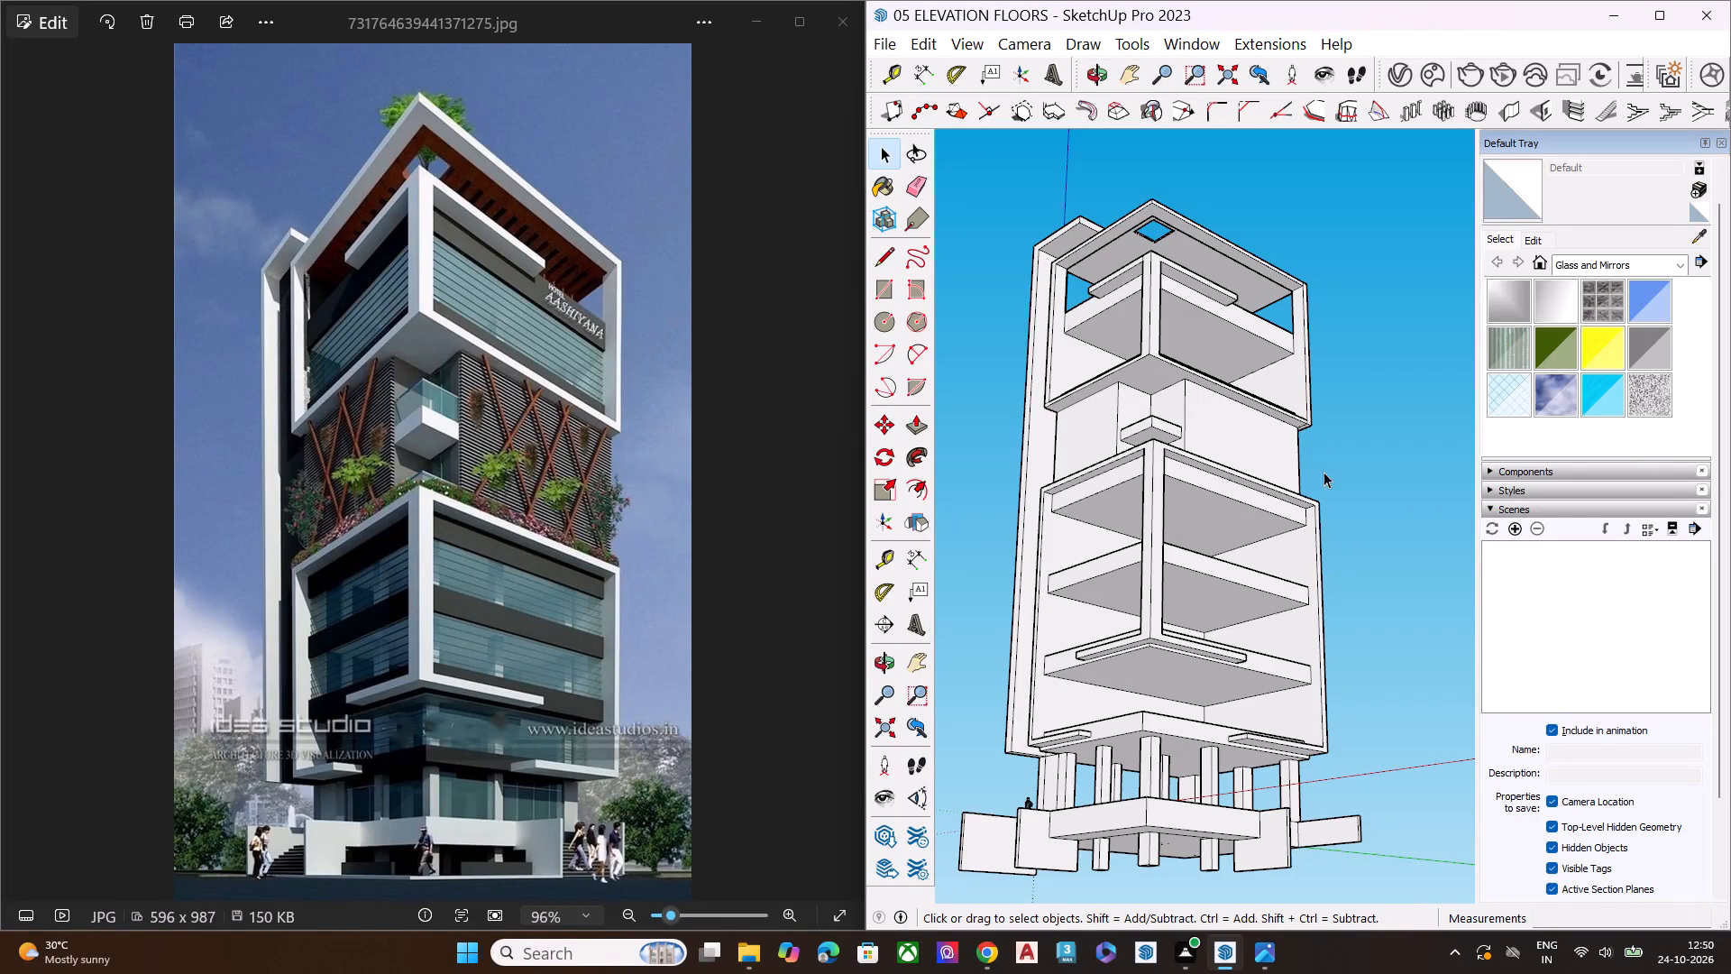
# Display back edges and erase the four stray vertical lines left by a column in the base slab, working from below.
pyautogui.scroll(-7, 1104, 616)
pyautogui.moveTo(1144, 743); pyautogui.dragTo(1133, 800, button='middle')
pyautogui.scroll(1, 1131, 800)
pyautogui.scroll(-1, 1131, 800)
pyautogui.scroll(7, 1131, 800)
pyautogui.scroll(1, 1235, 747)
pyautogui.moveTo(1216, 737); pyautogui.dragTo(1107, 590, button='middle')
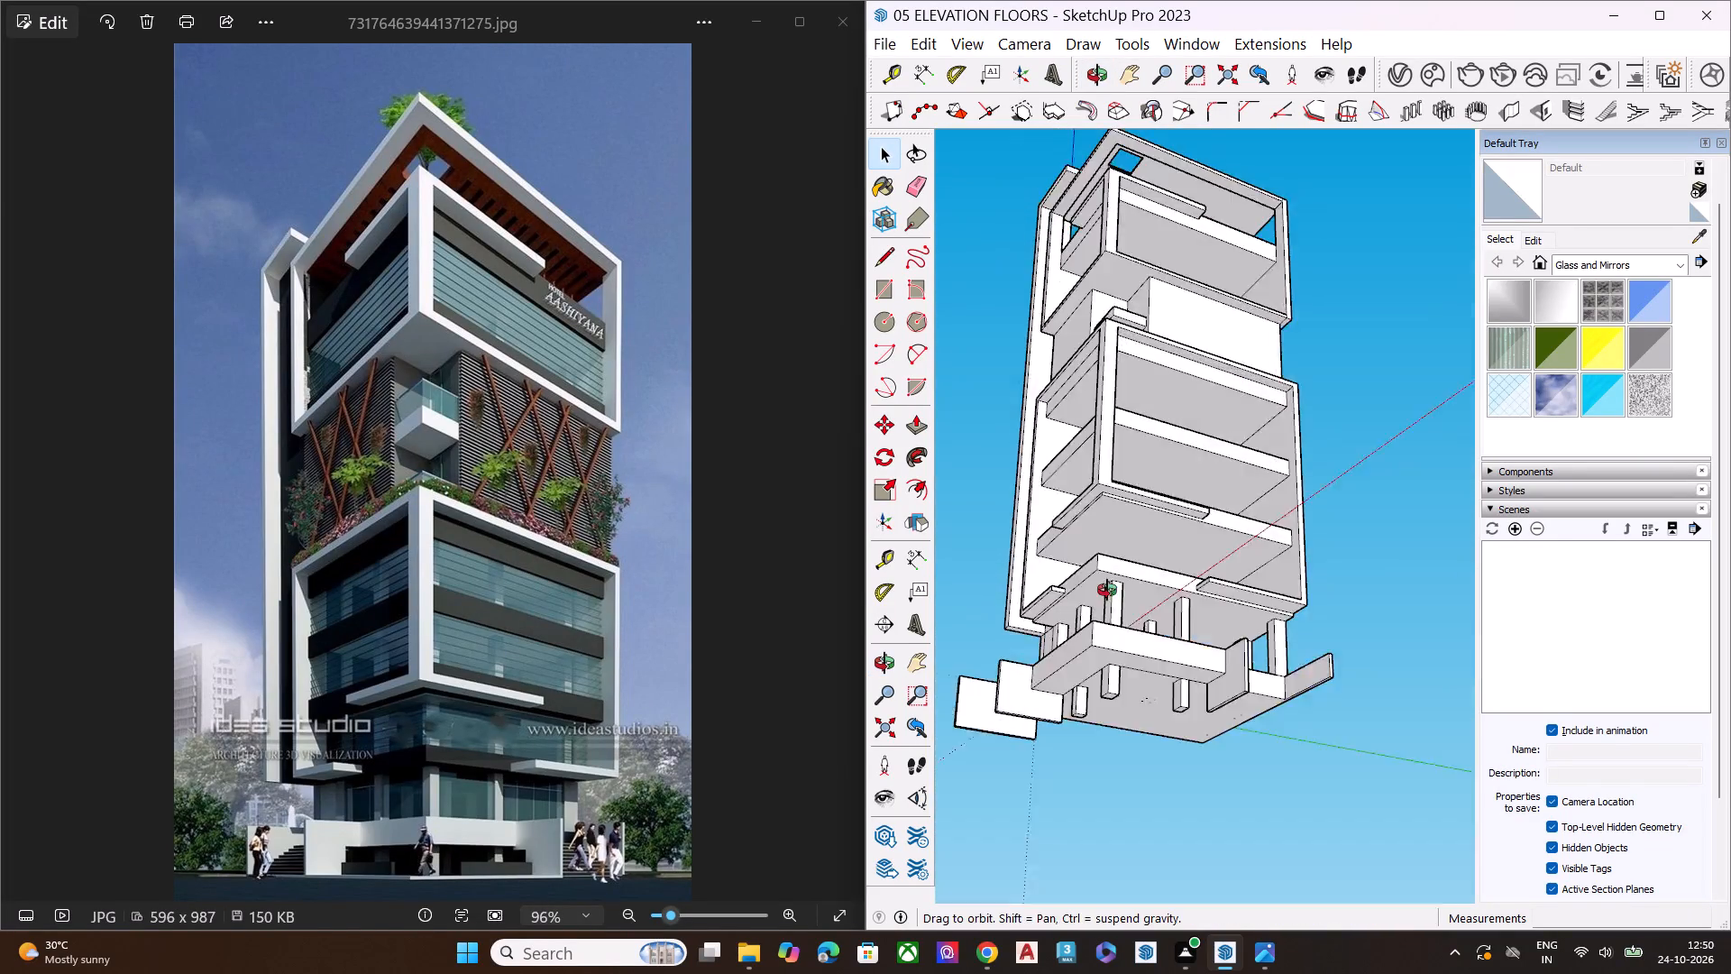
pyautogui.moveTo(1107, 590); pyautogui.dragTo(1113, 522, button='middle')
pyautogui.scroll(9, 1115, 521)
pyautogui.scroll(-7, 1186, 528)
pyautogui.moveTo(1170, 750); pyautogui.dragTo(1189, 587, button='middle')
pyautogui.scroll(2, 1189, 587)
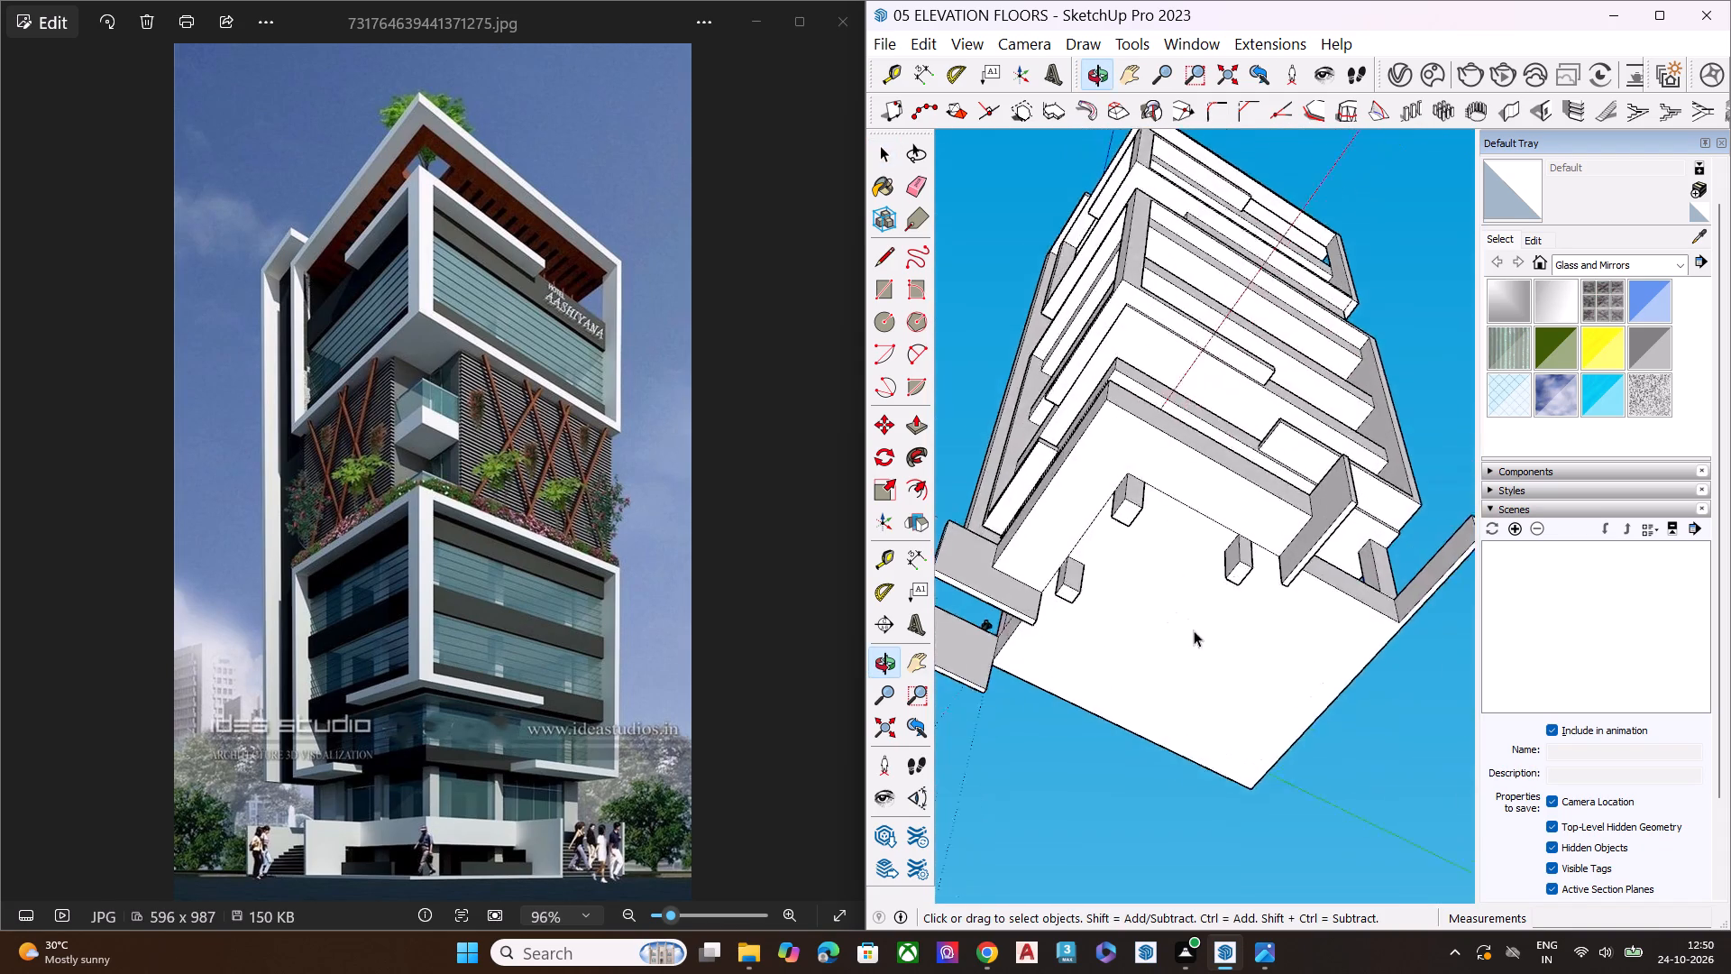
pyautogui.scroll(6, 1194, 630)
pyautogui.scroll(-1, 1078, 685)
pyautogui.scroll(1, 1075, 685)
pyautogui.scroll(-3, 1073, 685)
pyautogui.press('k')
pyautogui.scroll(8, 1136, 625)
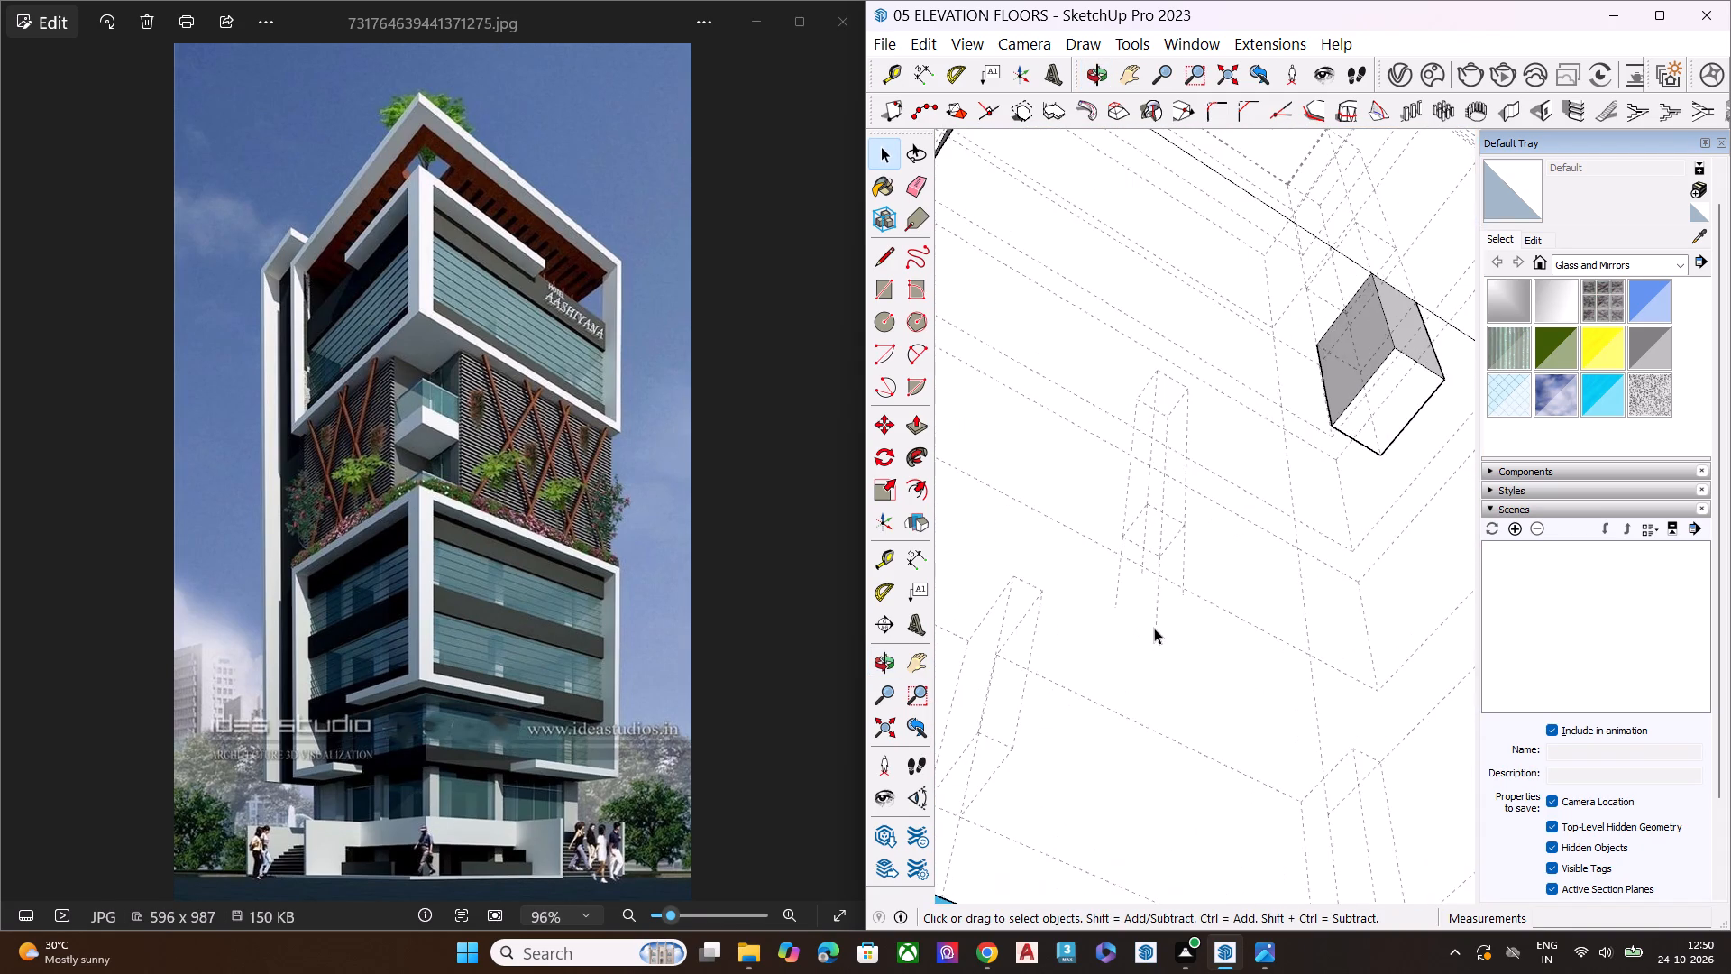
pyautogui.moveTo(1154, 631); pyautogui.dragTo(1143, 932, button='middle')
pyautogui.scroll(7, 1138, 896)
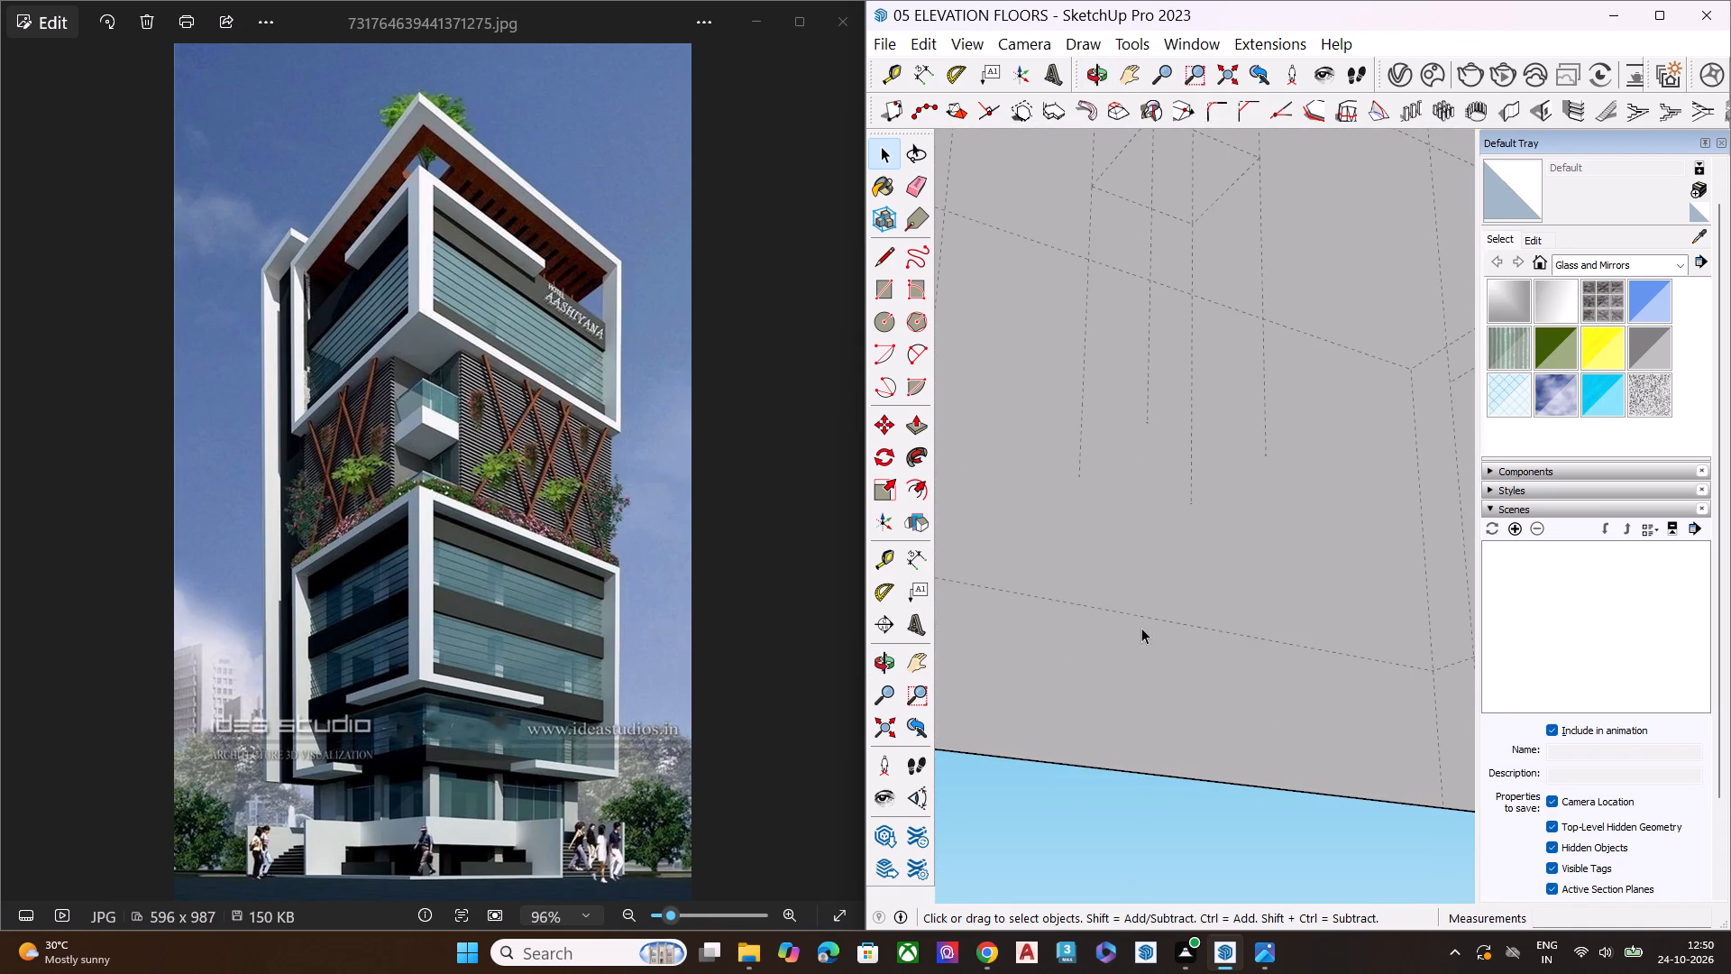
pyautogui.middleClick(1141, 626)
pyautogui.press('e')
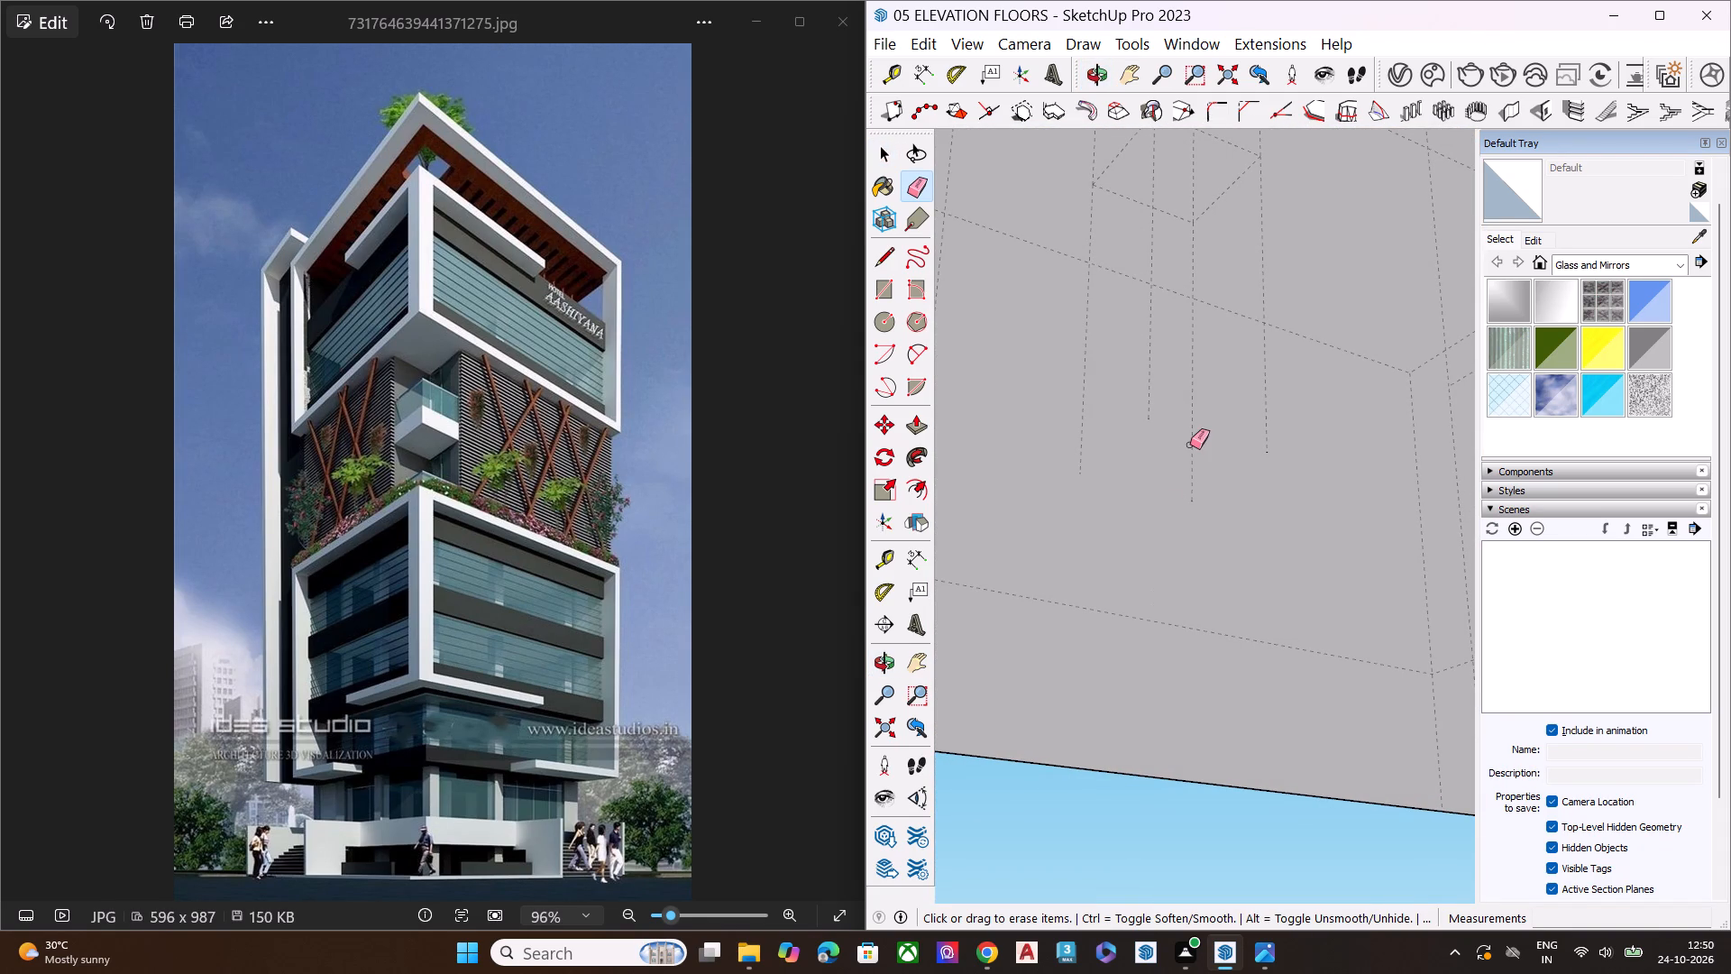
pyautogui.click(1190, 445)
pyautogui.click(1266, 419)
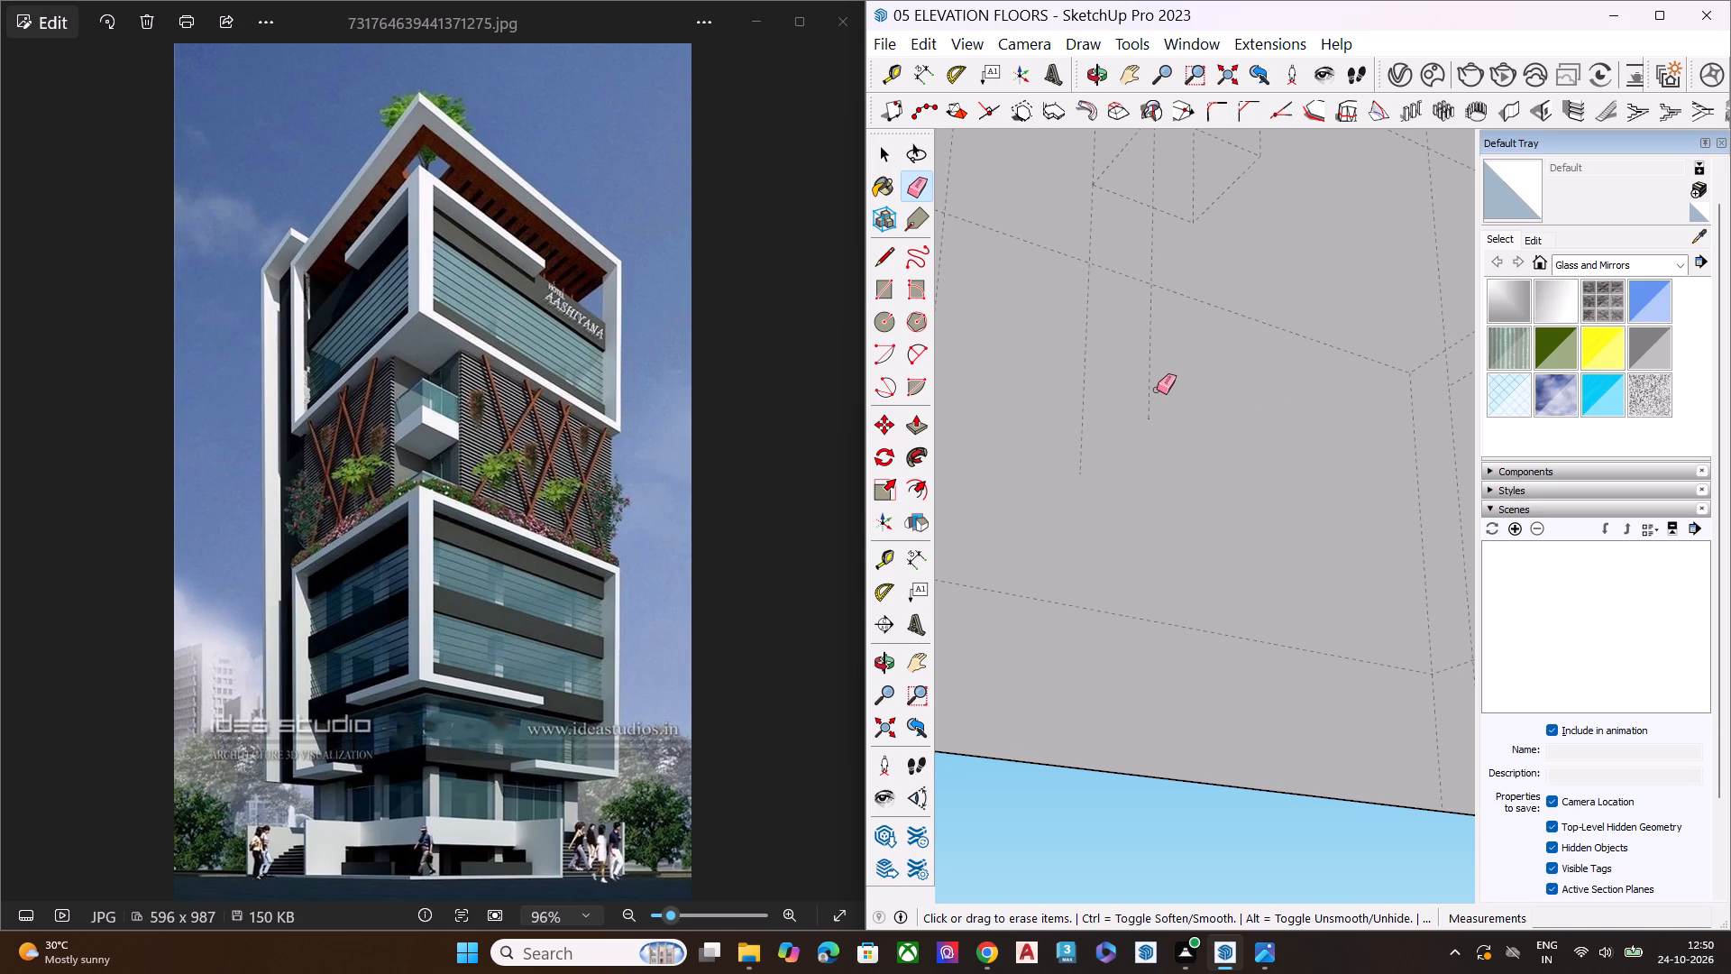
pyautogui.click(1148, 399)
pyautogui.click(1085, 435)
# Erase the remaining stray vertical lines left by the columns near the base slab's corner and outer edge.
pyautogui.scroll(-4, 1034, 436)
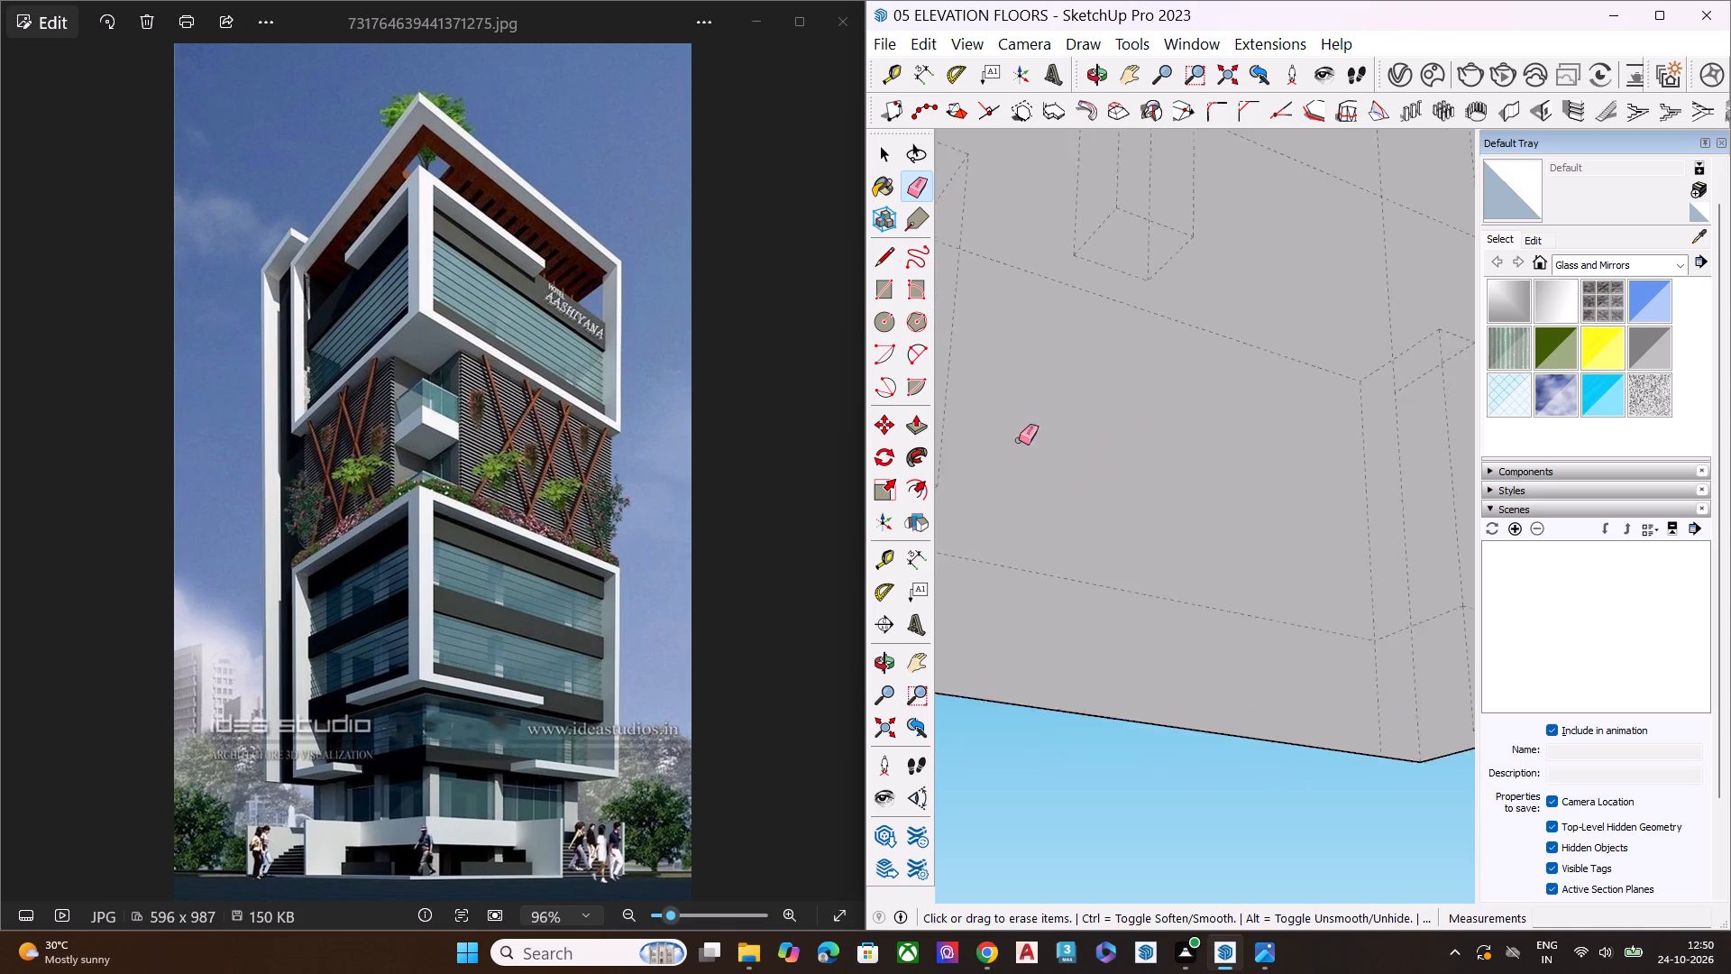
pyautogui.scroll(-14, 1019, 440)
pyautogui.scroll(10, 1186, 579)
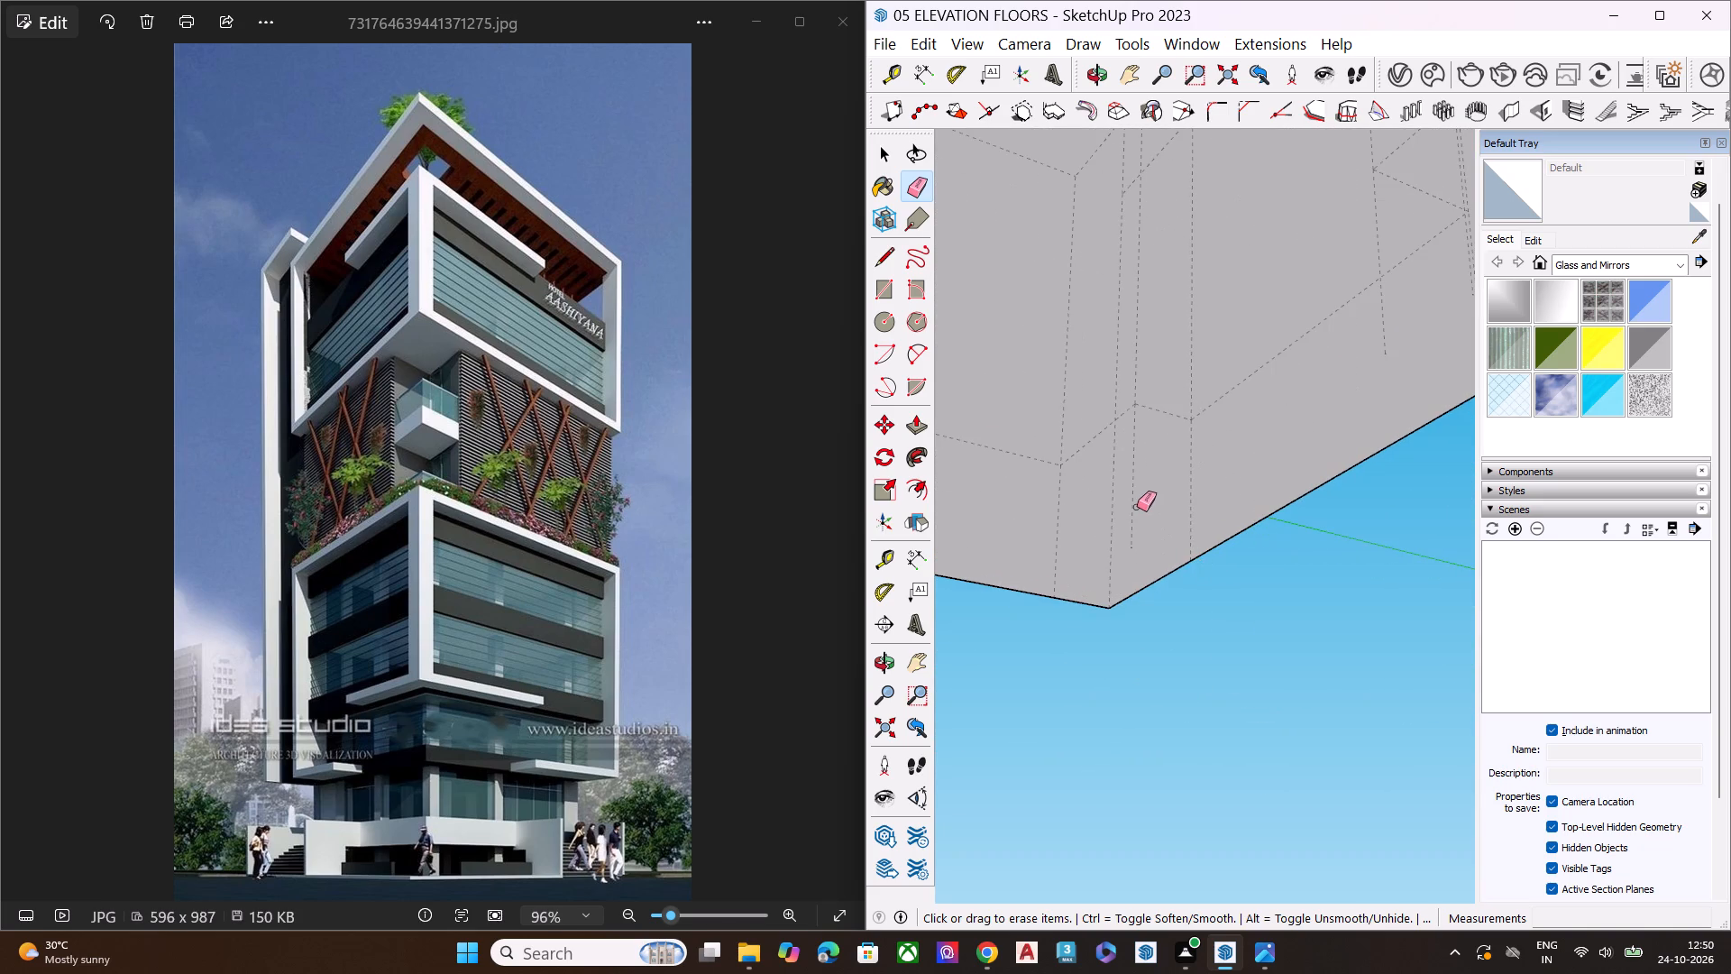
pyautogui.scroll(6, 1137, 507)
pyautogui.click(1130, 511)
pyautogui.scroll(-6, 948, 526)
pyautogui.moveTo(1101, 546); pyautogui.dragTo(1021, 515, button='middle')
pyautogui.scroll(1, 1022, 514)
pyautogui.scroll(-9, 1083, 485)
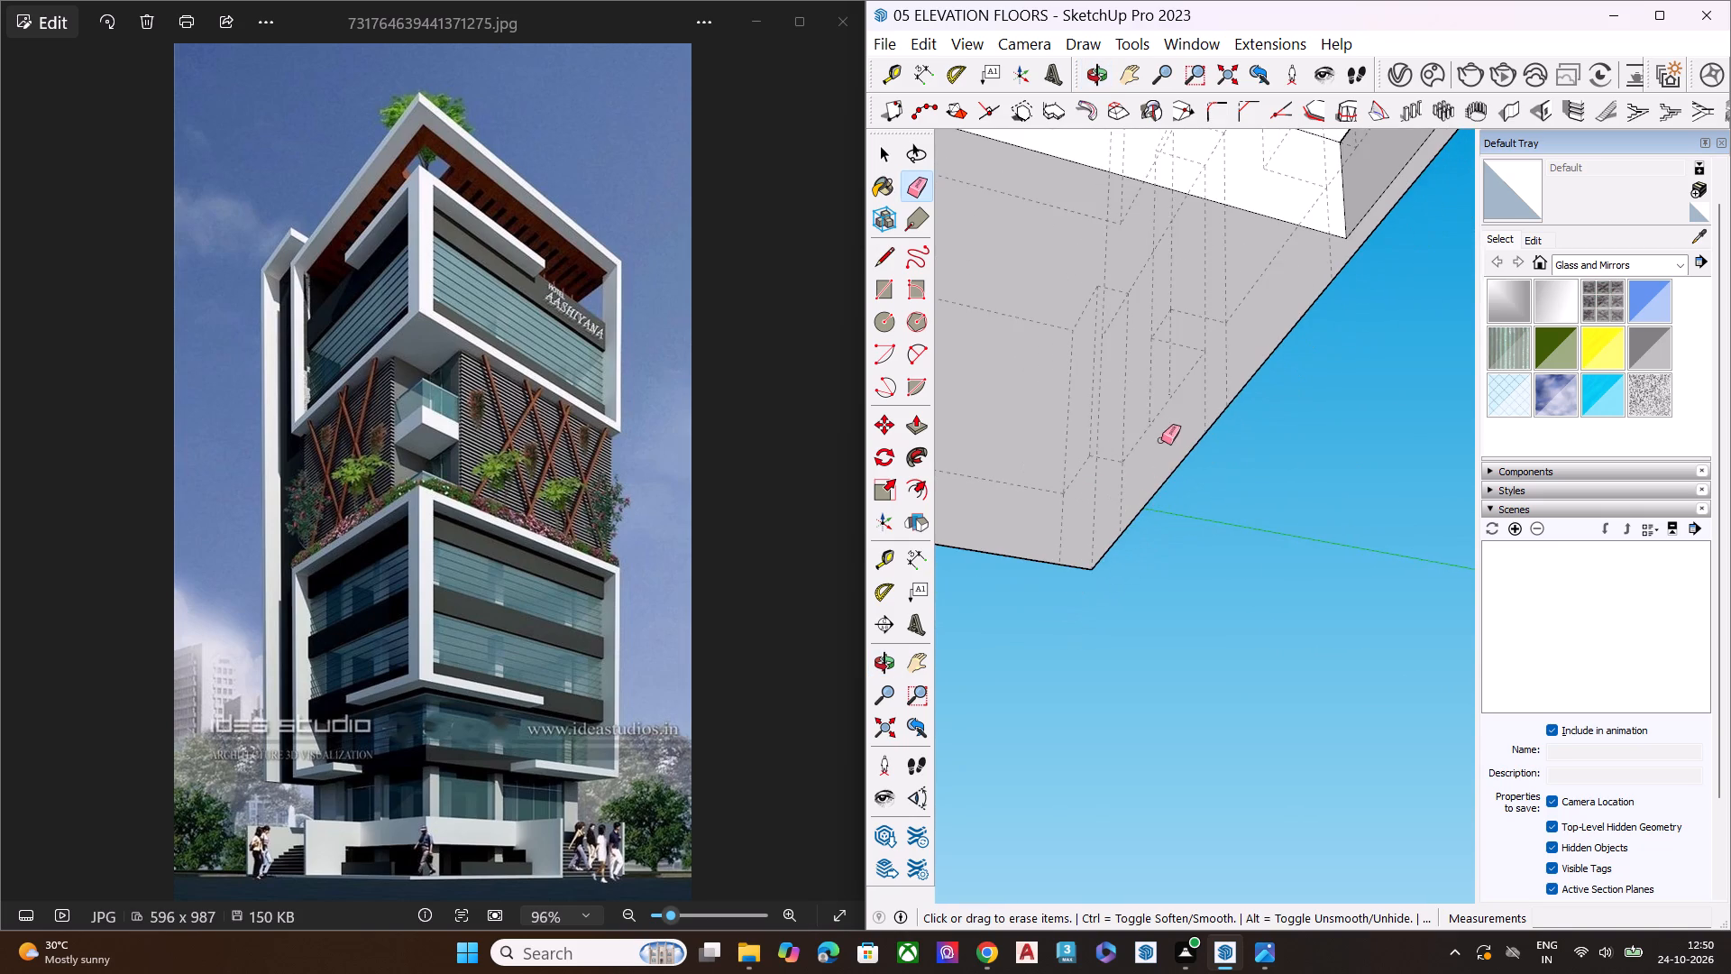
pyautogui.moveTo(1169, 417); pyautogui.dragTo(1236, 503, button='middle')
pyautogui.scroll(8, 1213, 402)
pyautogui.click(1182, 391)
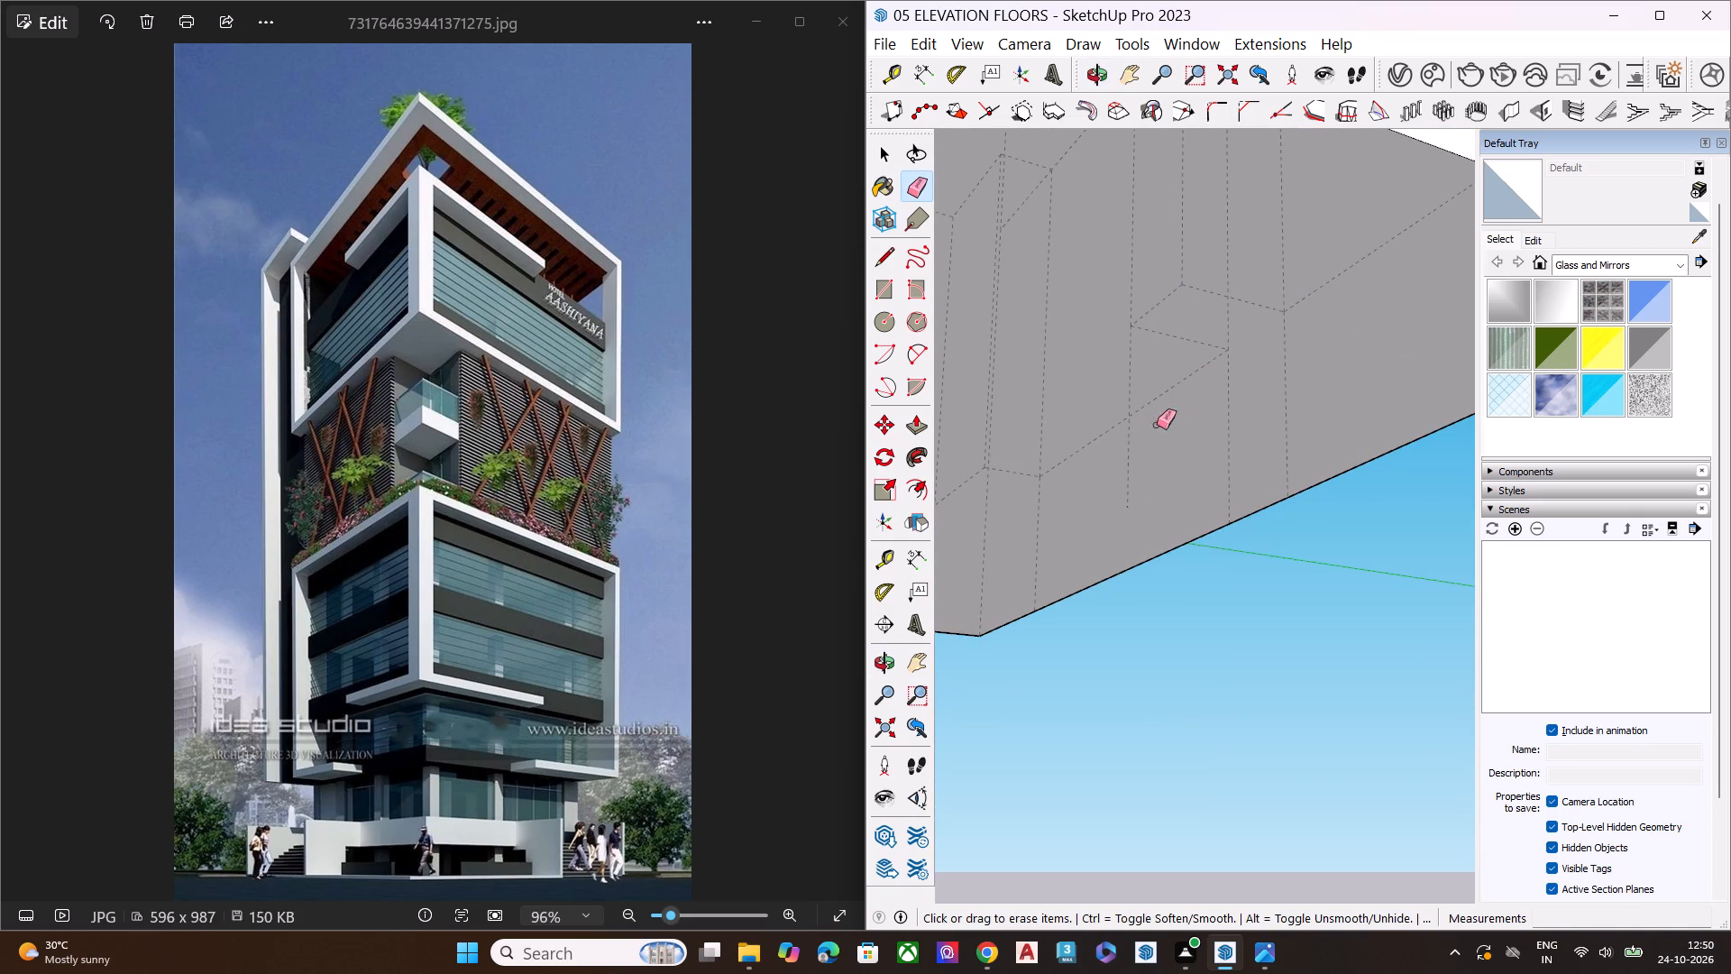
pyautogui.click(1129, 448)
# Examine the base's underside from both sides for more stray column lines and turn off the back-edge display.
pyautogui.scroll(-9, 1143, 294)
pyautogui.scroll(1, 1168, 420)
pyautogui.scroll(-7, 1168, 420)
pyautogui.scroll(2, 1263, 417)
pyautogui.scroll(-1, 1273, 409)
pyautogui.scroll(6, 1276, 405)
pyautogui.scroll(-8, 1097, 444)
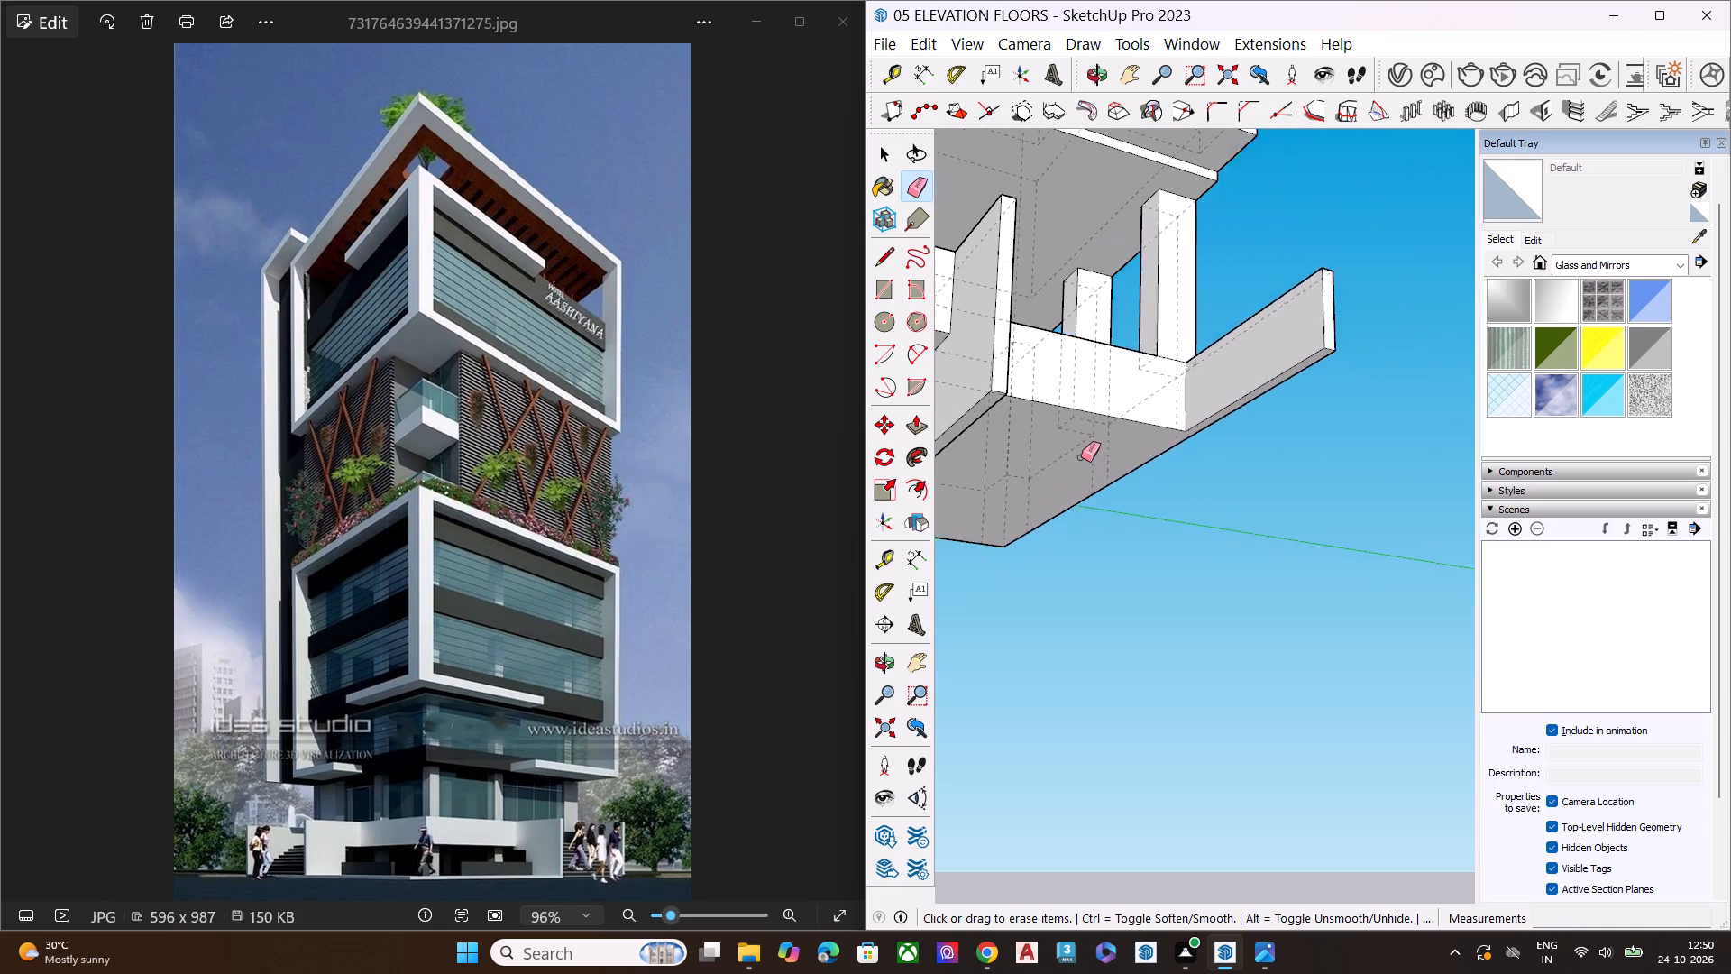
pyautogui.scroll(-10, 1081, 457)
pyautogui.moveTo(1040, 470); pyautogui.dragTo(1427, 534, button='middle')
pyautogui.moveTo(1049, 466); pyautogui.dragTo(1074, 341, button='middle')
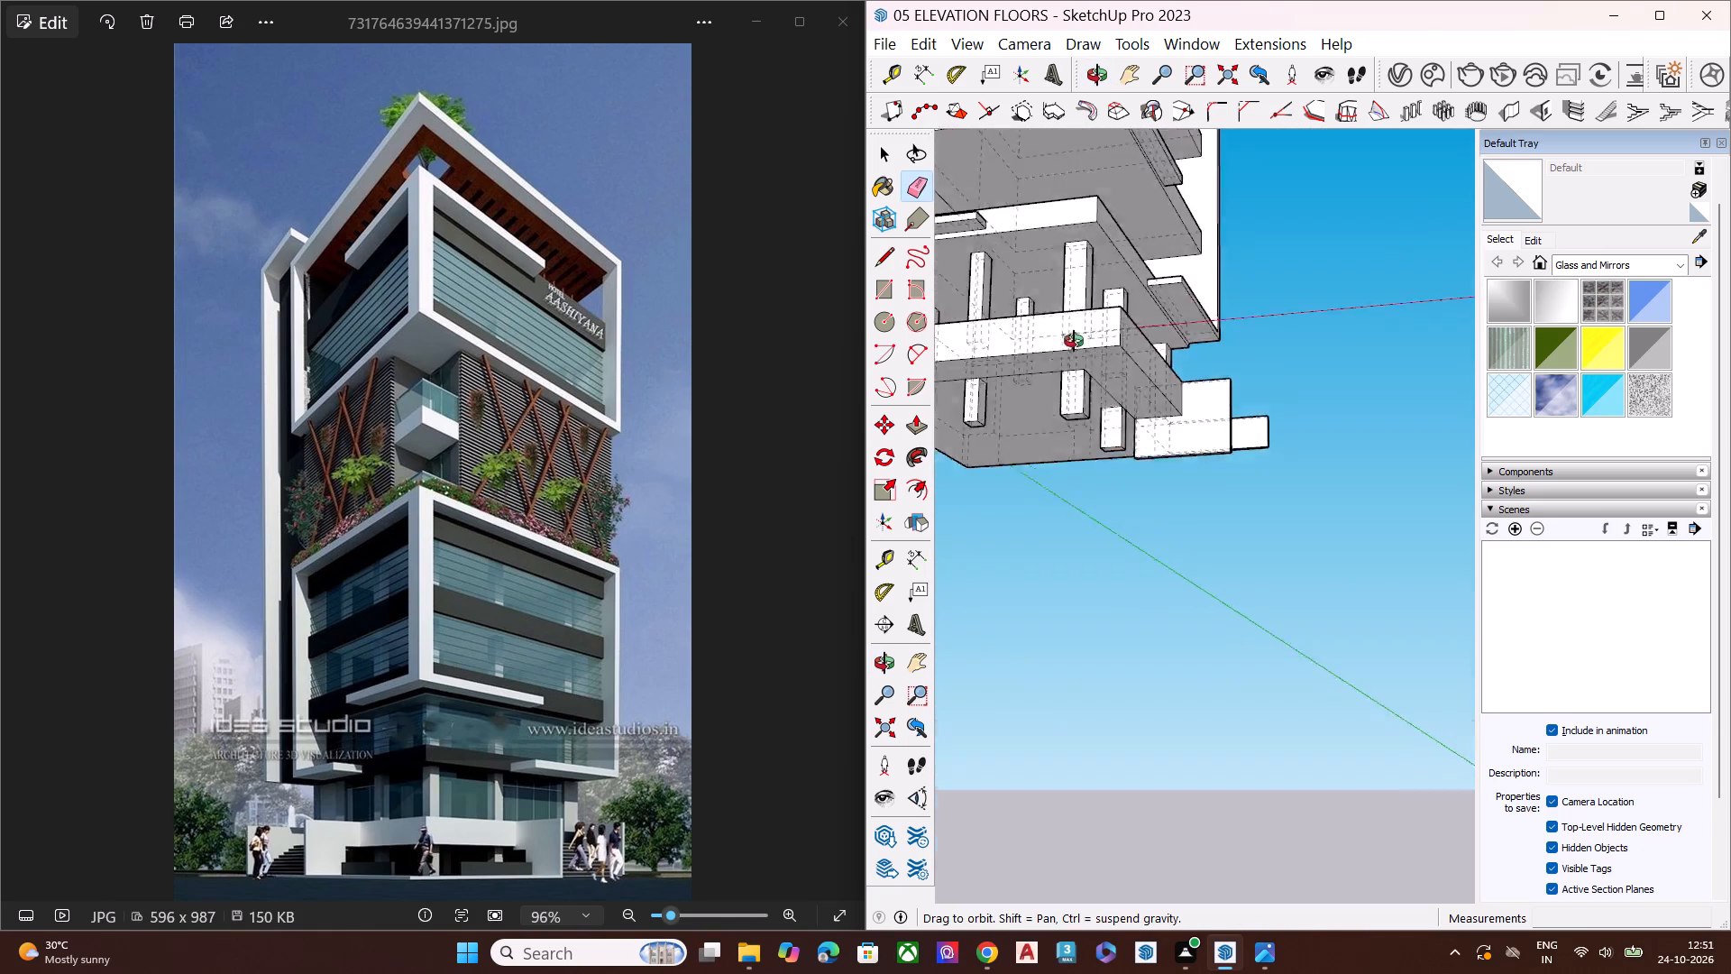
pyautogui.moveTo(1074, 341); pyautogui.dragTo(1264, 241, button='middle')
pyautogui.scroll(1, 1222, 240)
pyautogui.moveTo(1184, 442); pyautogui.dragTo(1274, 285, button='middle')
pyautogui.scroll(1, 1214, 330)
pyautogui.scroll(-2, 1196, 335)
pyautogui.scroll(6, 1192, 338)
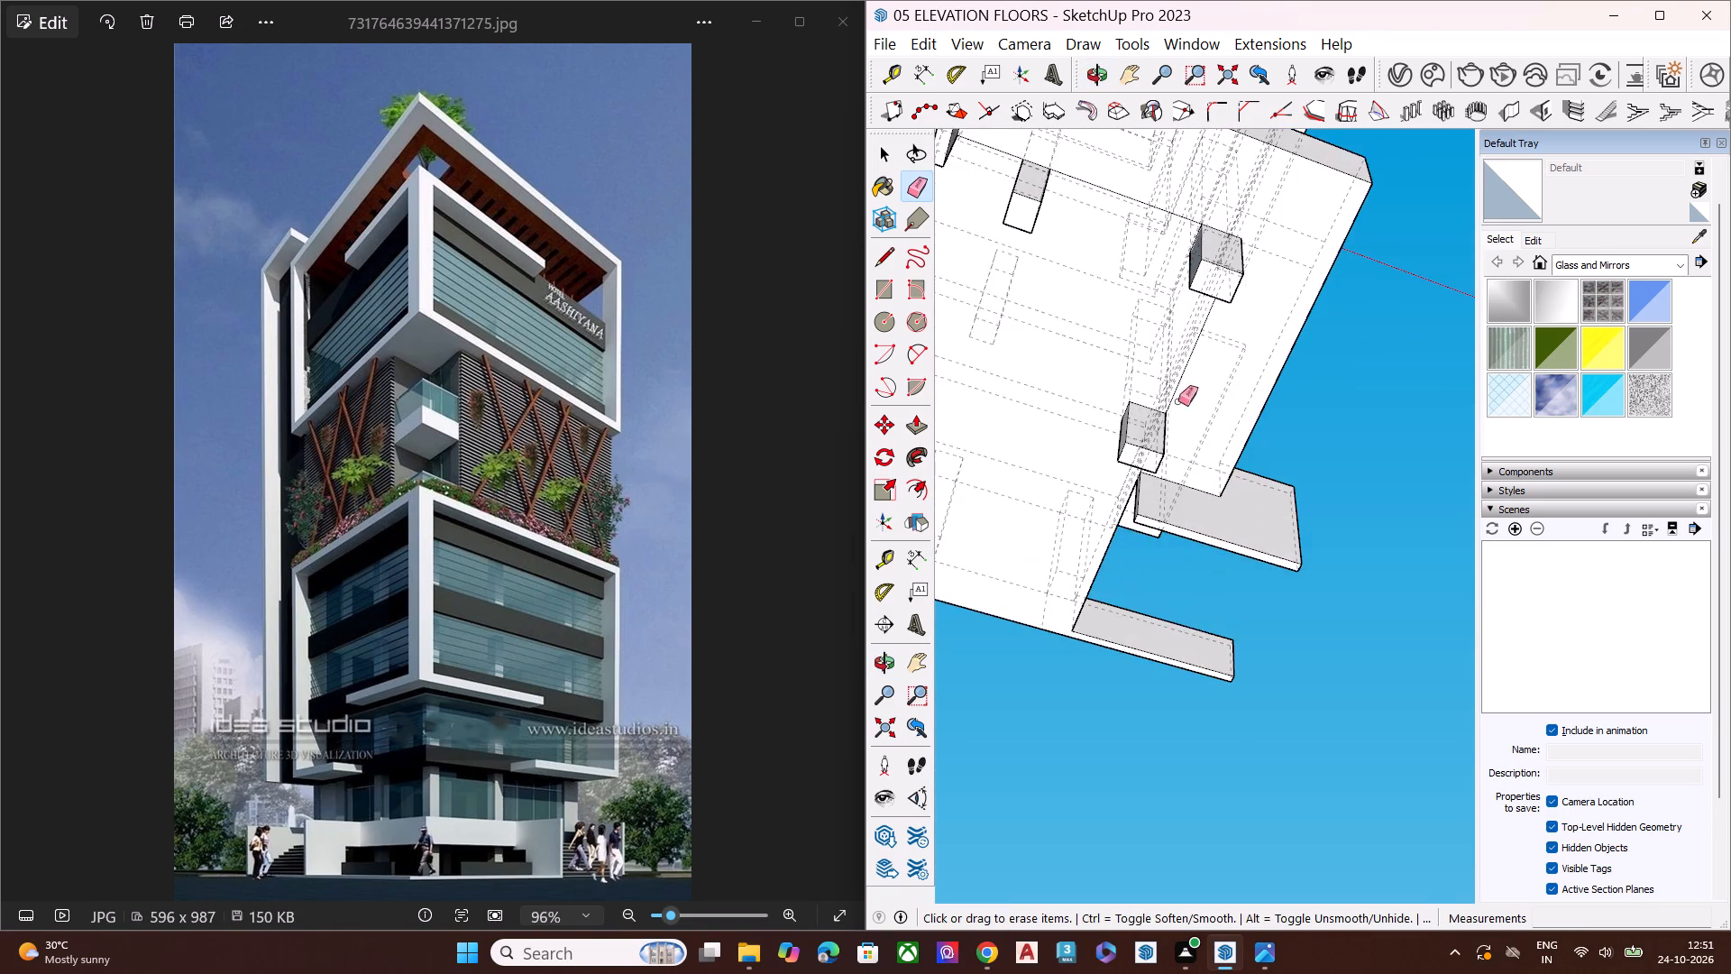
pyautogui.scroll(-2, 1182, 538)
pyautogui.scroll(1, 1183, 540)
pyautogui.scroll(-4, 1184, 546)
pyautogui.press('space')
pyautogui.click(1198, 714)
pyautogui.moveTo(1288, 492); pyautogui.dragTo(847, 794, button='middle')
pyautogui.press('k')
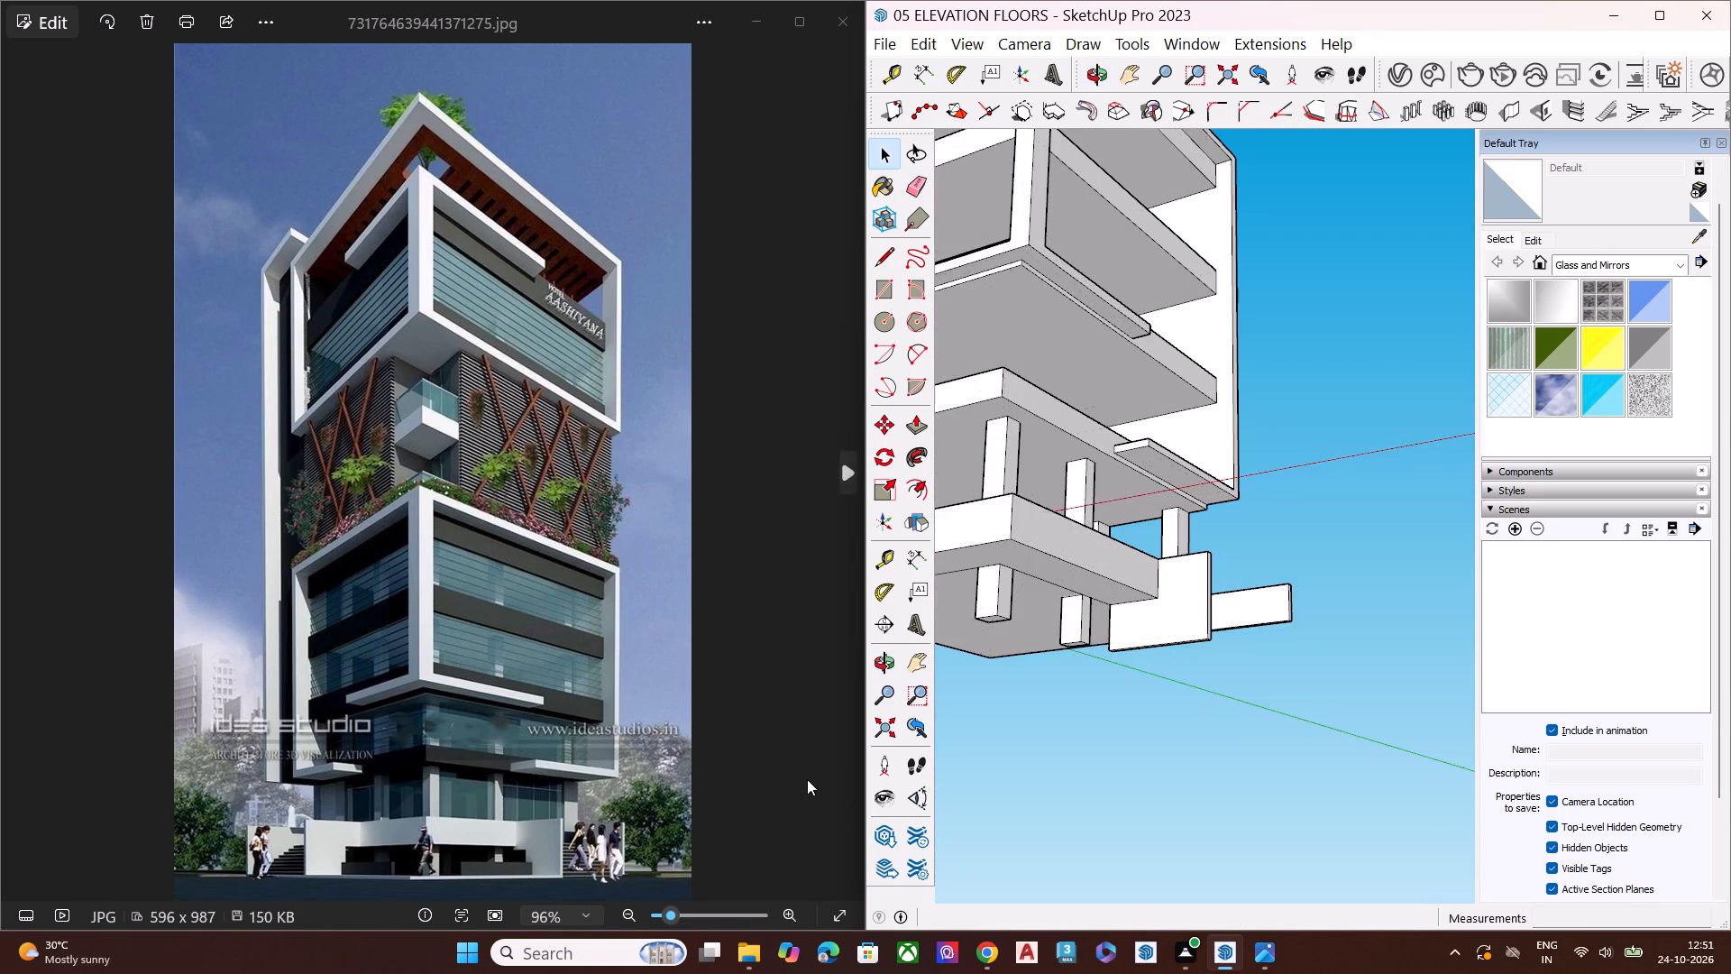
# Erase the stray edge on top of the base slab between the front corner column and the slab's outer edge.
pyautogui.scroll(-6, 982, 705)
pyautogui.click(1233, 624)
pyautogui.scroll(-8, 1155, 506)
pyautogui.moveTo(1178, 583); pyautogui.dragTo(1029, 765, button='middle')
pyautogui.scroll(2, 1042, 519)
pyautogui.scroll(-1, 1057, 506)
pyautogui.scroll(7, 1057, 506)
pyautogui.moveTo(1204, 703); pyautogui.dragTo(1197, 855, button='middle')
pyautogui.scroll(11, 1197, 855)
pyautogui.moveTo(1160, 639); pyautogui.dragTo(1127, 771, button='middle')
pyautogui.scroll(5, 1105, 744)
pyautogui.scroll(-1, 1105, 729)
pyautogui.scroll(1, 1105, 729)
pyautogui.scroll(6, 1151, 551)
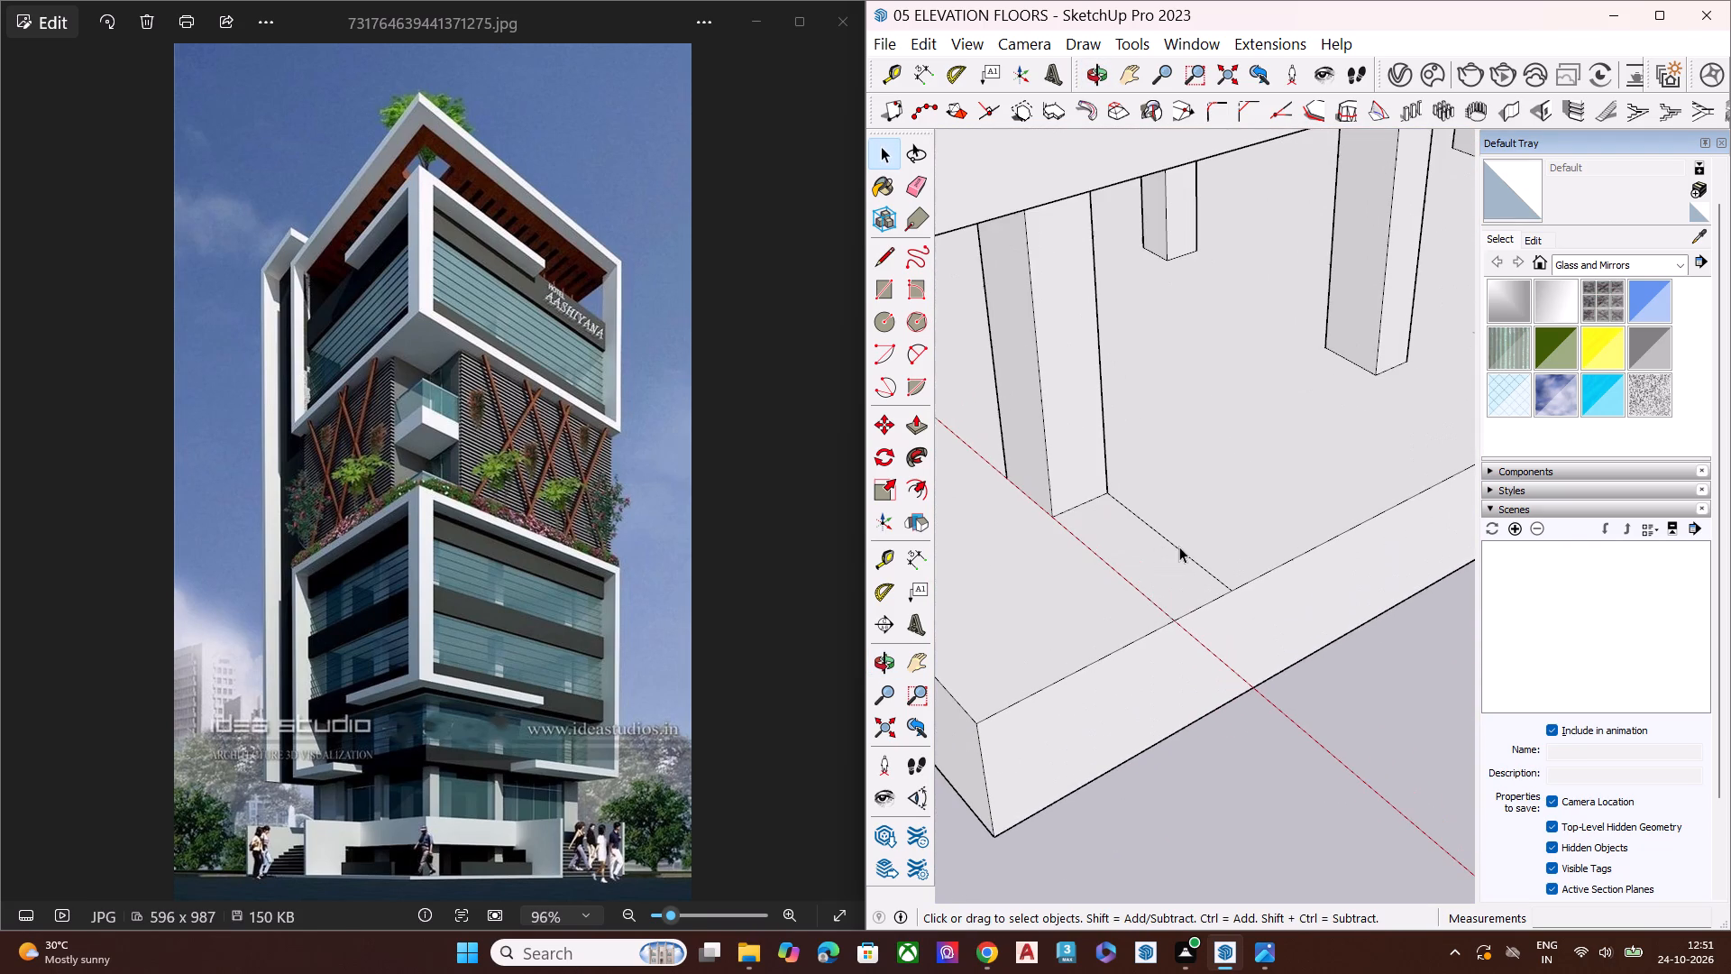
pyautogui.press('e')
pyautogui.click(1192, 554)
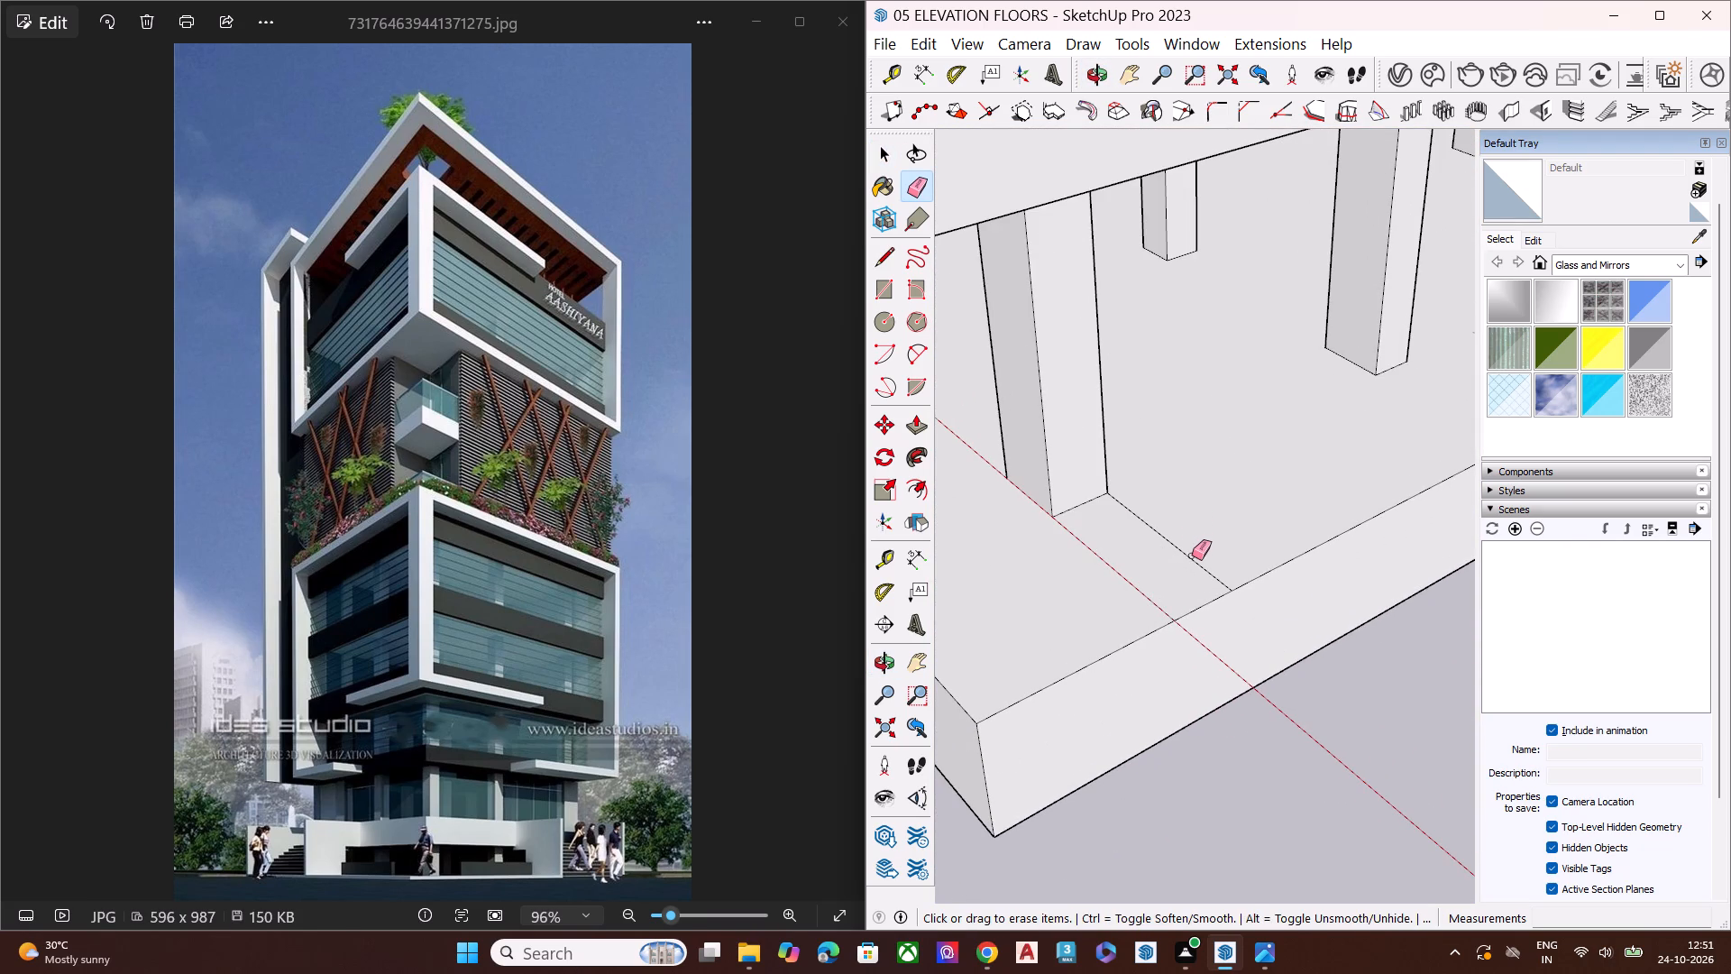
pyautogui.click(1192, 558)
pyautogui.press('space')
# Push the base slab's front face on the red-axis side slightly inward toward the columns.
pyautogui.scroll(-5, 1101, 555)
pyautogui.scroll(3, 1106, 579)
pyautogui.scroll(-1, 1148, 628)
pyautogui.moveTo(1153, 646); pyautogui.dragTo(1180, 552, button='middle')
pyautogui.click(1232, 568)
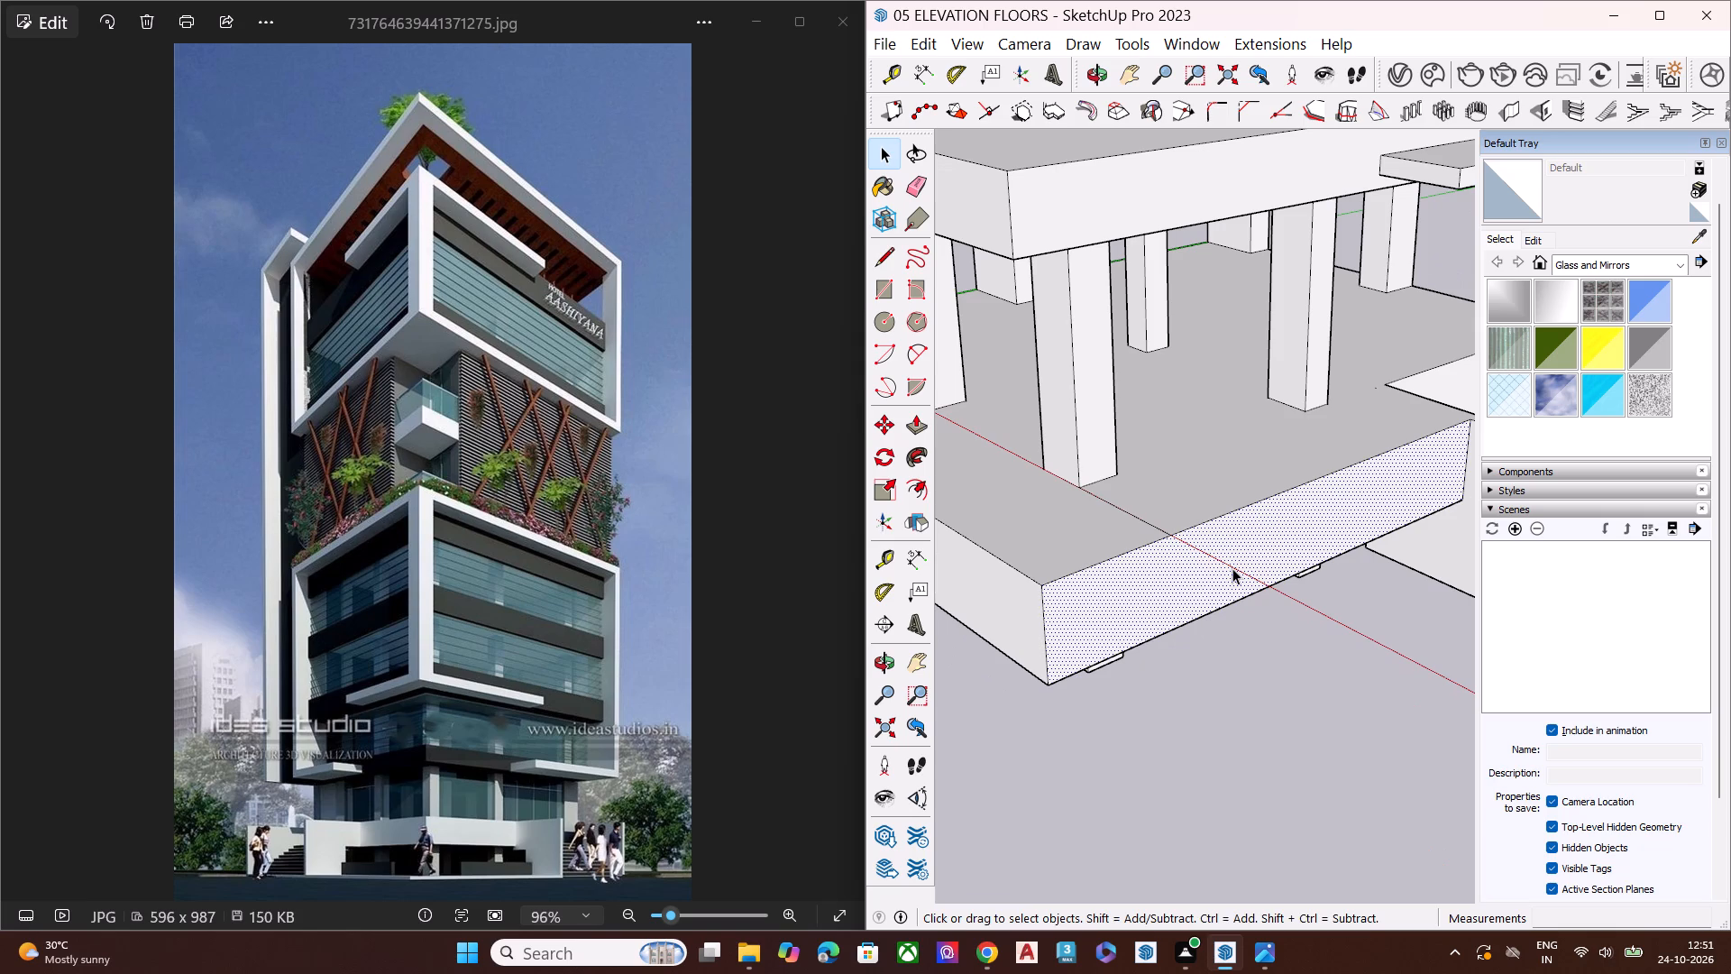
pyautogui.press('p')
pyautogui.click(1232, 568)
pyautogui.click(1203, 558)
pyautogui.press('space')
# Push the base slab's adjoining front face slightly inward toward the corner column.
pyautogui.scroll(-6, 1200, 537)
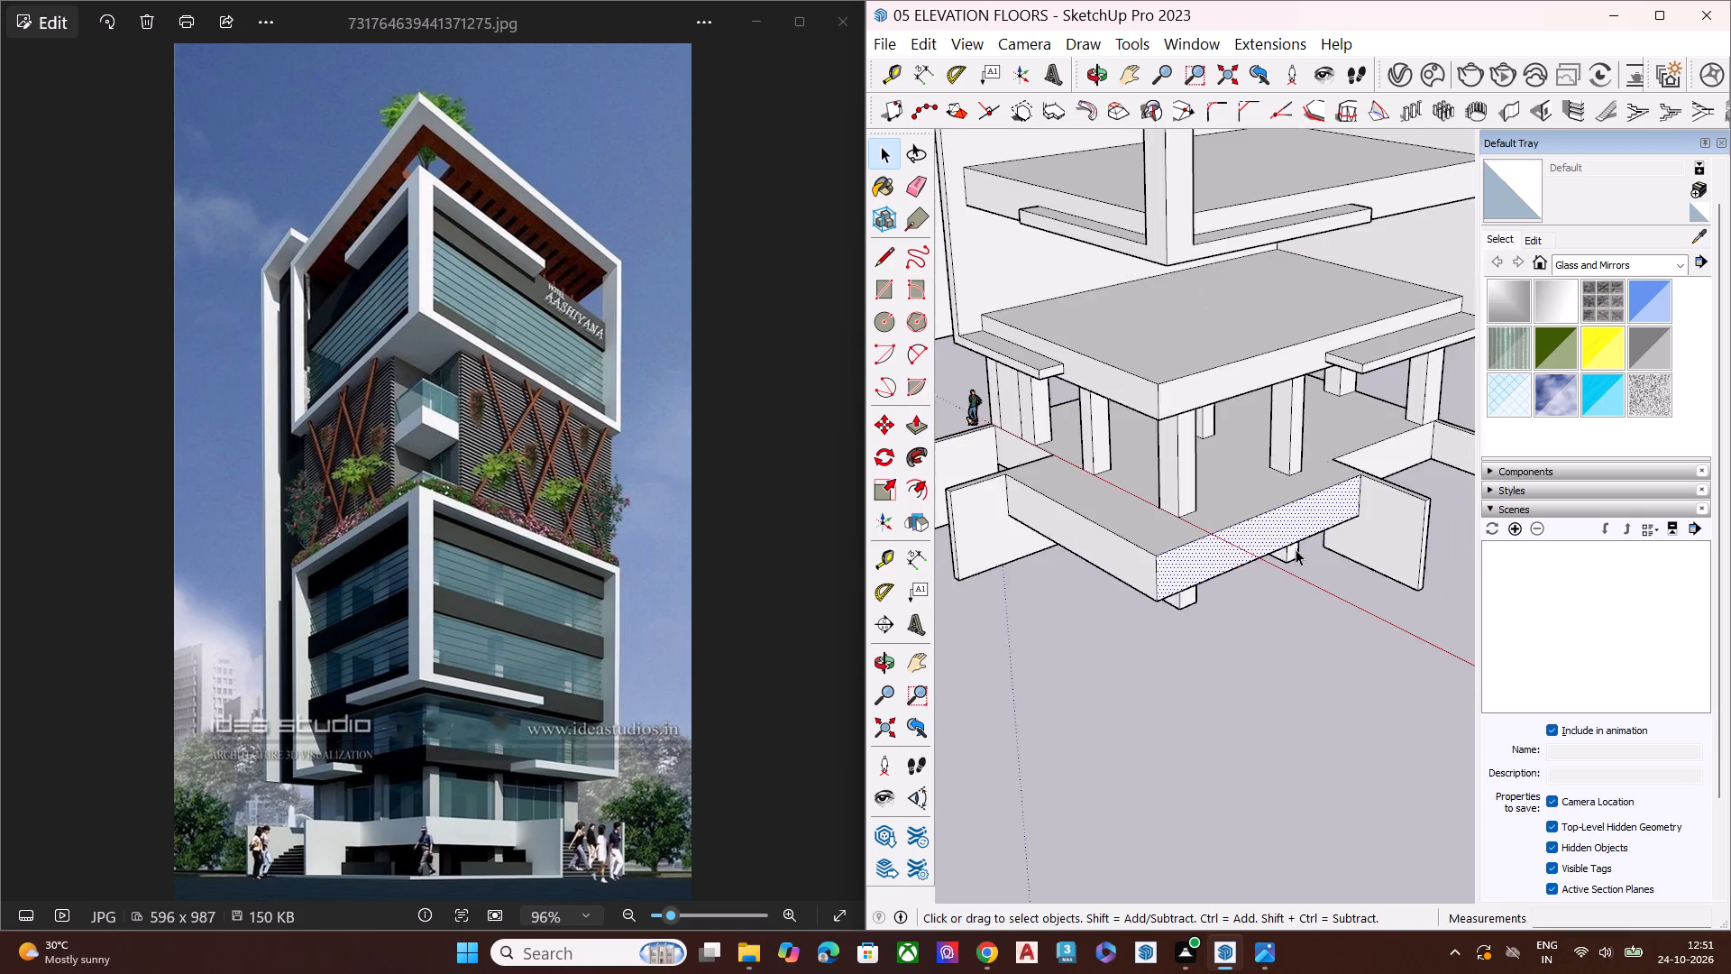
pyautogui.scroll(-2, 1296, 549)
pyautogui.click(1071, 537)
pyautogui.click(1087, 530)
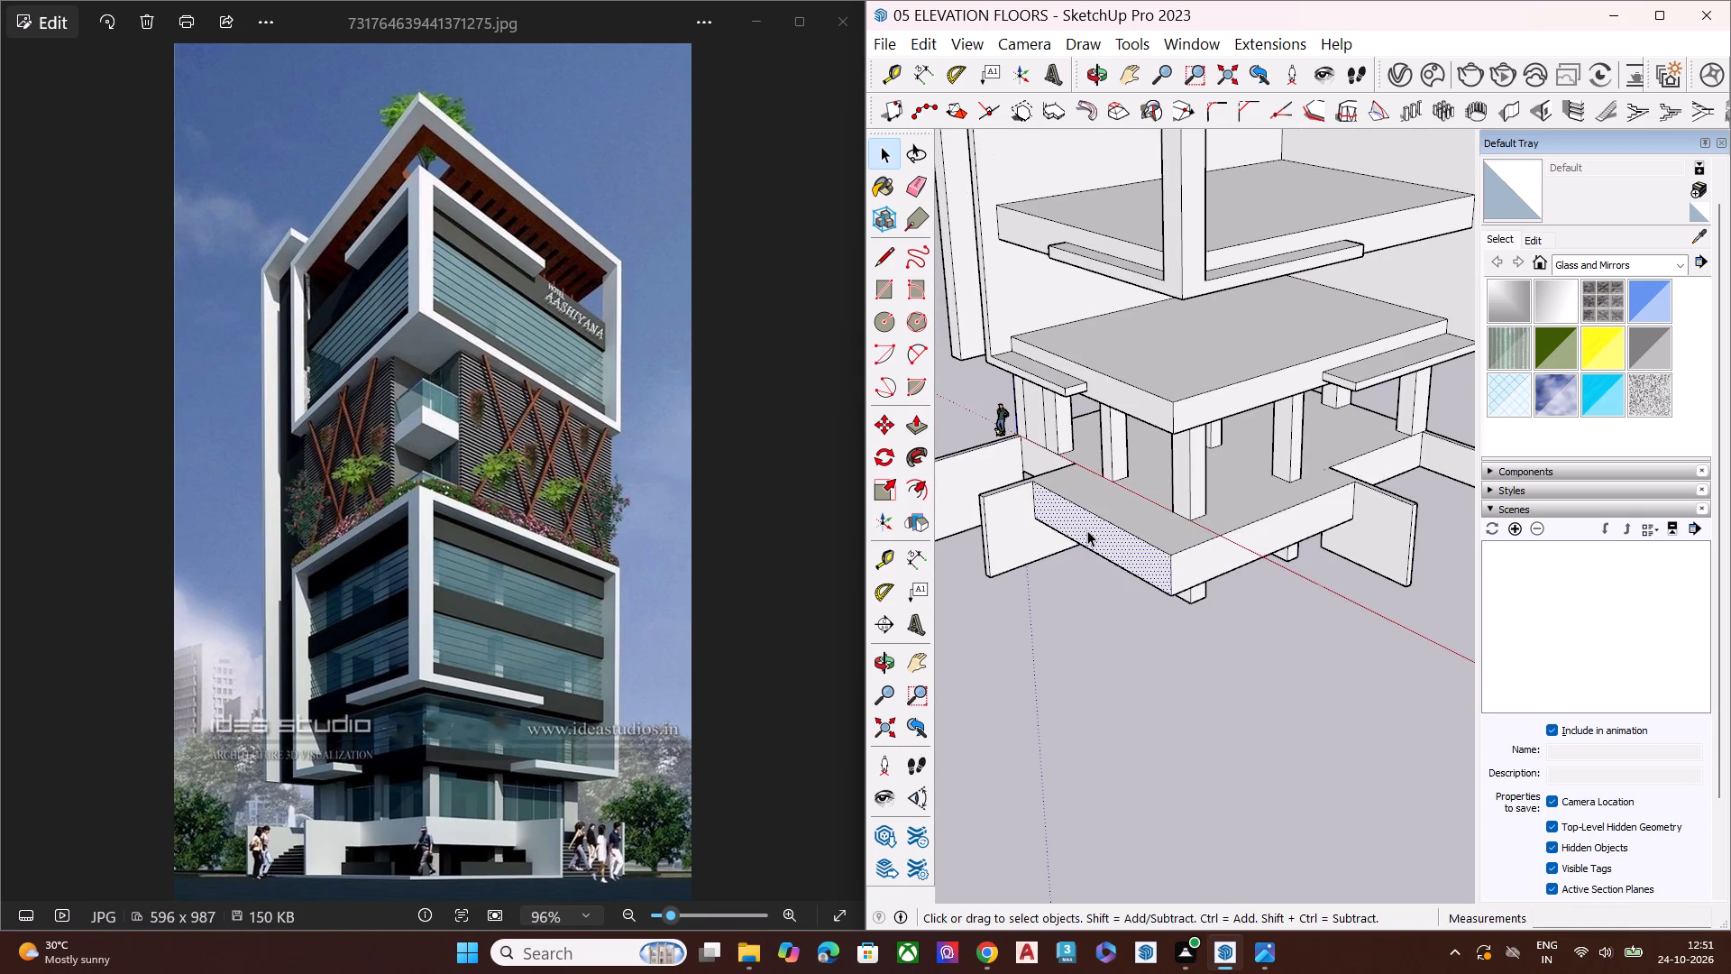
pyautogui.press('p')
pyautogui.click(1087, 530)
pyautogui.click(1112, 542)
pyautogui.press('space')
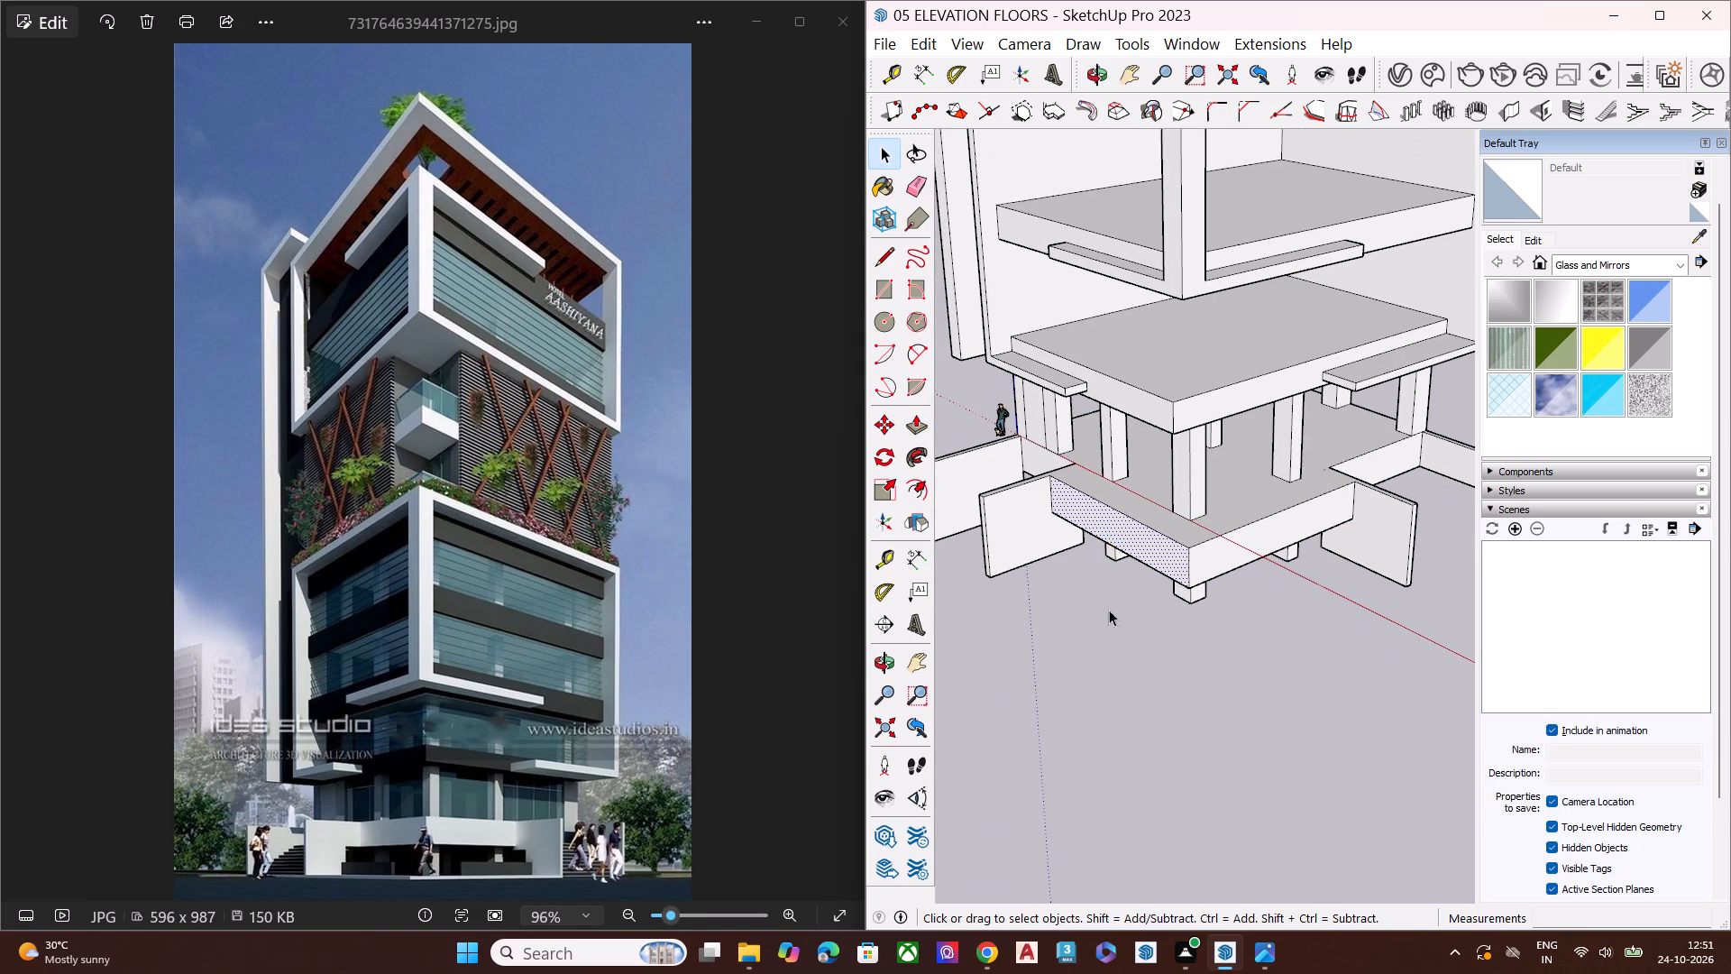
pyautogui.click(1109, 625)
# Pull the base's recessed face between the corner wall and low end wall outward by about 3' 6 1/2".
pyautogui.scroll(-3, 1123, 613)
pyautogui.scroll(1, 1108, 614)
pyautogui.scroll(-4, 1107, 614)
pyautogui.moveTo(1207, 665); pyautogui.dragTo(1235, 531, button='middle')
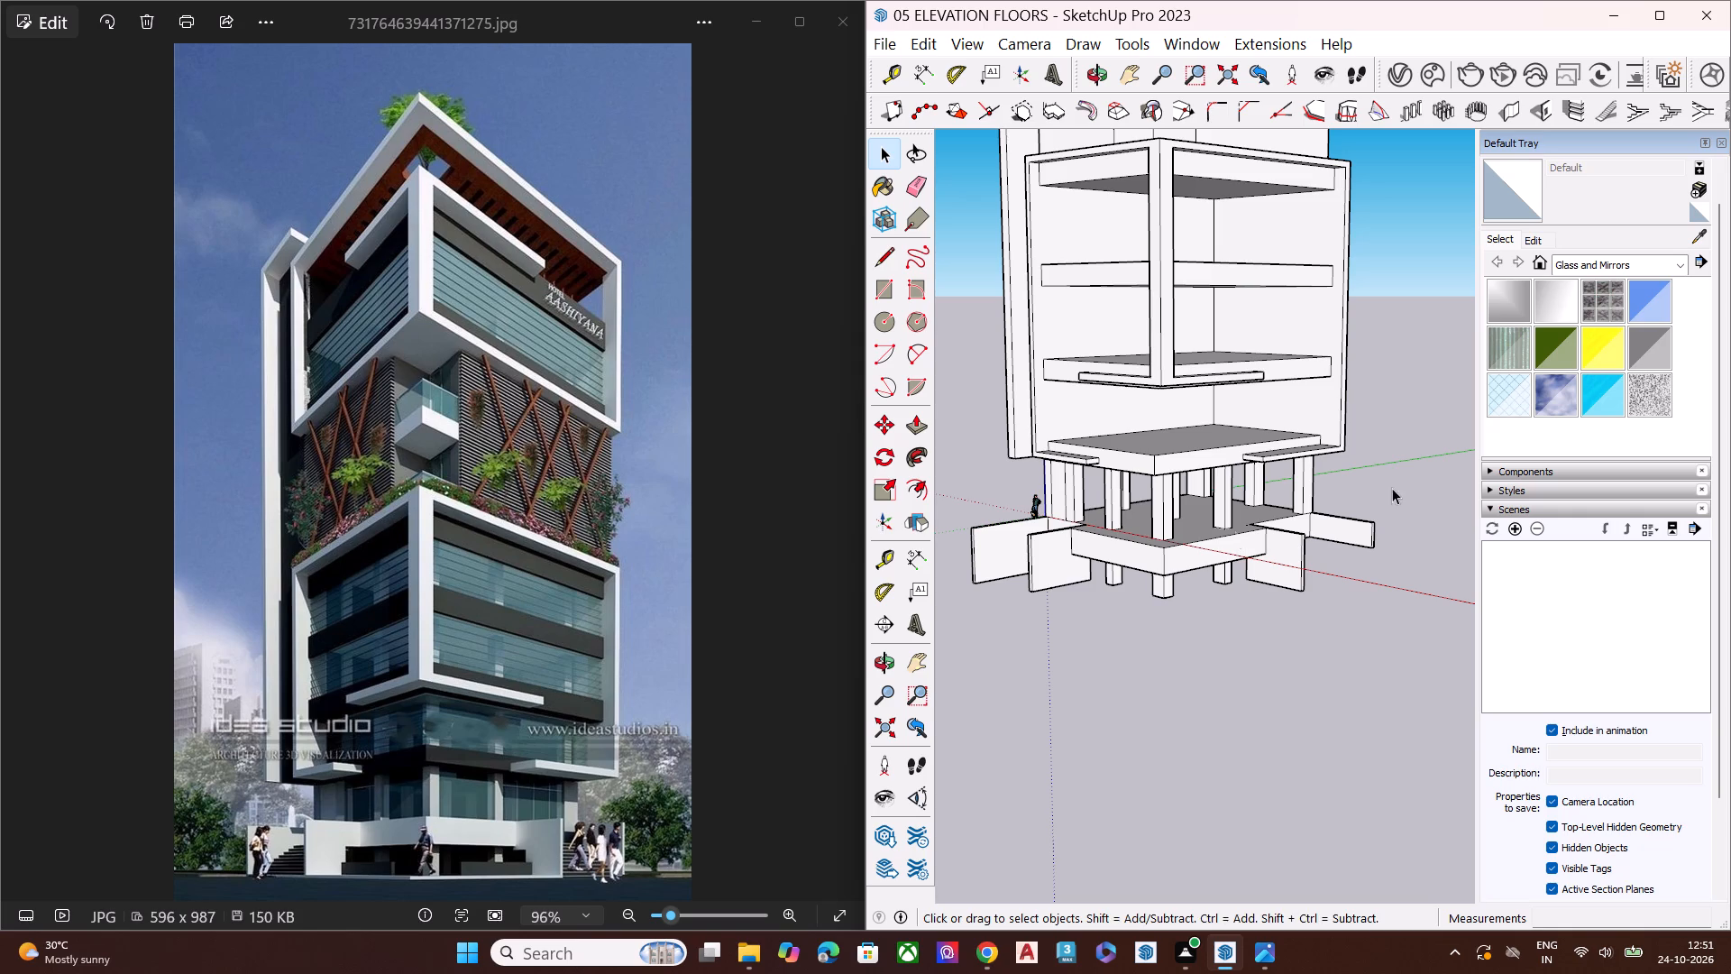
pyautogui.scroll(-1, 1441, 619)
pyautogui.scroll(1, 1441, 620)
pyautogui.scroll(-2, 1427, 633)
pyautogui.moveTo(1322, 666); pyautogui.dragTo(1341, 390, button='middle')
pyautogui.scroll(2, 1342, 496)
pyautogui.scroll(-1, 1341, 532)
pyautogui.scroll(5, 1340, 545)
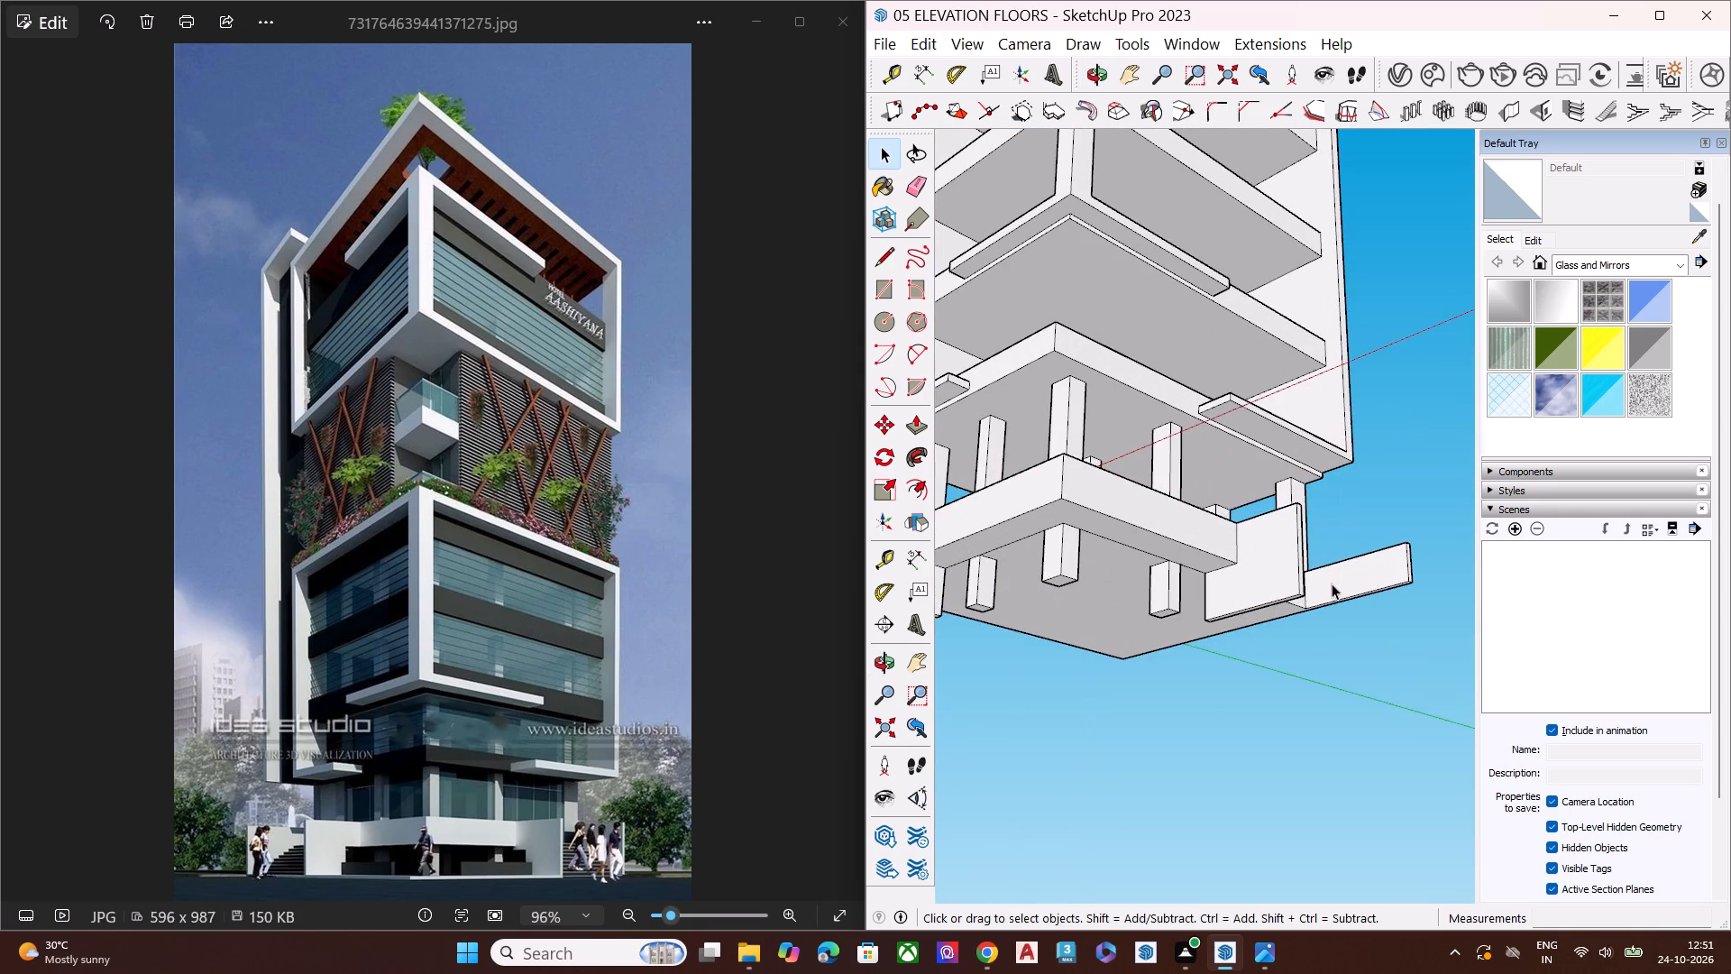
pyautogui.moveTo(1321, 597); pyautogui.dragTo(1342, 498, button='middle')
pyautogui.scroll(8, 1345, 503)
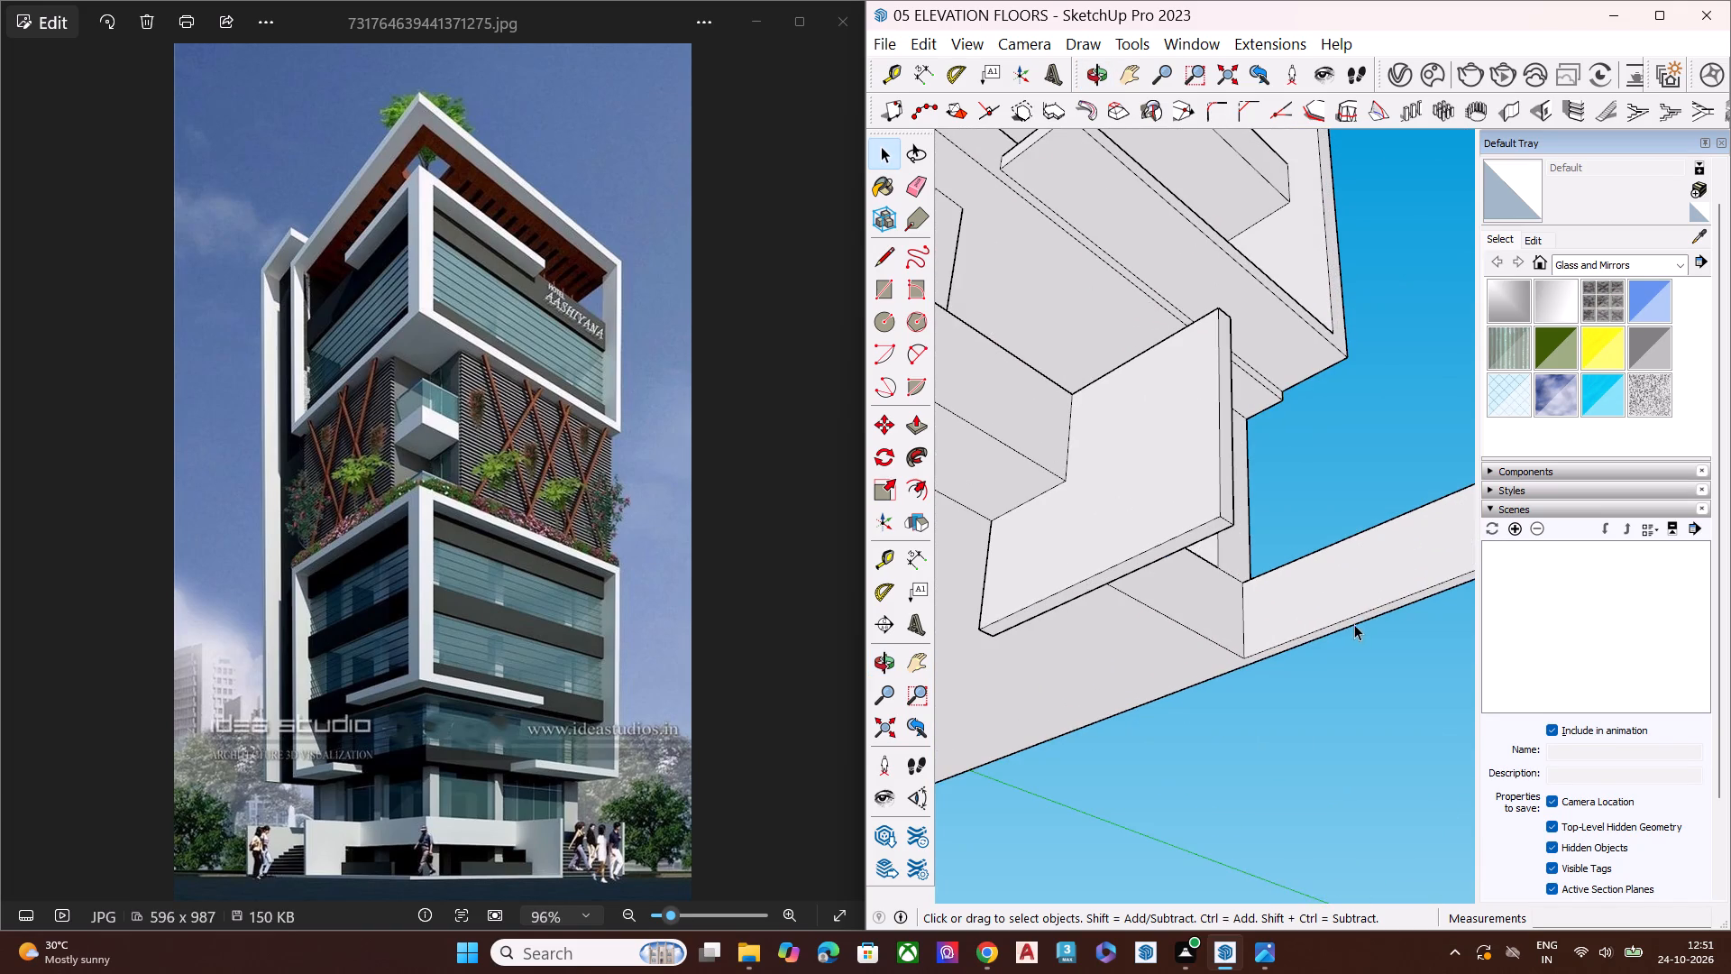
pyautogui.scroll(-6, 1197, 579)
pyautogui.moveTo(1206, 576); pyautogui.dragTo(1076, 914, button='middle')
pyautogui.scroll(6, 1152, 623)
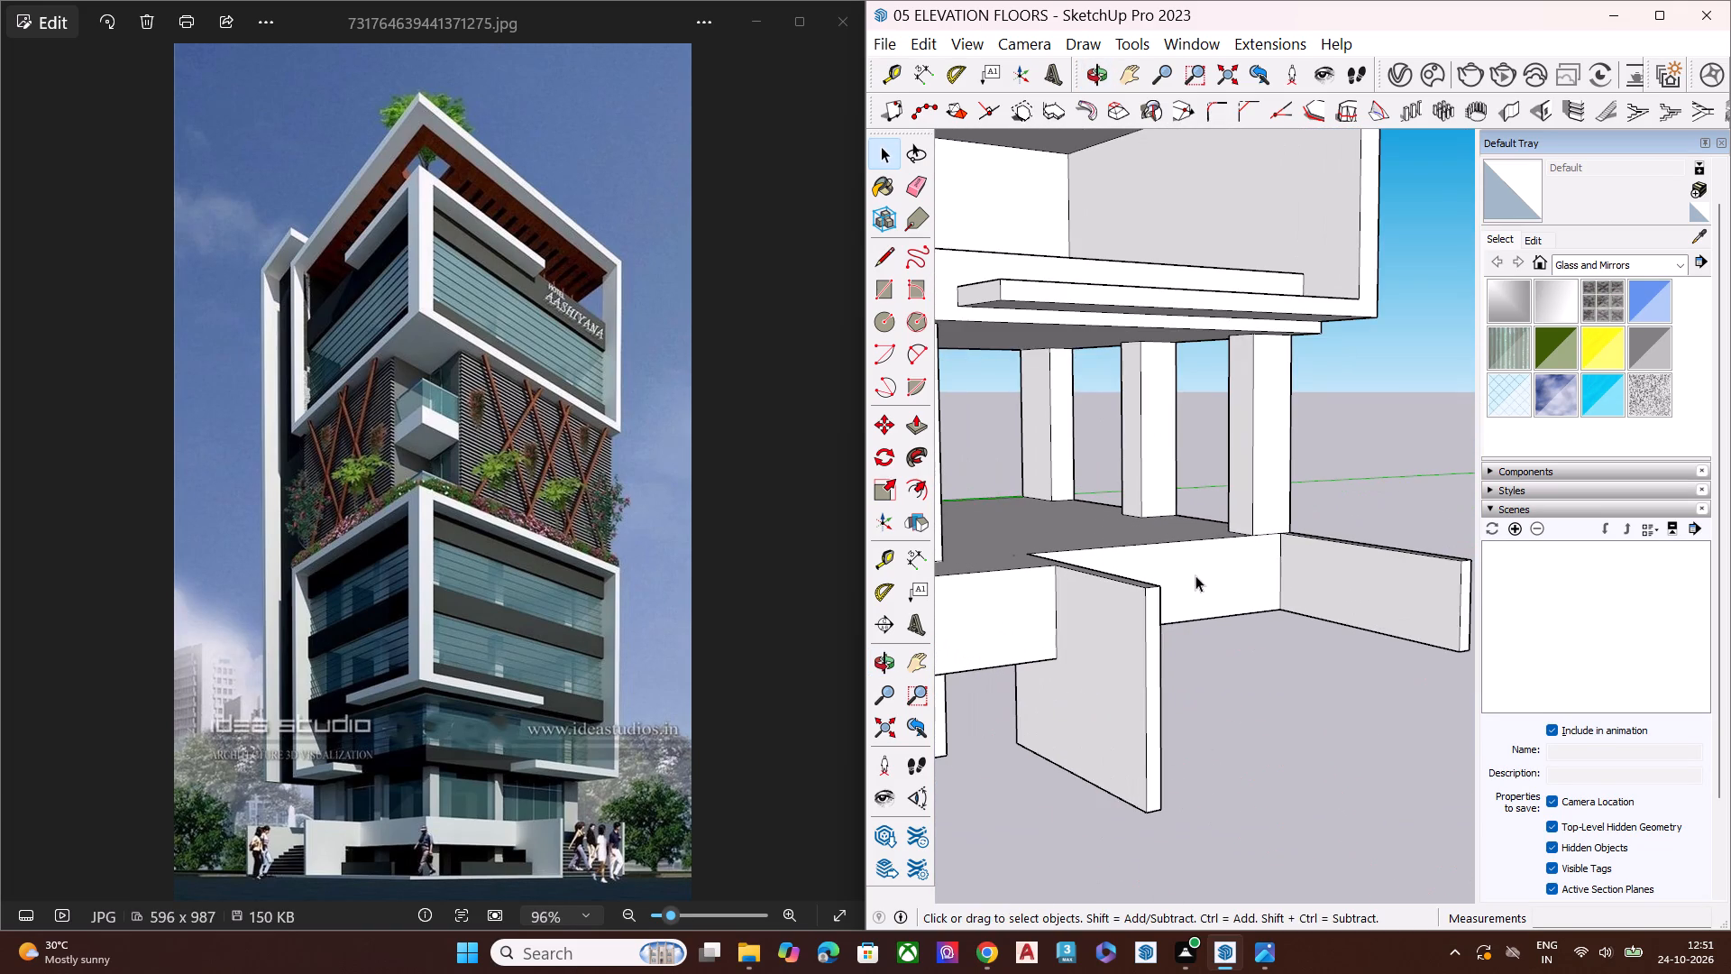
pyautogui.click(1195, 575)
pyautogui.press('p')
pyautogui.click(1199, 574)
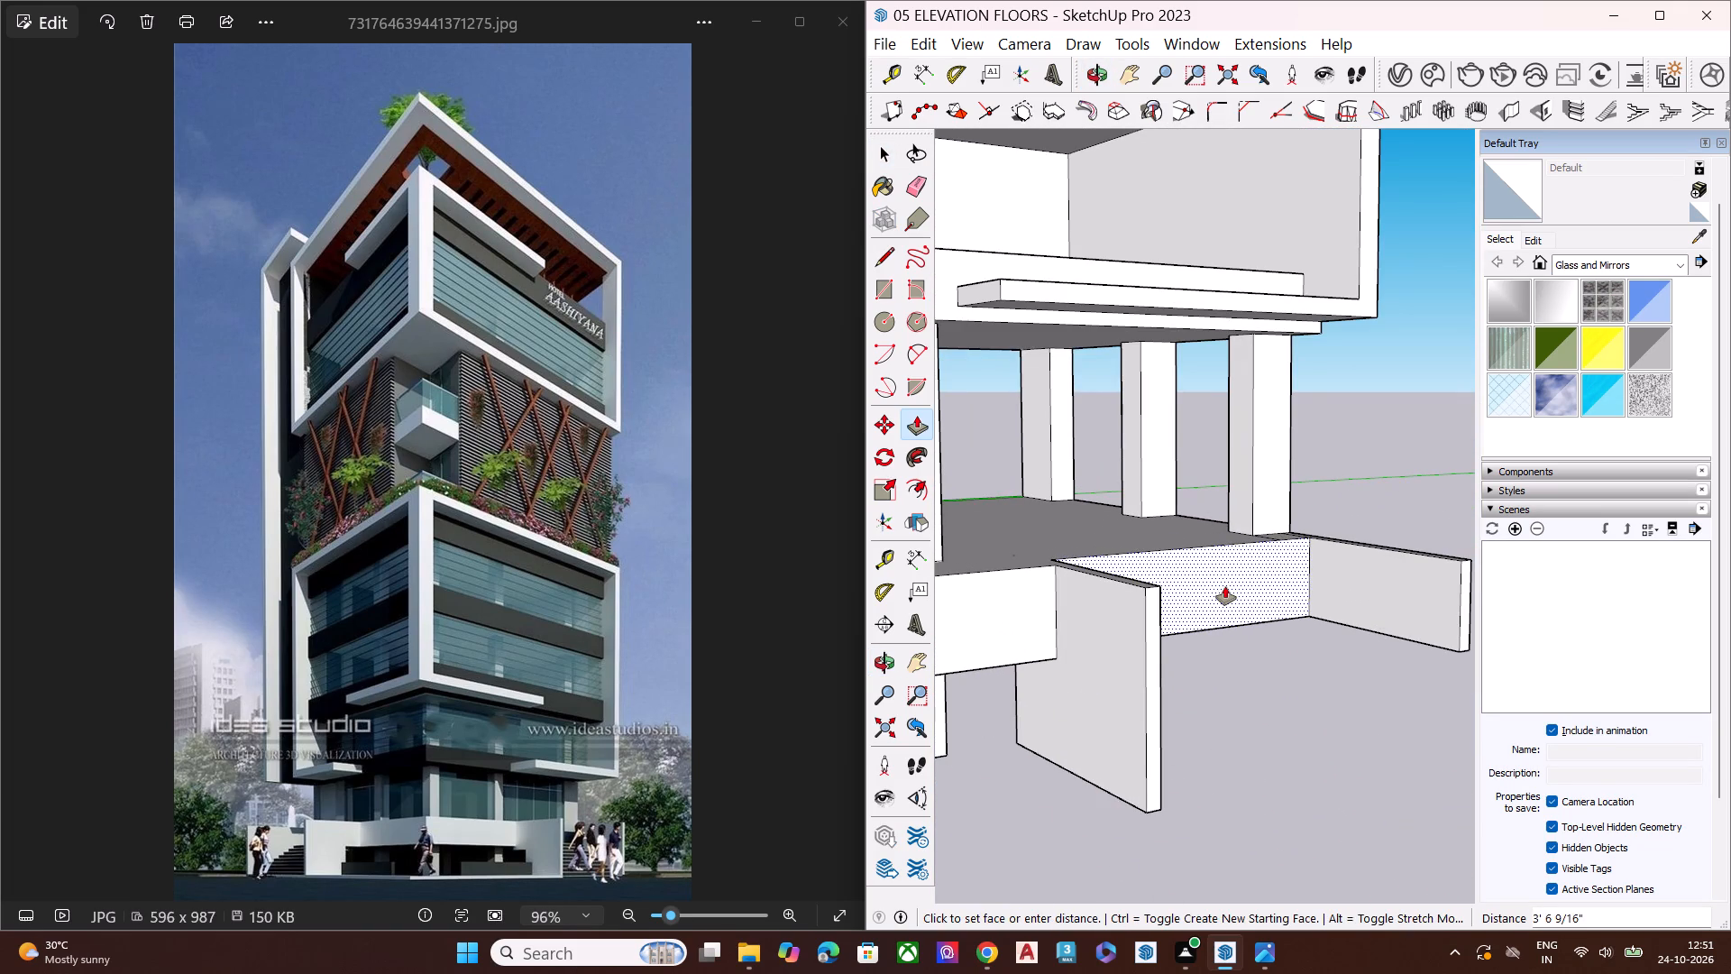
pyautogui.click(1225, 586)
pyautogui.press('space')
# Erase the stray edge on the slab top between the end column and the extended face.
pyautogui.moveTo(1285, 639); pyautogui.dragTo(1259, 856, button='middle')
pyautogui.scroll(6, 1233, 563)
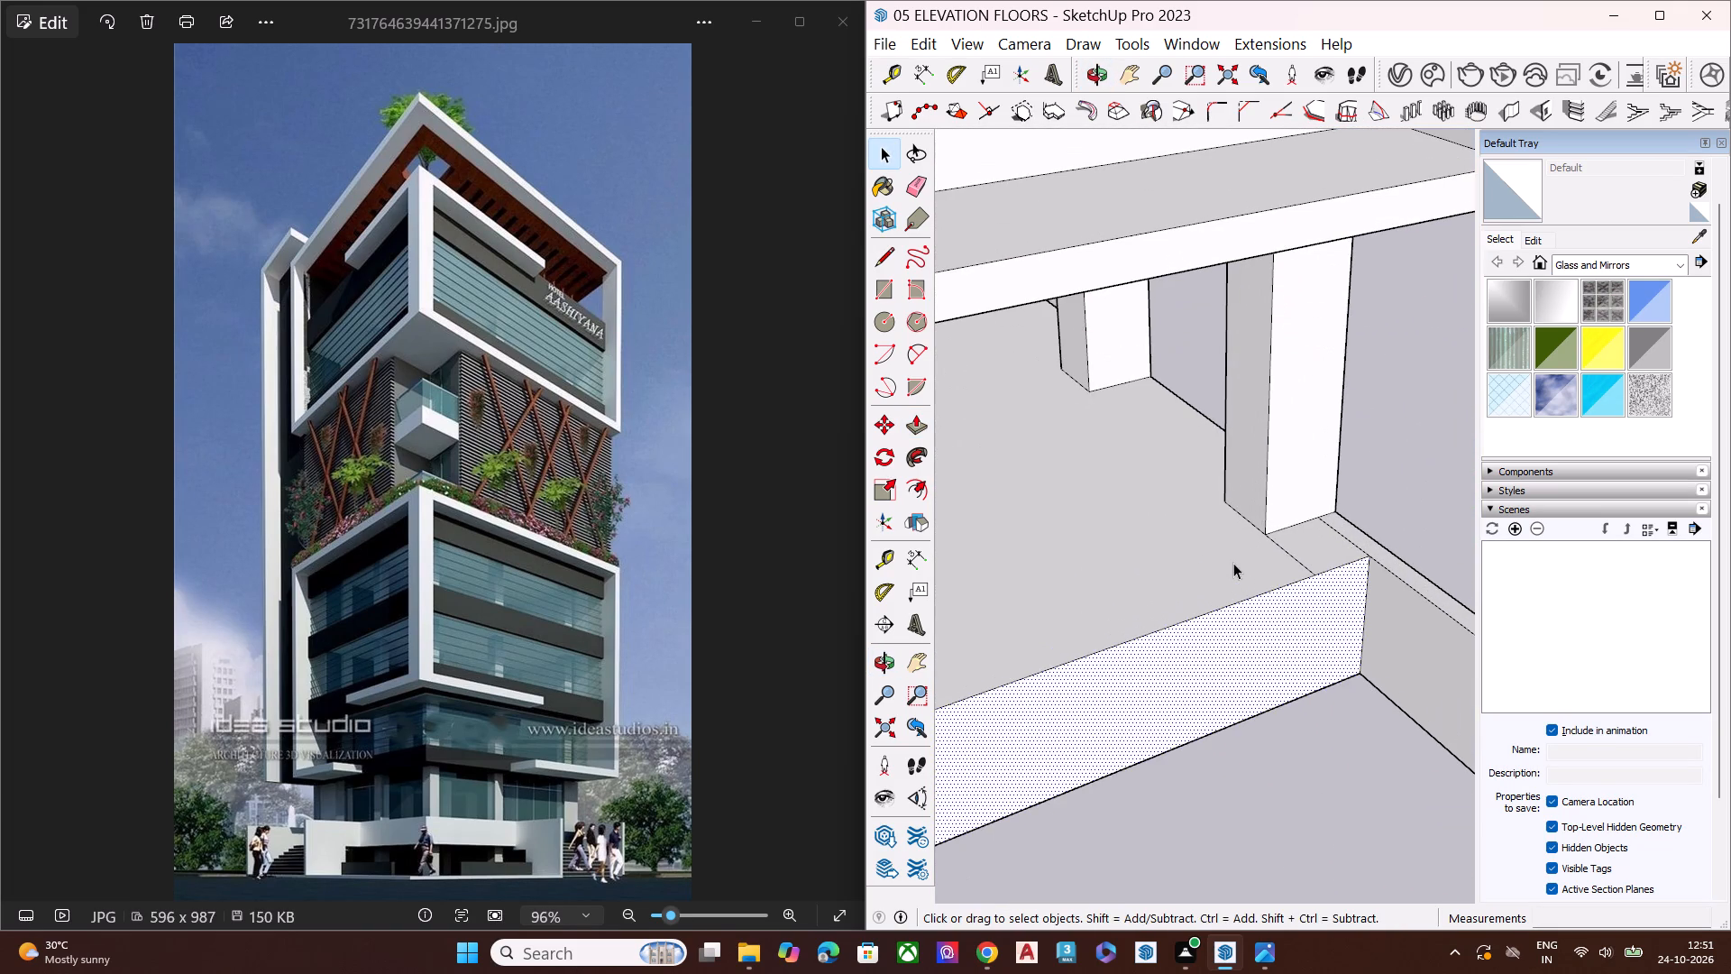
pyautogui.press('e')
pyautogui.scroll(1, 1289, 545)
pyautogui.scroll(-4, 1290, 545)
pyautogui.scroll(1, 1291, 546)
pyautogui.click(1292, 556)
pyautogui.press('space')
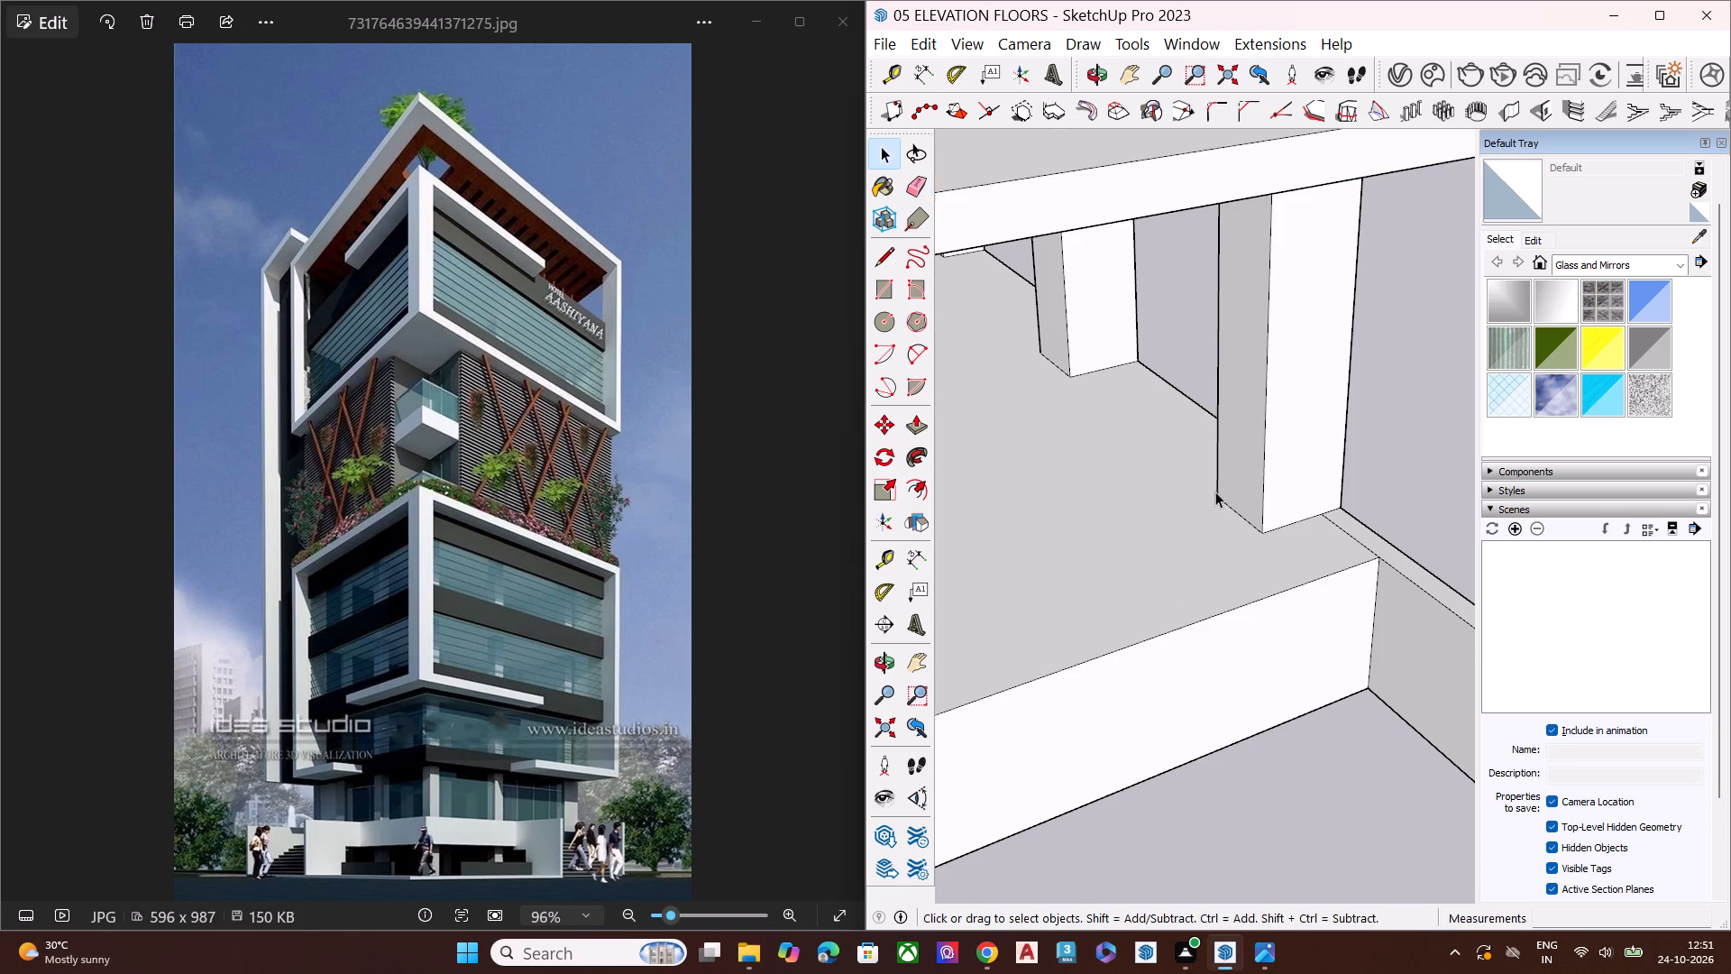
# Draw a short line across the base's underside at the low end wall's inner corner, separating the wall's bottom face.
pyautogui.scroll(-2, 1213, 492)
pyautogui.scroll(1, 1210, 493)
pyautogui.scroll(-4, 1208, 495)
pyautogui.moveTo(1183, 686); pyautogui.dragTo(1180, 550, button='middle')
pyautogui.scroll(-4, 1030, 429)
pyautogui.scroll(2, 989, 432)
pyautogui.scroll(-2, 983, 434)
pyautogui.moveTo(1137, 721); pyautogui.dragTo(1382, 264, button='middle')
pyautogui.scroll(2, 1382, 266)
pyautogui.scroll(-2, 1367, 408)
pyautogui.scroll(2, 1364, 418)
pyautogui.scroll(-3, 1357, 434)
pyautogui.scroll(2, 1350, 444)
pyautogui.scroll(7, 1299, 510)
pyautogui.click(1299, 510)
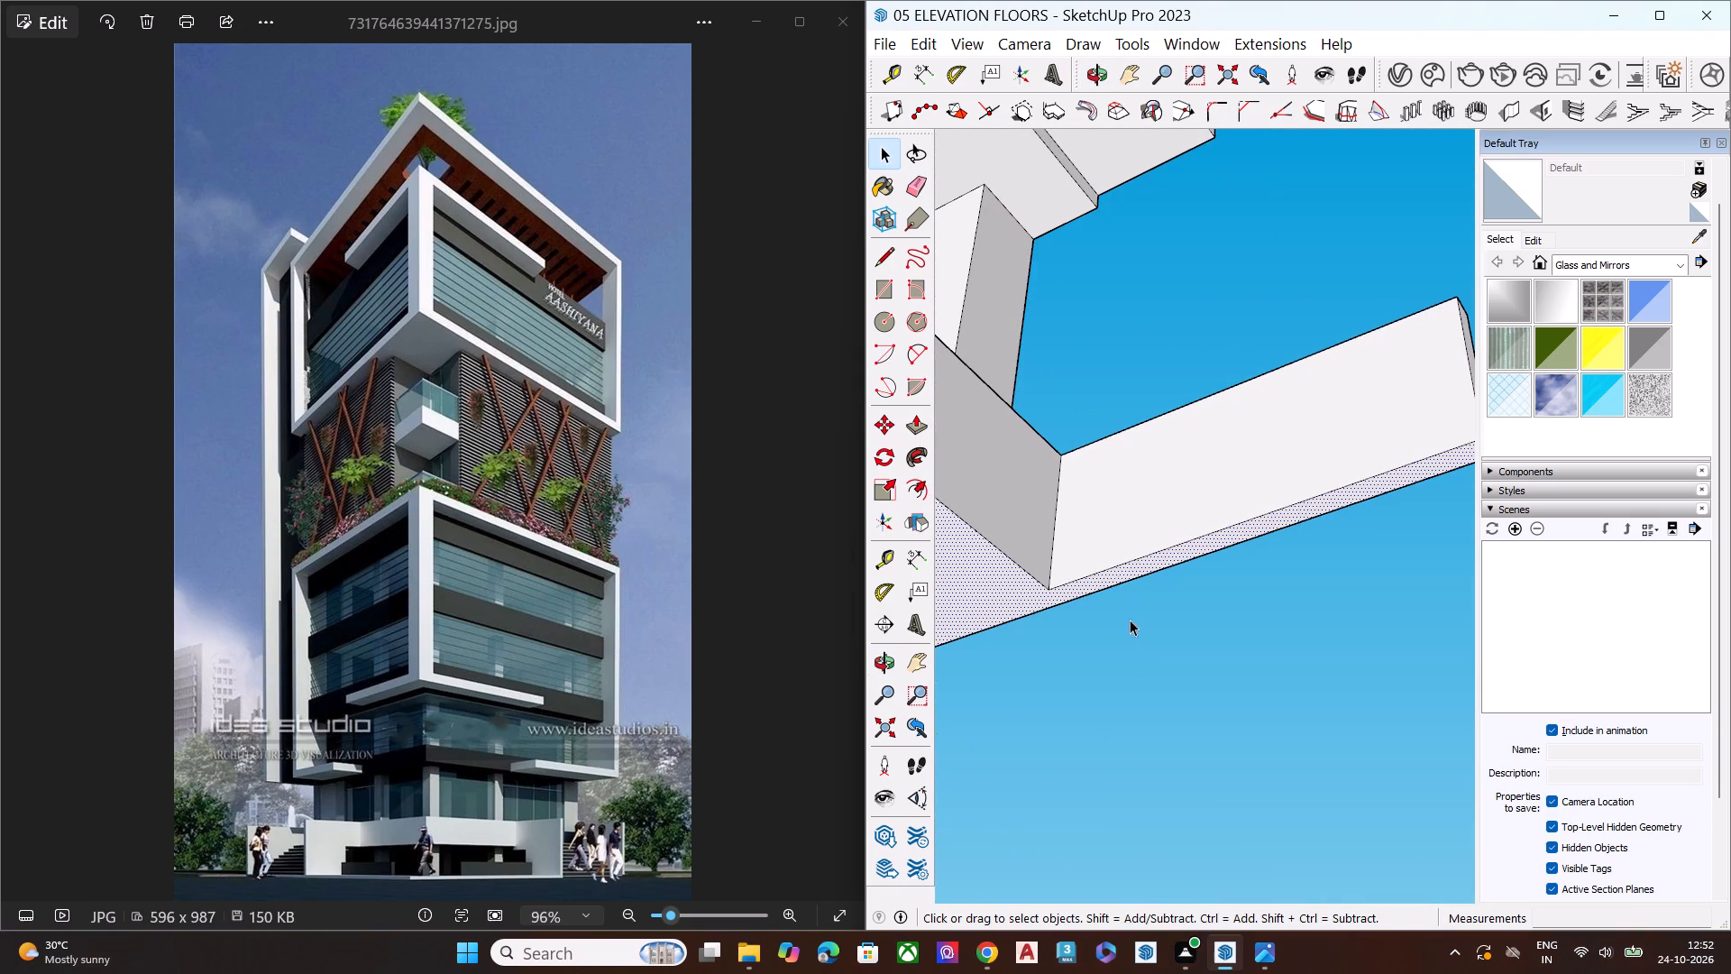
pyautogui.click(1136, 672)
pyautogui.scroll(2, 1060, 672)
pyautogui.middleClick(1173, 517)
pyautogui.press('l')
pyautogui.click(1034, 584)
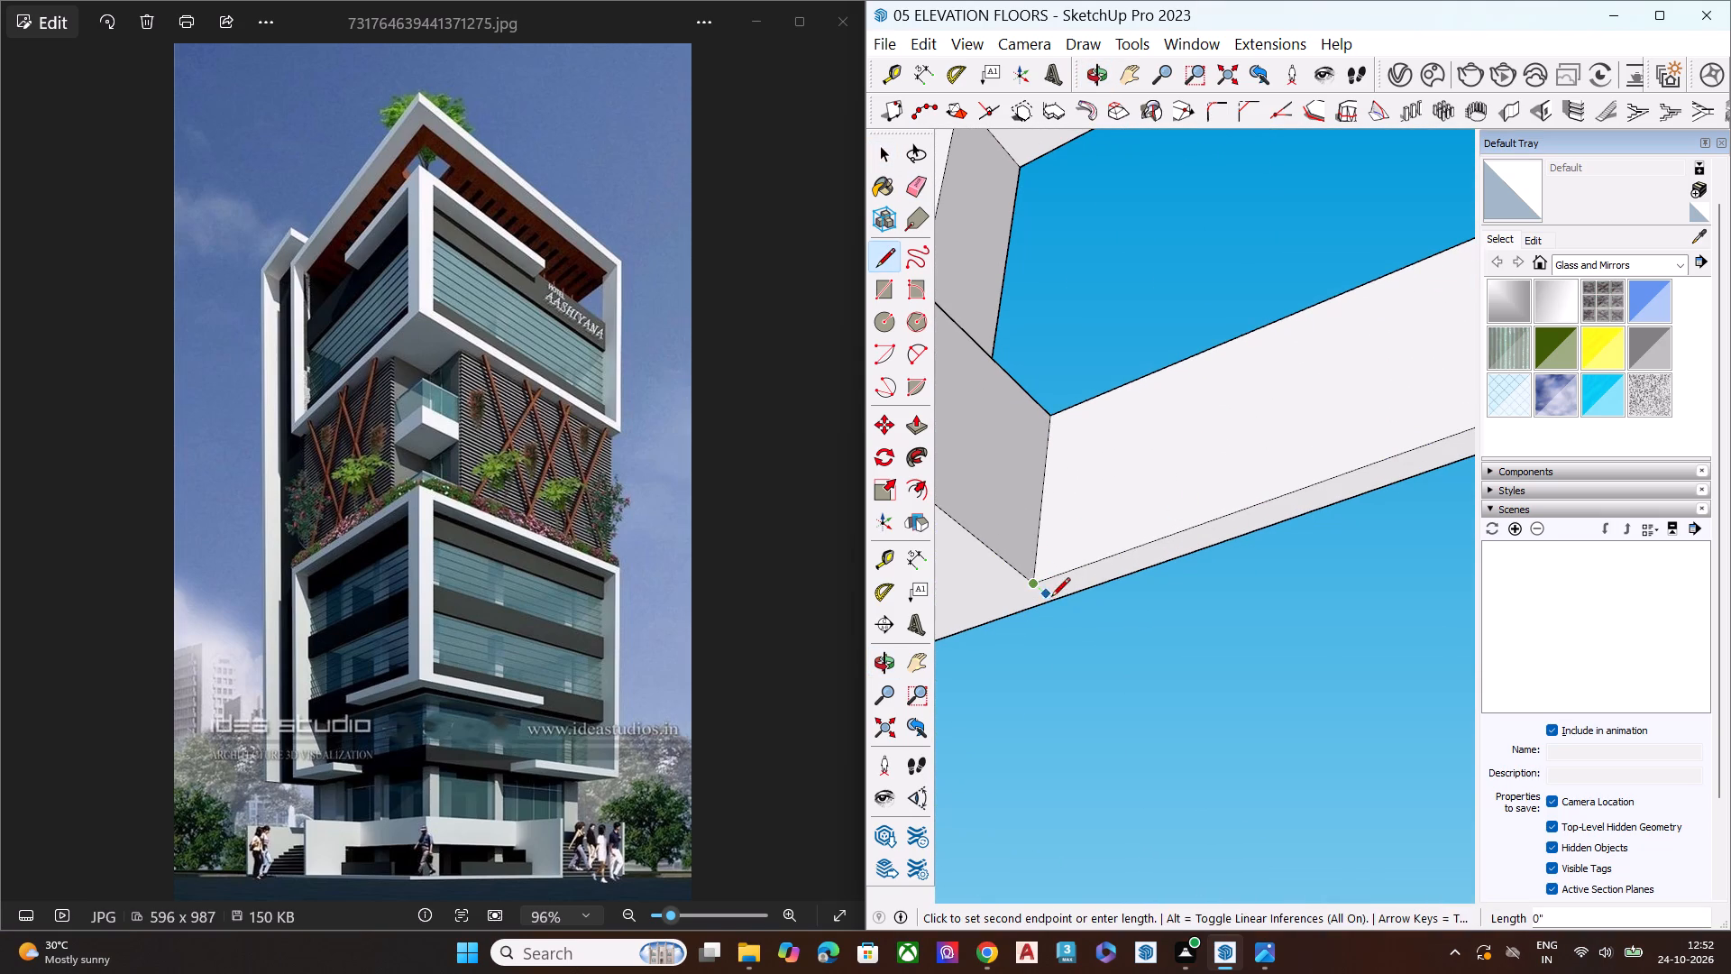
pyautogui.click(1053, 598)
pyautogui.press('space')
# Extend the end wall's bottom face down by about 6' 11 1/2", matching the bottom of the neighbouring corner wall.
pyautogui.click(1069, 587)
pyautogui.press('p')
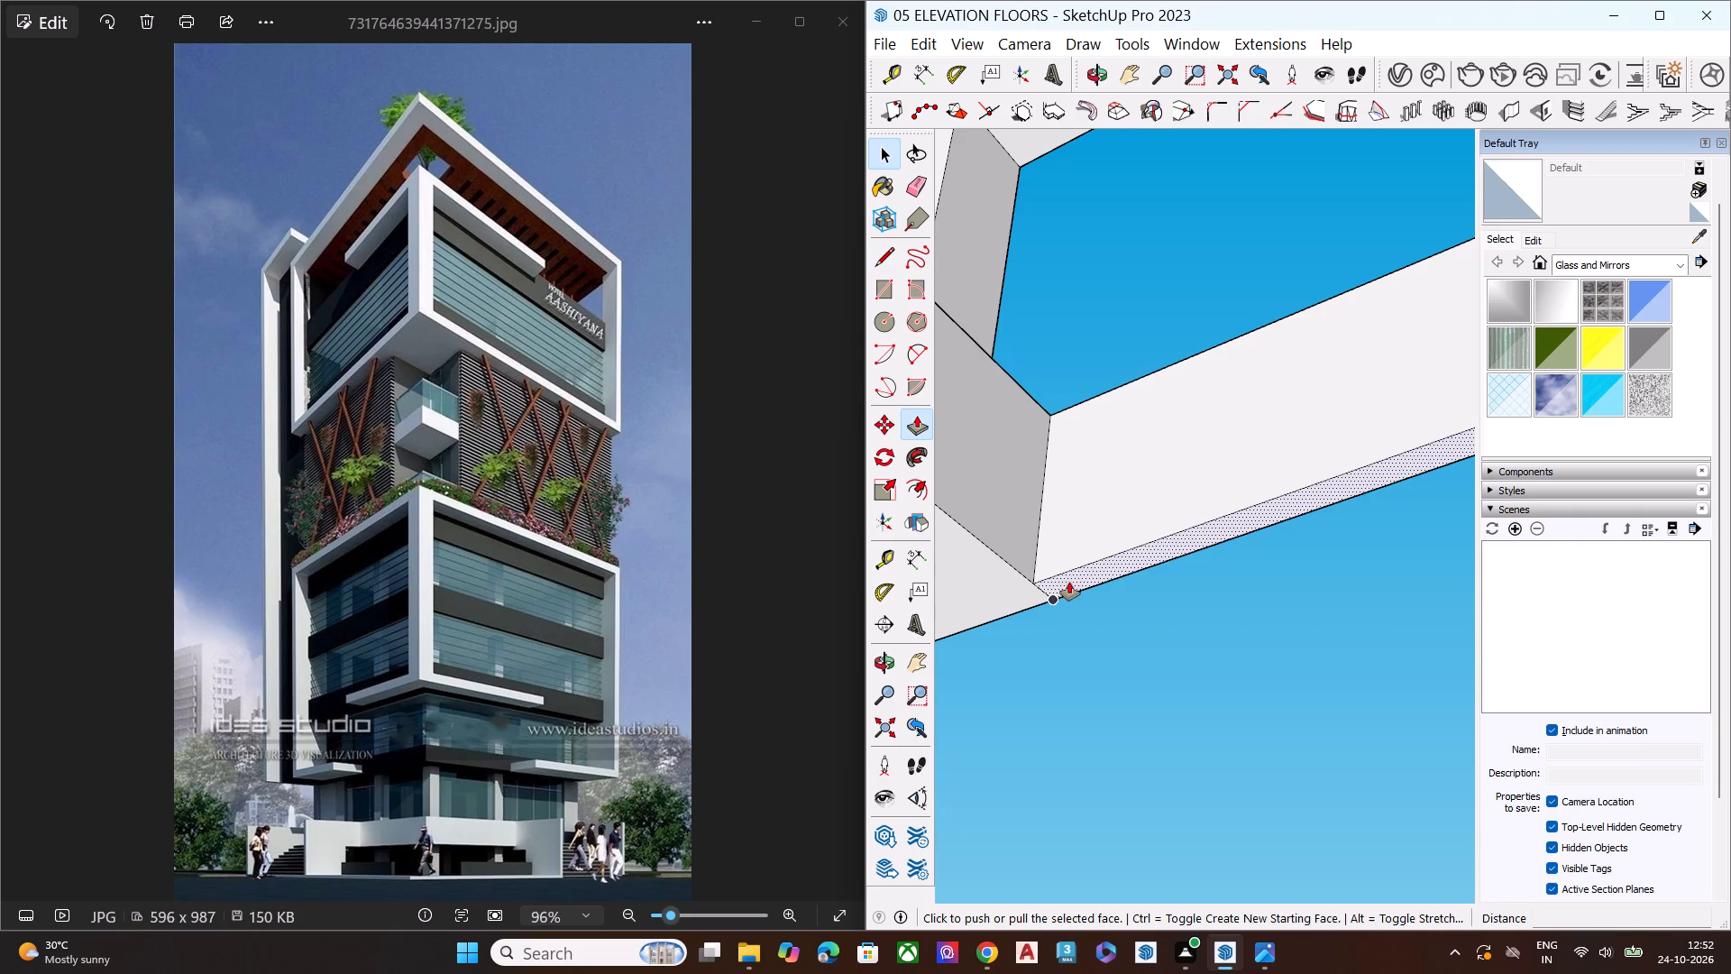
pyautogui.click(1069, 579)
pyautogui.scroll(-8, 1083, 577)
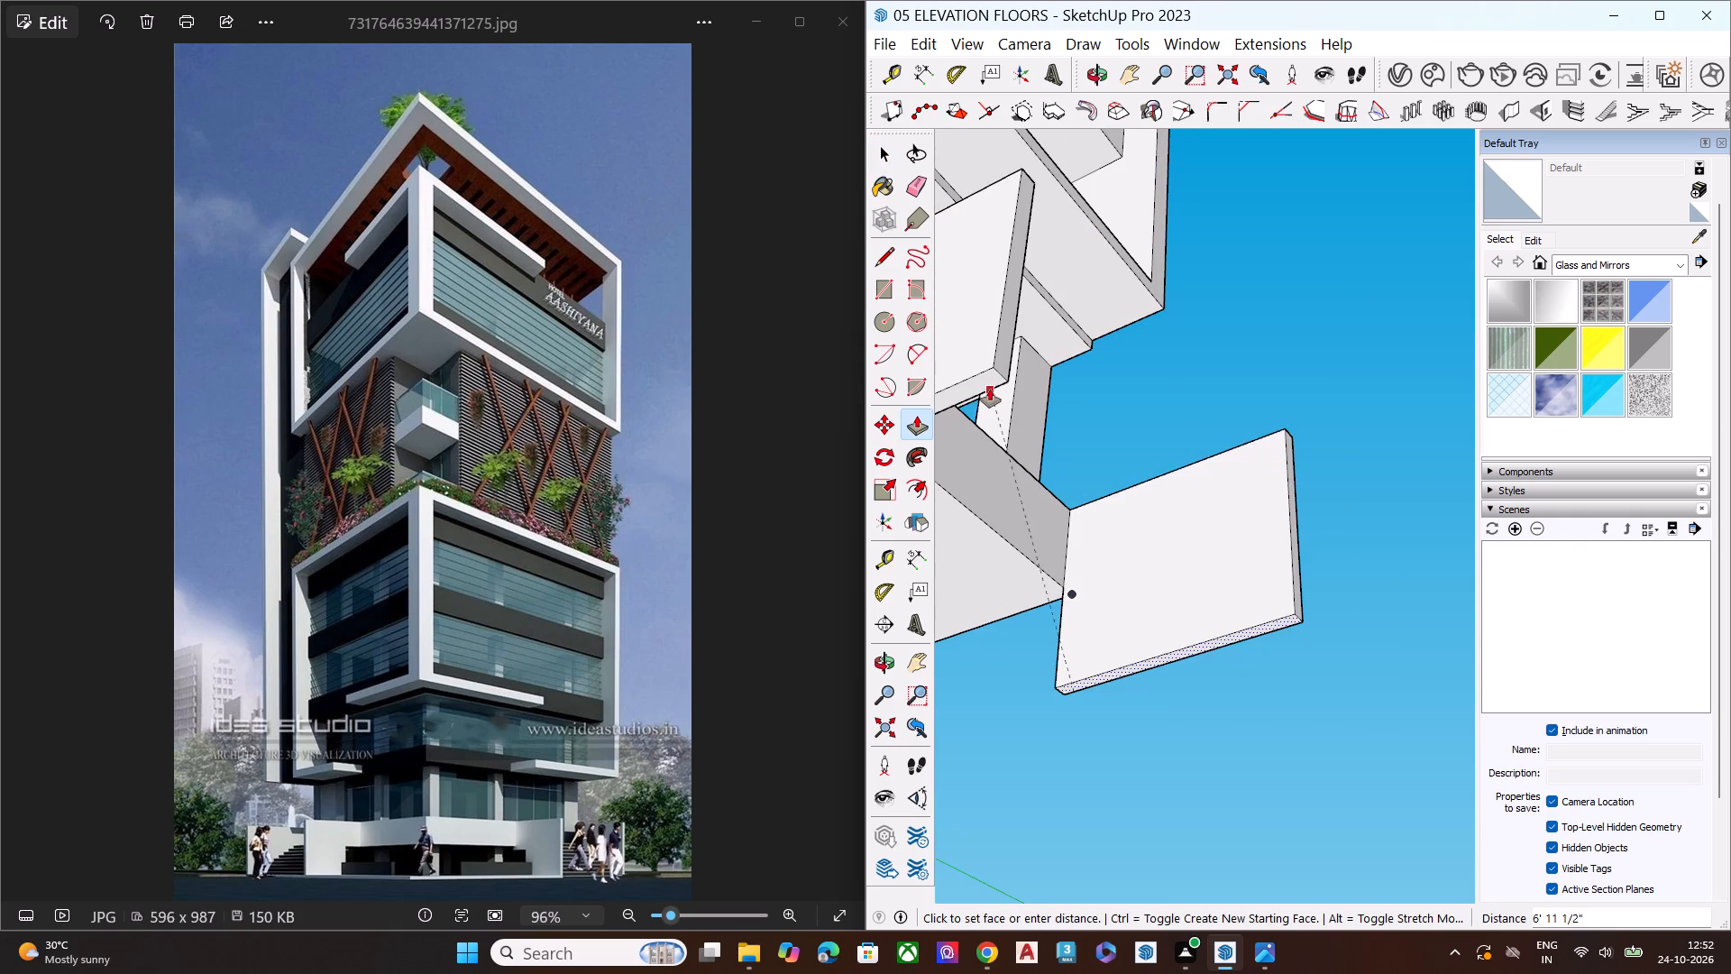
pyautogui.click(988, 374)
pyautogui.press('space')
pyautogui.click(1274, 369)
pyautogui.moveTo(1193, 361); pyautogui.dragTo(1204, 461, button='middle')
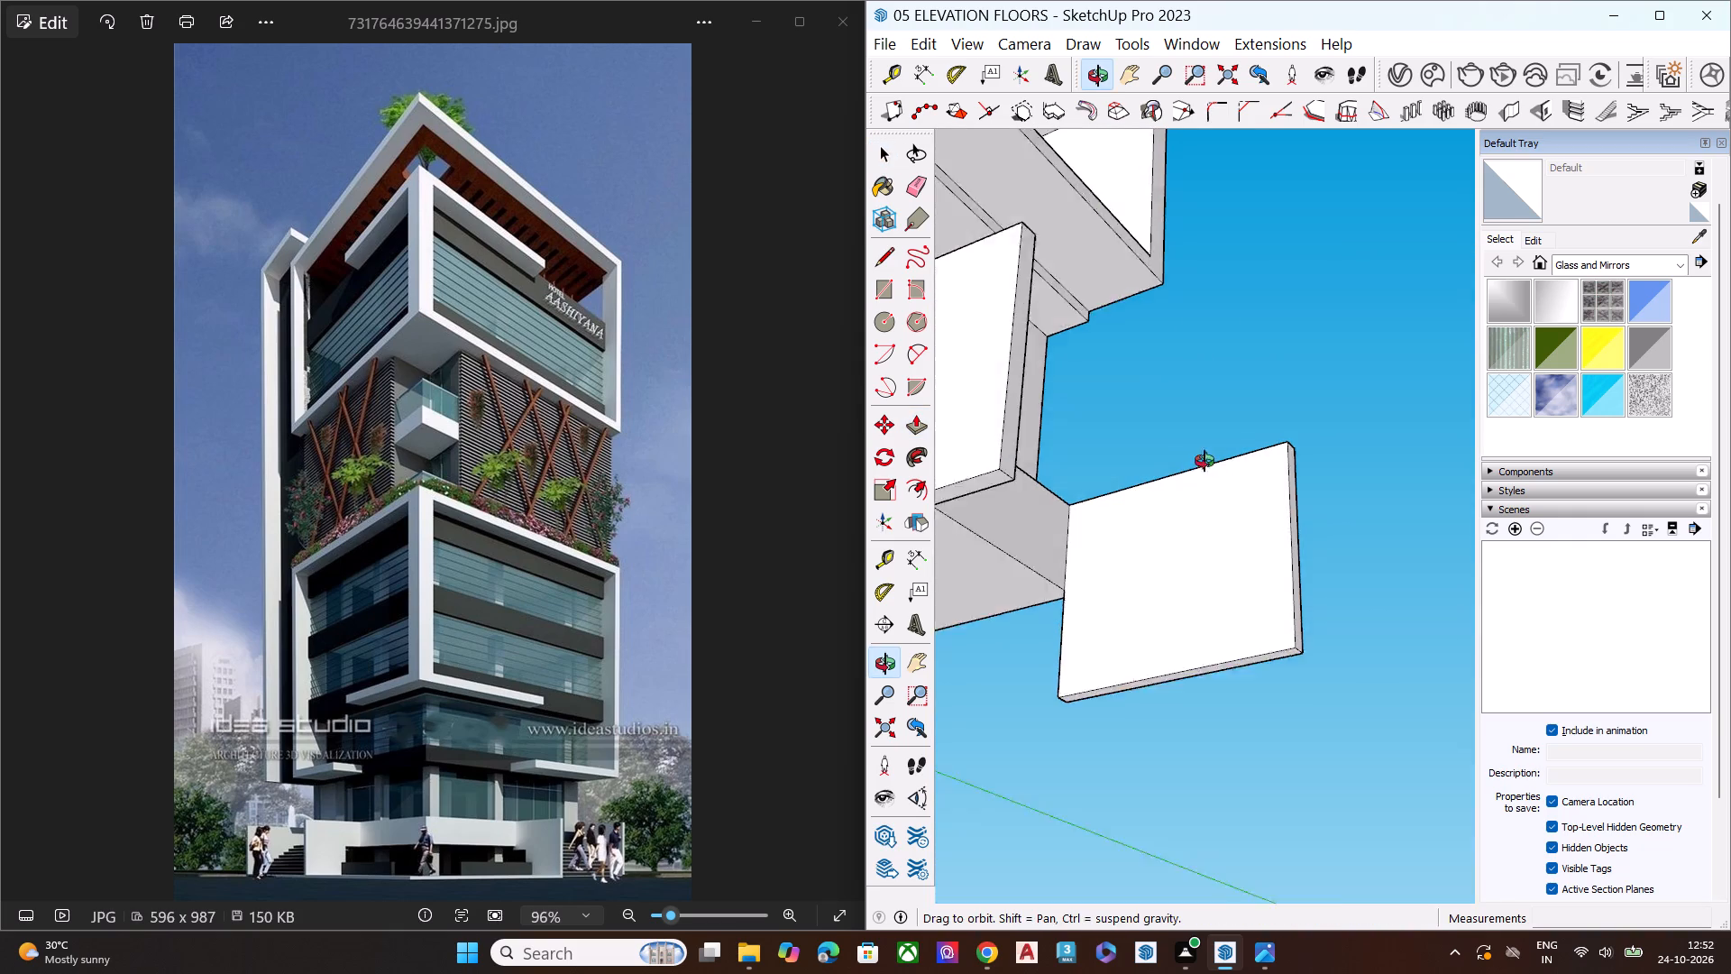
# Sketch a stepped outline on the side wall's face: about 6' 3 1/2" up, across beneath the base, and about 8" up to its underside.
pyautogui.moveTo(1204, 461); pyautogui.dragTo(1210, 509, button='middle')
pyautogui.scroll(-5, 1088, 338)
pyautogui.scroll(-6, 1019, 421)
pyautogui.moveTo(1062, 500); pyautogui.dragTo(1091, 565, button='middle')
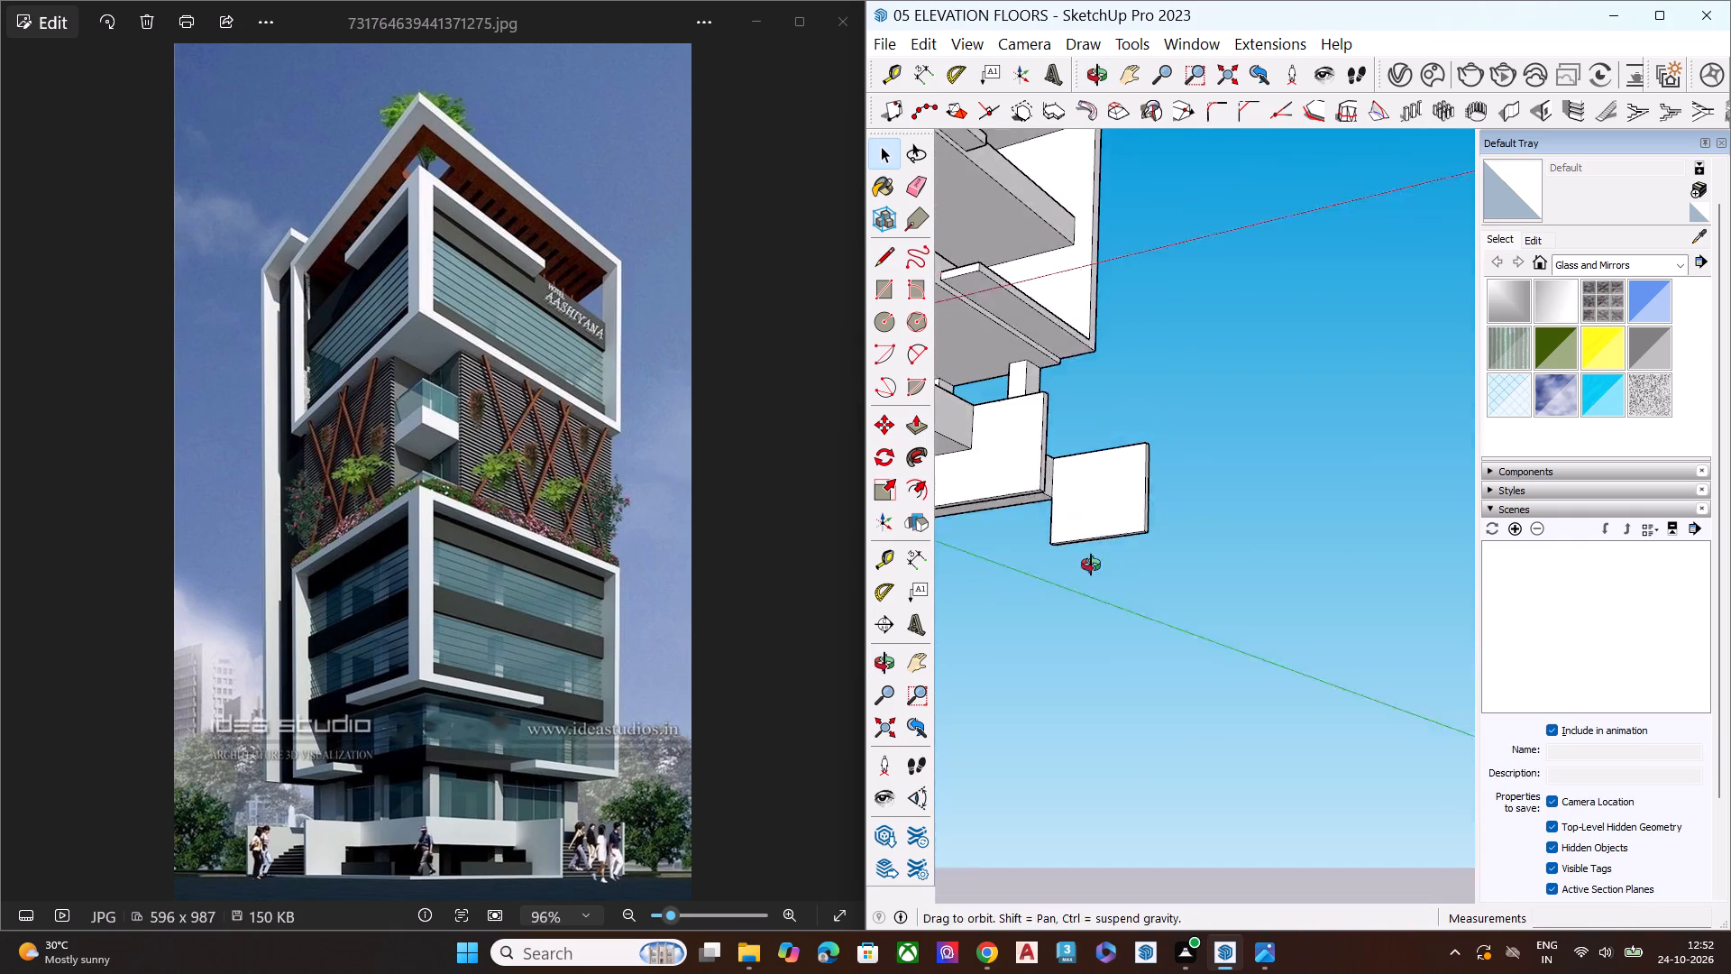
pyautogui.moveTo(1091, 565); pyautogui.dragTo(1102, 582, button='middle')
pyautogui.scroll(-7, 1102, 451)
pyautogui.moveTo(1122, 525); pyautogui.dragTo(1114, 596, button='middle')
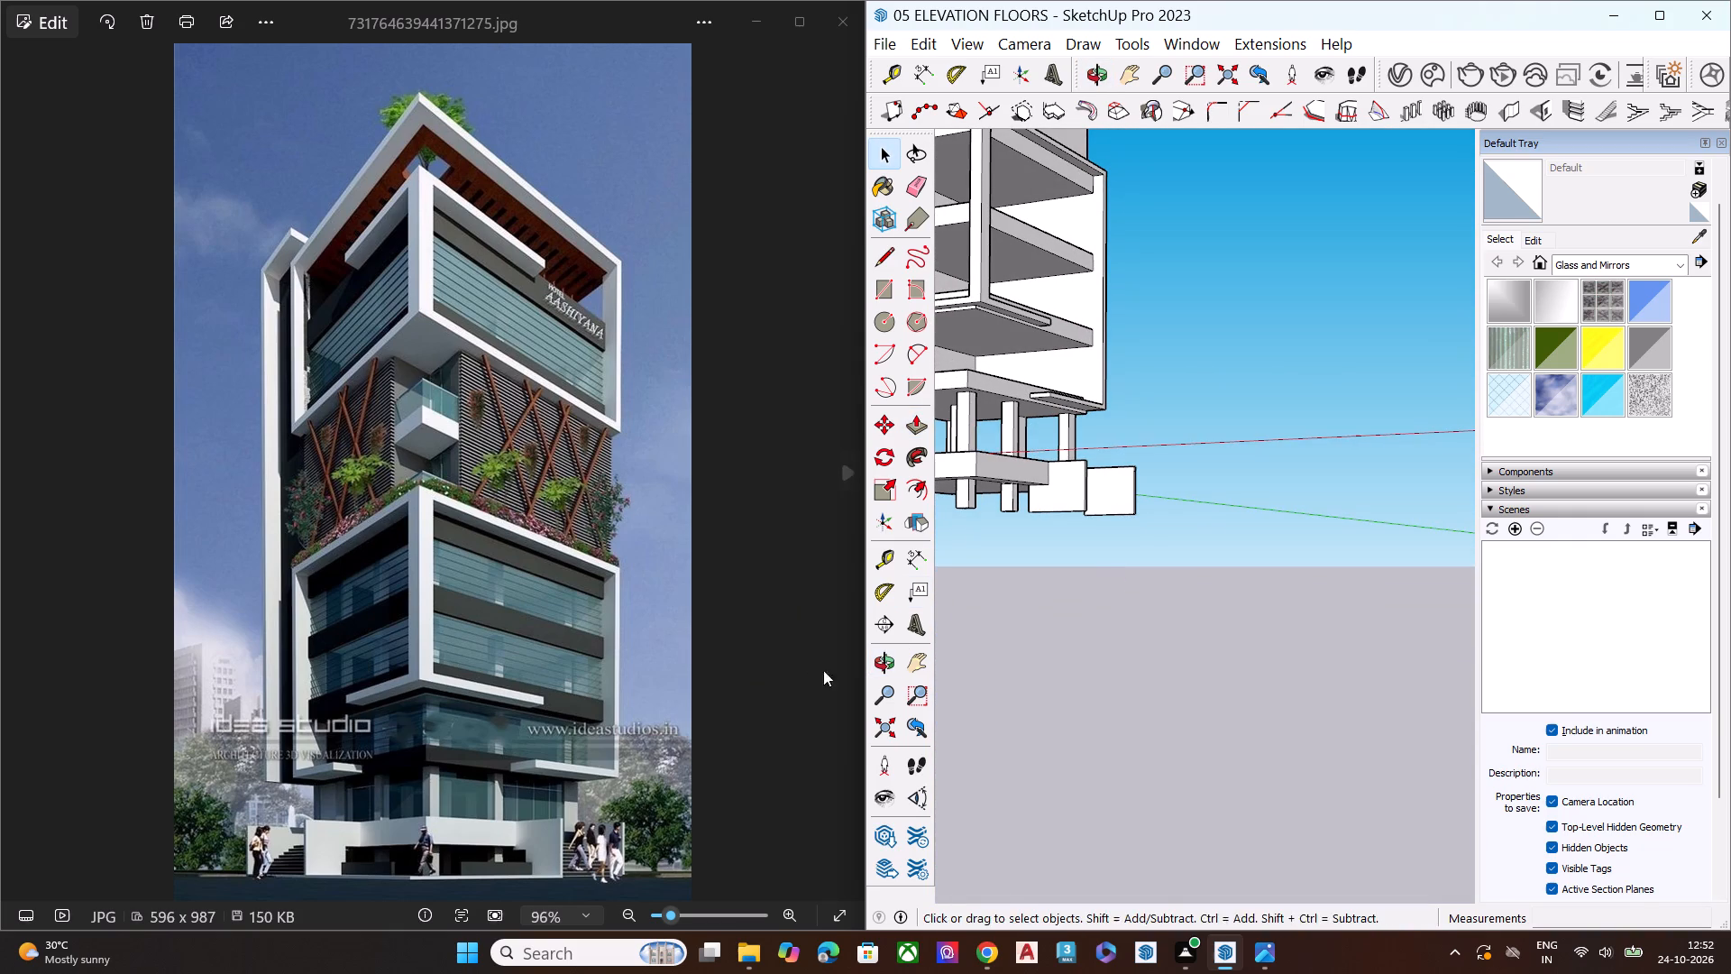
pyautogui.scroll(4, 1040, 504)
pyautogui.scroll(-1, 1040, 499)
pyautogui.scroll(7, 1040, 499)
pyautogui.scroll(-1, 1021, 510)
pyautogui.scroll(4, 1021, 510)
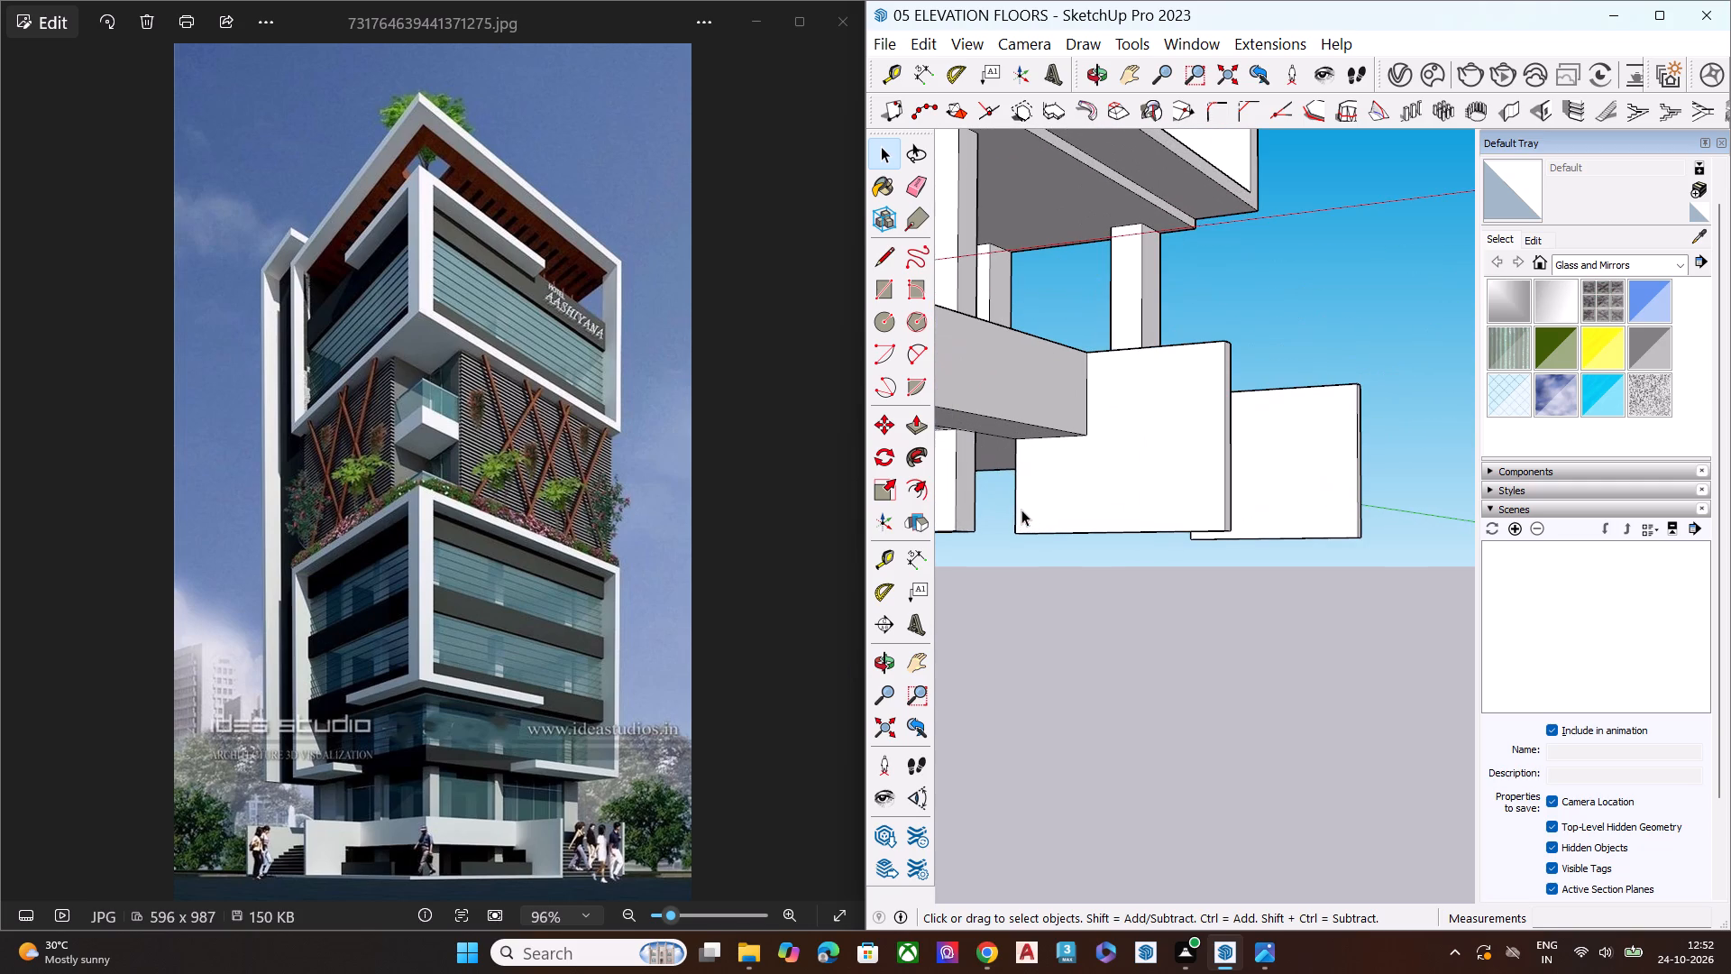
pyautogui.scroll(5, 1071, 448)
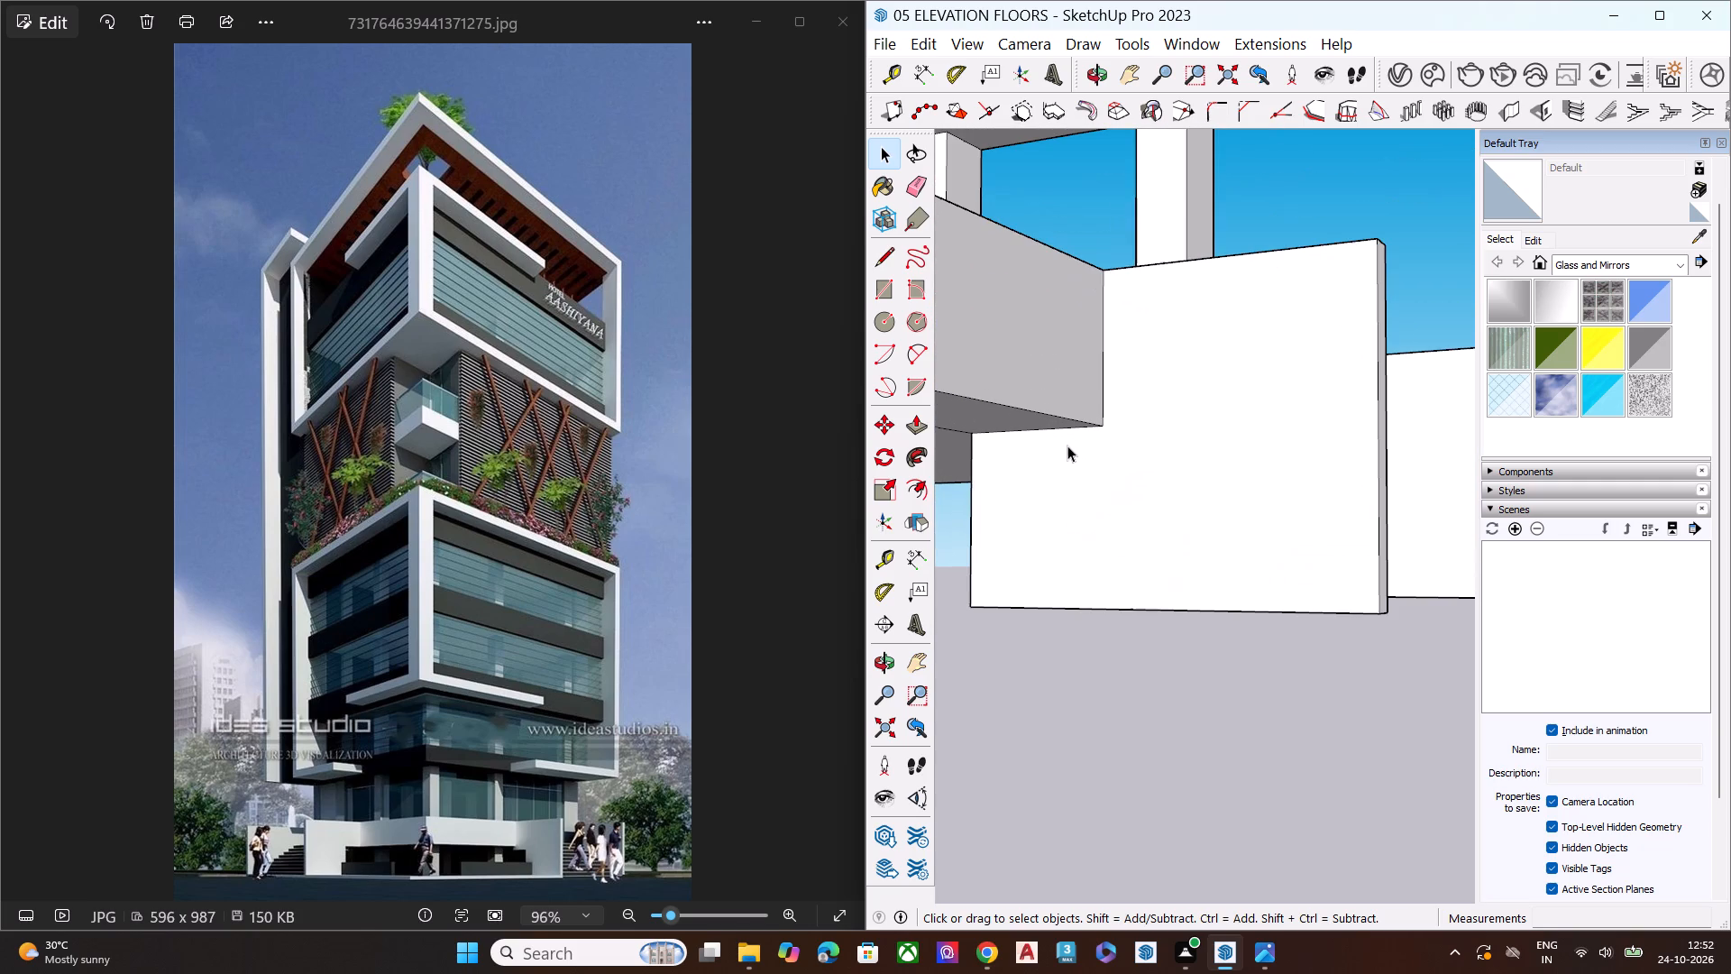
pyautogui.scroll(1, 1067, 446)
pyautogui.moveTo(1074, 448); pyautogui.dragTo(1330, 482, button='middle')
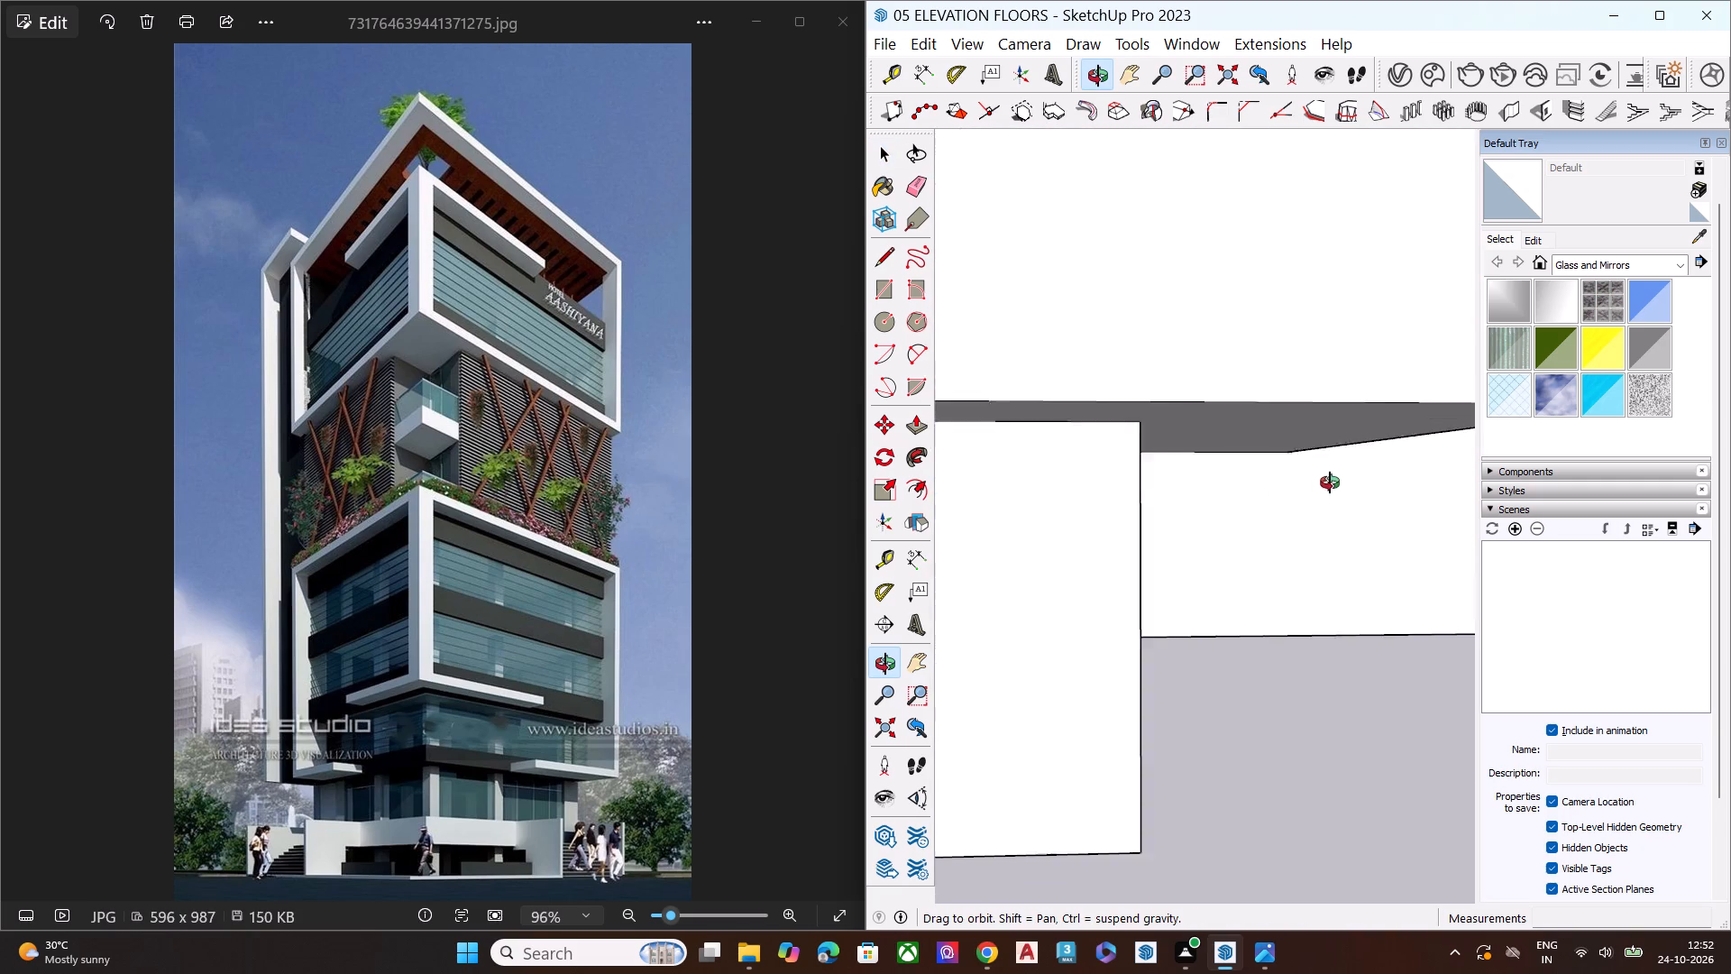
pyautogui.moveTo(1330, 482); pyautogui.dragTo(1113, 392, button='middle')
pyautogui.scroll(1, 1265, 410)
pyautogui.moveTo(1018, 445); pyautogui.dragTo(1008, 455, button='middle')
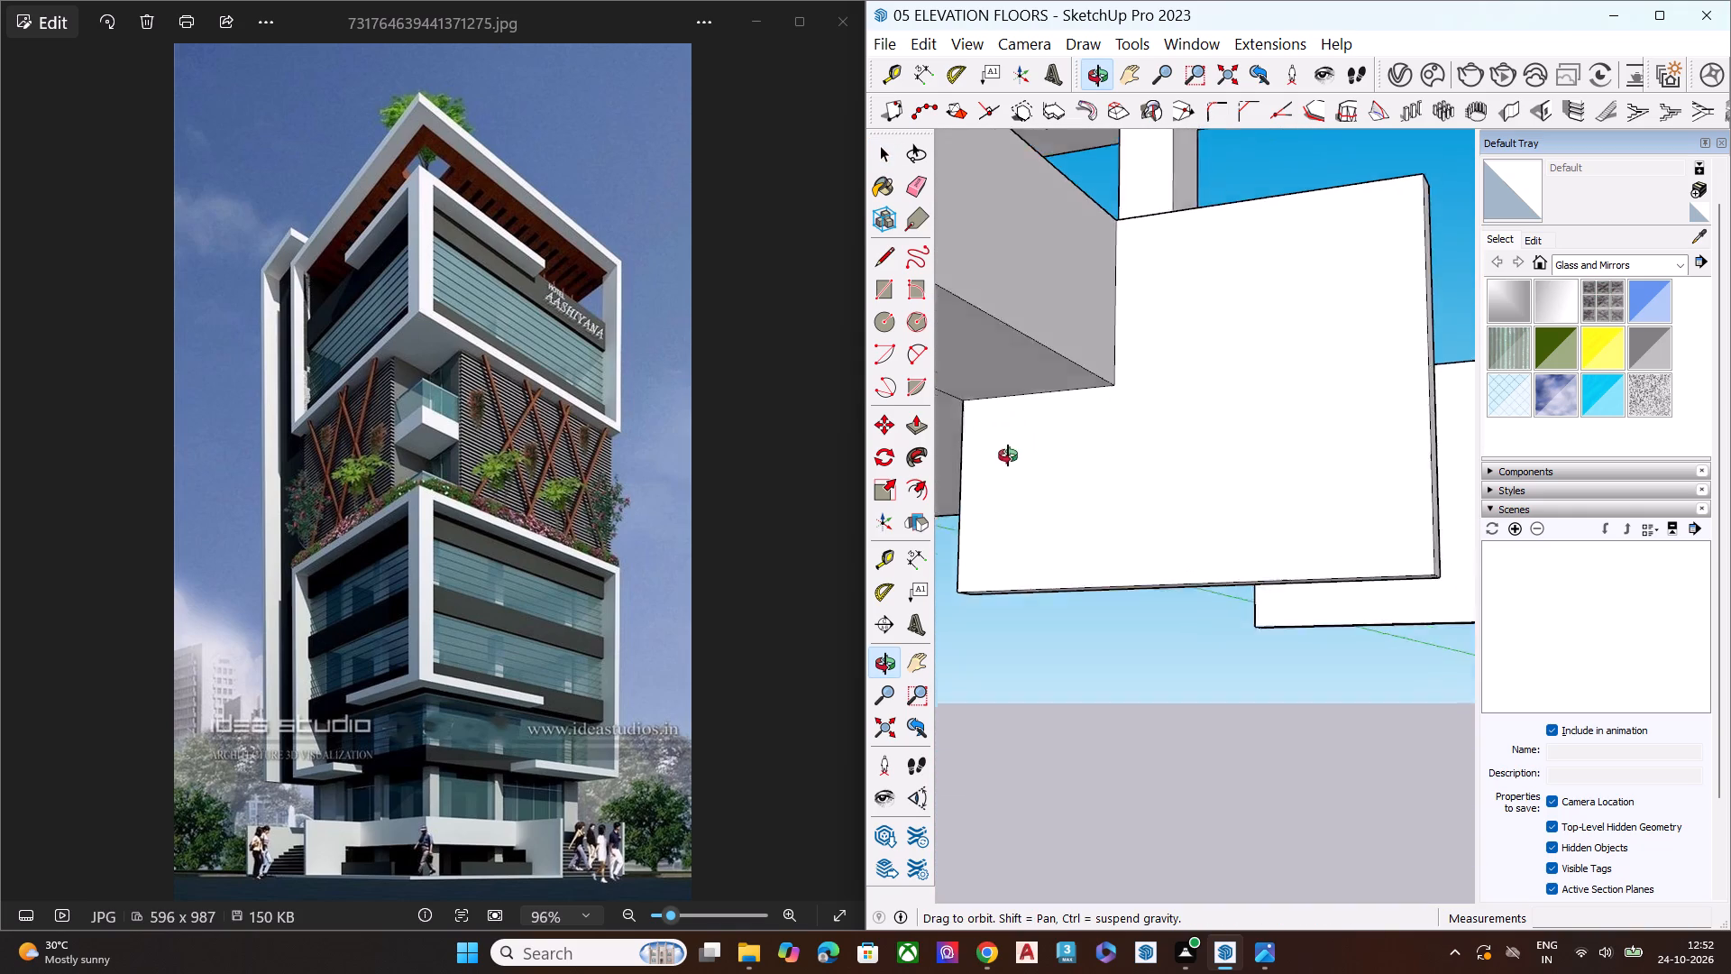
pyautogui.moveTo(1008, 455); pyautogui.dragTo(1006, 458, button='middle')
pyautogui.scroll(1, 1083, 489)
pyautogui.press('l')
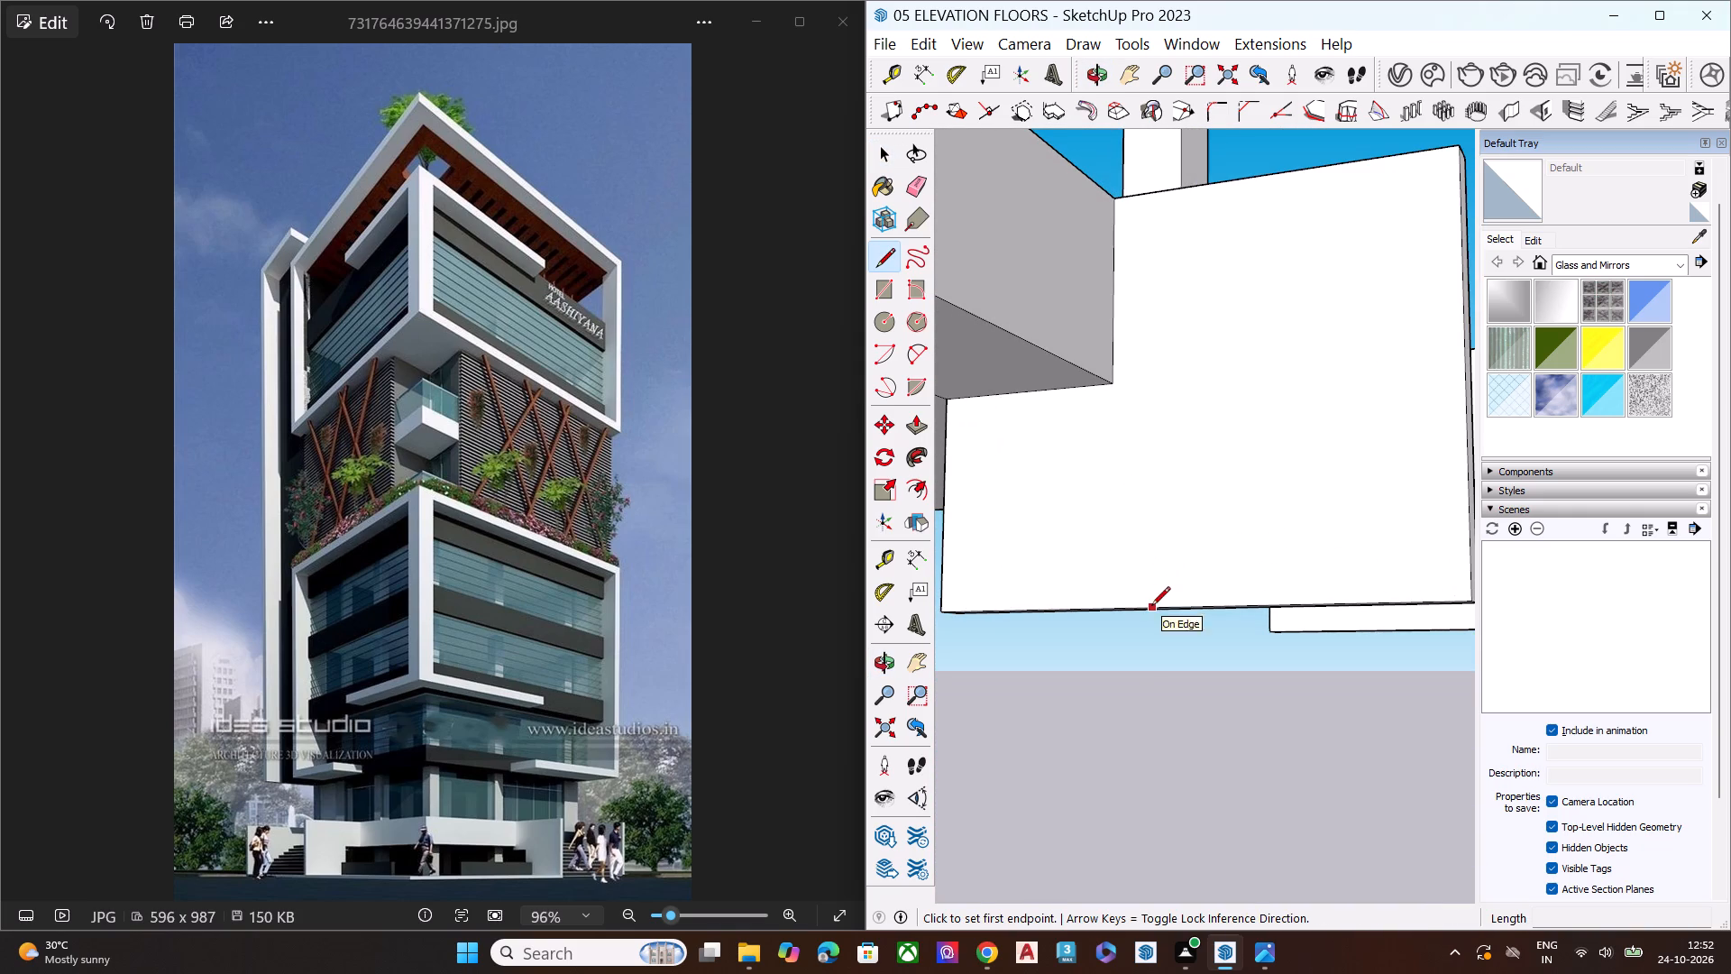
pyautogui.click(1151, 607)
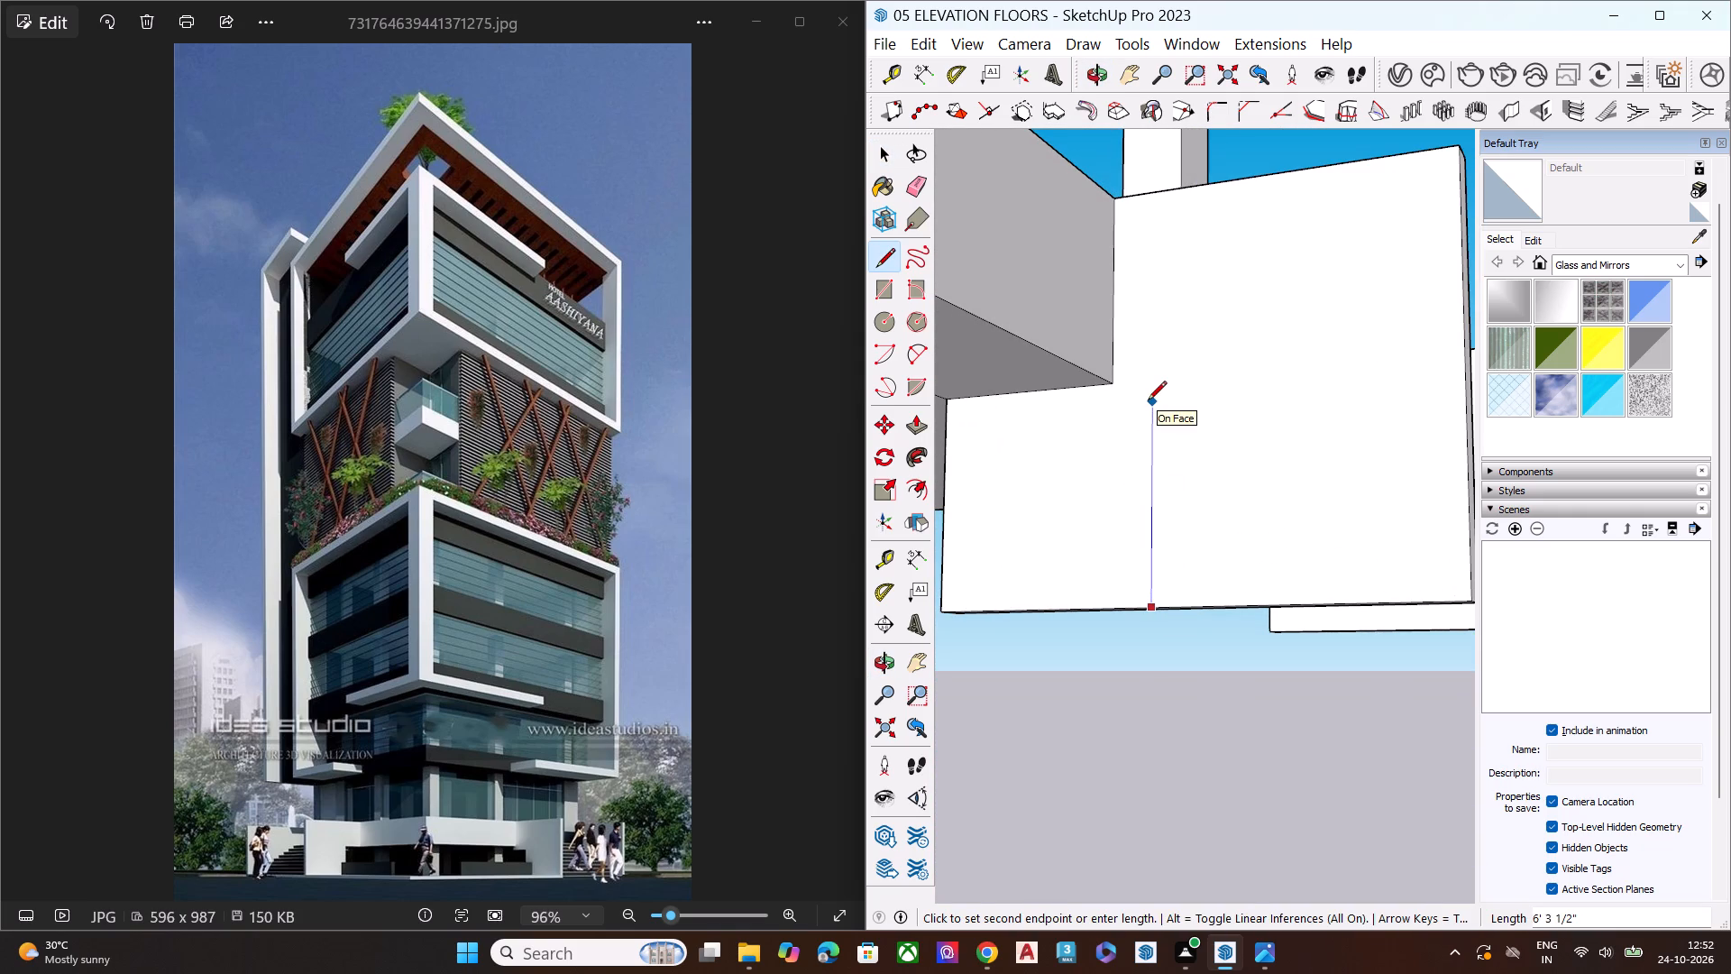
pyautogui.click(1148, 401)
pyautogui.click(1032, 400)
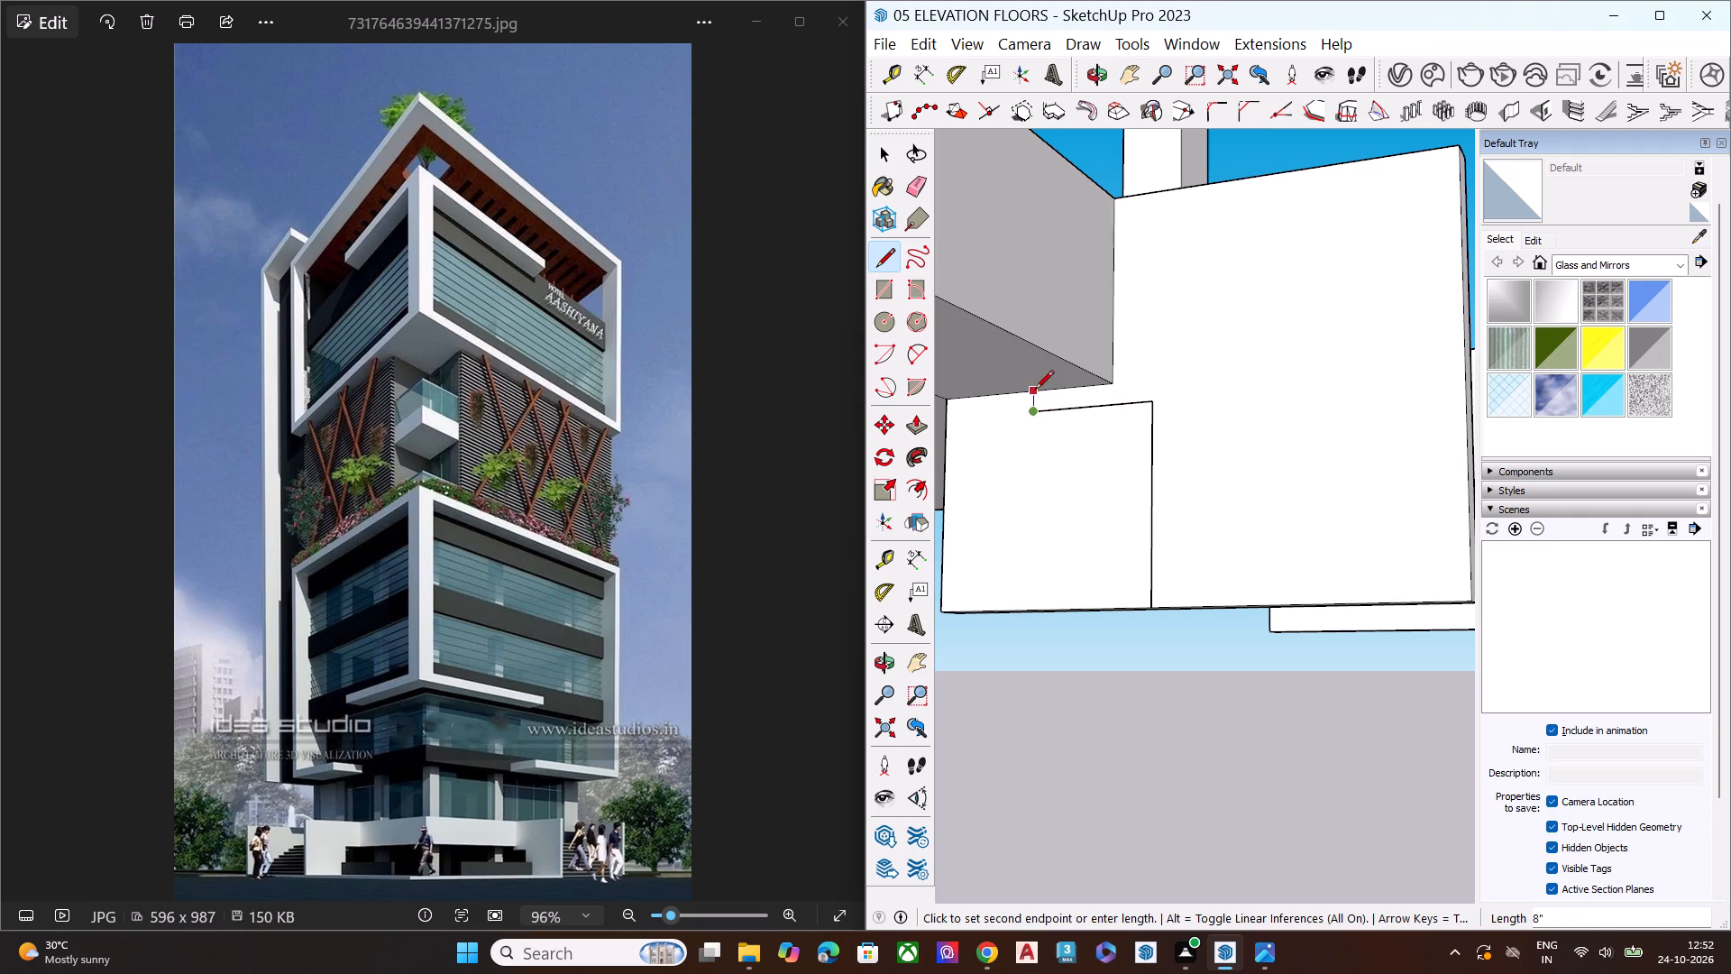
pyautogui.click(1035, 391)
pyautogui.press('space')
# Split the side wall's bottom face in line with the outline and push the inner part up about 6' 3 1/2".
pyautogui.moveTo(1119, 571); pyautogui.dragTo(1167, 433, button='middle')
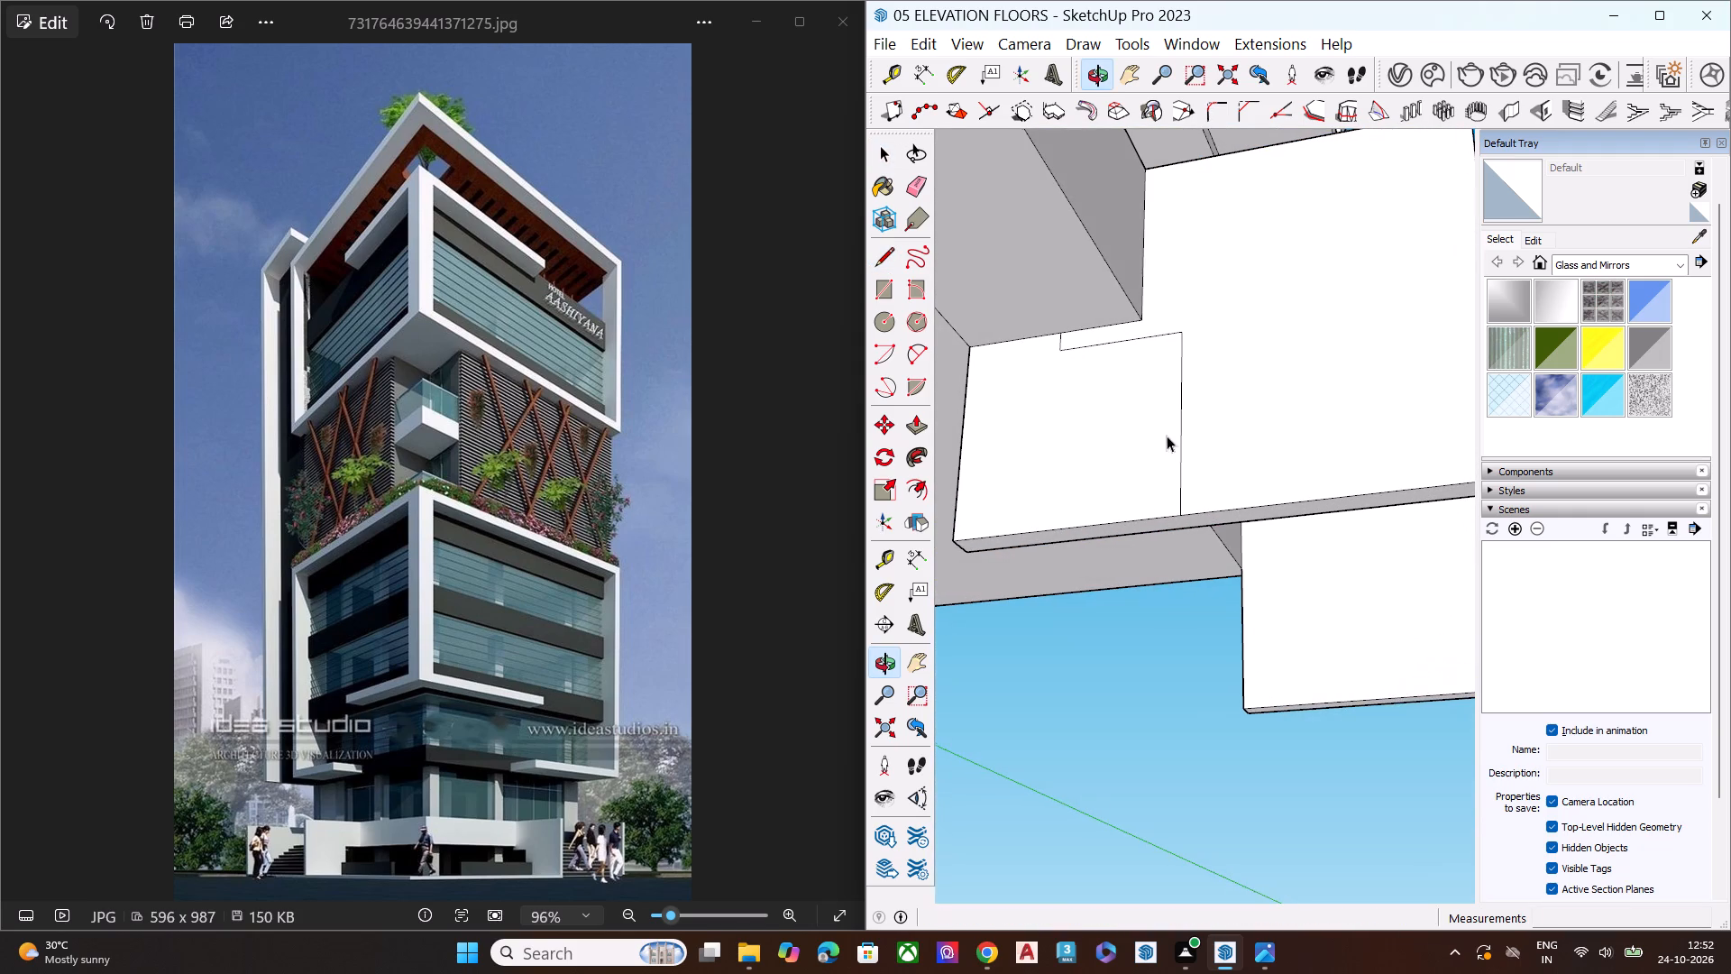
pyautogui.click(1089, 521)
pyautogui.click(1137, 673)
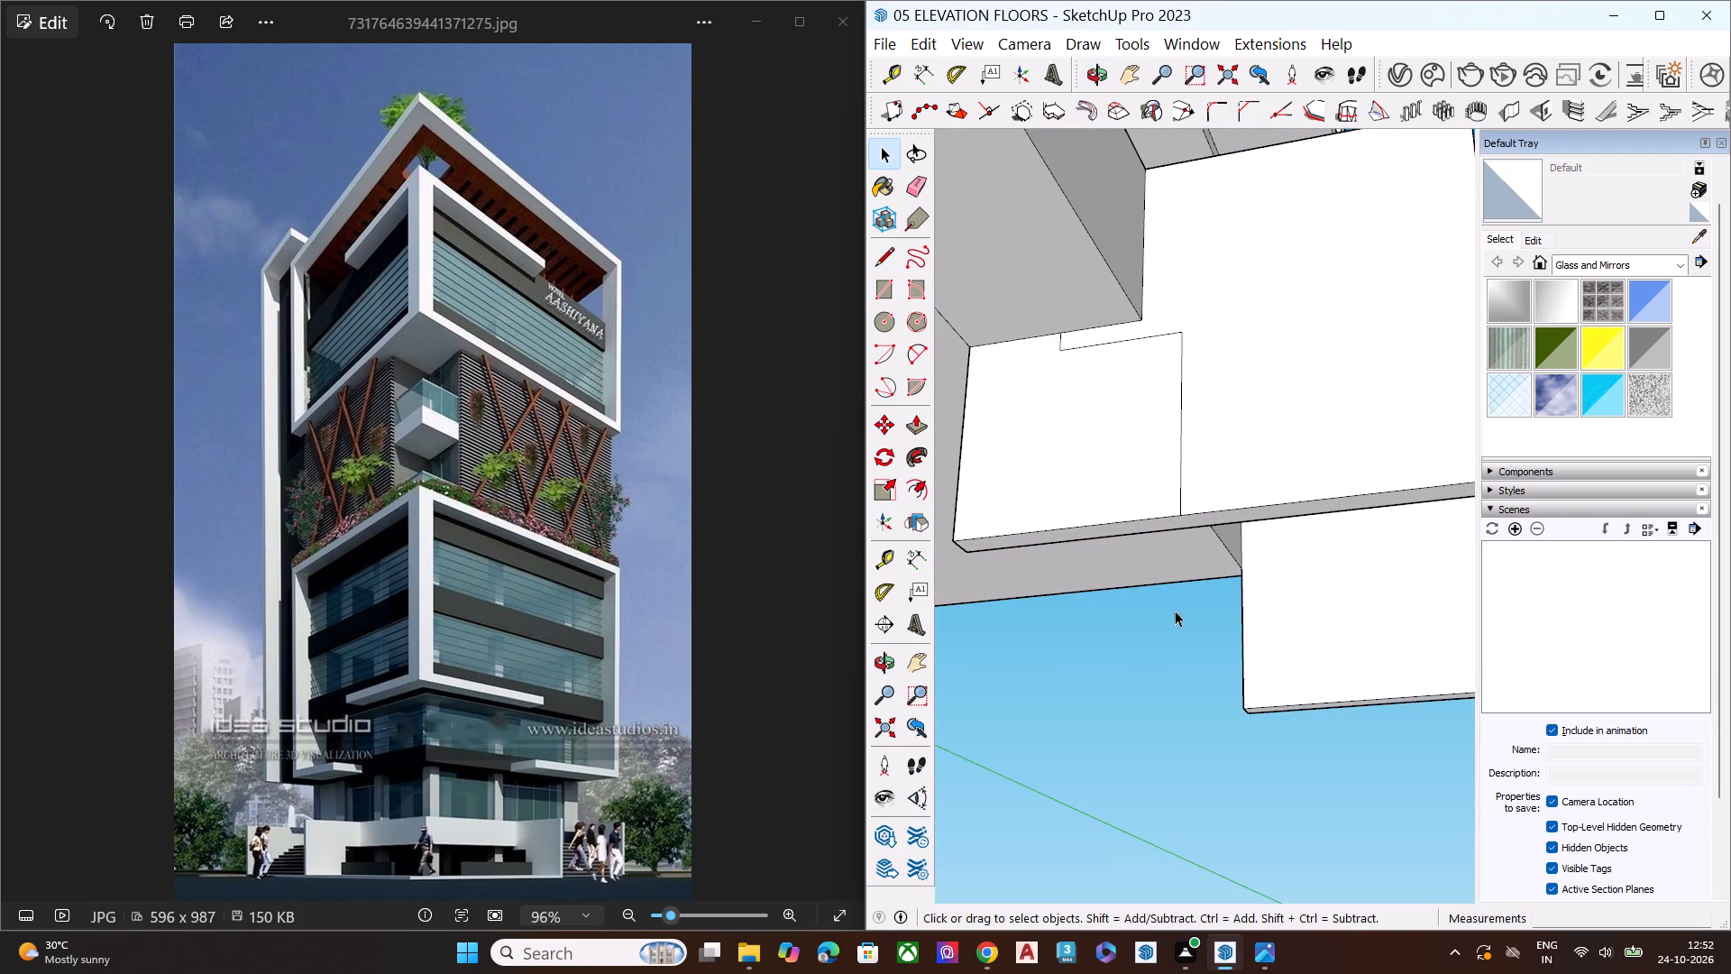
pyautogui.moveTo(1167, 585); pyautogui.dragTo(1128, 500, button='middle')
pyautogui.press('l')
pyautogui.click(1132, 409)
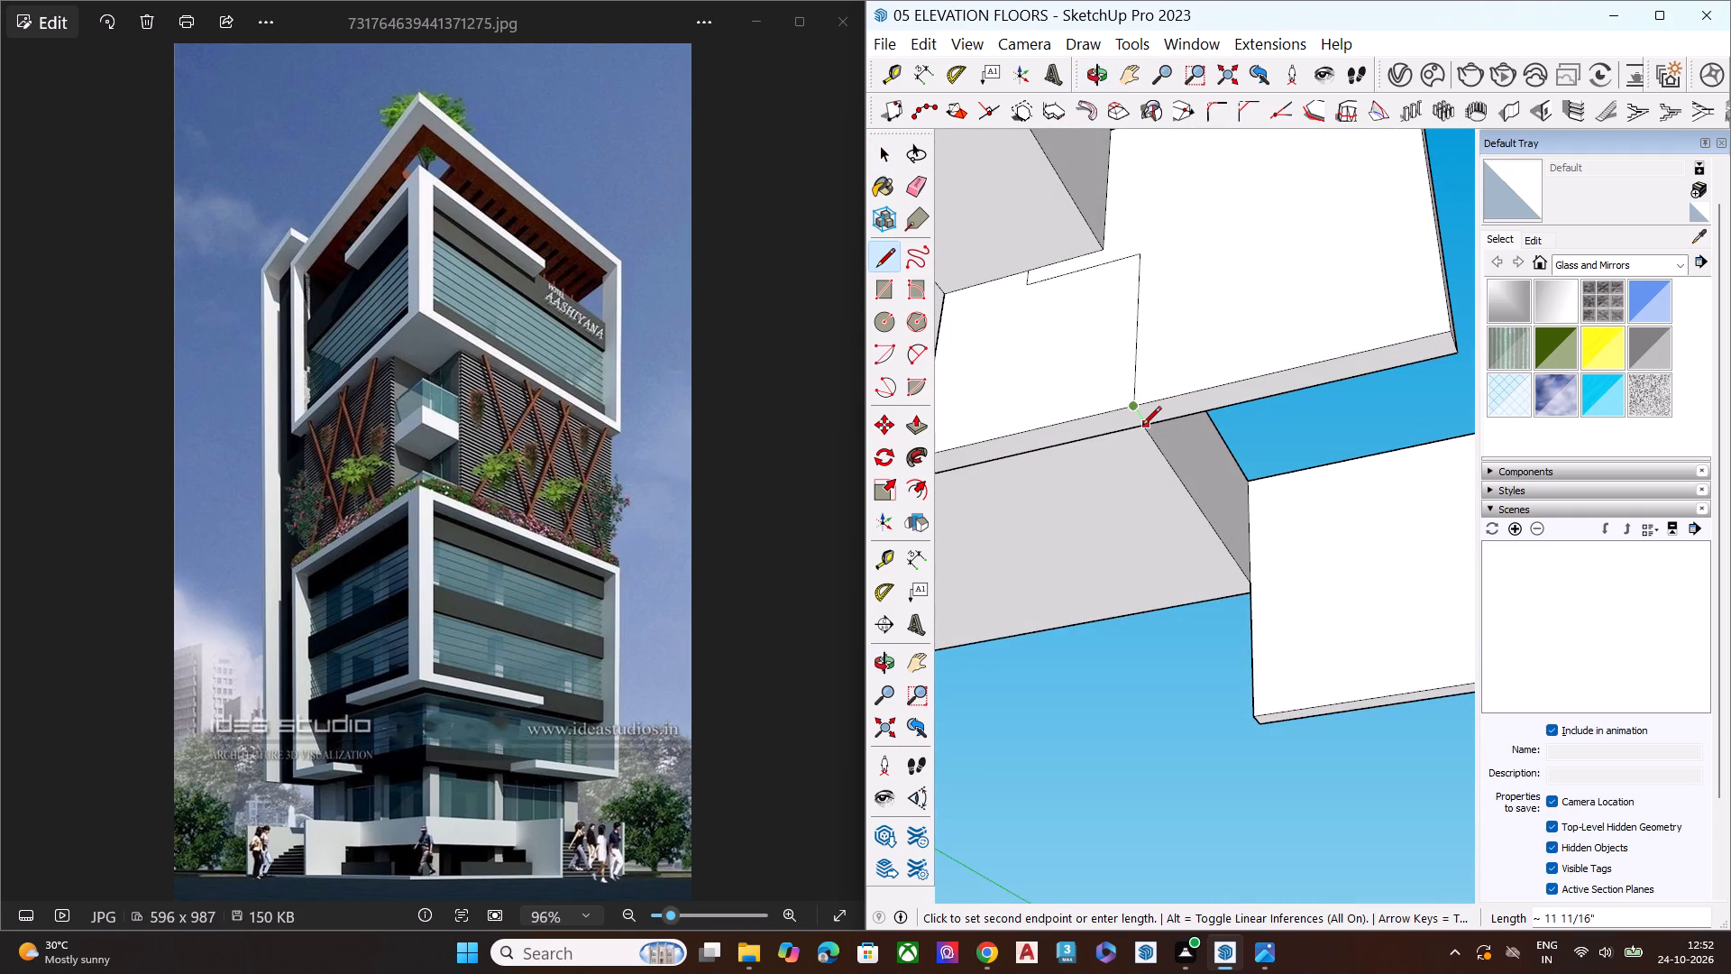
pyautogui.click(1142, 427)
pyautogui.press('space')
pyautogui.click(1114, 421)
pyautogui.press('p')
pyautogui.click(1114, 421)
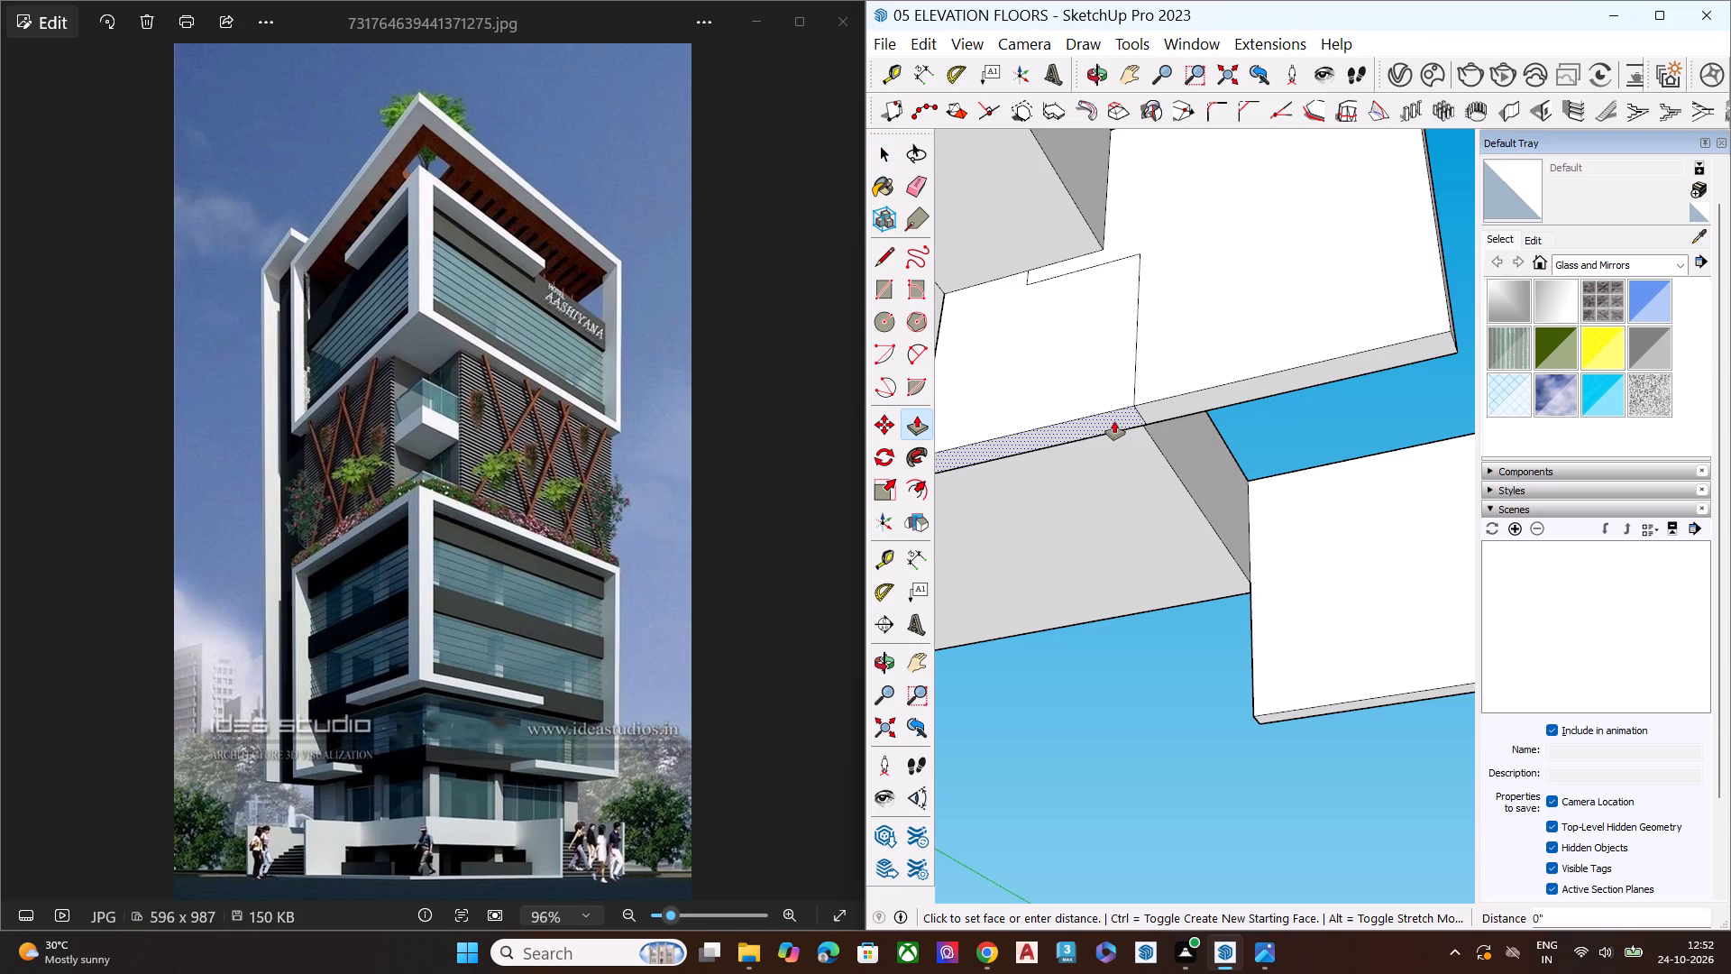
pyautogui.click(1138, 256)
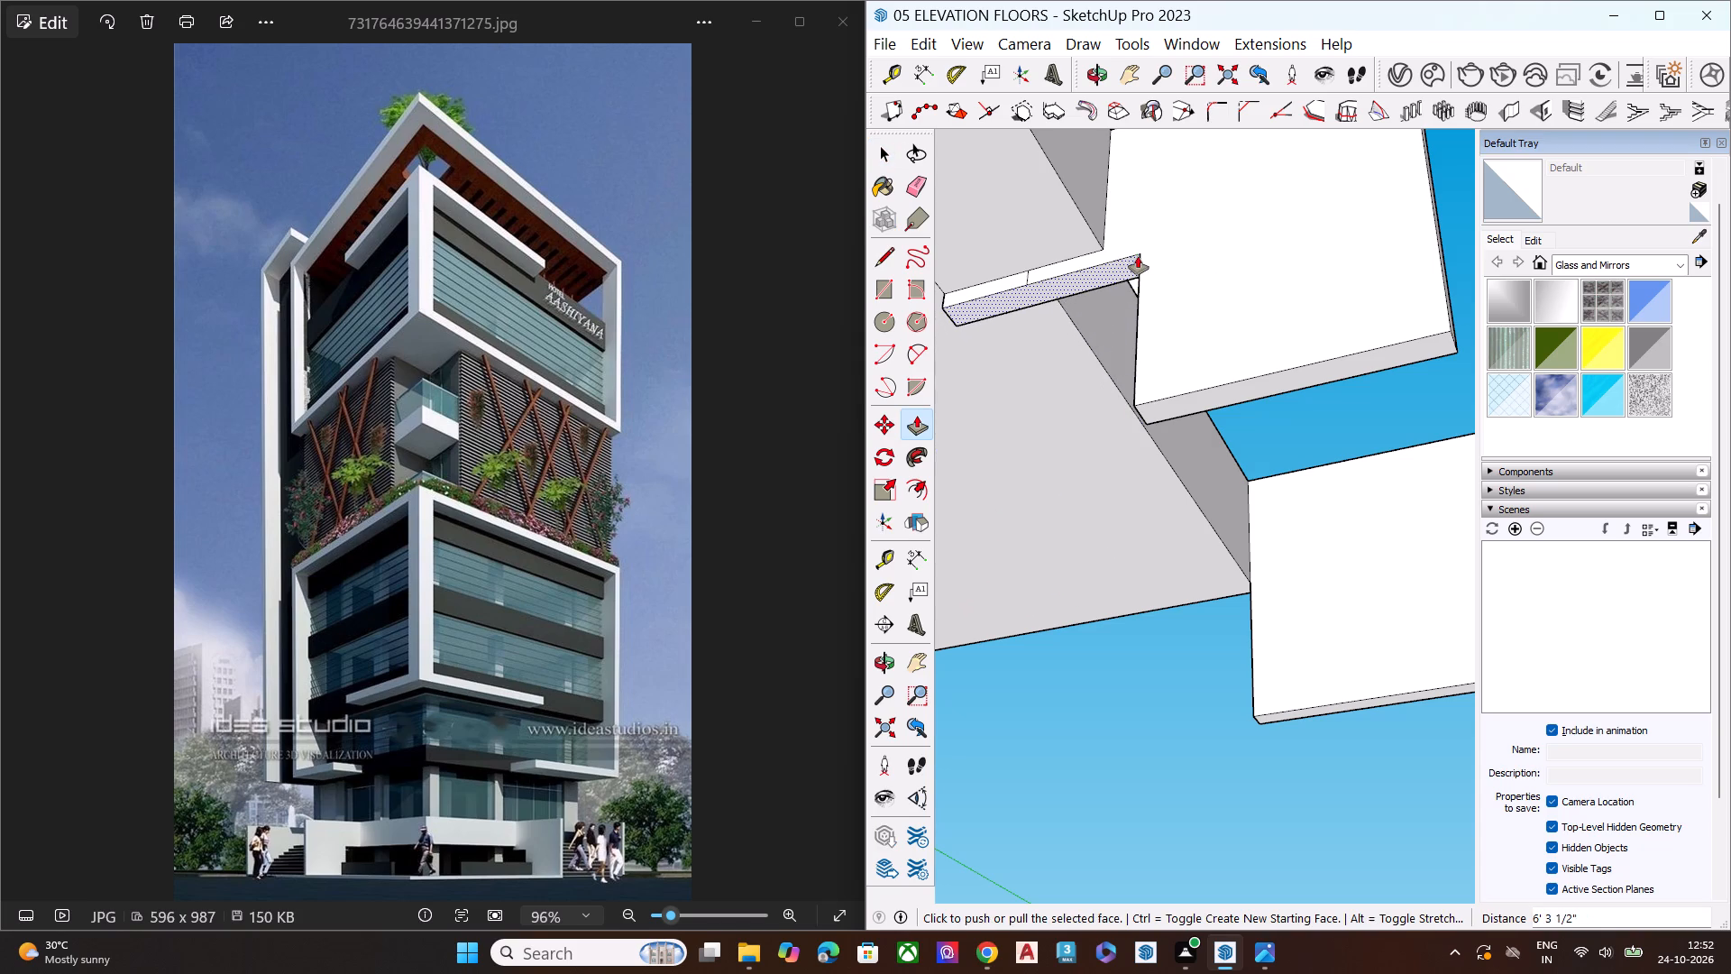
pyautogui.press('space')
pyautogui.press('space')
# Split the remaining strip's bottom face at the short vertical line and push its inner portion up flush with the base's underside.
pyautogui.click(1073, 713)
pyautogui.scroll(-6, 1063, 298)
pyautogui.scroll(2, 1068, 294)
pyautogui.scroll(-2, 1069, 294)
pyautogui.moveTo(1144, 283); pyautogui.dragTo(1168, 429, button='middle')
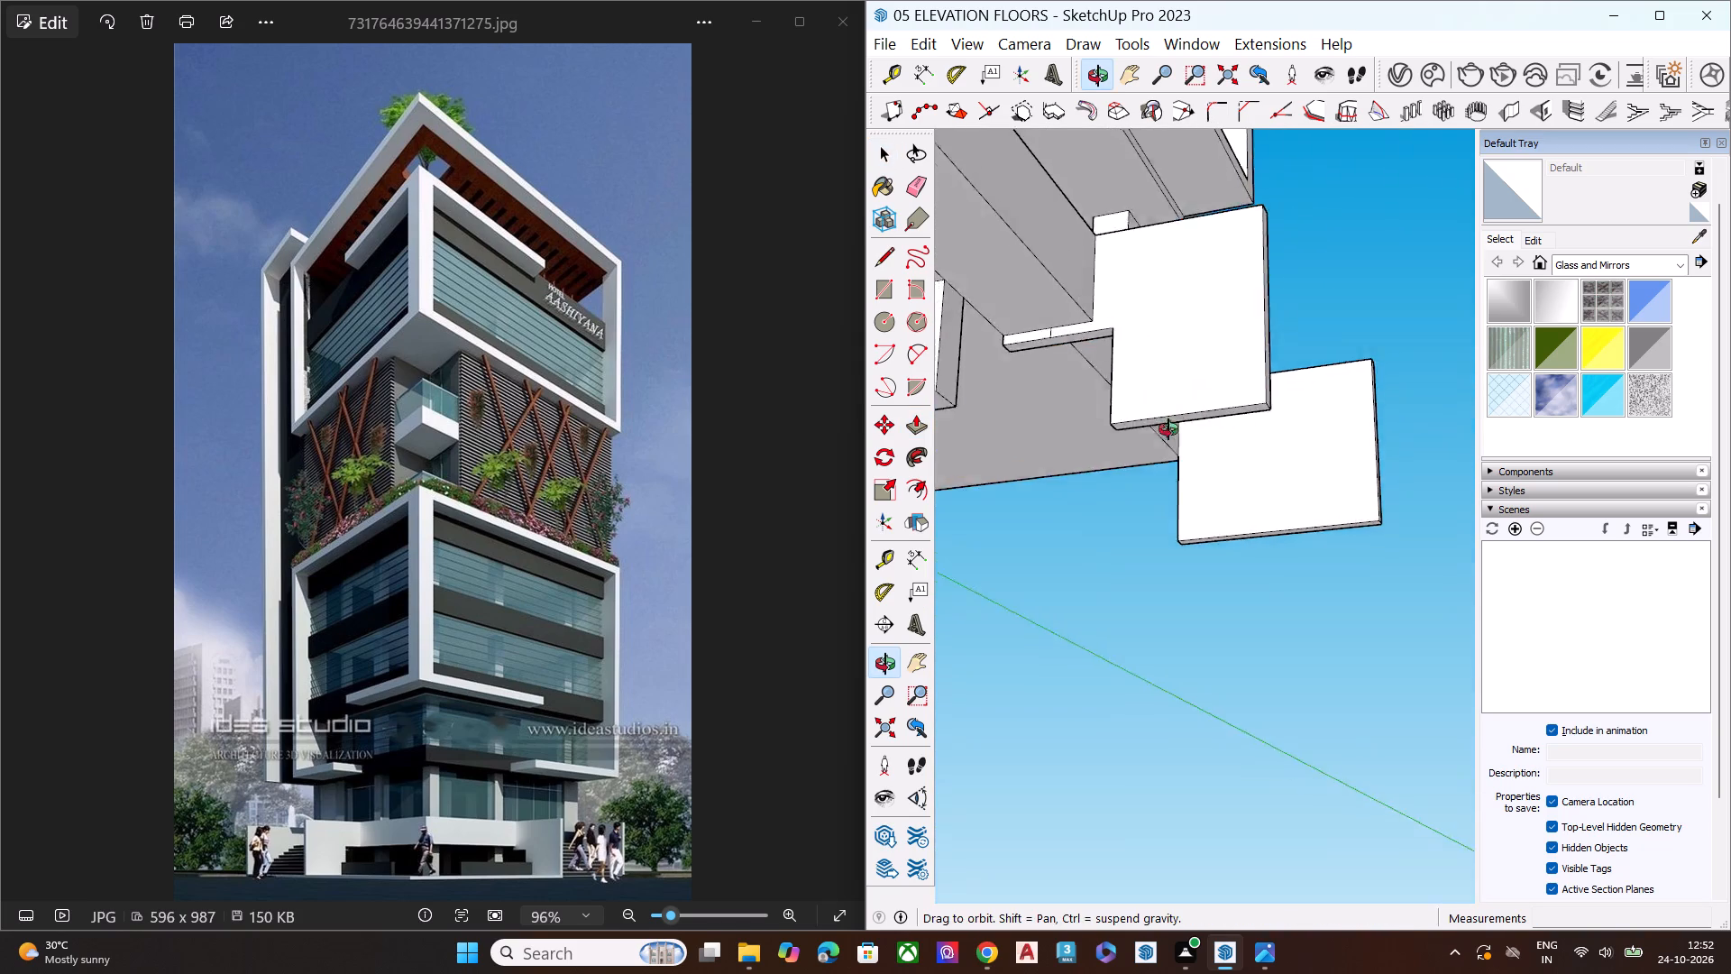
pyautogui.moveTo(1168, 429); pyautogui.dragTo(1180, 475, button='middle')
pyautogui.scroll(7, 1108, 386)
pyautogui.click(1006, 370)
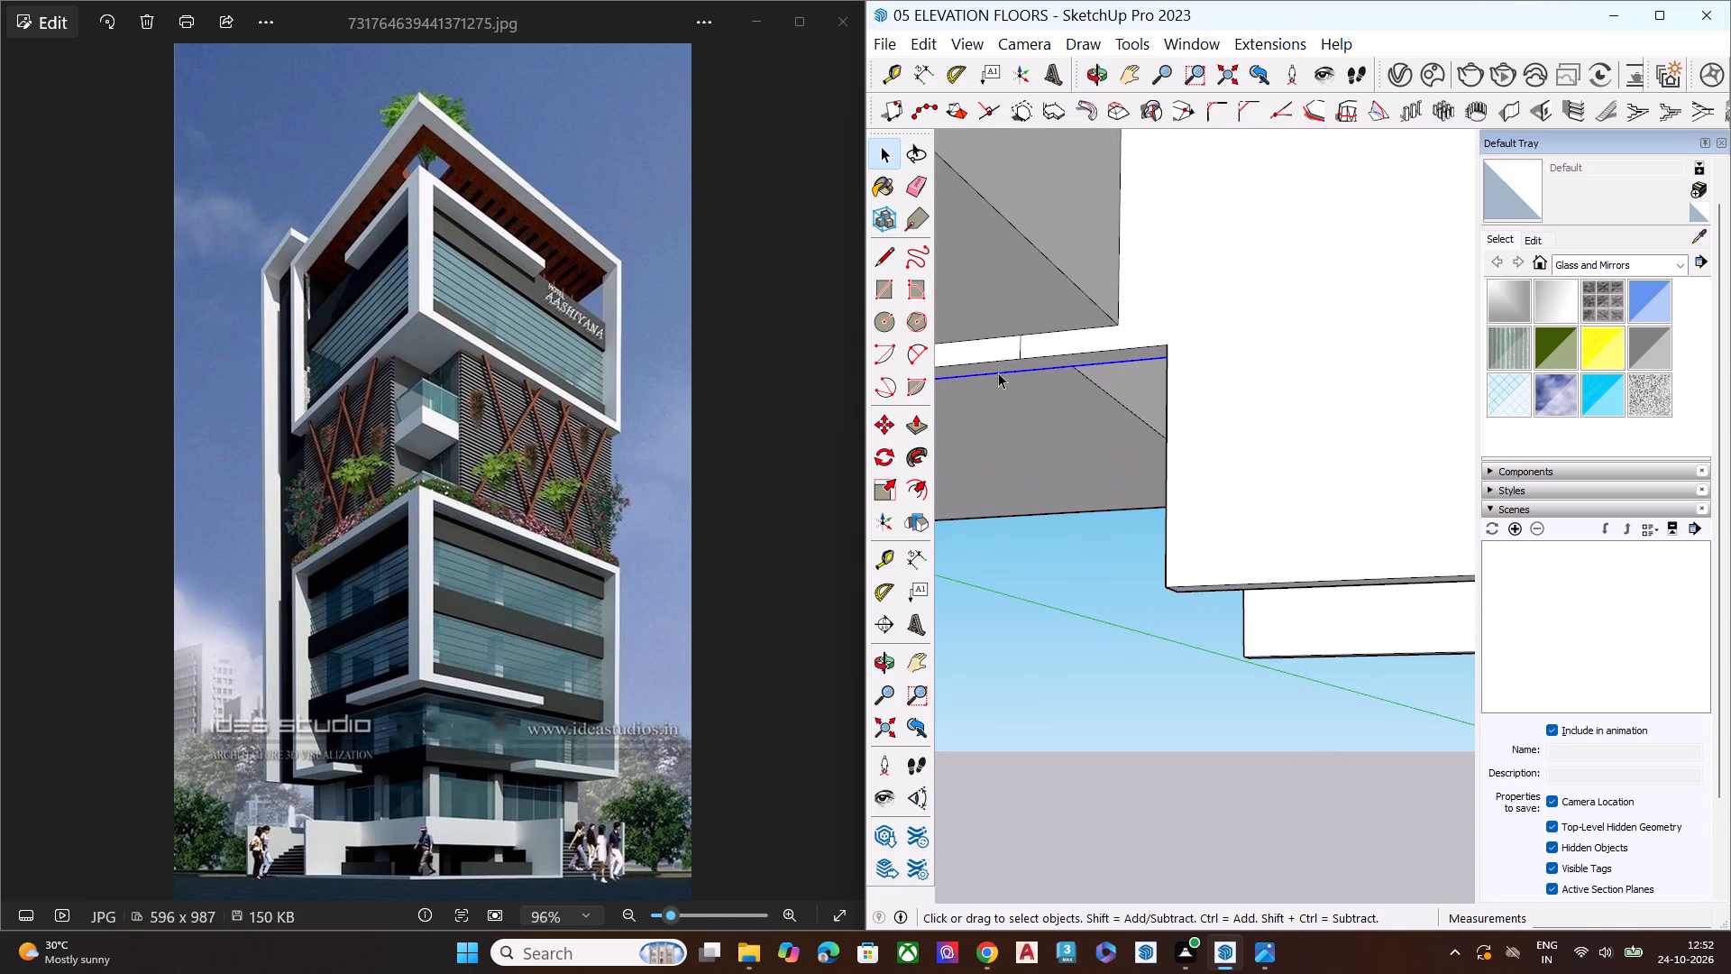
pyautogui.moveTo(1041, 366); pyautogui.dragTo(1159, 217, button='middle')
pyautogui.press('l')
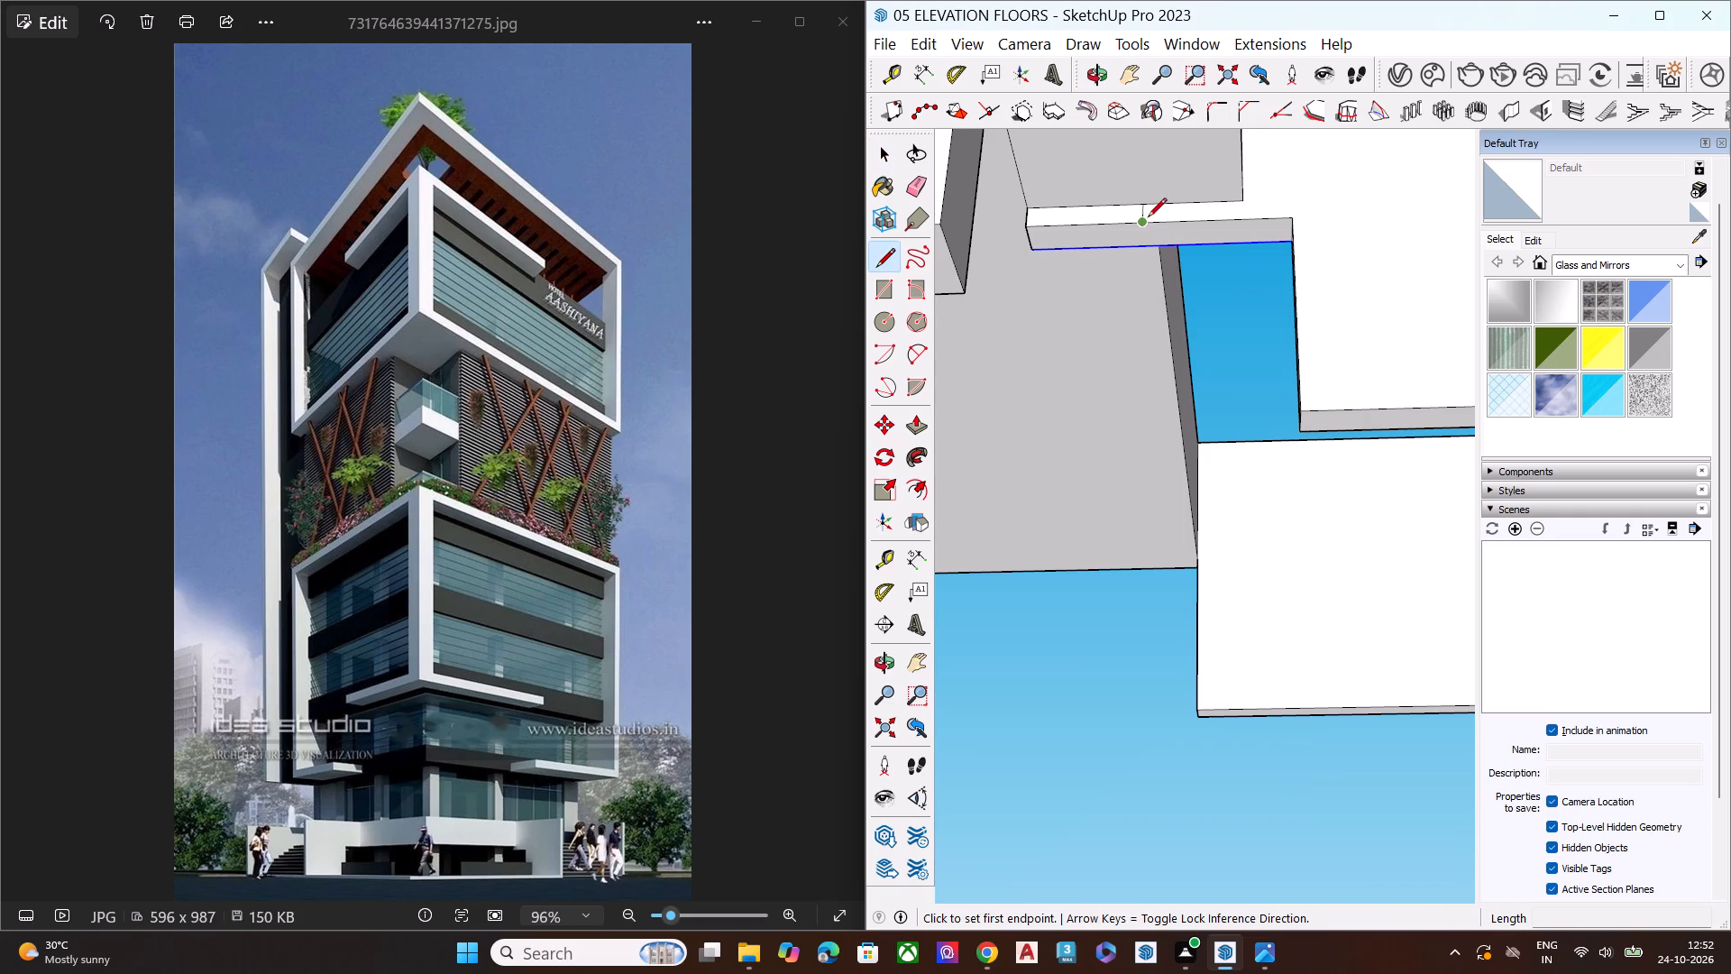
pyautogui.click(1140, 223)
pyautogui.click(1141, 250)
pyautogui.press('space')
pyautogui.click(1122, 236)
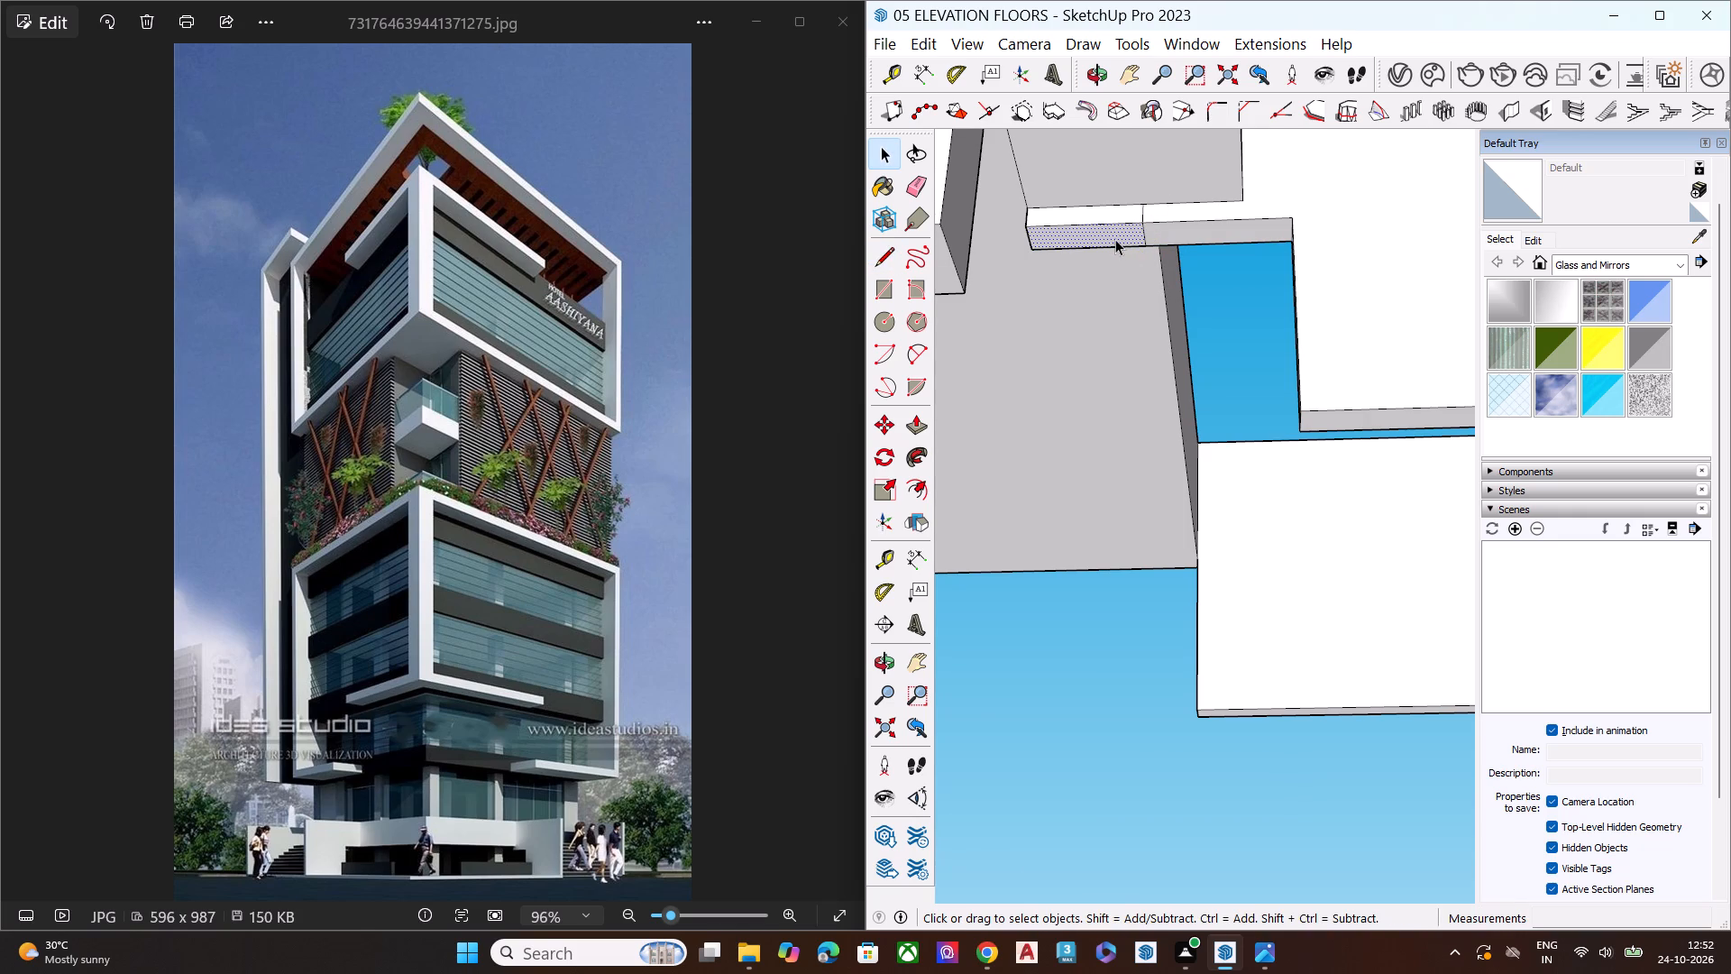
pyautogui.press('p')
pyautogui.click(1104, 223)
pyautogui.click(1154, 204)
pyautogui.press('space')
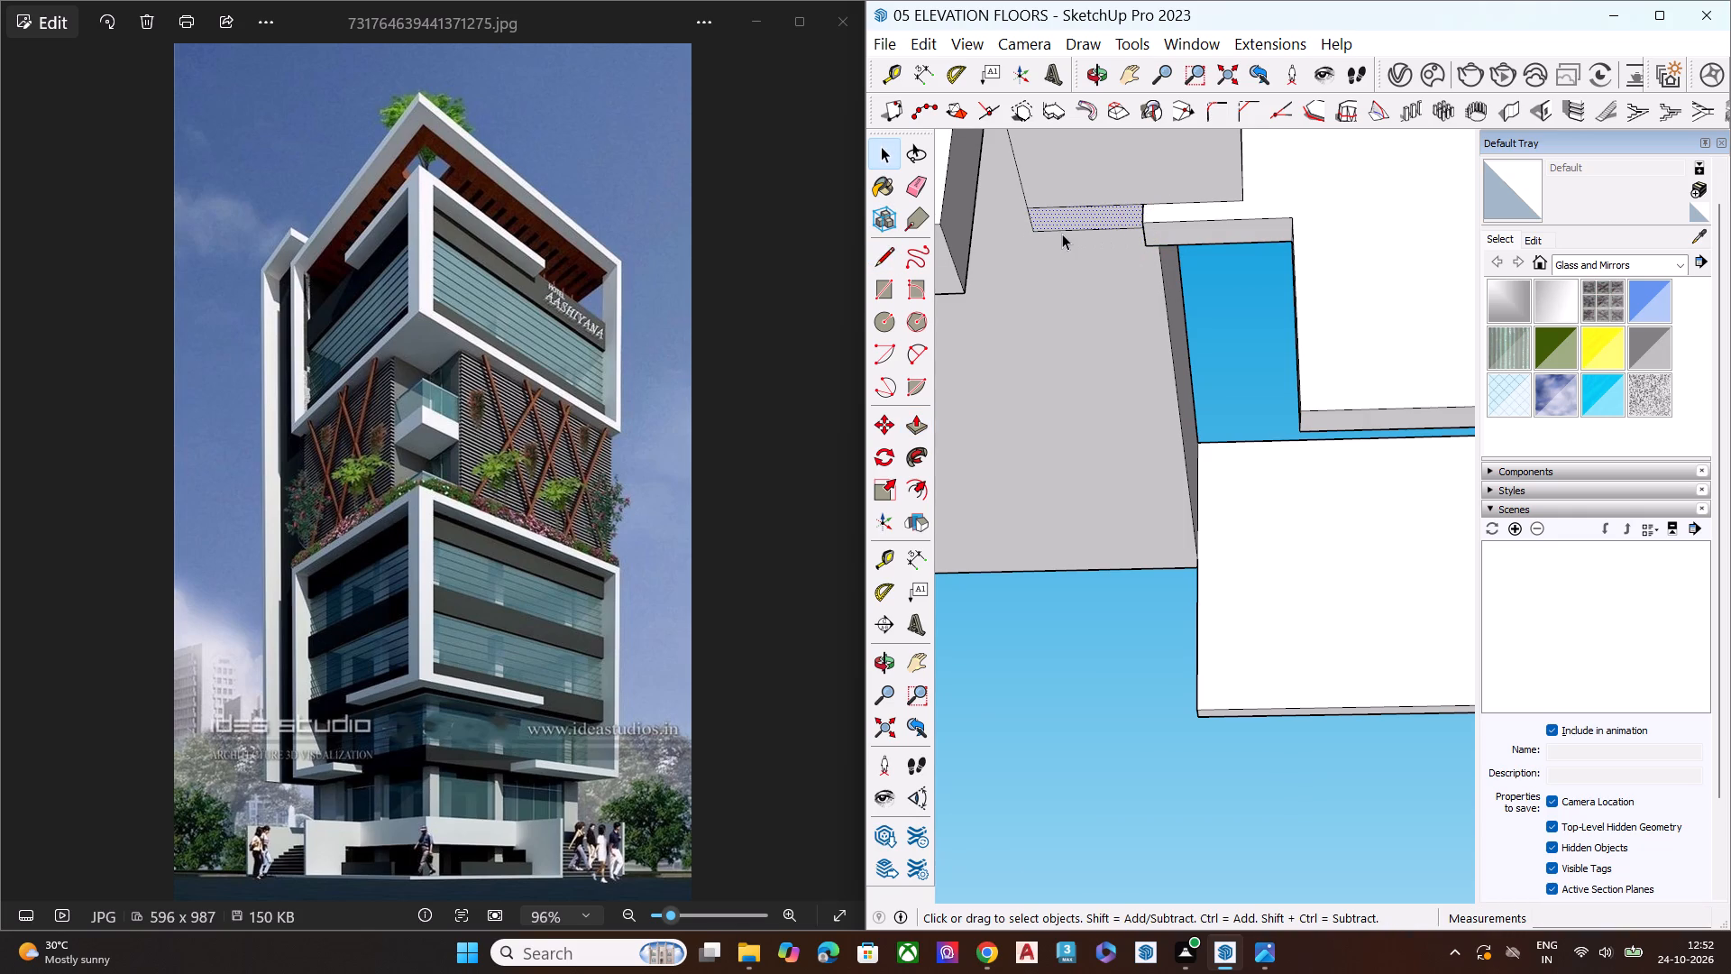
# Erase the leftover edge on the base's underside where the strip was removed.
pyautogui.press('e')
pyautogui.click(1081, 207)
pyautogui.press('space')
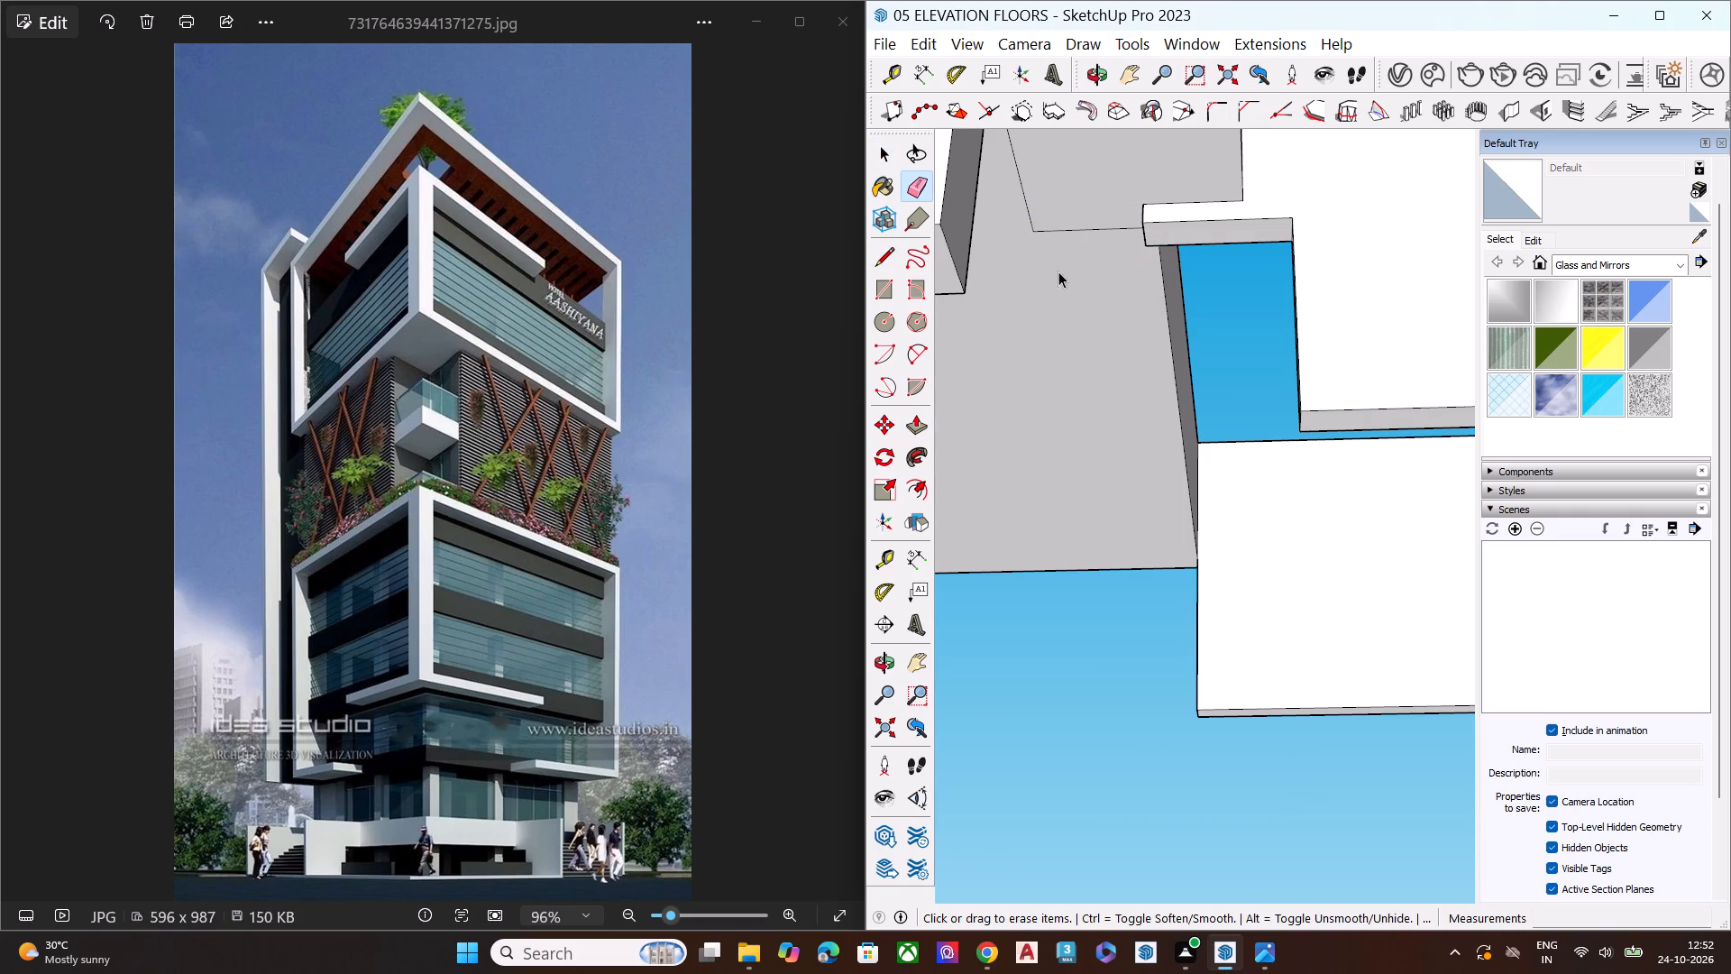
pyautogui.click(1192, 331)
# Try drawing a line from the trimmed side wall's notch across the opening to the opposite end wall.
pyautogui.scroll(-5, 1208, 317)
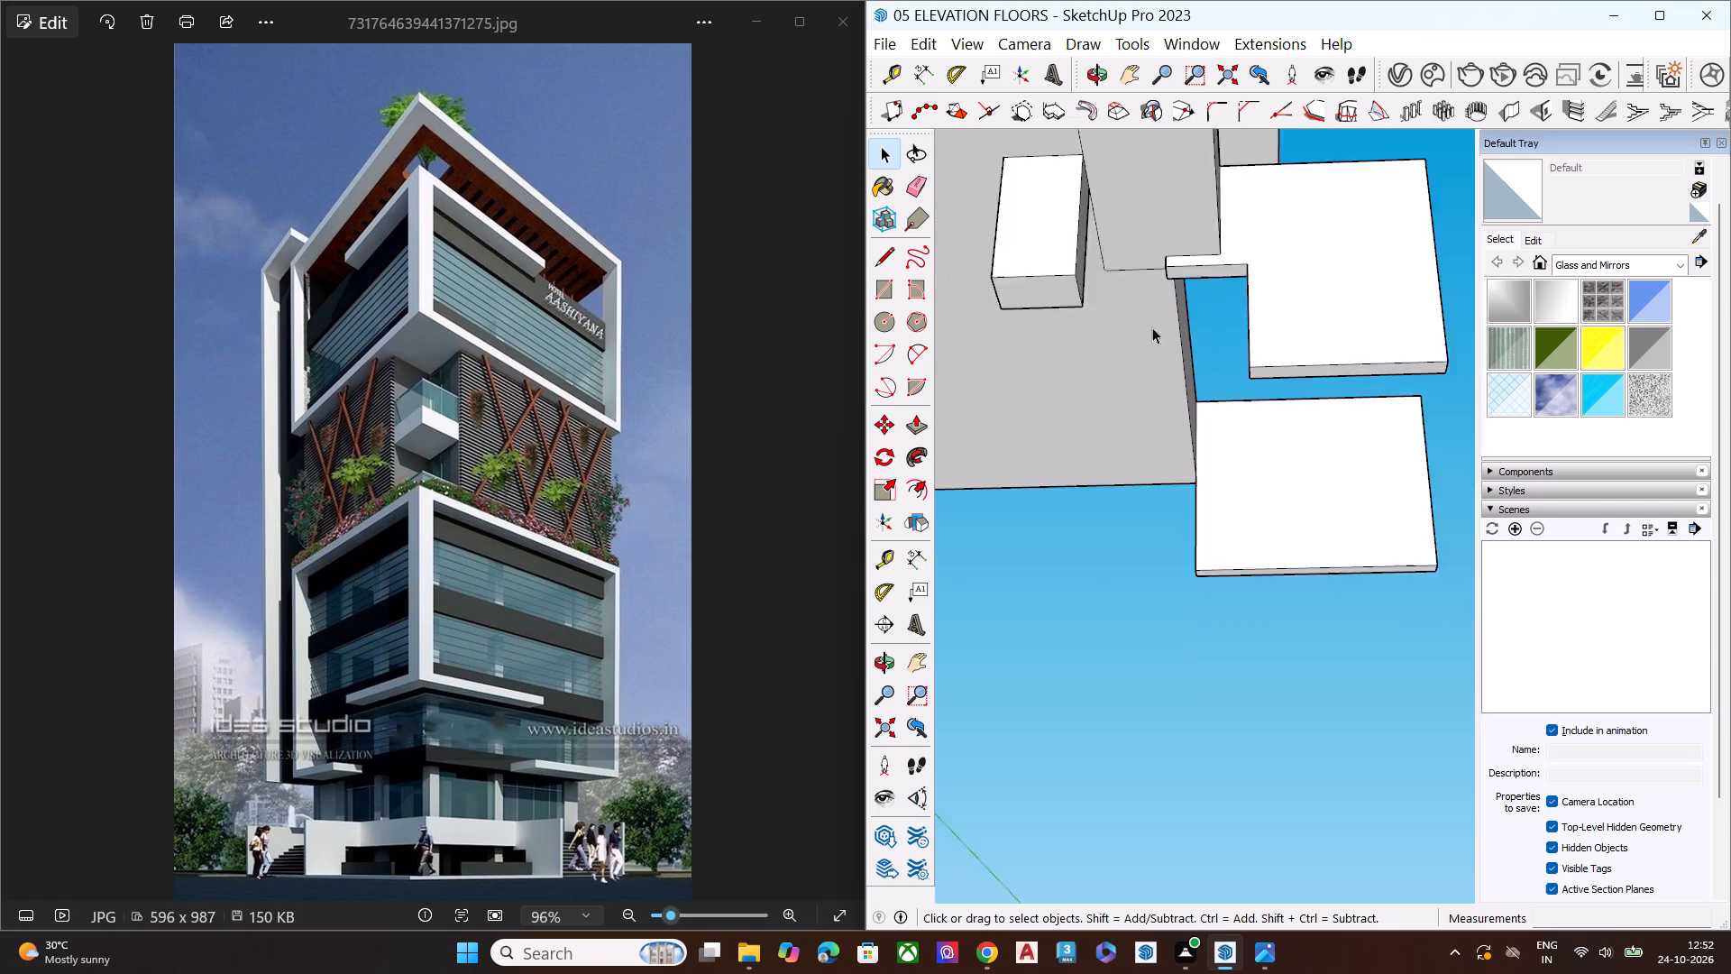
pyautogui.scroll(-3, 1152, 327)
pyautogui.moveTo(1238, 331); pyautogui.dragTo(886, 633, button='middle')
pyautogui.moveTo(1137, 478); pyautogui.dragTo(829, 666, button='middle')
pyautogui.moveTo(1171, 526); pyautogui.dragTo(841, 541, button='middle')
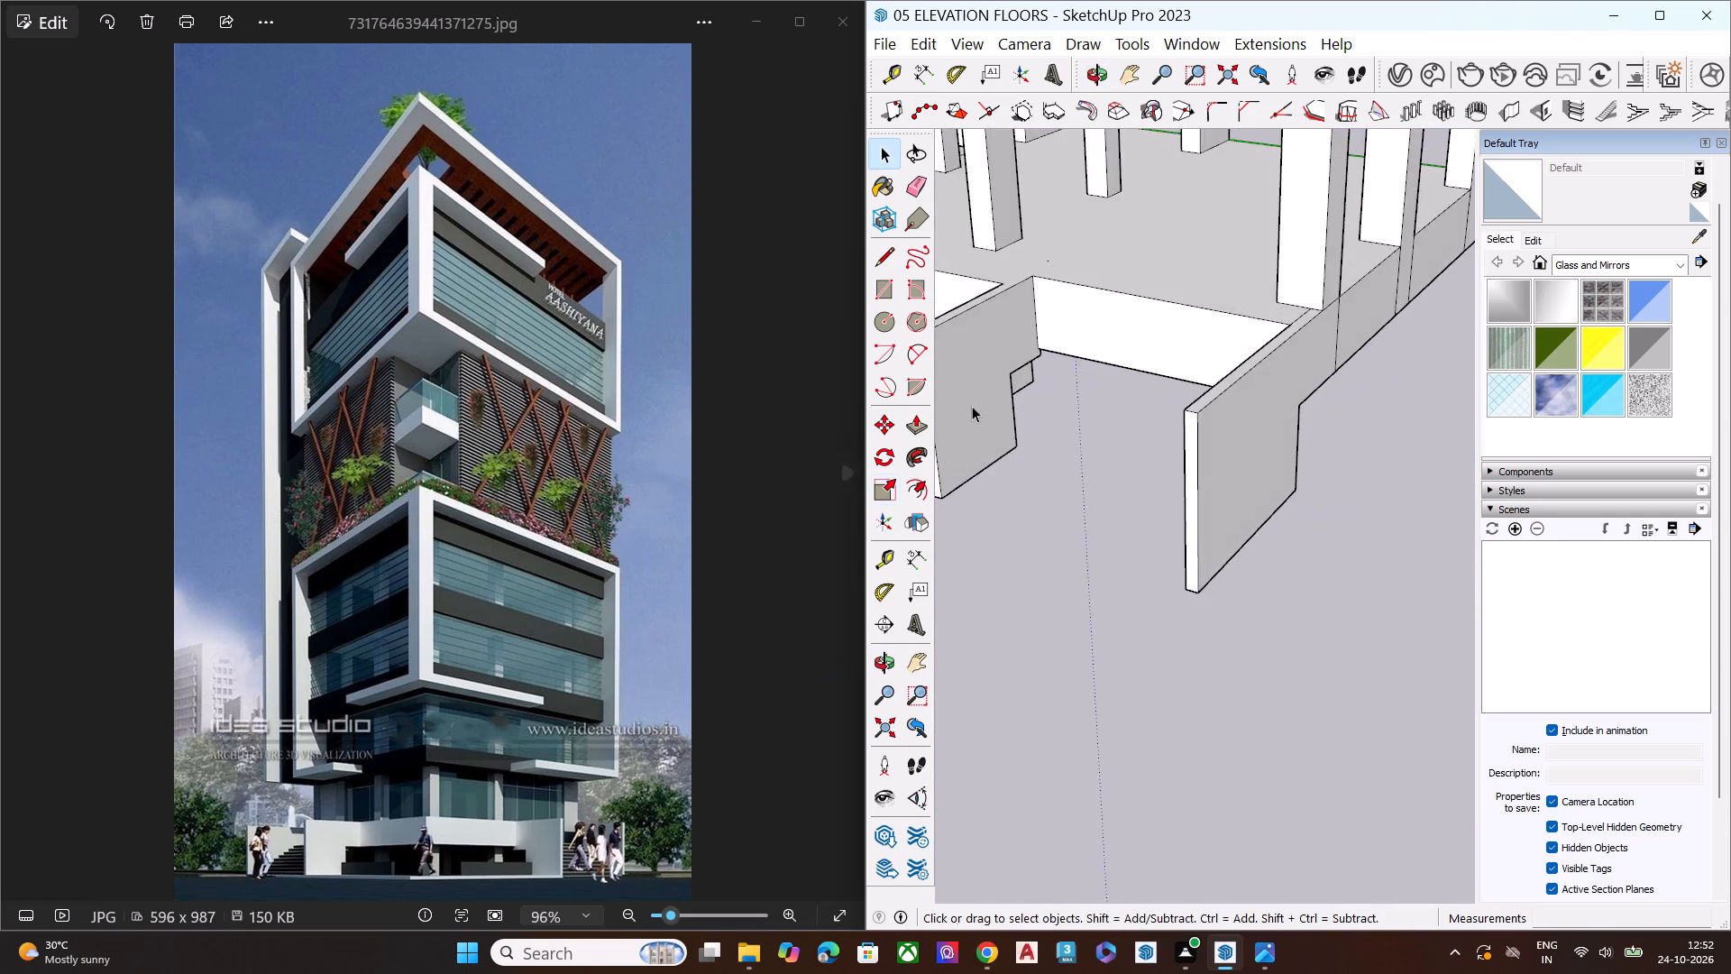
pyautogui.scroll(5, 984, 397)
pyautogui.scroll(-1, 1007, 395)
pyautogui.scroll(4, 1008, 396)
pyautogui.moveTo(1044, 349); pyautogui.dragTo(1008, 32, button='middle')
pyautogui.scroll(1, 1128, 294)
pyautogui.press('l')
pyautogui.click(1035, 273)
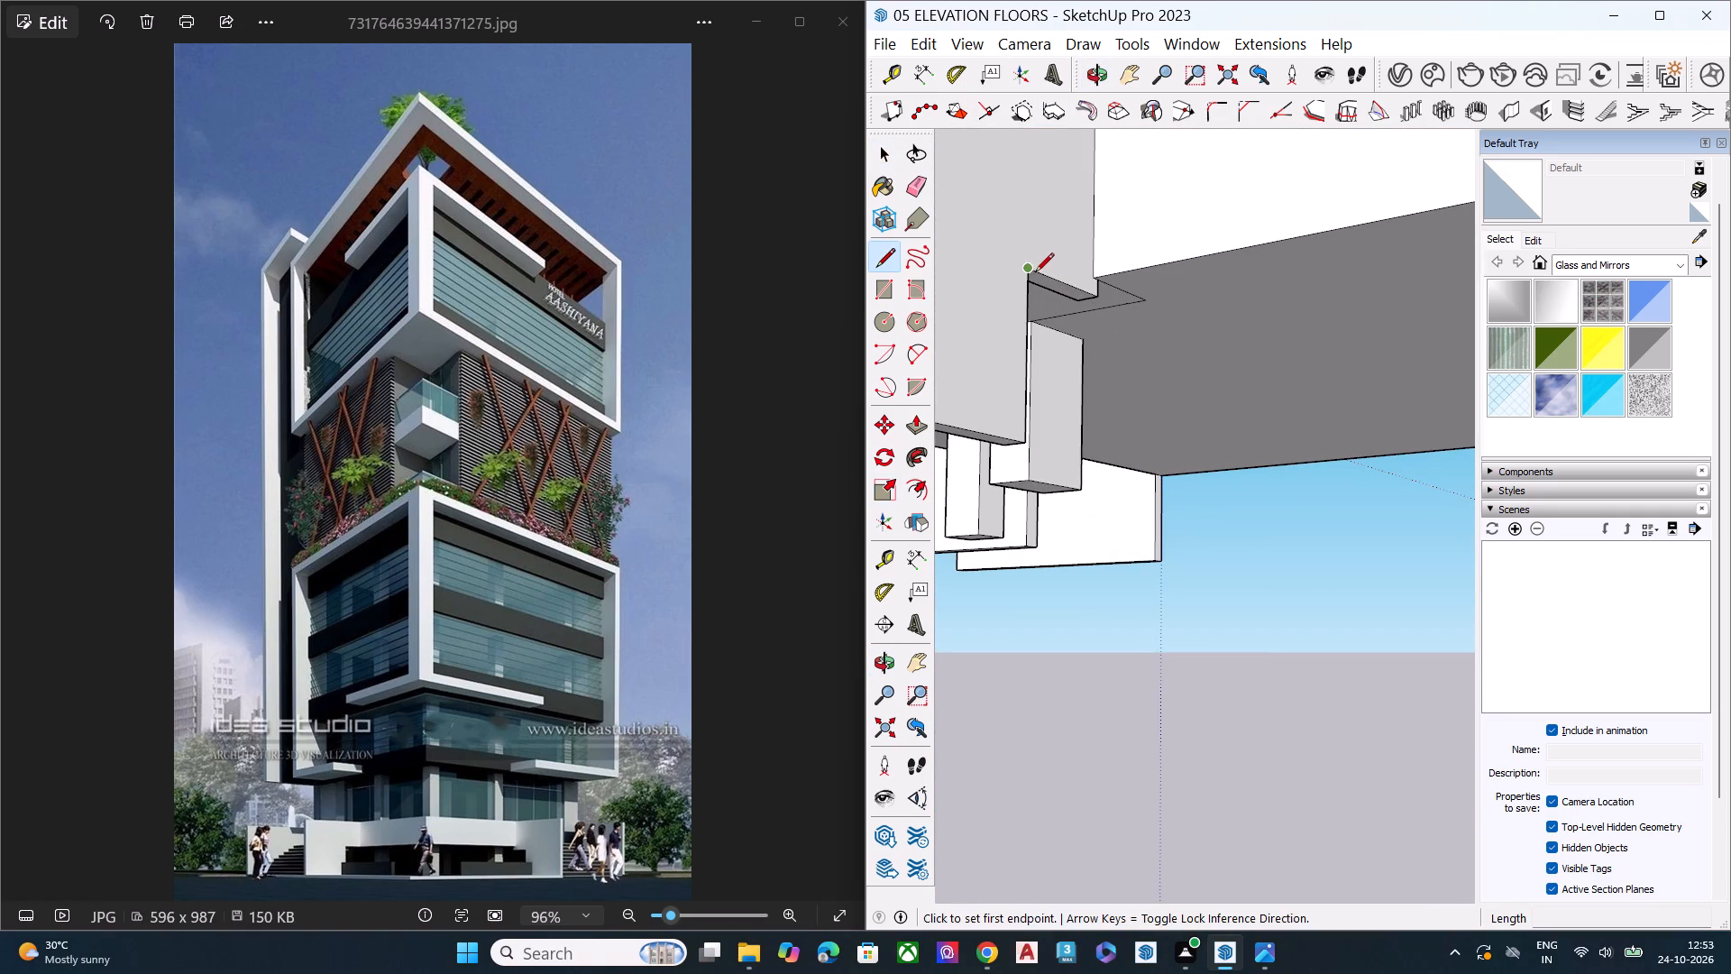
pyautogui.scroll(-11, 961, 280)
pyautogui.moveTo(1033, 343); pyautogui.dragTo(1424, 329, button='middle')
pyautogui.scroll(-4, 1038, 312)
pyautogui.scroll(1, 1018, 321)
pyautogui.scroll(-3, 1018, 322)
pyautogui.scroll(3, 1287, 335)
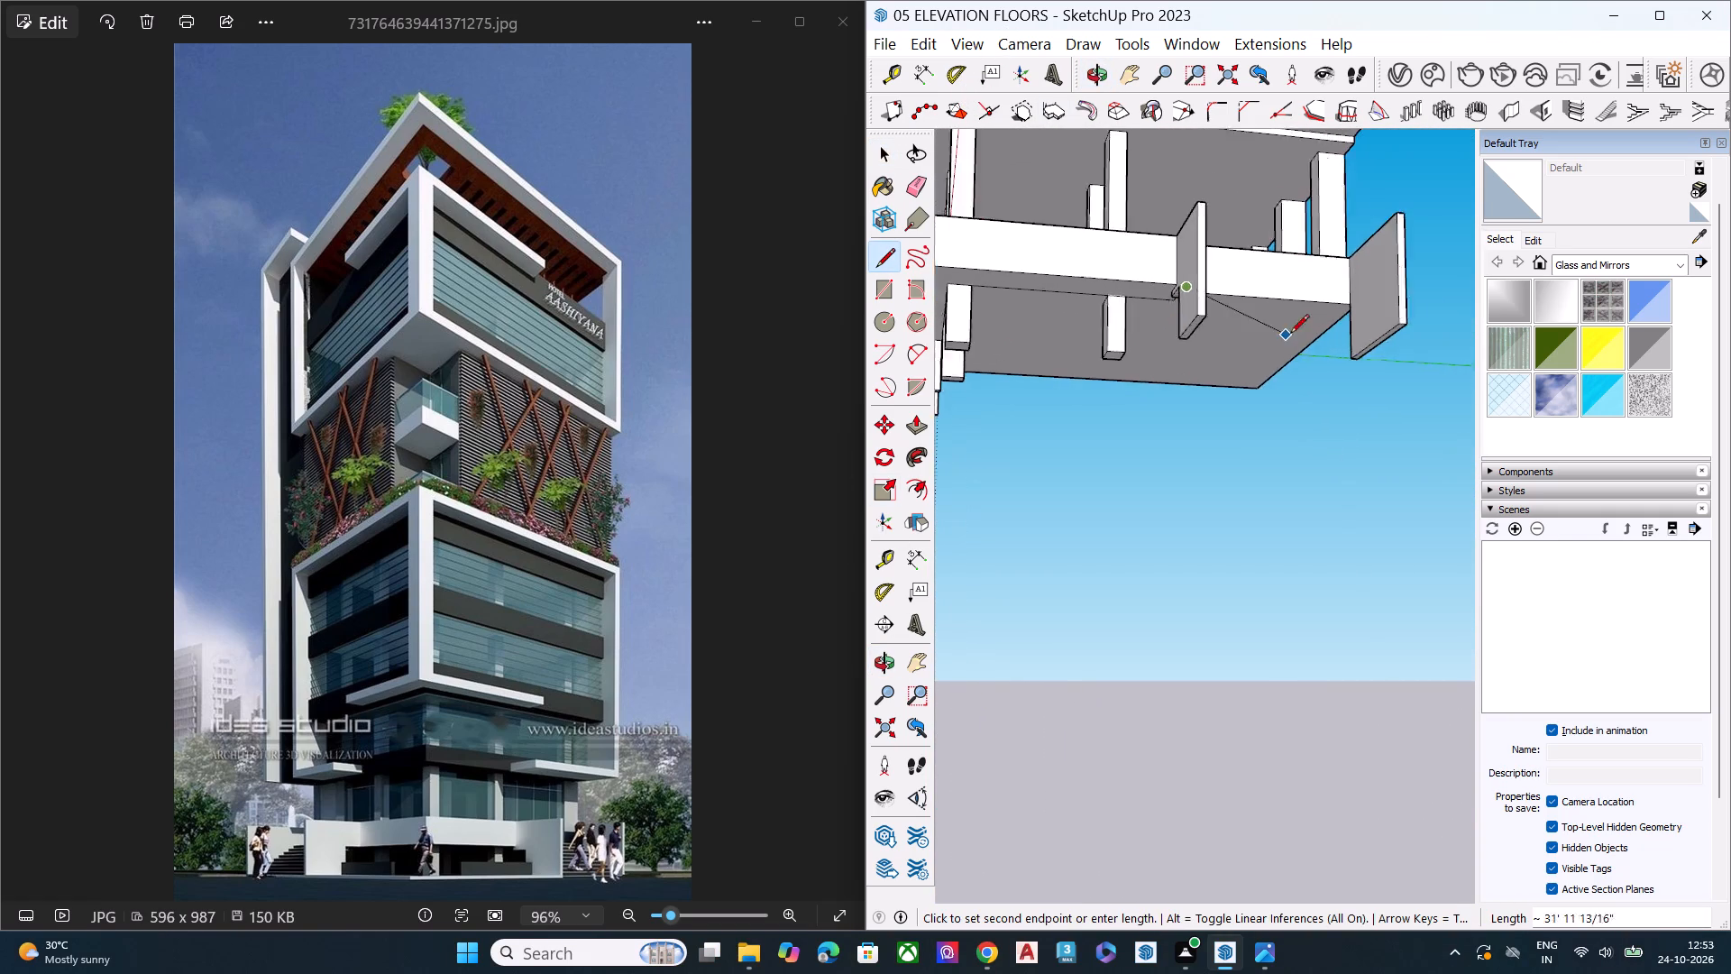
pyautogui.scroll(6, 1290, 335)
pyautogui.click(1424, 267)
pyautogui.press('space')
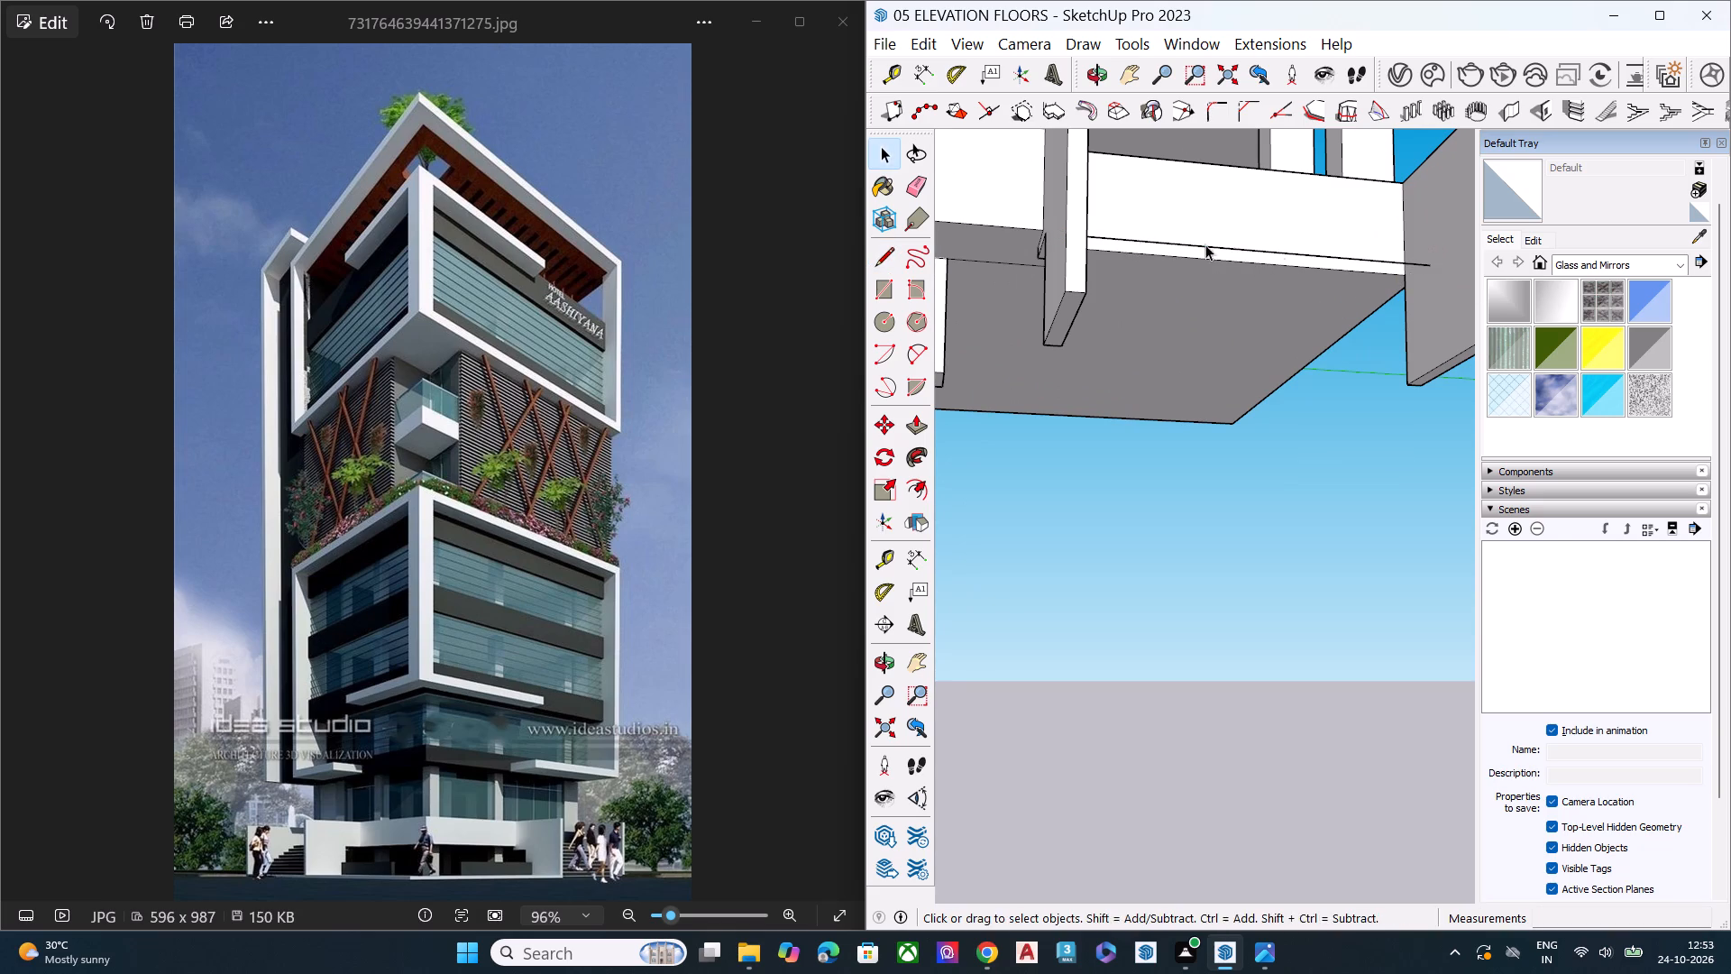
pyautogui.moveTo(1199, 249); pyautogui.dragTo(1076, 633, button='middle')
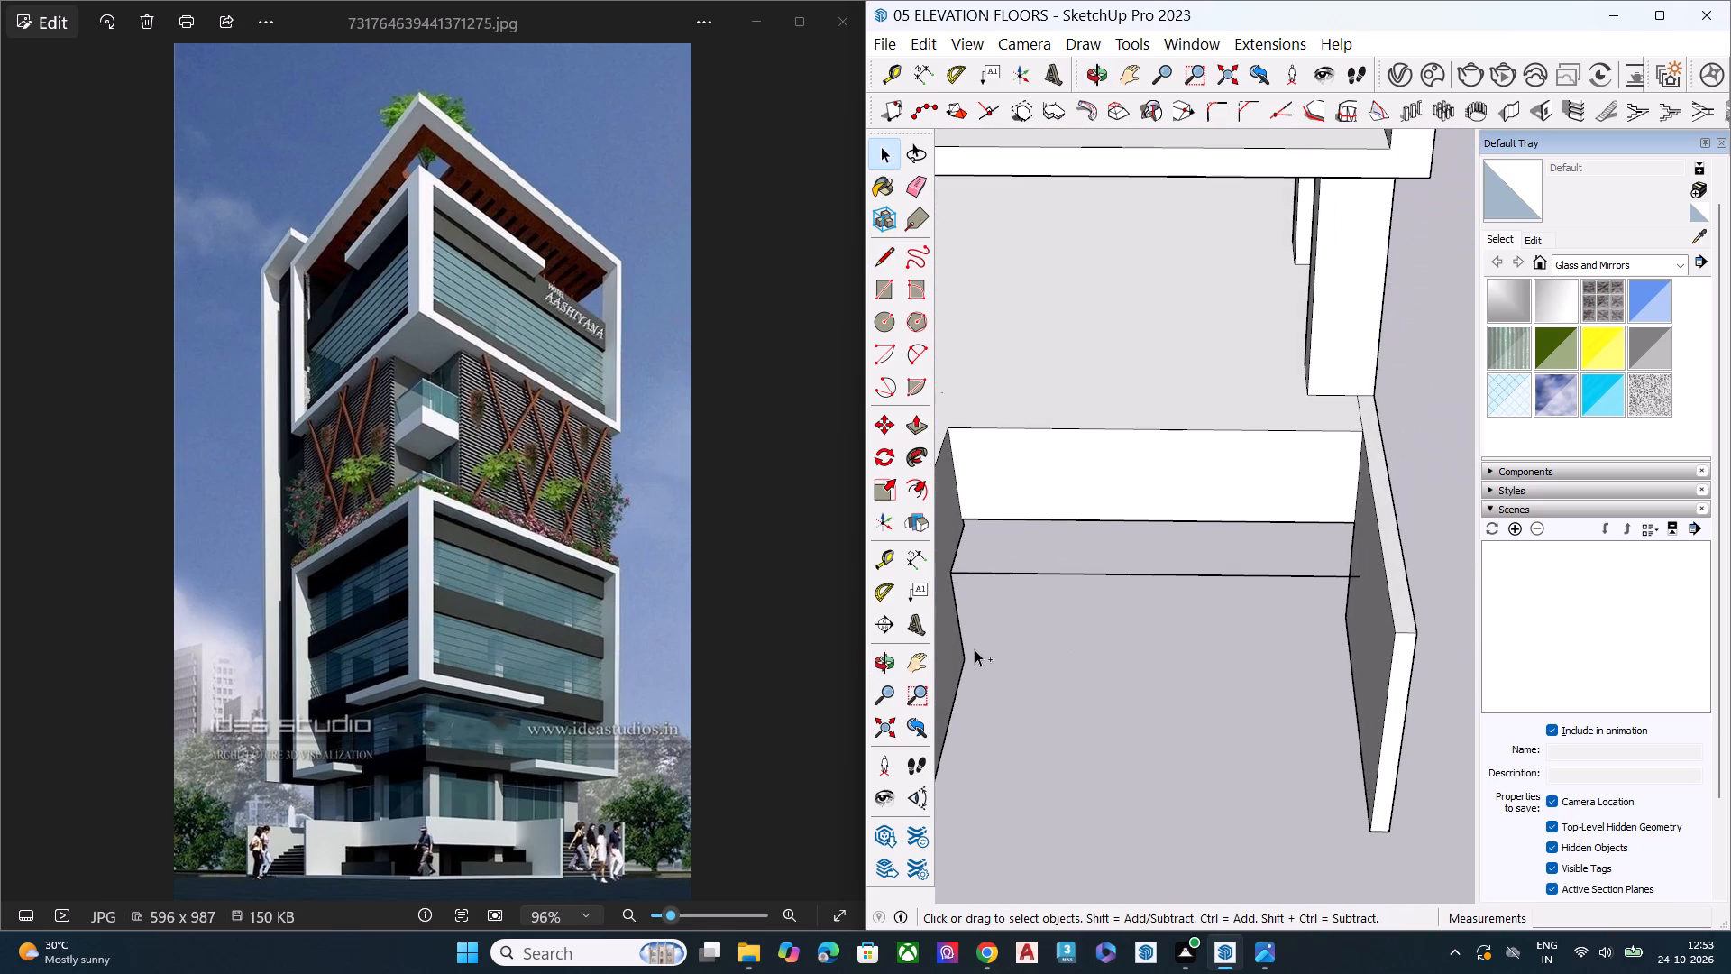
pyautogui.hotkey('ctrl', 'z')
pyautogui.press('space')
# Examine the ground-floor walls and the whole tower from outside and below against the reference elevation.
pyautogui.scroll(-4, 1123, 490)
pyautogui.scroll(1, 1141, 620)
pyautogui.click(1129, 629)
pyautogui.press('space')
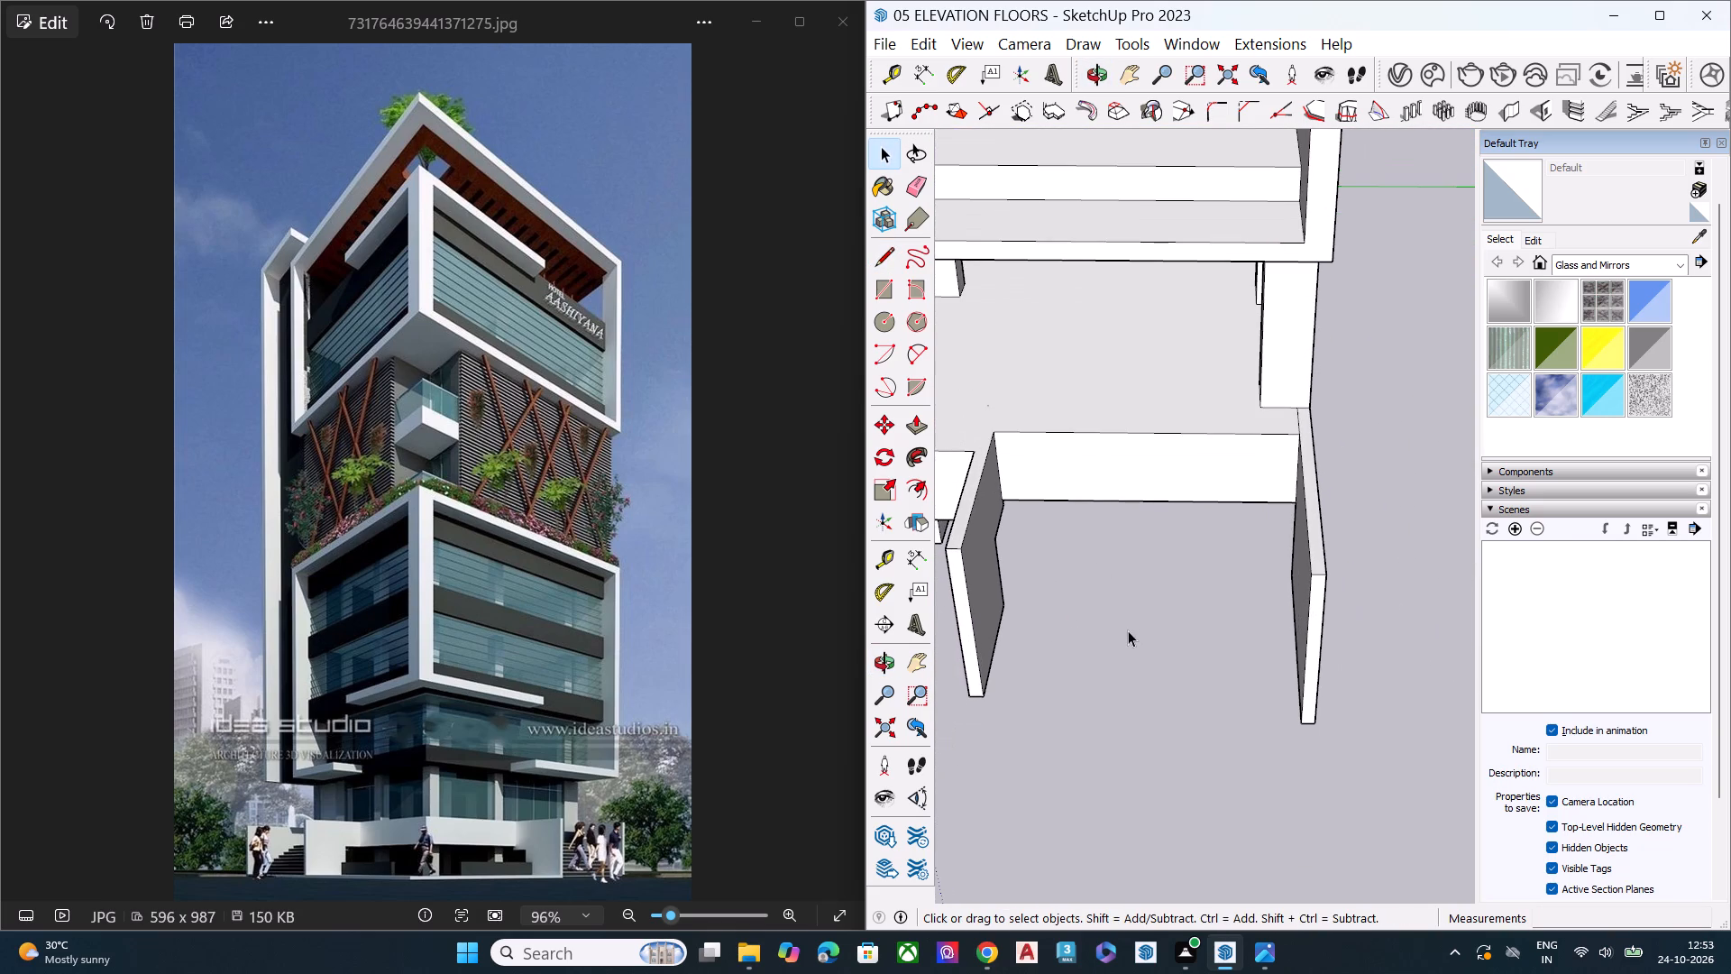
pyautogui.scroll(-9, 1159, 577)
pyautogui.moveTo(989, 620); pyautogui.dragTo(1461, 430, button='middle')
pyautogui.scroll(1, 1468, 426)
pyautogui.scroll(-5, 1296, 400)
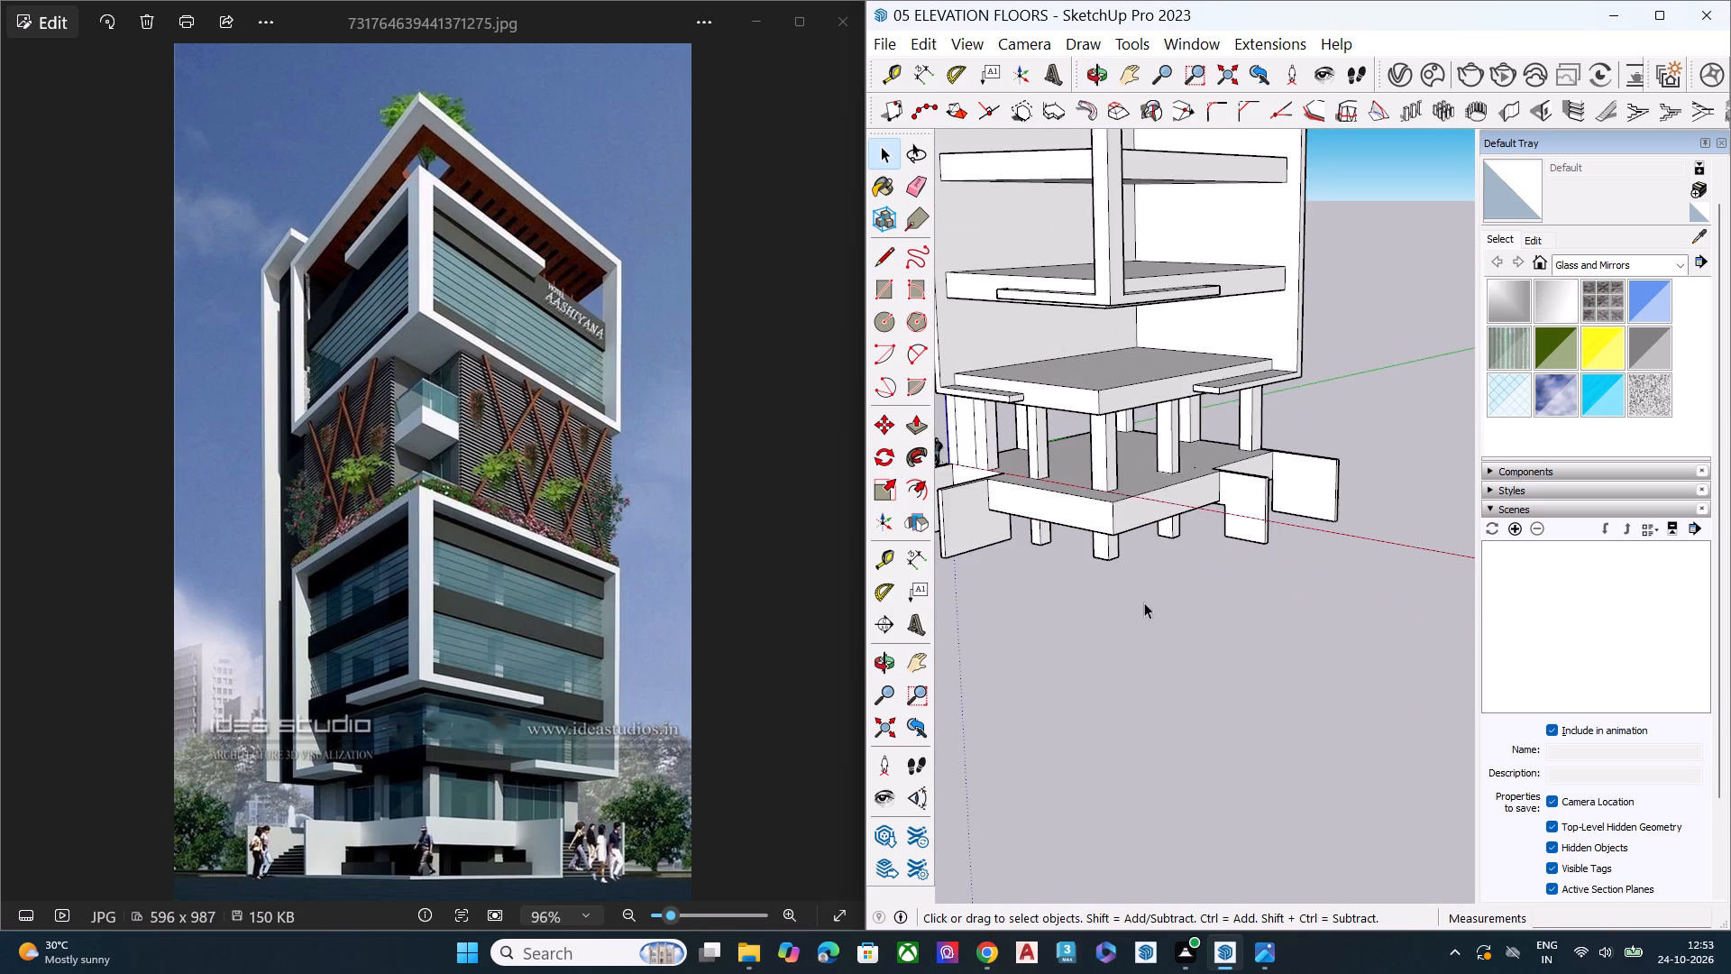
pyautogui.scroll(-3, 1144, 602)
pyautogui.scroll(1, 1148, 609)
pyautogui.scroll(-13, 1179, 651)
pyautogui.scroll(1, 1162, 727)
pyautogui.moveTo(1159, 720); pyautogui.dragTo(1148, 436, button='middle')
pyautogui.scroll(1, 1159, 648)
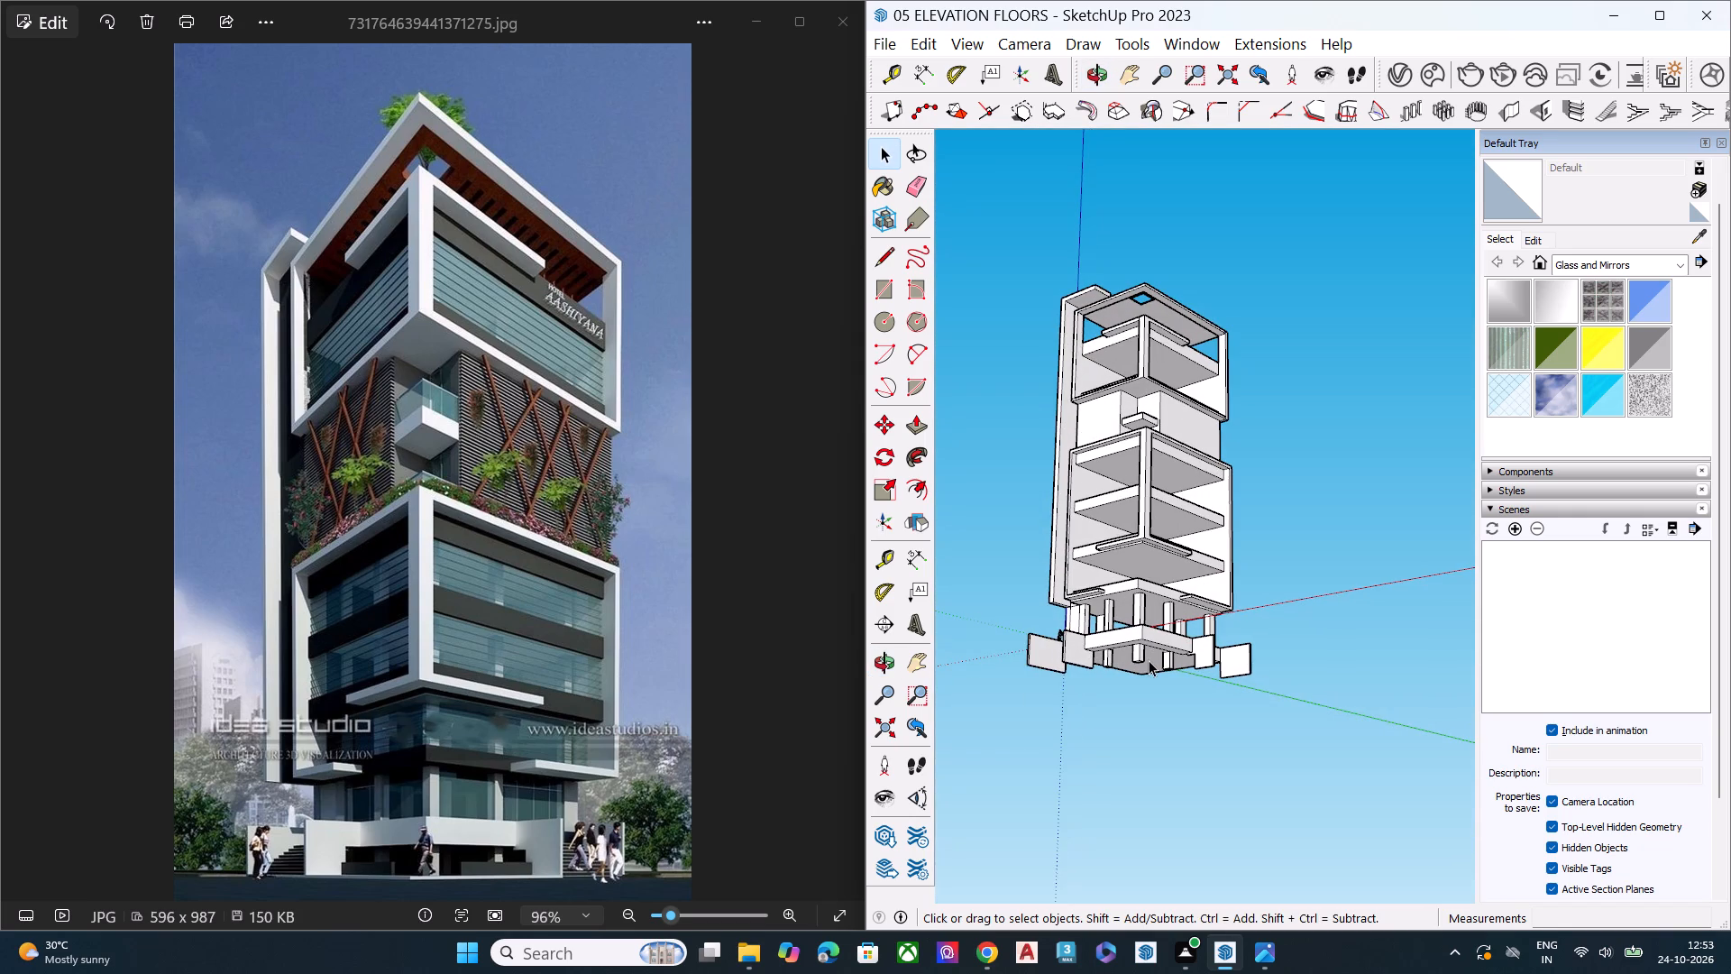
pyautogui.scroll(3, 1128, 639)
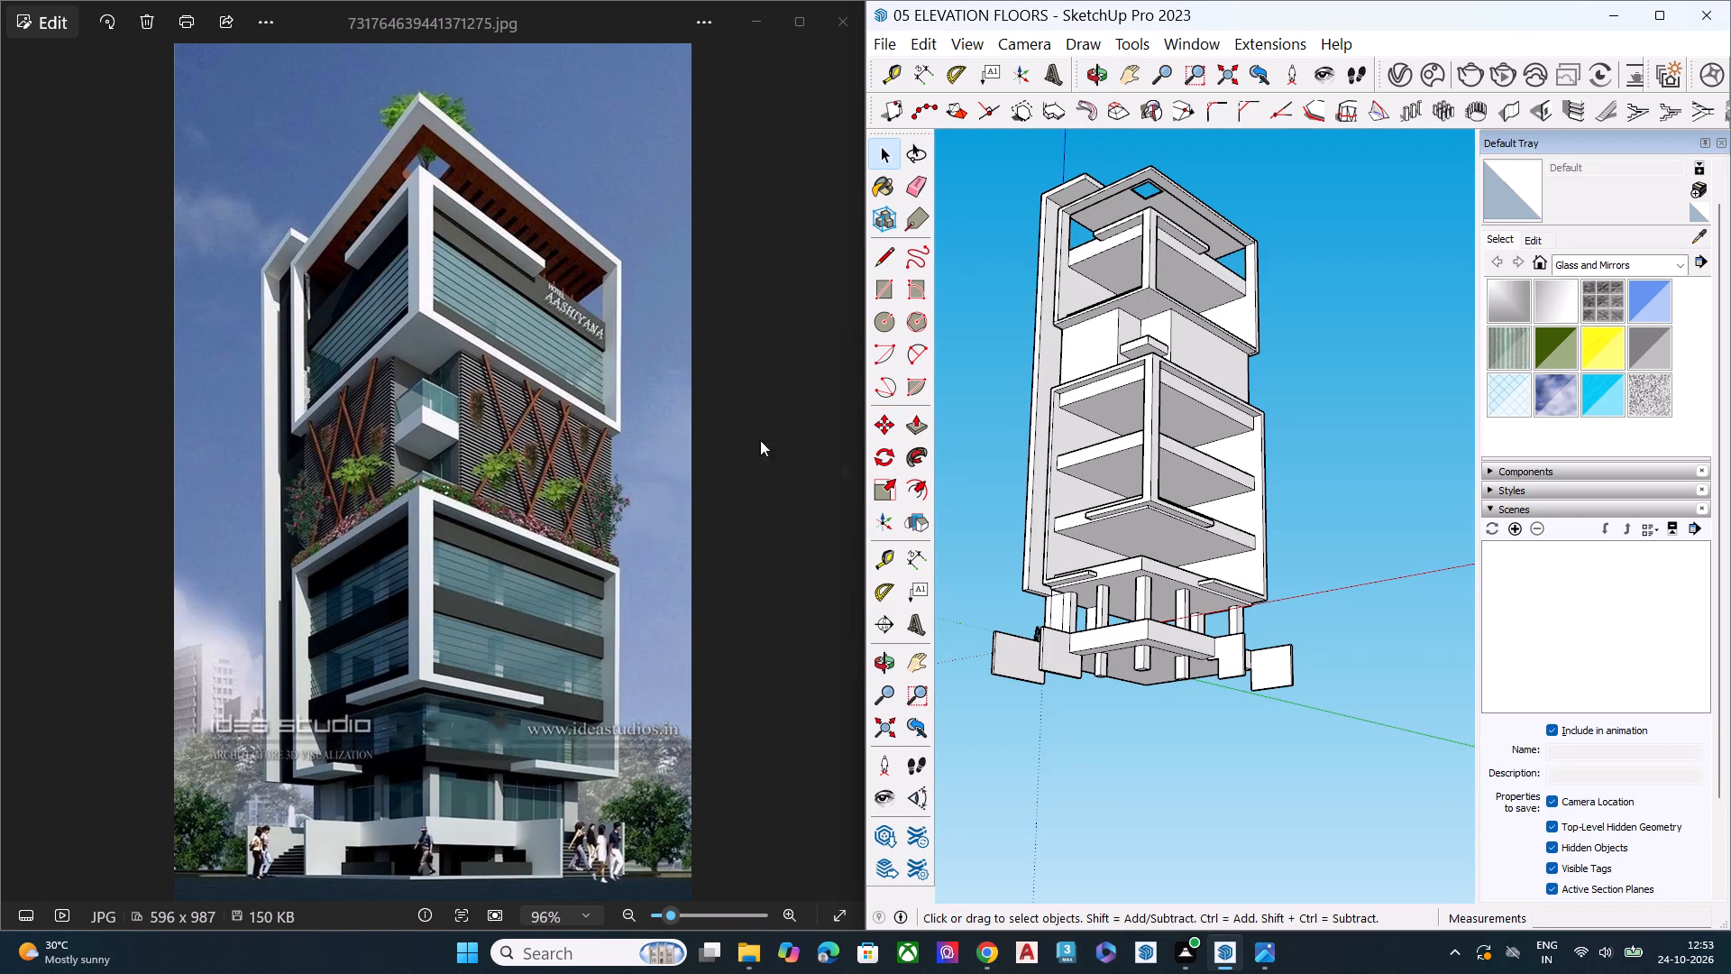
pyautogui.scroll(-1, 472, 289)
pyautogui.scroll(4, 472, 285)
pyautogui.scroll(-11, 472, 285)
# Switch to Google Chrome, close the old elevation search tab, and search Google for "3d warehouse".
pyautogui.click(976, 946)
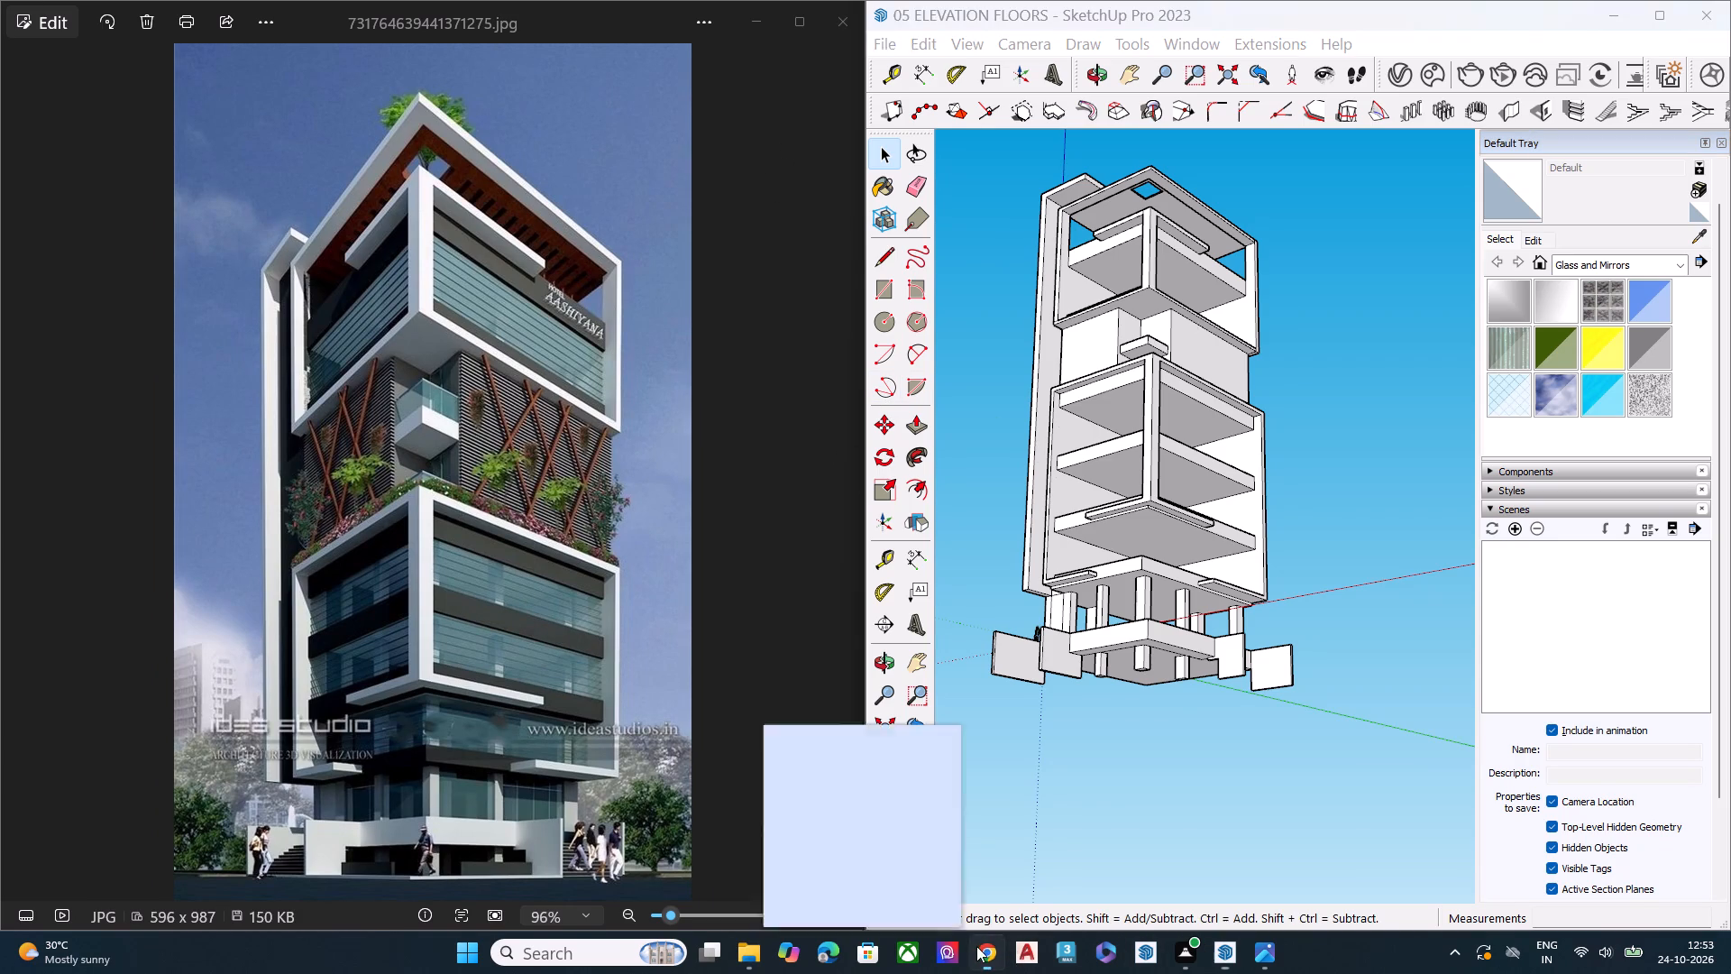
pyautogui.click(389, 23)
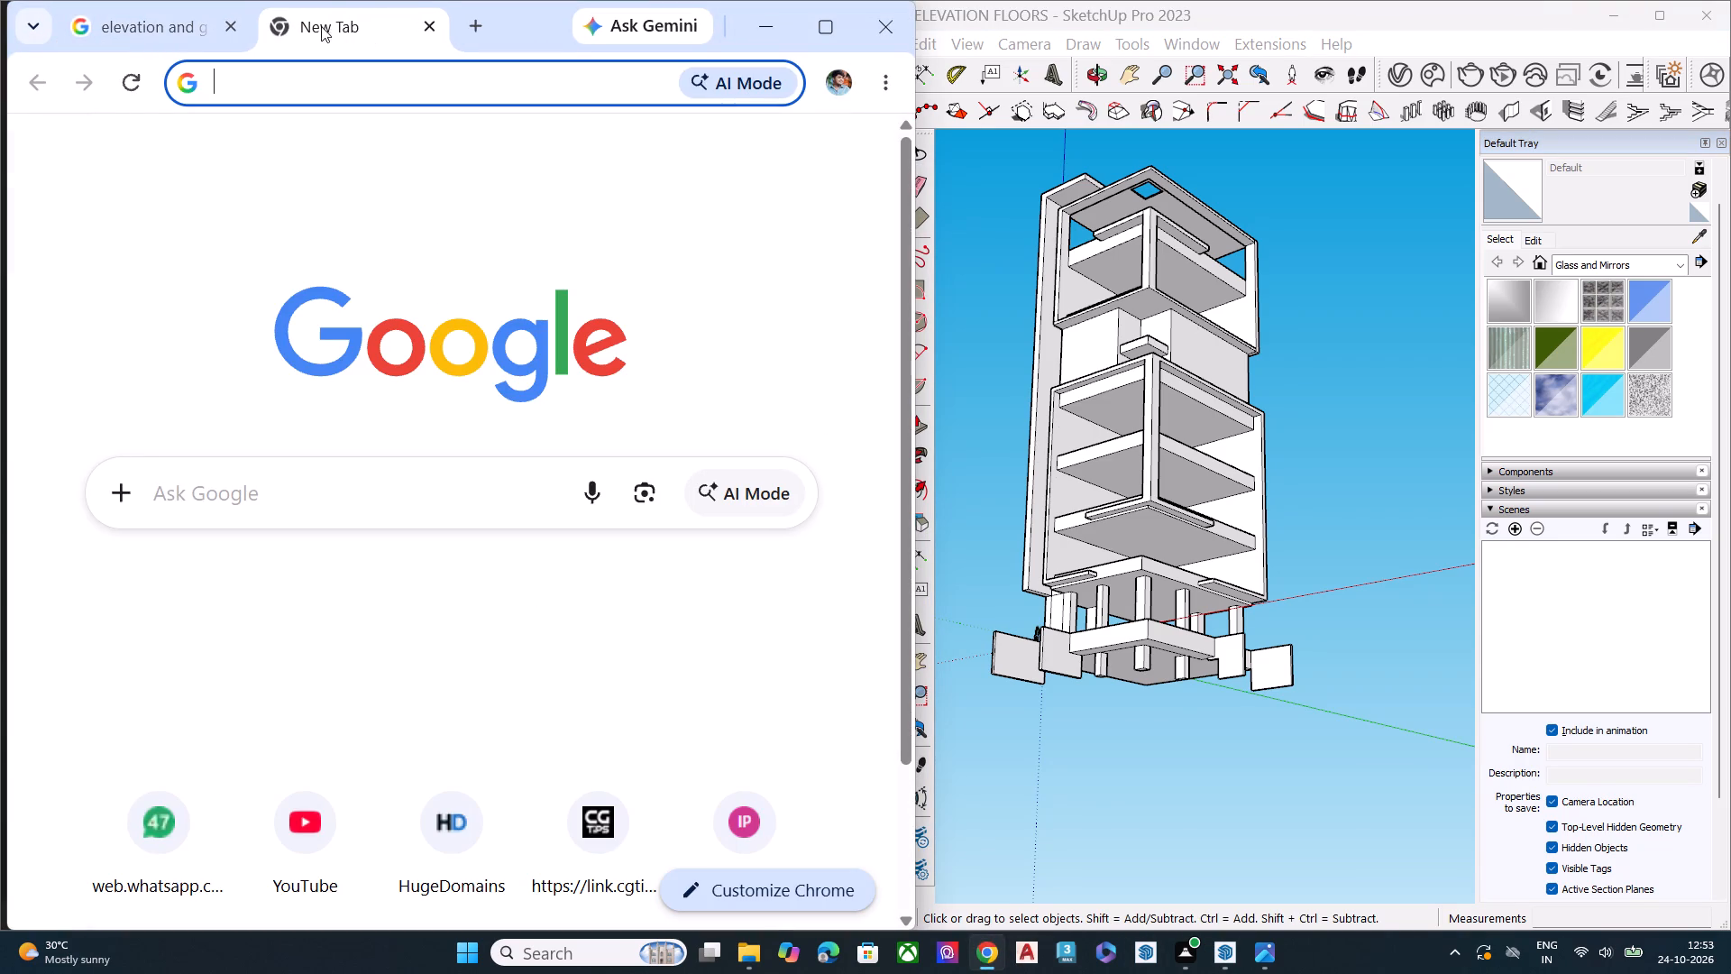
pyautogui.click(224, 23)
pyautogui.click(200, 510)
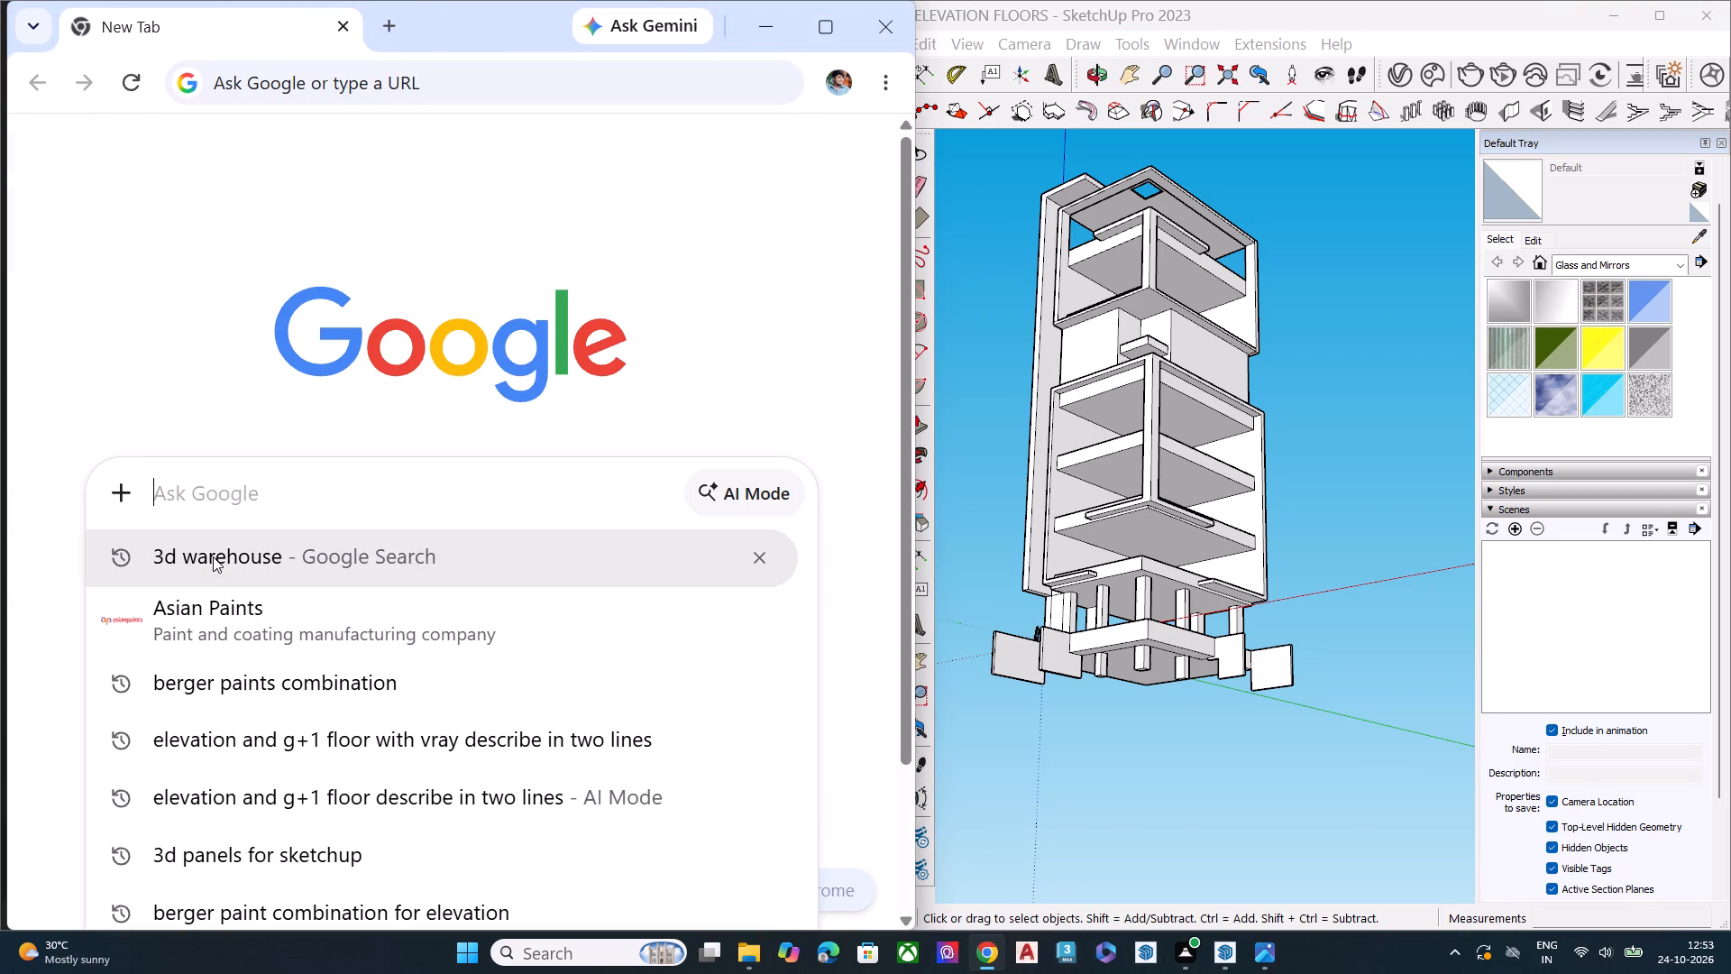
pyautogui.click(213, 556)
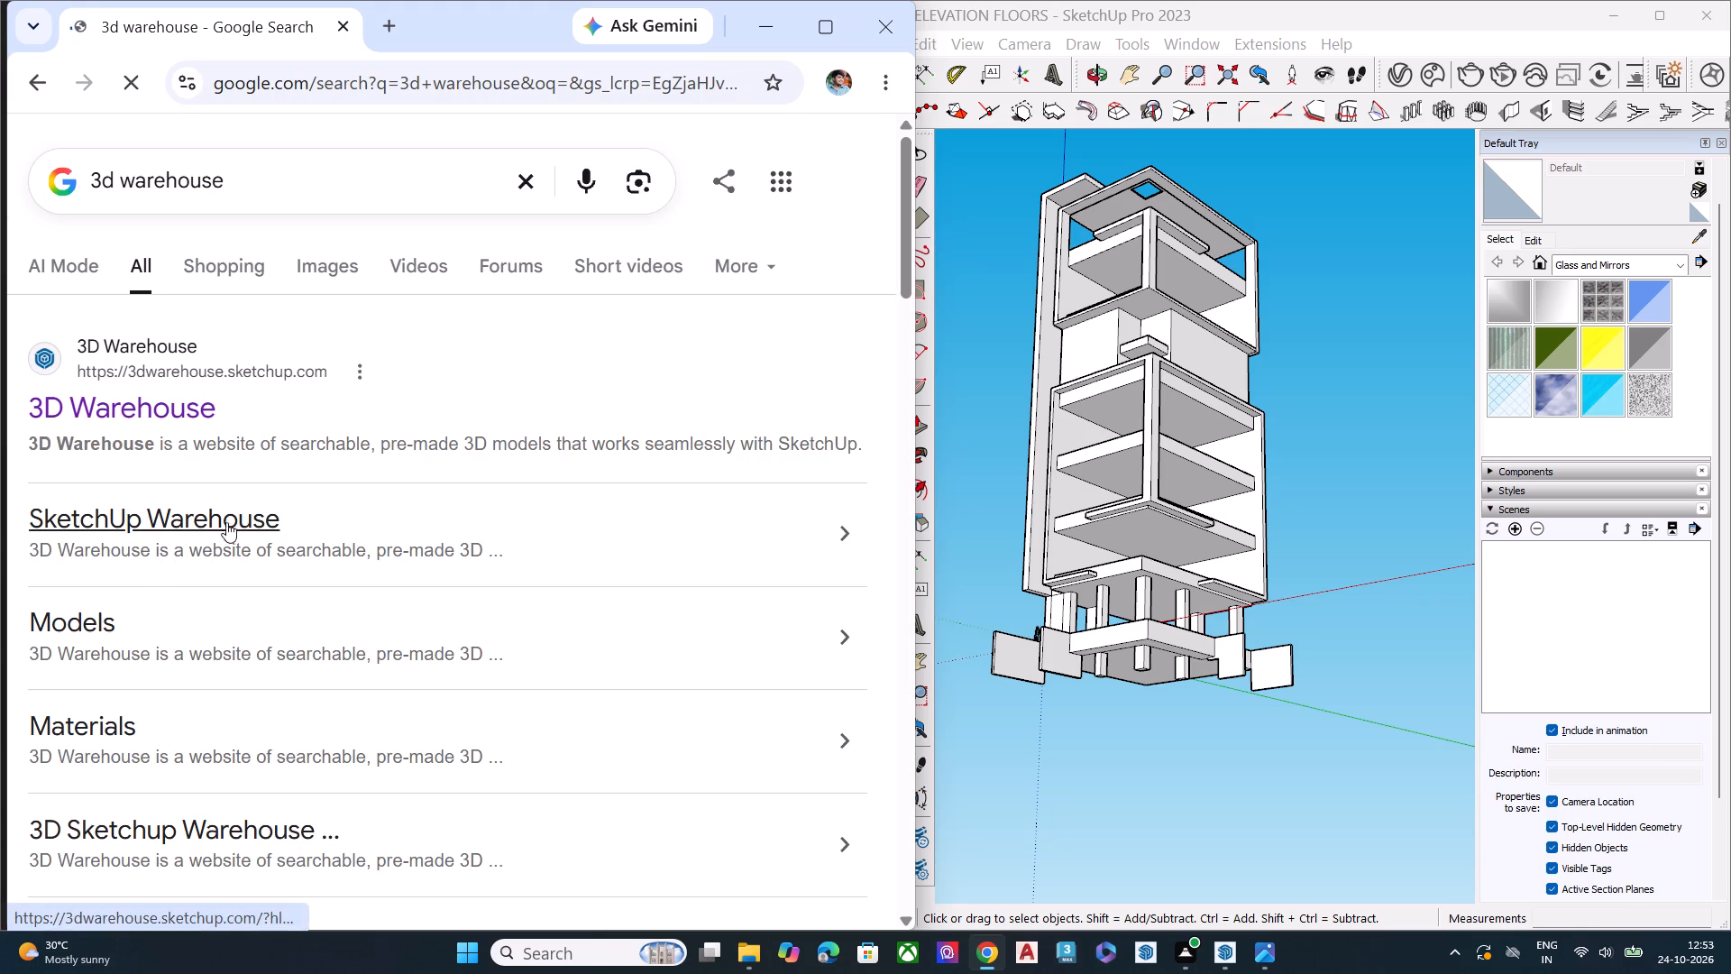
# Open the 3D Warehouse website from the search results.
pyautogui.click(129, 410)
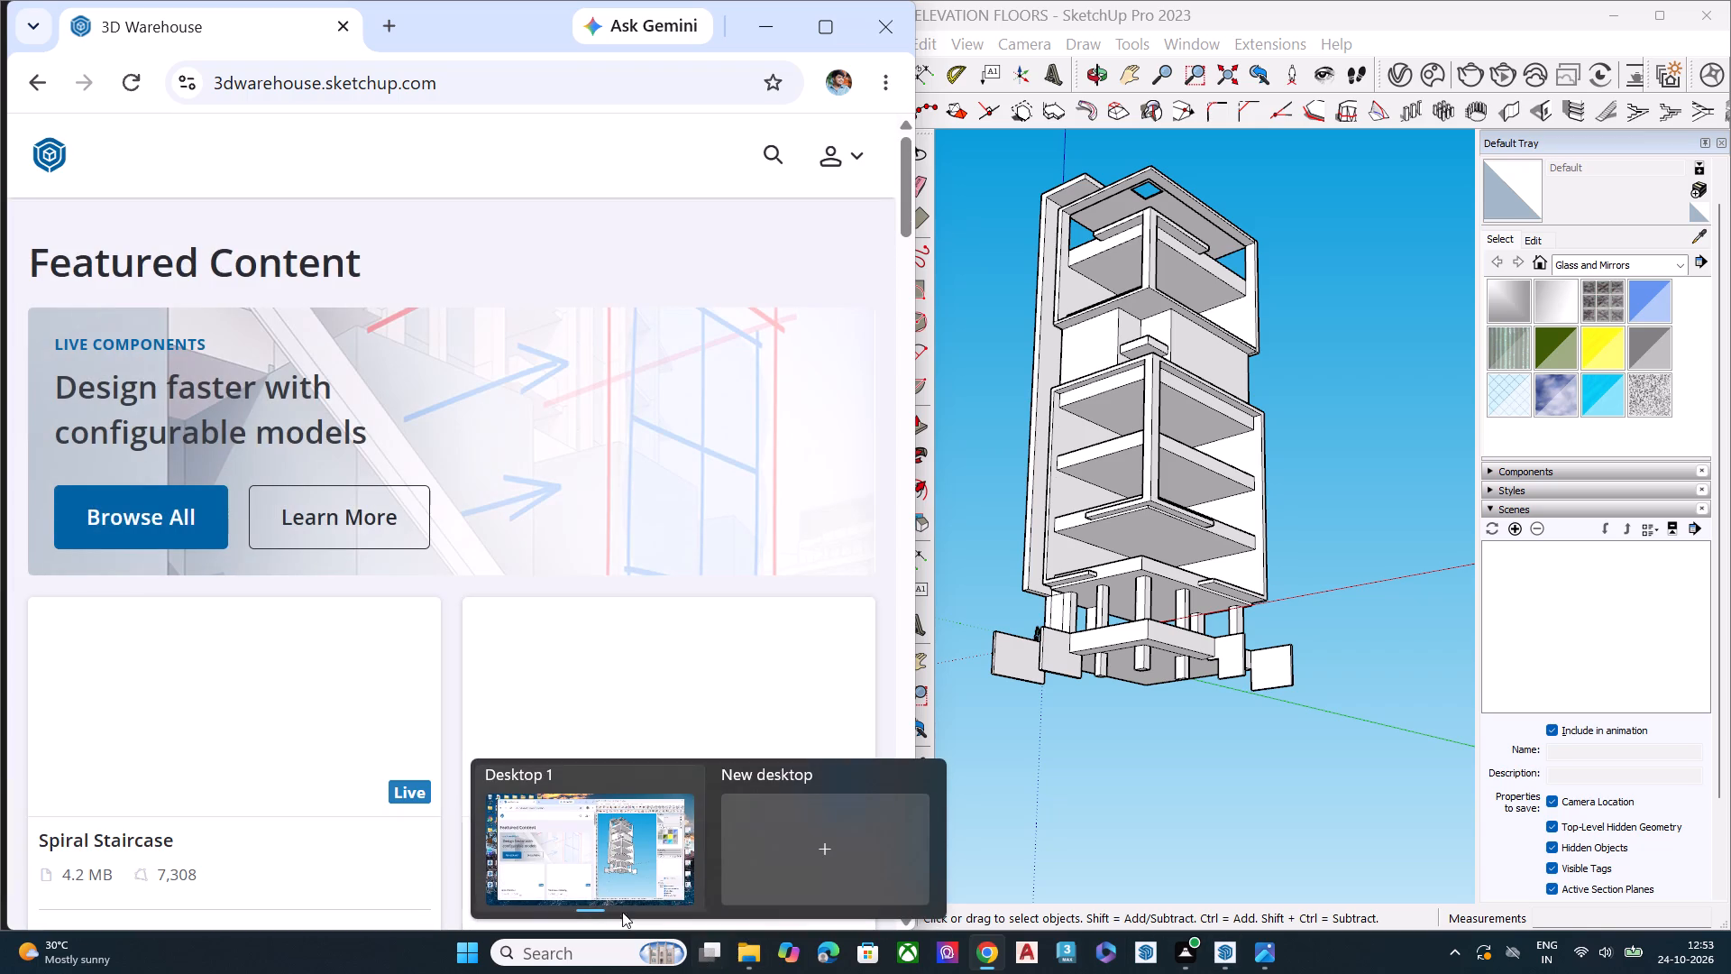
# Browse the 3D Warehouse home page, looking over its featured models, building-product catalogs and recommended content.
pyautogui.scroll(-5, 1029, 826)
pyautogui.moveTo(1146, 657); pyautogui.dragTo(1131, 756, button='middle')
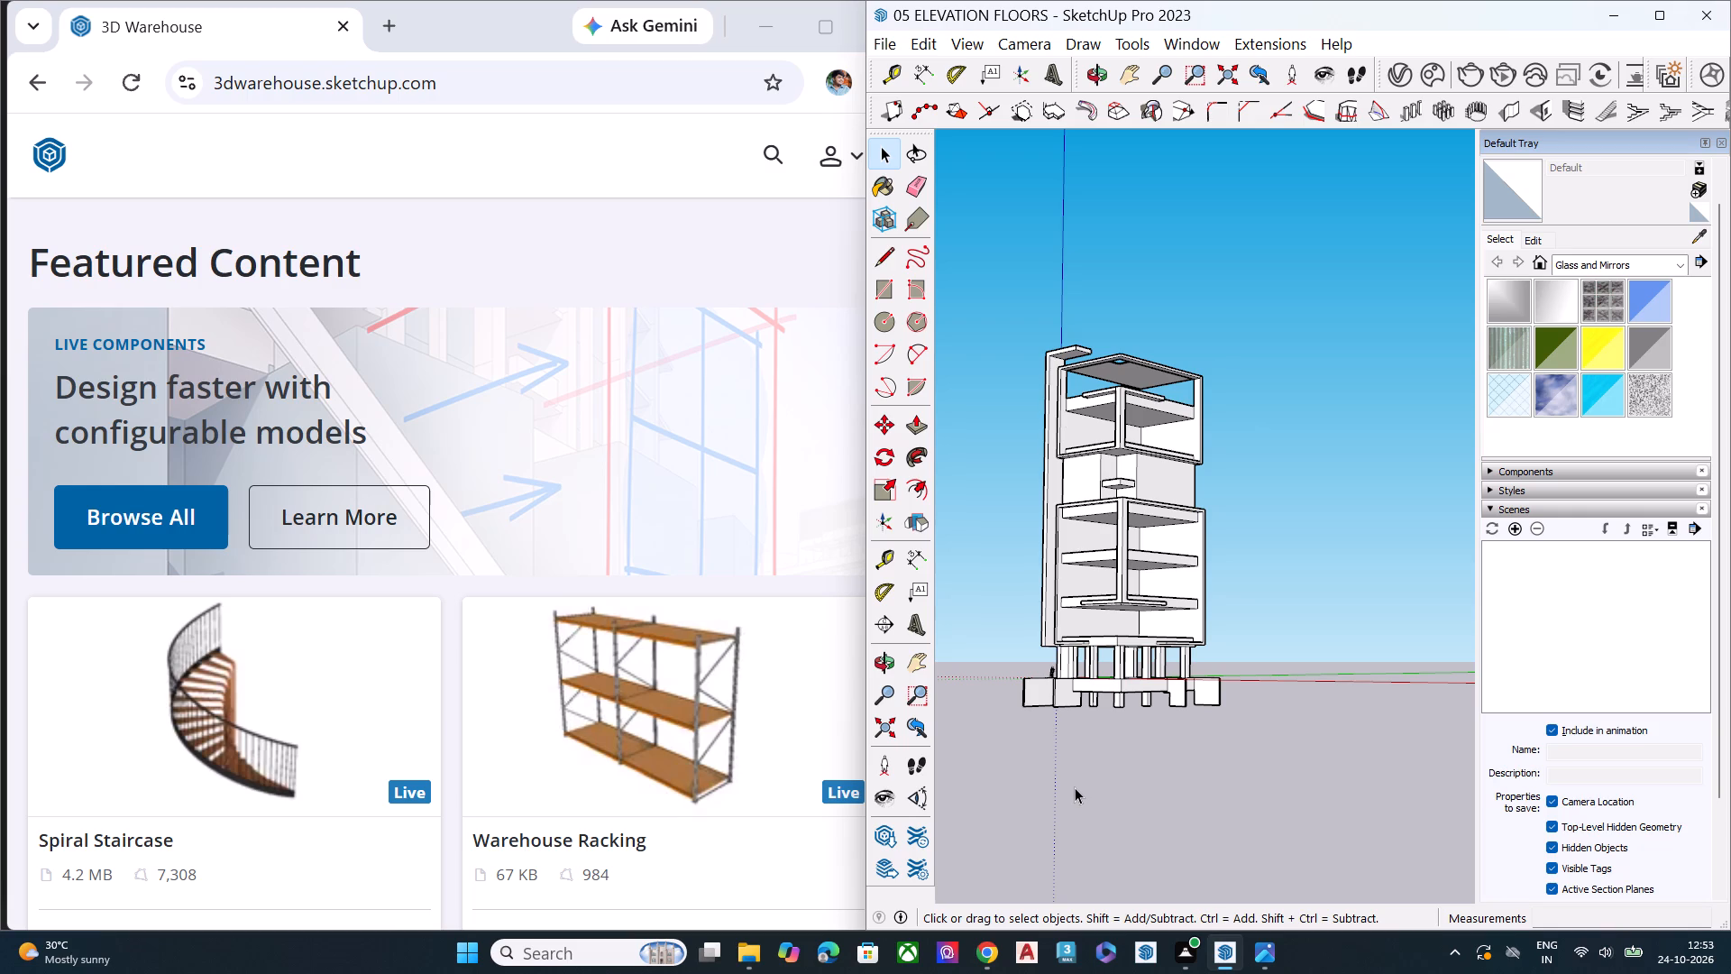
pyautogui.scroll(-2, 575, 732)
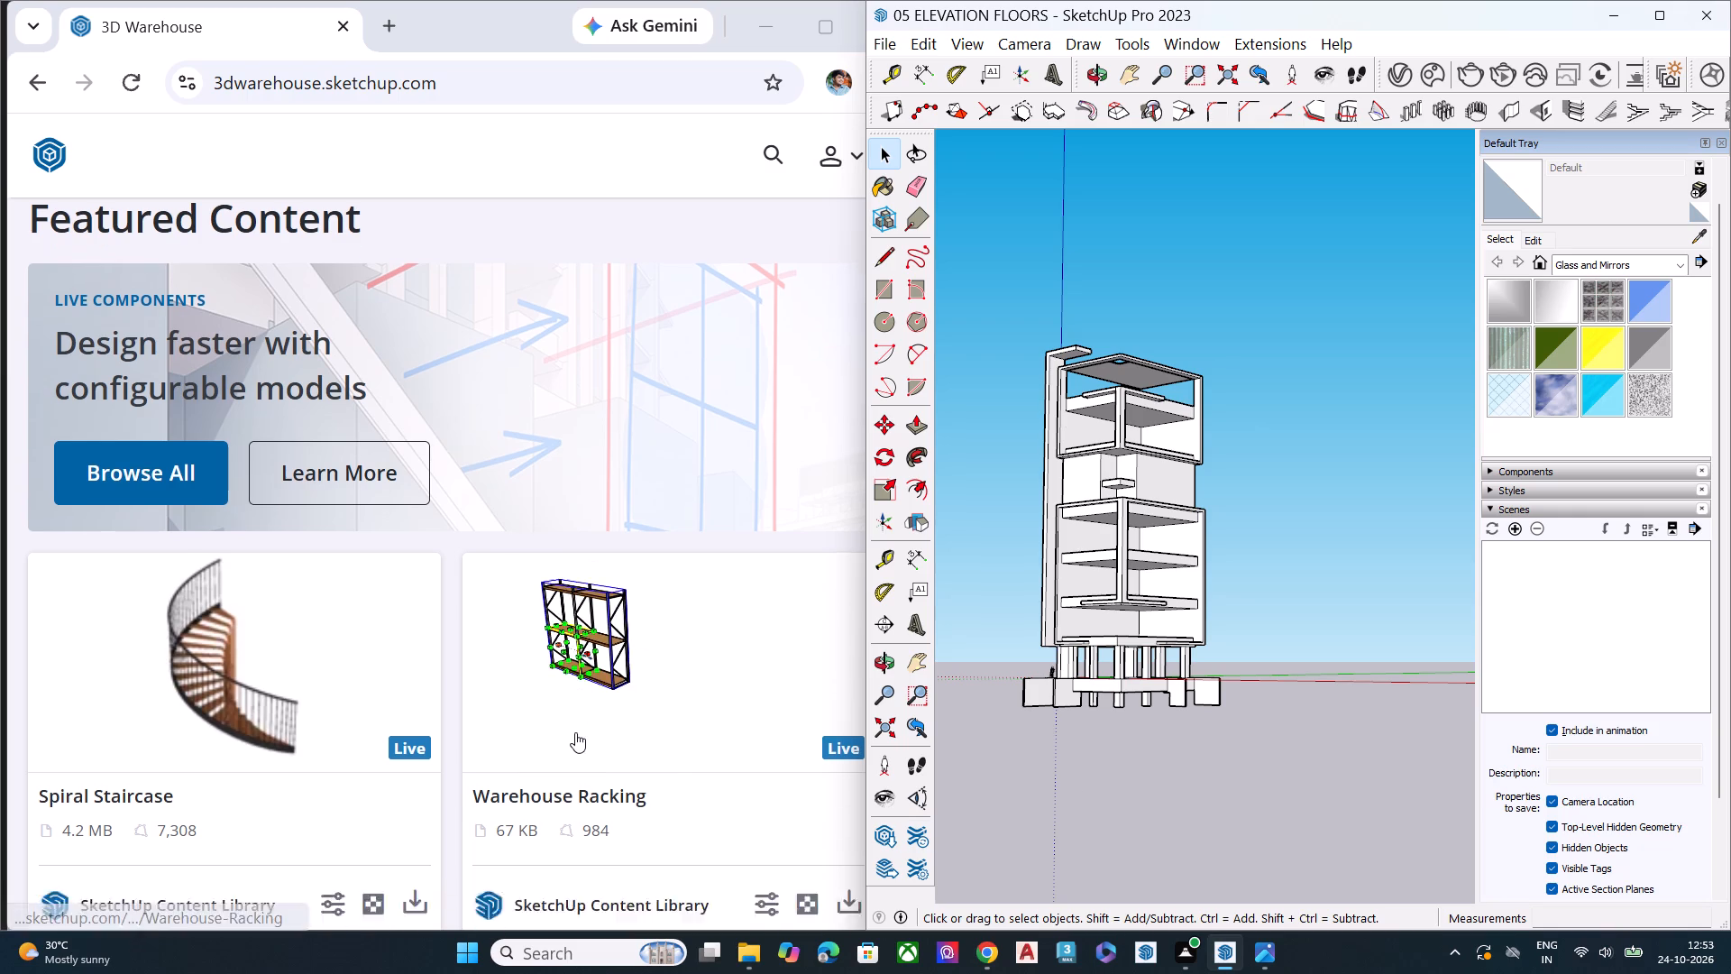
pyautogui.scroll(-16, 575, 732)
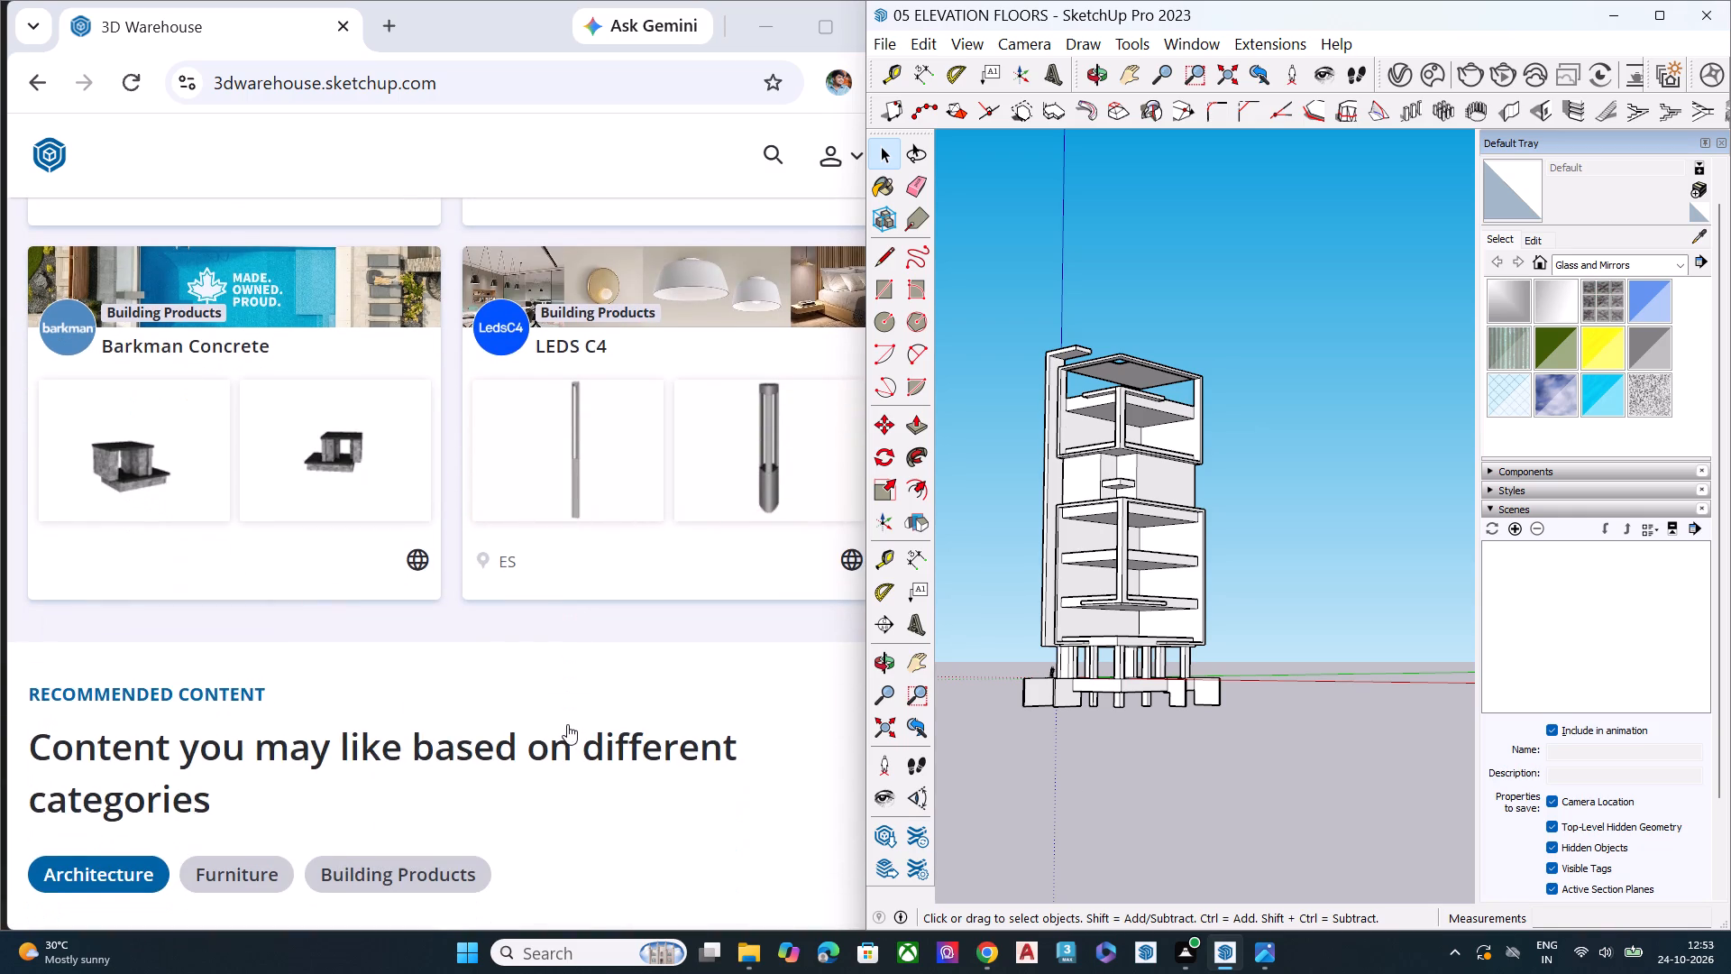
pyautogui.scroll(-12, 567, 724)
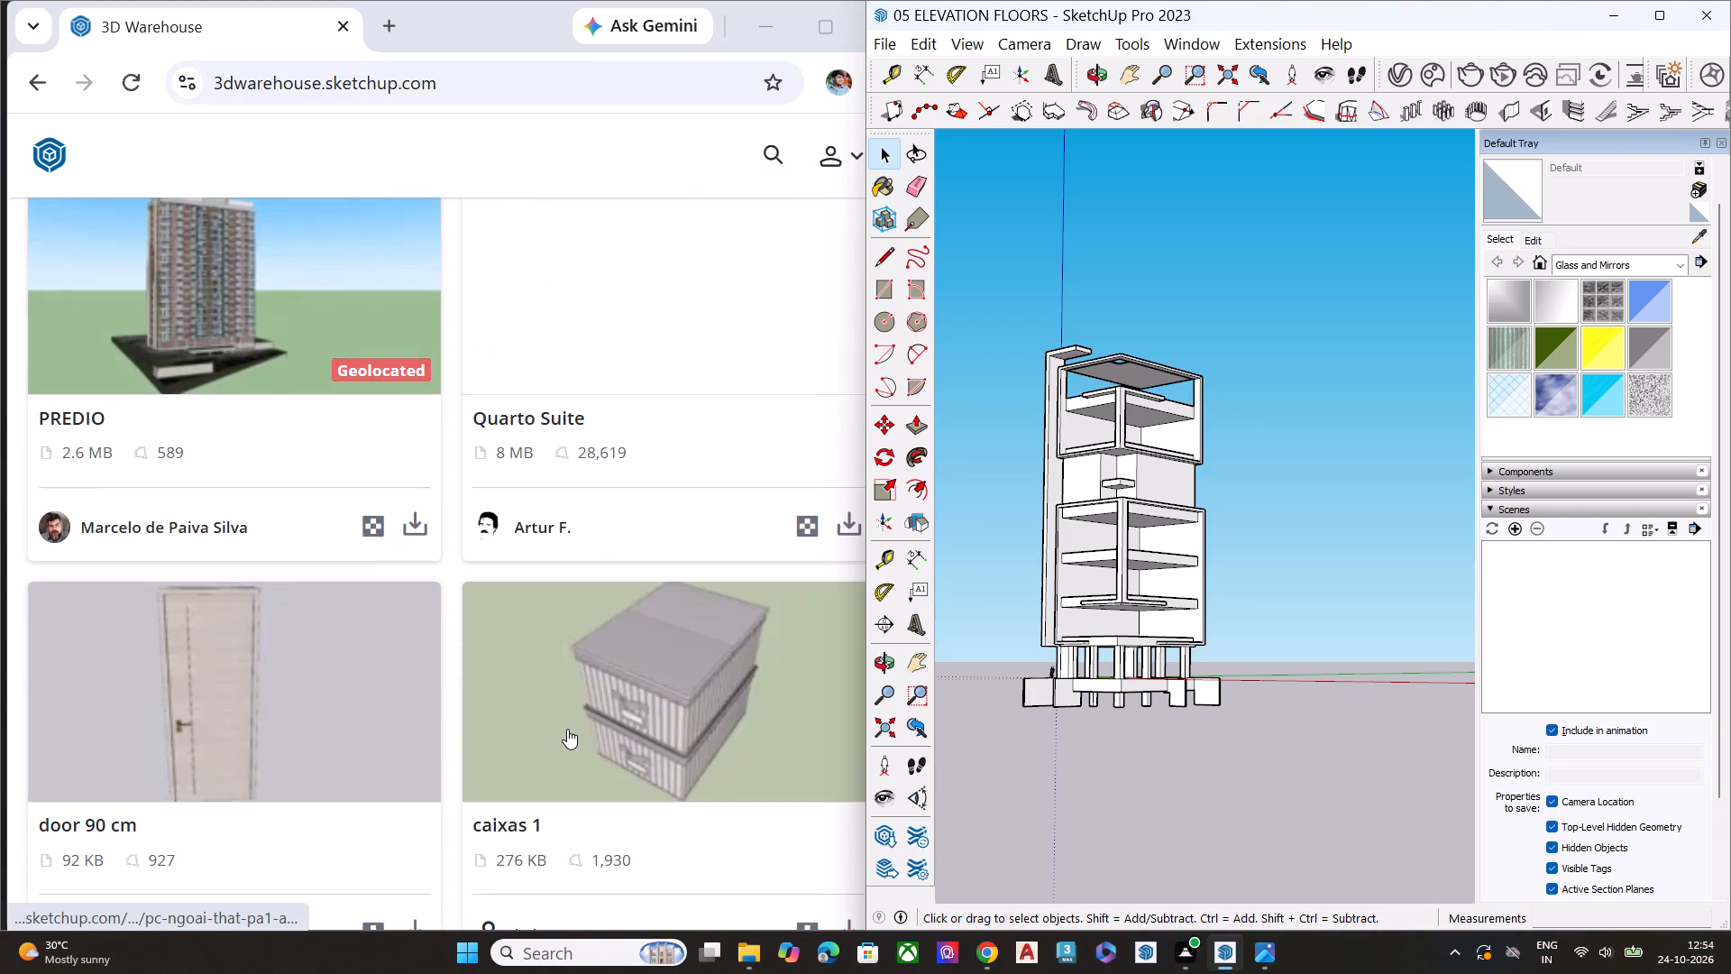
pyautogui.scroll(-8, 567, 729)
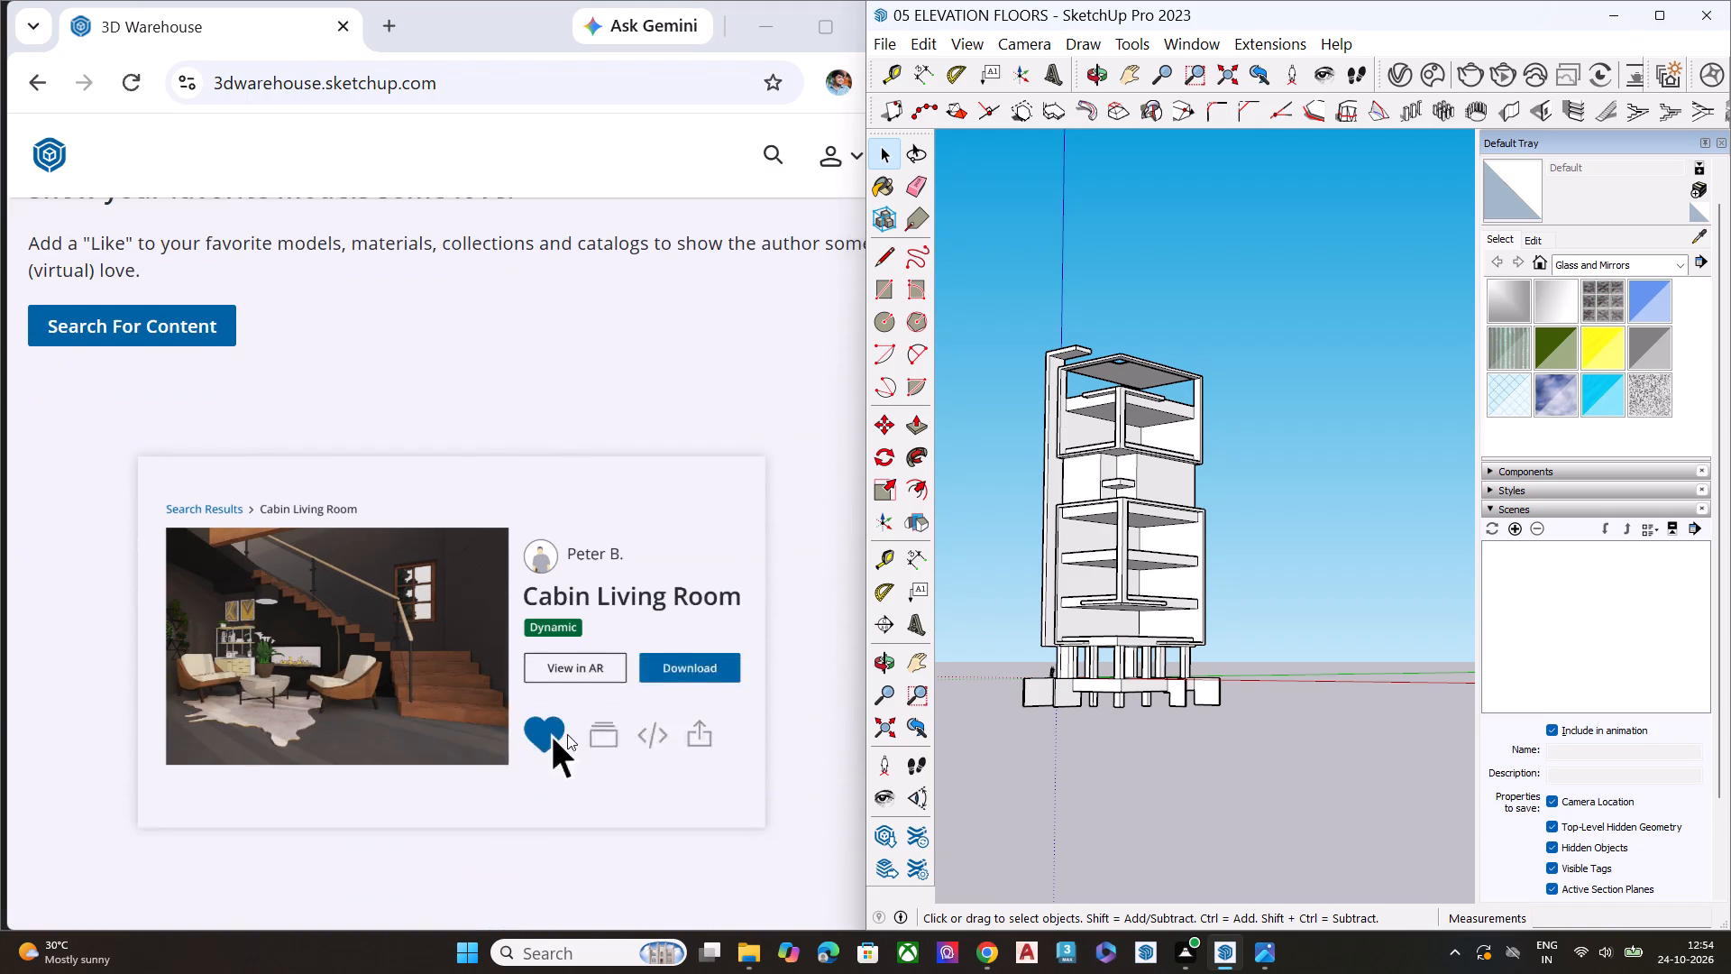
pyautogui.scroll(5, 567, 734)
pyautogui.scroll(-2, 567, 734)
pyautogui.scroll(18, 567, 734)
pyautogui.scroll(-1, 567, 734)
pyautogui.scroll(1, 567, 734)
pyautogui.scroll(-2, 567, 734)
pyautogui.scroll(2, 567, 734)
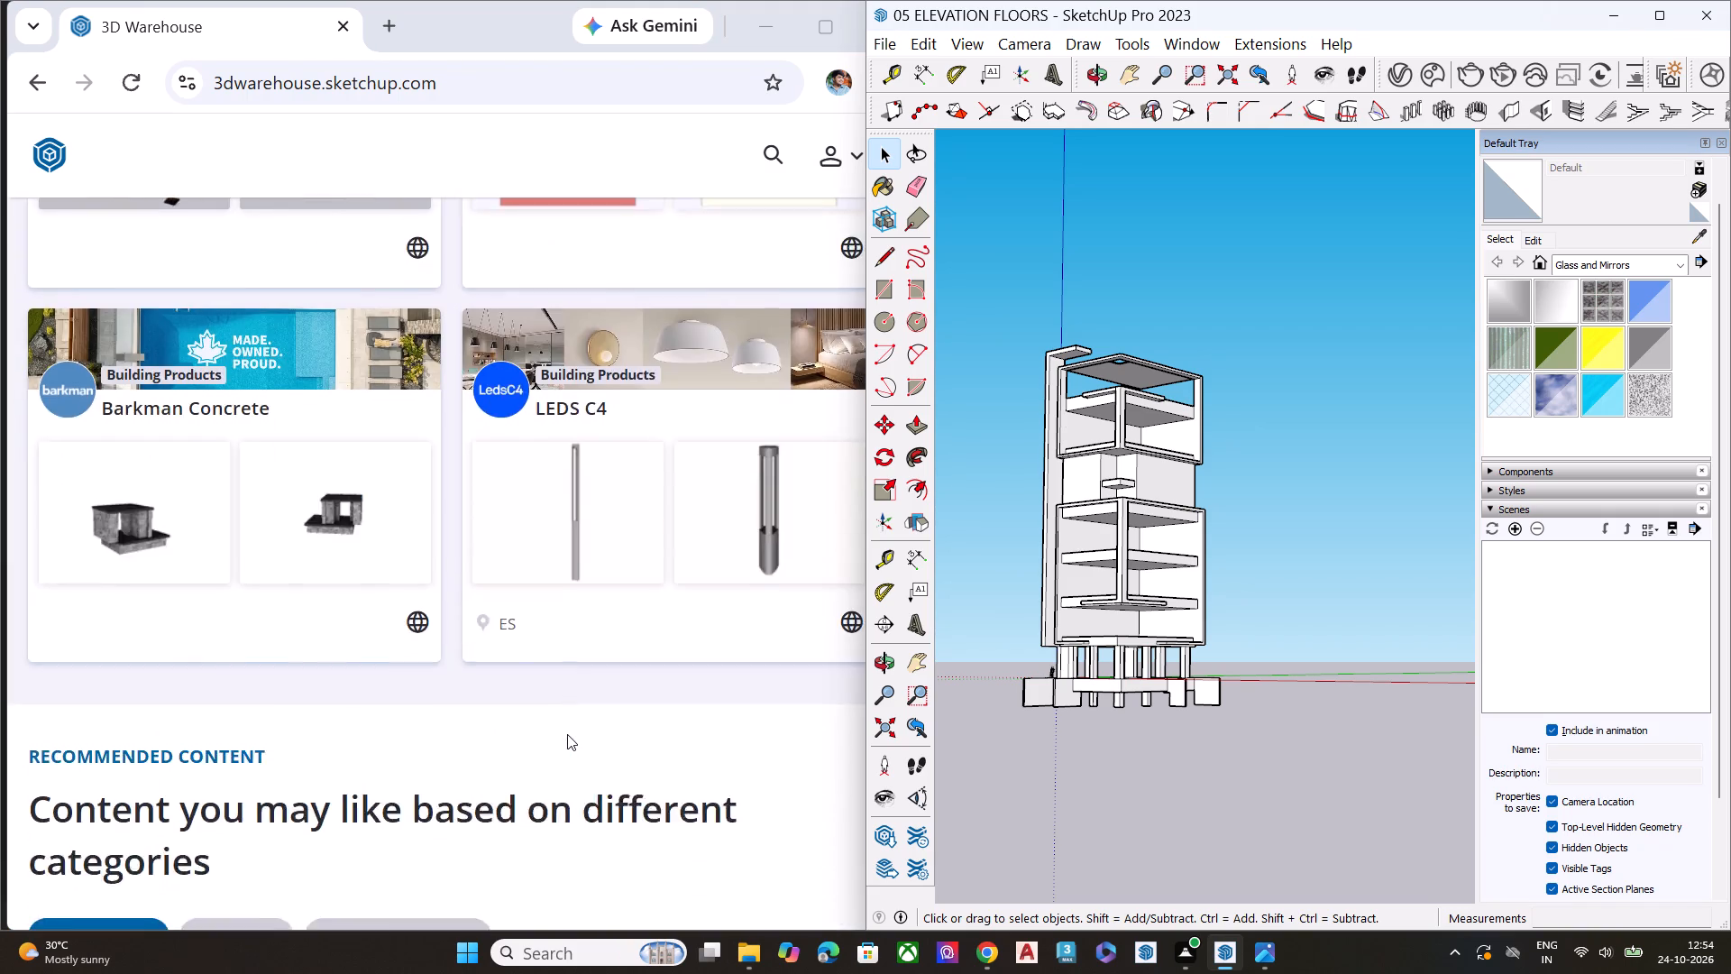
pyautogui.scroll(4, 567, 734)
pyautogui.scroll(-2, 567, 734)
pyautogui.scroll(17, 567, 734)
pyautogui.scroll(-4, 567, 734)
pyautogui.scroll(6, 567, 734)
pyautogui.scroll(-1, 567, 734)
pyautogui.scroll(5, 567, 734)
pyautogui.scroll(-2, 567, 734)
pyautogui.scroll(2, 567, 734)
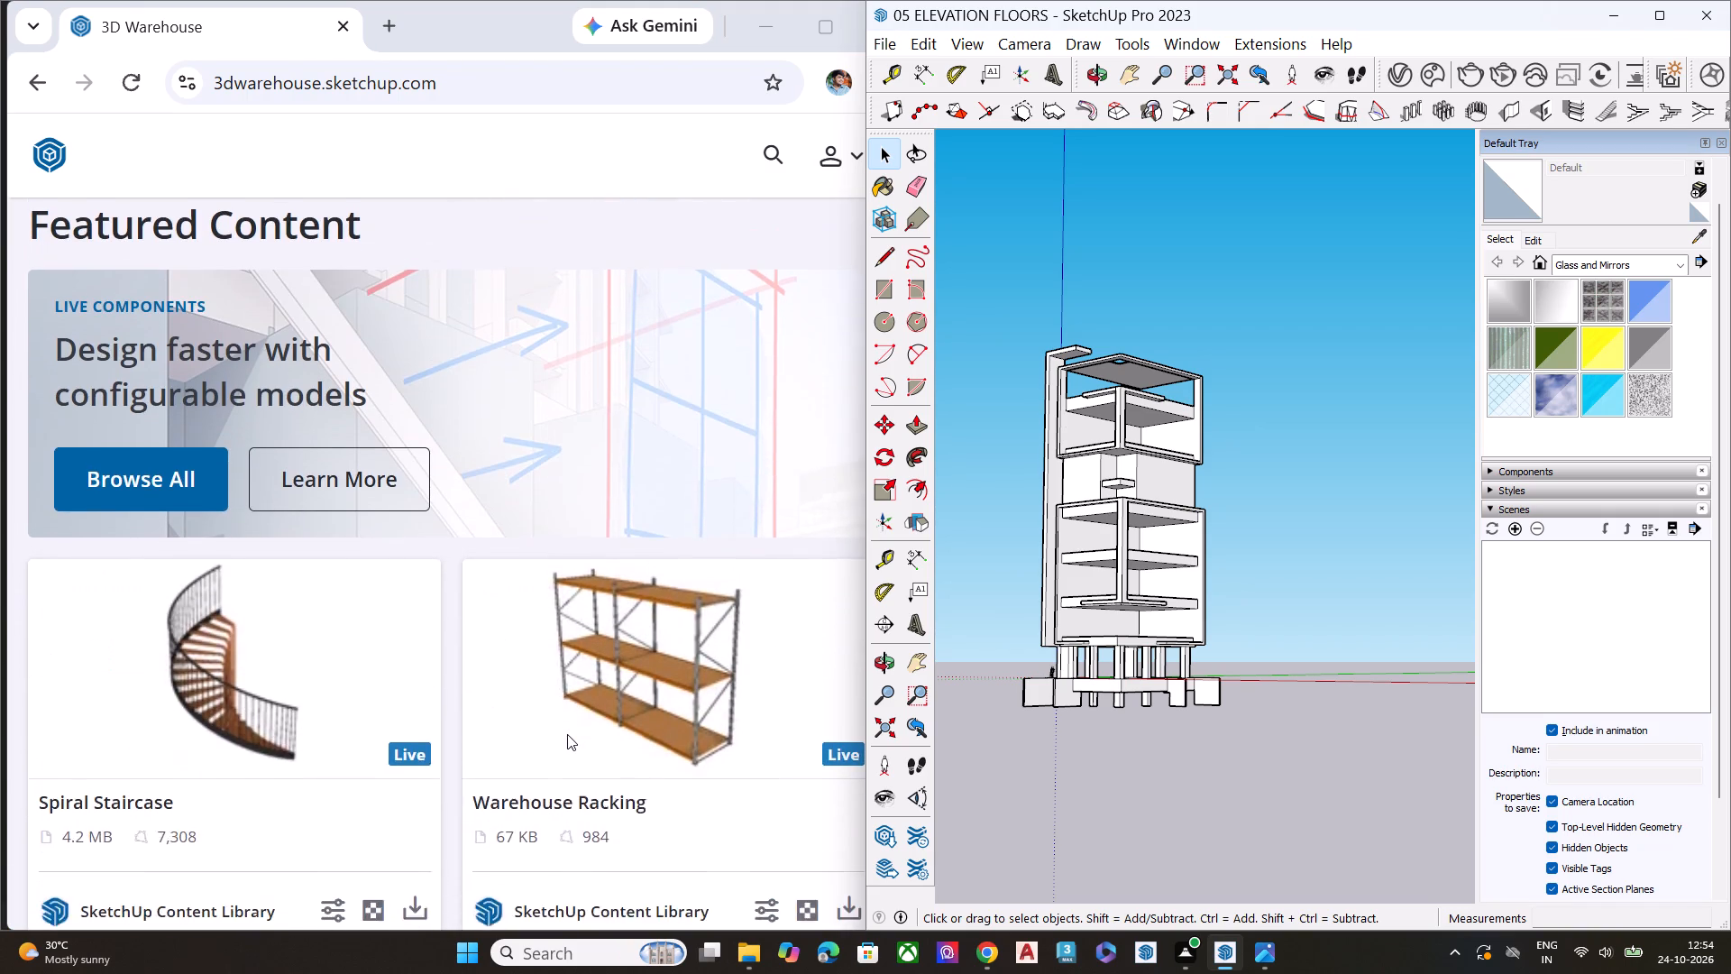
# Search 3D Warehouse for "STAIRCASE".
pyautogui.click(782, 147)
pyautogui.click(452, 151)
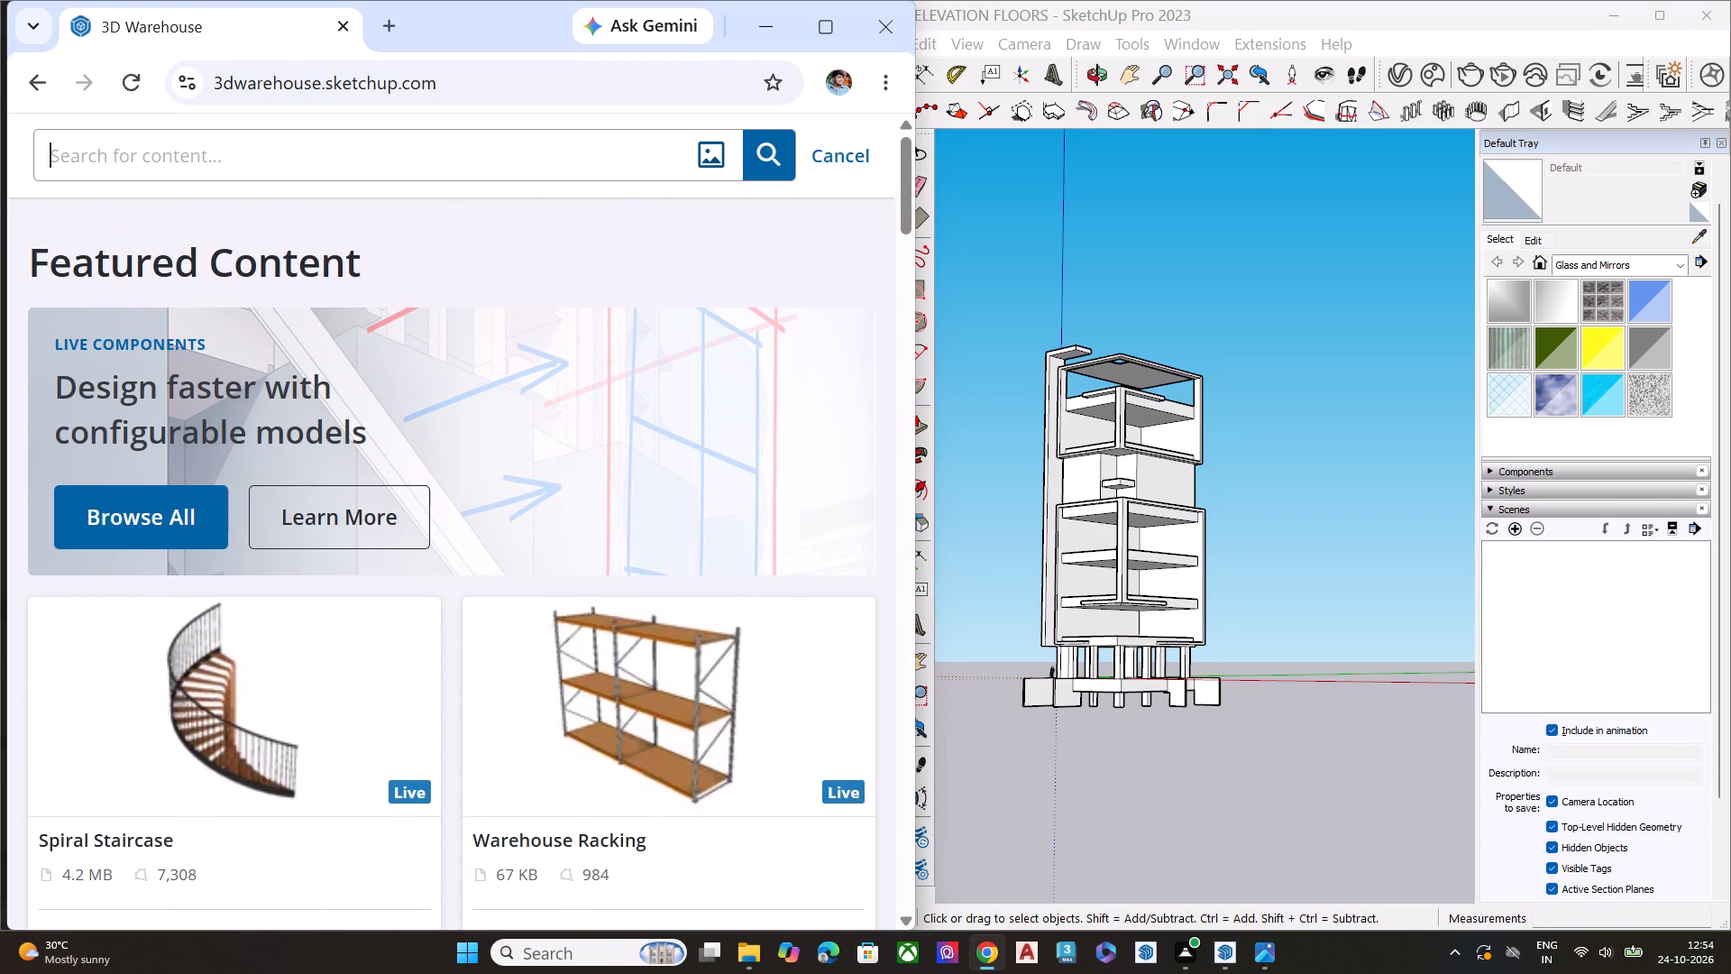
pyautogui.write('STAI')
pyautogui.press('r')
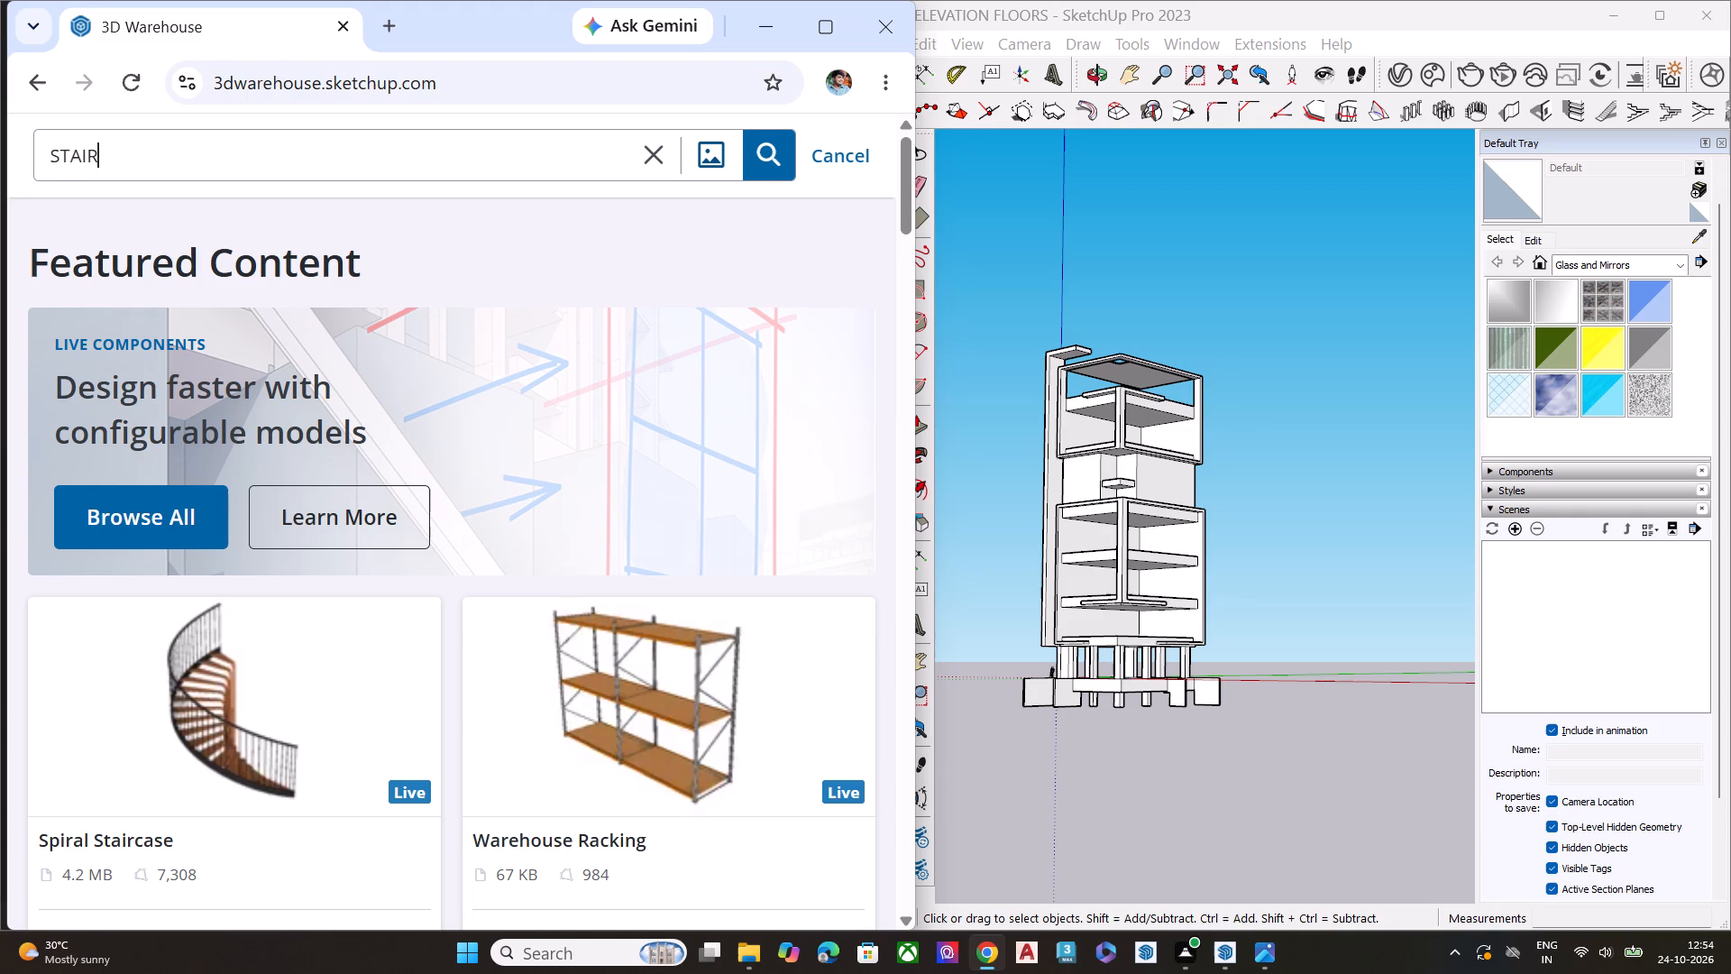
pyautogui.write('CASE')
pyautogui.press('Return')
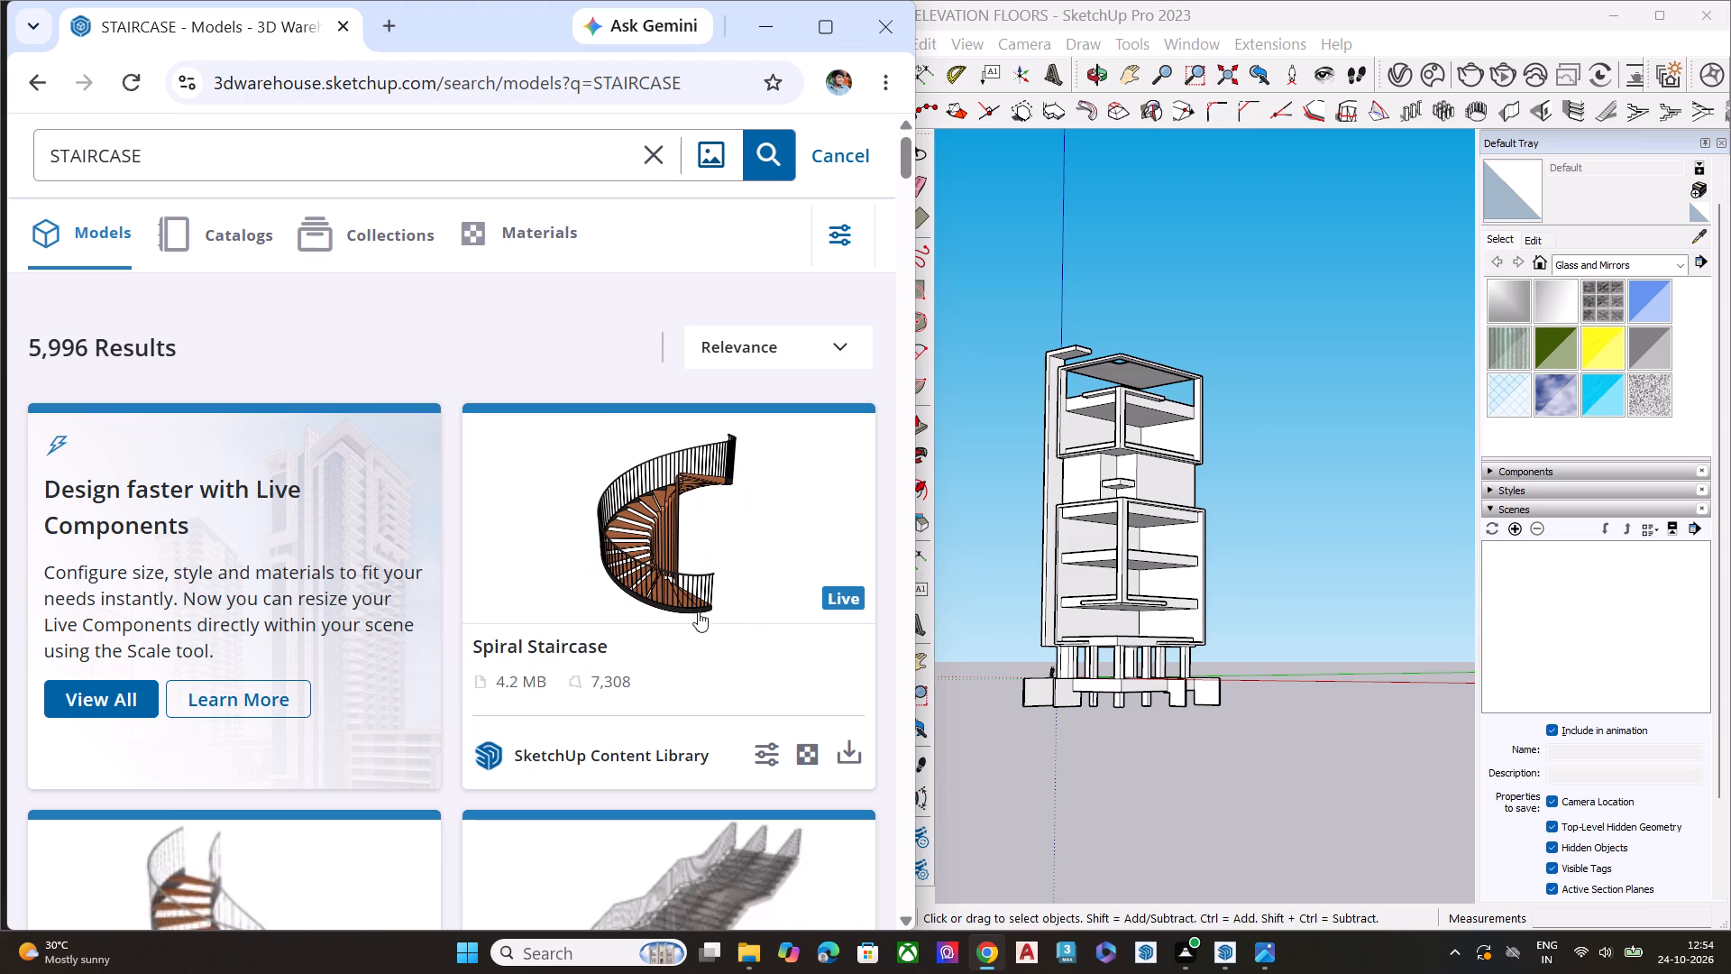
# Look through the staircase models in the search results for one that suits the tower's entrance.
pyautogui.scroll(-4, 535, 534)
pyautogui.scroll(1, 787, 688)
pyautogui.scroll(-5, 526, 613)
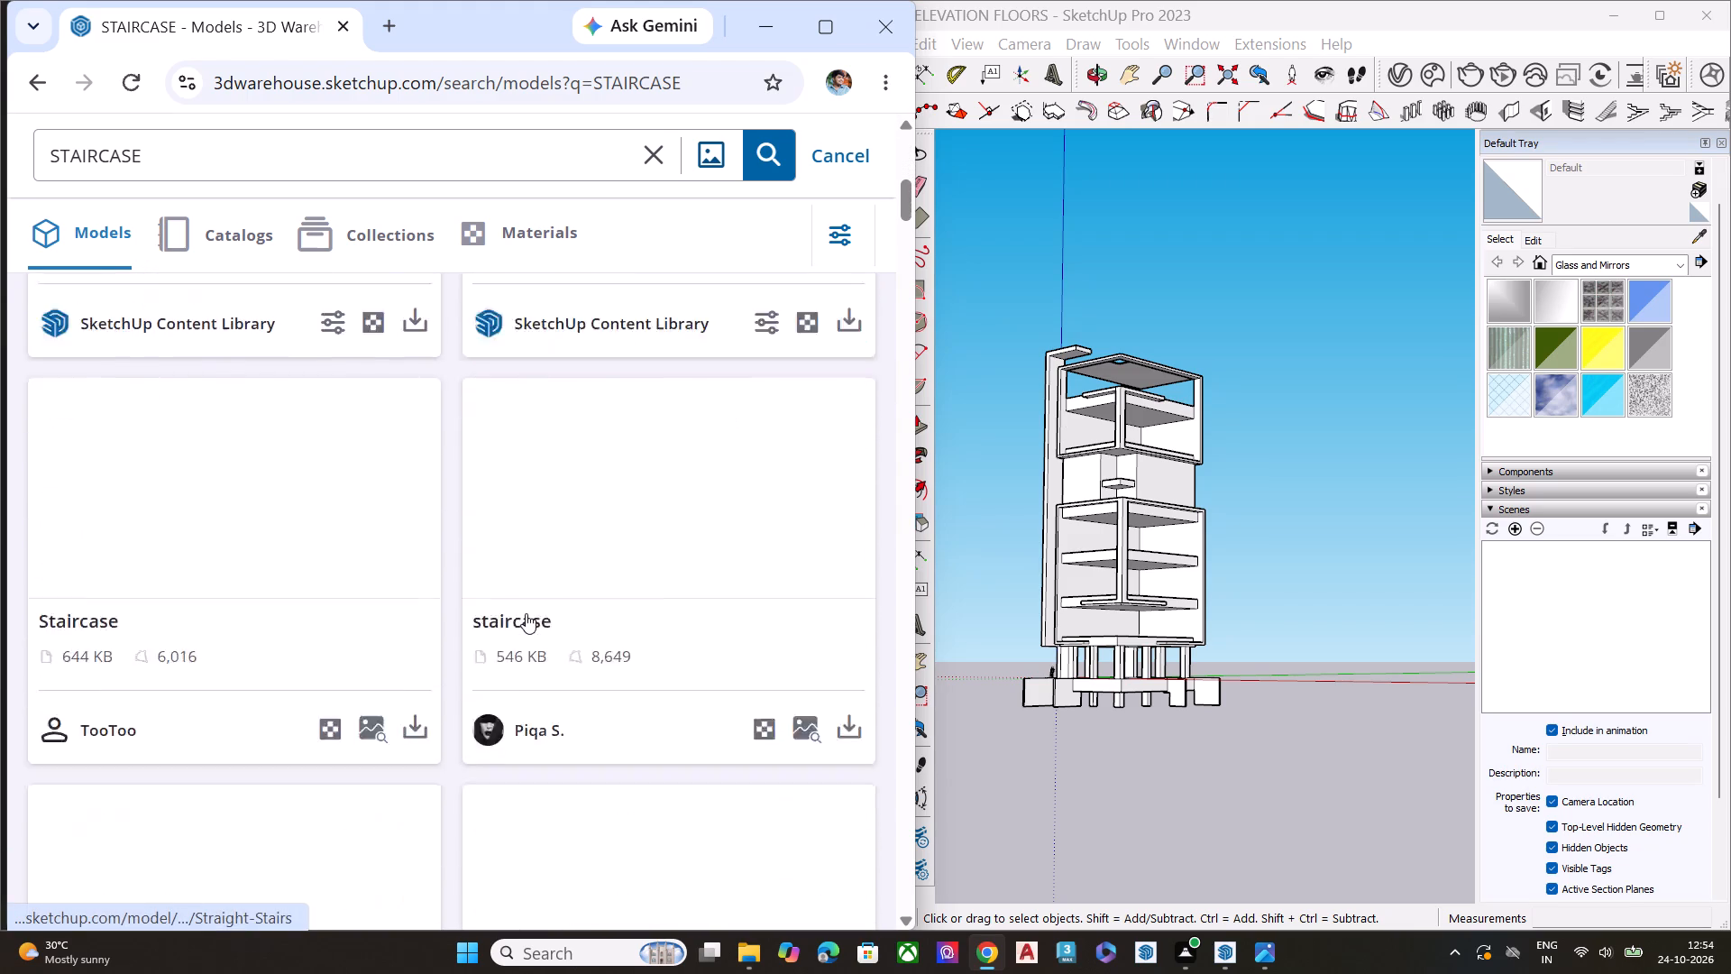
pyautogui.scroll(1, 530, 609)
pyautogui.scroll(-2, 530, 609)
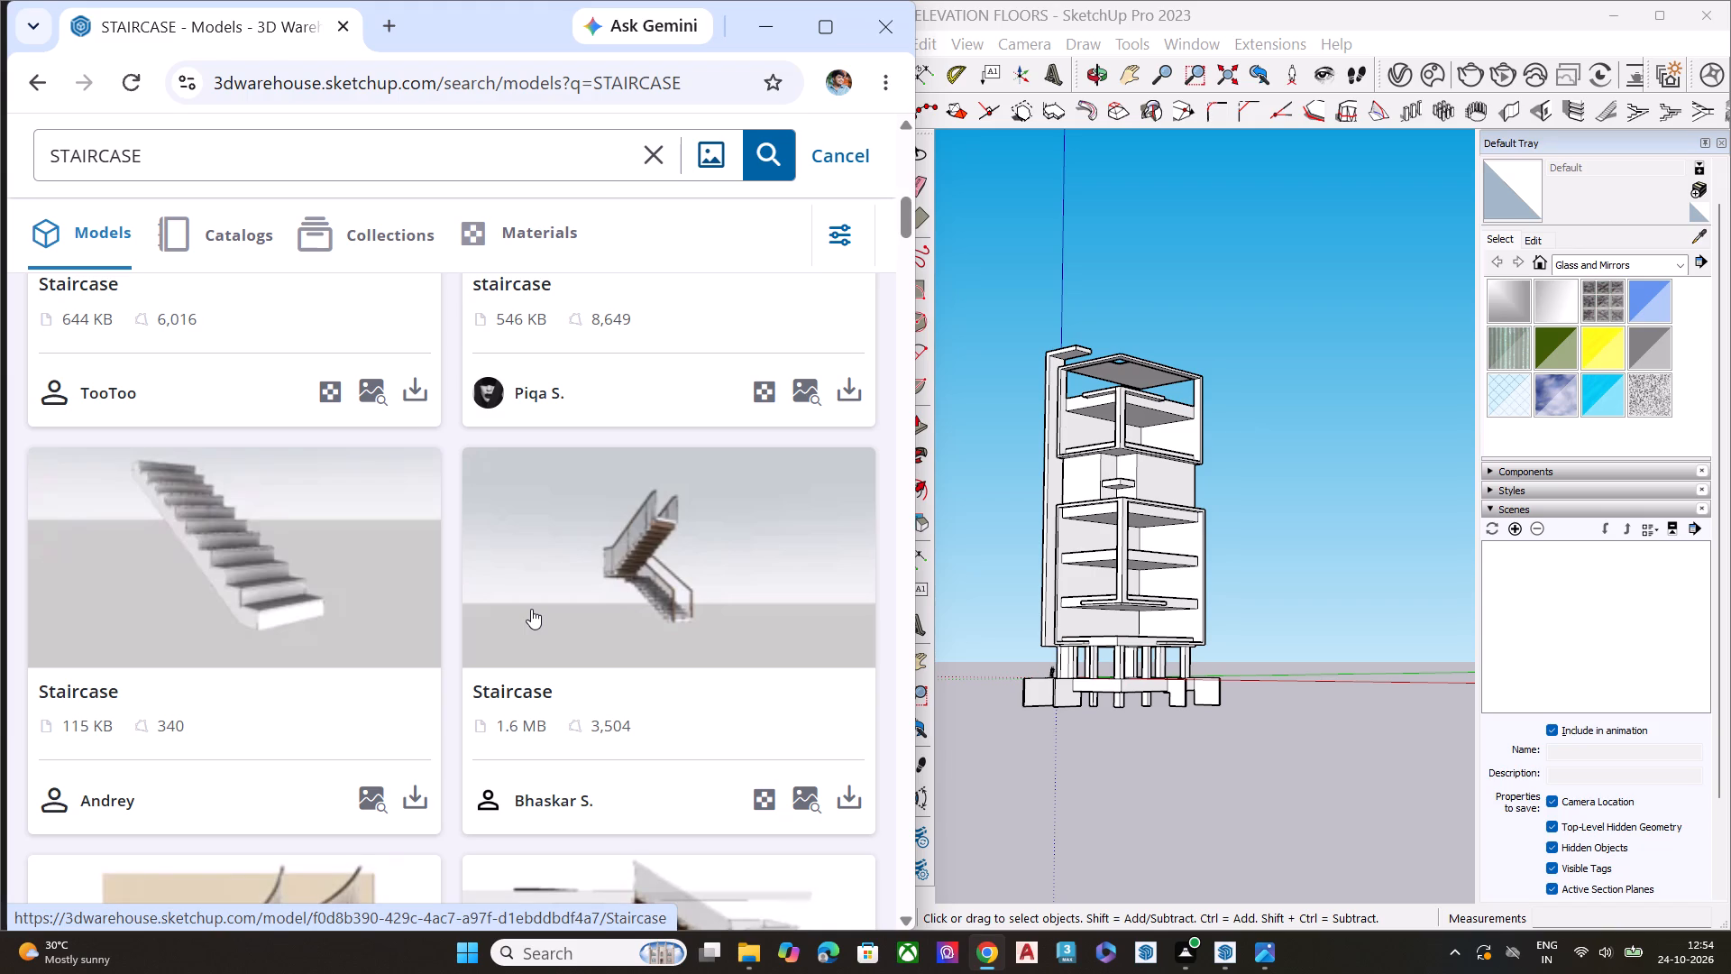
pyautogui.scroll(-3, 524, 615)
pyautogui.scroll(2, 525, 616)
pyautogui.scroll(-4, 525, 616)
pyautogui.scroll(2, 527, 618)
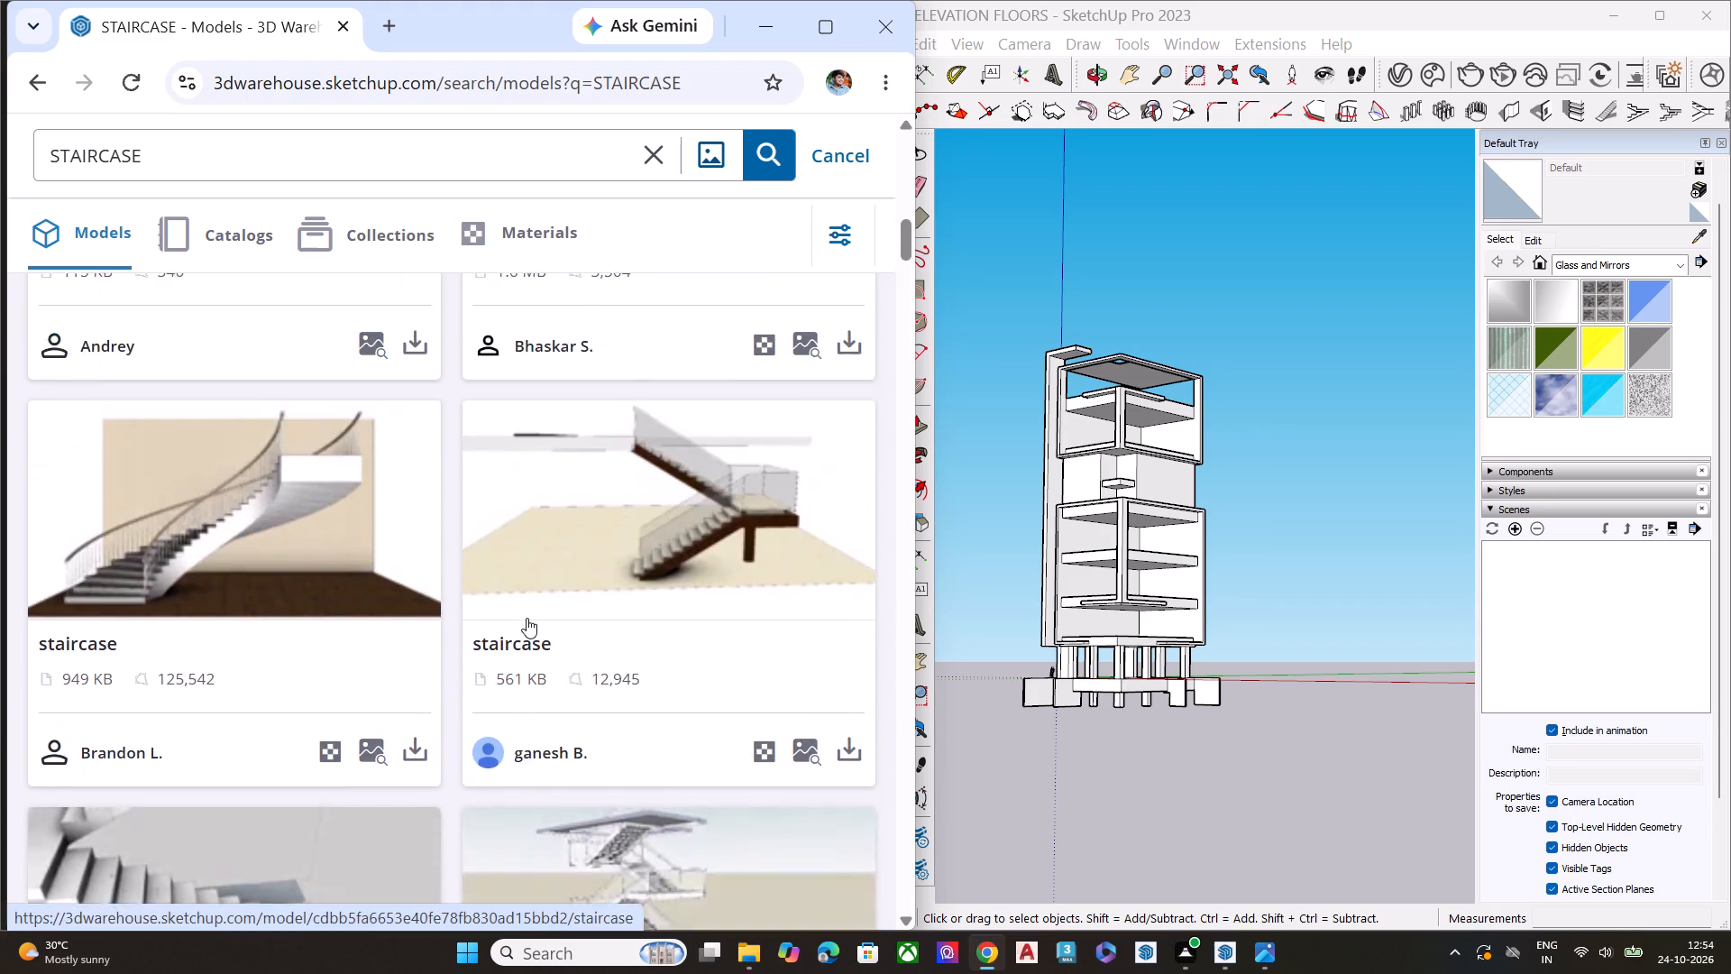
pyautogui.scroll(-7, 527, 618)
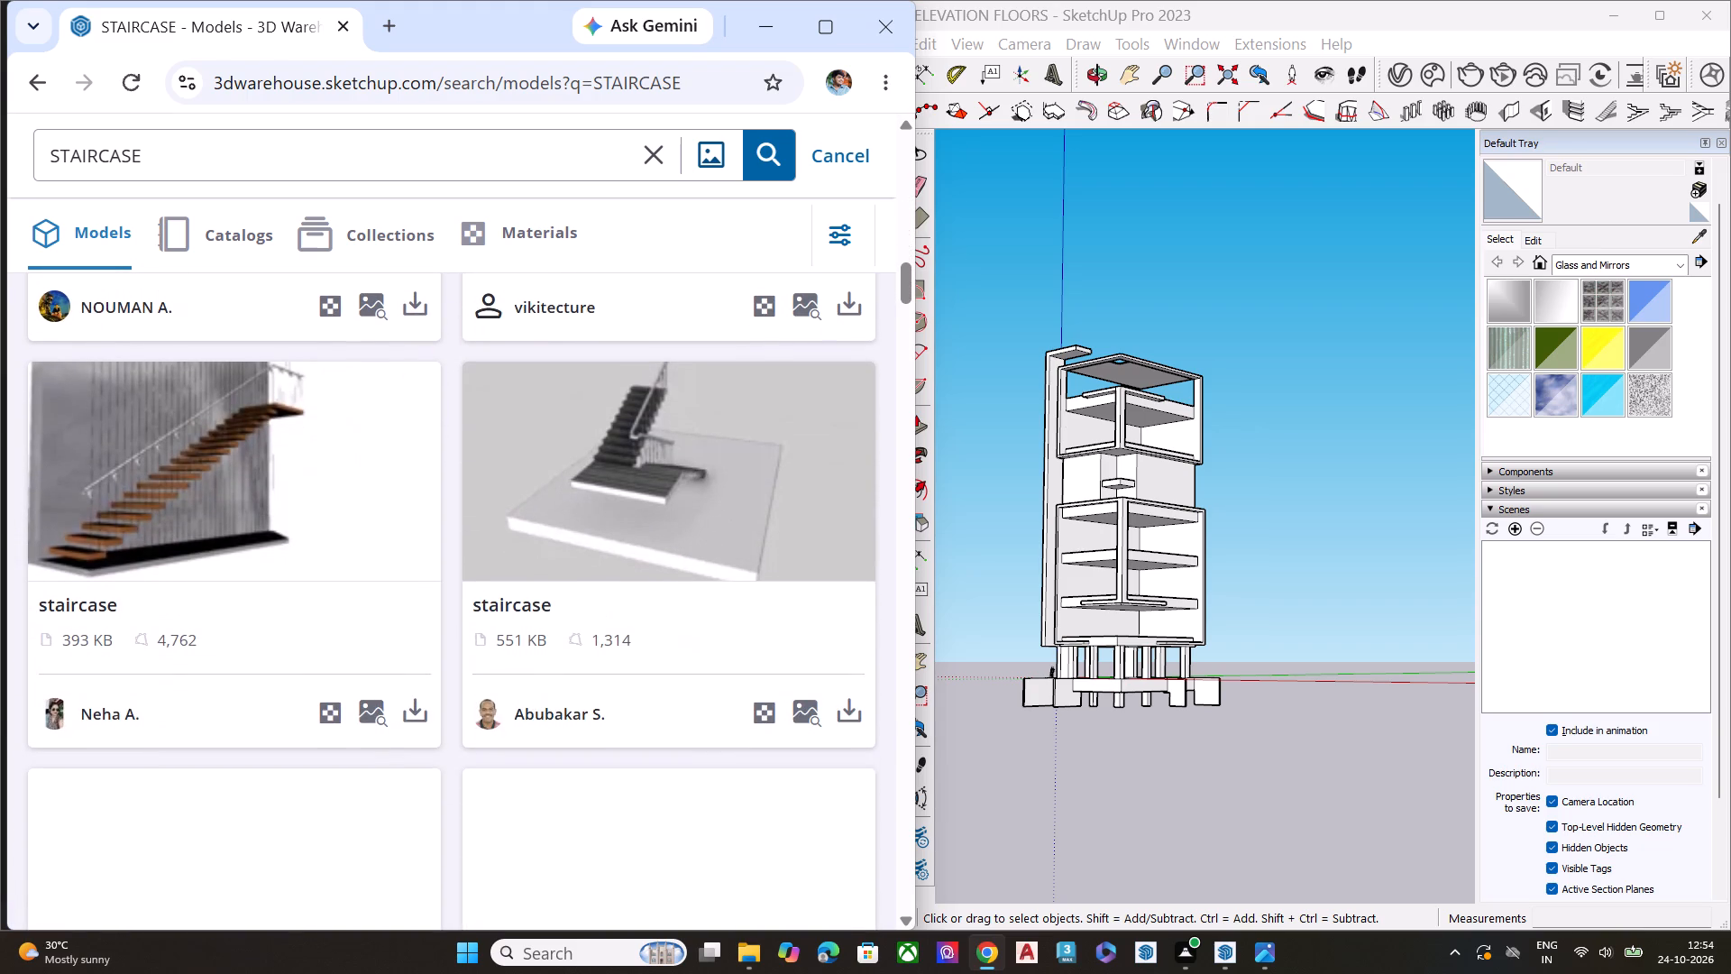
pyautogui.scroll(-4, 527, 618)
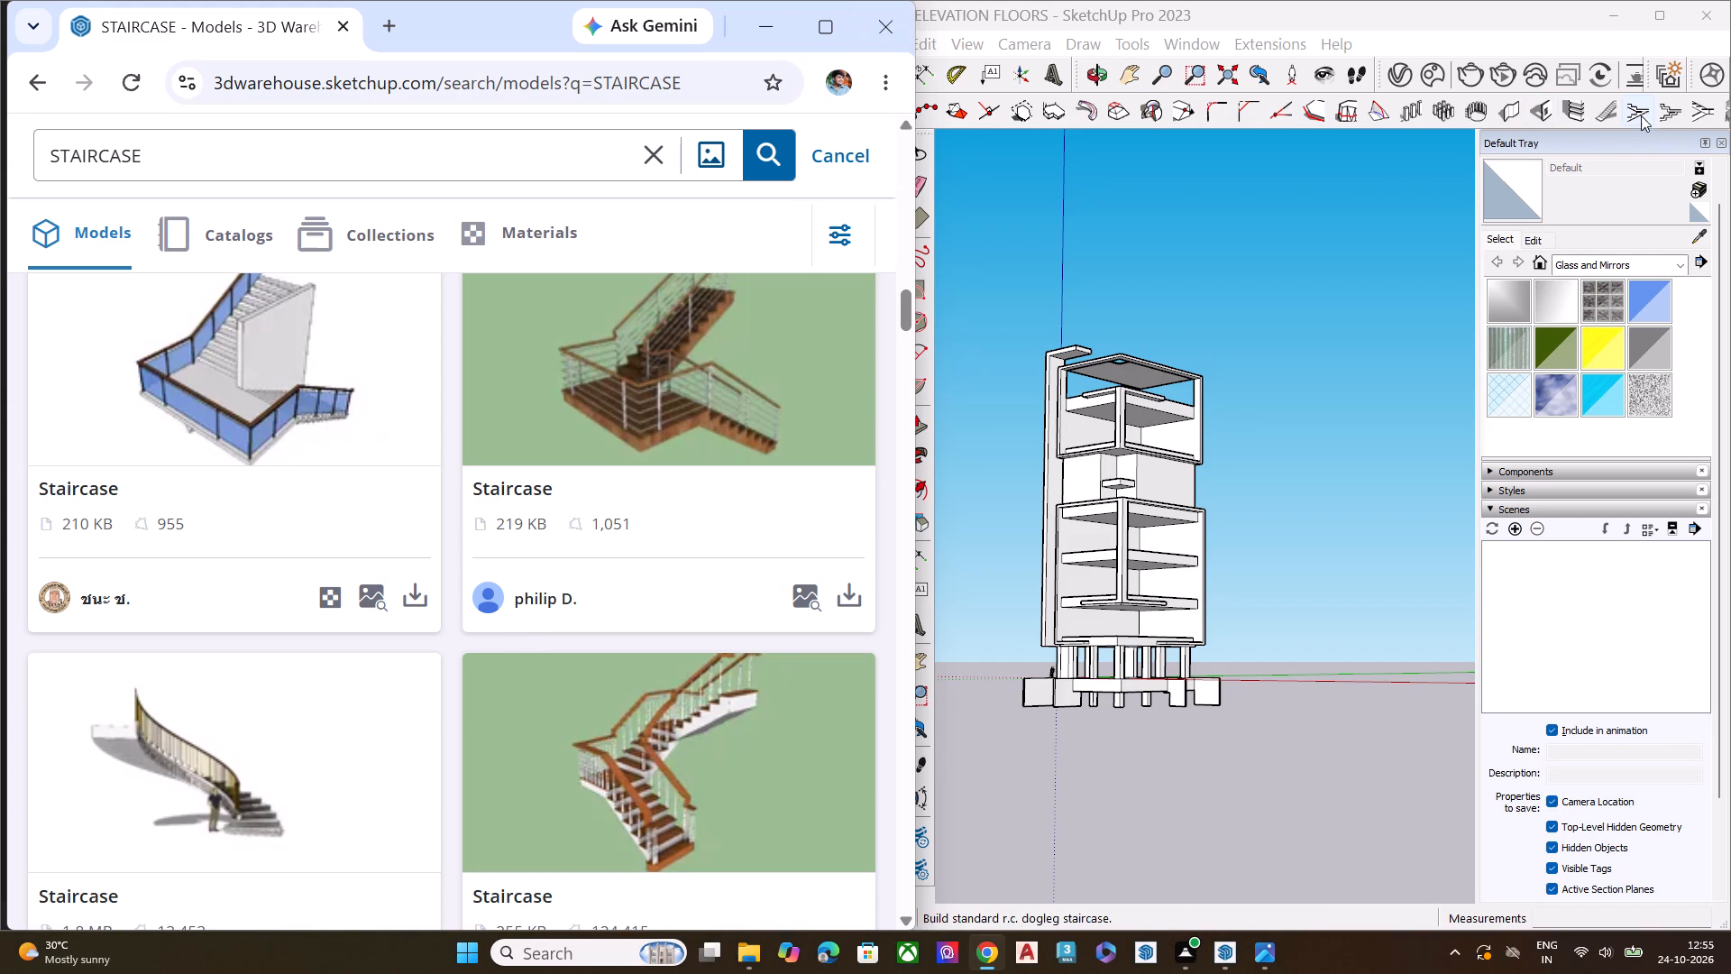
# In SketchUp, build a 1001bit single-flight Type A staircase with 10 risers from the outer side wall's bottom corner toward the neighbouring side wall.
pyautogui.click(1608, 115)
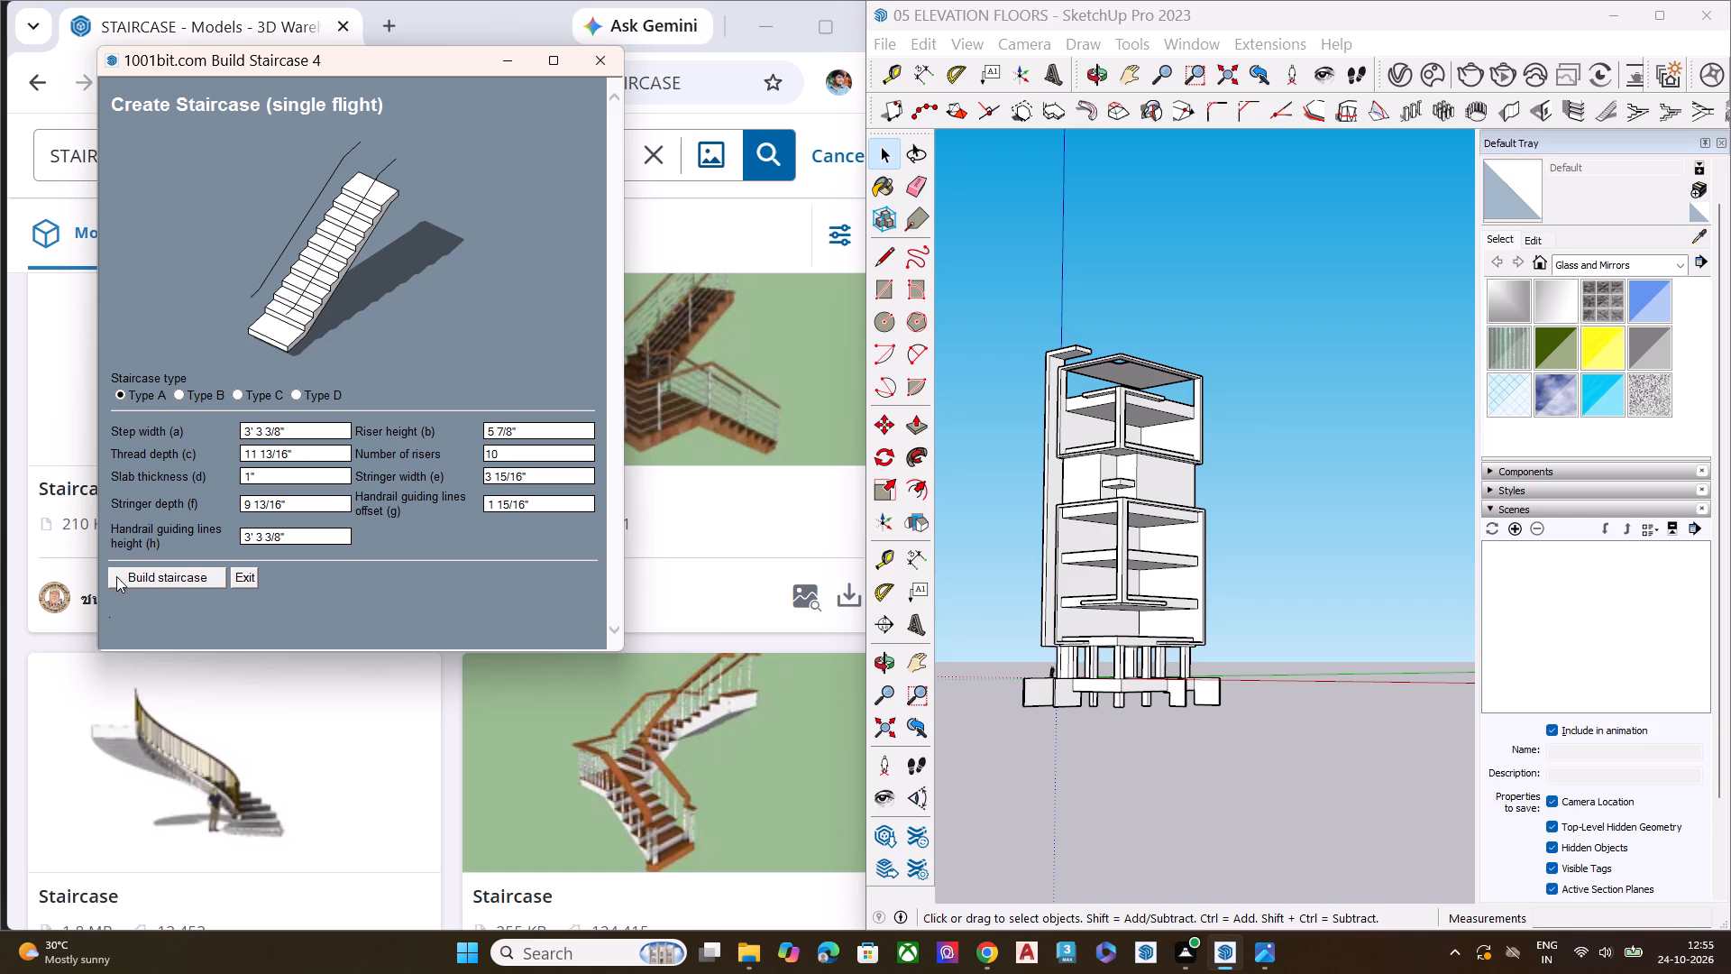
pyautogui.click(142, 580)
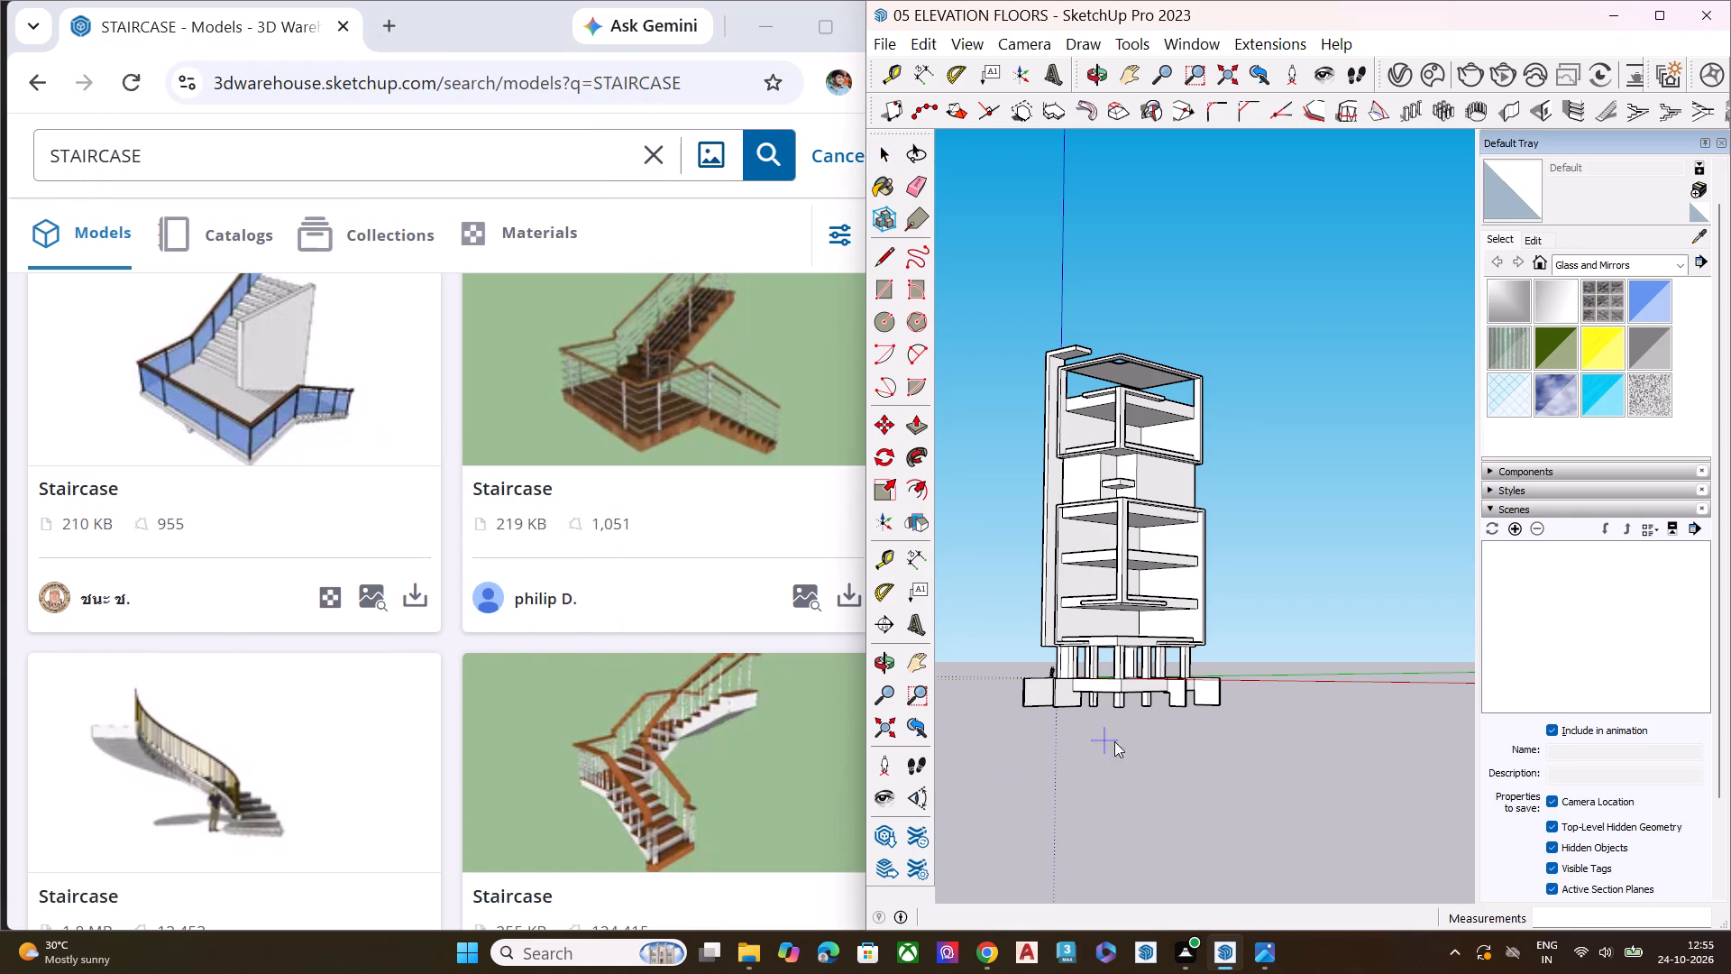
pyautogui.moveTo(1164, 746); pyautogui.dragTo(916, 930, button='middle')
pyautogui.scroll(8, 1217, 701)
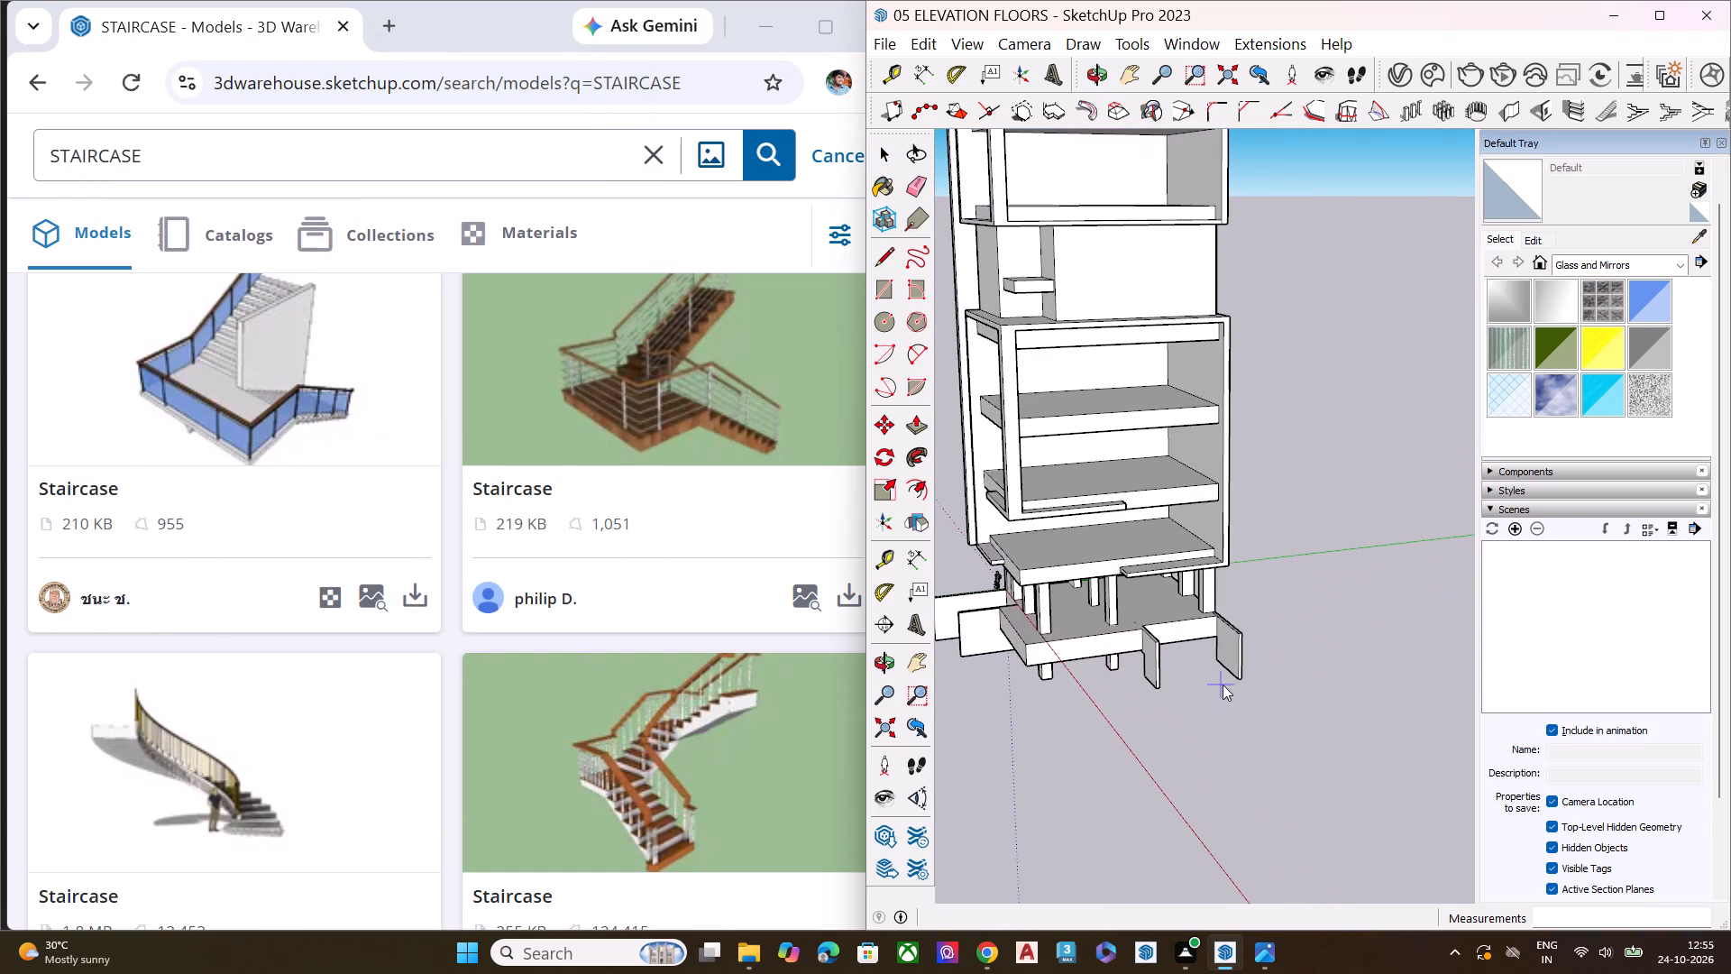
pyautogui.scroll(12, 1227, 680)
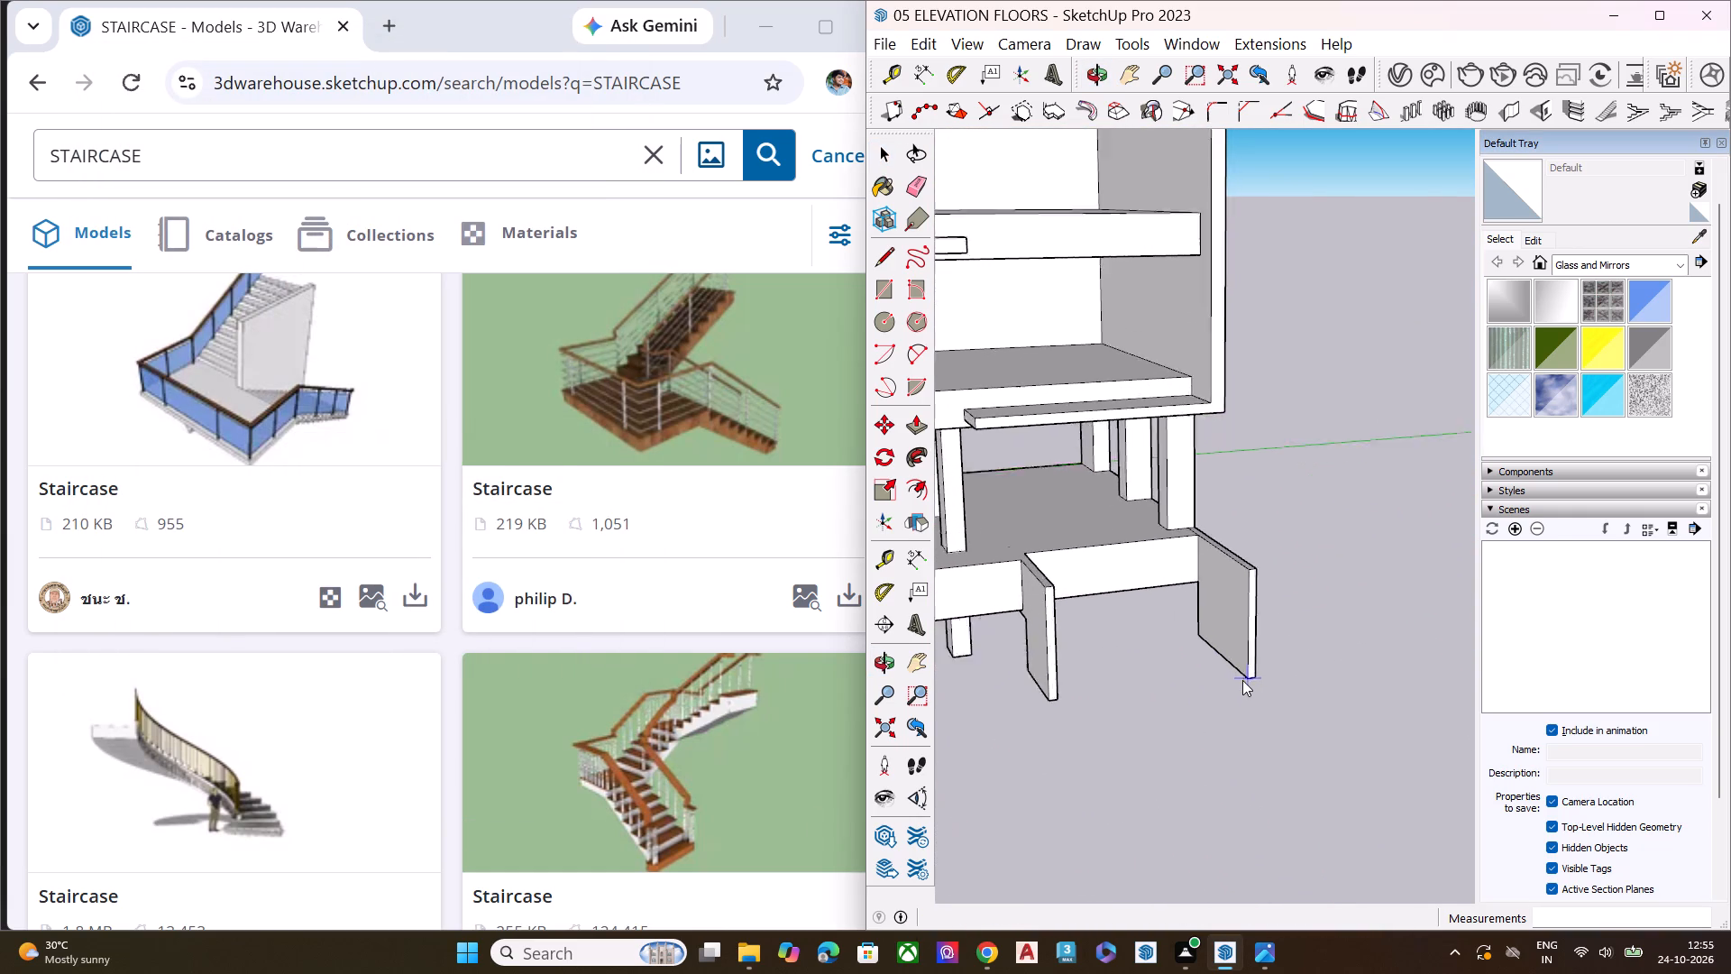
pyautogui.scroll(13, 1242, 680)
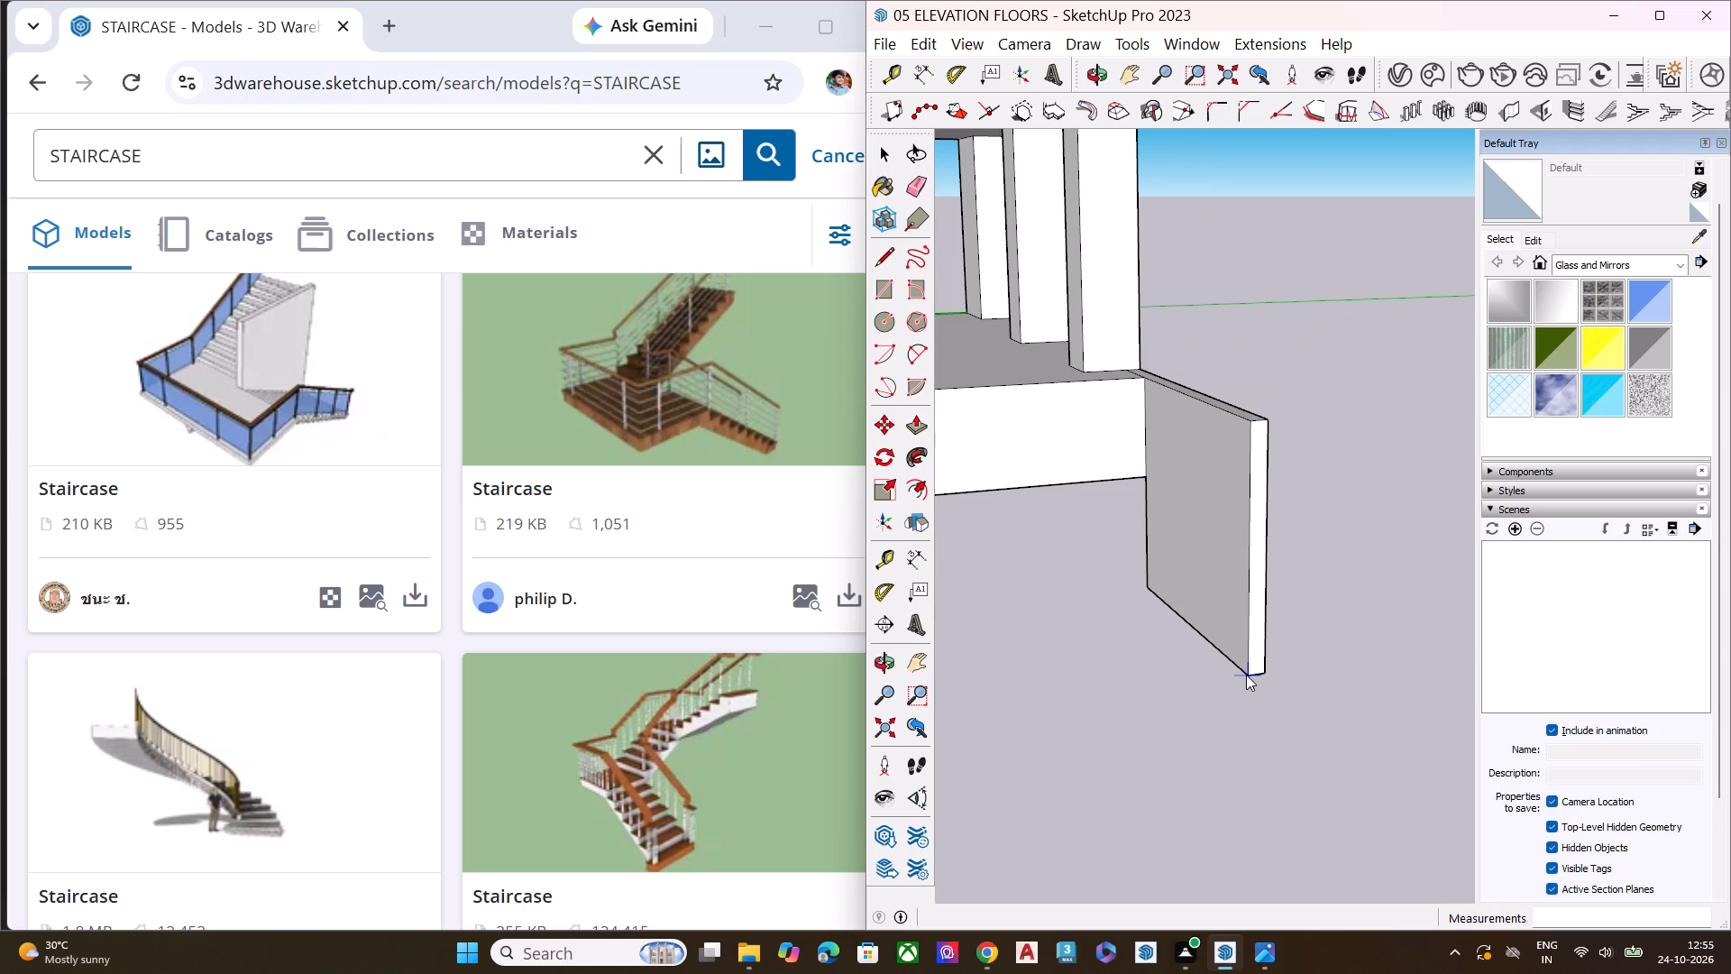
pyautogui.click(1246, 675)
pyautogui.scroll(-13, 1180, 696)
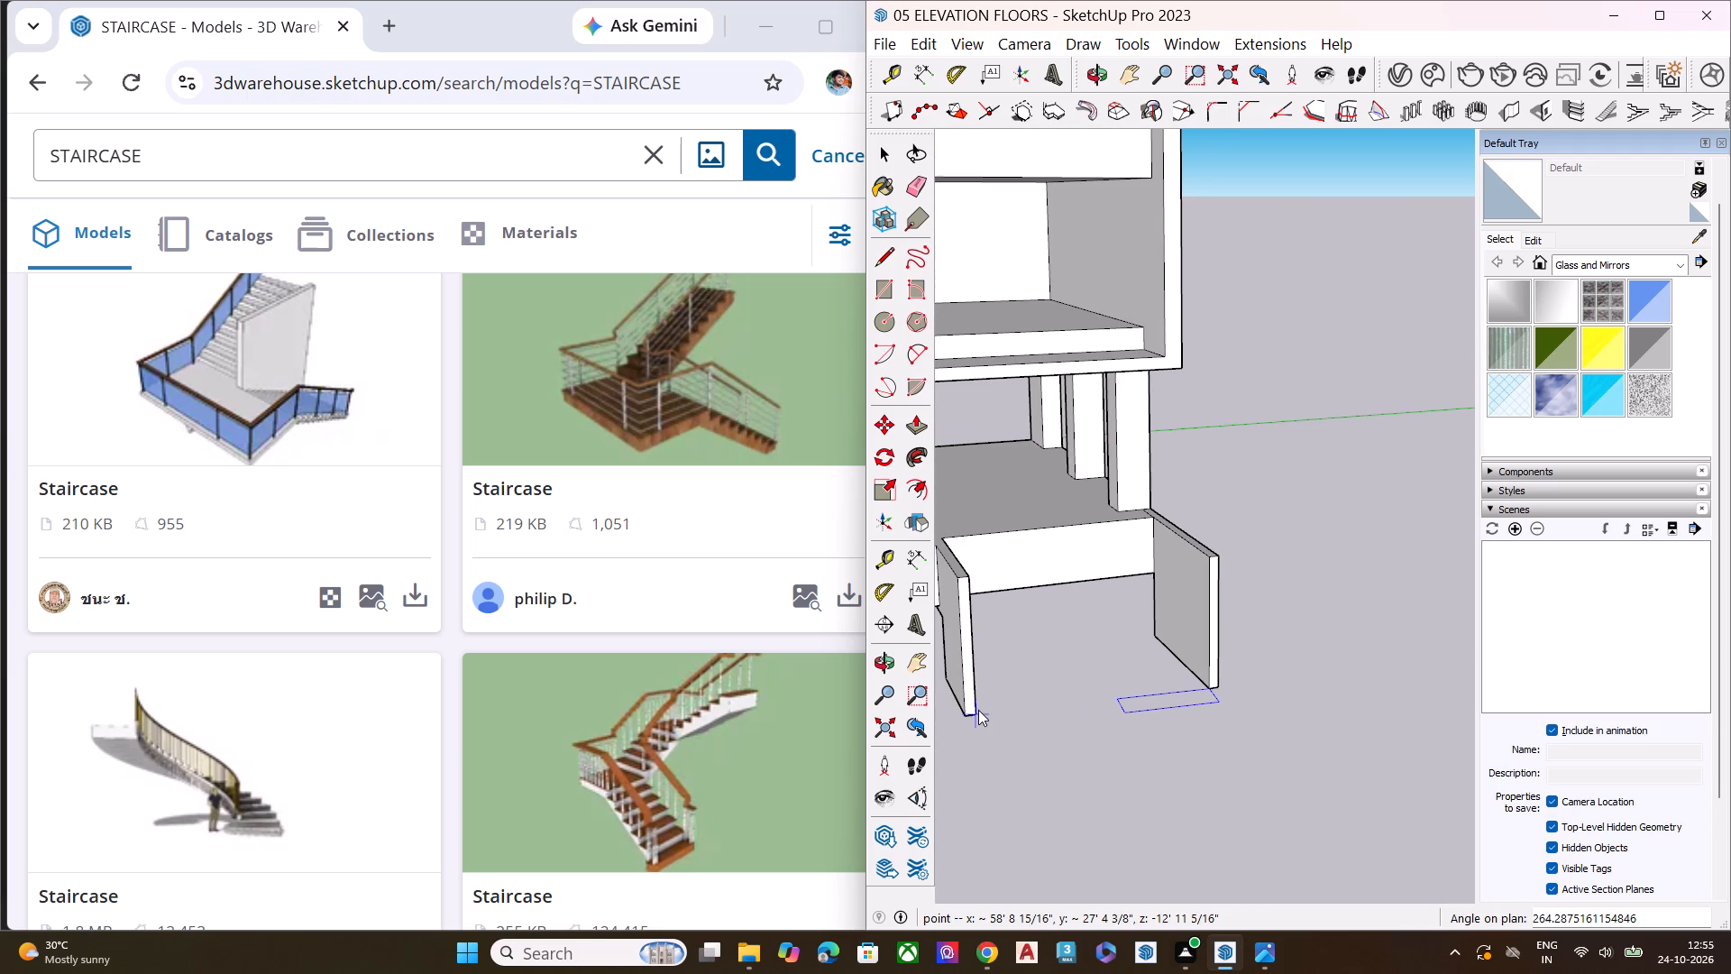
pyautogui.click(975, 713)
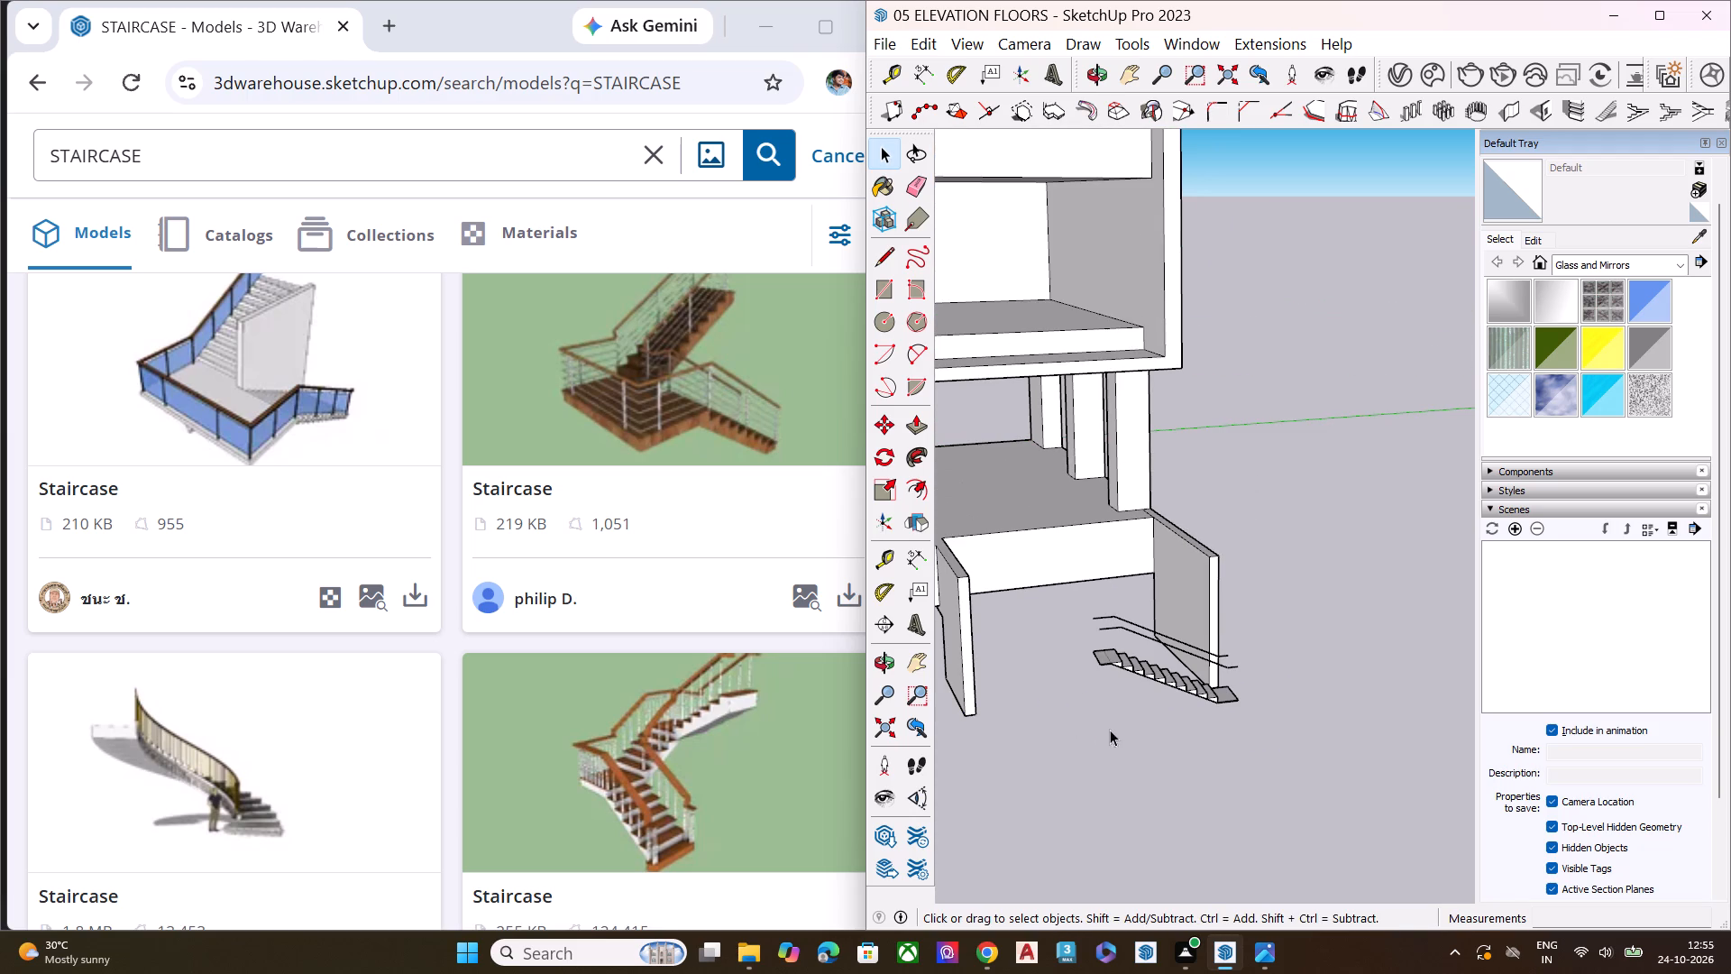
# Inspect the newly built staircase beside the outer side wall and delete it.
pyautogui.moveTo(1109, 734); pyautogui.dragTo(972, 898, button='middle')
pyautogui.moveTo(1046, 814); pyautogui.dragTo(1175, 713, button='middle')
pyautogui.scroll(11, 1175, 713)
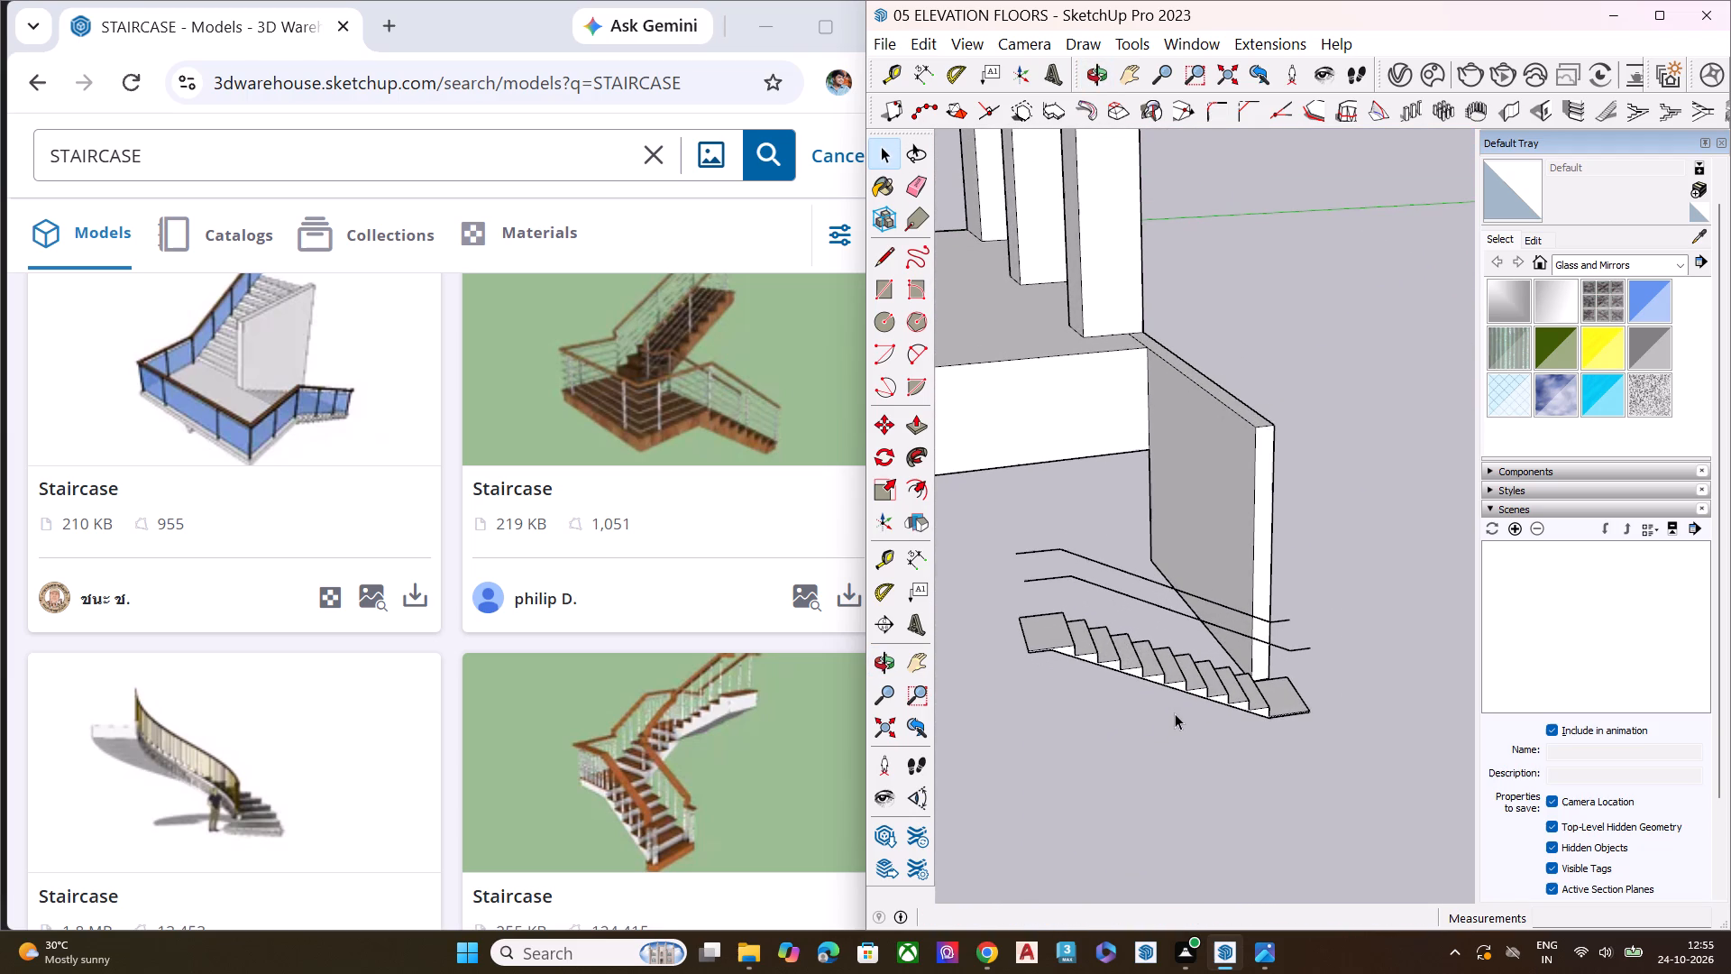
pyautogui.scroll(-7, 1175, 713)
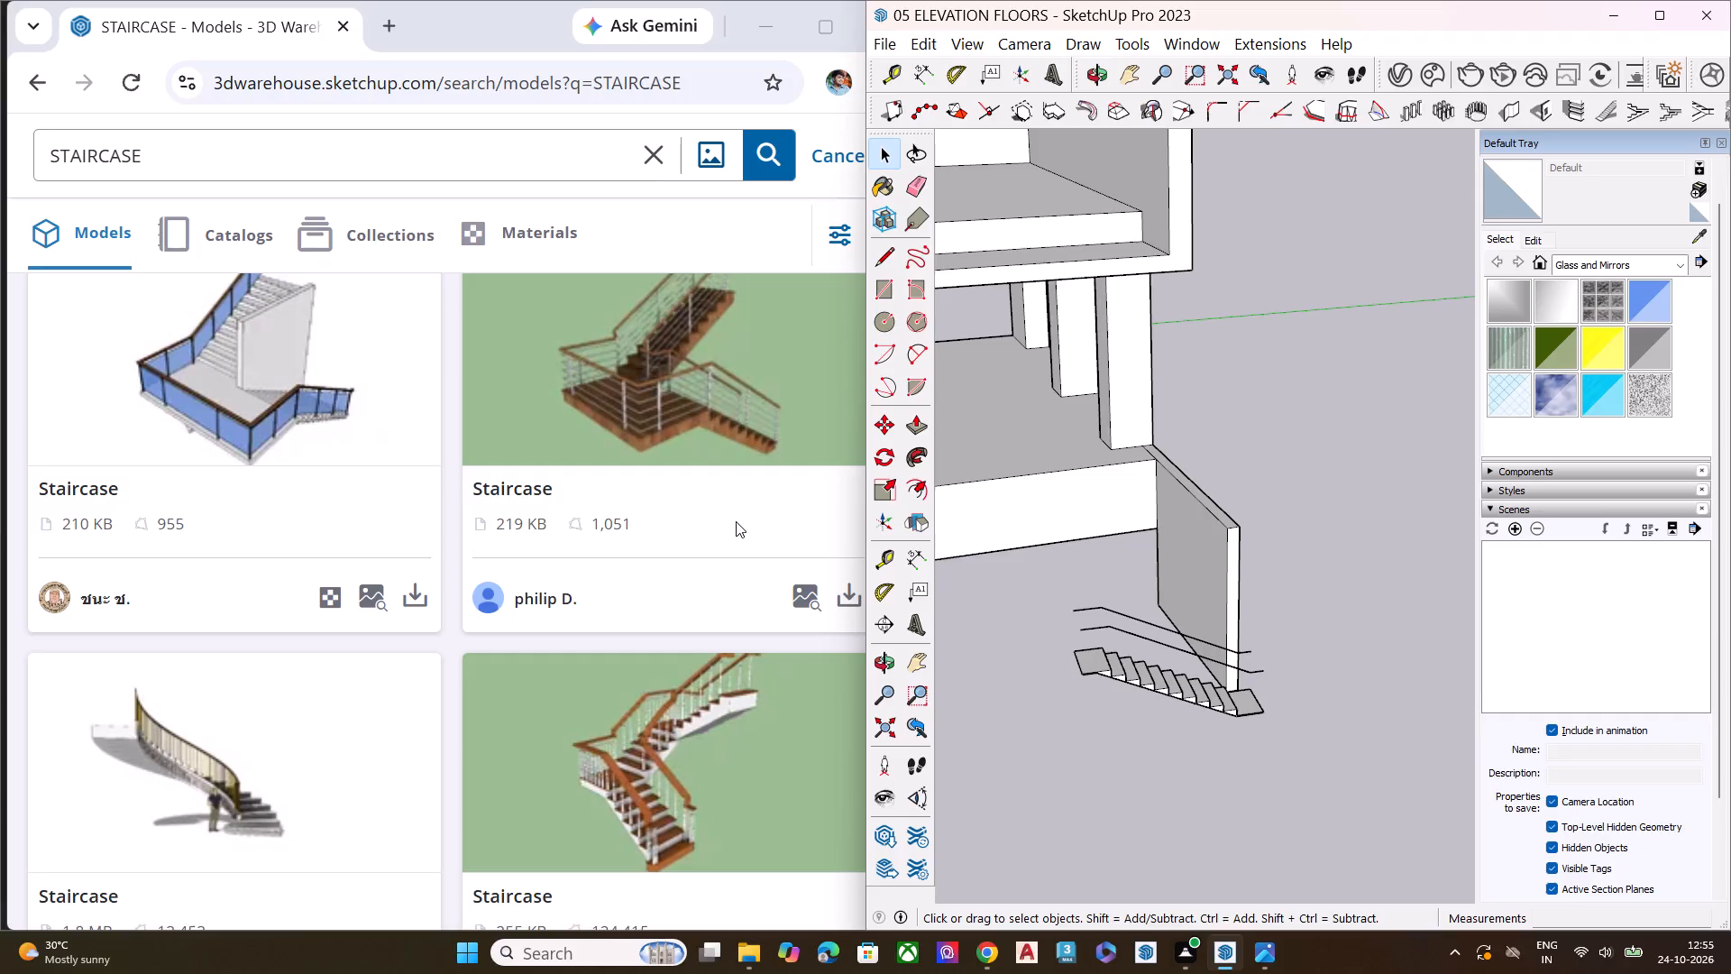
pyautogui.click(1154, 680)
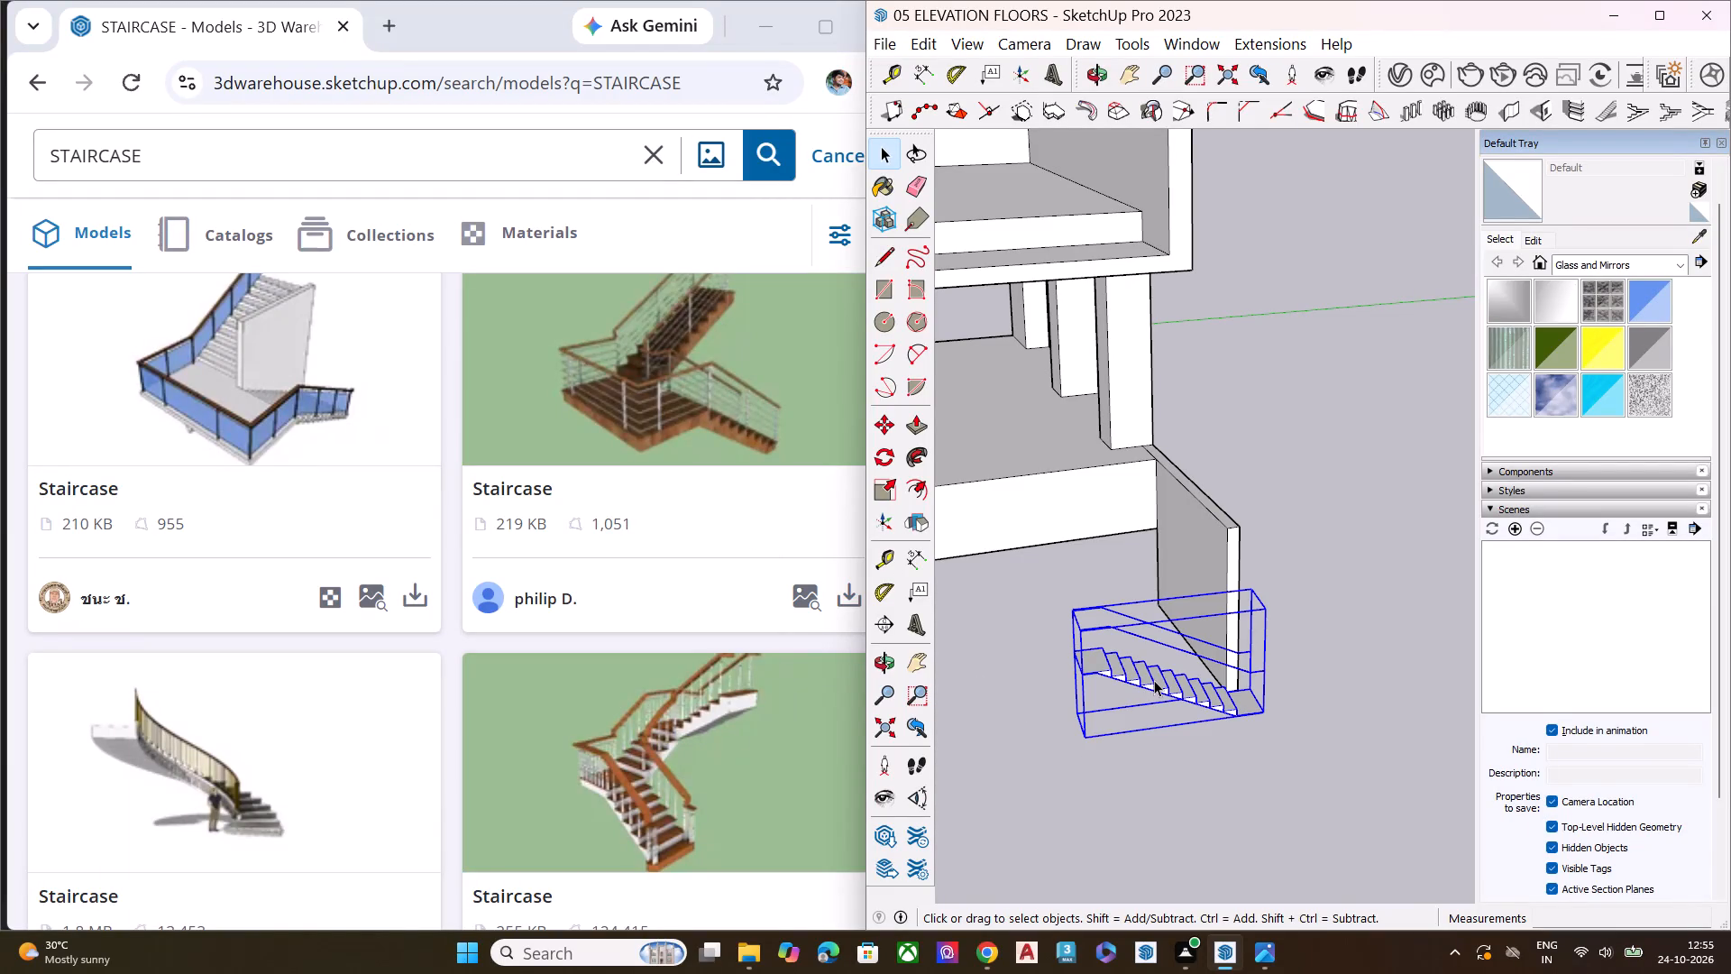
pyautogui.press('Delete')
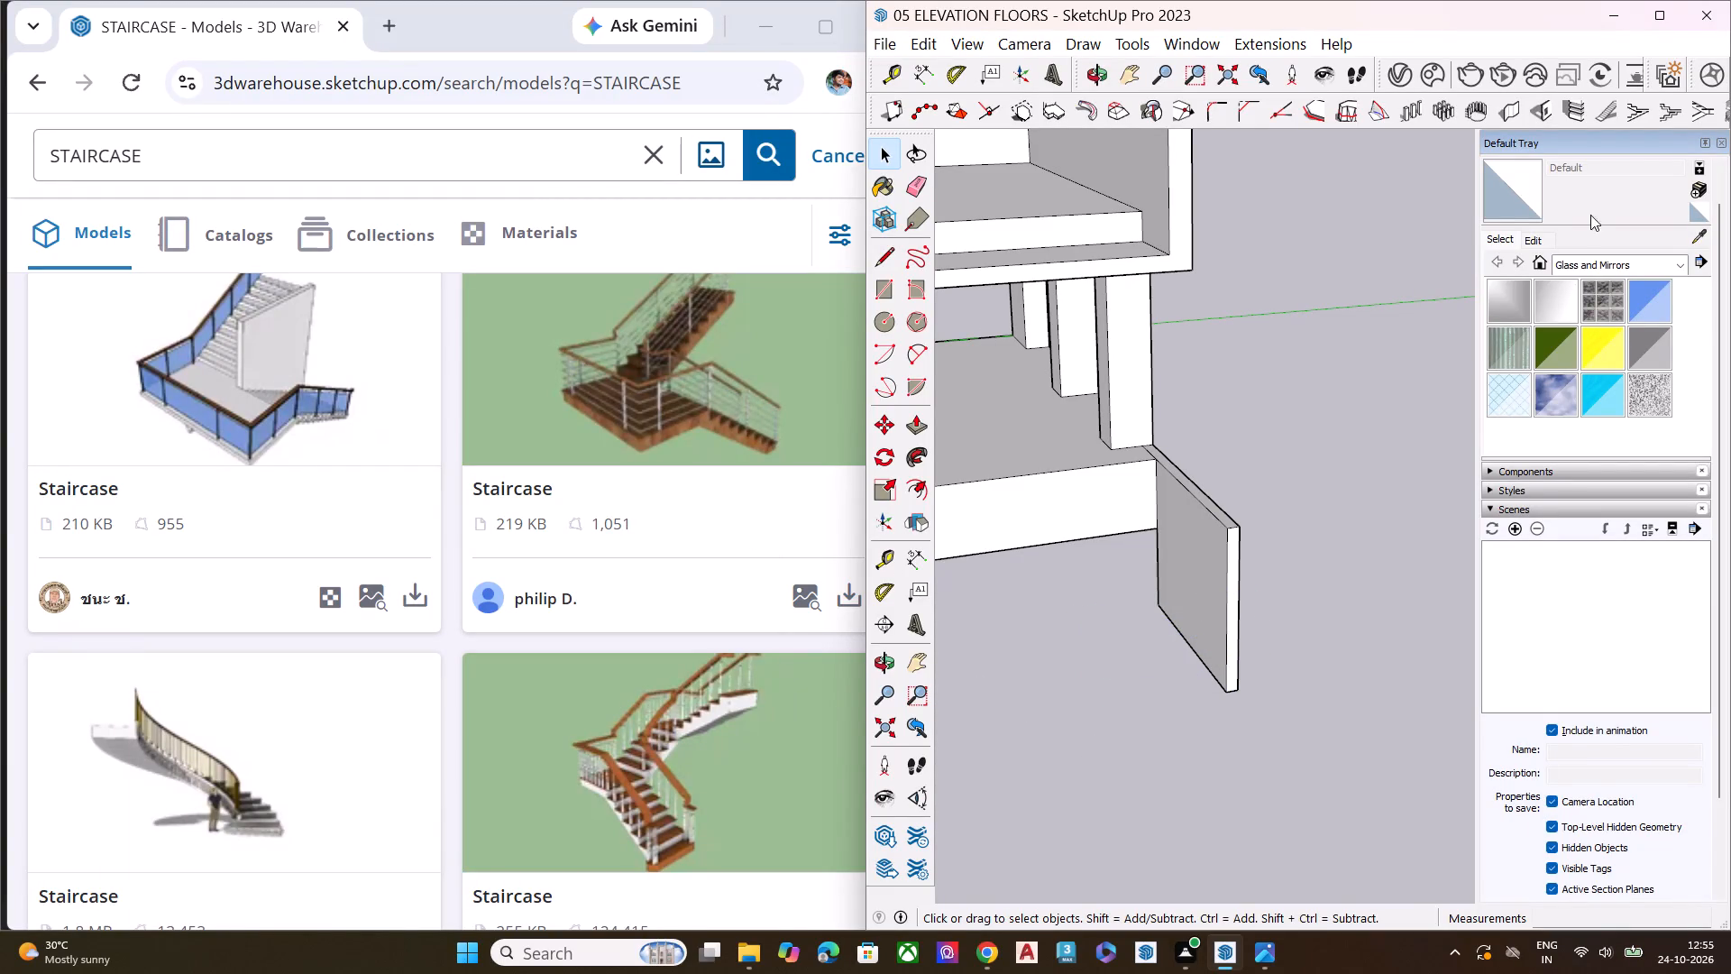
# Maximize the SketchUp window, examine the tower's base and projecting side walls, and bring up the reference elevation image for comparison.
pyautogui.click(1667, 14)
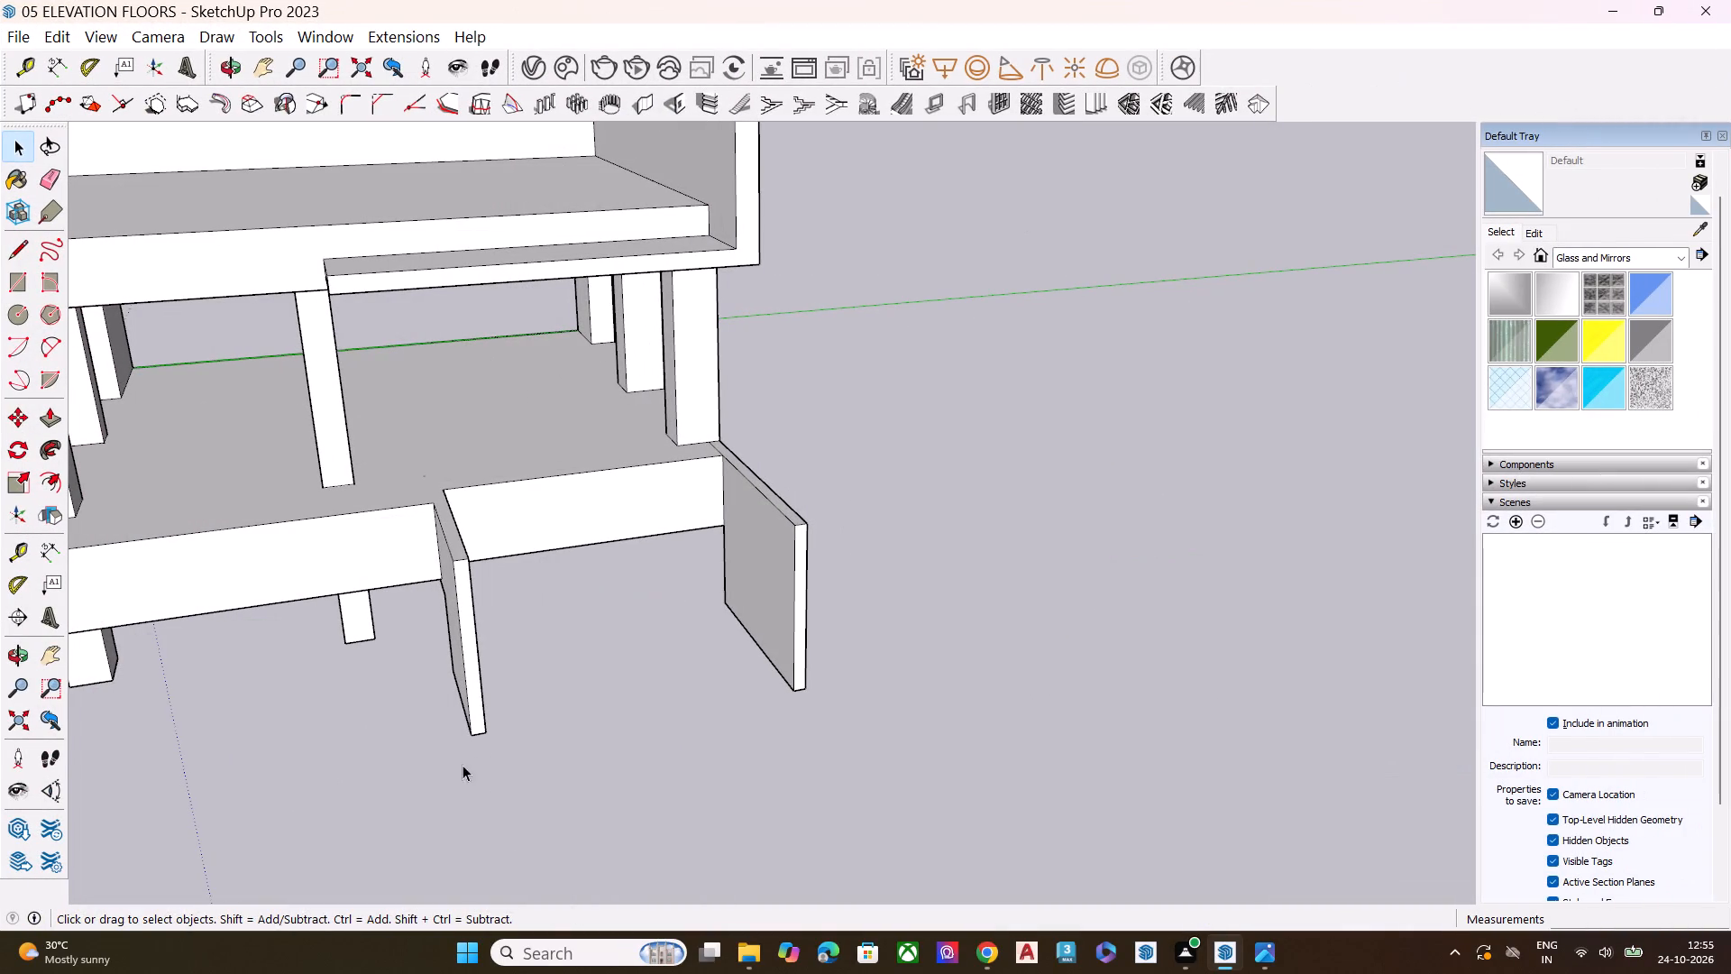
pyautogui.scroll(-8, 1254, 624)
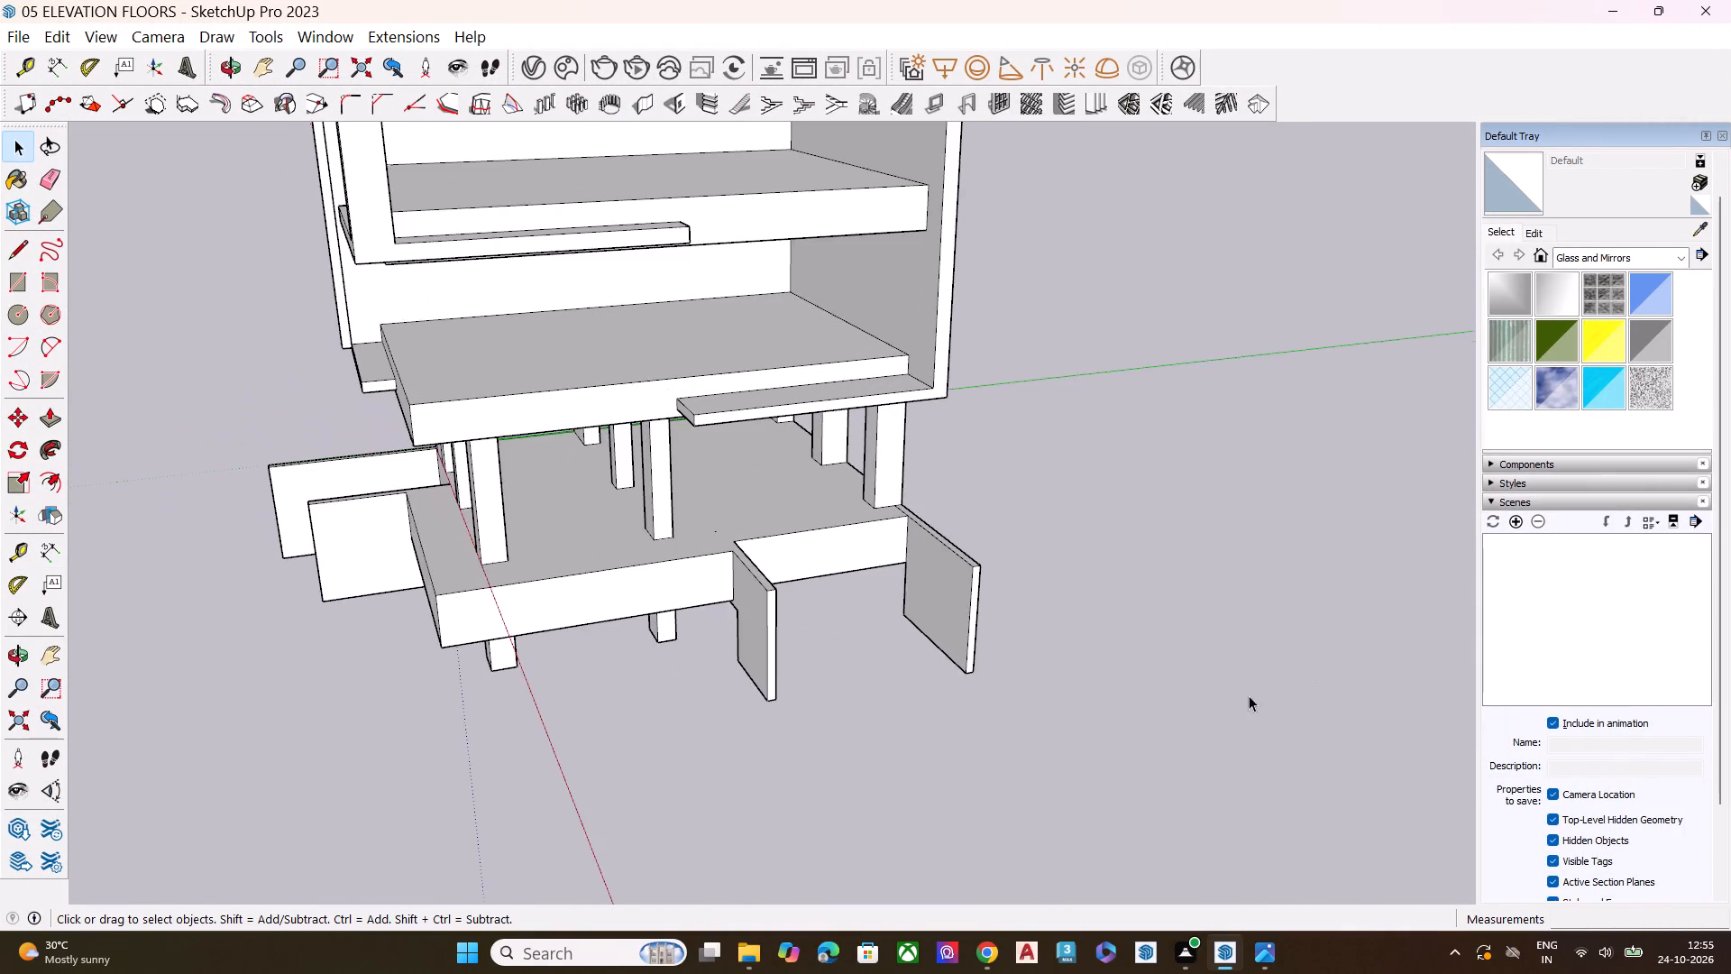
pyautogui.moveTo(756, 631); pyautogui.dragTo(795, 501, button='middle')
pyautogui.scroll(8, 732, 94)
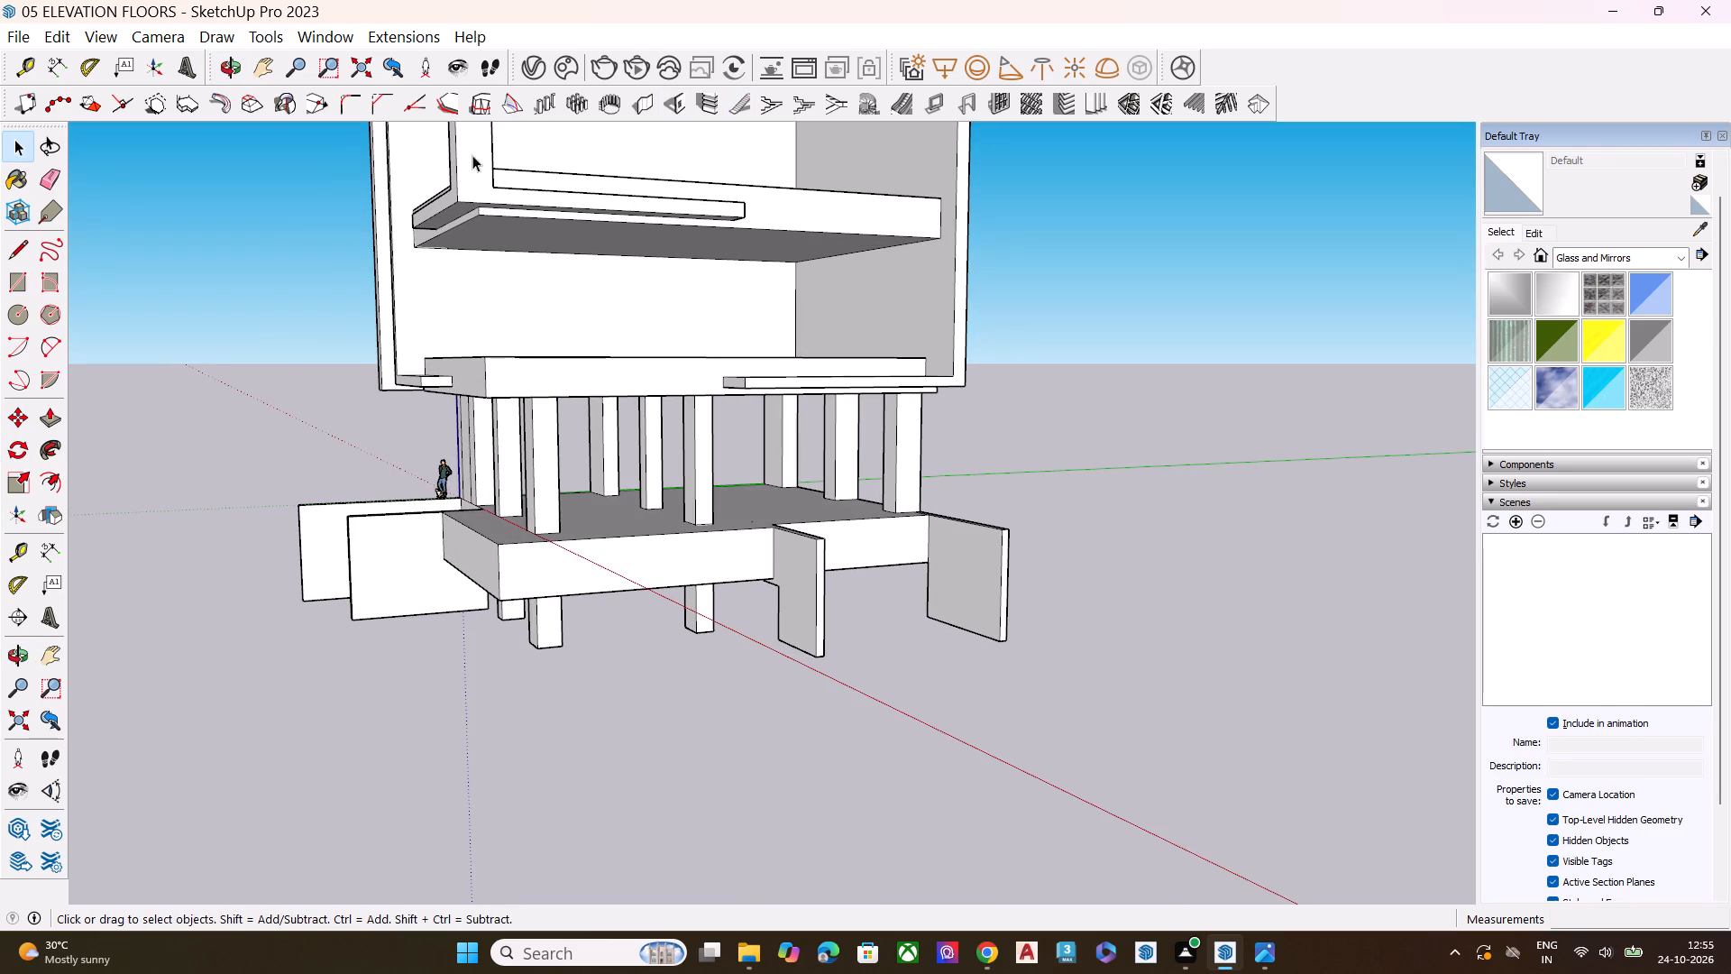
pyautogui.scroll(1, 637, 47)
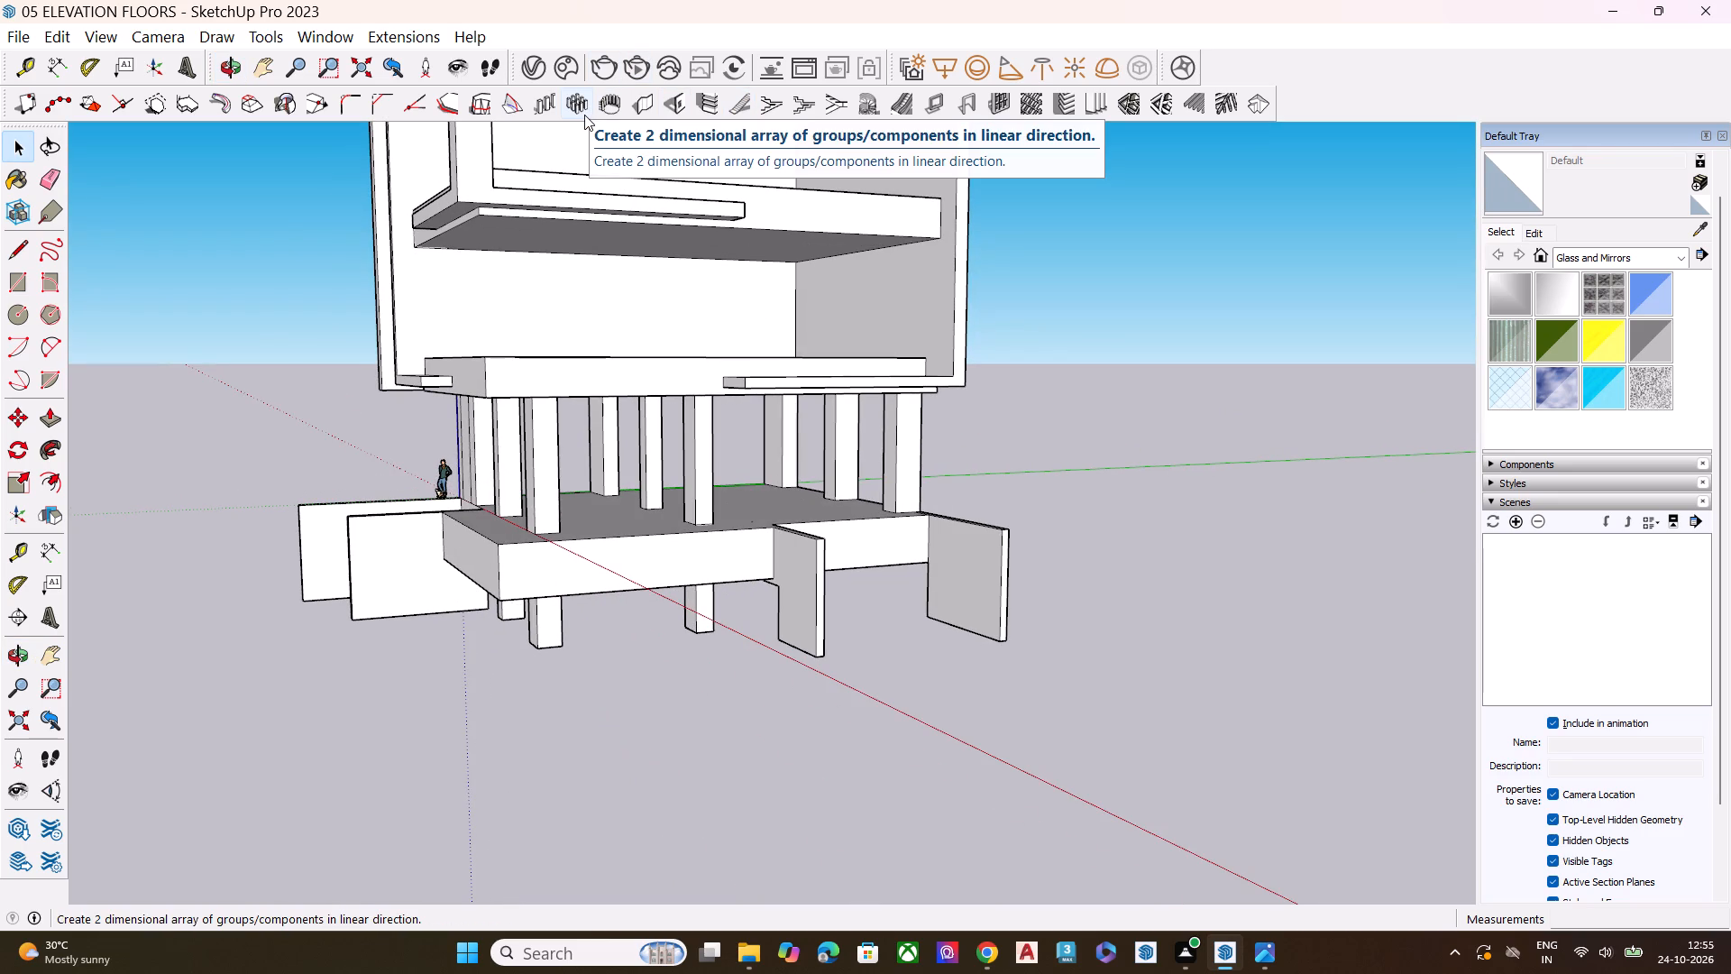
pyautogui.scroll(1, 578, 123)
pyautogui.scroll(3, 476, 97)
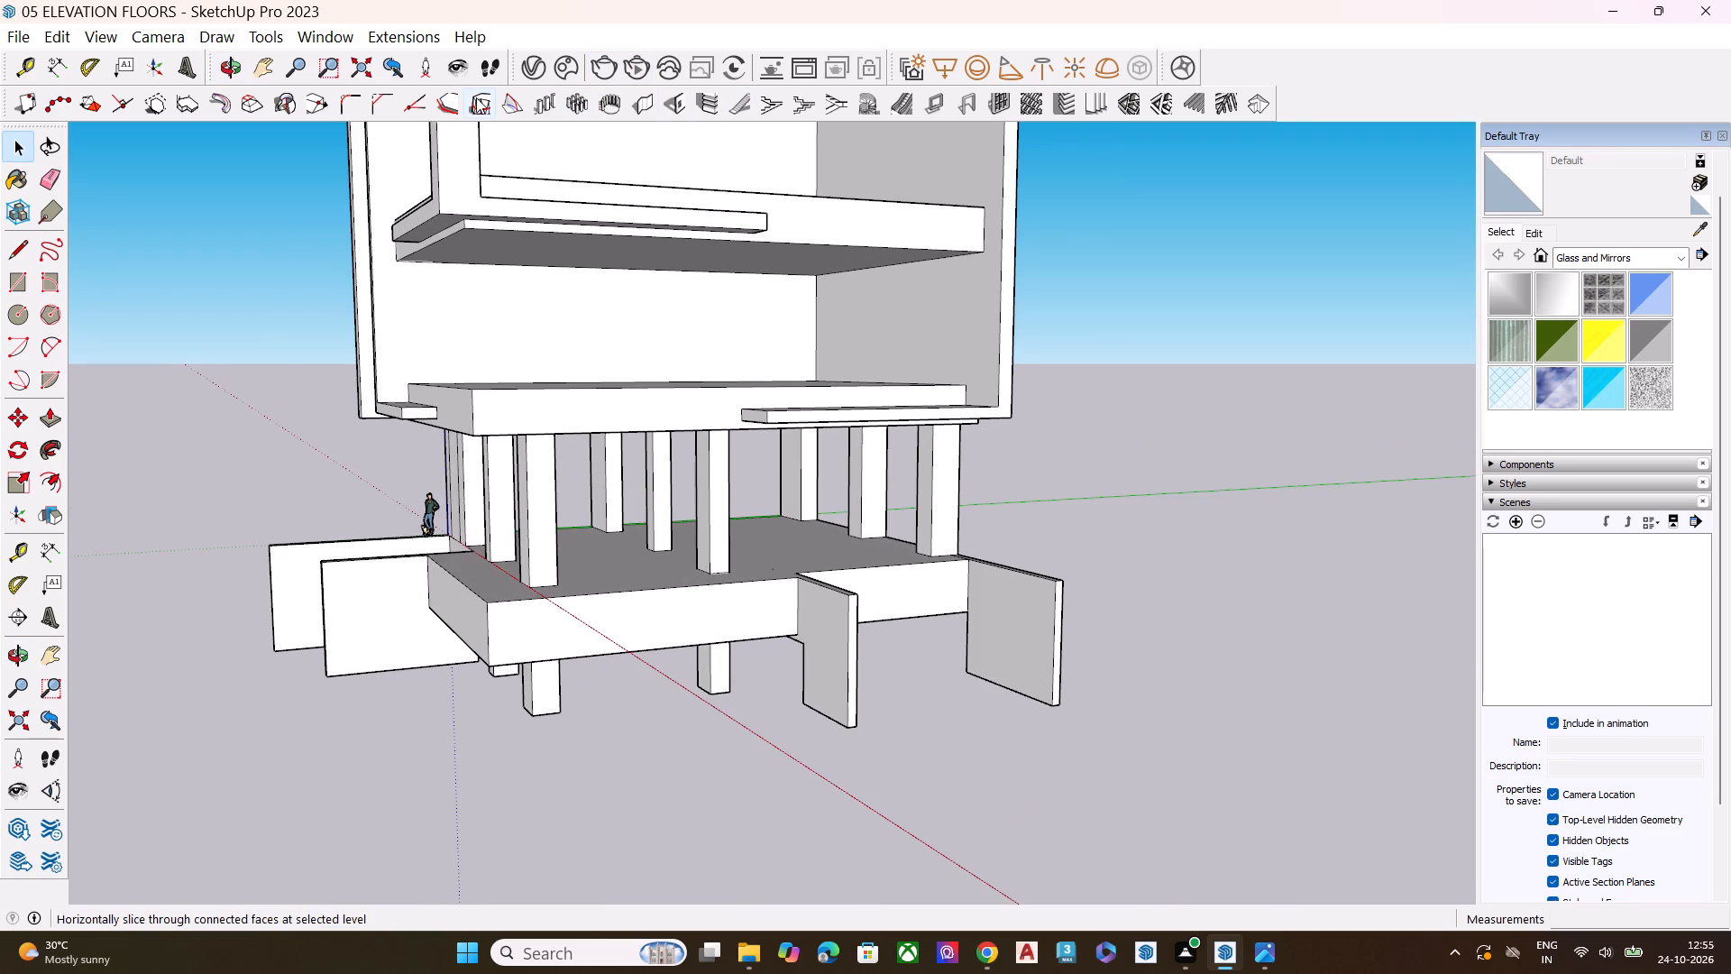
pyautogui.scroll(4, 698, 492)
pyautogui.scroll(-7, 673, 519)
pyautogui.moveTo(629, 622); pyautogui.dragTo(696, 483, button='middle')
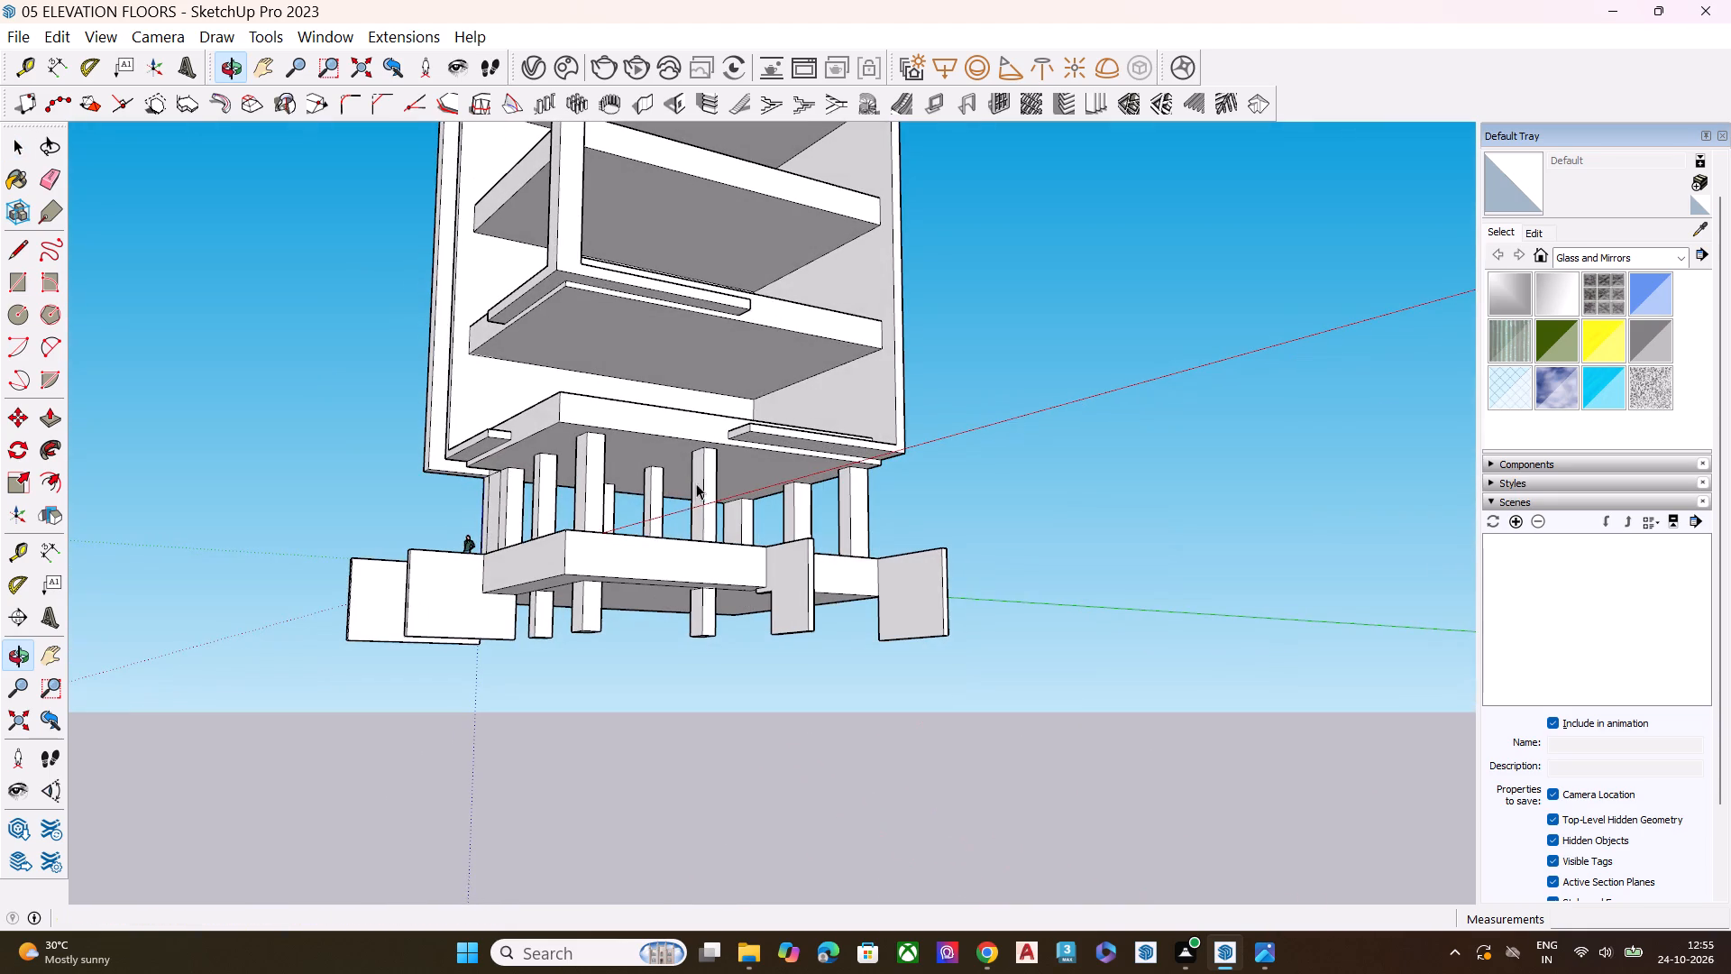
pyautogui.click(1264, 956)
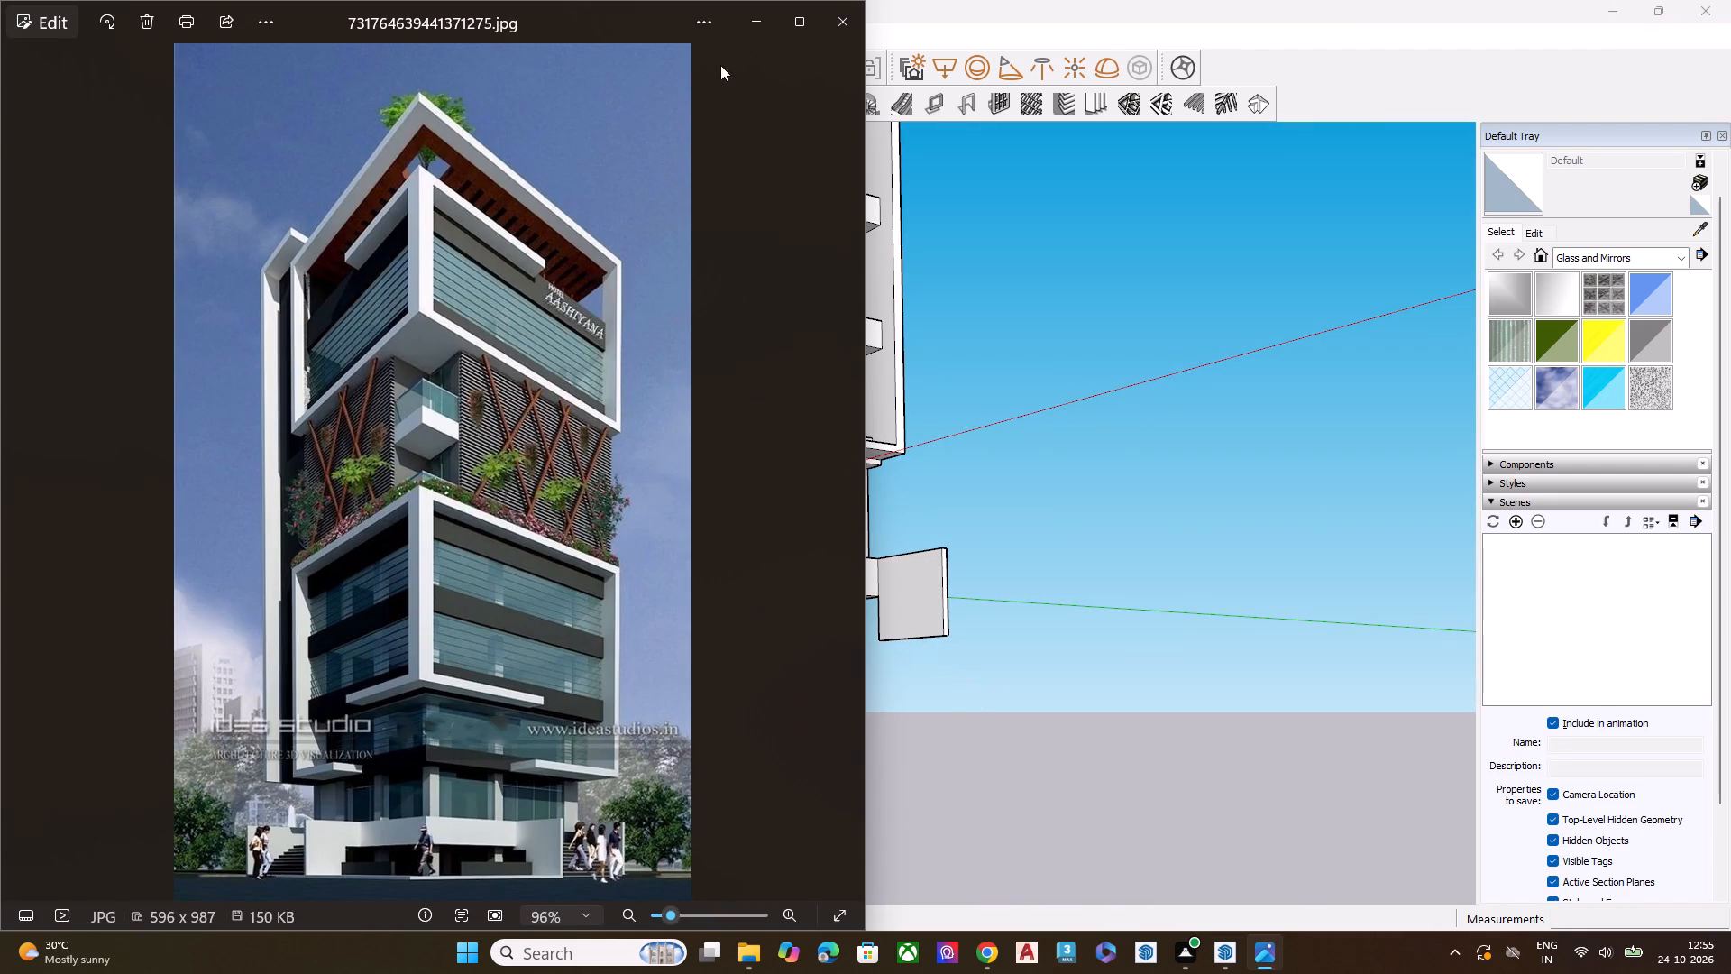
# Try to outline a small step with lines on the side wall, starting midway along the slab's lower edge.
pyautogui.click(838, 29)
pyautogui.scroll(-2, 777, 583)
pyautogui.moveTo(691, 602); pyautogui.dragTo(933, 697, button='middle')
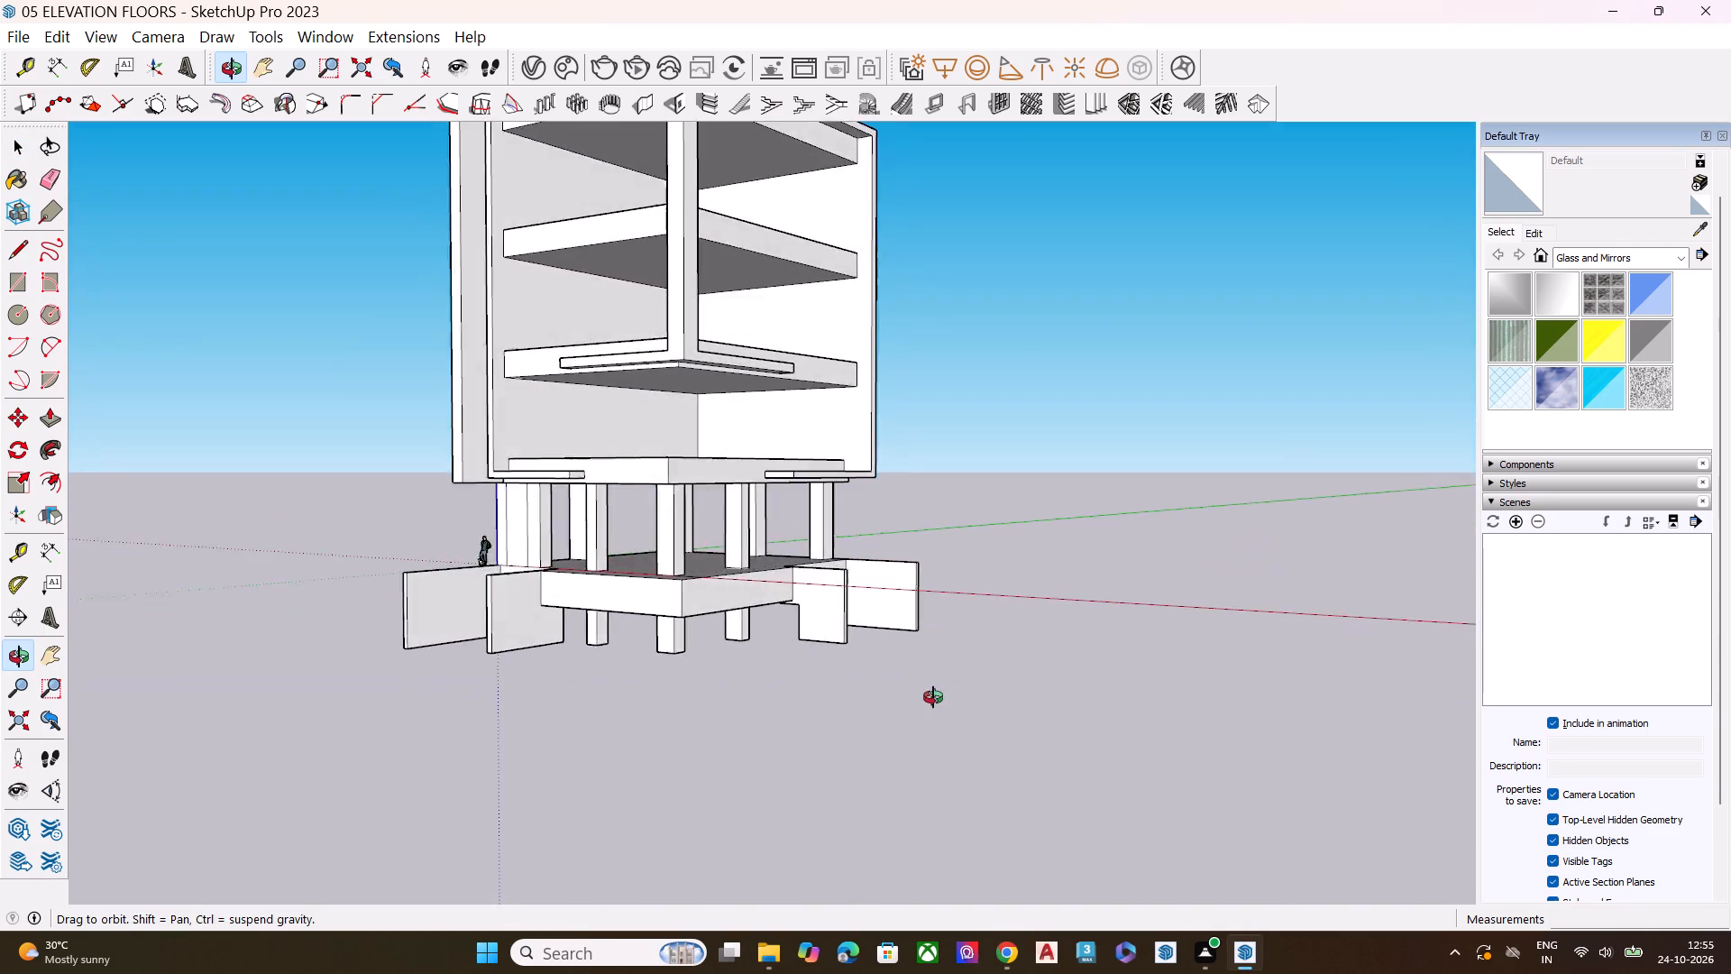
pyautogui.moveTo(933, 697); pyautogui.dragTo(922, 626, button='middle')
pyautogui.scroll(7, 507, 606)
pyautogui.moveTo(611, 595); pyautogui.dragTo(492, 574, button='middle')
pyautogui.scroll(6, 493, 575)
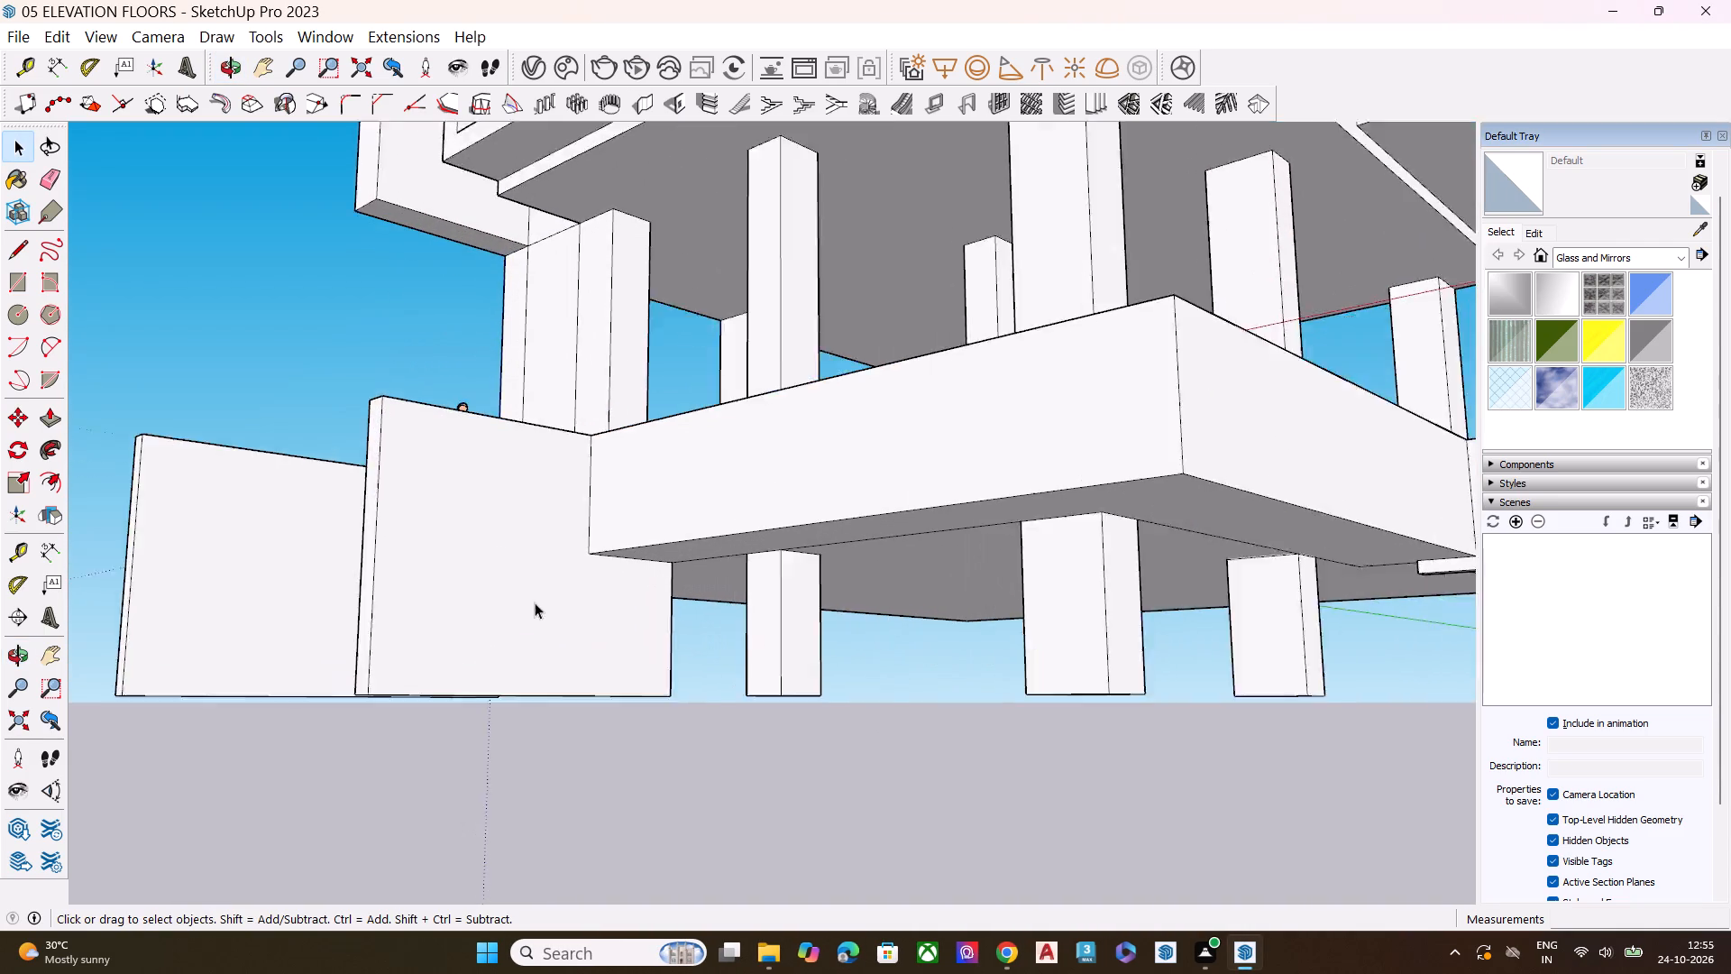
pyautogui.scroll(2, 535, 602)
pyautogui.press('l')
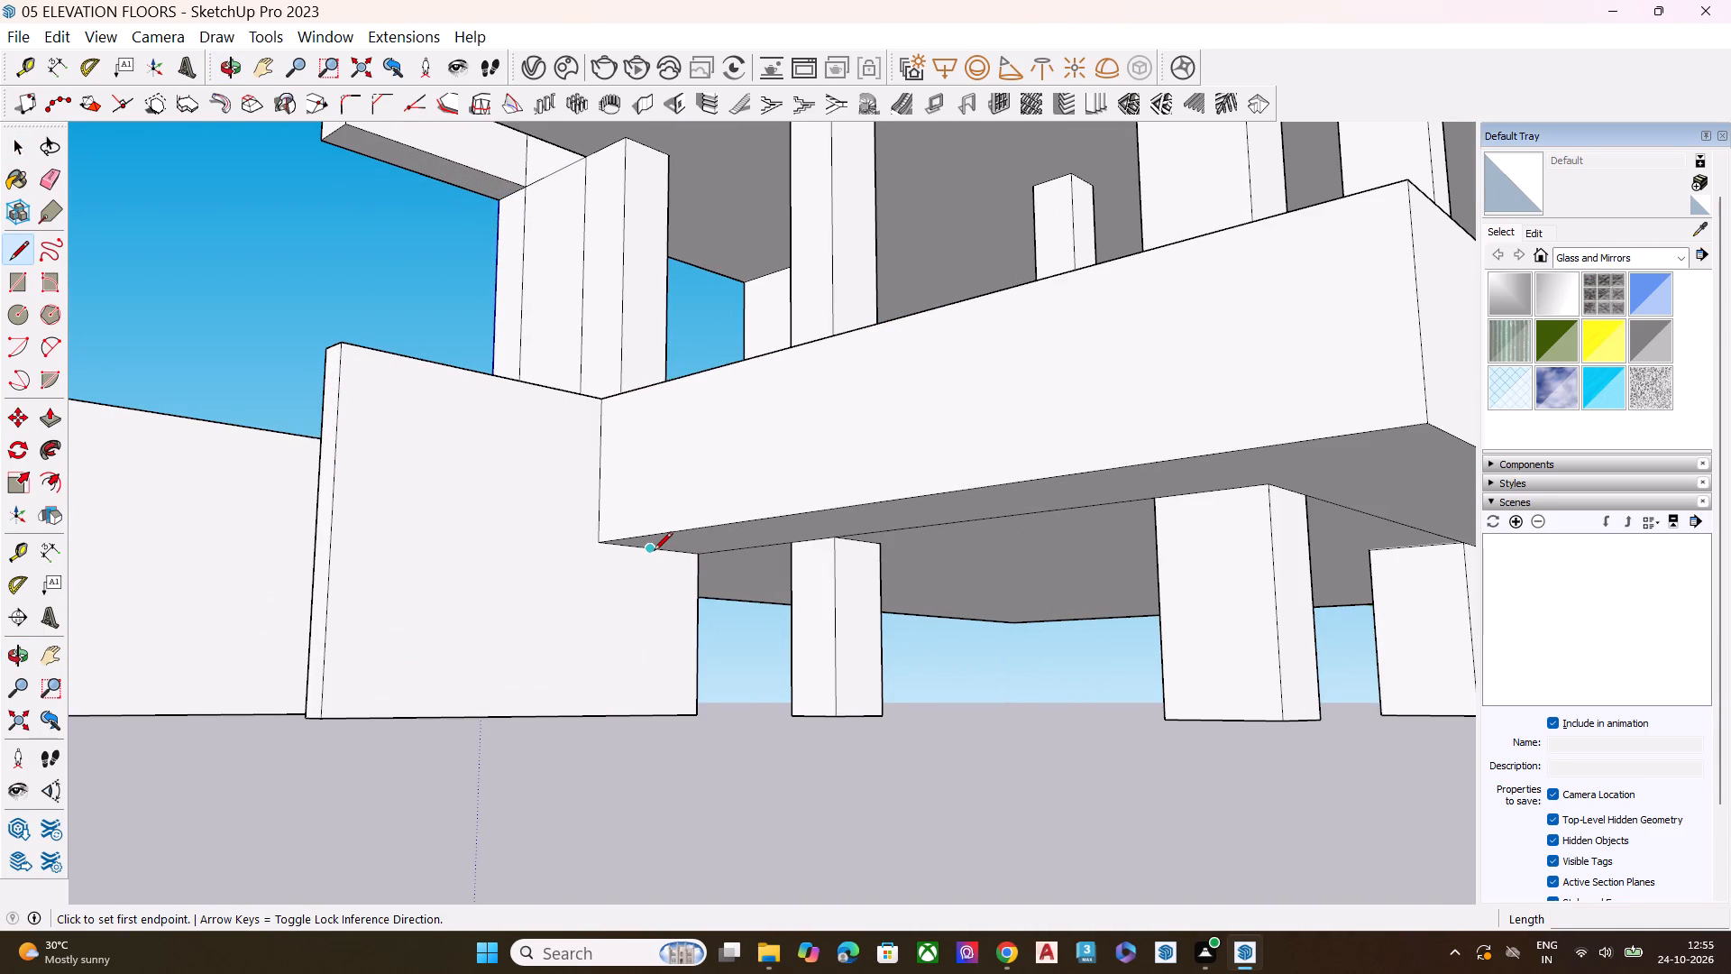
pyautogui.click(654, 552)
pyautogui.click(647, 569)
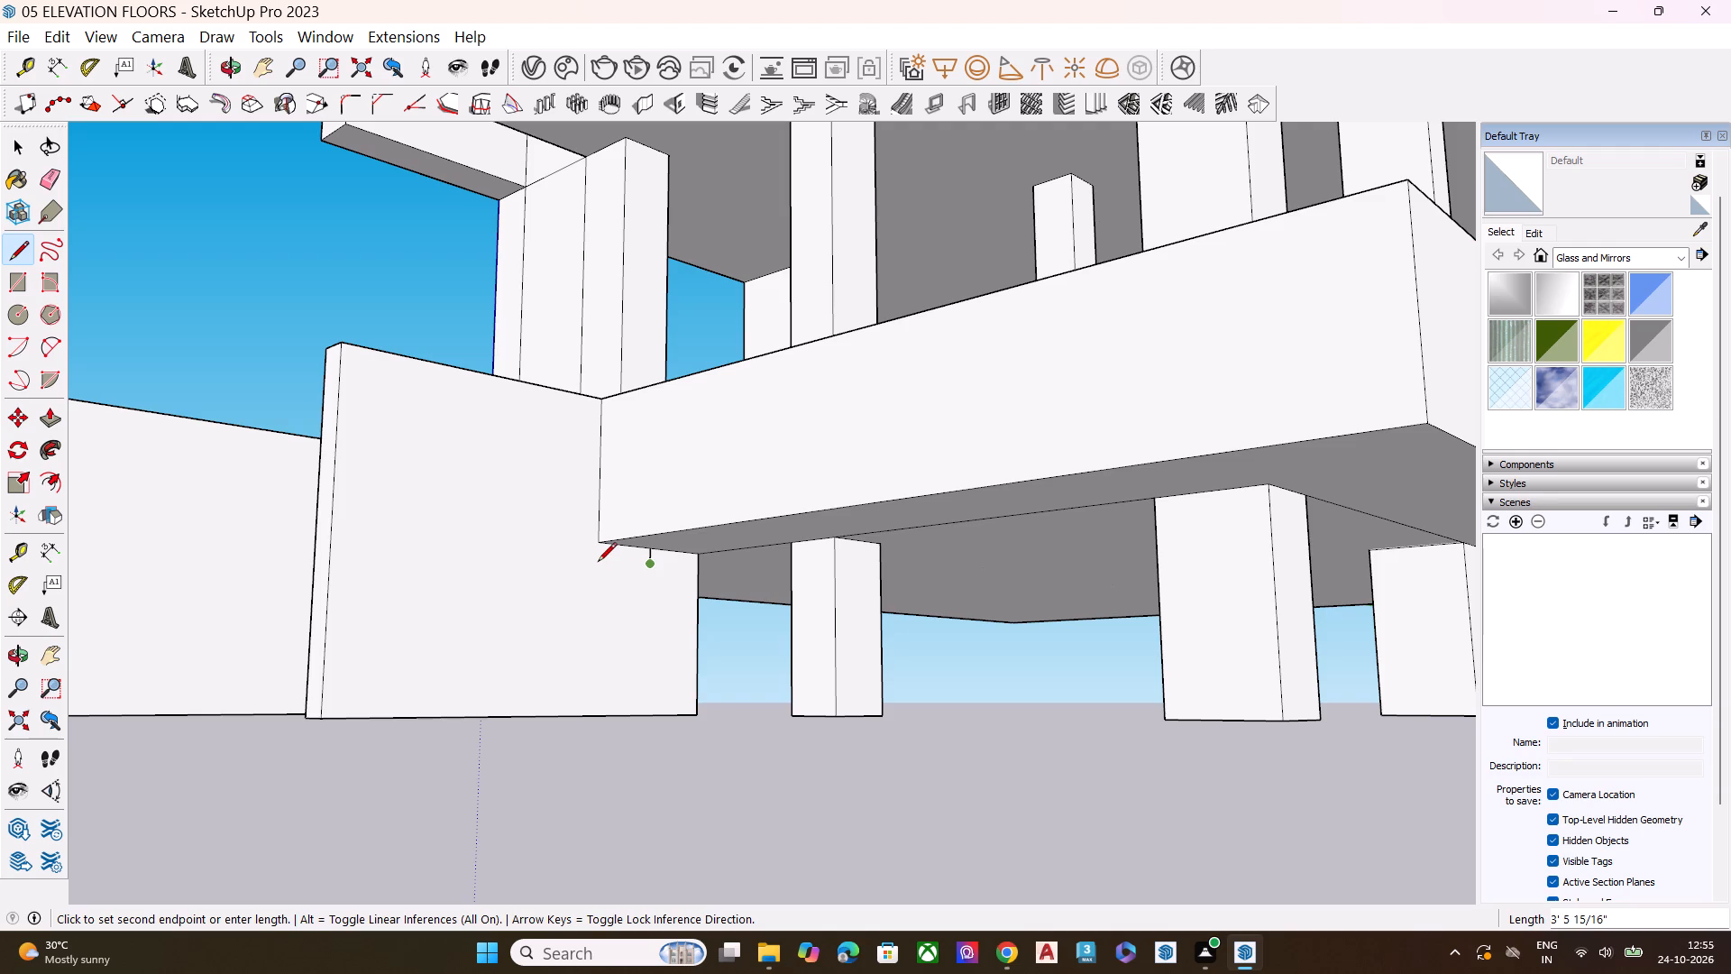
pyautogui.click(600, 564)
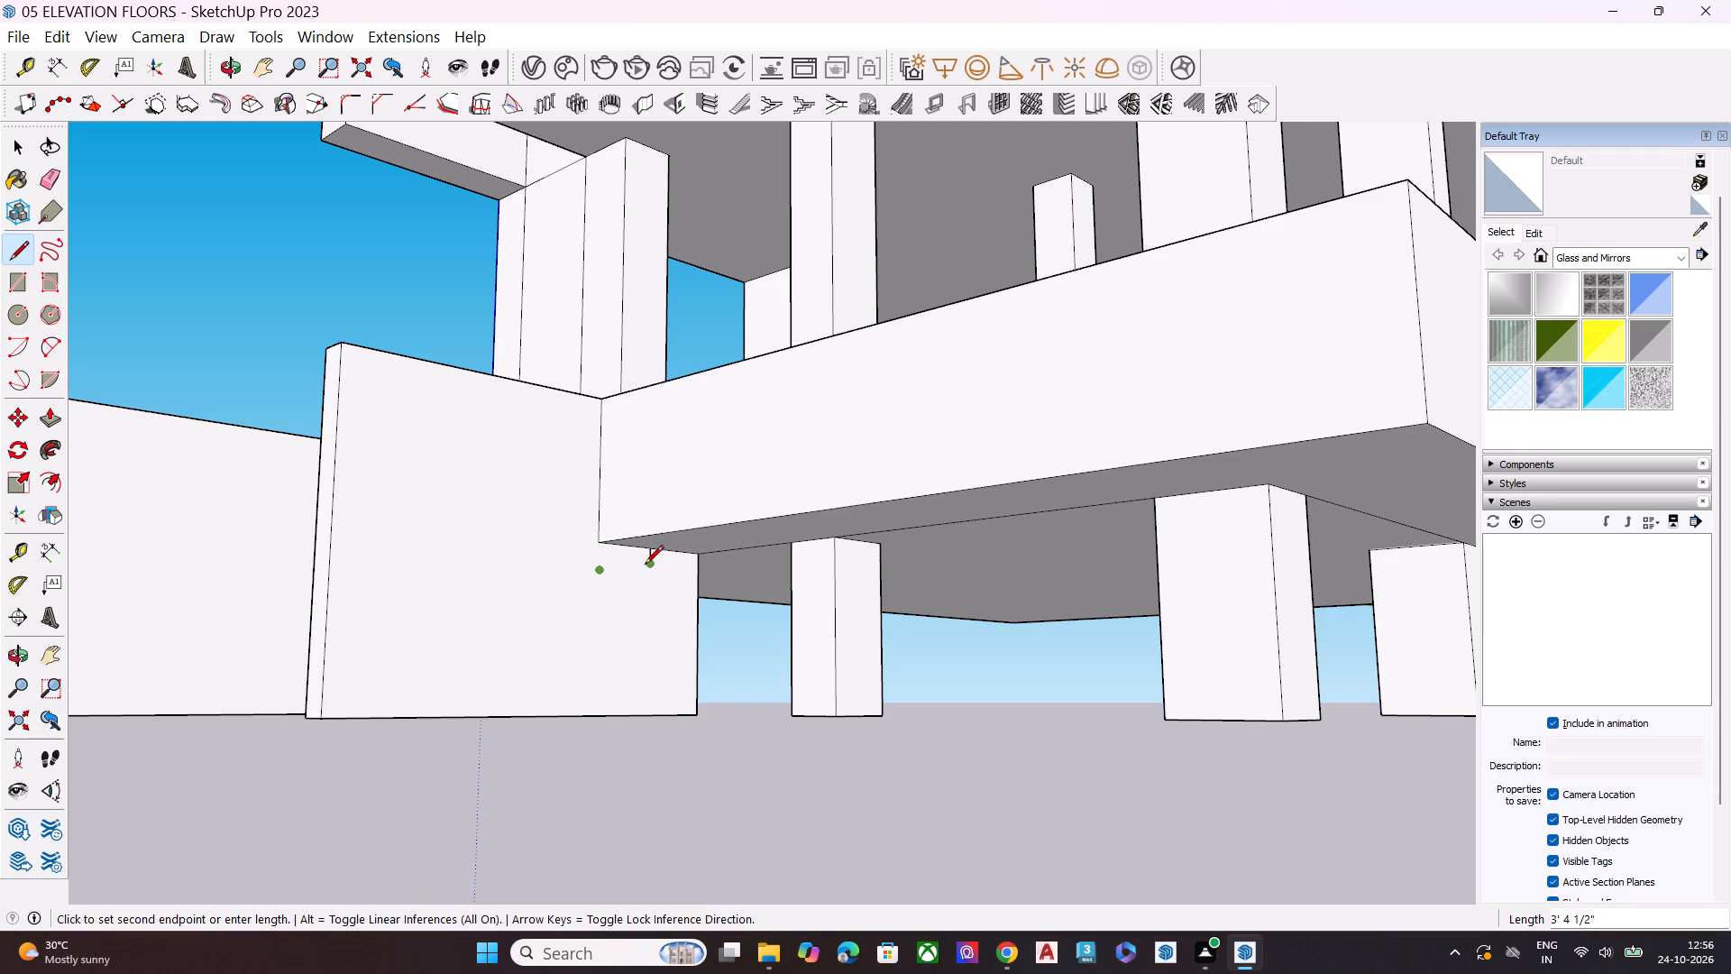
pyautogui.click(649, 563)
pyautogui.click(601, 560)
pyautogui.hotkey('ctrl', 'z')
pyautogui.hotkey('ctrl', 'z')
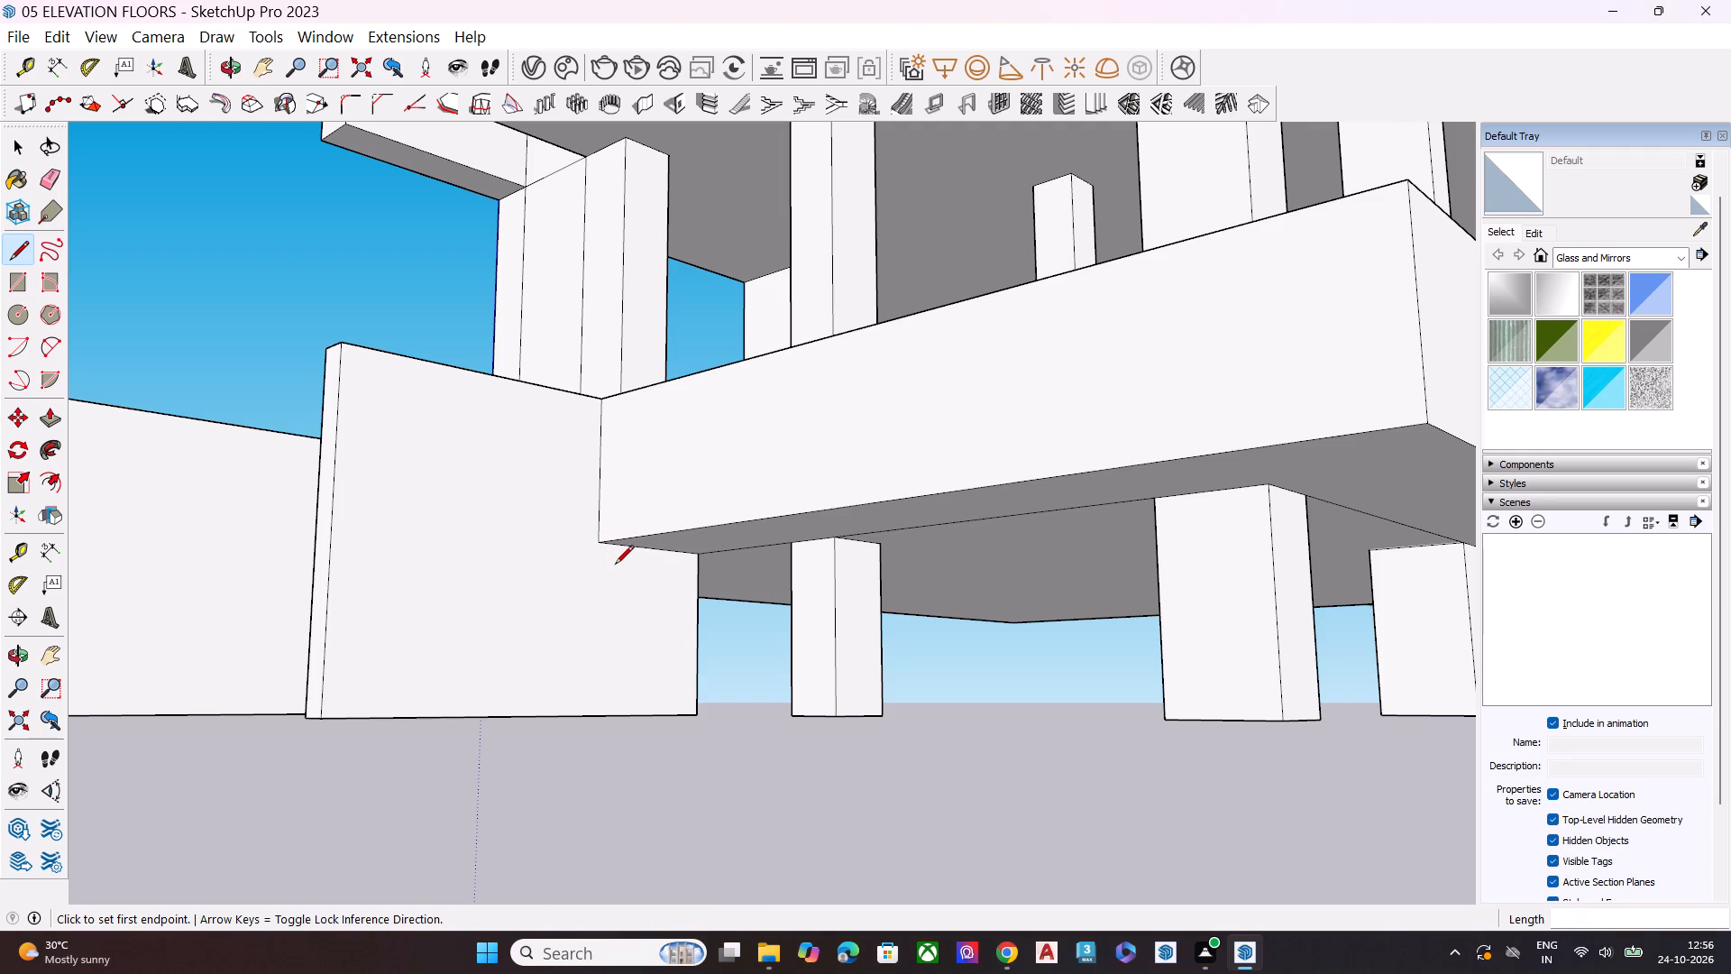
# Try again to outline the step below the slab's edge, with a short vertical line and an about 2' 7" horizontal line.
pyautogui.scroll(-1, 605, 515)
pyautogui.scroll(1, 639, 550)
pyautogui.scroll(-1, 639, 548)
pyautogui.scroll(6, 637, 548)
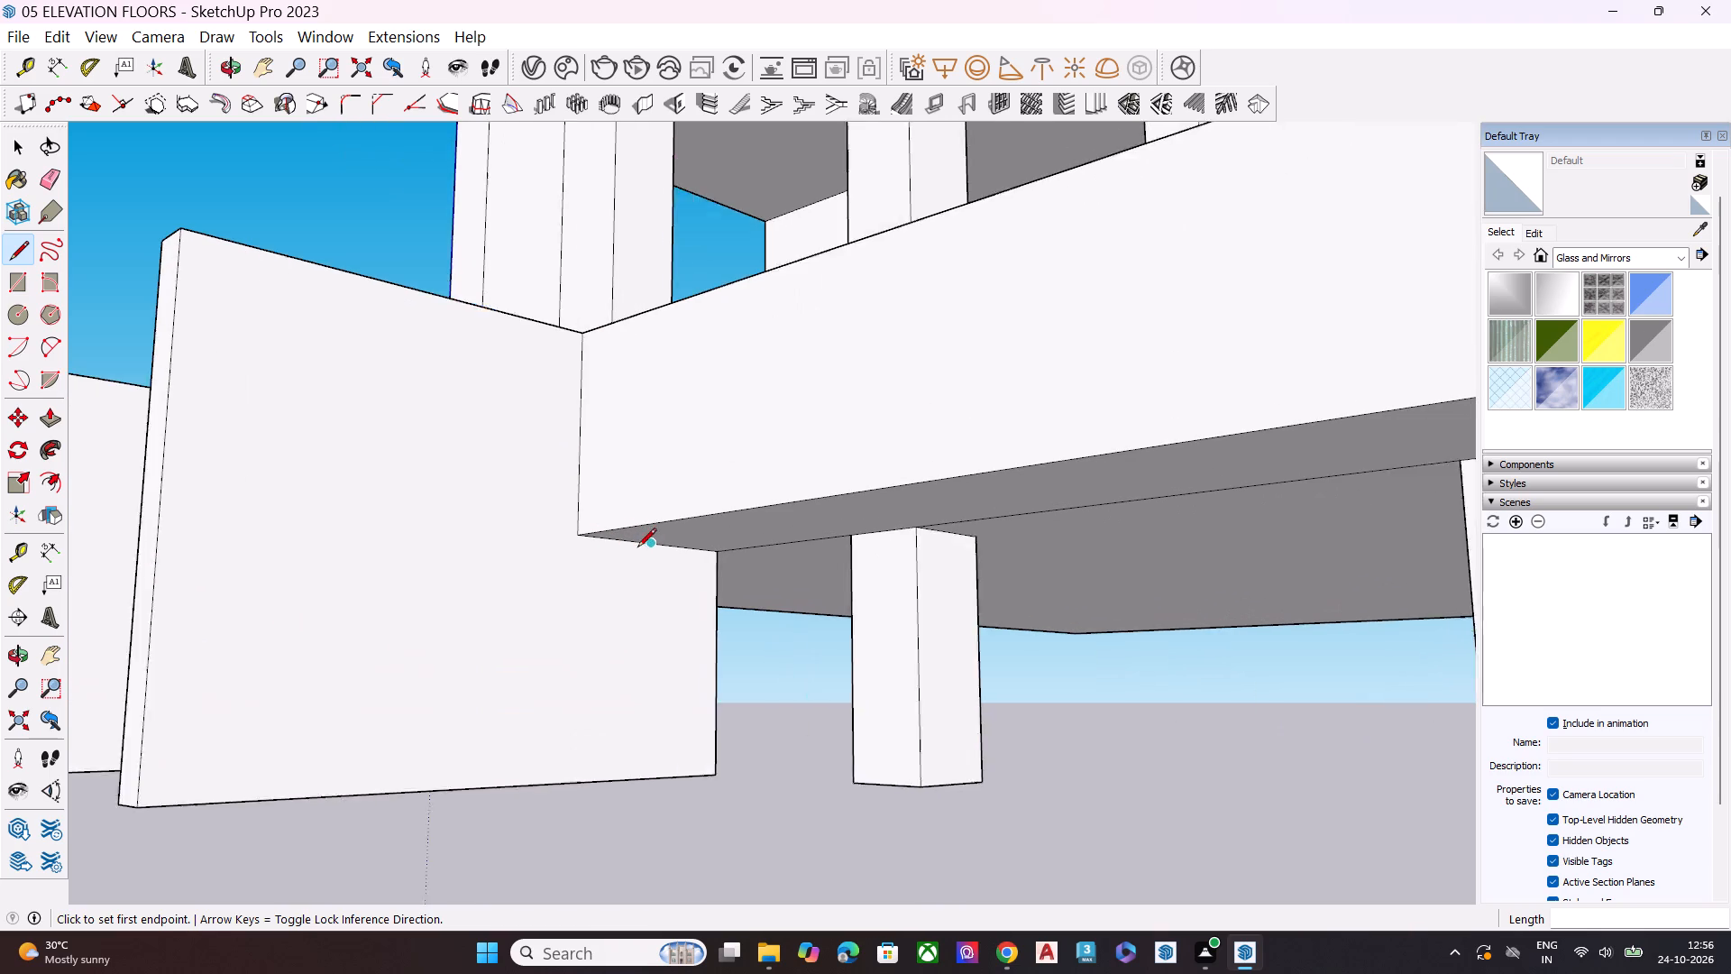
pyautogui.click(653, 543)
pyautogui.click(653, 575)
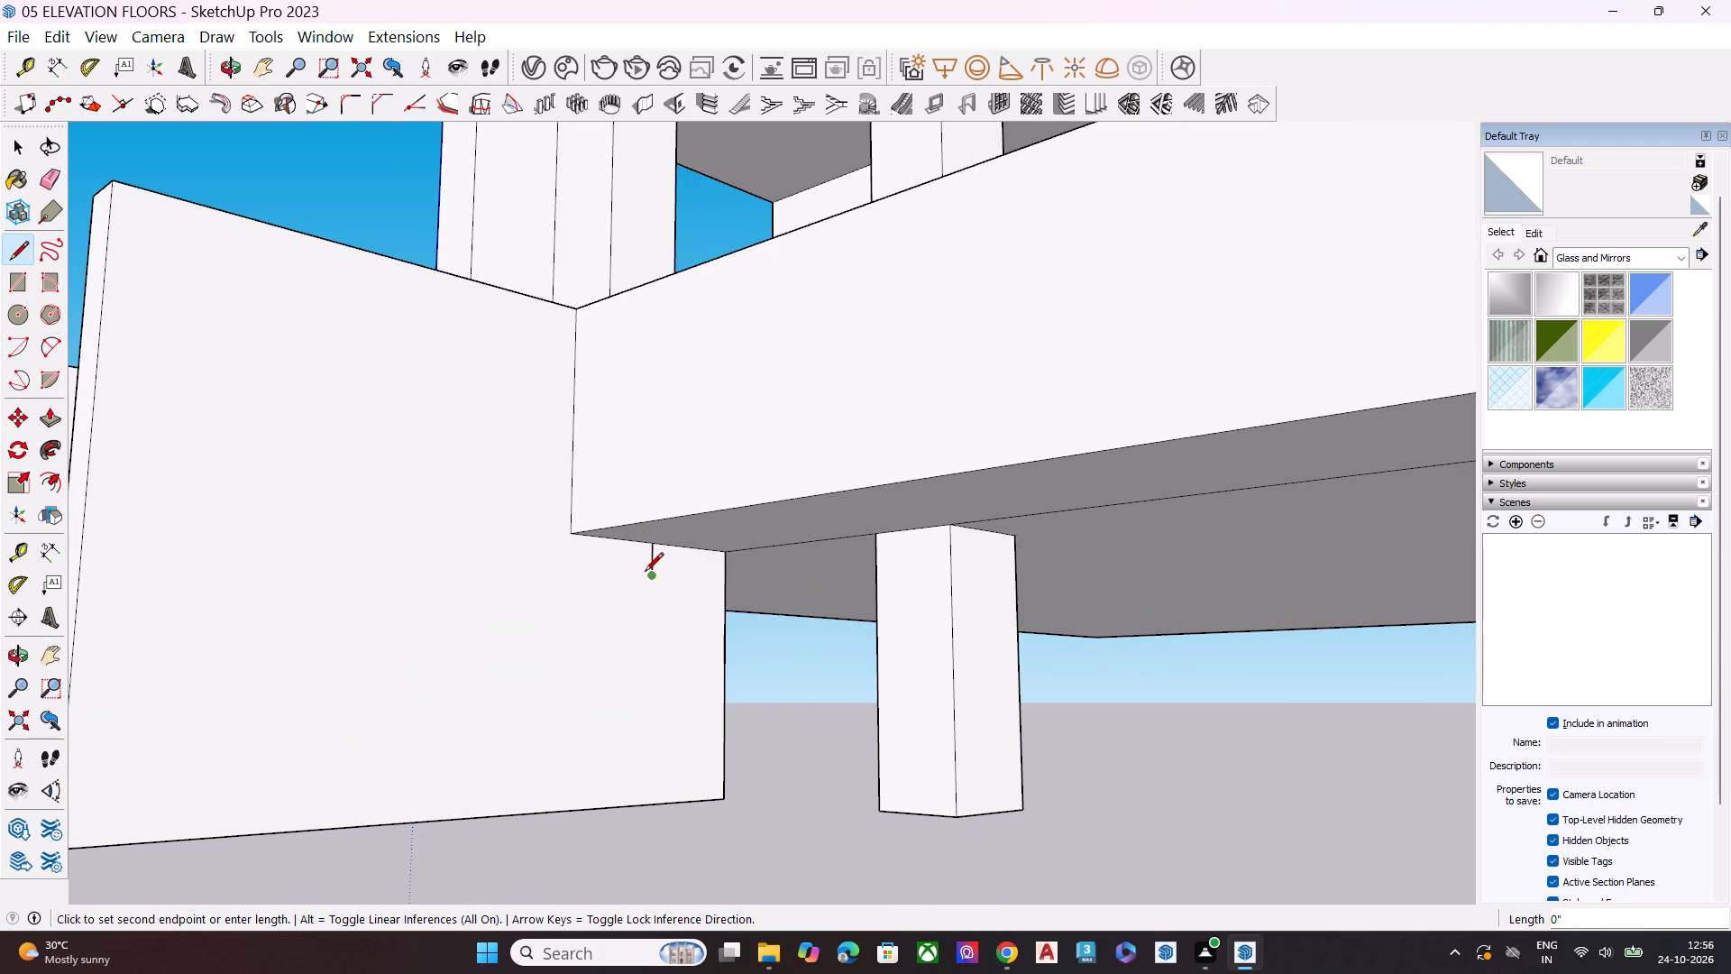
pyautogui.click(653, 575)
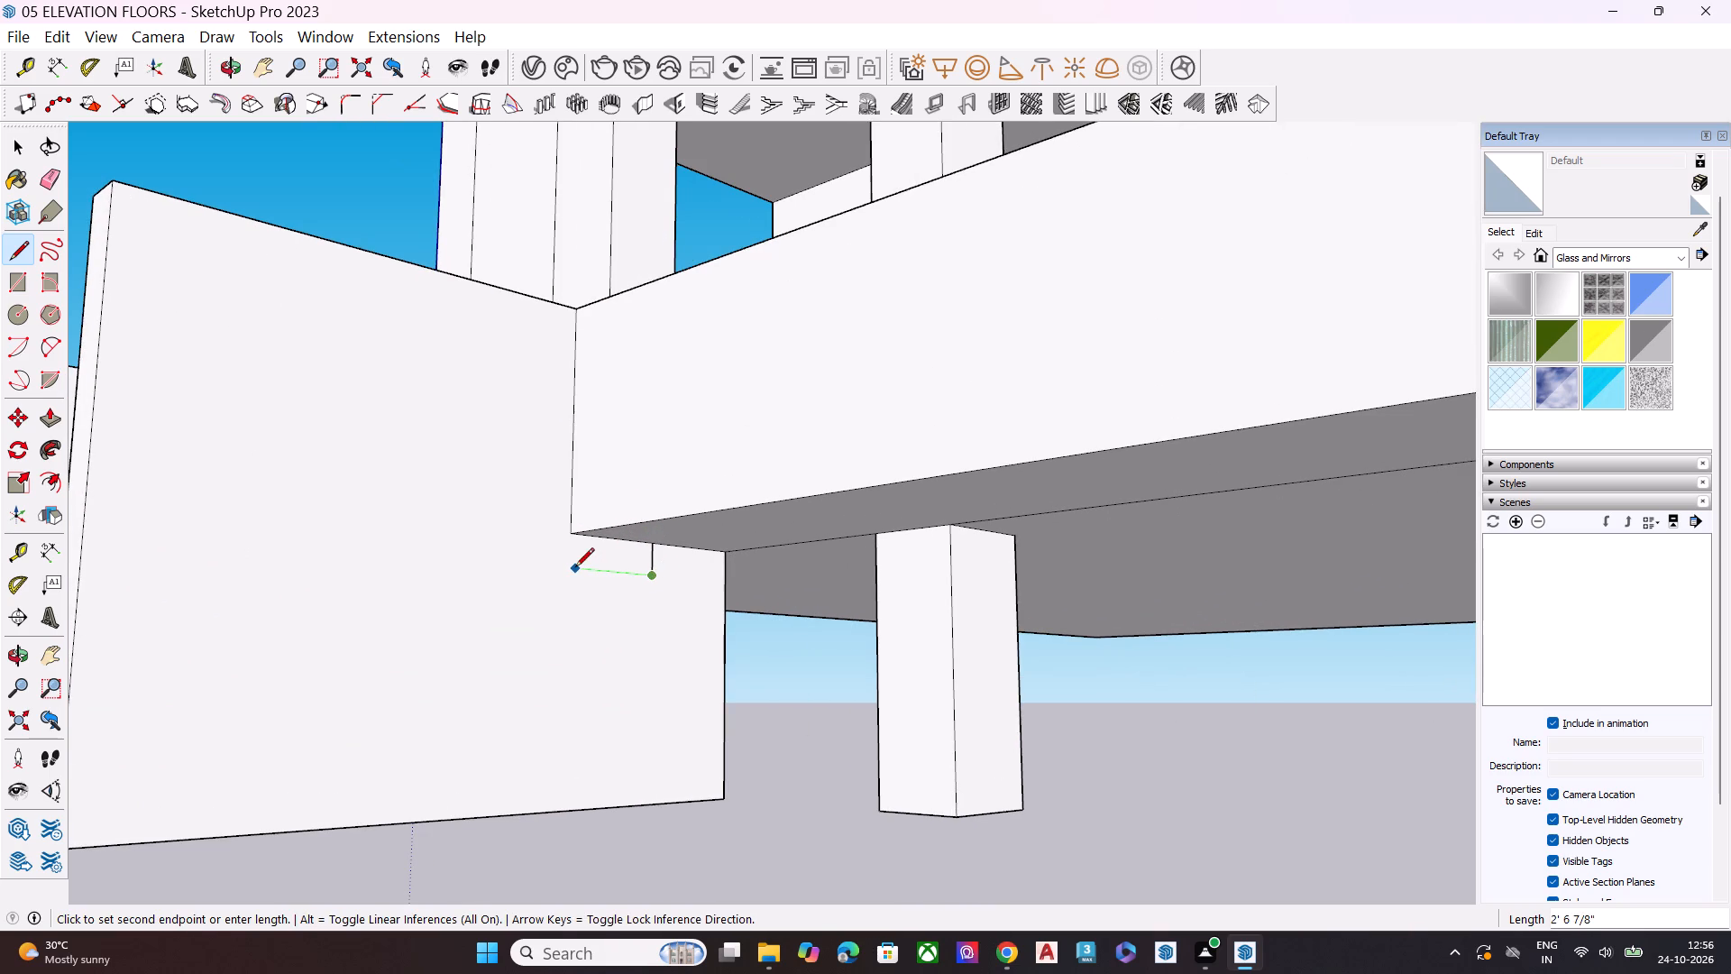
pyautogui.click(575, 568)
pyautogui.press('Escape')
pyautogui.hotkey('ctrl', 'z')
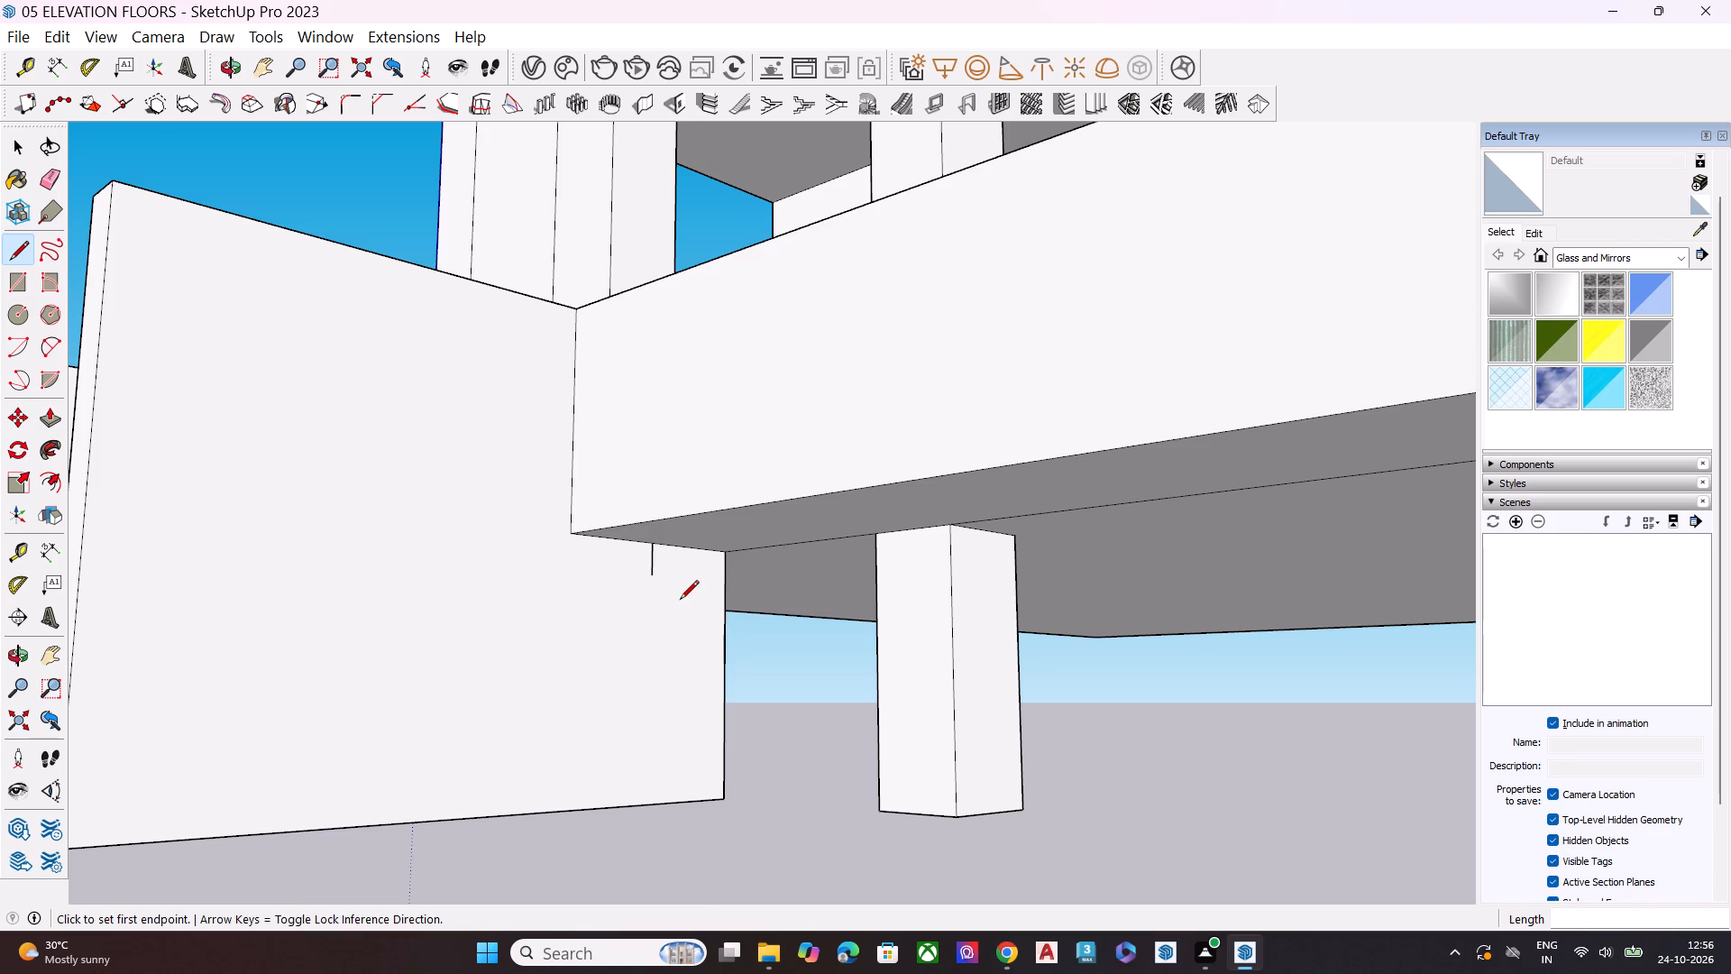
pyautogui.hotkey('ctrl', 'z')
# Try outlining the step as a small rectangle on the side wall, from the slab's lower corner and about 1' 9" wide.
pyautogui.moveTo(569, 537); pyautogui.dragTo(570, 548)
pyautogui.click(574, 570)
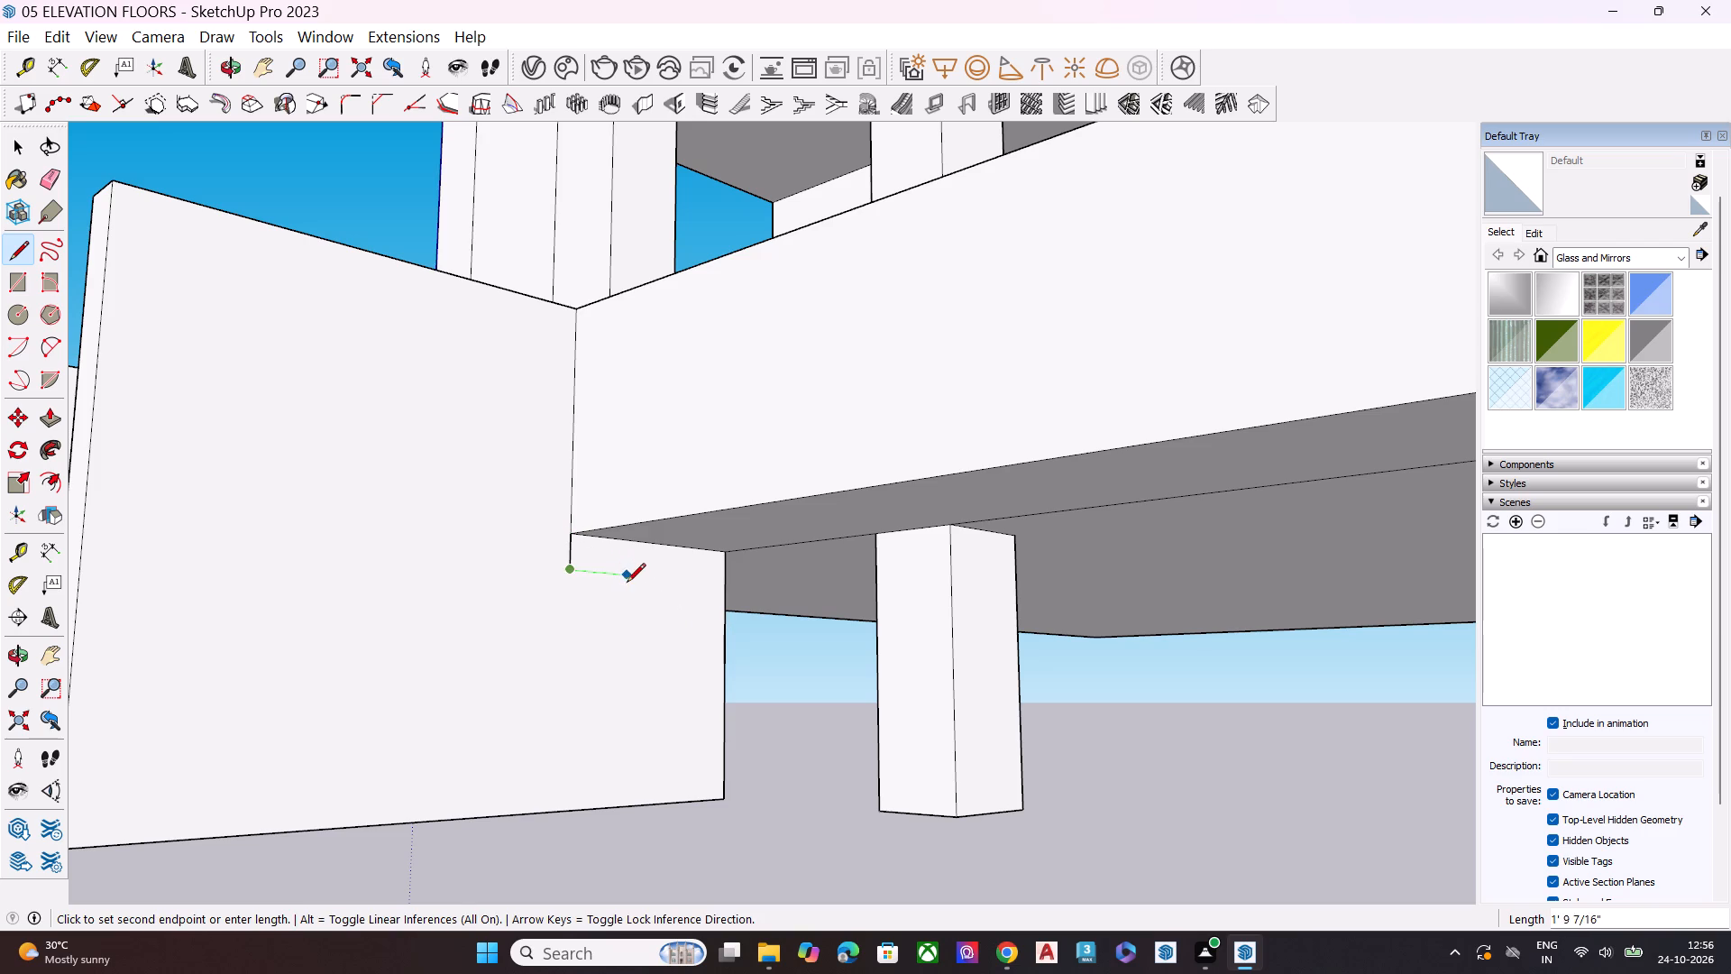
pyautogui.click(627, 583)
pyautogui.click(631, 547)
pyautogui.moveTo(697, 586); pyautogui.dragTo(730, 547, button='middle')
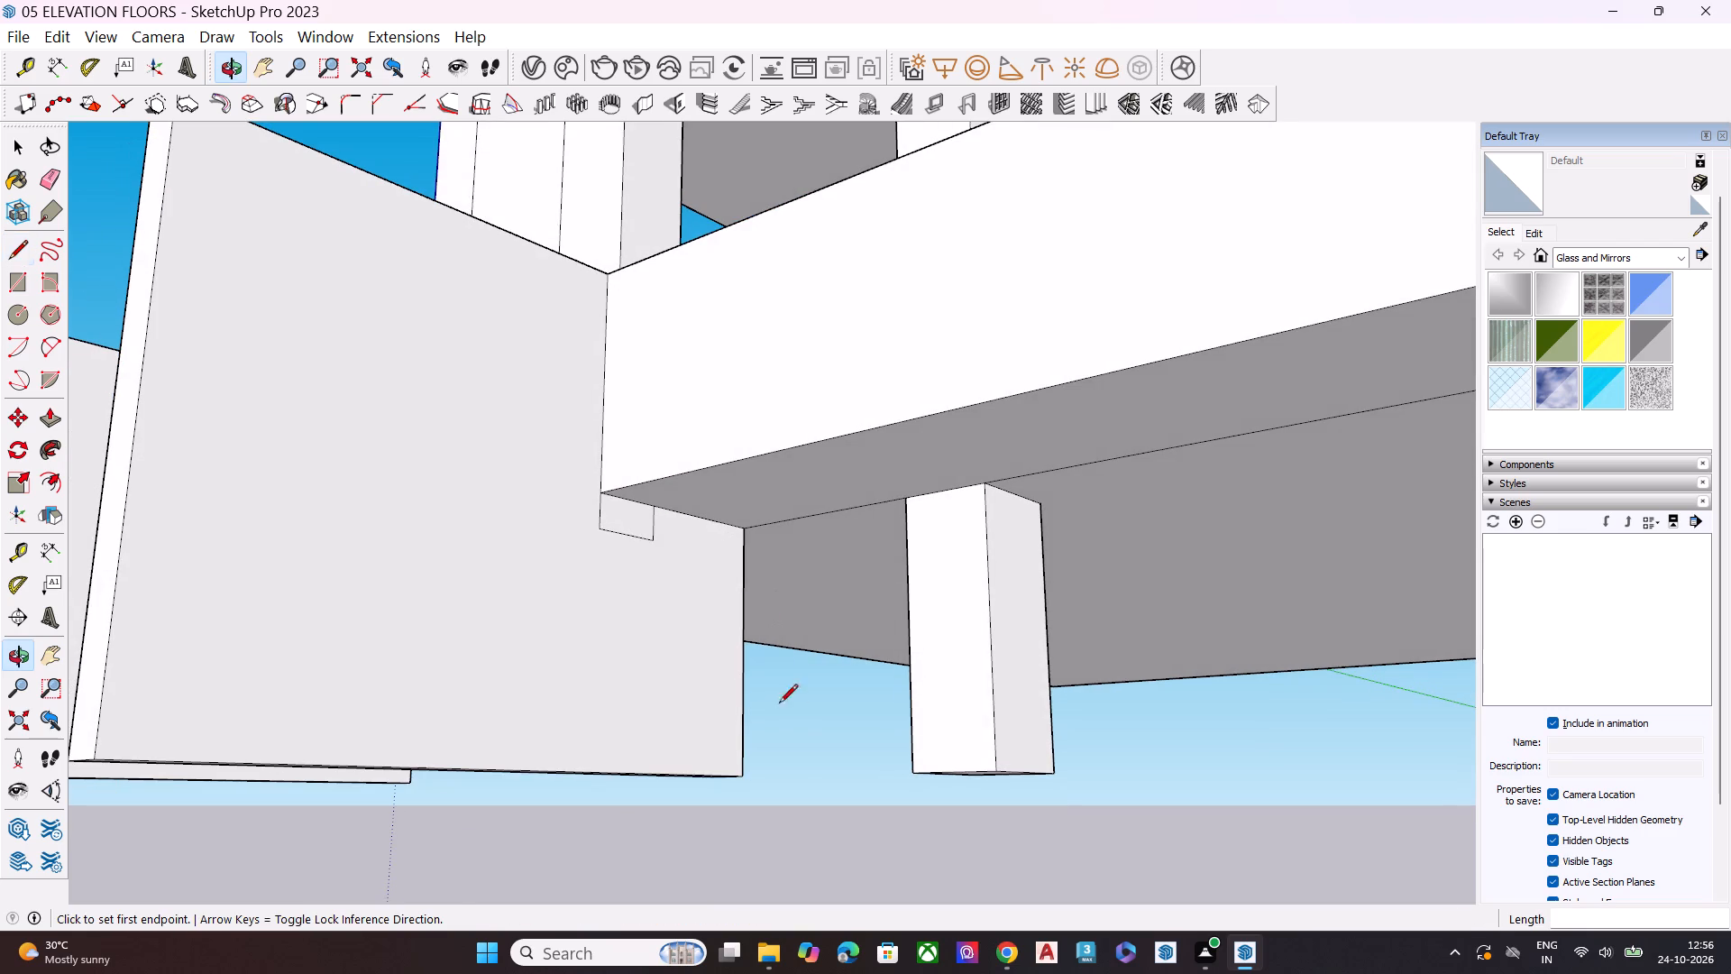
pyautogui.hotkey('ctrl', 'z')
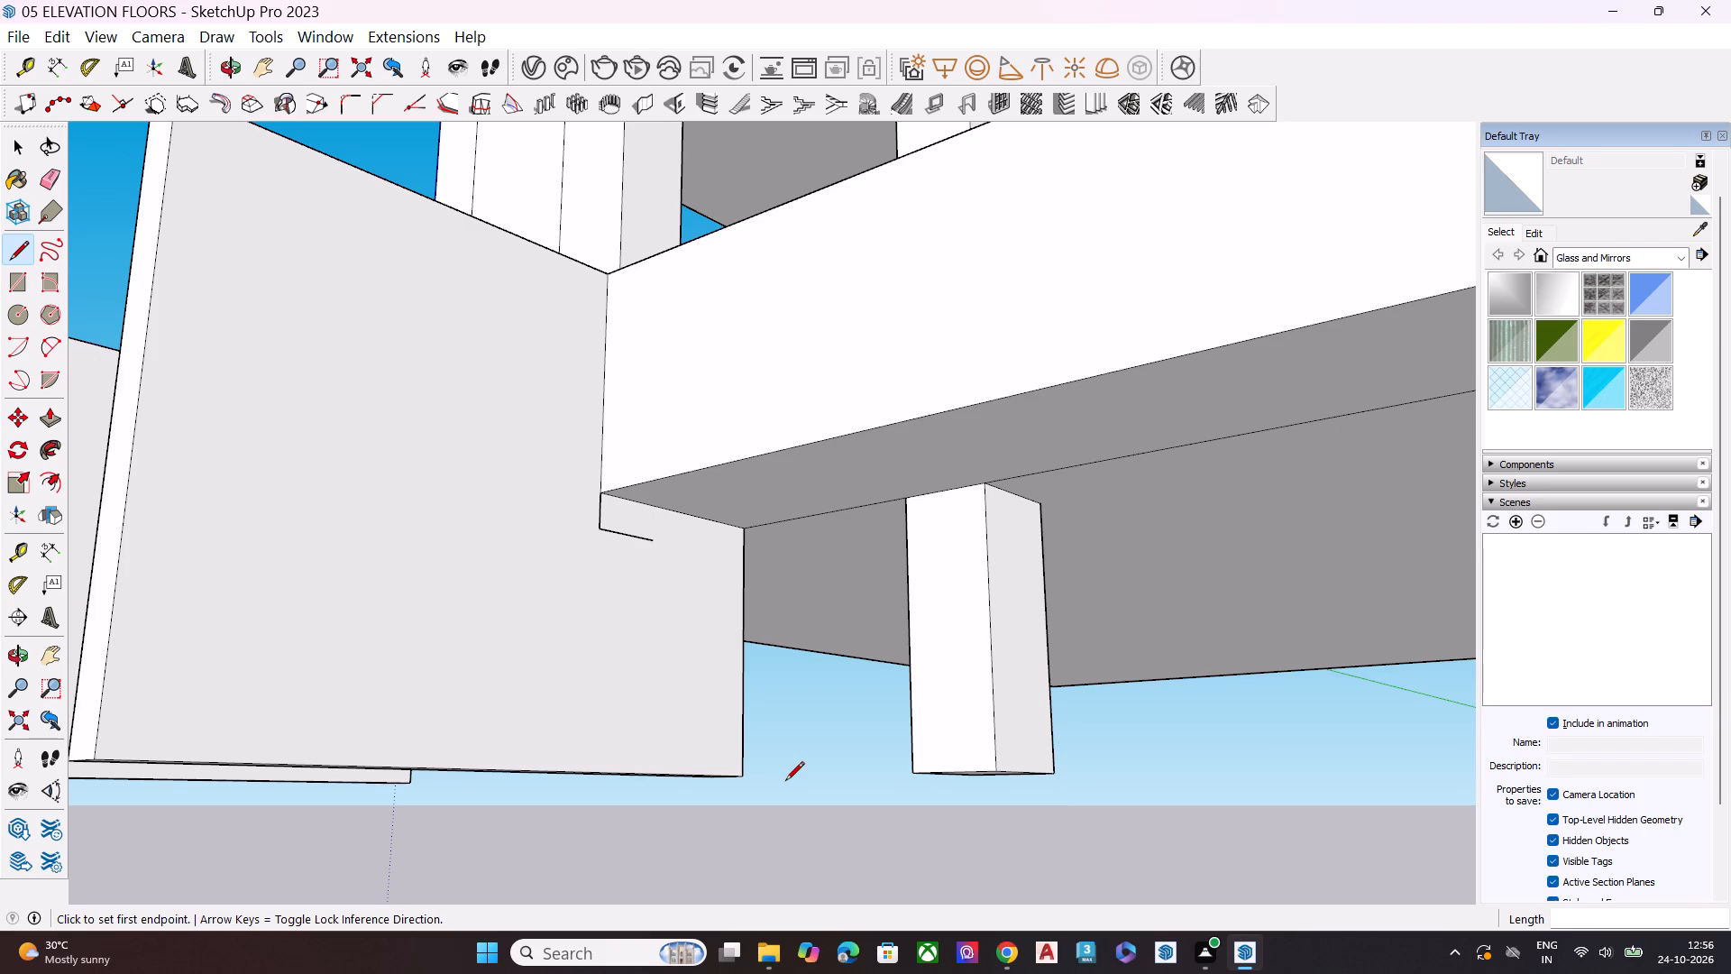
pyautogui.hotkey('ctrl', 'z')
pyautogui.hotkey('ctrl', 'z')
# Place SketchUp beside the reference image 731764639441371275.jpg and compare the entrance walls and stairs with the tower's base.
pyautogui.moveTo(1311, 6); pyautogui.dragTo(1096, 197)
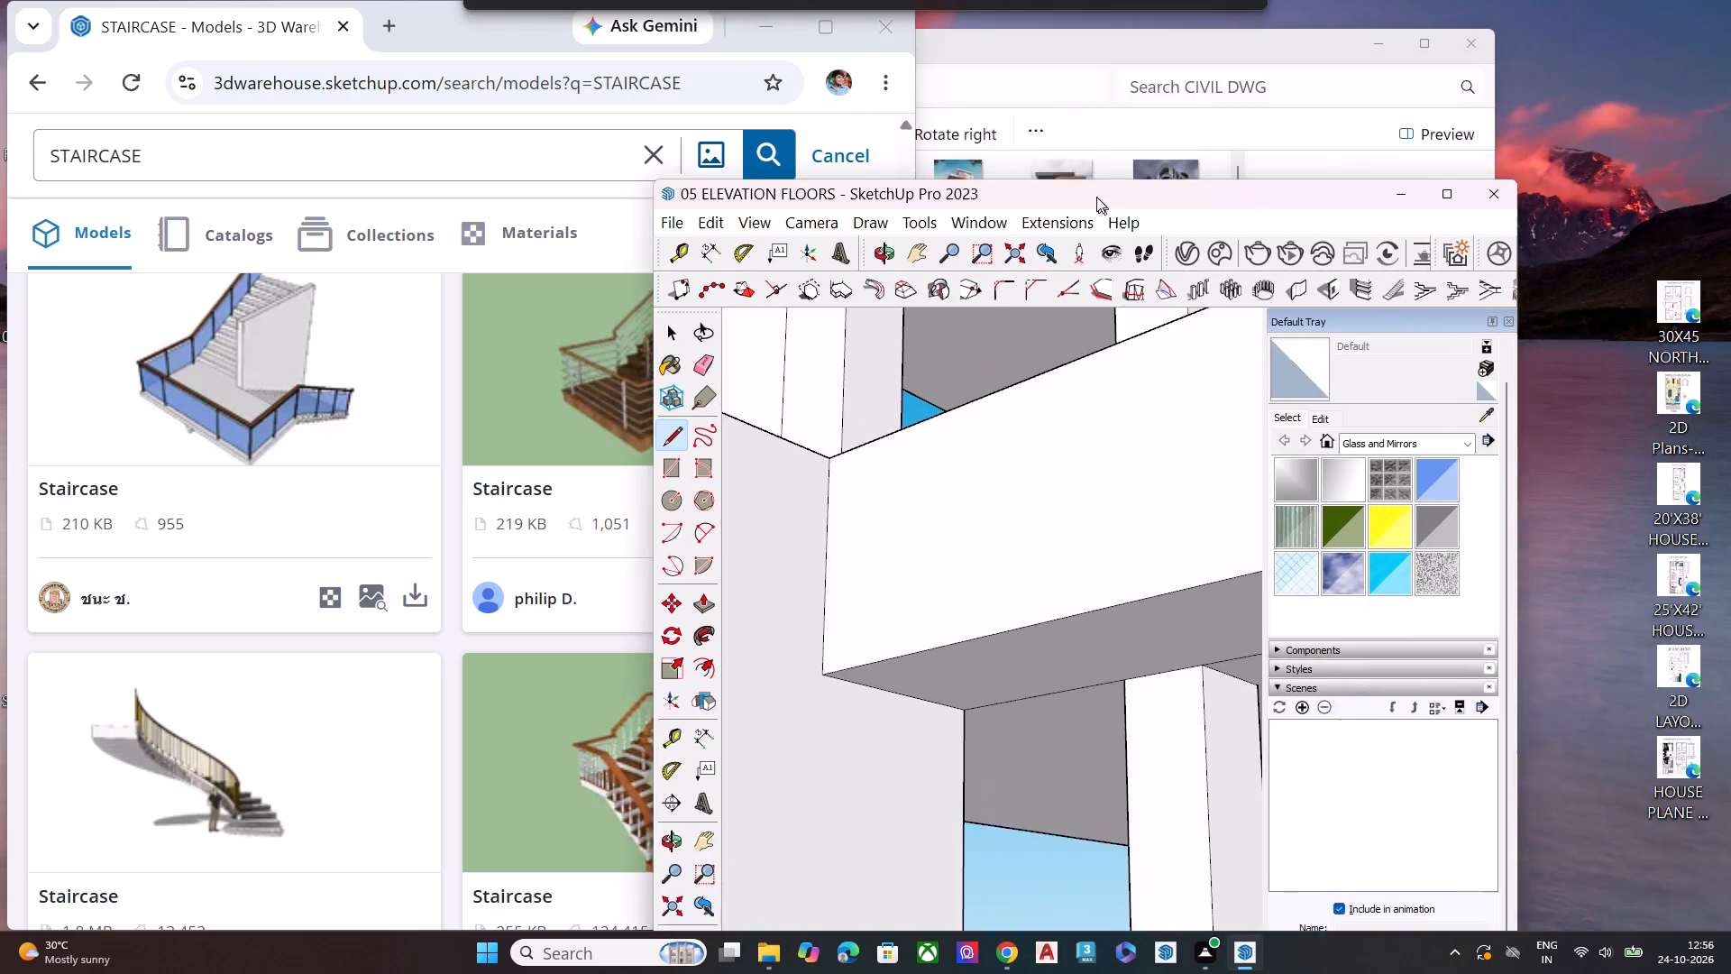
pyautogui.moveTo(1096, 197); pyautogui.dragTo(742, 65)
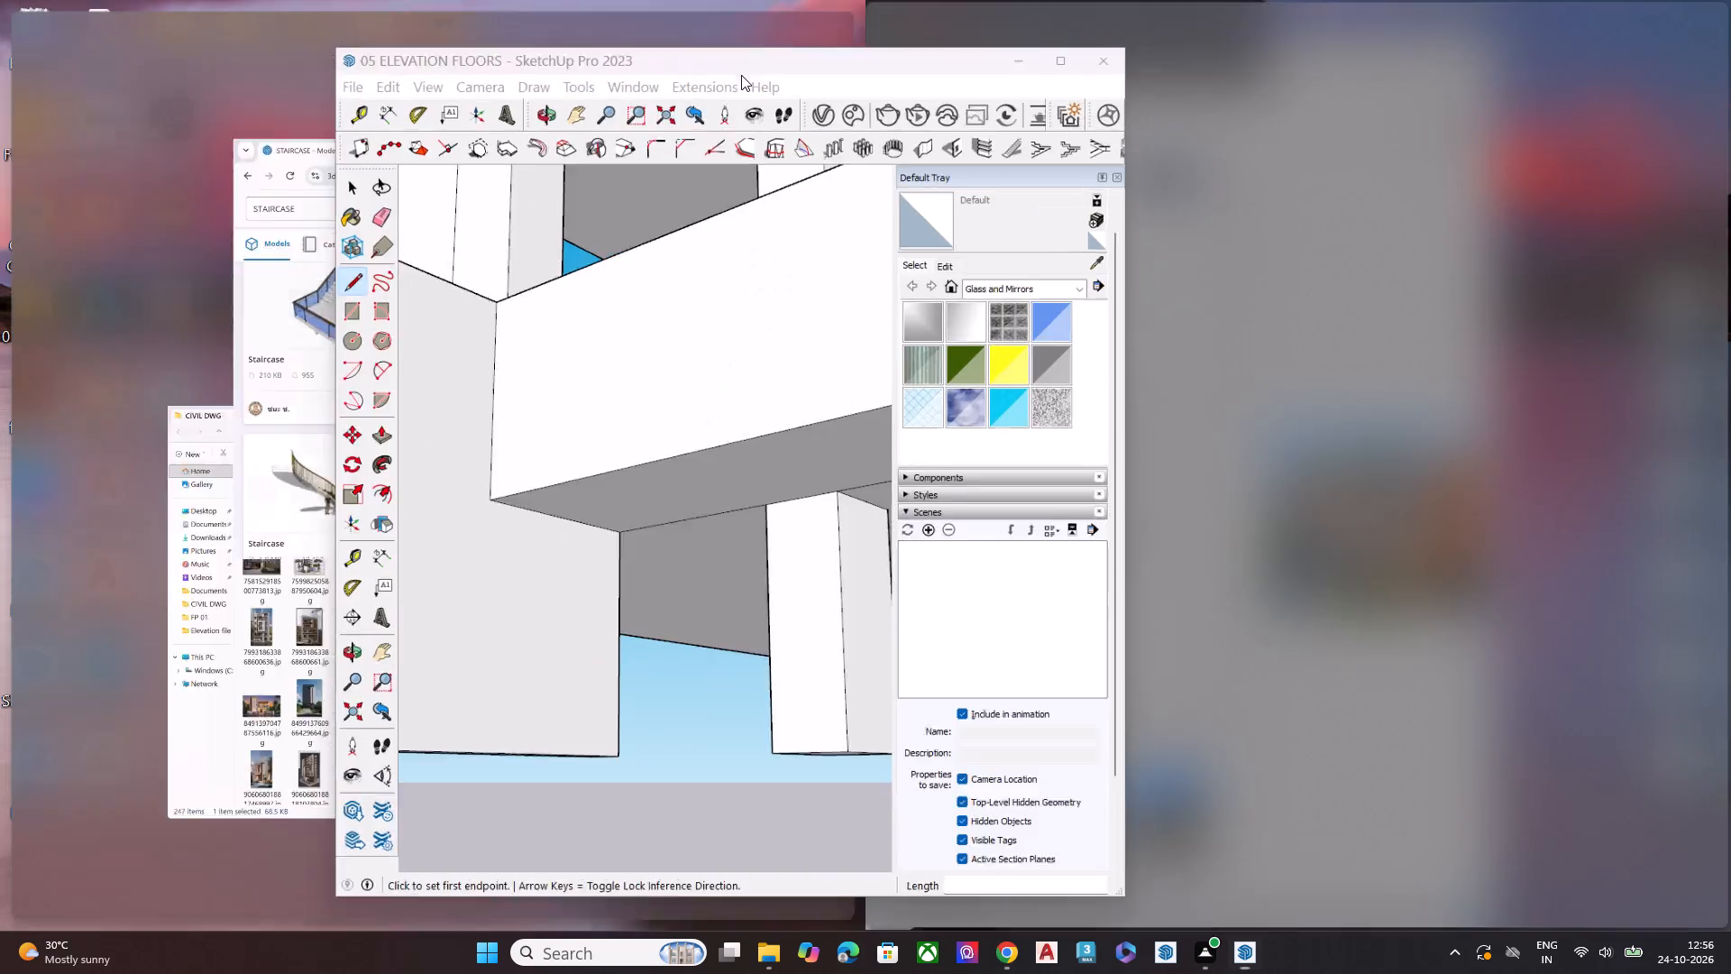
pyautogui.click(466, 649)
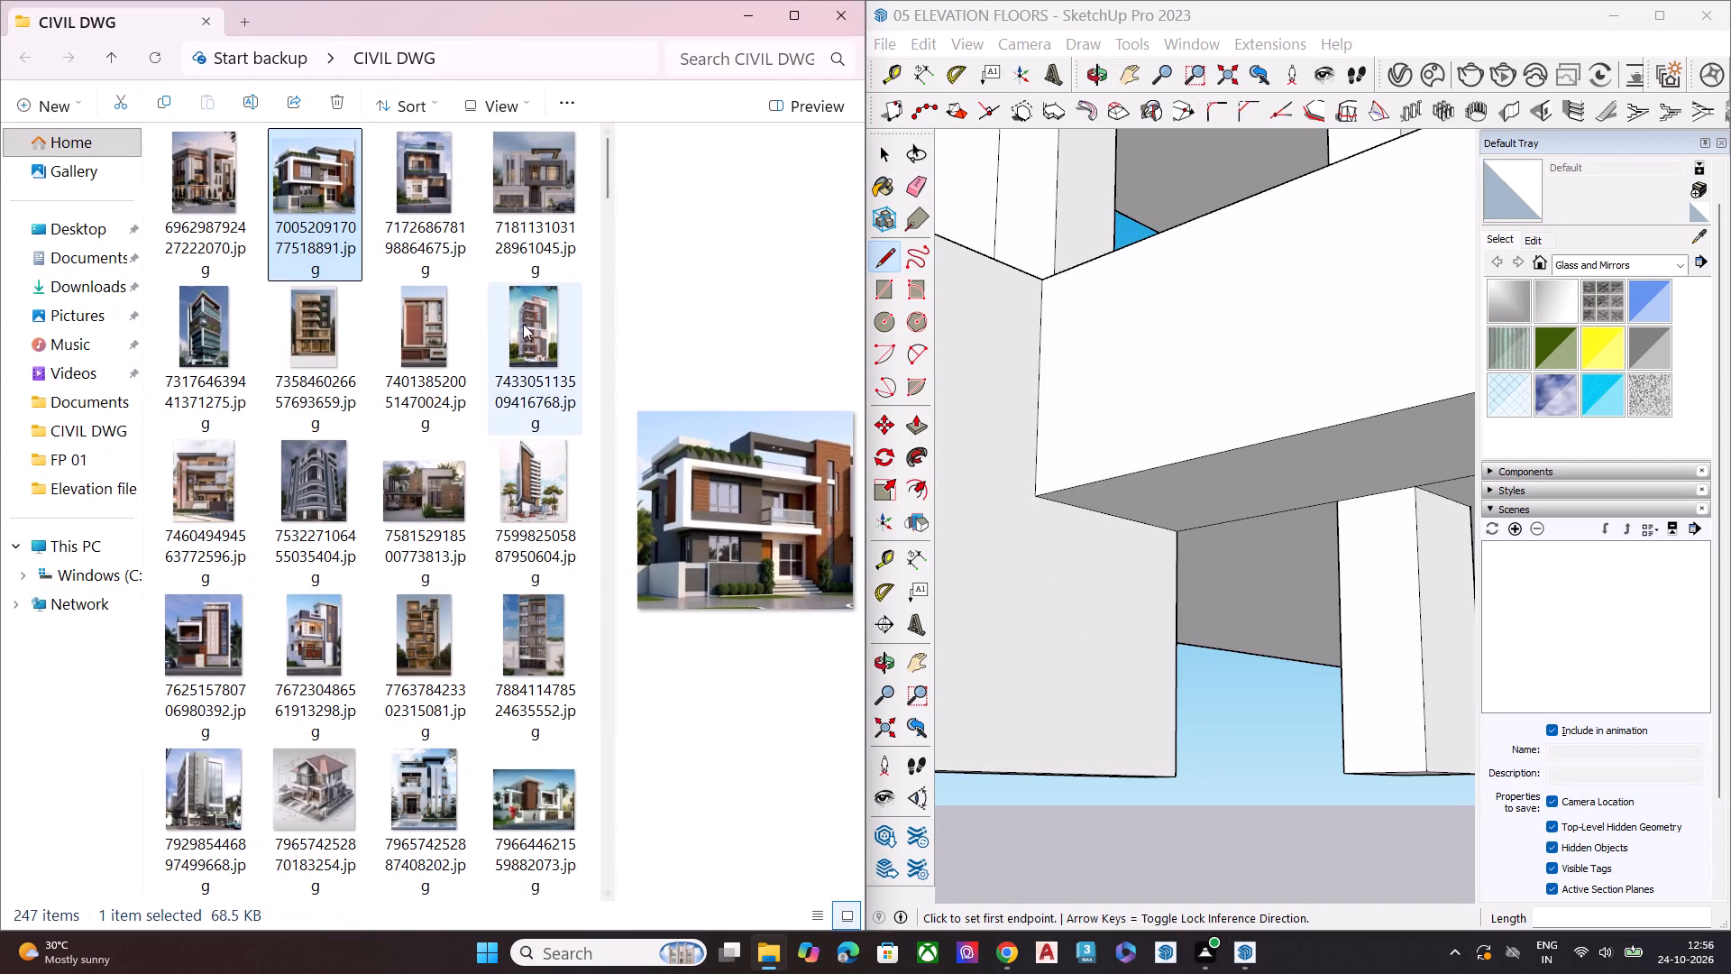
pyautogui.click(206, 344)
pyautogui.click(206, 344)
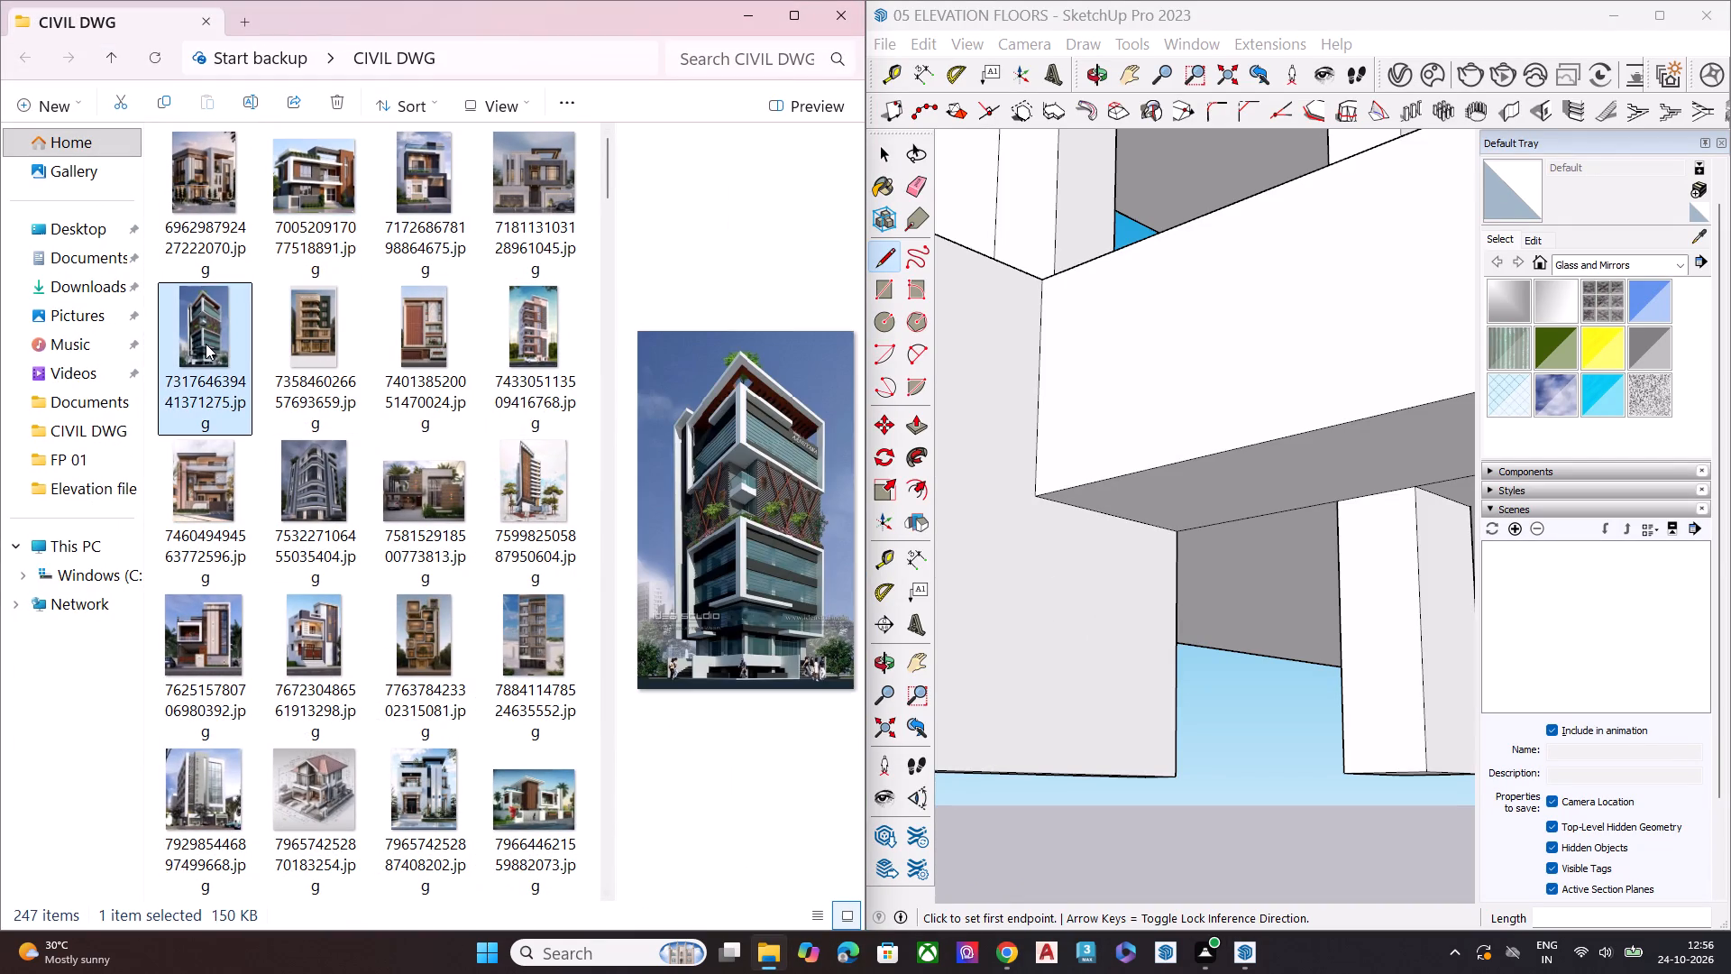
pyautogui.scroll(-5, 1052, 381)
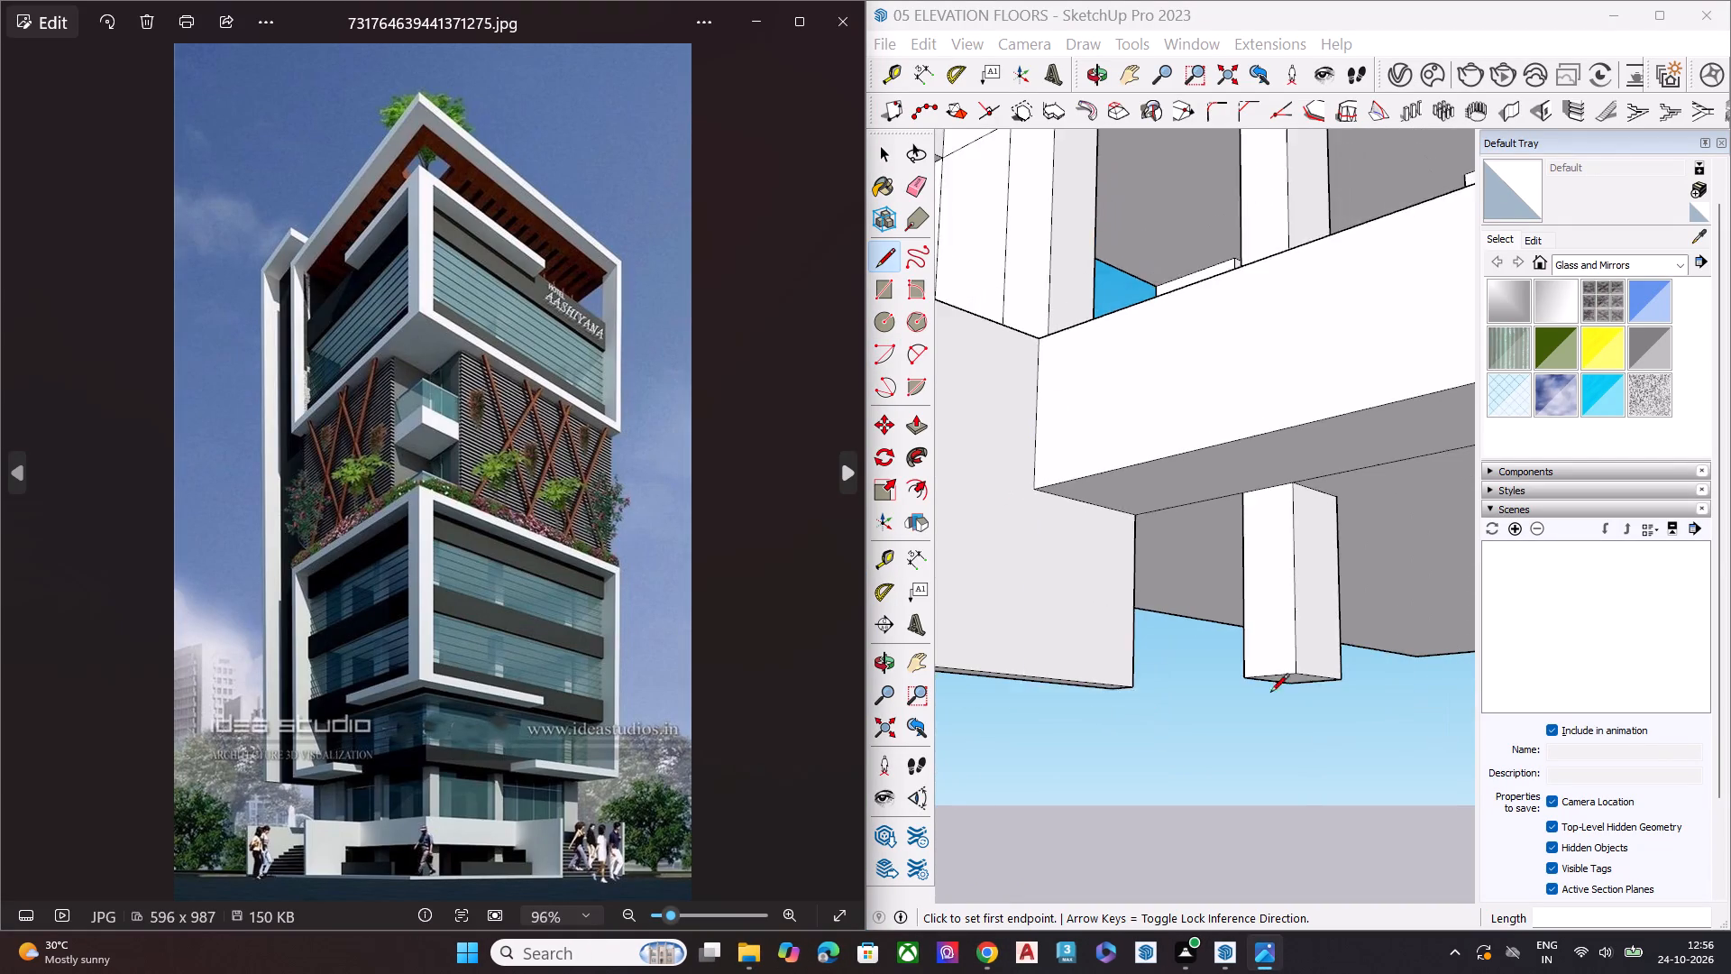
pyautogui.scroll(-9, 1226, 542)
pyautogui.scroll(7, 362, 791)
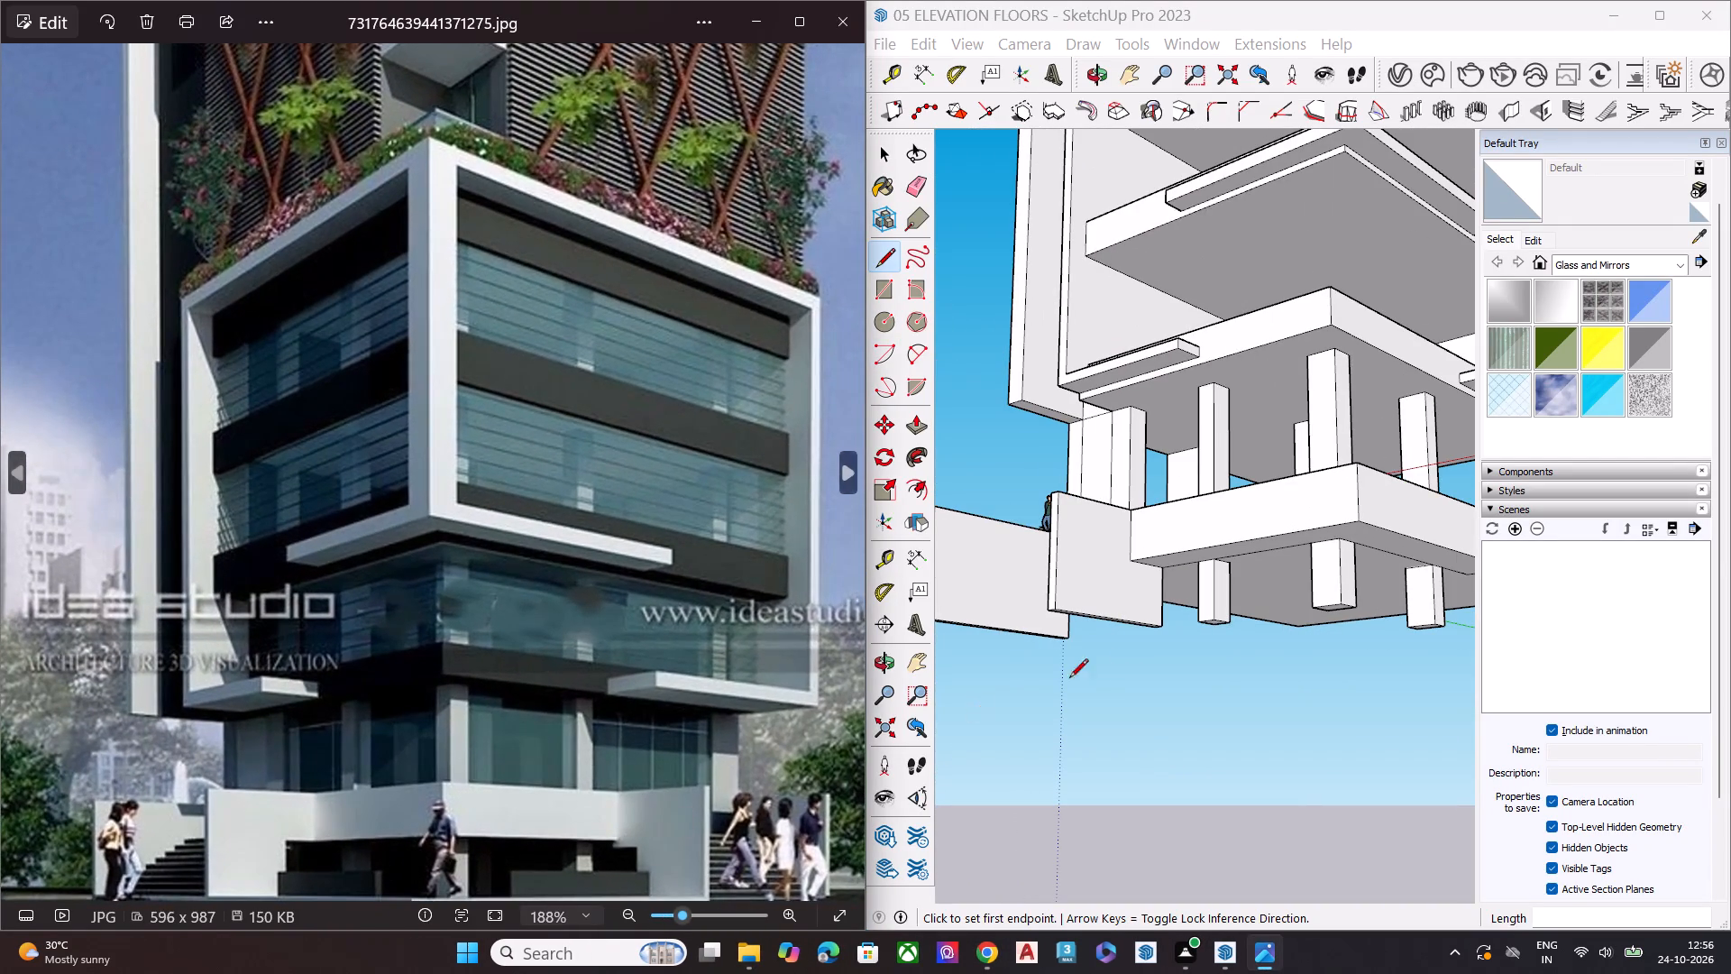
pyautogui.scroll(-6, 1124, 642)
pyautogui.moveTo(1140, 683); pyautogui.dragTo(1142, 843, button='middle')
pyautogui.scroll(2, 1133, 638)
pyautogui.scroll(-2, 1133, 637)
pyautogui.scroll(5, 1133, 637)
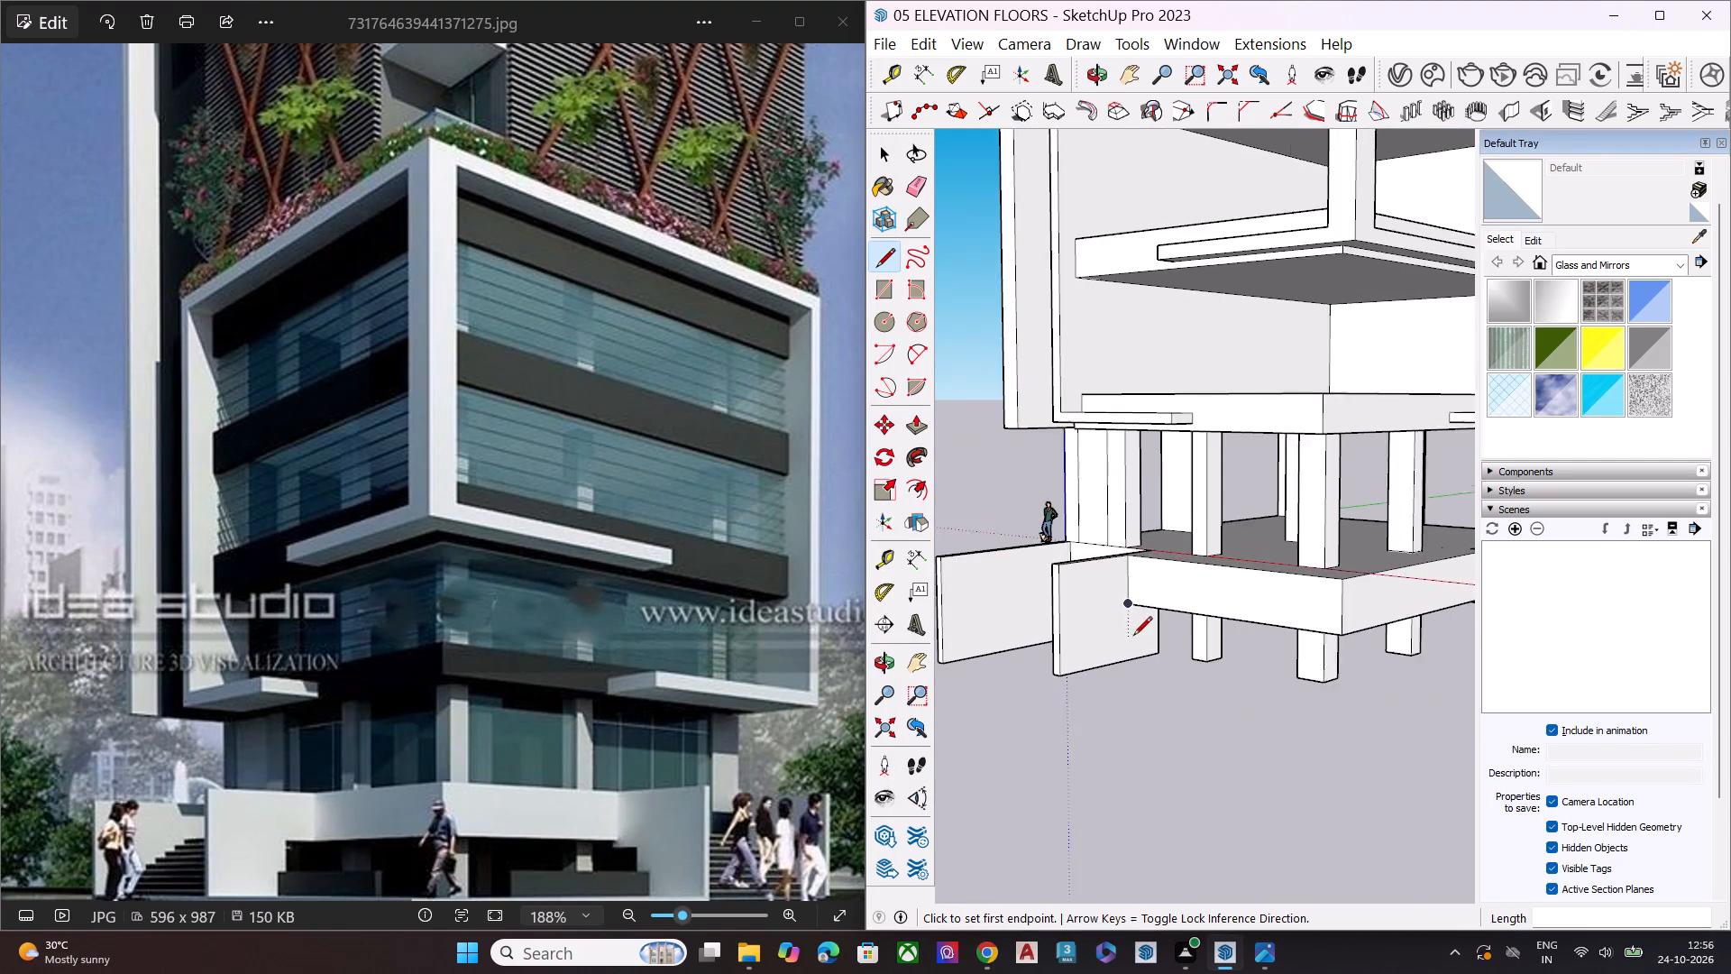
# Draw a two-step line profile on the side wall from the slab's lower corner down to the wall's bottom edge.
pyautogui.moveTo(1185, 662); pyautogui.dragTo(906, 495, button='middle')
pyautogui.scroll(1, 1185, 662)
pyautogui.scroll(10, 1043, 556)
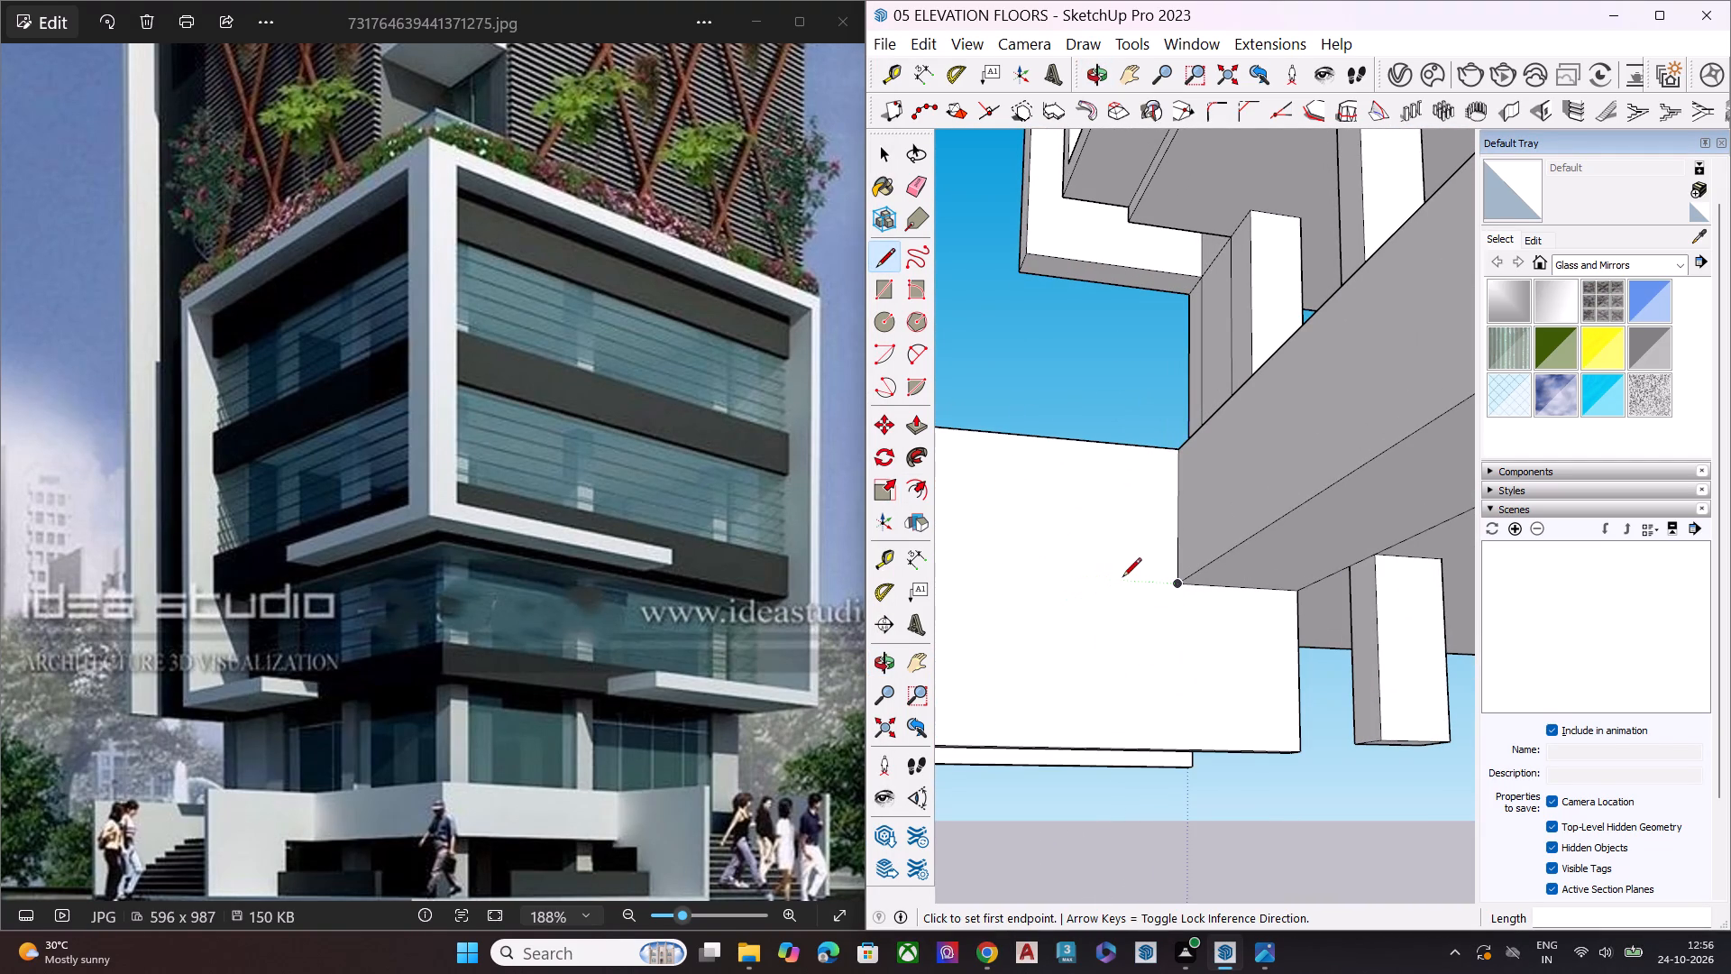
pyautogui.click(1177, 584)
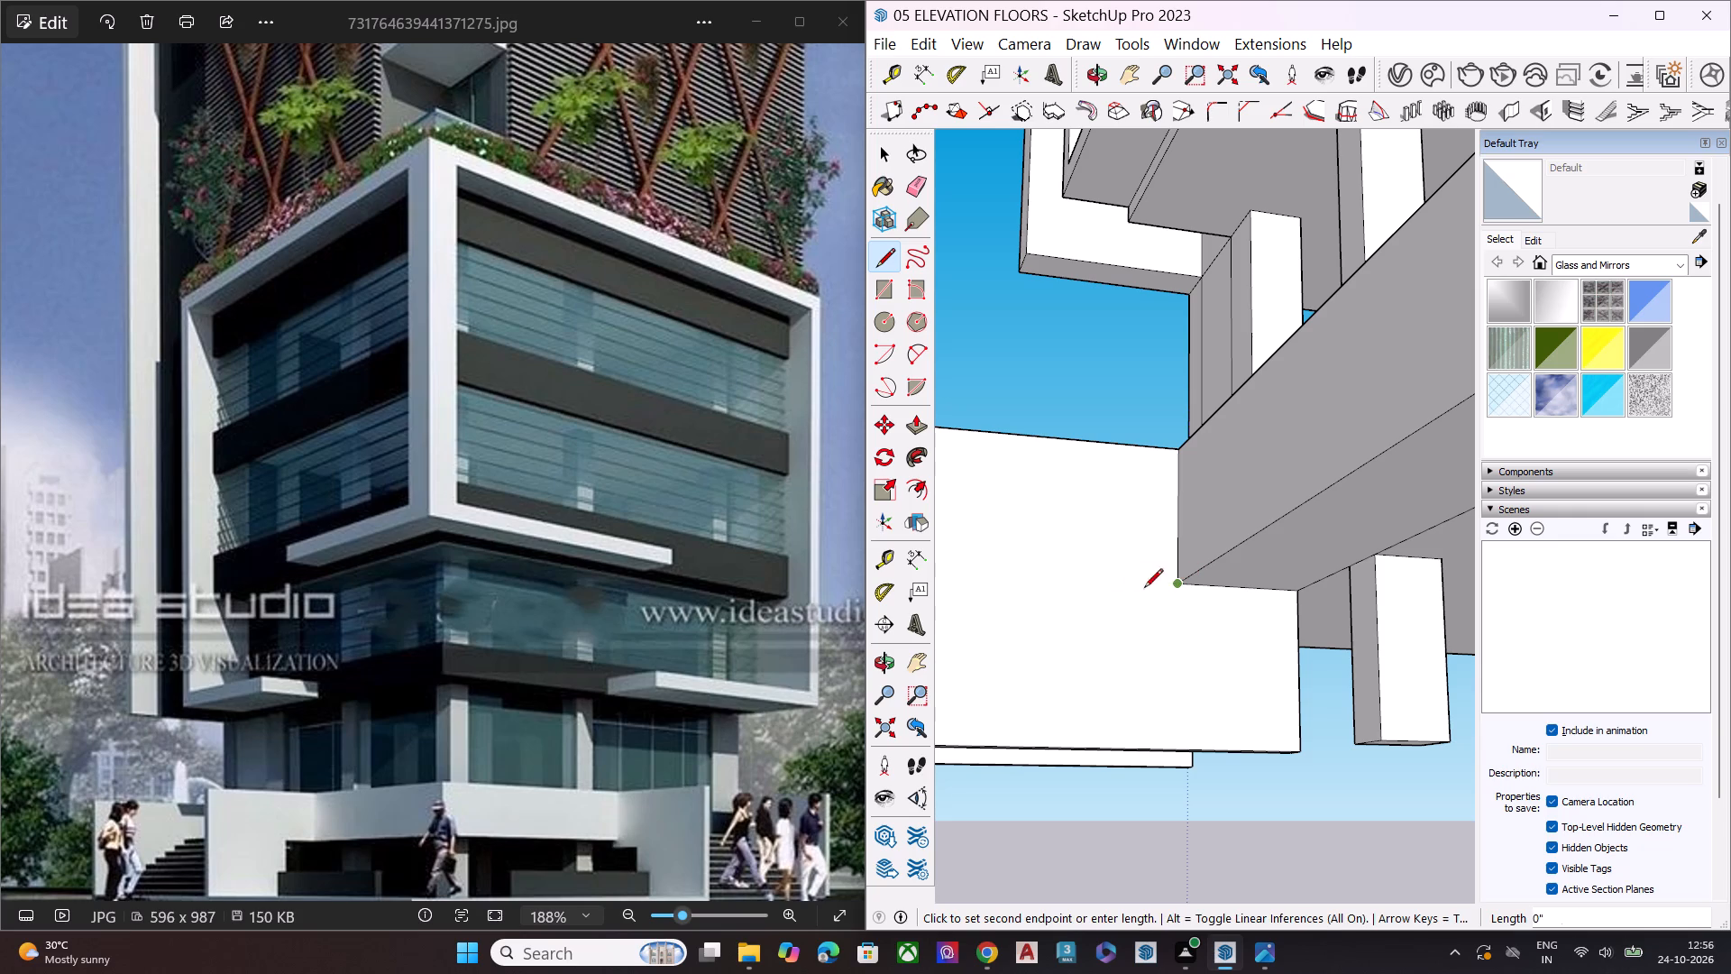
pyautogui.click(1095, 574)
pyautogui.click(1096, 657)
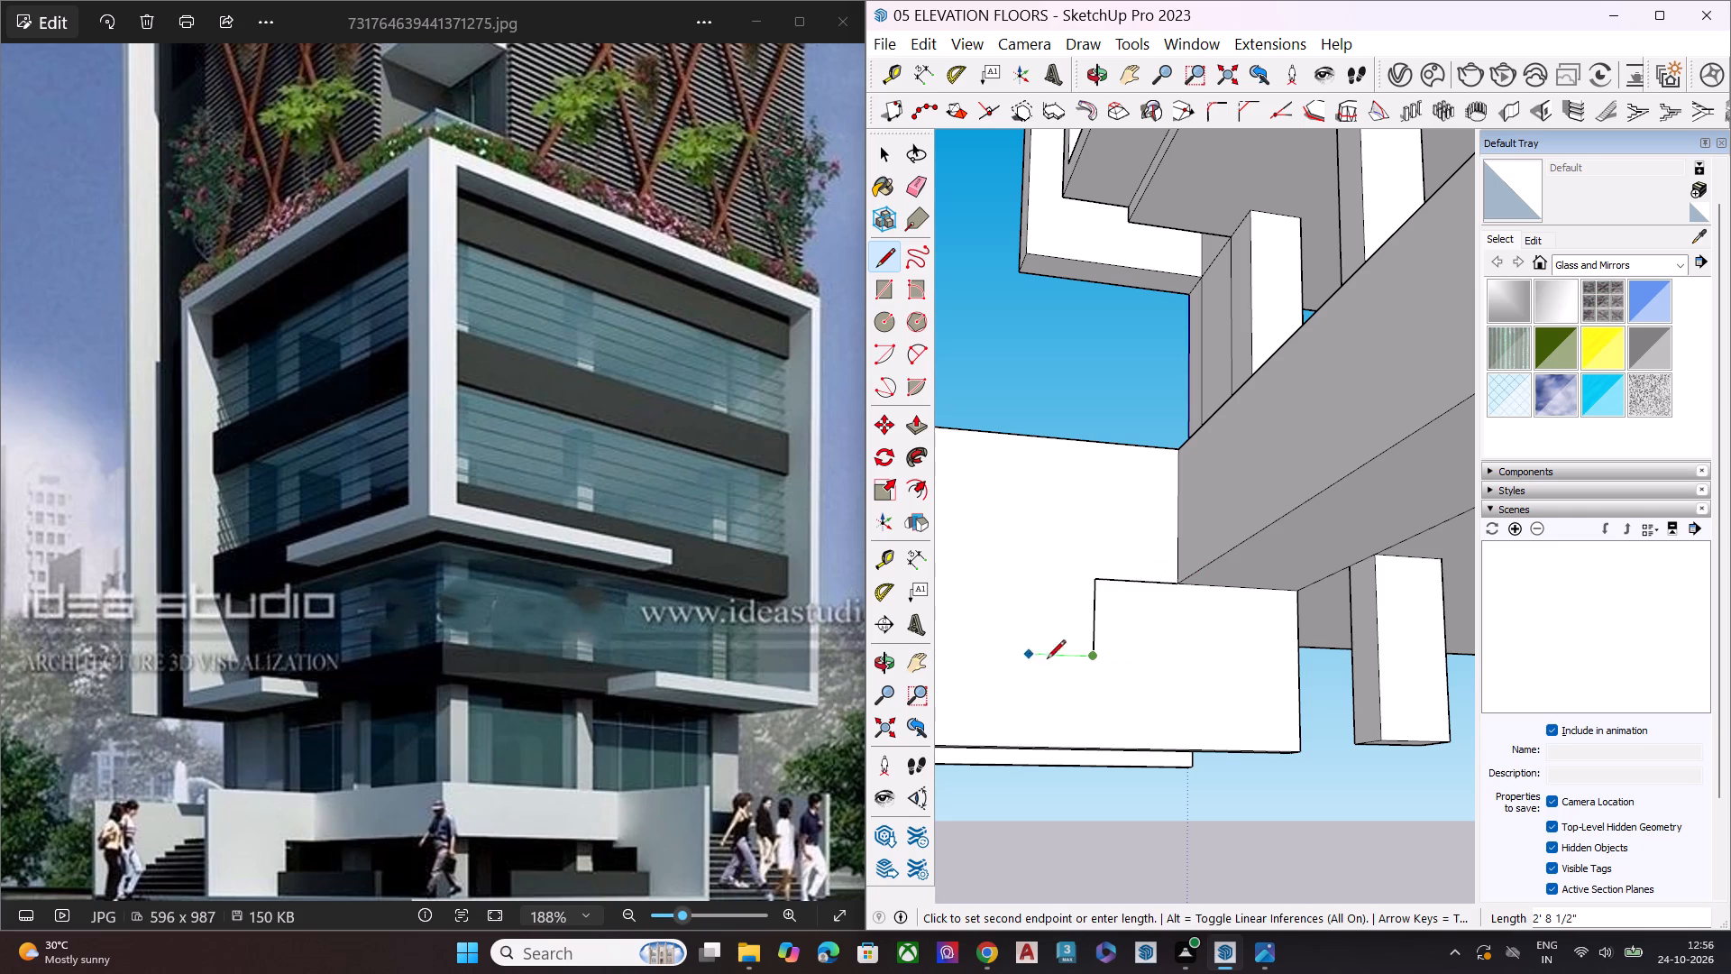
pyautogui.click(1051, 655)
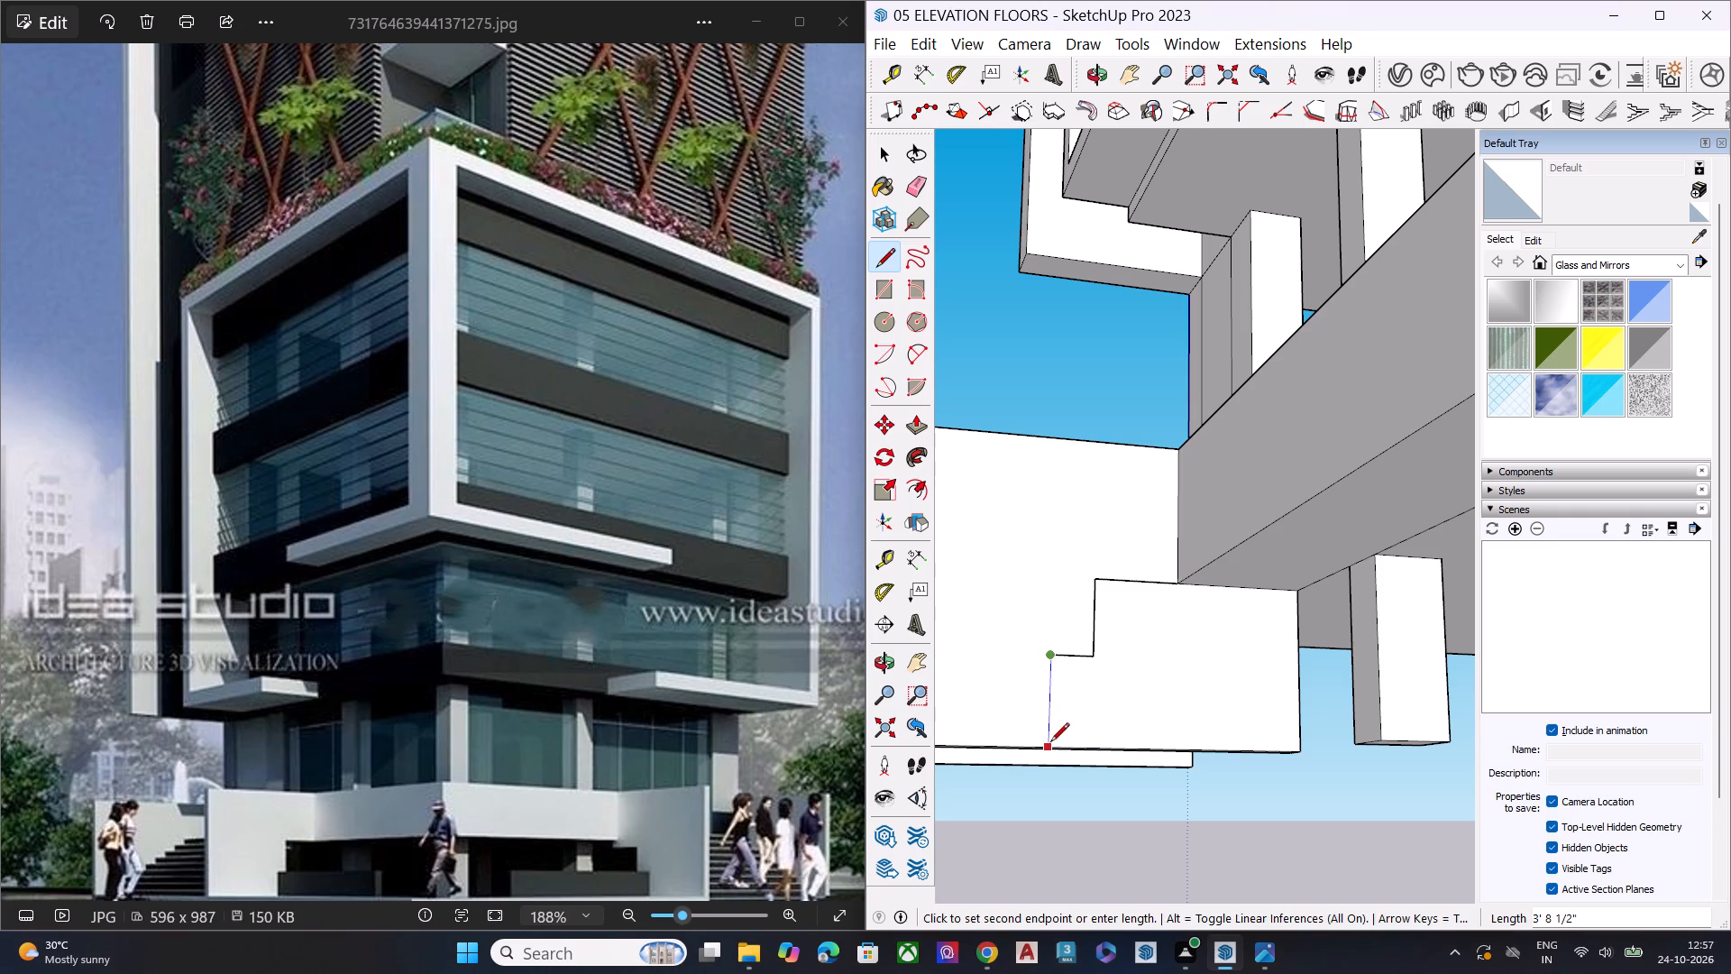
pyautogui.click(1050, 743)
# Draw a line across the thickness of the side wall's underside from the lower end of the stepped profile.
pyautogui.moveTo(1056, 740); pyautogui.dragTo(1217, 448, button='middle')
pyautogui.scroll(1, 1101, 519)
pyautogui.scroll(-2, 1095, 529)
pyautogui.scroll(1, 1094, 529)
pyautogui.scroll(-1, 1094, 531)
pyautogui.scroll(1, 1091, 537)
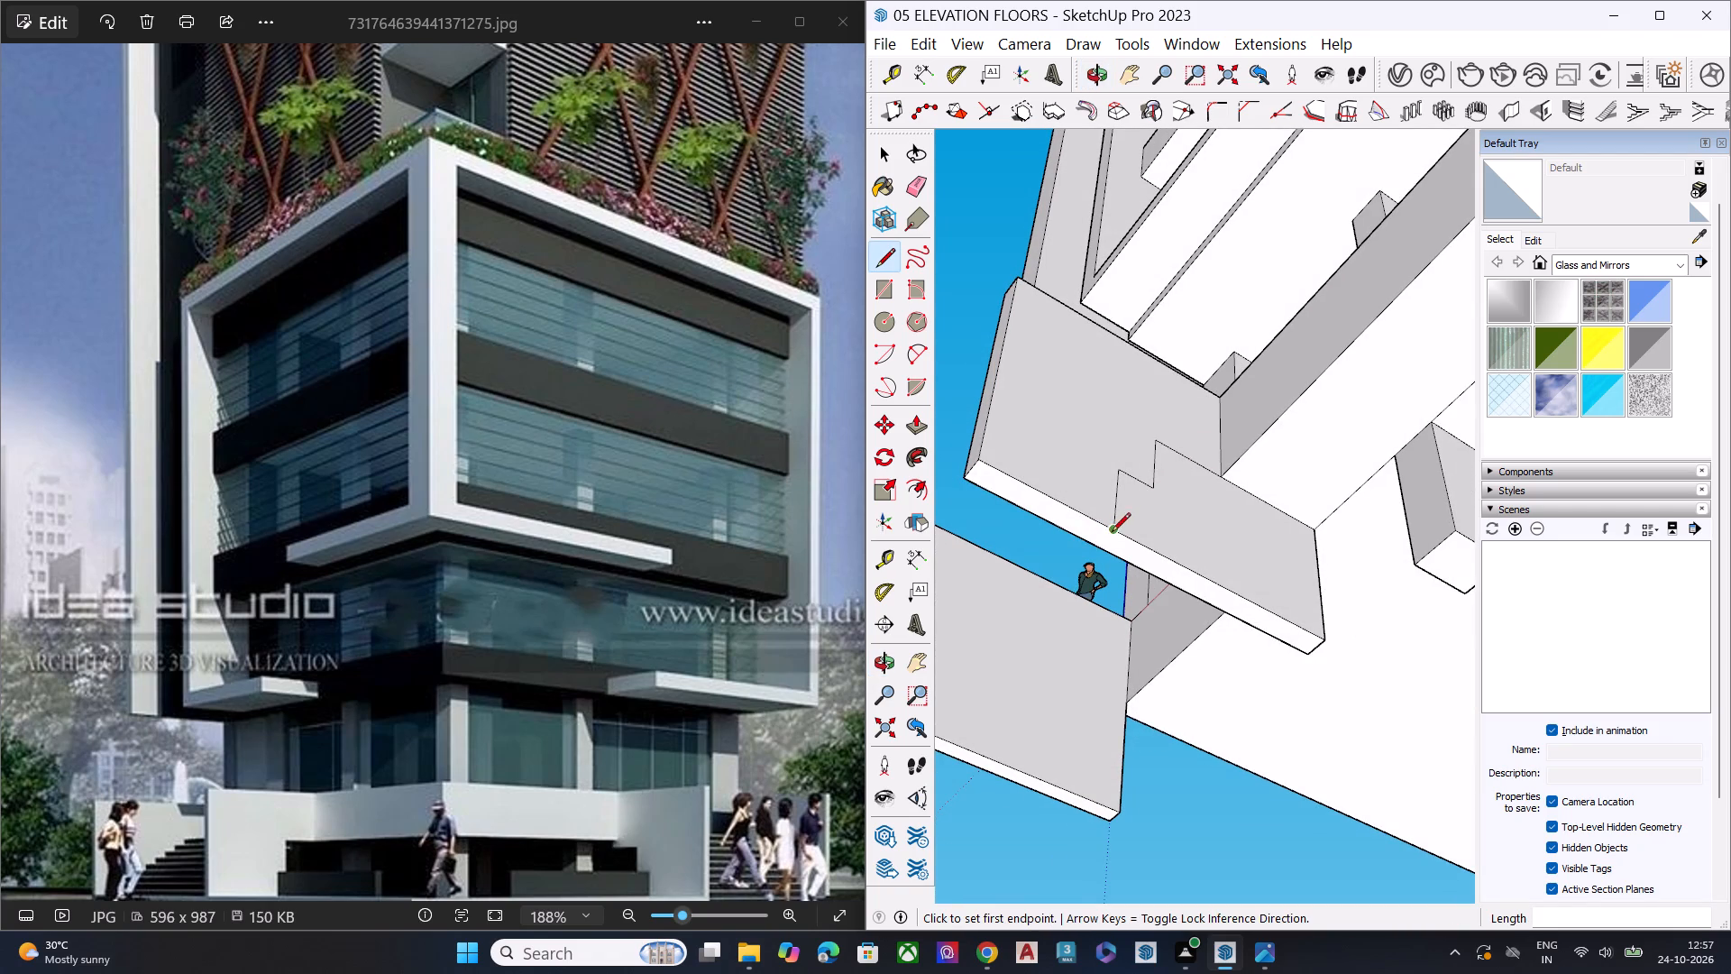
pyautogui.click(1112, 533)
pyautogui.click(1089, 550)
pyautogui.press('space')
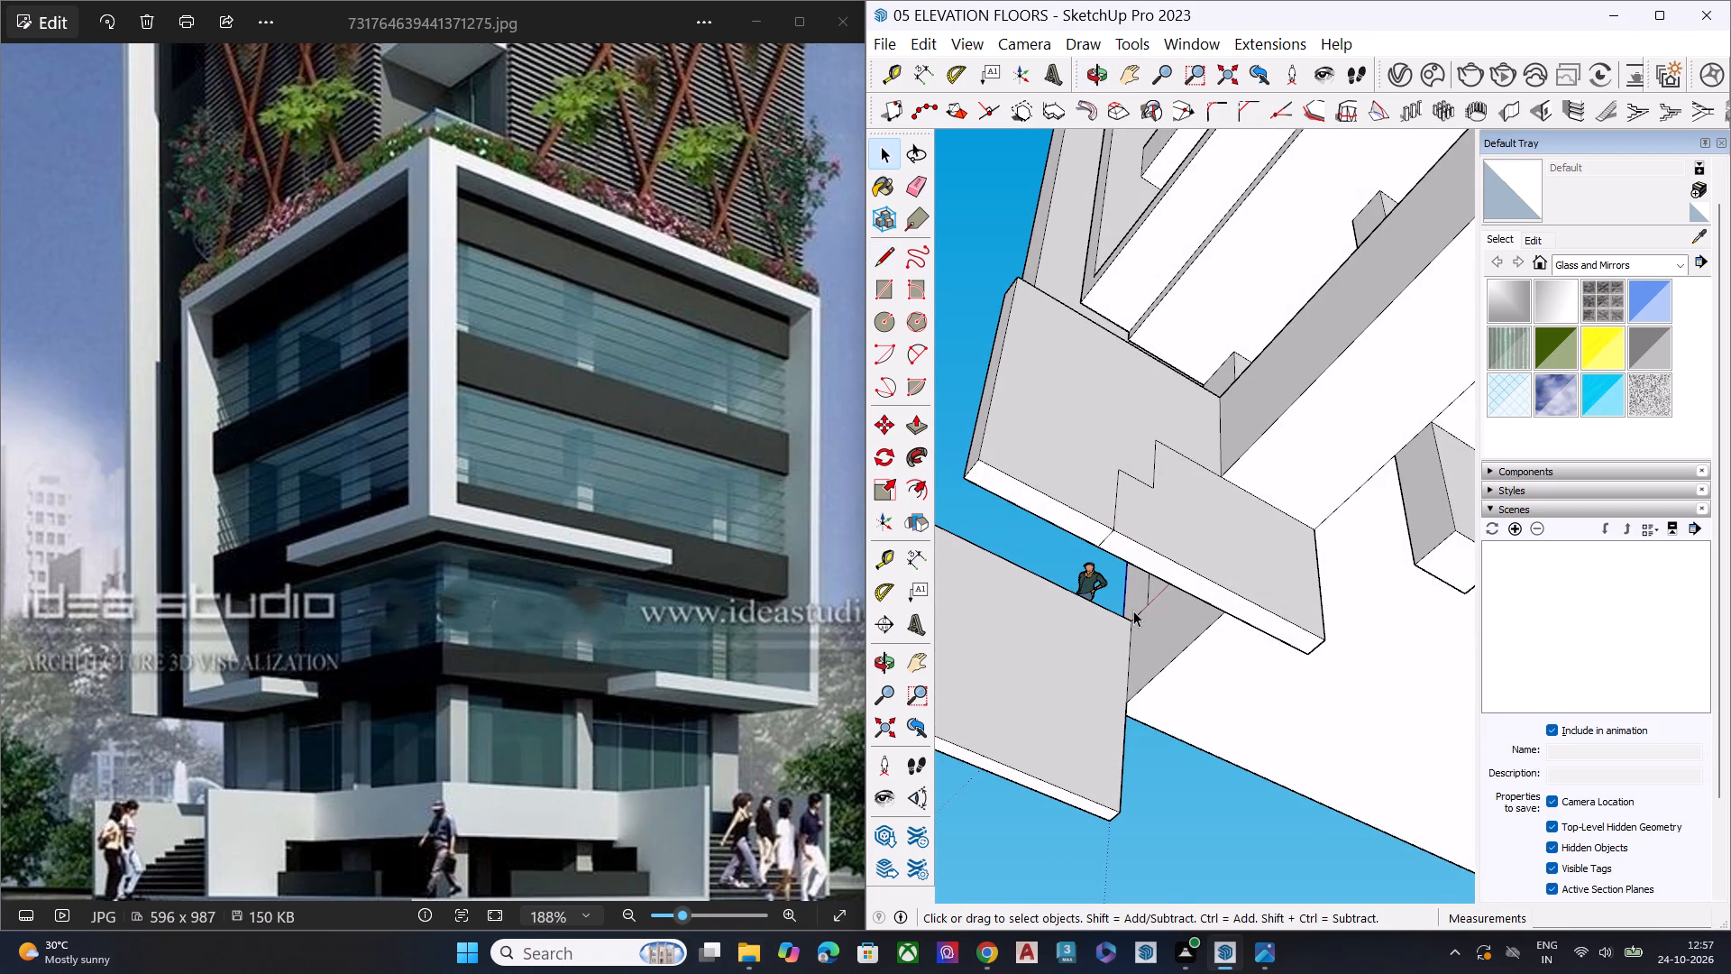
# Push the divided underside of the side wall, on the slab side of the profile, upward about 3' 3" to the lower step.
pyautogui.click(1158, 557)
pyautogui.click(1142, 556)
pyautogui.press('p')
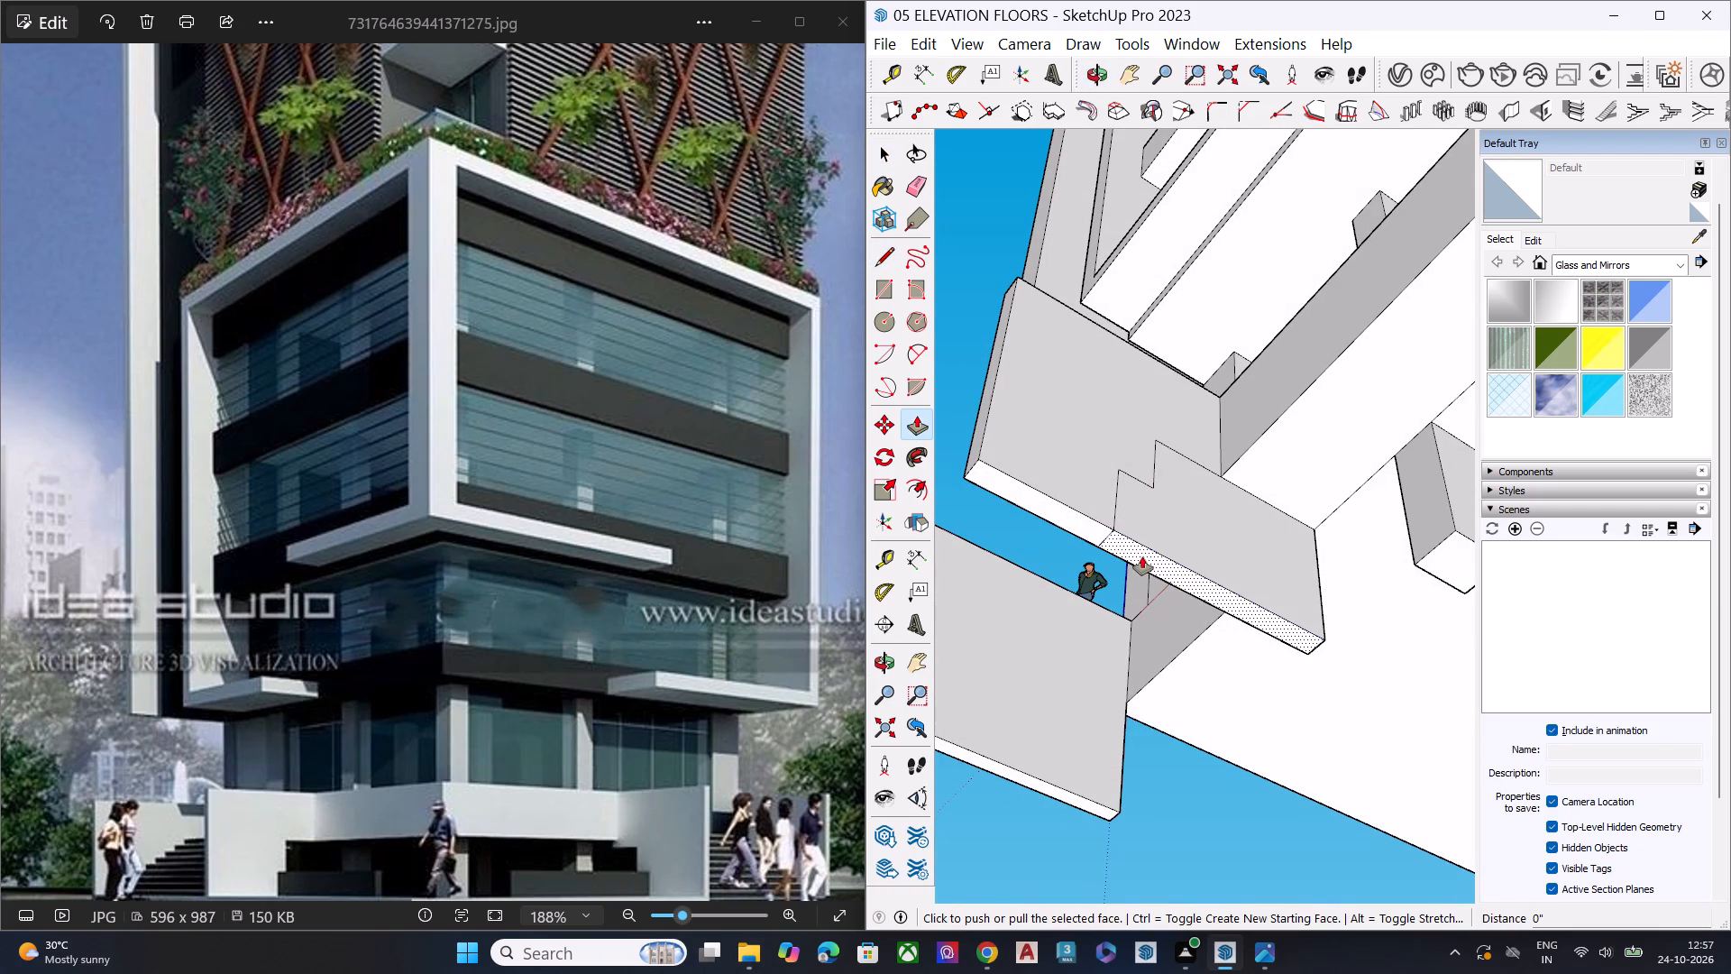
pyautogui.moveTo(1142, 556); pyautogui.dragTo(1139, 547)
pyautogui.click(1132, 541)
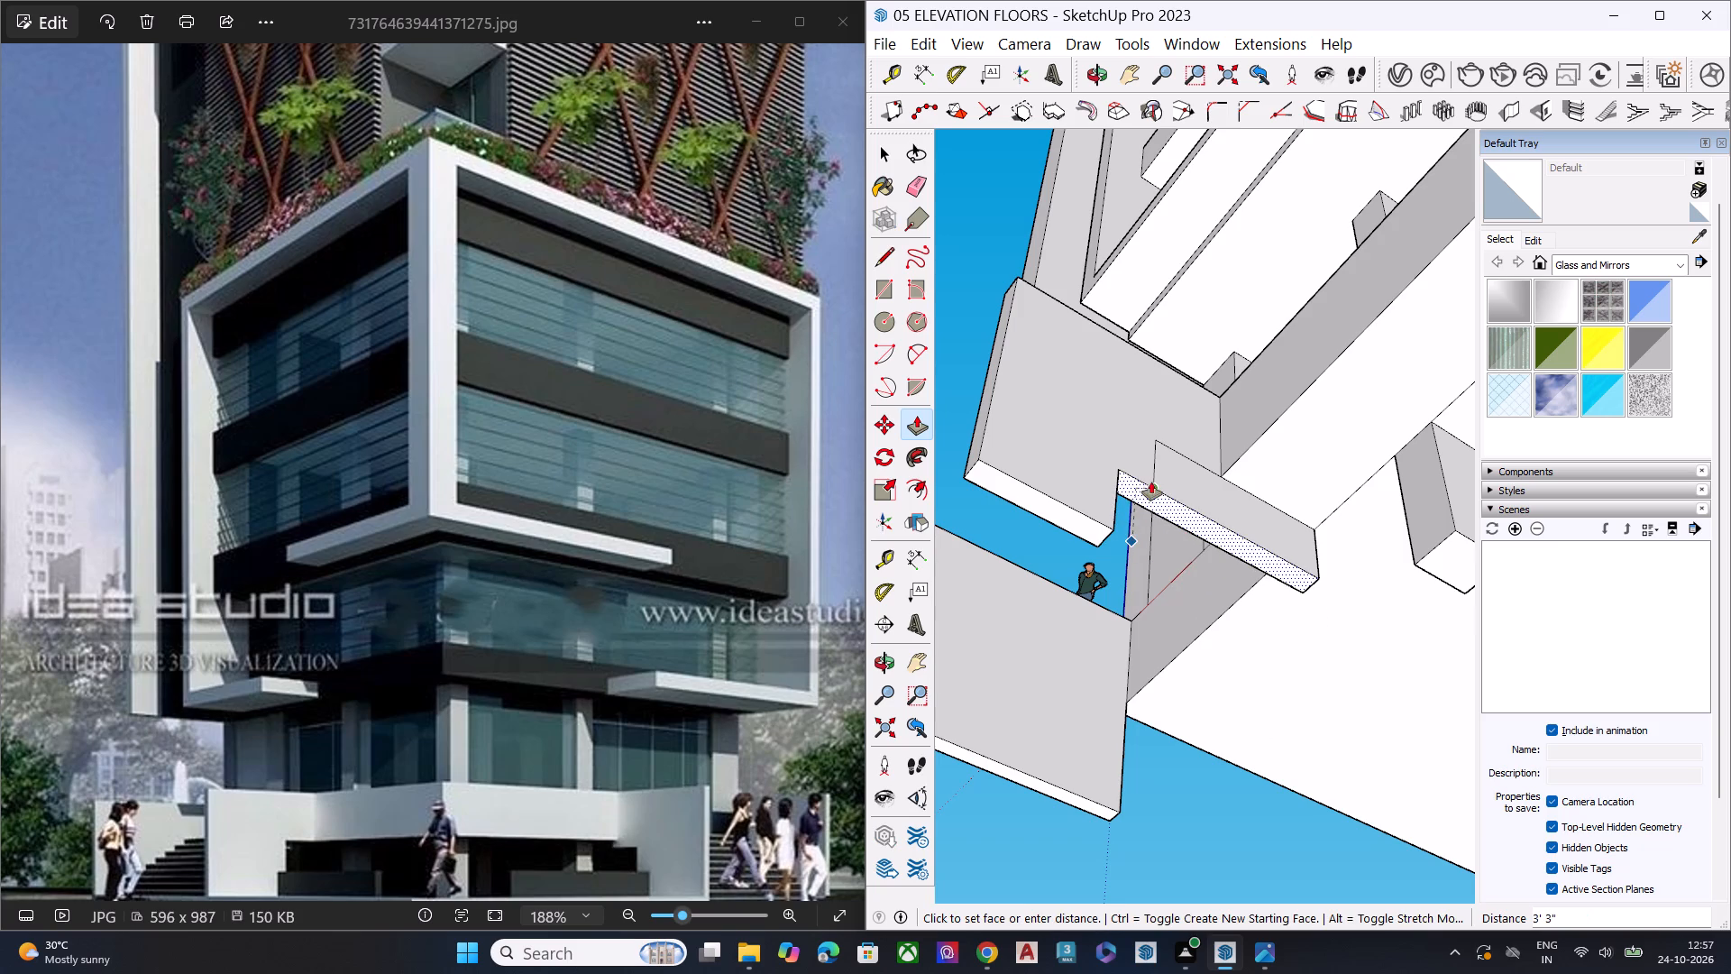
pyautogui.click(1151, 482)
pyautogui.press('space')
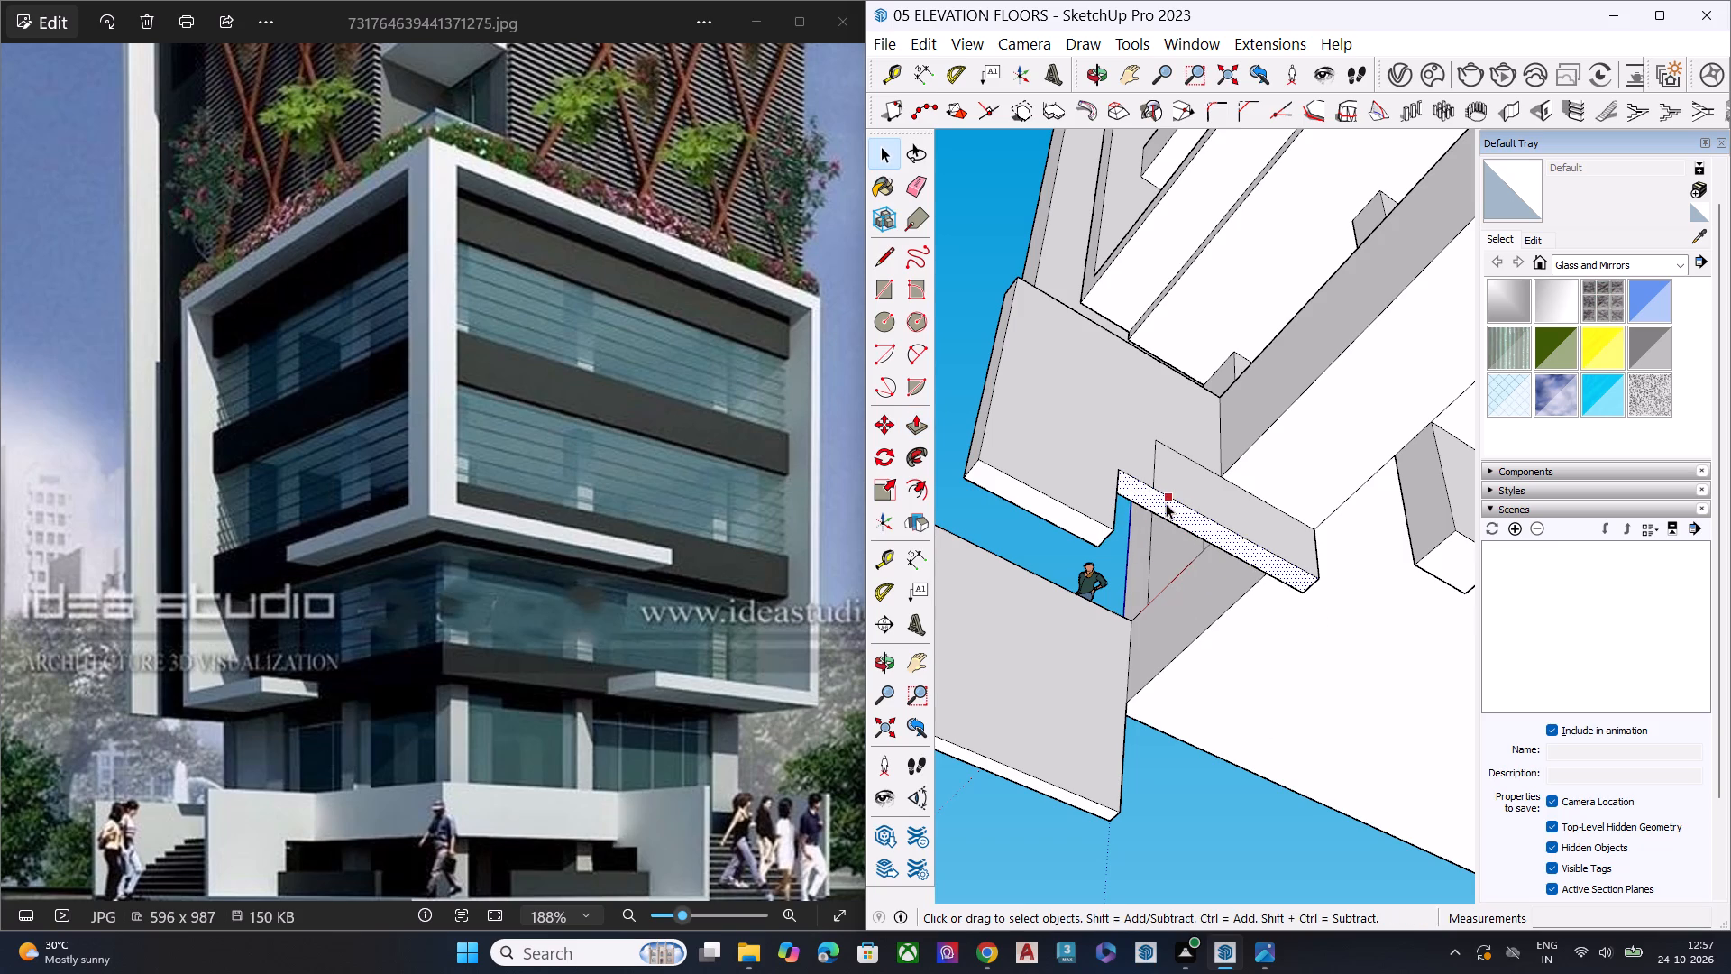
# Draw a line across the thickness of the side wall's raised underside at the inner corner of the stepped profile.
pyautogui.press('l')
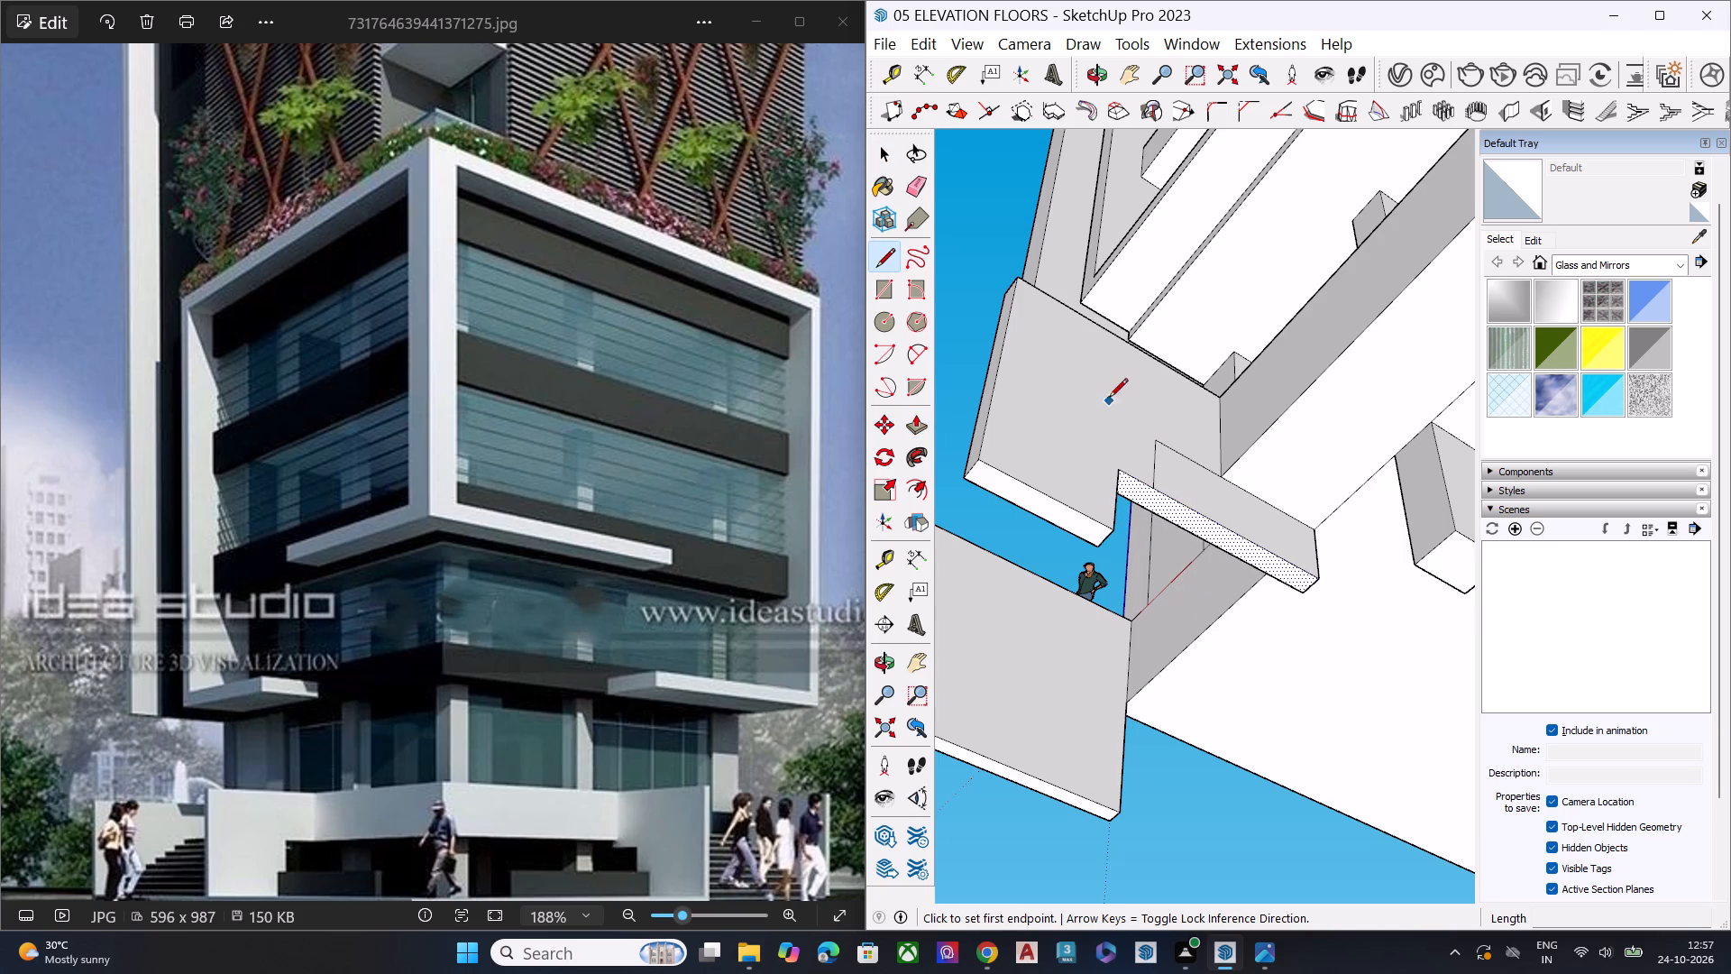
pyautogui.scroll(-1, 1176, 469)
pyautogui.scroll(5, 1176, 471)
pyautogui.click(1158, 493)
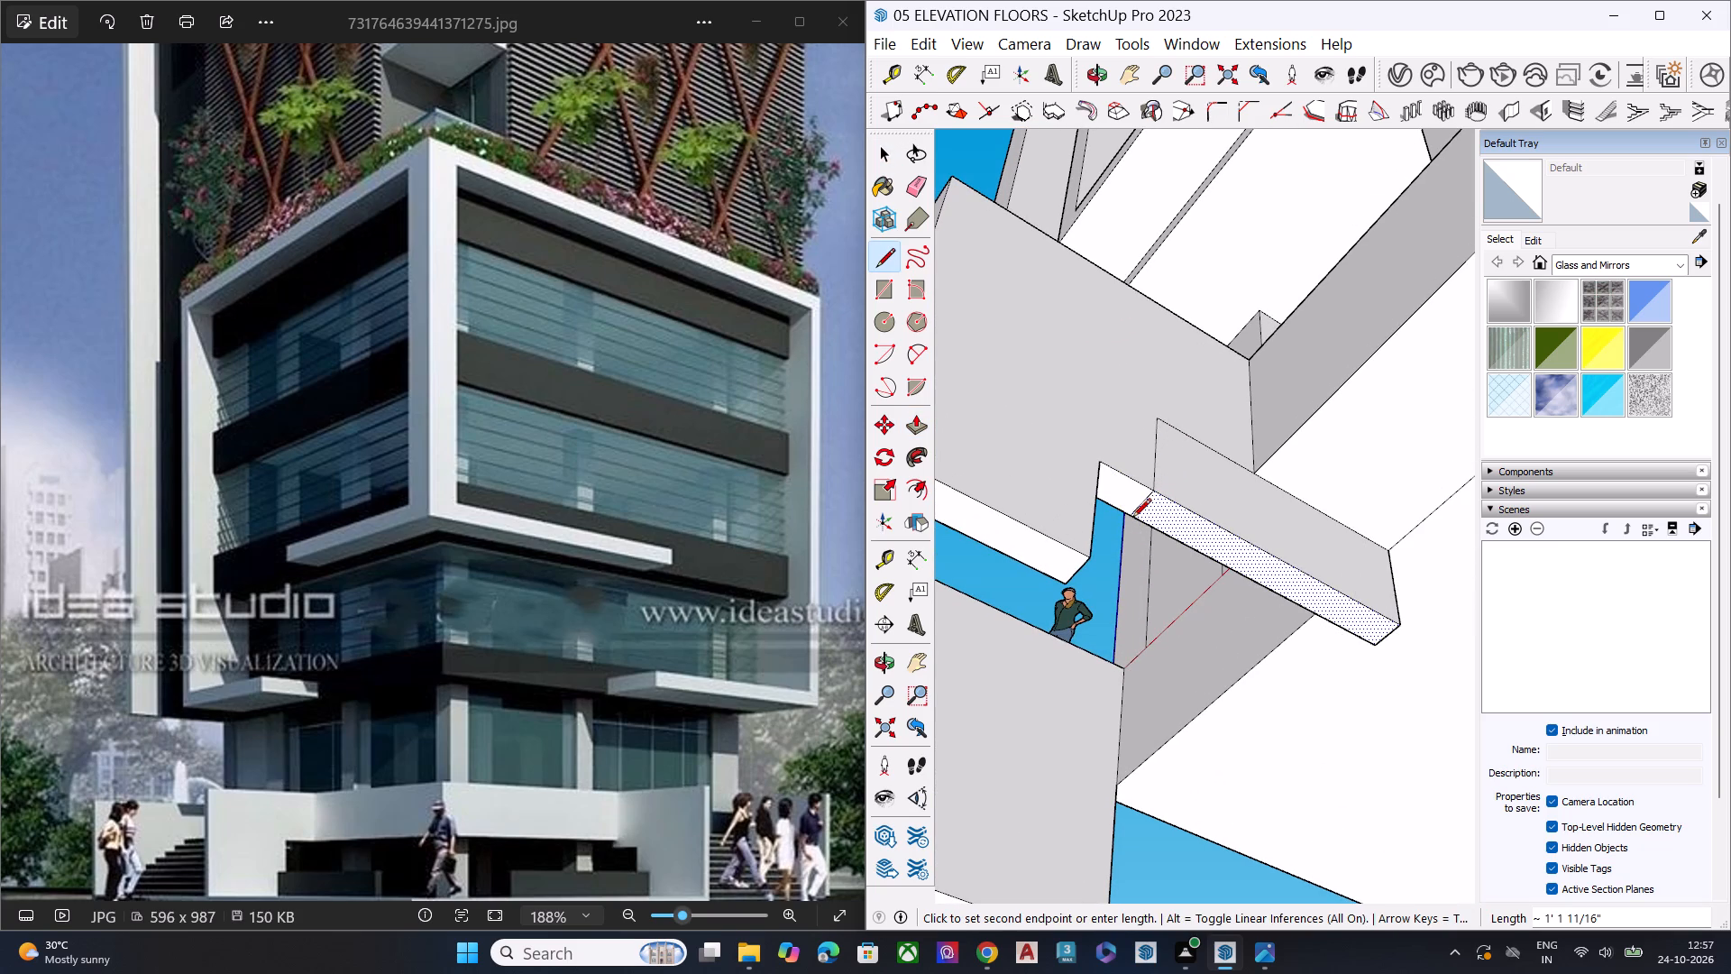
pyautogui.click(1132, 519)
pyautogui.press('space')
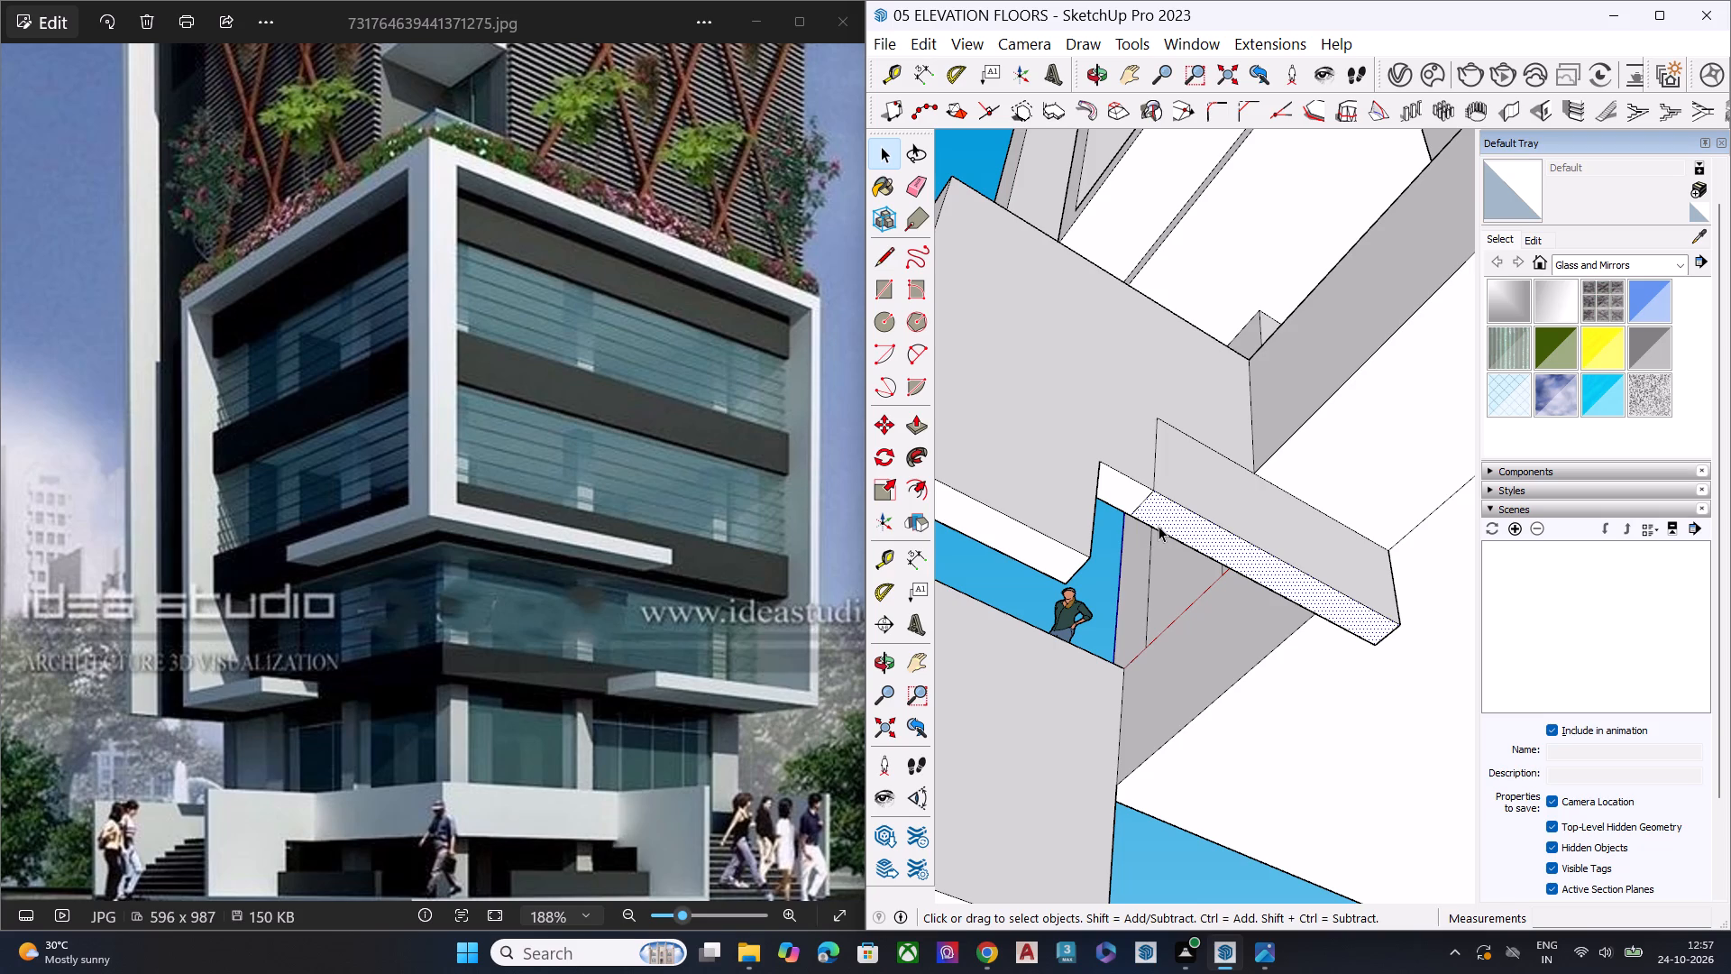
# Push the slab-side part of the side wall's underside upward about 3' 3" to the upper step of the profile.
pyautogui.press('p')
pyautogui.click(1198, 530)
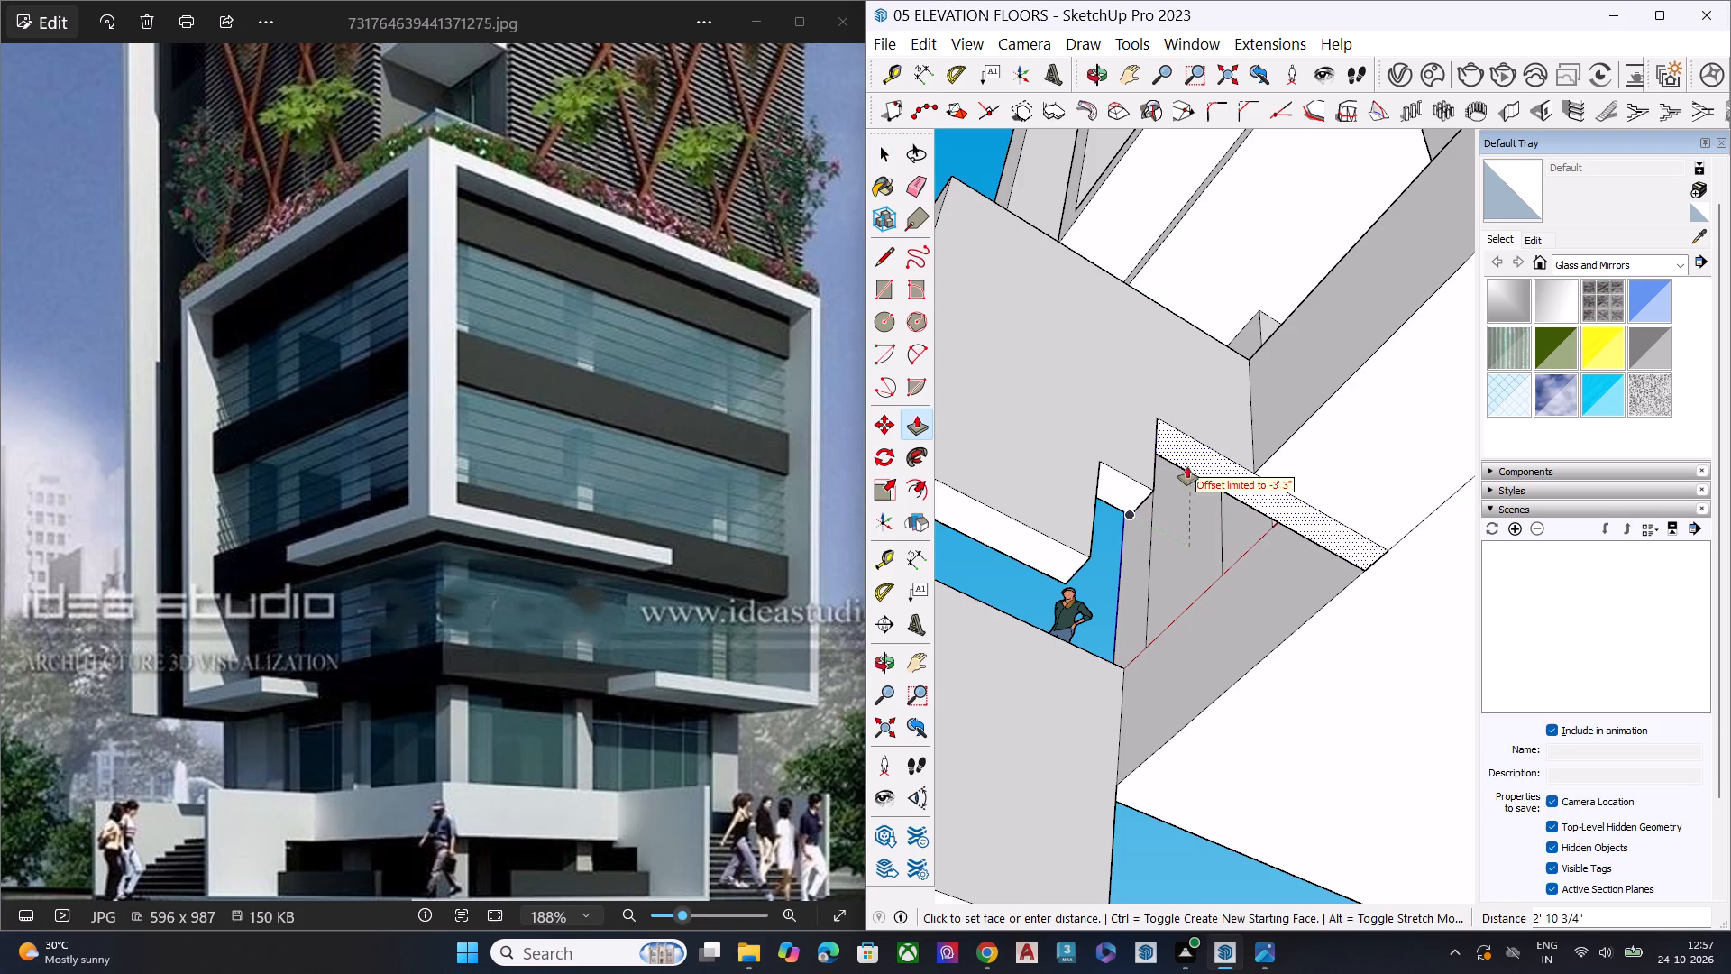
pyautogui.click(1168, 429)
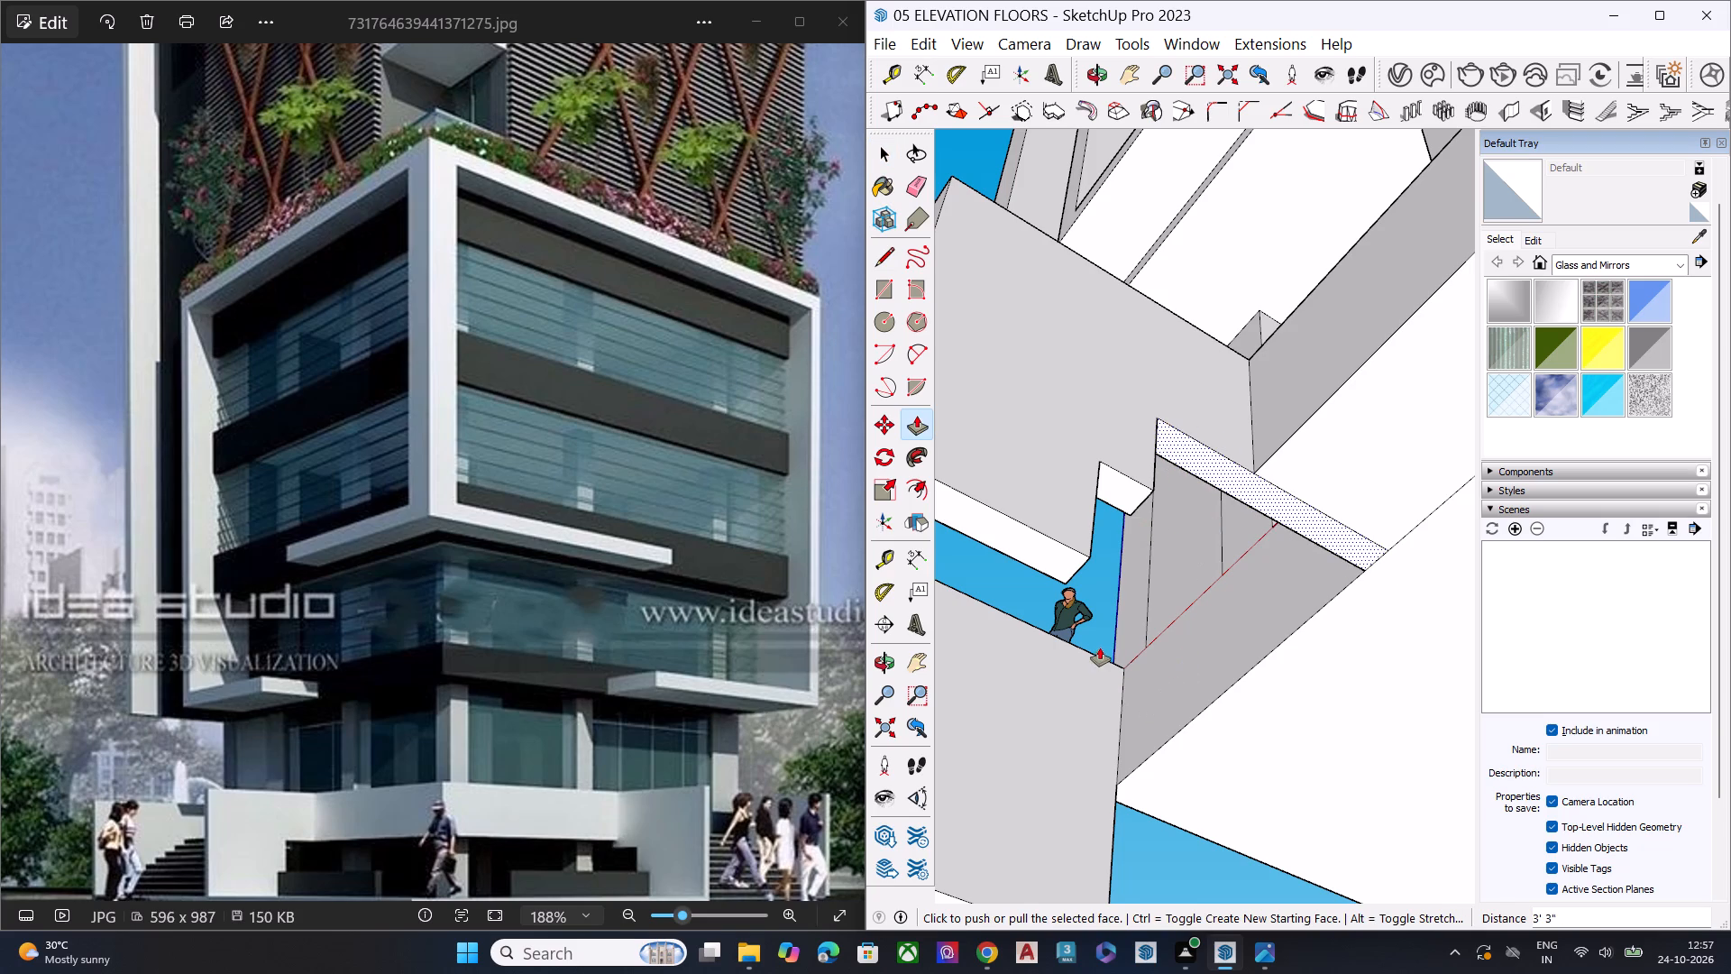
pyautogui.press('space')
# Compare the stepped side wall, base slab and columns with the entrance in the reference image.
pyautogui.scroll(-2, 1185, 596)
pyautogui.scroll(-5, 1077, 646)
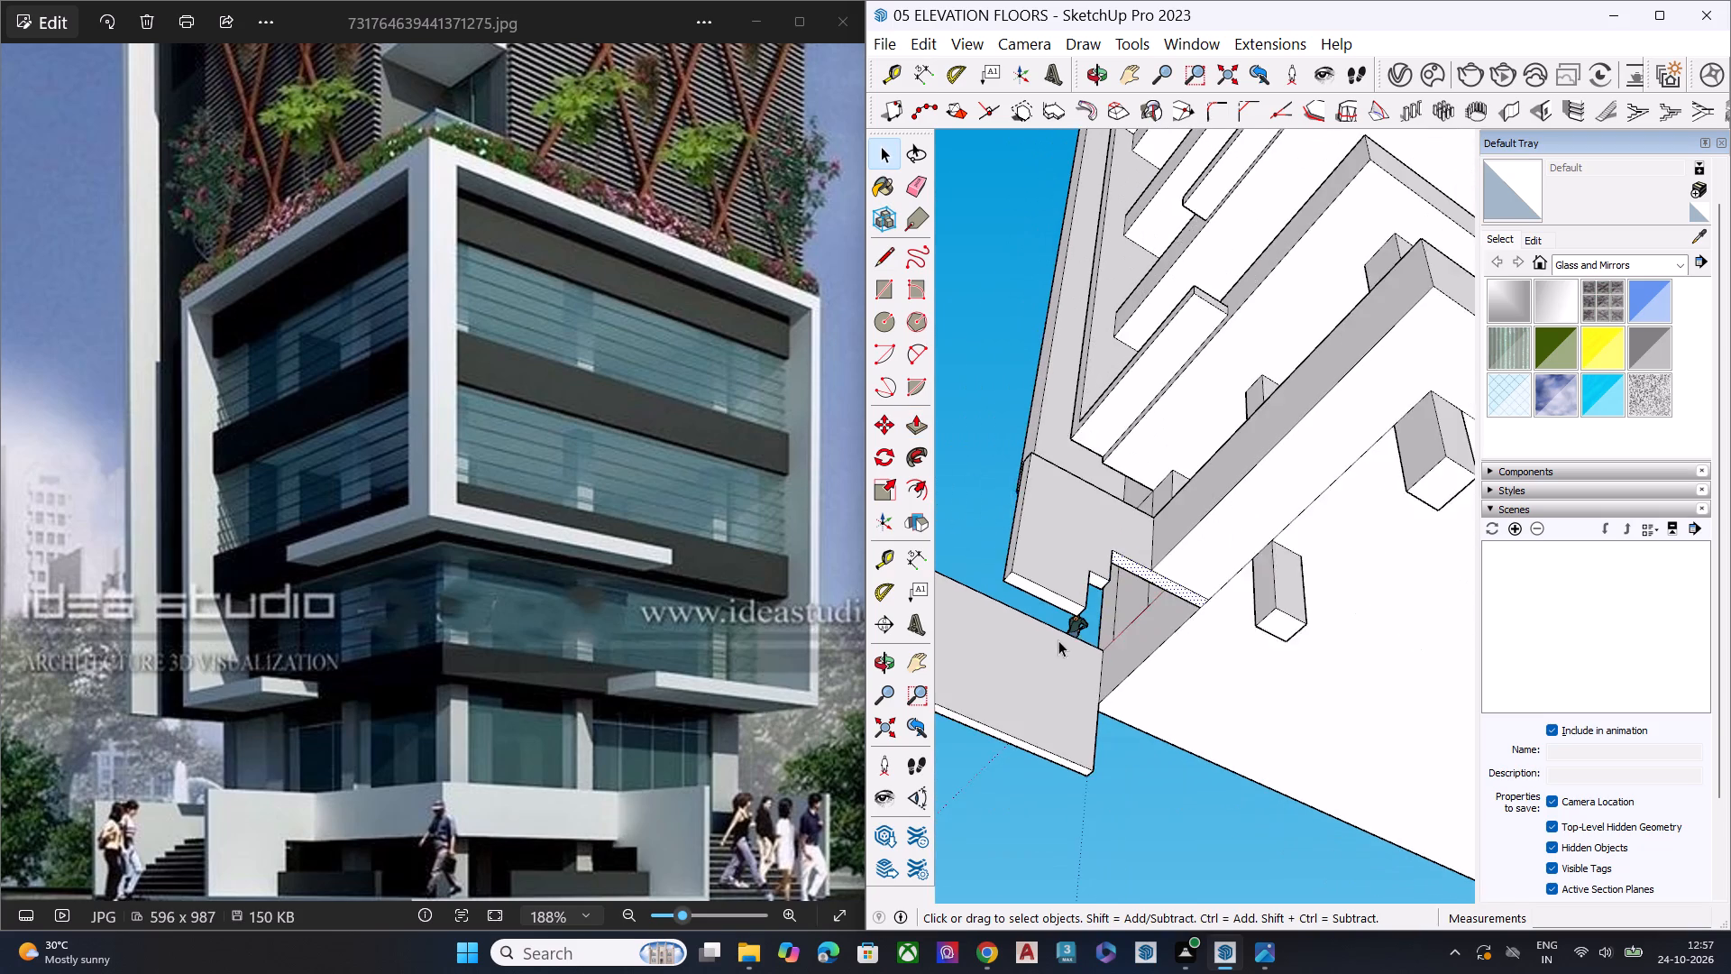
pyautogui.scroll(-3, 1058, 640)
pyautogui.click(1121, 791)
pyautogui.moveTo(1082, 482); pyautogui.dragTo(1089, 596, button='middle')
pyautogui.scroll(-6, 1028, 542)
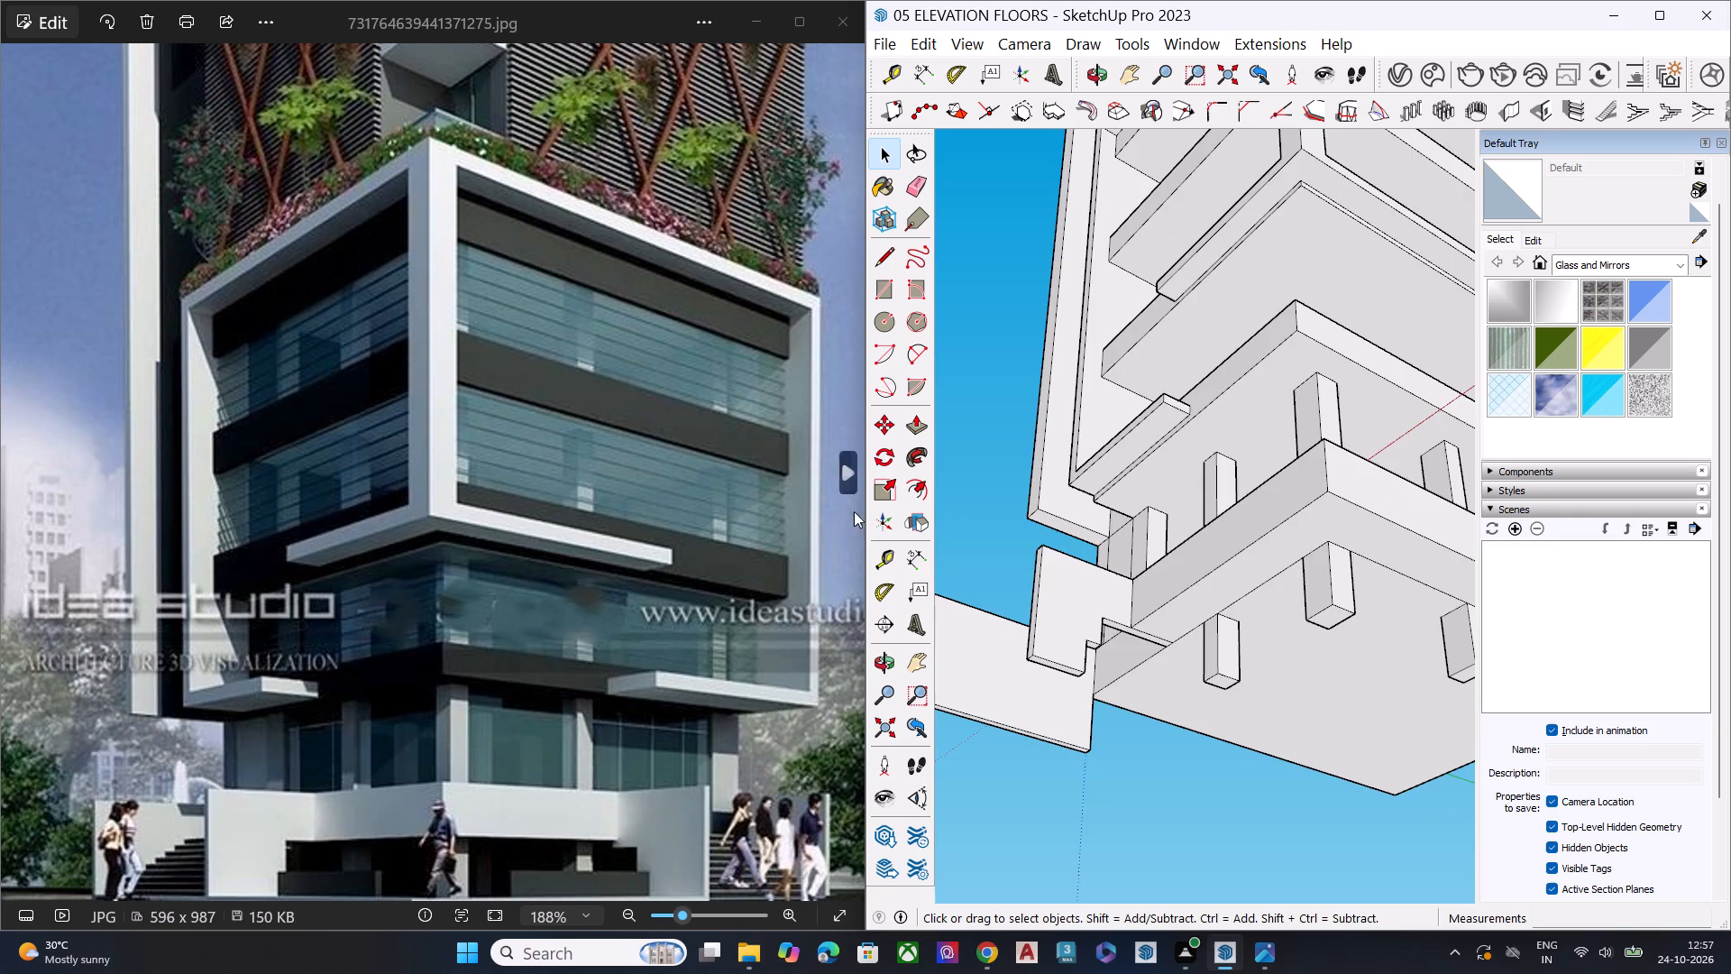
pyautogui.scroll(-3, 854, 511)
pyautogui.moveTo(1083, 620); pyautogui.dragTo(1093, 741, button='middle')
pyautogui.scroll(-3, 527, 685)
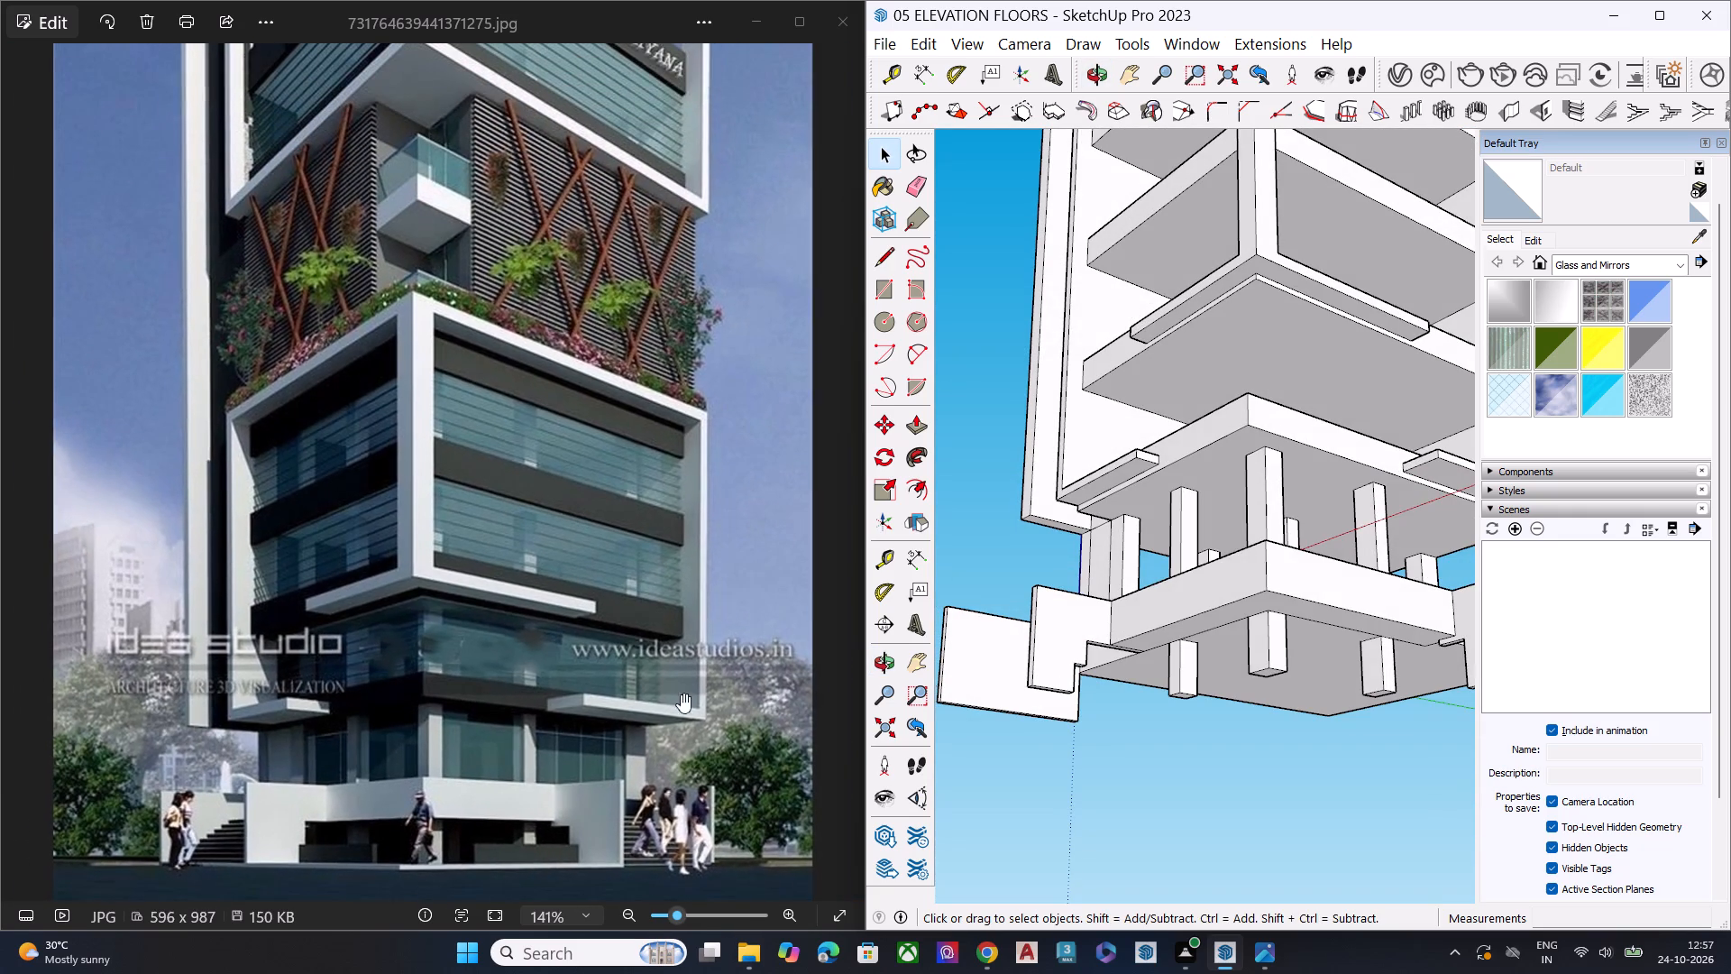
pyautogui.scroll(3, 806, 715)
pyautogui.scroll(4, 1383, 736)
pyautogui.scroll(-2, 875, 539)
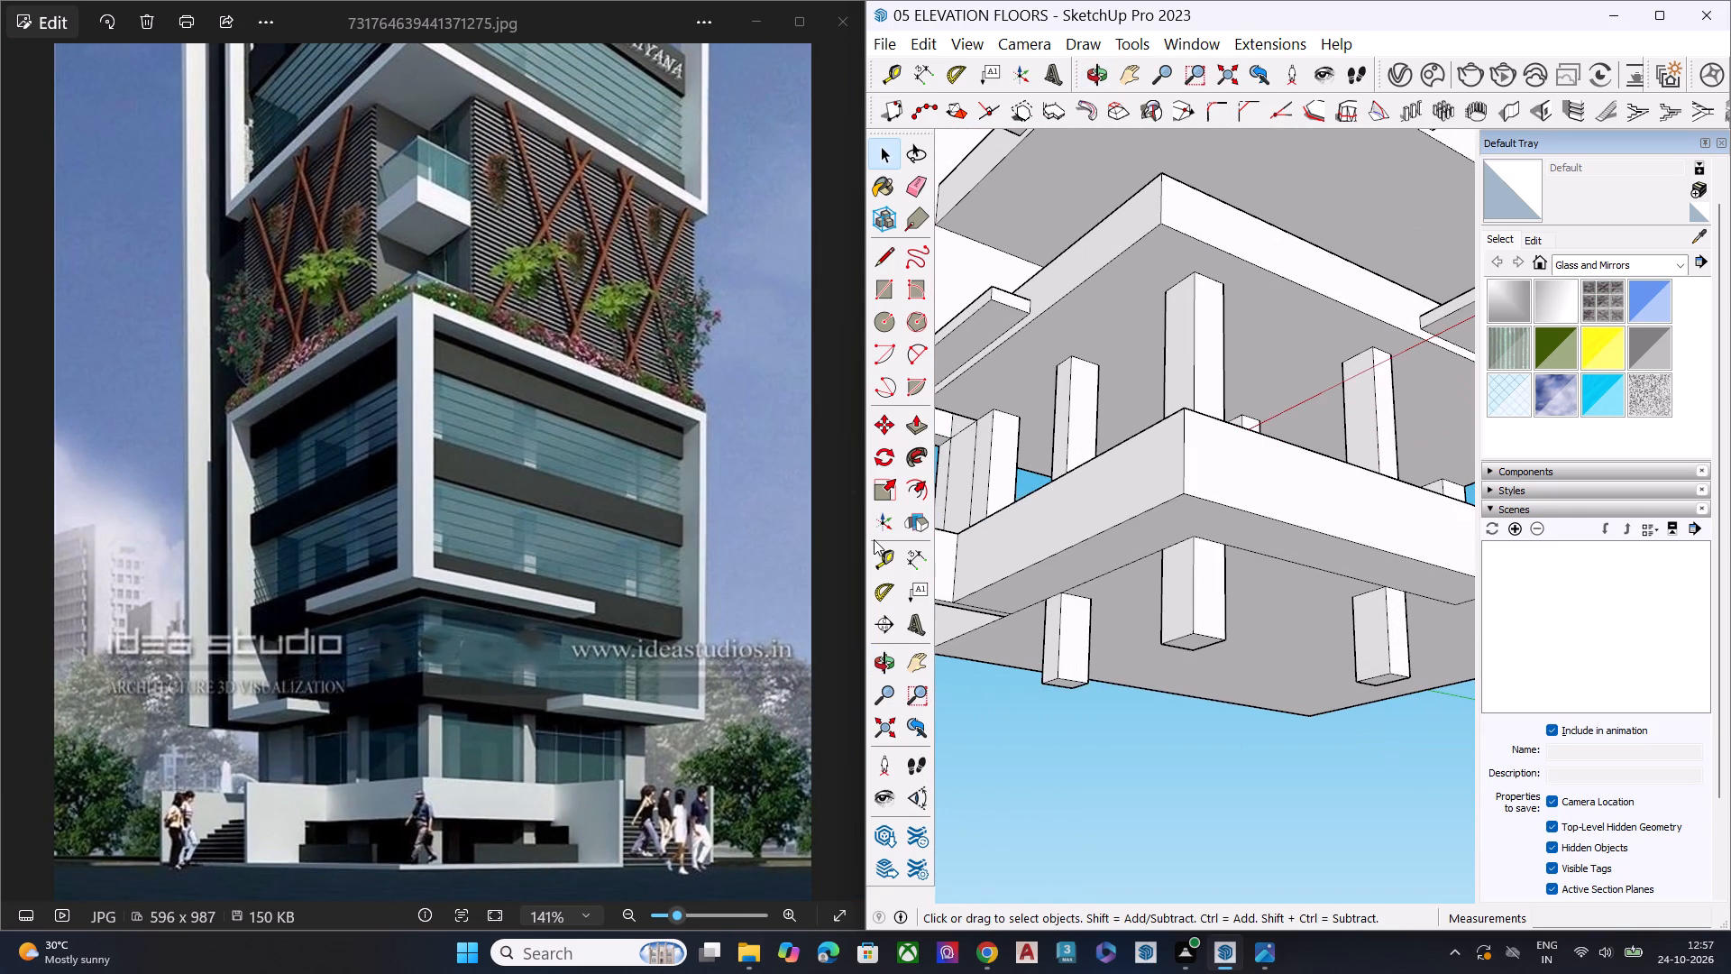
pyautogui.scroll(-2, 874, 539)
pyautogui.scroll(1, 874, 539)
pyautogui.scroll(-4, 876, 544)
pyautogui.scroll(-8, 1200, 534)
# Draw a step outline on the opposite side wall, from its short vertical edge's midpoint across the face and about 3' 1 3/4" down to the bottom edge.
pyautogui.moveTo(1278, 576); pyautogui.dragTo(1303, 706, button='middle')
pyautogui.scroll(1, 1374, 659)
pyautogui.scroll(-1, 1397, 629)
pyautogui.scroll(1, 1397, 627)
pyautogui.scroll(-2, 1398, 620)
pyautogui.scroll(5, 1398, 620)
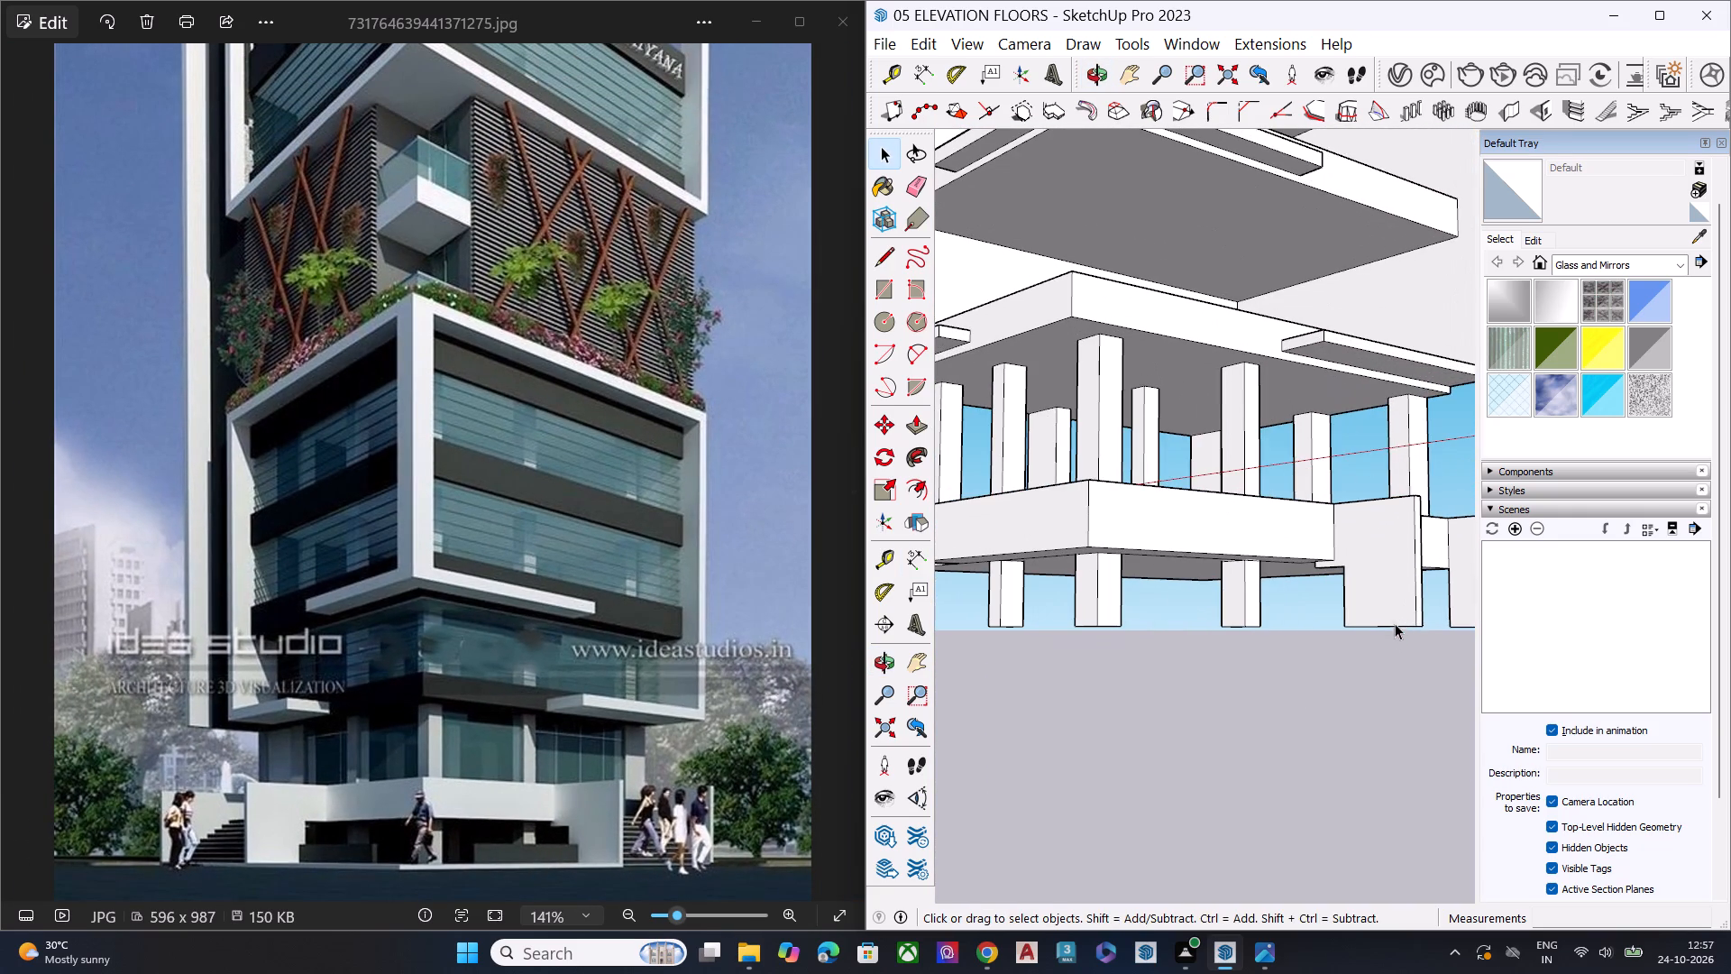
pyautogui.moveTo(1416, 644); pyautogui.dragTo(1456, 623, button='middle')
pyautogui.scroll(6, 1433, 617)
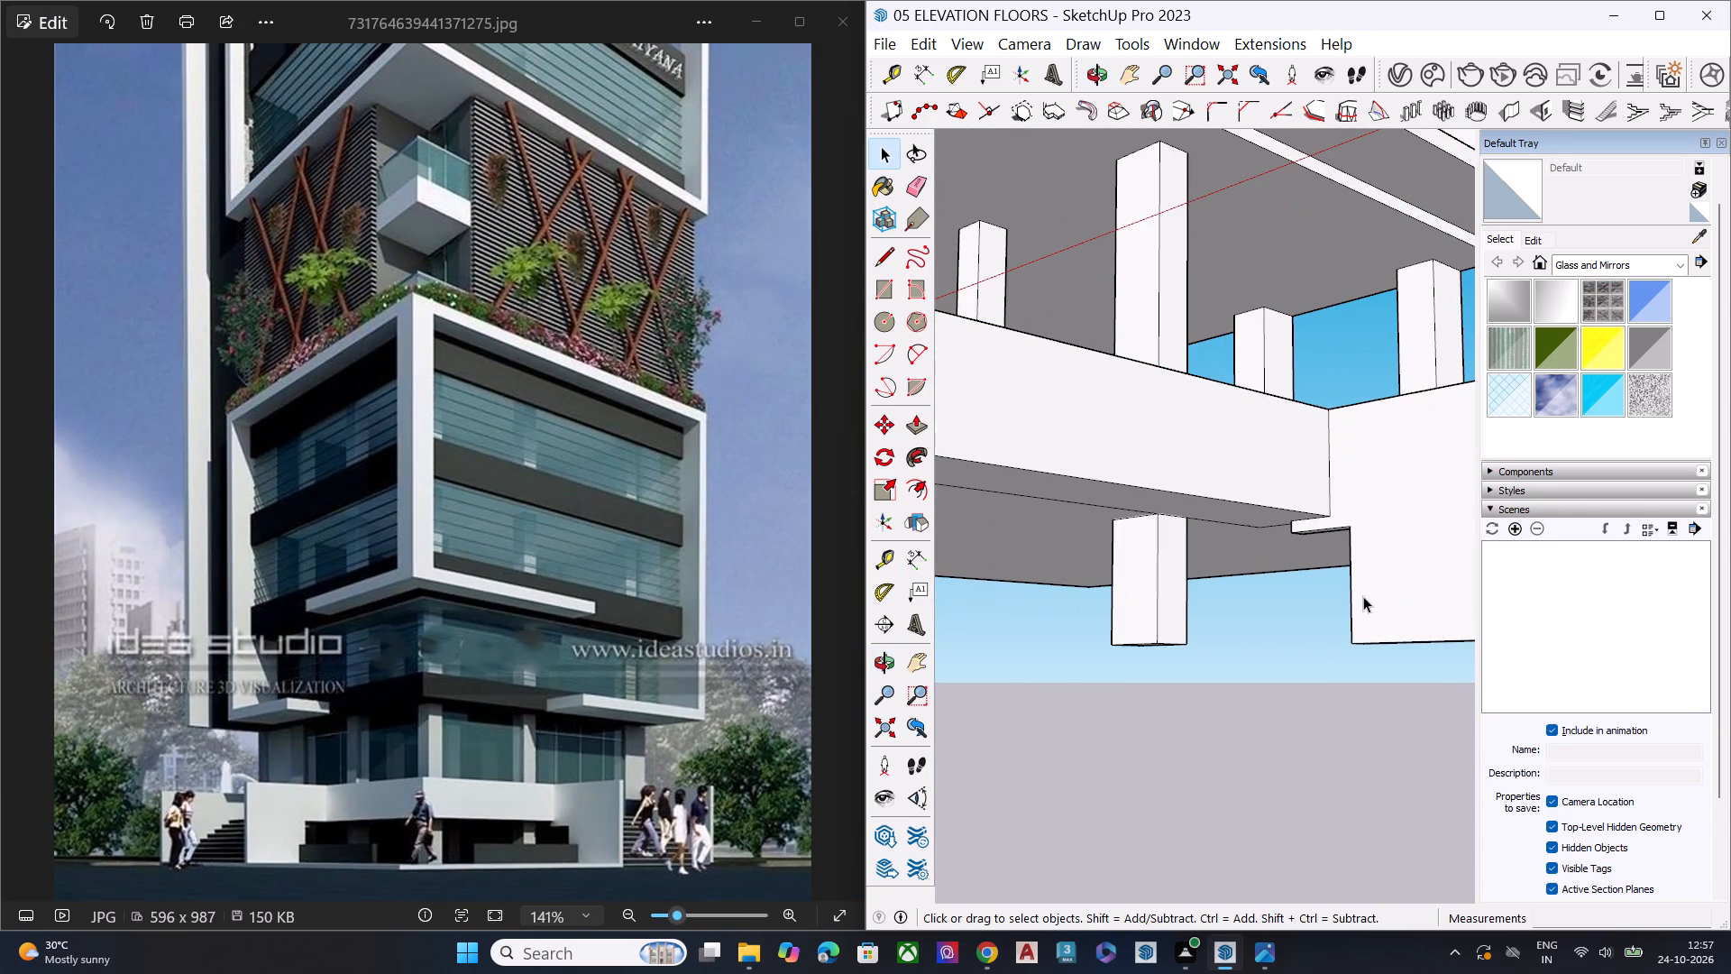
pyautogui.press('l')
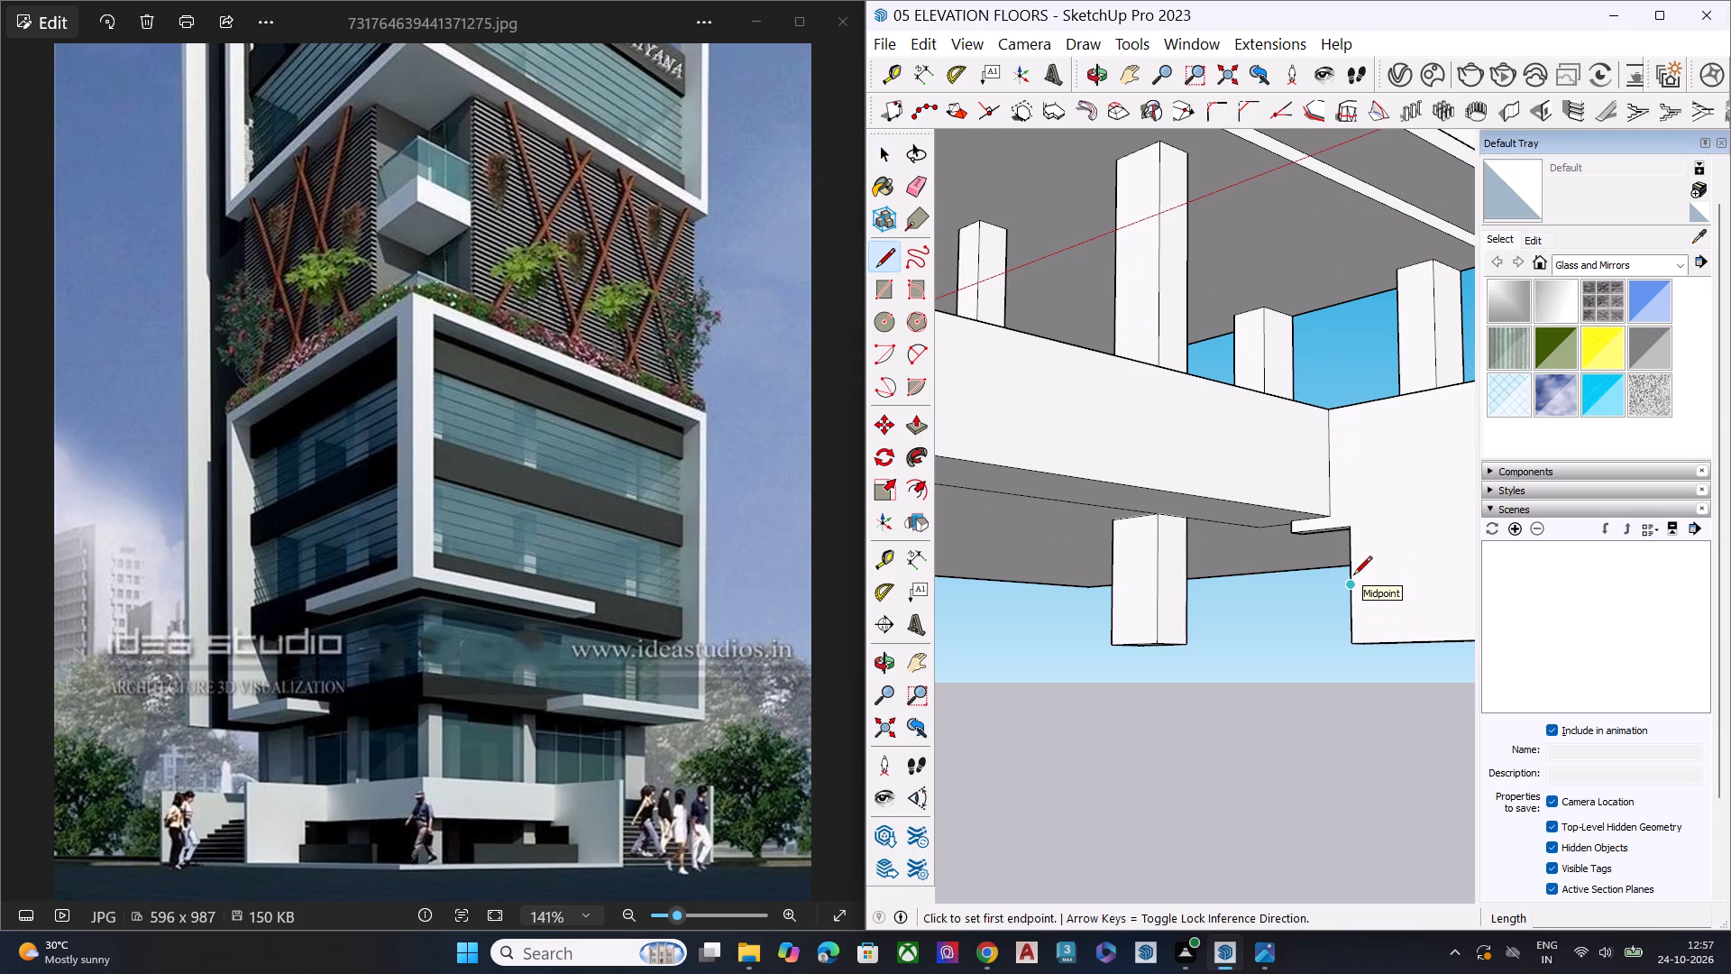
pyautogui.click(1353, 582)
pyautogui.click(1394, 585)
pyautogui.click(1404, 645)
# Close the lower notch of the first stepped wall with lines from the inner step corner down to bottom level and about 1' 9" across to the wall.
pyautogui.scroll(-14, 1365, 670)
pyautogui.moveTo(1341, 683); pyautogui.dragTo(1090, 711, button='middle')
pyautogui.scroll(4, 1085, 685)
pyautogui.scroll(-1, 1085, 646)
pyautogui.scroll(4, 1085, 644)
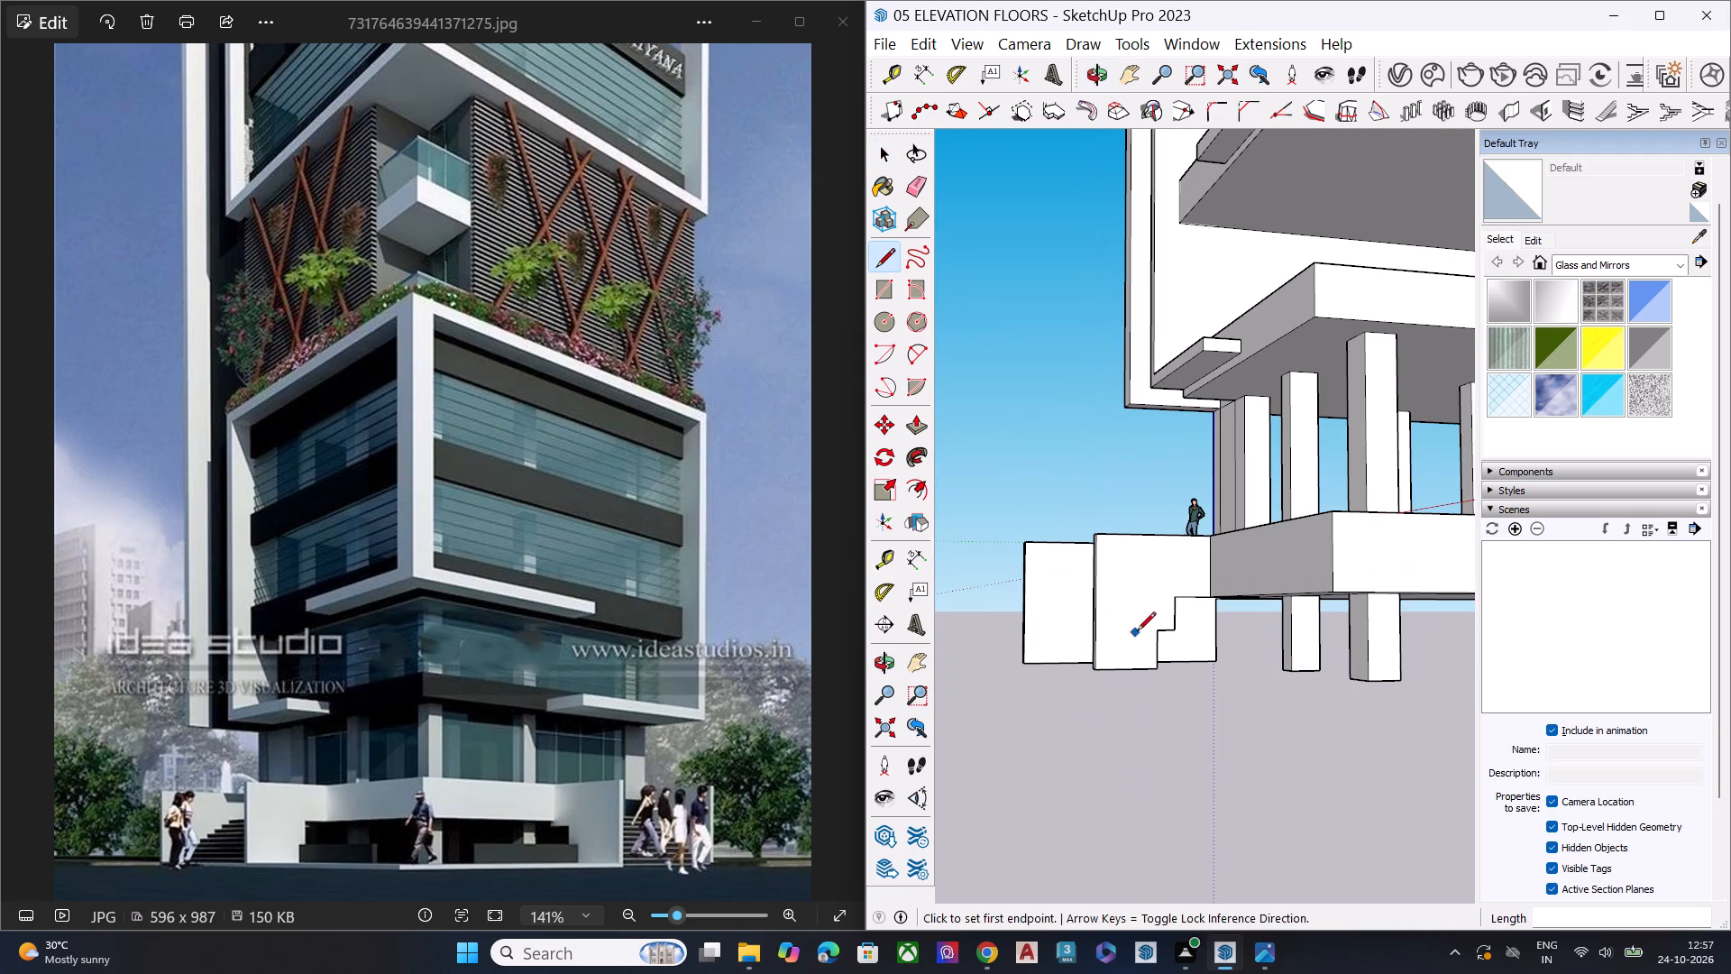
pyautogui.scroll(8, 1149, 645)
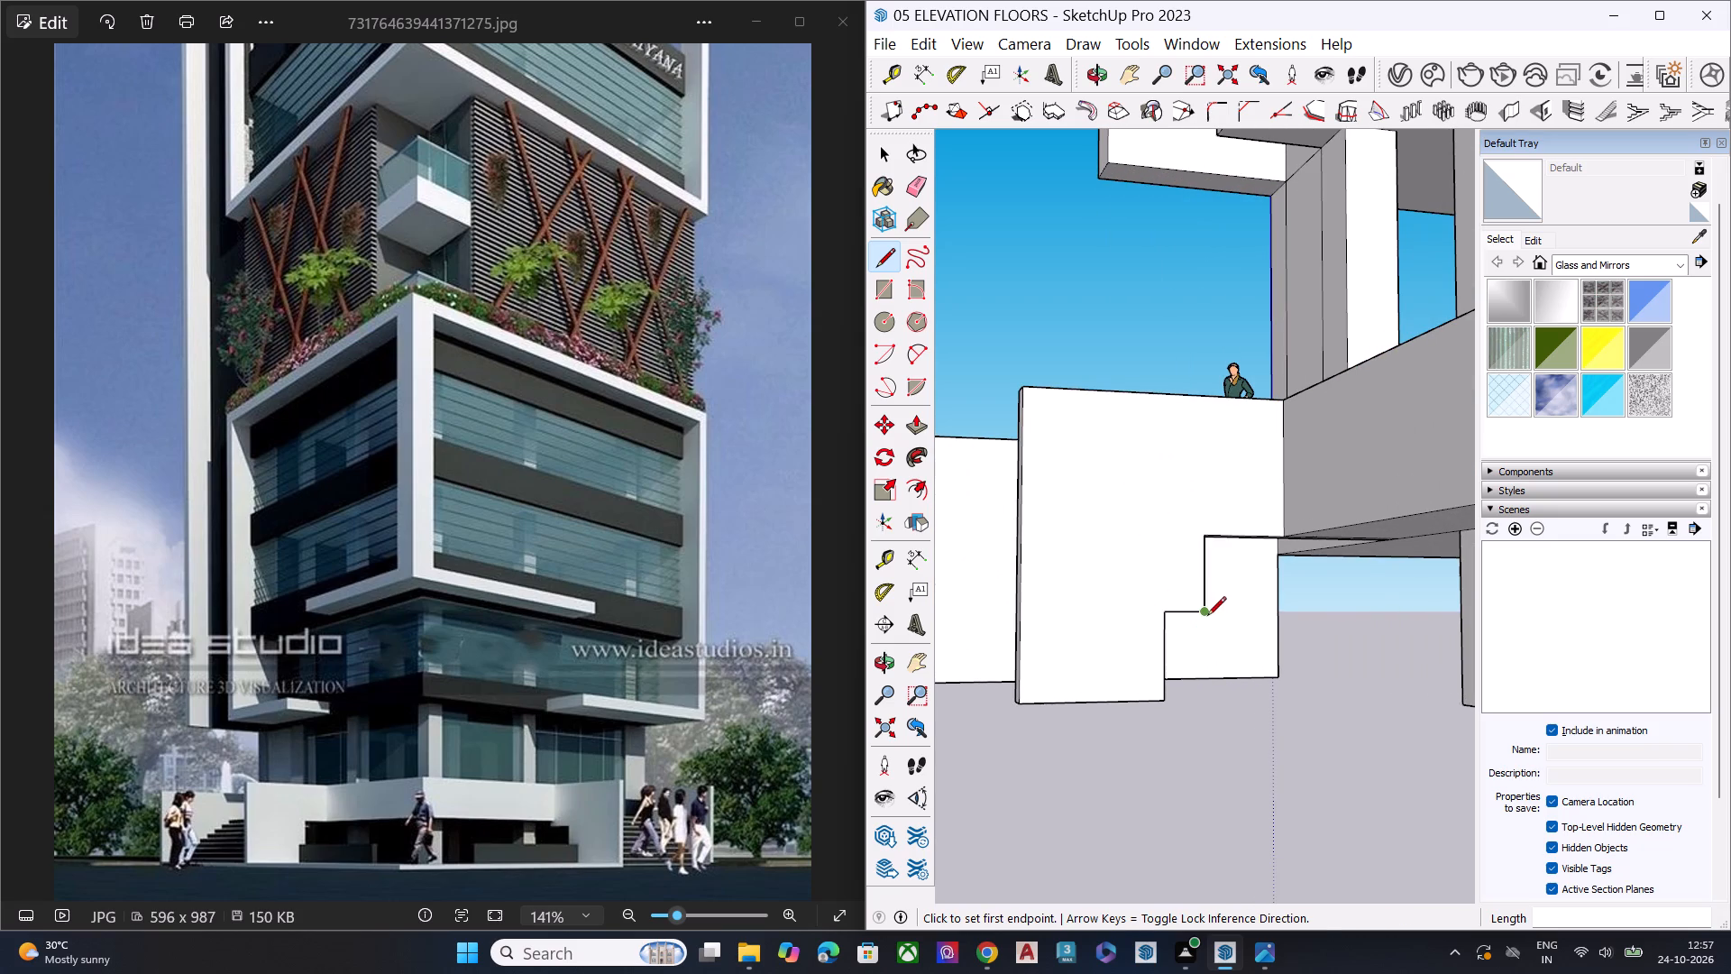
pyautogui.click(1207, 617)
pyautogui.click(1204, 701)
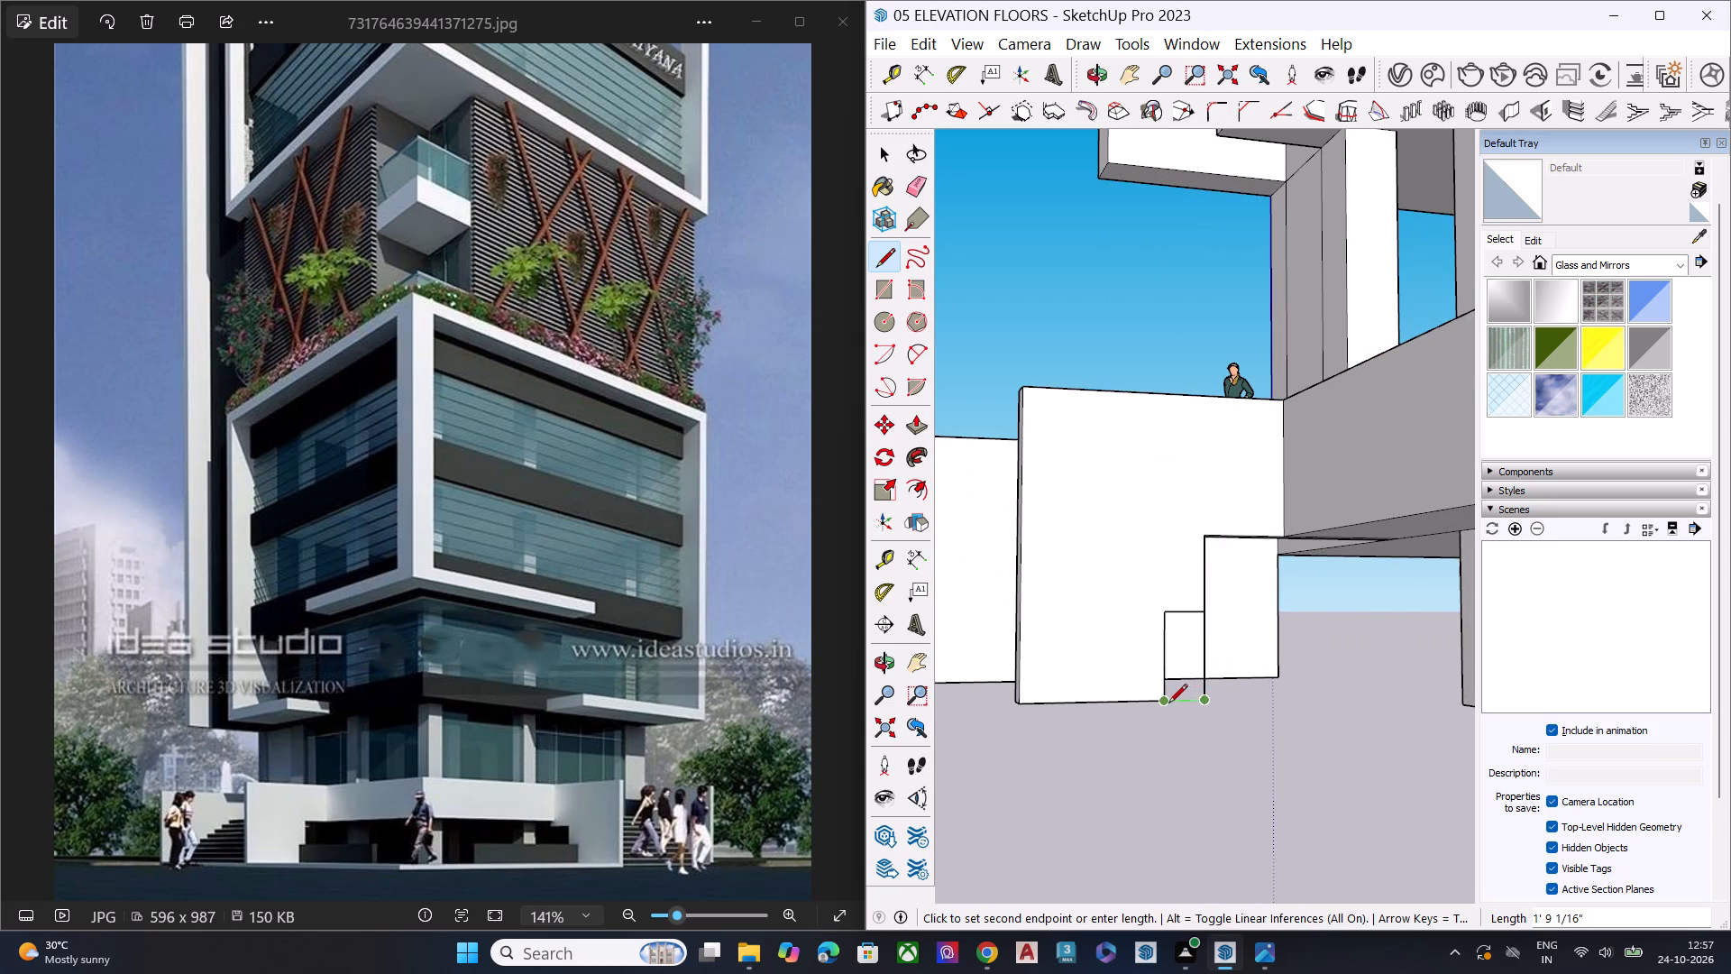
pyautogui.click(1168, 704)
pyautogui.click(1186, 747)
pyautogui.press('space')
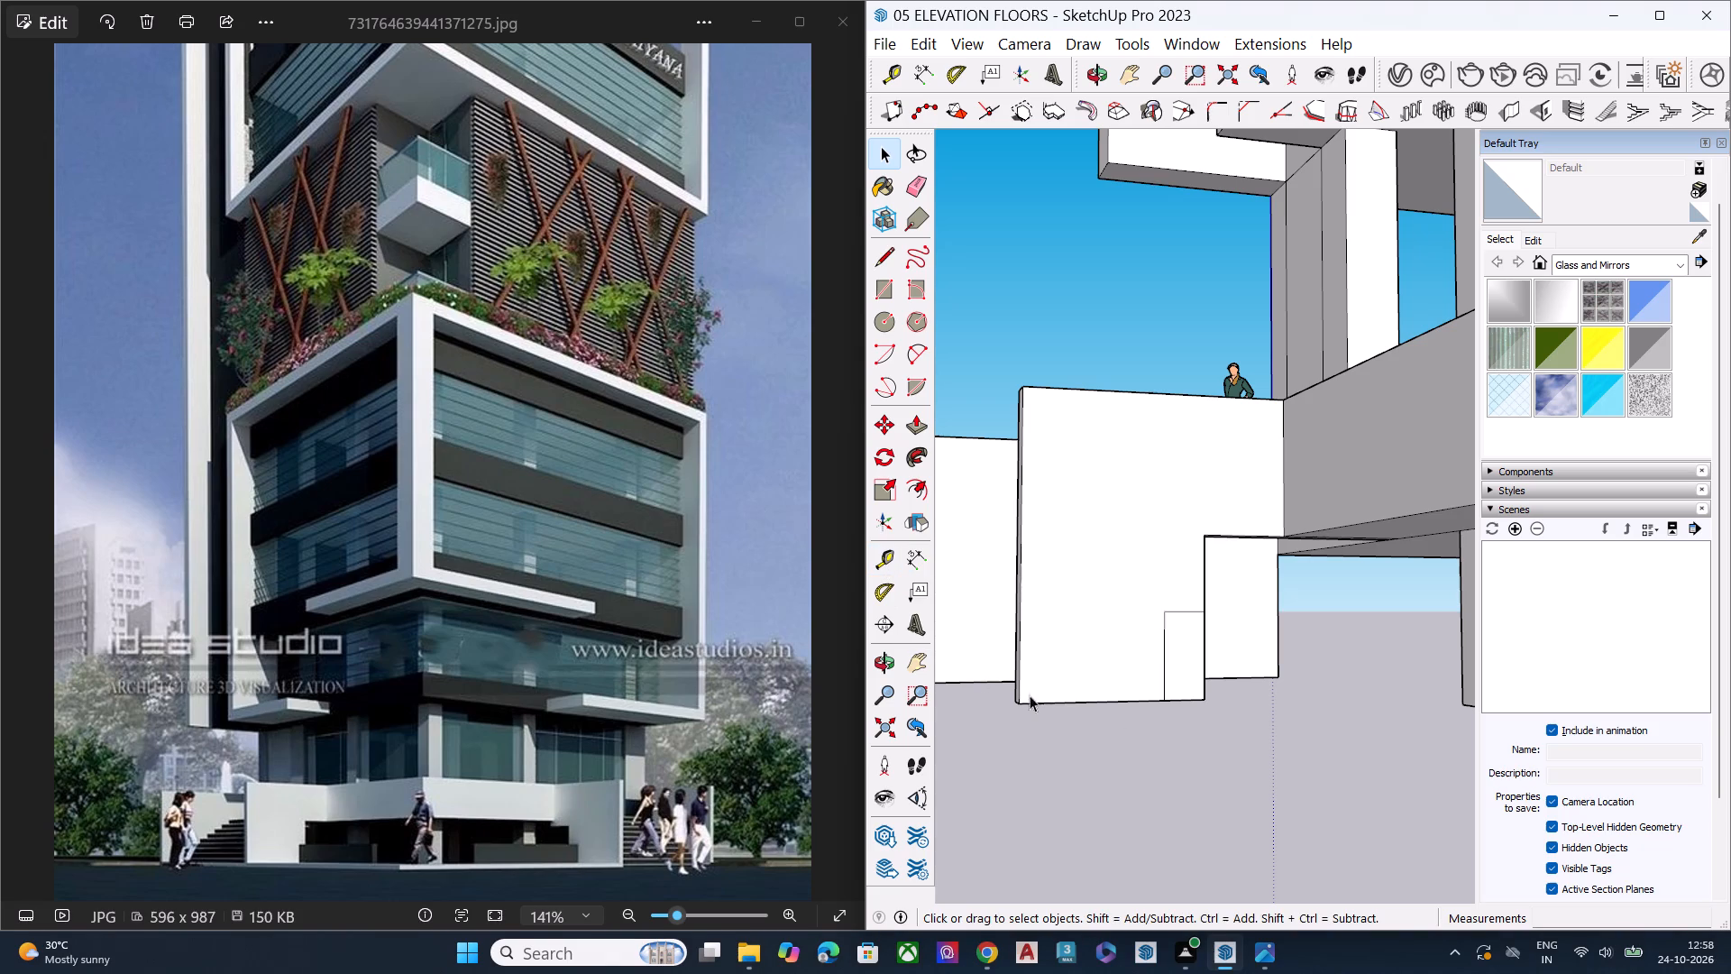
pyautogui.press('space')
pyautogui.press('space')
# Draw a long ground line from the first stepped wall's lower corner, parallel to the slab's side edge, past the slab's front corner.
pyautogui.scroll(-2, 803, 586)
pyautogui.scroll(1, 807, 591)
pyautogui.scroll(-6, 811, 590)
pyautogui.scroll(-1, 1122, 608)
pyautogui.scroll(1, 1122, 608)
pyautogui.scroll(-8, 1122, 608)
pyautogui.moveTo(1127, 666); pyautogui.dragTo(1134, 776, button='middle')
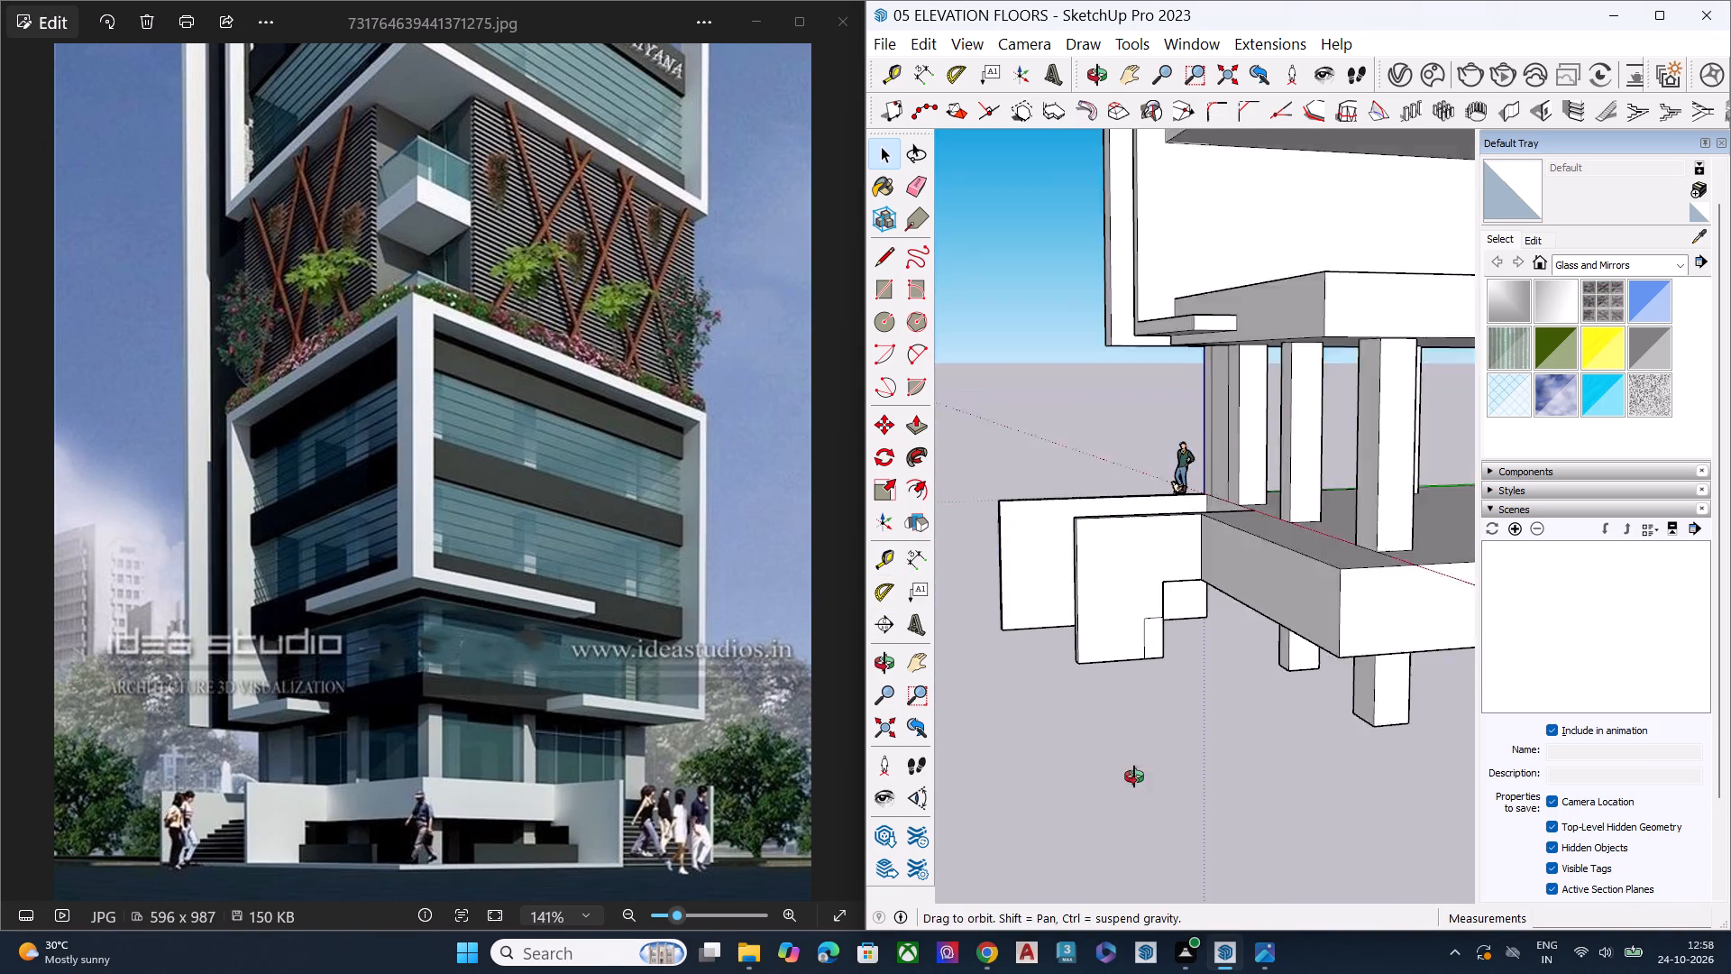
pyautogui.moveTo(1134, 776); pyautogui.dragTo(1146, 829, button='middle')
pyautogui.scroll(4, 1098, 694)
pyautogui.press('l')
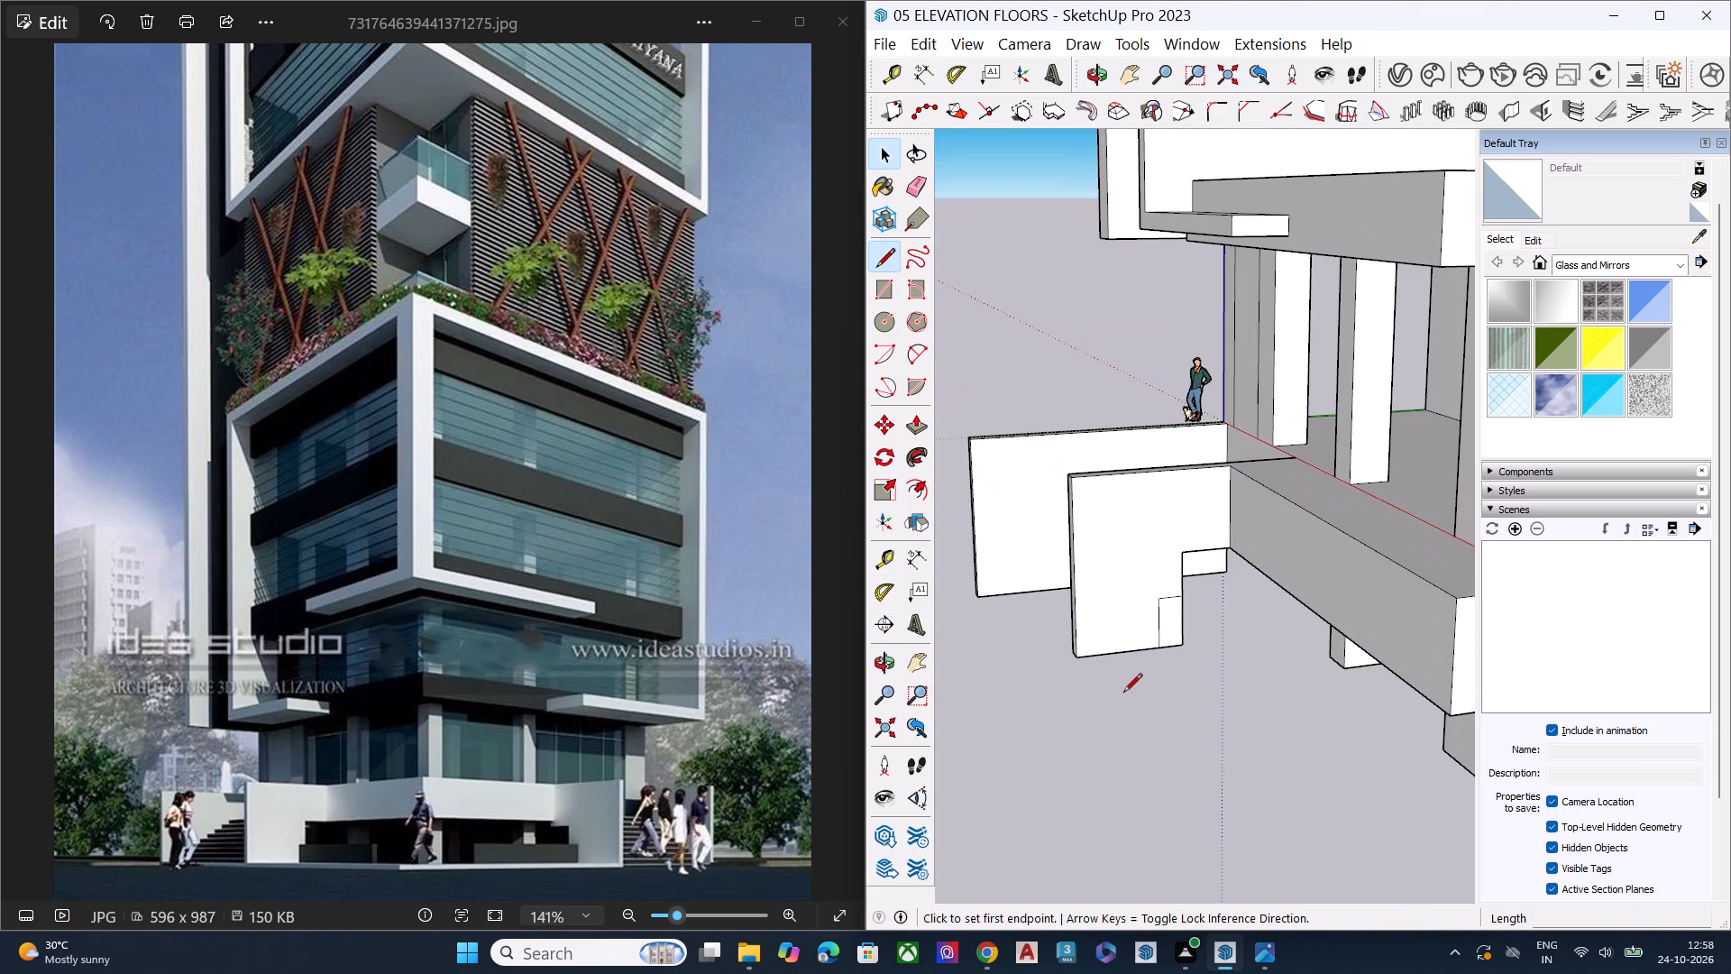
pyautogui.click(1180, 647)
pyautogui.scroll(-1, 1130, 687)
pyautogui.scroll(1, 1130, 687)
pyautogui.scroll(-2, 1128, 693)
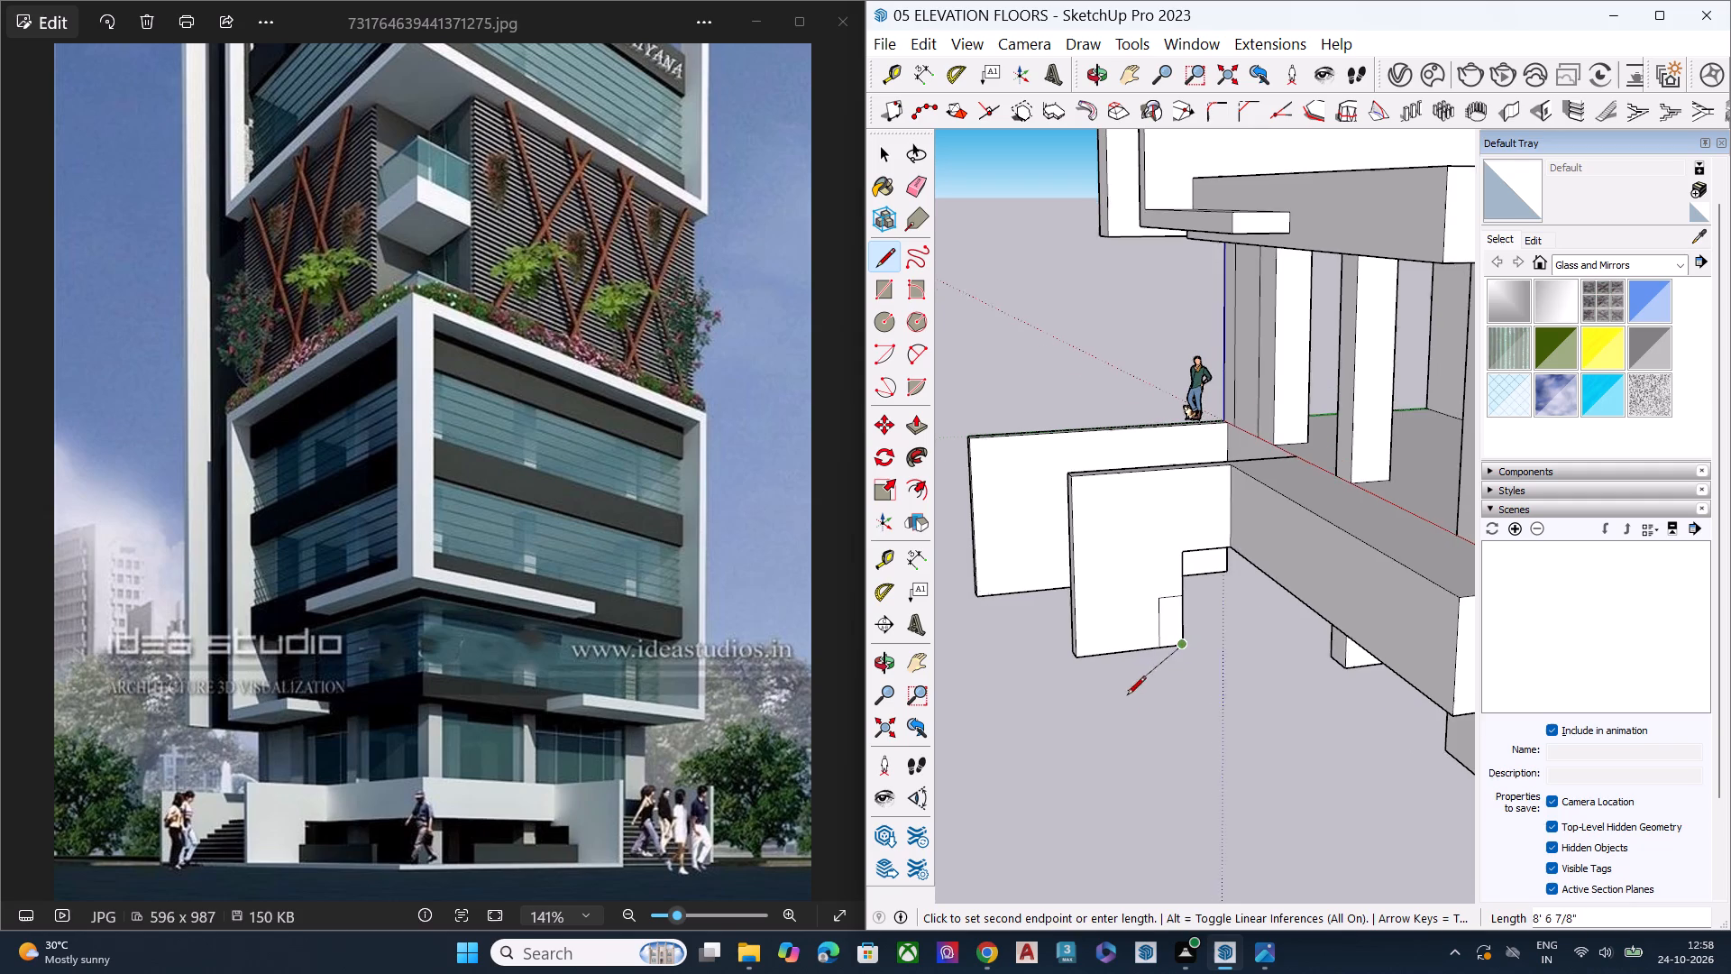
pyautogui.scroll(-5, 1127, 696)
pyautogui.click(1316, 828)
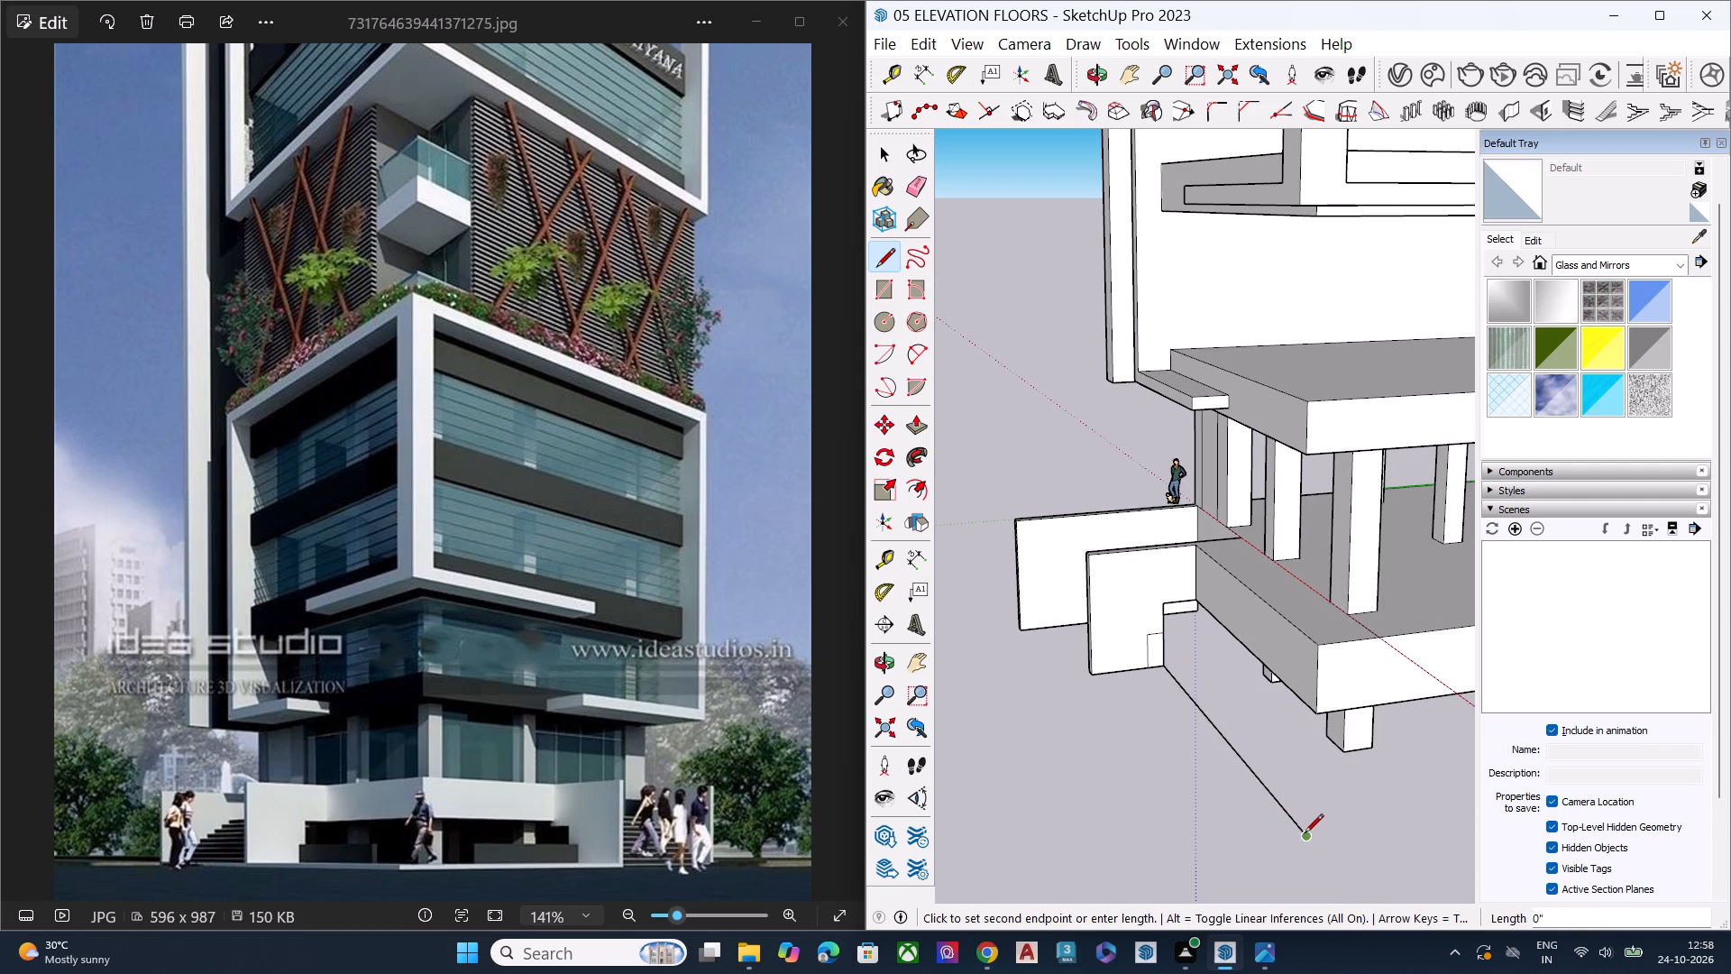
pyautogui.scroll(-8, 1106, 845)
pyautogui.moveTo(1223, 863); pyautogui.dragTo(1310, 868, button='middle')
pyautogui.scroll(-6, 1180, 794)
pyautogui.scroll(1, 1209, 801)
pyautogui.scroll(-2, 1214, 802)
pyautogui.moveTo(1312, 810); pyautogui.dragTo(1339, 801, button='middle')
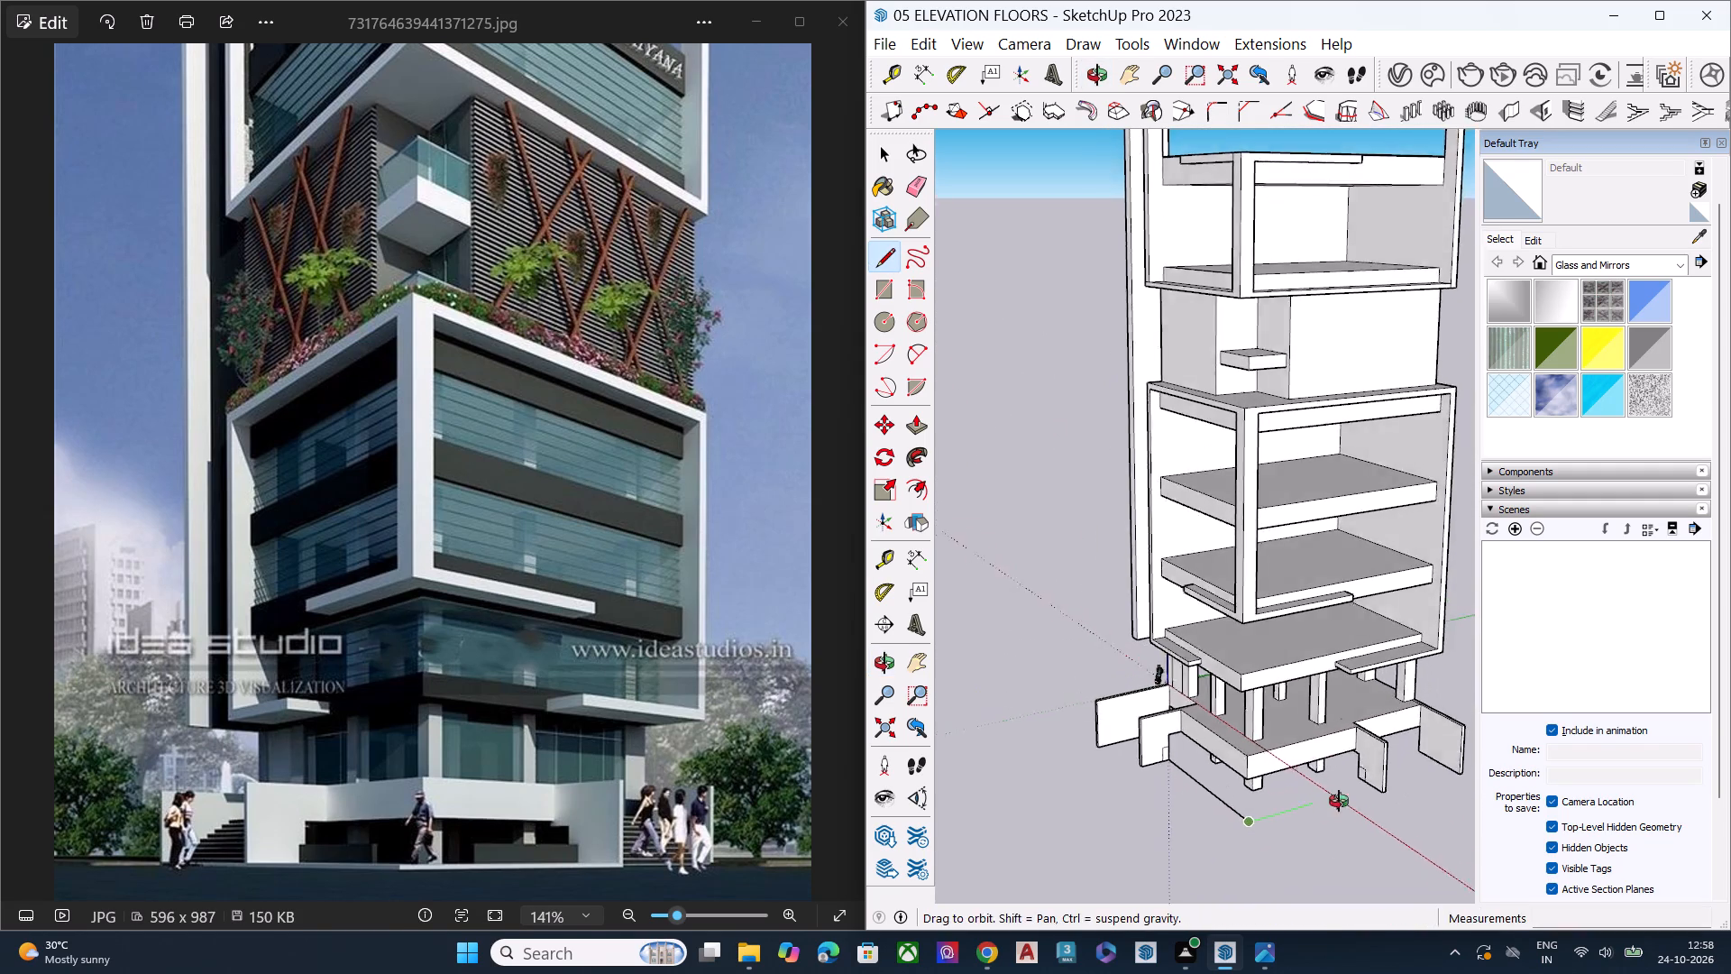
pyautogui.moveTo(1339, 801); pyautogui.dragTo(1342, 800, button='middle')
pyautogui.scroll(6, 1353, 793)
pyautogui.scroll(-2, 1356, 791)
pyautogui.scroll(5, 1356, 791)
pyautogui.scroll(-3, 1360, 797)
pyautogui.press('space')
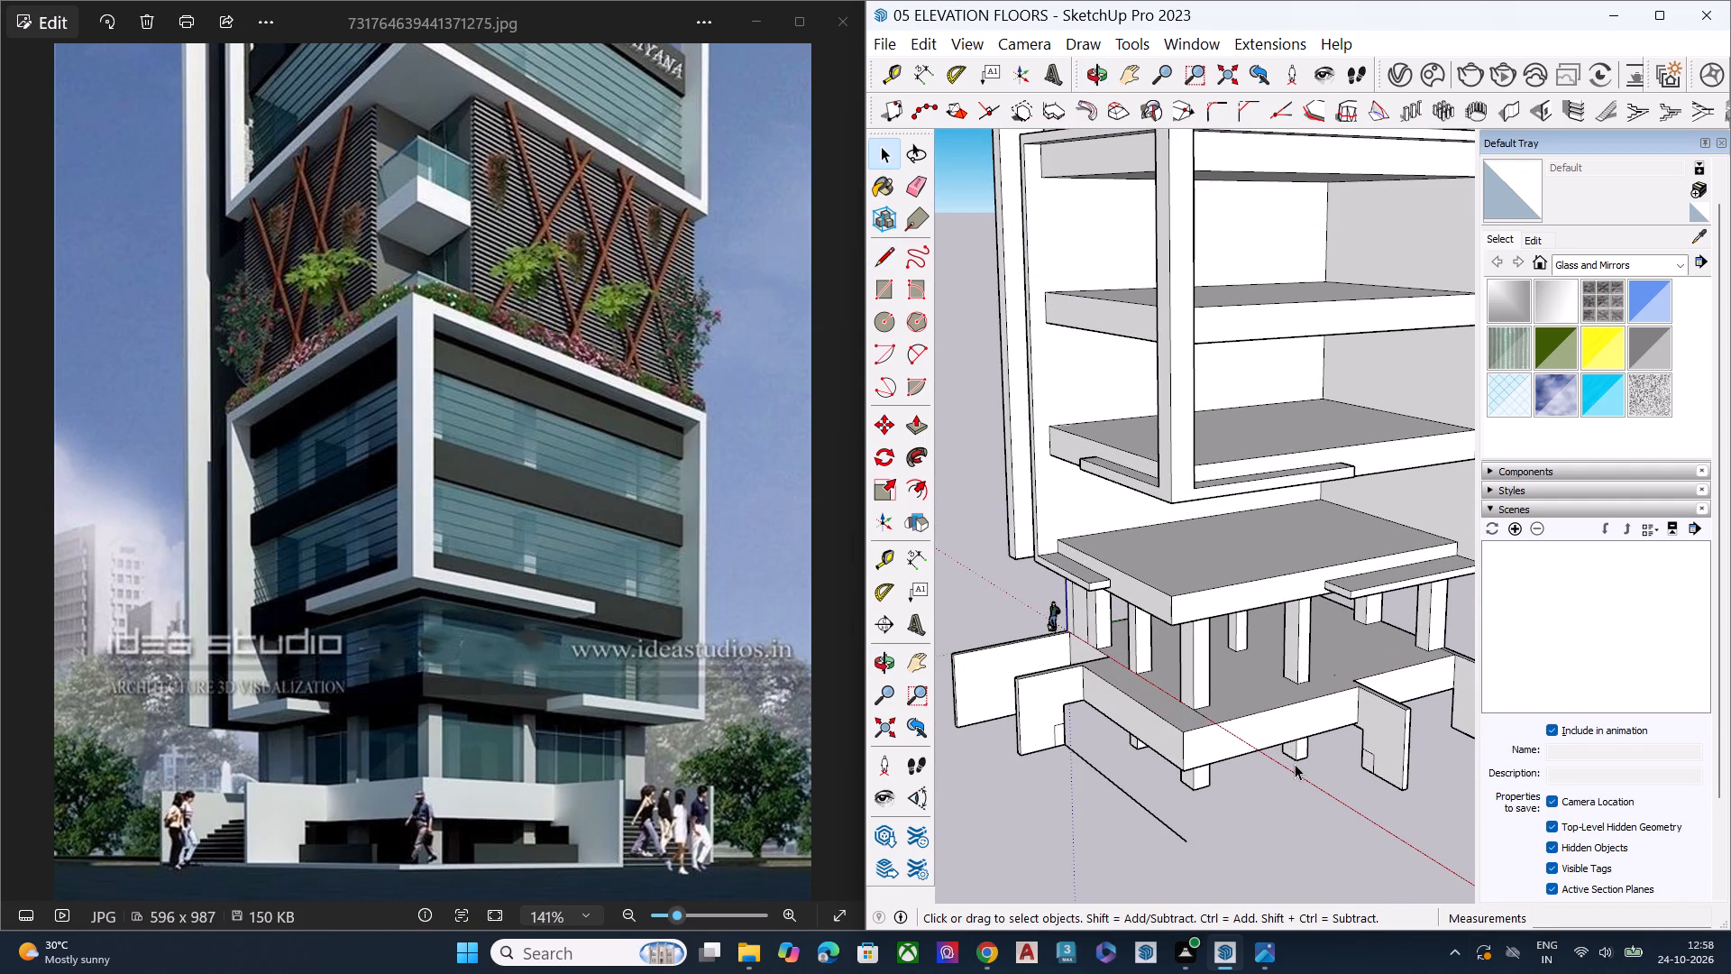
# Draw a second ground line from the opposite side wall's lower corner, parallel to the slab's front edge, crossing the first ground line.
pyautogui.press('l')
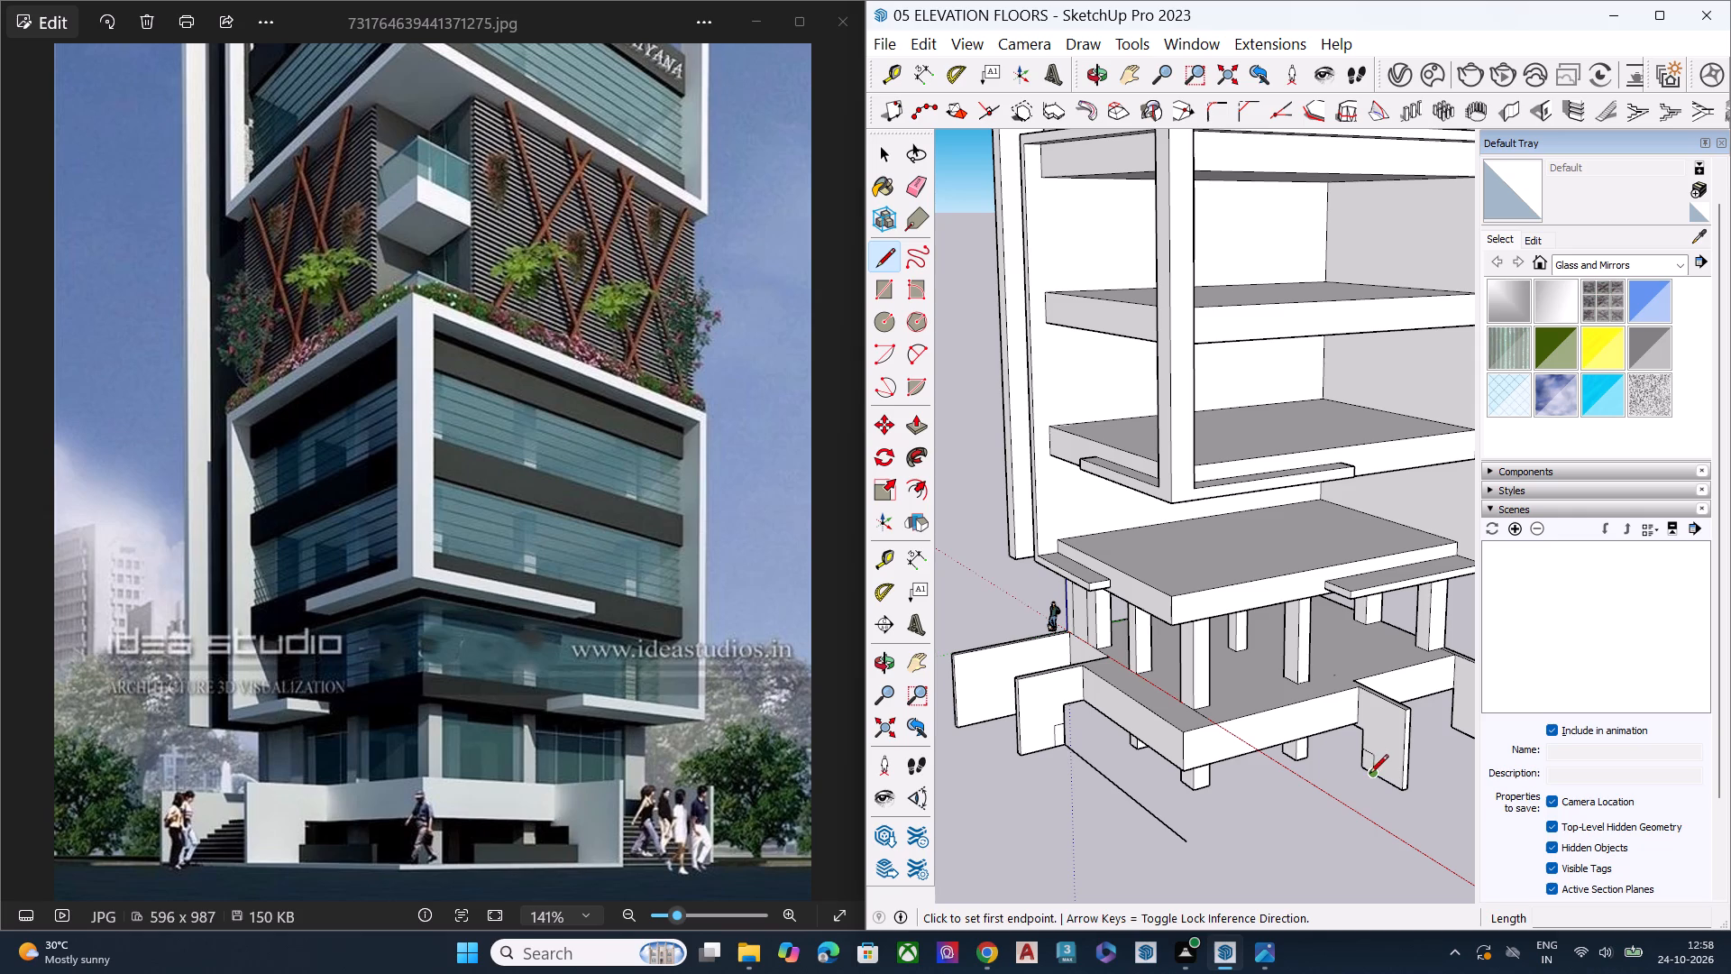
pyautogui.click(1369, 775)
pyautogui.click(1123, 840)
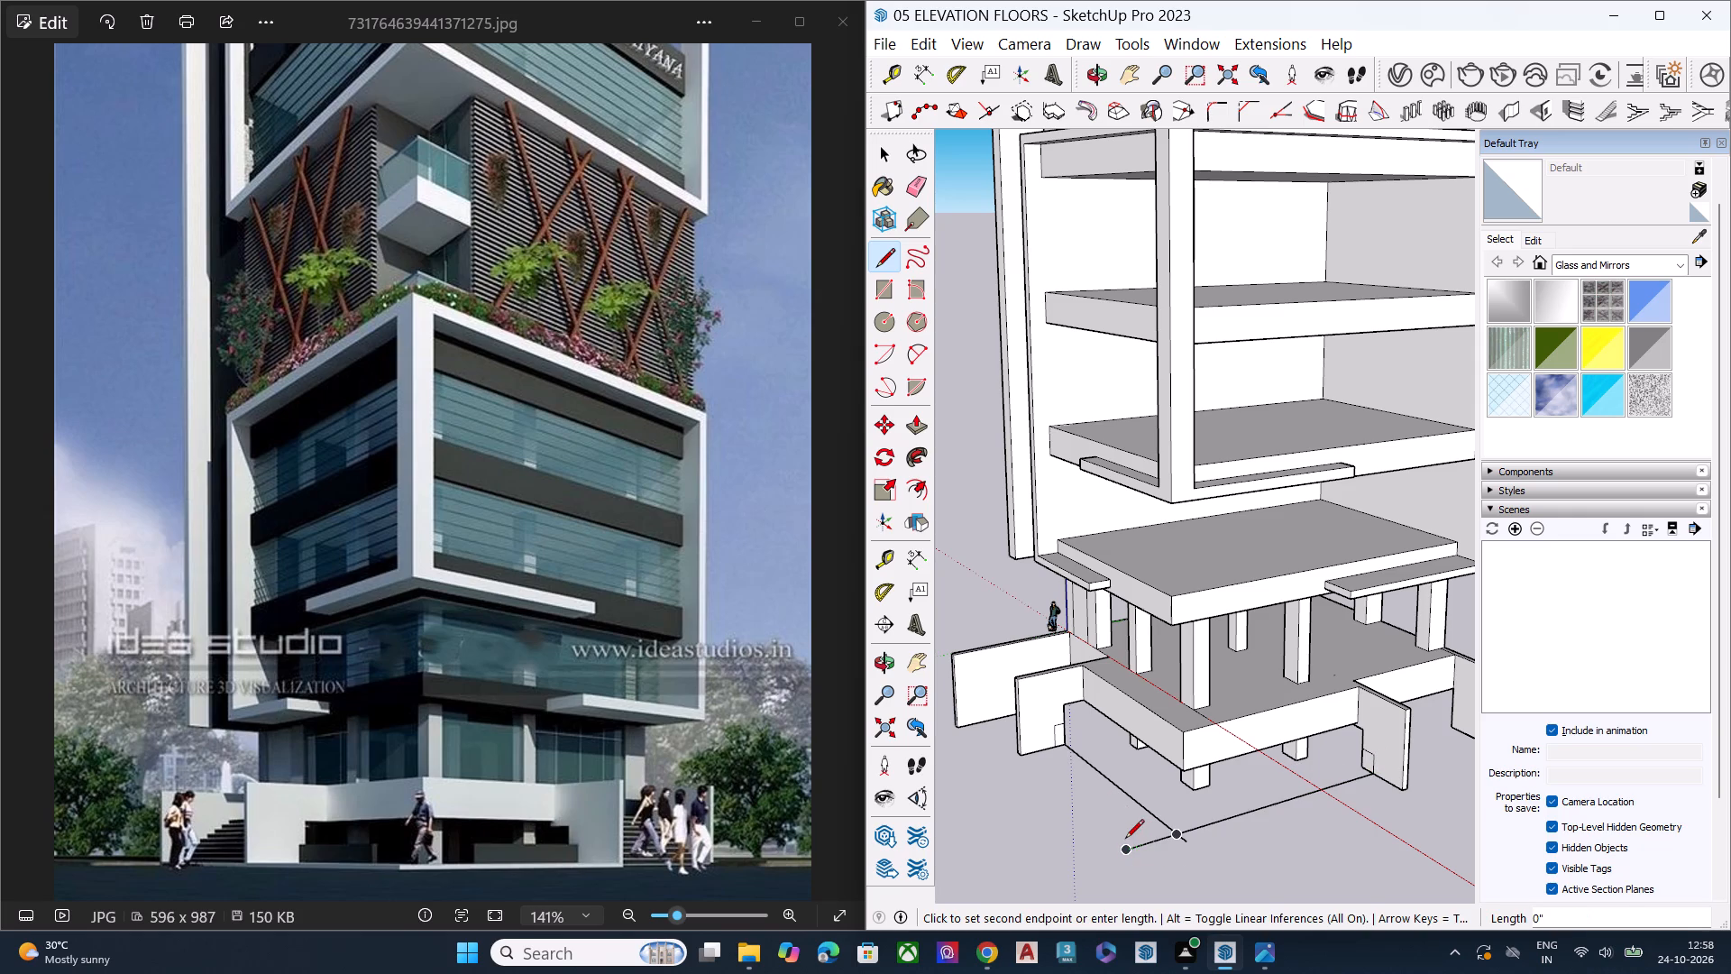
pyautogui.moveTo(1221, 841); pyautogui.dragTo(1310, 647, button='middle')
pyautogui.scroll(6, 1289, 730)
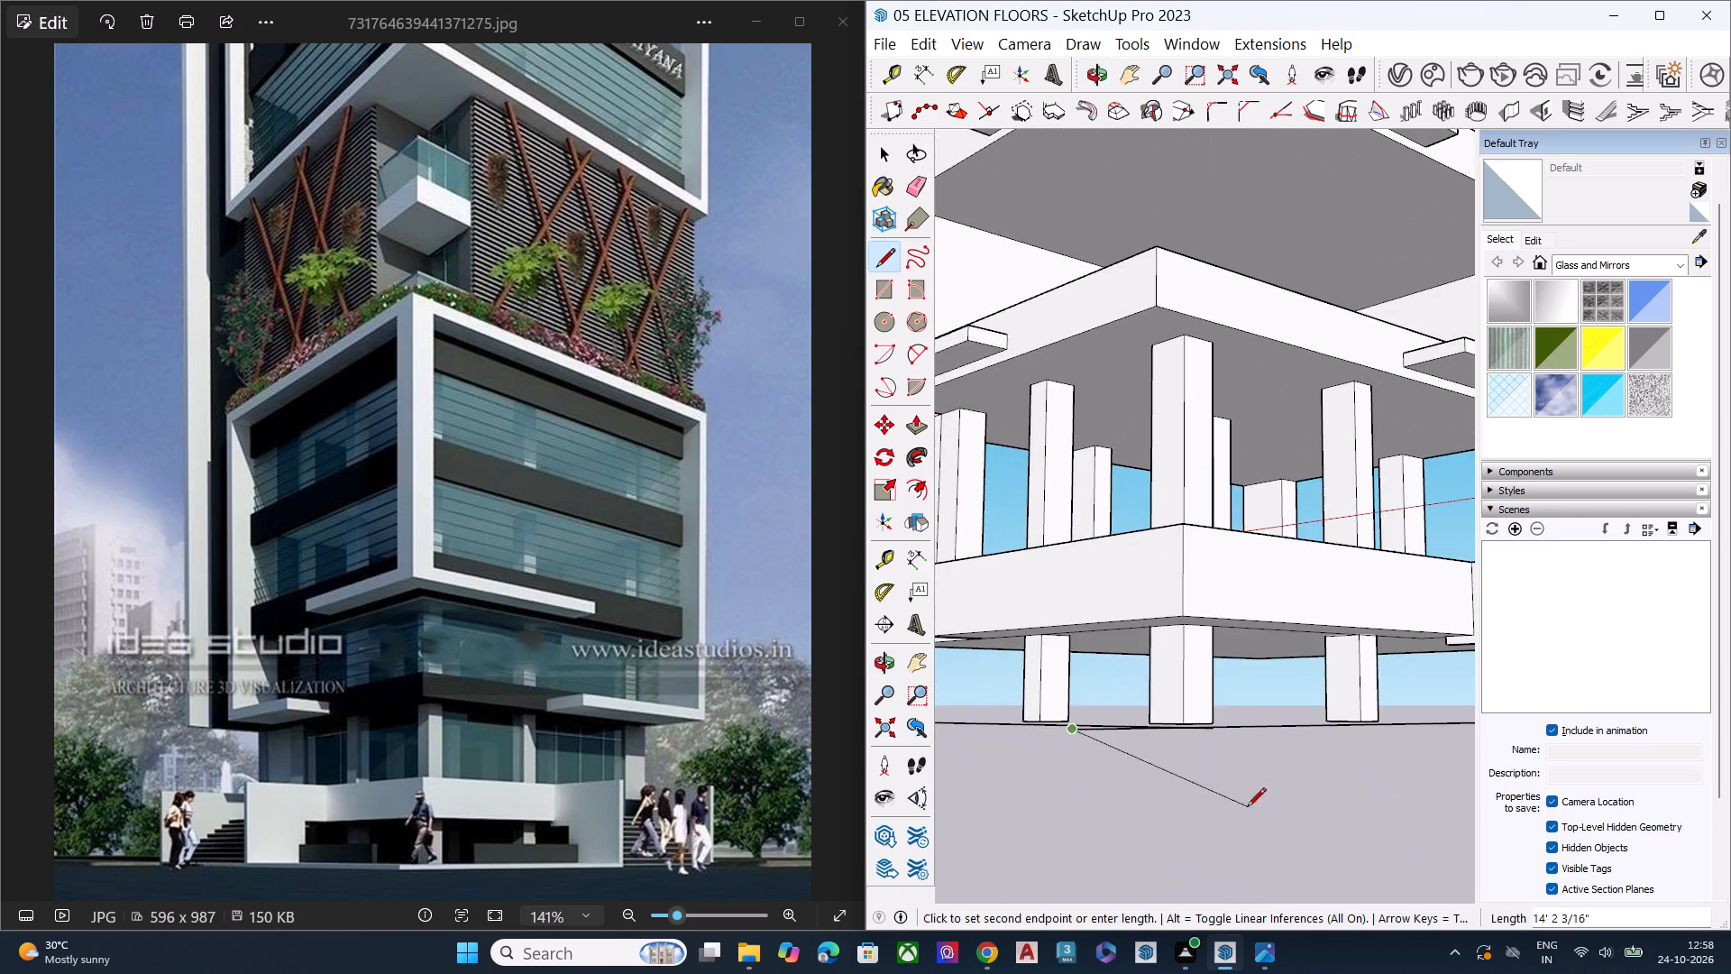
pyautogui.moveTo(1153, 839); pyautogui.dragTo(1128, 892, button='middle')
pyautogui.scroll(4, 1125, 887)
pyautogui.scroll(-1, 1100, 869)
pyautogui.scroll(5, 1100, 869)
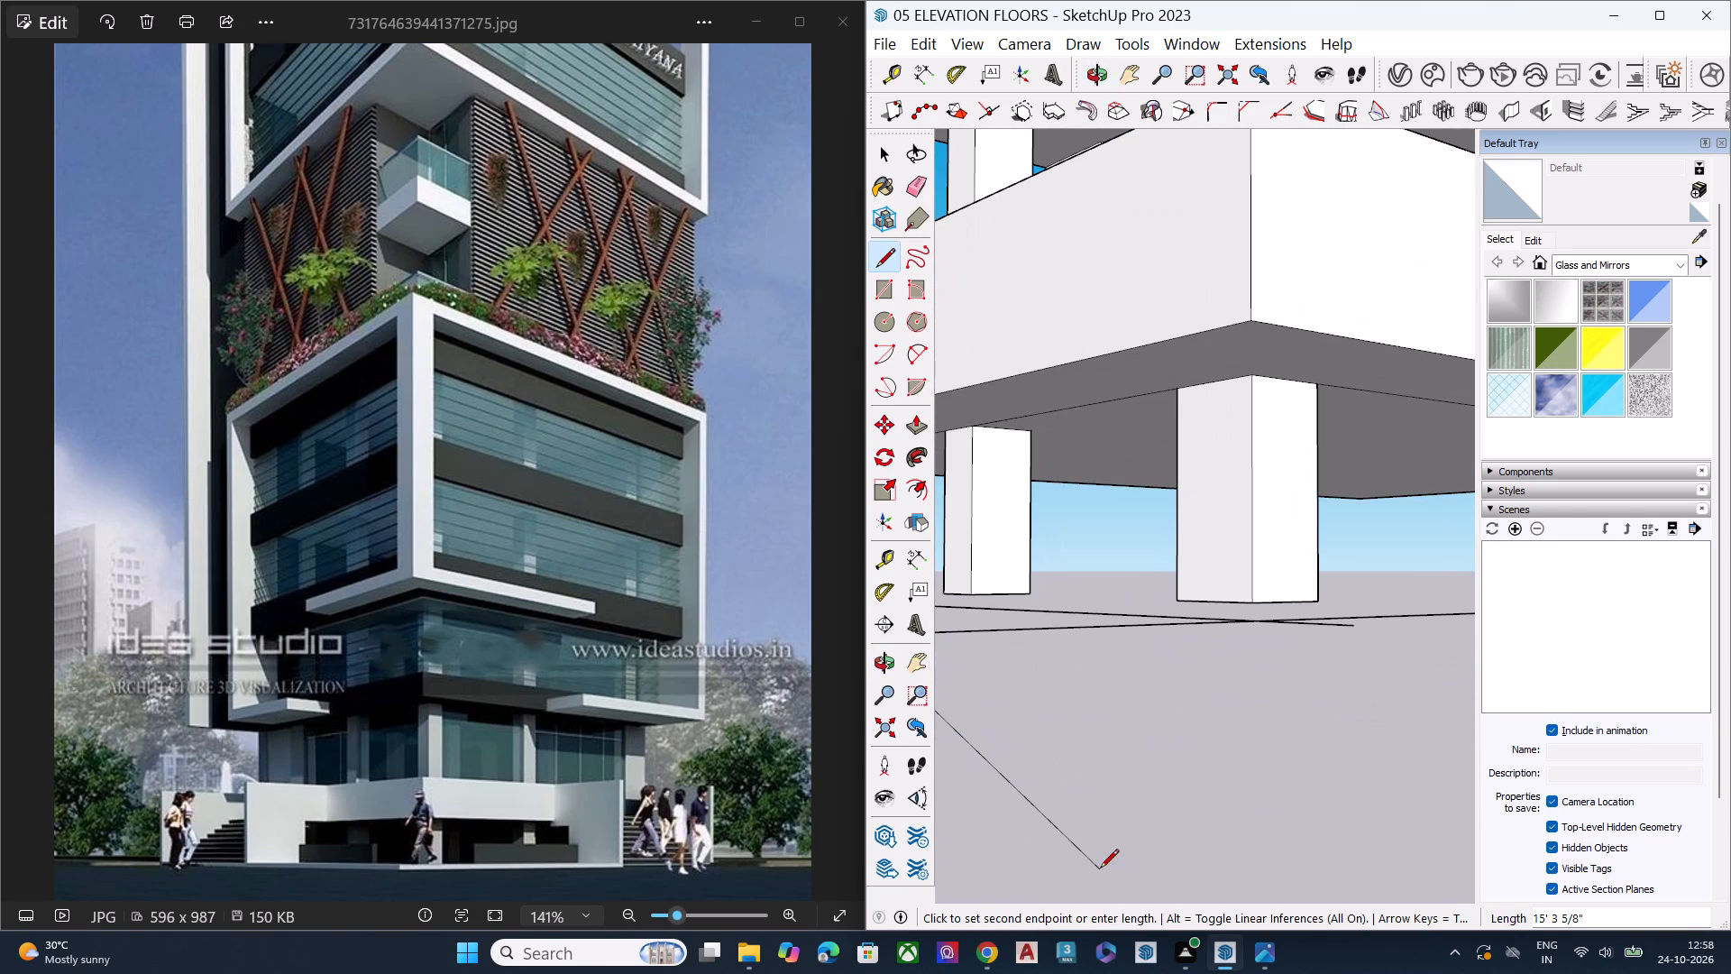
pyautogui.press('space')
# Erase the two line ends that overshoot the crossing so the ground lines meet in a clean corner.
pyautogui.scroll(-6, 1192, 679)
pyautogui.moveTo(1221, 681); pyautogui.dragTo(1223, 825, button='middle')
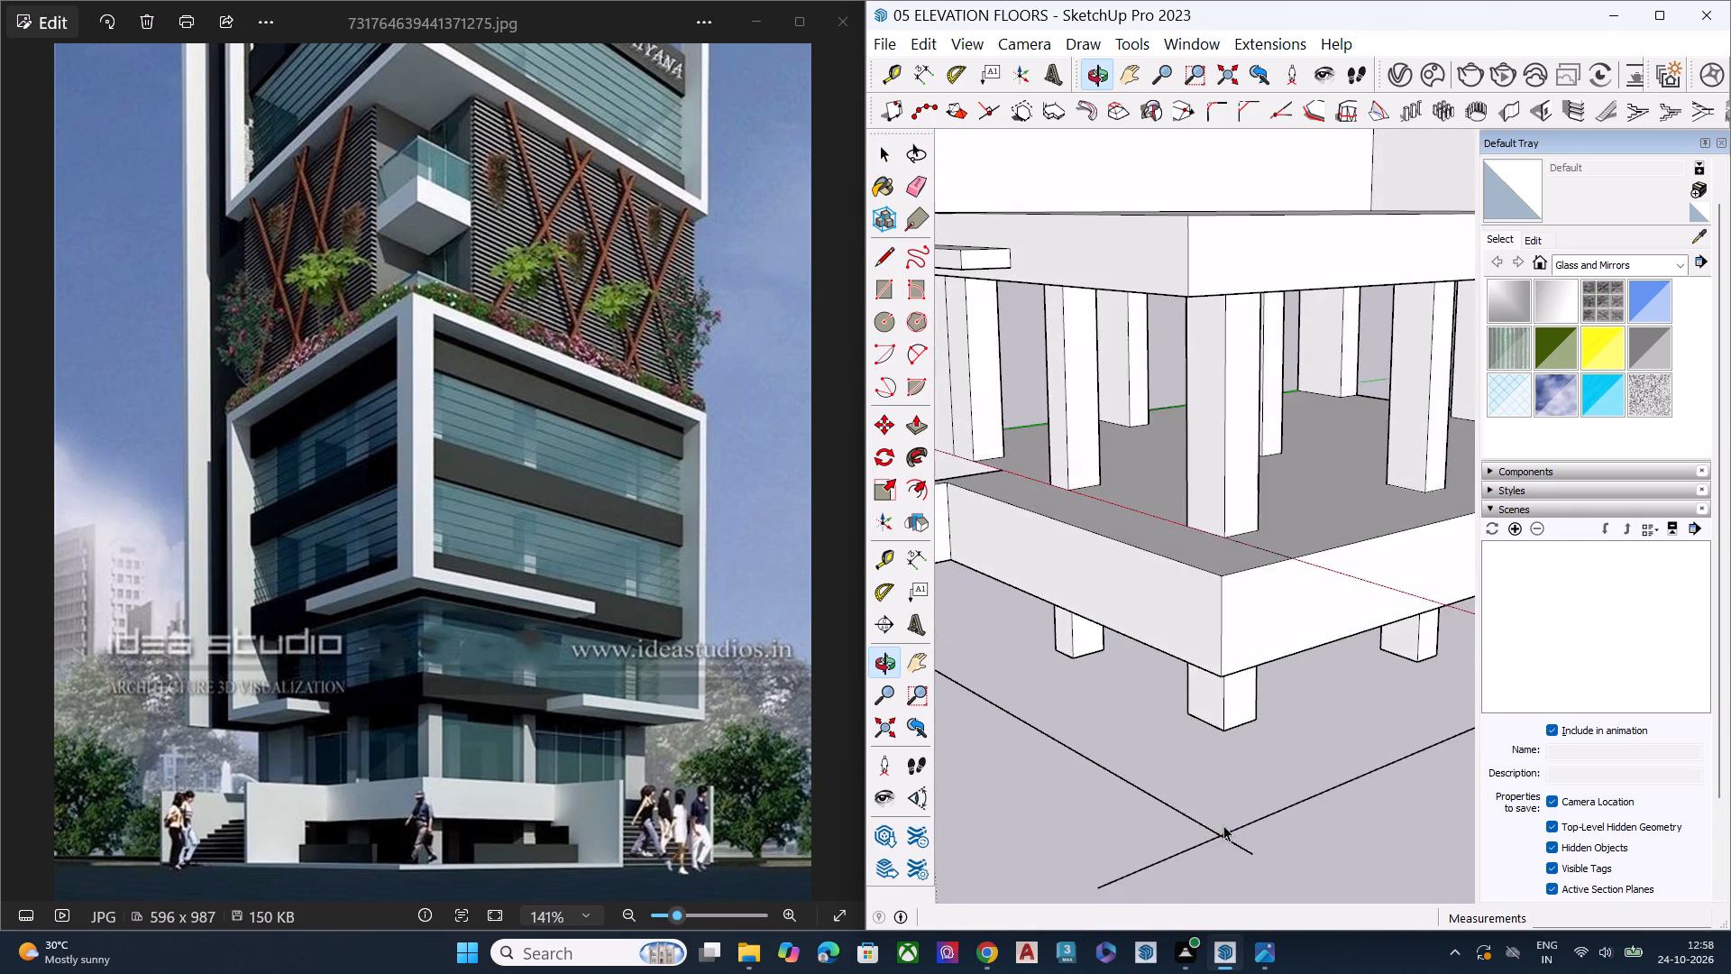
pyautogui.scroll(-6, 1131, 691)
pyautogui.moveTo(1191, 805); pyautogui.dragTo(1114, 883, button='middle')
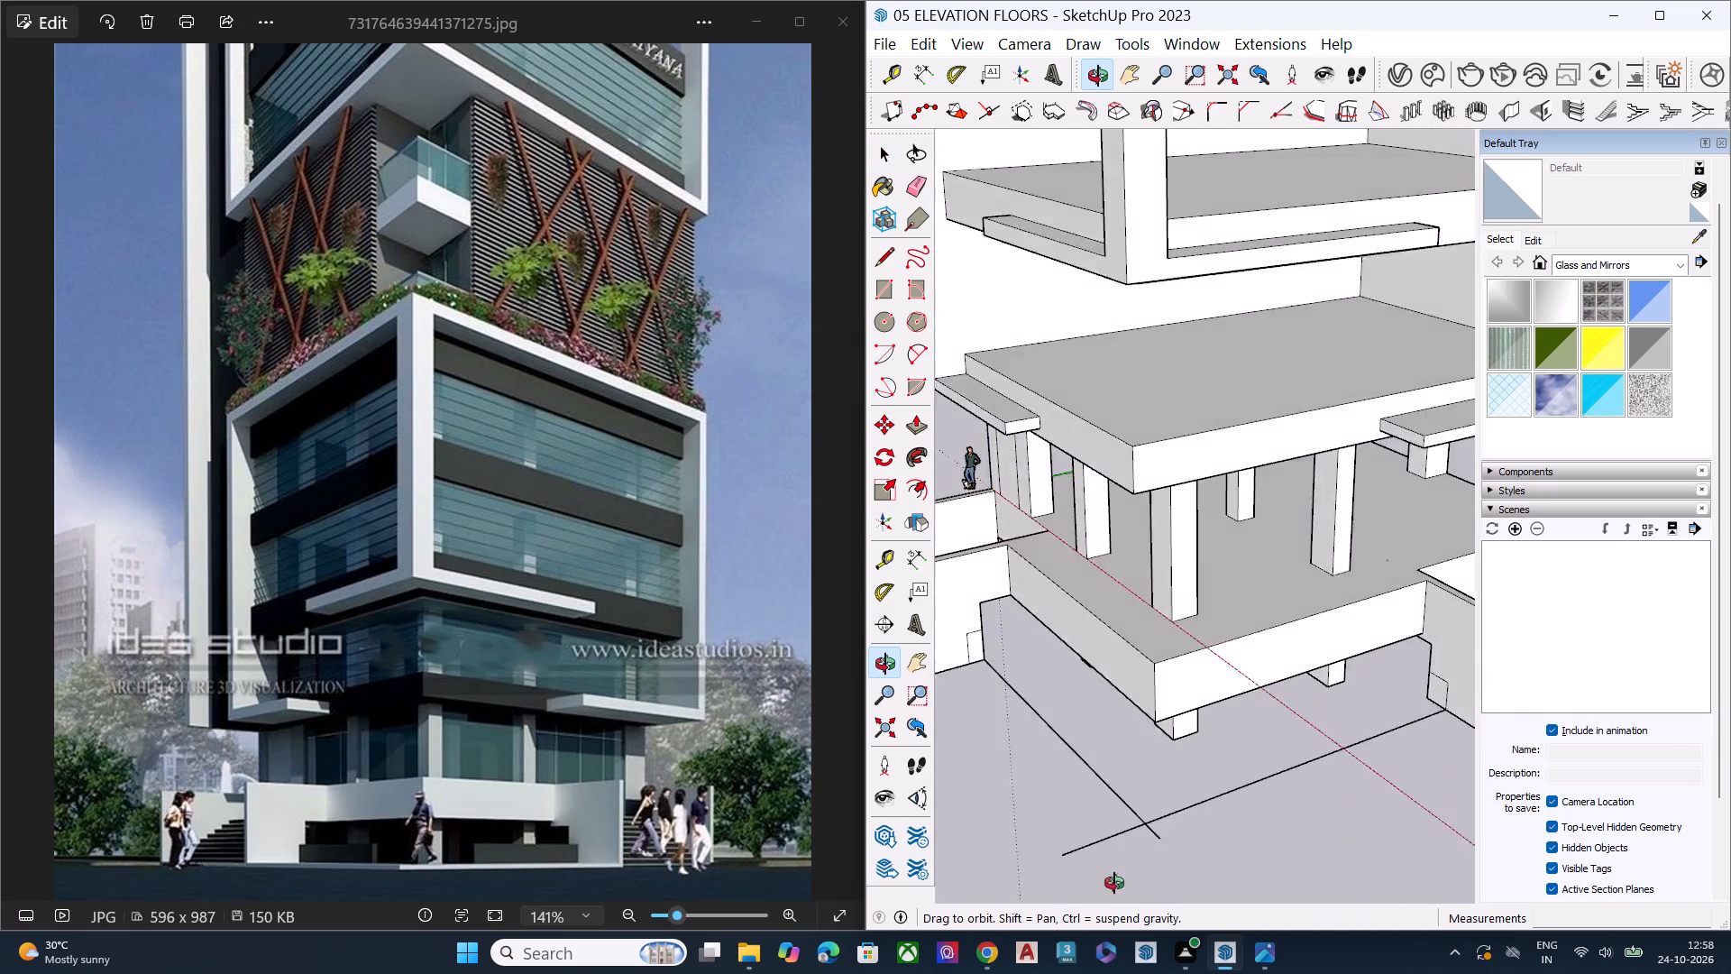
pyautogui.moveTo(1114, 883); pyautogui.dragTo(1075, 898, button='middle')
pyautogui.scroll(10, 1075, 898)
pyautogui.press('e')
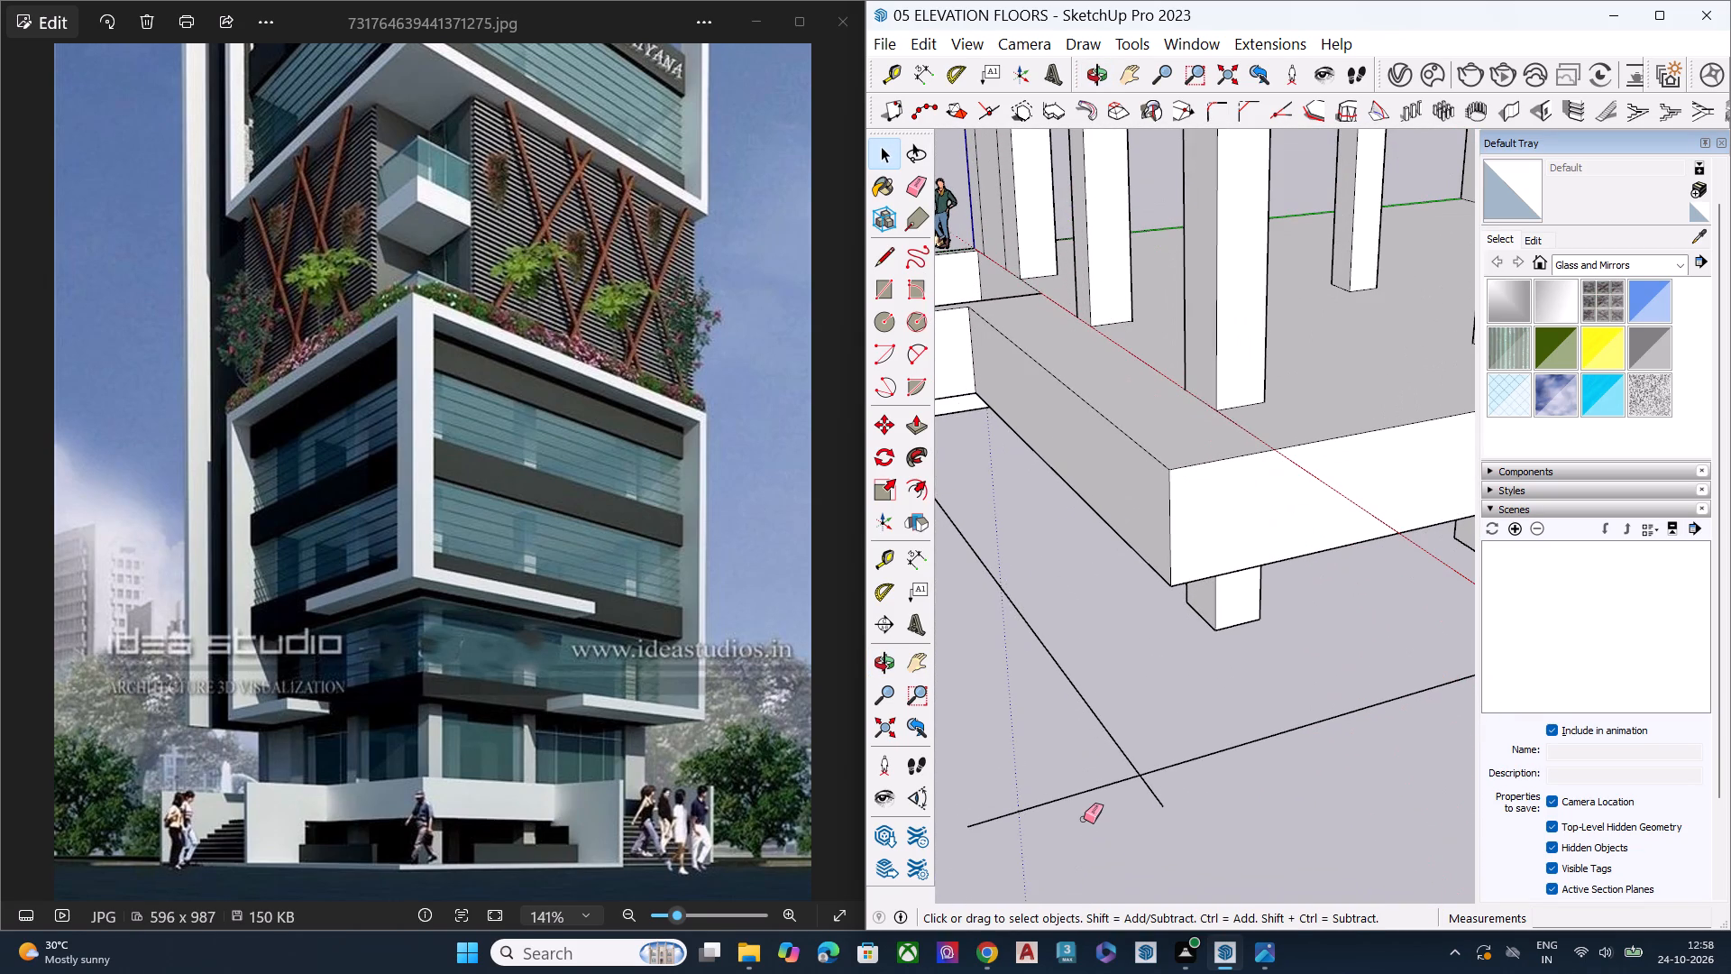
pyautogui.click(1094, 786)
pyautogui.click(1099, 791)
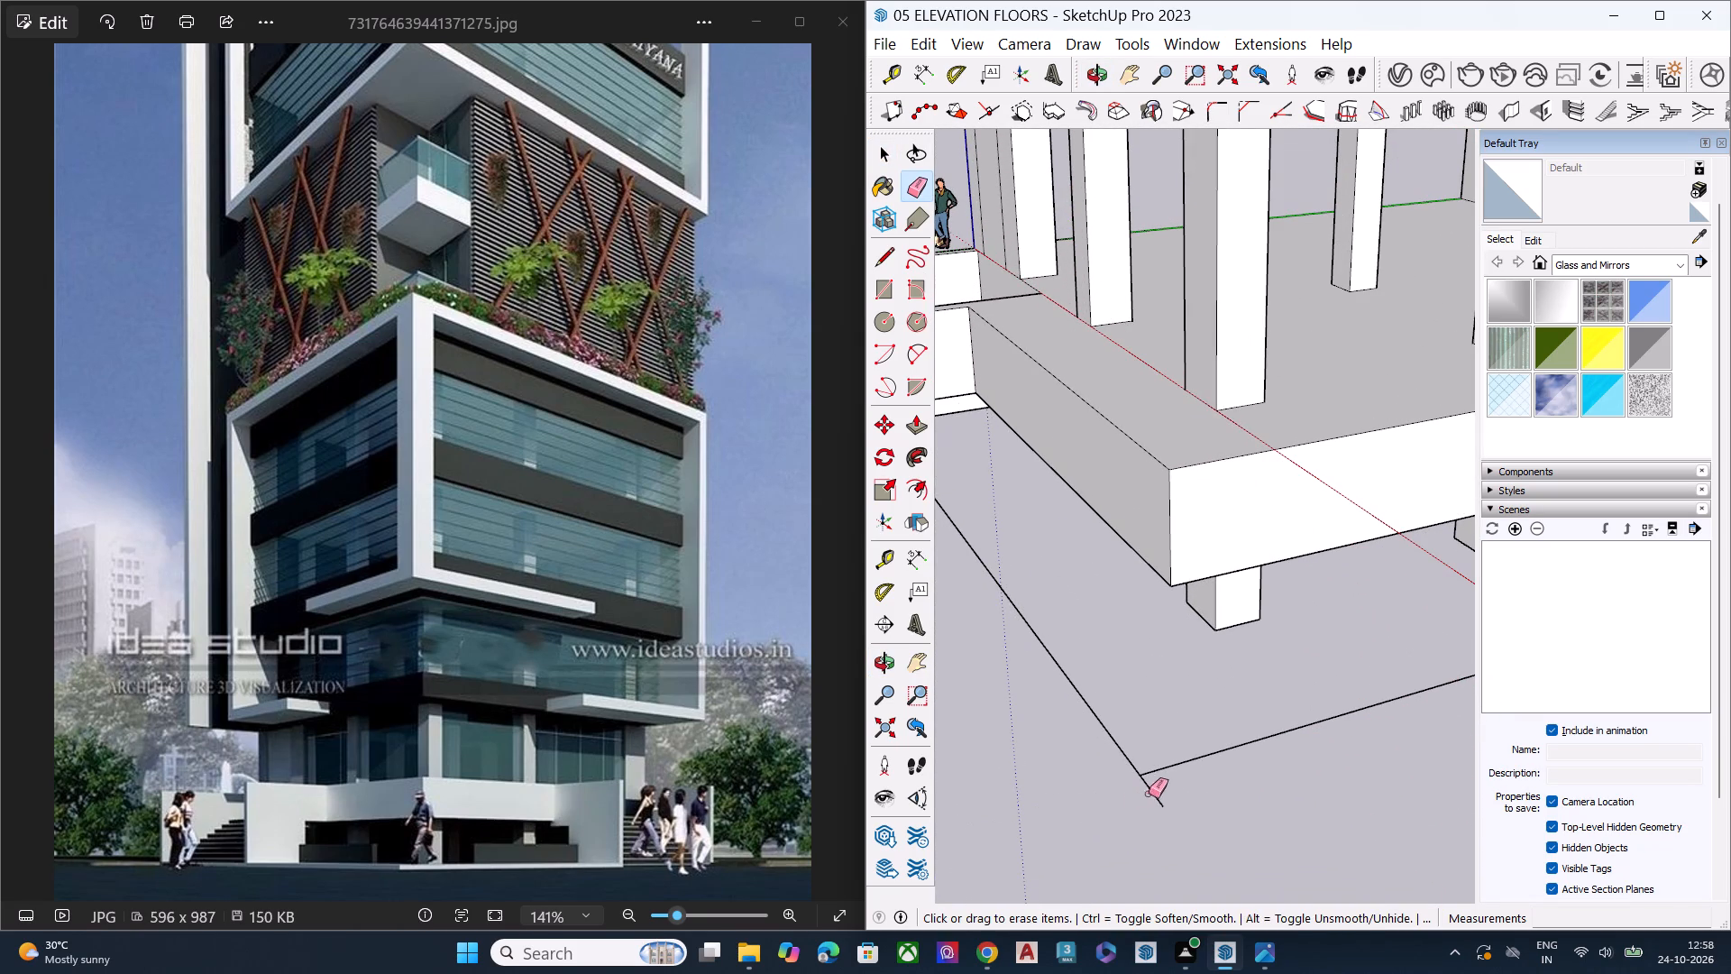
pyautogui.click(1150, 793)
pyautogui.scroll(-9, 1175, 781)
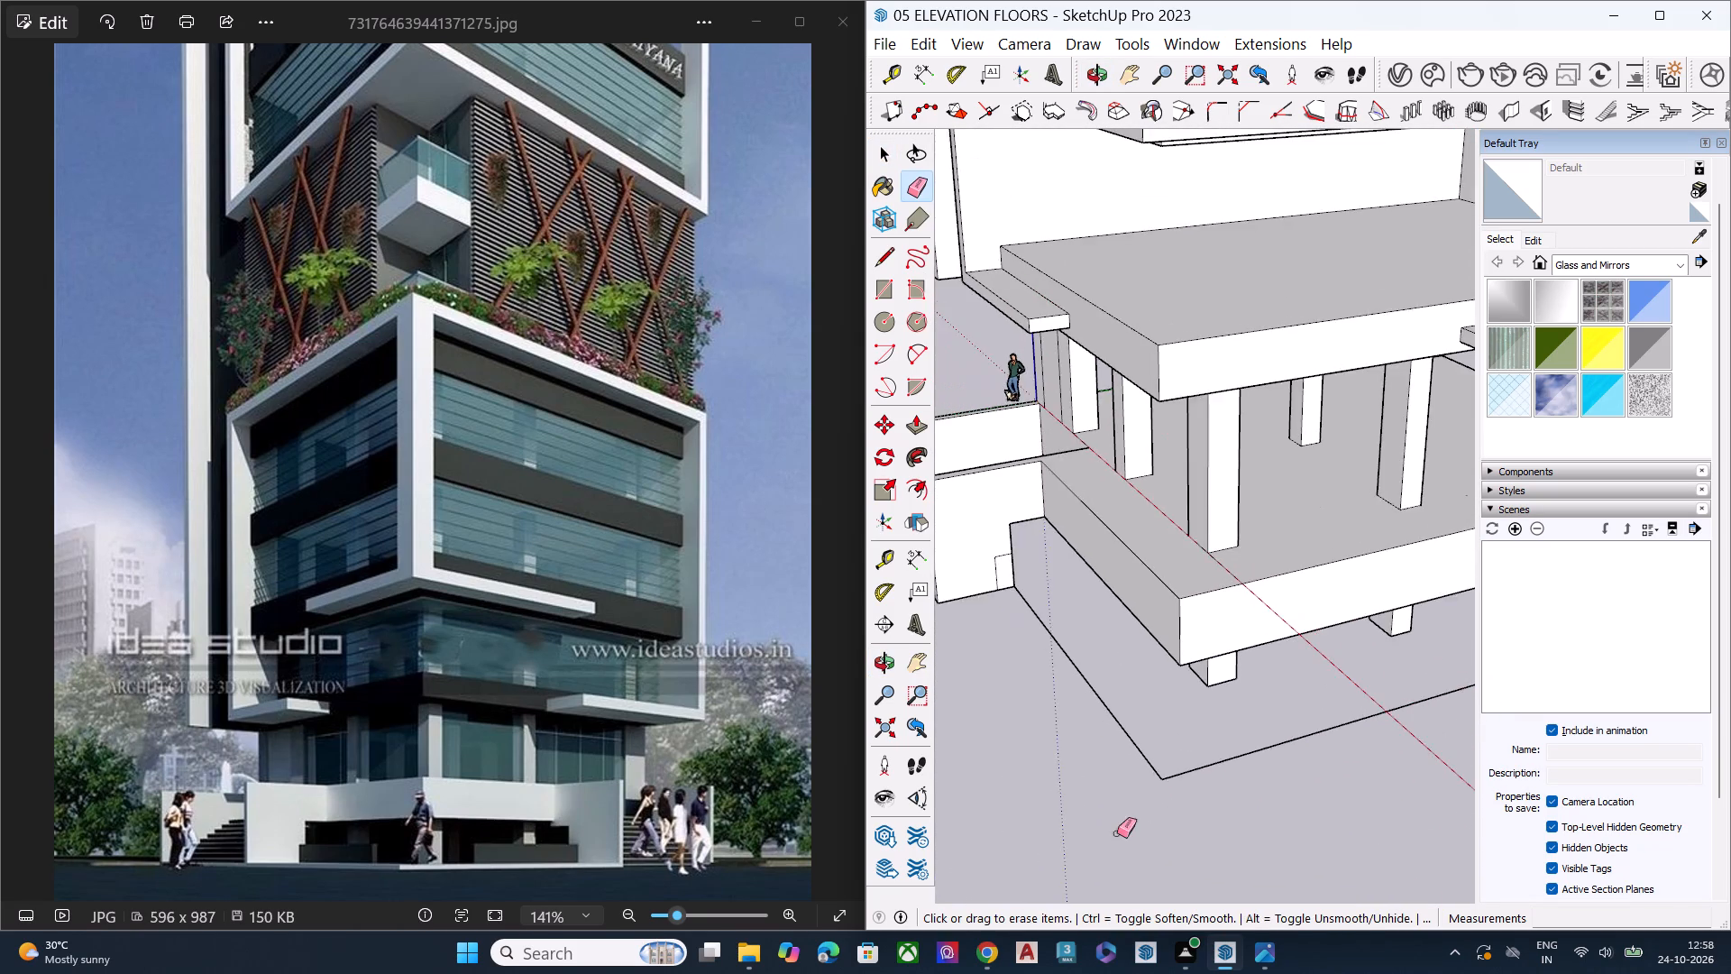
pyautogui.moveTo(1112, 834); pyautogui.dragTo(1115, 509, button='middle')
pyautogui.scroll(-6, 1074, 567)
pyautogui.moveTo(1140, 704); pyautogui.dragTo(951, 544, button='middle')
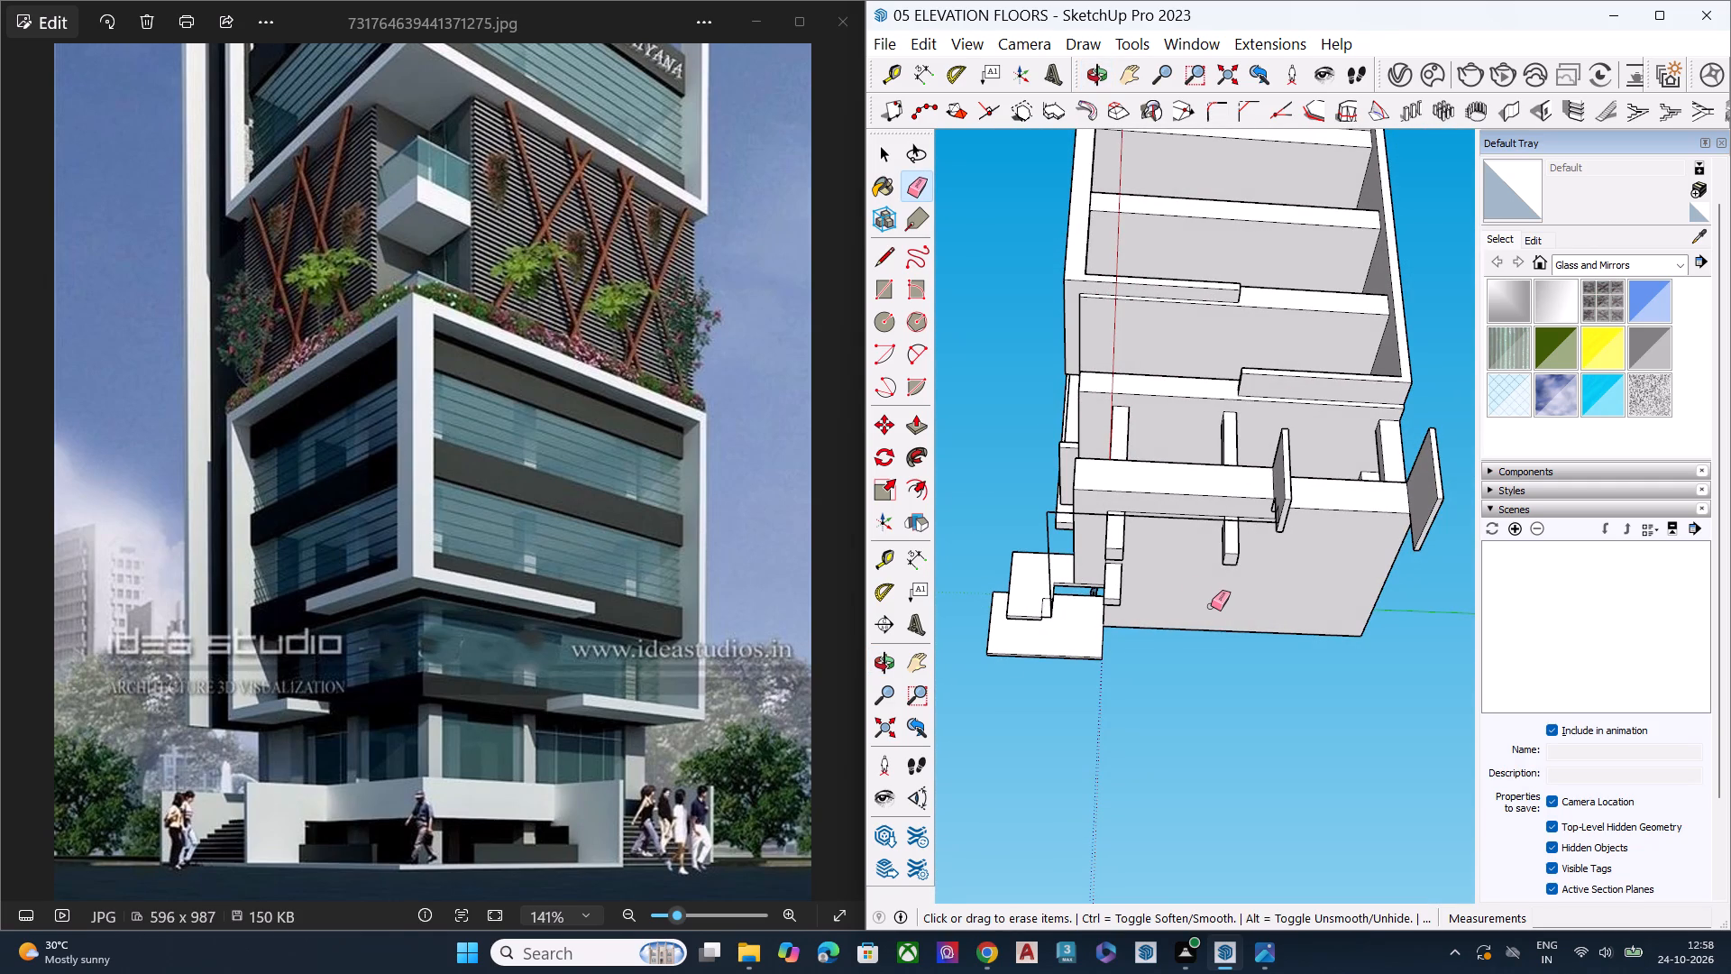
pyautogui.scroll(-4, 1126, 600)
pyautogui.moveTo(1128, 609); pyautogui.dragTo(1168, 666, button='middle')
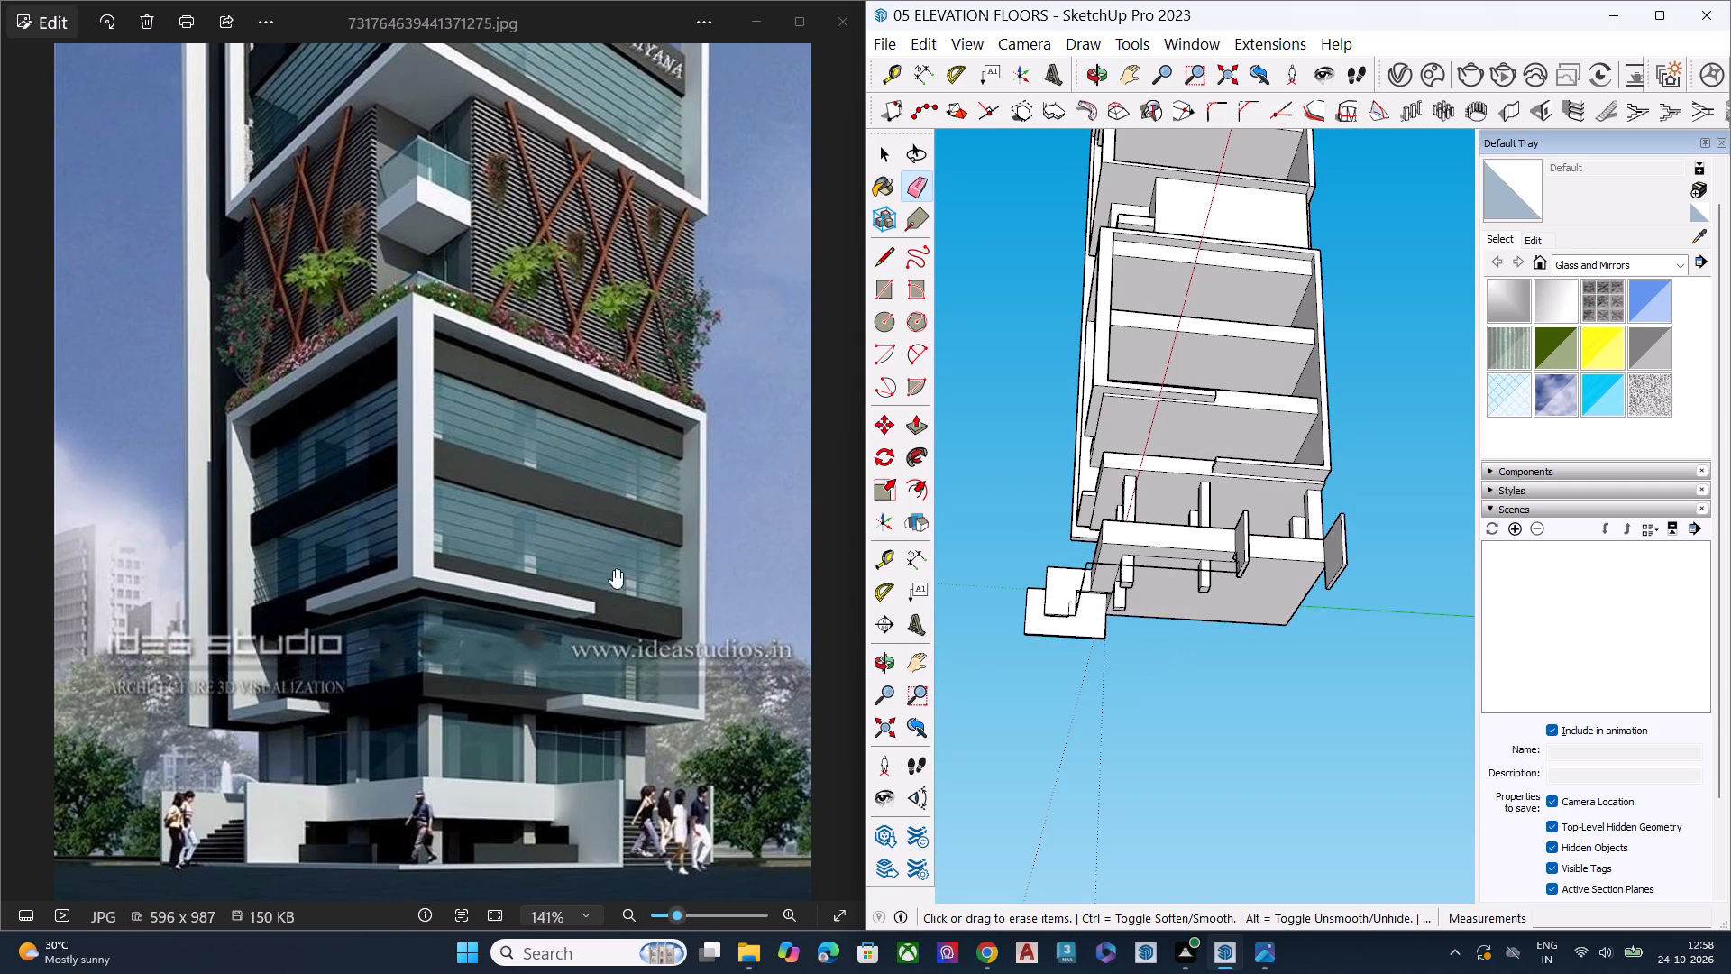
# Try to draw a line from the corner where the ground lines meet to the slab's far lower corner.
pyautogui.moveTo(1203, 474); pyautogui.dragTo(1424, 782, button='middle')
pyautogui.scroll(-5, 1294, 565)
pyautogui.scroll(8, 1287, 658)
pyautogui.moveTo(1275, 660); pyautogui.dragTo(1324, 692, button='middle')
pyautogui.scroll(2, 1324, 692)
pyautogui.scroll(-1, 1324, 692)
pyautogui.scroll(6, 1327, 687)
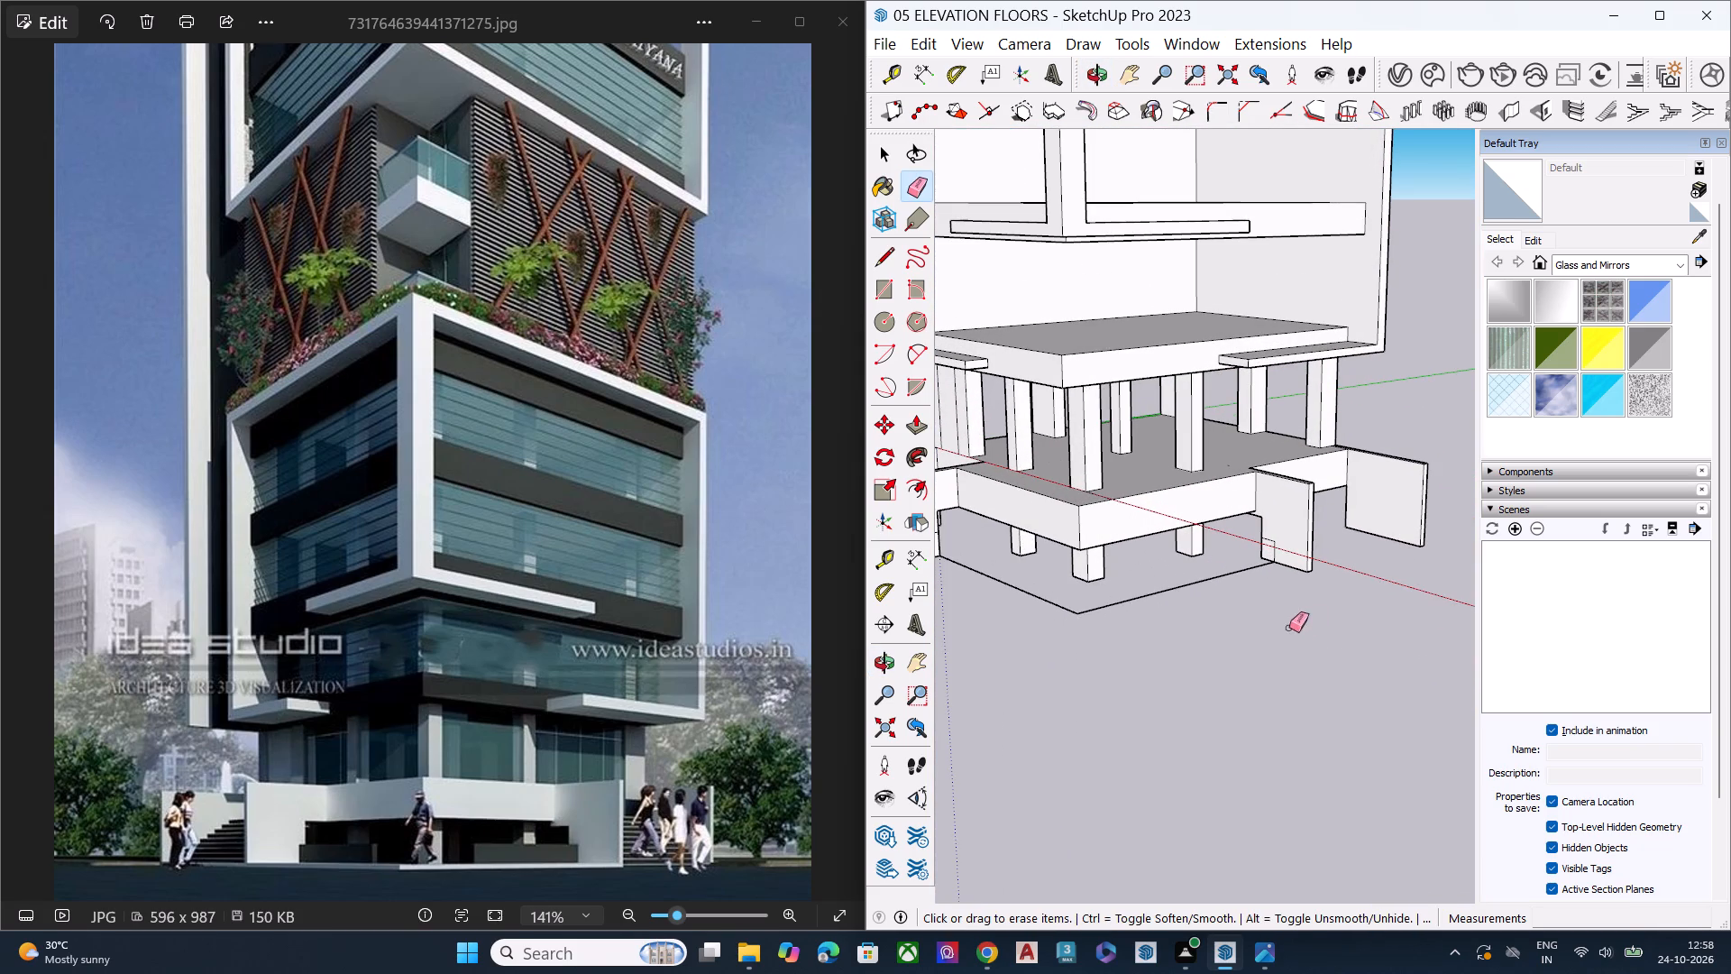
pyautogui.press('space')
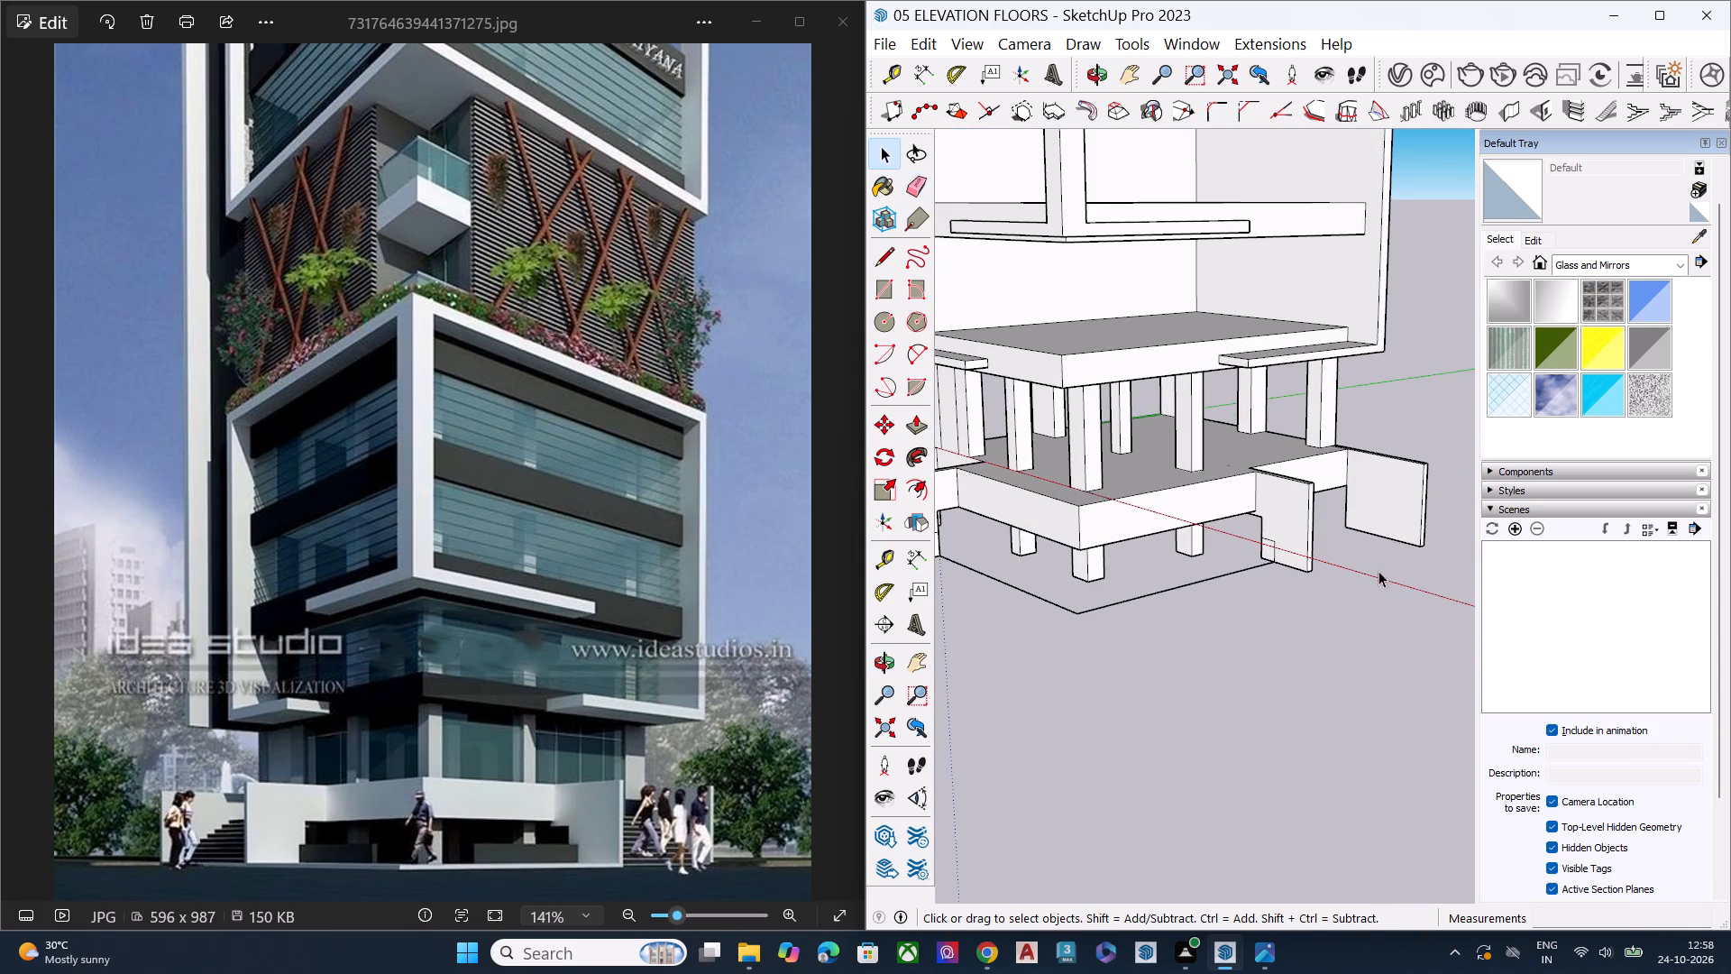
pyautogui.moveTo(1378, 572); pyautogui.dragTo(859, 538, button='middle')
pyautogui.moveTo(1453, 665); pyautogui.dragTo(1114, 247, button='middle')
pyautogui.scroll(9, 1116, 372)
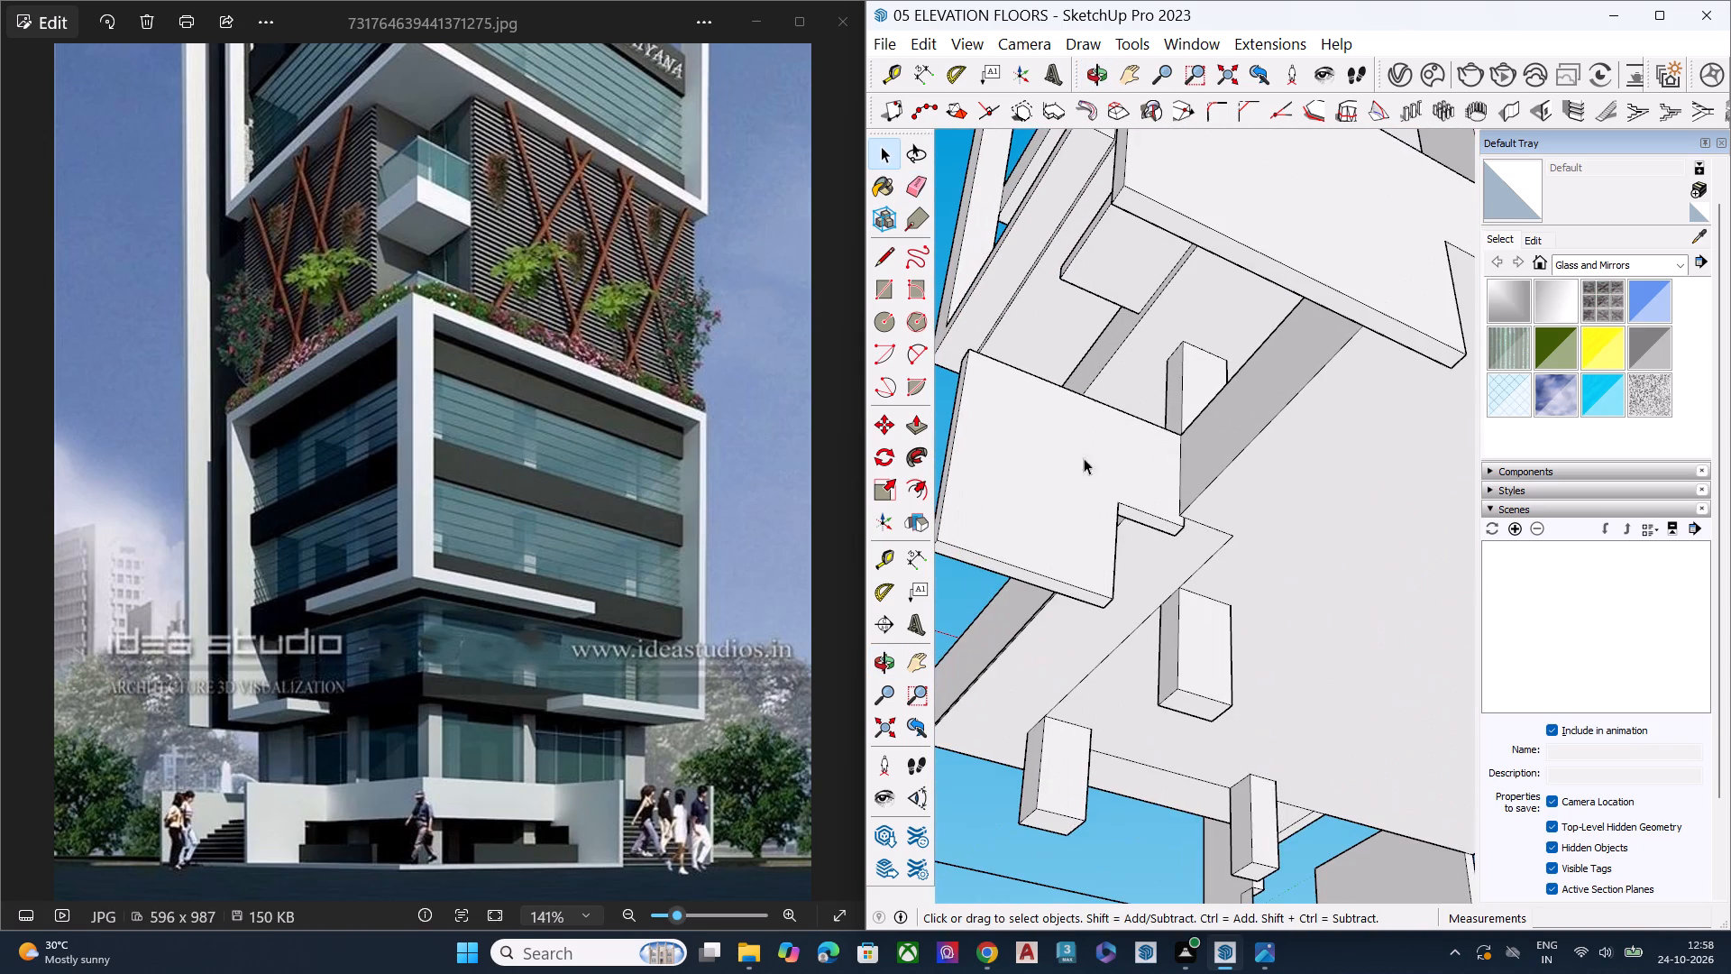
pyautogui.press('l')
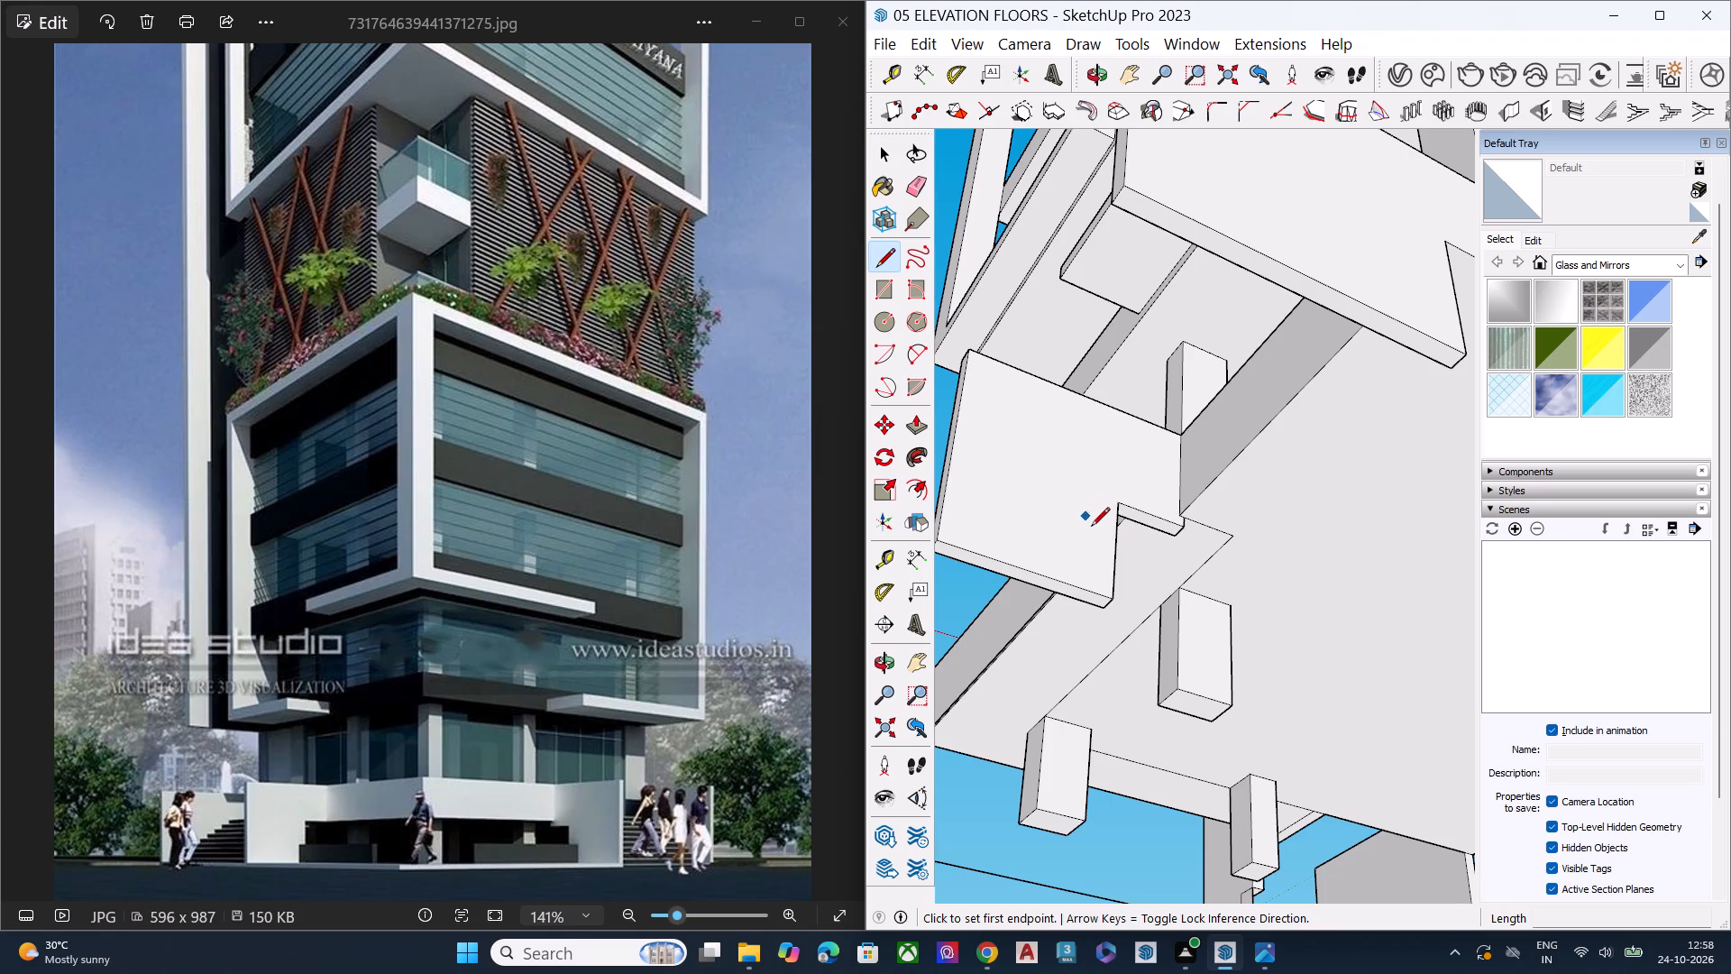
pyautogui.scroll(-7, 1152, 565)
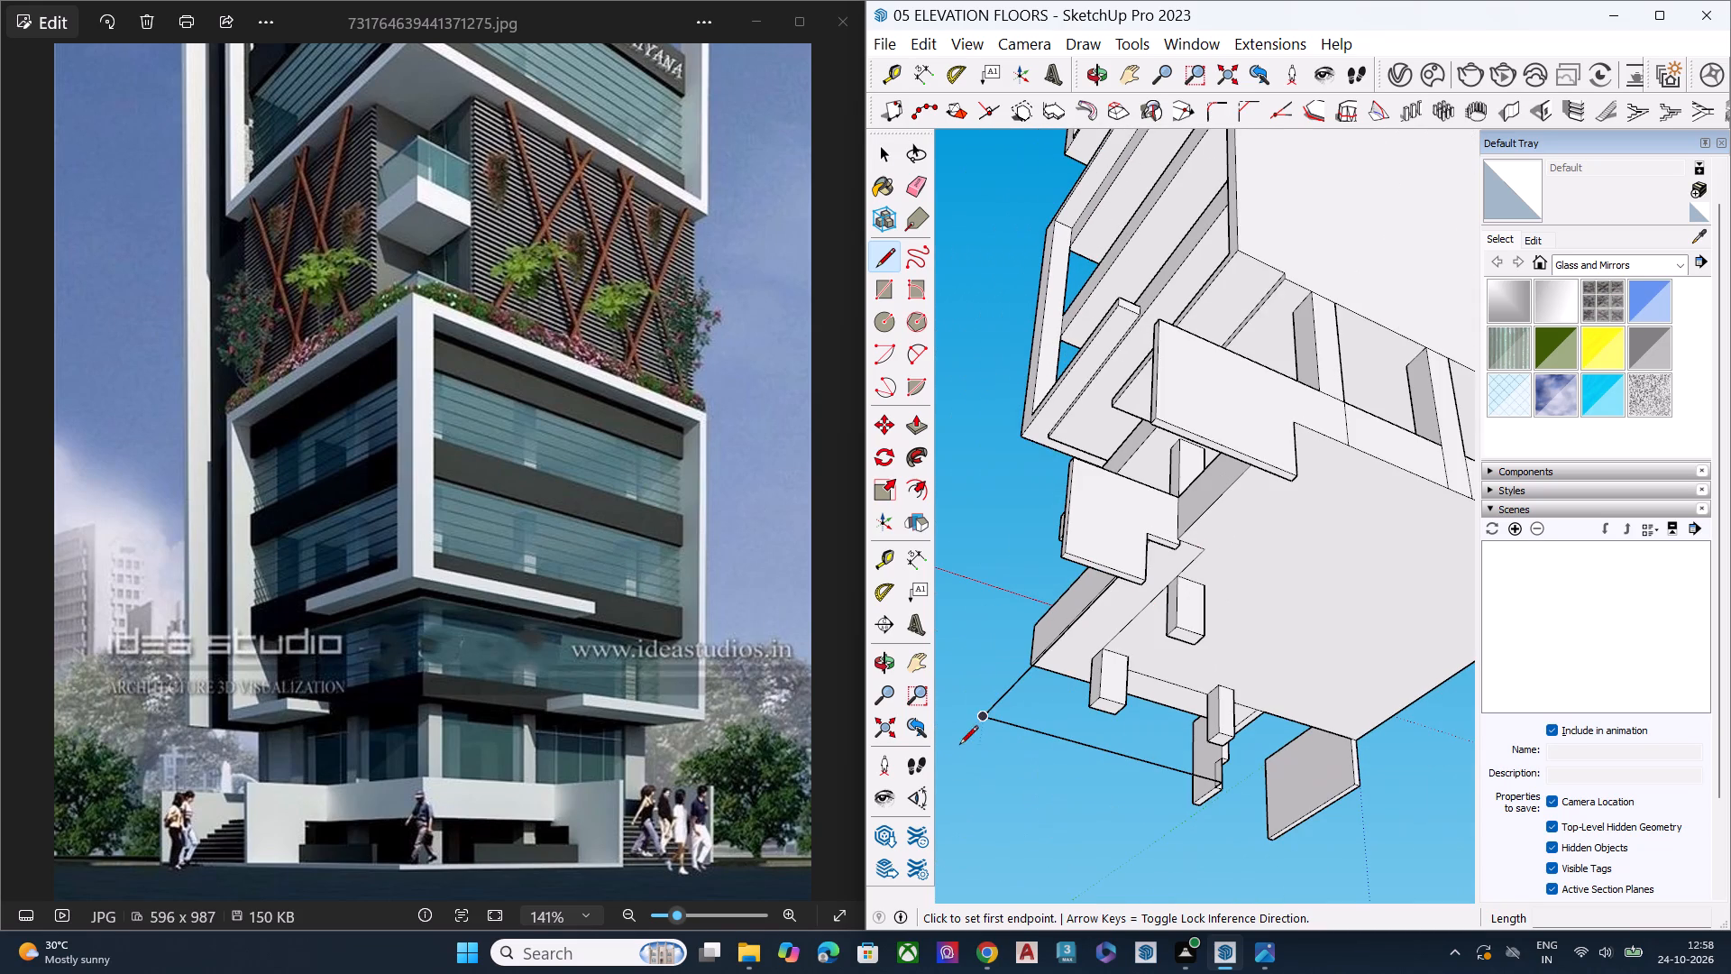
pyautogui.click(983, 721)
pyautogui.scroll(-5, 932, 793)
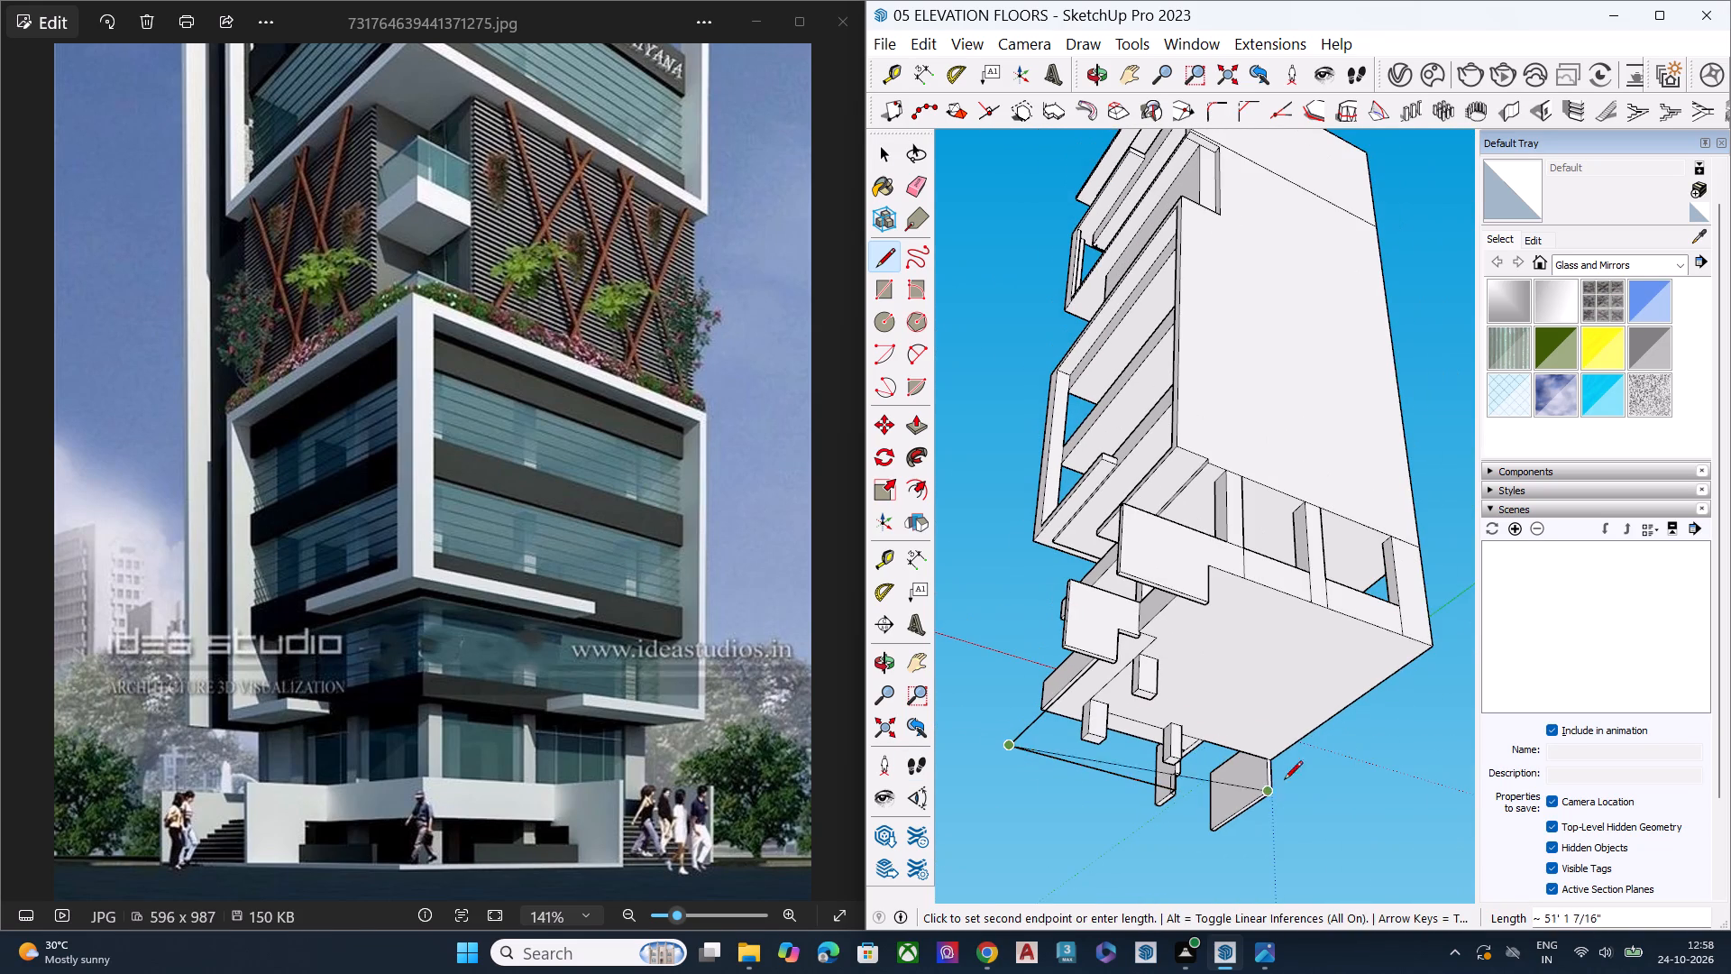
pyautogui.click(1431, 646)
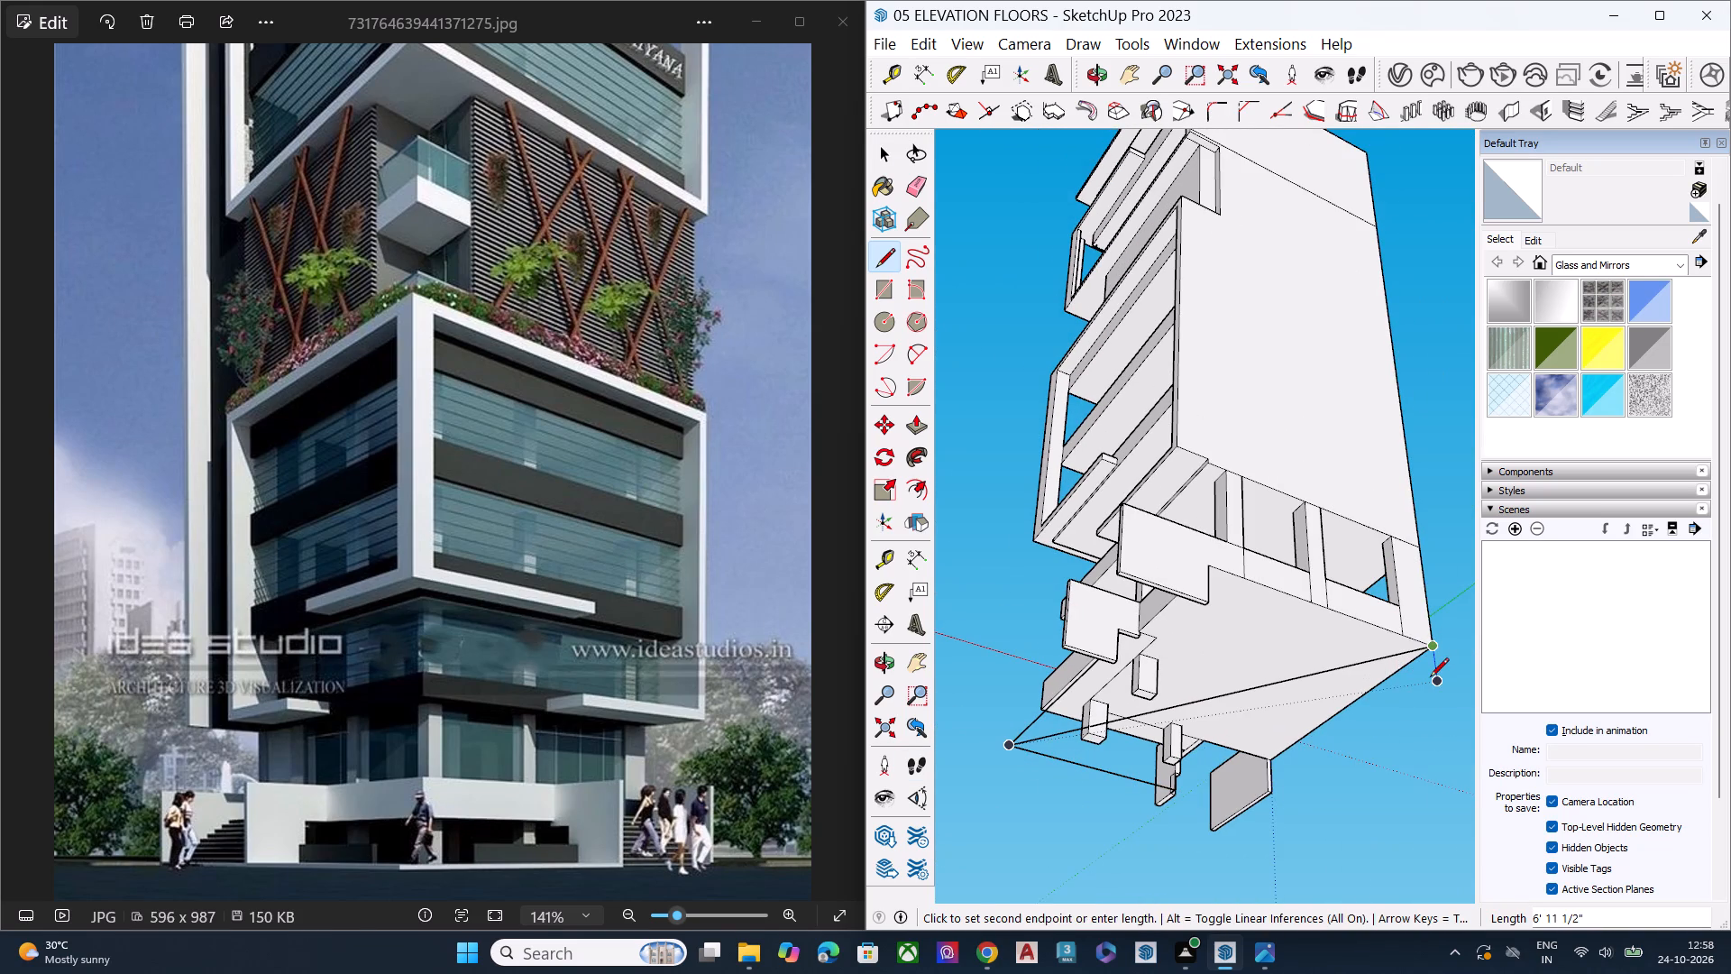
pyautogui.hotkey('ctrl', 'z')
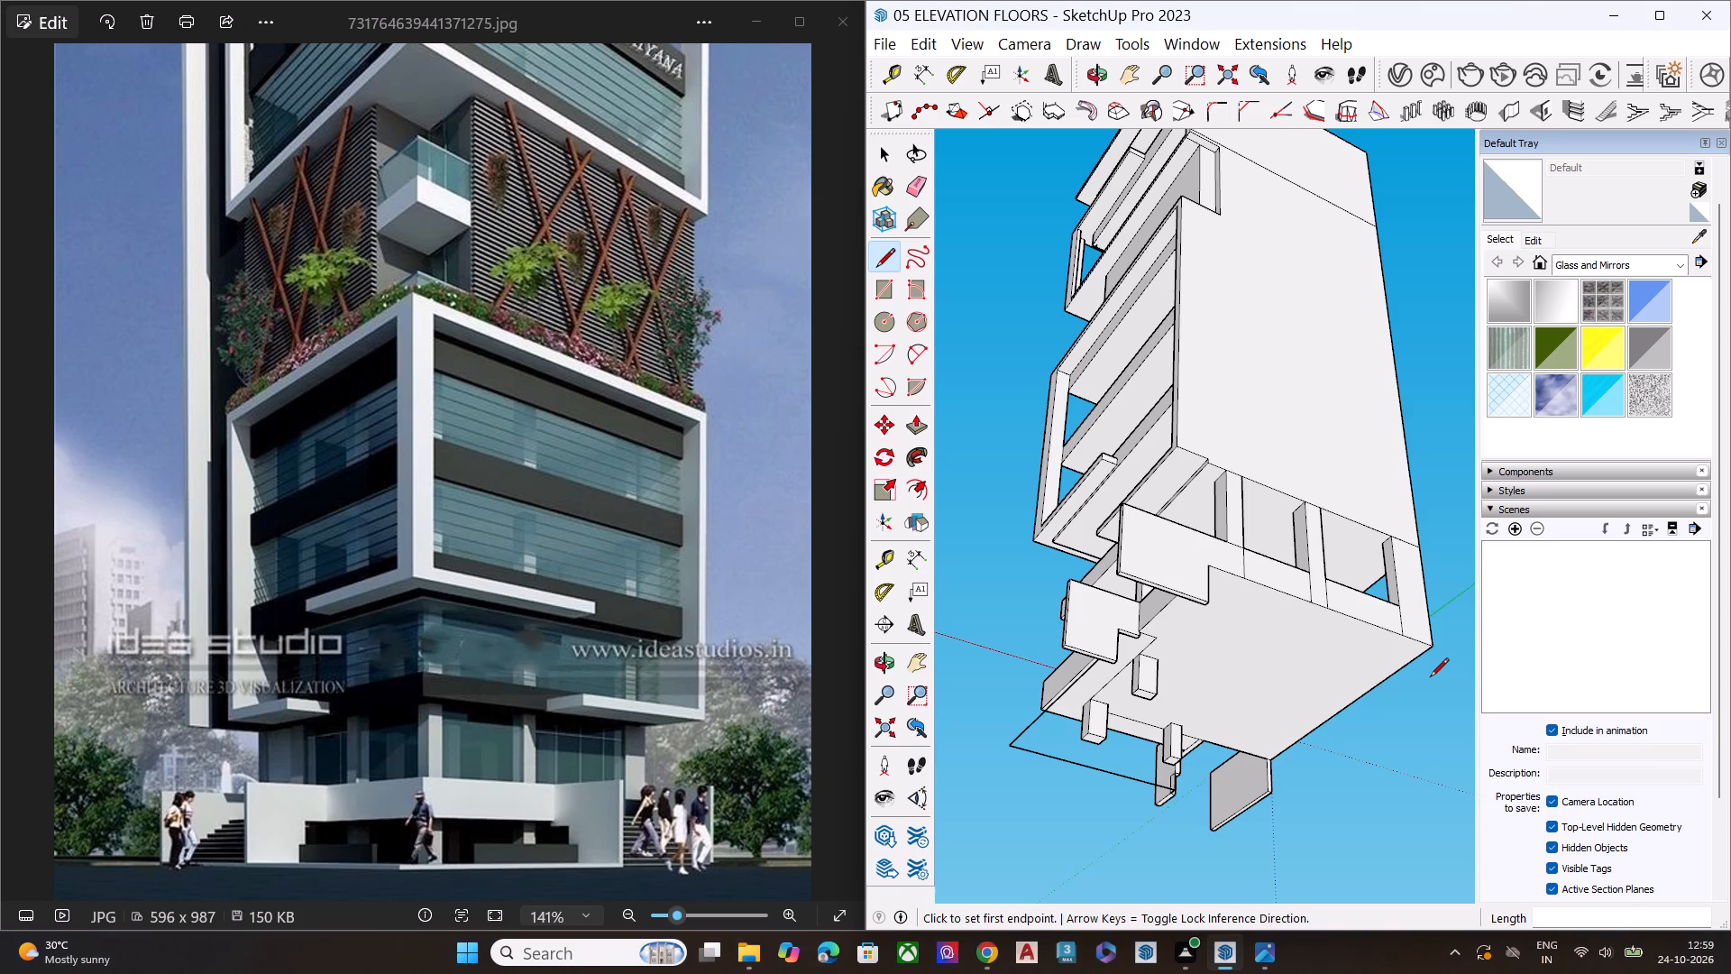
# Undo the ground-line trims and both long ground lines beneath the slab.
pyautogui.hotkey('ctrl', 'z')
pyautogui.hotkey('ctrl', 'z')
pyautogui.hotkey('ctrl', 'z')
pyautogui.hotkey('ctrl', 'z')
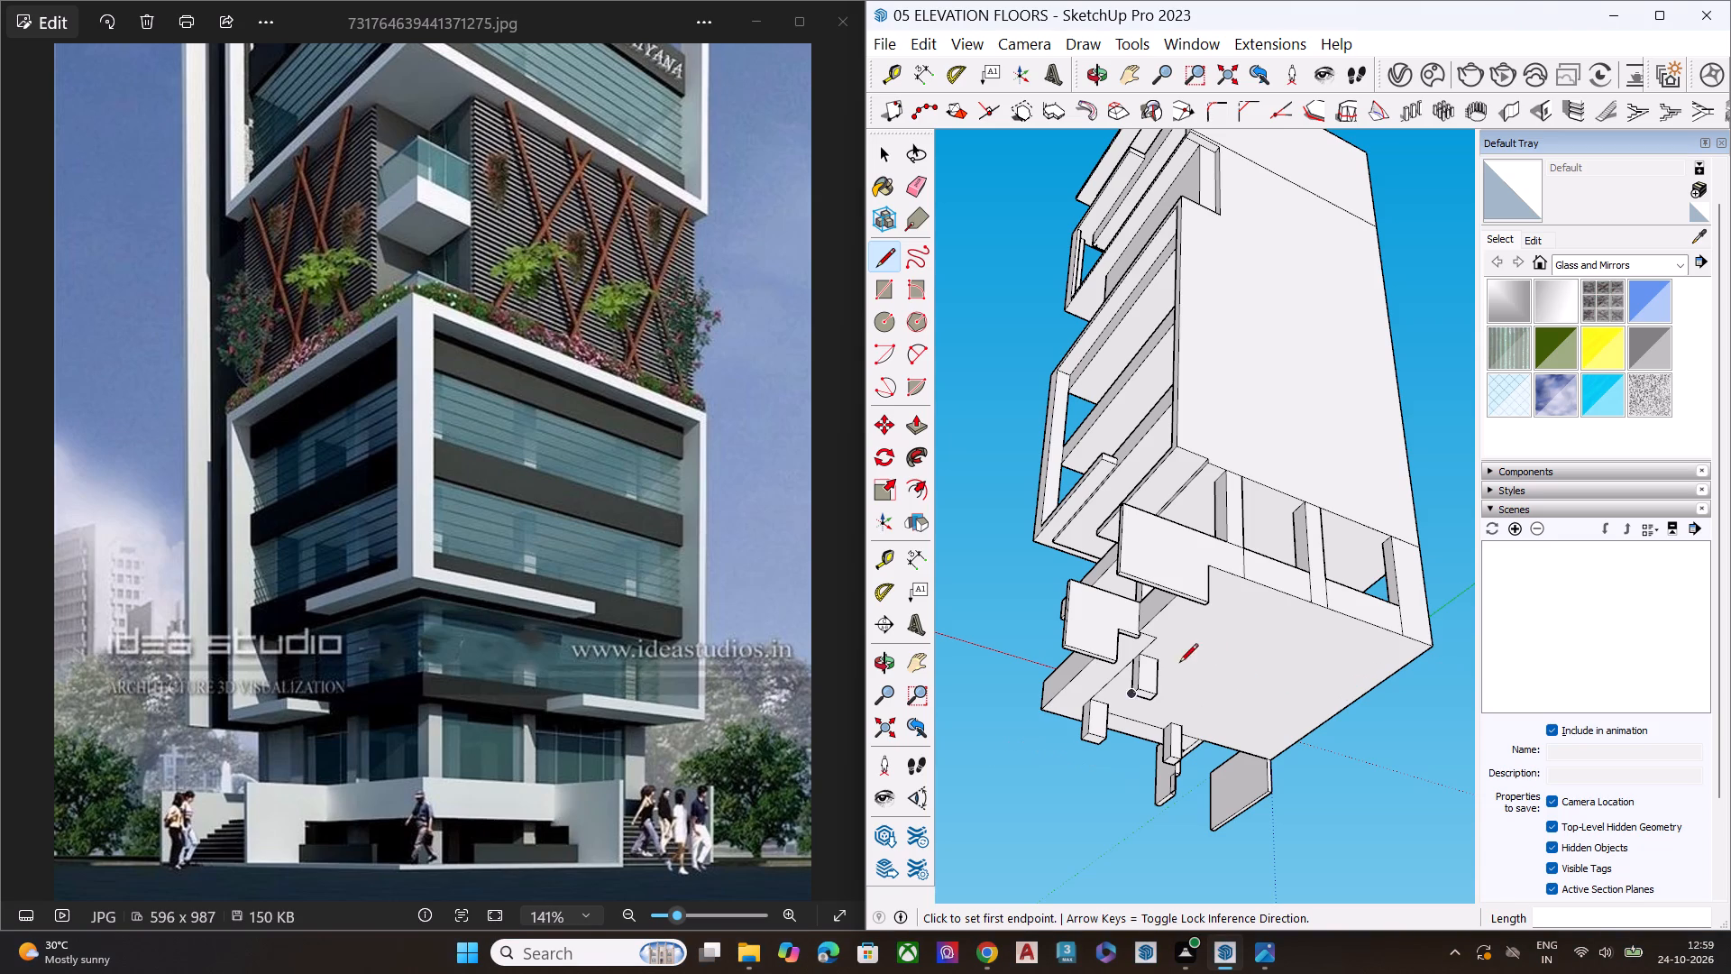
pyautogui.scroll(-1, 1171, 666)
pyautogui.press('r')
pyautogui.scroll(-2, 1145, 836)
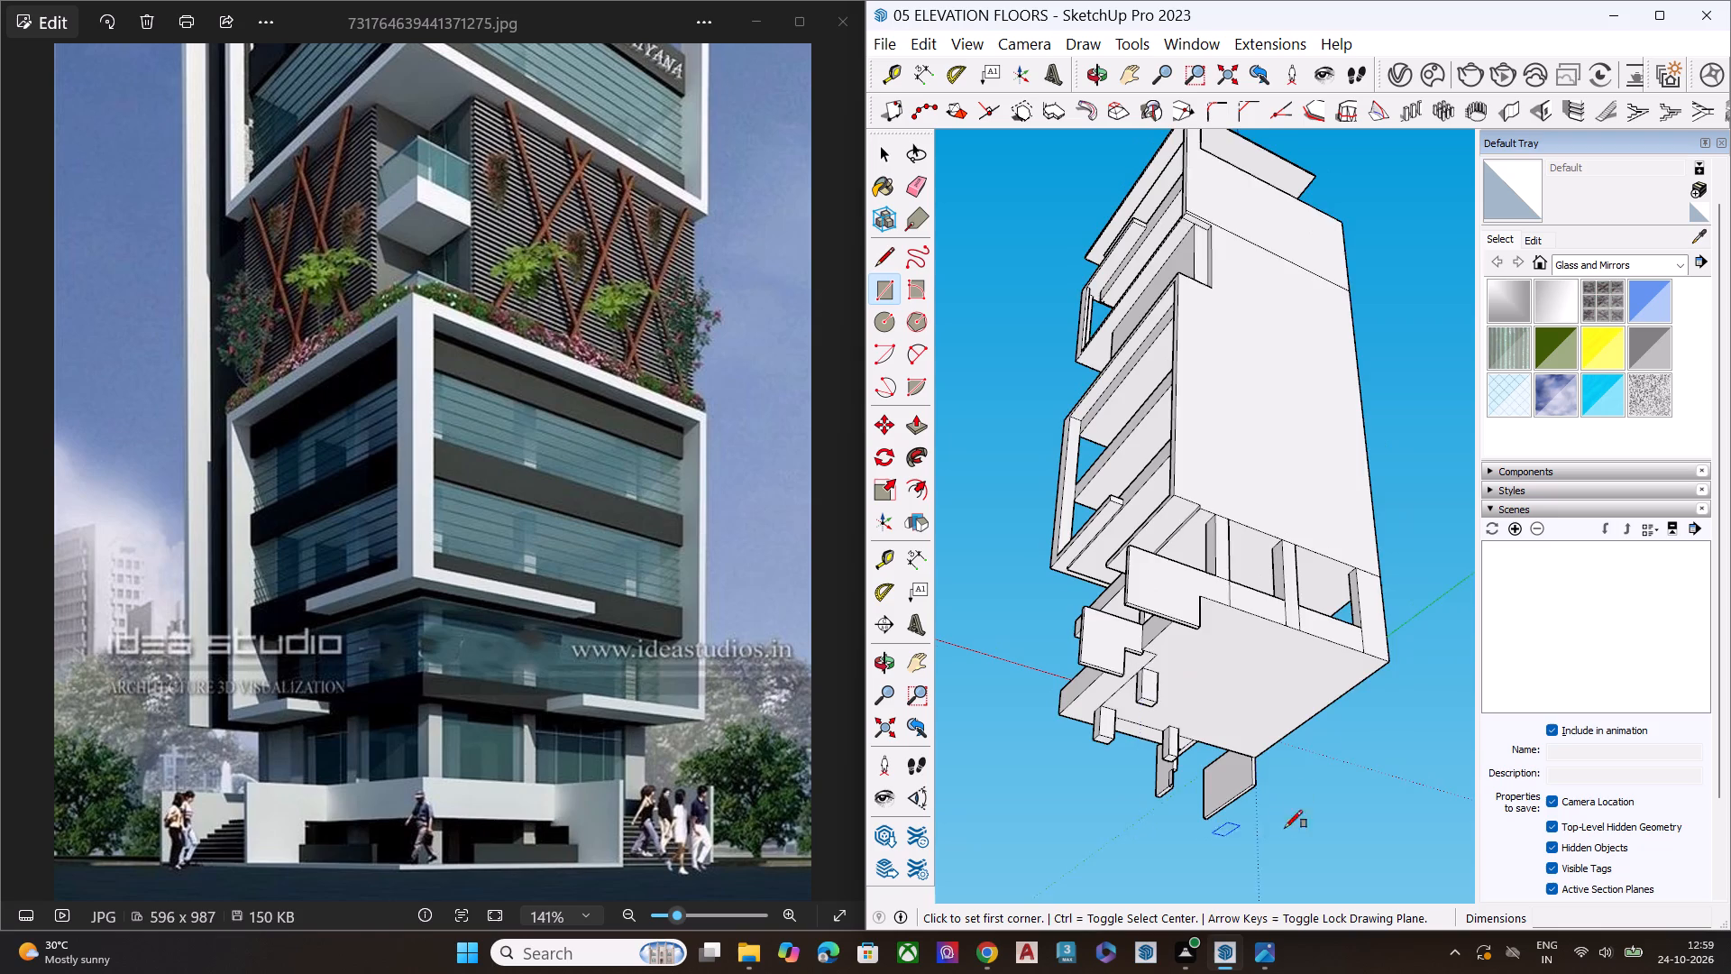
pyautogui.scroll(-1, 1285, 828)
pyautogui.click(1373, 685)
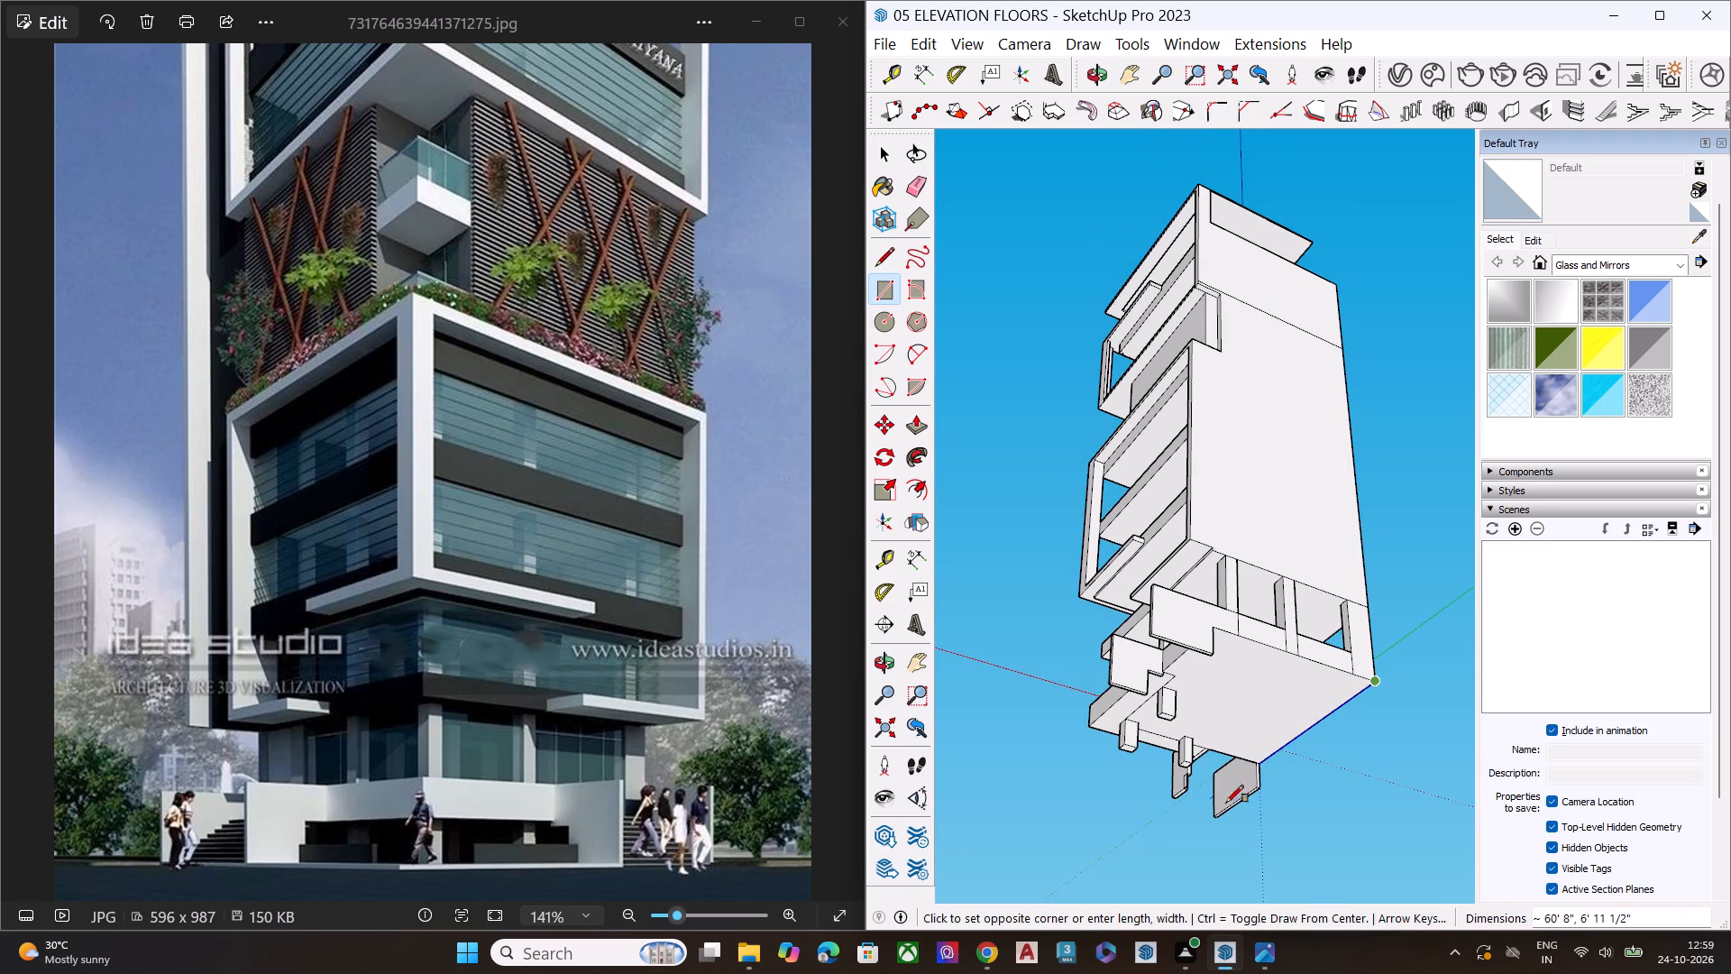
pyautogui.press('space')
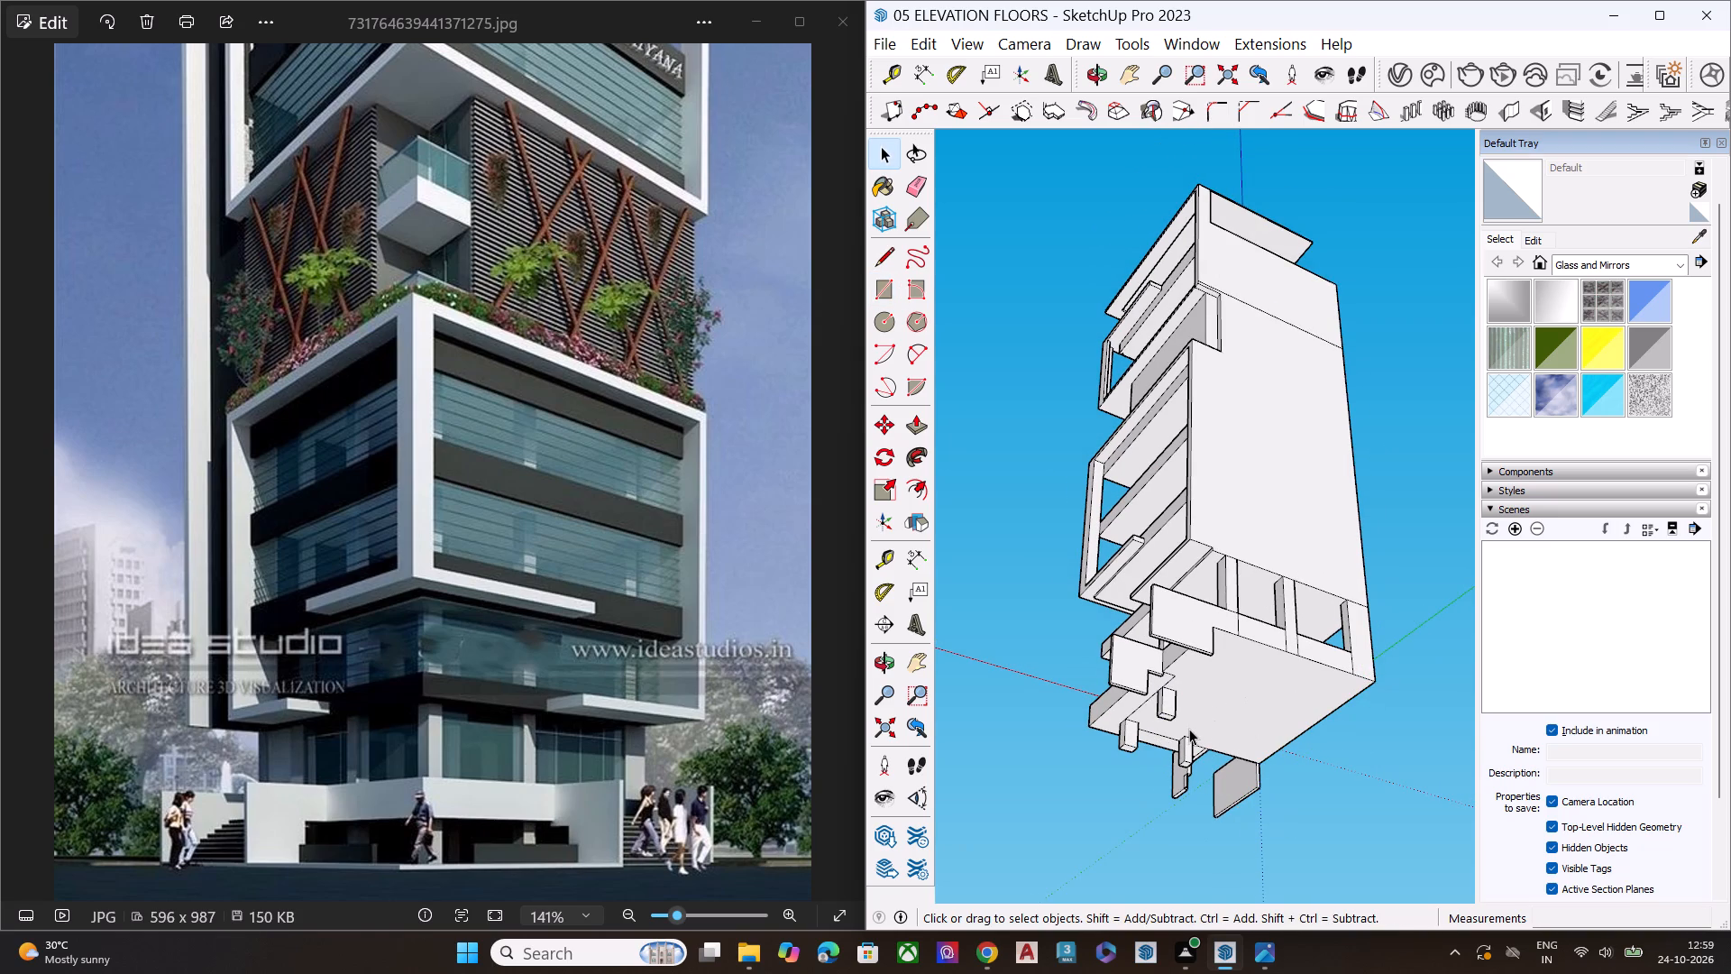
# Draw a horizontal rectangle at the bottom level of the front columns, starting from a column's lower corner beneath the slab.
pyautogui.press('r')
pyautogui.scroll(-7, 1133, 535)
pyautogui.moveTo(1151, 635); pyautogui.dragTo(1174, 726, button='middle')
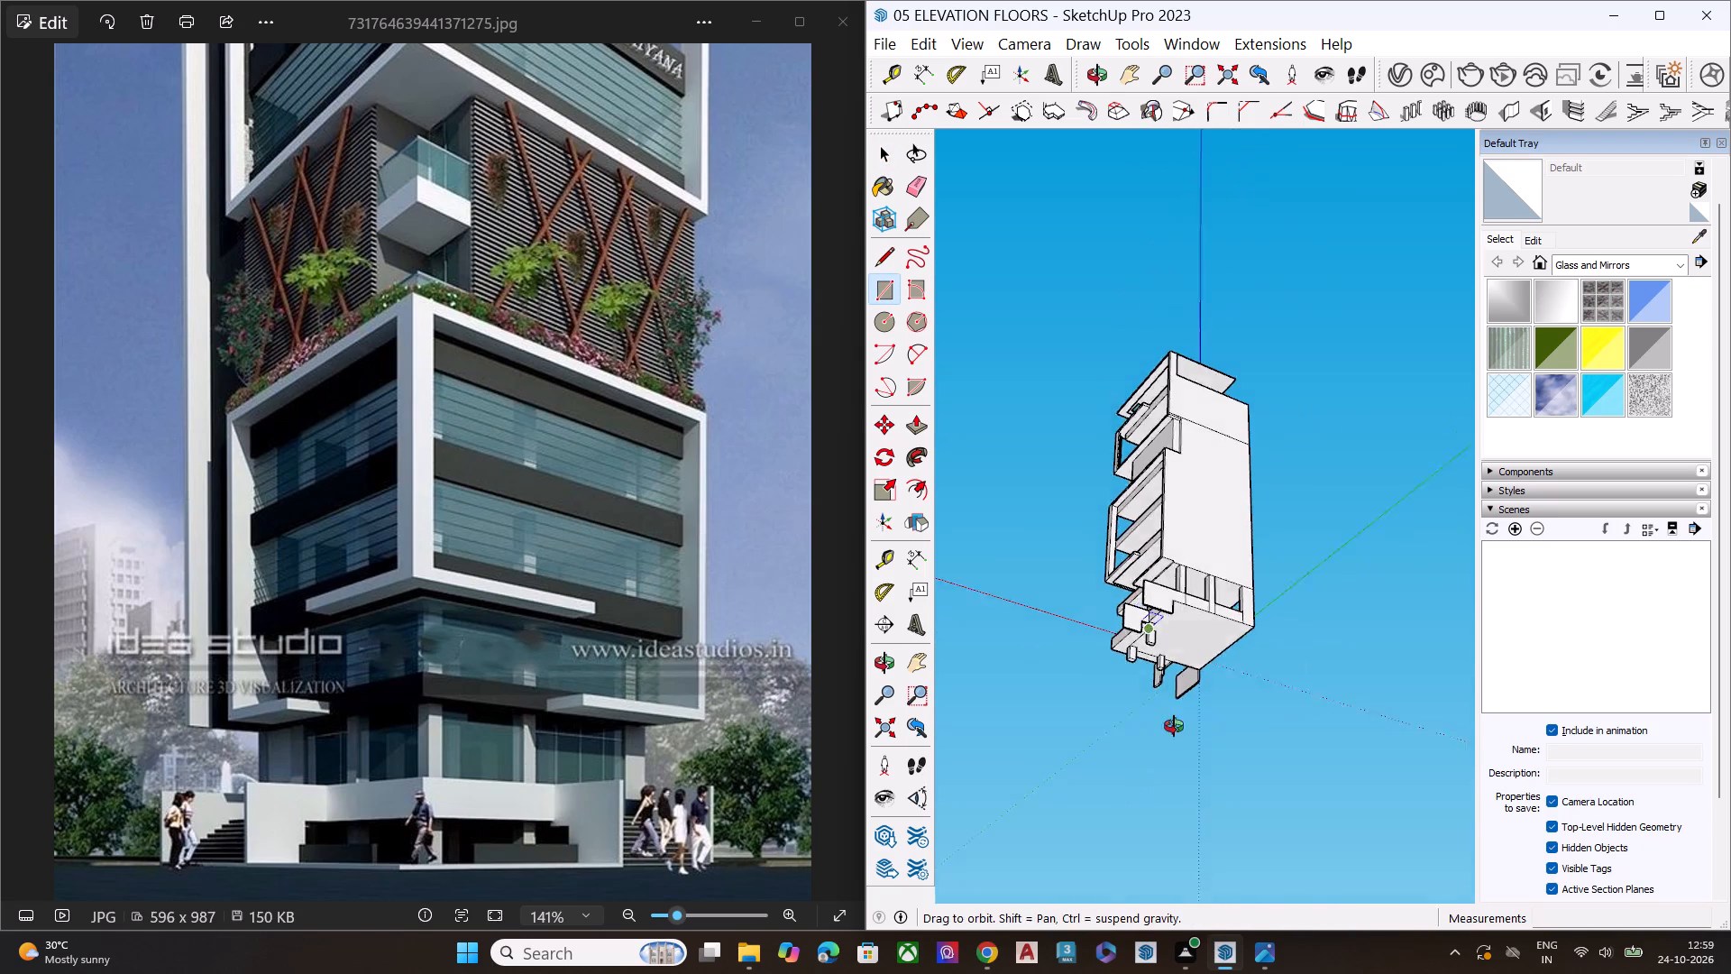
pyautogui.moveTo(1174, 726); pyautogui.dragTo(1267, 791, button='middle')
pyautogui.scroll(7, 1267, 783)
pyautogui.scroll(1, 1076, 592)
pyautogui.scroll(-1, 1076, 592)
pyautogui.scroll(6, 1076, 592)
pyautogui.scroll(-1, 1076, 595)
pyautogui.scroll(2, 1077, 604)
pyautogui.moveTo(1125, 647); pyautogui.dragTo(1305, 809, button='middle')
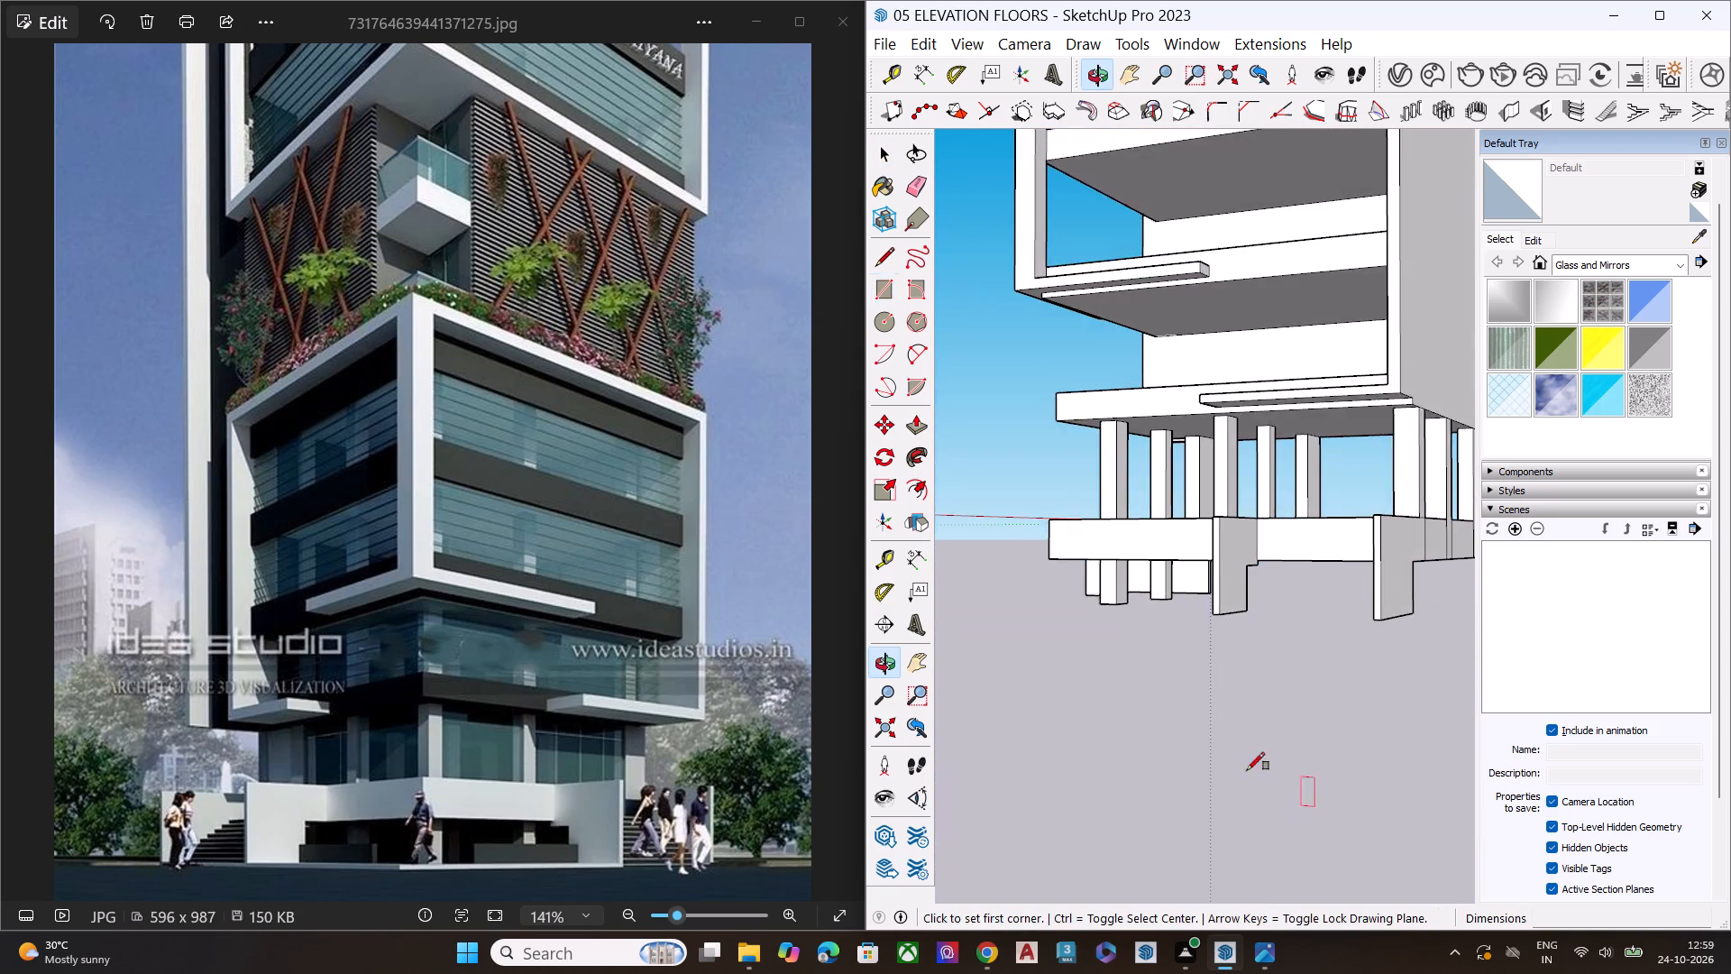
pyautogui.scroll(4, 1135, 684)
pyautogui.scroll(-3, 1079, 639)
pyautogui.scroll(3, 1079, 639)
pyautogui.click(1110, 571)
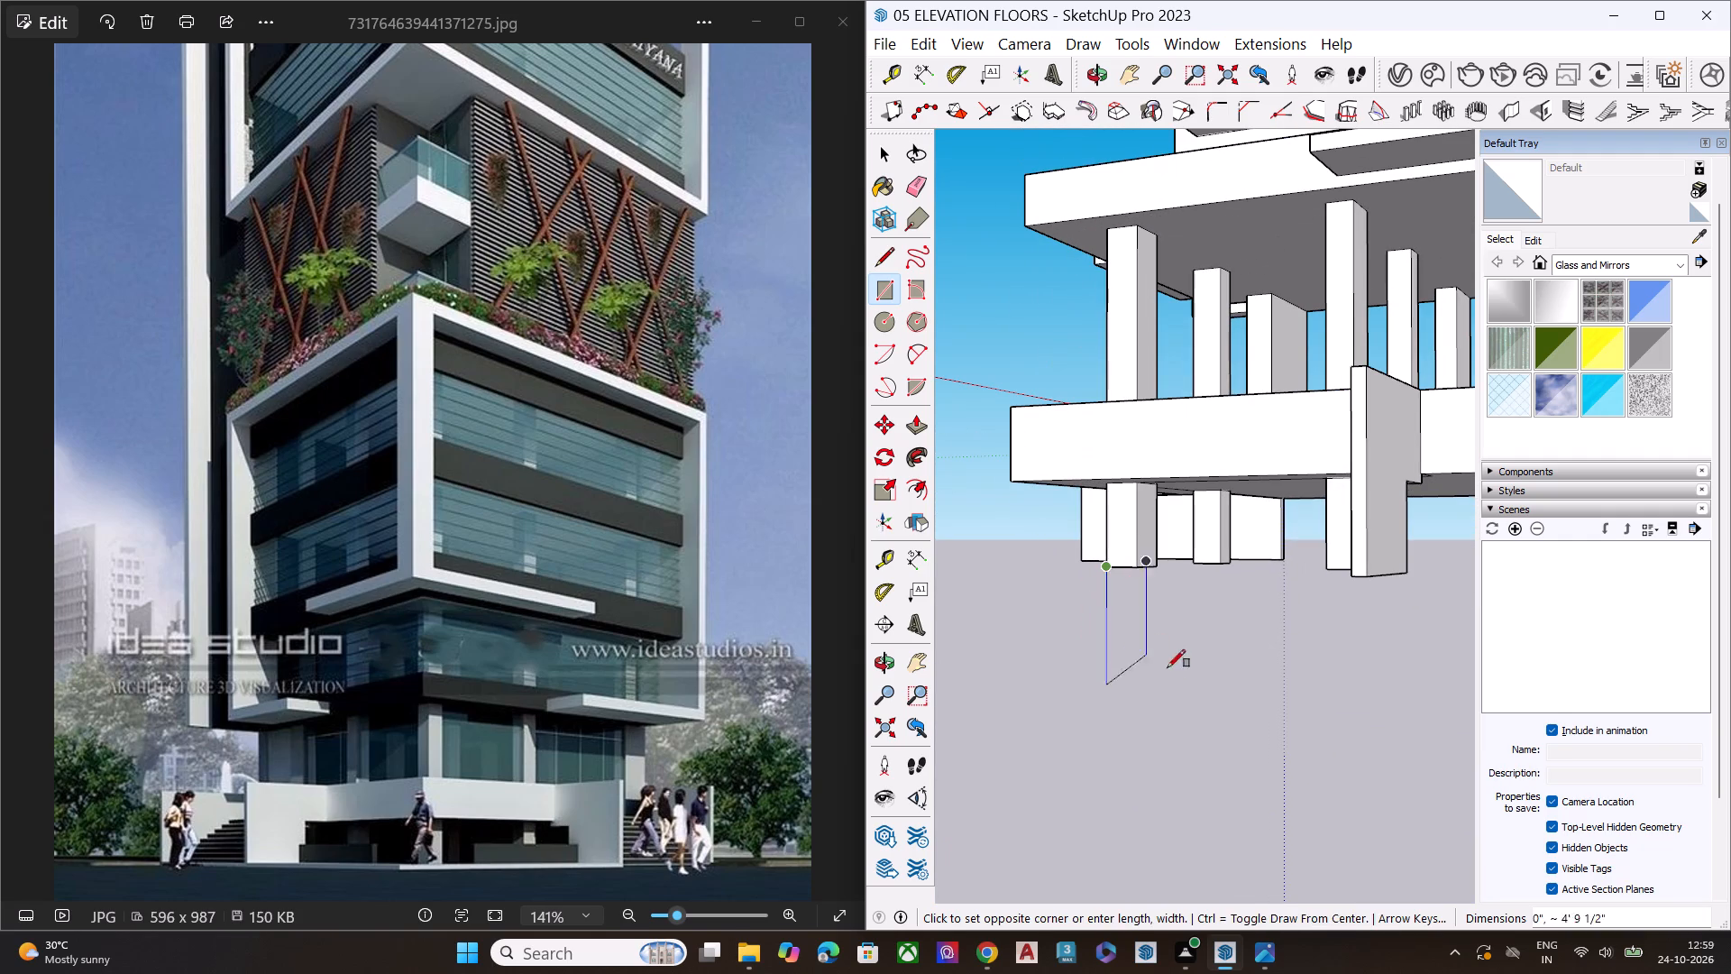
pyautogui.scroll(-4, 1185, 677)
pyautogui.moveTo(1394, 695); pyautogui.dragTo(892, 583, button='middle')
pyautogui.scroll(-6, 1172, 574)
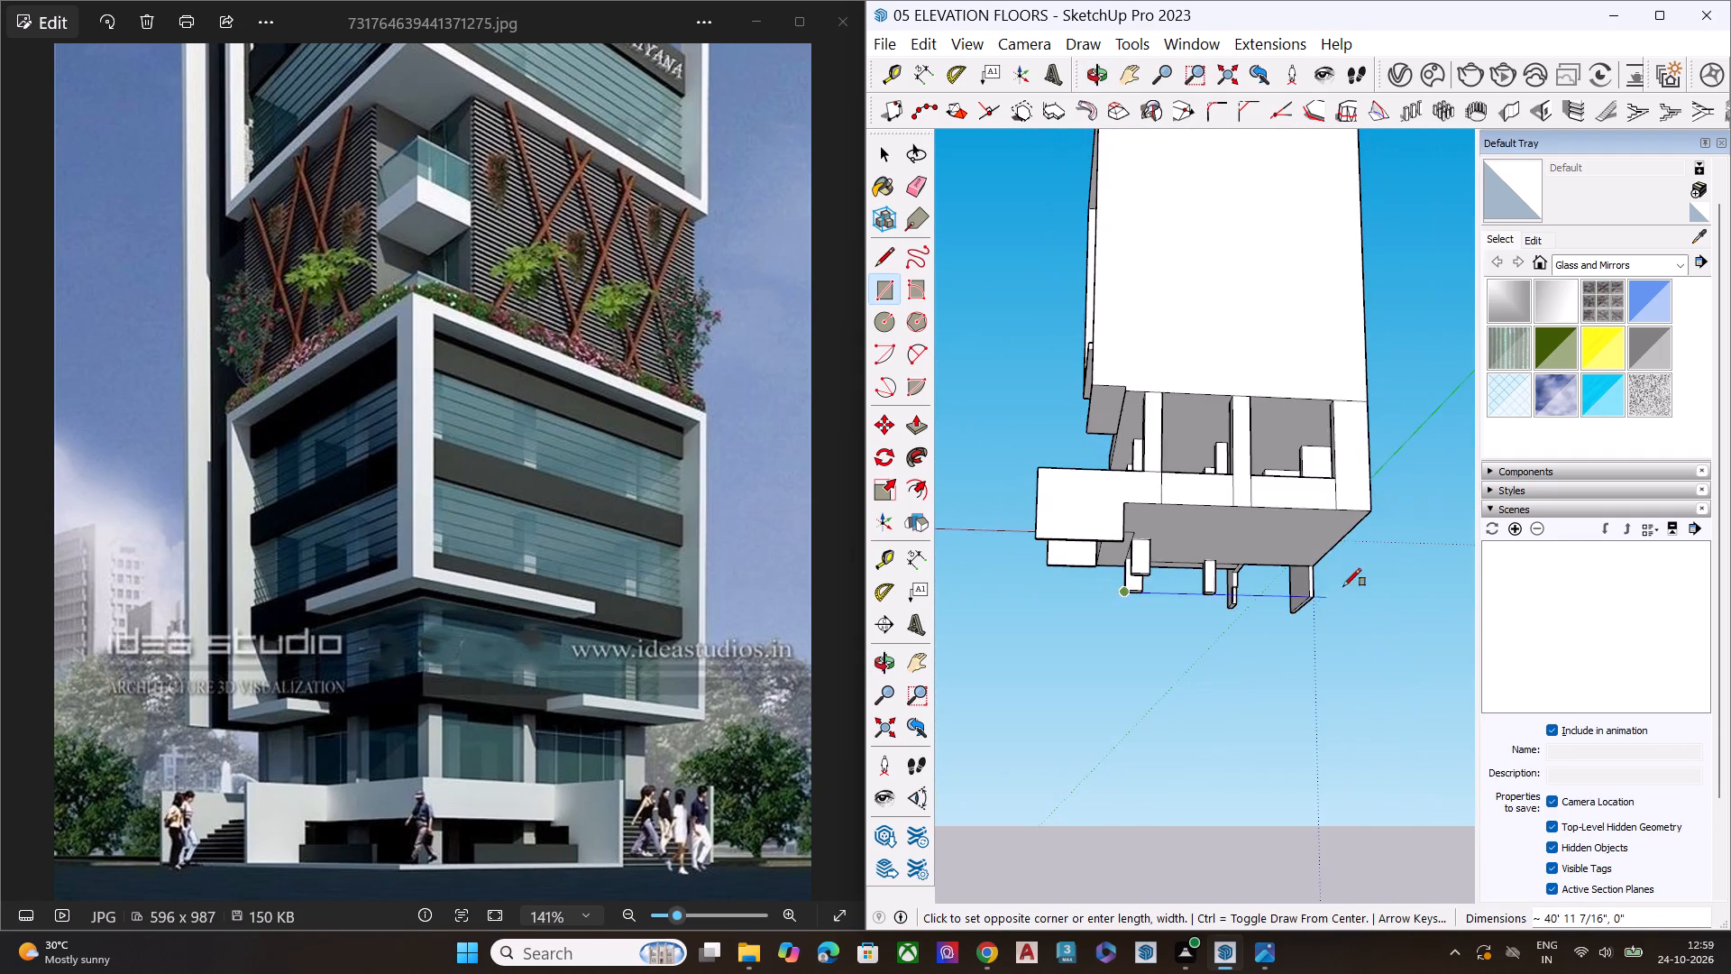
pyautogui.scroll(4, 1358, 540)
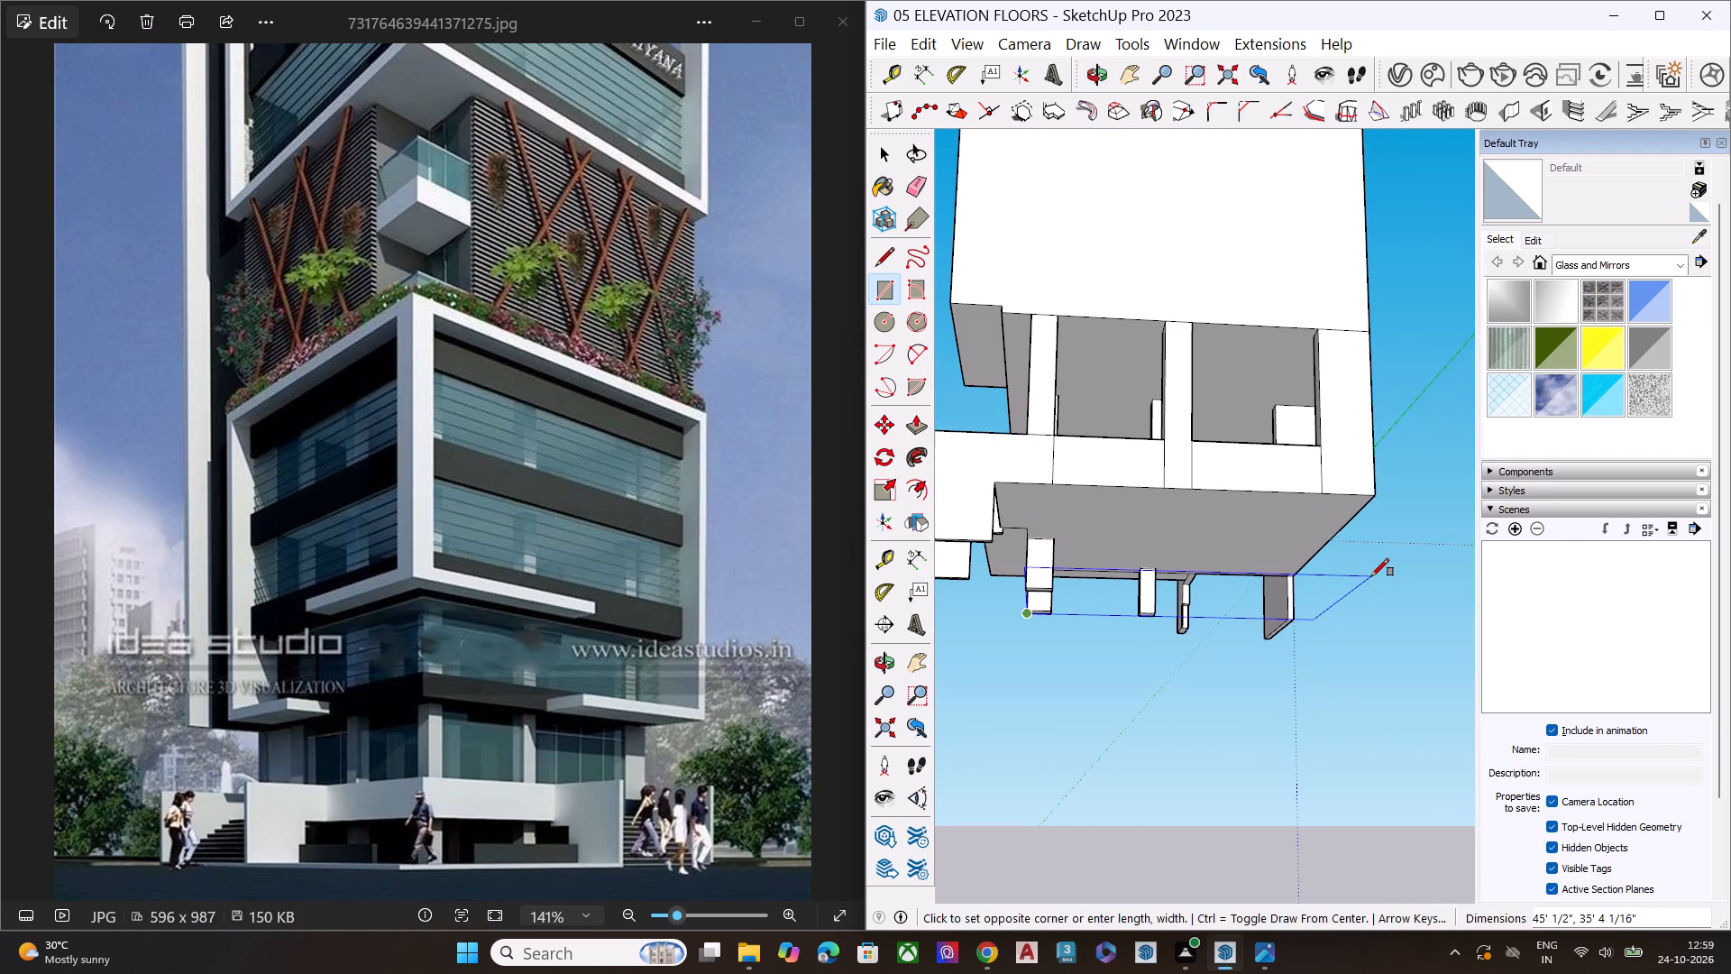
pyautogui.click(1372, 579)
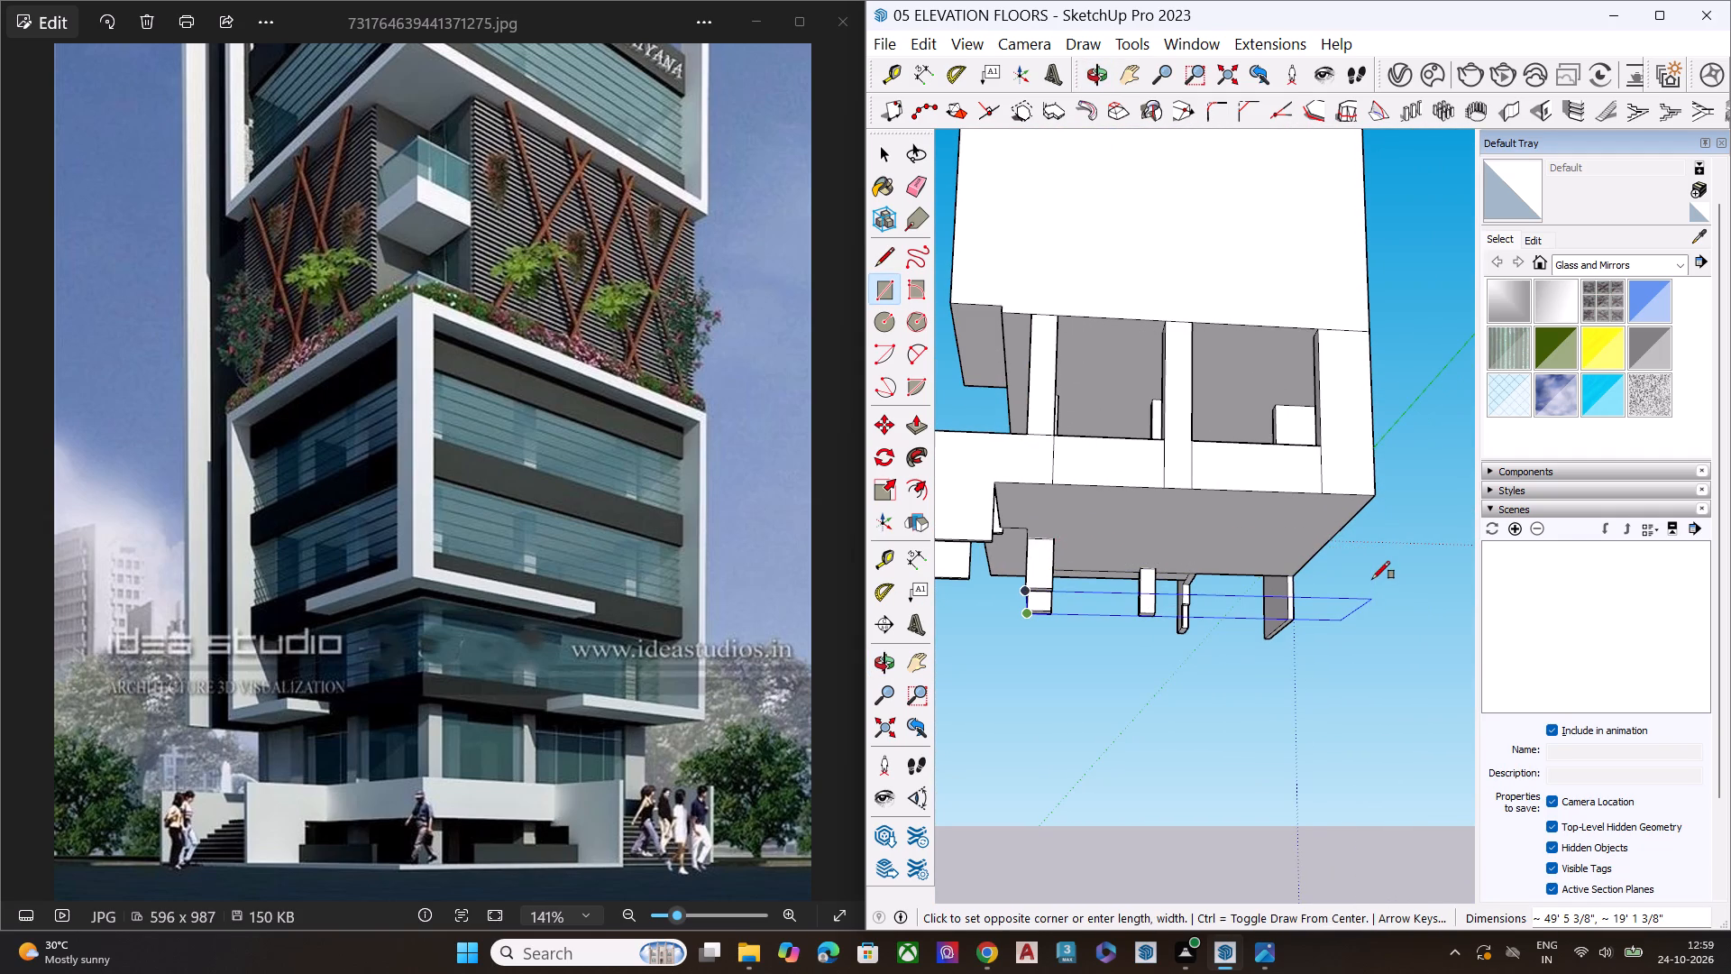
pyautogui.moveTo(1250, 635); pyautogui.dragTo(897, 807, button='middle')
pyautogui.moveTo(1395, 762); pyautogui.dragTo(895, 698, button='middle')
pyautogui.scroll(8, 1063, 652)
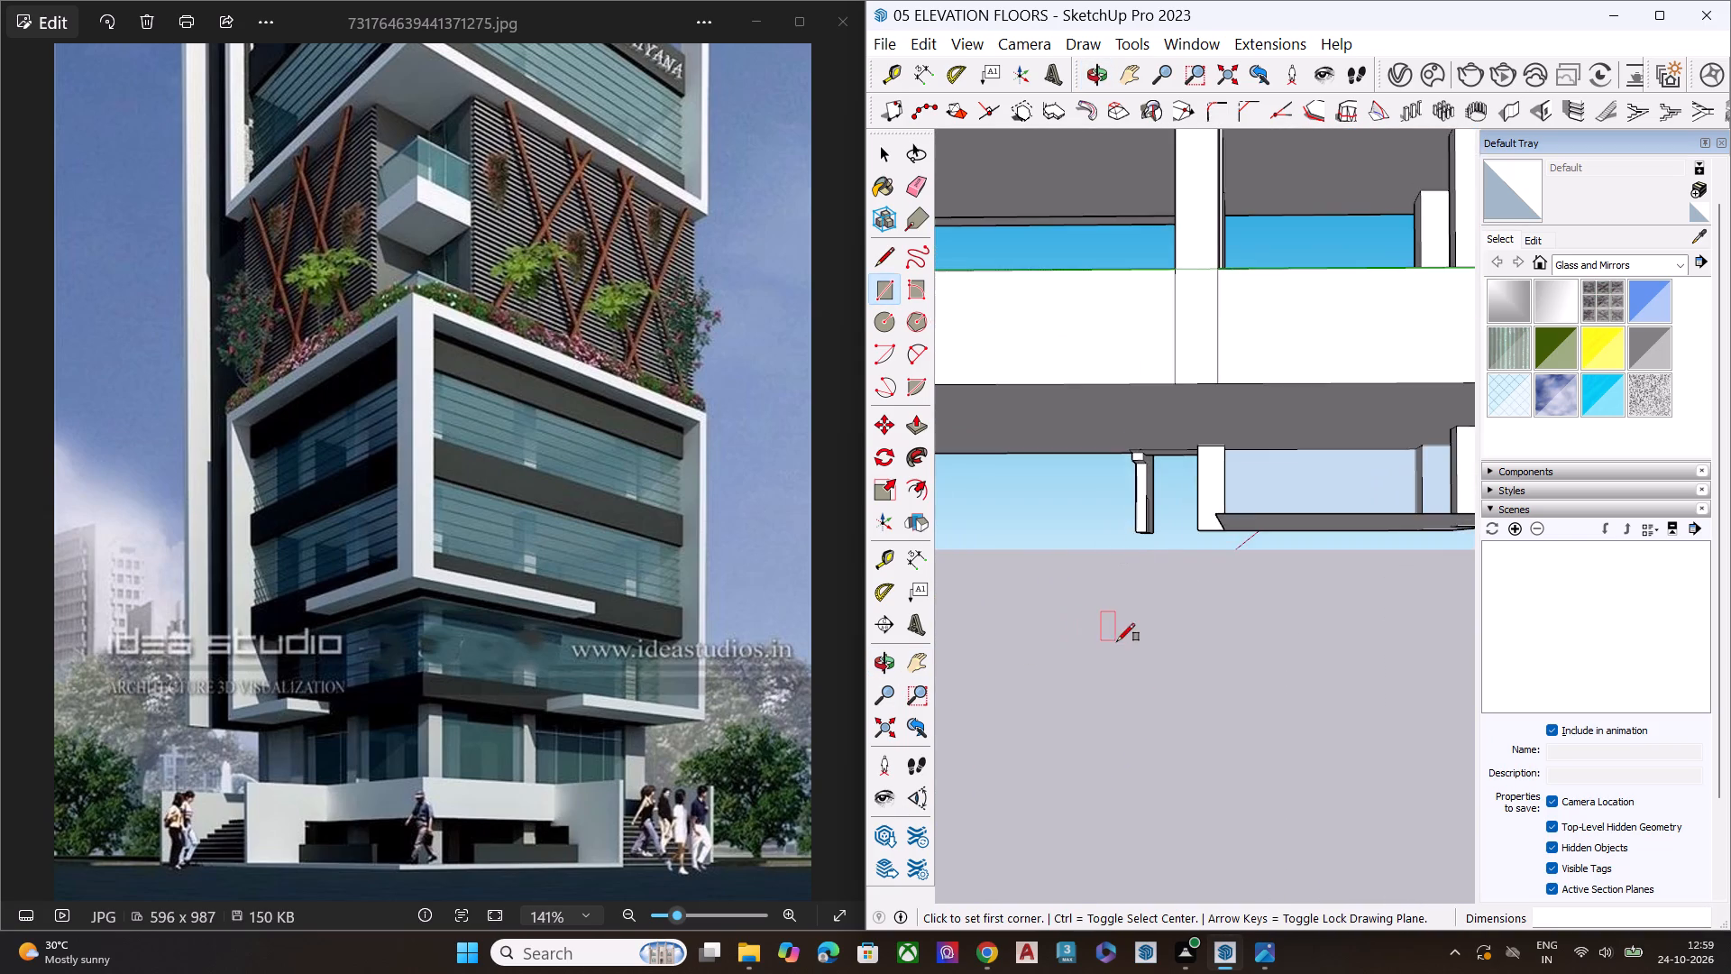
pyautogui.scroll(-2, 1089, 599)
pyautogui.scroll(1, 1102, 598)
pyautogui.scroll(-6, 1131, 602)
pyautogui.press('space')
# Delete the three vertical faces filling the gaps between the columns beneath the slab, keeping the horizontal base face.
pyautogui.scroll(-2, 1293, 490)
pyautogui.scroll(1, 1287, 494)
pyautogui.scroll(-2, 1287, 497)
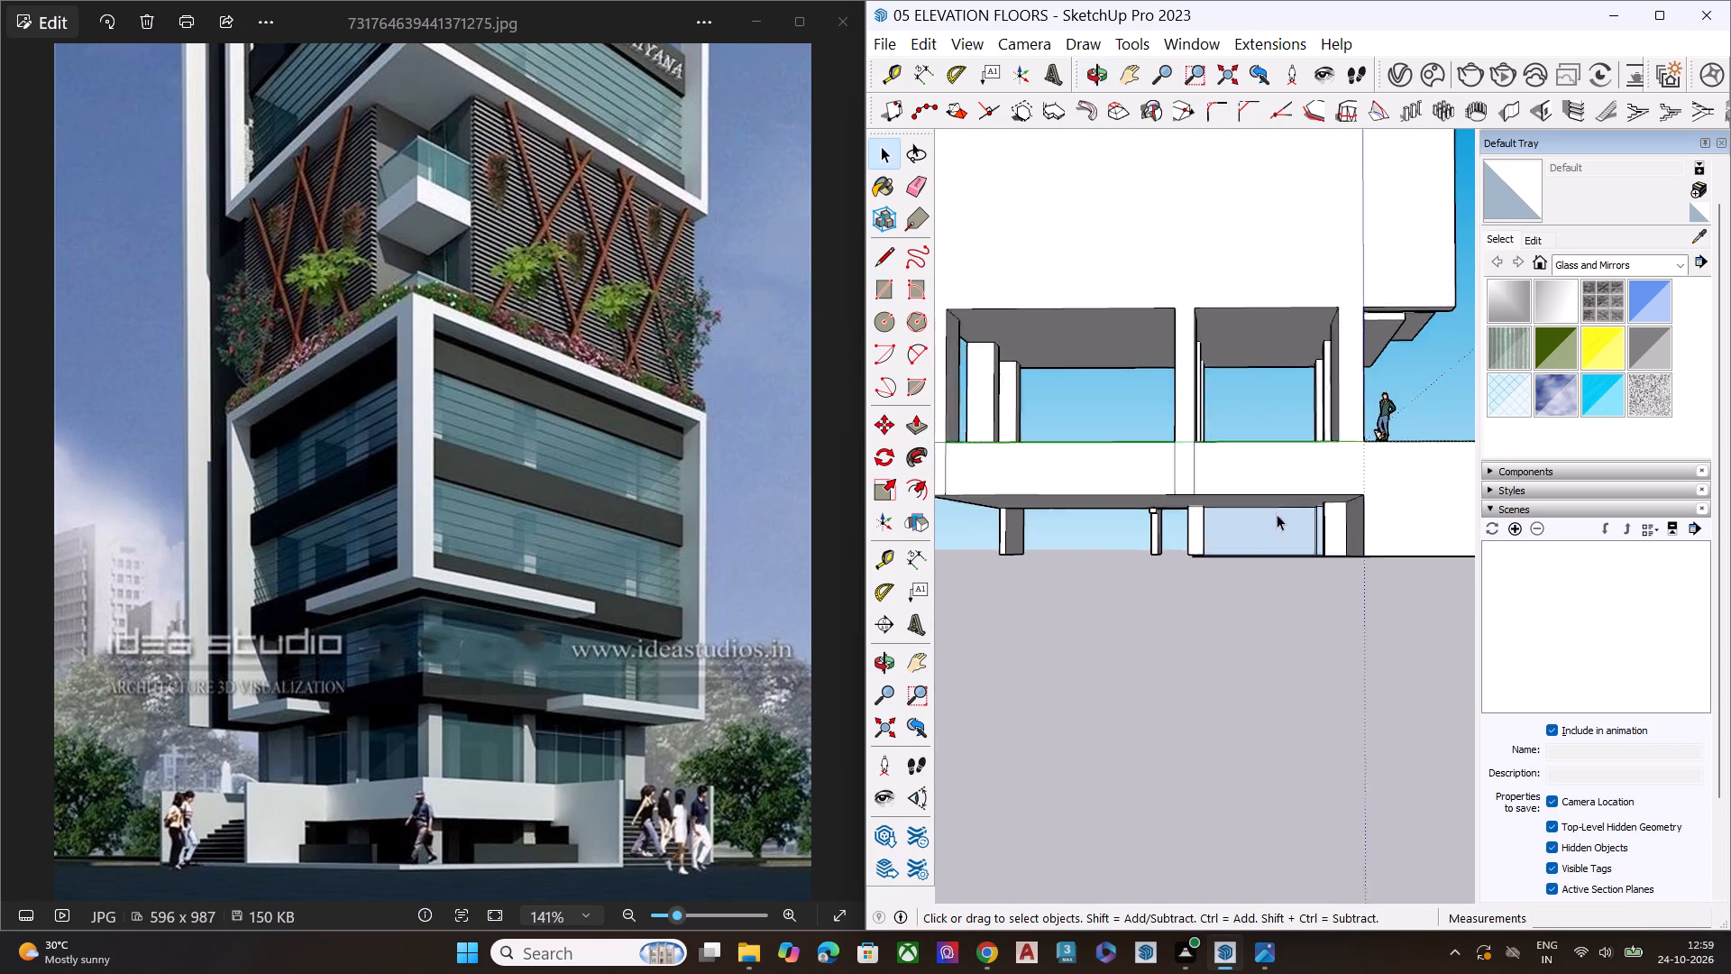
pyautogui.scroll(-3, 1277, 514)
pyautogui.moveTo(1332, 541); pyautogui.dragTo(659, 583, button='middle')
pyautogui.scroll(1, 1109, 588)
pyautogui.moveTo(1102, 585); pyautogui.dragTo(687, 565, button='middle')
pyautogui.moveTo(1246, 596); pyautogui.dragTo(960, 548, button='middle')
pyautogui.moveTo(1026, 547); pyautogui.dragTo(1160, 570, button='middle')
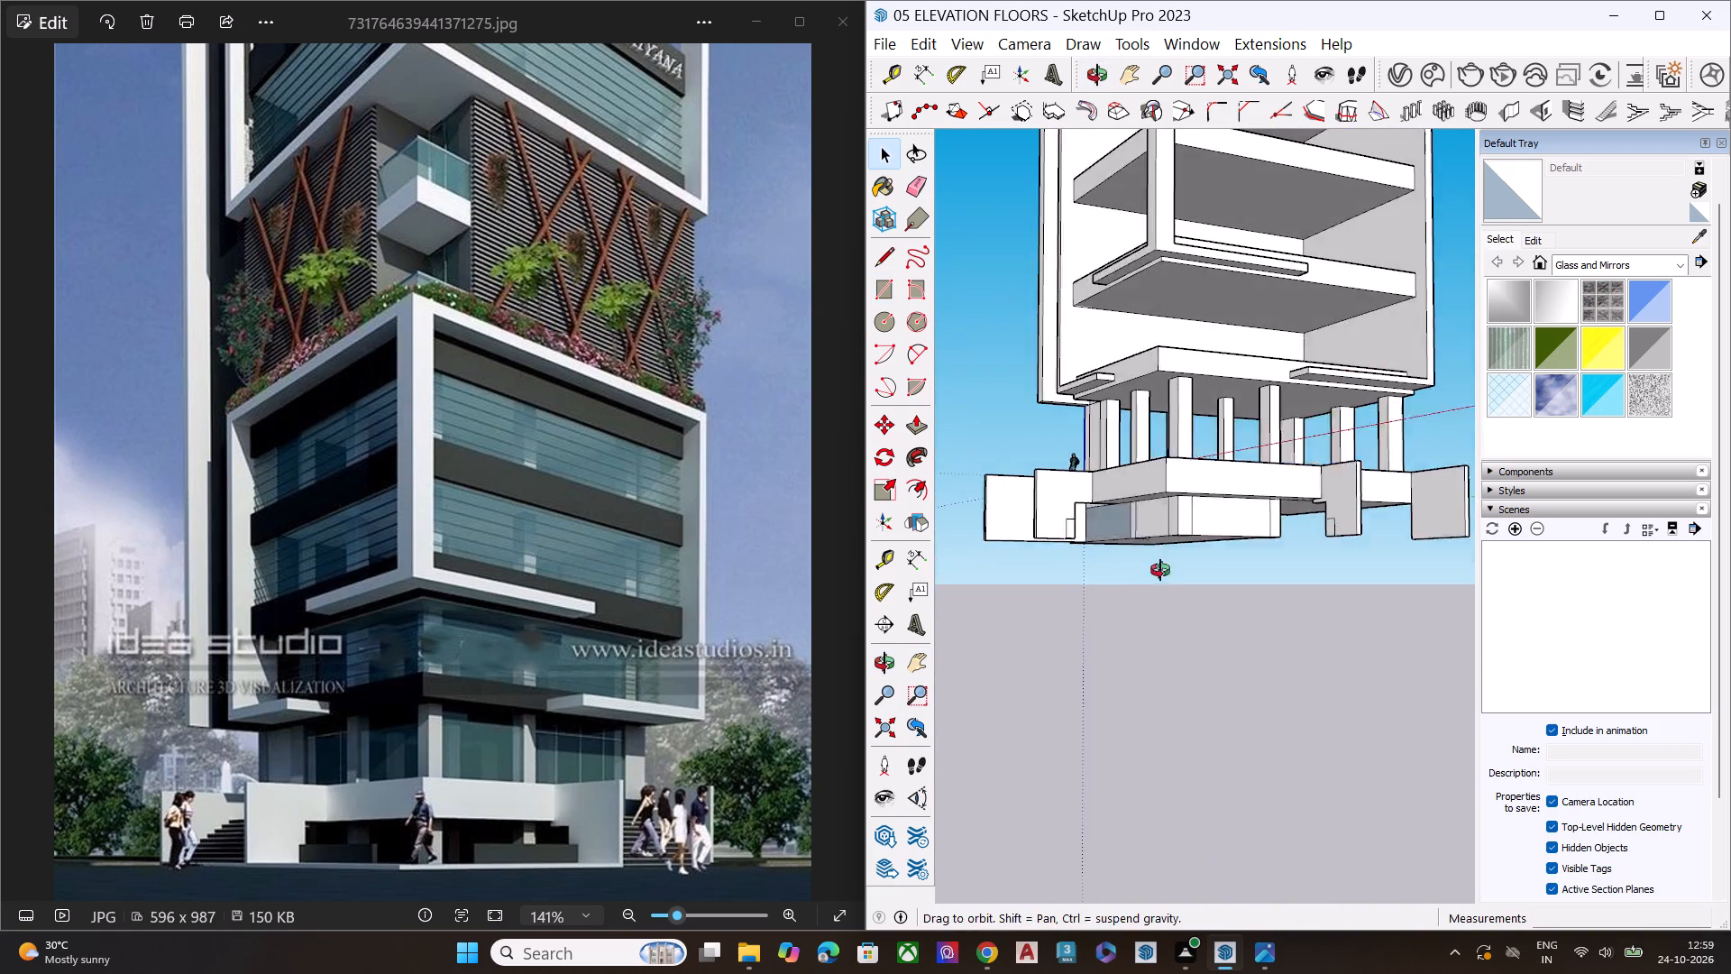
pyautogui.moveTo(1160, 570); pyautogui.dragTo(1247, 583, button='middle')
pyautogui.scroll(8, 1226, 547)
pyautogui.click(1291, 507)
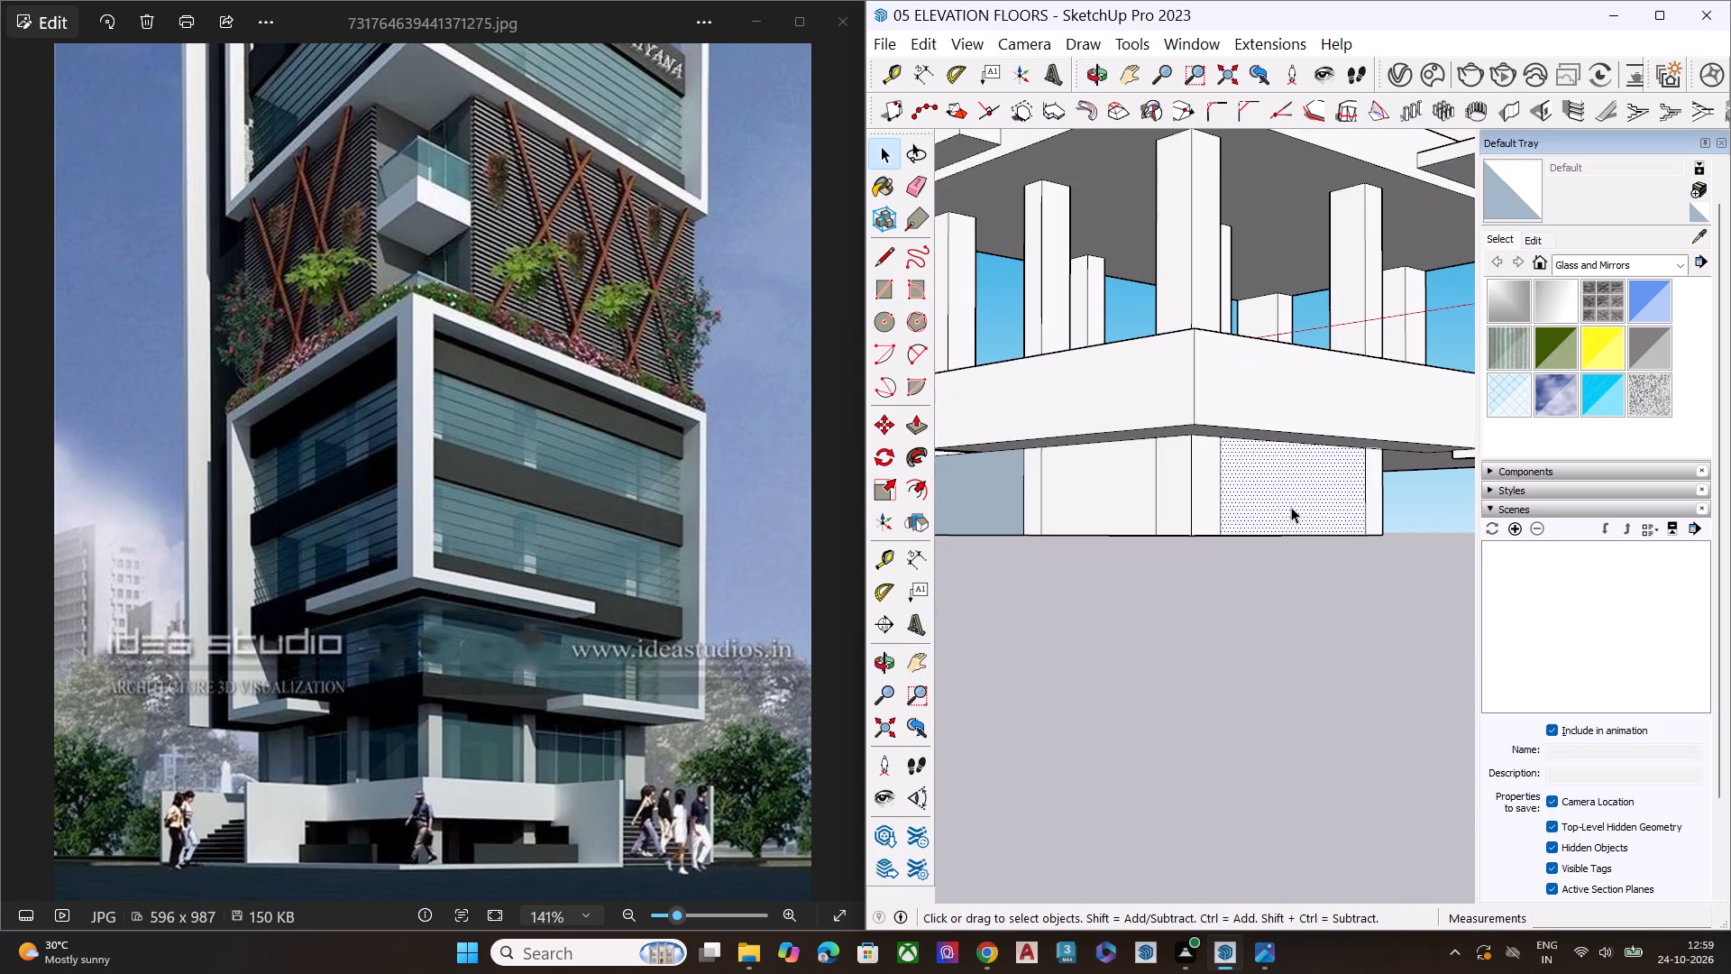
pyautogui.press('Delete')
pyautogui.click(1120, 495)
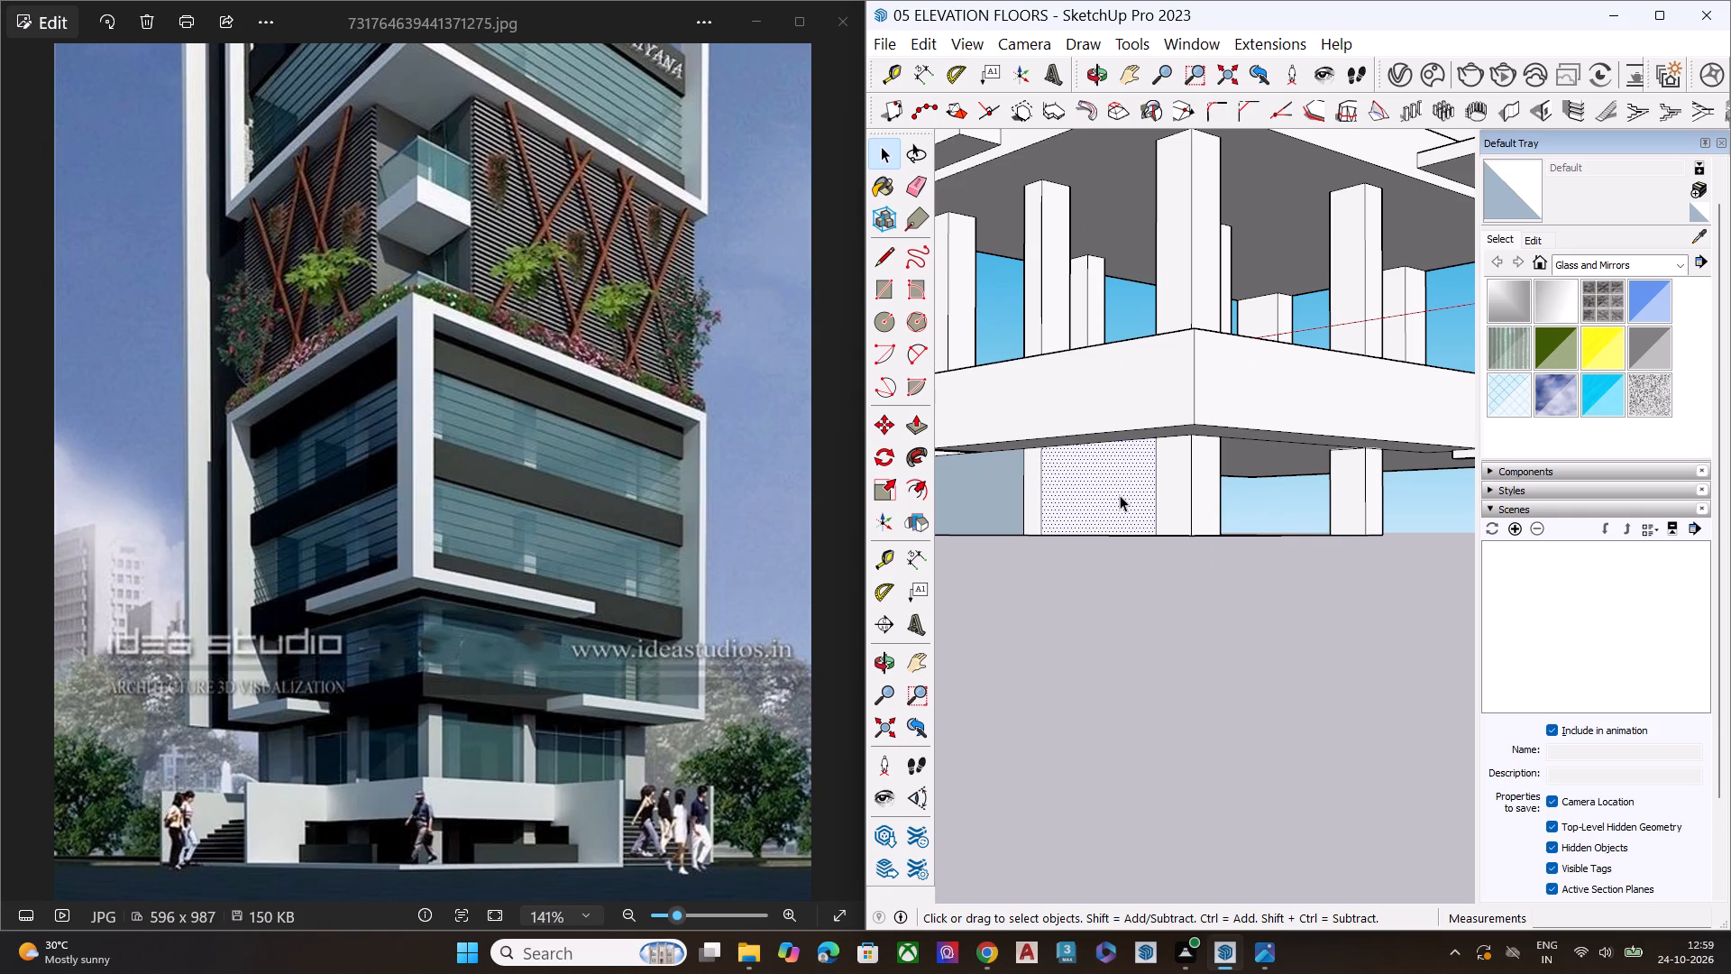
pyautogui.press('Delete')
pyautogui.click(968, 483)
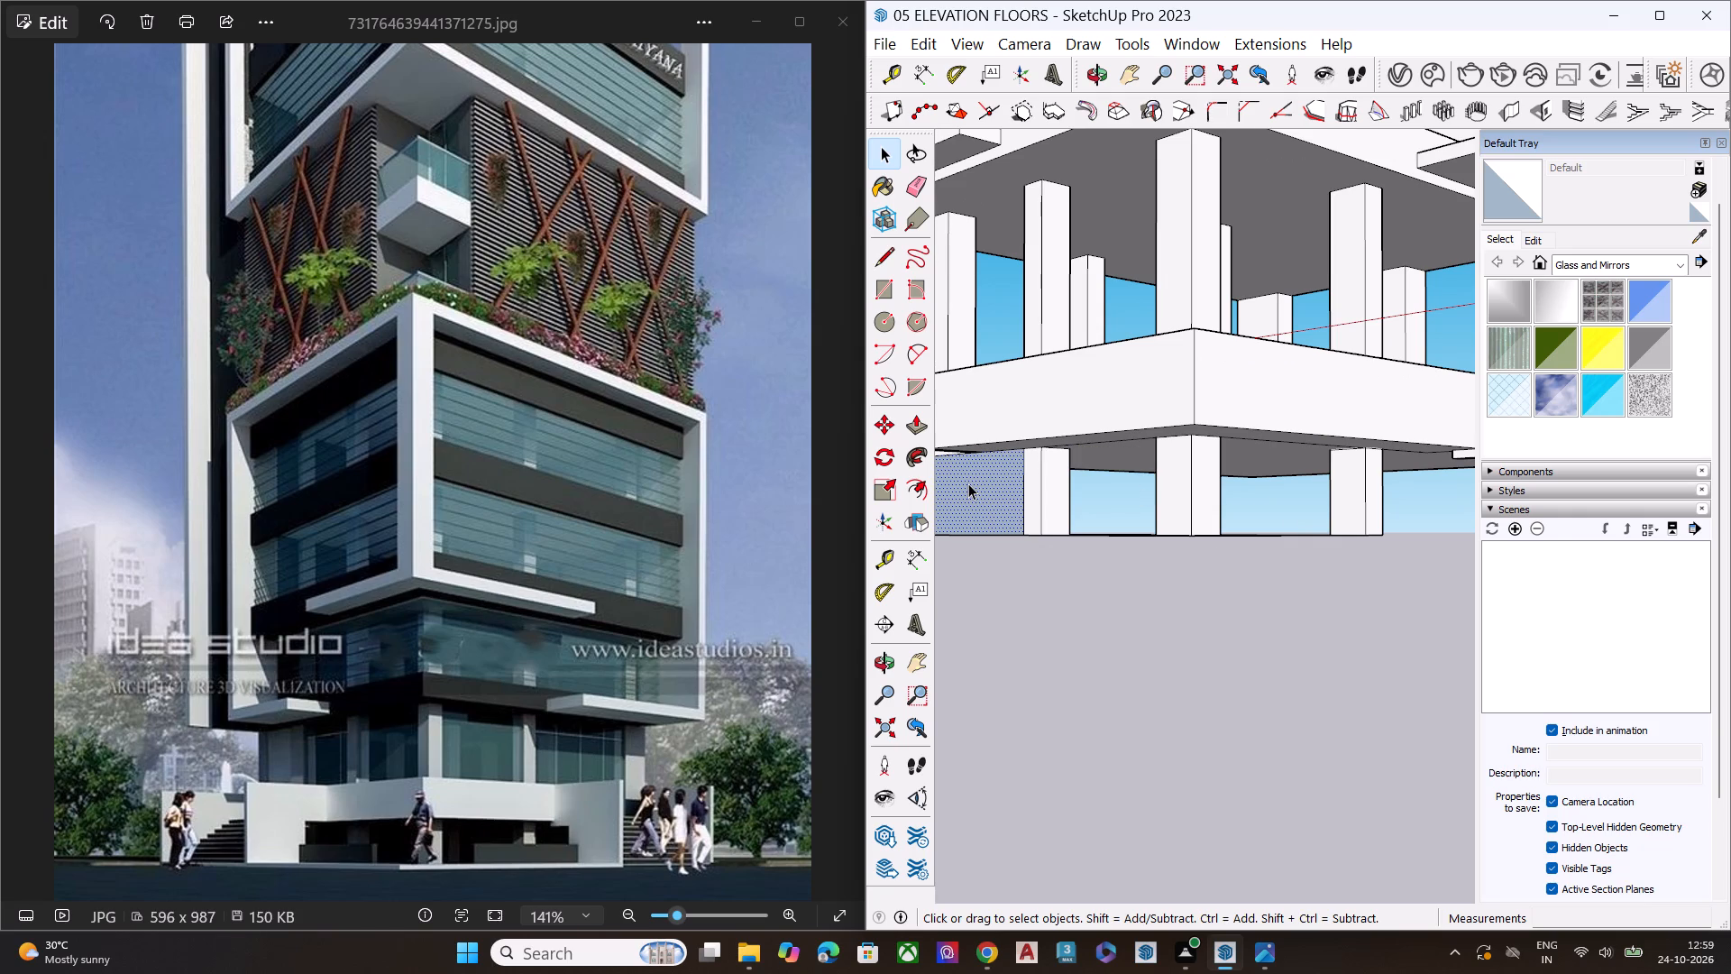
pyautogui.press('Delete')
# Push/Pull the horizontal base face beneath the front columns downward by about 1' 1".
pyautogui.scroll(-6, 1097, 530)
pyautogui.moveTo(1141, 564); pyautogui.dragTo(1134, 473, button='middle')
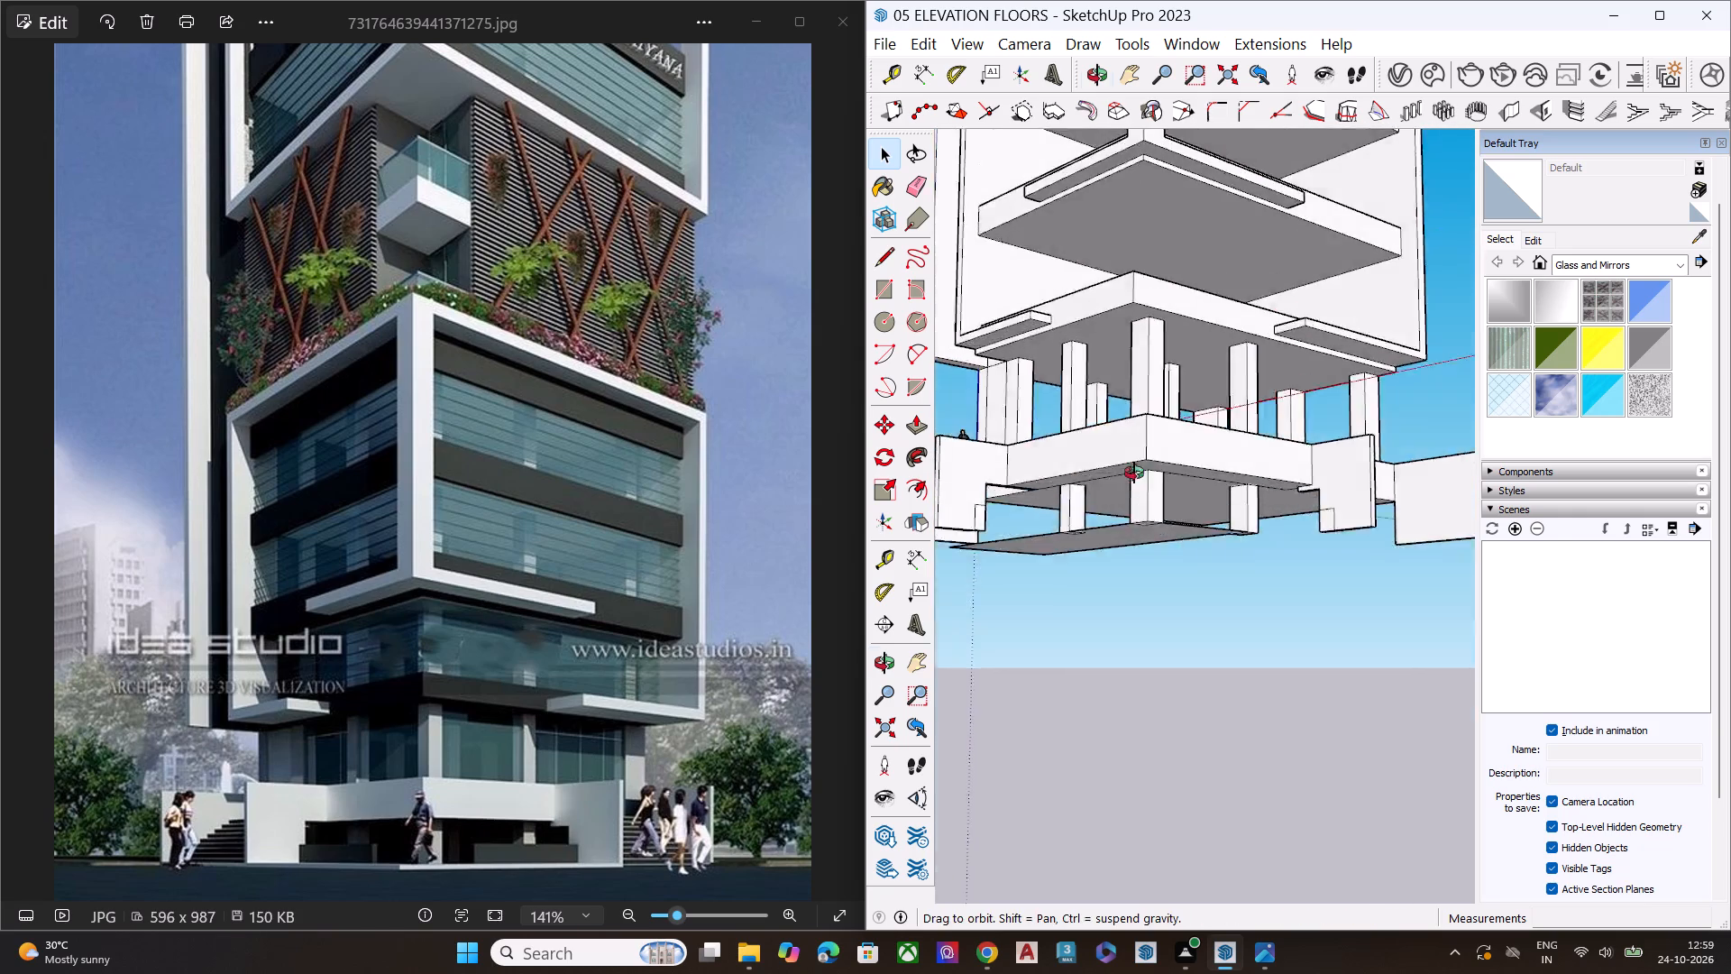
pyautogui.moveTo(1134, 473); pyautogui.dragTo(1128, 380, button='middle')
pyautogui.scroll(6, 1136, 462)
pyautogui.click(1176, 529)
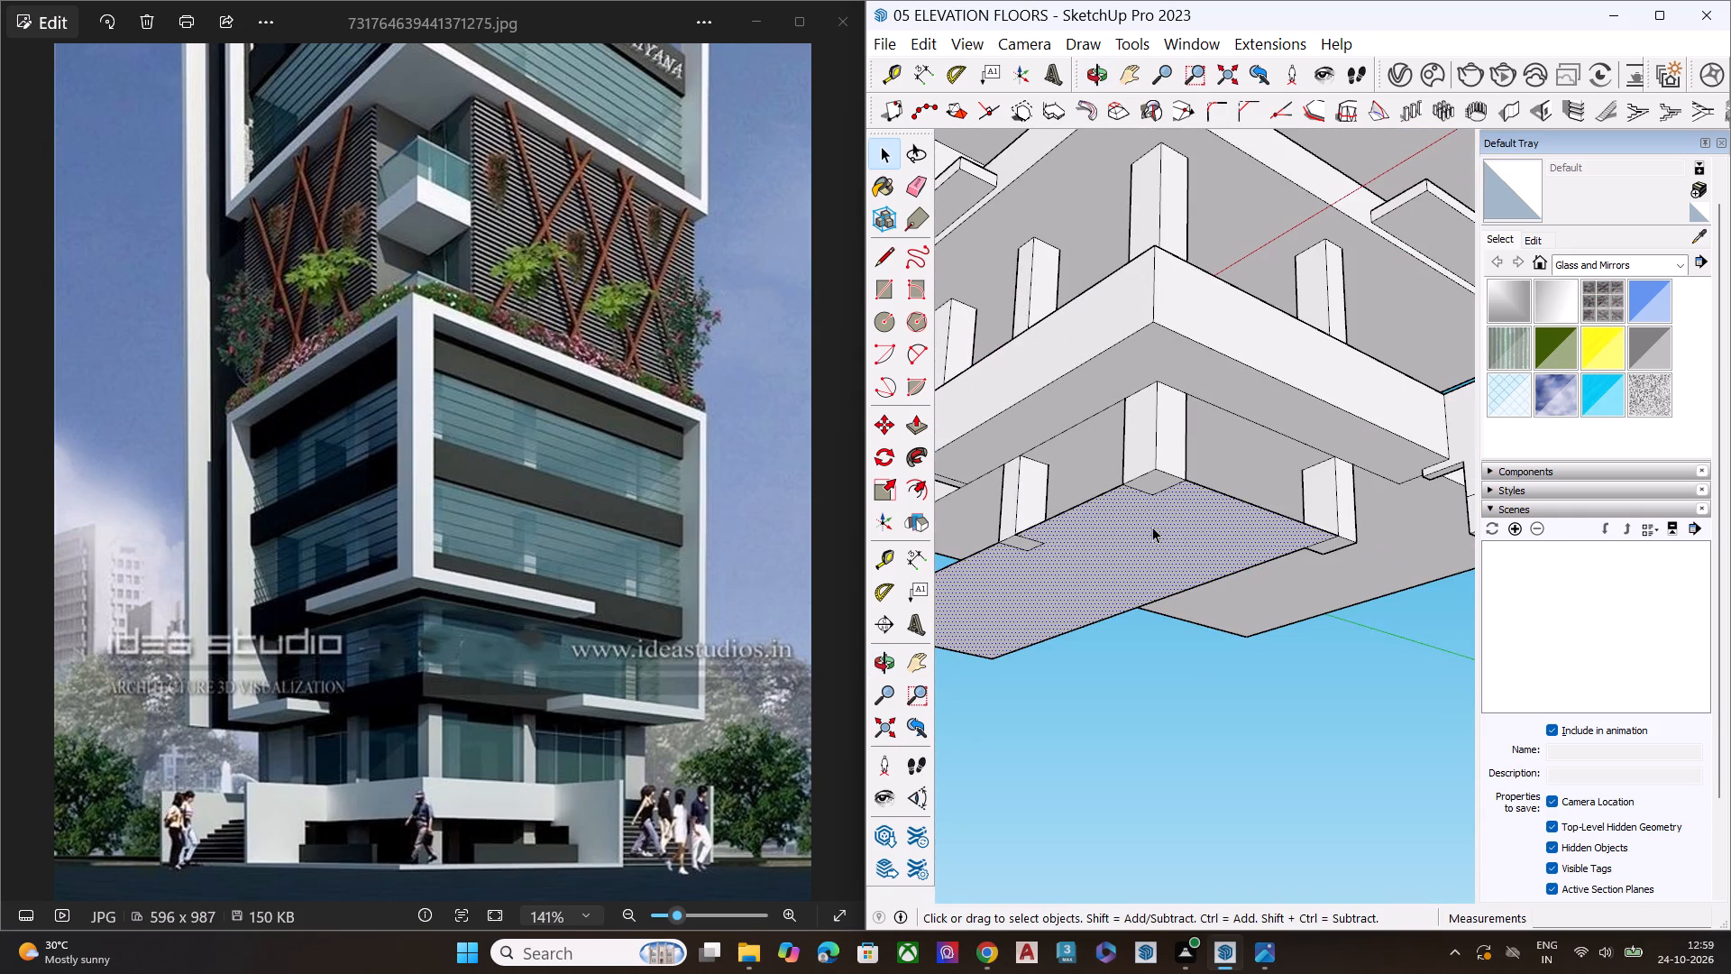
pyautogui.press('p')
pyautogui.click(1152, 527)
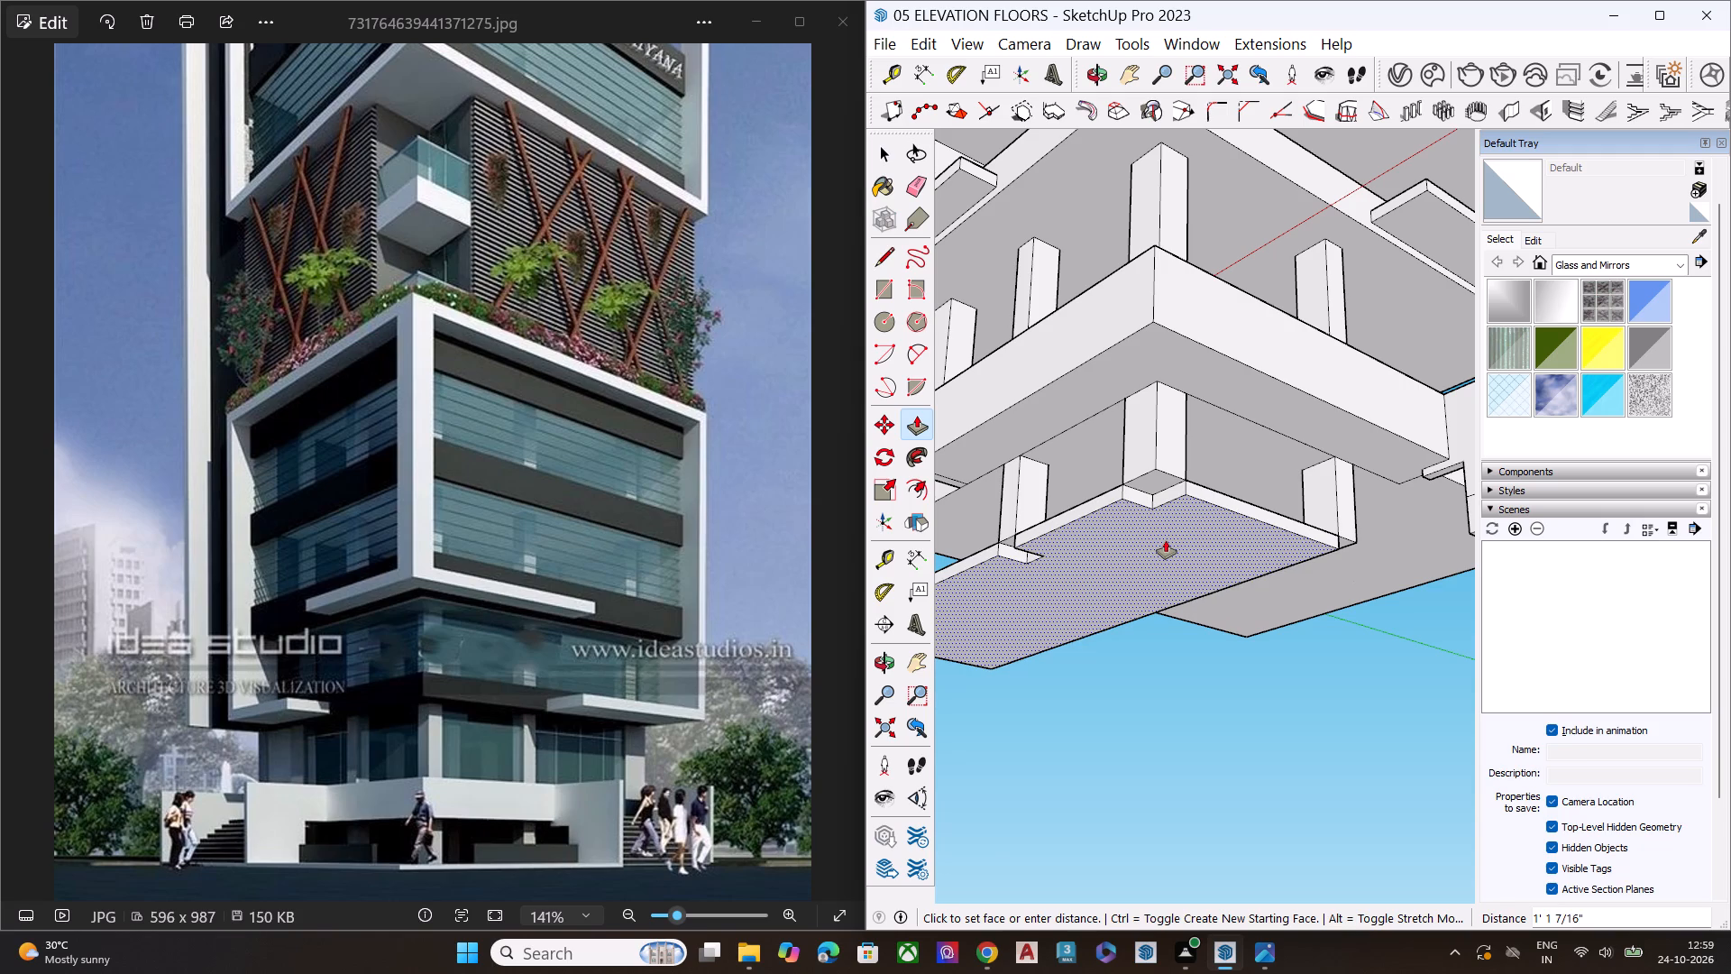
pyautogui.click(1166, 540)
pyautogui.press('space')
# Examine the thickened base around the column feet and stepped side walls from several angles.
pyautogui.moveTo(1158, 496); pyautogui.dragTo(1195, 679, button='middle')
pyautogui.scroll(-3, 1115, 562)
pyautogui.scroll(1, 1125, 602)
pyautogui.scroll(-2, 1125, 602)
pyautogui.scroll(1, 1134, 612)
pyautogui.scroll(-5, 1135, 614)
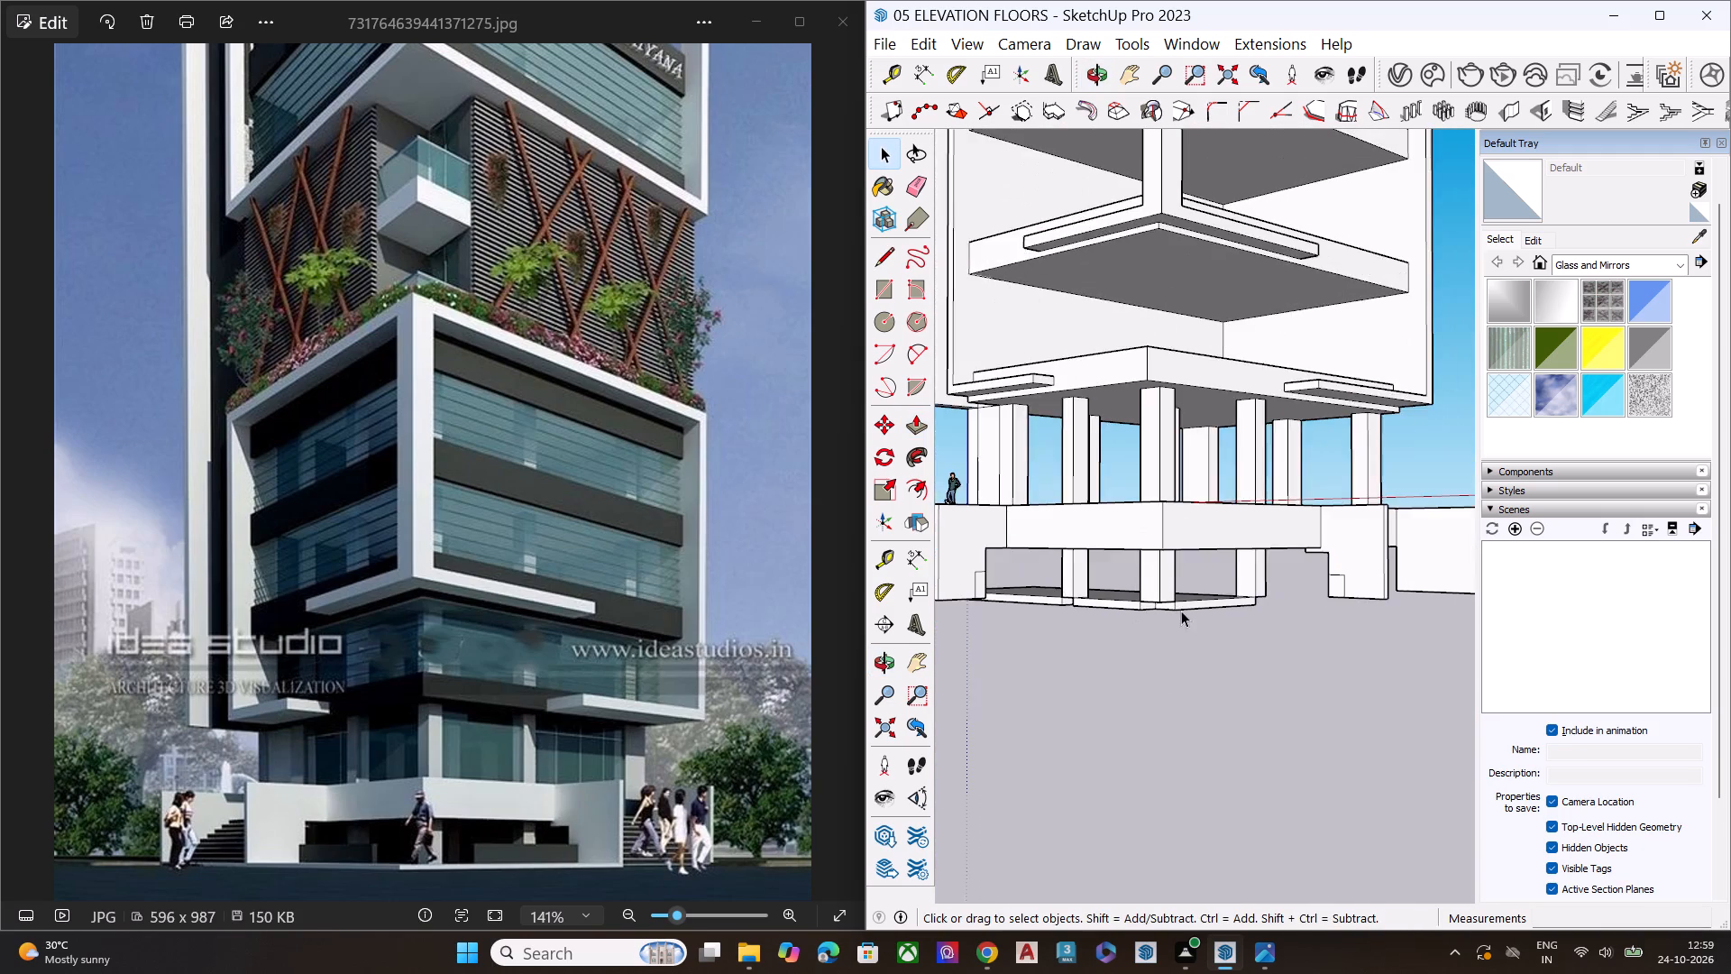
pyautogui.moveTo(1184, 618); pyautogui.dragTo(1190, 702, button='middle')
pyautogui.scroll(5, 1163, 652)
pyautogui.scroll(-1, 1159, 645)
pyautogui.scroll(3, 1159, 645)
pyautogui.scroll(-8, 1164, 573)
pyautogui.moveTo(1125, 640); pyautogui.dragTo(912, 664, button='middle')
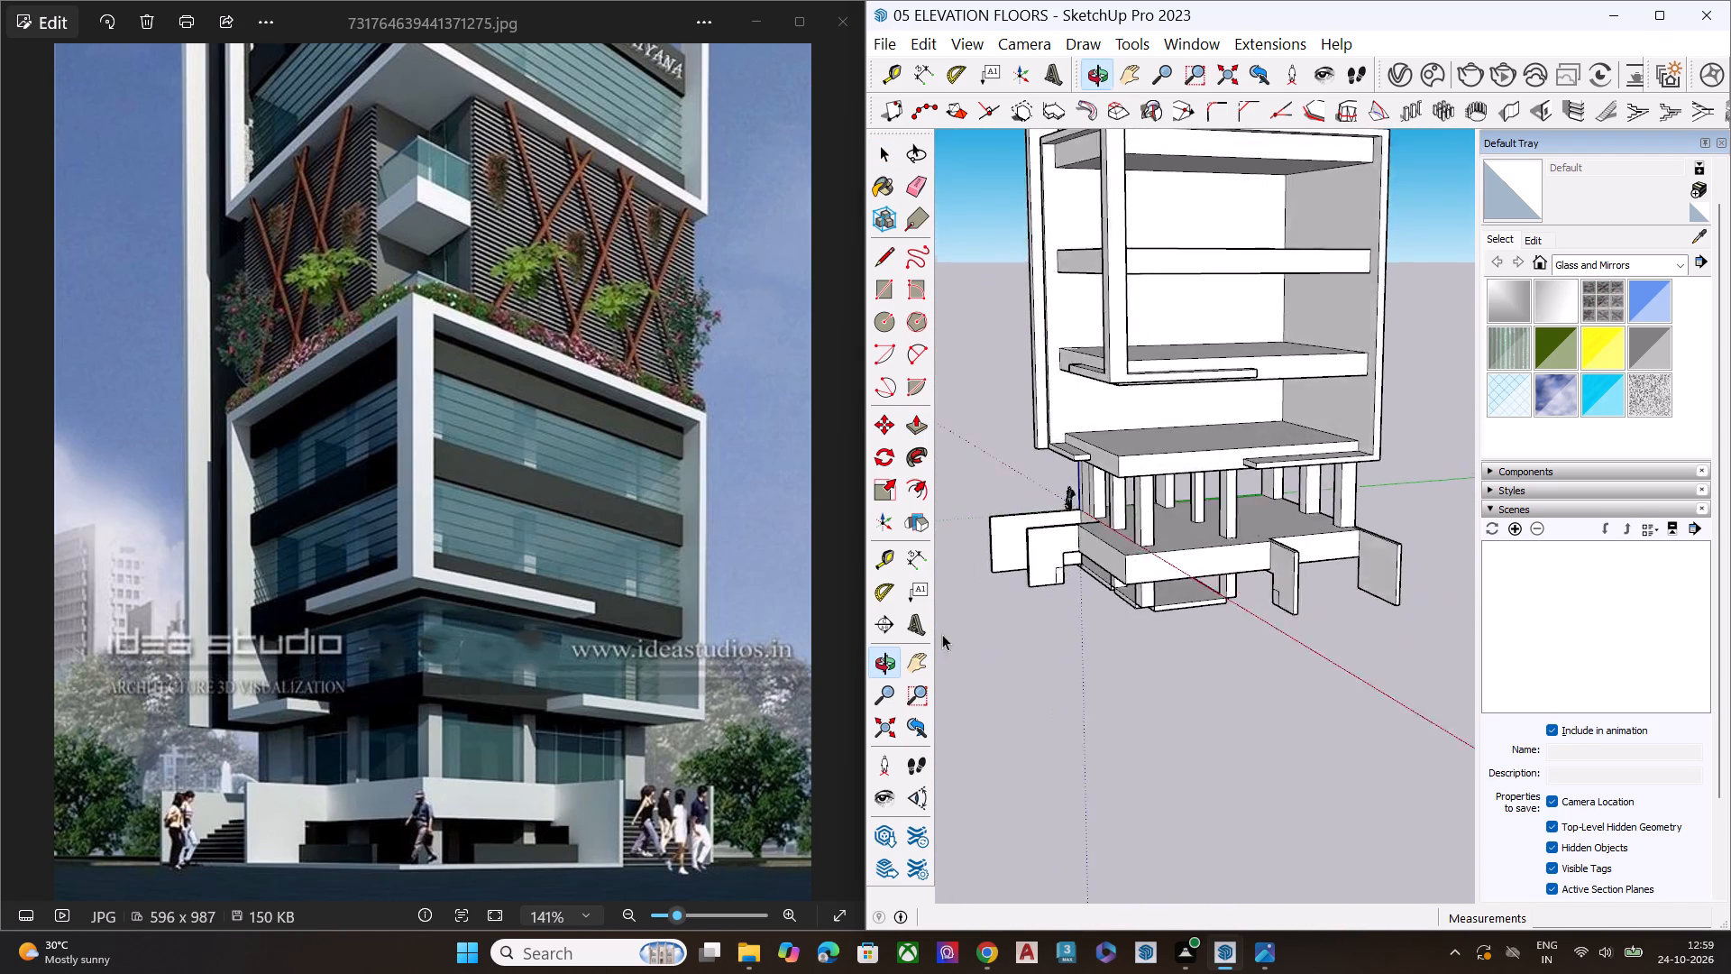
pyautogui.scroll(10, 982, 609)
pyautogui.scroll(-3, 1223, 593)
pyautogui.moveTo(1223, 593); pyautogui.dragTo(1254, 575, button='middle')
# Push/Pull the bottom face of the column beside the front corner column down flush with the base's underside.
pyautogui.scroll(10, 1232, 590)
pyautogui.moveTo(1257, 613); pyautogui.dragTo(1267, 581, button='middle')
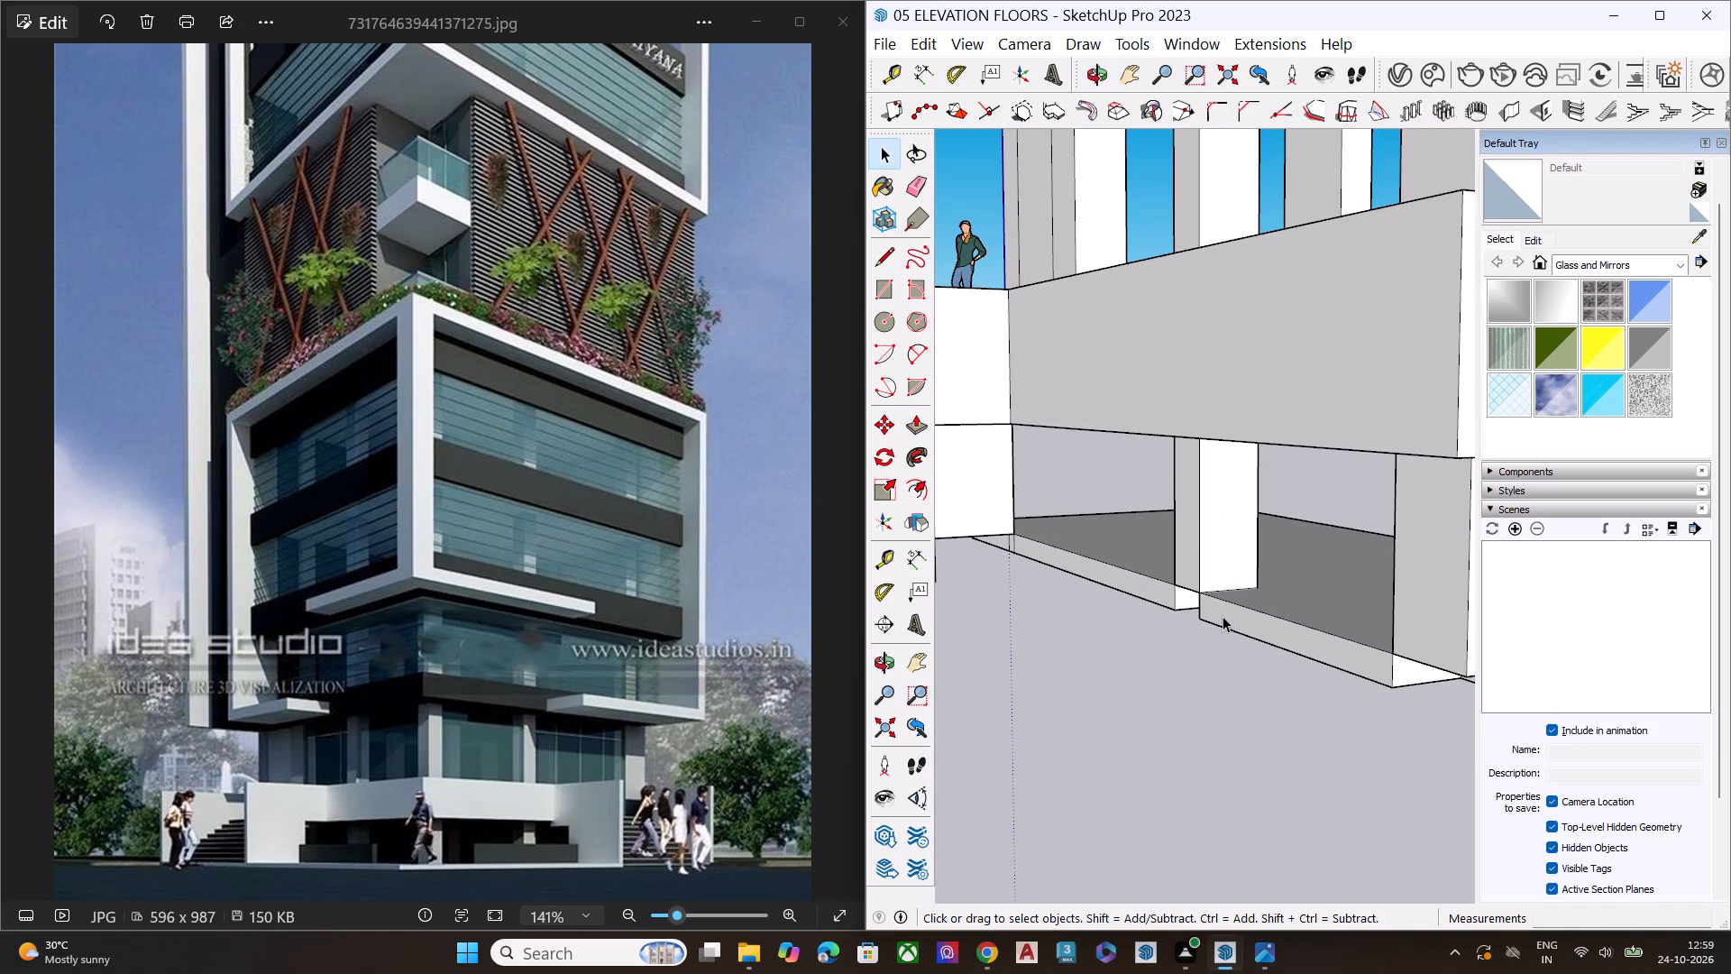
pyautogui.moveTo(1229, 600); pyautogui.dragTo(1392, 416, button='middle')
pyautogui.scroll(9, 1394, 415)
pyautogui.moveTo(1110, 574); pyautogui.dragTo(1122, 533, button='middle')
pyautogui.scroll(1, 1122, 533)
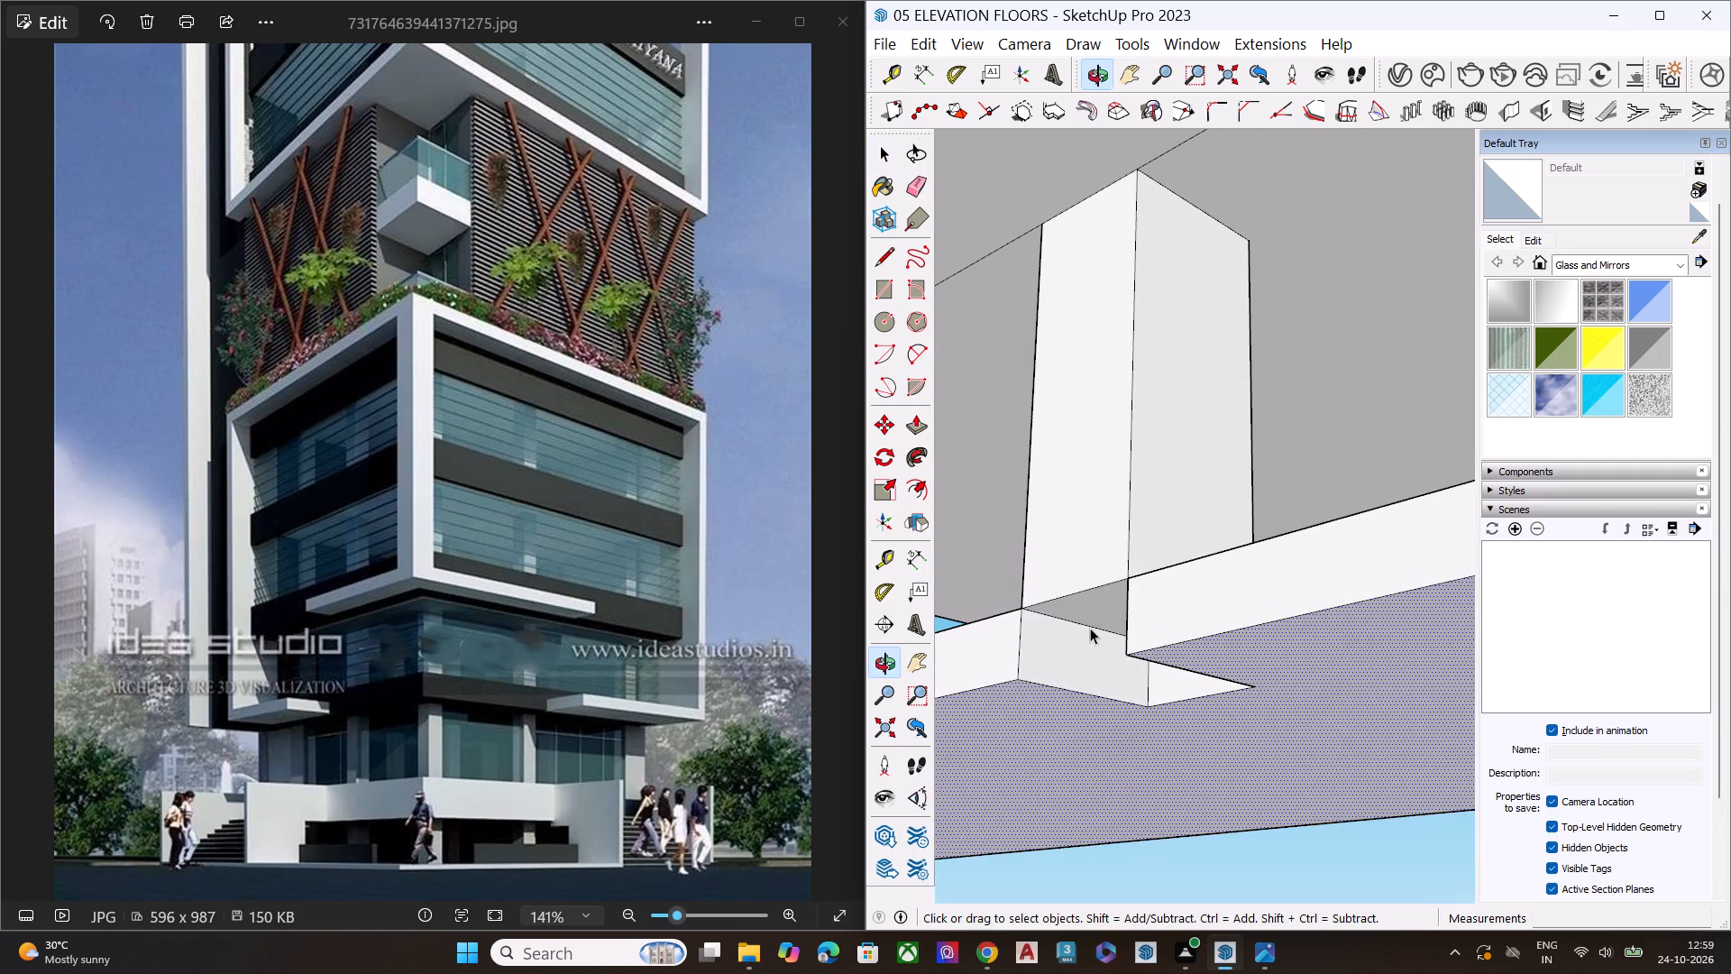
pyautogui.click(1087, 632)
pyautogui.click(1095, 617)
pyautogui.press('p')
pyautogui.click(1091, 607)
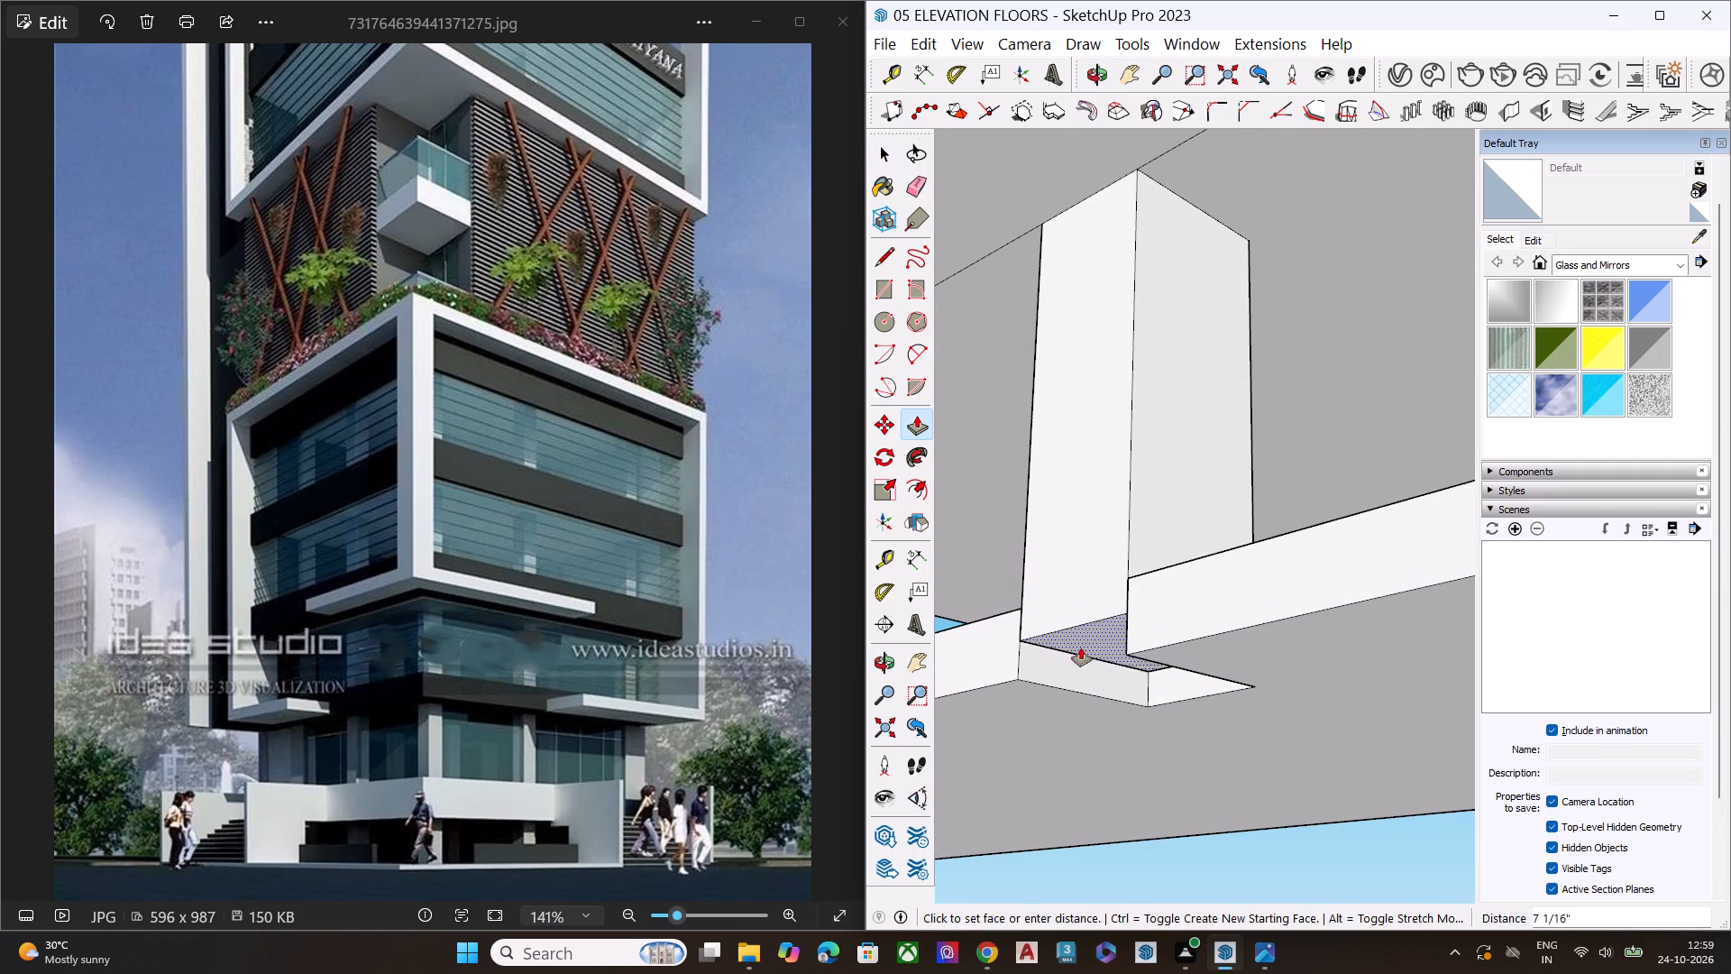
pyautogui.click(1014, 680)
pyautogui.press('space')
# Push/Pull the bottom face of the front corner column down flush with the base's underside.
pyautogui.scroll(-2, 985, 628)
pyautogui.scroll(1, 1002, 623)
pyautogui.scroll(-15, 1024, 619)
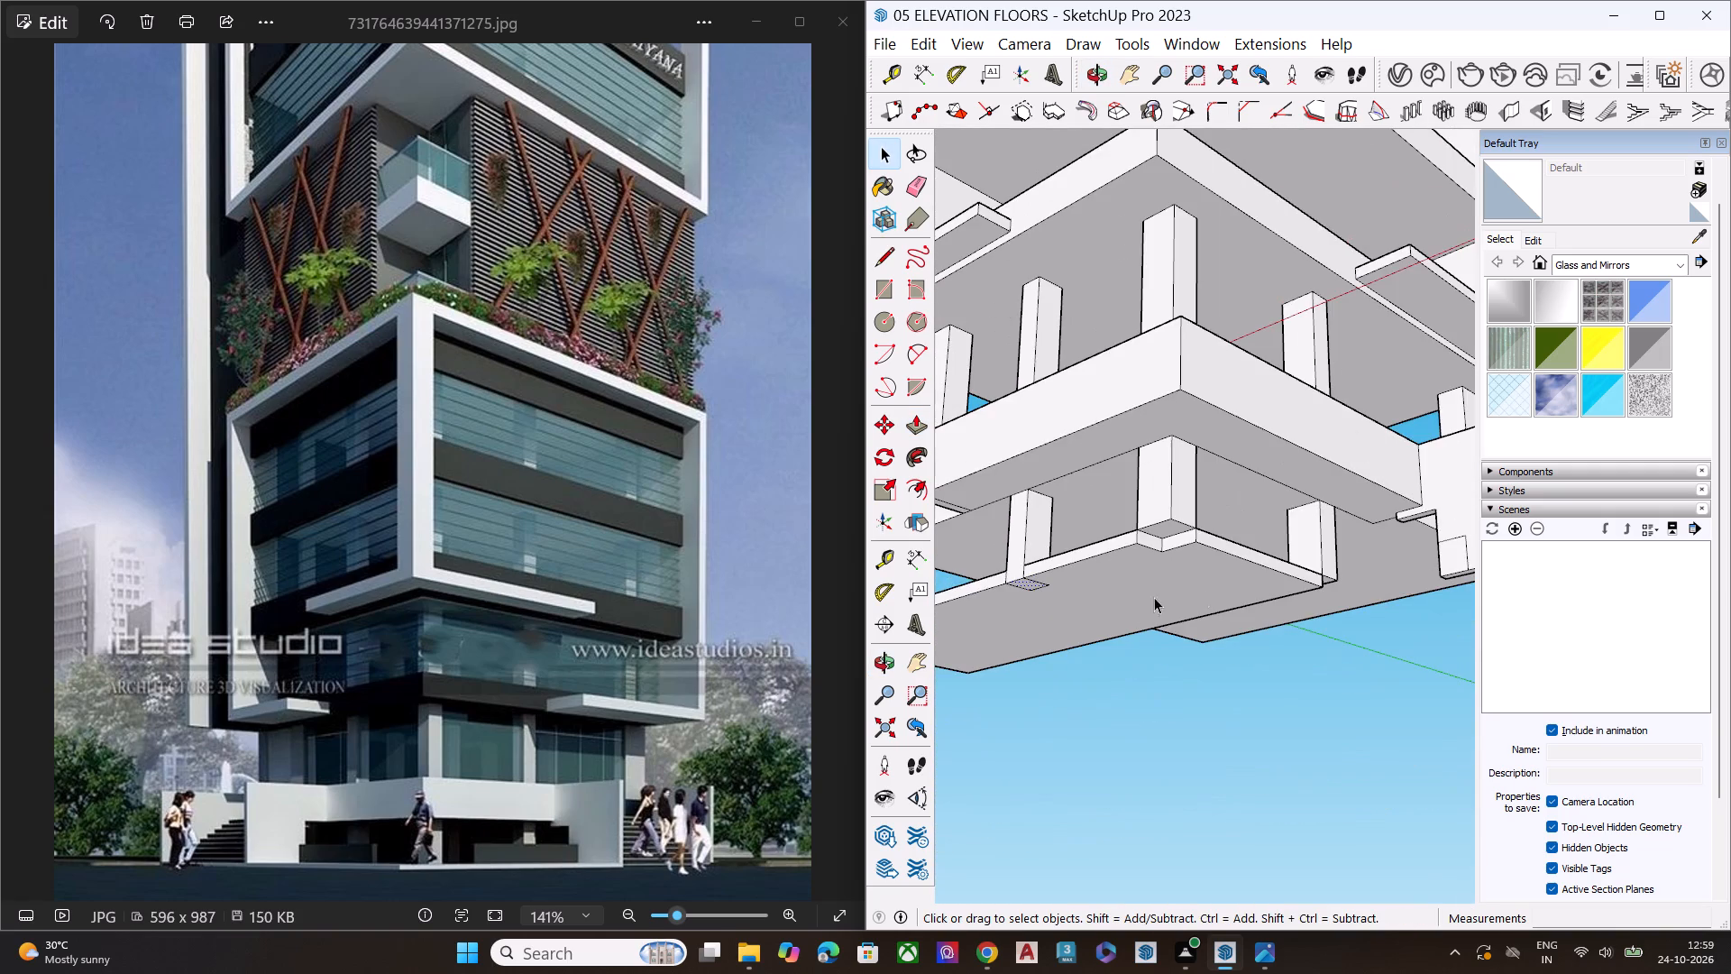
pyautogui.scroll(5, 1244, 586)
pyautogui.scroll(-1, 1151, 559)
pyautogui.click(1129, 497)
pyautogui.press('p')
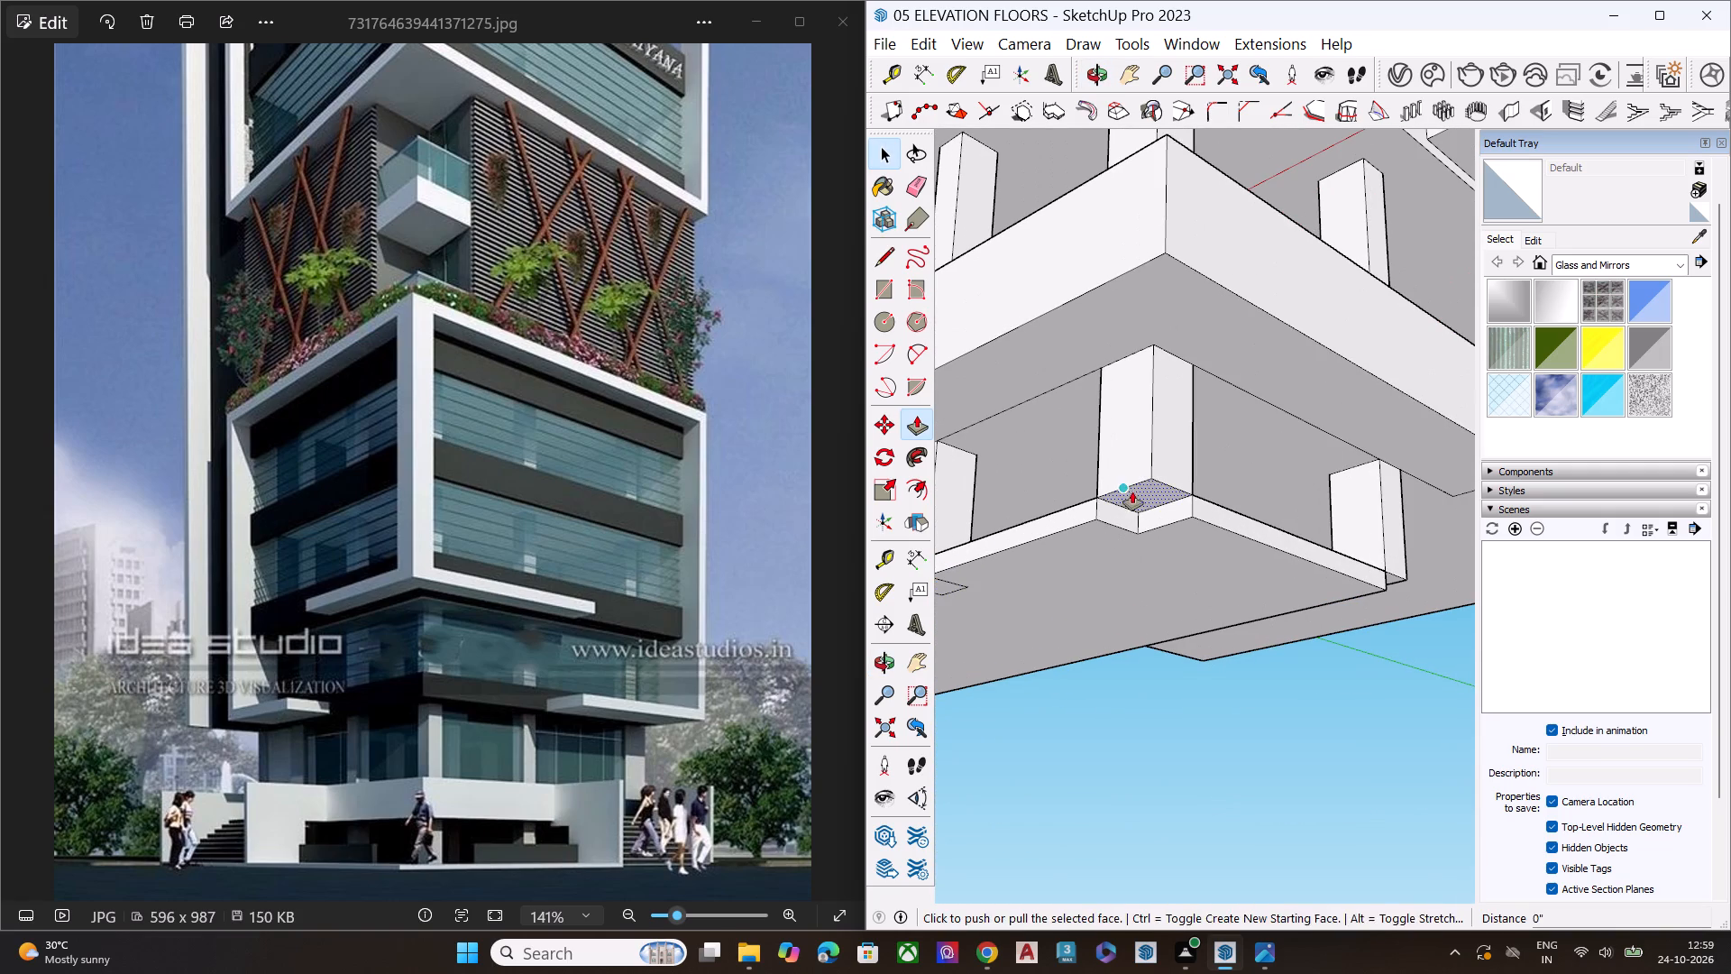
pyautogui.click(1132, 492)
pyautogui.click(1089, 524)
pyautogui.press('space')
# Draw lines across both outer faces of the front corner column, level with the base's top edge, the second about 1' 10" long.
pyautogui.scroll(-3, 1187, 525)
pyautogui.scroll(1, 1210, 531)
pyautogui.scroll(-4, 1216, 533)
pyautogui.moveTo(1159, 528); pyautogui.dragTo(1165, 636, button='middle')
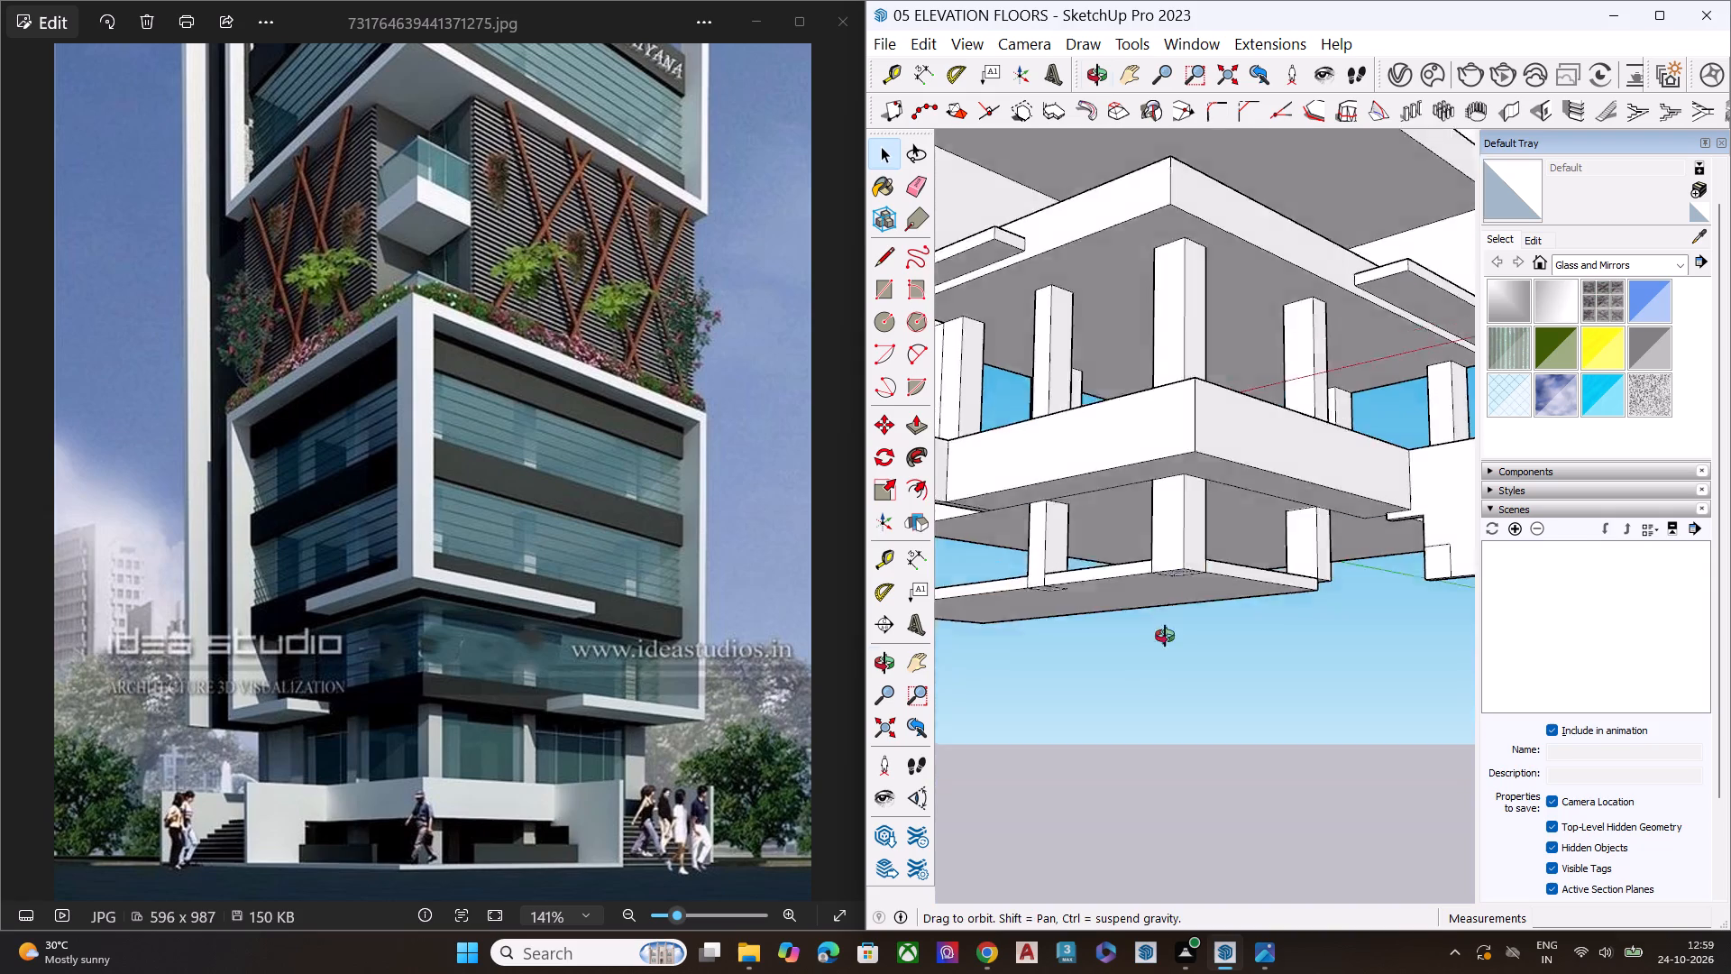
pyautogui.moveTo(1165, 636); pyautogui.dragTo(1139, 695, button='middle')
pyautogui.scroll(1, 1135, 619)
pyautogui.scroll(-1, 1136, 617)
pyautogui.scroll(7, 1137, 614)
pyautogui.press('l')
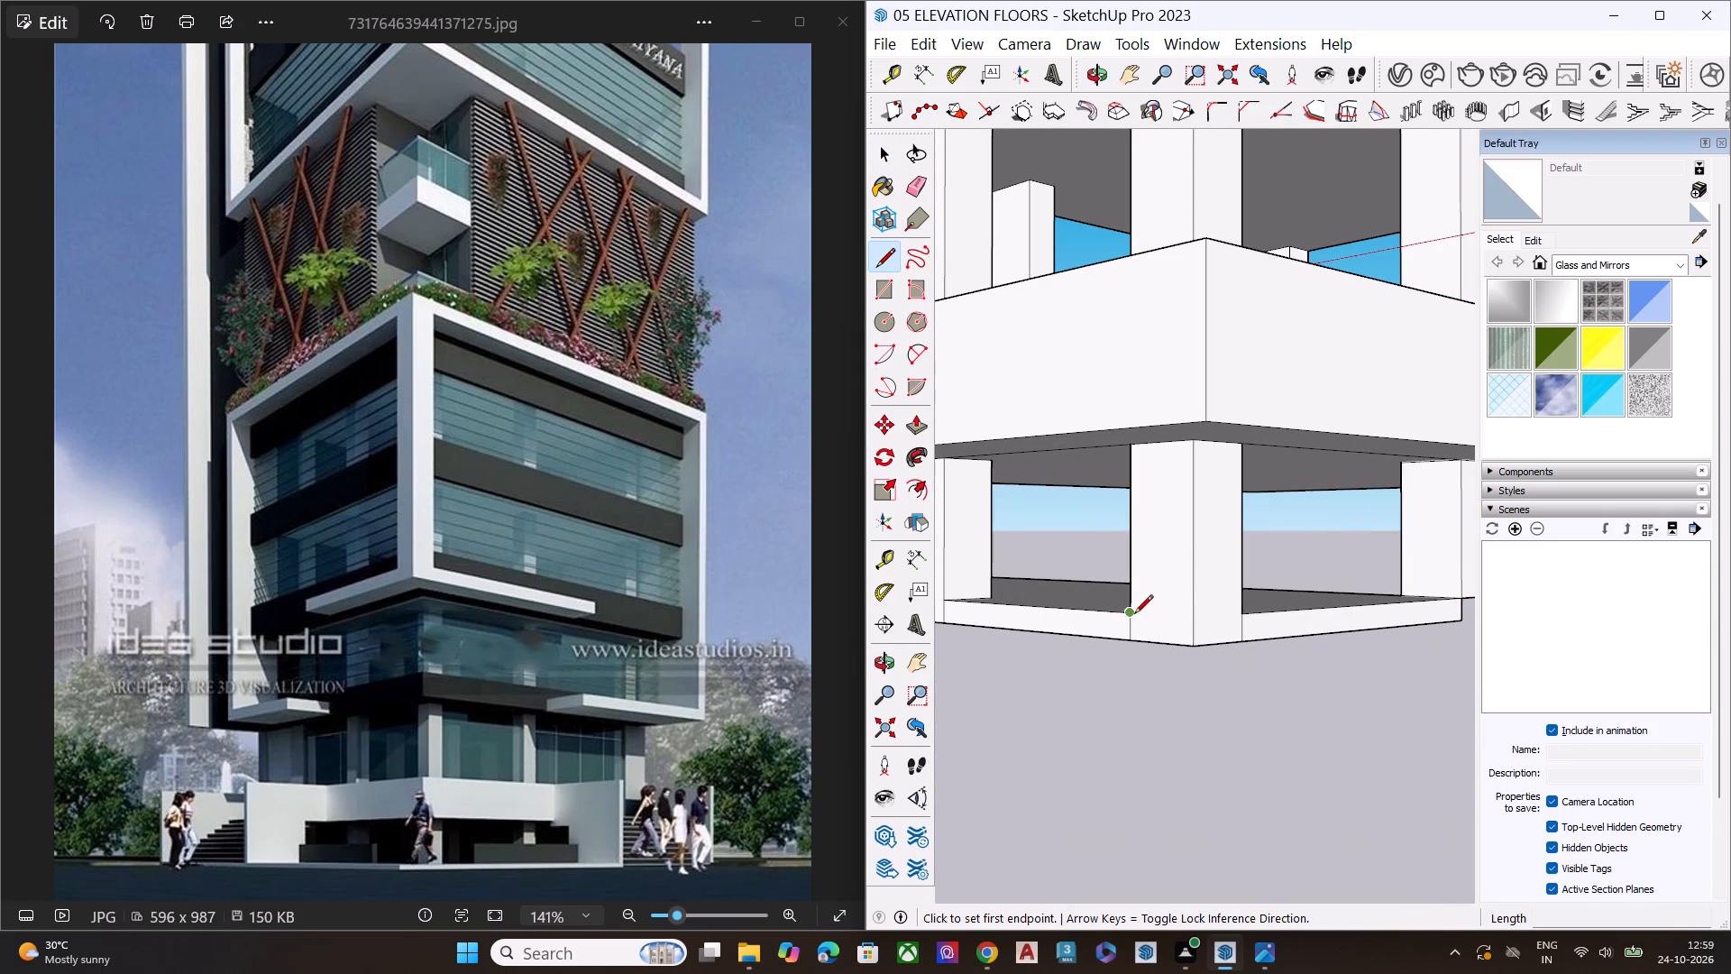
pyautogui.click(1131, 614)
pyautogui.click(1190, 614)
pyautogui.click(1241, 618)
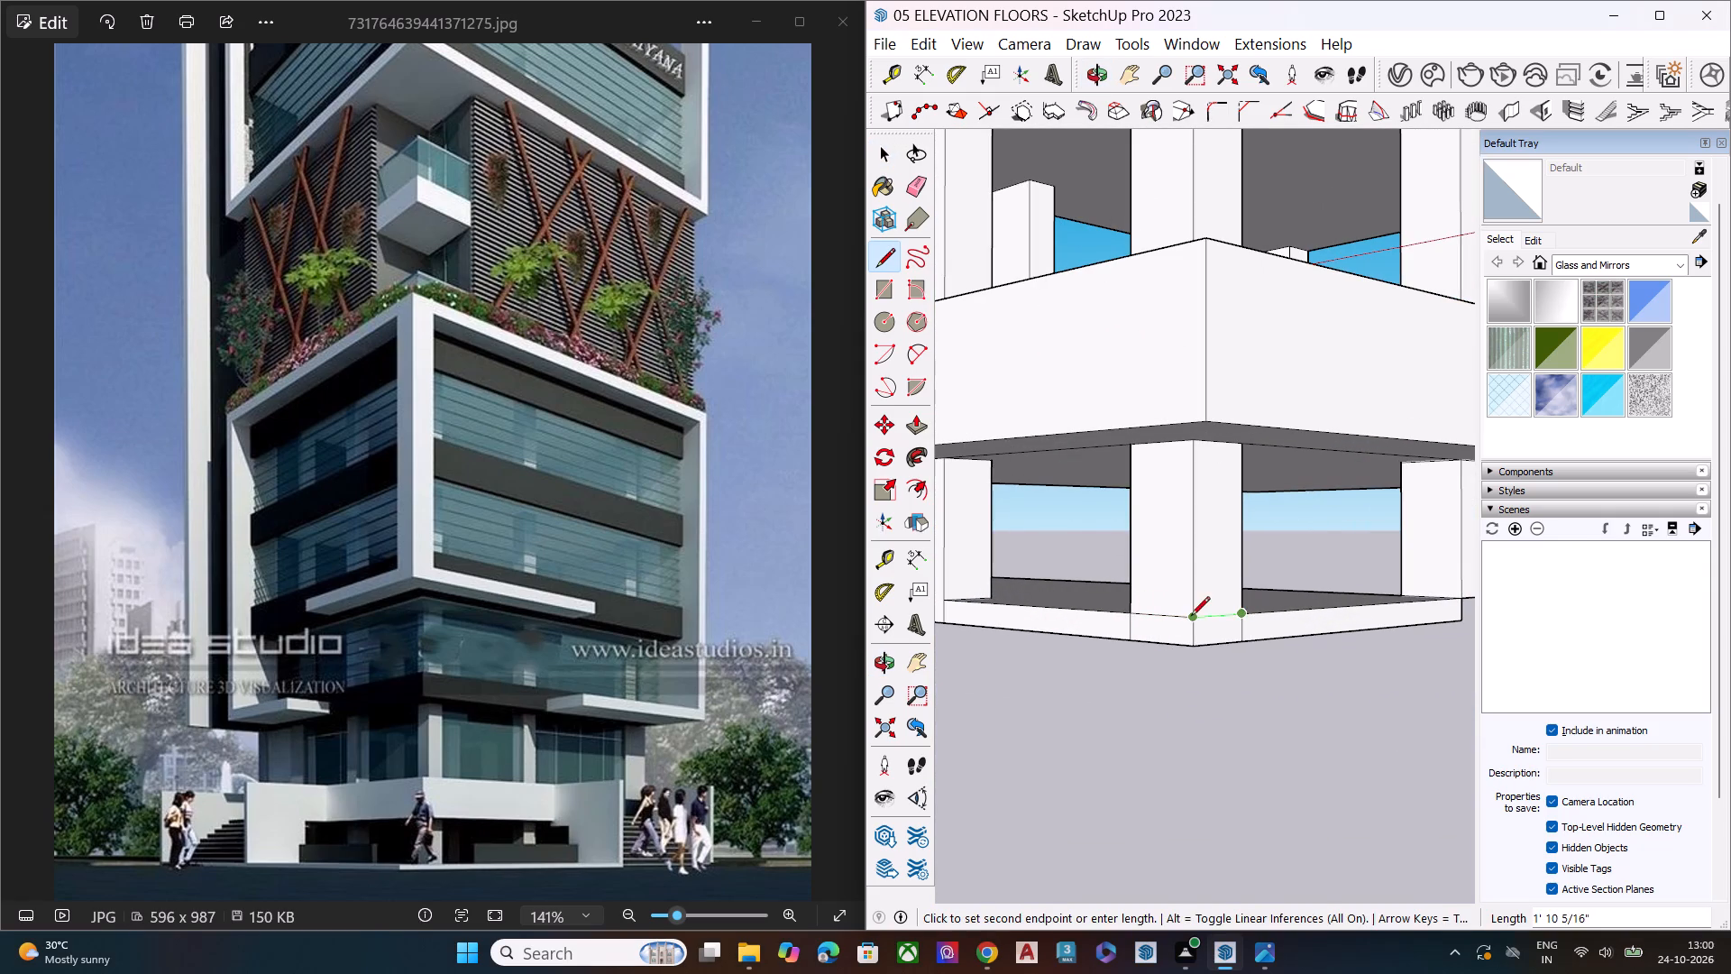
pyautogui.click(1191, 617)
pyautogui.press('space')
# Push/Pull the bottom face of the column at the far end of the base's side down flush with the base's underside.
pyautogui.scroll(-3, 1002, 621)
pyautogui.scroll(1, 990, 625)
pyautogui.scroll(-5, 990, 625)
pyautogui.scroll(10, 1317, 623)
pyautogui.moveTo(1241, 605); pyautogui.dragTo(898, 556, button='middle')
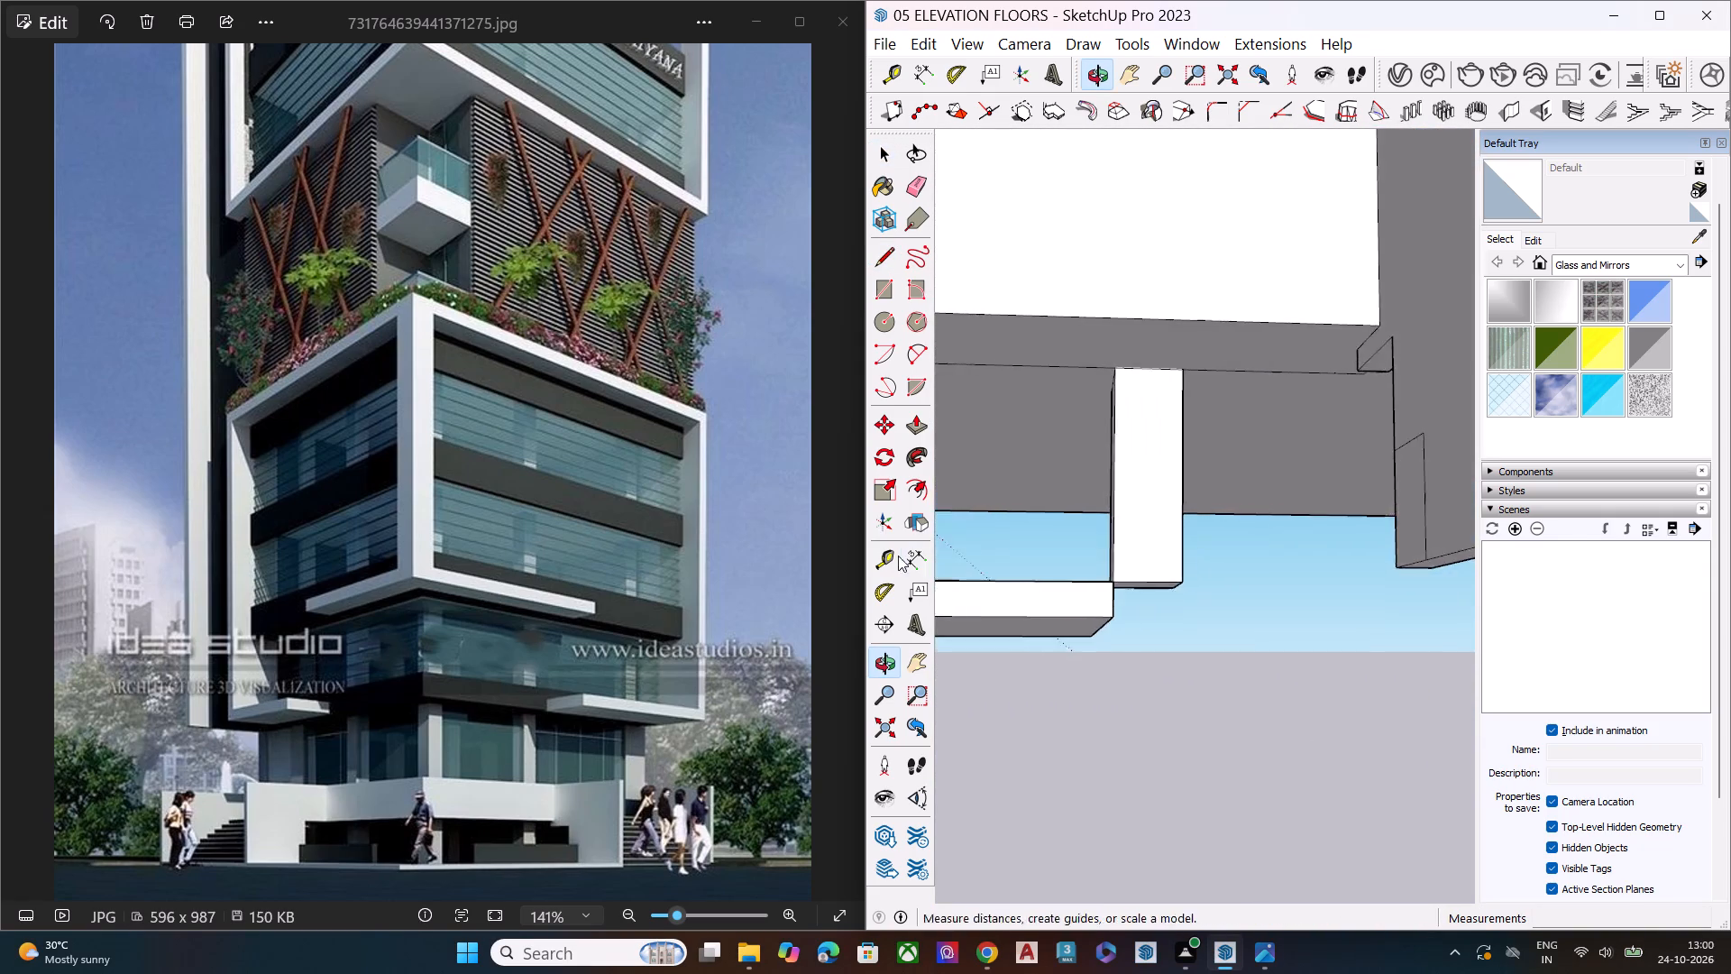
pyautogui.scroll(6, 1177, 603)
pyautogui.click(1113, 558)
pyautogui.press('p')
pyautogui.click(1099, 547)
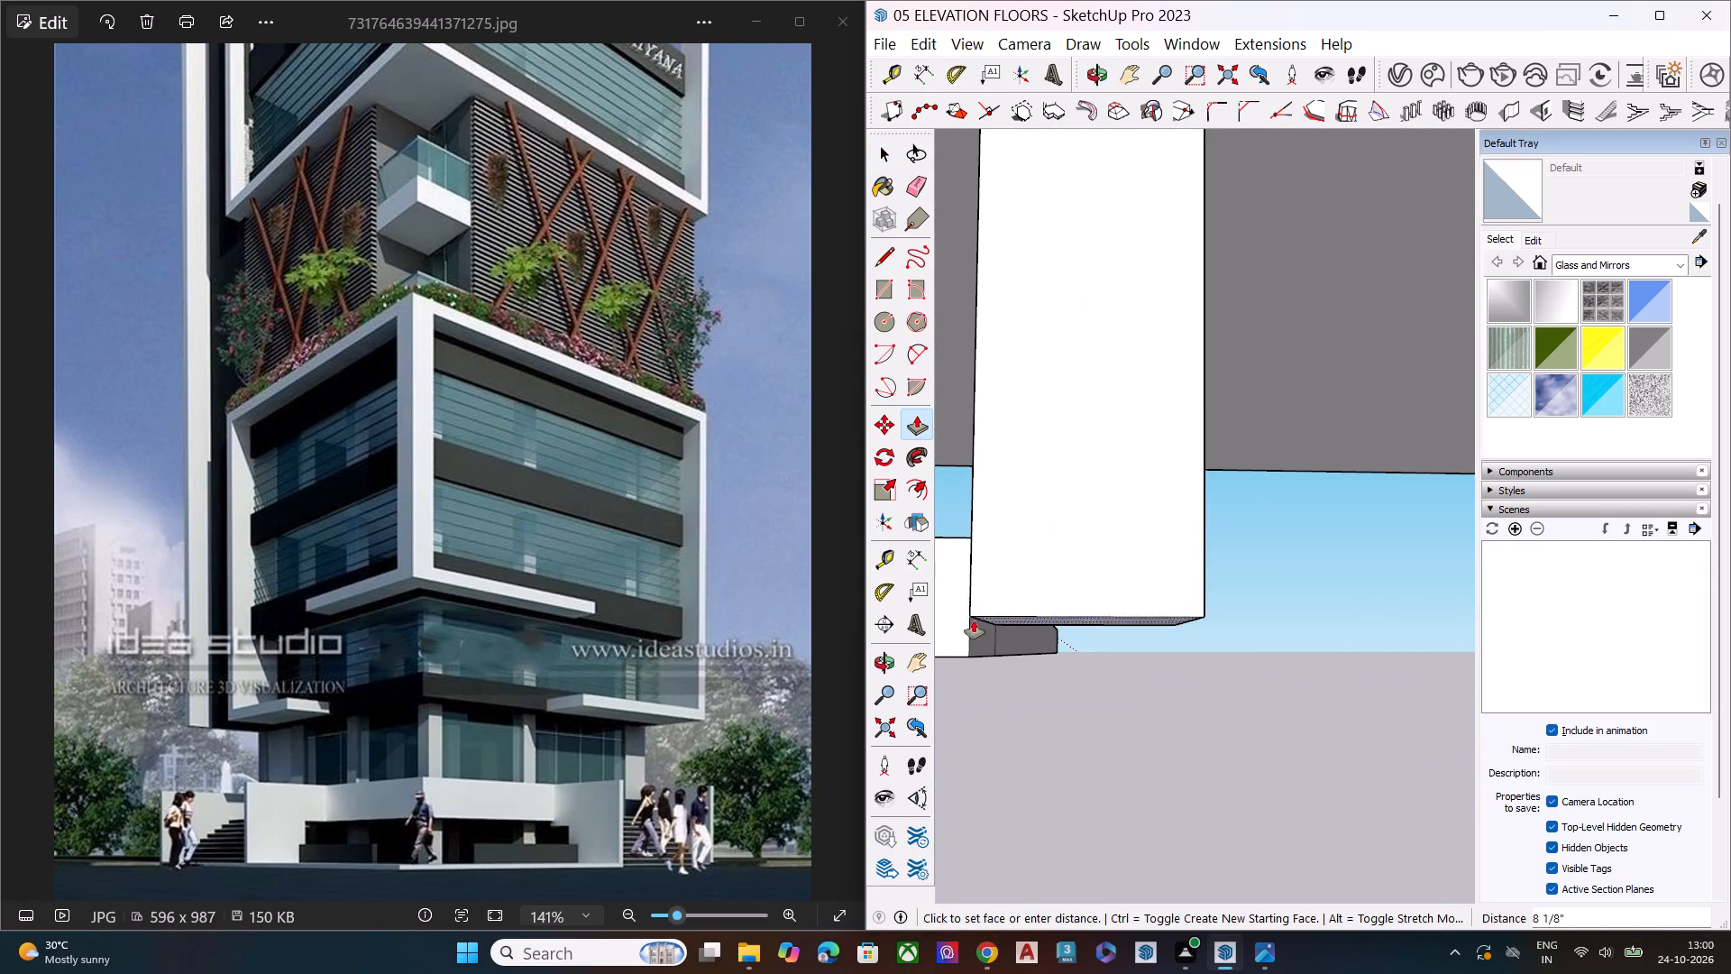
pyautogui.click(964, 660)
pyautogui.press('space')
# Examine the extended column feet, the base and the stepped entrance side walls from several angles.
pyautogui.scroll(-3, 1158, 663)
pyautogui.scroll(1, 1177, 674)
pyautogui.scroll(-5, 1177, 675)
pyautogui.scroll(1, 1185, 683)
pyautogui.scroll(-1, 1185, 683)
pyautogui.moveTo(1002, 650); pyautogui.dragTo(1350, 692, button='middle')
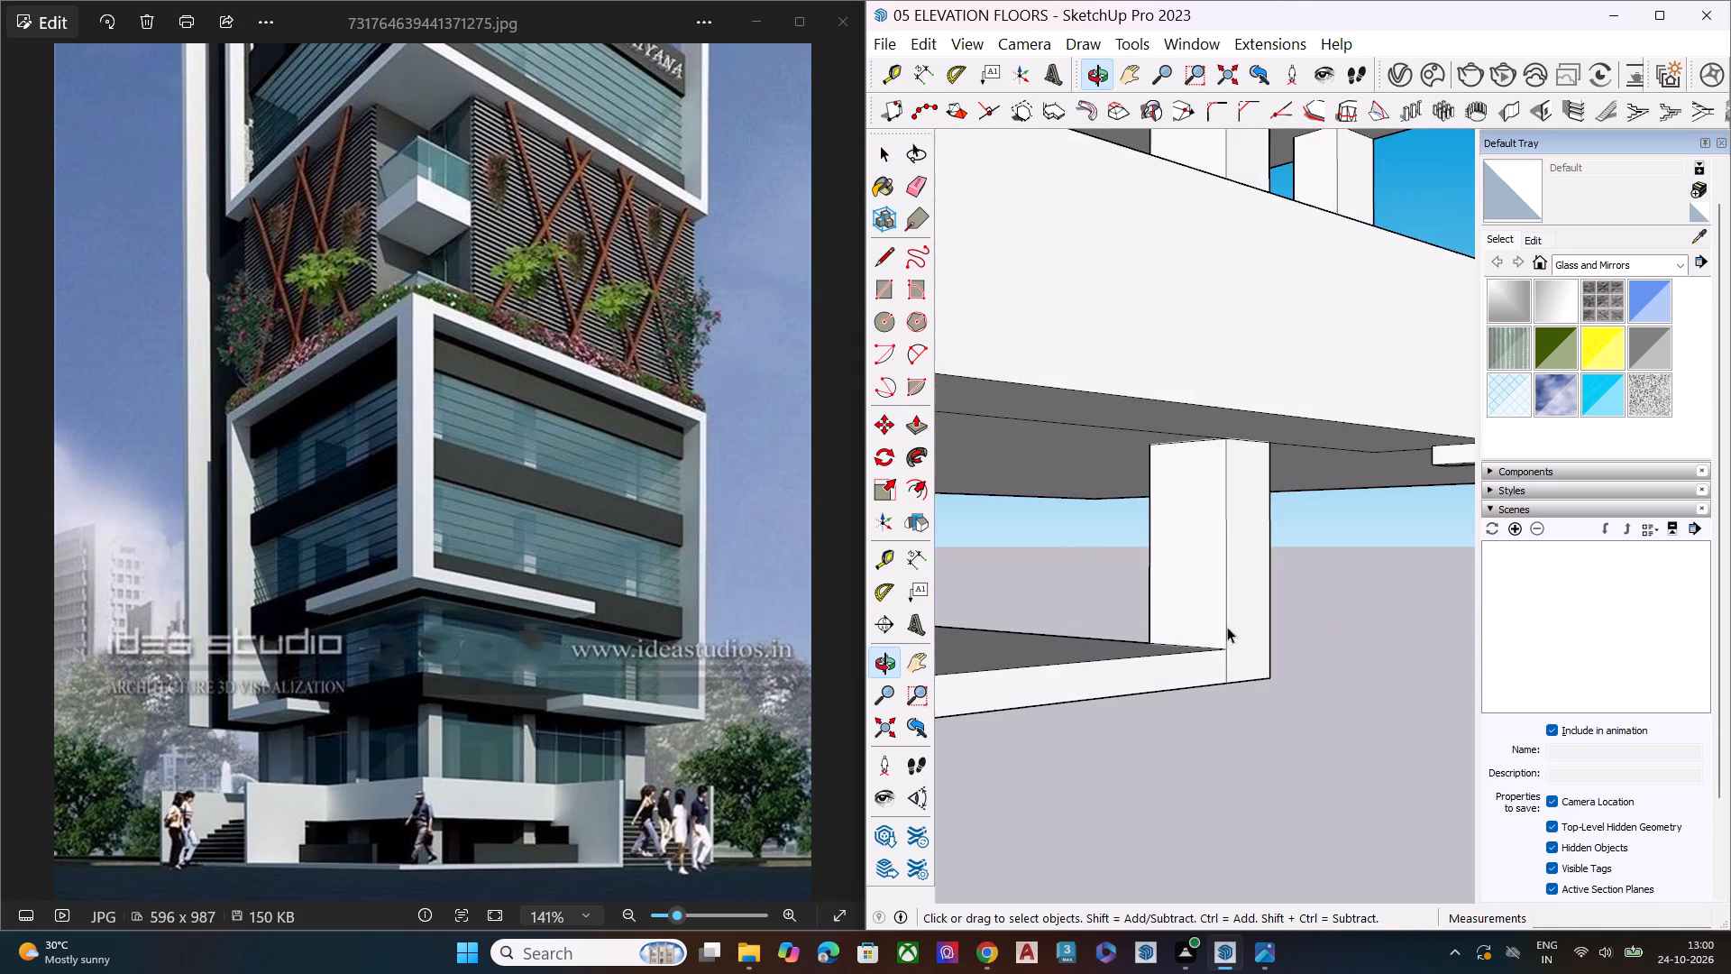
pyautogui.scroll(-9, 1126, 608)
pyautogui.scroll(1, 1164, 613)
pyautogui.scroll(-7, 1168, 617)
pyautogui.moveTo(1078, 650); pyautogui.dragTo(1323, 643, button='middle')
pyautogui.moveTo(1232, 675); pyautogui.dragTo(1232, 740, button='middle')
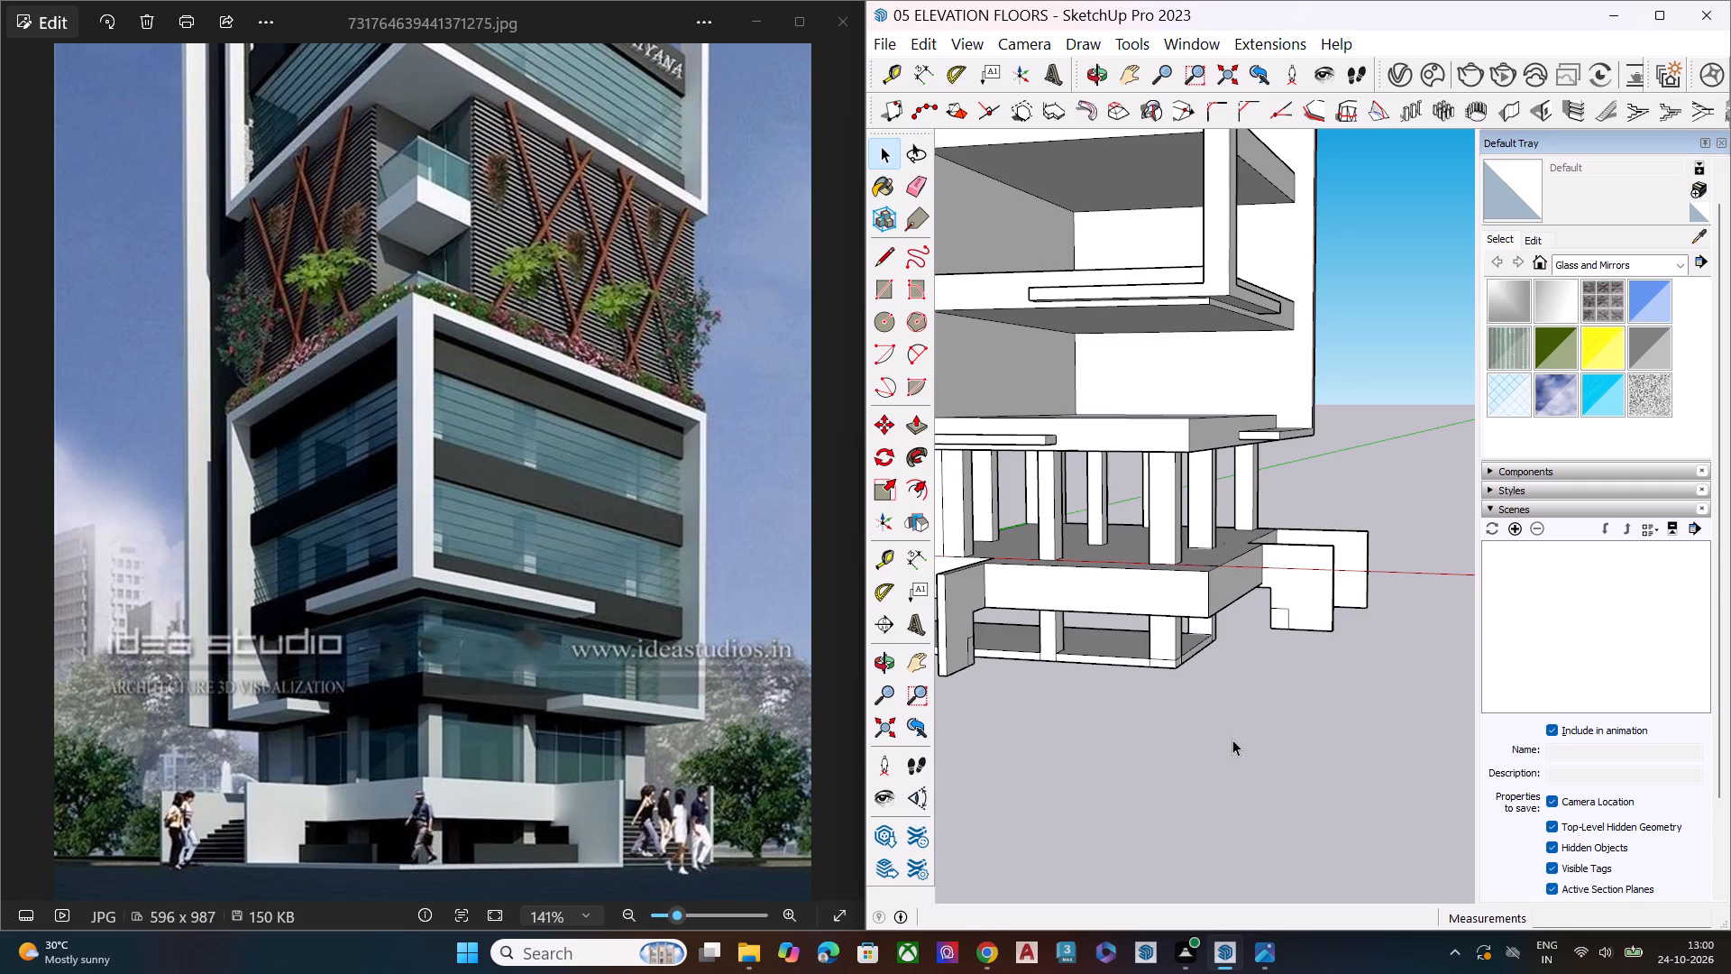
pyautogui.scroll(-4, 1230, 431)
pyautogui.scroll(1, 1230, 431)
pyautogui.scroll(-1, 1230, 431)
pyautogui.scroll(1, 1232, 430)
pyautogui.scroll(-1, 1232, 430)
pyautogui.moveTo(1190, 614); pyautogui.dragTo(1013, 657, button='middle')
pyautogui.scroll(8, 1049, 717)
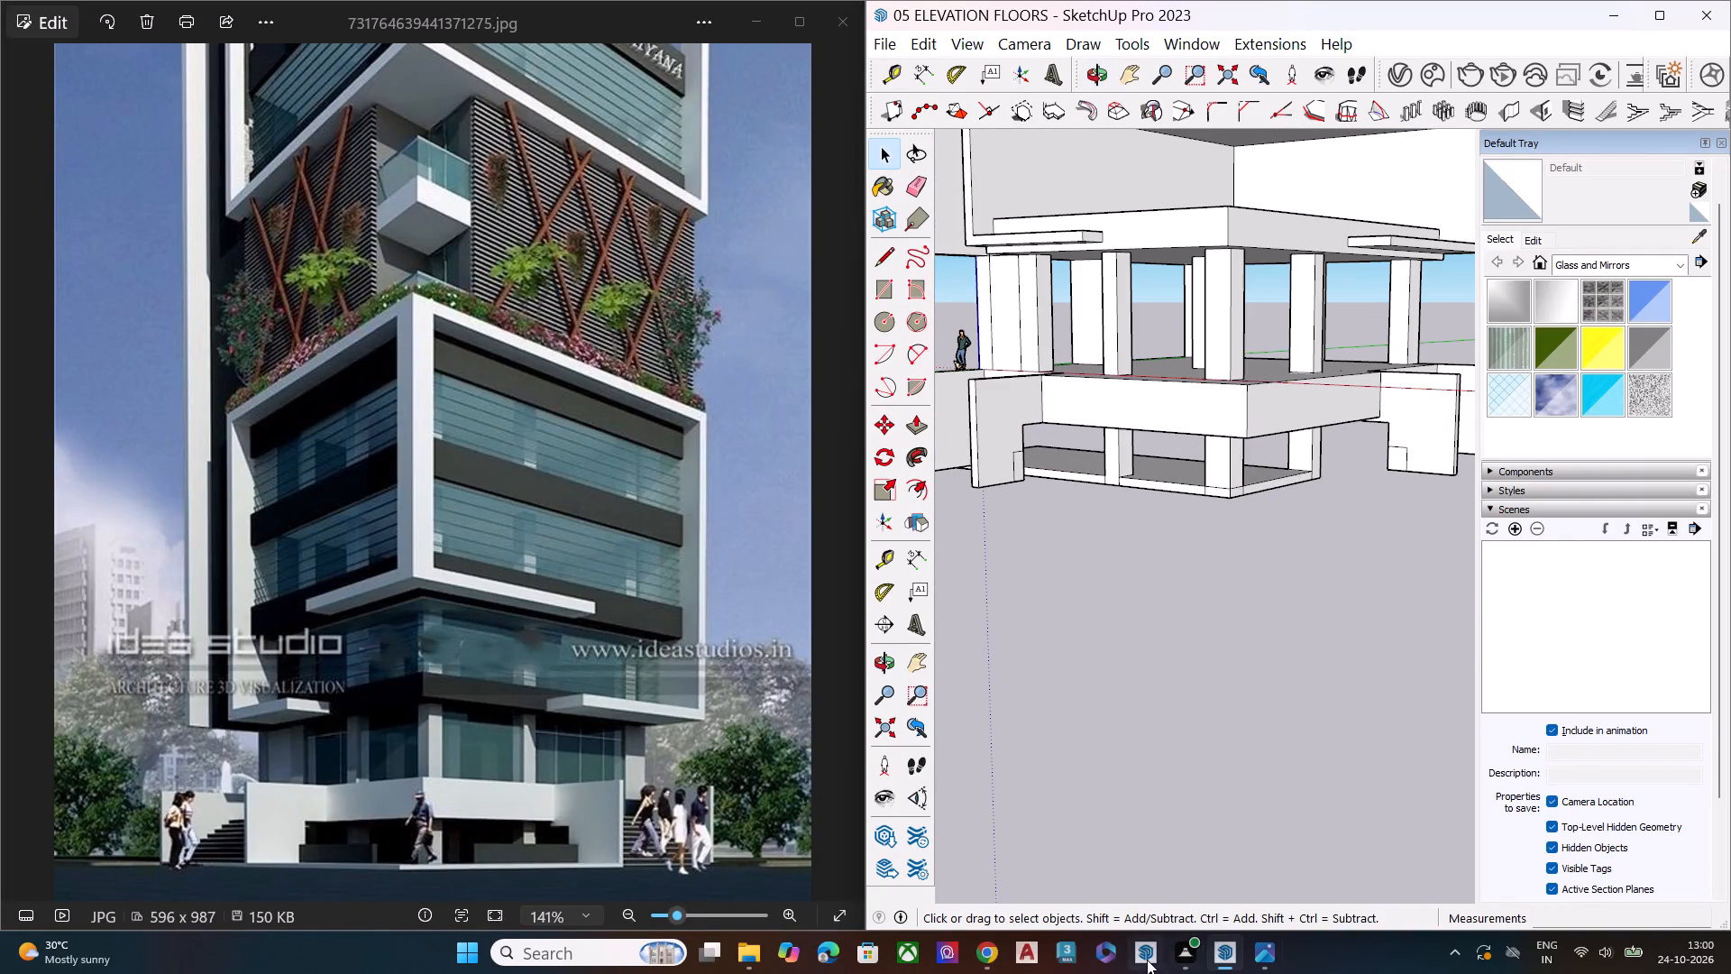
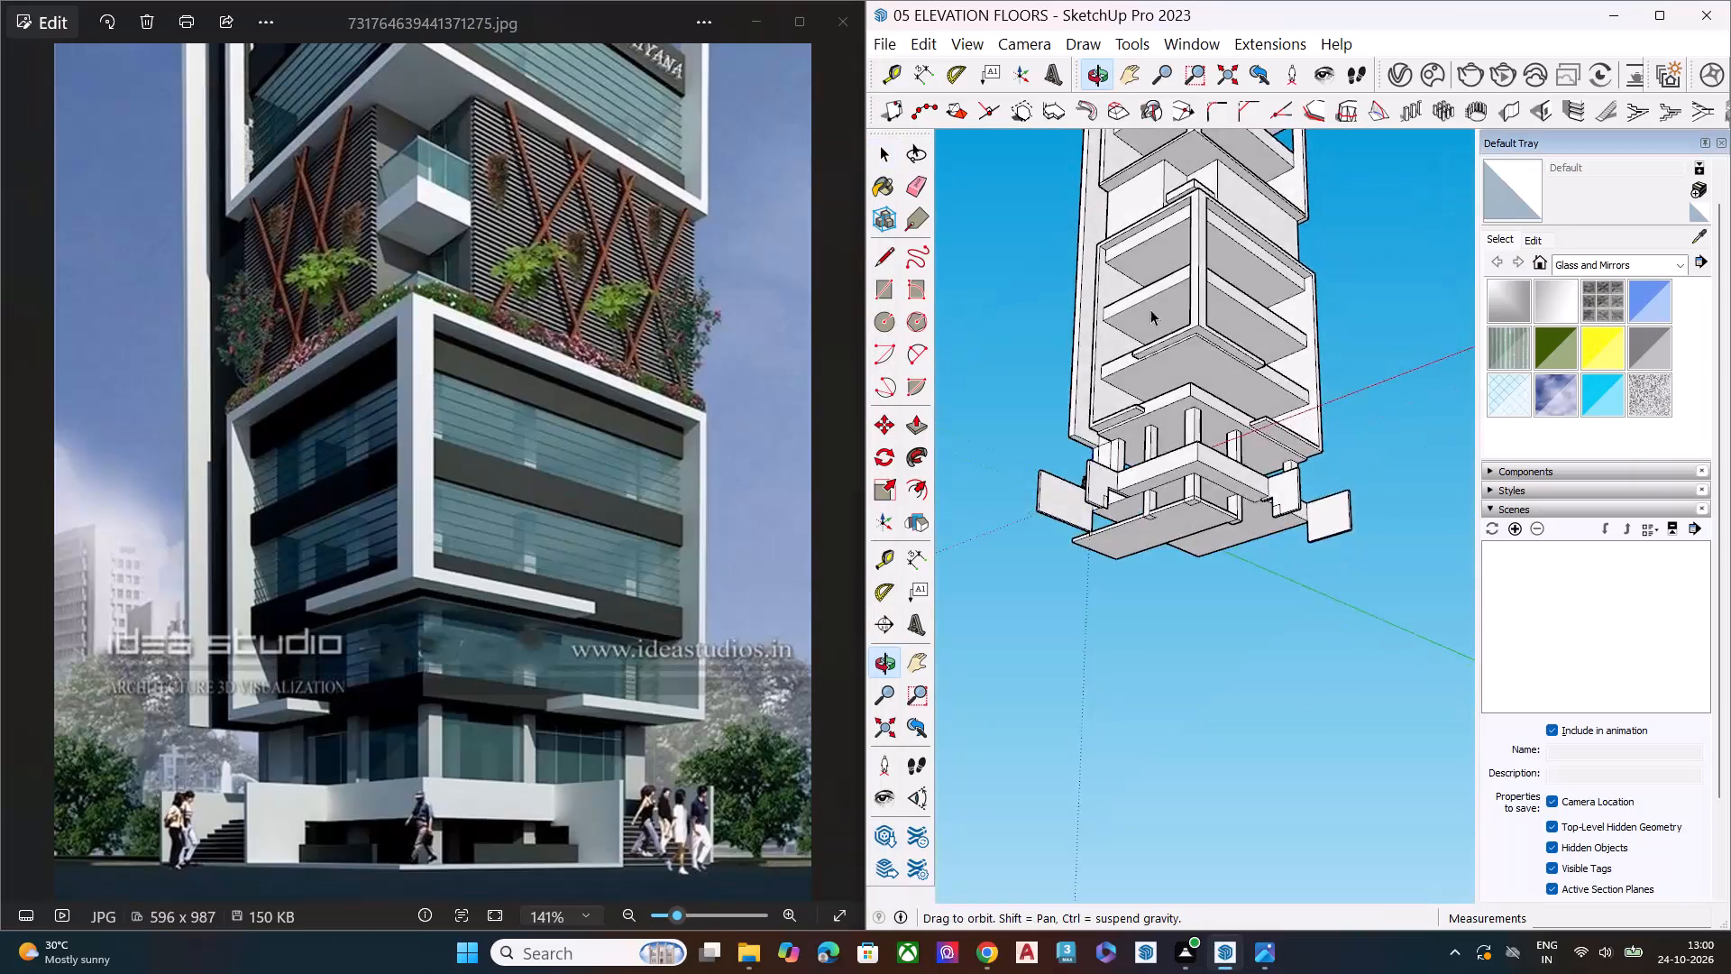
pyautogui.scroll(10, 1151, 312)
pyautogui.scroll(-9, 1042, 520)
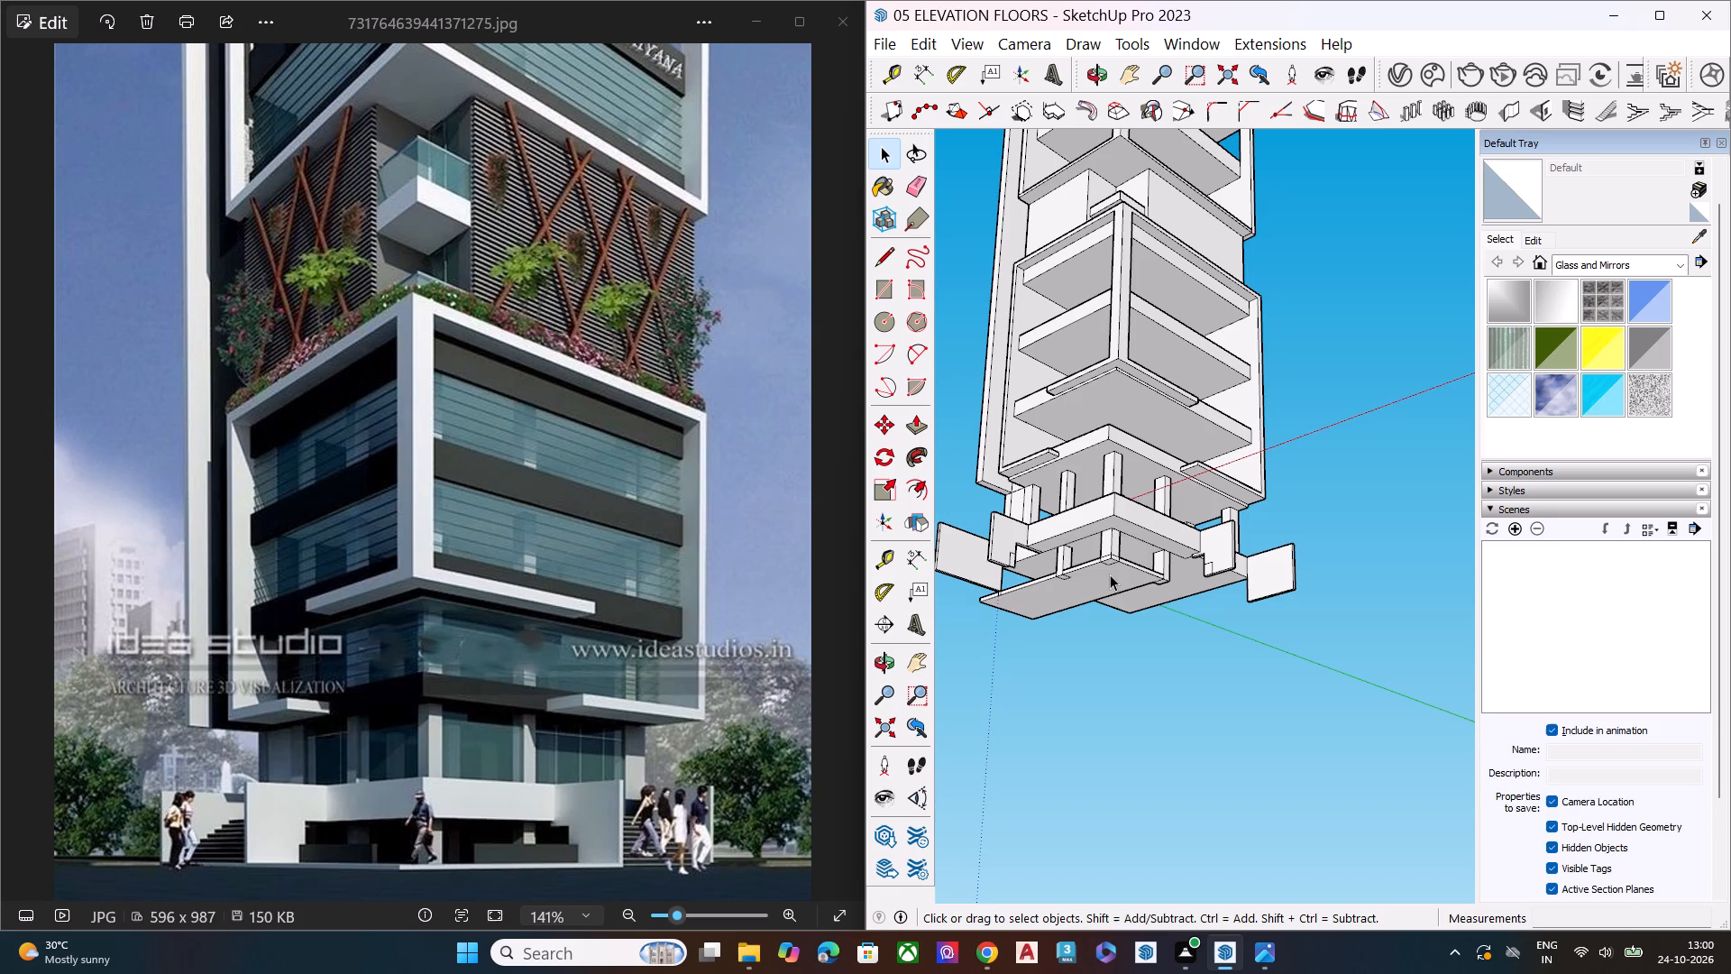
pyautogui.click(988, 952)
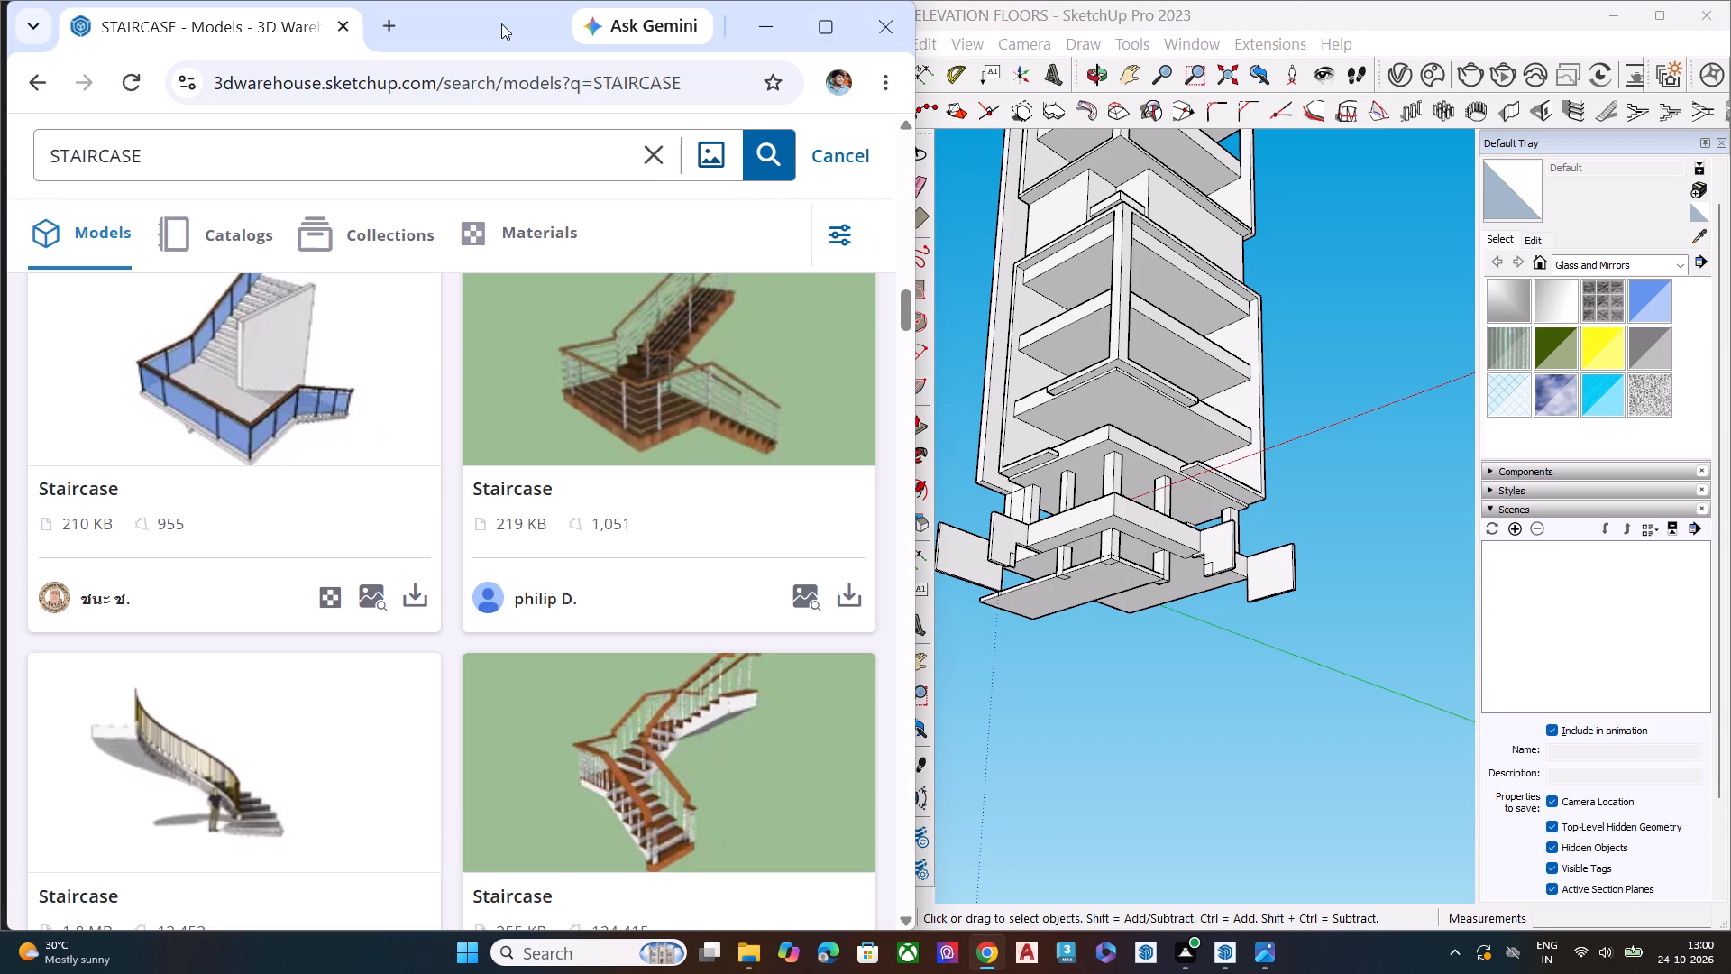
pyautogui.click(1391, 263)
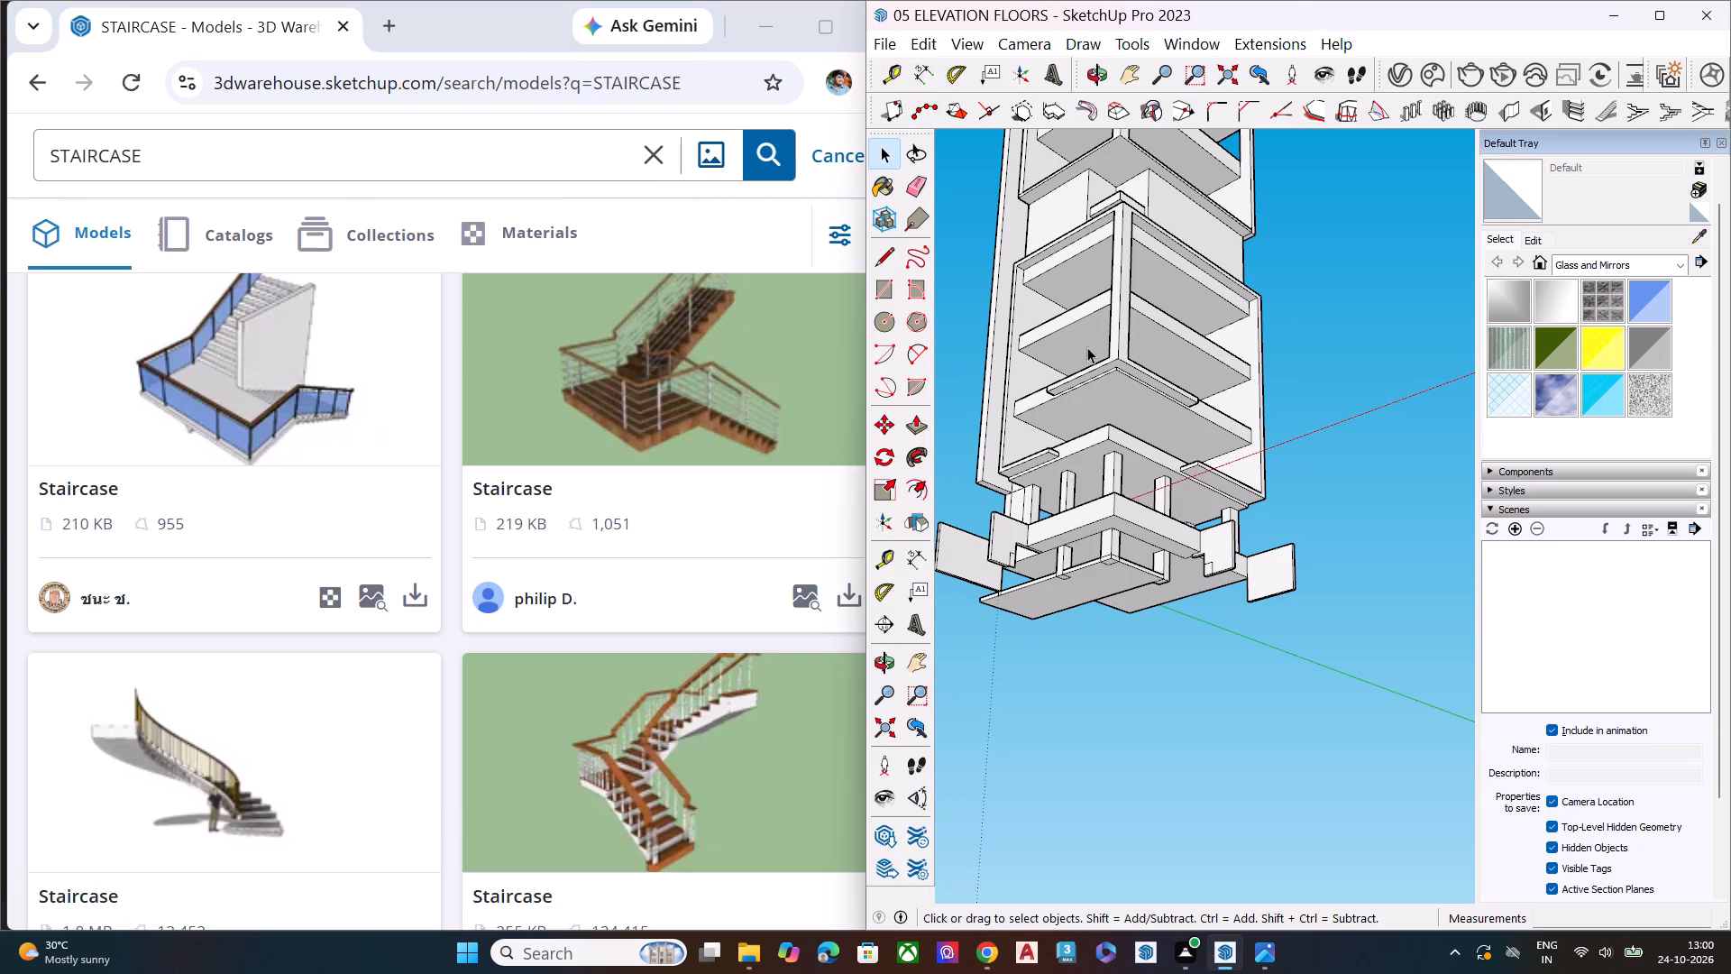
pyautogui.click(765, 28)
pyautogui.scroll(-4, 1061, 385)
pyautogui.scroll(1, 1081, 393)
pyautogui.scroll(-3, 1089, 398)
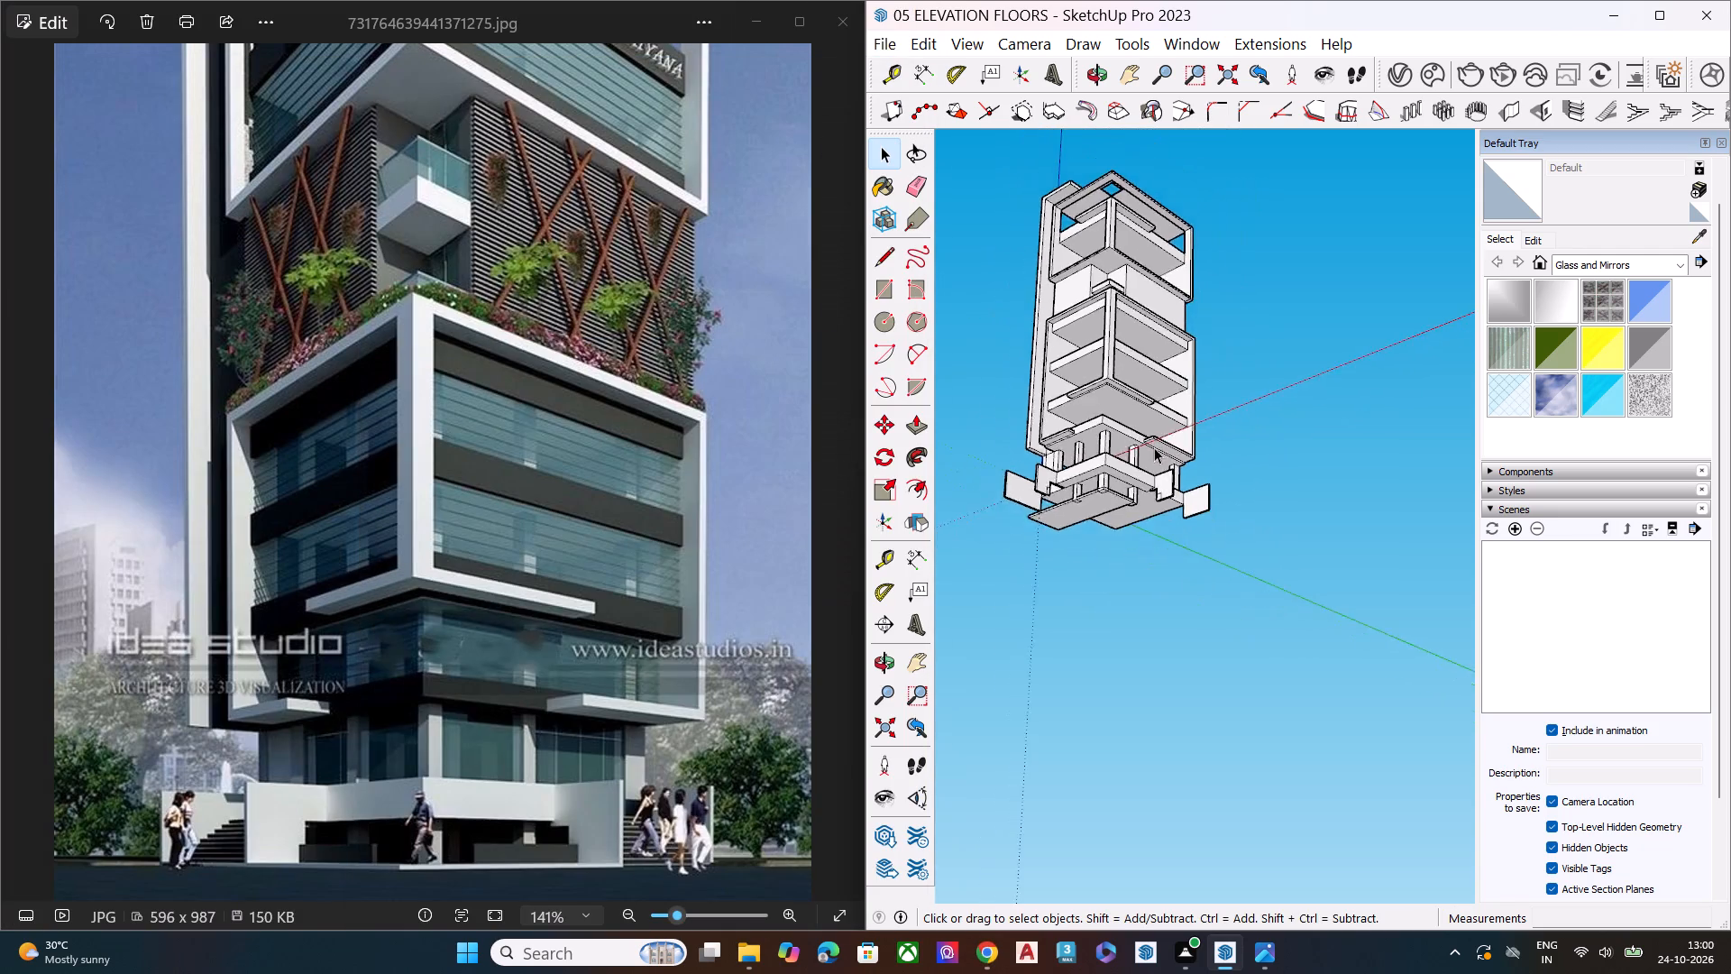
# Draw a line about 2' long across the narrow face of the base's corner column, level with the base's top edge.
pyautogui.moveTo(1156, 454); pyautogui.dragTo(1191, 663, button='middle')
pyautogui.scroll(8, 1136, 637)
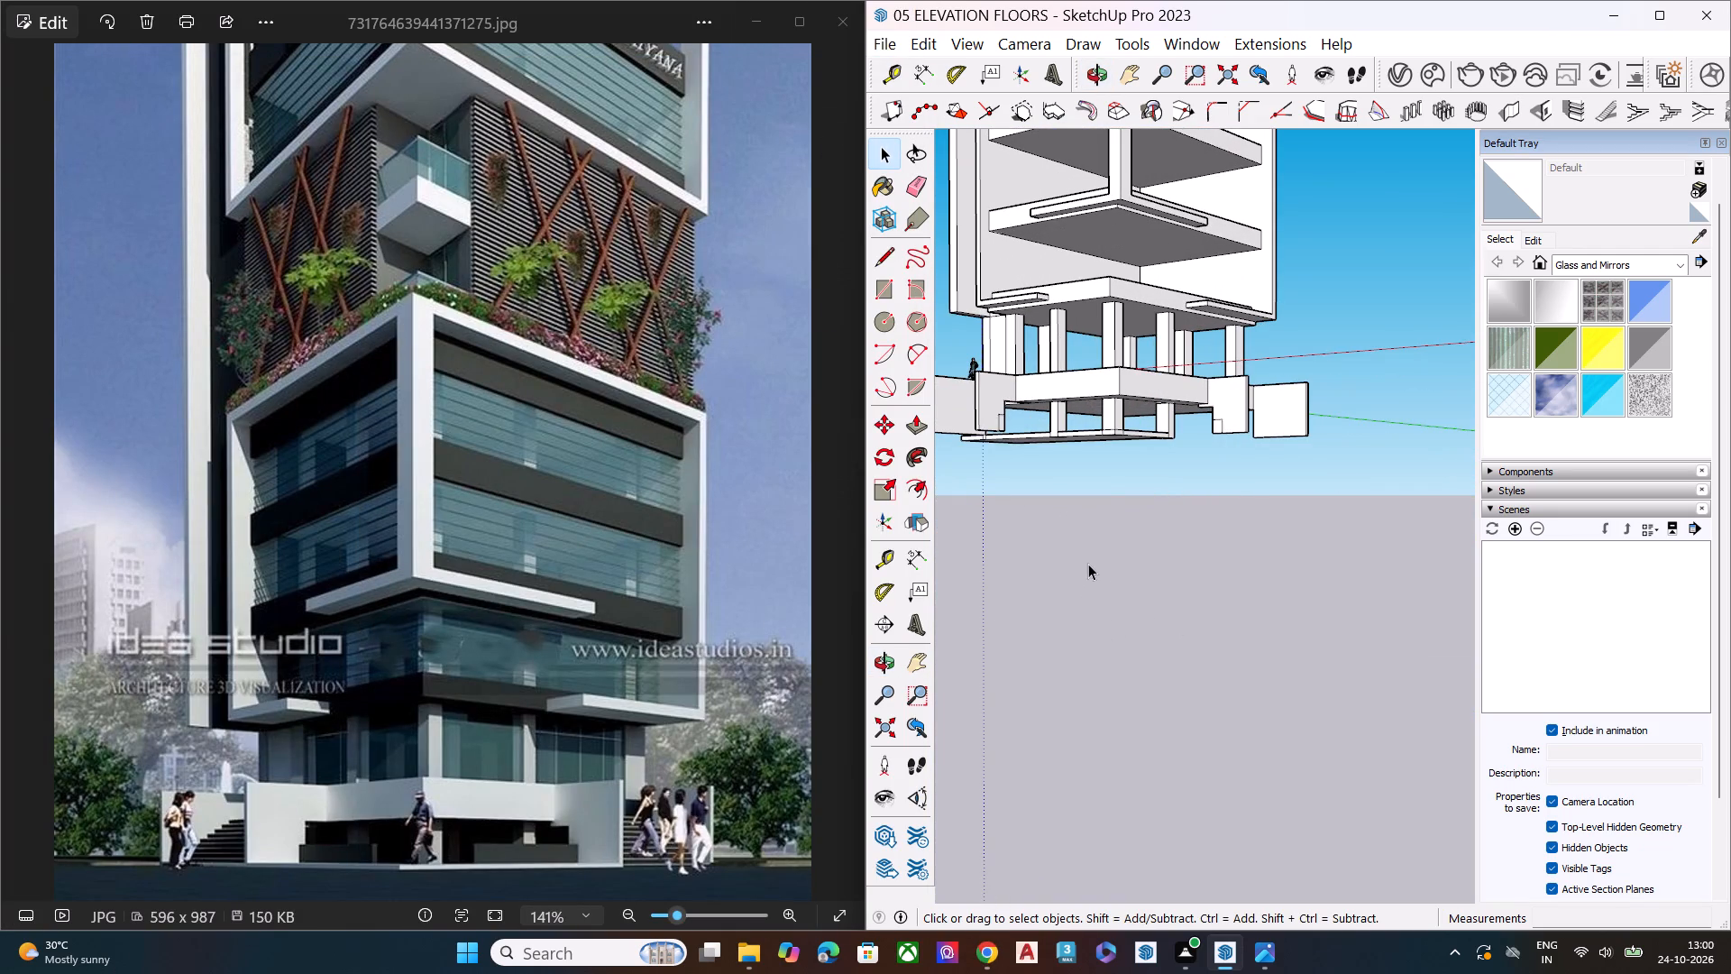
pyautogui.scroll(-6, 1095, 490)
pyautogui.moveTo(1168, 591); pyautogui.dragTo(846, 716, button='middle')
pyautogui.scroll(5, 1077, 489)
pyautogui.scroll(-1, 1083, 481)
pyautogui.scroll(1, 1083, 481)
pyautogui.scroll(-1, 1084, 481)
pyautogui.moveTo(1259, 485); pyautogui.dragTo(1012, 485, button='middle')
pyautogui.scroll(10, 1165, 457)
pyautogui.moveTo(1325, 475); pyautogui.dragTo(1323, 473, button='middle')
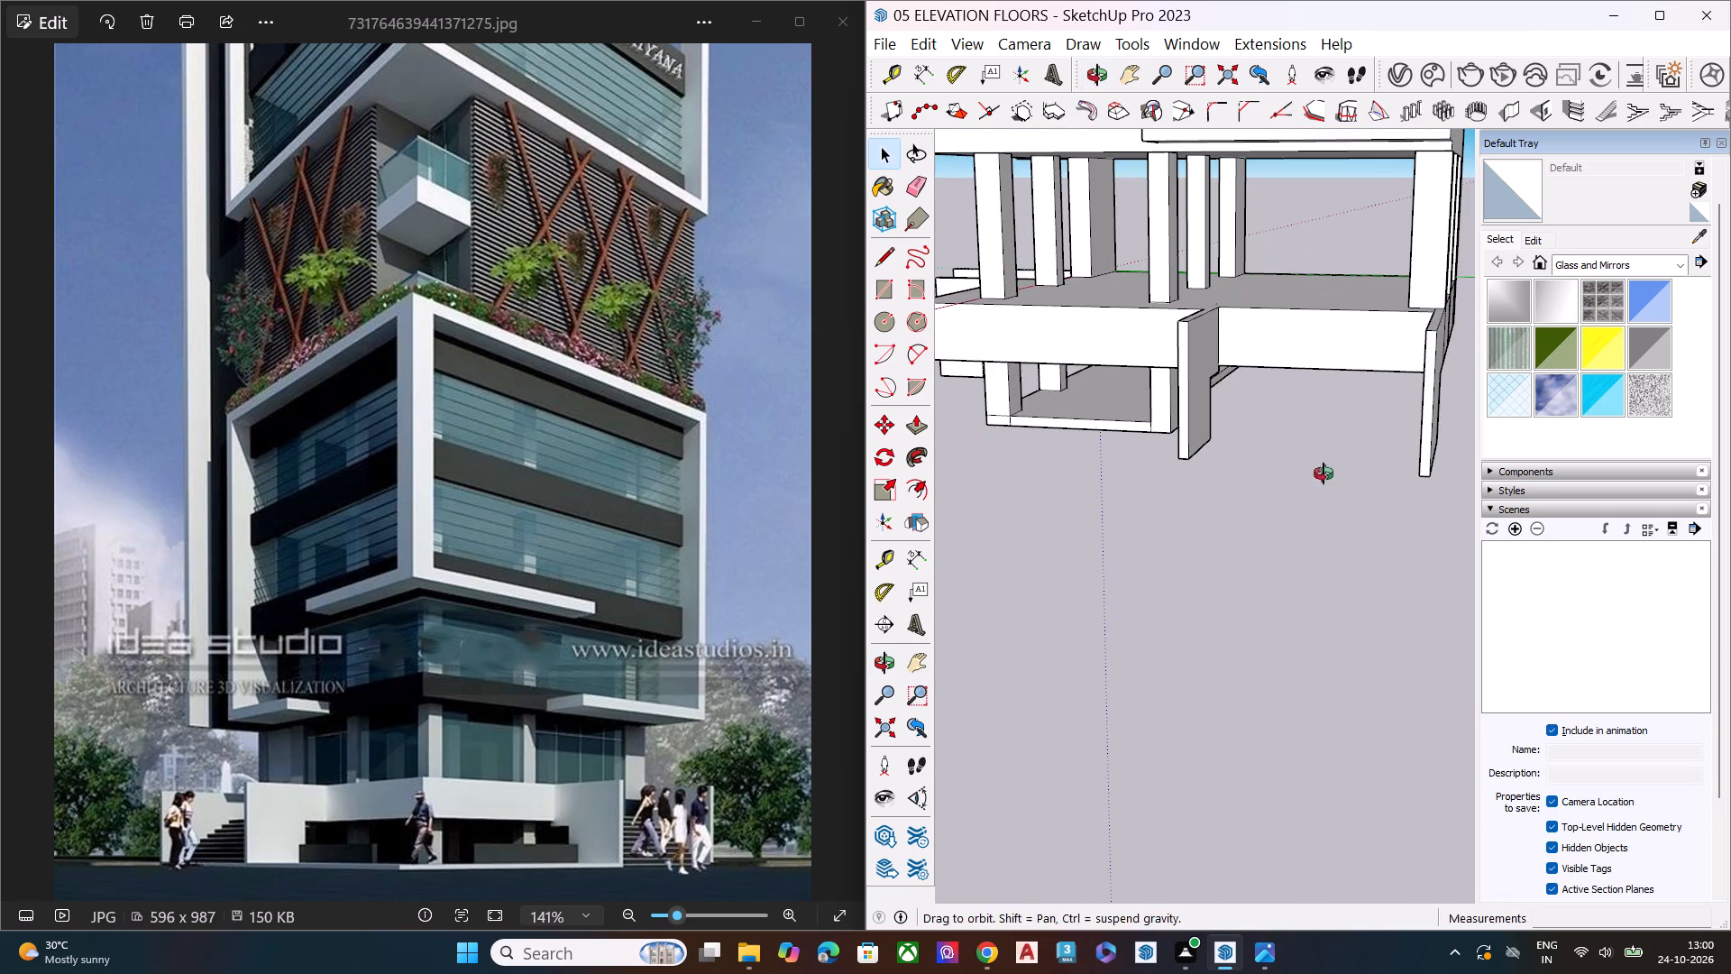
pyautogui.moveTo(1323, 473); pyautogui.dragTo(1246, 335, button='middle')
pyautogui.scroll(8, 1241, 330)
pyautogui.scroll(-1, 1084, 421)
pyautogui.scroll(4, 1083, 421)
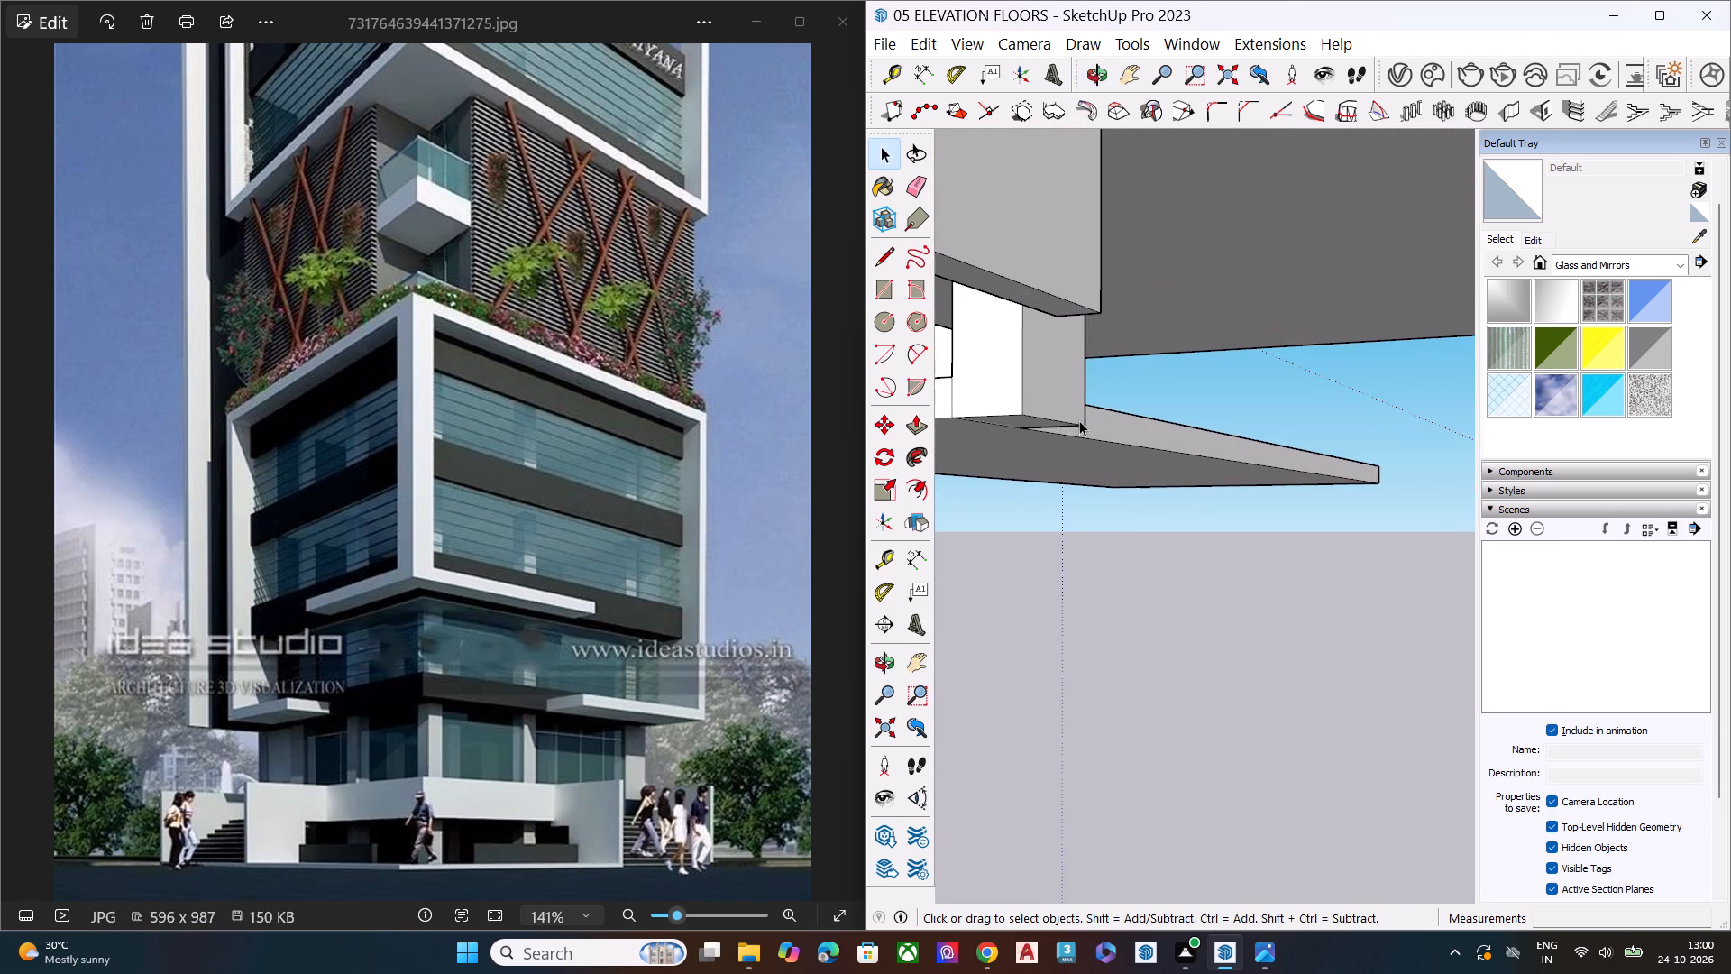
pyautogui.moveTo(1049, 411); pyautogui.dragTo(1170, 417, button='middle')
pyautogui.press('l')
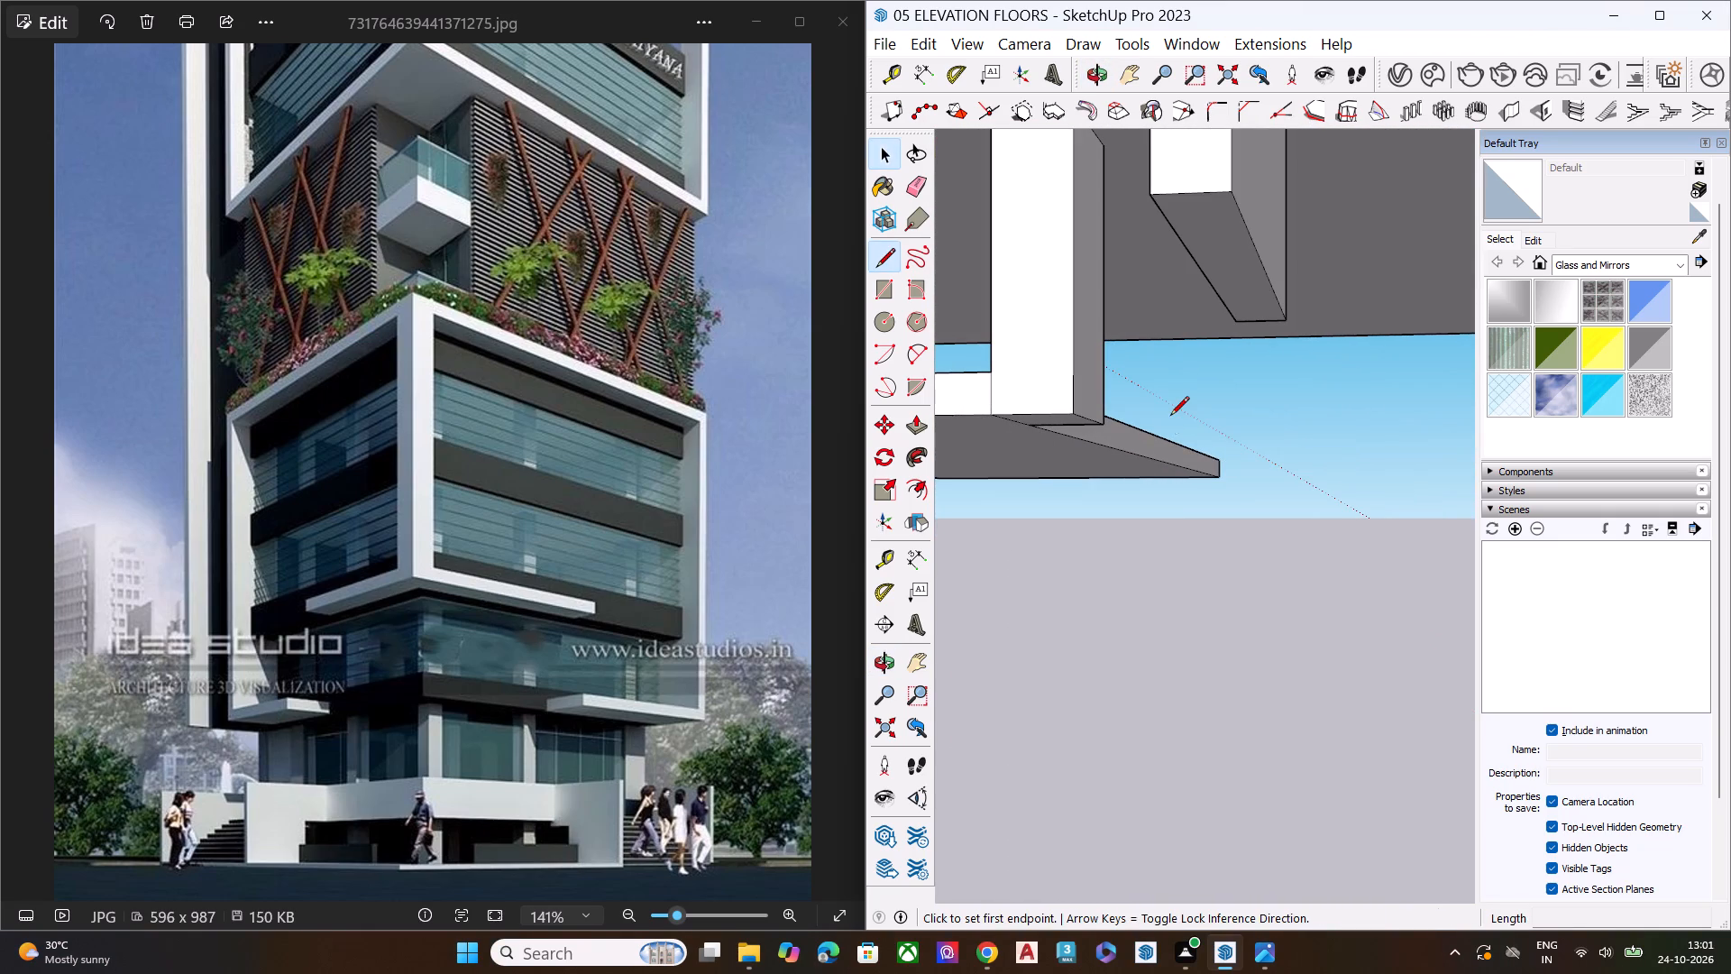
pyautogui.click(986, 374)
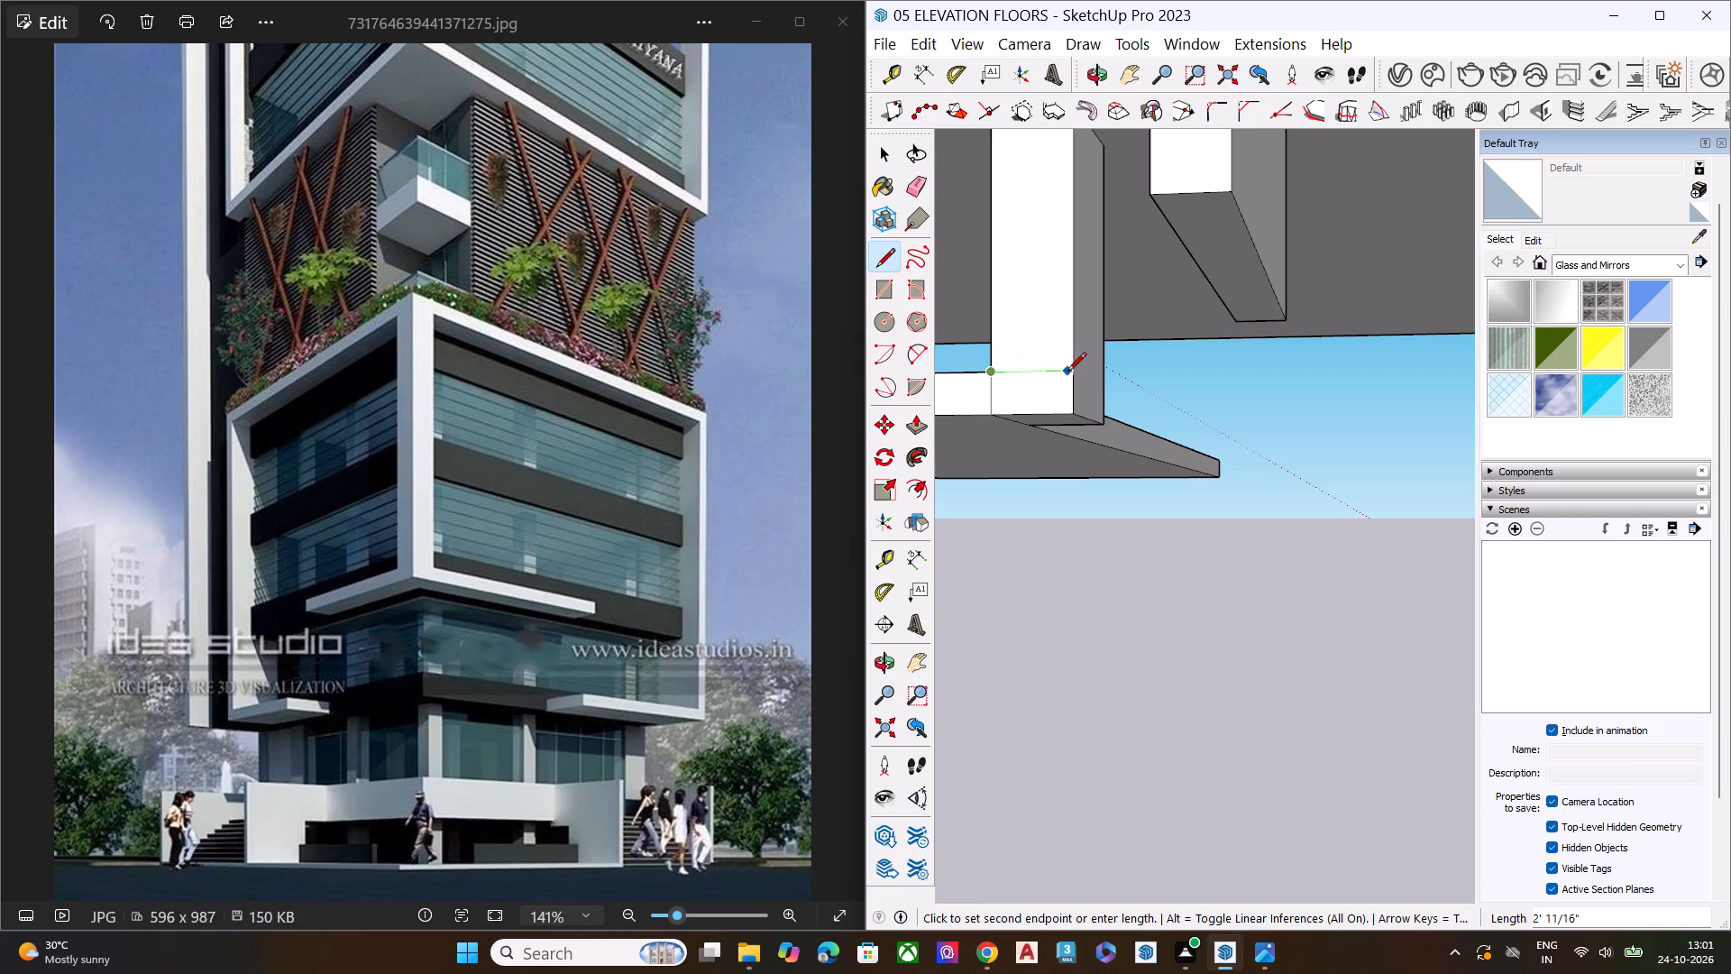
pyautogui.click(1070, 373)
# Continue the line around the column's adjoining wide face, about 3' 8" long, level with the base's top edge.
pyautogui.moveTo(1158, 480); pyautogui.dragTo(1057, 480, button='middle')
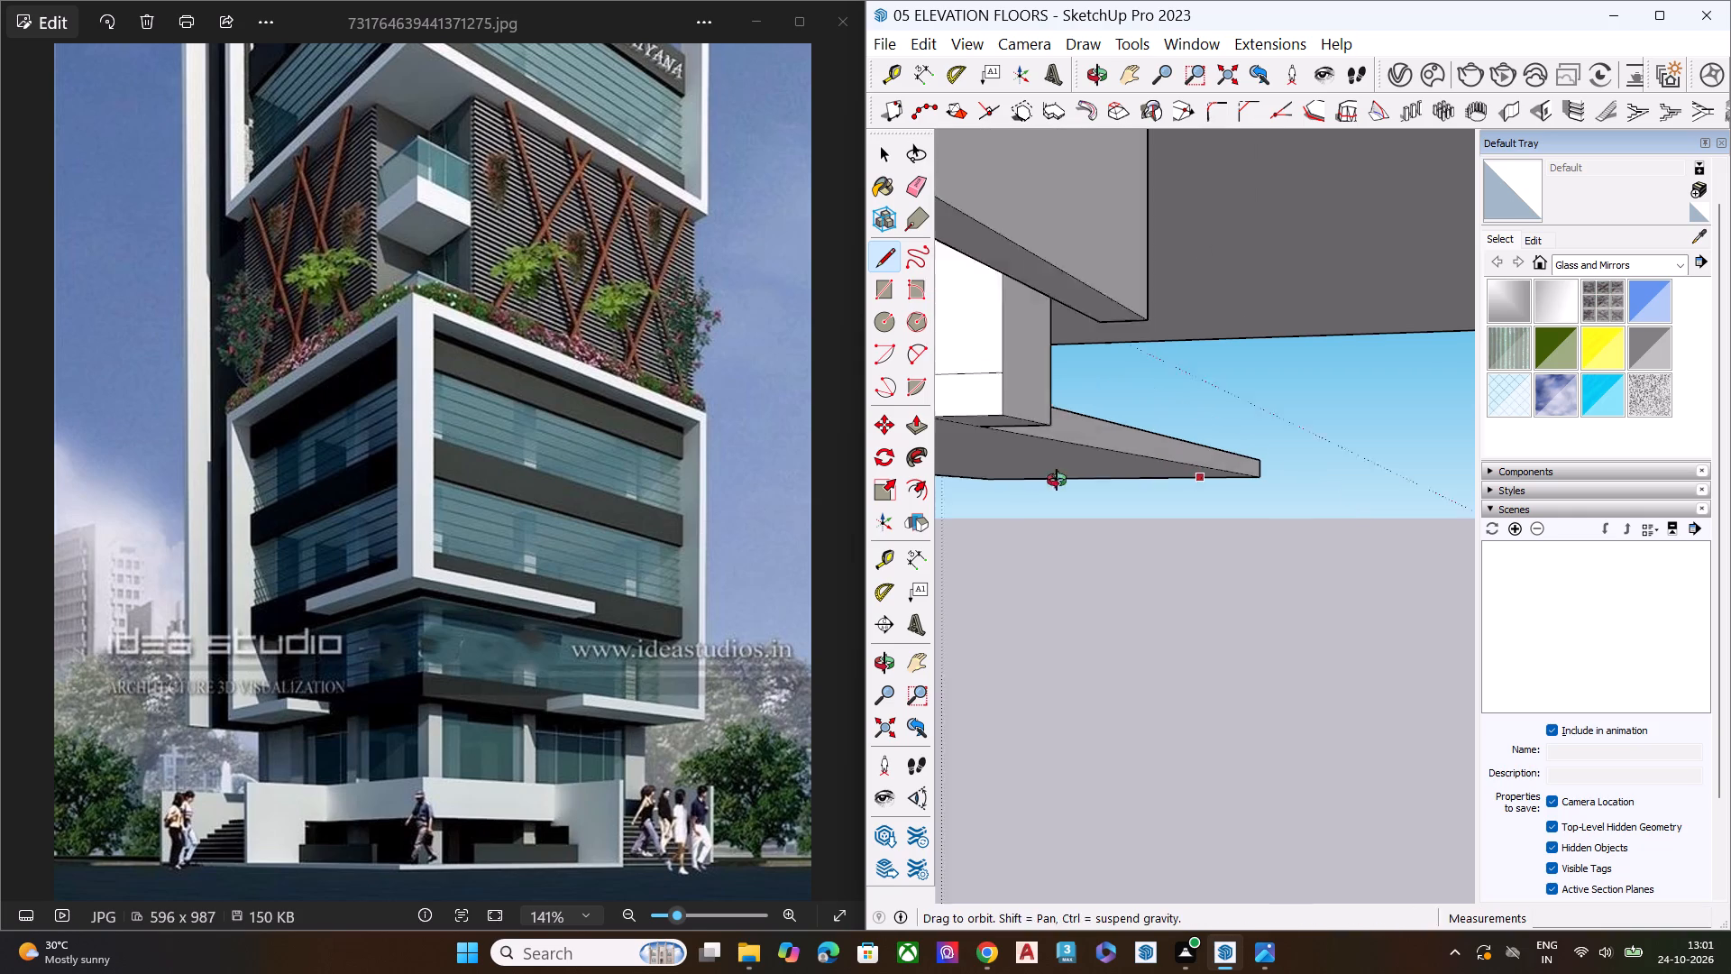
pyautogui.moveTo(1057, 480); pyautogui.dragTo(940, 480, button='middle')
pyautogui.scroll(-8, 1259, 432)
pyautogui.moveTo(1204, 469); pyautogui.dragTo(1080, 463, button='middle')
pyautogui.scroll(7, 1072, 430)
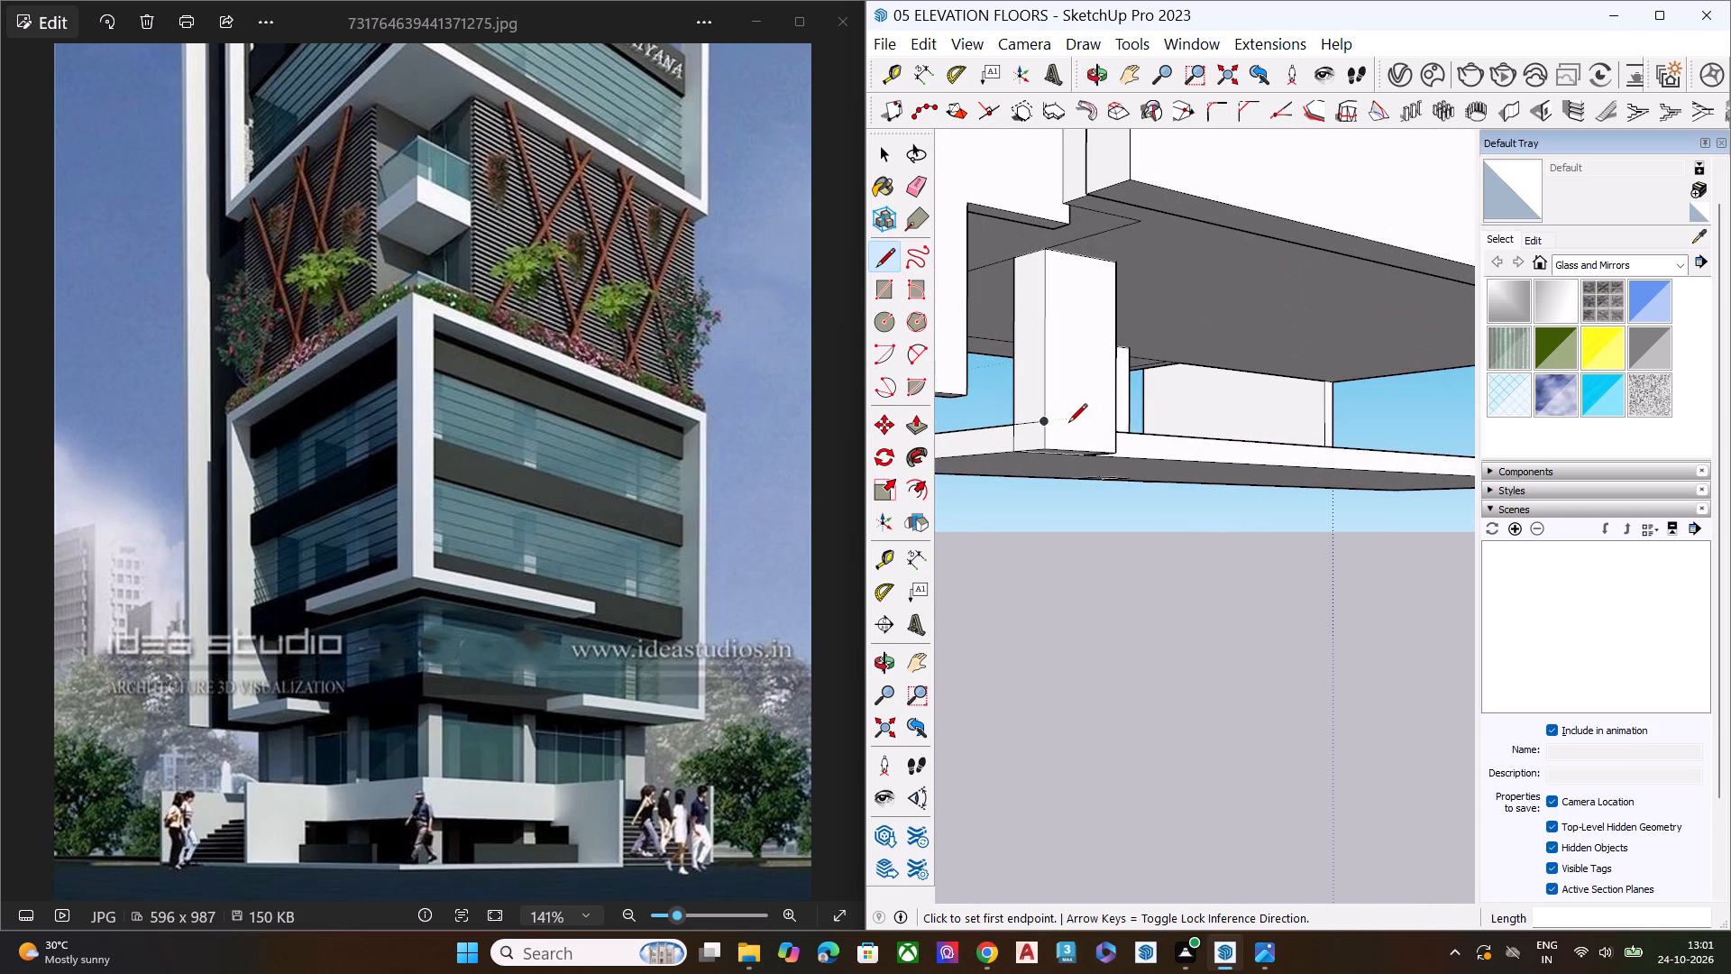
pyautogui.moveTo(1041, 424); pyautogui.dragTo(1053, 427)
pyautogui.click(1113, 432)
# Draw a line about 2' 3" long across the column's remaining narrow side face, meeting the base's top edge.
pyautogui.moveTo(1145, 456); pyautogui.dragTo(1156, 364, button='middle')
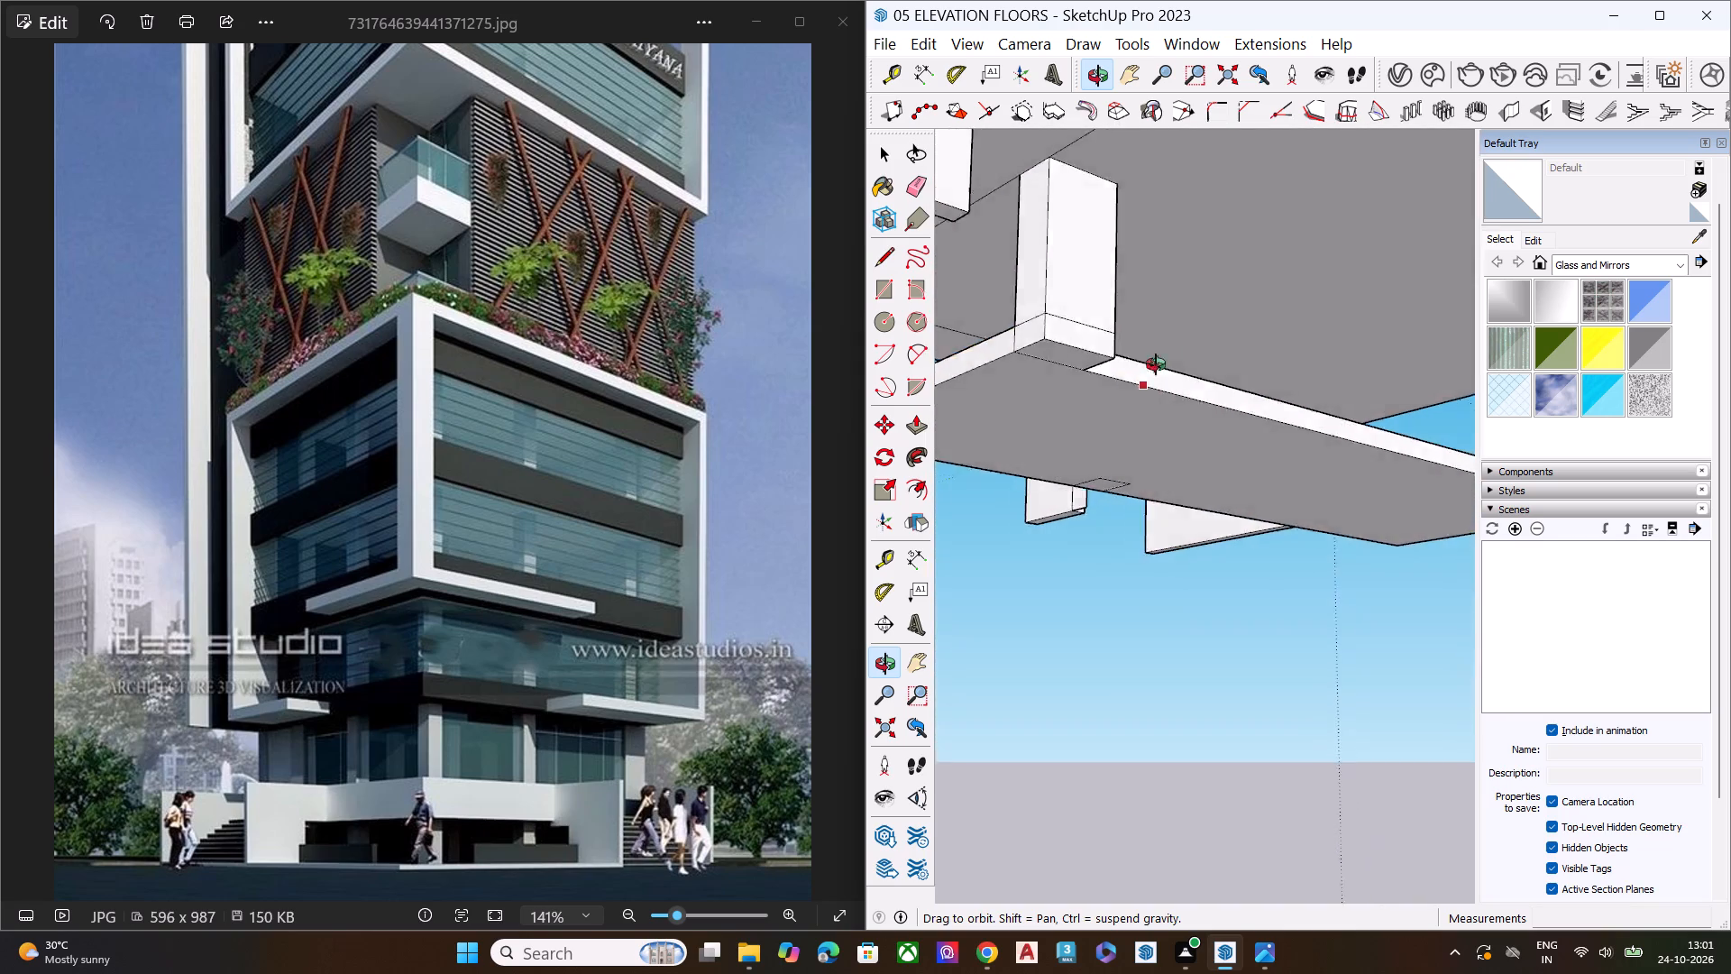
pyautogui.moveTo(1156, 364); pyautogui.dragTo(921, 305, button='middle')
pyautogui.scroll(1, 989, 343)
pyautogui.scroll(-1, 1297, 425)
pyautogui.scroll(1, 1306, 432)
pyautogui.scroll(-5, 1322, 446)
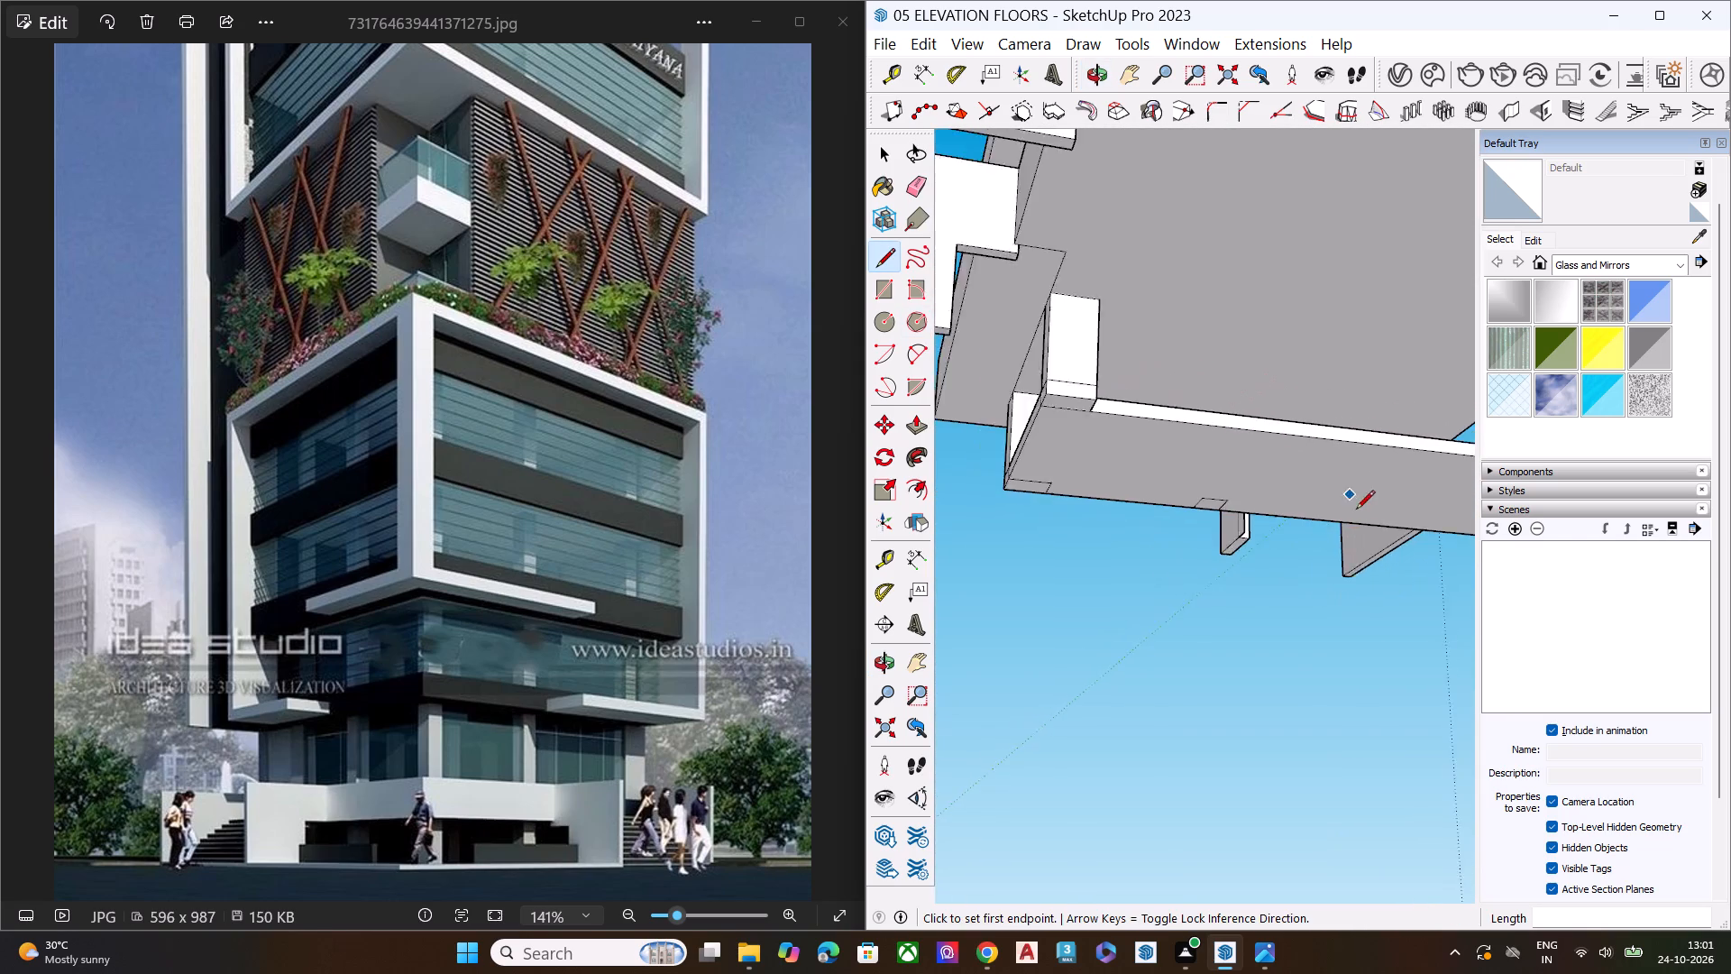
pyautogui.scroll(-3, 1356, 510)
pyautogui.scroll(-7, 1148, 517)
pyautogui.moveTo(1250, 531); pyautogui.dragTo(1054, 638, button='middle')
pyautogui.scroll(8, 1054, 638)
pyautogui.moveTo(1194, 492); pyautogui.dragTo(1116, 563, button='middle')
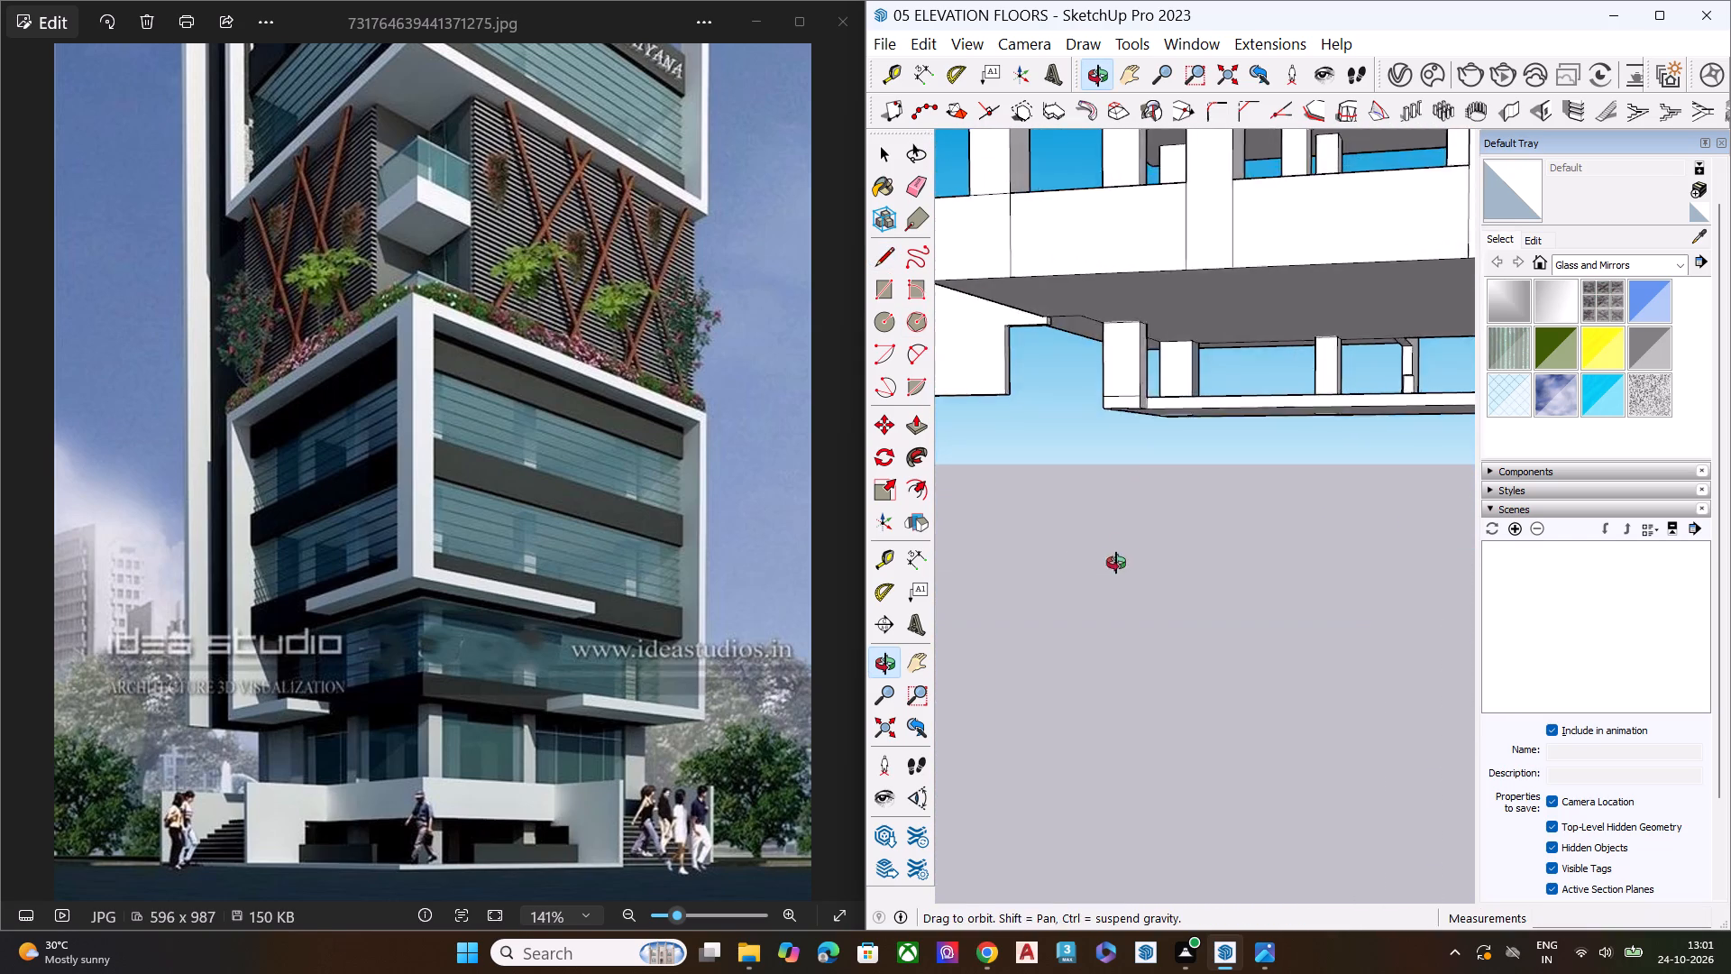
pyautogui.moveTo(1116, 563); pyautogui.dragTo(1115, 563, button='middle')
pyautogui.scroll(8, 1105, 556)
pyautogui.moveTo(1145, 438); pyautogui.dragTo(1048, 535, button='middle')
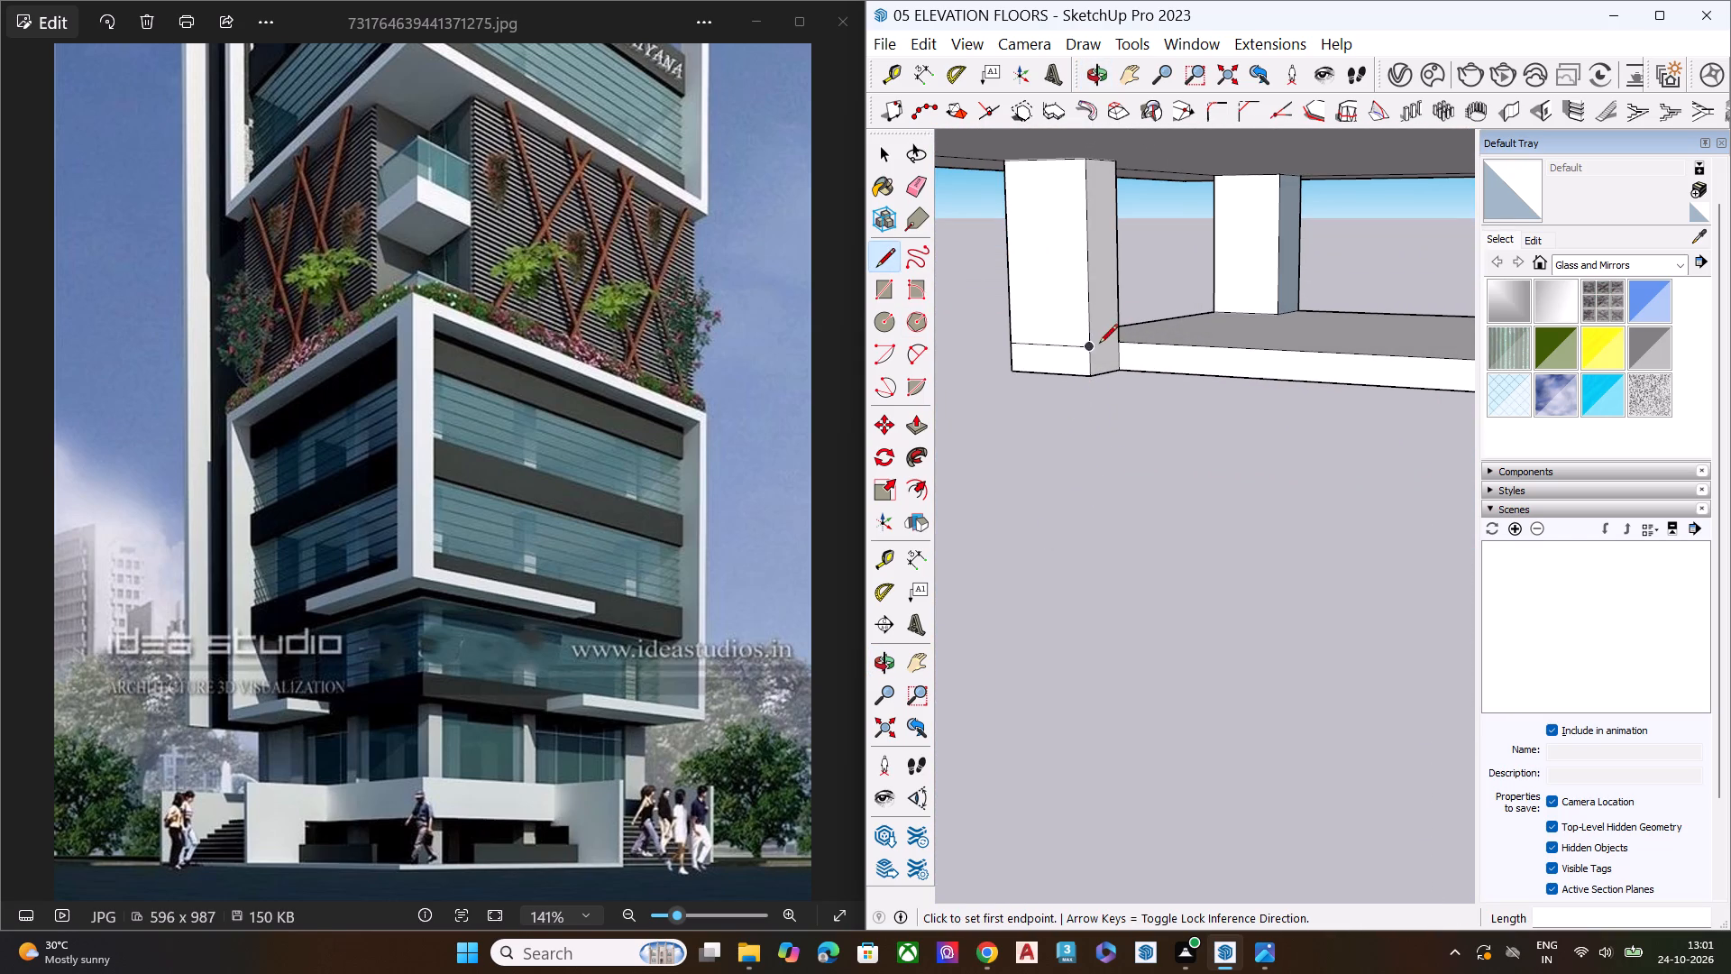
pyautogui.click(1094, 348)
pyautogui.click(1122, 346)
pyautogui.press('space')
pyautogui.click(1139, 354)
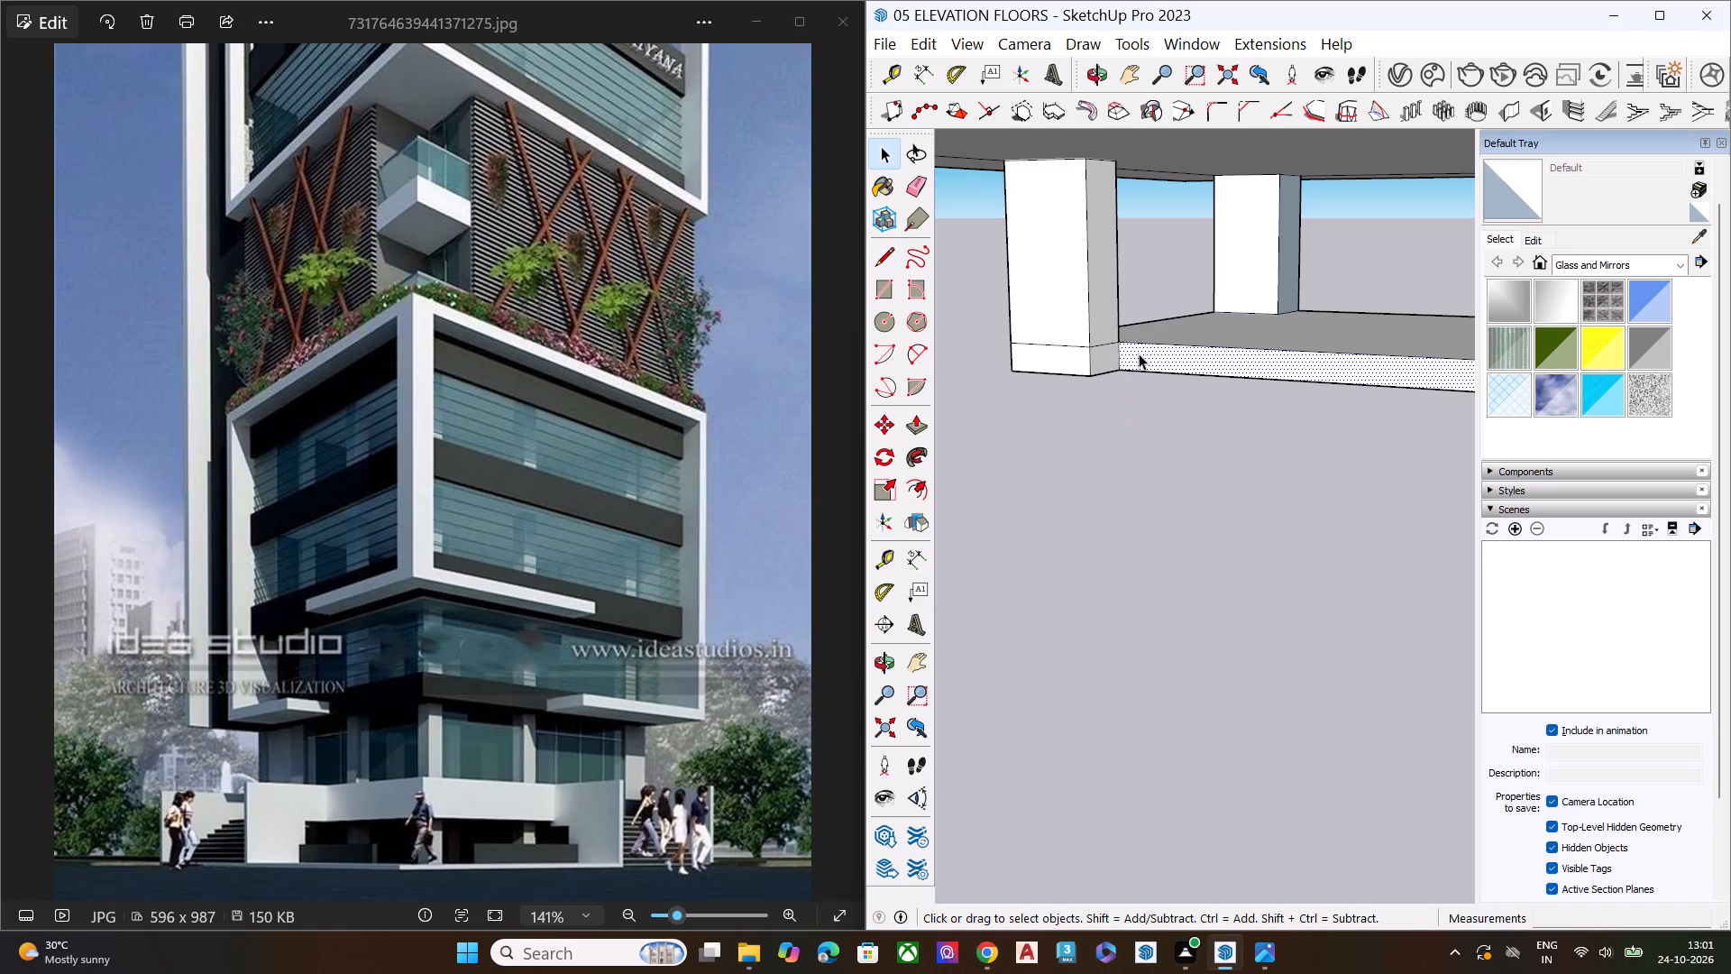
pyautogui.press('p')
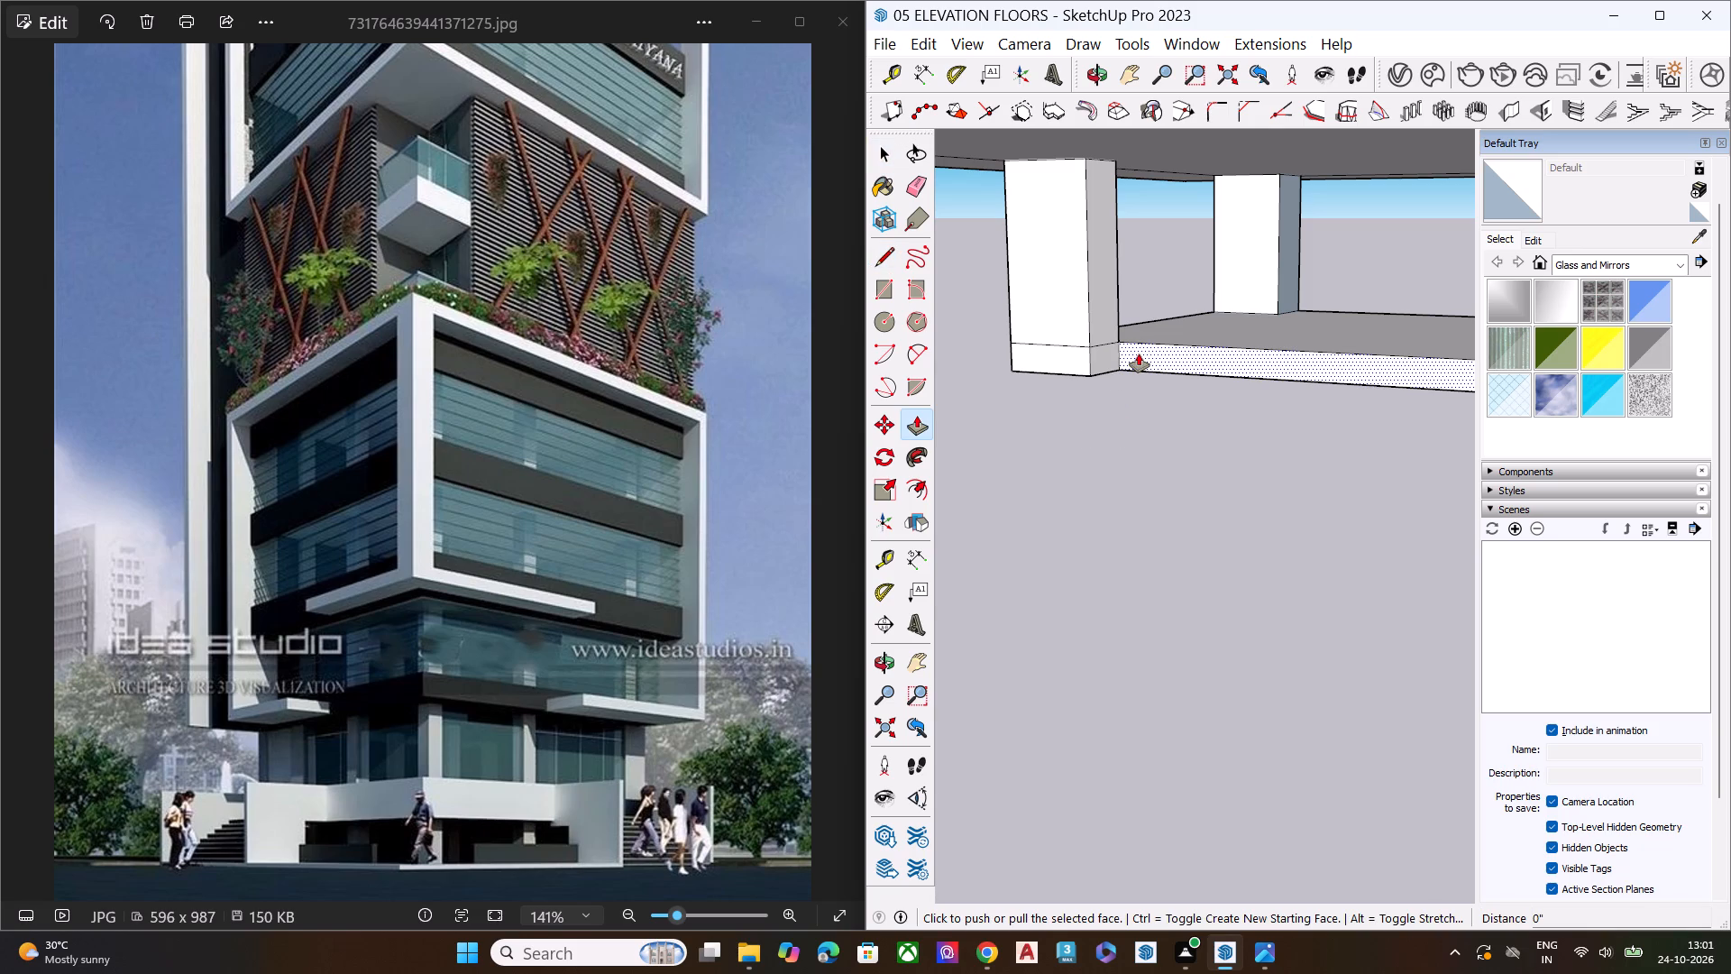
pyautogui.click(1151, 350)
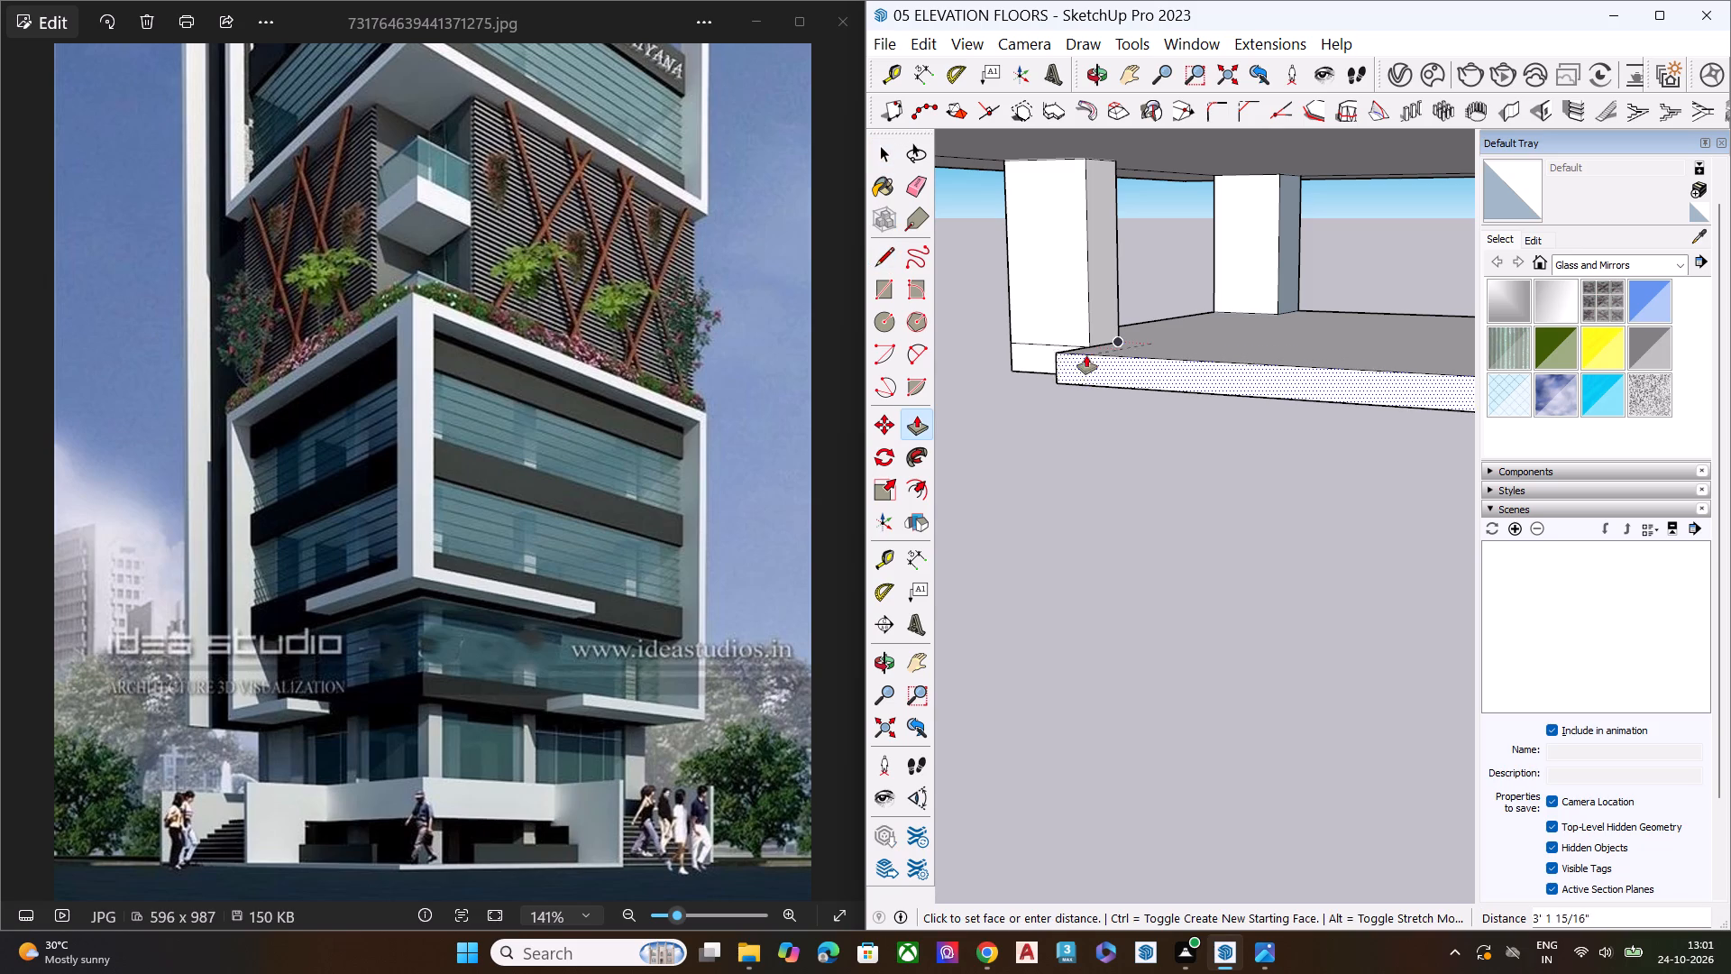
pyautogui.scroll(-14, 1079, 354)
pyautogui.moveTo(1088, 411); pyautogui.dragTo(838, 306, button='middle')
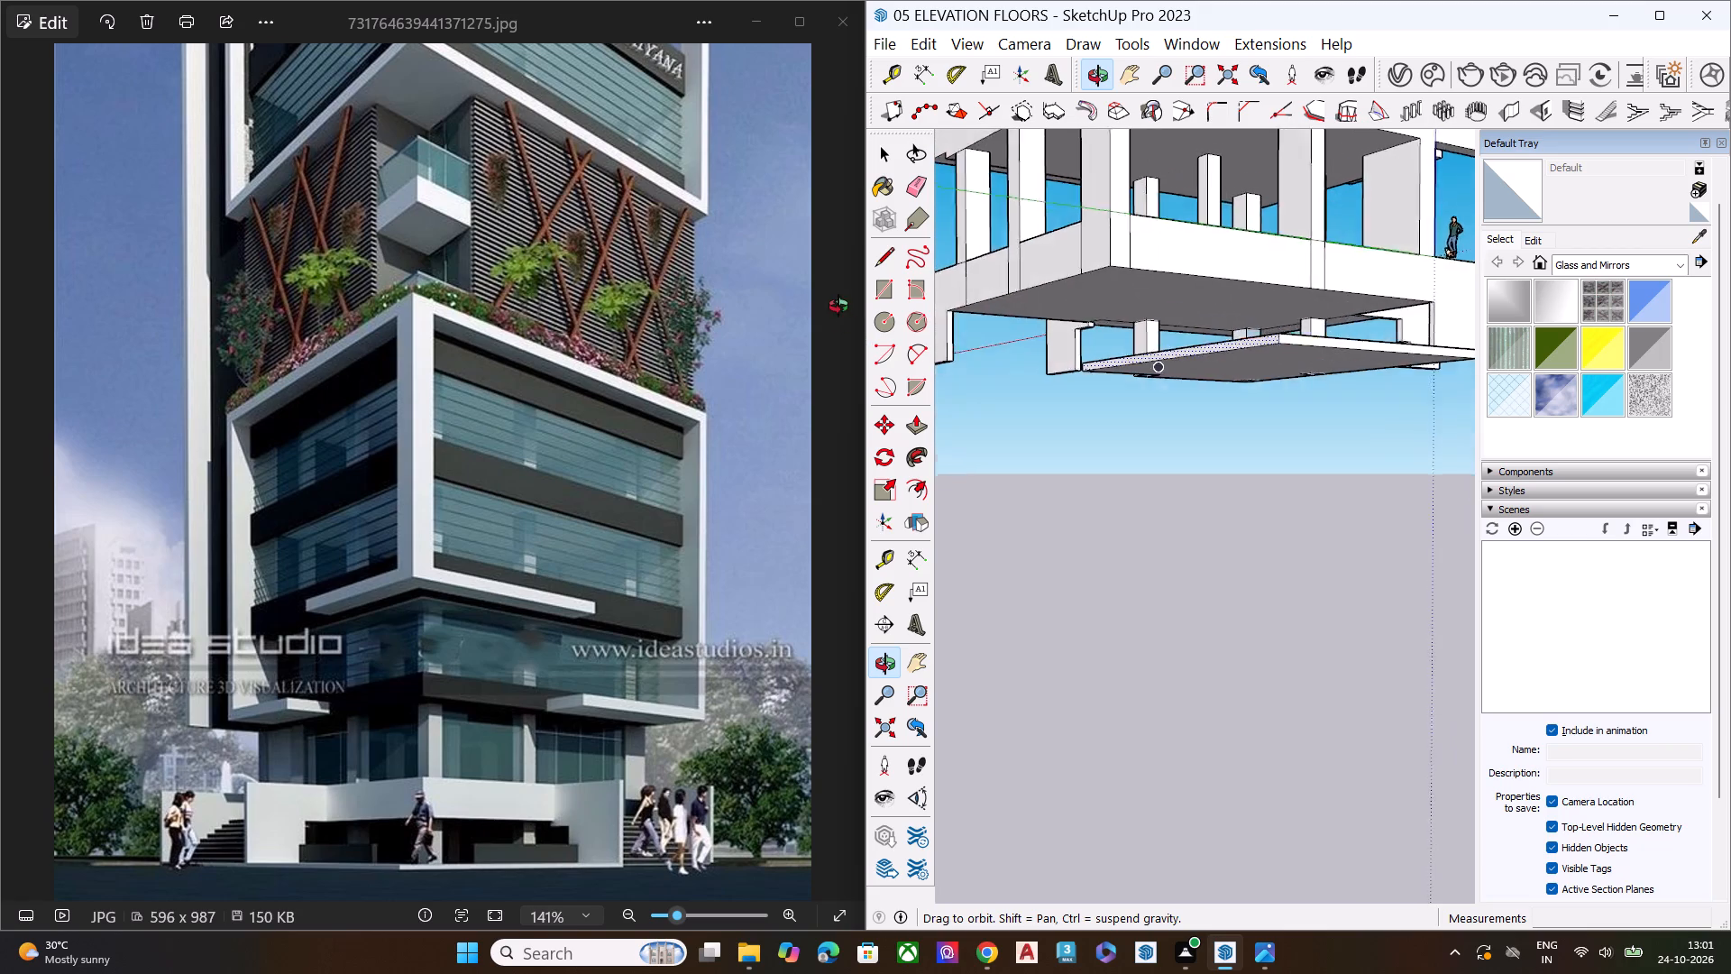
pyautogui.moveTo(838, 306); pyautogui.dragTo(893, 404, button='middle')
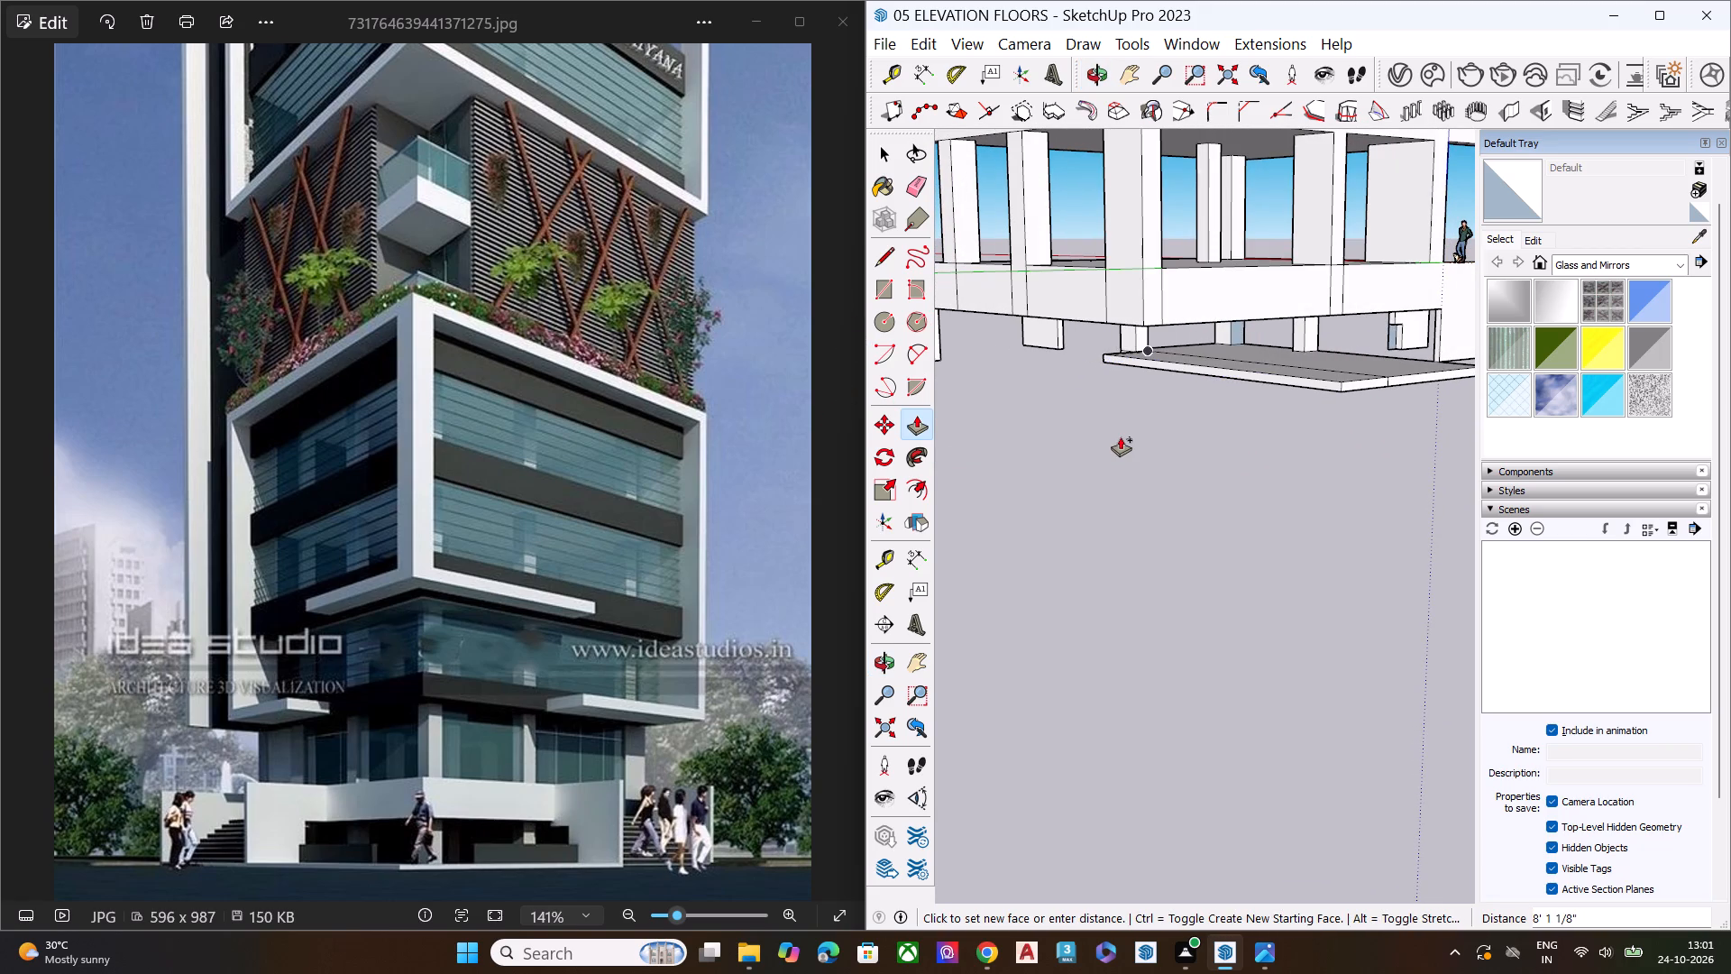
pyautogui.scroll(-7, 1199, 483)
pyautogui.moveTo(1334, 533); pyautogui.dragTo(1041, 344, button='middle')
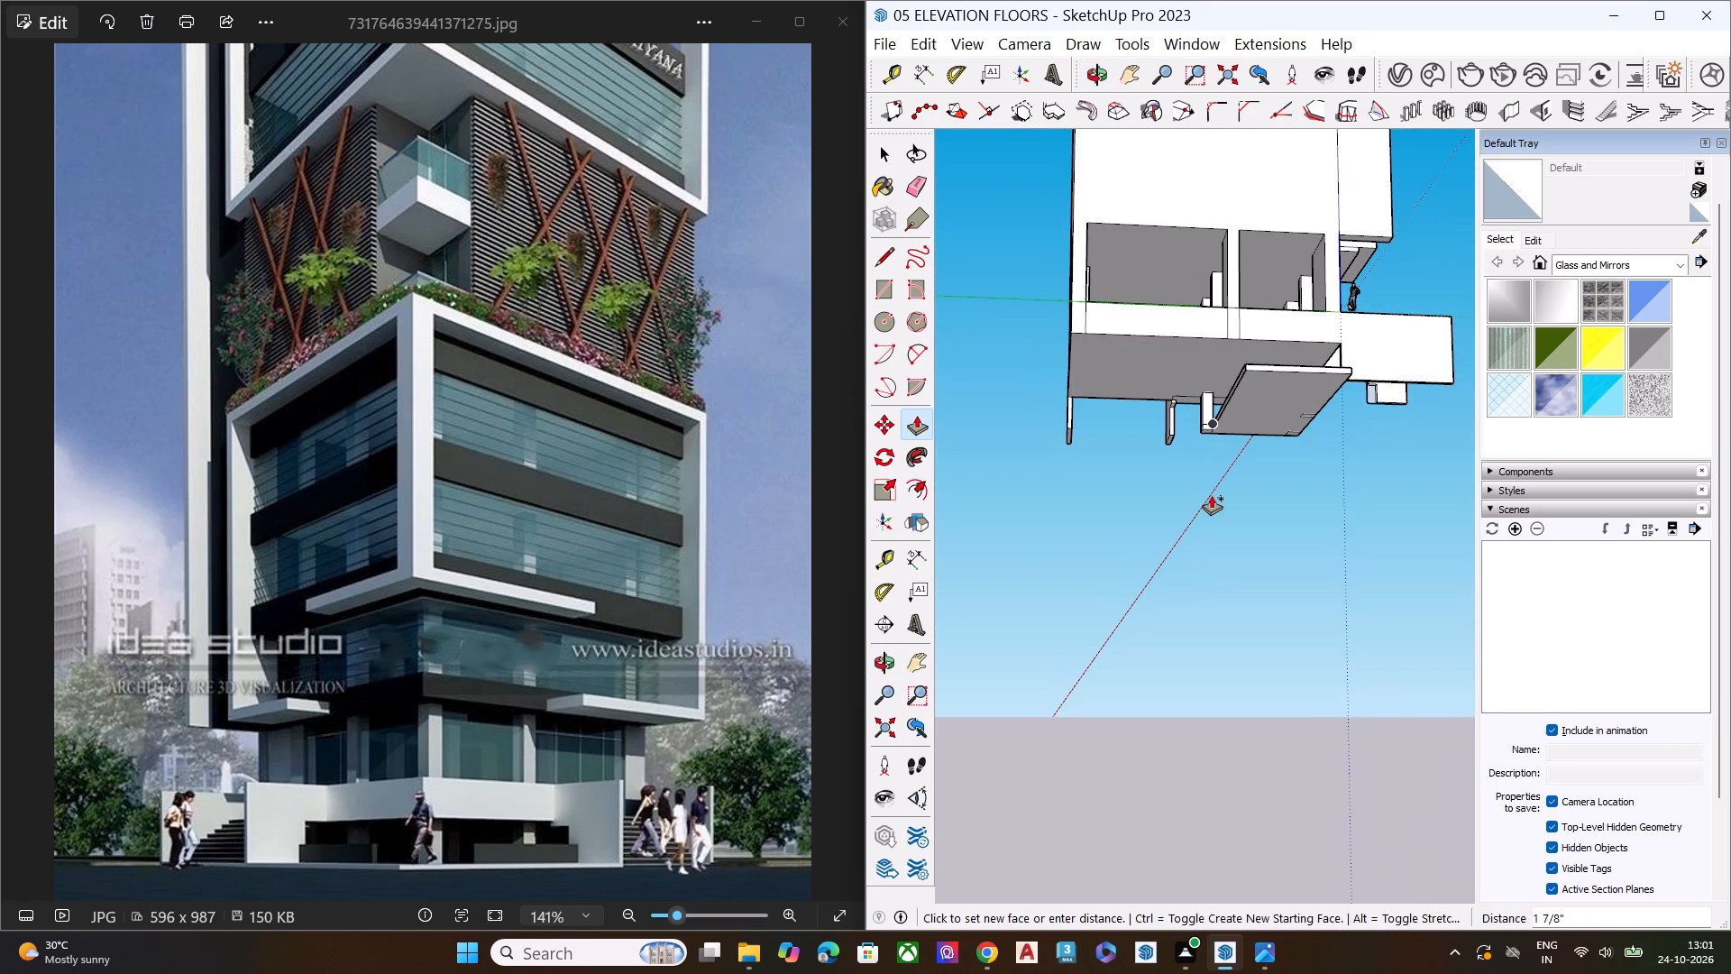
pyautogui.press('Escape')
# Delete the blue reversed face hanging beneath the side wall beyond the base, together with its leftover edges.
pyautogui.moveTo(1366, 451); pyautogui.dragTo(1349, 451, button='middle')
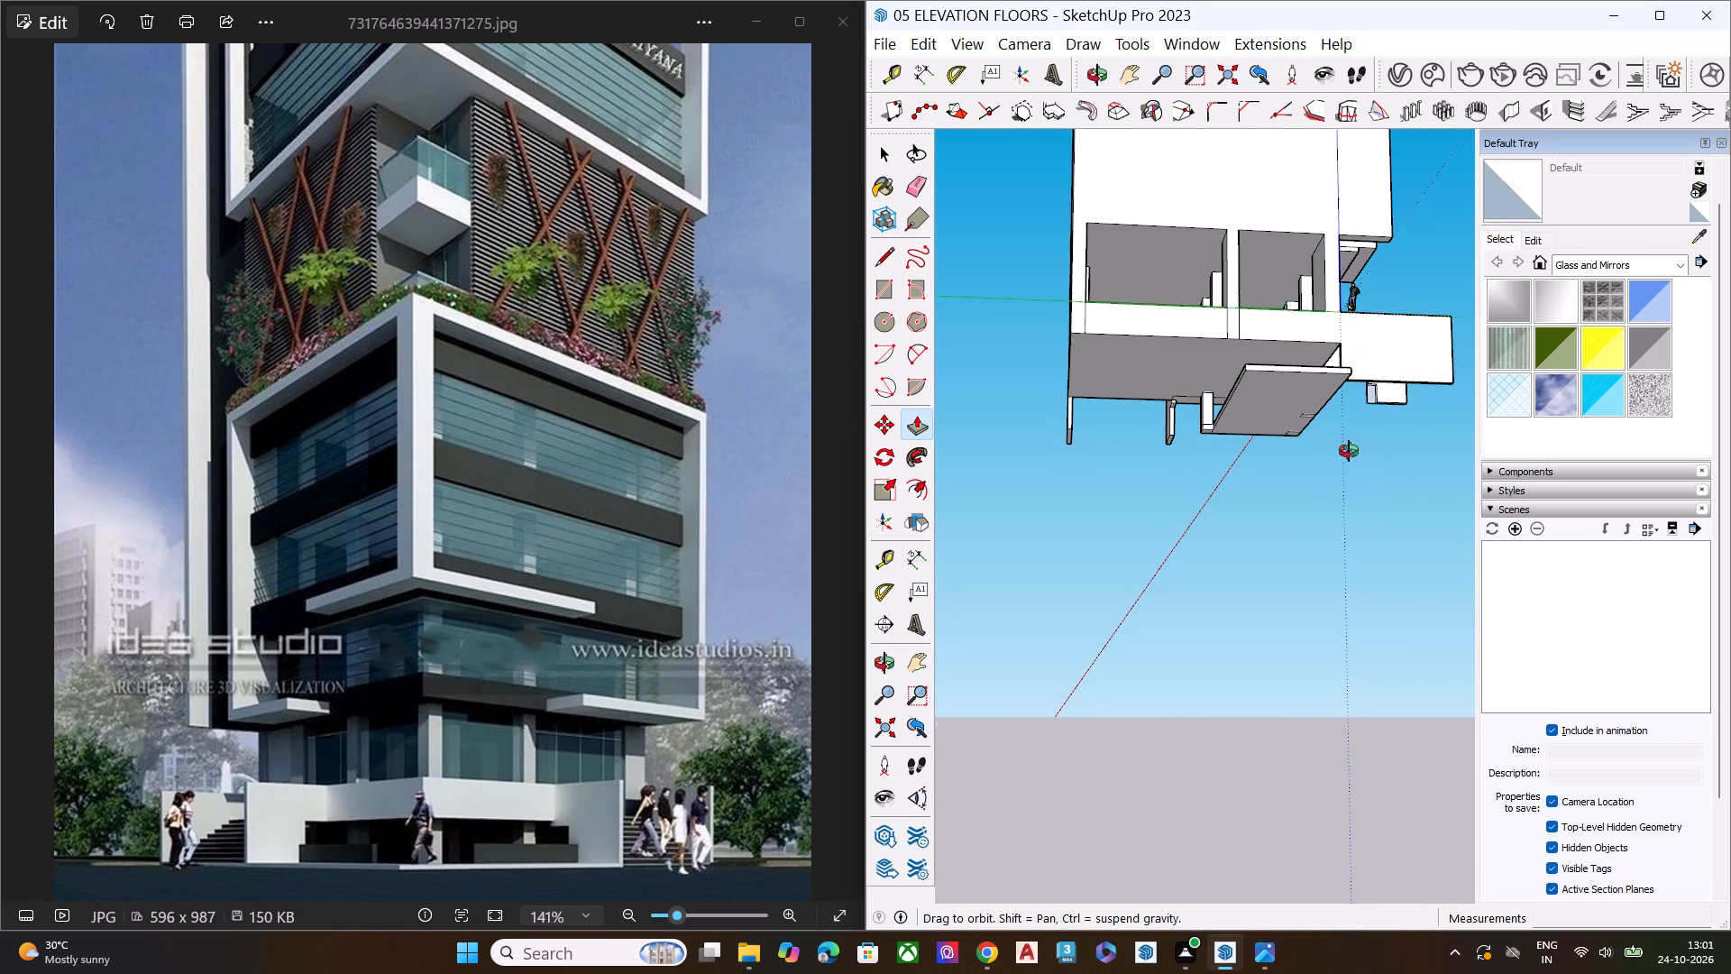
pyautogui.moveTo(1349, 451); pyautogui.dragTo(1063, 400, button='middle')
pyautogui.scroll(9, 1332, 394)
pyautogui.scroll(3, 1292, 329)
pyautogui.moveTo(1303, 324); pyautogui.dragTo(1423, 326, button='middle')
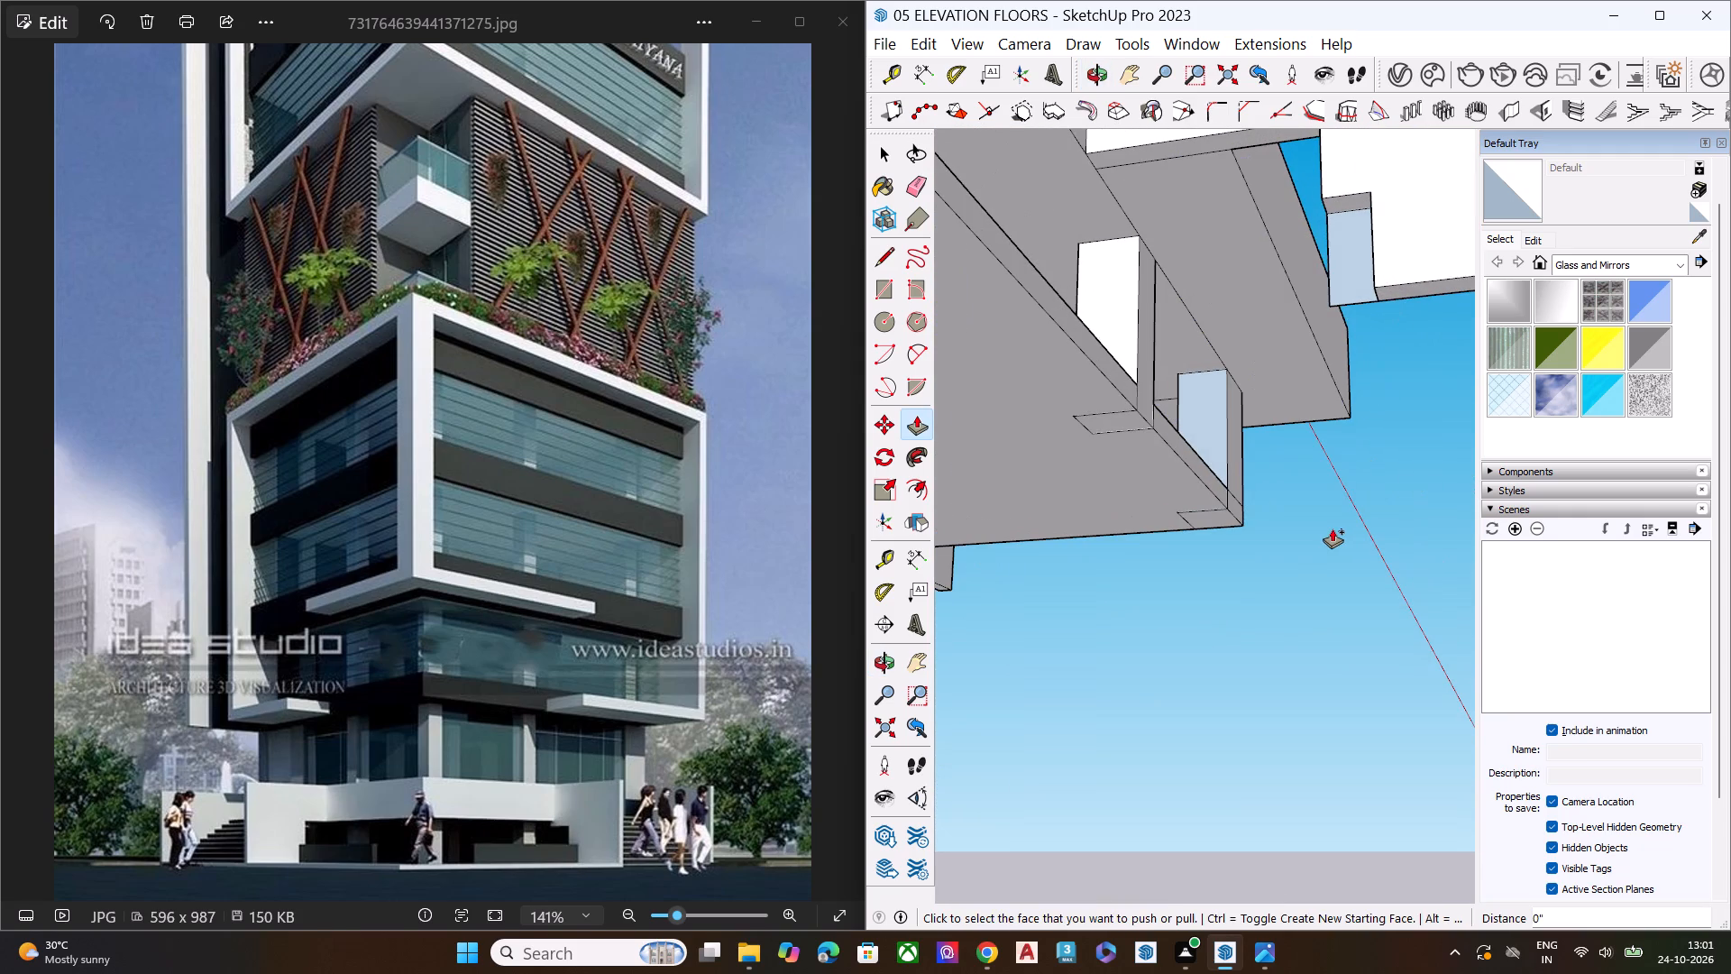
pyautogui.press('space')
pyautogui.click(1355, 276)
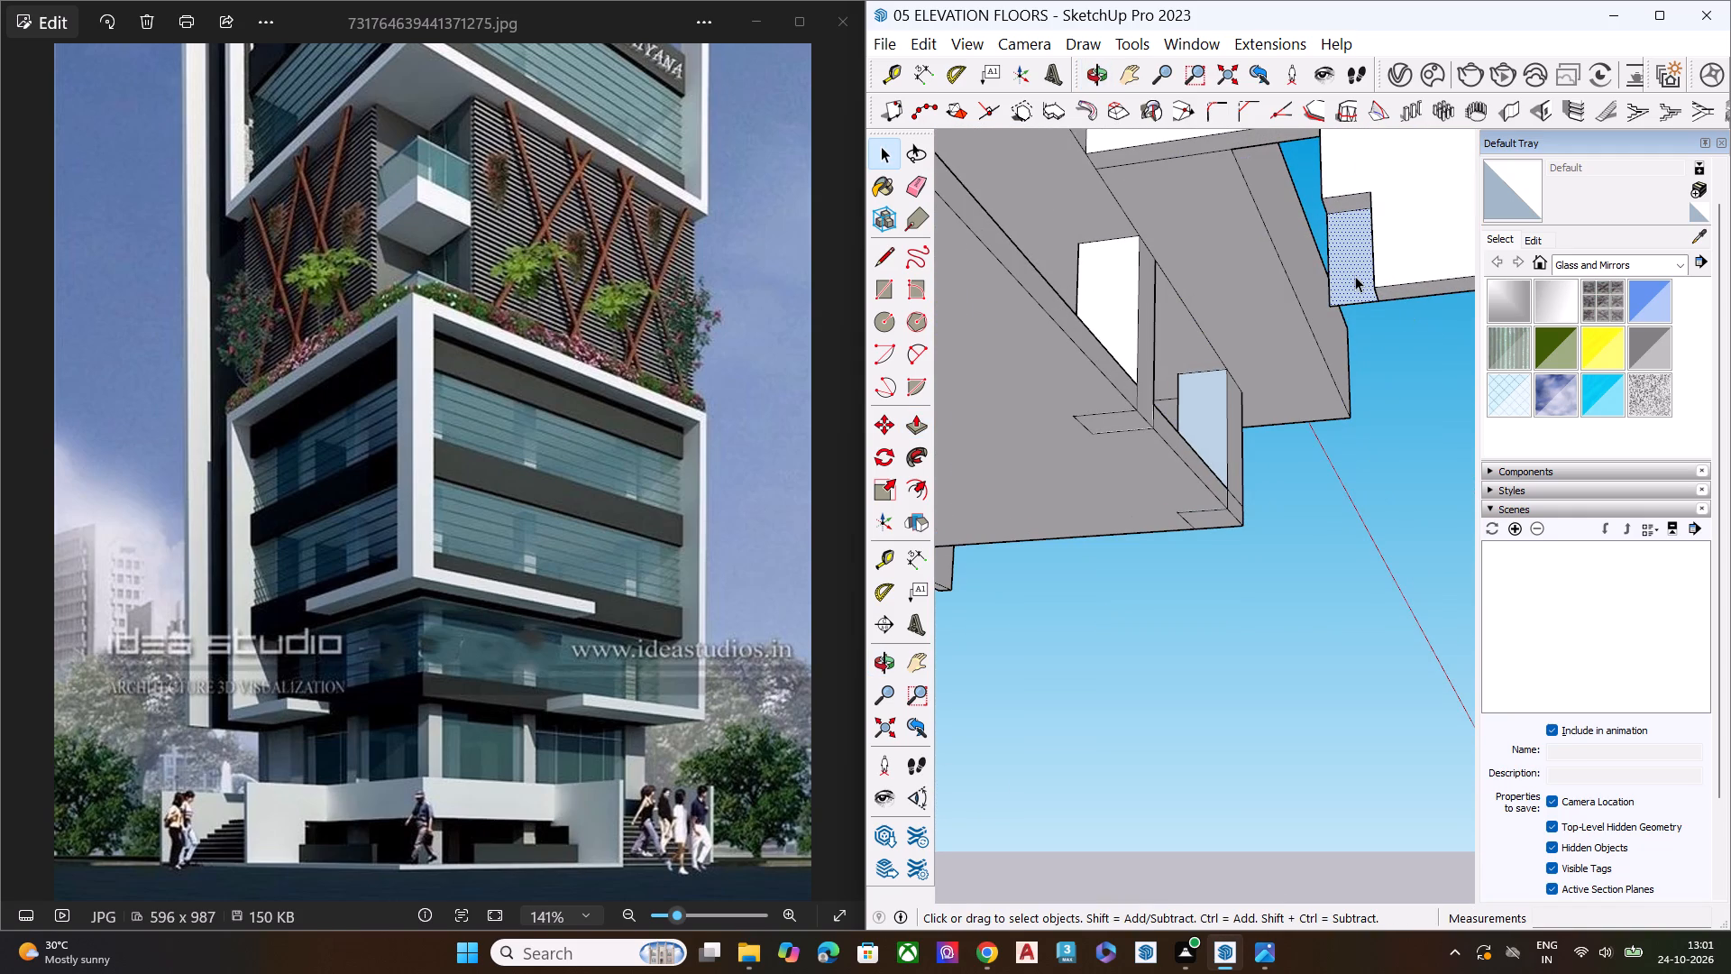
pyautogui.press('Delete')
pyautogui.moveTo(1313, 318); pyautogui.dragTo(1405, 317, button='middle')
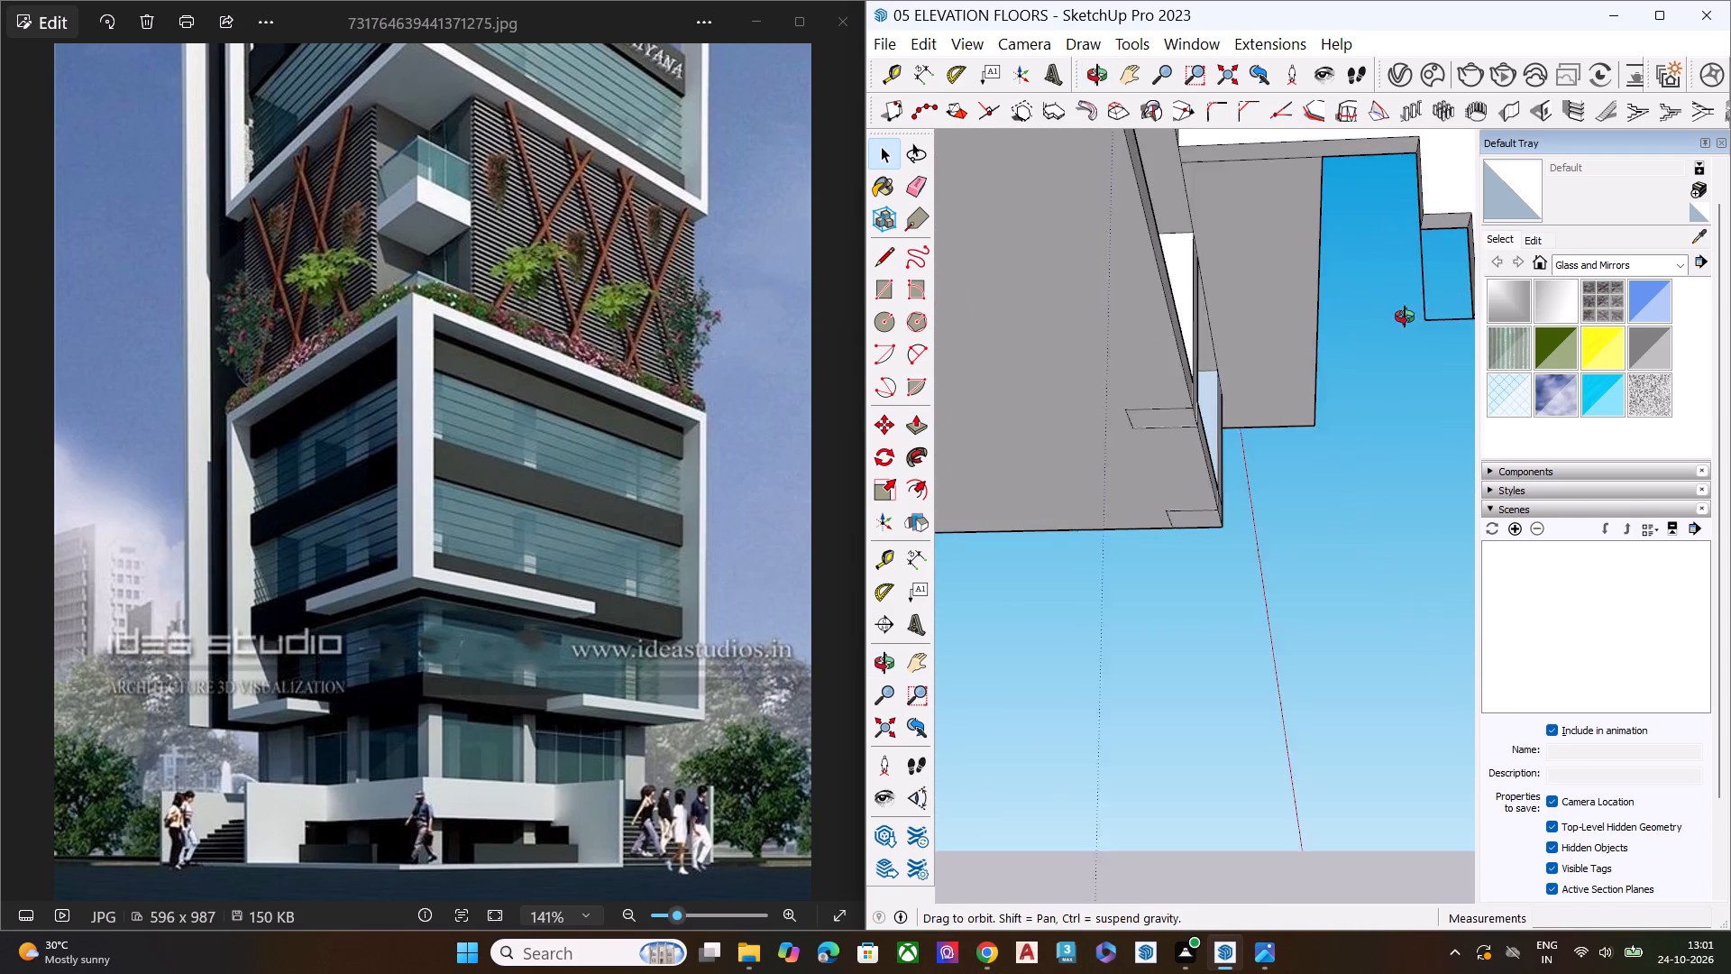
pyautogui.moveTo(1405, 317); pyautogui.dragTo(1405, 308, button='middle')
pyautogui.scroll(4, 1399, 271)
pyautogui.click(1433, 257)
pyautogui.press('Delete')
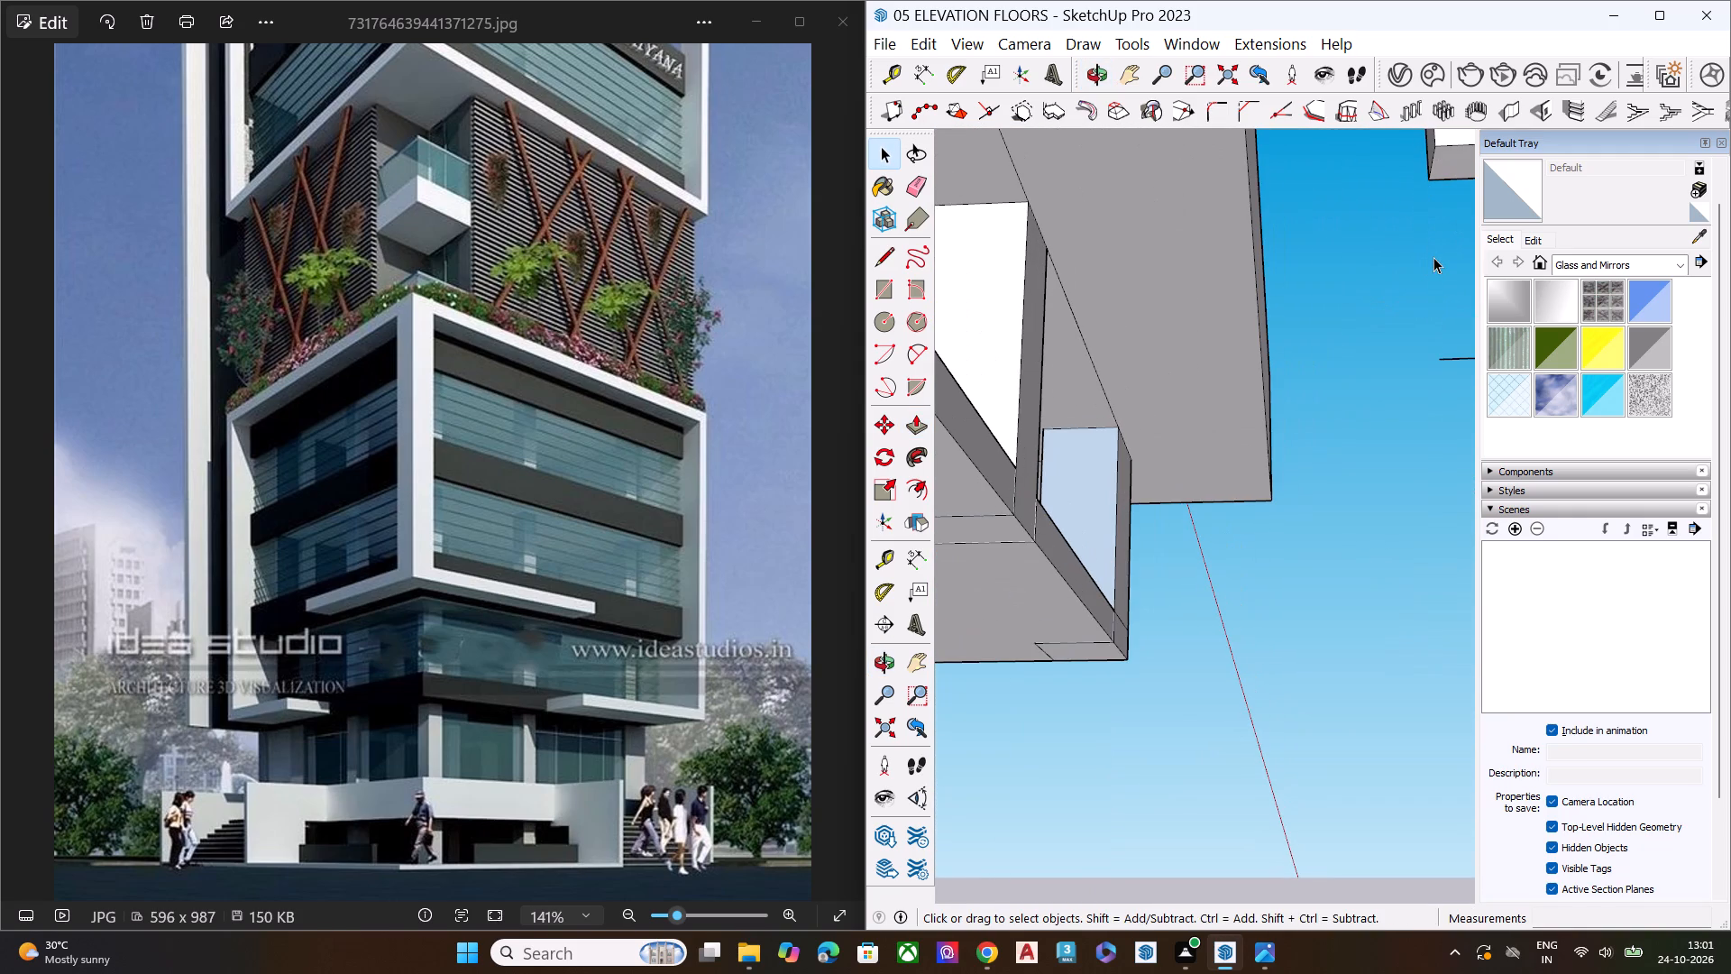
pyautogui.click(1457, 358)
pyautogui.press('Delete')
# Delete the blue reversed inner face of the column standing at the corner of the base.
pyautogui.scroll(-7, 1201, 350)
pyautogui.moveTo(1239, 482); pyautogui.dragTo(1131, 514, button='middle')
pyautogui.scroll(6, 1195, 482)
pyautogui.scroll(-1, 1204, 472)
pyautogui.scroll(2, 1204, 472)
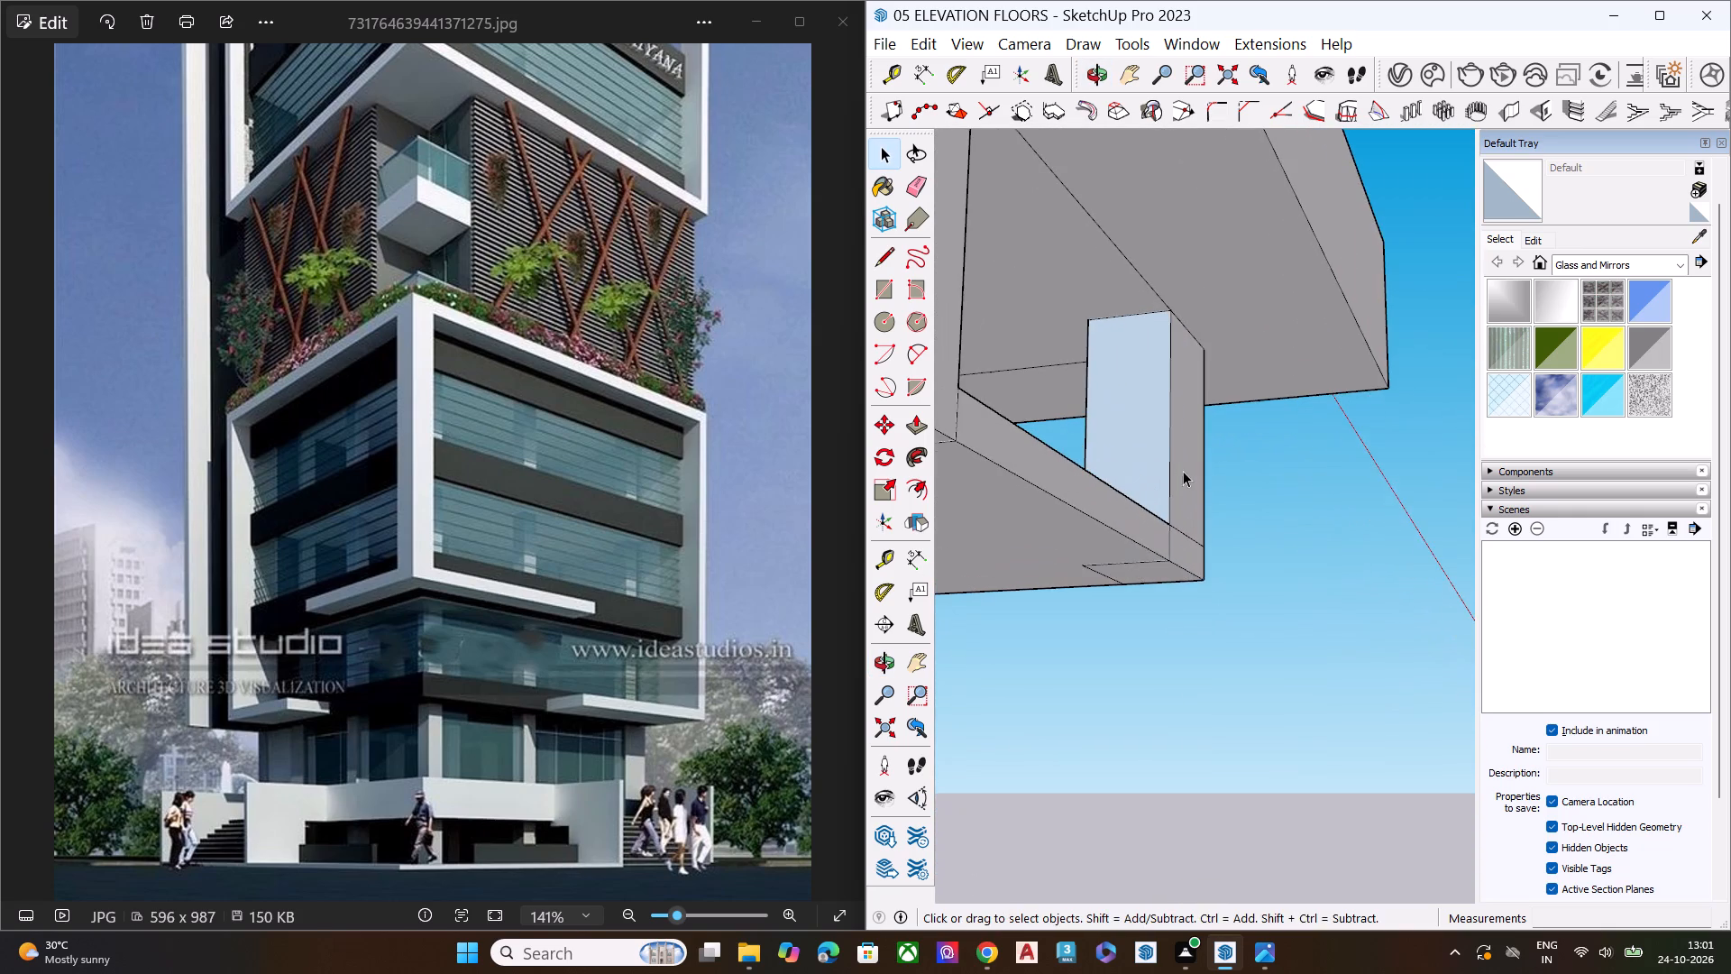
pyautogui.moveTo(1122, 464); pyautogui.dragTo(979, 491, button='middle')
pyautogui.click(1143, 437)
pyautogui.press('Delete')
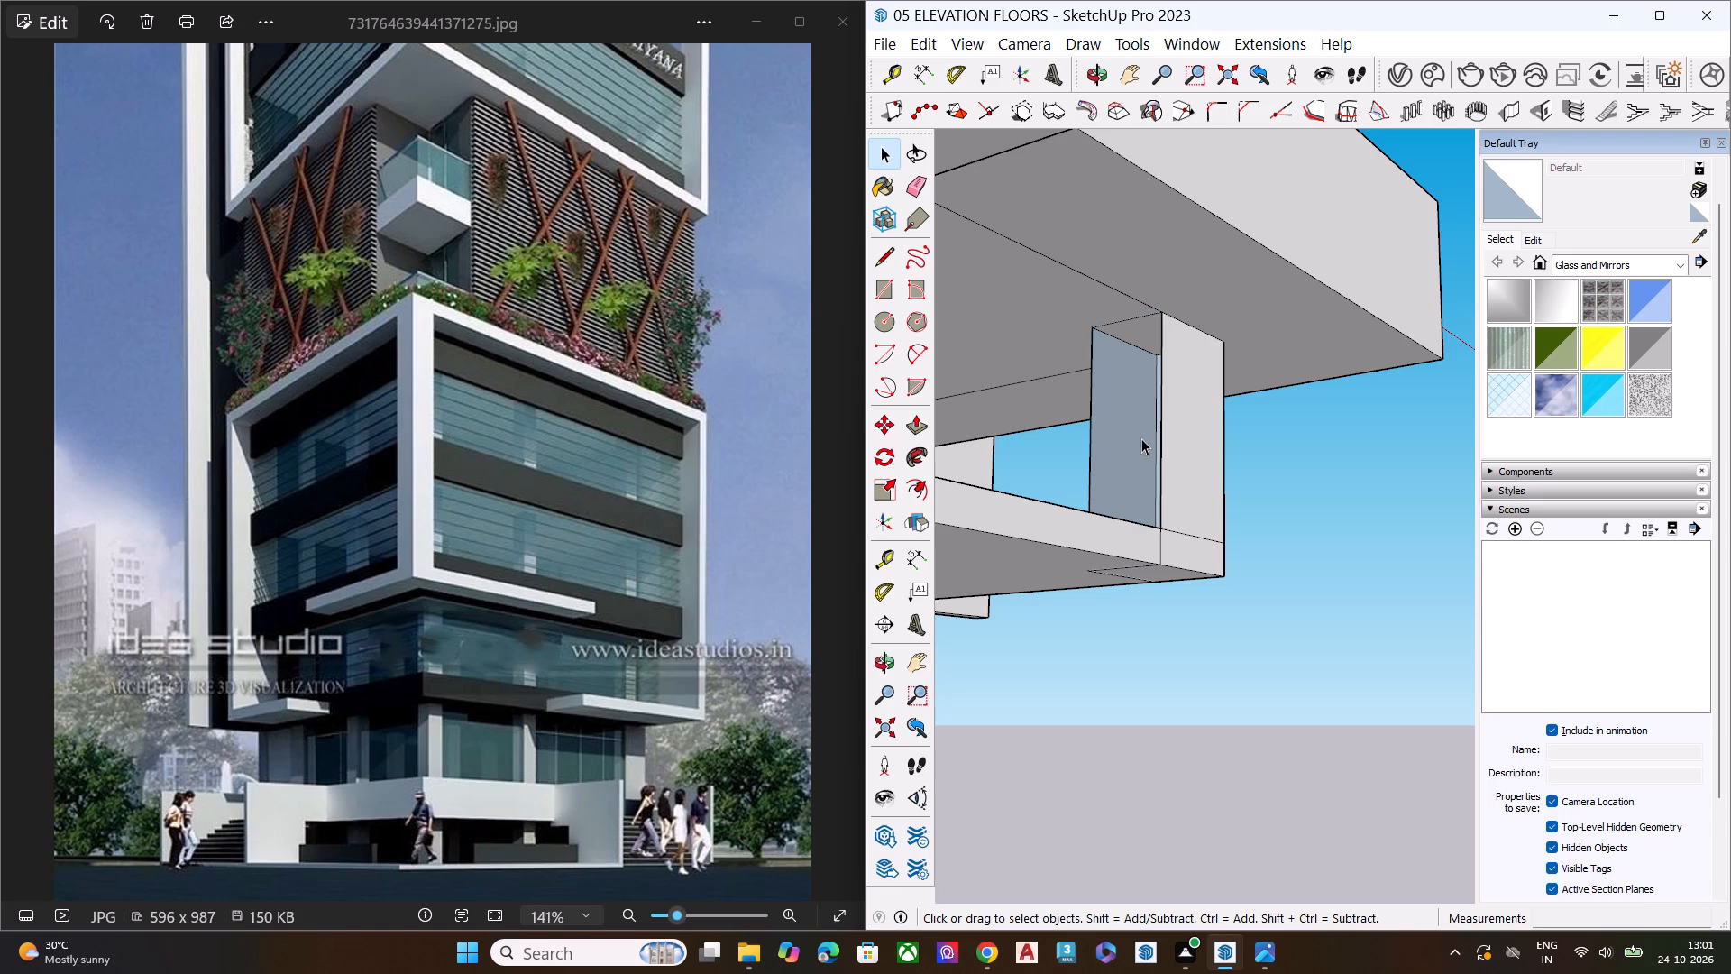
# Draw a rectangle about 6' 11 1/2" by 2' 10" from the top corner of the column's open inner side down to the base's top edge.
pyautogui.press('r')
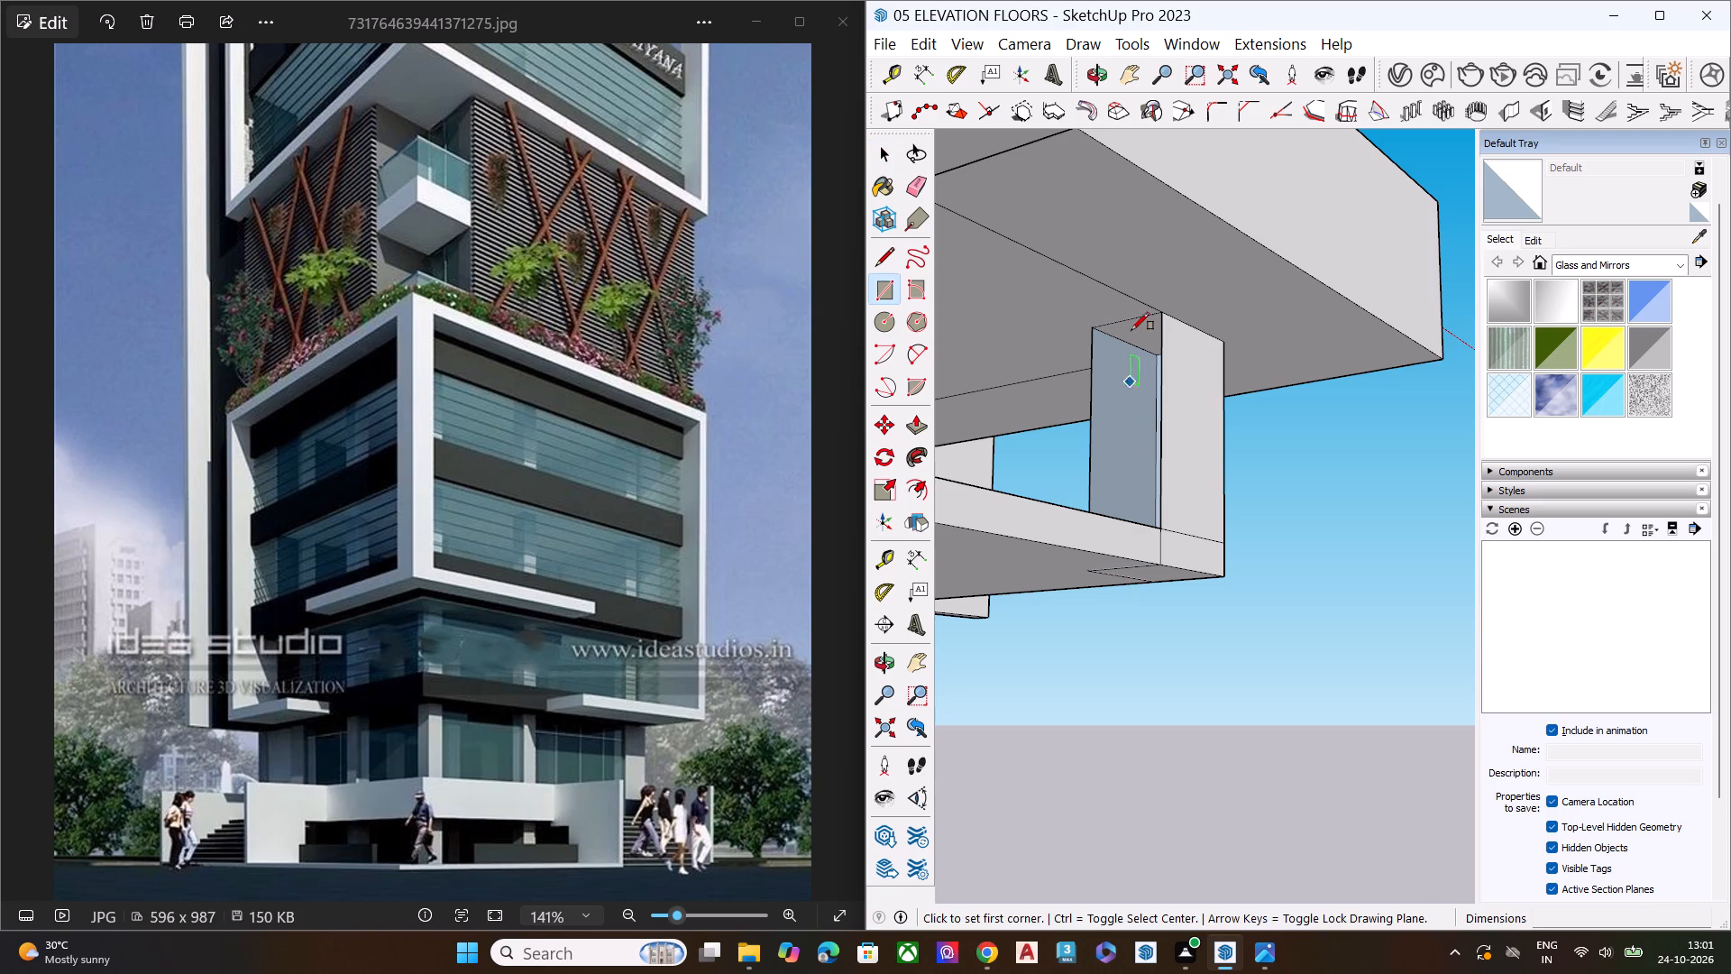
pyautogui.click(1093, 325)
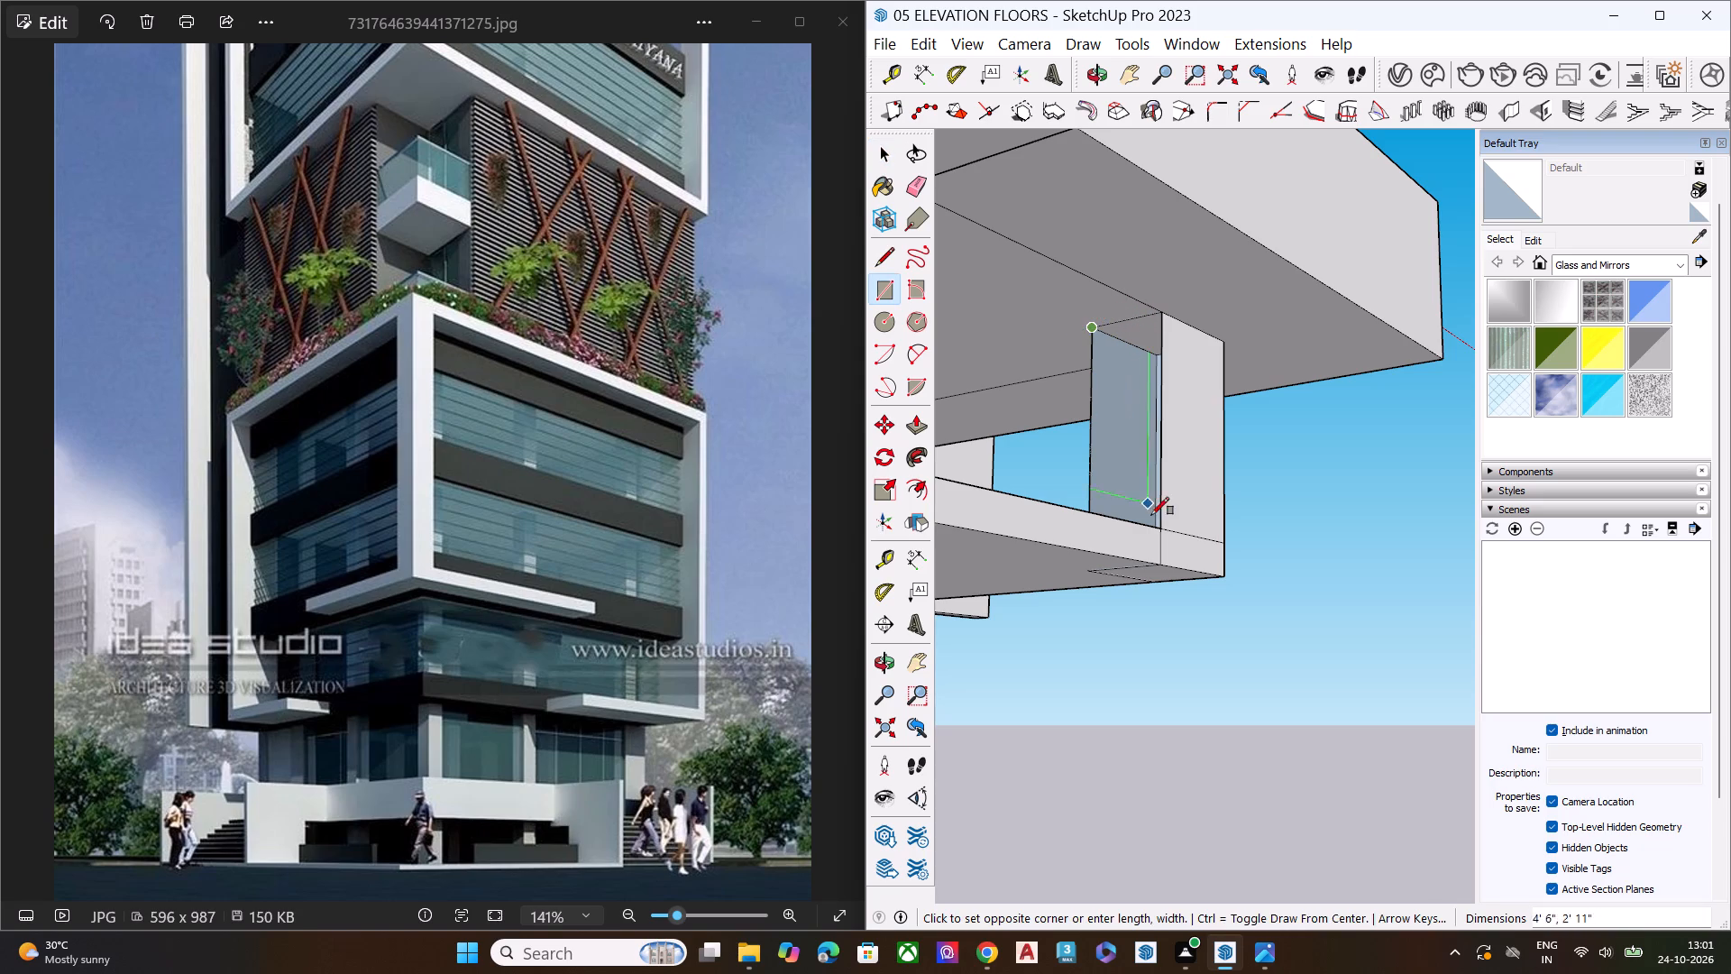
pyautogui.moveTo(1152, 520); pyautogui.dragTo(1138, 589, button='middle')
pyautogui.scroll(5, 1163, 540)
pyautogui.moveTo(1167, 592); pyautogui.dragTo(1045, 620, button='middle')
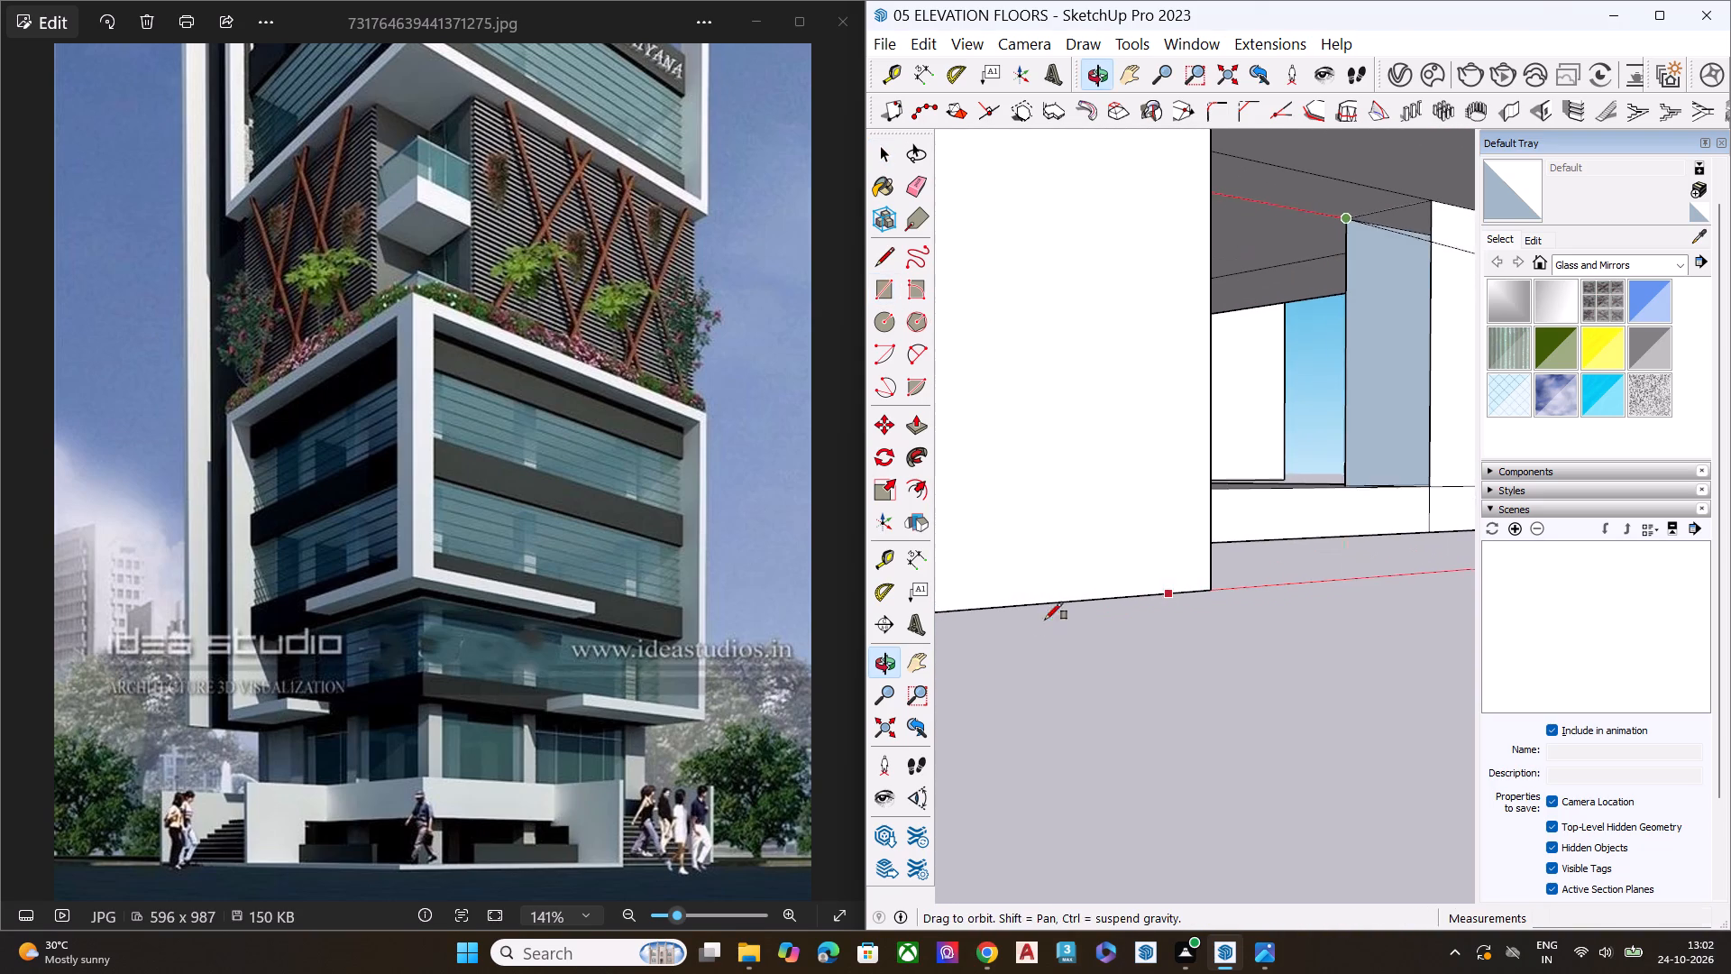
pyautogui.moveTo(1045, 620); pyautogui.dragTo(1040, 623, button='middle')
pyautogui.scroll(1, 1417, 478)
pyautogui.scroll(-1, 1417, 478)
pyautogui.scroll(5, 1419, 478)
pyautogui.click(1437, 494)
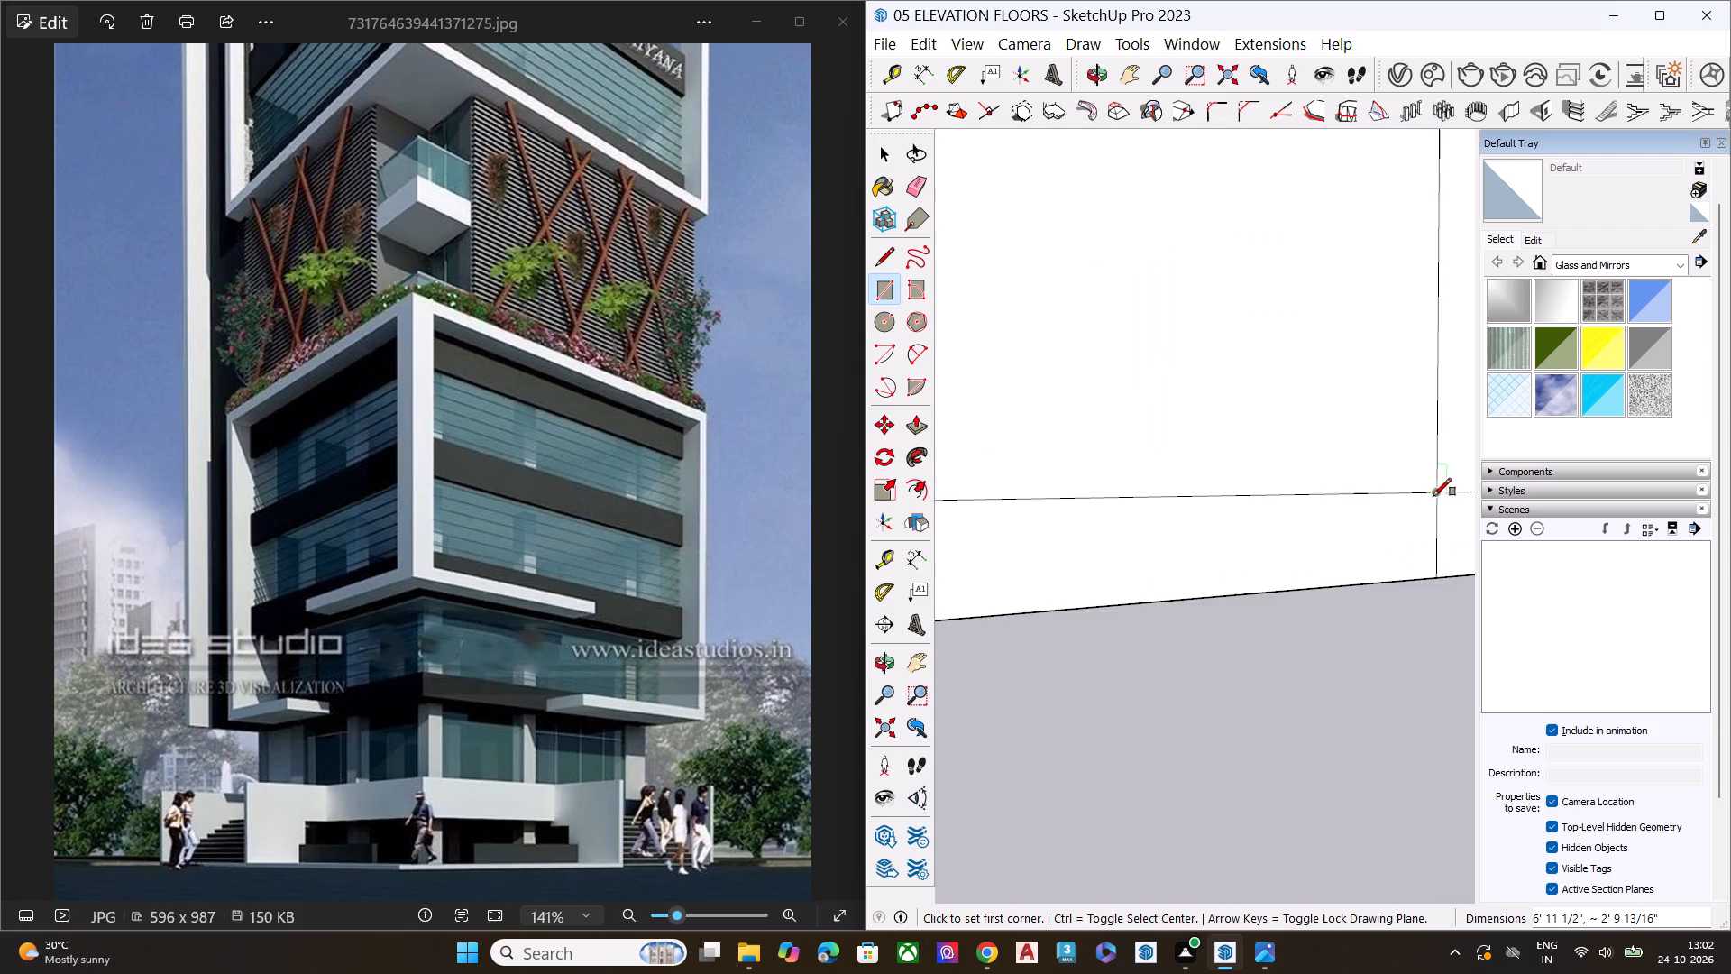
# Delete the large face closing off the opening beside the corner column above the base.
pyautogui.scroll(-8, 1304, 461)
pyautogui.press('space')
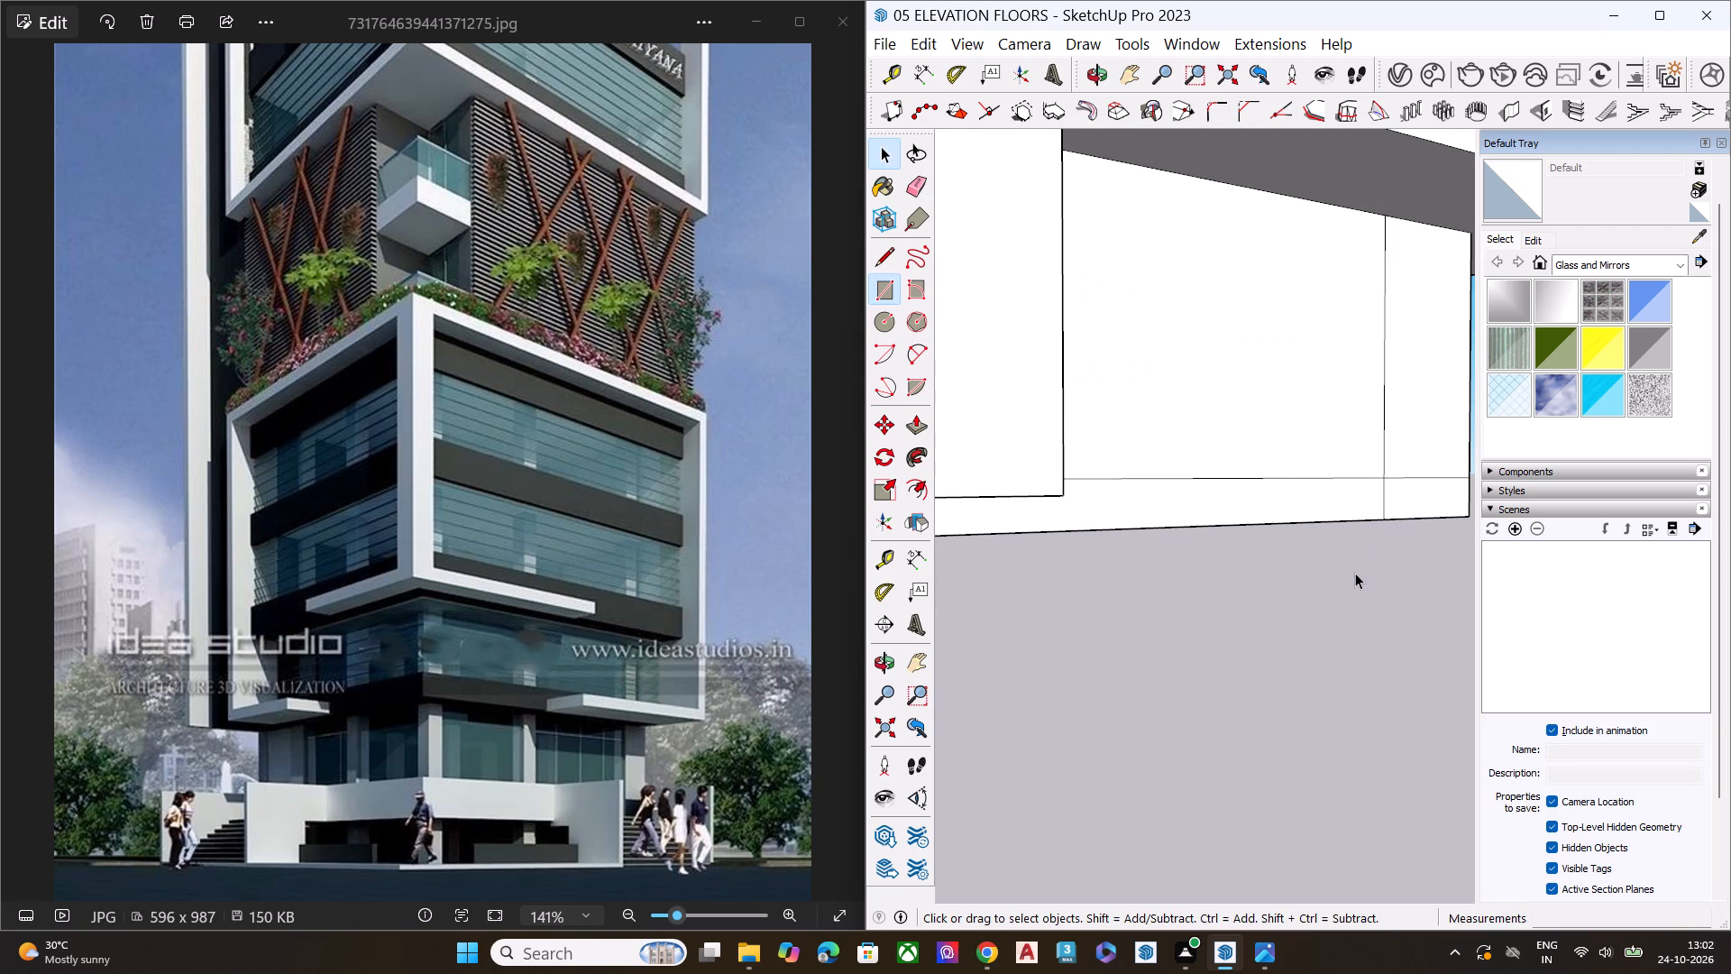
pyautogui.click(1323, 444)
pyautogui.press('Delete')
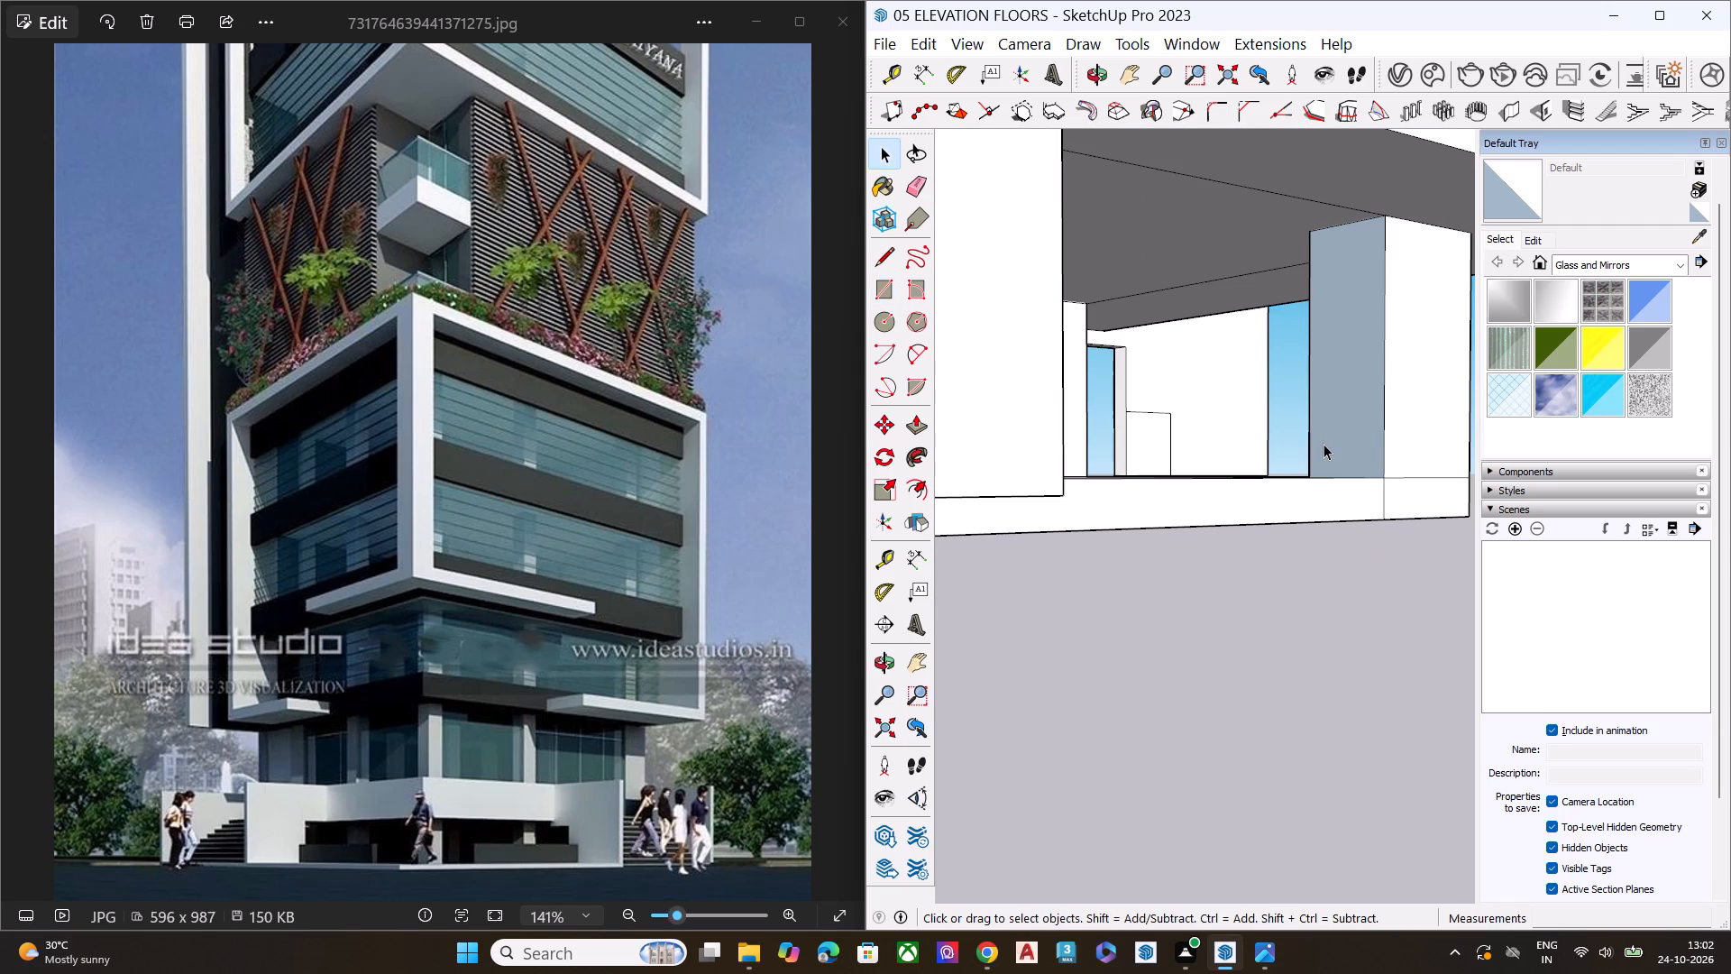
# Delete the blue reversed face on the inner side of the corner column.
pyautogui.scroll(-4, 1365, 330)
pyautogui.moveTo(1313, 472); pyautogui.dragTo(1043, 519, button='middle')
pyautogui.moveTo(1077, 500); pyautogui.dragTo(1269, 421, button='middle')
pyautogui.scroll(1, 1297, 391)
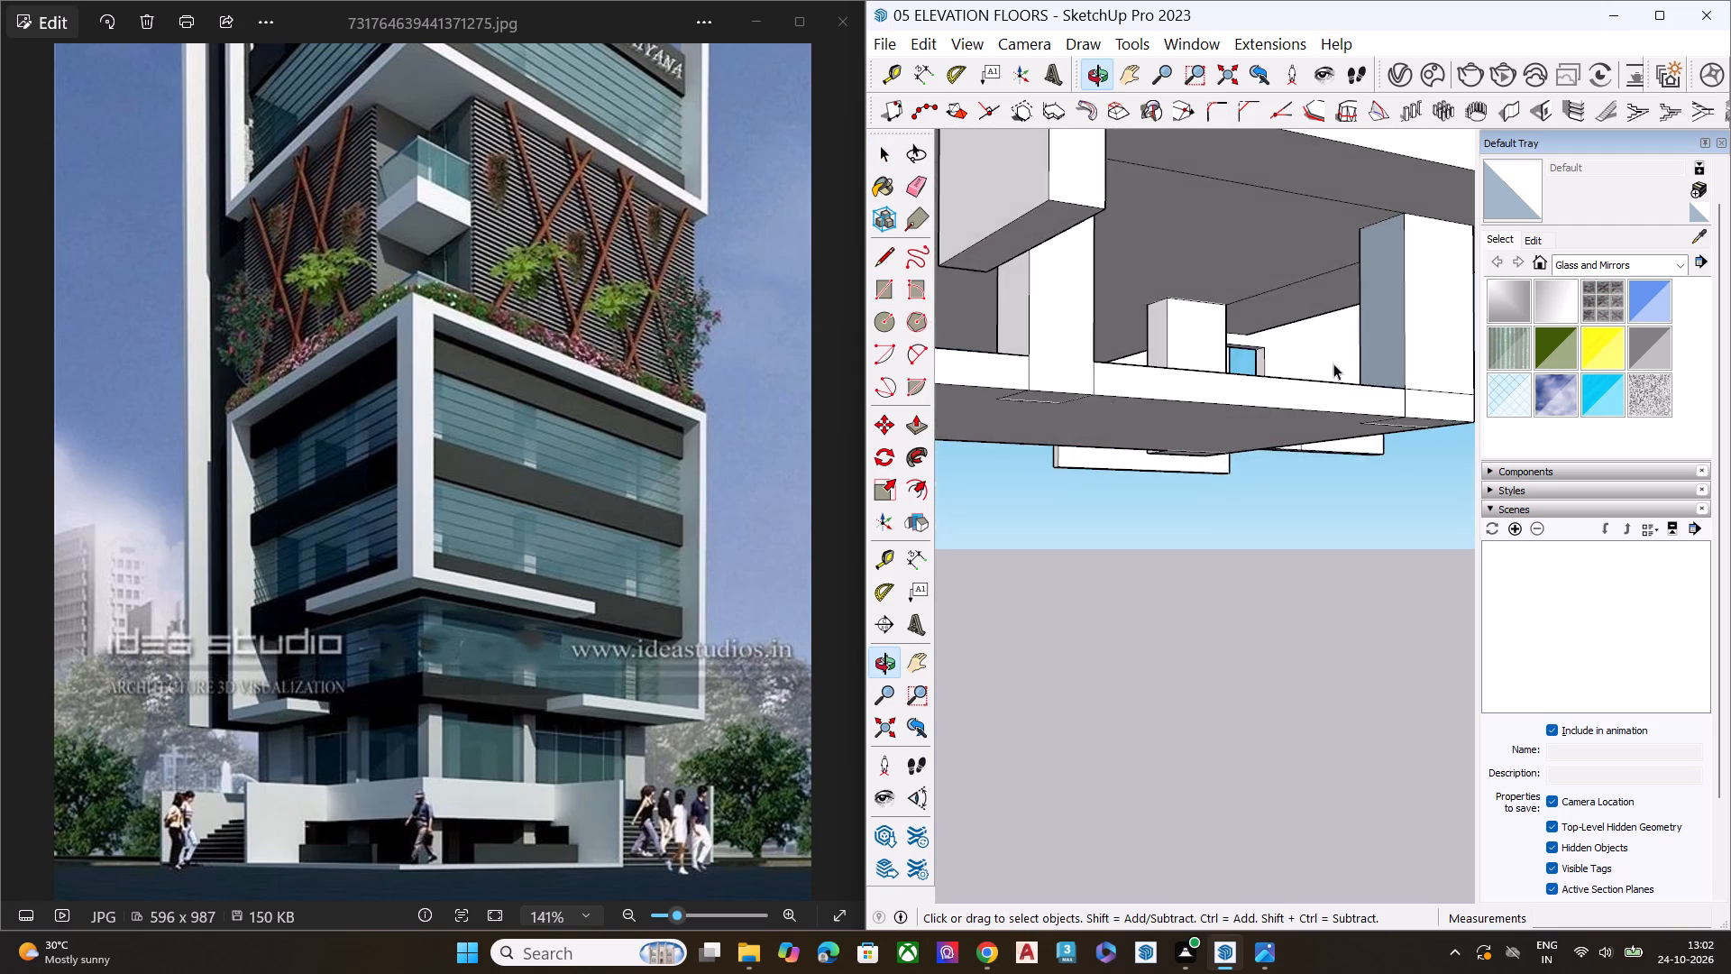
pyautogui.scroll(7, 1329, 365)
pyautogui.scroll(-8, 1273, 364)
pyautogui.moveTo(1225, 334); pyautogui.dragTo(1321, 262, button='middle')
pyautogui.scroll(5, 1343, 242)
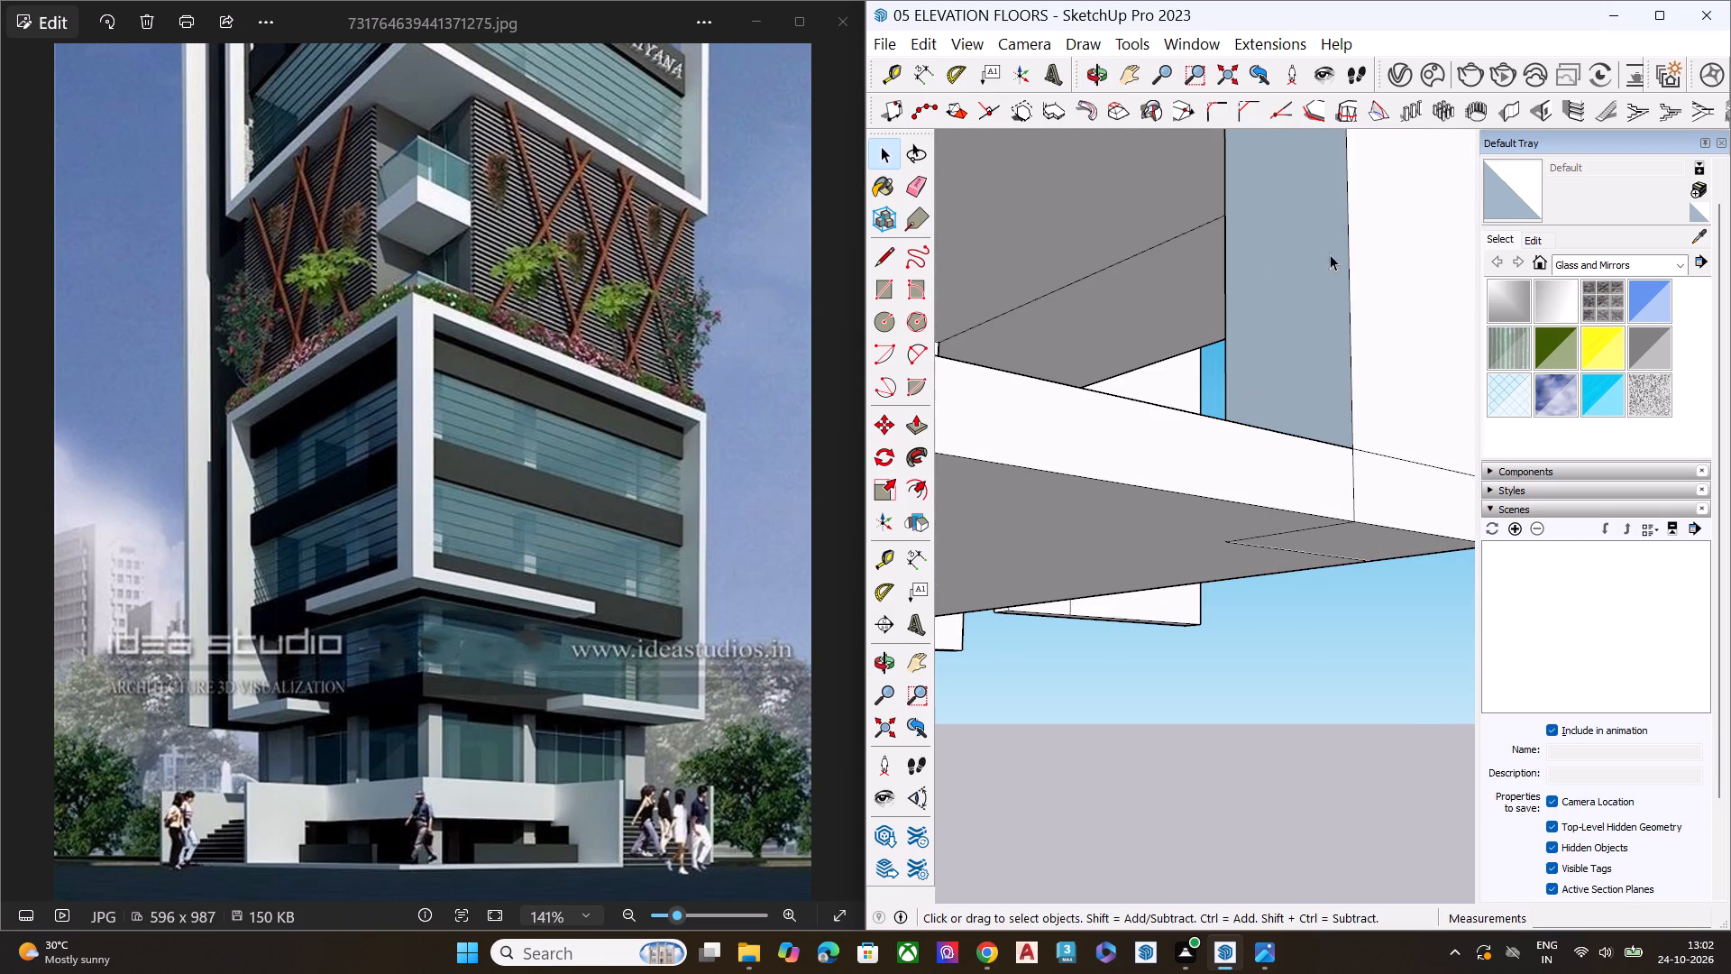
pyautogui.click(1305, 283)
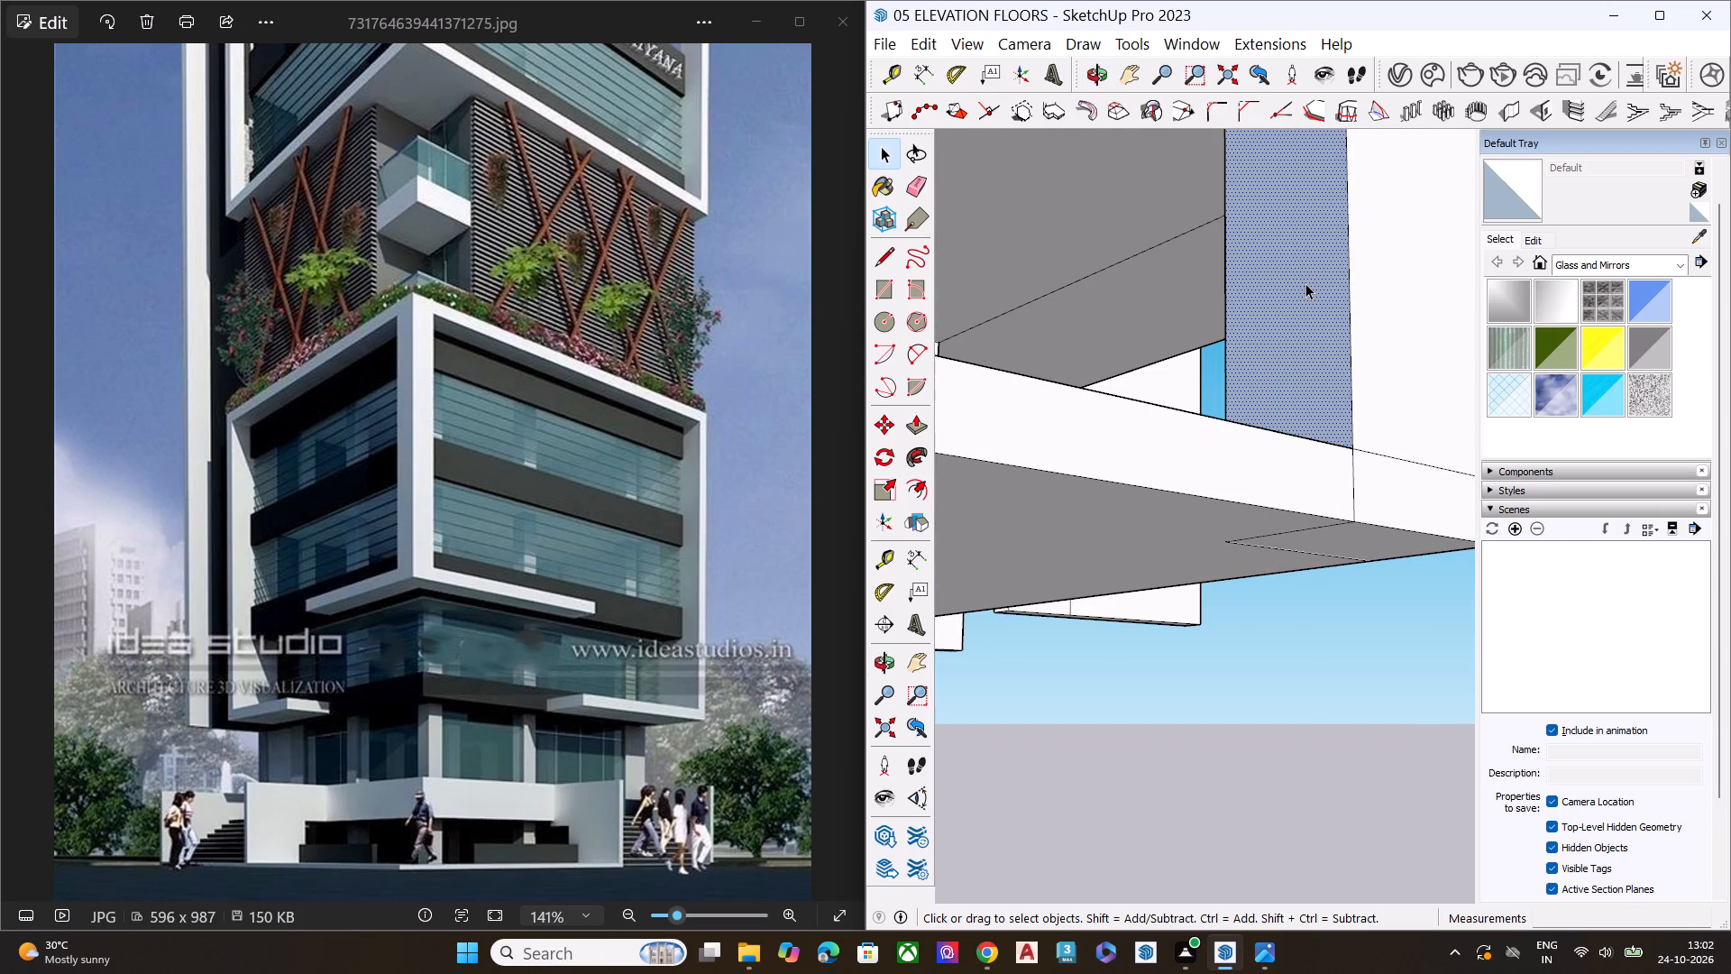
pyautogui.press('Delete')
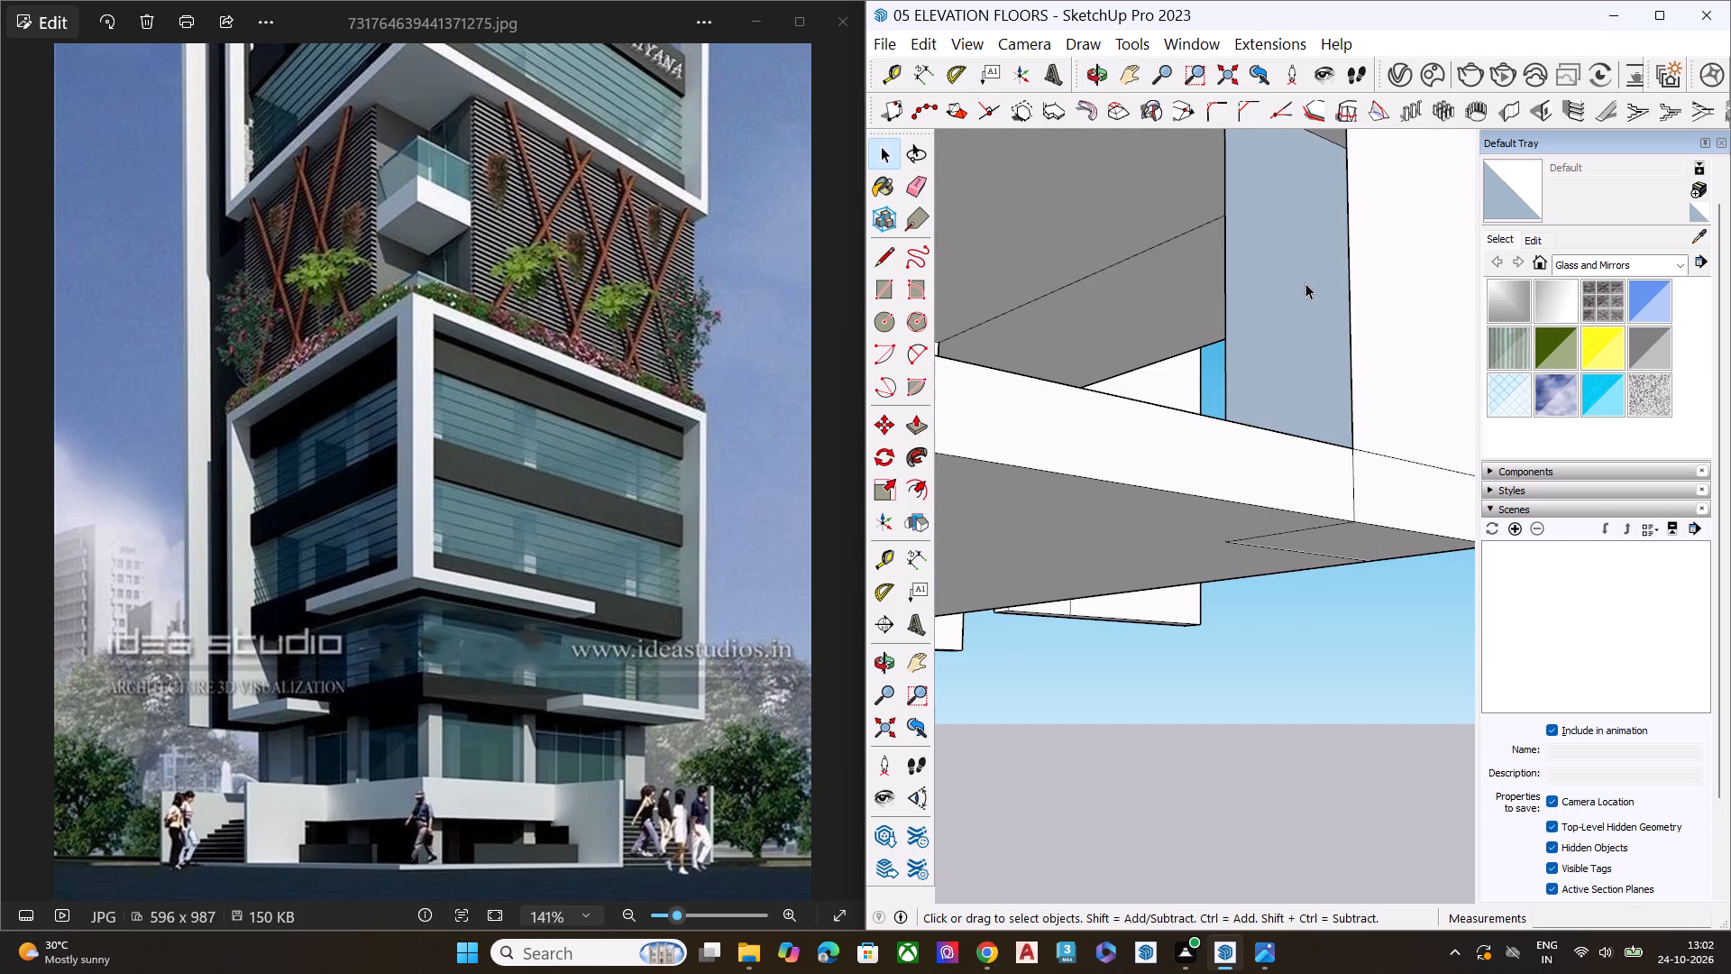
# Delete the corner column's outer white face and the blue reversed face behind it, together with that face's edges.
pyautogui.scroll(-3, 1286, 312)
pyautogui.scroll(3, 1266, 327)
pyautogui.scroll(-5, 1264, 329)
pyautogui.moveTo(1319, 375); pyautogui.dragTo(1056, 380, button='middle')
pyautogui.scroll(3, 1104, 314)
pyautogui.scroll(-1, 1128, 292)
pyautogui.scroll(3, 1128, 292)
pyautogui.moveTo(1136, 331); pyautogui.dragTo(930, 363, button='middle')
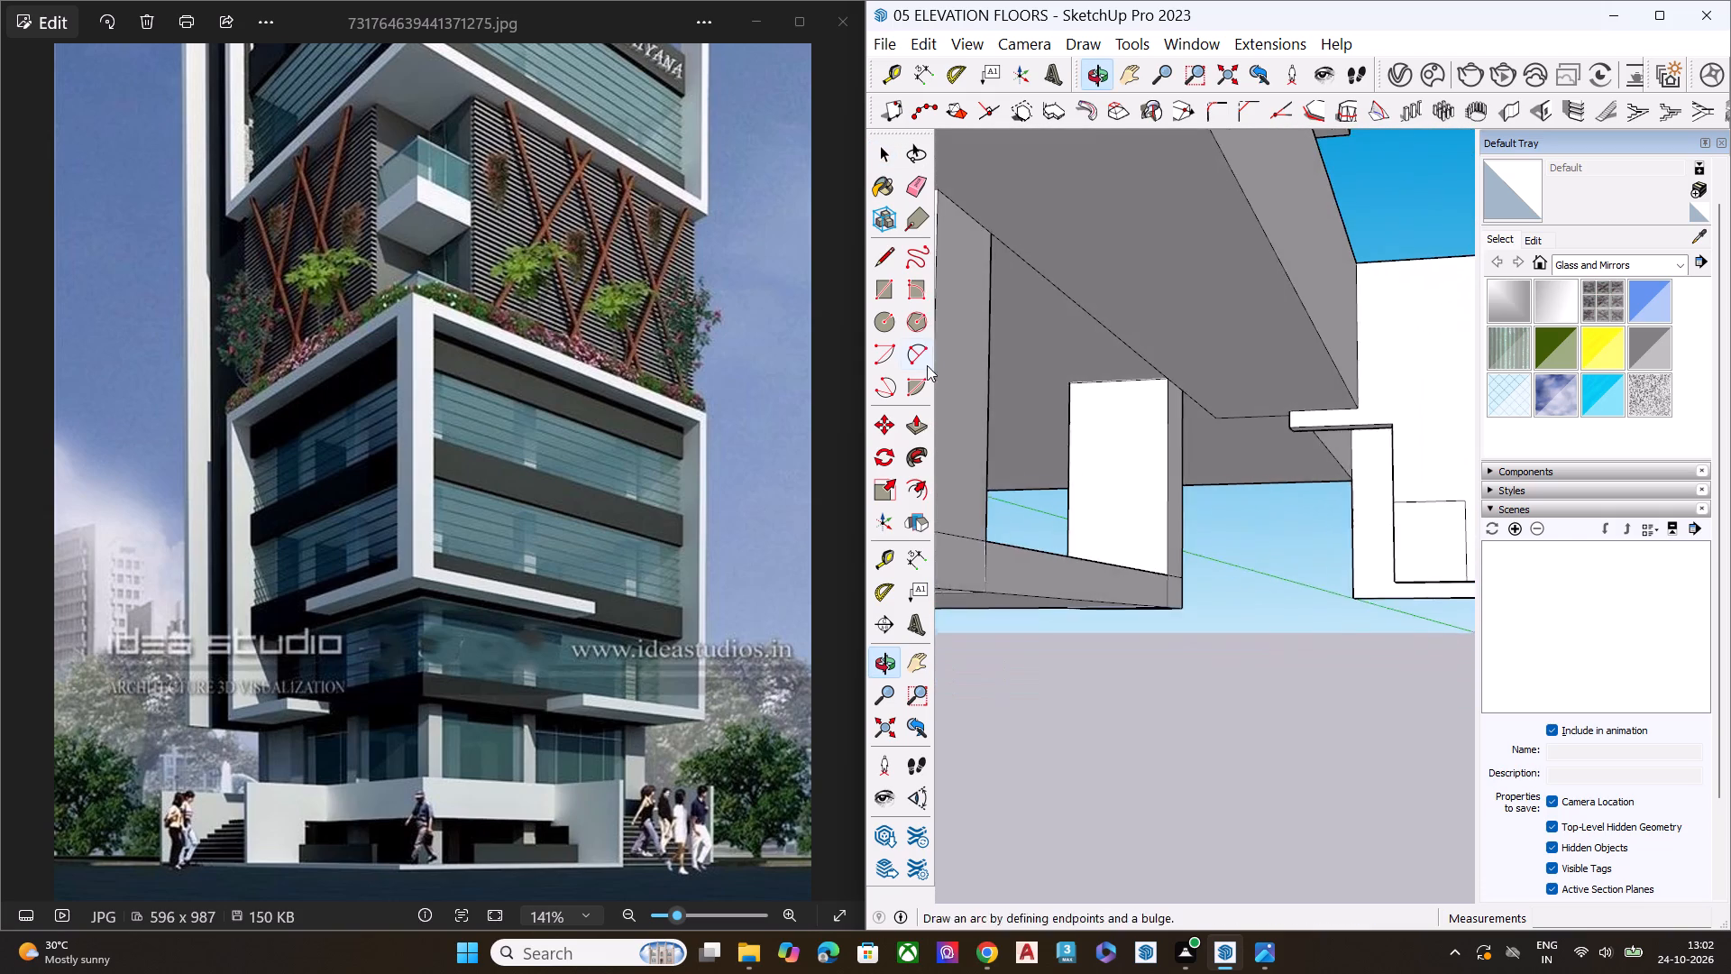
pyautogui.scroll(-7, 1175, 356)
pyautogui.moveTo(1056, 409); pyautogui.dragTo(1067, 531, button='middle')
pyautogui.scroll(4, 1071, 528)
pyautogui.scroll(-2, 1084, 518)
pyautogui.scroll(1, 1085, 518)
pyautogui.click(1093, 519)
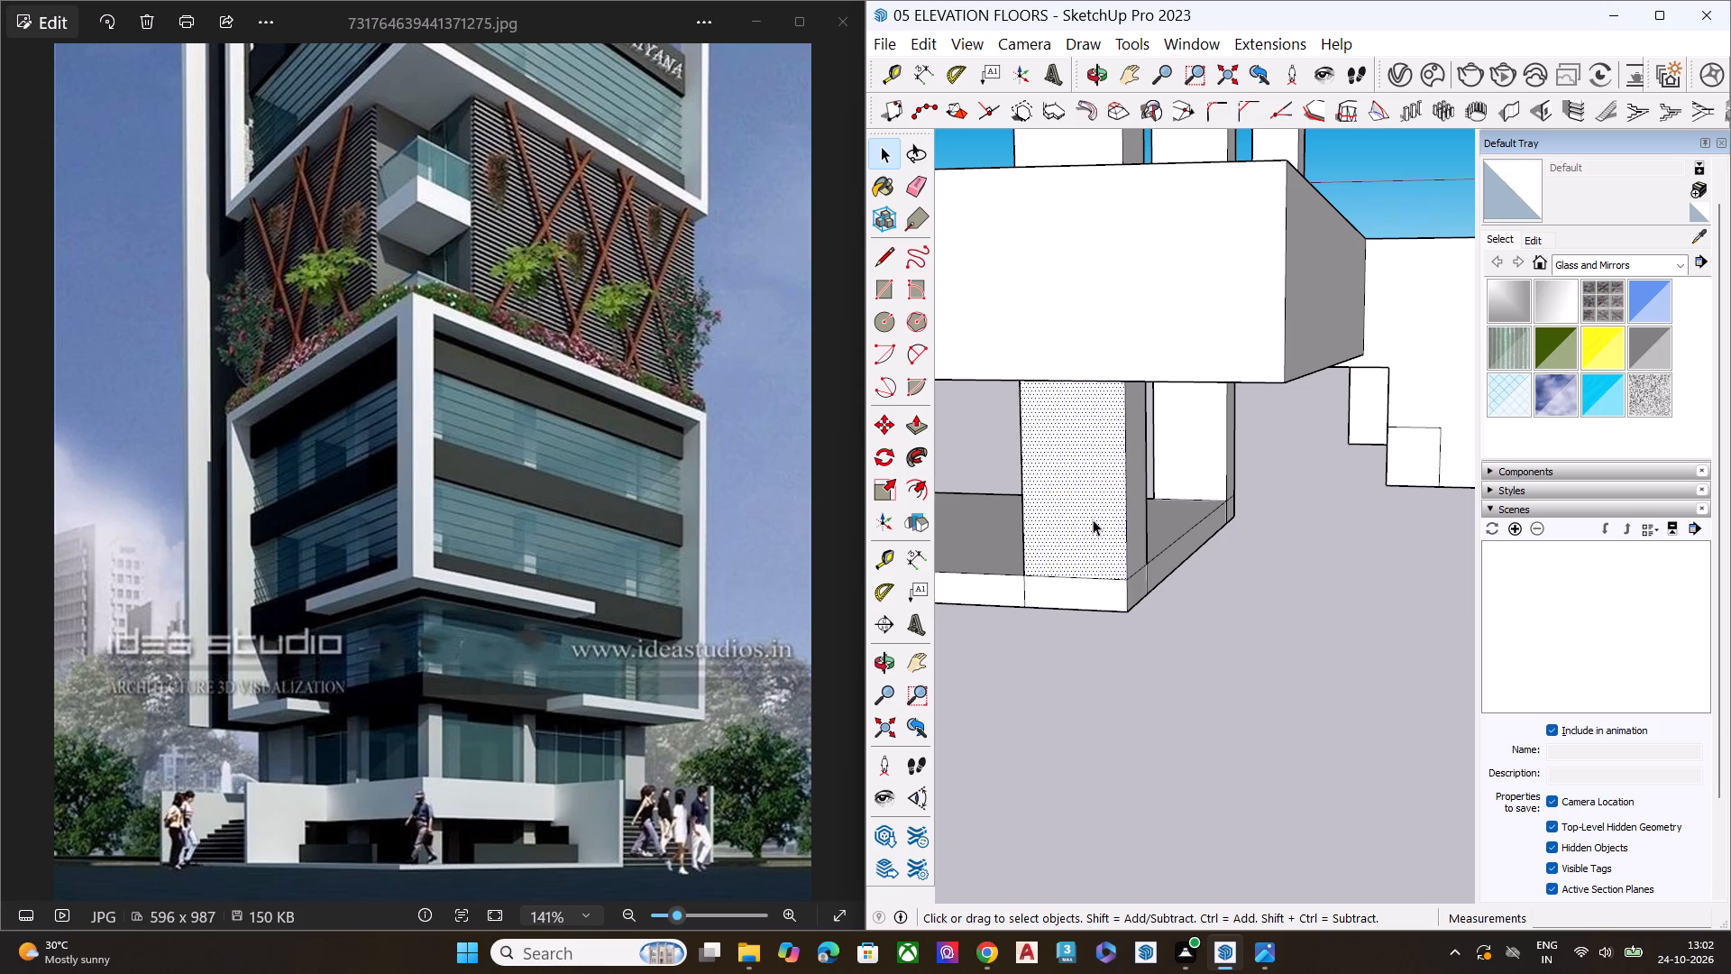
pyautogui.press('Delete')
pyautogui.doubleClick(1092, 512)
pyautogui.press('Delete')
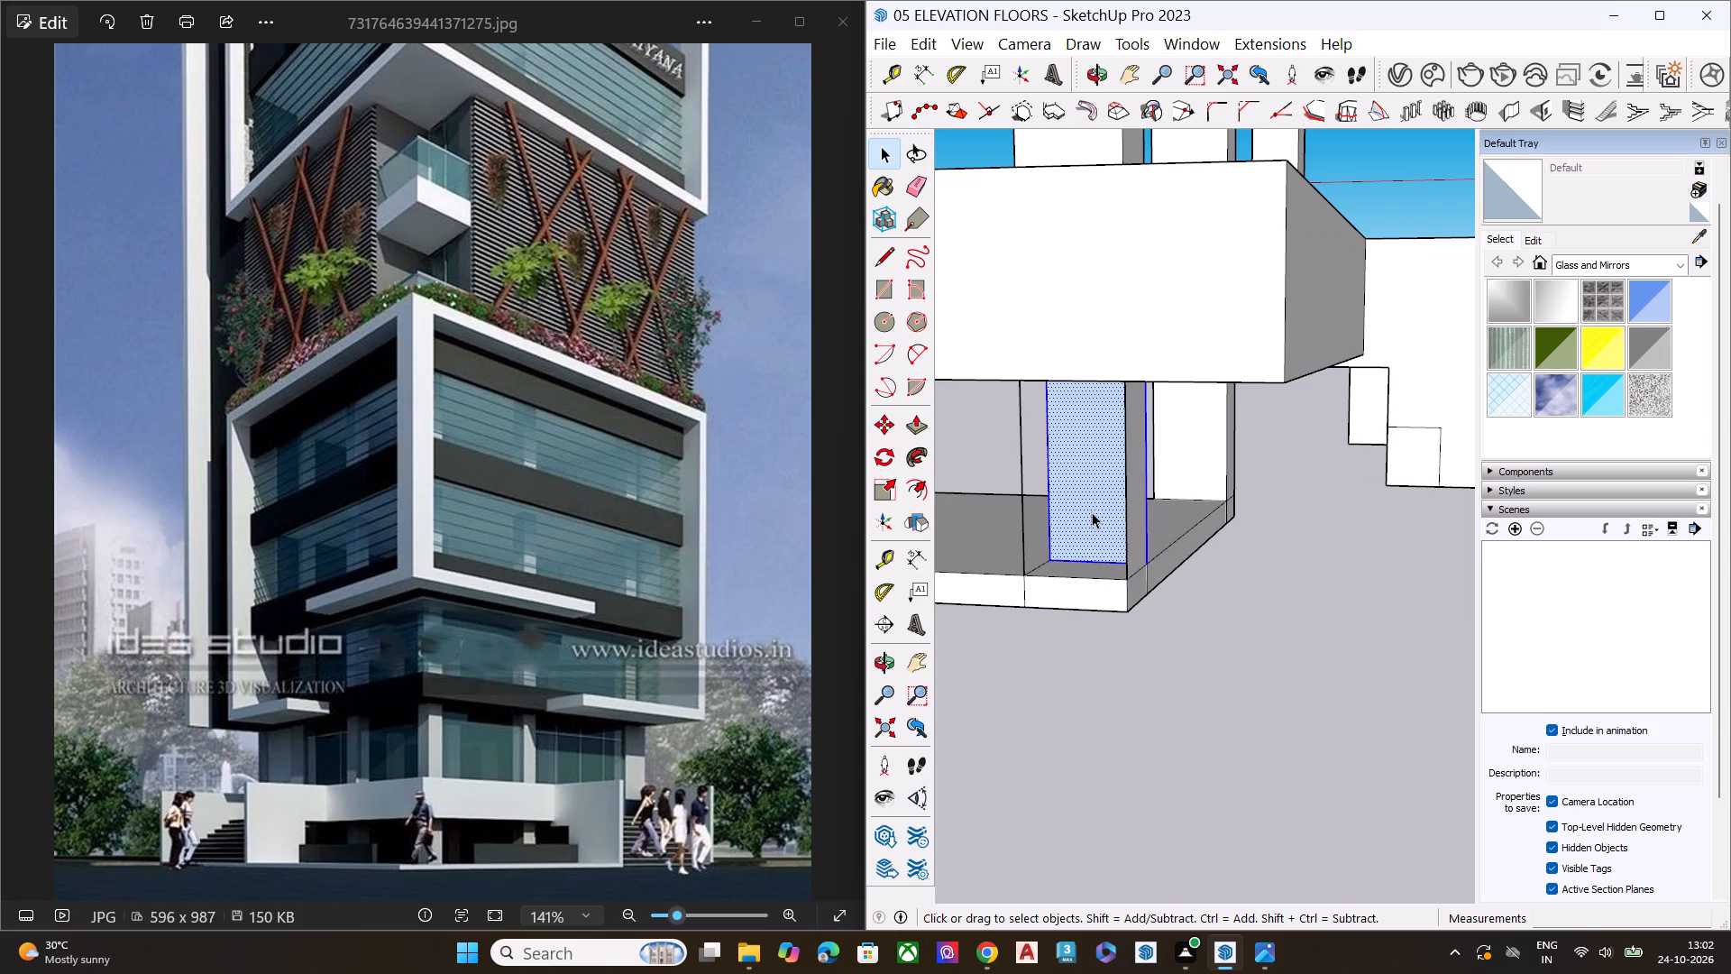
# Delete the two leftover vertical edges of the removed corner column.
pyautogui.click(1124, 525)
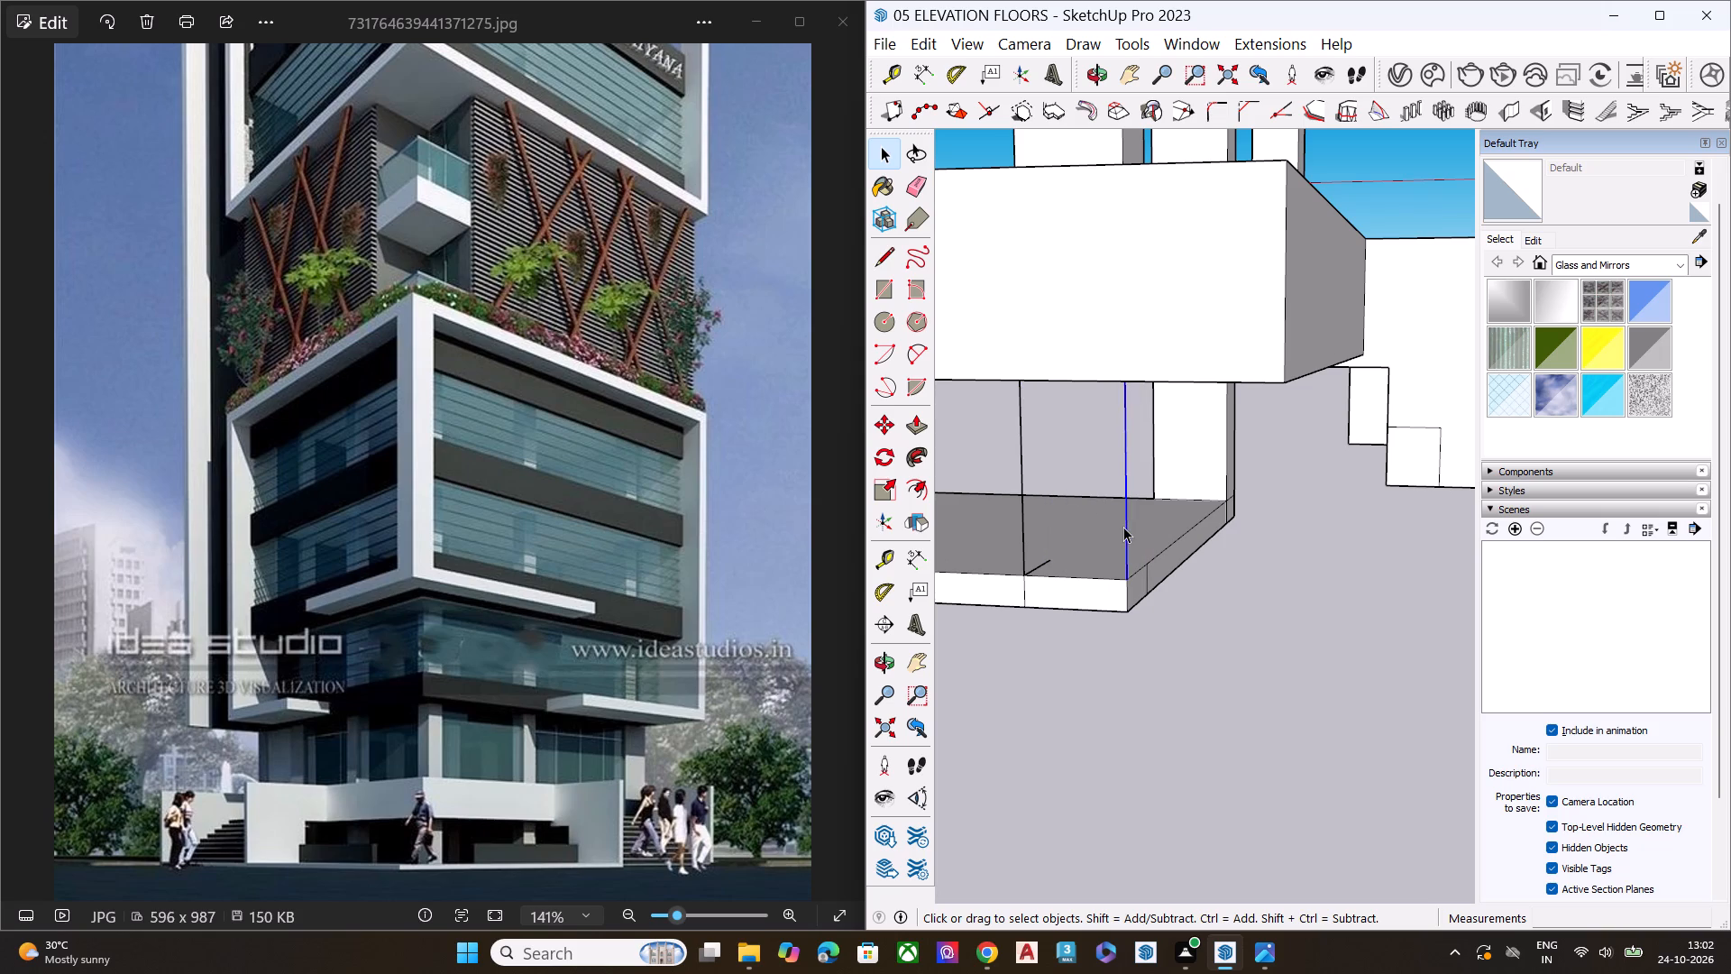
pyautogui.press('Delete')
pyautogui.click(1021, 523)
pyautogui.press('Delete')
# Delete the short stray edge on the base's top surface where the corner column stood.
pyautogui.scroll(-3, 1040, 526)
pyautogui.scroll(1, 1104, 568)
pyautogui.scroll(-5, 1115, 576)
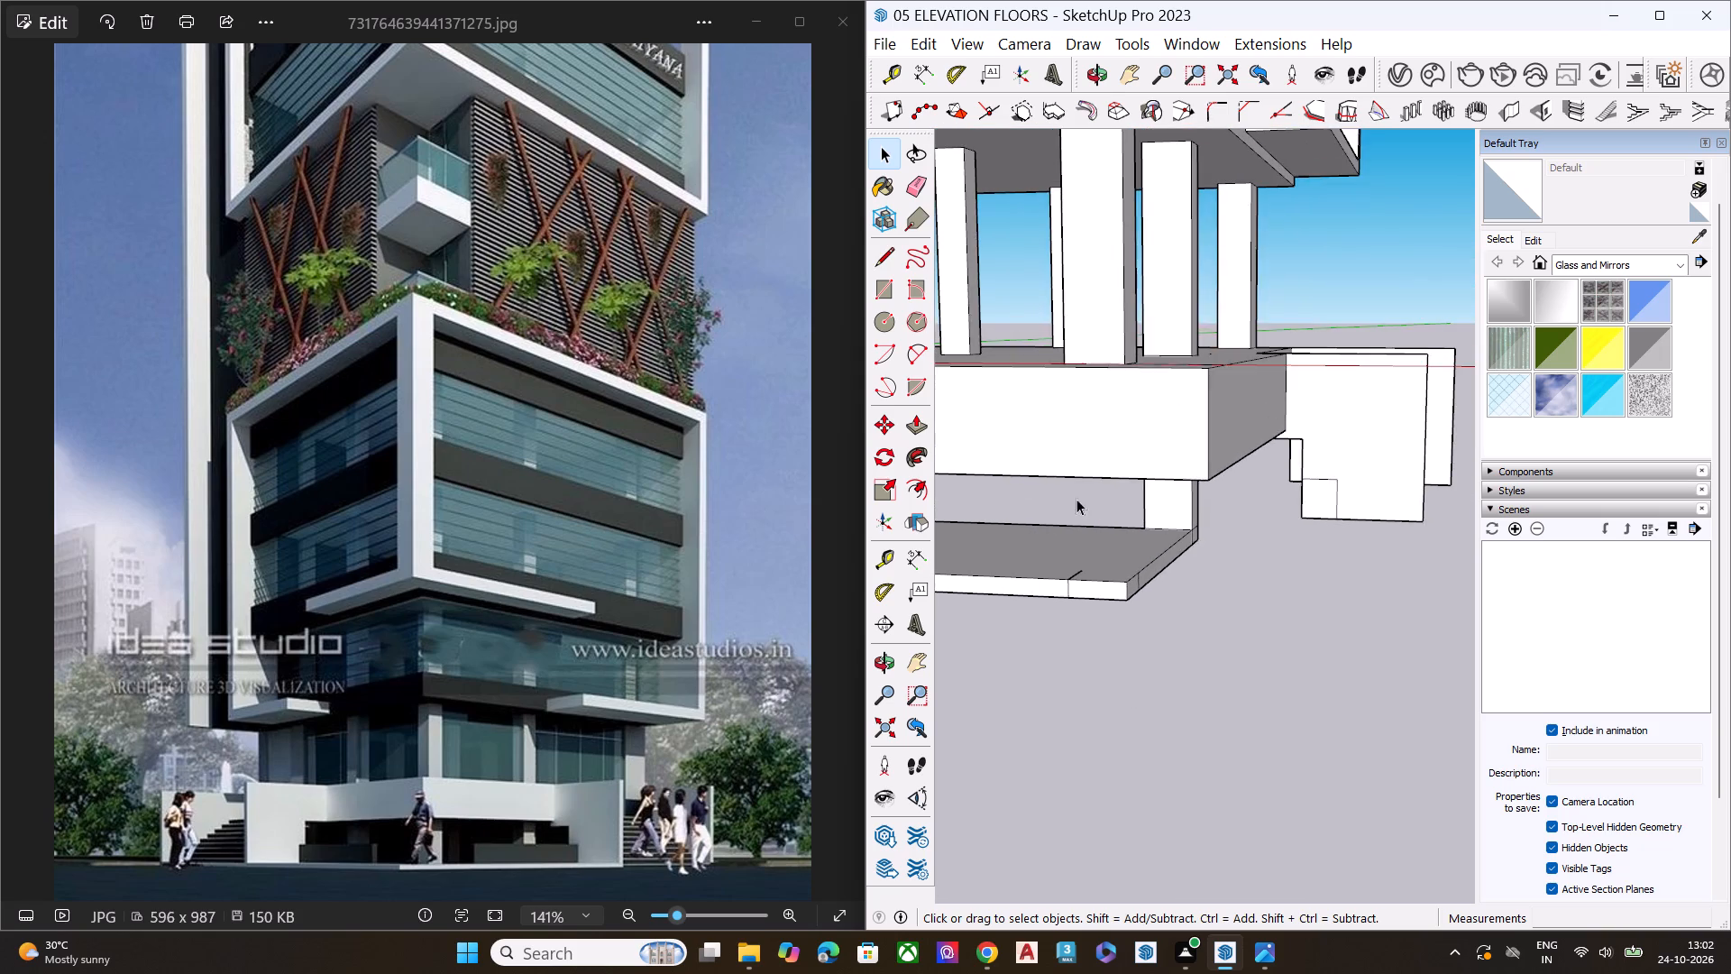
pyautogui.moveTo(1094, 495); pyautogui.dragTo(1730, 588, button='middle')
pyautogui.scroll(1, 1471, 606)
pyautogui.scroll(-1, 1210, 456)
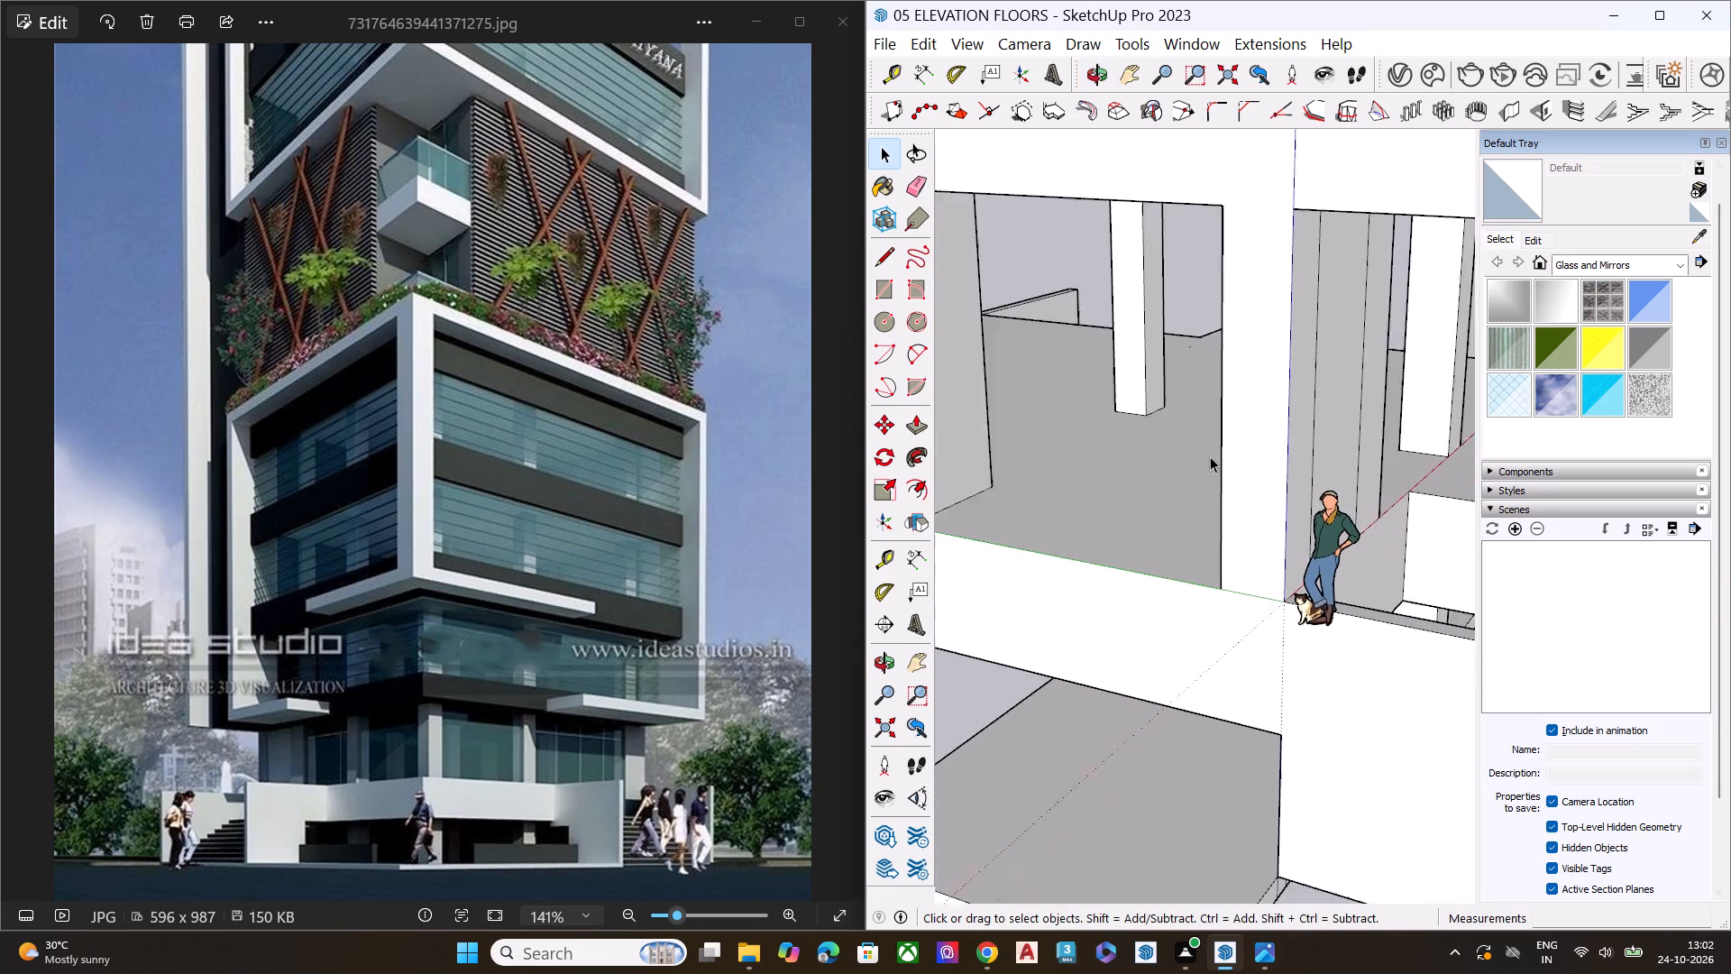
pyautogui.scroll(2, 1210, 456)
pyautogui.scroll(-6, 1210, 456)
pyautogui.moveTo(1142, 512); pyautogui.dragTo(865, 393, button='middle')
pyautogui.moveTo(1118, 419); pyautogui.dragTo(847, 422, button='middle')
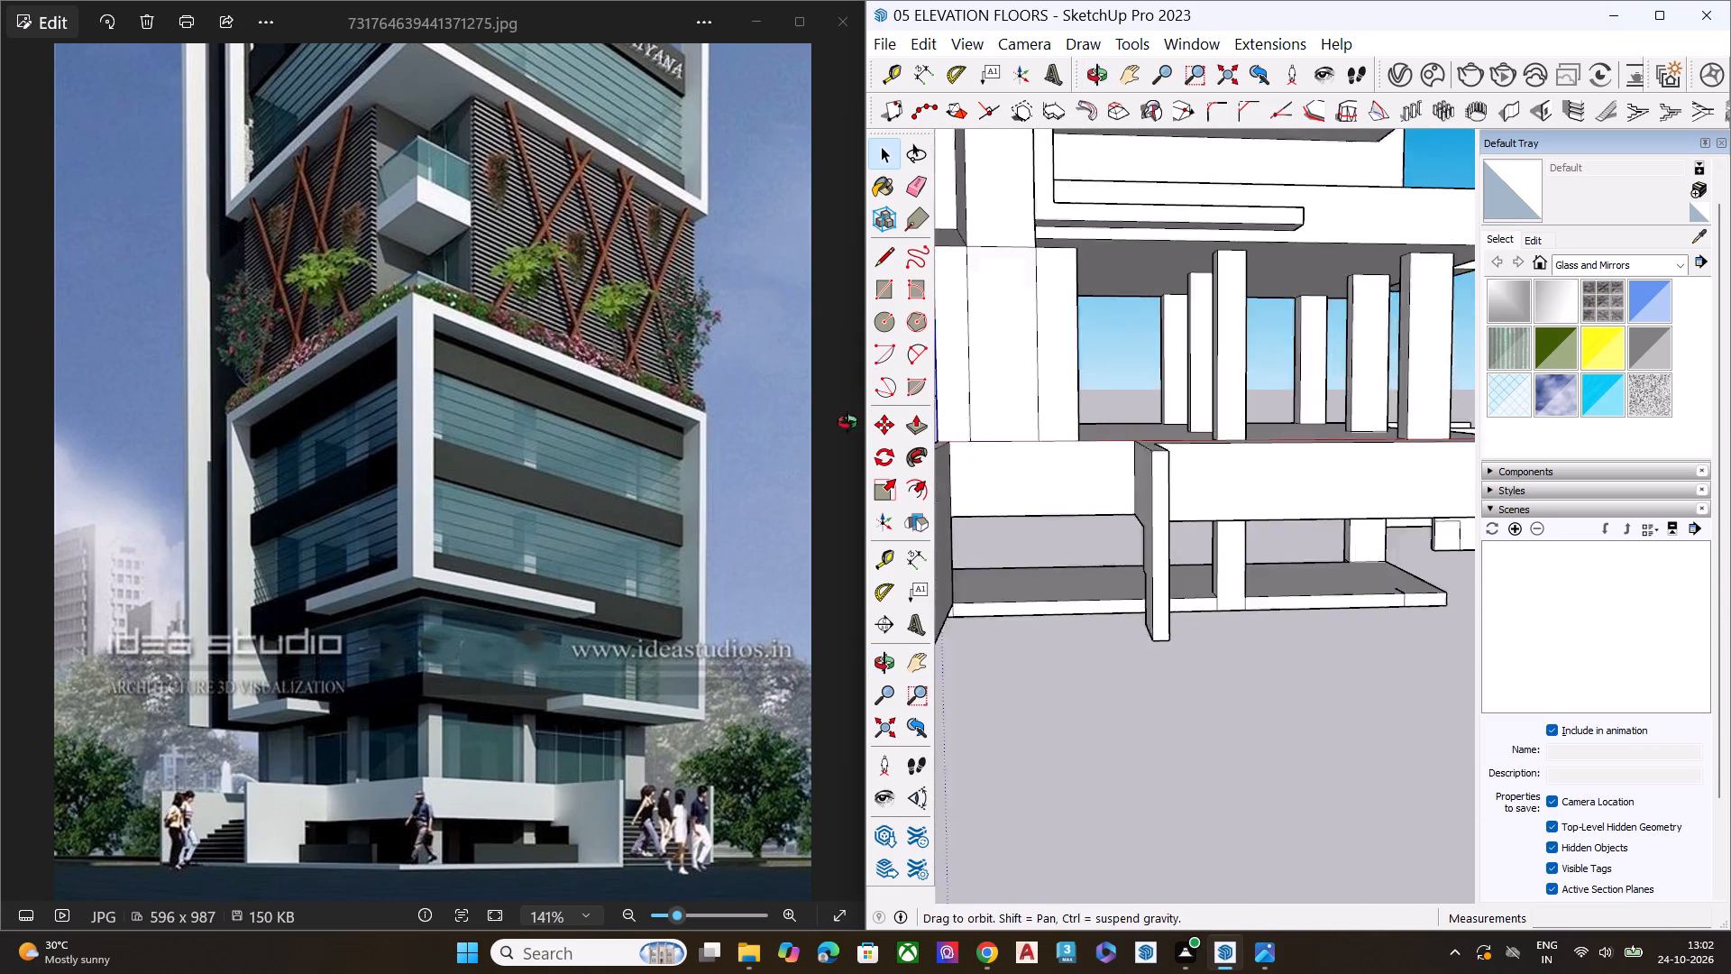
pyautogui.moveTo(847, 422); pyautogui.dragTo(847, 423, button='middle')
pyautogui.moveTo(1122, 500); pyautogui.dragTo(859, 474, button='middle')
pyautogui.scroll(-9, 1151, 442)
pyautogui.moveTo(1129, 568); pyautogui.dragTo(1063, 741, button='middle')
pyautogui.scroll(9, 1188, 613)
pyautogui.scroll(-1, 1221, 537)
pyautogui.scroll(1, 1221, 537)
pyautogui.scroll(-1, 1214, 537)
pyautogui.scroll(5, 1206, 537)
pyautogui.scroll(-1, 1209, 539)
pyautogui.scroll(8, 1209, 539)
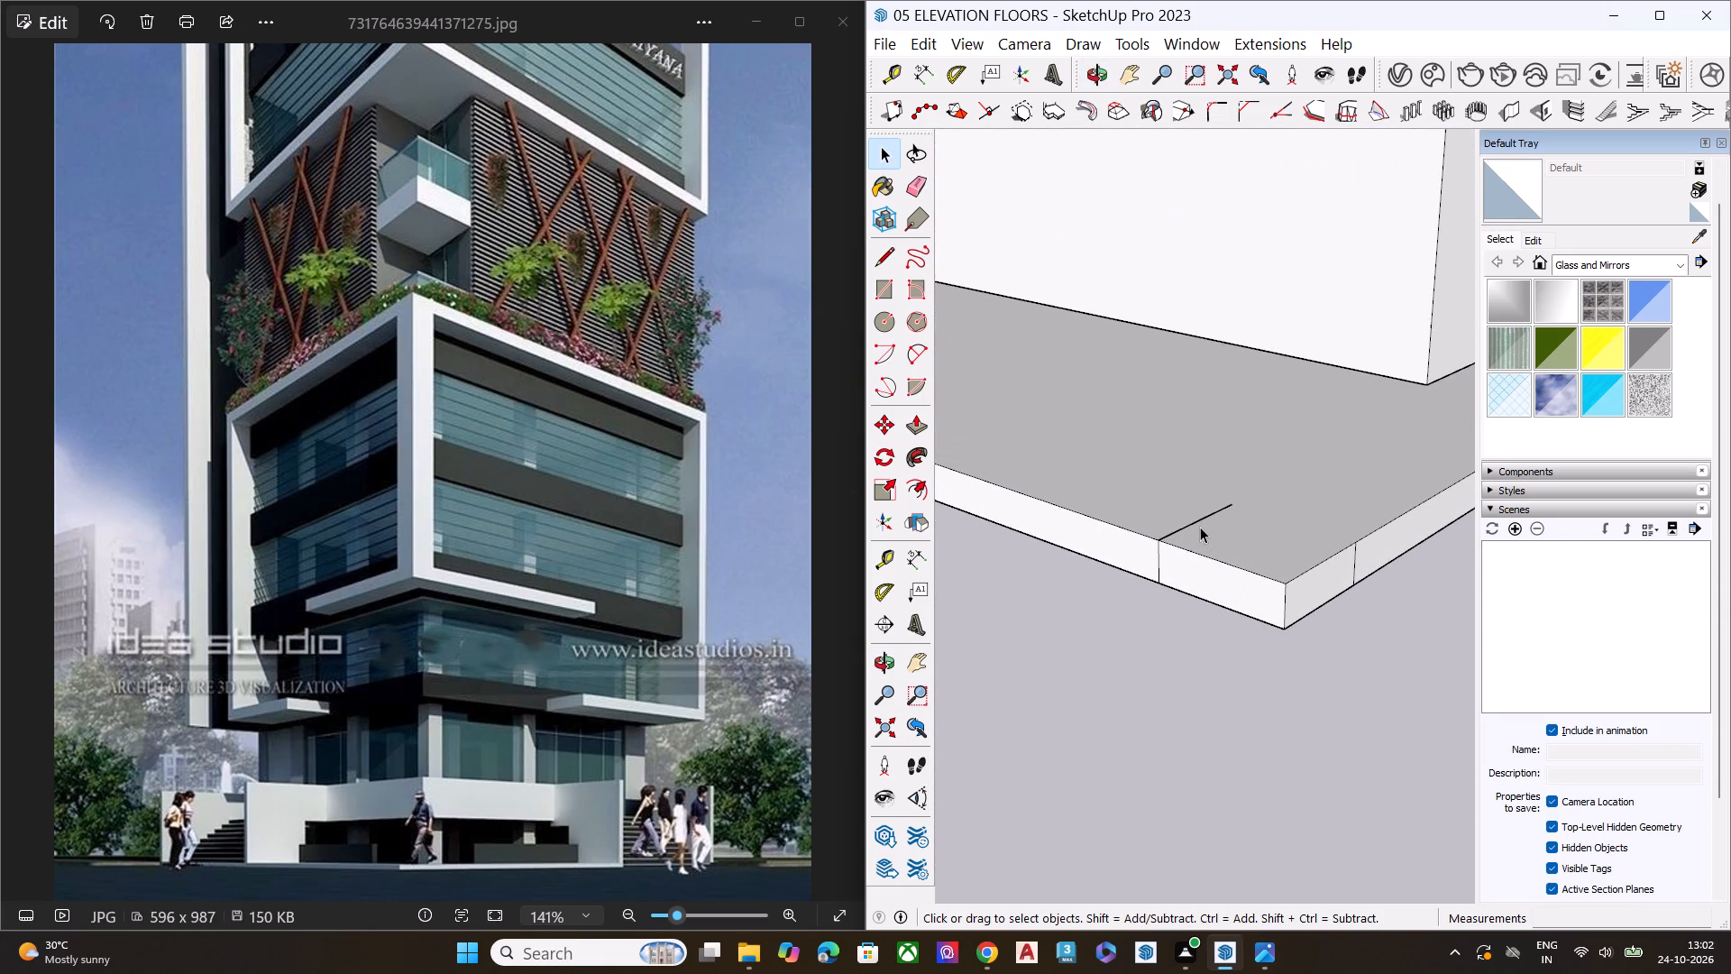
pyautogui.click(1205, 519)
pyautogui.press('Delete')
# Show the hidden back edges, erase the stray vertical edge inside the base's corner, and hide the back edges again.
pyautogui.scroll(4, 1255, 524)
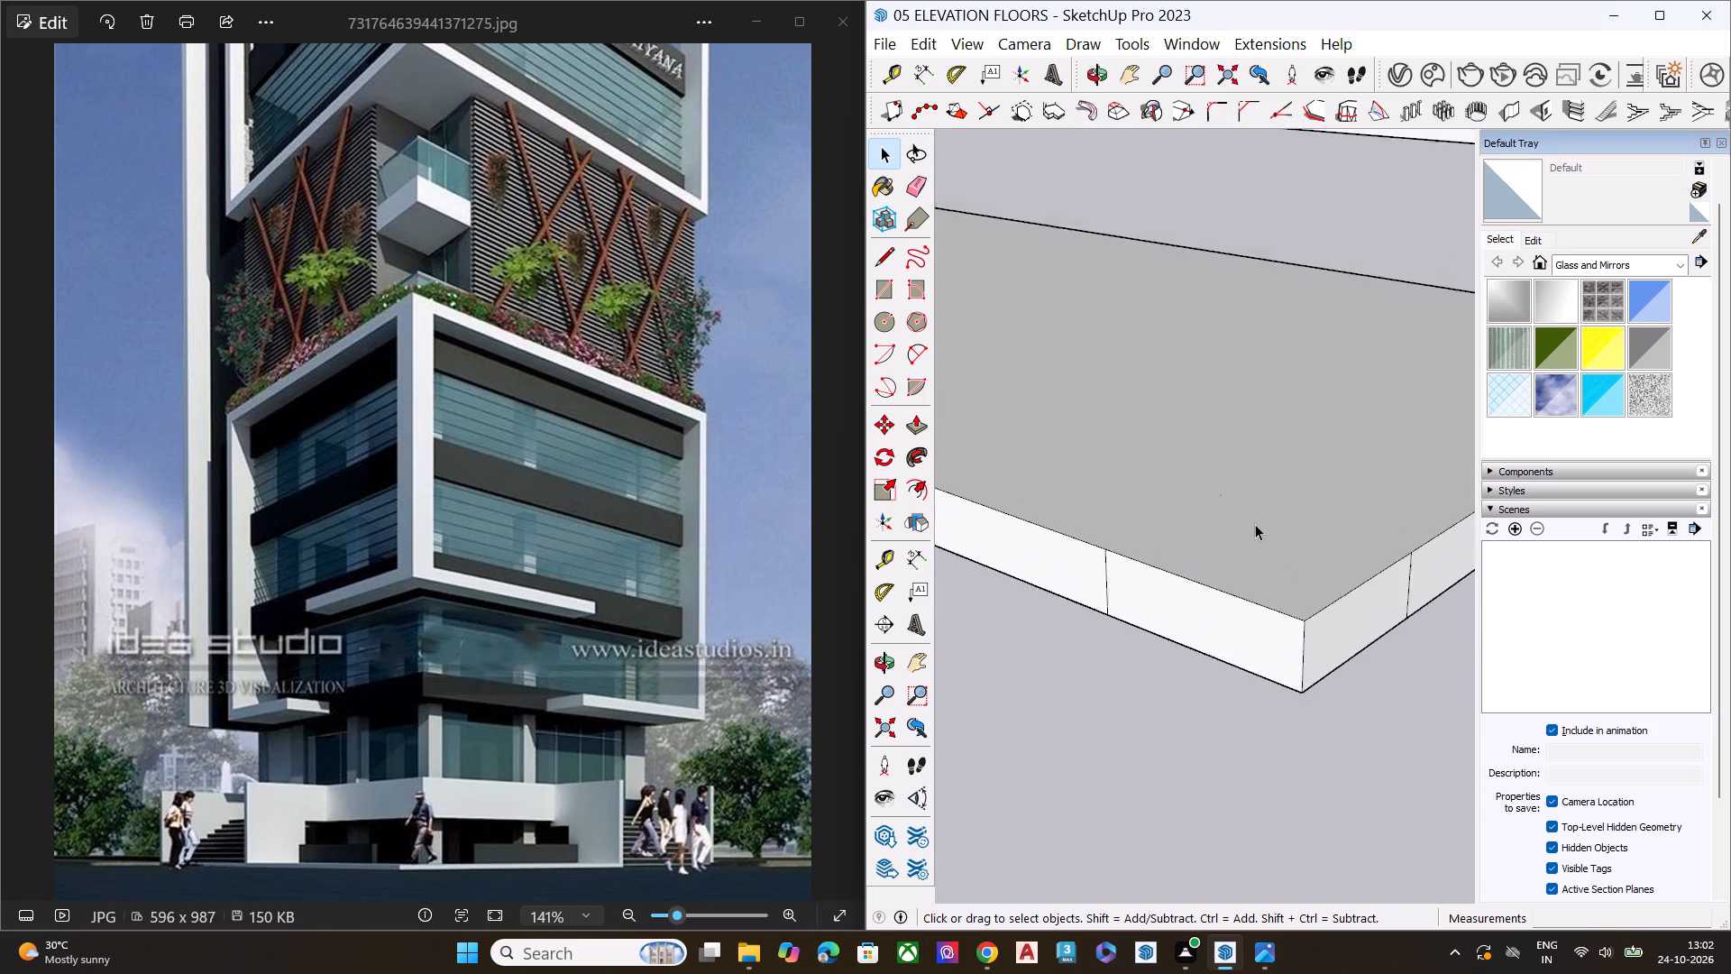
pyautogui.scroll(3, 1255, 524)
pyautogui.press('k')
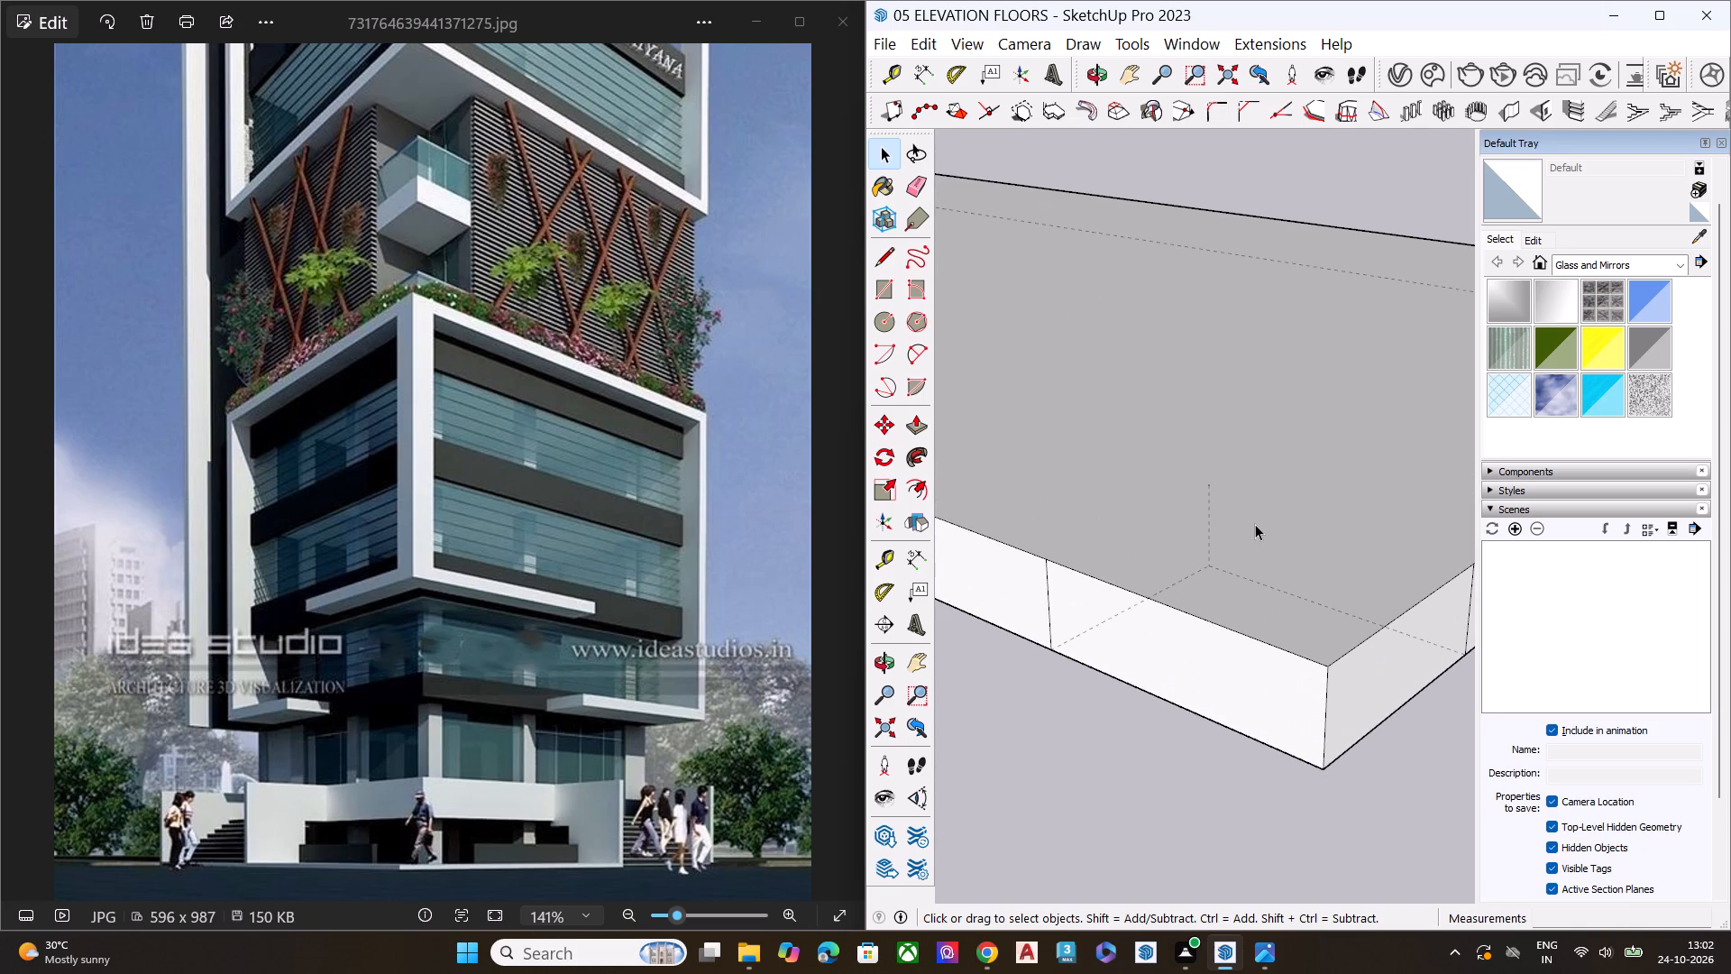
pyautogui.press('e')
pyautogui.click(1214, 509)
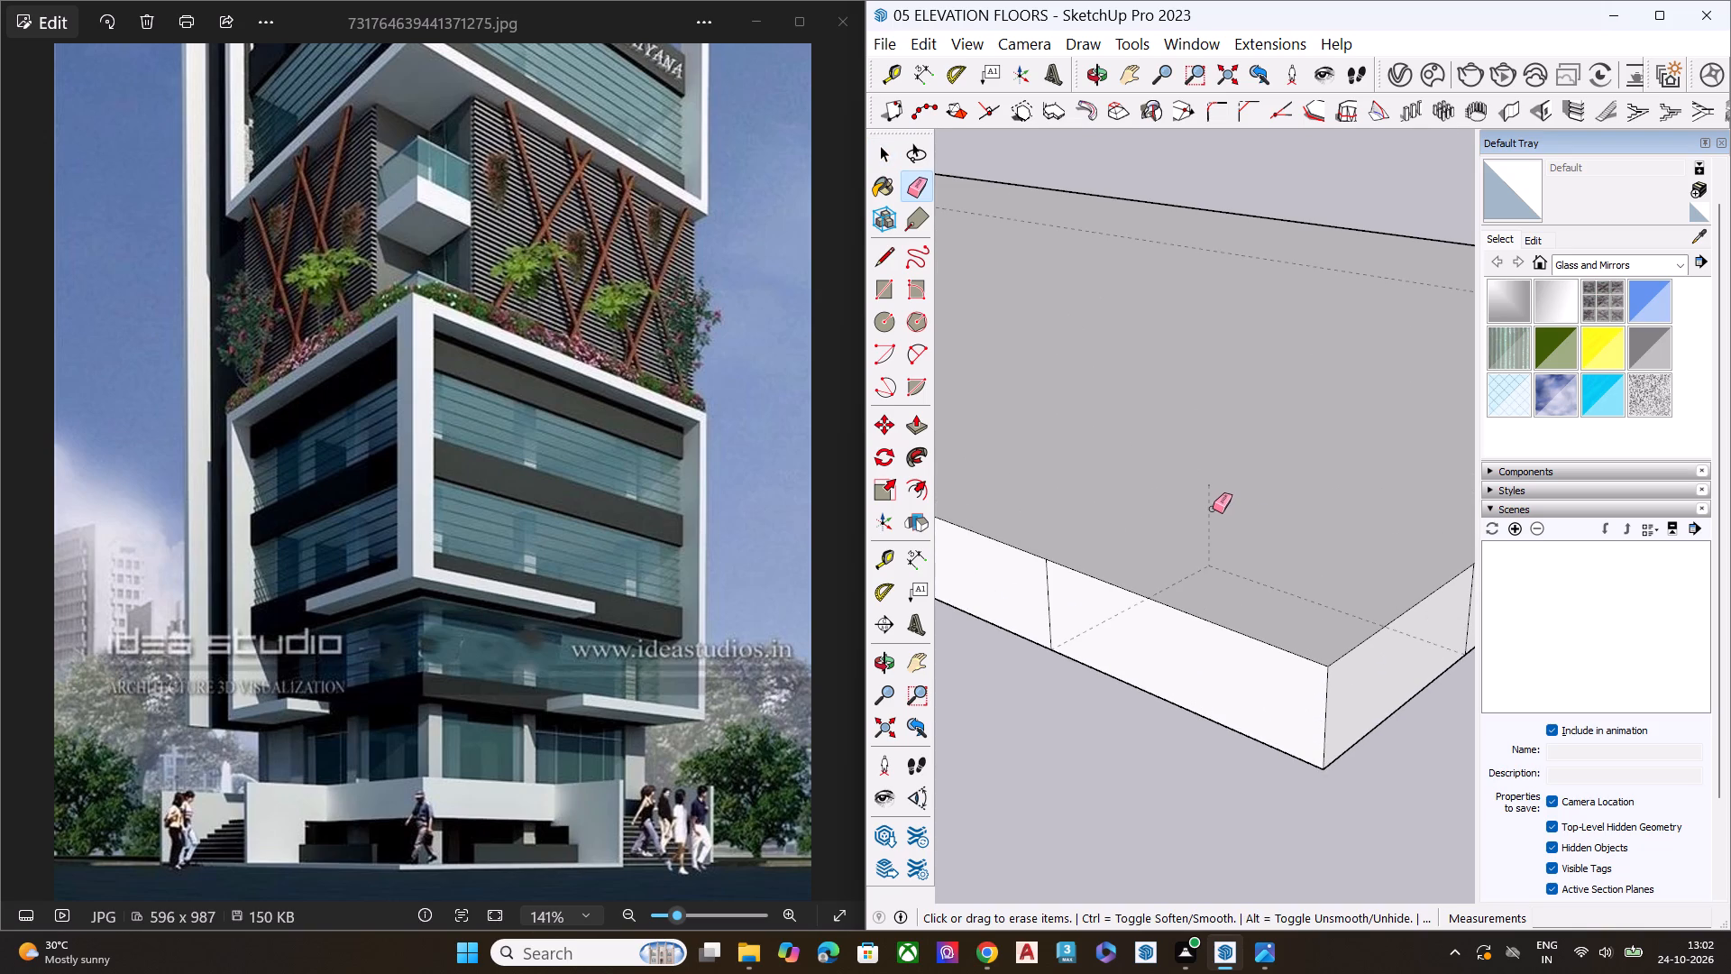
pyautogui.click(1209, 512)
pyautogui.scroll(-7, 1090, 519)
pyautogui.moveTo(1152, 546); pyautogui.dragTo(1133, 599, button='middle')
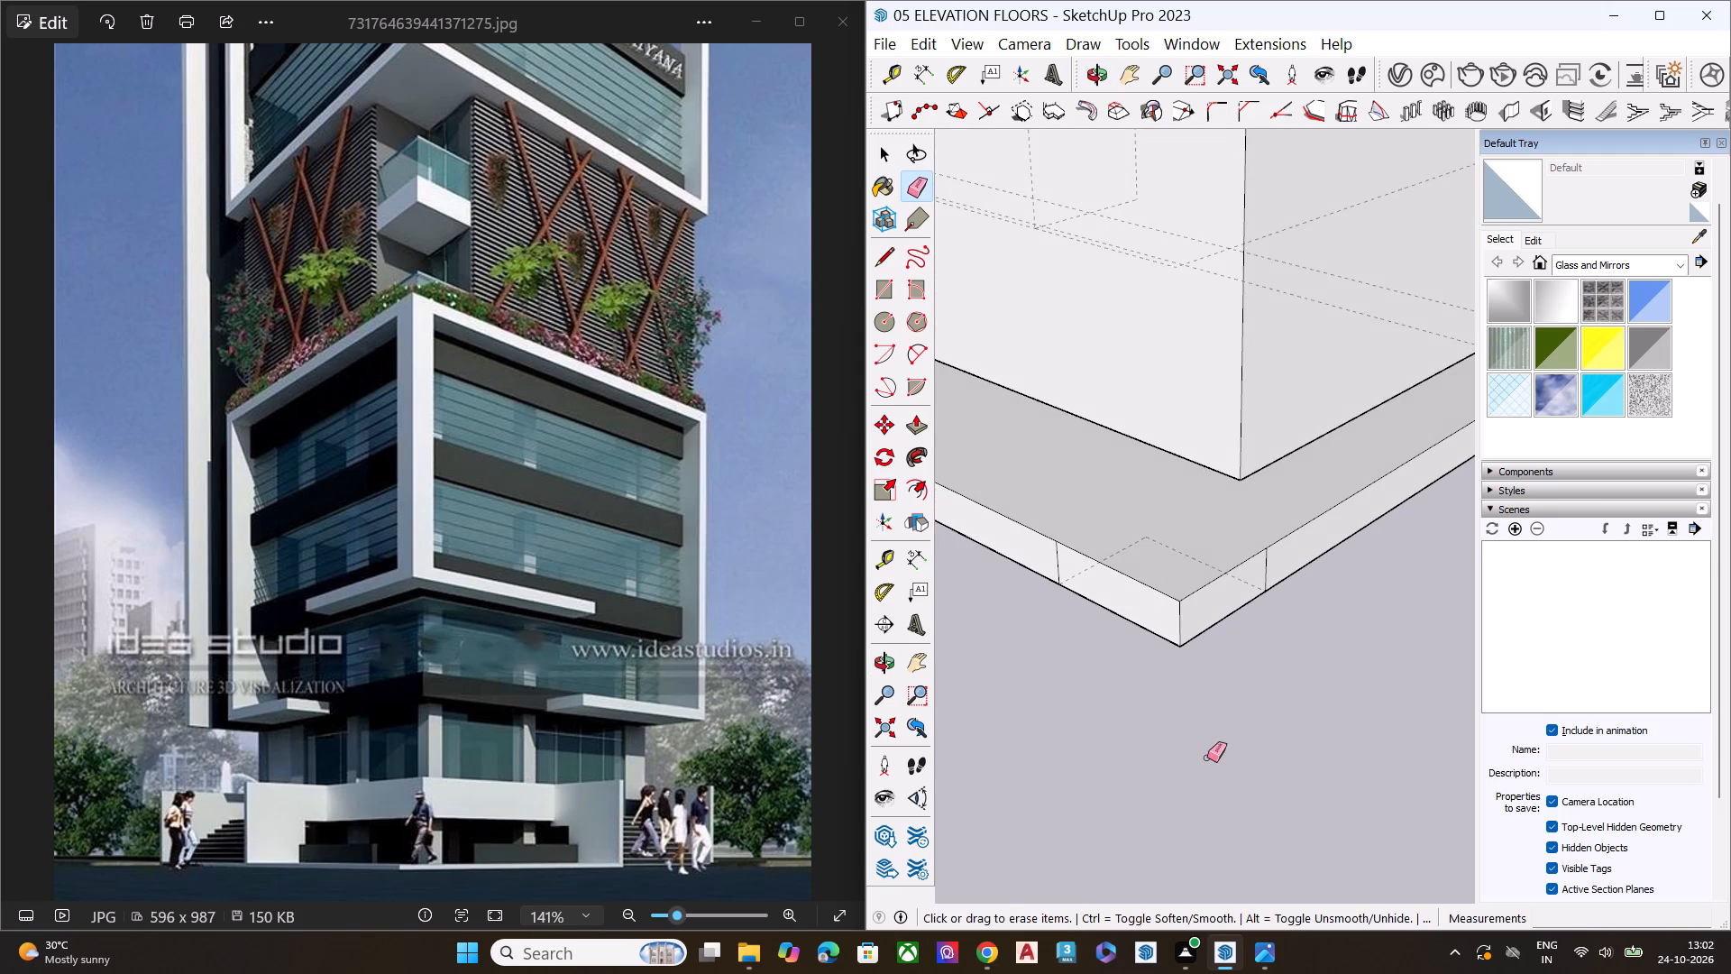
pyautogui.press('space')
pyautogui.press('k')
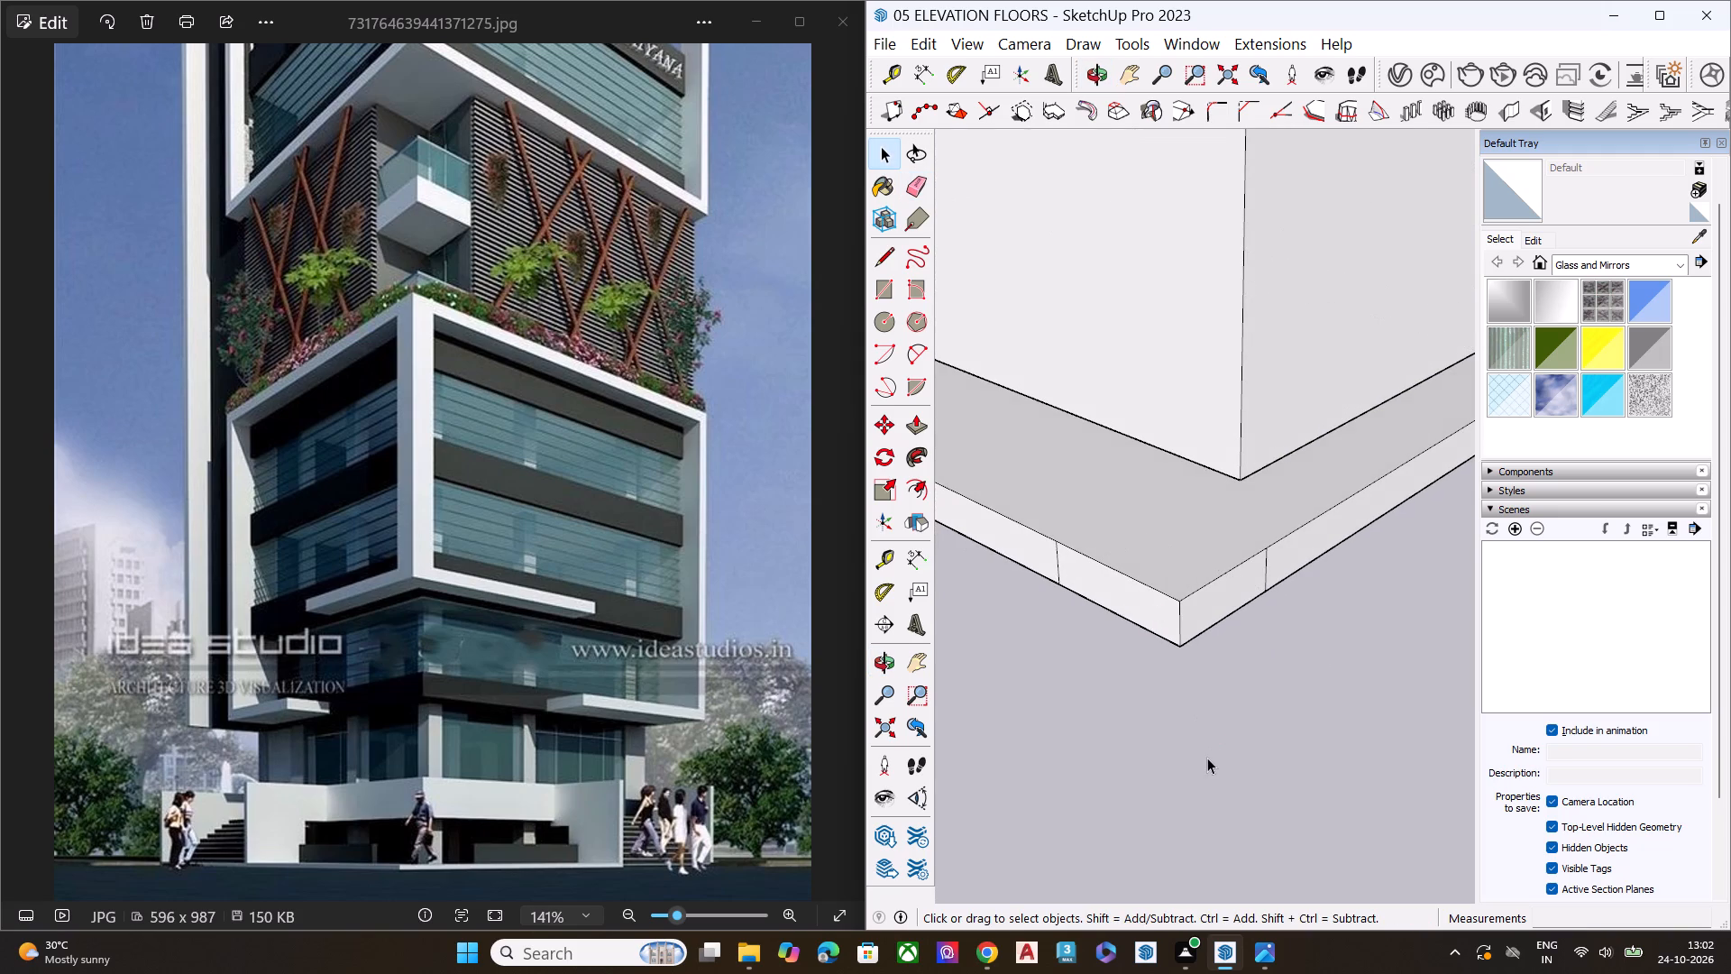
# Outline the corner column's footprint on the base with two crossing lines about 5' 2" and 5' 4" long, erasing their overshooting ends.
pyautogui.press('l')
pyautogui.moveTo(1308, 657); pyautogui.dragTo(1030, 601, button='middle')
pyautogui.scroll(3, 1088, 535)
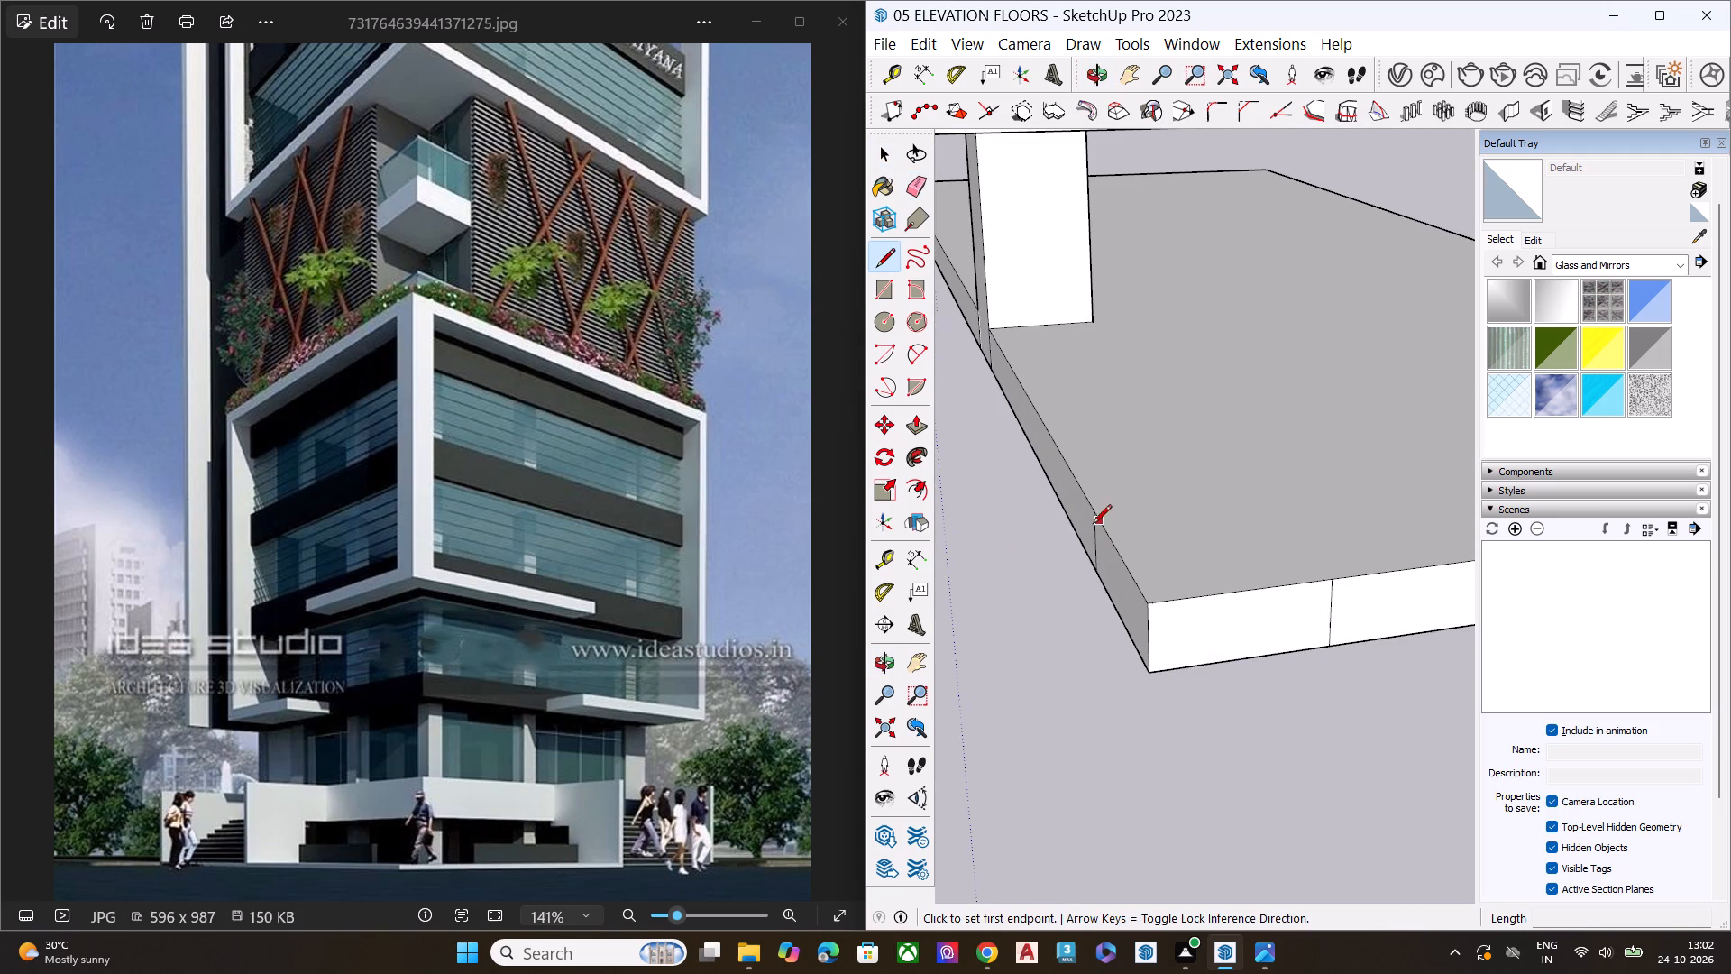
pyautogui.click(1096, 510)
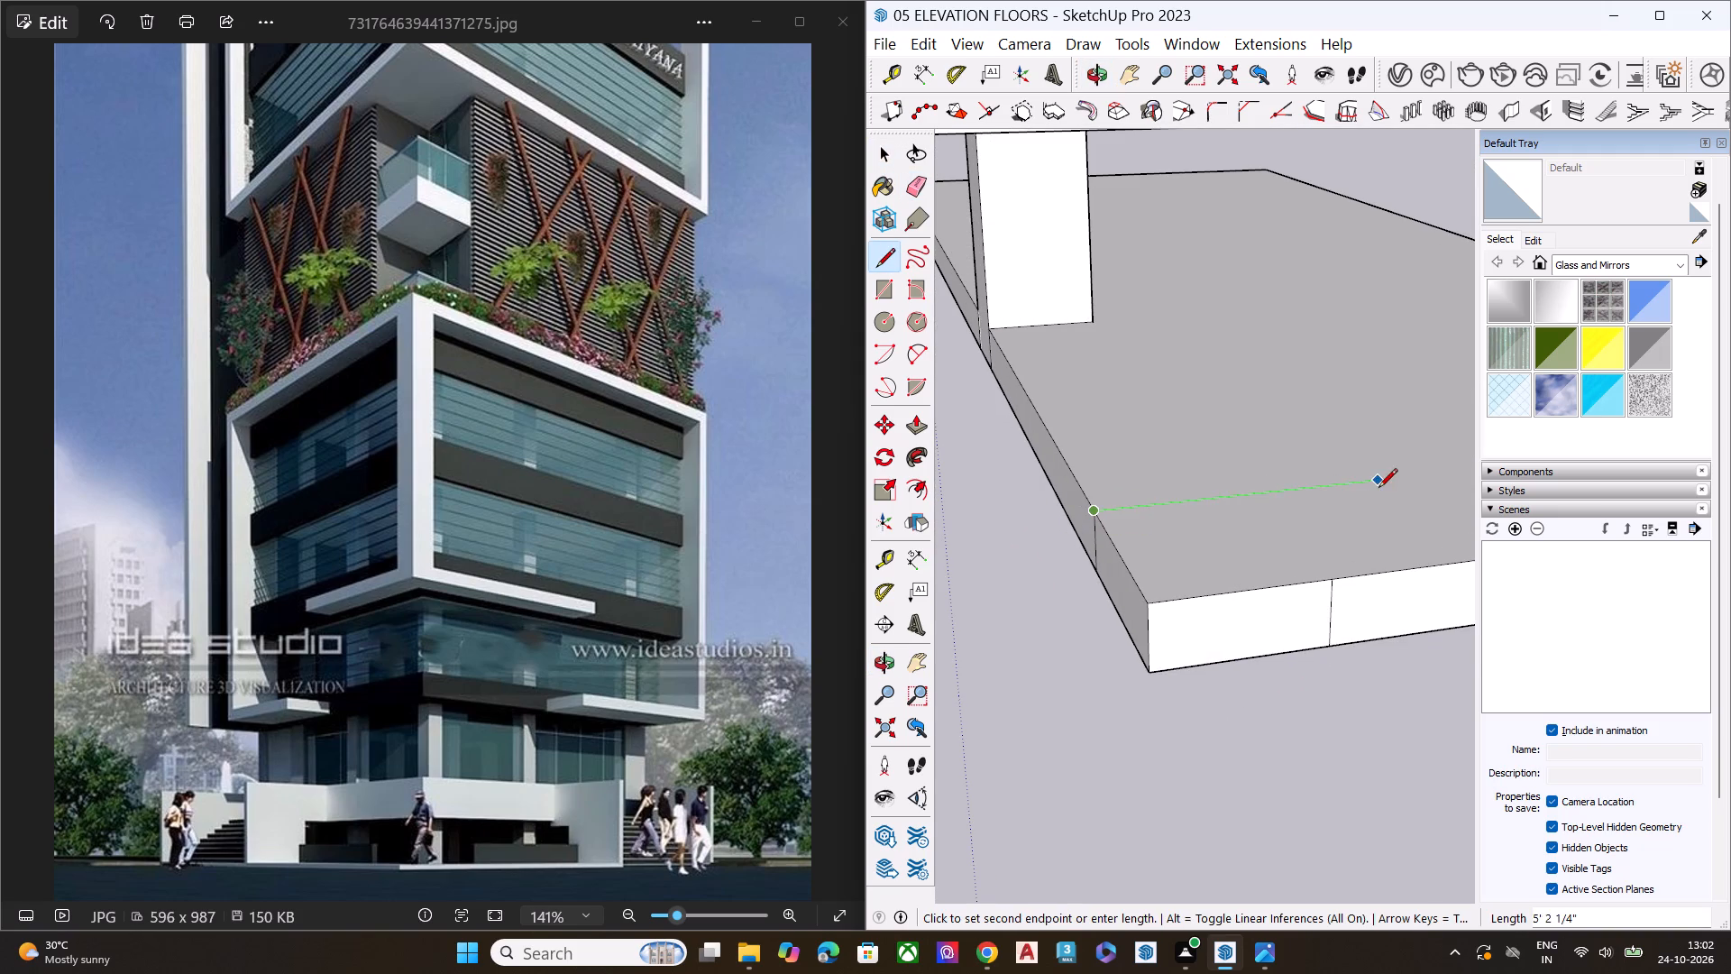
pyautogui.click(1378, 489)
pyautogui.press('space')
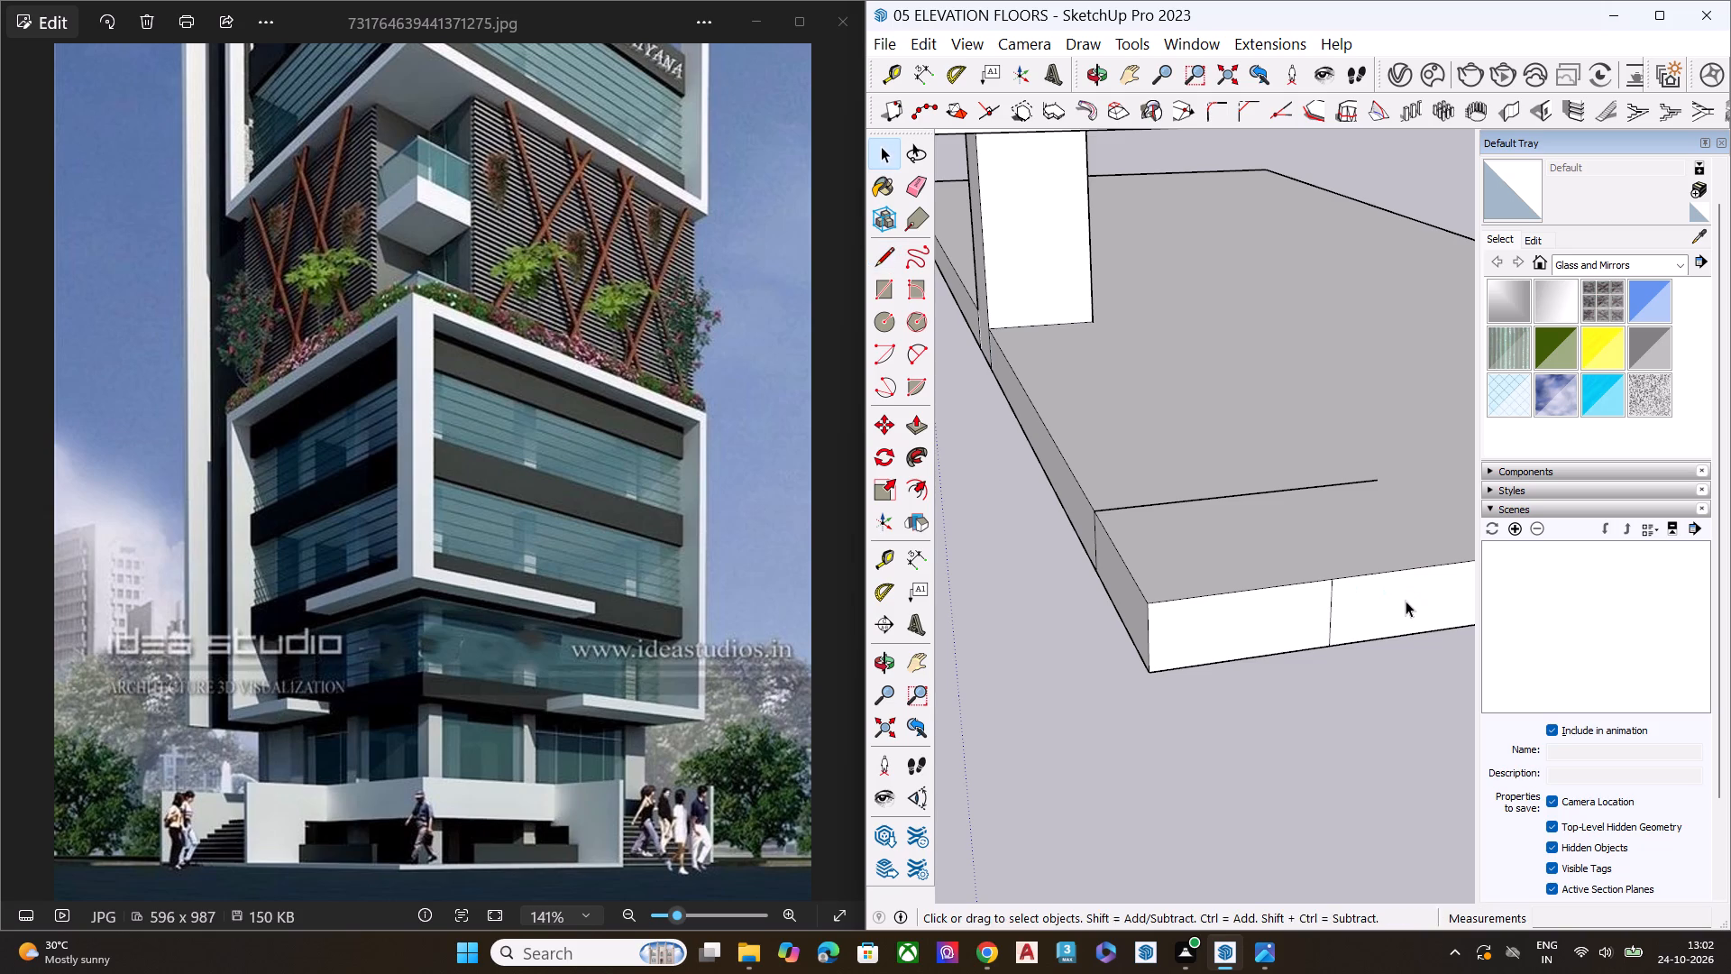
pyautogui.write('L')
pyautogui.click(1333, 584)
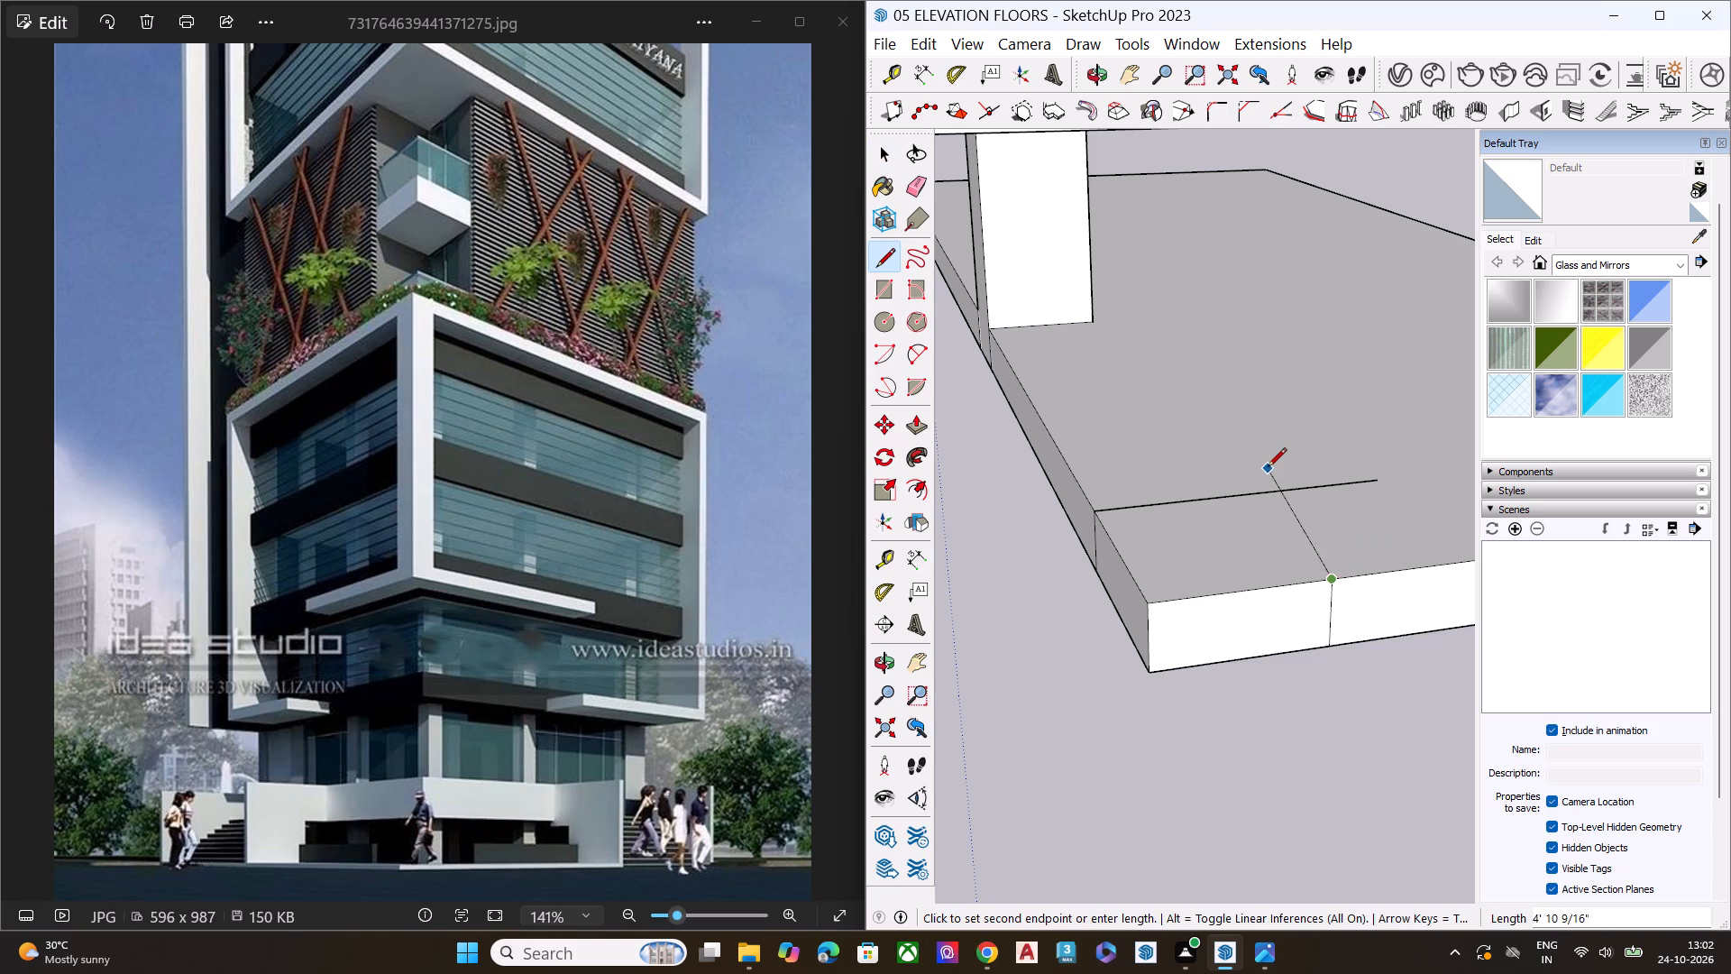
pyautogui.click(1225, 462)
pyautogui.press('e')
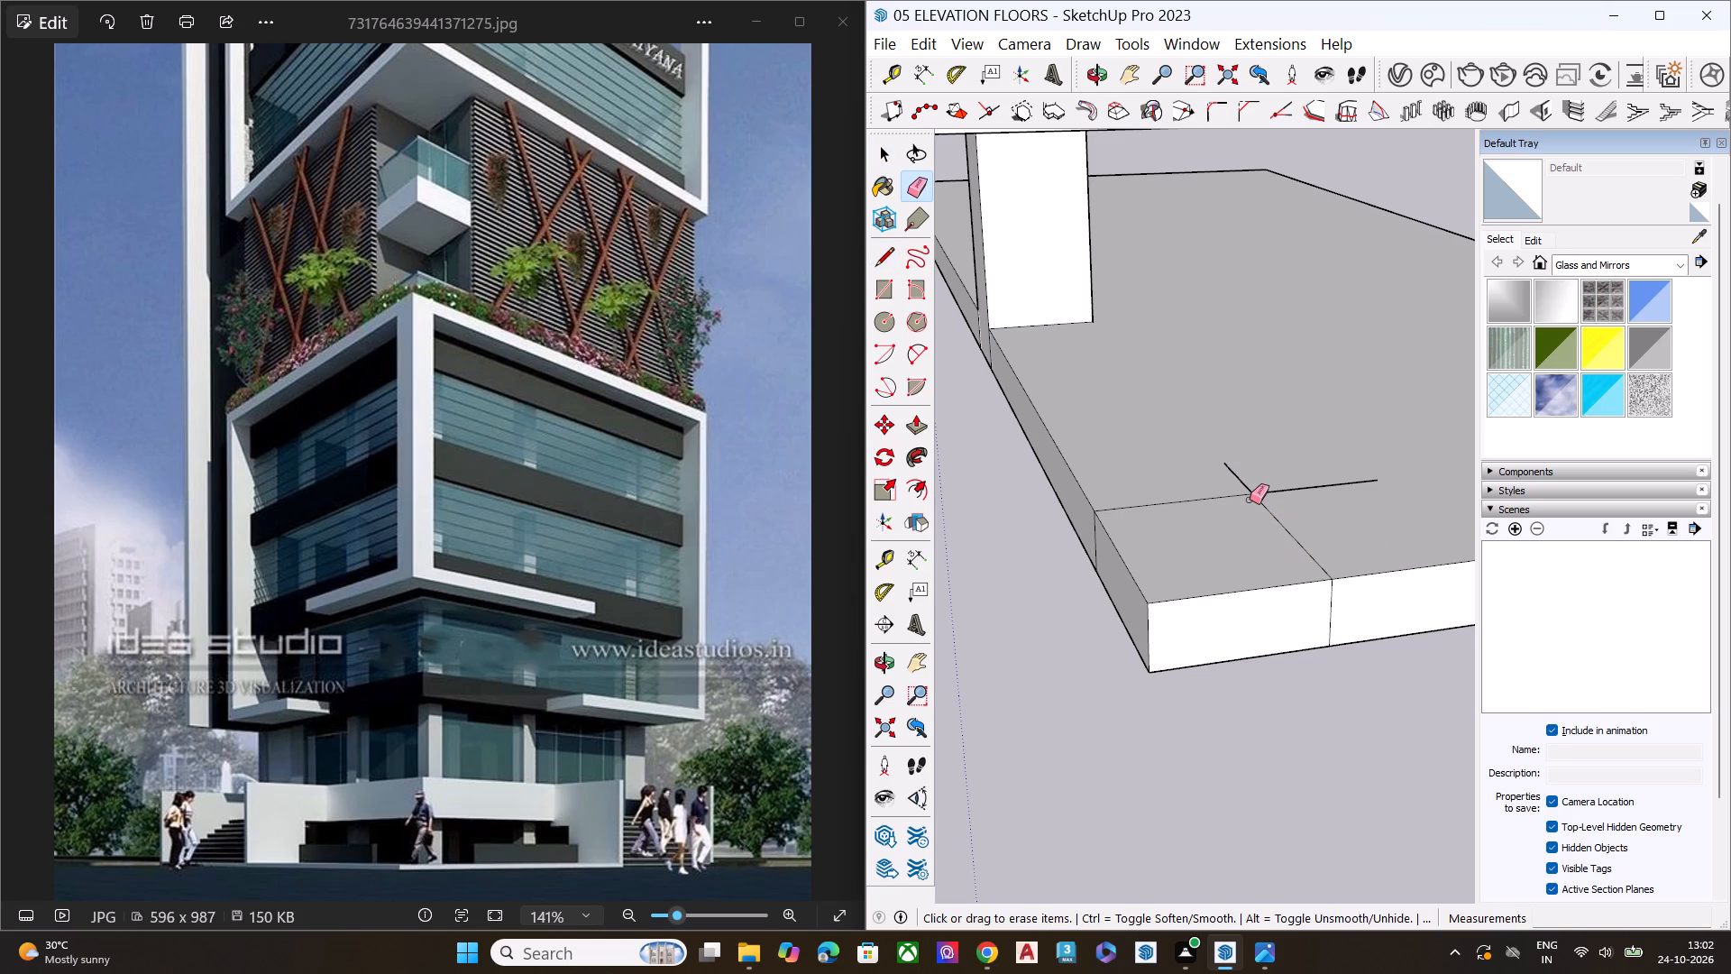
pyautogui.click(1241, 480)
pyautogui.click(1276, 491)
# Push/Pull the corner footprint up to the underside of the slab above to rebuild the column.
pyautogui.scroll(-4, 1232, 540)
pyautogui.scroll(1, 1228, 547)
pyautogui.scroll(-4, 1228, 547)
pyautogui.moveTo(1217, 593); pyautogui.dragTo(1285, 548, button='middle')
pyautogui.press('space')
pyautogui.write('NP')
pyautogui.click(1260, 510)
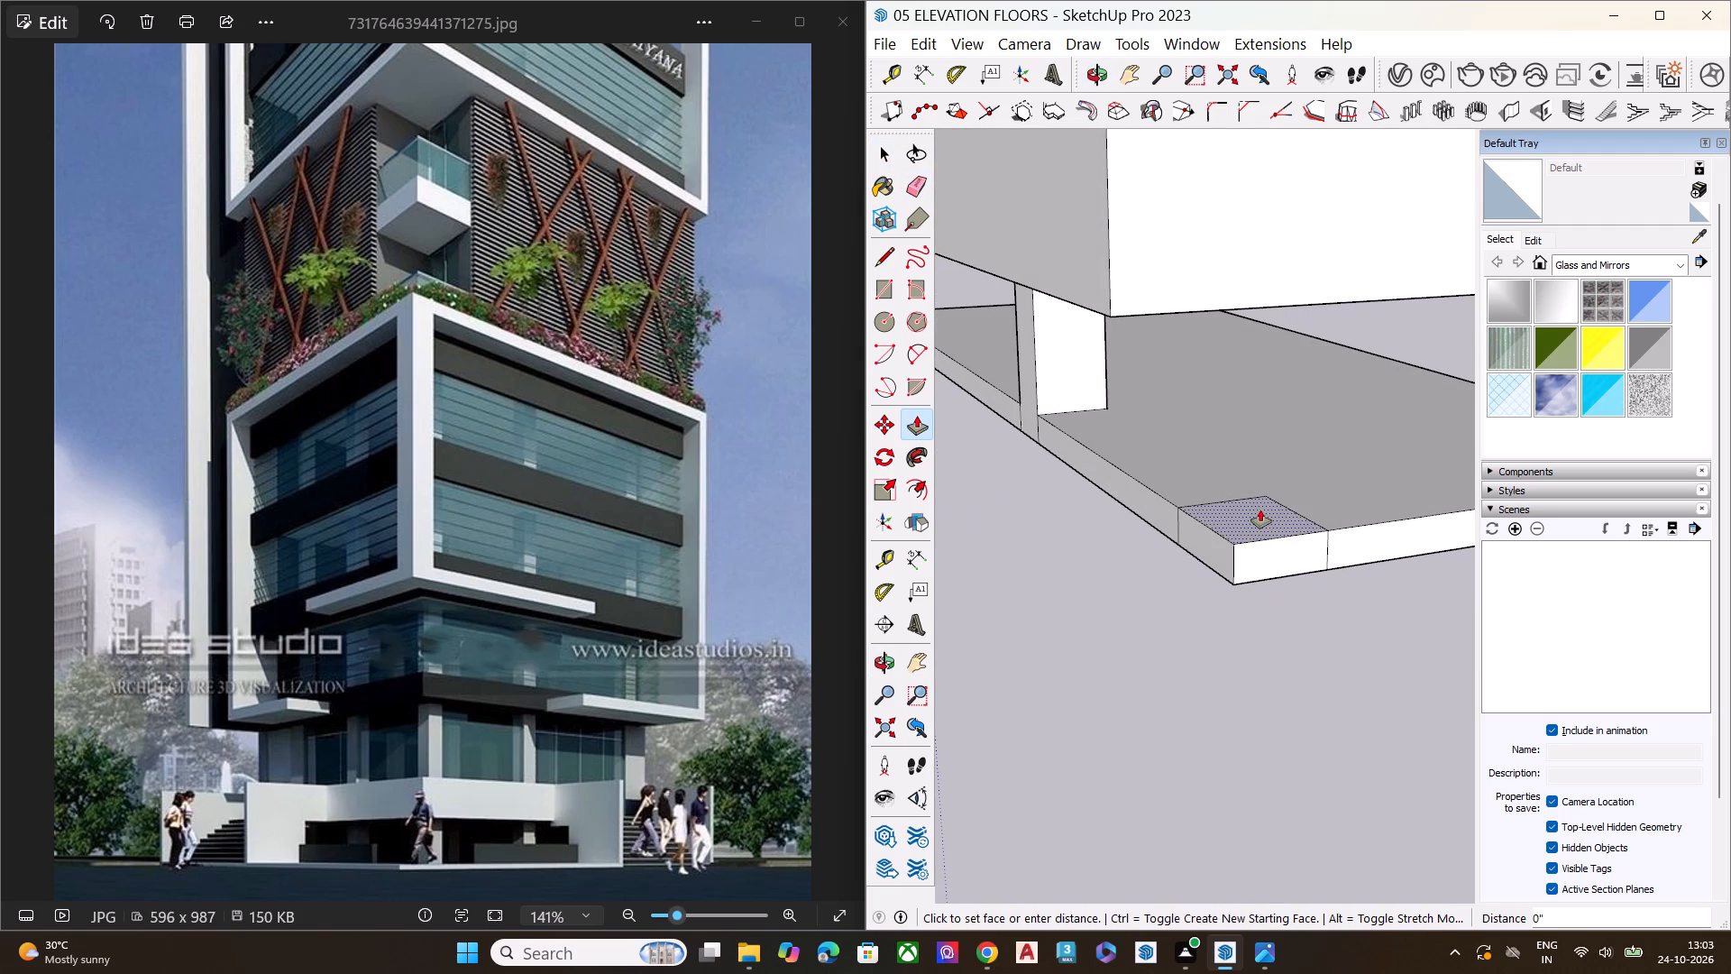
pyautogui.scroll(-4, 1273, 507)
pyautogui.moveTo(1328, 381); pyautogui.dragTo(1333, 135, button='middle')
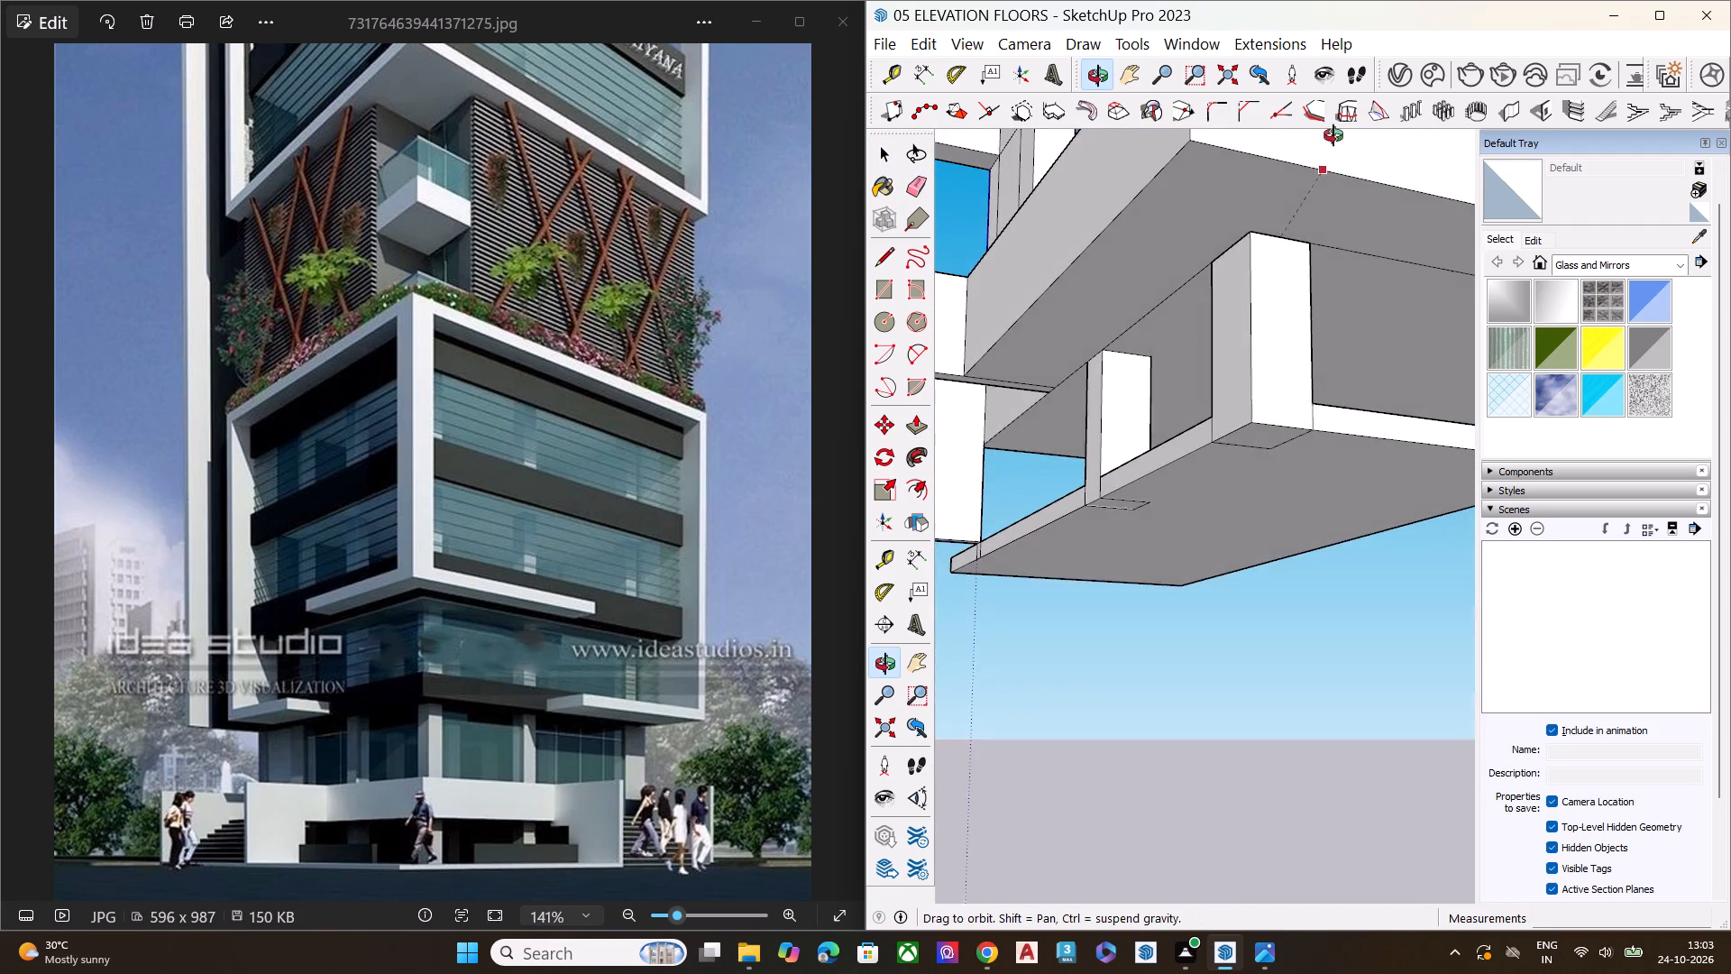
pyautogui.moveTo(1333, 135); pyautogui.dragTo(1332, 131, button='middle')
pyautogui.click(1331, 239)
pyautogui.press('space')
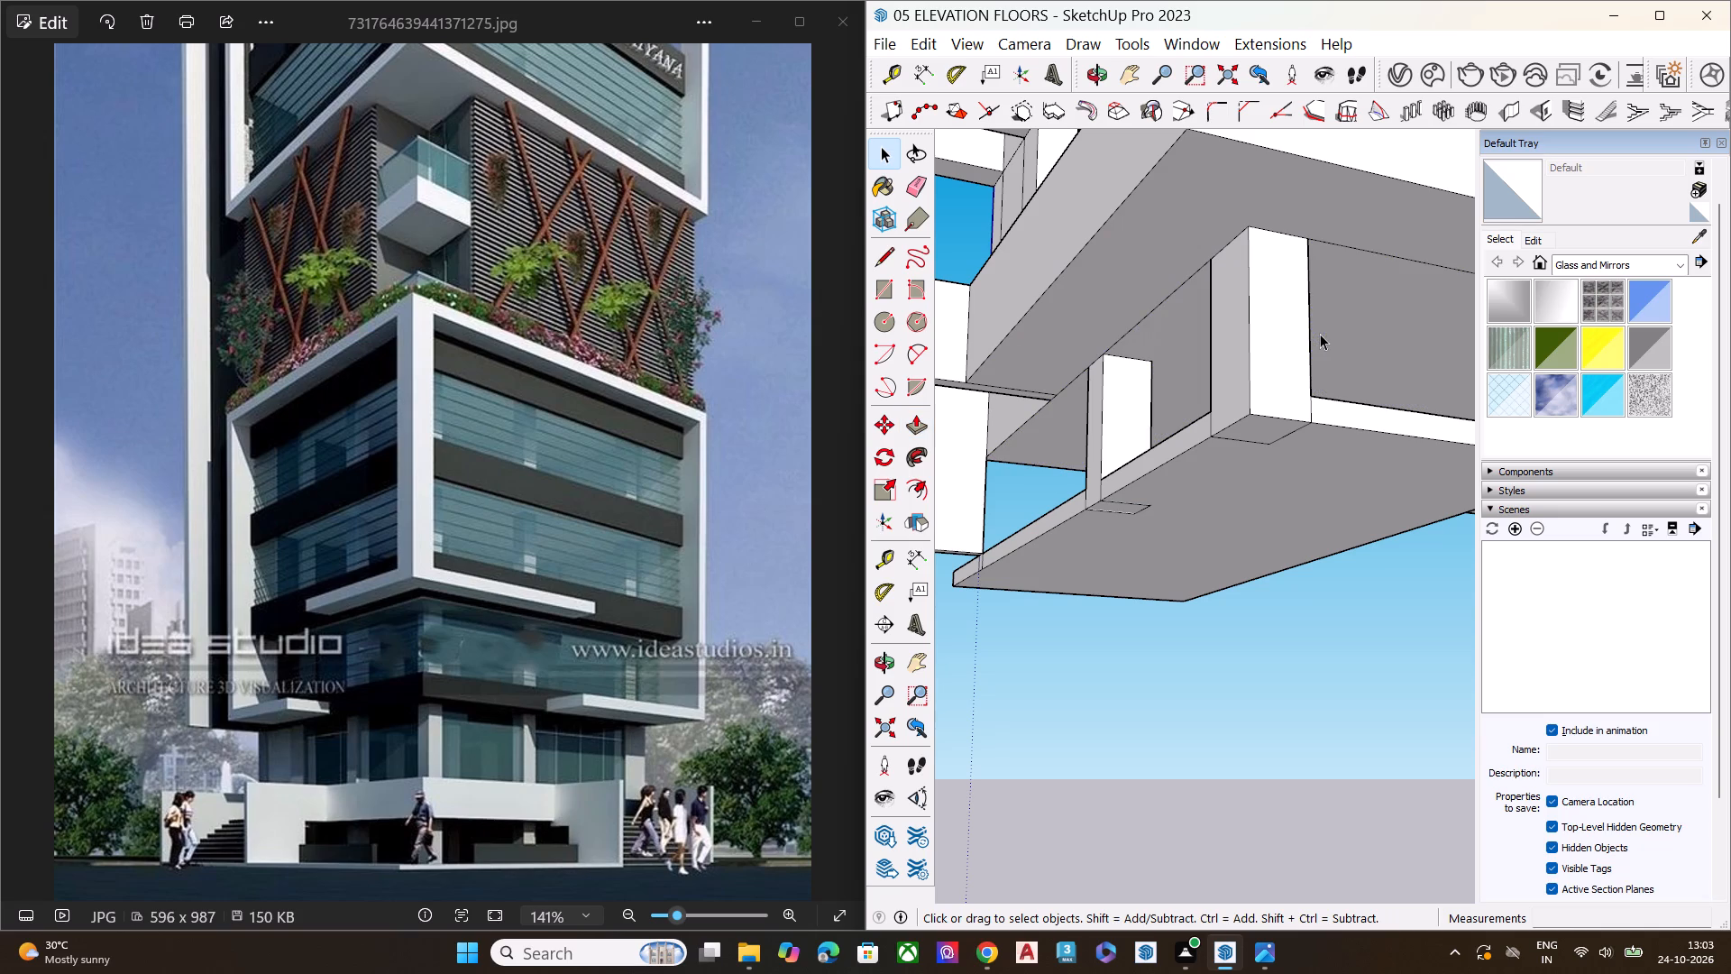
pyautogui.click(1096, 671)
# Draw a line across the foot of the column next to the corner, in line with the base's top edge.
pyautogui.scroll(-9, 1077, 685)
pyautogui.moveTo(1152, 613); pyautogui.dragTo(1208, 773, button='middle')
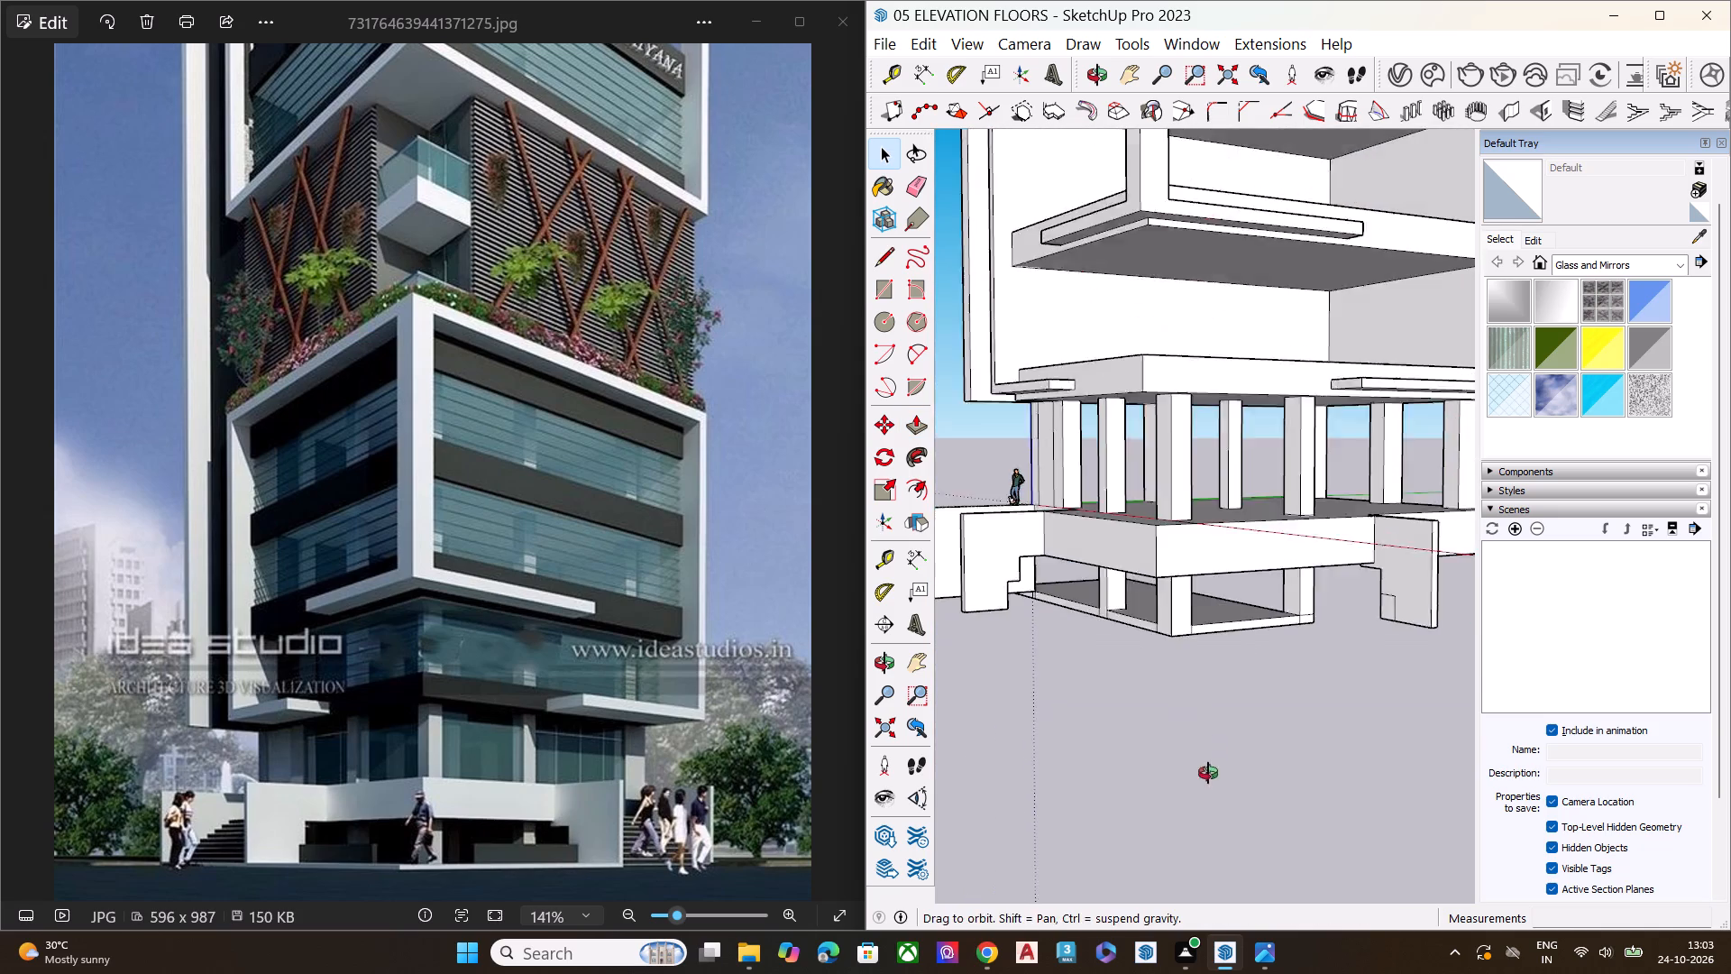
pyautogui.moveTo(1208, 773); pyautogui.dragTo(1204, 779, button='middle')
pyautogui.scroll(16, 1166, 681)
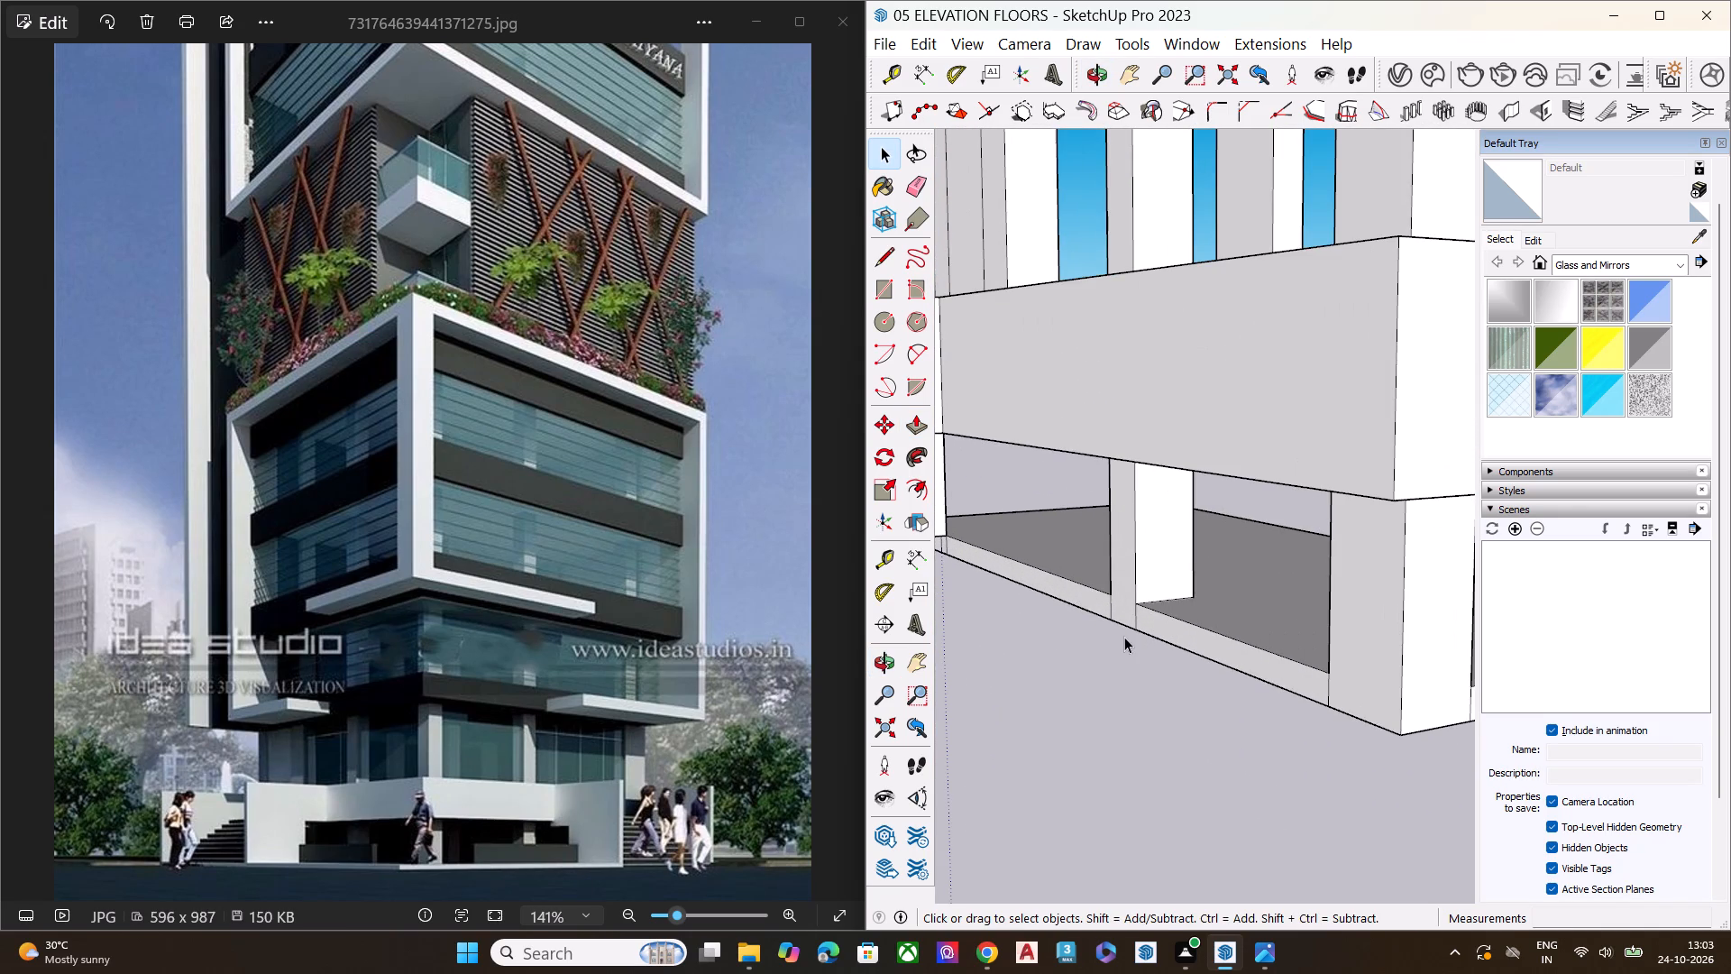
pyautogui.press('l')
pyautogui.scroll(1, 1093, 609)
pyautogui.scroll(-1, 1093, 602)
pyautogui.scroll(6, 1094, 600)
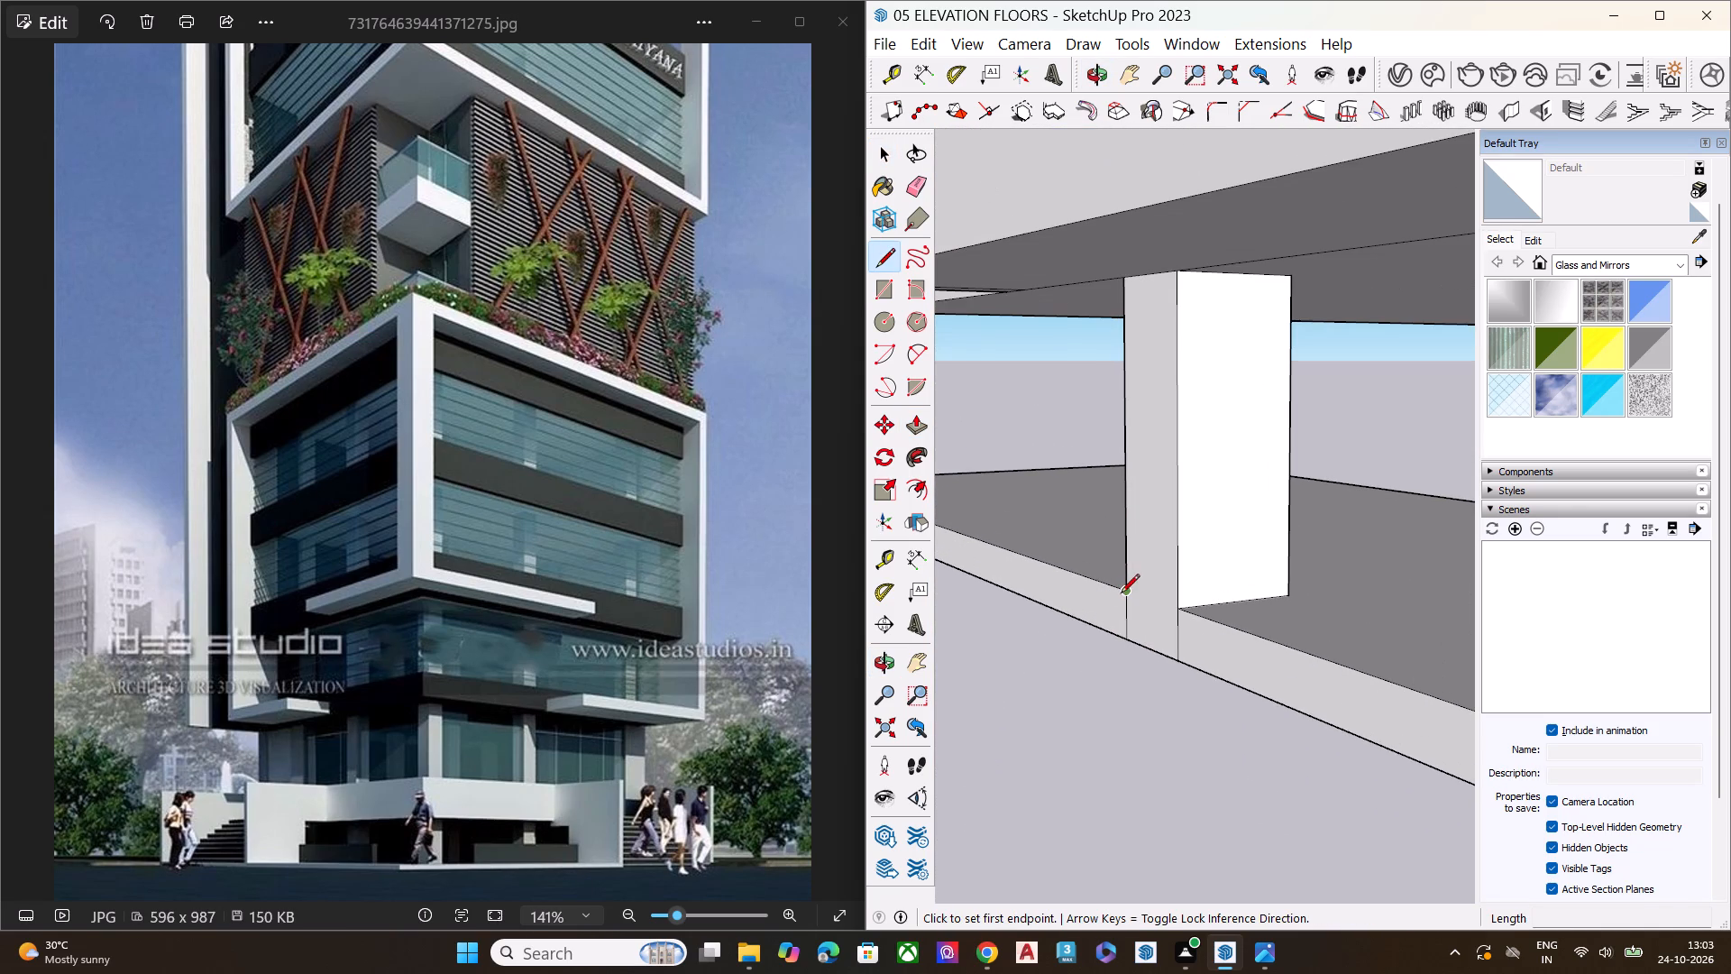
pyautogui.click(1121, 594)
pyautogui.click(1179, 614)
# Draw a line about 3' 8" long across the corner column's side face, continuing the base's top edge to the corner.
pyautogui.scroll(-7, 1050, 694)
pyautogui.moveTo(1133, 727); pyautogui.dragTo(1119, 651, button='middle')
pyautogui.scroll(-1, 1119, 703)
pyautogui.click(1257, 704)
pyautogui.click(1309, 710)
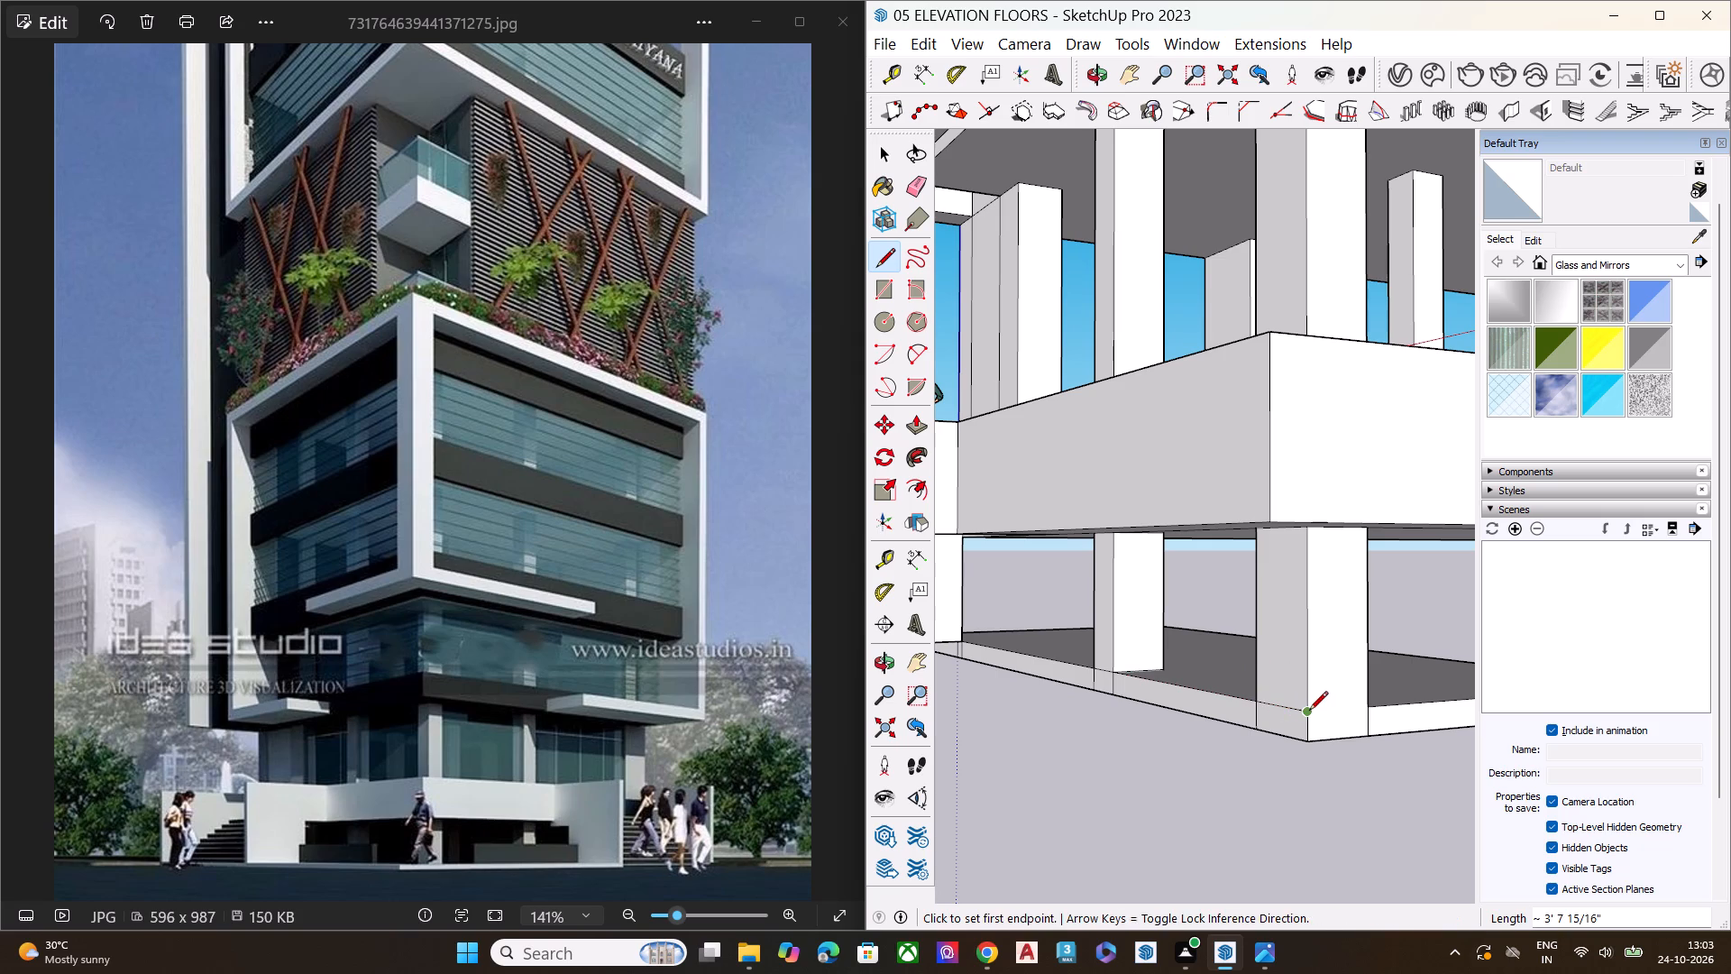
# Draw a line about 2' 10" long across the corner column's other face, continuing the base's top edge.
pyautogui.click(1305, 712)
pyautogui.click(1365, 709)
pyautogui.press('space')
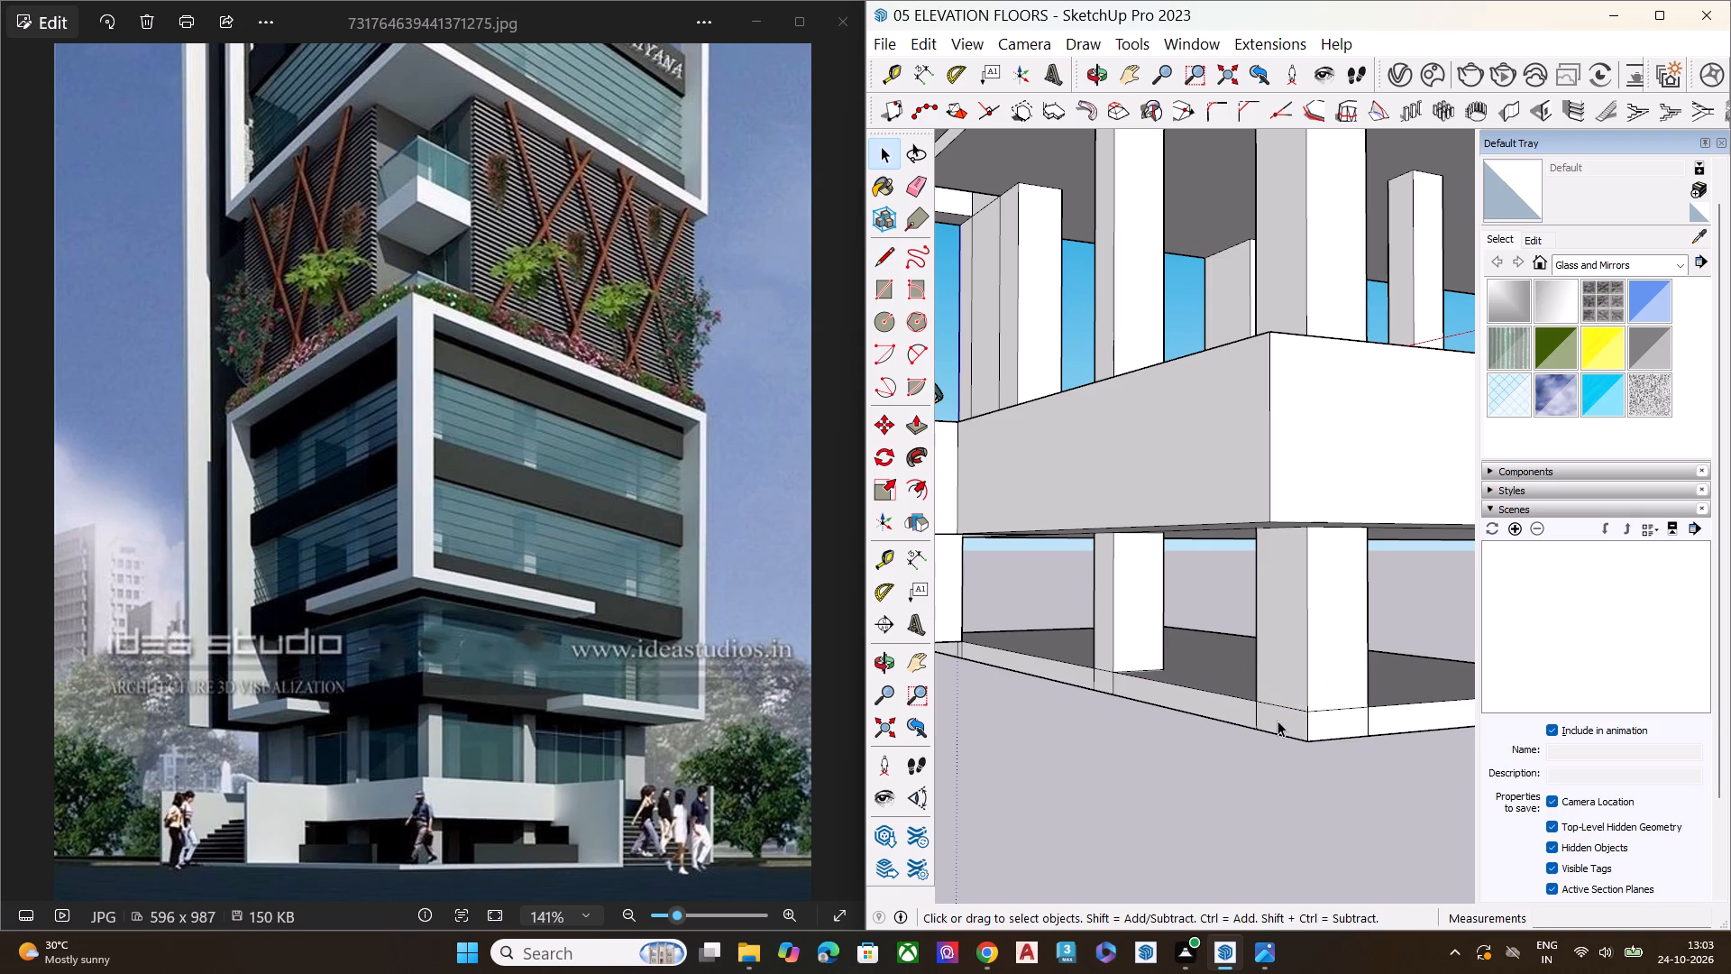
# Erase the two short vertical edges on the base's face below the end of the stepped side wall.
pyautogui.scroll(-2, 1314, 713)
pyautogui.scroll(1, 1296, 717)
pyautogui.scroll(-6, 1292, 717)
pyautogui.scroll(-7, 1277, 637)
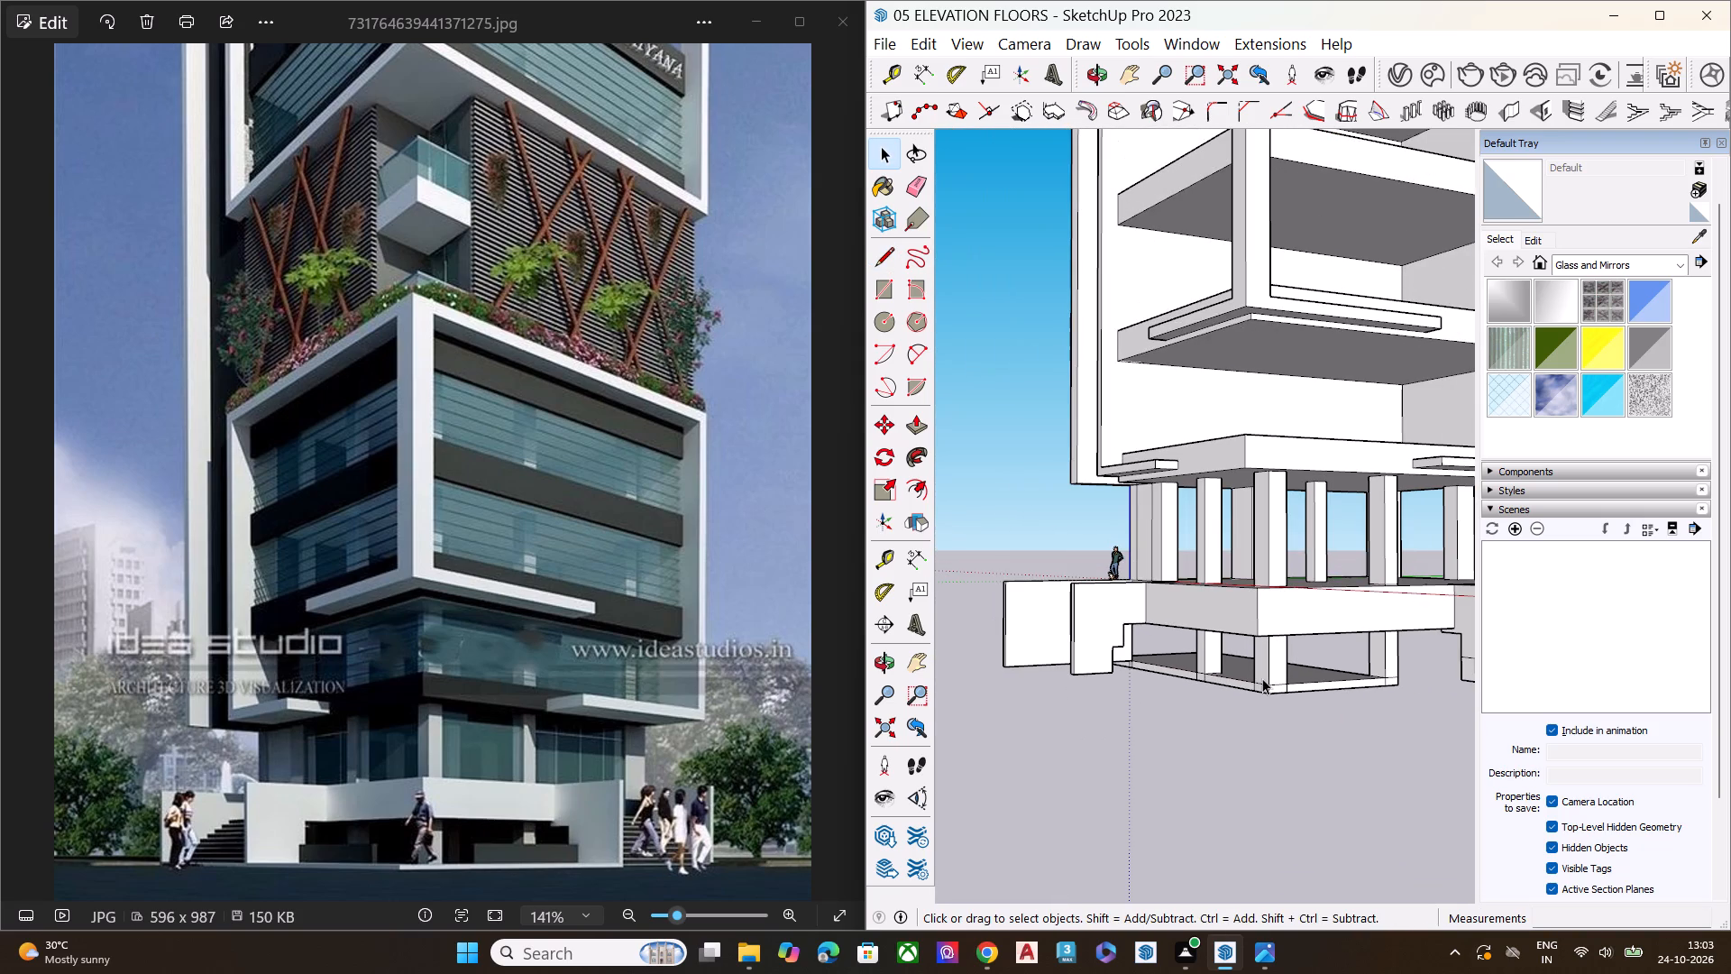
pyautogui.scroll(6, 1024, 702)
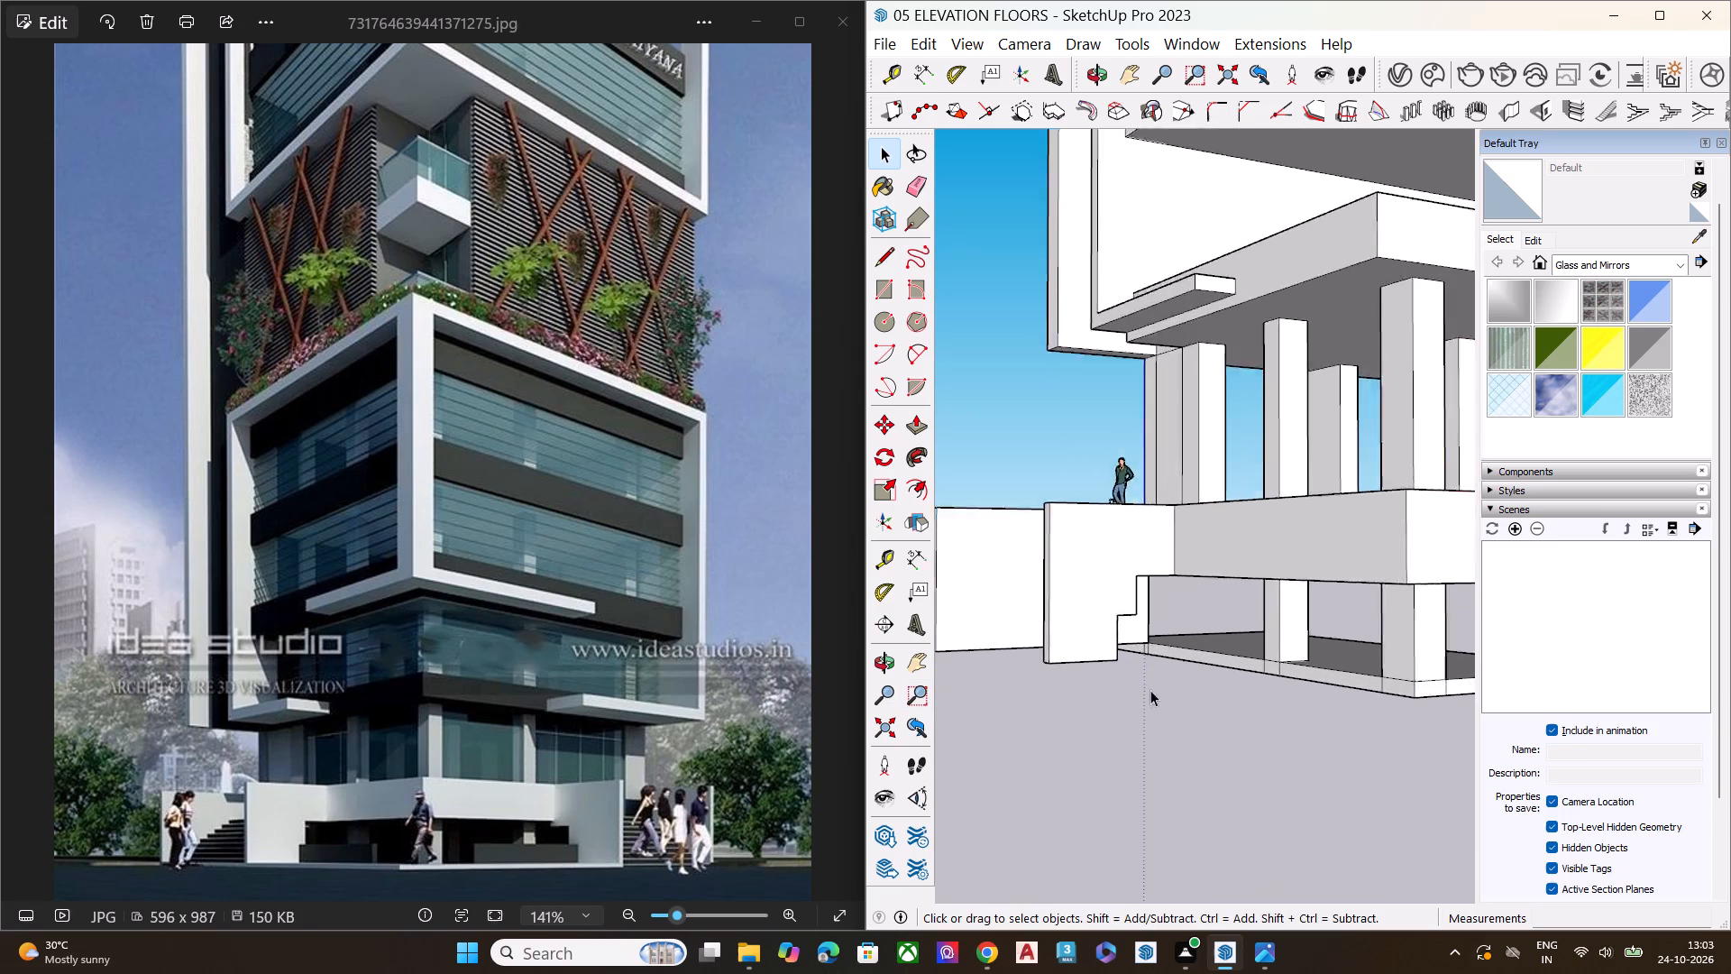
pyautogui.scroll(4, 1150, 690)
pyautogui.scroll(6, 1234, 657)
pyautogui.moveTo(1082, 648); pyautogui.dragTo(1163, 605, button='middle')
pyautogui.scroll(4, 1116, 635)
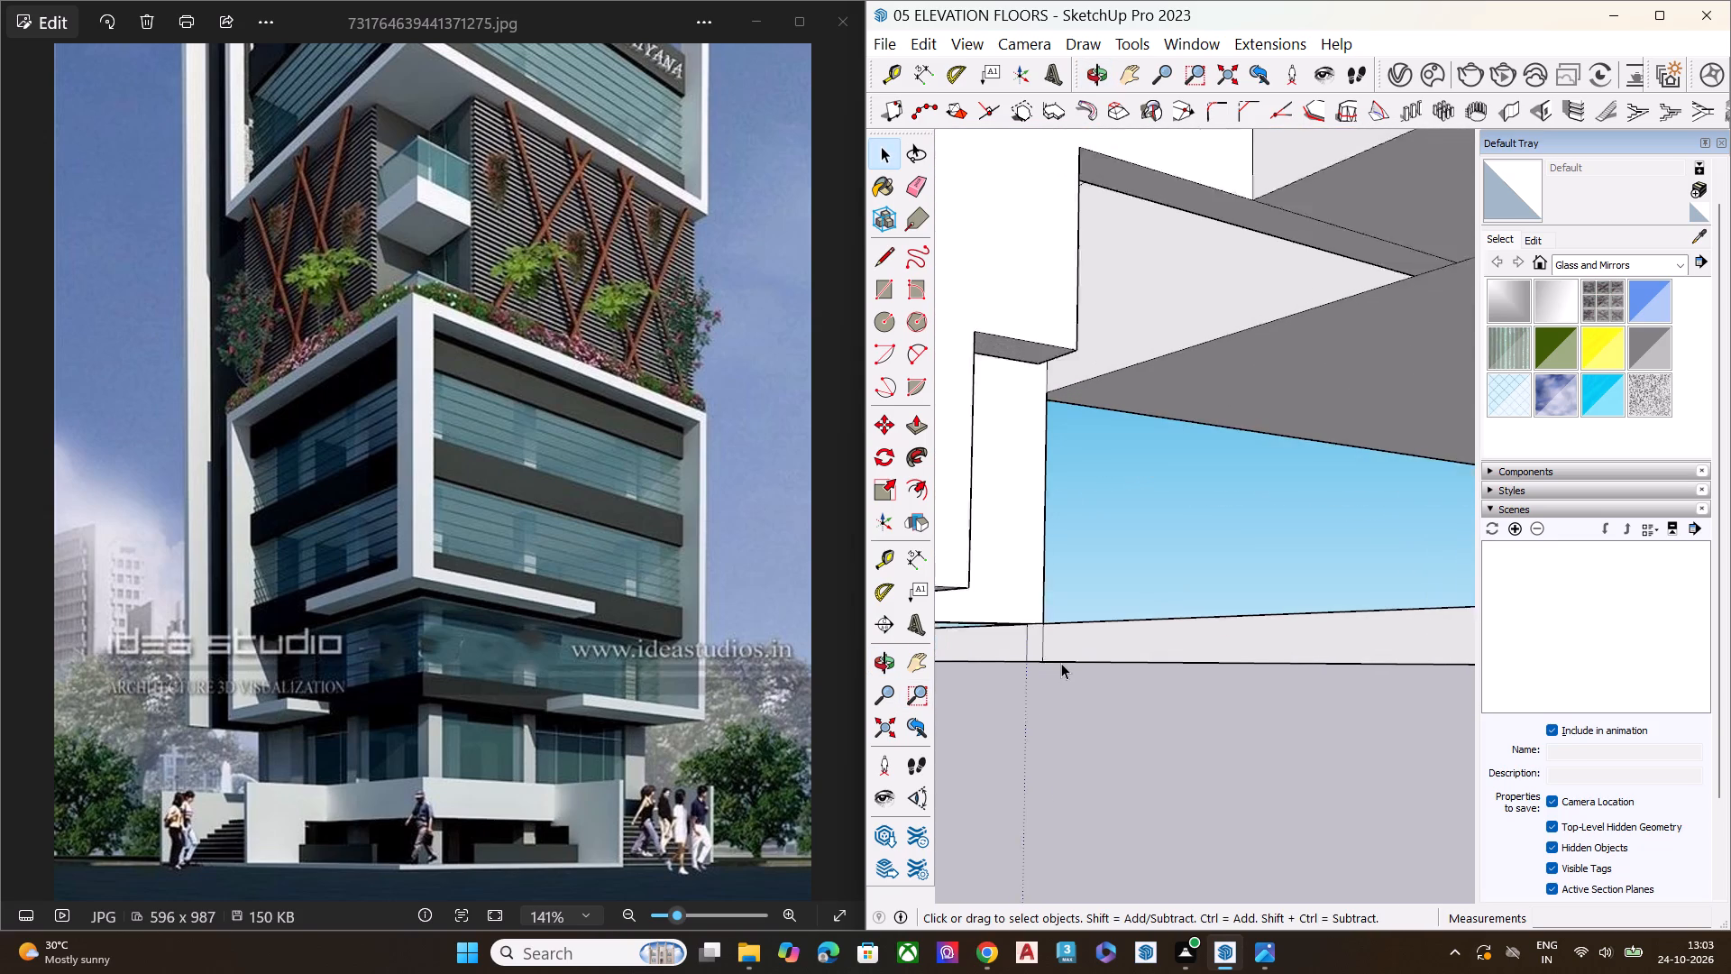
pyautogui.scroll(1, 1061, 663)
pyautogui.press('e')
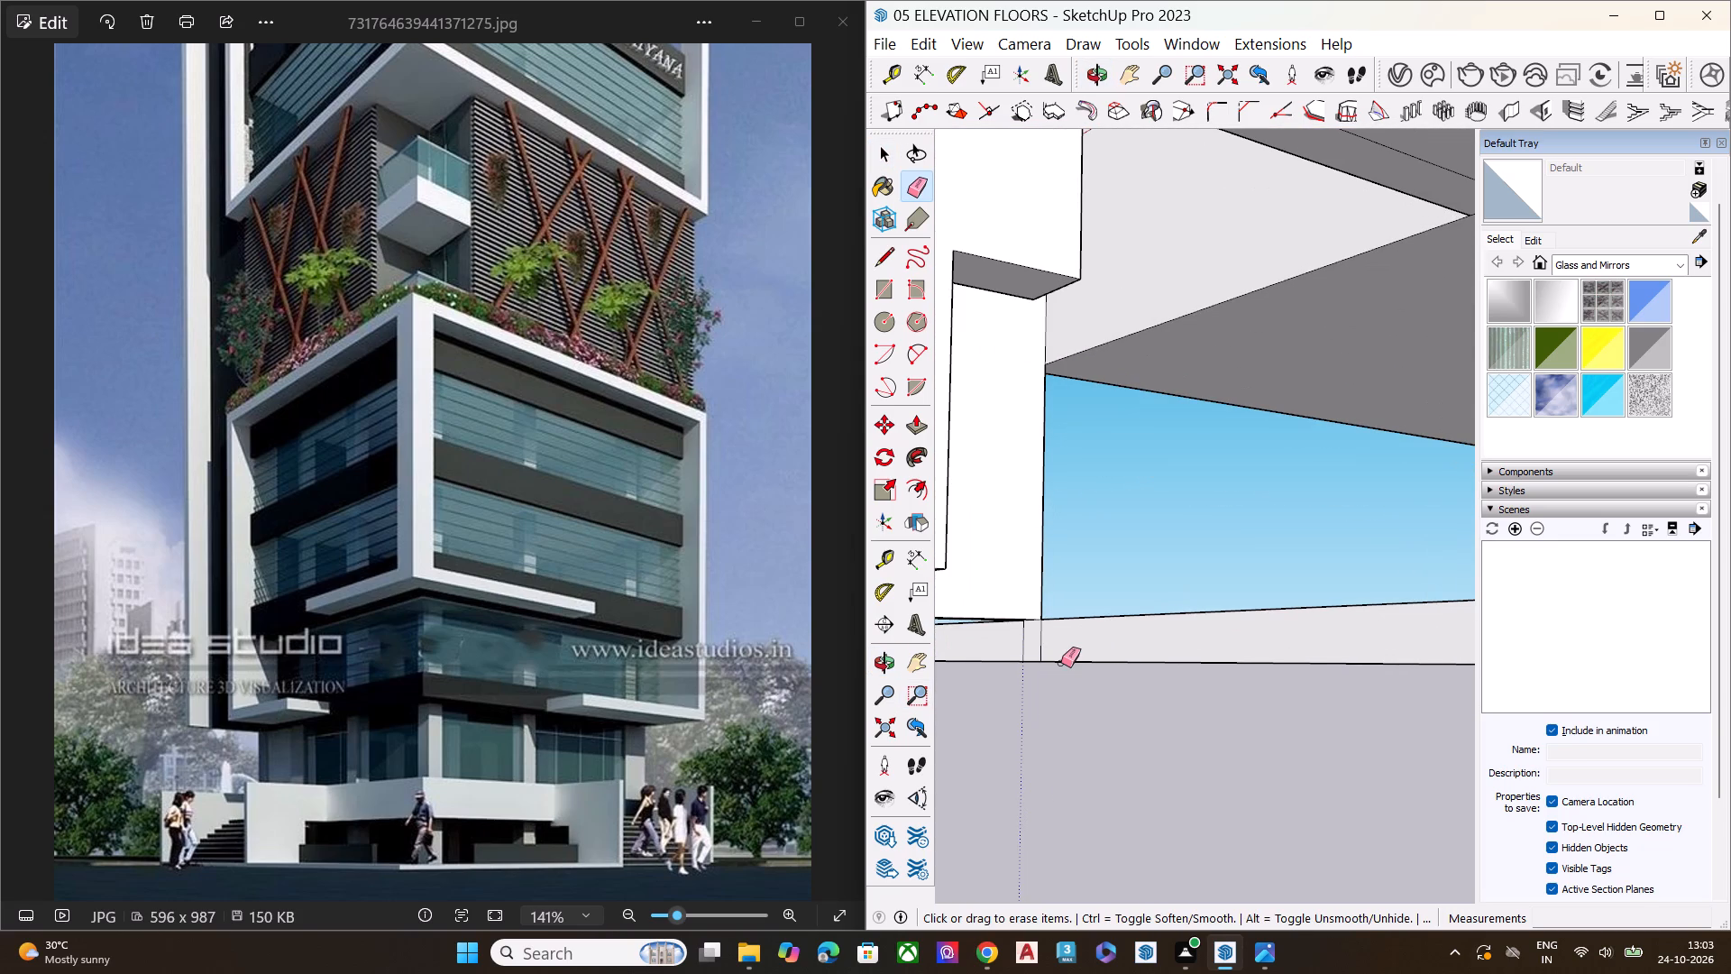
pyautogui.click(1022, 630)
pyautogui.click(1040, 633)
# Erase the two short vertical edges on the base's face directly below the intermediate column.
pyautogui.scroll(-7, 974, 627)
pyautogui.scroll(-2, 1040, 585)
pyautogui.scroll(2, 1042, 583)
pyautogui.scroll(-3, 1045, 583)
pyautogui.scroll(1, 1063, 583)
pyautogui.scroll(-5, 1064, 583)
pyautogui.moveTo(1078, 587); pyautogui.dragTo(1266, 615, button='middle')
pyautogui.scroll(7, 1266, 611)
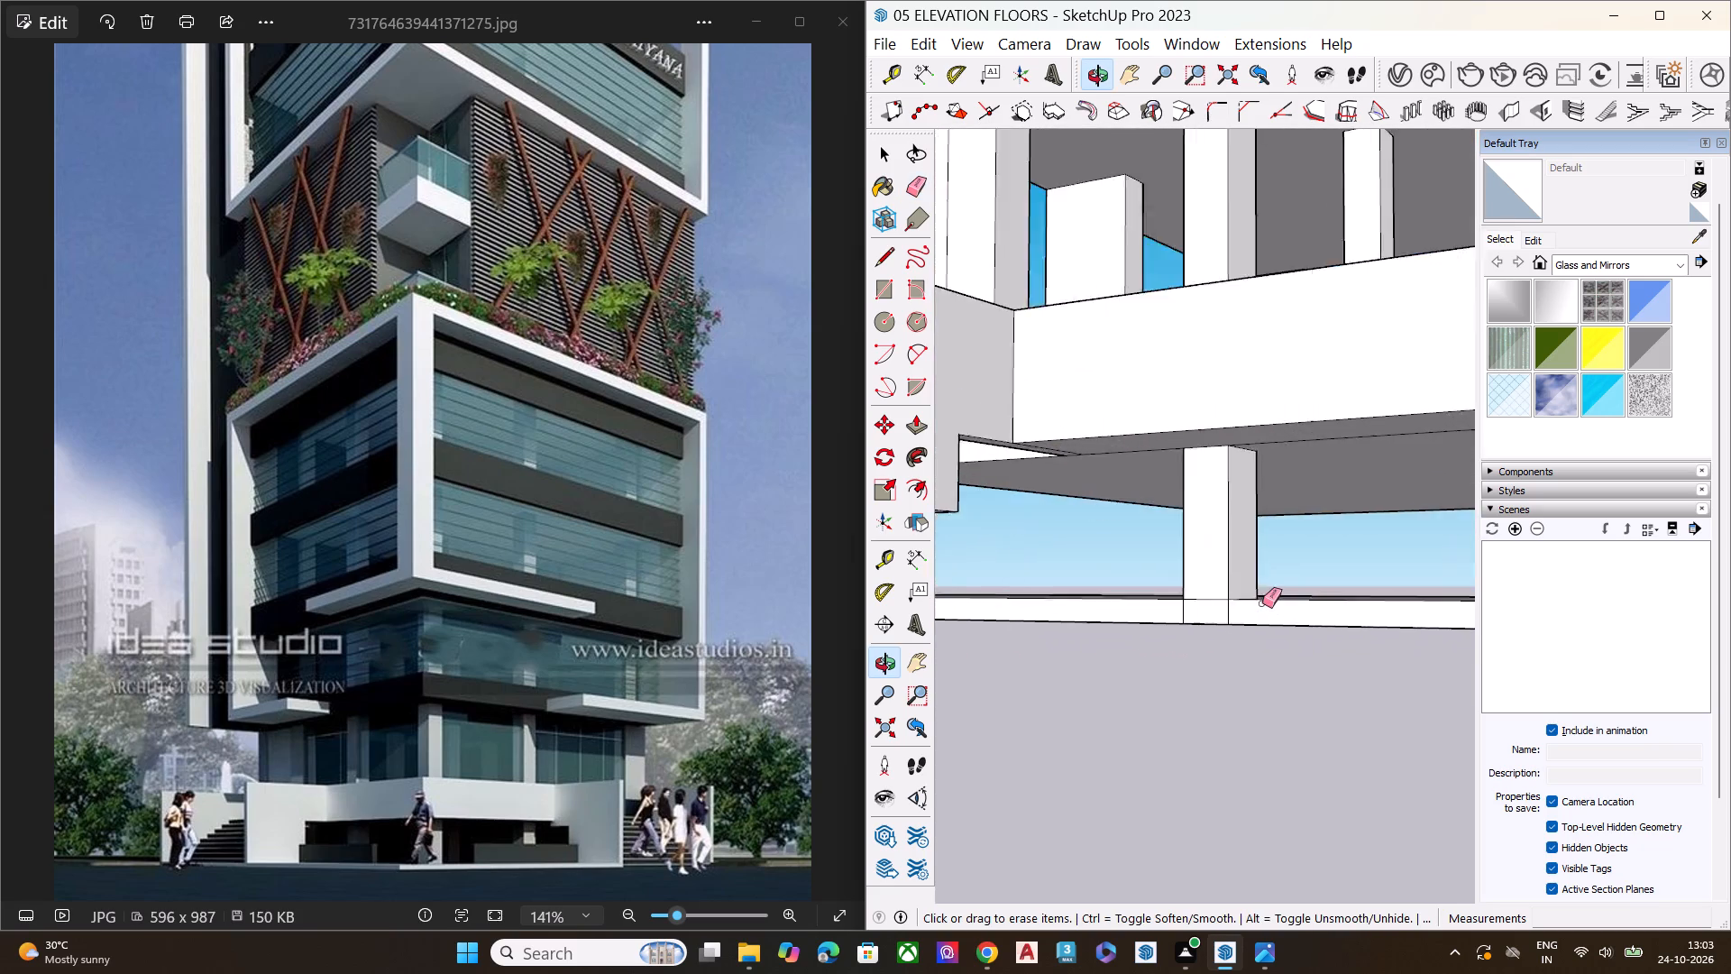
pyautogui.scroll(10, 1262, 603)
pyautogui.click(1203, 614)
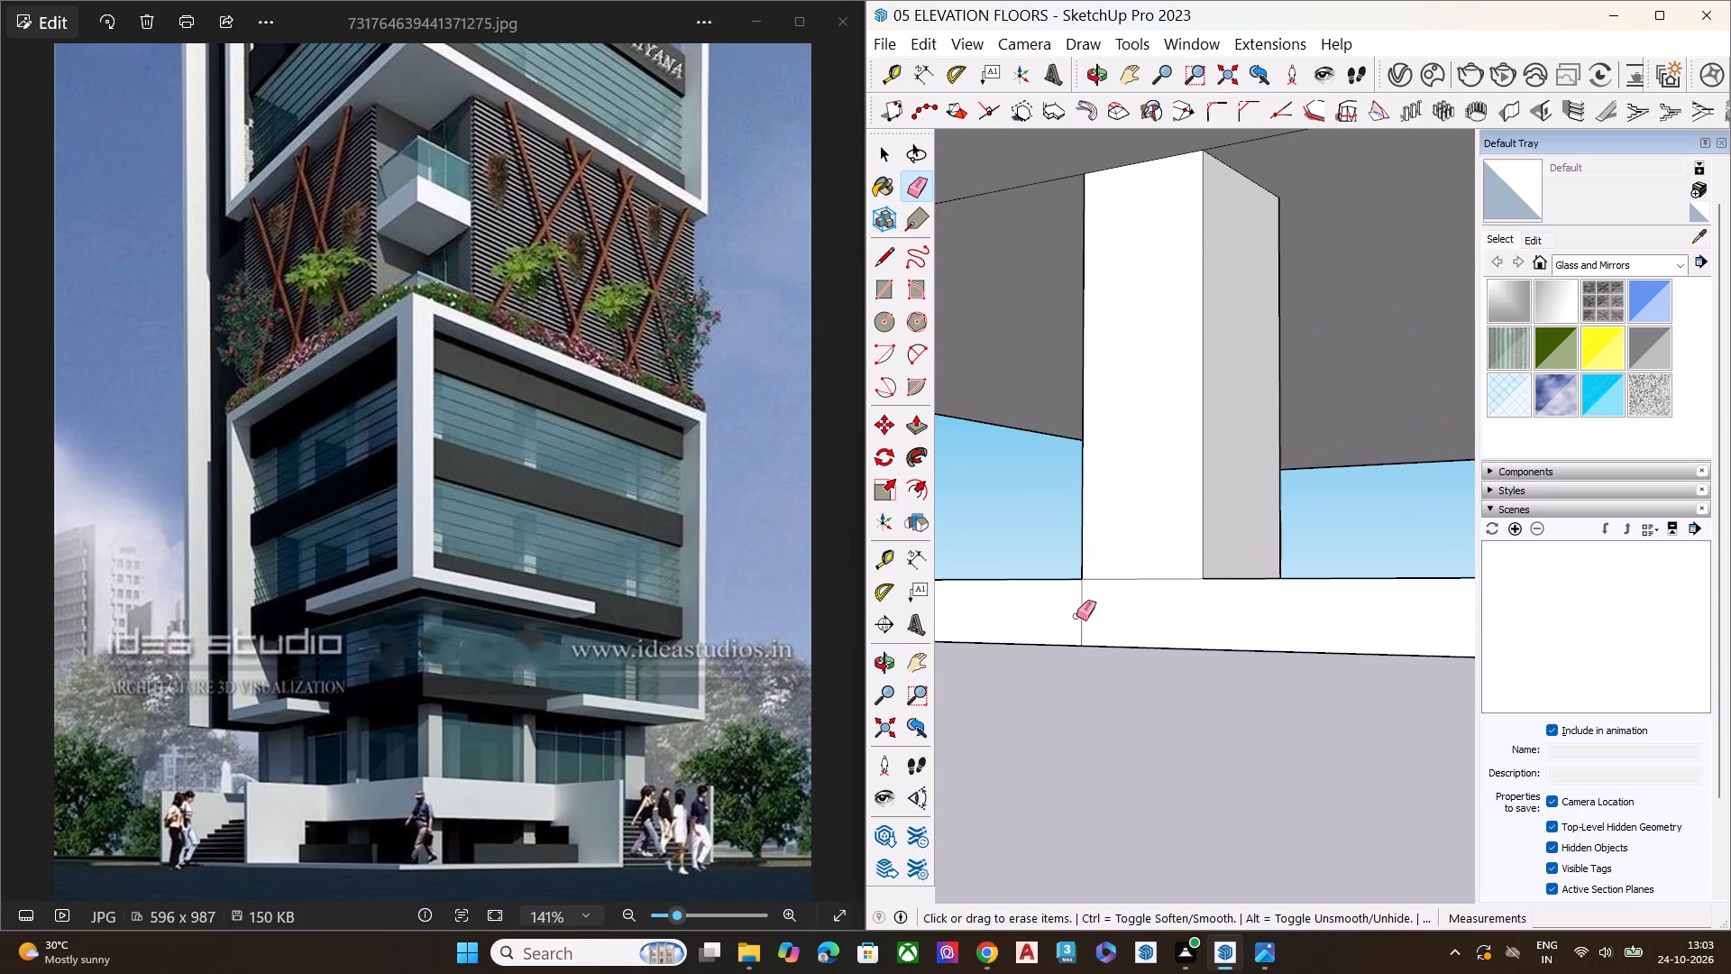
pyautogui.click(1081, 613)
# Erase the short vertical edge on the base's front face below the corner column.
pyautogui.scroll(-4, 961, 582)
pyautogui.scroll(2, 915, 591)
pyautogui.scroll(-3, 911, 593)
pyautogui.scroll(-10, 1098, 549)
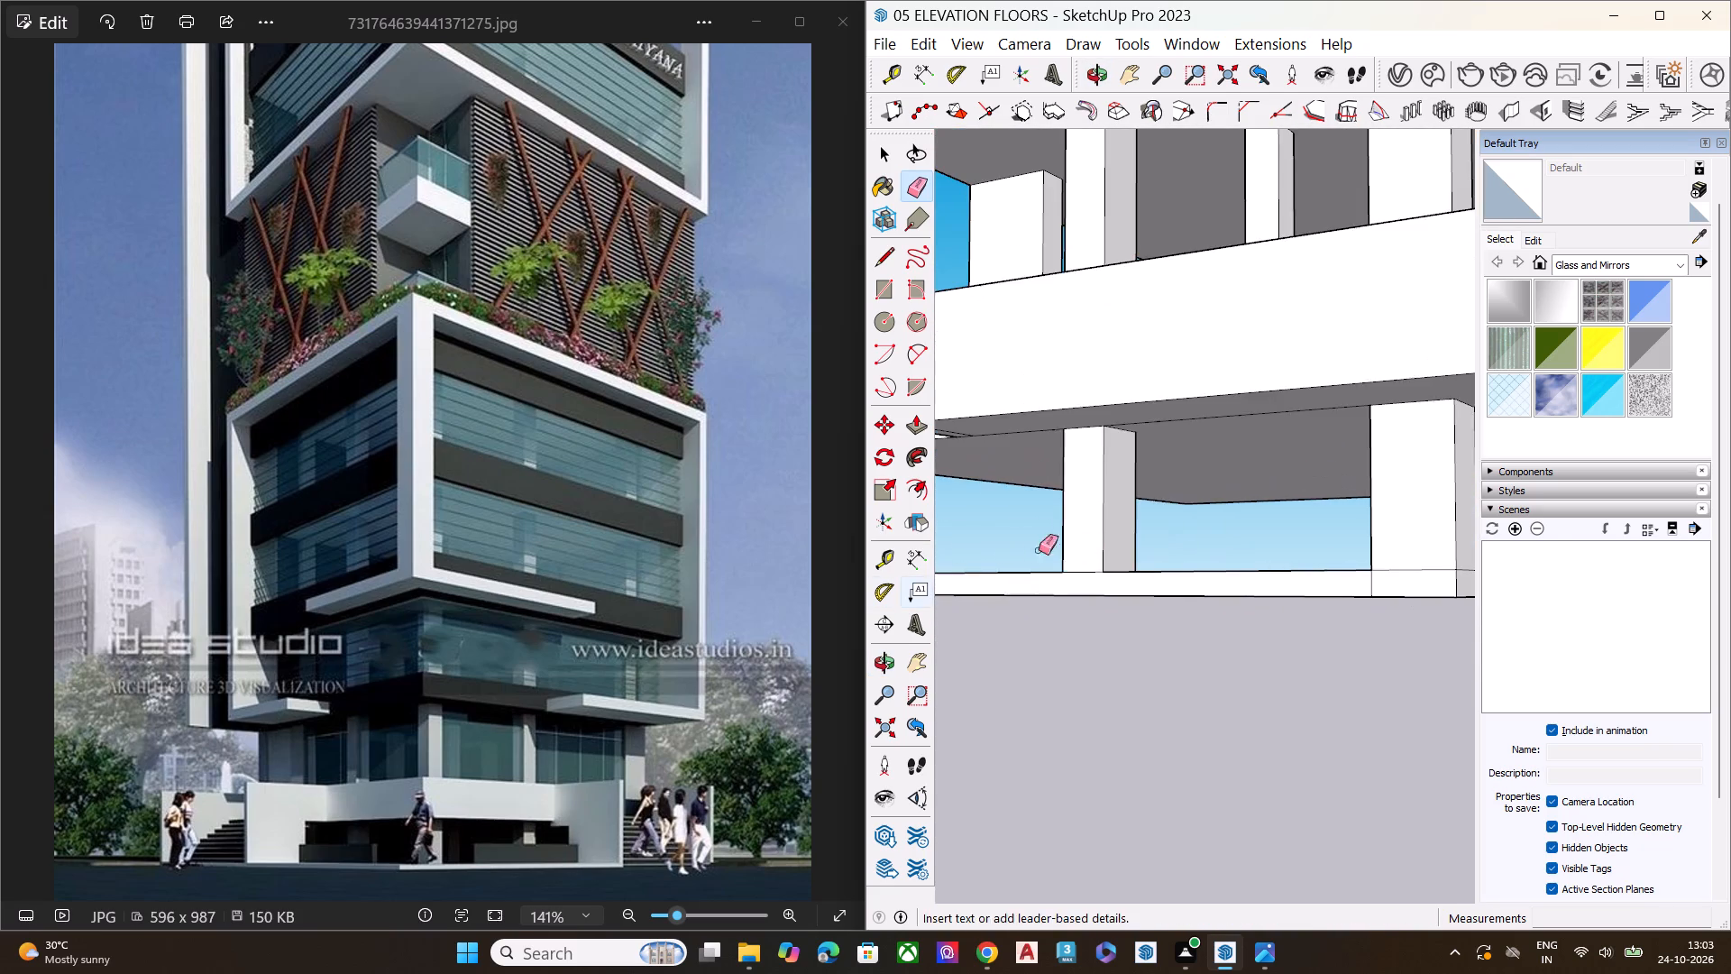
pyautogui.scroll(-5, 1039, 550)
pyautogui.scroll(1, 1191, 592)
pyautogui.scroll(-2, 1191, 593)
pyautogui.scroll(10, 1301, 570)
pyautogui.scroll(-1, 1286, 603)
pyautogui.scroll(6, 1286, 603)
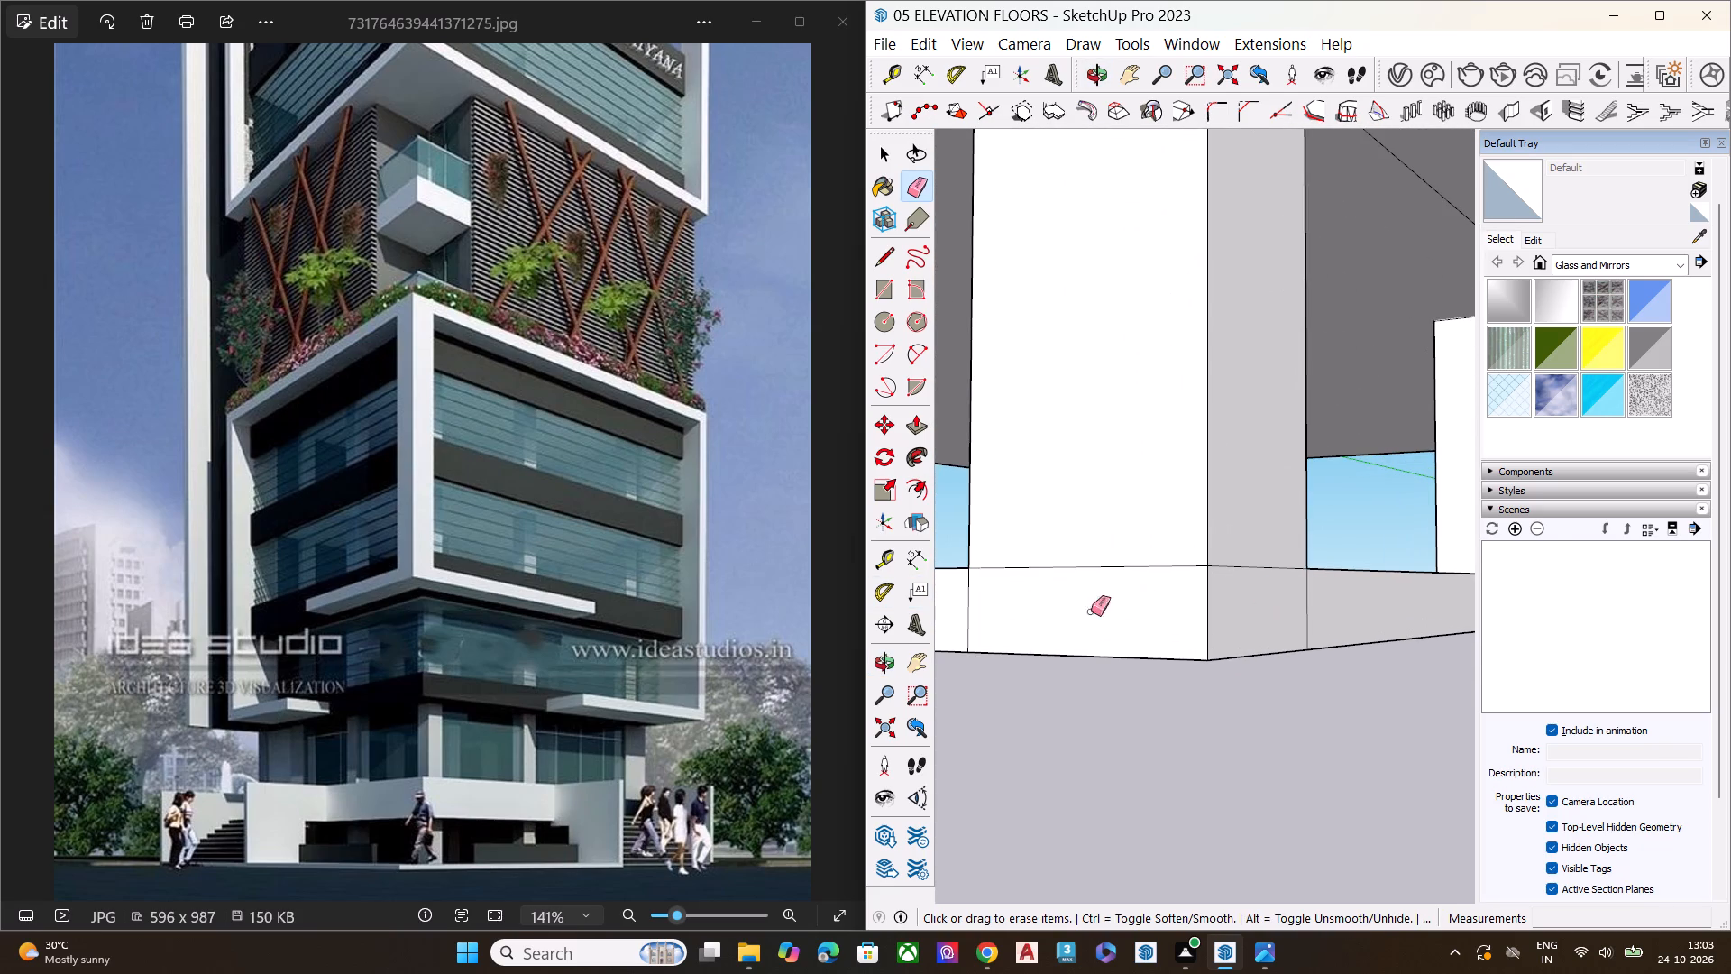
pyautogui.click(971, 609)
pyautogui.press('space')
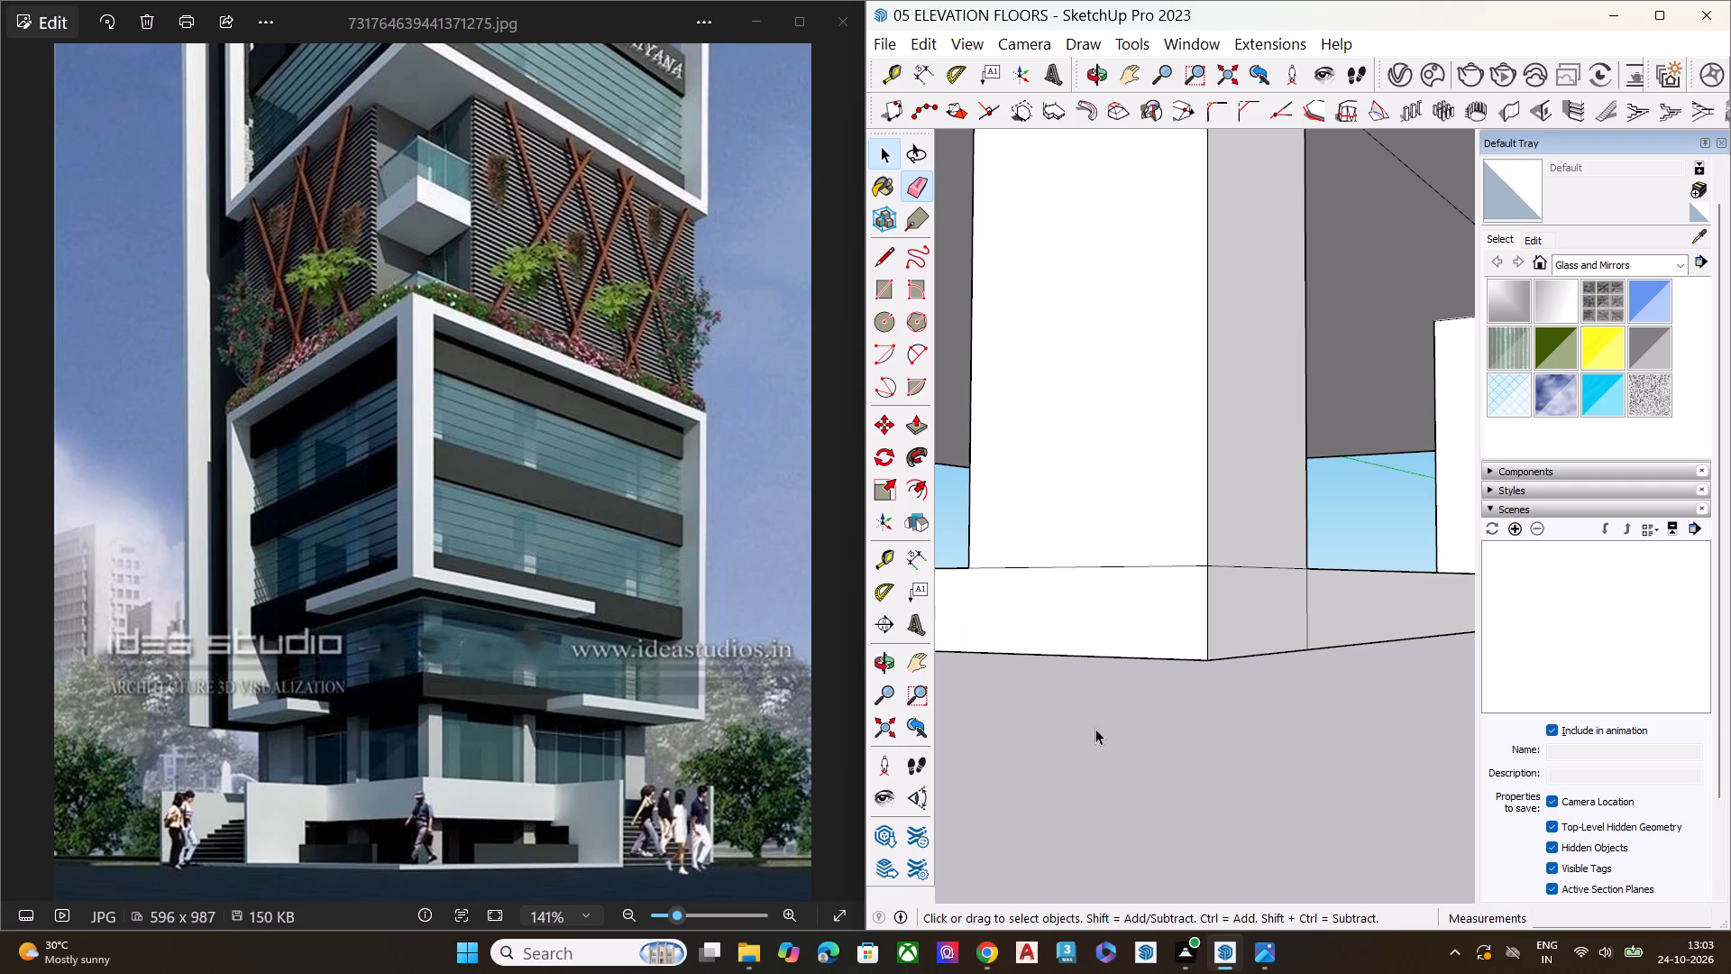
# Push/Pull the base's front face outward to line up with the end of the stepped side wall.
pyautogui.write('P')
pyautogui.click(1157, 593)
pyautogui.scroll(-2, 1268, 600)
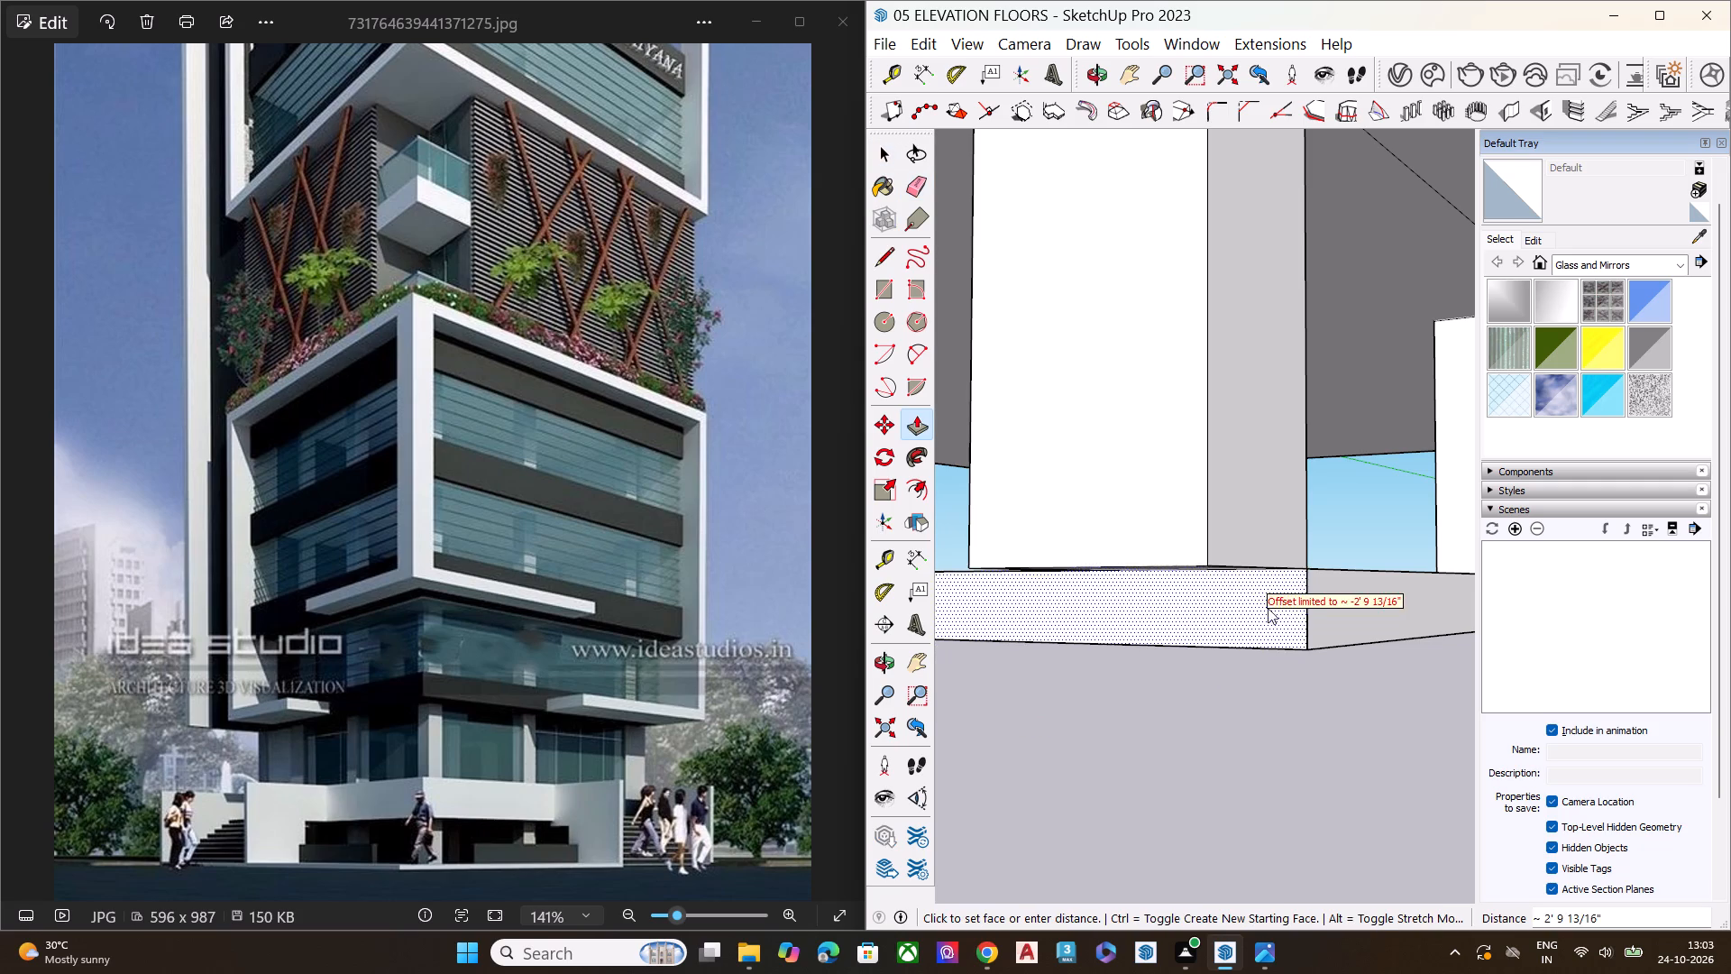
pyautogui.scroll(-2, 1268, 608)
pyautogui.scroll(1, 1268, 610)
pyautogui.scroll(-2, 1268, 610)
pyautogui.scroll(-7, 1151, 612)
pyautogui.moveTo(1298, 611); pyautogui.dragTo(1317, 464, button='middle')
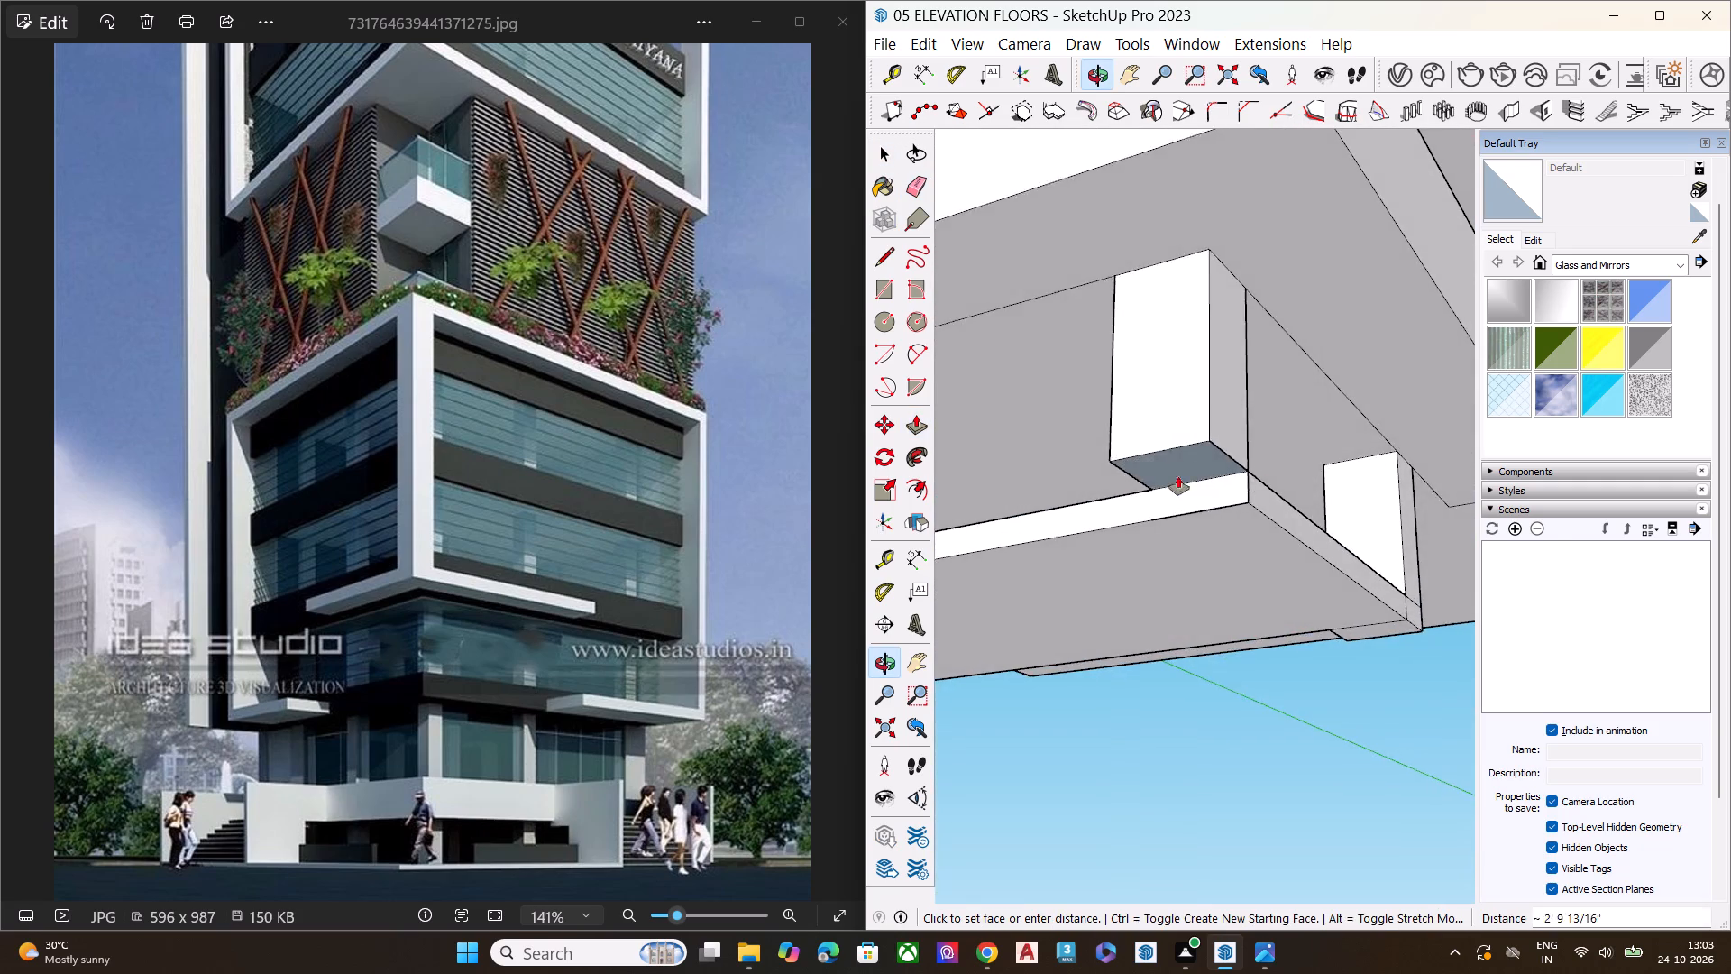
pyautogui.scroll(-5, 1179, 476)
pyautogui.scroll(1, 1152, 508)
pyautogui.scroll(-10, 1154, 510)
pyautogui.scroll(1, 1159, 518)
pyautogui.scroll(-3, 1159, 518)
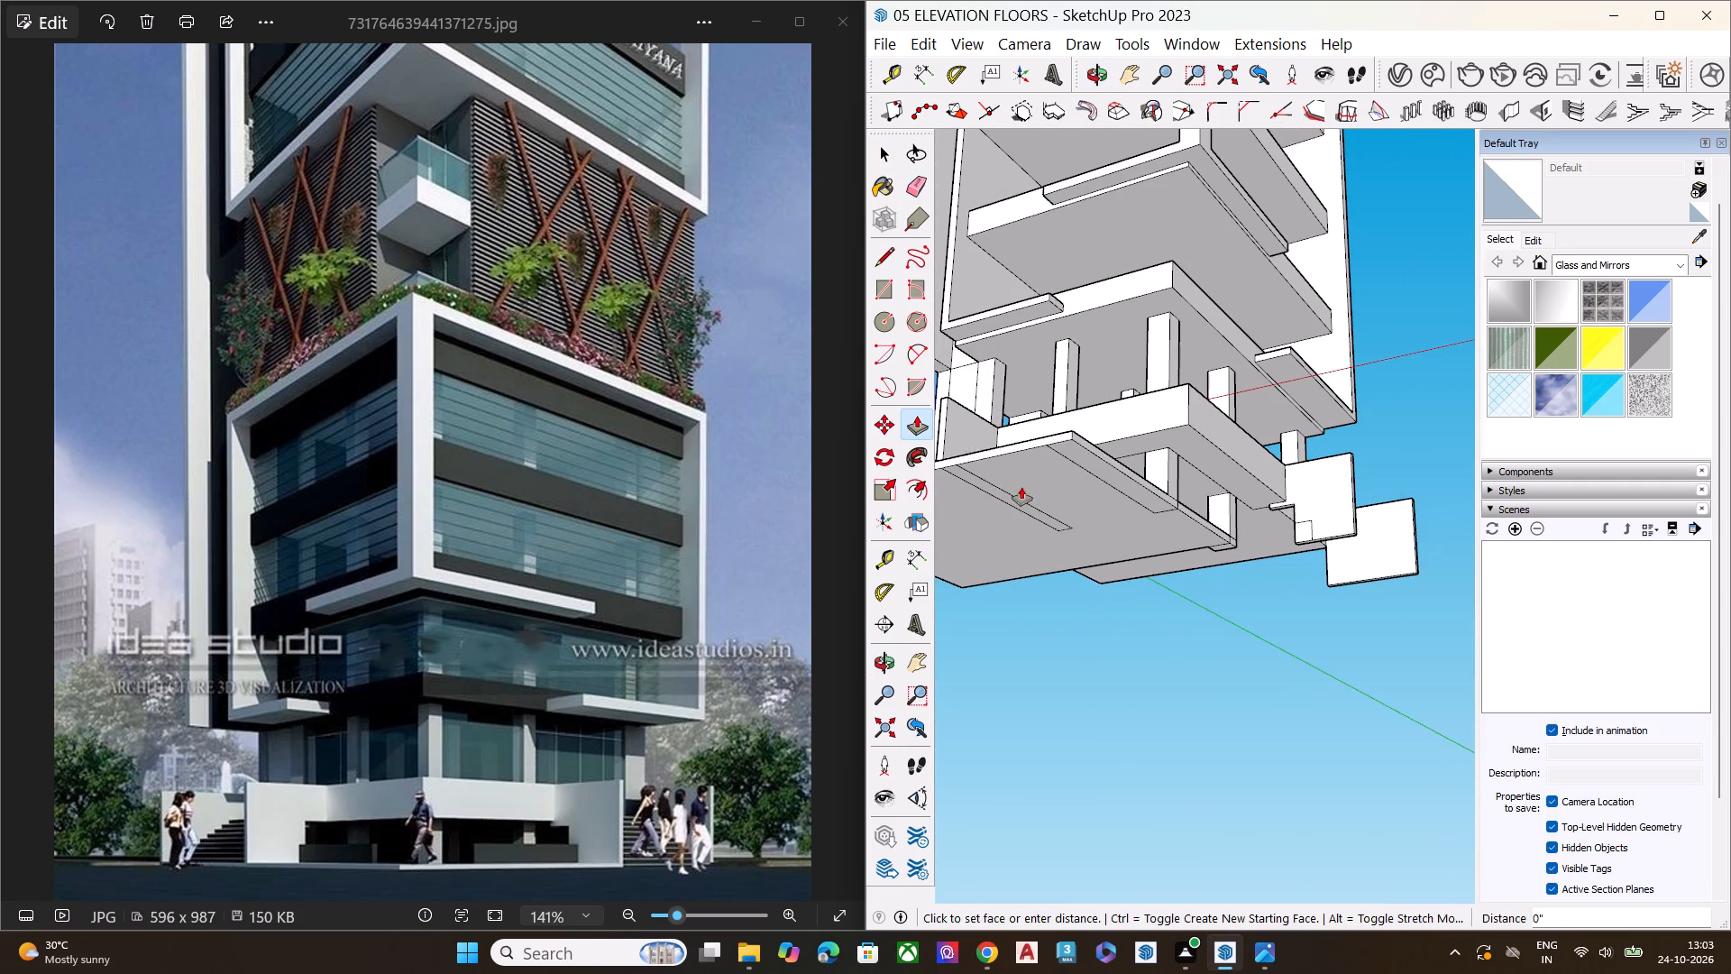
pyautogui.scroll(-2, 1028, 531)
pyautogui.scroll(1, 1052, 545)
pyautogui.scroll(-4, 1061, 551)
pyautogui.moveTo(1041, 447); pyautogui.dragTo(1069, 657, button='middle')
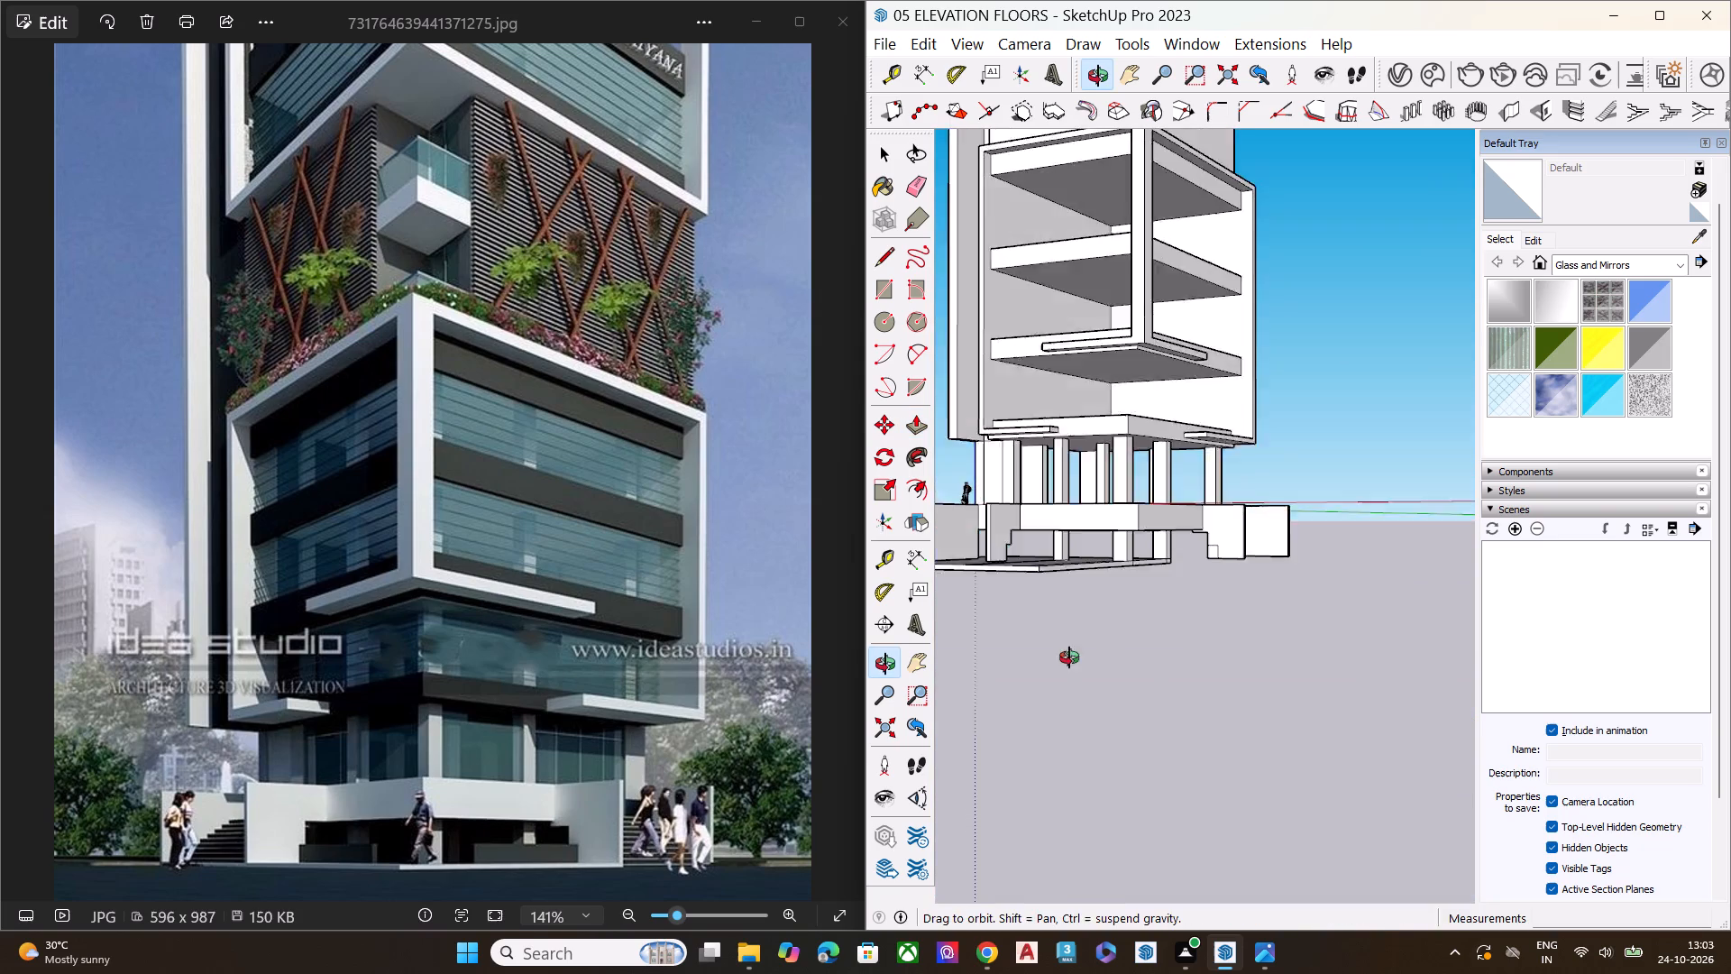
pyautogui.moveTo(1069, 657); pyautogui.dragTo(1077, 671, button='middle')
pyautogui.scroll(1, 1015, 636)
pyautogui.scroll(-1, 1009, 632)
pyautogui.scroll(5, 993, 619)
pyautogui.click(1001, 556)
# Push/Pull both parts of the base's adjacent side face outward 16' 10 7/16", in line with the end of the other stepped wall.
pyautogui.scroll(2, 1223, 583)
pyautogui.scroll(-1, 1241, 572)
pyautogui.scroll(2, 1245, 570)
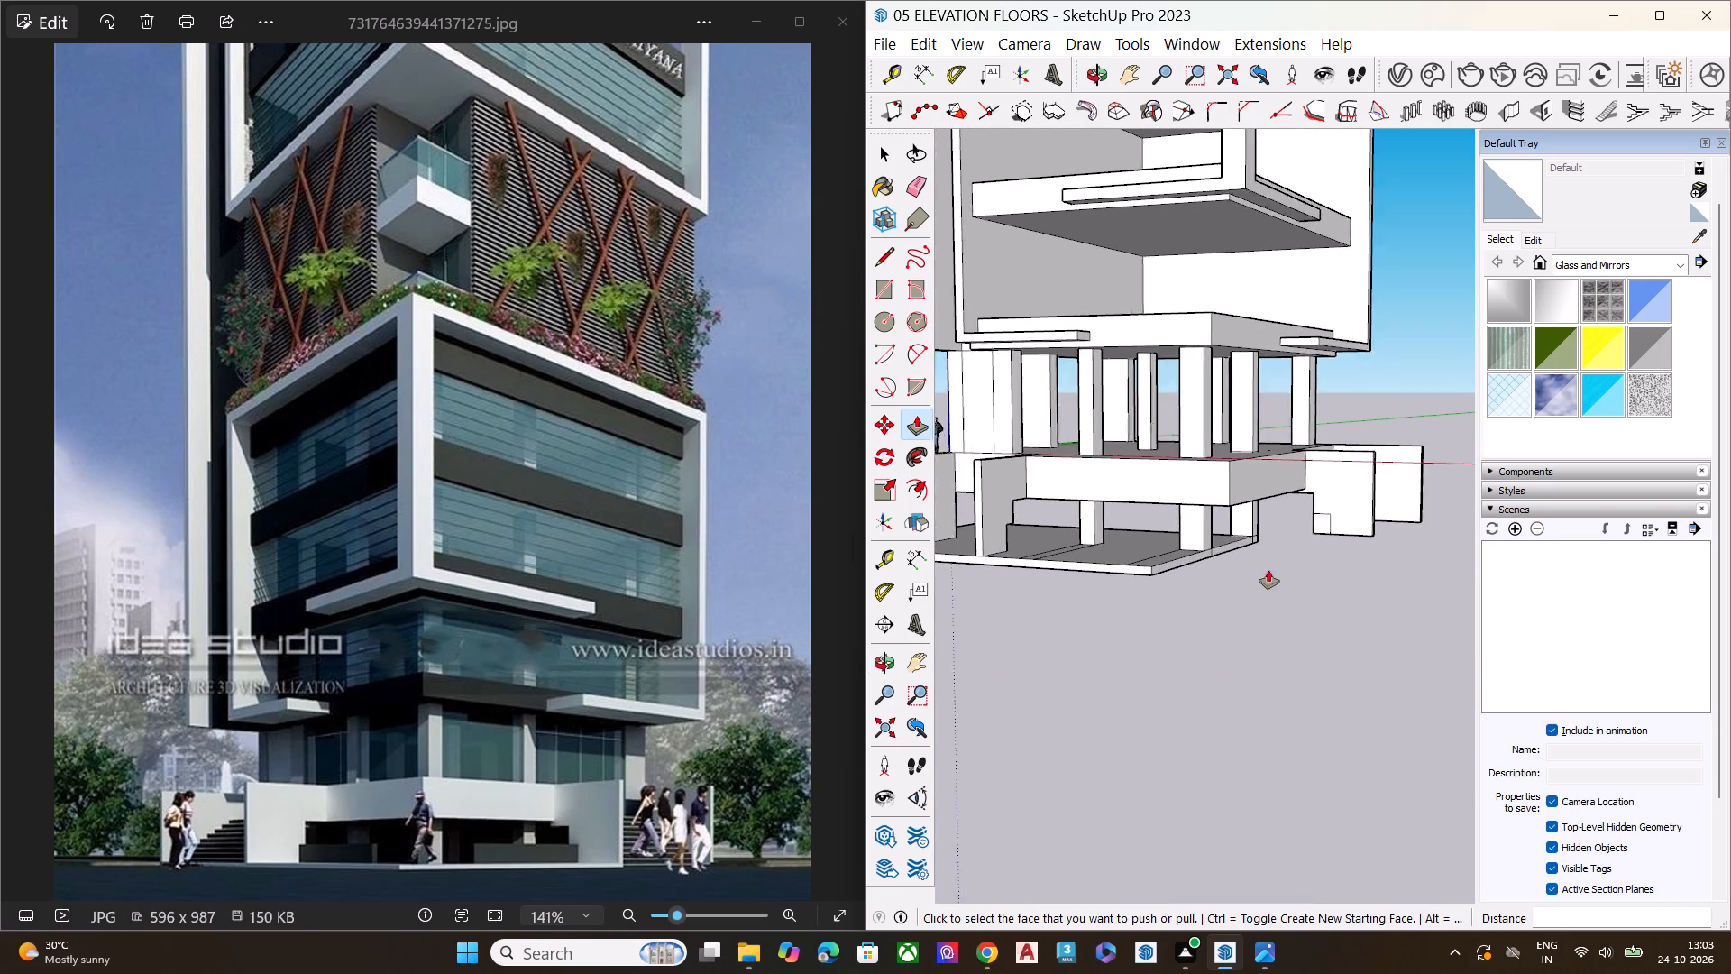
pyautogui.scroll(2, 1268, 570)
pyautogui.click(1145, 558)
pyautogui.click(1406, 504)
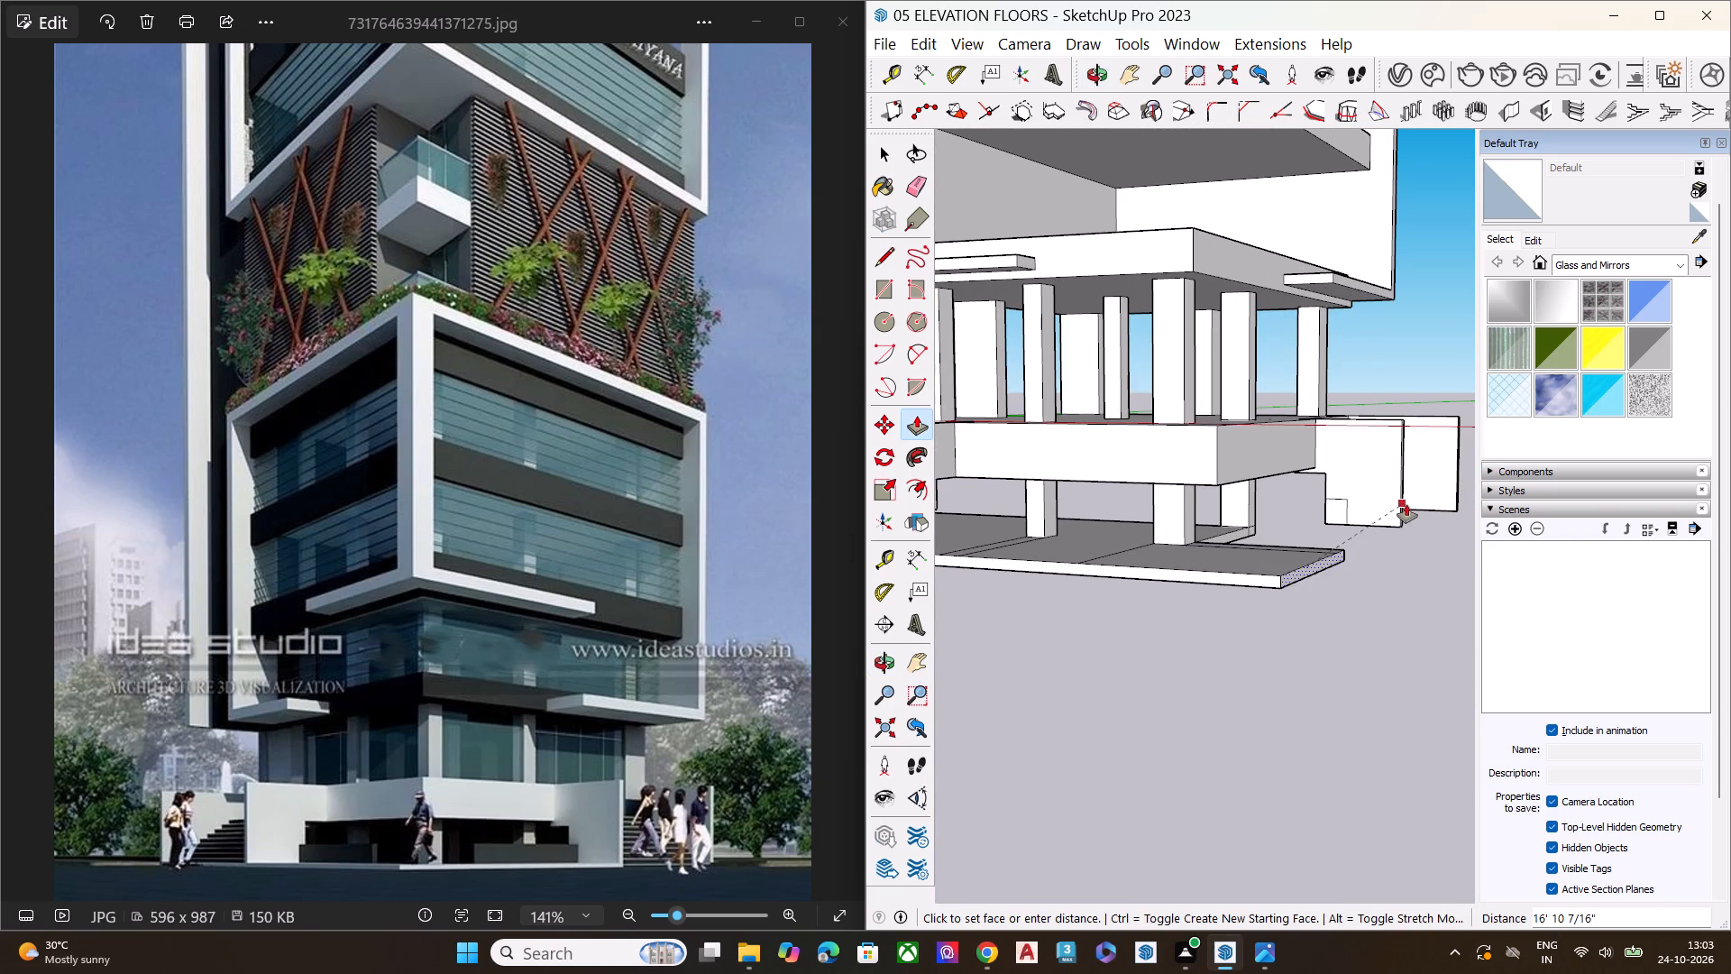
pyautogui.moveTo(1254, 547); pyautogui.dragTo(1195, 605, button='middle')
pyautogui.scroll(9, 1195, 577)
pyautogui.click(1219, 540)
pyautogui.scroll(-4, 1271, 530)
pyautogui.scroll(1, 1266, 532)
pyautogui.scroll(-5, 1266, 532)
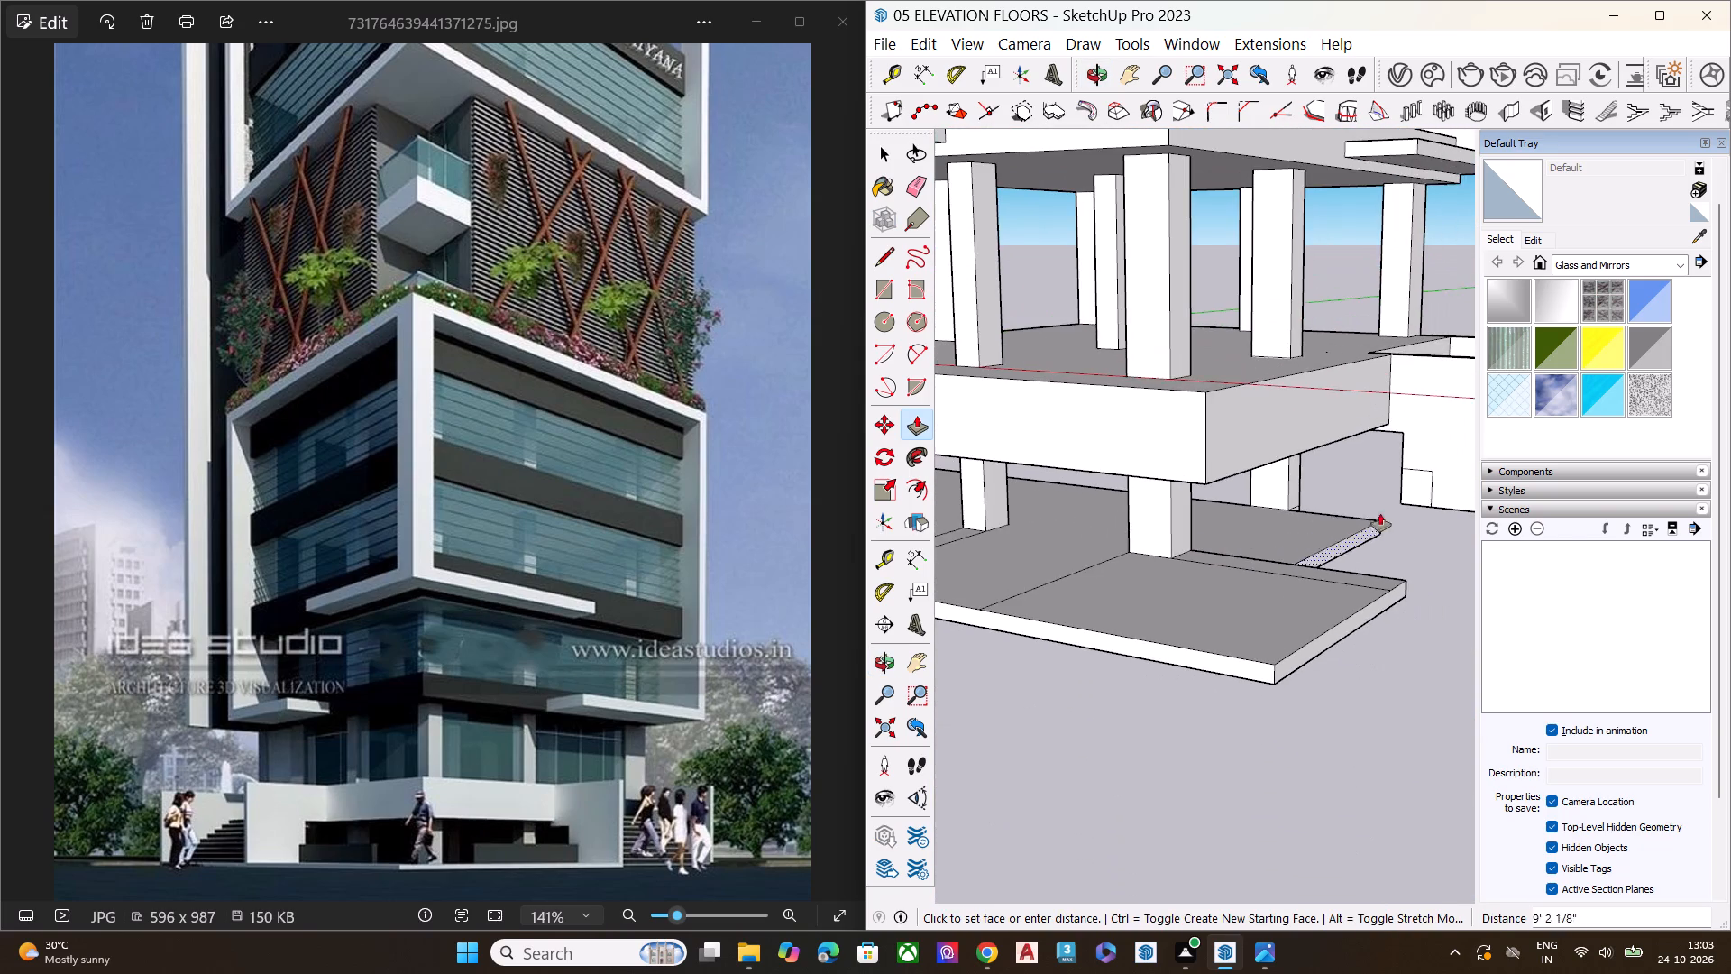
pyautogui.scroll(-5, 1269, 506)
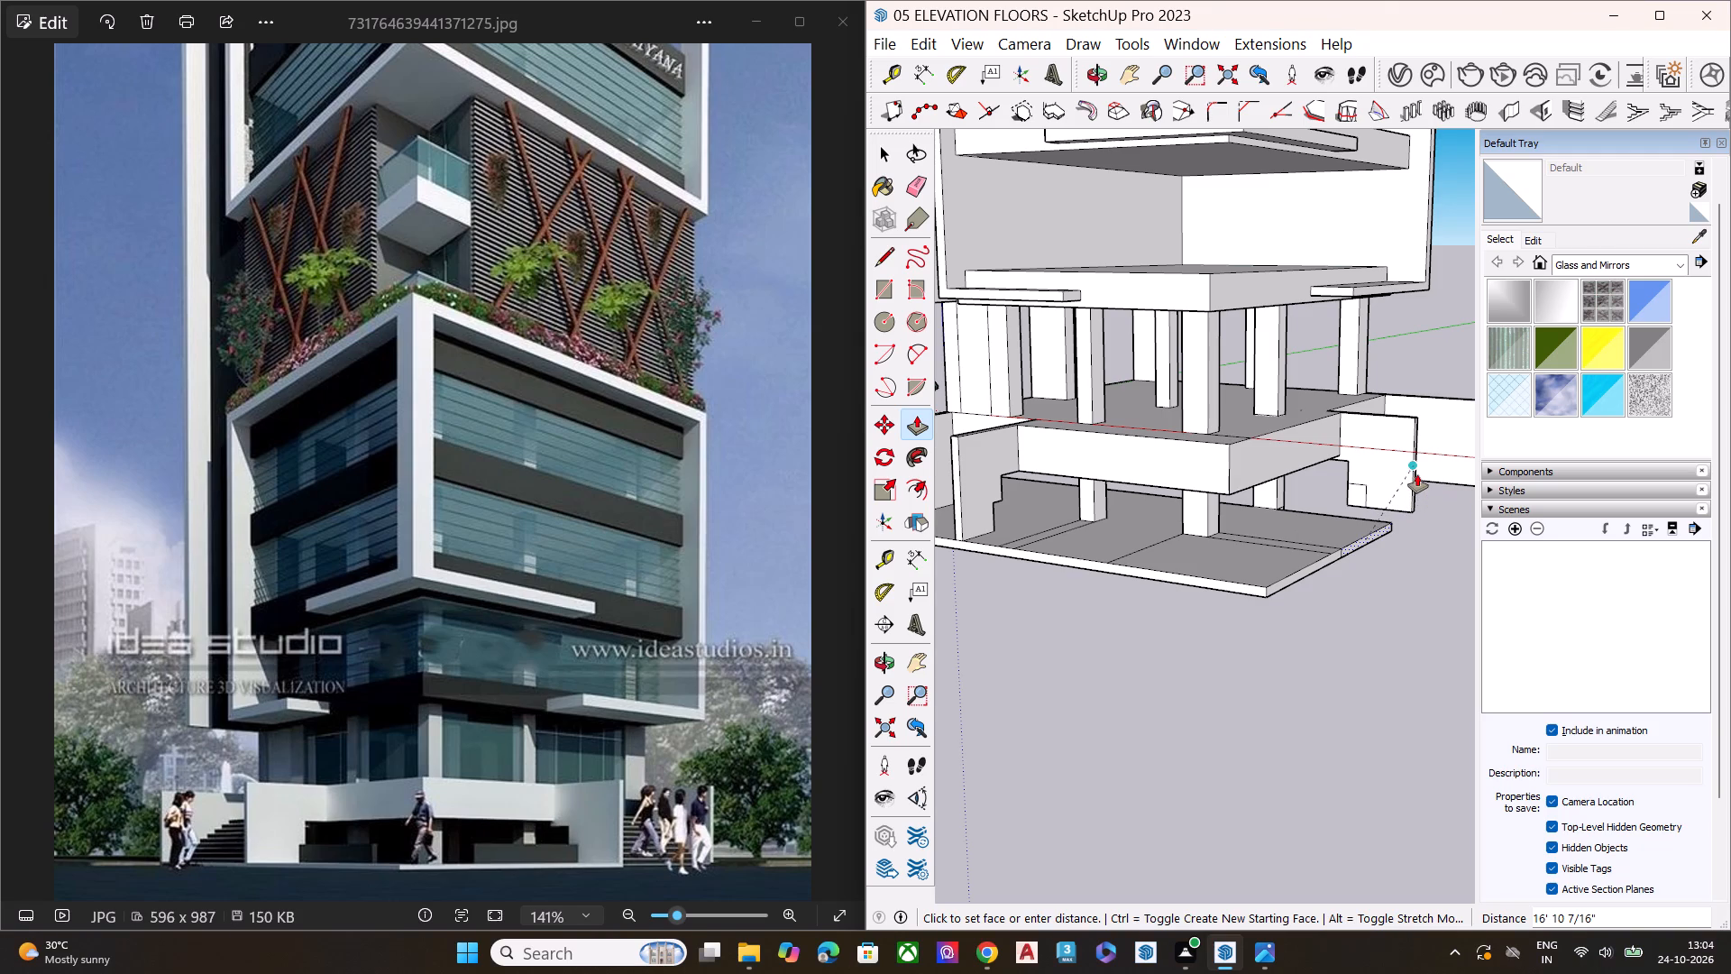
pyautogui.click(1417, 474)
# Push/Pull the end face of the newly extended base strip about 30' 9 7/8" so it reaches the outer wall.
pyautogui.moveTo(1313, 583); pyautogui.dragTo(1152, 558, button='middle')
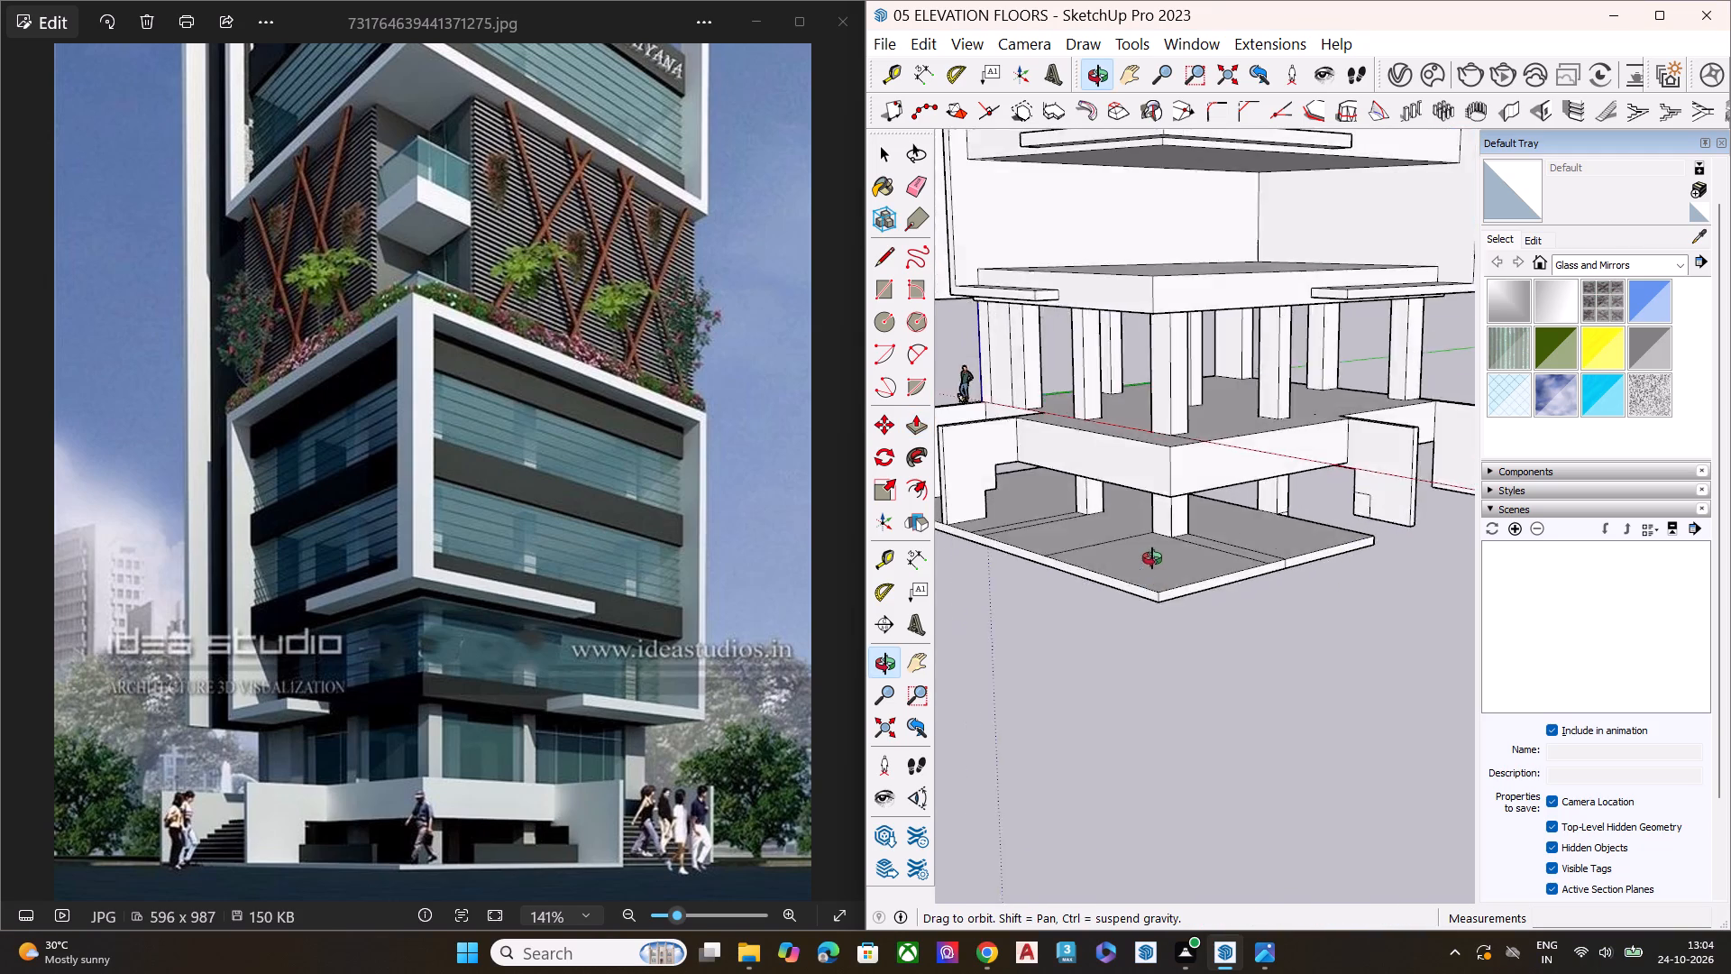
pyautogui.moveTo(1152, 558); pyautogui.dragTo(762, 643, button='middle')
pyautogui.moveTo(1326, 575); pyautogui.dragTo(1101, 467, button='middle')
pyautogui.scroll(5, 1112, 503)
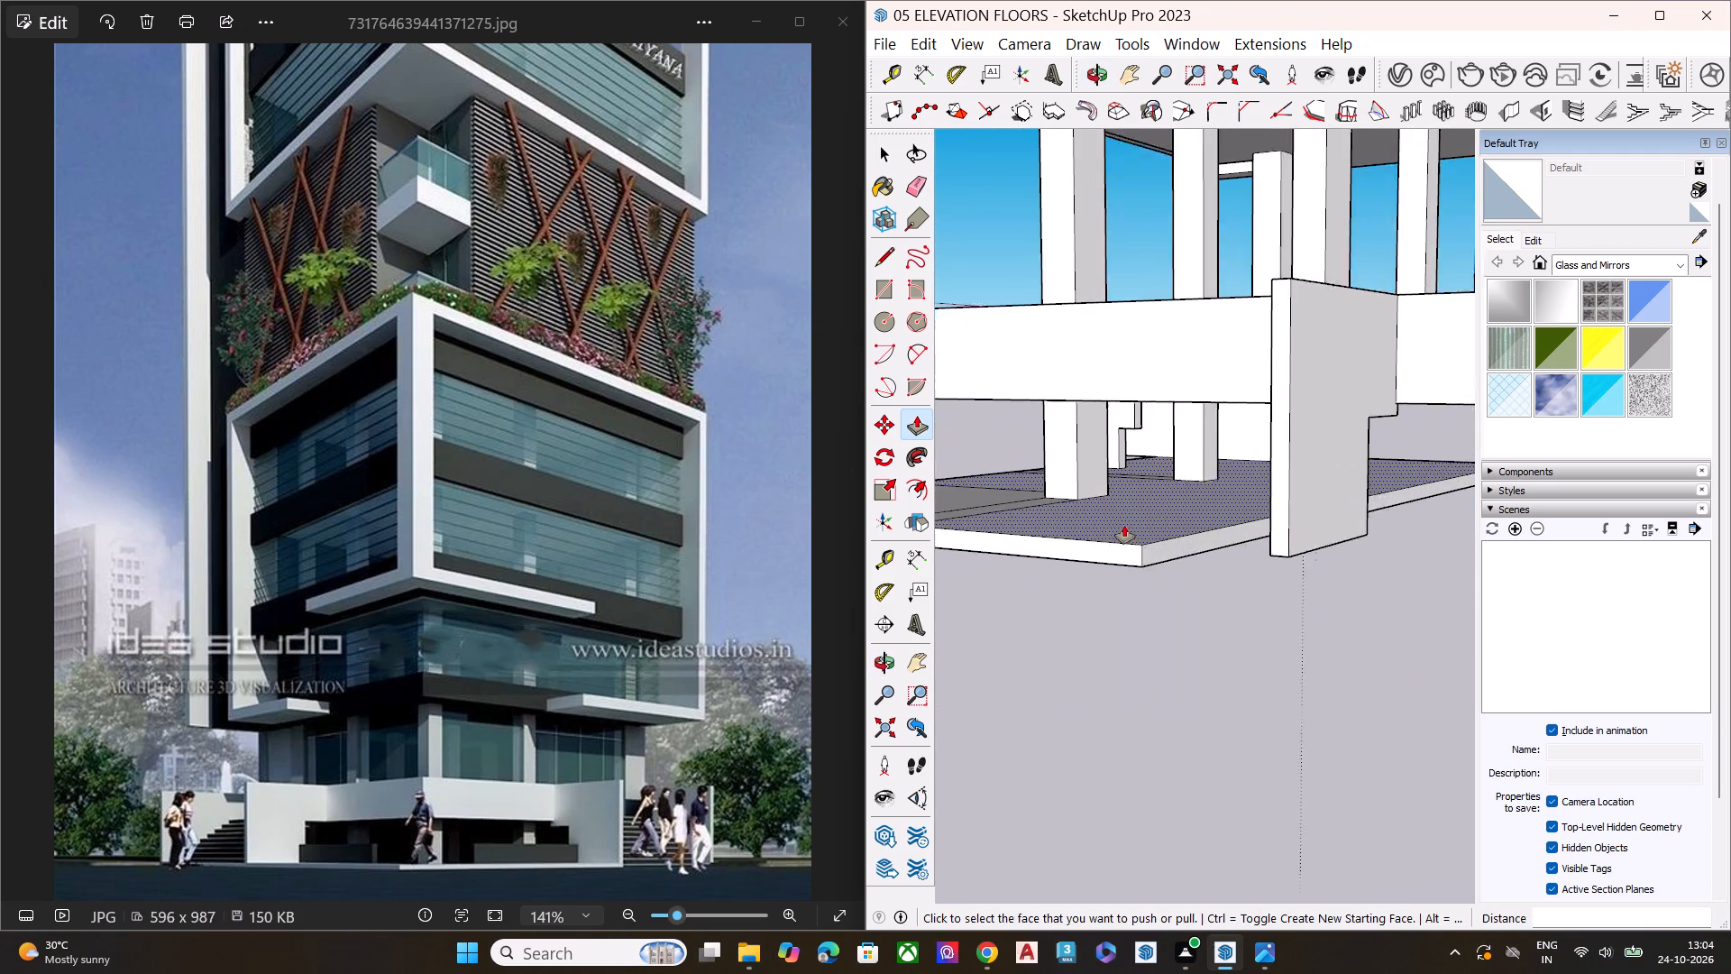
pyautogui.scroll(3, 1124, 525)
pyautogui.click(1156, 549)
pyautogui.scroll(-7, 1219, 551)
pyautogui.scroll(-3, 1328, 558)
pyautogui.scroll(1, 1327, 557)
pyautogui.scroll(-2, 1327, 557)
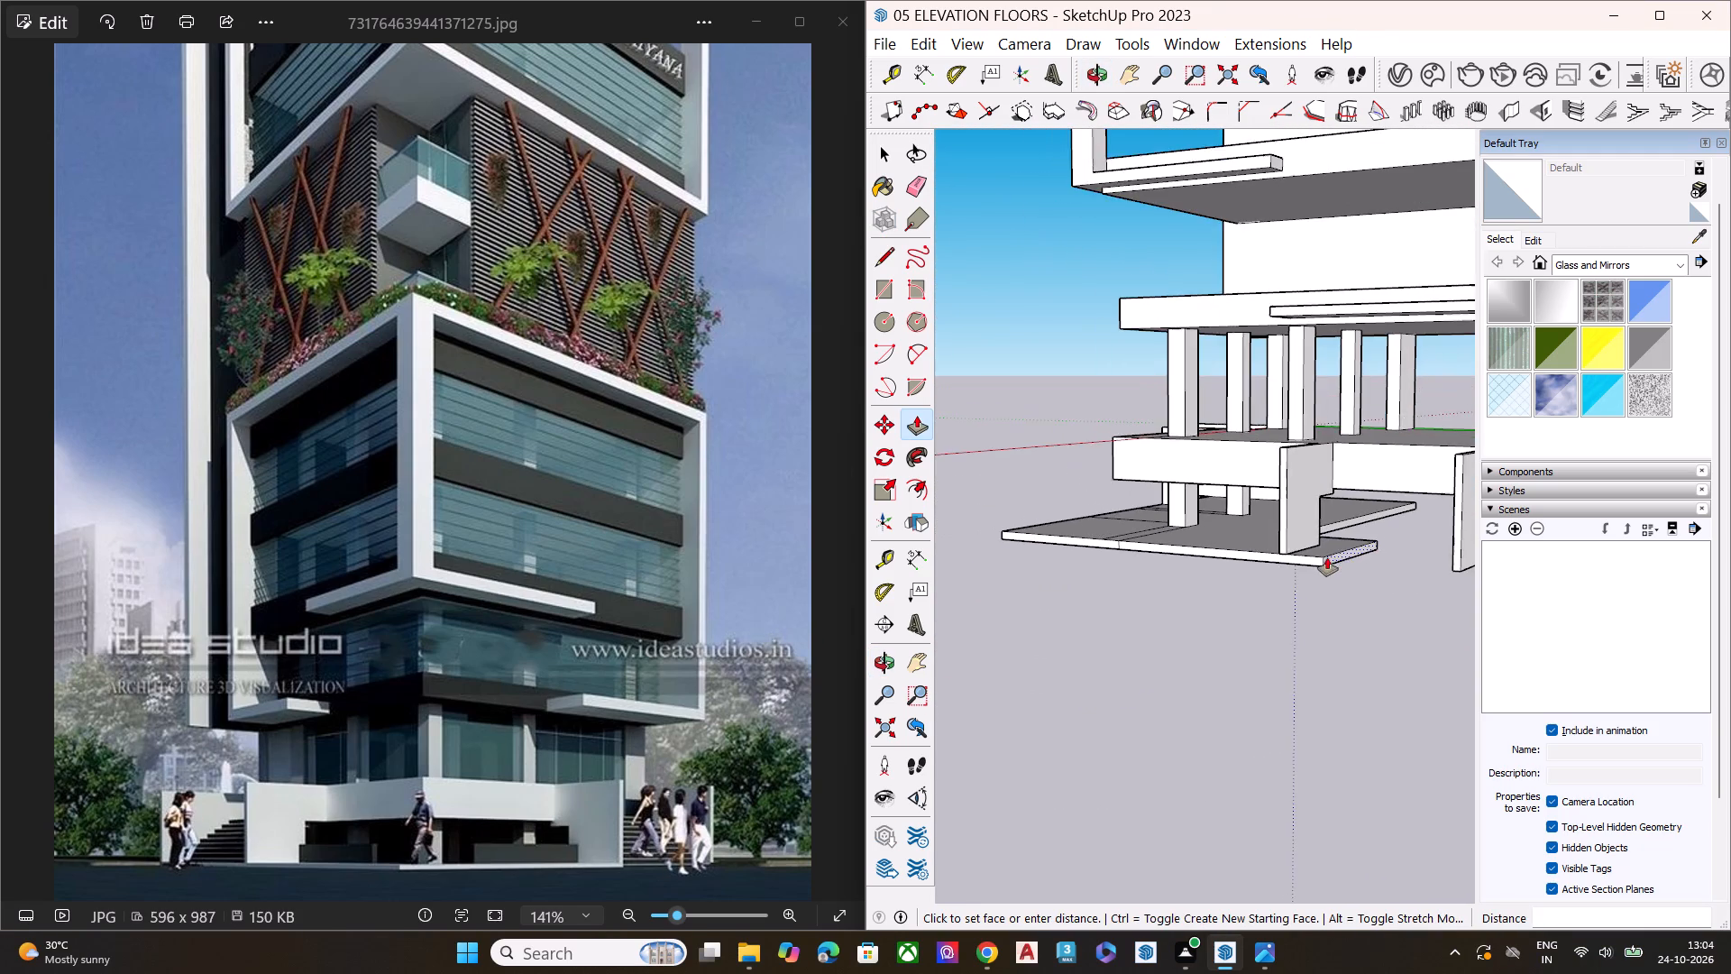
pyautogui.scroll(-7, 1329, 561)
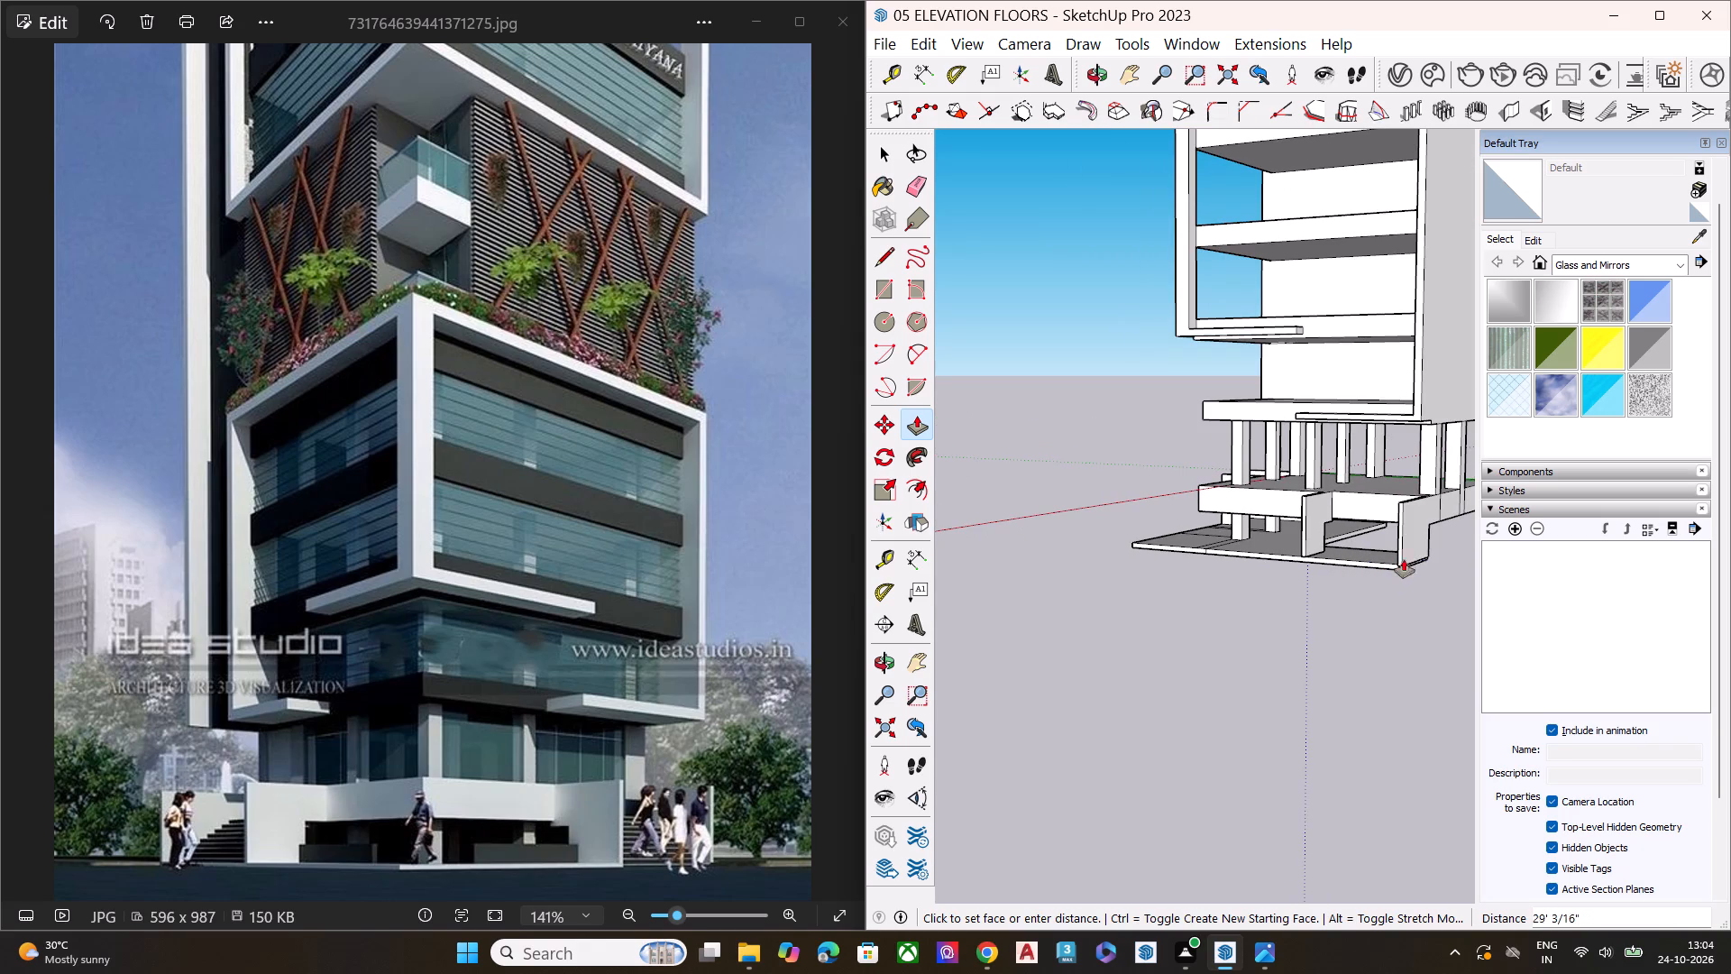
pyautogui.click(1401, 504)
# Push/Pull the underside of the outer wall down 1' 1 7/16" to the base's bottom edge.
pyautogui.moveTo(1424, 598); pyautogui.dragTo(1470, 637, button='middle')
pyautogui.scroll(1, 1460, 626)
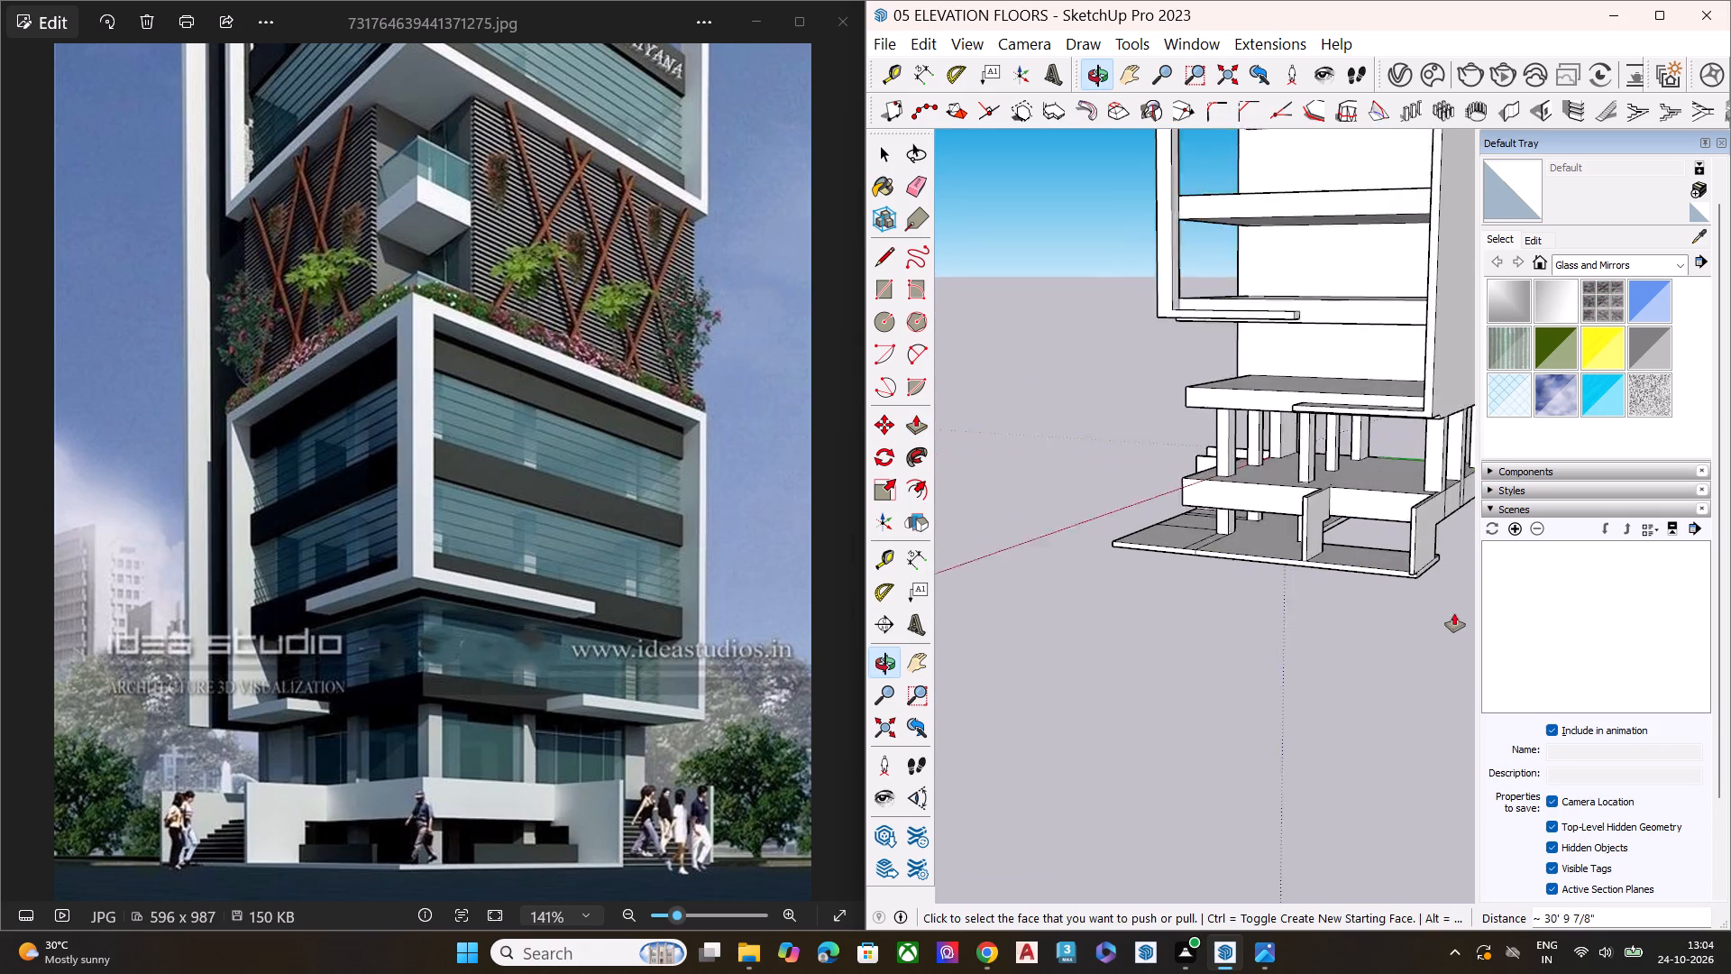
pyautogui.scroll(2, 1454, 613)
pyautogui.scroll(-1, 1448, 597)
pyautogui.scroll(5, 1447, 596)
pyautogui.moveTo(1366, 574); pyautogui.dragTo(1131, 466, button='middle')
pyautogui.scroll(5, 1131, 466)
pyautogui.scroll(-1, 1137, 488)
pyautogui.scroll(3, 1137, 490)
pyautogui.moveTo(1271, 503); pyautogui.dragTo(1238, 440, button='middle')
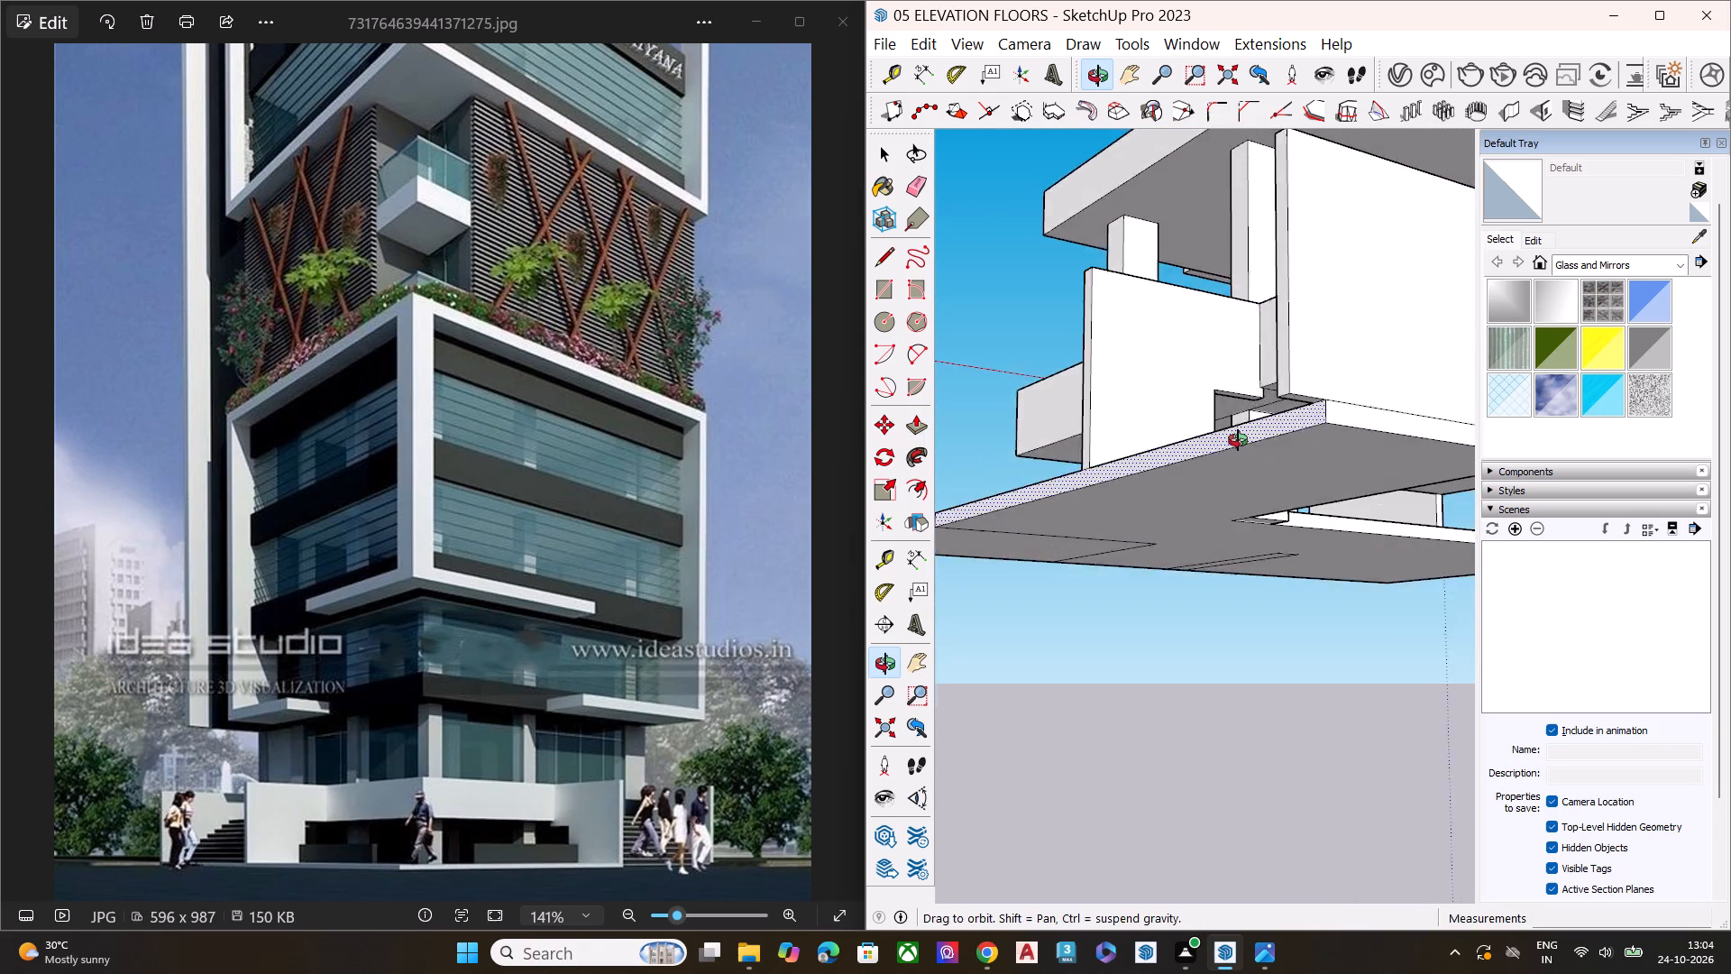
pyautogui.moveTo(1238, 440); pyautogui.dragTo(1198, 414, button='middle')
pyautogui.click(1230, 335)
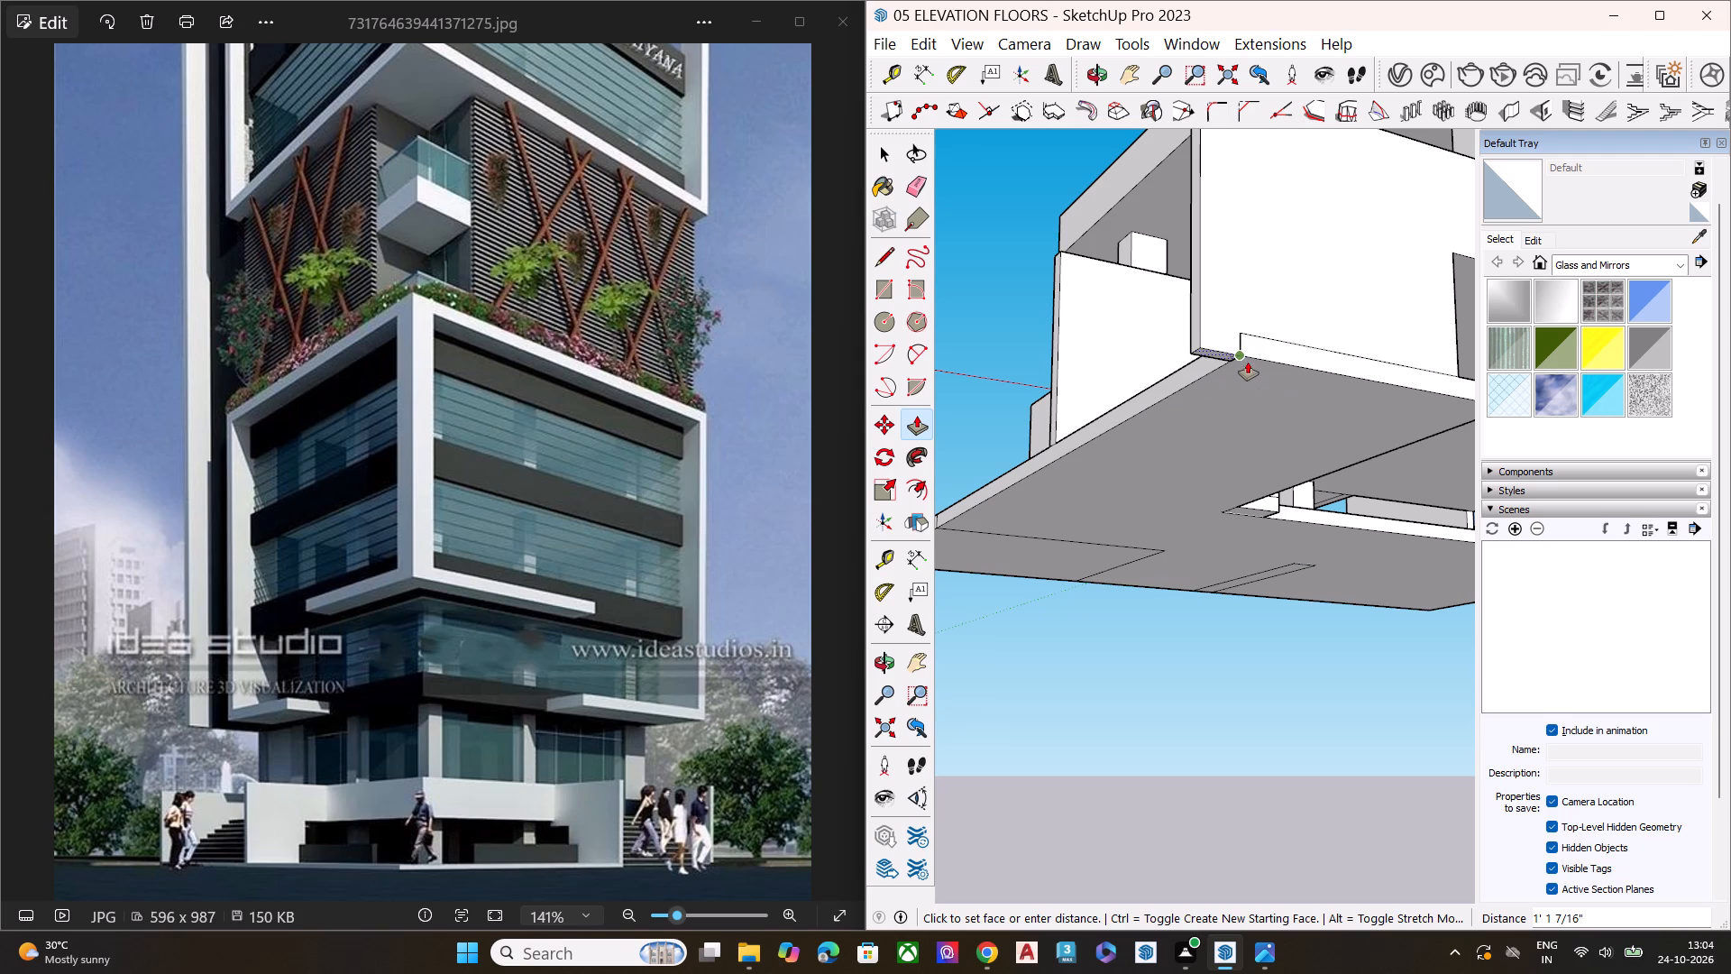
pyautogui.click(1248, 358)
# Push/Pull the base's rear face on the opposite side of the building outward about 30' 9 7/8".
pyautogui.scroll(-7, 1108, 529)
pyautogui.moveTo(1273, 556); pyautogui.dragTo(907, 574, button='middle')
pyautogui.moveTo(1306, 524); pyautogui.dragTo(1040, 598, button='middle')
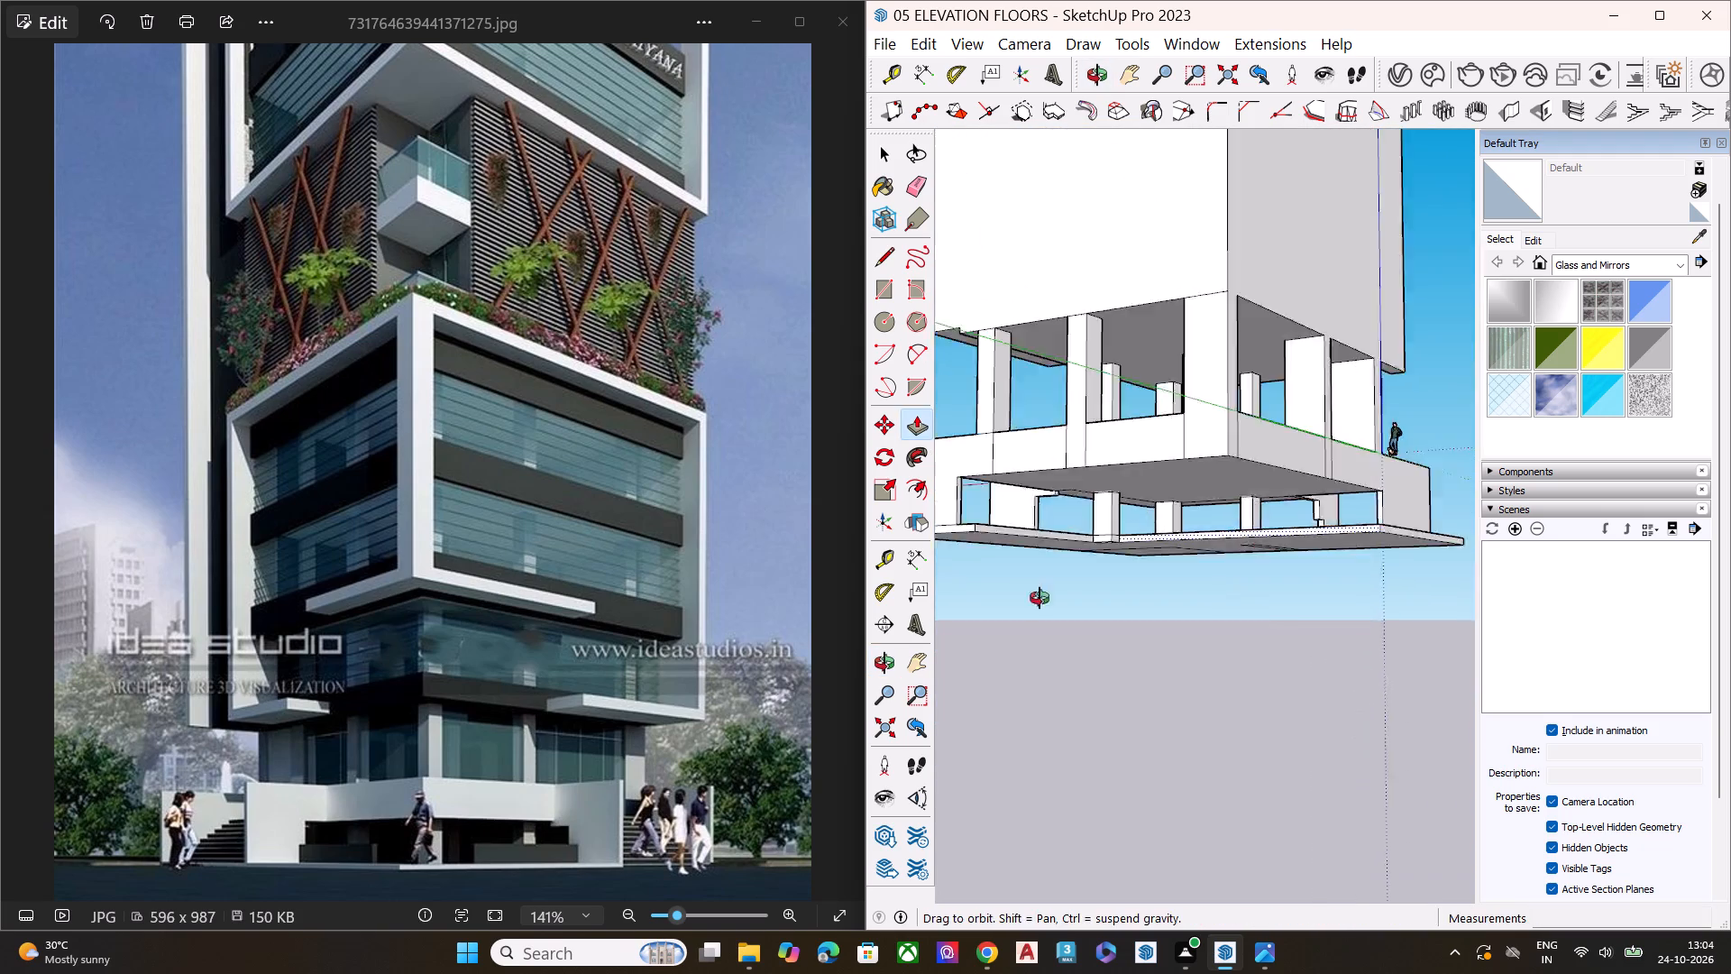
pyautogui.moveTo(1040, 598); pyautogui.dragTo(1003, 649, button='middle')
pyautogui.scroll(5, 1235, 537)
pyautogui.click(1223, 567)
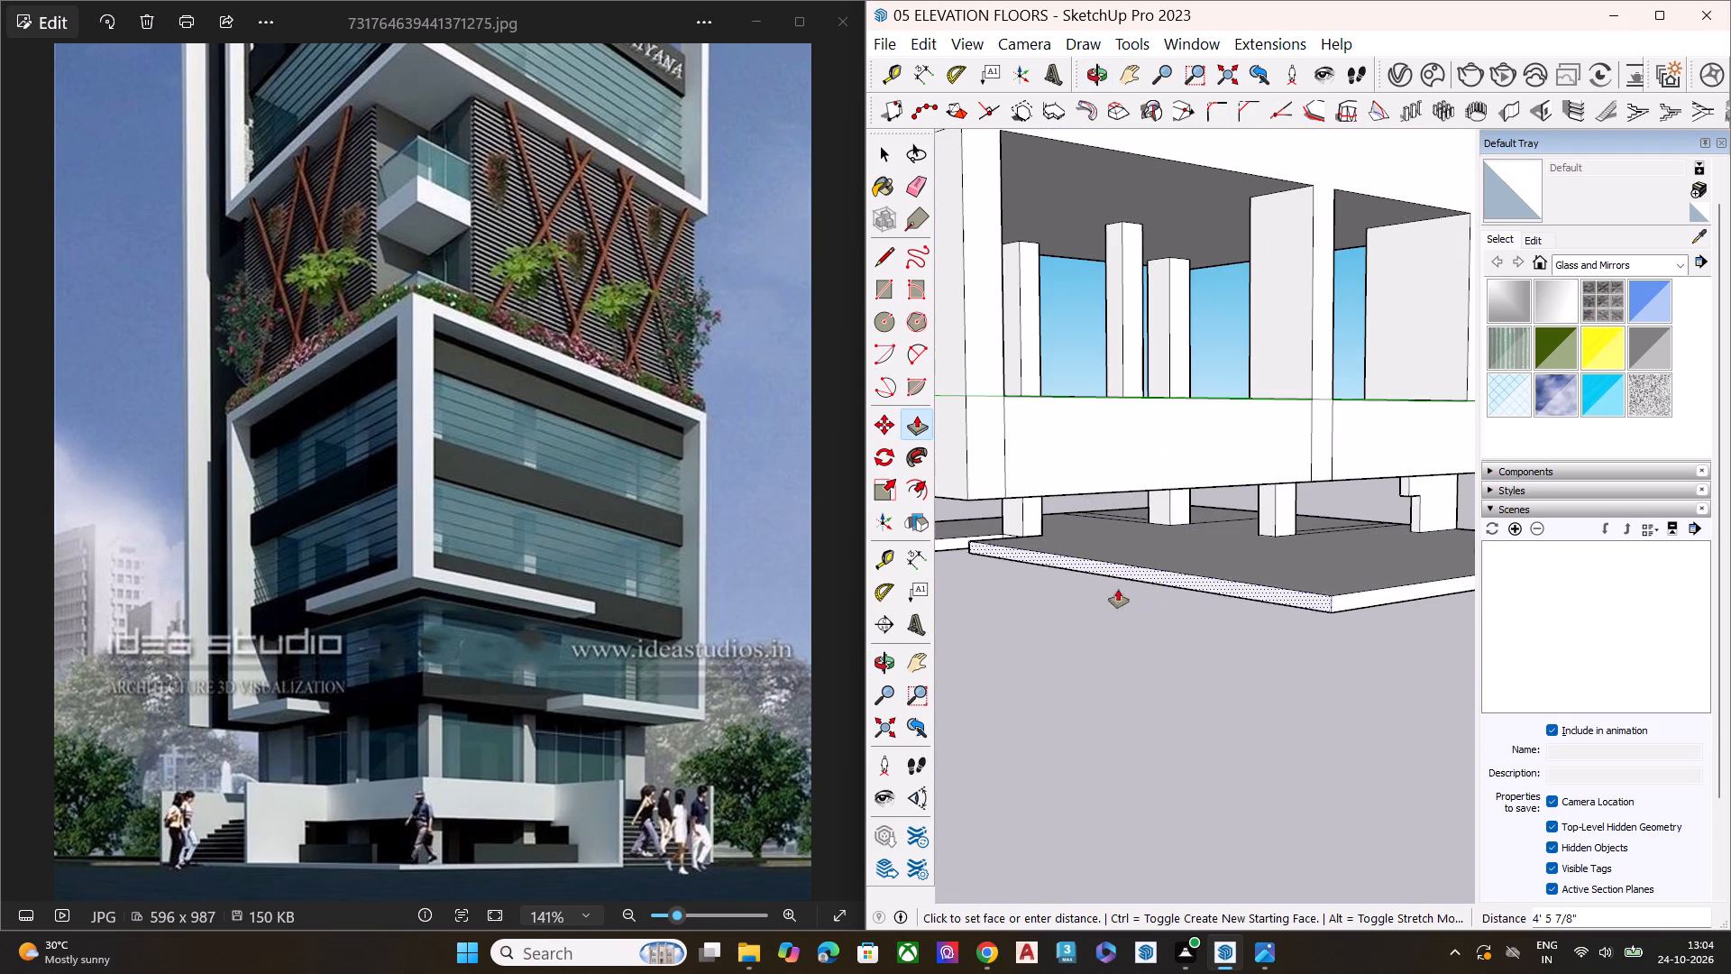
pyautogui.scroll(-8, 1149, 560)
pyautogui.click(1117, 538)
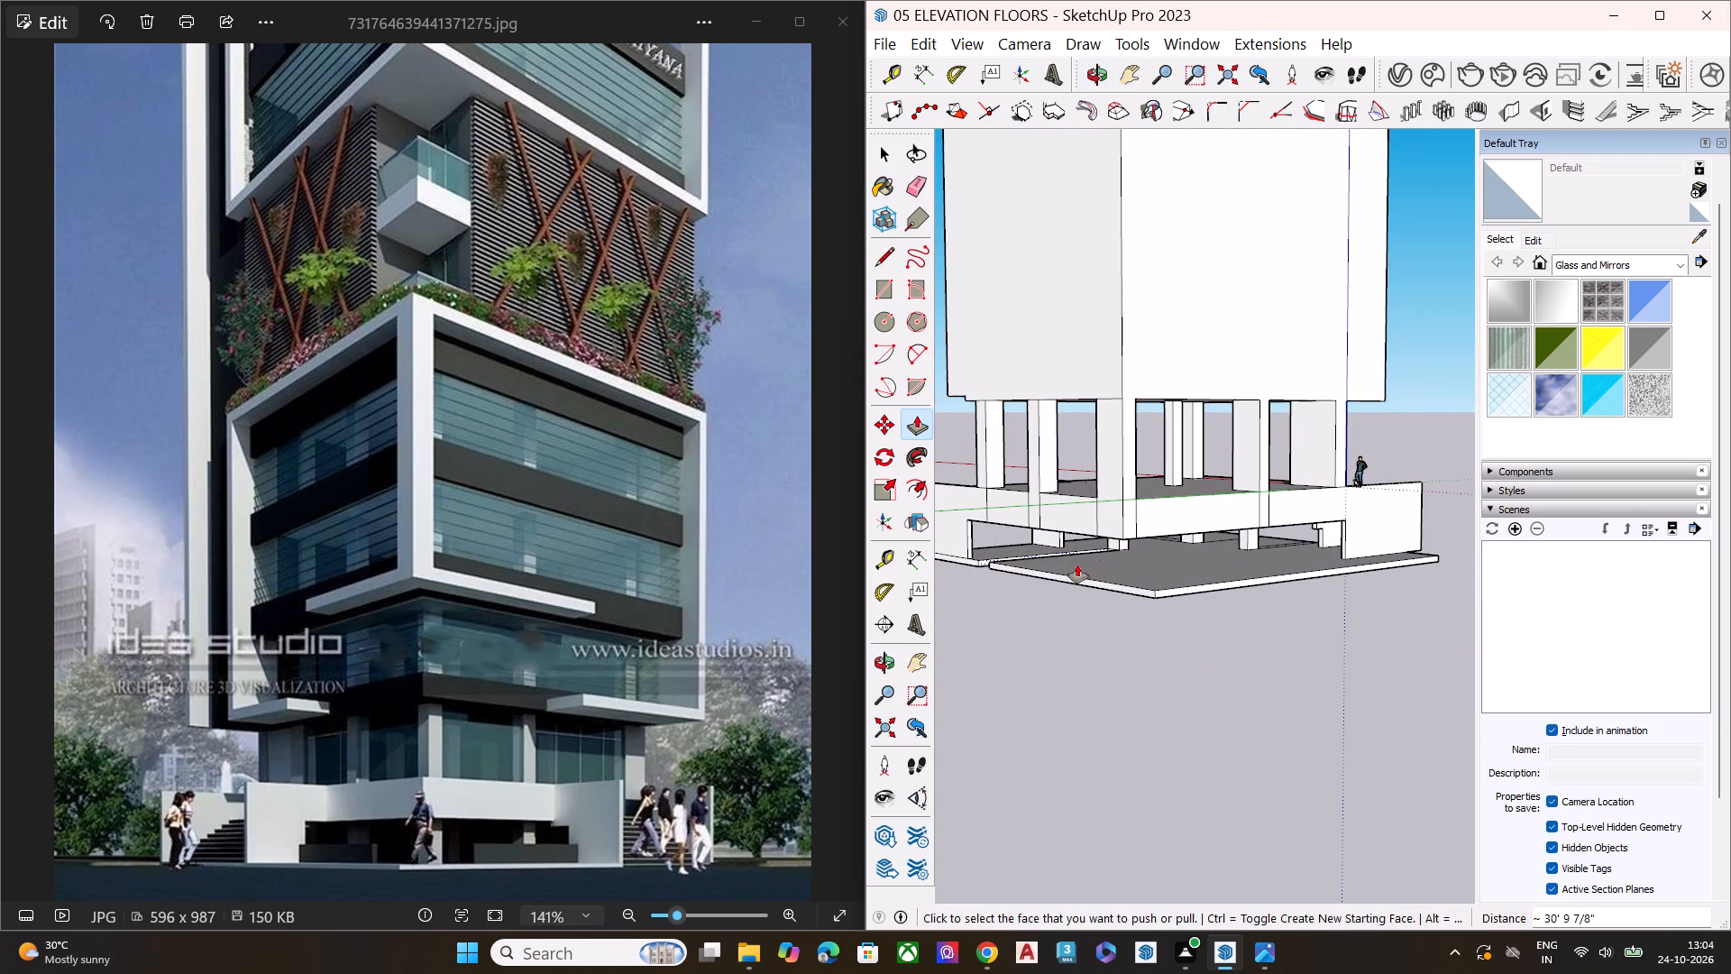
# Push/Pull the narrow base face at the column foot about 28' 7 5/16" to fill the slot between the extended base parts.
pyautogui.moveTo(1073, 551); pyautogui.dragTo(1277, 584, button='middle')
pyautogui.scroll(8, 1123, 583)
pyautogui.moveTo(1043, 562); pyautogui.dragTo(1153, 547, button='middle')
pyautogui.scroll(2, 1157, 541)
pyautogui.scroll(-1, 1160, 535)
pyautogui.scroll(5, 1160, 533)
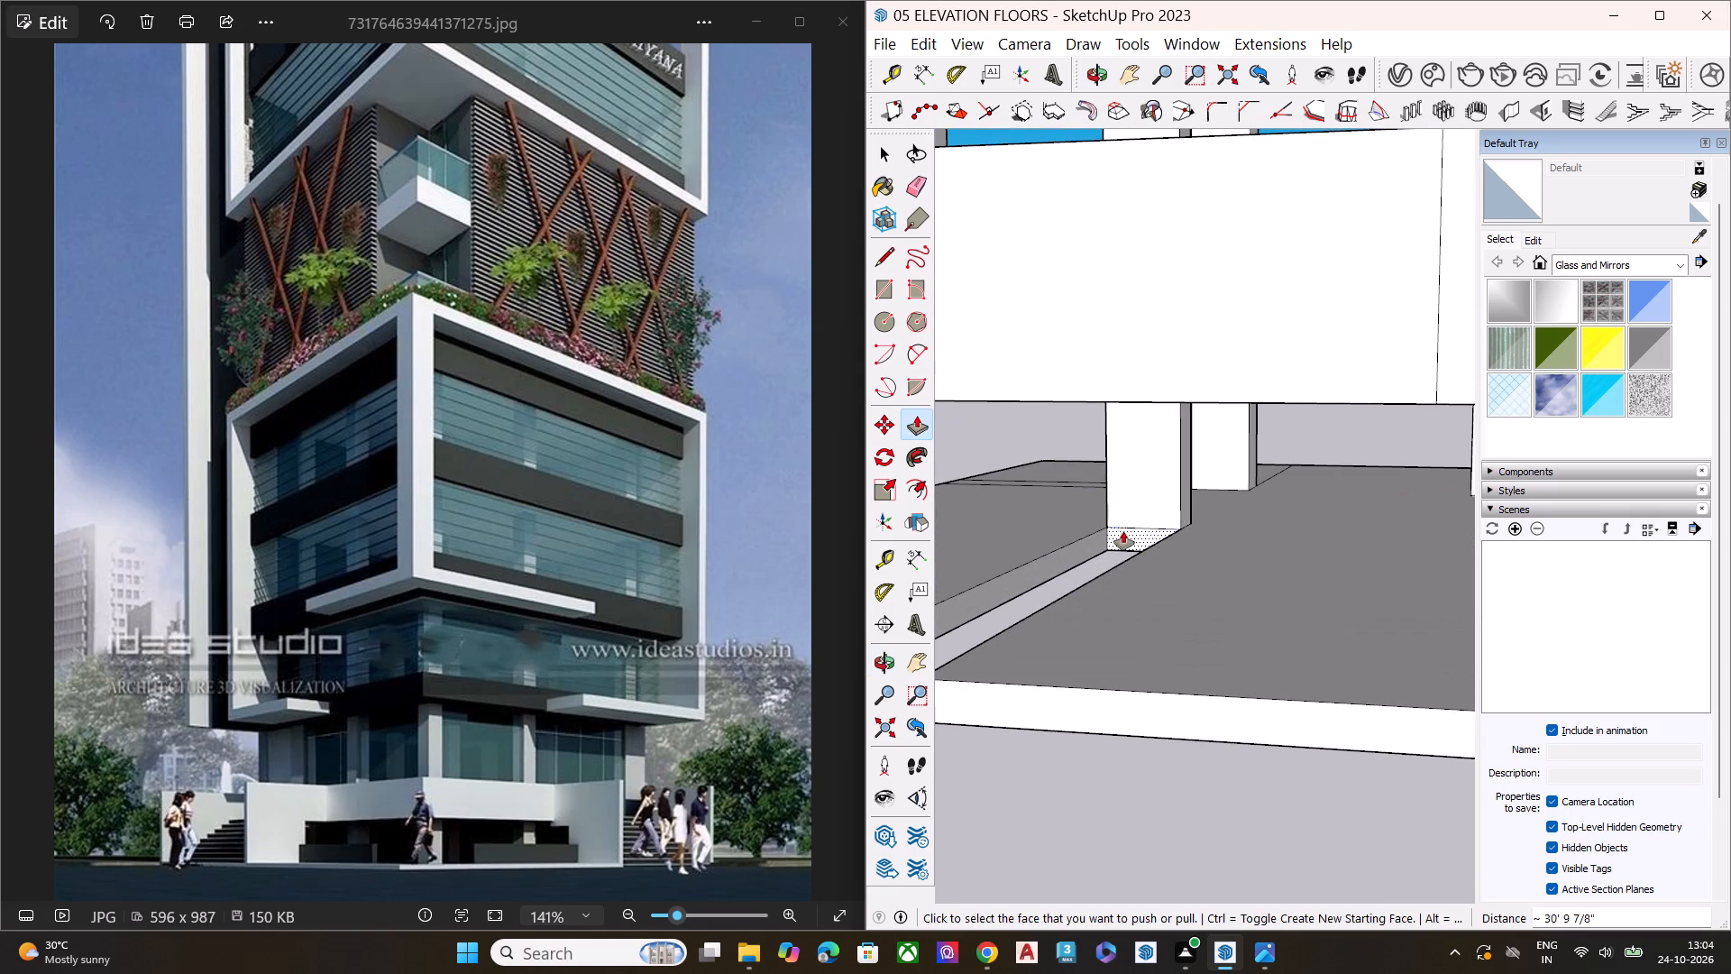
pyautogui.click(1123, 531)
pyautogui.scroll(-8, 1049, 528)
pyautogui.click(1003, 482)
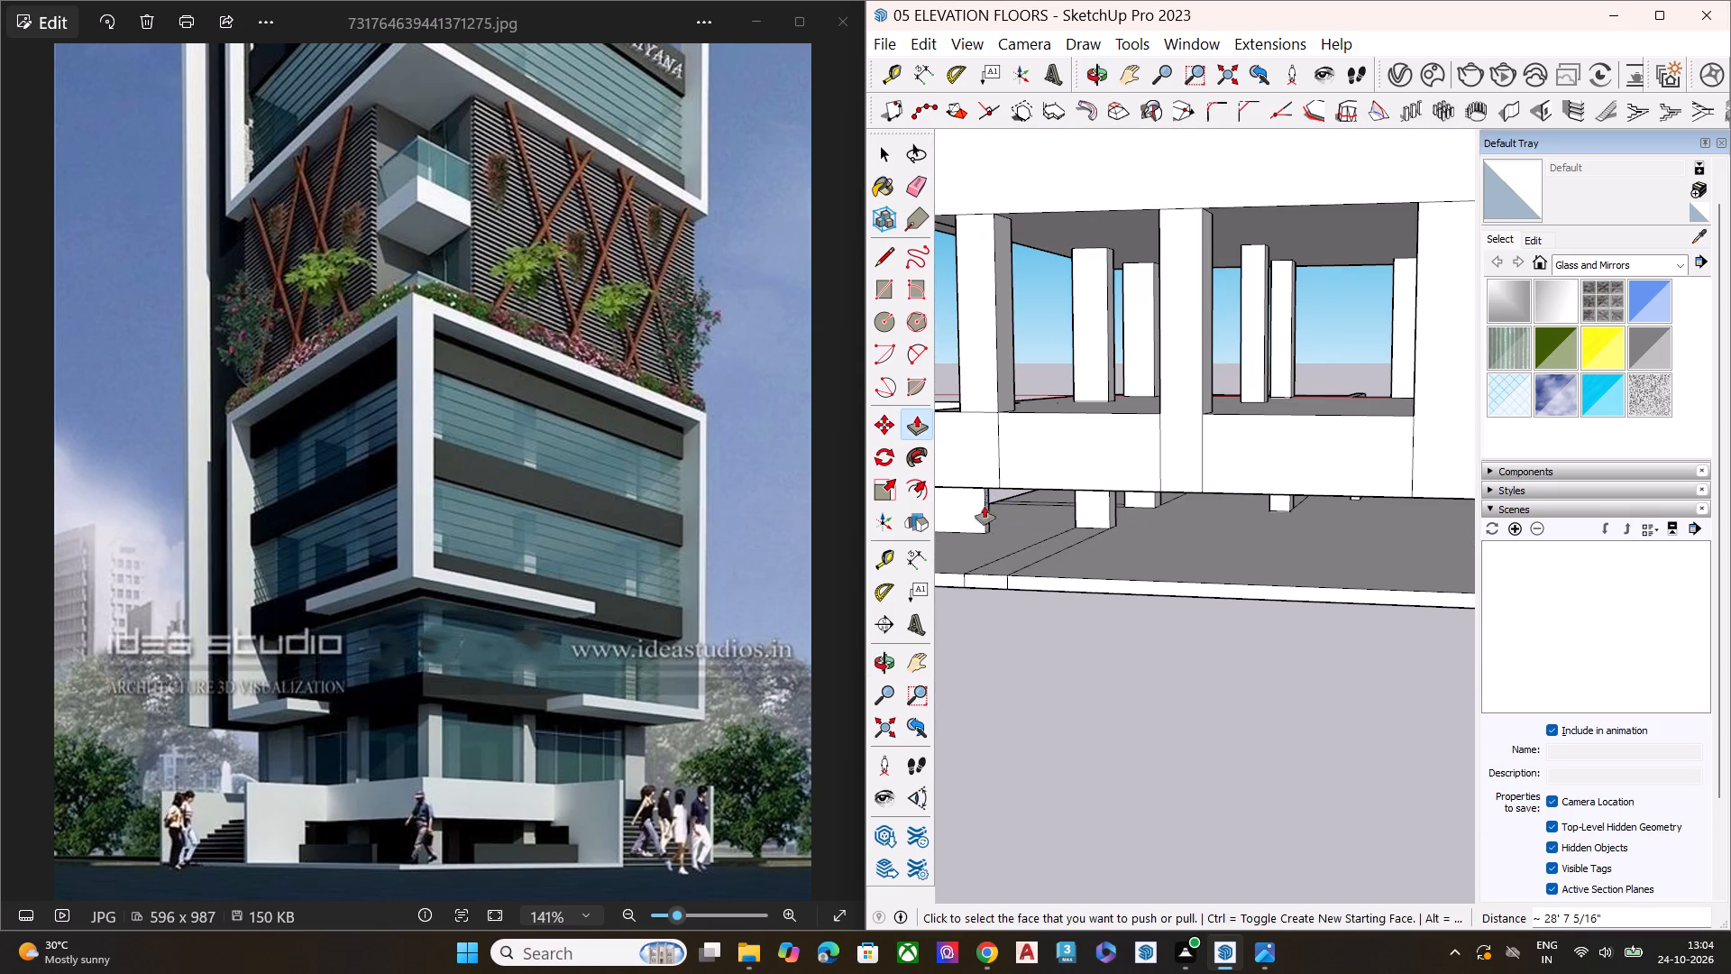
# Examine the extended base from below and where it meets the outer wall beside the human figure.
pyautogui.moveTo(1026, 619); pyautogui.dragTo(1326, 514, button='middle')
pyautogui.moveTo(1113, 541); pyautogui.dragTo(1165, 338, button='middle')
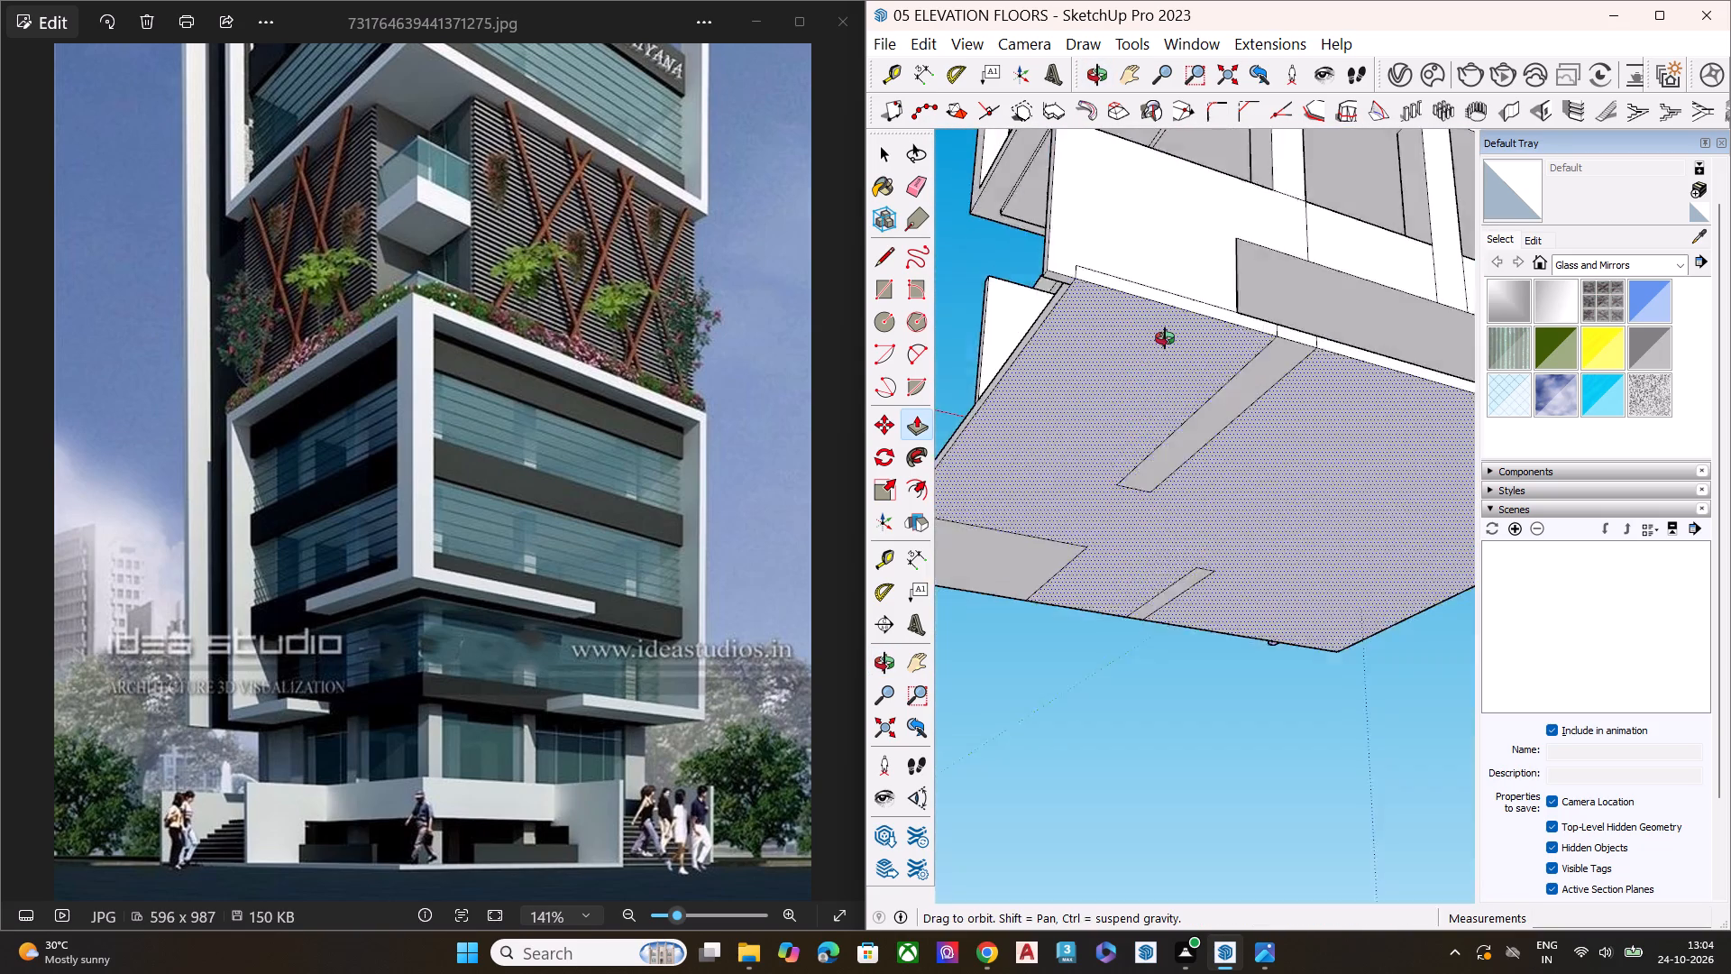
pyautogui.moveTo(1165, 338); pyautogui.dragTo(1166, 317, button='middle')
pyautogui.scroll(6, 1157, 342)
pyautogui.scroll(-9, 1237, 472)
pyautogui.moveTo(1311, 632); pyautogui.dragTo(1543, 541, button='middle')
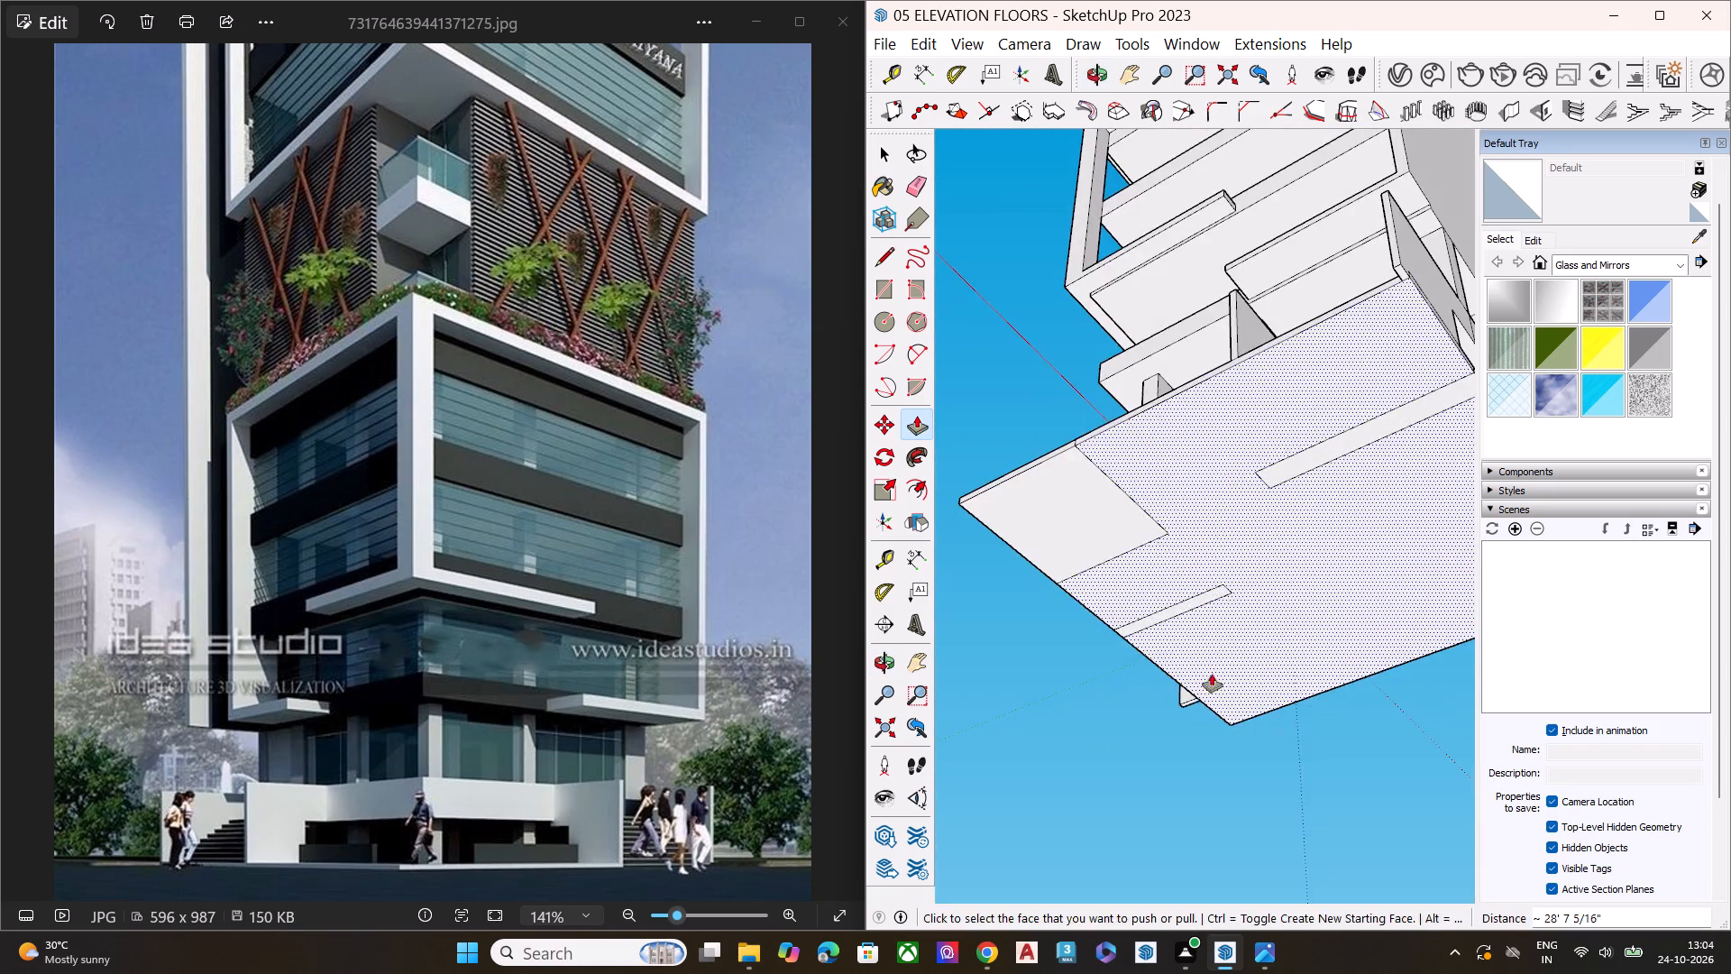
pyautogui.moveTo(1212, 671); pyautogui.dragTo(1570, 632, button='middle')
pyautogui.moveTo(1174, 633); pyautogui.dragTo(1455, 878, button='middle')
pyautogui.scroll(3, 1031, 654)
pyautogui.scroll(-1, 1017, 649)
pyautogui.scroll(5, 1017, 649)
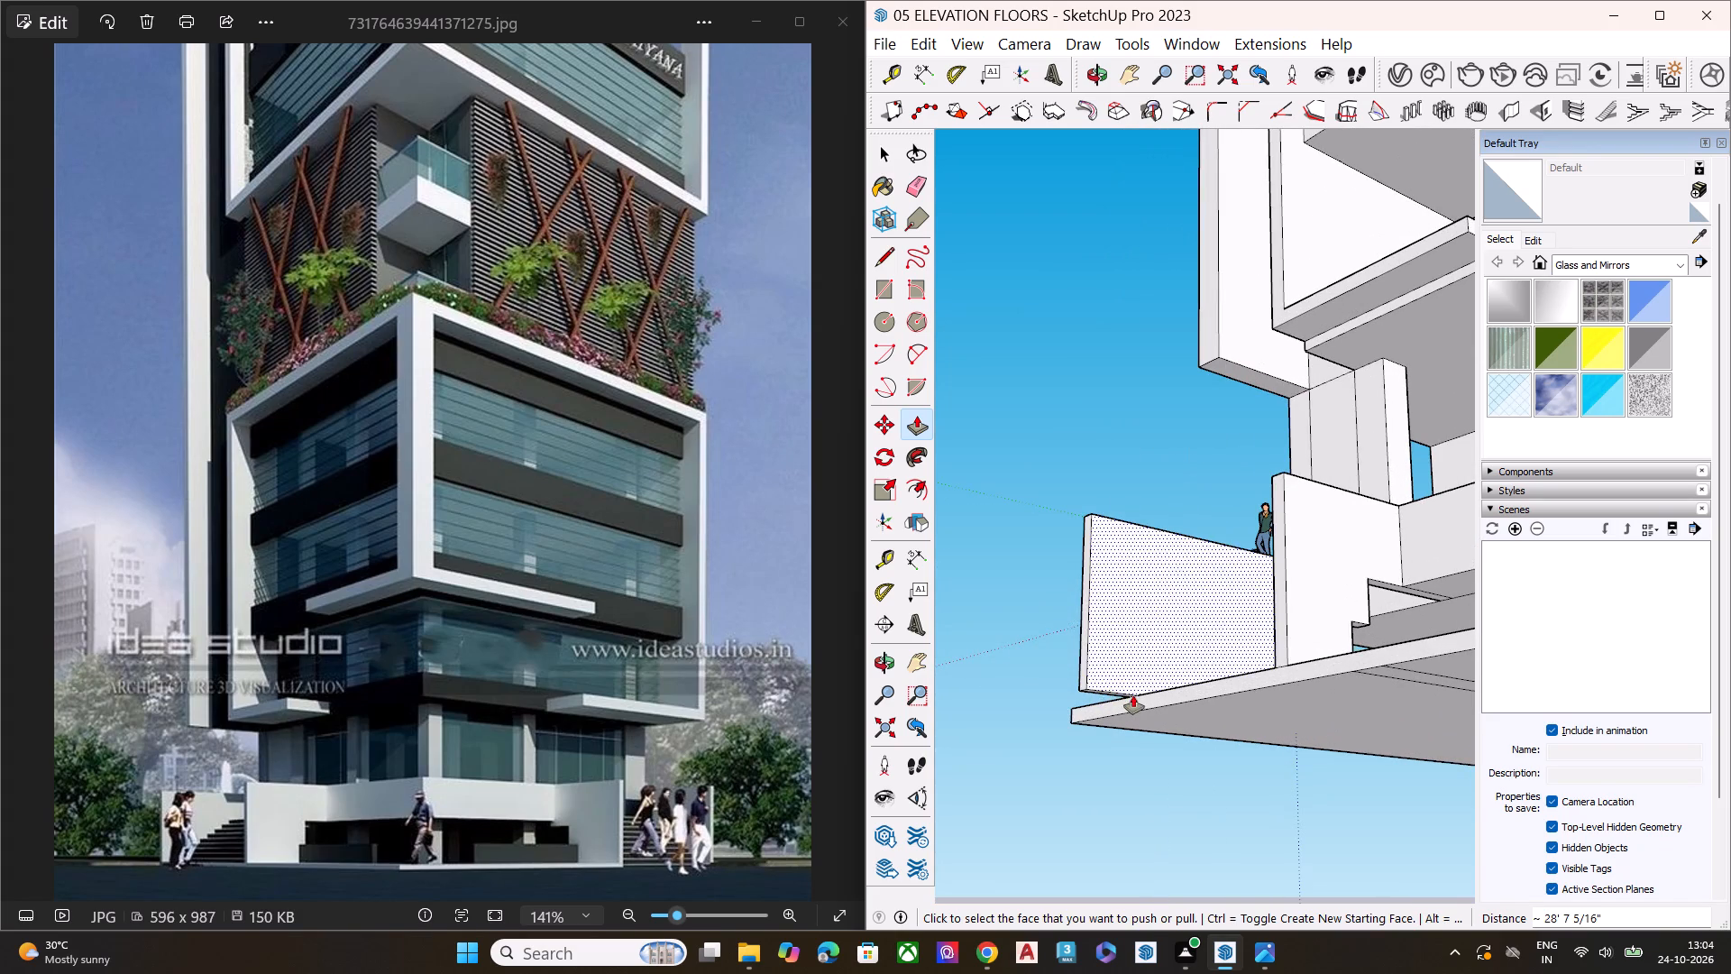
# Push/Pull the ground base's narrow front edge face outward about 4' 5 11/16" past the outer wall ends.
pyautogui.click(1137, 695)
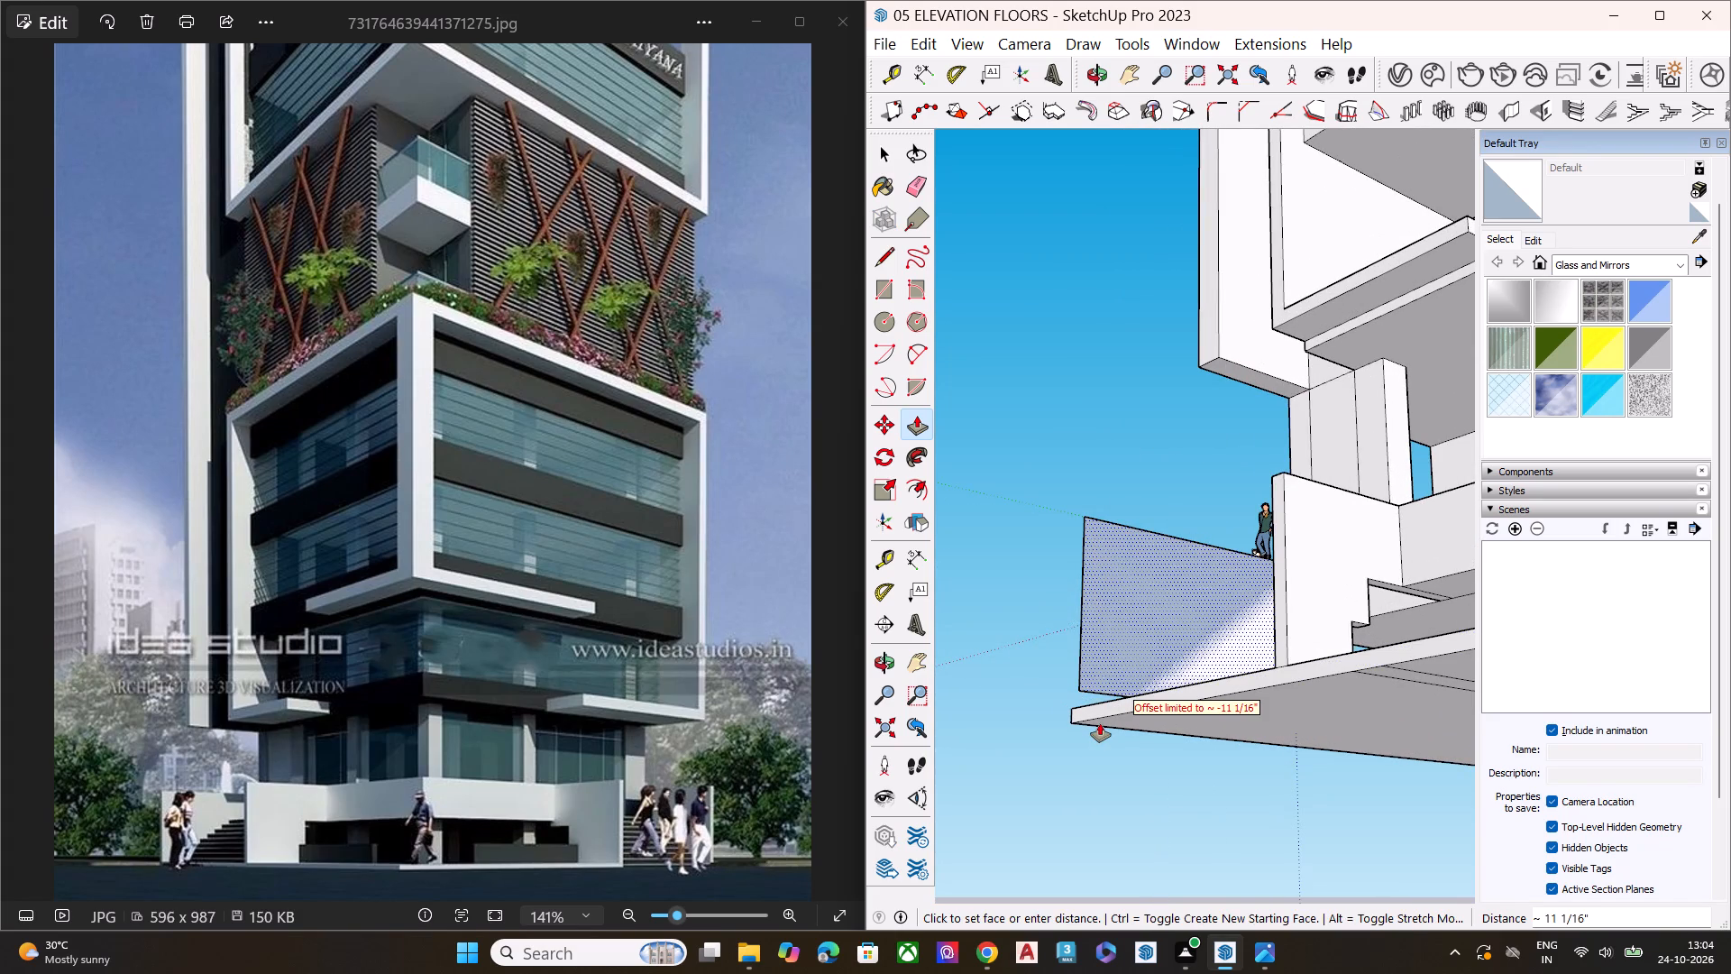
pyautogui.press('Escape')
pyautogui.click(1171, 695)
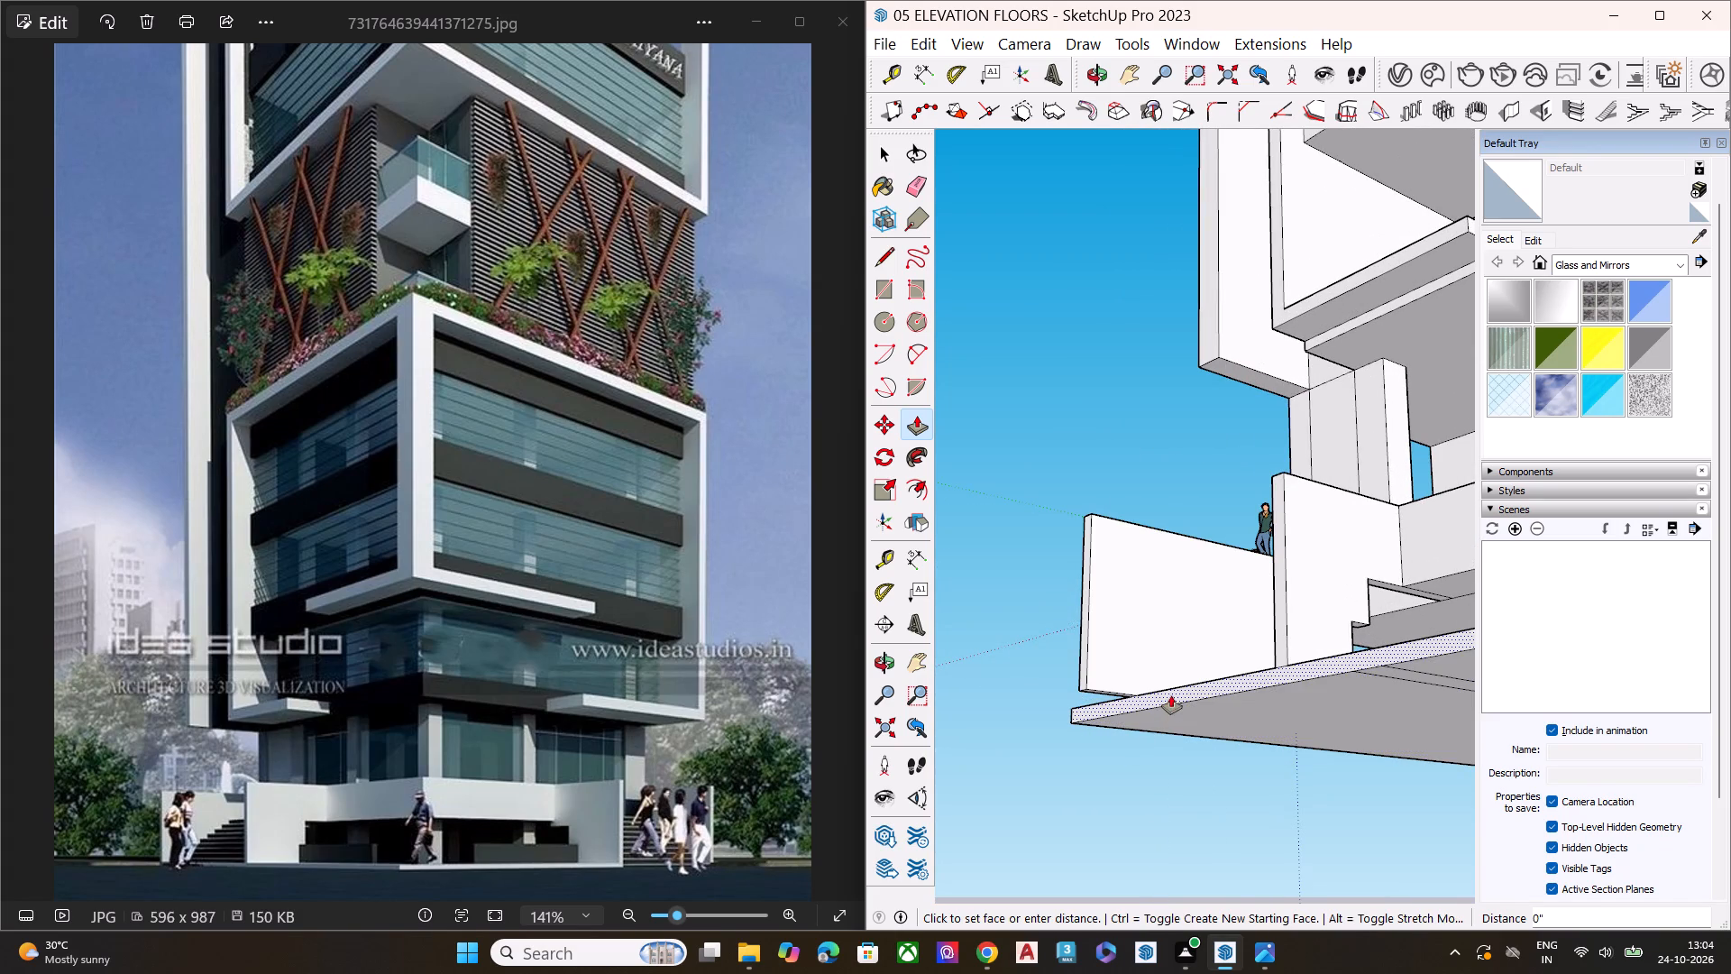
pyautogui.click(1092, 591)
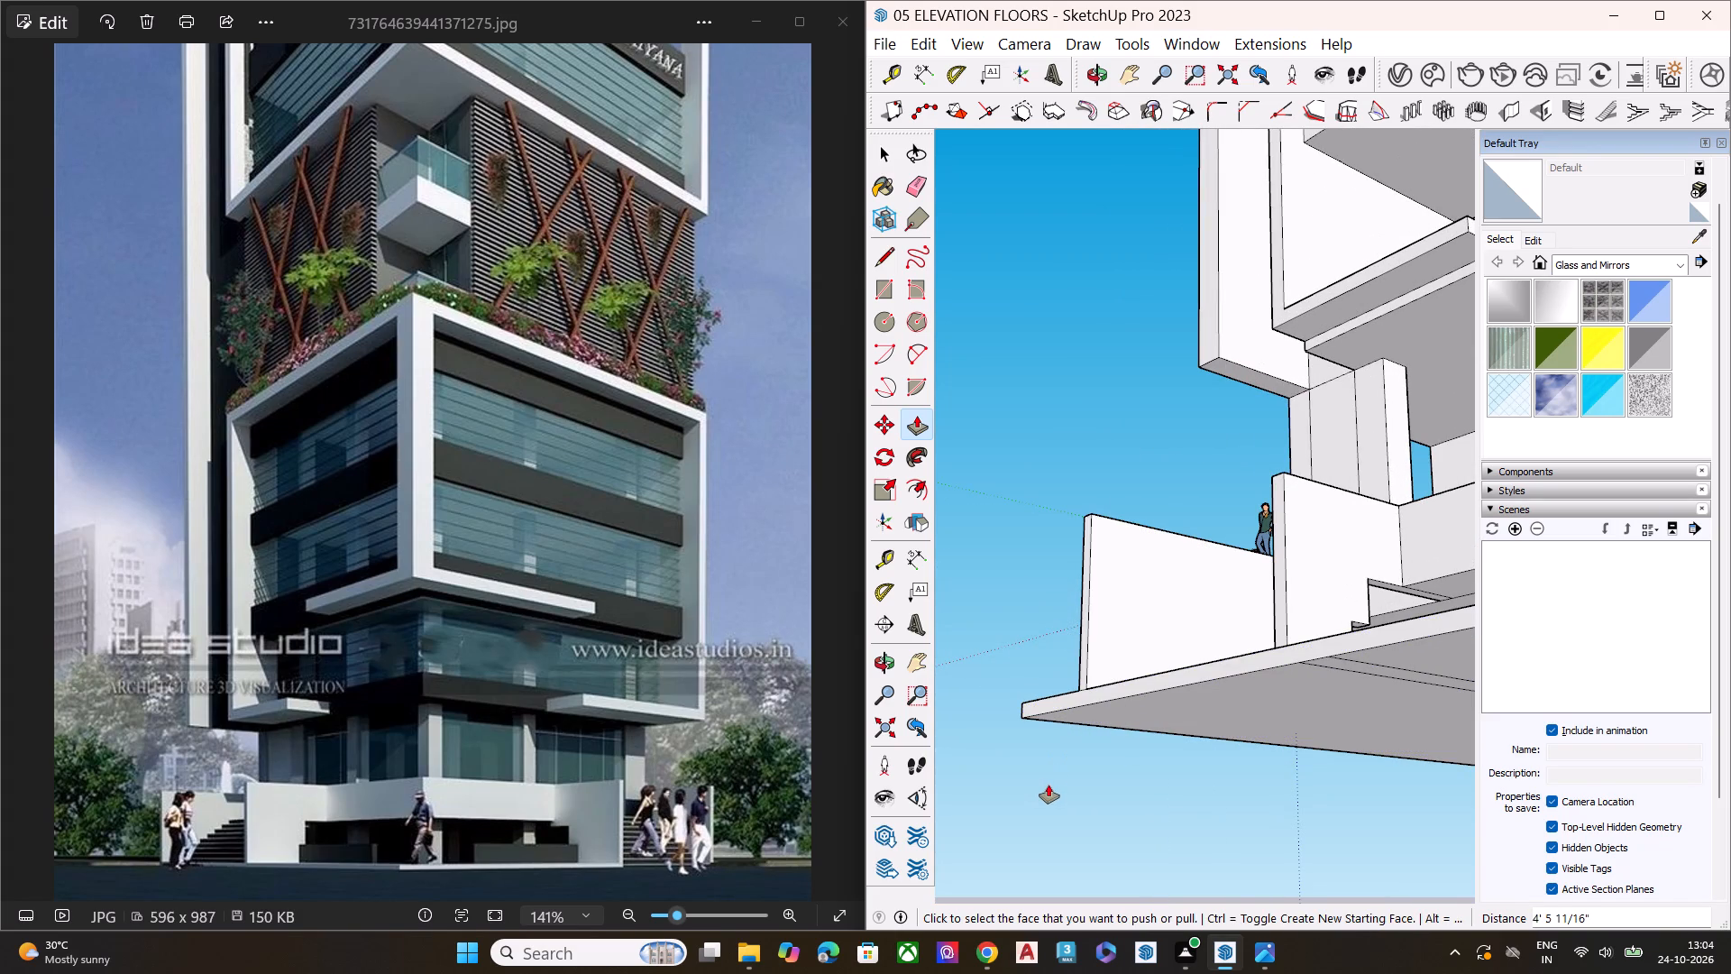
pyautogui.press('space')
# Examine the extended base, stepped walls and leftover surface lines from the front corner and above.
pyautogui.scroll(-11, 1136, 685)
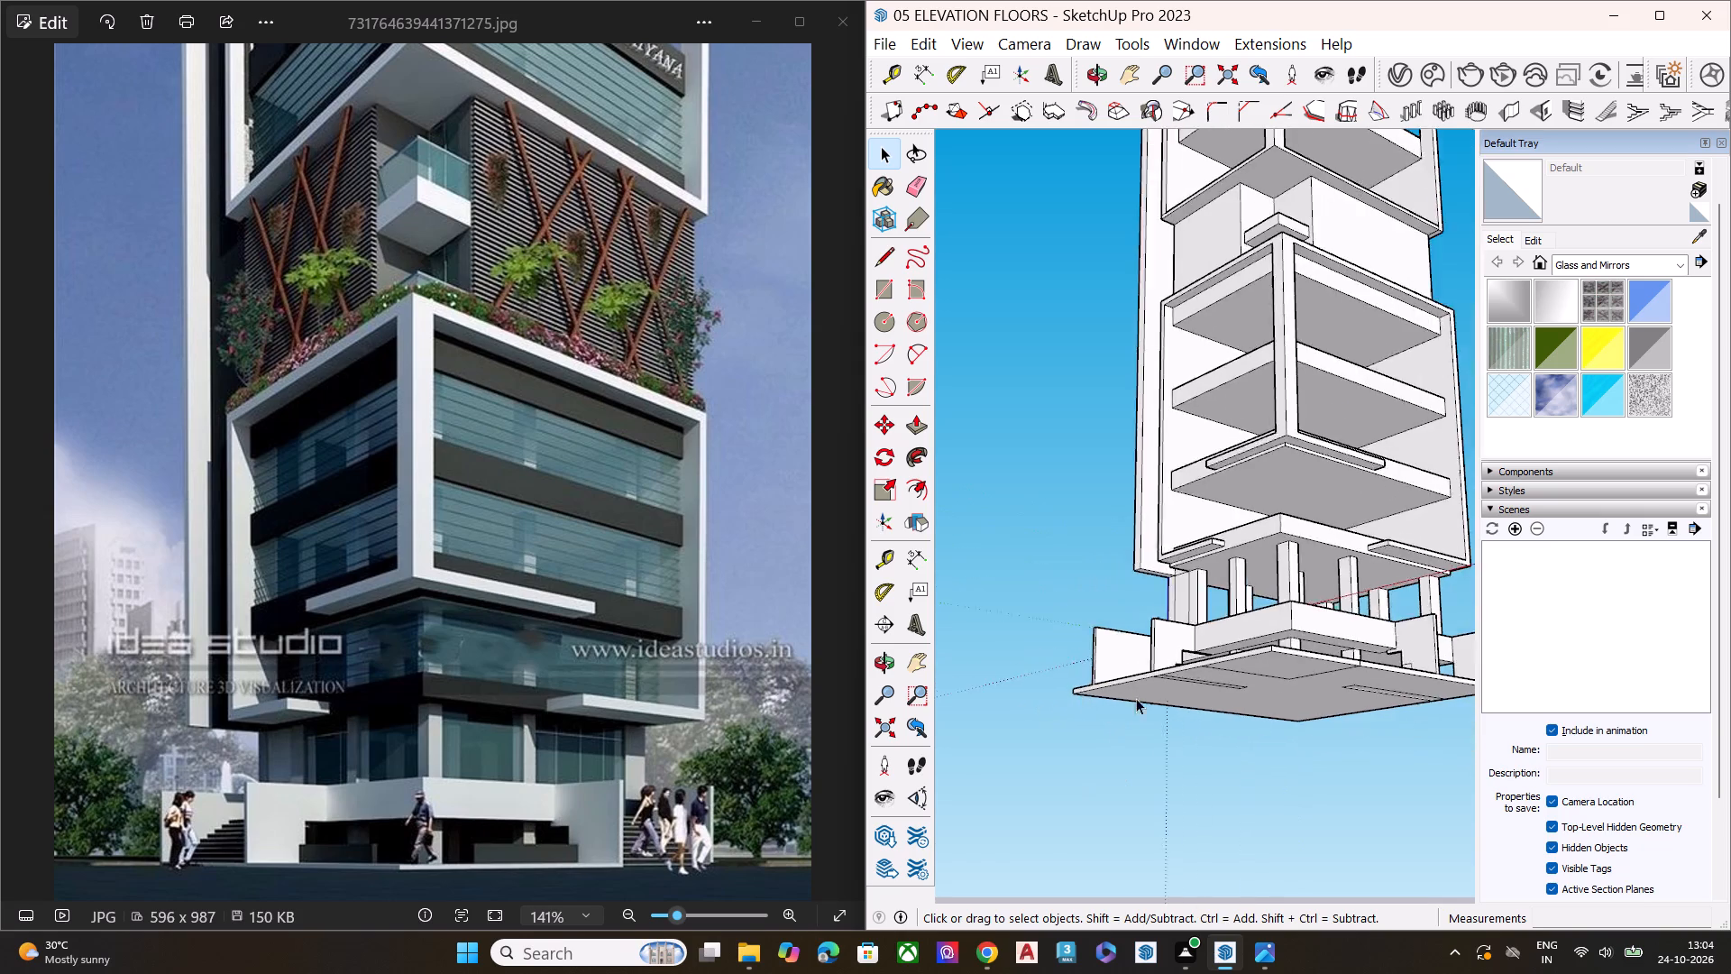
pyautogui.scroll(-2, 1136, 698)
pyautogui.moveTo(1232, 692); pyautogui.dragTo(1199, 864, button='middle')
pyautogui.scroll(5, 1322, 801)
pyautogui.moveTo(1211, 746); pyautogui.dragTo(1369, 774, button='middle')
pyautogui.scroll(1, 1314, 755)
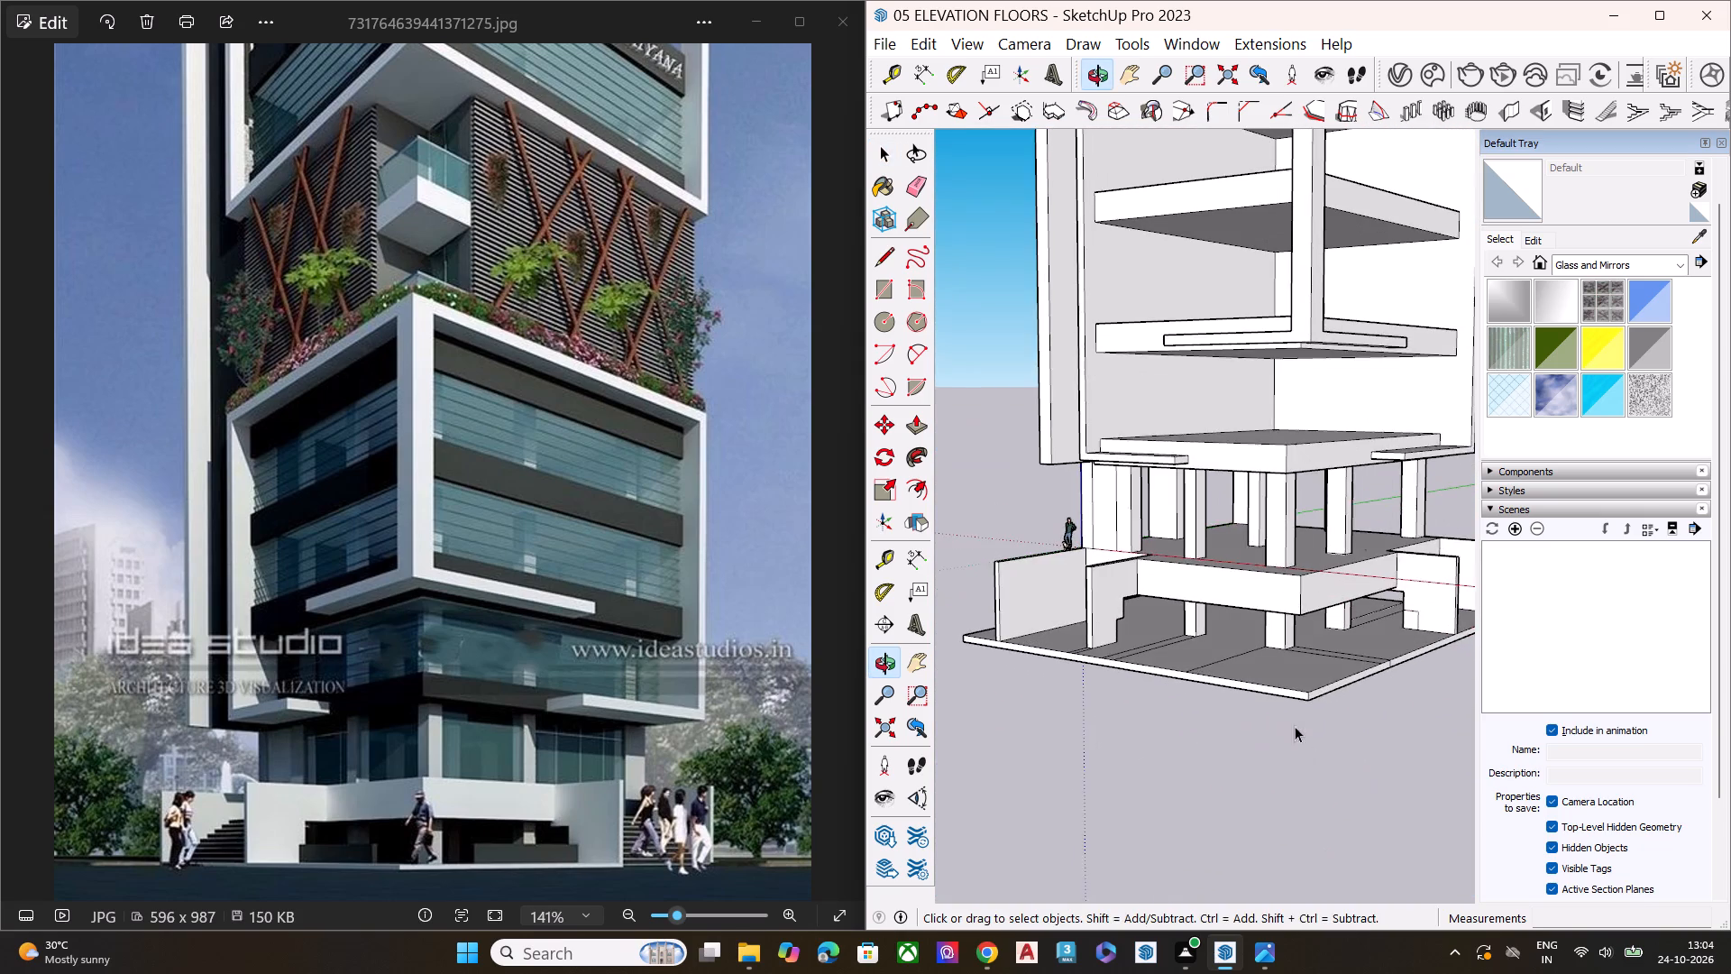
pyautogui.scroll(1, 1295, 726)
pyautogui.moveTo(1248, 737); pyautogui.dragTo(1178, 735, button='middle')
pyautogui.moveTo(1259, 707); pyautogui.dragTo(1214, 856, button='middle')
pyautogui.scroll(7, 1183, 726)
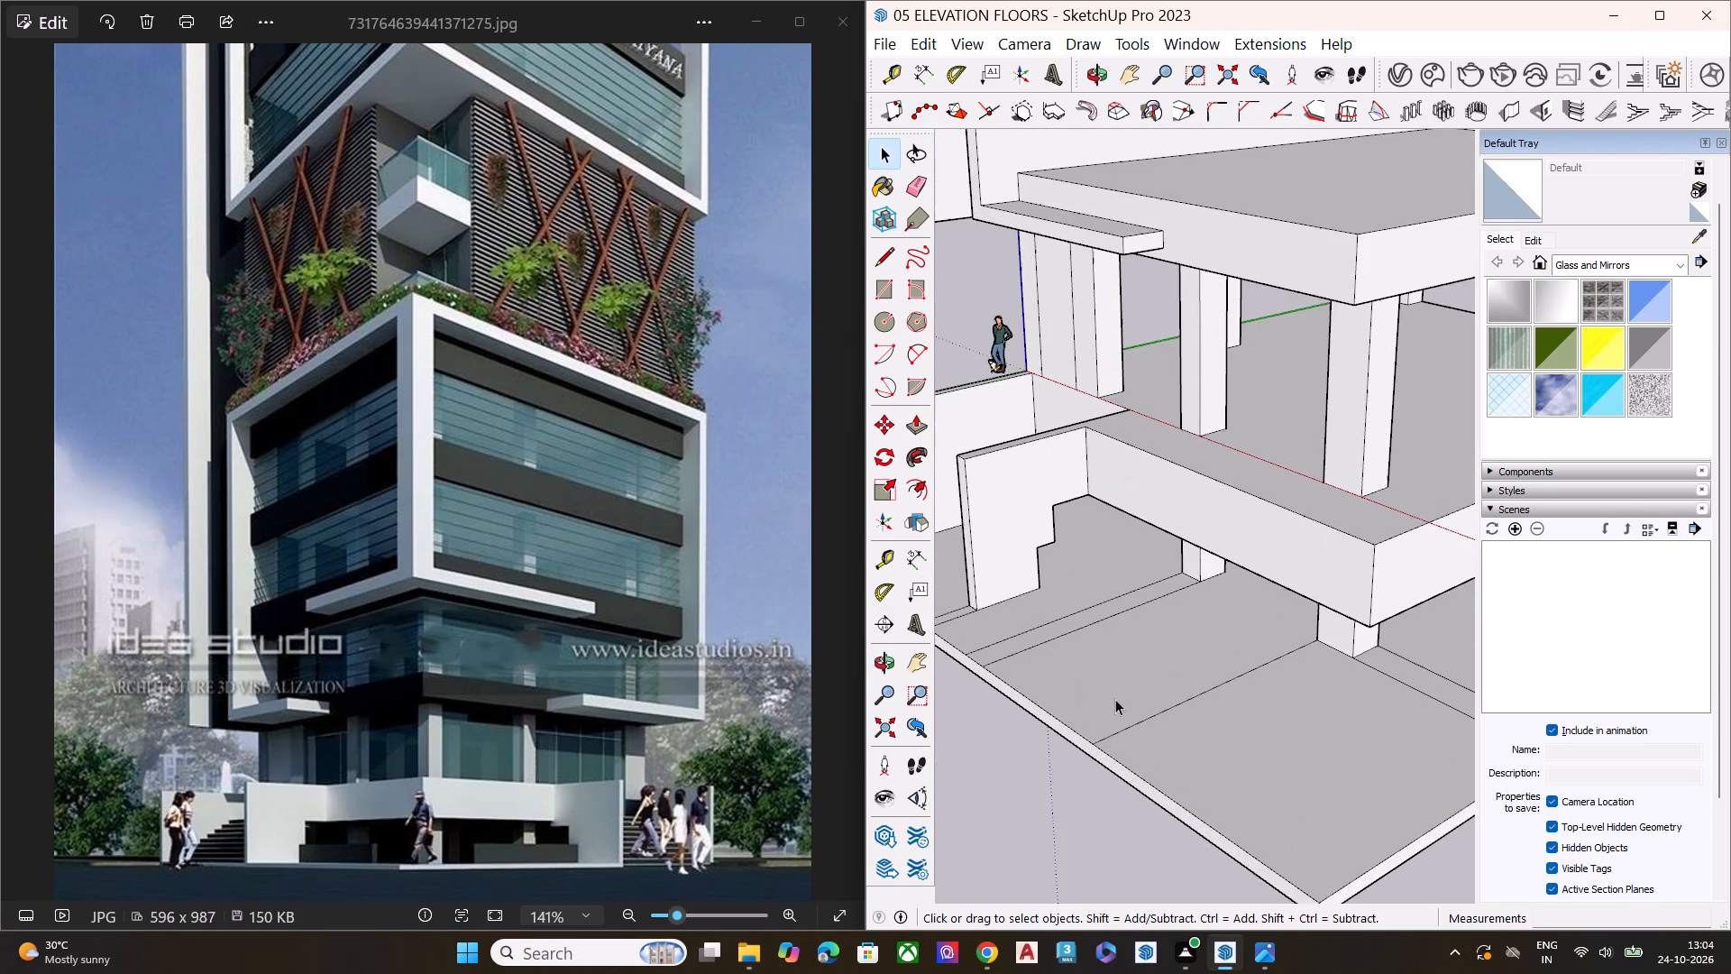
pyautogui.scroll(-8, 997, 702)
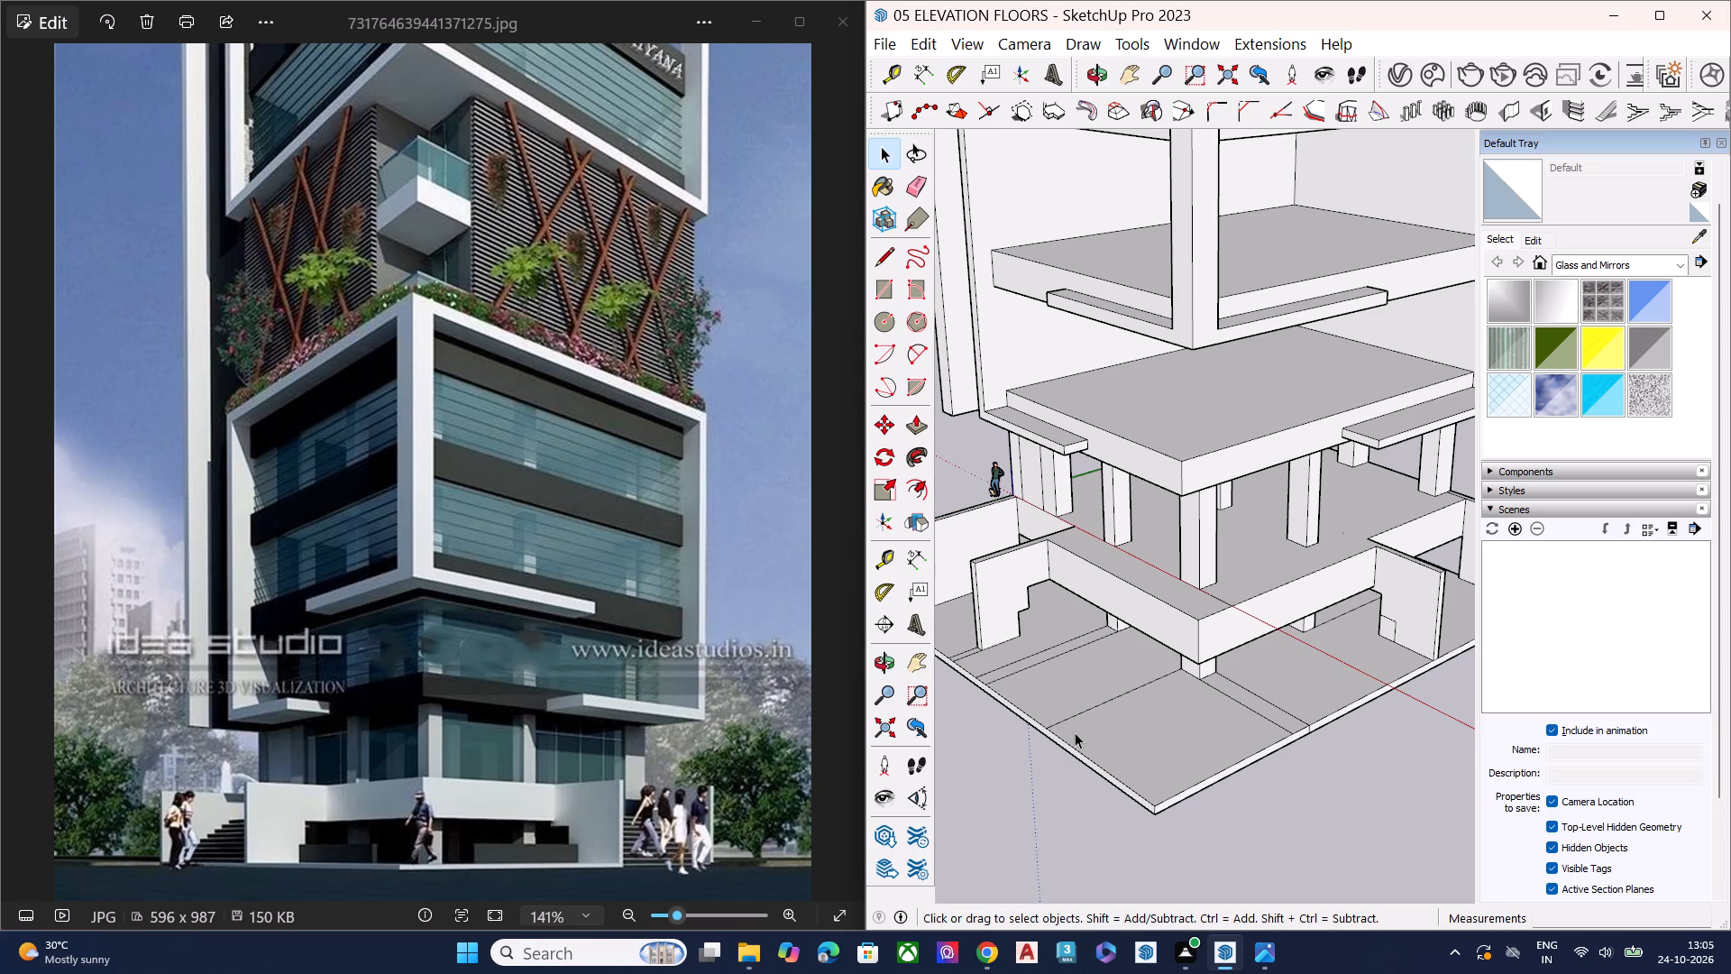
pyautogui.scroll(-2, 1080, 623)
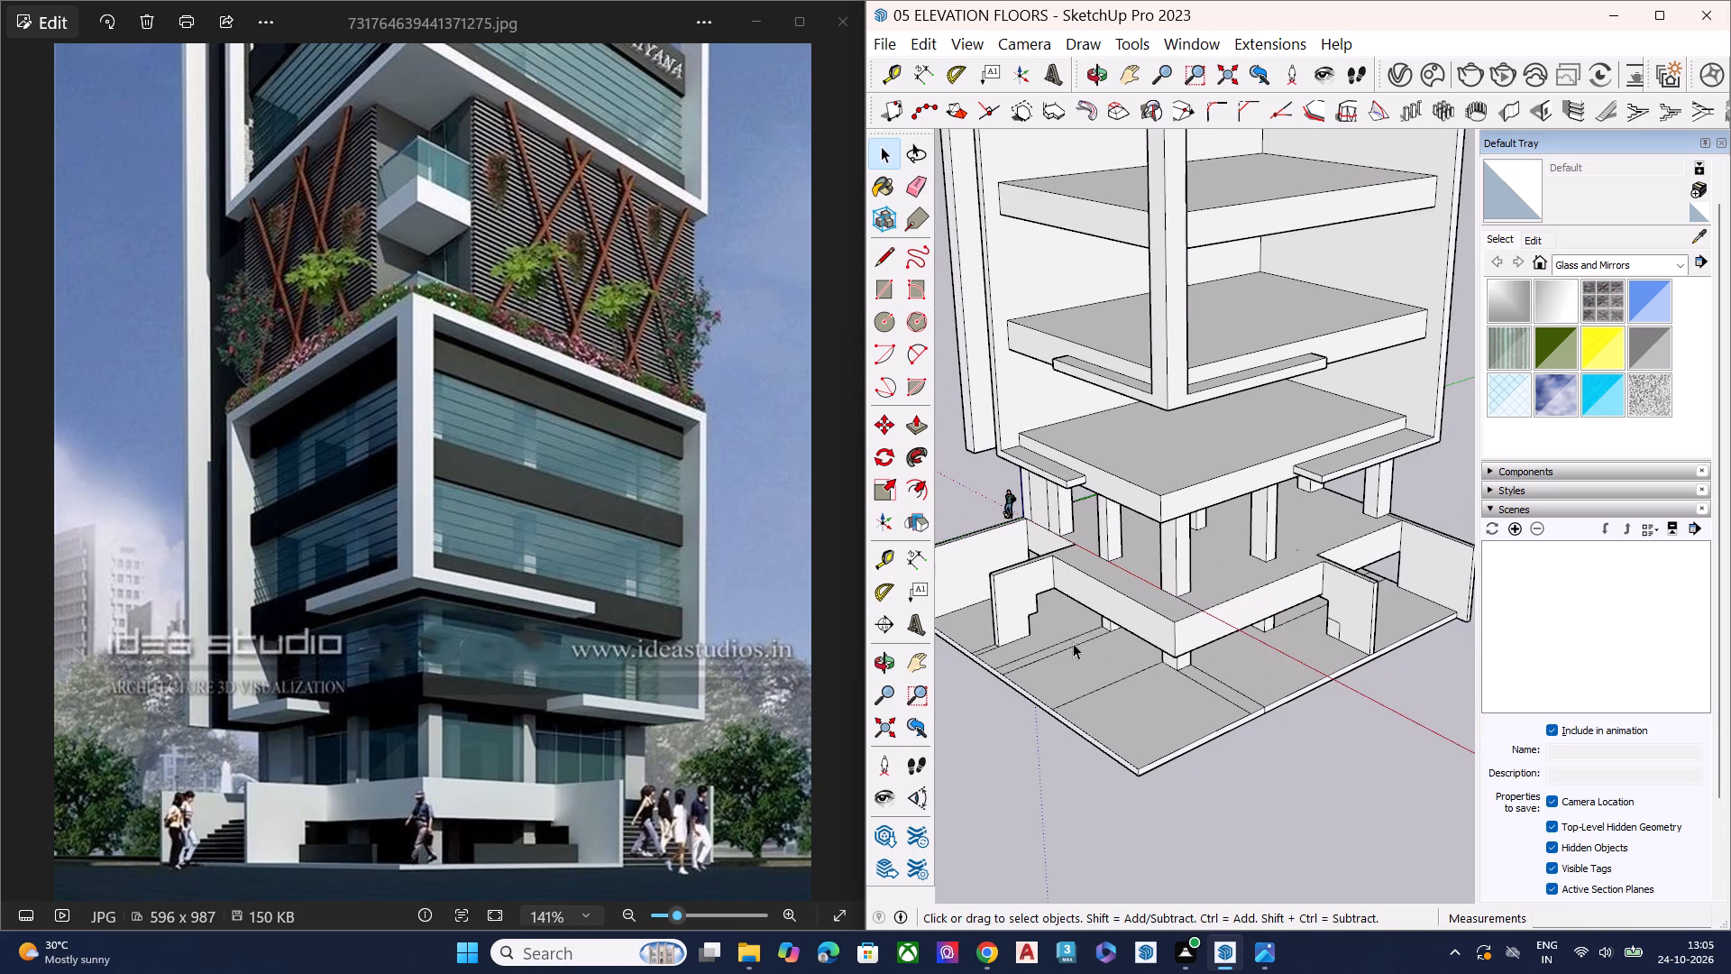
# Erase the leftover lines crossing the base's top surface beside the stepped wall nearest the human figure.
pyautogui.press('e')
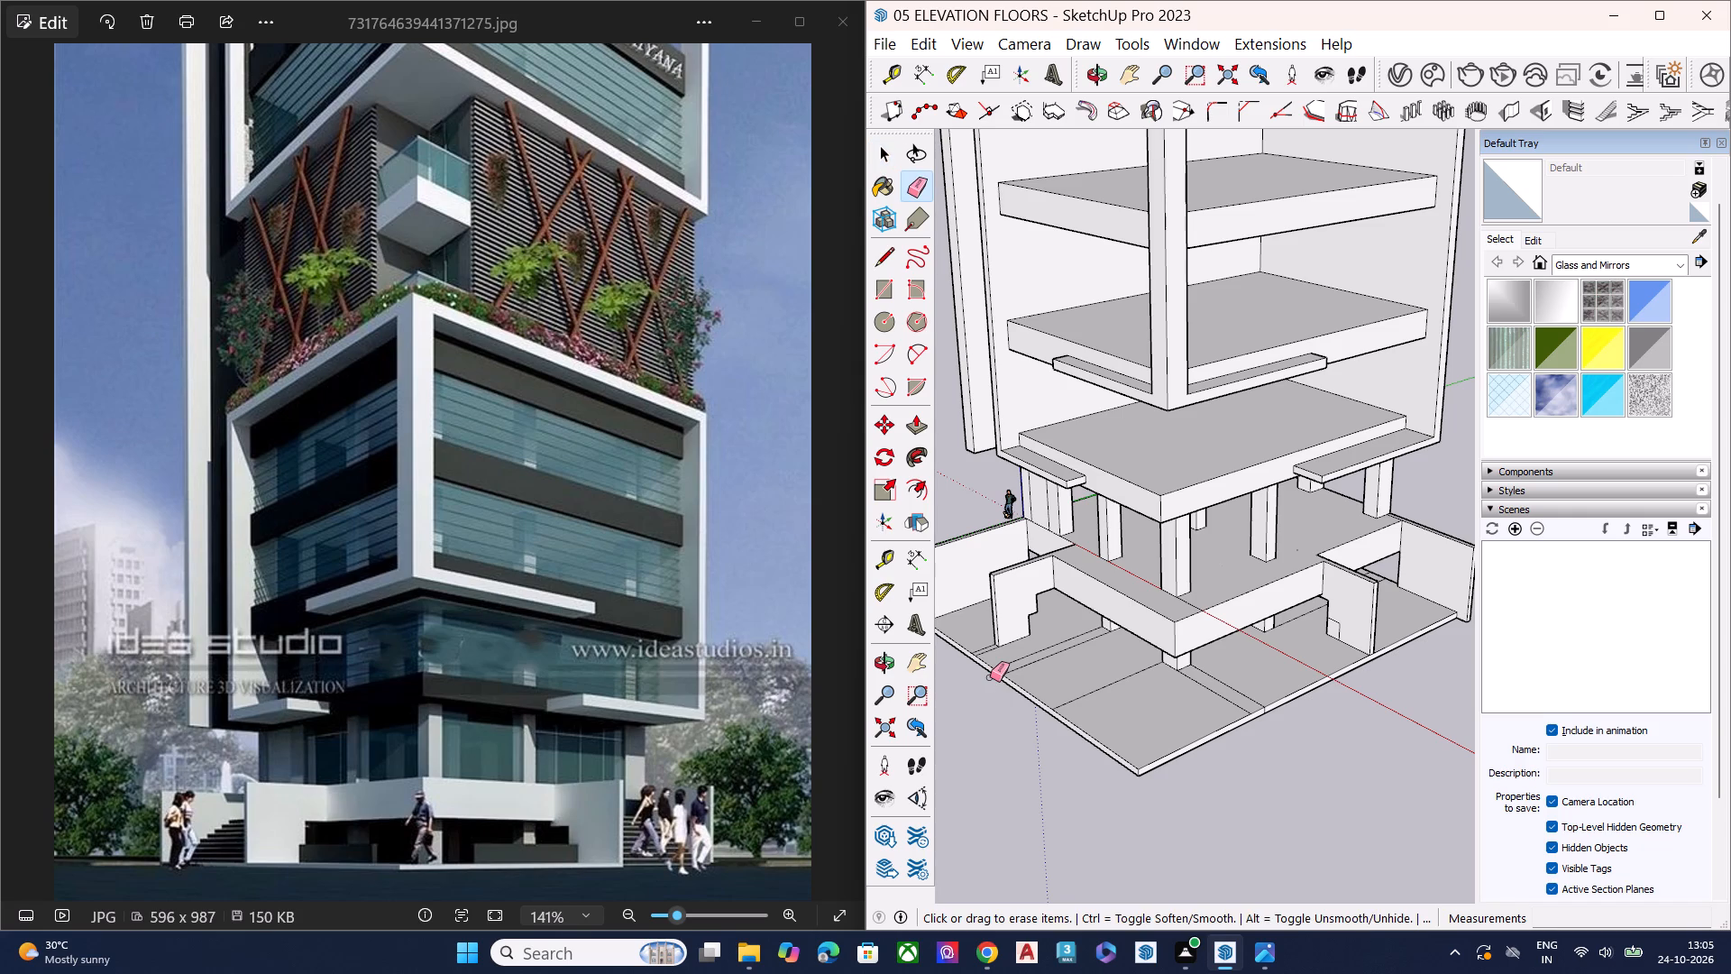
pyautogui.scroll(1, 966, 642)
pyautogui.scroll(-1, 966, 639)
pyautogui.scroll(12, 966, 639)
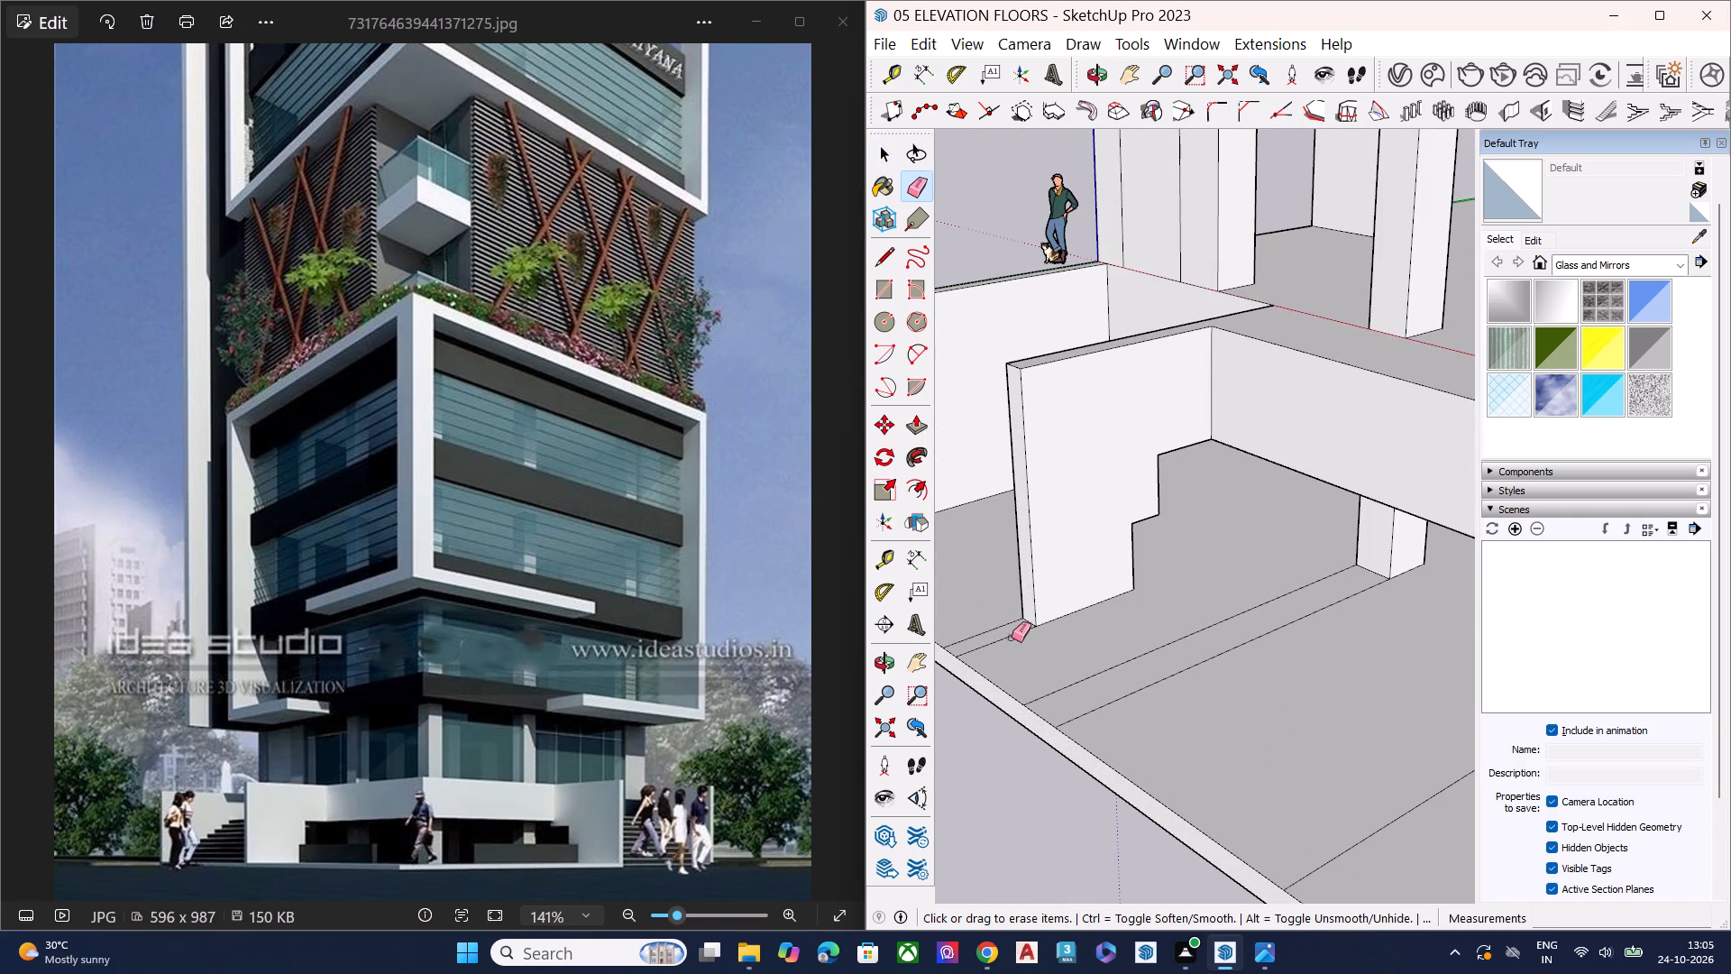
pyautogui.click(1011, 633)
pyautogui.click(990, 626)
pyautogui.click(994, 631)
pyautogui.click(1078, 679)
pyautogui.click(1104, 708)
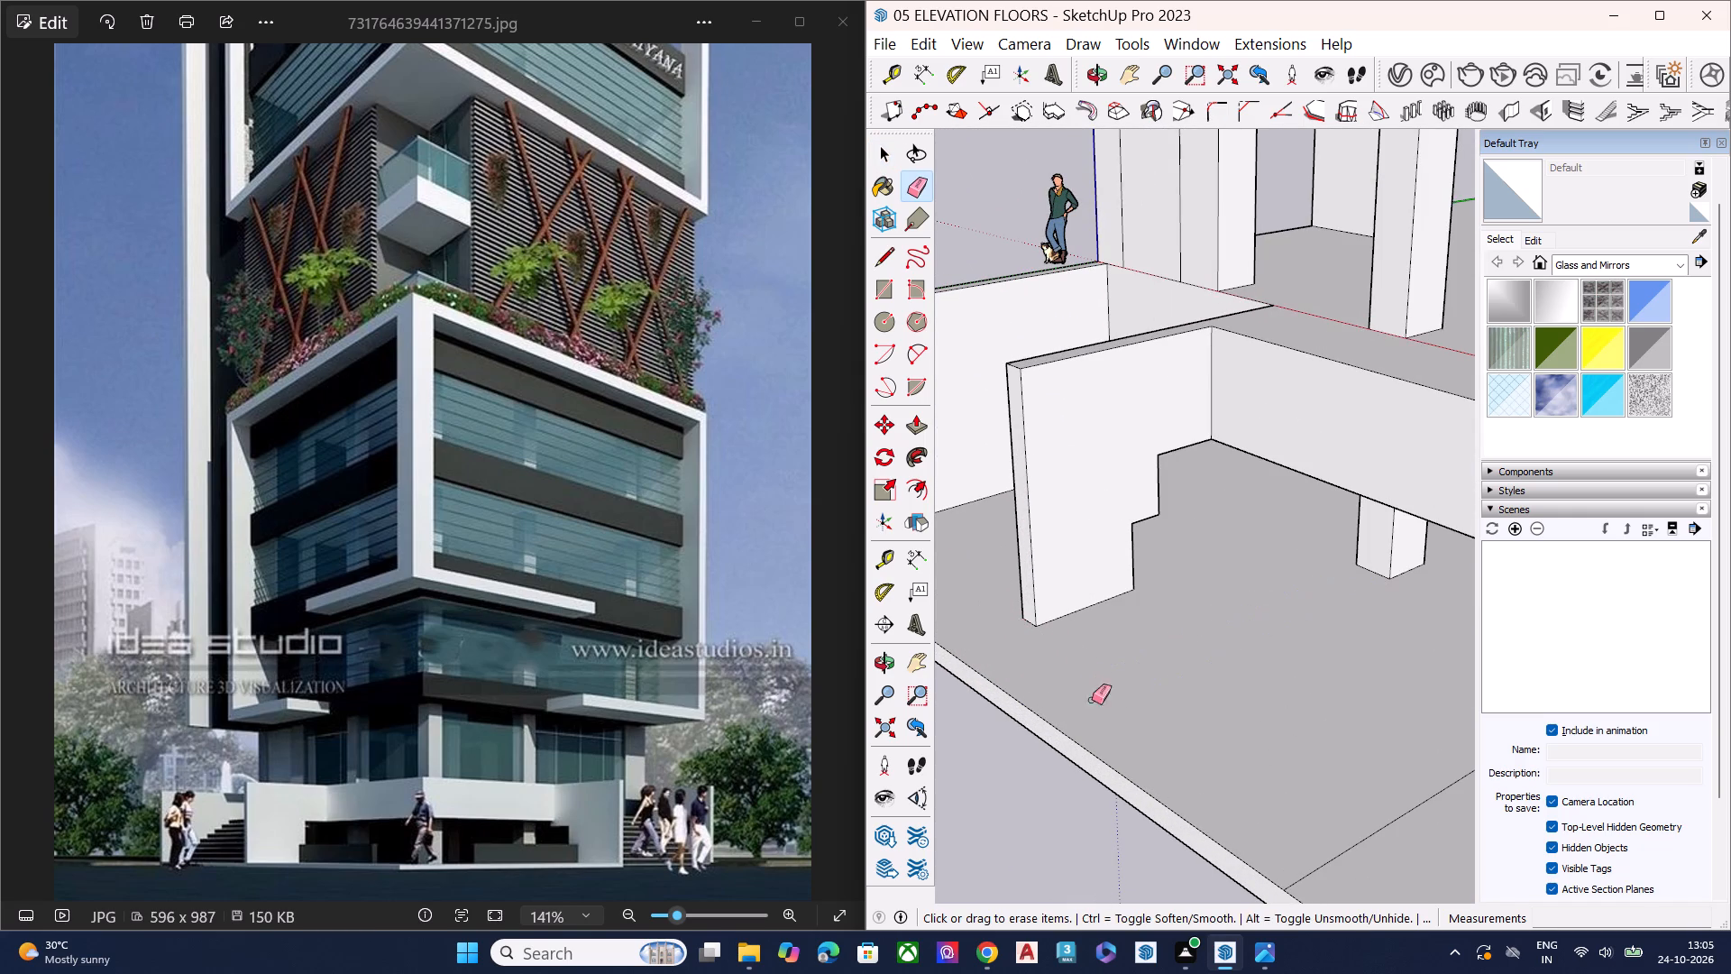
pyautogui.scroll(-7, 1030, 648)
pyautogui.click(1221, 717)
# Erase the remaining leftover lines on the base's top surface between the corner column and the opposite stepped wall.
pyautogui.scroll(-7, 1055, 623)
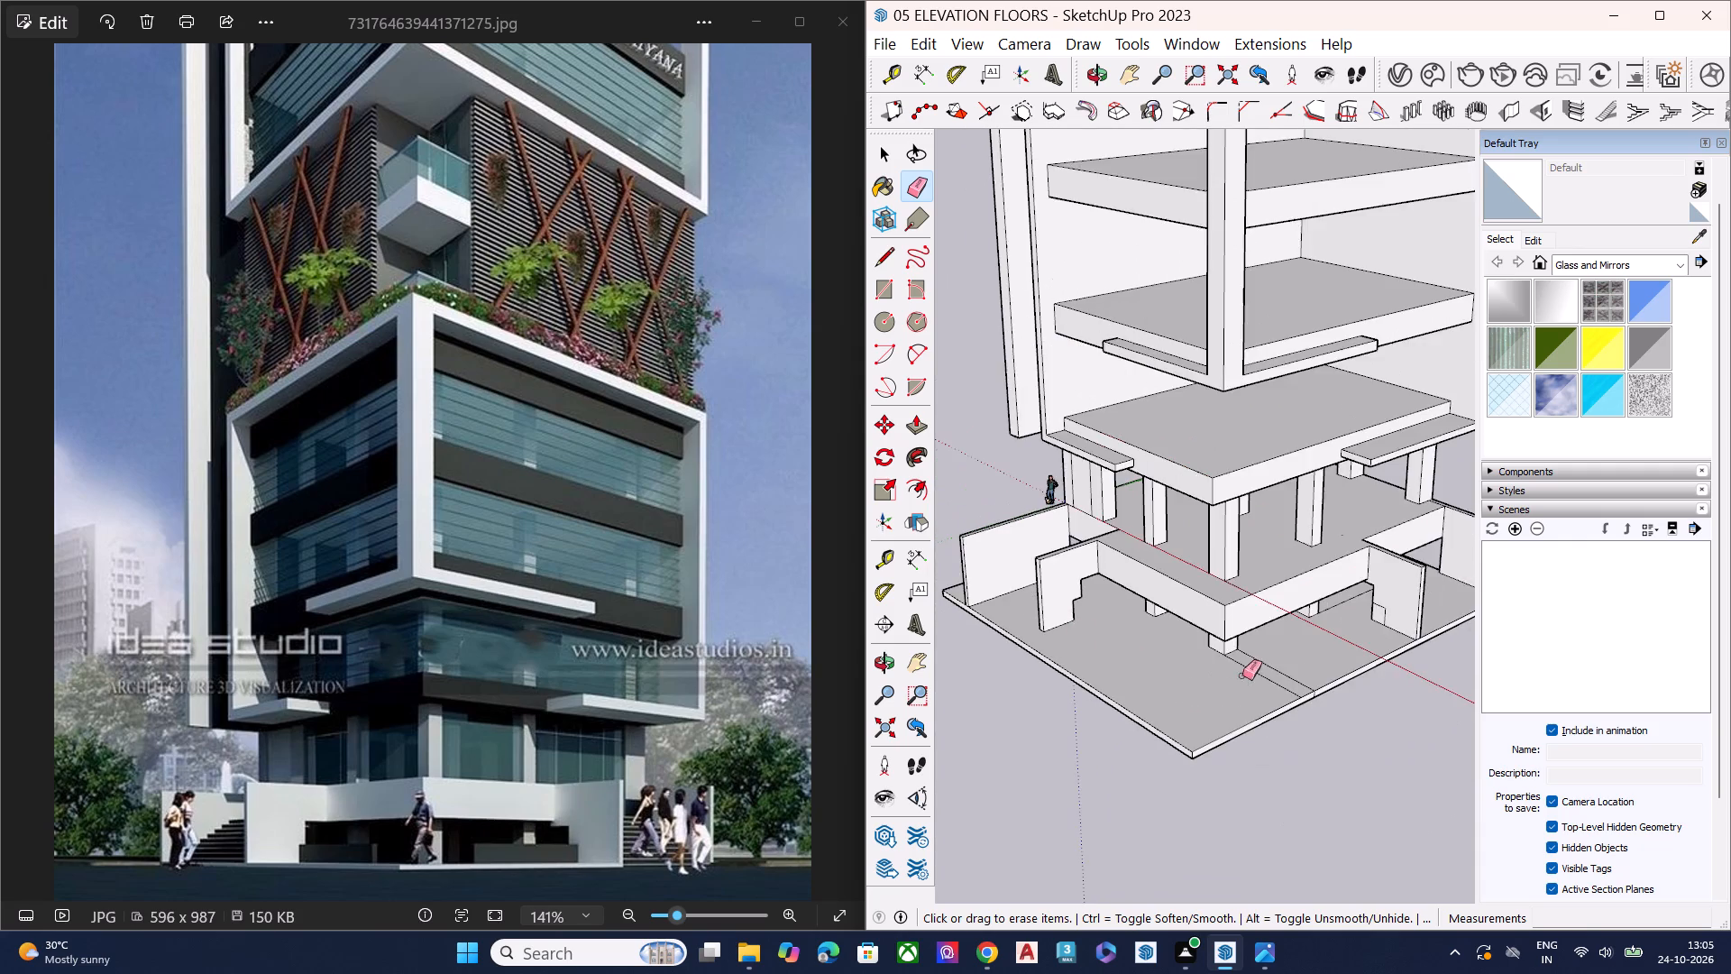
pyautogui.scroll(1, 1259, 661)
pyautogui.scroll(-3, 1259, 659)
pyautogui.scroll(1, 1260, 659)
pyautogui.scroll(-1, 1261, 658)
pyautogui.scroll(5, 1265, 657)
pyautogui.click(1279, 689)
pyautogui.click(1265, 706)
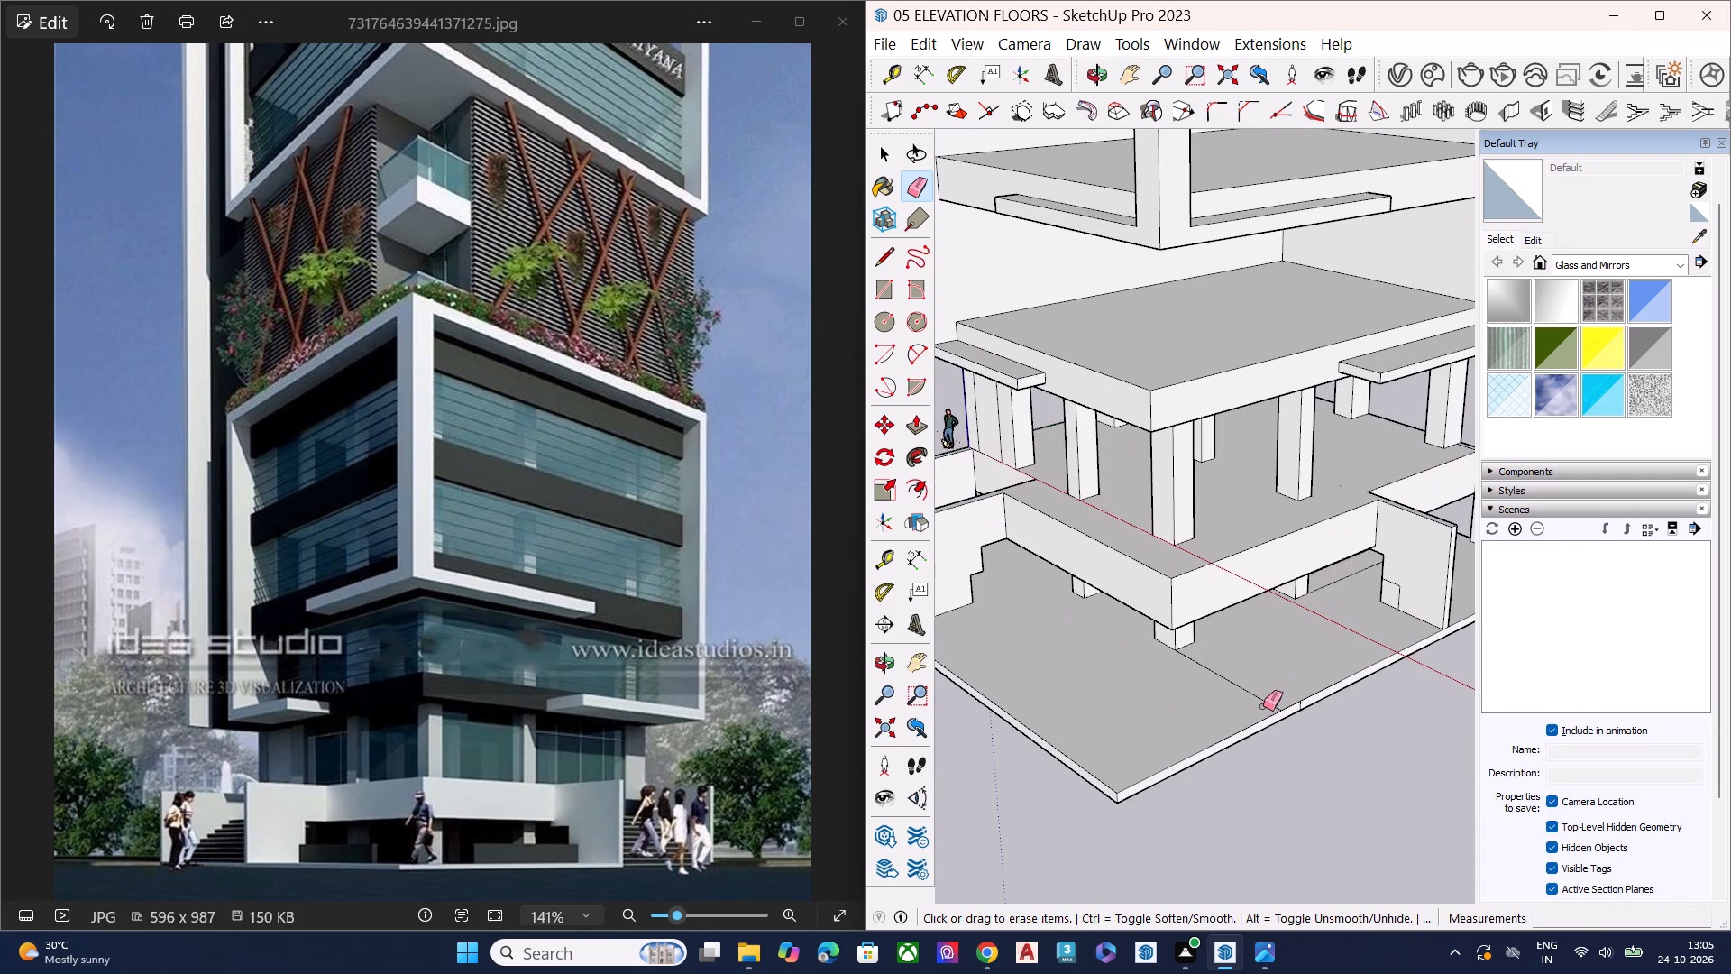
pyautogui.click(1268, 700)
pyautogui.scroll(3, 1368, 575)
pyautogui.scroll(-1, 1366, 575)
pyautogui.scroll(6, 1365, 576)
pyautogui.click(1322, 583)
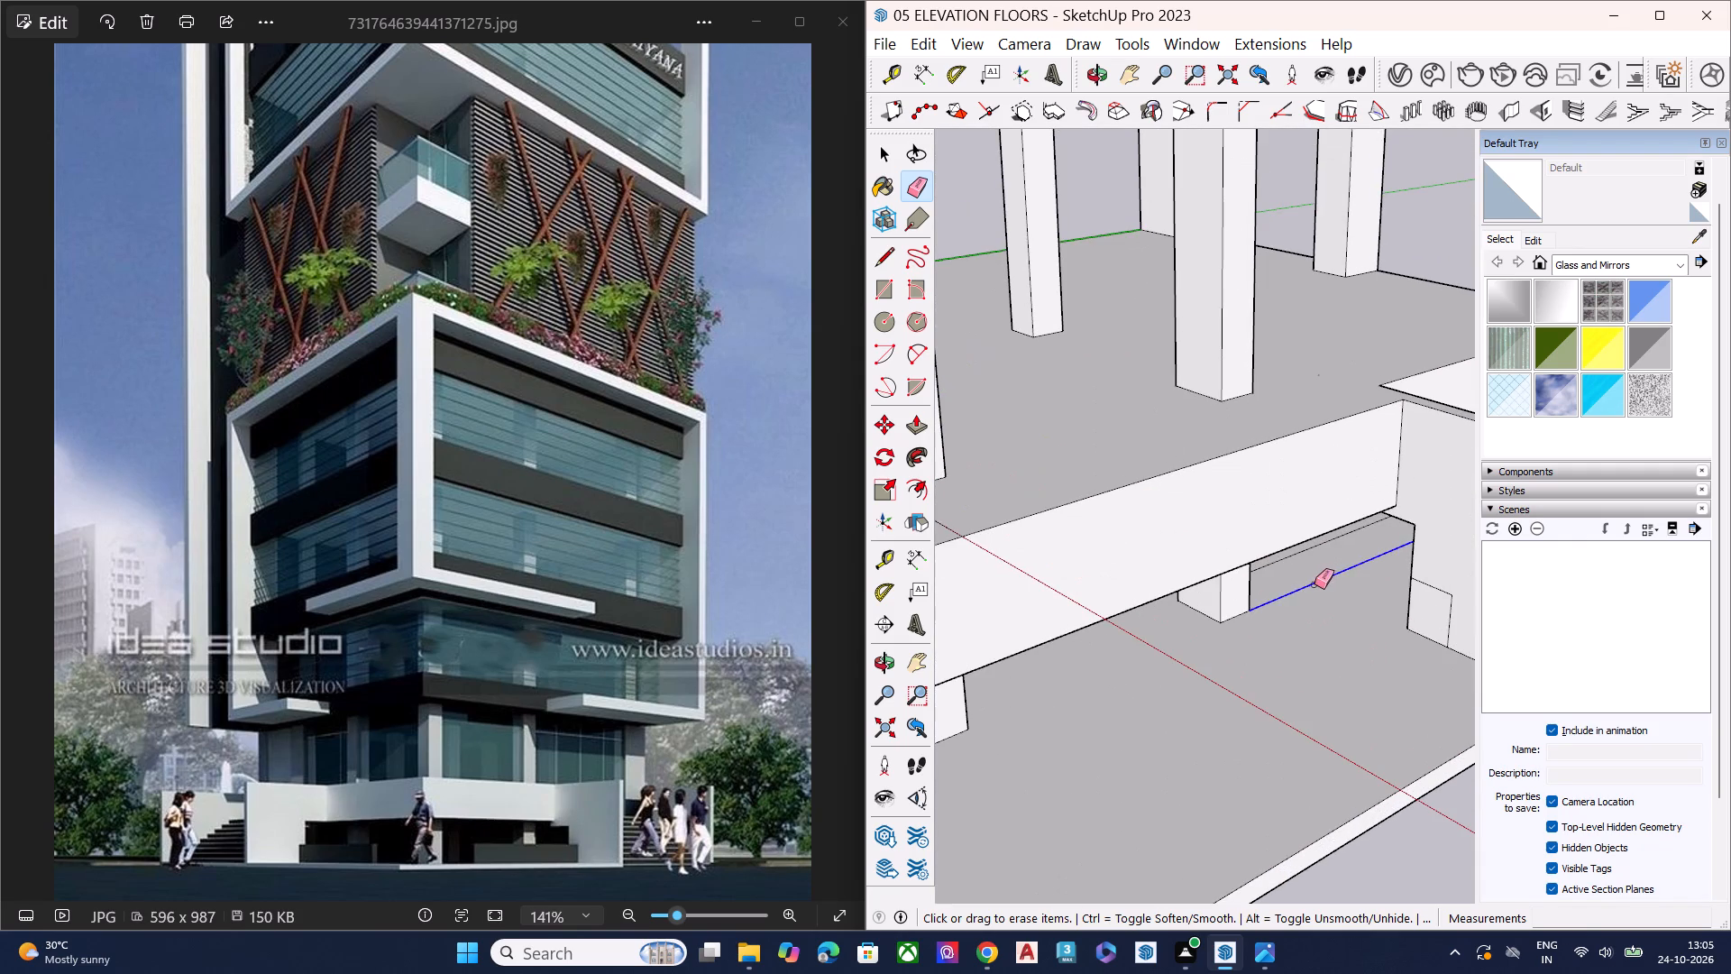
pyautogui.moveTo(1316, 584); pyautogui.dragTo(1260, 508, button='middle')
pyautogui.scroll(8, 1260, 551)
pyautogui.click(1269, 571)
# Erase the leftover seam lines on the base's edge below the opening in the outer wall opposite the human figure.
pyautogui.scroll(-4, 1237, 560)
pyautogui.scroll(1, 1237, 560)
pyautogui.scroll(-2, 1237, 560)
pyautogui.scroll(1, 1237, 561)
pyautogui.scroll(-10, 1237, 562)
pyautogui.scroll(9, 1323, 593)
pyautogui.scroll(-6, 1261, 566)
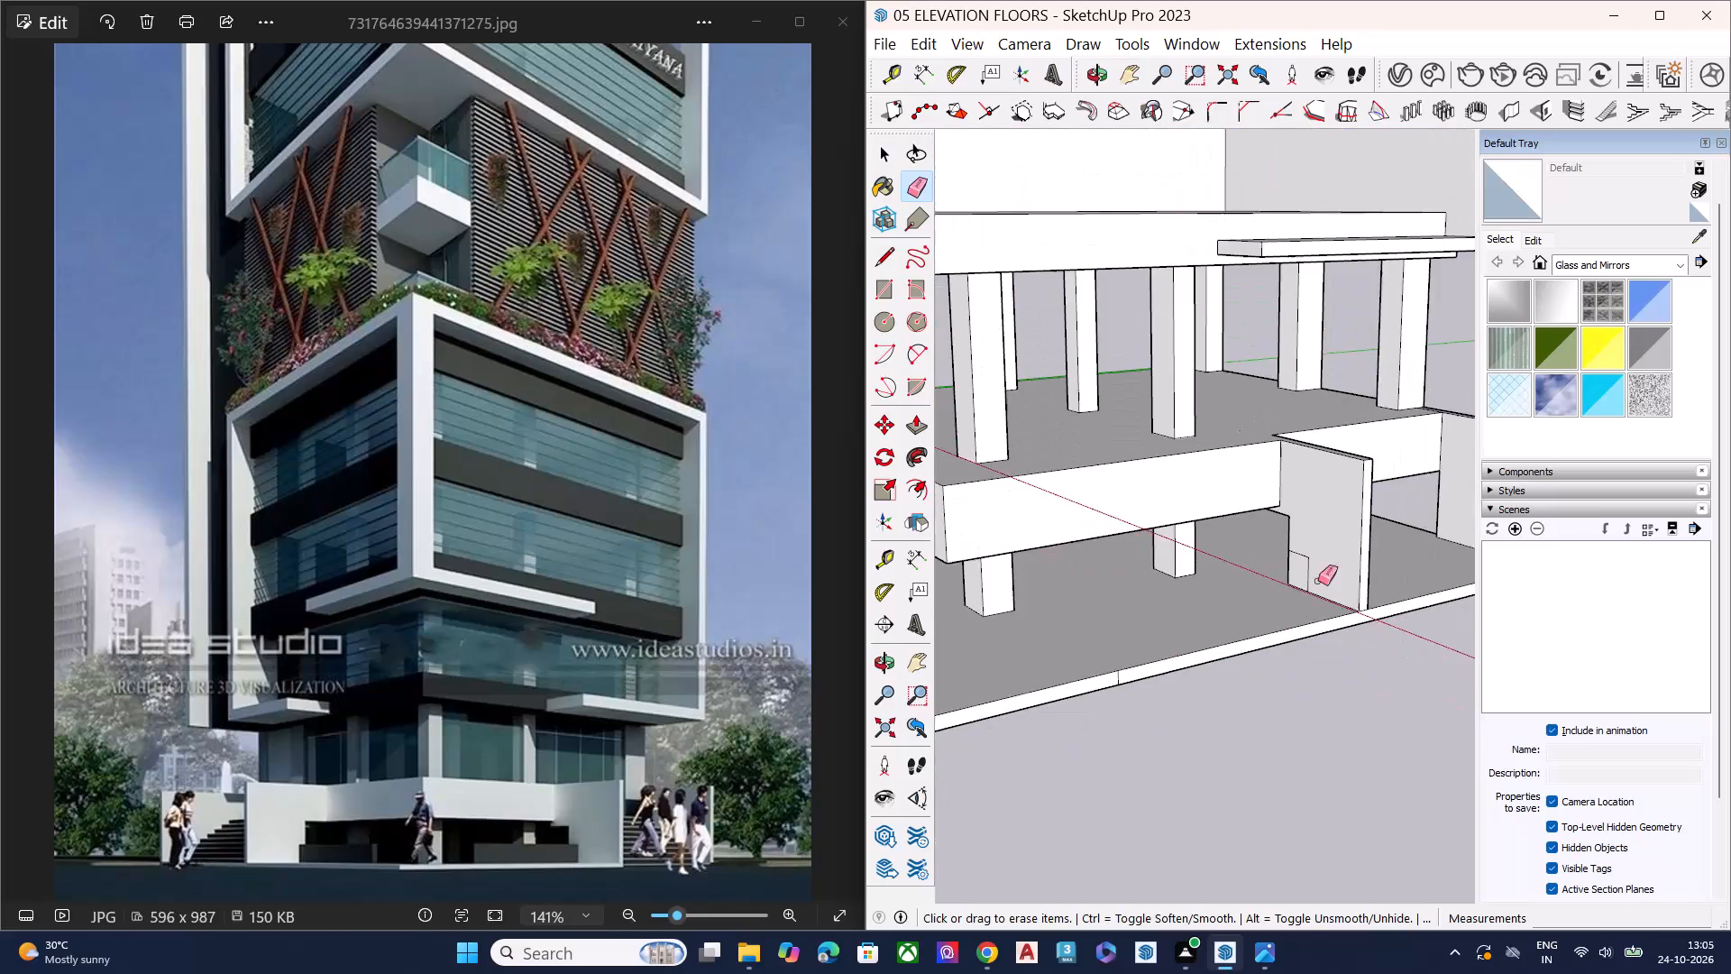
pyautogui.scroll(-2, 1318, 581)
pyautogui.moveTo(1350, 597); pyautogui.dragTo(1170, 471, button='middle')
pyautogui.moveTo(1362, 538); pyautogui.dragTo(911, 625, button='middle')
pyautogui.moveTo(1268, 673); pyautogui.dragTo(1090, 669, button='middle')
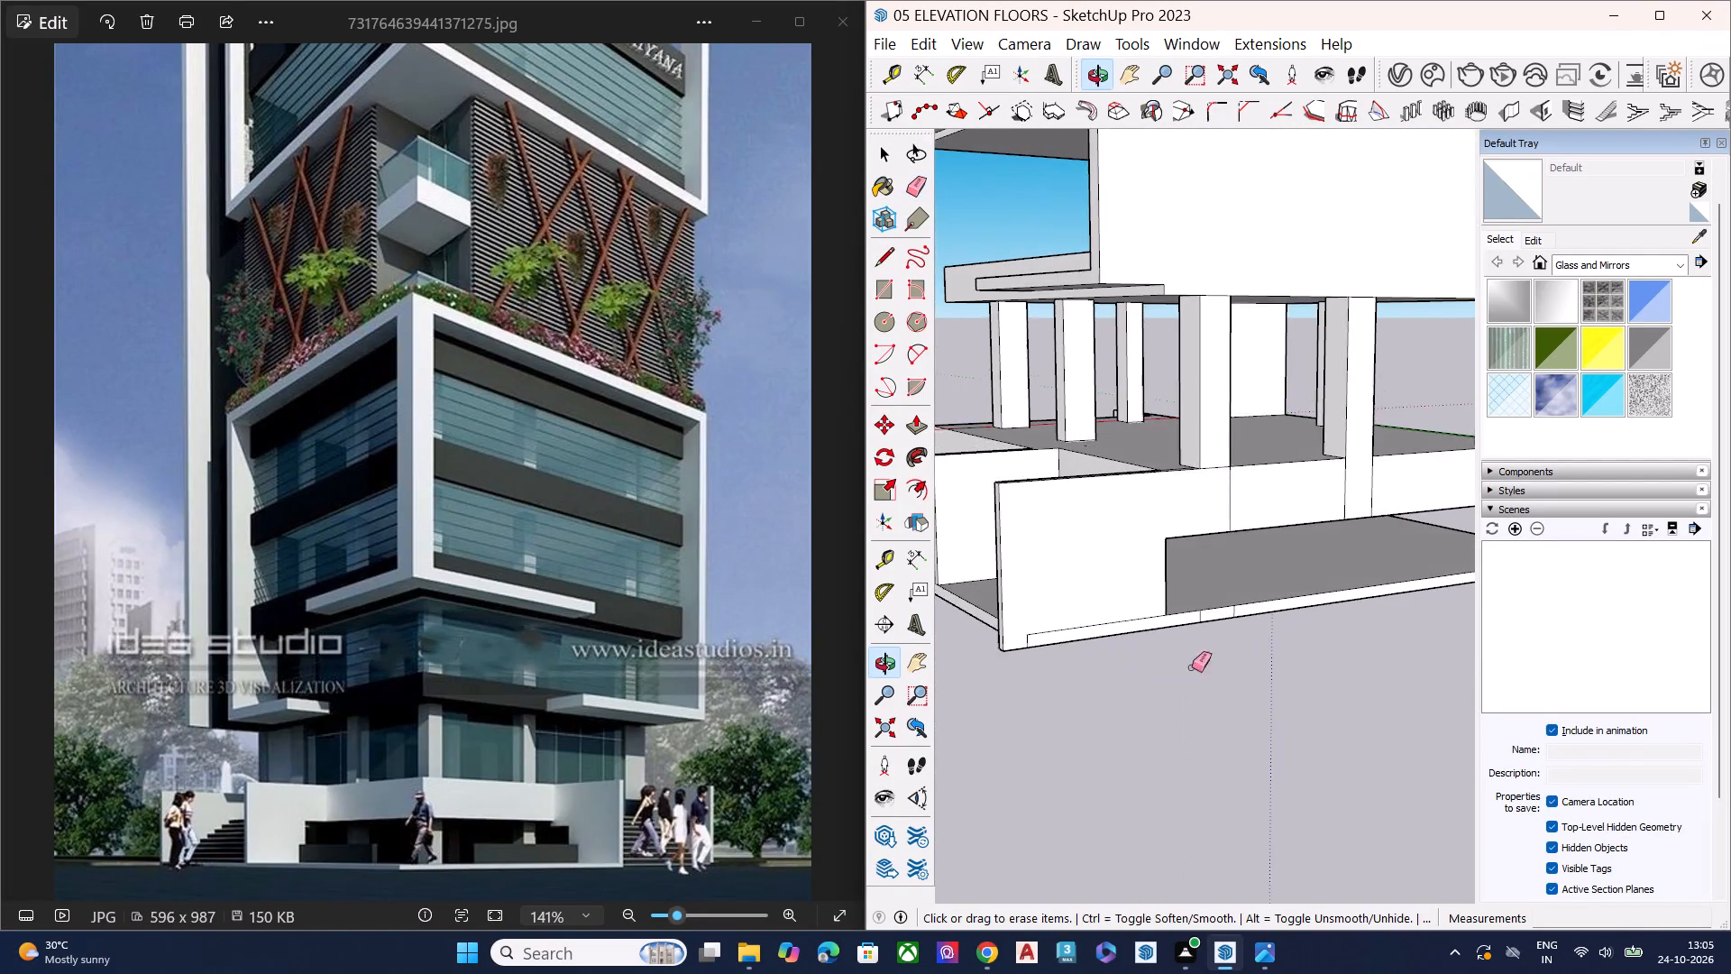
pyautogui.scroll(13, 1204, 665)
pyautogui.scroll(7, 1195, 579)
pyautogui.click(1204, 586)
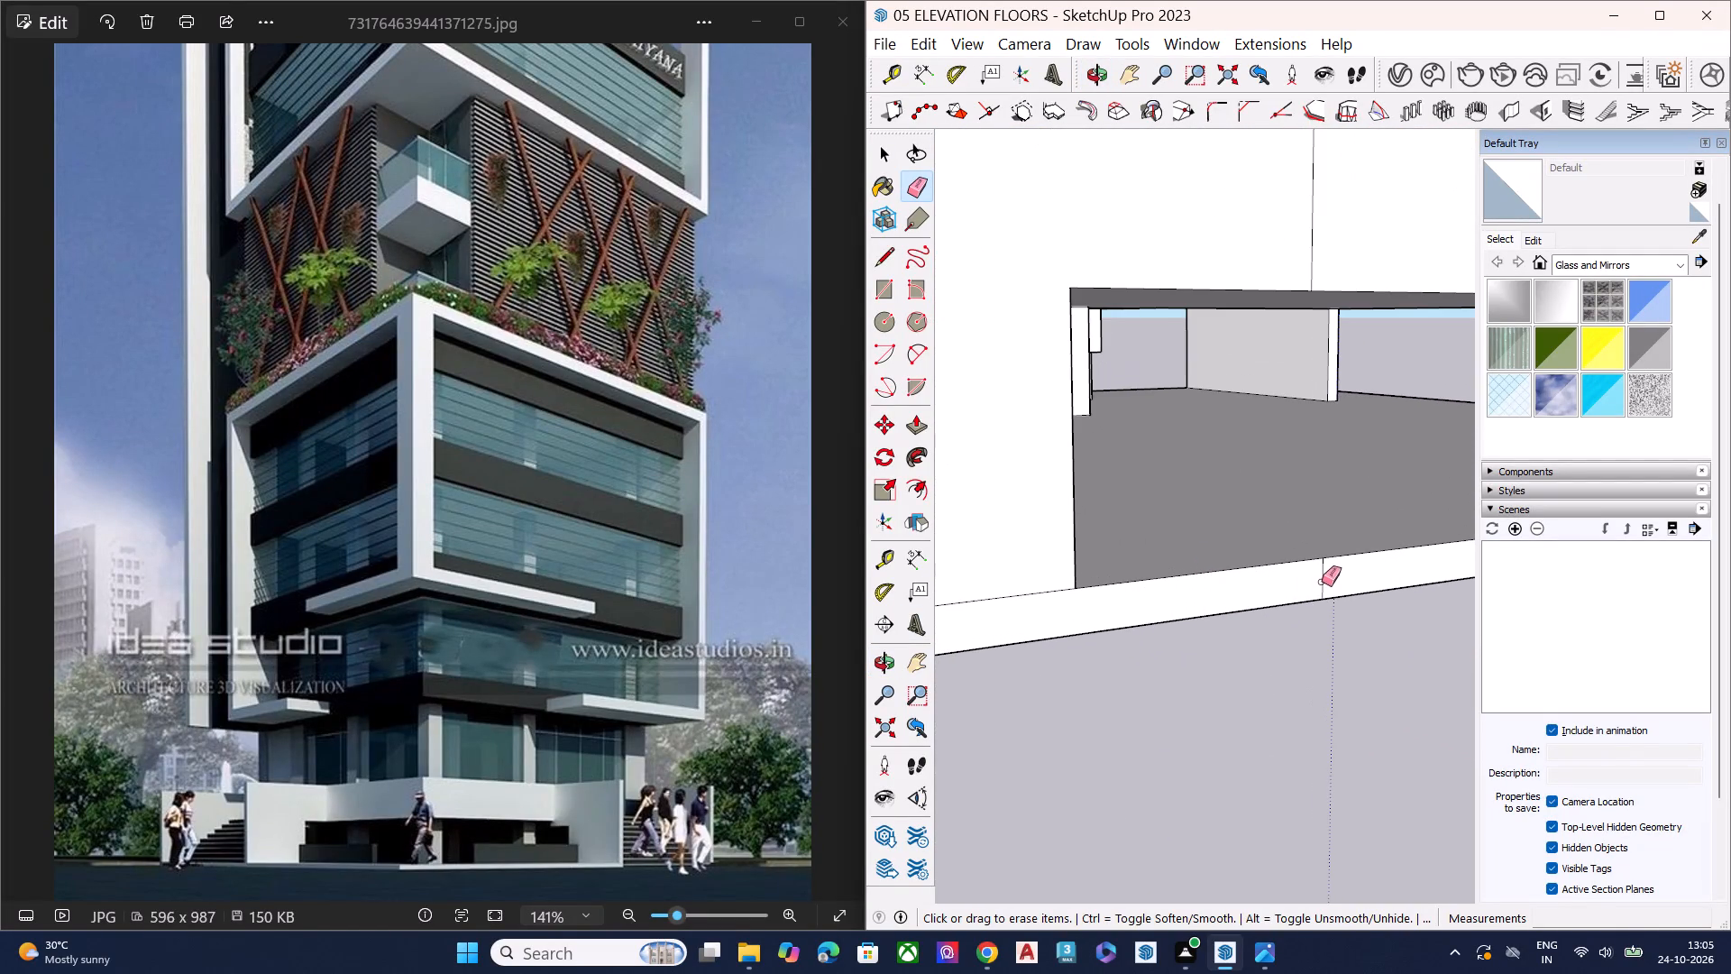
pyautogui.click(1322, 582)
# Examine the rear and underside of the base around the columns and outer walls.
pyautogui.scroll(-8, 1221, 589)
pyautogui.moveTo(1367, 595); pyautogui.dragTo(948, 594, button='middle')
pyautogui.scroll(-8, 1075, 555)
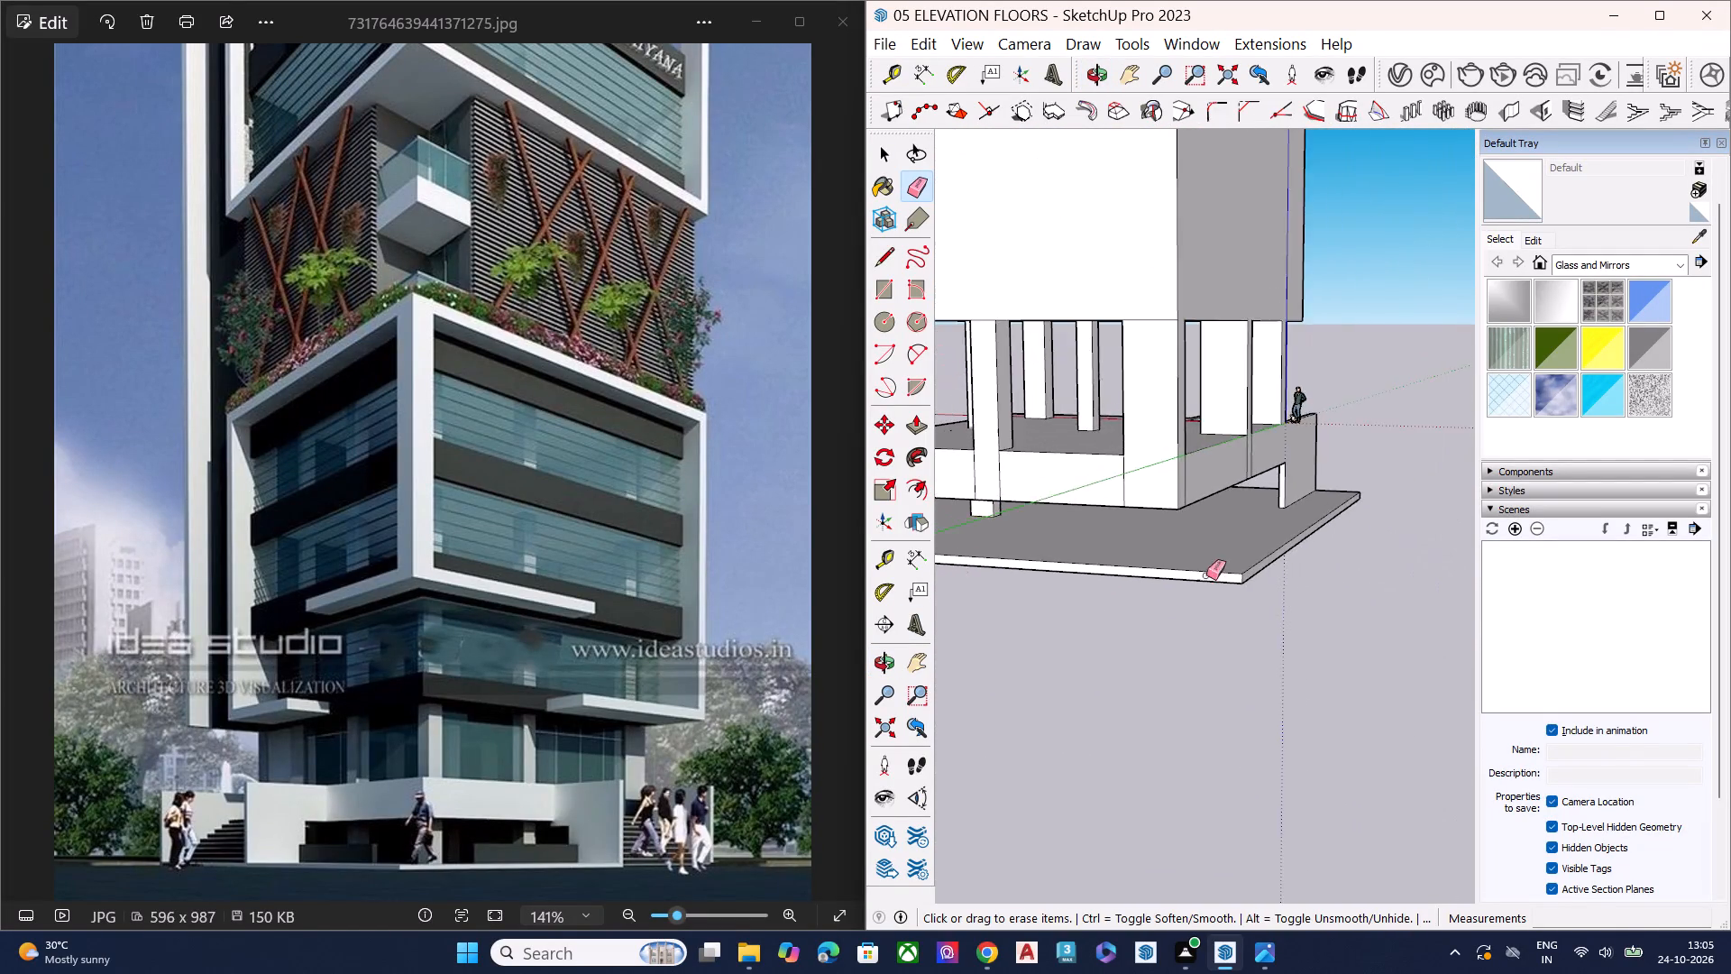
pyautogui.moveTo(1219, 572); pyautogui.dragTo(902, 576, button='middle')
pyautogui.moveTo(1056, 526); pyautogui.dragTo(1145, 505, button='middle')
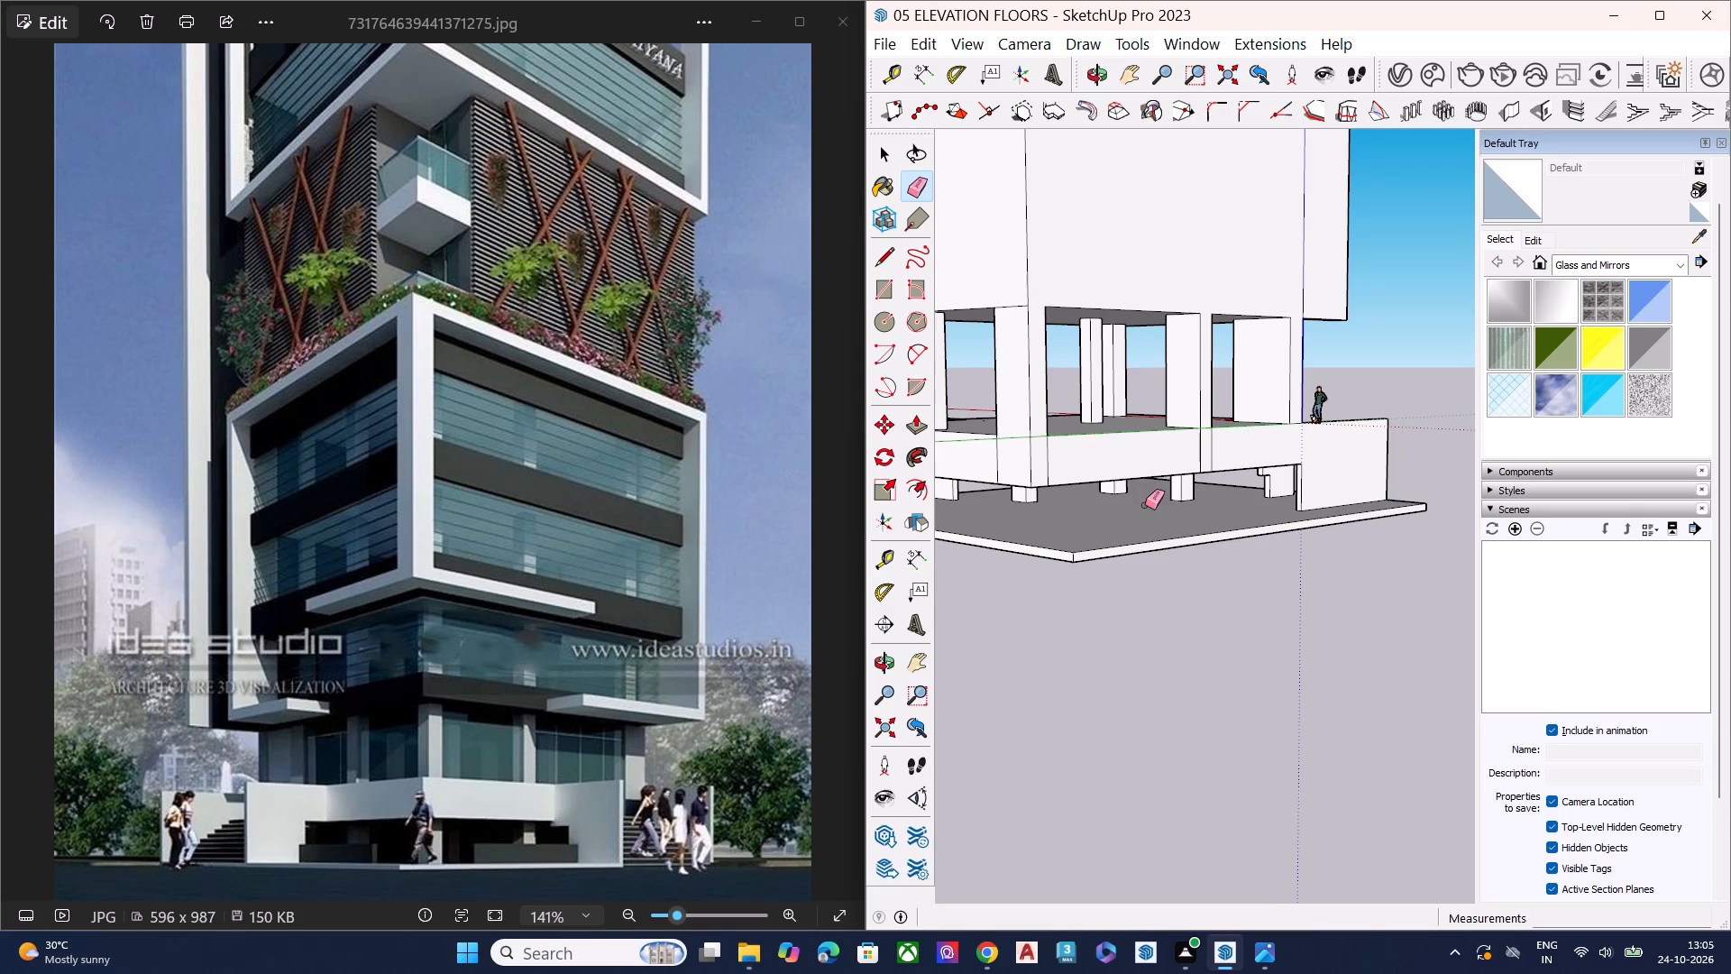
pyautogui.scroll(-5, 1342, 670)
pyautogui.moveTo(1200, 663); pyautogui.dragTo(1425, 485, button='middle')
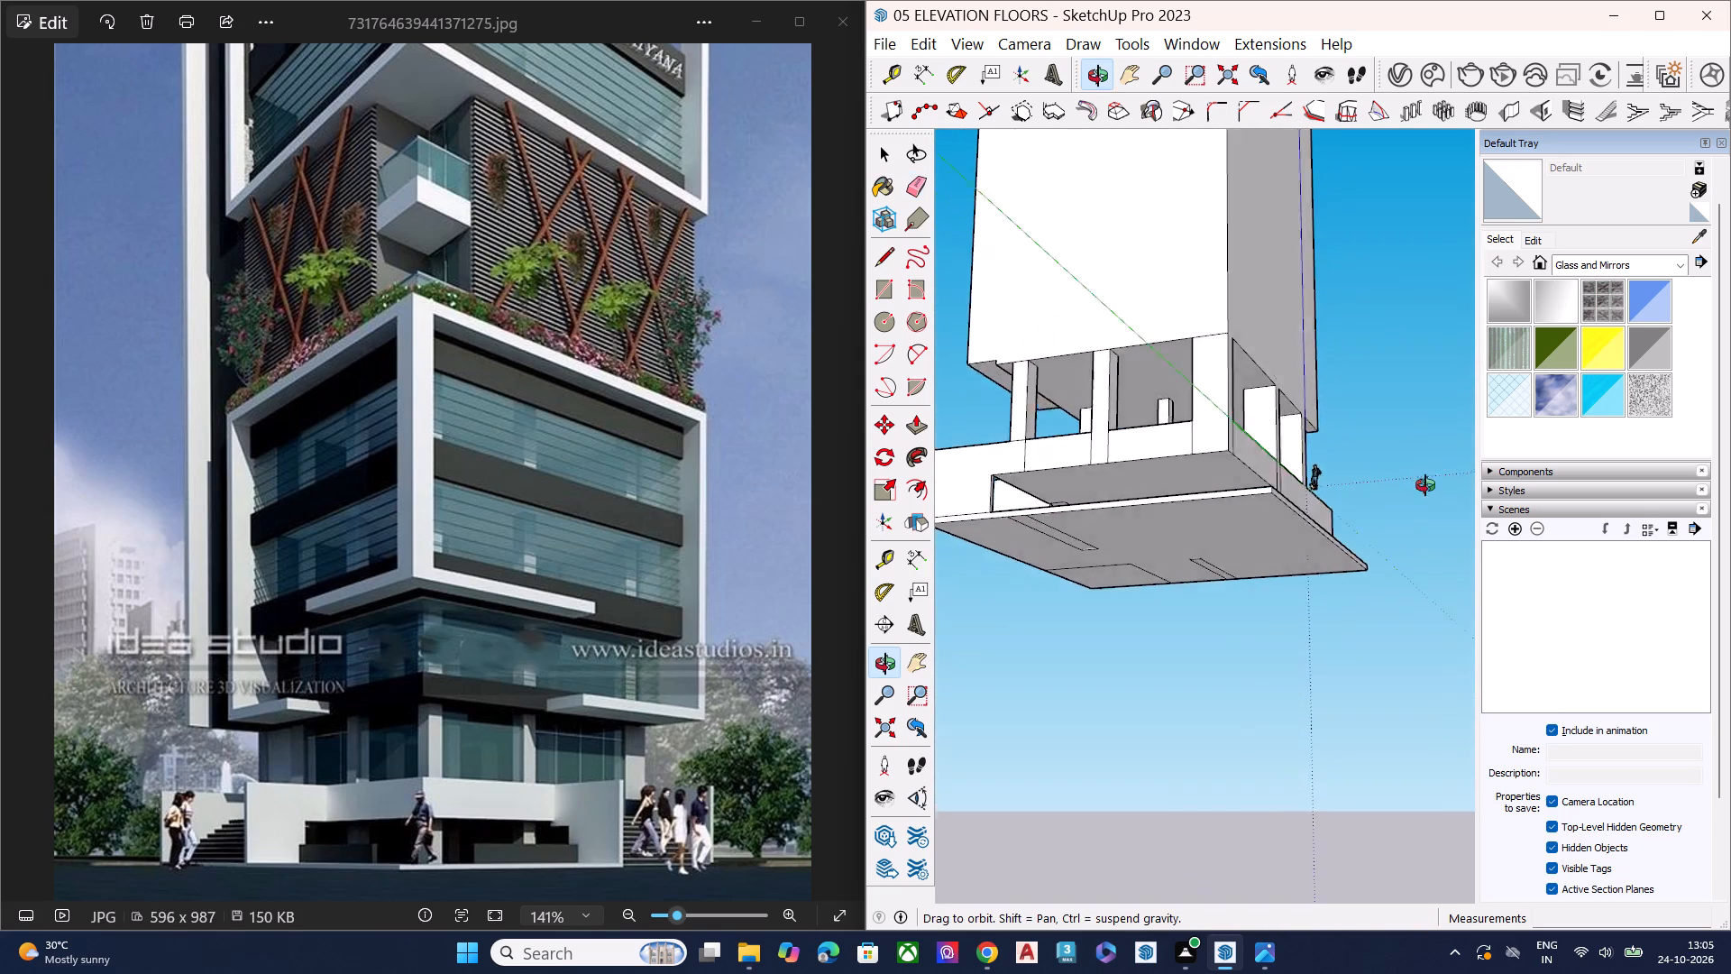
pyautogui.moveTo(1425, 485); pyautogui.dragTo(1416, 730, button='middle')
# Push/Pull the narrow end face of the outer wall beside the human figure along the base to the building's rear corner.
pyautogui.scroll(2, 1296, 531)
pyautogui.scroll(-1, 1296, 529)
pyautogui.scroll(5, 1296, 529)
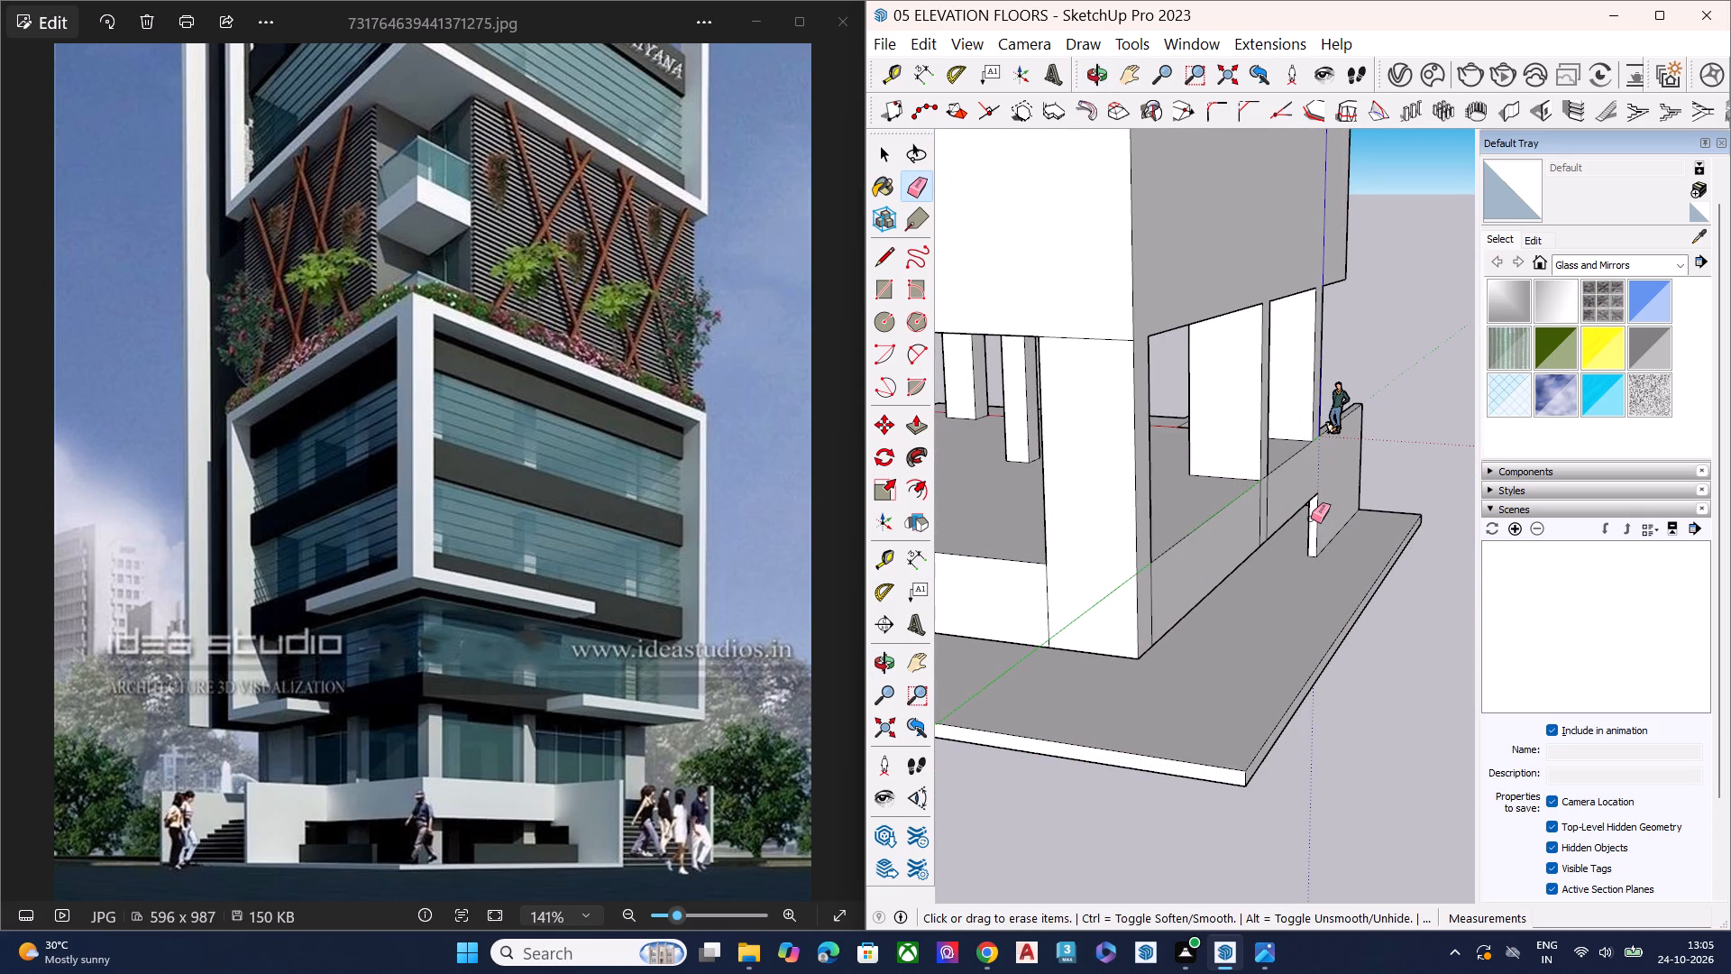
pyautogui.press('space')
pyautogui.write('P')
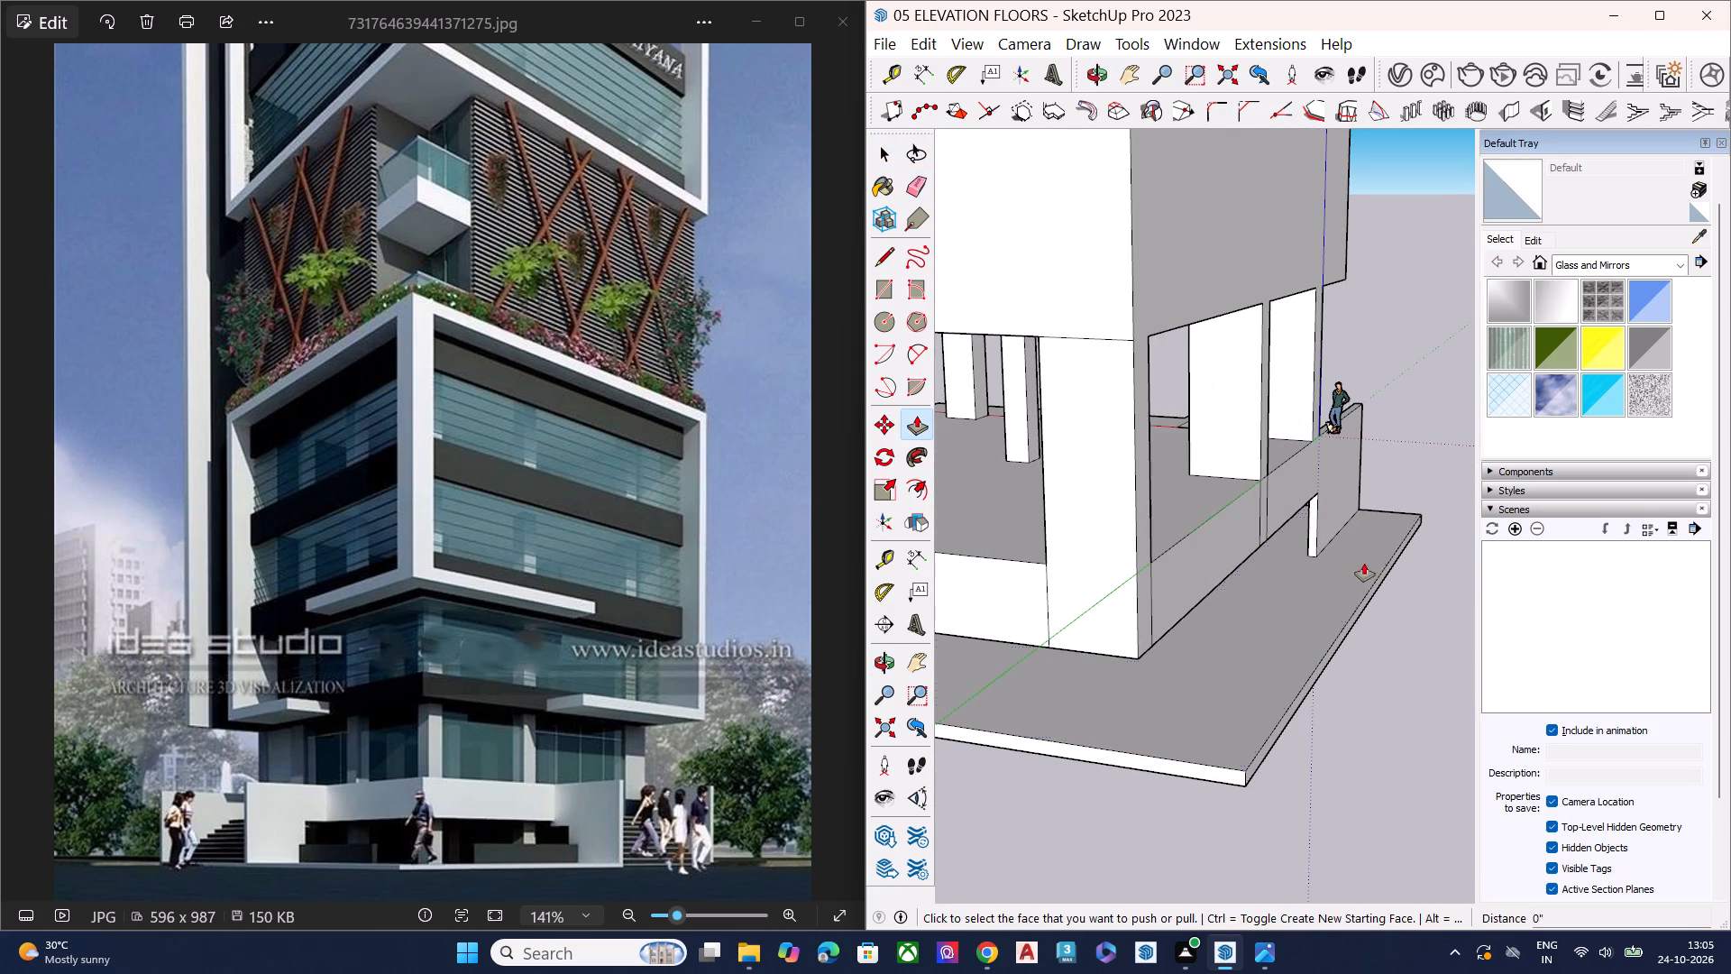
pyautogui.scroll(7, 1309, 521)
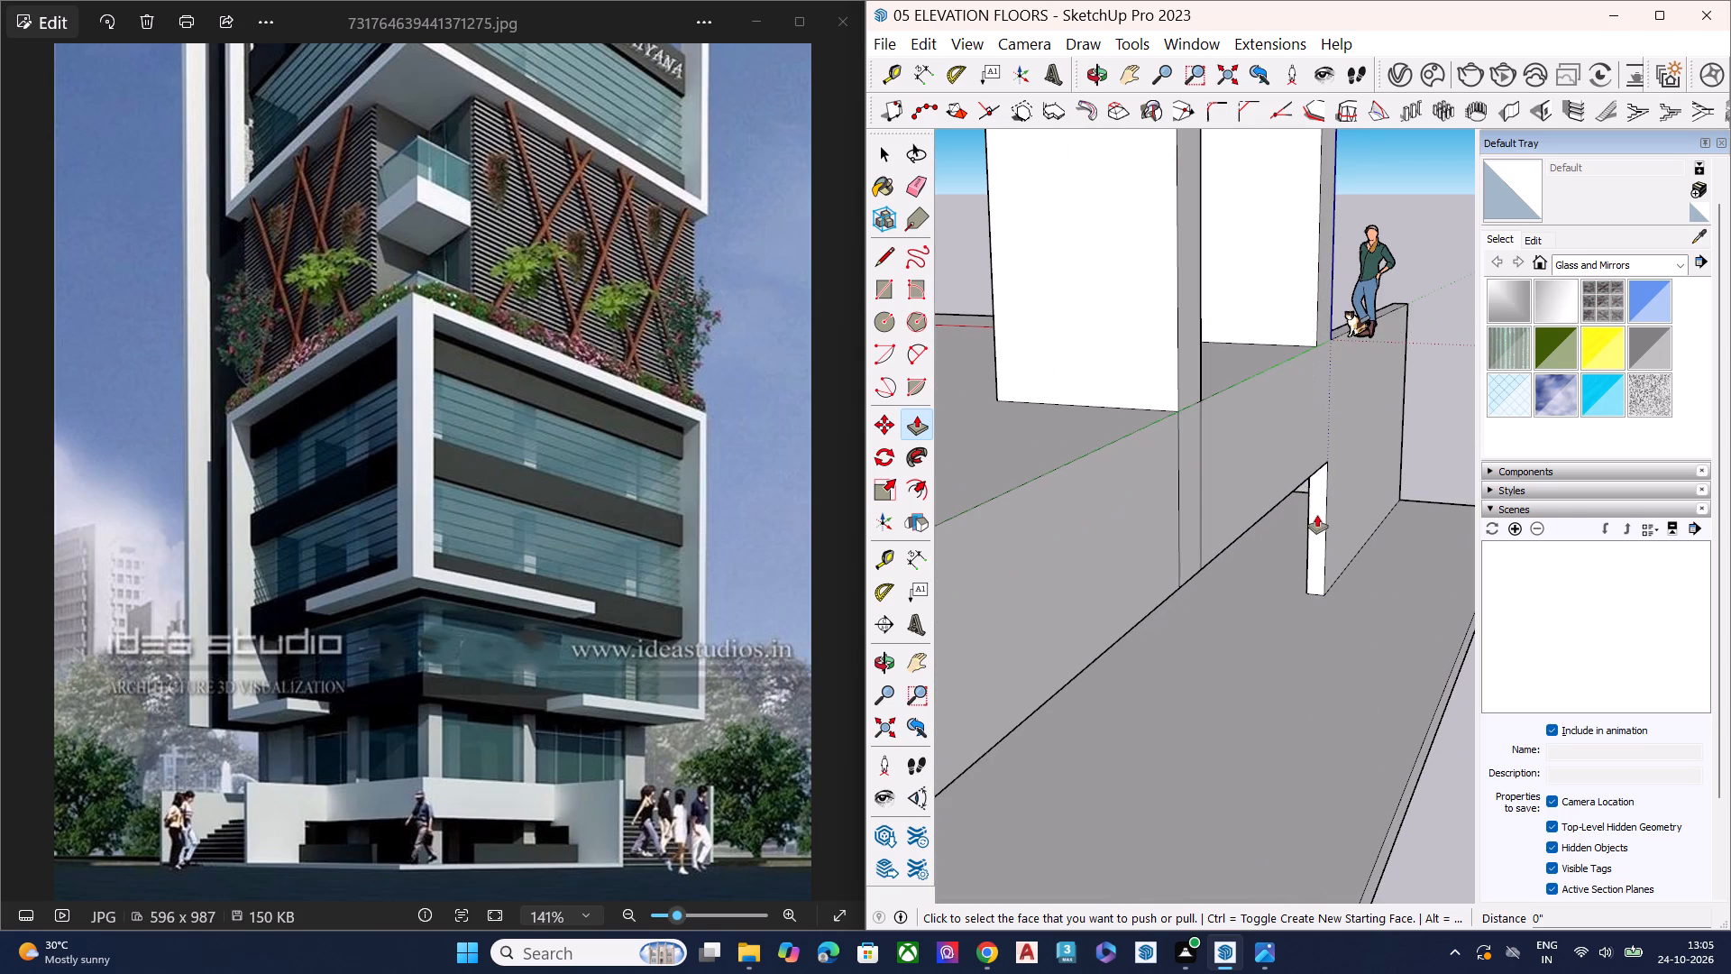
pyautogui.click(1317, 515)
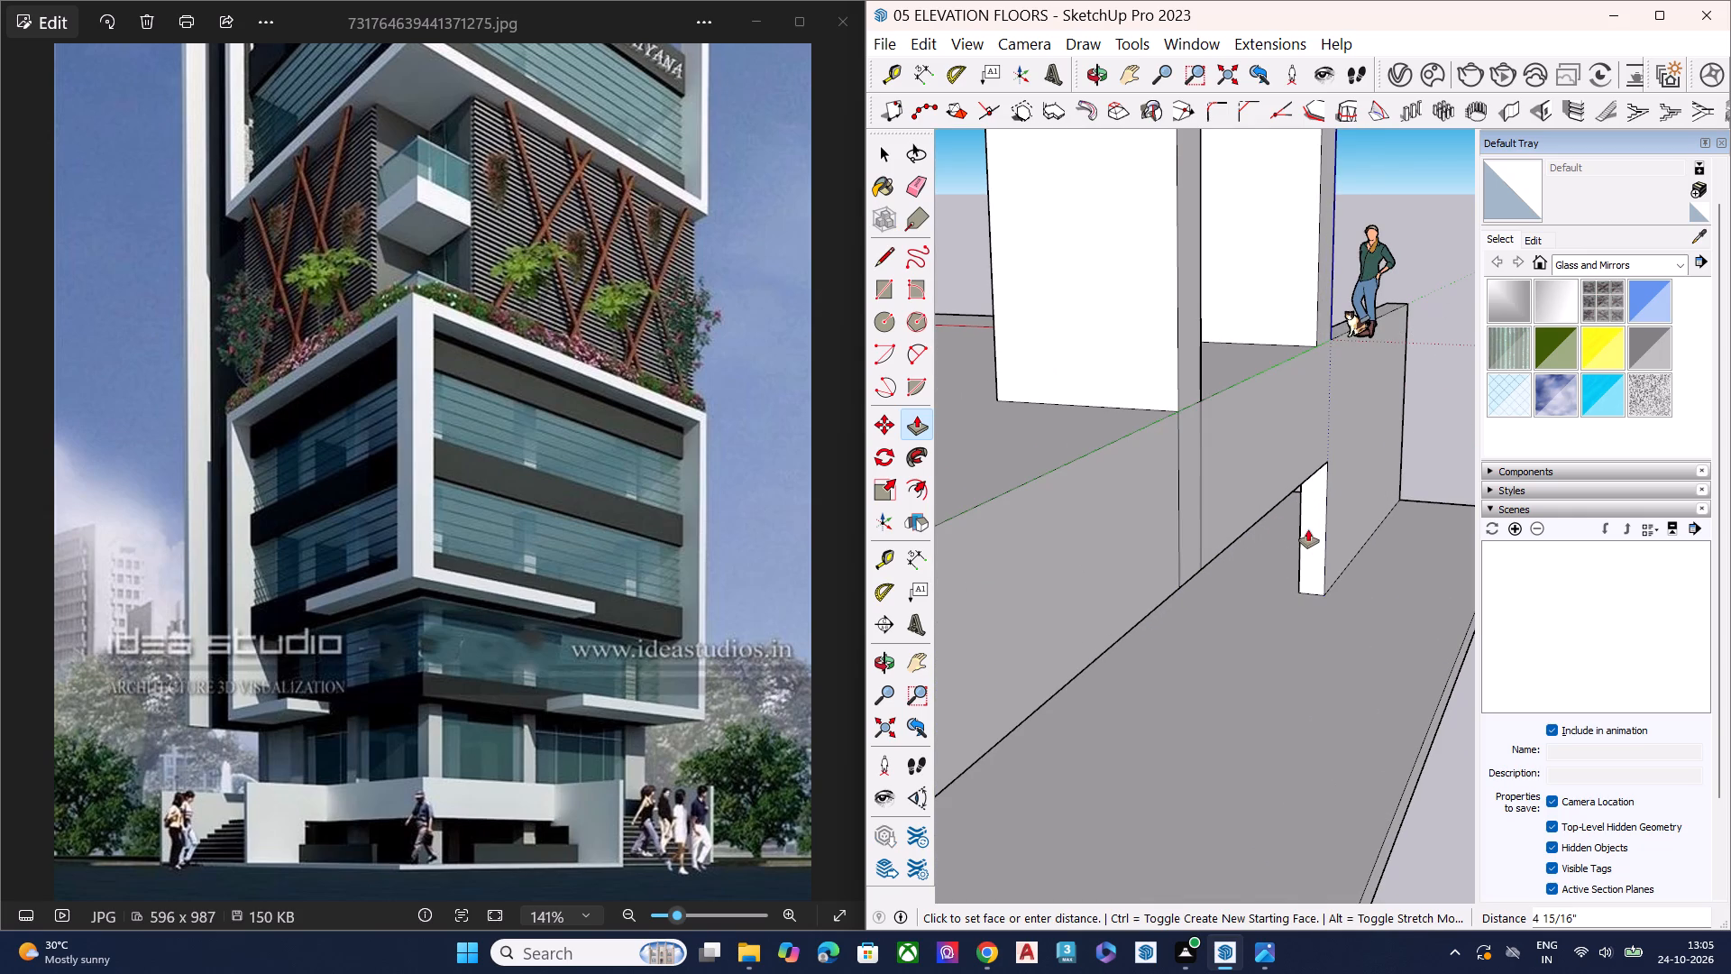
pyautogui.press('Escape')
pyautogui.press('space')
pyautogui.click(1318, 525)
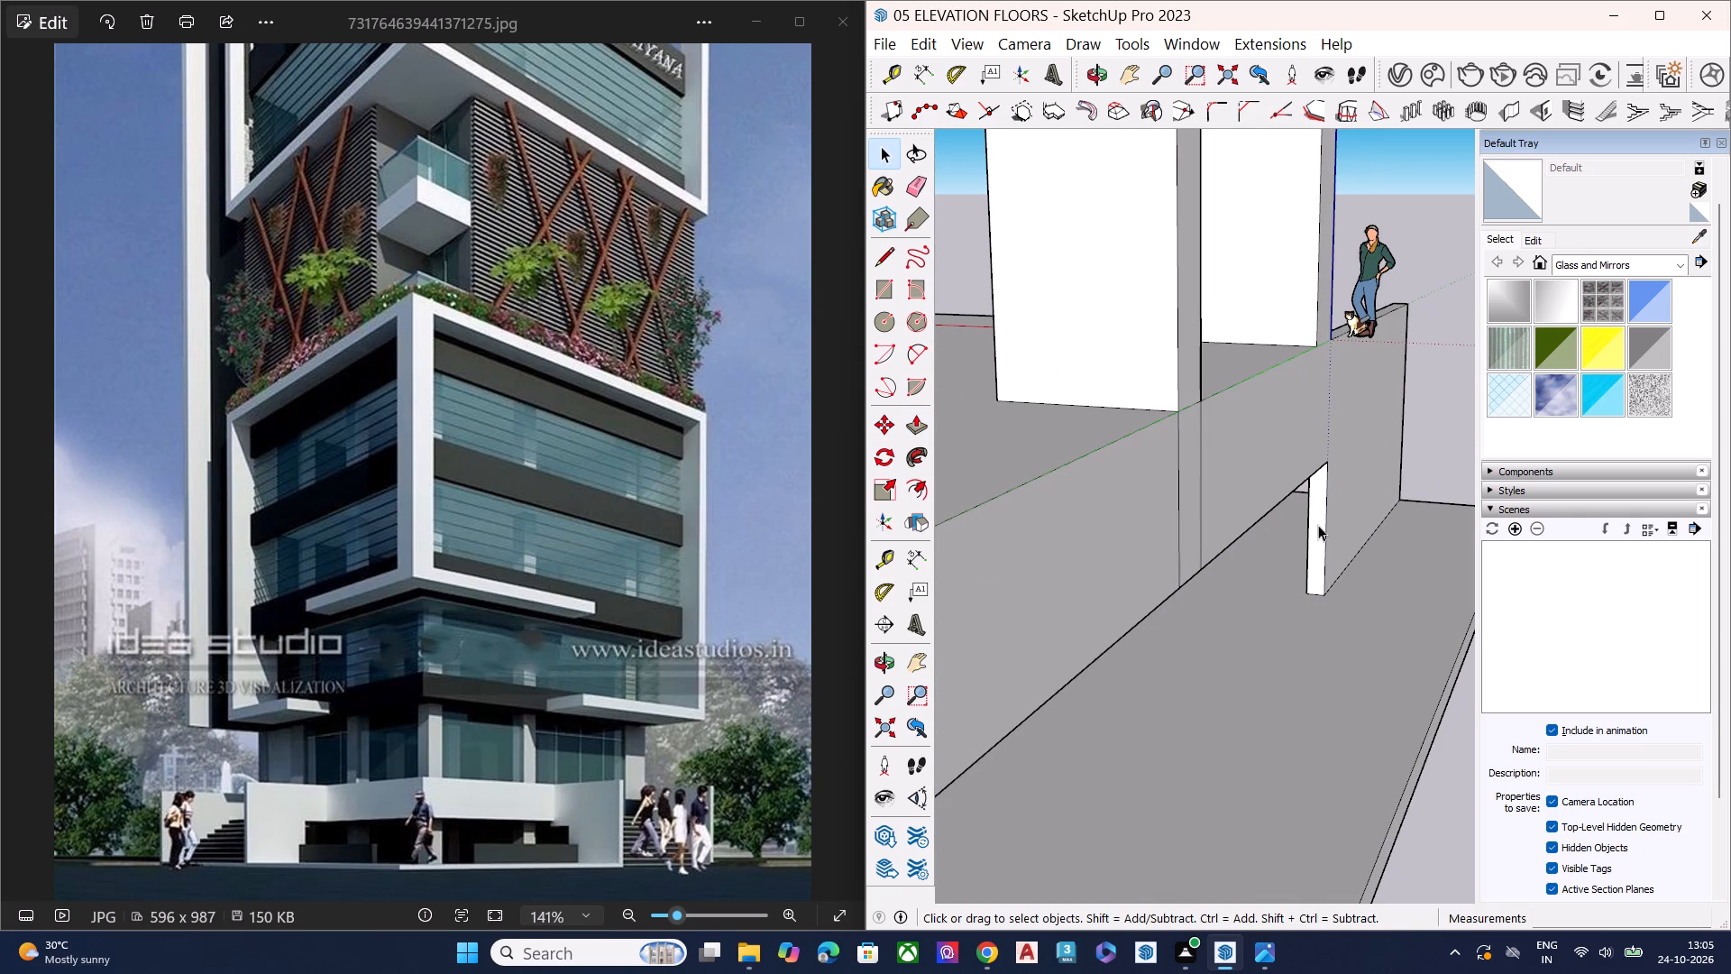
pyautogui.press('p')
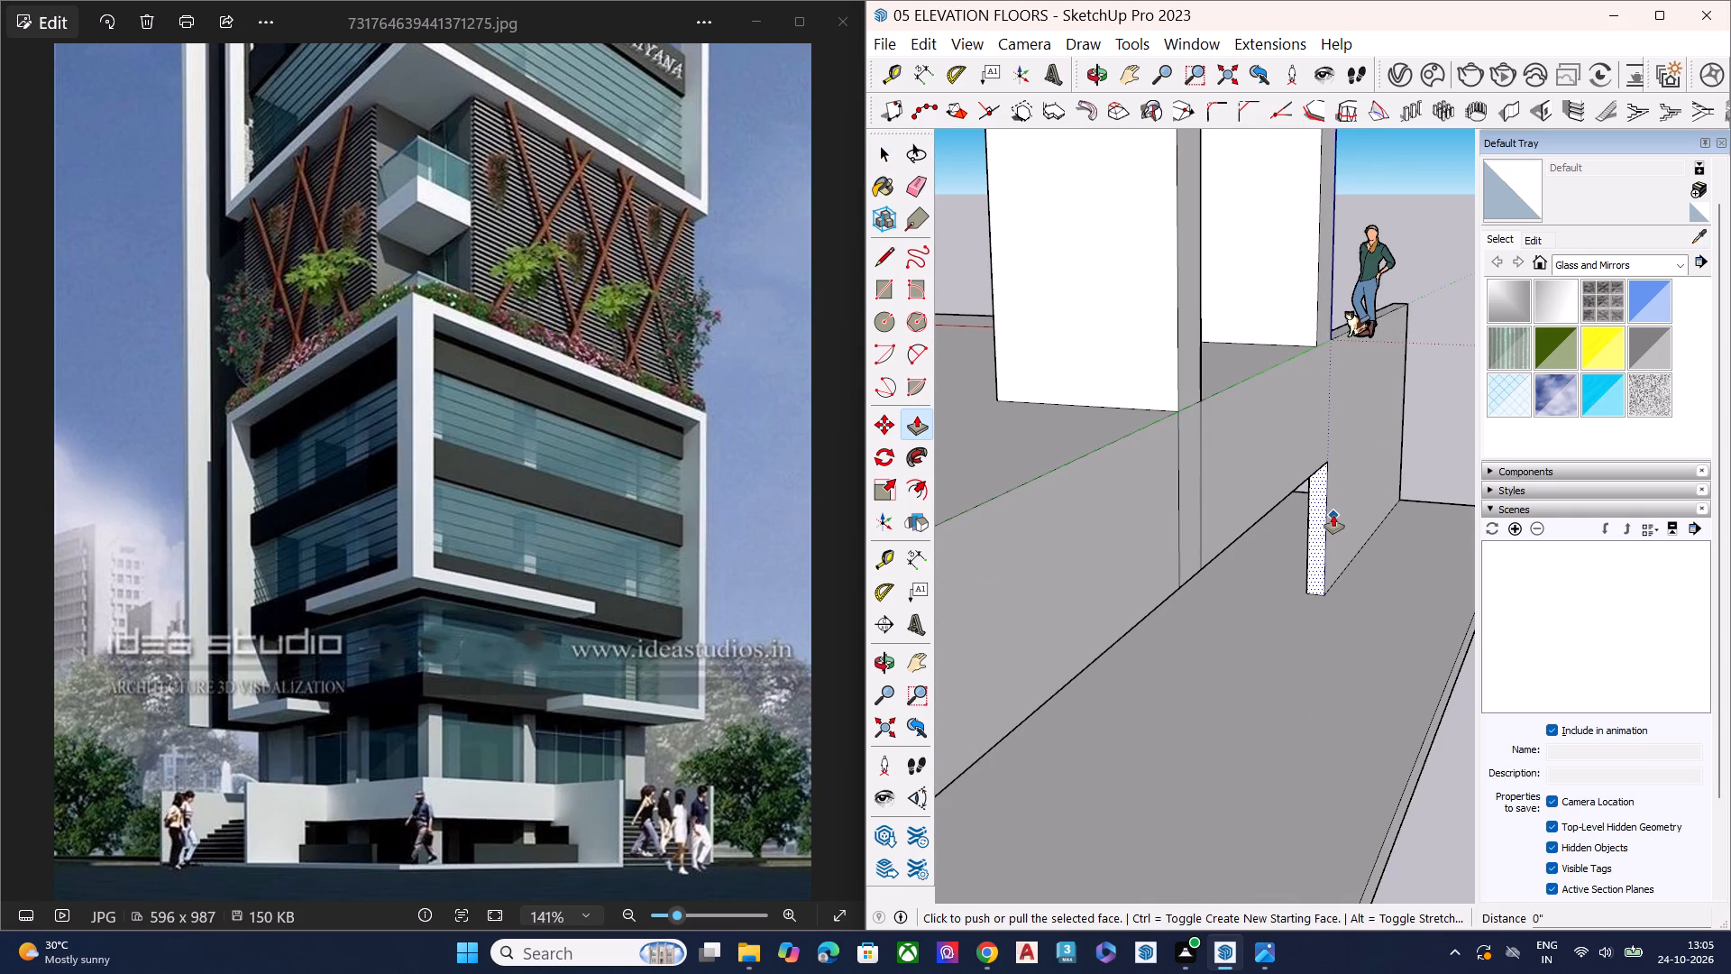
pyautogui.click(1333, 515)
pyautogui.scroll(-8, 1305, 539)
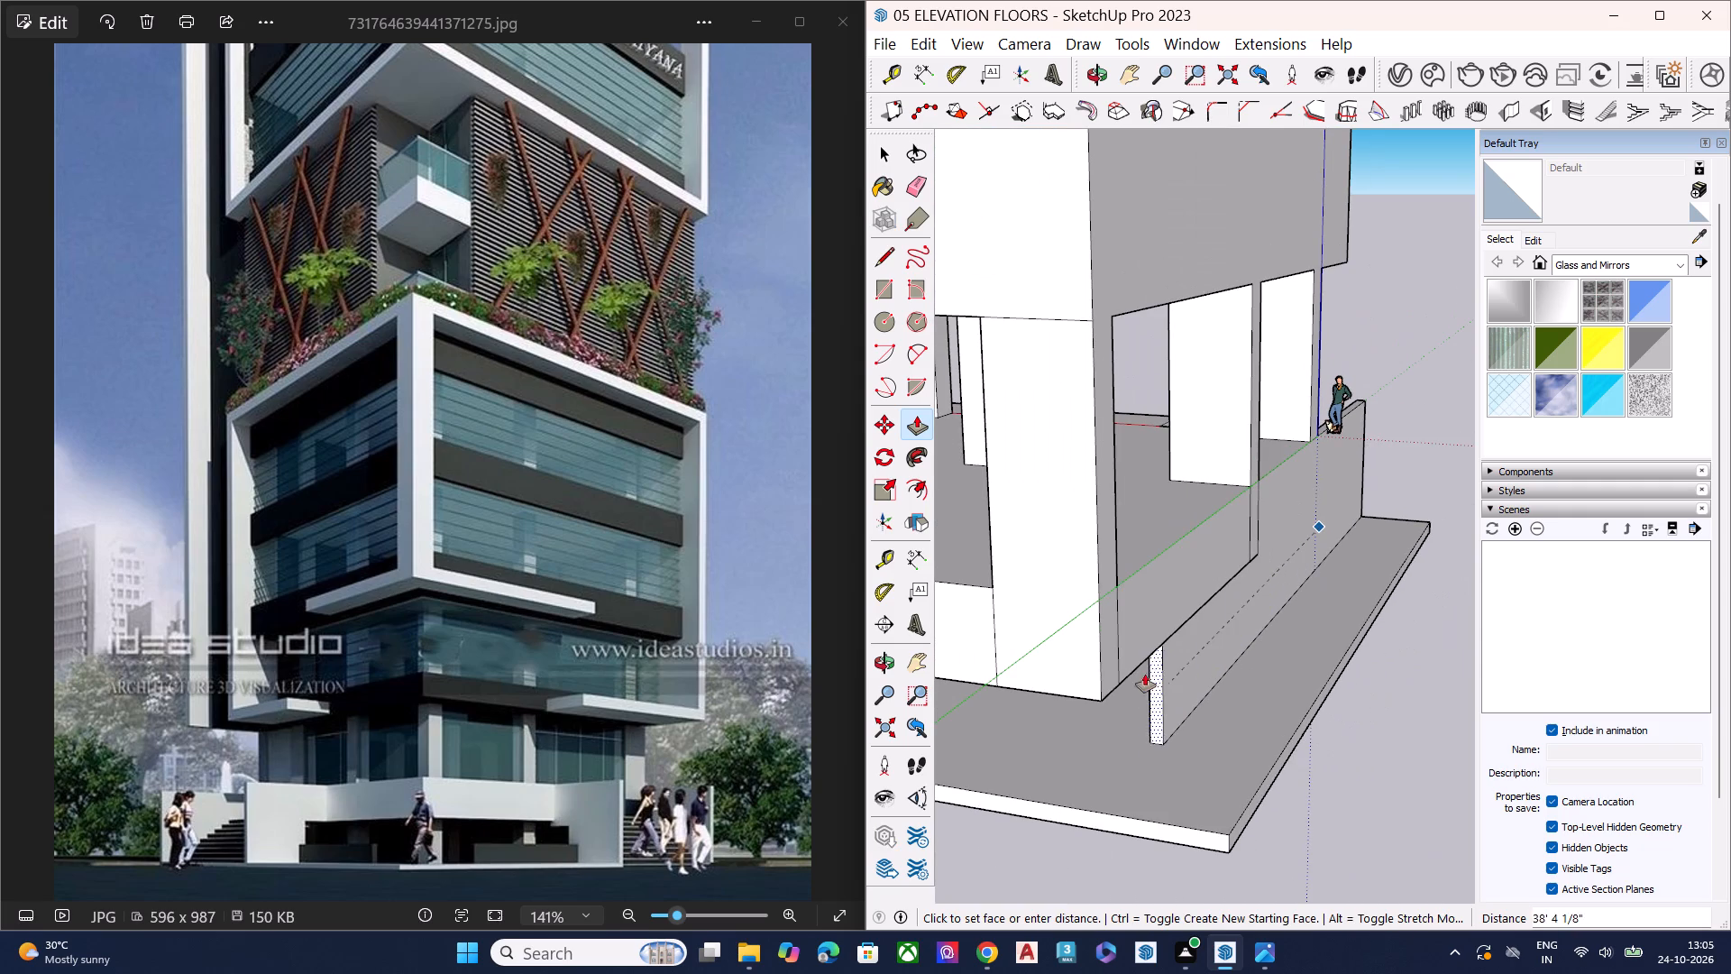
pyautogui.click(1100, 702)
# Examine the lower walls and base from the opposite side and the front for comparison with the reference elevation.
pyautogui.scroll(-2, 1342, 657)
pyautogui.scroll(2, 1399, 664)
pyautogui.scroll(-5, 1402, 665)
pyautogui.moveTo(1202, 713); pyautogui.dragTo(1607, 627, button='middle')
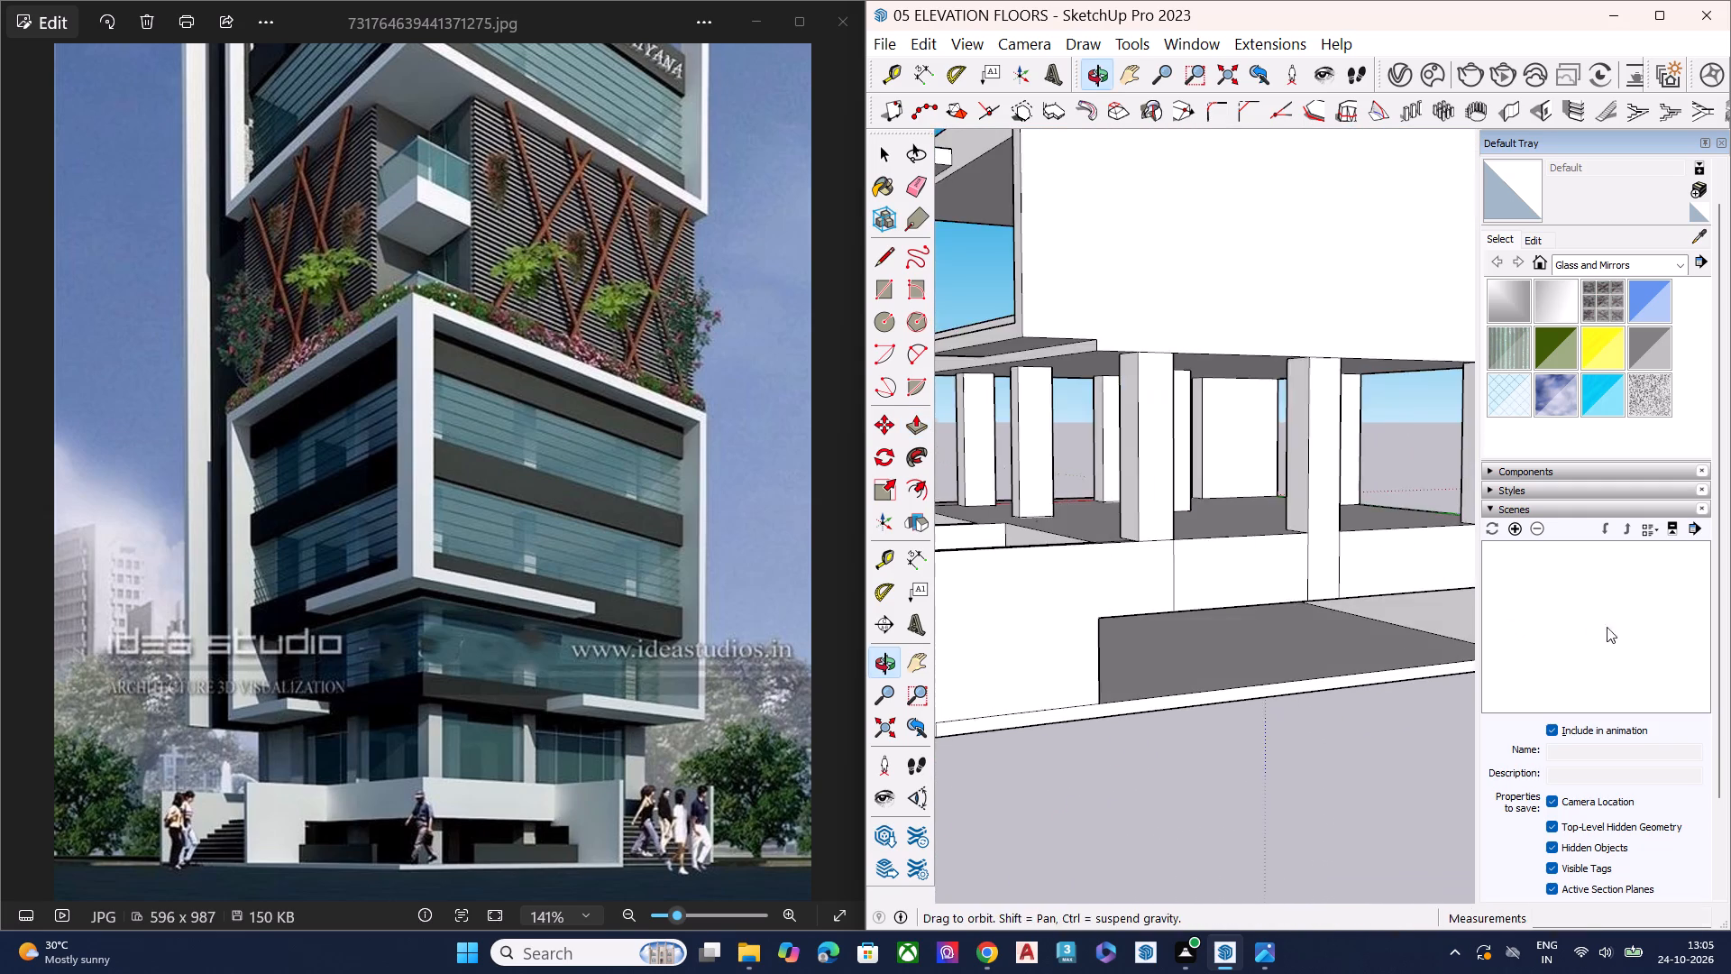
pyautogui.moveTo(1607, 627); pyautogui.dragTo(1607, 626, button='middle')
pyautogui.moveTo(1158, 639); pyautogui.dragTo(1497, 605, button='middle')
pyautogui.scroll(-5, 1227, 632)
pyautogui.scroll(1, 1225, 640)
pyautogui.scroll(-4, 1225, 640)
pyautogui.moveTo(1207, 721); pyautogui.dragTo(1483, 675, button='middle')
pyautogui.moveTo(1001, 699); pyautogui.dragTo(1305, 703, button='middle')
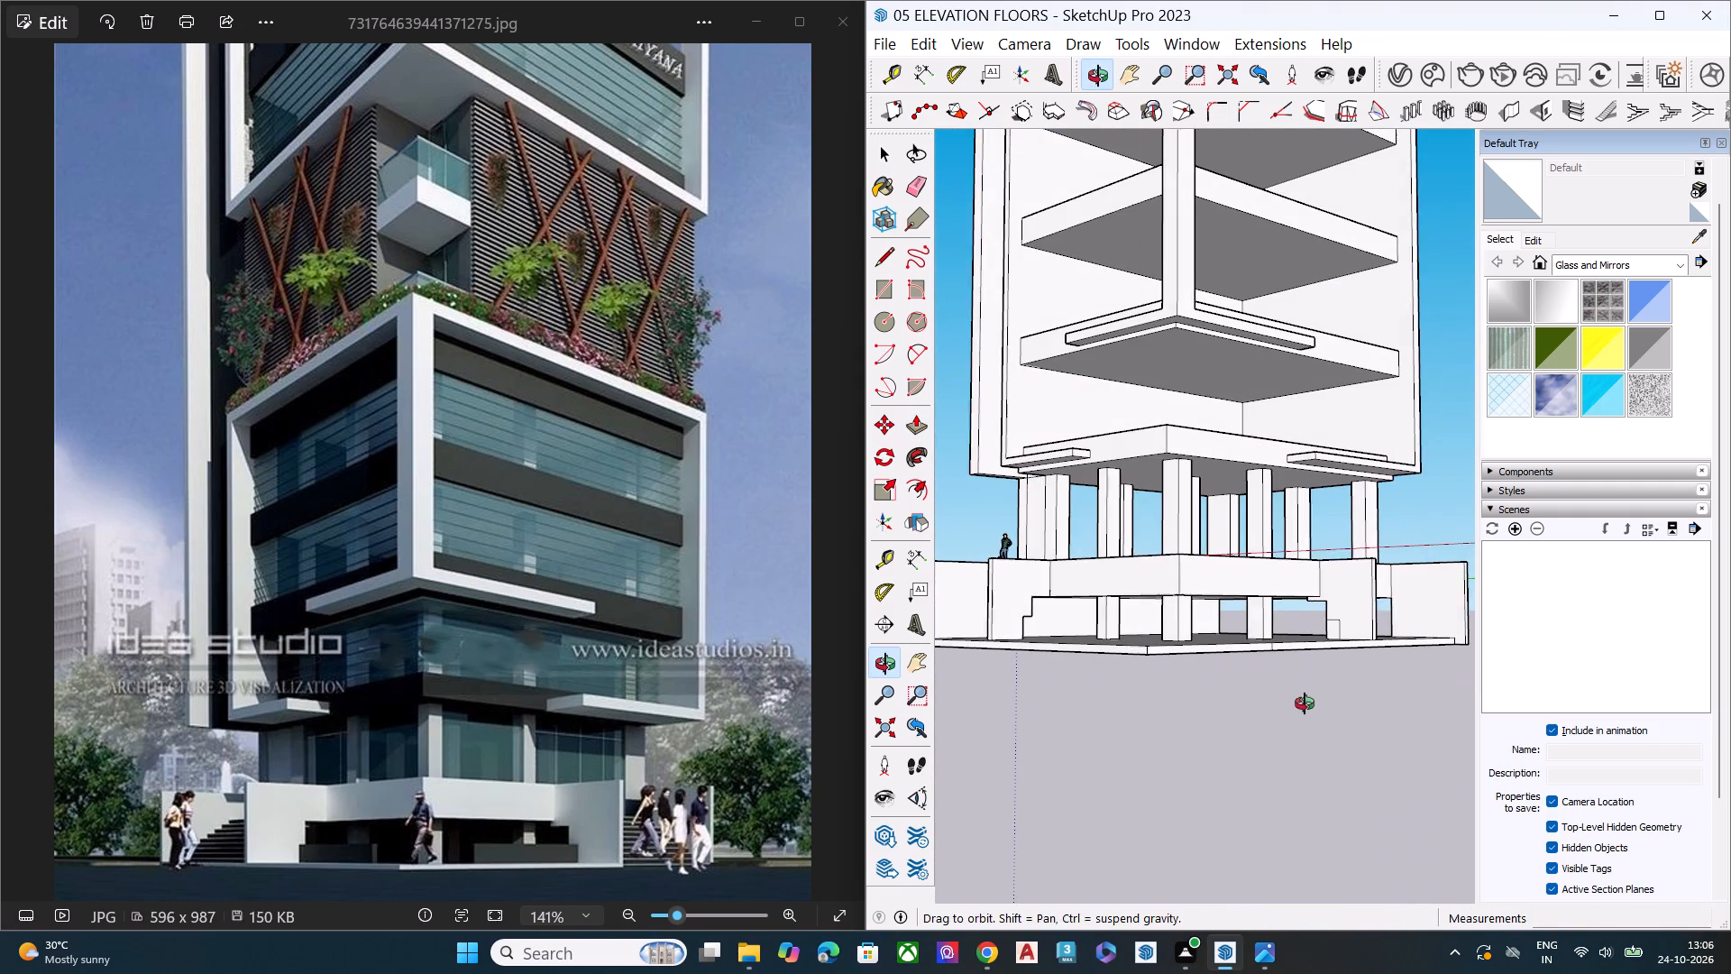
pyautogui.moveTo(1305, 703); pyautogui.dragTo(1307, 703, button='middle')
pyautogui.press('space')
pyautogui.press('space')
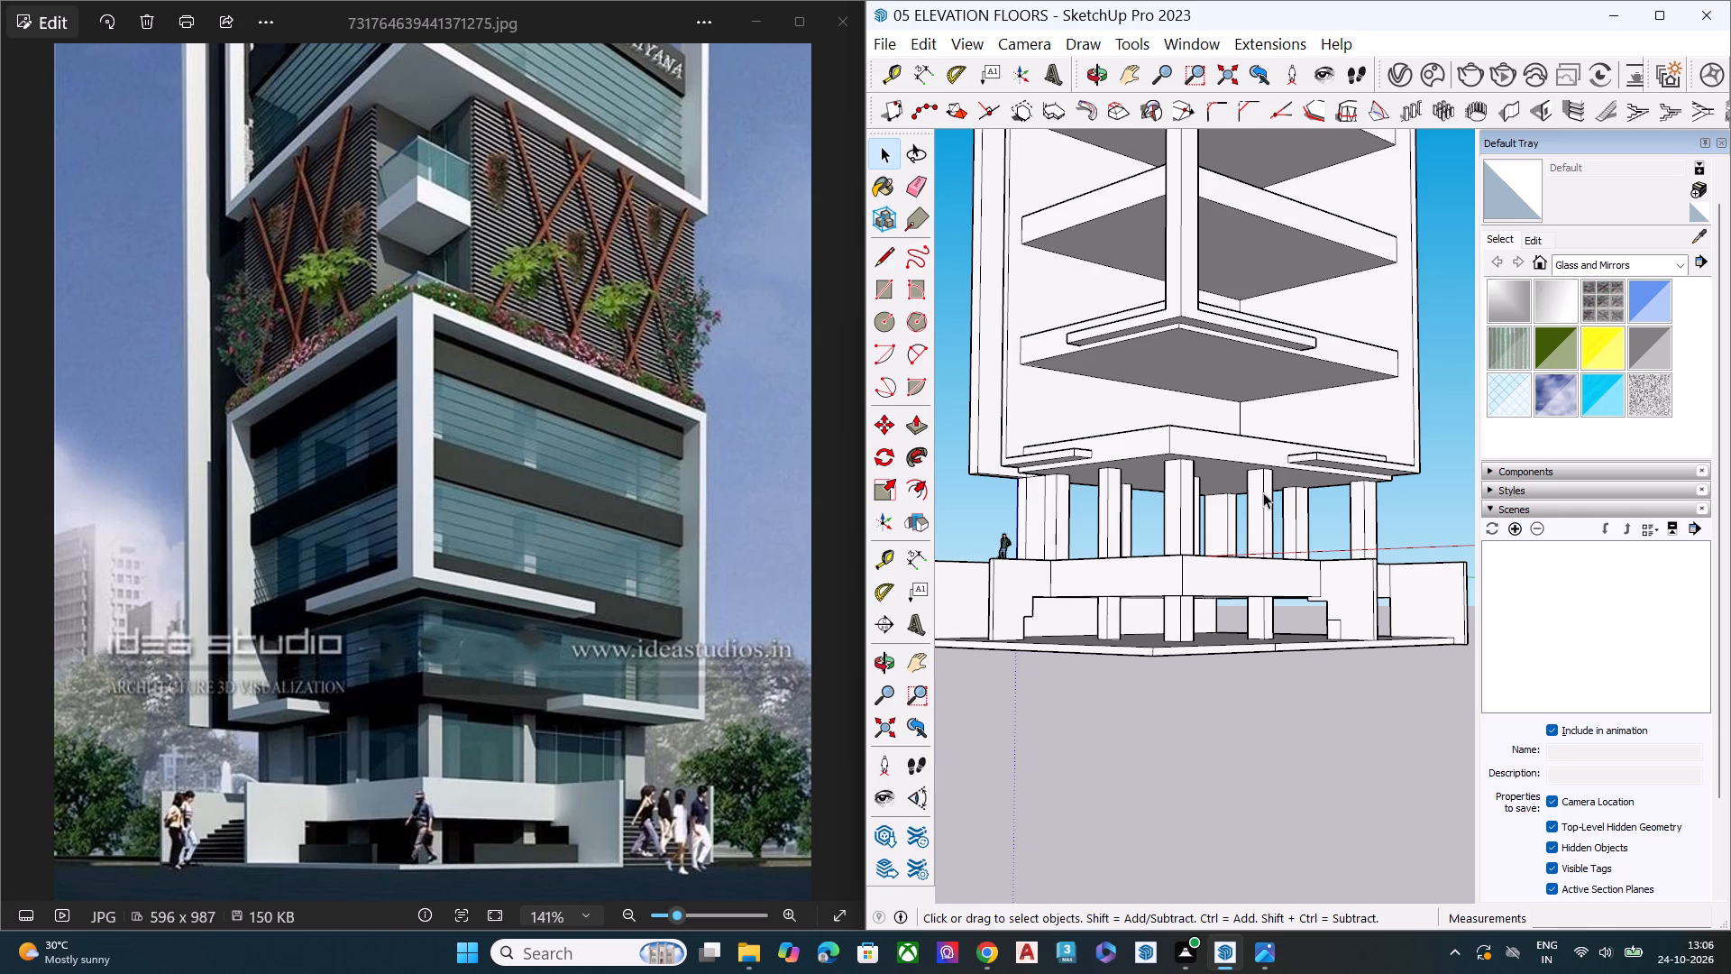
# Push/Pull the narrow end face of the outer wall opposite the human figure 44' 6" along the base to the rear corner.
pyautogui.scroll(-5, 1263, 584)
pyautogui.moveTo(1342, 663); pyautogui.dragTo(891, 765, button='middle')
pyautogui.moveTo(1291, 620); pyautogui.dragTo(915, 698, button='middle')
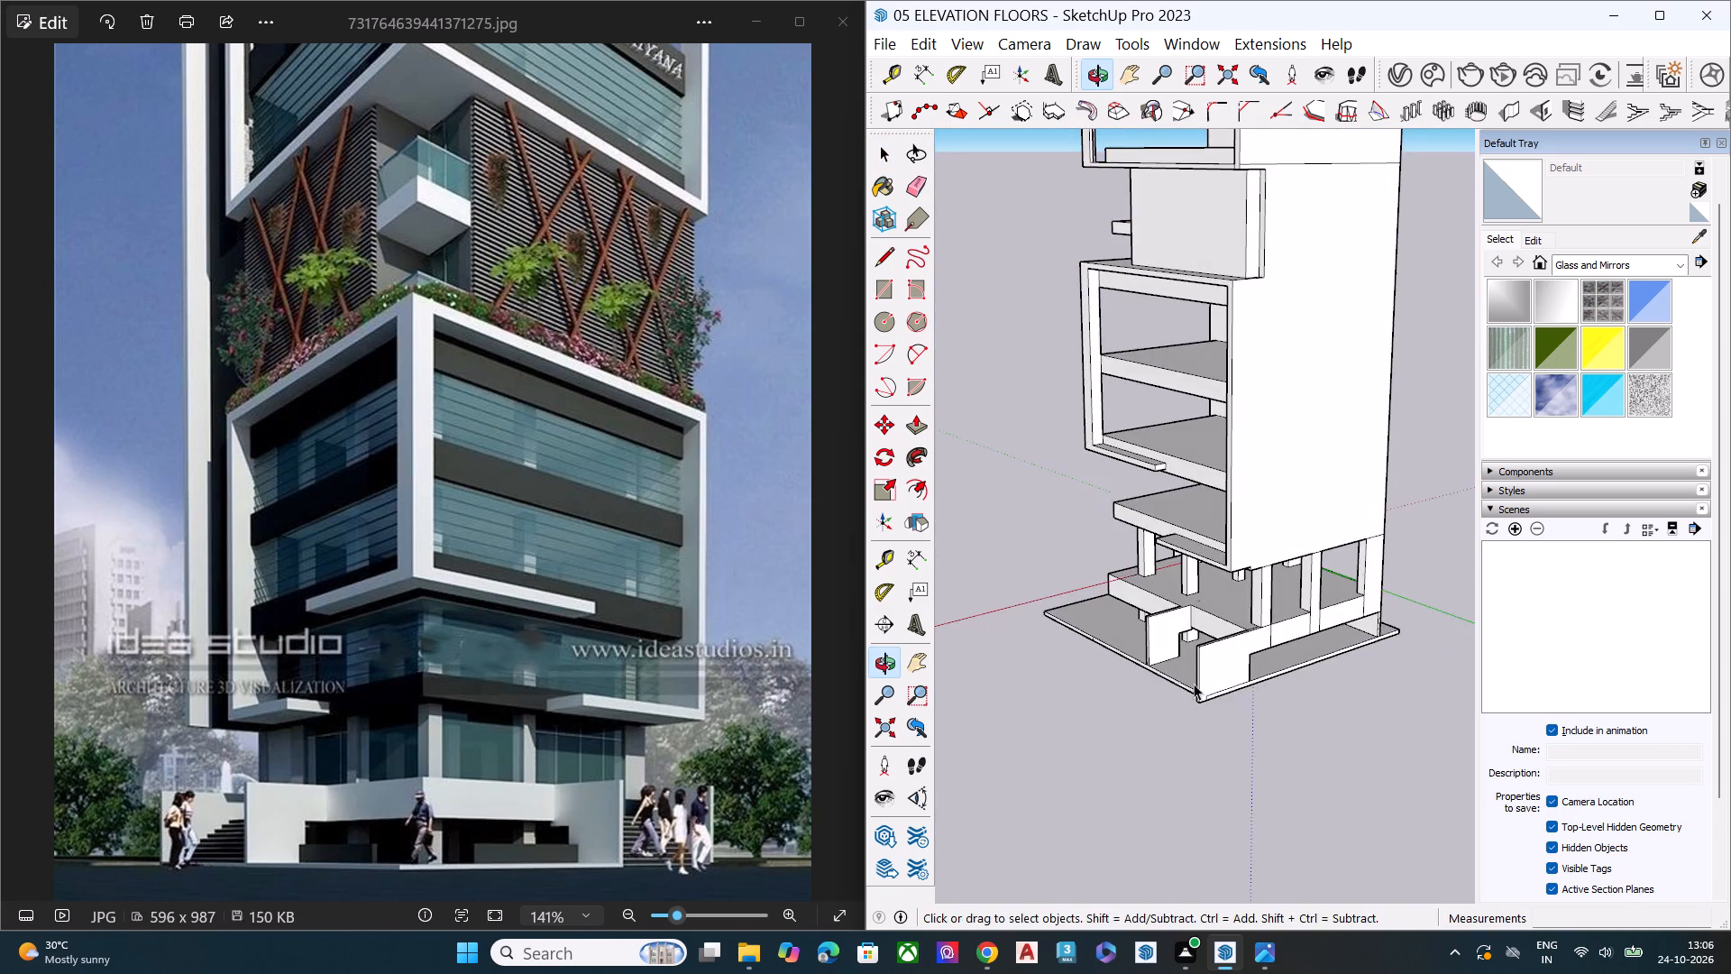
pyautogui.moveTo(1234, 661); pyautogui.dragTo(801, 663, button='middle')
pyautogui.moveTo(1209, 678); pyautogui.dragTo(852, 612, button='middle')
pyautogui.scroll(4, 1021, 602)
pyautogui.scroll(-1, 1074, 611)
pyautogui.scroll(4, 1074, 612)
pyautogui.moveTo(1053, 685); pyautogui.dragTo(963, 623, button='middle')
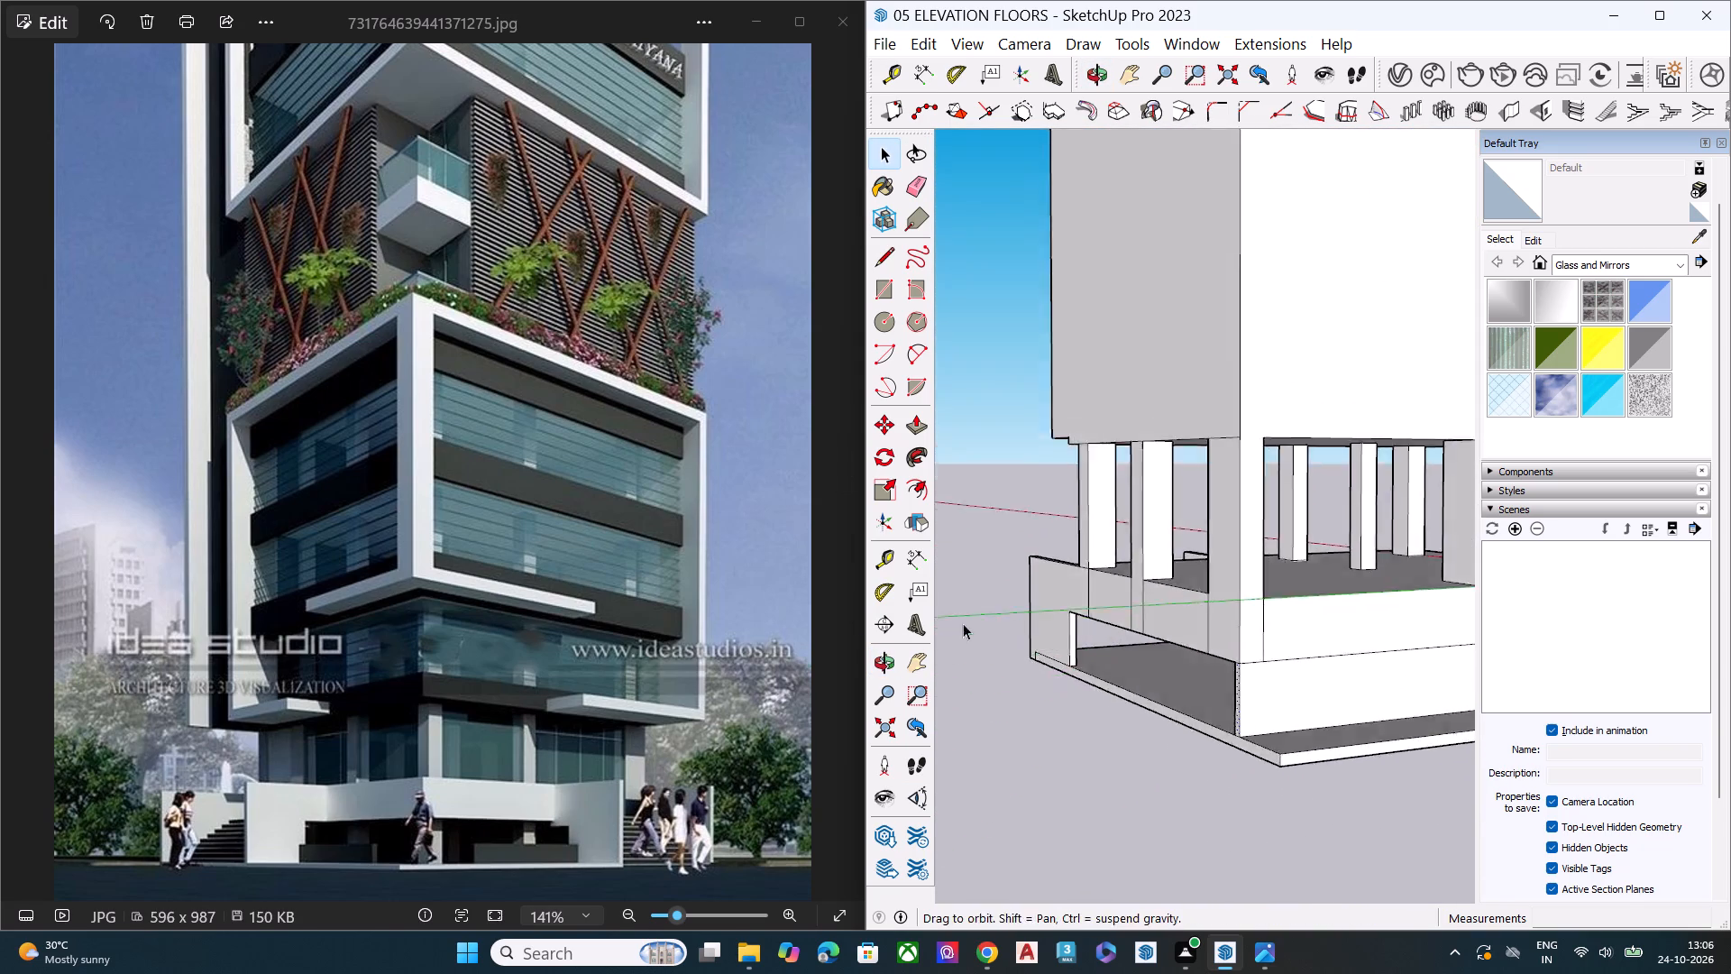
pyautogui.moveTo(963, 623); pyautogui.dragTo(960, 625, button='middle')
pyautogui.scroll(10, 974, 619)
pyautogui.click(1097, 648)
pyautogui.click(1098, 648)
pyautogui.click(1102, 642)
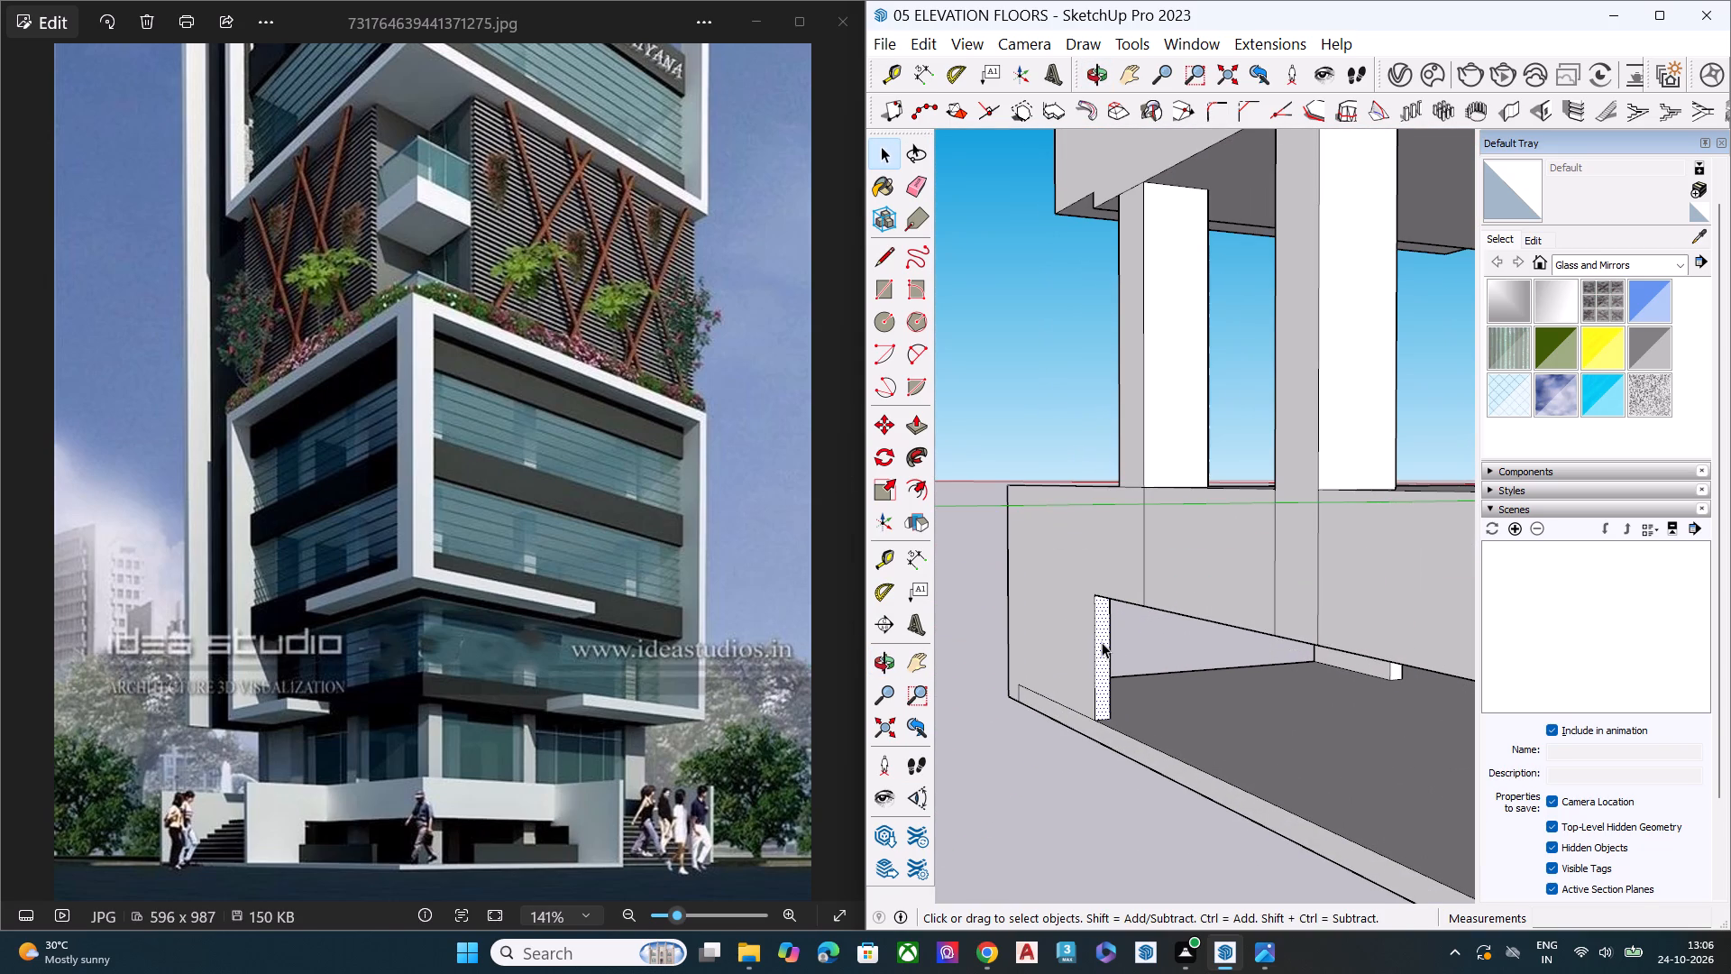
pyautogui.press('p')
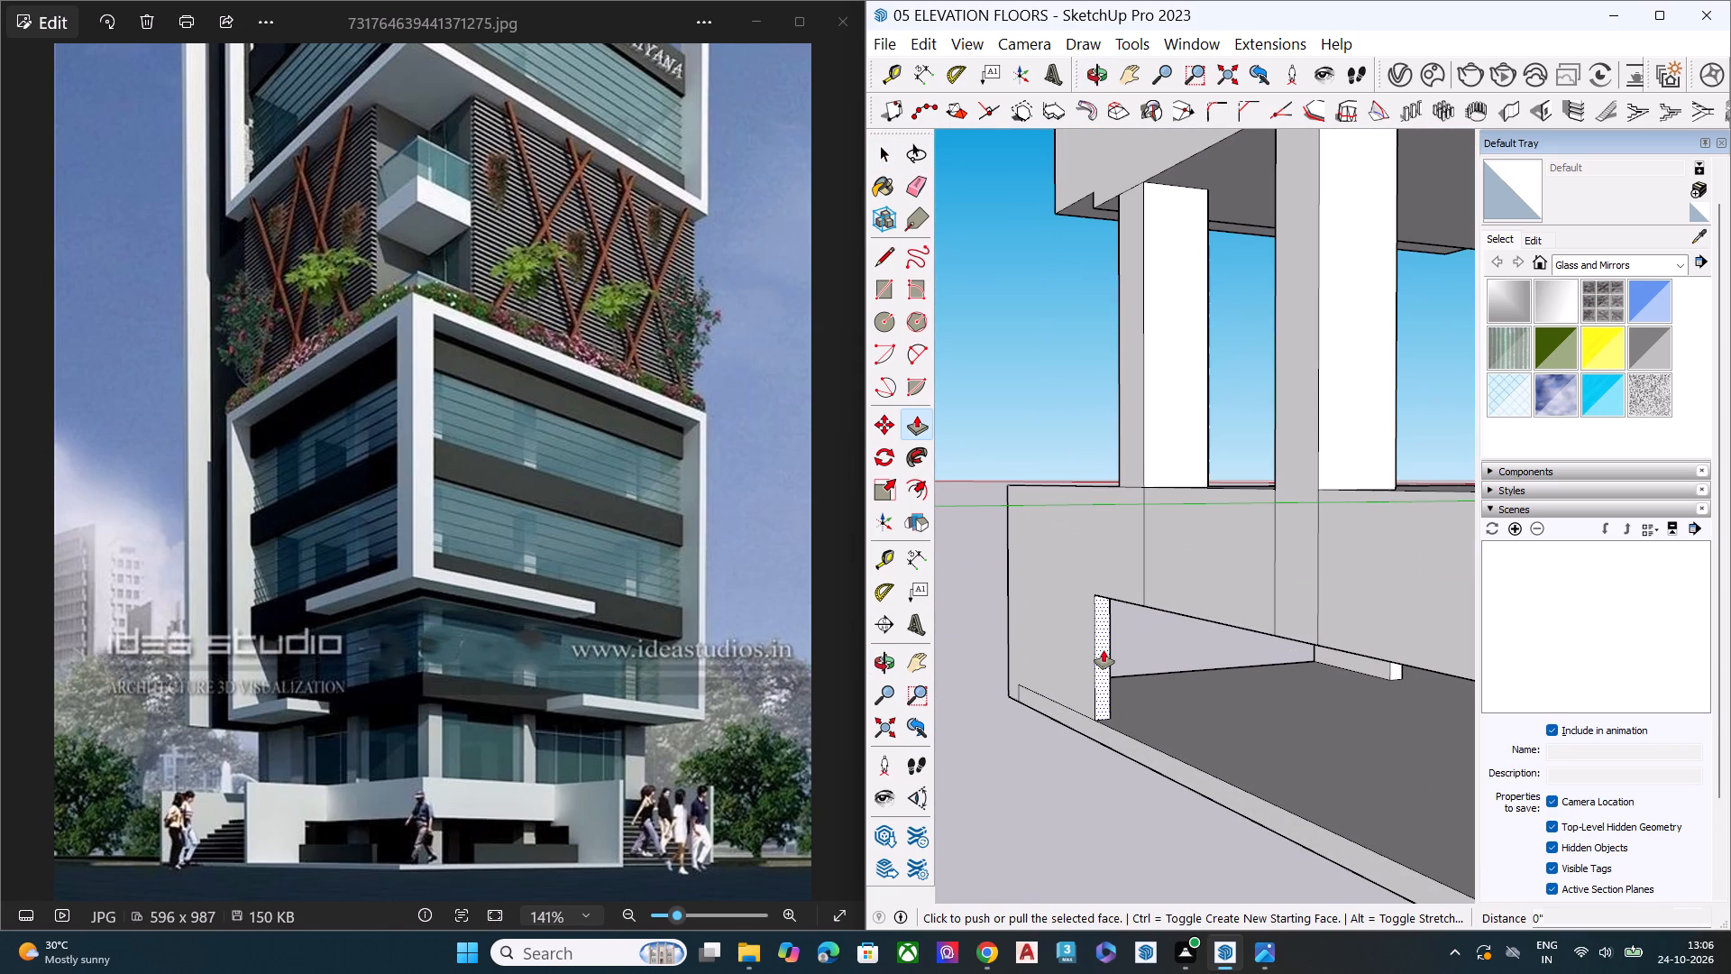
pyautogui.click(1104, 650)
pyautogui.scroll(-9, 1115, 664)
pyautogui.click(1290, 711)
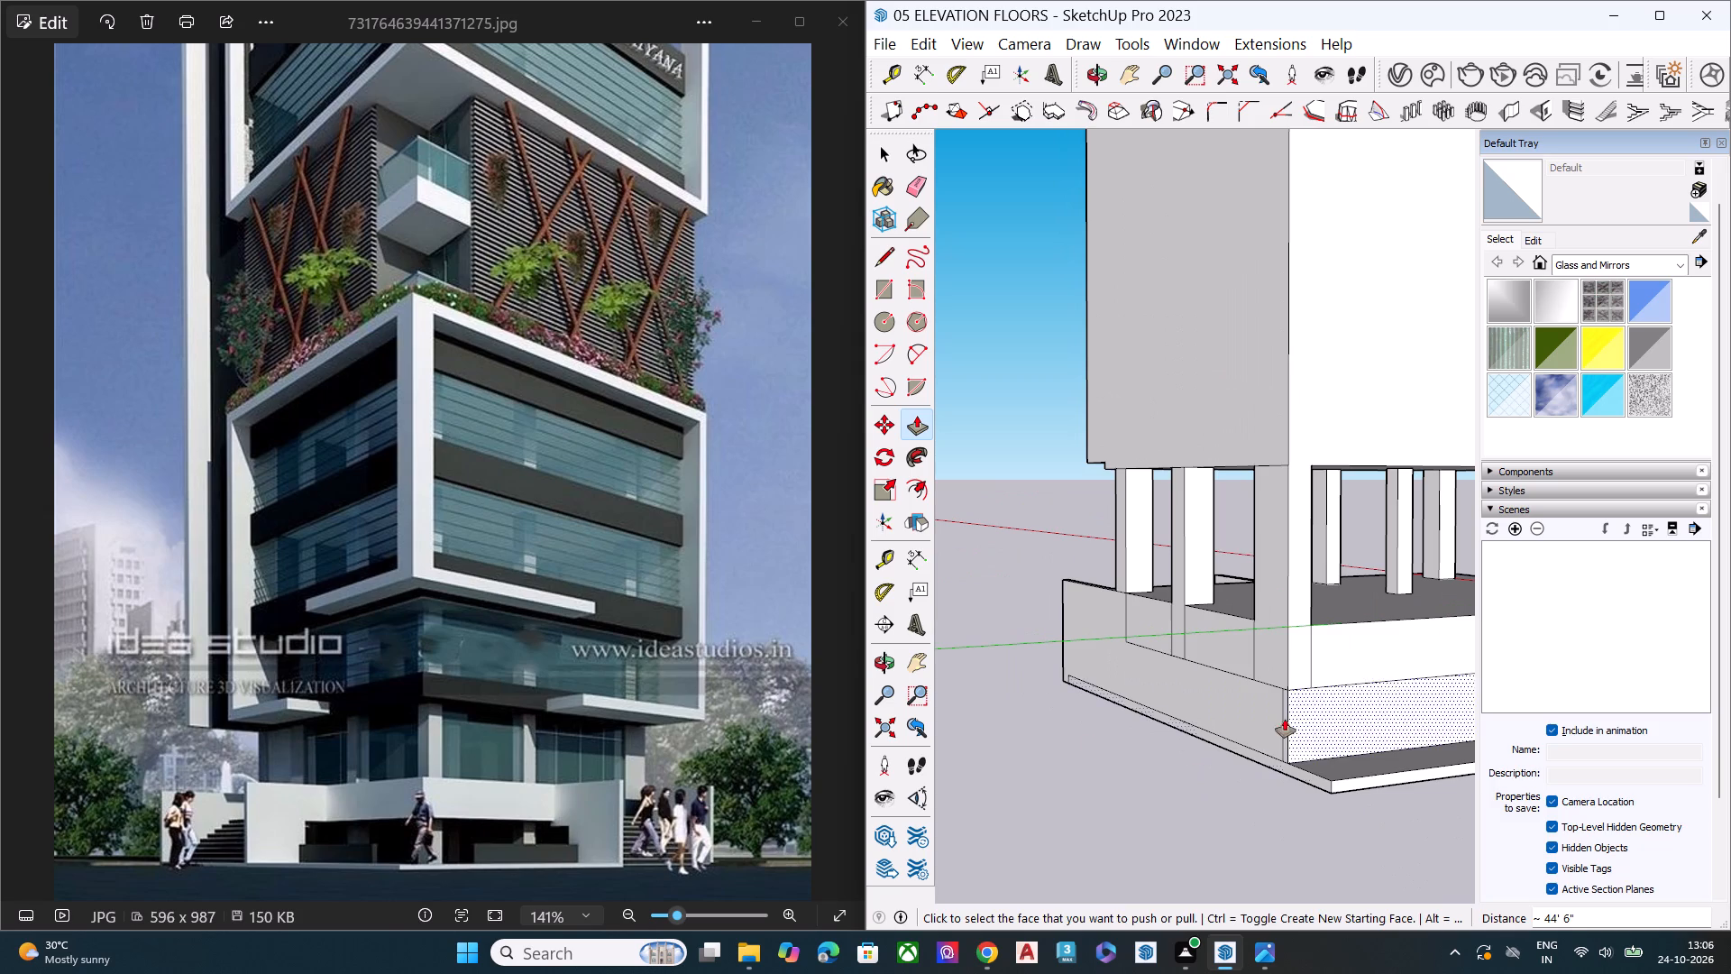
# Delete the short vertical seam line on the base slab's edge near the low front wall.
pyautogui.moveTo(1094, 740); pyautogui.dragTo(1225, 813, button='middle')
pyautogui.scroll(-8, 1035, 668)
pyautogui.moveTo(1149, 709); pyautogui.dragTo(1242, 847, button='middle')
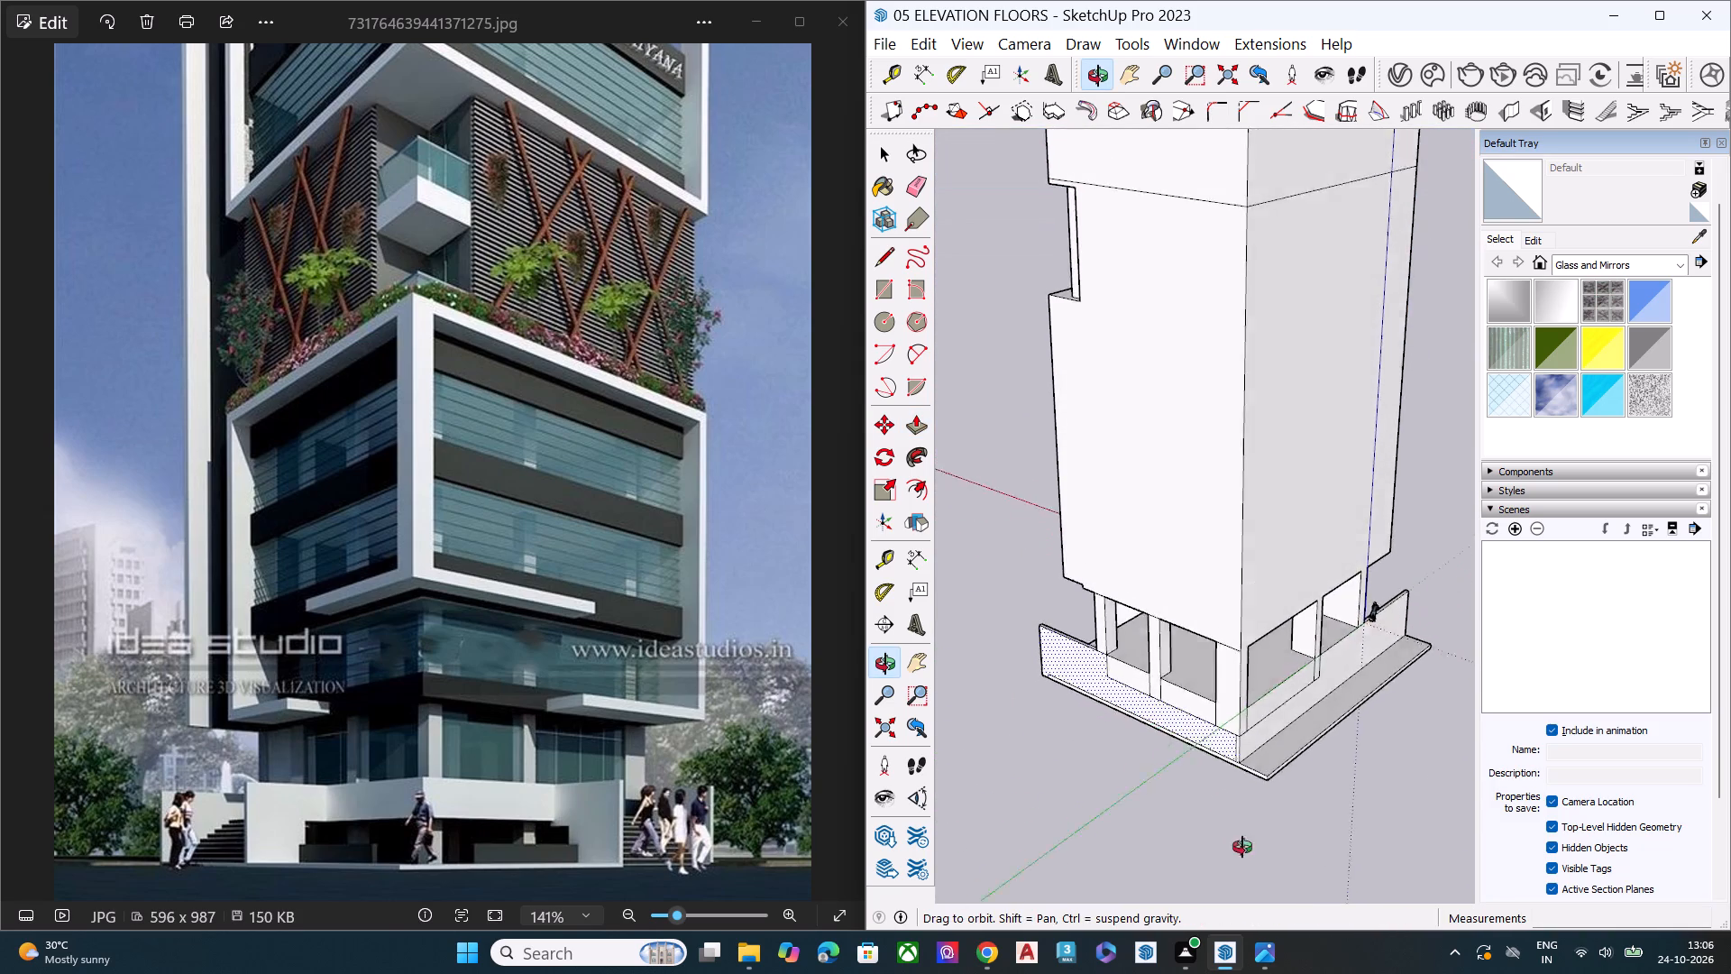
pyautogui.moveTo(1242, 847); pyautogui.dragTo(1472, 854, button='middle')
pyautogui.moveTo(1226, 814); pyautogui.dragTo(1358, 640, button='middle')
pyautogui.moveTo(1119, 763); pyautogui.dragTo(1337, 717, button='middle')
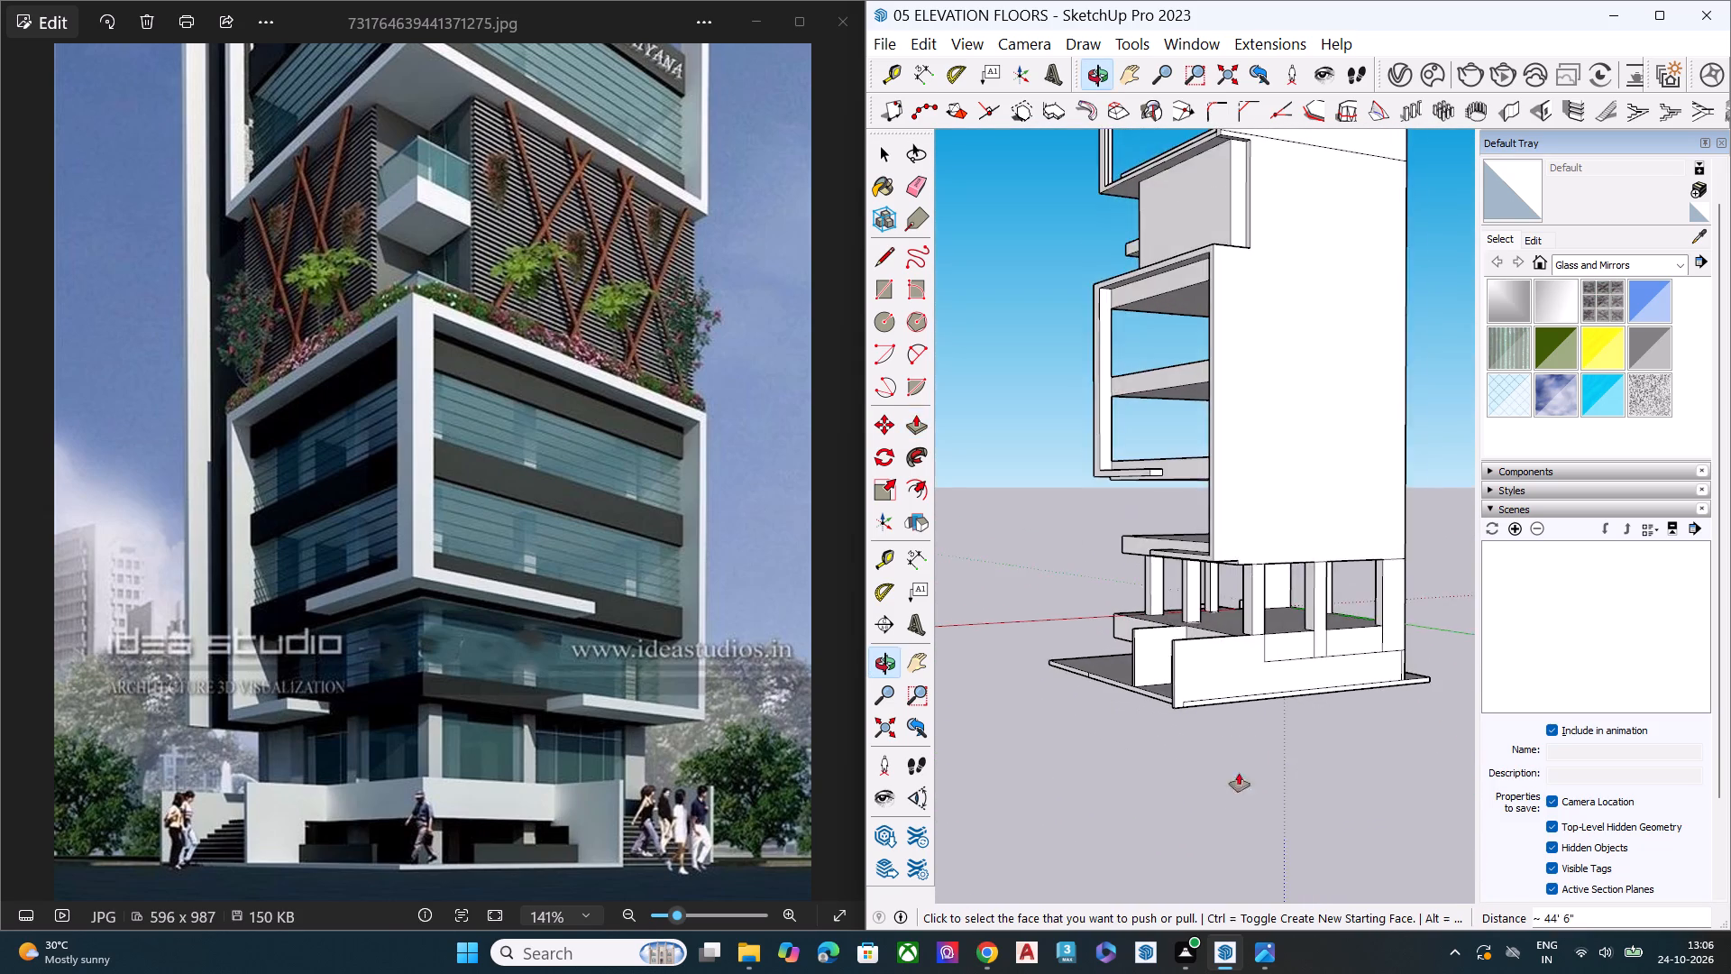
pyautogui.scroll(3, 1214, 792)
pyautogui.press('space')
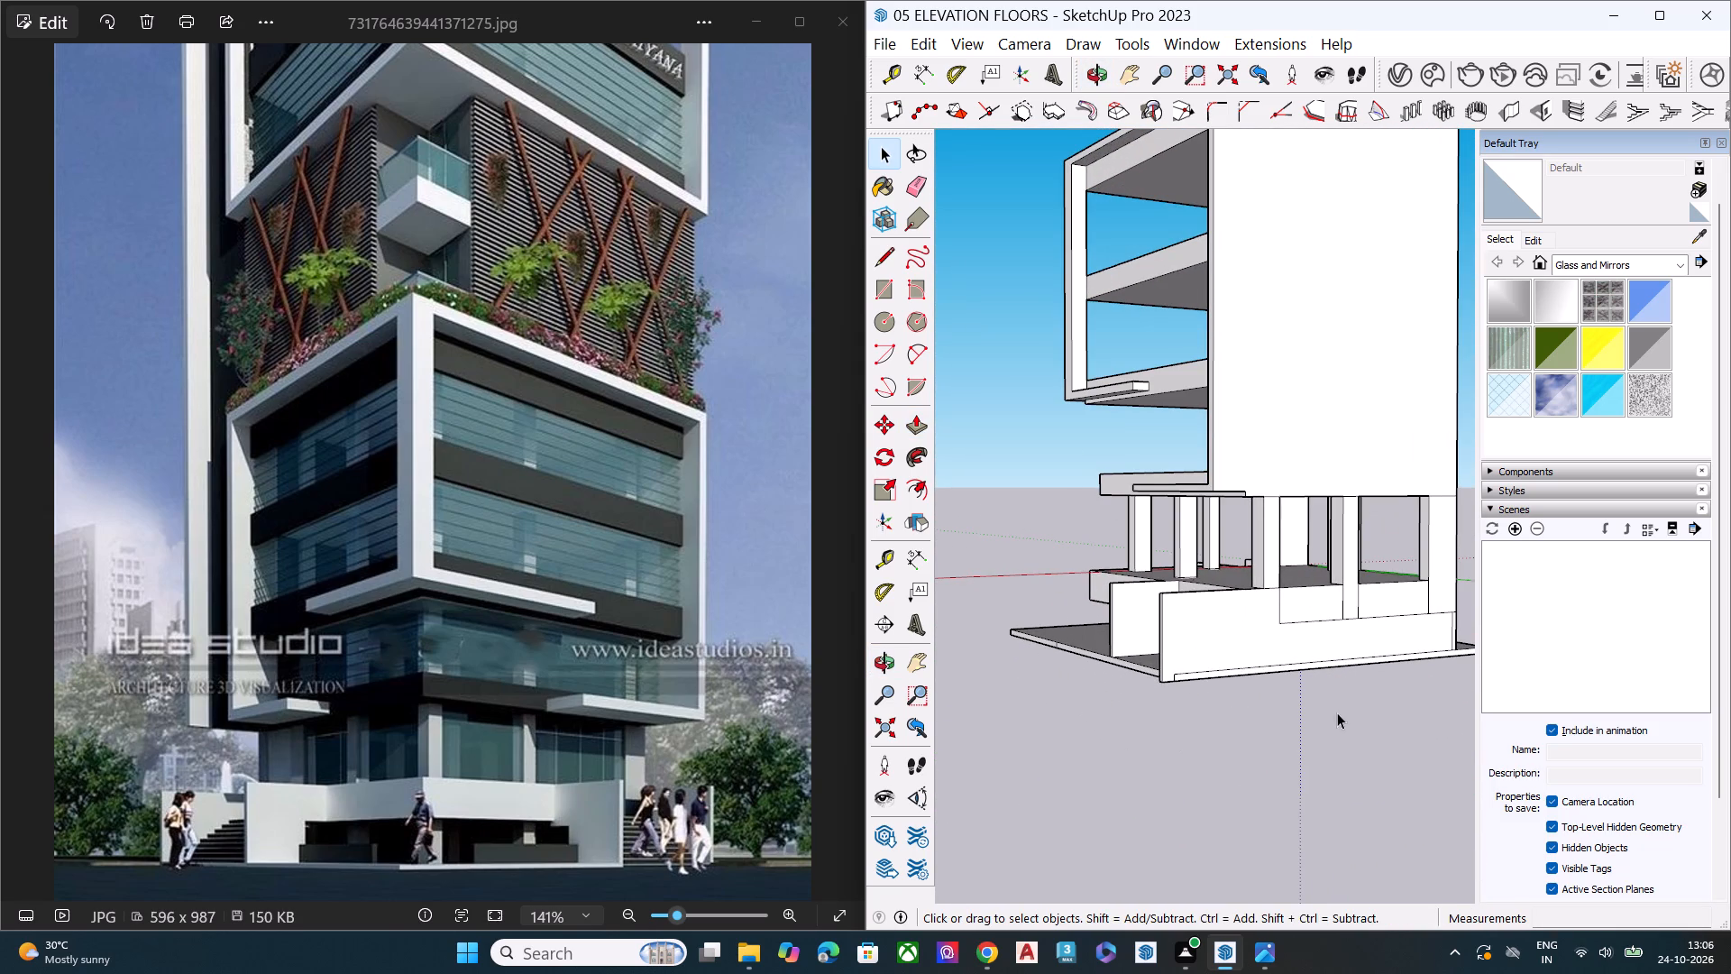
pyautogui.moveTo(1187, 688); pyautogui.dragTo(1194, 553, button='middle')
pyautogui.scroll(7, 1182, 571)
pyautogui.scroll(-1, 1166, 595)
pyautogui.scroll(3, 1166, 596)
pyautogui.moveTo(1187, 635); pyautogui.dragTo(1287, 559, button='middle')
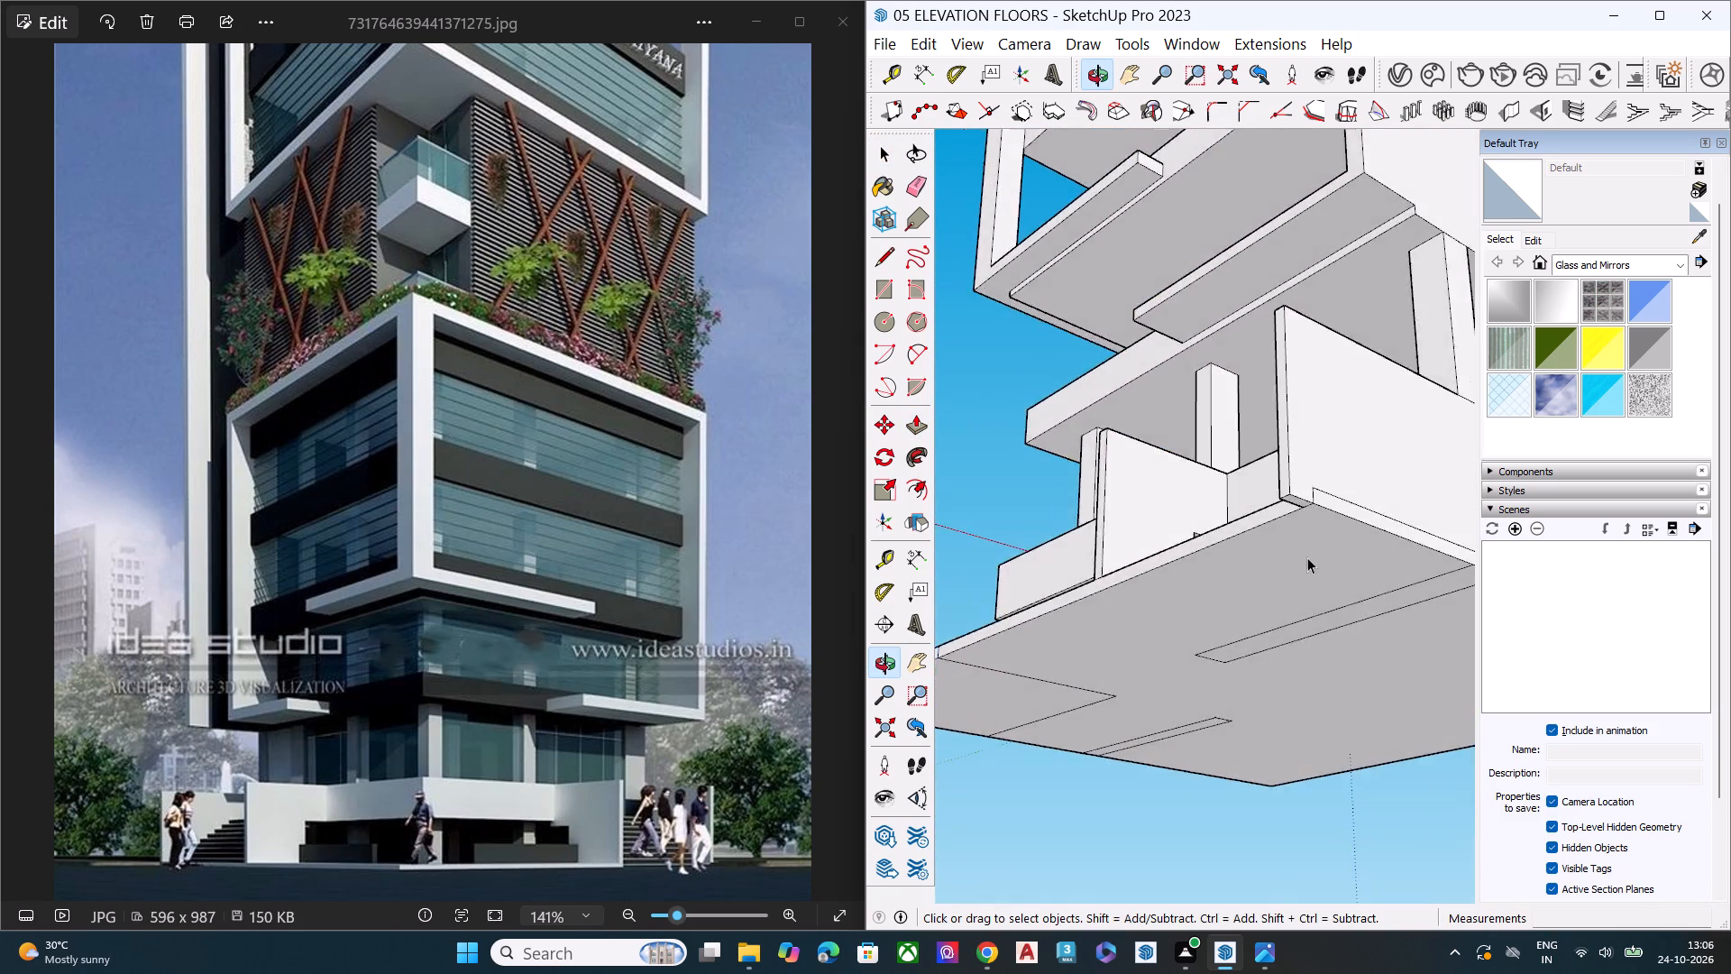
pyautogui.scroll(1, 1308, 558)
pyautogui.scroll(-3, 1308, 558)
pyautogui.scroll(1, 1344, 609)
pyautogui.scroll(-5, 1349, 616)
pyautogui.scroll(8, 1063, 654)
pyautogui.scroll(-1, 1061, 642)
pyautogui.scroll(3, 1072, 640)
pyautogui.scroll(6, 1169, 643)
pyautogui.scroll(-1, 1159, 644)
pyautogui.scroll(2, 1159, 644)
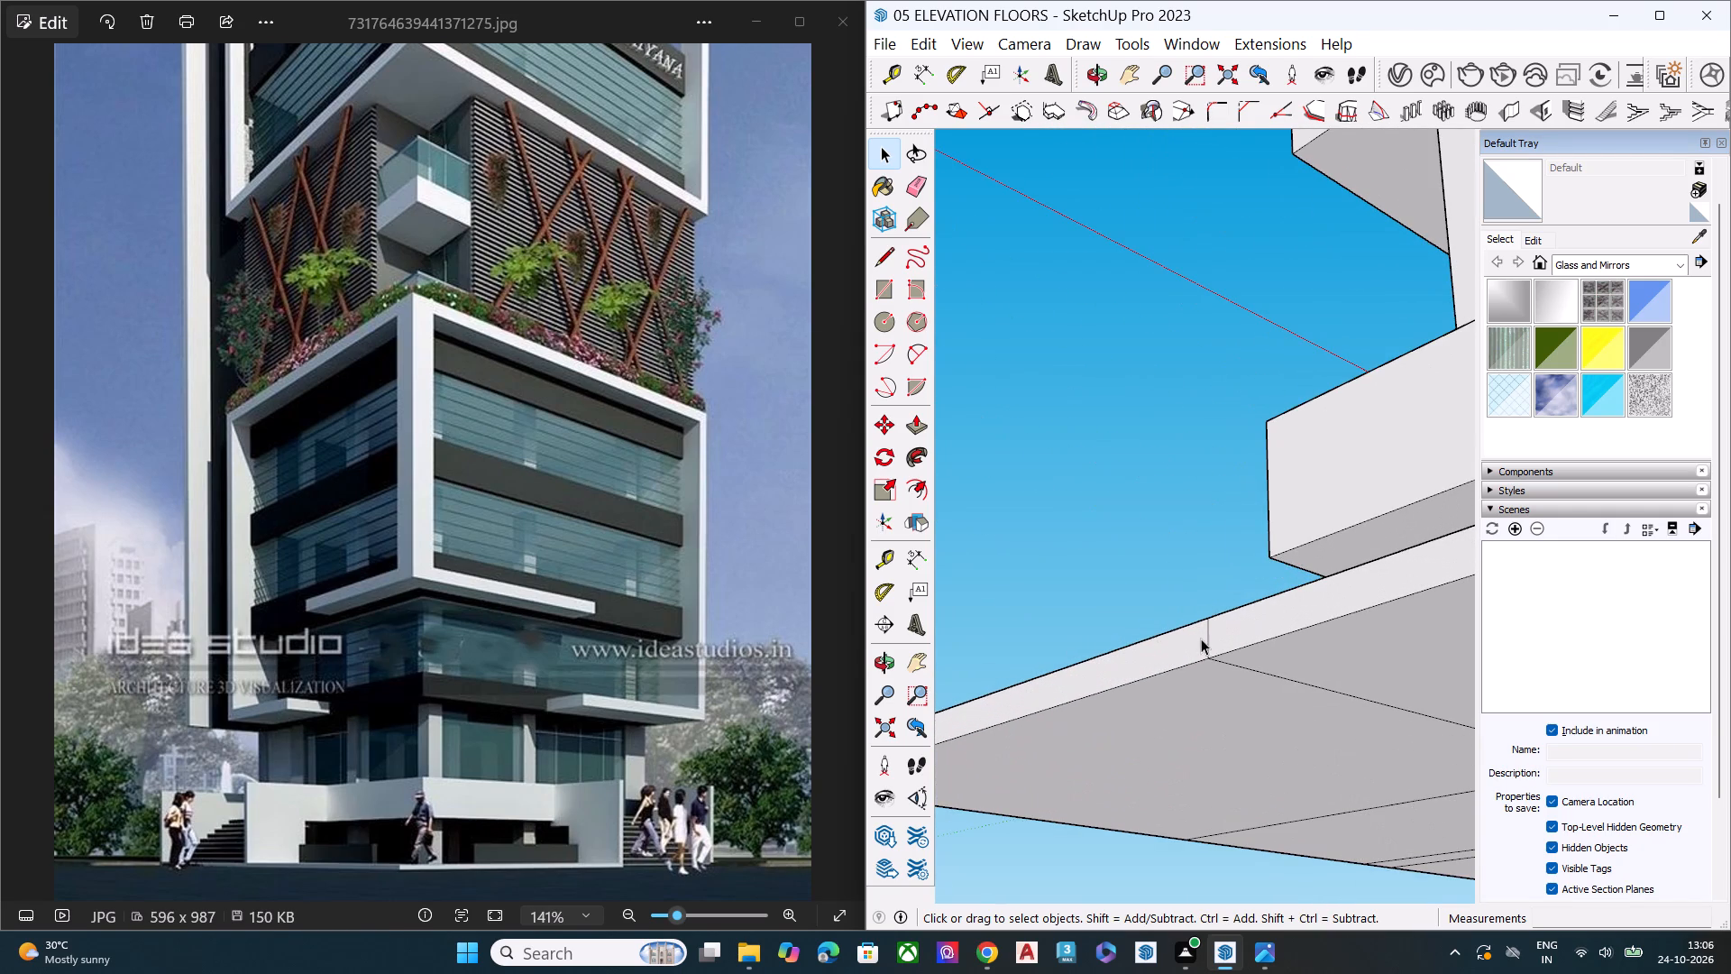
pyautogui.click(1206, 635)
pyautogui.press('Delete')
# Erase the leftover outlines of the long strip and the neighbouring narrow strip on the base's underside.
pyautogui.press('e')
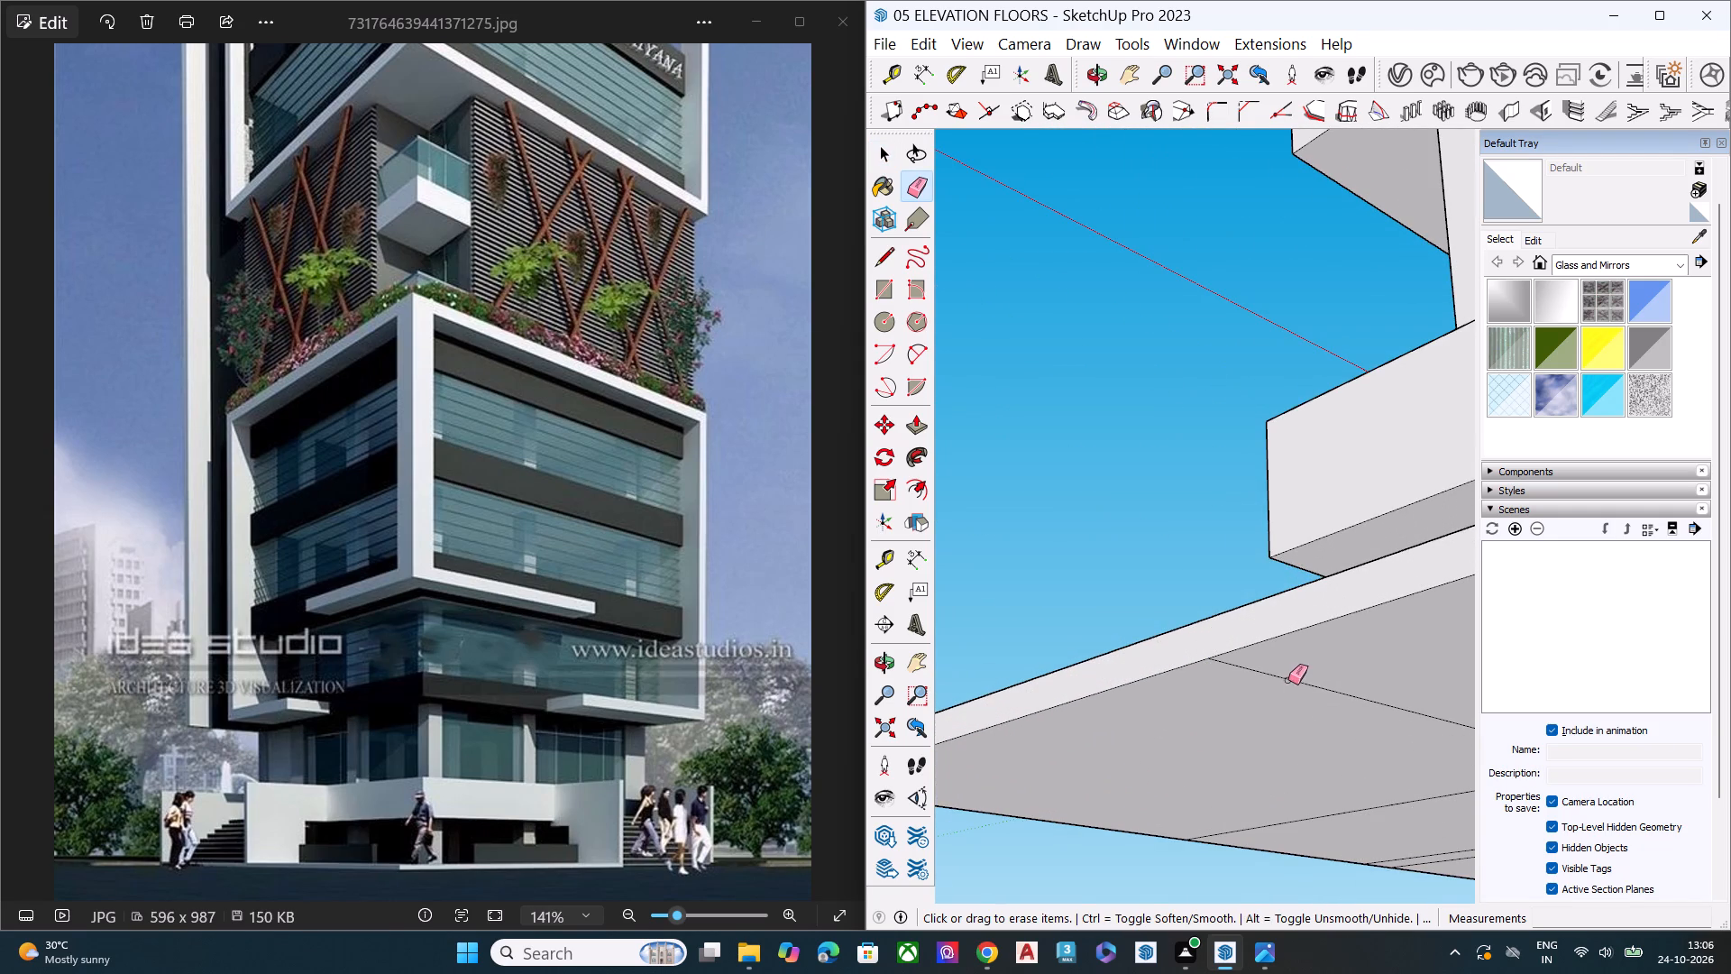
pyautogui.click(1287, 680)
pyautogui.scroll(-6, 1122, 687)
pyautogui.scroll(1, 1094, 685)
pyautogui.scroll(-1, 1103, 705)
pyautogui.scroll(-7, 1017, 649)
pyautogui.scroll(2, 1215, 701)
pyautogui.scroll(-2, 1218, 700)
pyautogui.scroll(3, 1218, 700)
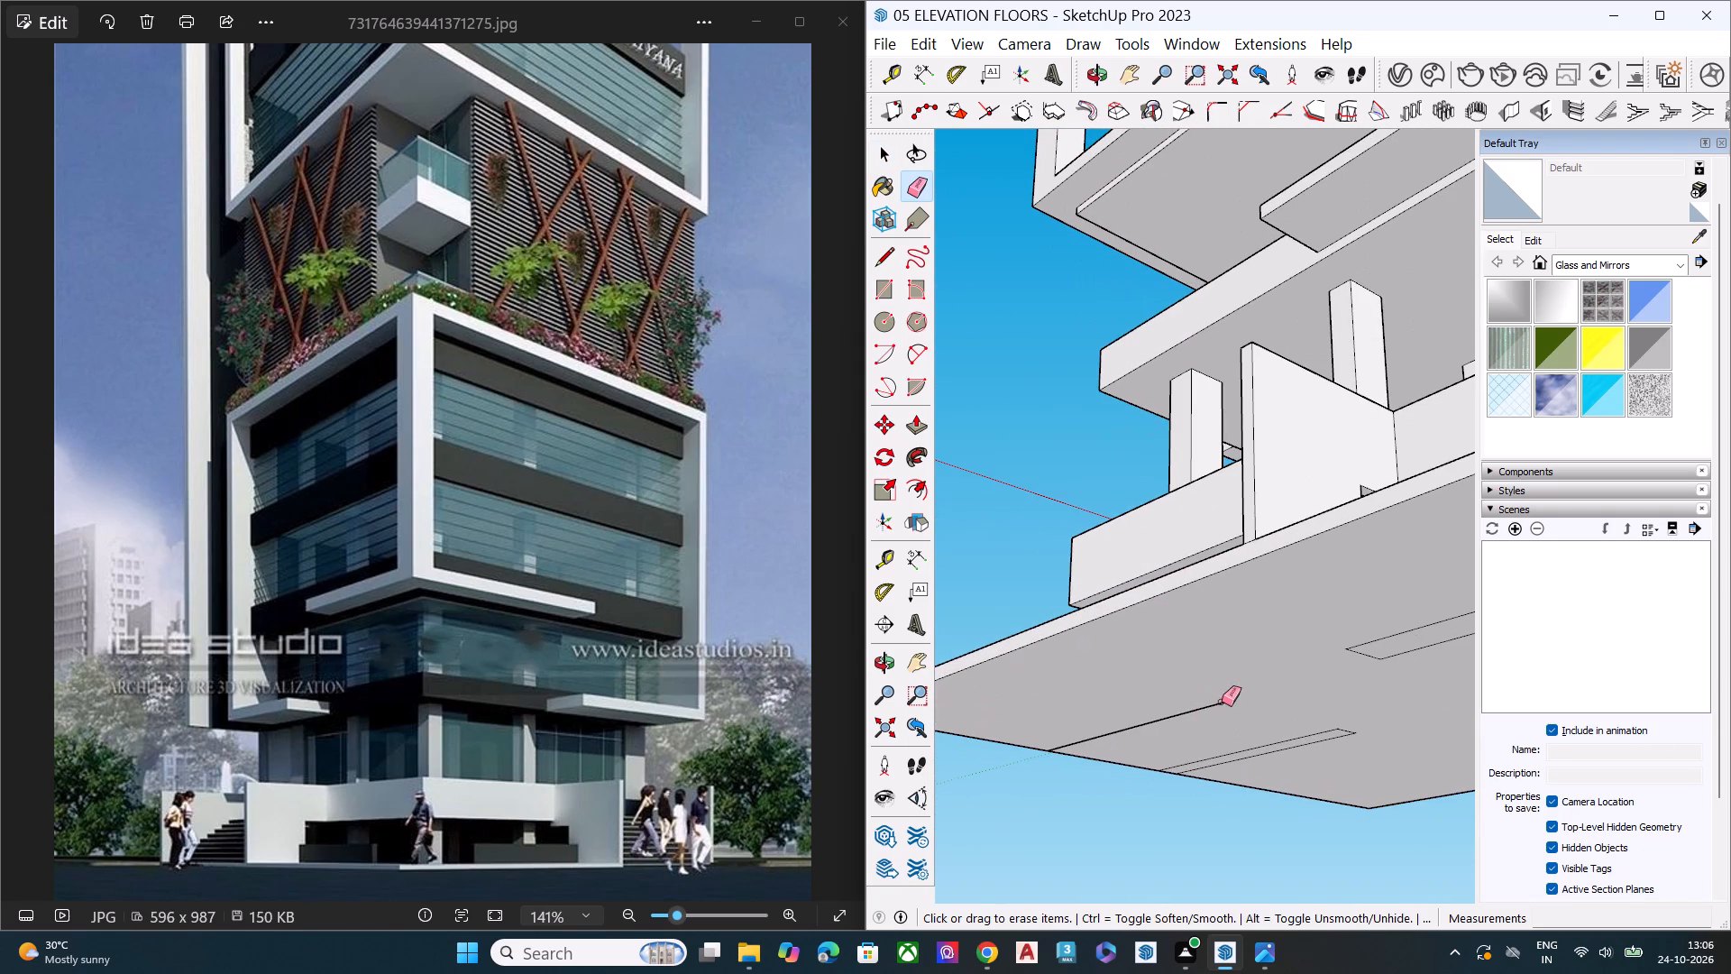
pyautogui.click(1222, 702)
pyautogui.click(1312, 737)
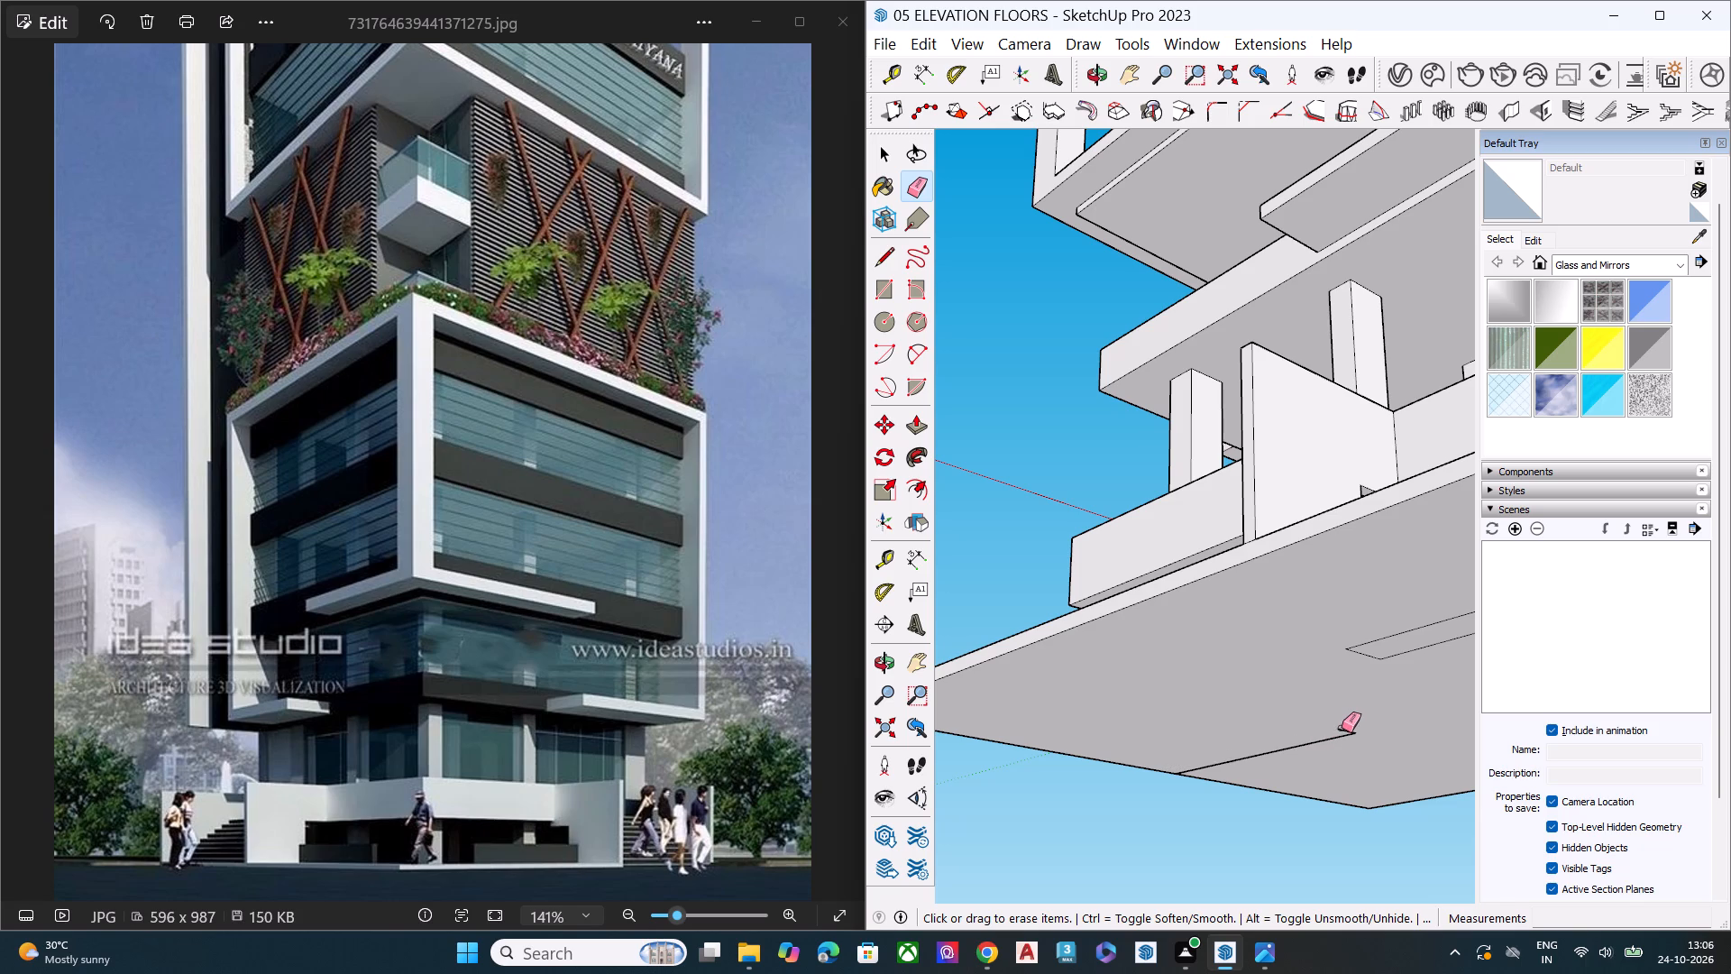
pyautogui.click(1342, 730)
pyautogui.click(1343, 734)
# Erase the outline of the remaining narrow strip running inward from the outer wall on the base's underside.
pyautogui.scroll(1, 1337, 728)
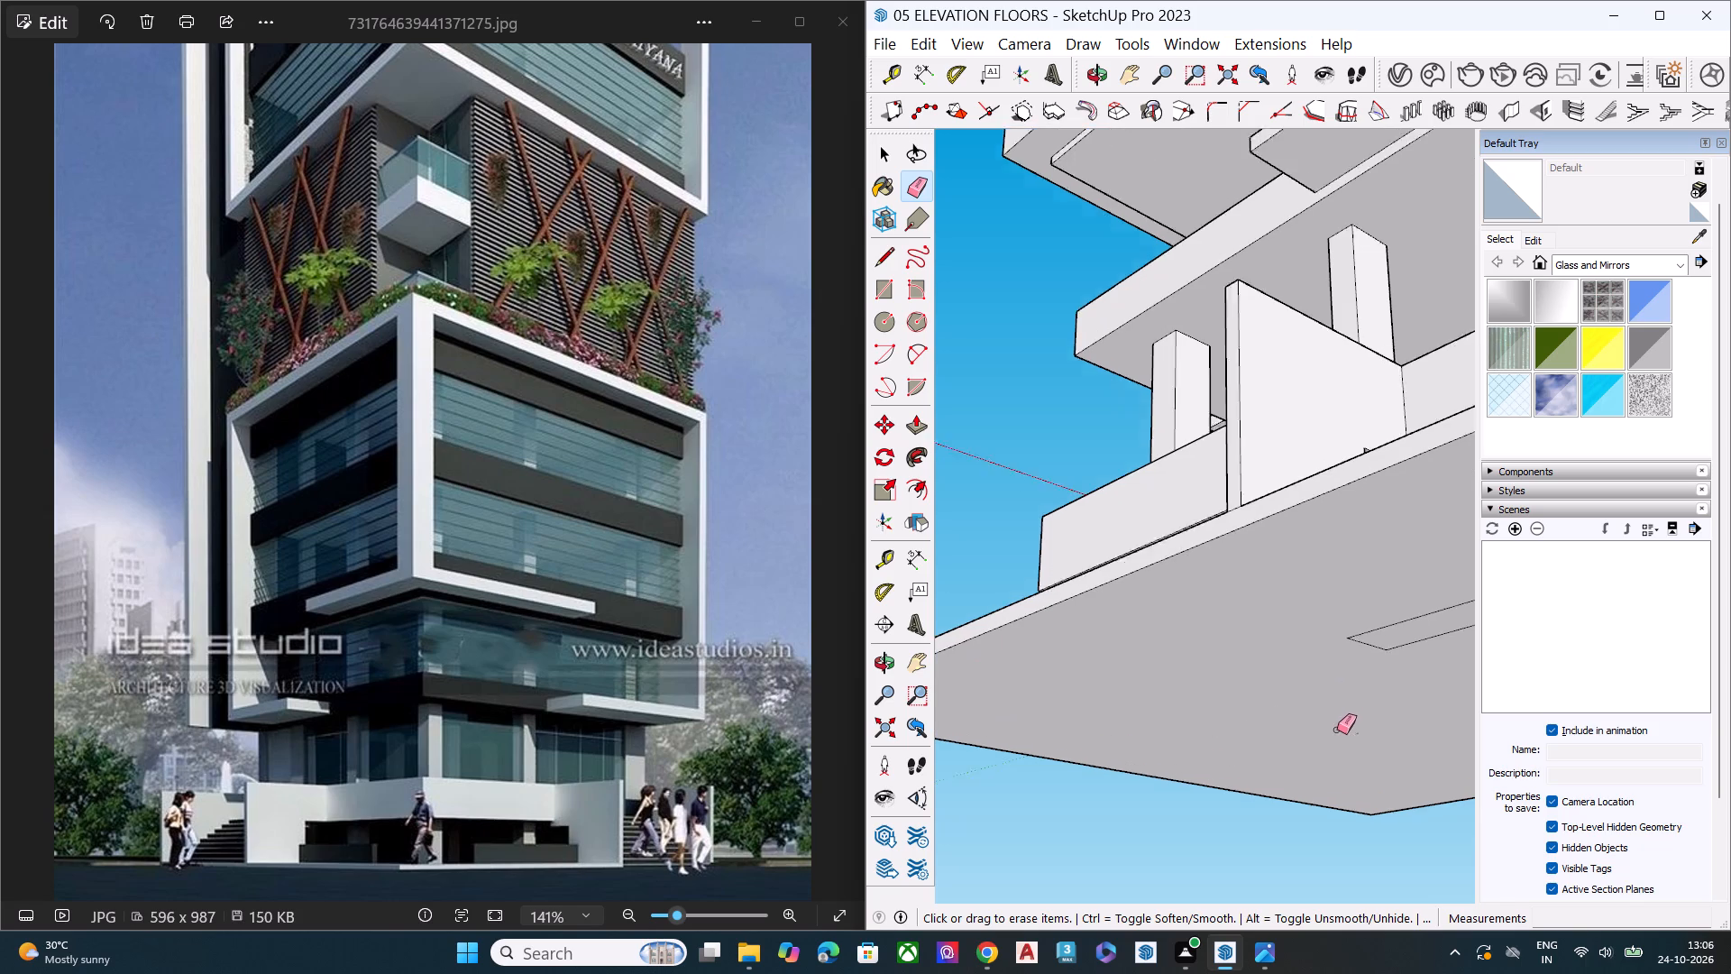
pyautogui.scroll(2, 1337, 730)
pyautogui.scroll(-1, 1282, 810)
pyautogui.moveTo(1213, 764); pyautogui.dragTo(1139, 529, button='middle')
pyautogui.scroll(3, 1118, 541)
pyautogui.scroll(-4, 996, 571)
pyautogui.scroll(2, 981, 579)
pyautogui.scroll(-7, 981, 582)
pyautogui.scroll(1, 1031, 642)
pyautogui.scroll(-2, 1031, 642)
pyautogui.scroll(1, 1031, 643)
pyautogui.scroll(-2, 1034, 646)
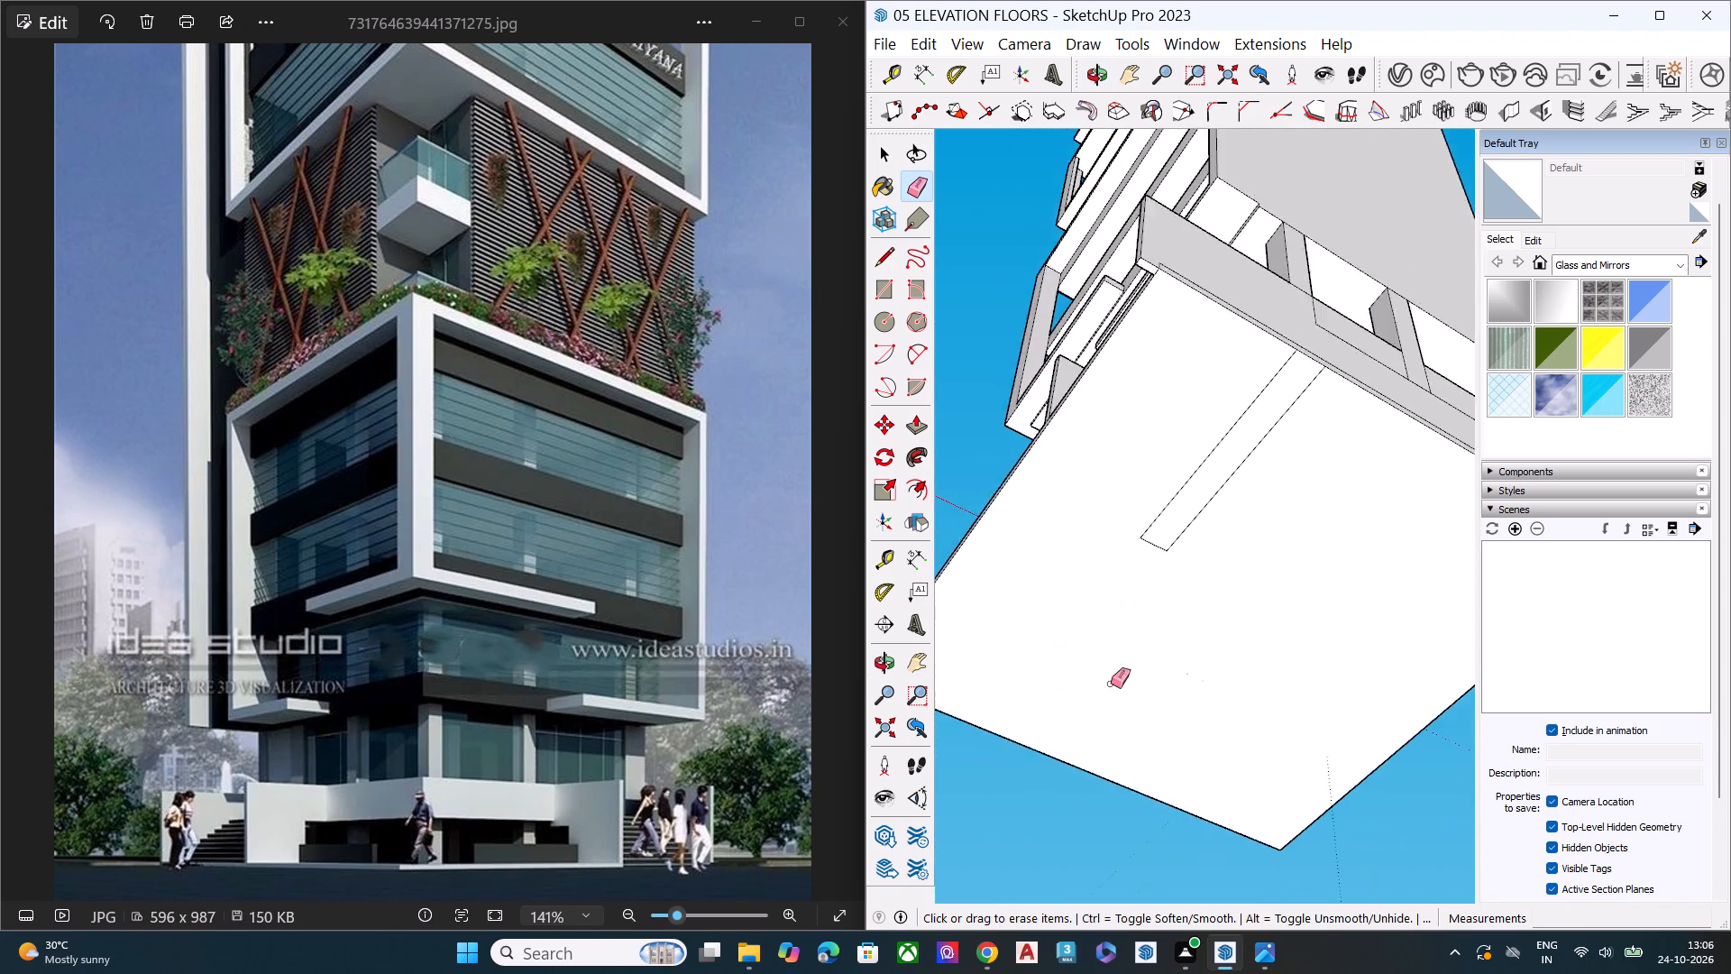
pyautogui.scroll(-2, 1111, 684)
pyautogui.scroll(6, 1239, 495)
pyautogui.click(1234, 486)
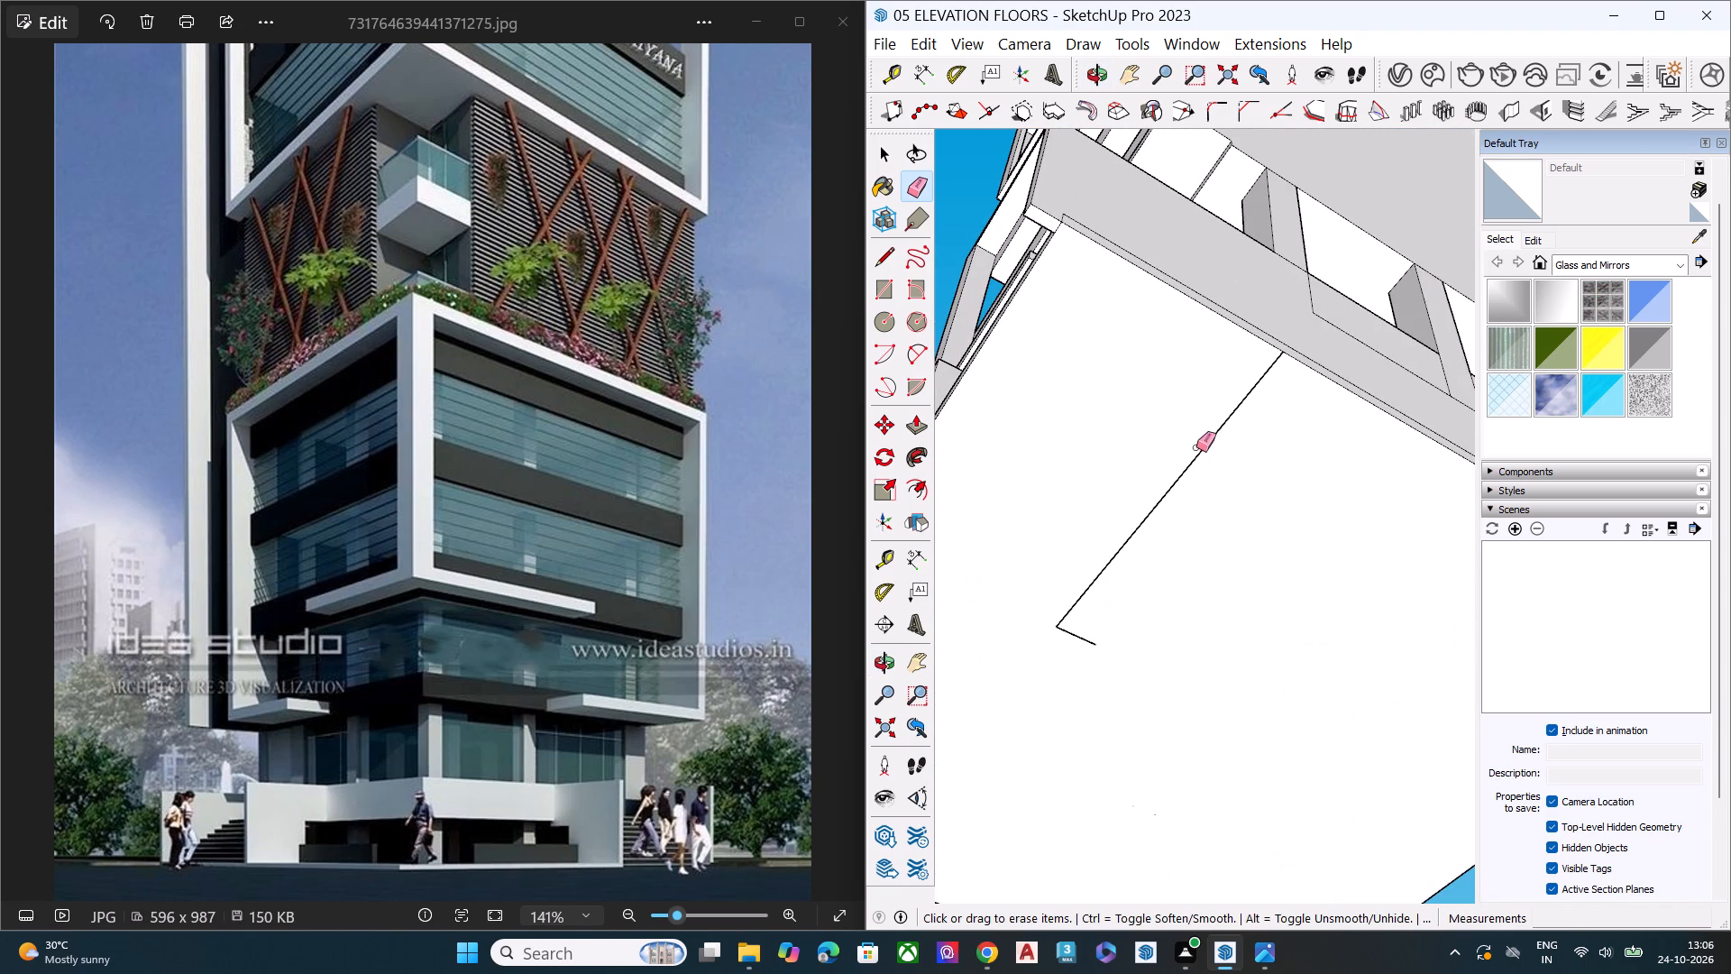
pyautogui.click(1207, 447)
pyautogui.click(1085, 638)
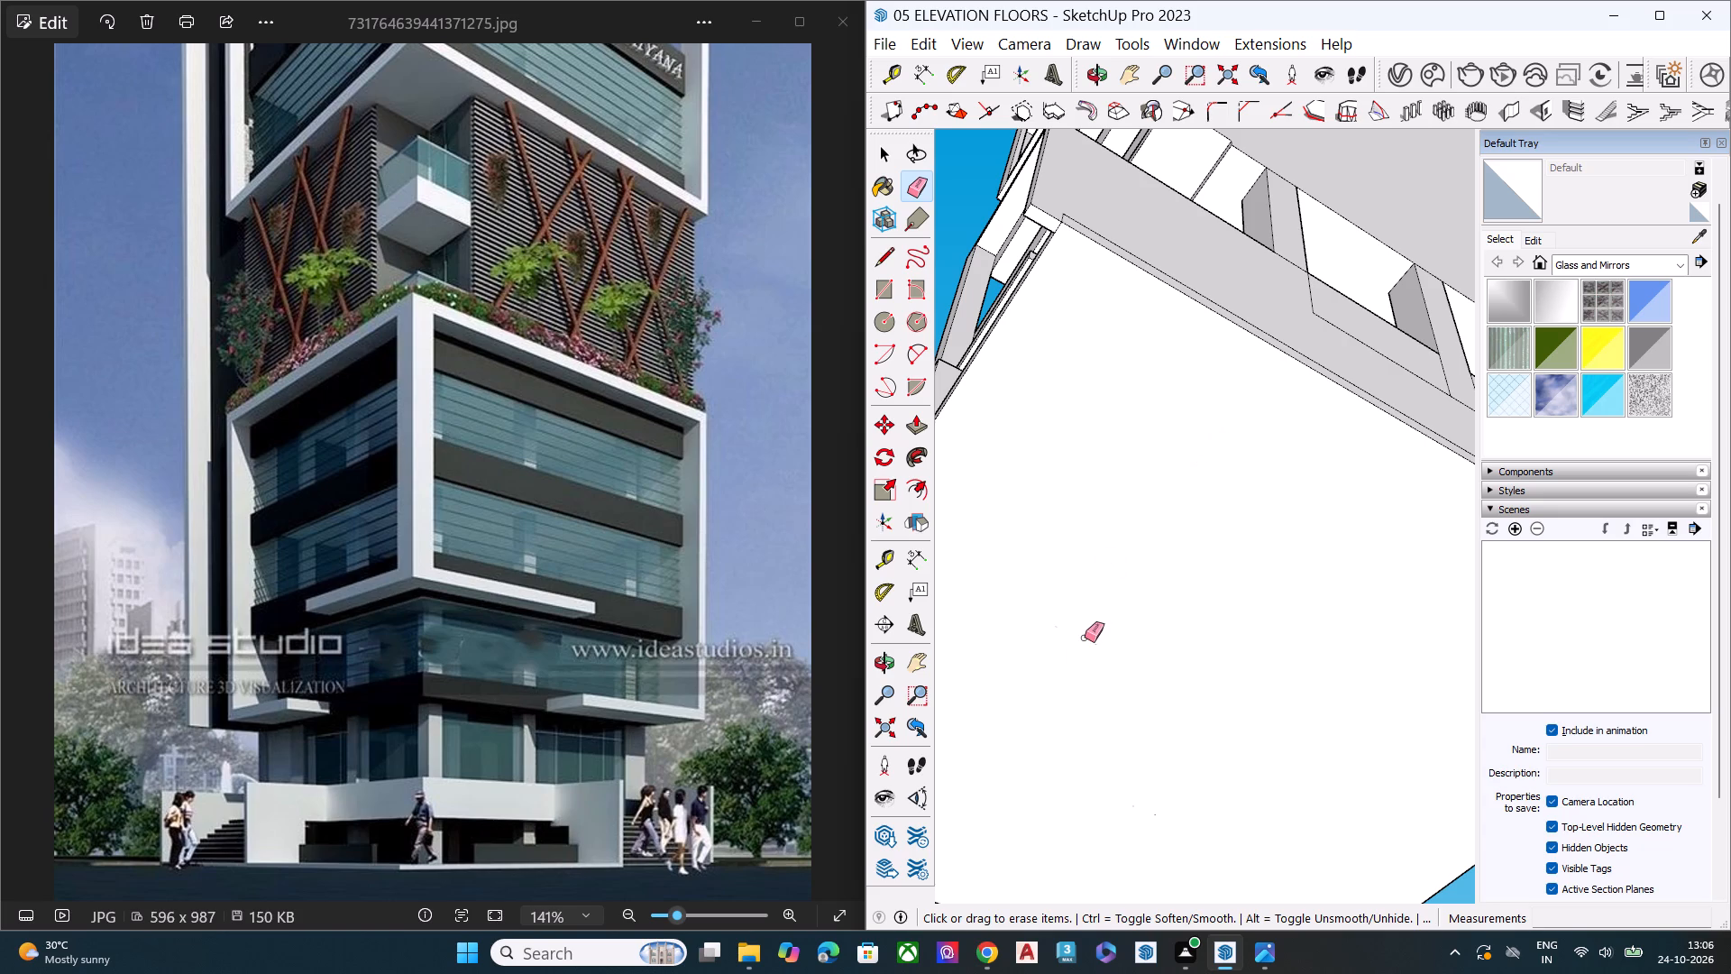
# Display the model's back edges and erase the stray short line ends visible through the base's underside.
pyautogui.scroll(-8, 1085, 639)
pyautogui.press('k')
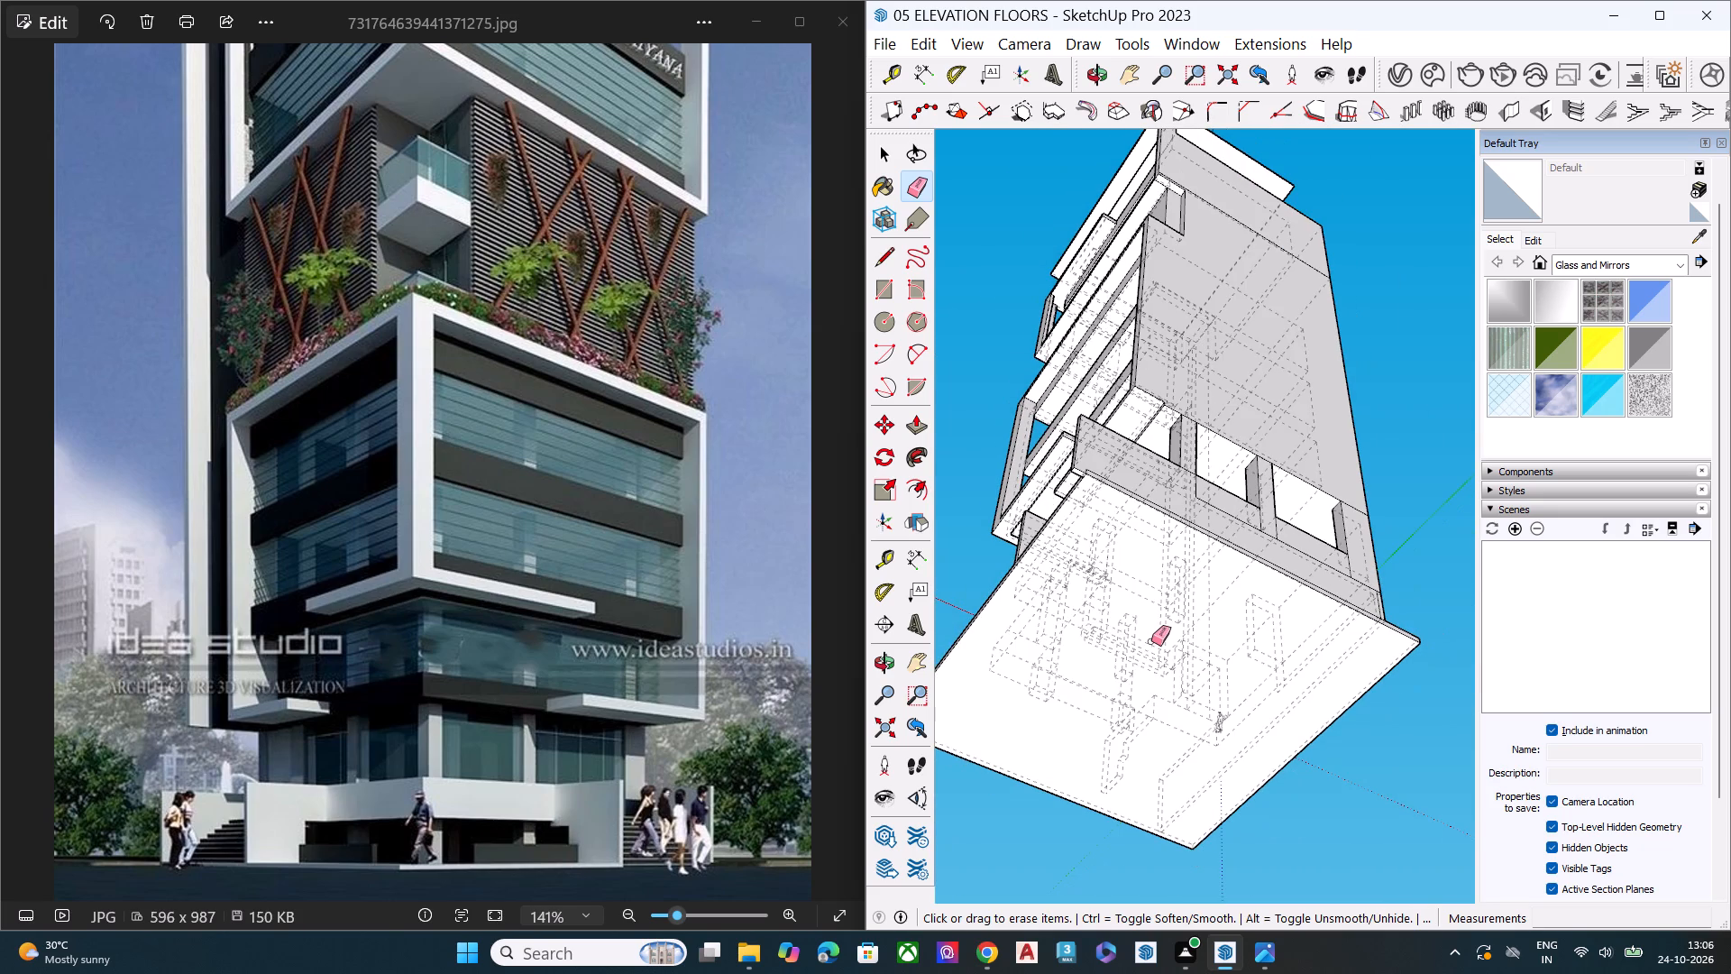
pyautogui.moveTo(1063, 683); pyautogui.dragTo(1126, 775, button='middle')
pyautogui.scroll(2, 1128, 756)
pyautogui.scroll(-1, 1099, 703)
pyautogui.scroll(7, 1094, 691)
pyautogui.scroll(-1, 1093, 600)
pyautogui.scroll(6, 1093, 600)
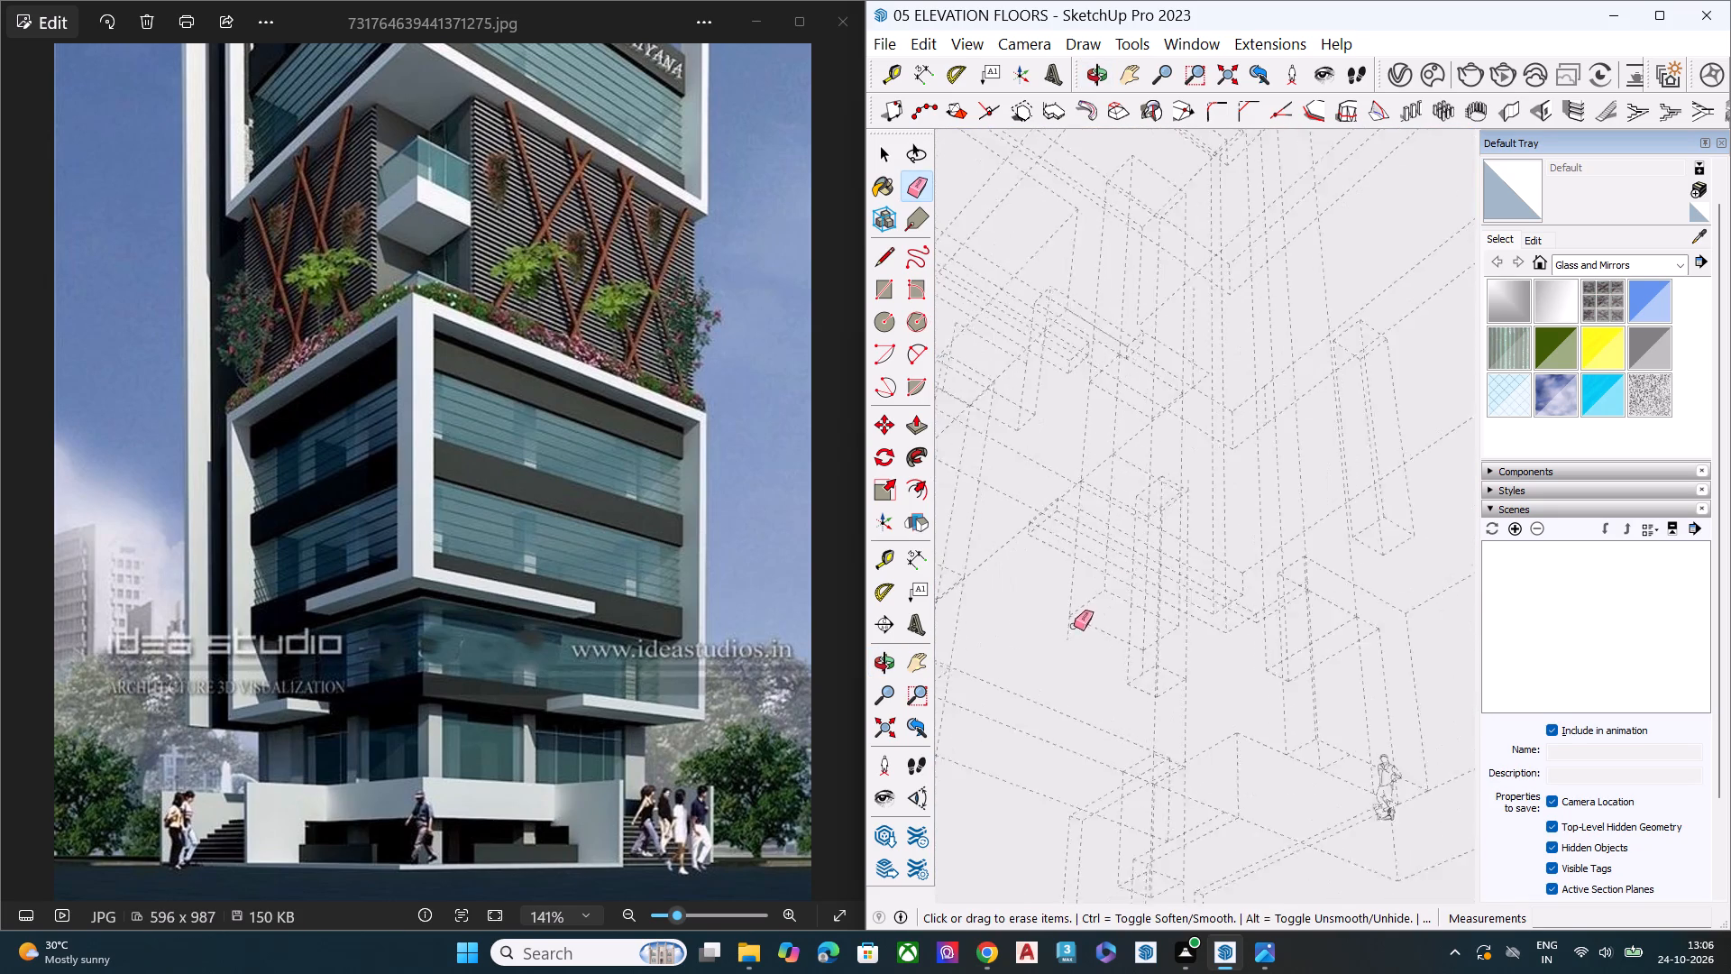
pyautogui.scroll(10, 1074, 626)
pyautogui.click(1068, 628)
pyautogui.scroll(1, 1182, 669)
pyautogui.moveTo(1180, 670); pyautogui.dragTo(1013, 700, button='middle')
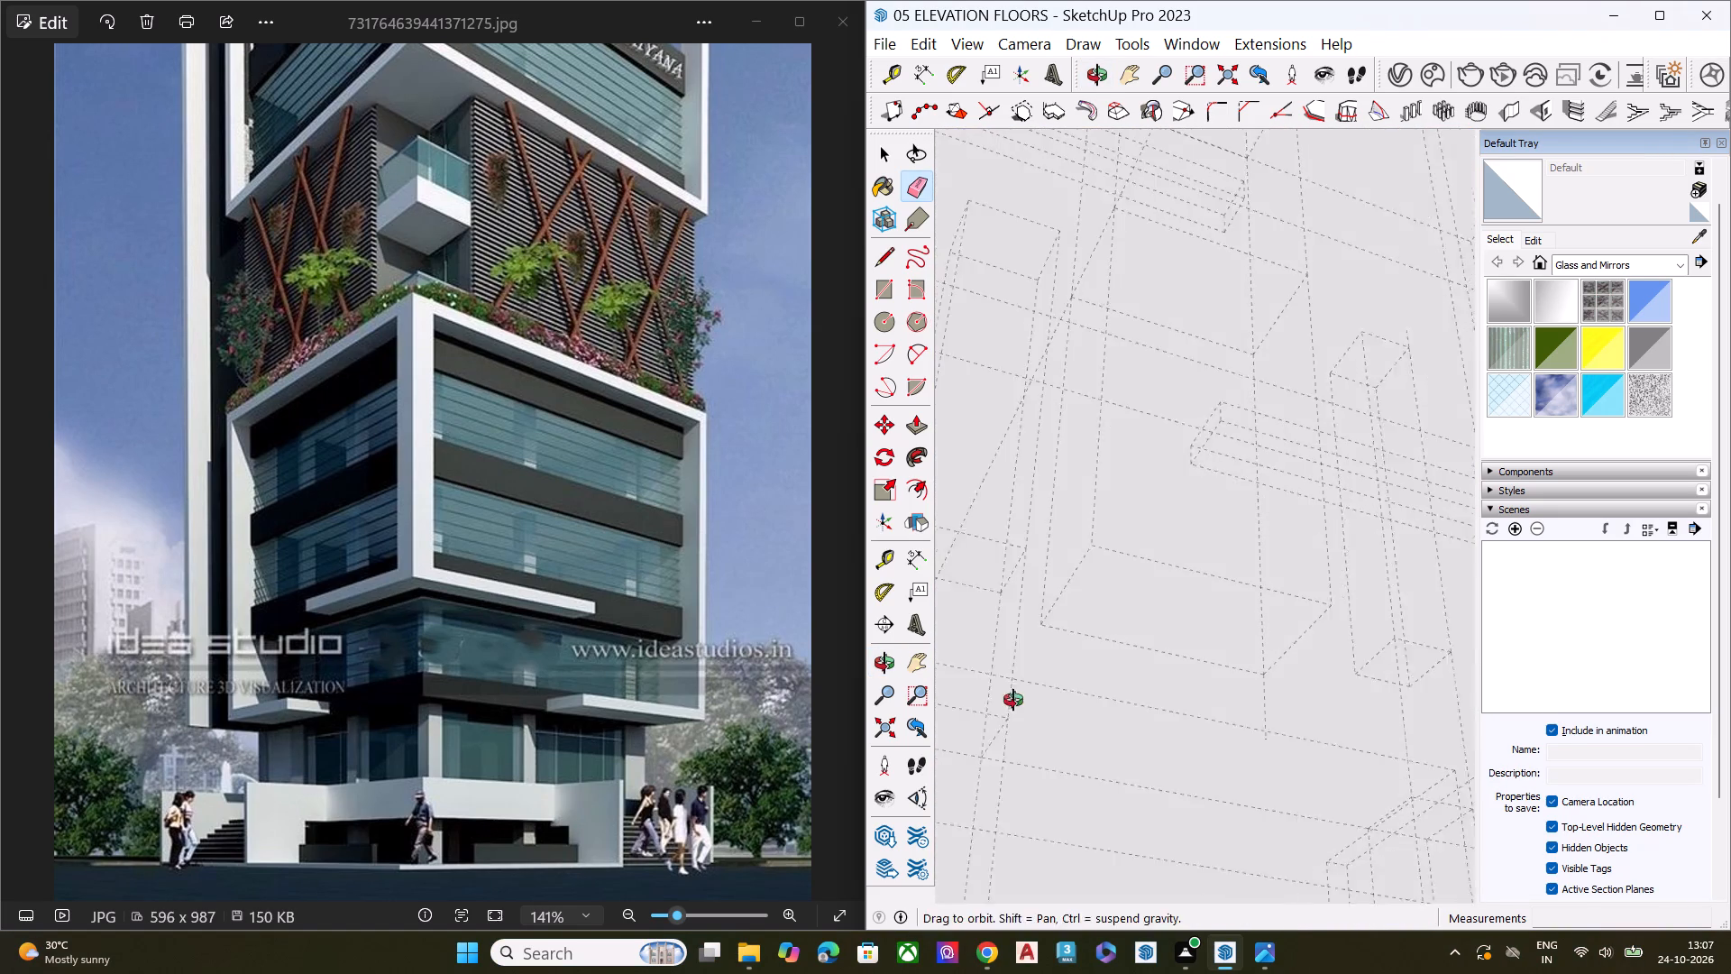
pyautogui.moveTo(1013, 700); pyautogui.dragTo(1013, 702, button='middle')
pyautogui.click(1263, 697)
pyautogui.click(1268, 694)
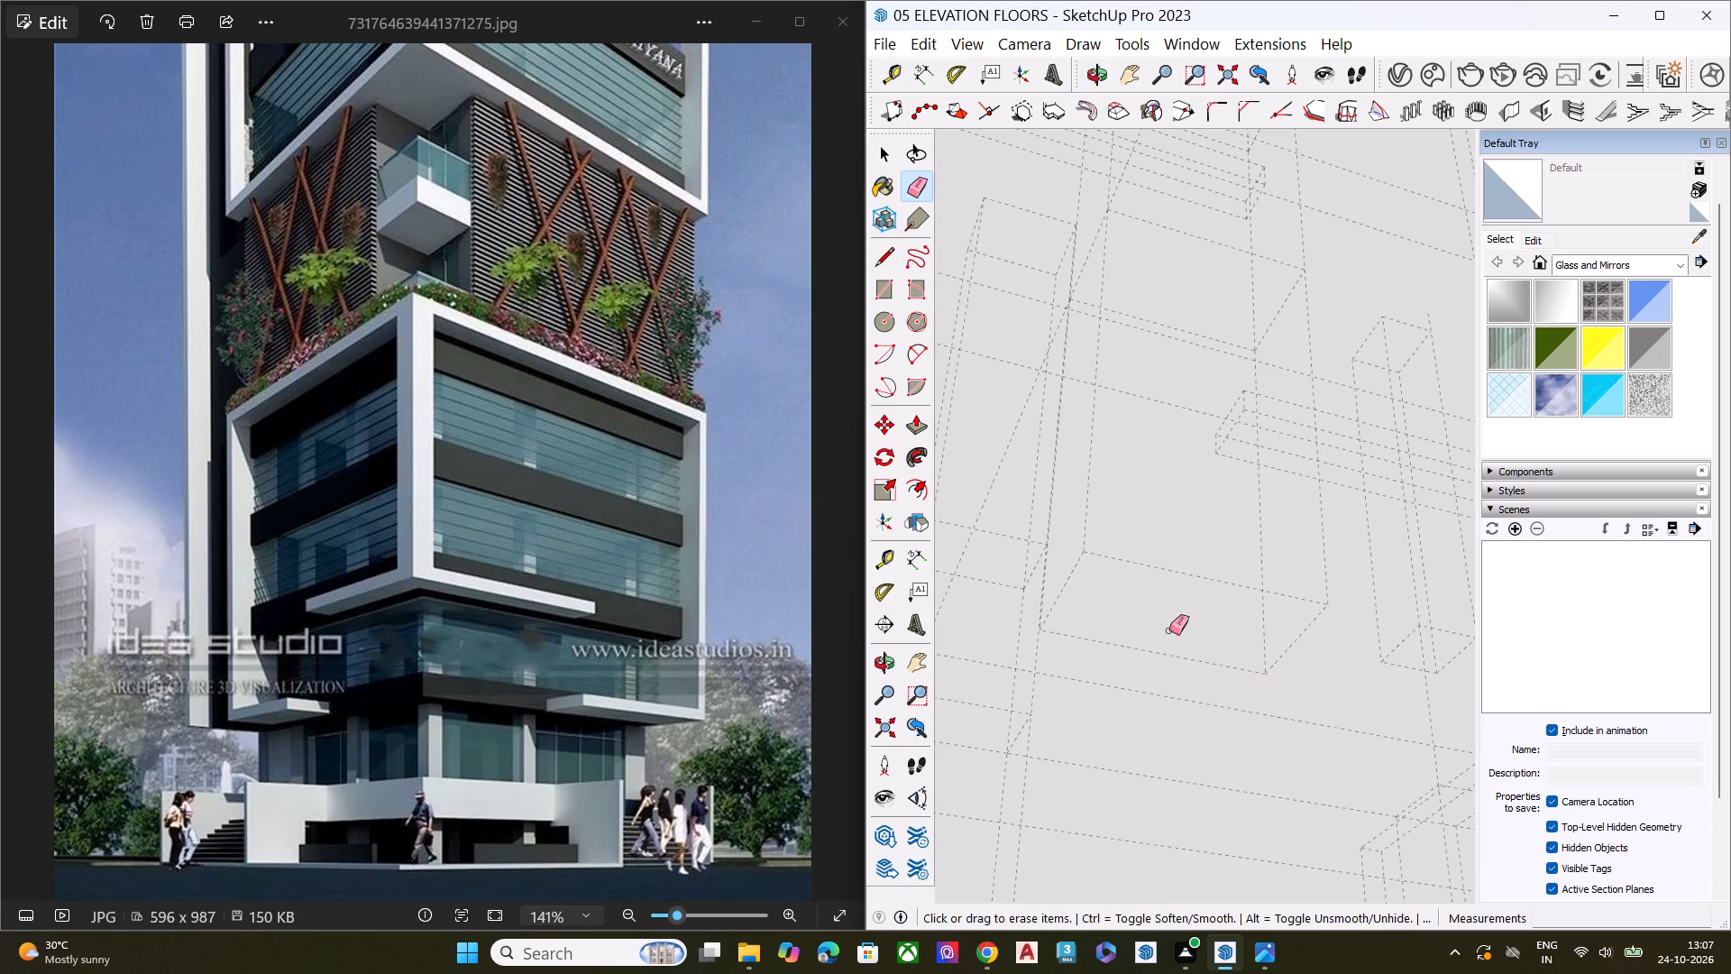
# Erase the stray hidden line extending below a column at the front of the base.
pyautogui.scroll(-9, 1089, 582)
pyautogui.scroll(-2, 1072, 484)
pyautogui.scroll(1, 1073, 484)
pyautogui.scroll(-12, 1073, 484)
pyautogui.scroll(1, 1052, 471)
pyautogui.scroll(-2, 1053, 477)
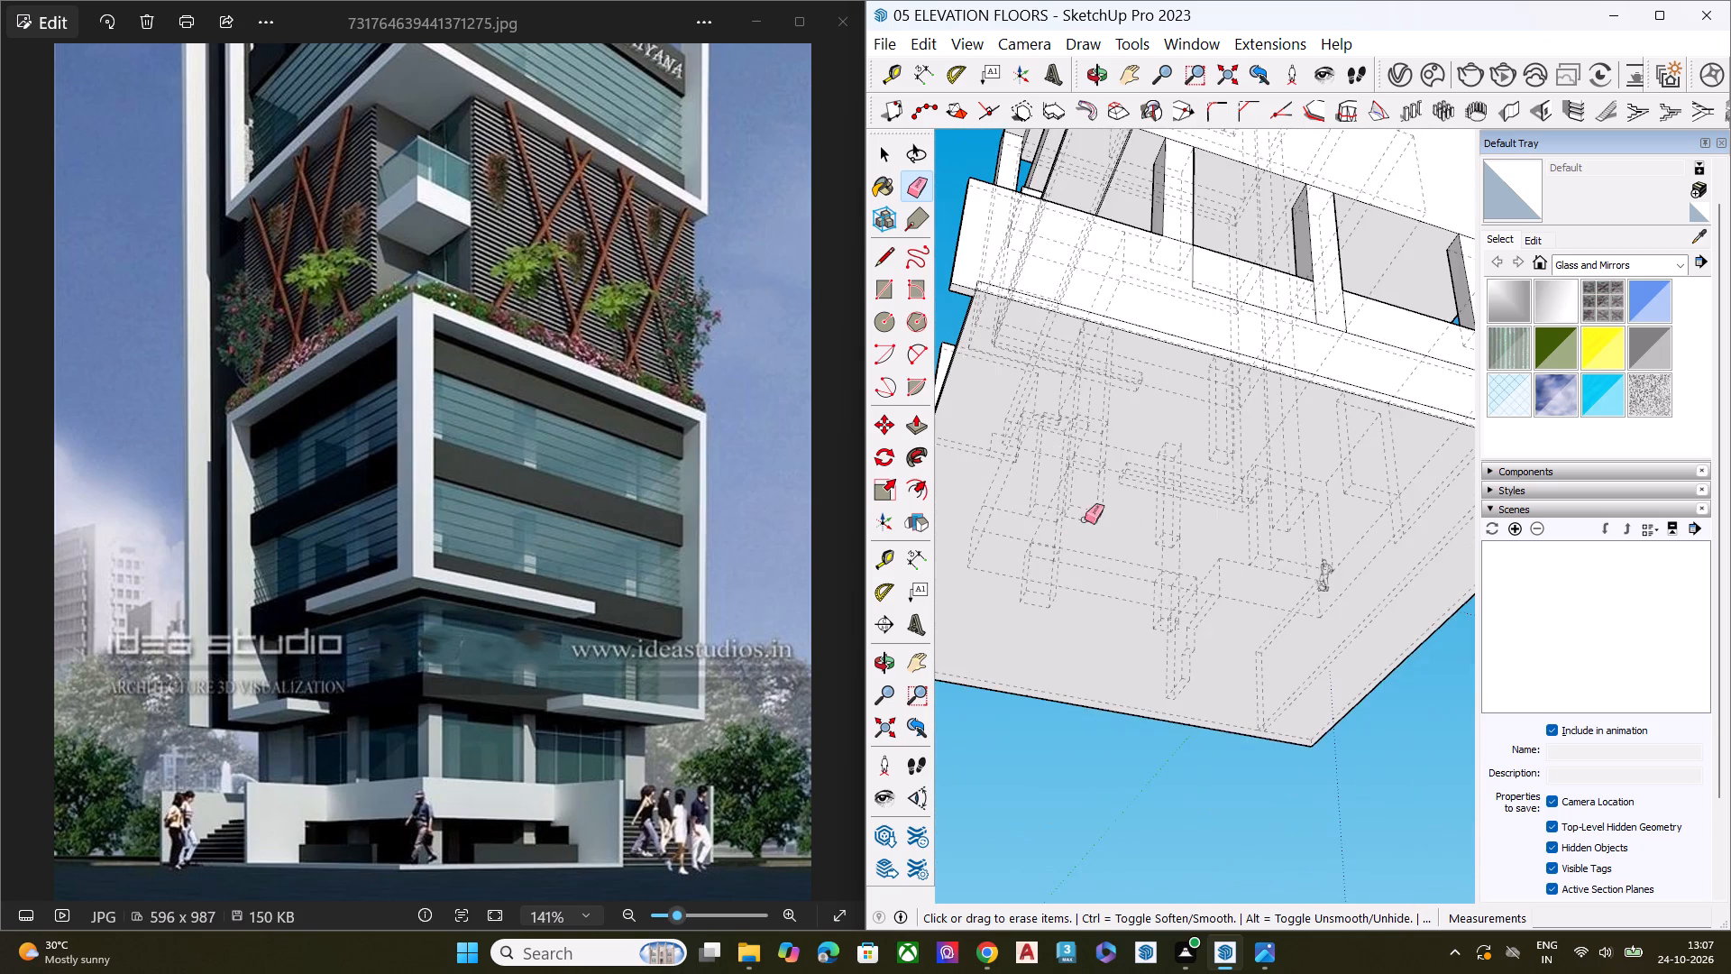
pyautogui.scroll(-1, 1085, 519)
pyautogui.moveTo(1165, 612); pyautogui.dragTo(1396, 516, button='middle')
pyautogui.scroll(-7, 1093, 487)
pyautogui.moveTo(1078, 538); pyautogui.dragTo(1397, 619, button='middle')
pyautogui.moveTo(1163, 601); pyautogui.dragTo(1518, 572, button='middle')
pyautogui.moveTo(1351, 621); pyautogui.dragTo(1463, 563, button='middle')
pyautogui.moveTo(1462, 676); pyautogui.dragTo(1486, 889, button='middle')
pyautogui.moveTo(1384, 734); pyautogui.dragTo(1386, 843, button='middle')
pyautogui.scroll(8, 1337, 725)
pyautogui.scroll(6, 1155, 558)
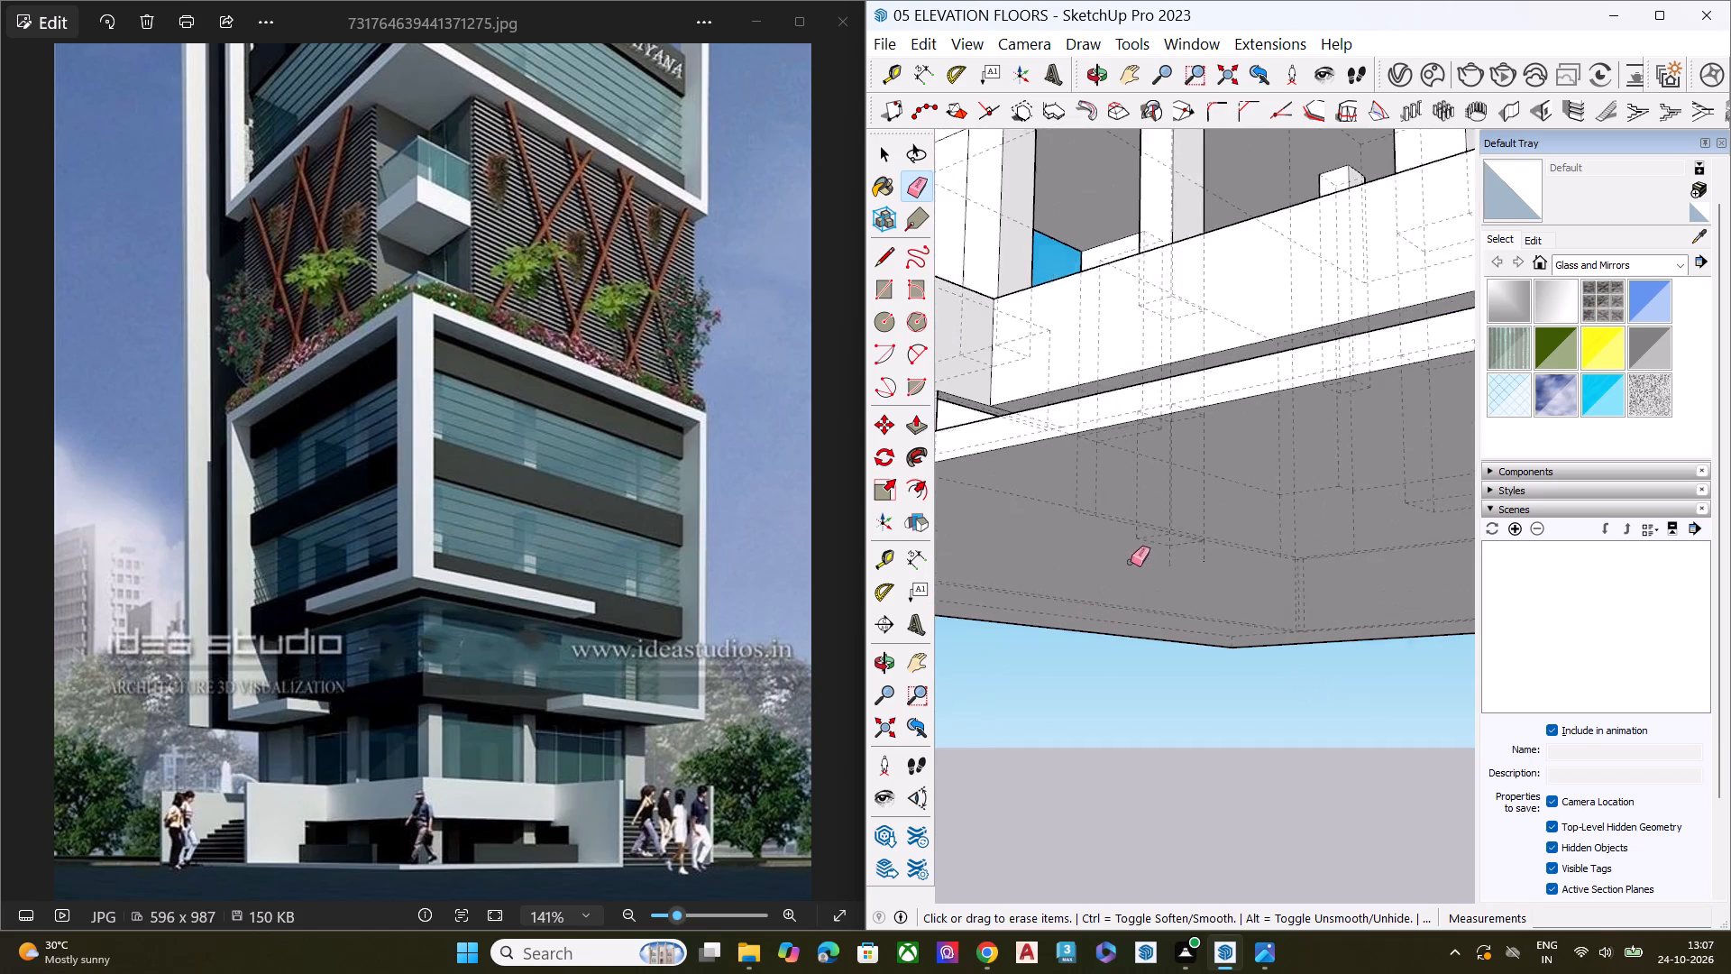
pyautogui.scroll(2, 1131, 562)
pyautogui.scroll(-2, 1219, 556)
pyautogui.scroll(6, 1220, 556)
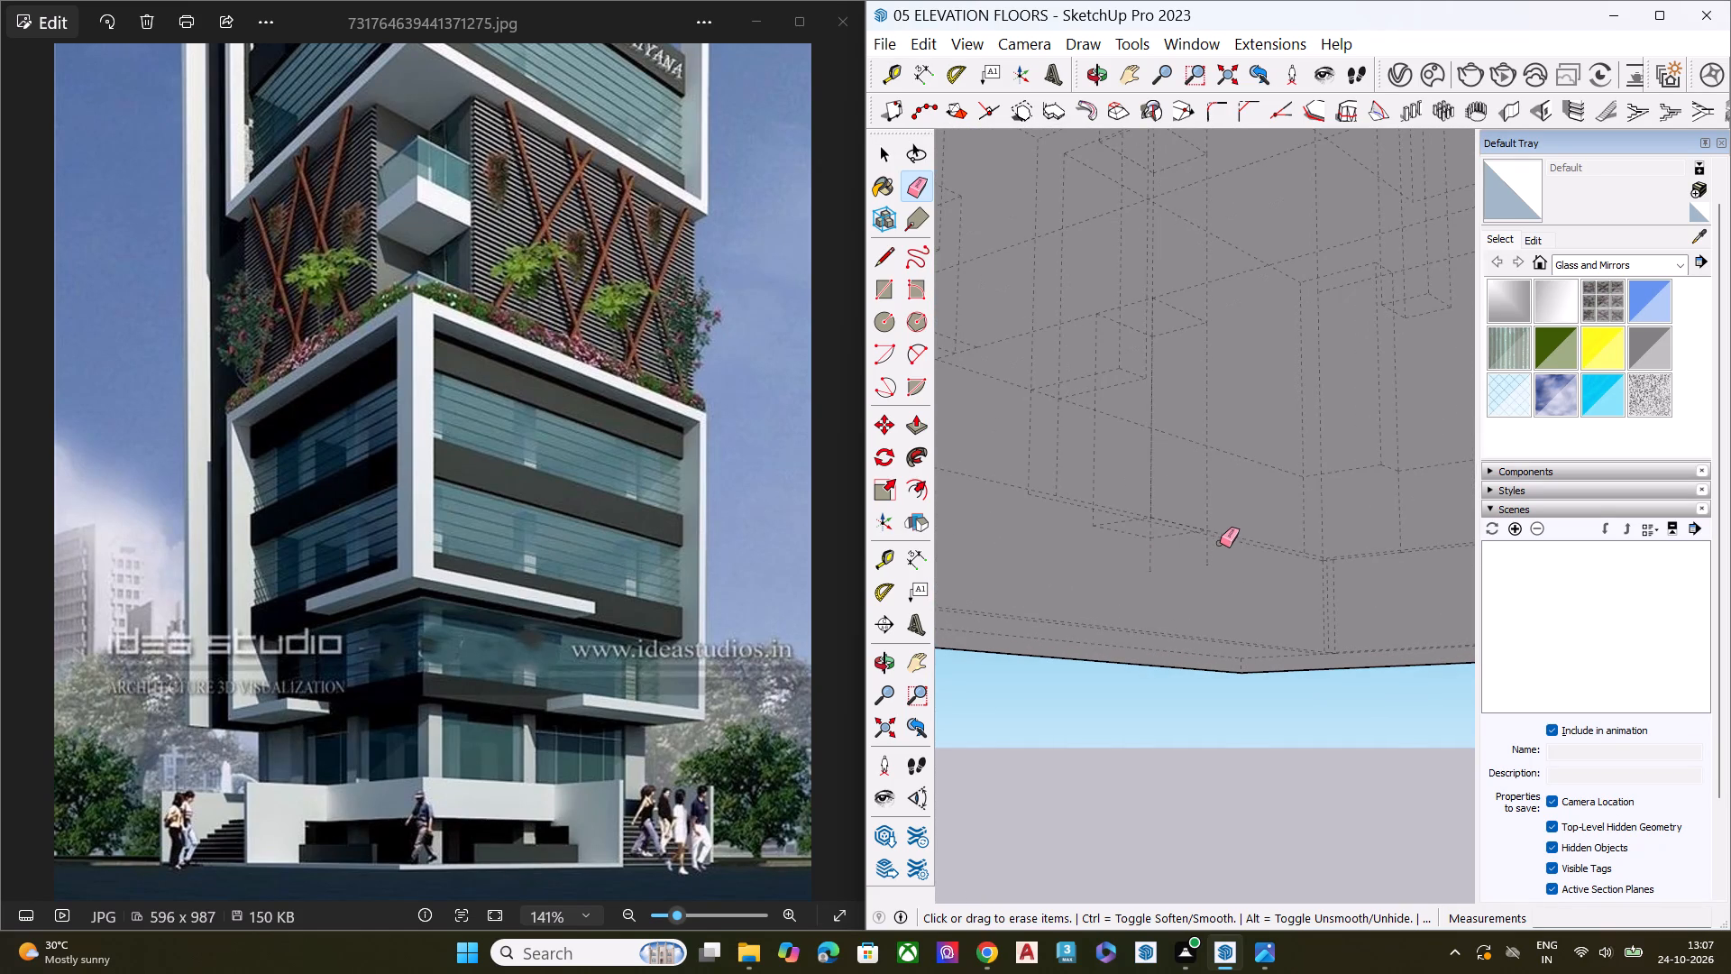
pyautogui.click(1210, 553)
pyautogui.click(1208, 554)
pyautogui.click(1150, 562)
# Examine the front of the base, columns and stepped side walls with back edges displayed, for comparison with the reference elevation.
pyautogui.scroll(-7, 1100, 564)
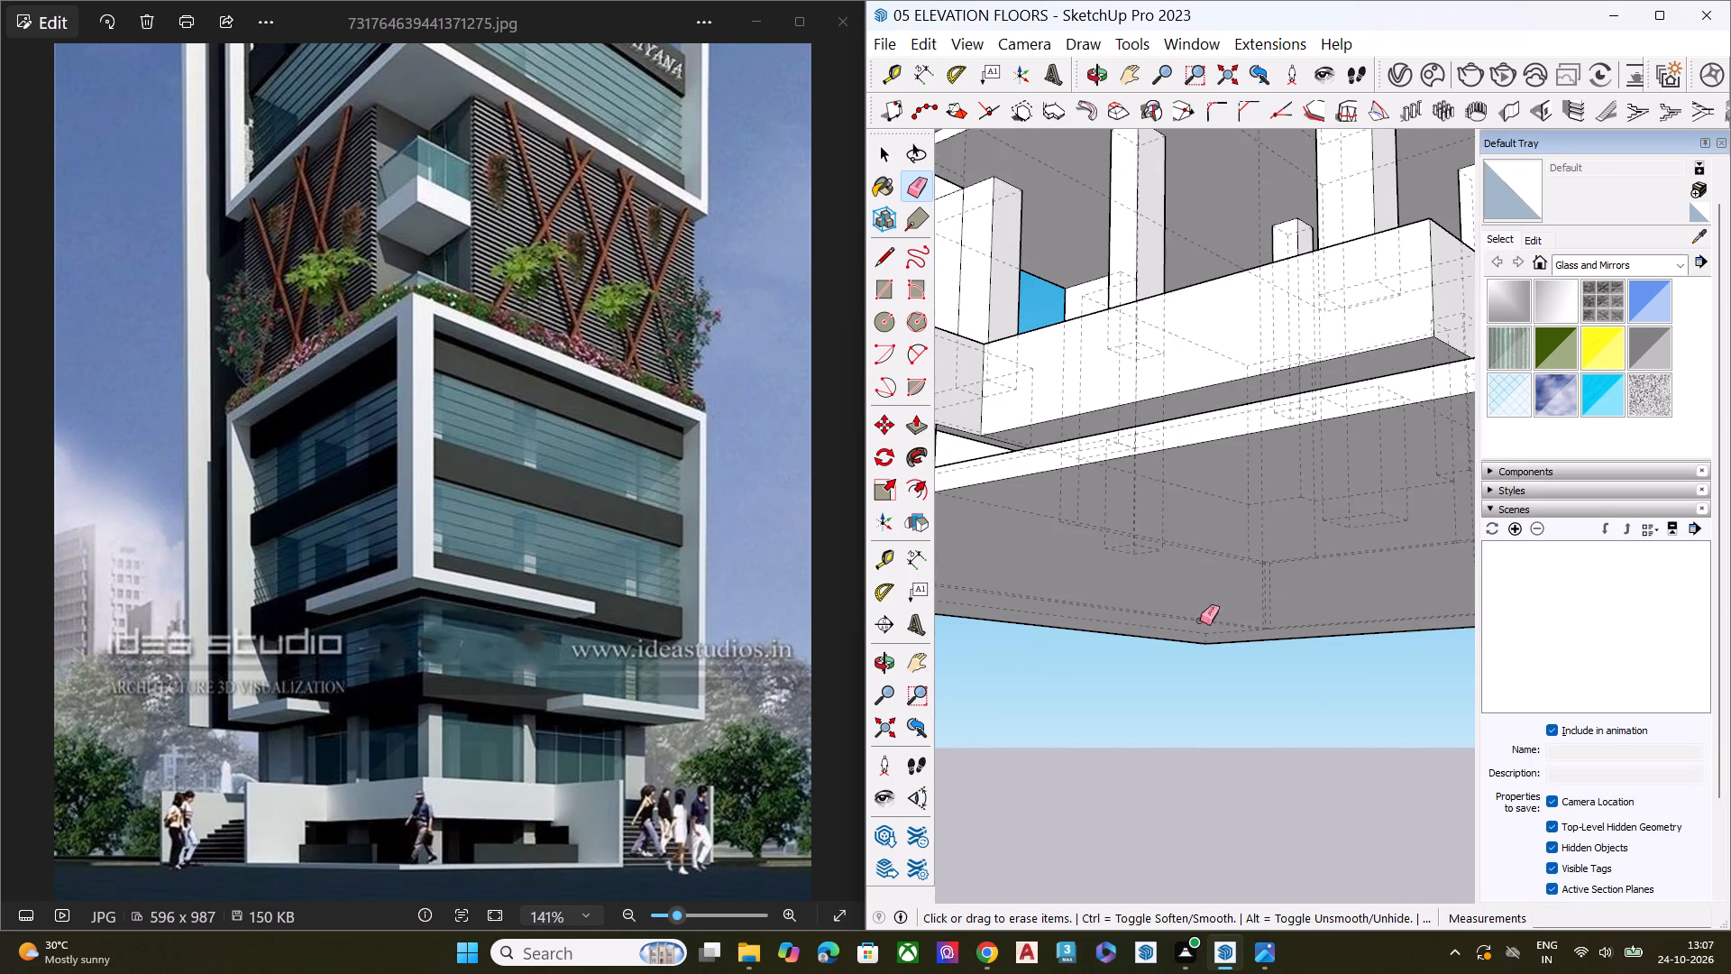
pyautogui.scroll(1, 1225, 611)
pyautogui.scroll(-10, 1063, 517)
pyautogui.moveTo(1261, 639); pyautogui.dragTo(1278, 739, button='middle')
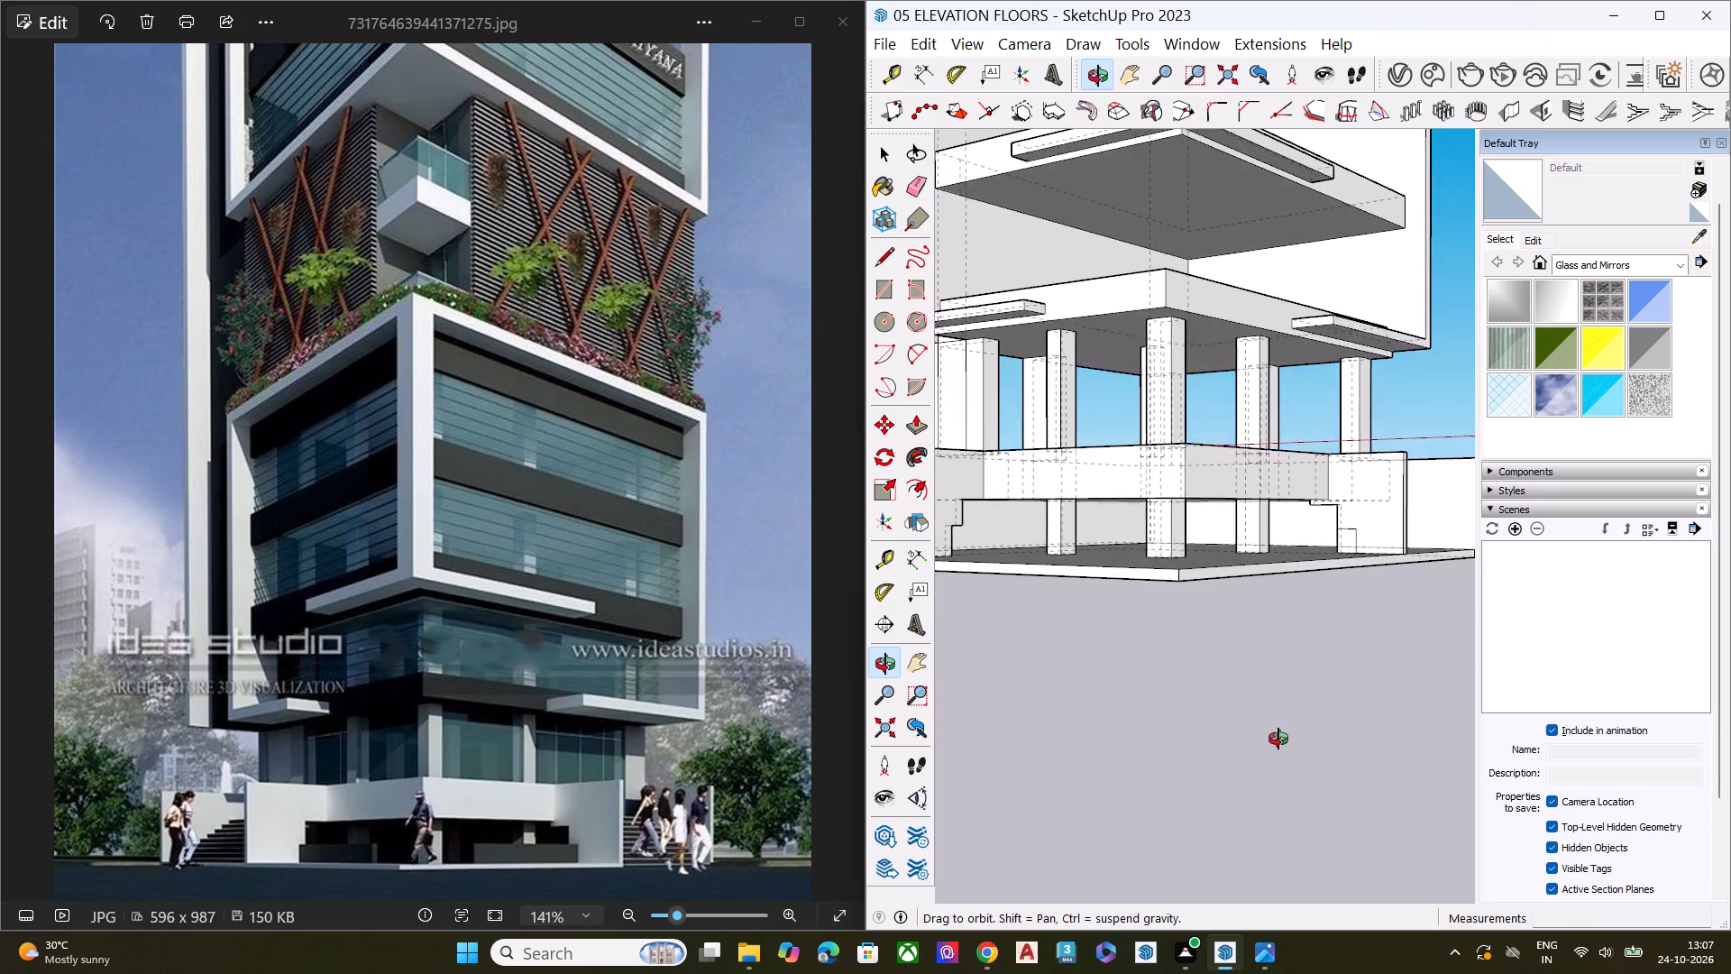
pyautogui.moveTo(1278, 739); pyautogui.dragTo(1369, 782, button='middle')
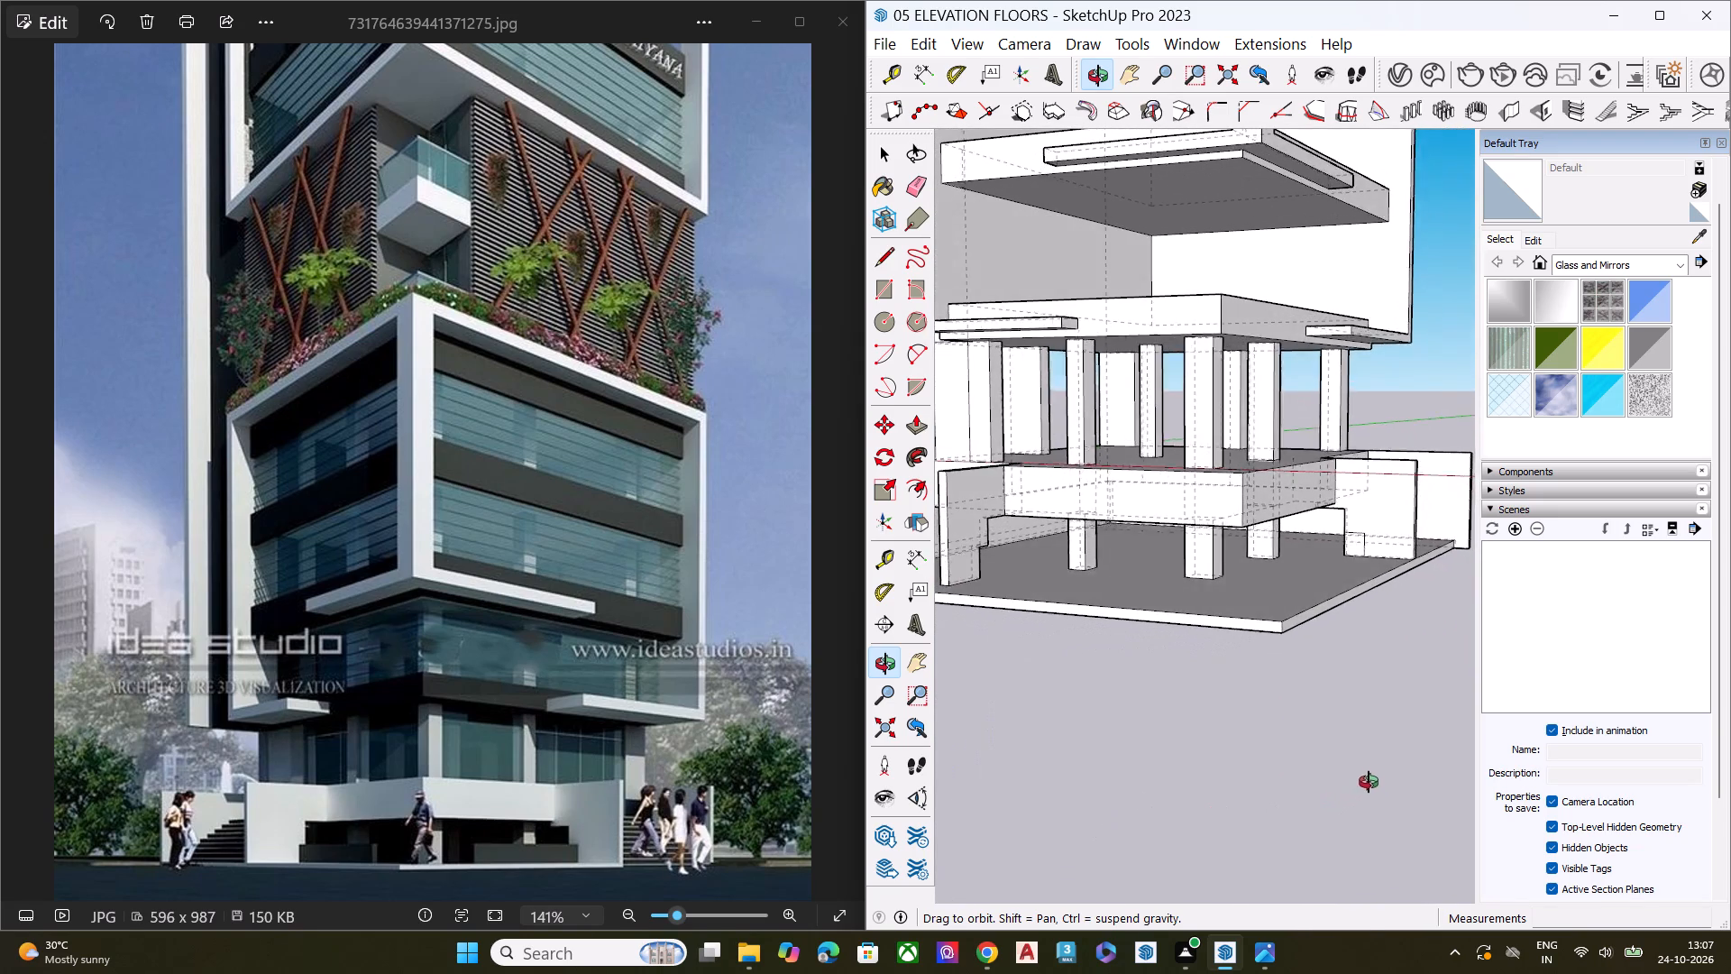
pyautogui.moveTo(1369, 782); pyautogui.dragTo(1374, 767, button='middle')
pyautogui.scroll(8, 1360, 614)
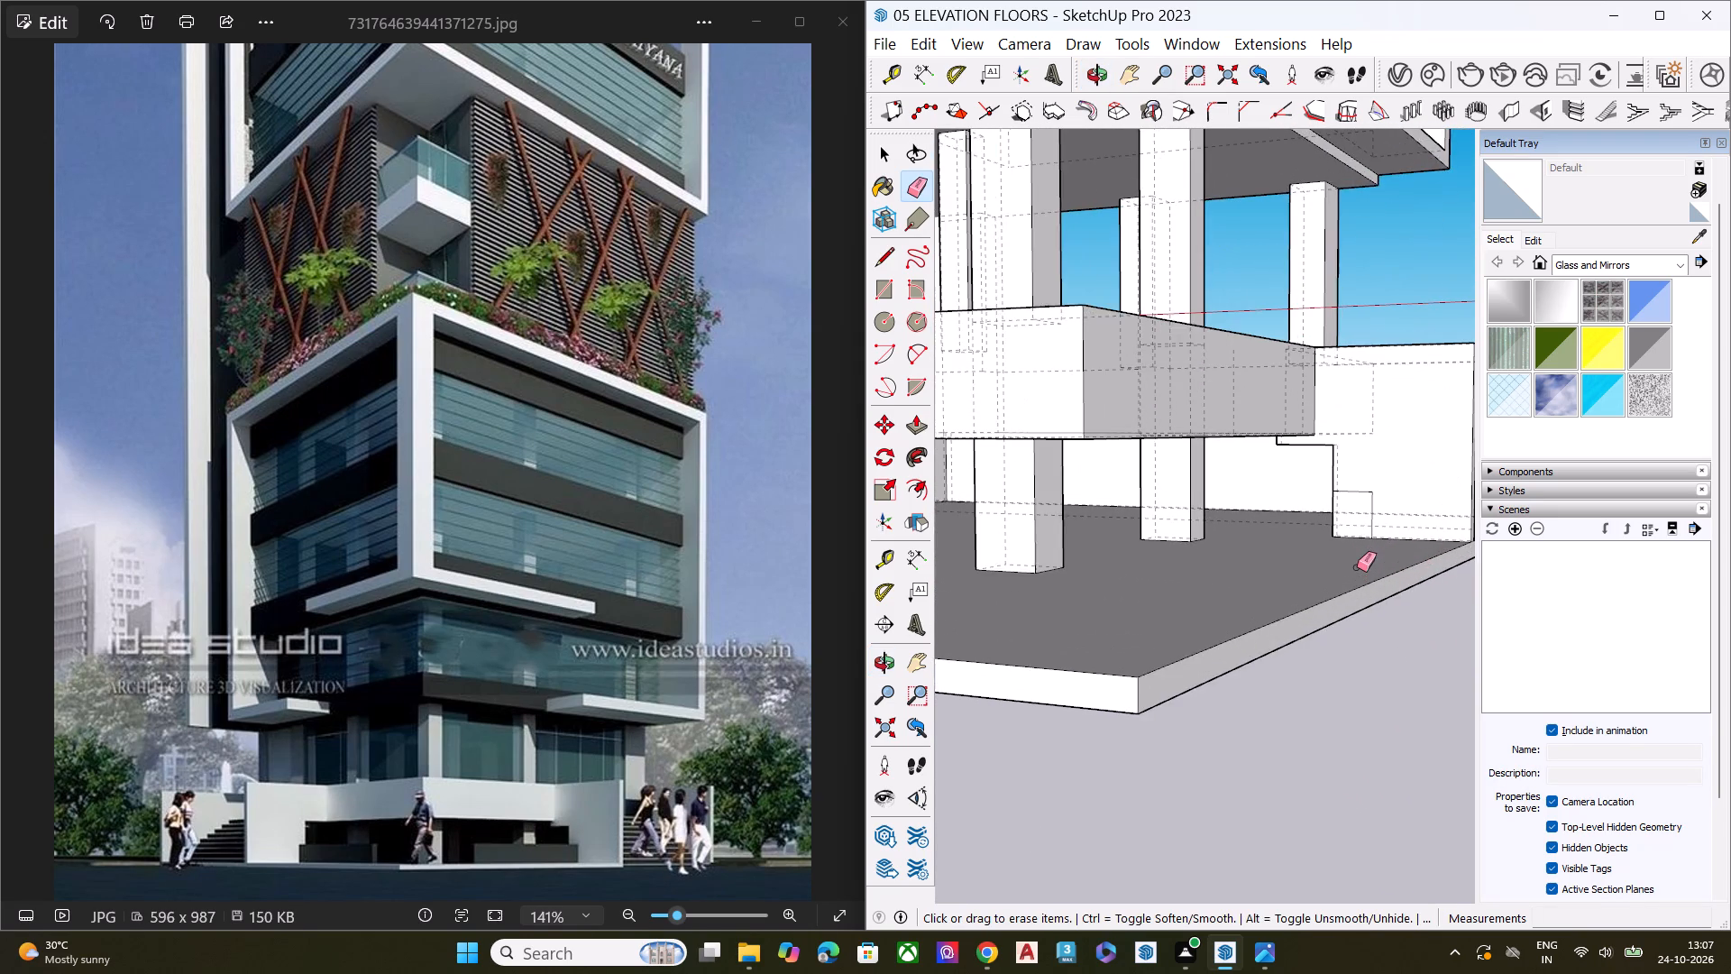
pyautogui.moveTo(1310, 574); pyautogui.dragTo(1060, 582, button='middle')
pyautogui.moveTo(1179, 587); pyautogui.dragTo(1254, 580, button='middle')
pyautogui.scroll(2, 1267, 578)
pyautogui.scroll(-8, 1468, 431)
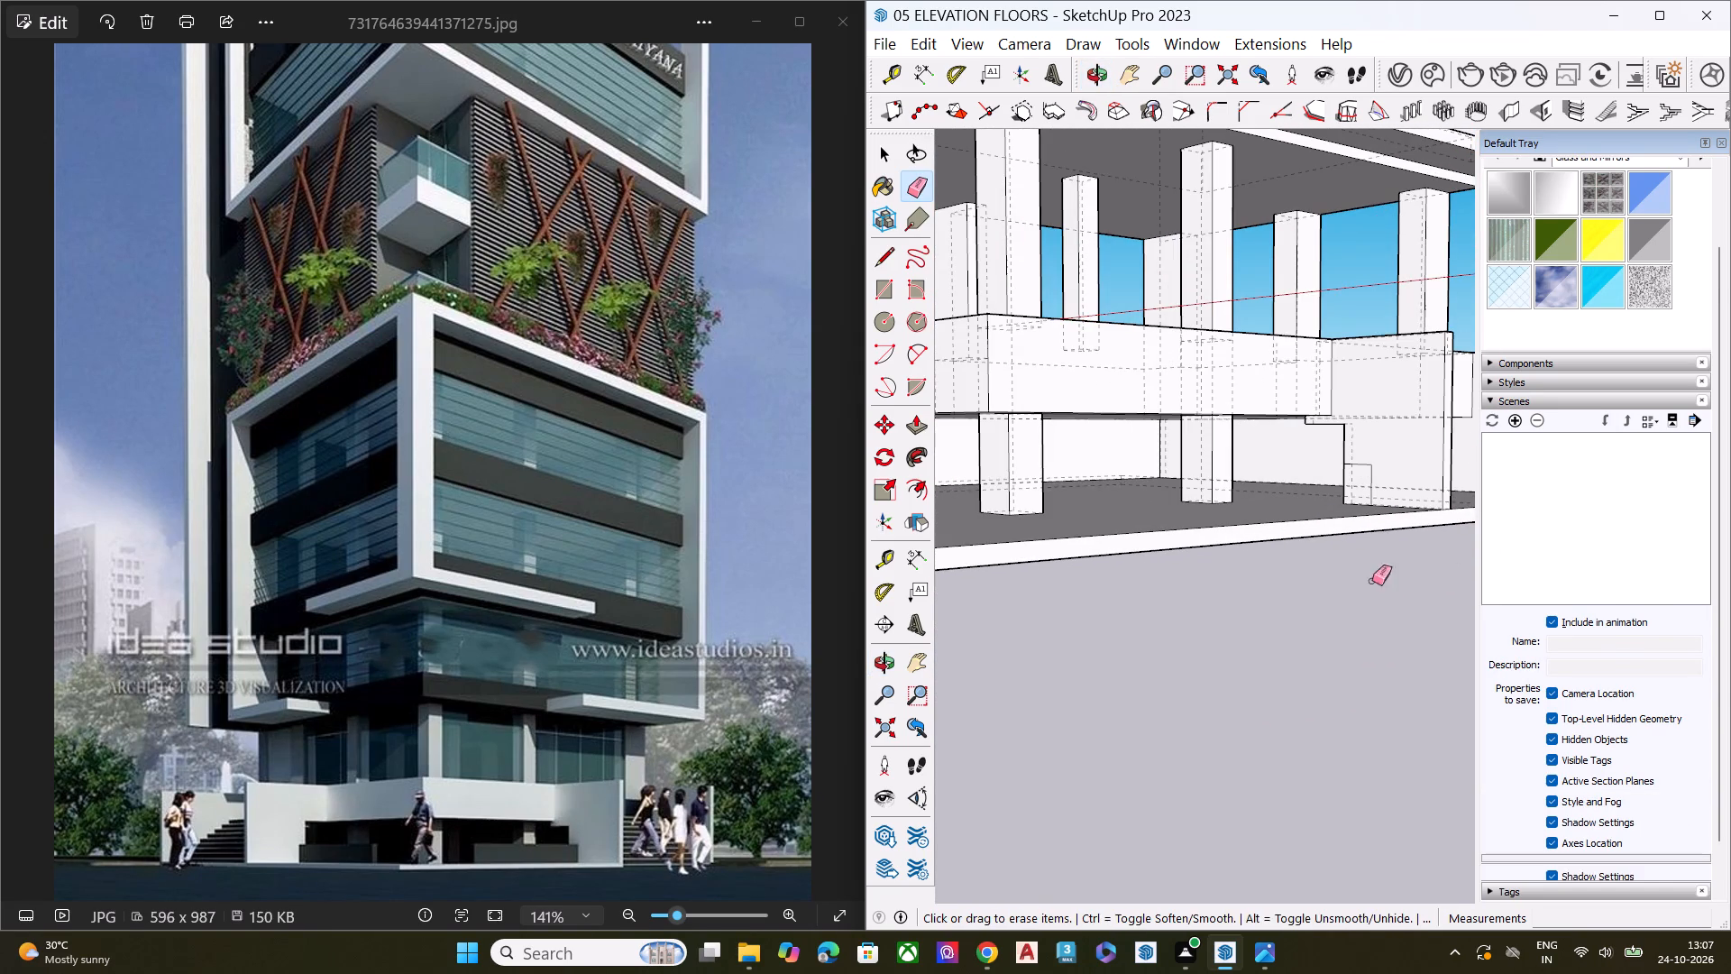
pyautogui.scroll(-8, 1387, 500)
pyautogui.moveTo(1186, 562); pyautogui.dragTo(1289, 542, button='middle')
pyautogui.scroll(2, 1291, 558)
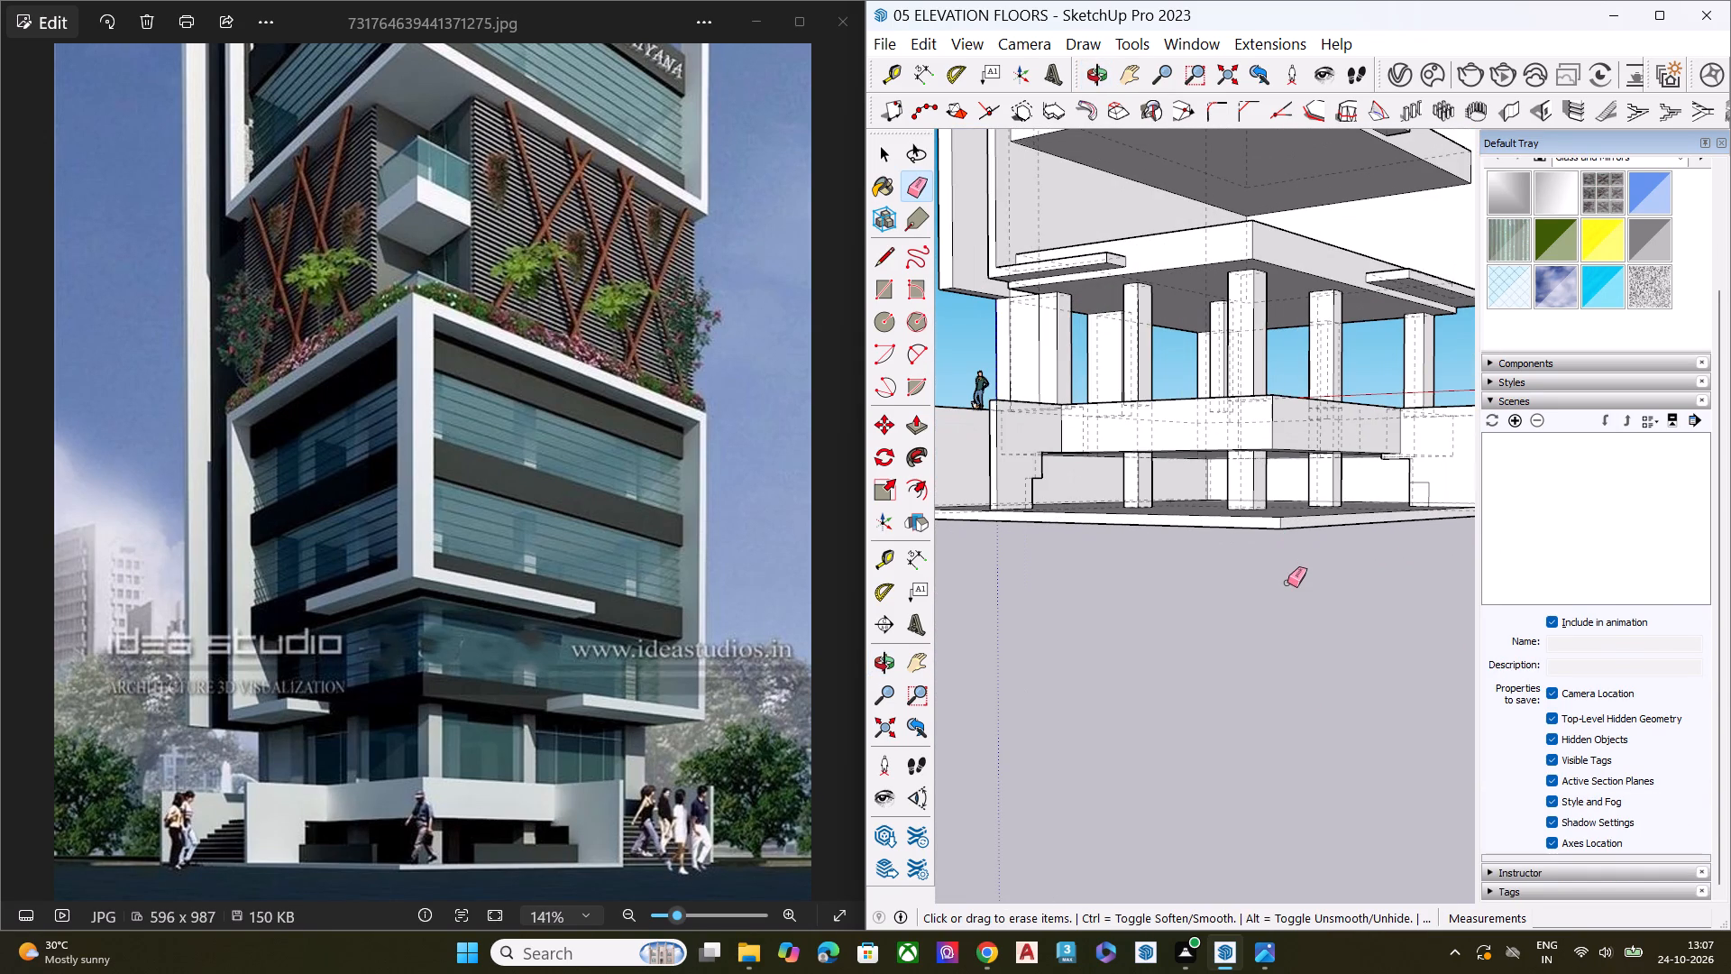
pyautogui.press('space')
pyautogui.press('space')
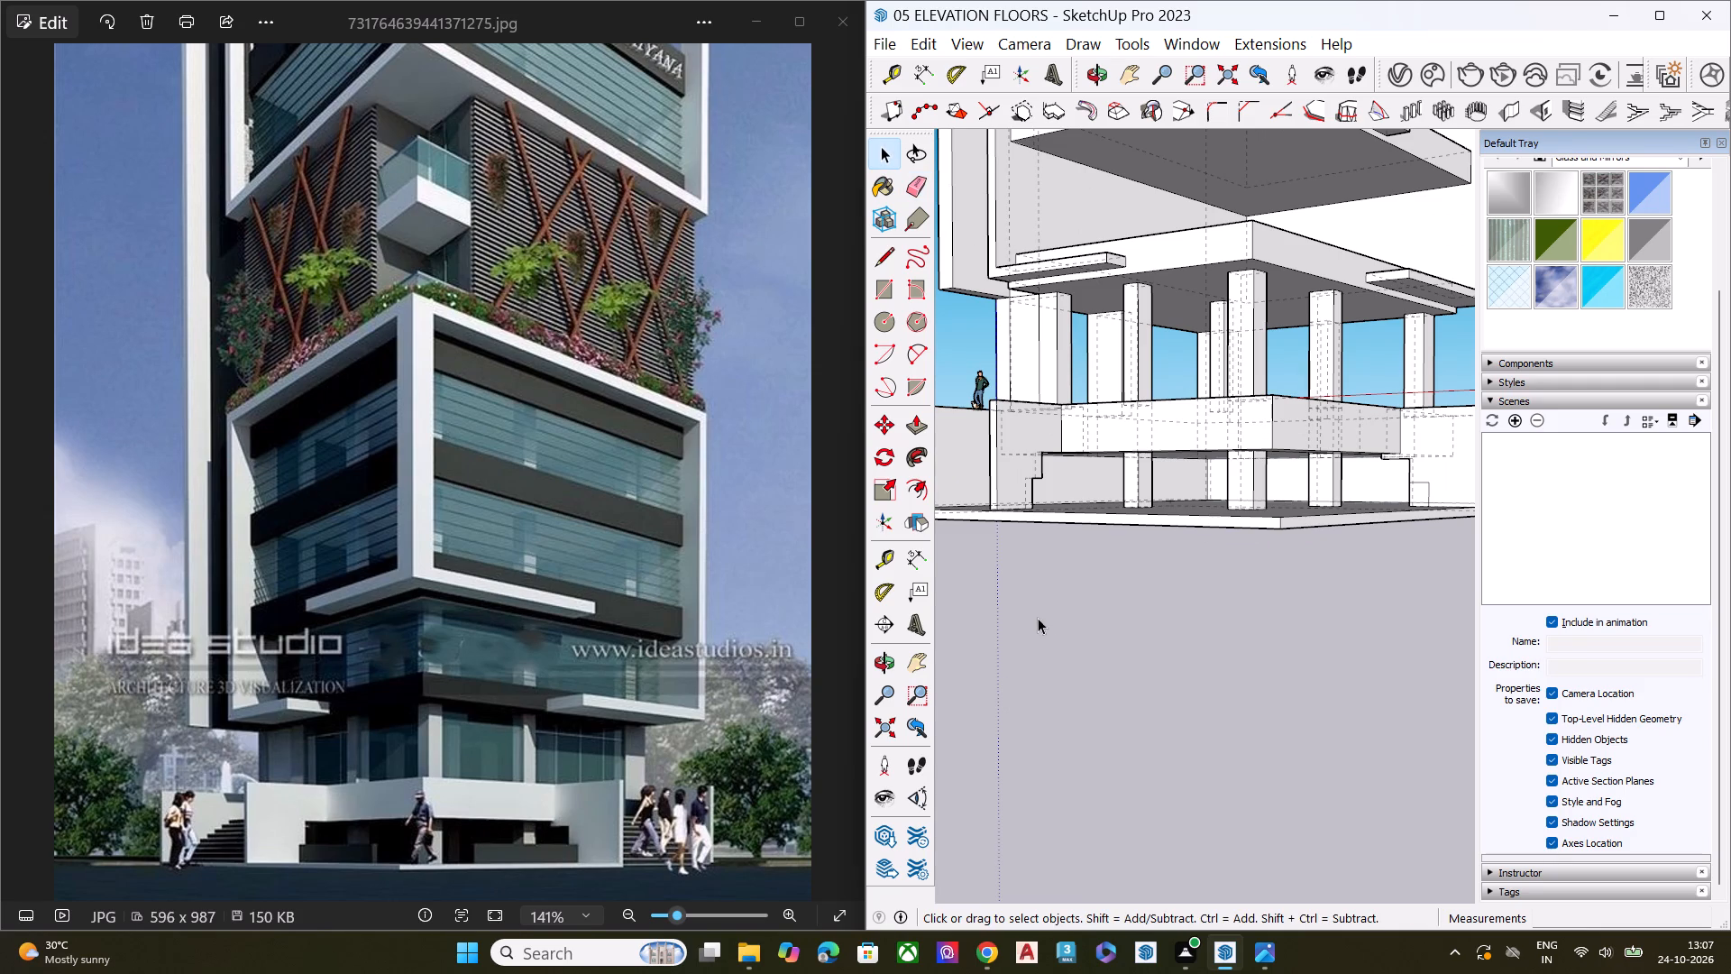
pyautogui.scroll(-5, 1036, 615)
pyautogui.moveTo(1088, 569); pyautogui.dragTo(1068, 648, button='middle')
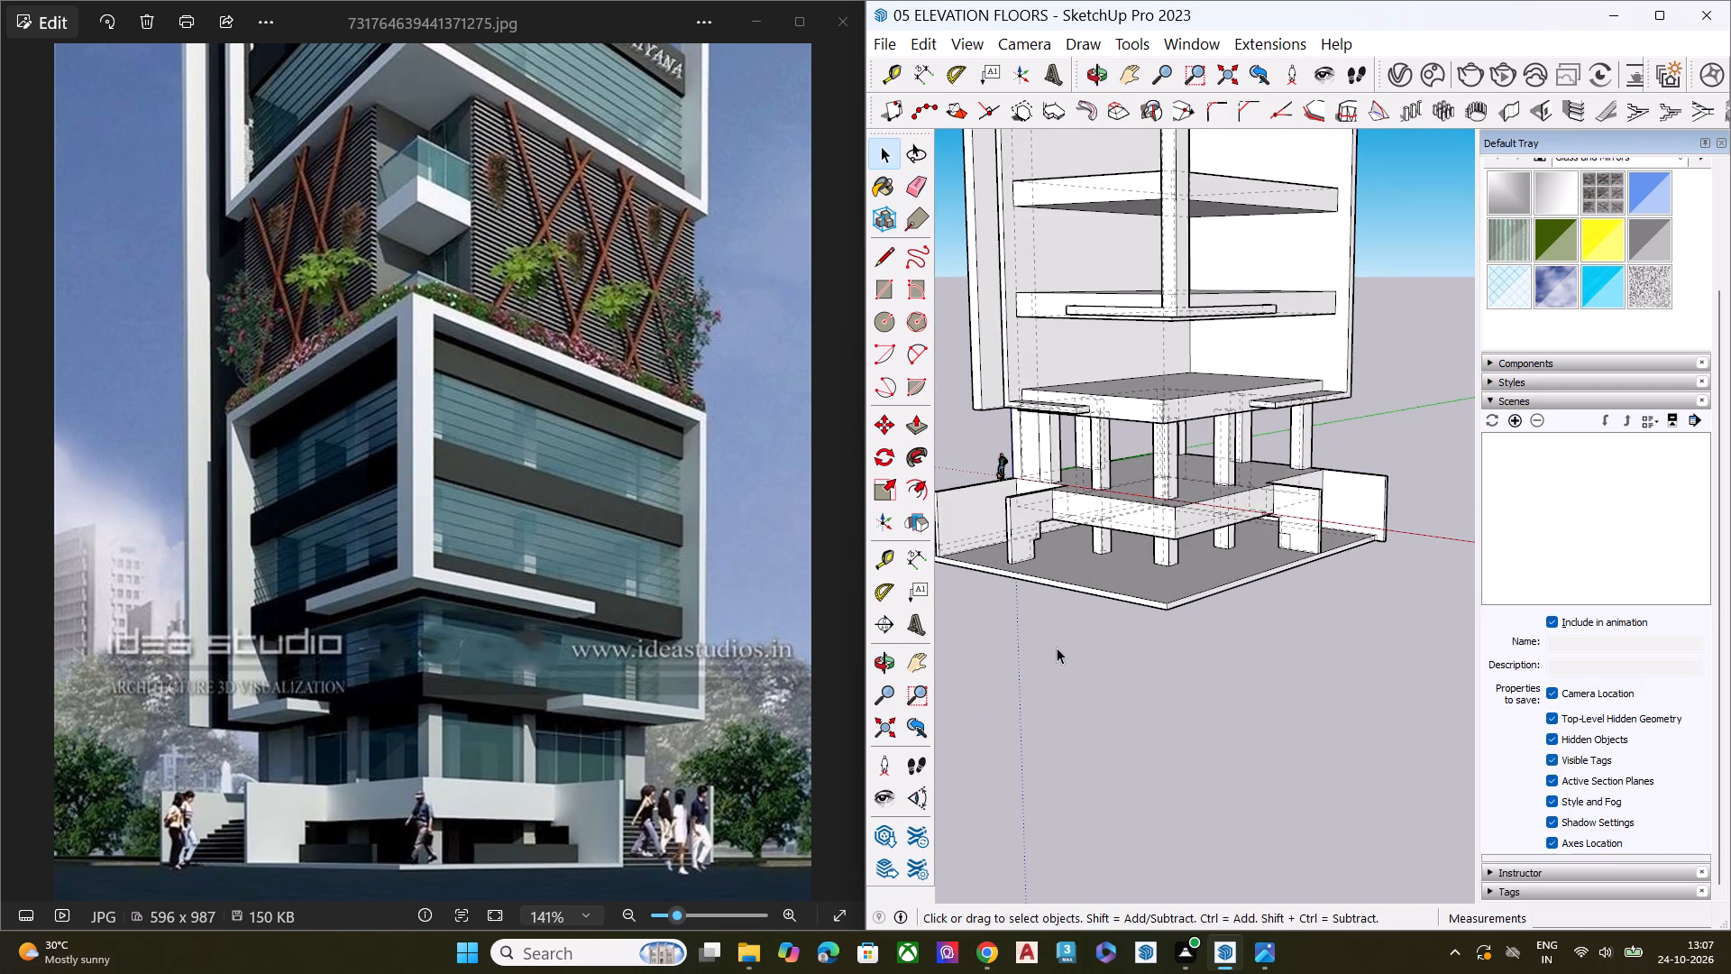
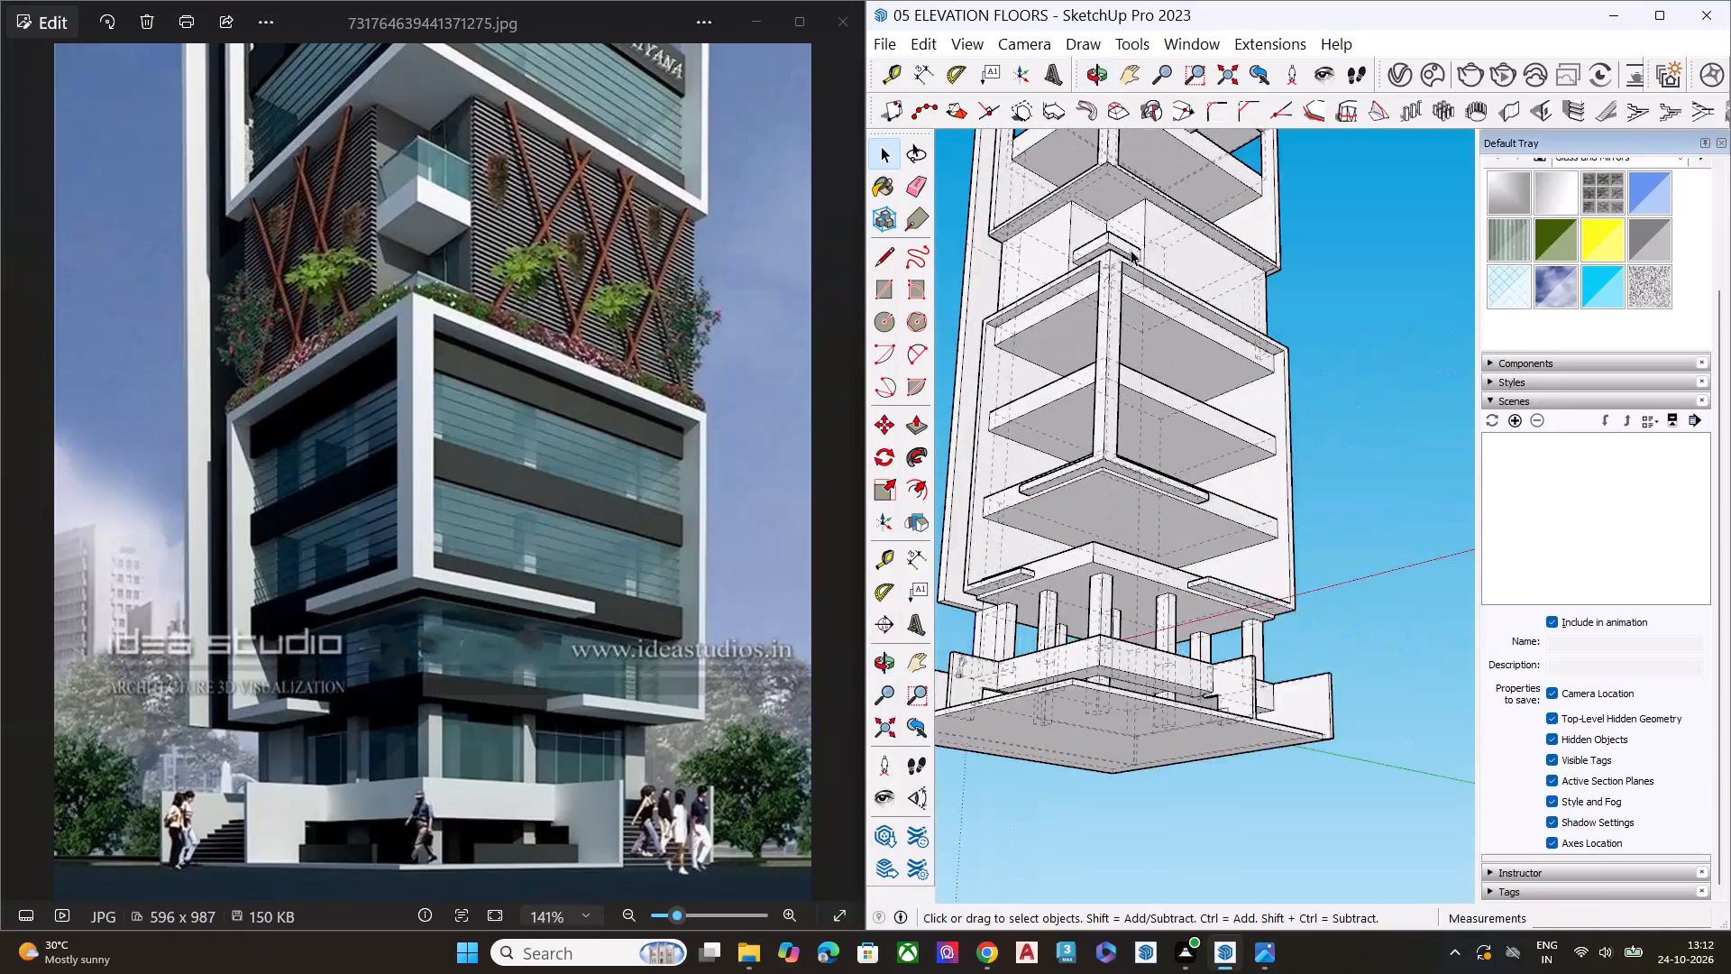
# Turn off the dashed back-edge display on the tower model.
pyautogui.scroll(-7, 1145, 316)
pyautogui.moveTo(1126, 243); pyautogui.dragTo(1199, 397, button='middle')
pyautogui.scroll(1, 1196, 391)
pyautogui.scroll(-1, 1193, 352)
pyautogui.scroll(2, 1189, 324)
pyautogui.scroll(-1, 1180, 287)
pyautogui.scroll(2, 1178, 279)
pyautogui.scroll(-2, 1163, 253)
pyautogui.scroll(1, 1150, 303)
pyautogui.scroll(-3, 1141, 359)
pyautogui.scroll(1, 1138, 382)
pyautogui.scroll(-1, 1138, 391)
pyautogui.scroll(4, 1126, 168)
pyautogui.scroll(-1, 1124, 164)
pyautogui.scroll(3, 1122, 162)
pyautogui.moveTo(1208, 317); pyautogui.dragTo(1062, 180, button='middle')
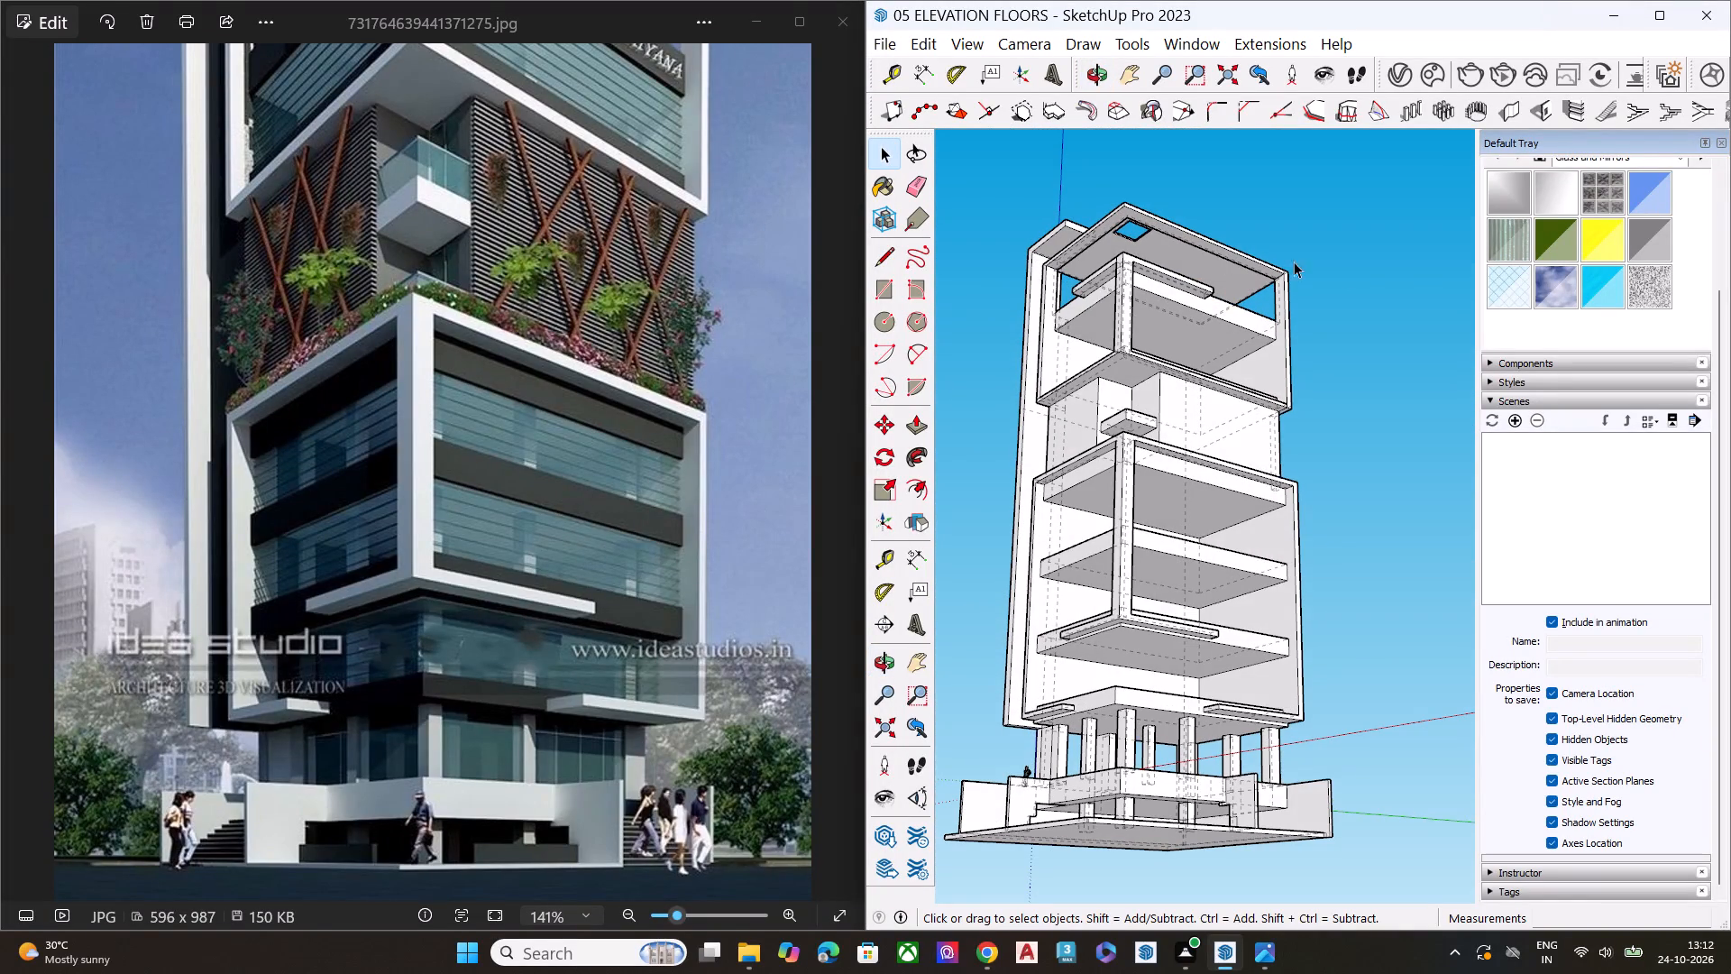
pyautogui.press('k')
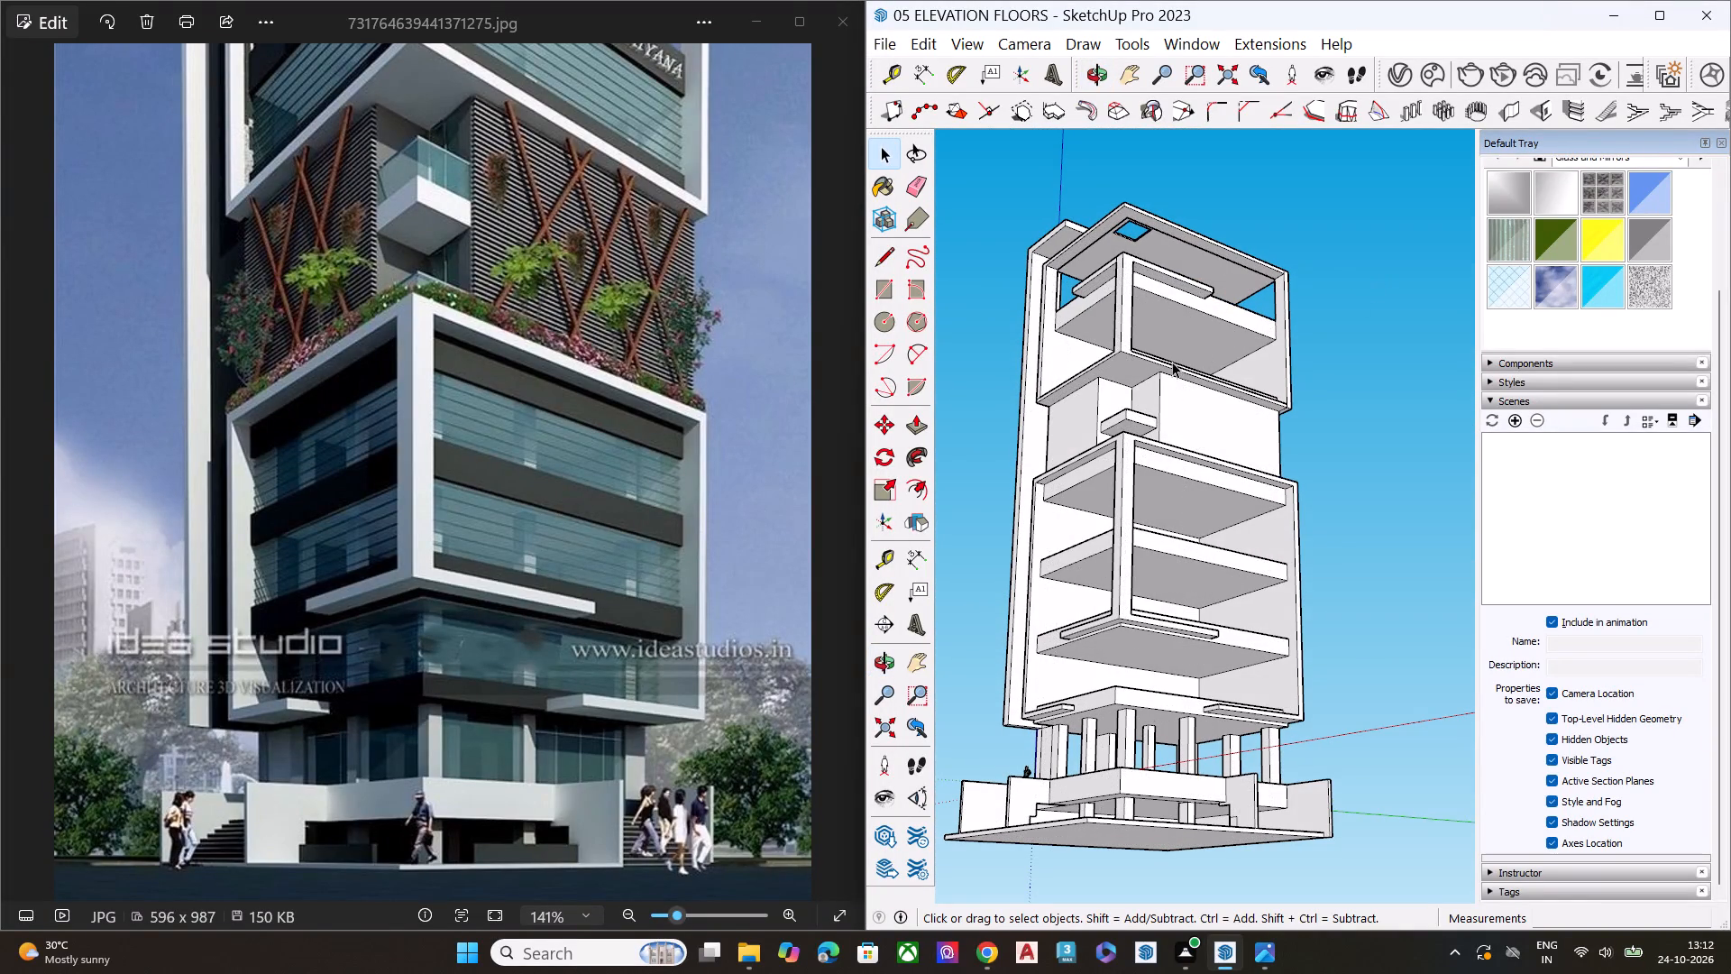
# Draw a circle with a radius of about 7 5/8" on the open ground beside the tower.
pyautogui.scroll(-4, 1076, 368)
pyautogui.moveTo(1140, 391); pyautogui.dragTo(1155, 520, button='middle')
pyautogui.scroll(8, 1166, 402)
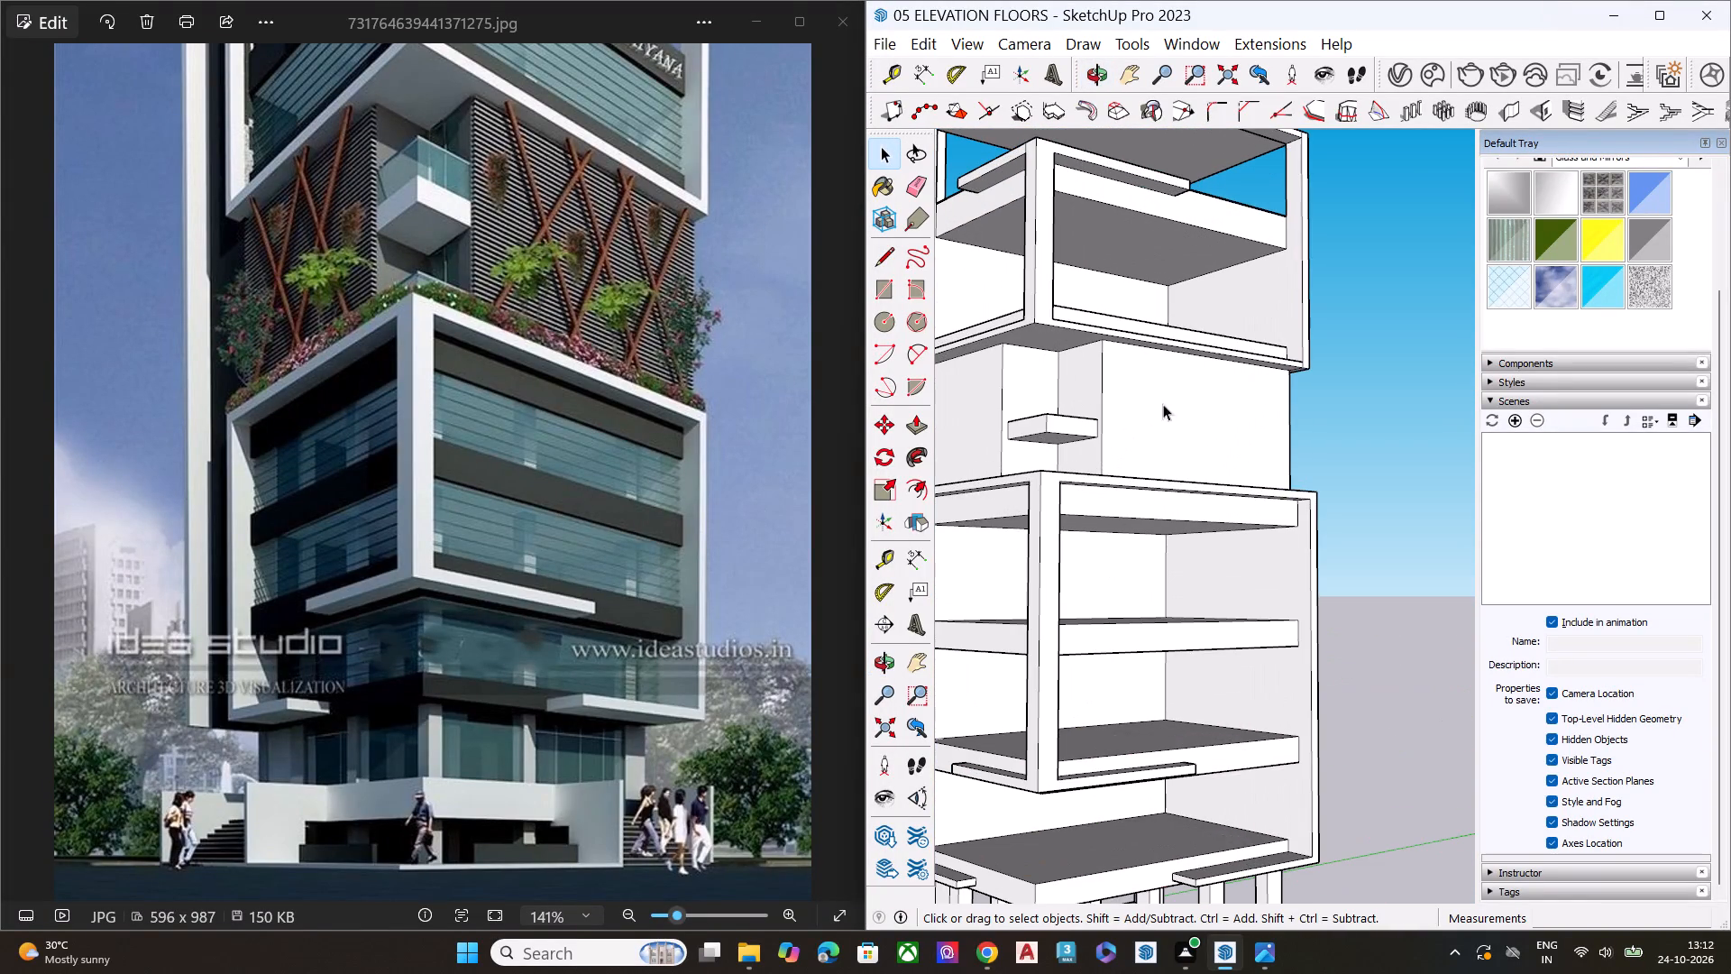
pyautogui.moveTo(1091, 480); pyautogui.dragTo(1091, 540, button='middle')
pyautogui.scroll(4, 1104, 481)
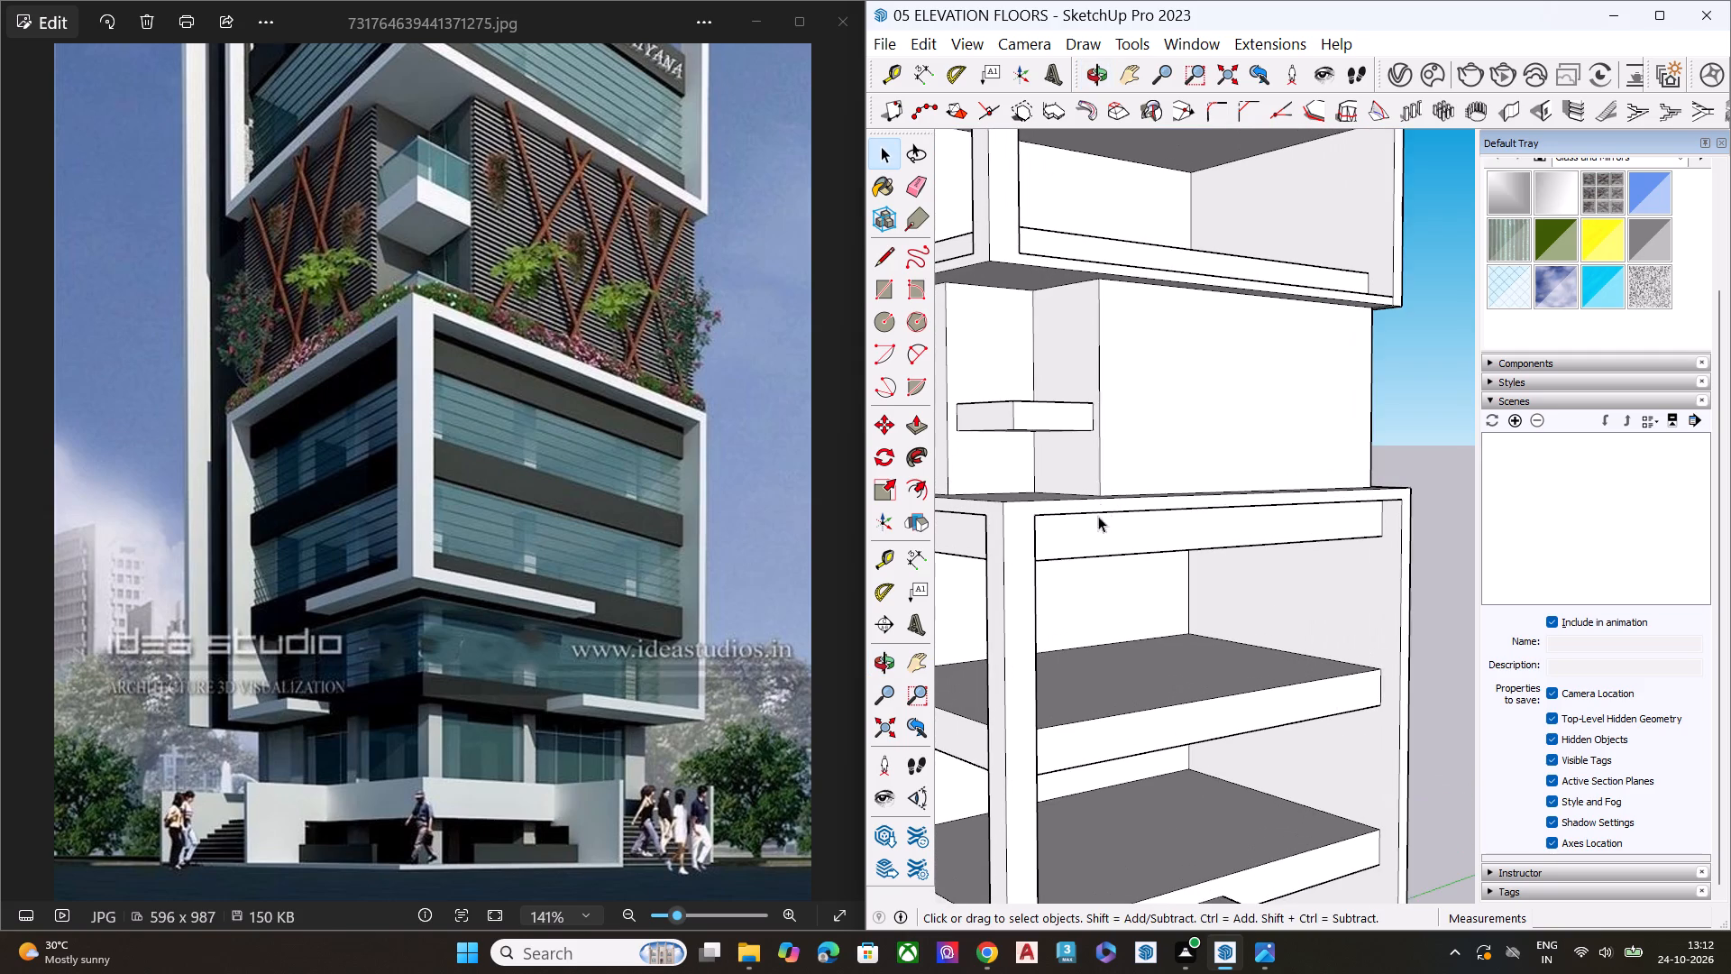
pyautogui.moveTo(1098, 517); pyautogui.dragTo(1081, 605, button='middle')
pyautogui.scroll(5, 1104, 584)
pyautogui.moveTo(1108, 486); pyautogui.dragTo(1085, 616, button='middle')
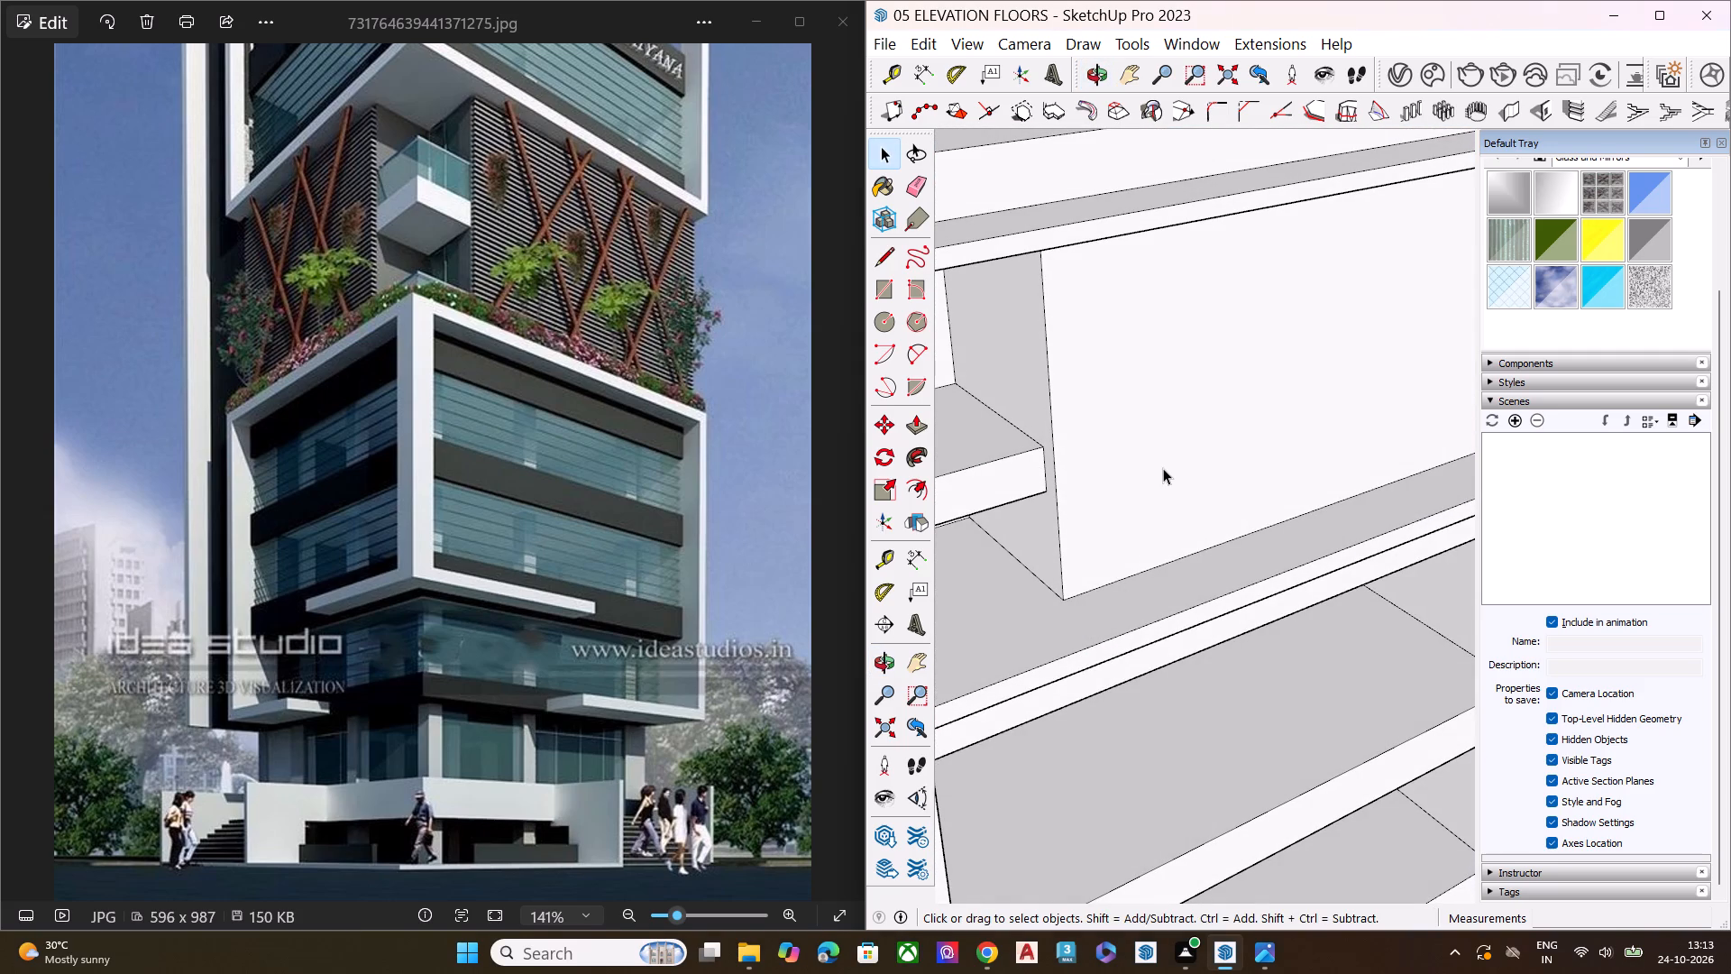
pyautogui.press('c')
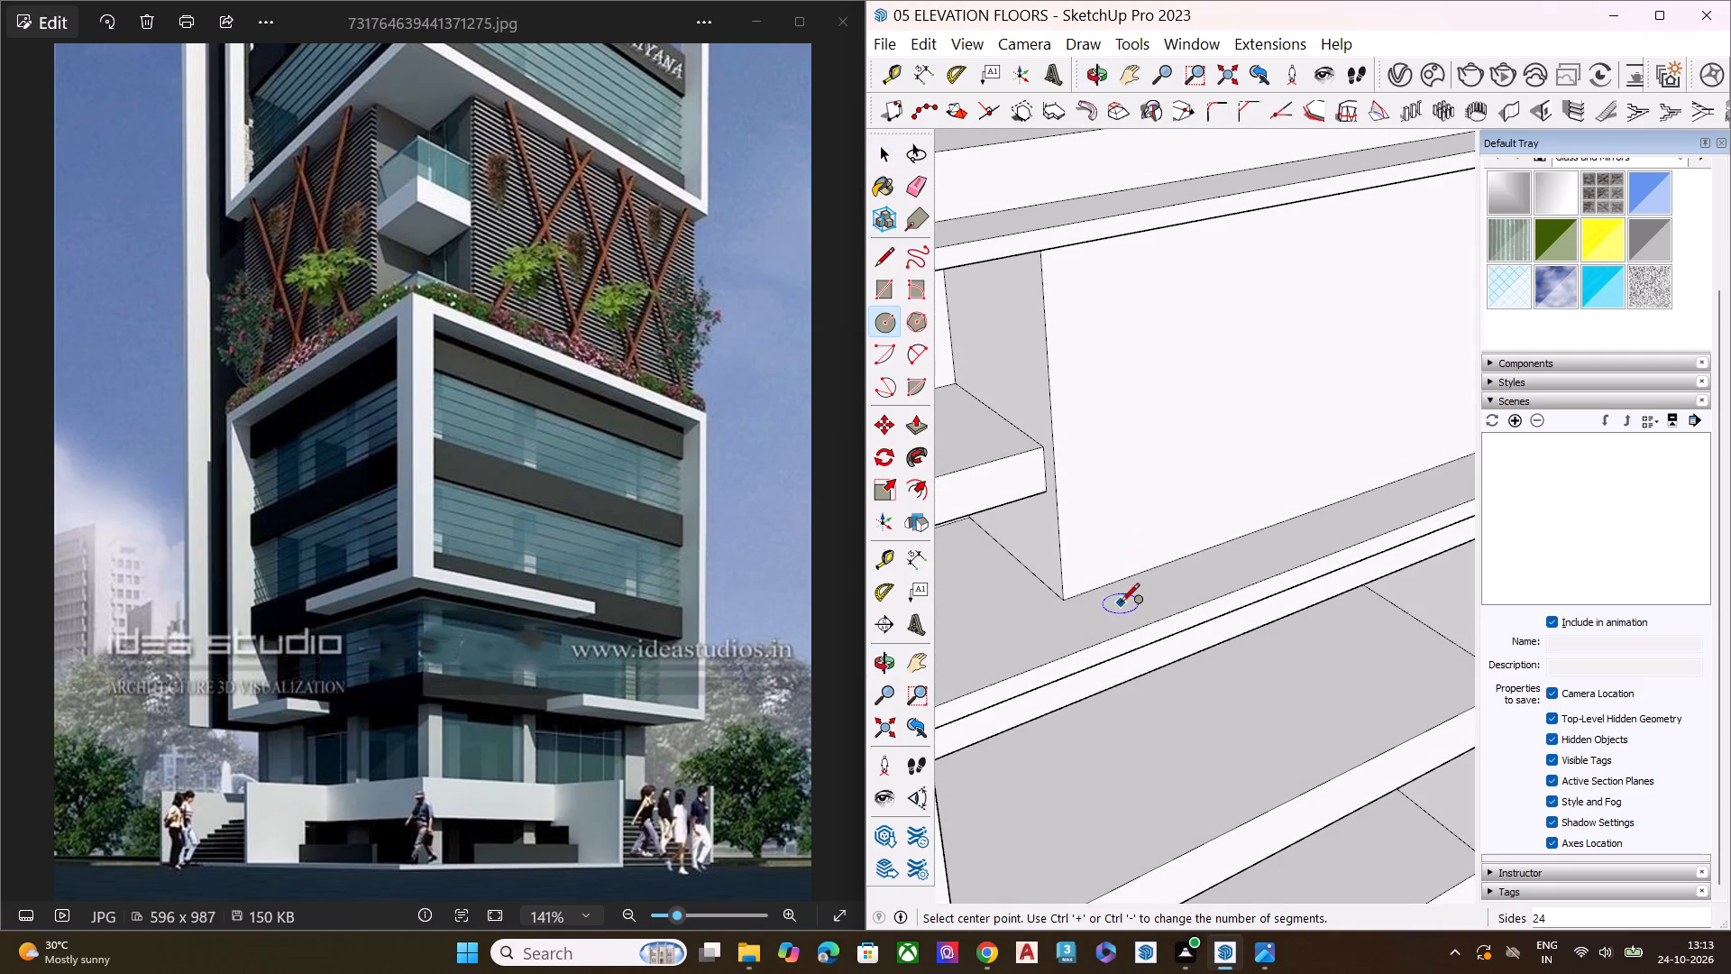
pyautogui.moveTo(1090, 562); pyautogui.dragTo(1039, 549, button='middle')
pyautogui.scroll(1, 1107, 345)
pyautogui.scroll(-8, 1107, 345)
pyautogui.scroll(1, 1058, 374)
pyautogui.scroll(-10, 1047, 377)
pyautogui.scroll(1, 1001, 354)
pyautogui.scroll(-4, 1001, 354)
pyautogui.scroll(1, 1006, 358)
pyautogui.scroll(-3, 1005, 358)
pyautogui.scroll(1, 1004, 358)
pyautogui.scroll(-1, 1004, 358)
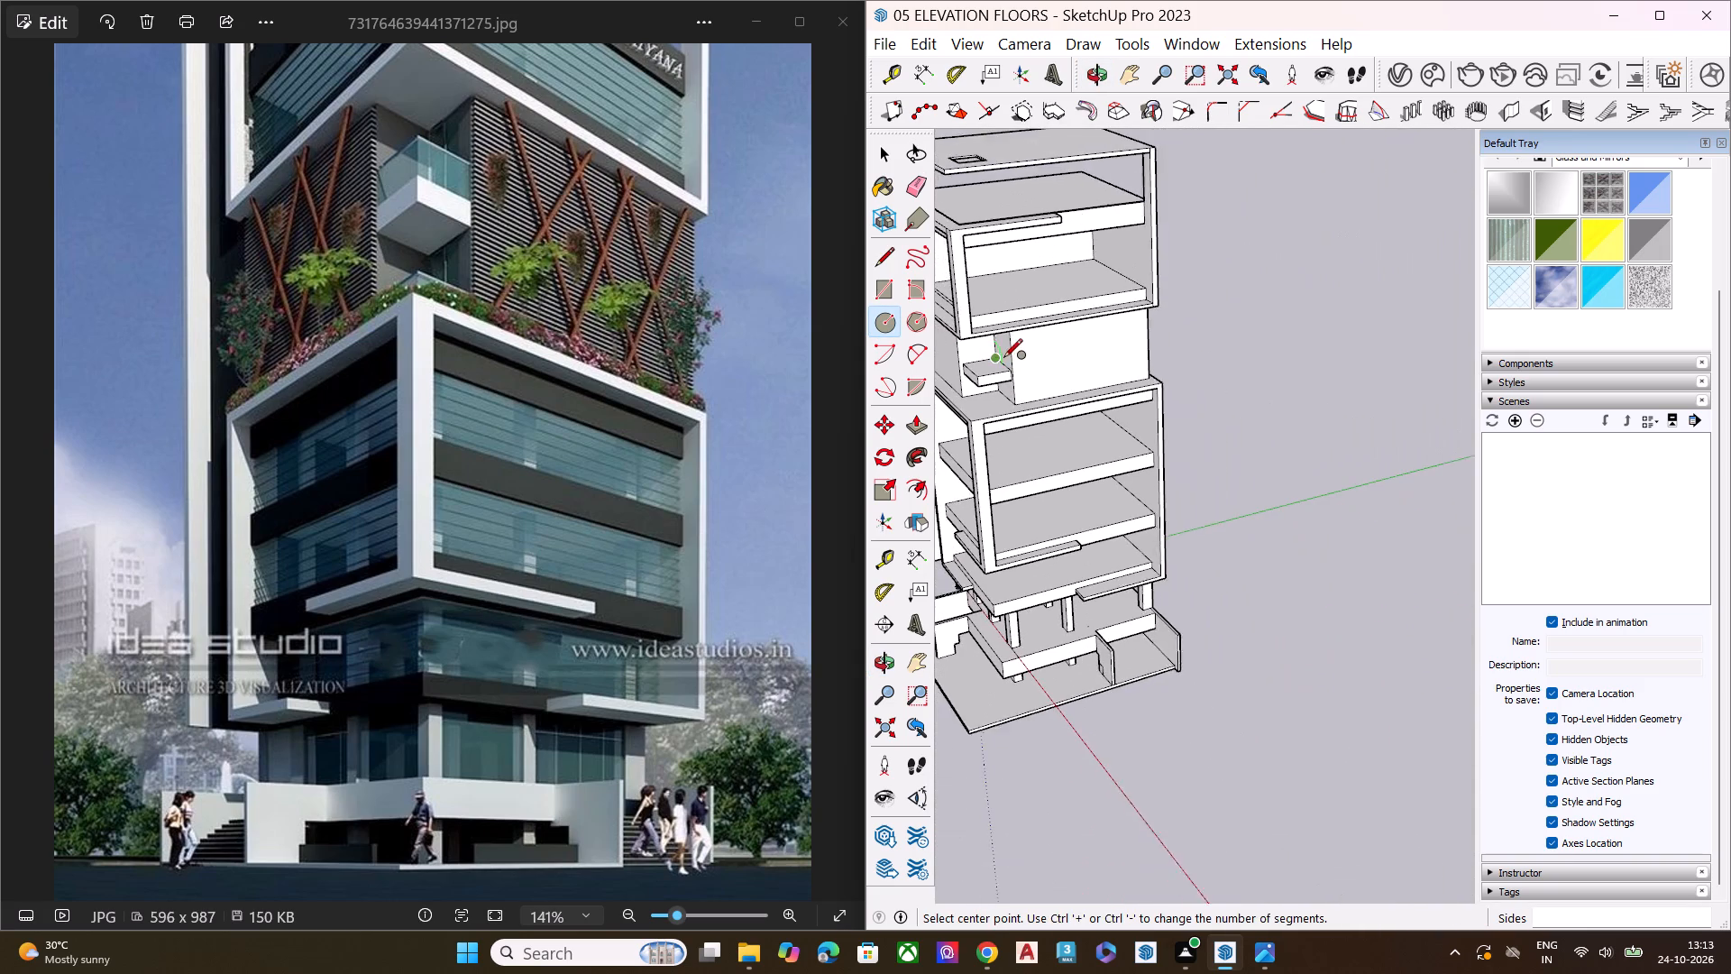
pyautogui.scroll(-1, 1003, 359)
pyautogui.moveTo(1204, 646); pyautogui.dragTo(1012, 691, button='middle')
pyautogui.scroll(1, 1319, 645)
pyautogui.scroll(-2, 1322, 643)
pyautogui.scroll(6, 1322, 643)
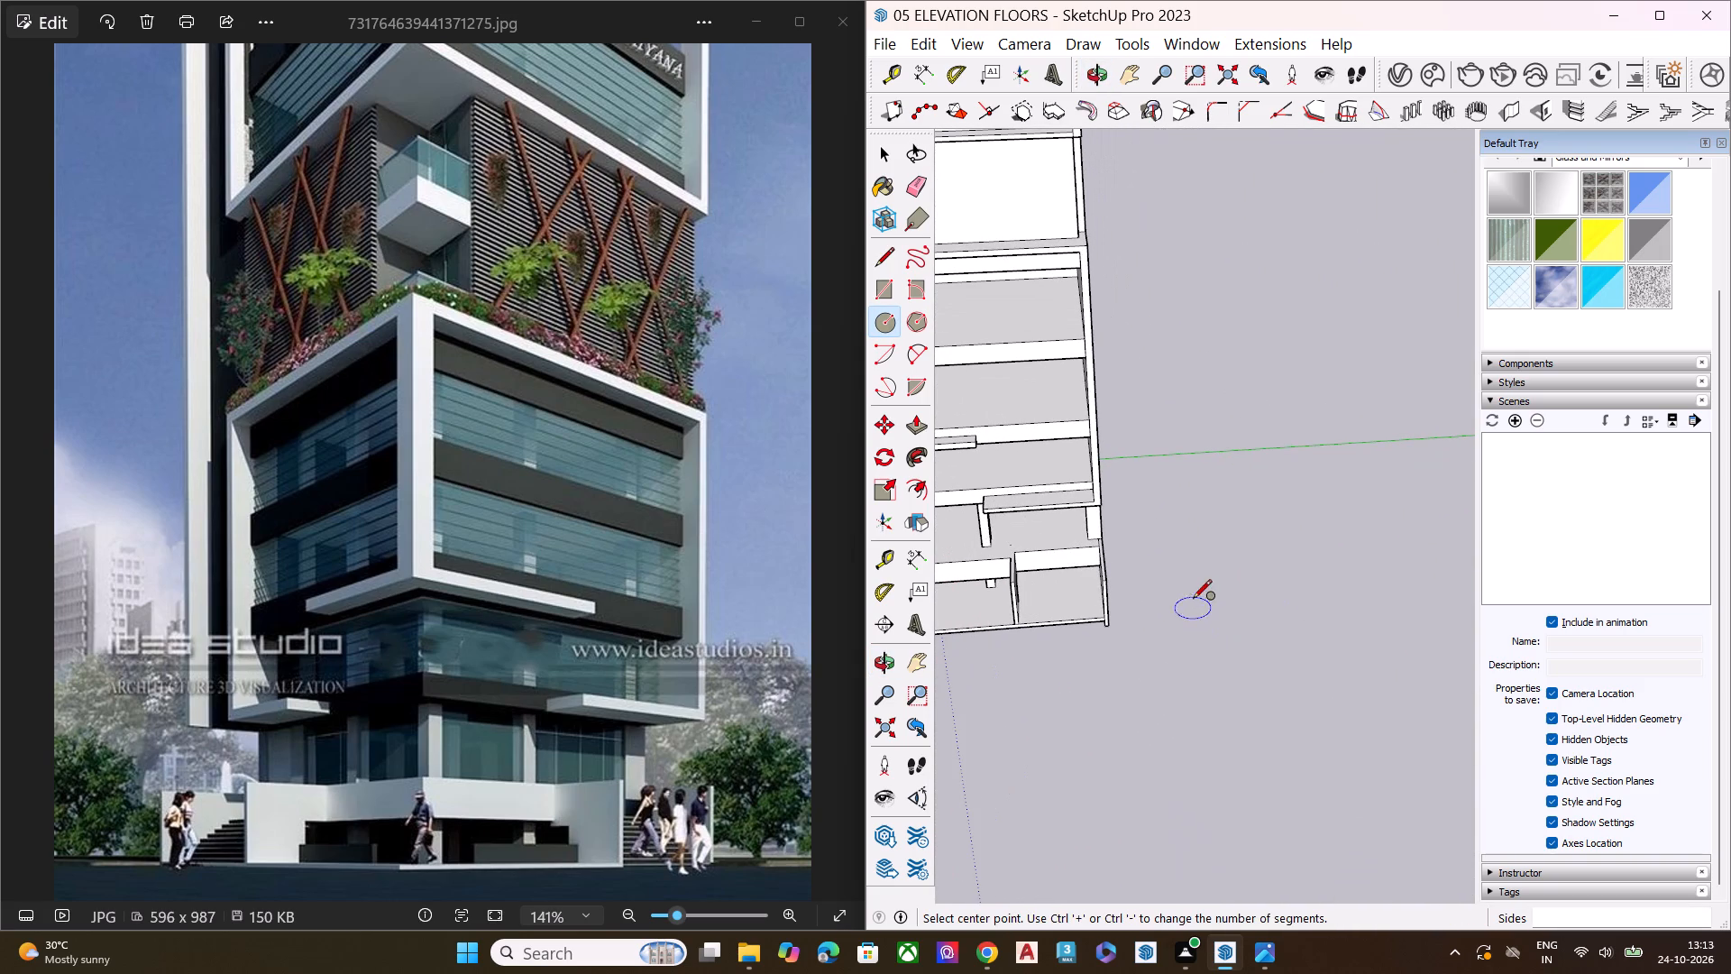
pyautogui.click(1171, 611)
pyautogui.scroll(8, 1177, 612)
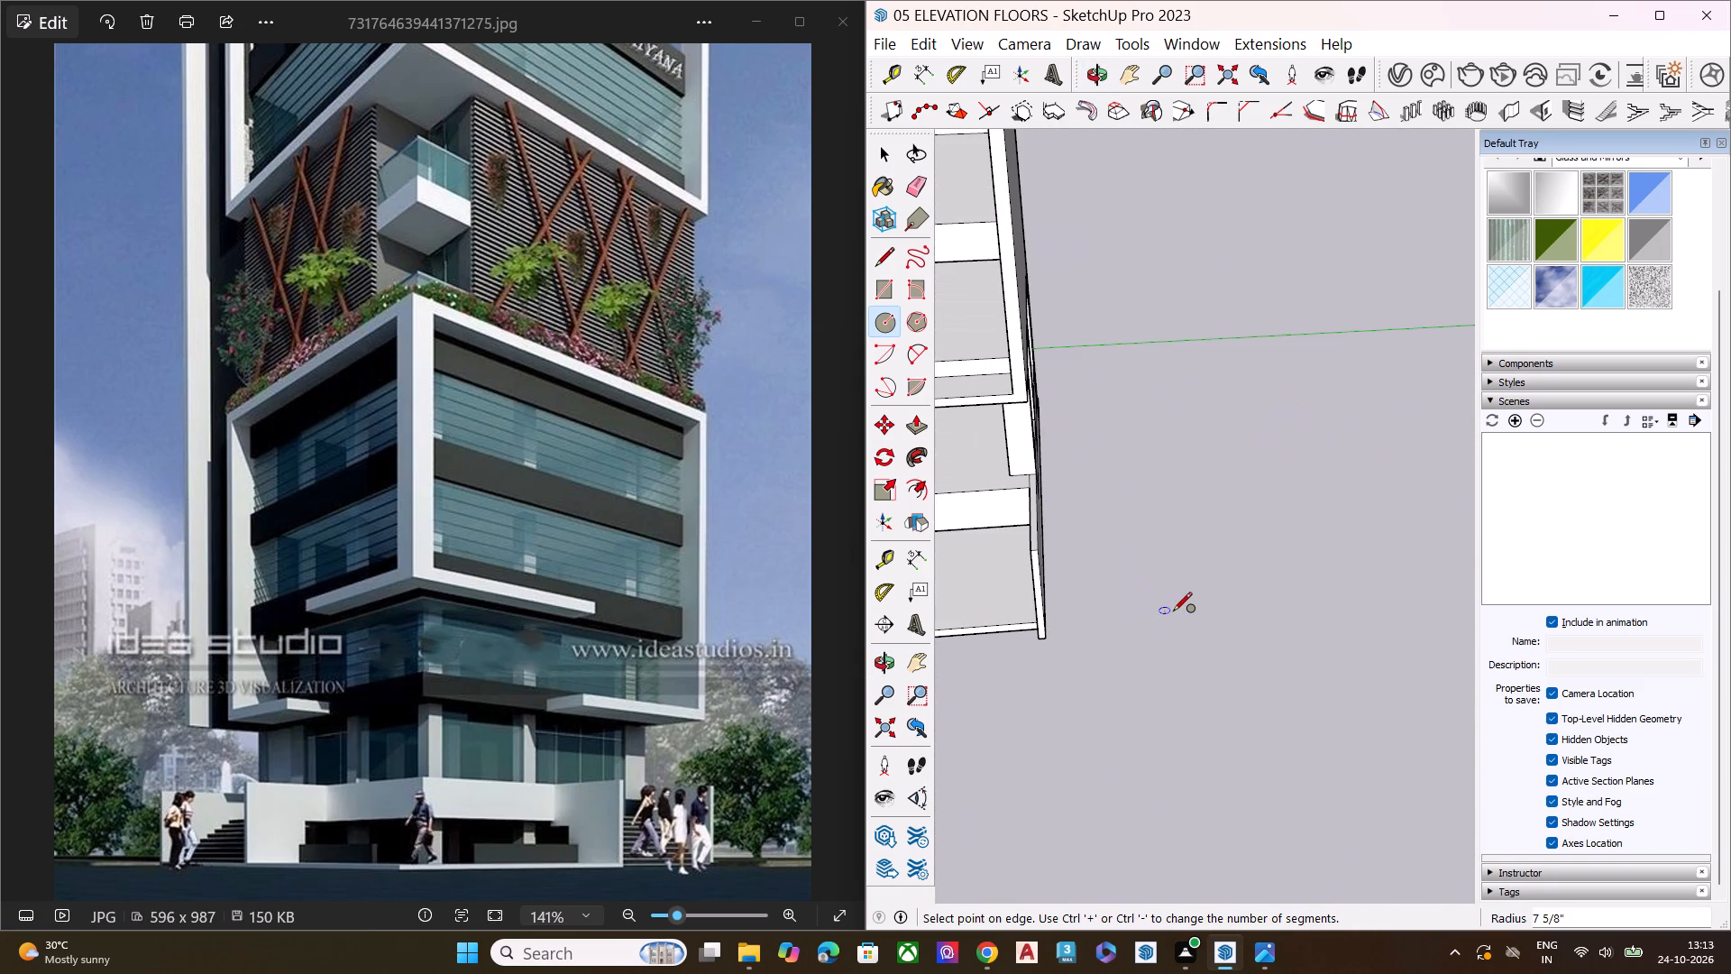
pyautogui.click(1173, 612)
pyautogui.moveTo(1159, 527); pyautogui.dragTo(1159, 528, button='middle')
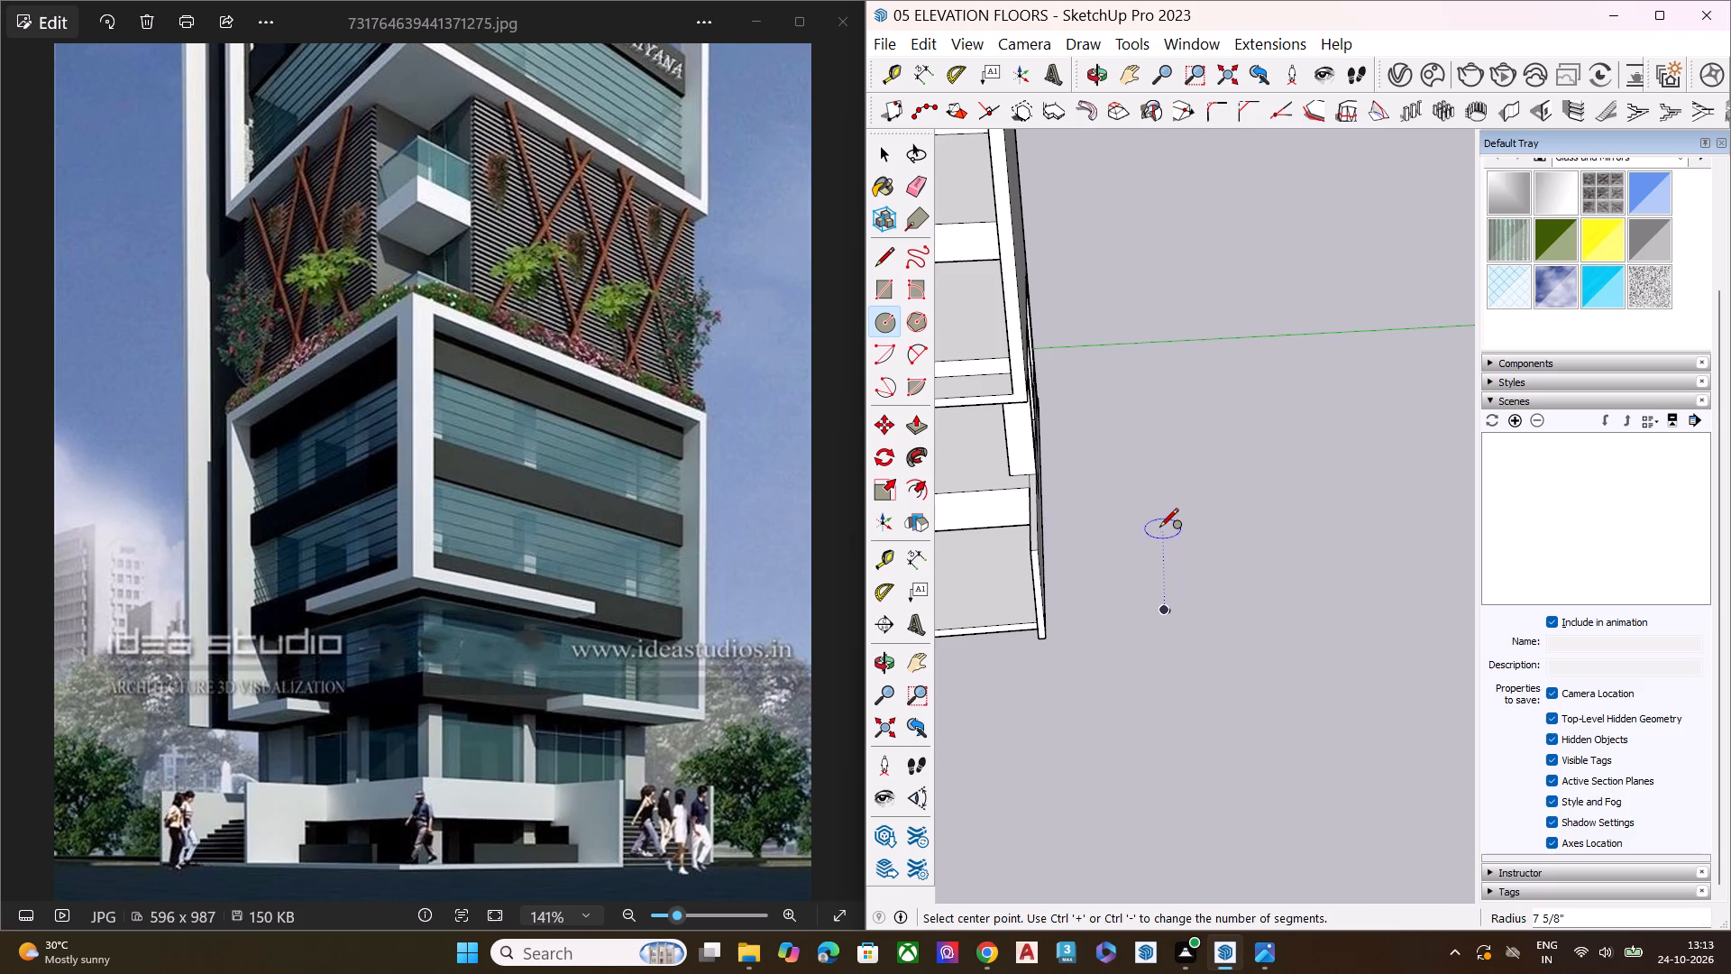
pyautogui.moveTo(1159, 528); pyautogui.dragTo(1177, 427, button='middle')
pyautogui.scroll(5, 1192, 488)
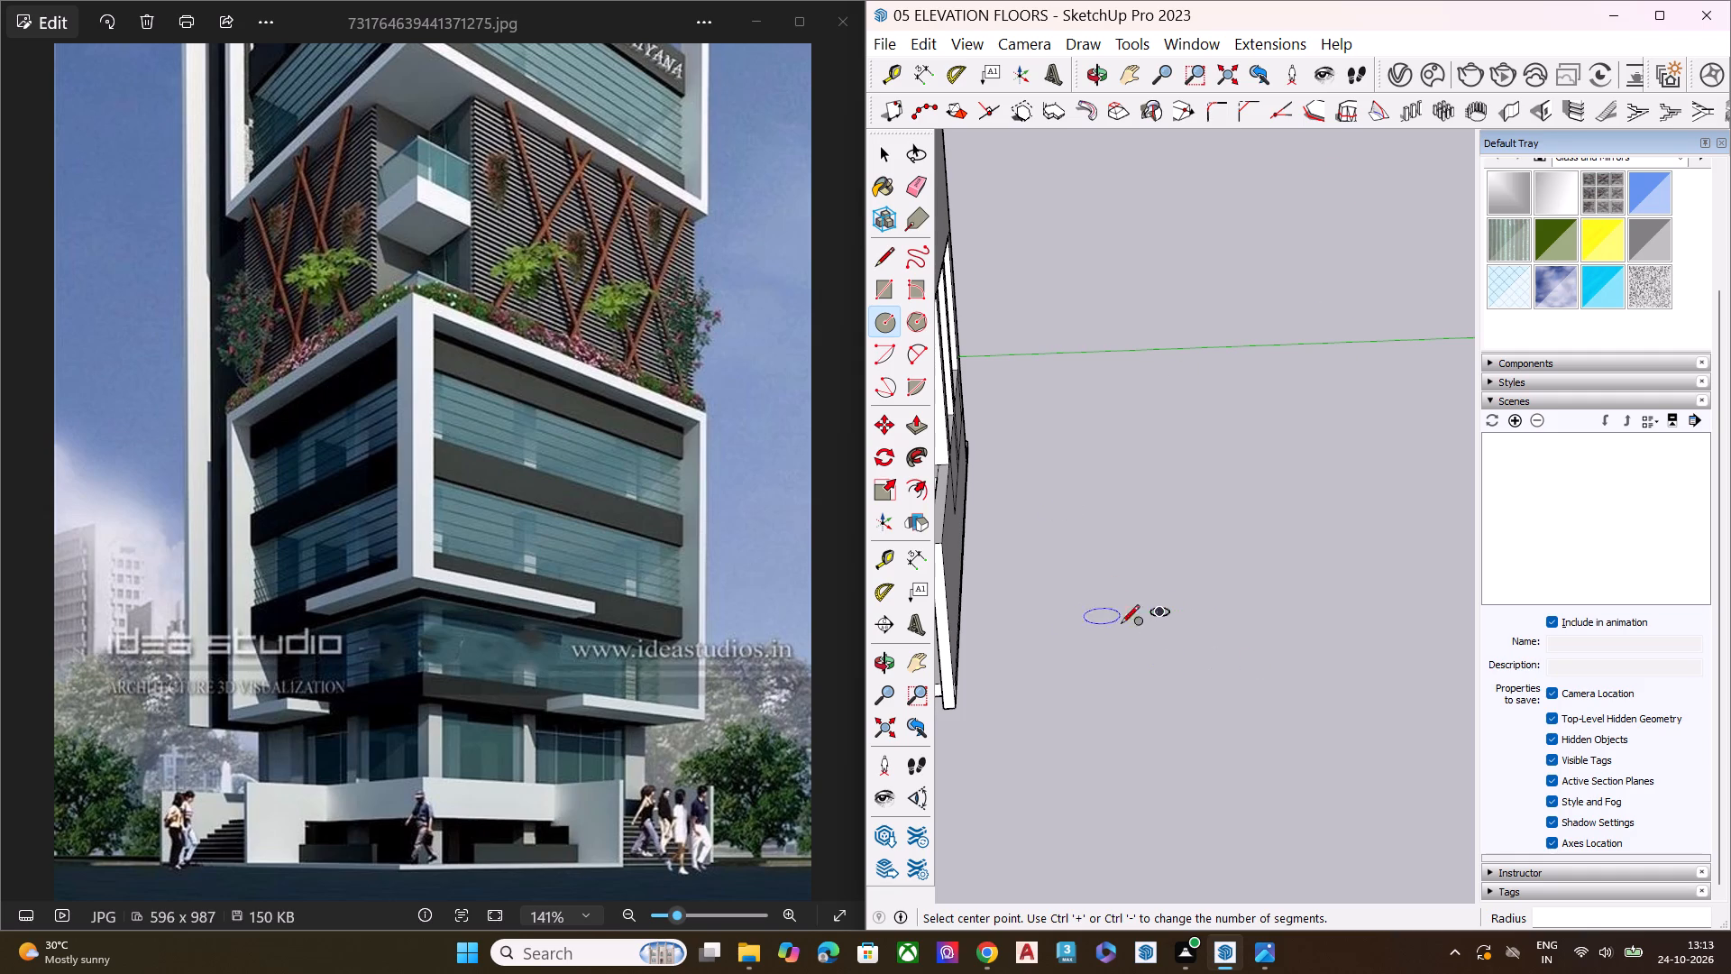
pyautogui.scroll(3, 1174, 648)
pyautogui.press('space')
# Push/Pull the ground circle upward into a round vertical pole about 28' 7 1/4" tall.
pyautogui.write('P')
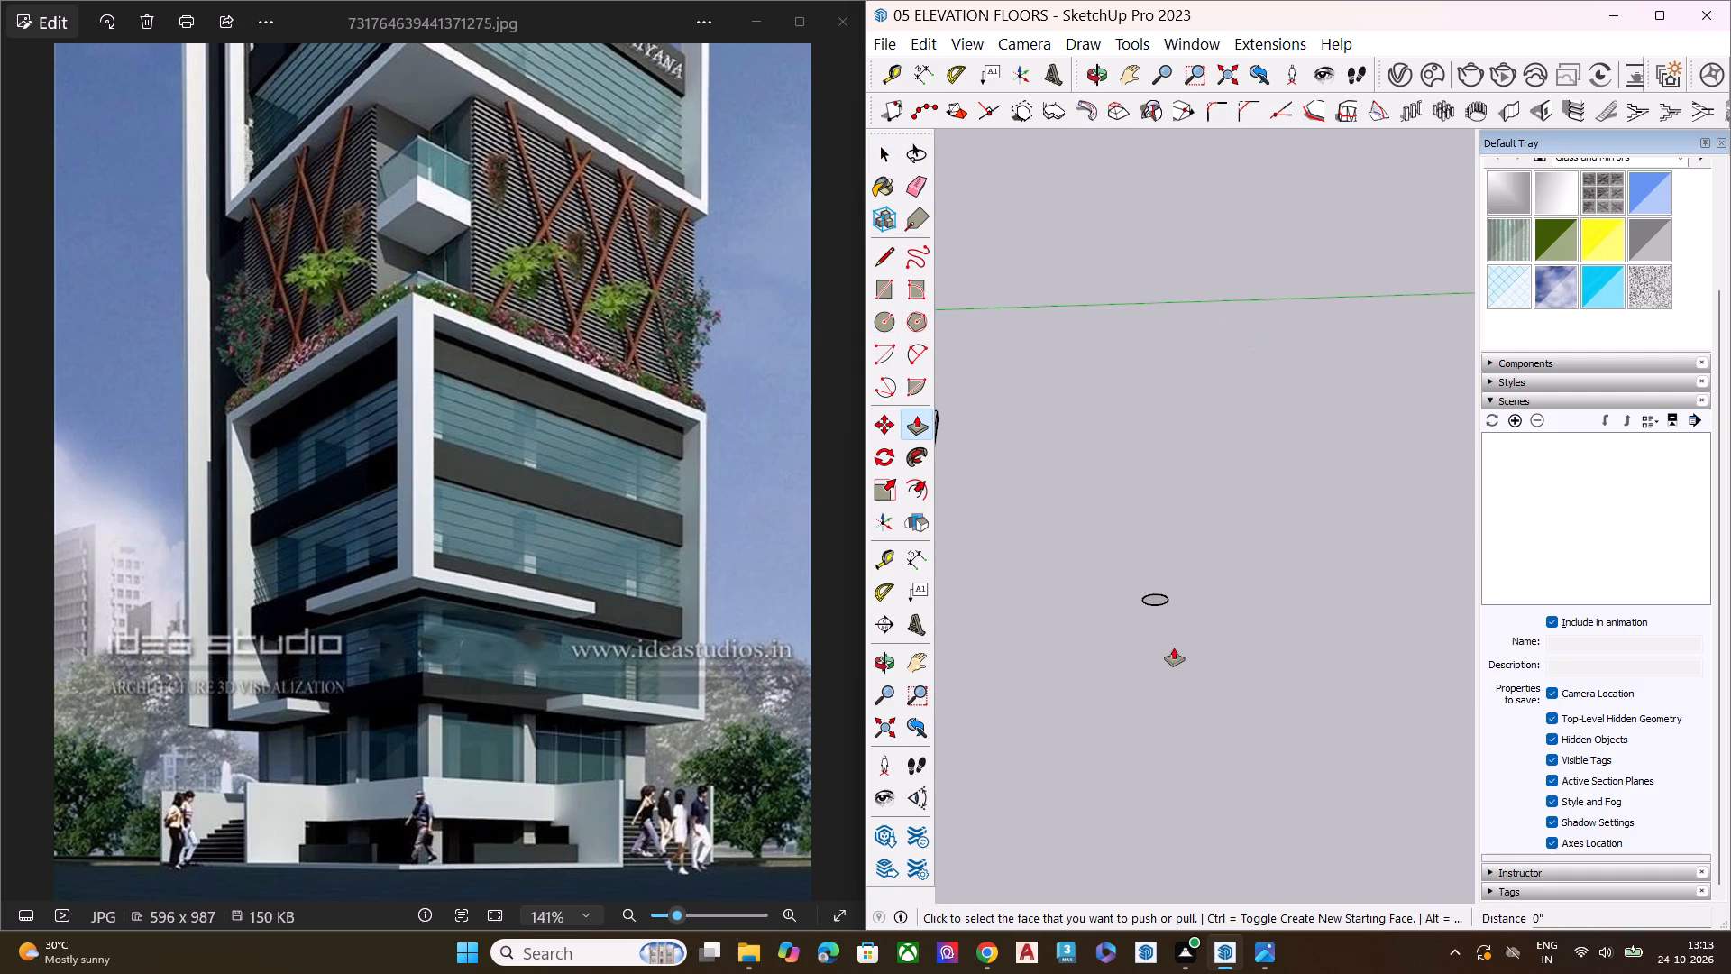
pyautogui.scroll(2, 1168, 606)
pyautogui.scroll(-2, 1164, 606)
pyautogui.scroll(6, 1163, 606)
pyautogui.click(1151, 585)
pyautogui.scroll(-1, 1157, 528)
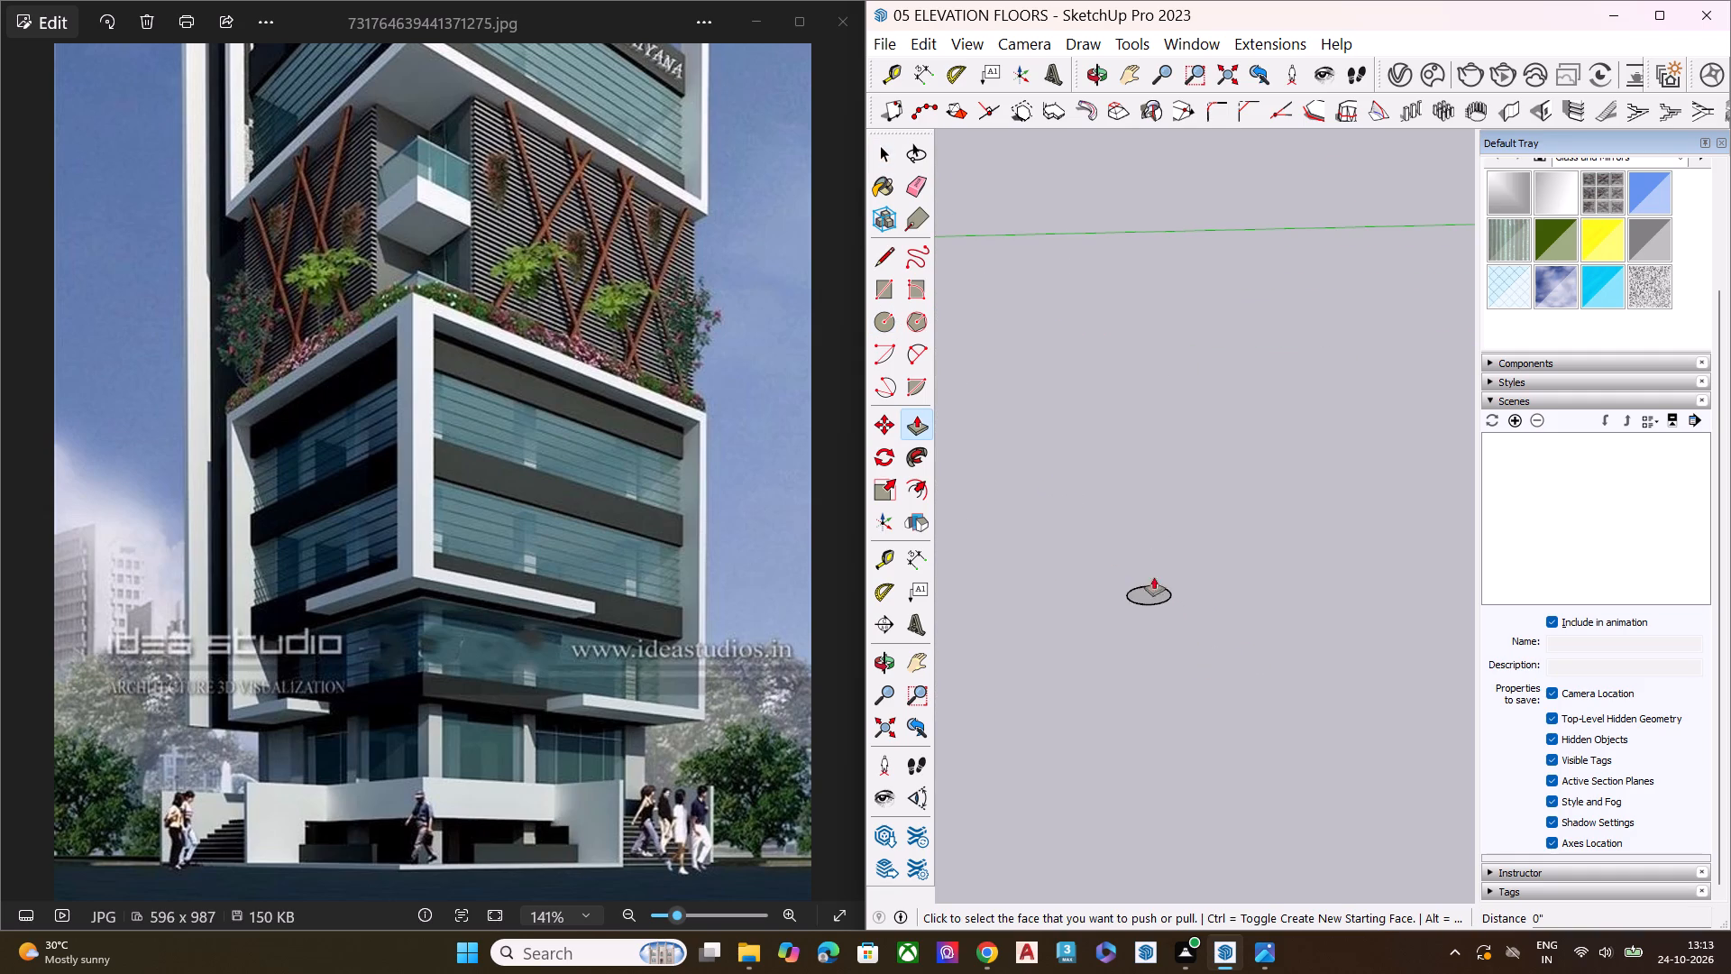
pyautogui.scroll(-1, 1154, 577)
pyautogui.click(1150, 581)
pyautogui.scroll(-5, 1178, 508)
pyautogui.scroll(1, 1177, 514)
pyautogui.scroll(-8, 1173, 515)
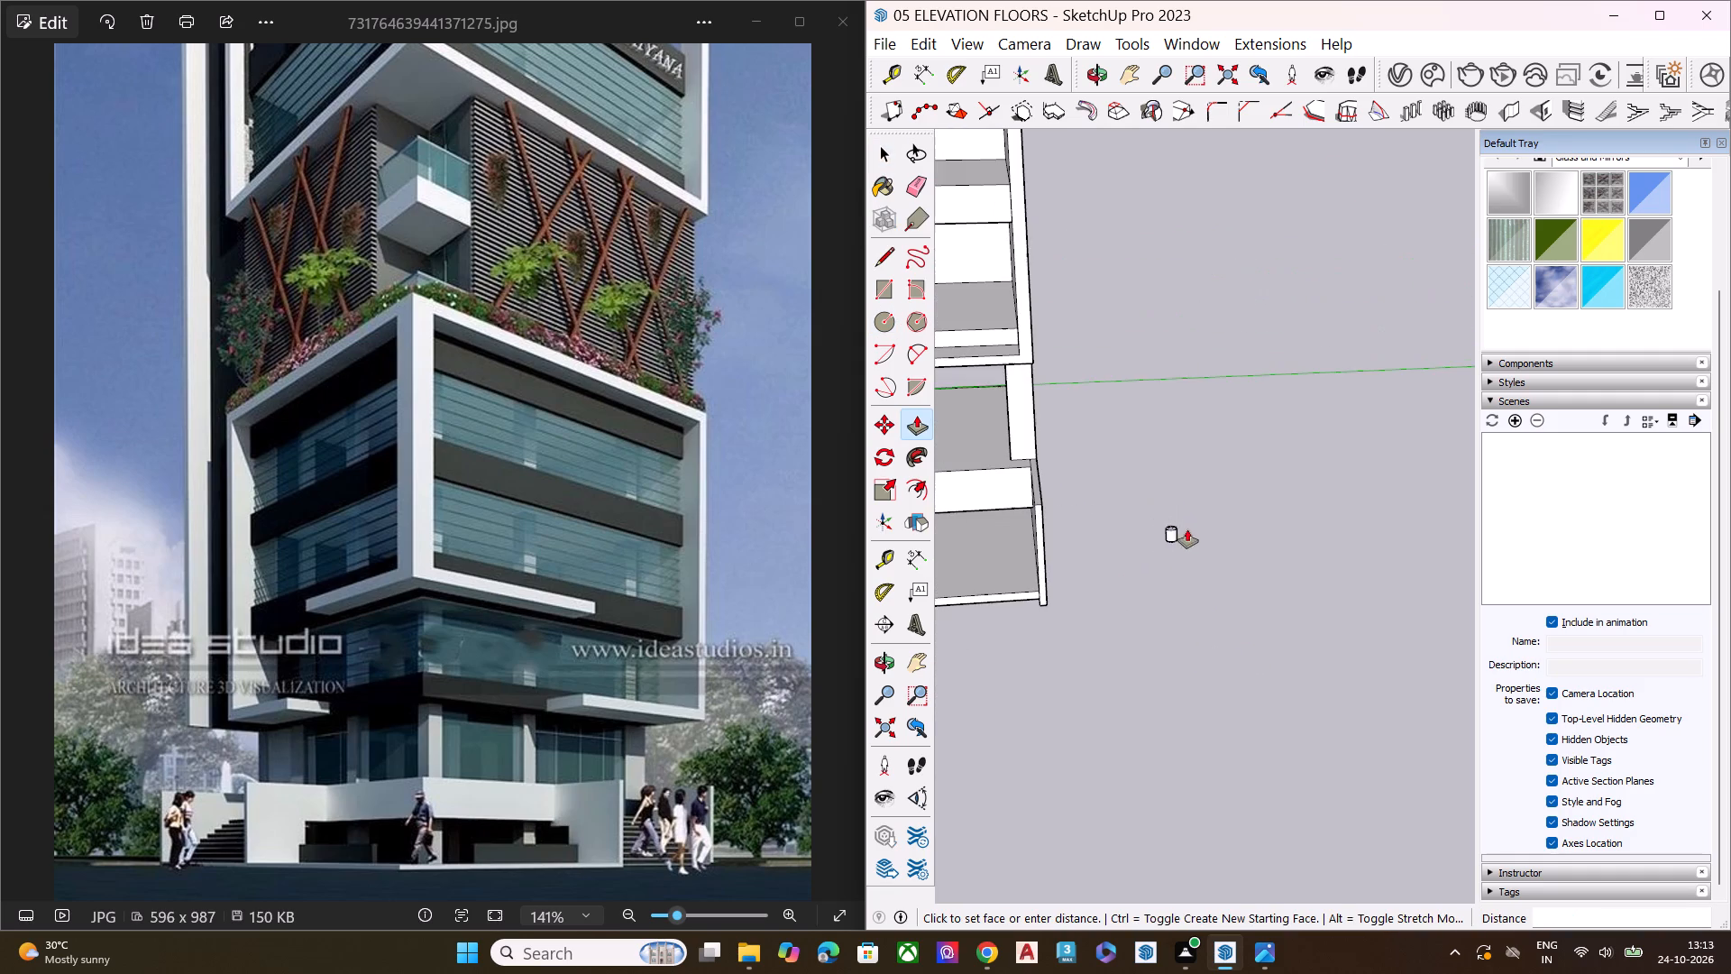
pyautogui.scroll(-8, 1180, 561)
pyautogui.moveTo(1171, 551); pyautogui.dragTo(1173, 404, button='middle')
pyautogui.scroll(4, 1174, 401)
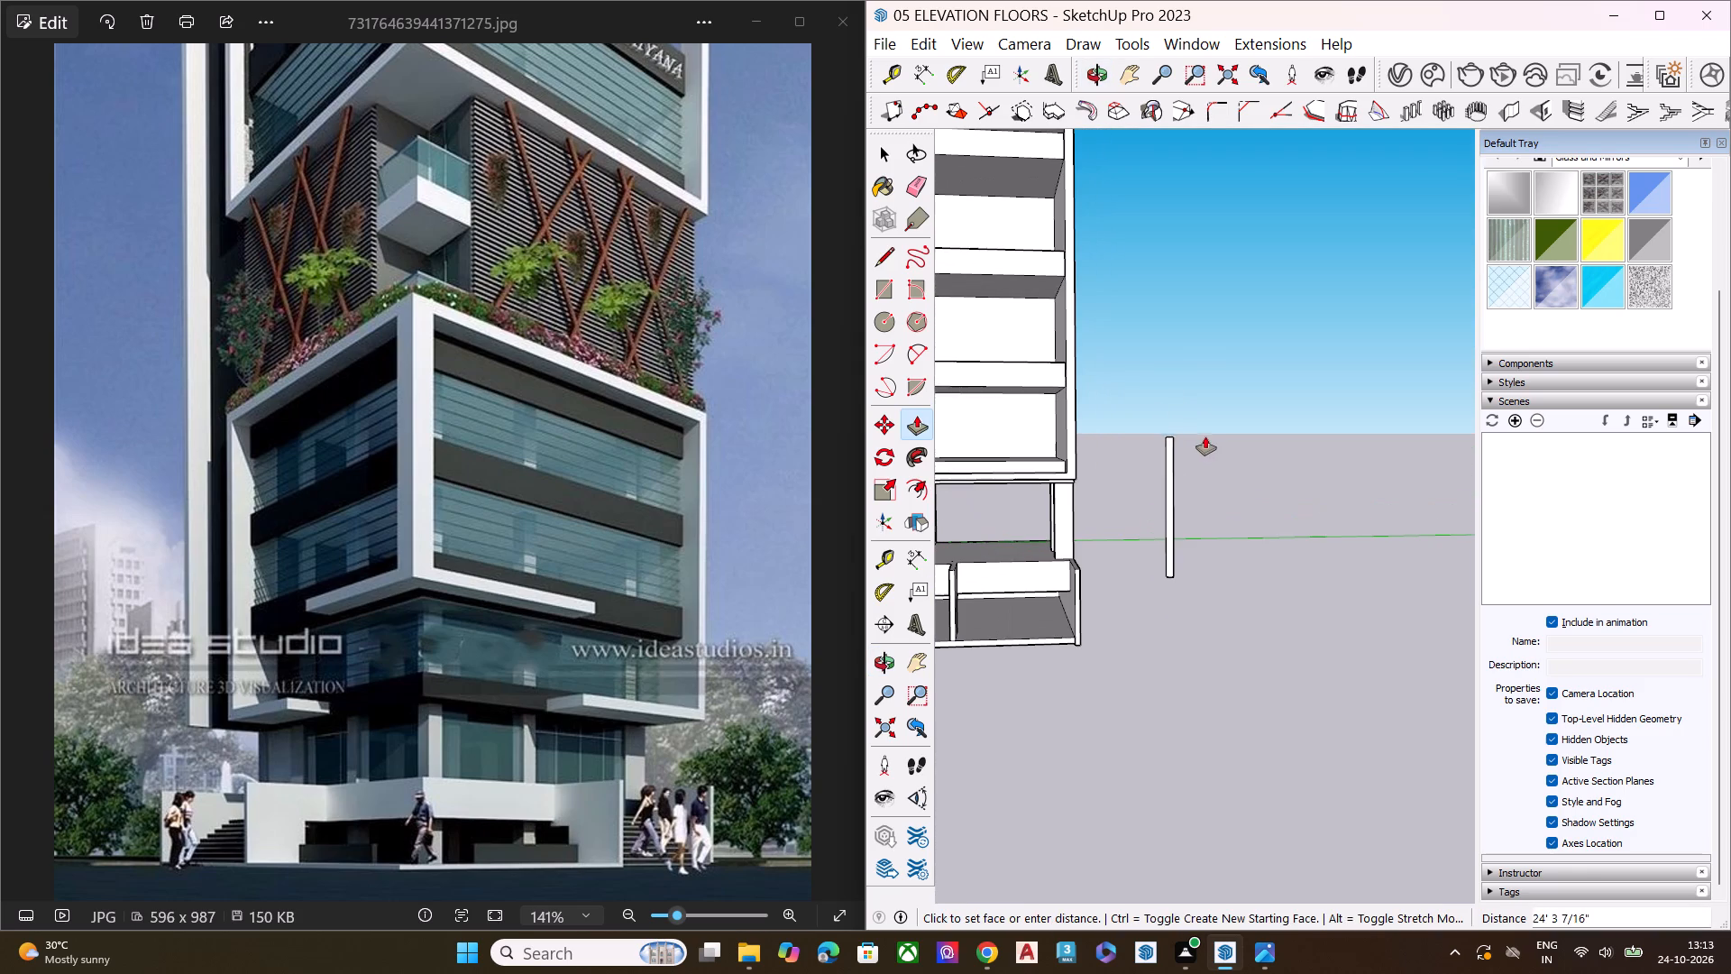
pyautogui.click(1192, 411)
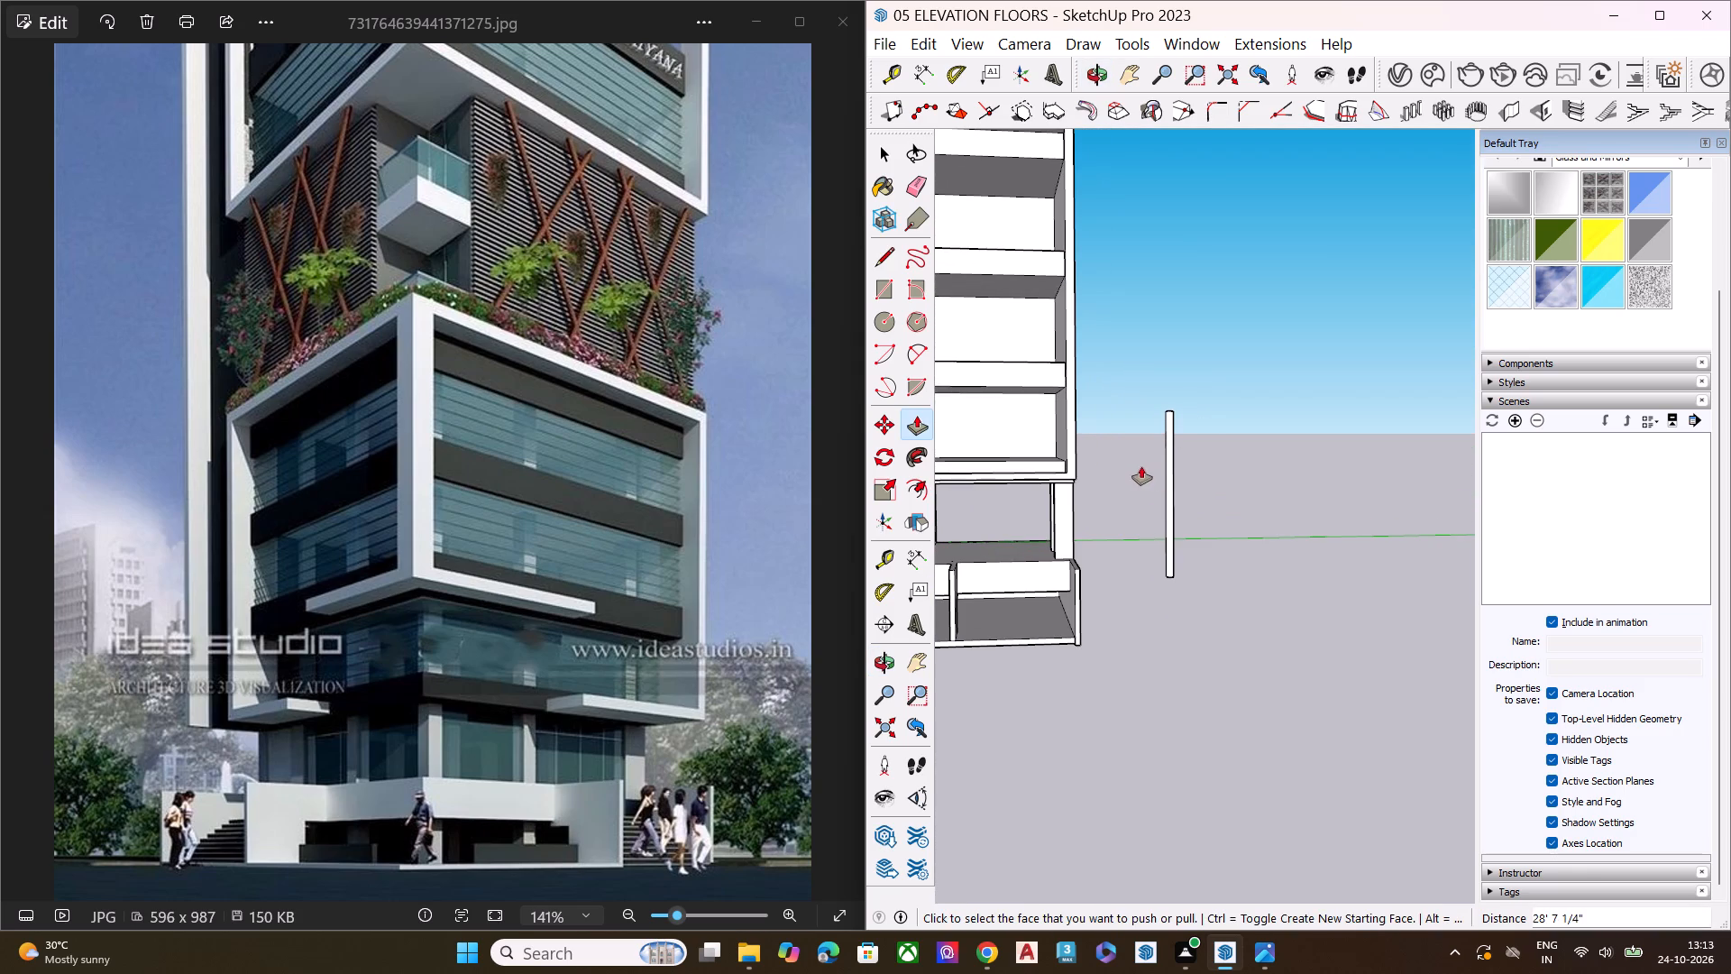
pyautogui.scroll(-1, 1140, 465)
pyautogui.scroll(7, 1140, 465)
pyautogui.press('space')
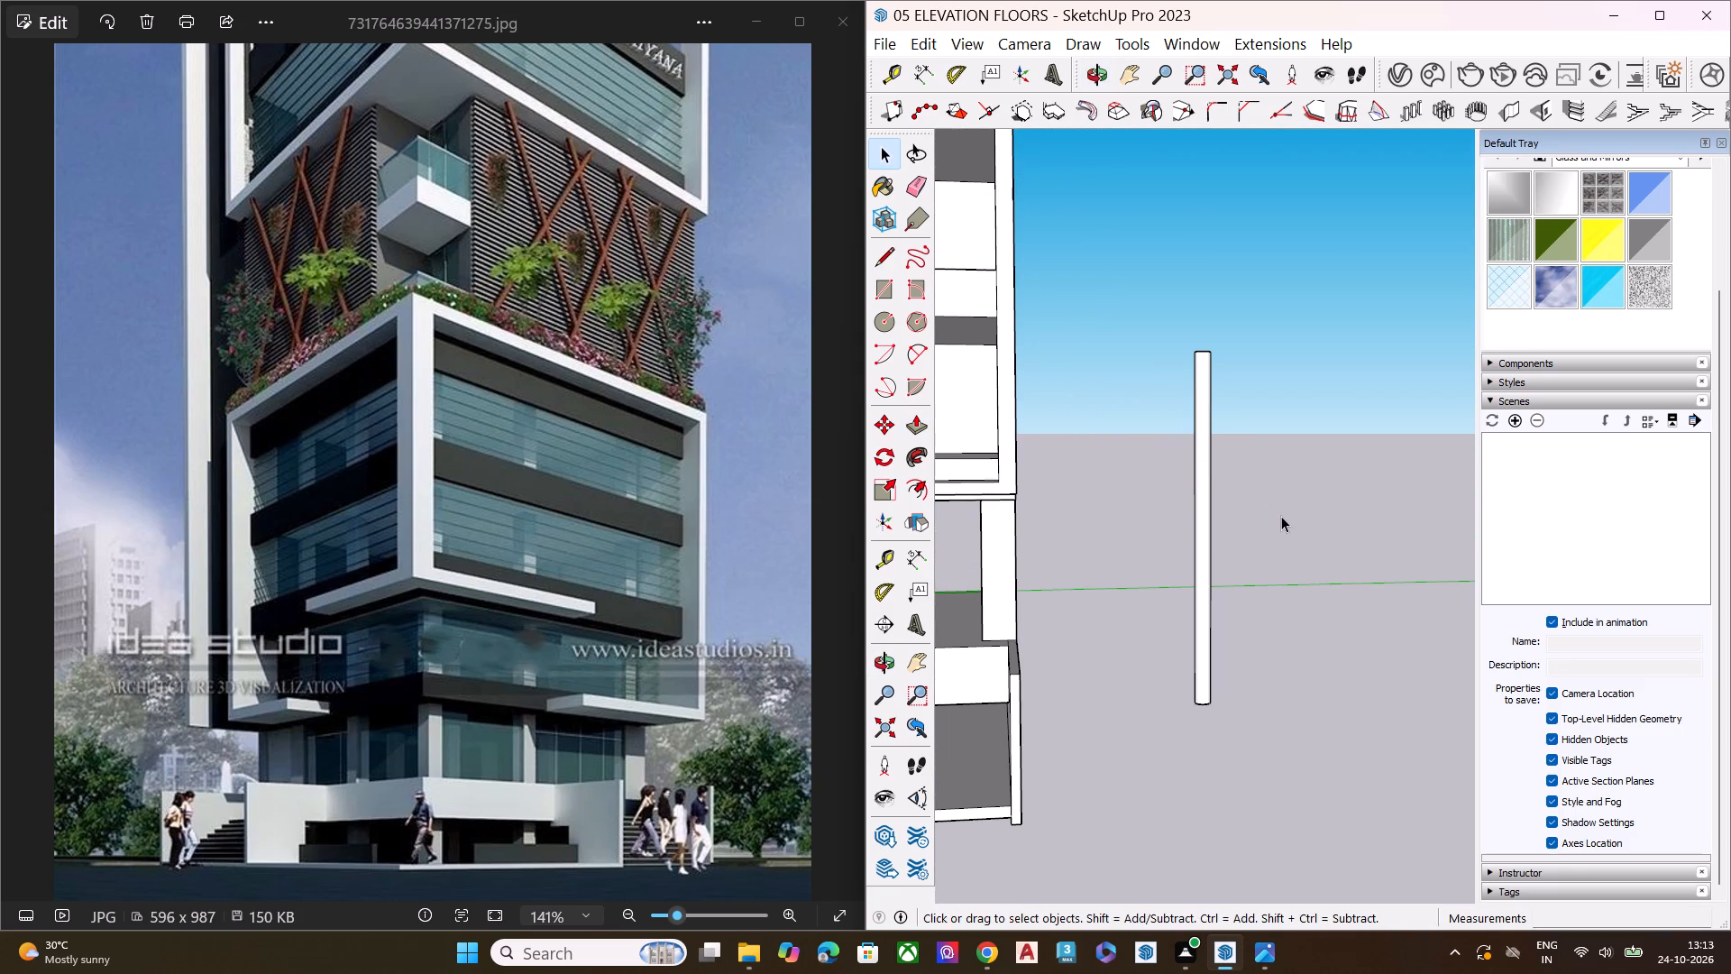
# Rotate the whole pole about its mid-height by about 33 degrees so it slants like the facade poles in the reference image.
pyautogui.moveTo(1266, 749); pyautogui.dragTo(1158, 308)
pyautogui.press('q')
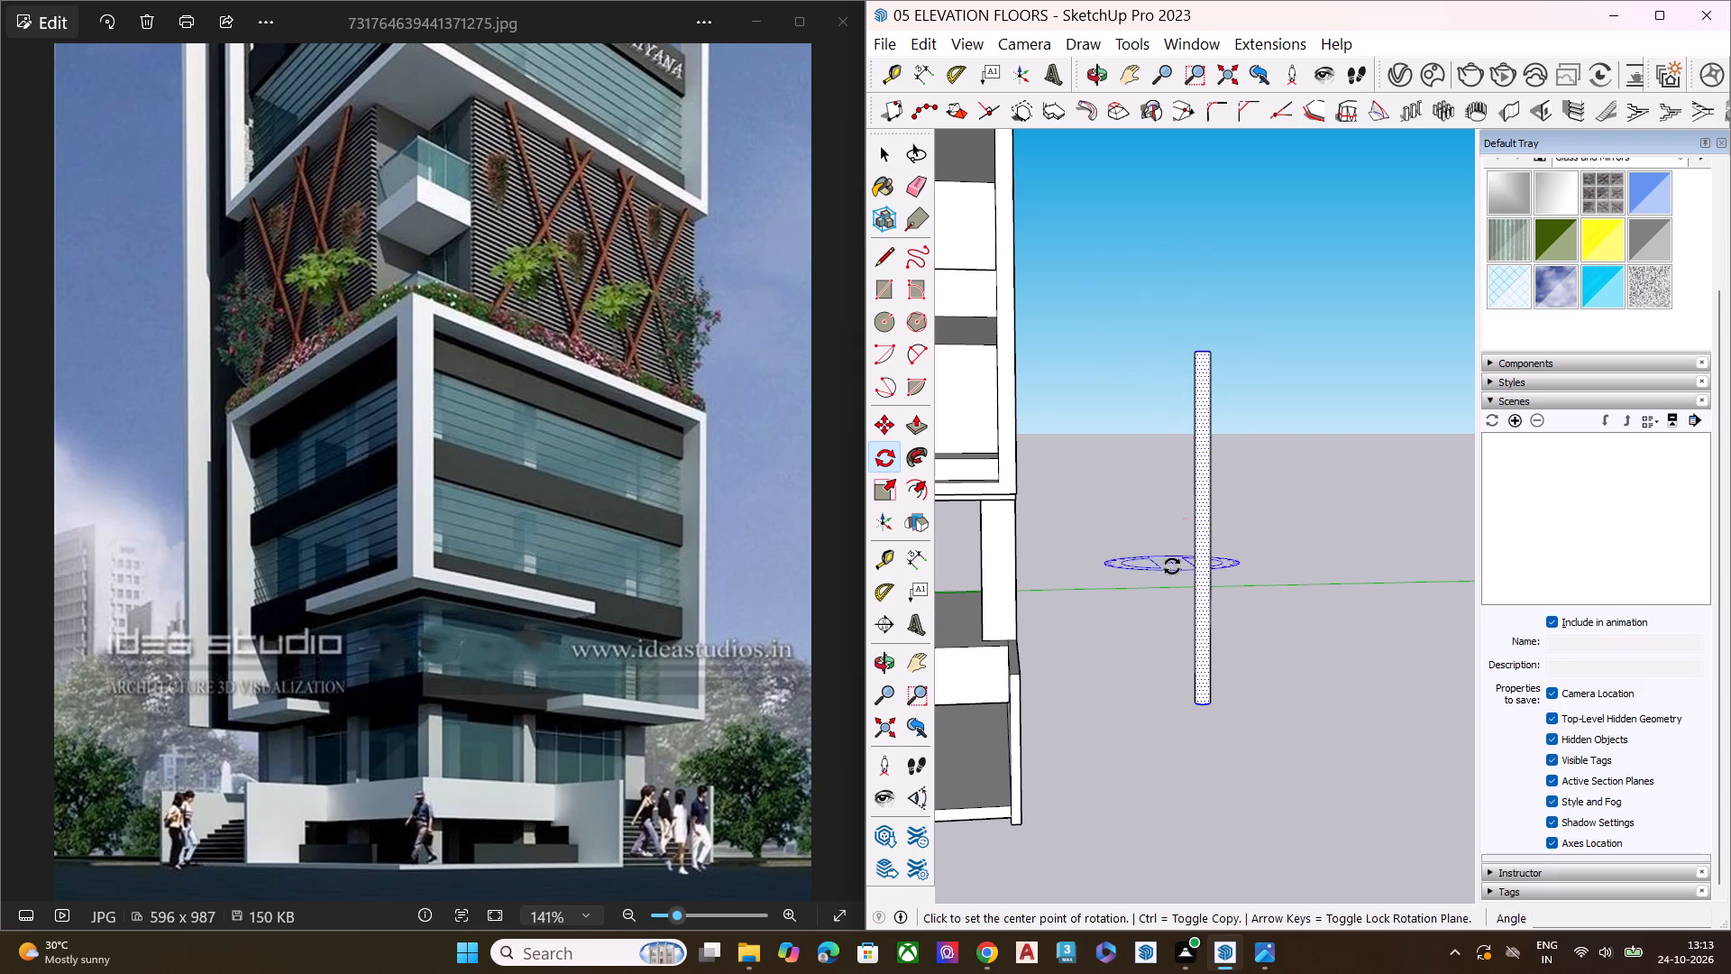
pyautogui.click(1201, 519)
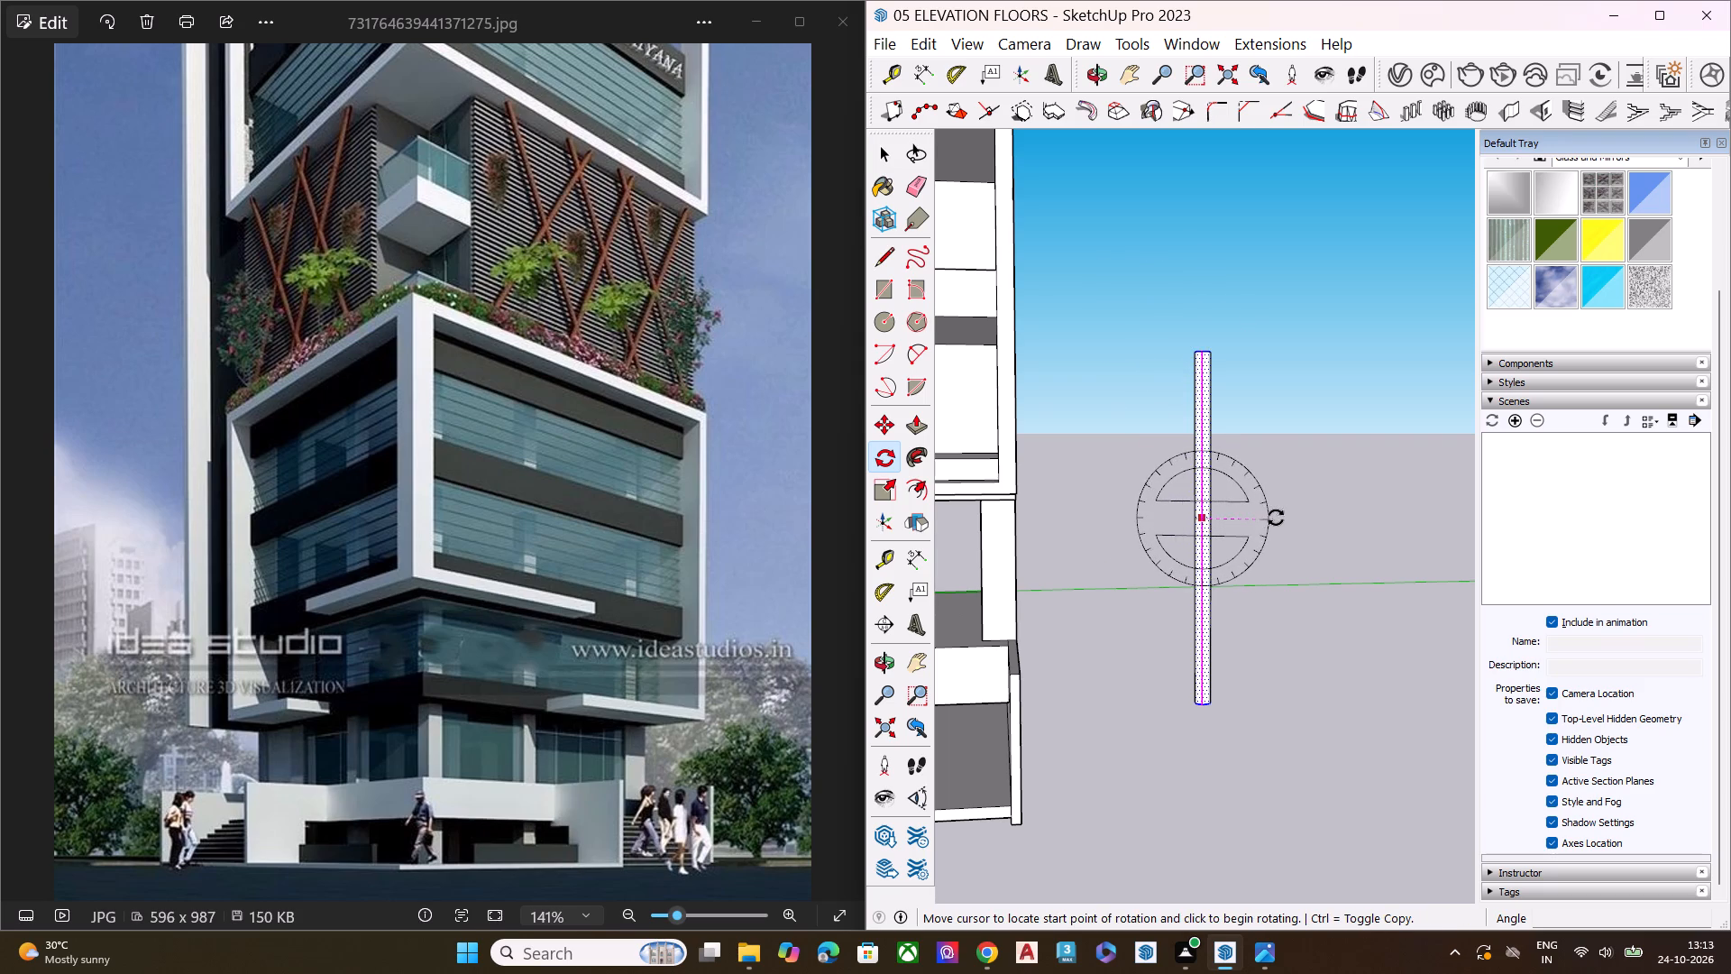
pyautogui.click(1278, 517)
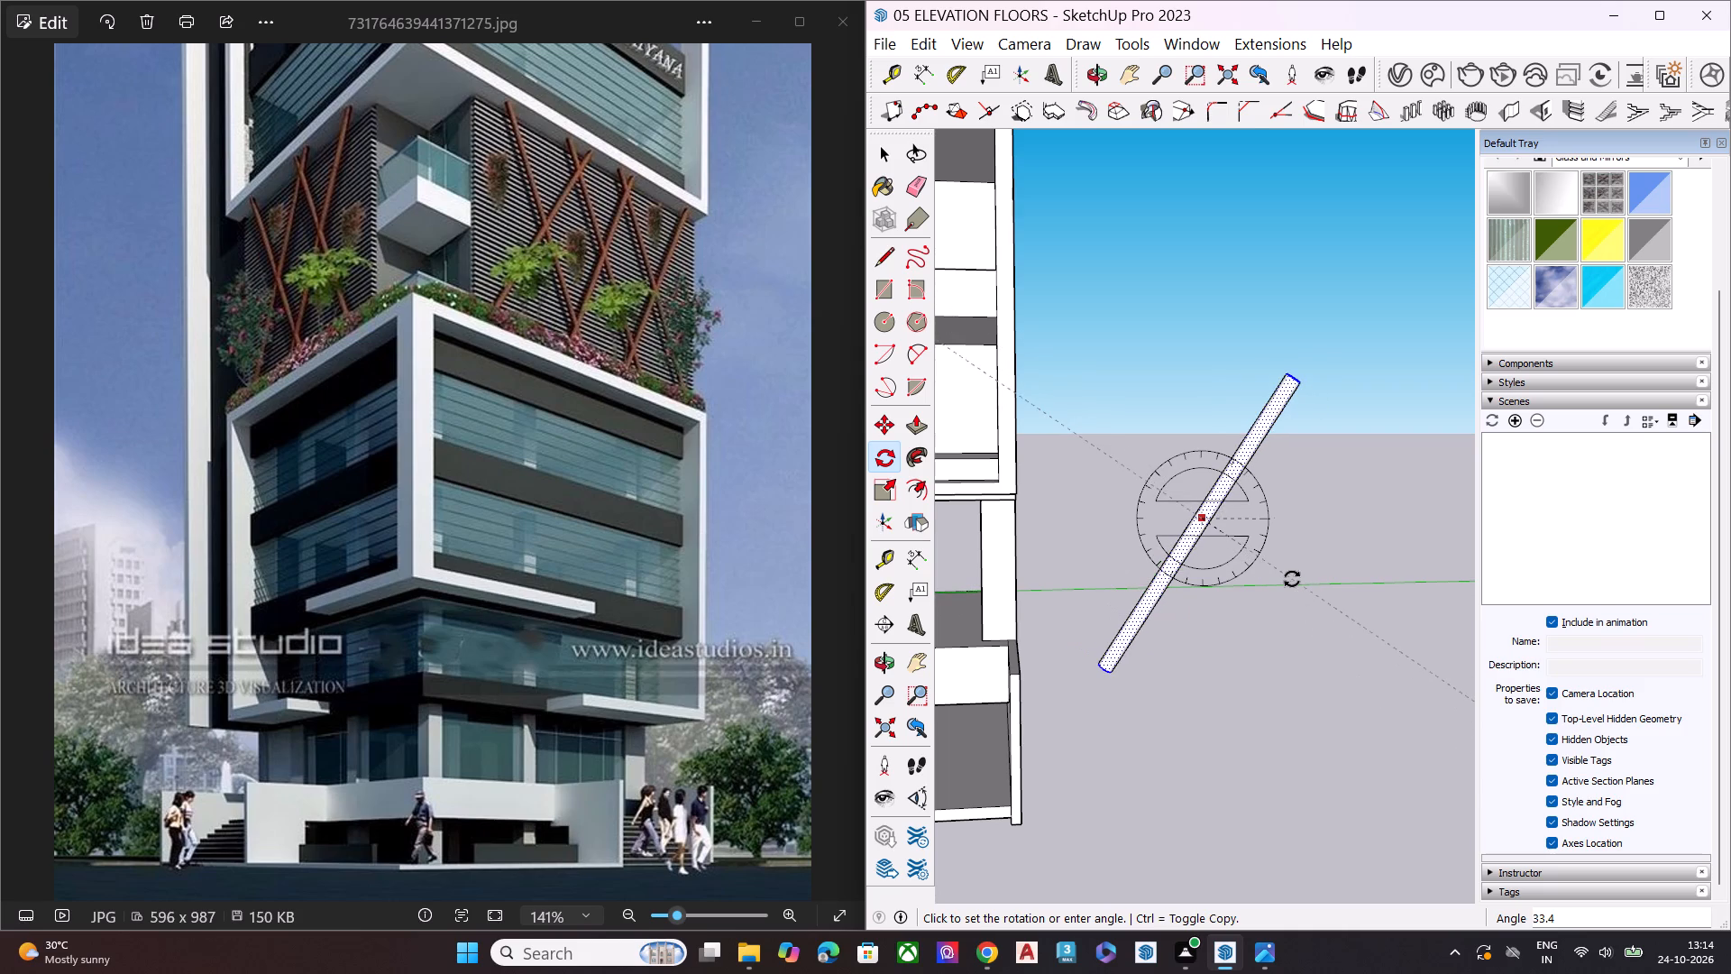
pyautogui.click(1292, 579)
pyautogui.press('space')
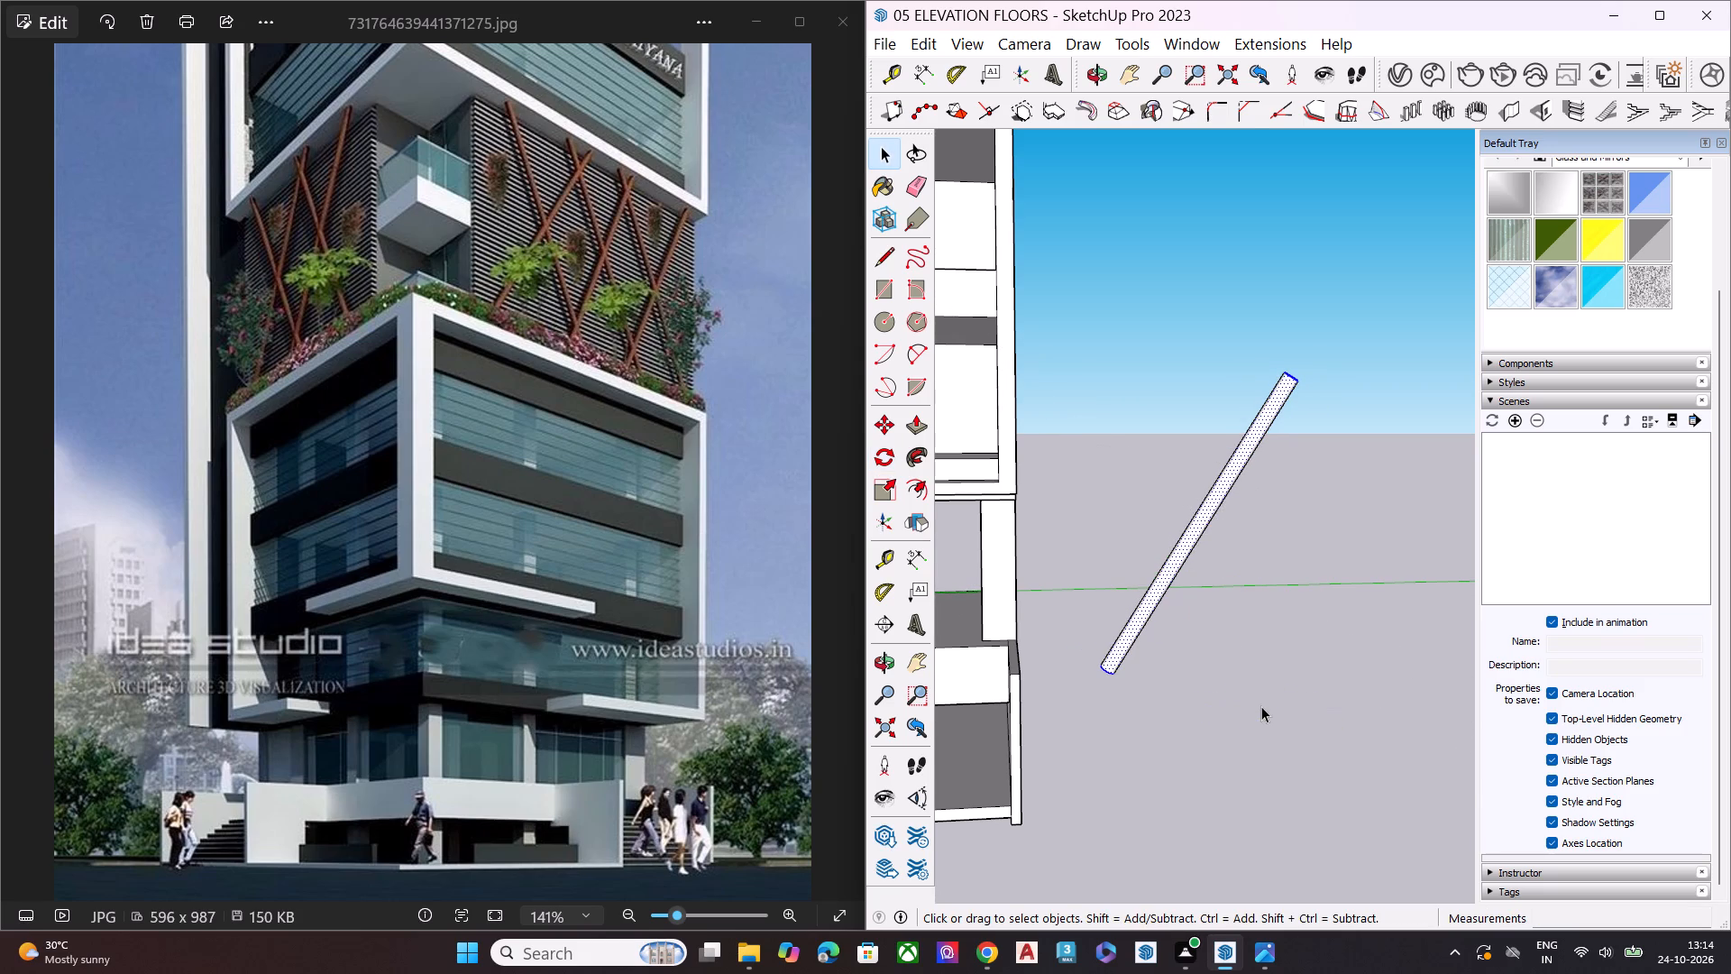
# Push/Pull the slanted pole's upper end face outward by about 3' 3" to lengthen the pole.
pyautogui.scroll(-7, 1143, 588)
pyautogui.moveTo(1200, 606); pyautogui.dragTo(1095, 786, button='middle')
pyautogui.scroll(8, 1204, 560)
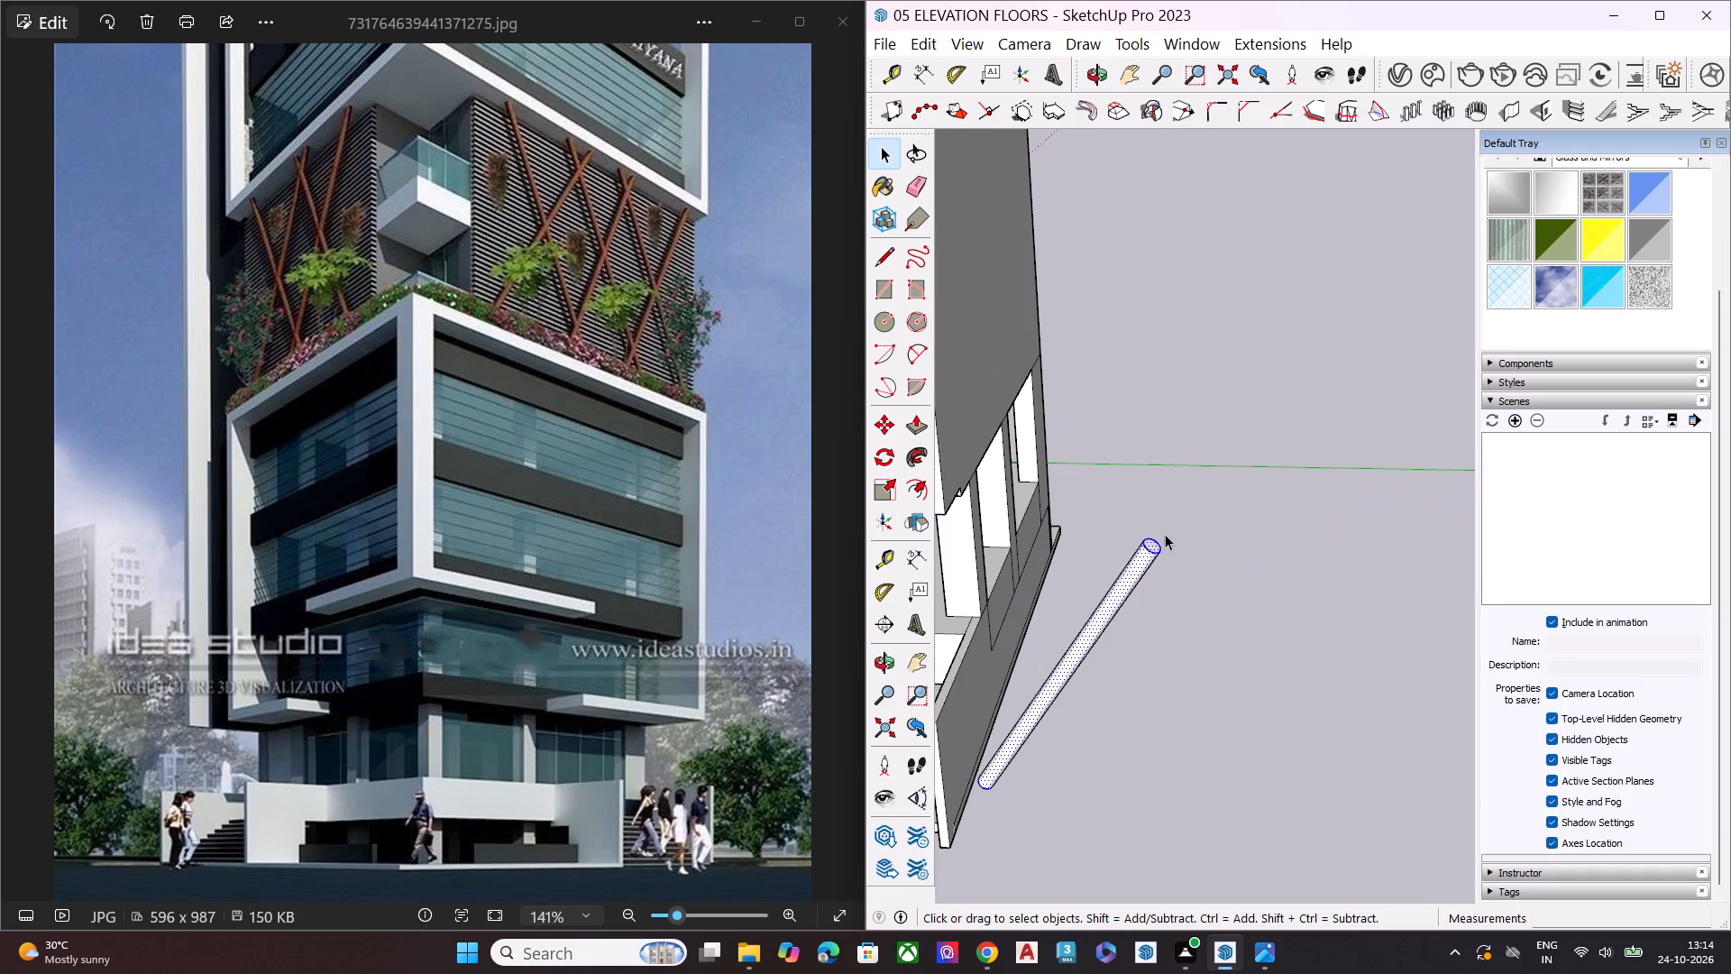
pyautogui.scroll(8, 1149, 545)
pyautogui.click(1154, 552)
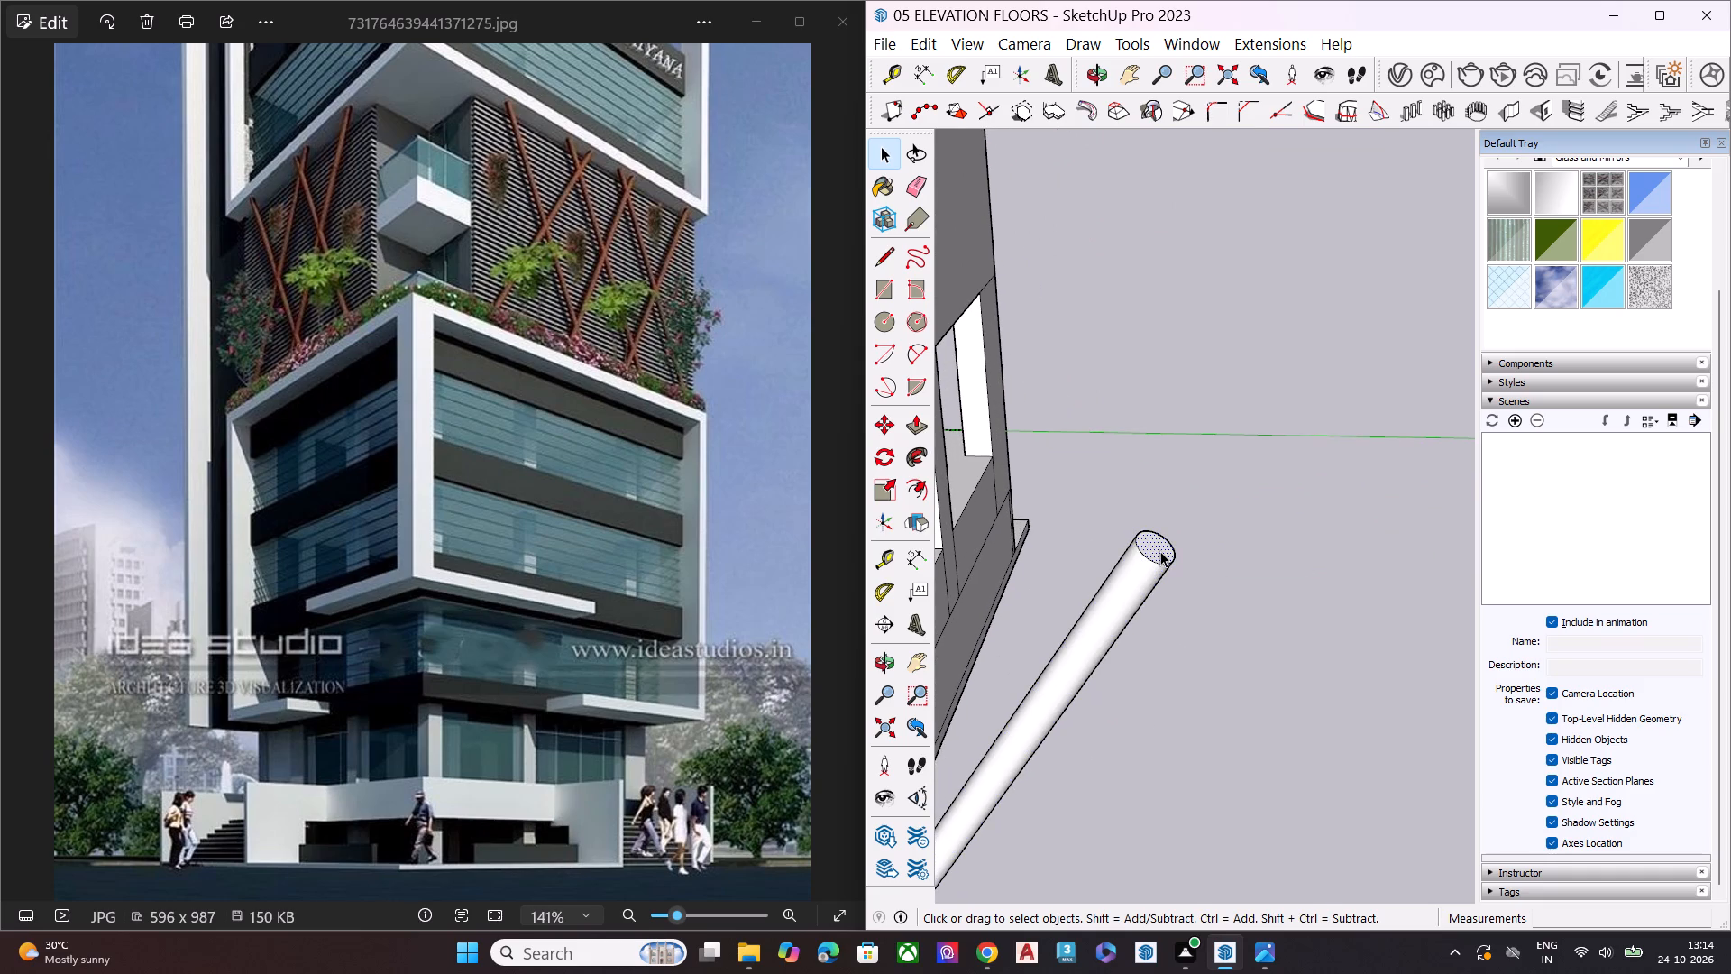
pyautogui.press('p')
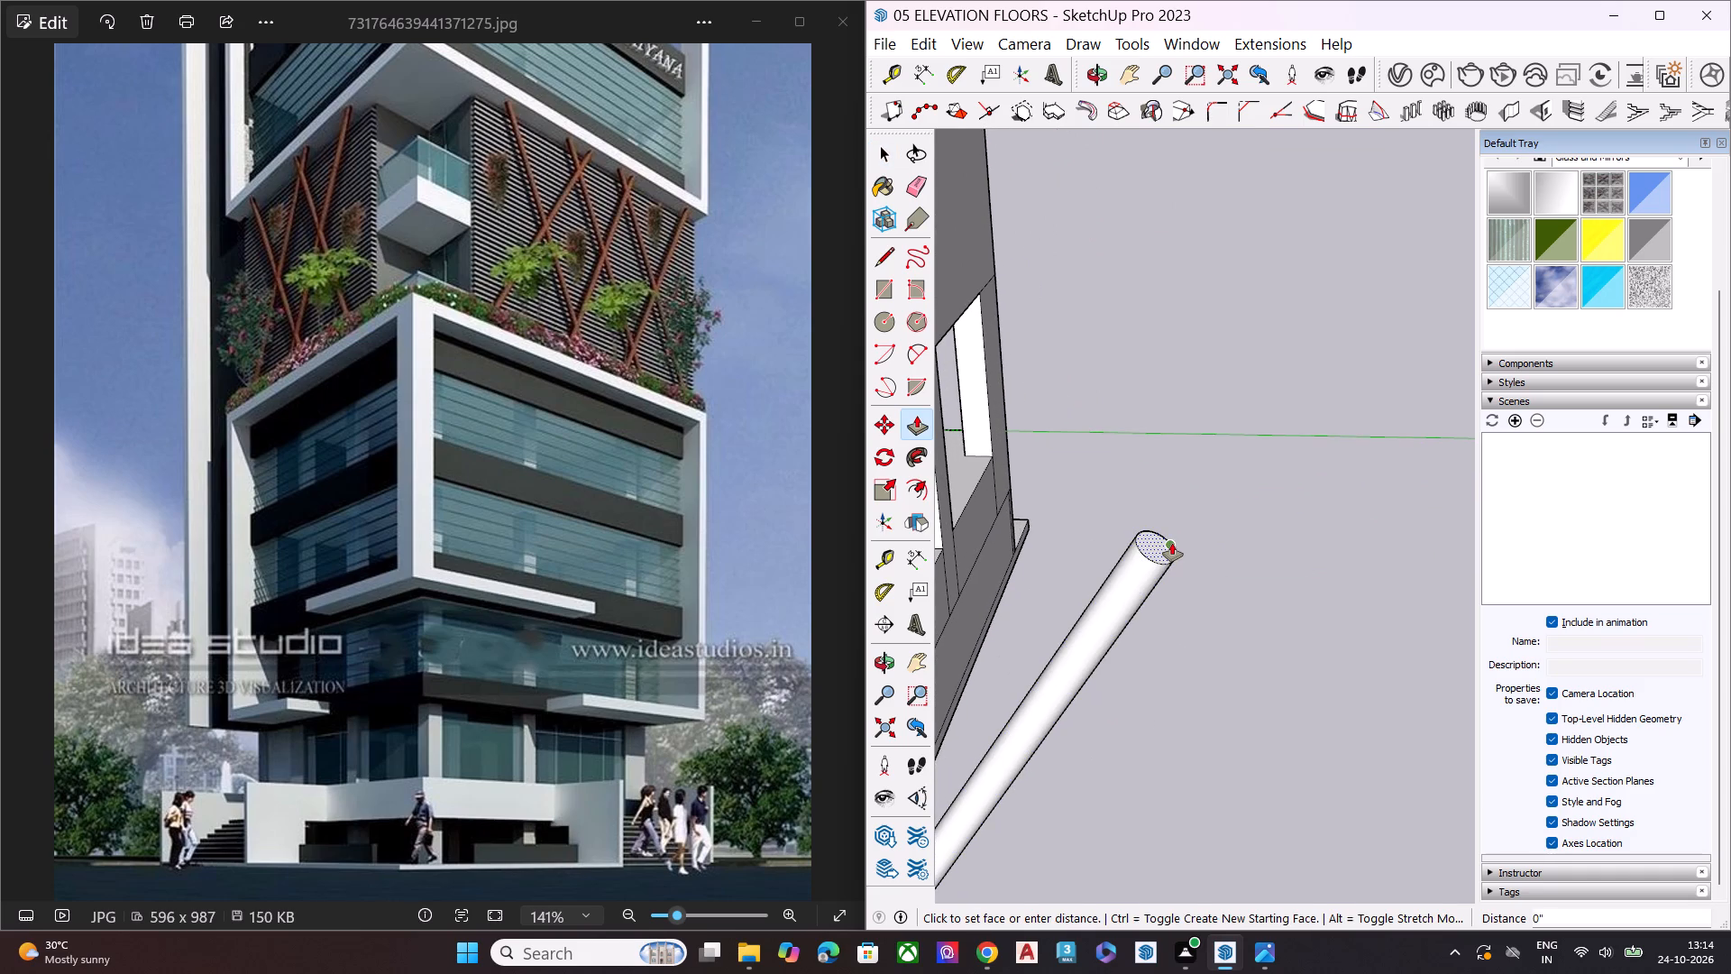
pyautogui.click(1172, 543)
pyautogui.click(1250, 484)
pyautogui.scroll(-7, 1287, 535)
pyautogui.moveTo(1233, 586); pyautogui.dragTo(1323, 394, button='middle')
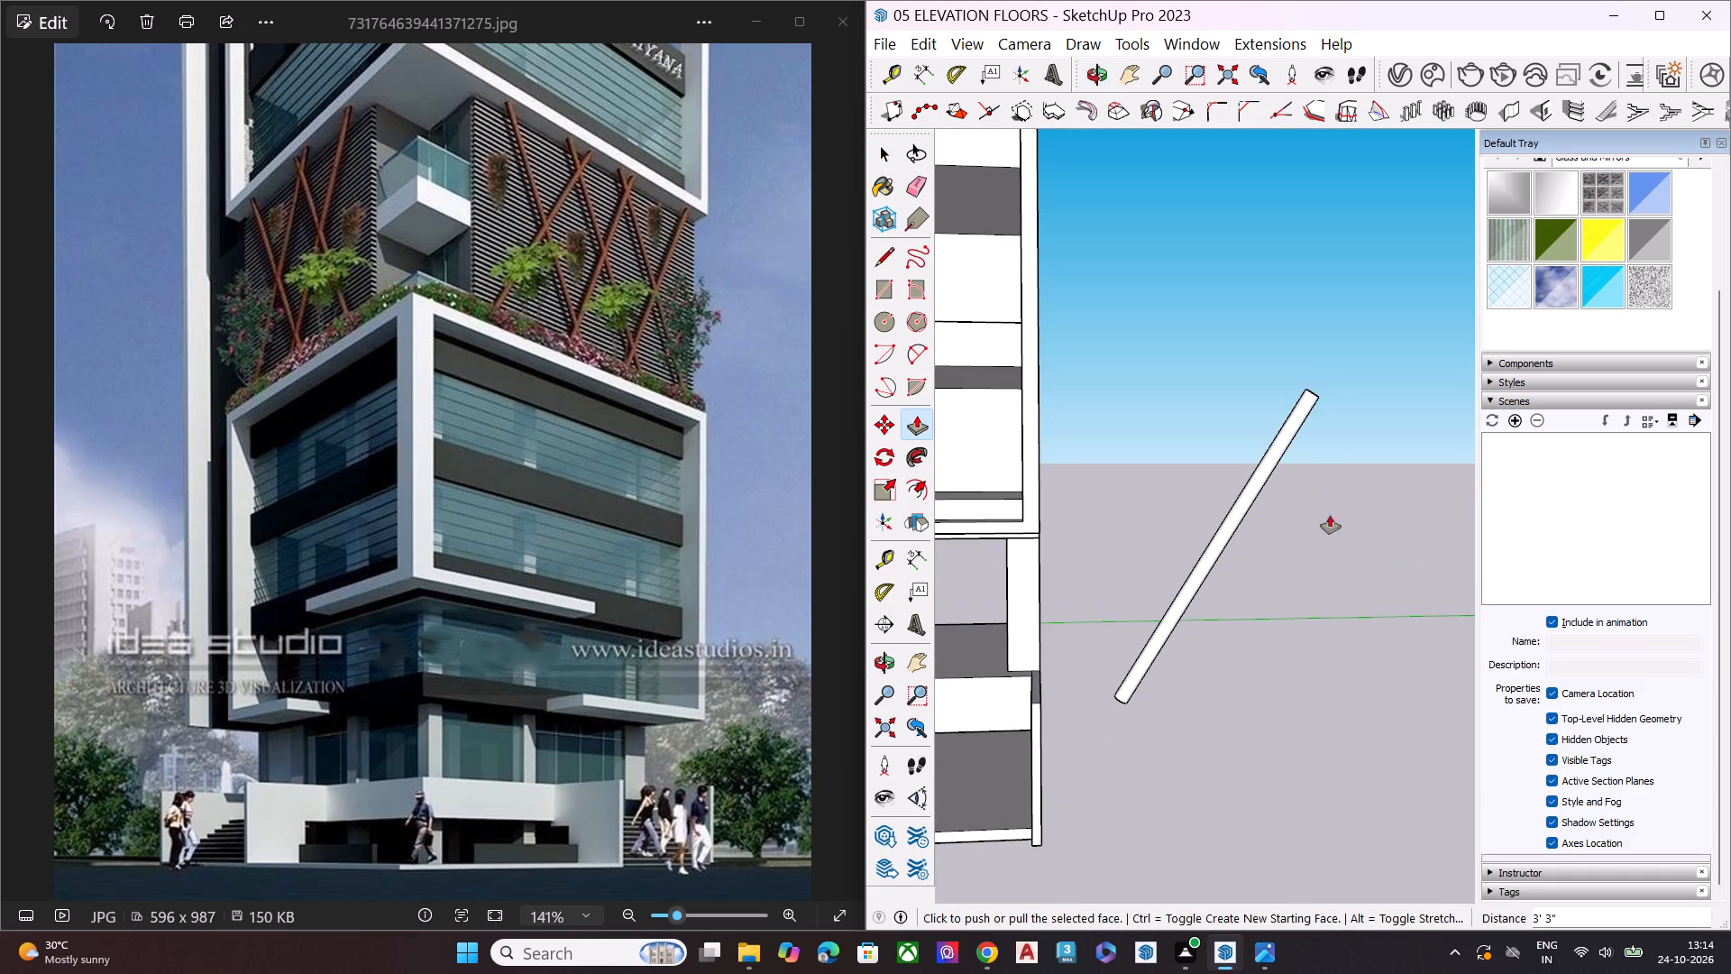
pyautogui.press('space')
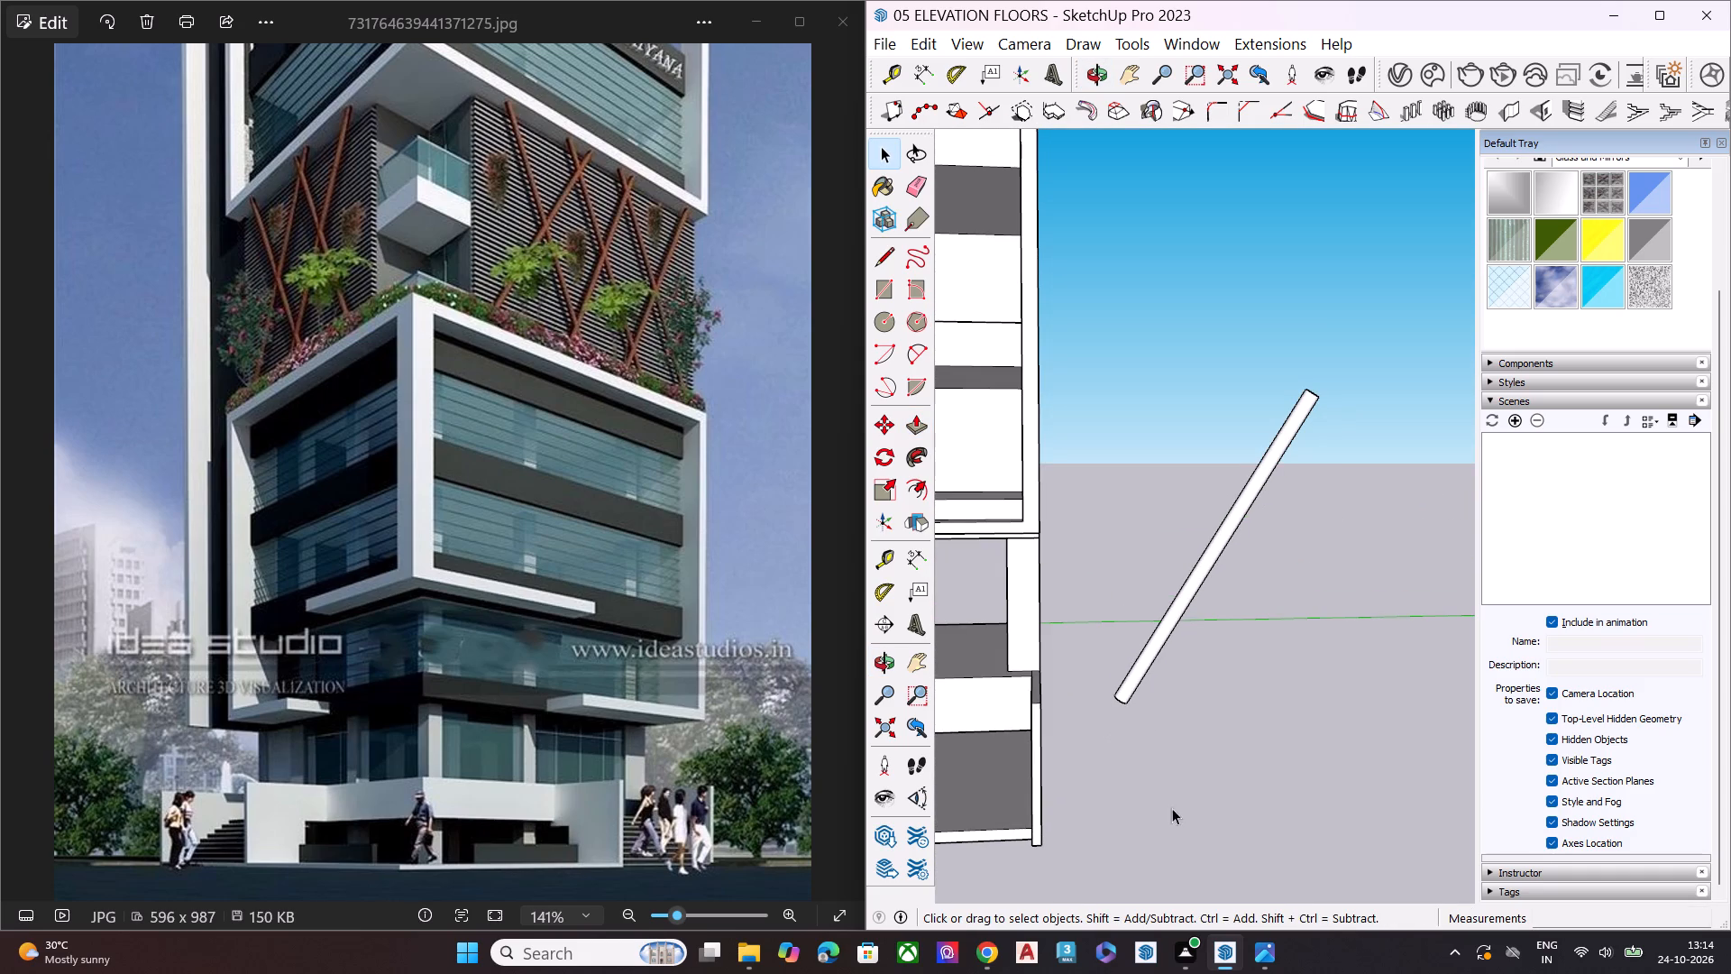
# Copy the entire slanted pole sideways onto the open ground, on the side away from the tower.
pyautogui.scroll(-6, 1192, 505)
pyautogui.moveTo(1150, 618); pyautogui.dragTo(1367, 614, button='middle')
pyautogui.scroll(1, 1364, 620)
pyautogui.scroll(-1, 1272, 652)
pyautogui.scroll(4, 1264, 654)
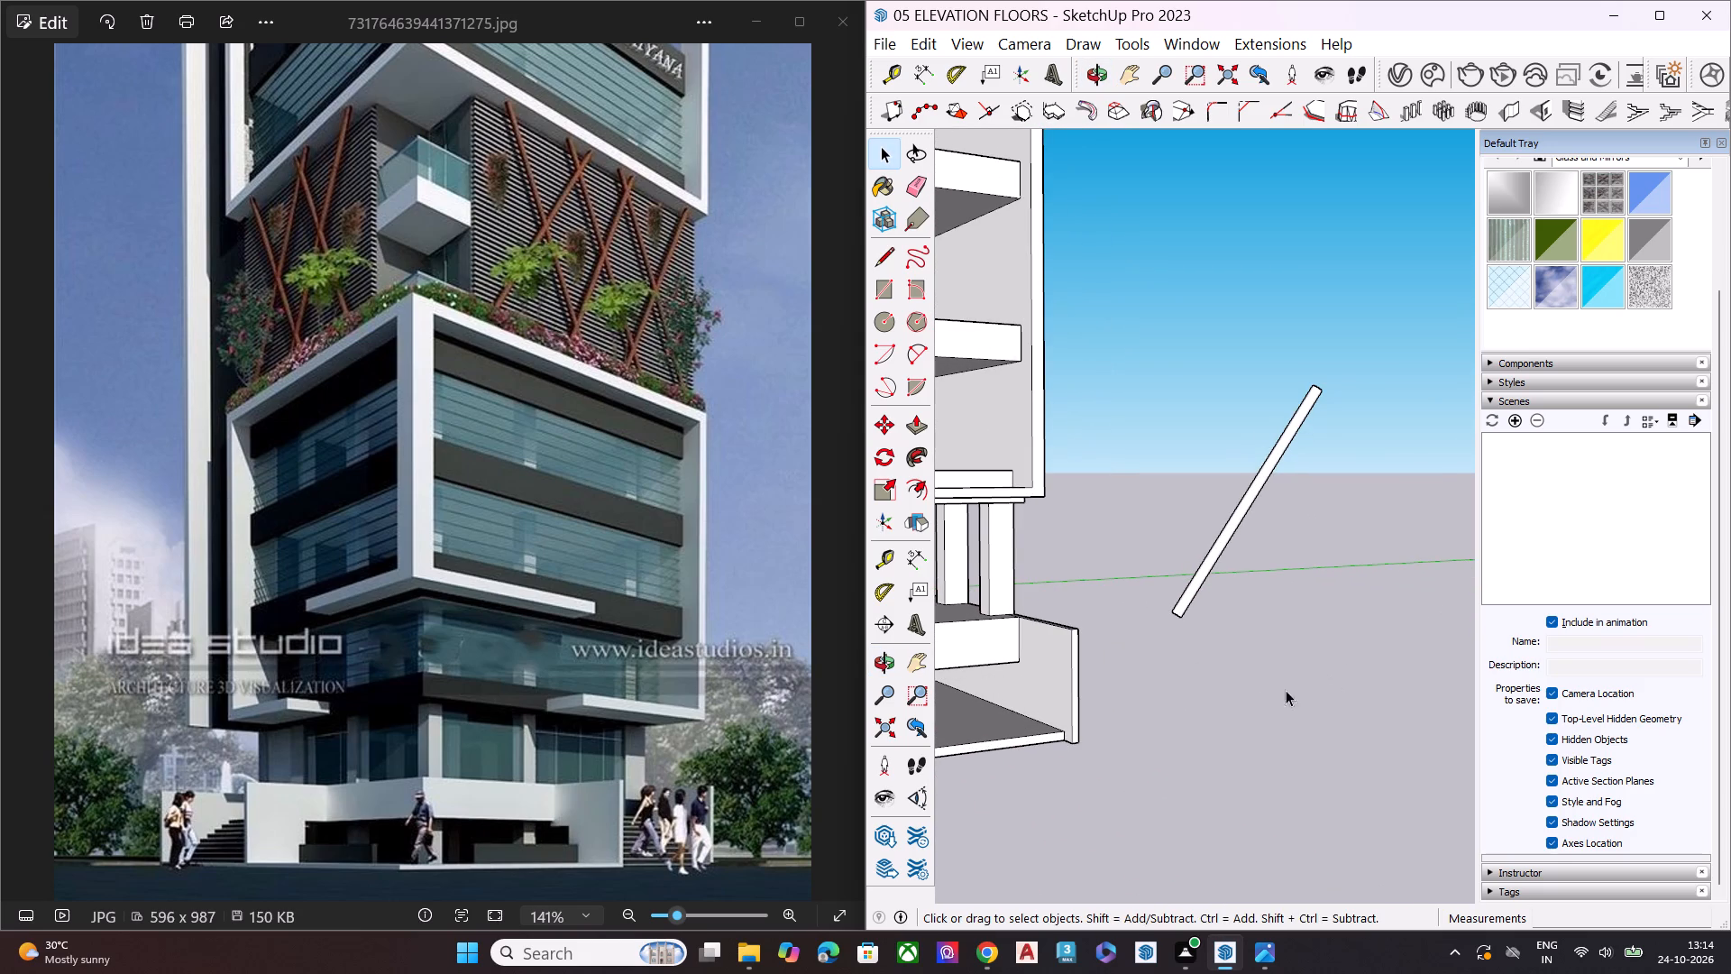
pyautogui.moveTo(1141, 607); pyautogui.dragTo(1393, 350)
pyautogui.moveTo(1412, 722); pyautogui.dragTo(1134, 325)
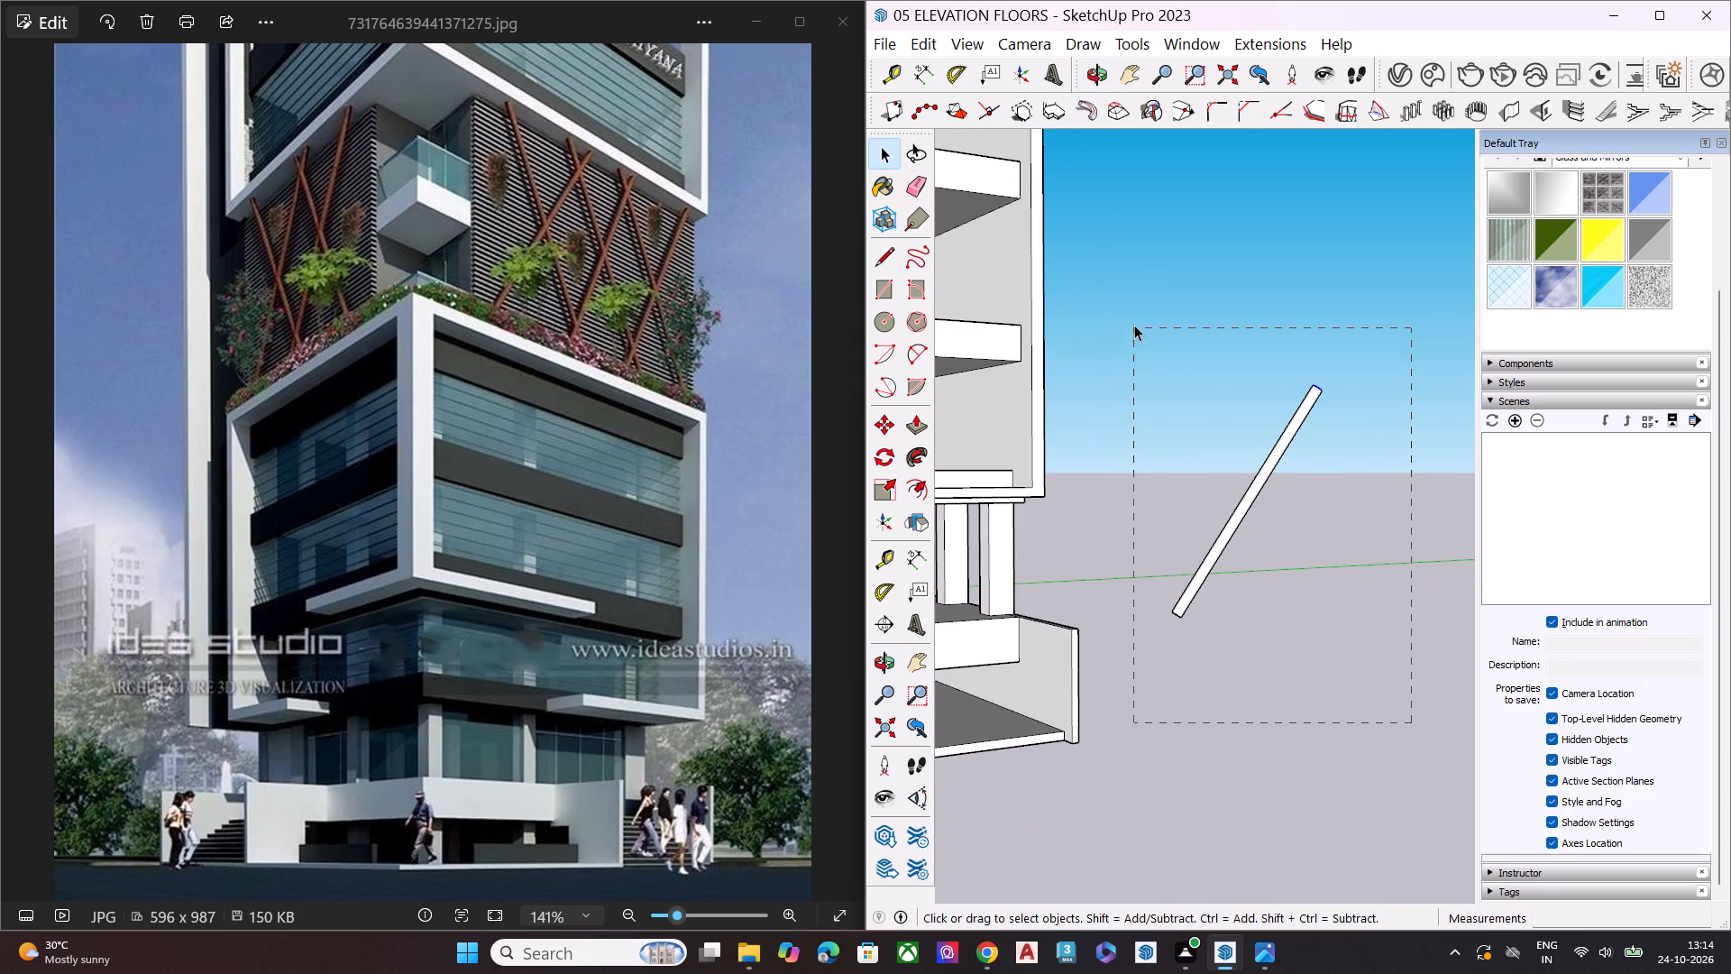
pyautogui.moveTo(1134, 325); pyautogui.dragTo(1136, 323)
pyautogui.moveTo(1309, 544); pyautogui.dragTo(1195, 618, button='middle')
pyautogui.scroll(5, 1195, 618)
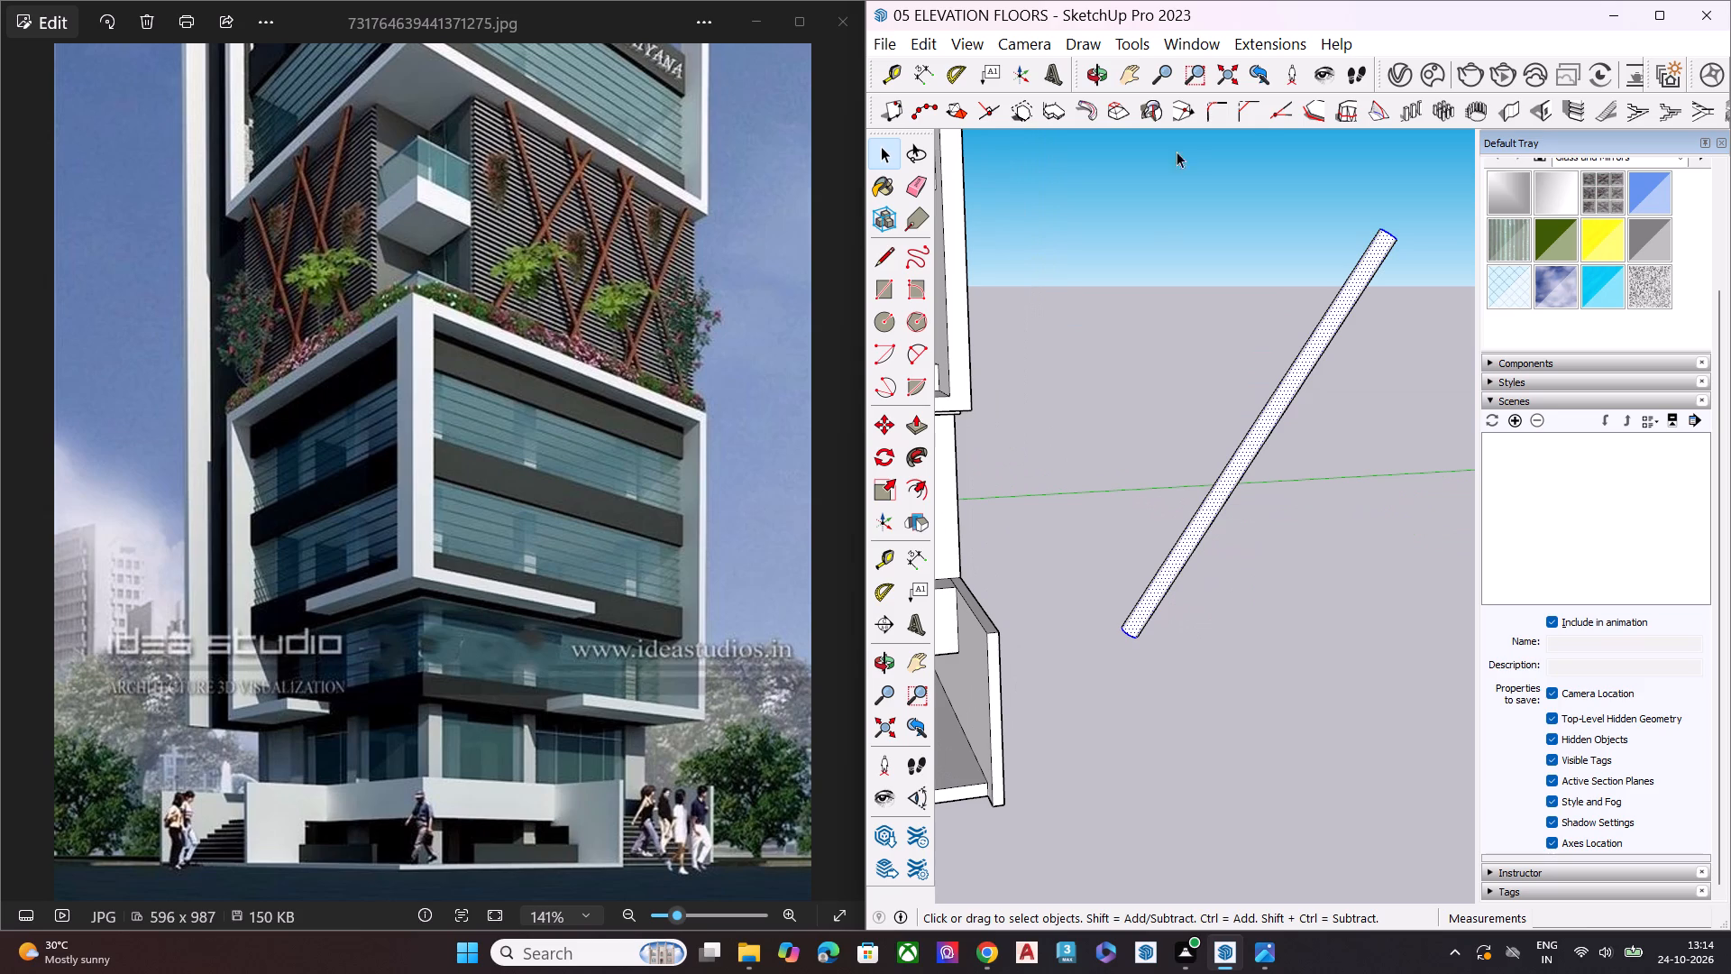
pyautogui.scroll(-7, 1279, 538)
pyautogui.press('m')
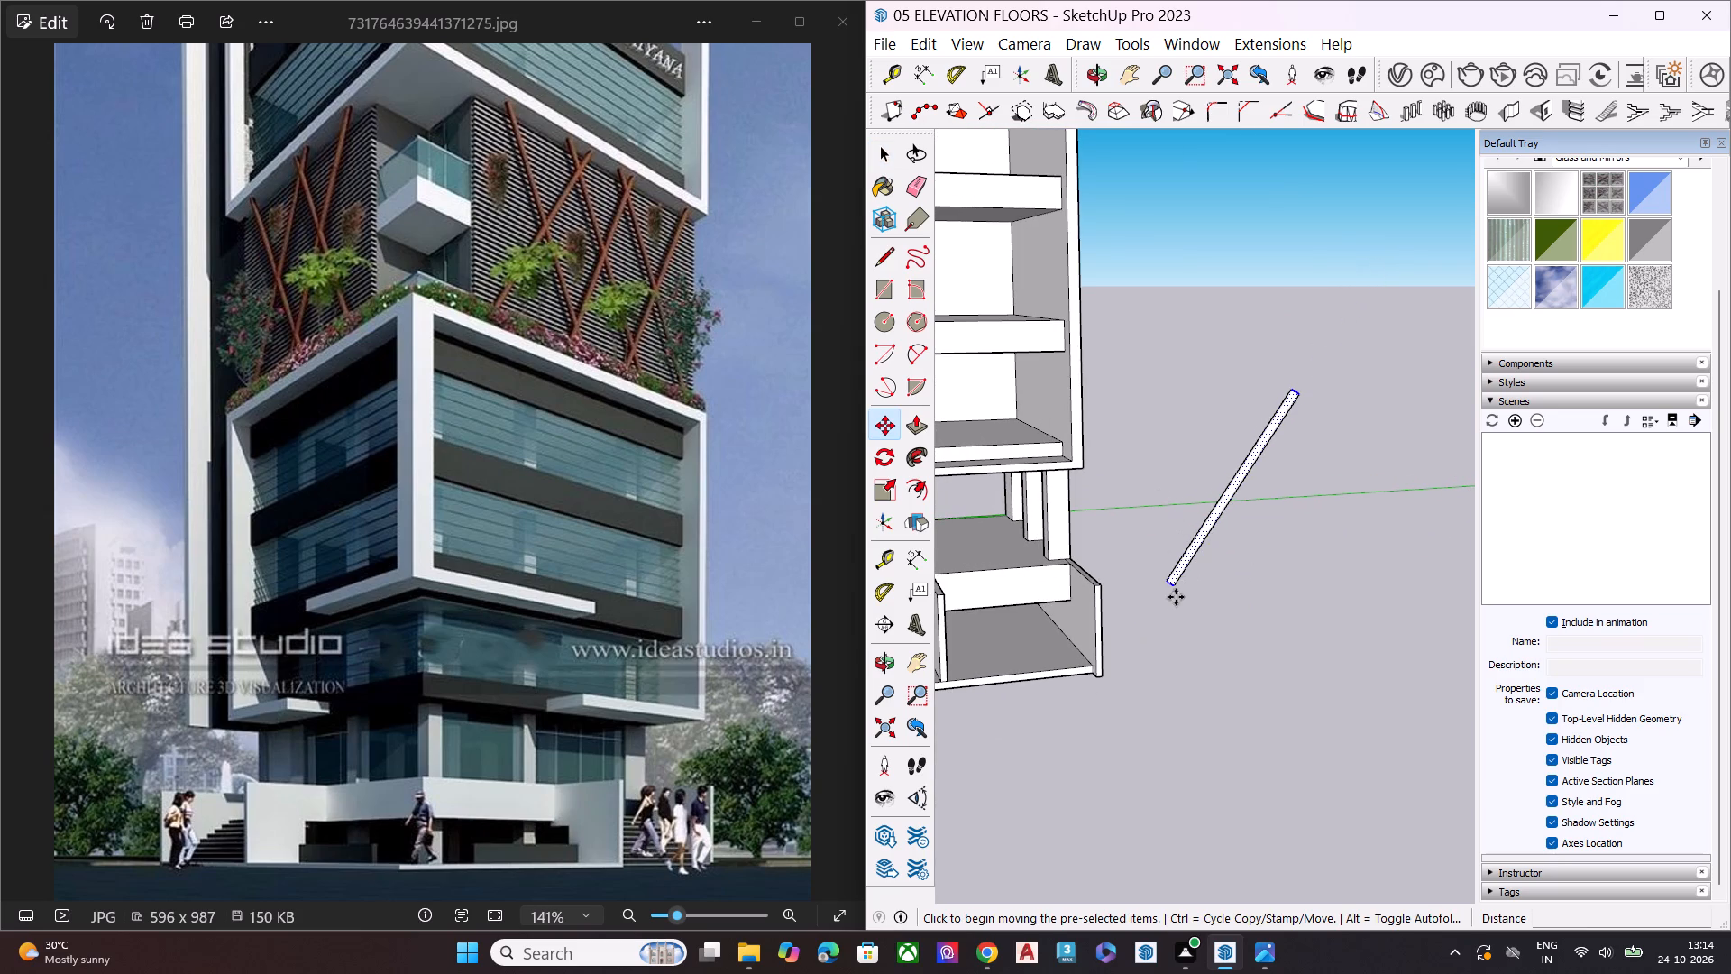
pyautogui.click(1175, 588)
pyautogui.scroll(-6, 1135, 563)
pyautogui.scroll(4, 1203, 561)
pyautogui.scroll(-3, 1204, 561)
pyautogui.scroll(2, 1204, 561)
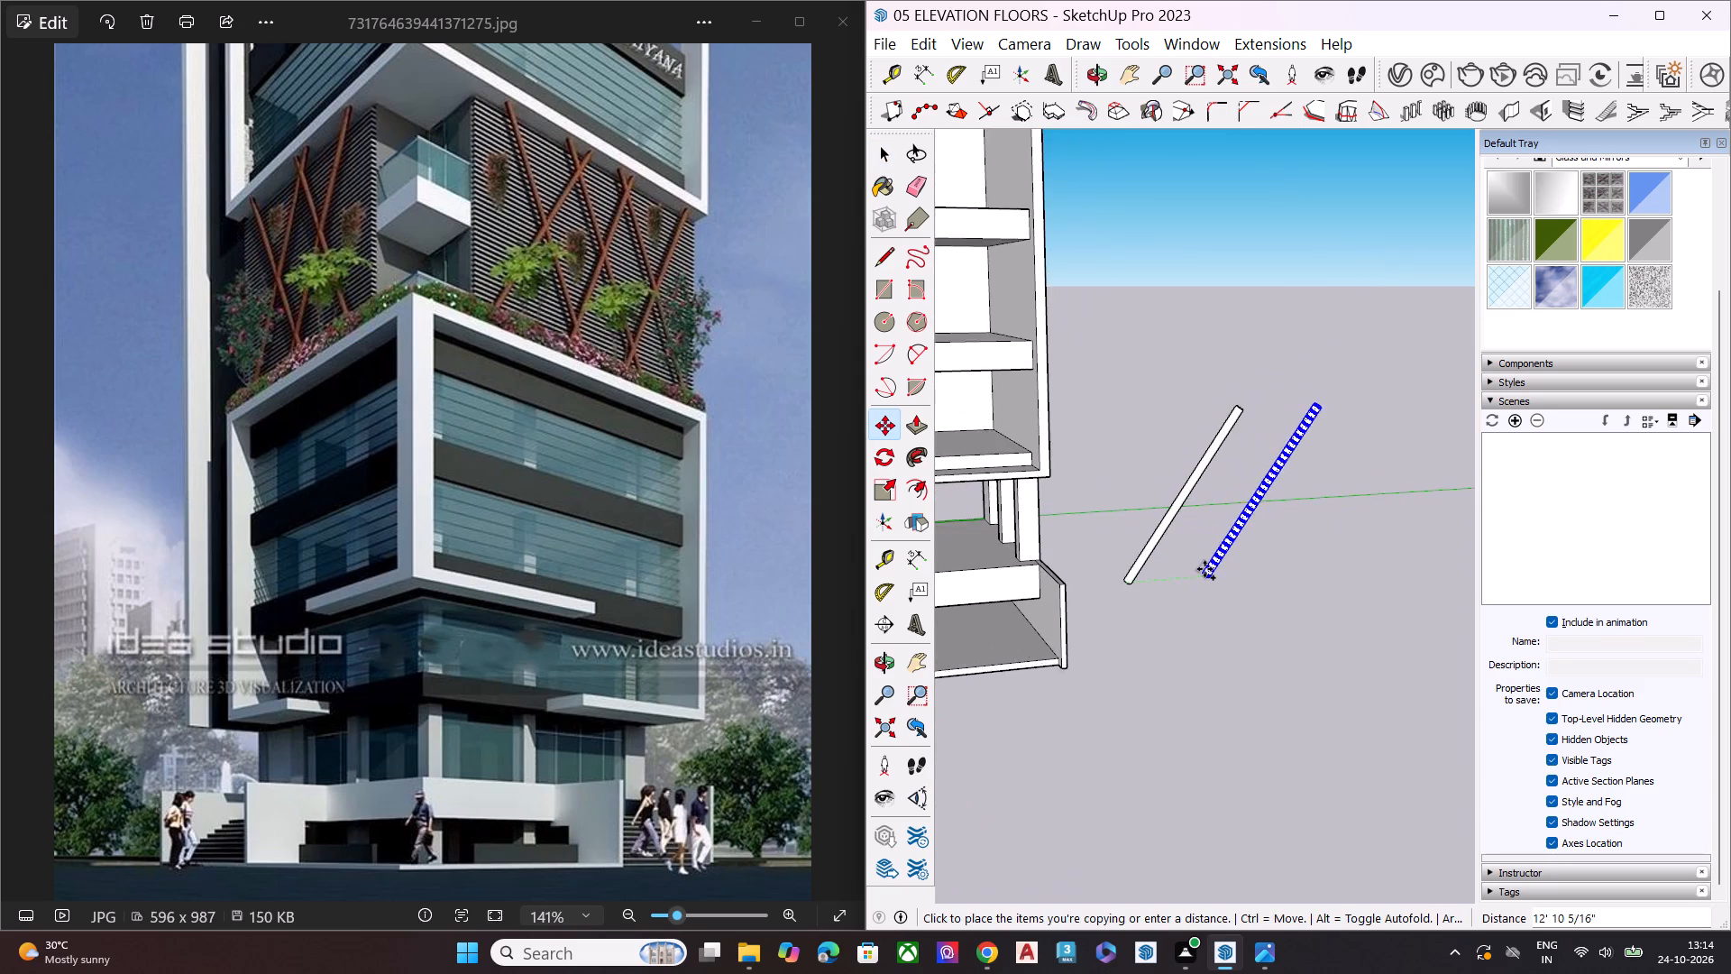
pyautogui.scroll(1, 1204, 569)
pyautogui.scroll(-7, 1060, 566)
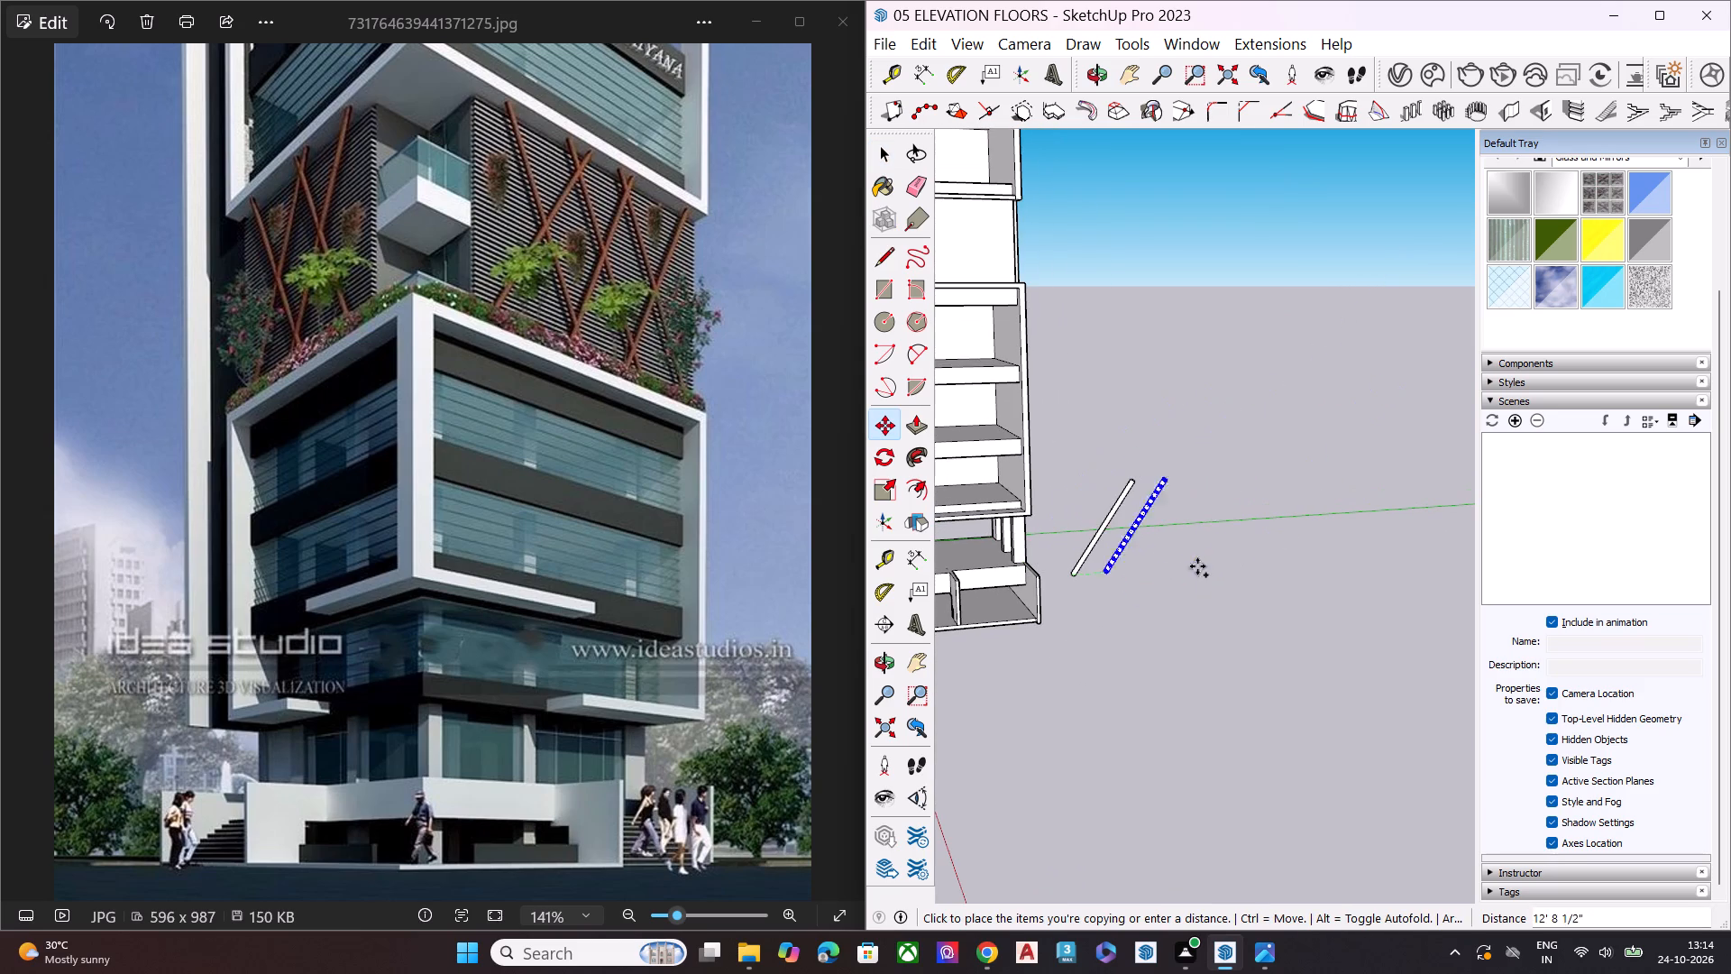
pyautogui.click(1174, 566)
pyautogui.press('space')
pyautogui.scroll(3, 1220, 549)
pyautogui.scroll(-2, 1220, 549)
pyautogui.scroll(3, 1220, 549)
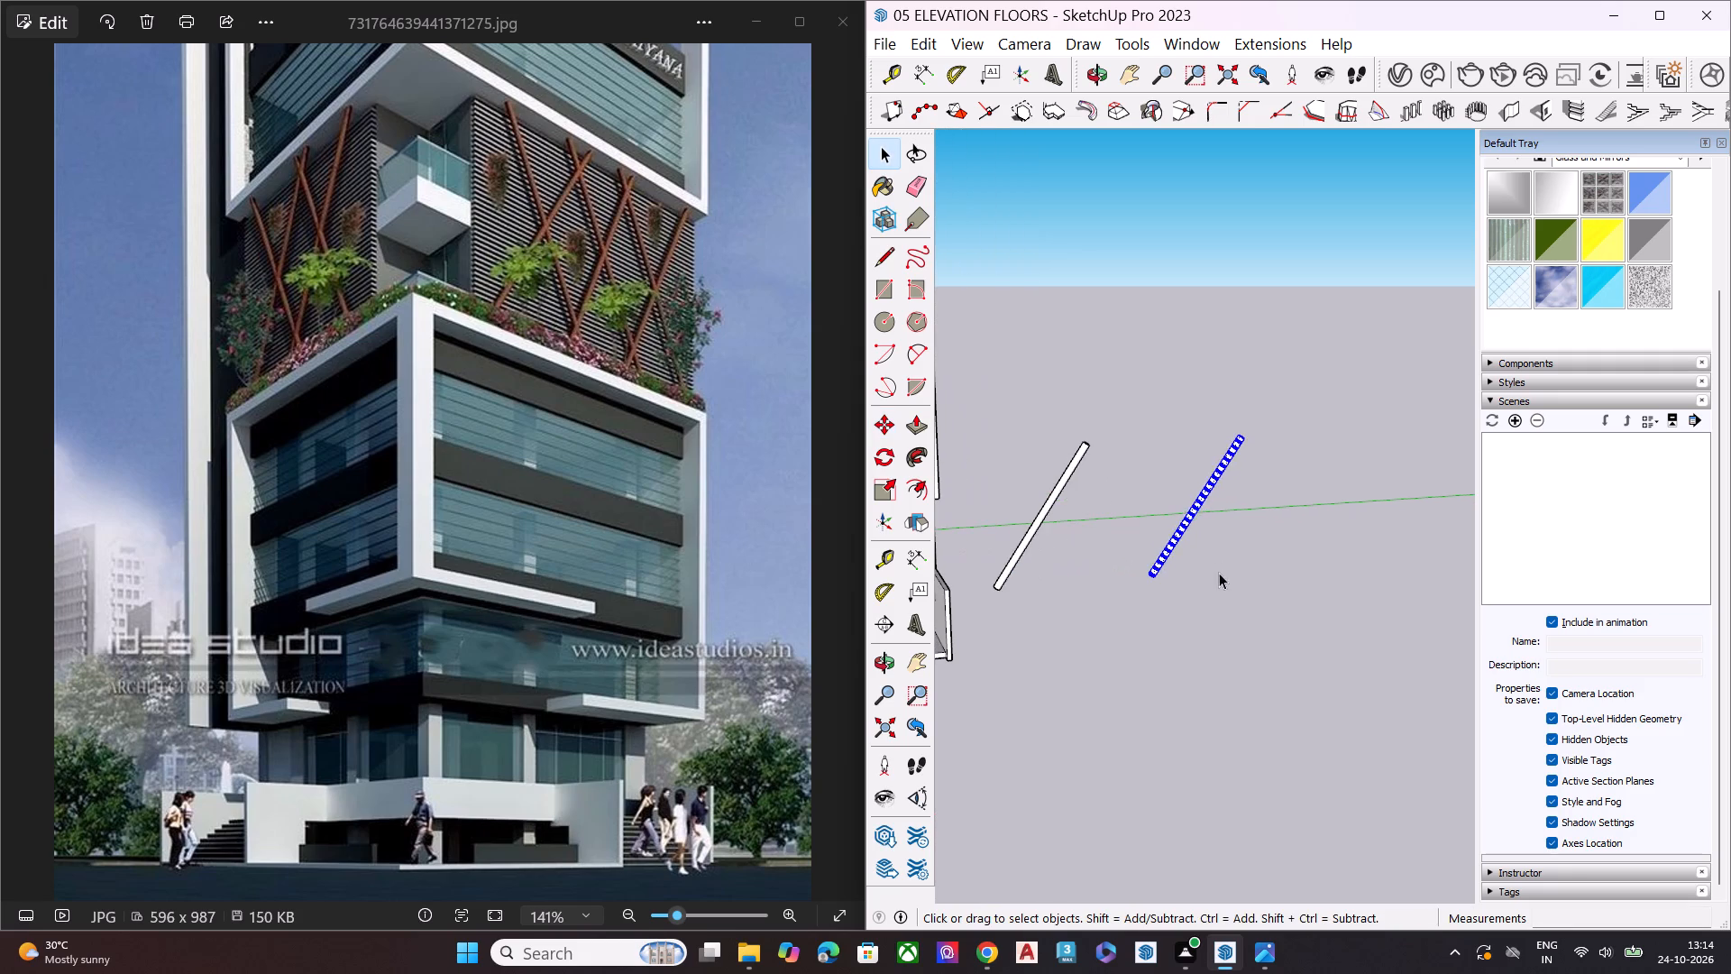
pyautogui.click(1219, 573)
pyautogui.scroll(3, 1236, 499)
pyautogui.scroll(-2, 1236, 499)
pyautogui.scroll(4, 1236, 499)
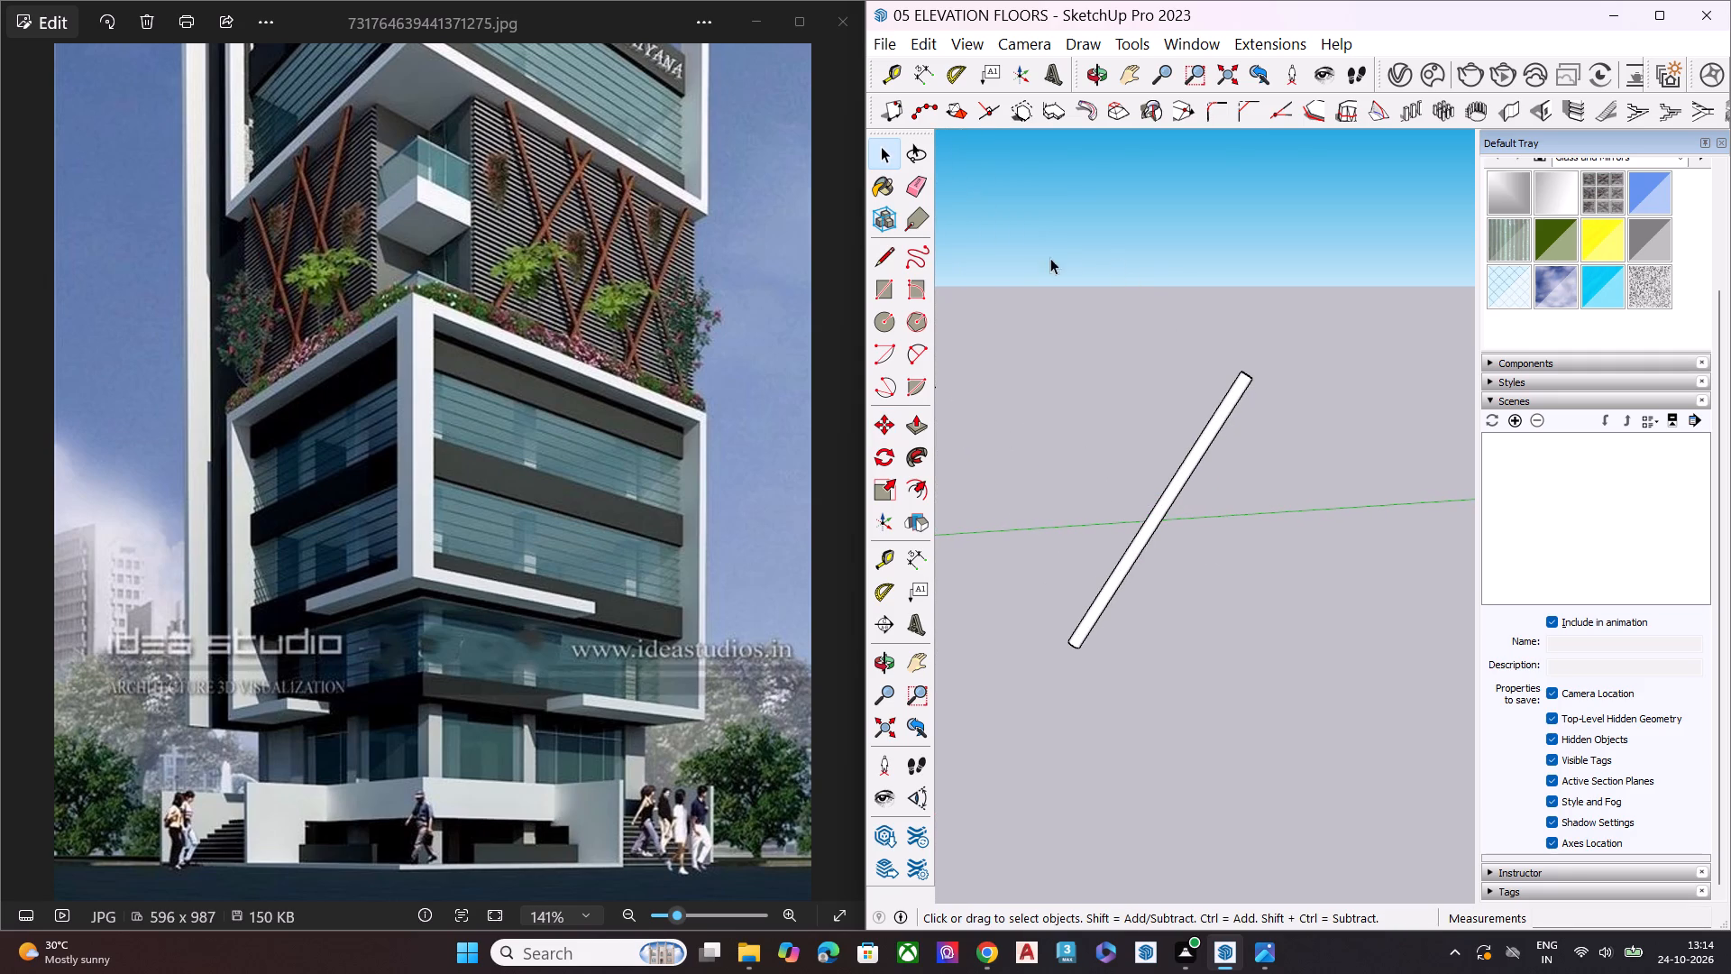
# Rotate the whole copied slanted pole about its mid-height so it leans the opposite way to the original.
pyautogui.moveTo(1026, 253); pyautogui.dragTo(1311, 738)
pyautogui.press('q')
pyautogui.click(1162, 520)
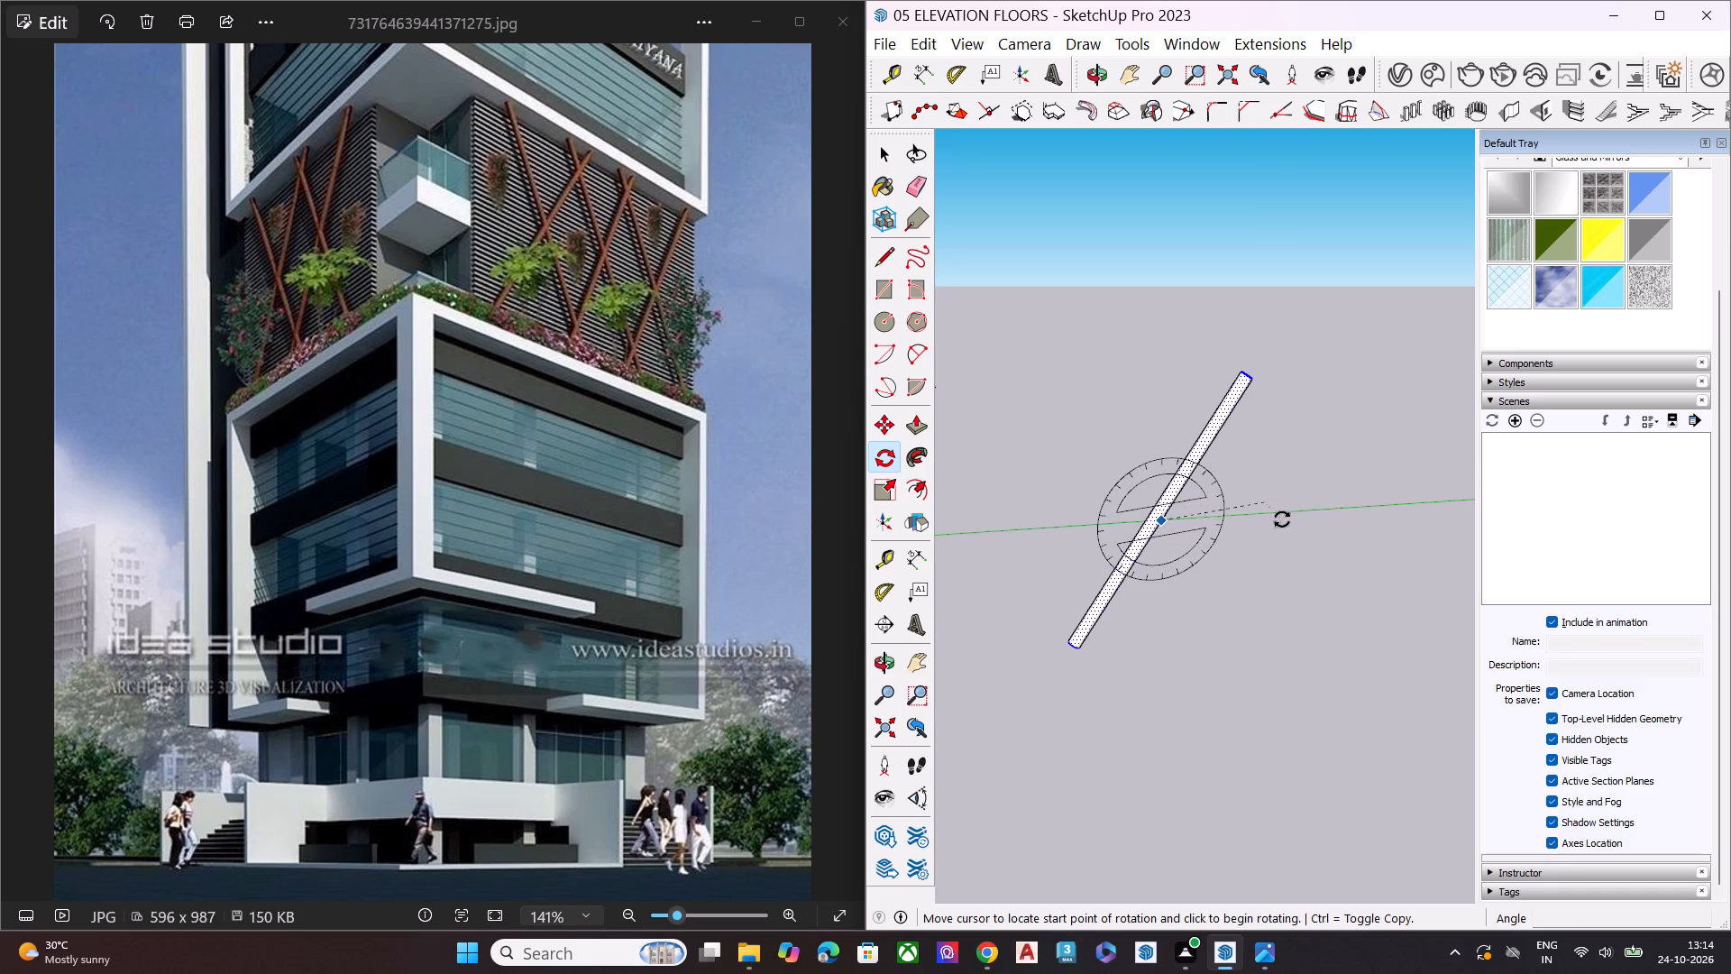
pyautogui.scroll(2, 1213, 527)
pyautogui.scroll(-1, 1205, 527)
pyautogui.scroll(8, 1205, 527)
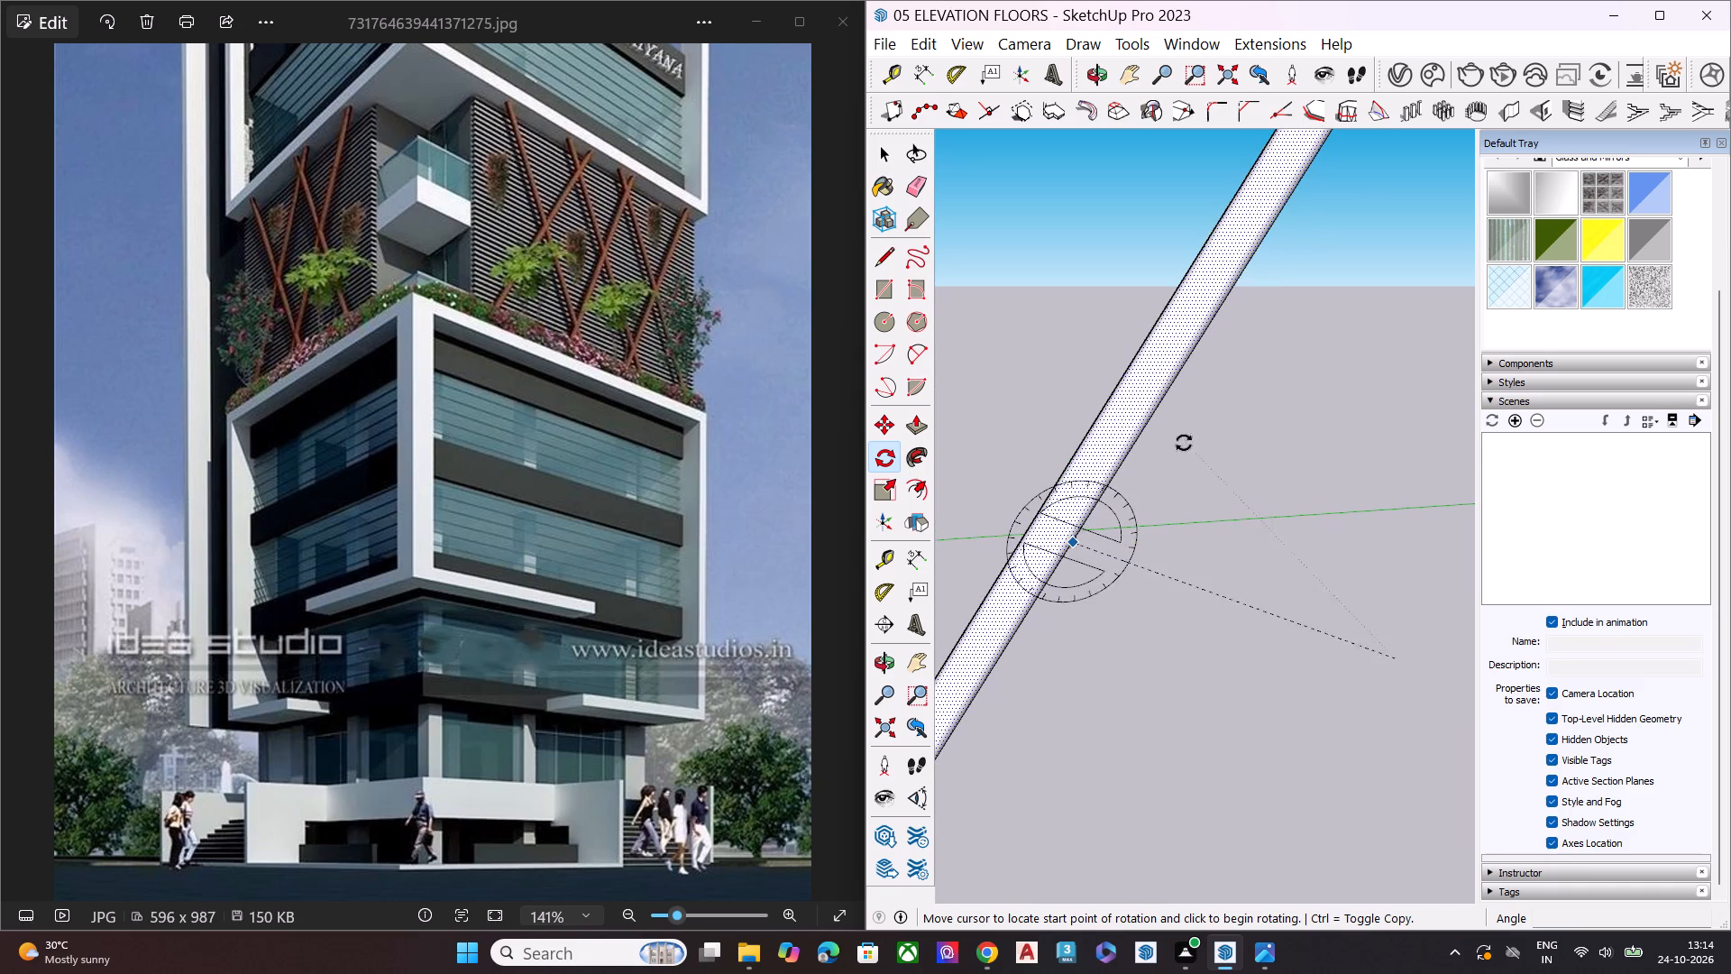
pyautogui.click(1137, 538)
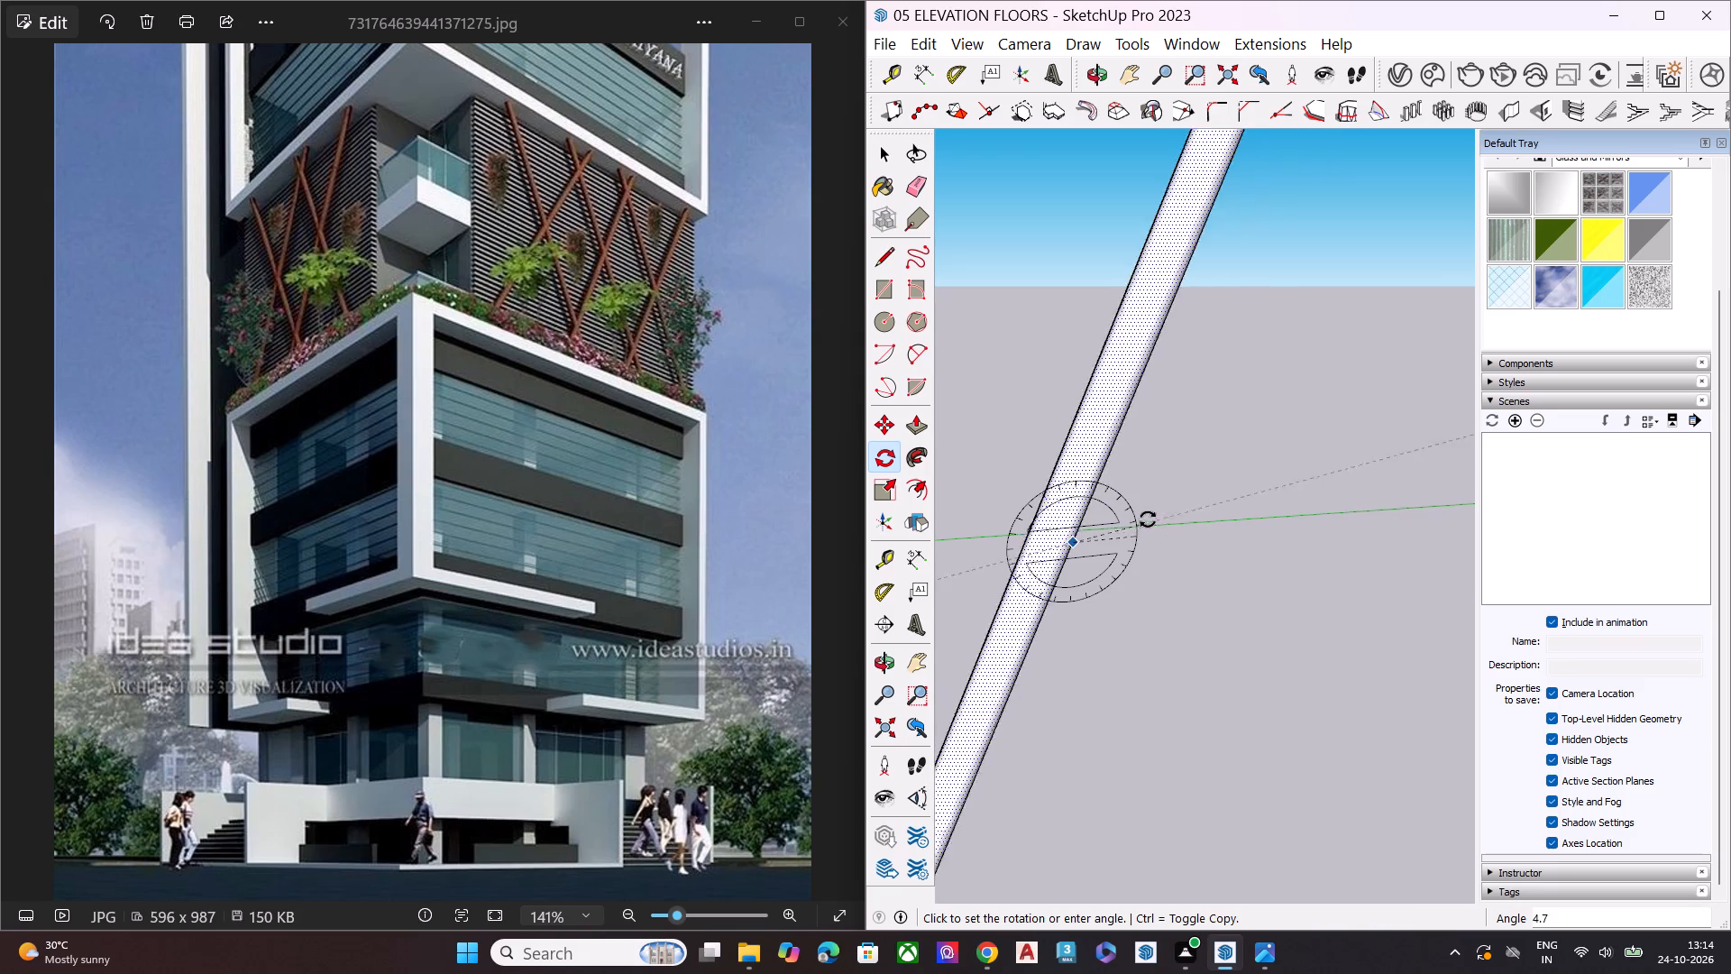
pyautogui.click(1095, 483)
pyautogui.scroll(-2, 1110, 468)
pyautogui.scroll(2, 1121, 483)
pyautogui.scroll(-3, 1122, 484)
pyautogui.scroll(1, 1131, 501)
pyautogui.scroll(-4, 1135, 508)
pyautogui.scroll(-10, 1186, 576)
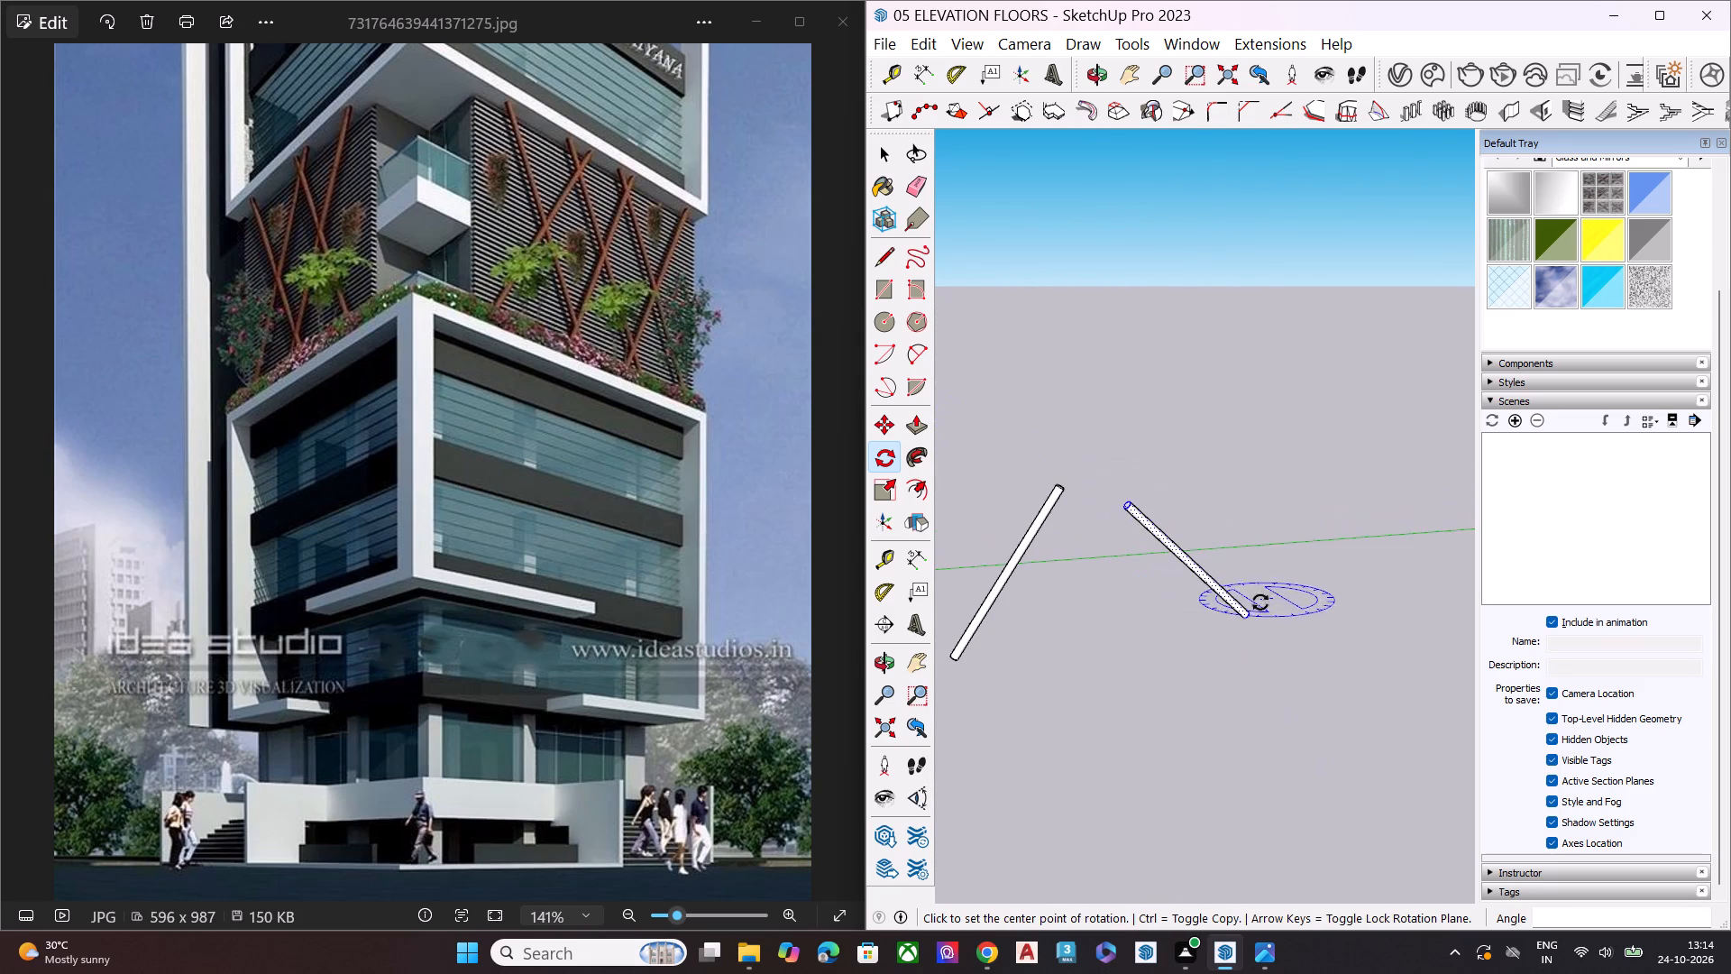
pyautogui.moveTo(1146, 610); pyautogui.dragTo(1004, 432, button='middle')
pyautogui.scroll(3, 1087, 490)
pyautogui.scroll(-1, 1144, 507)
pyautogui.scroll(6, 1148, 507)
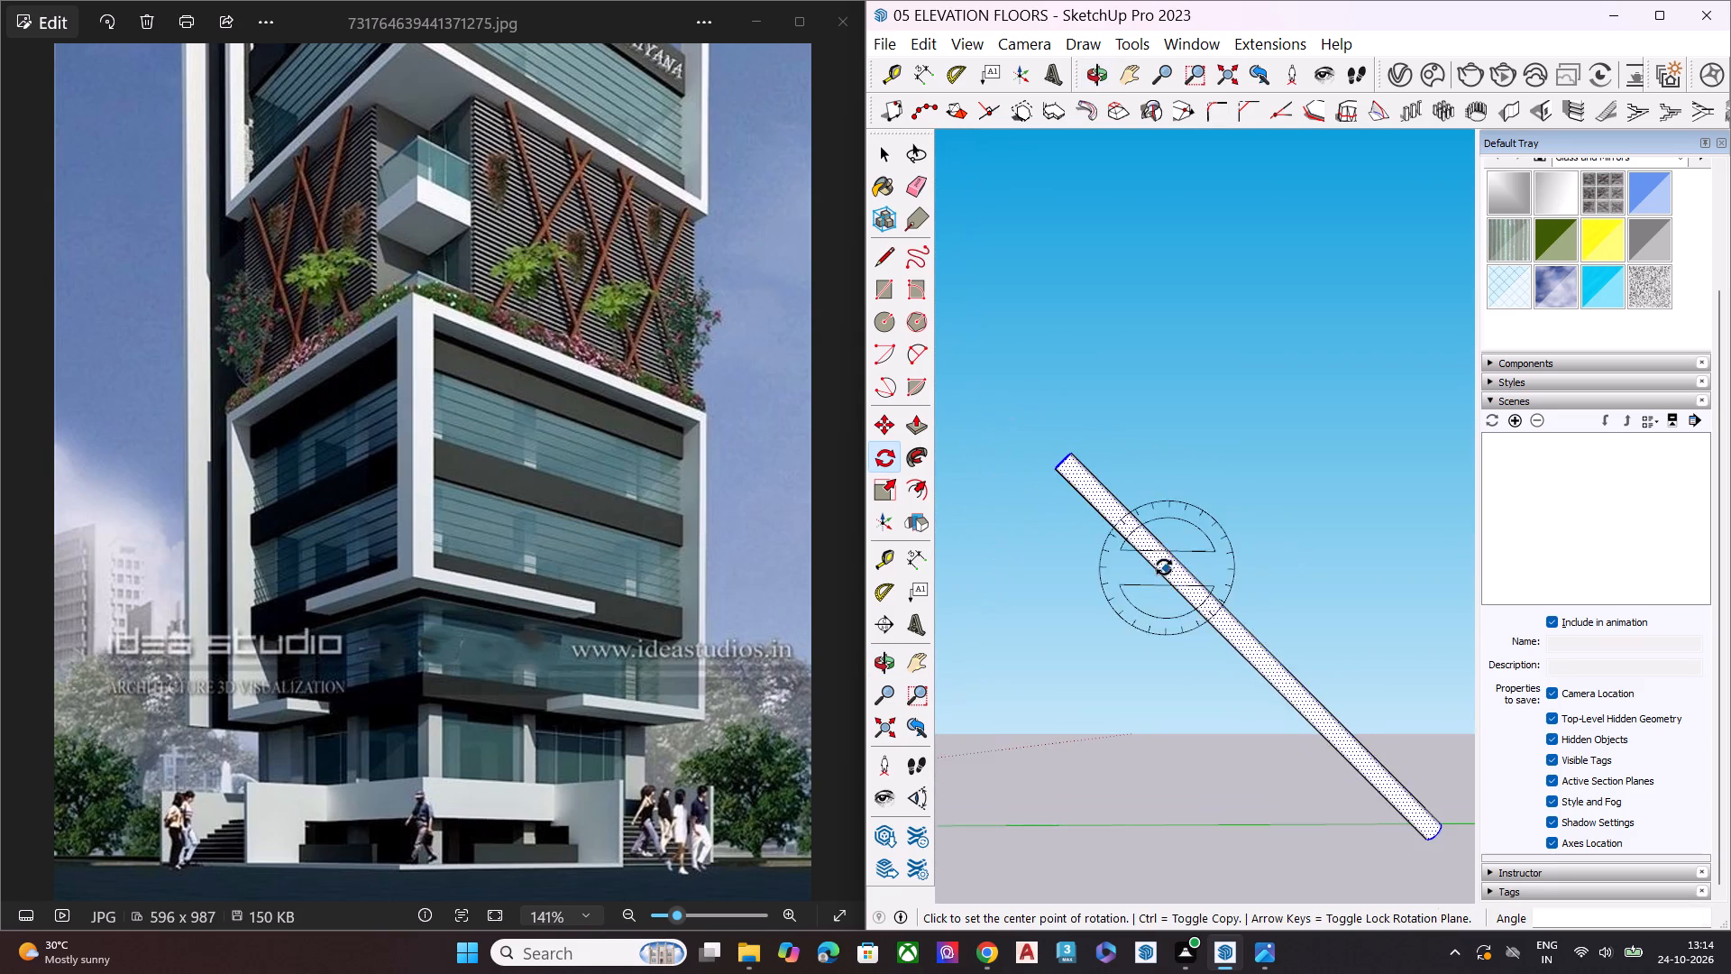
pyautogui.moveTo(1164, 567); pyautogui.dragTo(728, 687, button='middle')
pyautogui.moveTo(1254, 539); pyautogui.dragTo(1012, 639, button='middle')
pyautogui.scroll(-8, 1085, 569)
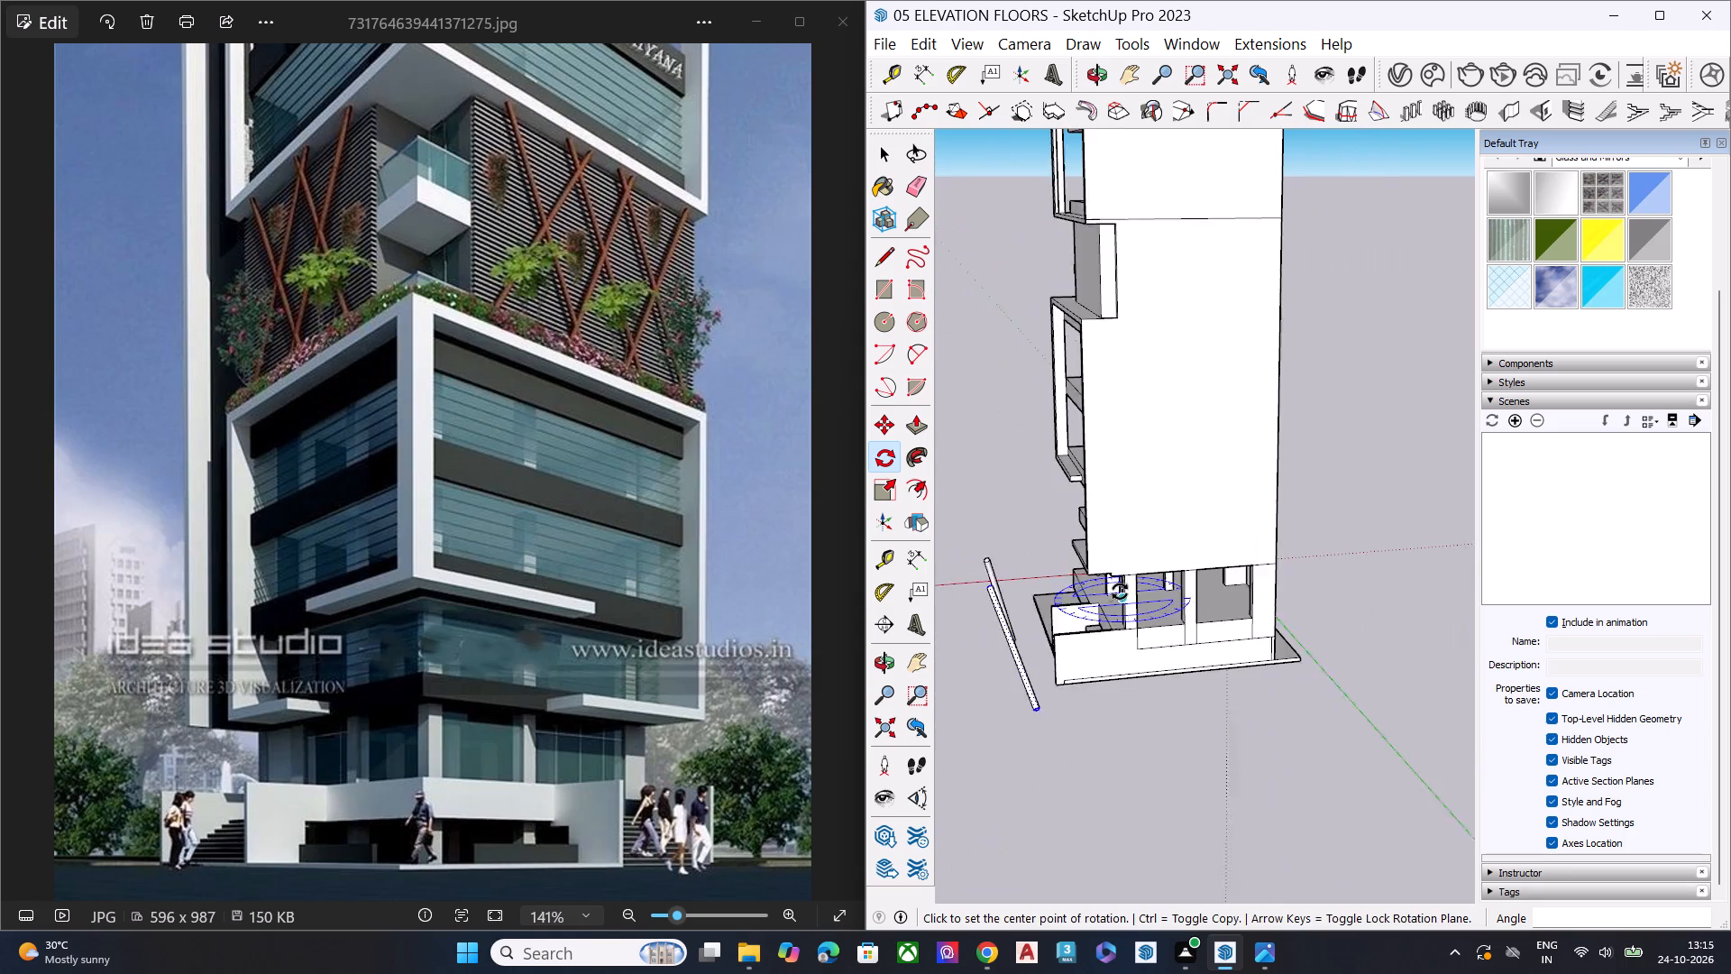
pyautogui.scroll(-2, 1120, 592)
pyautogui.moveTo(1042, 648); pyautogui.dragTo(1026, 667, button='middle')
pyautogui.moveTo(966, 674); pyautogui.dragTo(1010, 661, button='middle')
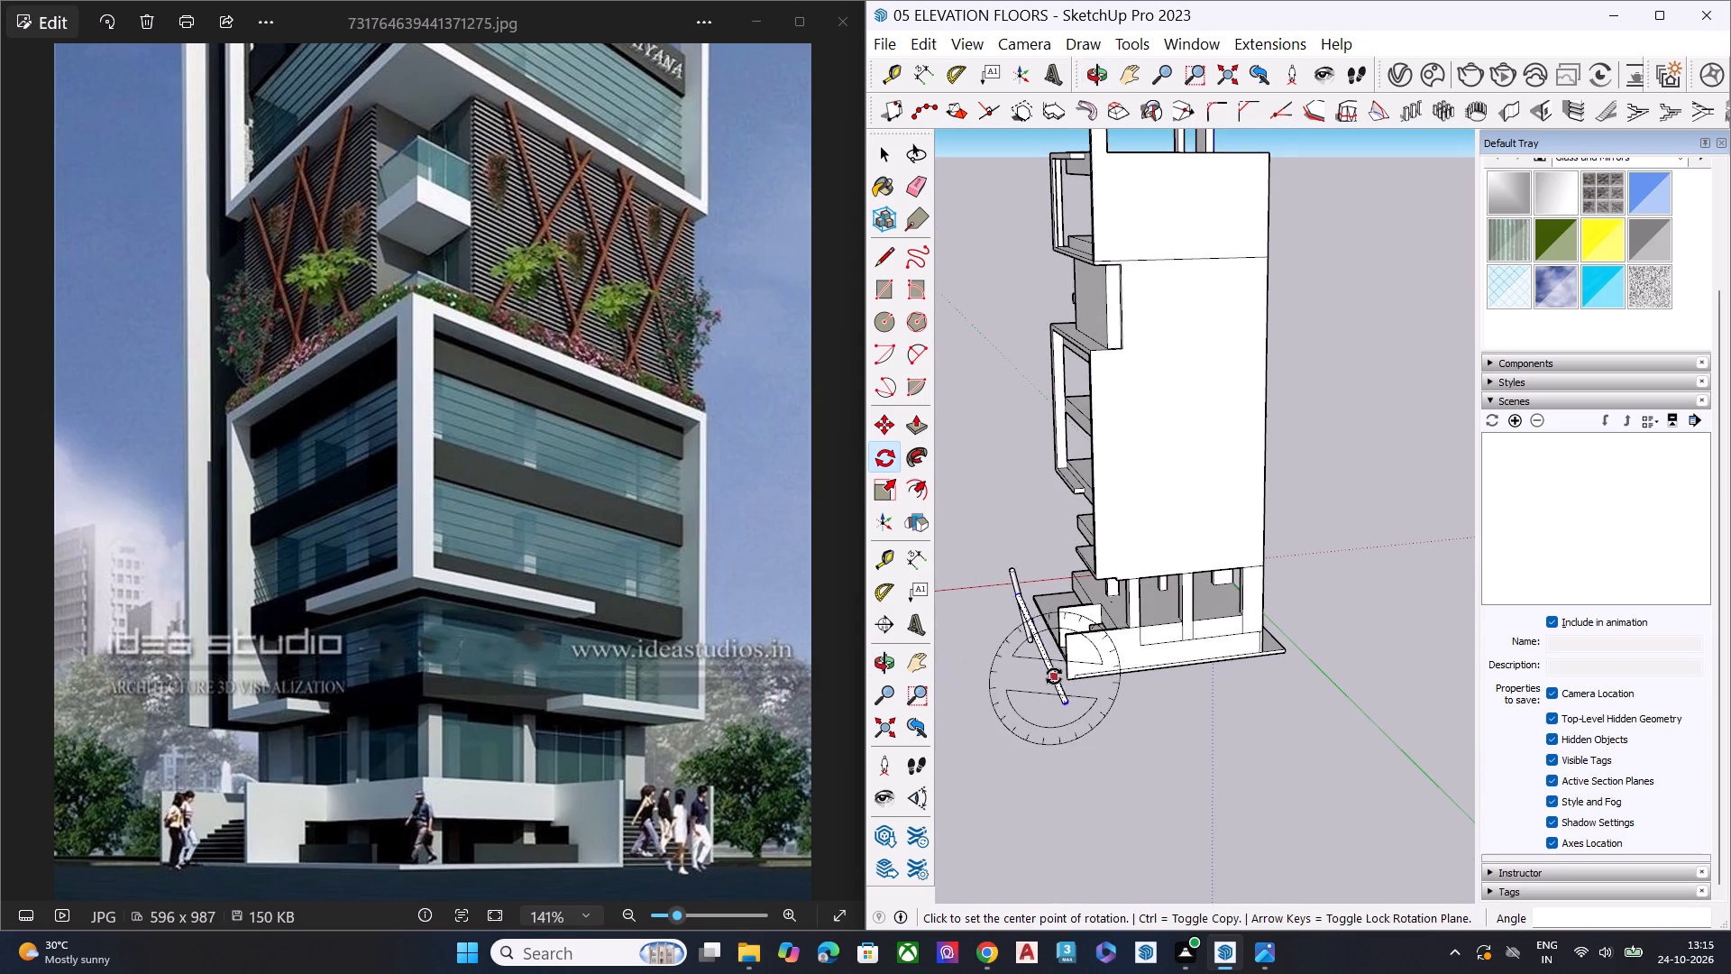
# Undo the copy's rotation, the copy itself, the end extension and the slant, back to the single vertical pole.
pyautogui.hotkey('ctrl', 'z')
pyautogui.hotkey('ctrl', 'z')
pyautogui.hotkey('ctrl', 'z')
pyautogui.hotkey('ctrl', 'z')
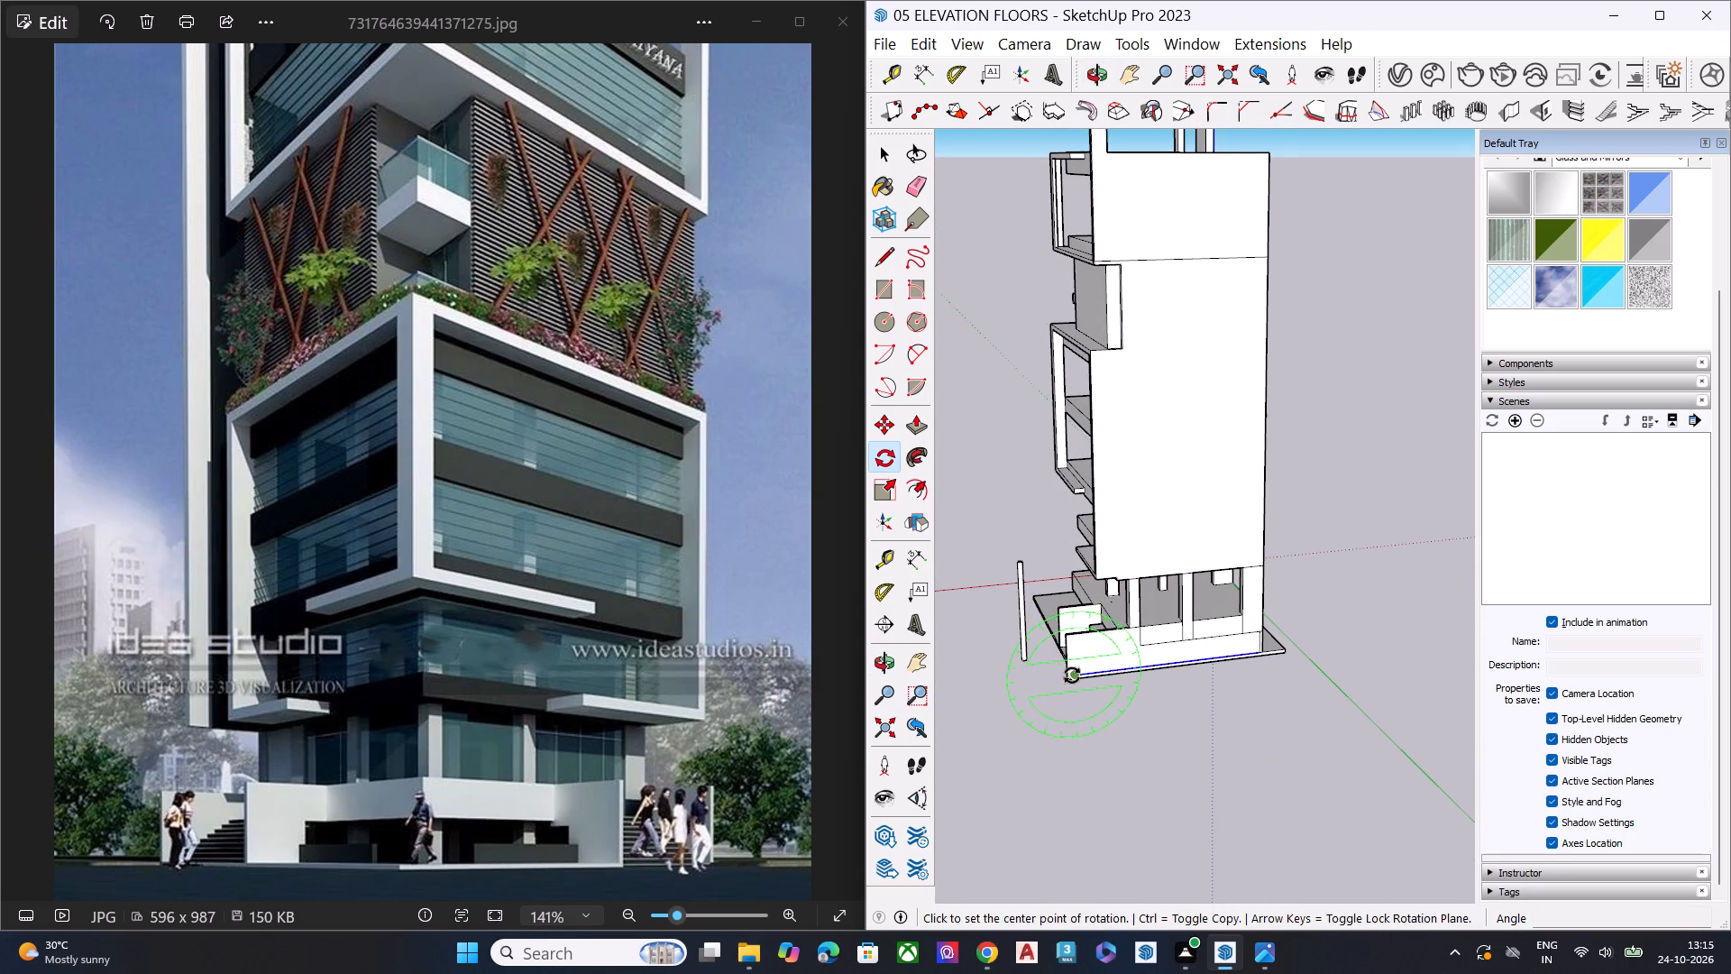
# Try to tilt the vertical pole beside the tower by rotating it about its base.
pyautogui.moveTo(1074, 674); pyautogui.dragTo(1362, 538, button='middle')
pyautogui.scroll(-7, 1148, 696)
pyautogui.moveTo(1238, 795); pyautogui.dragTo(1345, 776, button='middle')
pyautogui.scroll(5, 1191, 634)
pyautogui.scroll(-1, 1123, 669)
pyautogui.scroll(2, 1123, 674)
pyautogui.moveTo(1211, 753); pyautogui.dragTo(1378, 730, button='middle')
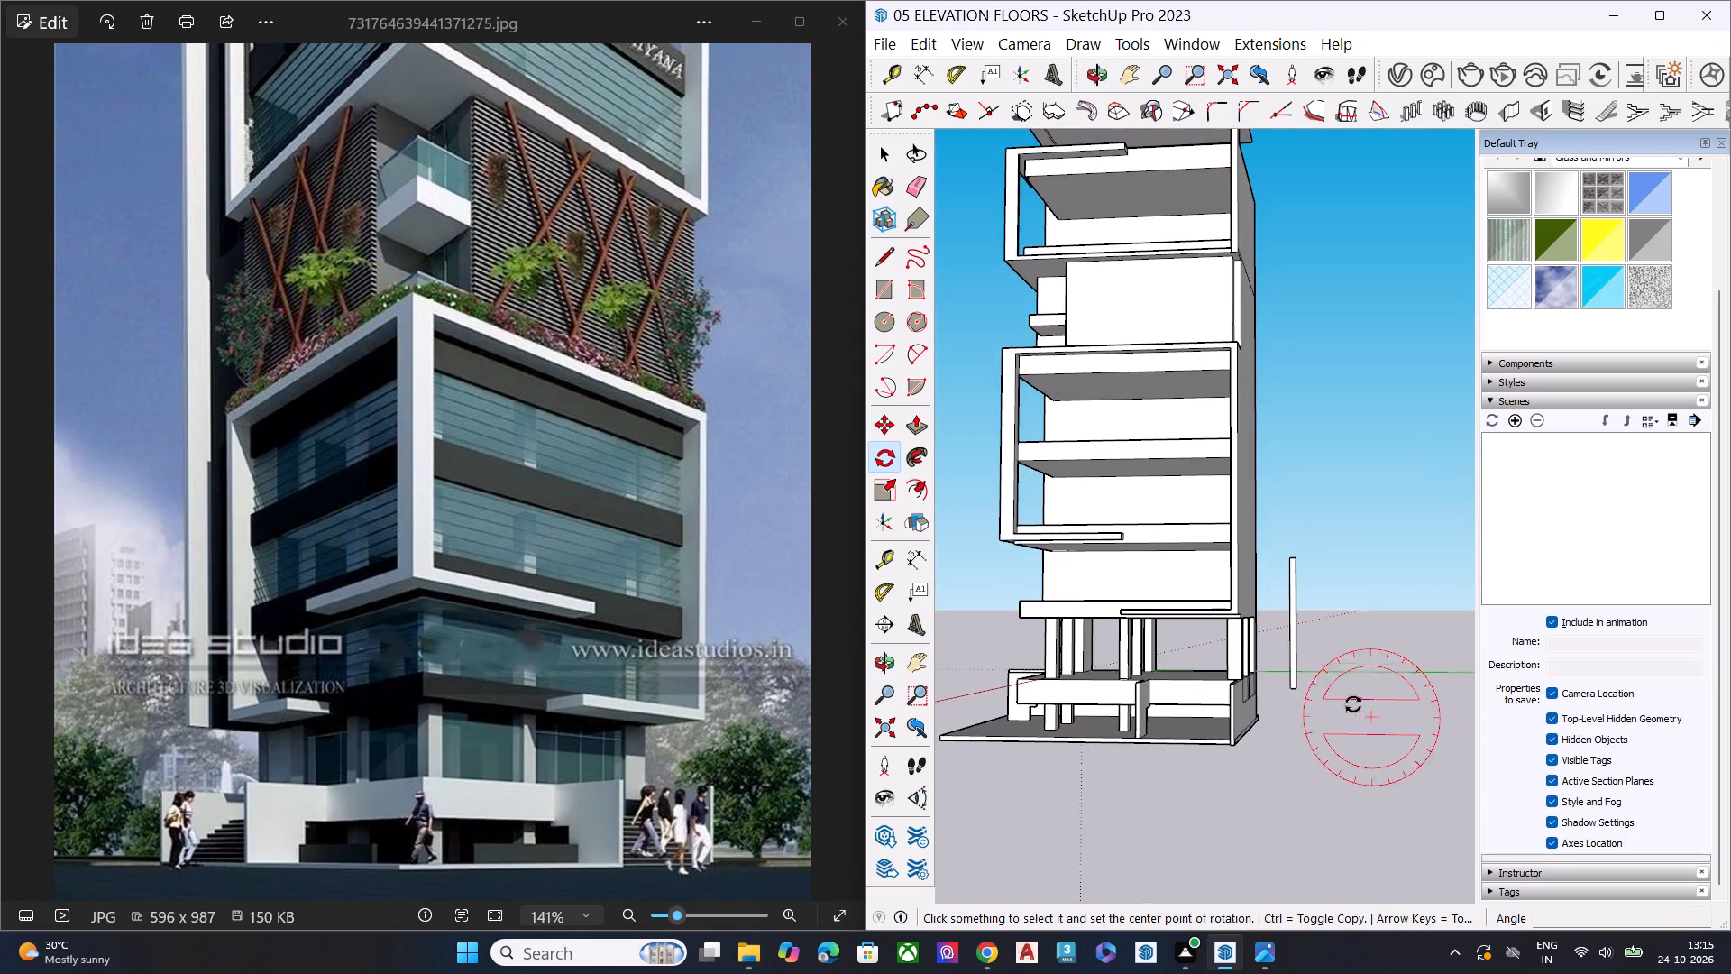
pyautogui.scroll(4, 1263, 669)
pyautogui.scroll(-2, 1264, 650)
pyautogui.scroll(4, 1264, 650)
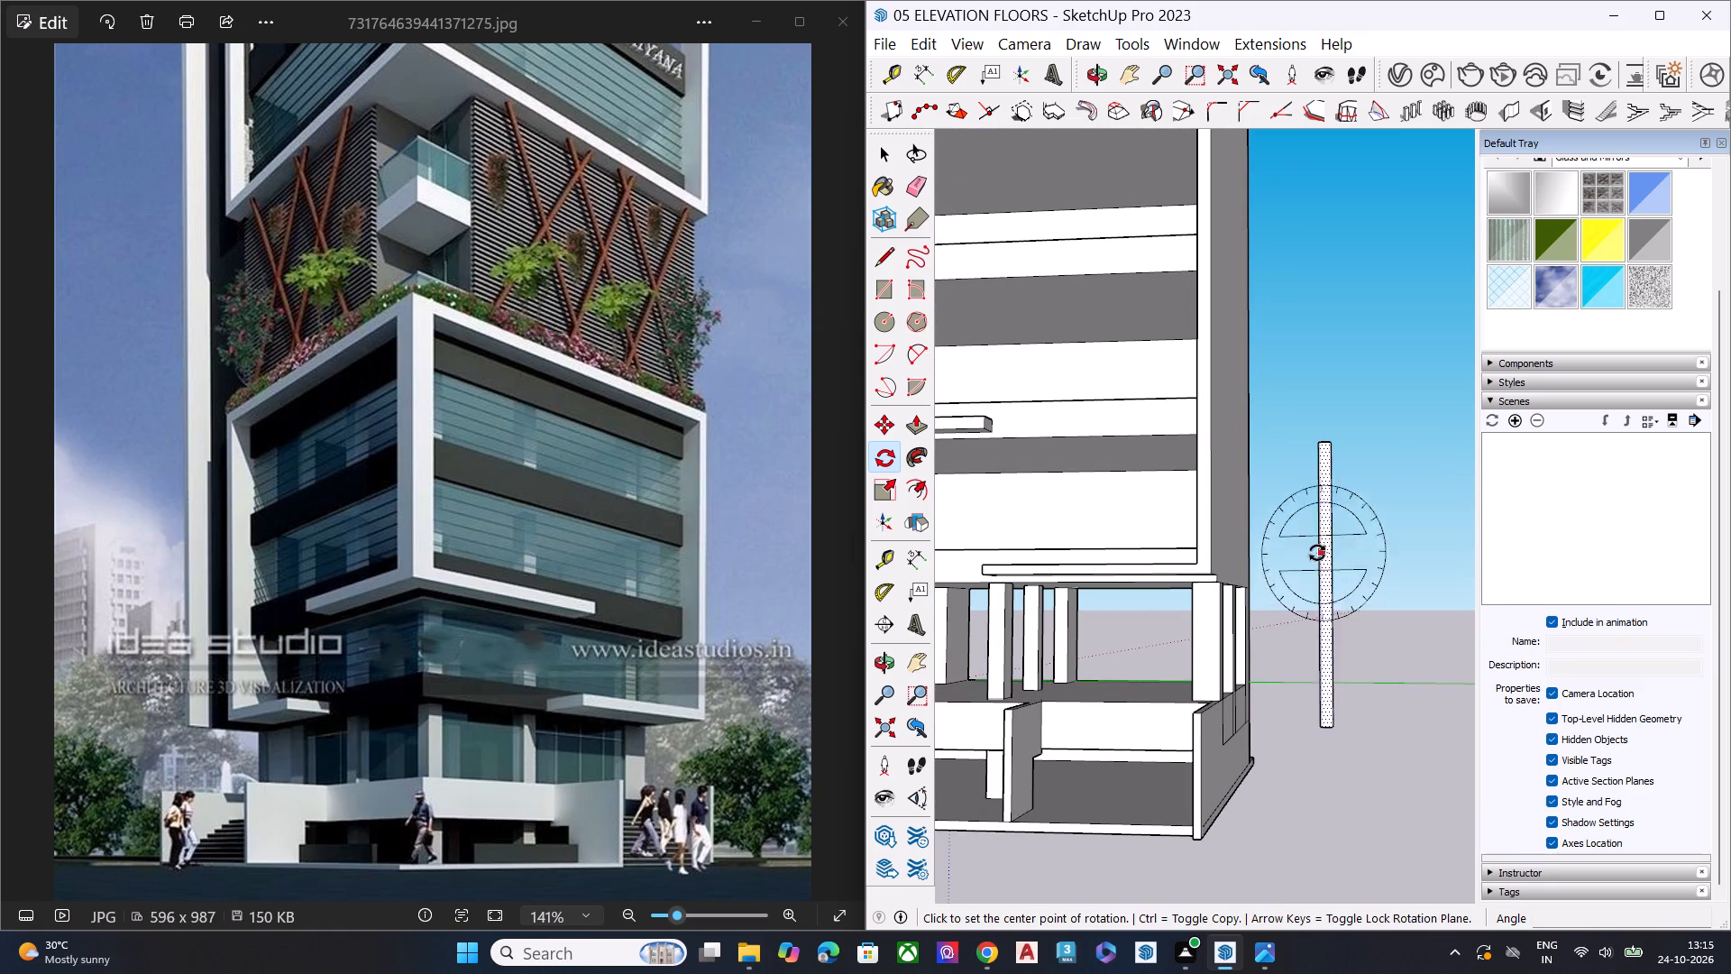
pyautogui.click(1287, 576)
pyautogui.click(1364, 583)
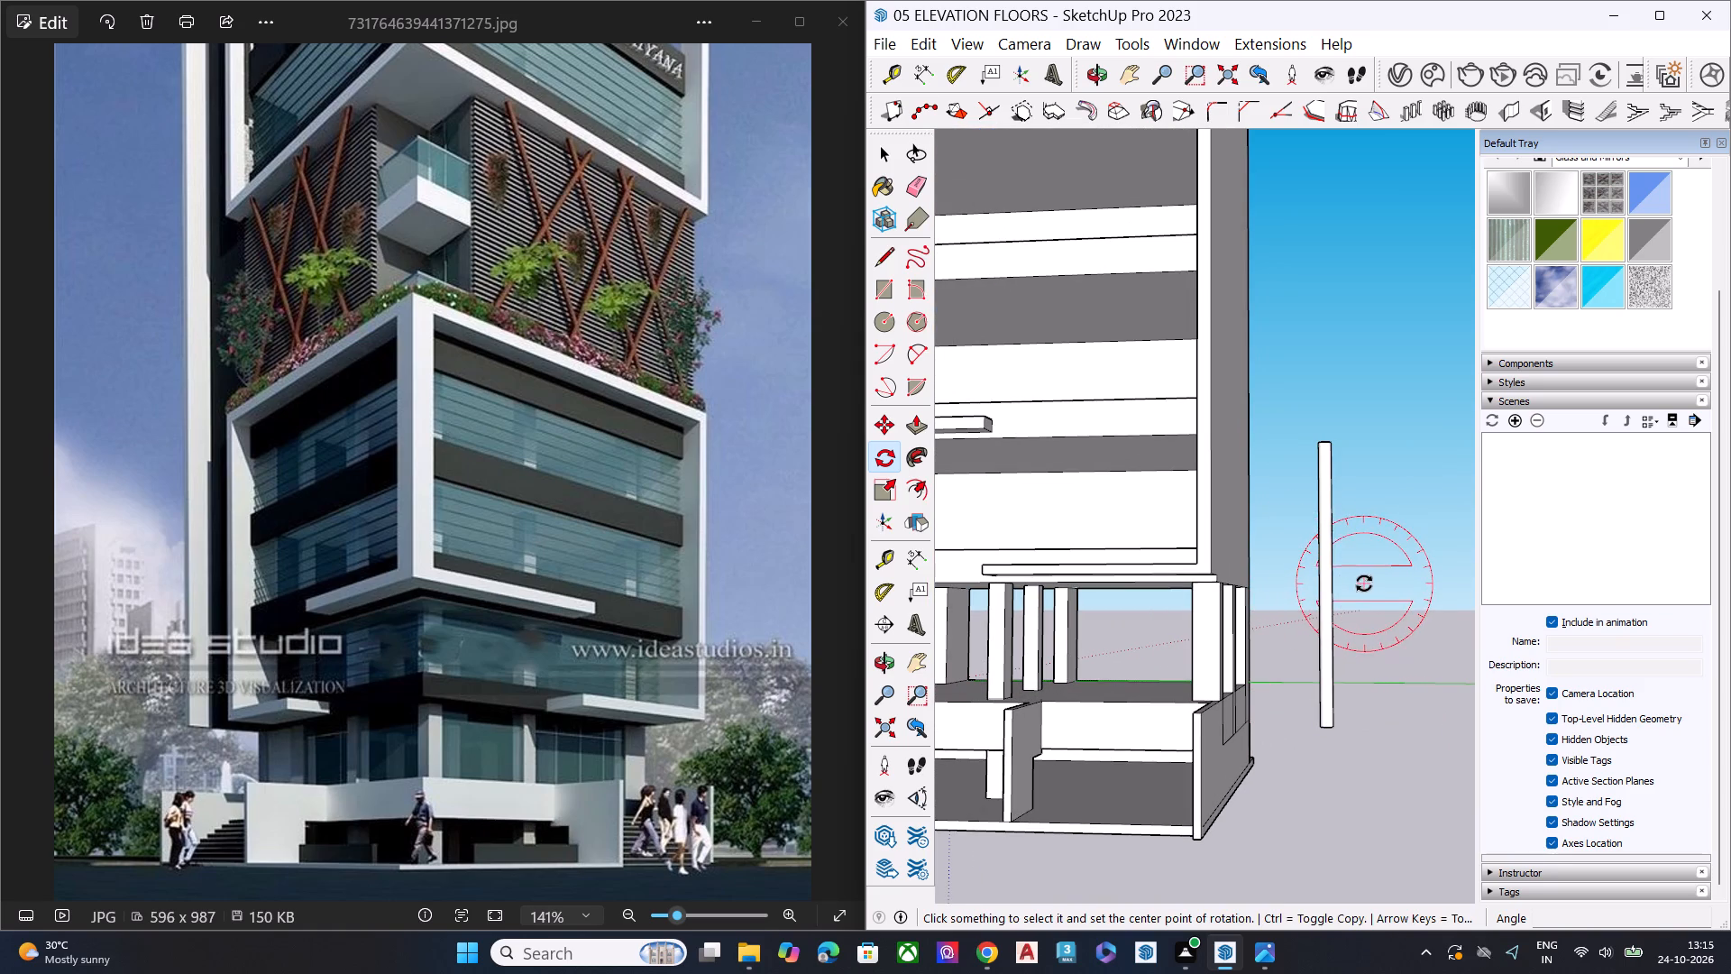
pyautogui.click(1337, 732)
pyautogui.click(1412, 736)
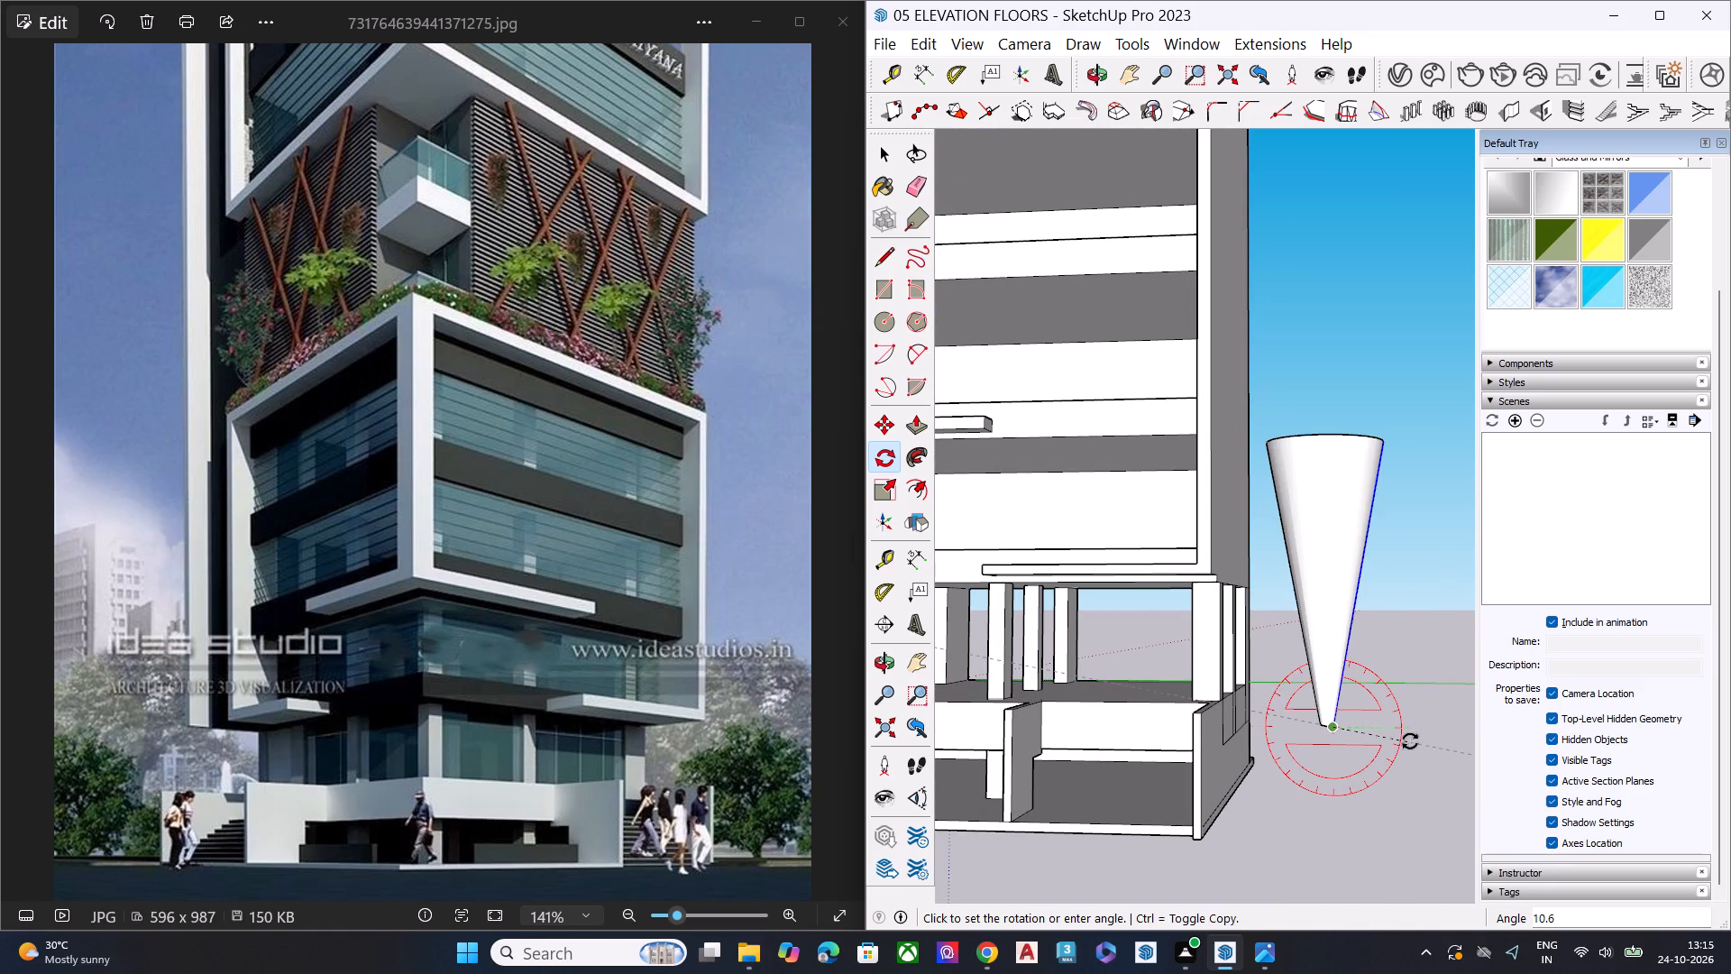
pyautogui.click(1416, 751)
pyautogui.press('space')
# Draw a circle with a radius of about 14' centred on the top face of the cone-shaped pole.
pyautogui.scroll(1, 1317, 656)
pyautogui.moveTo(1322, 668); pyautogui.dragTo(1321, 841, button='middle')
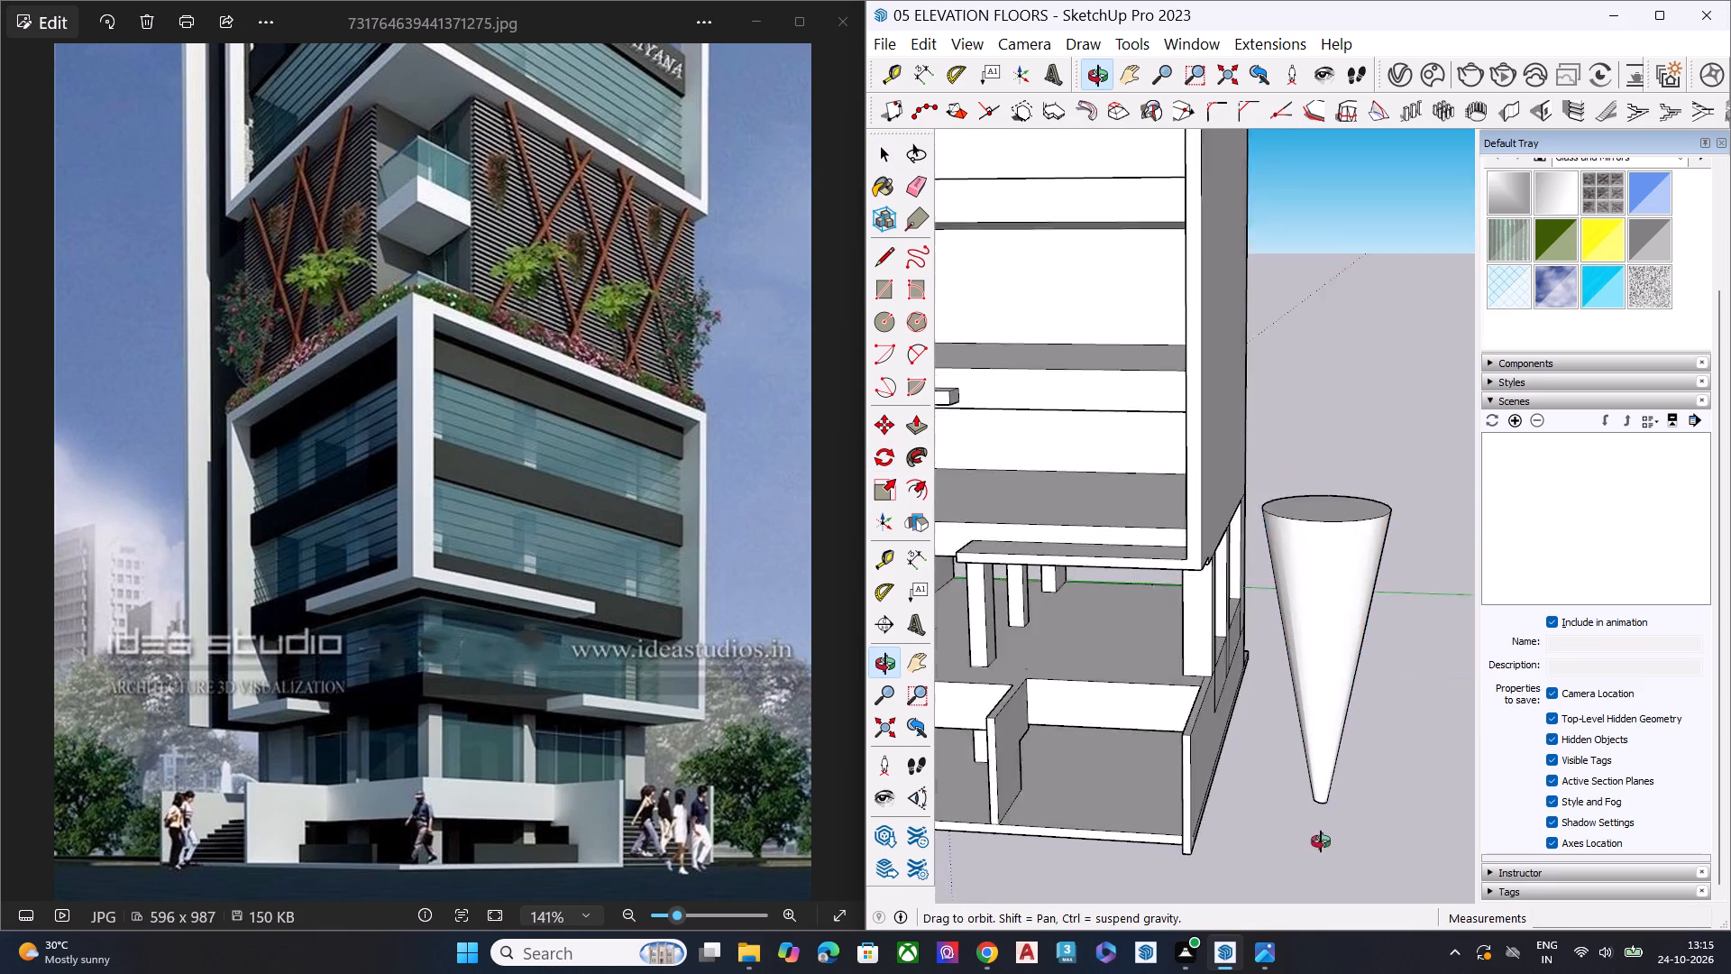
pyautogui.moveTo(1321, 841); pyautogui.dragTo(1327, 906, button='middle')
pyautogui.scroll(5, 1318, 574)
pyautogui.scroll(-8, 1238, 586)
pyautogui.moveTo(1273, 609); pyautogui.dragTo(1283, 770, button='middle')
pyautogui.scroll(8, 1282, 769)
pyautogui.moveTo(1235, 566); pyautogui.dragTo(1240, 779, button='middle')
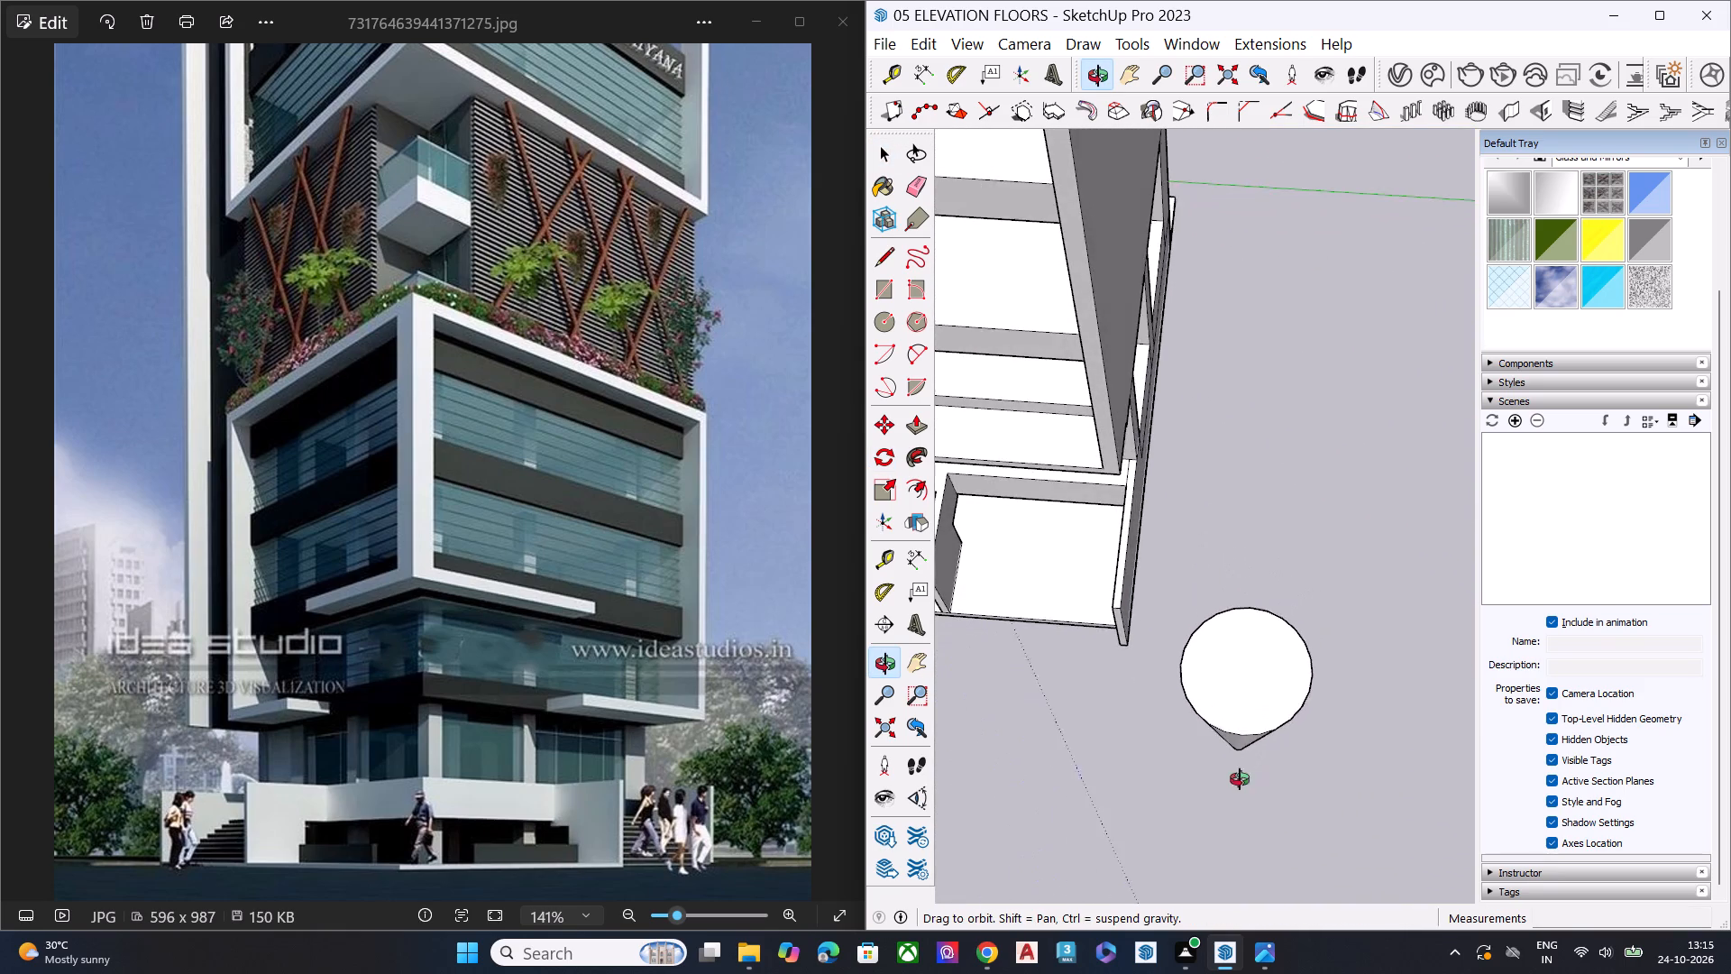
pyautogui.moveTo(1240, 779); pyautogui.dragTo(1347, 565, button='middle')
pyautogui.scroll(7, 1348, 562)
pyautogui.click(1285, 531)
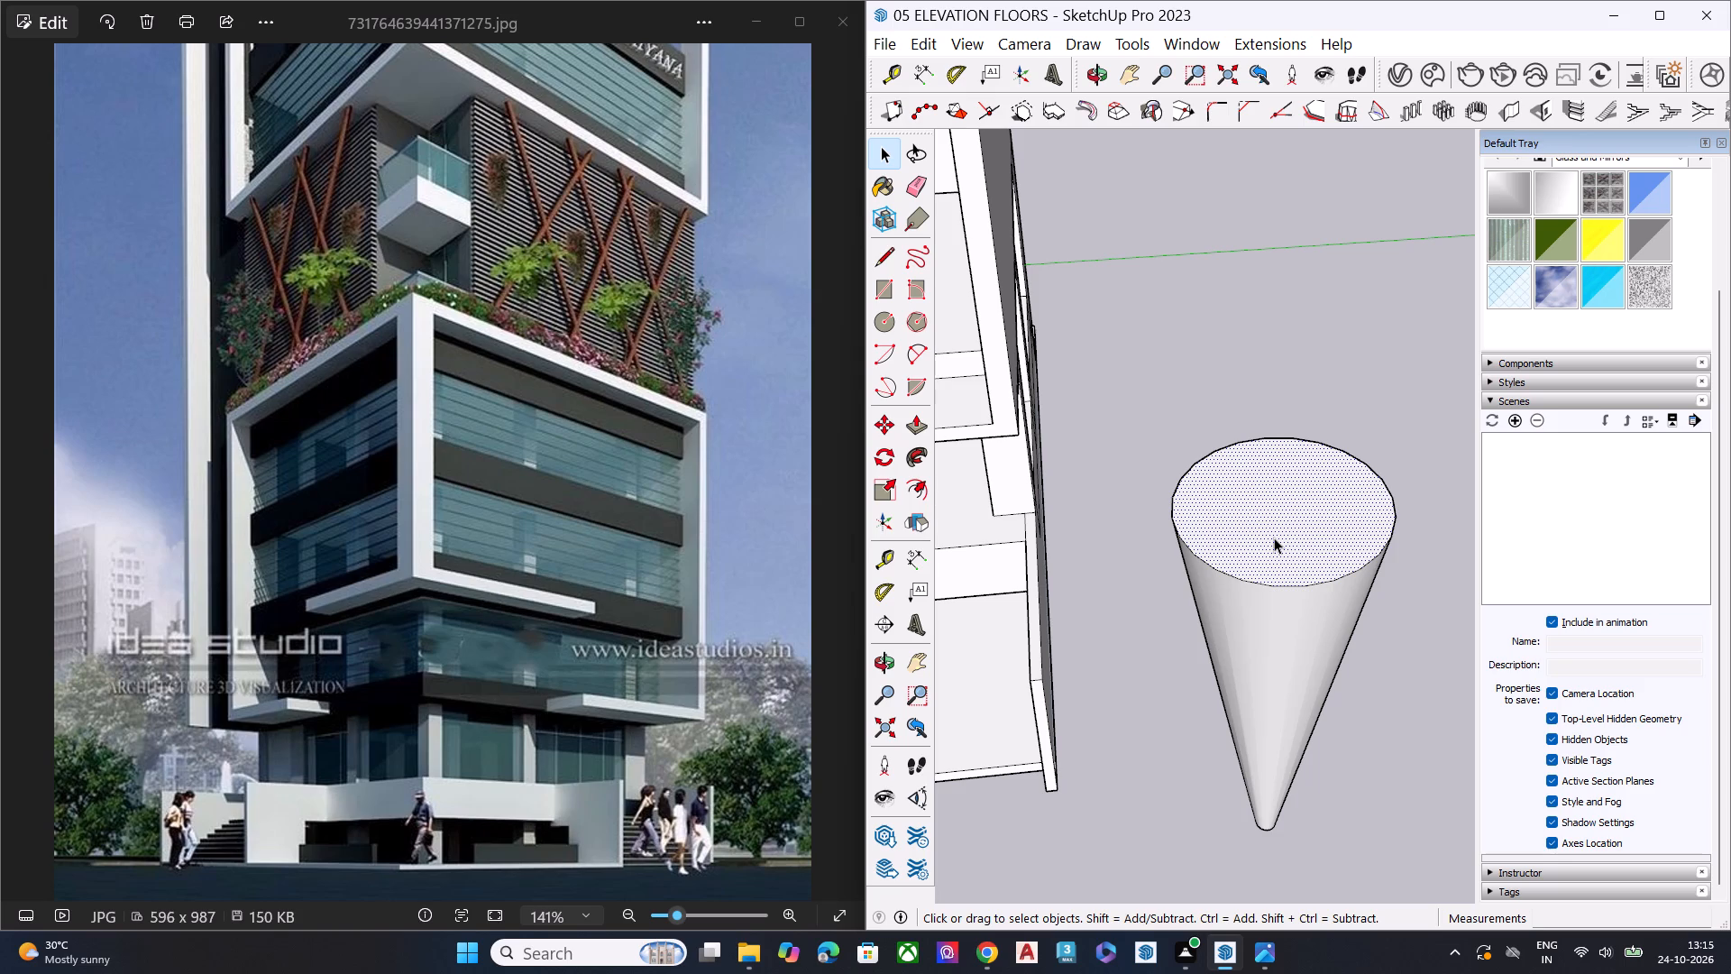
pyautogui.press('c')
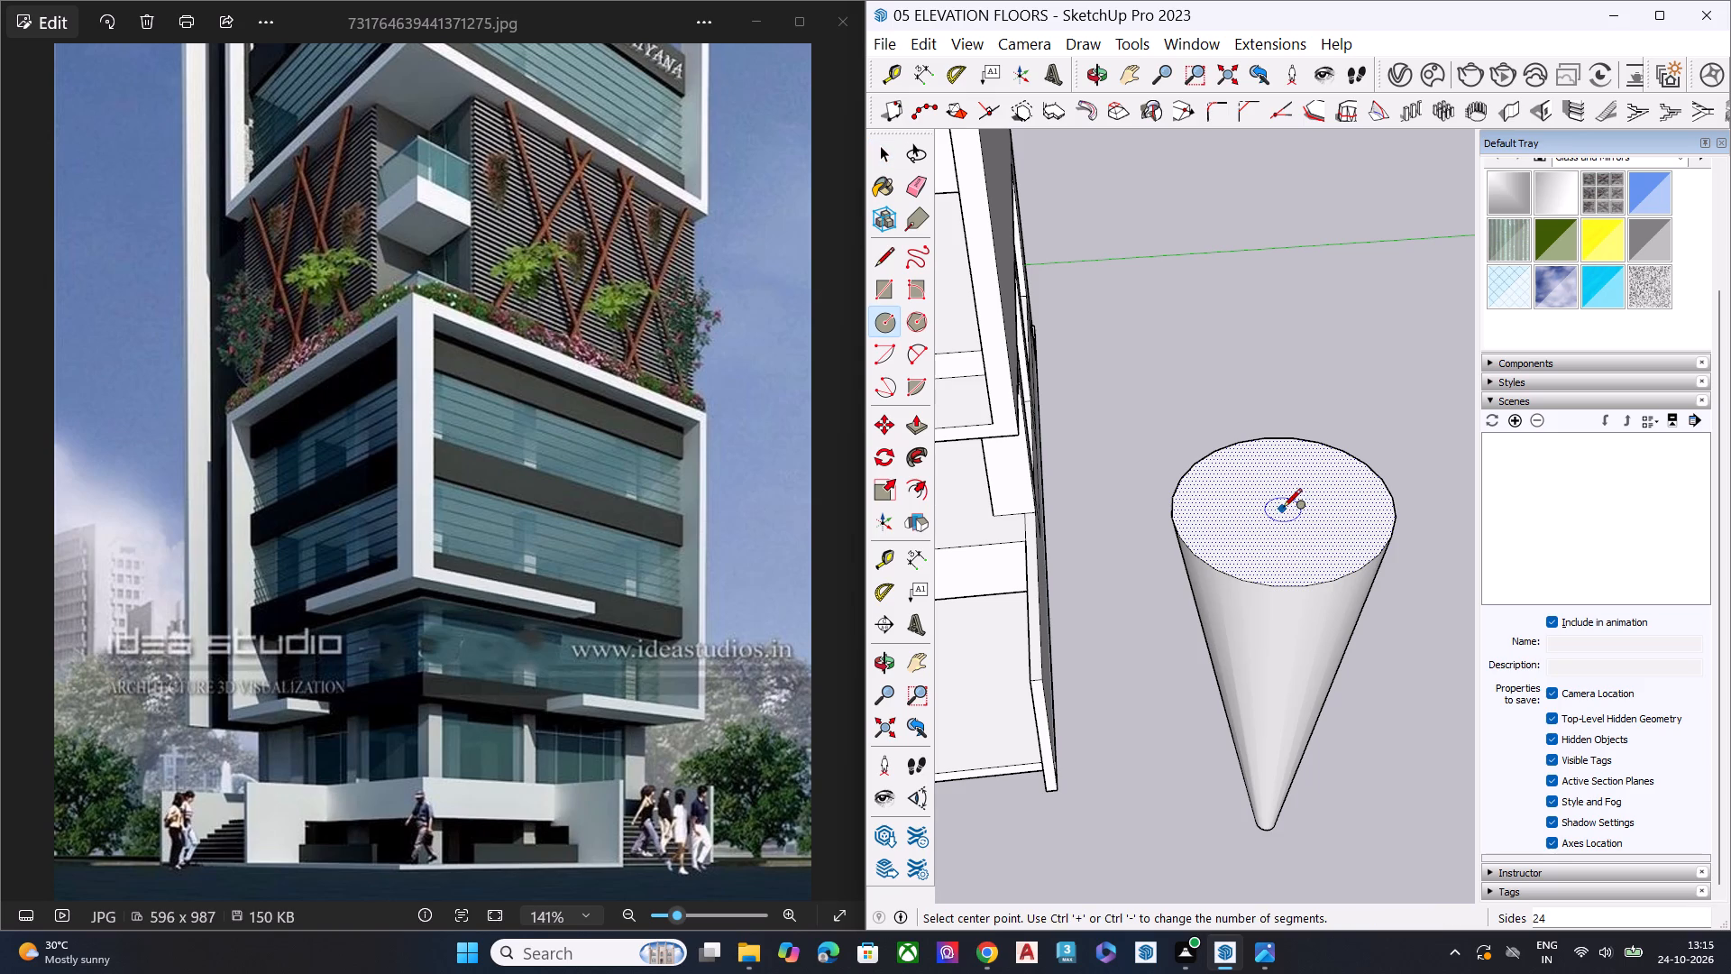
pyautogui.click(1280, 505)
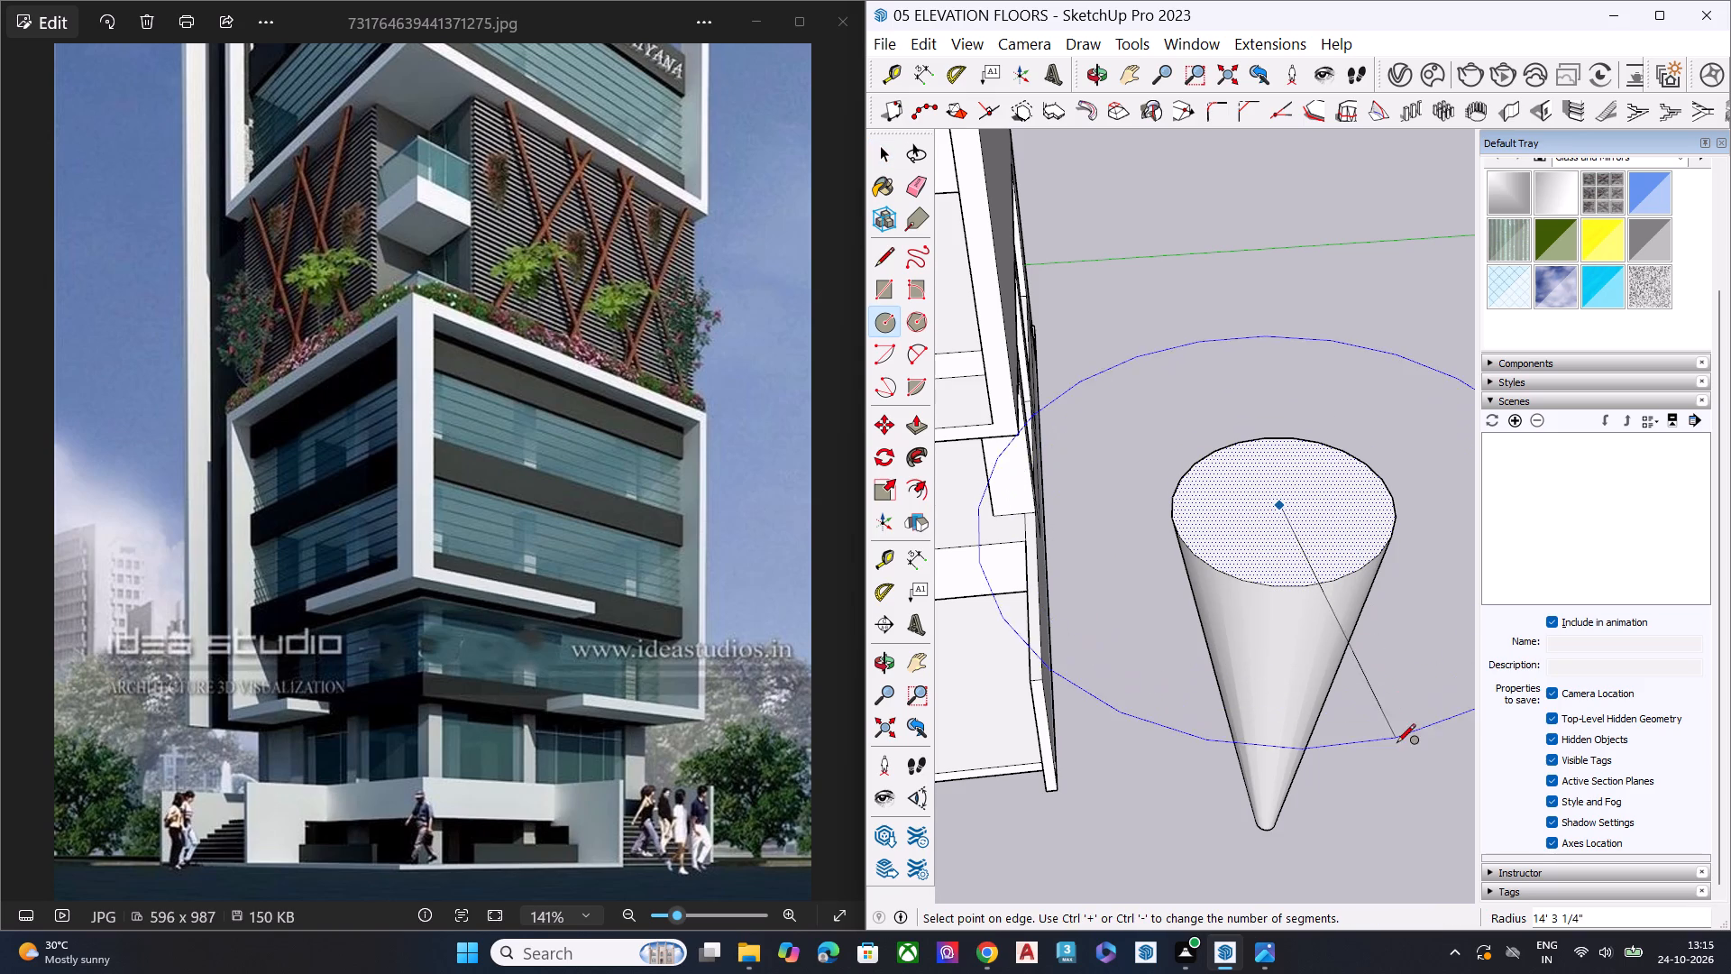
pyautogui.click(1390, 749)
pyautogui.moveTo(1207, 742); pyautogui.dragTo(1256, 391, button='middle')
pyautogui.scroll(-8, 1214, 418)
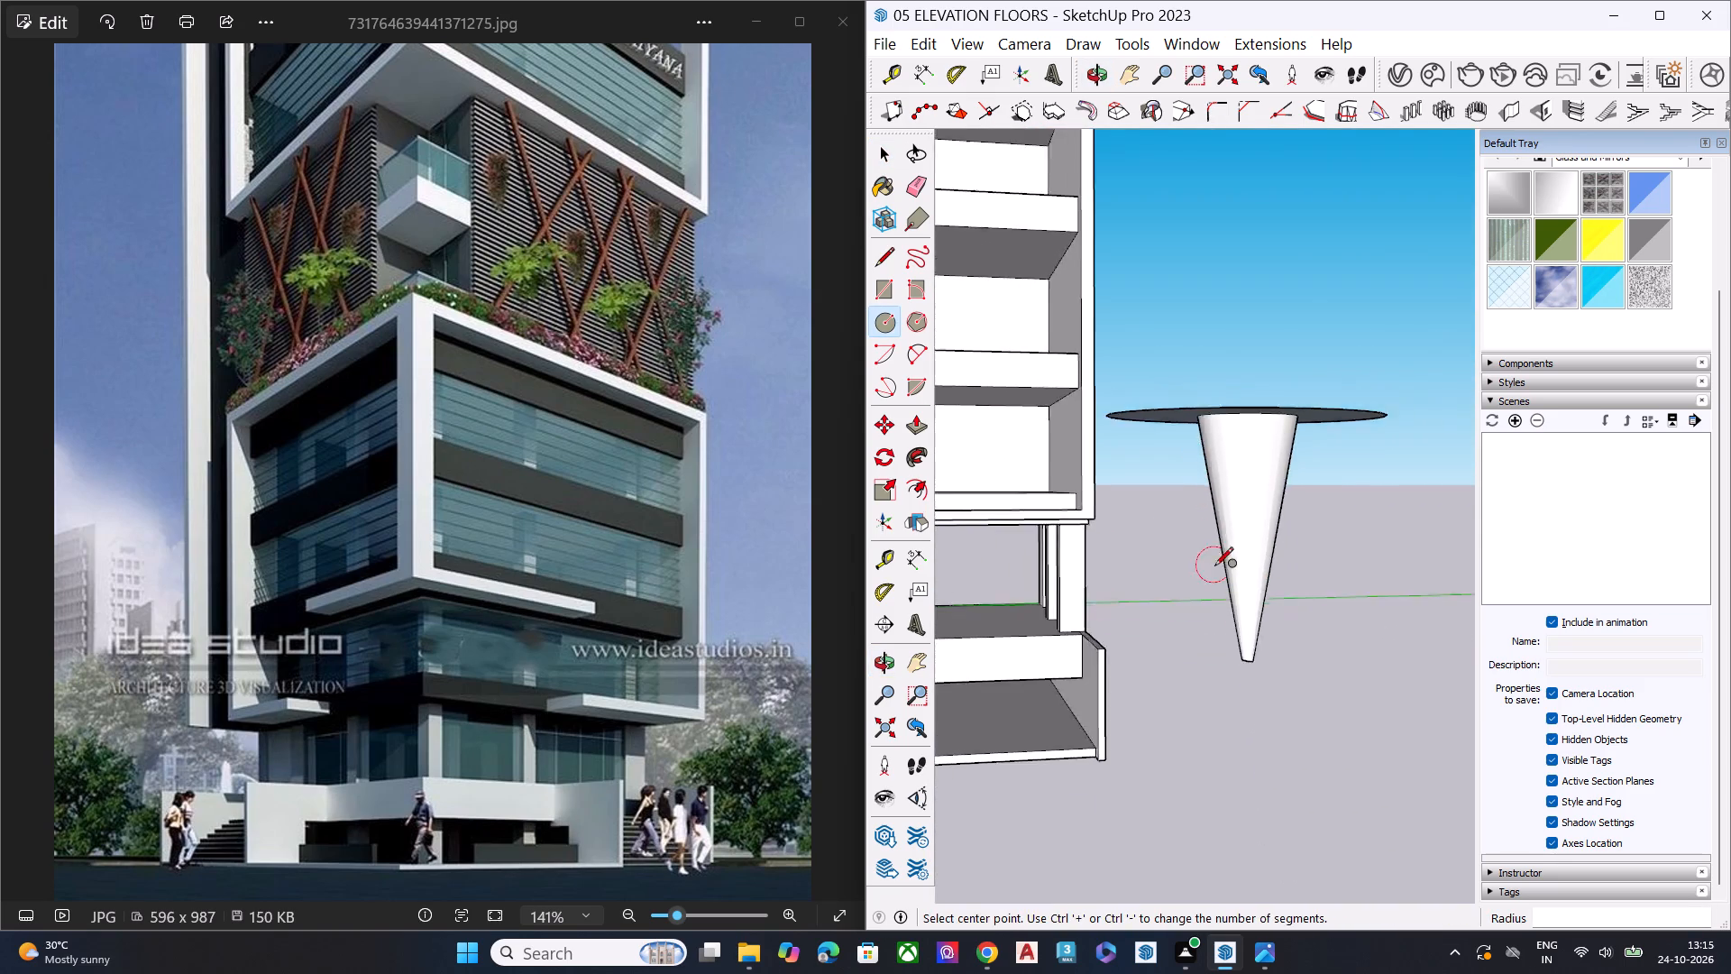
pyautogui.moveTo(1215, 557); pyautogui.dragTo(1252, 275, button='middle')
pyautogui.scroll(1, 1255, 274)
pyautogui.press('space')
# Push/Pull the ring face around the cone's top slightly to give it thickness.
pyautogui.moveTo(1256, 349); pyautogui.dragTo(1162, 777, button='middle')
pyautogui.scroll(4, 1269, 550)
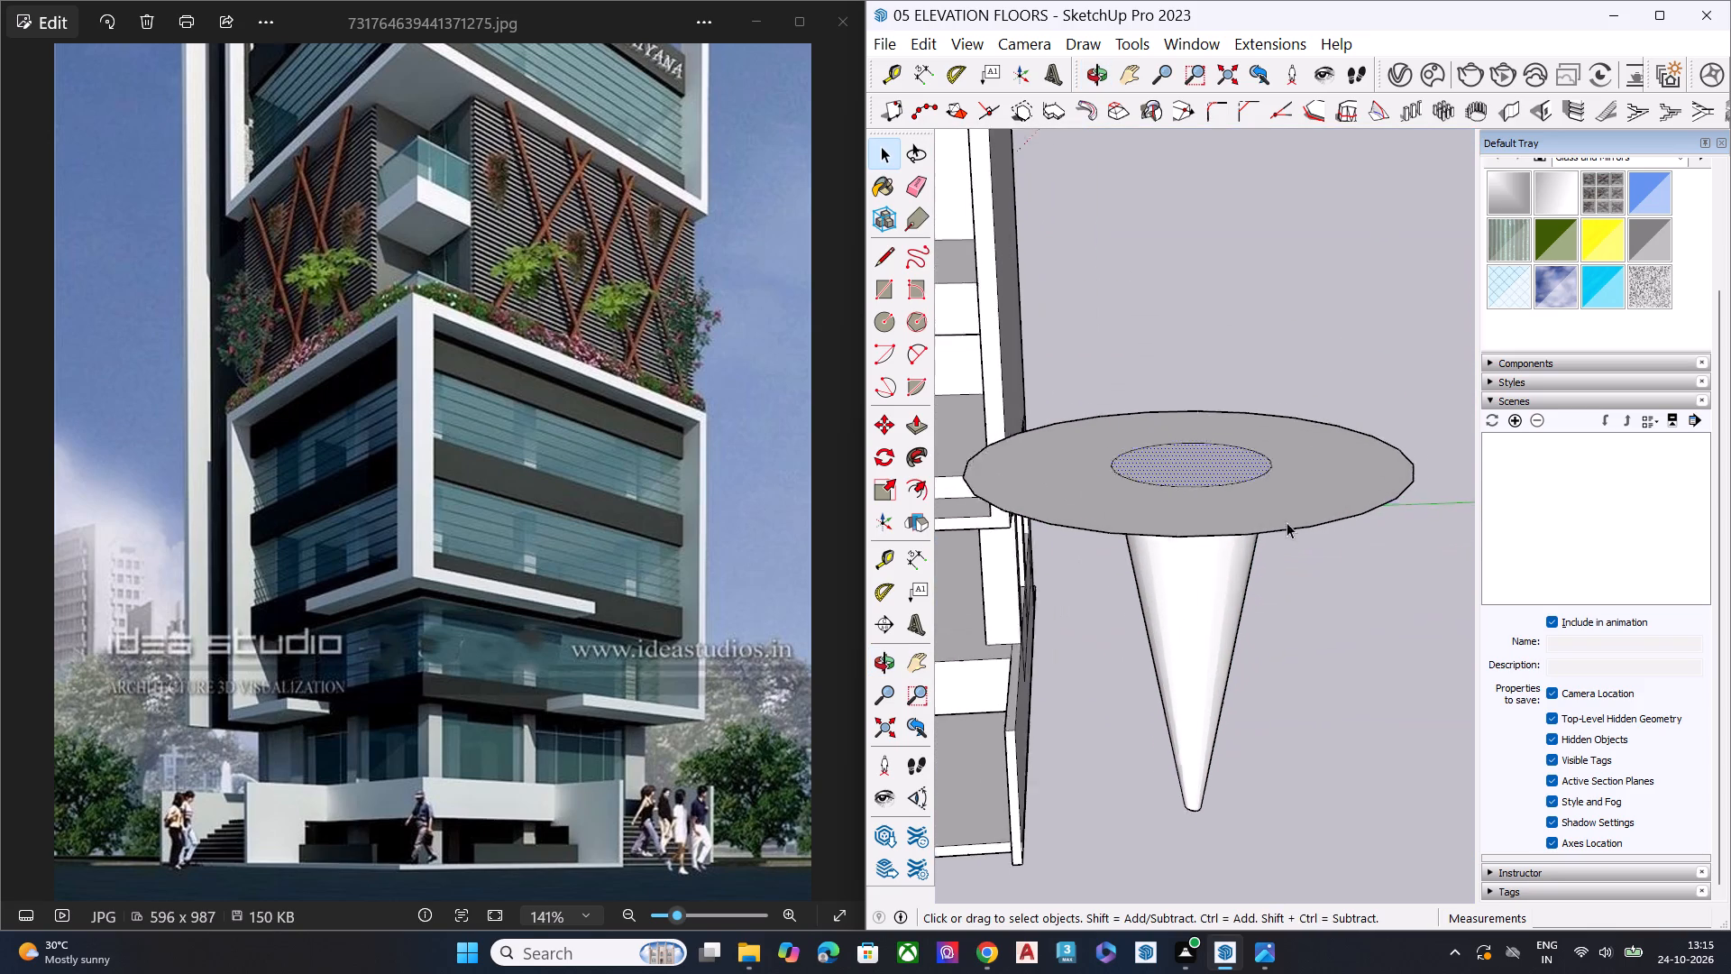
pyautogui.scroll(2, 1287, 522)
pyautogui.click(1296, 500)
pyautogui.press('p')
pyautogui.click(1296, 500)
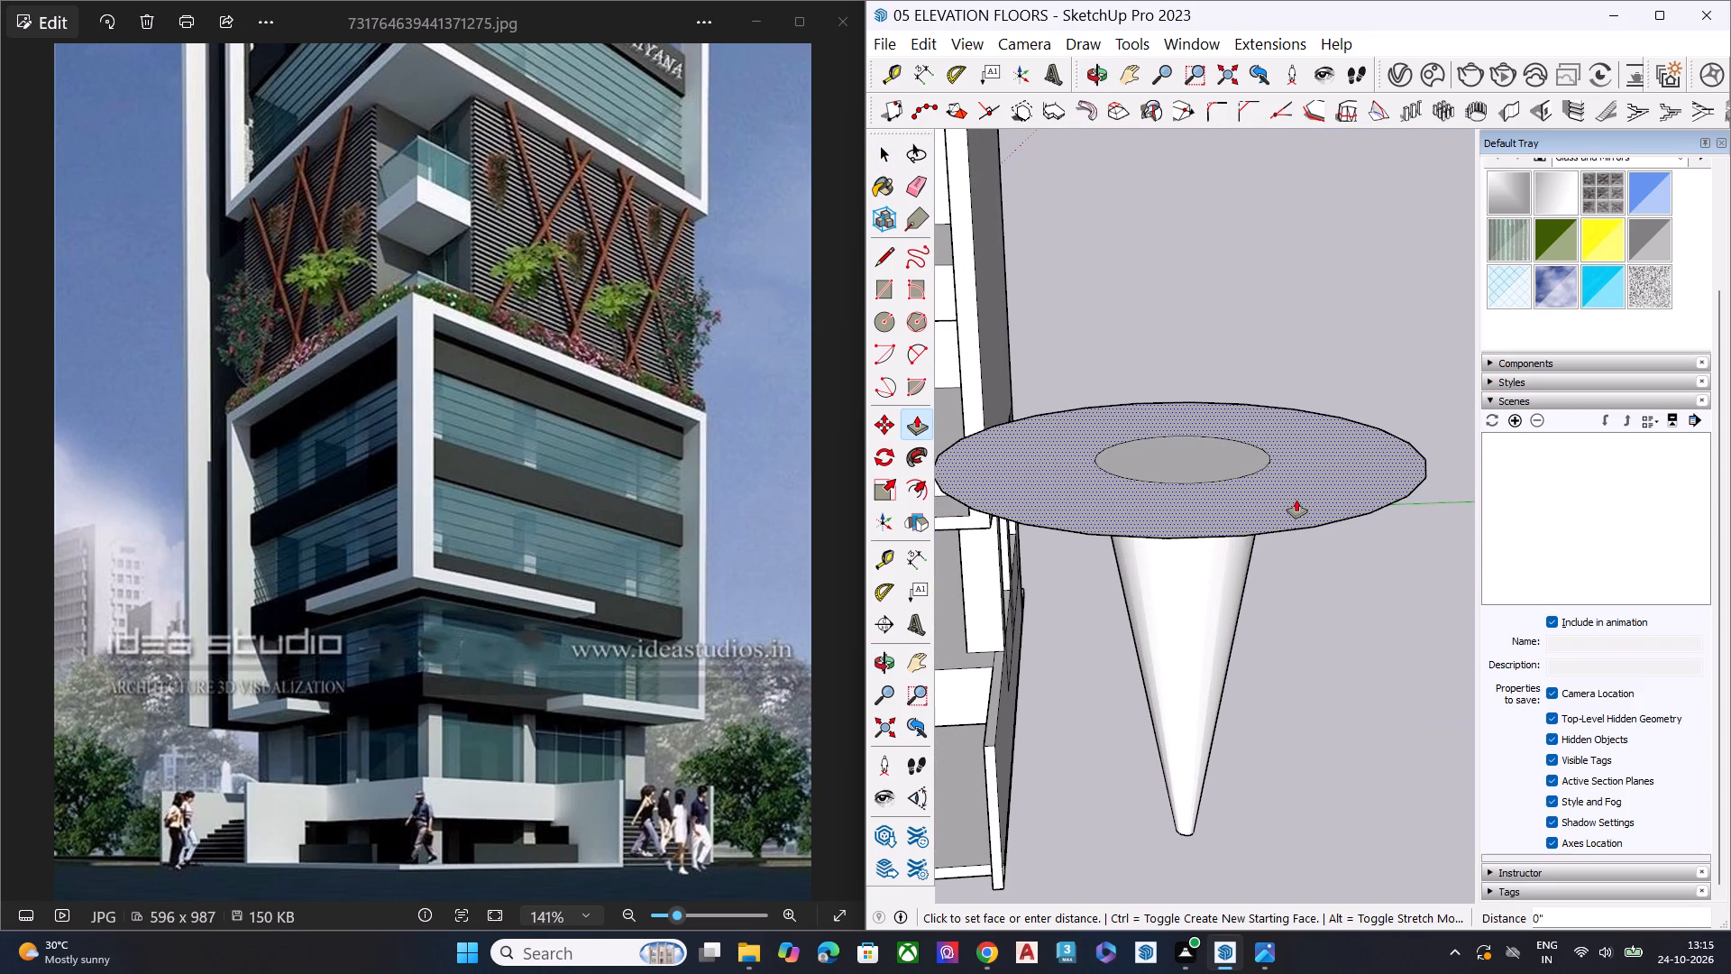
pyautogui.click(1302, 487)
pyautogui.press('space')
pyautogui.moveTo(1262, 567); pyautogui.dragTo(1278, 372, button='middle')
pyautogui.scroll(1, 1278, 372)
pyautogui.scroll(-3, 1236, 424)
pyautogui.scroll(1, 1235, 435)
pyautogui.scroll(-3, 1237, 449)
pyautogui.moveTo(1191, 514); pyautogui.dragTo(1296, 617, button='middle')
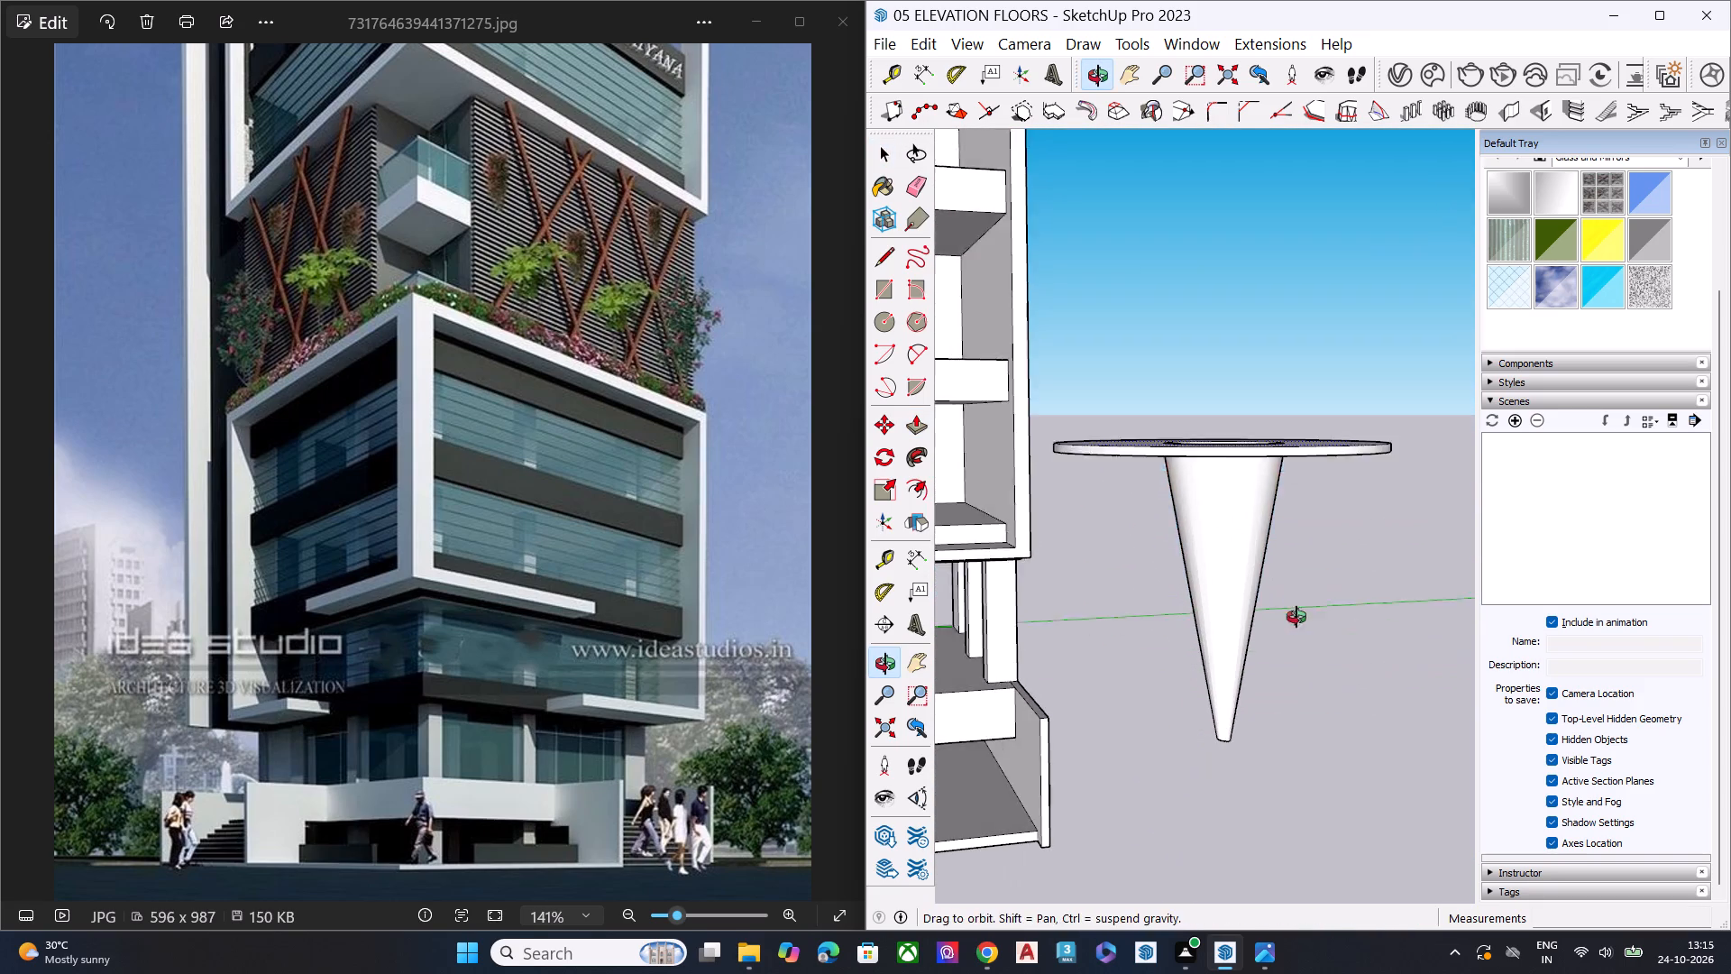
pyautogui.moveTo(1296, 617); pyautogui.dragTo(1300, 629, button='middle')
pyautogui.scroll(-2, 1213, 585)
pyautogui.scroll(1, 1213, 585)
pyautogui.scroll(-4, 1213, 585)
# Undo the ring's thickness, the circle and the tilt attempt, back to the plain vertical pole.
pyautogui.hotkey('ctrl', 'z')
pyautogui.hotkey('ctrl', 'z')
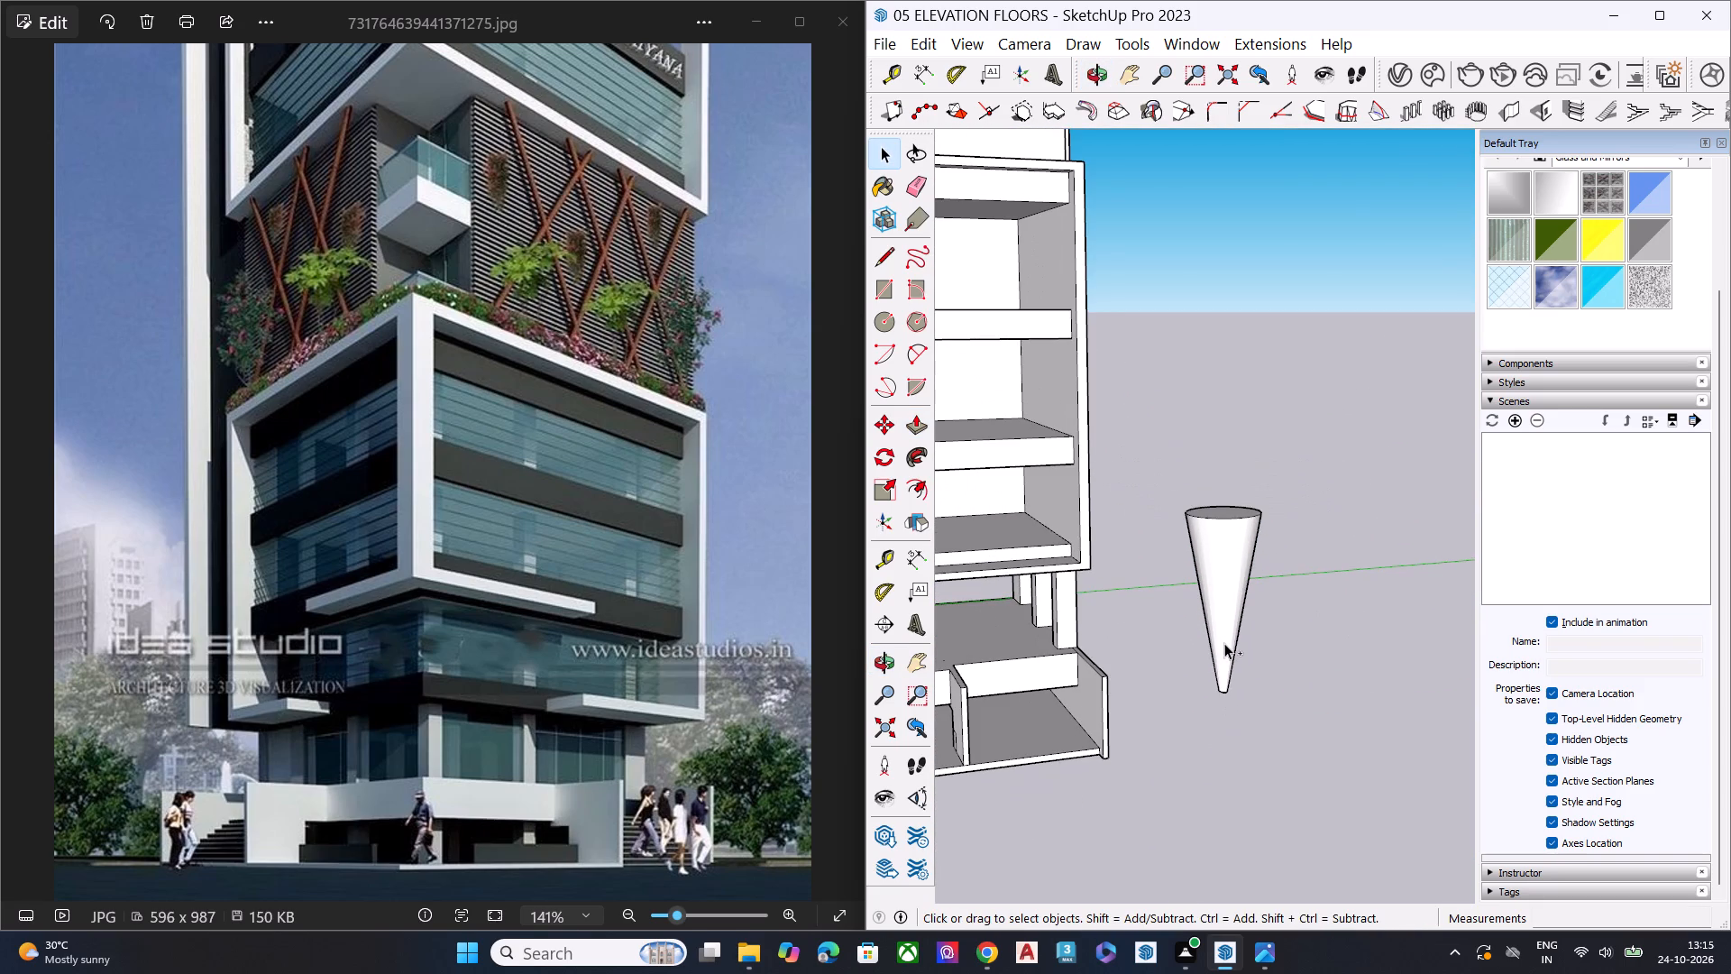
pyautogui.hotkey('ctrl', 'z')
# Select the whole vertical pole and rotate it 30 degrees so it slants away from the tower.
pyautogui.press('space')
pyautogui.moveTo(1272, 735); pyautogui.dragTo(1174, 418)
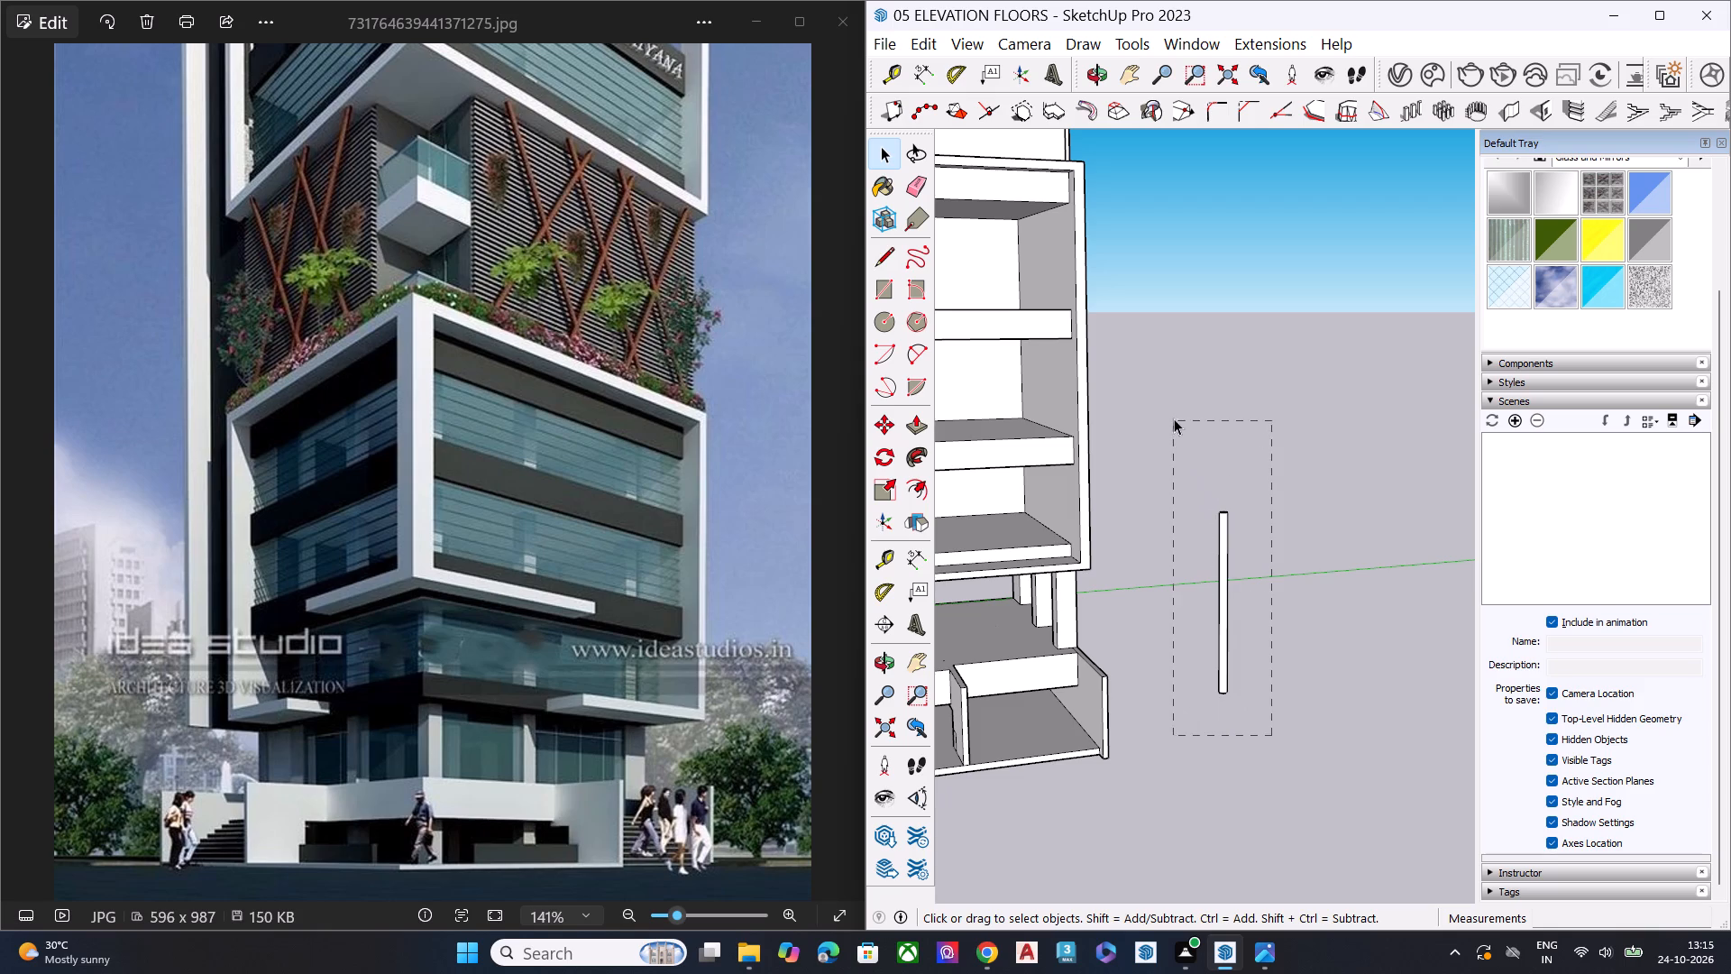
pyautogui.moveTo(1174, 418); pyautogui.dragTo(1172, 417)
pyautogui.moveTo(1270, 735); pyautogui.dragTo(1195, 440)
pyautogui.press('q')
pyautogui.scroll(1, 1215, 606)
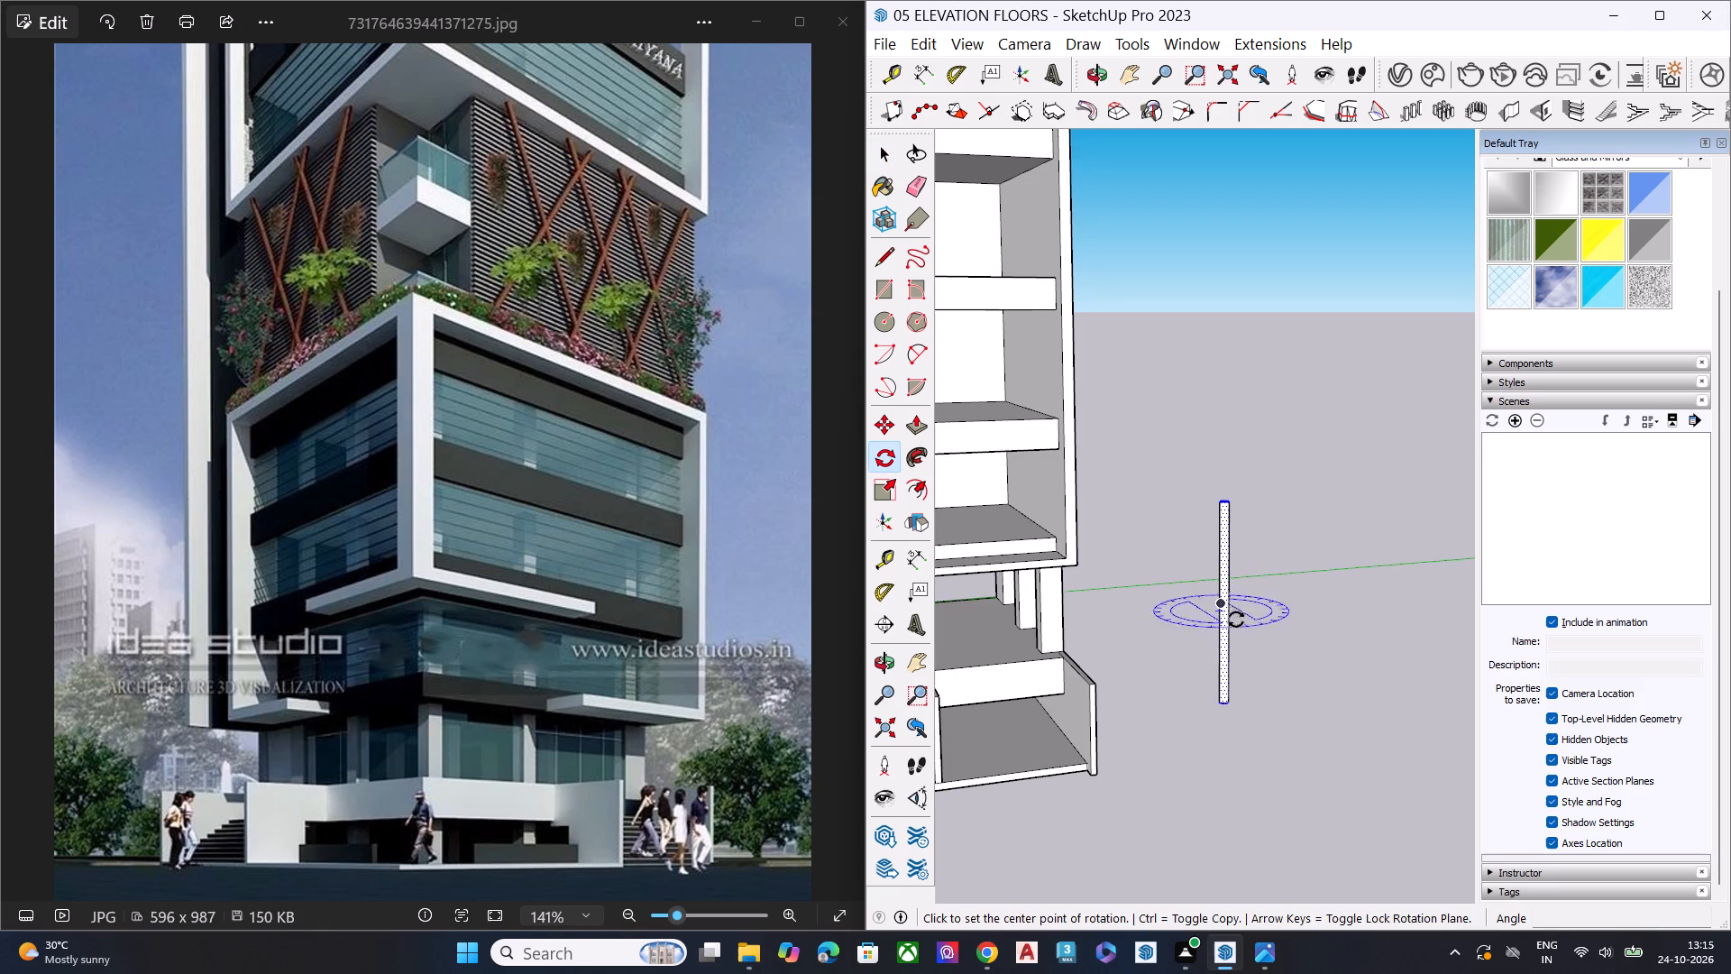
pyautogui.moveTo(1208, 651); pyautogui.dragTo(1068, 609, button='middle')
pyautogui.click(1241, 597)
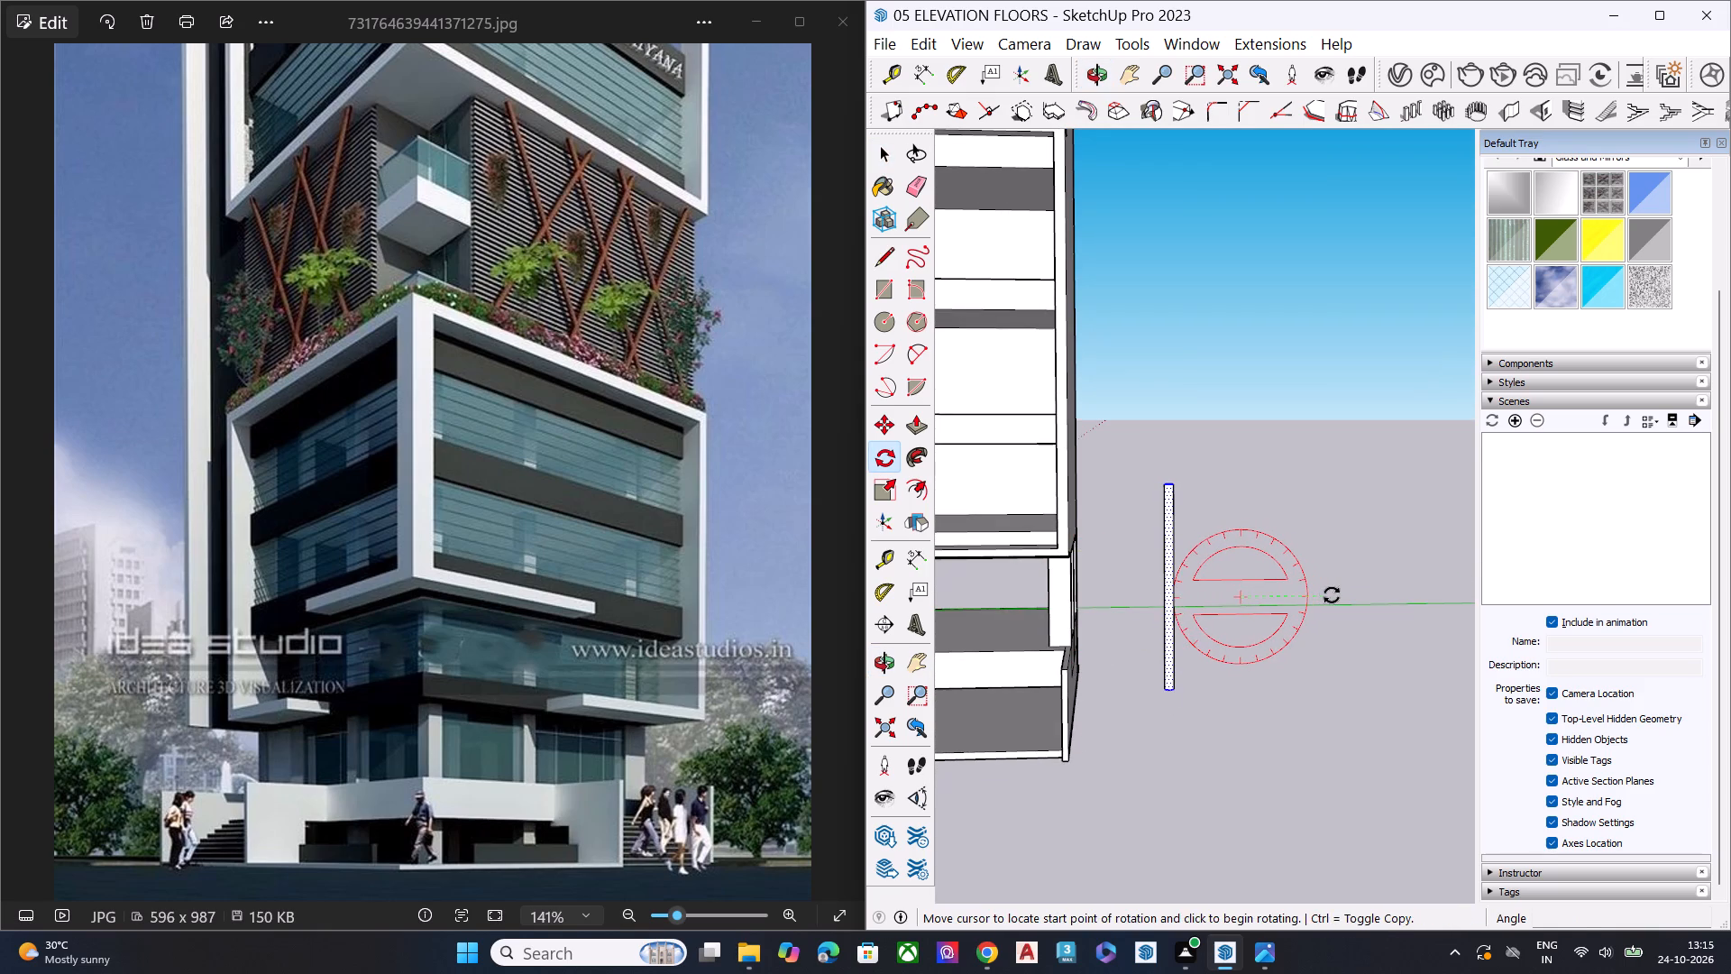
pyautogui.click(1332, 595)
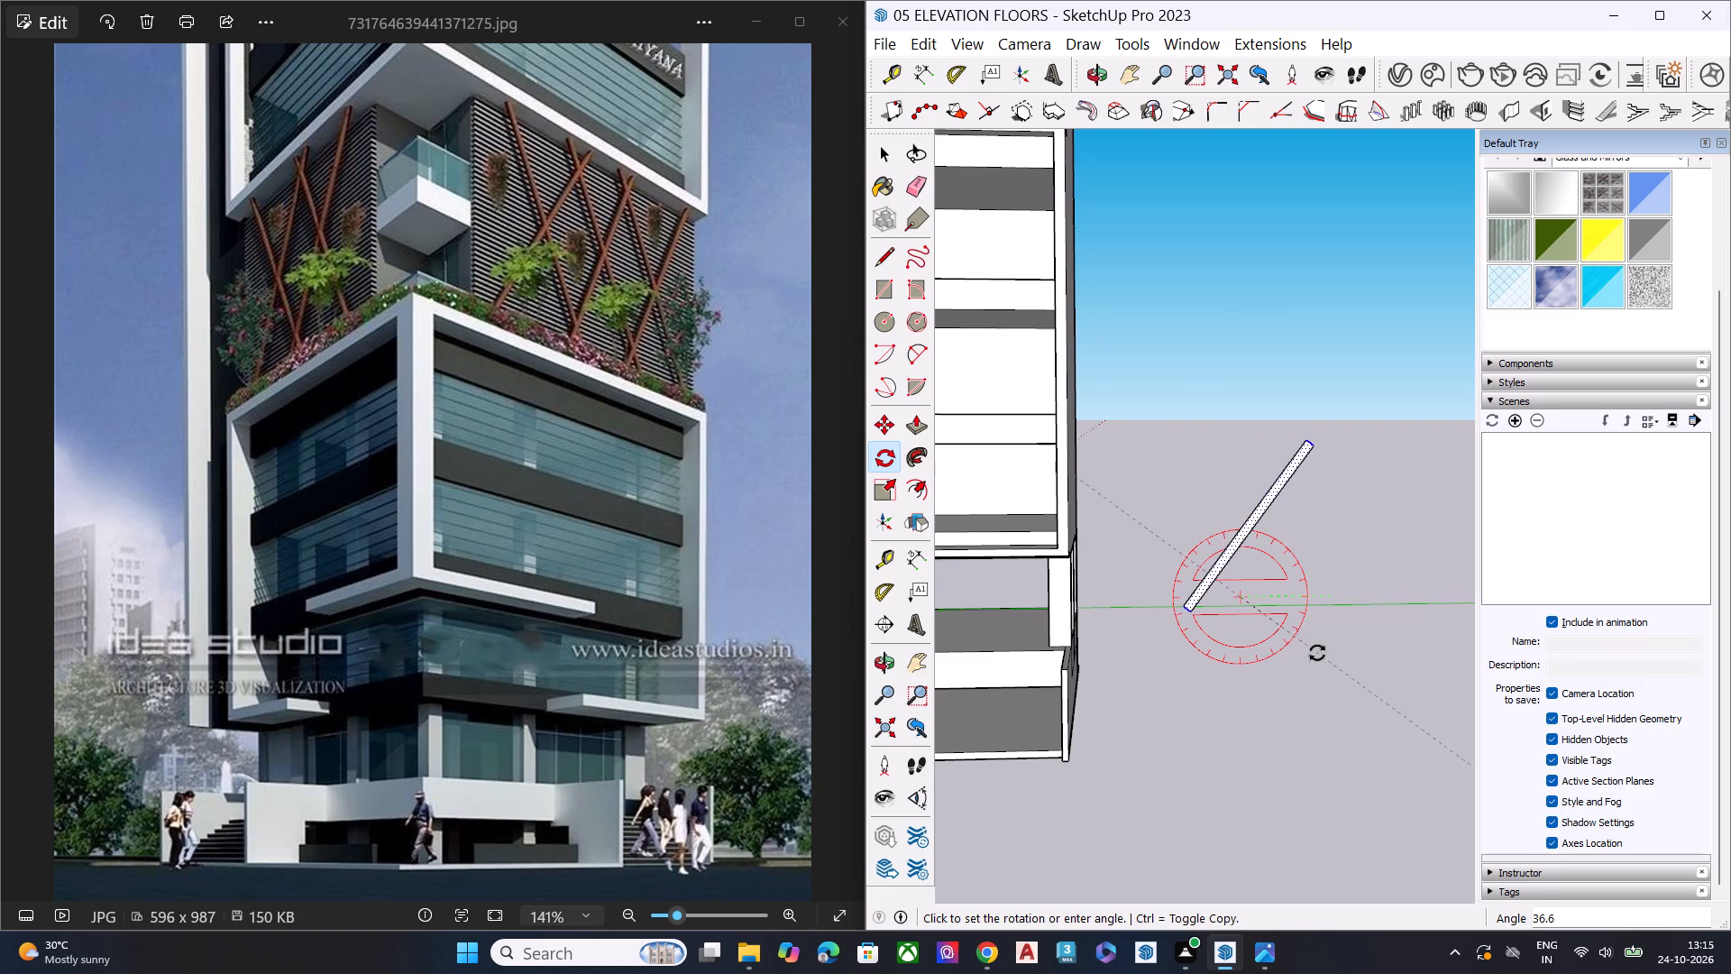
pyautogui.click(1332, 648)
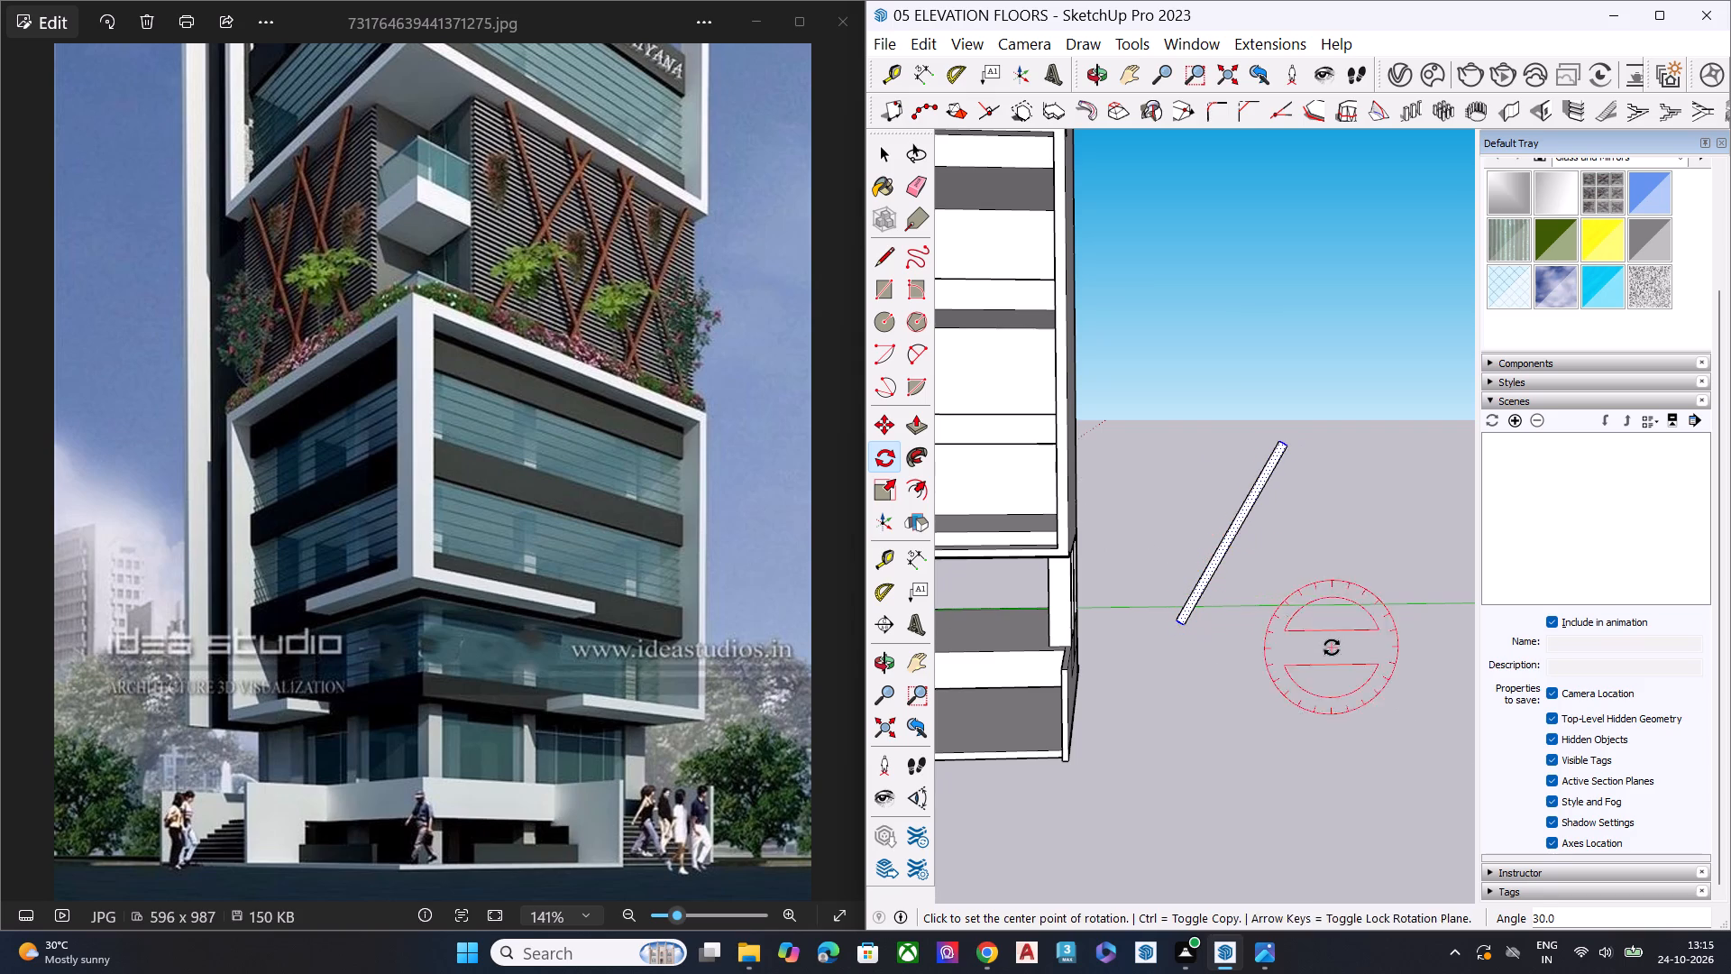
pyautogui.press('space')
# Copy the whole slanted pole about 22' 10" along the green axis, away from the tower.
pyautogui.moveTo(1120, 361); pyautogui.dragTo(1297, 509)
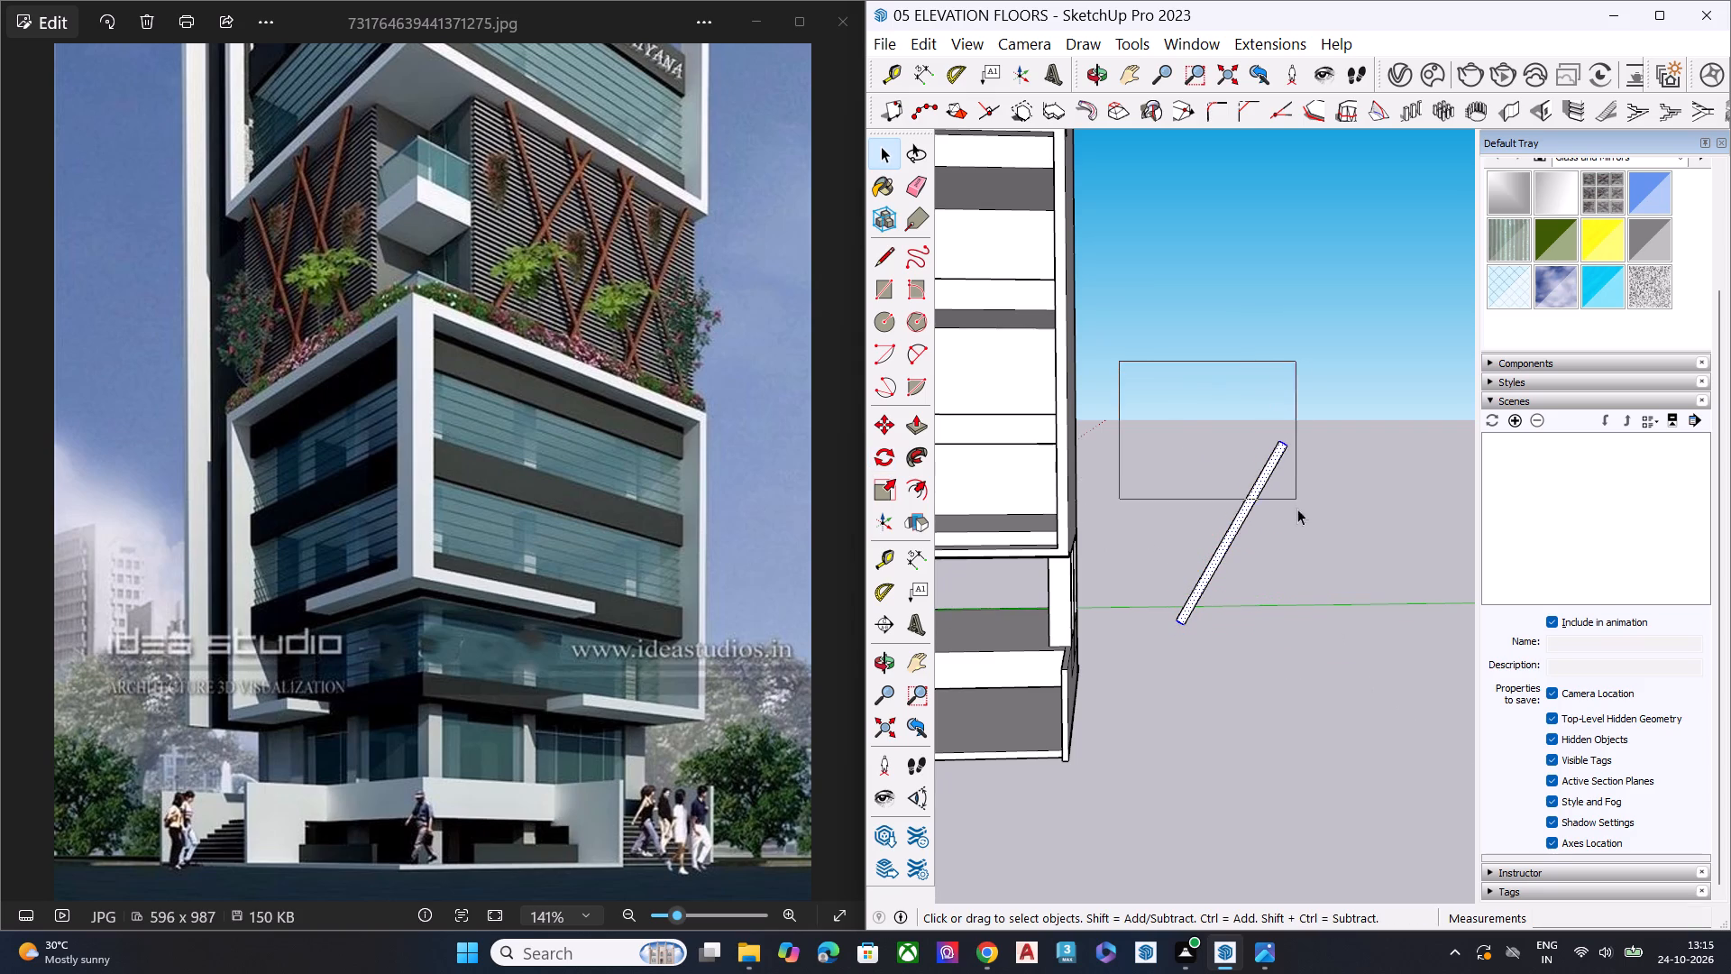
pyautogui.moveTo(1297, 509); pyautogui.dragTo(1353, 712)
pyautogui.moveTo(1147, 372); pyautogui.dragTo(1310, 600)
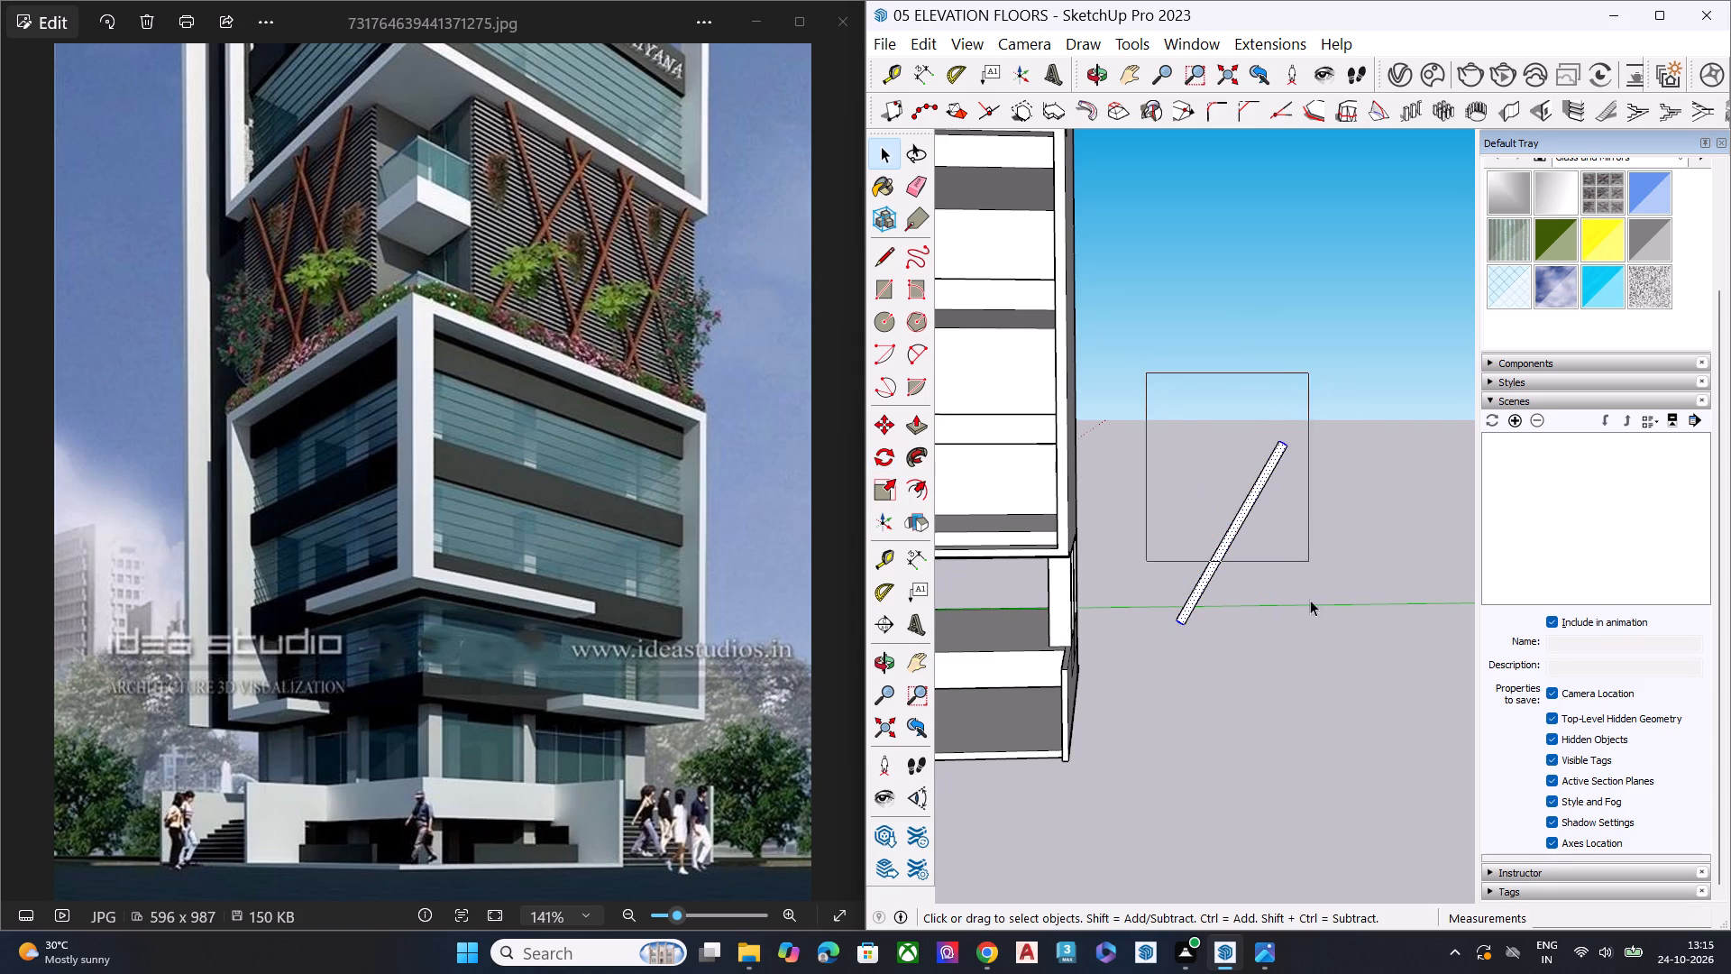
pyautogui.moveTo(1310, 600); pyautogui.dragTo(1330, 711)
pyautogui.scroll(3, 1265, 642)
pyautogui.press('m')
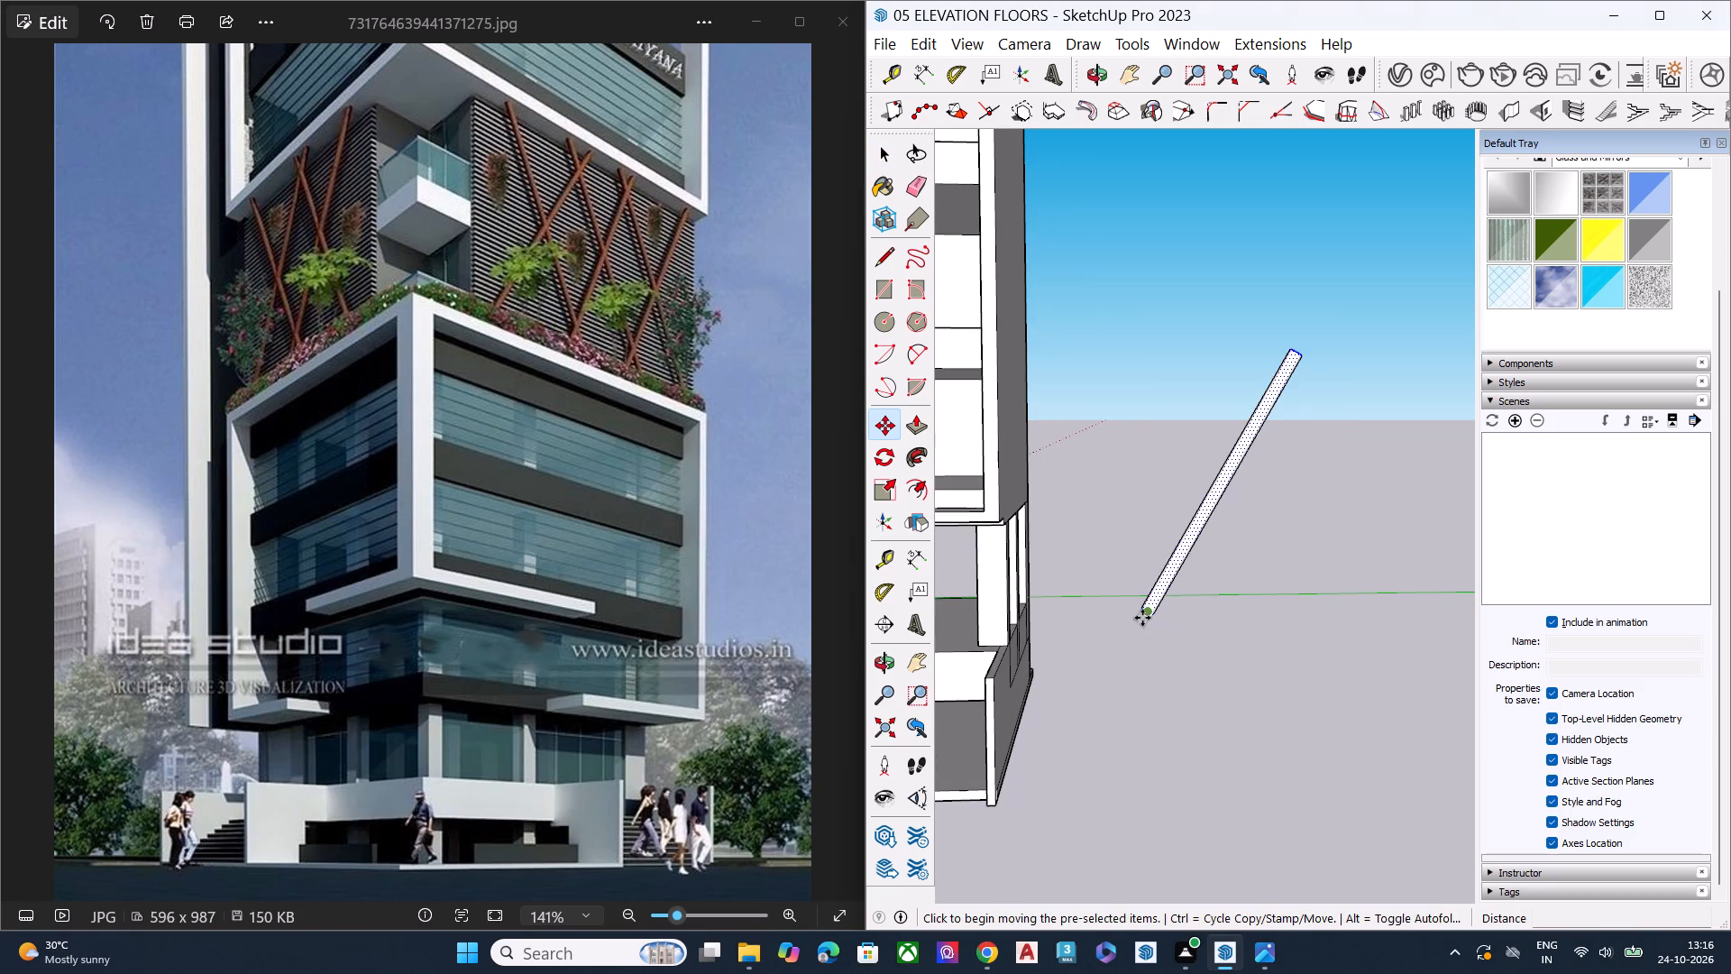
pyautogui.click(1145, 616)
pyautogui.scroll(-5, 1091, 637)
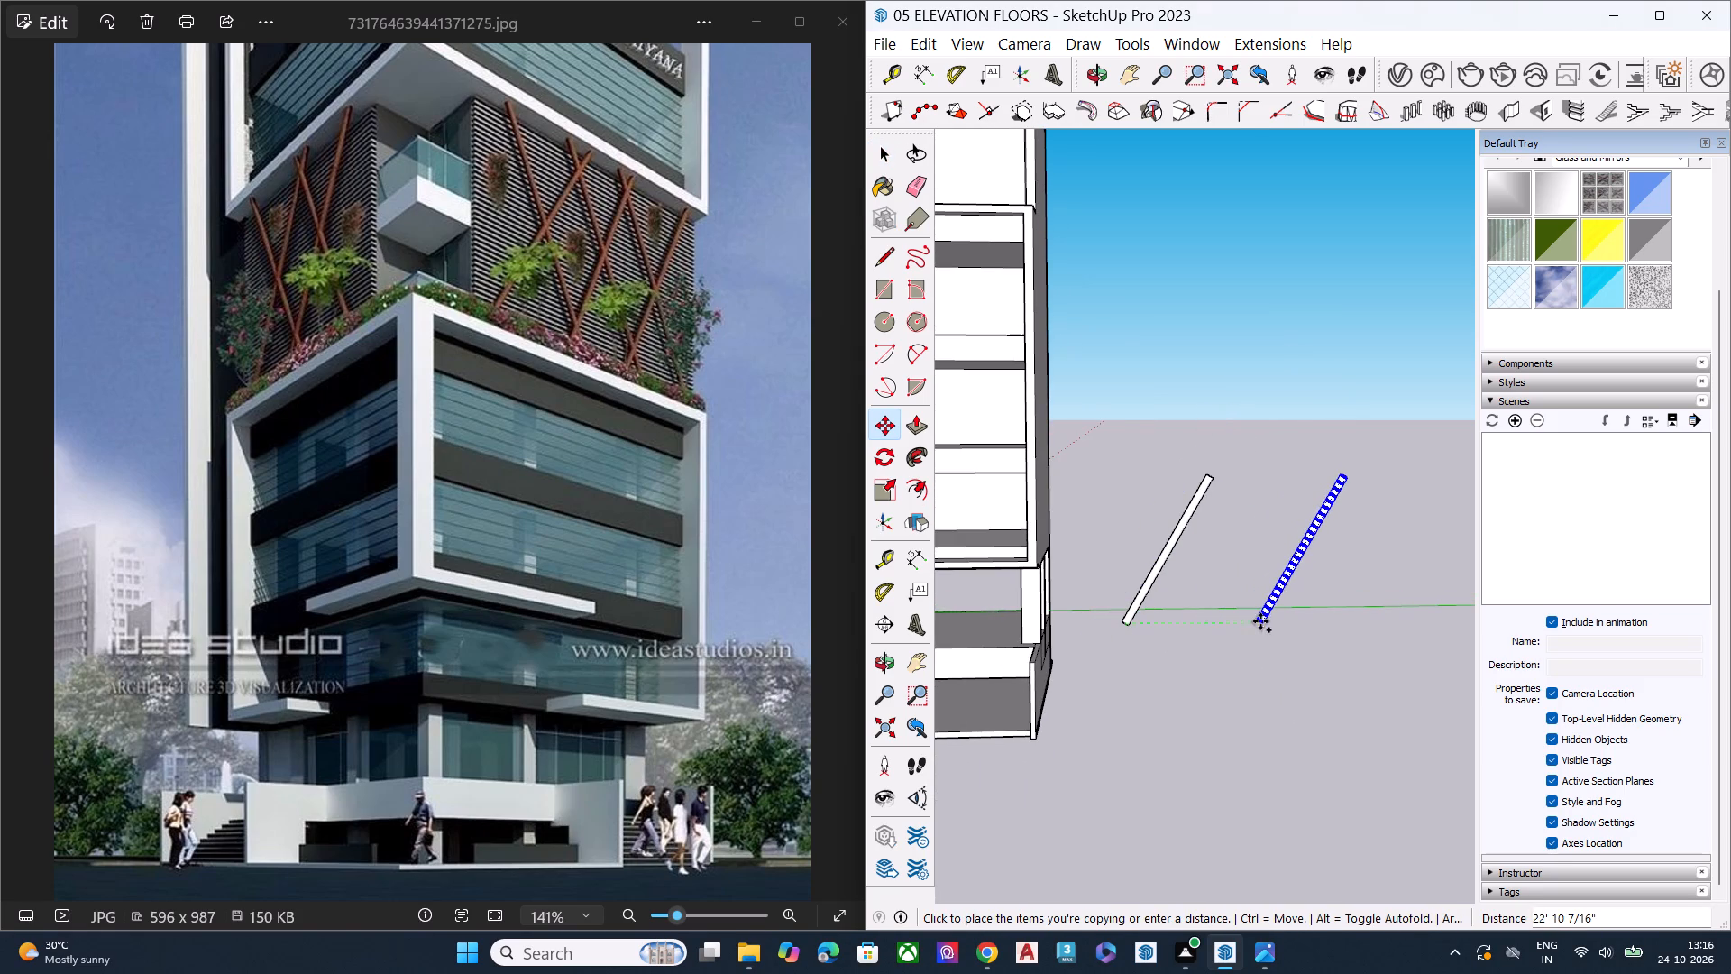
pyautogui.click(1262, 611)
pyautogui.press('space')
pyautogui.click(1332, 647)
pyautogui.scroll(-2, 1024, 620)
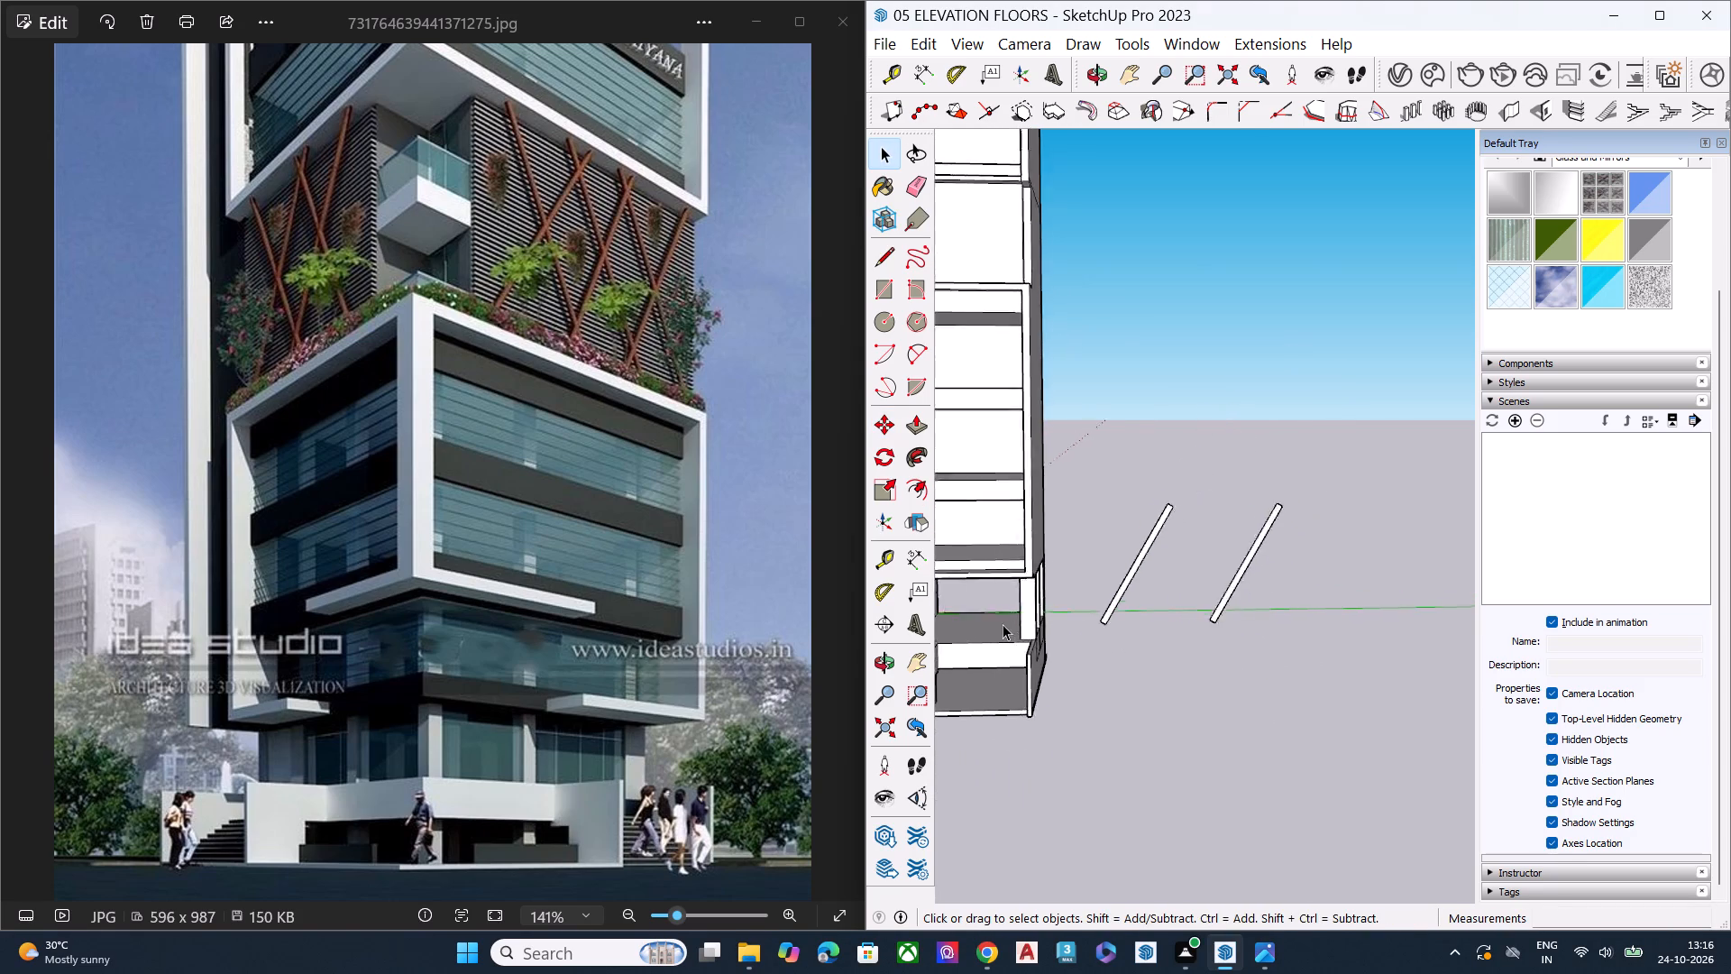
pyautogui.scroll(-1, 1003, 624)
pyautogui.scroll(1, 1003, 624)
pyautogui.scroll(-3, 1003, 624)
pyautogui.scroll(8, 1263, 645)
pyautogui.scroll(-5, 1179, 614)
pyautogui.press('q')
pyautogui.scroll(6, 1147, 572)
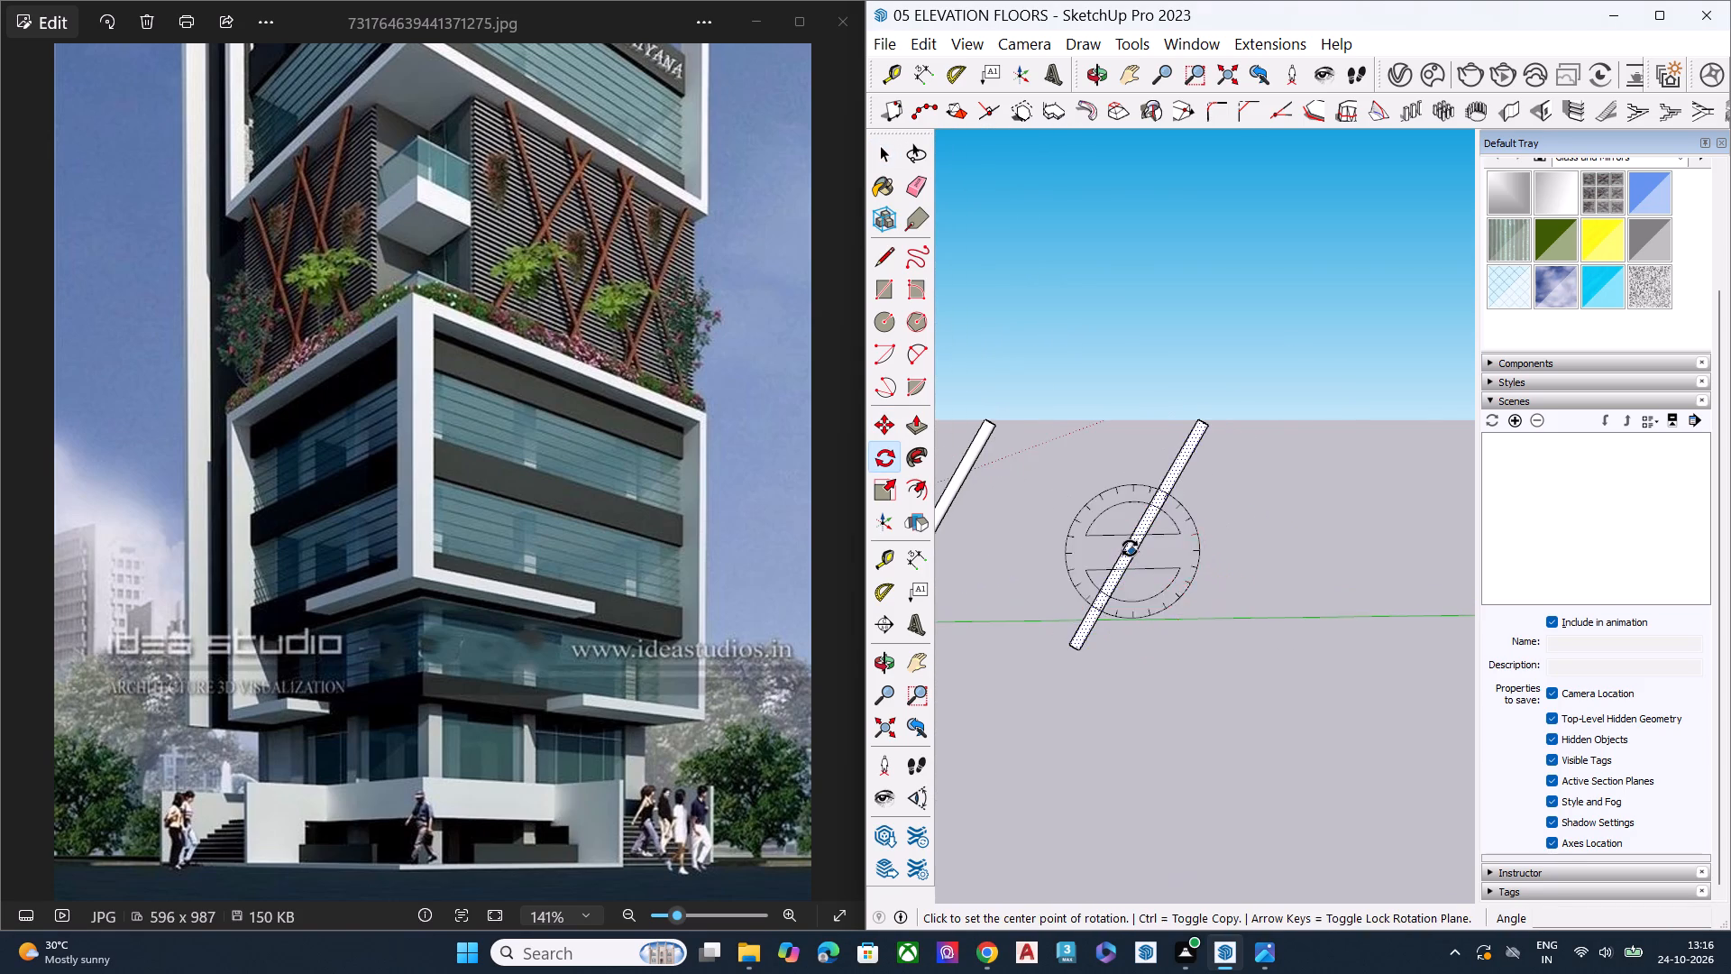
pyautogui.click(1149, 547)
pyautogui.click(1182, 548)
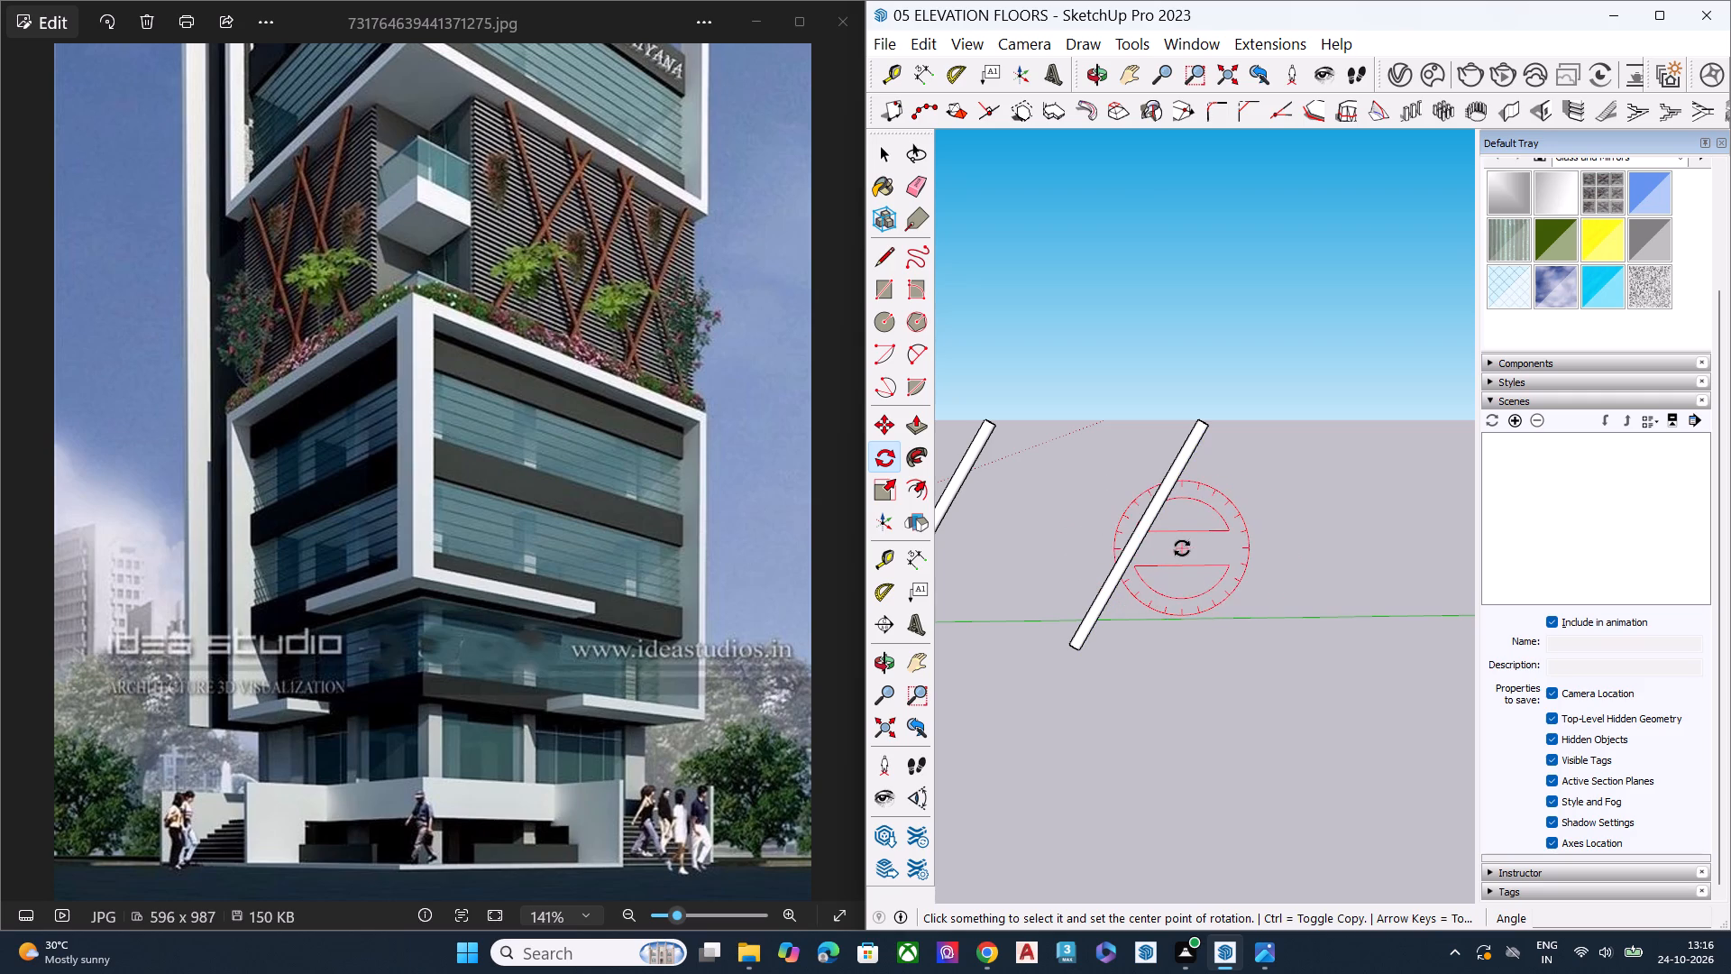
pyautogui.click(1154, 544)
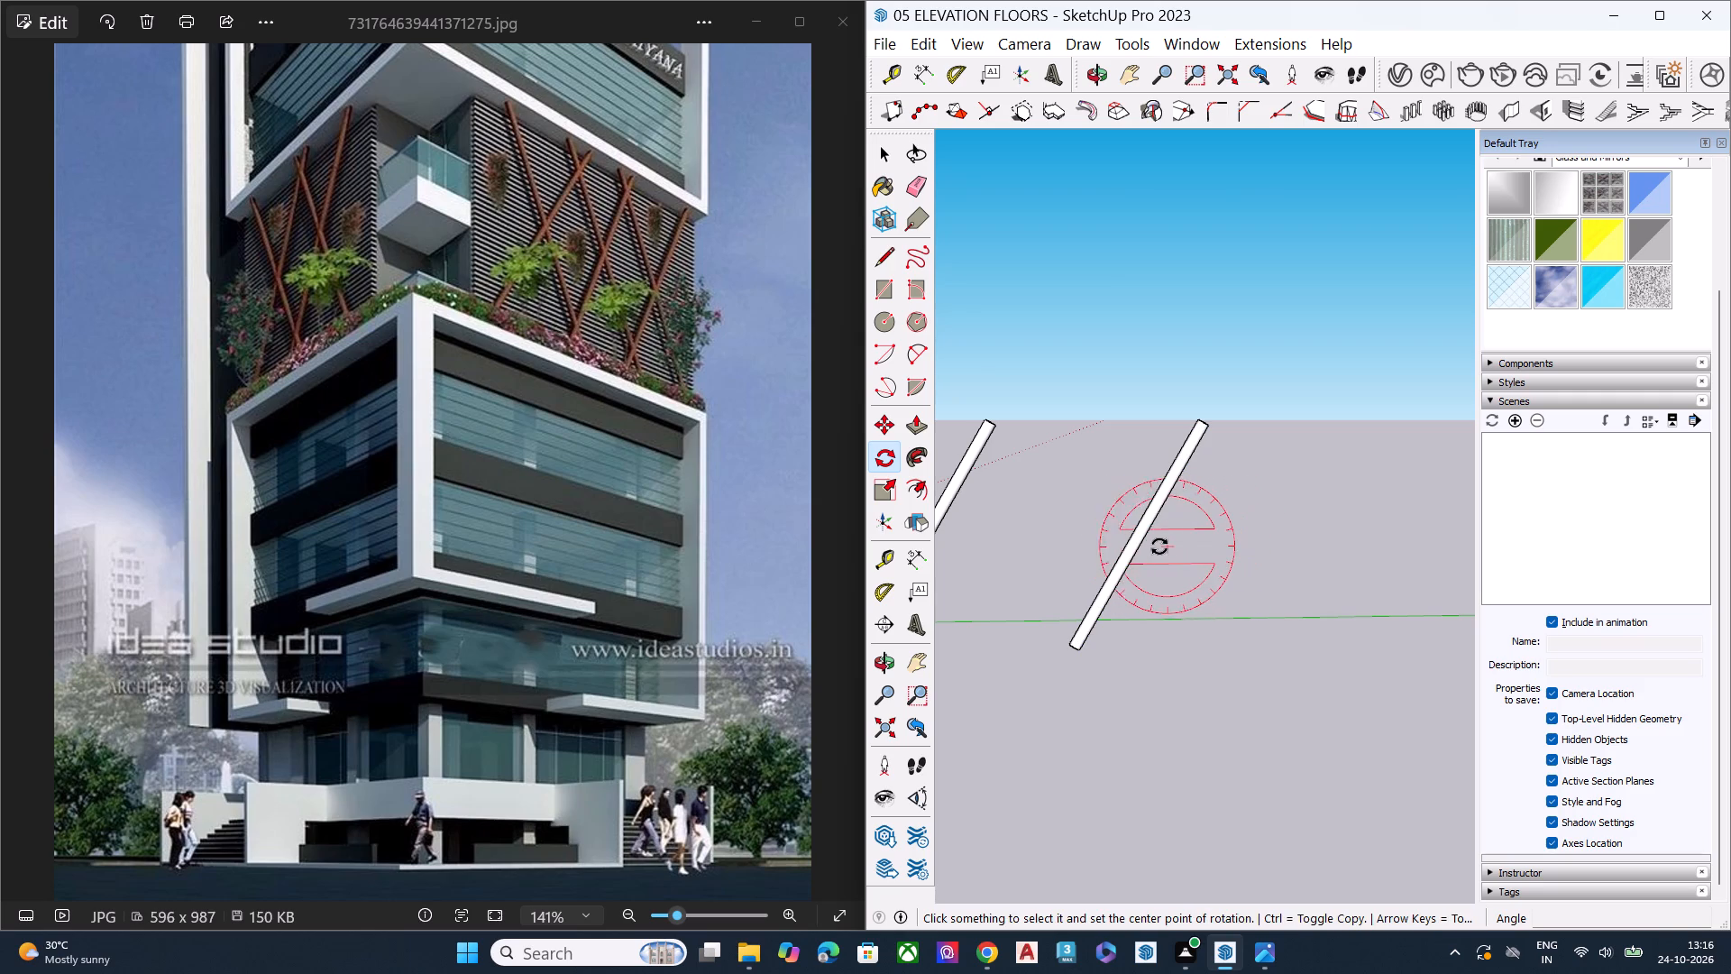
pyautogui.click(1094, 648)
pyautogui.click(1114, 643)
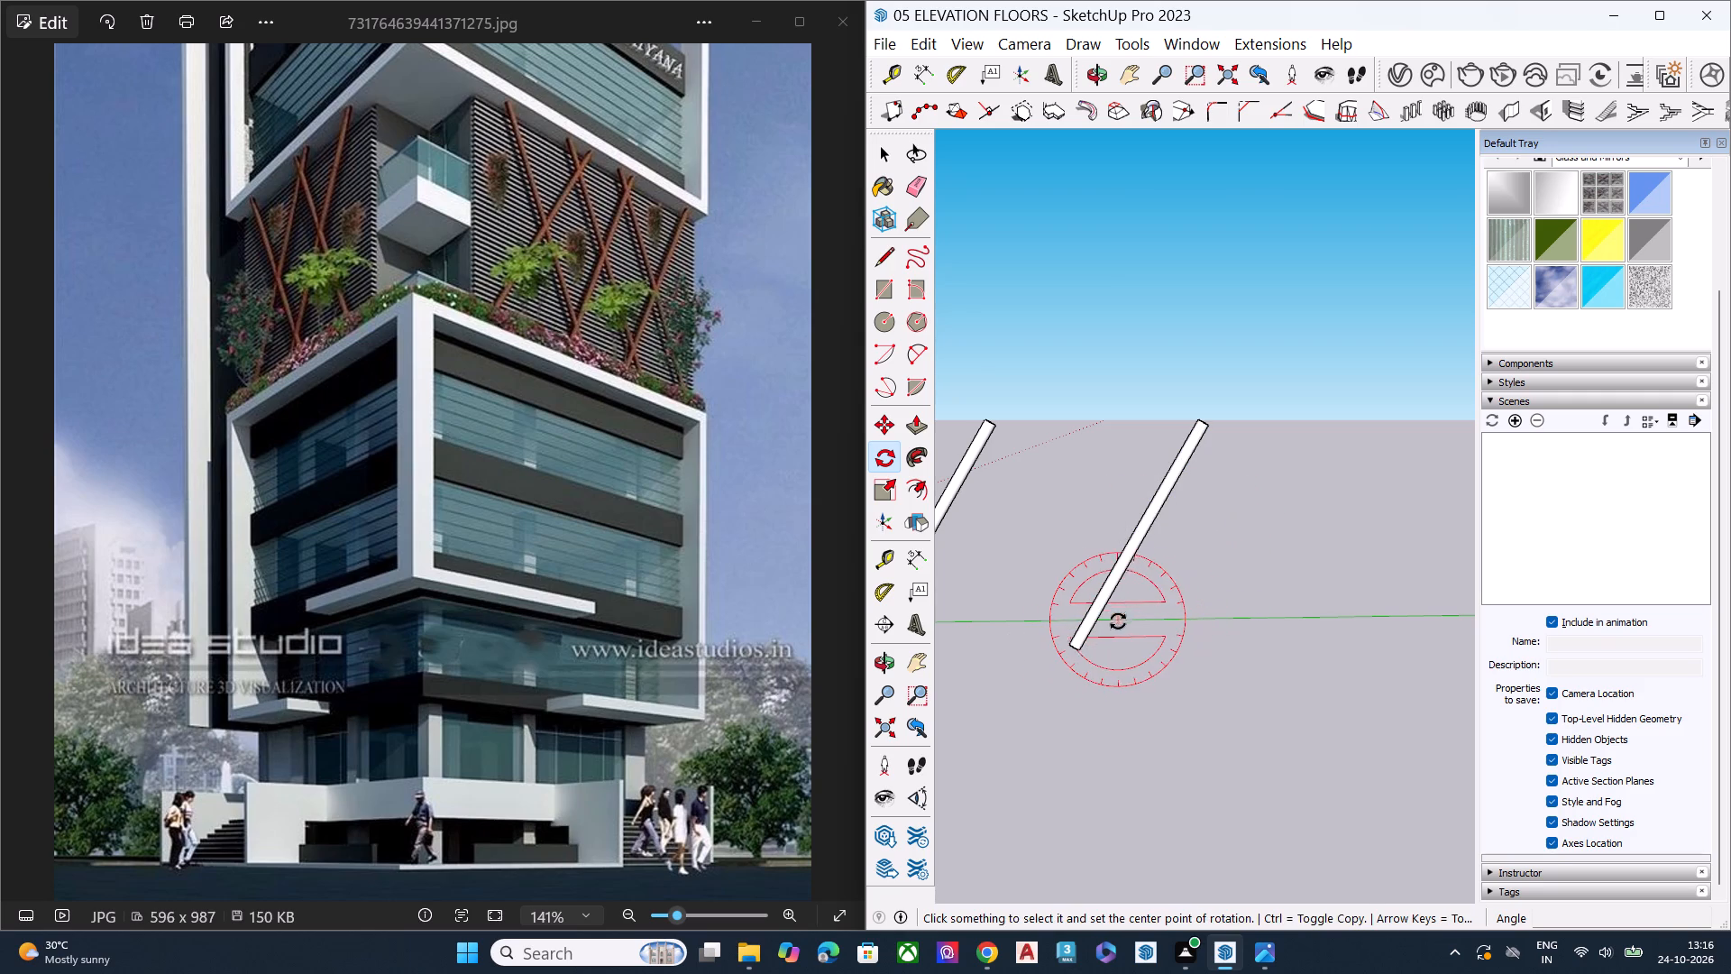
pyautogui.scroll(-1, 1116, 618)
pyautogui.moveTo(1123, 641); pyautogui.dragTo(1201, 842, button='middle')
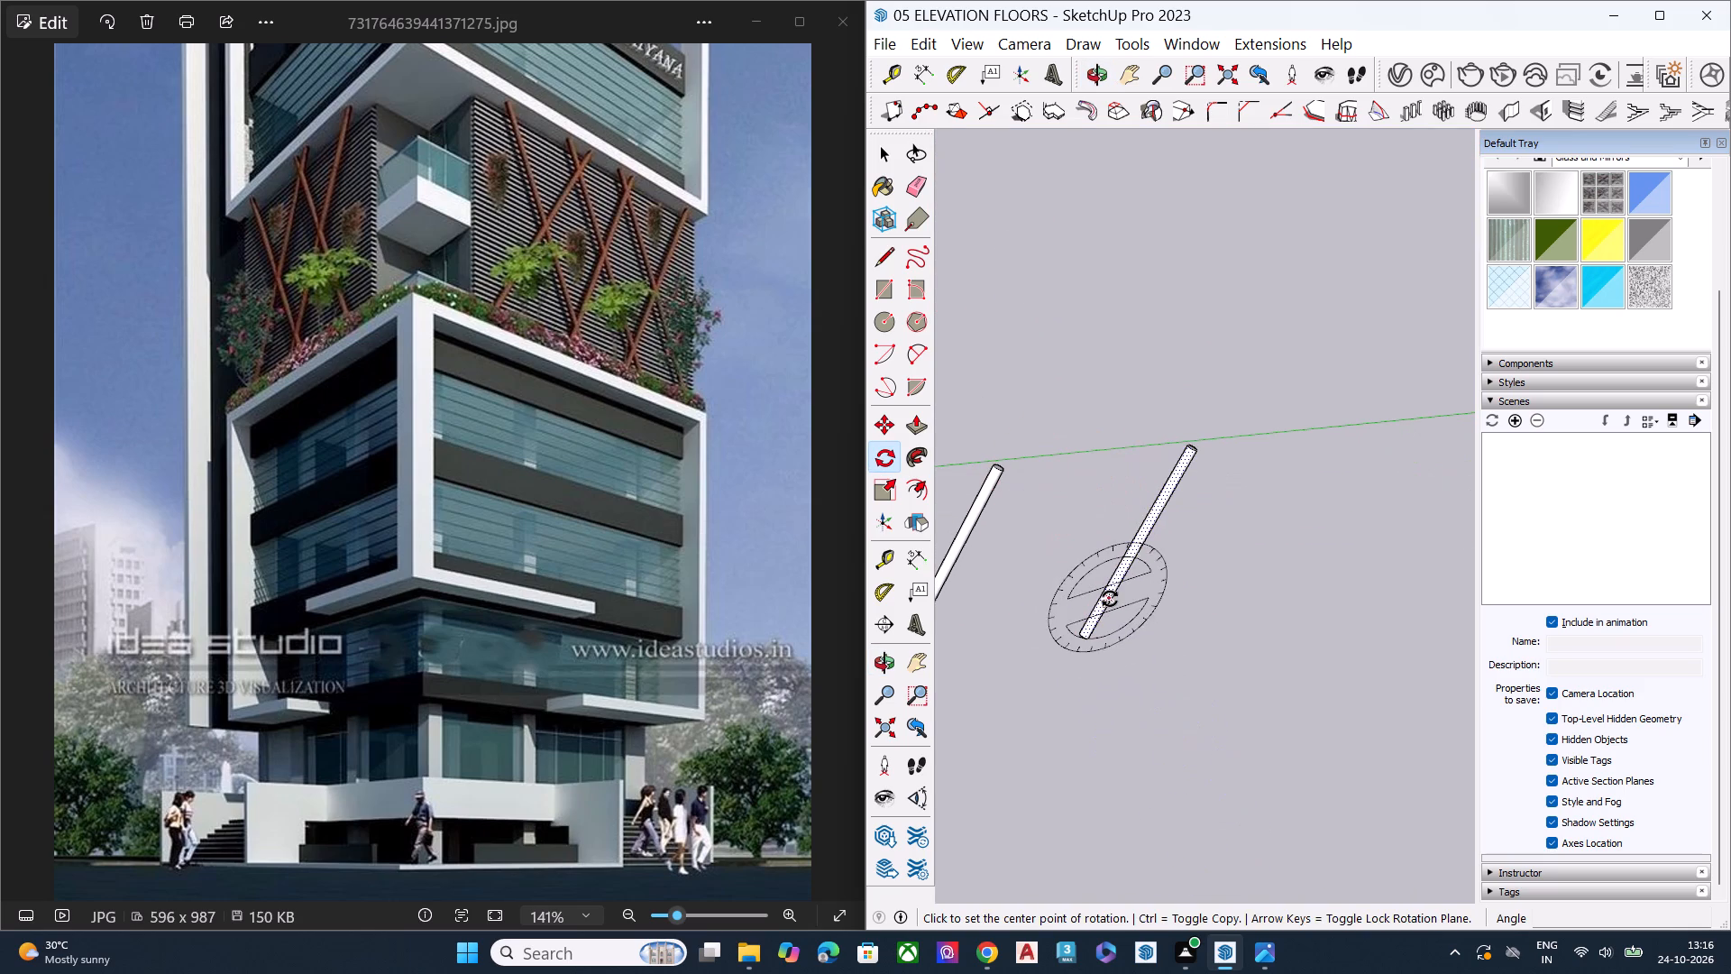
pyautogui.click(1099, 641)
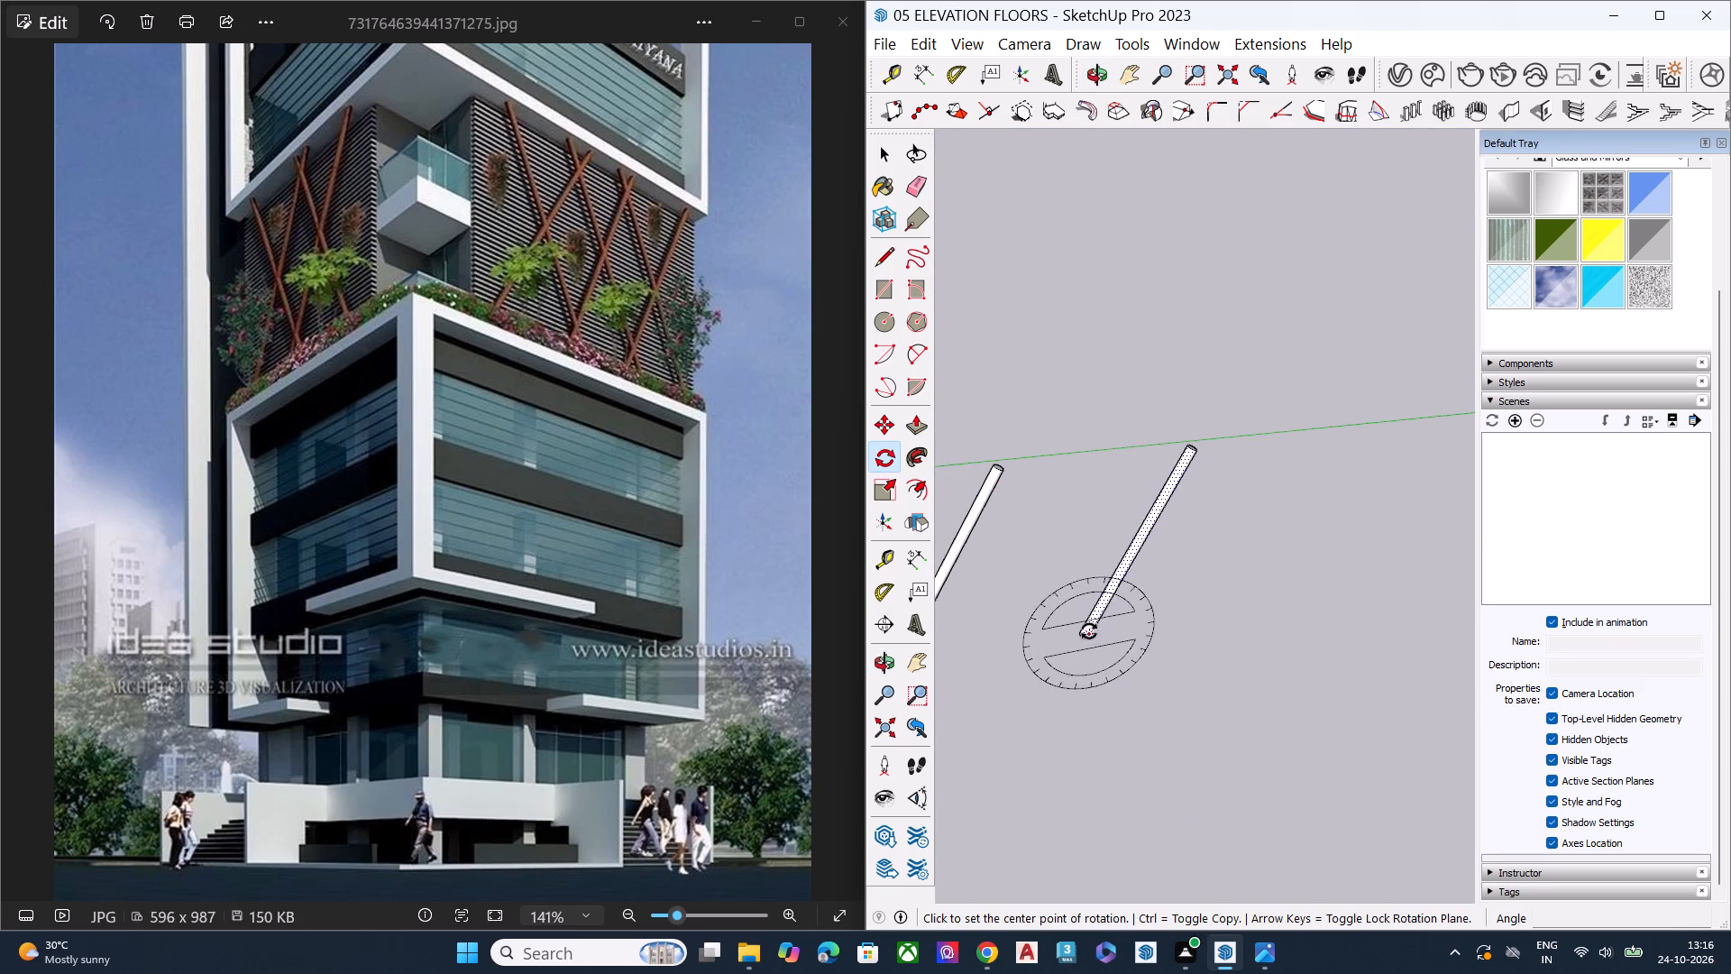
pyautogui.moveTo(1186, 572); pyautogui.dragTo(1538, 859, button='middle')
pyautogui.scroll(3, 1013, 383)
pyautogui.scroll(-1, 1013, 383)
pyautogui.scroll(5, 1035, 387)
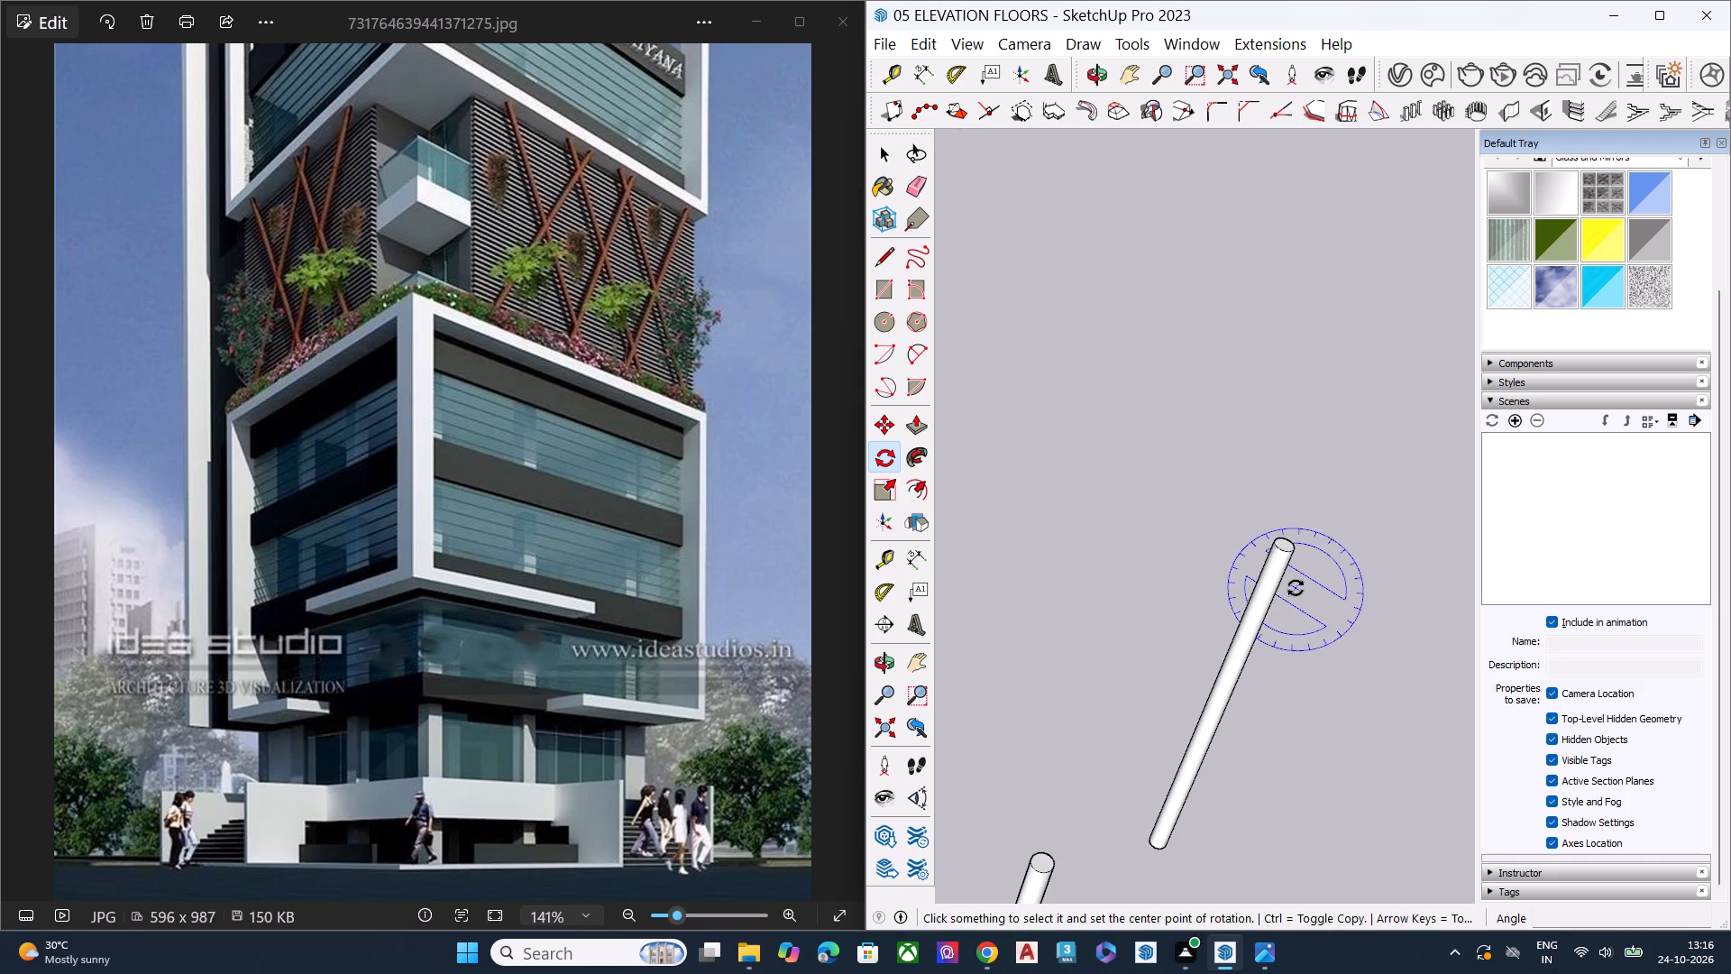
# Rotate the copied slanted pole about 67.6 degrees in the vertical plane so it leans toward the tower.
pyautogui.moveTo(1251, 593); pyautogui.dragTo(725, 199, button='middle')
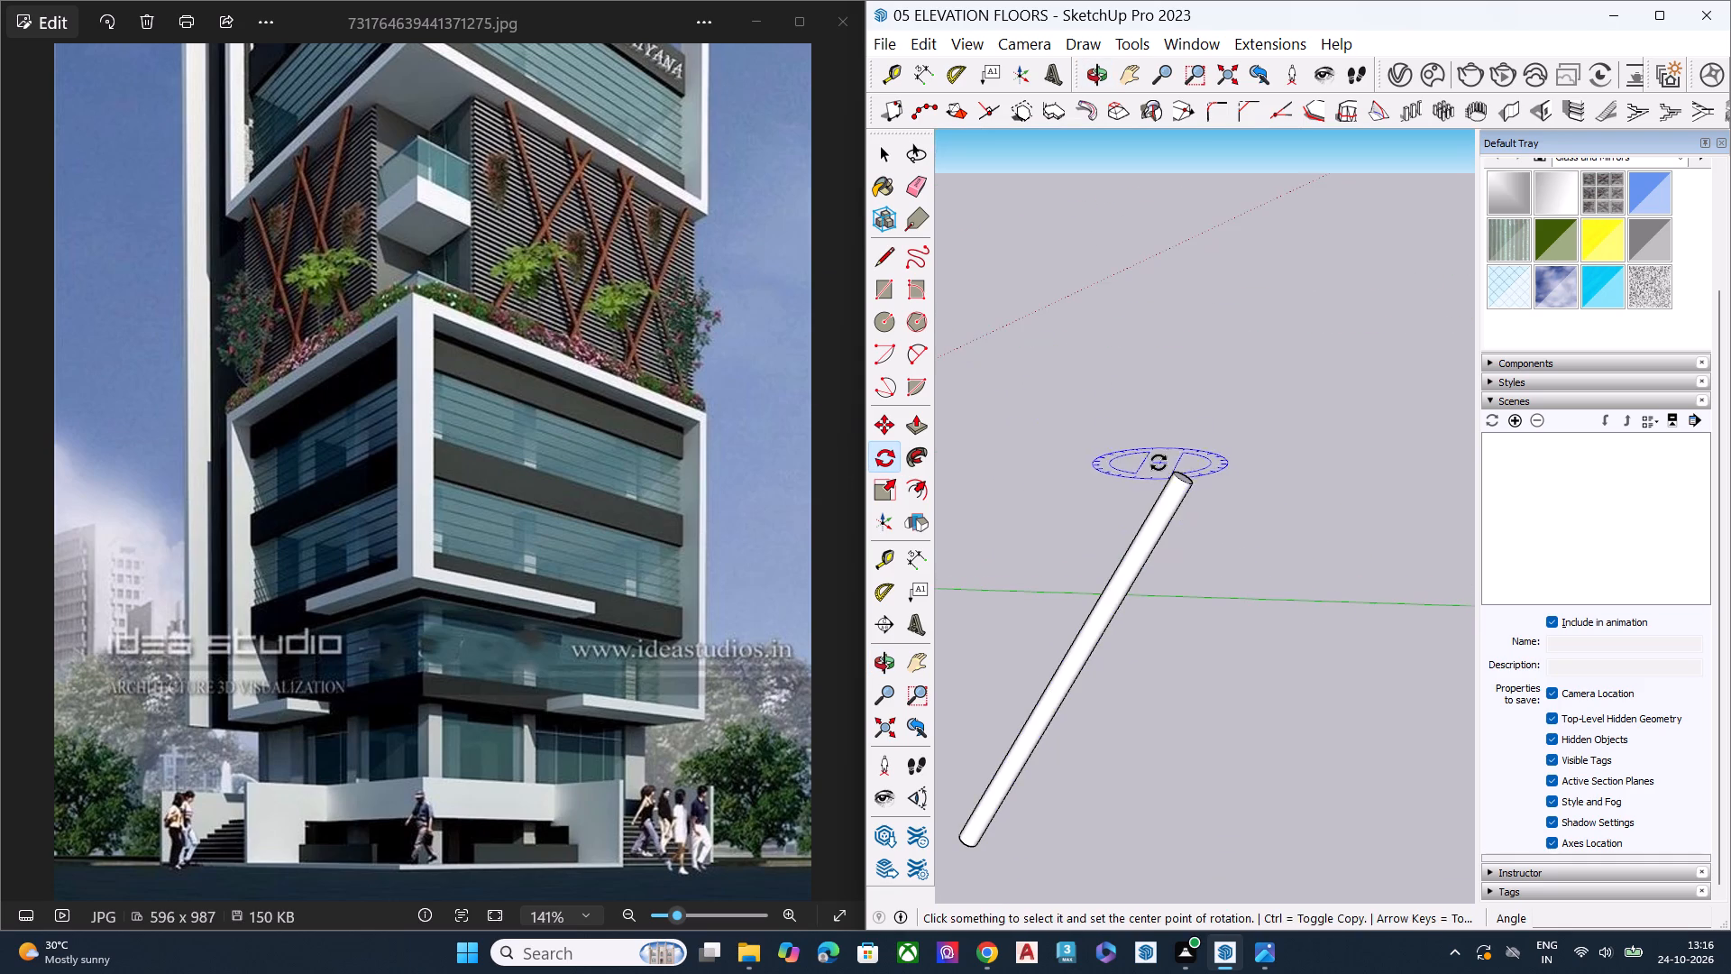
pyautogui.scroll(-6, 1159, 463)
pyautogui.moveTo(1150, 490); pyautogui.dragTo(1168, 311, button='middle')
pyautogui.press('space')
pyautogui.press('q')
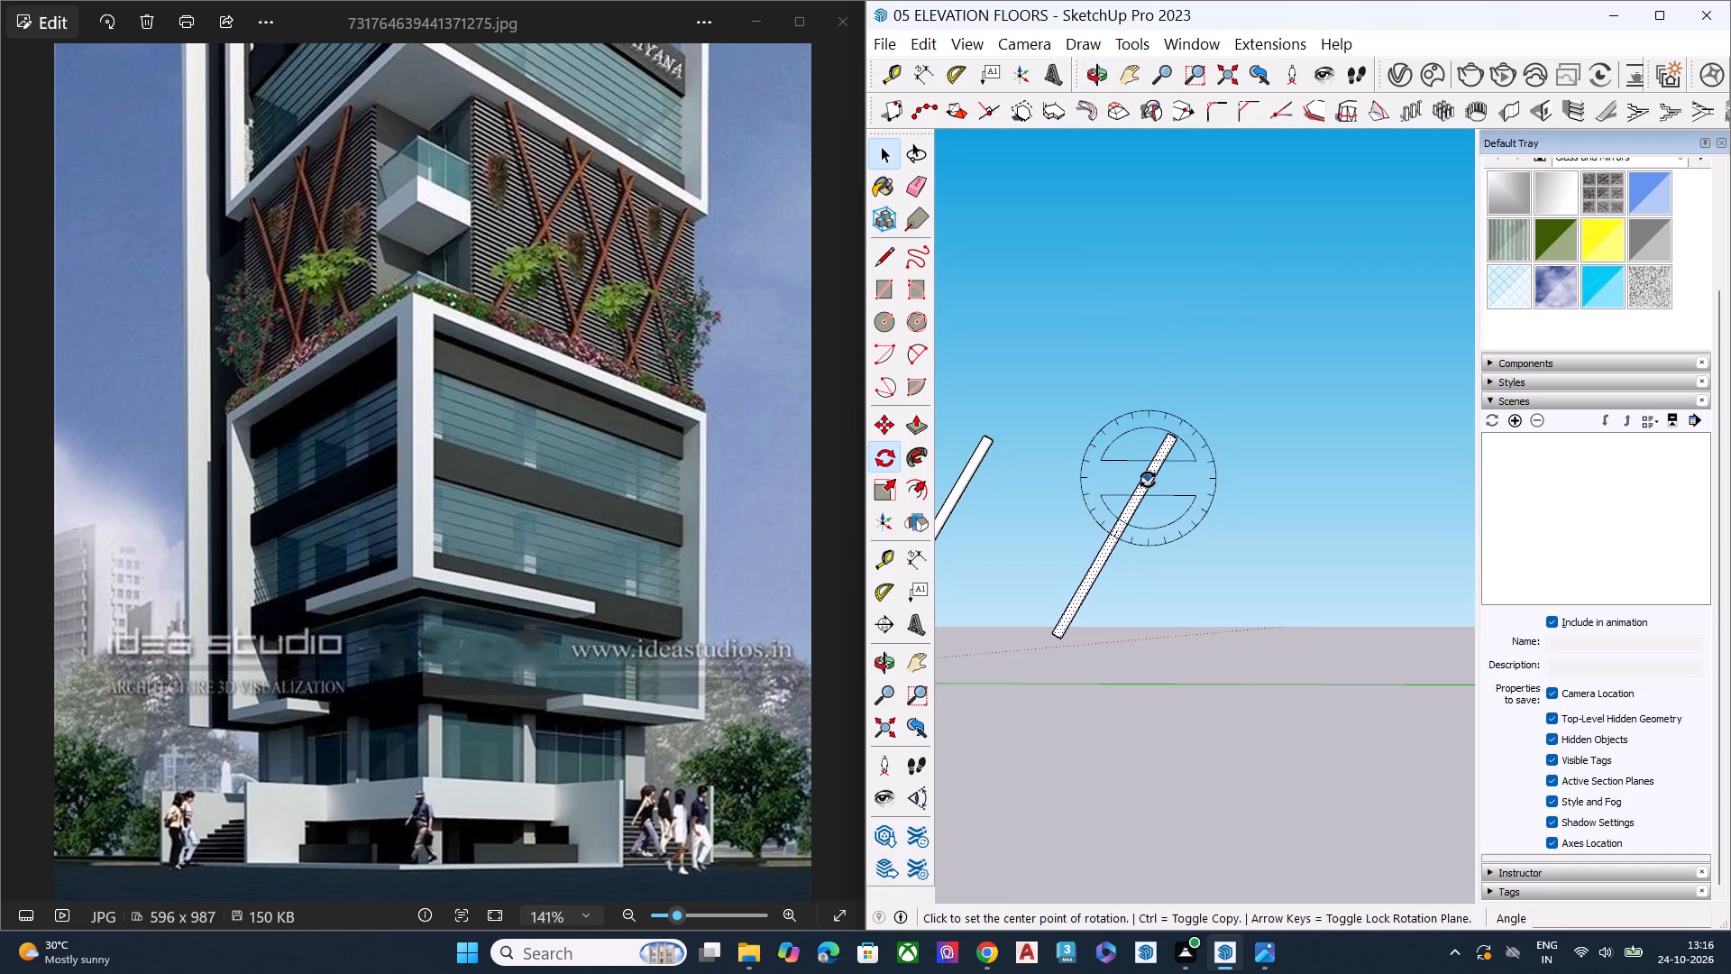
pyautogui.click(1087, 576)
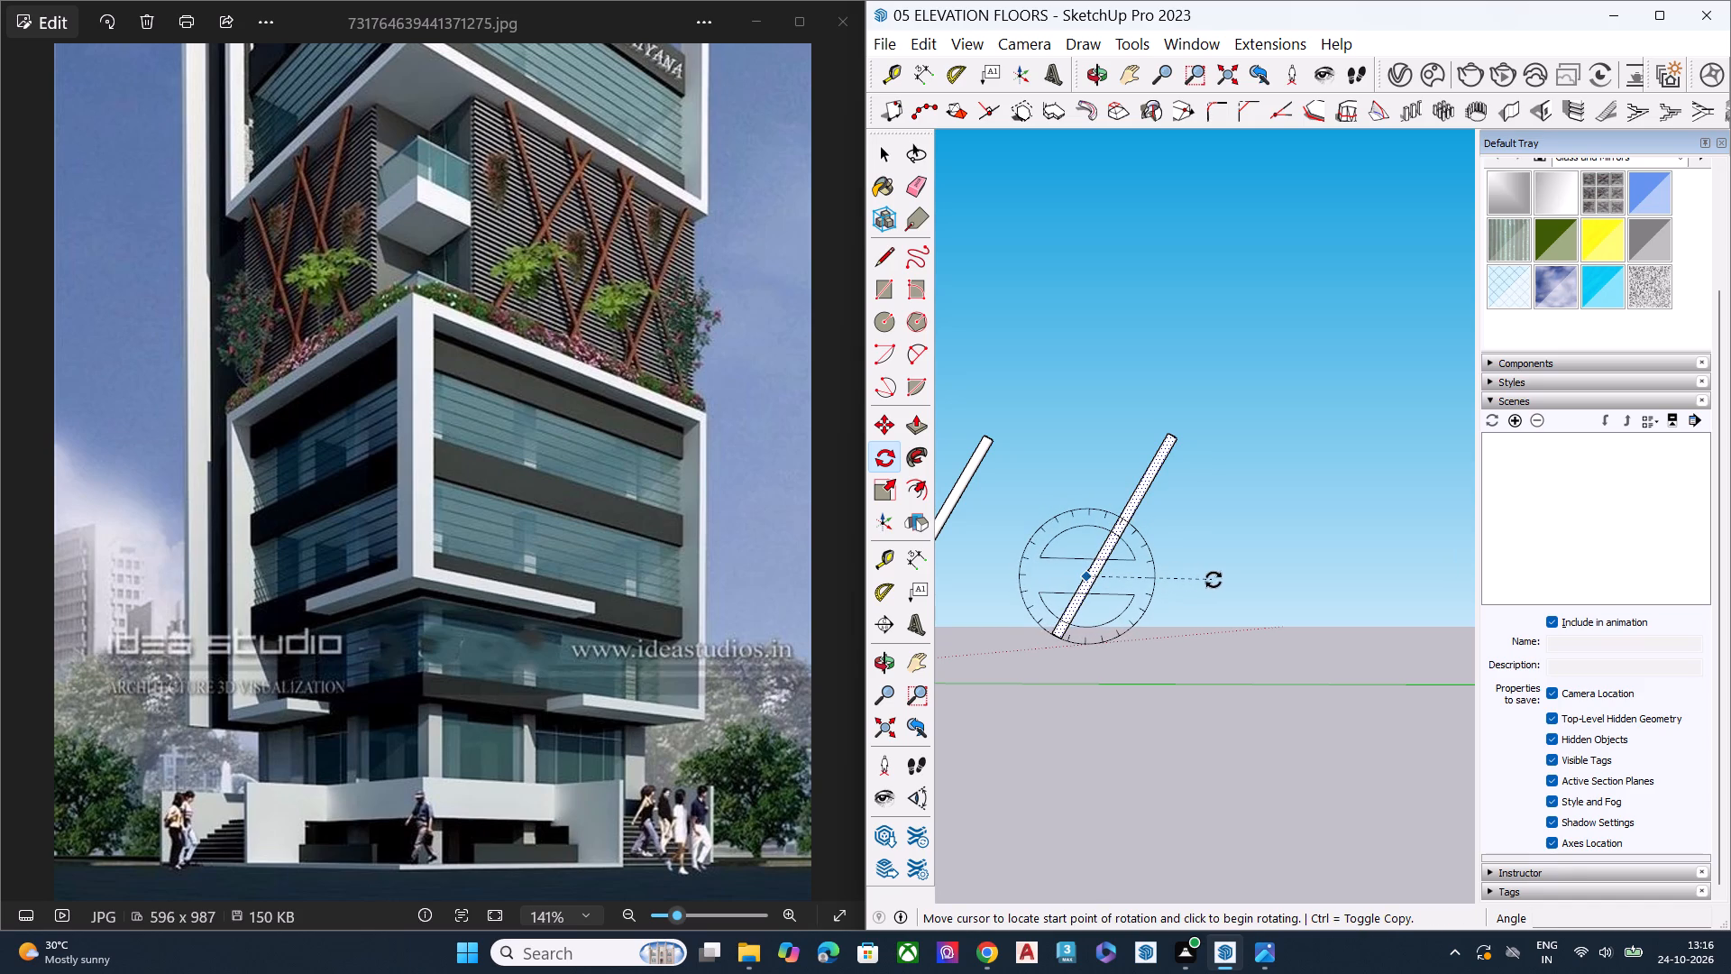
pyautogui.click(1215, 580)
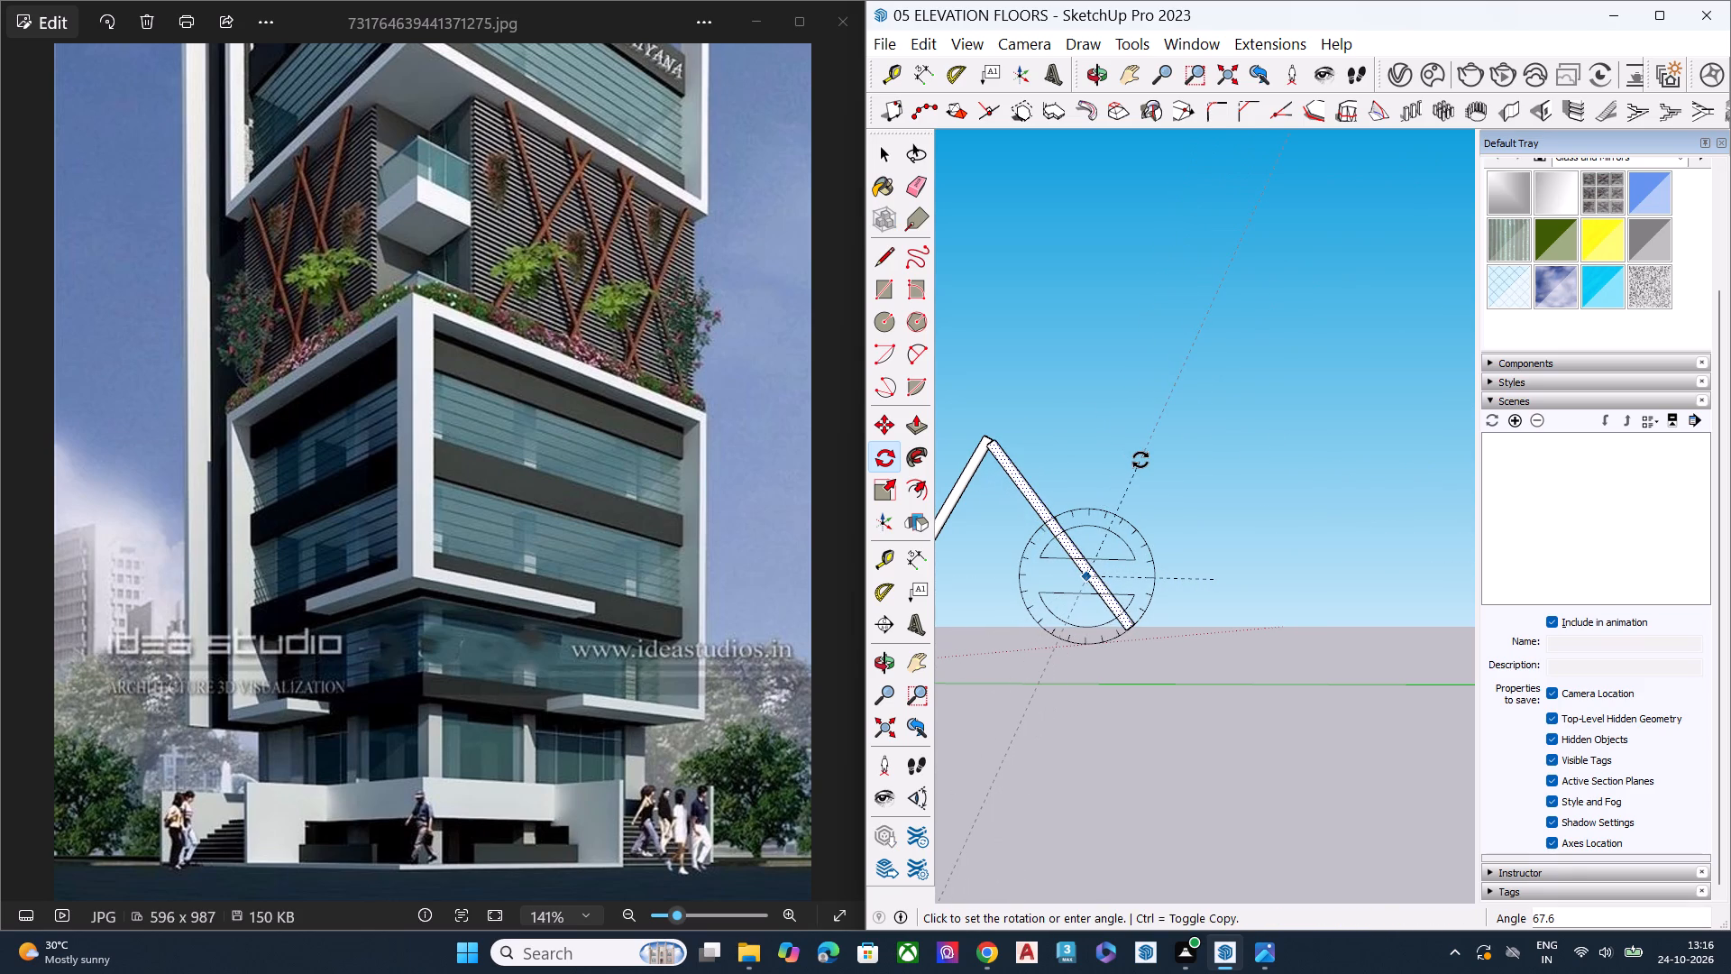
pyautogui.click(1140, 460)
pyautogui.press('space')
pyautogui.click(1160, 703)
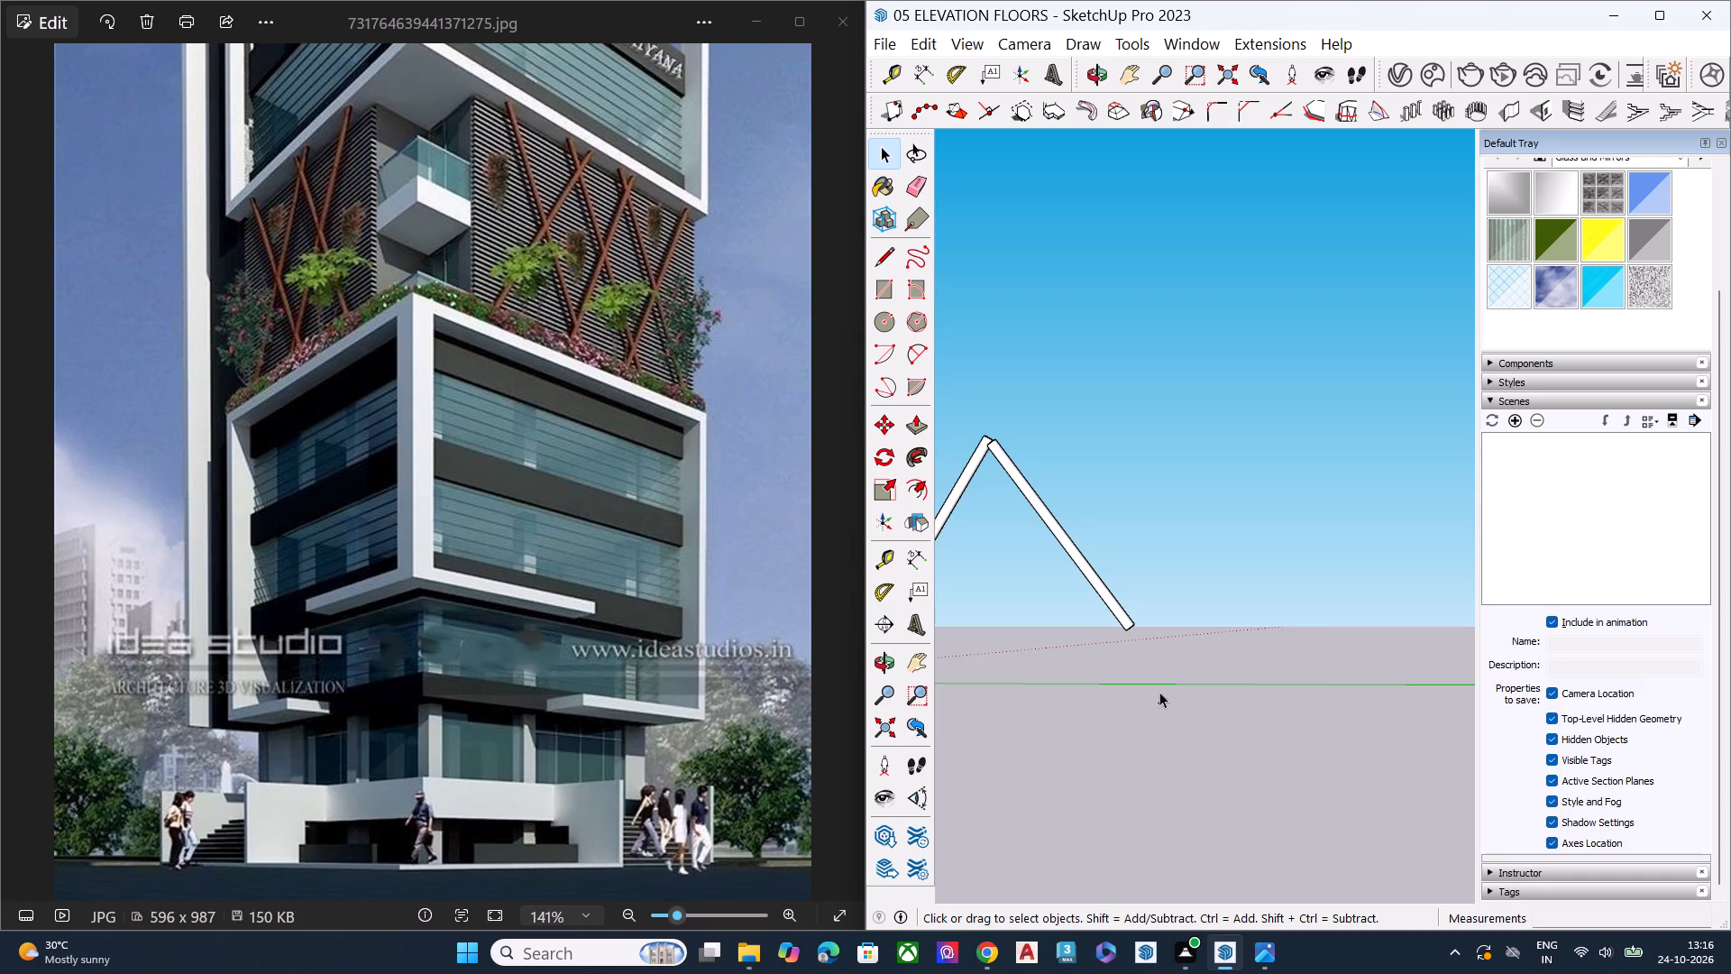
# Examine the two leaning poles from several sides and compare them with the crossing poles in the reference image.
pyautogui.moveTo(1162, 636); pyautogui.dragTo(626, 710, button='middle')
pyautogui.scroll(2, 1104, 541)
pyautogui.scroll(-1, 1148, 520)
pyautogui.scroll(2, 1155, 520)
pyautogui.click(1167, 556)
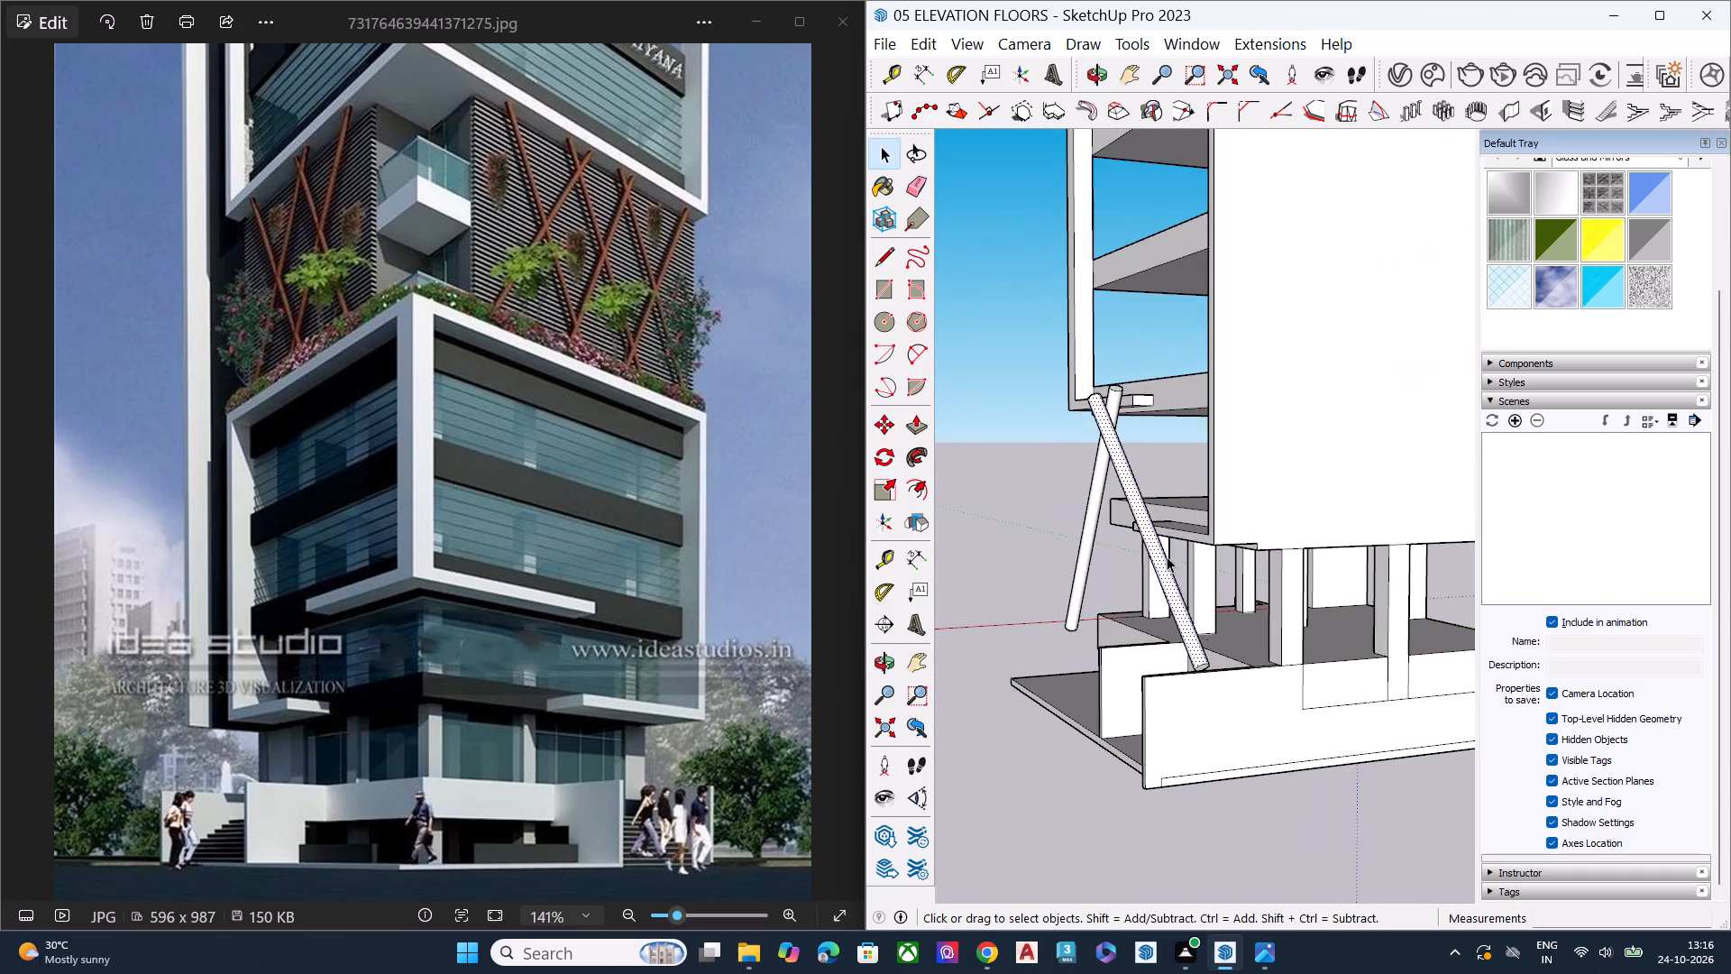
pyautogui.moveTo(1149, 557); pyautogui.dragTo(1302, 739, button='middle')
pyautogui.scroll(2, 1292, 596)
pyautogui.scroll(-1, 1294, 594)
pyautogui.scroll(4, 1294, 593)
pyautogui.moveTo(1173, 600); pyautogui.dragTo(1402, 698, button='middle')
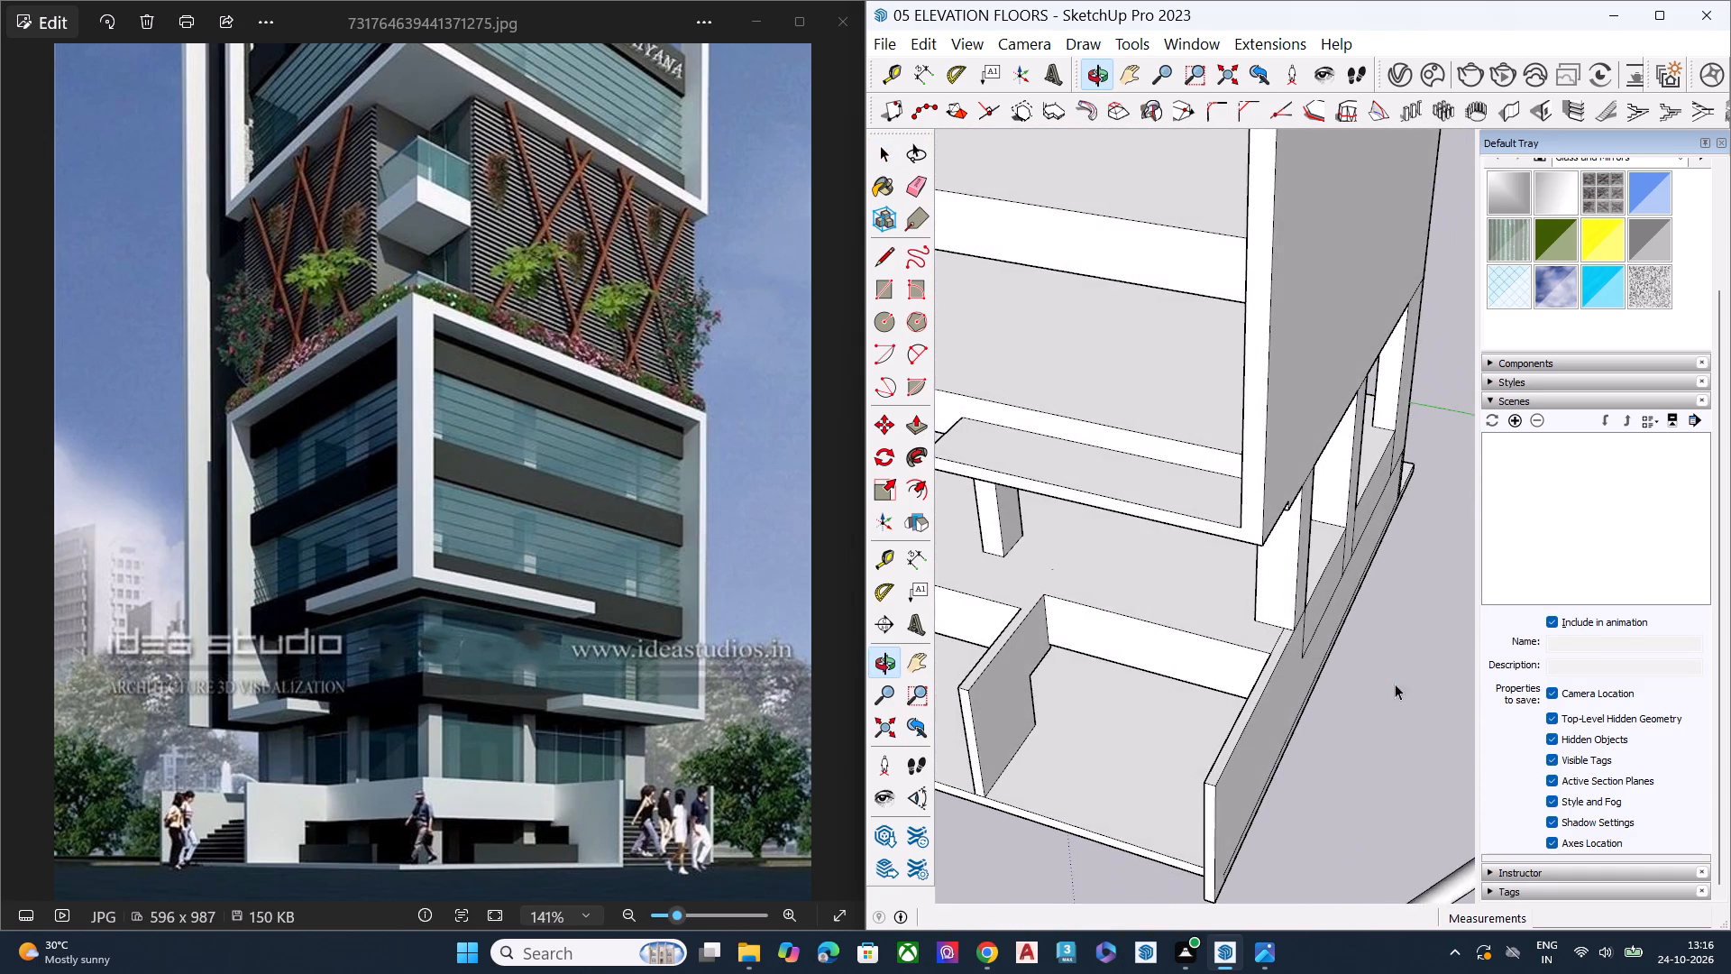
pyautogui.scroll(-1, 1085, 482)
pyautogui.scroll(1, 1085, 482)
pyautogui.scroll(-3, 1085, 482)
pyautogui.scroll(1, 1086, 483)
pyautogui.scroll(-18, 1092, 495)
pyautogui.scroll(1, 1087, 464)
pyautogui.scroll(-1, 1087, 464)
pyautogui.scroll(1, 1087, 464)
pyautogui.scroll(-5, 1087, 464)
pyautogui.scroll(1, 1160, 622)
pyautogui.moveTo(1176, 632); pyautogui.dragTo(1447, 668, button='middle')
pyautogui.scroll(-1, 1307, 685)
pyautogui.scroll(4, 1455, 636)
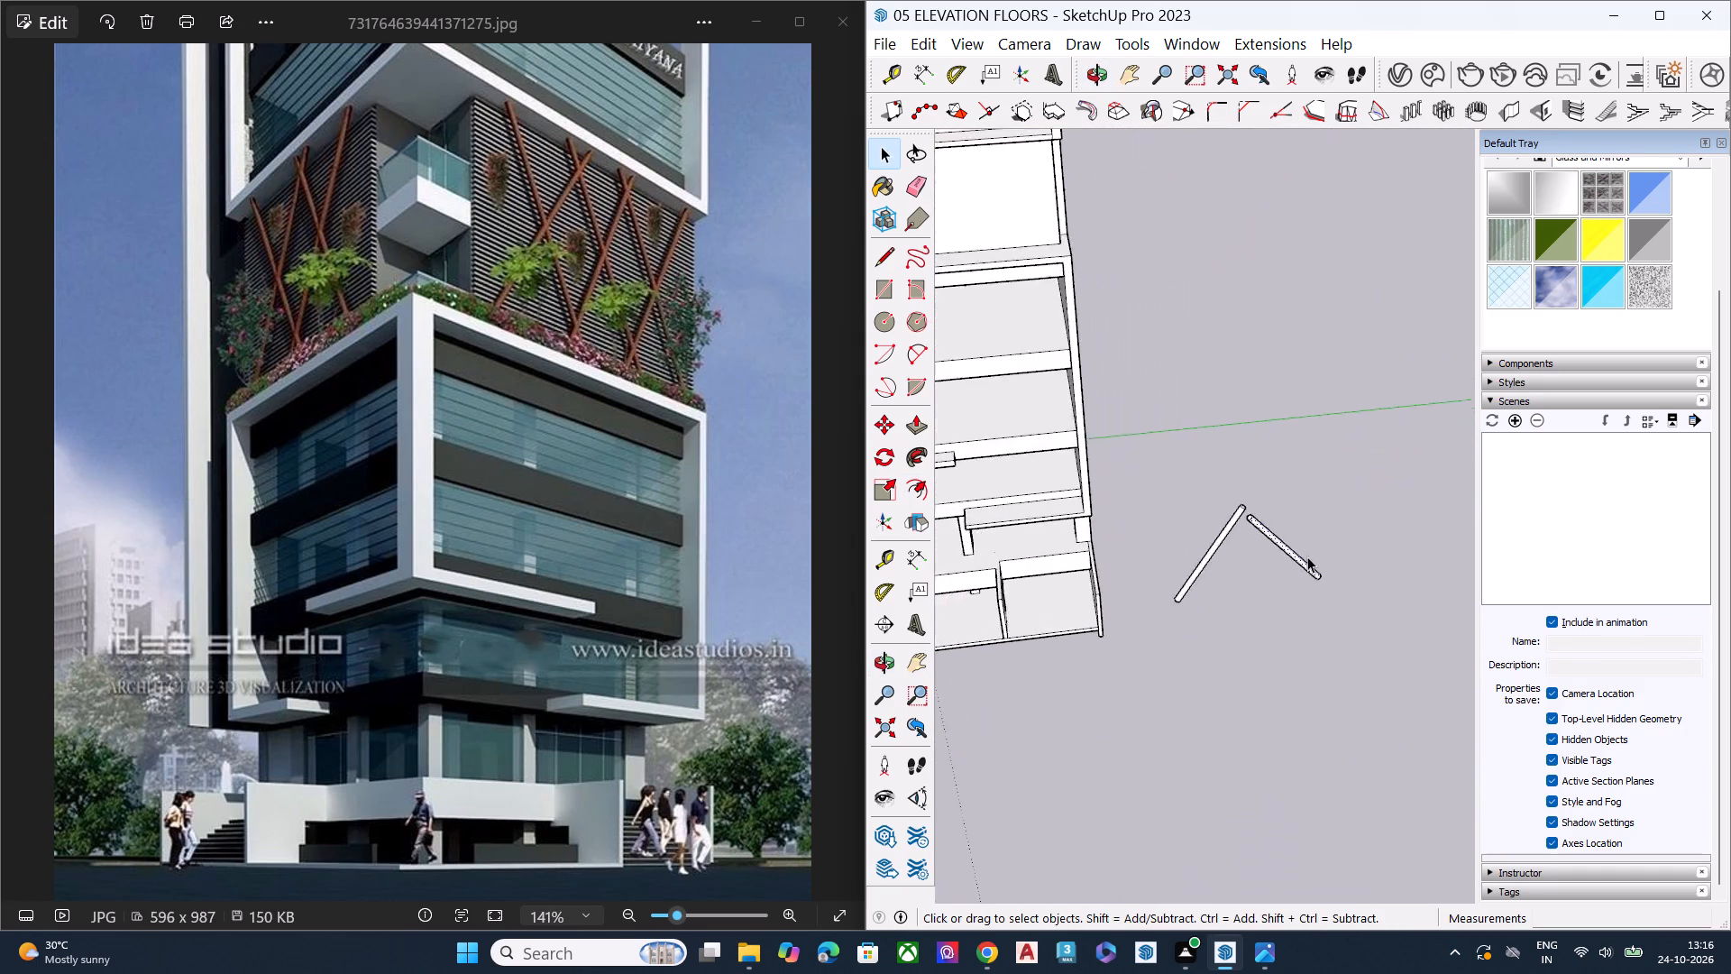
pyautogui.scroll(4, 1307, 556)
pyautogui.scroll(-1, 1218, 555)
pyautogui.scroll(2, 1213, 555)
pyautogui.scroll(3, 1223, 474)
pyautogui.scroll(-1, 1223, 473)
pyautogui.scroll(3, 1223, 473)
pyautogui.press('space')
pyautogui.click(1194, 615)
pyautogui.scroll(1, 574, 285)
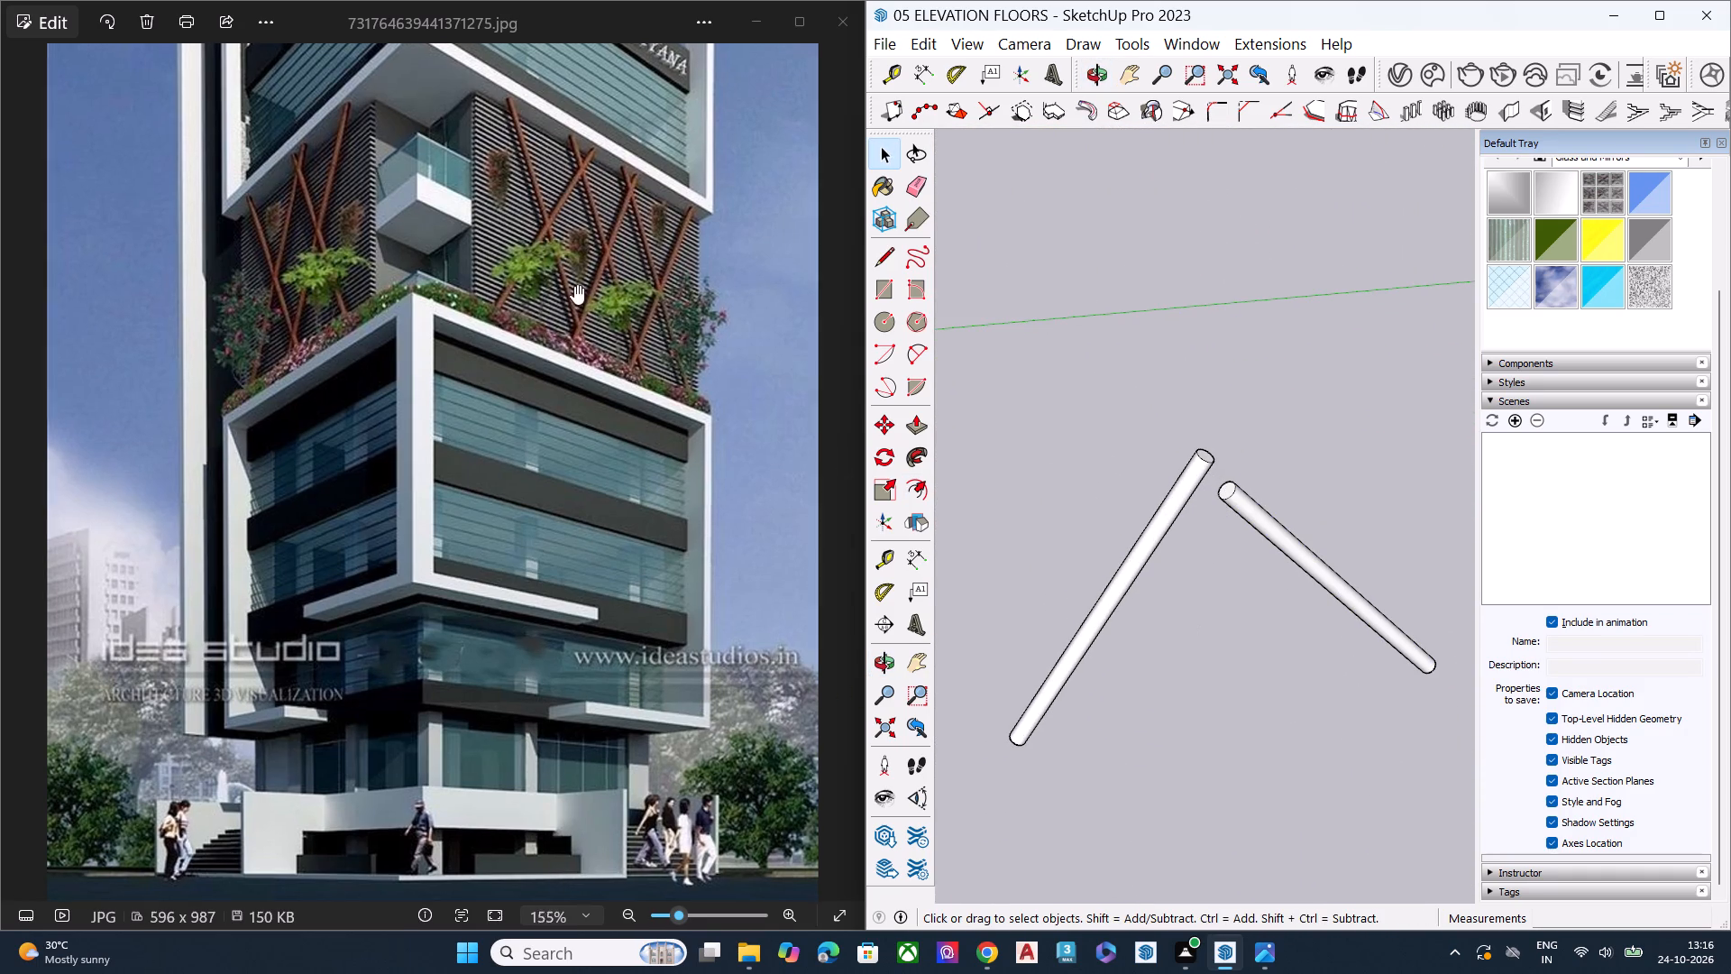
pyautogui.scroll(1, 574, 285)
pyautogui.scroll(-3, 573, 285)
pyautogui.scroll(1, 573, 285)
pyautogui.scroll(-4, 573, 285)
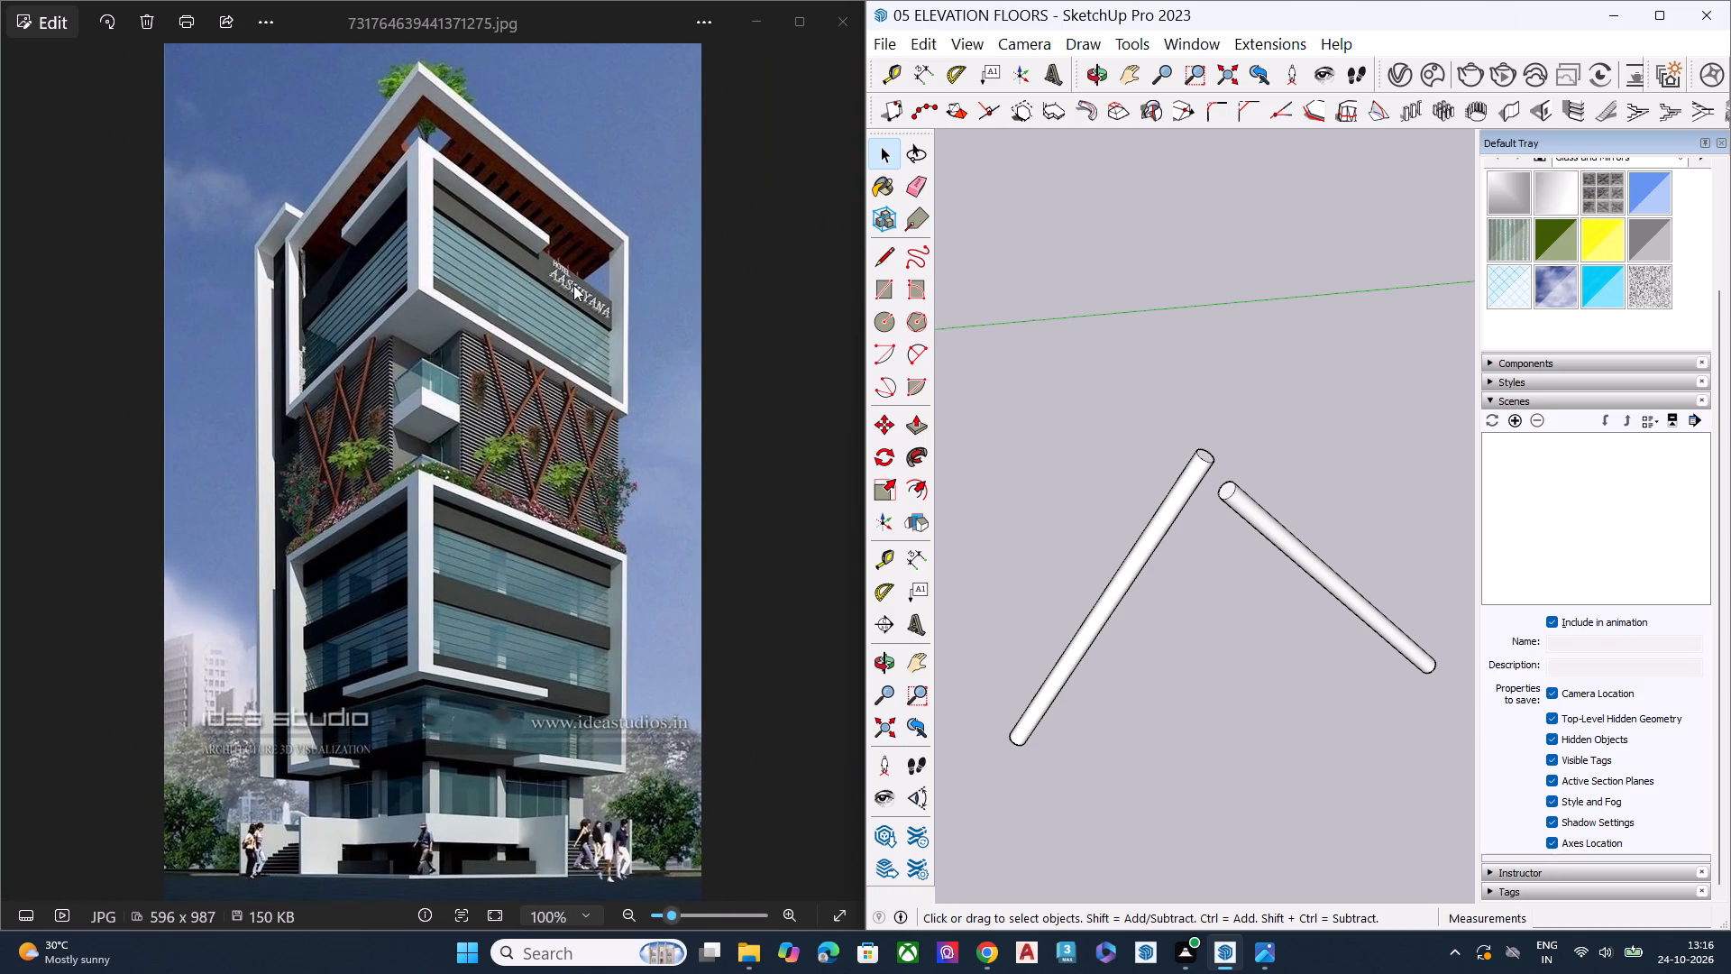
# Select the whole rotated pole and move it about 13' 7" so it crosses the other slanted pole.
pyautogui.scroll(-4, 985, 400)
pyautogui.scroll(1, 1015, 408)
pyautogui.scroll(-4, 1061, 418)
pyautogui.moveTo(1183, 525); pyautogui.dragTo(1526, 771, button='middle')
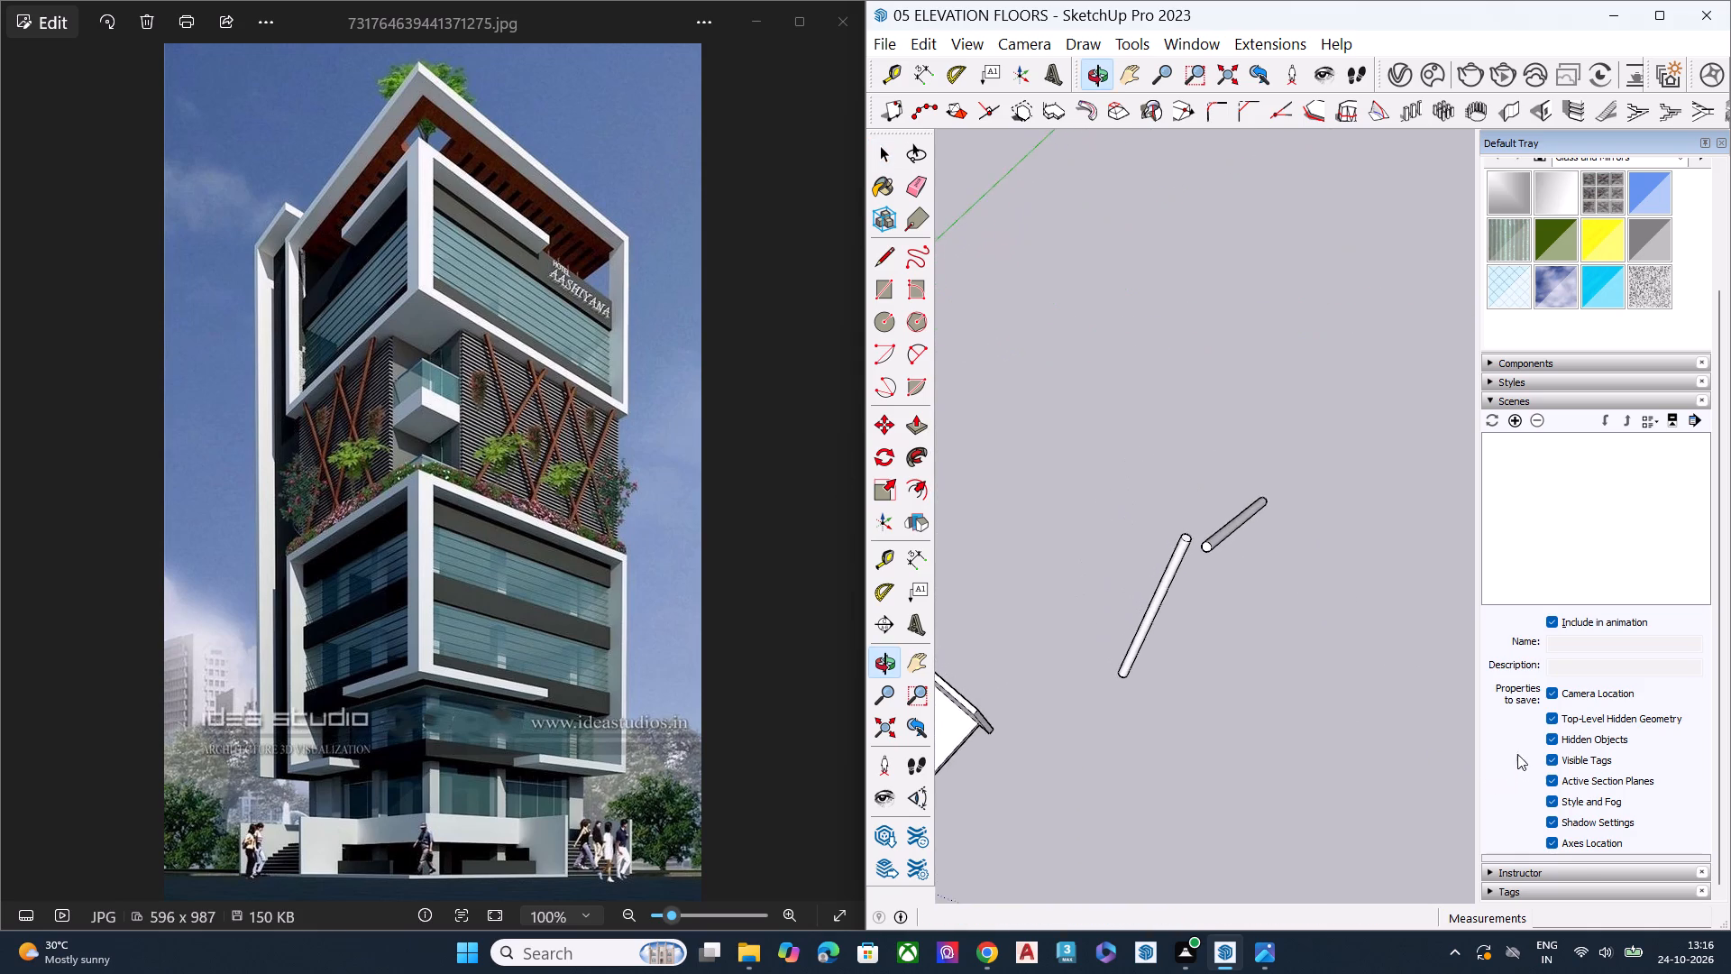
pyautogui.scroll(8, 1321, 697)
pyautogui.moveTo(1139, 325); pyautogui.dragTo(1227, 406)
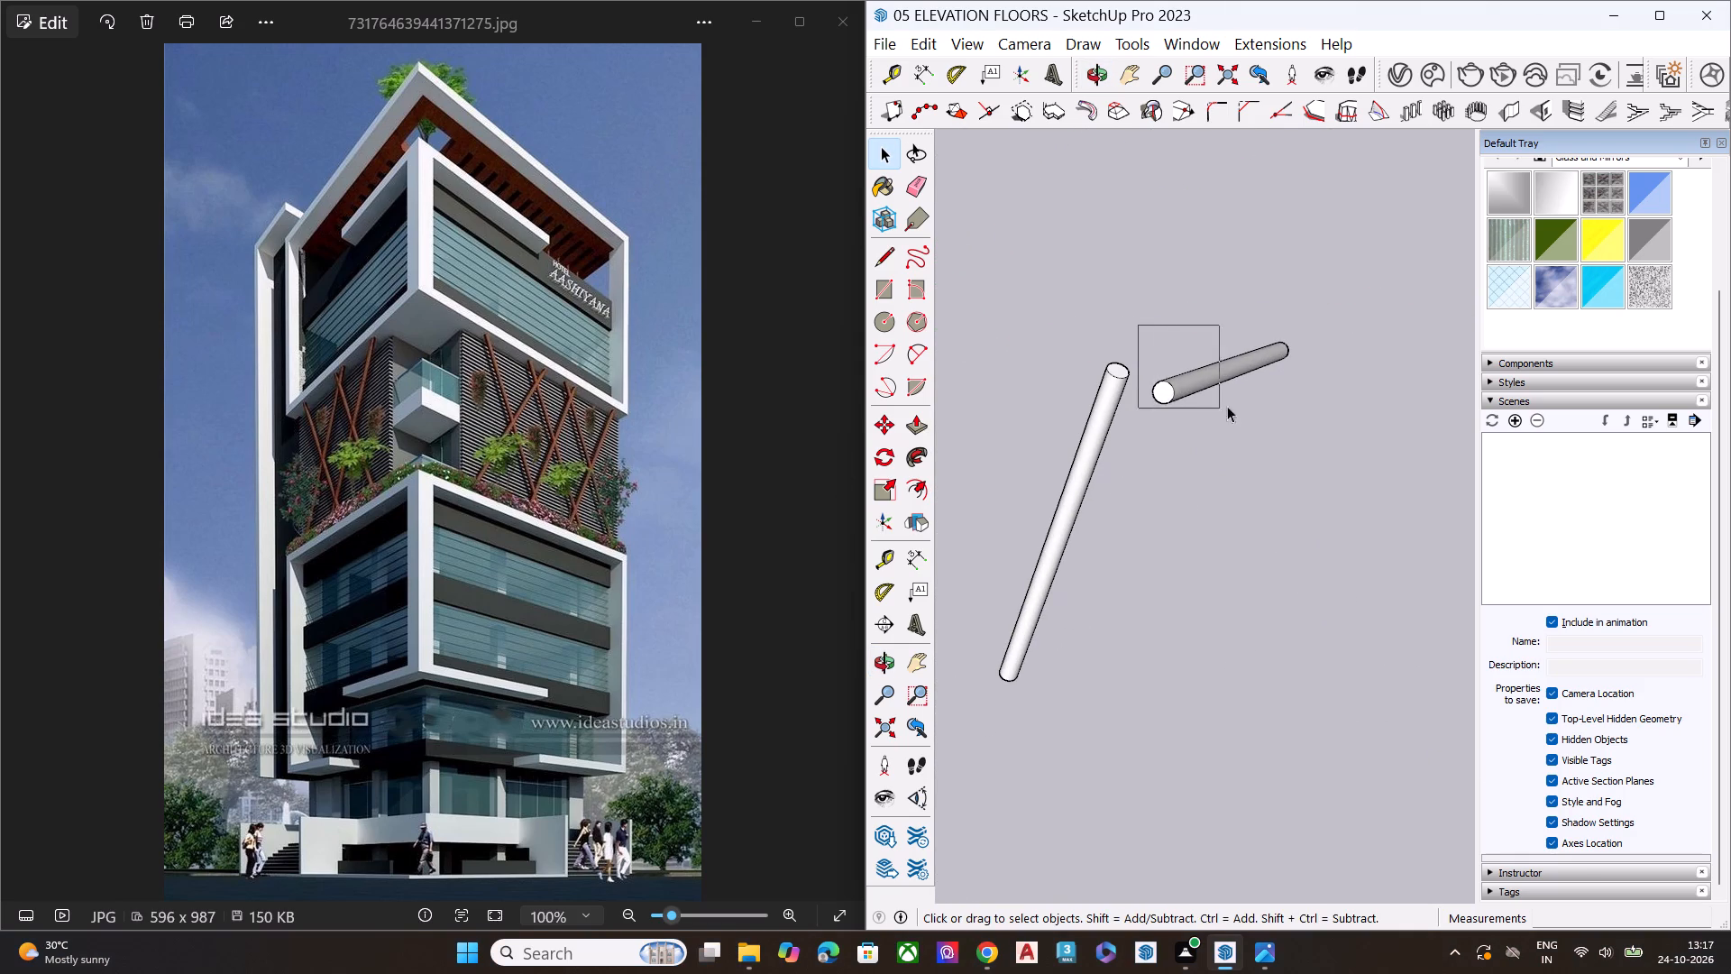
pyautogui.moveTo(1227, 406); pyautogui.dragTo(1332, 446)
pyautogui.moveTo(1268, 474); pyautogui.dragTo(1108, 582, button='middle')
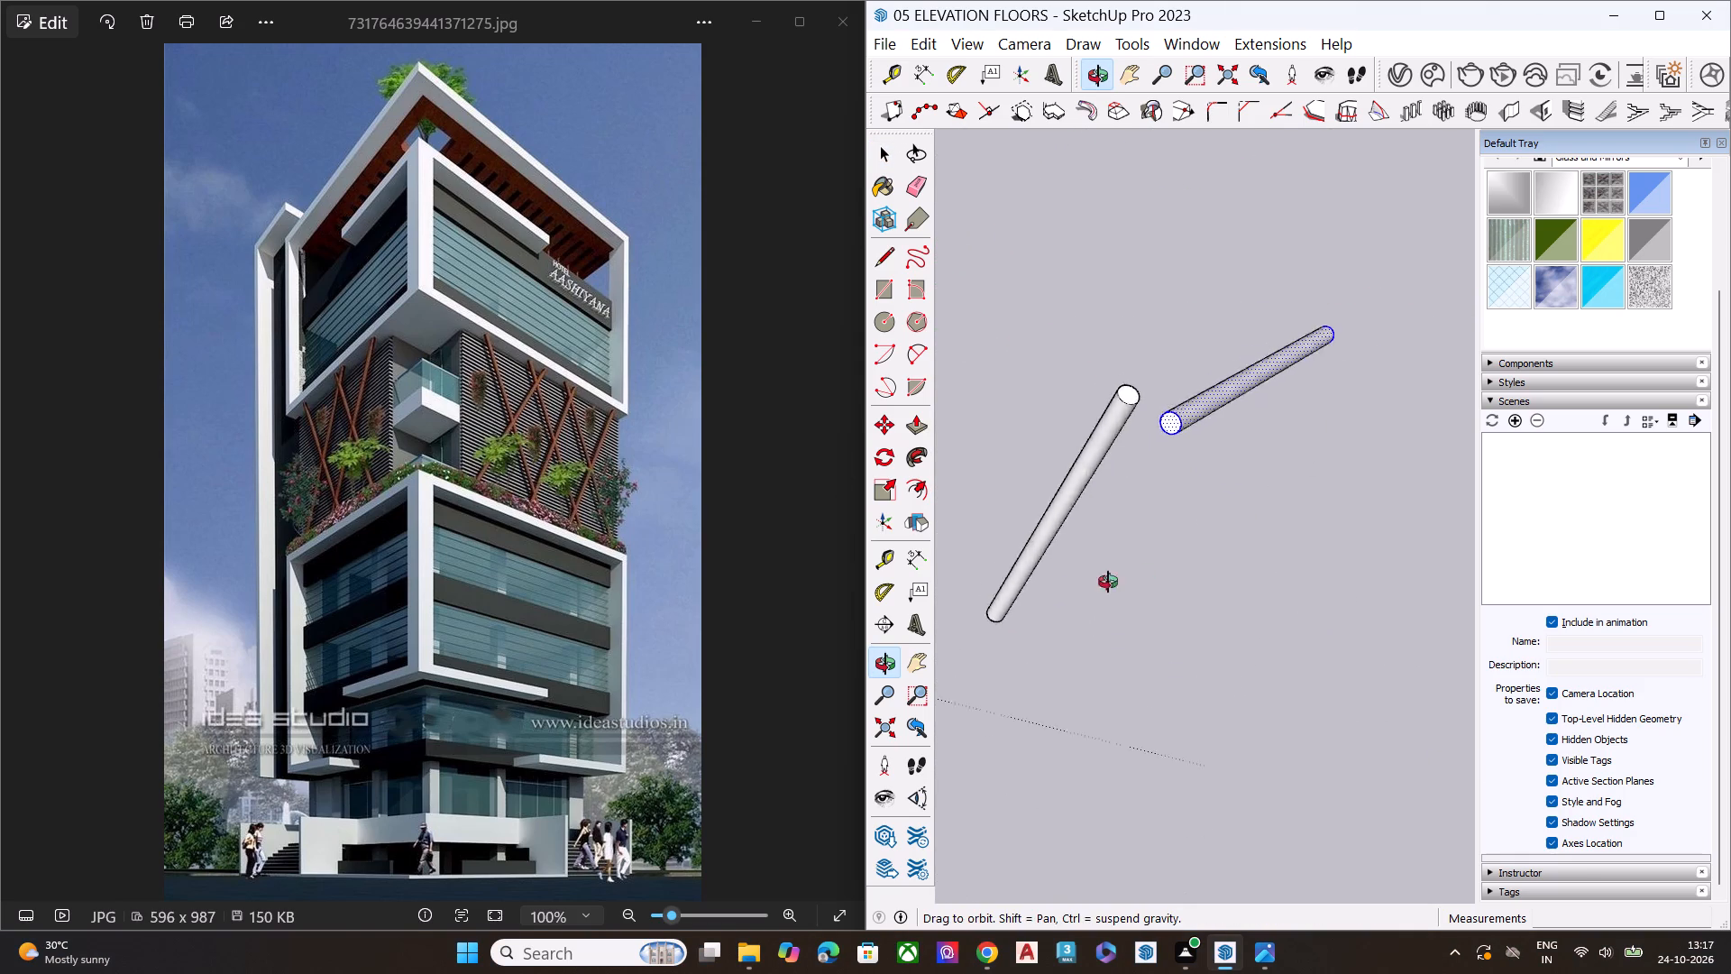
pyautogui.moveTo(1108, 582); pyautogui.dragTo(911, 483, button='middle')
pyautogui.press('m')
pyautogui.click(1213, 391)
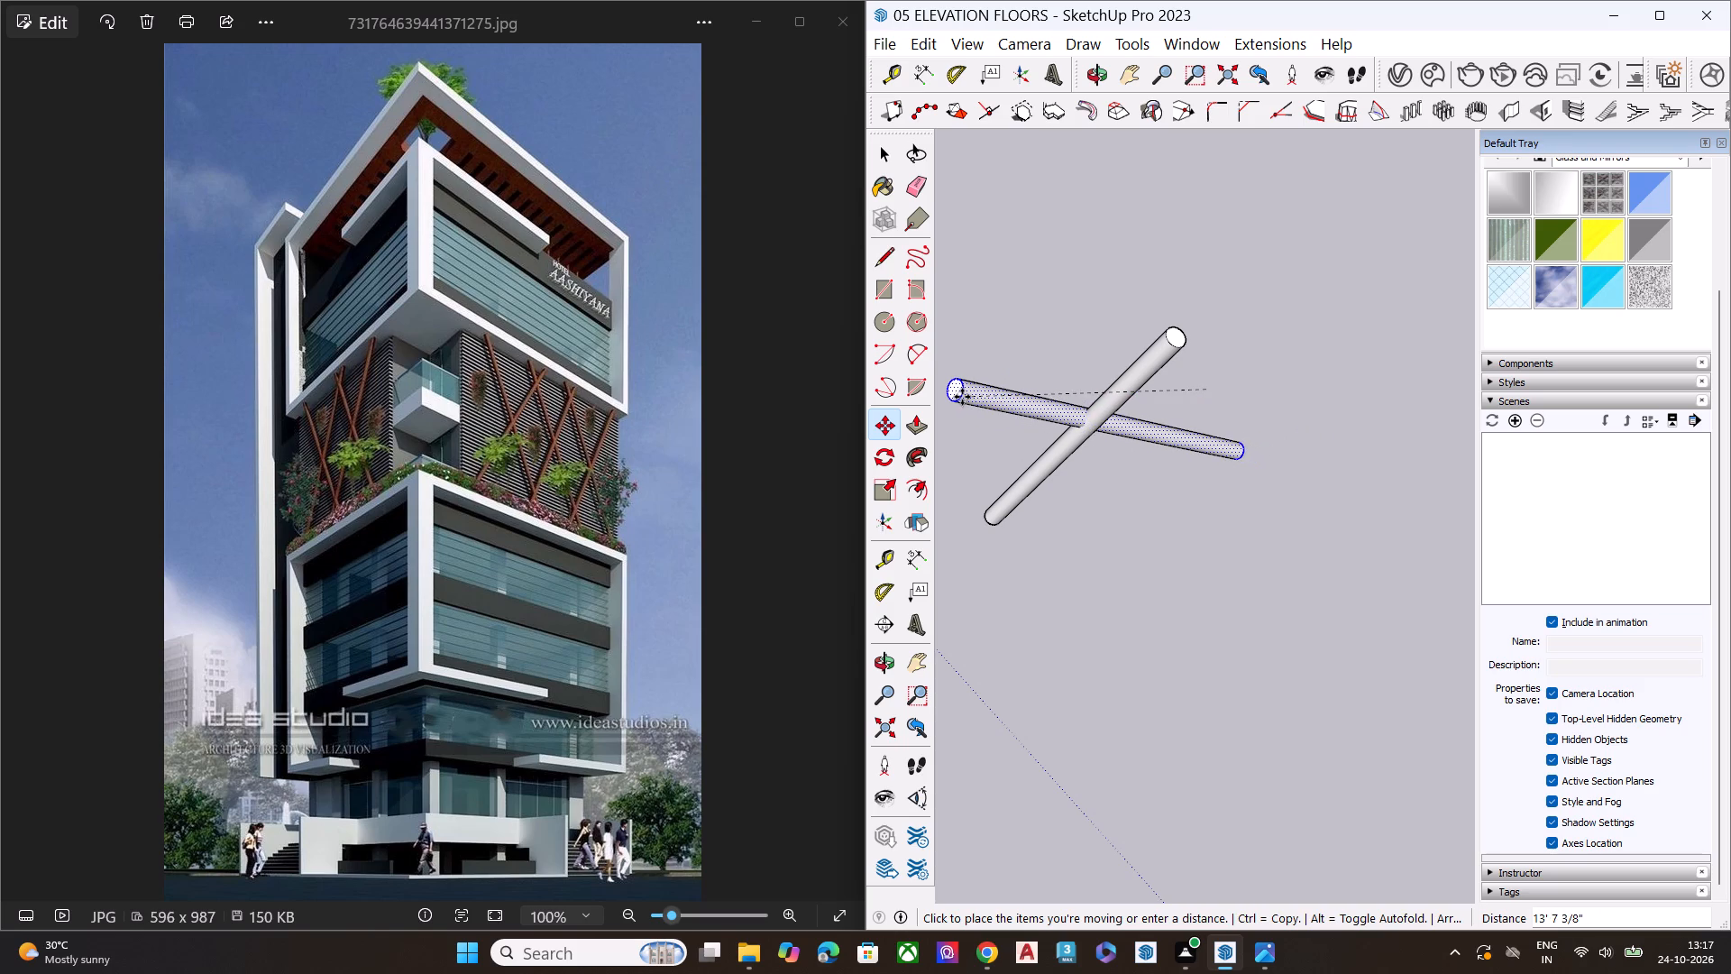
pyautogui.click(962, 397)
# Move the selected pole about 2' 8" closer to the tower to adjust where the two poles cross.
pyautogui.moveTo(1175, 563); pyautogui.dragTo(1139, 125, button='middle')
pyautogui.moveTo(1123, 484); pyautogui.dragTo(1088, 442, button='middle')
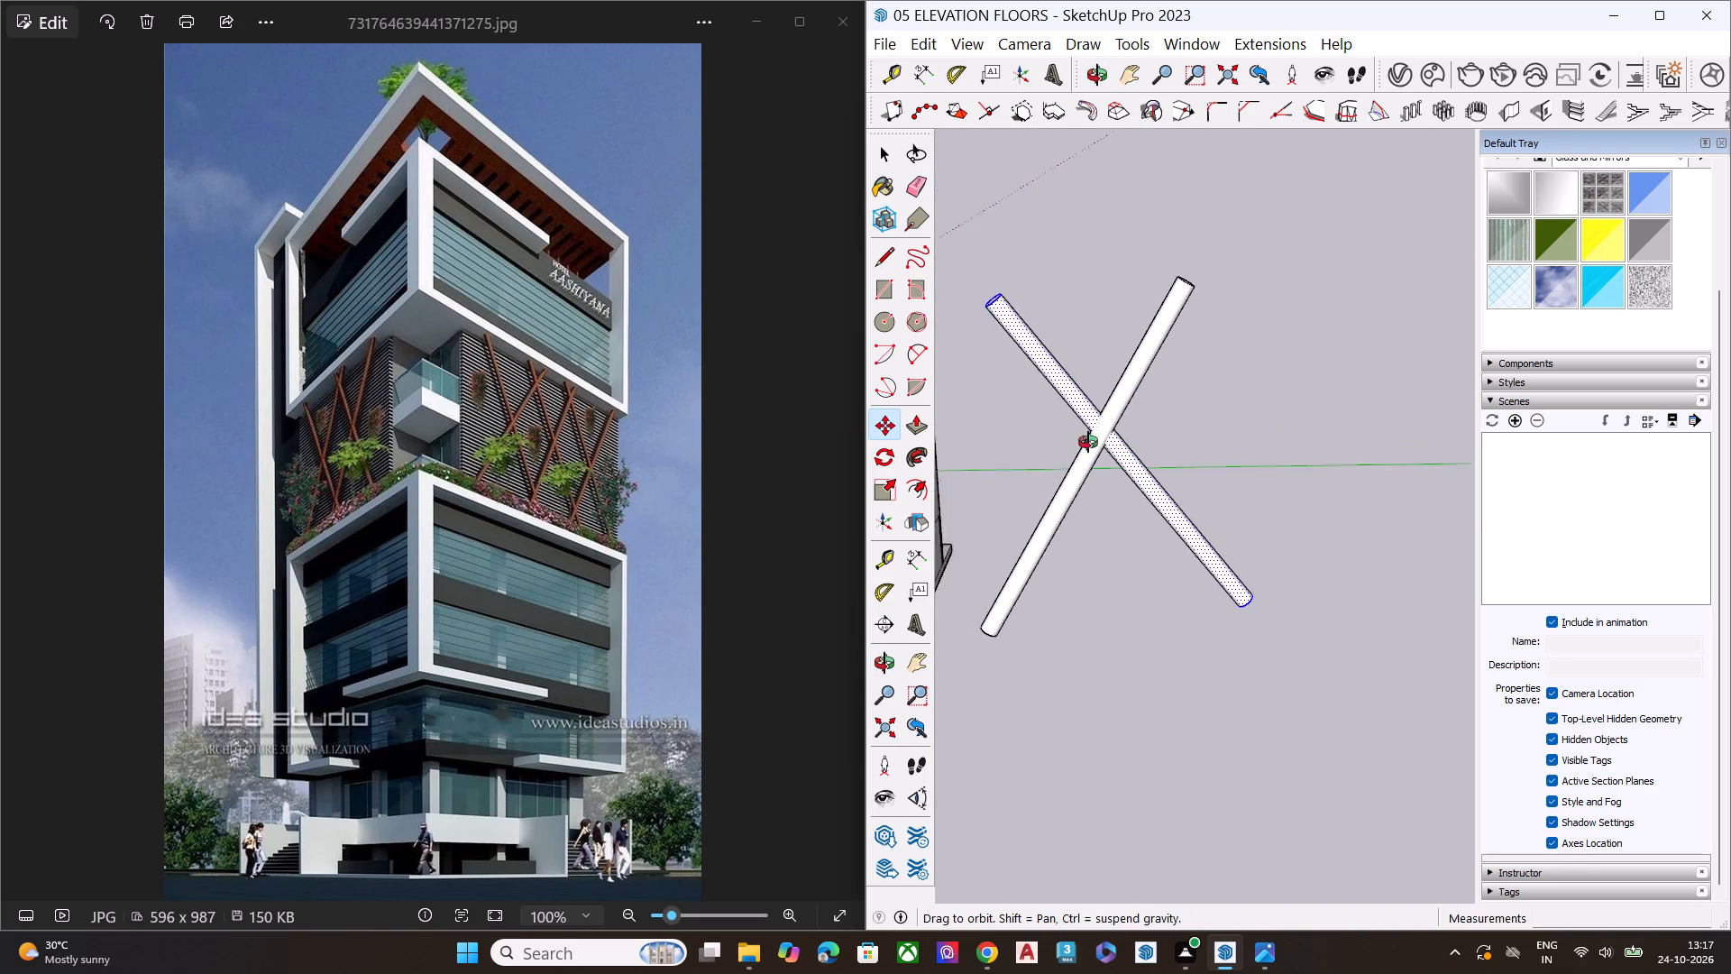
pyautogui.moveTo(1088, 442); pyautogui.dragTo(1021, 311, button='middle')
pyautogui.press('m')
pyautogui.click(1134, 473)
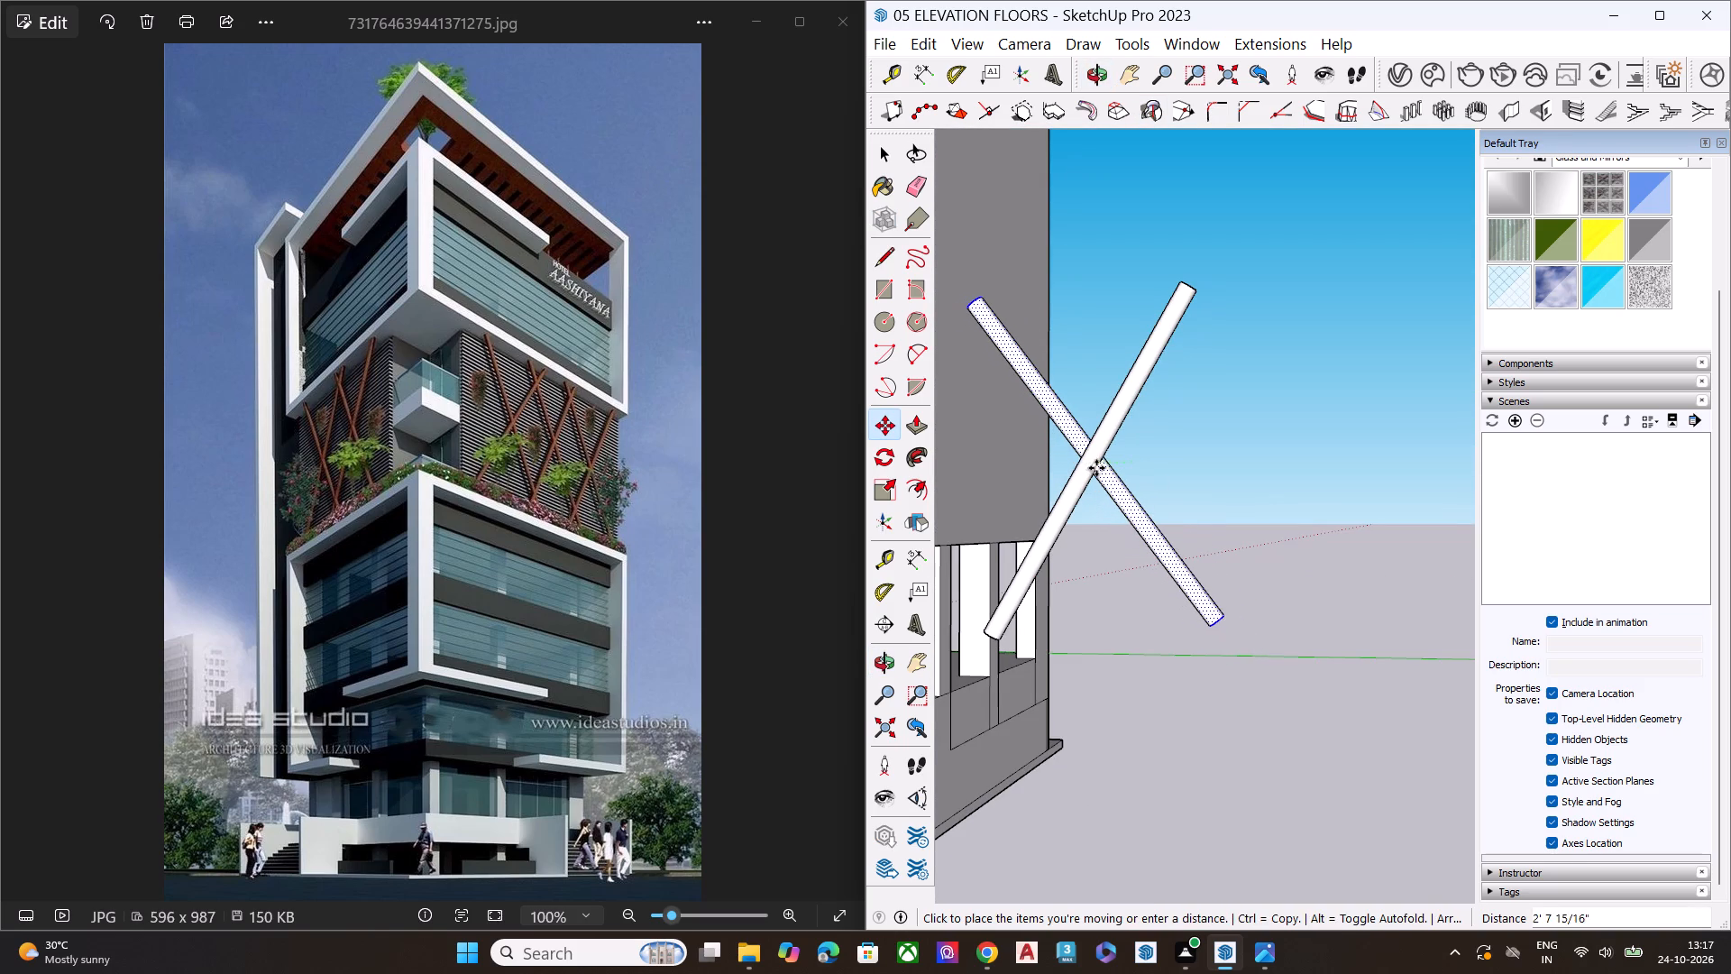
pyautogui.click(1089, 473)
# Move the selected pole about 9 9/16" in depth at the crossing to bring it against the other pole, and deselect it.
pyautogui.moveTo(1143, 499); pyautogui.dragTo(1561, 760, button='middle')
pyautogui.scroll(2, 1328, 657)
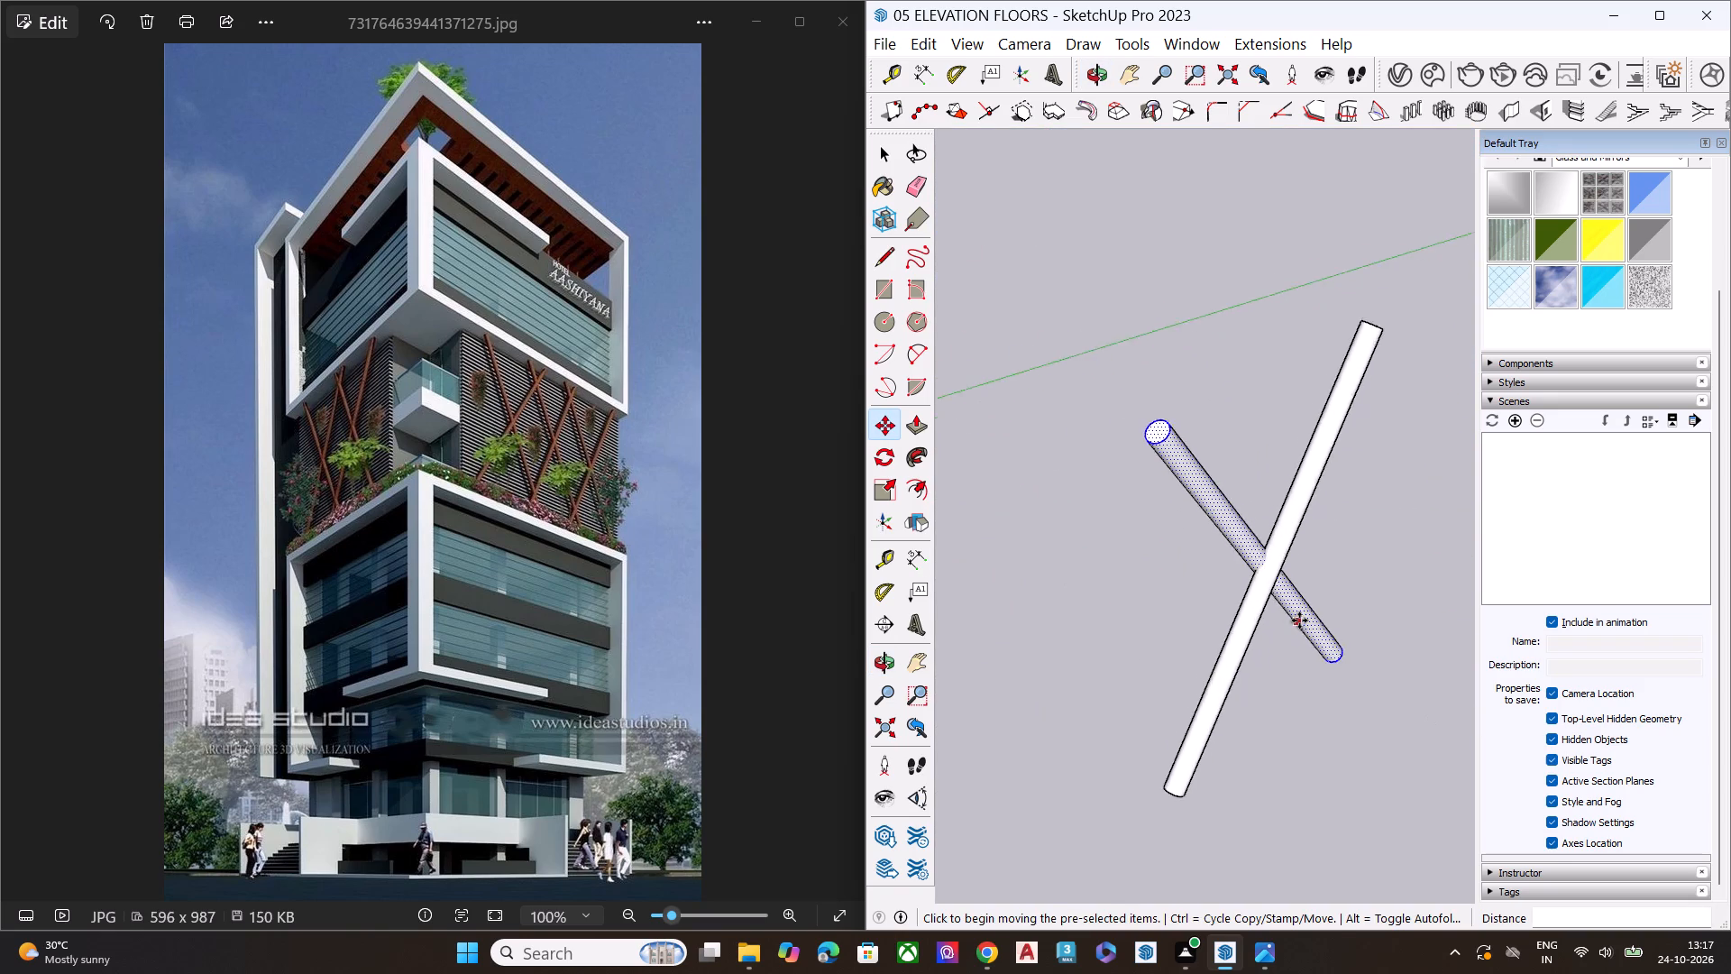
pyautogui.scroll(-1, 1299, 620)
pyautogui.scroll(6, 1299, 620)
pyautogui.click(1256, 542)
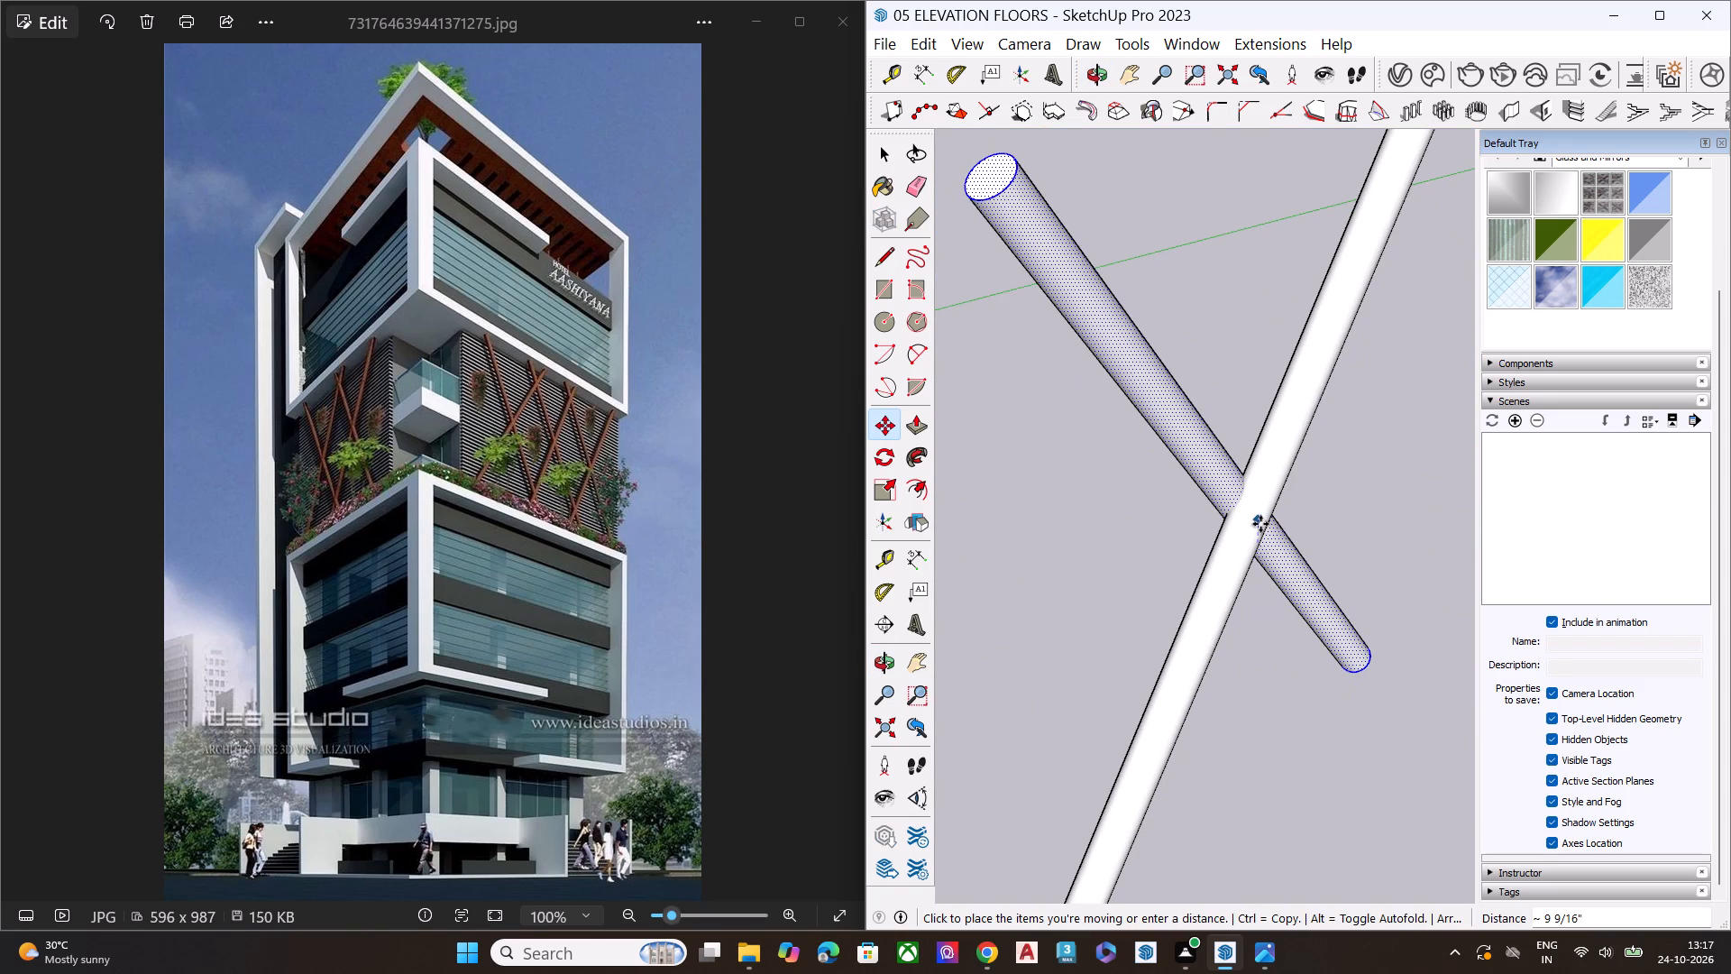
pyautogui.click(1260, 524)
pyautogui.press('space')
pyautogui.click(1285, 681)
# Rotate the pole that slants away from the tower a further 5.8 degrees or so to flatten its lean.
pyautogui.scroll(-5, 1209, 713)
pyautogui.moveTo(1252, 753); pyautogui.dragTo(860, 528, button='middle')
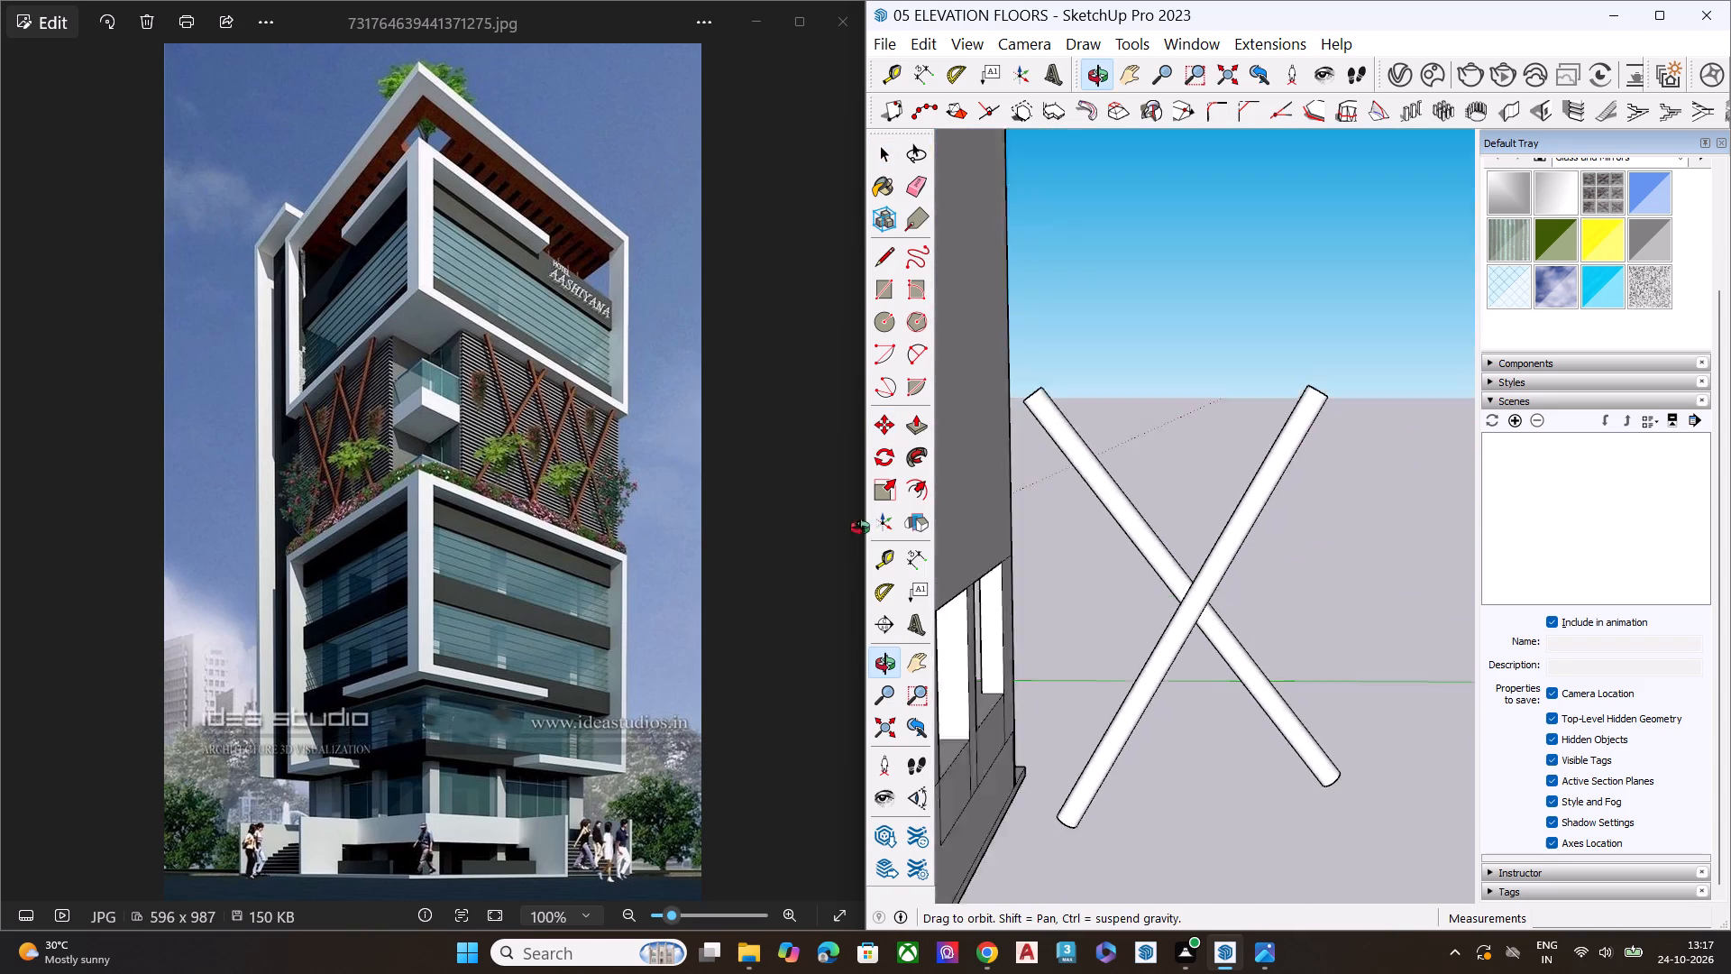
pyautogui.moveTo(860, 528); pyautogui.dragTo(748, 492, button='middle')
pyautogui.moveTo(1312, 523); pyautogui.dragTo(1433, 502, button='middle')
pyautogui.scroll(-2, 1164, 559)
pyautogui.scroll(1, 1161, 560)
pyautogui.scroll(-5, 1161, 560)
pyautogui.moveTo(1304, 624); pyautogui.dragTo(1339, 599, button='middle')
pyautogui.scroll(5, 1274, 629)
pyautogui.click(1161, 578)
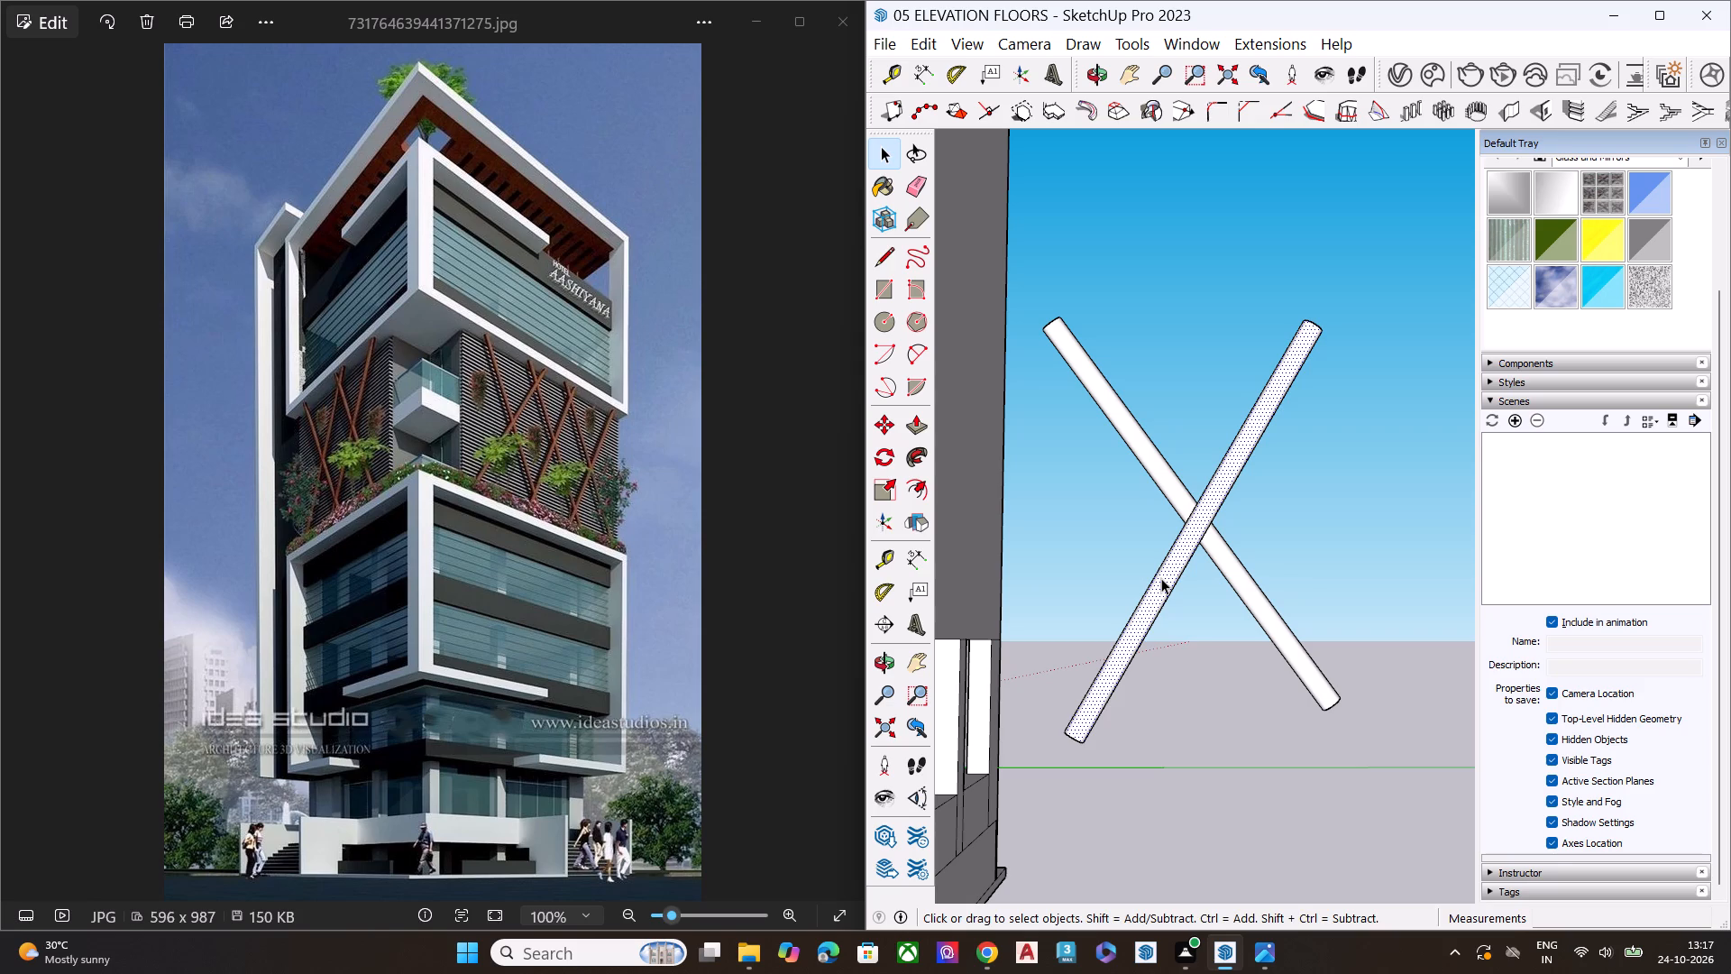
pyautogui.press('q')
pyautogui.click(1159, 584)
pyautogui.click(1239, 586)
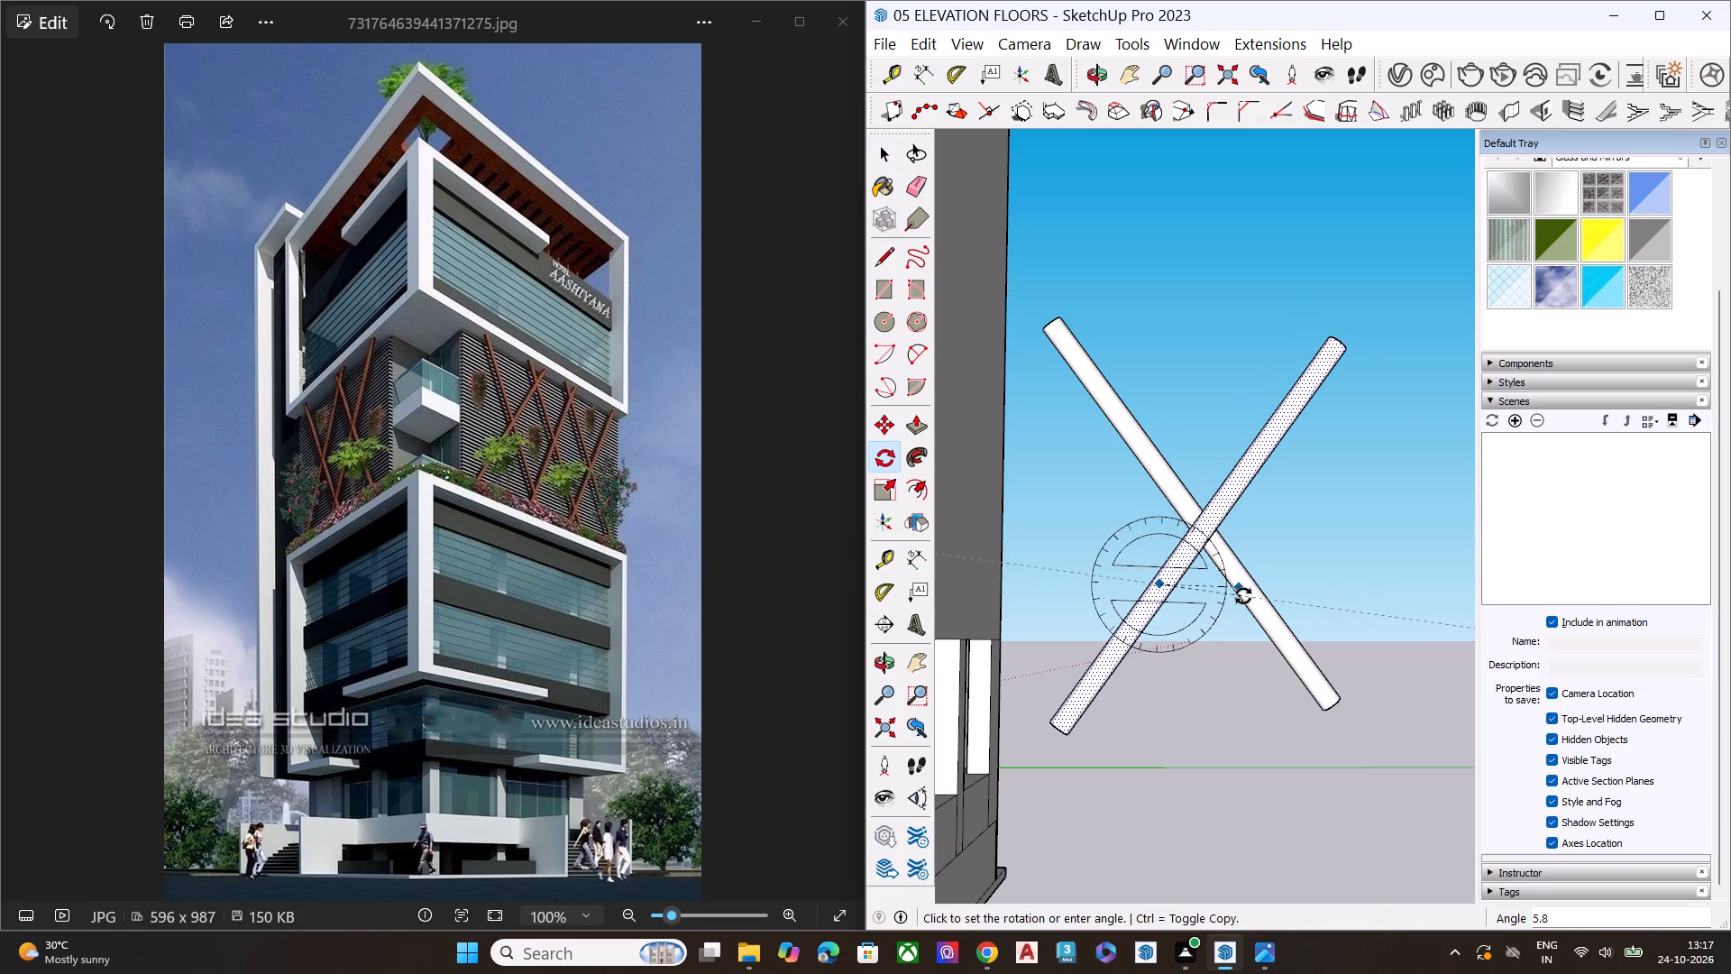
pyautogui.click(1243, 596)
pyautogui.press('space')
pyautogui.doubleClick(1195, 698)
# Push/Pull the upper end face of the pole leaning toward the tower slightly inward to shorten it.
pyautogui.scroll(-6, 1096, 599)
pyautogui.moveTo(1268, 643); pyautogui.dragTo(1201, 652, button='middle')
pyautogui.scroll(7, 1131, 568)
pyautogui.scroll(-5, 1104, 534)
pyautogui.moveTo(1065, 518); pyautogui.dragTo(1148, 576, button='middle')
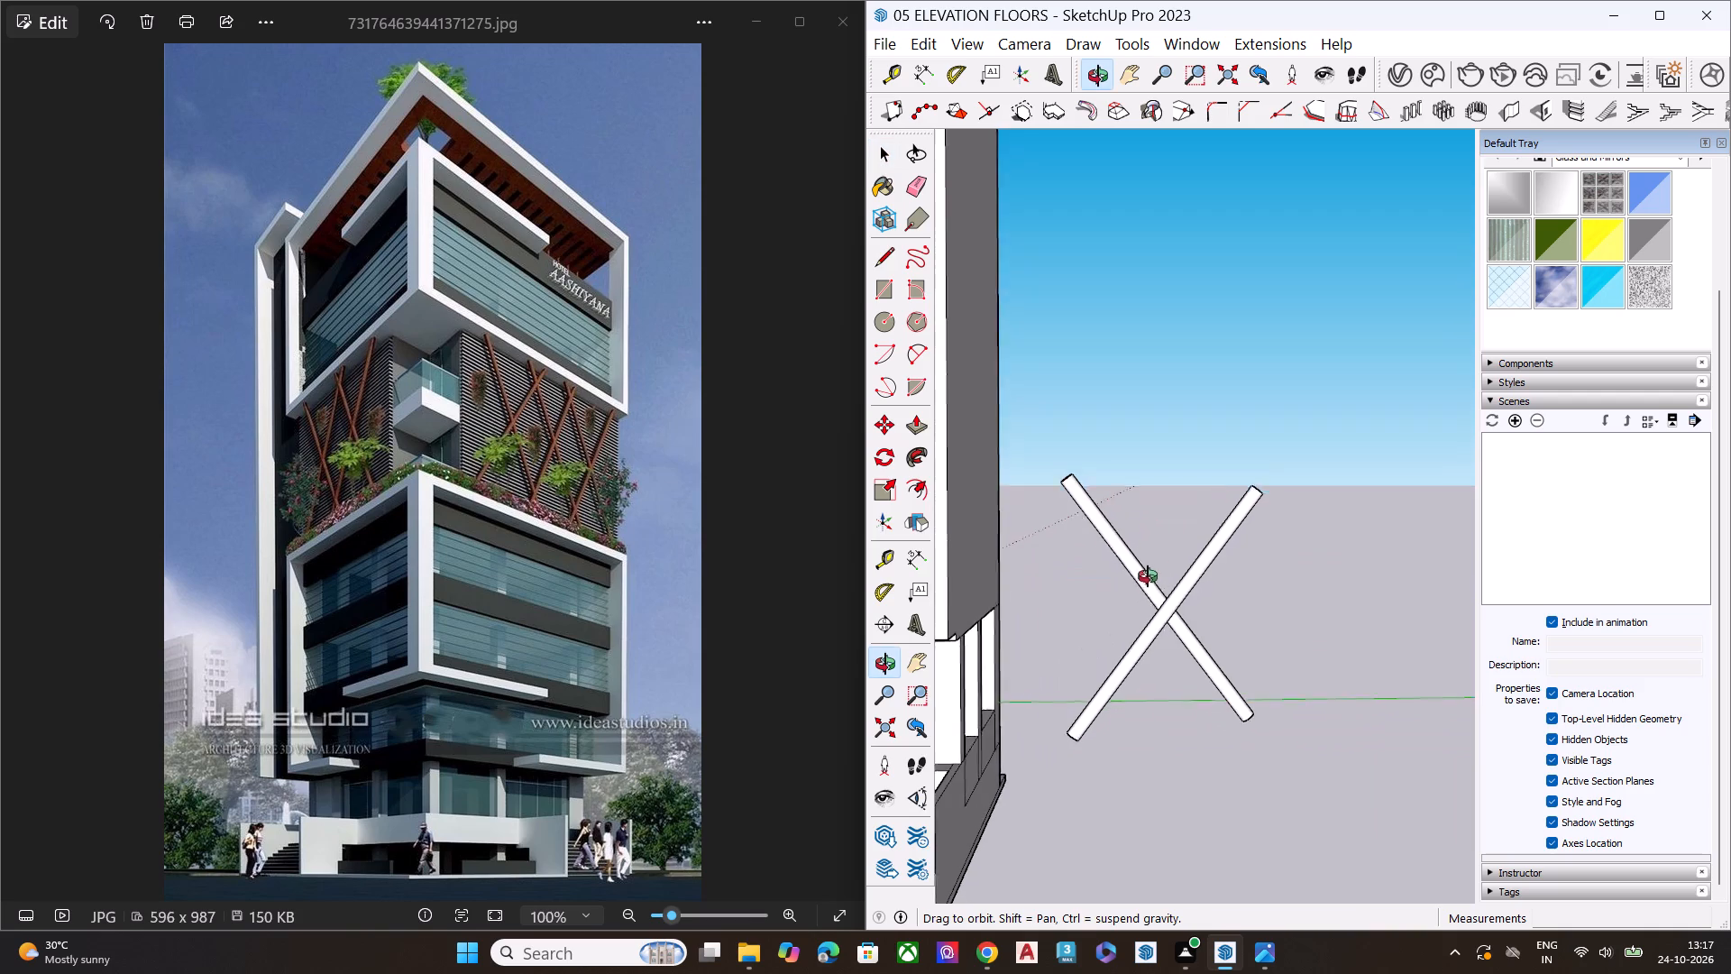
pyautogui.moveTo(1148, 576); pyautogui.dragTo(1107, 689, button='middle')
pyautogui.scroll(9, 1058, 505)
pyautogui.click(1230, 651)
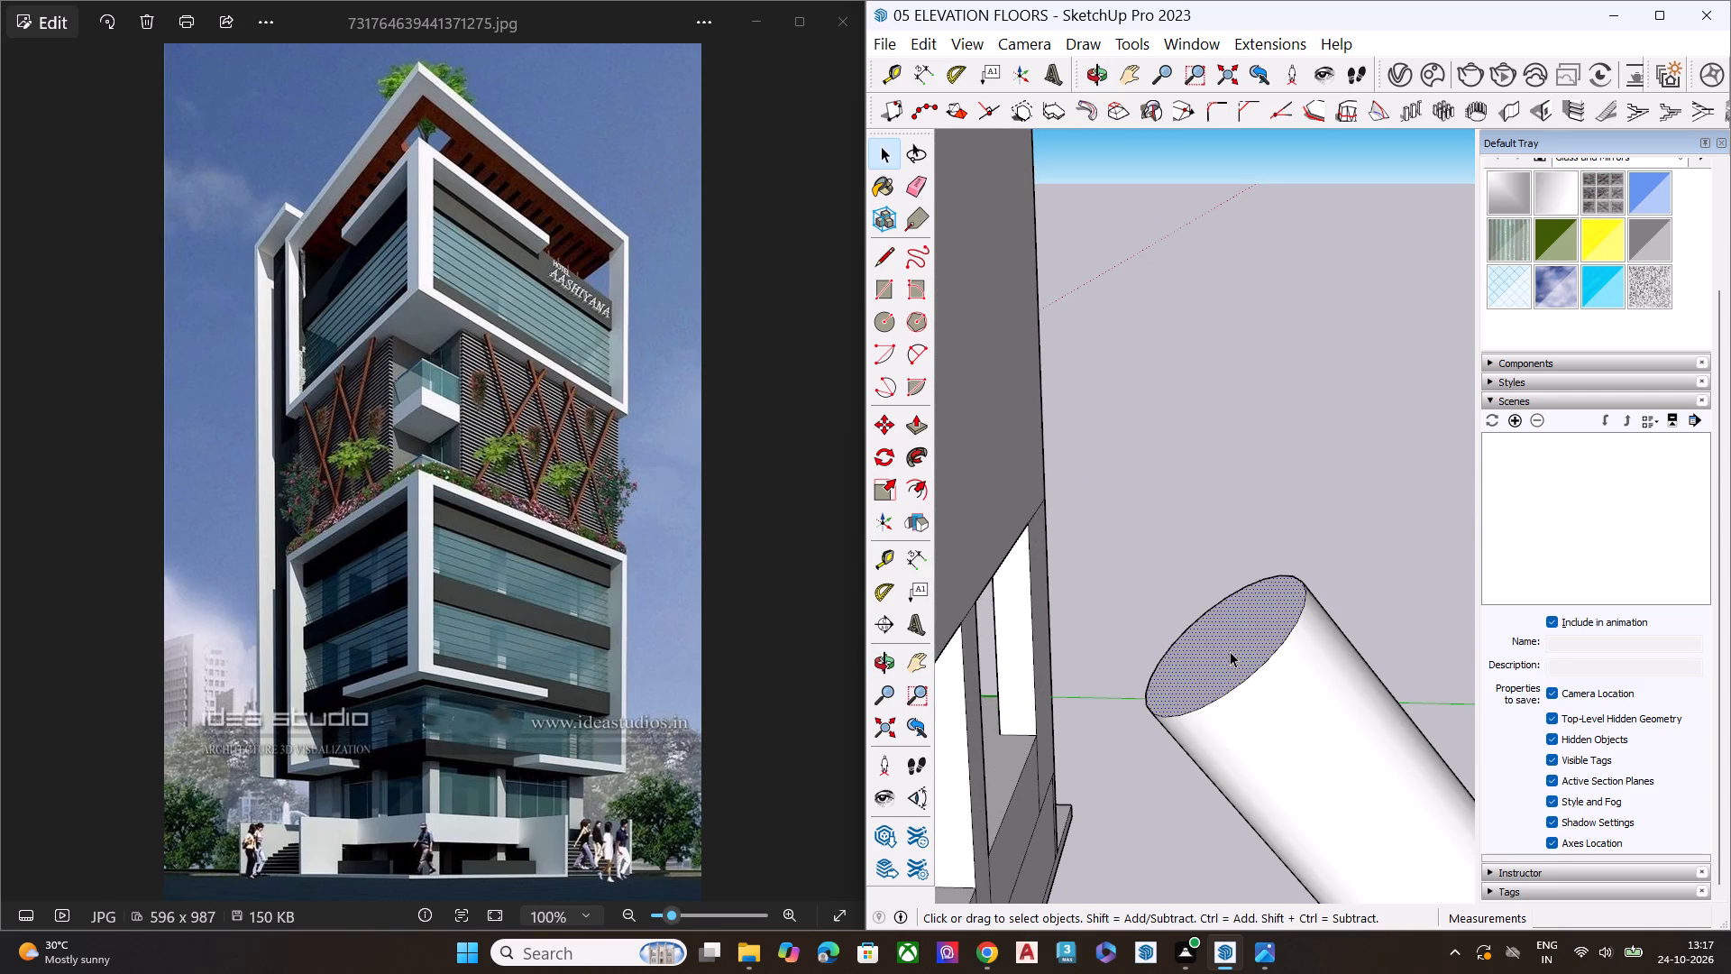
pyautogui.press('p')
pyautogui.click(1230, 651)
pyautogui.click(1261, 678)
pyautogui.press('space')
# Examine the proportions and crossing of the X-shaped pole pair beside the tower.
pyautogui.scroll(-4, 1123, 528)
pyautogui.scroll(1, 1121, 526)
pyautogui.scroll(-3, 1120, 526)
pyautogui.scroll(1, 1117, 525)
pyautogui.scroll(-3, 1117, 525)
pyautogui.scroll(3, 1177, 490)
pyautogui.scroll(-3, 1186, 501)
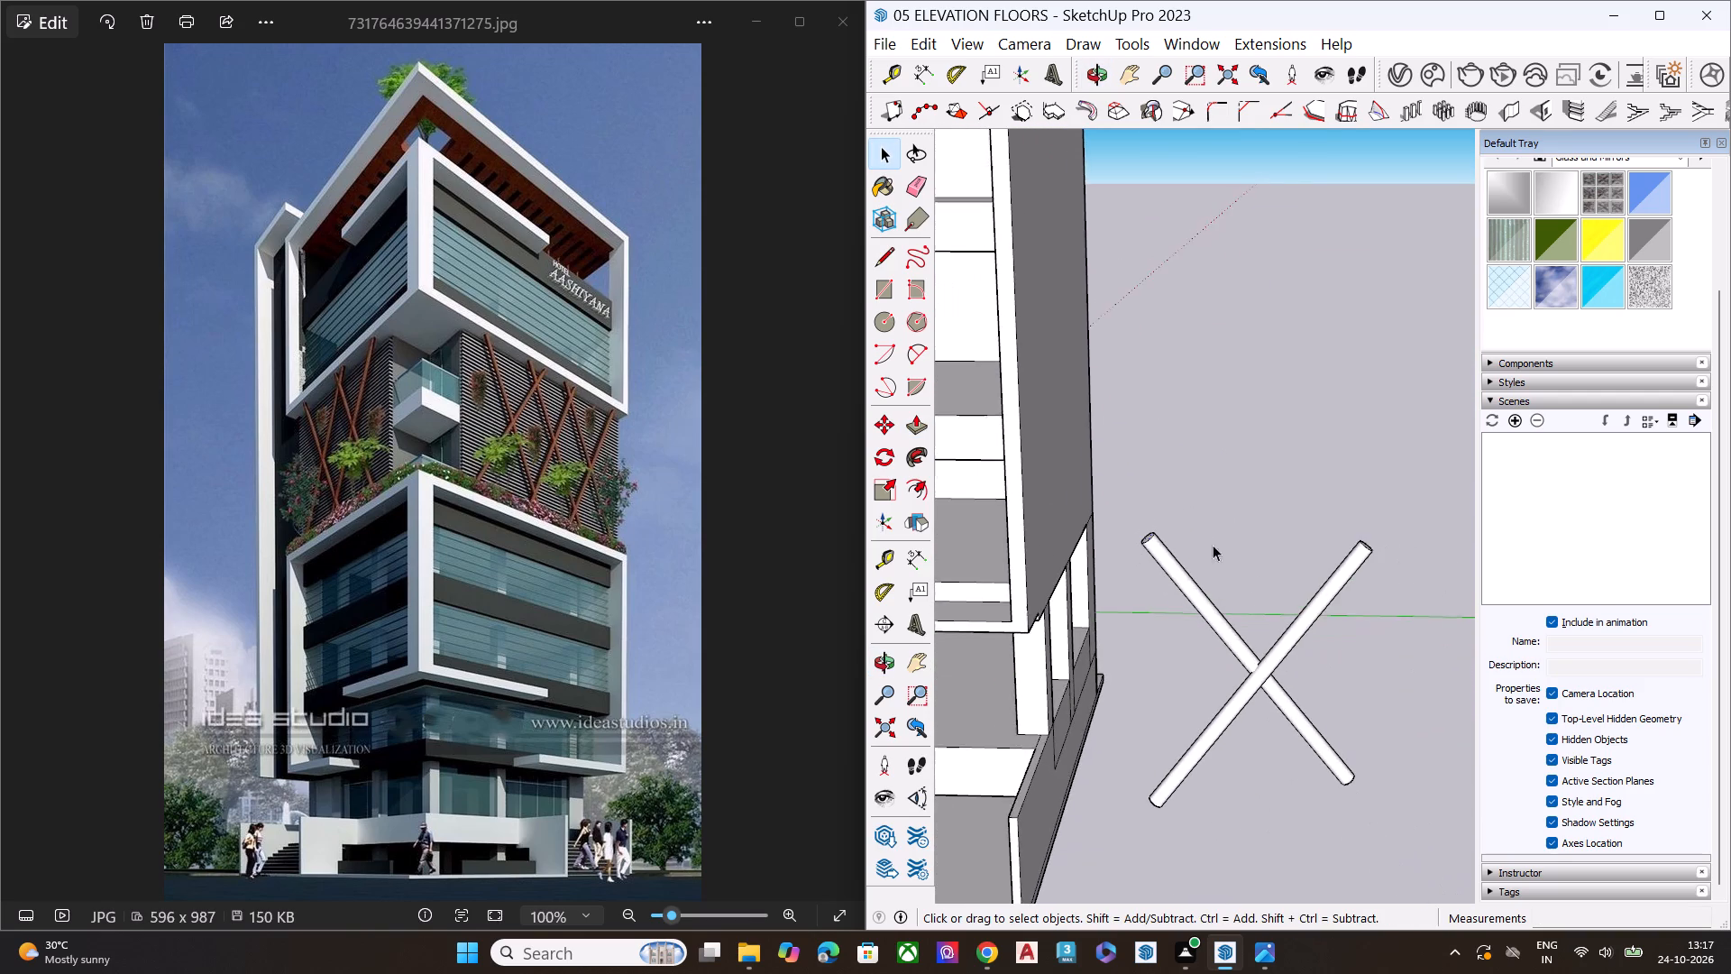
pyautogui.moveTo(1215, 611); pyautogui.dragTo(1207, 468, button='middle')
pyautogui.scroll(2, 1296, 496)
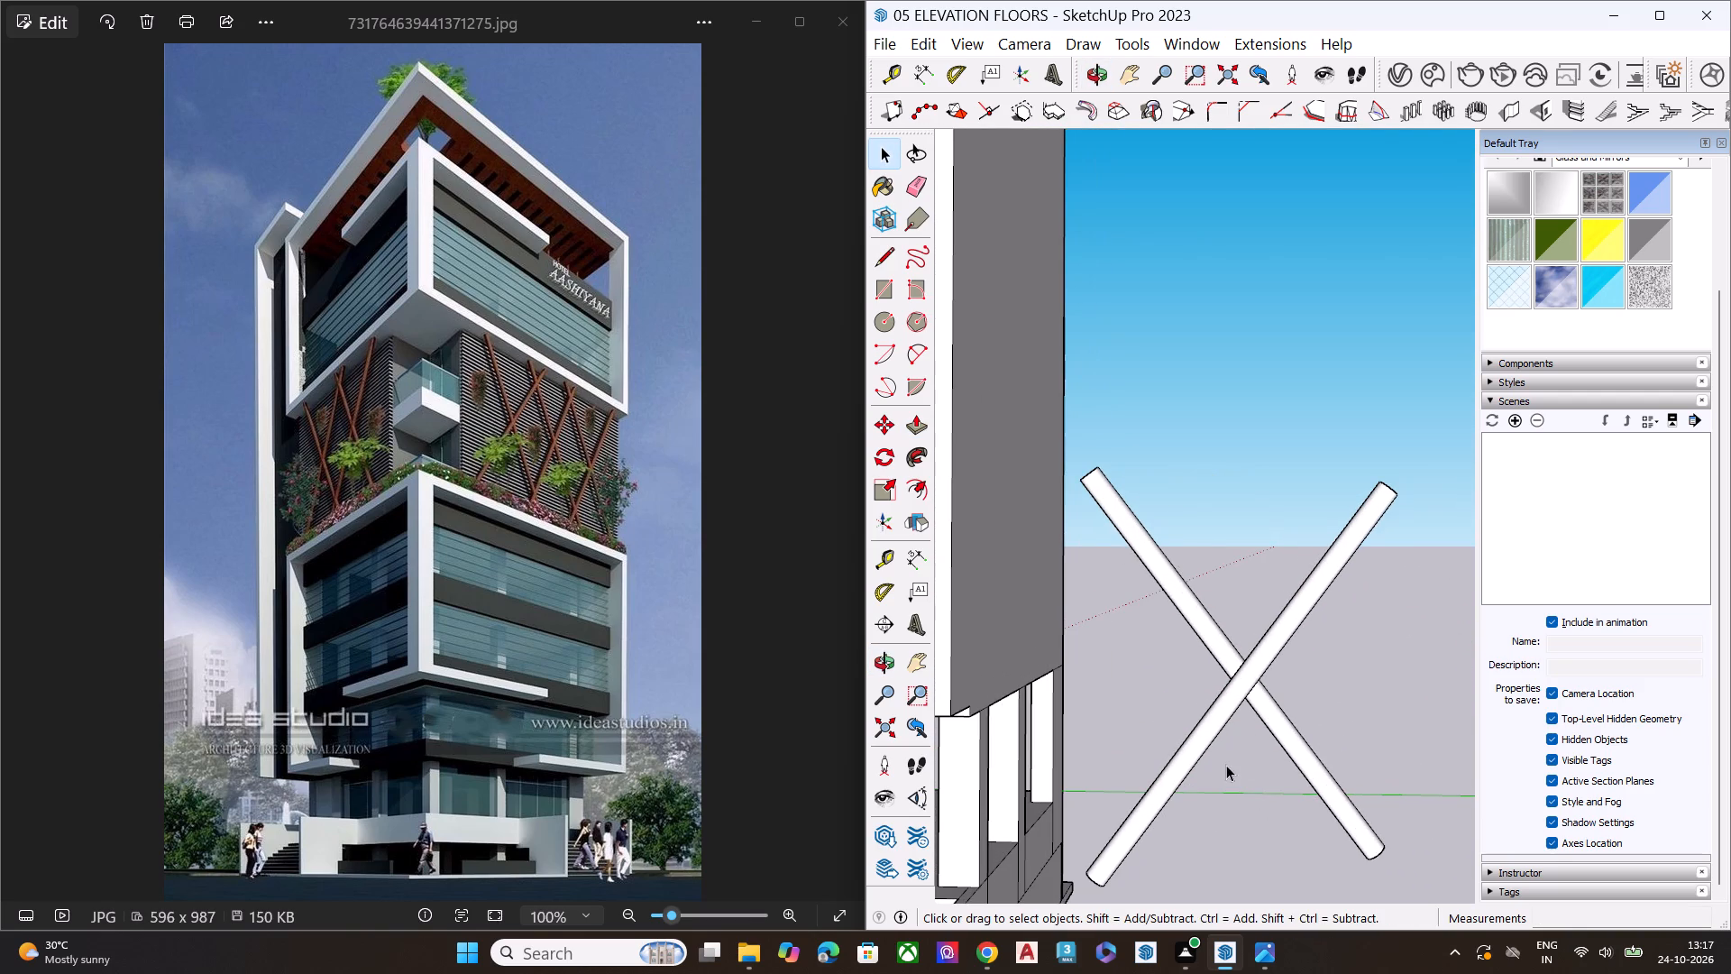
pyautogui.click(1227, 764)
pyautogui.scroll(-7, 1089, 519)
pyautogui.scroll(1, 1150, 615)
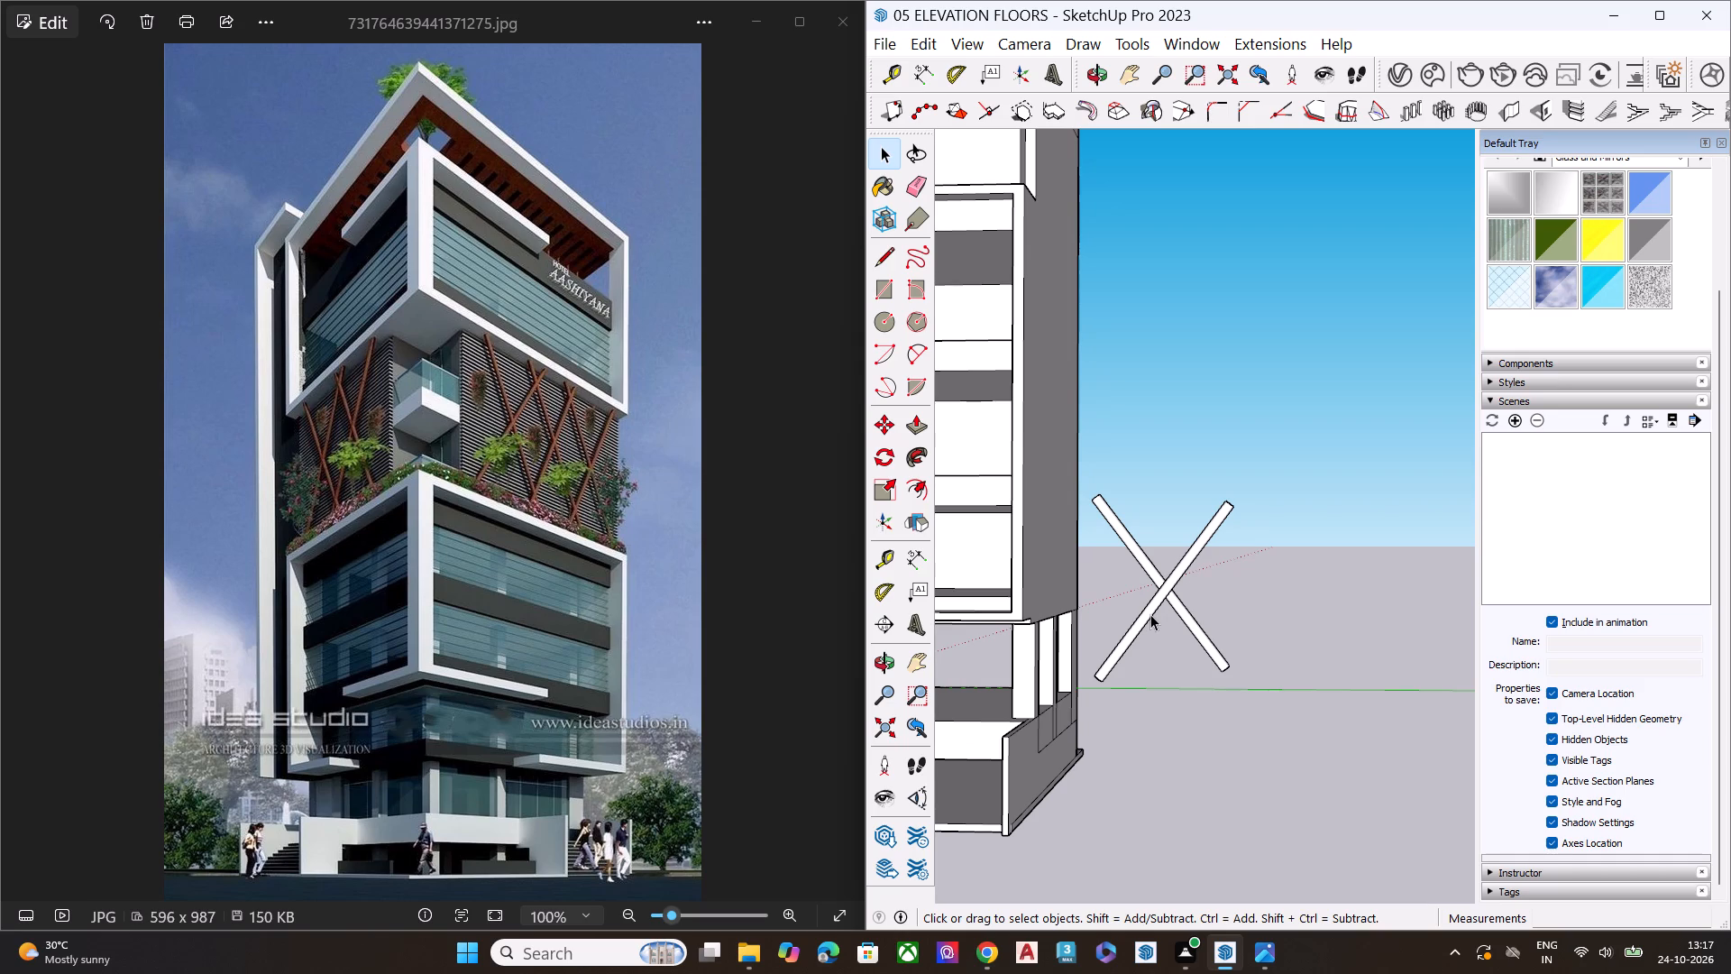
# Select both crossed poles beside the tower and delete them.
pyautogui.scroll(-7, 1088, 526)
pyautogui.moveTo(1184, 617); pyautogui.dragTo(1191, 753, button='middle')
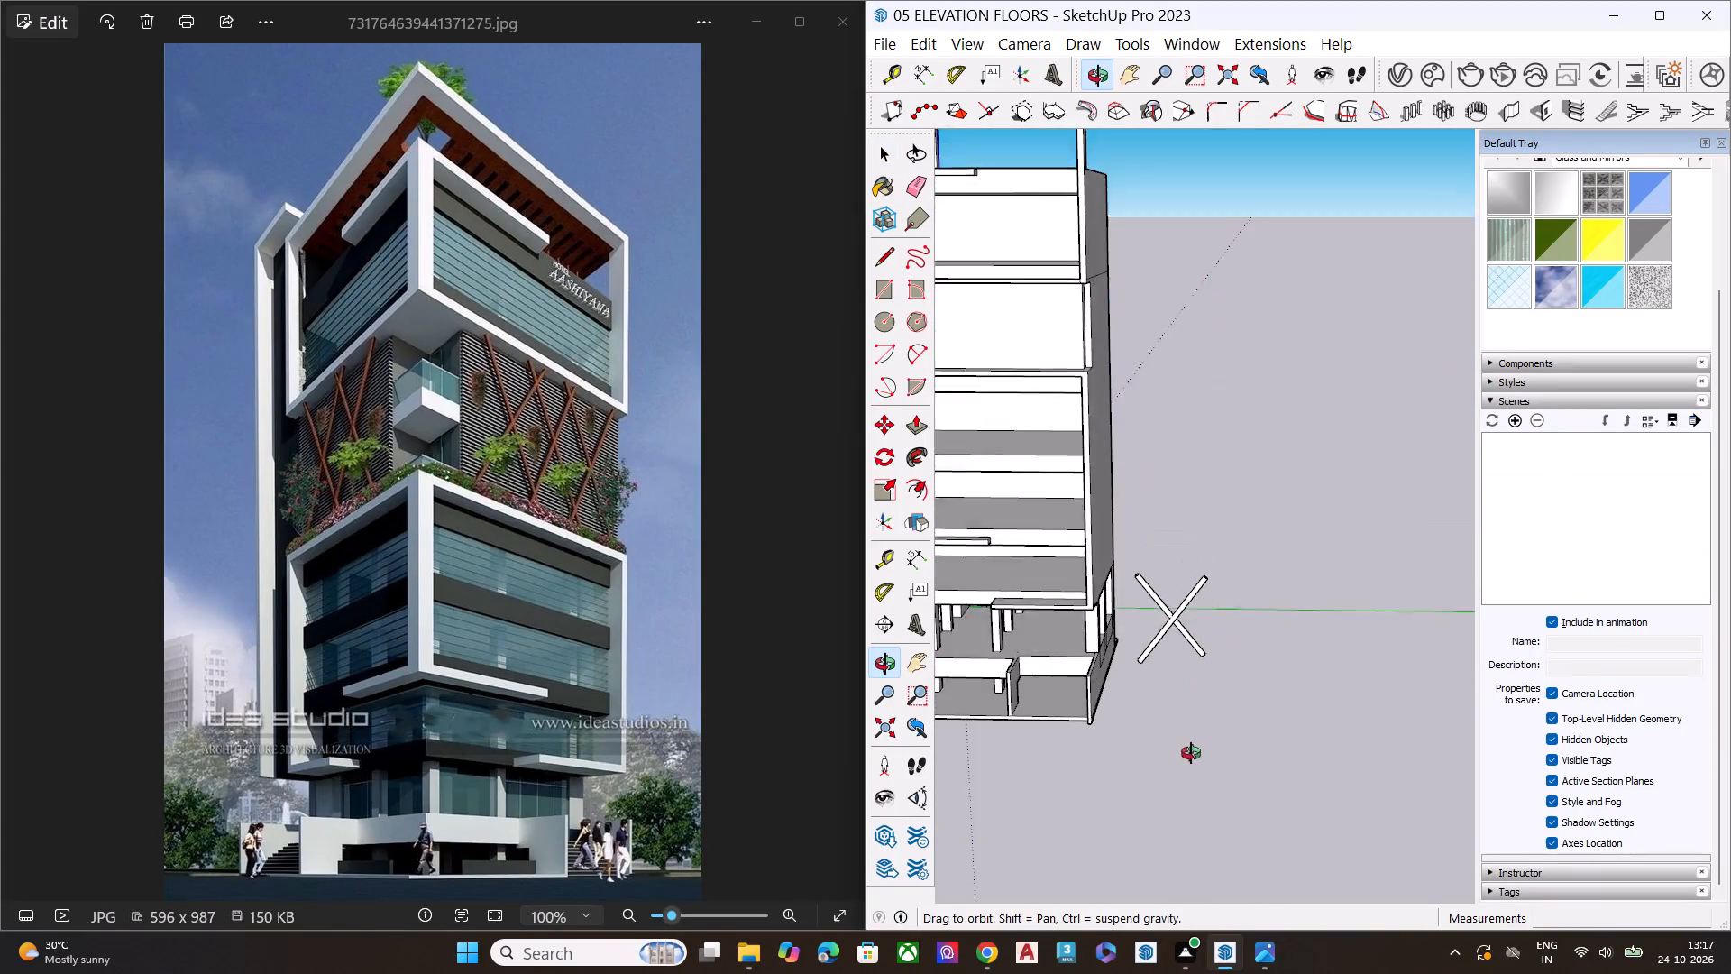
pyautogui.moveTo(1191, 753); pyautogui.dragTo(1186, 753, button='middle')
pyautogui.scroll(1, 1176, 693)
pyautogui.scroll(-1, 1173, 679)
pyautogui.scroll(1, 1145, 598)
pyautogui.scroll(-1, 1130, 573)
pyautogui.scroll(5, 1130, 573)
pyautogui.moveTo(1198, 656); pyautogui.dragTo(1233, 835, button='middle')
pyautogui.moveTo(1114, 599); pyautogui.dragTo(1317, 783)
pyautogui.press('Delete')
pyautogui.press('space')
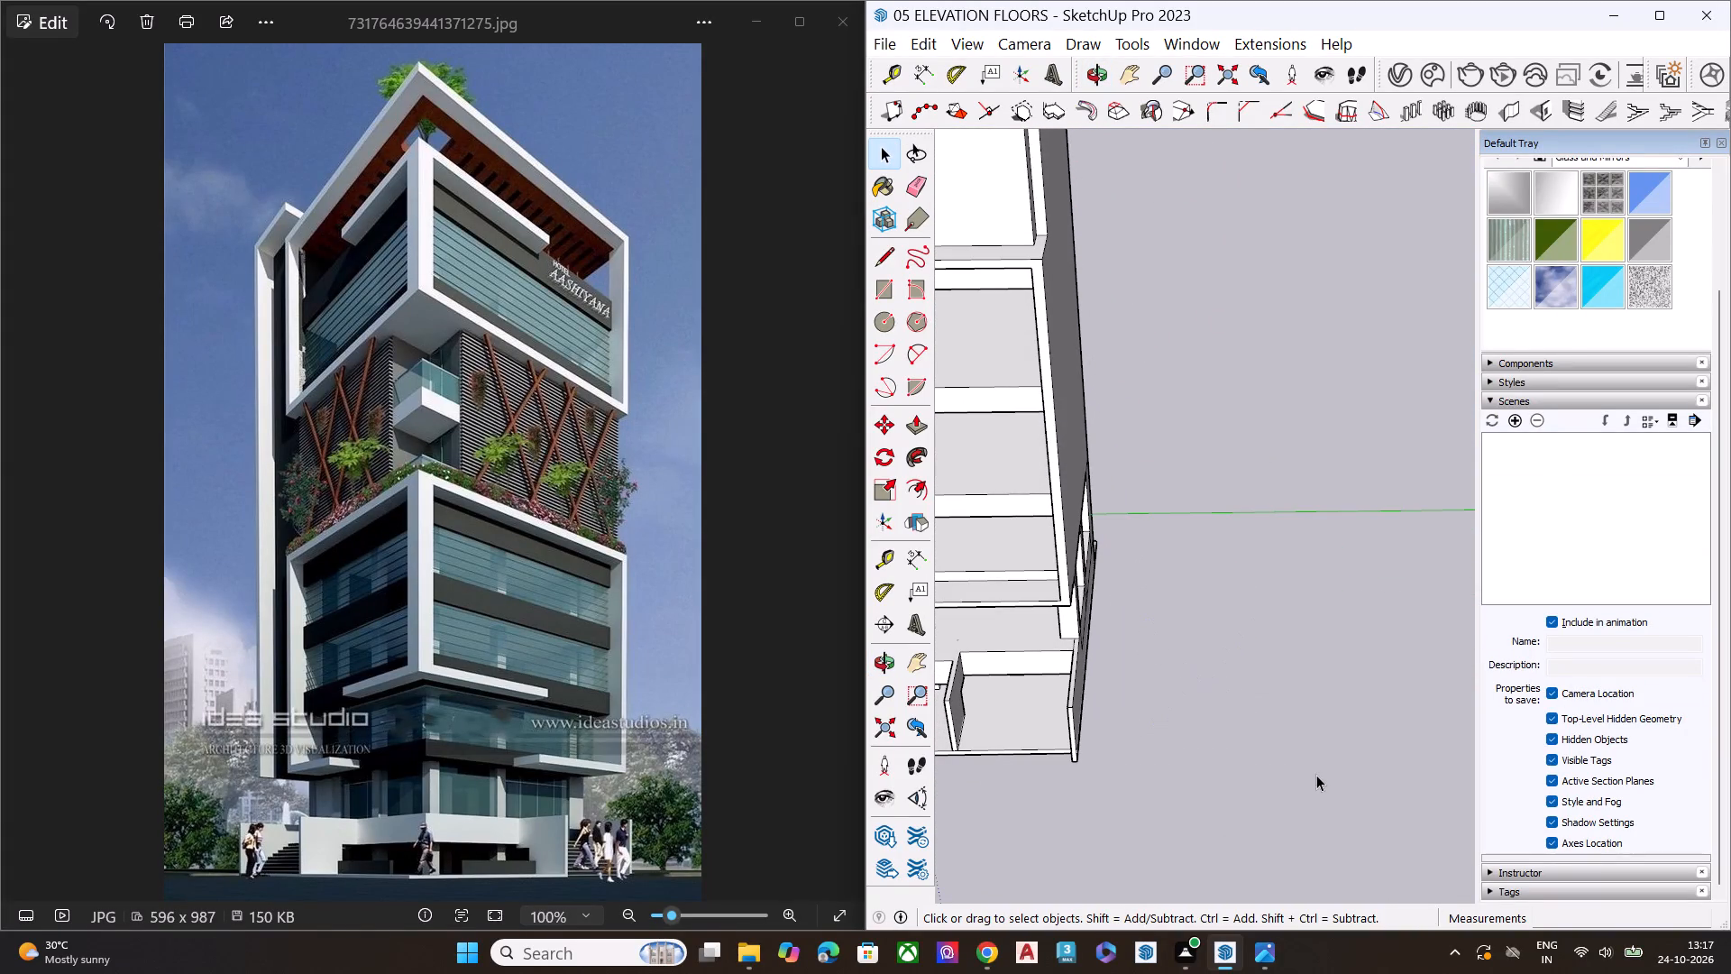
pyautogui.press('space')
# Save the tower model.
pyautogui.scroll(-4, 1190, 766)
pyautogui.keyDown('ctrl'); pyautogui.scroll(1, 1194, 747); pyautogui.keyUp('ctrl')
pyautogui.hotkey('ctrl', 's')
pyautogui.press('space')
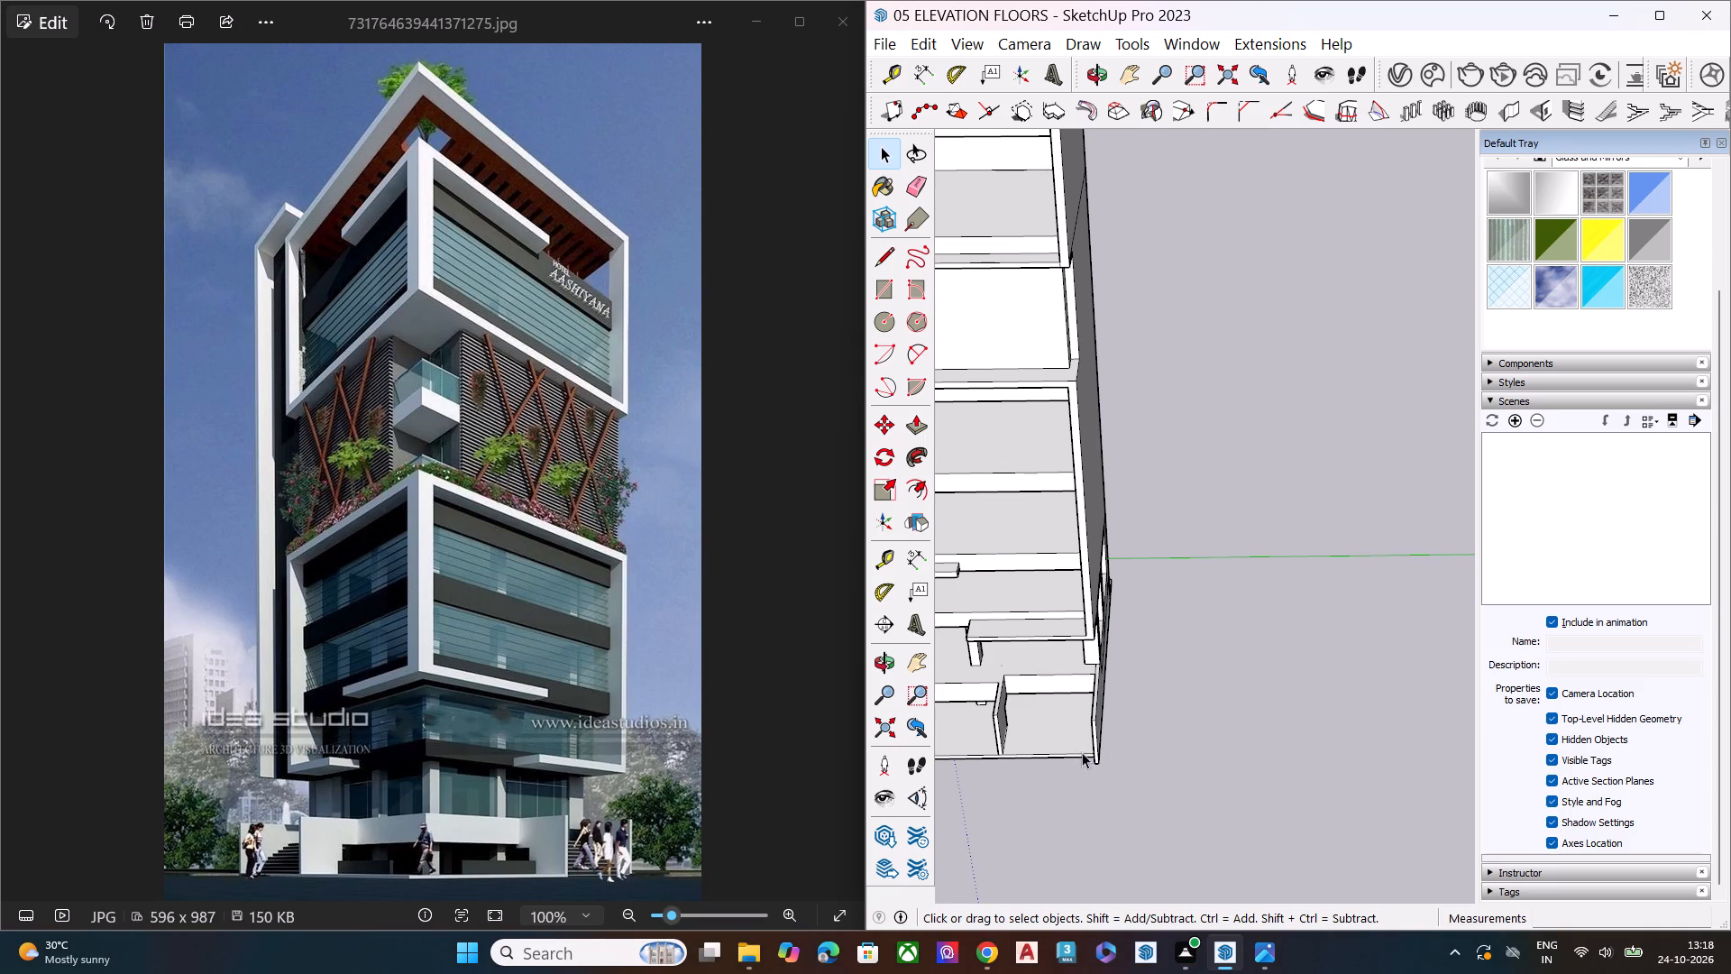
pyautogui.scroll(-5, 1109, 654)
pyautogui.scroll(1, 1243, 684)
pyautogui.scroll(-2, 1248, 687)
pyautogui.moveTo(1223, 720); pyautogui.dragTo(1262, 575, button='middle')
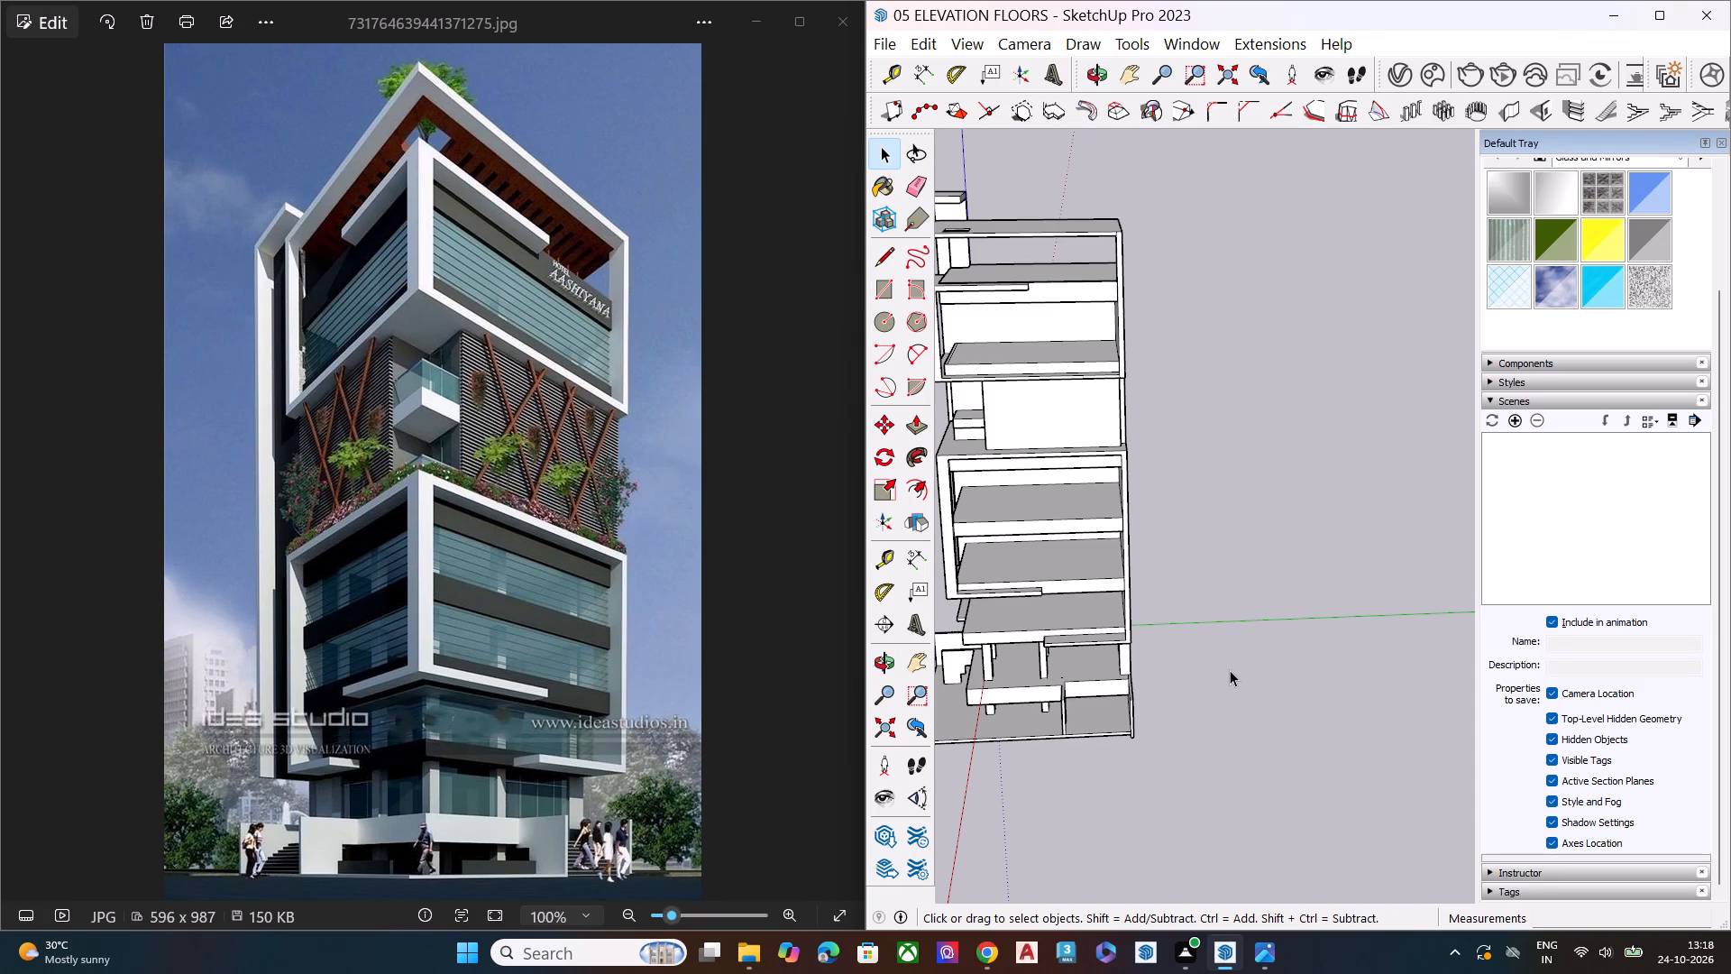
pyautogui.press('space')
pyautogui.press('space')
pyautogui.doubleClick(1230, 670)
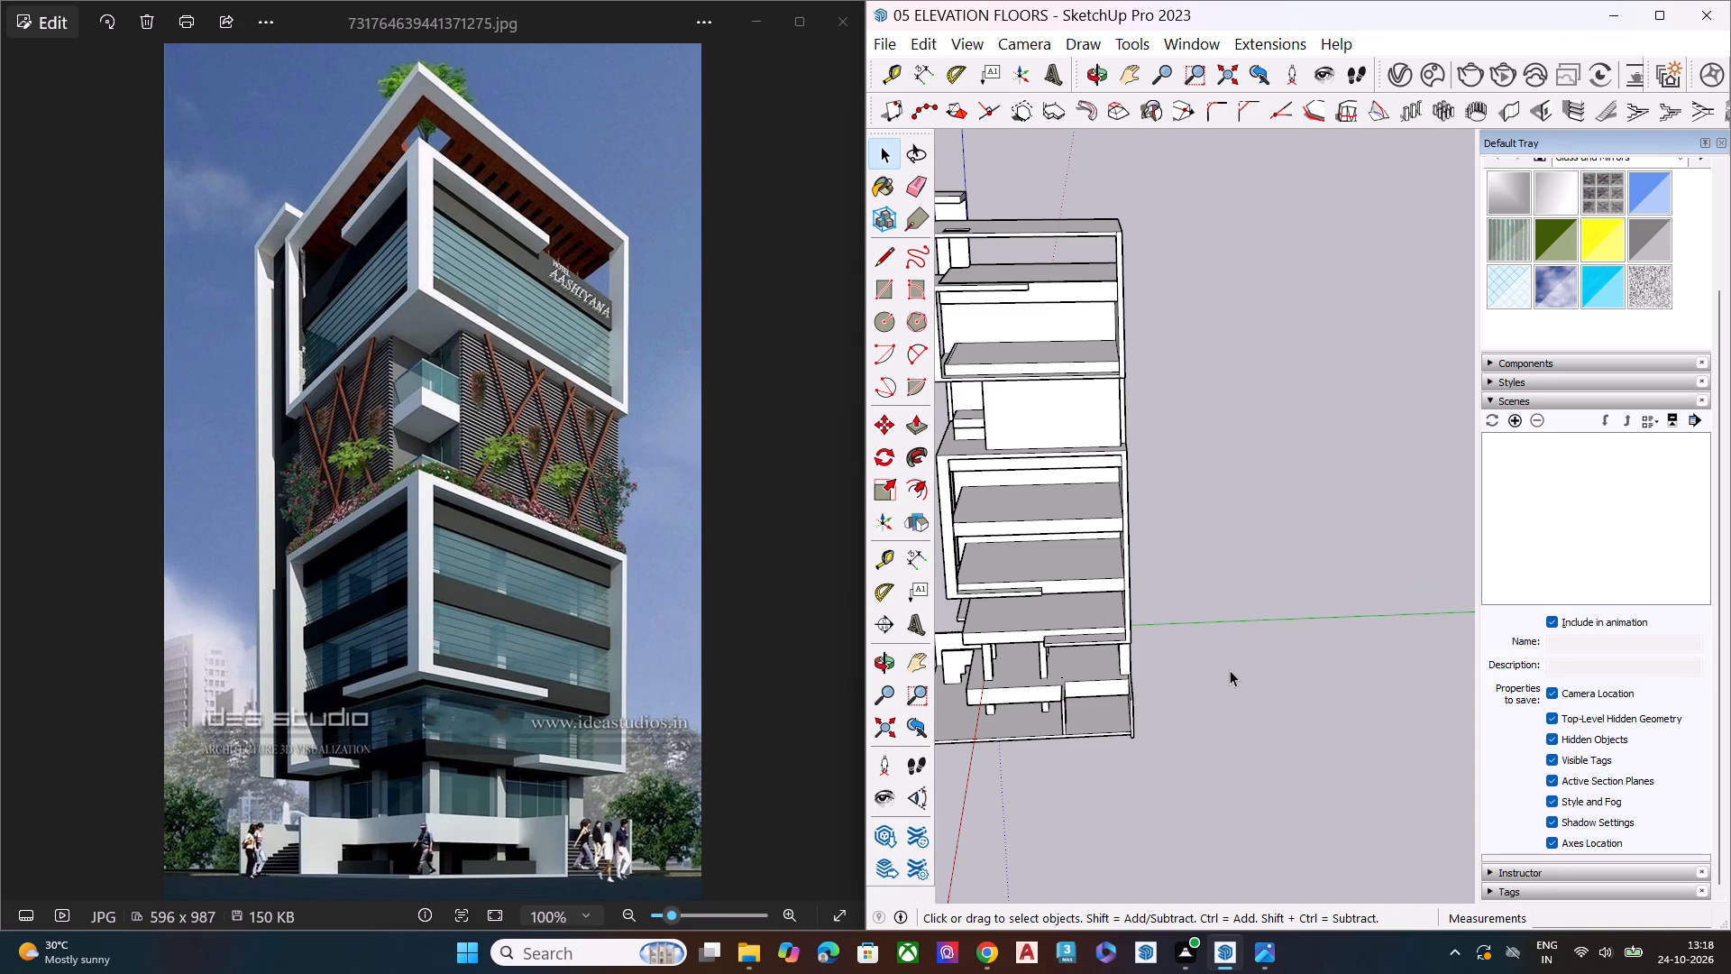
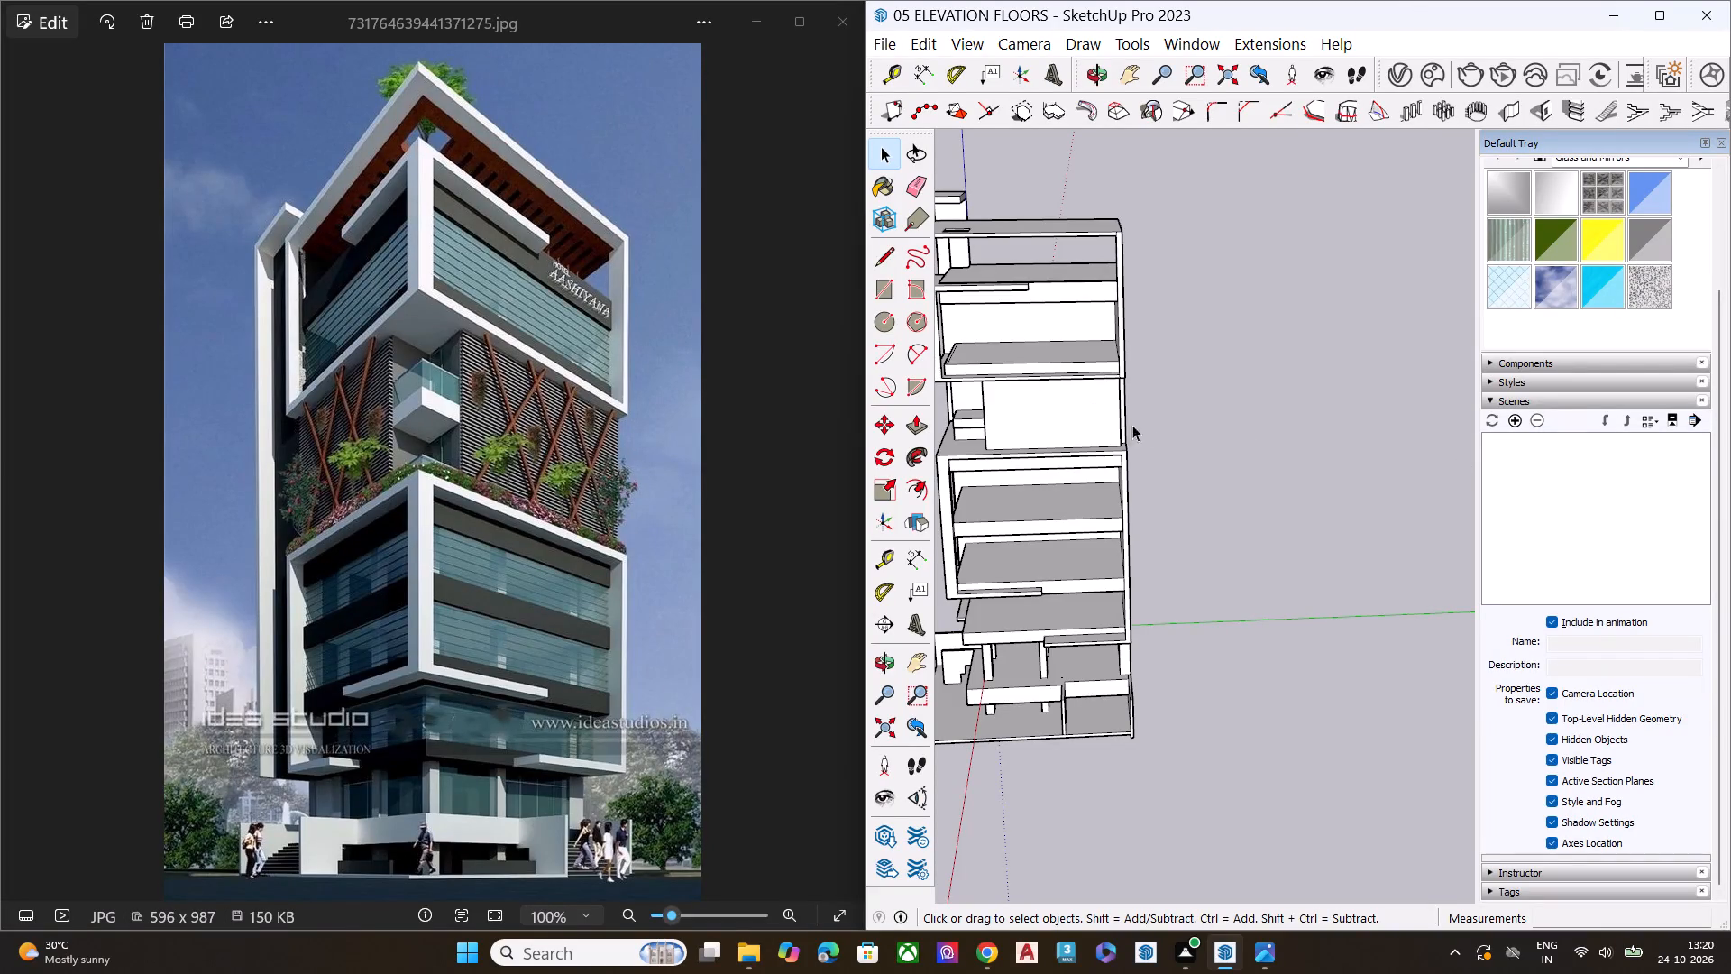
# Push/Pull the underside of the lowest step in the side wall's stepped cut-out down to the ground slab.
pyautogui.scroll(-9, 1205, 467)
pyautogui.moveTo(1033, 538); pyautogui.dragTo(1098, 411, button='middle')
pyautogui.scroll(6, 1092, 440)
pyautogui.scroll(-1, 1058, 548)
pyautogui.scroll(2, 1062, 552)
pyautogui.moveTo(1136, 656); pyautogui.dragTo(1230, 570, button='middle')
pyautogui.scroll(1, 1200, 732)
pyautogui.press('space')
pyautogui.moveTo(1066, 803); pyautogui.dragTo(1001, 792, button='middle')
pyautogui.scroll(2, 1083, 744)
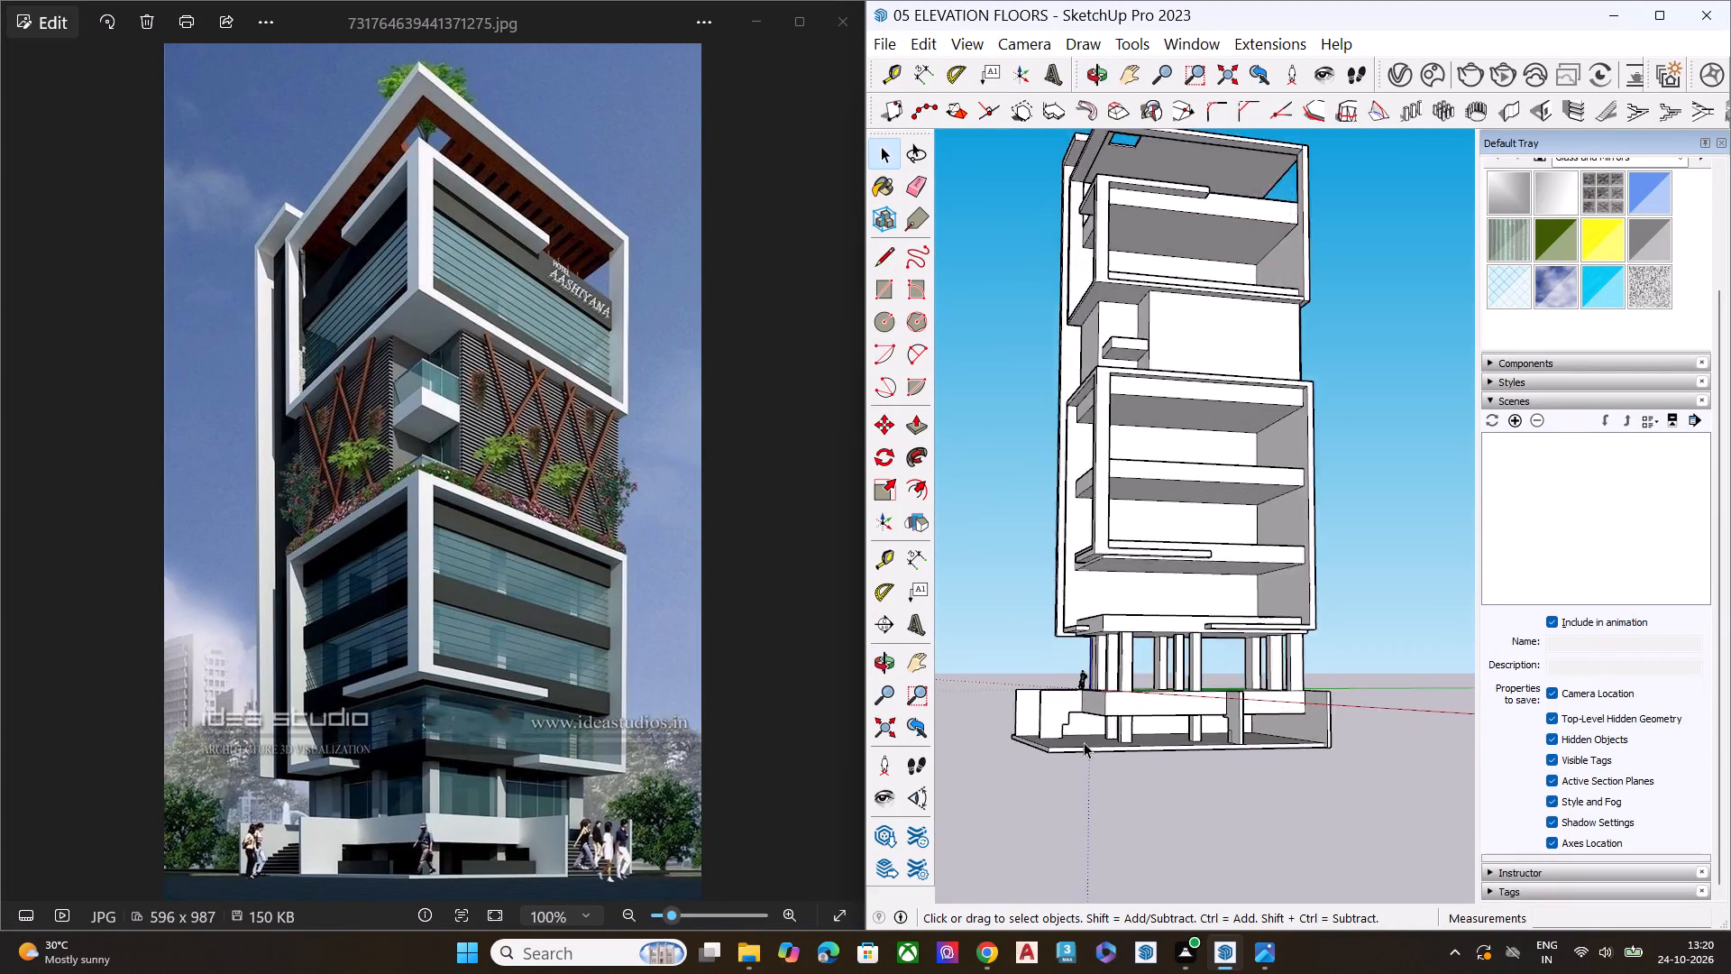
pyautogui.scroll(2, 1084, 742)
pyautogui.scroll(-1, 1084, 742)
pyautogui.scroll(9, 1084, 742)
pyautogui.scroll(-1, 1038, 736)
pyautogui.scroll(1, 1038, 736)
pyautogui.scroll(-1, 1038, 736)
pyautogui.scroll(4, 1038, 736)
pyautogui.scroll(-1, 1054, 704)
pyautogui.scroll(6, 1054, 704)
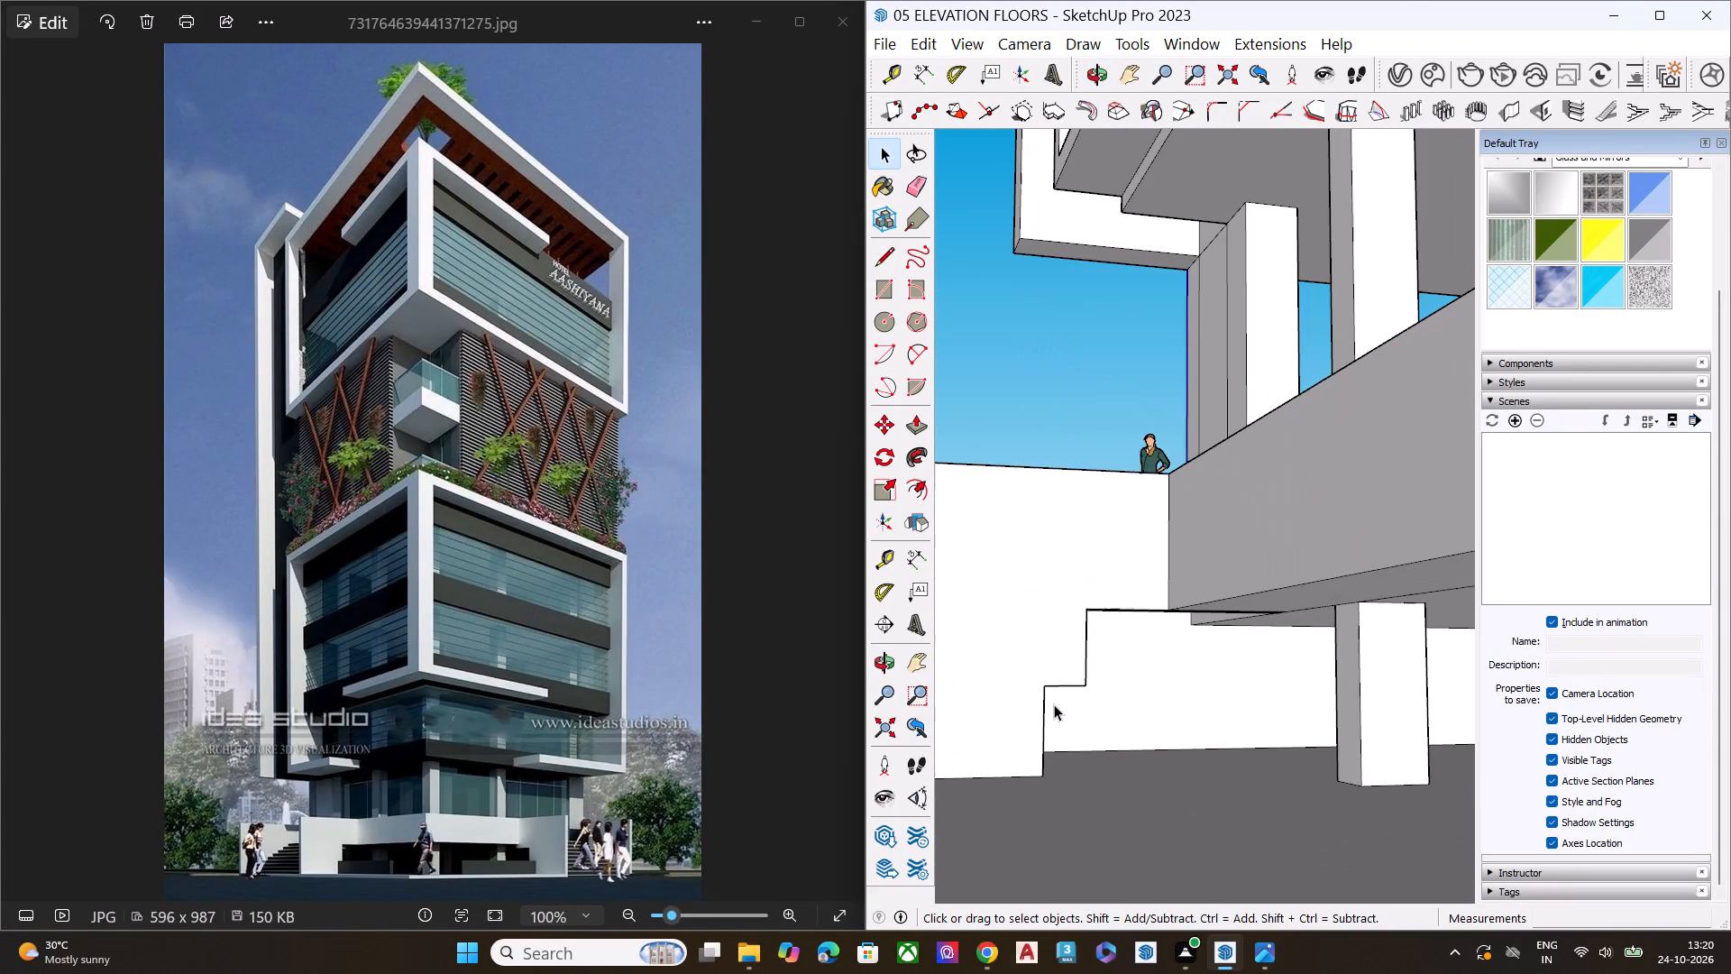
pyautogui.moveTo(1081, 674); pyautogui.dragTo(998, 681, button='middle')
pyautogui.scroll(5, 1025, 694)
pyautogui.scroll(-1, 1028, 694)
pyautogui.scroll(3, 1030, 695)
pyautogui.moveTo(1080, 671); pyautogui.dragTo(1125, 504, button='middle')
pyautogui.scroll(-6, 1174, 608)
pyautogui.scroll(-6, 1138, 674)
pyautogui.scroll(1, 1140, 679)
pyautogui.scroll(-3, 1140, 679)
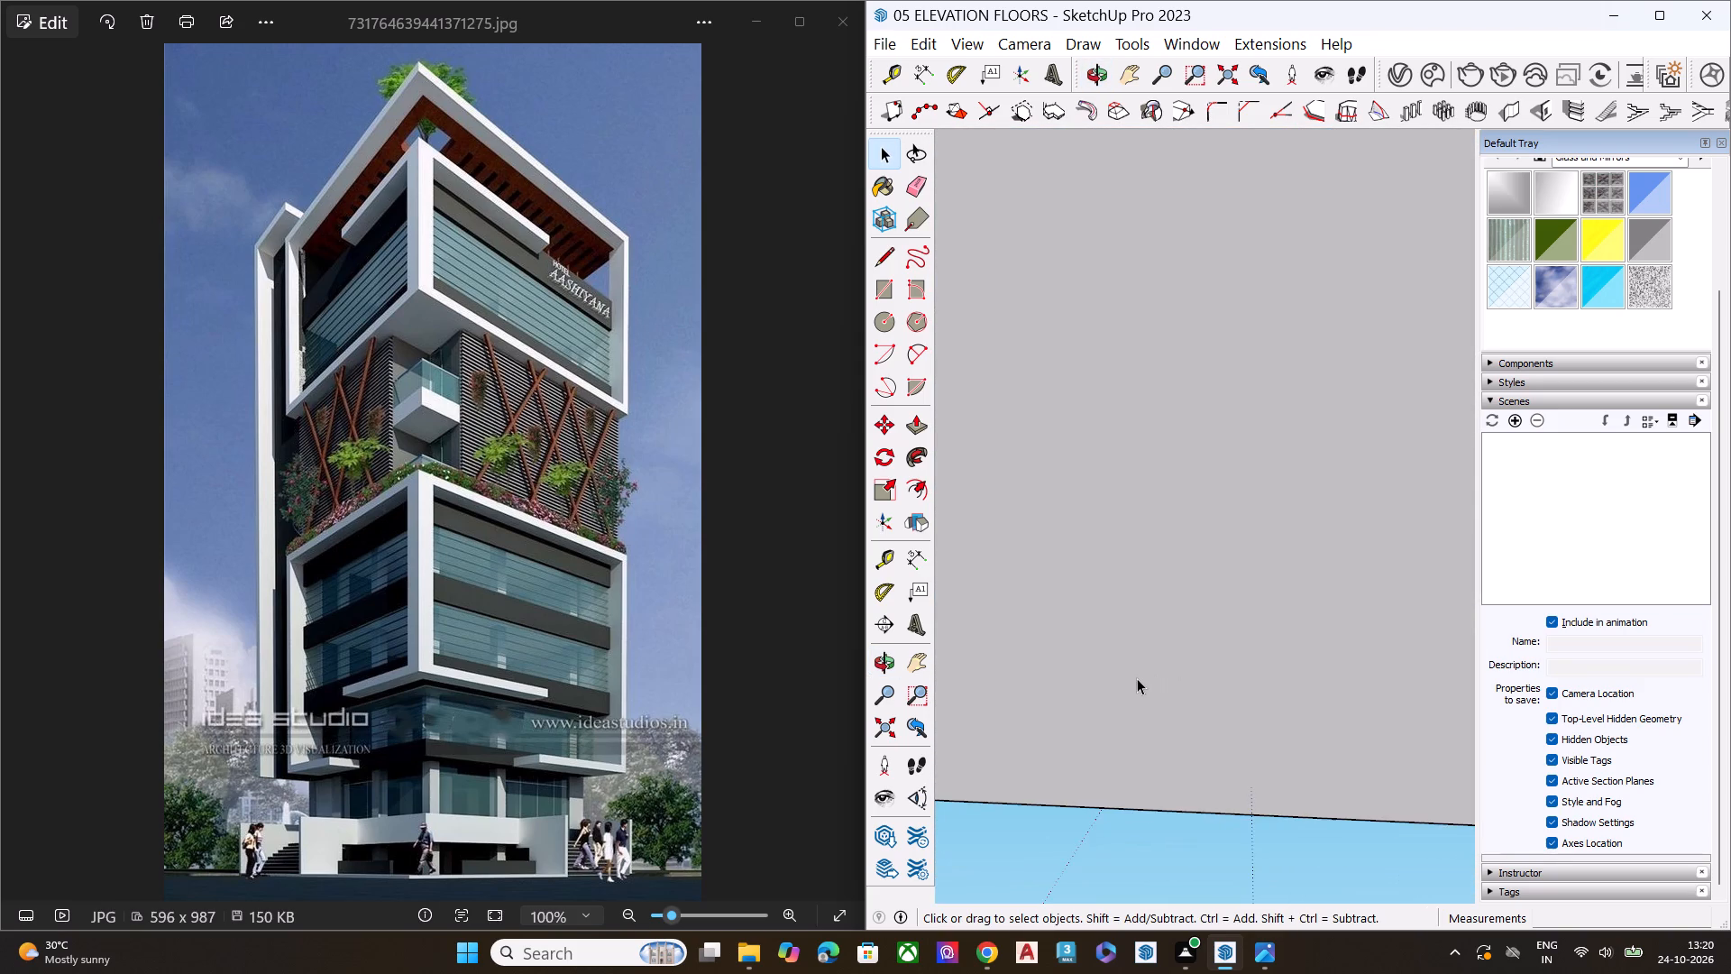
pyautogui.scroll(-10, 1128, 654)
pyautogui.scroll(1, 1163, 620)
pyautogui.scroll(-5, 1158, 621)
pyautogui.moveTo(1182, 643); pyautogui.dragTo(1177, 874, button='middle')
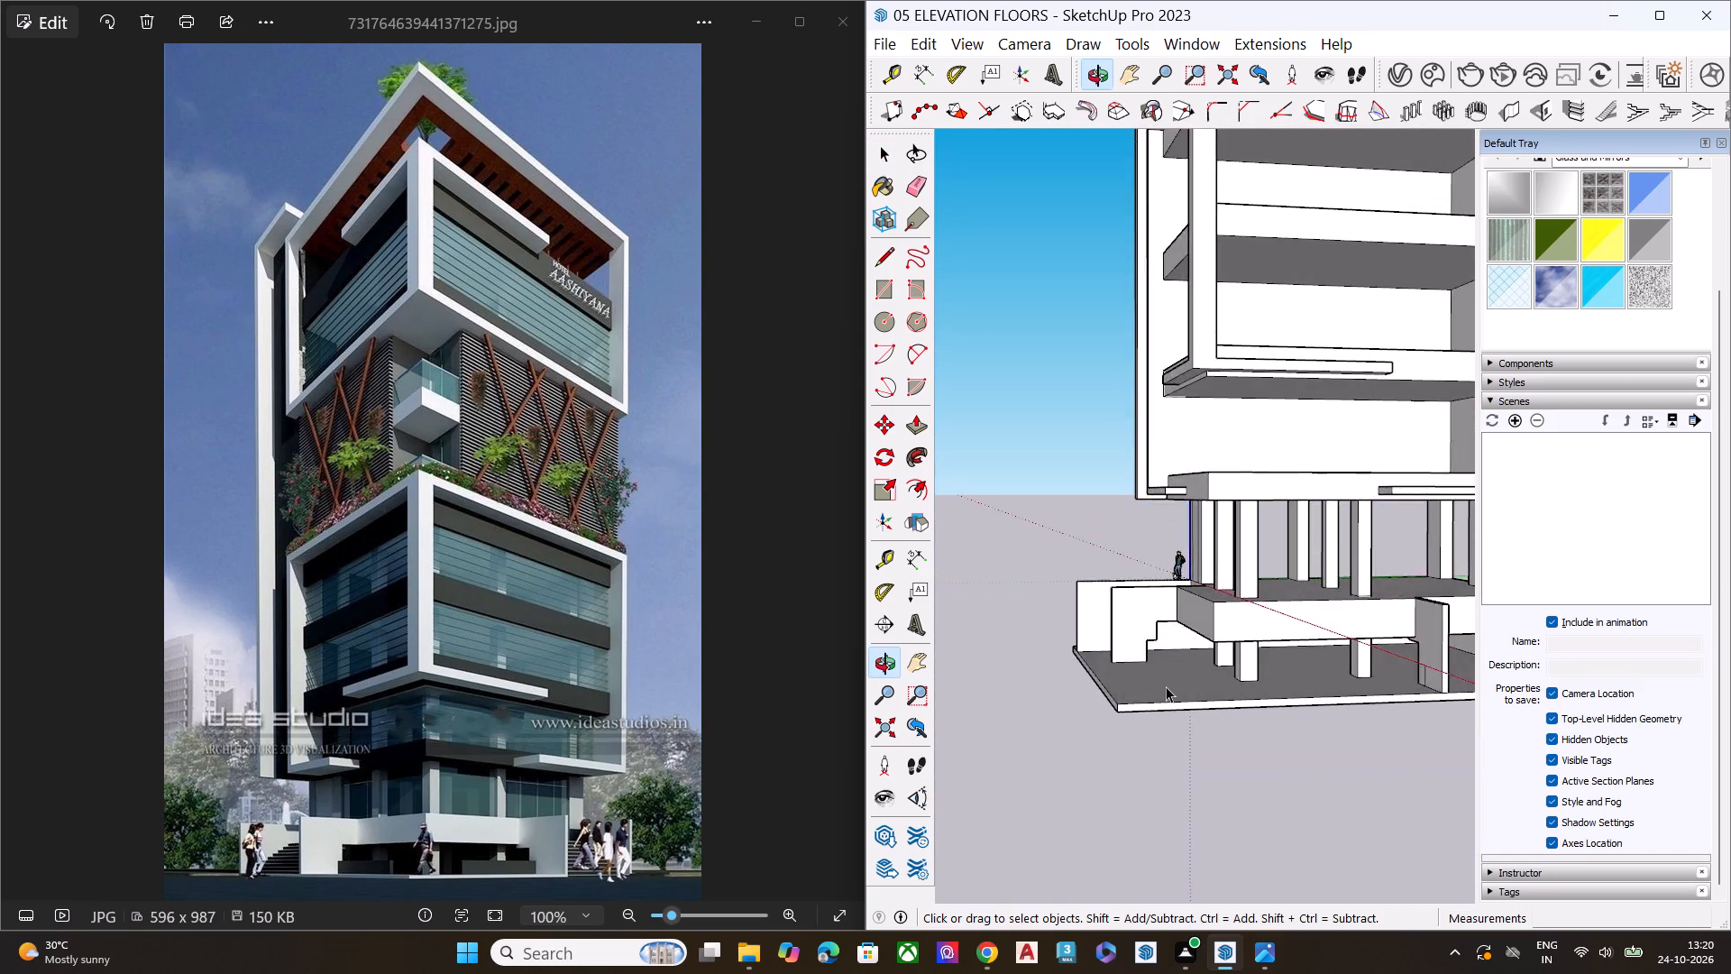
pyautogui.scroll(3, 1166, 686)
pyautogui.scroll(-2, 1166, 686)
pyautogui.scroll(5, 1166, 686)
pyautogui.scroll(9, 1173, 595)
pyautogui.scroll(11, 1076, 635)
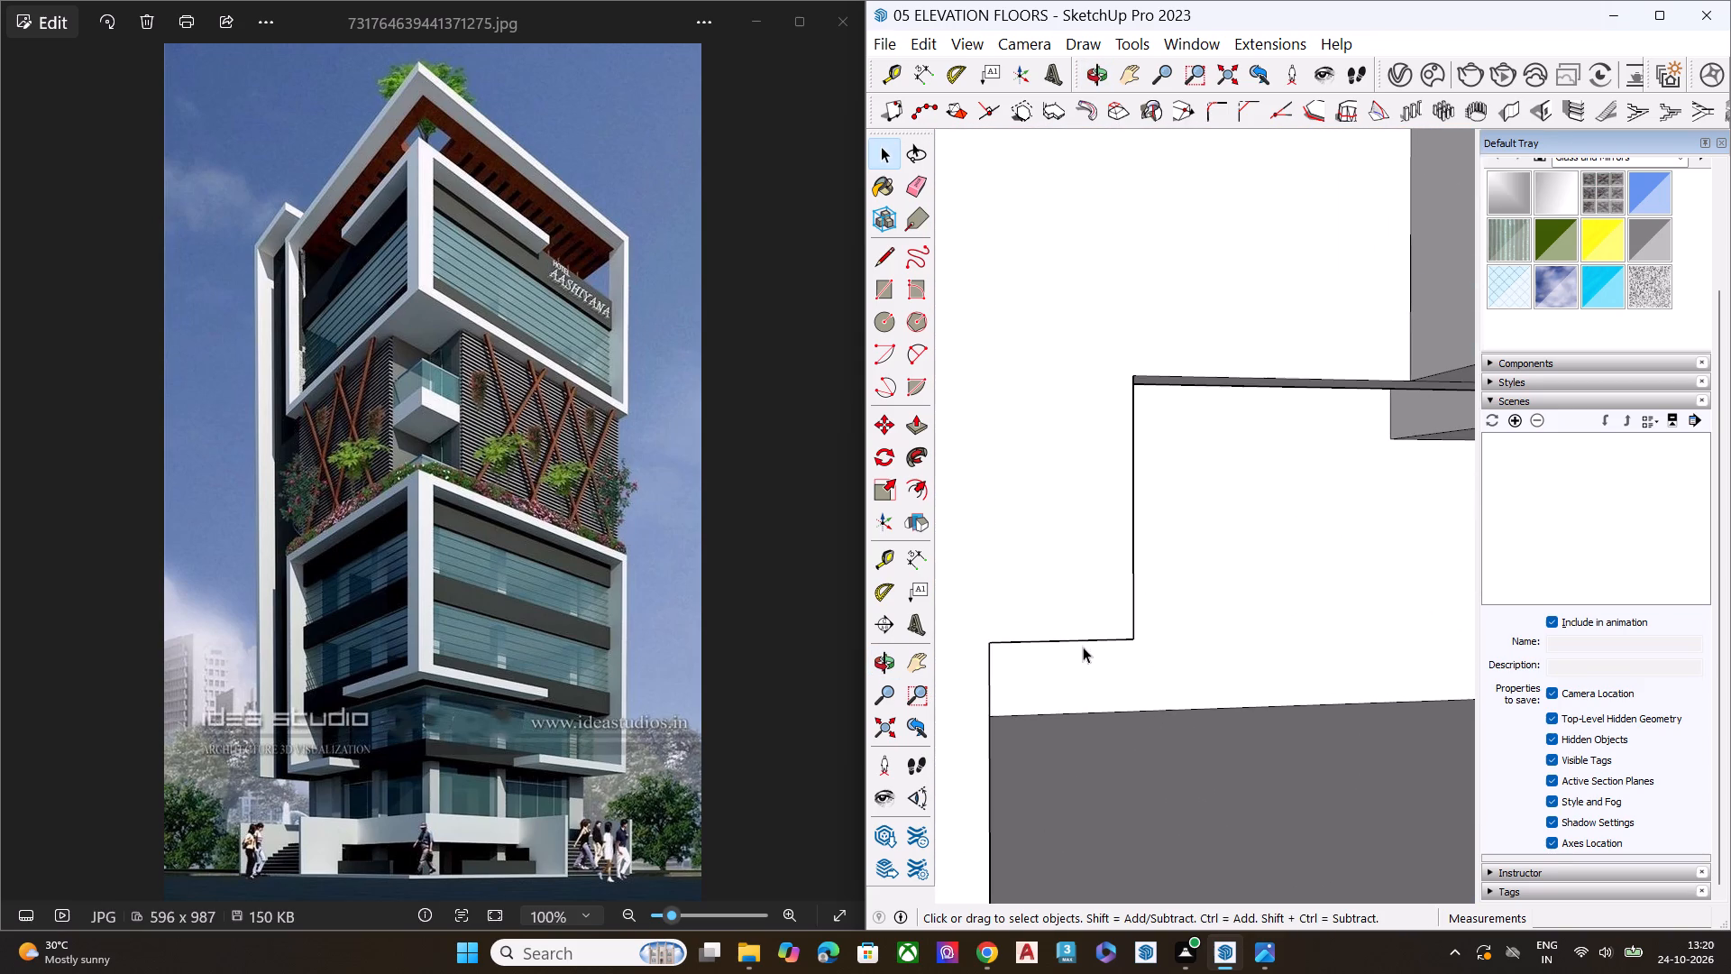
pyautogui.moveTo(1078, 633); pyautogui.dragTo(1077, 565, button='middle')
pyautogui.moveTo(1080, 627); pyautogui.dragTo(1078, 597, button='middle')
pyautogui.scroll(3, 1068, 612)
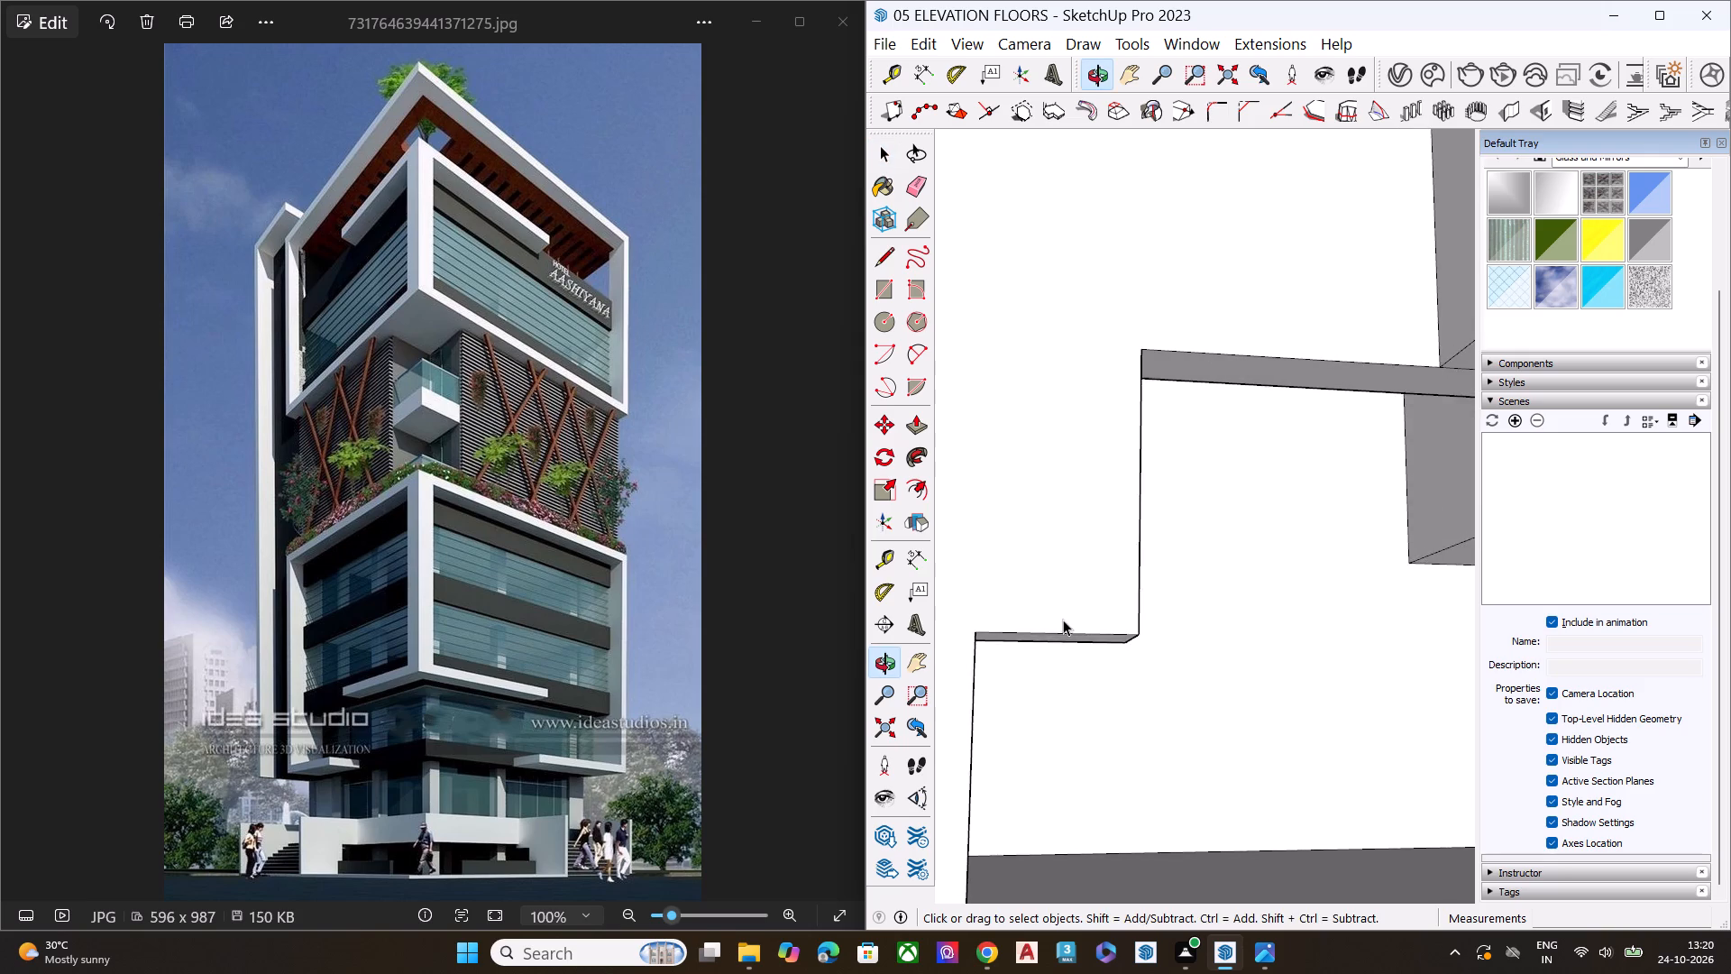
pyautogui.scroll(3, 1063, 620)
pyautogui.click(1080, 653)
pyautogui.click(1084, 650)
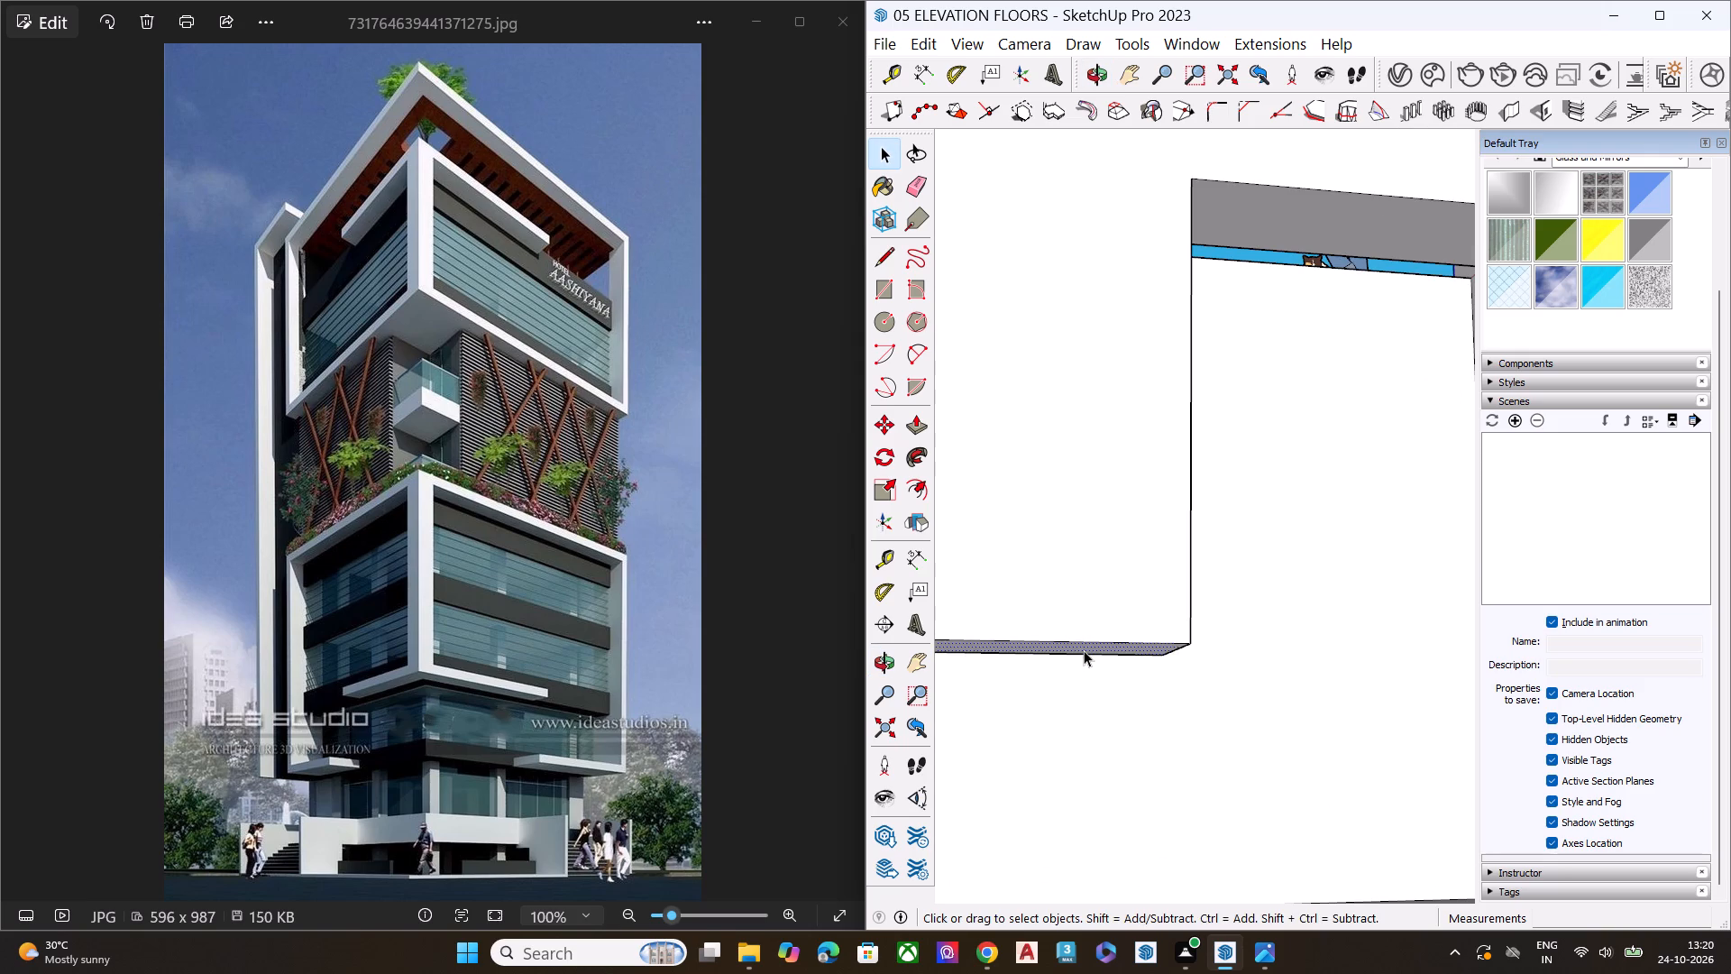
pyautogui.press('p')
pyautogui.click(1085, 645)
pyautogui.scroll(-1, 1157, 670)
pyautogui.scroll(1, 1157, 670)
pyautogui.scroll(-5, 1155, 670)
pyautogui.scroll(-2, 1040, 749)
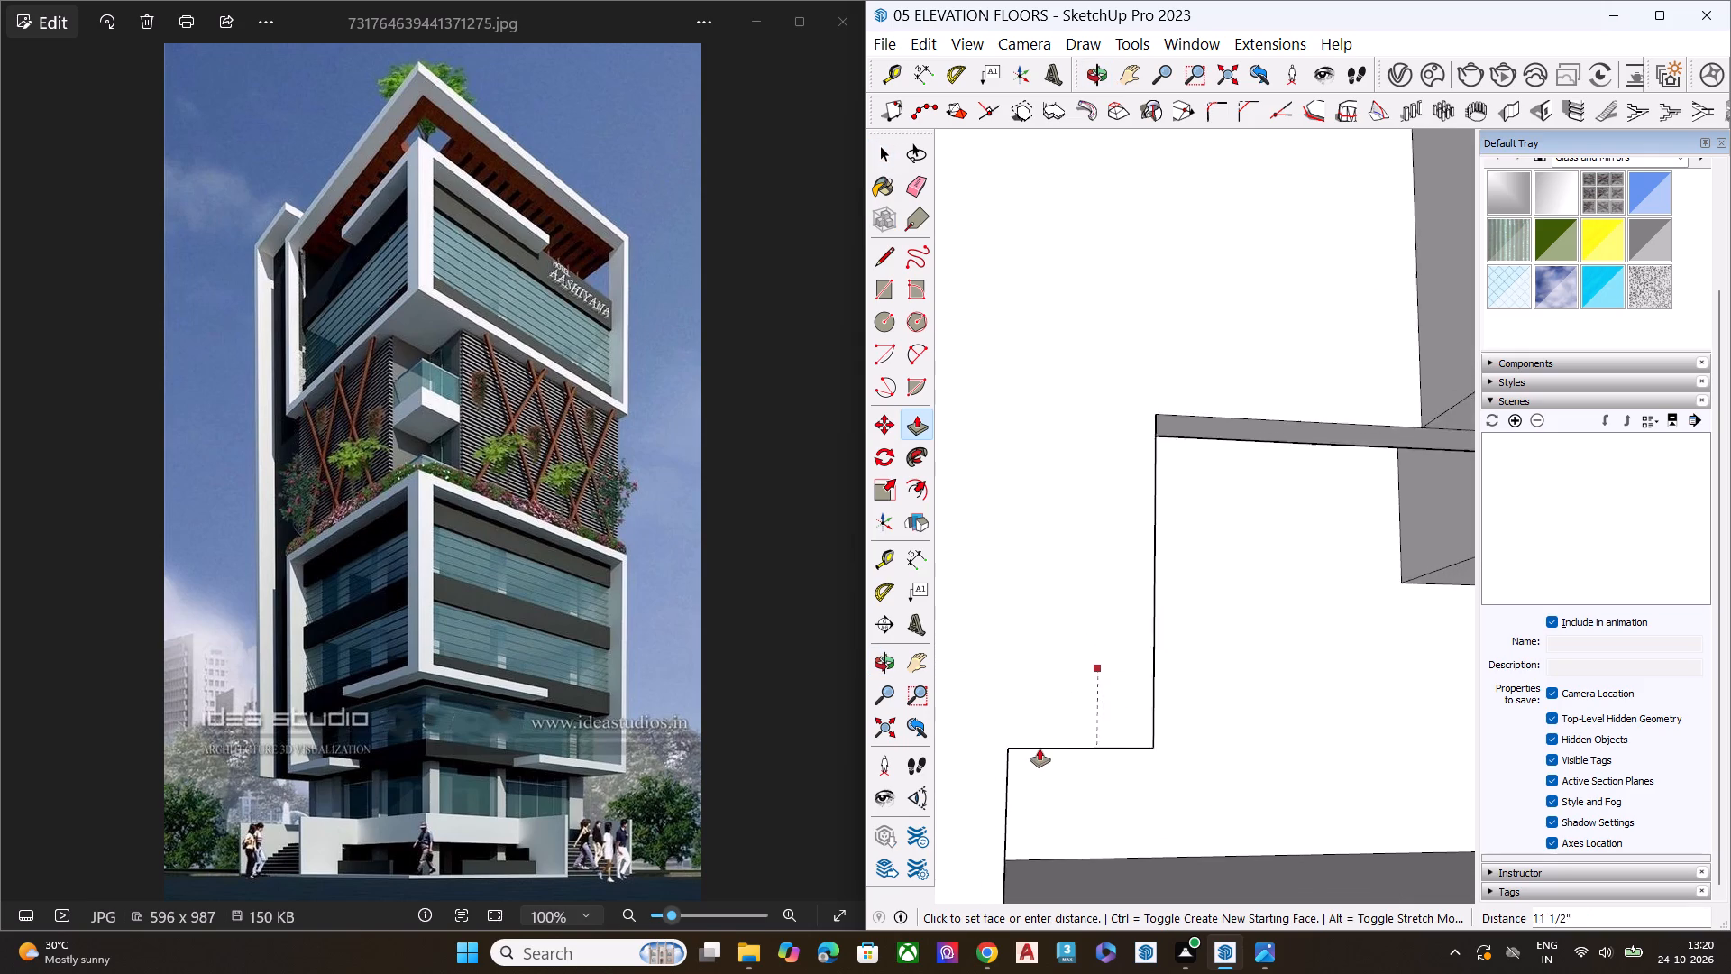
pyautogui.scroll(-6, 1040, 749)
pyautogui.click(1013, 886)
pyautogui.press('space')
# Push/Pull the underside of the raised plinth beam around the ground floor down by 8".
pyautogui.scroll(-8, 1053, 678)
pyautogui.moveTo(1052, 683); pyautogui.dragTo(1118, 754, button='middle')
pyautogui.moveTo(1121, 660); pyautogui.dragTo(1101, 556, button='middle')
pyautogui.scroll(1, 1101, 555)
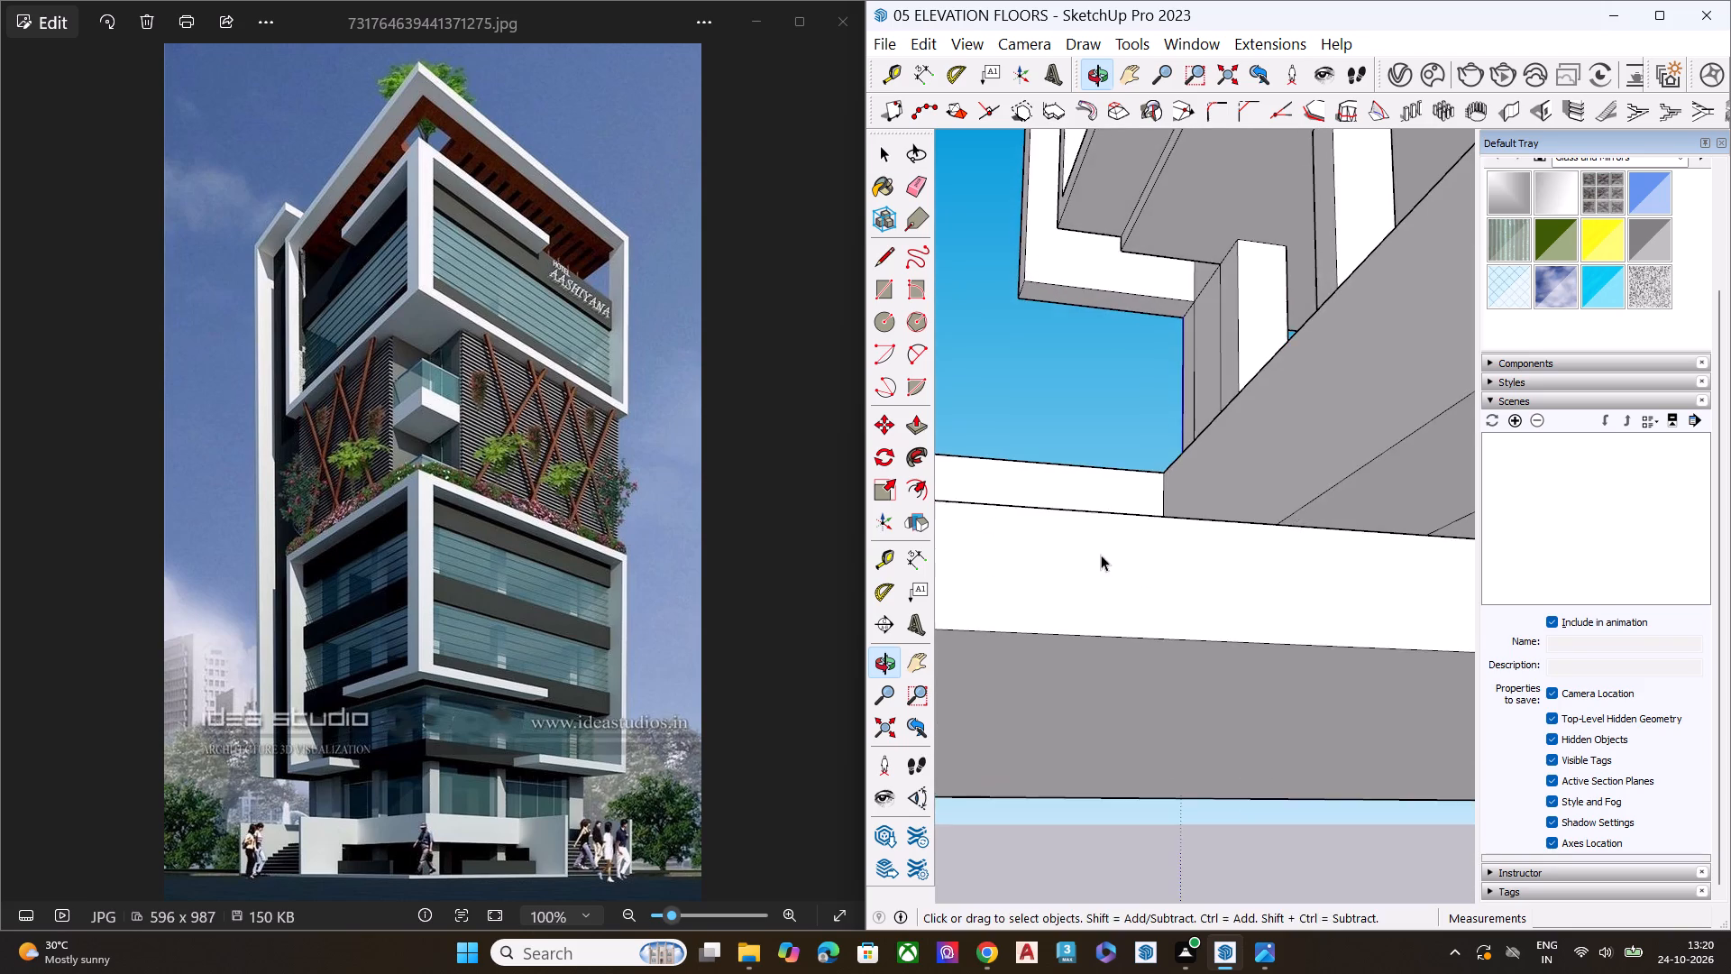
pyautogui.moveTo(1104, 607); pyautogui.dragTo(1138, 758, button='middle')
pyautogui.scroll(-1, 1120, 750)
pyautogui.scroll(-9, 1217, 602)
pyautogui.moveTo(1188, 637); pyautogui.dragTo(1374, 732, button='middle')
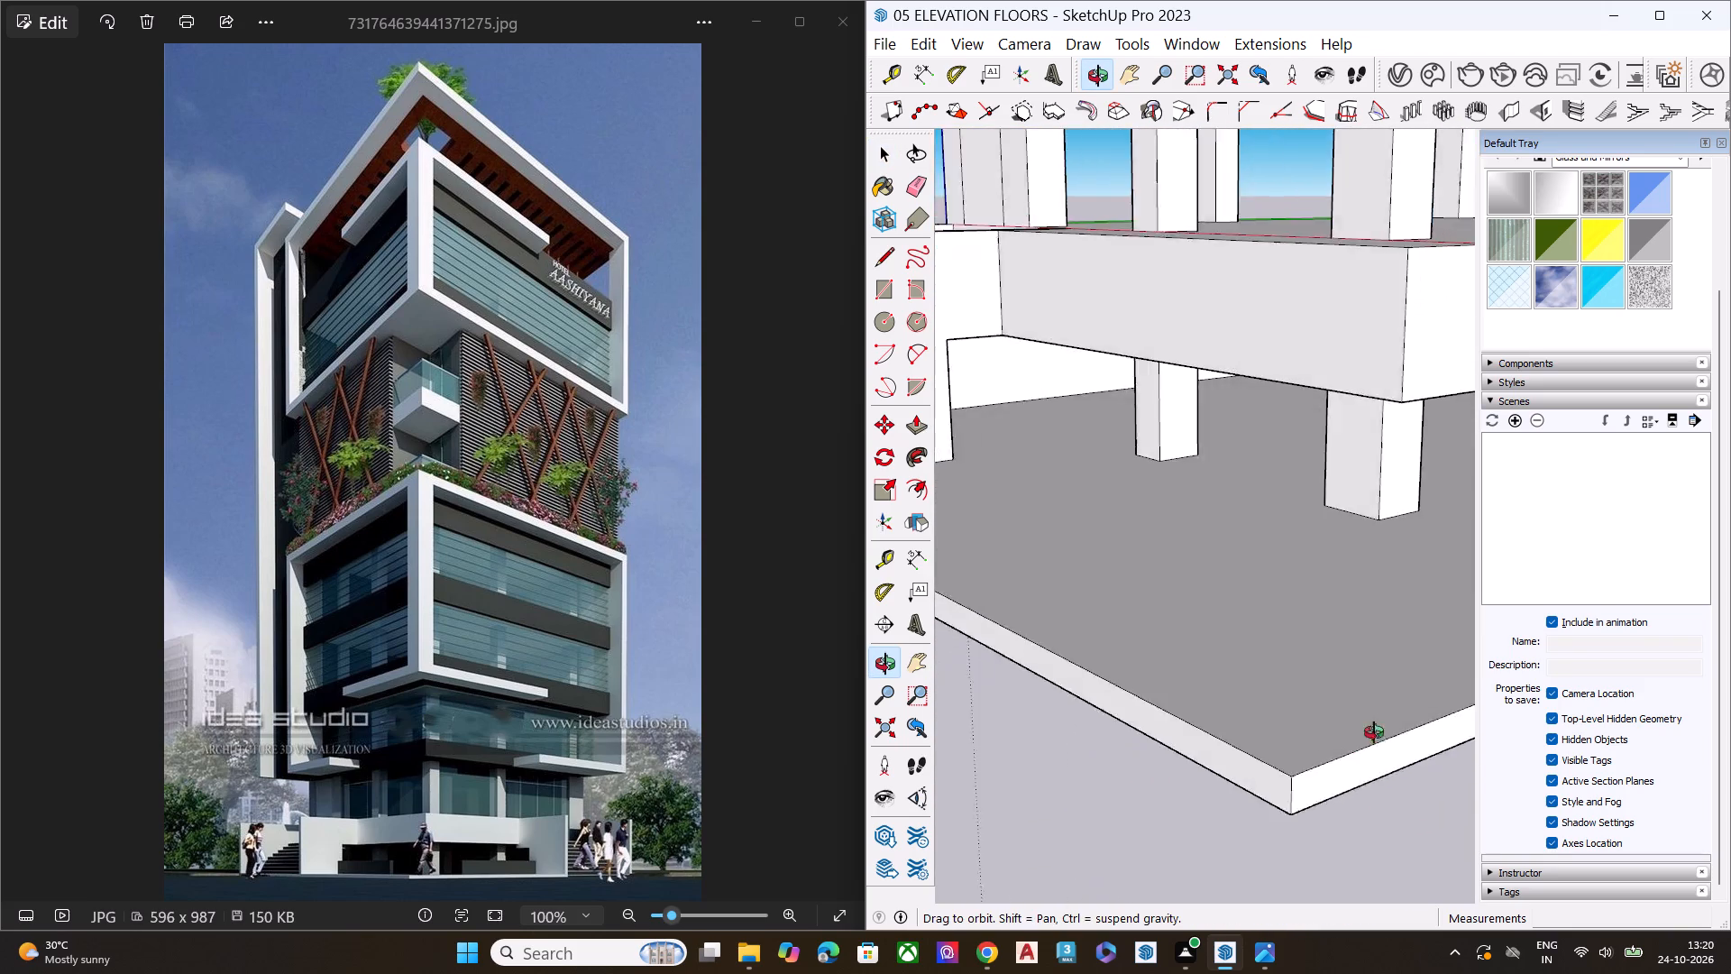
pyautogui.moveTo(1374, 732); pyautogui.dragTo(1127, 525, button='middle')
pyautogui.click(1369, 358)
pyautogui.press('space')
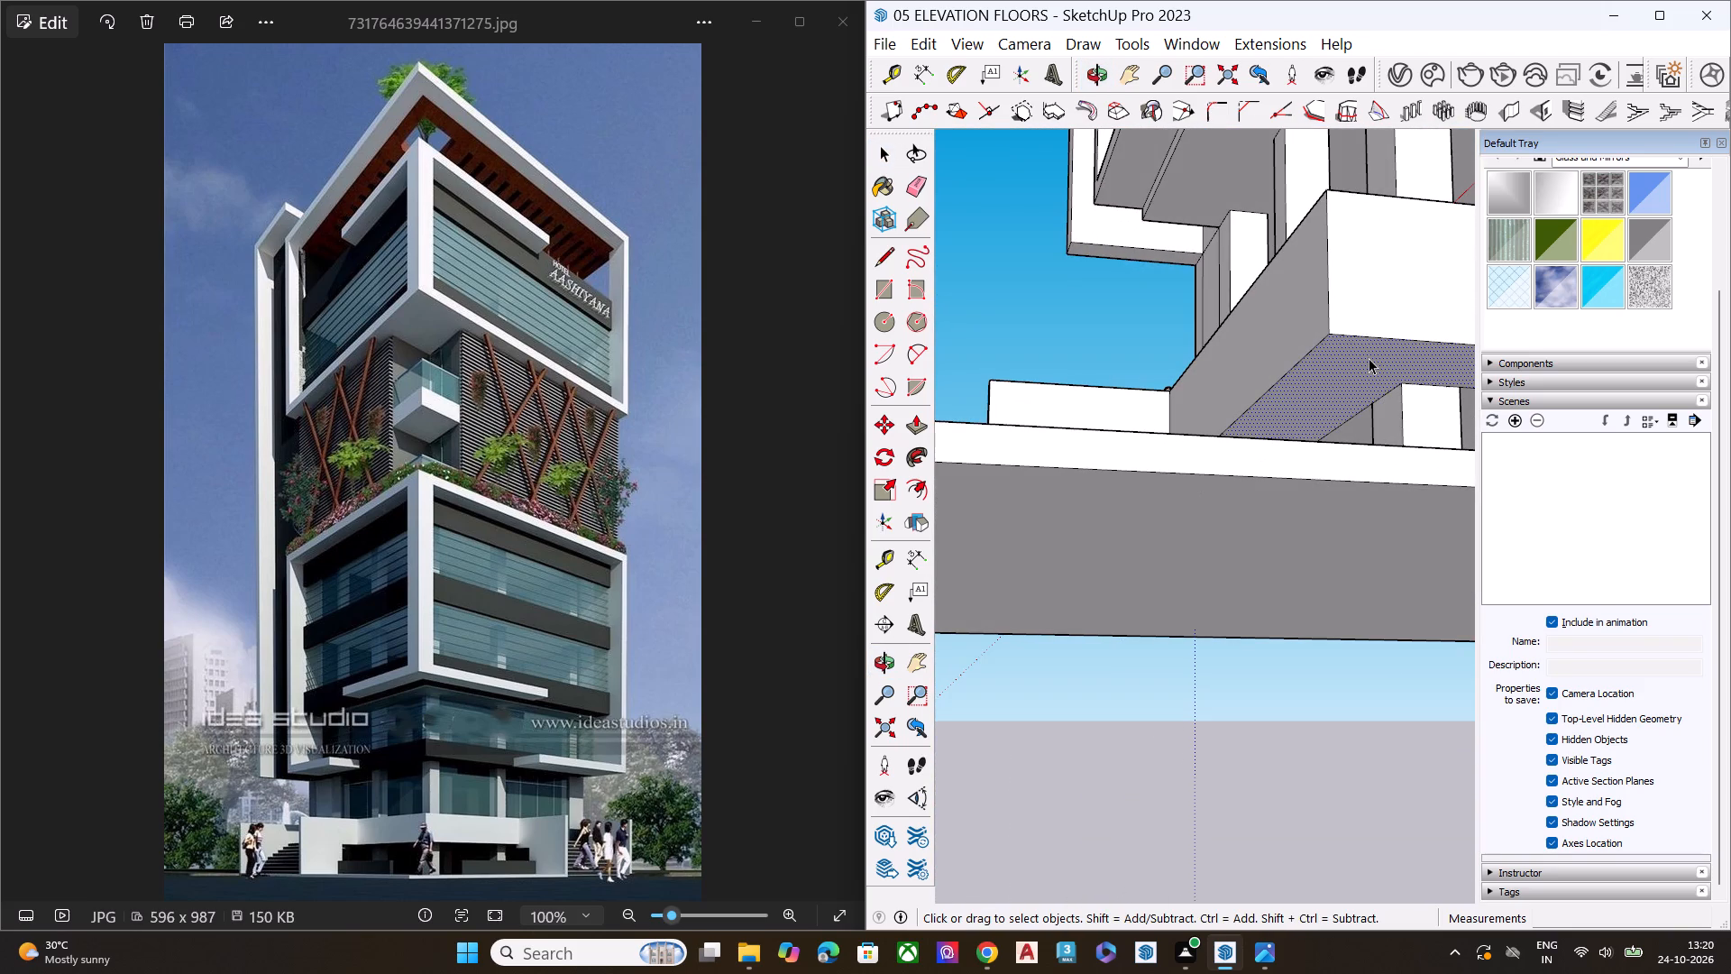
pyautogui.click(1369, 358)
pyautogui.press('p')
pyautogui.click(1364, 384)
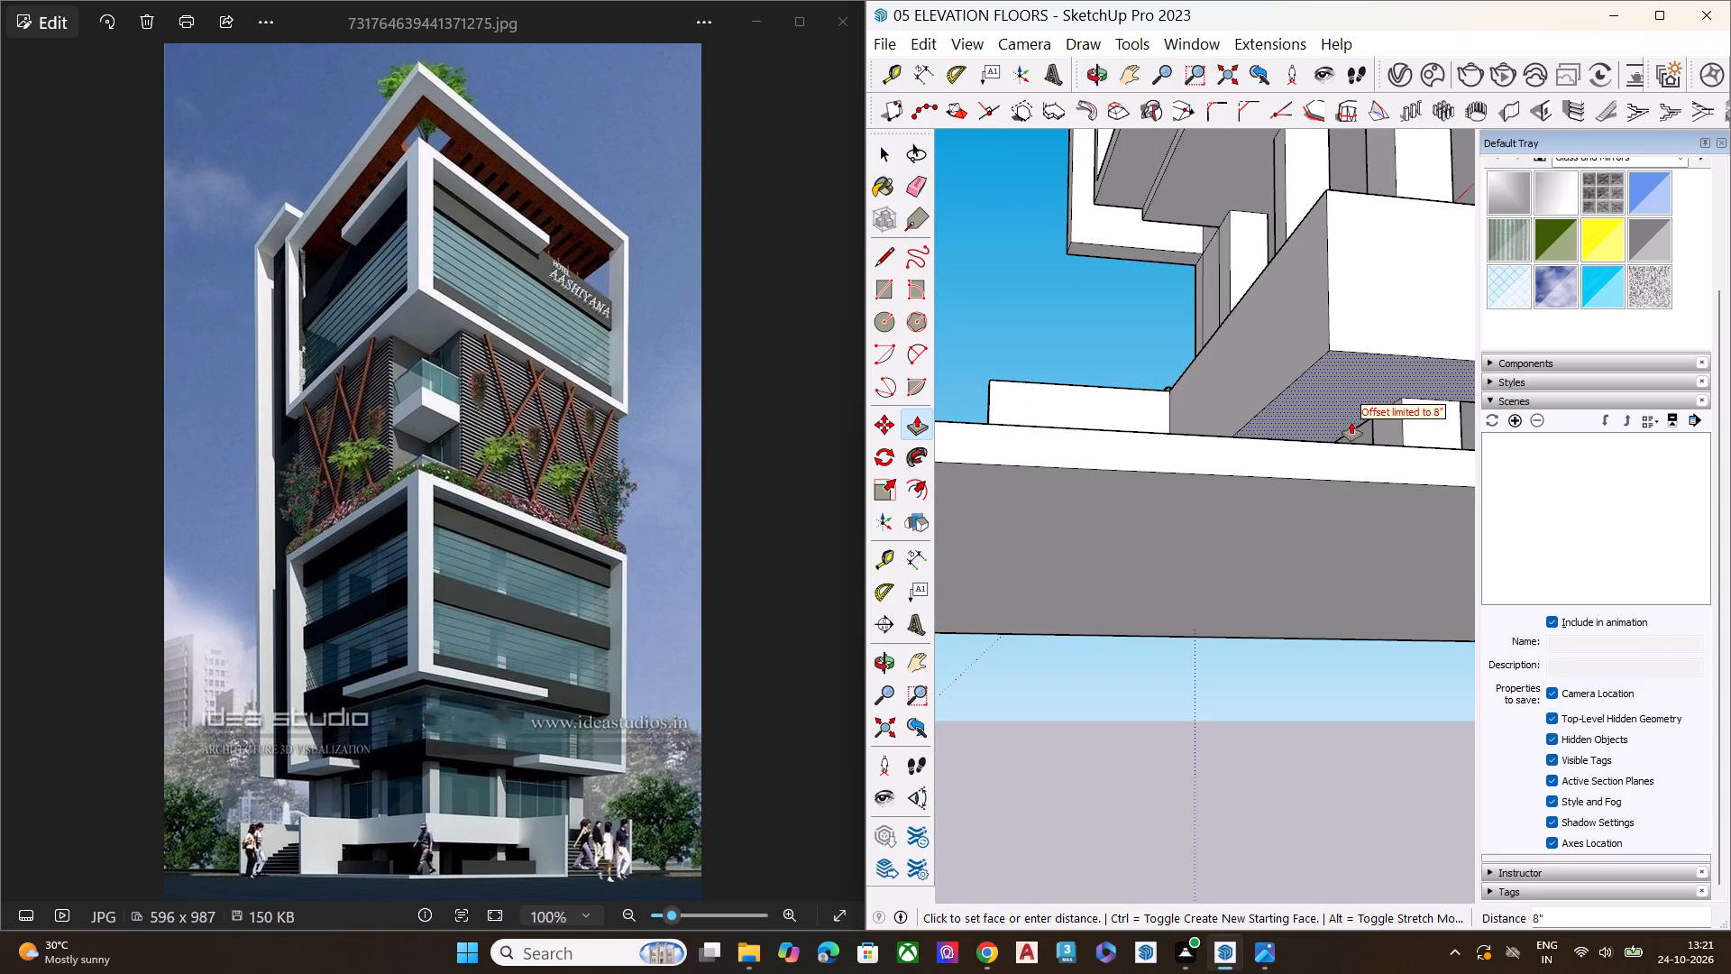
pyautogui.click(1350, 435)
pyautogui.press('space')
pyautogui.press('p')
pyautogui.click(1366, 381)
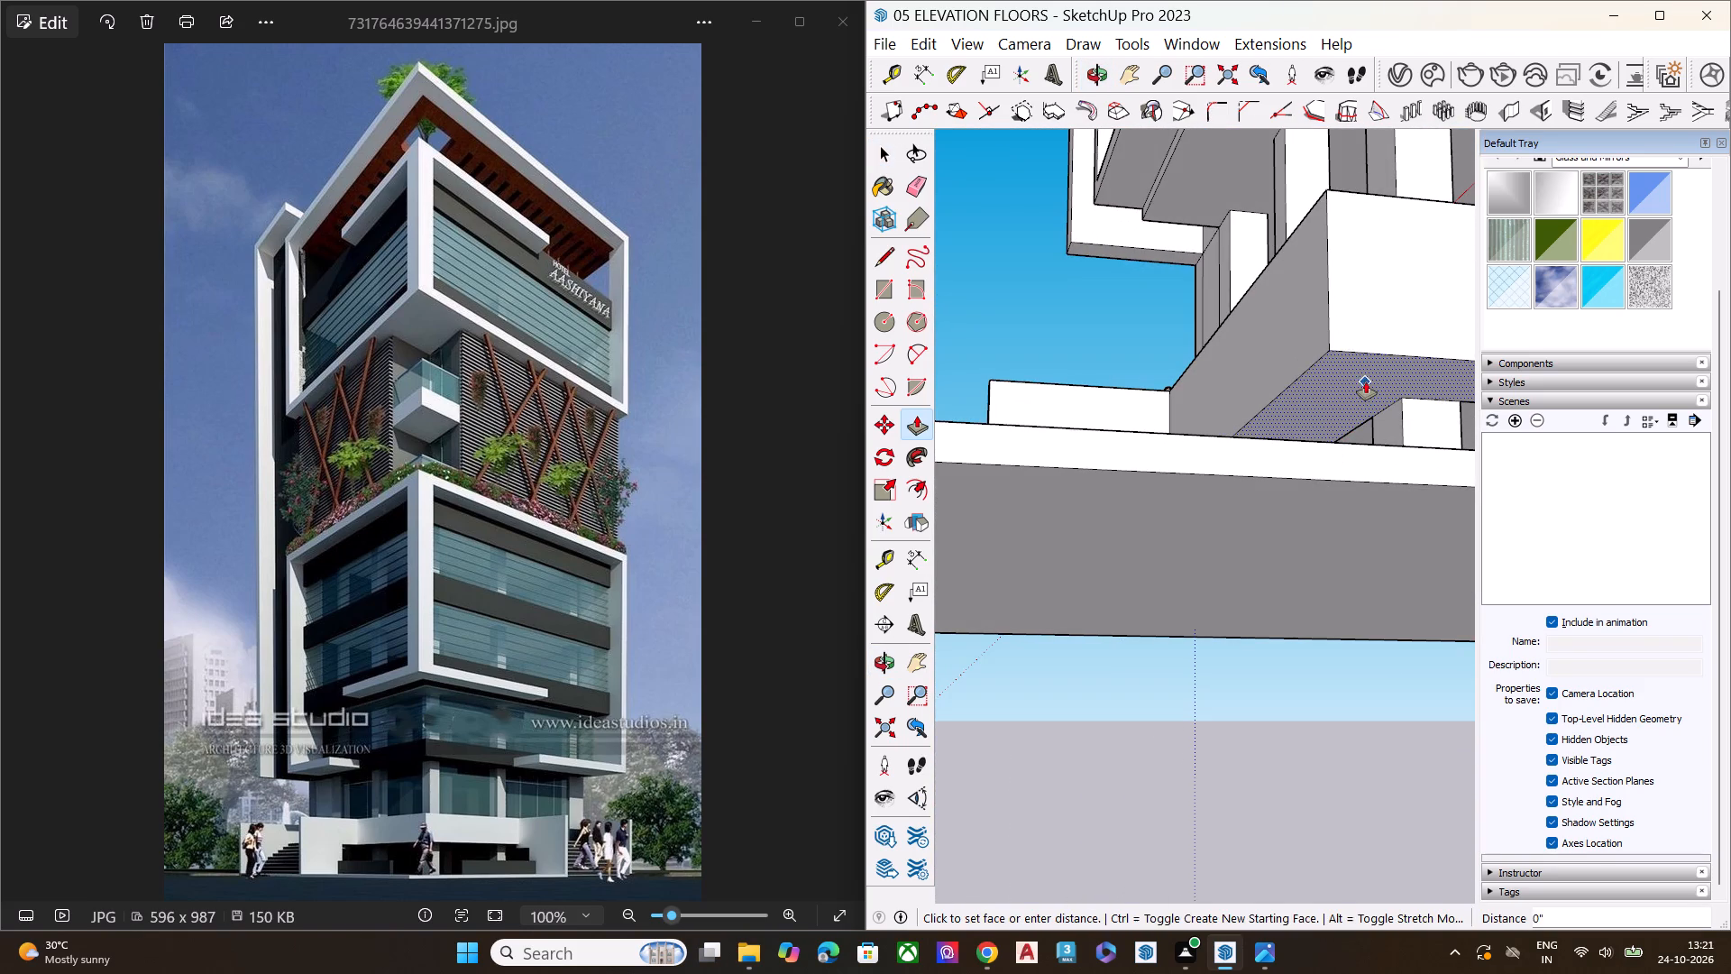
pyautogui.click(1366, 408)
pyautogui.press('c')
pyautogui.press('space')
# Push/Pull the remaining underside of the side wall's opening down 1' 9 3/4", level with the plinth beam's underside.
pyautogui.scroll(-9, 1221, 486)
pyautogui.scroll(1, 1333, 584)
pyautogui.moveTo(1202, 565); pyautogui.dragTo(1400, 680, button='middle')
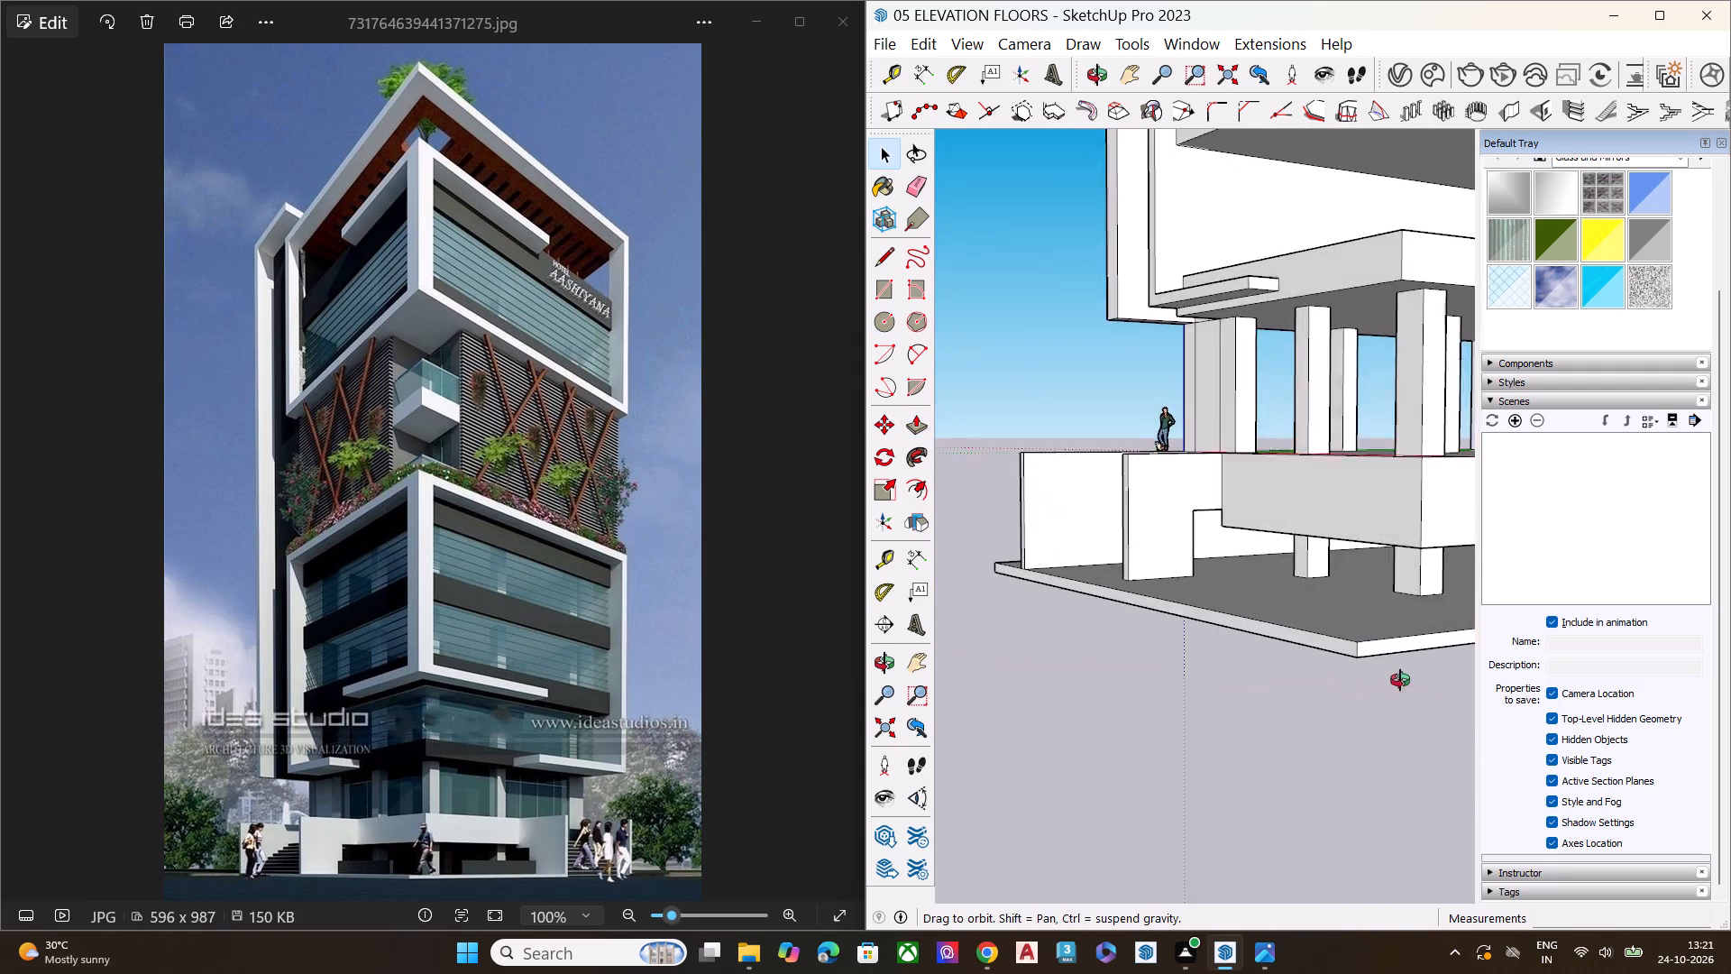
pyautogui.moveTo(1400, 680); pyautogui.dragTo(1420, 675, button='middle')
pyautogui.scroll(-8, 1094, 522)
pyautogui.moveTo(1264, 608); pyautogui.dragTo(1317, 593, button='middle')
pyautogui.scroll(1, 1396, 579)
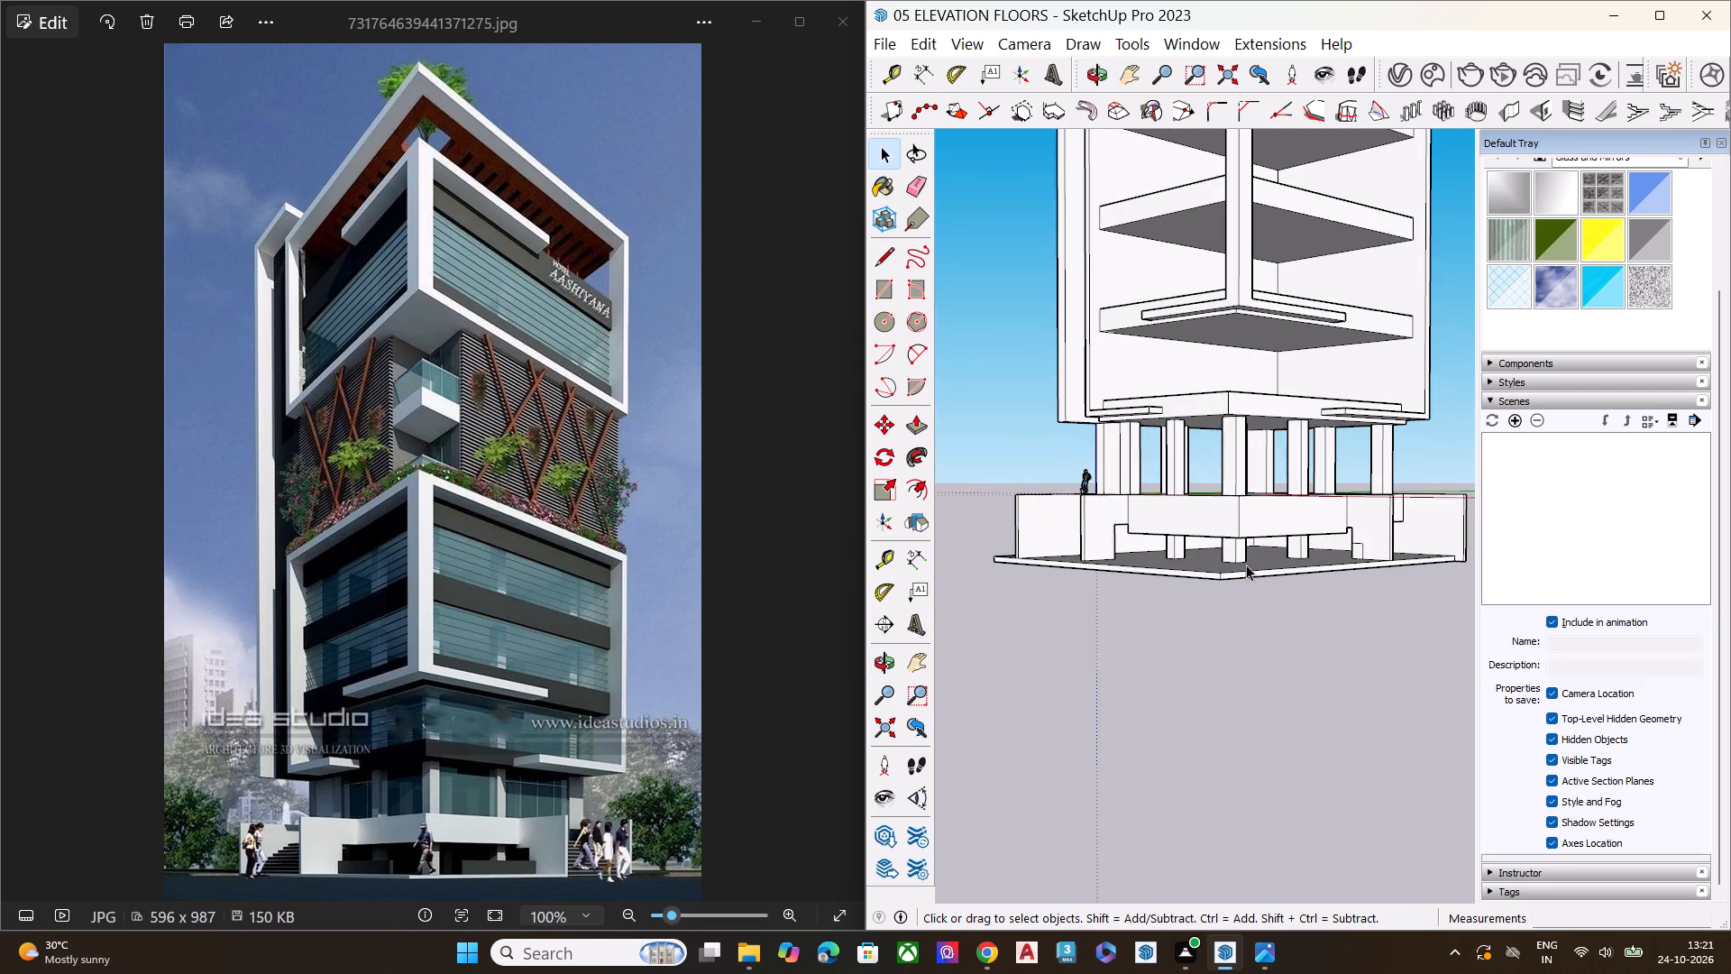
pyautogui.scroll(4, 1244, 563)
pyautogui.scroll(1, 1042, 482)
pyautogui.scroll(-1, 1041, 481)
pyautogui.scroll(2, 1038, 472)
pyautogui.scroll(-1, 1030, 469)
pyautogui.scroll(6, 1026, 468)
pyautogui.scroll(8, 1094, 549)
pyautogui.moveTo(1195, 554); pyautogui.dragTo(1250, 434, button='middle')
pyautogui.scroll(2, 1129, 519)
pyautogui.scroll(-1, 1129, 519)
pyautogui.scroll(4, 1129, 519)
pyautogui.scroll(-1, 1155, 510)
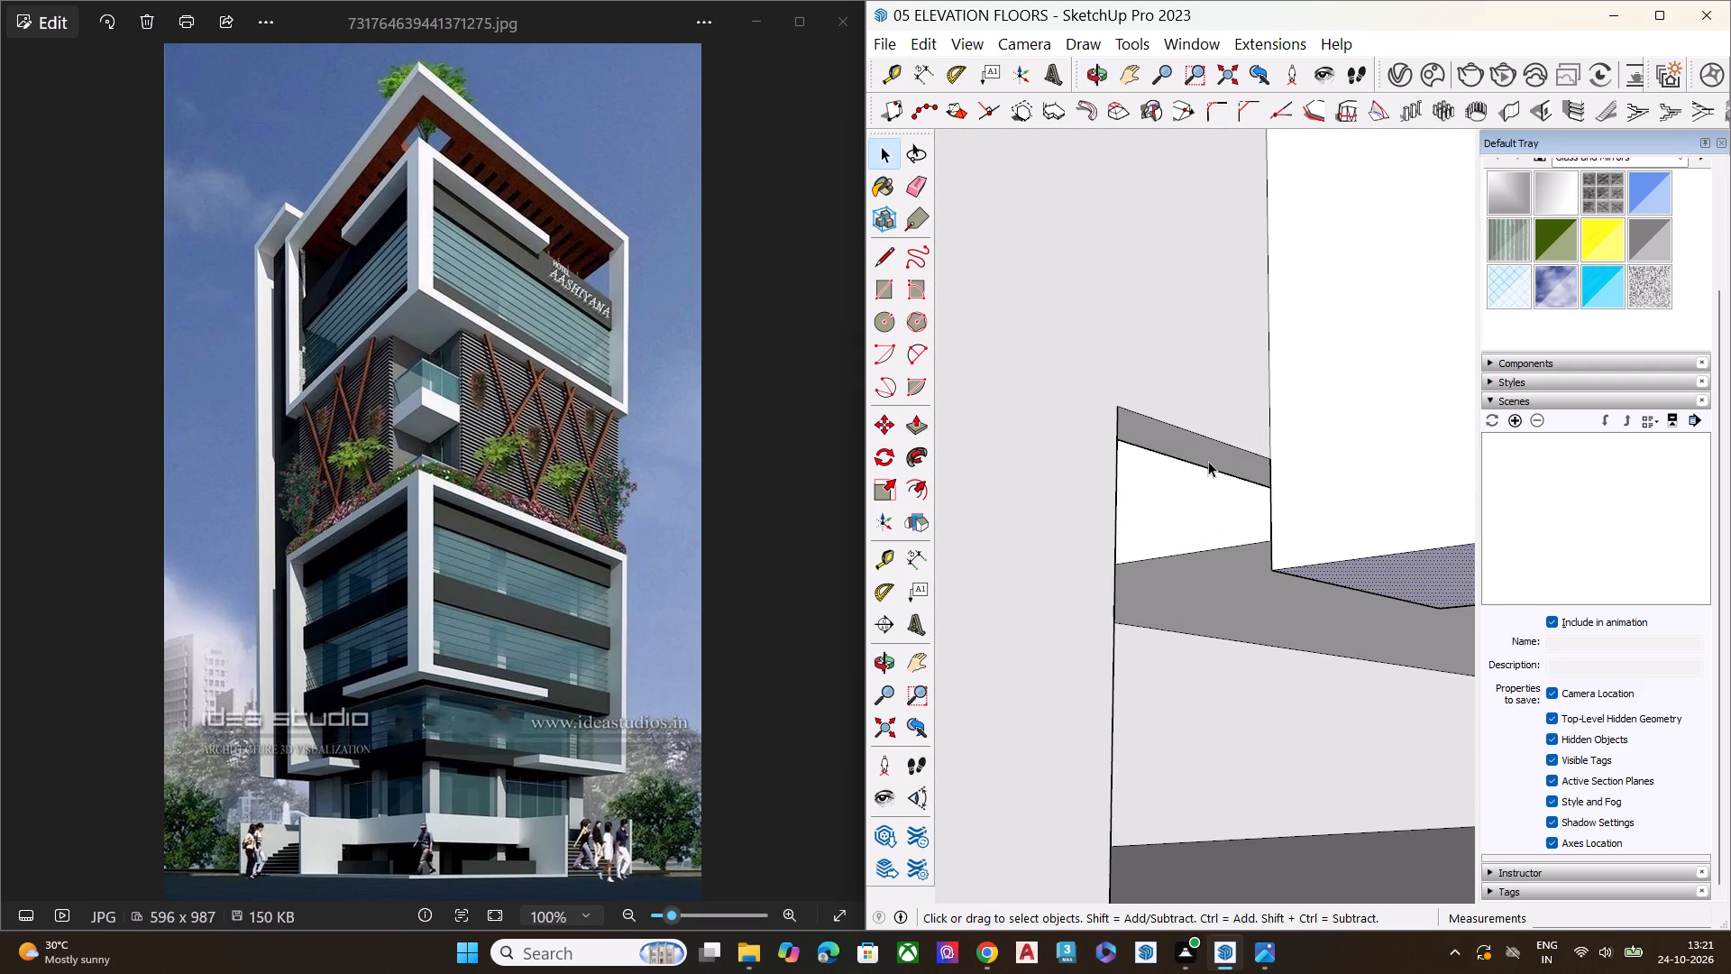
pyautogui.click(1208, 461)
pyautogui.press('p')
pyautogui.click(1208, 461)
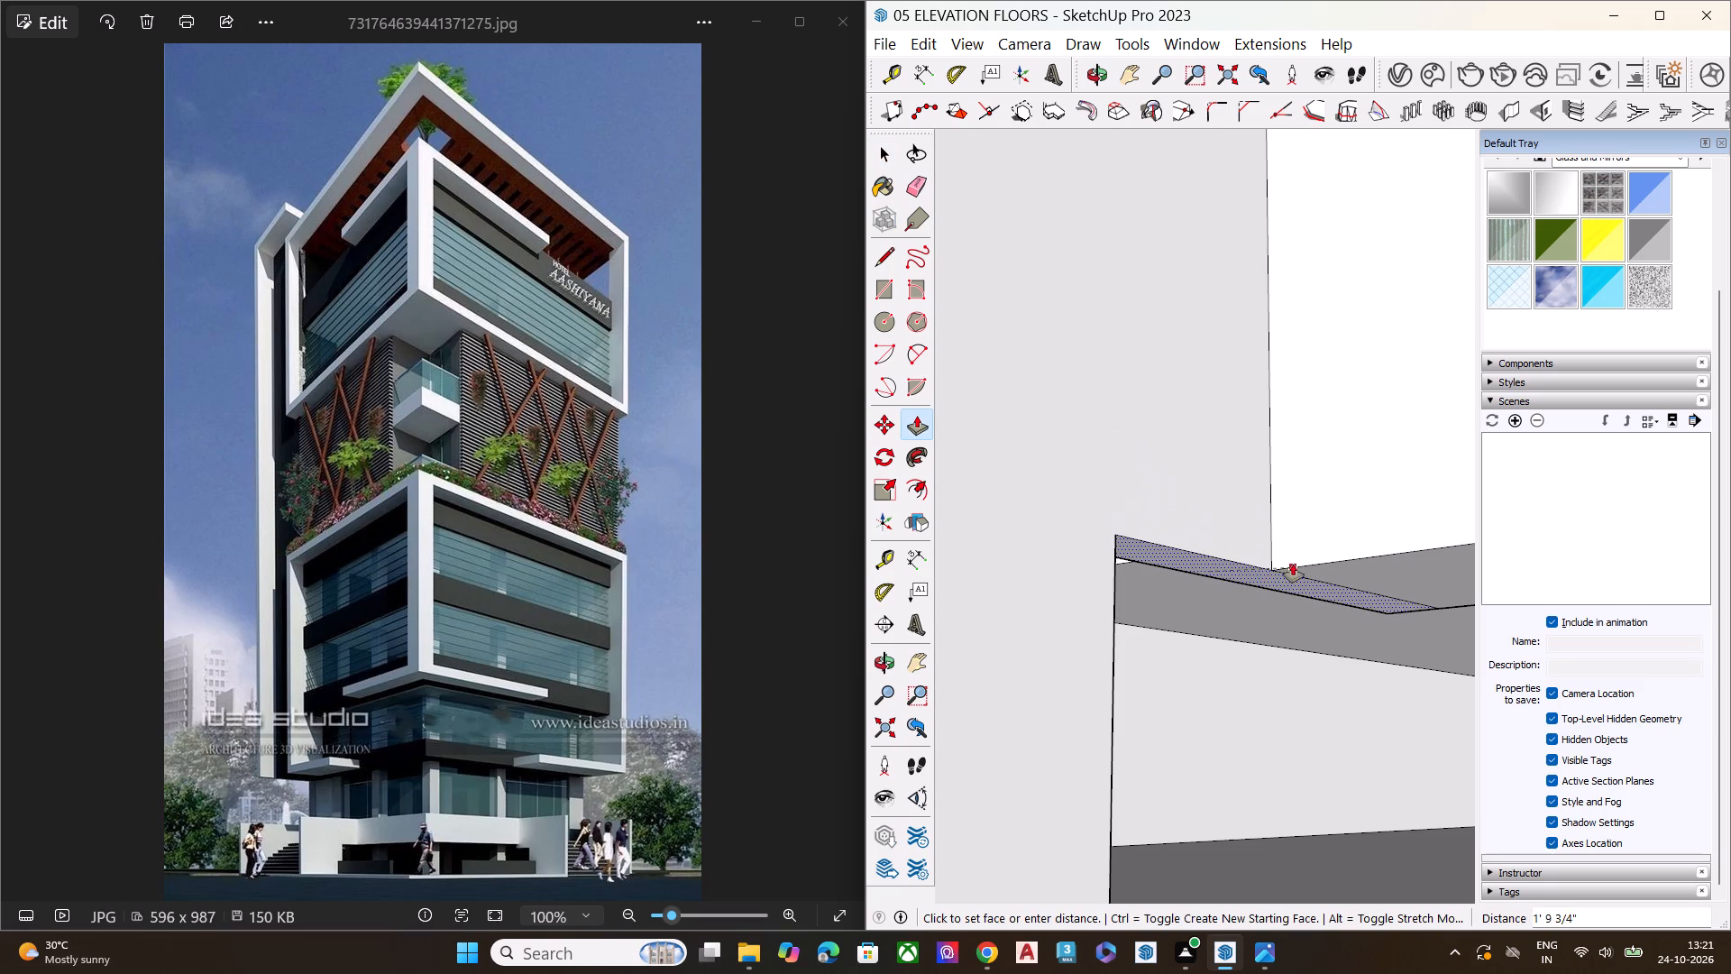
pyautogui.click(1293, 563)
pyautogui.press('space')
# Draw a line about 1' 1 13/16" long from the plinth beam's corner across the side wall's lowered underside.
pyautogui.click(1175, 565)
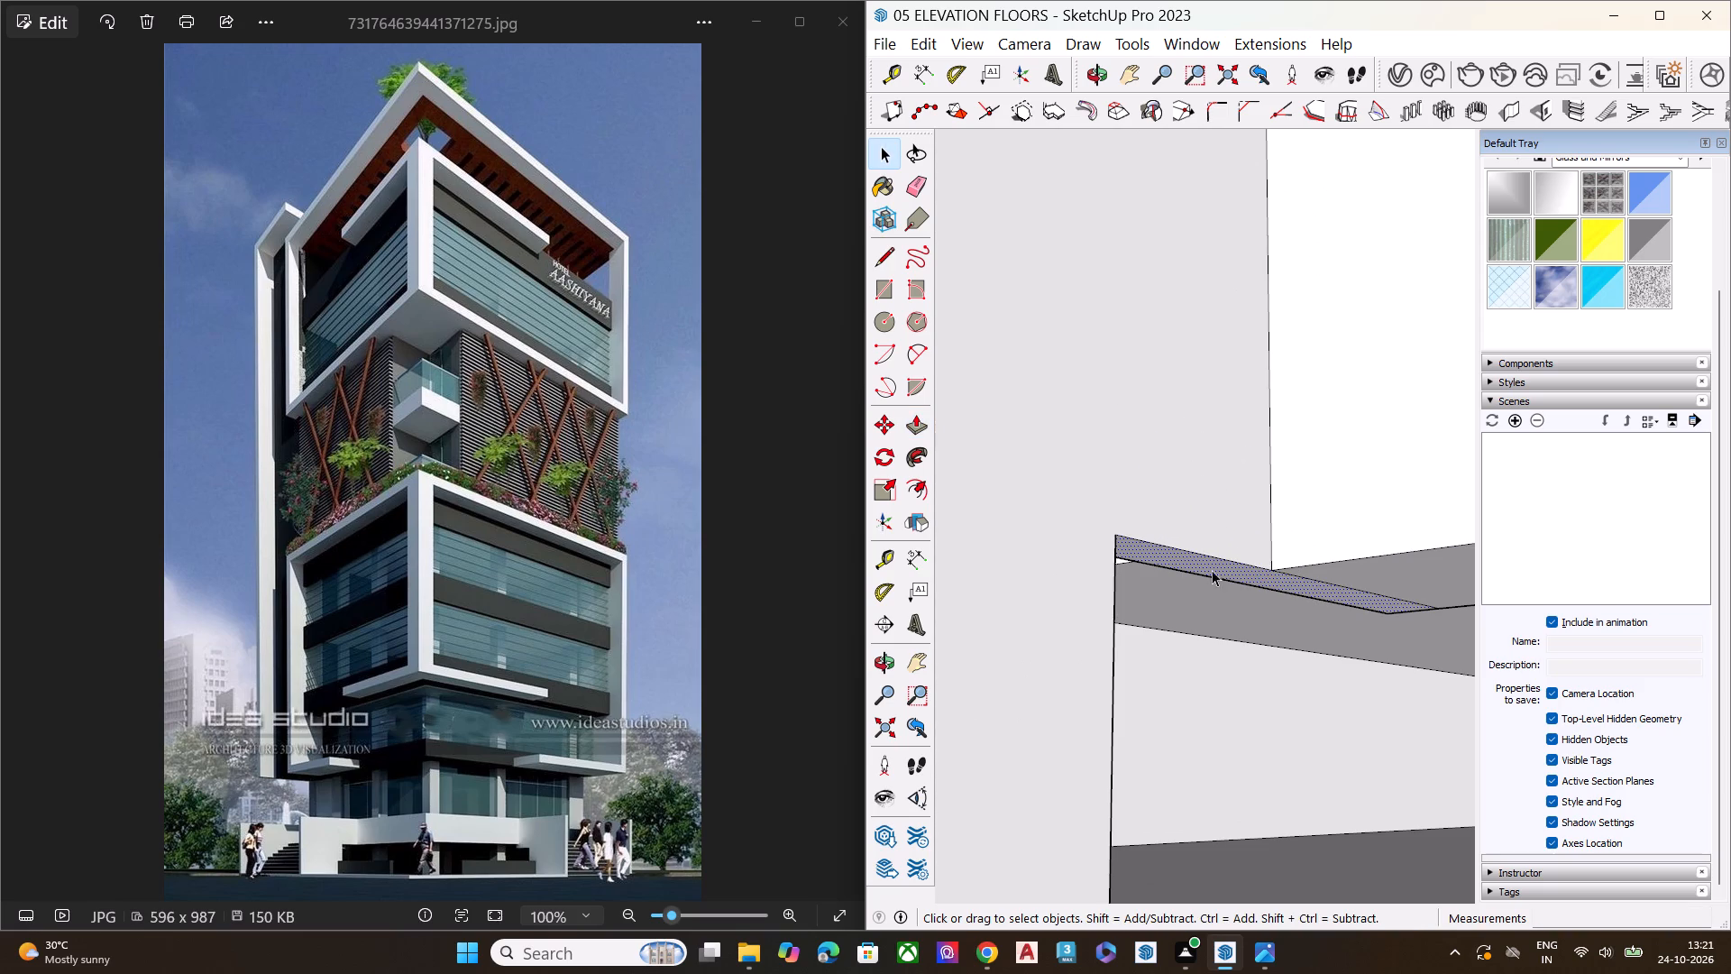
pyautogui.scroll(2, 1269, 577)
pyautogui.moveTo(1273, 573); pyautogui.dragTo(1291, 550)
pyautogui.moveTo(1280, 572); pyautogui.dragTo(1345, 515, button='middle')
pyautogui.scroll(5, 1339, 529)
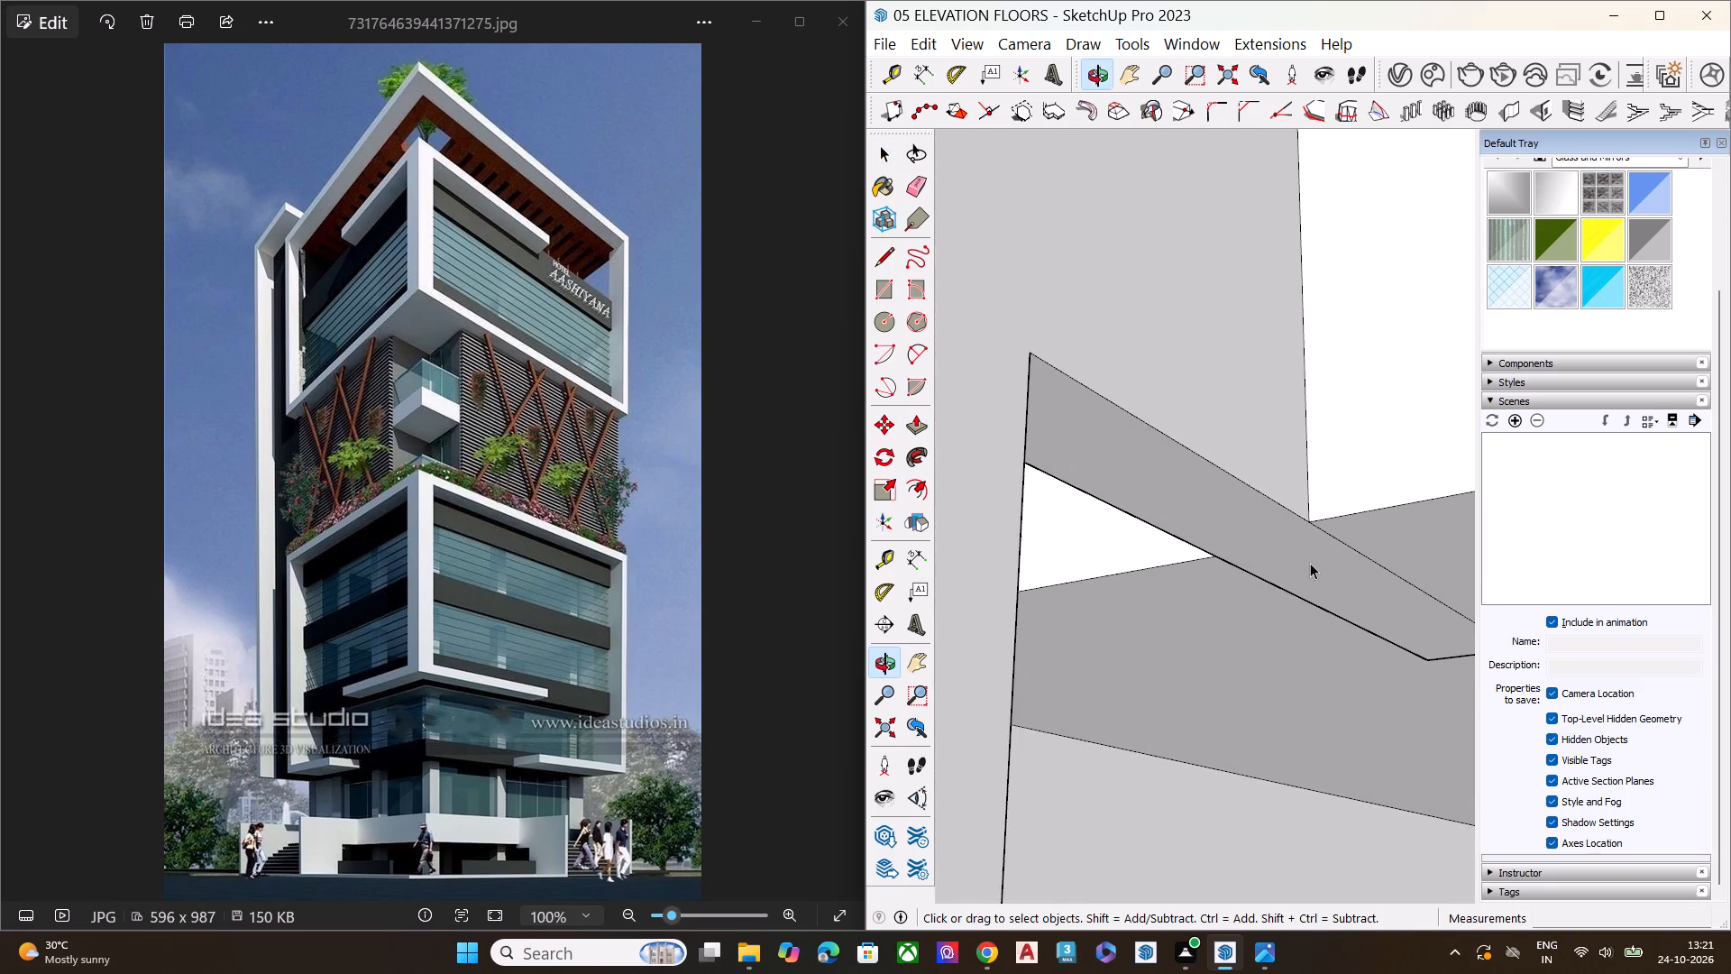
pyautogui.press('l')
pyautogui.click(1310, 519)
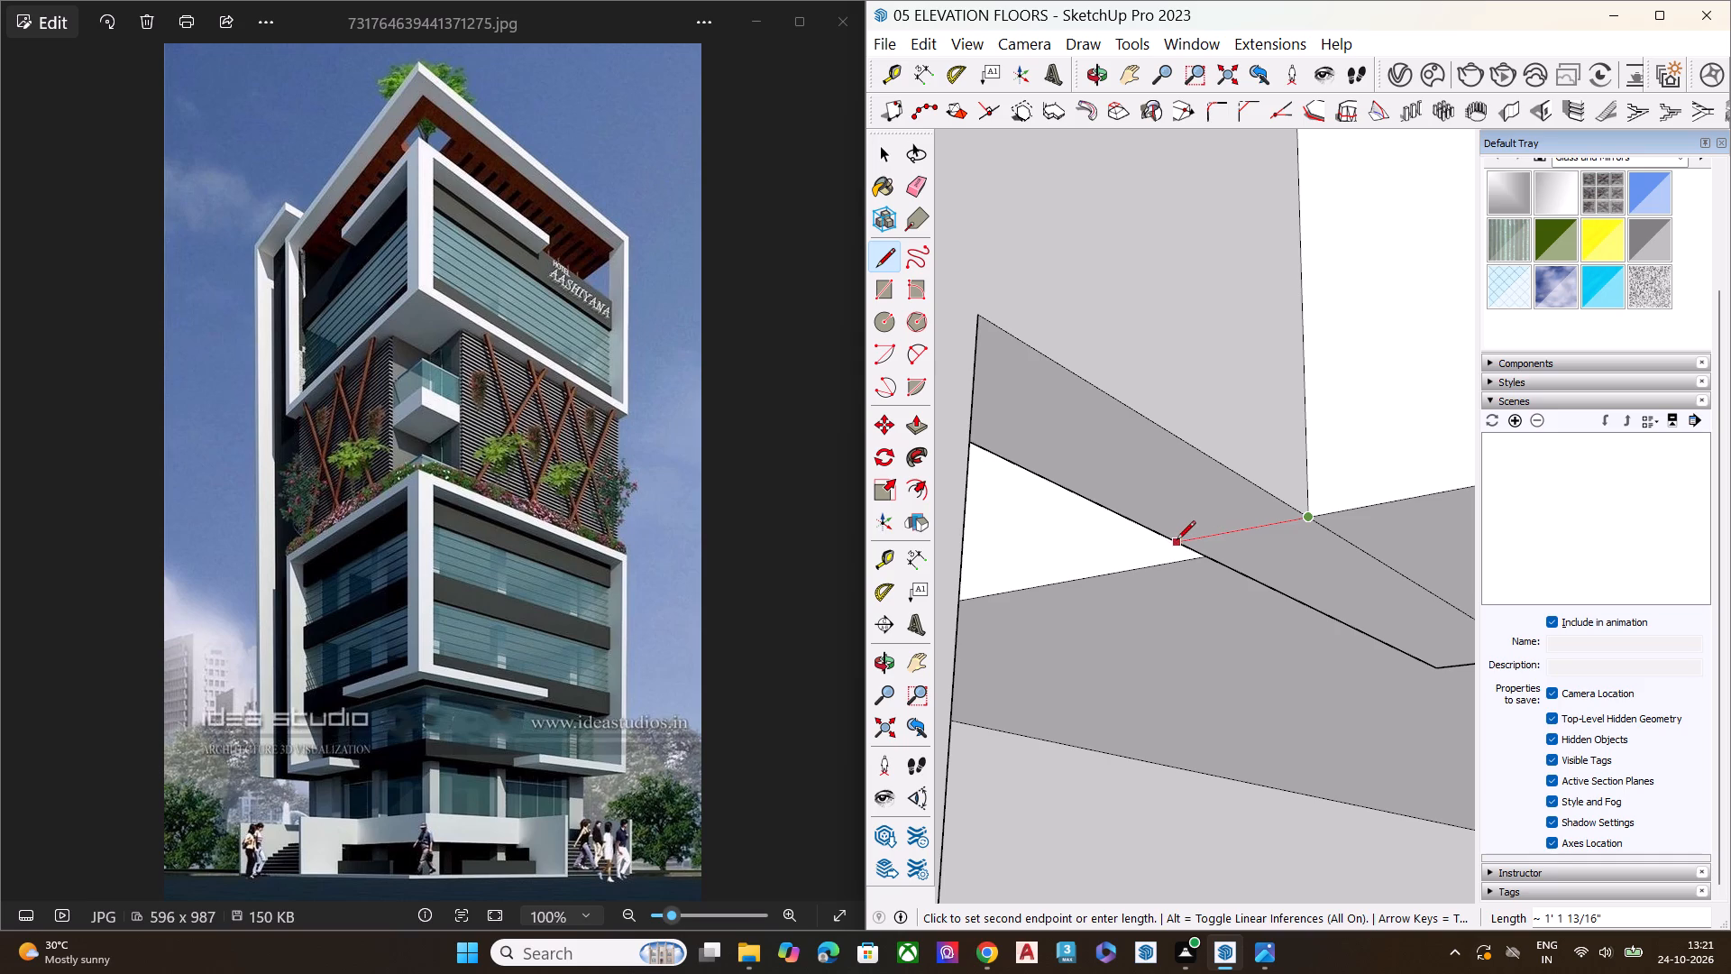
pyautogui.click(1177, 541)
pyautogui.press('space')
# Draw a second line across the side wall's underside strip, between the opening's outer corner and the first line.
pyautogui.scroll(-5, 1113, 528)
pyautogui.moveTo(1238, 551); pyautogui.dragTo(1227, 559, button='middle')
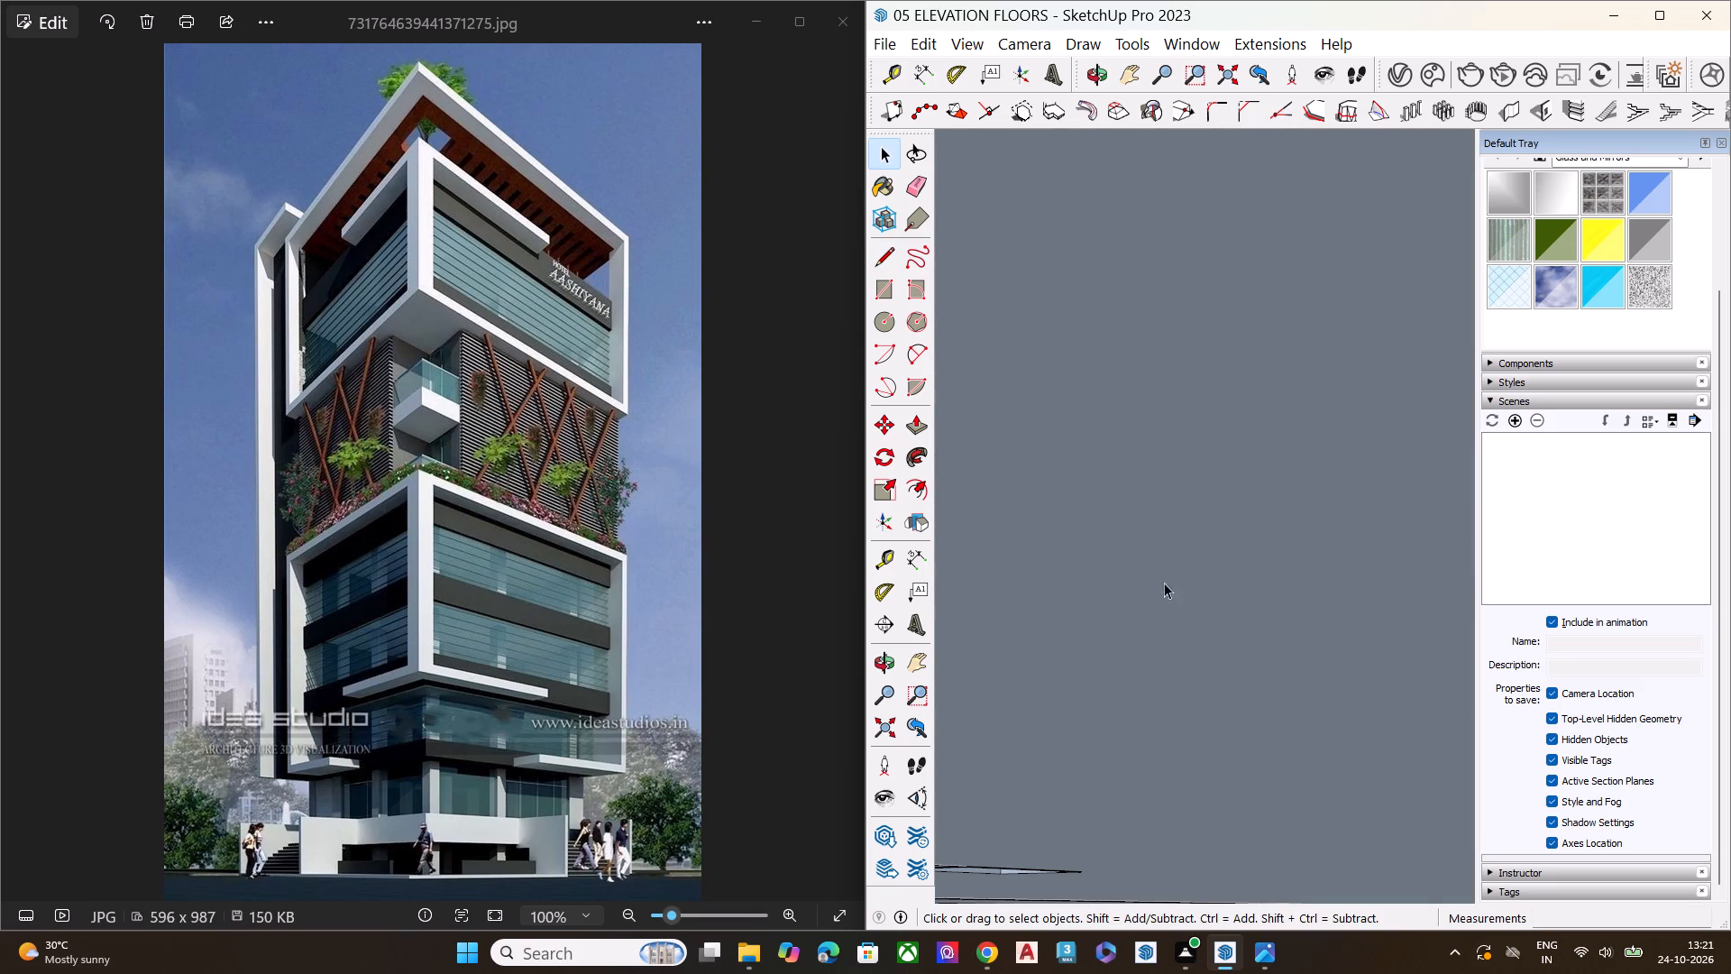
pyautogui.click(891, 730)
pyautogui.scroll(-6, 1139, 643)
pyautogui.moveTo(1195, 740); pyautogui.dragTo(1145, 825, button='middle')
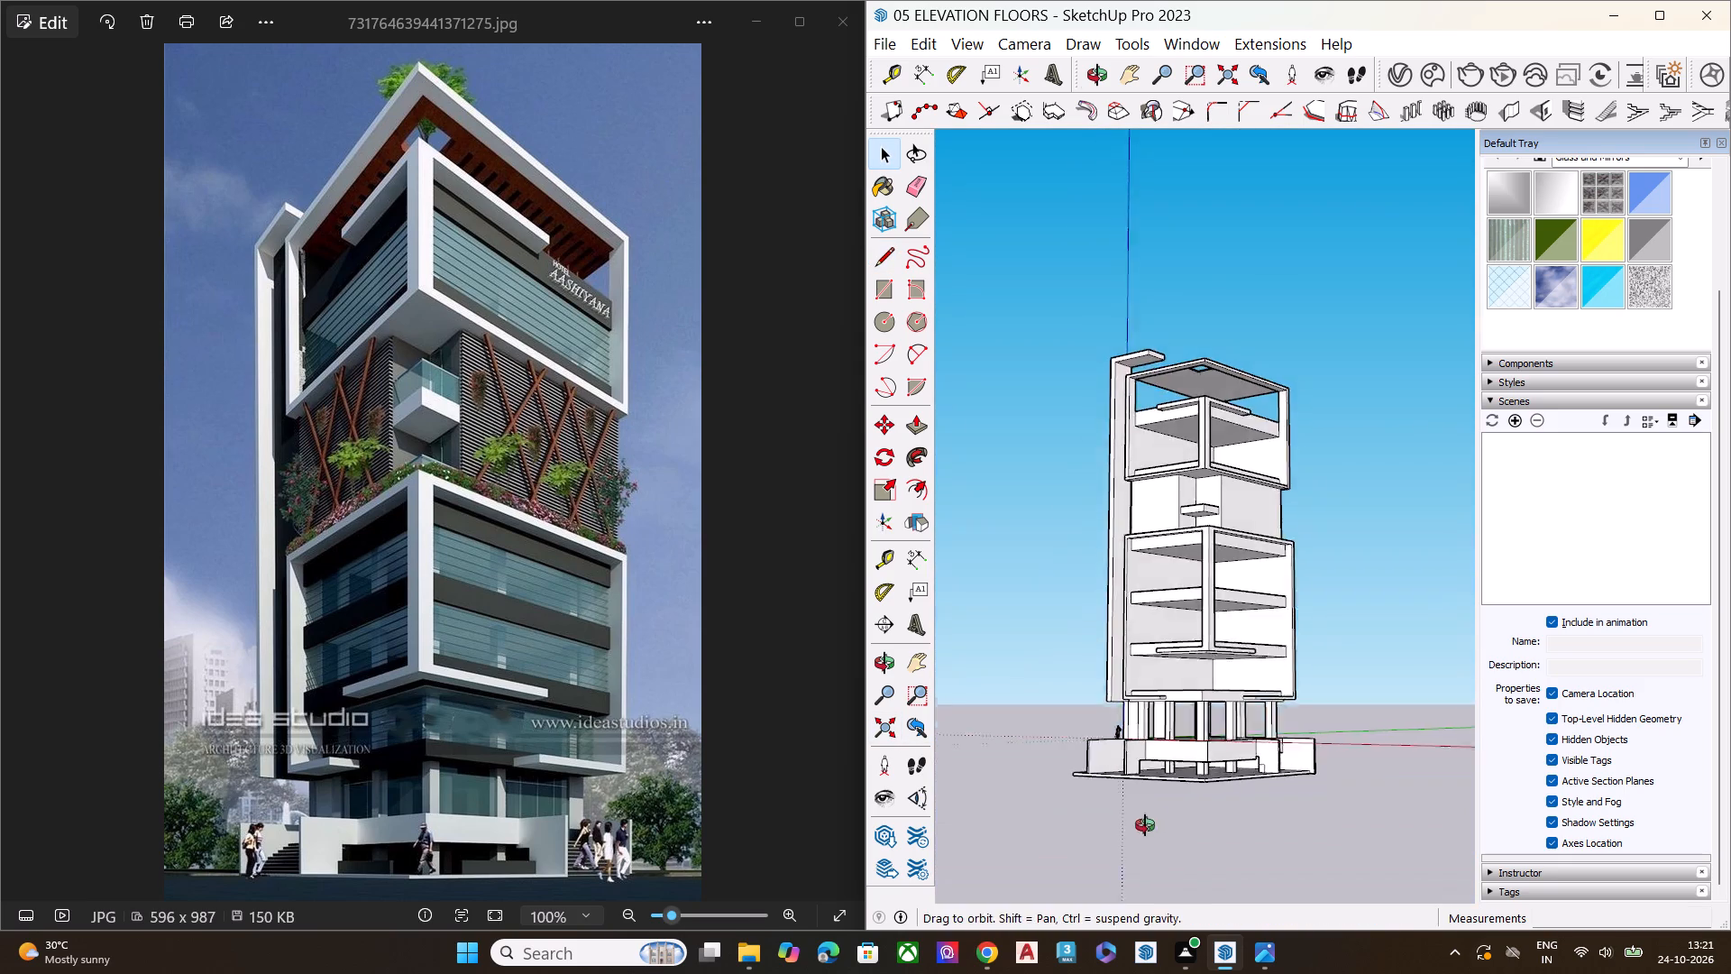
pyautogui.moveTo(1145, 825); pyautogui.dragTo(1080, 831, button='middle')
pyautogui.scroll(7, 1032, 824)
pyautogui.moveTo(1344, 741); pyautogui.dragTo(1156, 721, button='middle')
pyautogui.scroll(5, 1341, 741)
pyautogui.scroll(-1, 1253, 717)
pyautogui.scroll(6, 1253, 717)
pyautogui.moveTo(1236, 740); pyautogui.dragTo(1187, 740, button='middle')
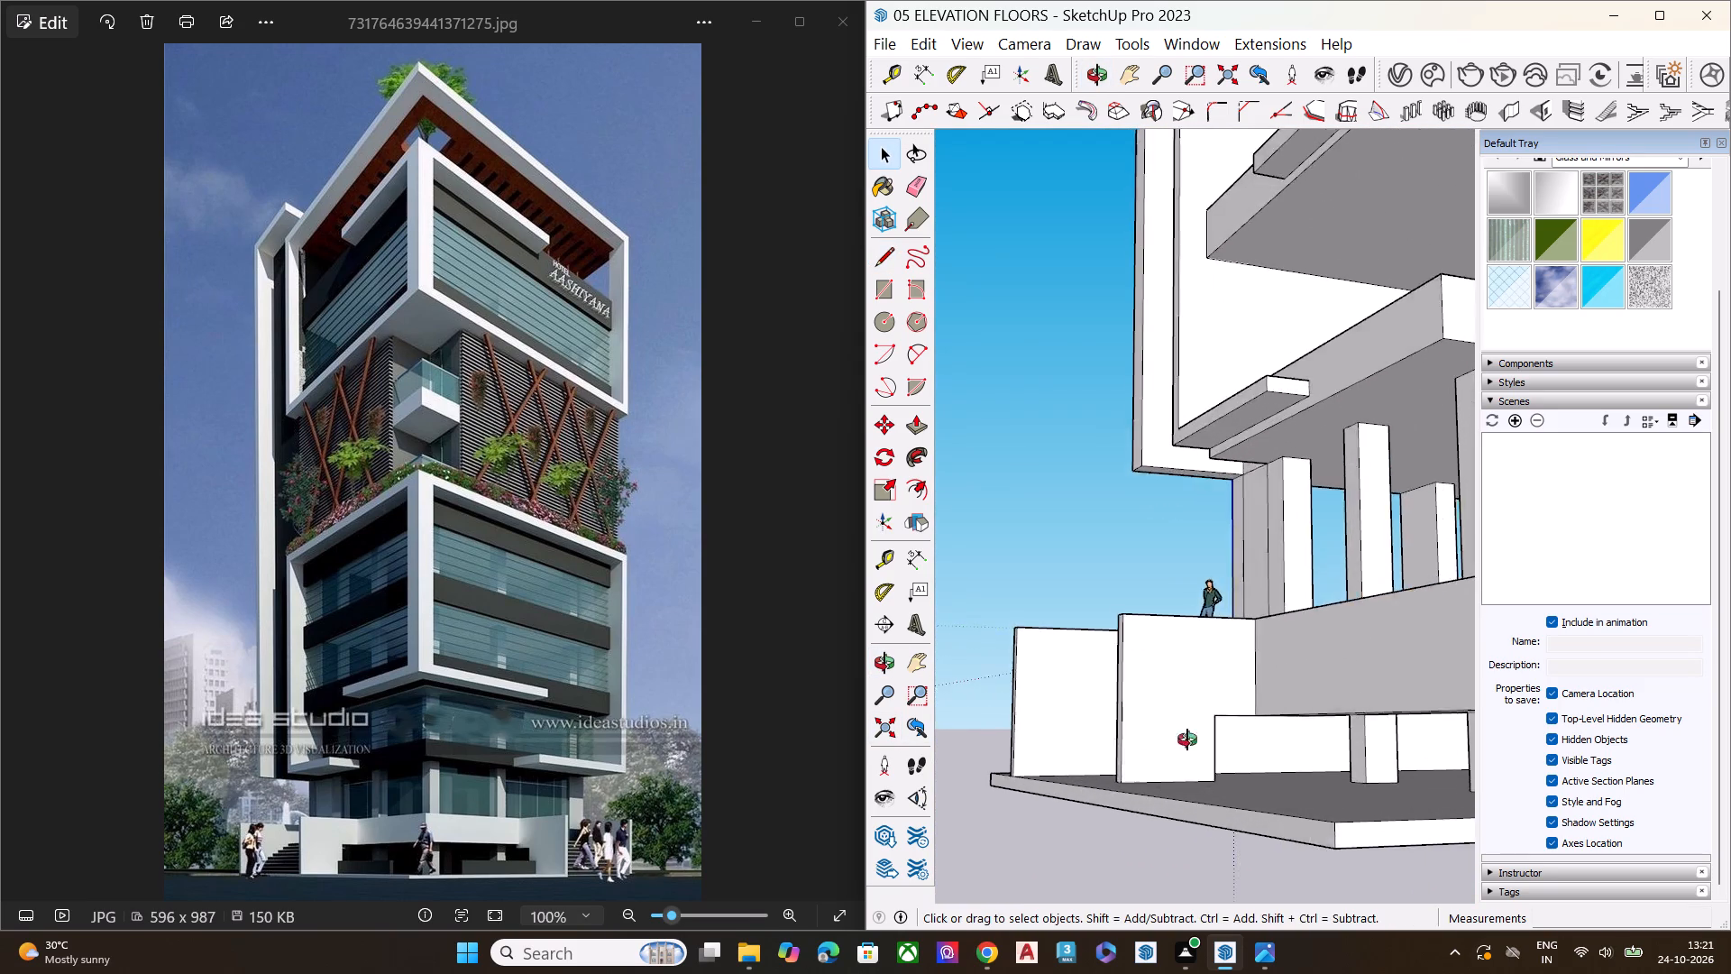
pyautogui.moveTo(1187, 740); pyautogui.dragTo(993, 728, button='middle')
pyautogui.scroll(11, 1013, 723)
pyautogui.moveTo(1371, 605); pyautogui.dragTo(1327, 551, button='middle')
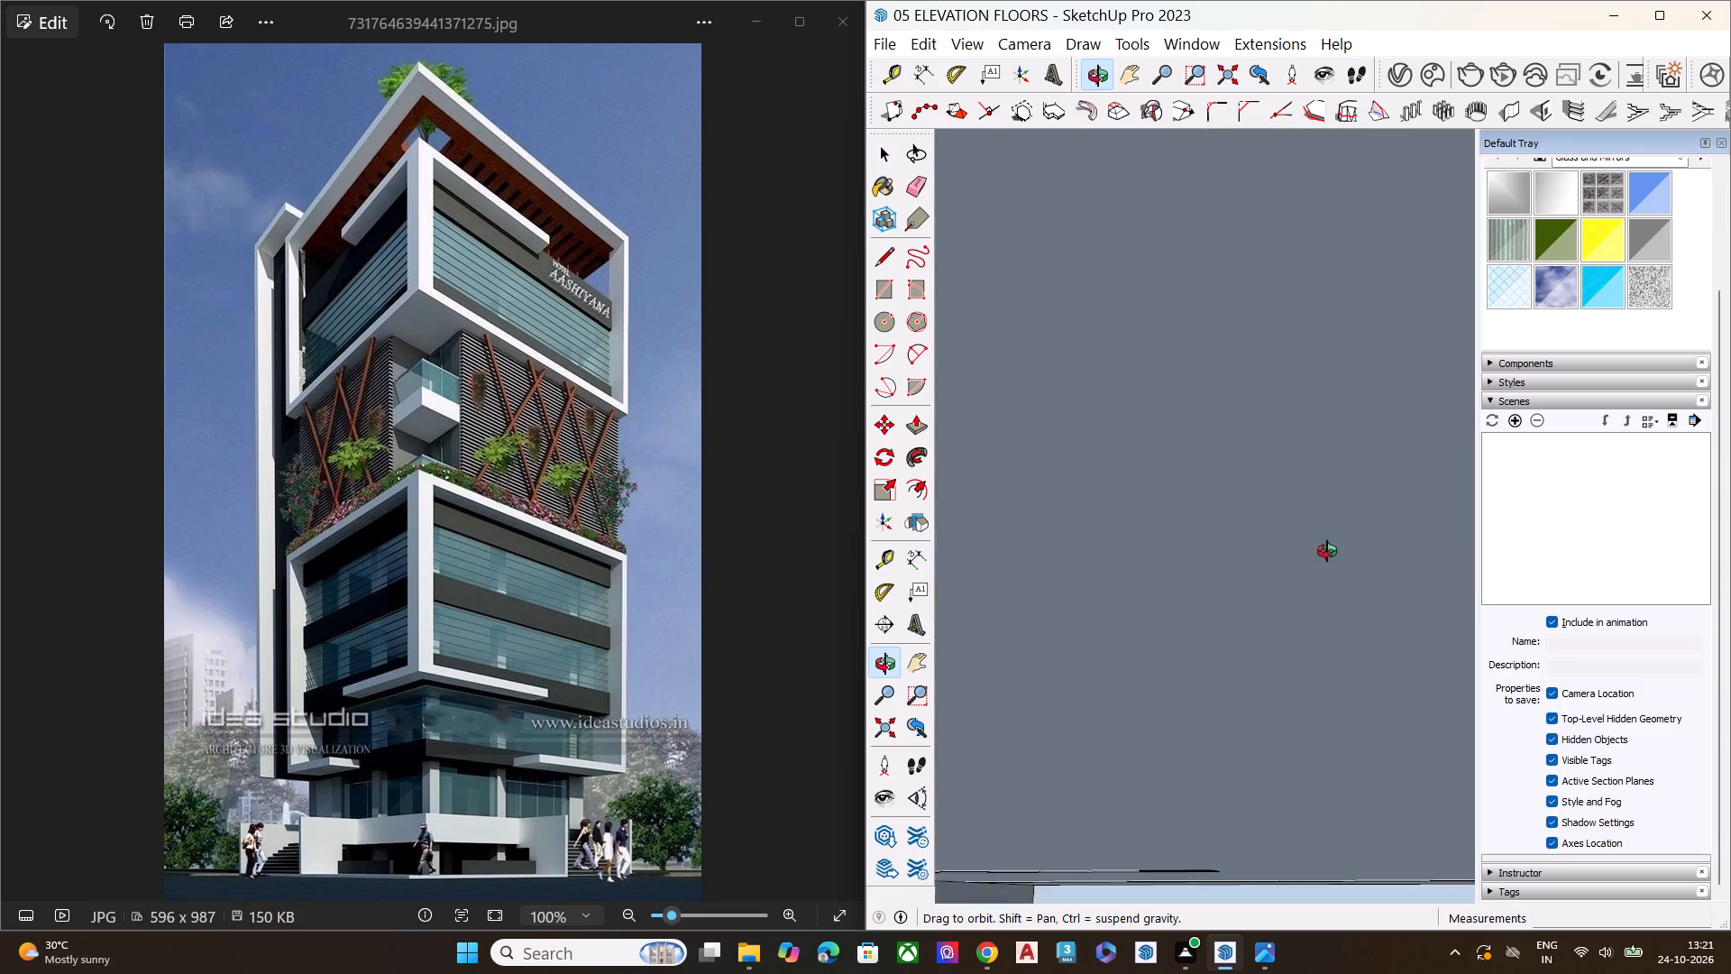
pyautogui.moveTo(1327, 551); pyautogui.dragTo(1386, 595, button='middle')
pyautogui.scroll(3, 1369, 596)
pyautogui.scroll(-1, 1298, 646)
pyautogui.scroll(5, 1296, 647)
pyautogui.moveTo(1164, 661); pyautogui.dragTo(1165, 582, button='middle')
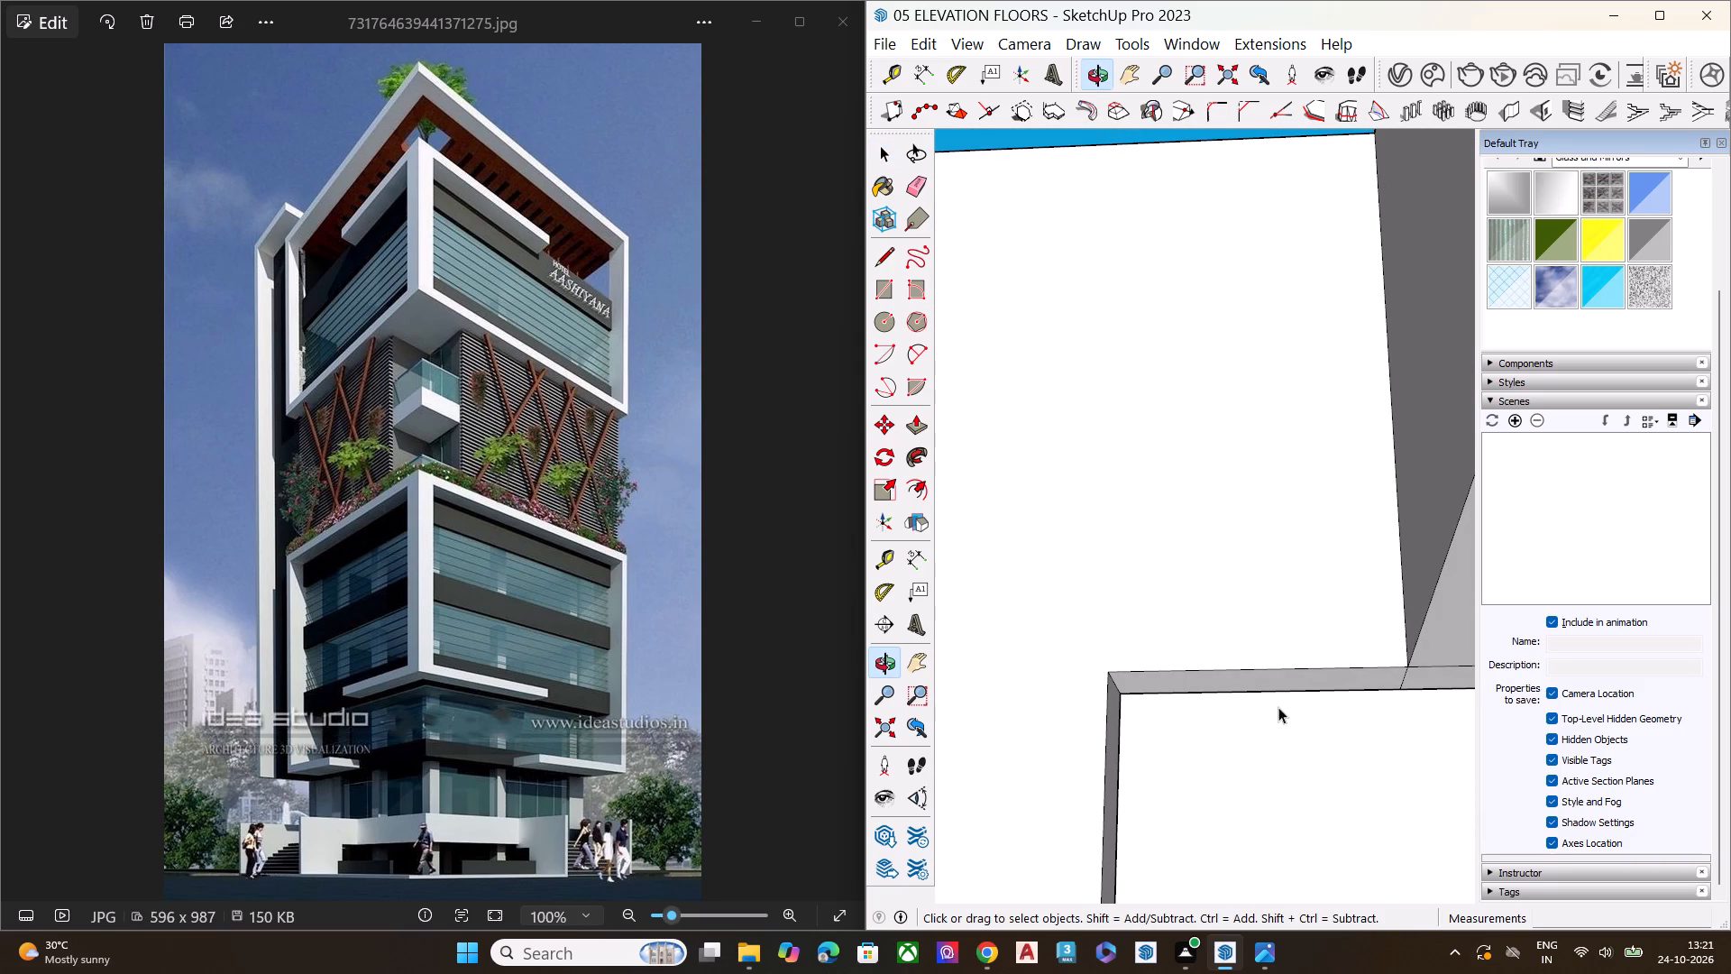
pyautogui.press('l')
pyautogui.click(1276, 672)
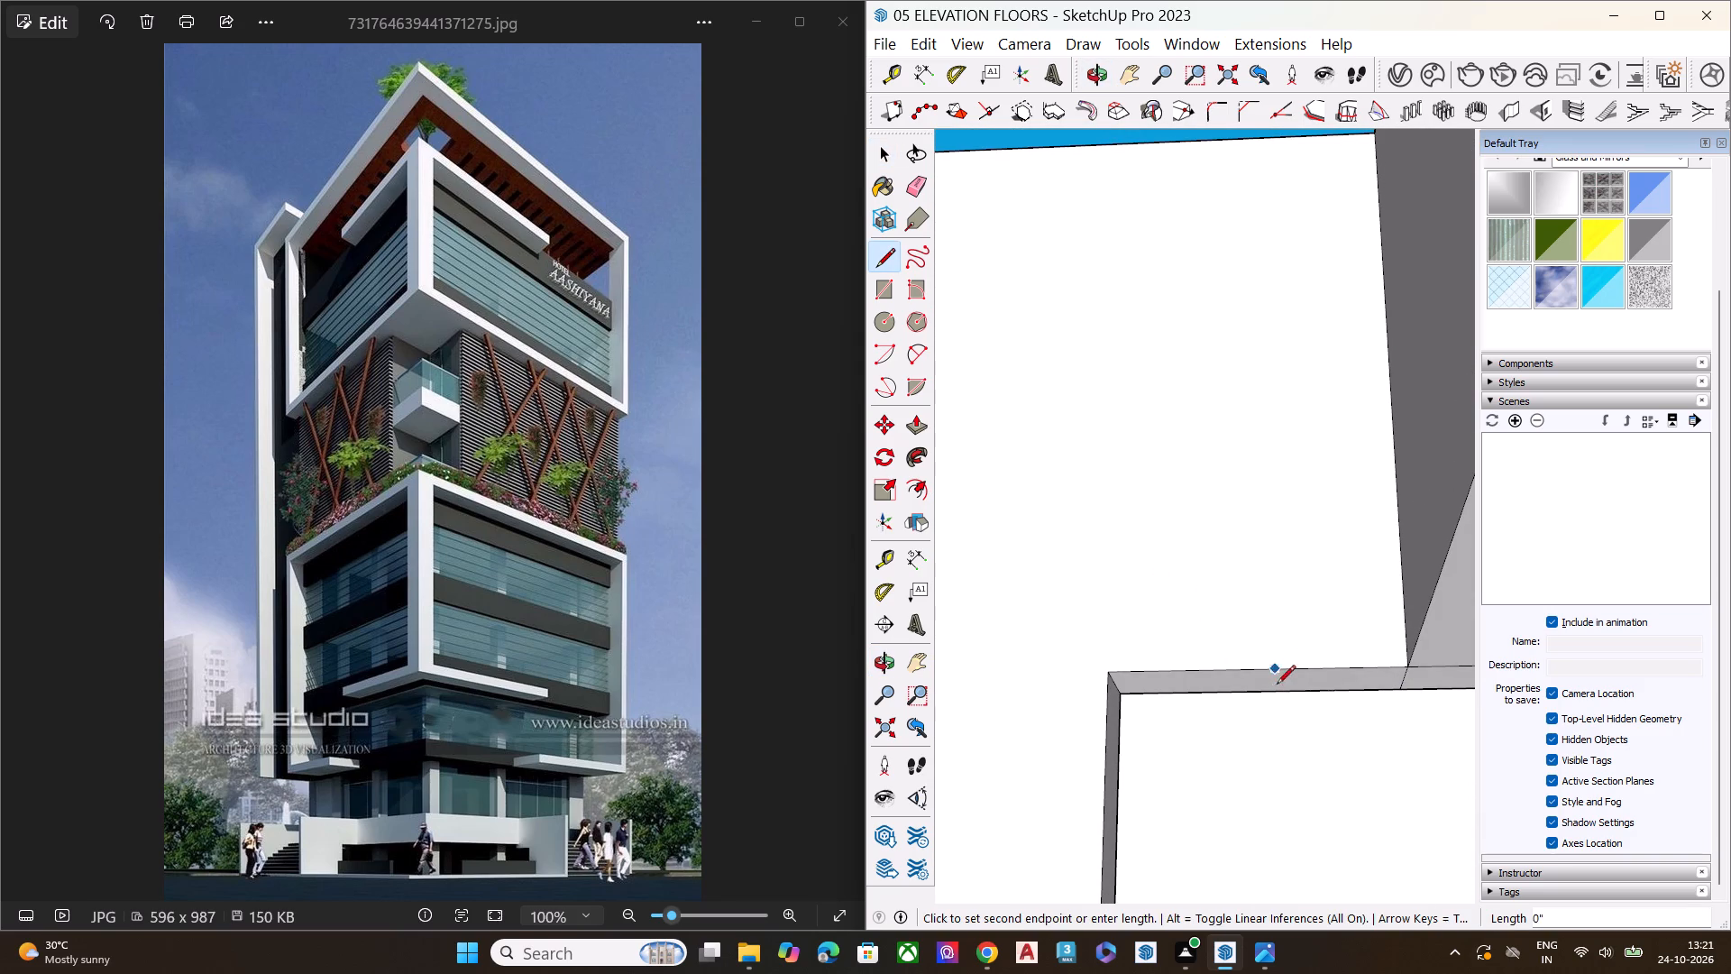
pyautogui.click(1272, 696)
pyautogui.press('space')
# Push/Pull the outer part of the split underside down about 1' 7 3/8" to form a step in the opening.
pyautogui.click(1258, 691)
pyautogui.click(1259, 685)
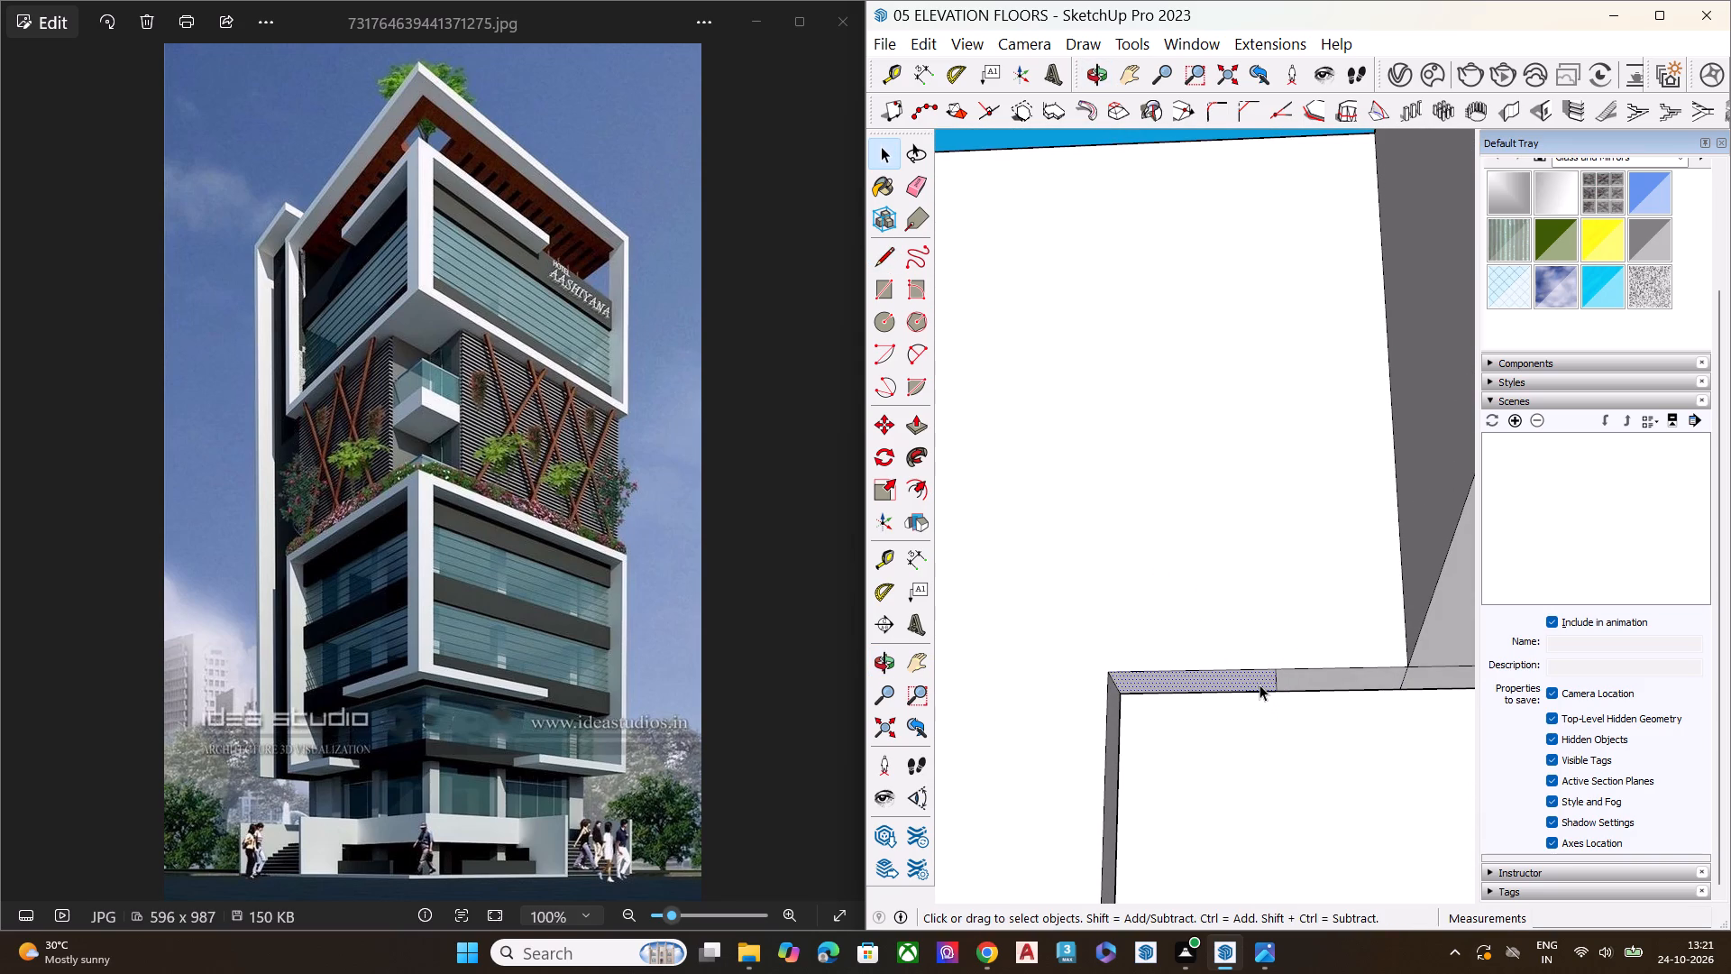
pyautogui.press('p')
pyautogui.click(1259, 685)
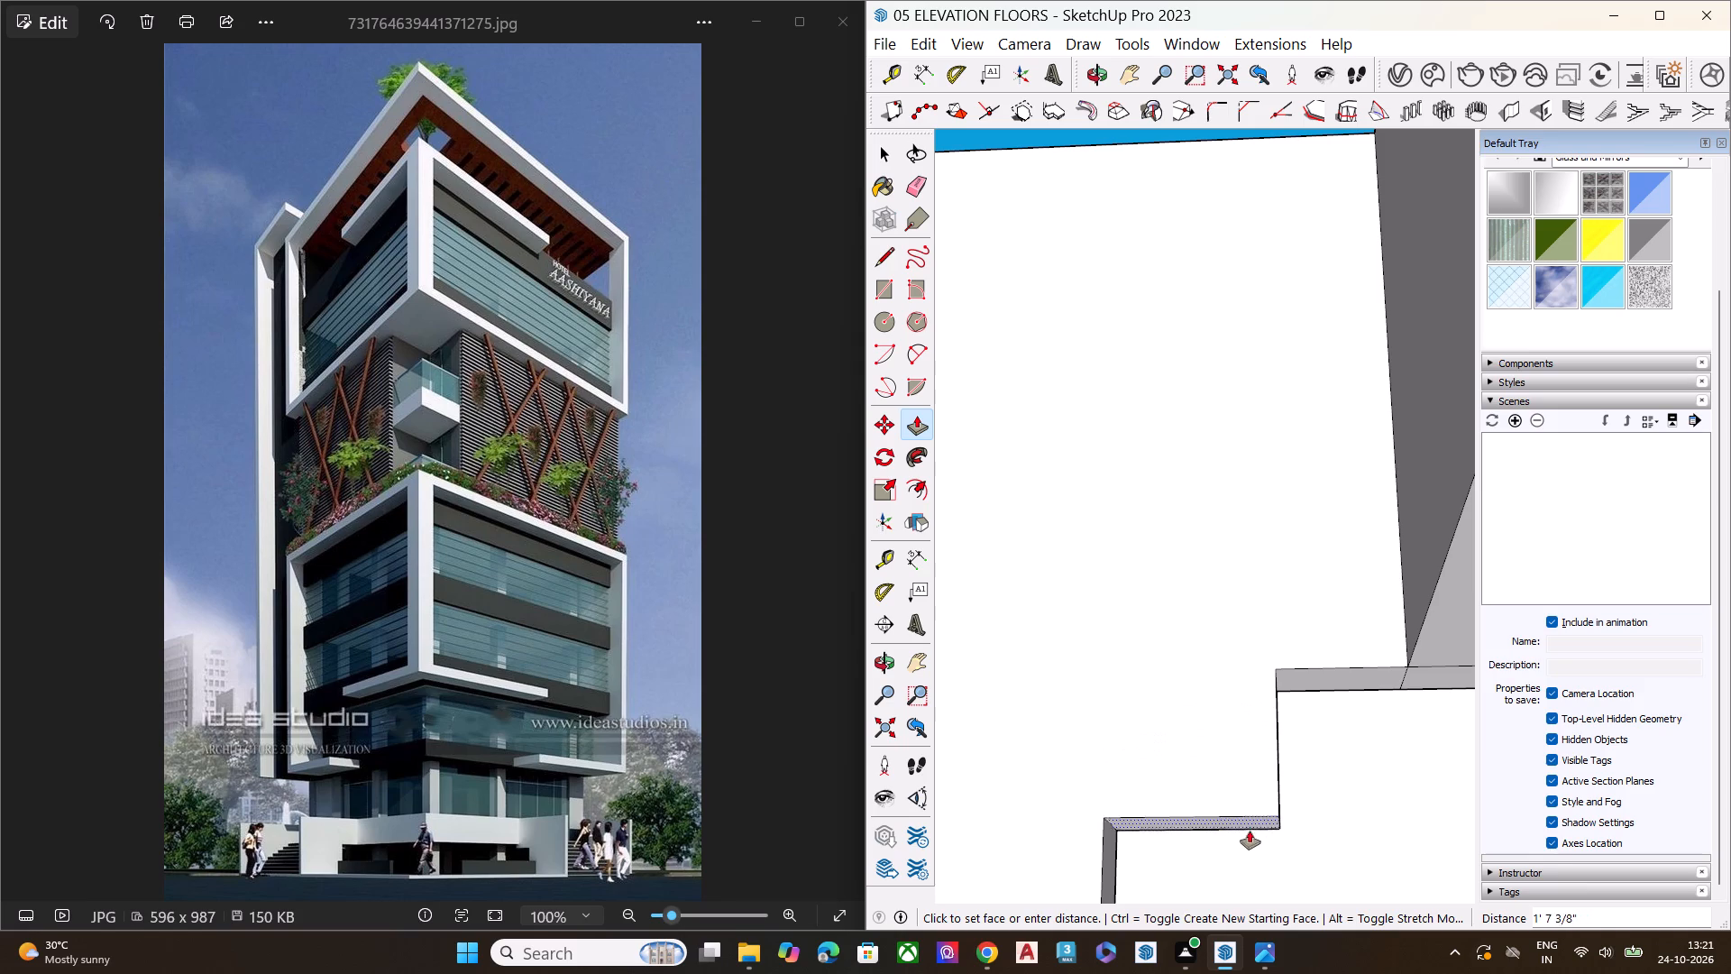
pyautogui.click(1250, 848)
pyautogui.press('space')
# Push/Pull the notch's underside strip on the side wall away from the human figure down level with the plinth beam's underside.
pyautogui.scroll(-8, 1169, 651)
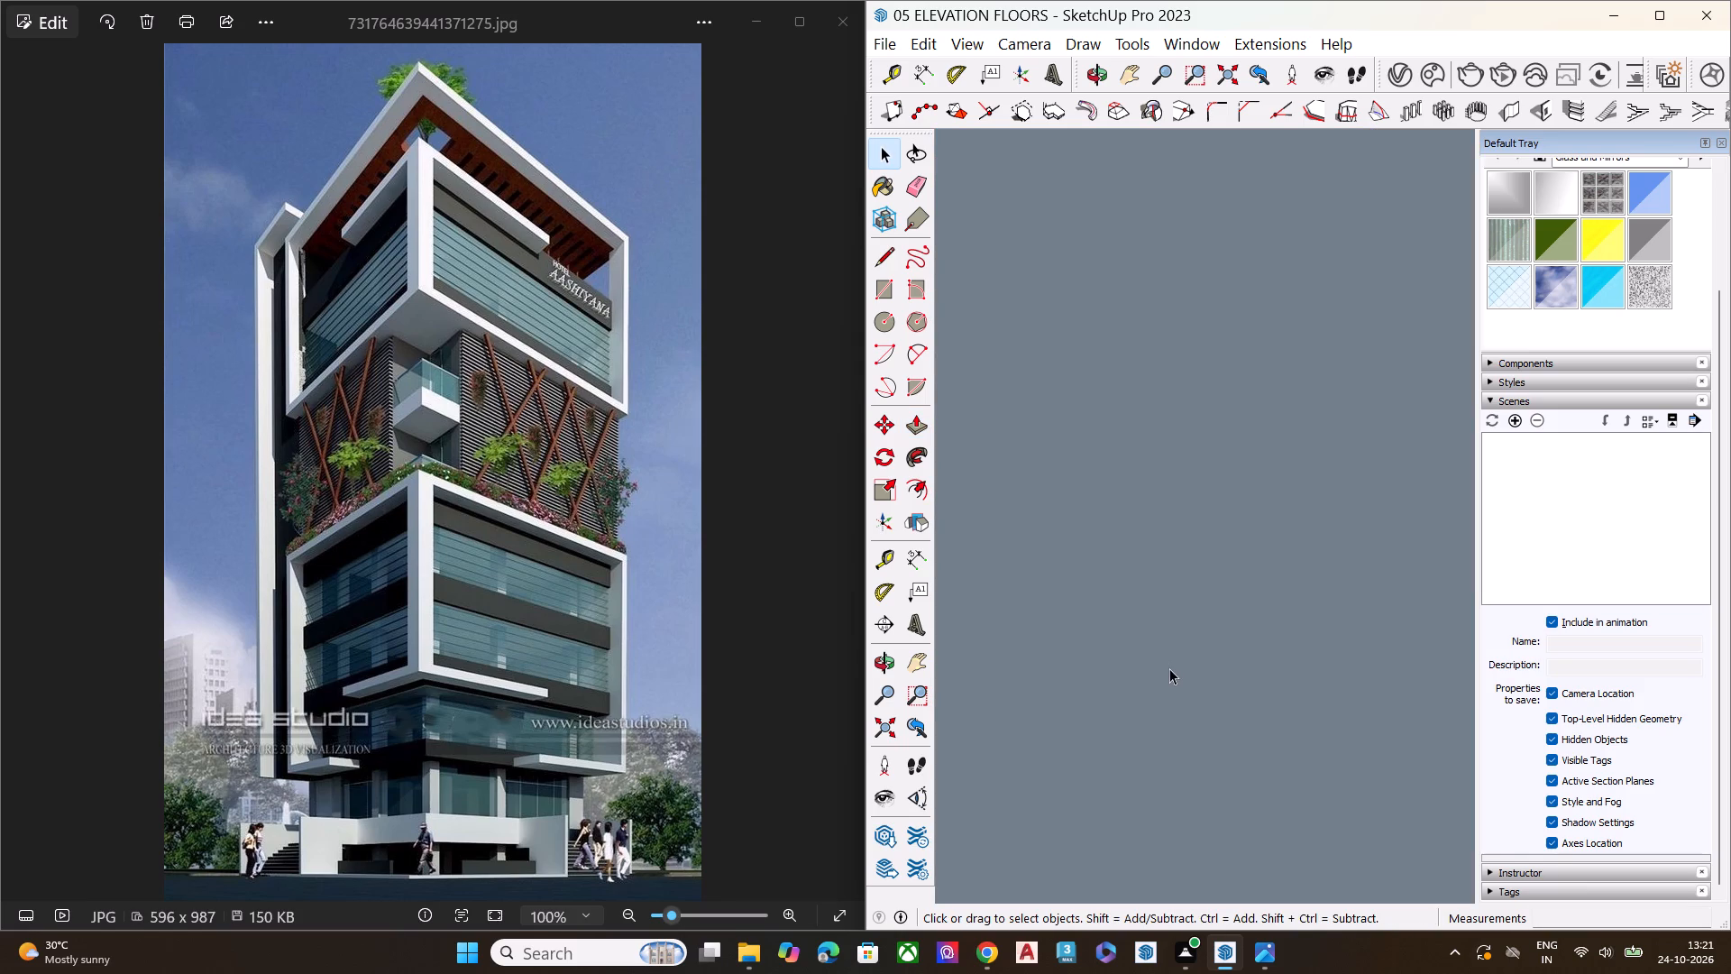
pyautogui.click(887, 730)
pyautogui.scroll(-3, 1172, 712)
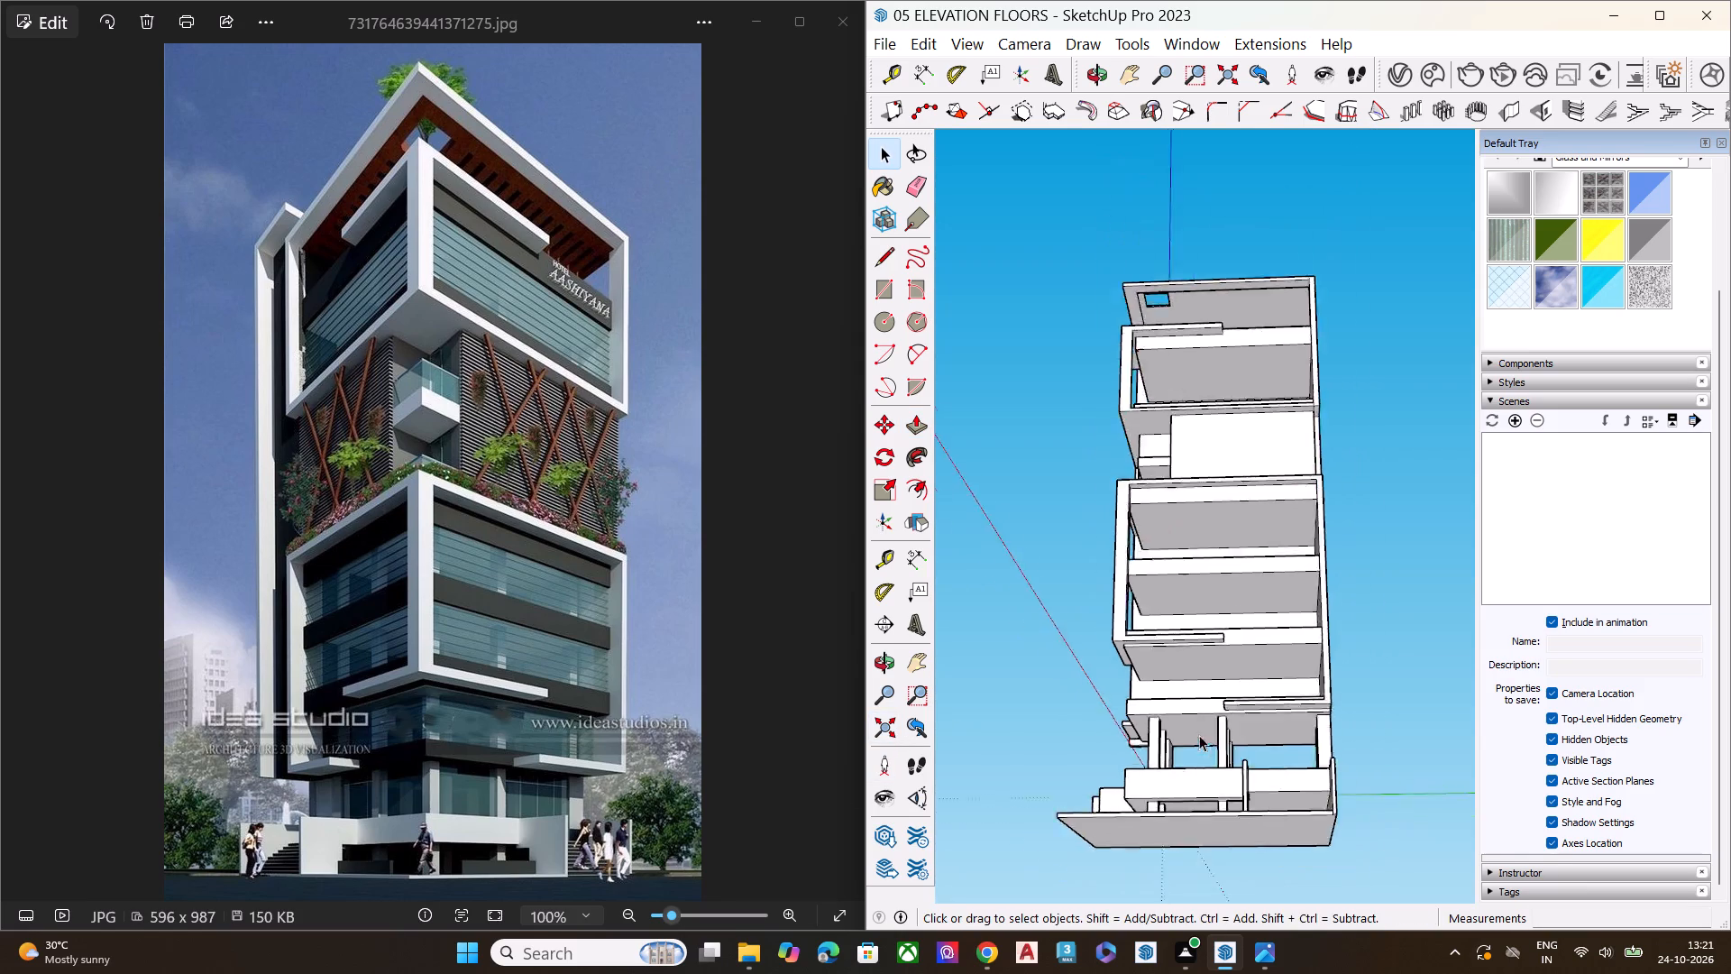
pyautogui.scroll(-4, 1199, 735)
pyautogui.moveTo(1185, 764); pyautogui.dragTo(1543, 942, button='middle')
pyautogui.scroll(7, 1272, 790)
pyautogui.tripleClick(1370, 732)
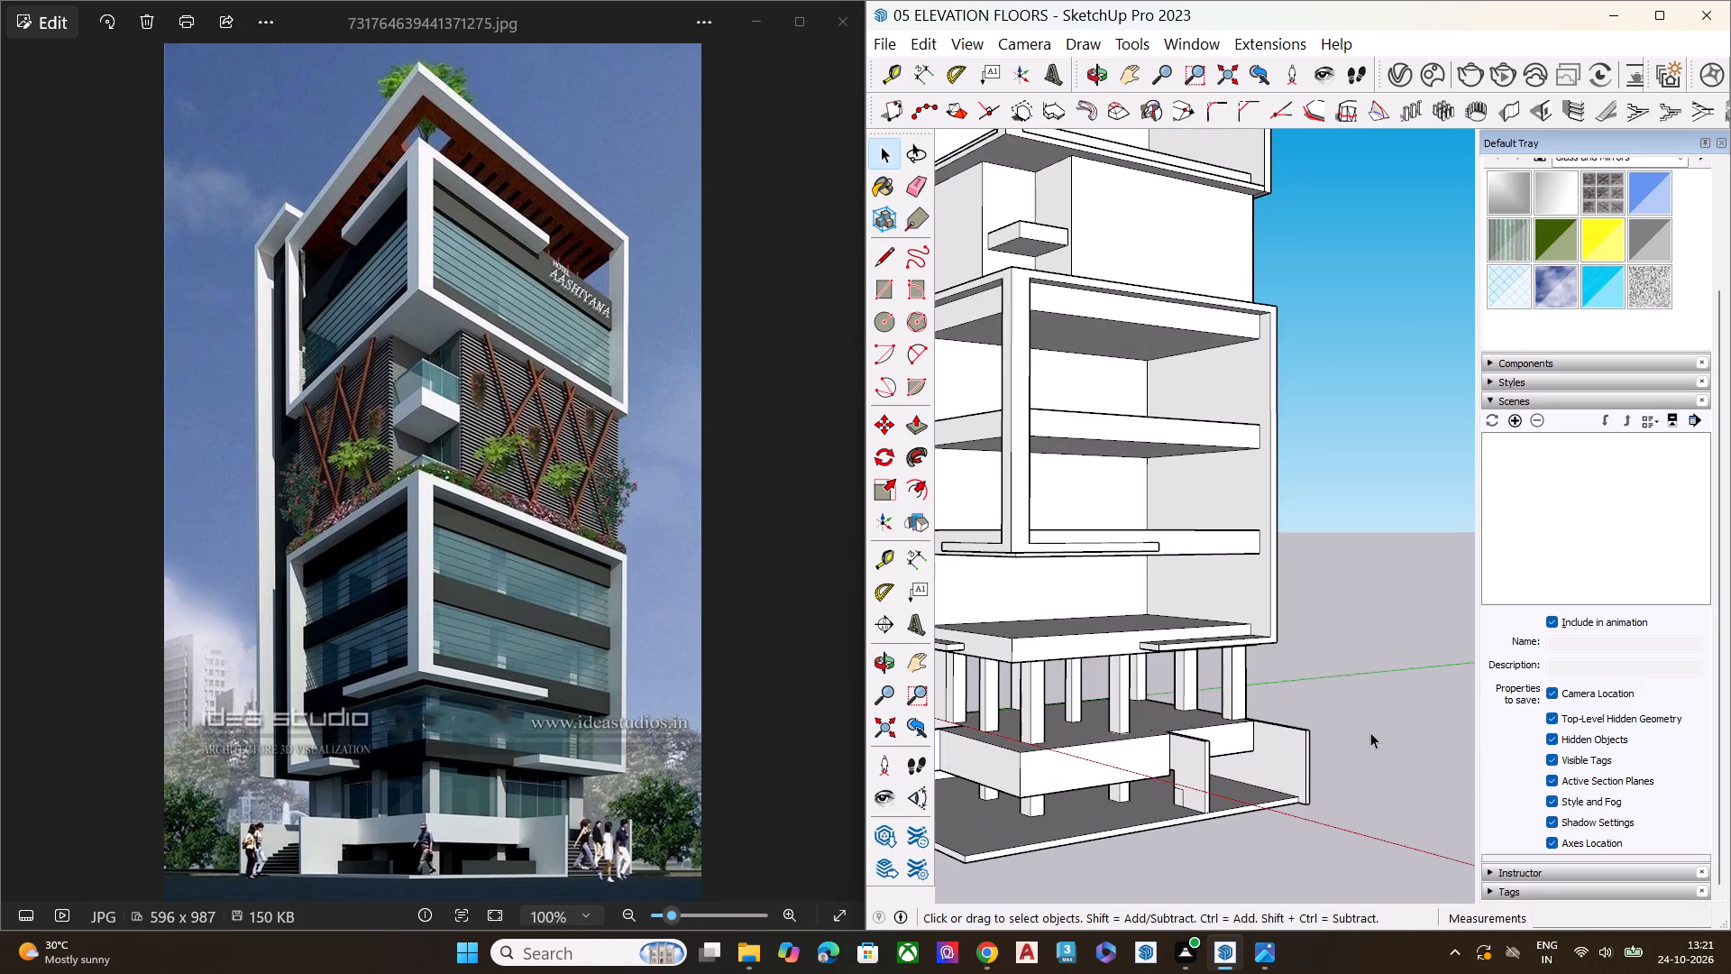
pyautogui.press('space')
pyautogui.click(1370, 732)
pyautogui.scroll(-1, 1168, 758)
pyautogui.scroll(1, 1172, 759)
pyautogui.scroll(-3, 1190, 768)
pyautogui.moveTo(1091, 789); pyautogui.dragTo(1266, 796, button='middle')
pyautogui.scroll(1, 1266, 796)
pyautogui.scroll(-2, 1227, 795)
pyautogui.scroll(3, 1197, 795)
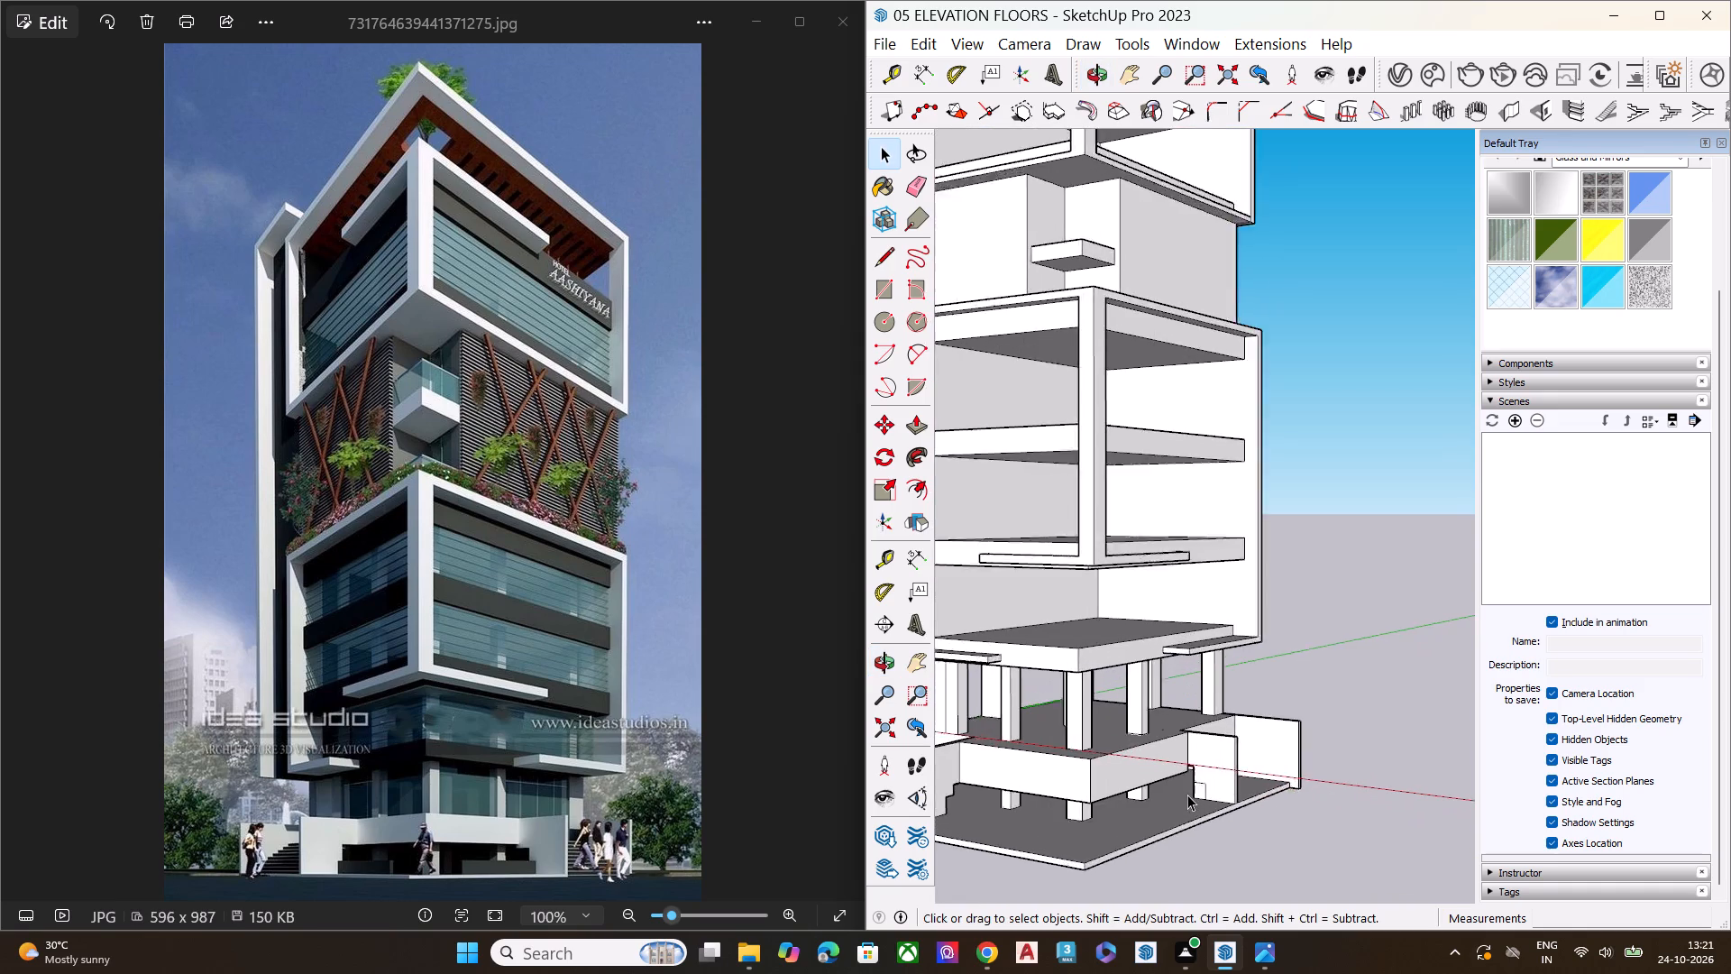
pyautogui.scroll(16, 1187, 795)
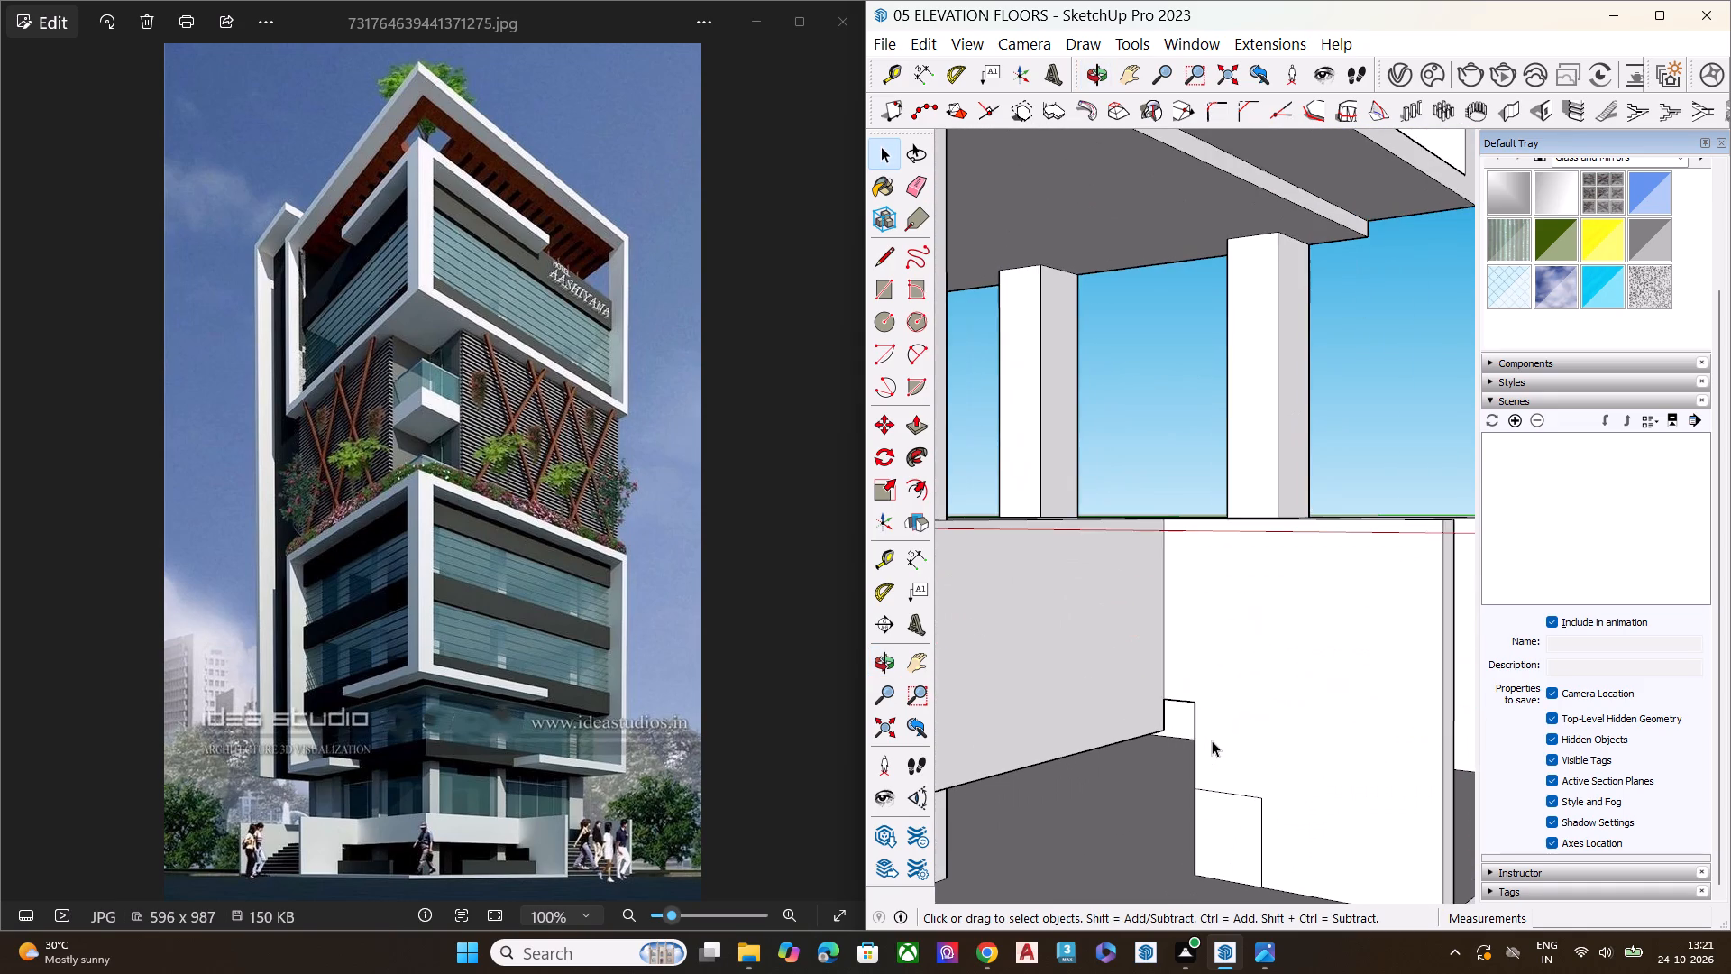
pyautogui.scroll(5, 1212, 740)
pyautogui.scroll(-1, 1208, 744)
pyautogui.scroll(2, 1208, 747)
pyautogui.moveTo(1178, 773); pyautogui.dragTo(1127, 667, button='middle')
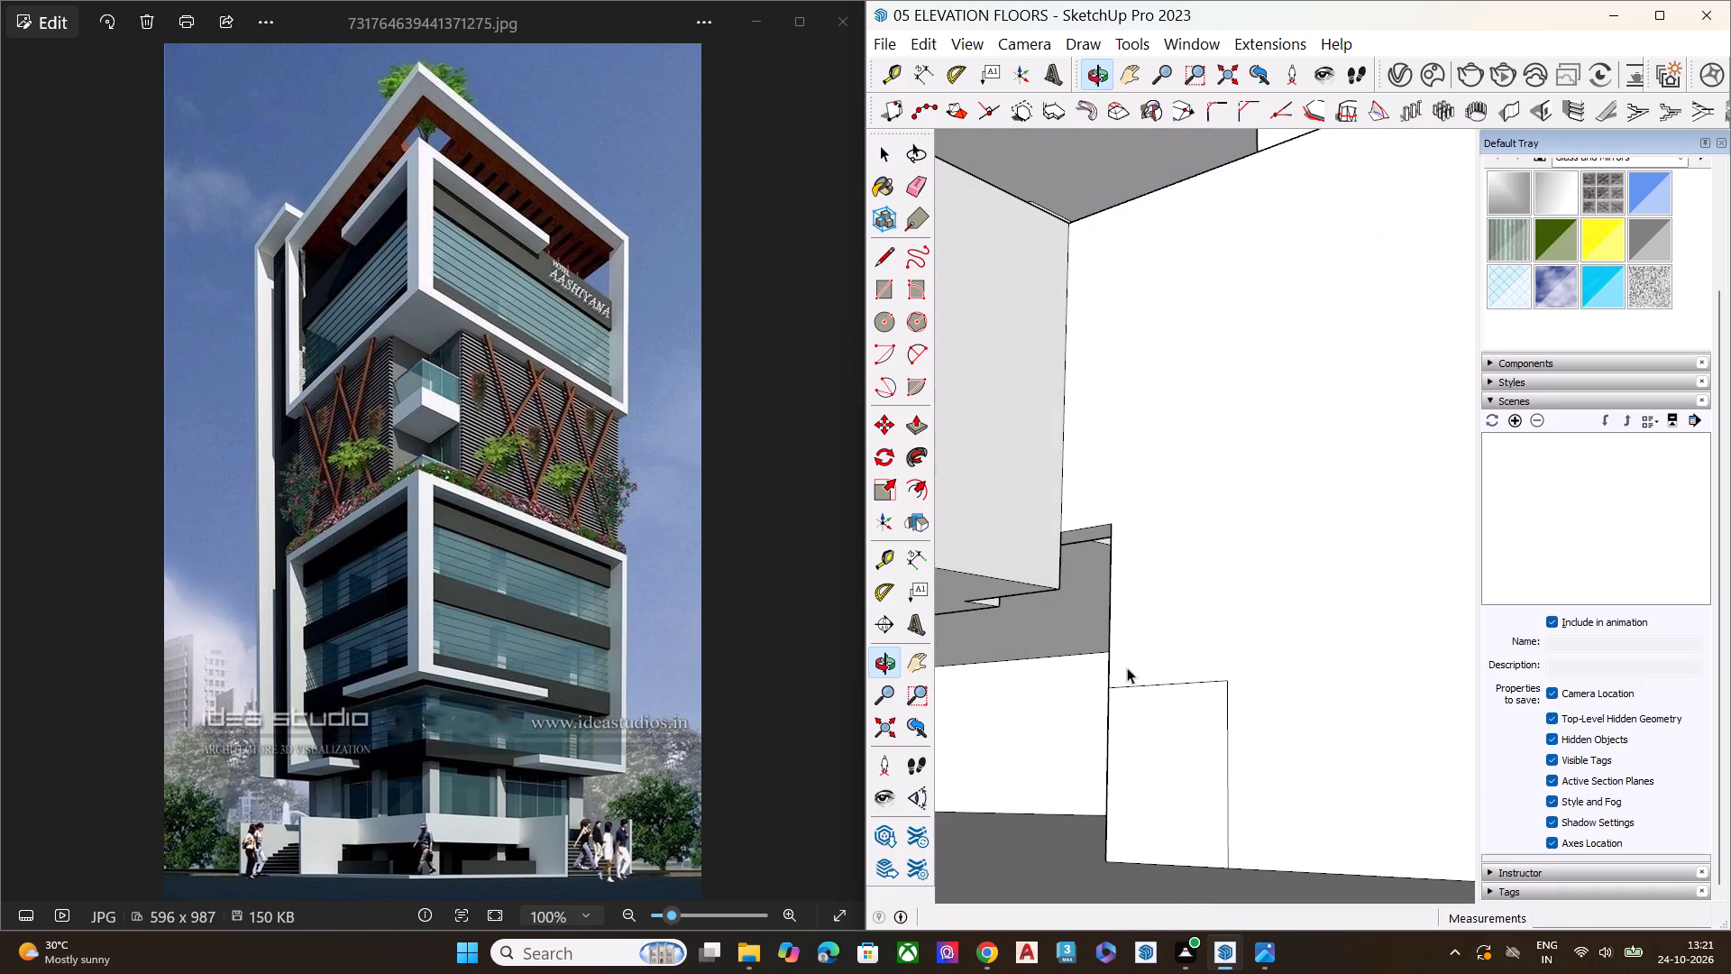
pyautogui.scroll(9, 1082, 588)
pyautogui.click(1107, 375)
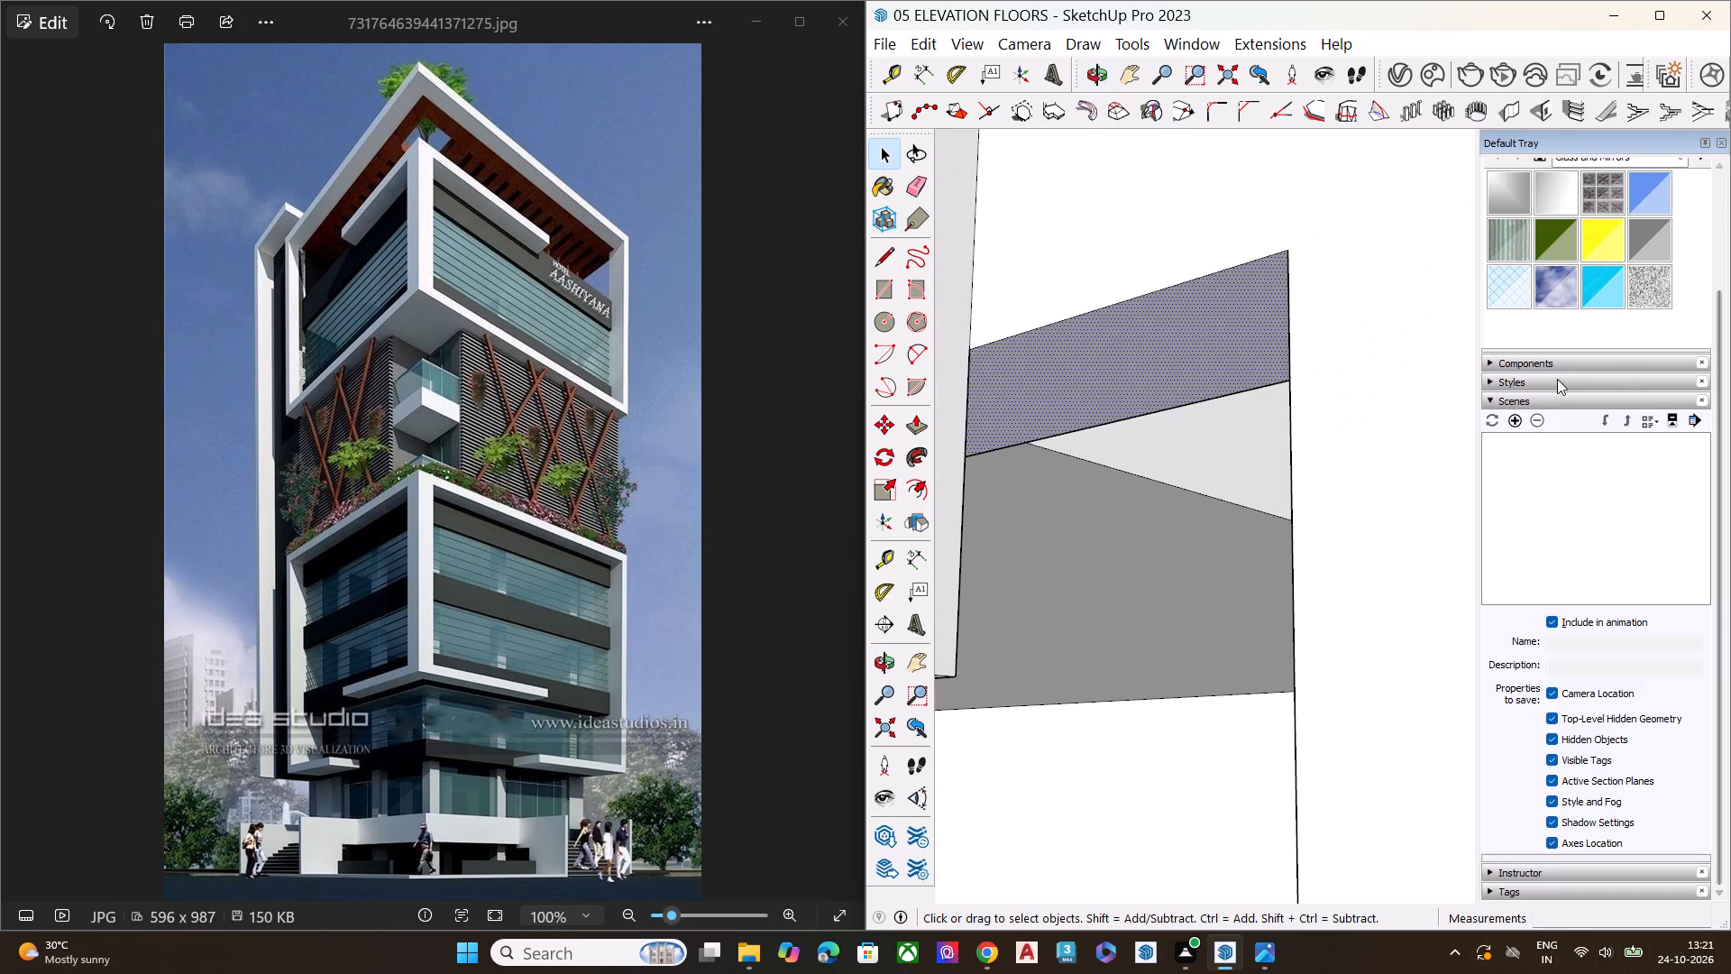
pyautogui.press('p')
pyautogui.scroll(-4, 1357, 484)
pyautogui.click(1069, 391)
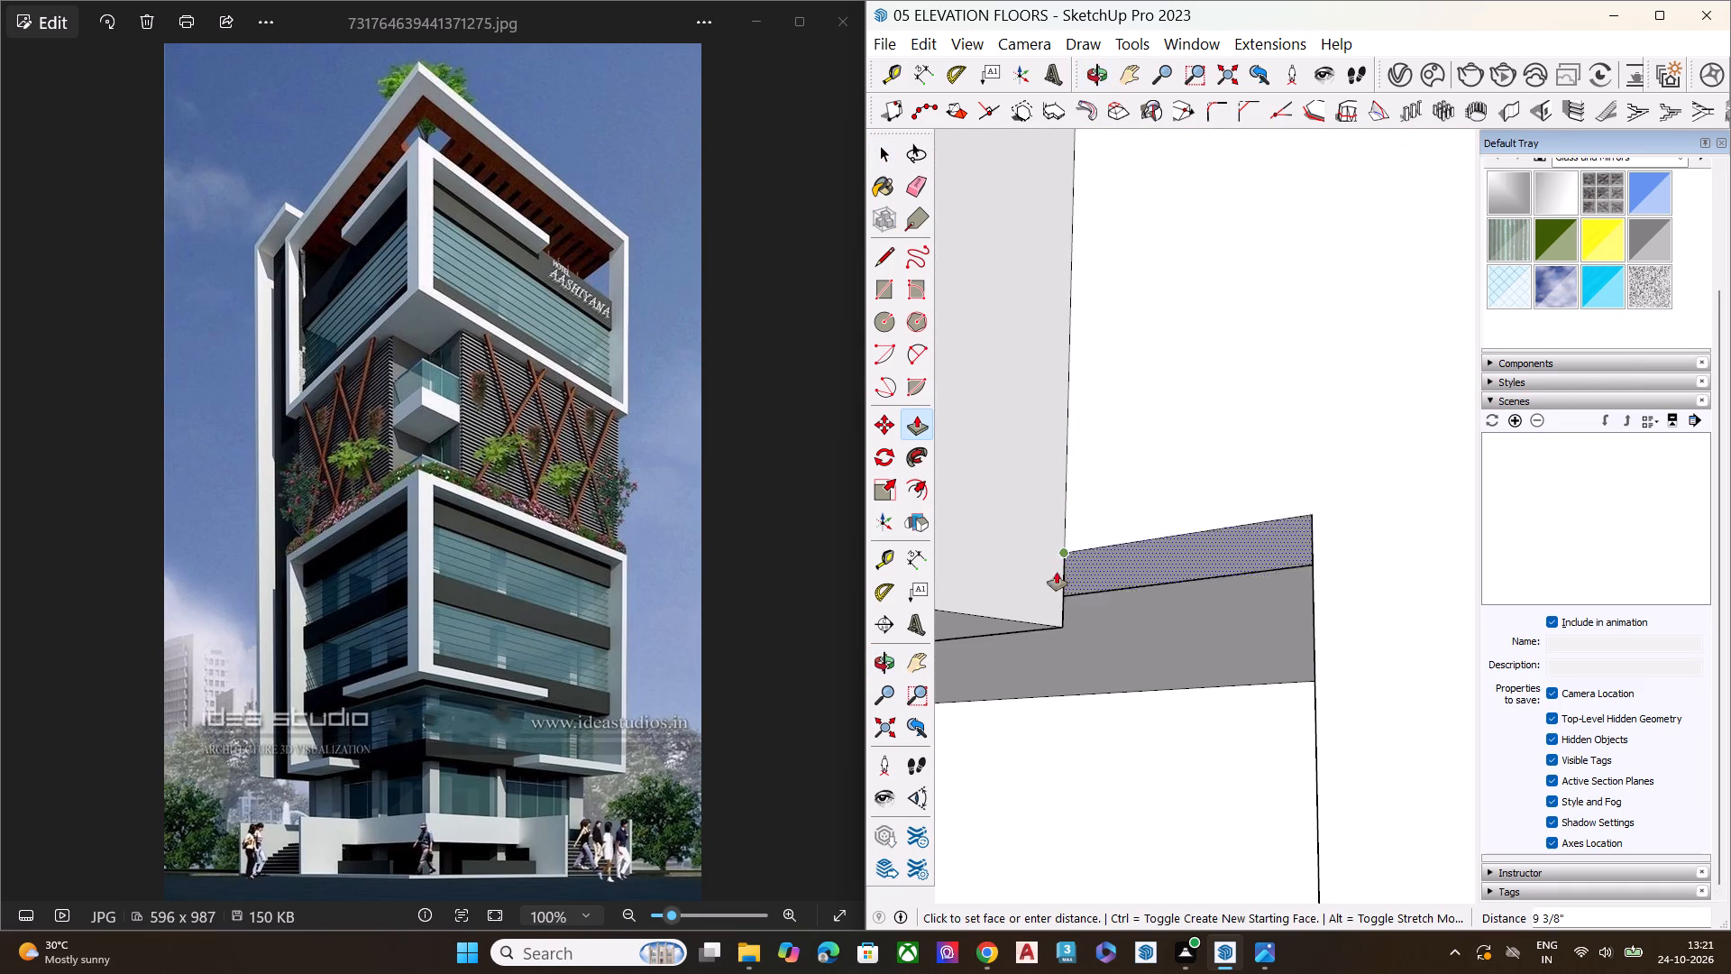
pyautogui.click(1053, 630)
pyautogui.press('space')
pyautogui.scroll(-7, 1189, 612)
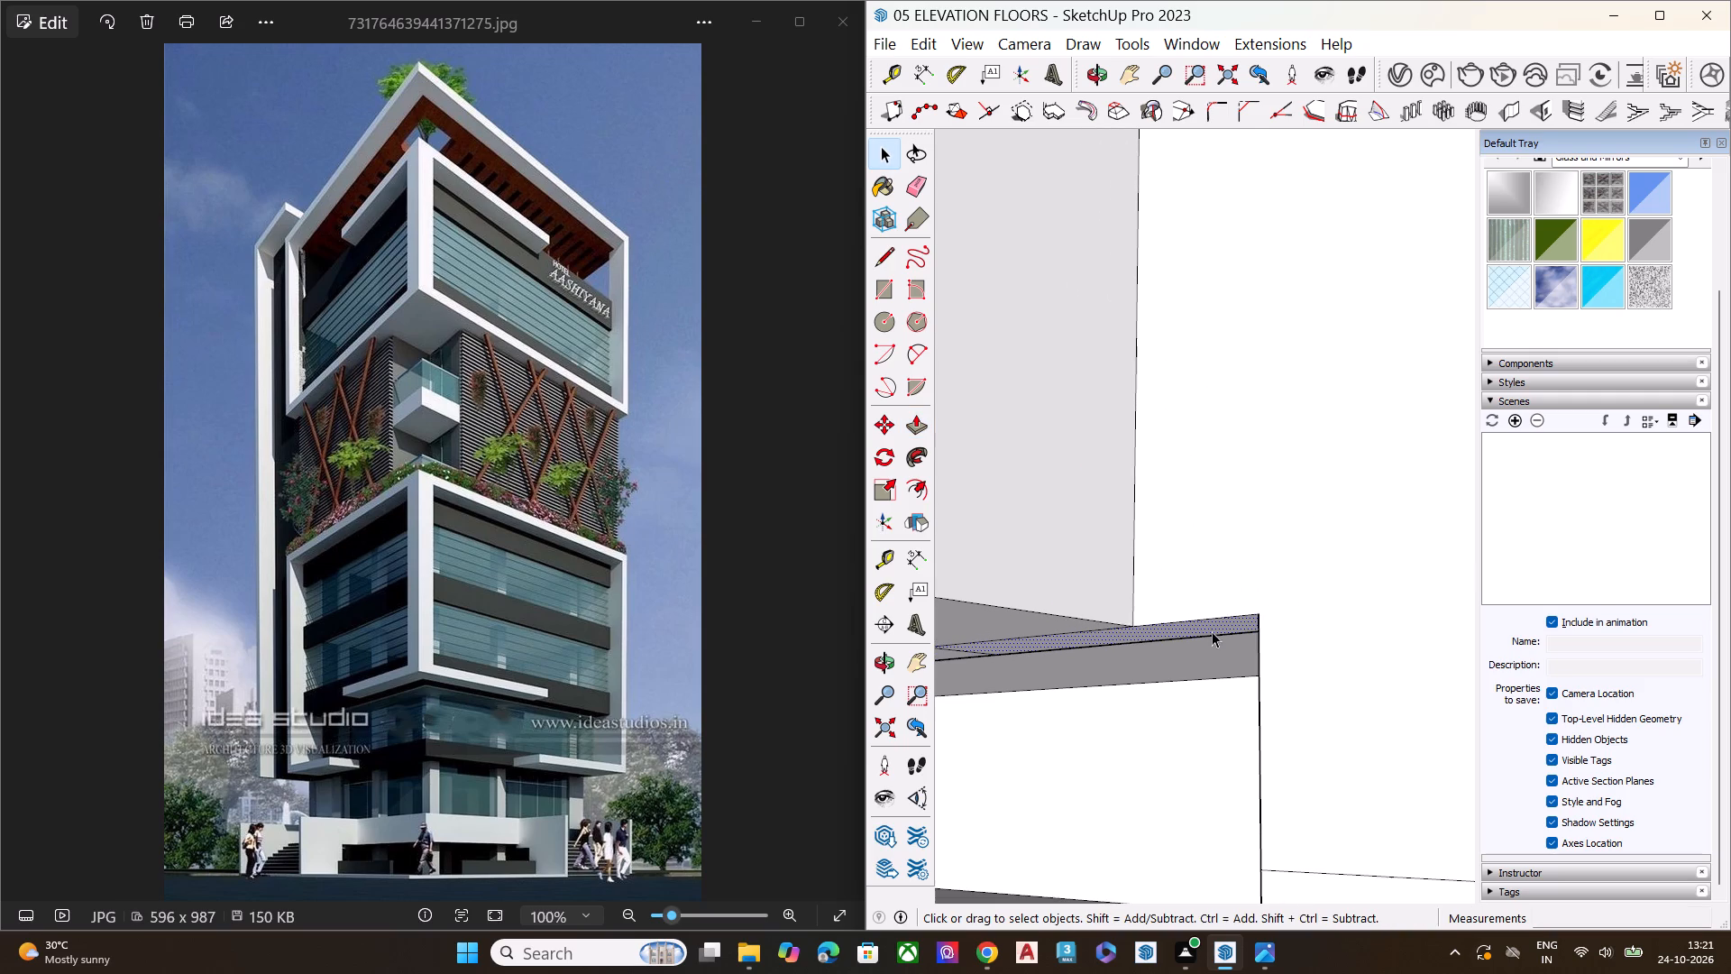
# Push/Pull the lower step's underside on the stepped side wall near the human figure down about 7 11/16".
pyautogui.click(883, 720)
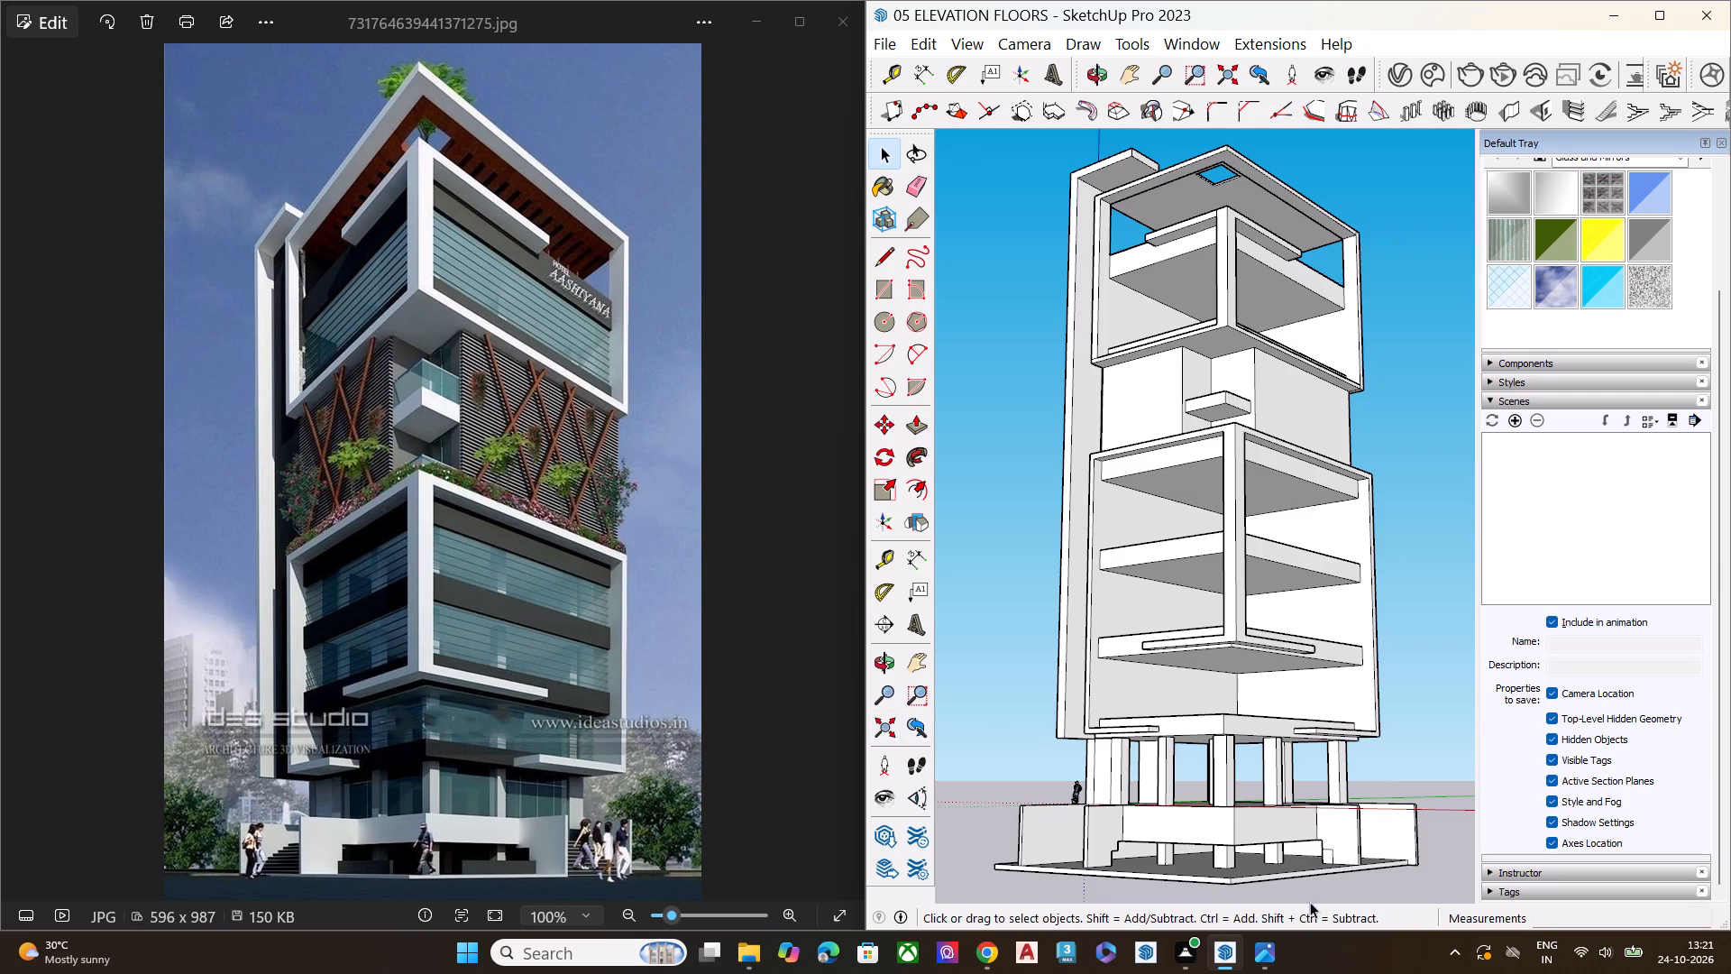
pyautogui.doubleClick(1383, 880)
pyautogui.scroll(-7, 1166, 593)
pyautogui.moveTo(1177, 697); pyautogui.dragTo(1168, 790, button='middle')
pyautogui.scroll(4, 1168, 791)
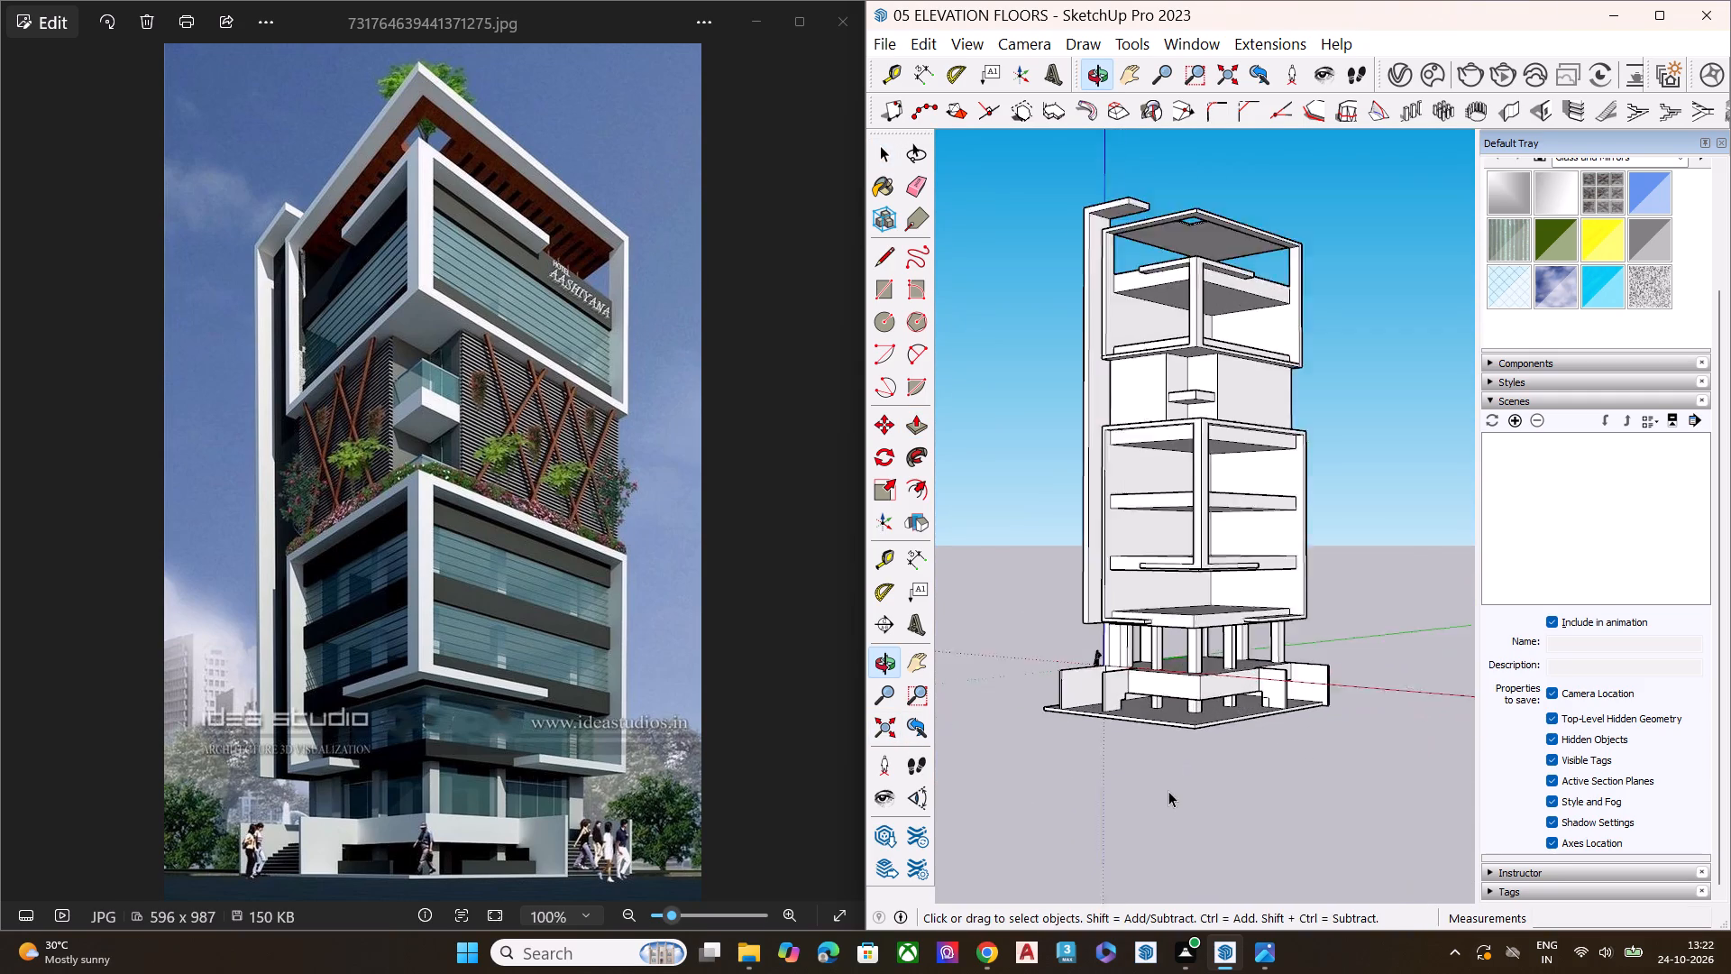
pyautogui.scroll(3, 1168, 791)
pyautogui.press('space')
pyautogui.scroll(1, 1179, 738)
pyautogui.moveTo(1152, 740); pyautogui.dragTo(1055, 757, button='middle')
pyautogui.scroll(4, 1051, 746)
pyautogui.scroll(-1, 1052, 685)
pyautogui.scroll(3, 1052, 685)
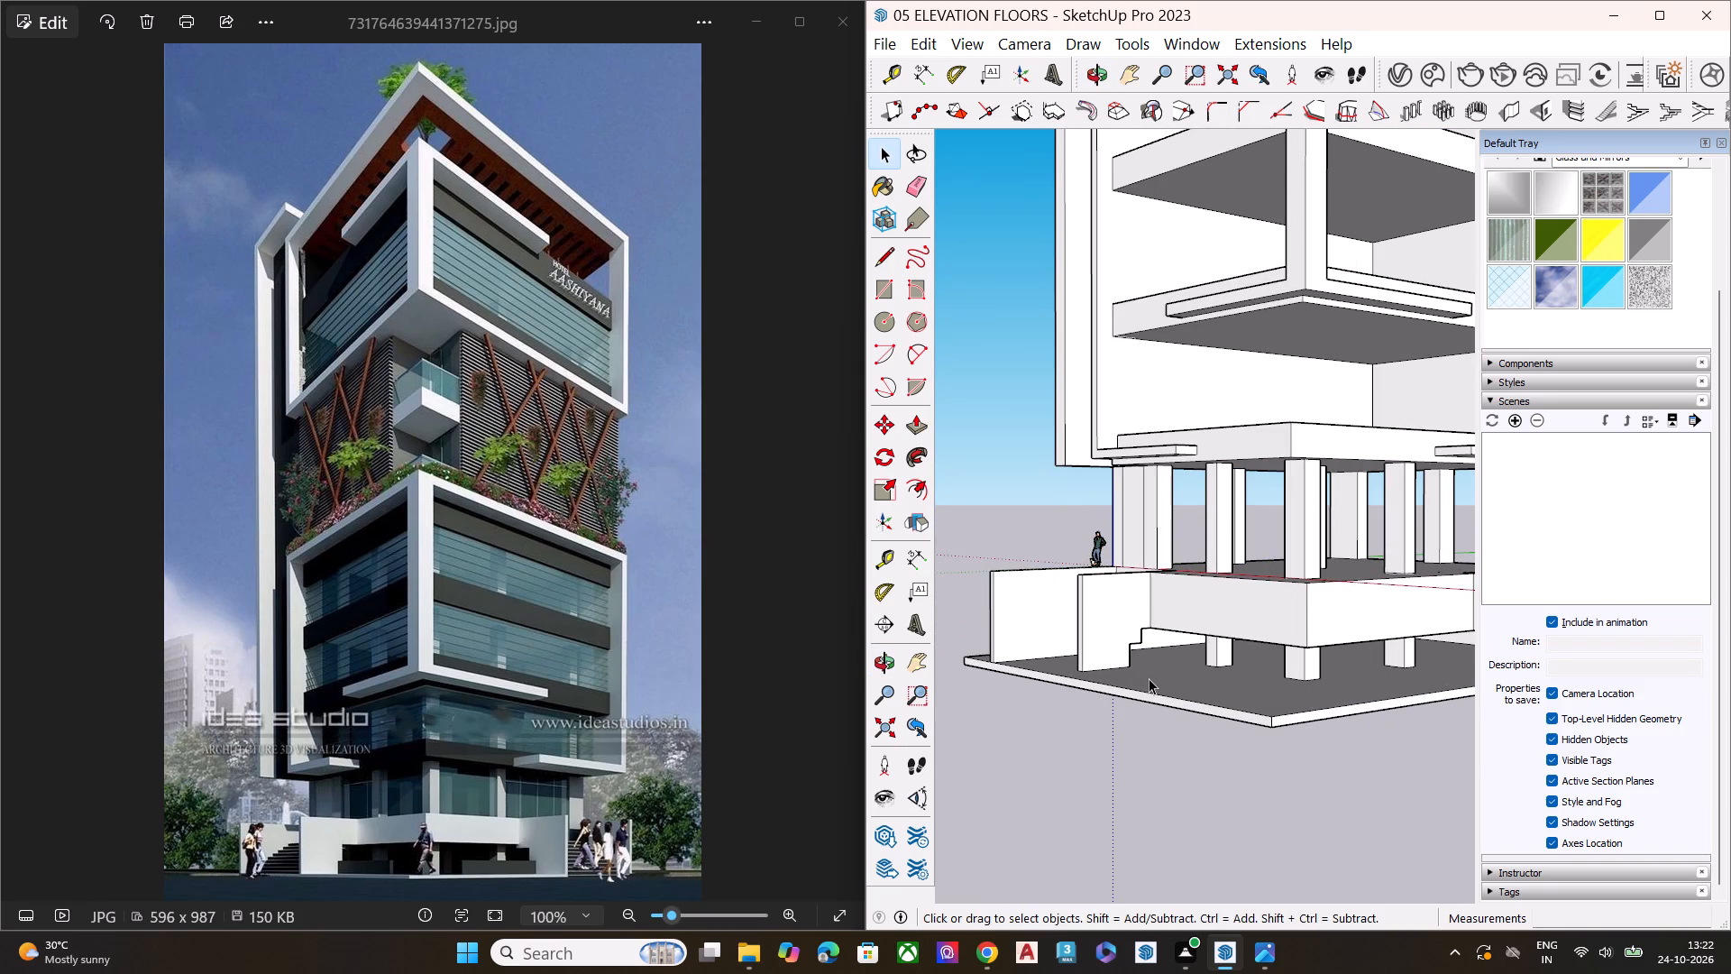
pyautogui.scroll(8, 1149, 678)
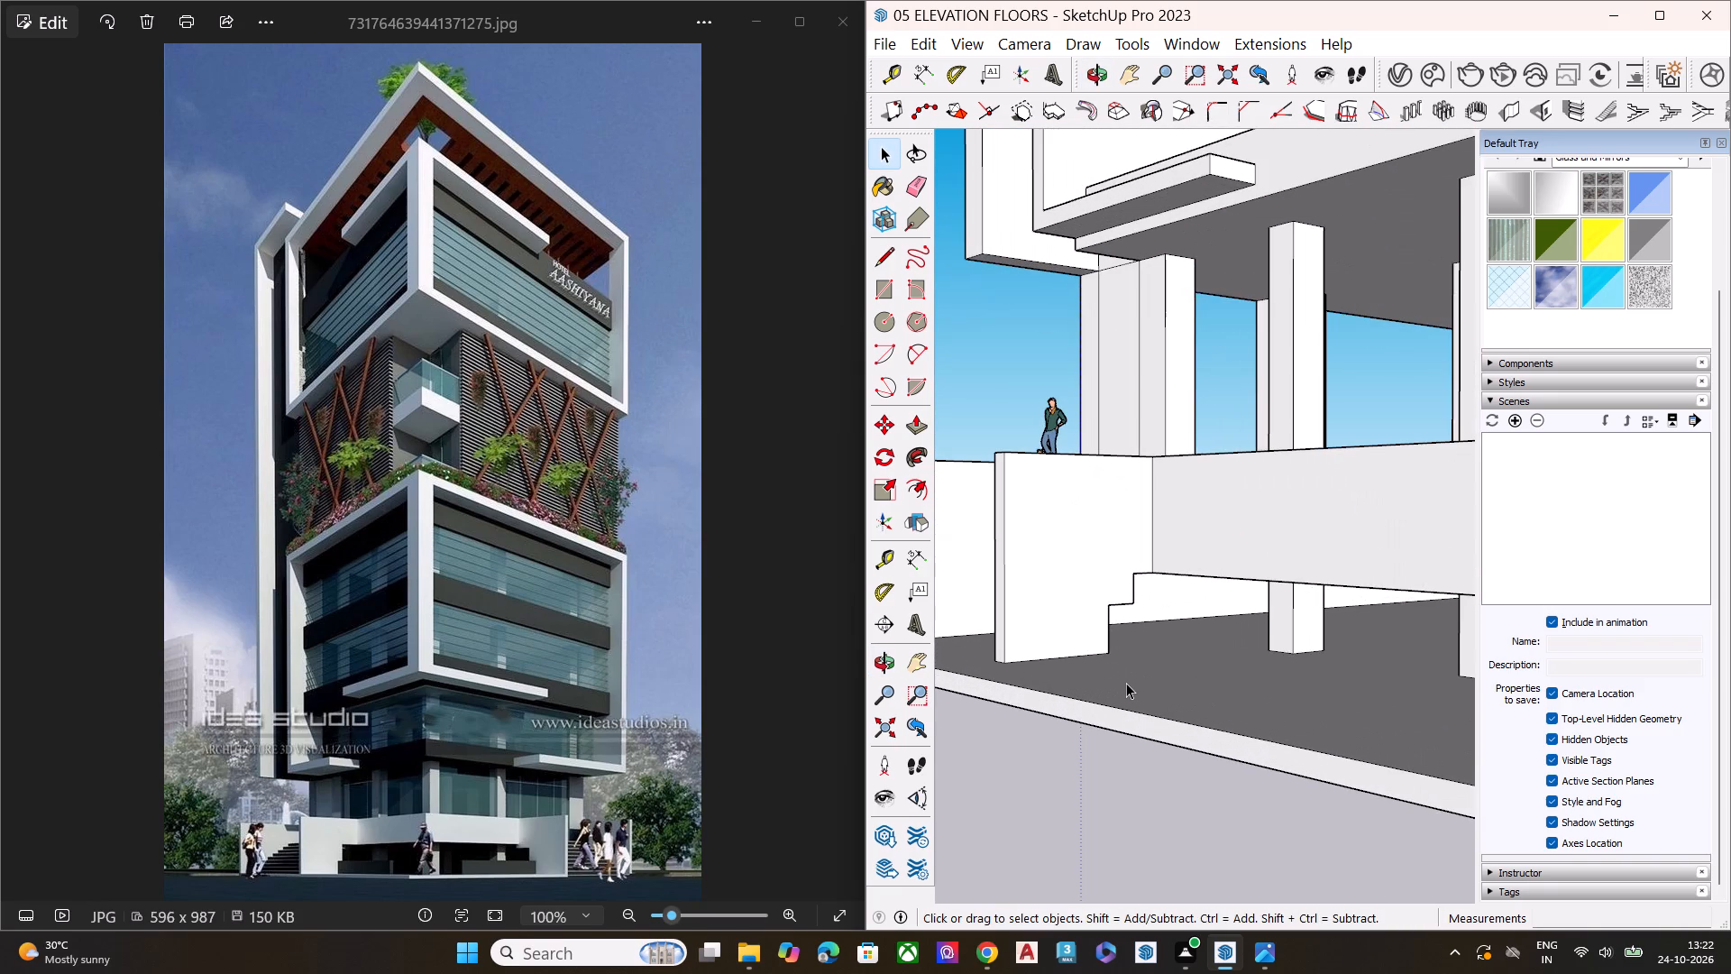
pyautogui.scroll(9, 1080, 620)
pyautogui.scroll(8, 1197, 590)
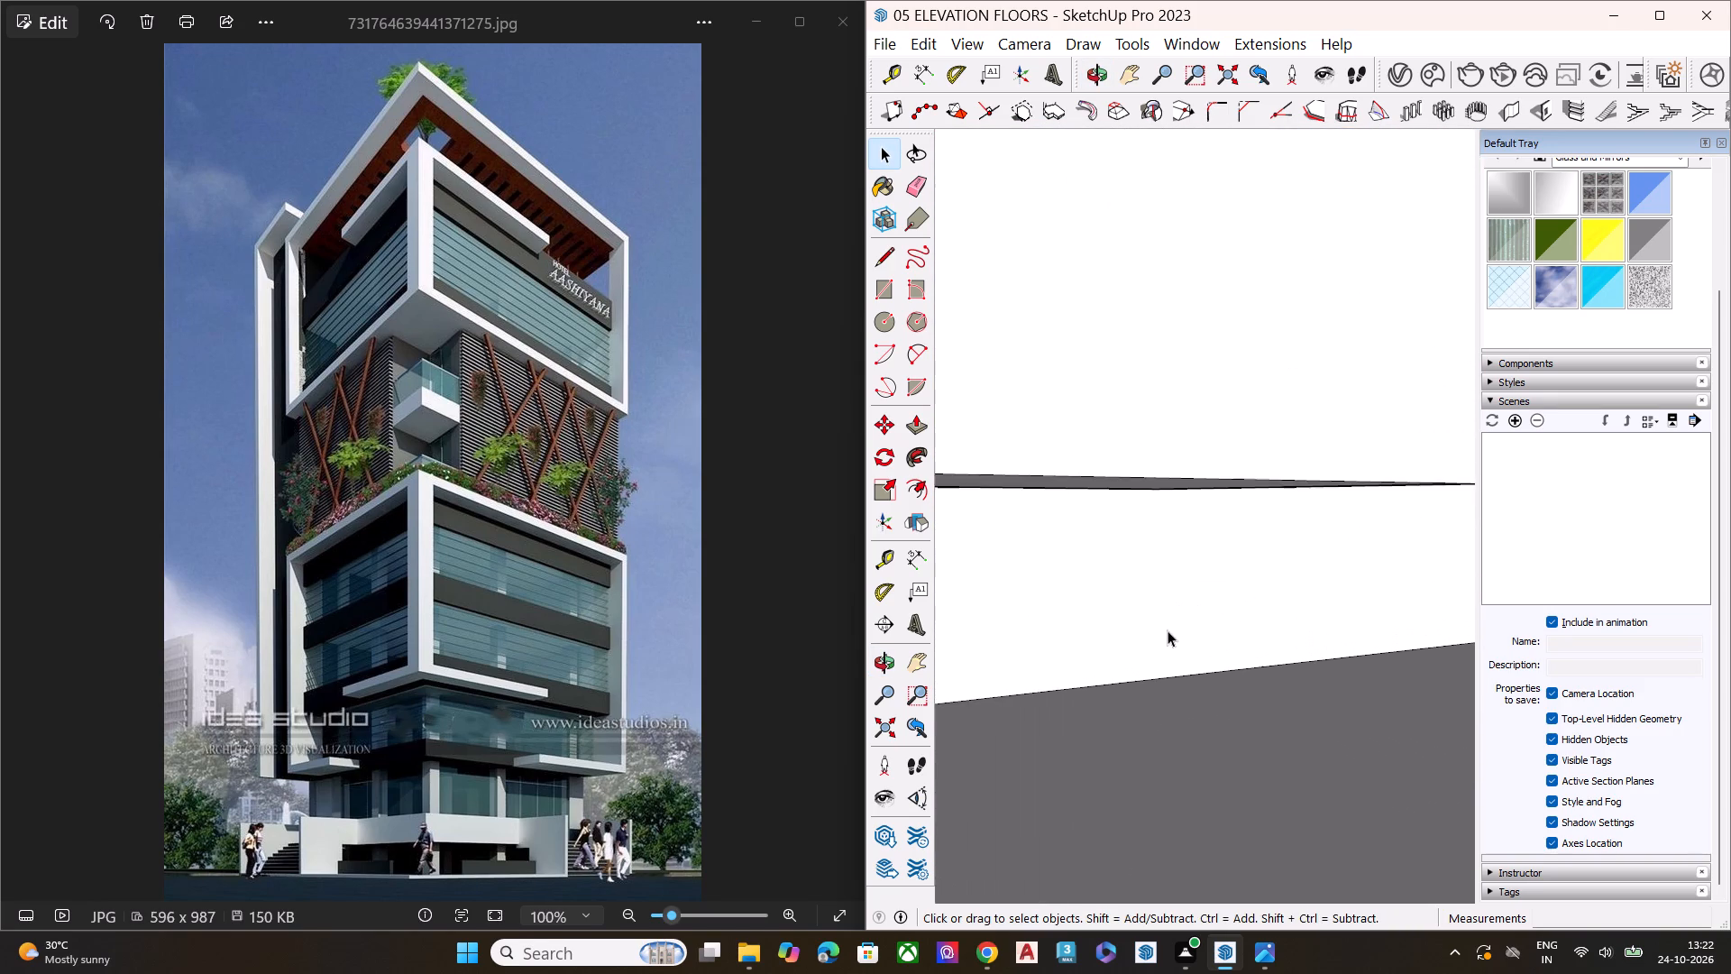
pyautogui.scroll(3, 1168, 630)
pyautogui.moveTo(1171, 630); pyautogui.dragTo(1182, 591, button='middle')
pyautogui.scroll(-7, 1129, 688)
pyautogui.scroll(1, 1089, 683)
pyautogui.scroll(-1, 1089, 683)
pyautogui.scroll(4, 1089, 683)
pyautogui.moveTo(1149, 643); pyautogui.dragTo(1213, 561, button='middle')
pyautogui.click(1160, 657)
pyautogui.click(1167, 629)
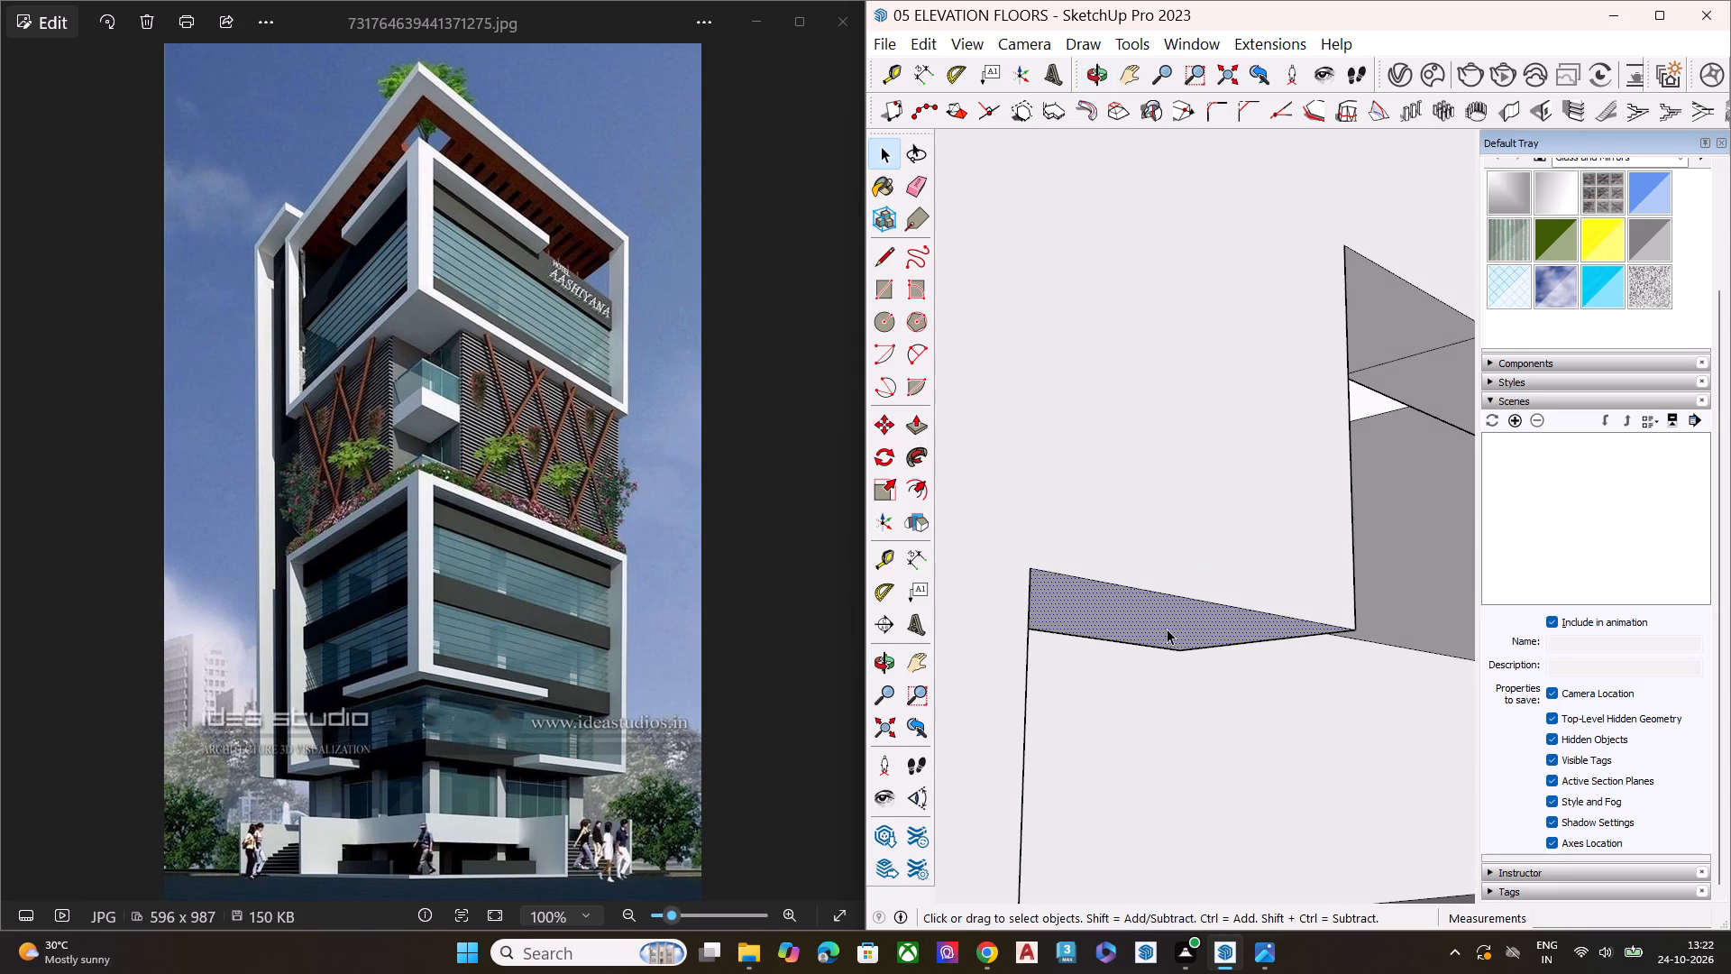
pyautogui.press('p')
pyautogui.click(1168, 622)
pyautogui.click(1131, 765)
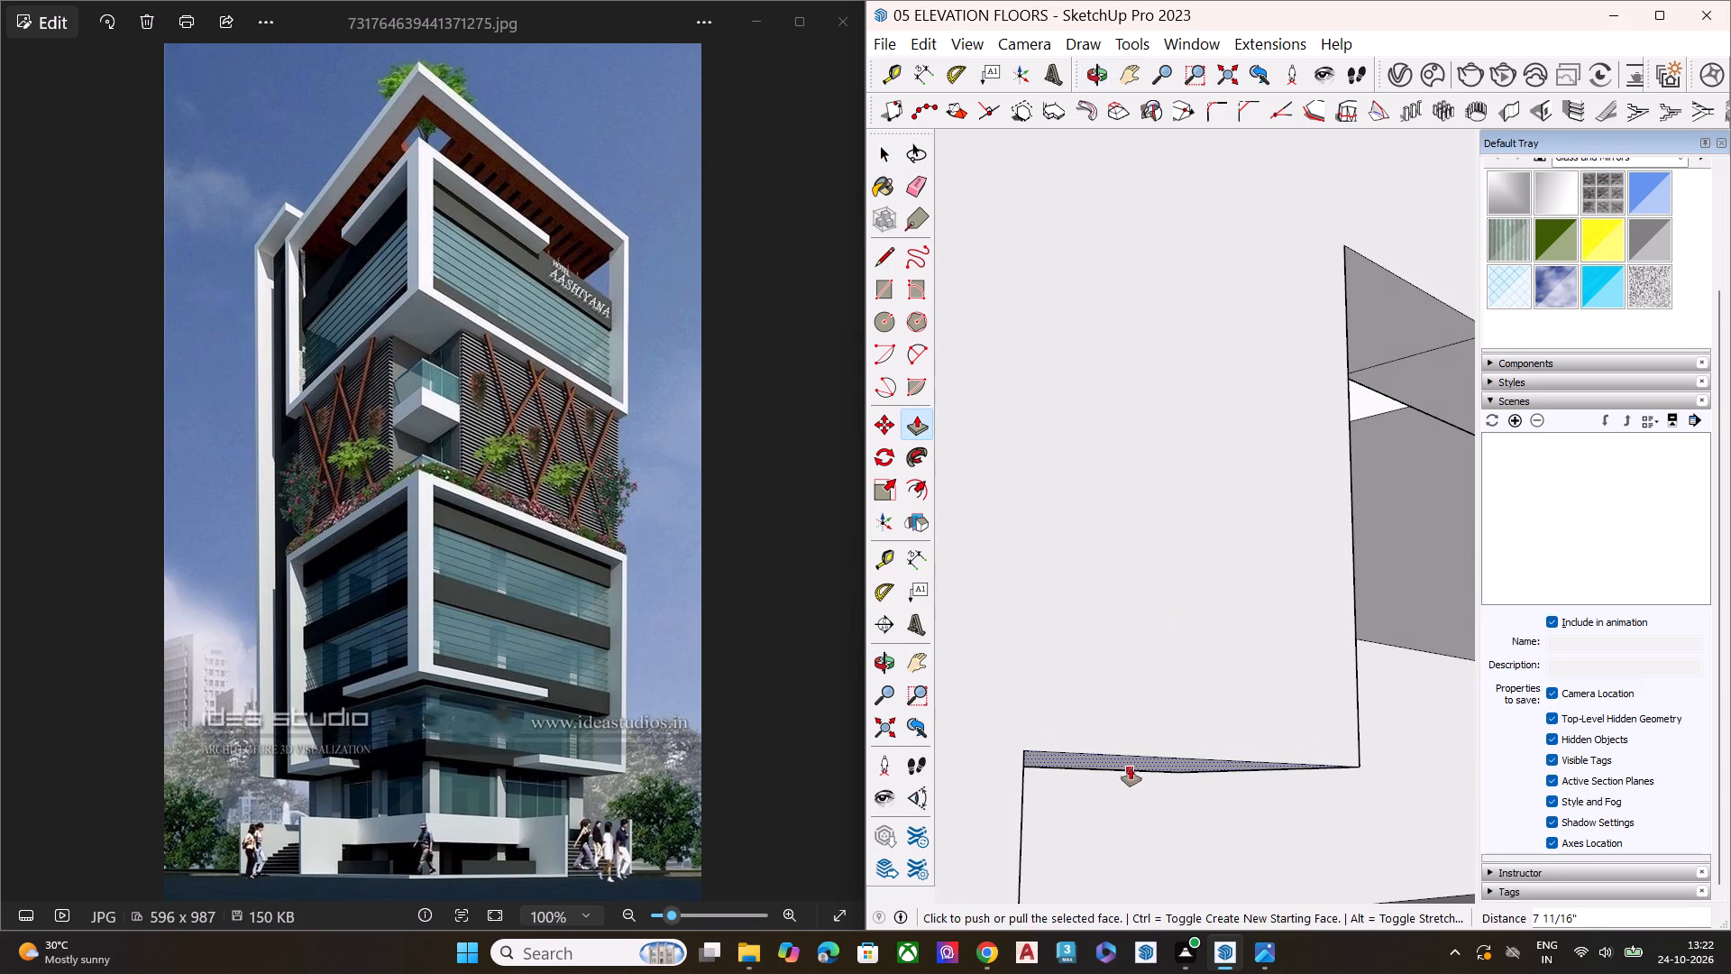
pyautogui.press('space')
# Push/Pull the same step's underside a little further down to shorten the wall's lowest riser.
pyautogui.scroll(-16, 1131, 769)
pyautogui.scroll(-5, 1140, 721)
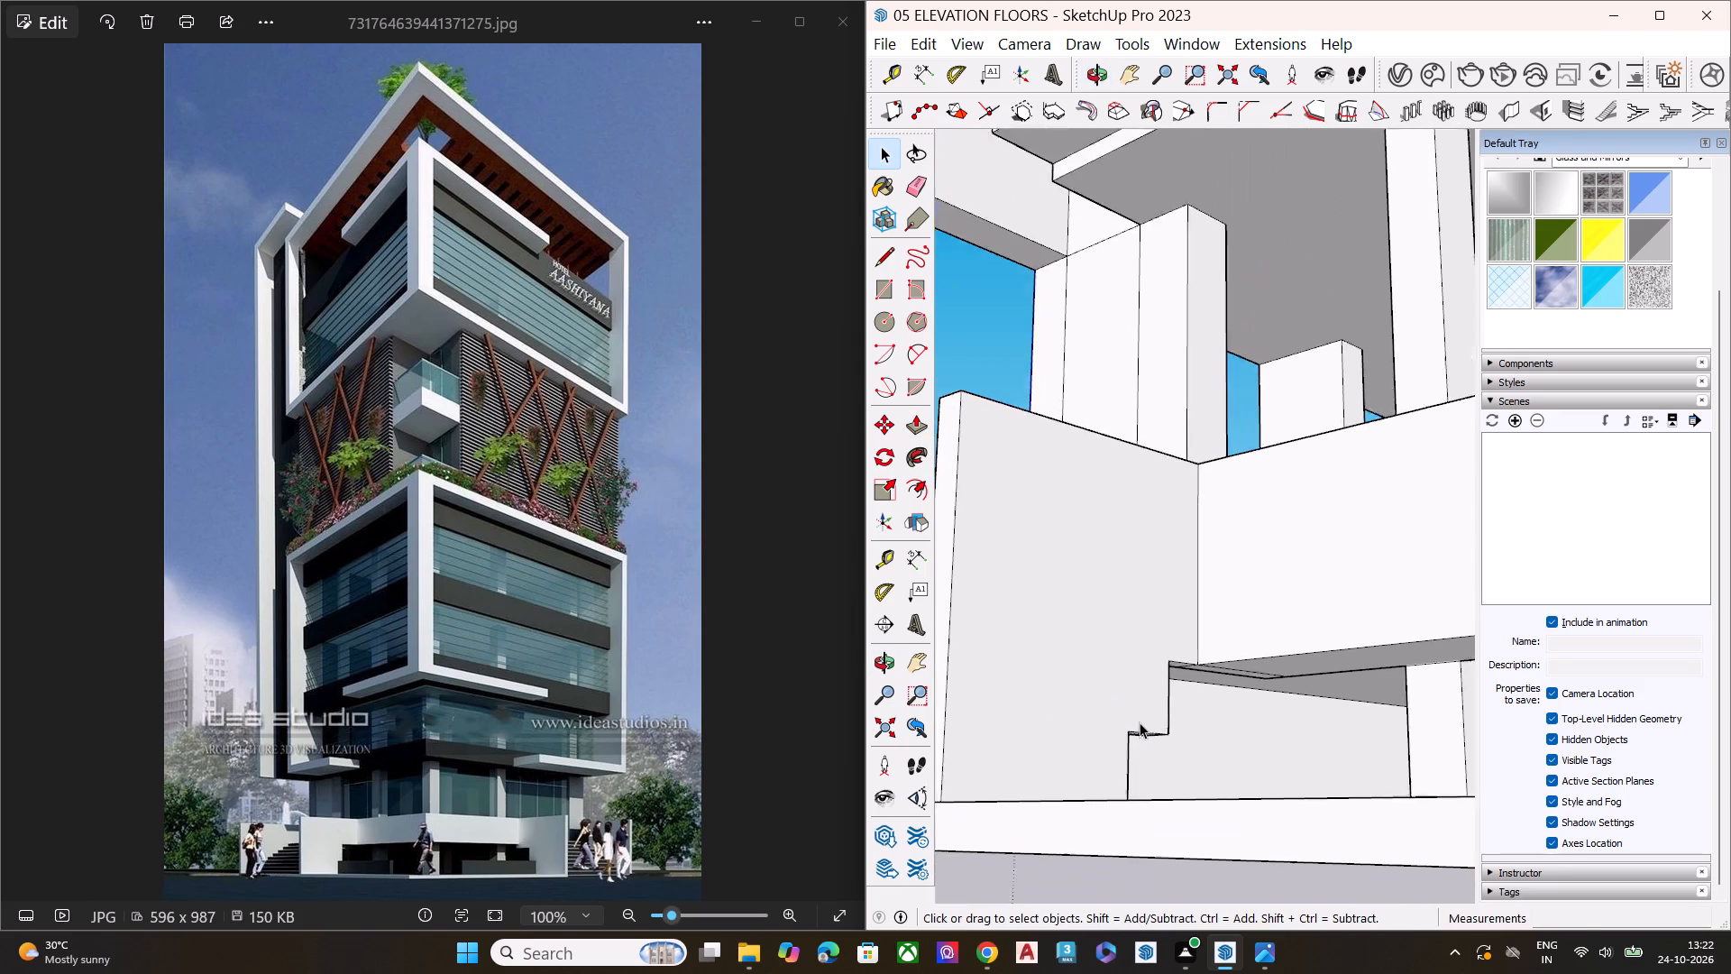
pyautogui.scroll(-2, 1140, 722)
pyautogui.scroll(7, 1138, 734)
pyautogui.moveTo(1148, 737); pyautogui.dragTo(1199, 720, button='middle')
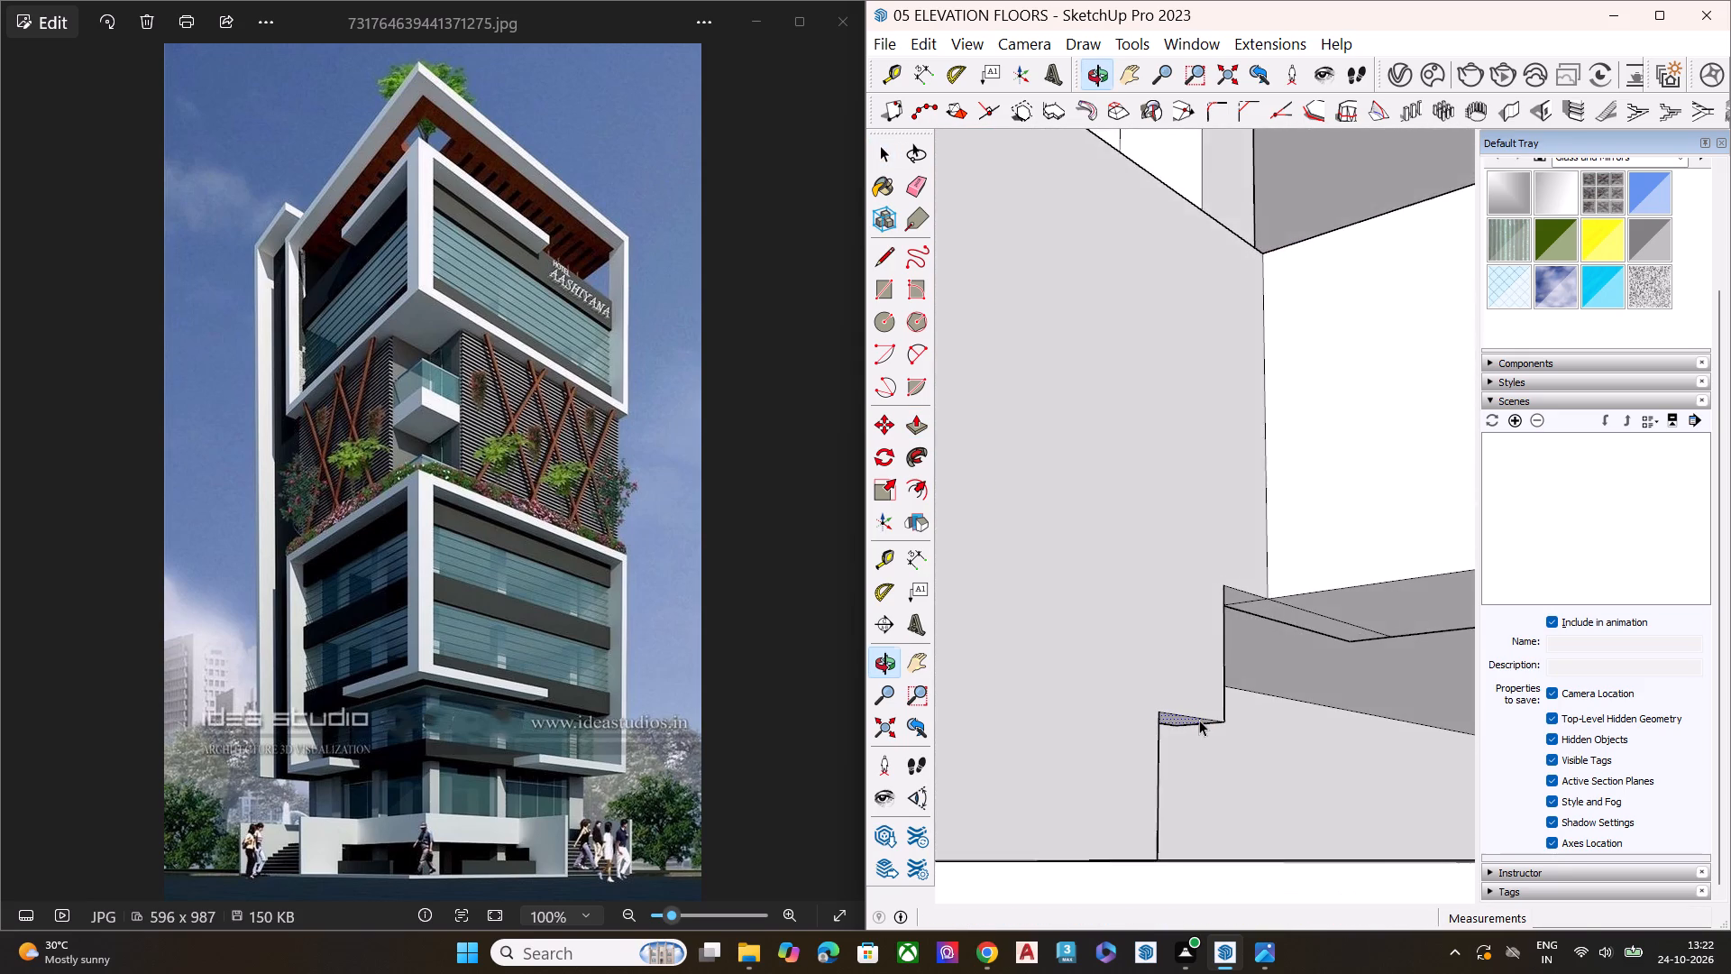
pyautogui.scroll(4, 1199, 720)
pyautogui.press('p')
pyautogui.click(1192, 715)
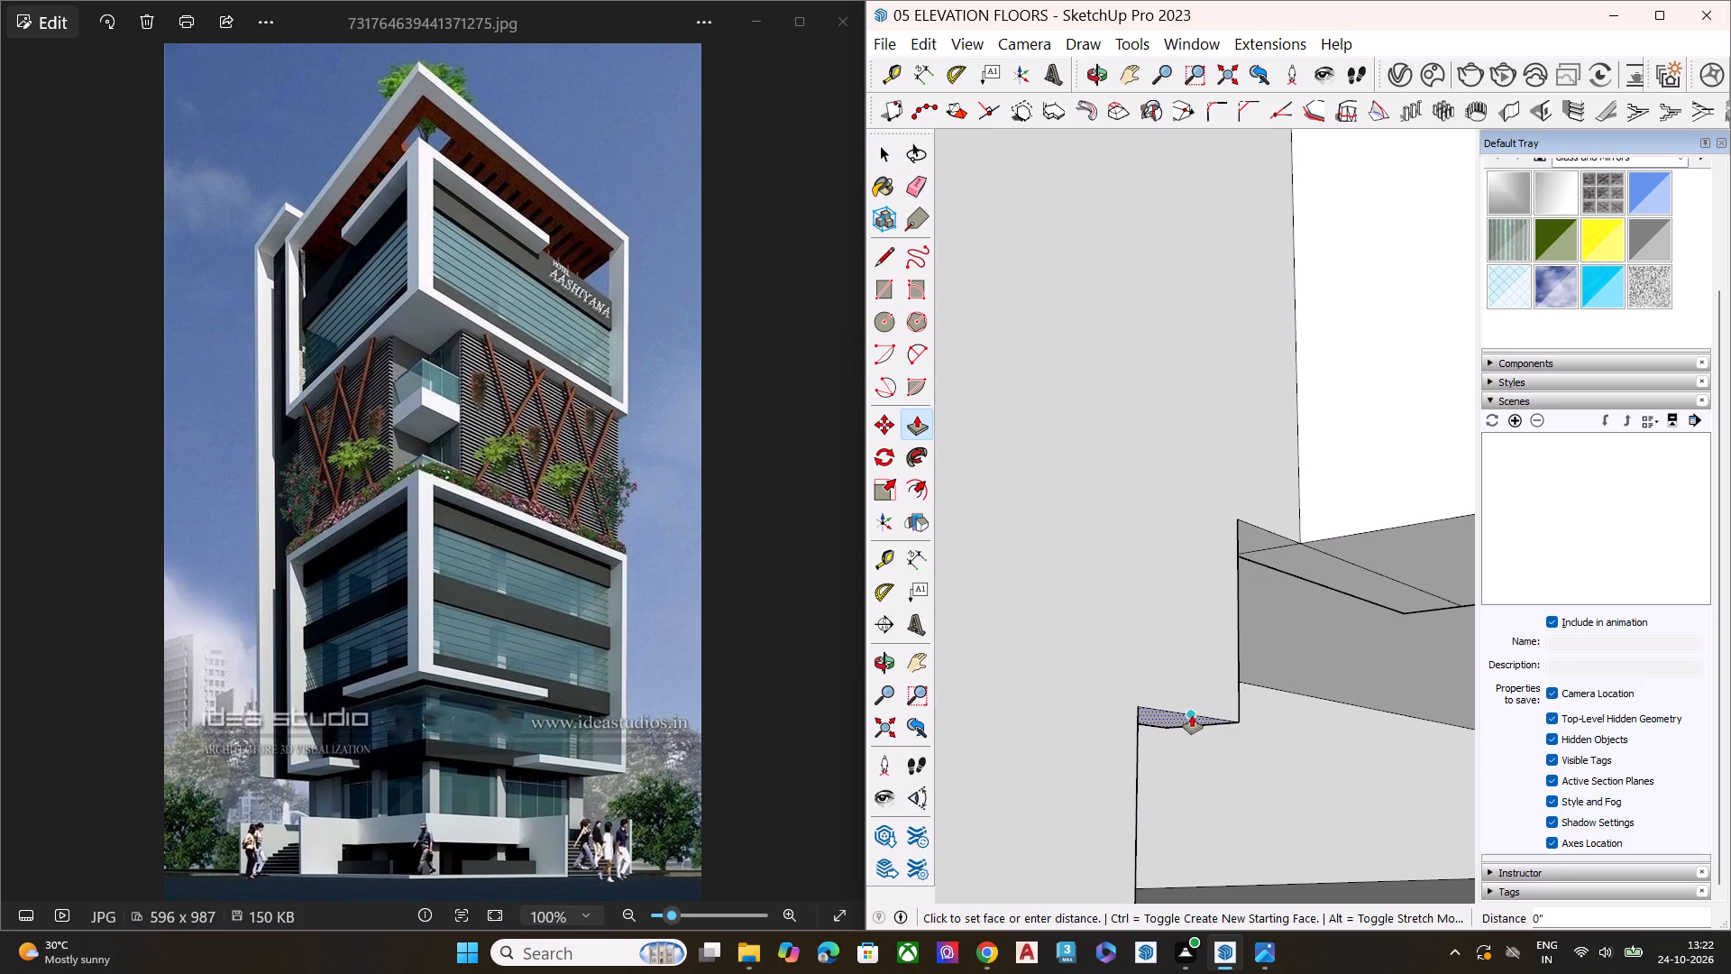
pyautogui.click(1193, 771)
pyautogui.press('space')
# Push/Pull the recessed plinth face between the two side walls near the figure out about 8' 10 7/16", flush with the plinth beam's front.
pyautogui.scroll(-14, 1122, 701)
pyautogui.moveTo(1162, 718); pyautogui.dragTo(1638, 783, button='middle')
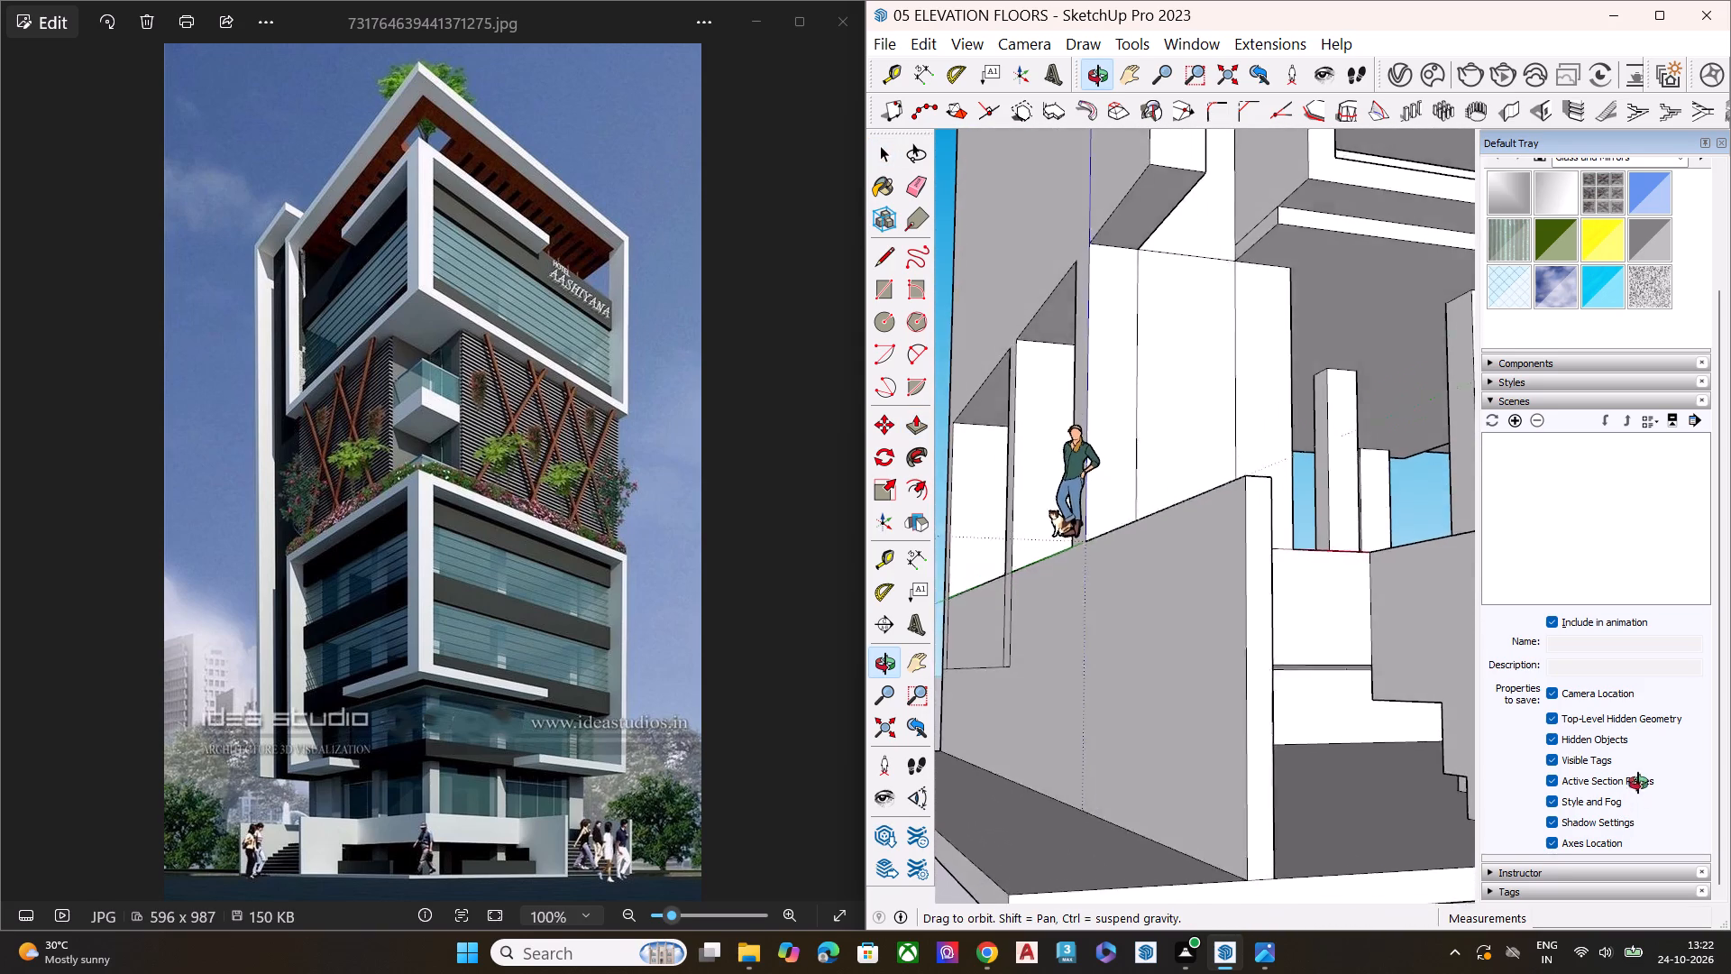
pyautogui.moveTo(1638, 783); pyautogui.dragTo(1492, 973, button='middle')
pyautogui.scroll(1, 1343, 607)
pyautogui.scroll(-1, 1342, 607)
pyautogui.scroll(2, 1317, 603)
pyautogui.click(1214, 653)
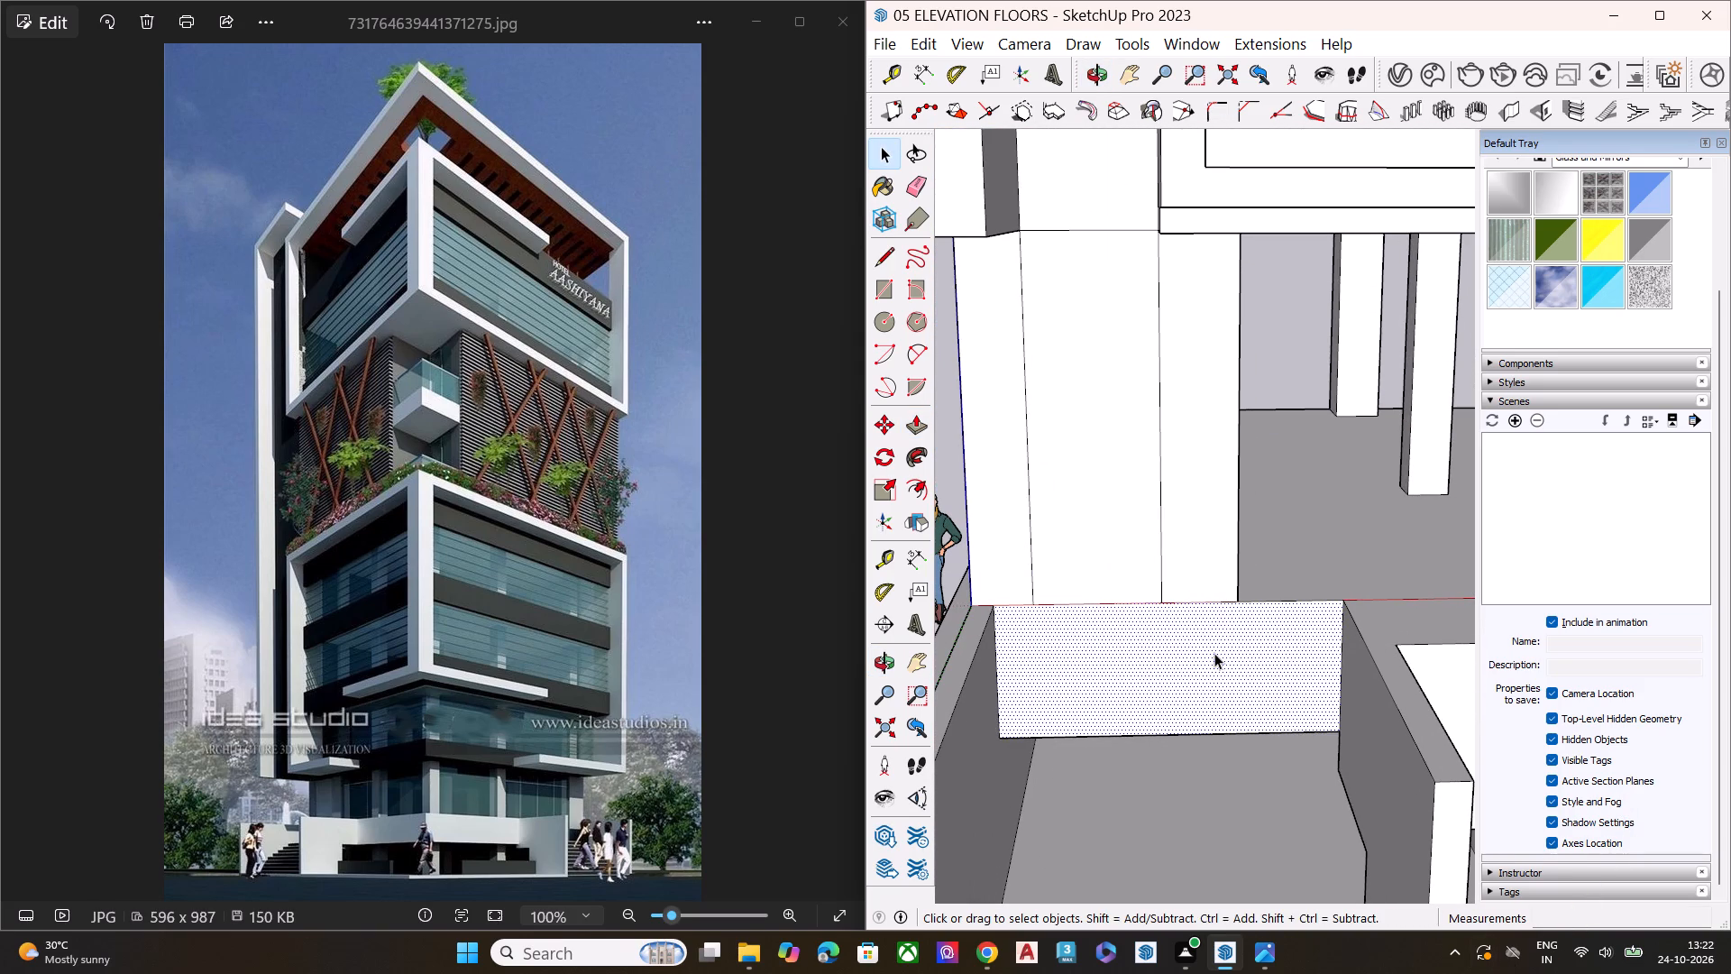
pyautogui.press('p')
pyautogui.click(1214, 653)
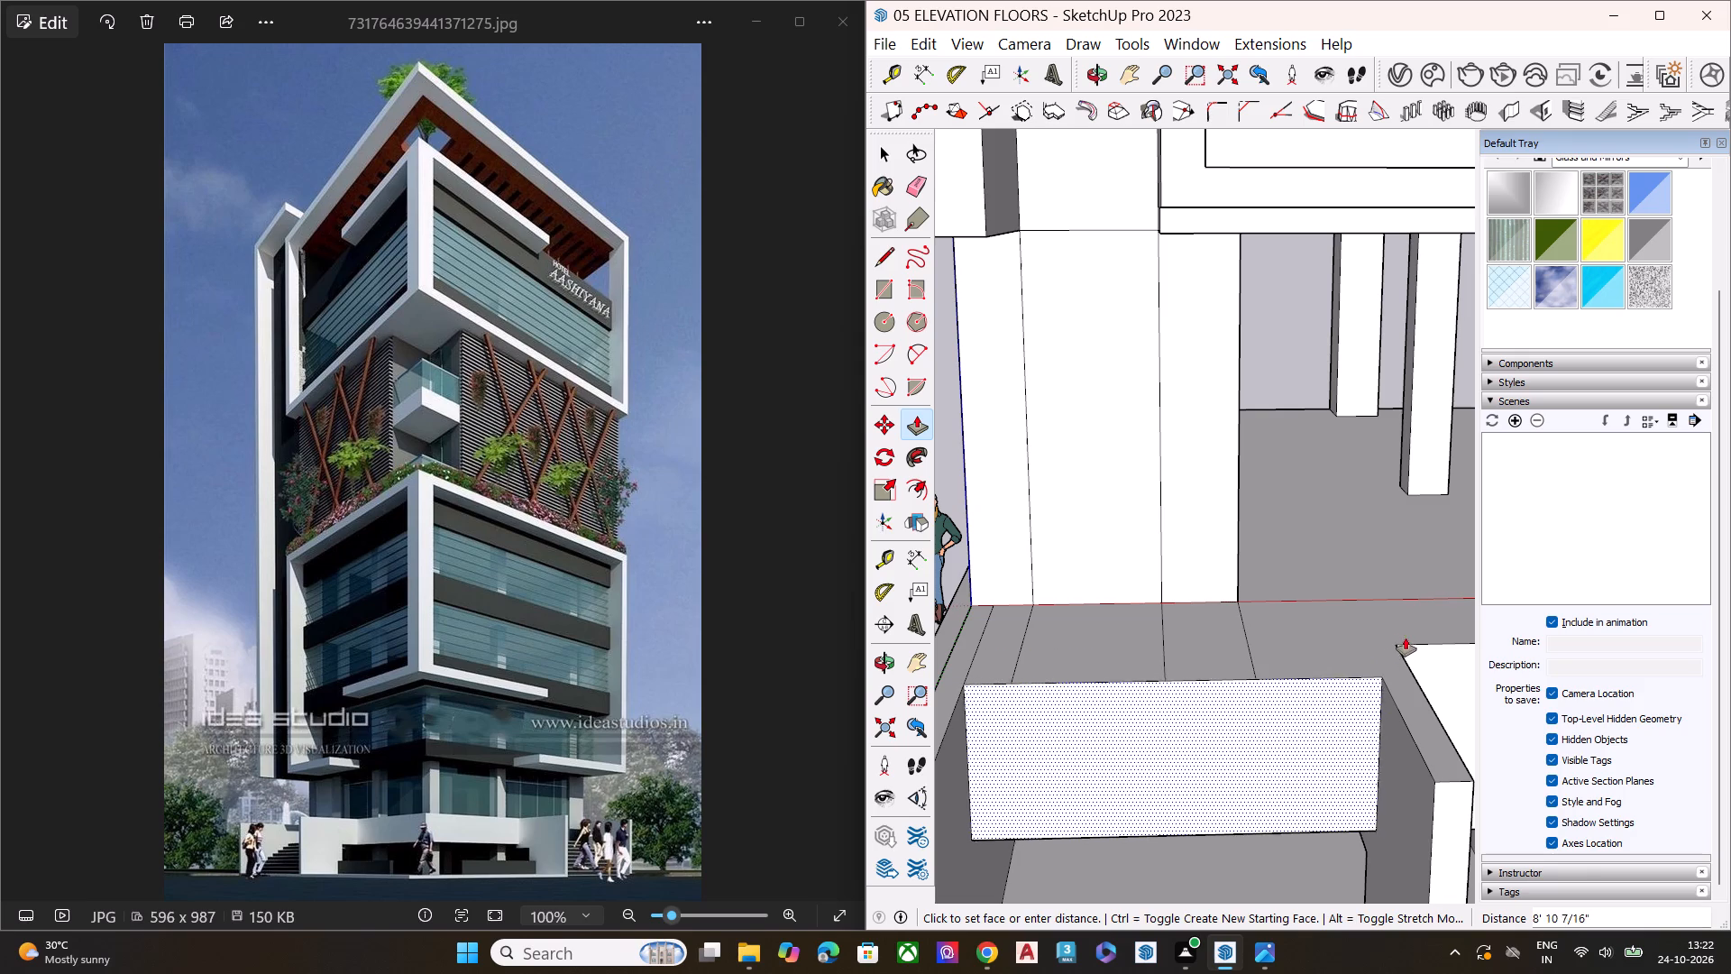
pyautogui.click(1430, 646)
pyautogui.press('space')
# Erase three leftover lines across the top of the extended plinth between the side walls.
pyautogui.scroll(-1, 1078, 648)
pyautogui.scroll(1, 1078, 648)
pyautogui.scroll(-3, 1087, 658)
pyautogui.scroll(3, 1090, 658)
pyautogui.scroll(-1, 1144, 660)
pyautogui.scroll(1, 1144, 660)
pyautogui.moveTo(1145, 663); pyautogui.dragTo(1171, 778, button='middle')
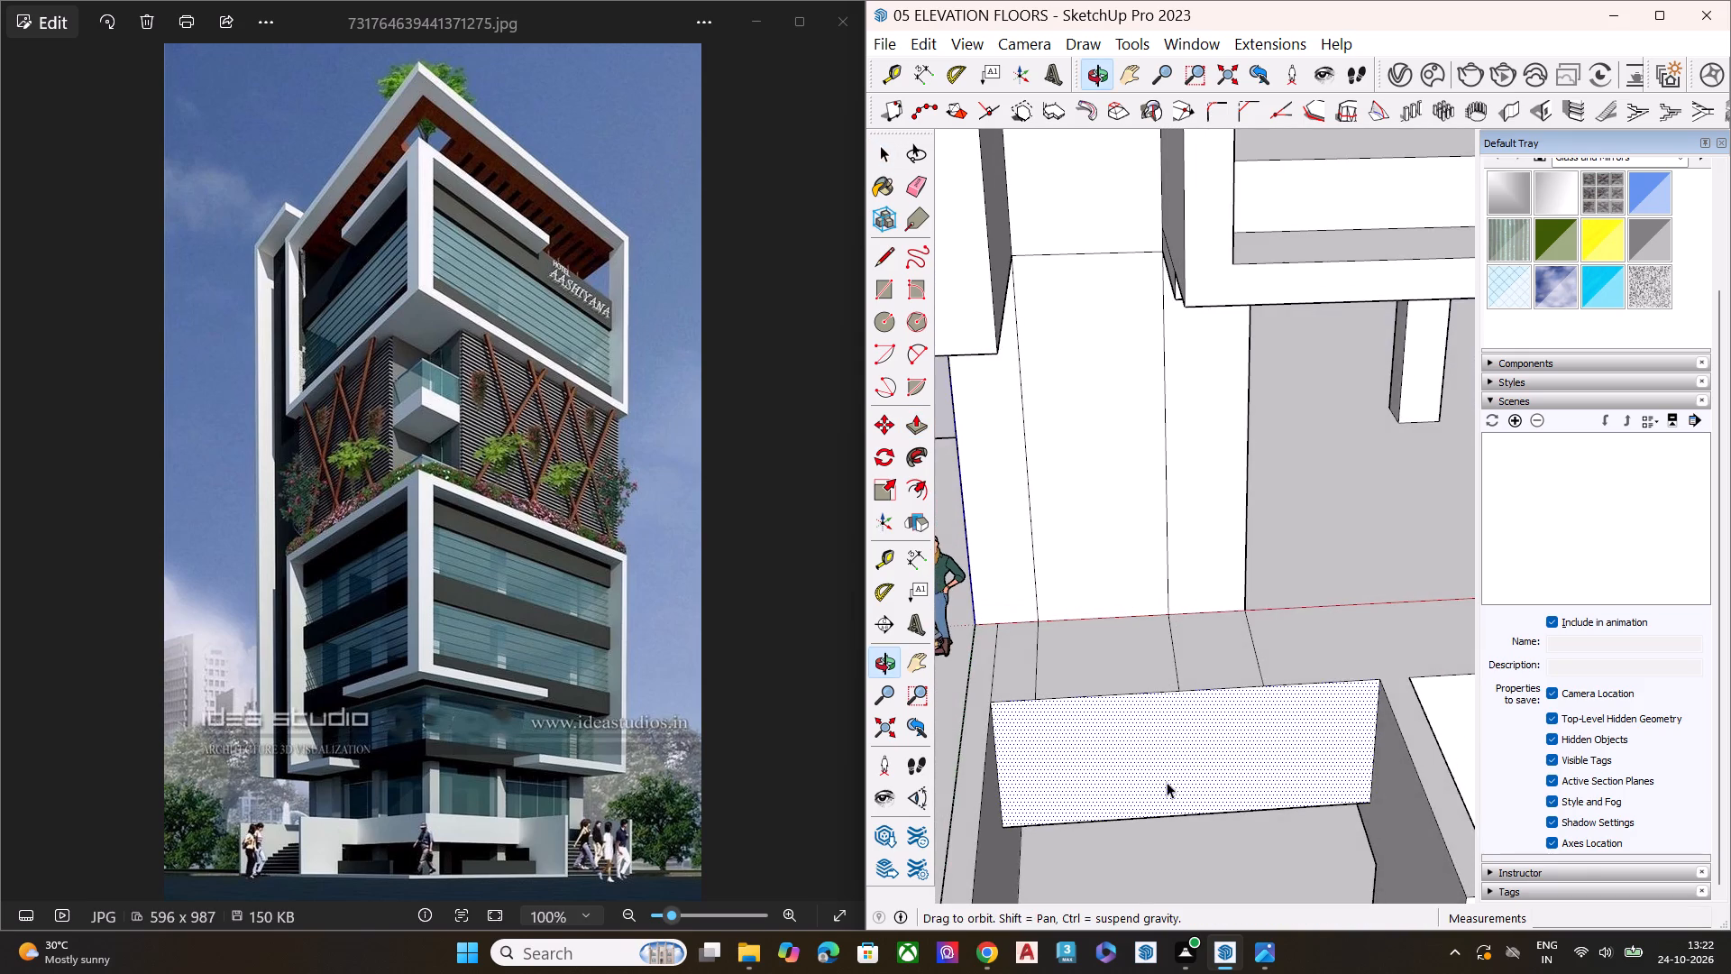
pyautogui.scroll(4, 1033, 733)
pyautogui.press('e')
pyautogui.click(1044, 634)
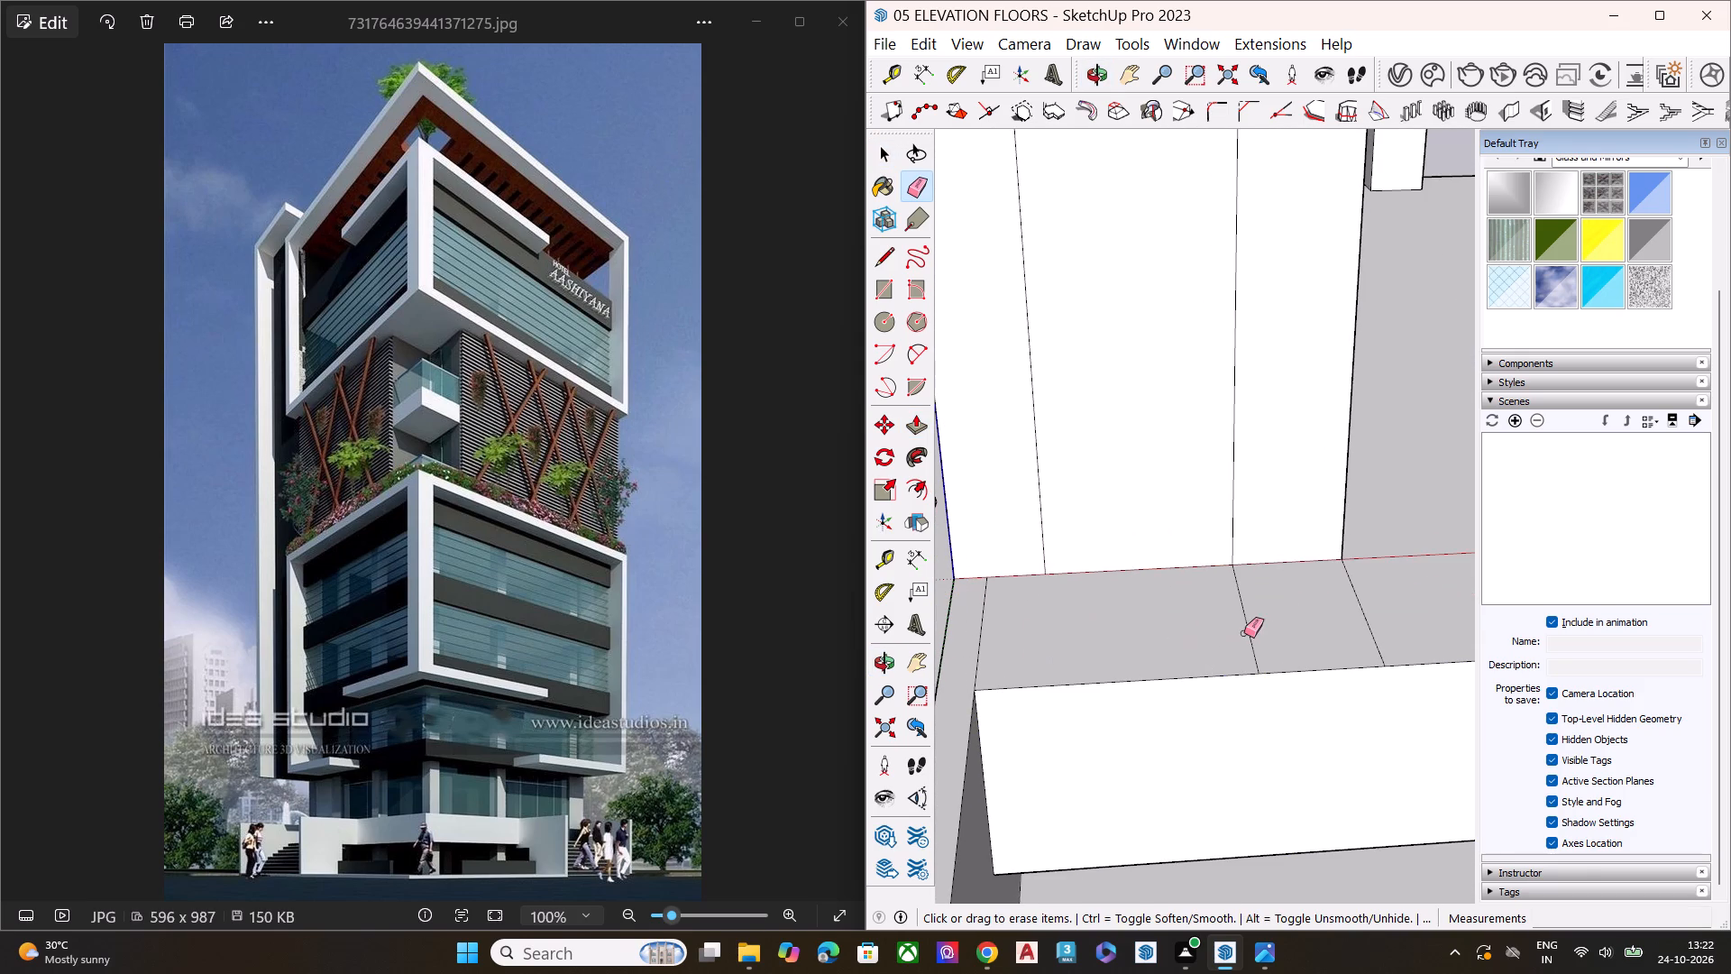
pyautogui.click(1248, 633)
pyautogui.scroll(-7, 951, 639)
pyautogui.moveTo(1199, 648); pyautogui.dragTo(1140, 722, button='middle')
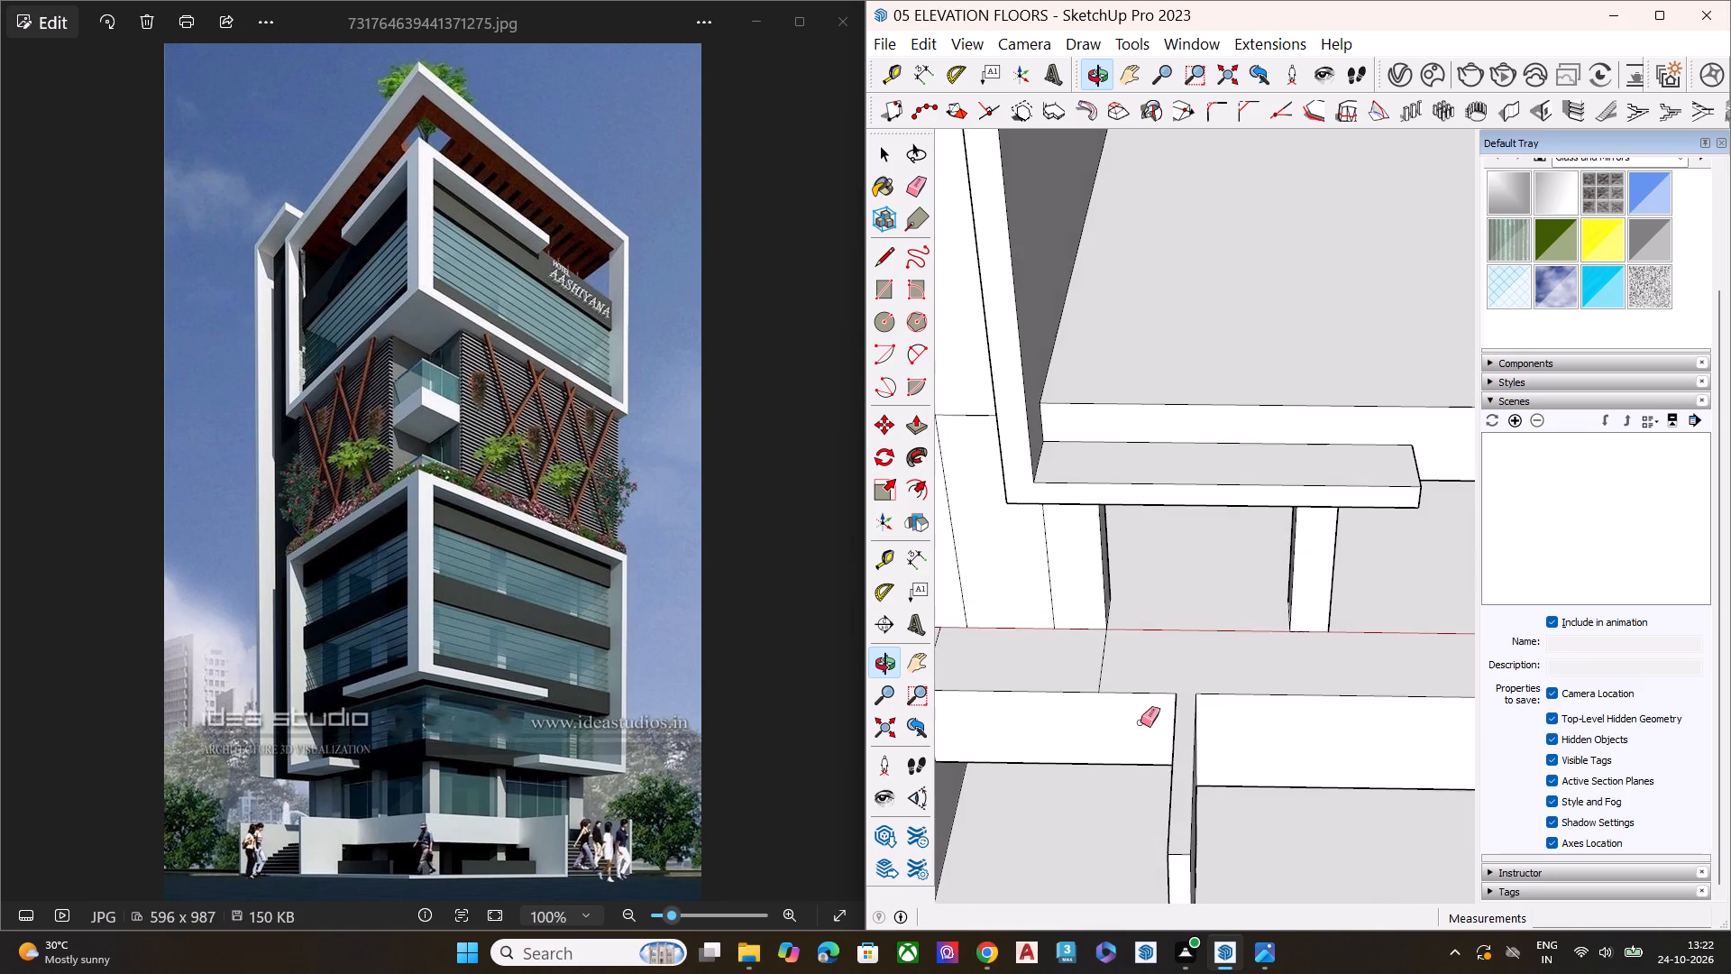
pyautogui.scroll(2, 998, 626)
pyautogui.scroll(-1, 1305, 645)
pyautogui.scroll(1, 1305, 645)
pyautogui.scroll(-7, 1305, 645)
pyautogui.scroll(1, 1136, 664)
pyautogui.scroll(-2, 1123, 663)
pyautogui.scroll(3, 1115, 662)
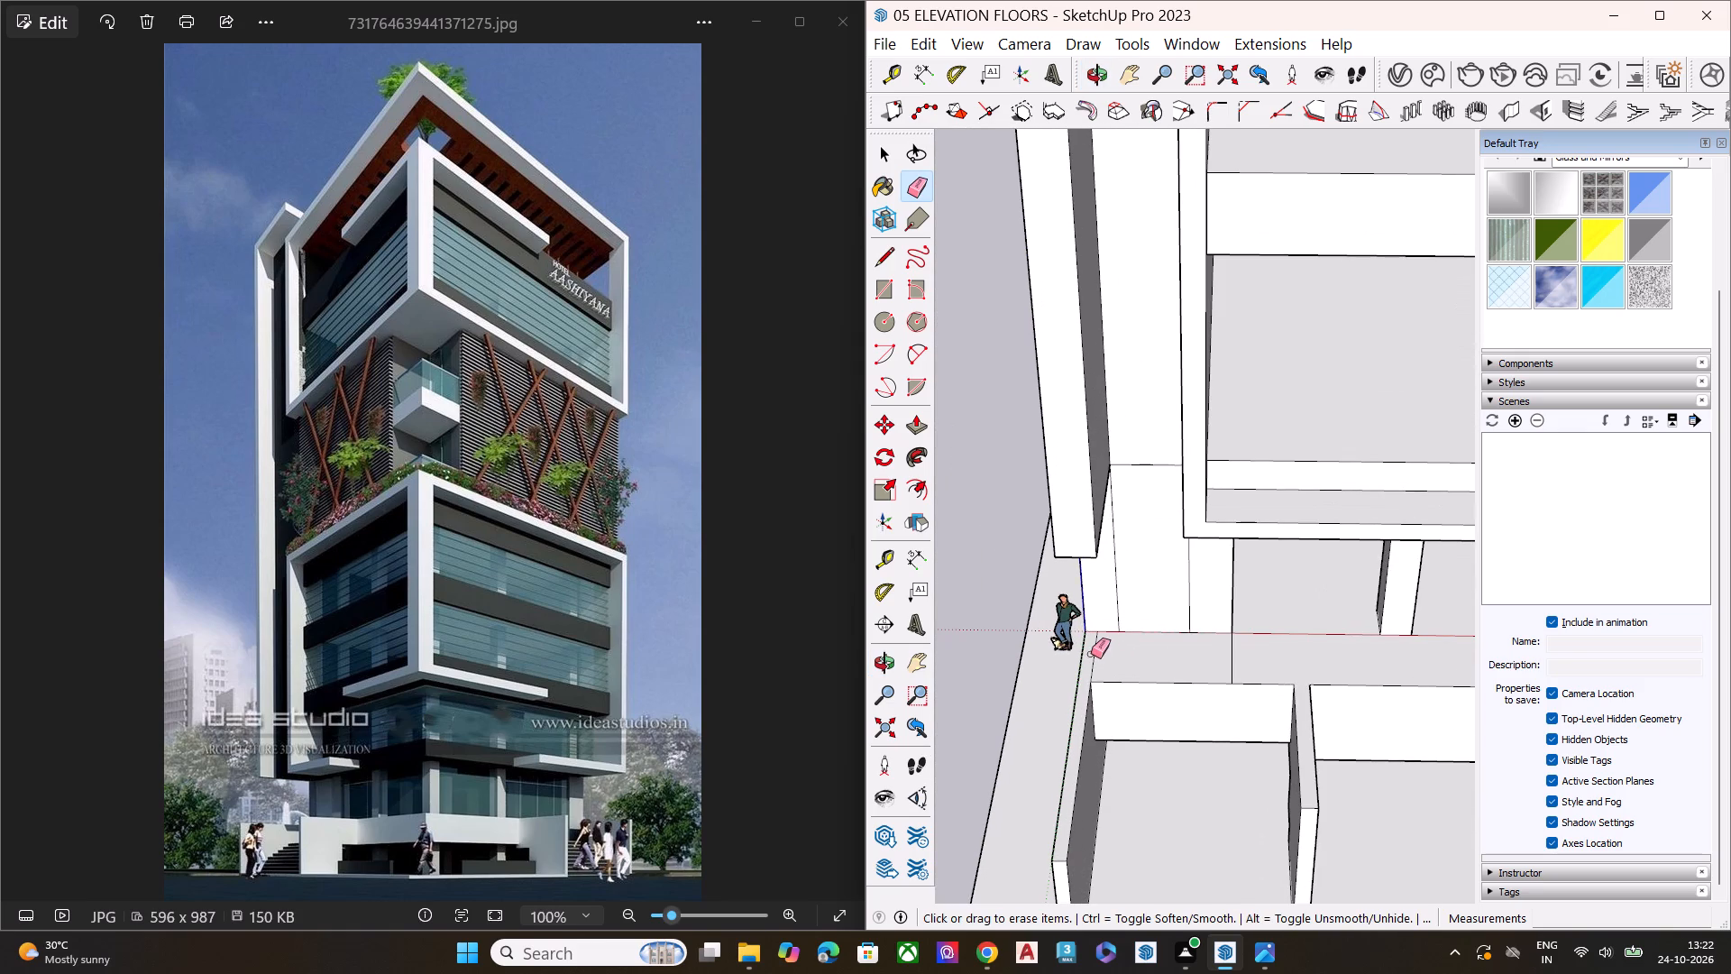
pyautogui.click(1095, 655)
pyautogui.press('space')
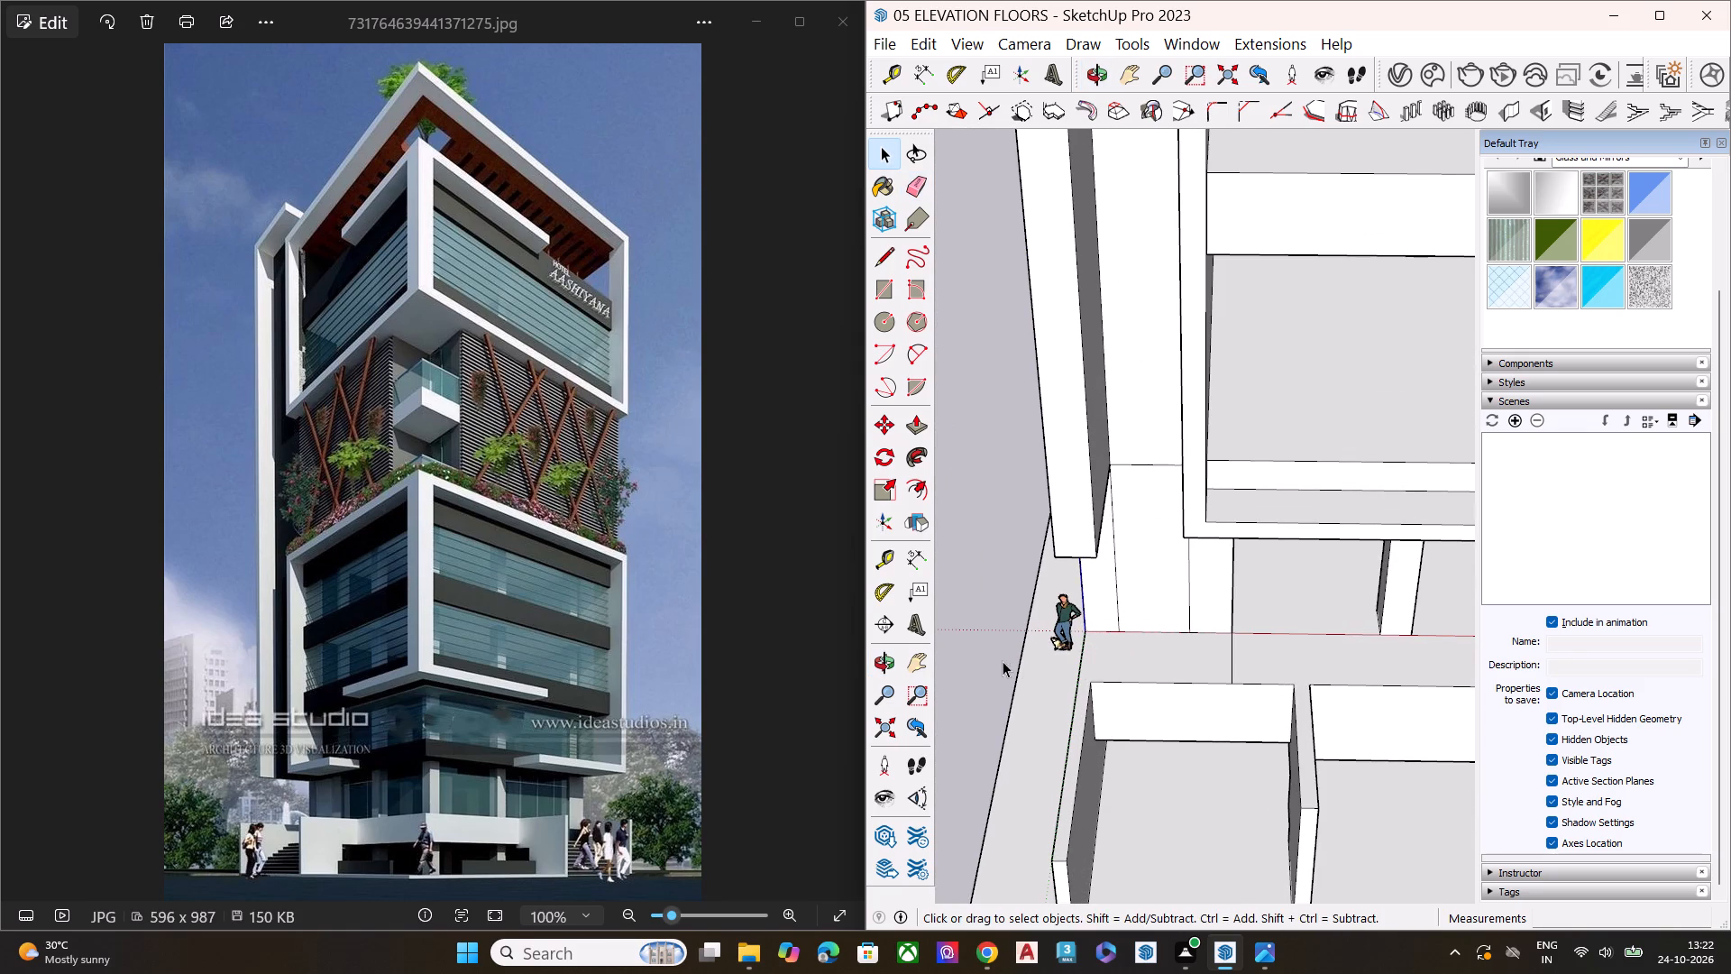
pyautogui.click(1003, 661)
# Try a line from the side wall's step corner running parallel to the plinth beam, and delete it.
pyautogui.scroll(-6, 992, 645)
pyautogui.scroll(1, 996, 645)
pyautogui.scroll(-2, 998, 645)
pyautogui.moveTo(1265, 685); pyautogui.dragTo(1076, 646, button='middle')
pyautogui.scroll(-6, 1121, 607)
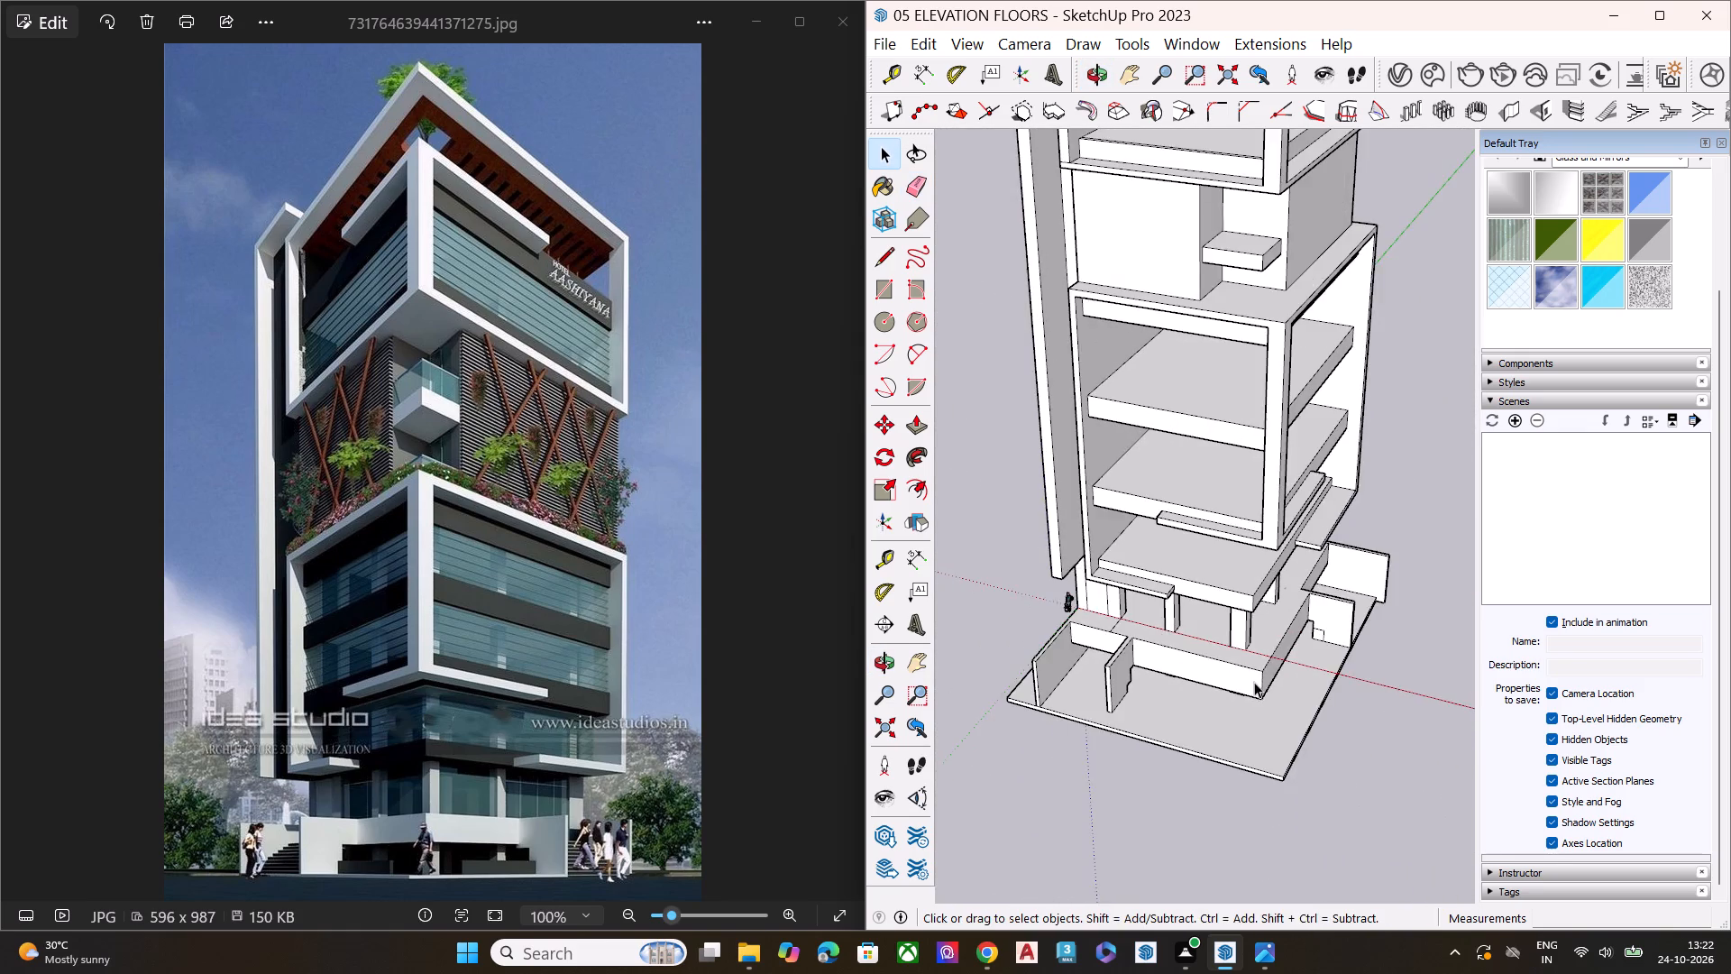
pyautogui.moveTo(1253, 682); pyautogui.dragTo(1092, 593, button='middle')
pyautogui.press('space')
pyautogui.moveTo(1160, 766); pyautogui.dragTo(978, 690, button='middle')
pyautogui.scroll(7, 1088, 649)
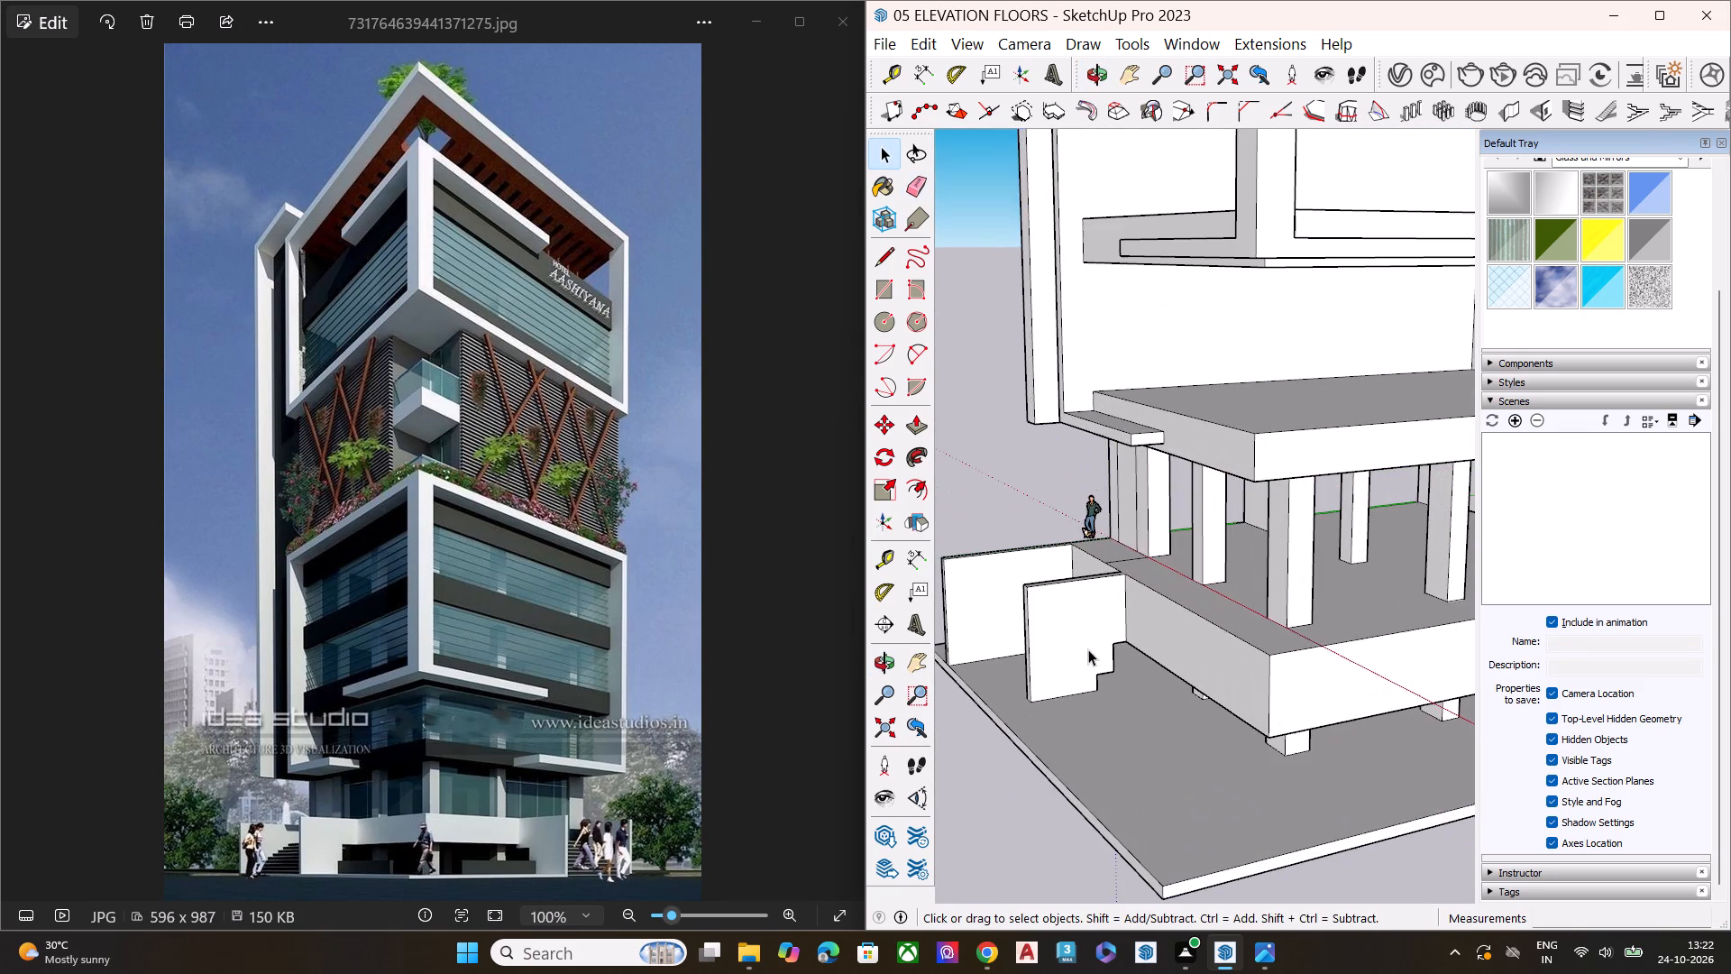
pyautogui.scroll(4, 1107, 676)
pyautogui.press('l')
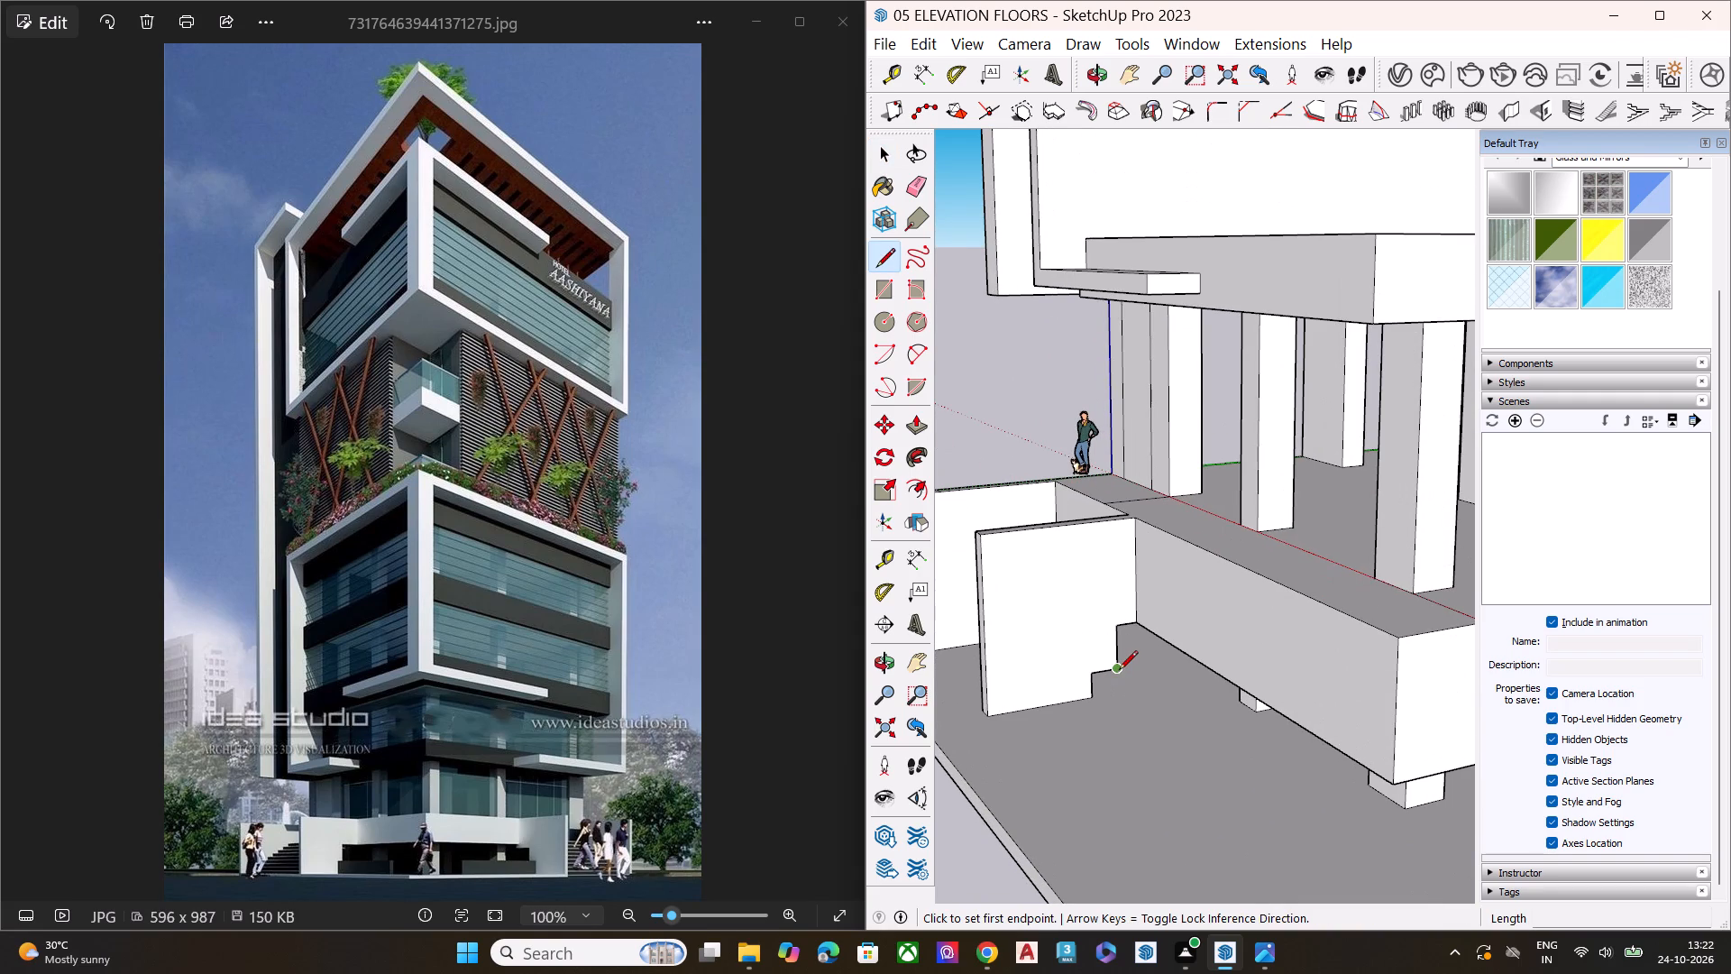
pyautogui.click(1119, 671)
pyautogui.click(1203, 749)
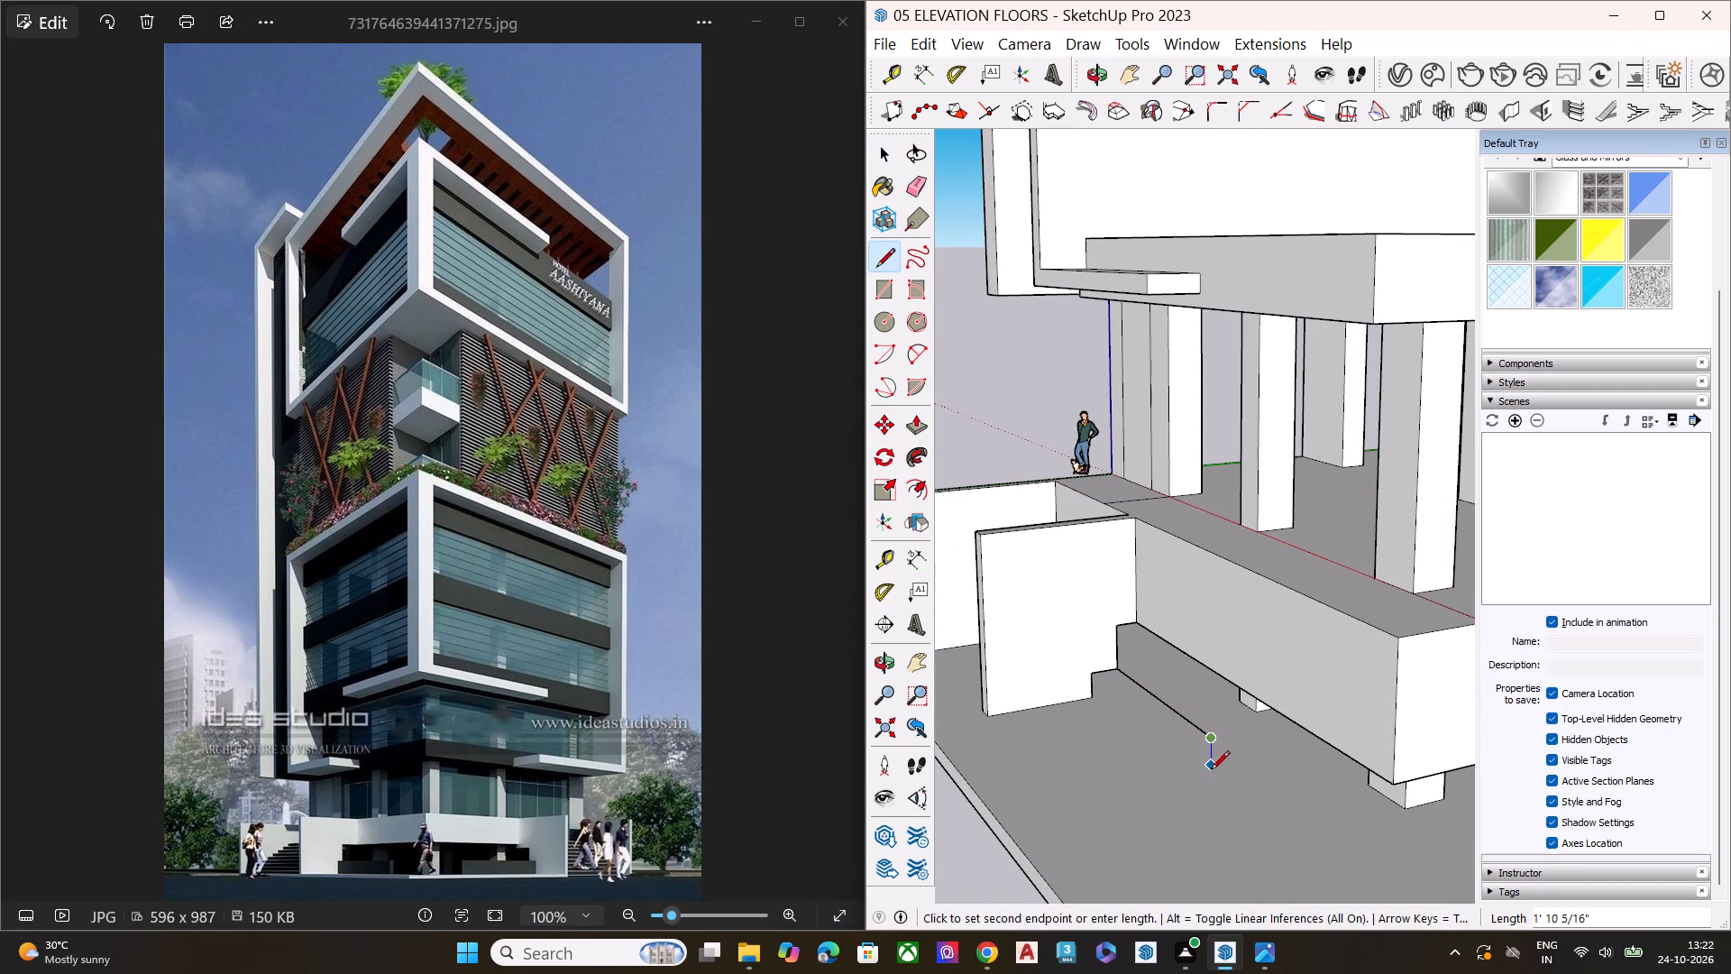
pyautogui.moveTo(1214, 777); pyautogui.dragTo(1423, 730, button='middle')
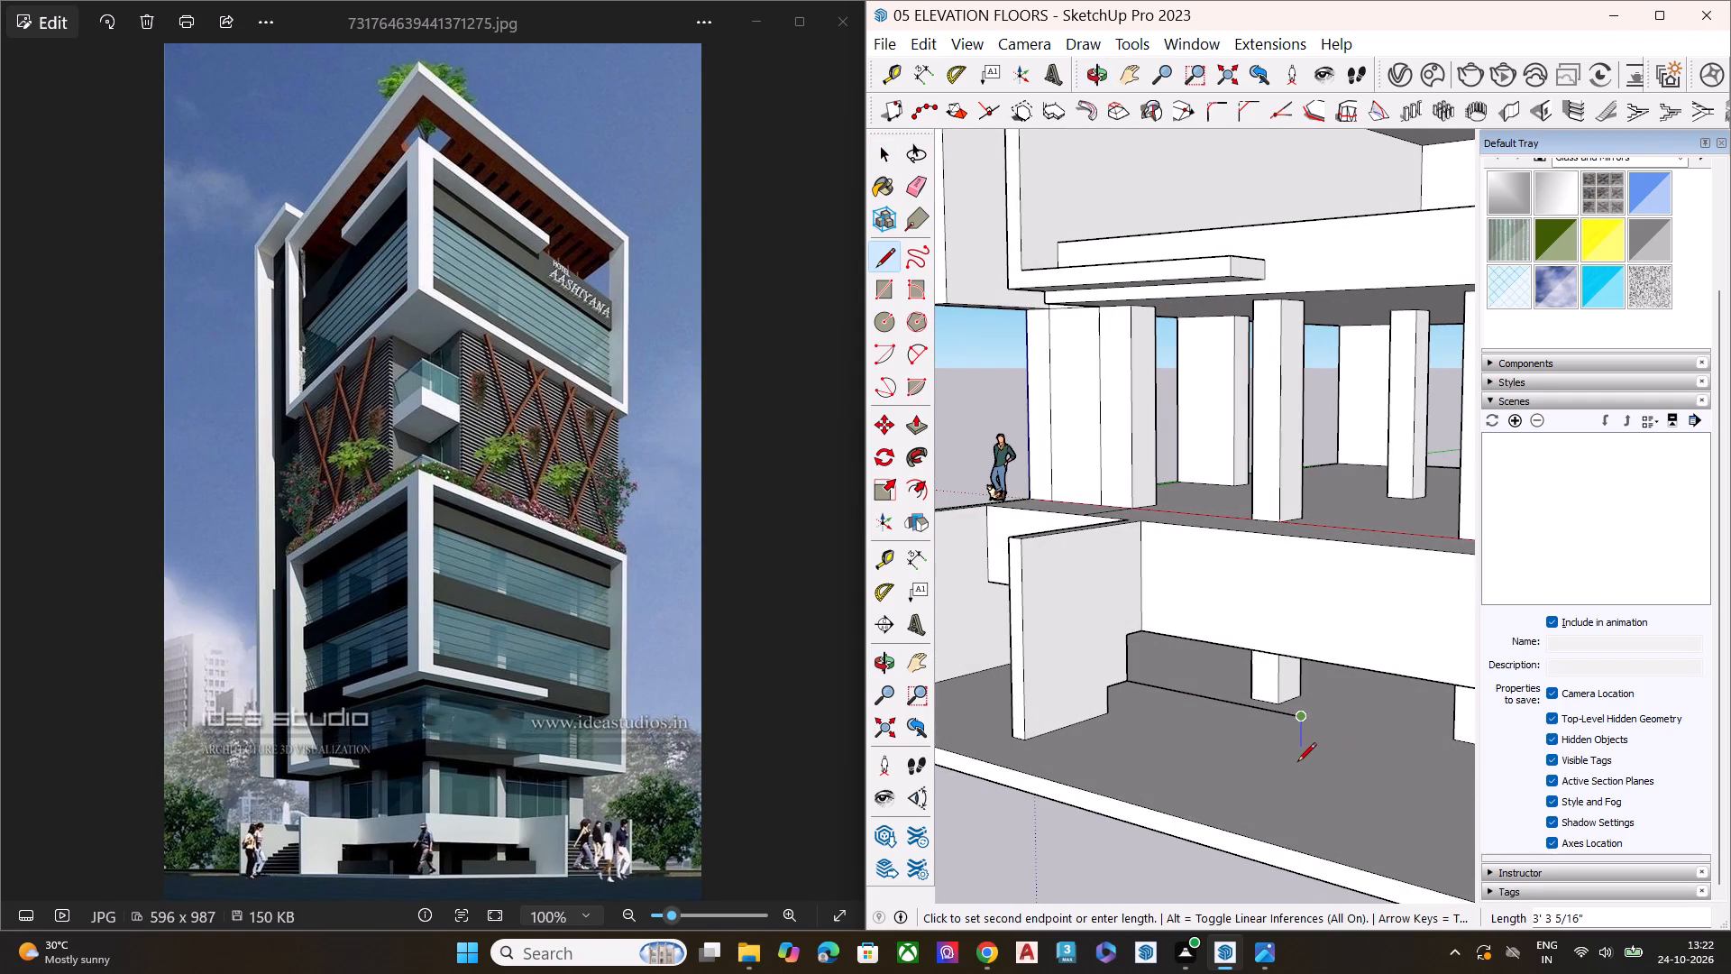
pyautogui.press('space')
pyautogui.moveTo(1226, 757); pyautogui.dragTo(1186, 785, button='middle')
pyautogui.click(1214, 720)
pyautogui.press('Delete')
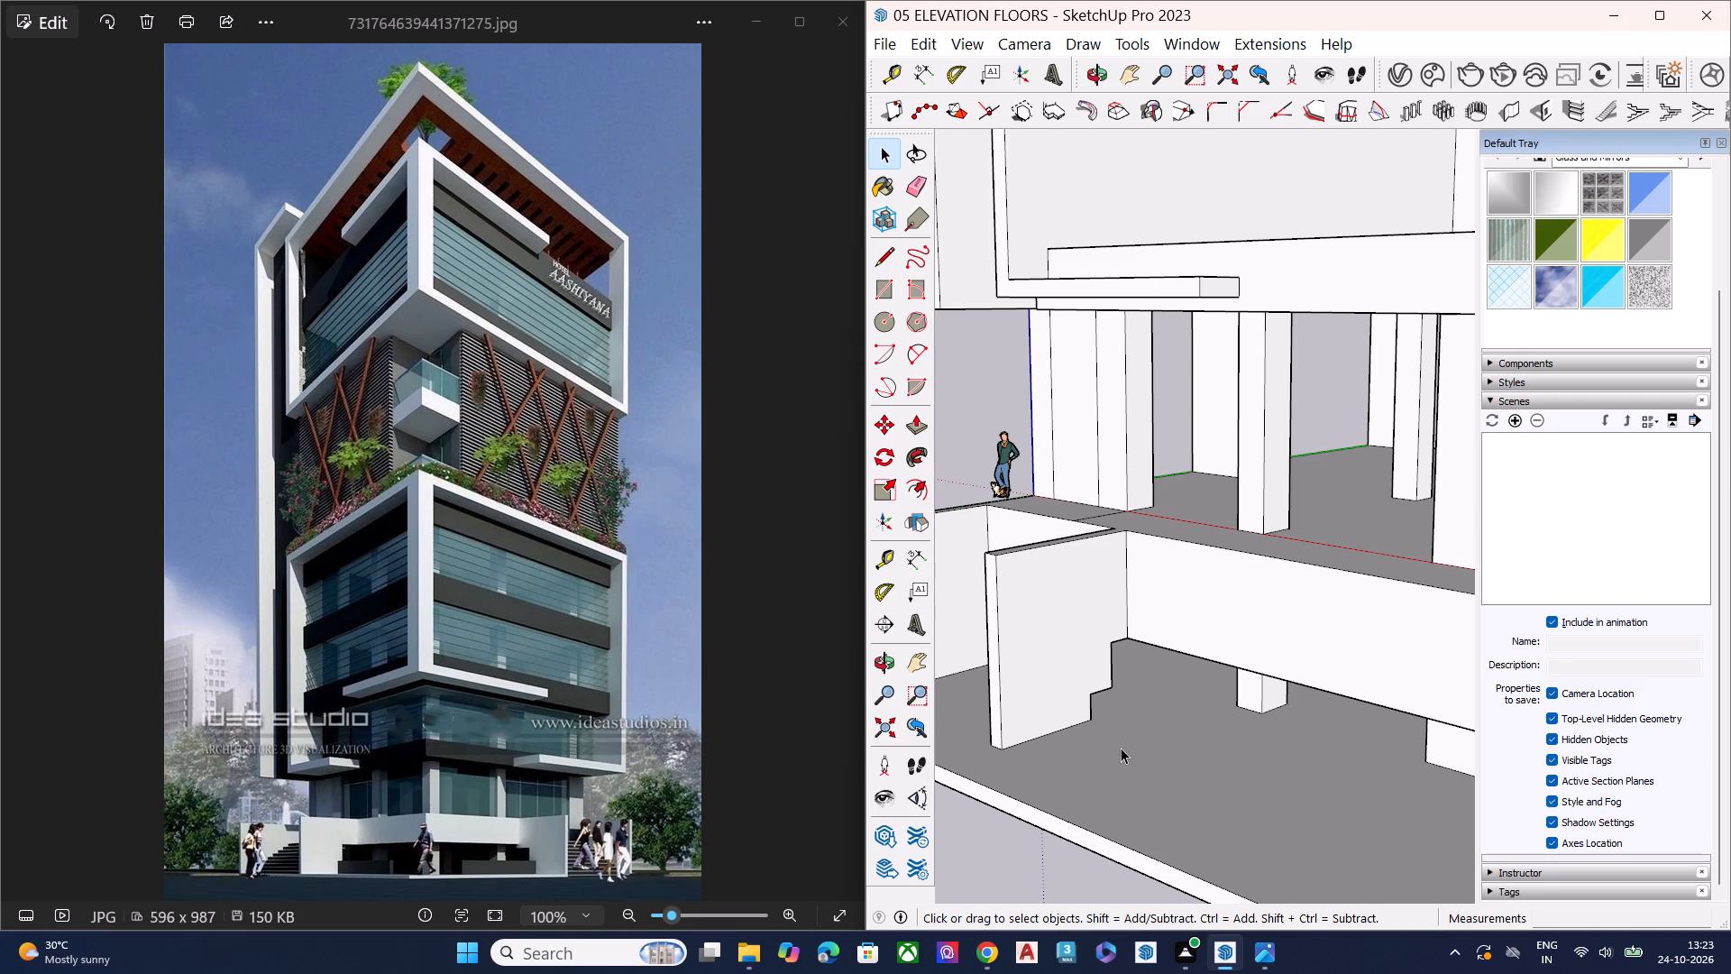
# Draw two lines closing the side wall's lowest step notch into a rectangular face, and erase the overhanging line end.
pyautogui.moveTo(1082, 727); pyautogui.dragTo(1078, 727, button='middle')
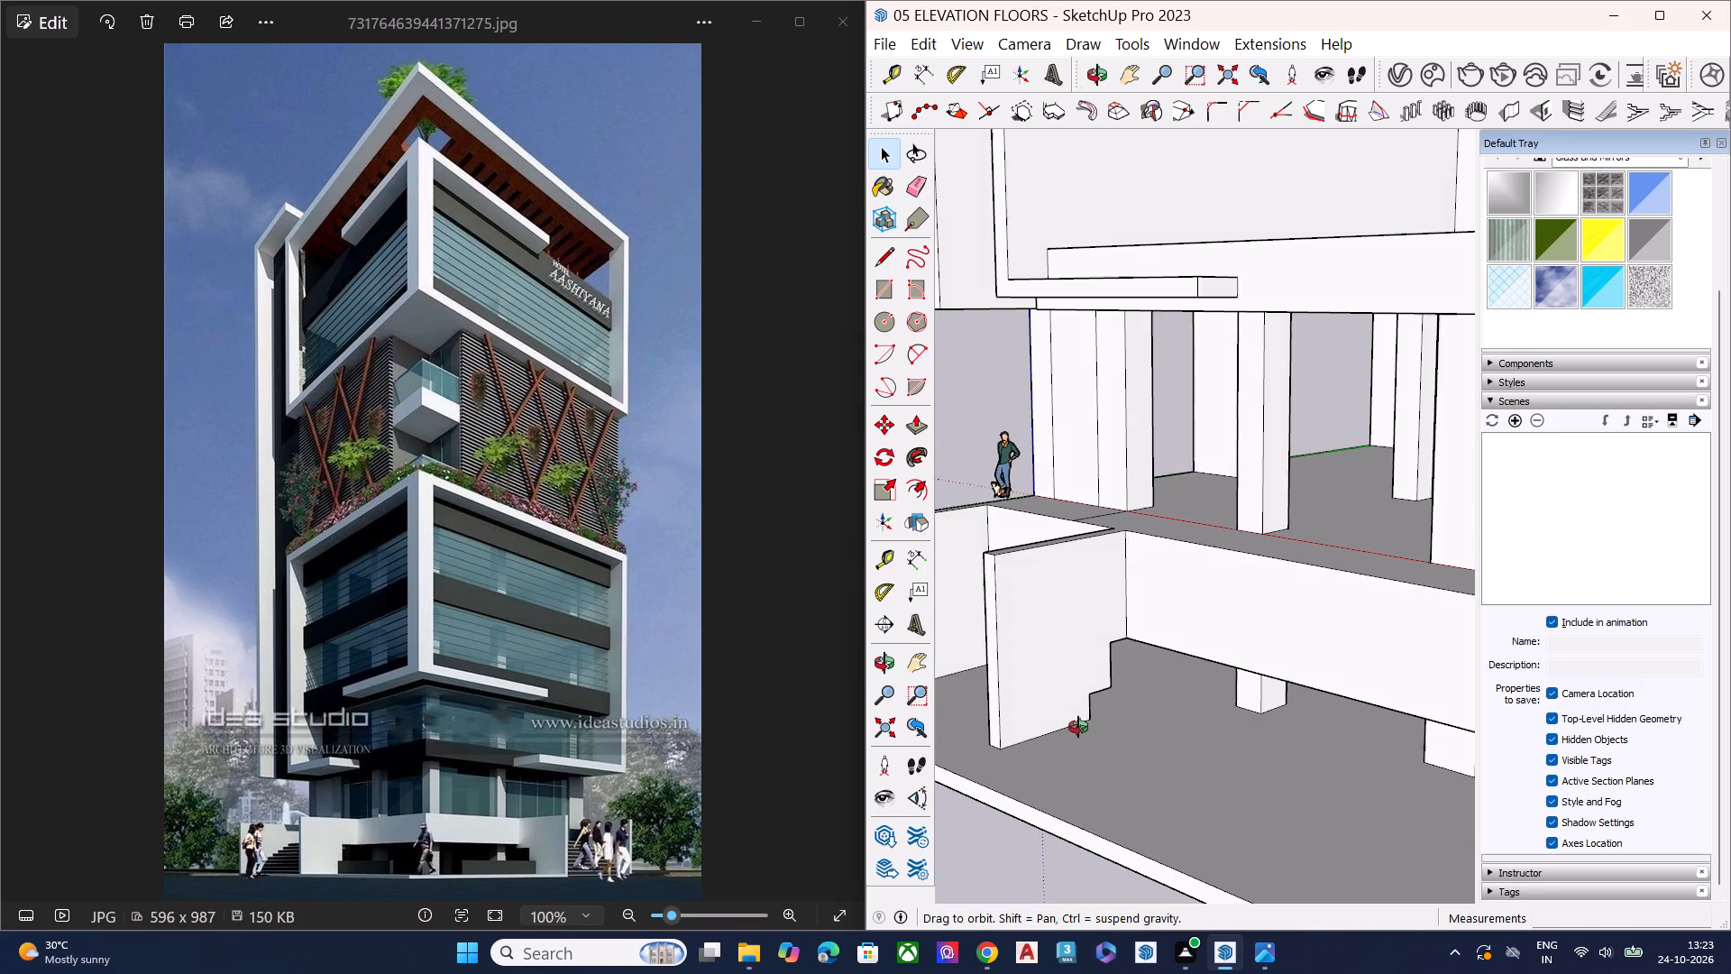
pyautogui.moveTo(1078, 727); pyautogui.dragTo(1012, 732, button='middle')
pyautogui.scroll(15, 1073, 704)
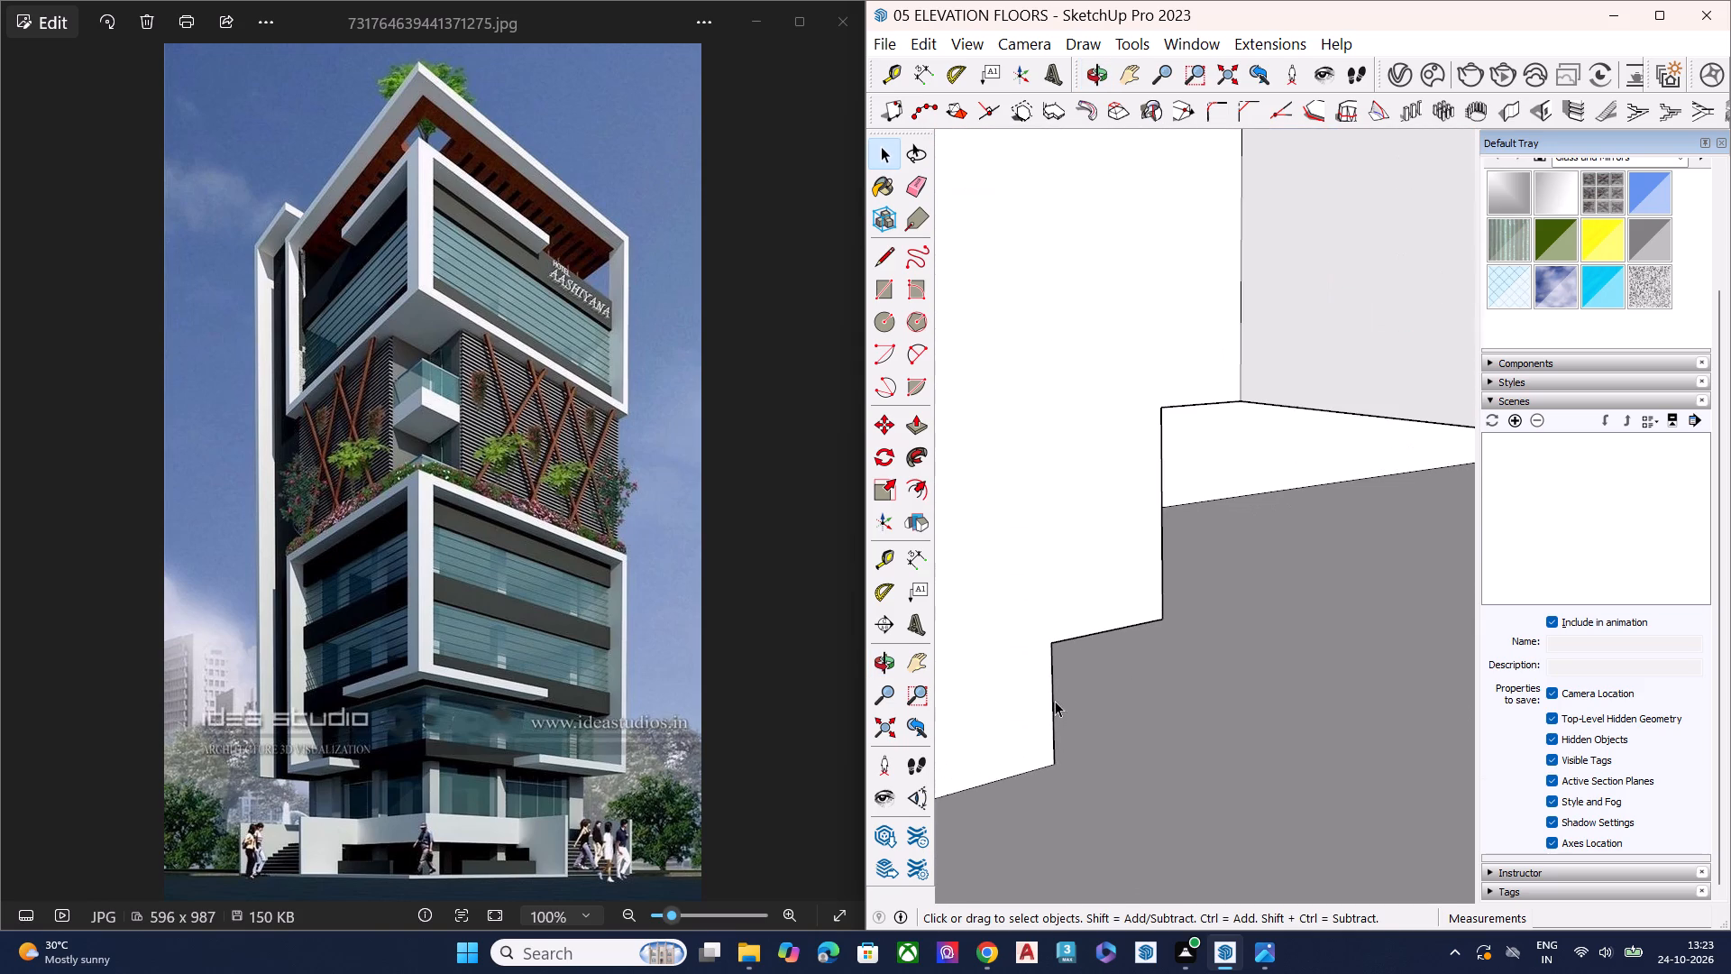
pyautogui.moveTo(1081, 721); pyautogui.dragTo(1024, 646, button='middle')
pyautogui.scroll(5, 1043, 633)
pyautogui.scroll(-1, 1053, 658)
pyautogui.scroll(1, 1053, 658)
pyautogui.scroll(-3, 1053, 658)
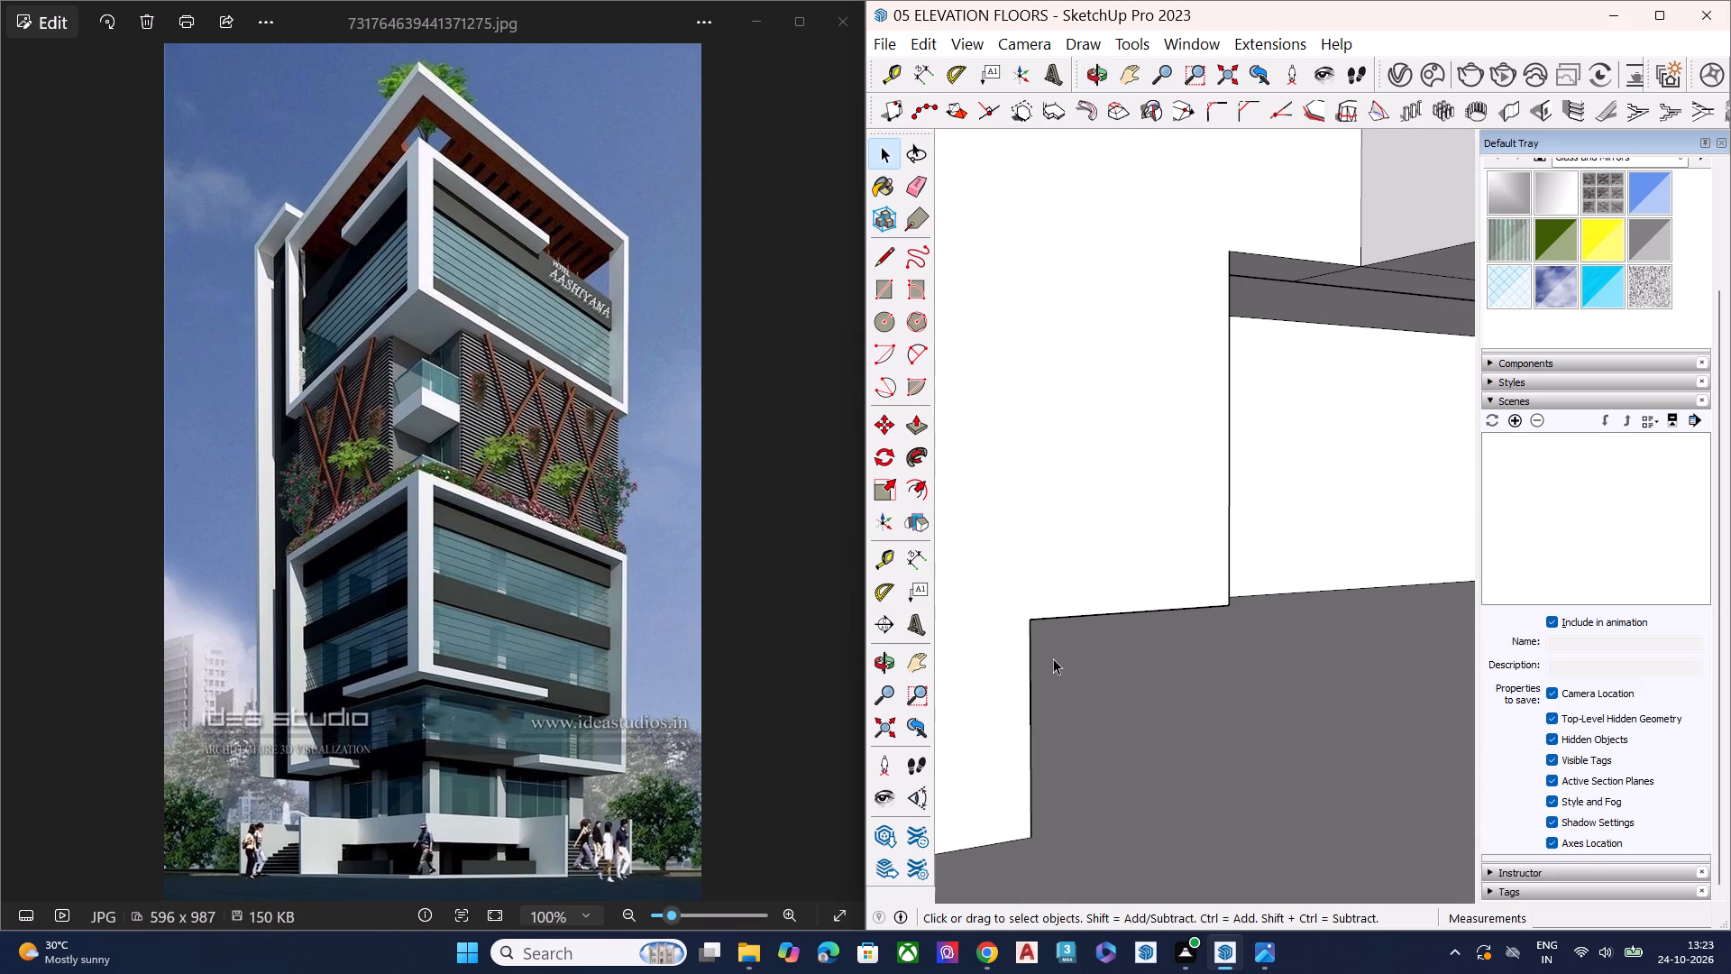
pyautogui.press('l')
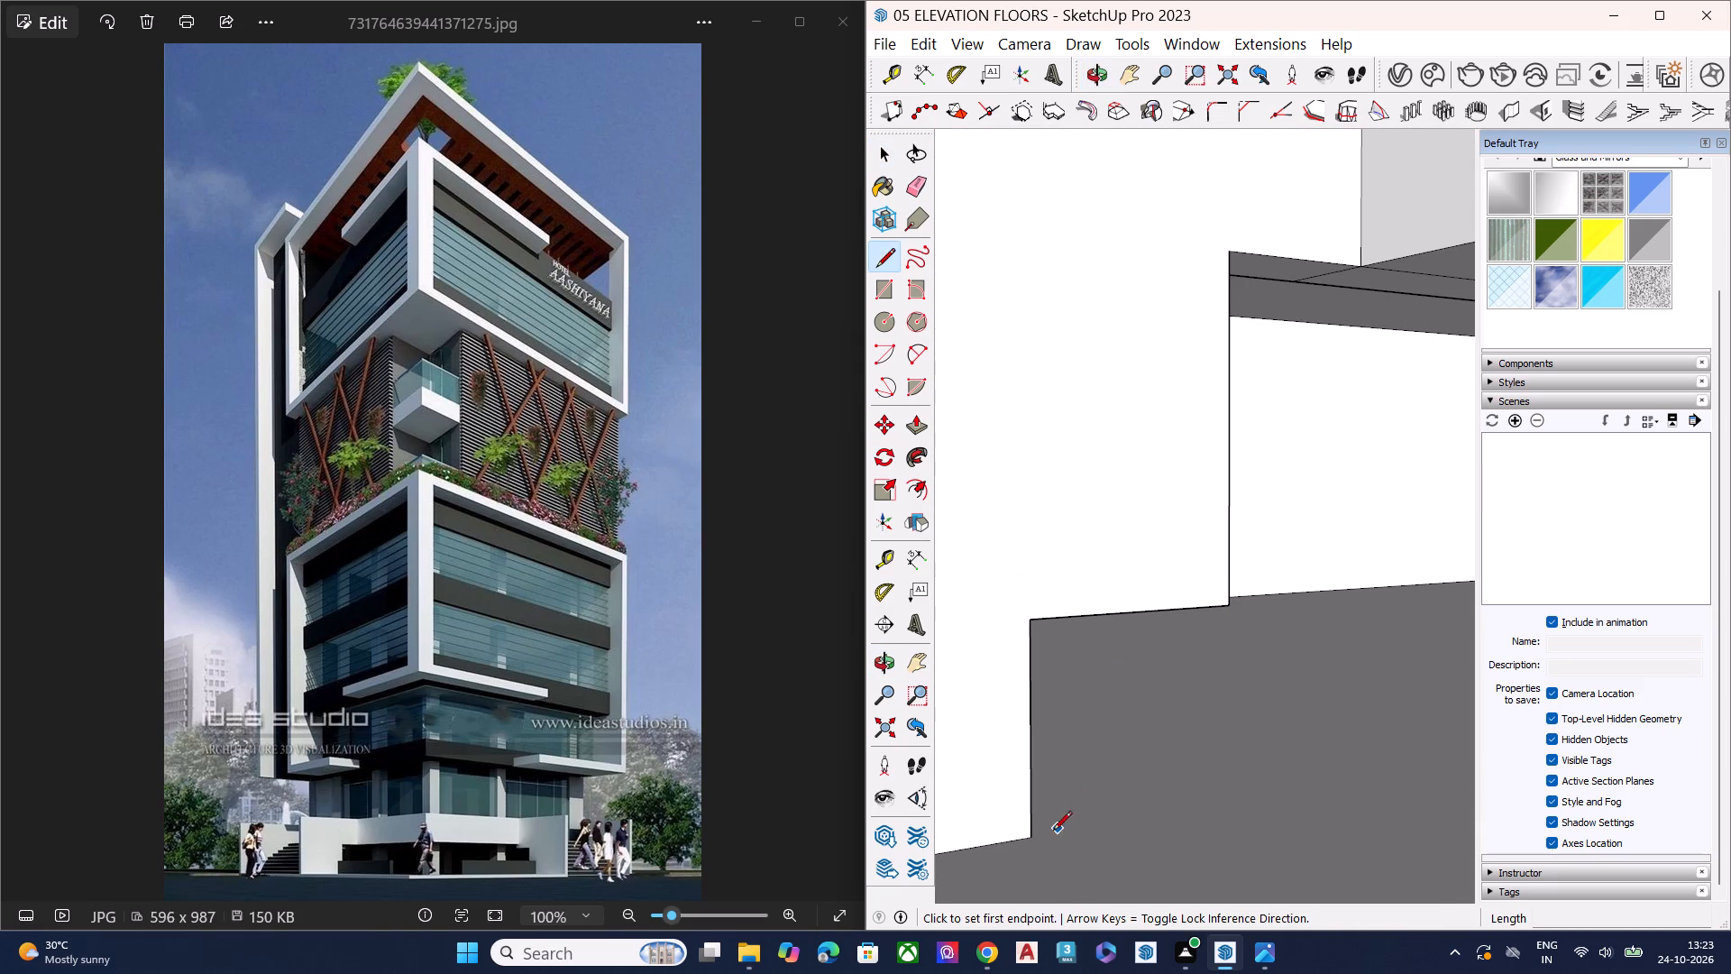
pyautogui.click(1034, 840)
pyautogui.click(1304, 795)
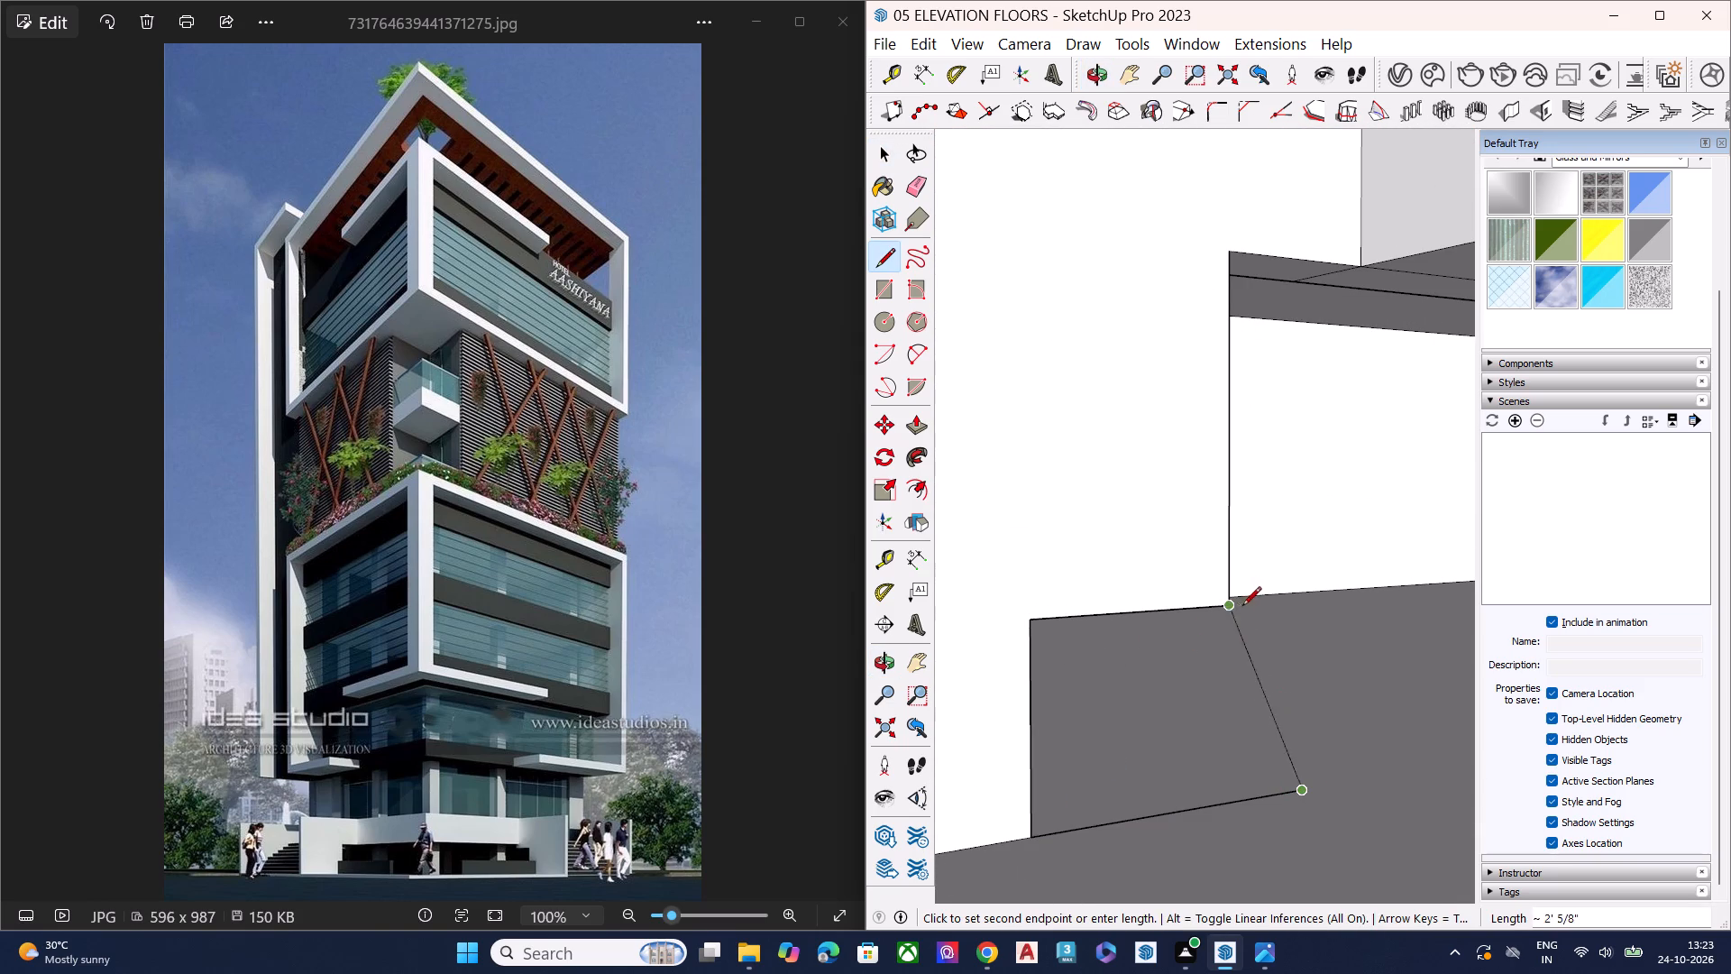
pyautogui.press('space')
pyautogui.press('l')
pyautogui.click(1226, 610)
pyautogui.click(1226, 837)
pyautogui.press('space')
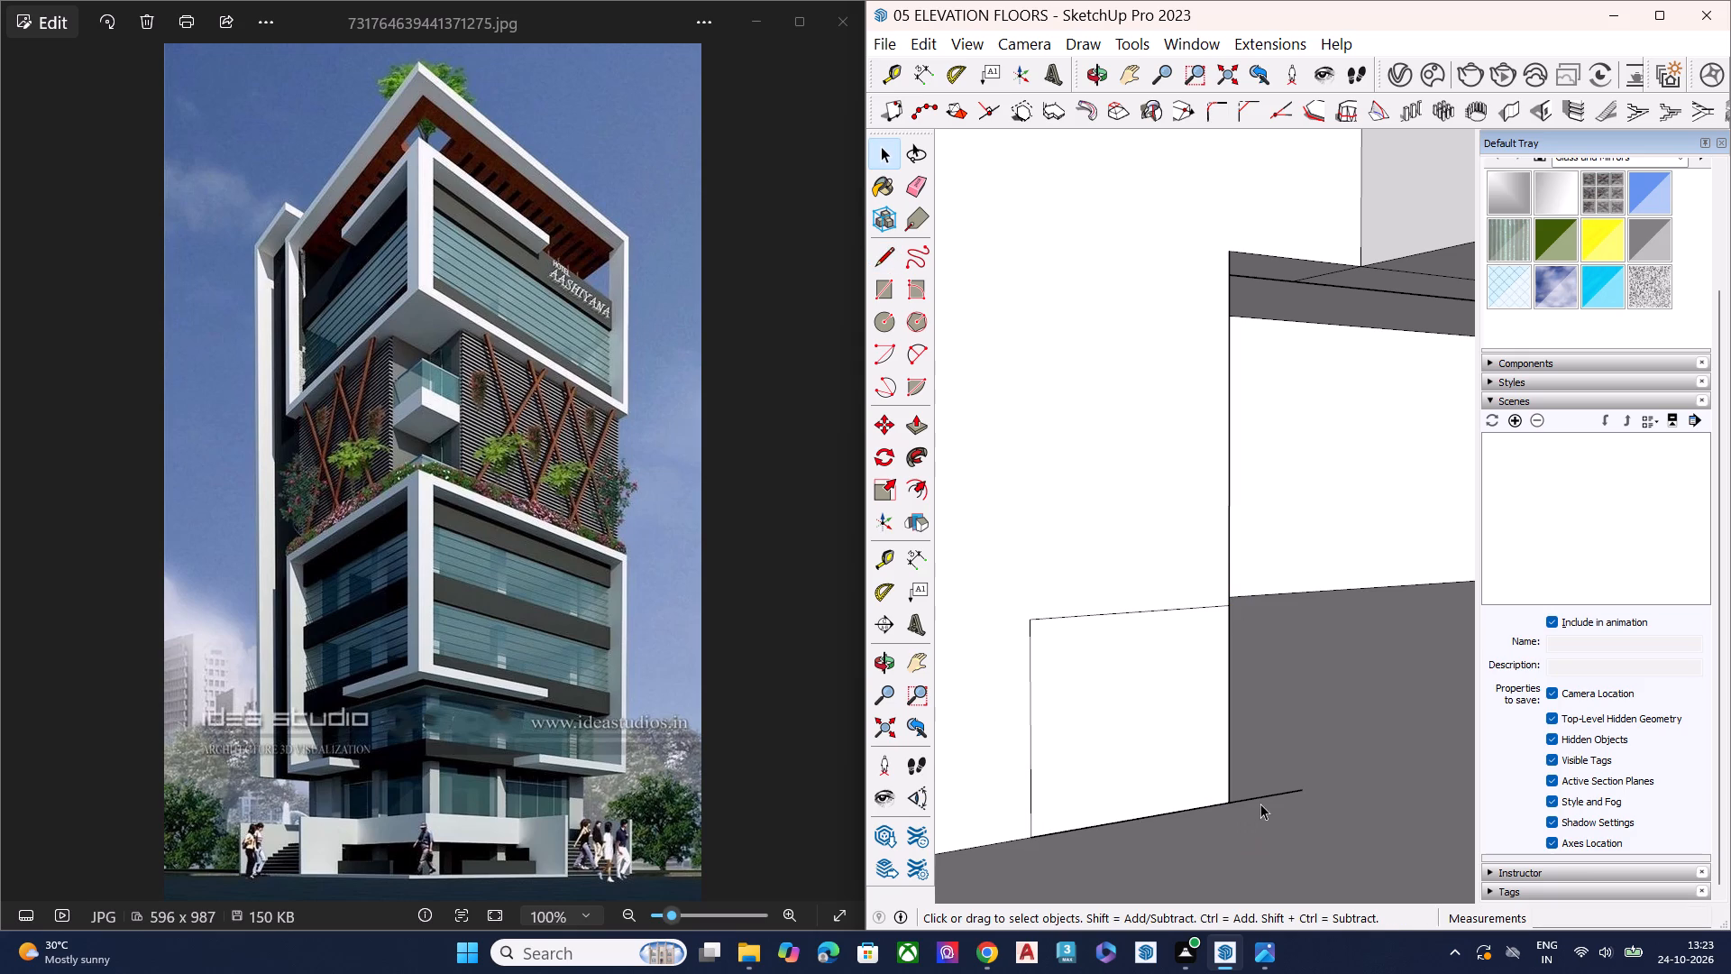
pyautogui.press('e')
pyautogui.click(1274, 794)
pyautogui.press('space')
# Push/Pull the closed notch face out from the side wall to form a long, low step block along the plinth.
pyautogui.click(1149, 760)
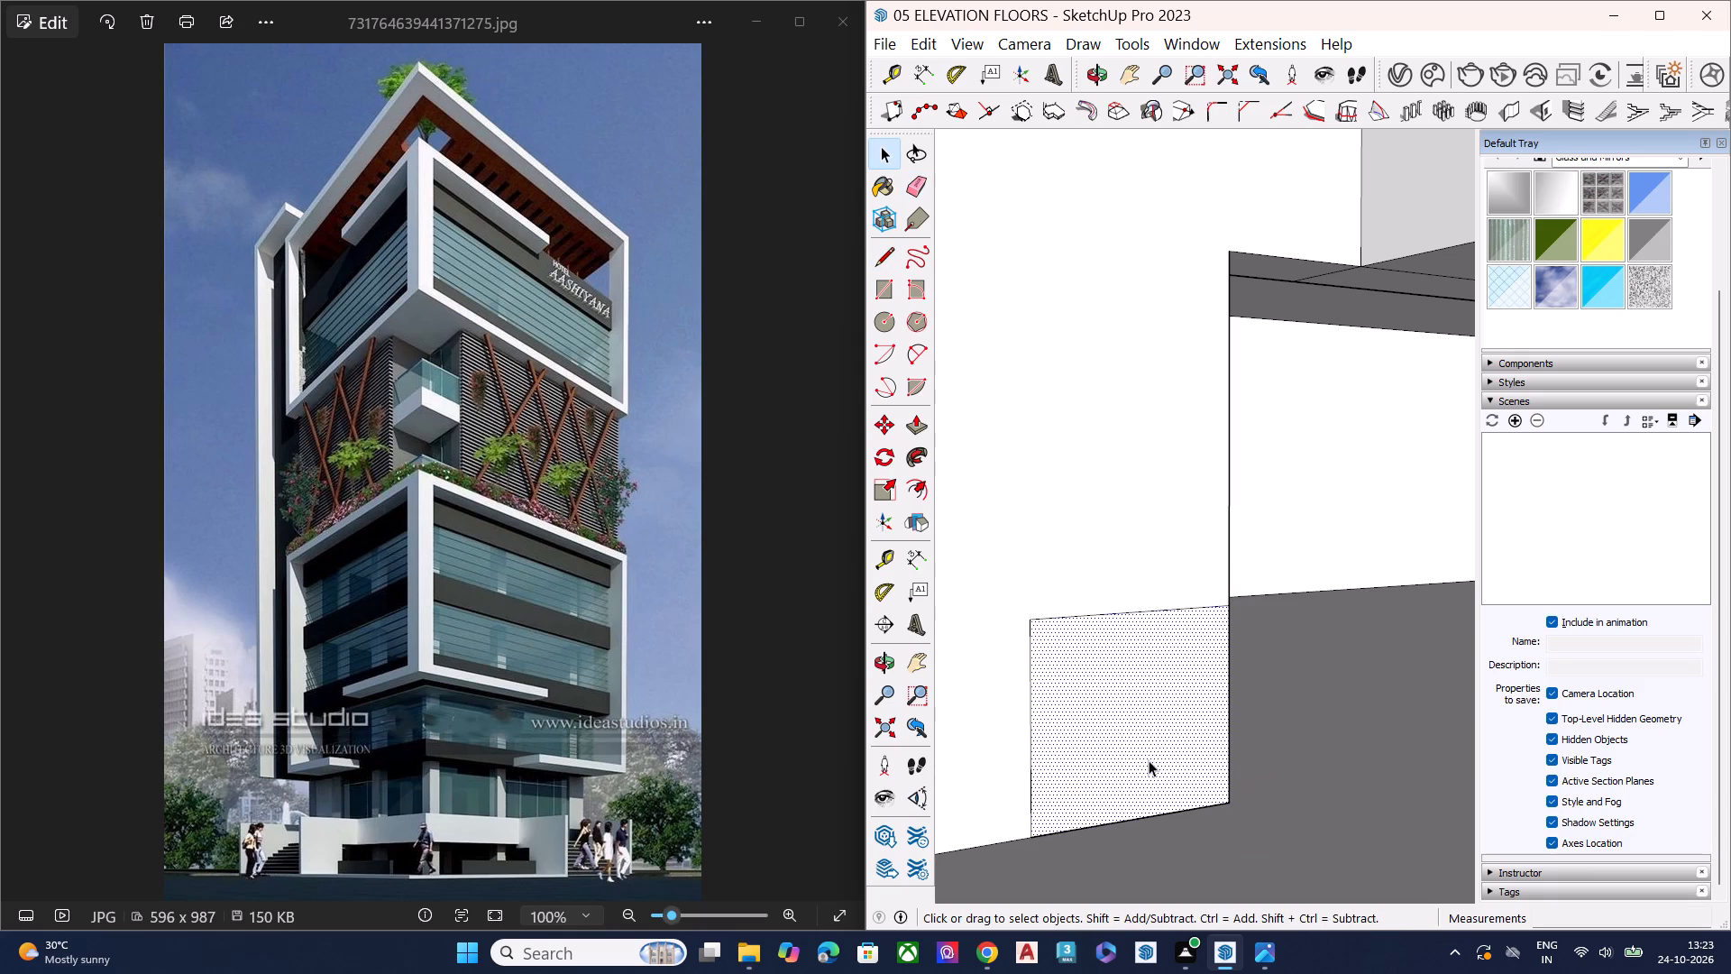
pyautogui.press('p')
pyautogui.click(1132, 743)
pyautogui.scroll(-13, 1214, 776)
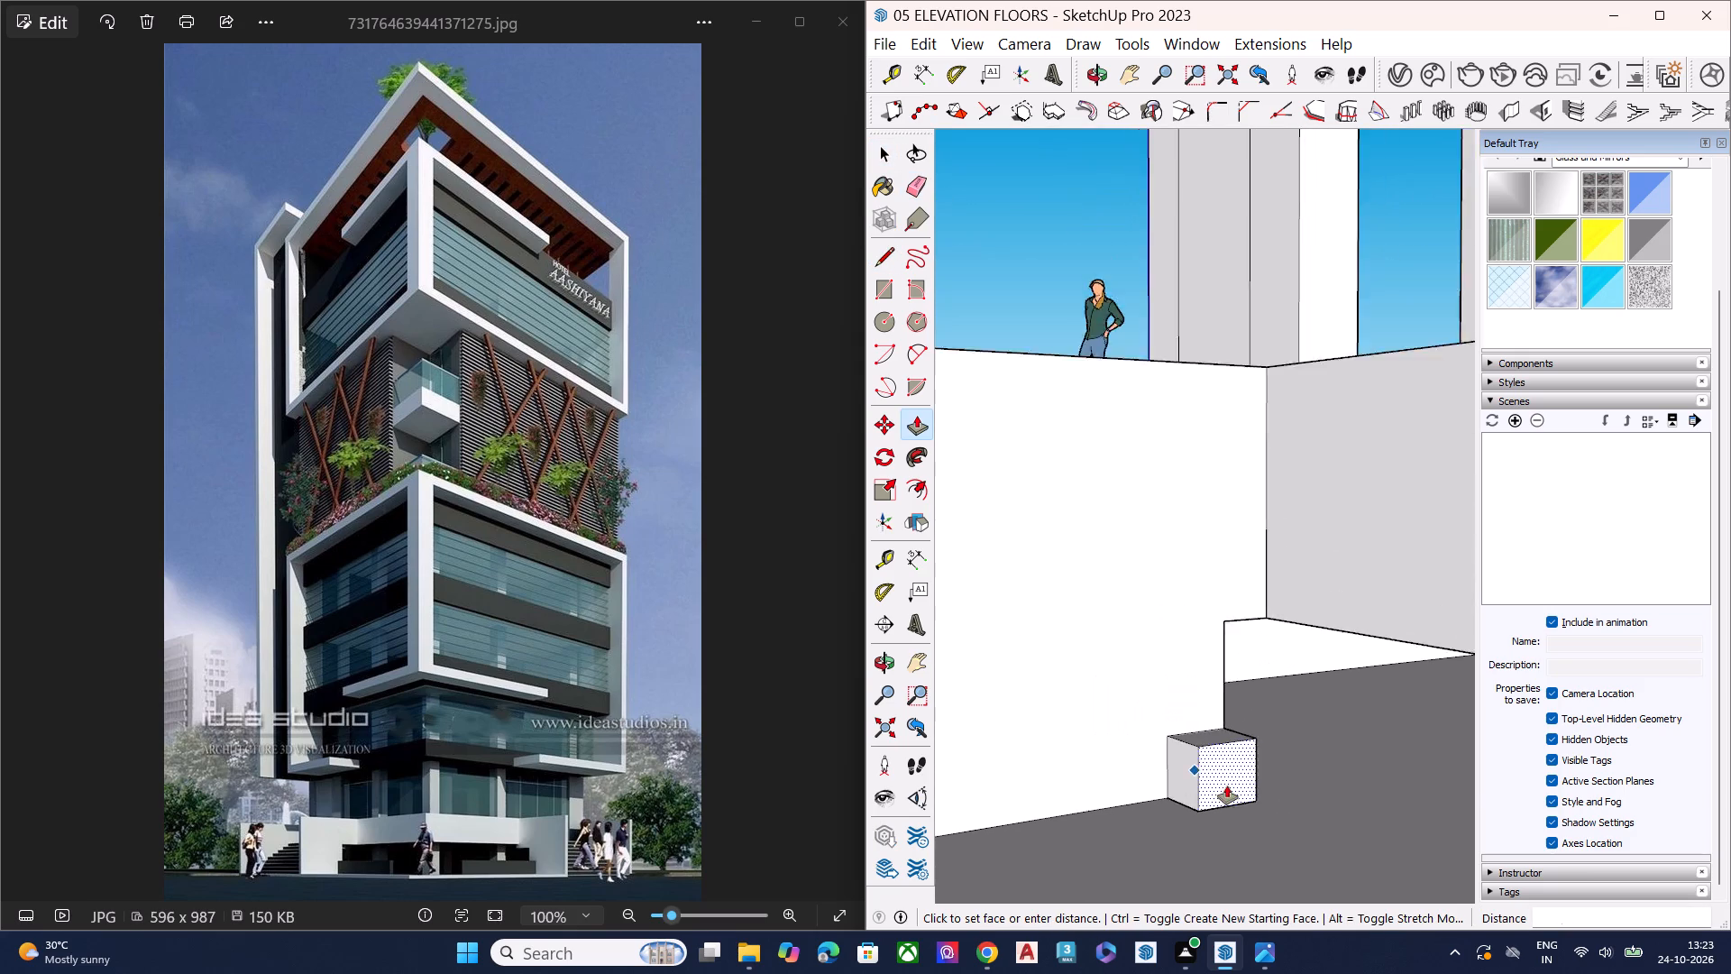
pyautogui.scroll(-4, 1227, 786)
pyautogui.moveTo(1251, 795); pyautogui.dragTo(1329, 856, button='middle')
pyautogui.scroll(-7, 1165, 788)
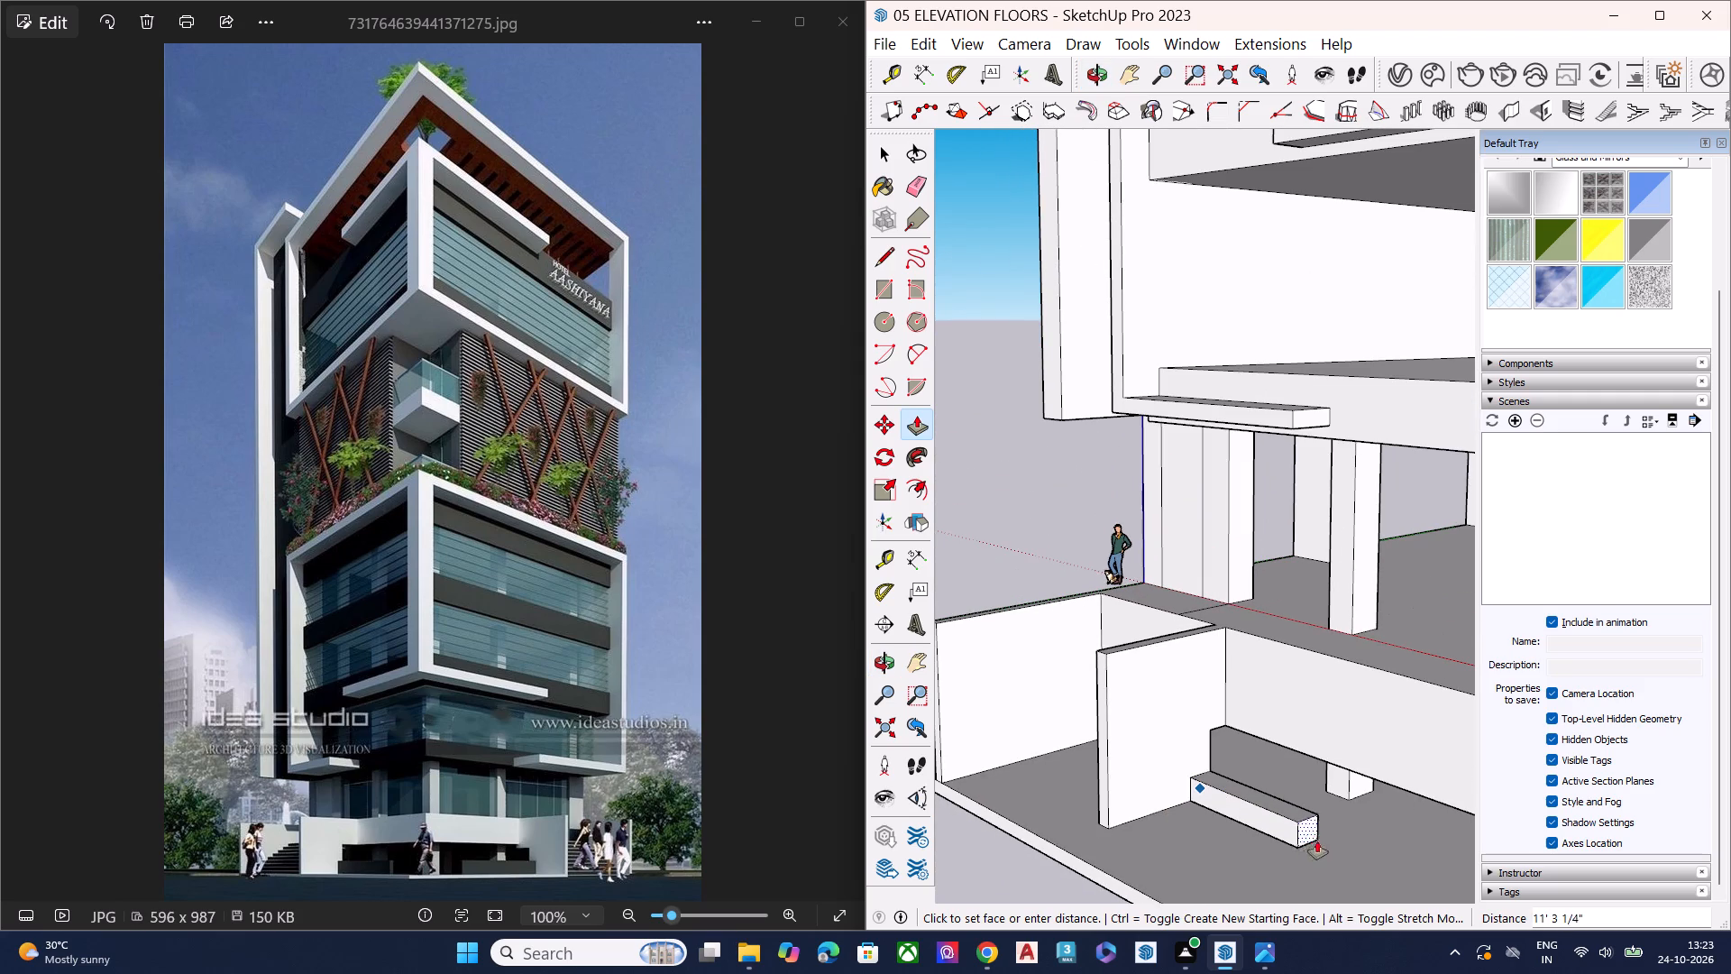
pyautogui.click(1343, 850)
pyautogui.press('space')
pyautogui.moveTo(1326, 863); pyautogui.dragTo(1347, 851, button='middle')
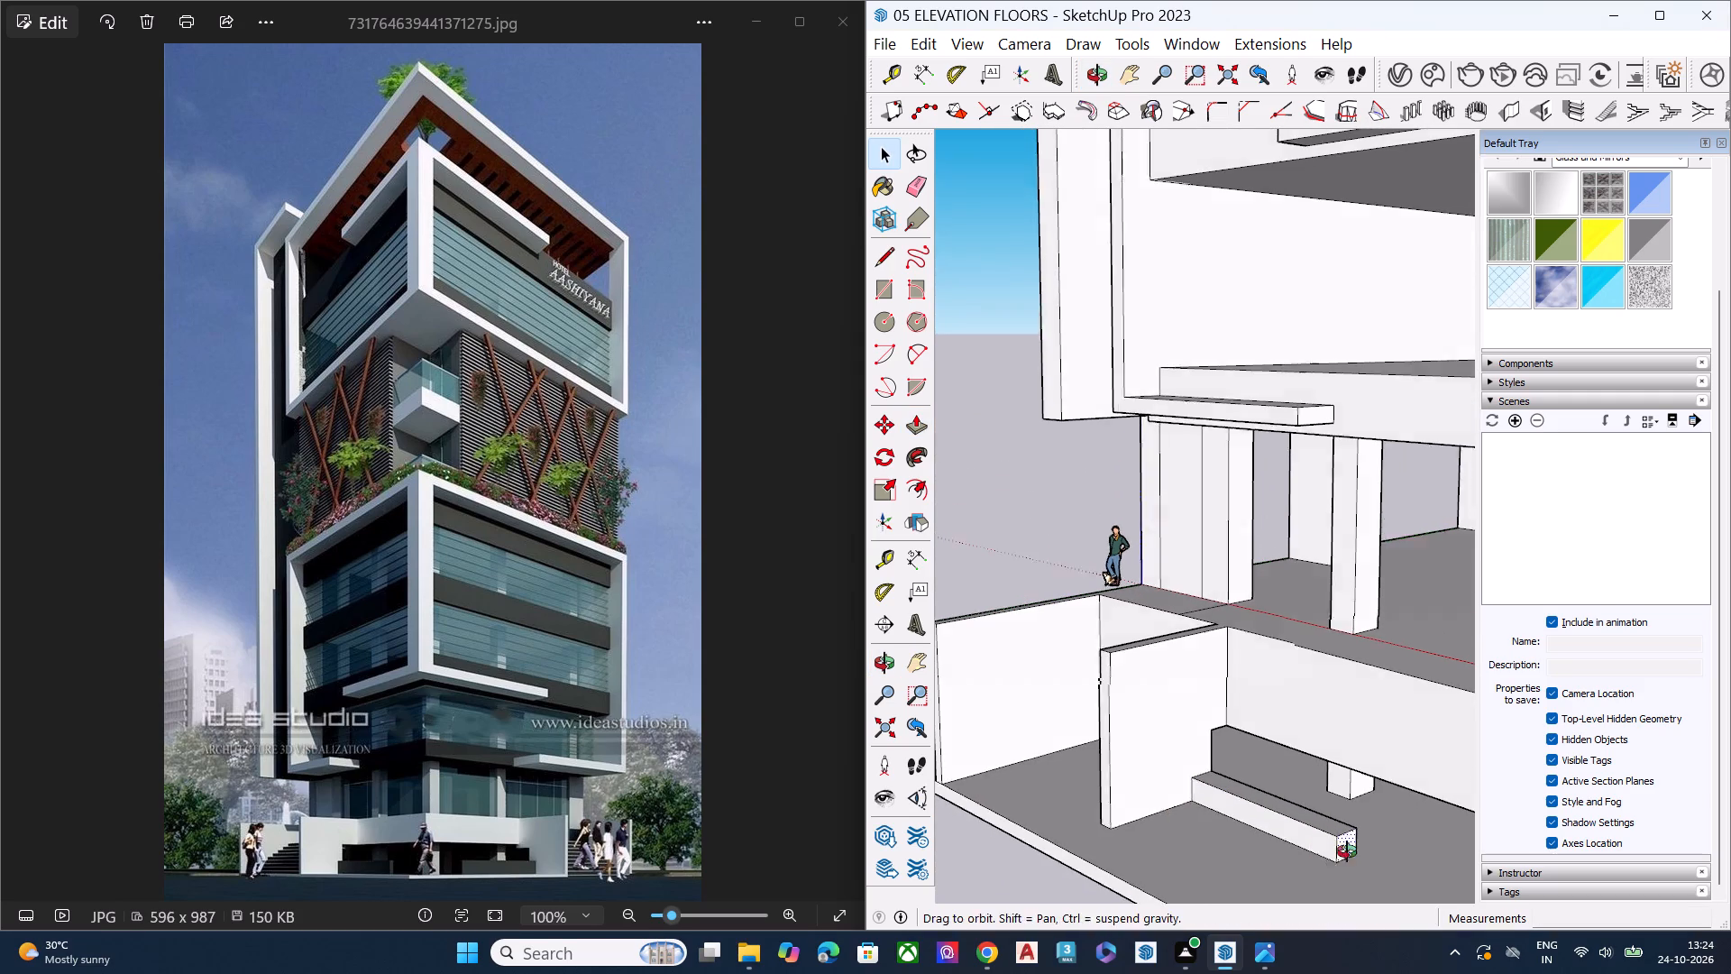
pyautogui.moveTo(1347, 851); pyautogui.dragTo(1363, 838, button='middle')
pyautogui.scroll(-7, 1088, 738)
pyautogui.moveTo(1302, 814); pyautogui.dragTo(1324, 716, button='middle')
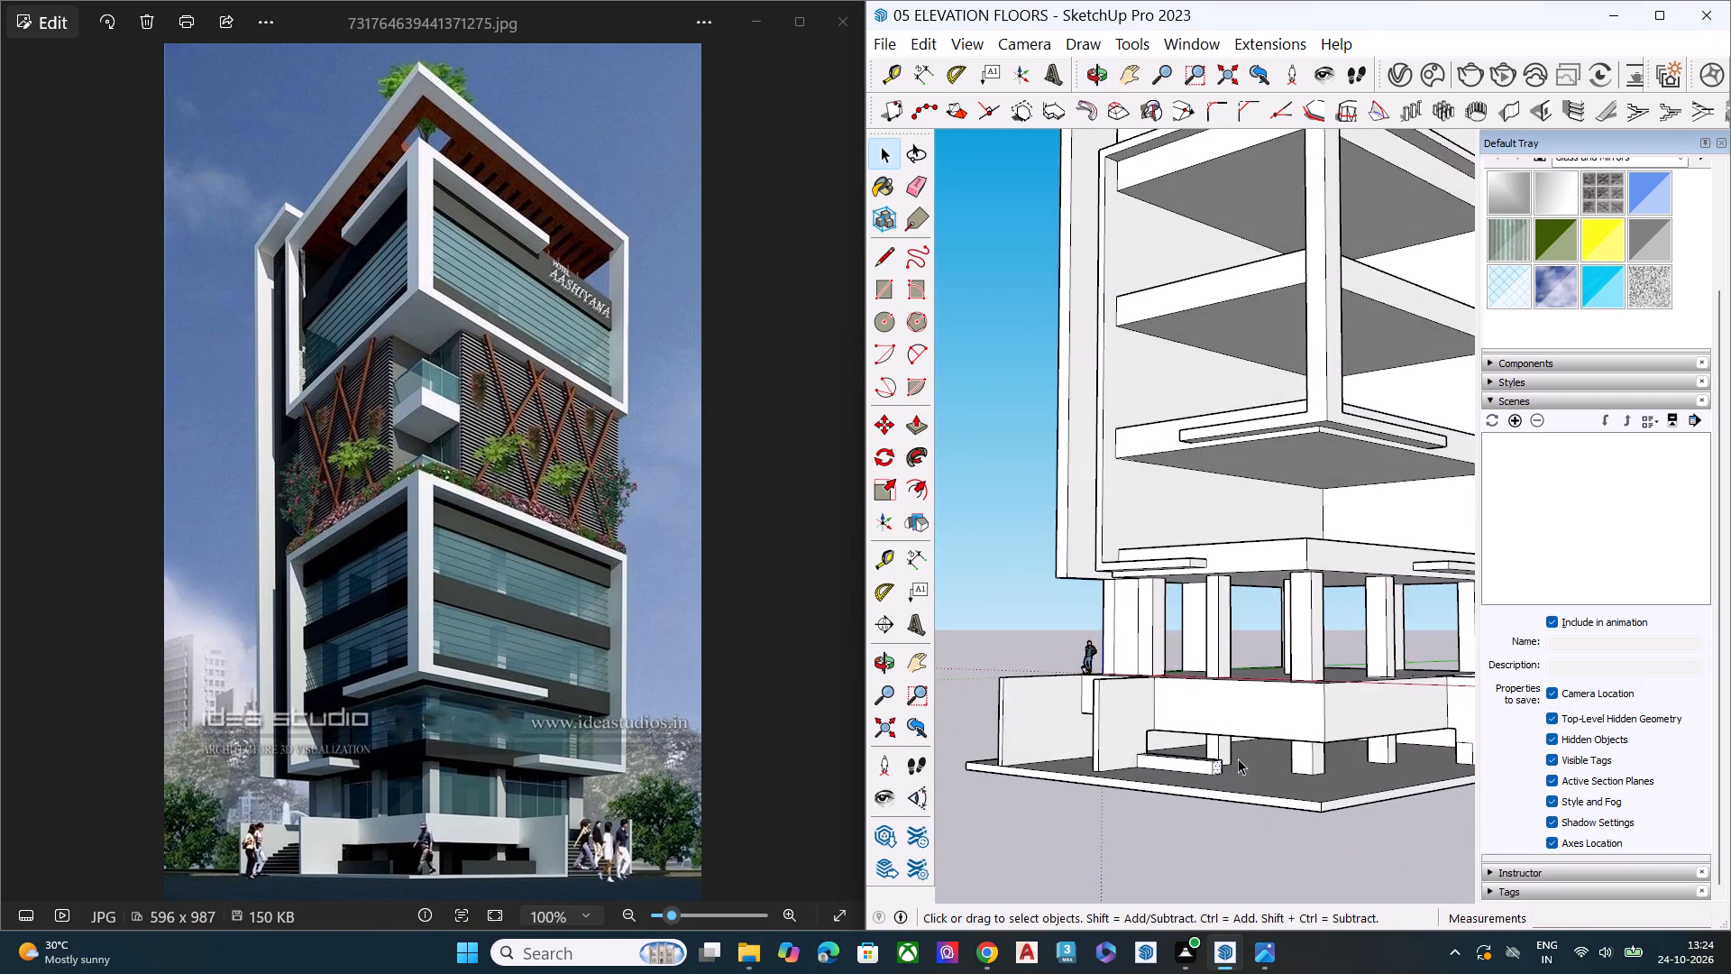
# Push/Pull the end face of the new step block a little further out along the plinth.
pyautogui.scroll(8, 1228, 764)
pyautogui.press('p')
pyautogui.click(1214, 766)
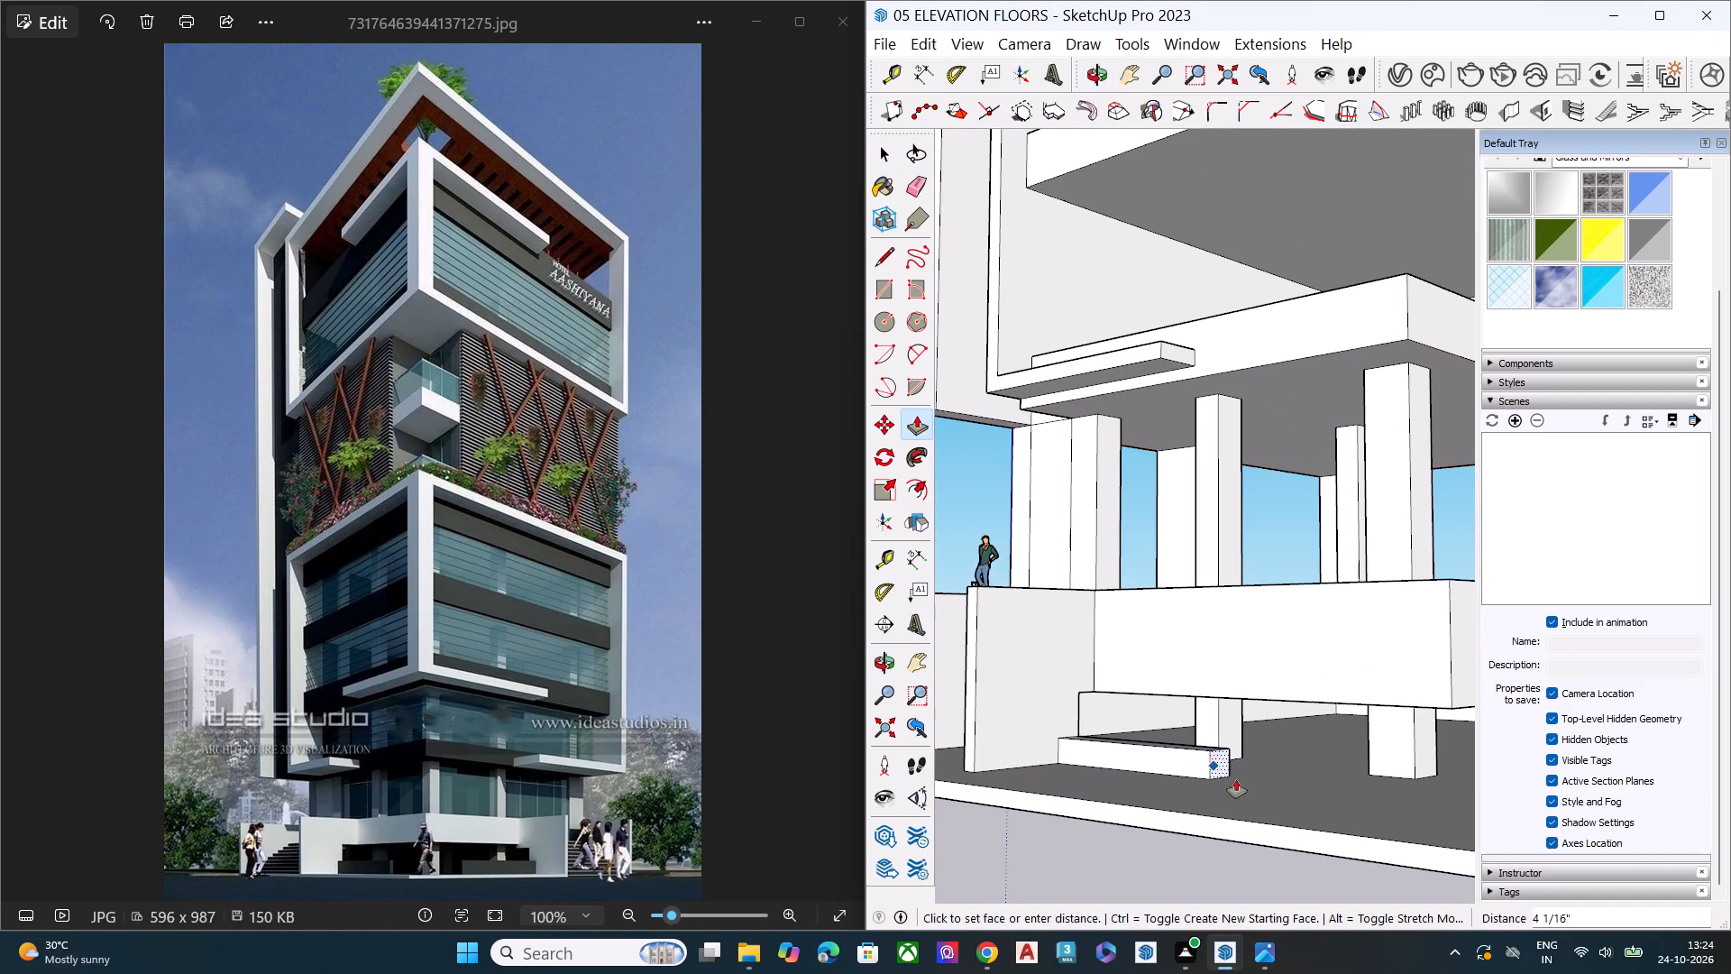
pyautogui.click(1287, 783)
pyautogui.press('space')
pyautogui.scroll(-6, 1049, 760)
pyautogui.click(1033, 819)
# Push/Pull the matching step face of the opposite side wall out towards the corner to form a second long step block.
pyautogui.moveTo(1388, 804); pyautogui.dragTo(1365, 856, button='middle')
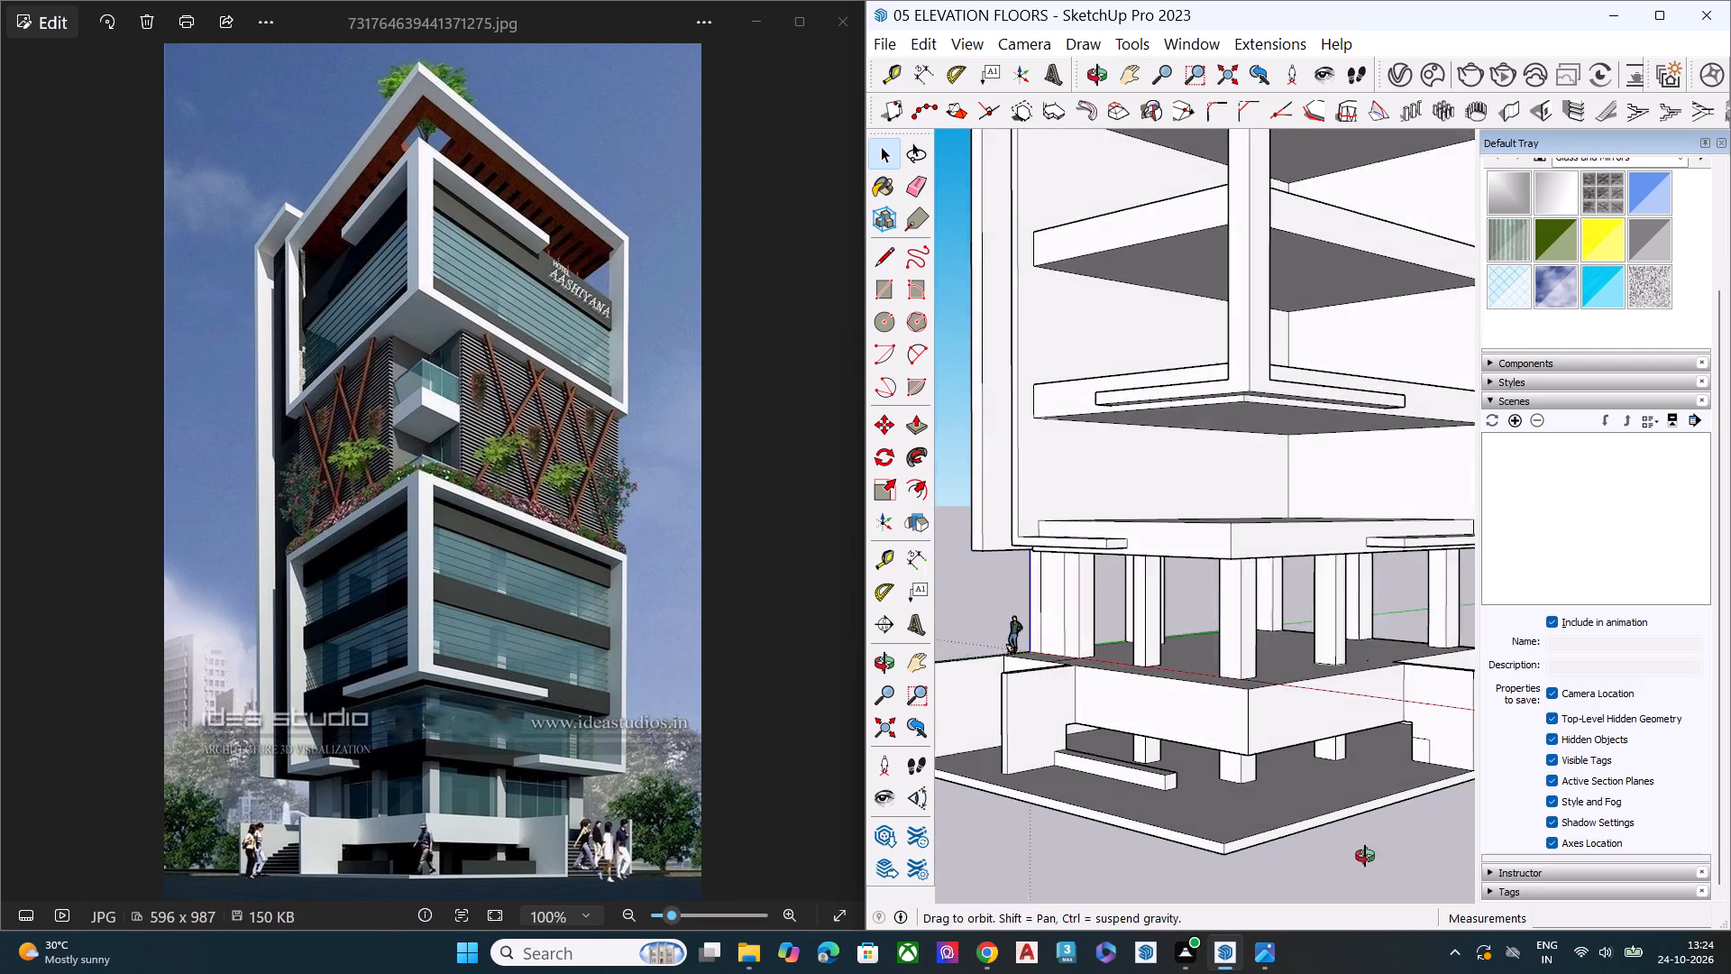
pyautogui.moveTo(1365, 856); pyautogui.dragTo(1365, 857, button='middle')
pyautogui.scroll(7, 1381, 803)
pyautogui.click(1432, 740)
pyautogui.press('p')
pyautogui.click(1431, 740)
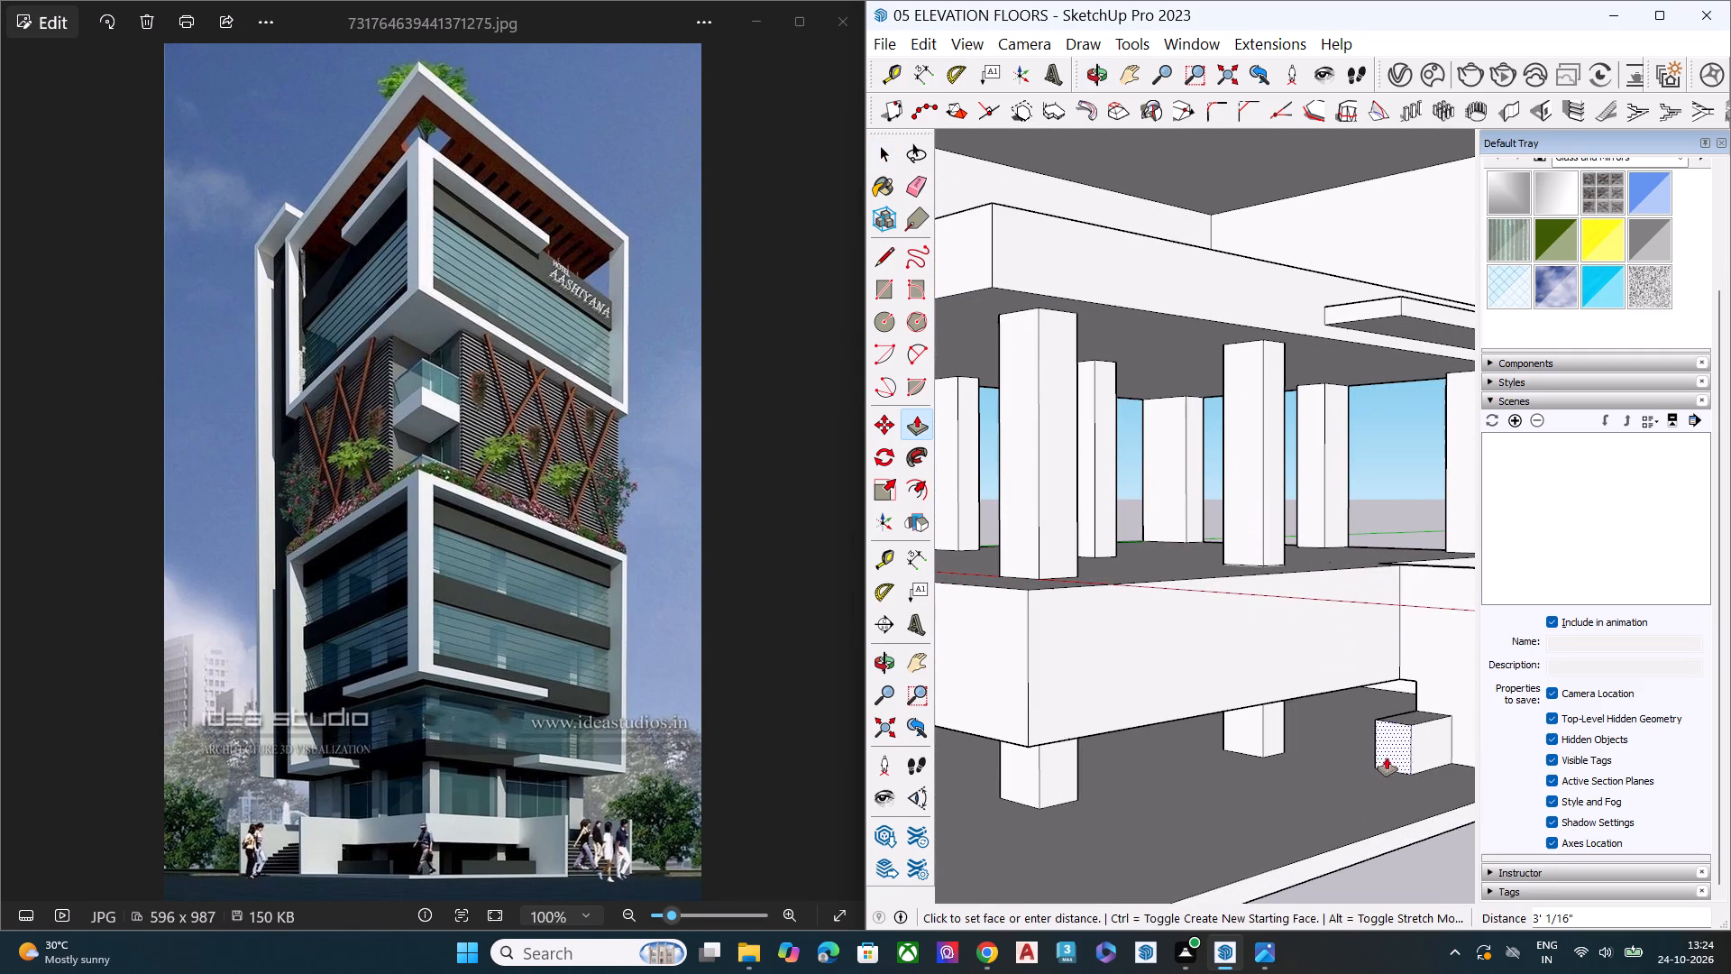
pyautogui.scroll(-4, 1358, 769)
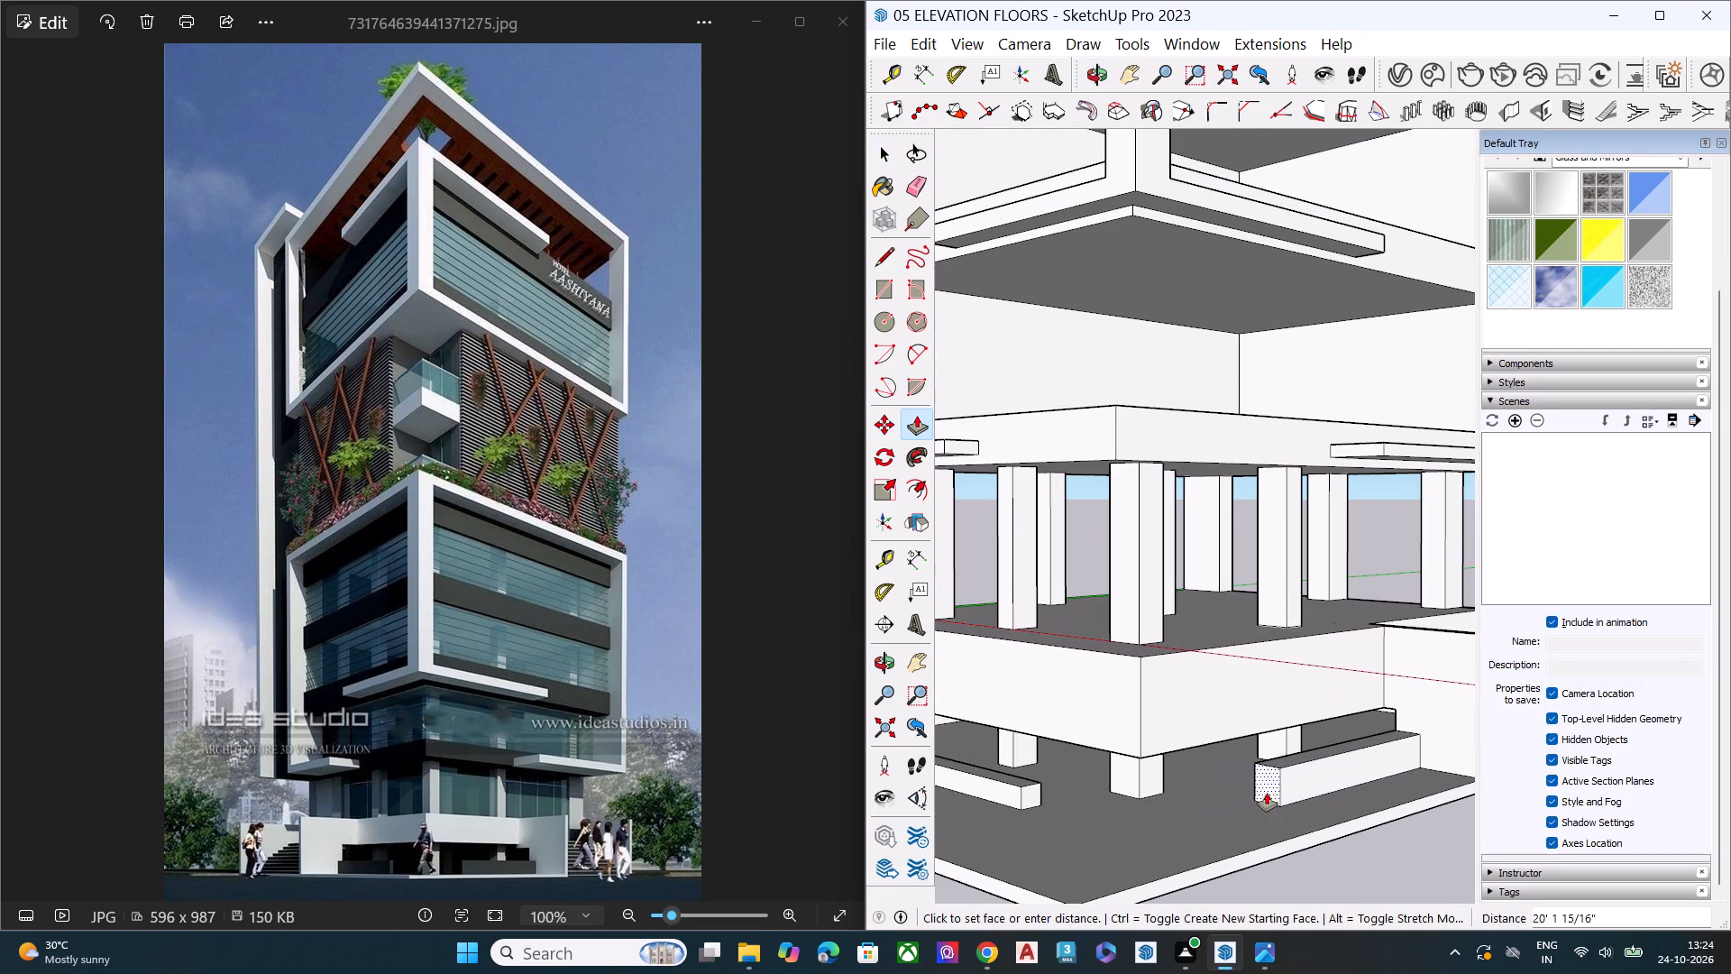
pyautogui.click(1222, 801)
pyautogui.press('space')
# Push/Pull the second step block's top face down about 1' 3 7/16" to match the first block's height.
pyautogui.click(1269, 760)
pyautogui.moveTo(1279, 774); pyautogui.dragTo(1283, 790)
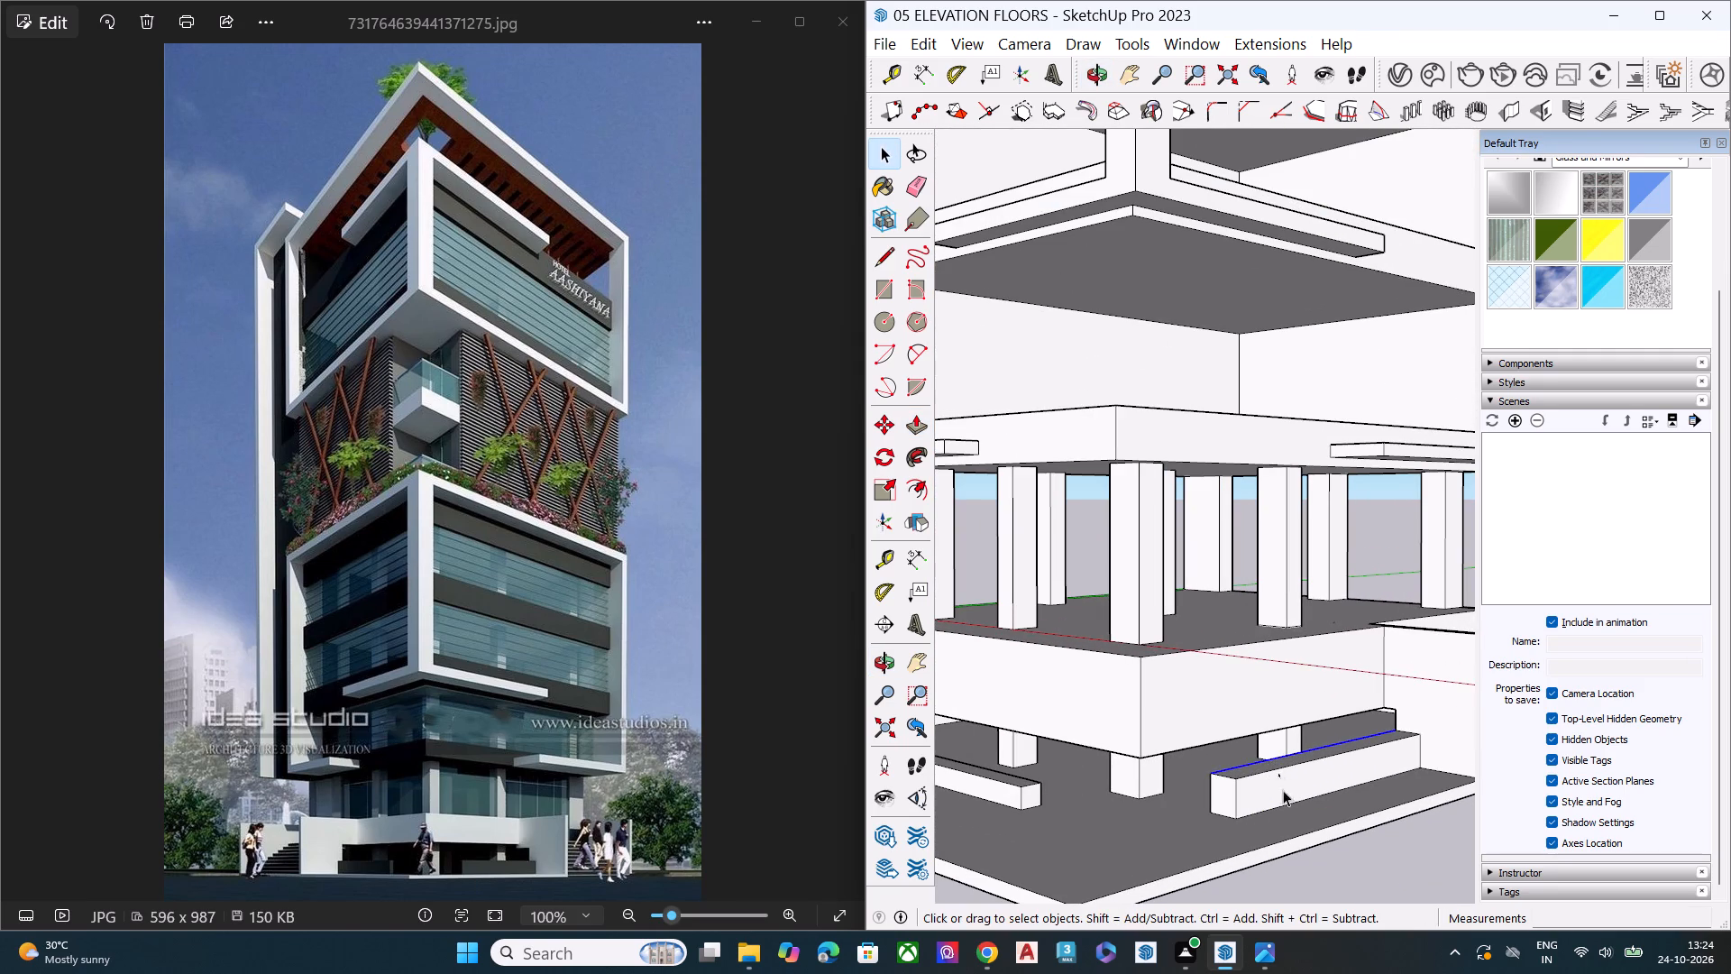
pyautogui.moveTo(1283, 790); pyautogui.dragTo(1296, 846)
pyautogui.moveTo(1296, 781); pyautogui.dragTo(1306, 865, button='middle')
pyautogui.scroll(5, 1311, 804)
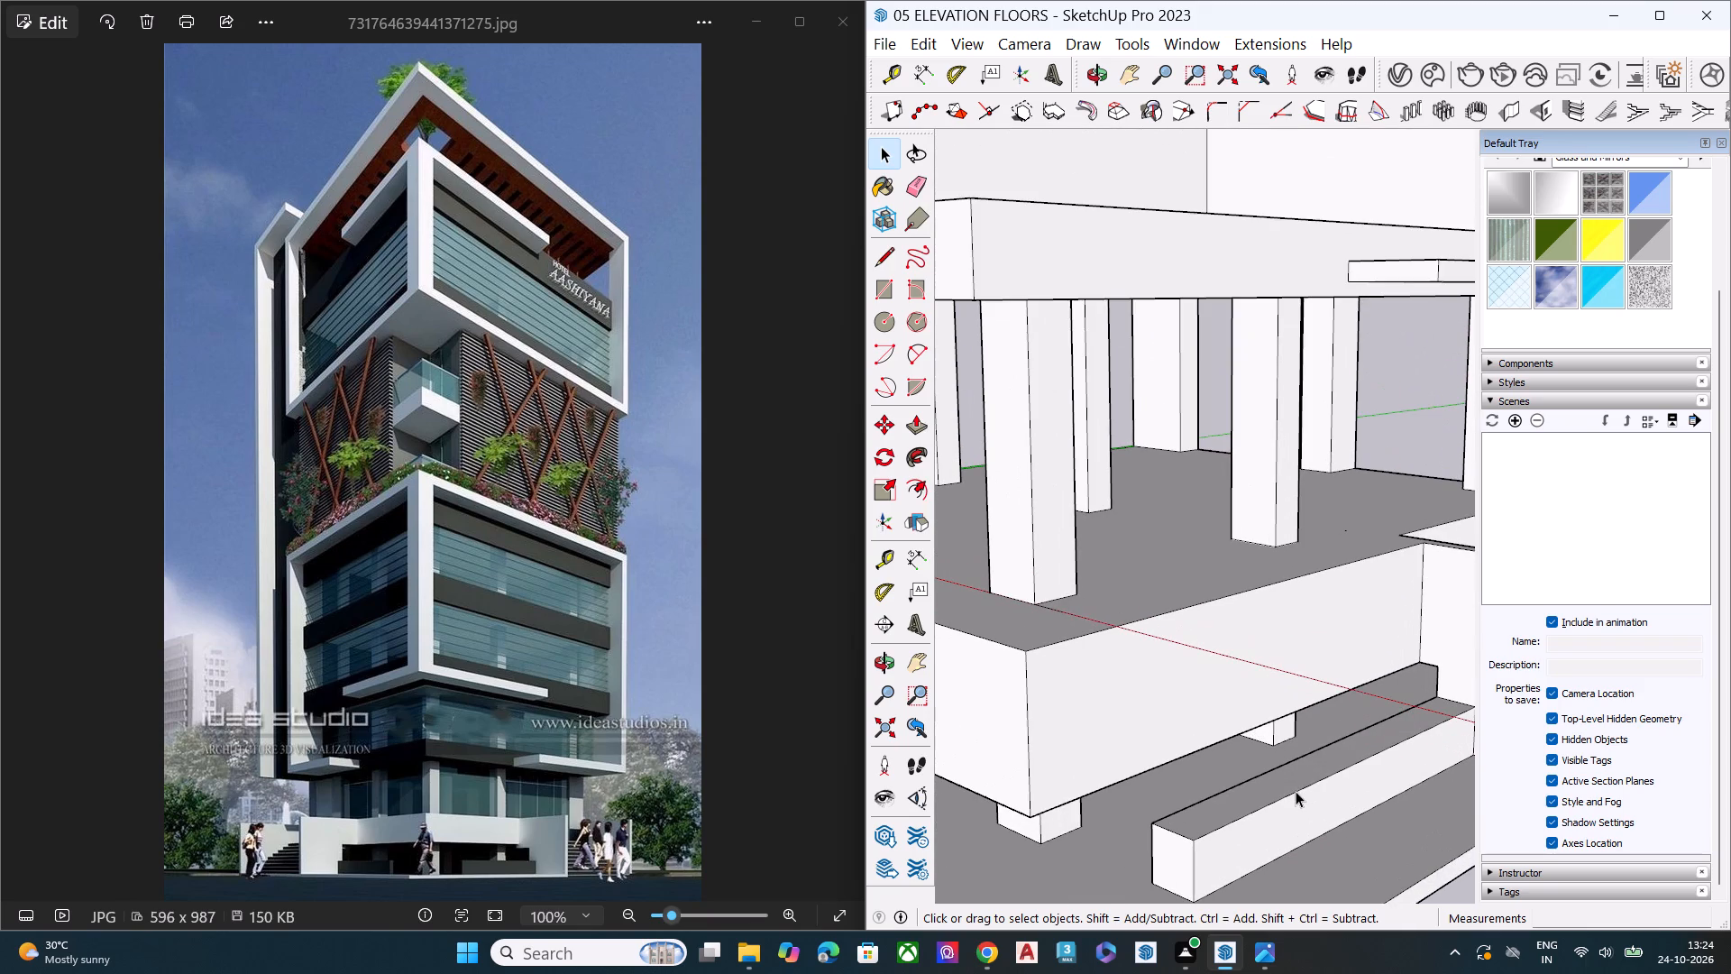
pyautogui.click(1296, 791)
pyautogui.click(1290, 780)
pyautogui.press('p')
pyautogui.click(1288, 784)
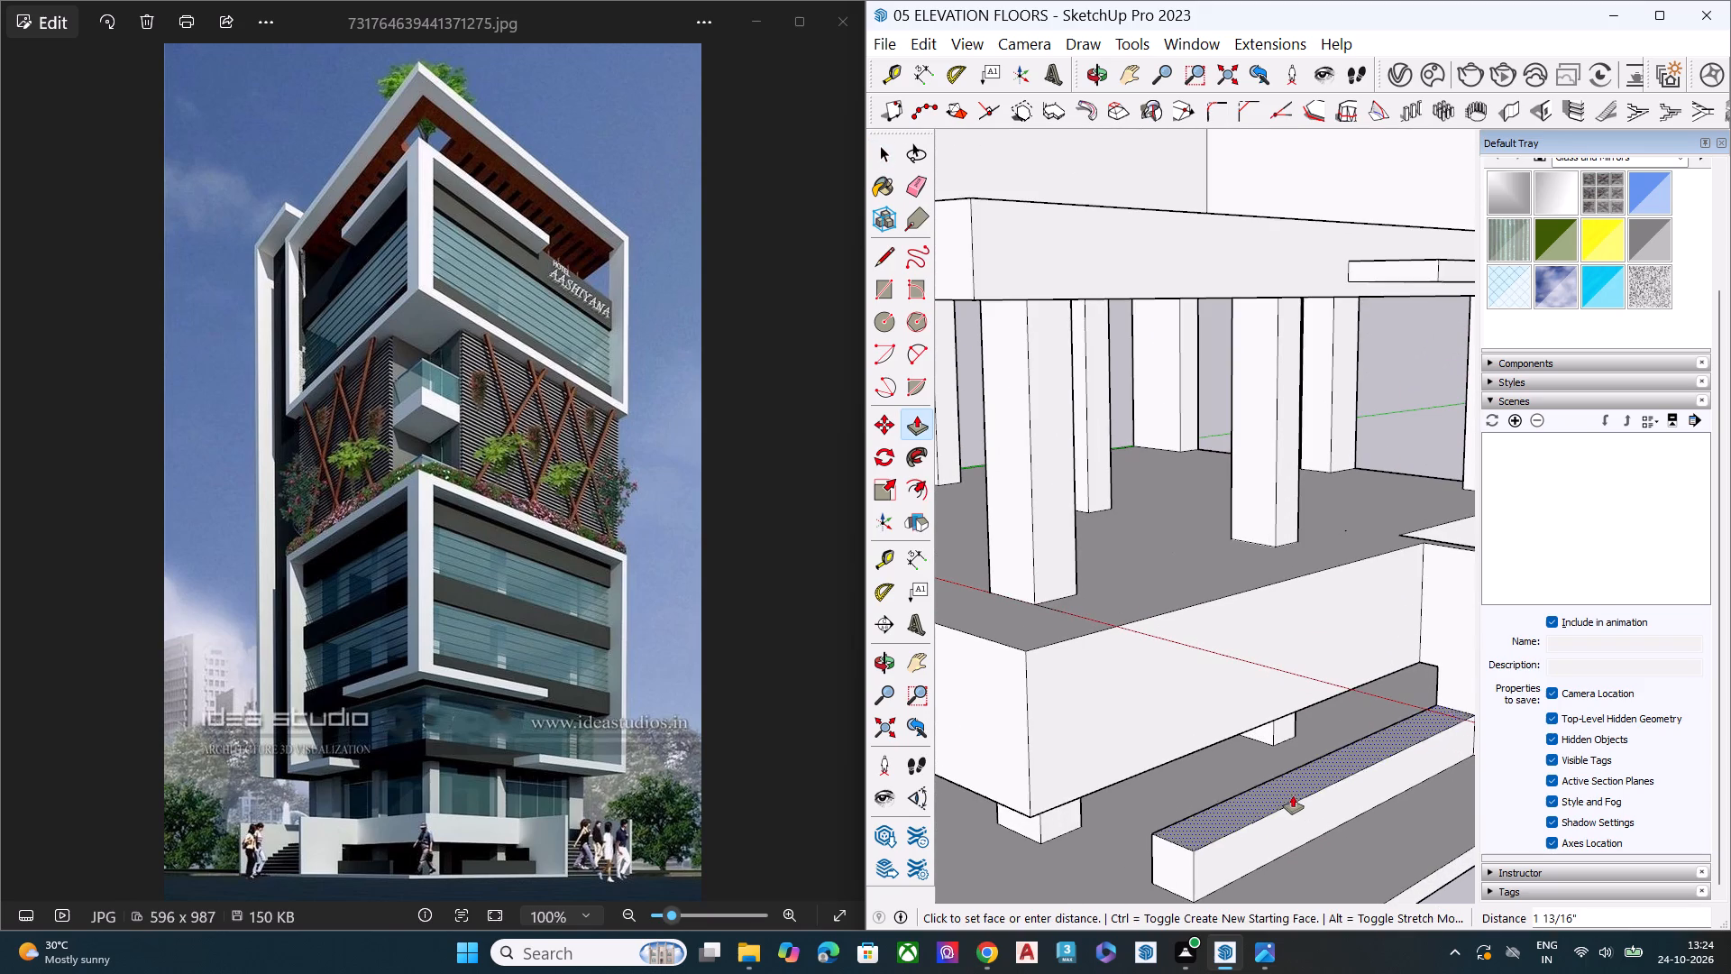
pyautogui.scroll(-6, 1272, 826)
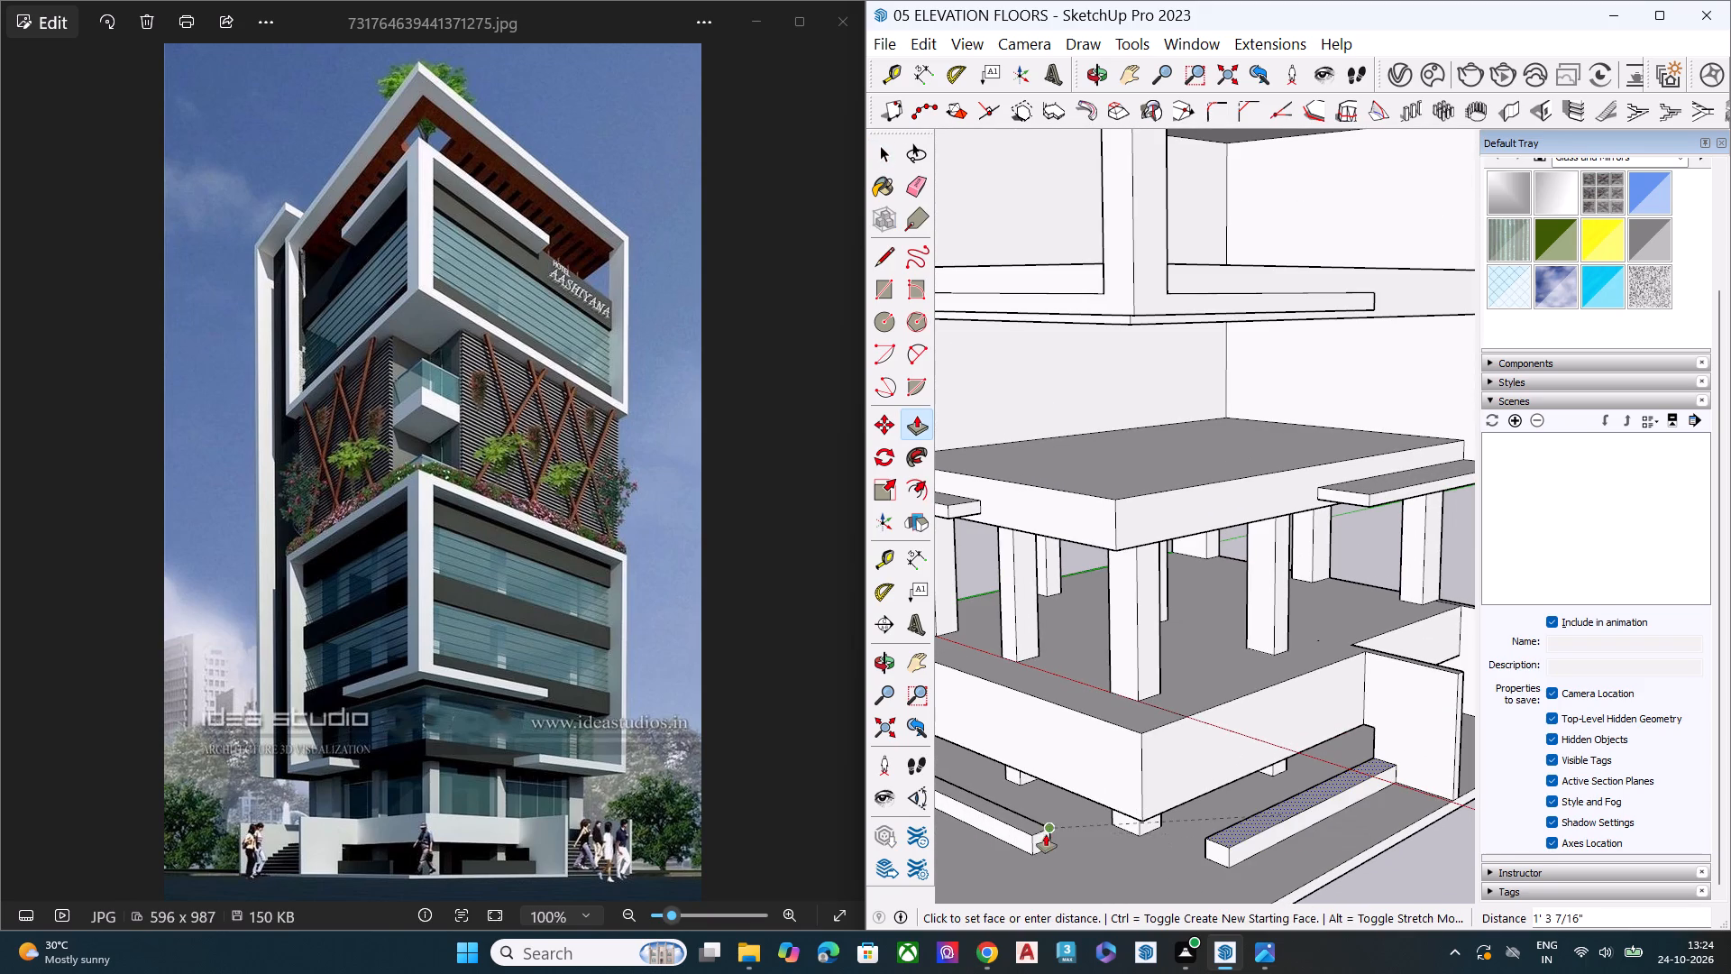
pyautogui.click(1039, 834)
pyautogui.press('space')
pyautogui.click(1444, 863)
# Push/Pull the end face of the first step block further out to reach the corner column.
pyautogui.scroll(-5, 1250, 836)
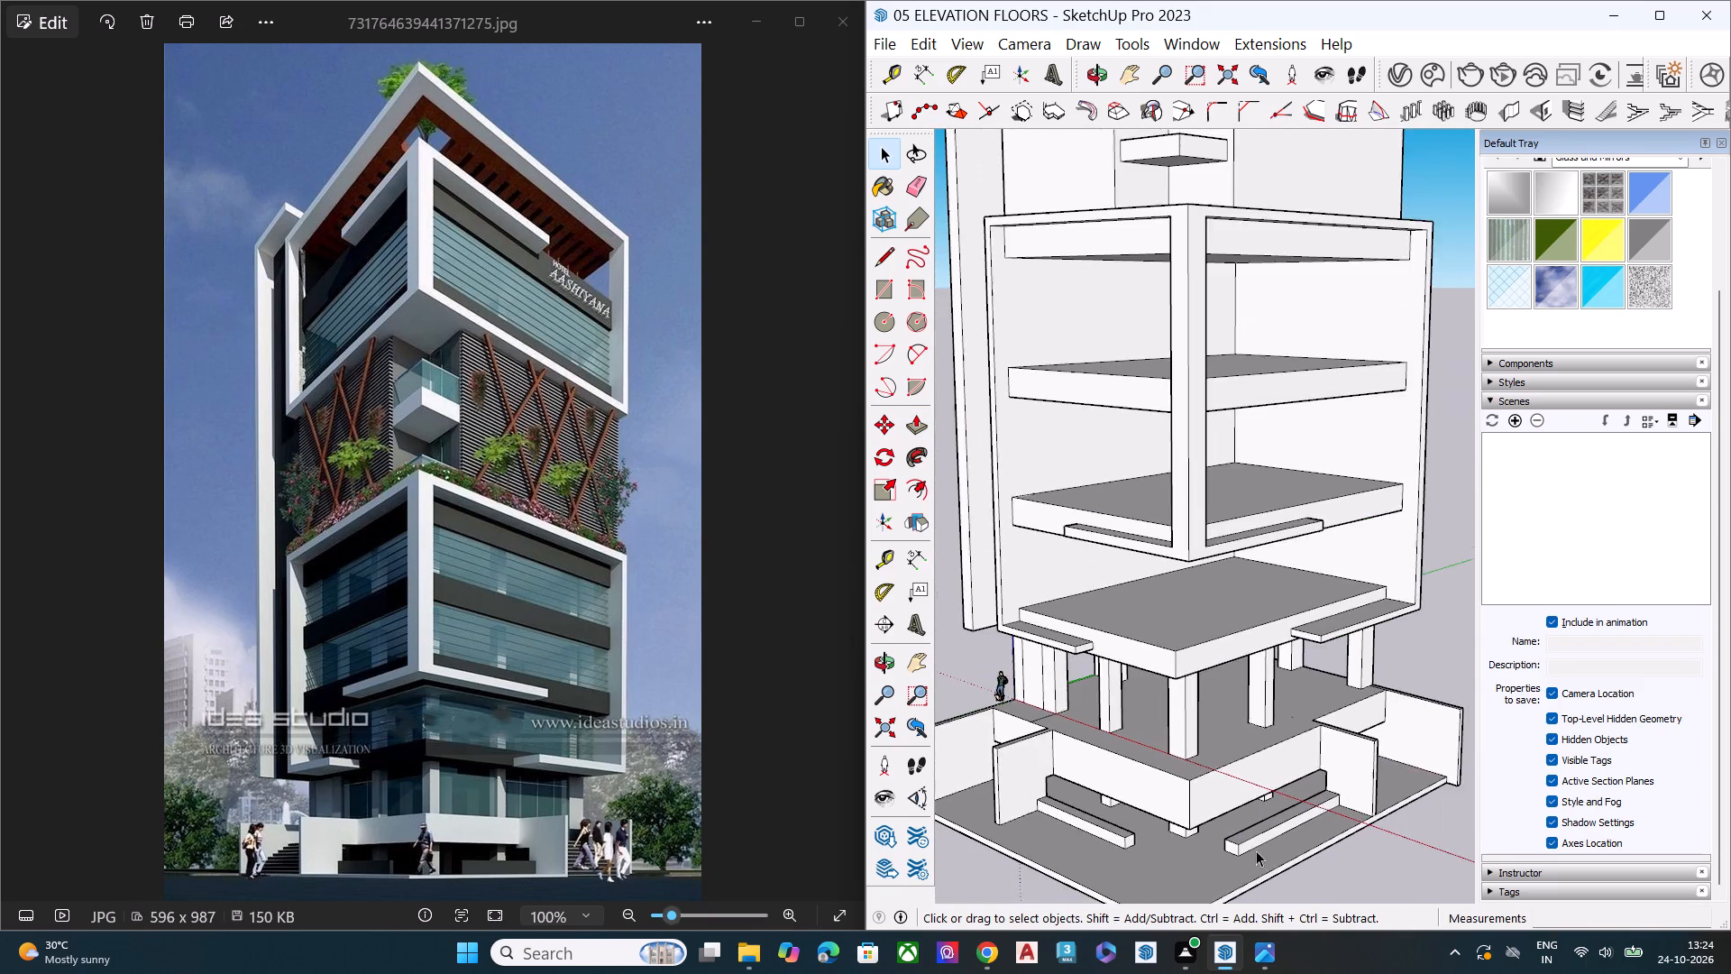
pyautogui.scroll(-2, 1256, 850)
pyautogui.moveTo(1297, 881); pyautogui.dragTo(1334, 740, button='middle')
pyautogui.scroll(2, 1280, 810)
pyautogui.moveTo(1241, 840); pyautogui.dragTo(1232, 779, button='middle')
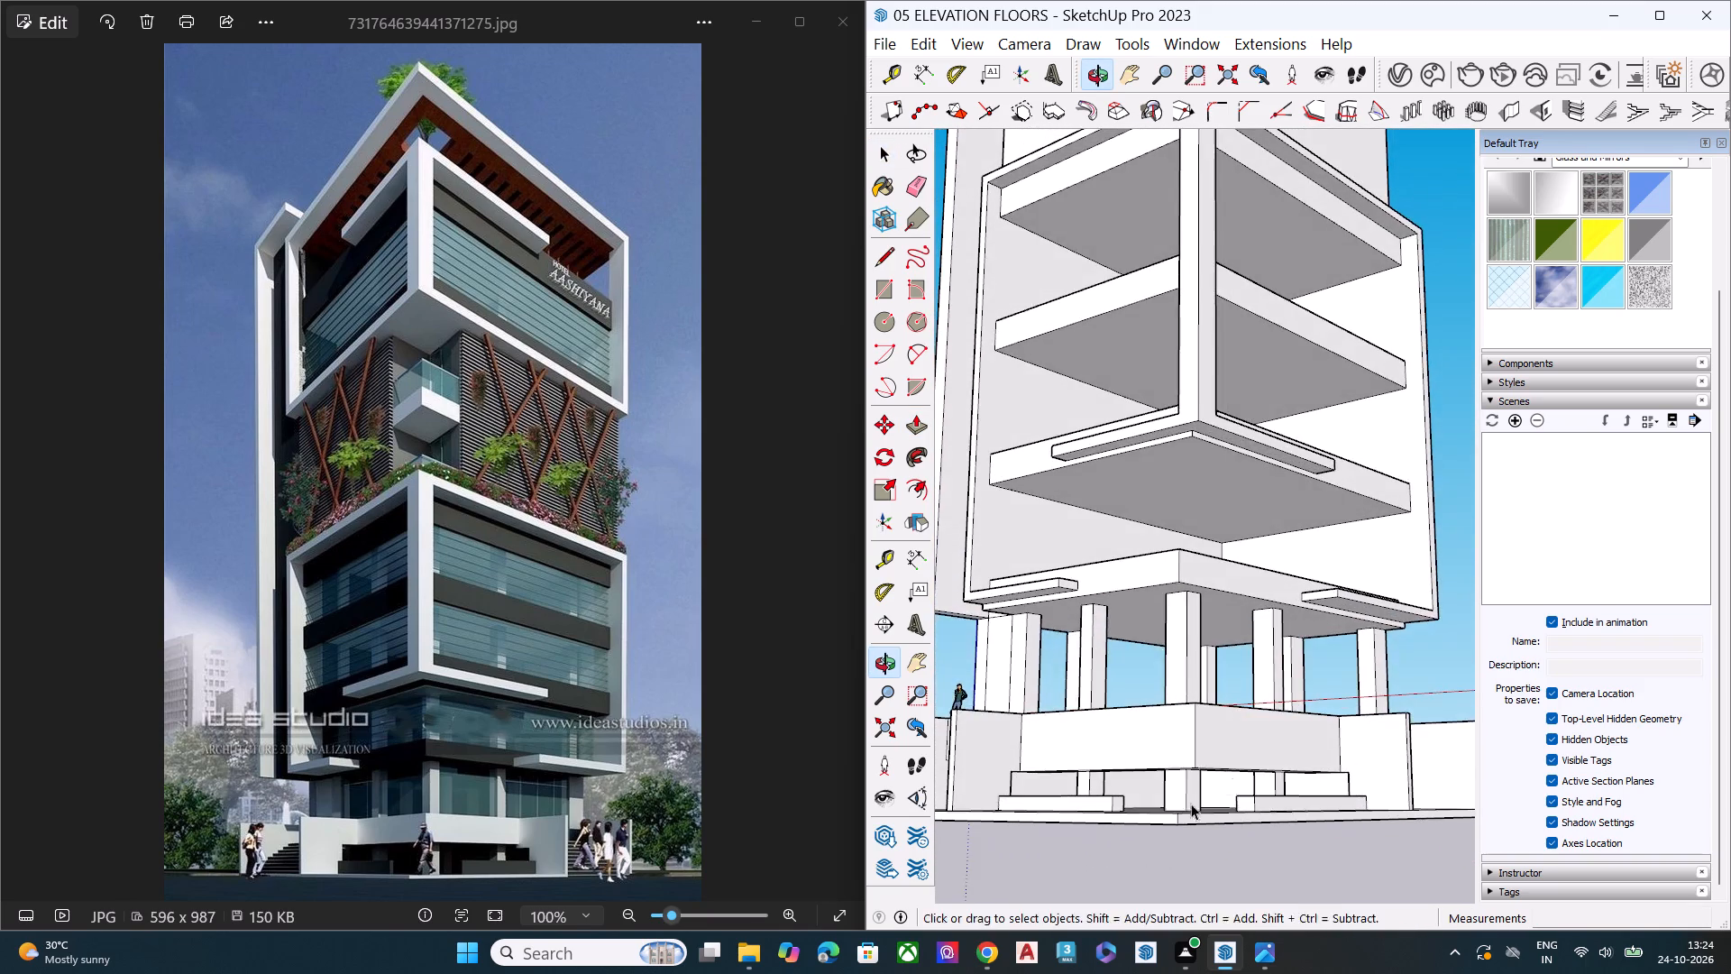
pyautogui.scroll(7, 1150, 820)
pyautogui.click(1112, 793)
pyautogui.press('p')
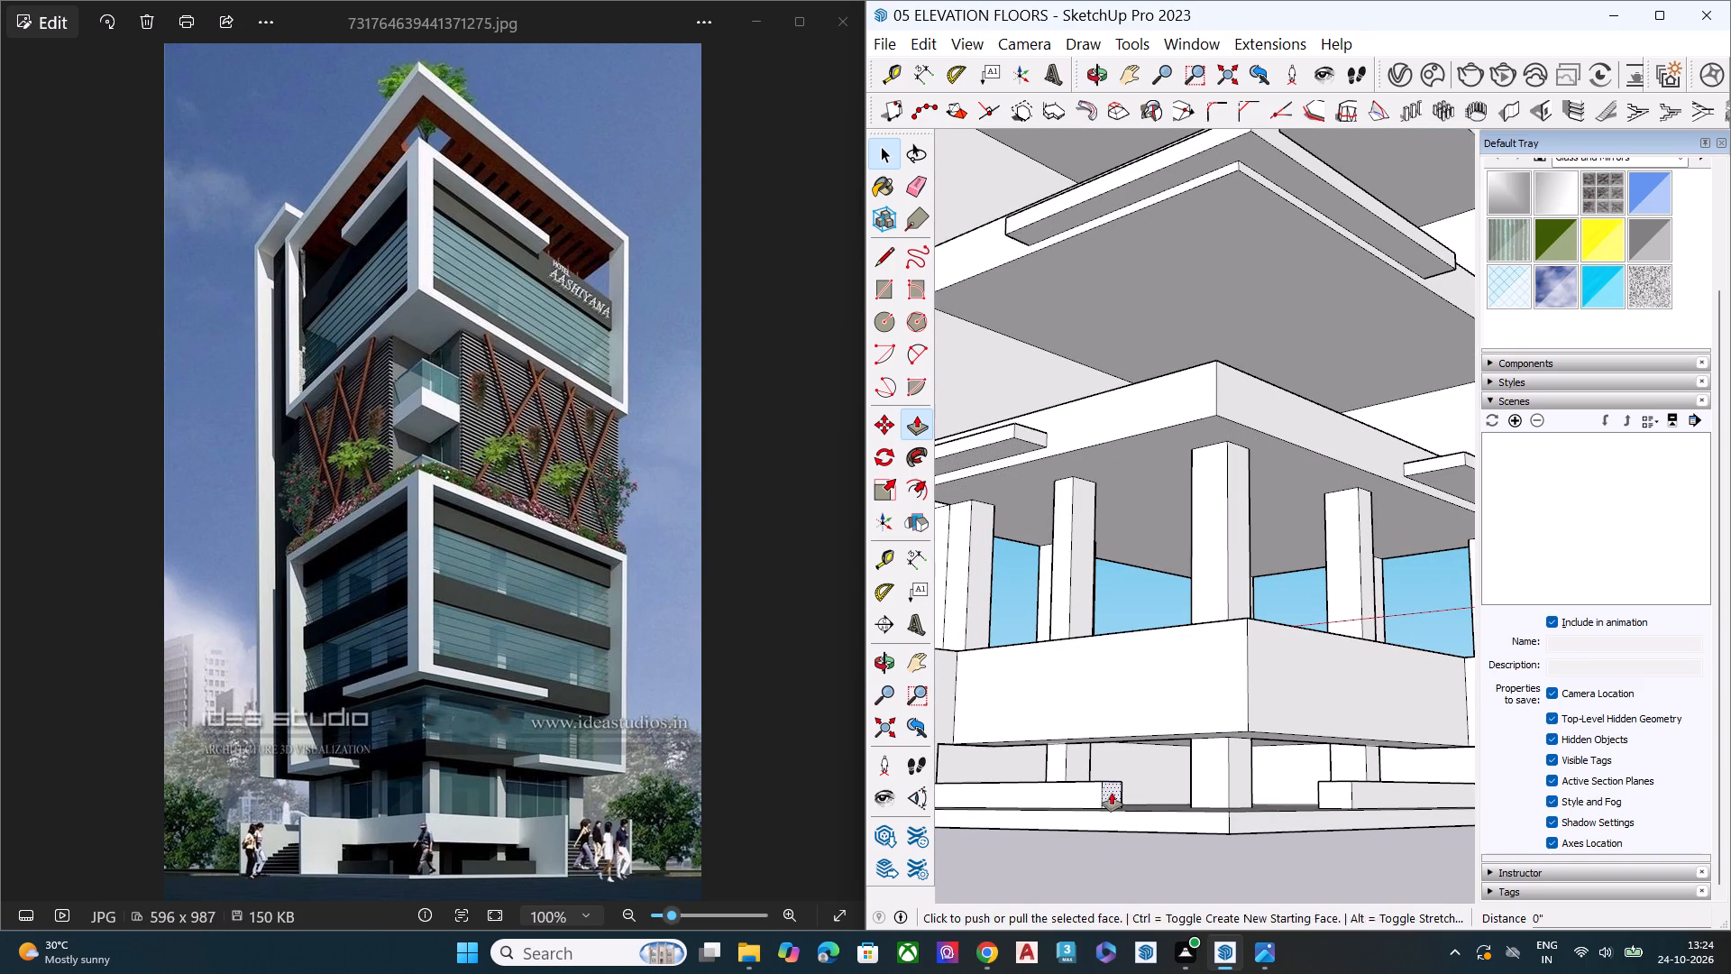
pyautogui.click(1112, 793)
pyautogui.click(1181, 795)
pyautogui.press('space')
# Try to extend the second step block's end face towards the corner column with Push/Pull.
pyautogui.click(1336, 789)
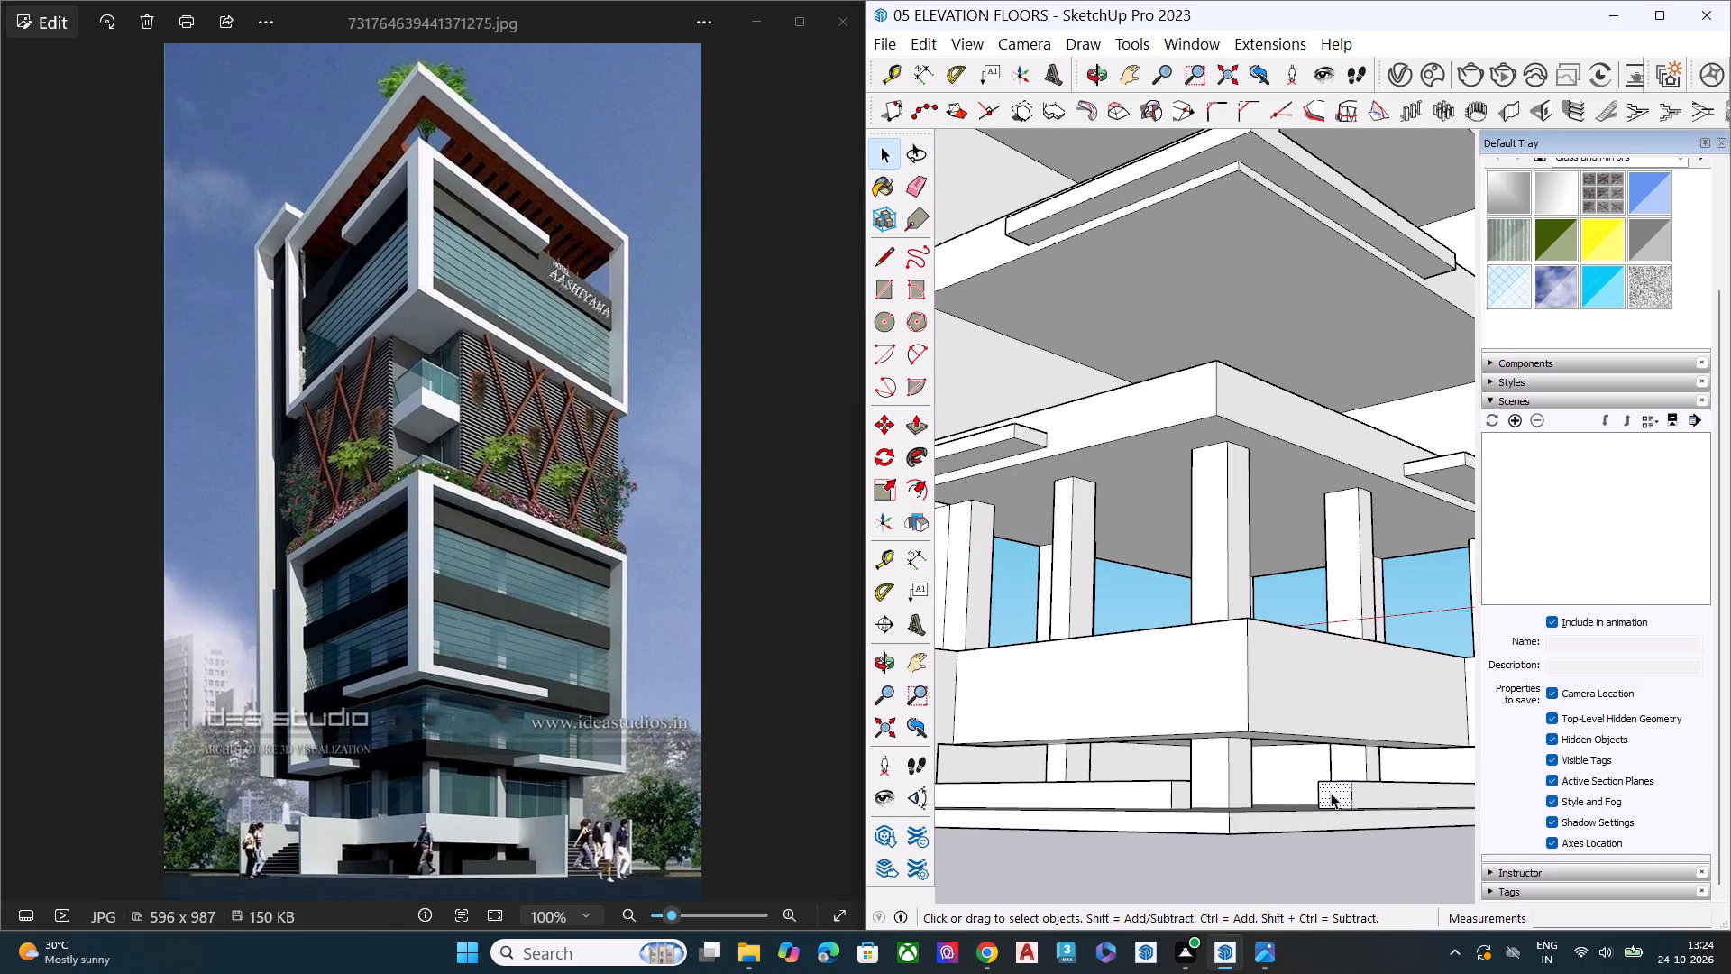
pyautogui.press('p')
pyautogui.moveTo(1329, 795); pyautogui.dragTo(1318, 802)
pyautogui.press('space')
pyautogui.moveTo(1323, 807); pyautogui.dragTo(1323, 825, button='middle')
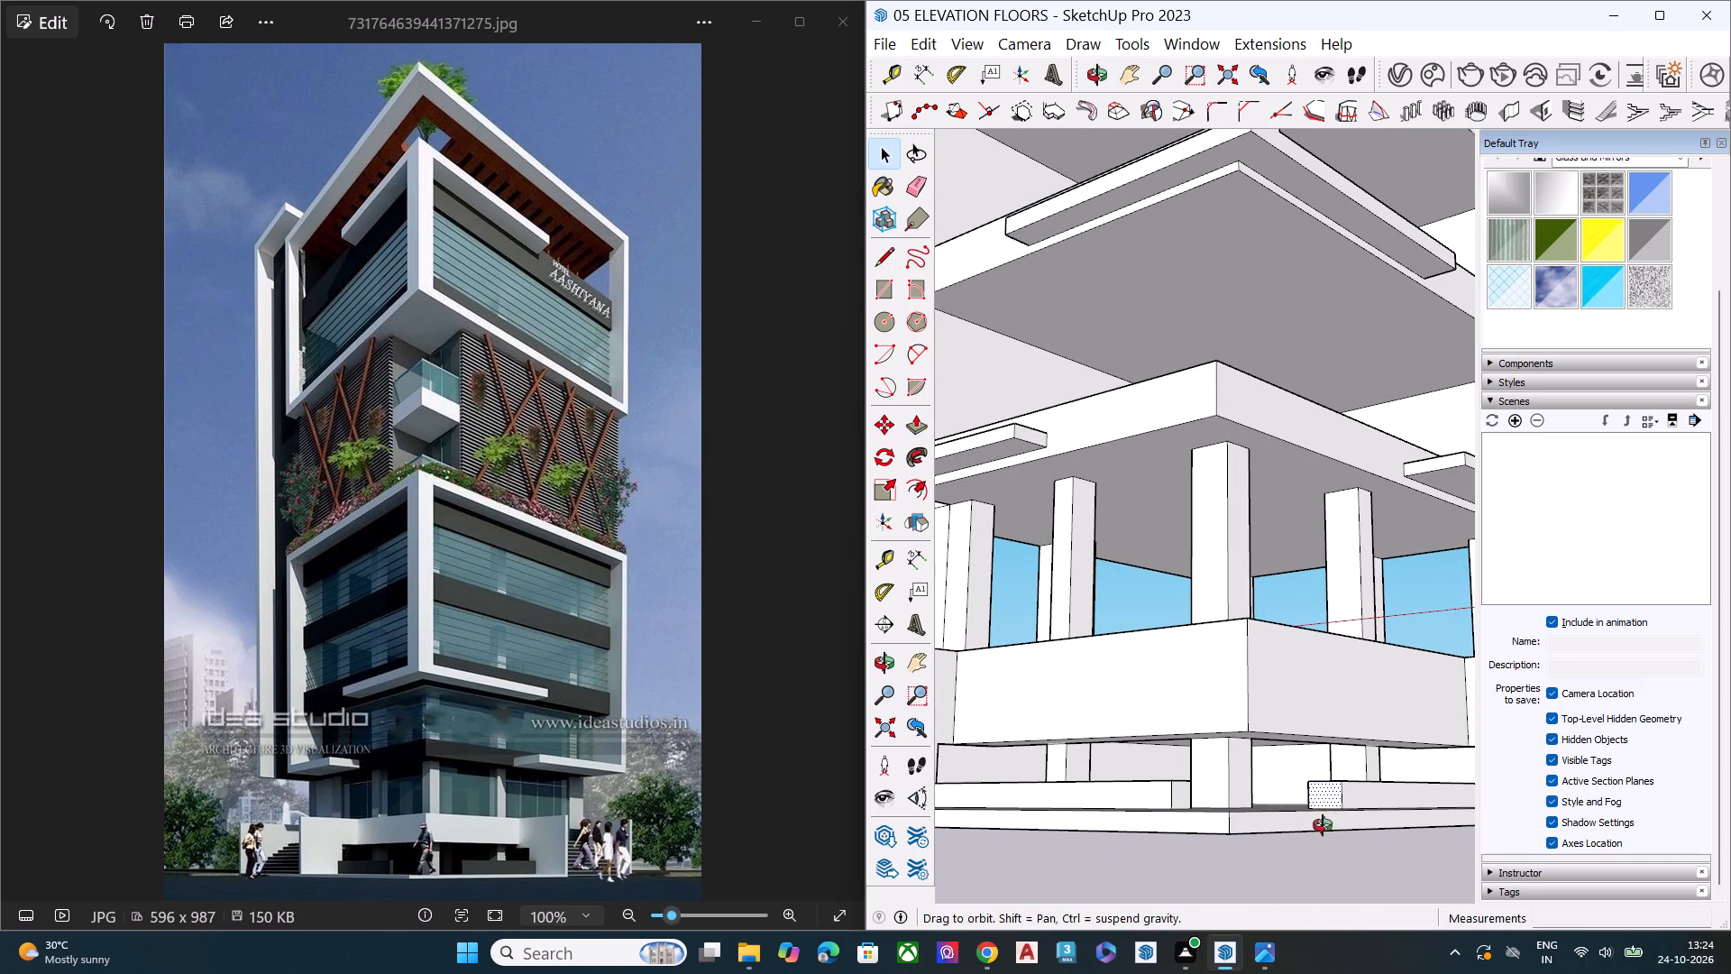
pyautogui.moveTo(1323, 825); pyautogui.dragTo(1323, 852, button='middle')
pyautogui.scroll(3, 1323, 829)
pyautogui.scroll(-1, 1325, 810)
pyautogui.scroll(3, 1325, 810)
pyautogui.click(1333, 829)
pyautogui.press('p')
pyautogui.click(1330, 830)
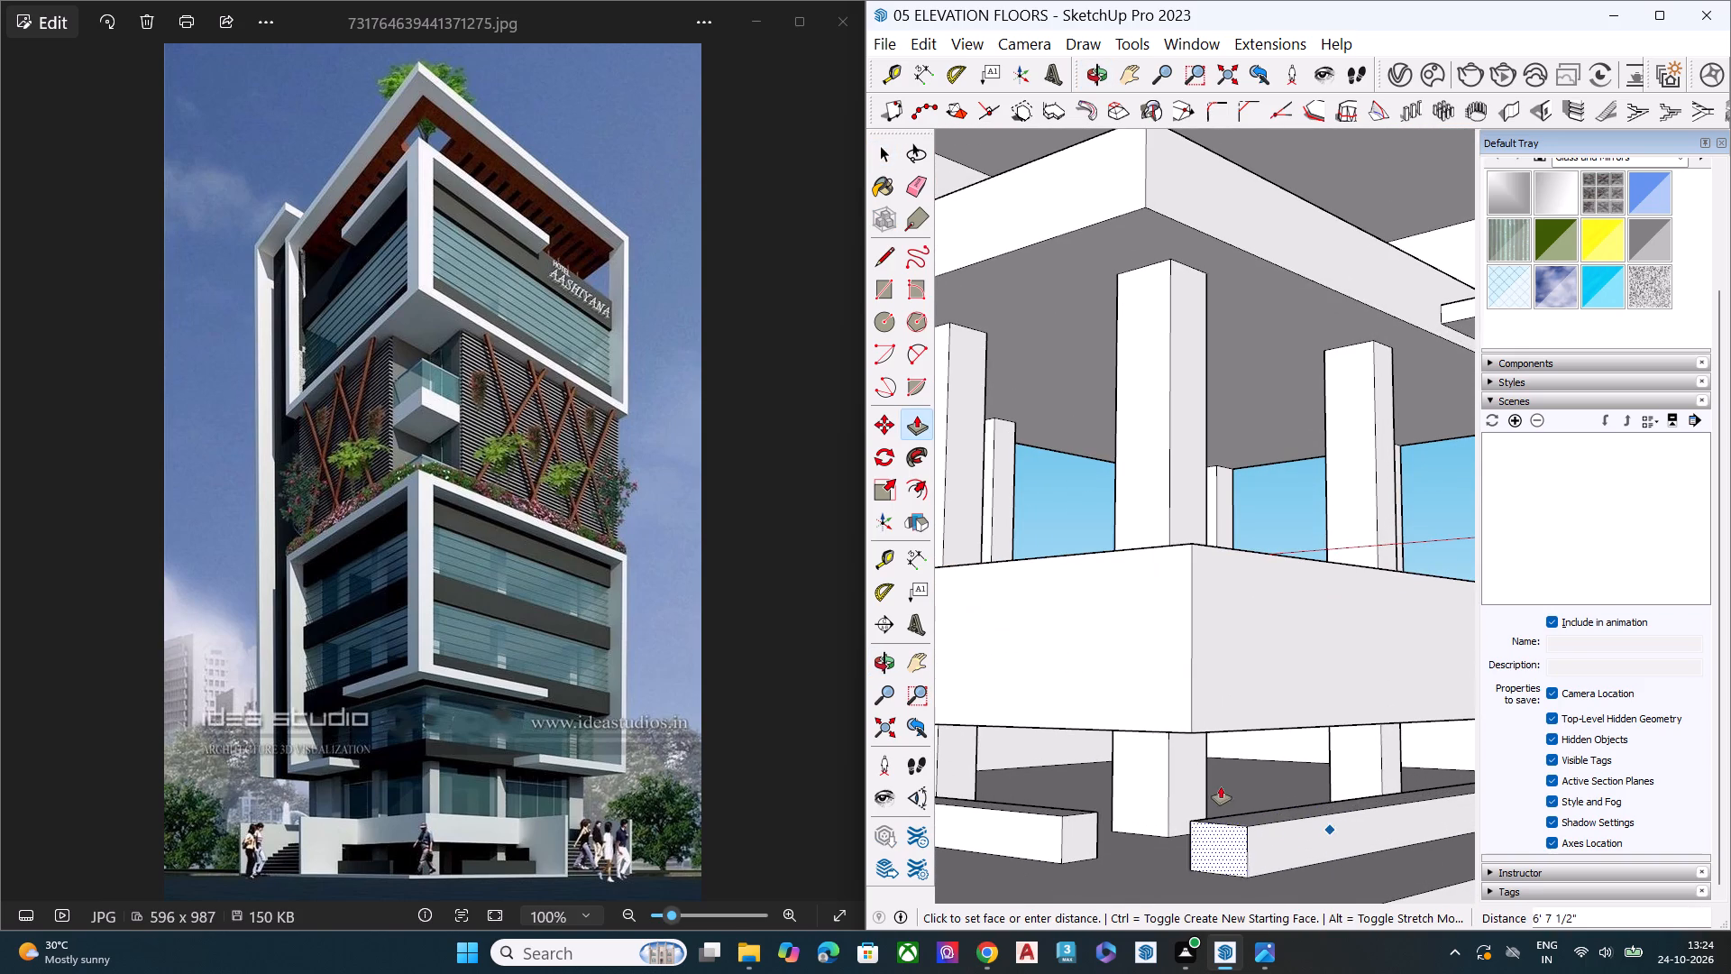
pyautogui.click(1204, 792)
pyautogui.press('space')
# Push/Pull the second step block's end face out towards the corner column.
pyautogui.click(1355, 830)
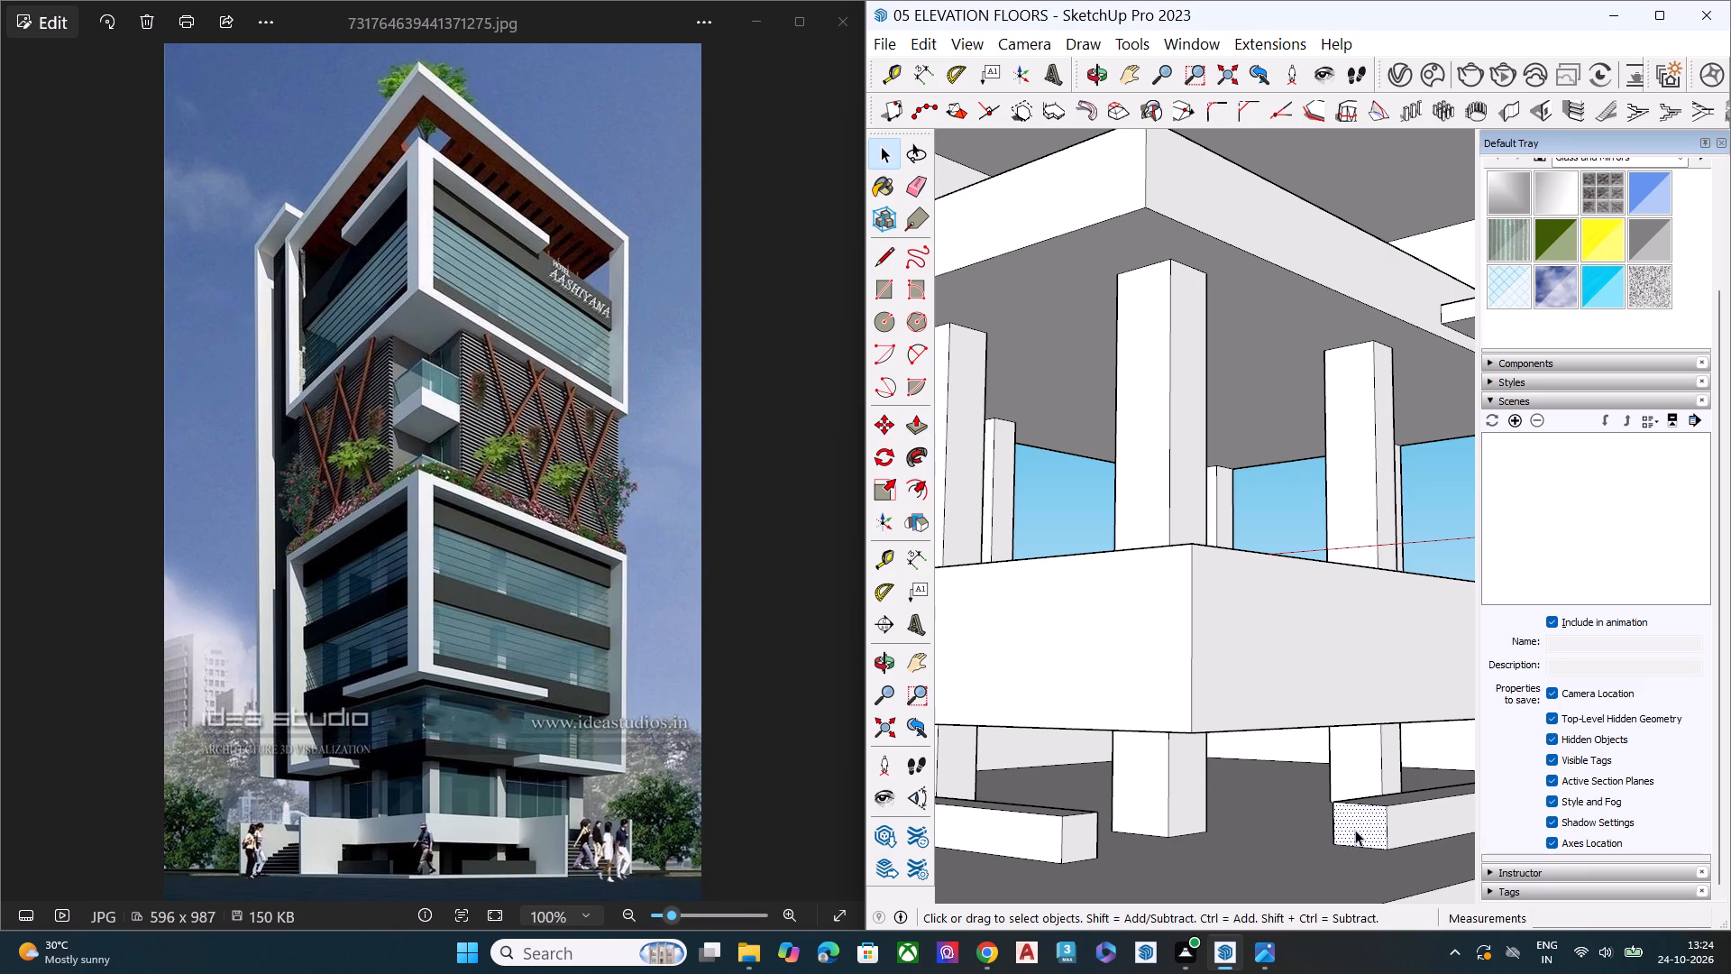
pyautogui.press('p')
pyautogui.click(1355, 830)
pyautogui.click(1168, 767)
pyautogui.press('space')
pyautogui.scroll(-2, 1207, 806)
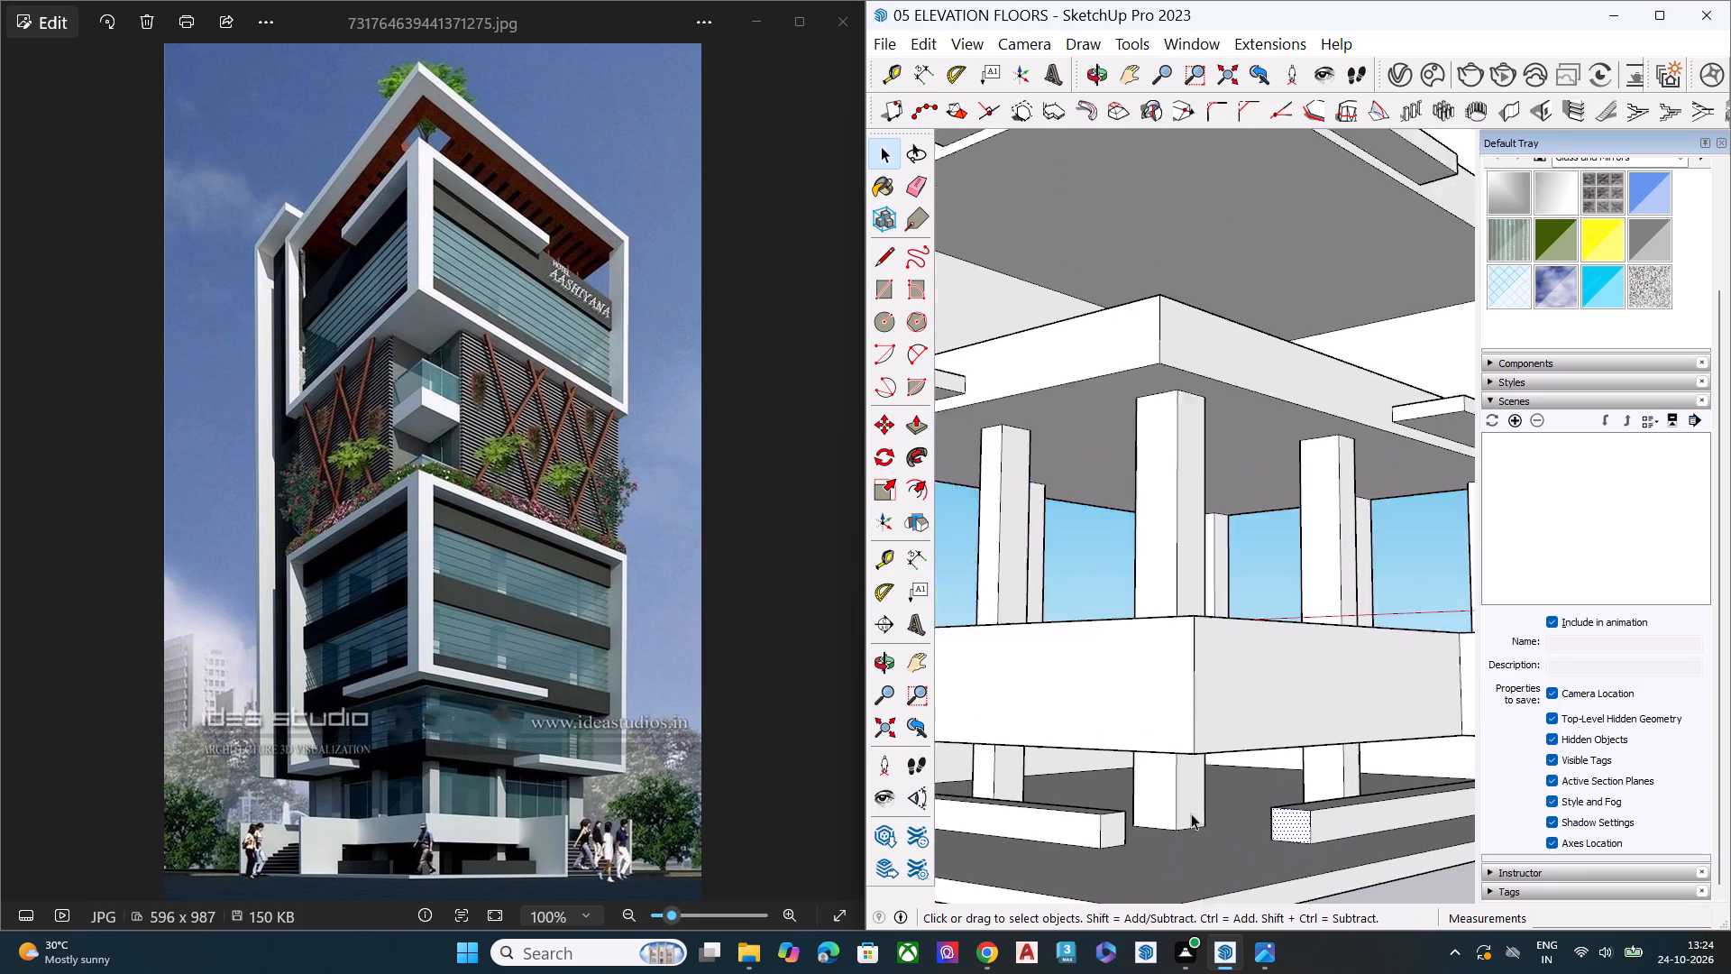
pyautogui.scroll(-4, 1191, 813)
pyautogui.click(1361, 882)
# Push/Pull the second step block's end face further out to line up with the corner column.
pyautogui.middleClick(1240, 773)
pyautogui.scroll(6, 1259, 813)
pyautogui.moveTo(1290, 822); pyautogui.dragTo(1176, 844, button='middle')
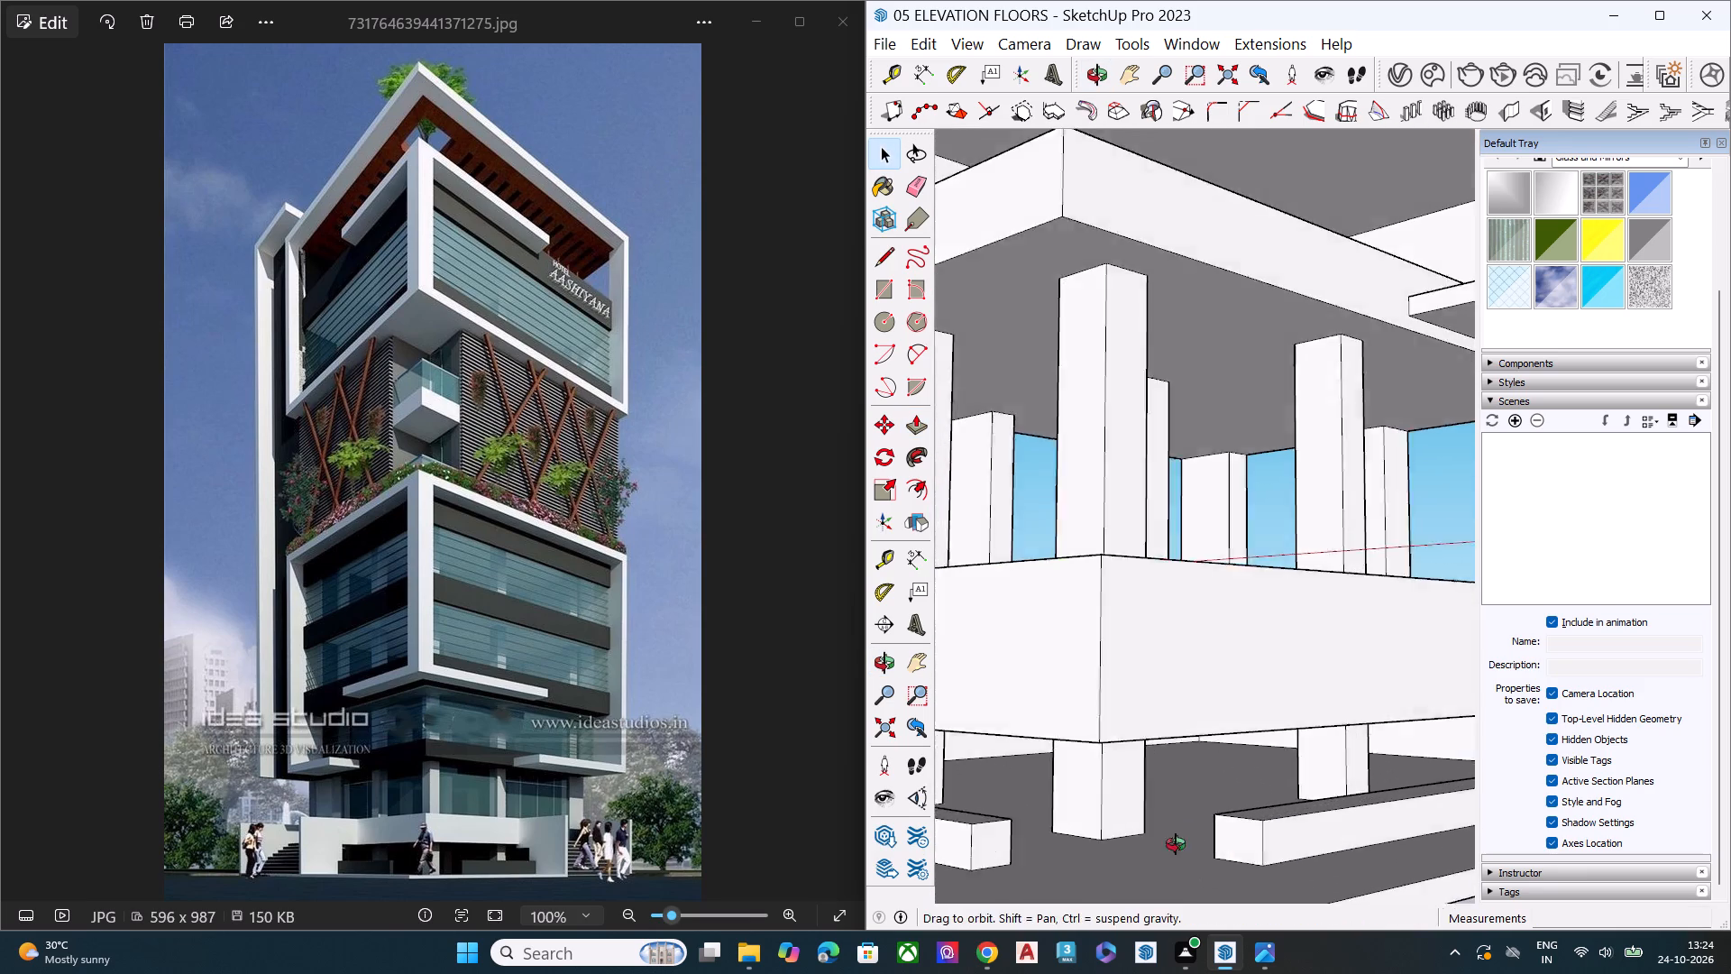
pyautogui.moveTo(1176, 844); pyautogui.dragTo(1127, 855, button='middle')
pyautogui.scroll(5, 1141, 850)
pyautogui.click(1127, 855)
pyautogui.press('p')
pyautogui.click(1149, 841)
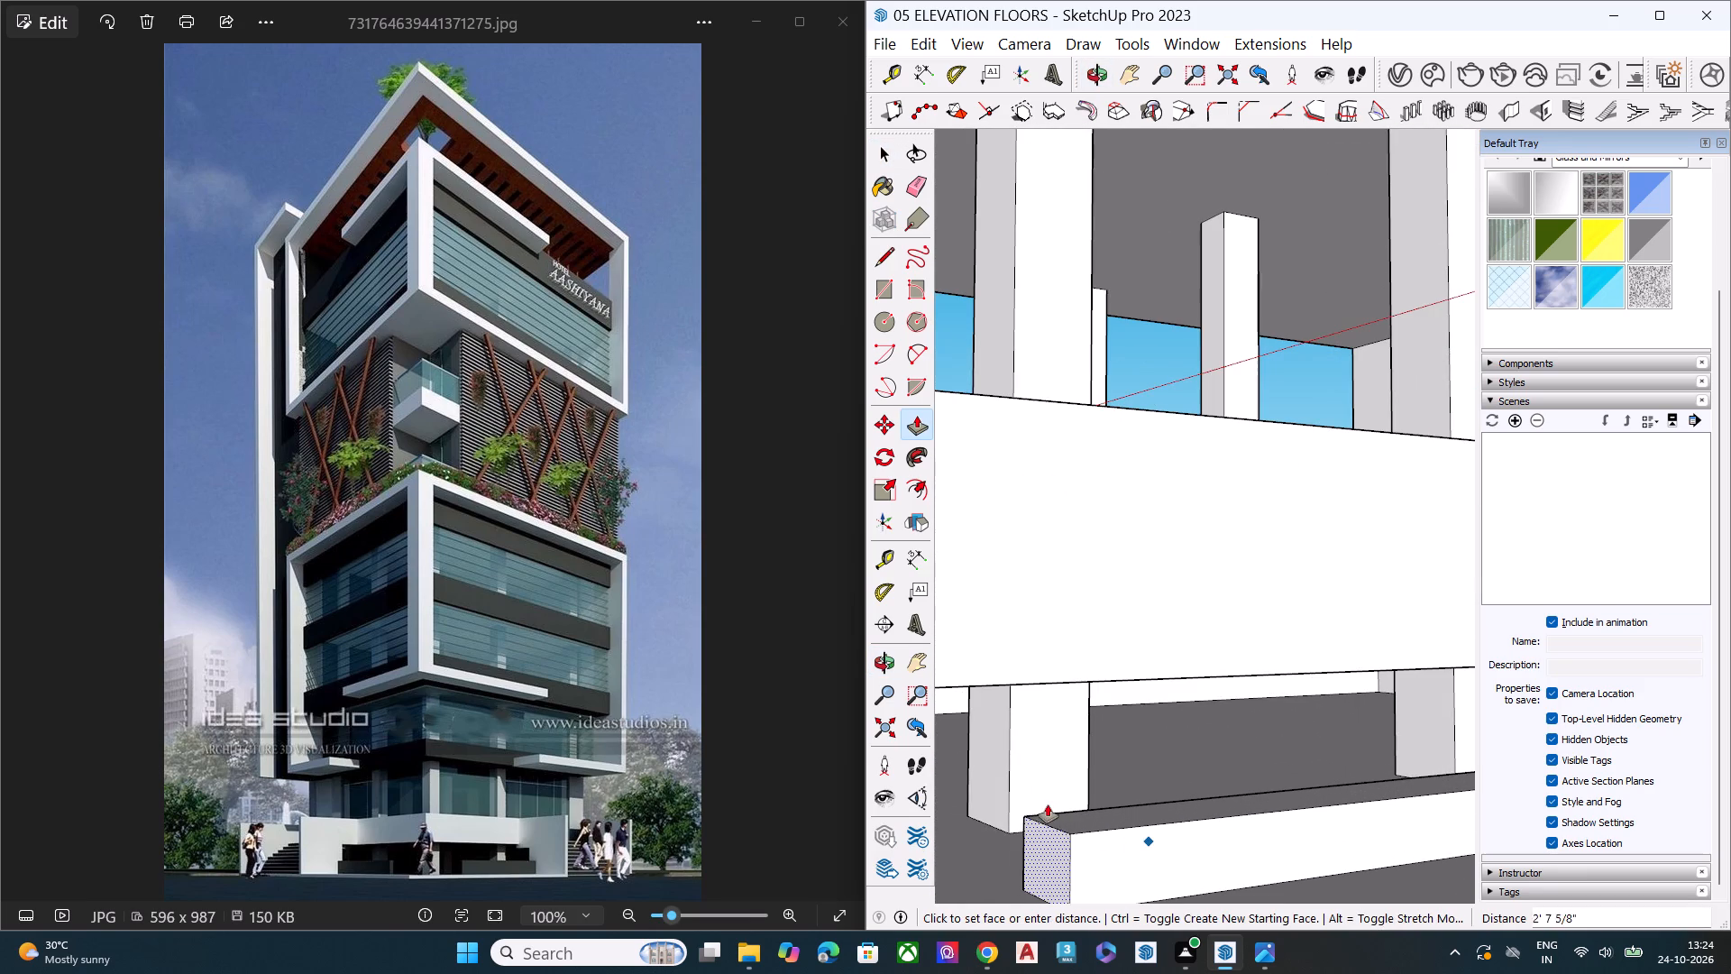
pyautogui.click(1023, 808)
pyautogui.press('space')
pyautogui.scroll(-4, 1170, 781)
pyautogui.scroll(1, 1207, 795)
pyautogui.scroll(-2, 1208, 796)
pyautogui.scroll(1, 1219, 796)
pyautogui.scroll(-2, 1224, 796)
pyautogui.click(1416, 890)
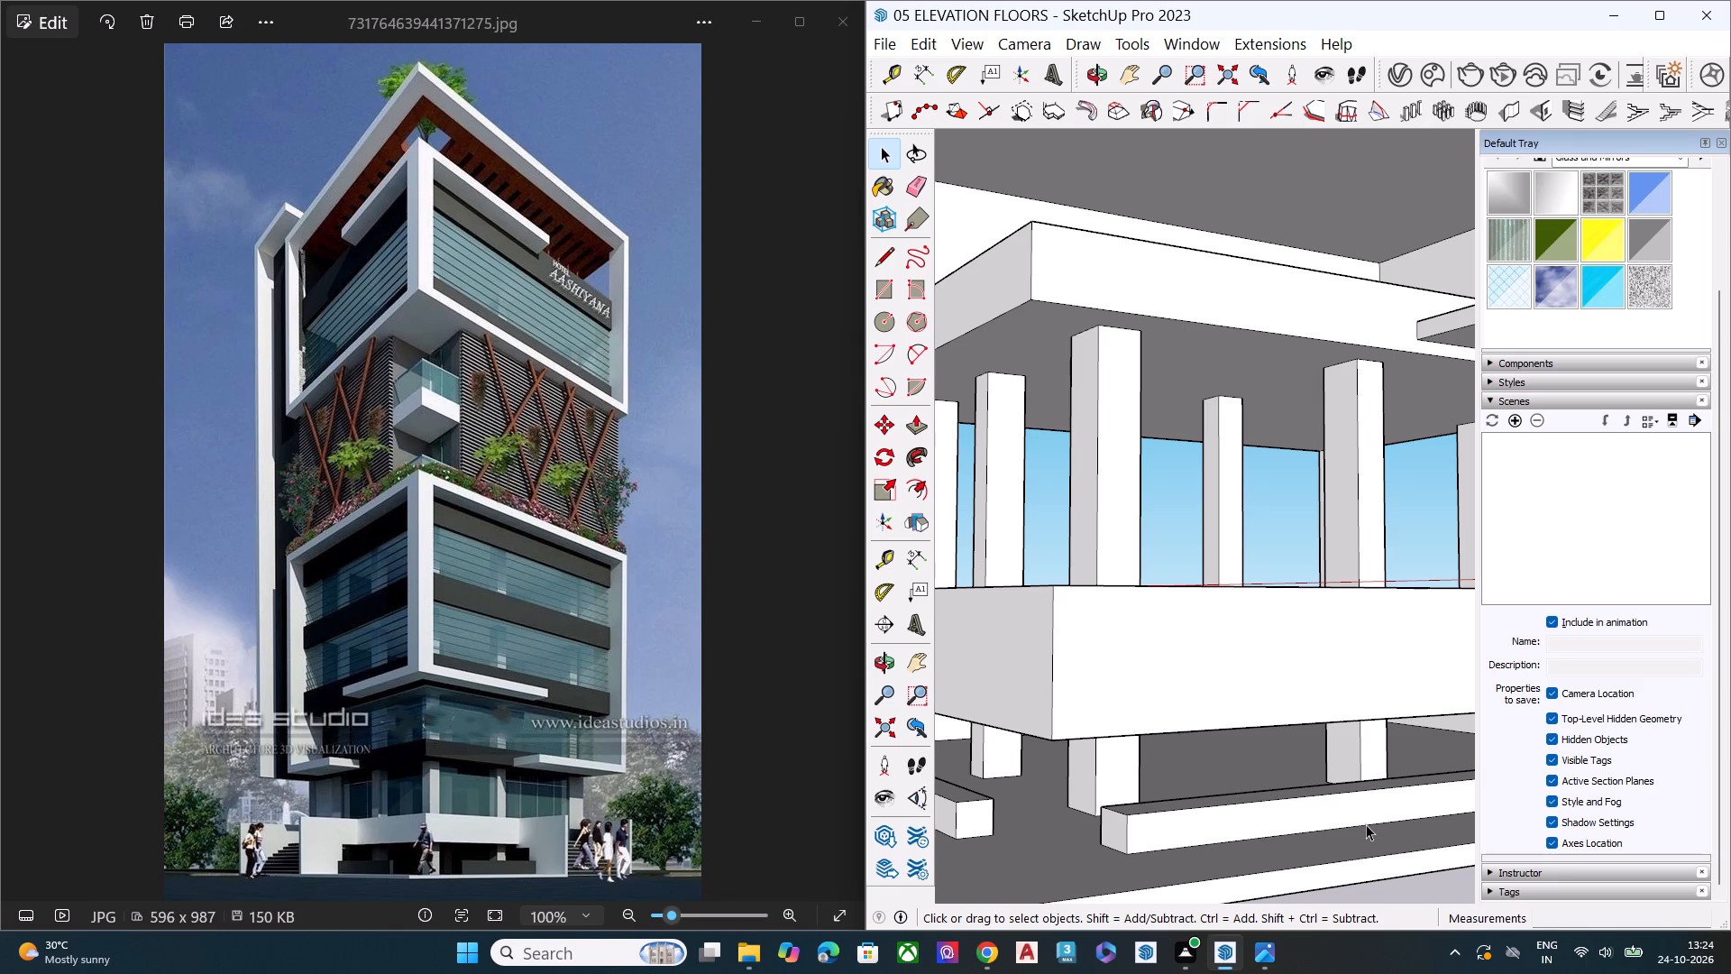
# Draw a short line across the narrow underside strip at the stepped side wall's notch, starting from the raised slab's lower corner.
pyautogui.scroll(-7, 1262, 551)
pyautogui.moveTo(1279, 703); pyautogui.dragTo(1417, 680, button='middle')
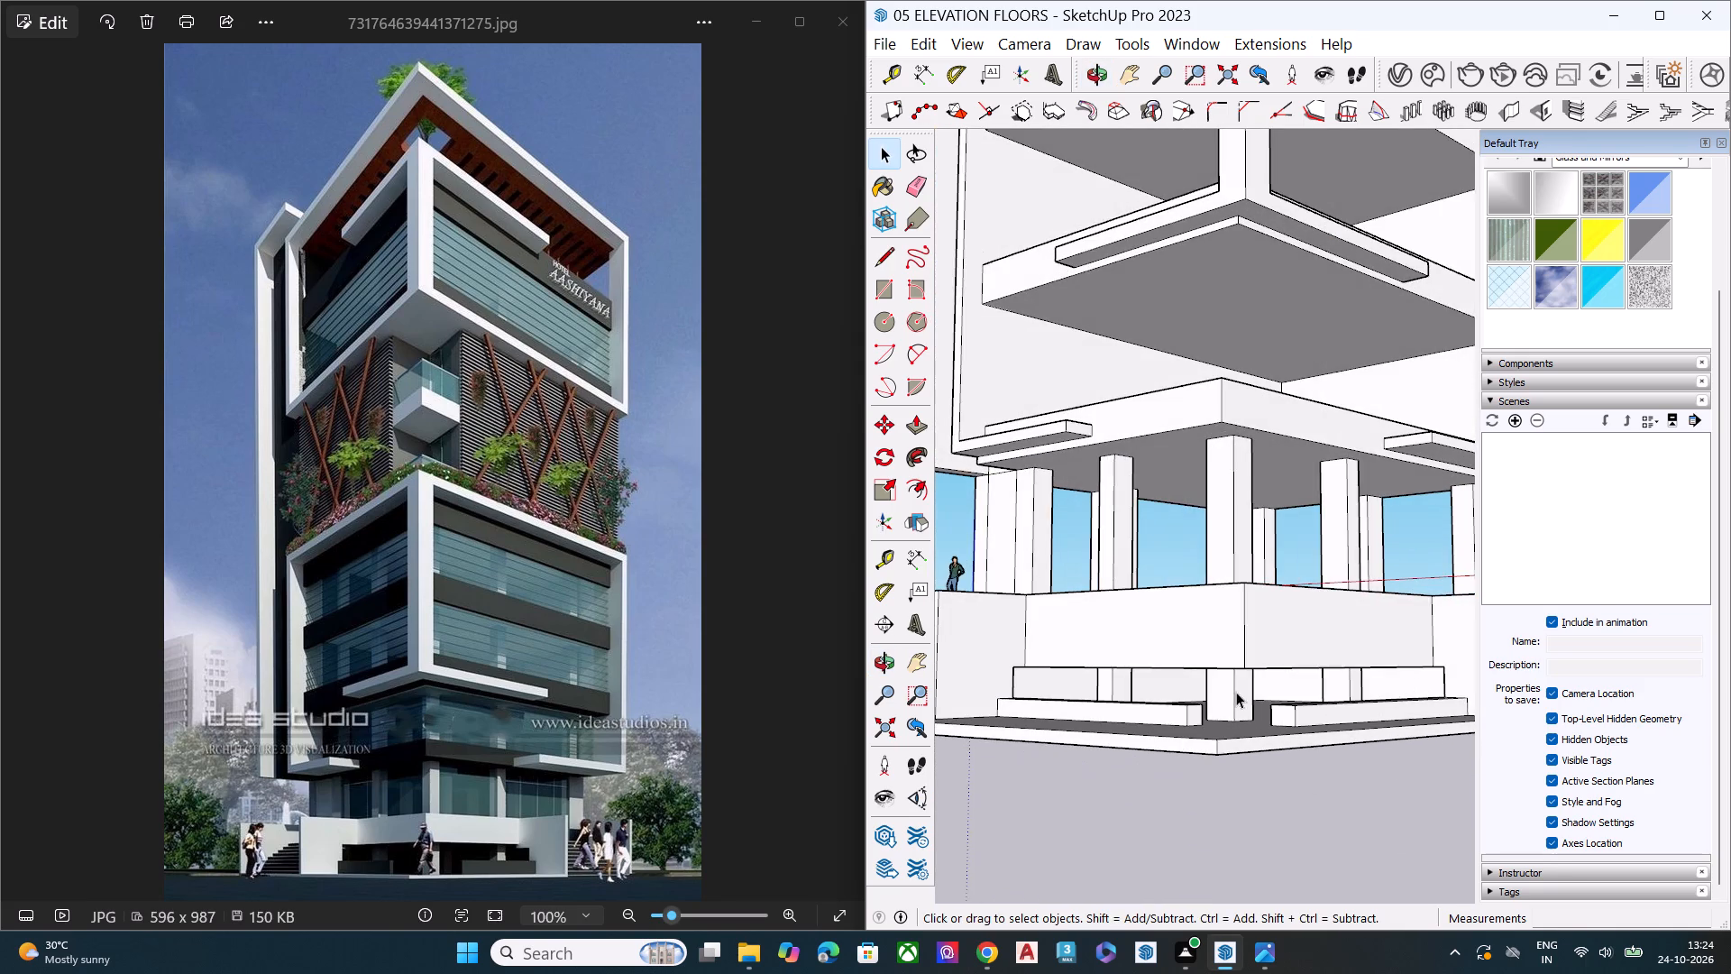
pyautogui.scroll(-4, 1214, 700)
pyautogui.moveTo(1321, 764); pyautogui.dragTo(1452, 716, button='middle')
pyautogui.scroll(4, 1455, 703)
pyautogui.scroll(-1, 1397, 684)
pyautogui.scroll(5, 1387, 682)
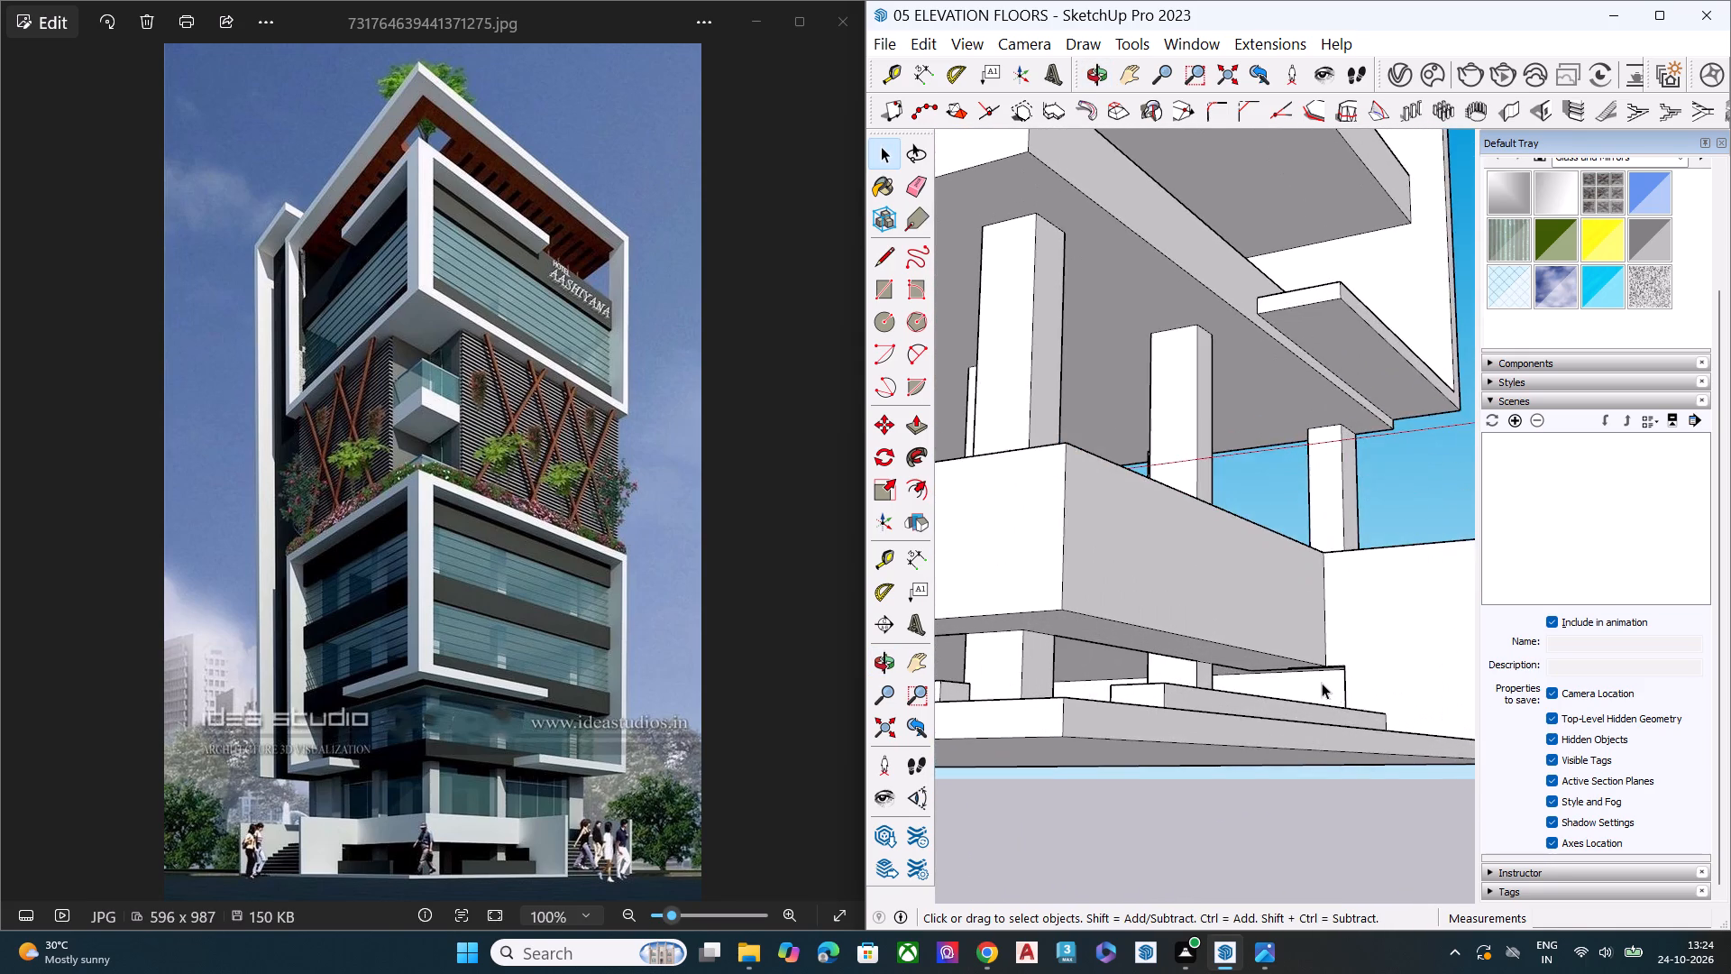
pyautogui.scroll(9, 1322, 682)
pyautogui.moveTo(1354, 630); pyautogui.dragTo(1287, 662, button='middle')
pyautogui.scroll(5, 1307, 641)
pyautogui.scroll(-1, 1331, 629)
pyautogui.scroll(3, 1331, 629)
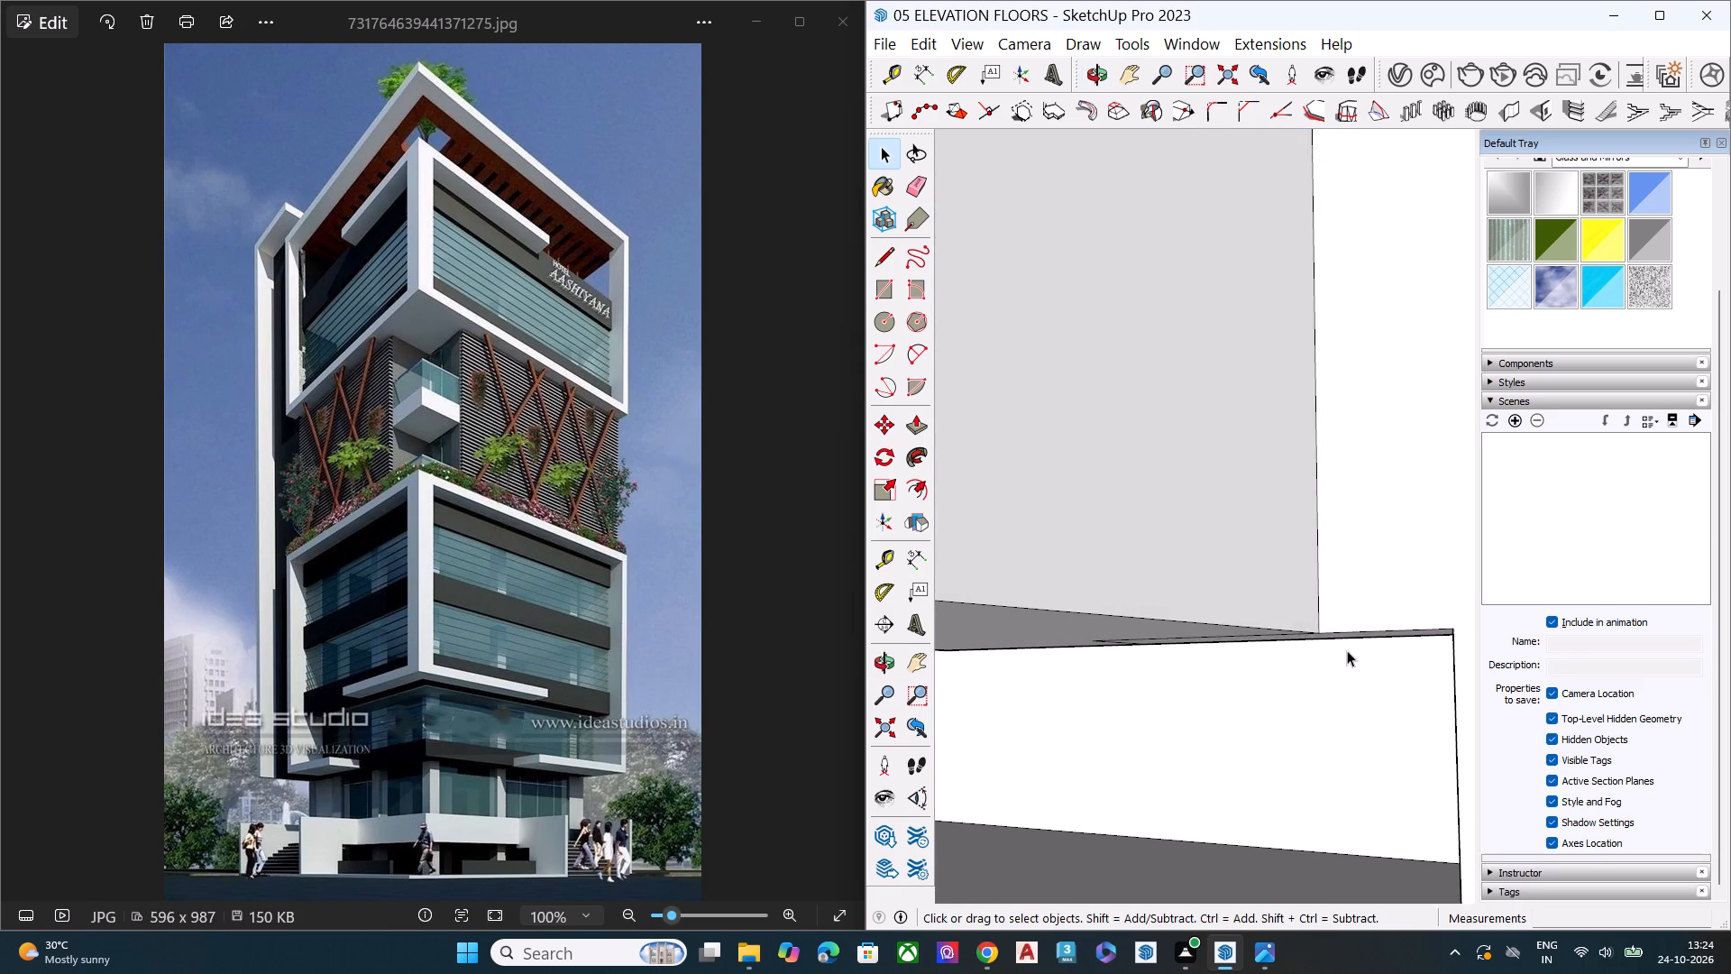
pyautogui.moveTo(1338, 629); pyautogui.dragTo(1302, 535, button='middle')
pyautogui.press('l')
pyautogui.click(1308, 599)
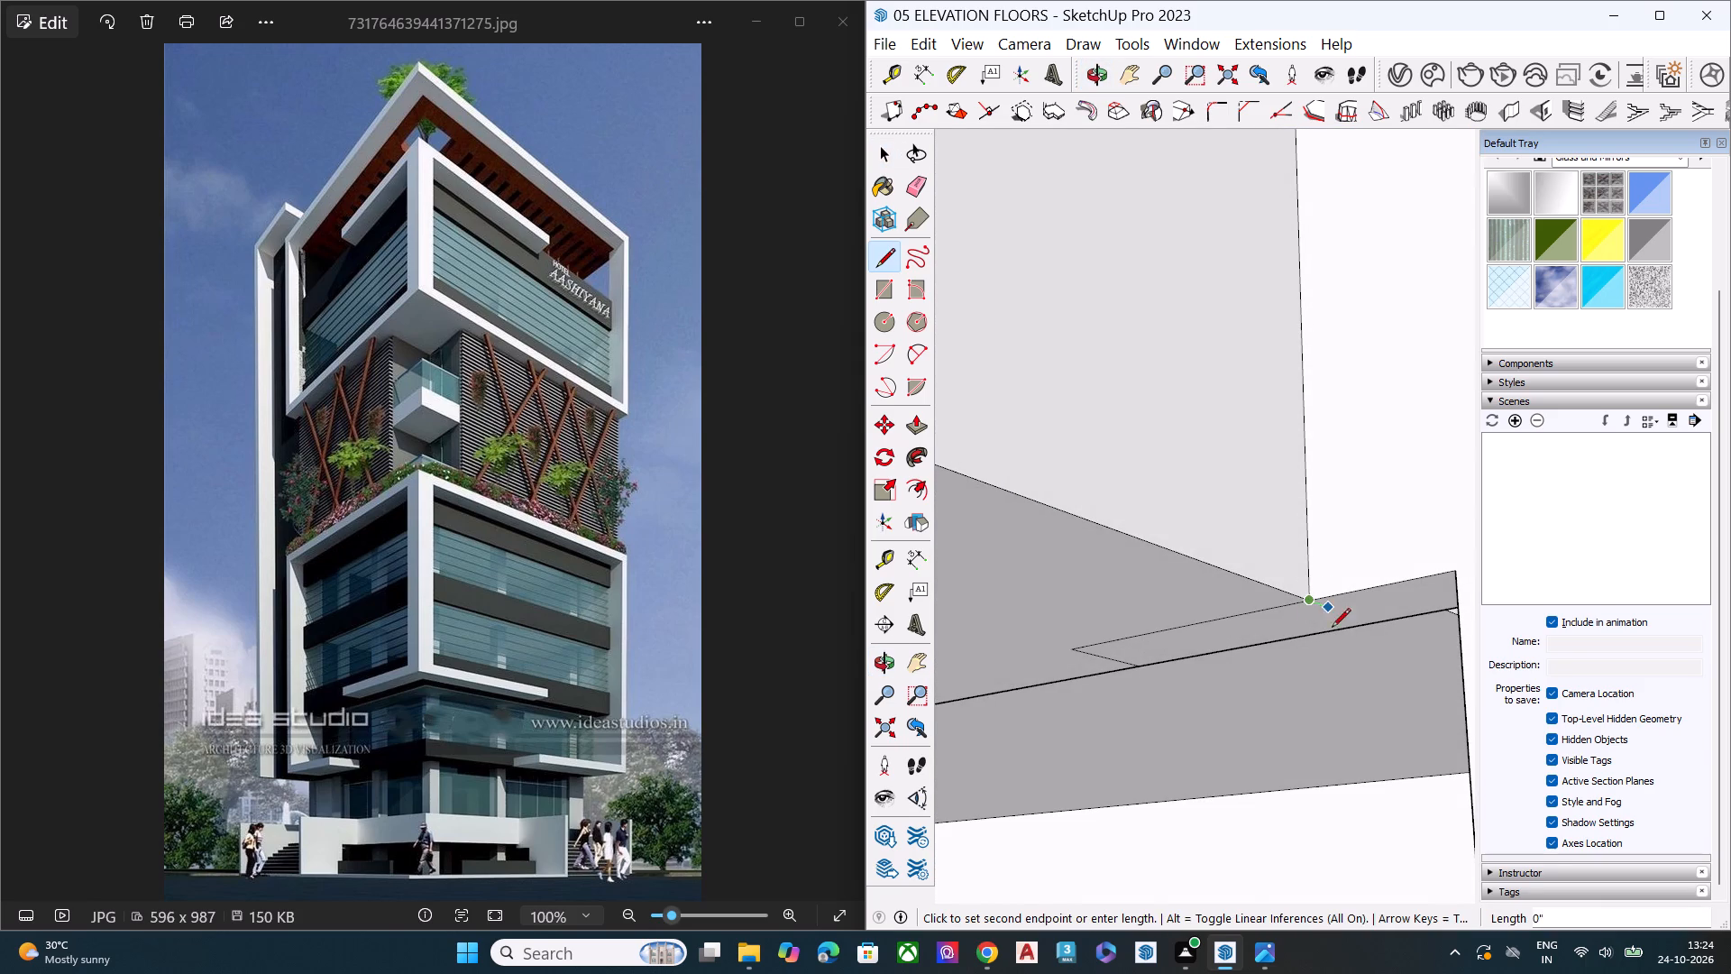
pyautogui.click(1370, 626)
# Push/Pull the small underside face cut off at the notch slightly downward.
pyautogui.press('space')
pyautogui.click(1378, 615)
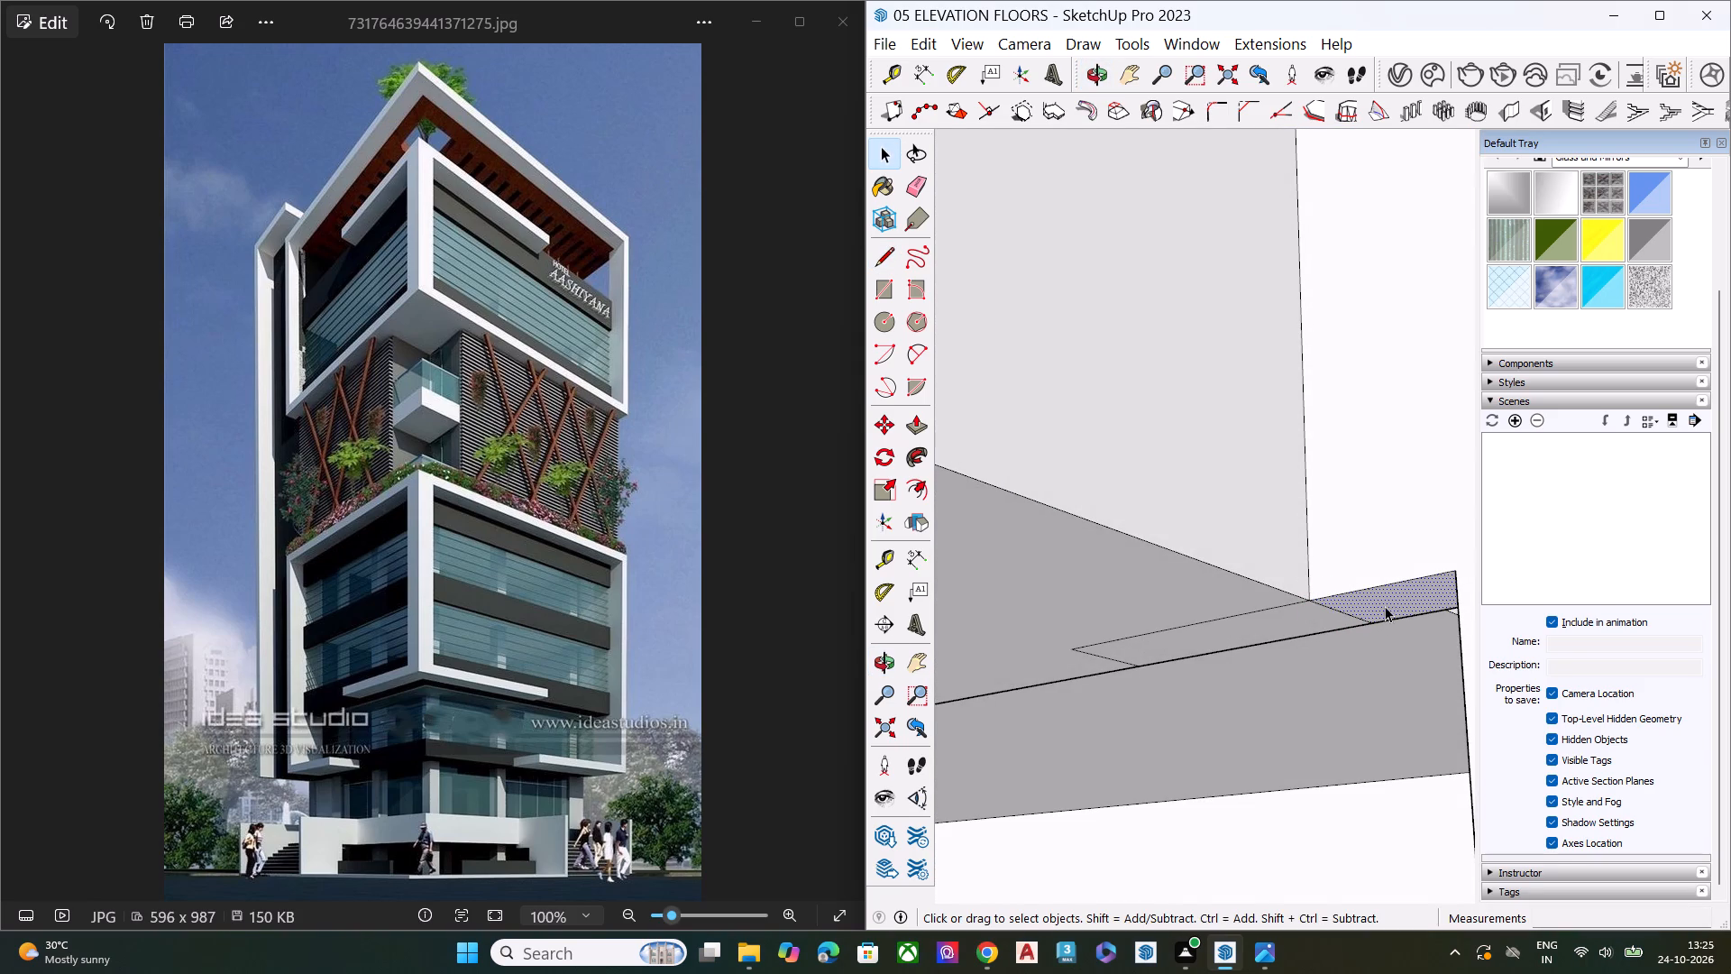
pyautogui.press('p')
pyautogui.click(1385, 605)
pyautogui.click(1388, 635)
pyautogui.press('space')
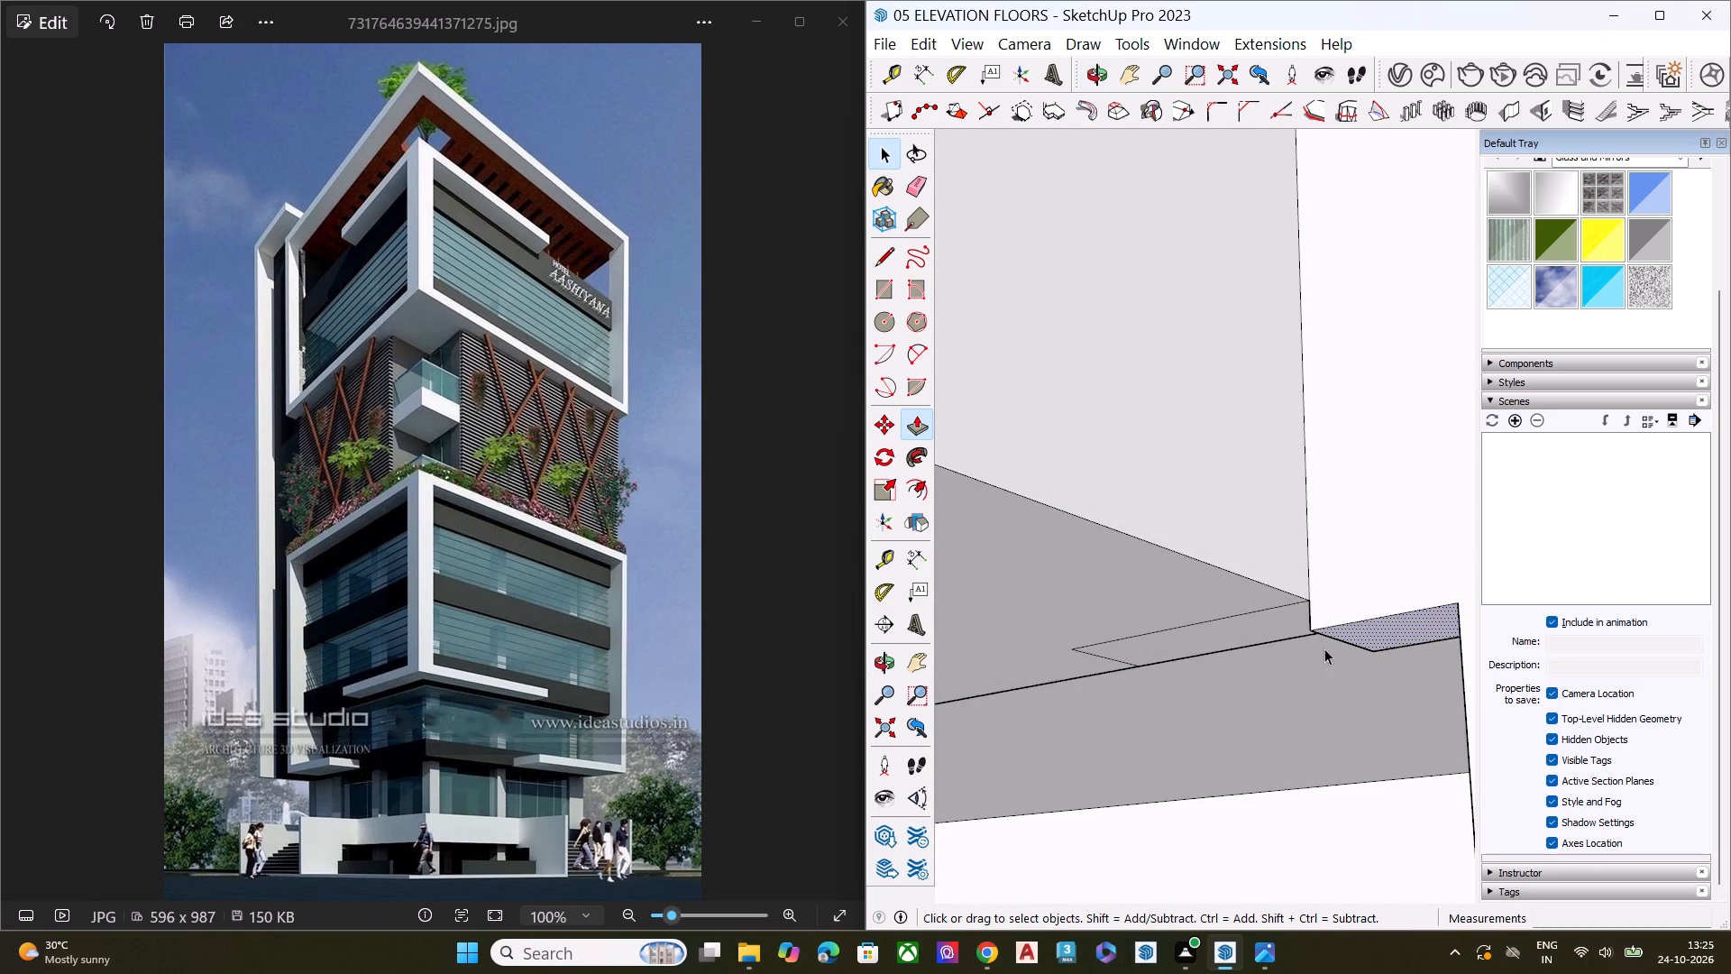
# Erase the leftover edges on the underside beside the lowered face, undoing the removal of the slab's boundary edge.
pyautogui.scroll(-3, 1284, 654)
pyautogui.moveTo(1228, 666); pyautogui.dragTo(1214, 683, button='middle')
pyautogui.scroll(2, 1214, 683)
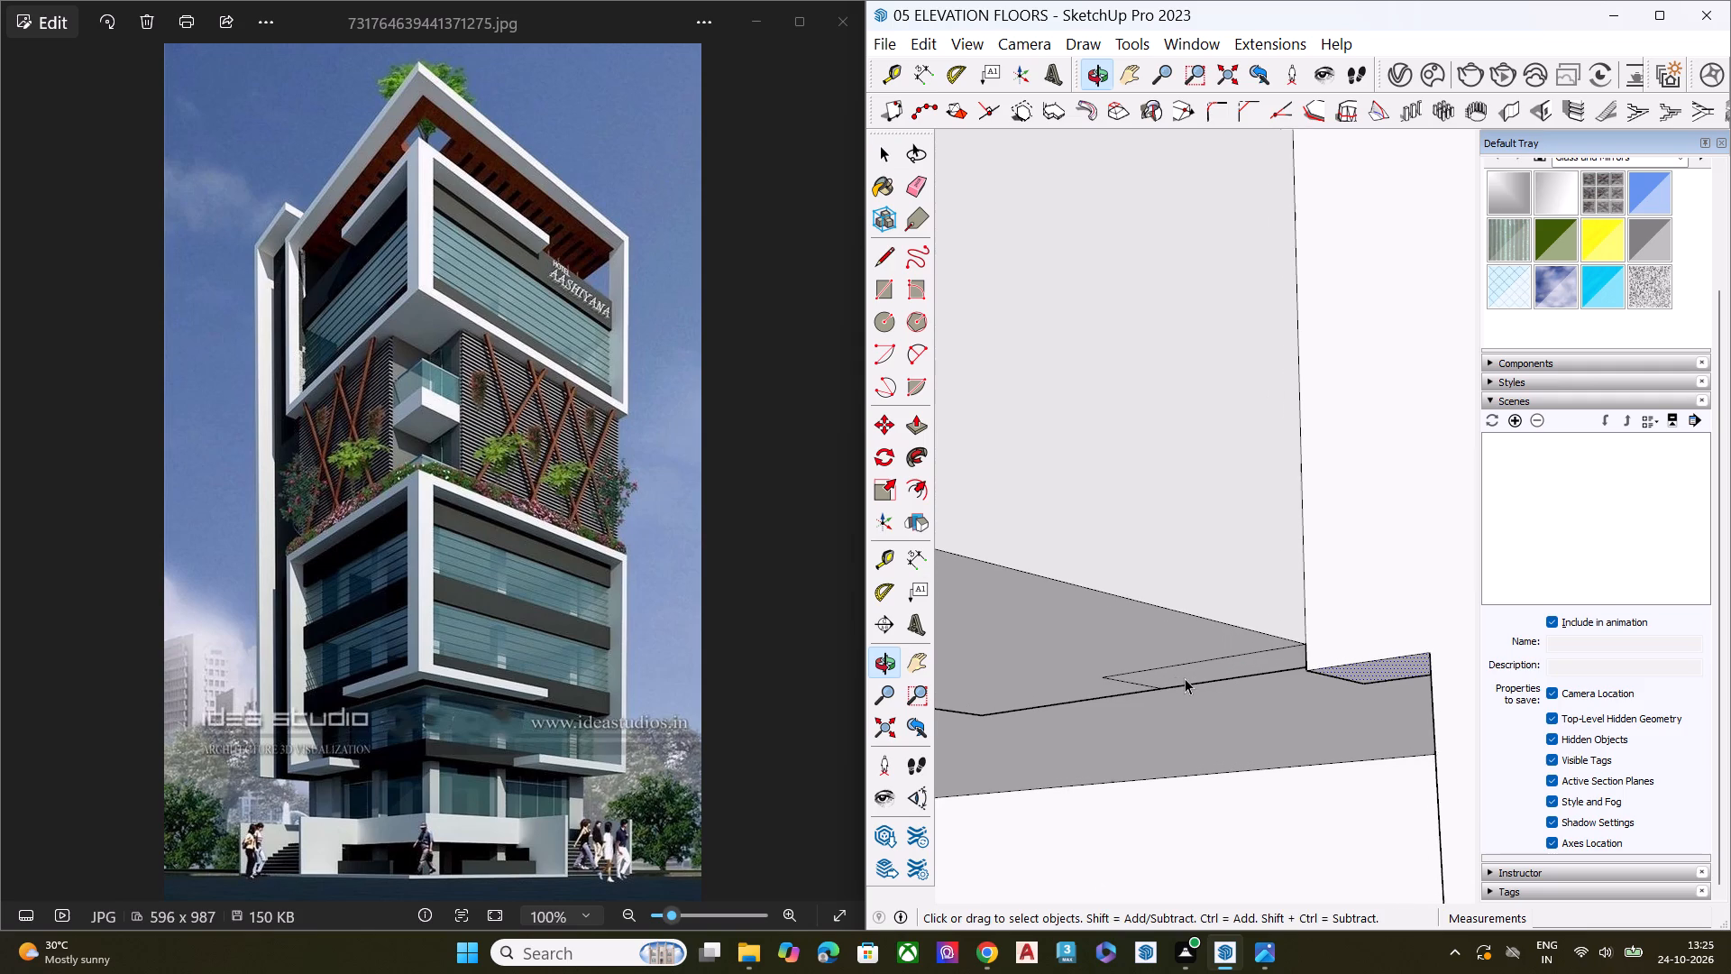
pyautogui.scroll(2, 1185, 678)
pyautogui.press('e')
pyautogui.click(1192, 661)
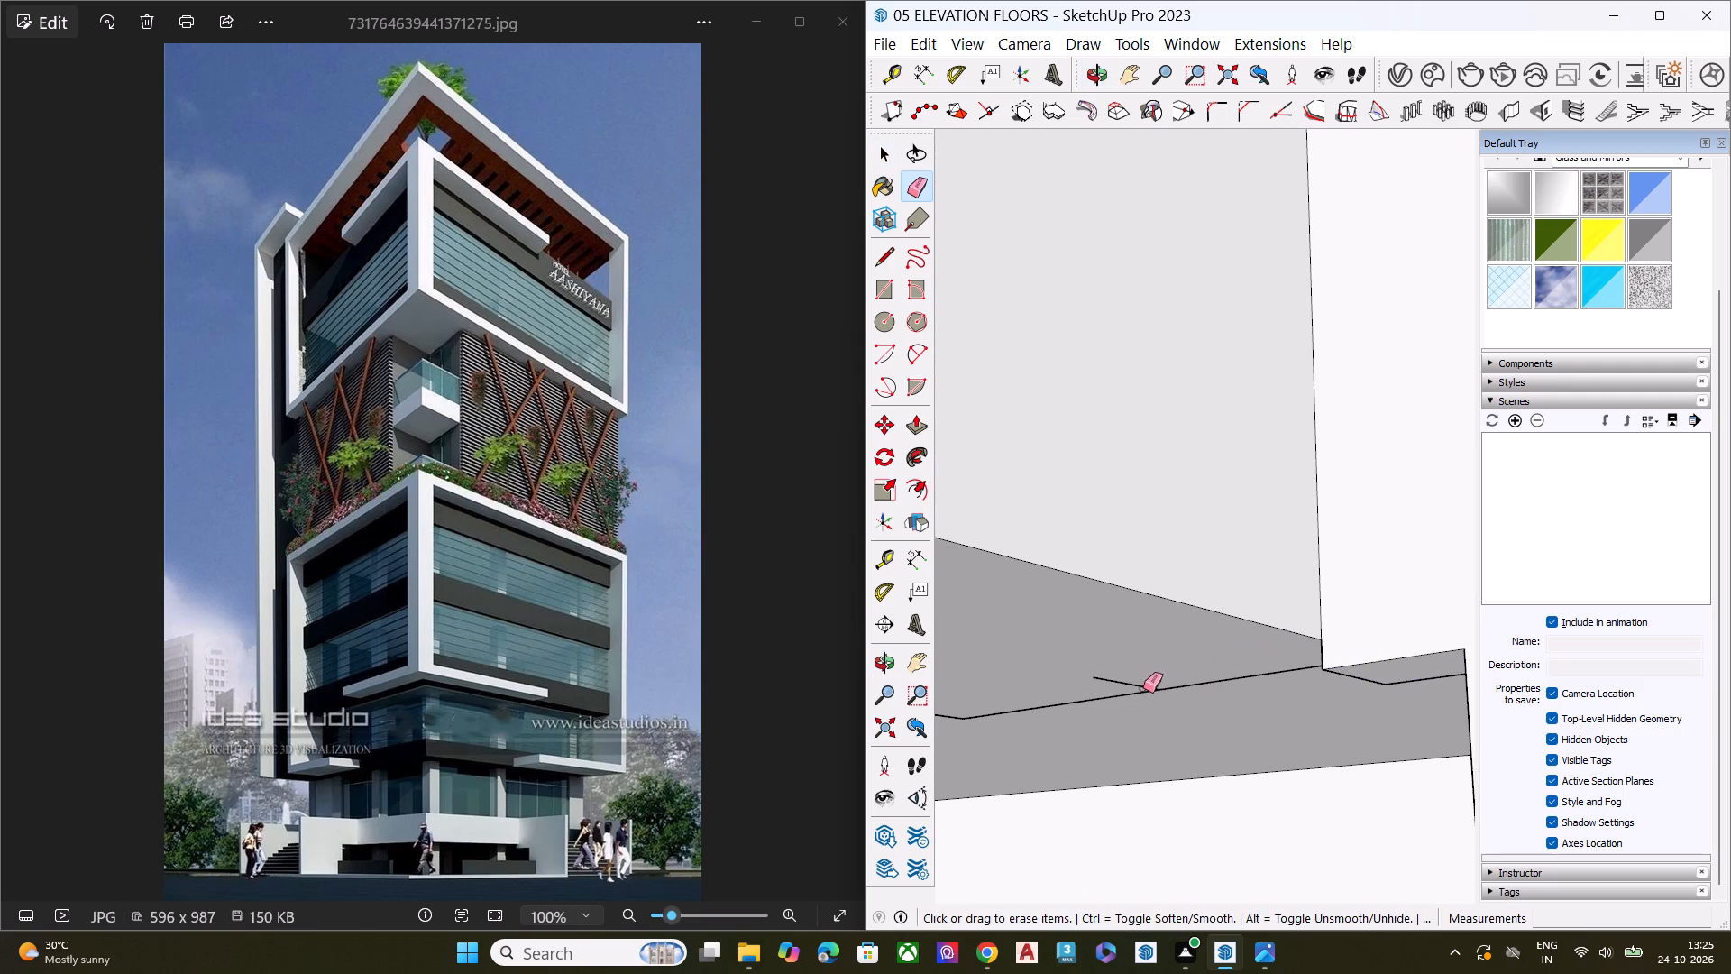
pyautogui.click(1137, 685)
pyautogui.click(1158, 690)
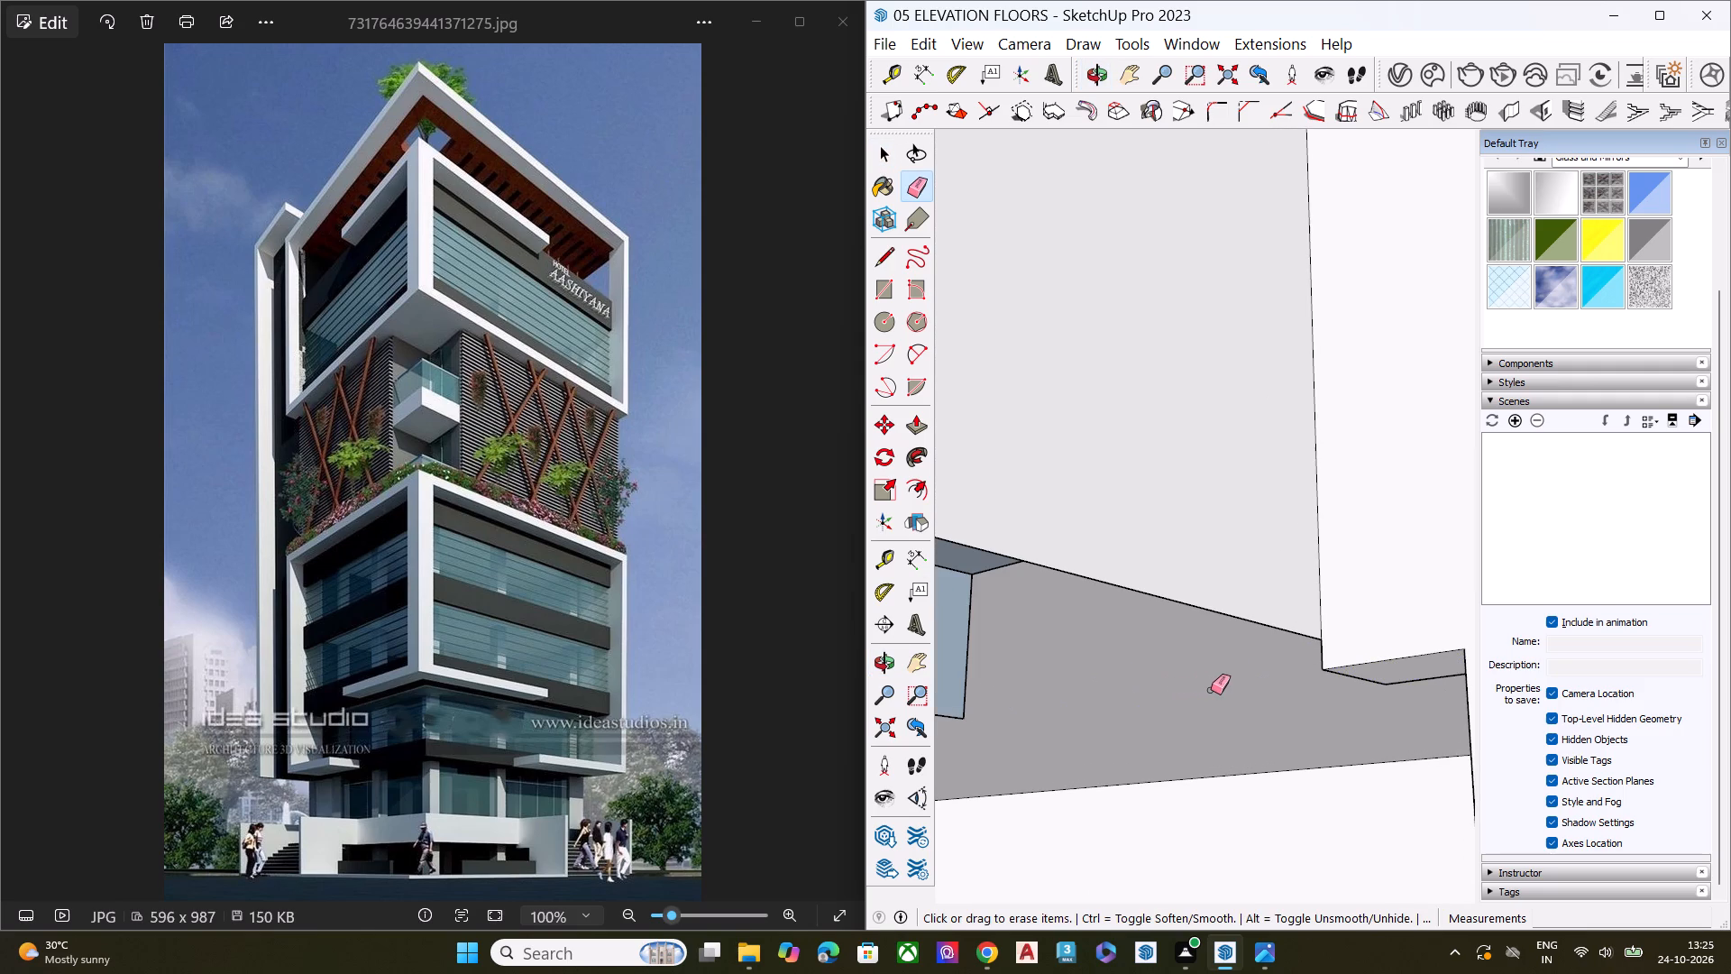
pyautogui.hotkey('ctrl', 'z')
pyautogui.press('space')
# Push/Pull the first step block's end face slightly back from the corner column.
pyautogui.scroll(-3, 1215, 683)
pyautogui.scroll(2, 1215, 686)
pyautogui.scroll(-5, 1216, 687)
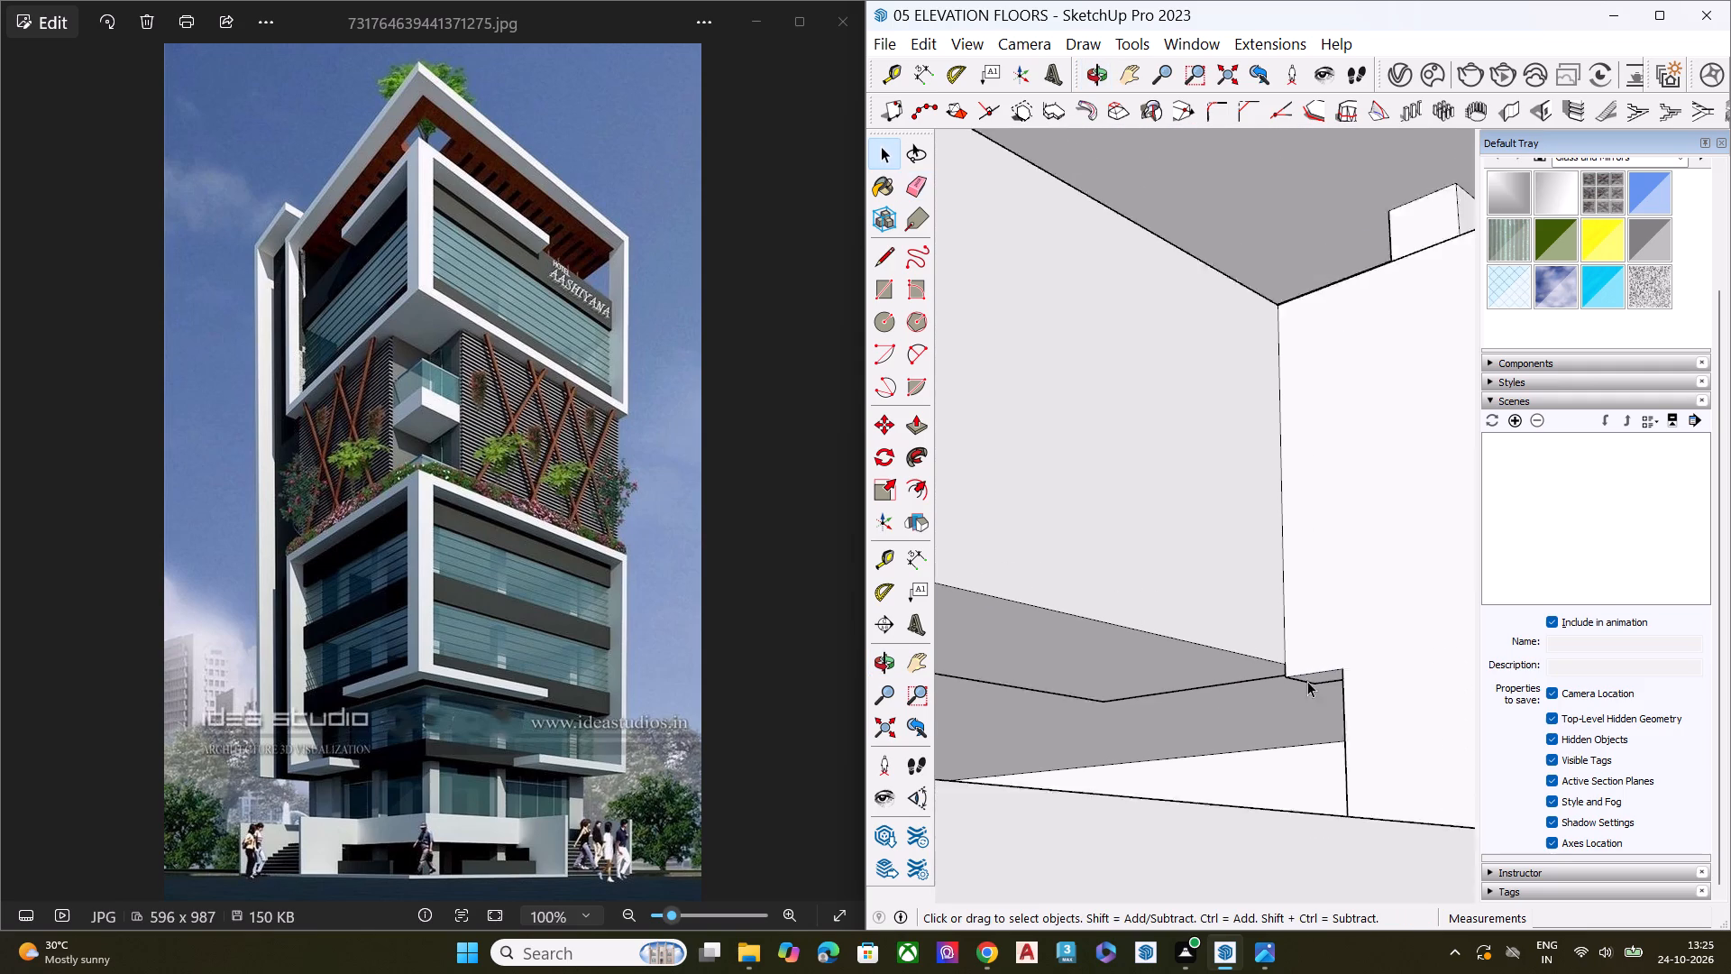
pyautogui.scroll(-14, 1307, 681)
pyautogui.moveTo(1251, 714); pyautogui.dragTo(1287, 767, button='middle')
pyautogui.press('space')
pyautogui.click(1314, 835)
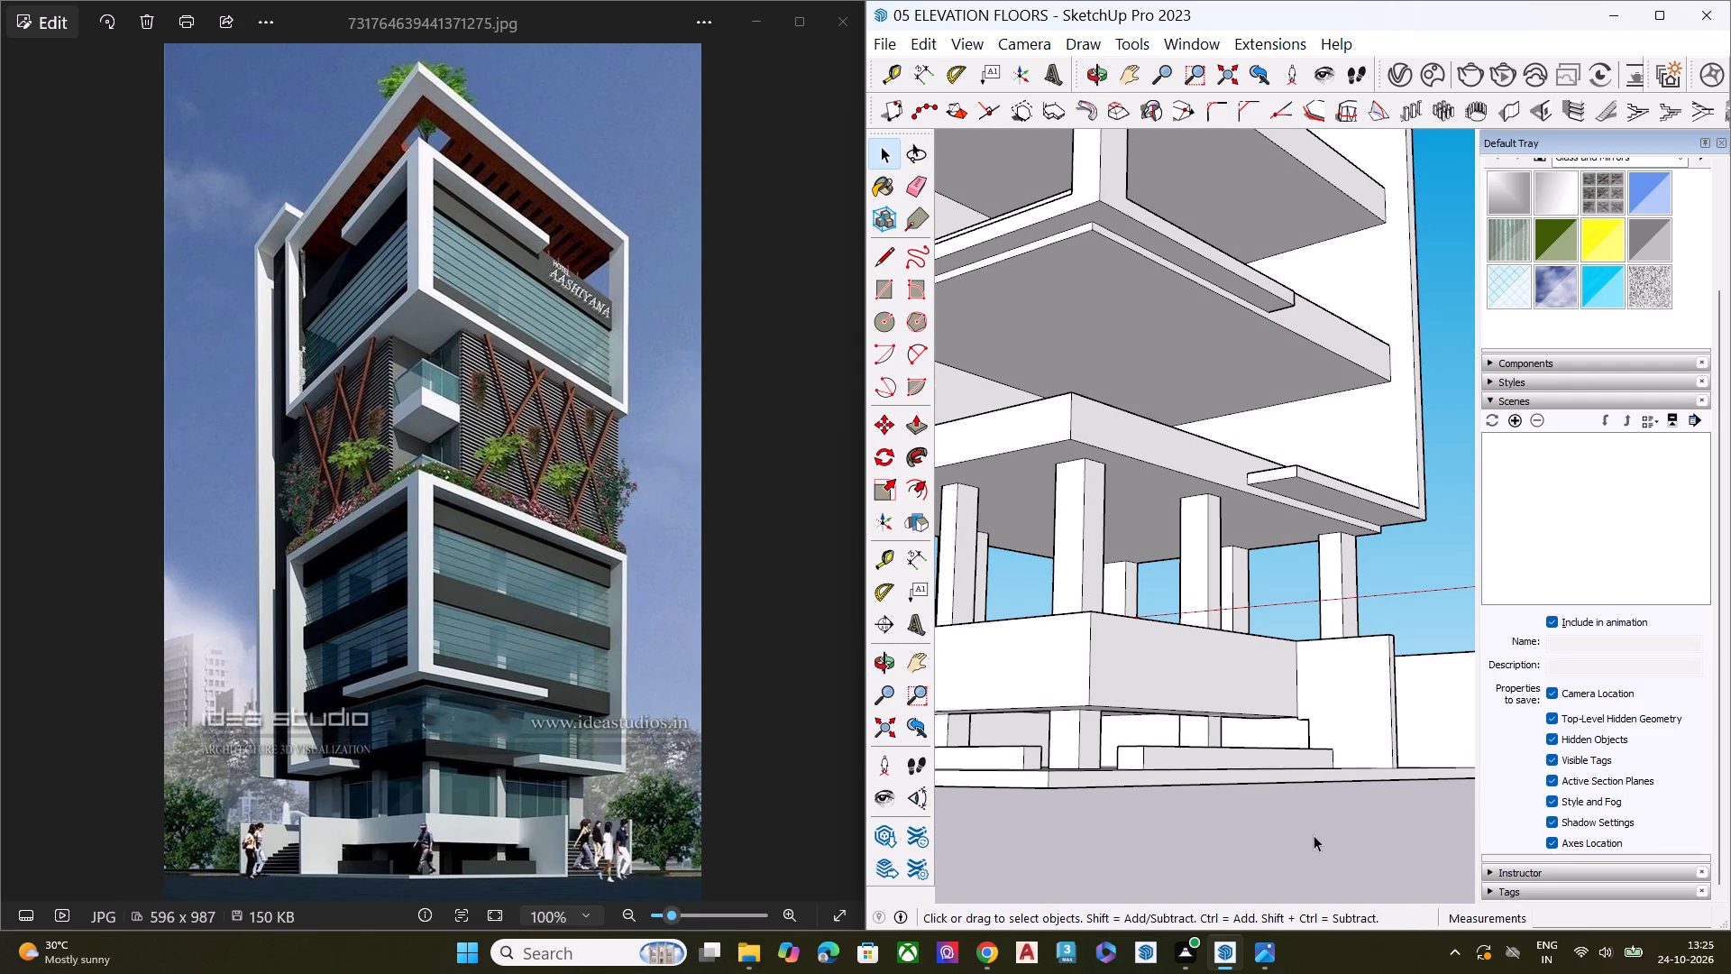
pyautogui.scroll(-5, 1234, 756)
pyautogui.moveTo(1290, 797); pyautogui.dragTo(1343, 859, button='middle')
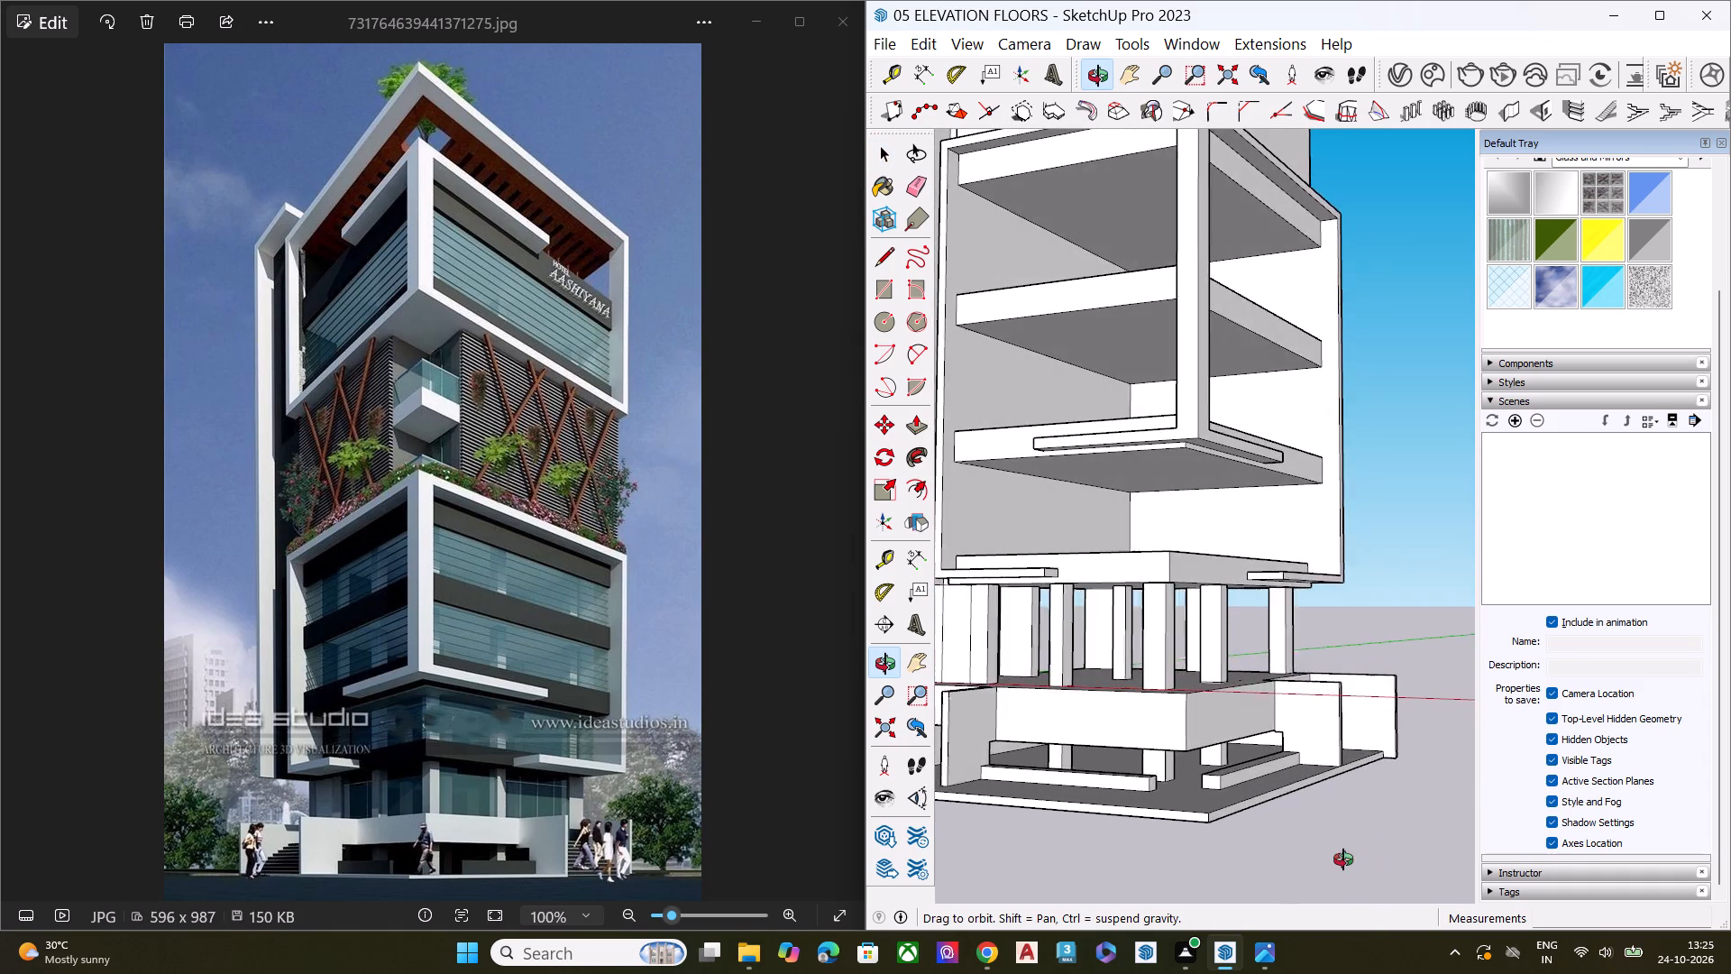
pyautogui.moveTo(1343, 859); pyautogui.dragTo(1302, 863, button='middle')
pyautogui.scroll(7, 1202, 796)
pyautogui.moveTo(1156, 788); pyautogui.dragTo(1114, 740, button='middle')
pyautogui.scroll(5, 1123, 742)
pyautogui.click(1046, 730)
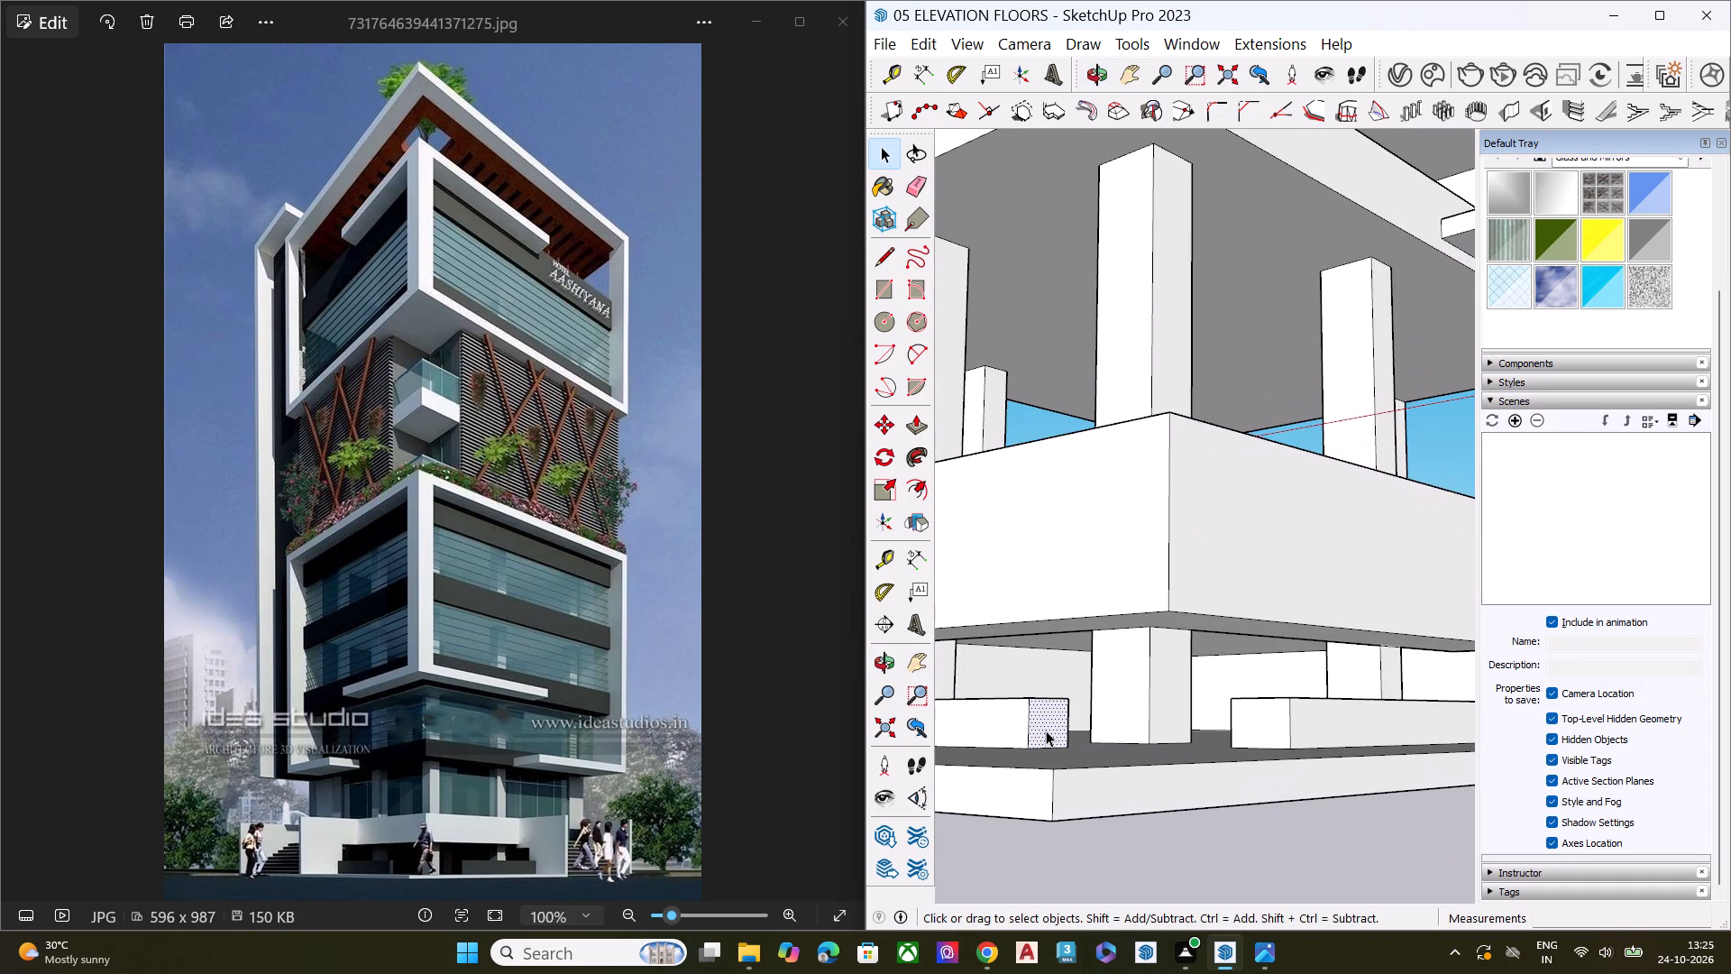
pyautogui.press('p')
pyautogui.click(1051, 722)
pyautogui.click(1034, 725)
pyautogui.press('space')
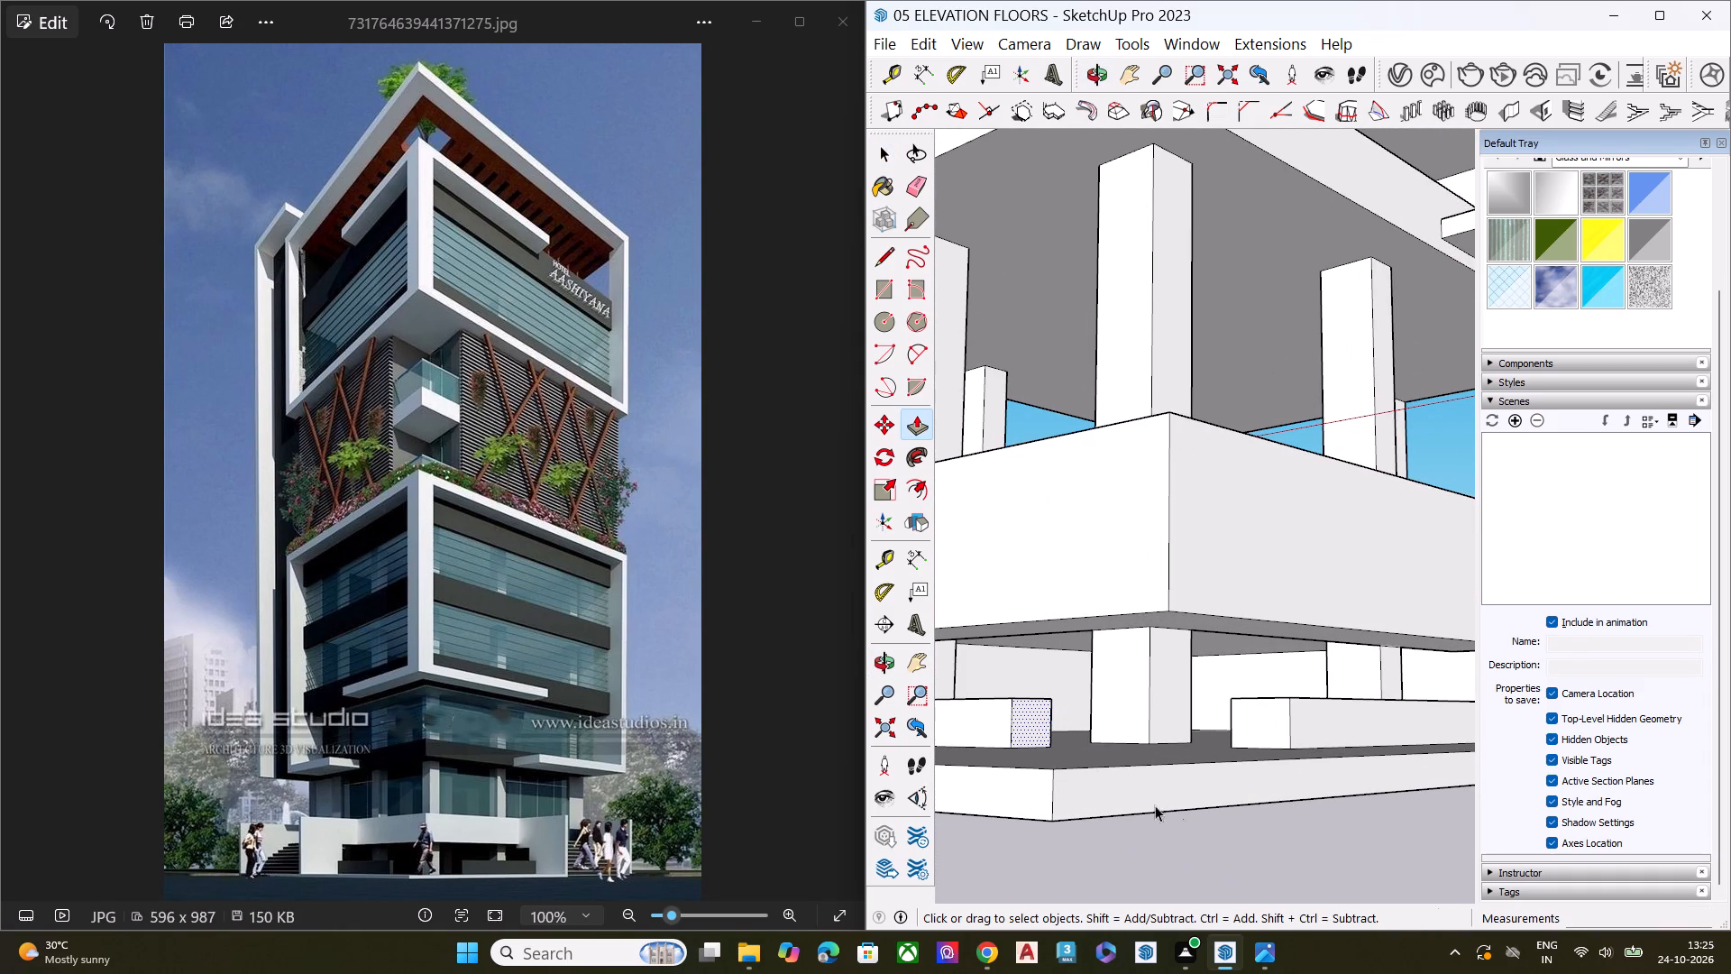
pyautogui.click(1238, 839)
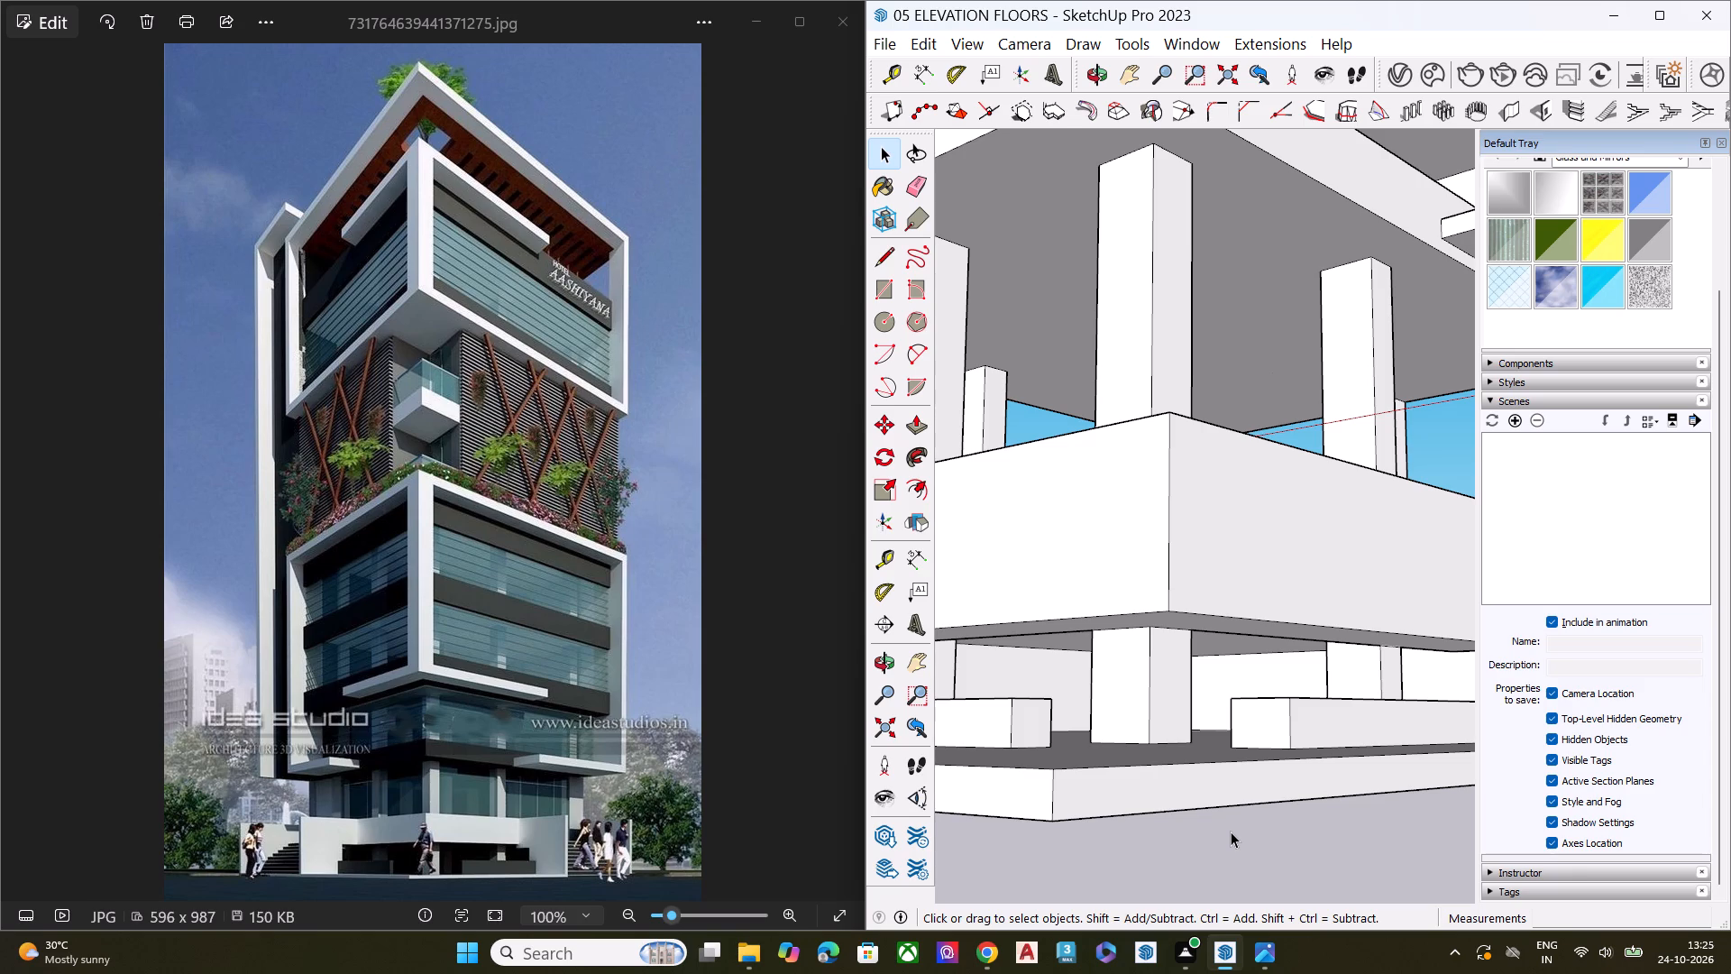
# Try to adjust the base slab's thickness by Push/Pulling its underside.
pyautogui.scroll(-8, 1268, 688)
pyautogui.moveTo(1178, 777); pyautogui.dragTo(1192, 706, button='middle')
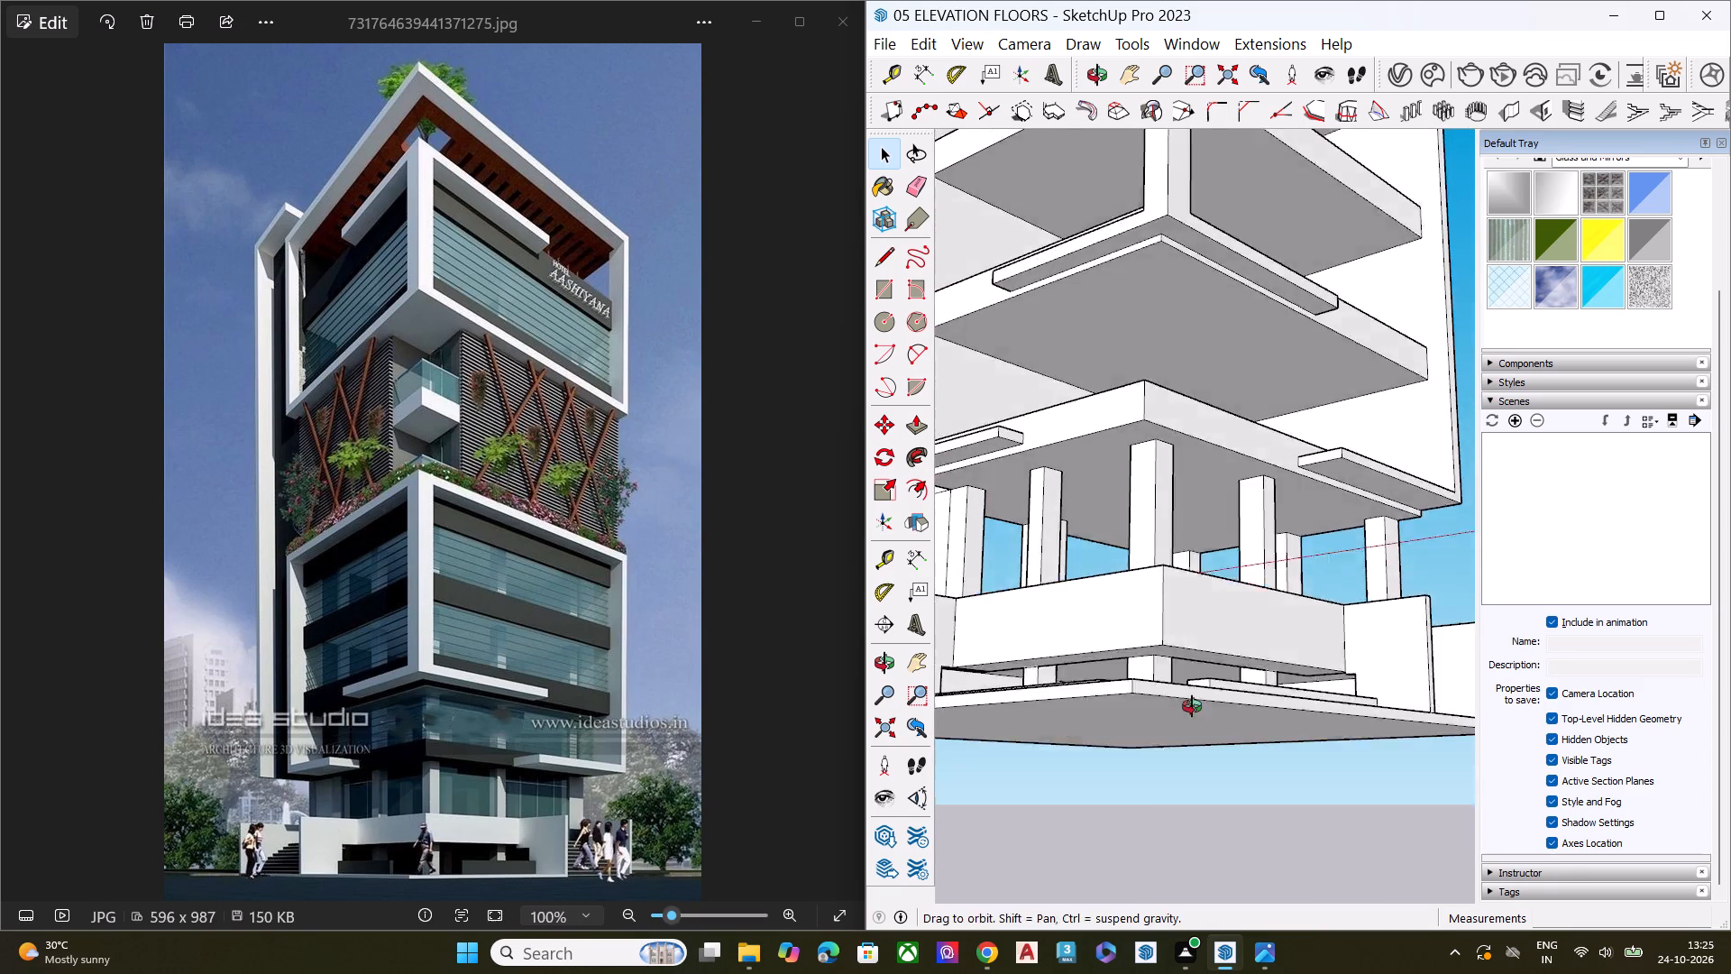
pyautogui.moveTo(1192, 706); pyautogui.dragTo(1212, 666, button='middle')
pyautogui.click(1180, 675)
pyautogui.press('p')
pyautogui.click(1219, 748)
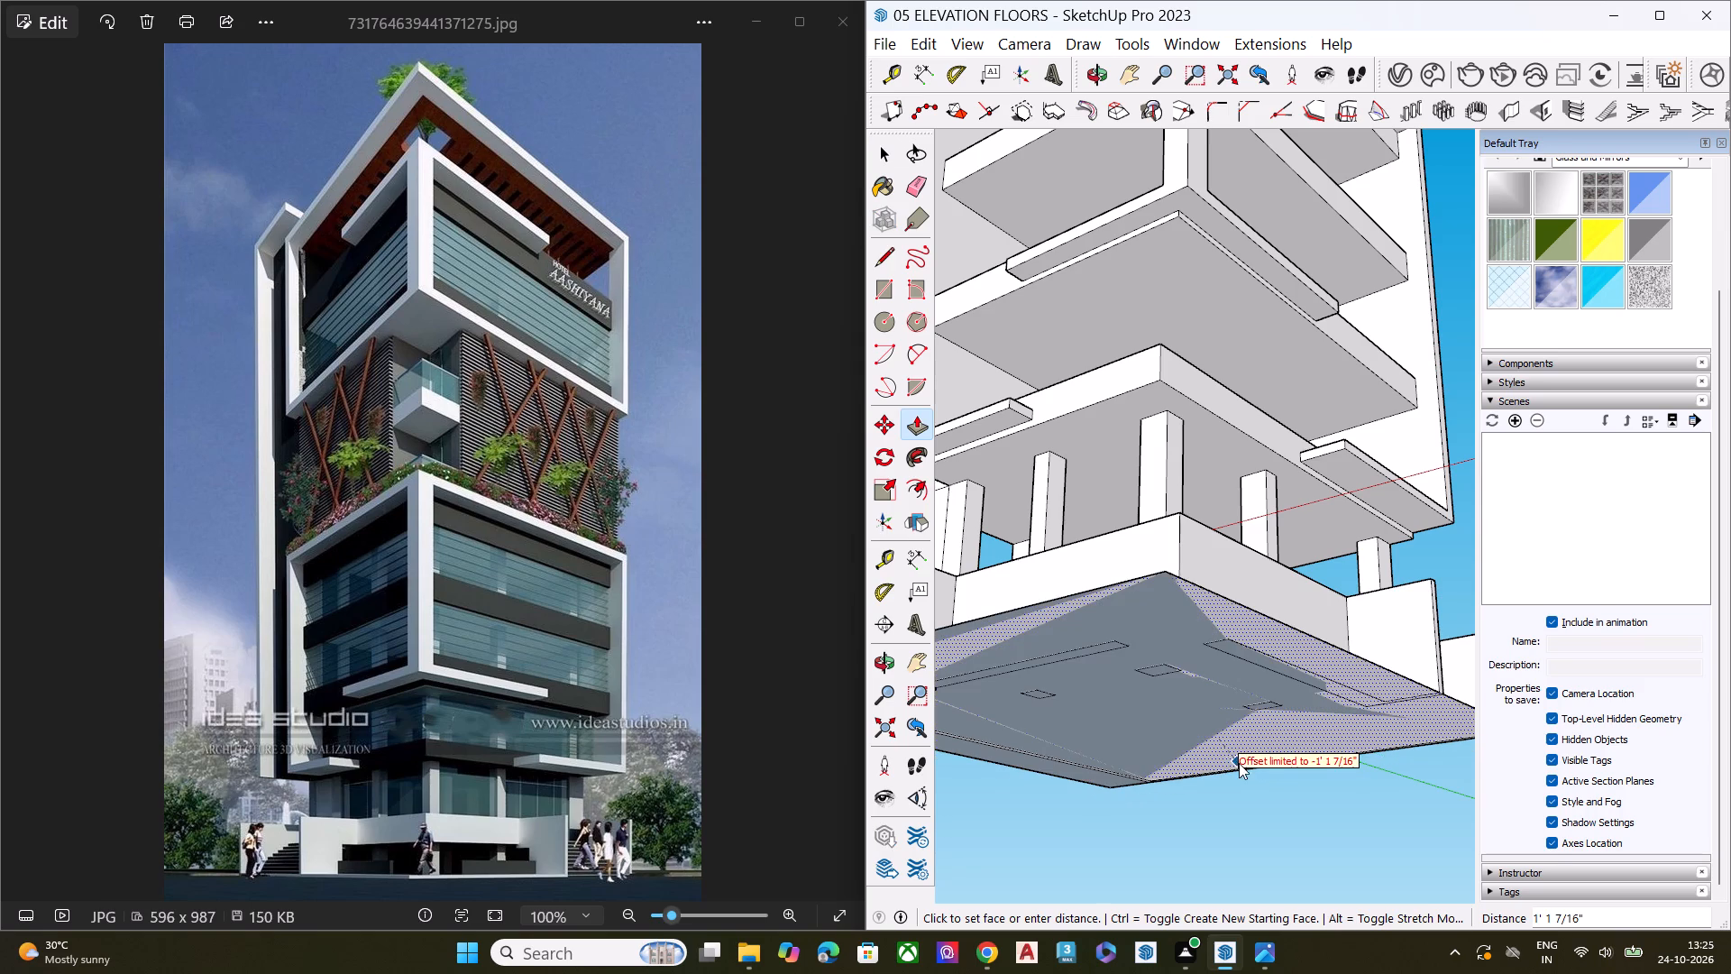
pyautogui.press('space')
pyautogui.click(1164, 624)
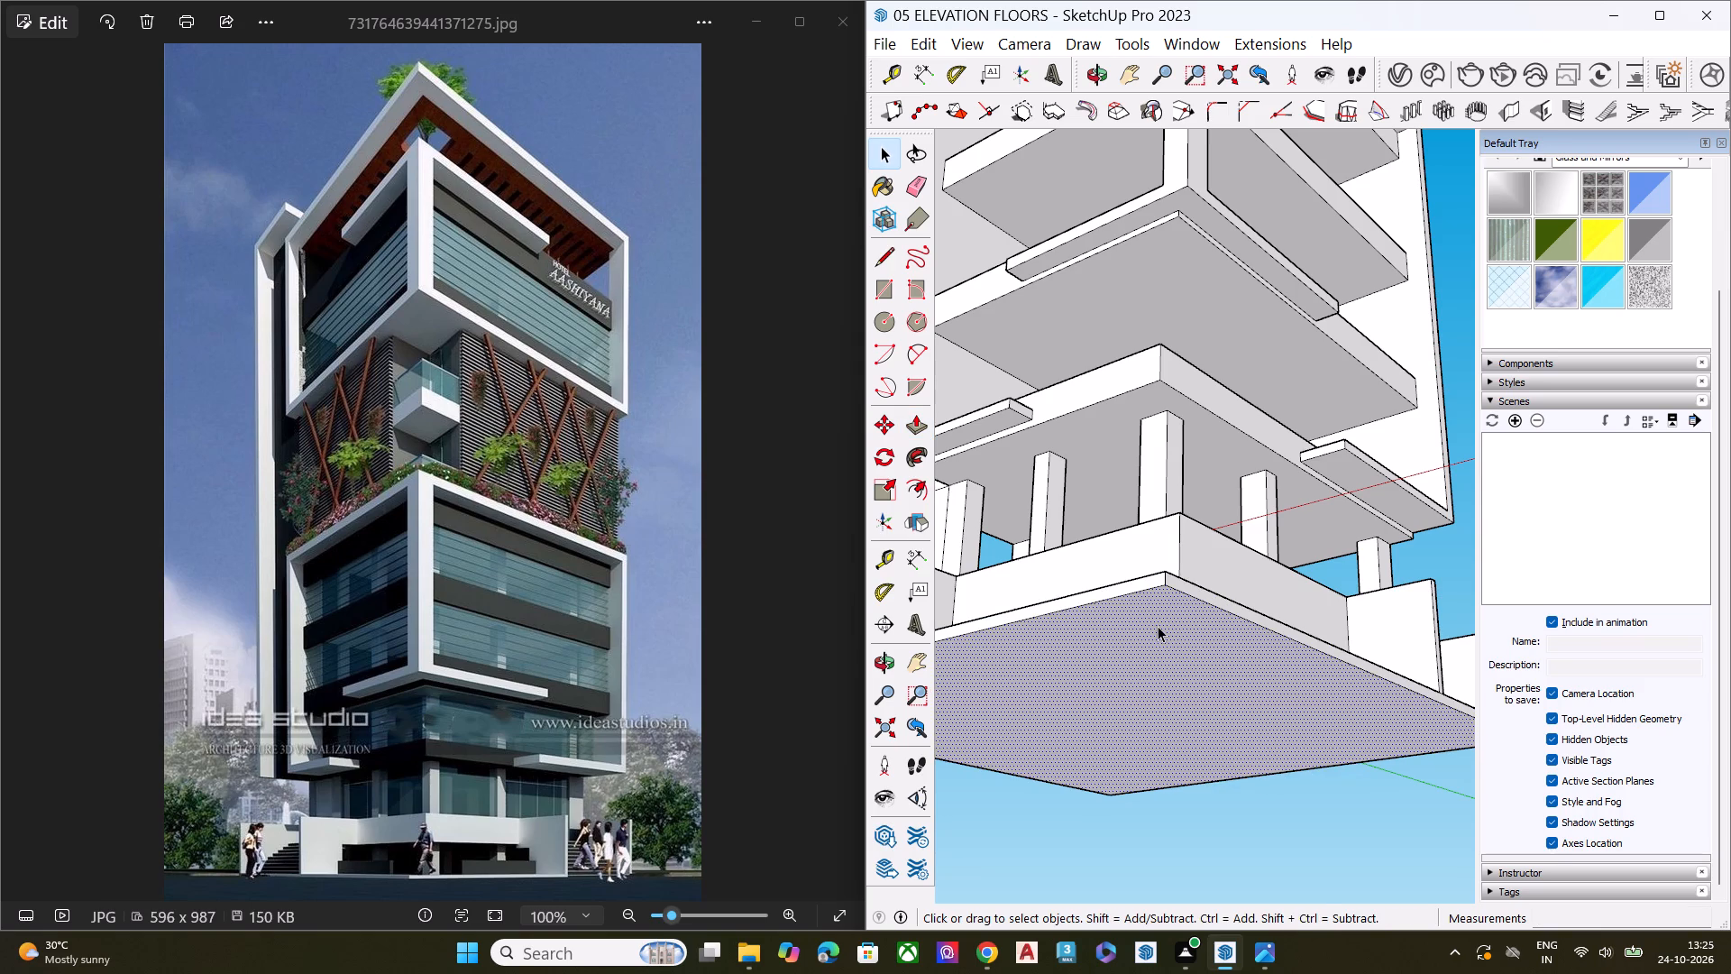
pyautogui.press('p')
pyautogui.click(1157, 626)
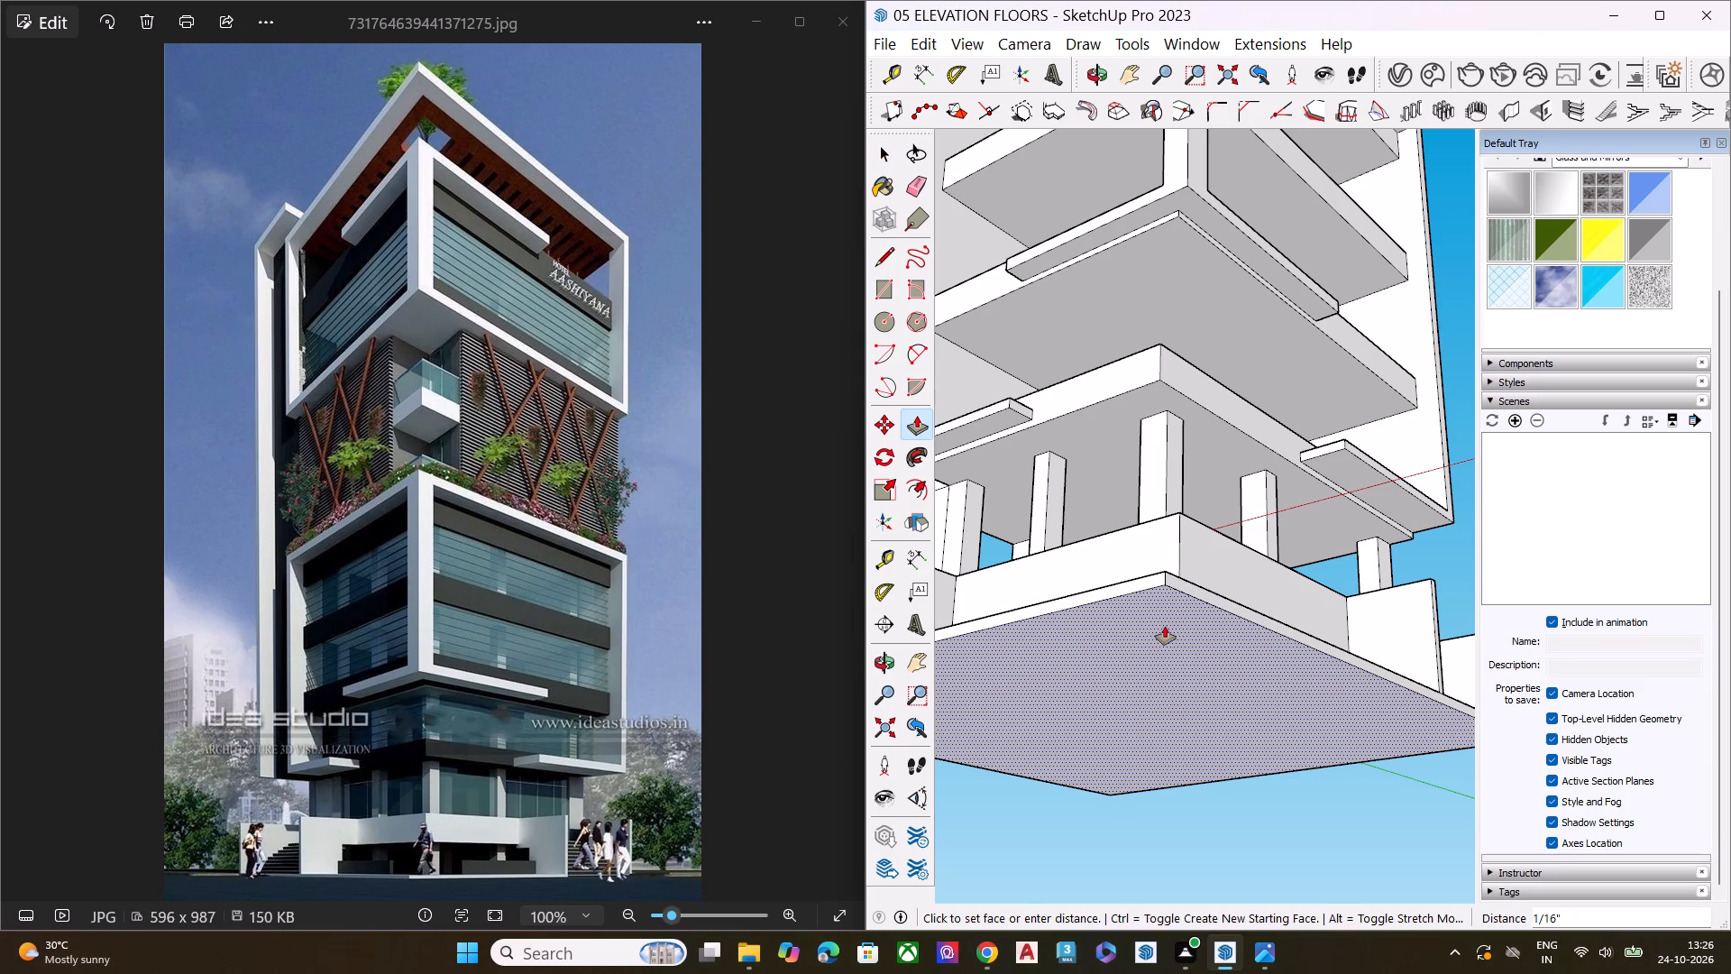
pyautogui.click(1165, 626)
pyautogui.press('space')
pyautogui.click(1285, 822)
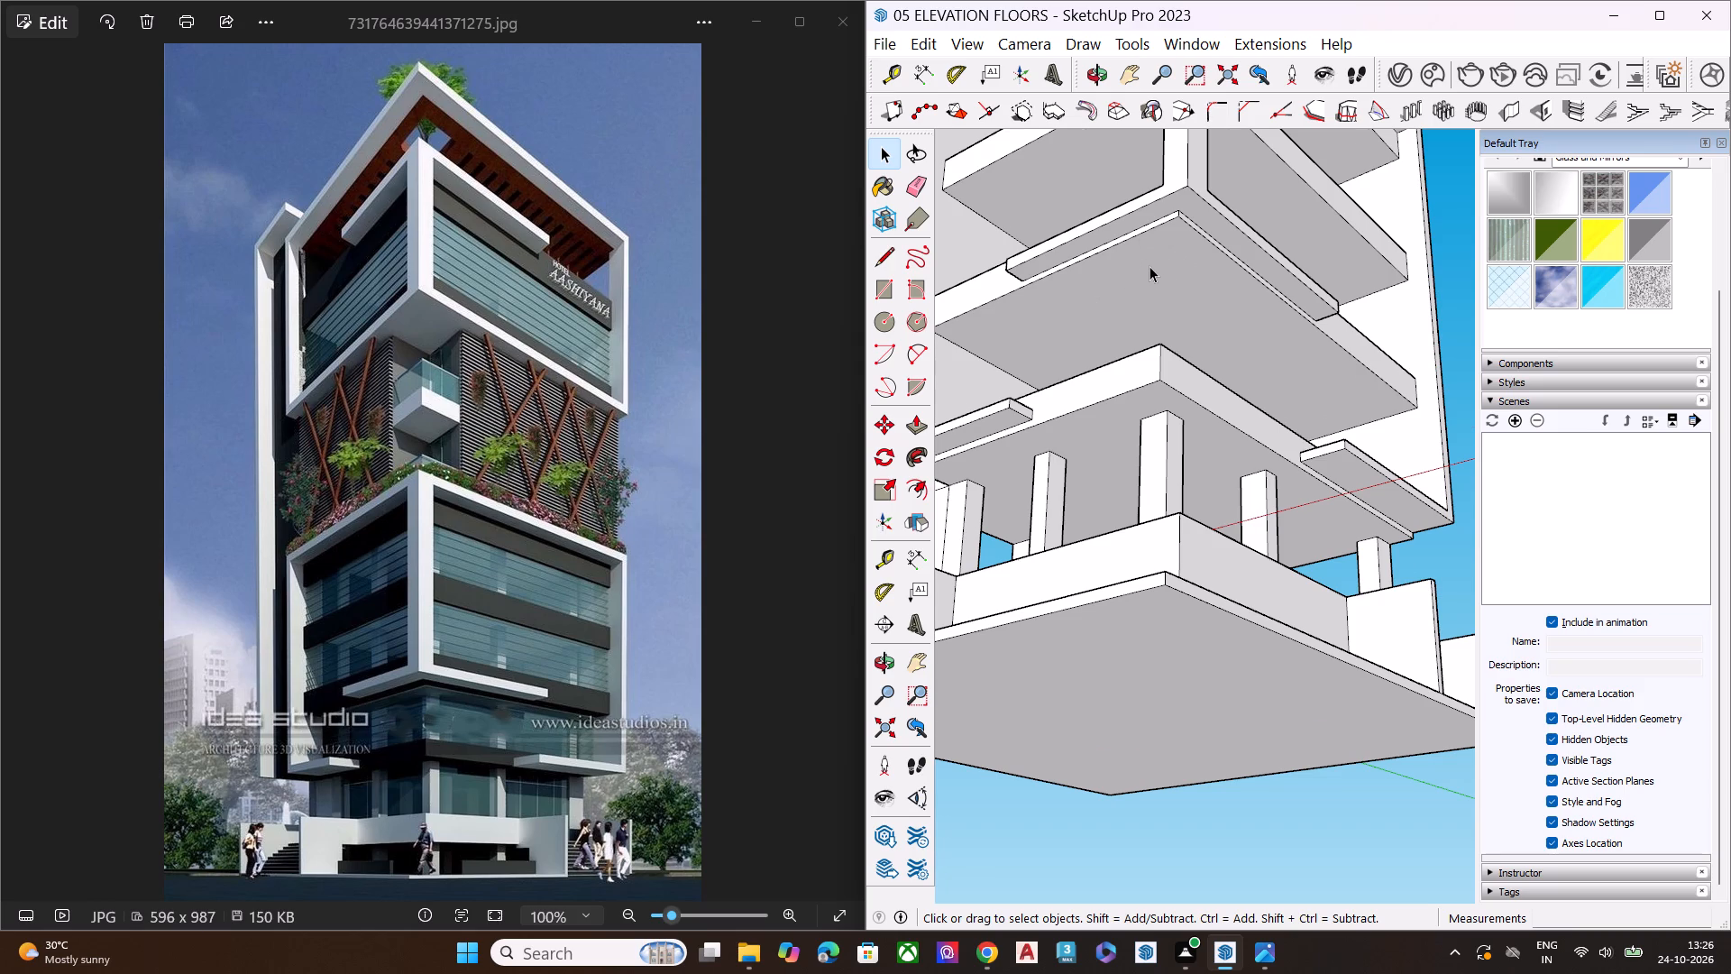
# Examine the ground level's side walls, notches and step blocks from several sides.
pyautogui.scroll(-7, 1147, 272)
pyautogui.moveTo(1183, 293); pyautogui.dragTo(1112, 553, button='middle')
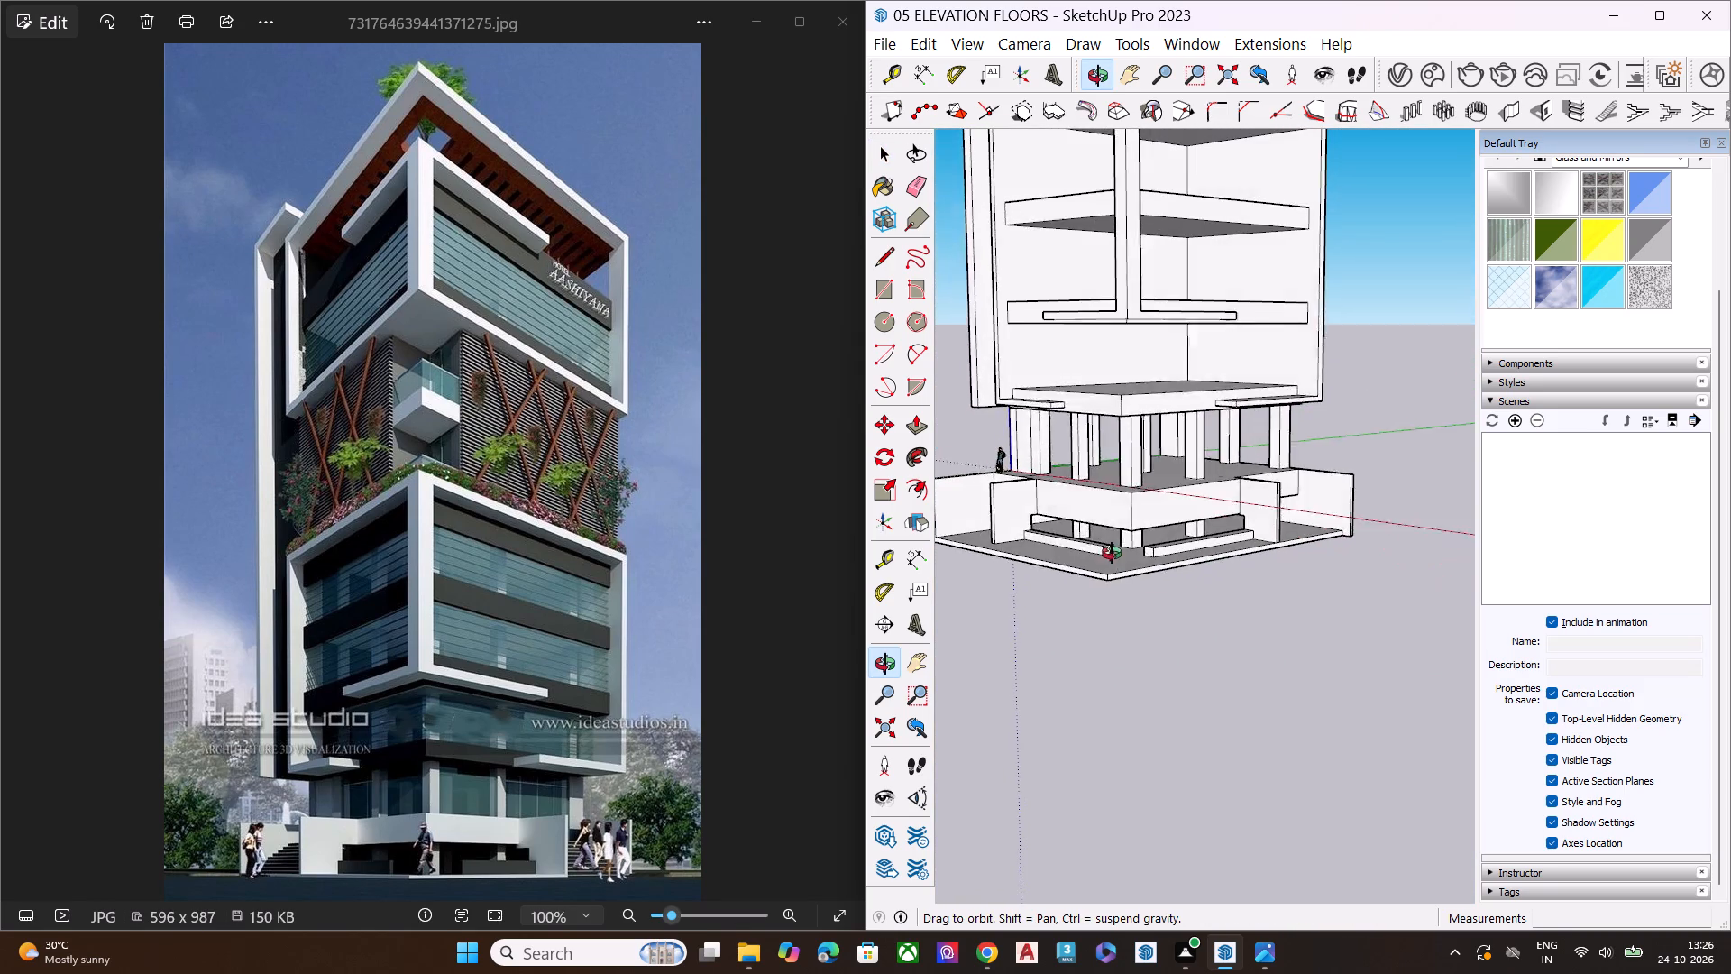
pyautogui.moveTo(1112, 553); pyautogui.dragTo(1127, 527, button='middle')
pyautogui.moveTo(1311, 510); pyautogui.dragTo(1120, 506, button='middle')
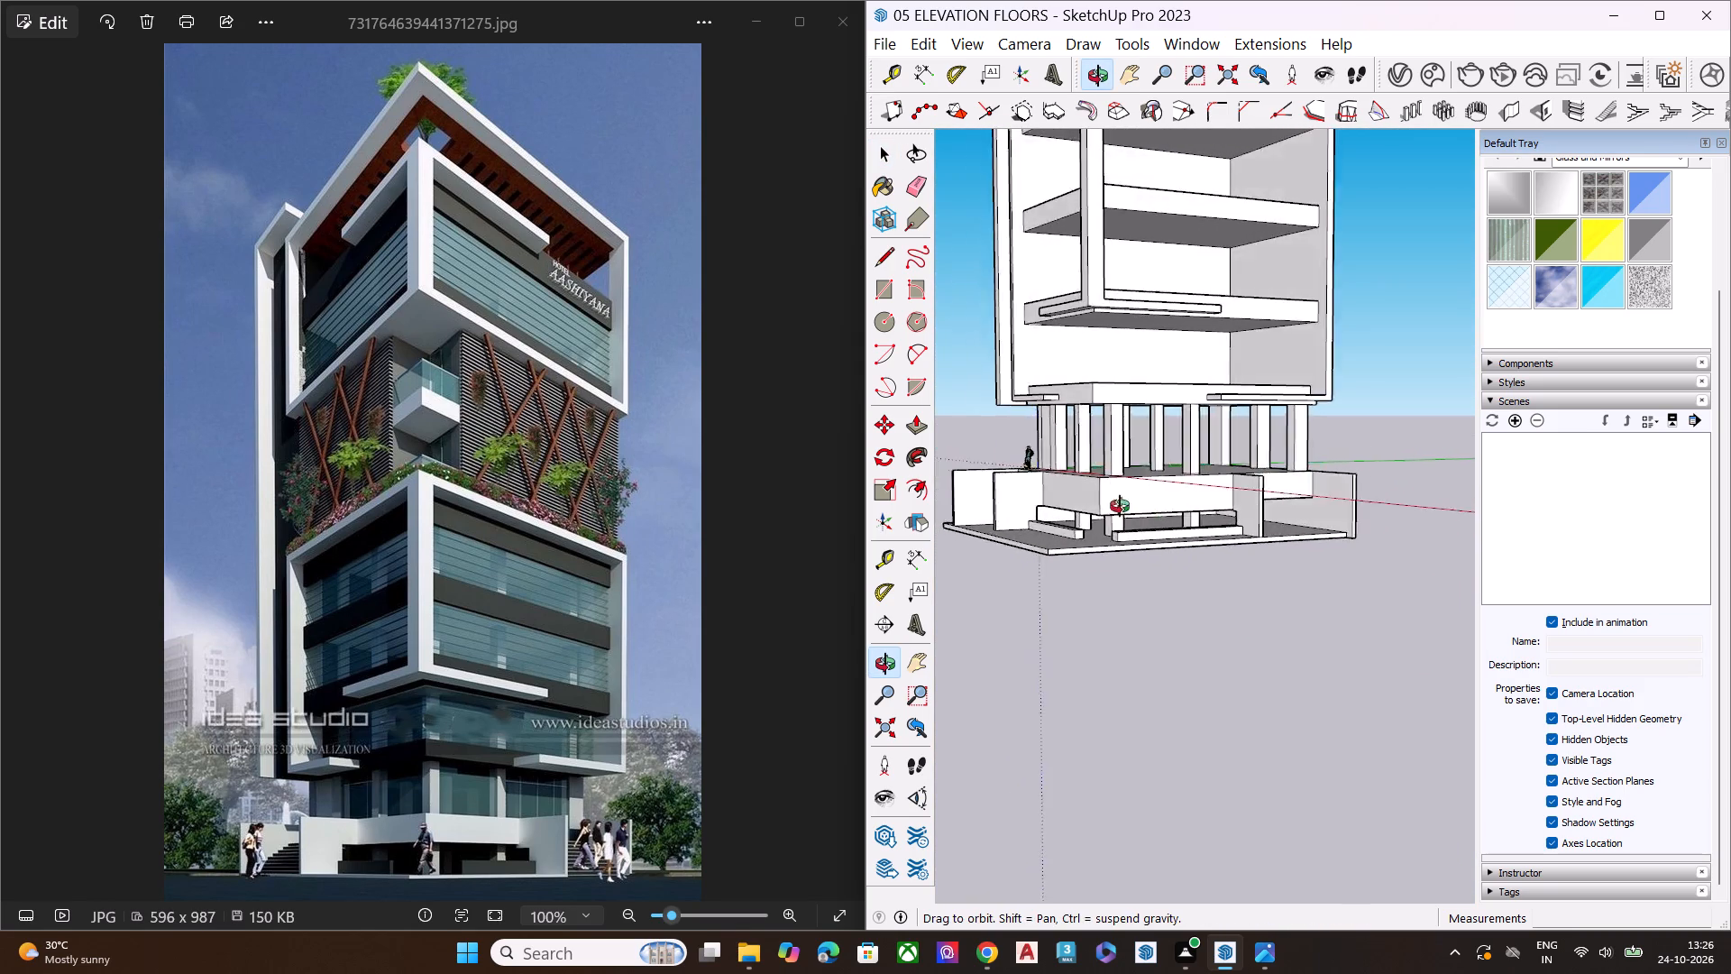
pyautogui.moveTo(1120, 506); pyautogui.dragTo(795, 444, button='middle')
pyautogui.scroll(10, 1226, 514)
pyautogui.moveTo(1415, 516); pyautogui.dragTo(1291, 460, button='middle')
pyautogui.scroll(1, 1313, 472)
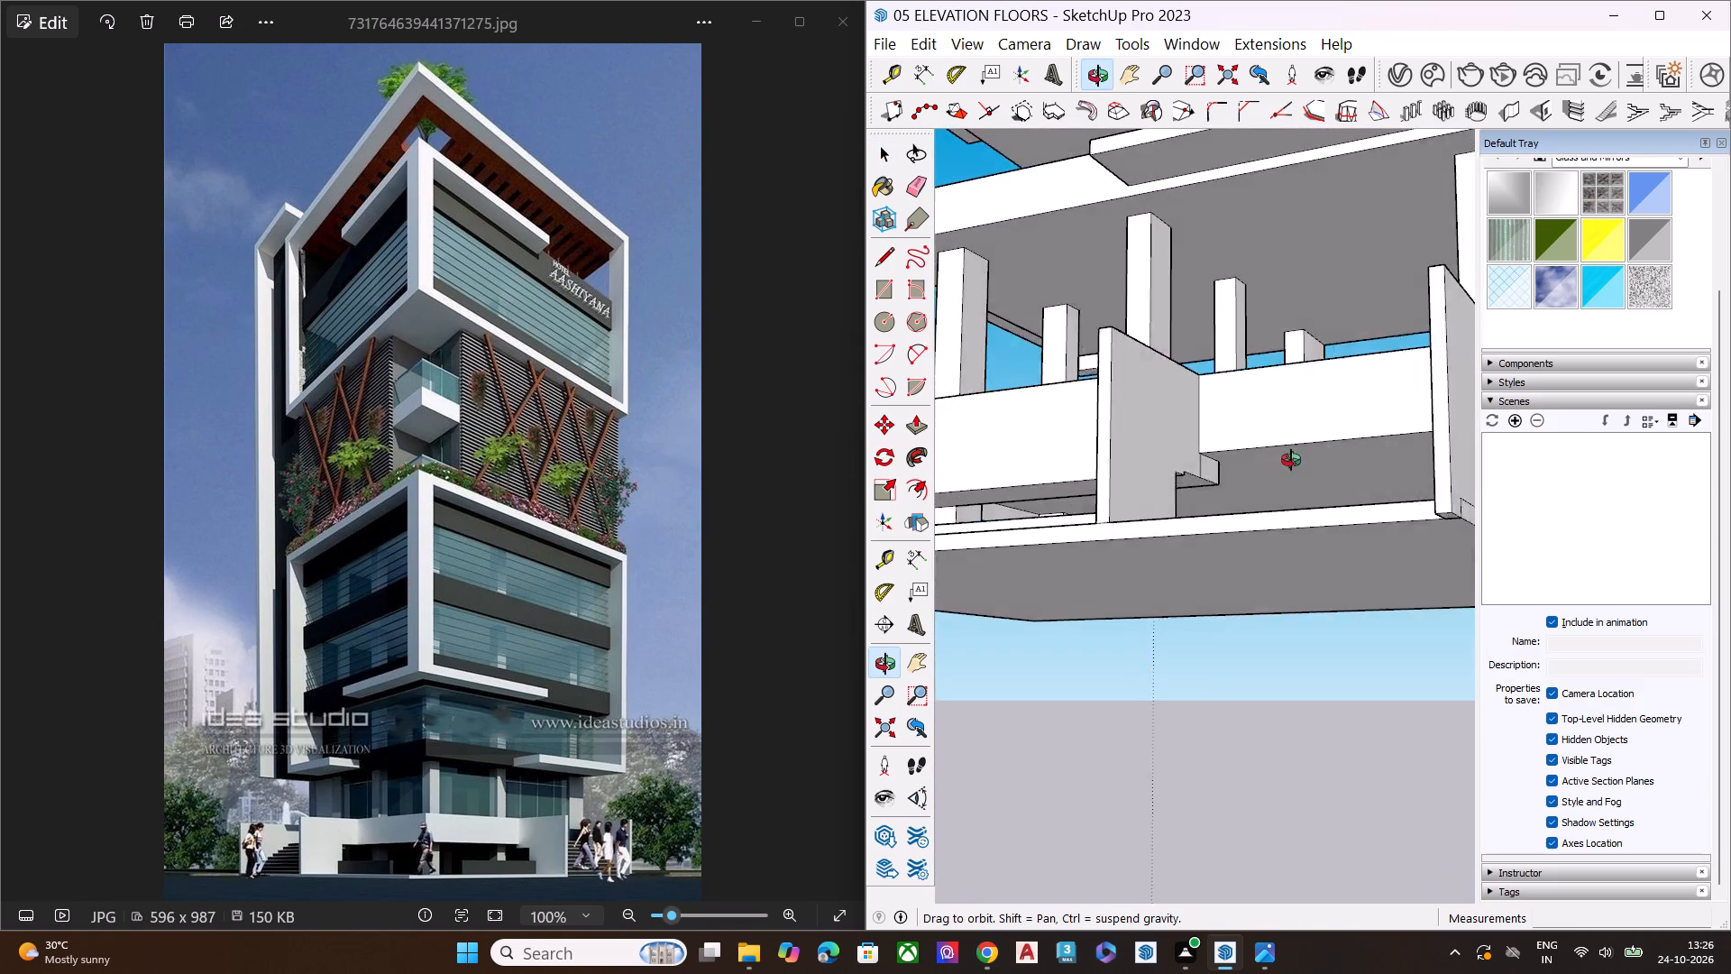
pyautogui.moveTo(1291, 460); pyautogui.dragTo(1173, 440, button='middle')
pyautogui.scroll(8, 1123, 454)
pyautogui.scroll(-2, 1169, 445)
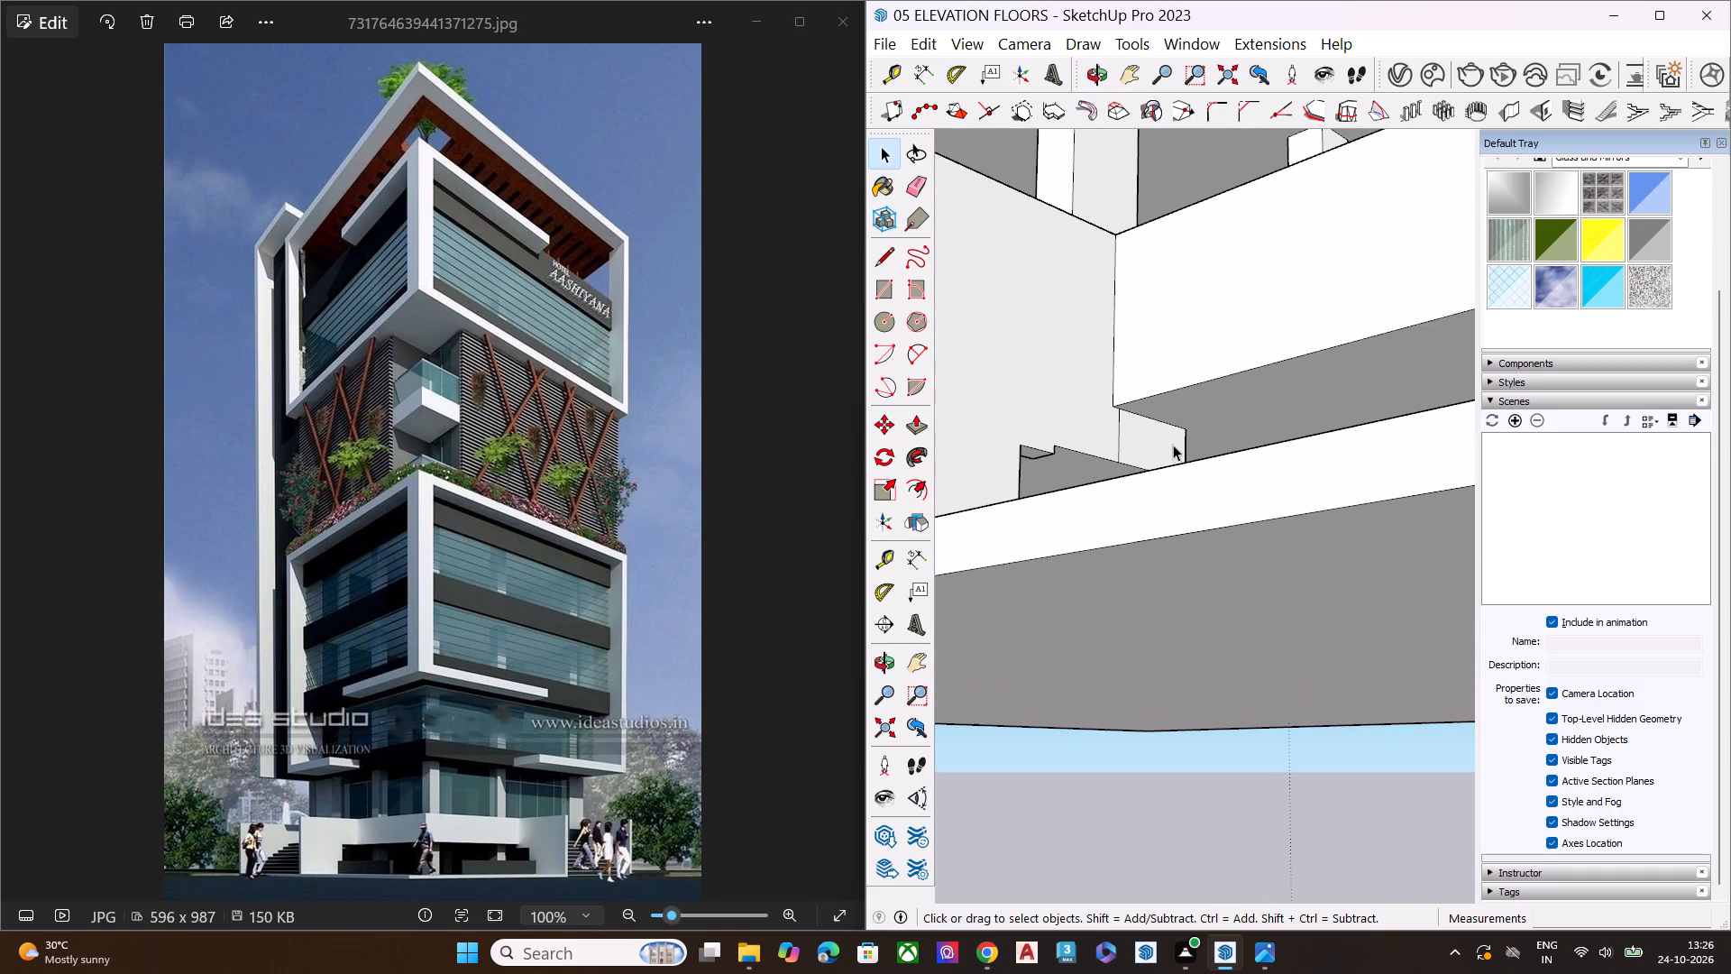
pyautogui.scroll(-3, 1173, 445)
pyautogui.moveTo(1177, 455); pyautogui.dragTo(1517, 599, button='middle')
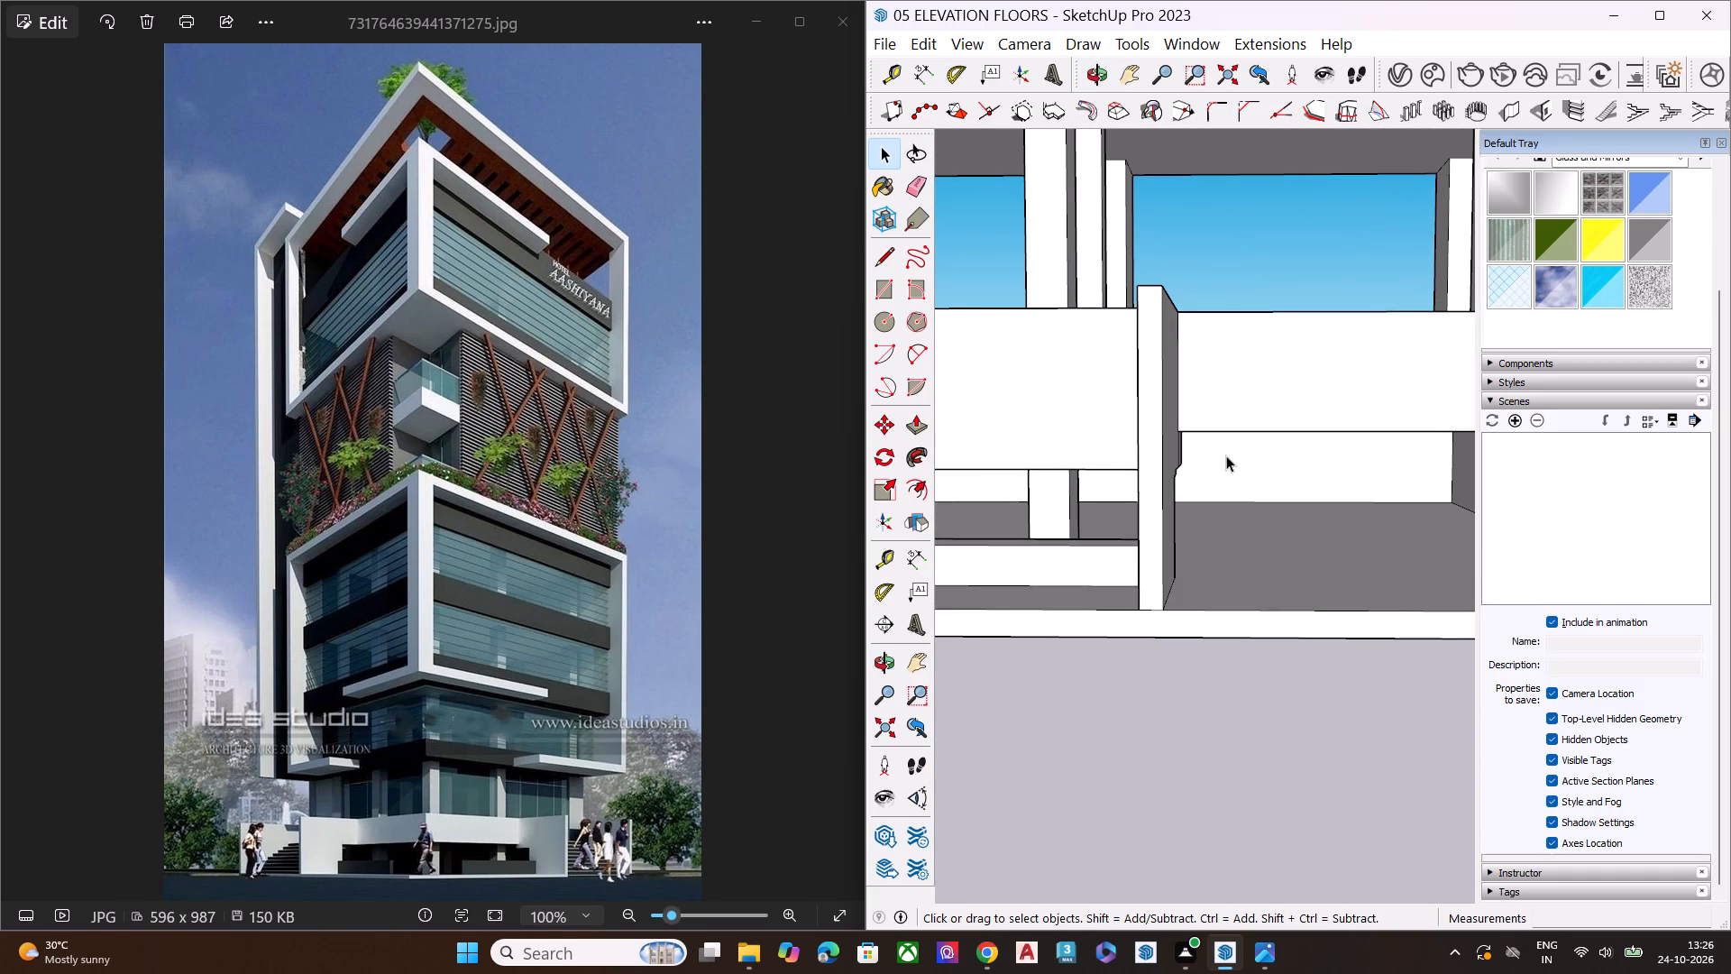
pyautogui.scroll(-6, 1161, 455)
pyautogui.moveTo(1327, 615); pyautogui.dragTo(1099, 559, button='middle')
pyautogui.scroll(5, 1095, 556)
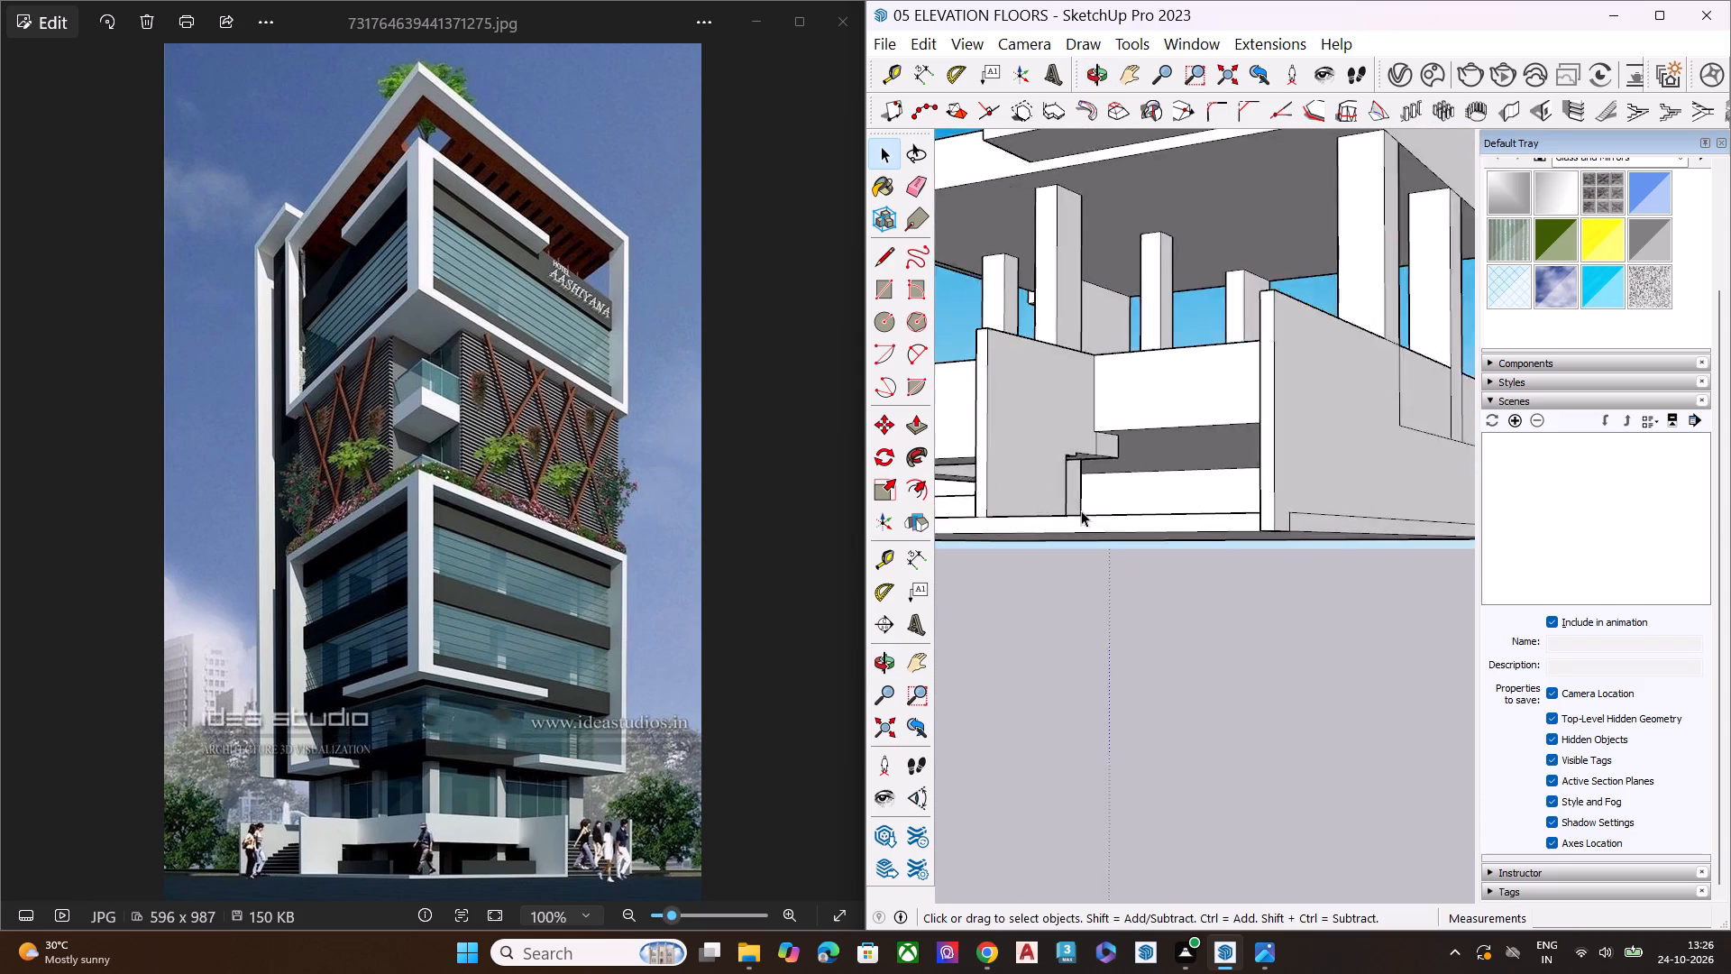
pyautogui.scroll(5, 1081, 510)
pyautogui.scroll(-1, 1035, 593)
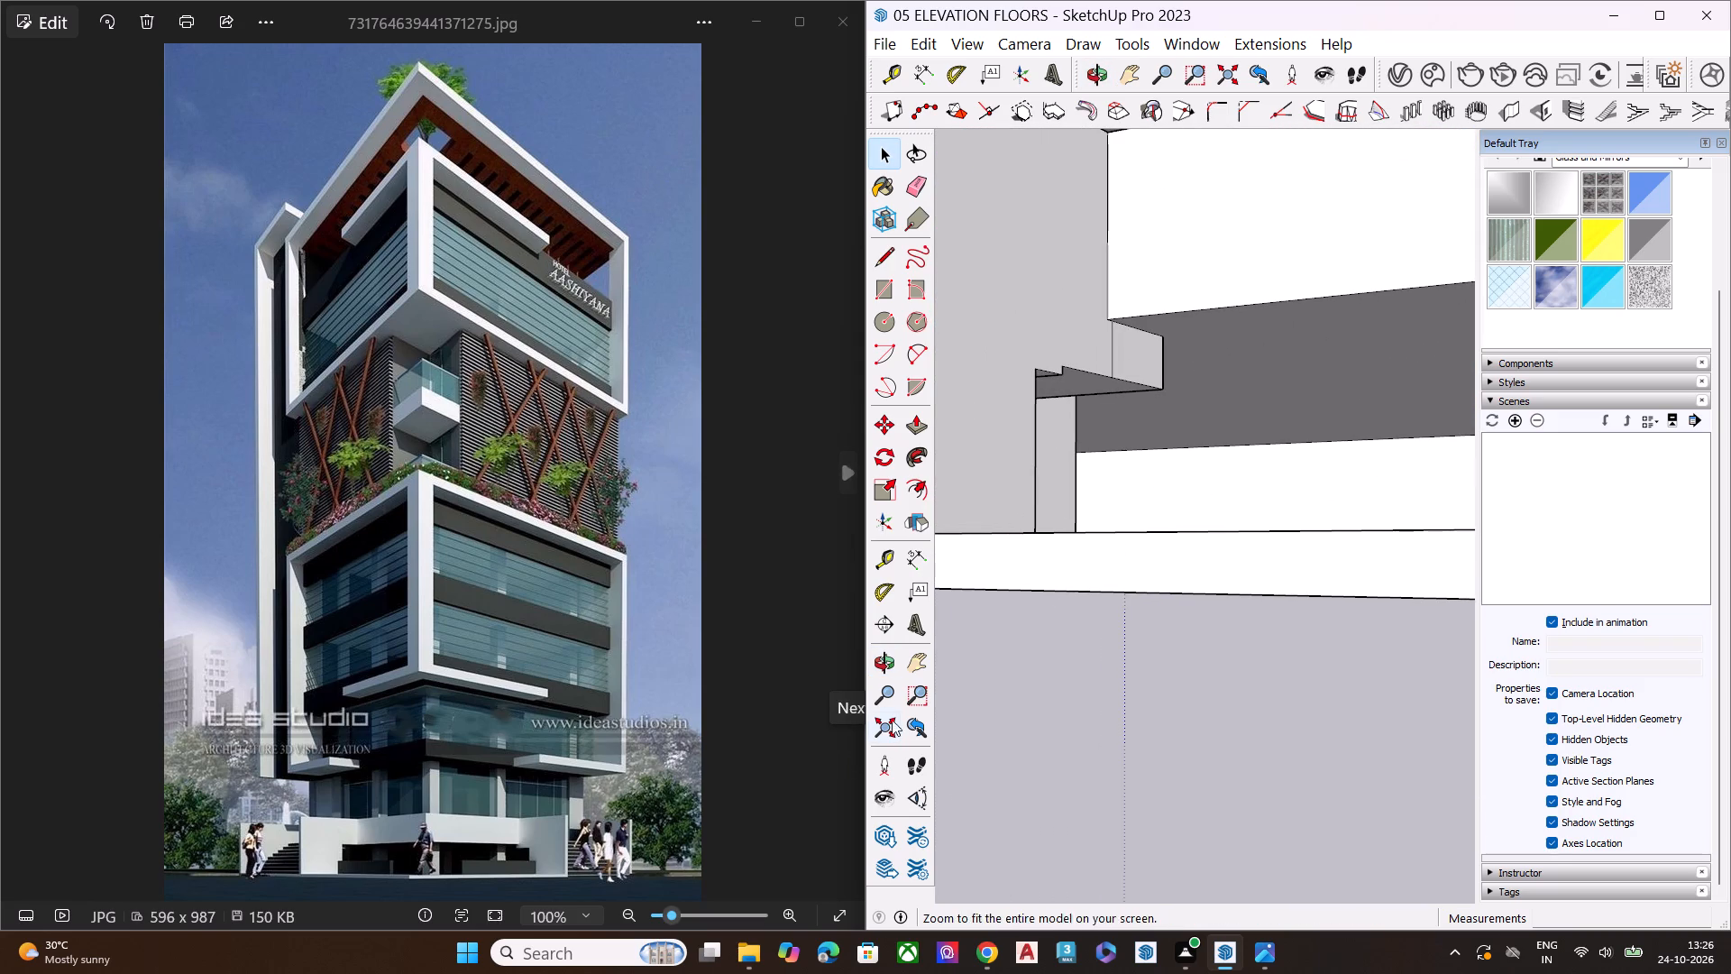
pyautogui.scroll(-8, 1117, 669)
pyautogui.scroll(-2, 1356, 716)
pyautogui.scroll(1, 1366, 717)
pyautogui.scroll(-4, 1368, 718)
pyautogui.moveTo(1074, 689); pyautogui.dragTo(1541, 699, button='middle')
pyautogui.scroll(7, 1018, 615)
pyautogui.scroll(-1, 1048, 600)
pyautogui.scroll(4, 1053, 603)
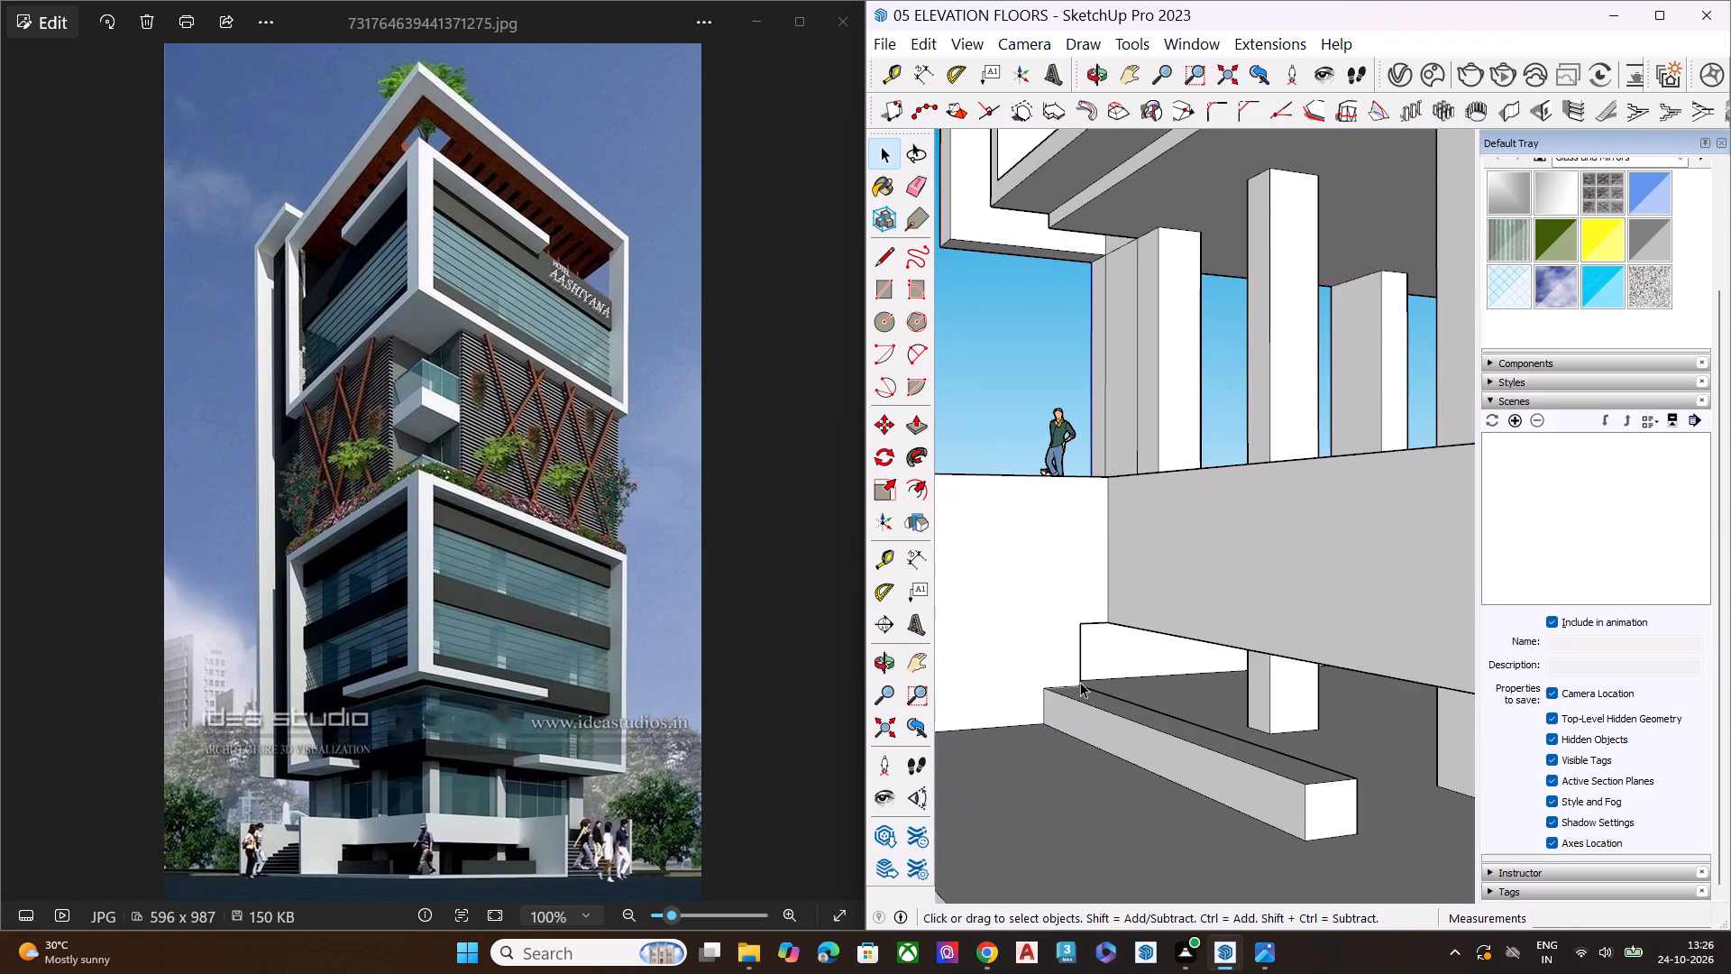
# Draw a line about 14' 8" long across the raised slab's underside, from the stepped side wall's notch corner to the opposite side wall.
pyautogui.scroll(2, 1079, 682)
pyautogui.moveTo(1066, 645); pyautogui.dragTo(1655, 687, button='middle')
pyautogui.moveTo(1223, 661); pyautogui.dragTo(1351, 577, button='middle')
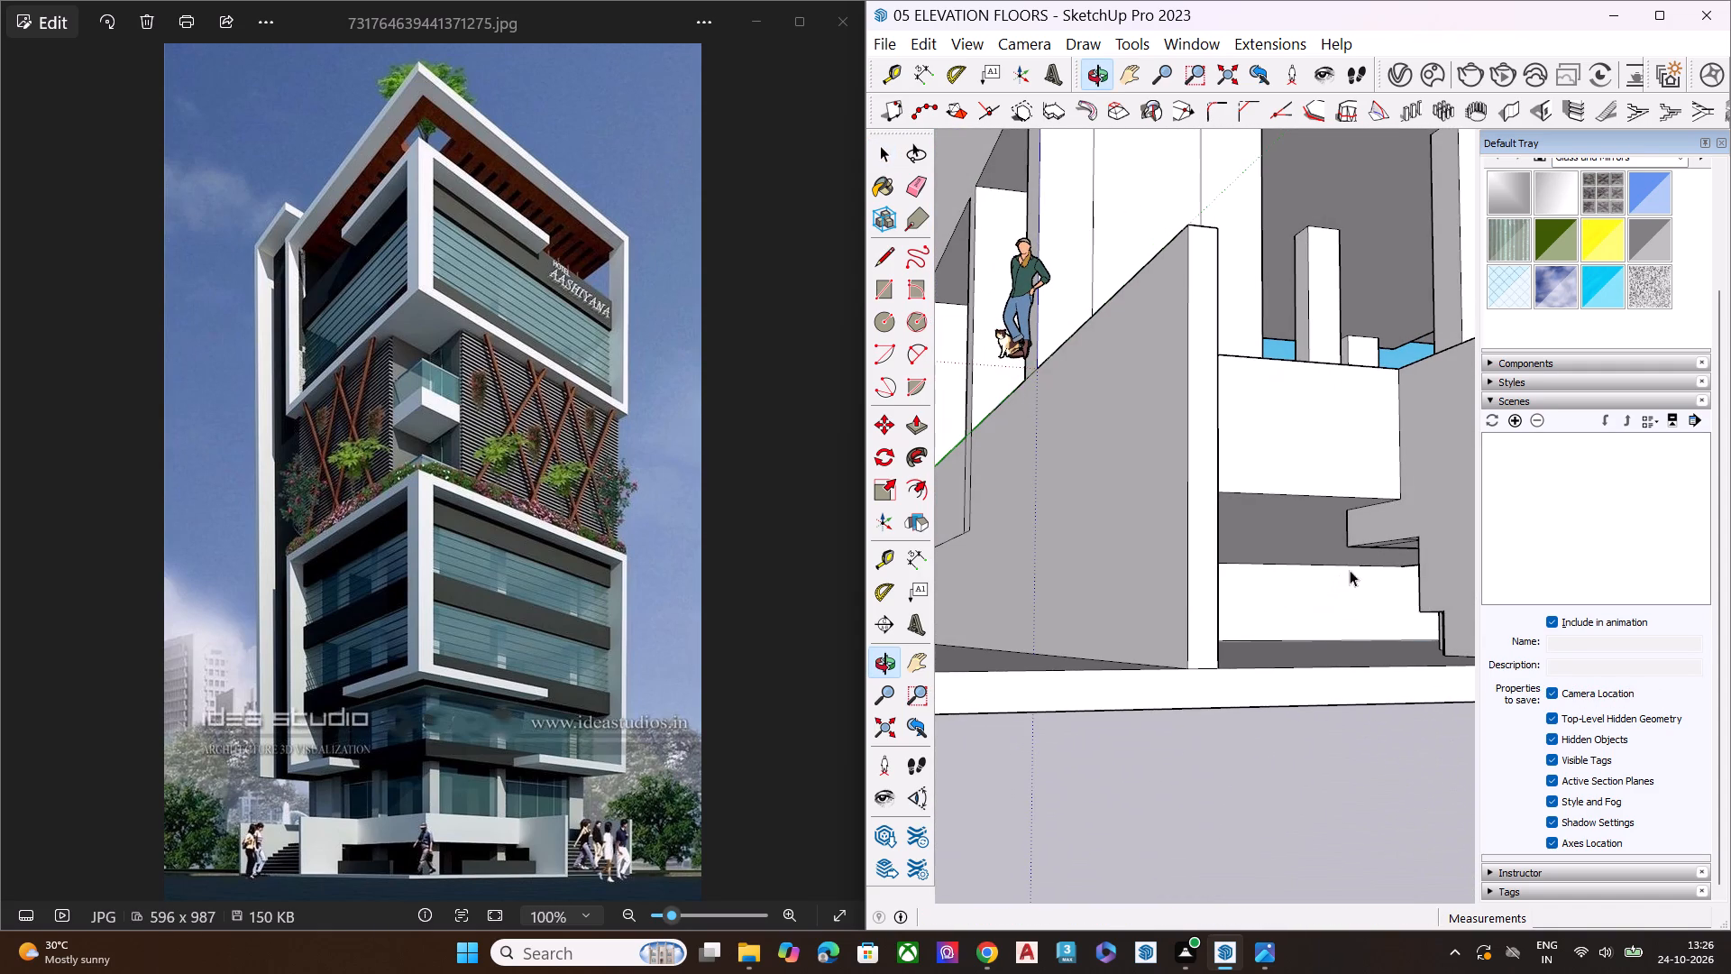
pyautogui.click(1324, 493)
pyautogui.moveTo(1357, 496); pyautogui.dragTo(1359, 435, button='middle')
pyautogui.scroll(9, 1359, 435)
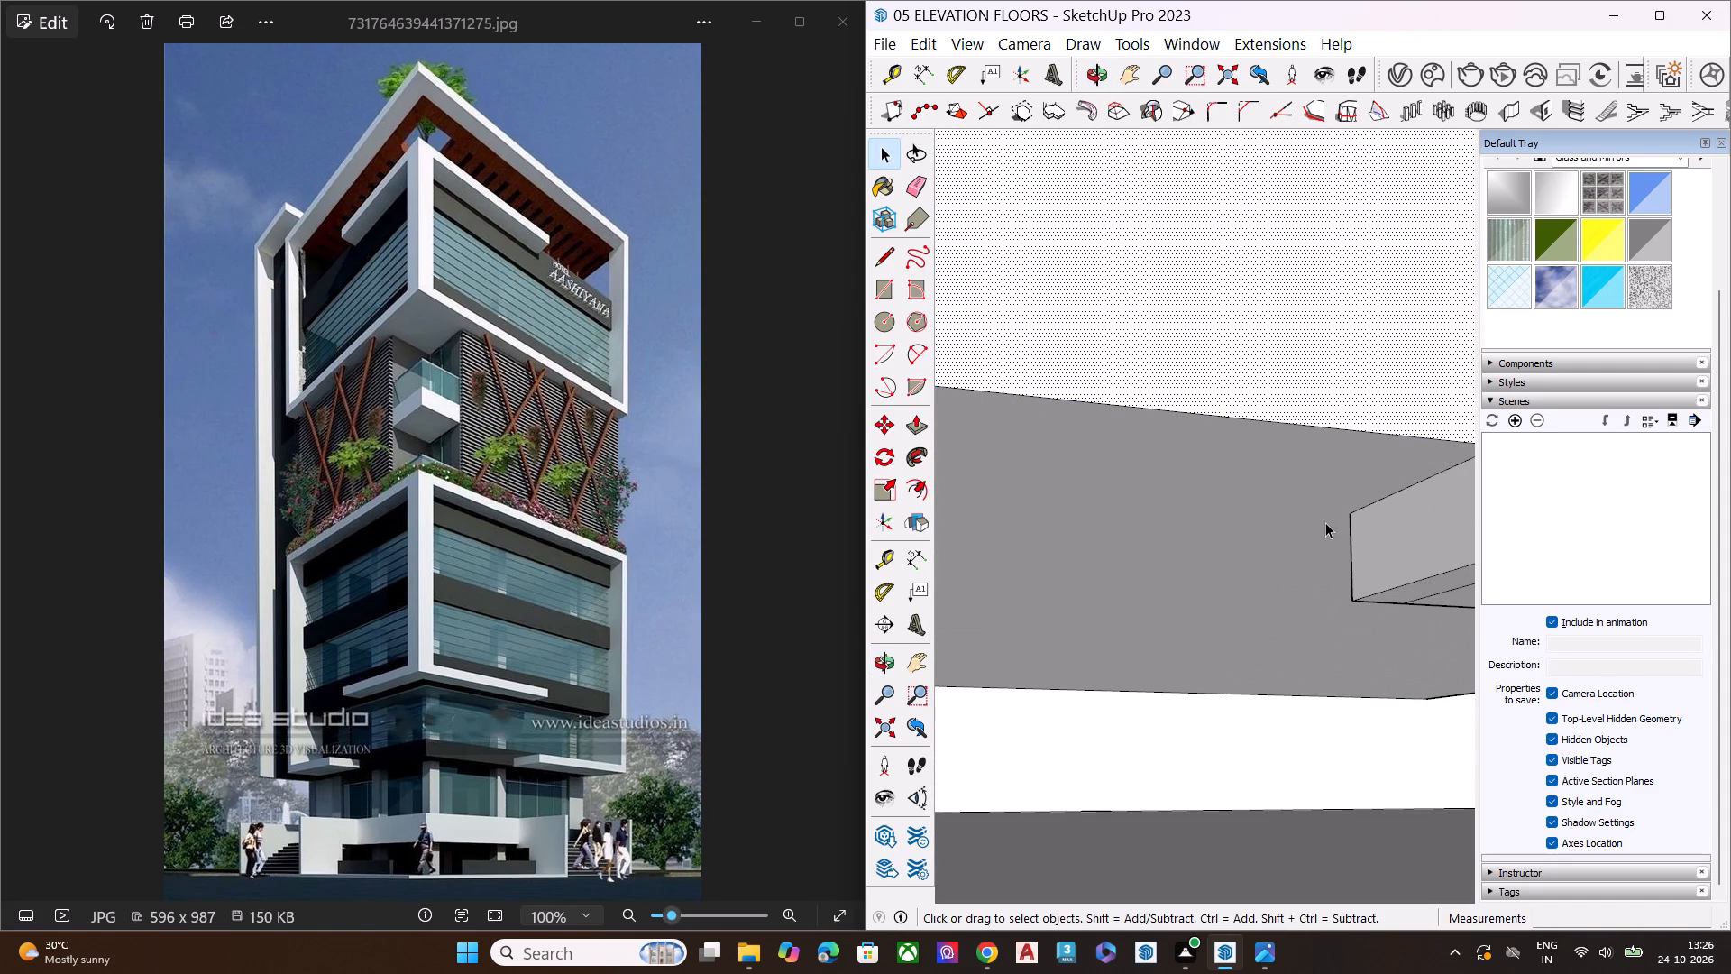
pyautogui.press('l')
pyautogui.click(1349, 510)
pyautogui.scroll(-3, 1342, 602)
pyautogui.scroll(1, 1350, 615)
pyautogui.scroll(-2, 1352, 620)
pyautogui.scroll(1, 1354, 621)
pyautogui.scroll(-1, 1356, 627)
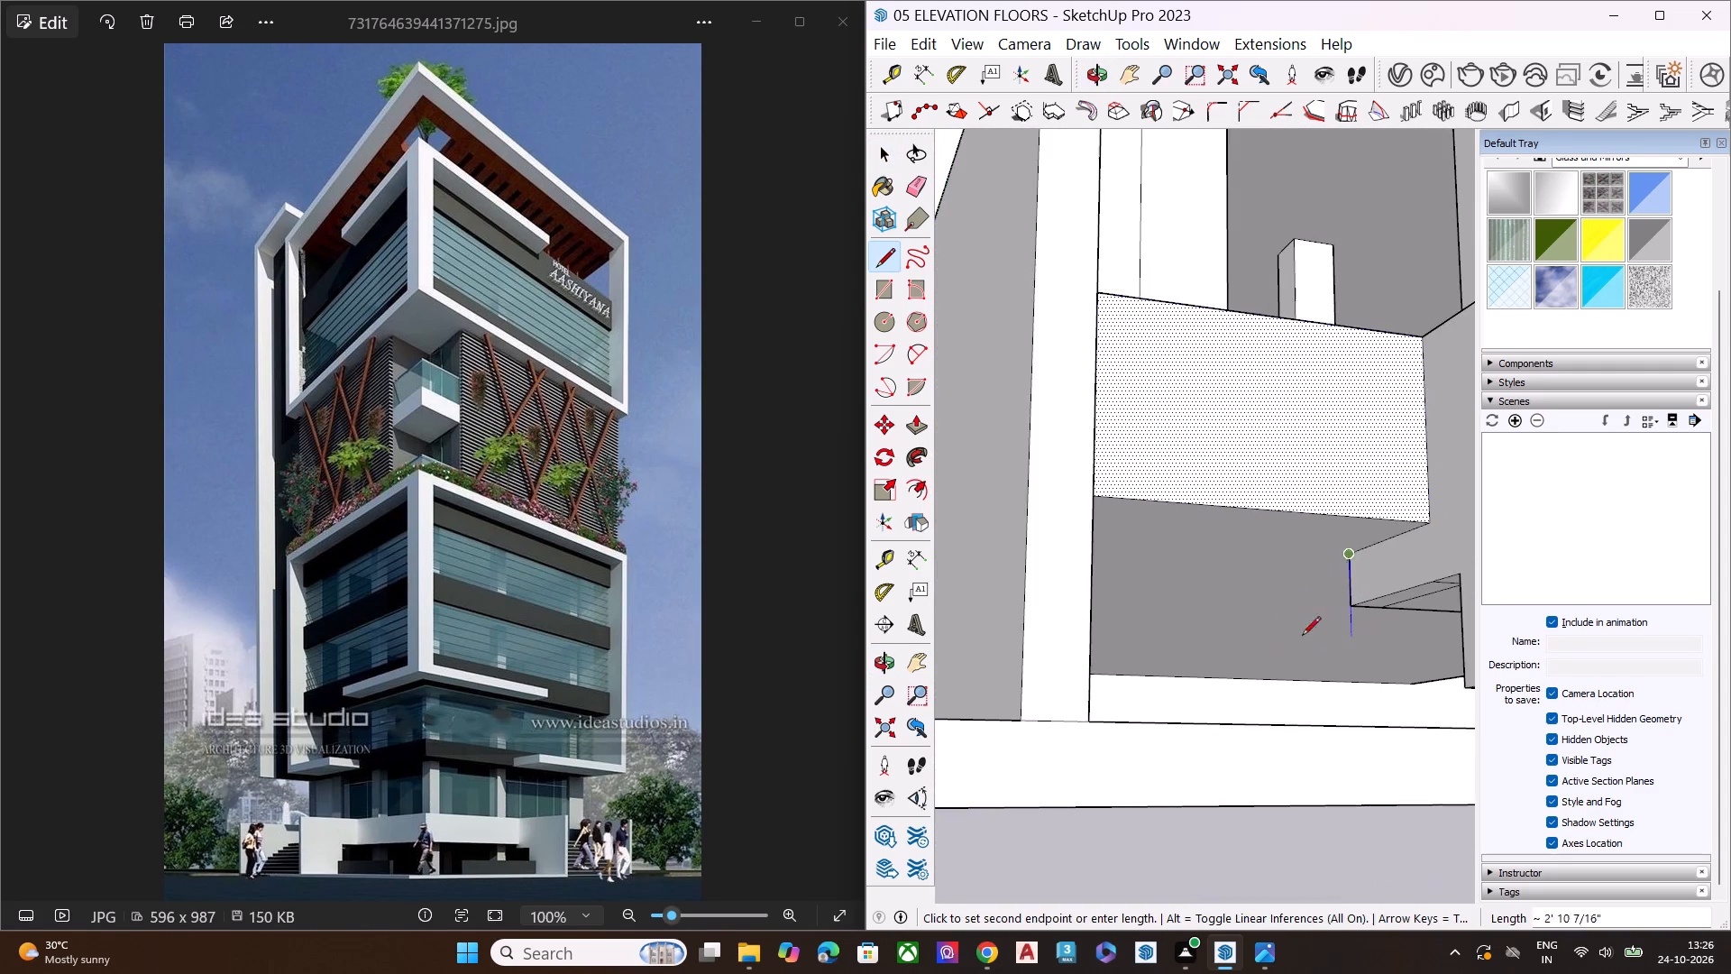
pyautogui.moveTo(1281, 636); pyautogui.dragTo(1131, 602, button='middle')
pyautogui.scroll(-15, 1400, 600)
pyautogui.scroll(1, 1415, 653)
pyautogui.scroll(-1, 1415, 654)
pyautogui.moveTo(1252, 679); pyautogui.dragTo(1113, 712, button='middle')
pyautogui.scroll(6, 1089, 599)
pyautogui.click(1119, 599)
pyautogui.press('space')
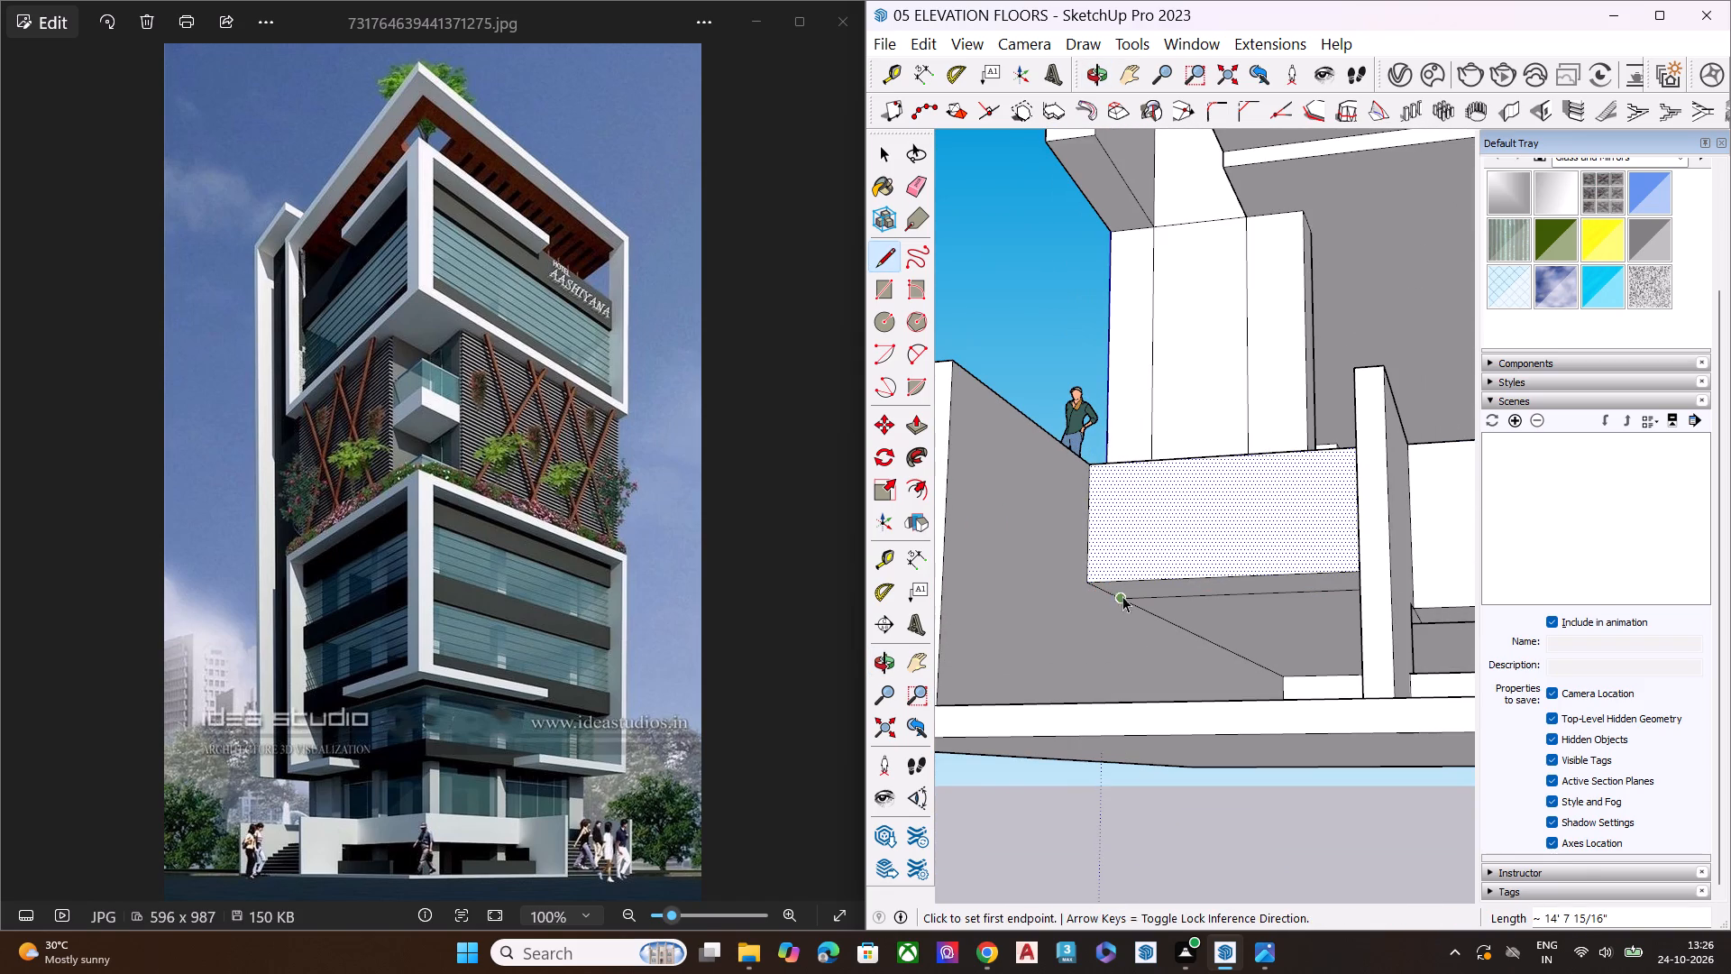
# Push/Pull the narrow strip along the raised slab's underside down 1' 9 3/4" to meet the stepped side wall's notch.
pyautogui.click(1198, 581)
pyautogui.moveTo(1345, 600); pyautogui.dragTo(1516, 546, button='middle')
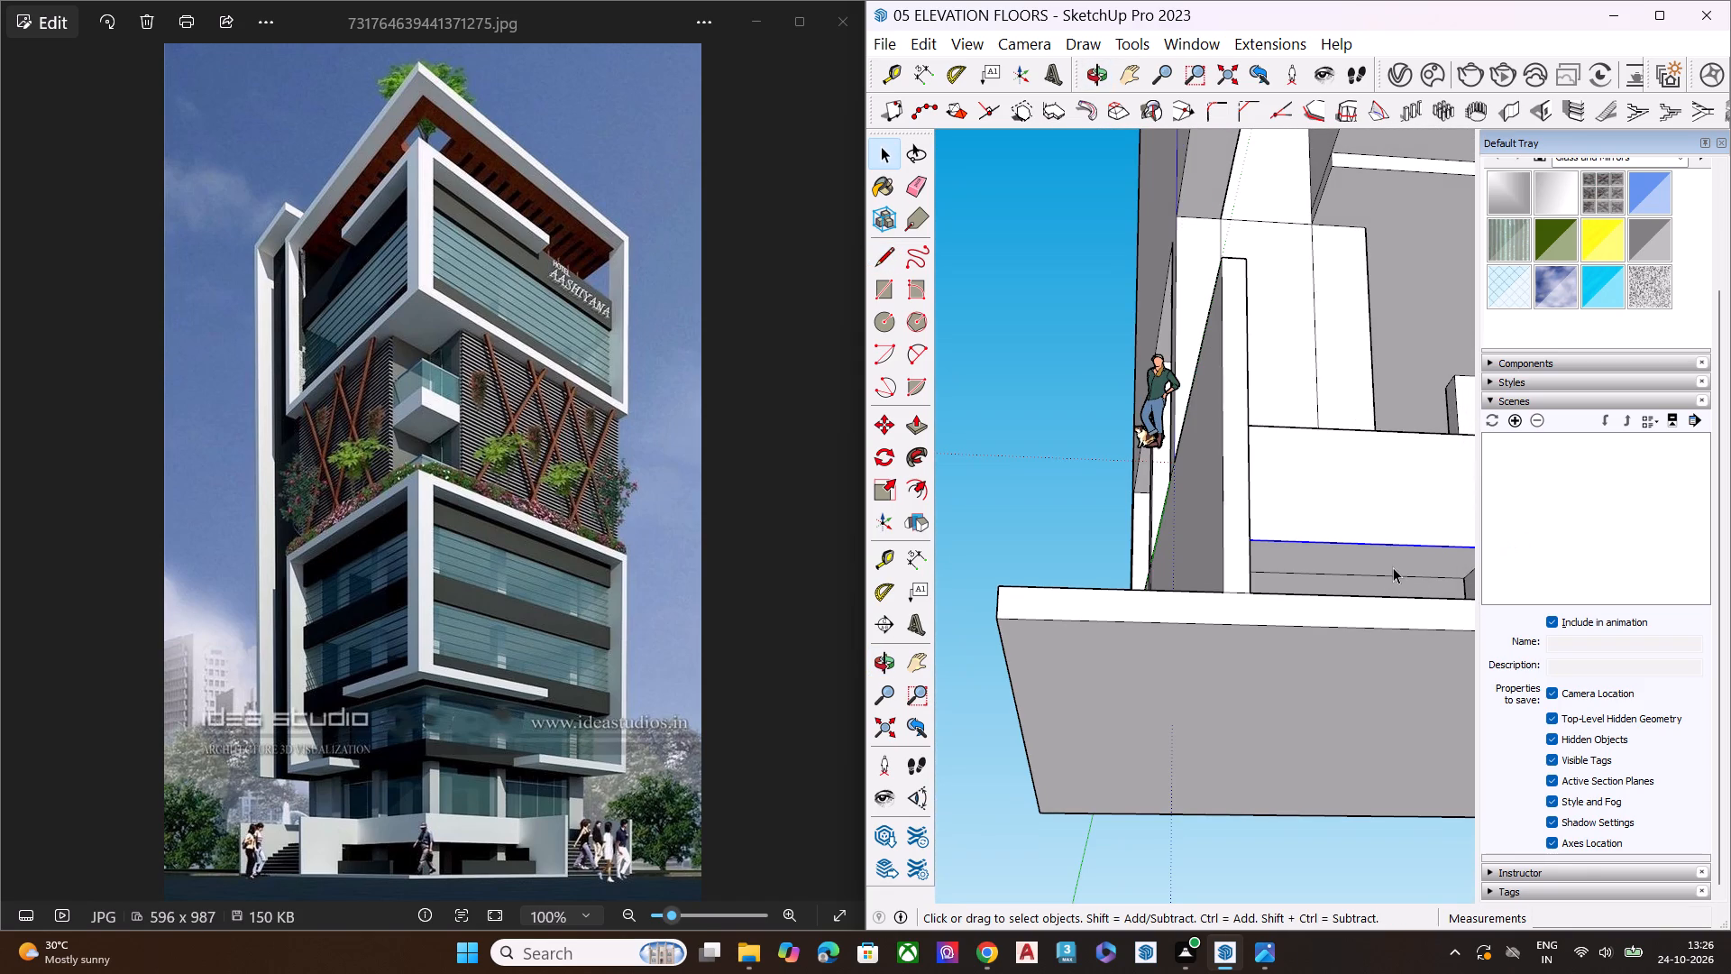
pyautogui.click(1393, 567)
pyautogui.scroll(-5, 1147, 545)
pyautogui.moveTo(1354, 571); pyautogui.dragTo(1388, 646, button='middle')
pyautogui.scroll(5, 1331, 604)
pyautogui.scroll(-3, 1291, 589)
pyautogui.scroll(4, 1290, 589)
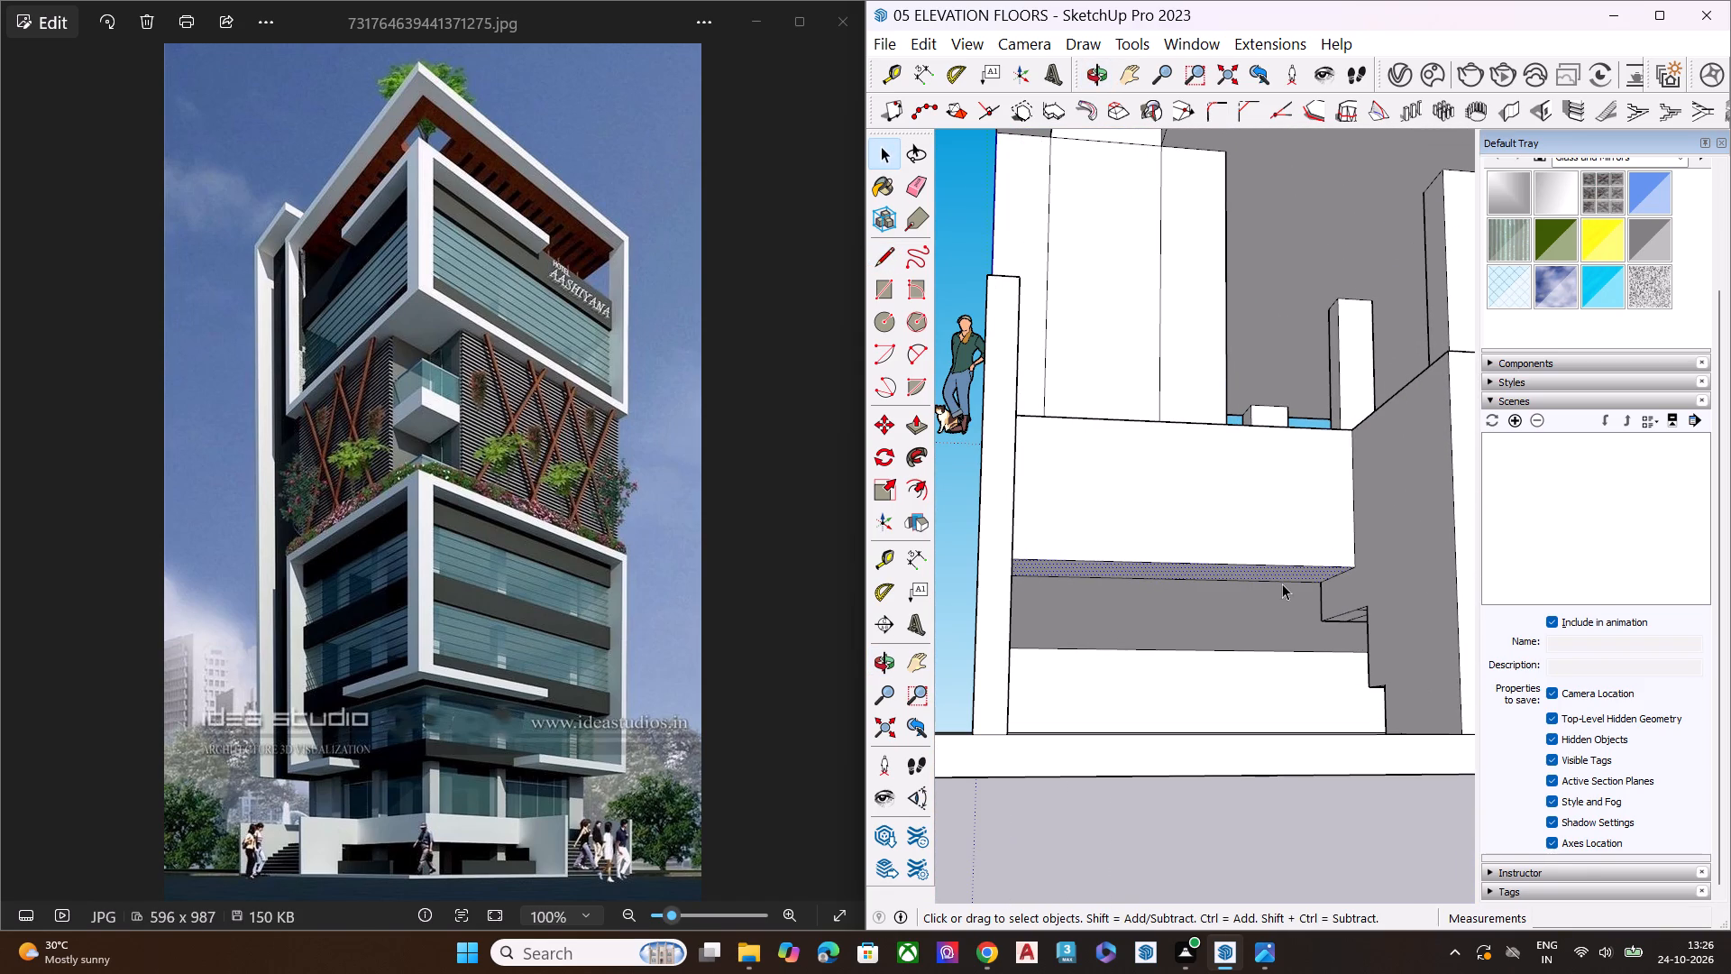
pyautogui.press('p')
pyautogui.click(1289, 574)
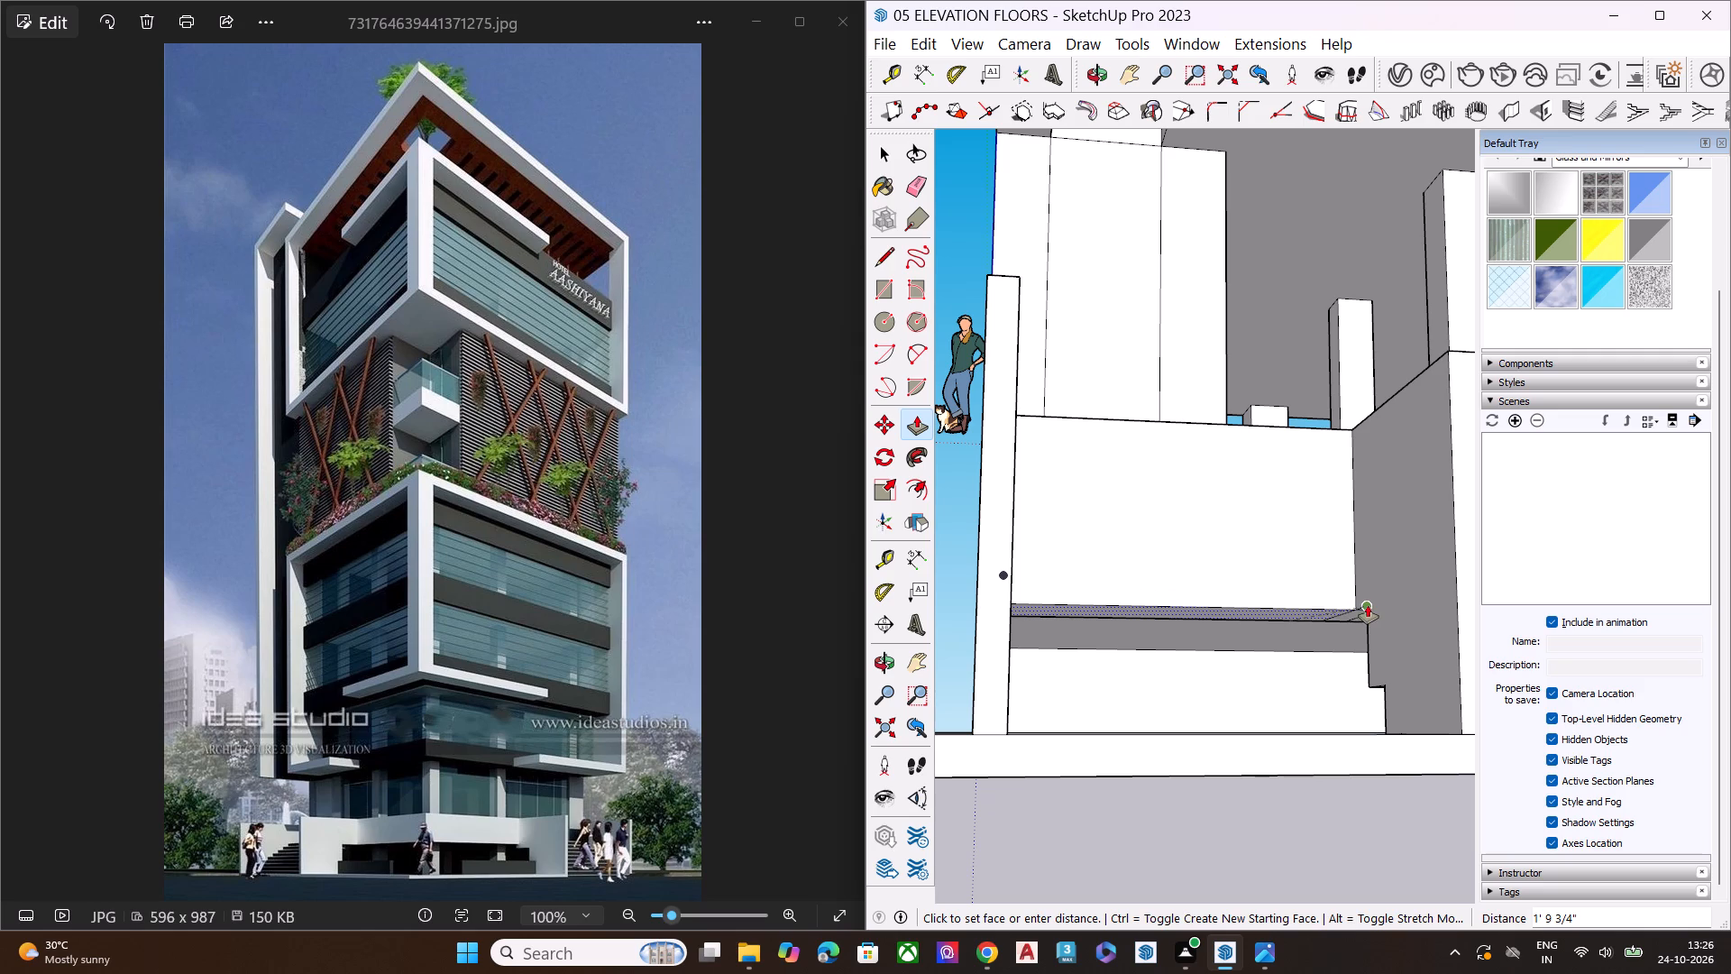
pyautogui.click(1371, 604)
pyautogui.press('space')
# Examine the raised slab's adjoining side and its stepped side wall from the front and below for the remaining gap.
pyautogui.scroll(-3, 1046, 585)
pyautogui.scroll(1, 1012, 589)
pyautogui.scroll(-4, 1012, 589)
pyautogui.moveTo(1259, 634); pyautogui.dragTo(962, 713, button='middle')
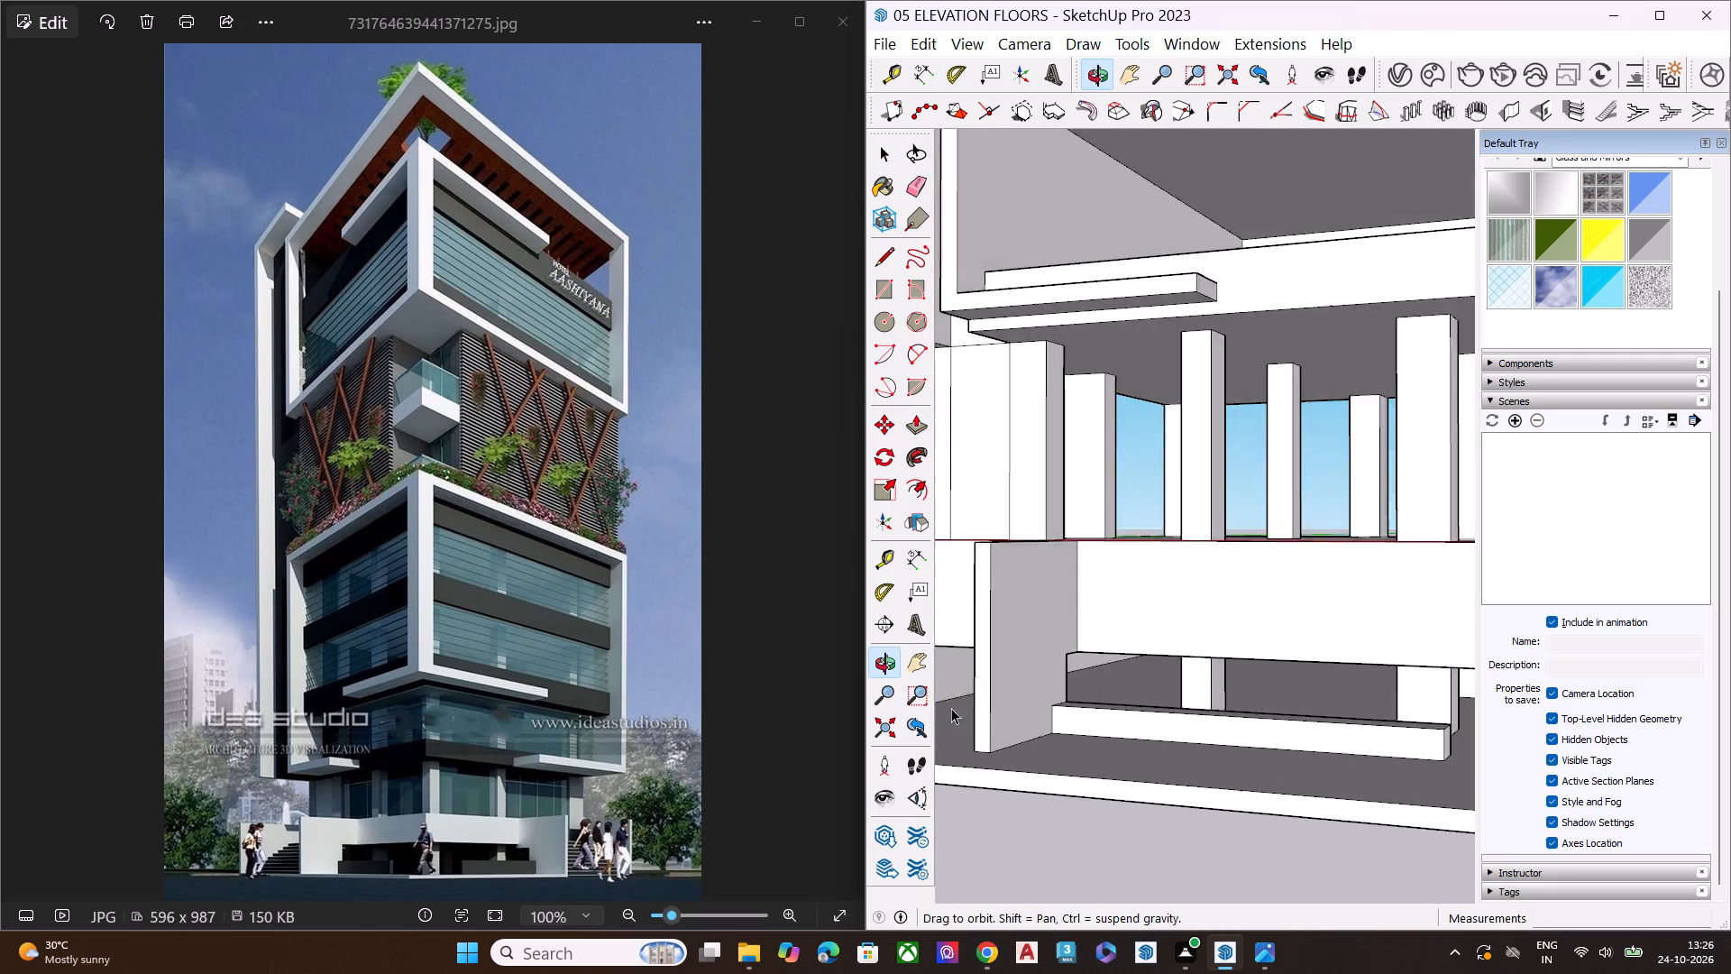
pyautogui.scroll(1, 960, 685)
pyautogui.scroll(-9, 1094, 620)
pyautogui.moveTo(1189, 635); pyautogui.dragTo(999, 639, button='middle')
pyautogui.scroll(8, 1404, 616)
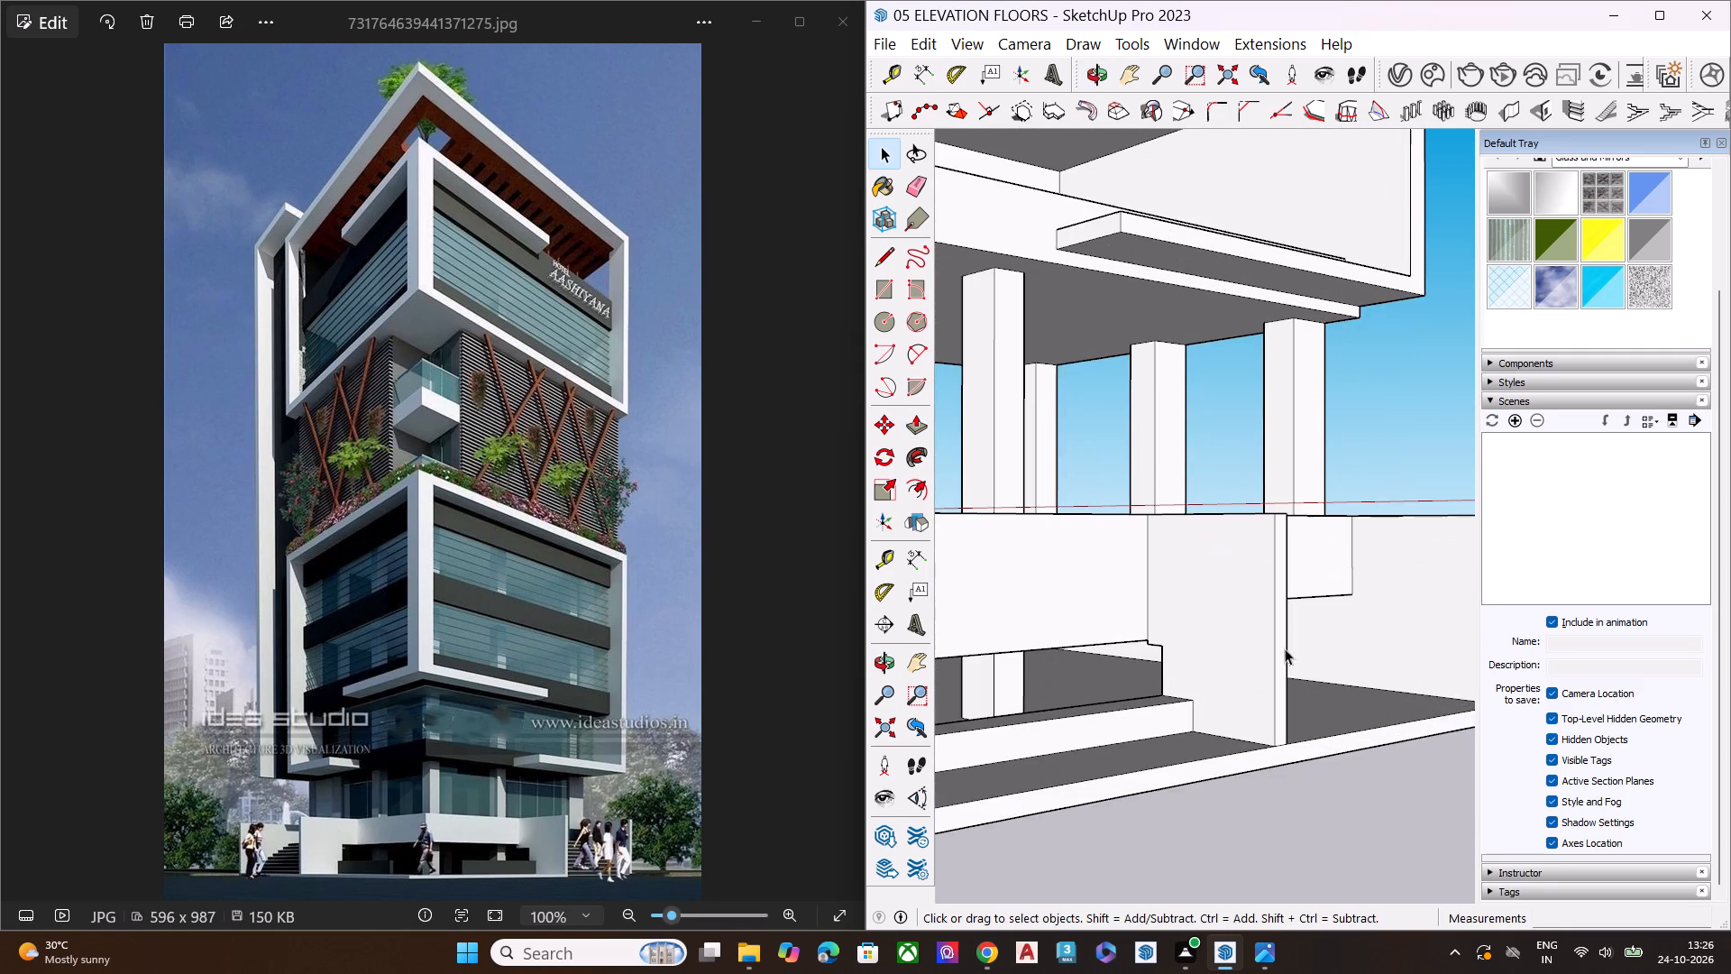
pyautogui.moveTo(1209, 636); pyautogui.dragTo(1048, 460, button='middle')
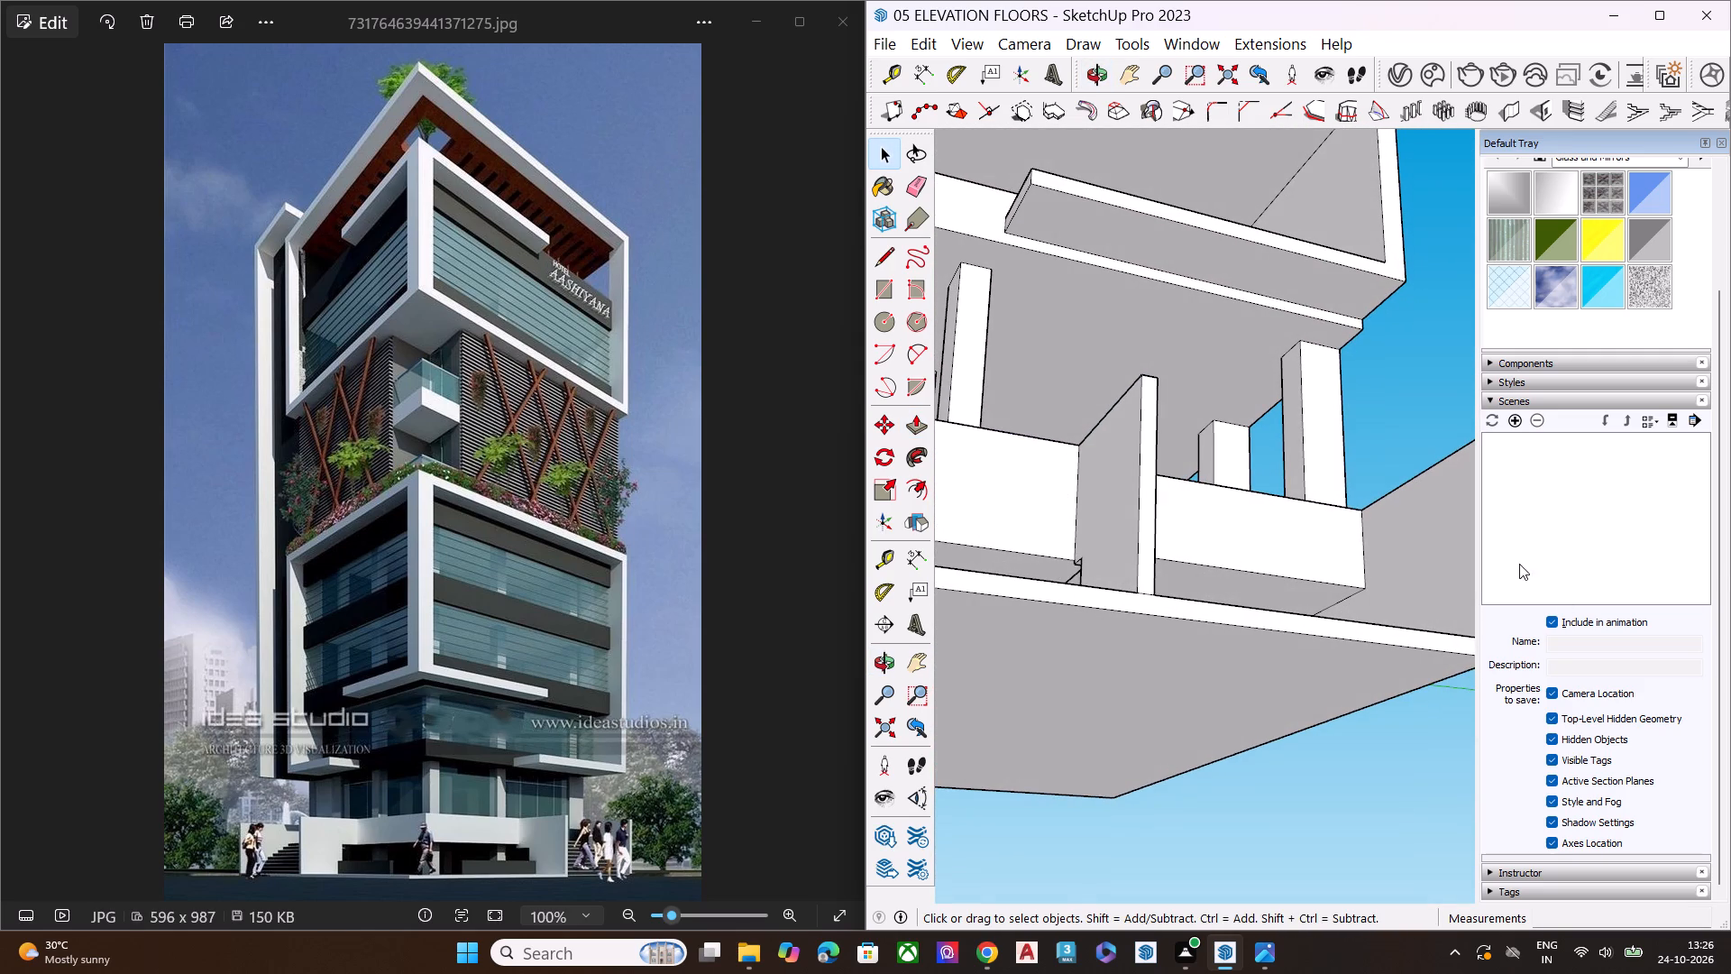
pyautogui.scroll(-1, 1518, 562)
pyautogui.scroll(-9, 1195, 554)
pyautogui.moveTo(1245, 629); pyautogui.dragTo(929, 644, button='middle')
pyautogui.scroll(5, 929, 644)
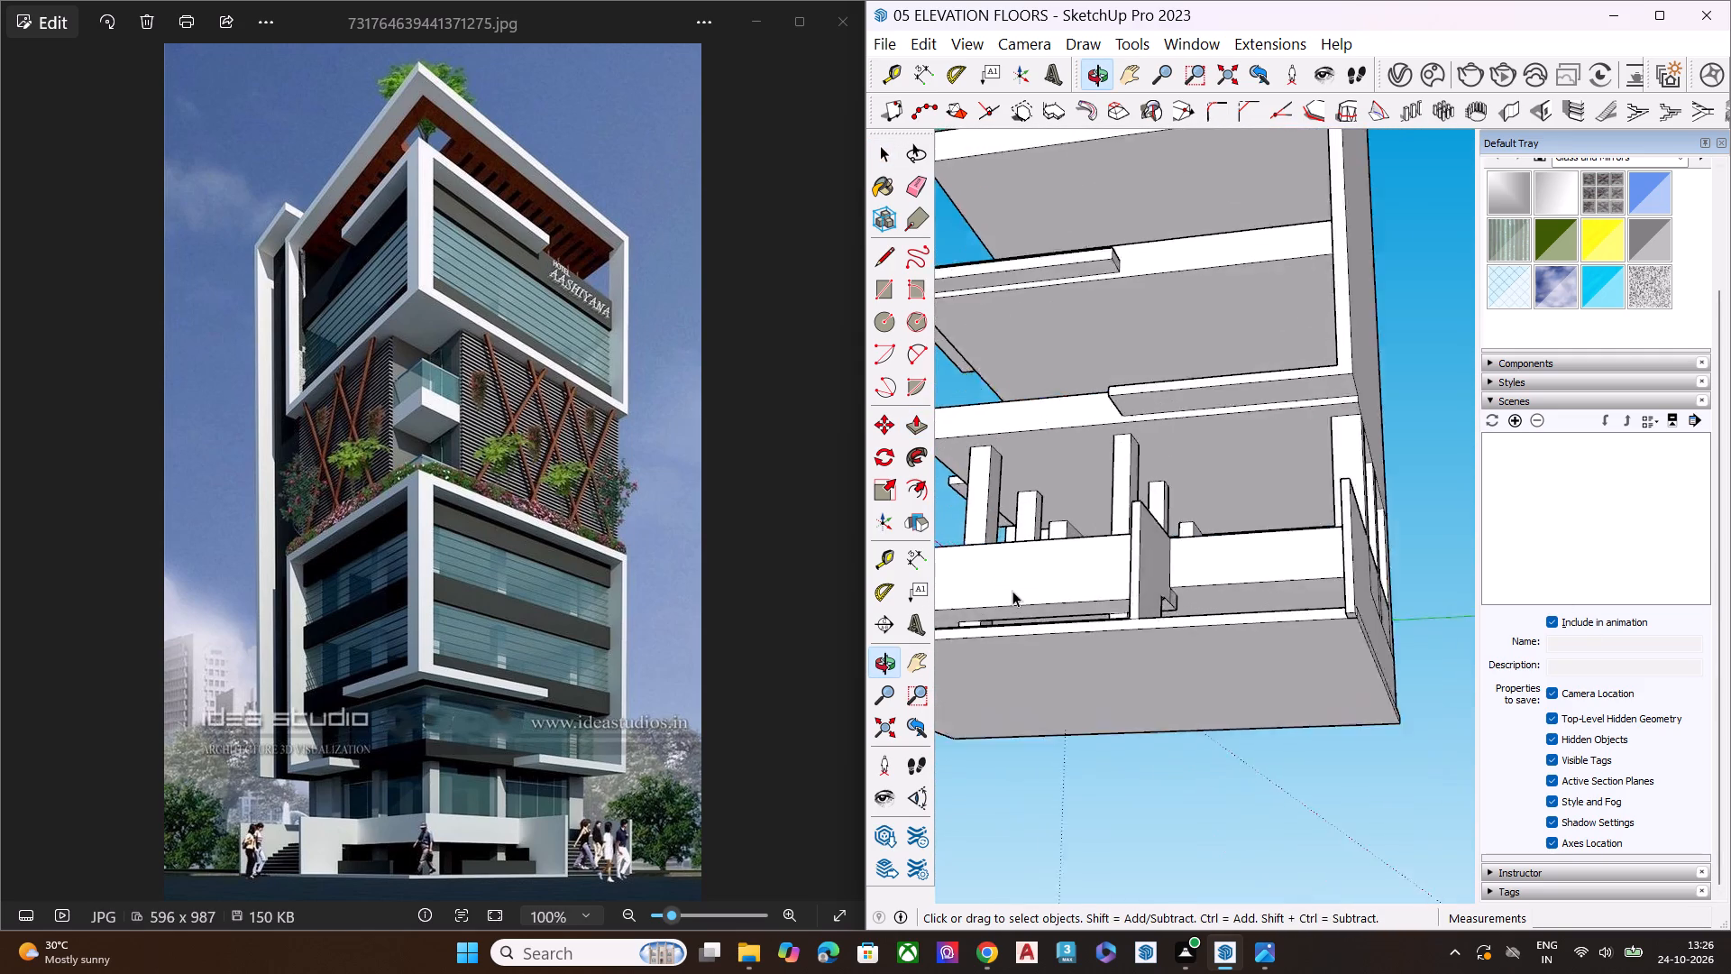
pyautogui.scroll(3, 1012, 591)
pyautogui.moveTo(1258, 620); pyautogui.dragTo(1159, 639, button='middle')
pyautogui.scroll(4, 1159, 639)
pyautogui.scroll(-1, 1209, 629)
pyautogui.scroll(3, 1210, 629)
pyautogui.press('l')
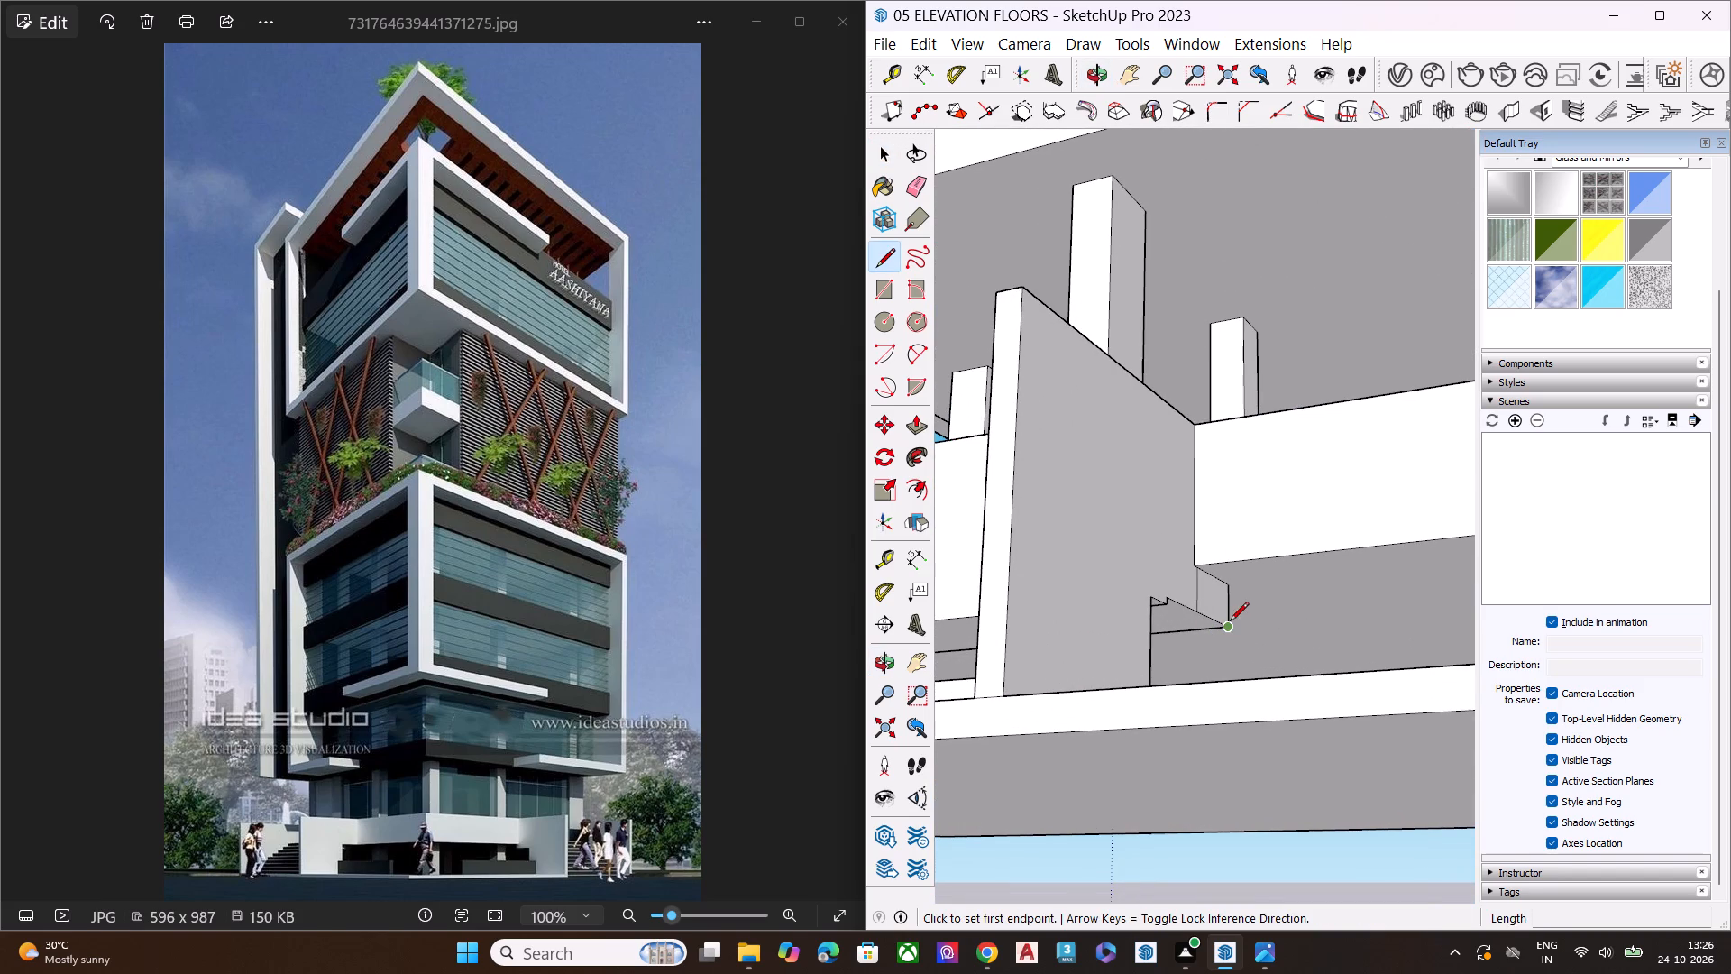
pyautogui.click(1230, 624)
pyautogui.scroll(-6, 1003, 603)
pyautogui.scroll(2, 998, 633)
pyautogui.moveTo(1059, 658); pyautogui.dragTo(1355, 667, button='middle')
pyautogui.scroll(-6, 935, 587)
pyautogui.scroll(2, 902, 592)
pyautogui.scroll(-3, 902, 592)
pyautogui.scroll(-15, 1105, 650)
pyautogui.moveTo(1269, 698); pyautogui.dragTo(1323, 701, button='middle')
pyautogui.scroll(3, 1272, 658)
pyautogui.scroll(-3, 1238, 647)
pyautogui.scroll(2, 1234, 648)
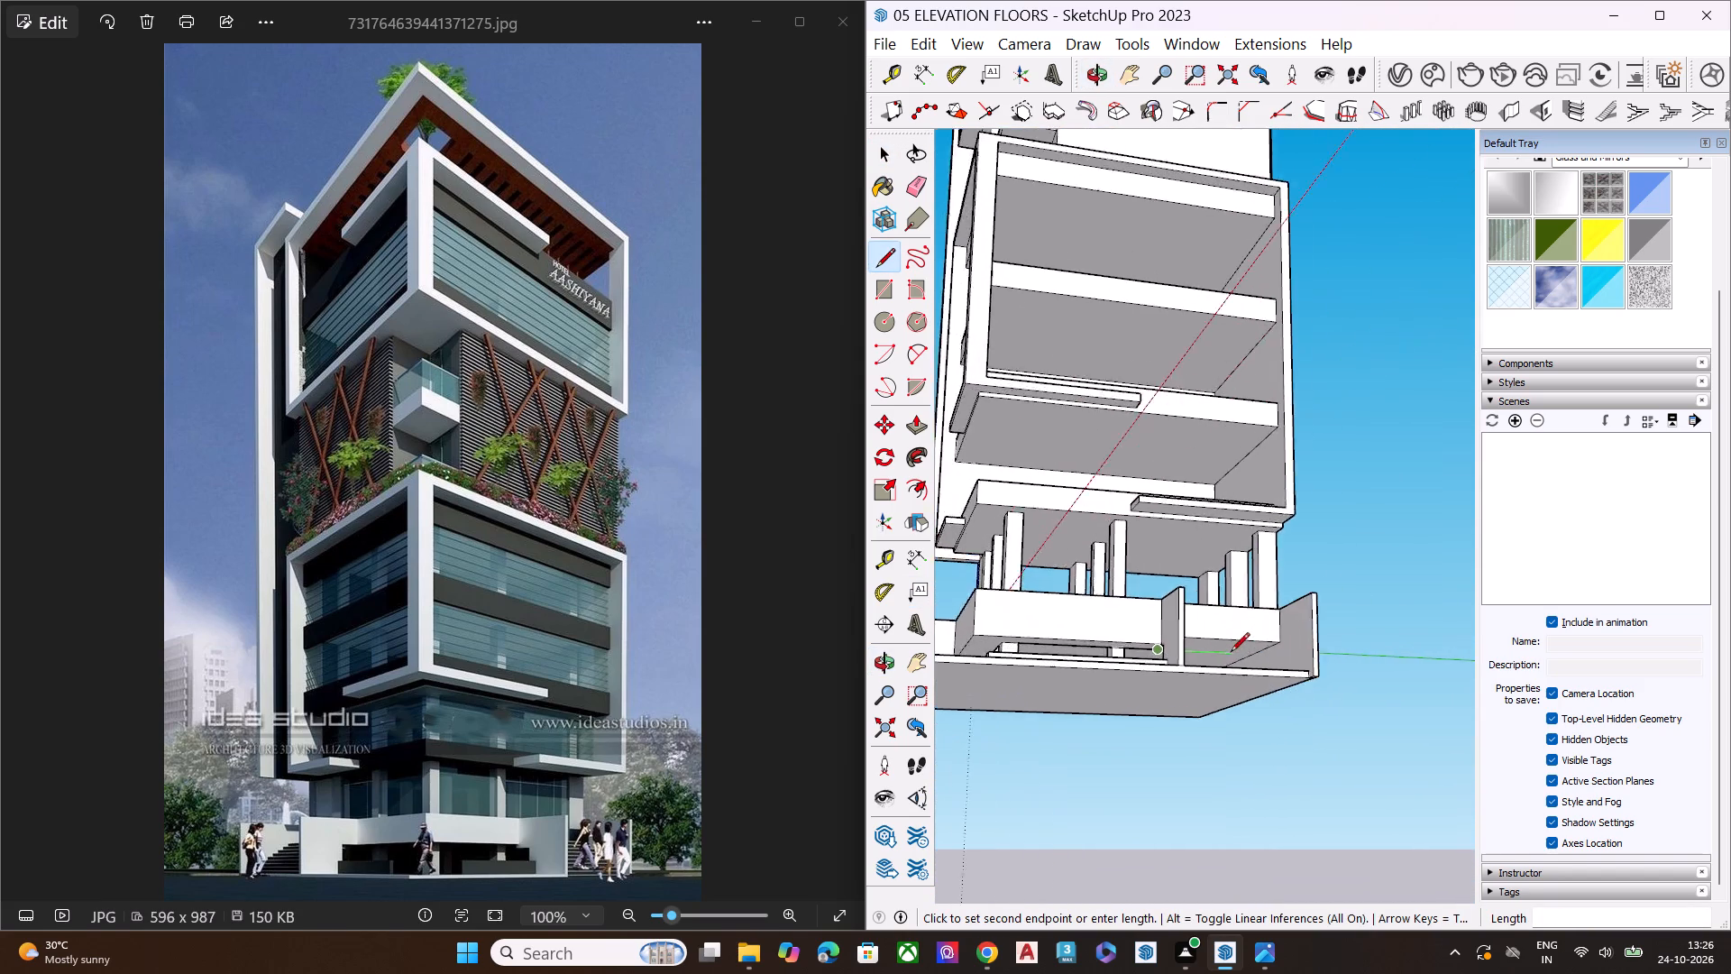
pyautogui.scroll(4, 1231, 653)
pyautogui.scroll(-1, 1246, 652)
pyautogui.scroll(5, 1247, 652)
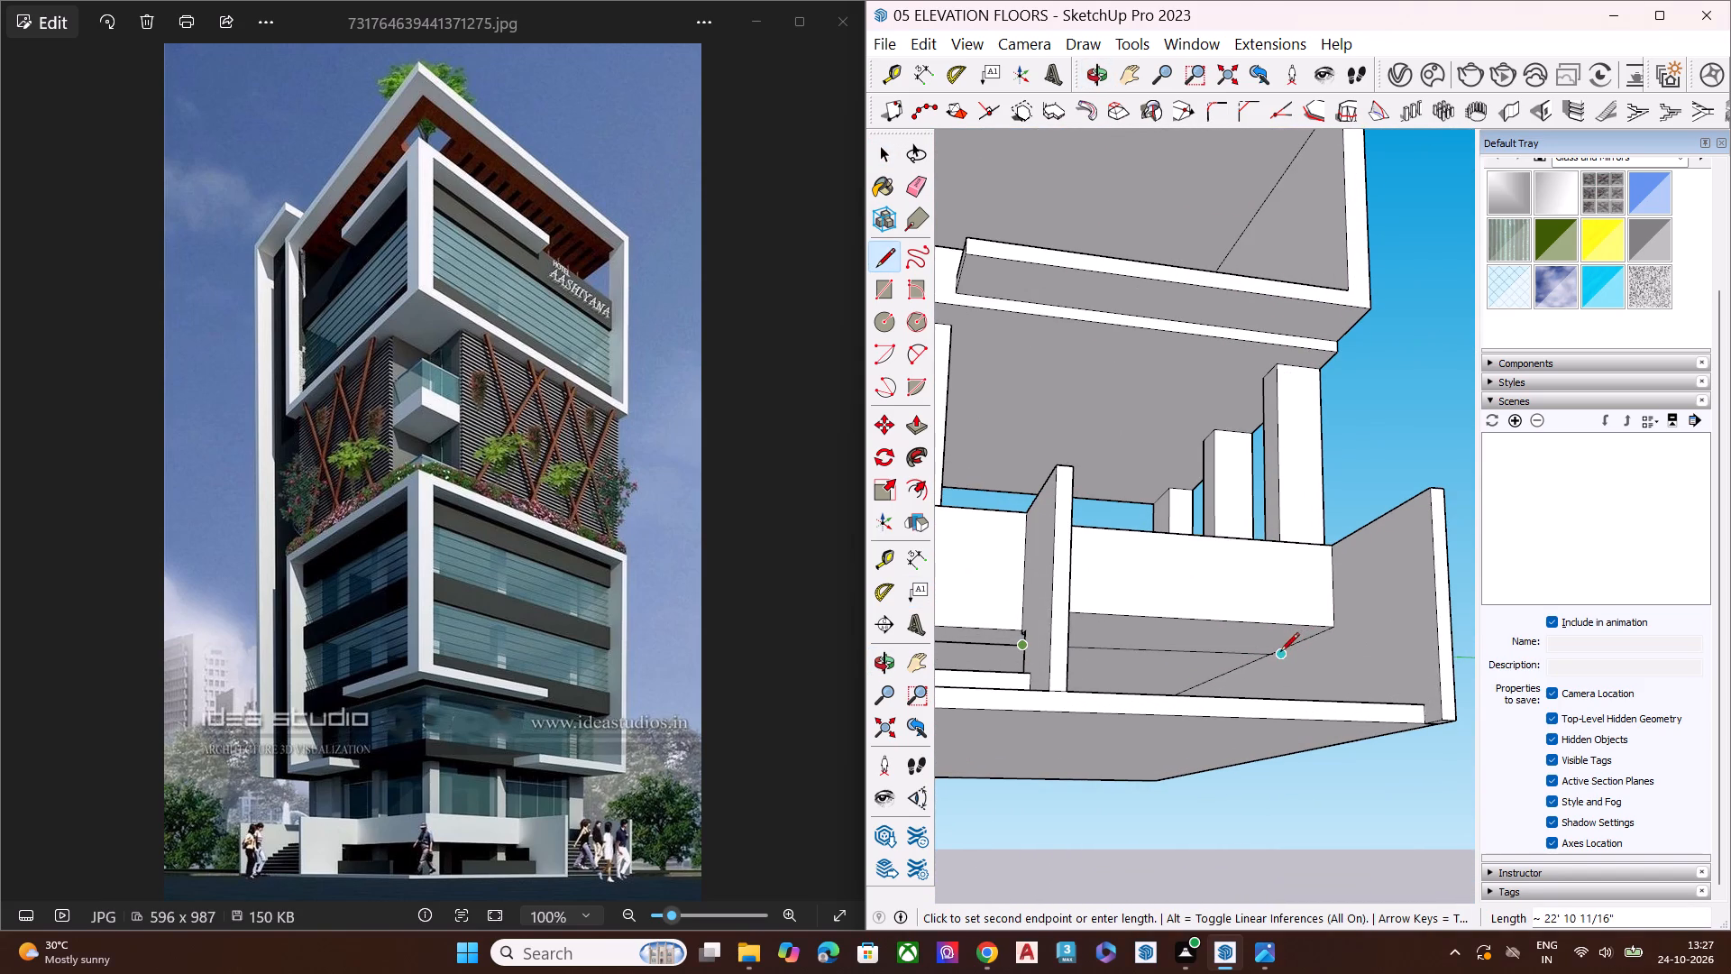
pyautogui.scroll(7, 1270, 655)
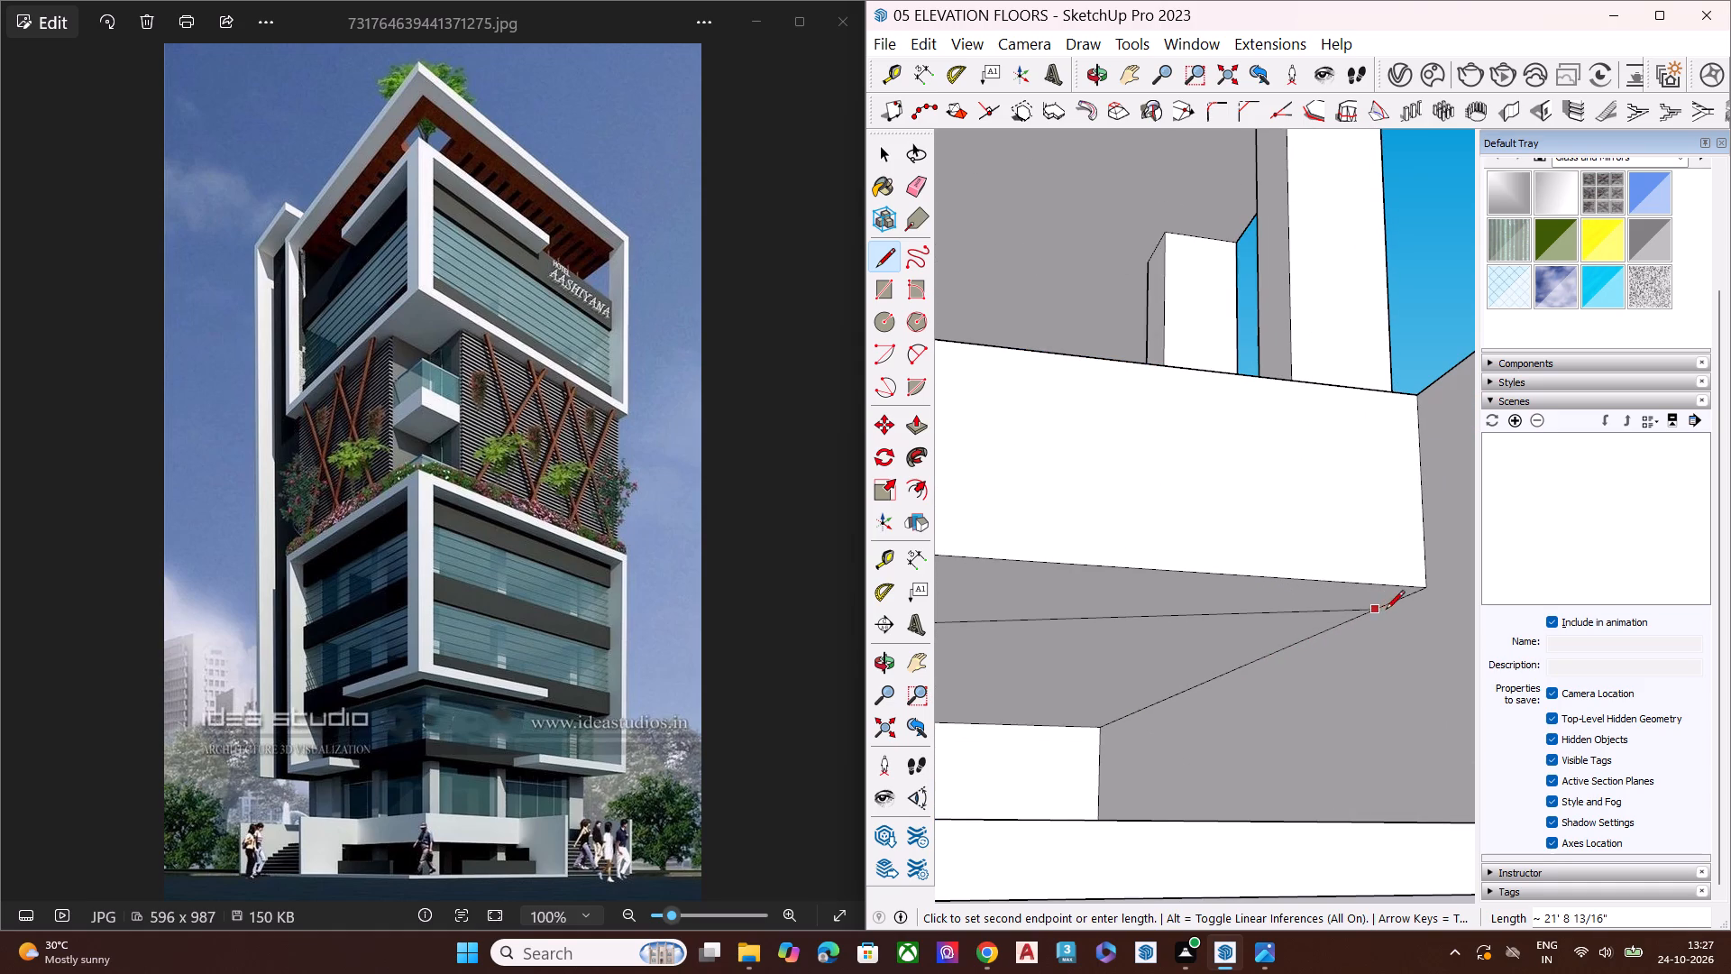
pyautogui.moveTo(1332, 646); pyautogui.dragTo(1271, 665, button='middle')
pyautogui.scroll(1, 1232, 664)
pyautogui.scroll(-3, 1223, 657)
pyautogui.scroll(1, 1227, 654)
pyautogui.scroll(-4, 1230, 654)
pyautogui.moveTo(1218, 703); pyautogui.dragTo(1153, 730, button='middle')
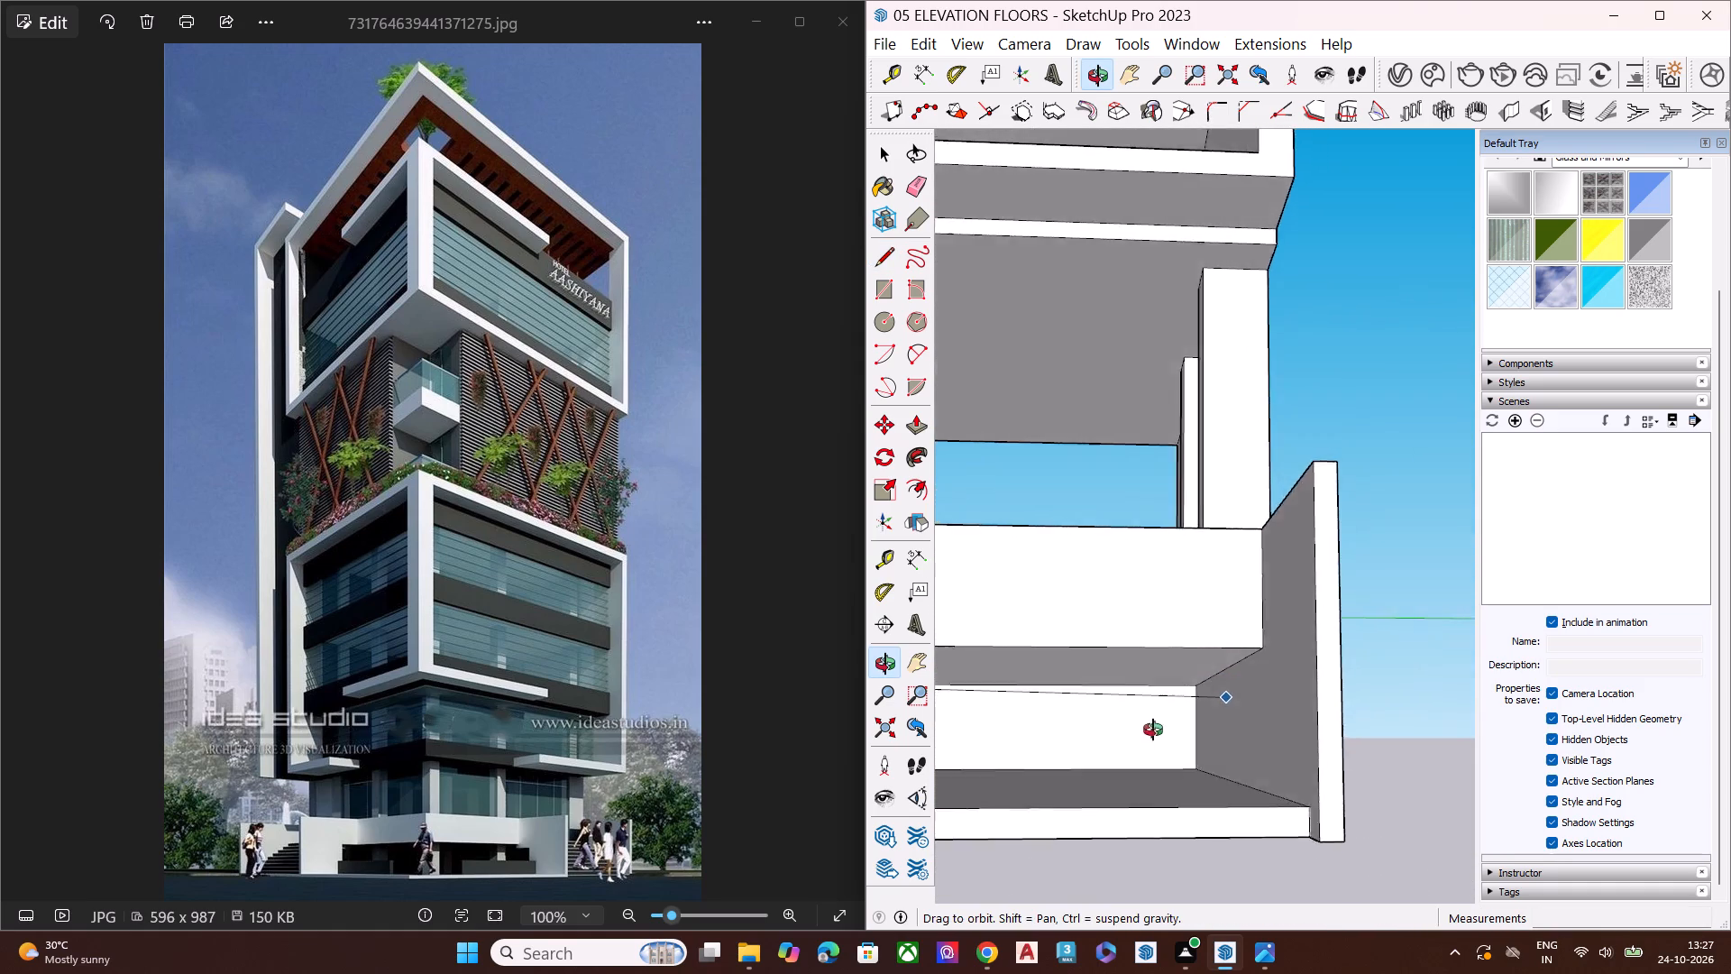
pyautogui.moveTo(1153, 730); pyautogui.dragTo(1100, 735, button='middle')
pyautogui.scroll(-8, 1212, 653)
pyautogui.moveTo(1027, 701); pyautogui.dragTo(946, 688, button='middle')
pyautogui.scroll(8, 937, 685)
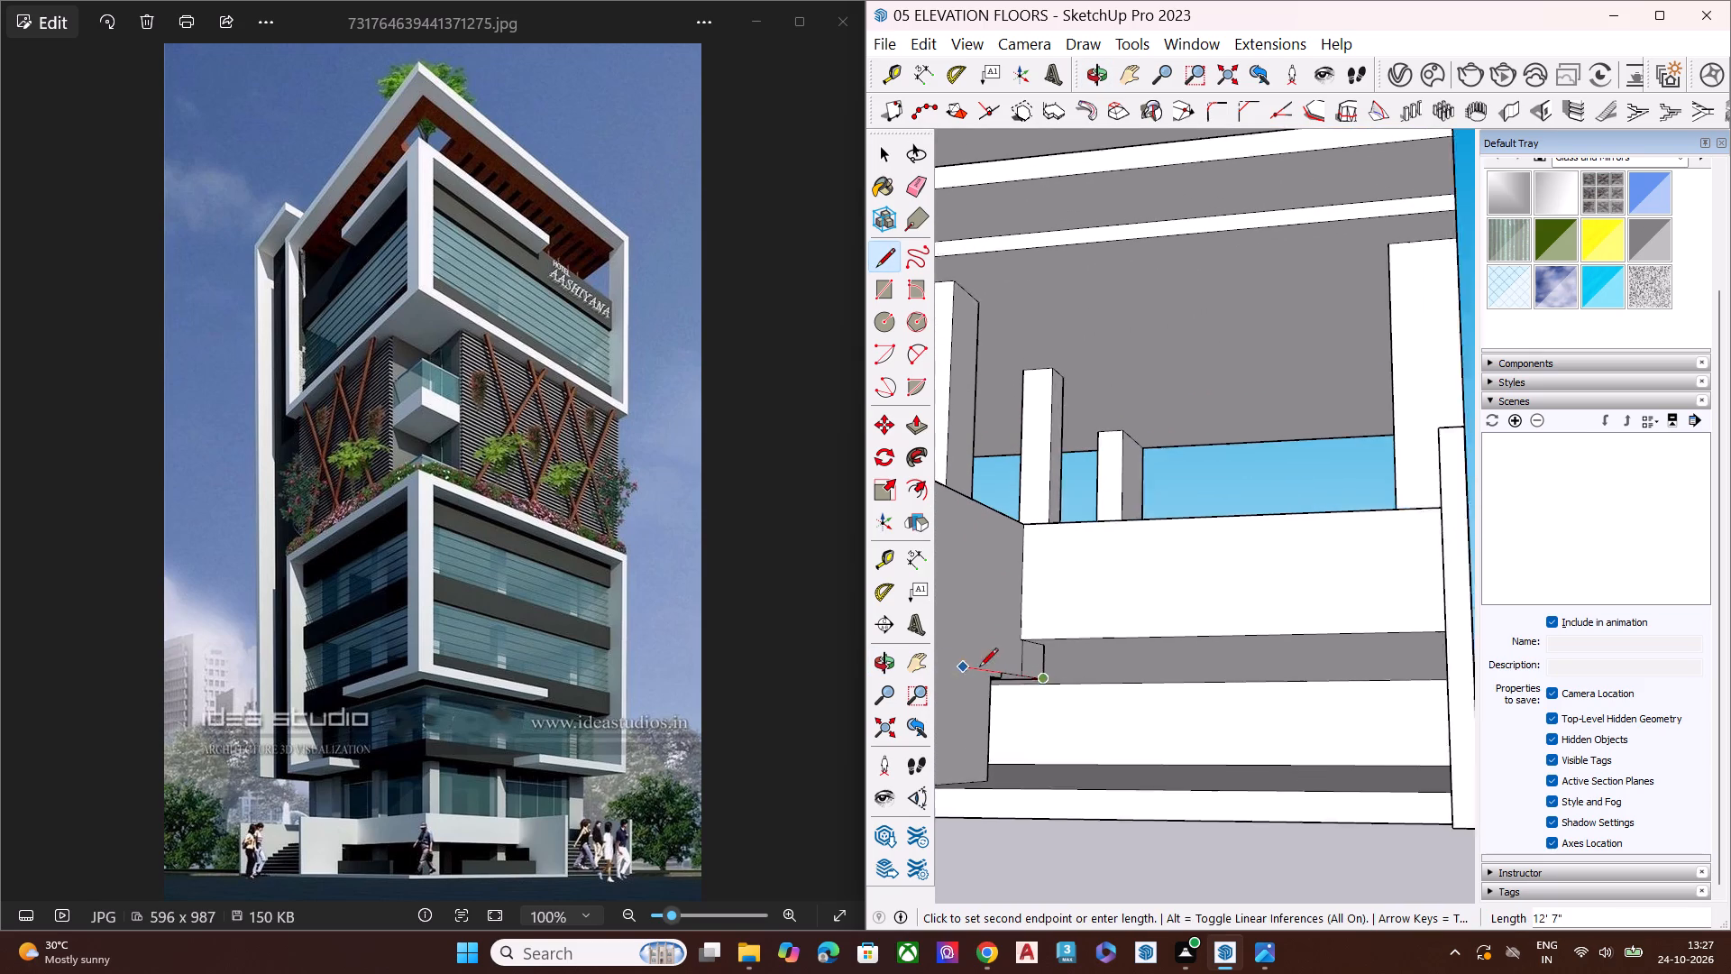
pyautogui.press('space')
# Draw a line about 21' 8" long across the raised slab's underside, from the second stepped wall's notch to the opposite side wall.
pyautogui.press('l')
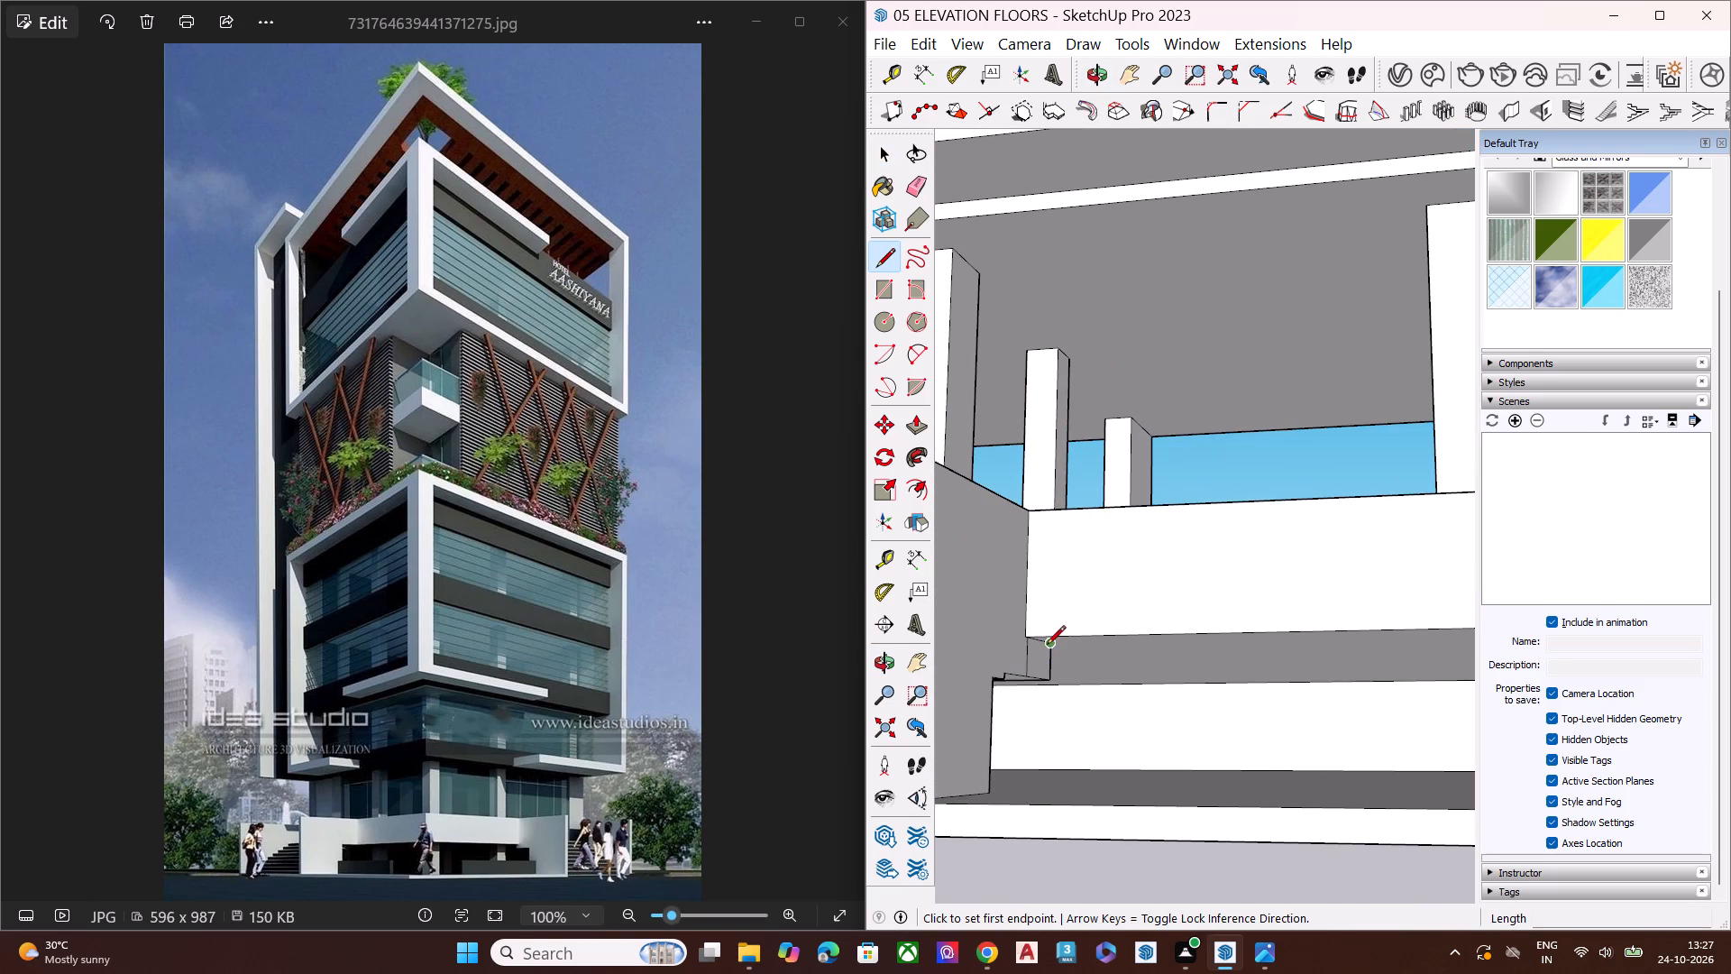
pyautogui.moveTo(1060, 653); pyautogui.dragTo(1066, 602, button='middle')
pyautogui.scroll(3, 1054, 621)
pyautogui.scroll(-2, 1049, 626)
pyautogui.scroll(2, 1049, 626)
pyautogui.click(1054, 606)
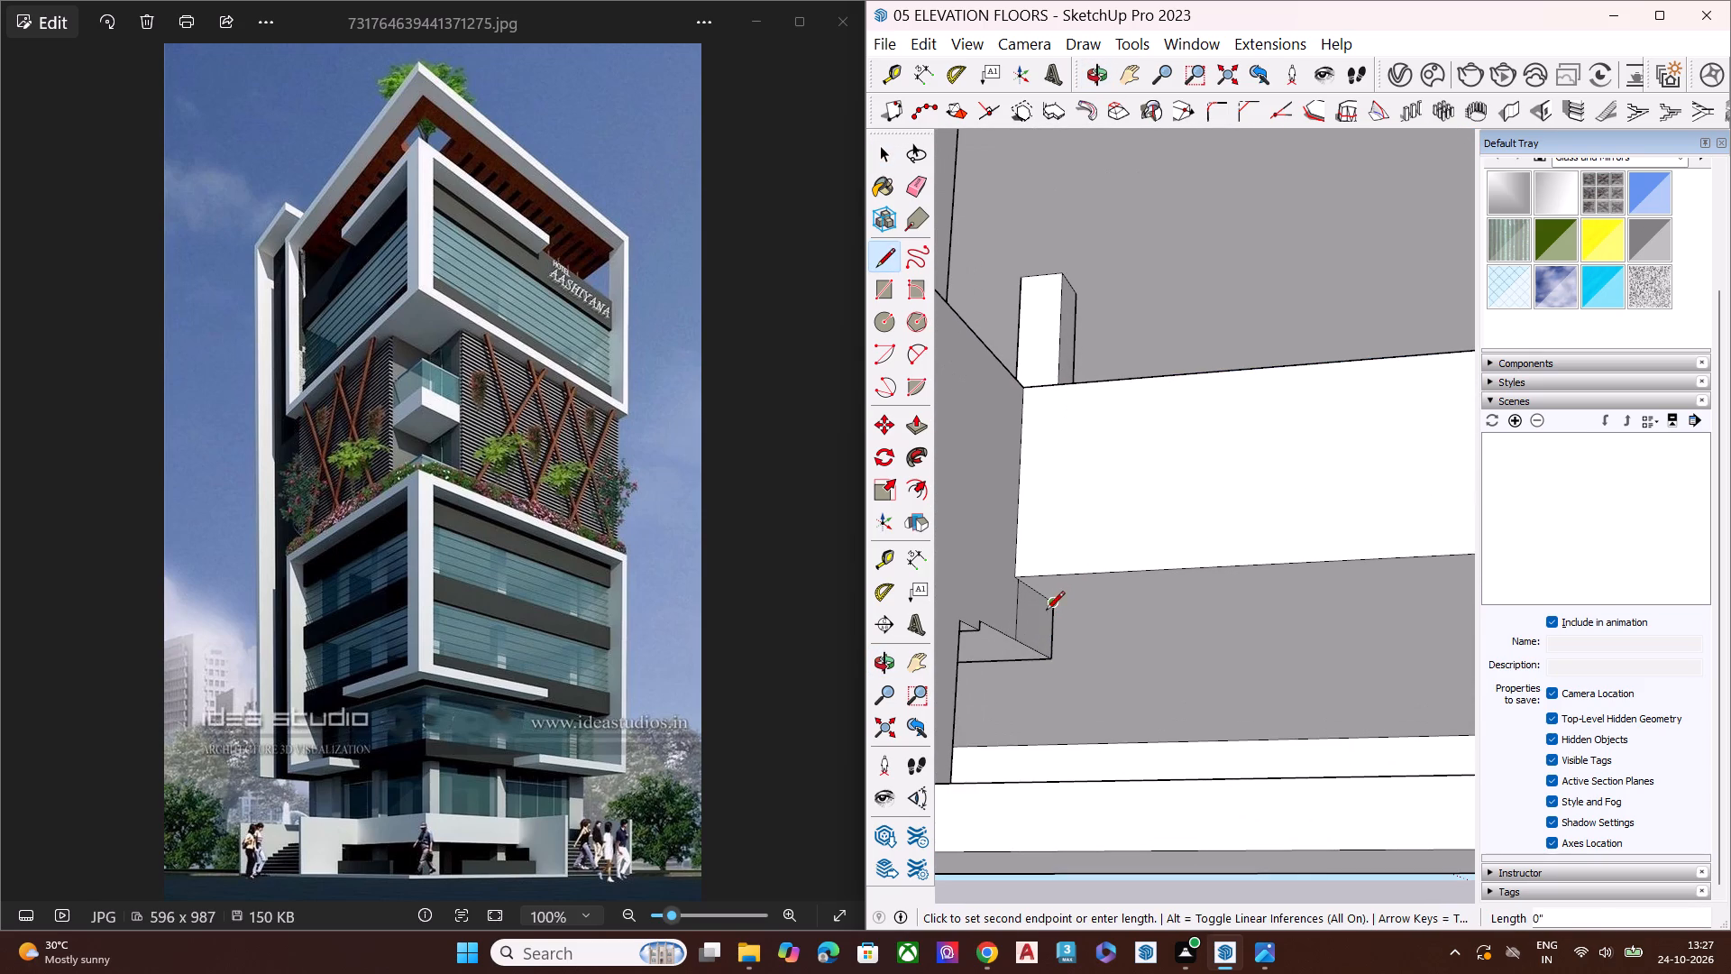
pyautogui.scroll(-9, 1039, 665)
pyautogui.moveTo(1039, 676); pyautogui.dragTo(1331, 718, button='middle')
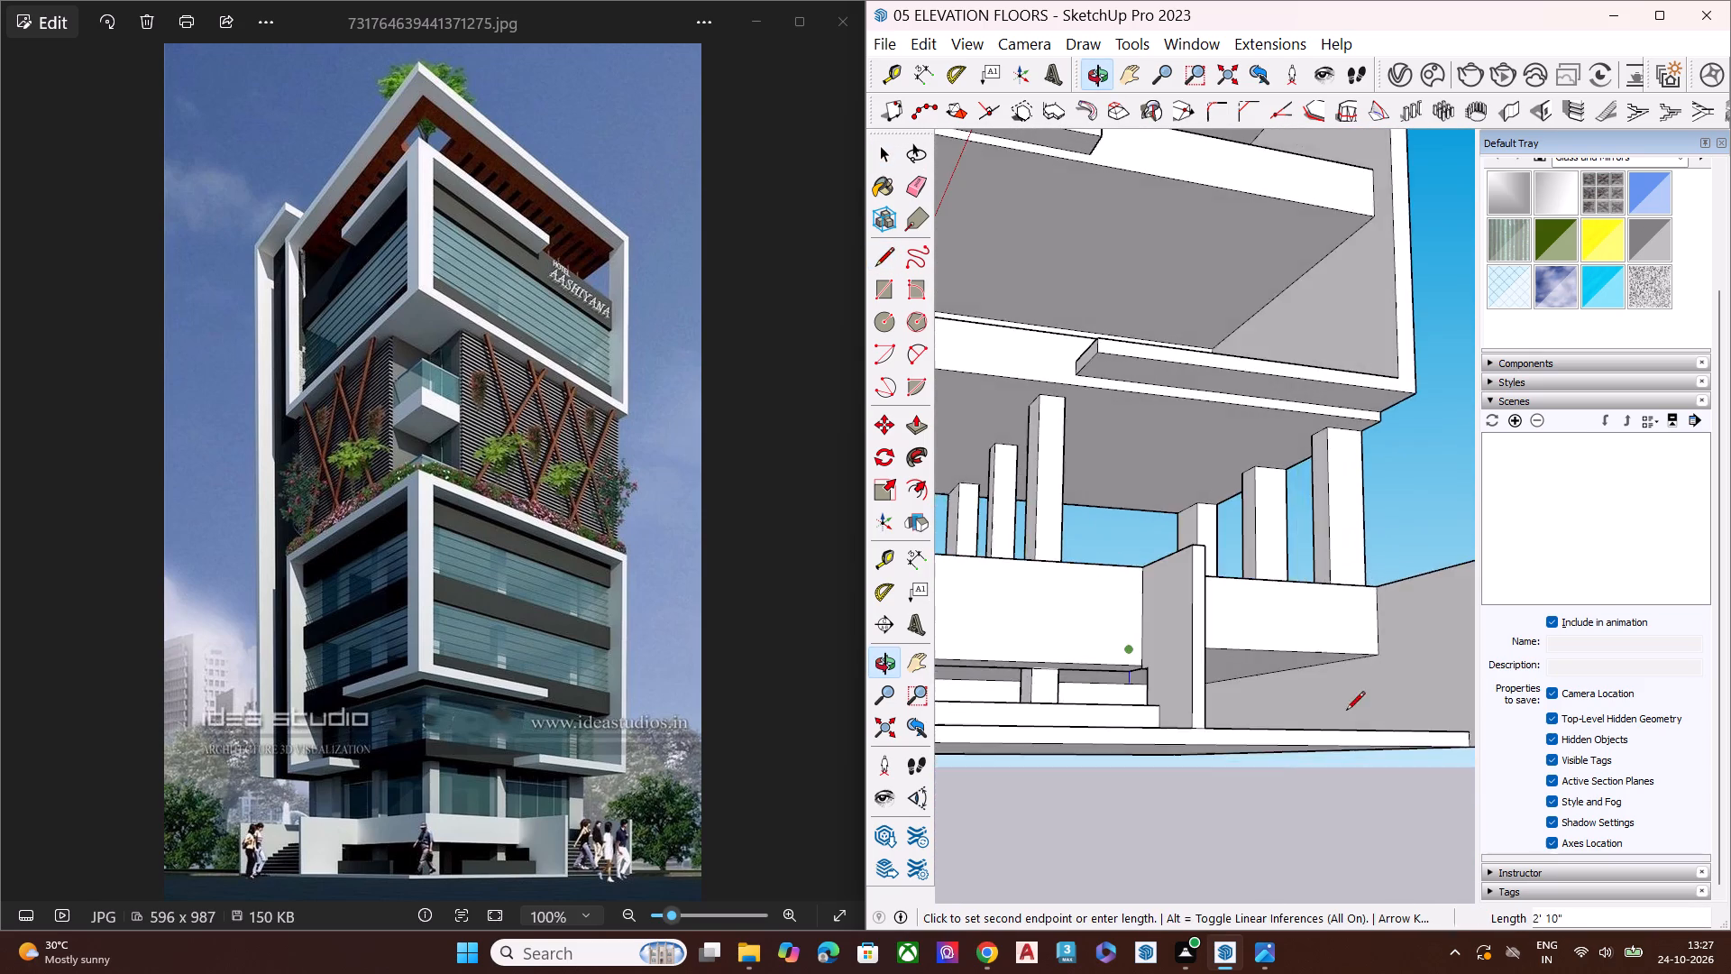
pyautogui.scroll(7, 1364, 690)
pyautogui.click(1356, 633)
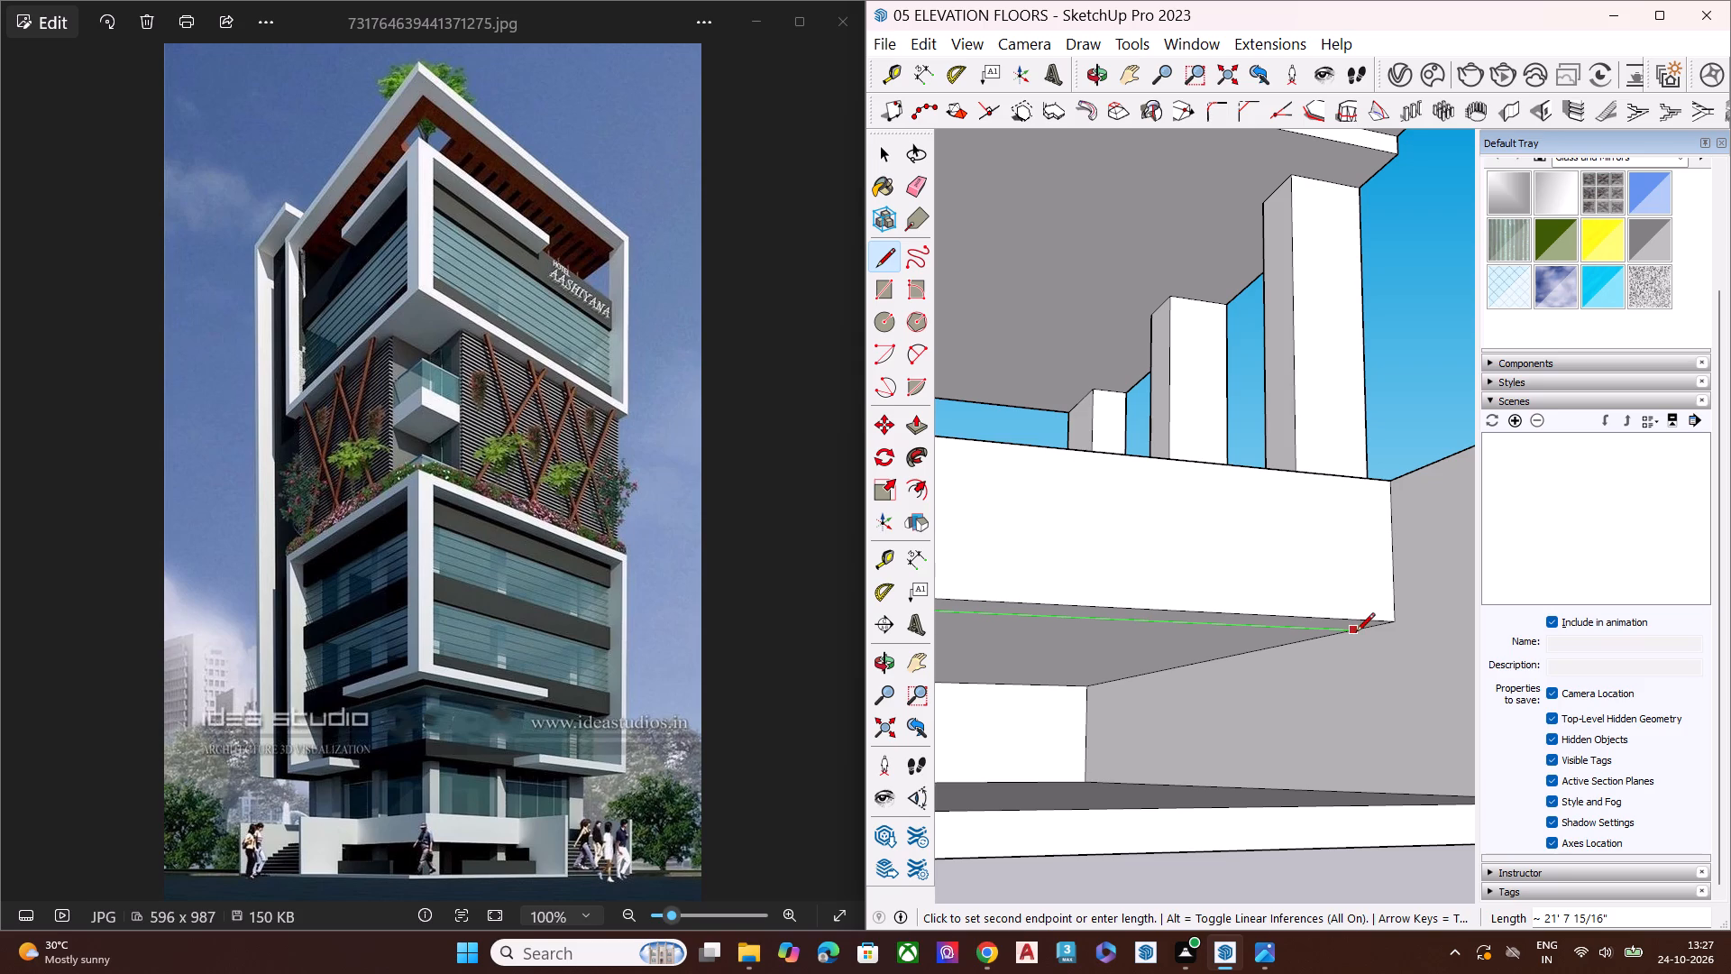
pyautogui.press('space')
# Push/Pull the narrow underside strip on the raised slab's second side down 1' 9 3/4" to the stepped wall's notch.
pyautogui.moveTo(1294, 629); pyautogui.dragTo(1328, 564, button='middle')
pyautogui.click(1341, 554)
pyautogui.moveTo(1355, 563); pyautogui.dragTo(1059, 617, button='middle')
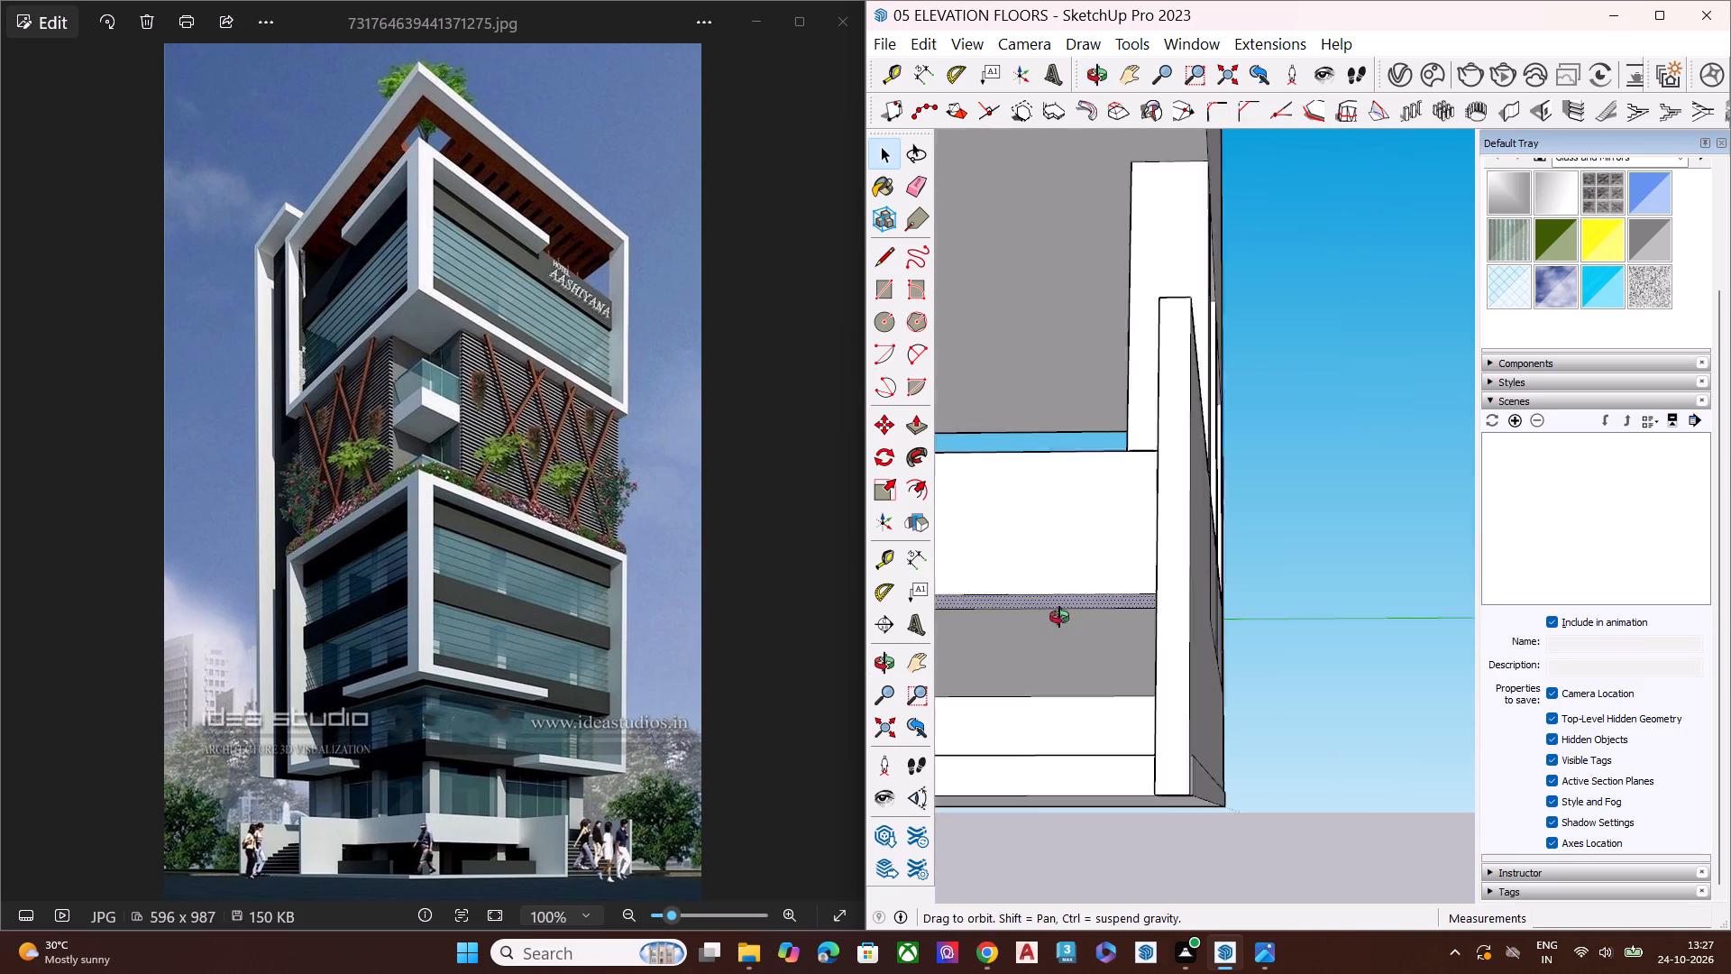
pyautogui.moveTo(1059, 617); pyautogui.dragTo(1027, 623, button='middle')
pyautogui.scroll(-7, 1241, 609)
pyautogui.scroll(-1, 1233, 697)
pyautogui.scroll(7, 971, 639)
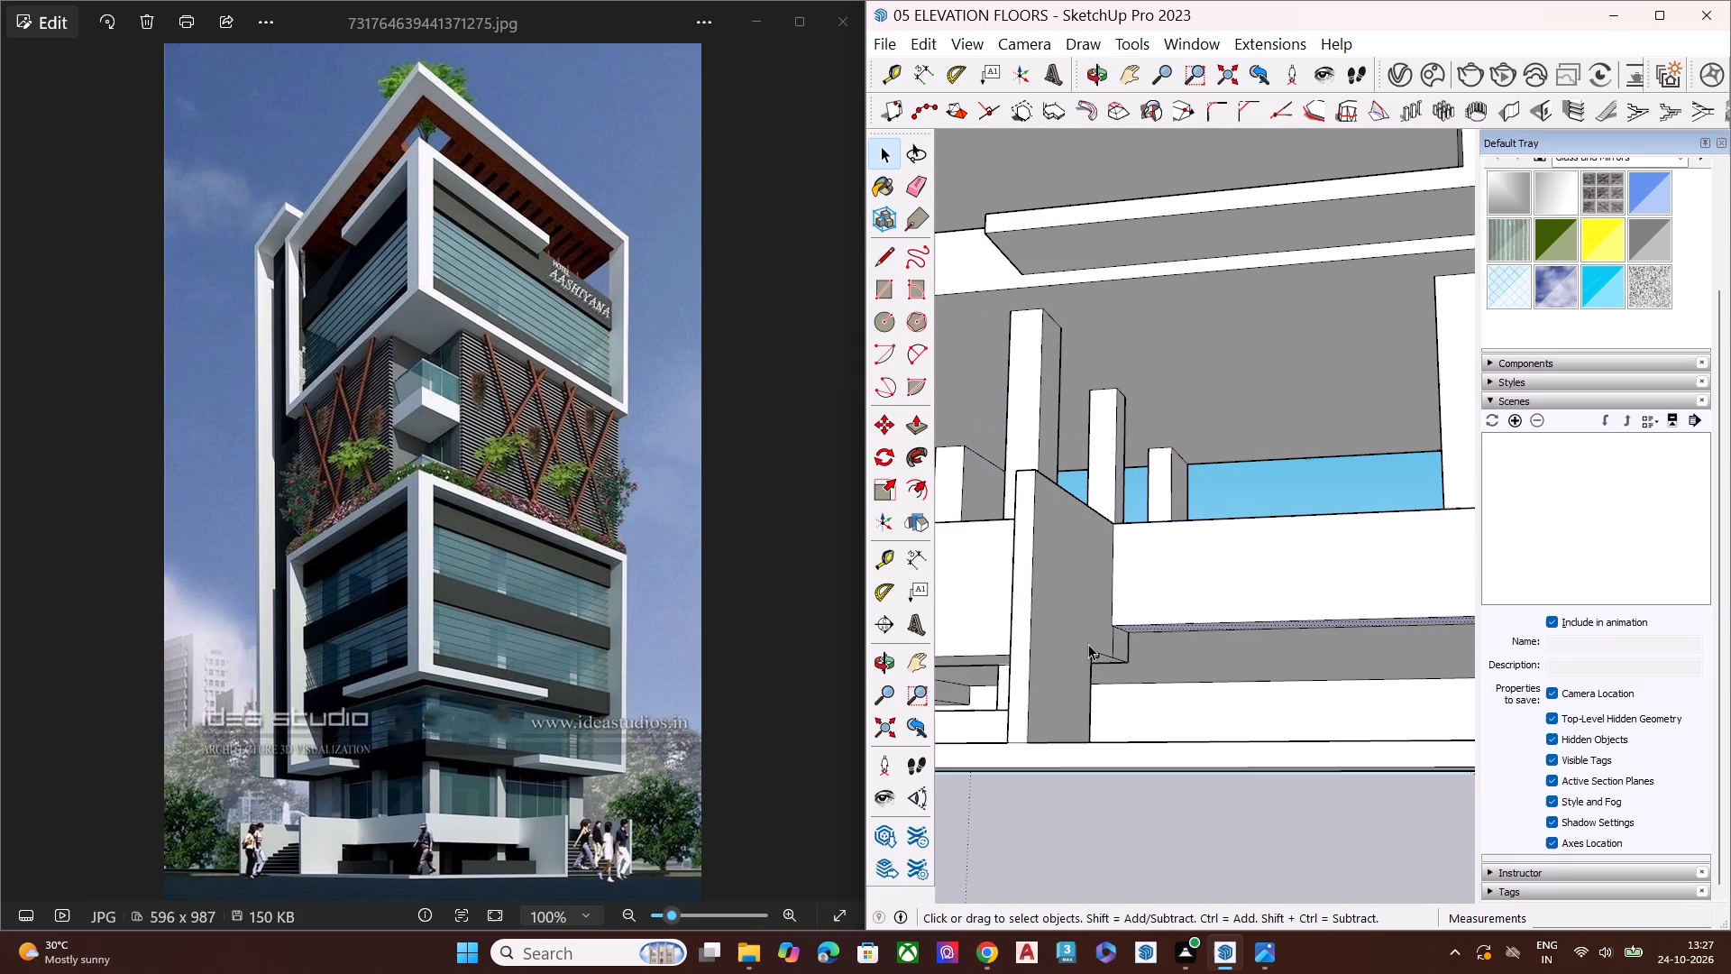
pyautogui.press('p')
pyautogui.click(1117, 618)
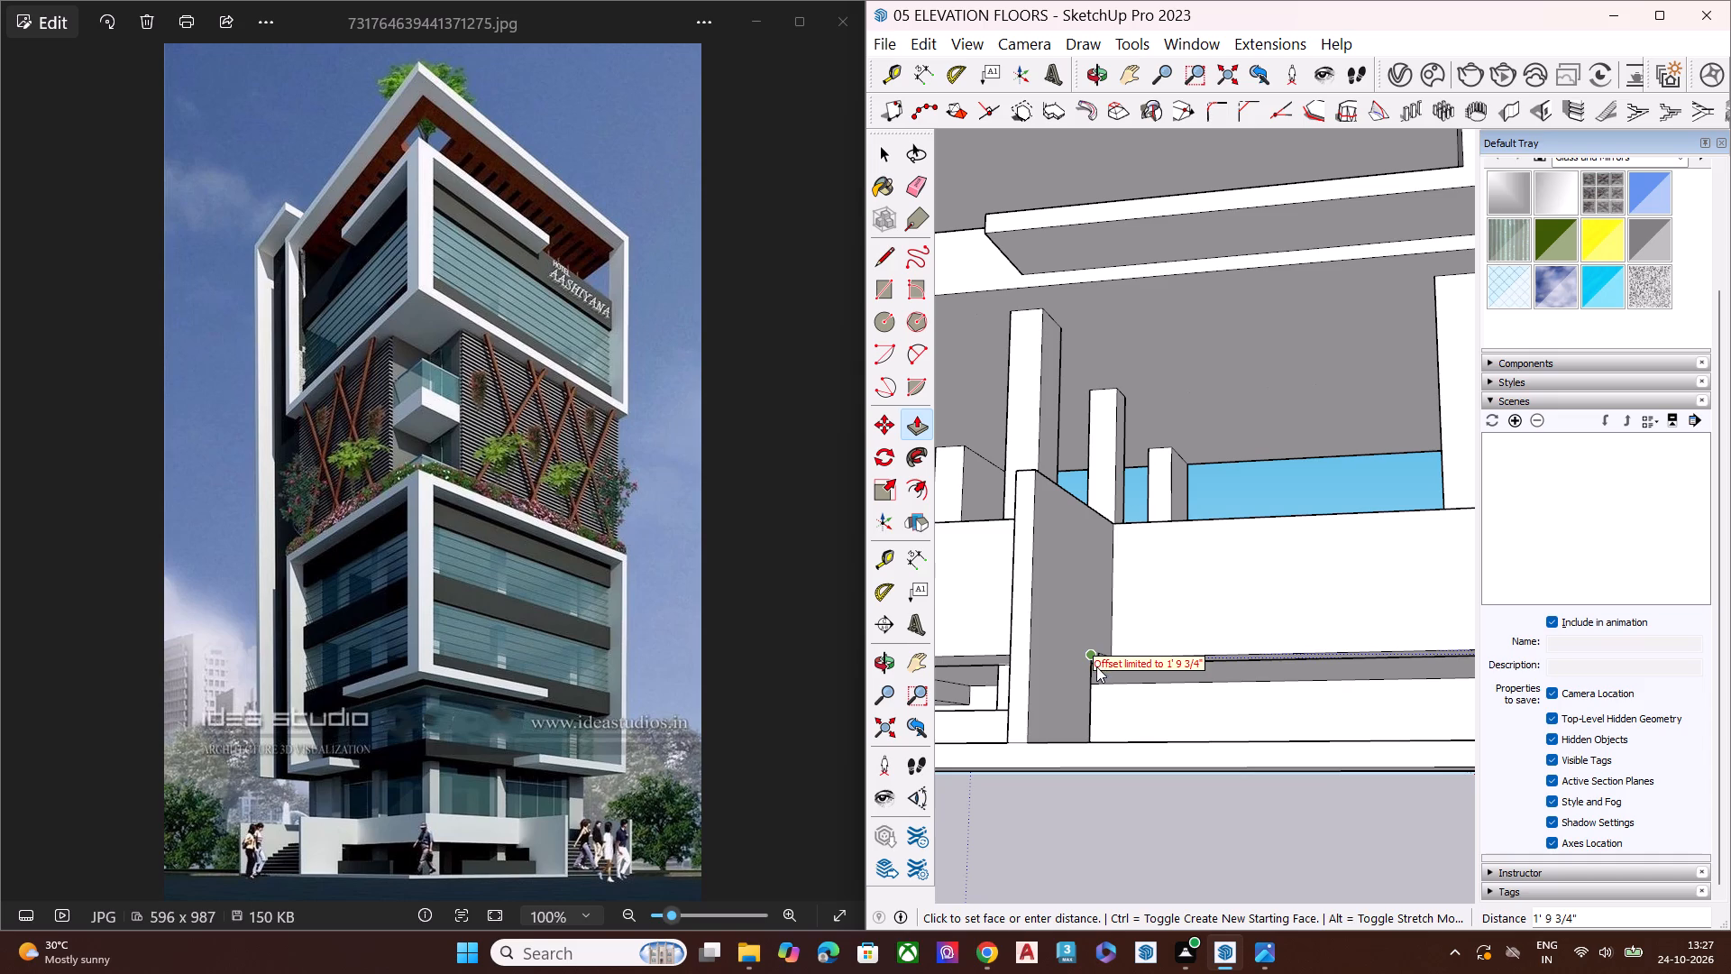
pyautogui.scroll(2, 1086, 667)
pyautogui.scroll(-1, 1088, 664)
pyautogui.scroll(2, 1090, 664)
pyautogui.scroll(-1, 1091, 664)
pyautogui.scroll(6, 1091, 664)
pyautogui.scroll(-2, 1128, 650)
pyautogui.scroll(2, 1128, 649)
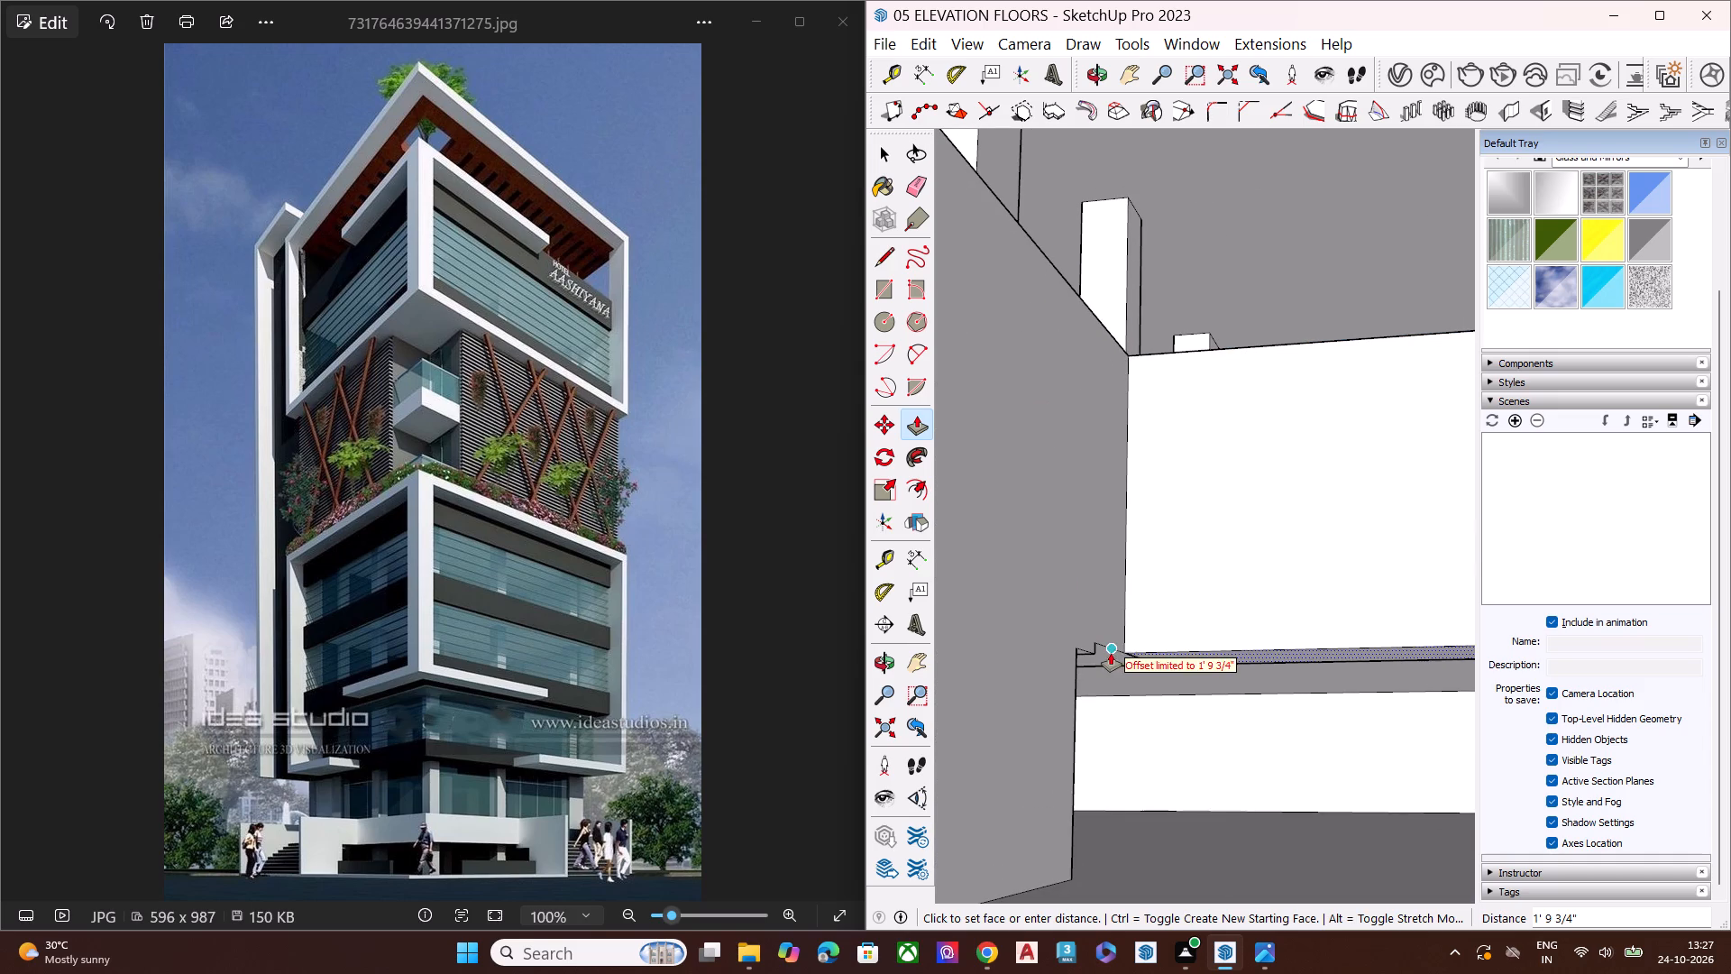
pyautogui.click(1111, 653)
pyautogui.press('space')
# Examine the ground level's slab edges and step blocks, and the whole tower against the reference image.
pyautogui.scroll(-10, 1045, 653)
pyautogui.scroll(1, 1172, 613)
pyautogui.scroll(-4, 1172, 614)
pyautogui.click(1115, 776)
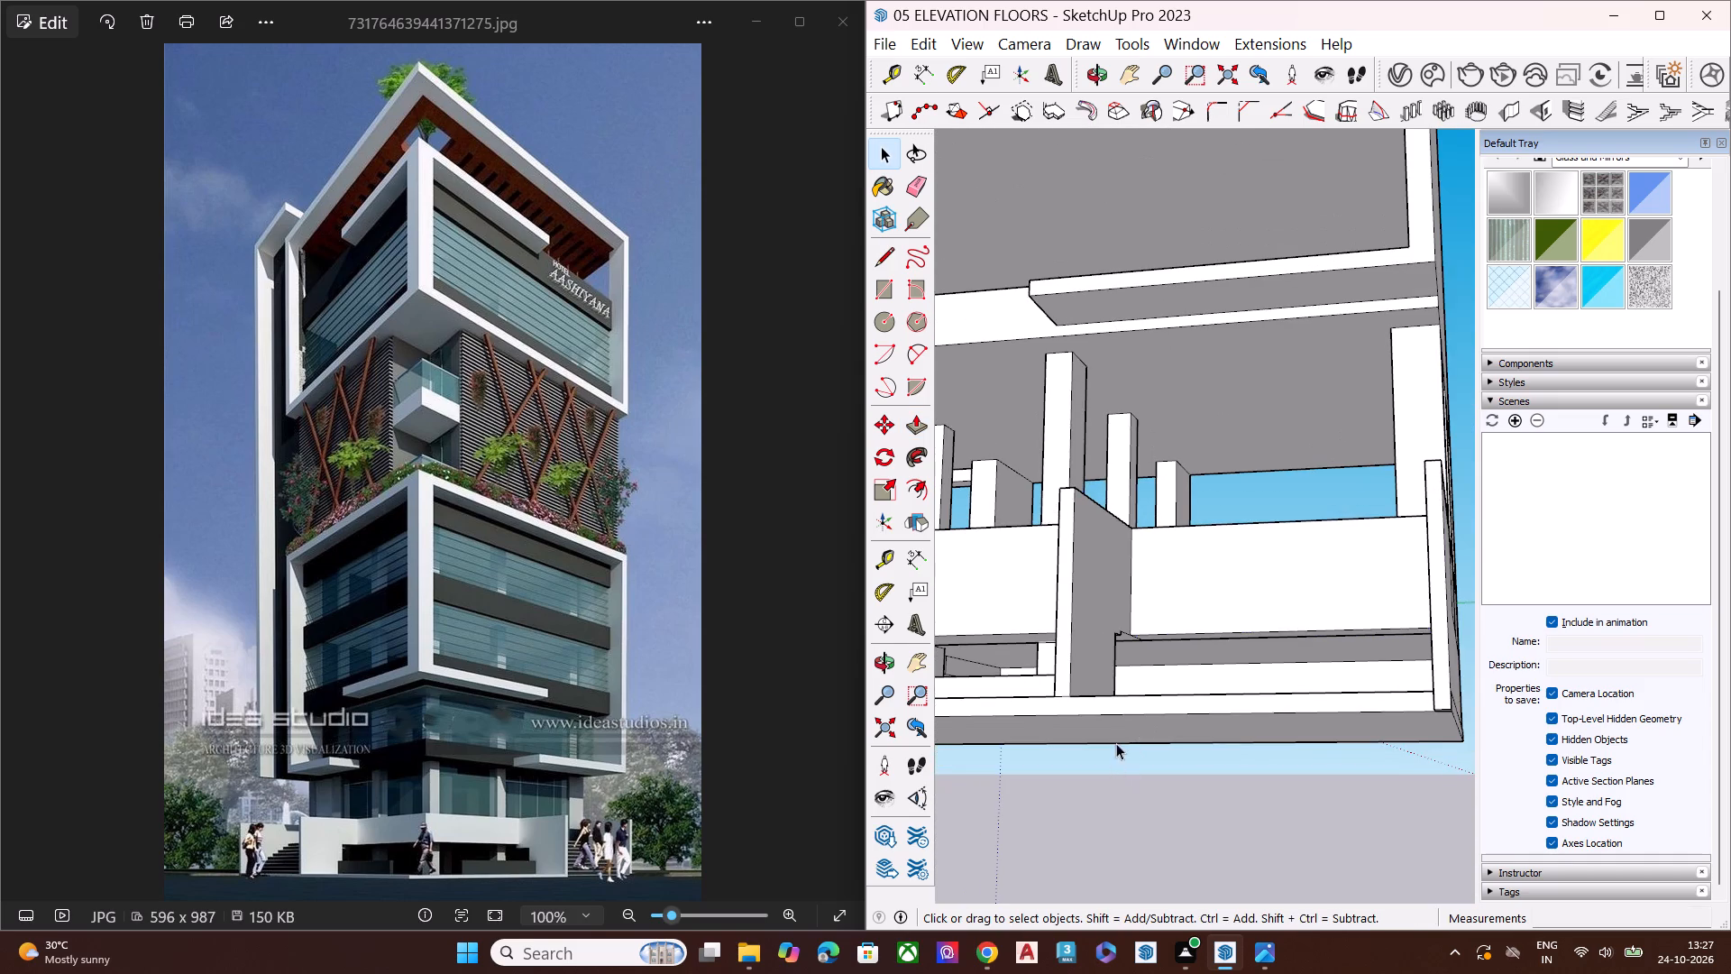
pyautogui.moveTo(1112, 694); pyautogui.dragTo(1541, 804, button='middle')
pyautogui.scroll(-8, 1237, 748)
pyautogui.moveTo(1131, 763); pyautogui.dragTo(1129, 692, button='middle')
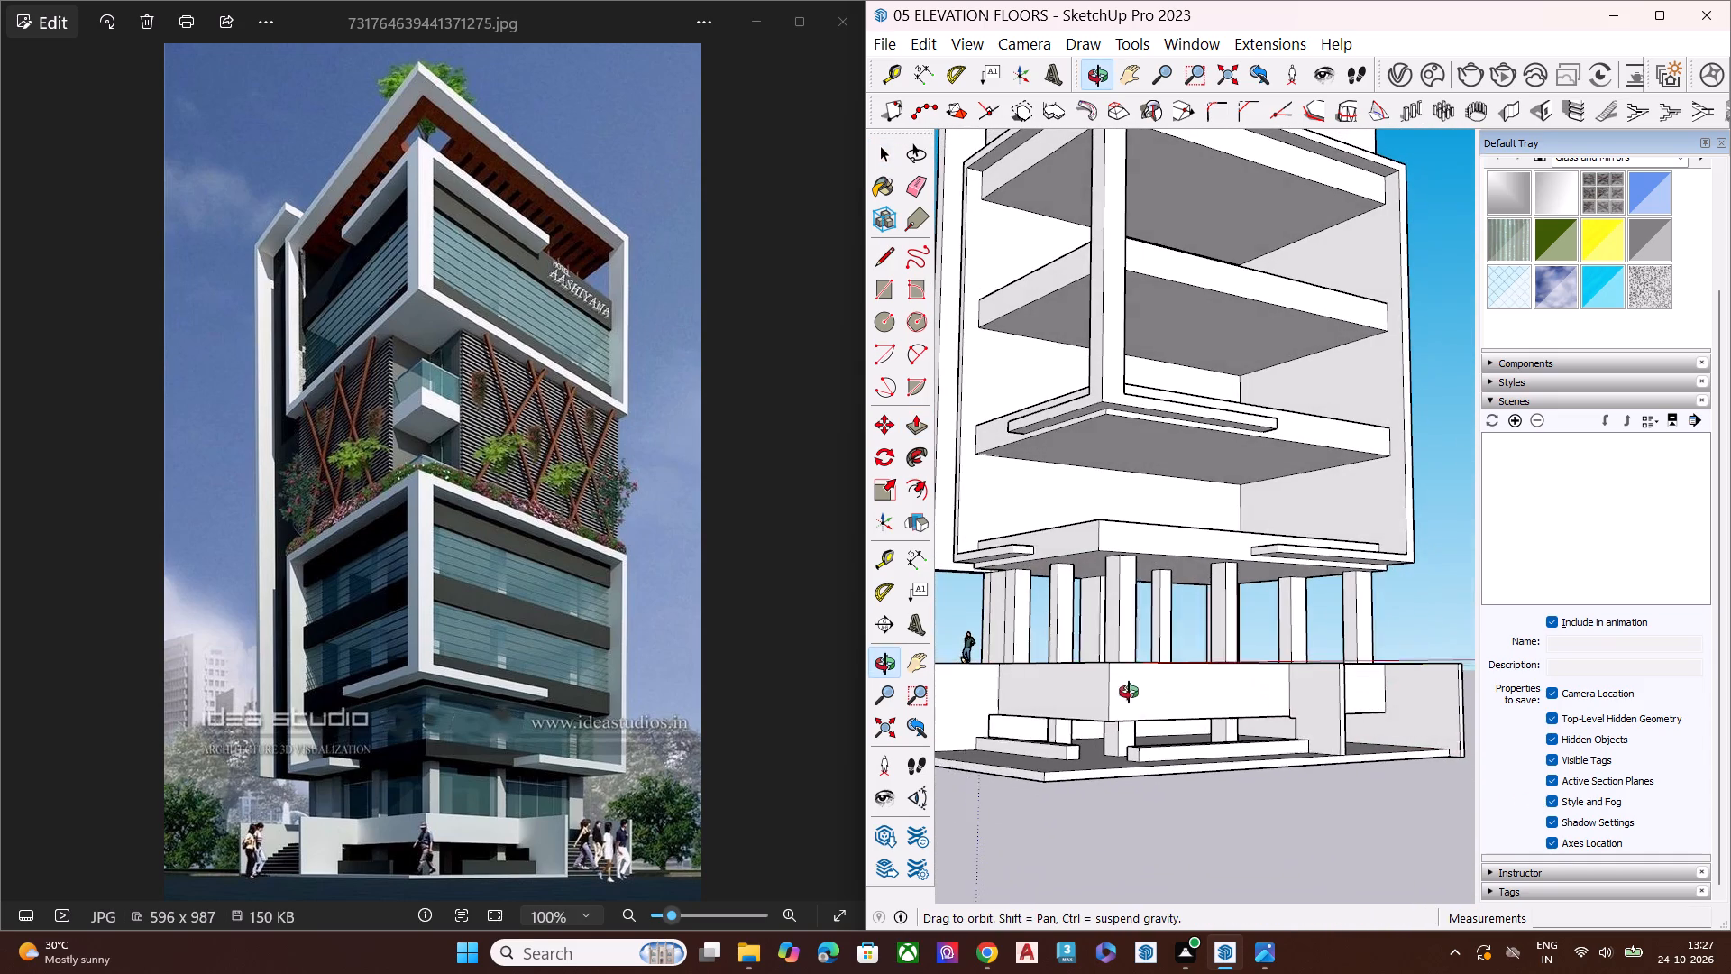
pyautogui.moveTo(1129, 692); pyautogui.dragTo(1131, 690, button='middle')
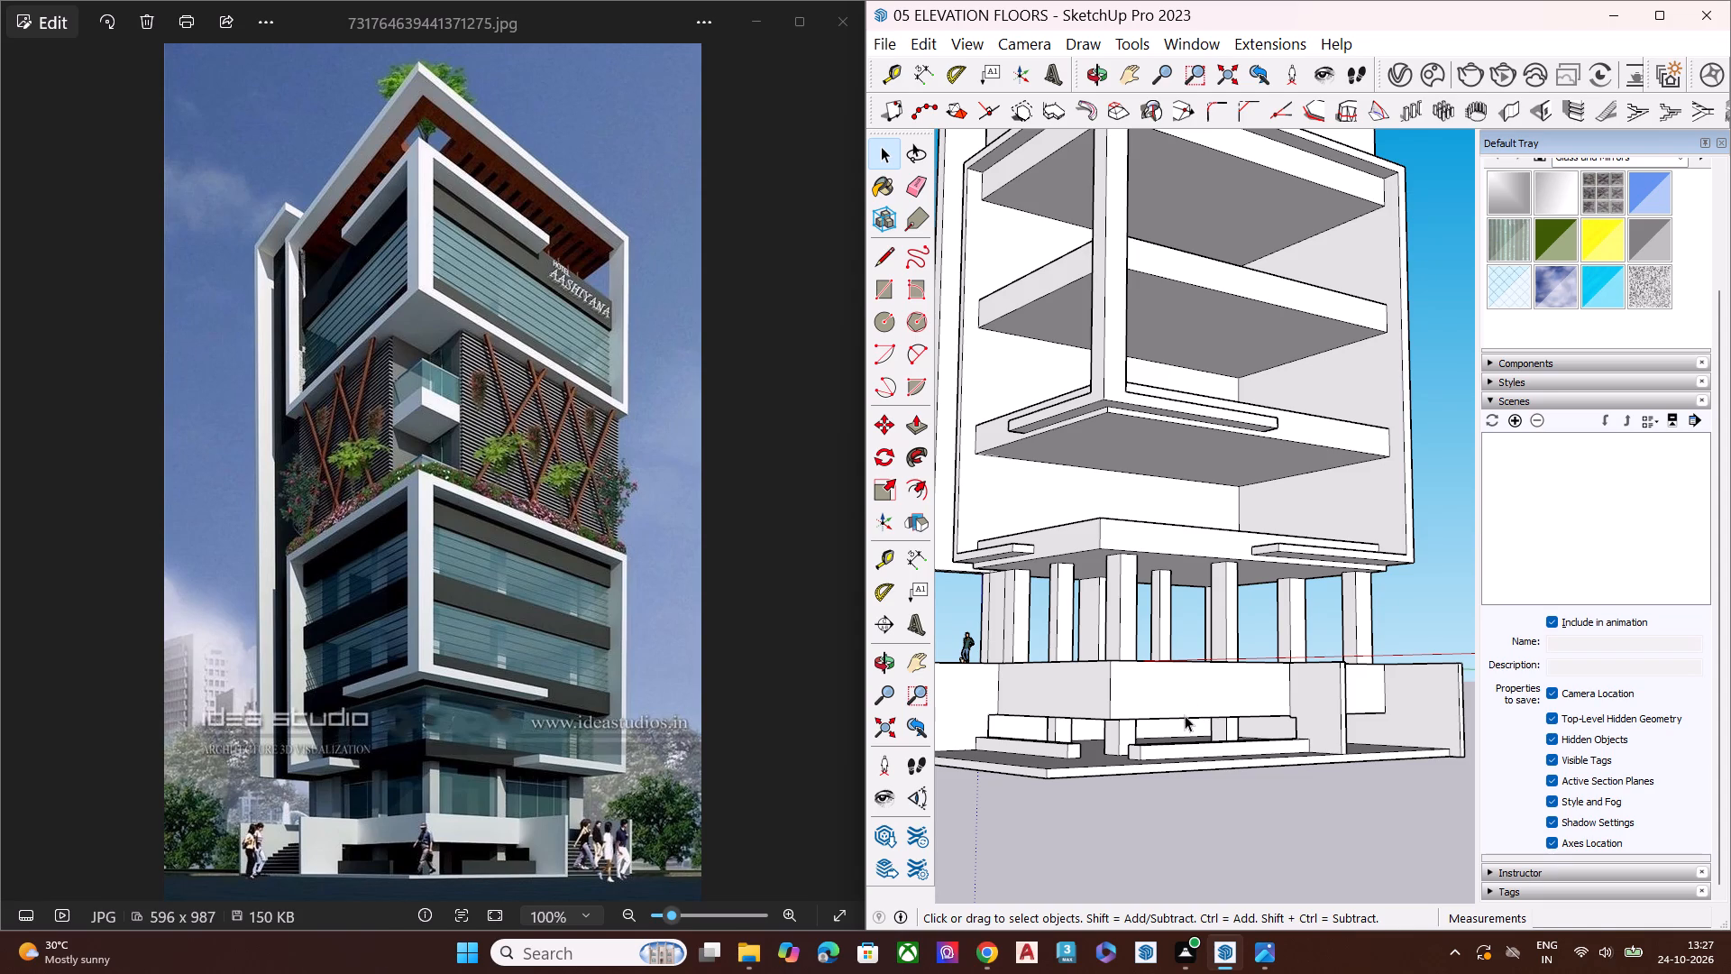
pyautogui.scroll(-8, 1185, 715)
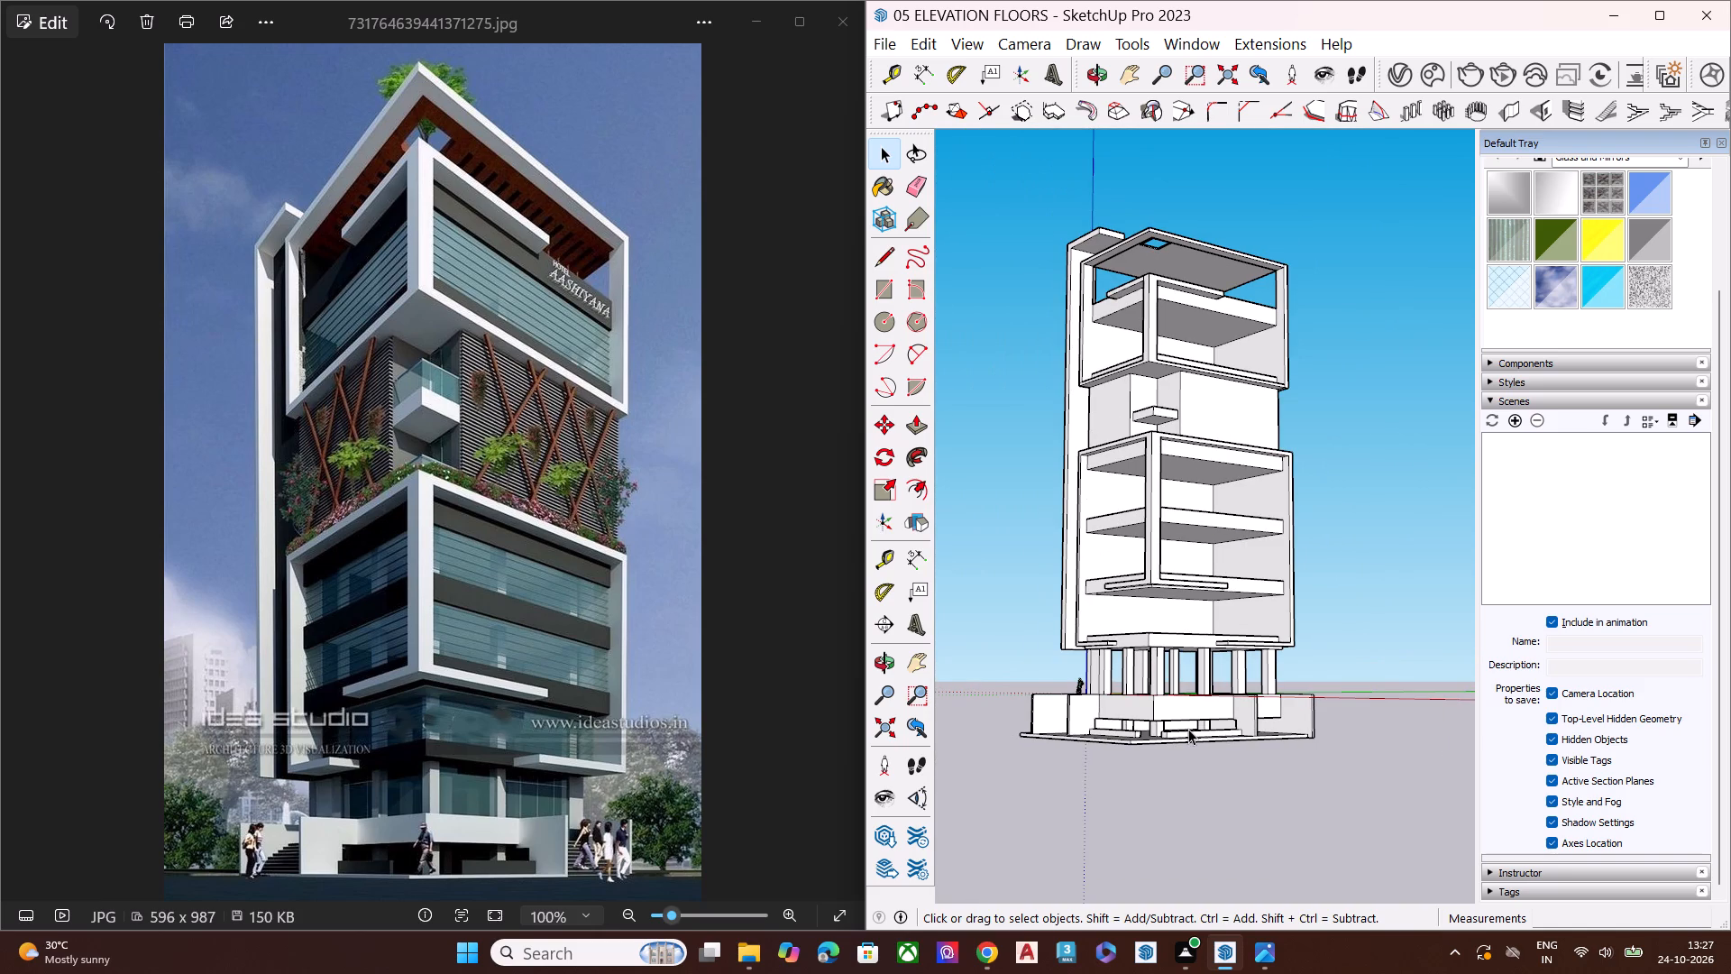
pyautogui.moveTo(1027, 561); pyautogui.dragTo(1152, 558, button='middle')
pyautogui.scroll(-6, 1054, 696)
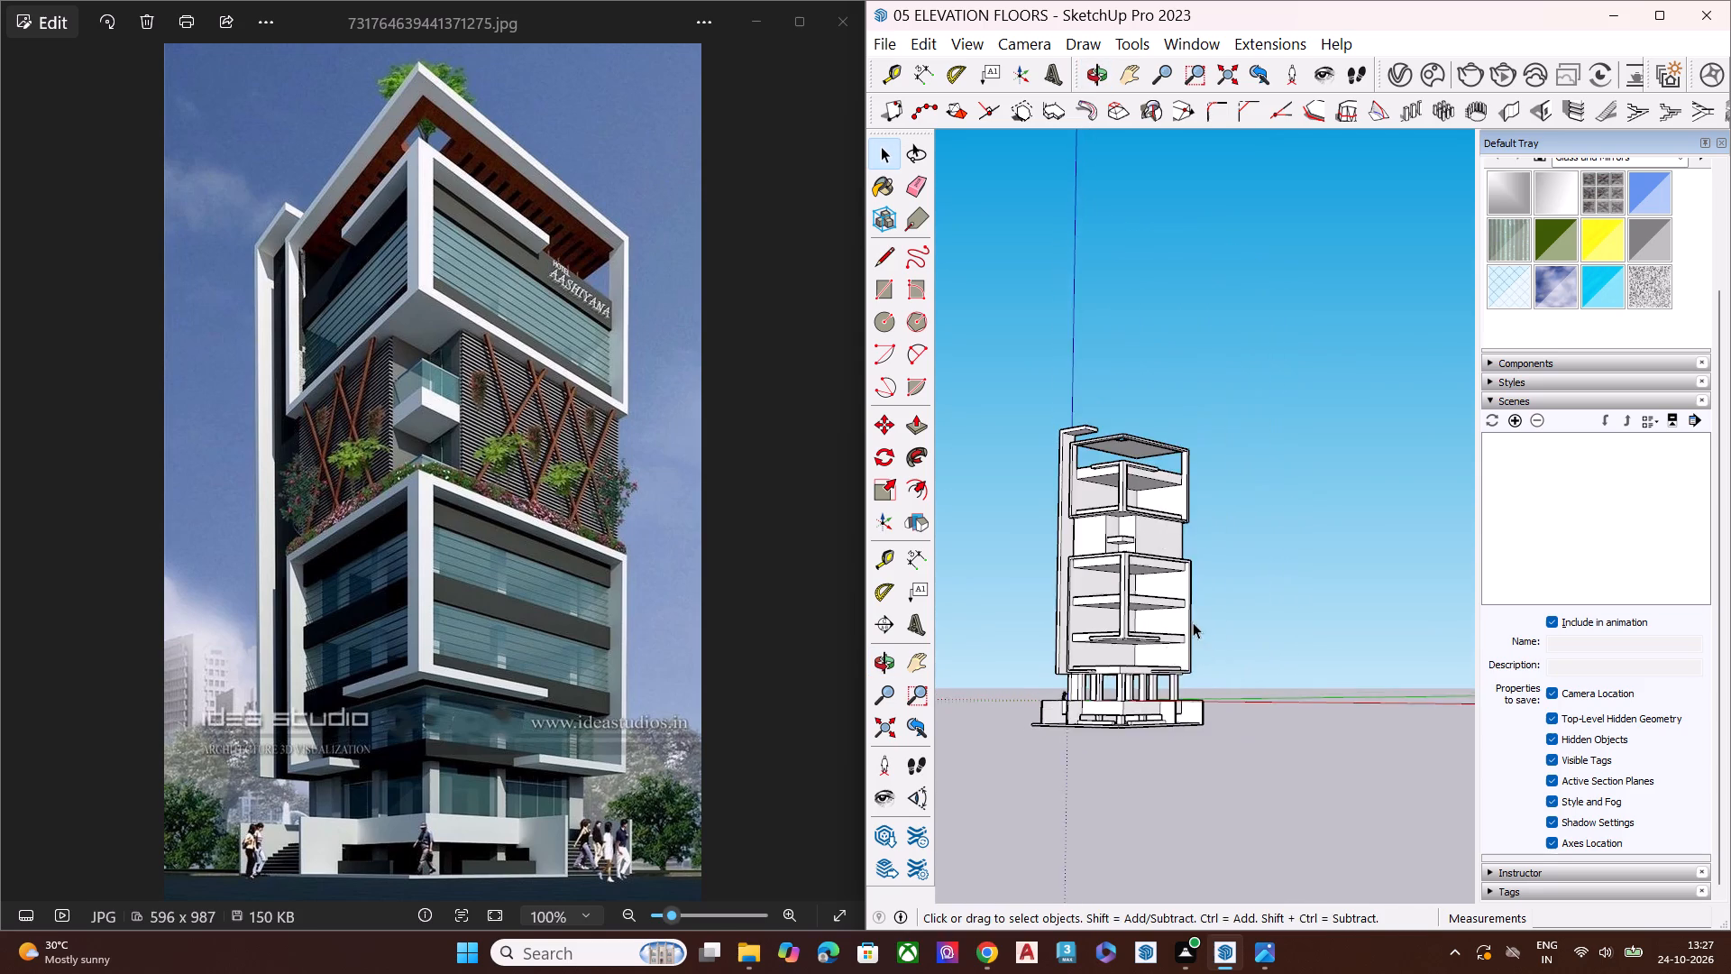
pyautogui.moveTo(1193, 651); pyautogui.dragTo(1177, 706, button='middle')
pyautogui.scroll(8, 1125, 671)
pyautogui.scroll(-8, 1122, 660)
pyautogui.moveTo(1122, 723); pyautogui.dragTo(1142, 620, button='middle')
# Save the model.
pyautogui.hotkey('ctrl', 's')
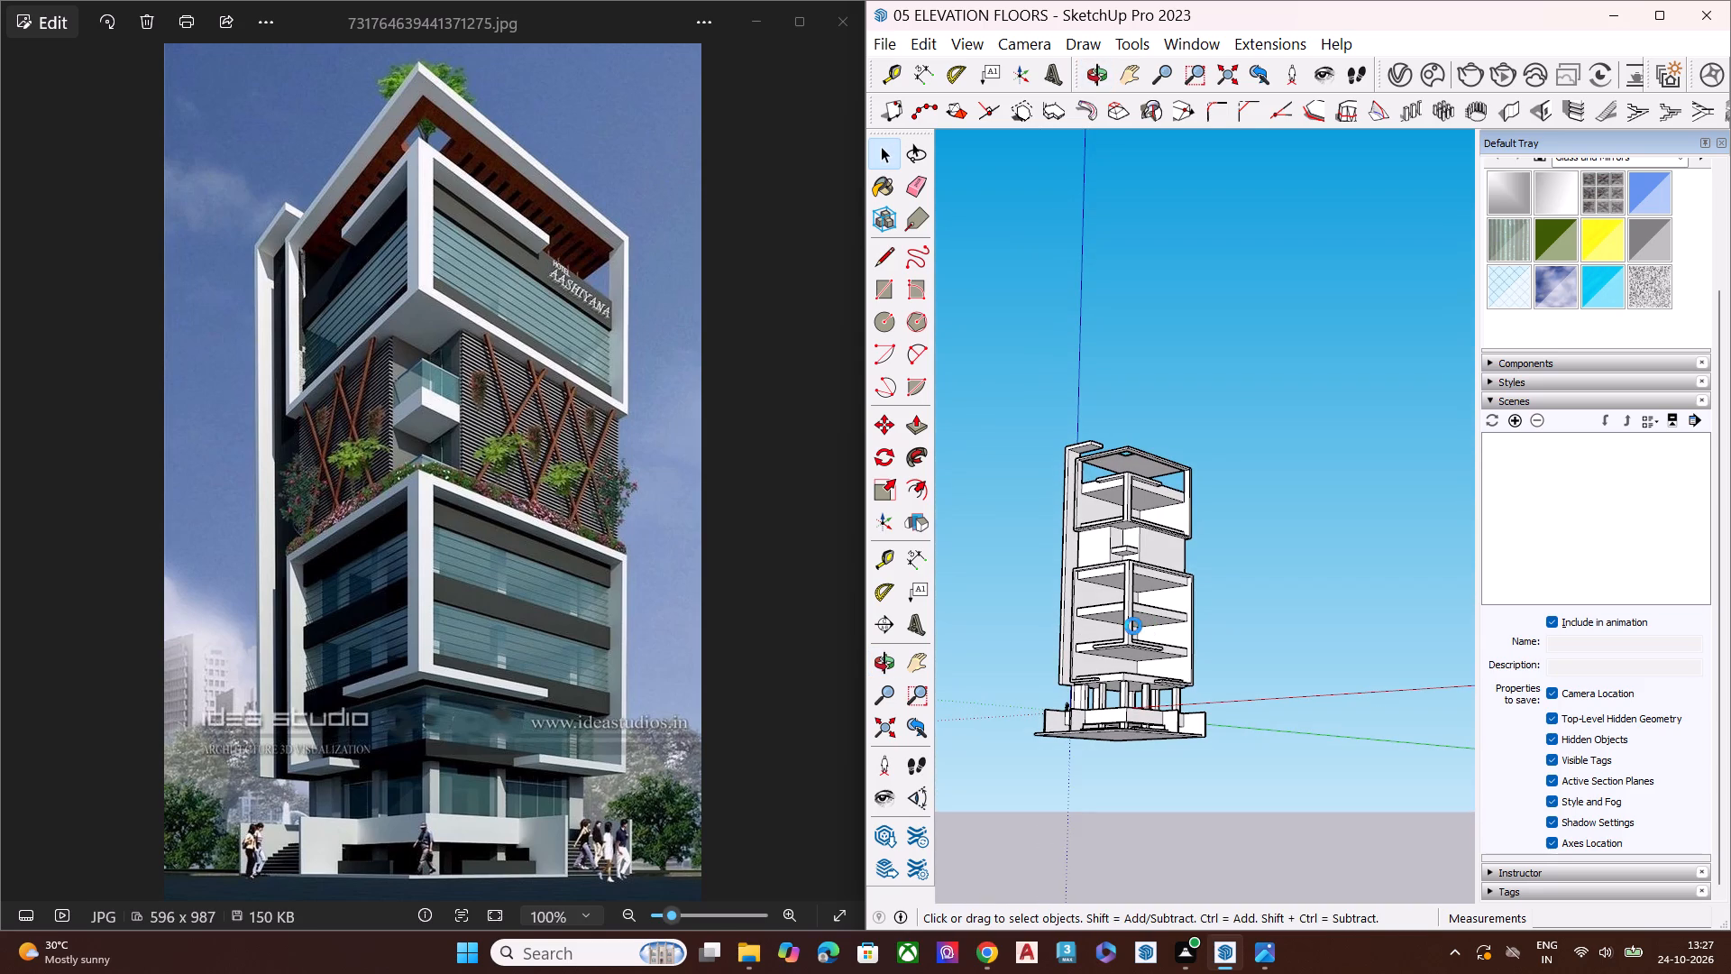
# Examine the whole tower's floors, frames and ground level from below, comparing them with the reference image.
pyautogui.scroll(1, 1087, 723)
pyautogui.scroll(-1, 1084, 720)
pyautogui.scroll(6, 1083, 720)
pyautogui.scroll(-1, 1032, 730)
pyautogui.scroll(6, 1032, 730)
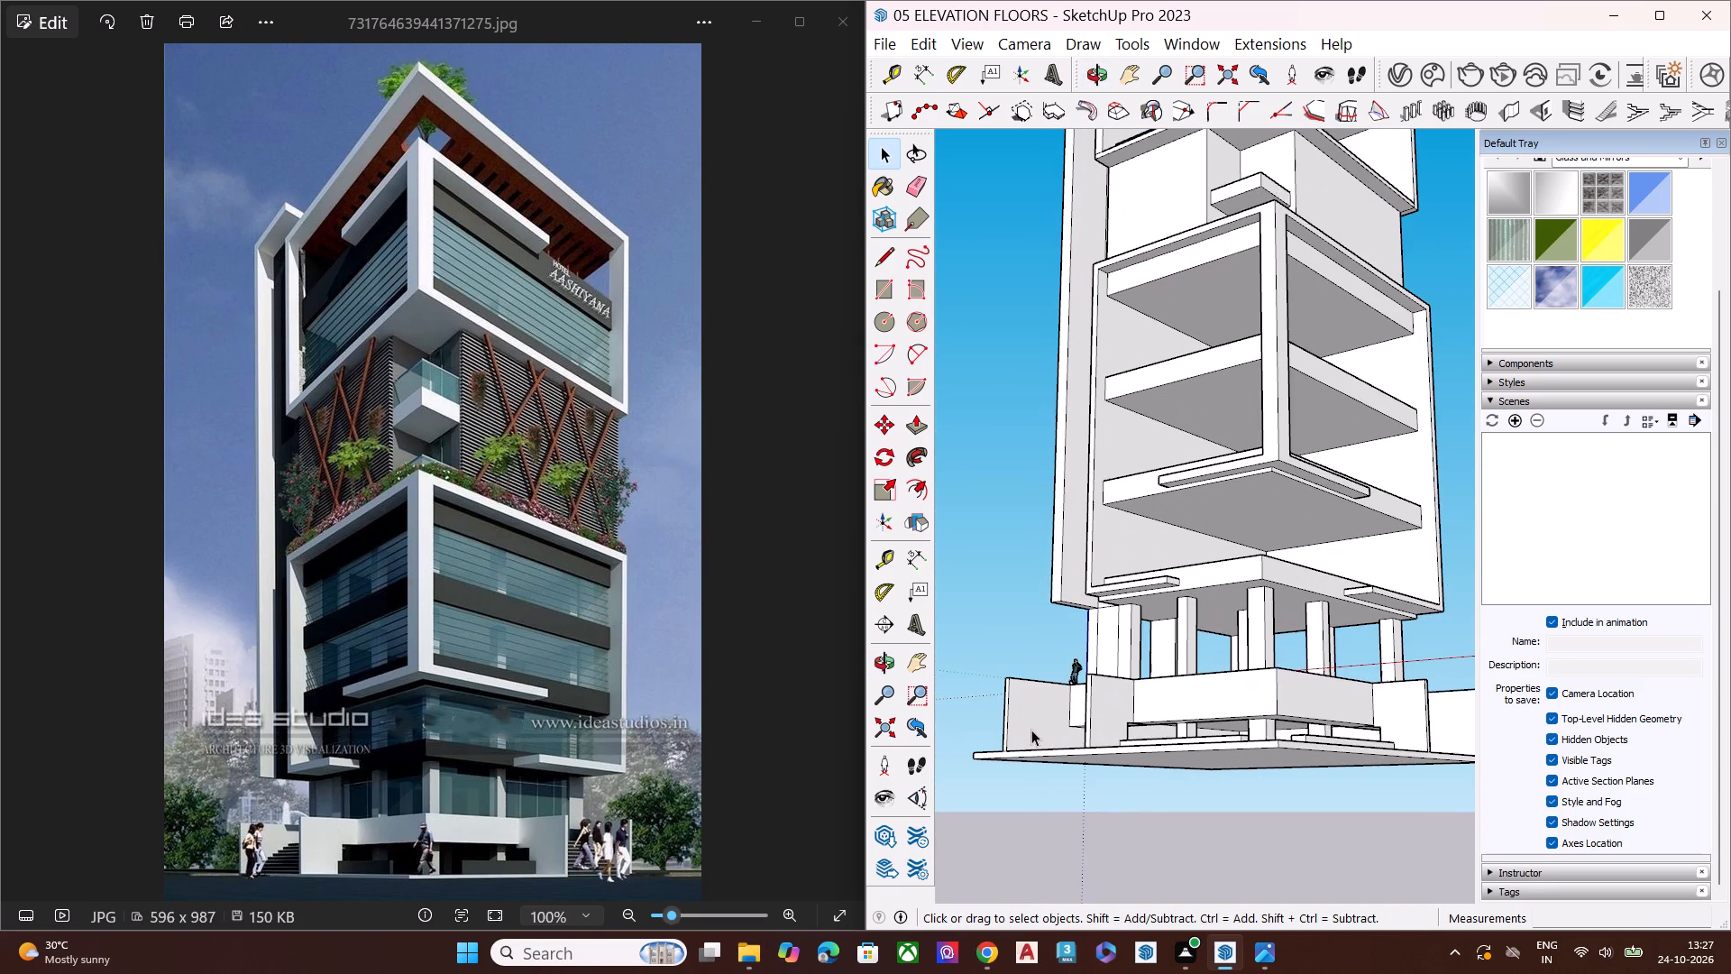
pyautogui.moveTo(1262, 732); pyautogui.dragTo(1159, 723, button='middle')
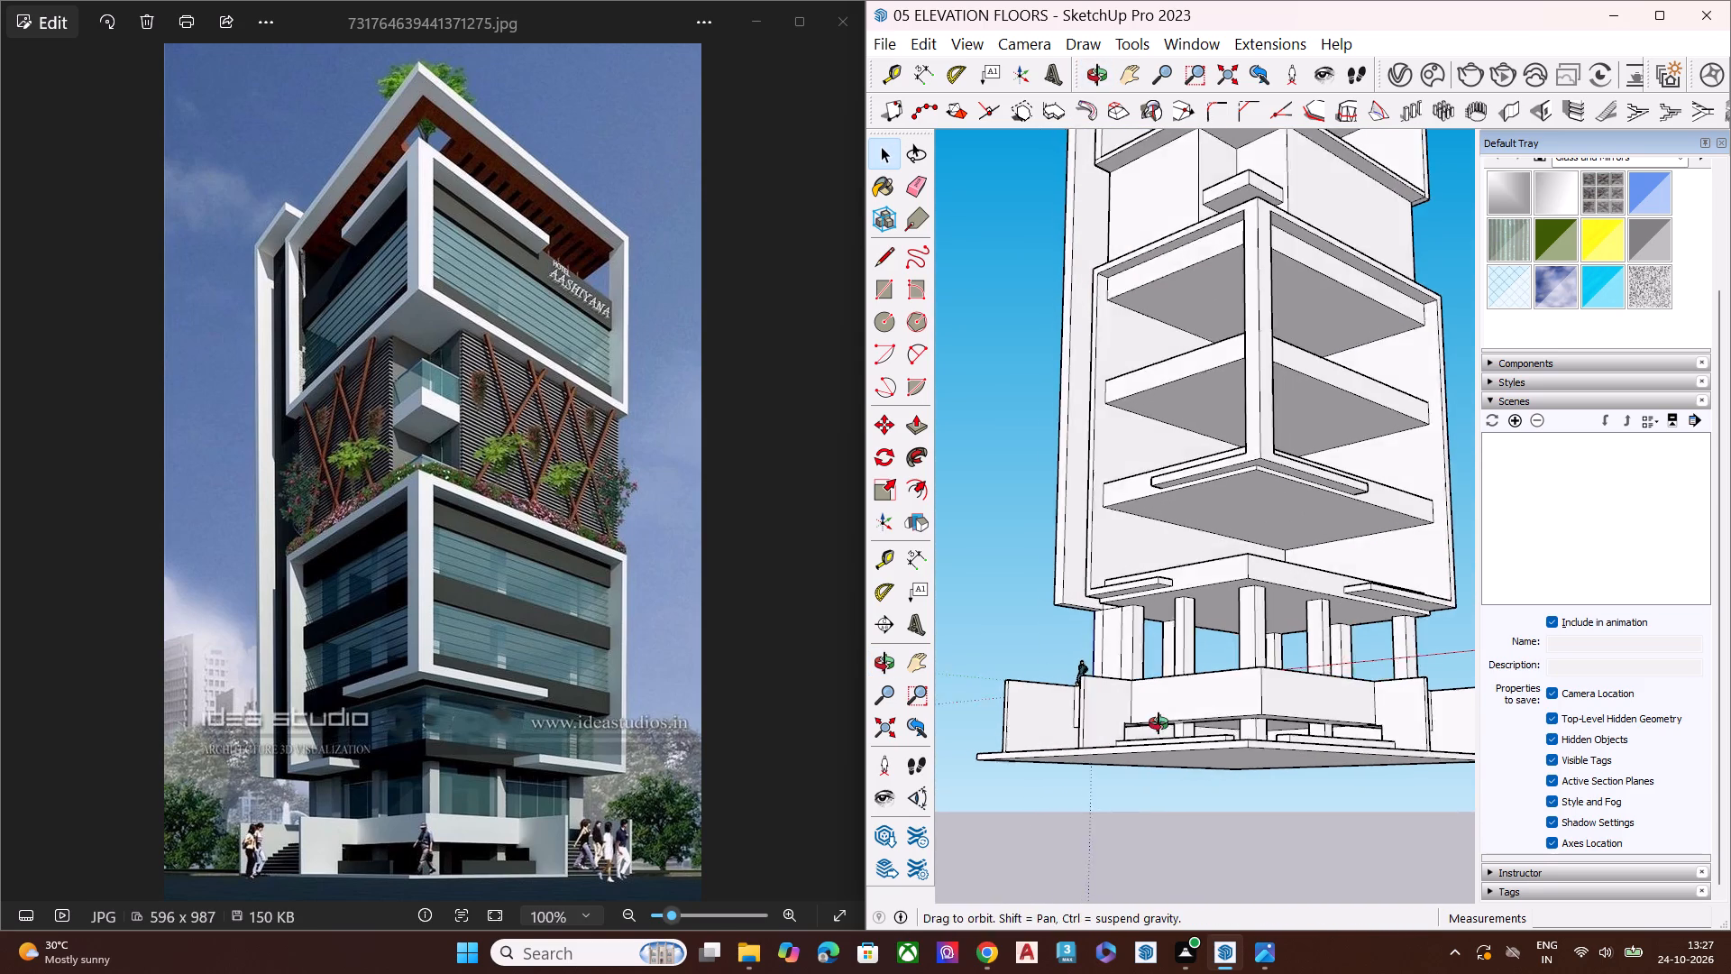
pyautogui.moveTo(1159, 723); pyautogui.dragTo(1138, 719, button='middle')
pyautogui.scroll(-9, 1135, 797)
pyautogui.scroll(1, 1147, 744)
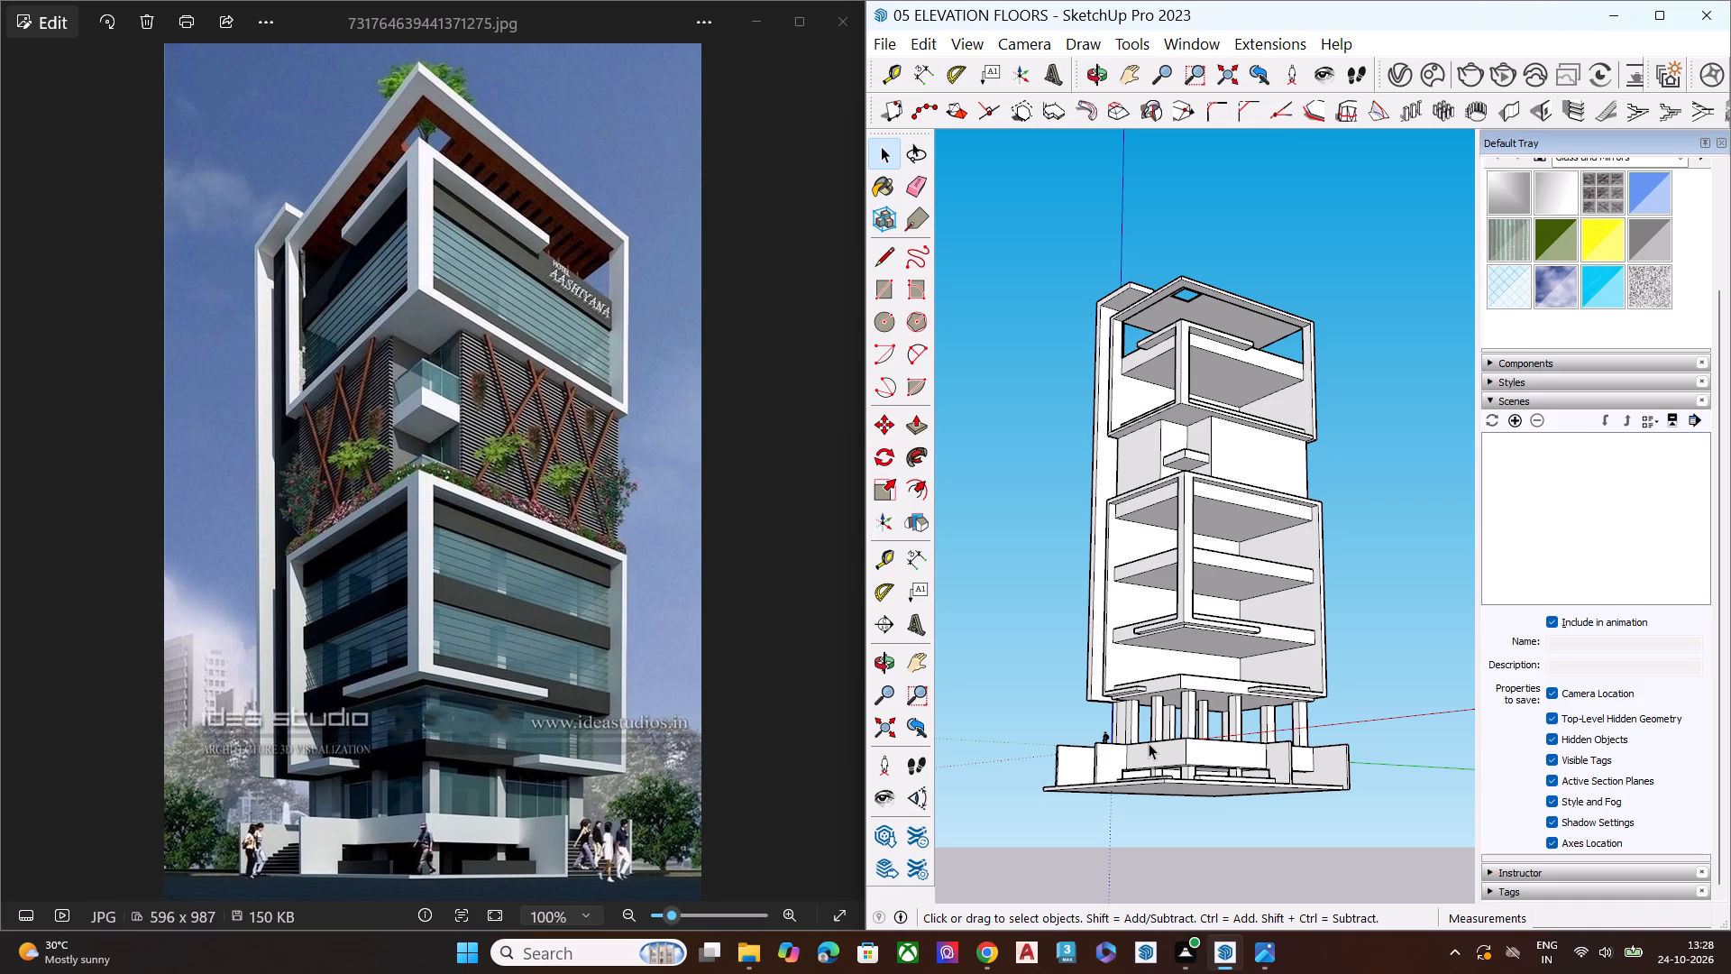
pyautogui.scroll(3, 1158, 516)
pyautogui.moveTo(1137, 659); pyautogui.dragTo(1176, 521, button='middle')
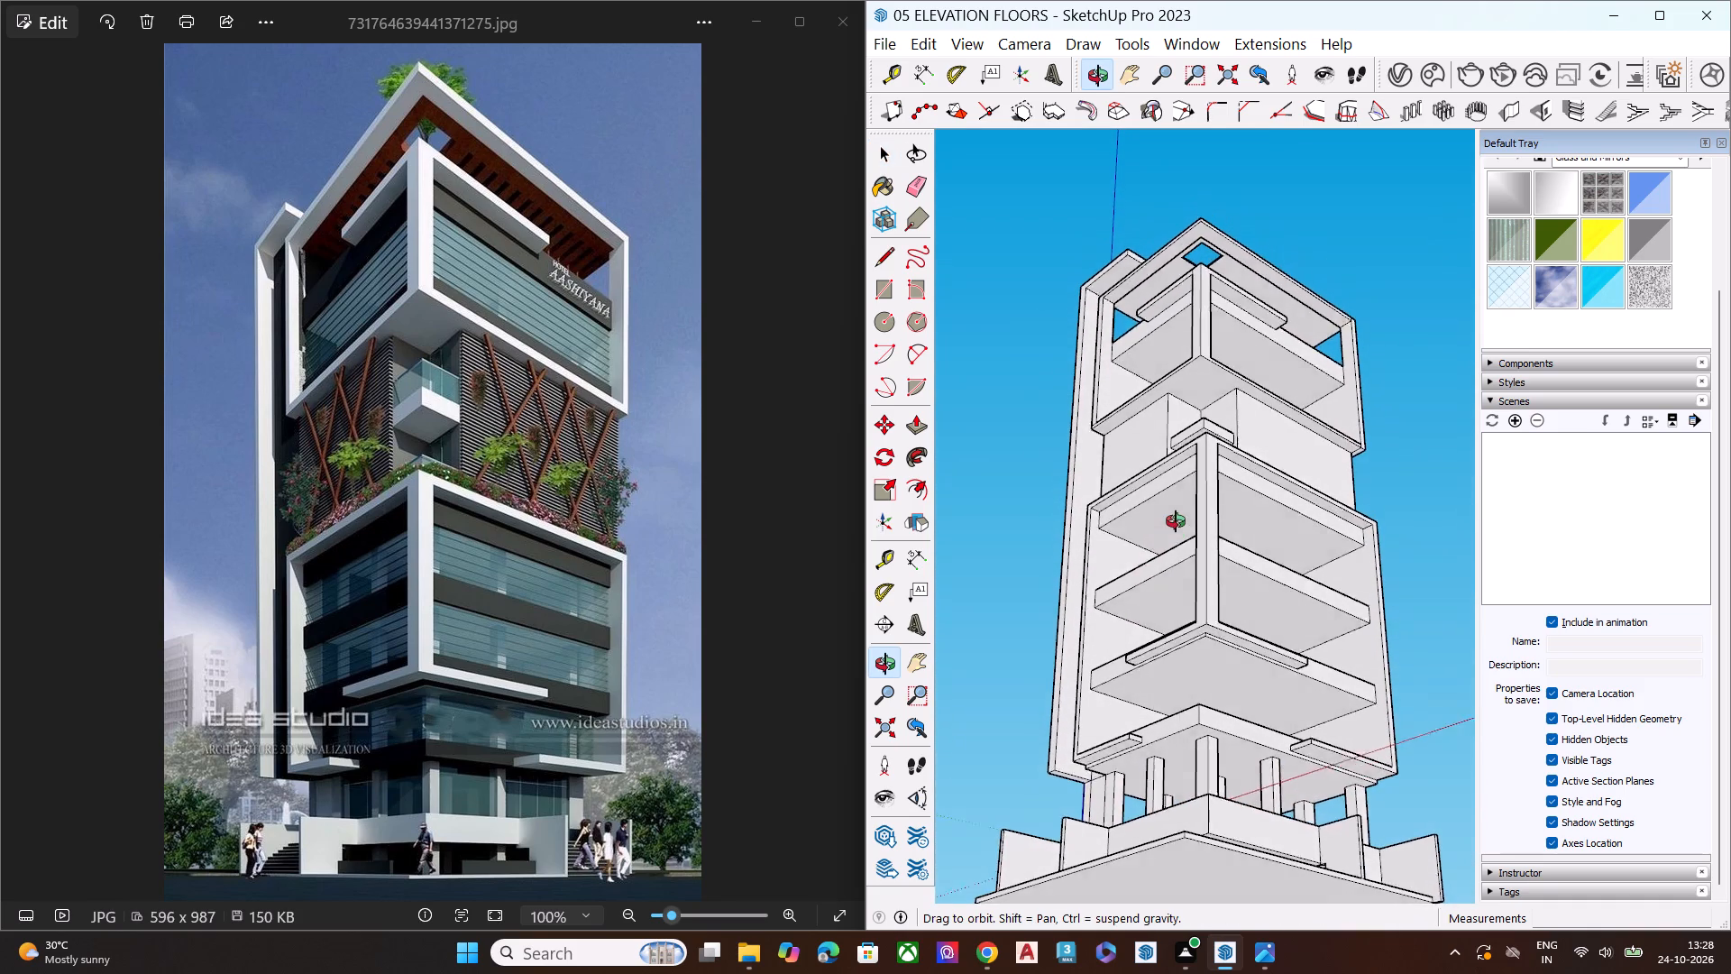
pyautogui.moveTo(1176, 521); pyautogui.dragTo(1177, 512, button='middle')
pyautogui.scroll(-5, 1201, 717)
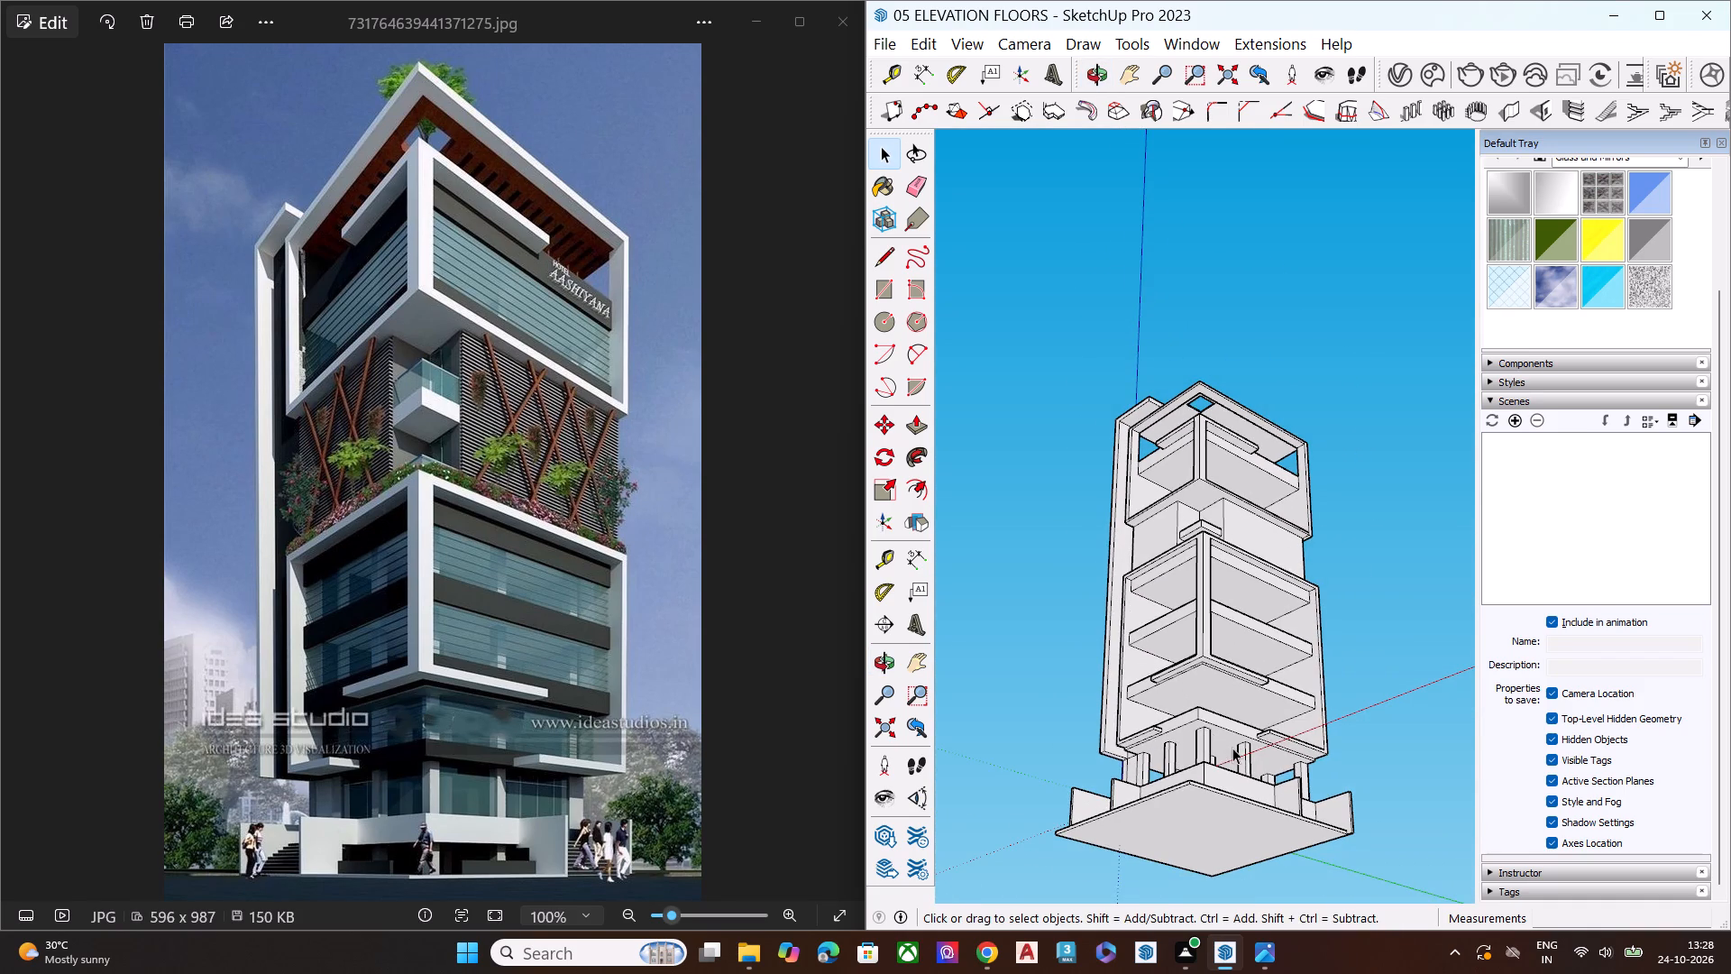
pyautogui.moveTo(1239, 758); pyautogui.dragTo(1243, 835, button='middle')
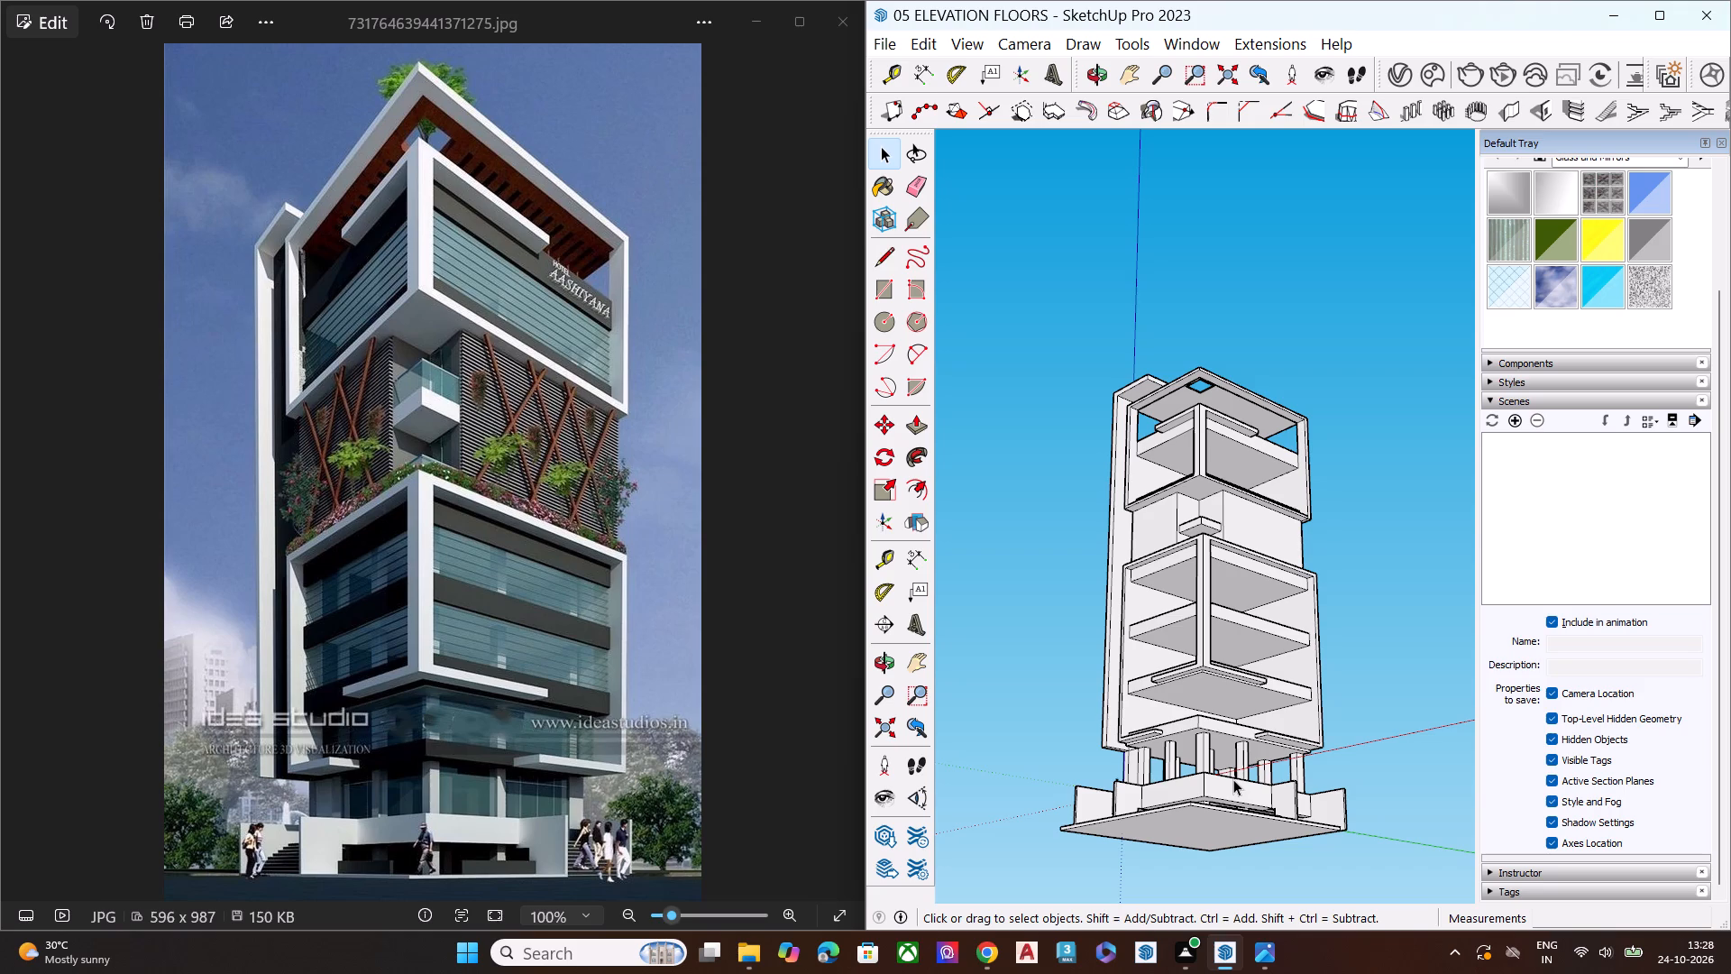
pyautogui.moveTo(1219, 543); pyautogui.dragTo(1286, 498, button='middle')
pyautogui.scroll(4, 1281, 509)
pyautogui.scroll(-1, 1176, 603)
pyautogui.scroll(1, 1176, 603)
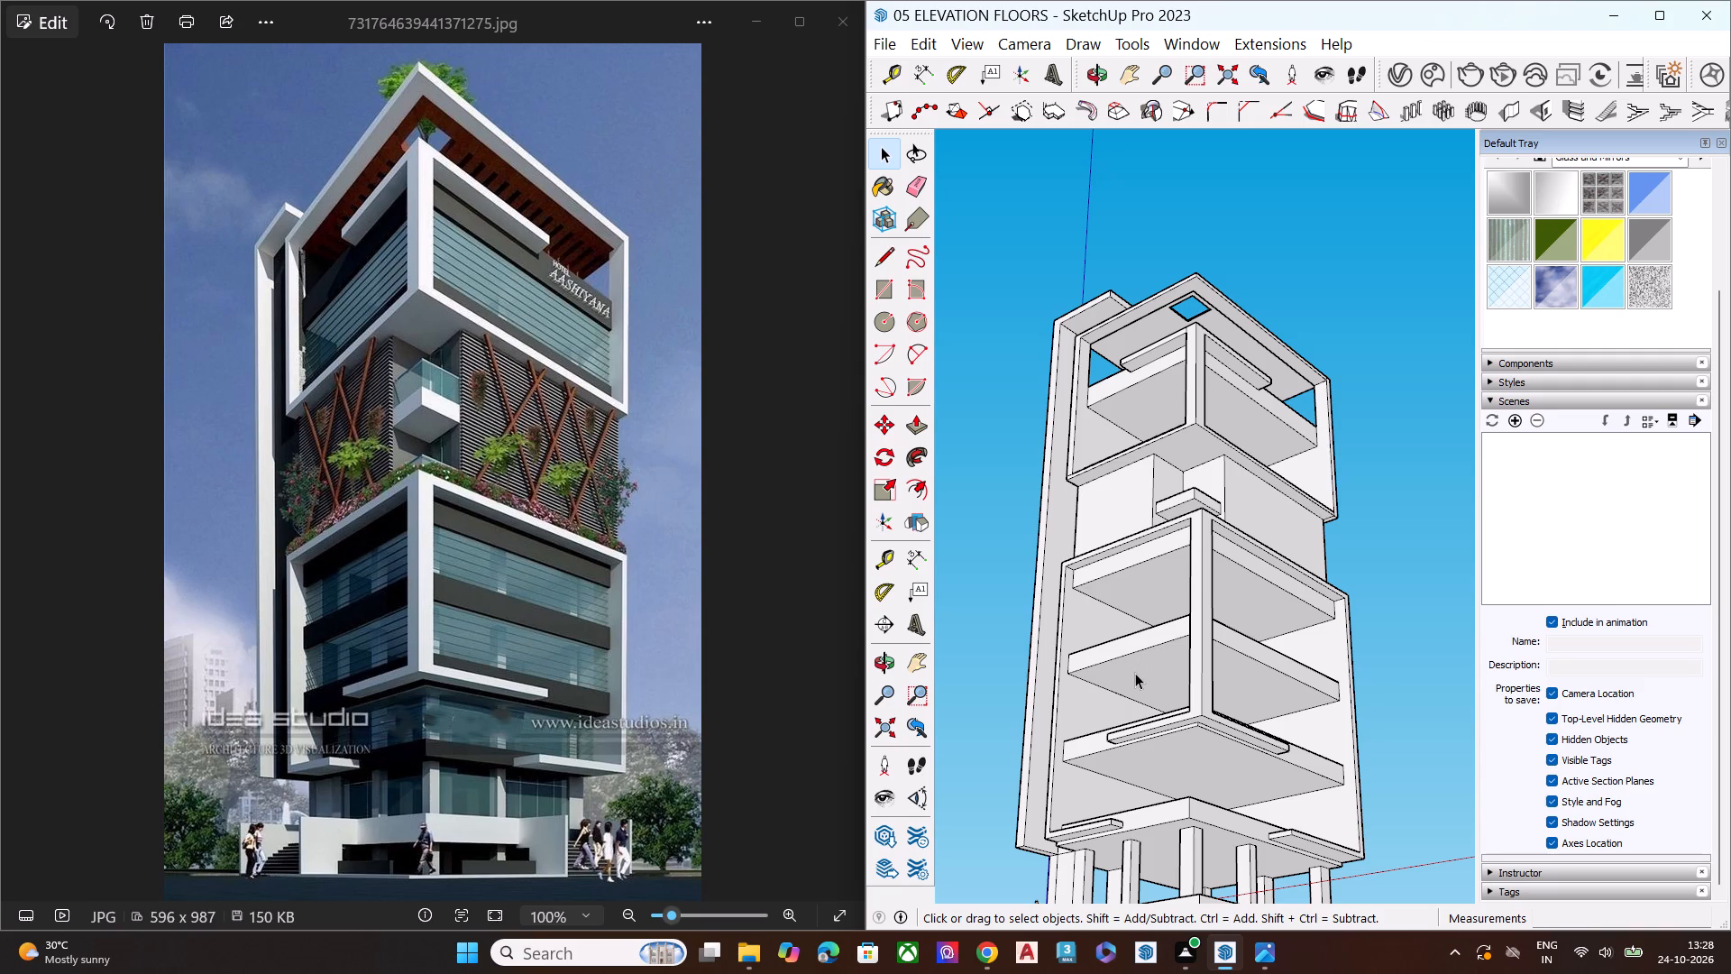
pyautogui.scroll(1, 1131, 714)
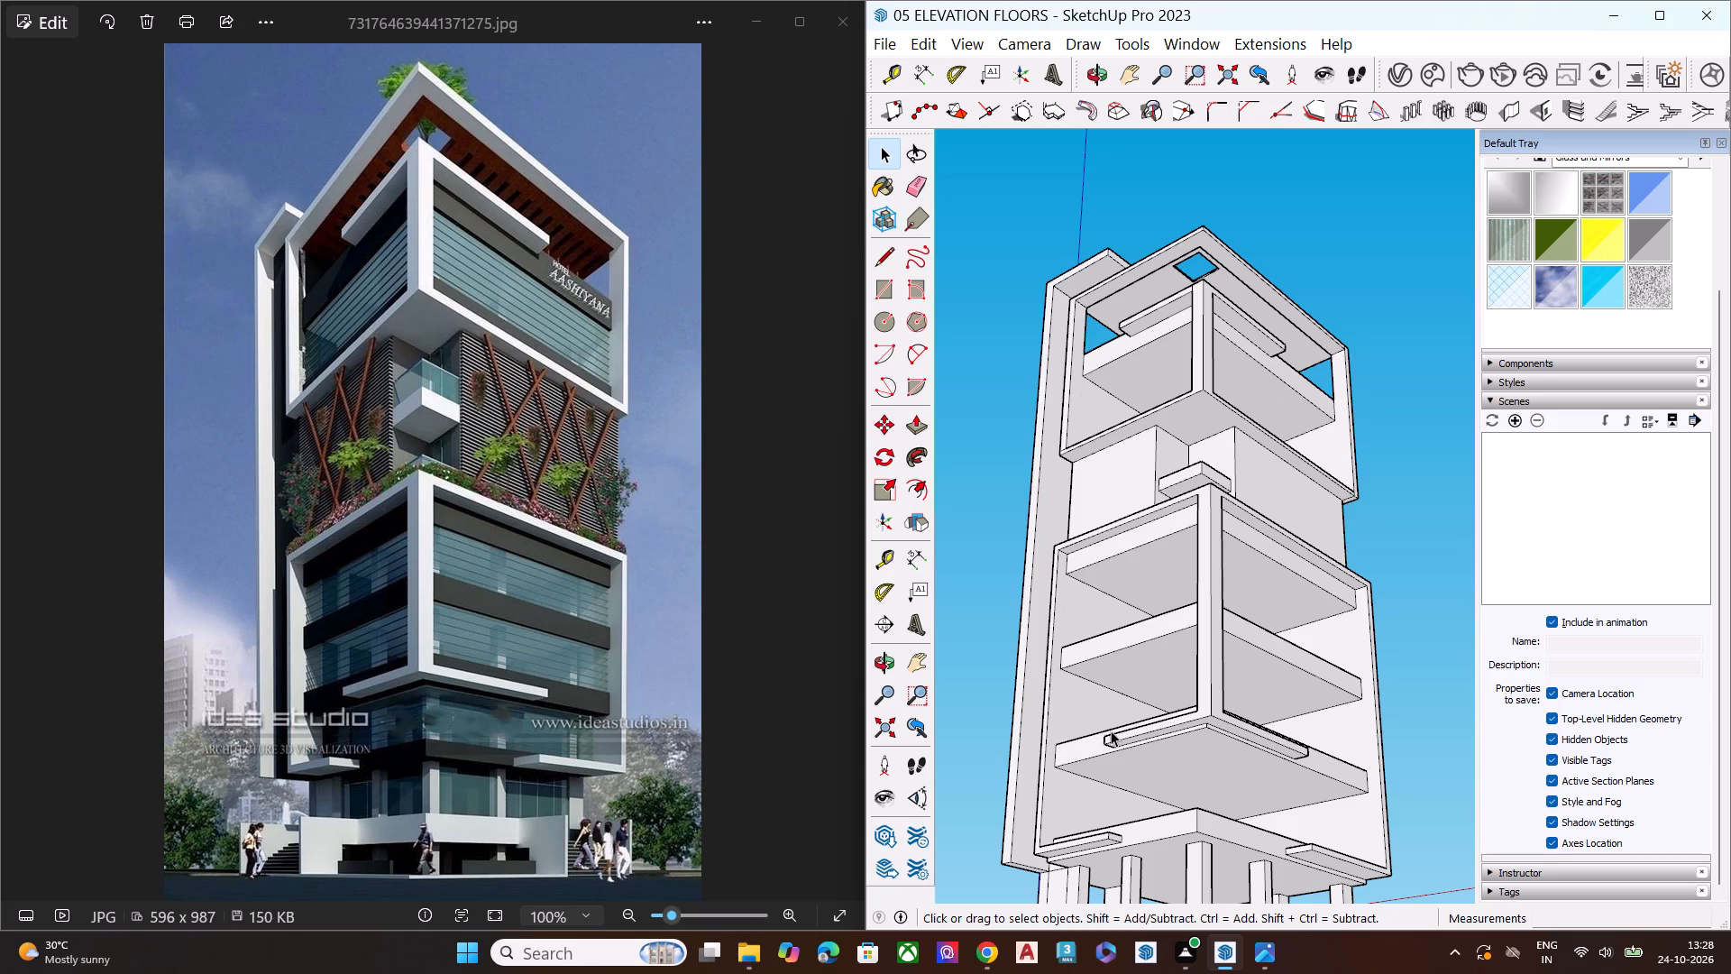
# Push/Pull the side face of the lower tower frame slightly outward.
pyautogui.moveTo(1188, 757); pyautogui.dragTo(973, 755, button='middle')
pyautogui.scroll(8, 1052, 628)
pyautogui.moveTo(1250, 572); pyautogui.dragTo(1286, 645, button='middle')
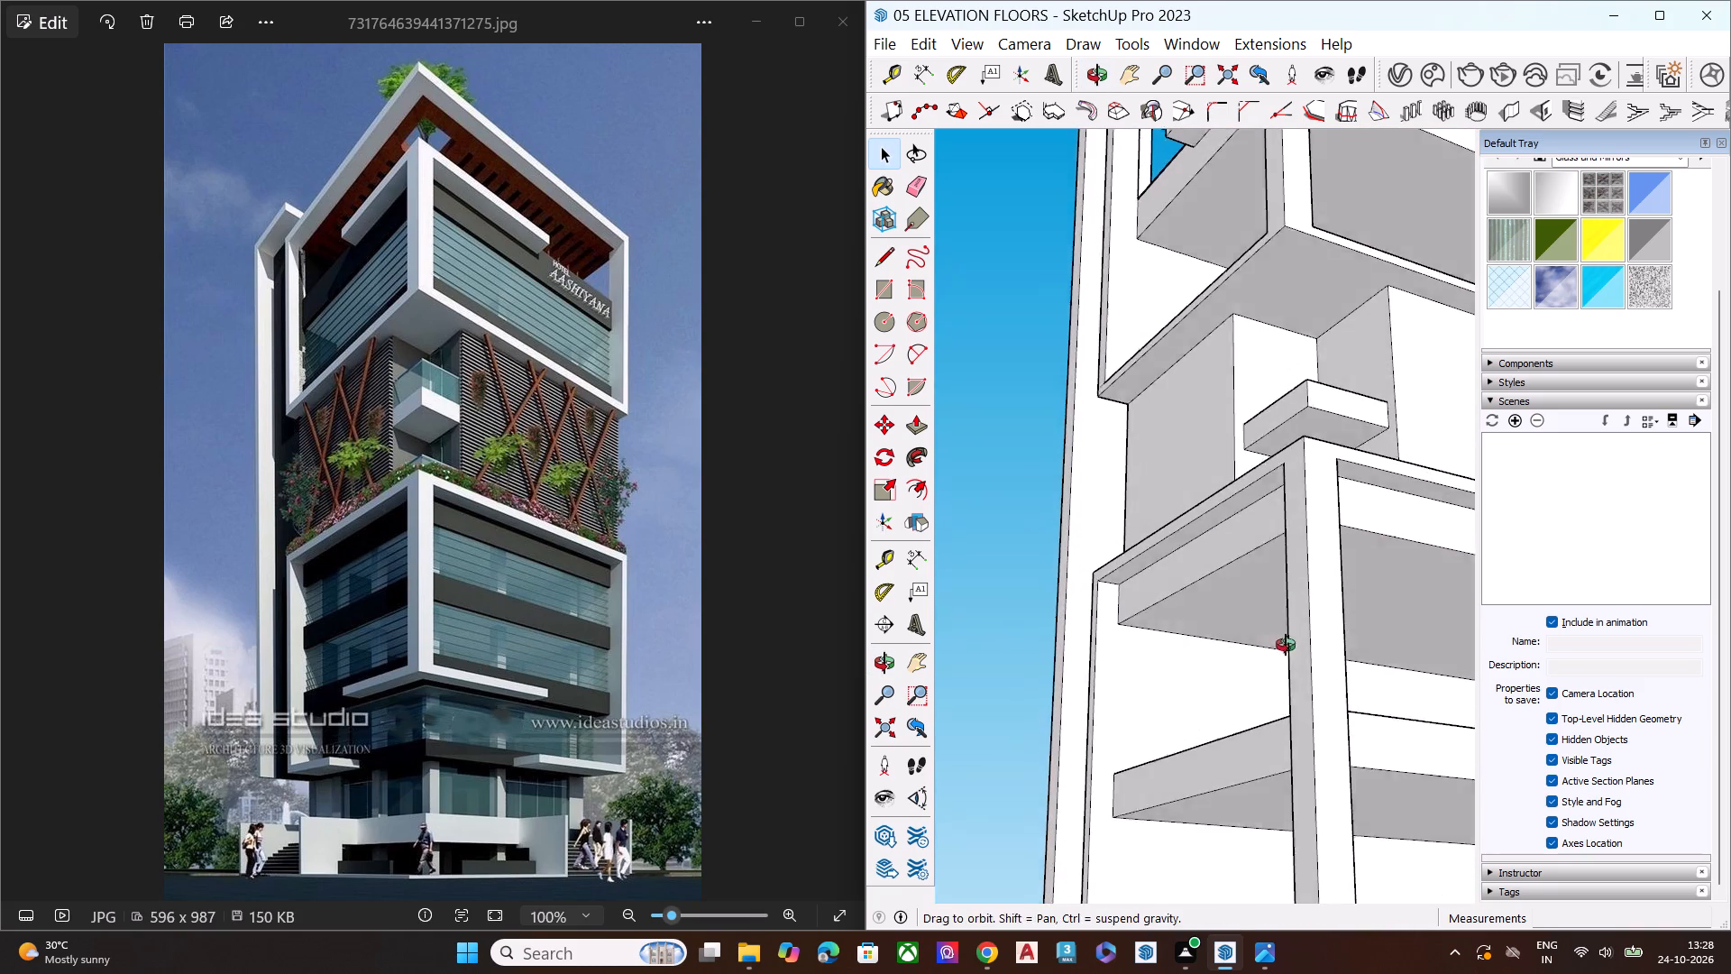
pyautogui.moveTo(1286, 645); pyautogui.dragTo(1286, 647, button='middle')
pyautogui.scroll(5, 1254, 470)
pyautogui.click(1315, 493)
pyautogui.press('p')
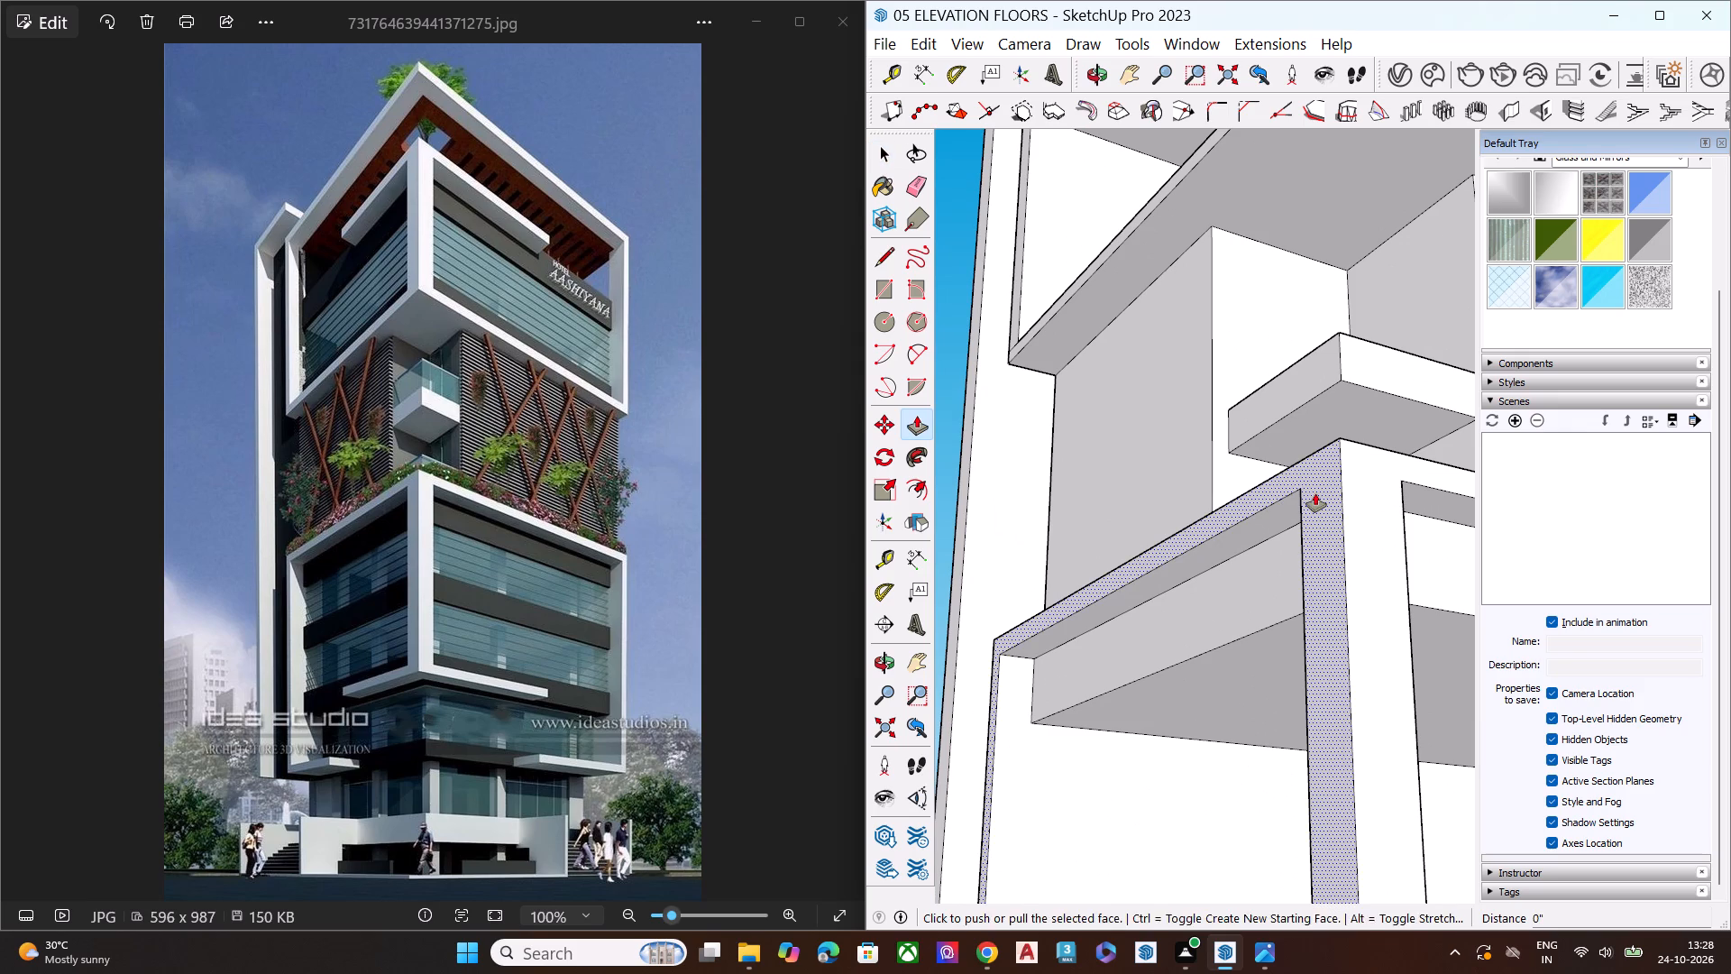
pyautogui.click(1315, 493)
pyautogui.click(1306, 494)
pyautogui.press('\\')
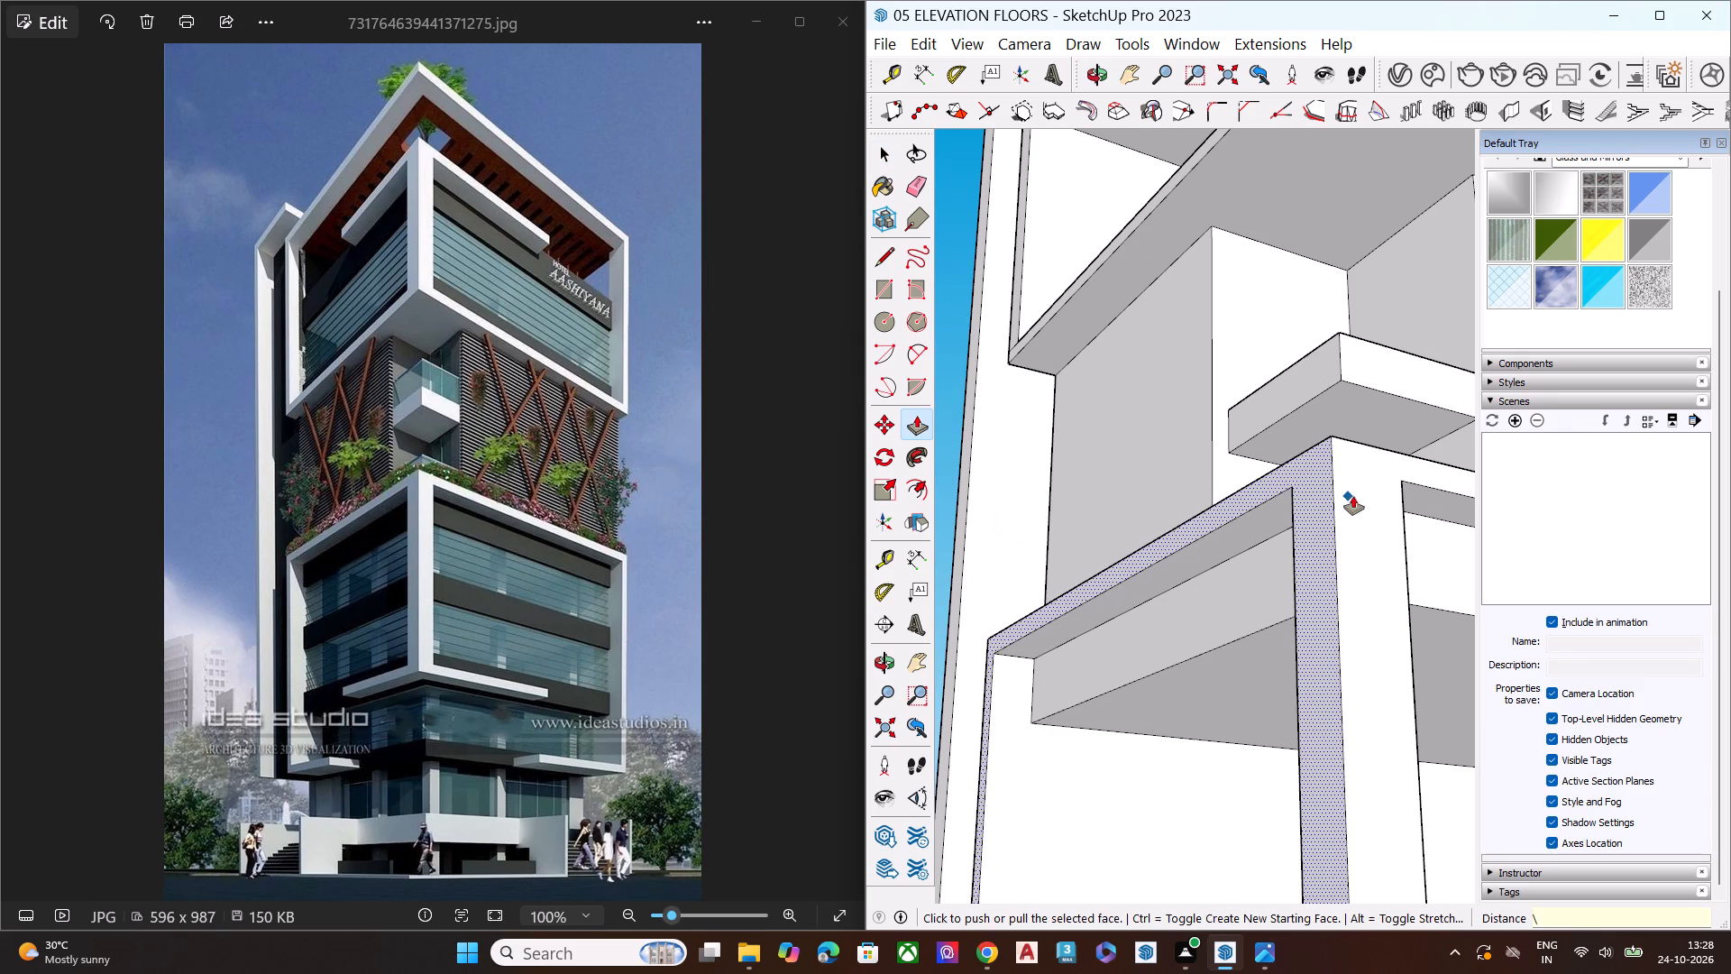
pyautogui.click(1353, 496)
pyautogui.press('space')
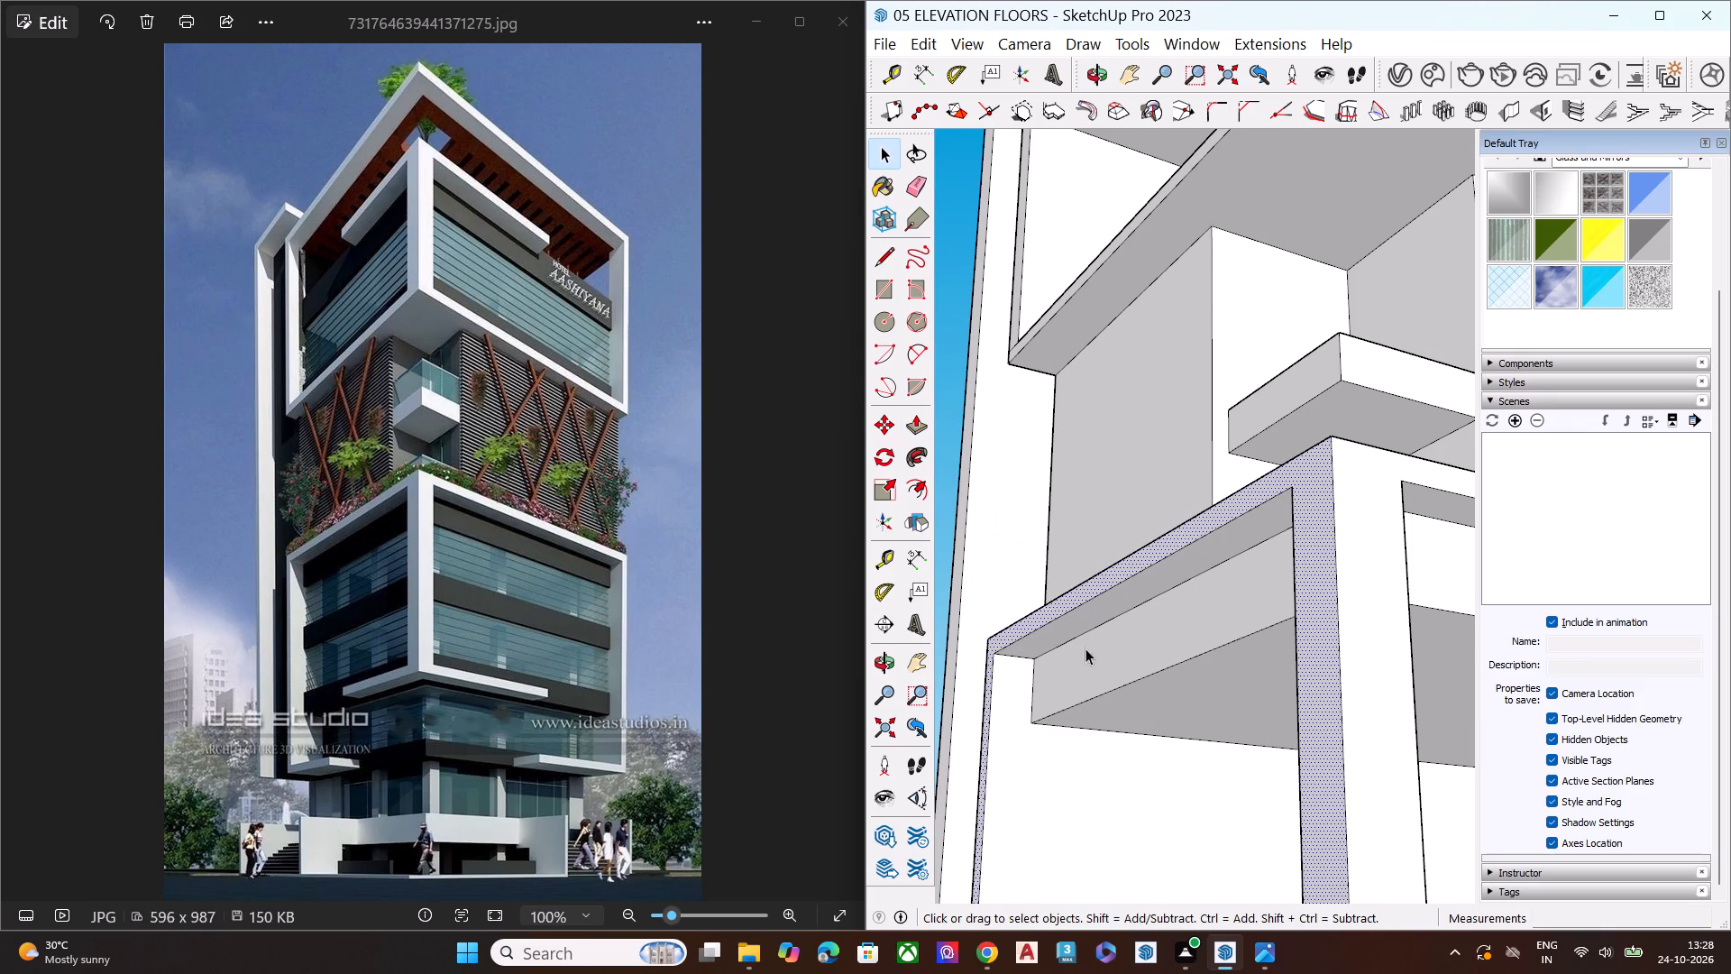
# Push/Pull the underside of the uppermost slab in the lower frame down about 5 1/2".
pyautogui.scroll(-6, 1013, 632)
pyautogui.press('space')
pyautogui.scroll(6, 1012, 642)
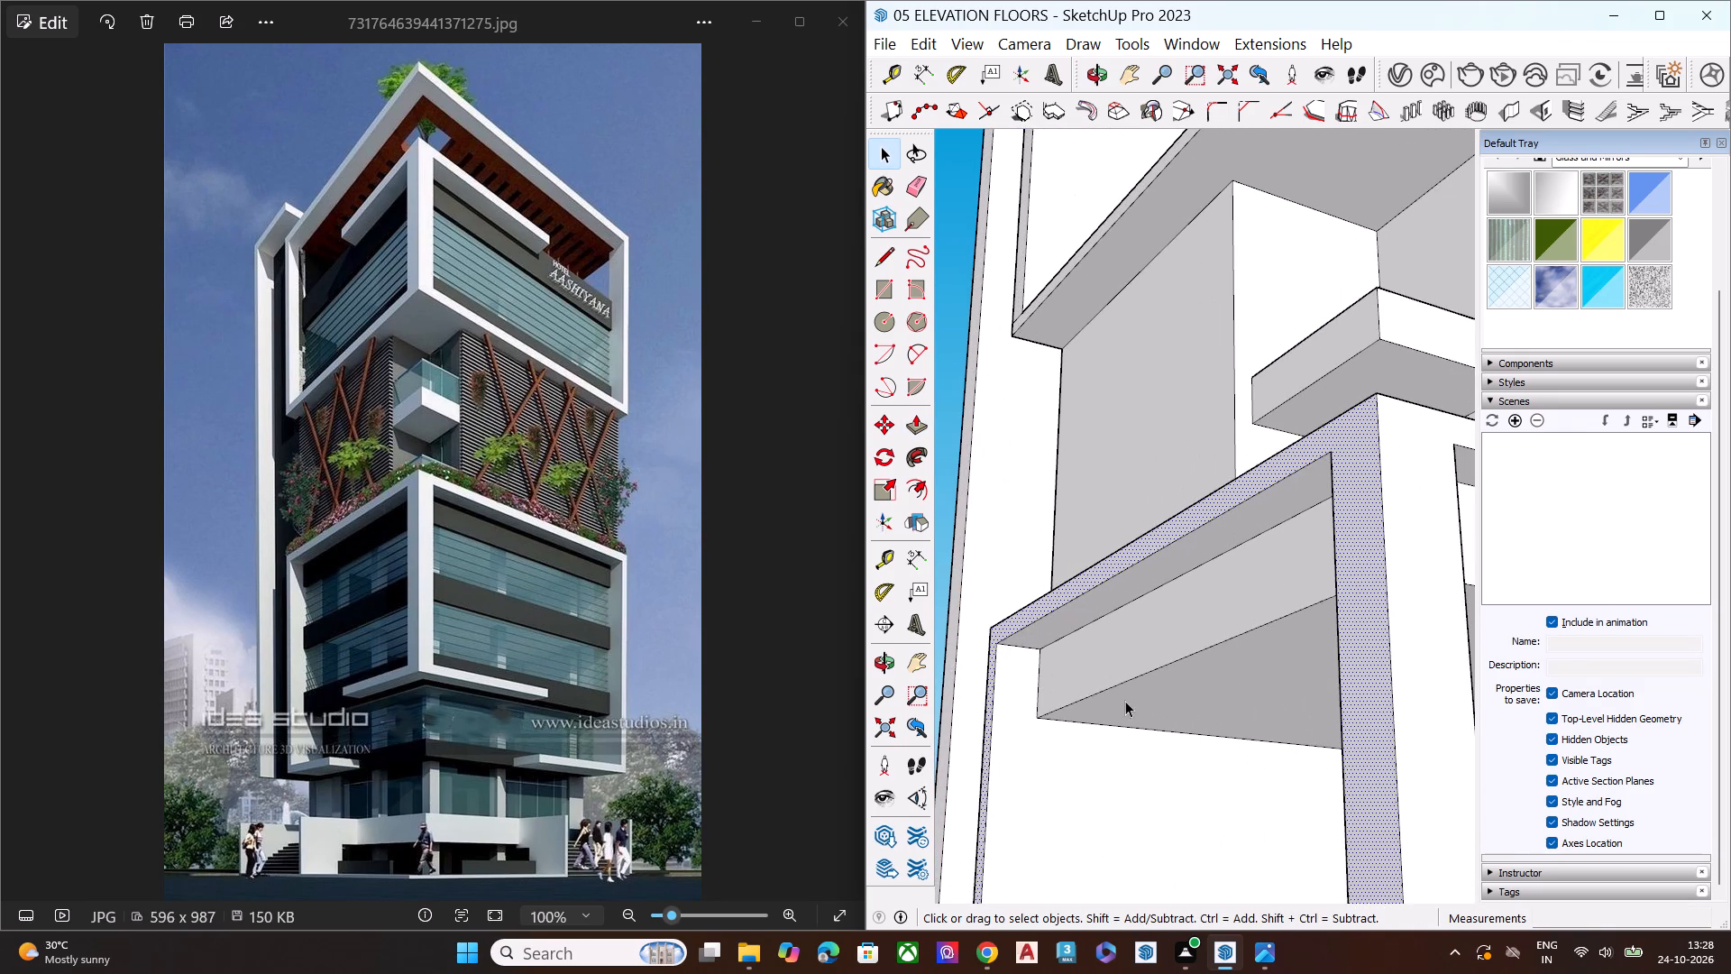
pyautogui.moveTo(1130, 687); pyautogui.dragTo(1134, 624, button='middle')
pyautogui.click(1123, 696)
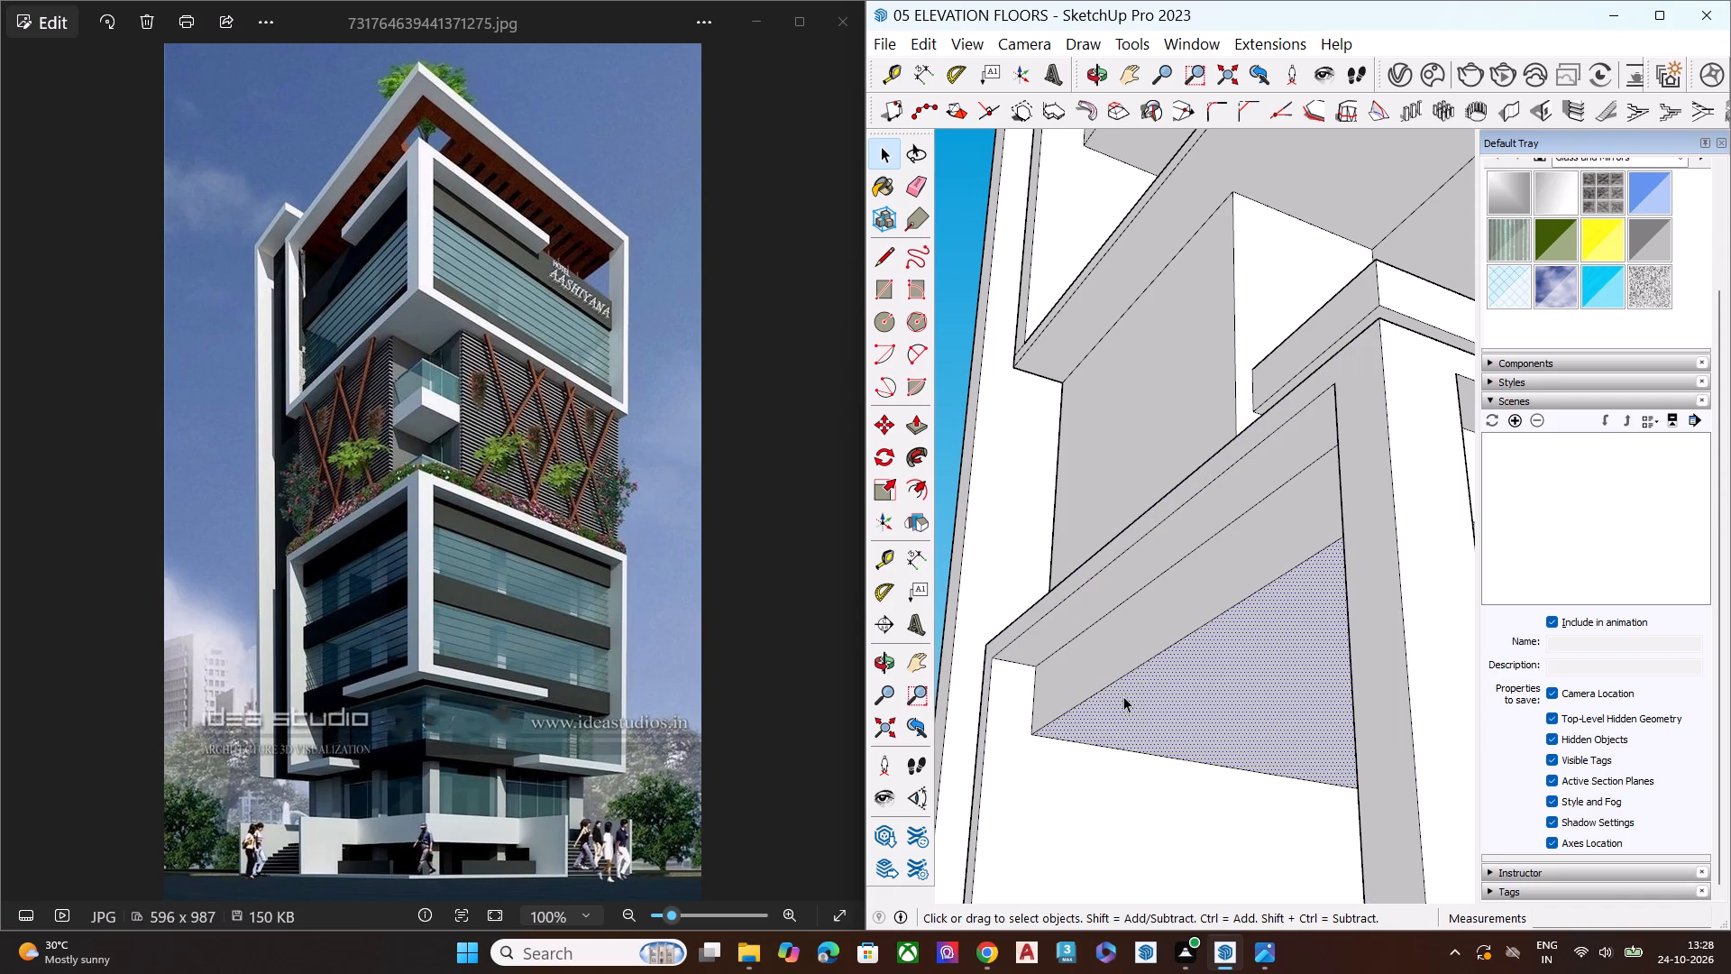
pyautogui.press('p')
pyautogui.click(1123, 696)
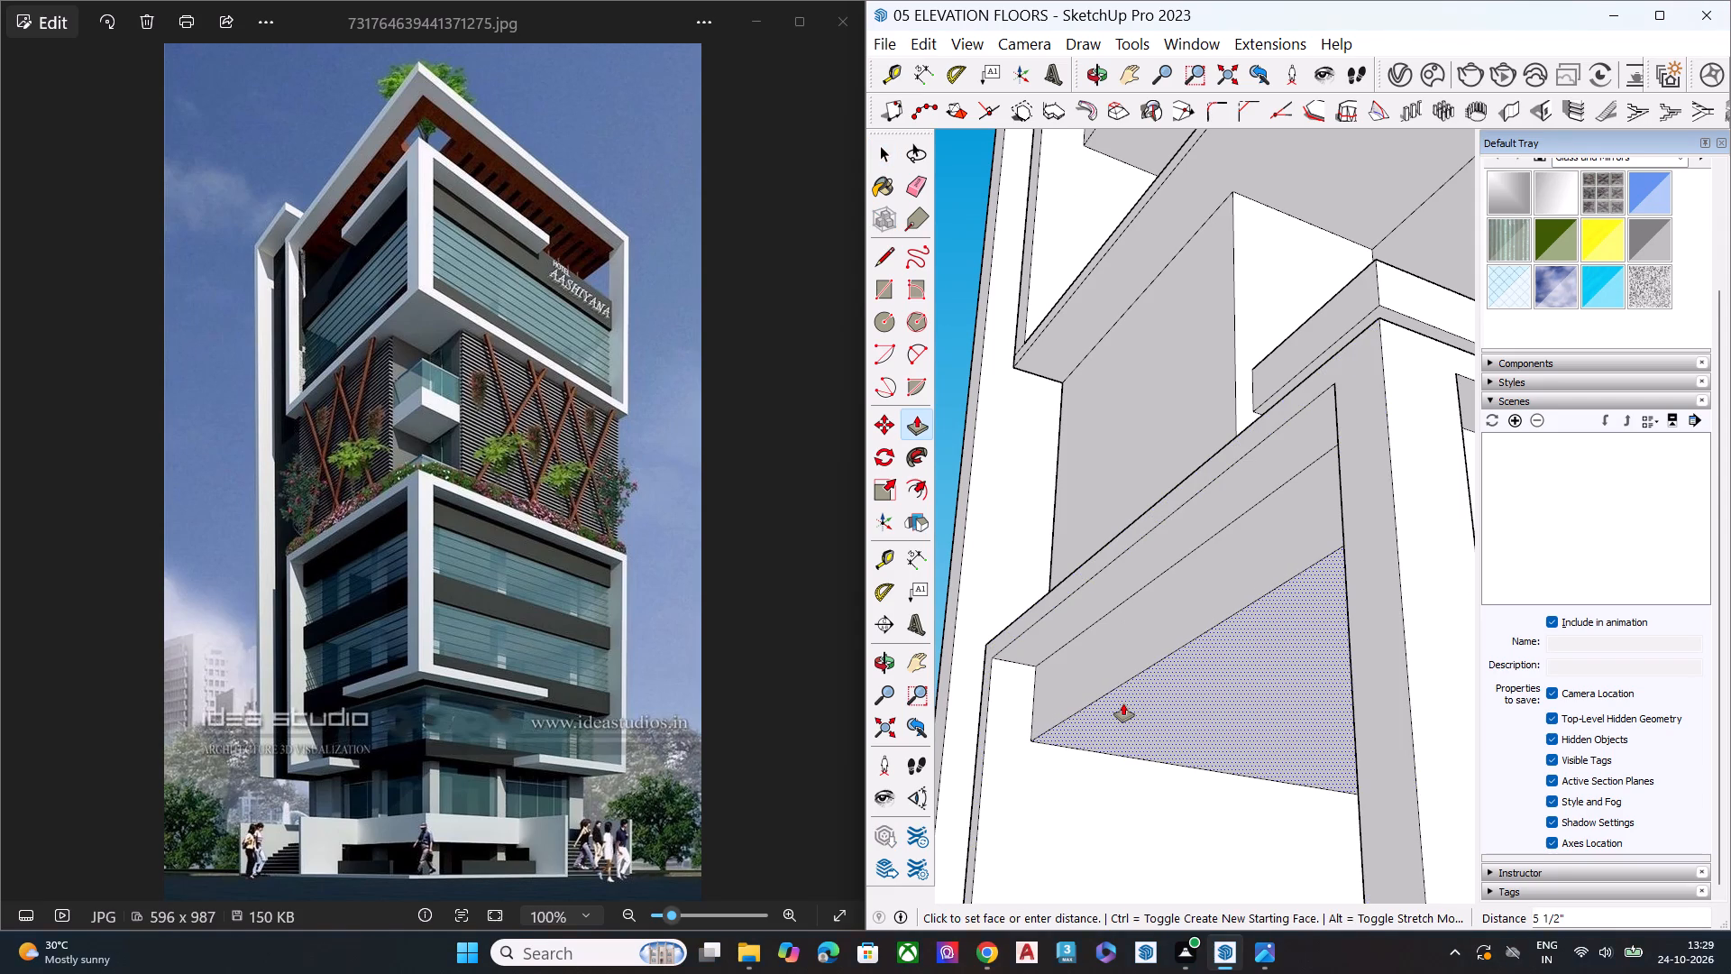
pyautogui.click(1122, 703)
pyautogui.press('space')
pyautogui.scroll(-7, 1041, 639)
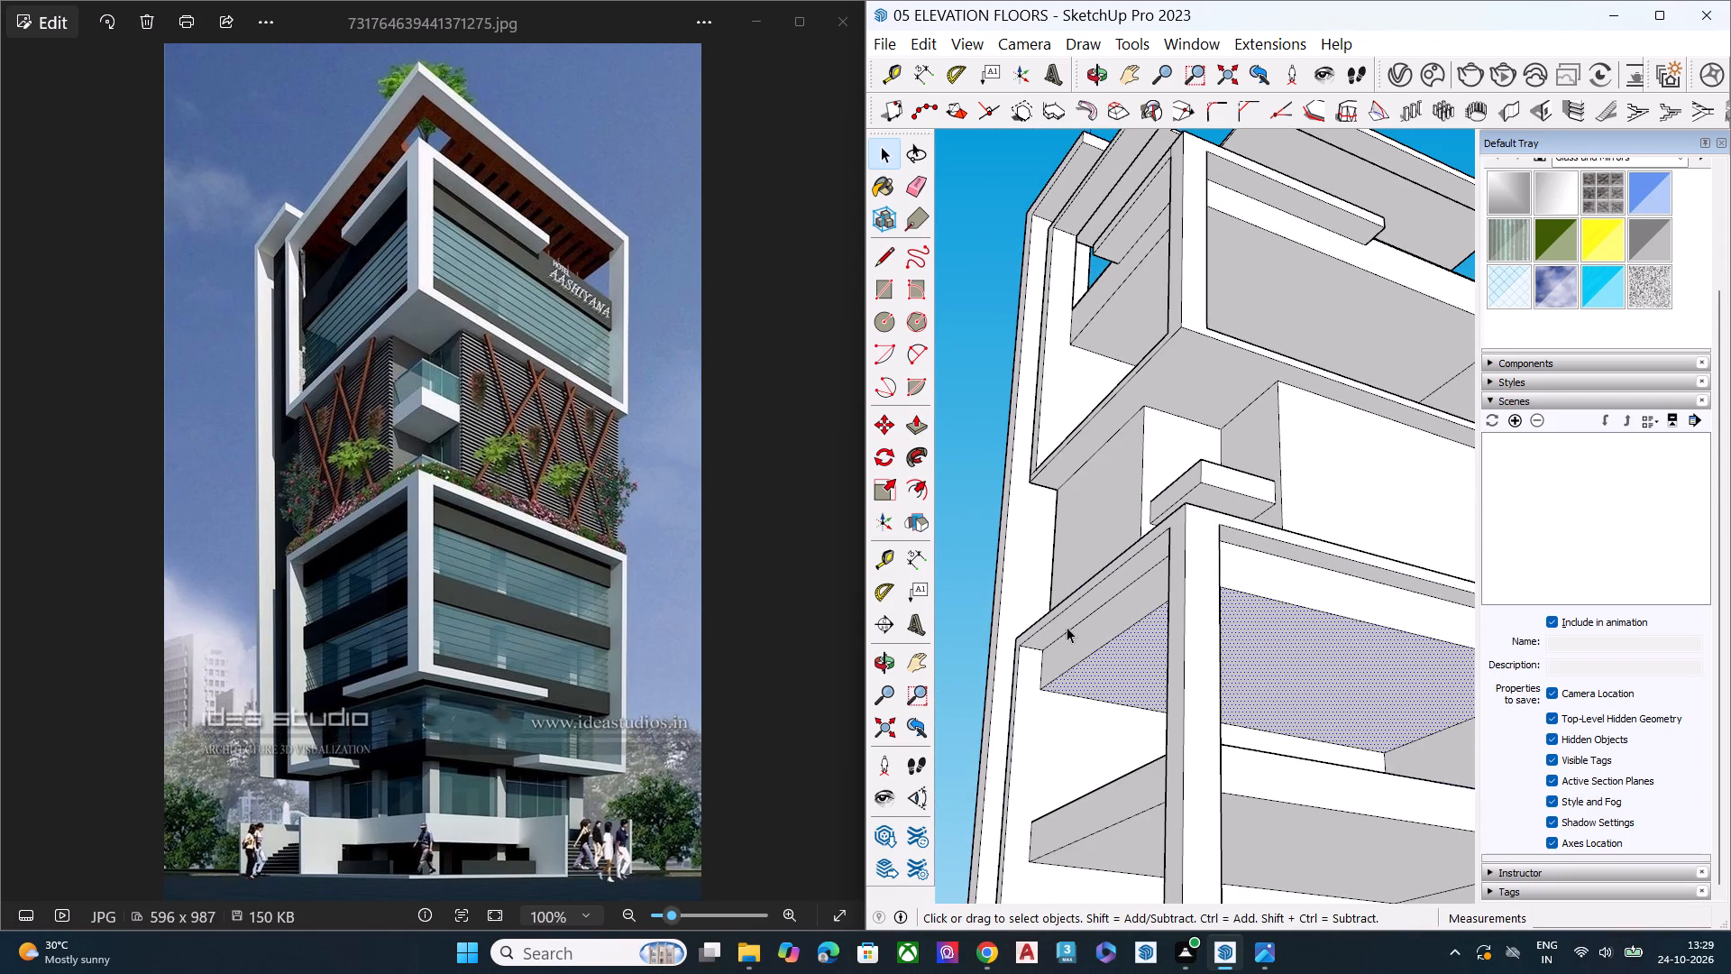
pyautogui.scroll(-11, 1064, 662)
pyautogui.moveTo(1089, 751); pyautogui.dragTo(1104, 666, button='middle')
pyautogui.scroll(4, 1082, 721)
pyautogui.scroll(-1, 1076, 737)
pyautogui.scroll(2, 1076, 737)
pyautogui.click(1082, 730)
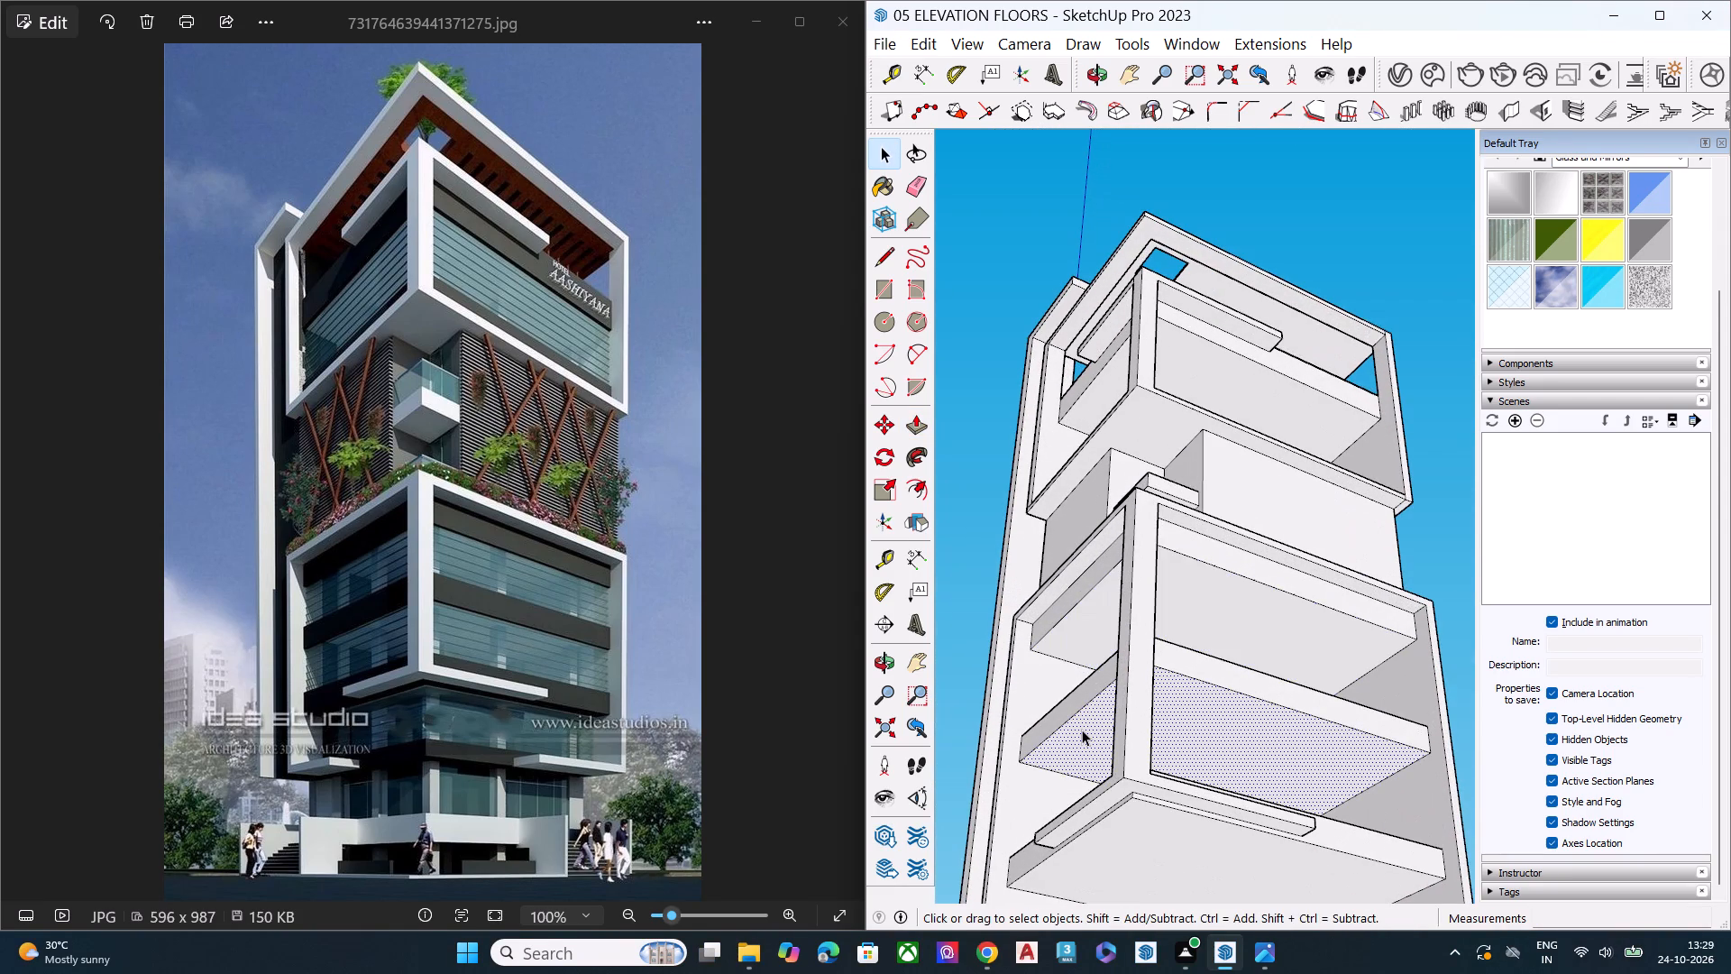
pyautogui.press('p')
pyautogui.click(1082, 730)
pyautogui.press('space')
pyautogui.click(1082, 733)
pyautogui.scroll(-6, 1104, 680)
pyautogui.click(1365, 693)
# Offset the underside outline of the lower frame's uppermost slab inward about 11 5/16".
pyautogui.scroll(4, 1204, 726)
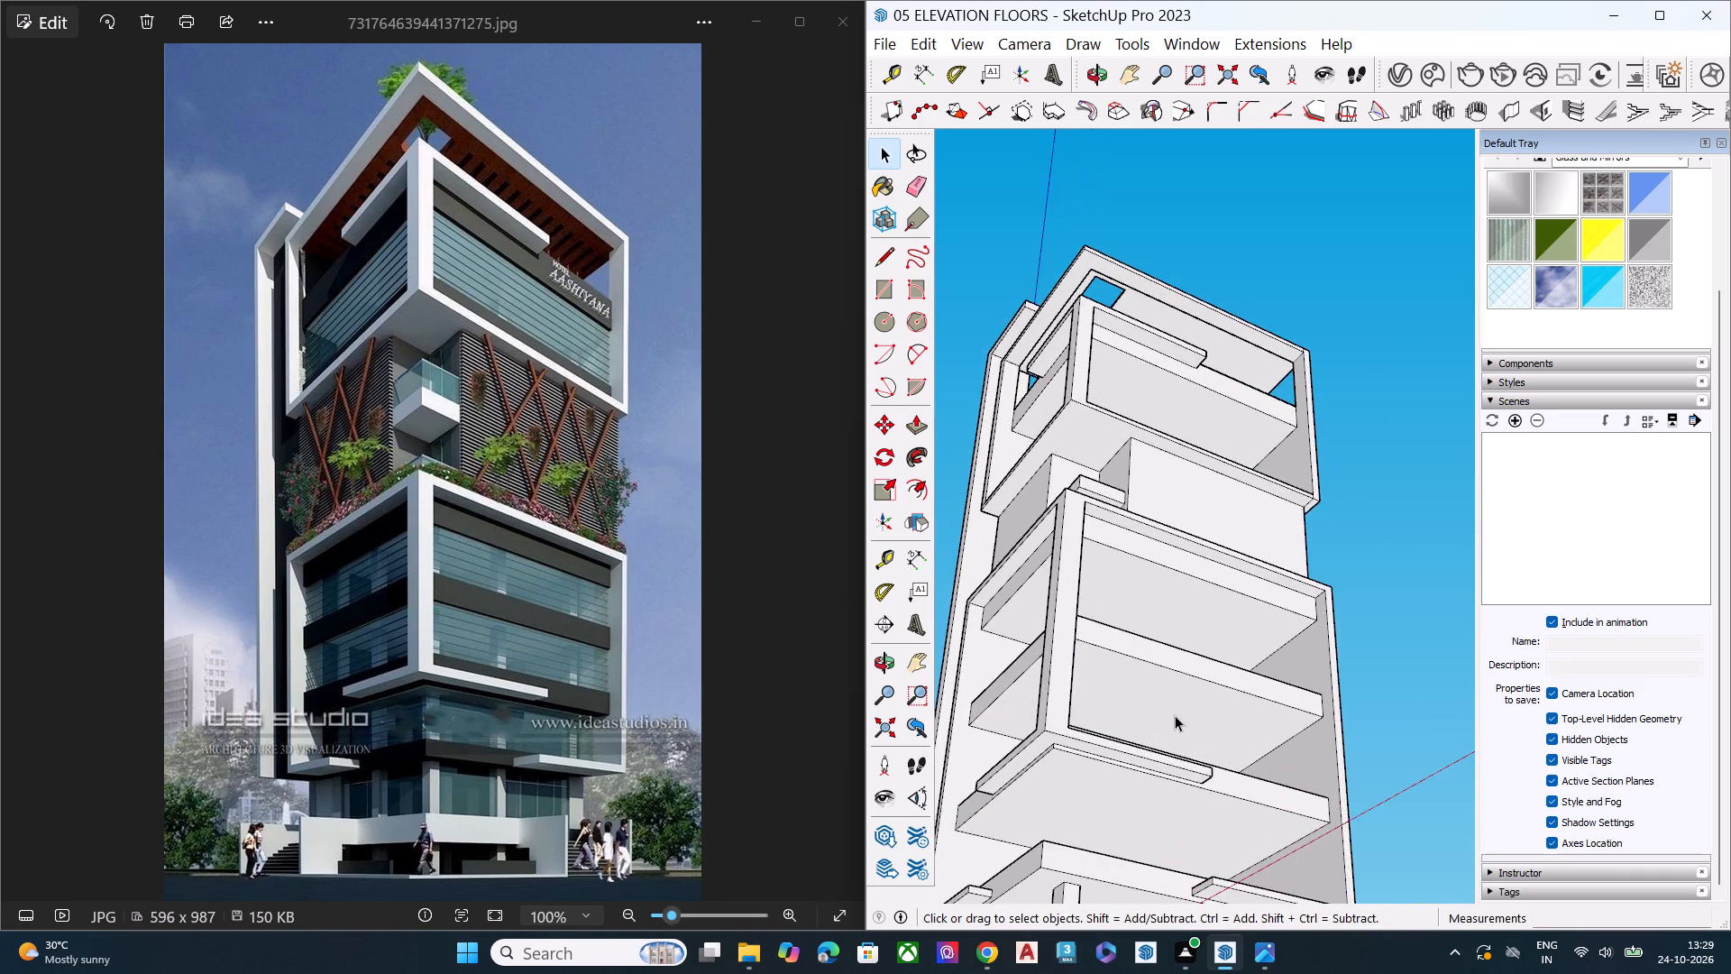
pyautogui.scroll(1, 1165, 708)
pyautogui.moveTo(1163, 709); pyautogui.dragTo(1109, 746, button='middle')
pyautogui.scroll(8, 1002, 529)
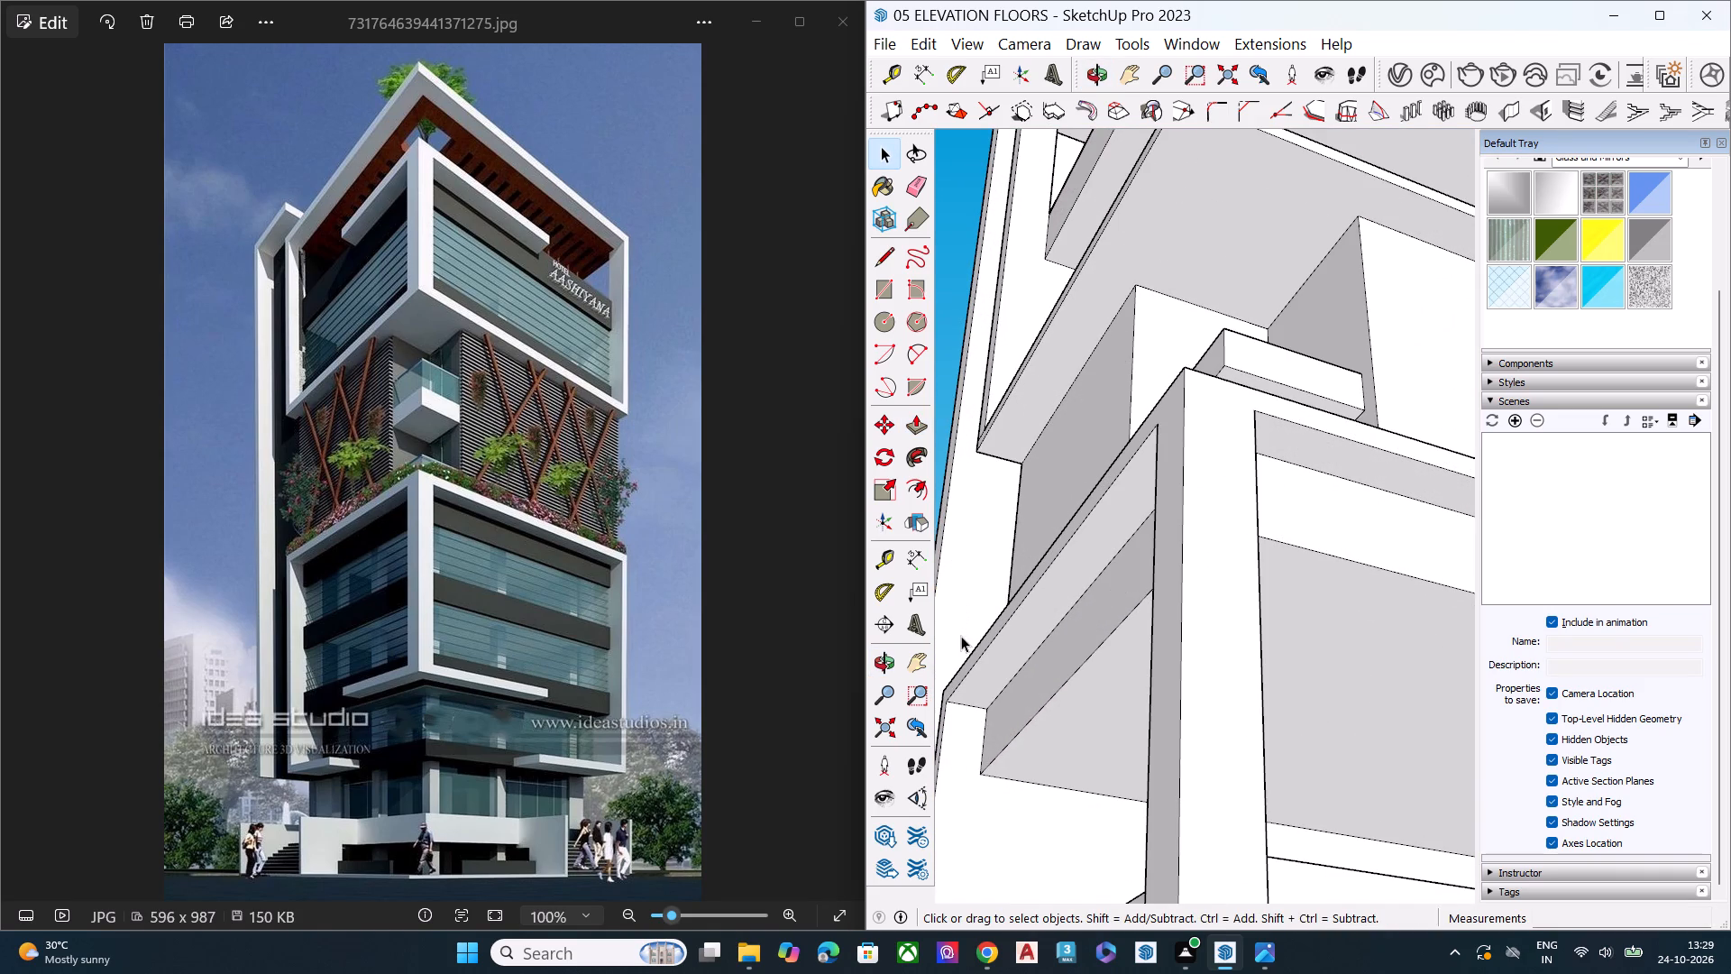
pyautogui.scroll(1, 1270, 619)
pyautogui.scroll(-7, 1253, 620)
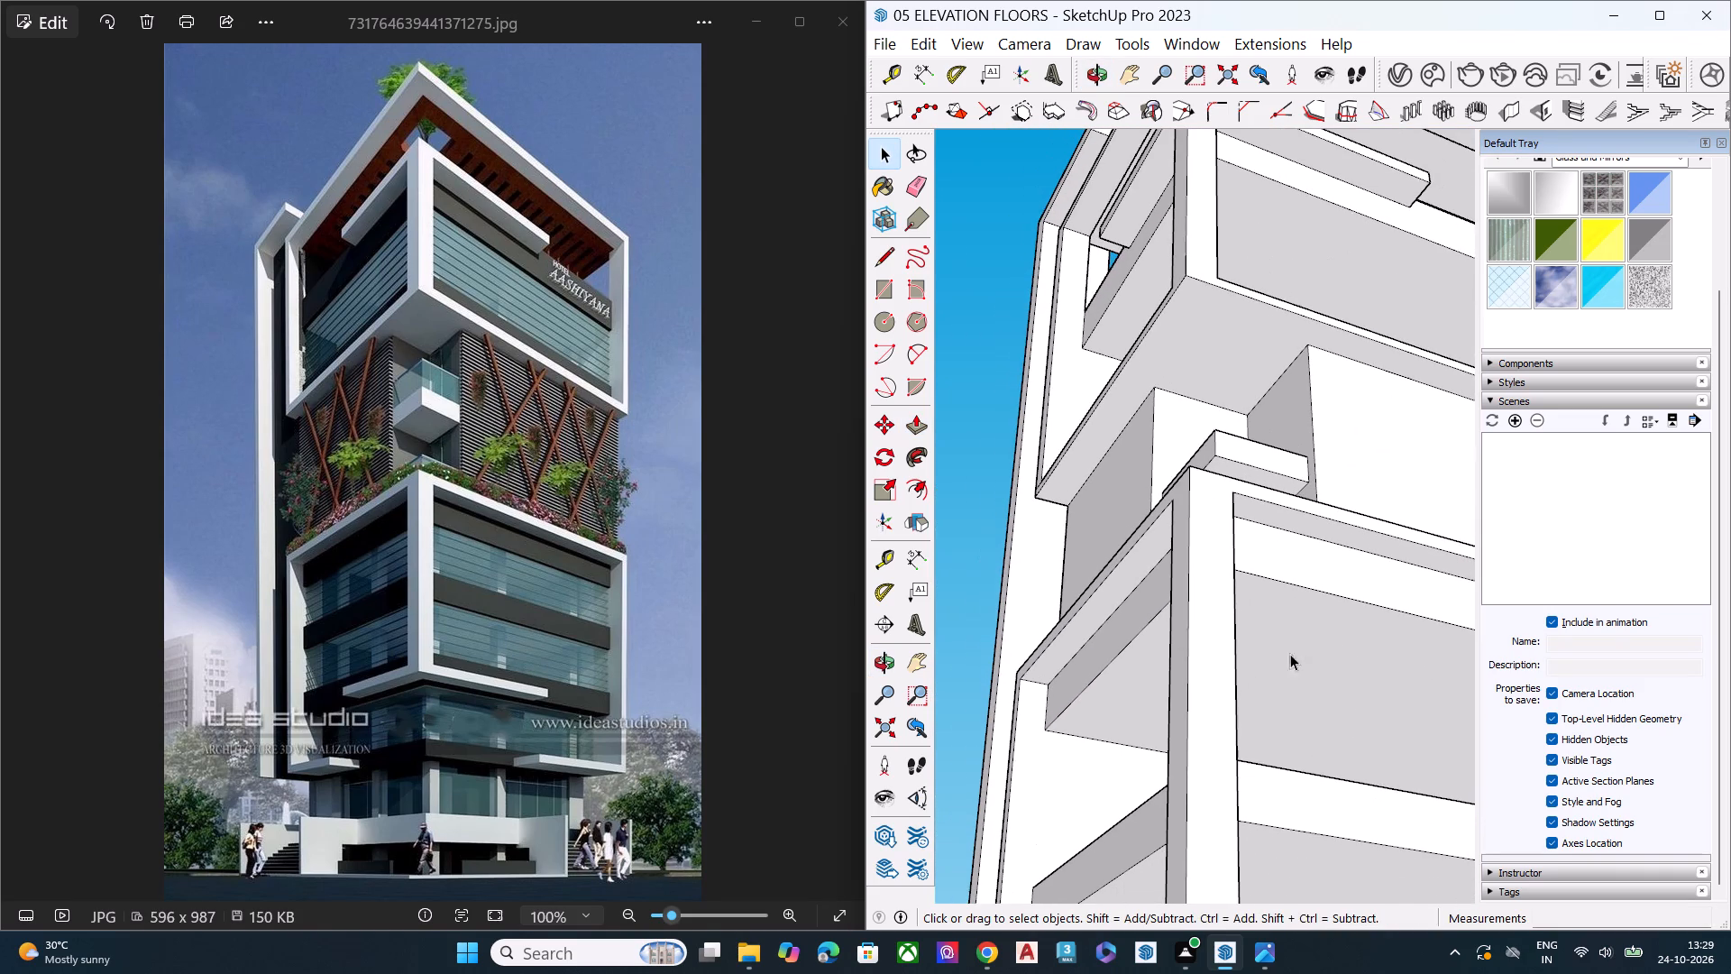
pyautogui.click(1329, 648)
pyautogui.press('f')
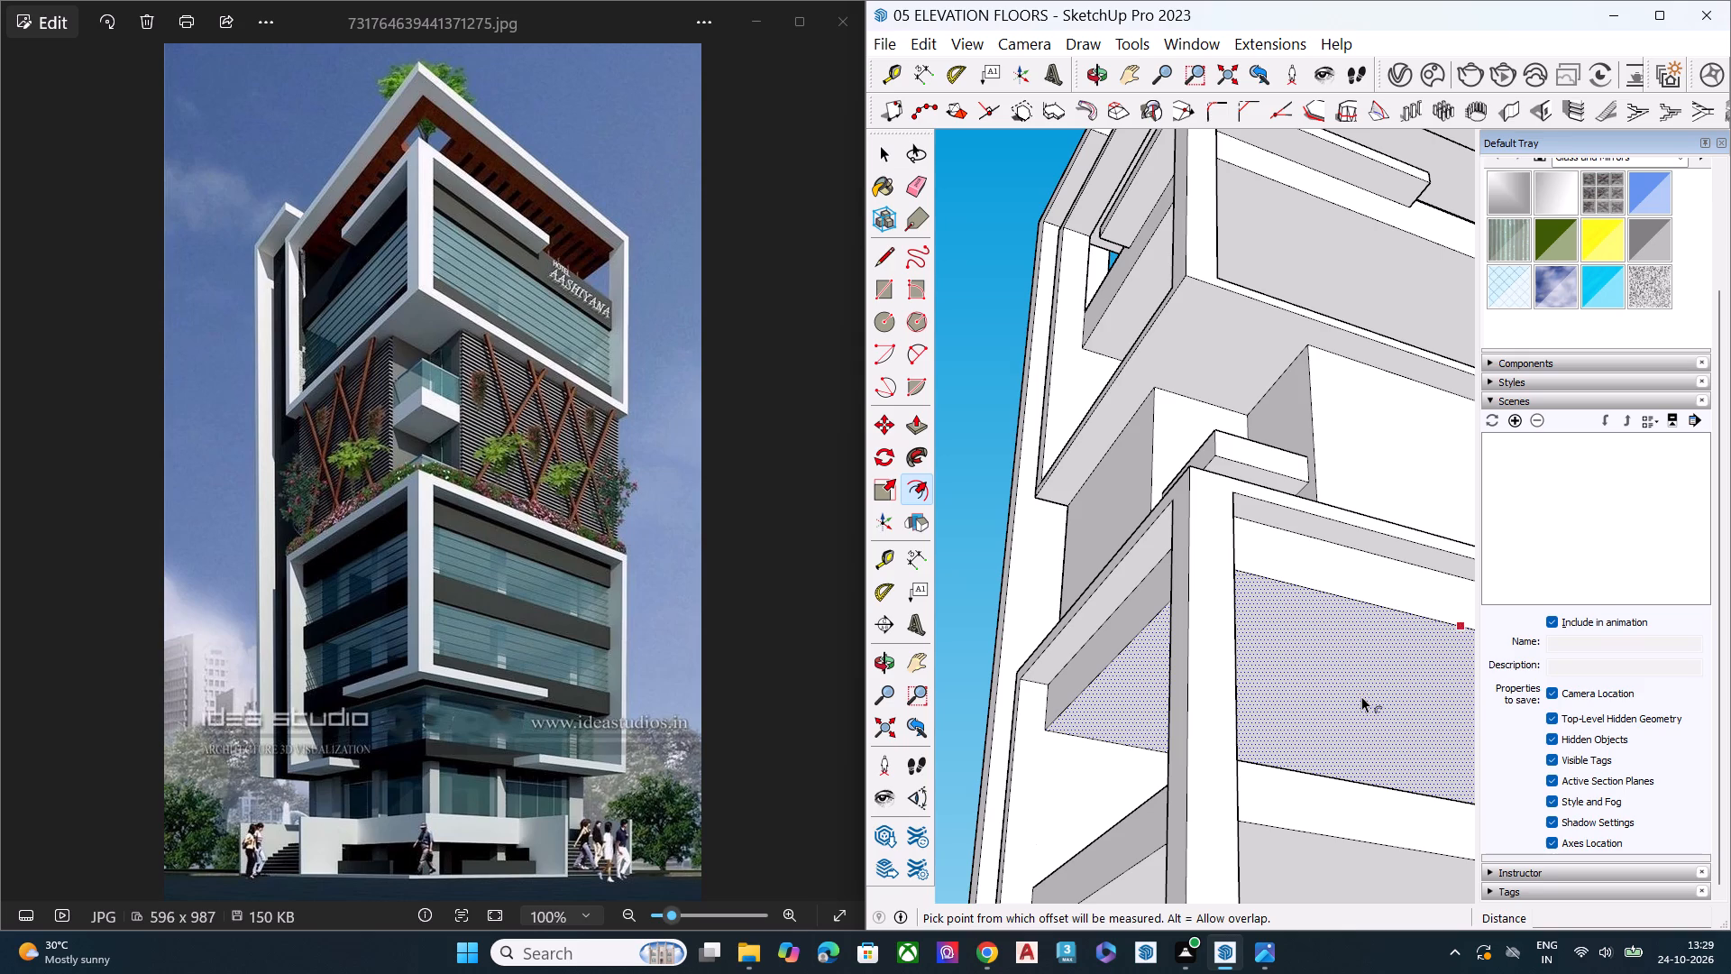
pyautogui.click(1353, 693)
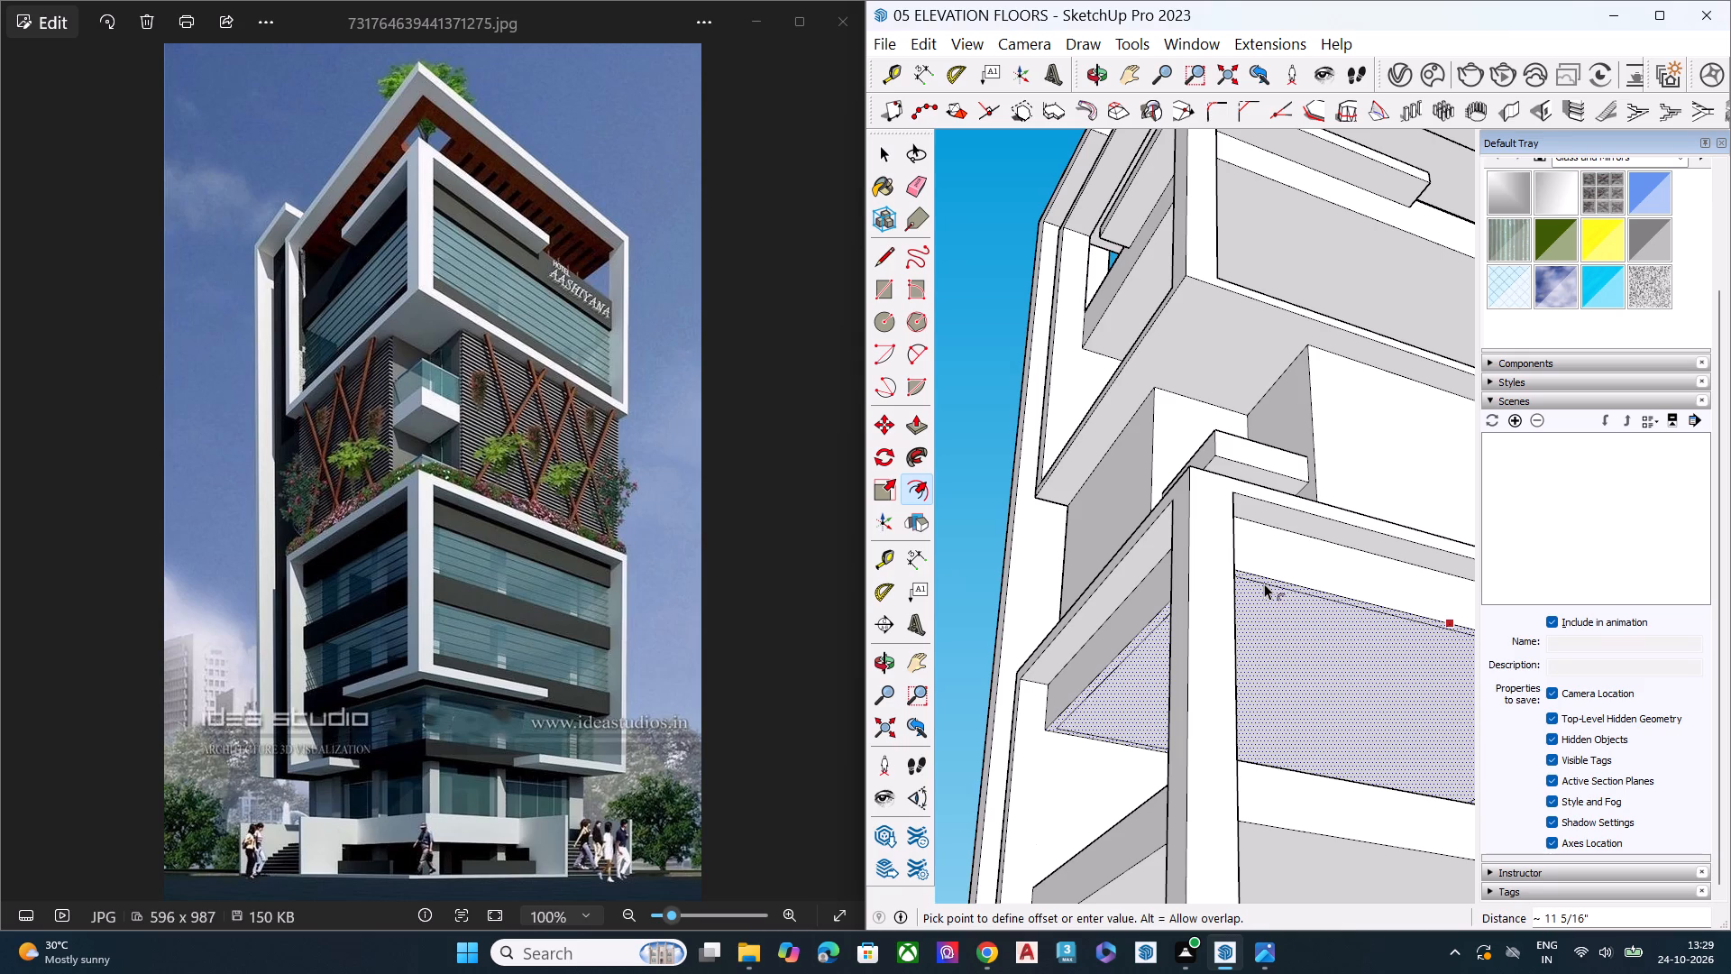
pyautogui.click(1264, 583)
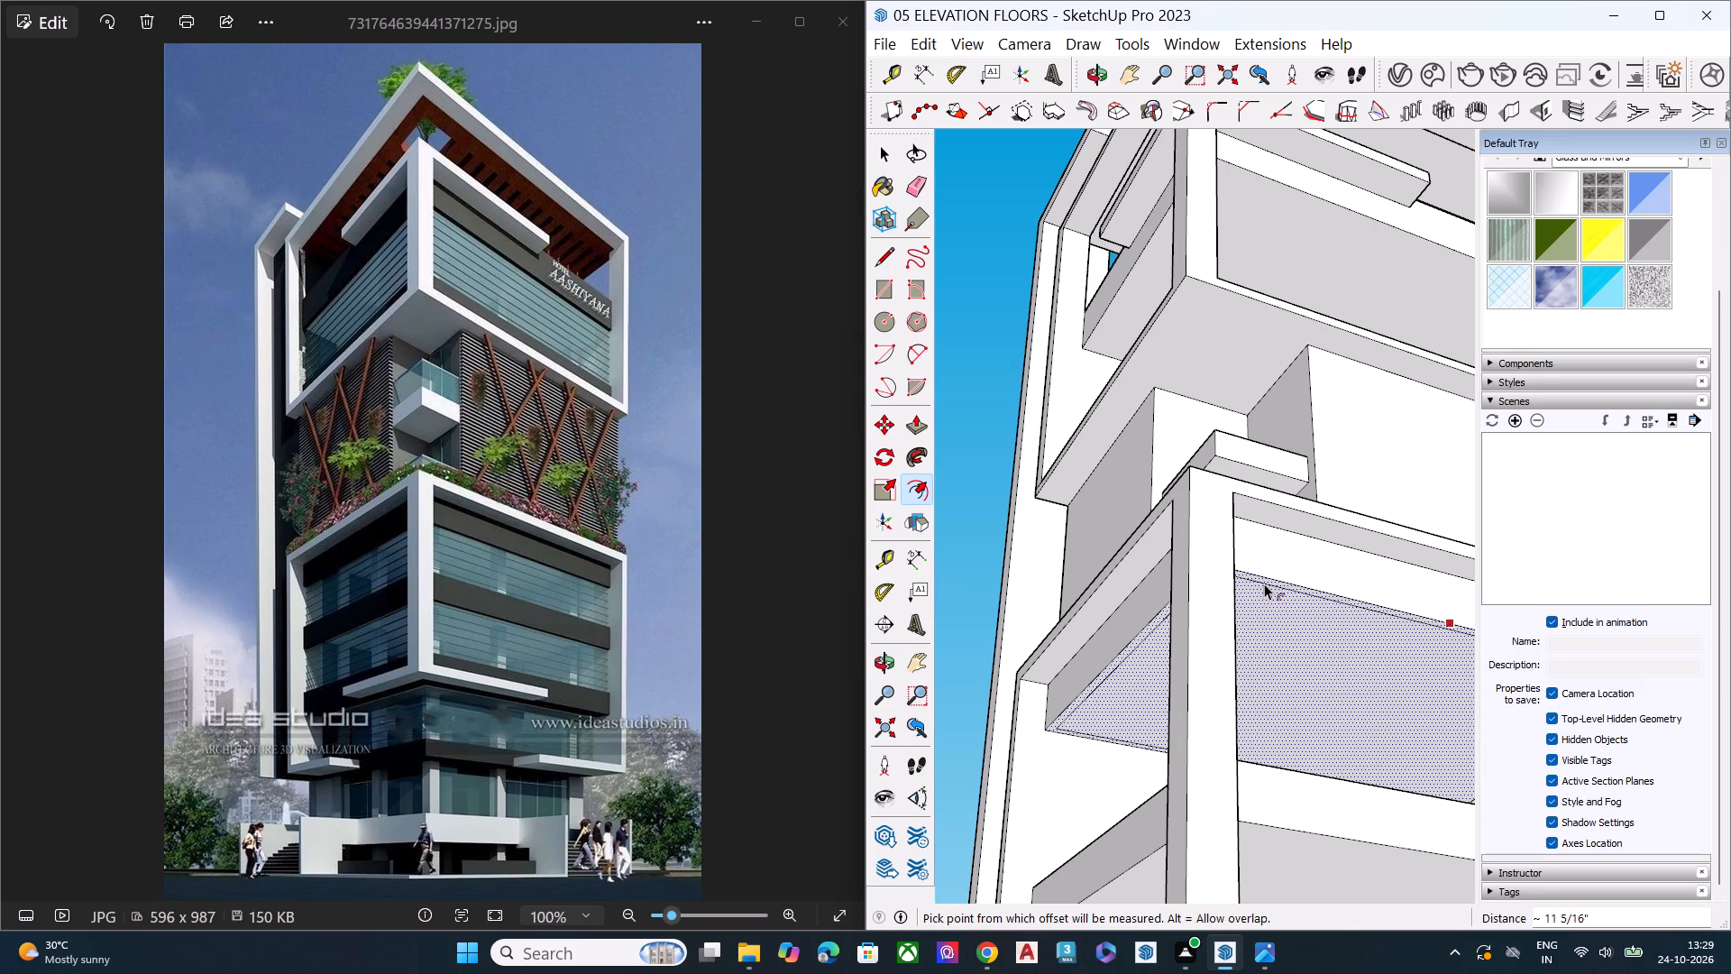
pyautogui.press('space')
# Scale the inner offset face on the uppermost slab's underside by about 1.03 along the red axis to meet the side wall.
pyautogui.moveTo(1108, 678); pyautogui.dragTo(1351, 565, button='middle')
pyautogui.scroll(8, 1040, 645)
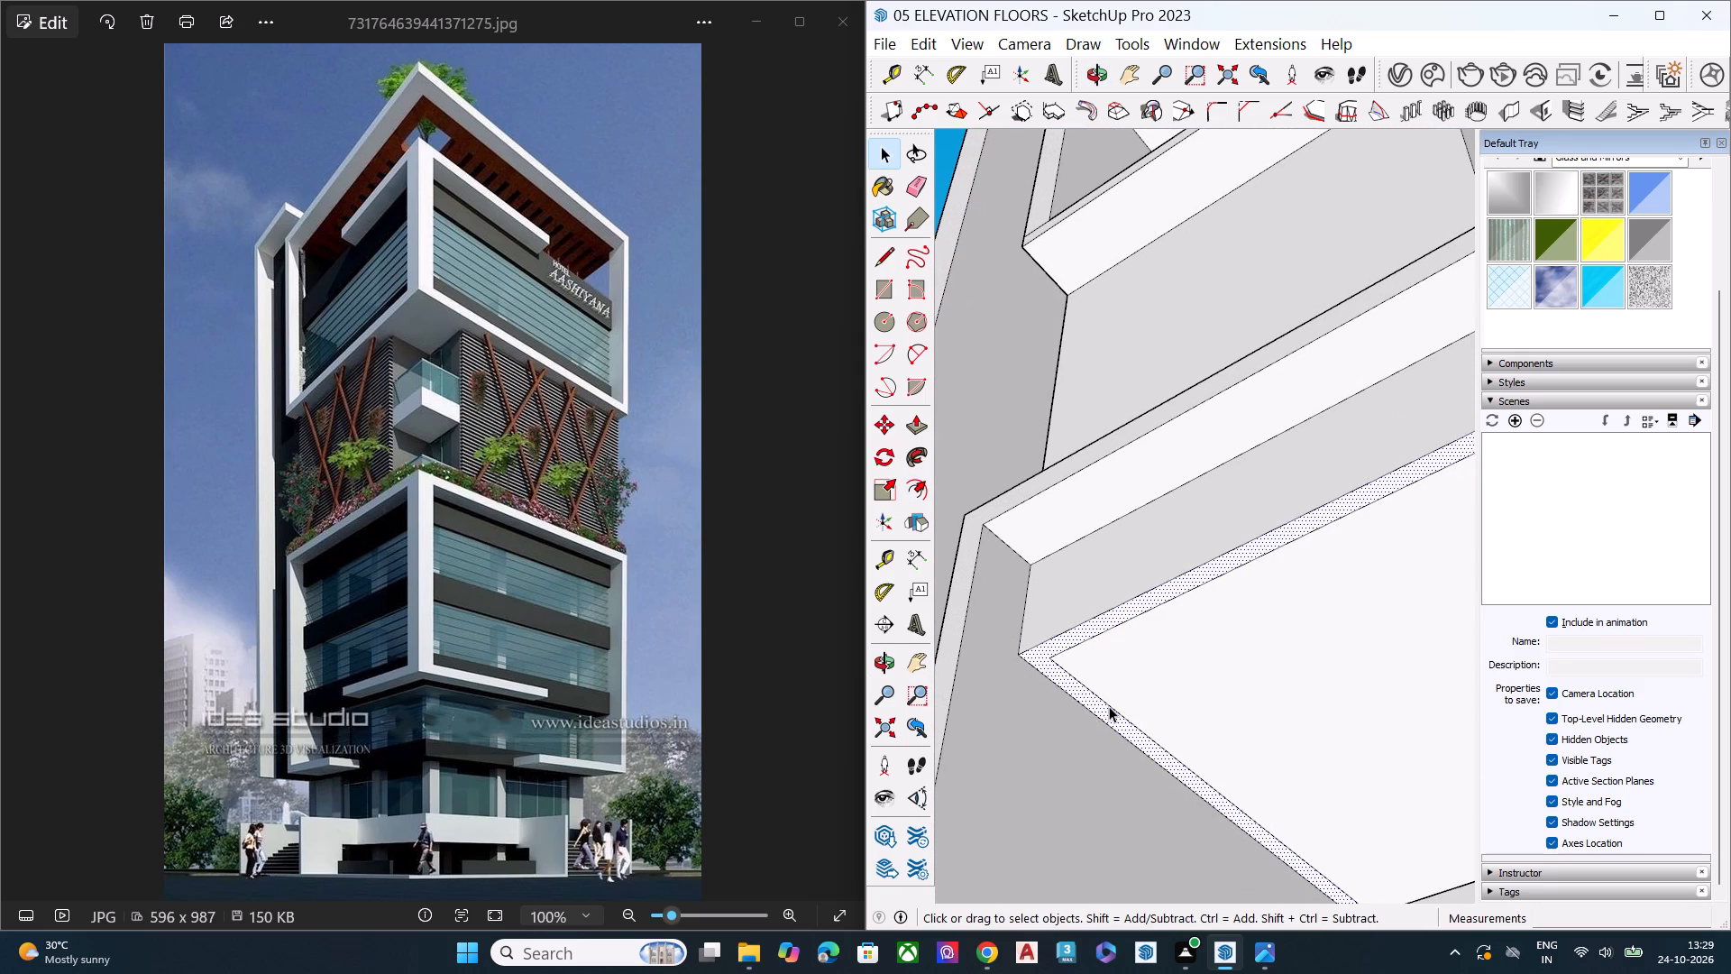
pyautogui.click(1109, 706)
pyautogui.scroll(-6, 1049, 683)
pyautogui.moveTo(1069, 704); pyautogui.dragTo(1159, 734, button='middle')
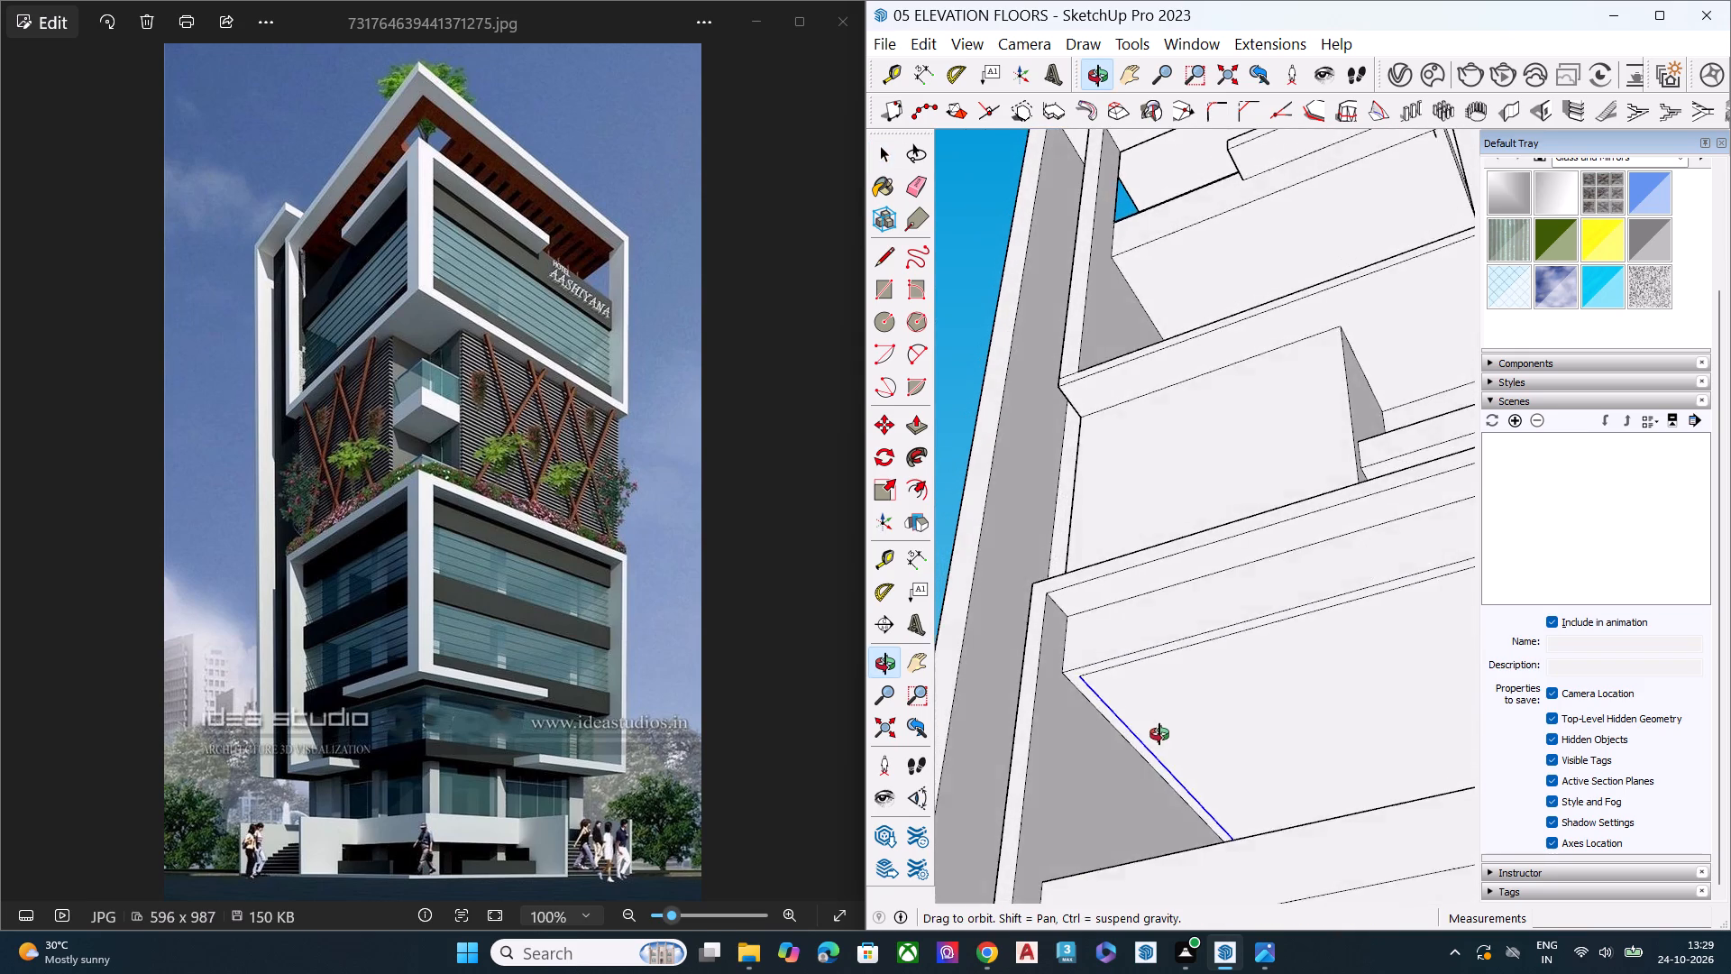
pyautogui.moveTo(1159, 734); pyautogui.dragTo(1177, 677, button='middle')
pyautogui.moveTo(1153, 713); pyautogui.dragTo(1170, 758, button='middle')
pyautogui.doubleClick(1210, 741)
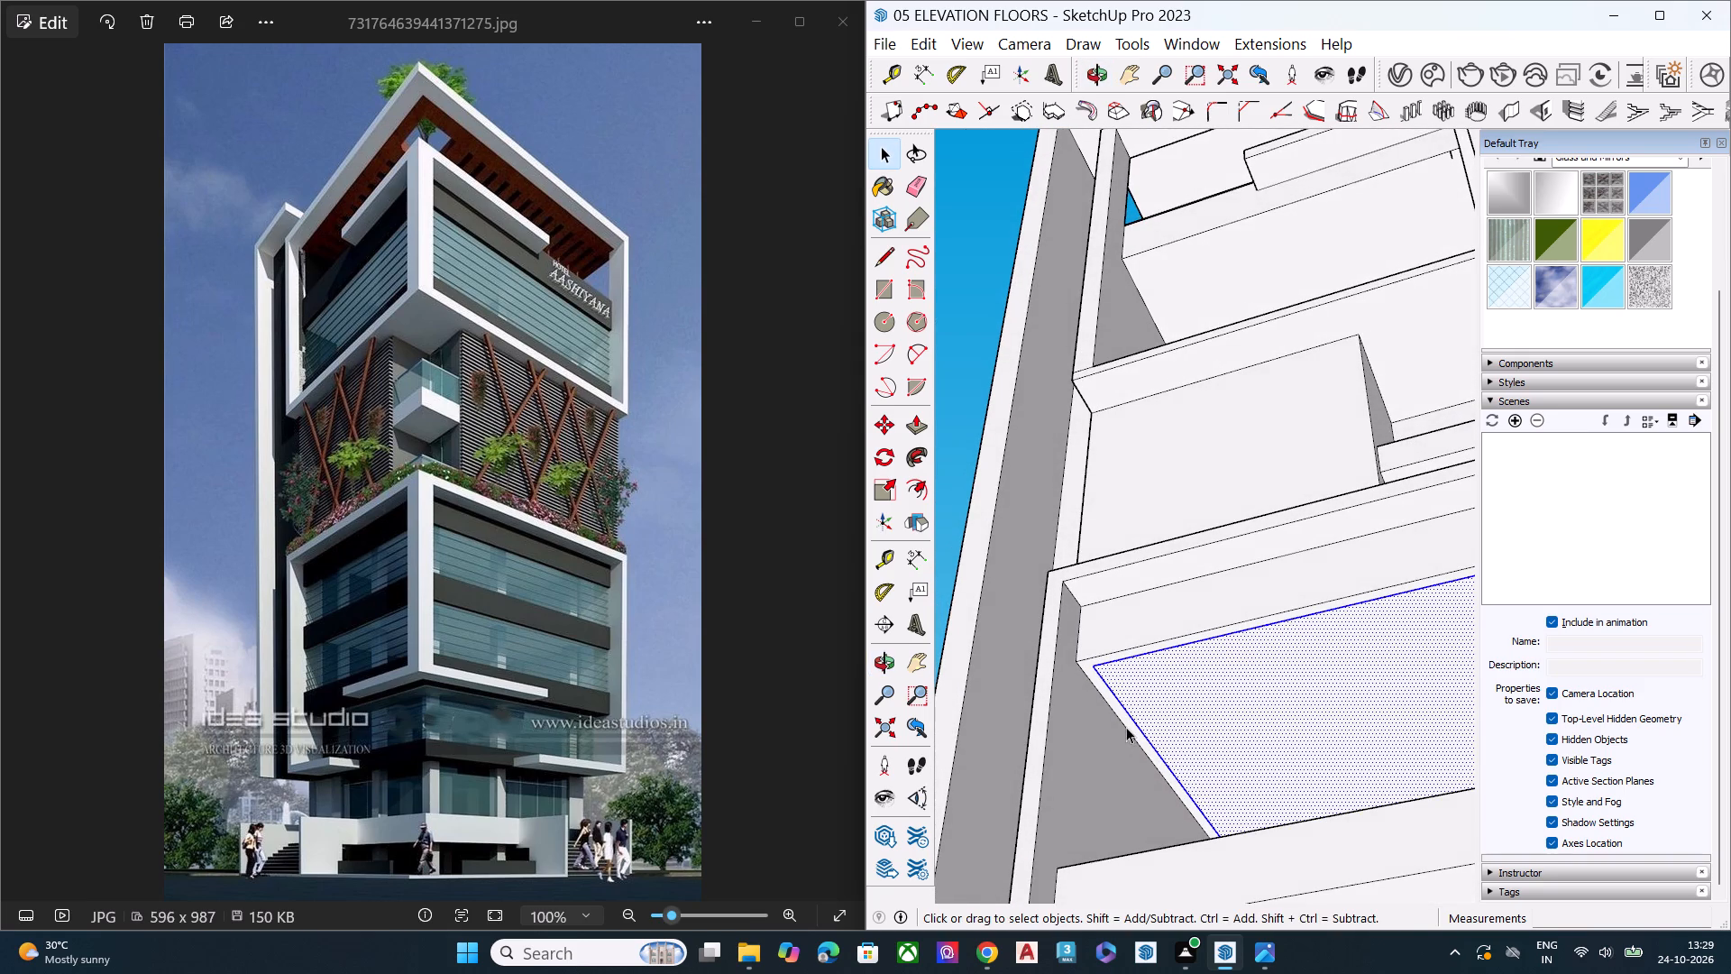
pyautogui.scroll(-3, 1133, 614)
pyautogui.scroll(2, 1133, 614)
pyautogui.scroll(-1, 1133, 614)
pyautogui.scroll(2, 1133, 614)
pyautogui.scroll(-7, 1133, 614)
pyautogui.scroll(2, 1139, 596)
pyautogui.scroll(-6, 1138, 596)
pyautogui.moveTo(1180, 647); pyautogui.dragTo(1227, 848, button='middle')
pyautogui.scroll(10, 1227, 848)
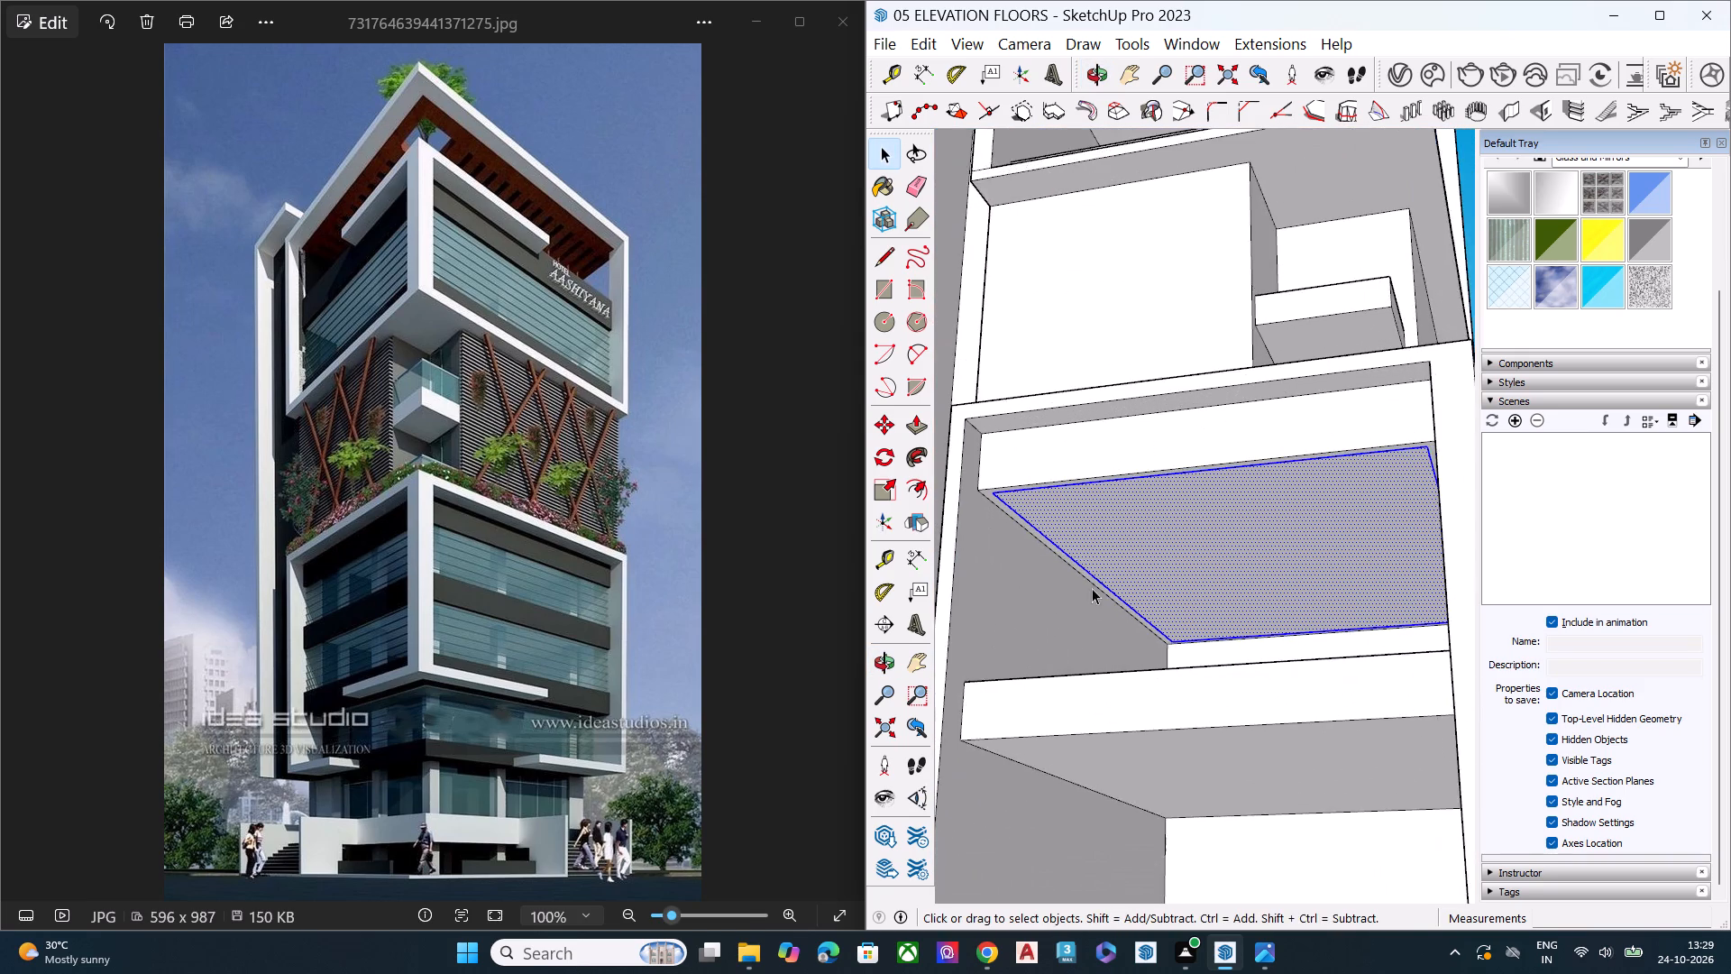
pyautogui.scroll(3, 1092, 587)
pyautogui.moveTo(1142, 633); pyautogui.dragTo(1211, 537, button='middle')
pyautogui.press('s')
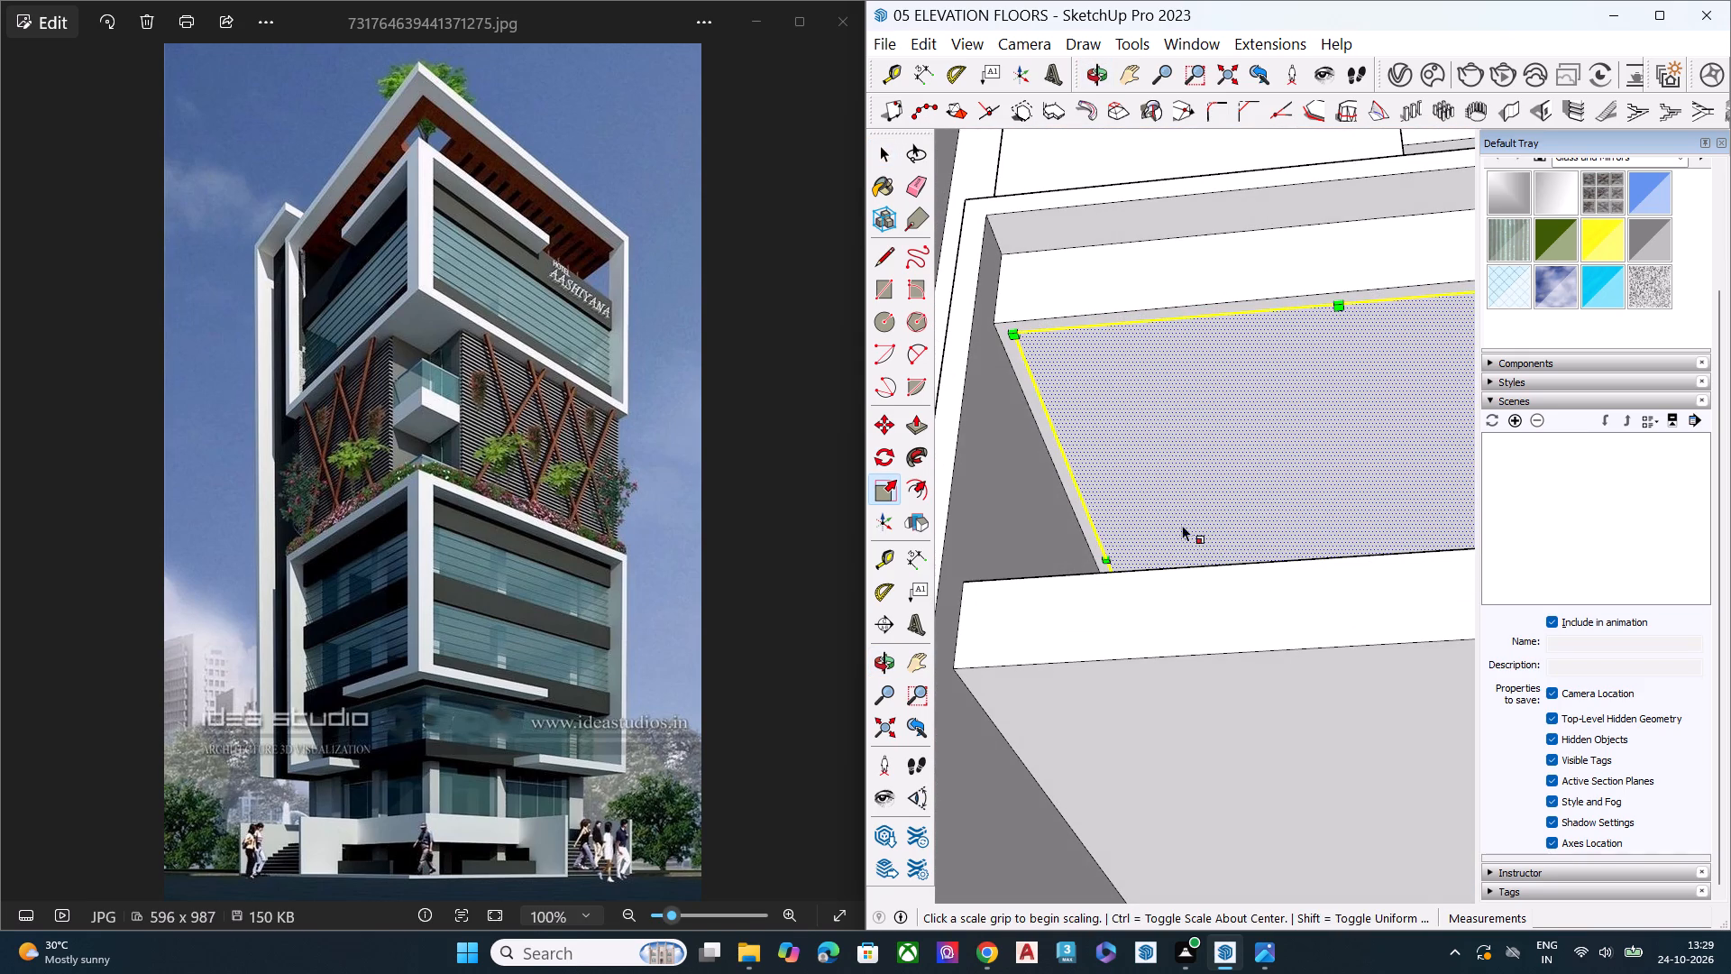
pyautogui.moveTo(1147, 544); pyautogui.dragTo(1173, 606, button='middle')
pyautogui.scroll(3, 1160, 605)
pyautogui.scroll(-1, 1098, 592)
pyautogui.scroll(2, 1096, 592)
pyautogui.click(1107, 560)
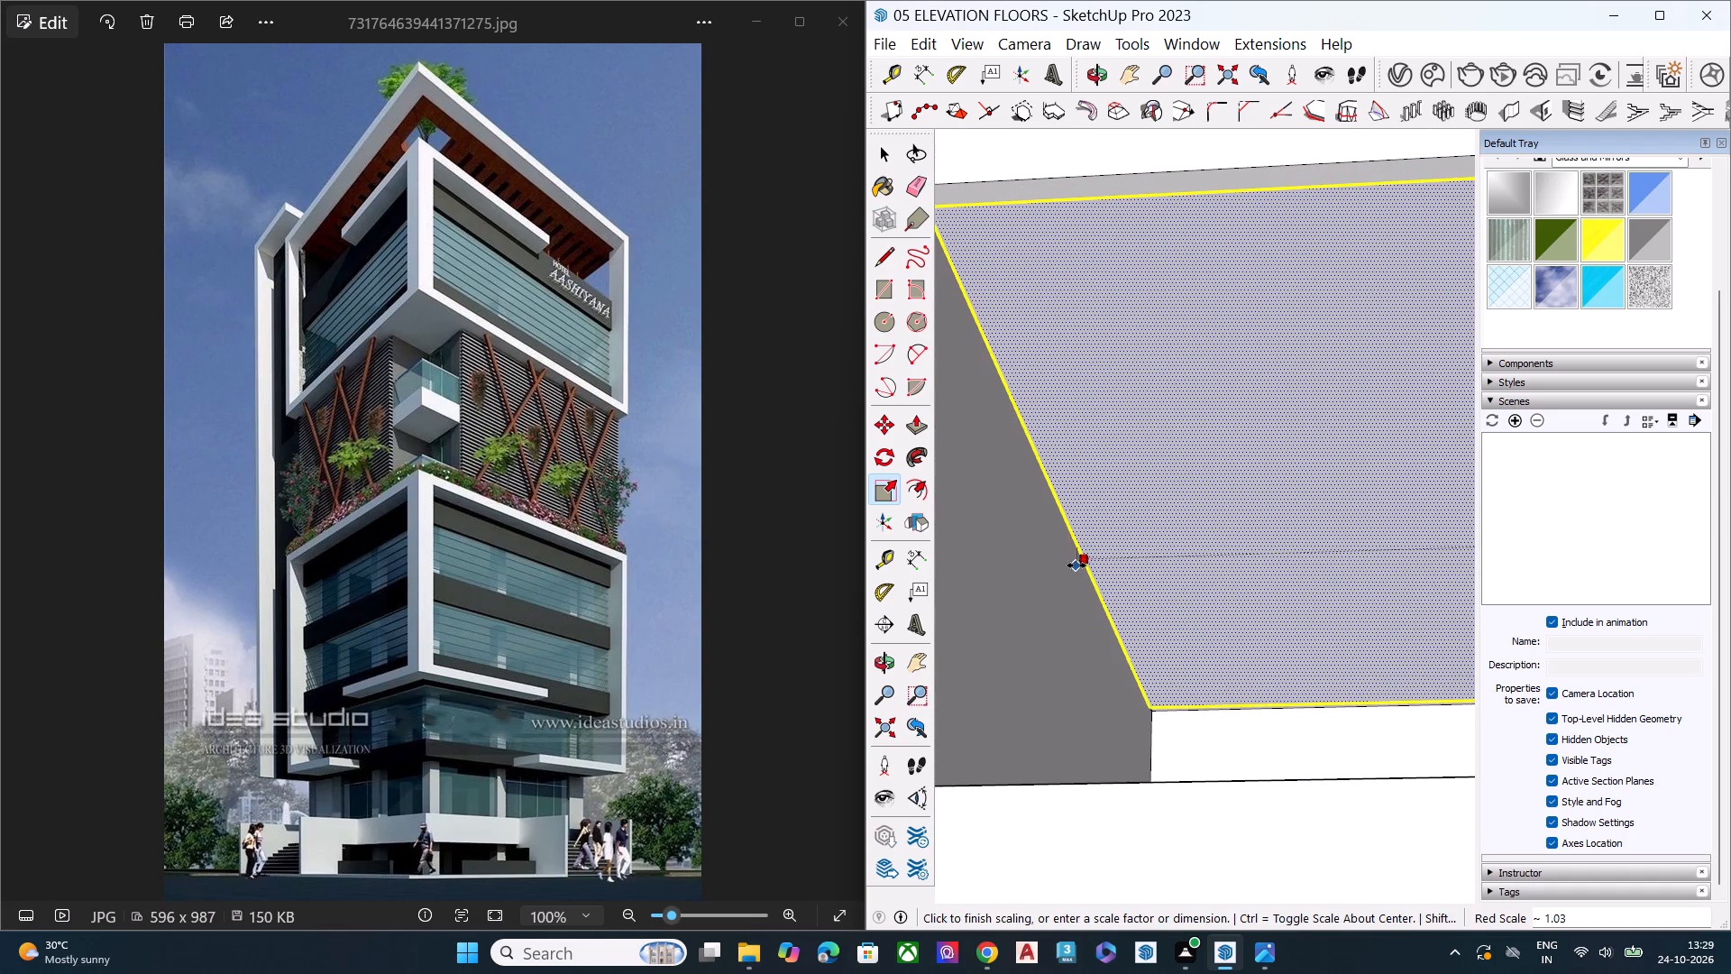
pyautogui.click(1076, 565)
pyautogui.press('space')
# Examine the uppermost slab's scaled underside face, its far corner and the whole tower from below.
pyautogui.scroll(-2, 983, 569)
pyautogui.scroll(1, 983, 572)
pyautogui.scroll(-12, 983, 573)
pyautogui.moveTo(1259, 614); pyautogui.dragTo(1076, 601, button='middle')
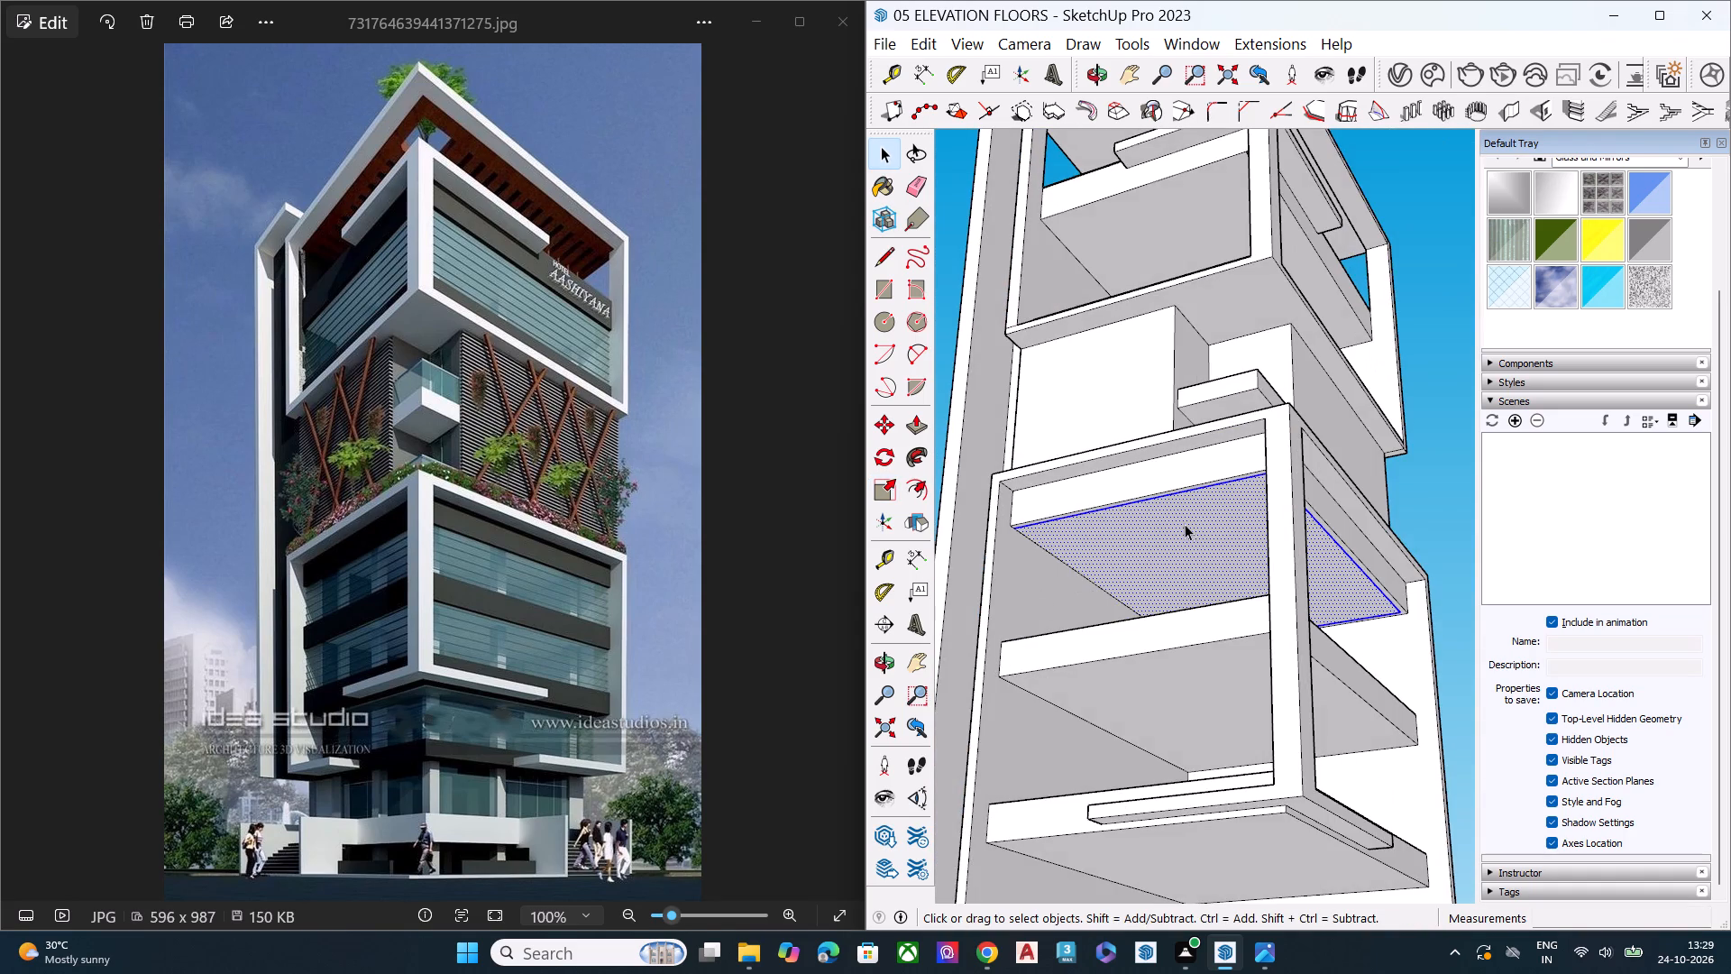
pyautogui.scroll(-2, 1191, 603)
pyautogui.scroll(1, 1191, 604)
pyautogui.scroll(-3, 1190, 608)
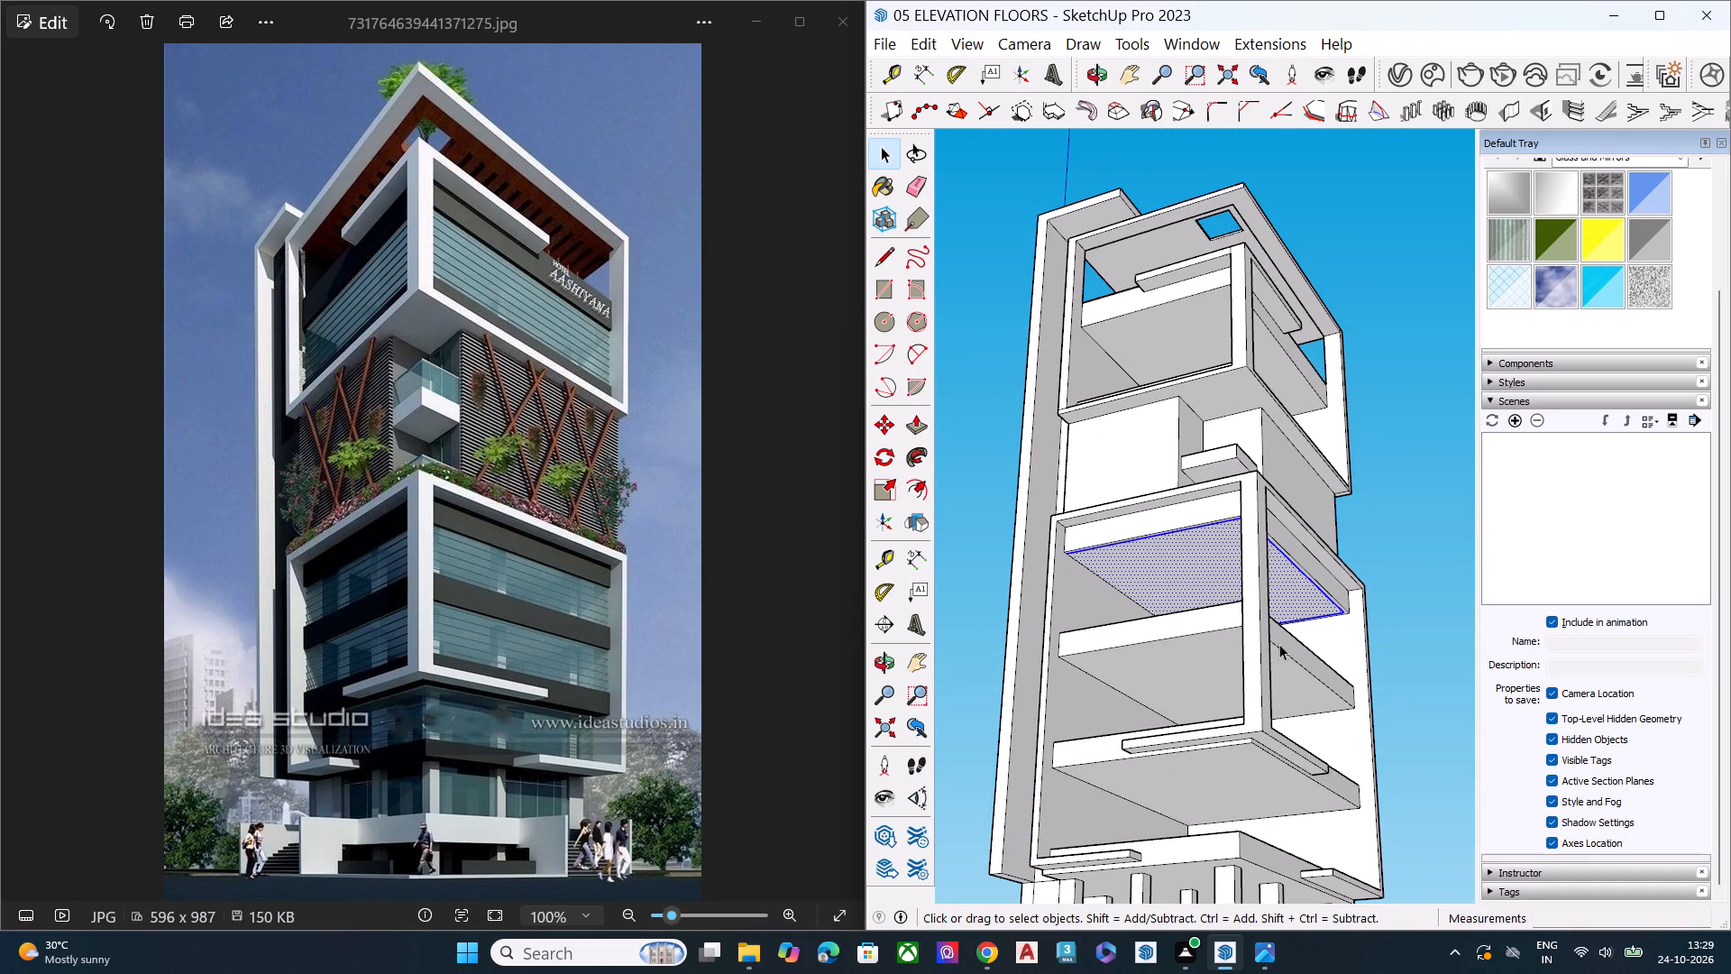
pyautogui.moveTo(1292, 611); pyautogui.dragTo(1295, 525, button='middle')
pyautogui.scroll(2, 1289, 549)
pyautogui.scroll(-1, 1287, 565)
pyautogui.scroll(4, 1287, 571)
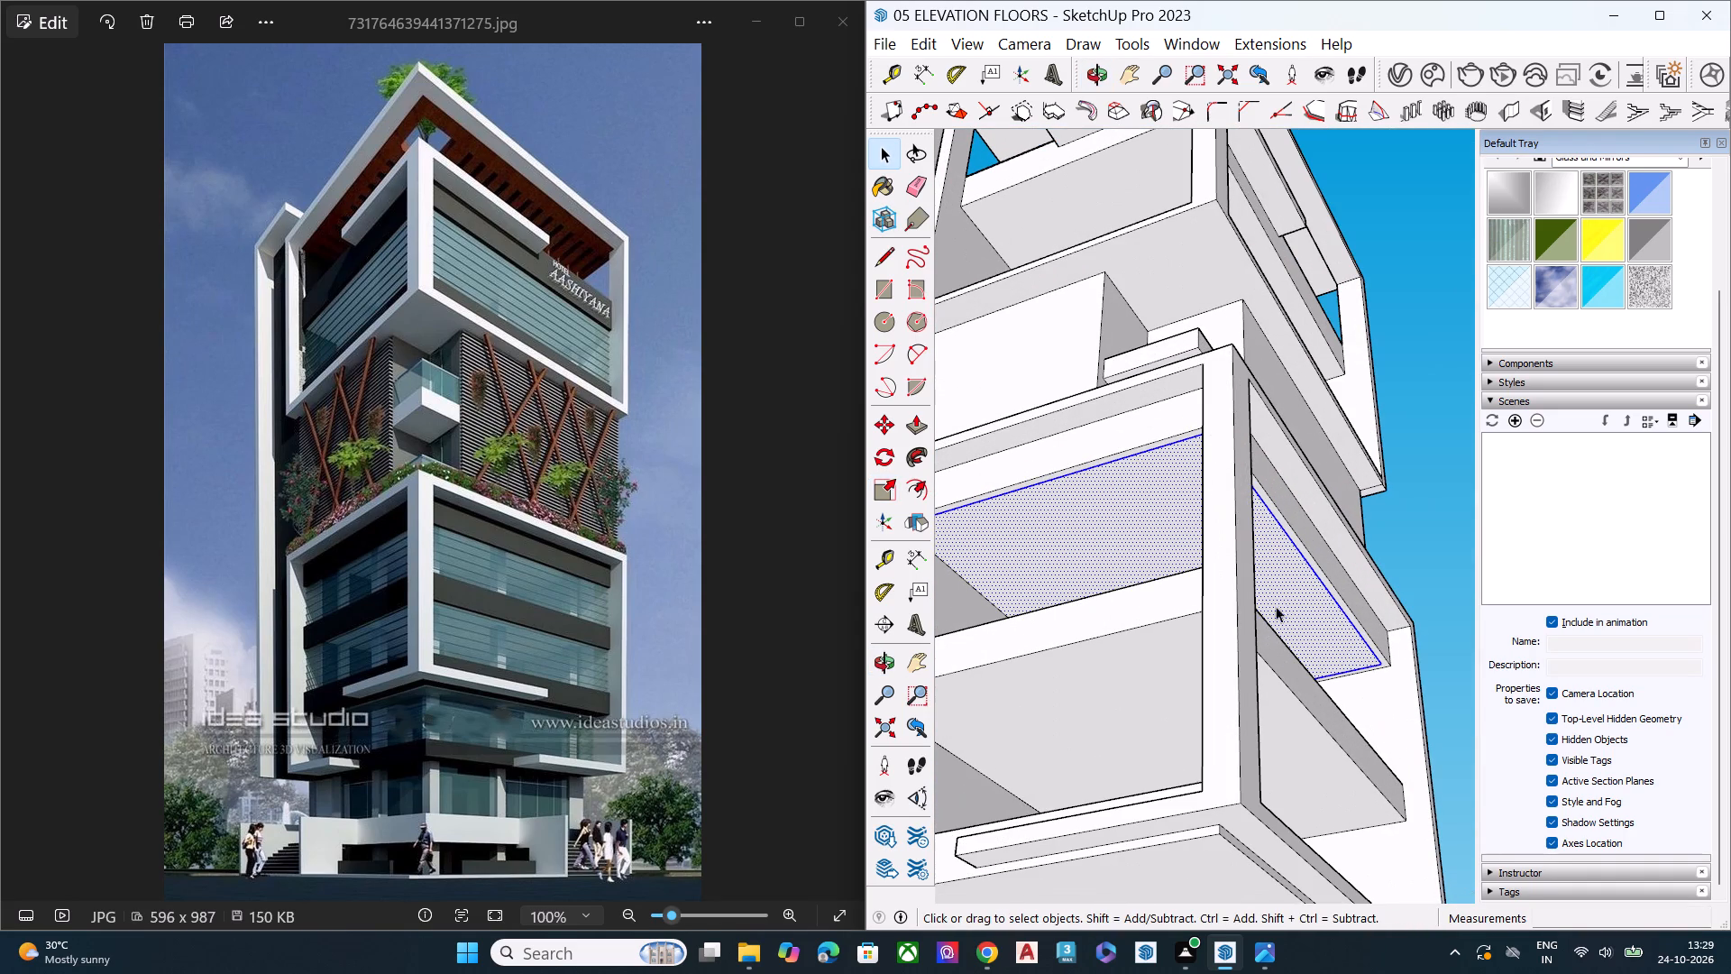
pyautogui.scroll(-4, 1259, 633)
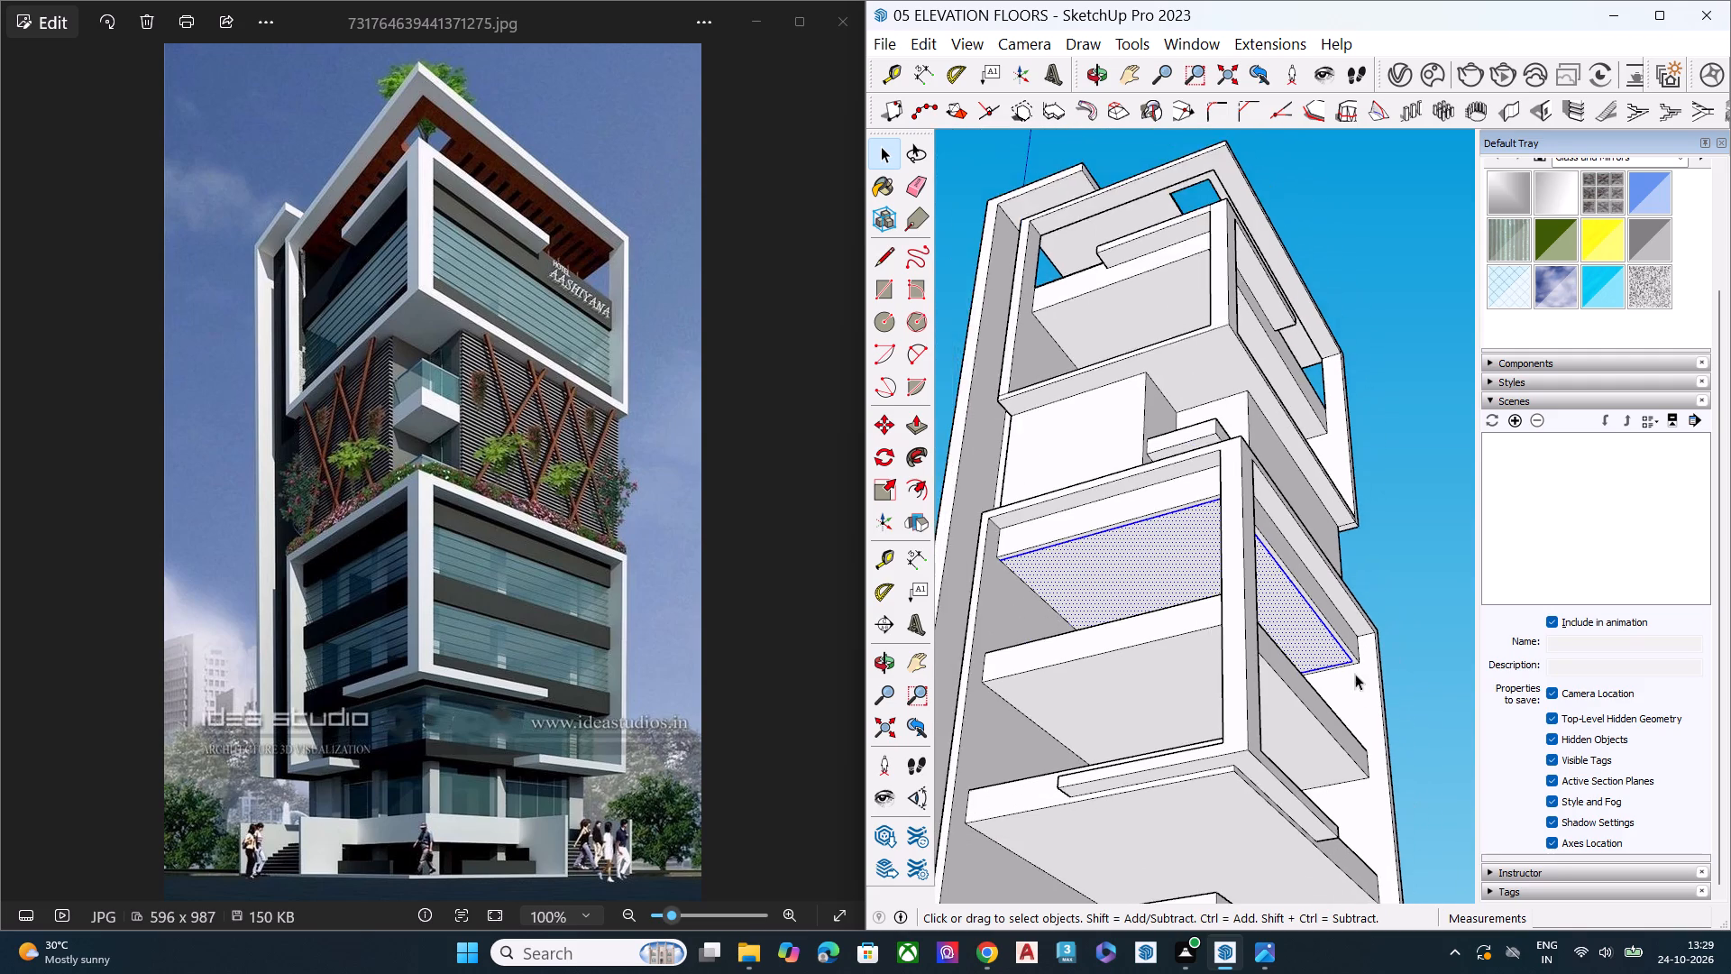
pyautogui.moveTo(1306, 673); pyautogui.dragTo(1097, 671, button='middle')
pyautogui.scroll(6, 1355, 602)
pyautogui.scroll(7, 1398, 669)
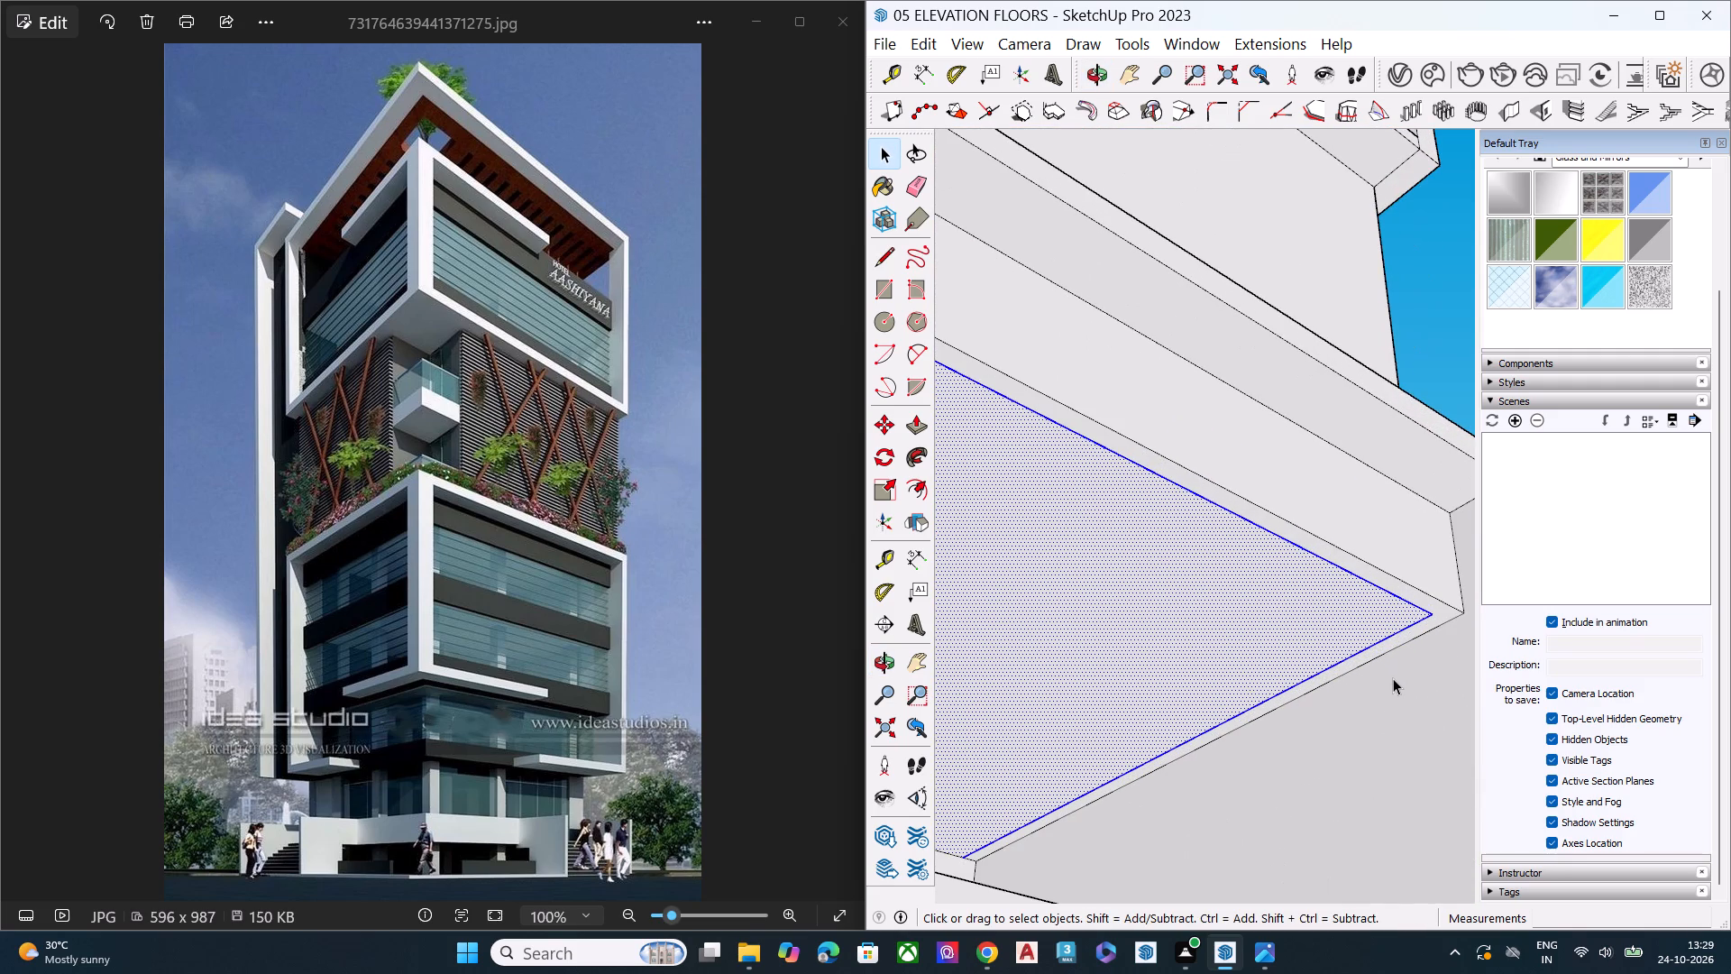
pyautogui.press('space')
pyautogui.scroll(-14, 1409, 568)
pyautogui.click(1468, 470)
pyautogui.scroll(-4, 1223, 599)
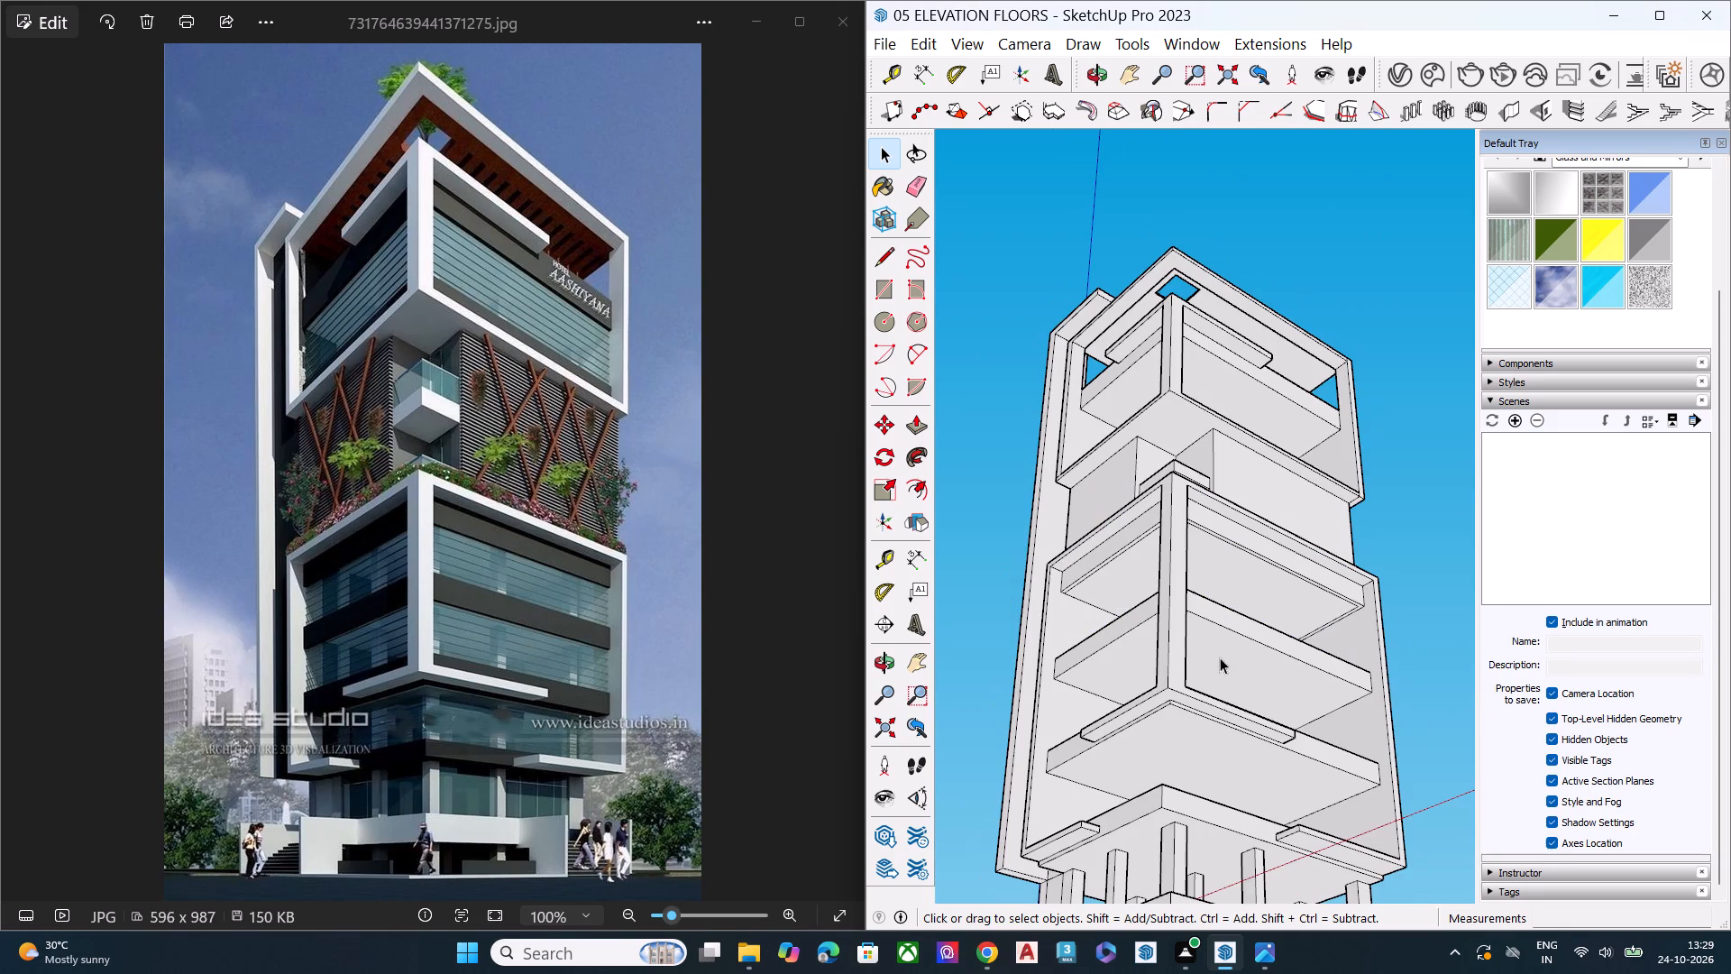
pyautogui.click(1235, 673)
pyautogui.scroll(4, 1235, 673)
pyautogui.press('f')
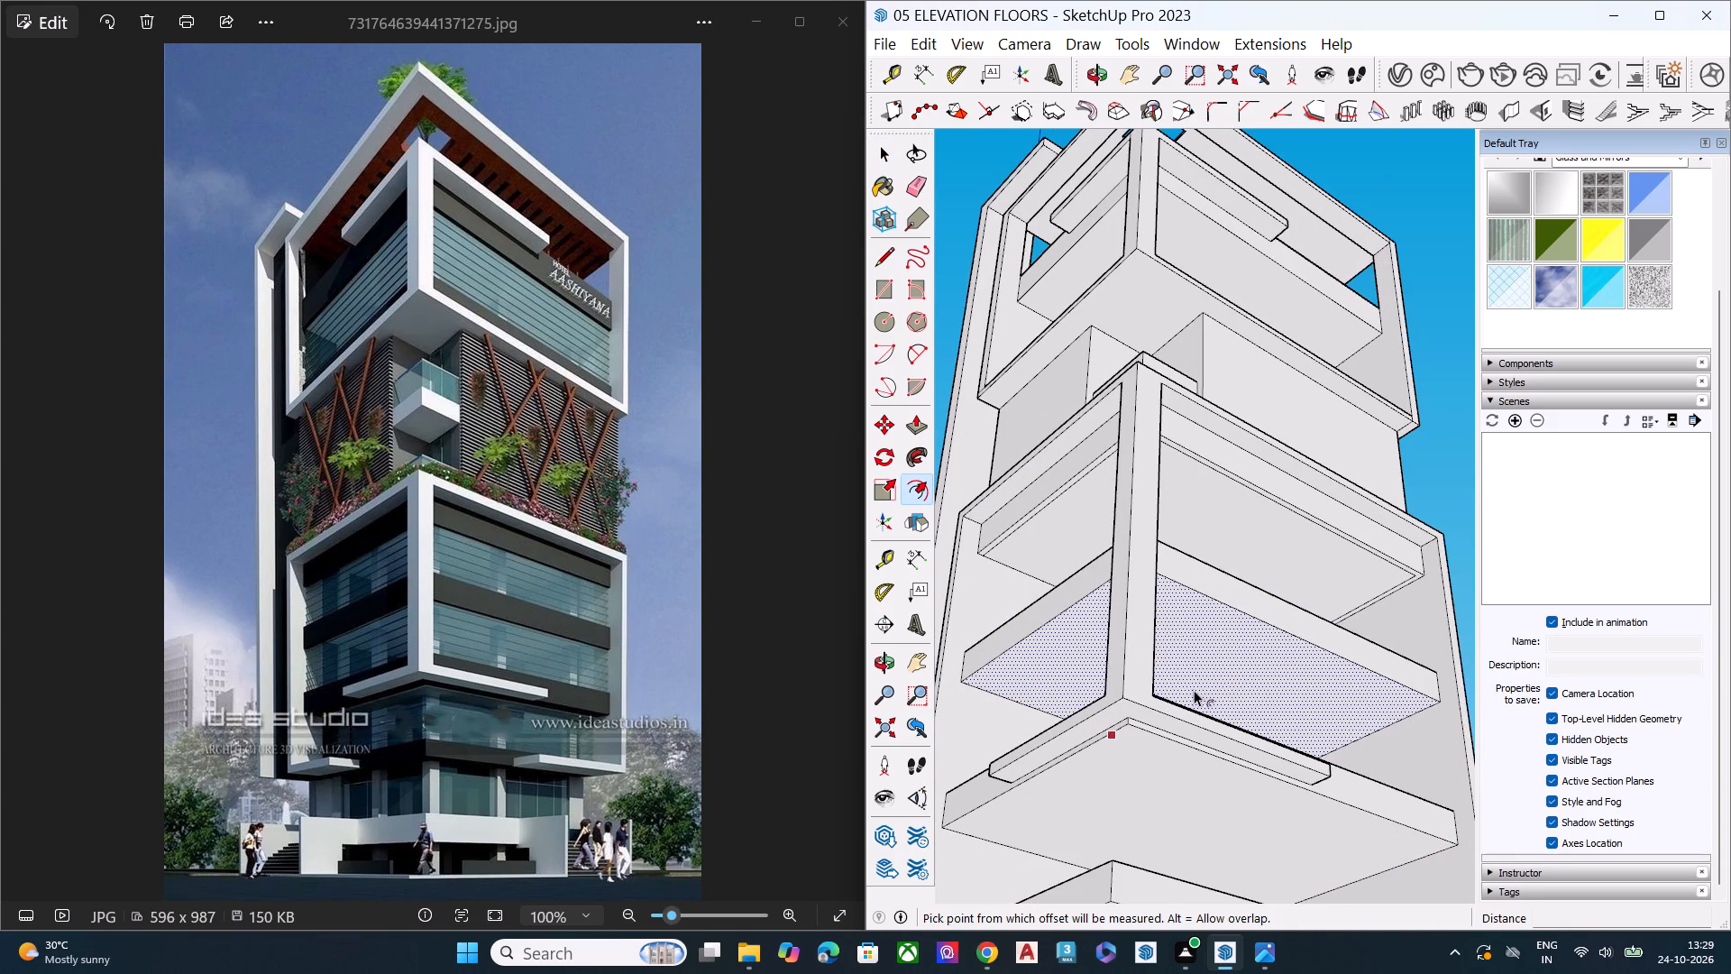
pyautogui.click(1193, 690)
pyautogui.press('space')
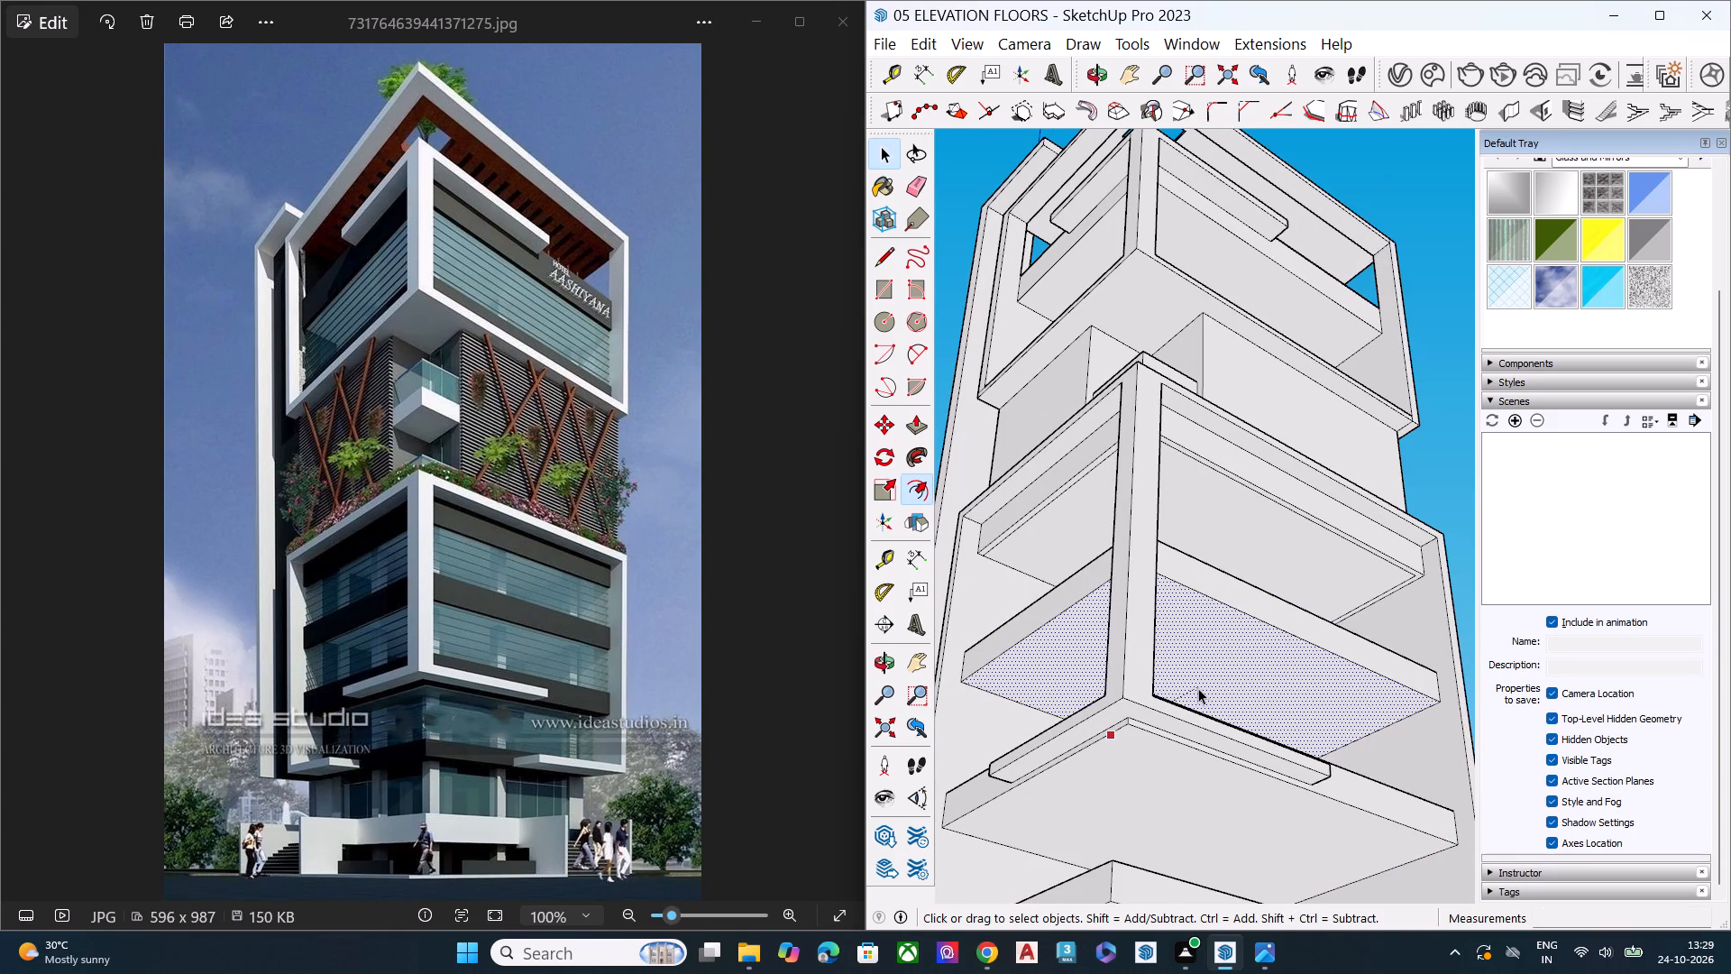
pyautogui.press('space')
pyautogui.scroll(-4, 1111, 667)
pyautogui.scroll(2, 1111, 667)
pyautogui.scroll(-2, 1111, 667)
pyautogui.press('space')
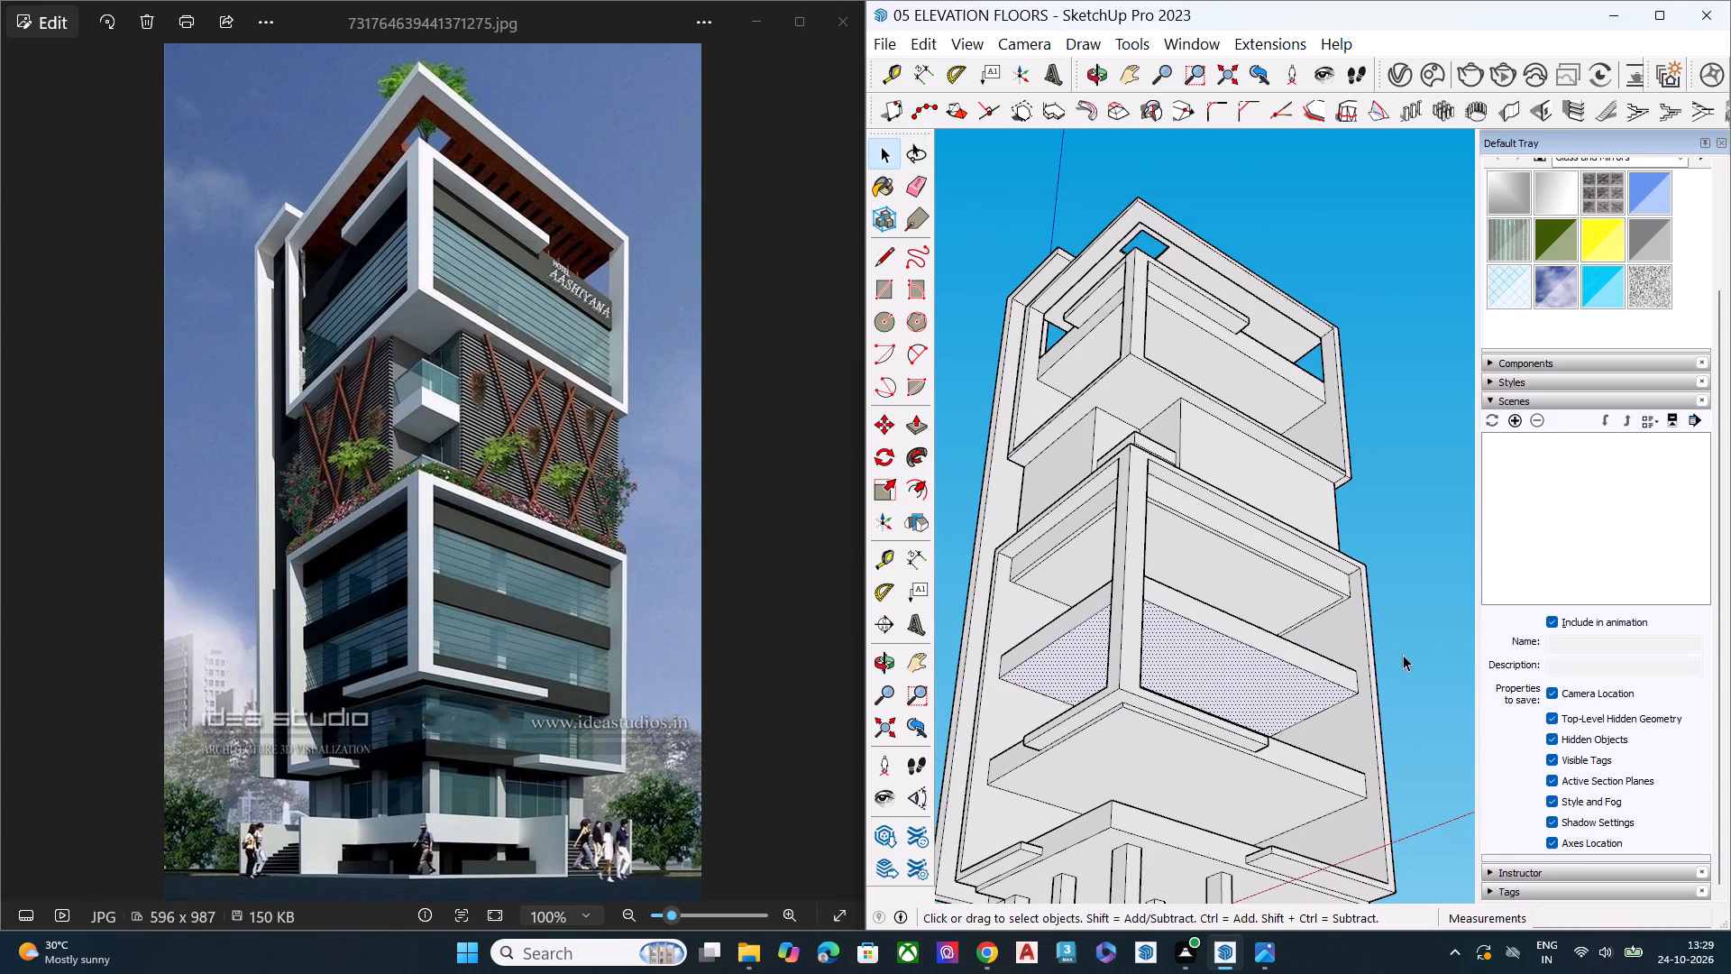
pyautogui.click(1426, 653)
# Offset the underside outline of the lower frame's second slab inward by about 11 5/16", matching the slab above.
pyautogui.moveTo(1275, 696); pyautogui.dragTo(1256, 756, button='middle')
pyautogui.middleClick(1241, 764)
pyautogui.scroll(4, 1198, 707)
pyautogui.click(1180, 675)
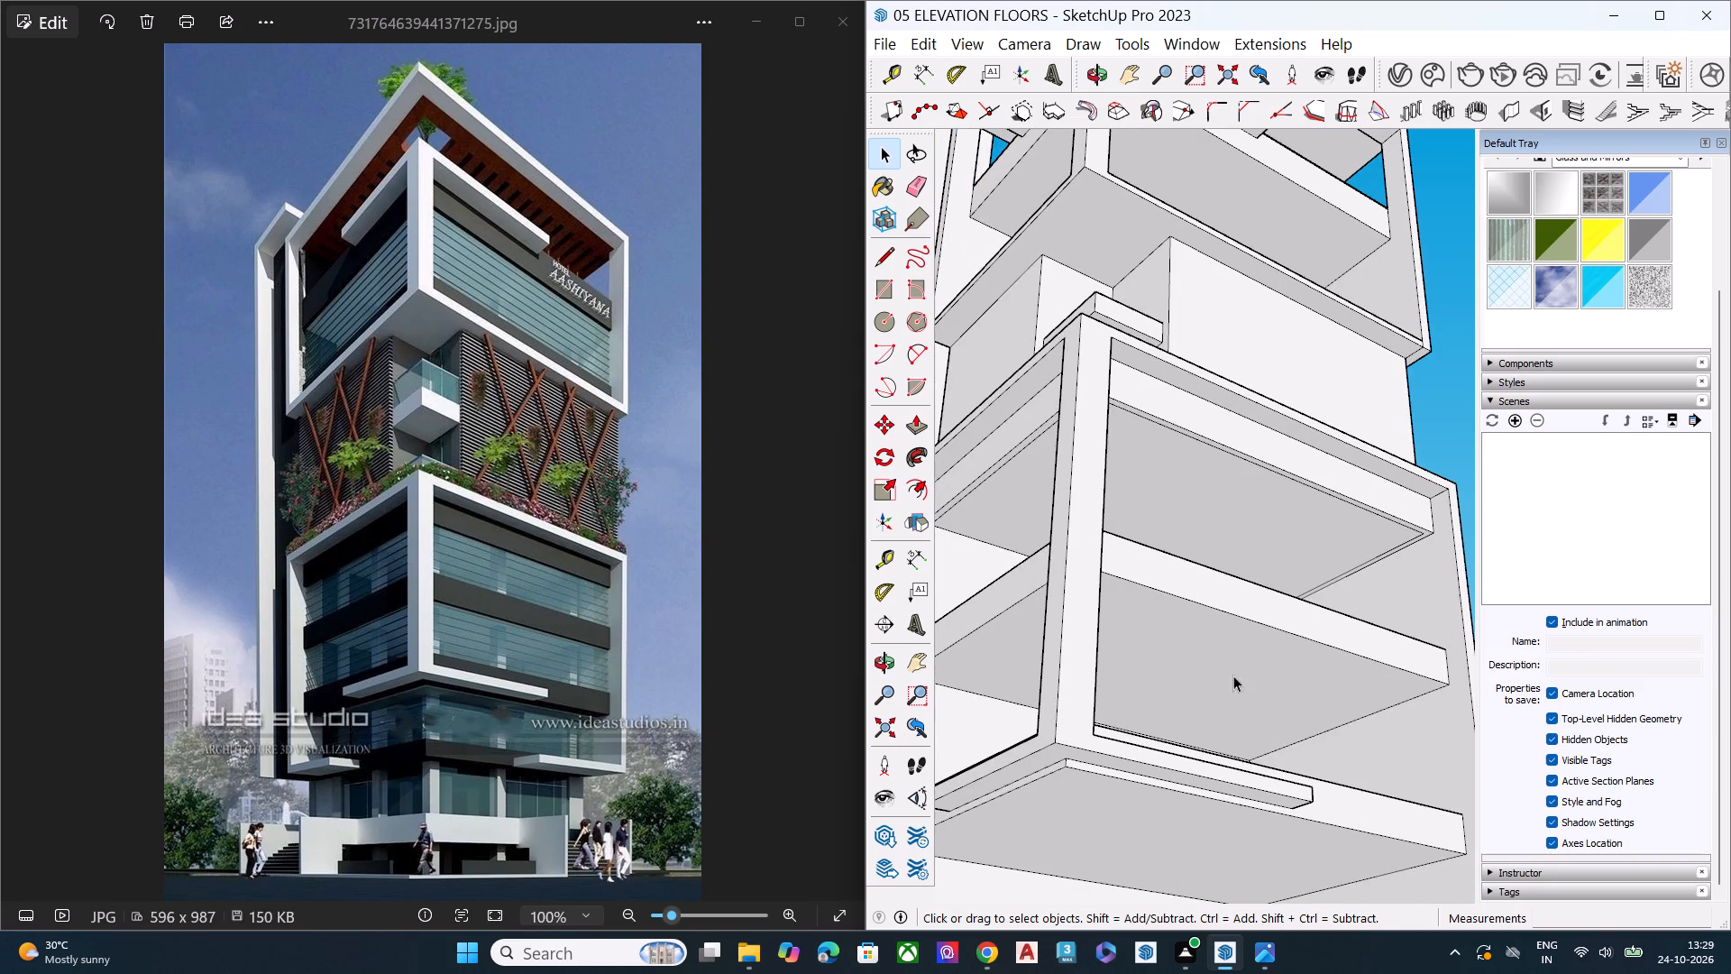
pyautogui.scroll(-3, 1240, 674)
pyautogui.press('f')
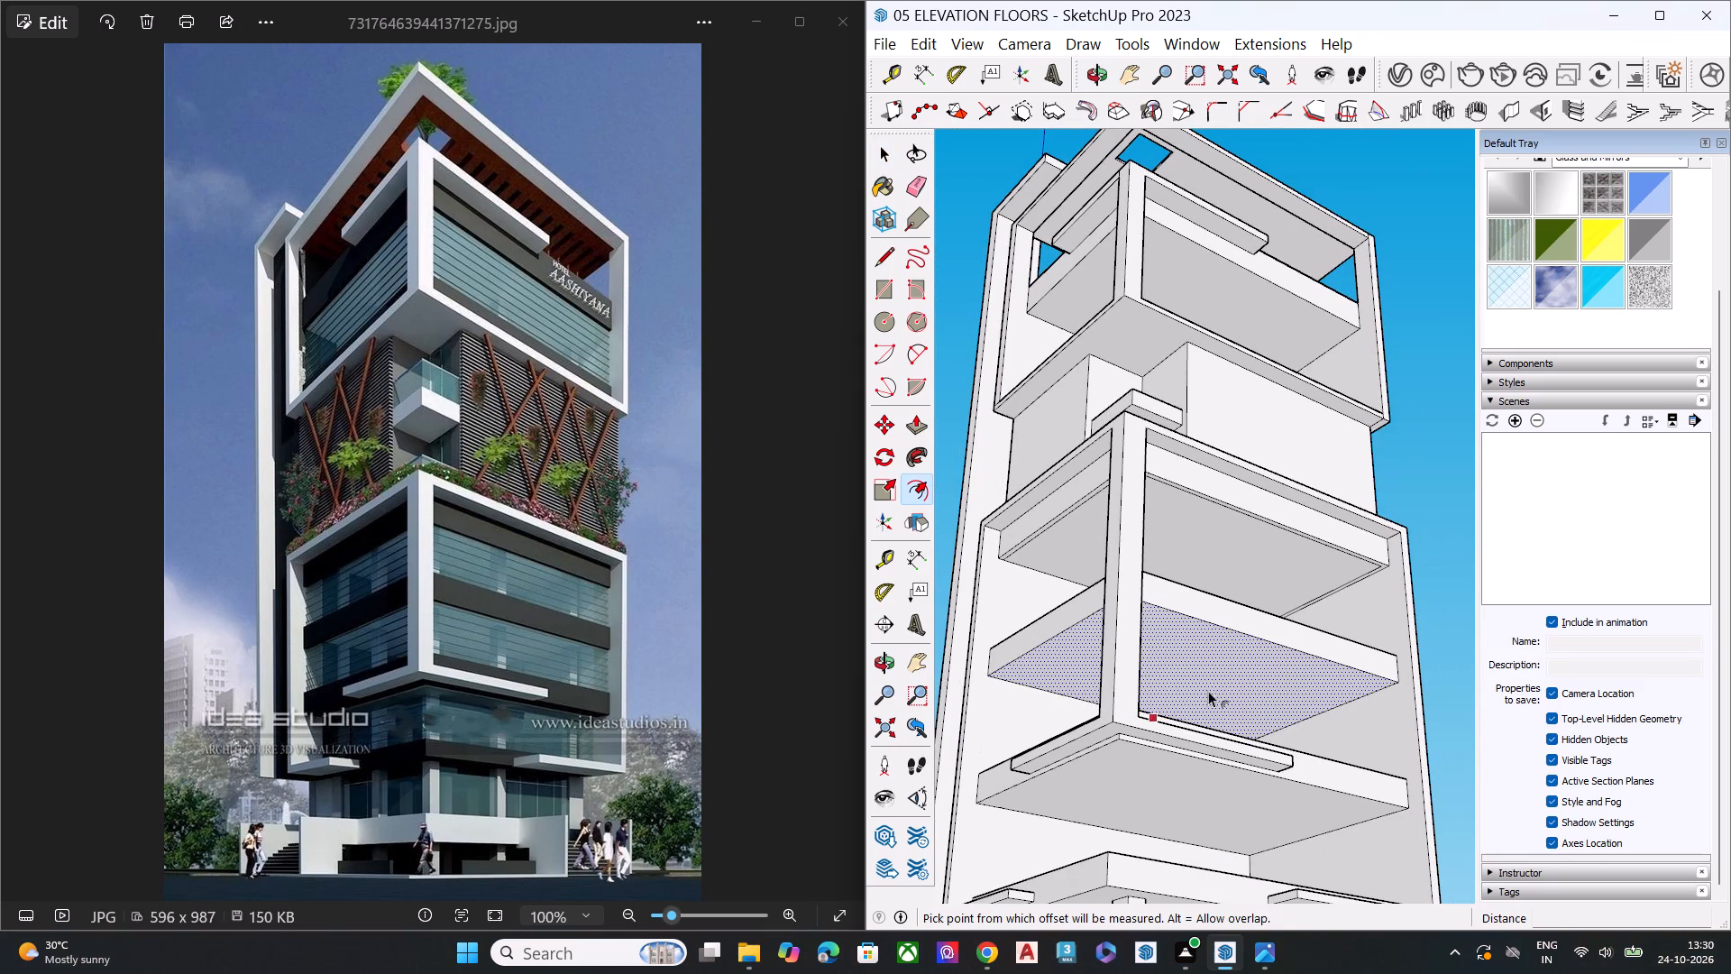
pyautogui.click(1181, 672)
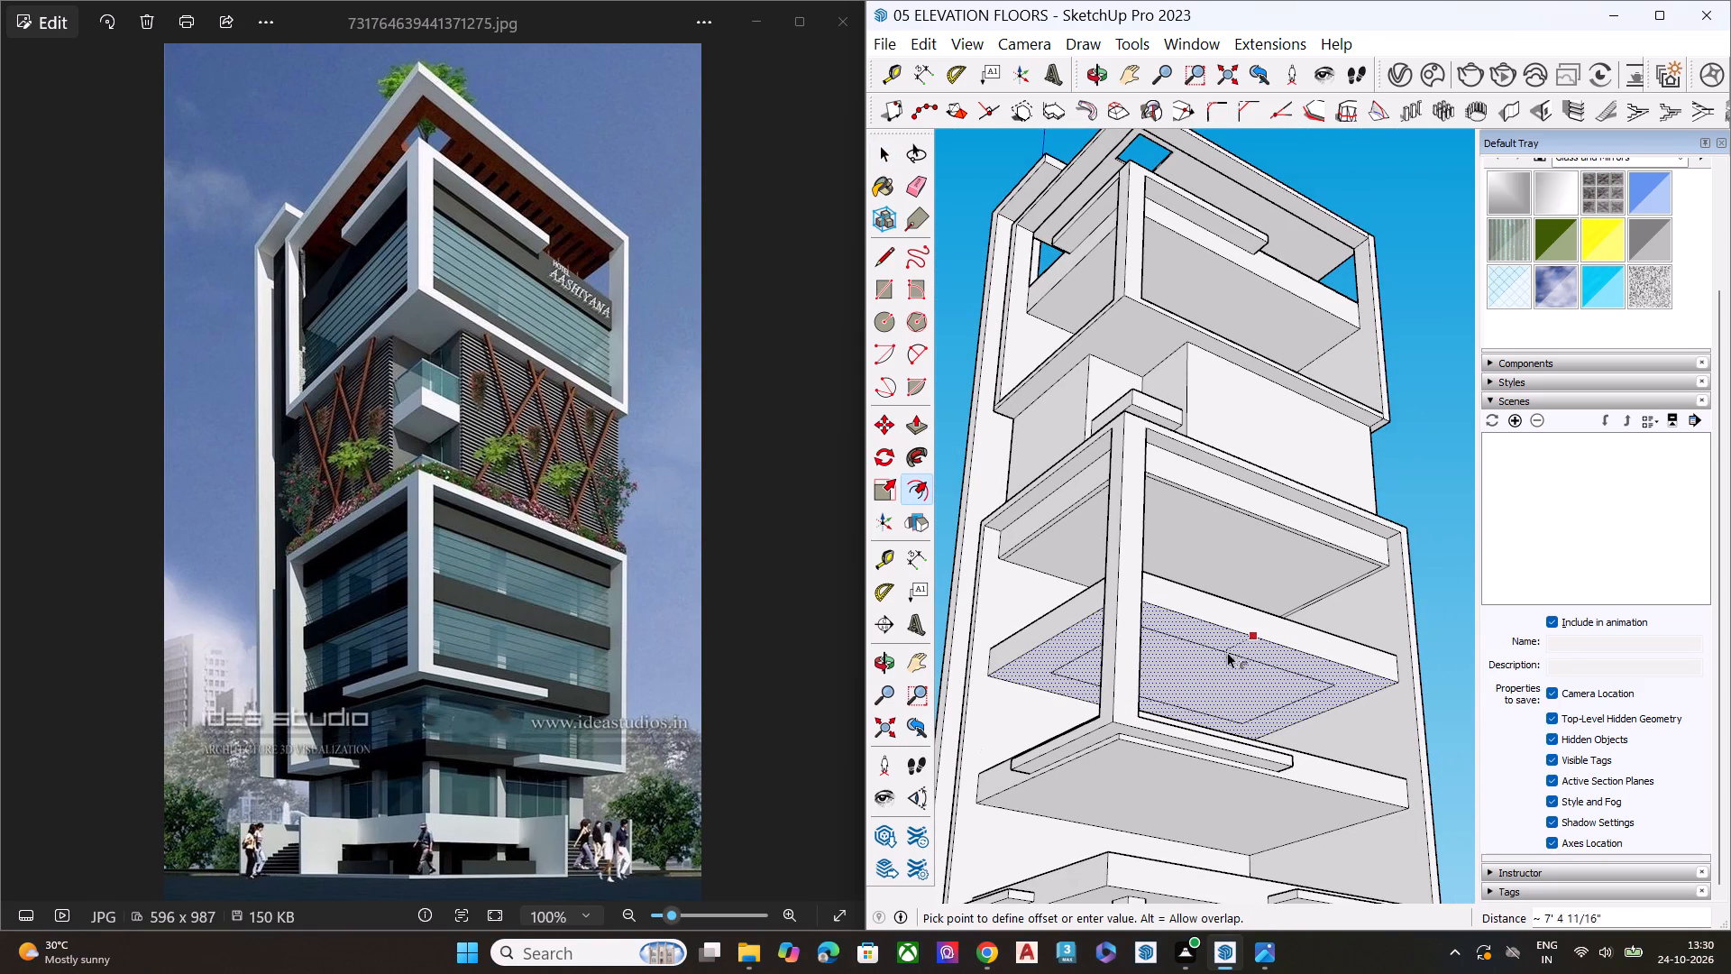
pyautogui.moveTo(1245, 638); pyautogui.dragTo(1265, 501, button='middle')
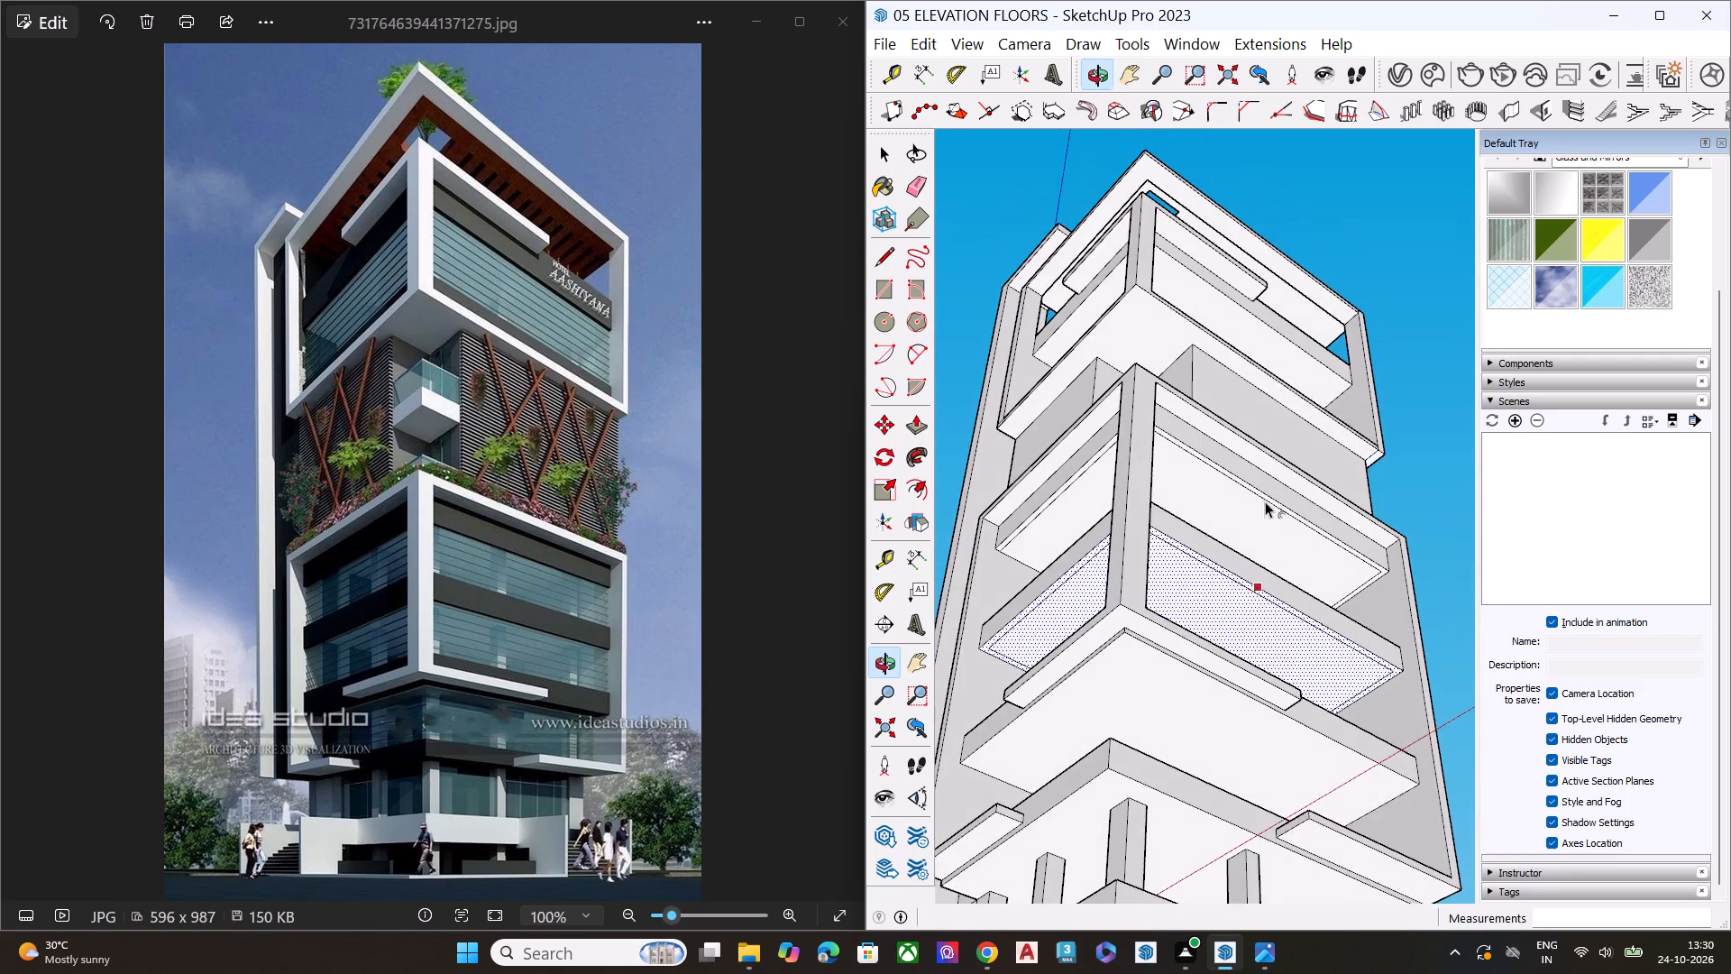
pyautogui.scroll(1, 1253, 544)
pyautogui.scroll(-1, 1253, 544)
pyautogui.scroll(3, 1242, 561)
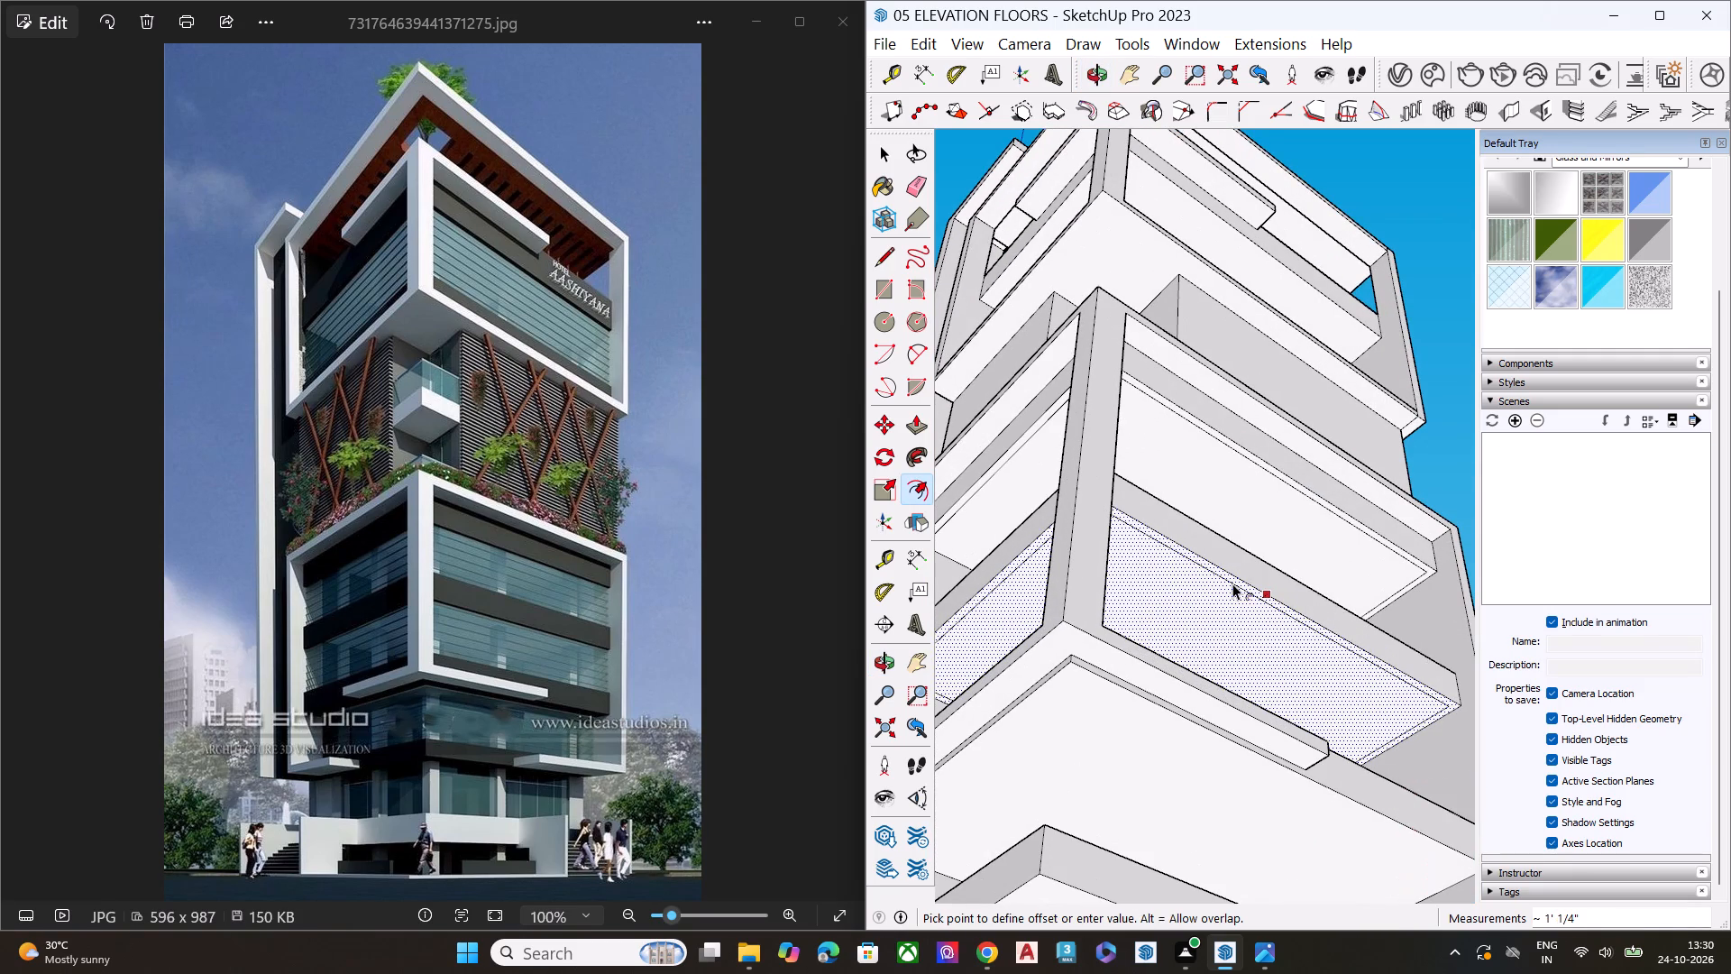
pyautogui.click(1277, 481)
pyautogui.press('space')
# Scale the second slab's inner underside face by about 1.03 along the red axis to meet the side wall.
pyautogui.scroll(-1, 1233, 583)
pyautogui.scroll(1, 1233, 583)
pyautogui.scroll(-4, 1232, 586)
pyautogui.moveTo(1212, 622); pyautogui.dragTo(1323, 694, button='middle')
pyautogui.scroll(8, 1029, 661)
pyautogui.moveTo(1090, 620); pyautogui.dragTo(1172, 532, button='middle')
pyautogui.scroll(1, 1172, 532)
pyautogui.doubleClick(1164, 551)
pyautogui.moveTo(1170, 587); pyautogui.dragTo(1228, 688, button='middle')
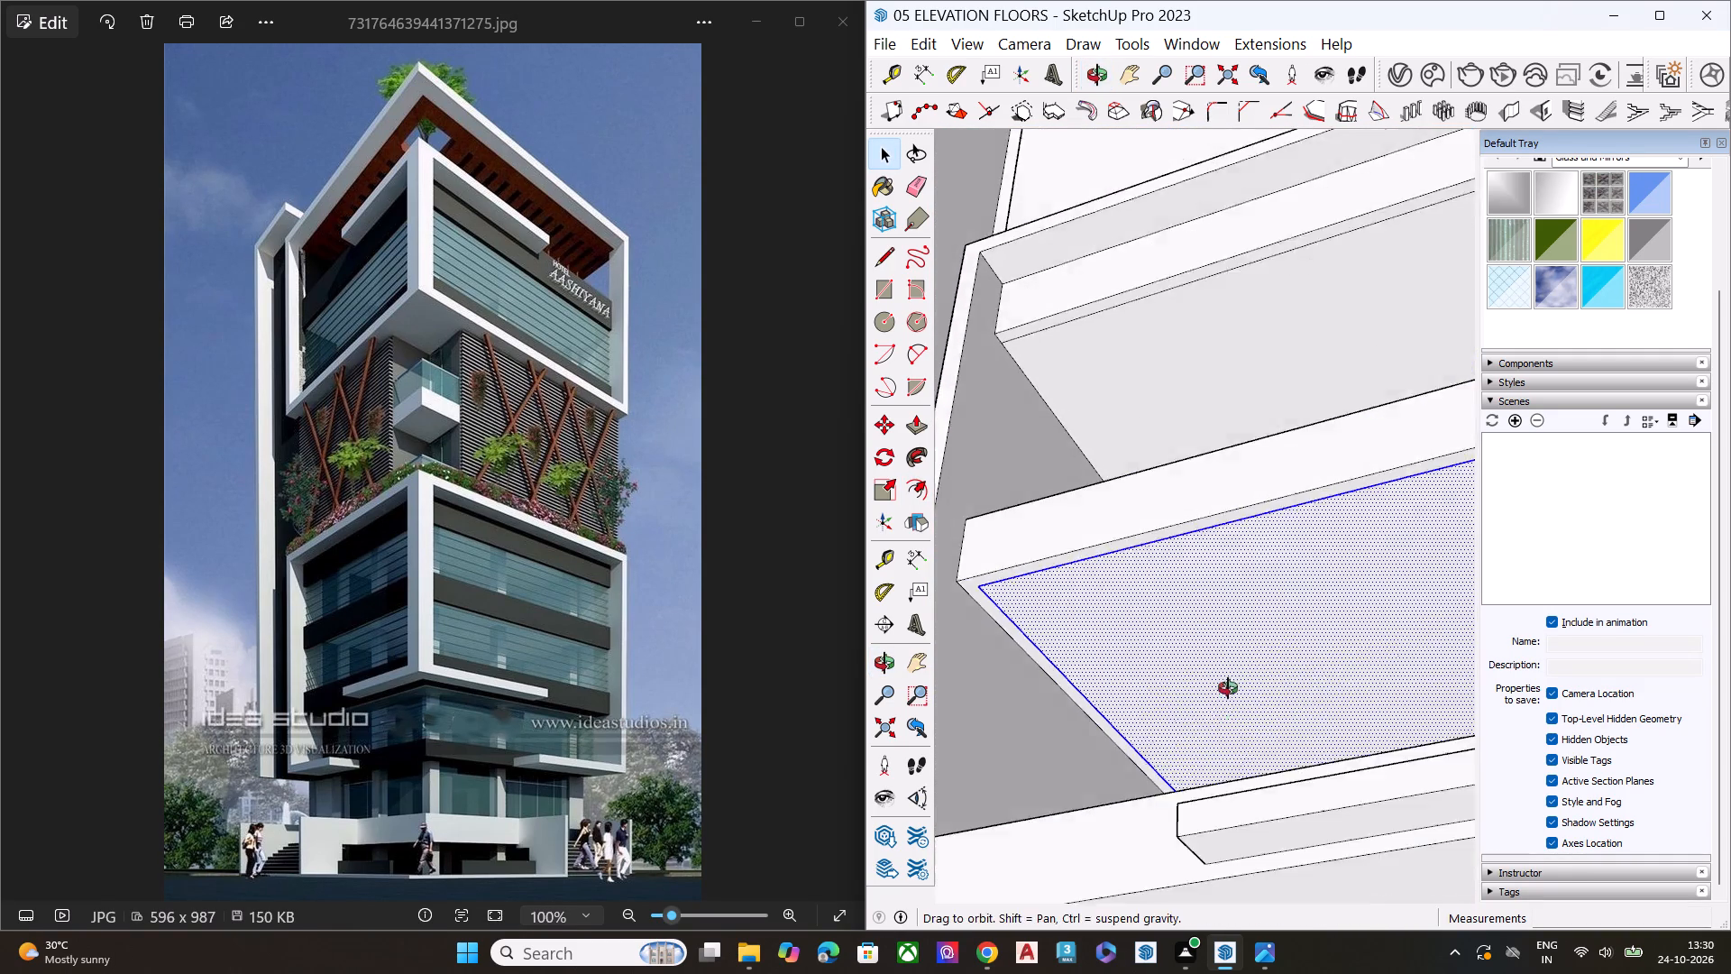
pyautogui.moveTo(1228, 688); pyautogui.dragTo(1211, 726, button='middle')
pyautogui.press('s')
pyautogui.scroll(-1, 1177, 796)
pyautogui.scroll(4, 1176, 796)
pyautogui.click(1161, 756)
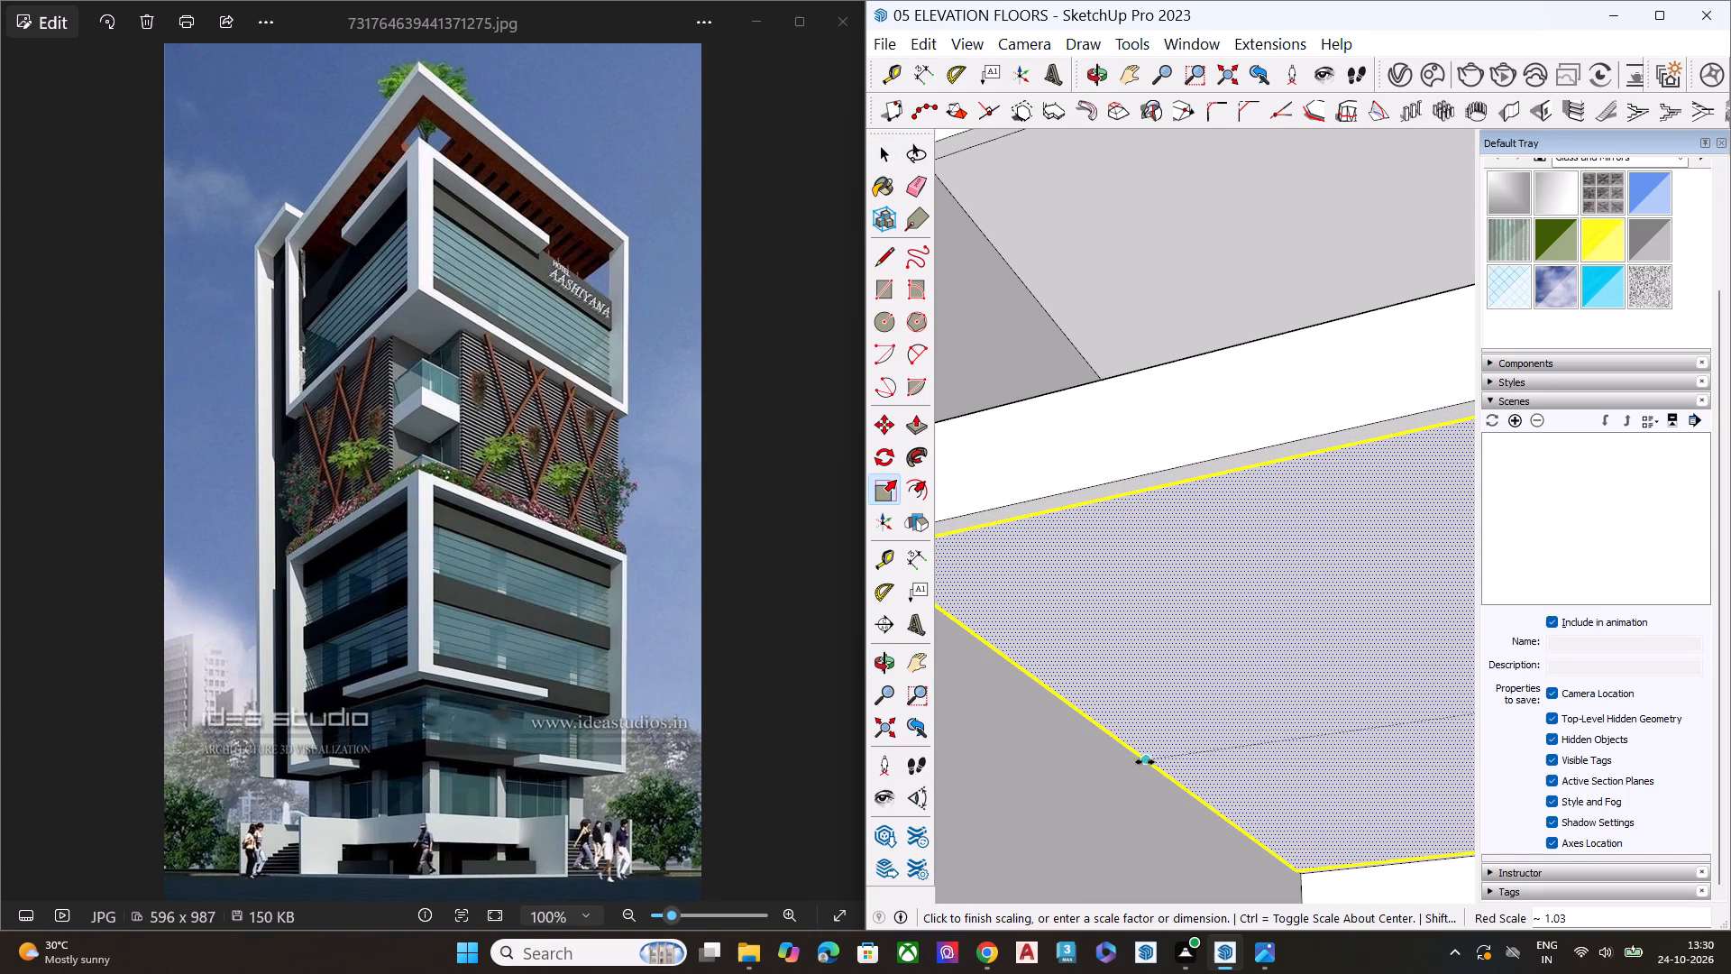
pyautogui.click(1132, 765)
pyautogui.press('space')
pyautogui.scroll(-10, 1082, 708)
pyautogui.scroll(3, 1063, 707)
pyautogui.scroll(-2, 1060, 707)
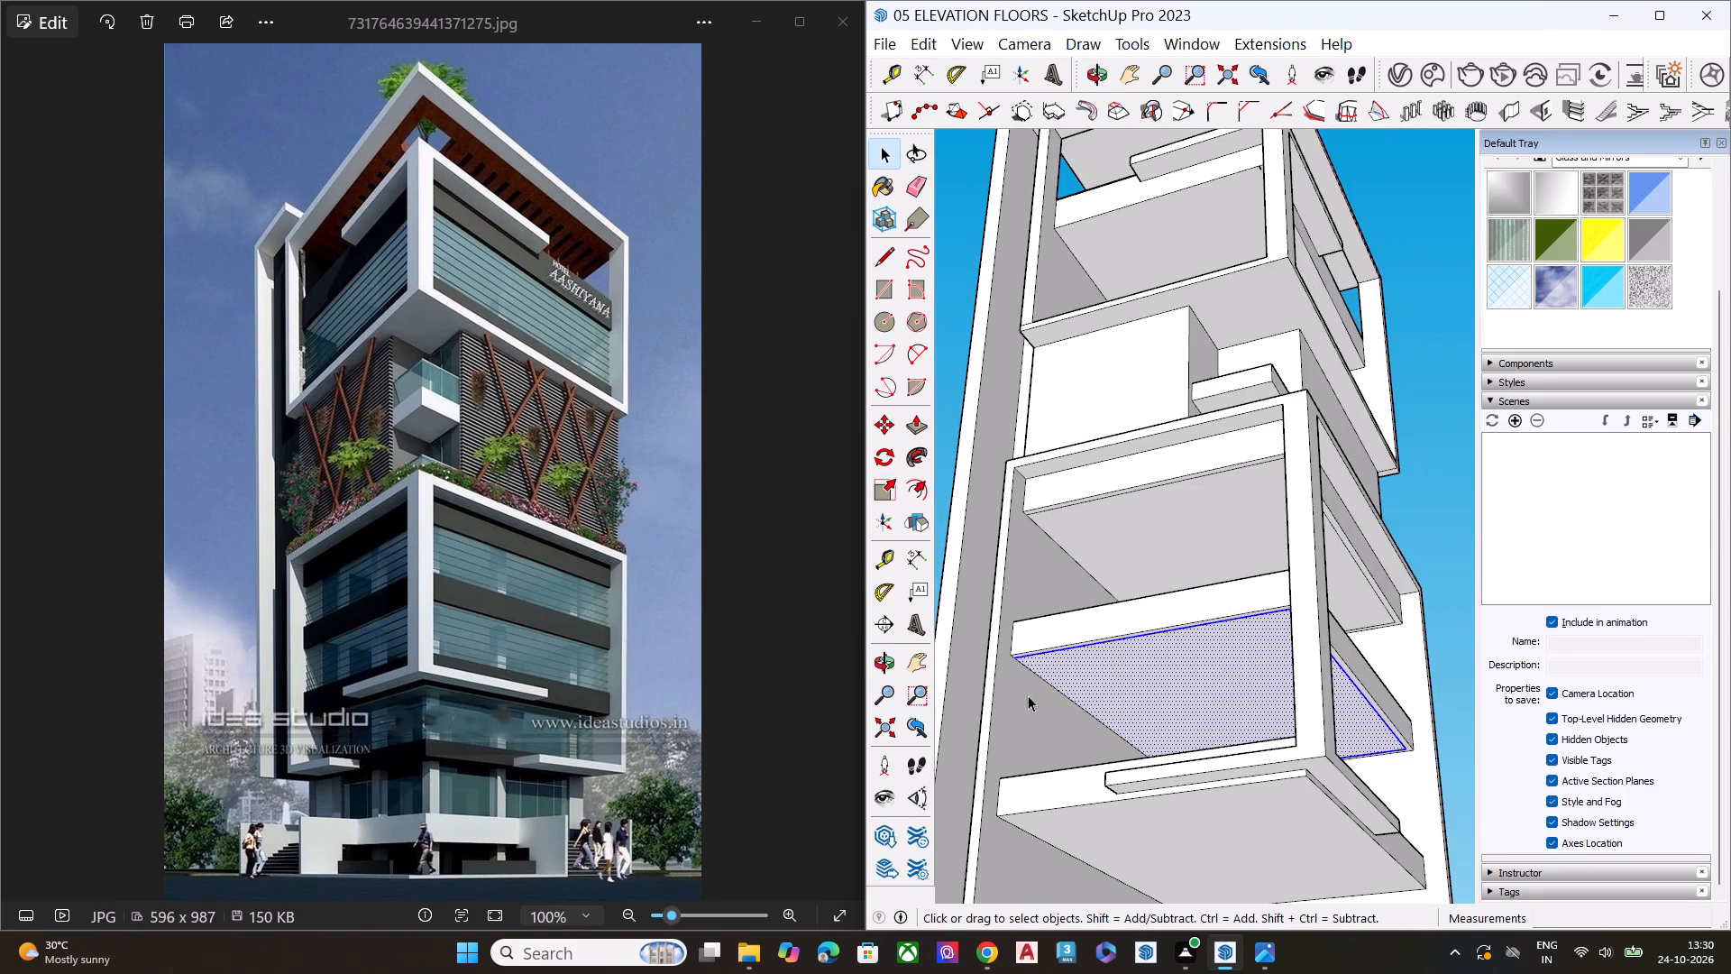
pyautogui.scroll(-9, 1247, 644)
pyautogui.click(1329, 624)
# Offset the underside outline of the lower frame's third slab inward by about 11 5/16".
pyautogui.moveTo(1150, 756); pyautogui.dragTo(1093, 595, button='middle')
pyautogui.scroll(7, 1094, 594)
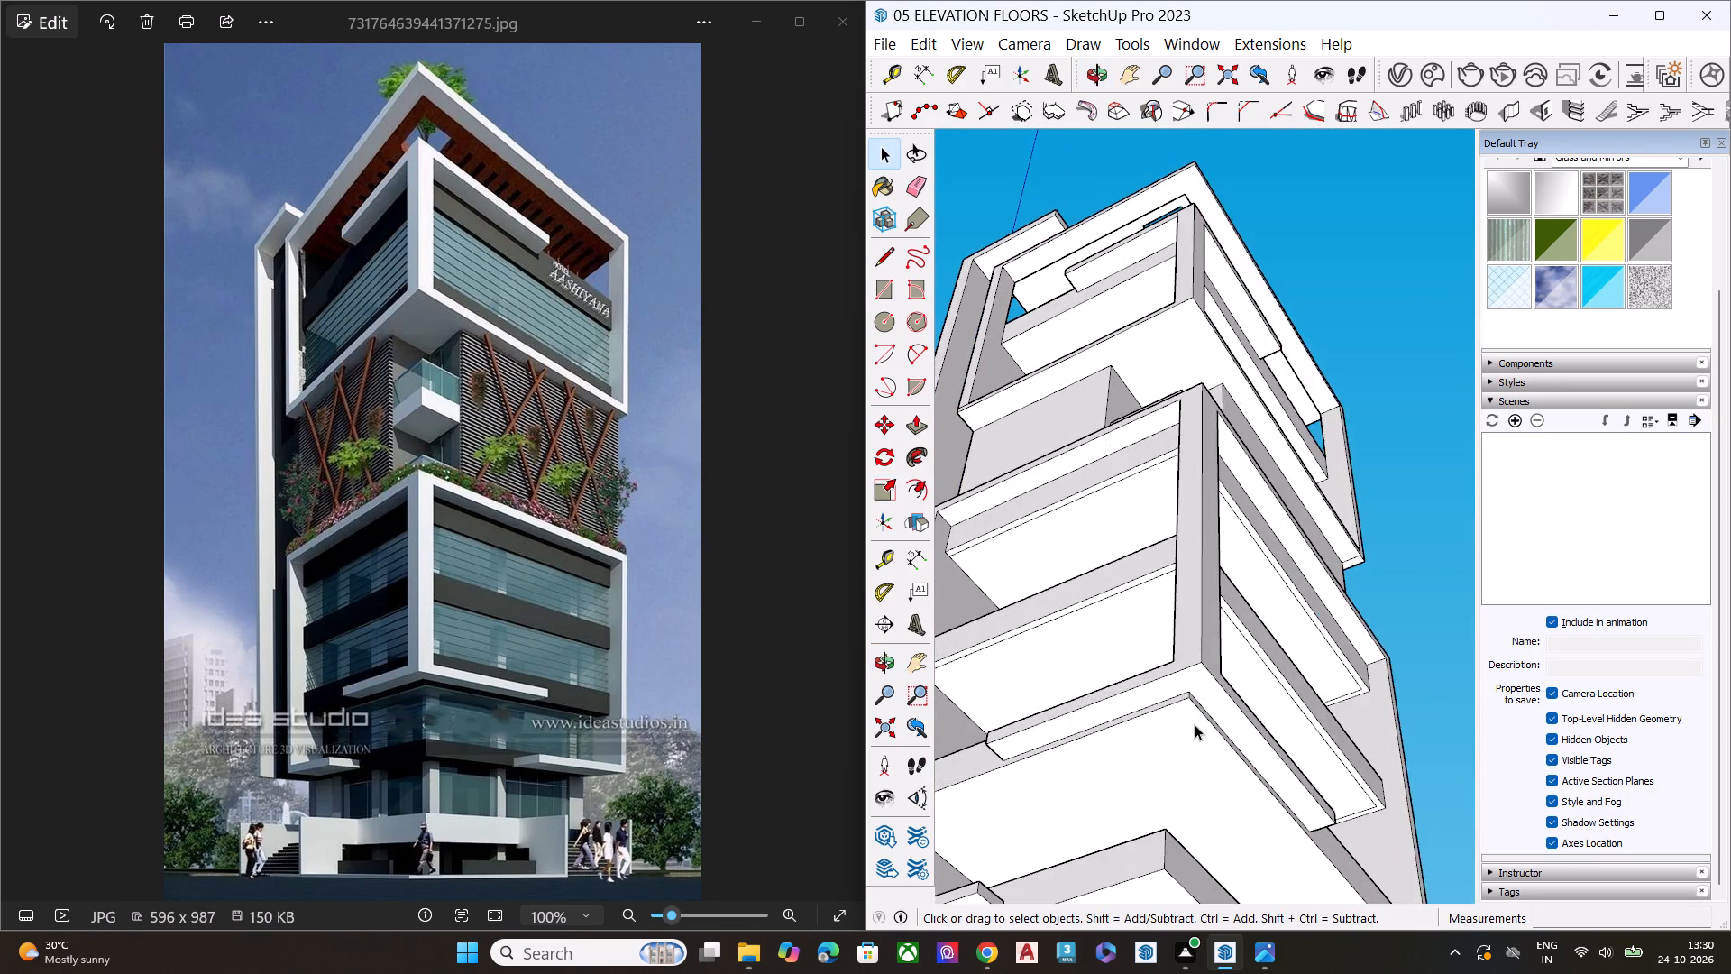
pyautogui.moveTo(1189, 730); pyautogui.dragTo(1031, 730, button='middle')
pyautogui.scroll(-7, 942, 586)
pyautogui.scroll(6, 1140, 787)
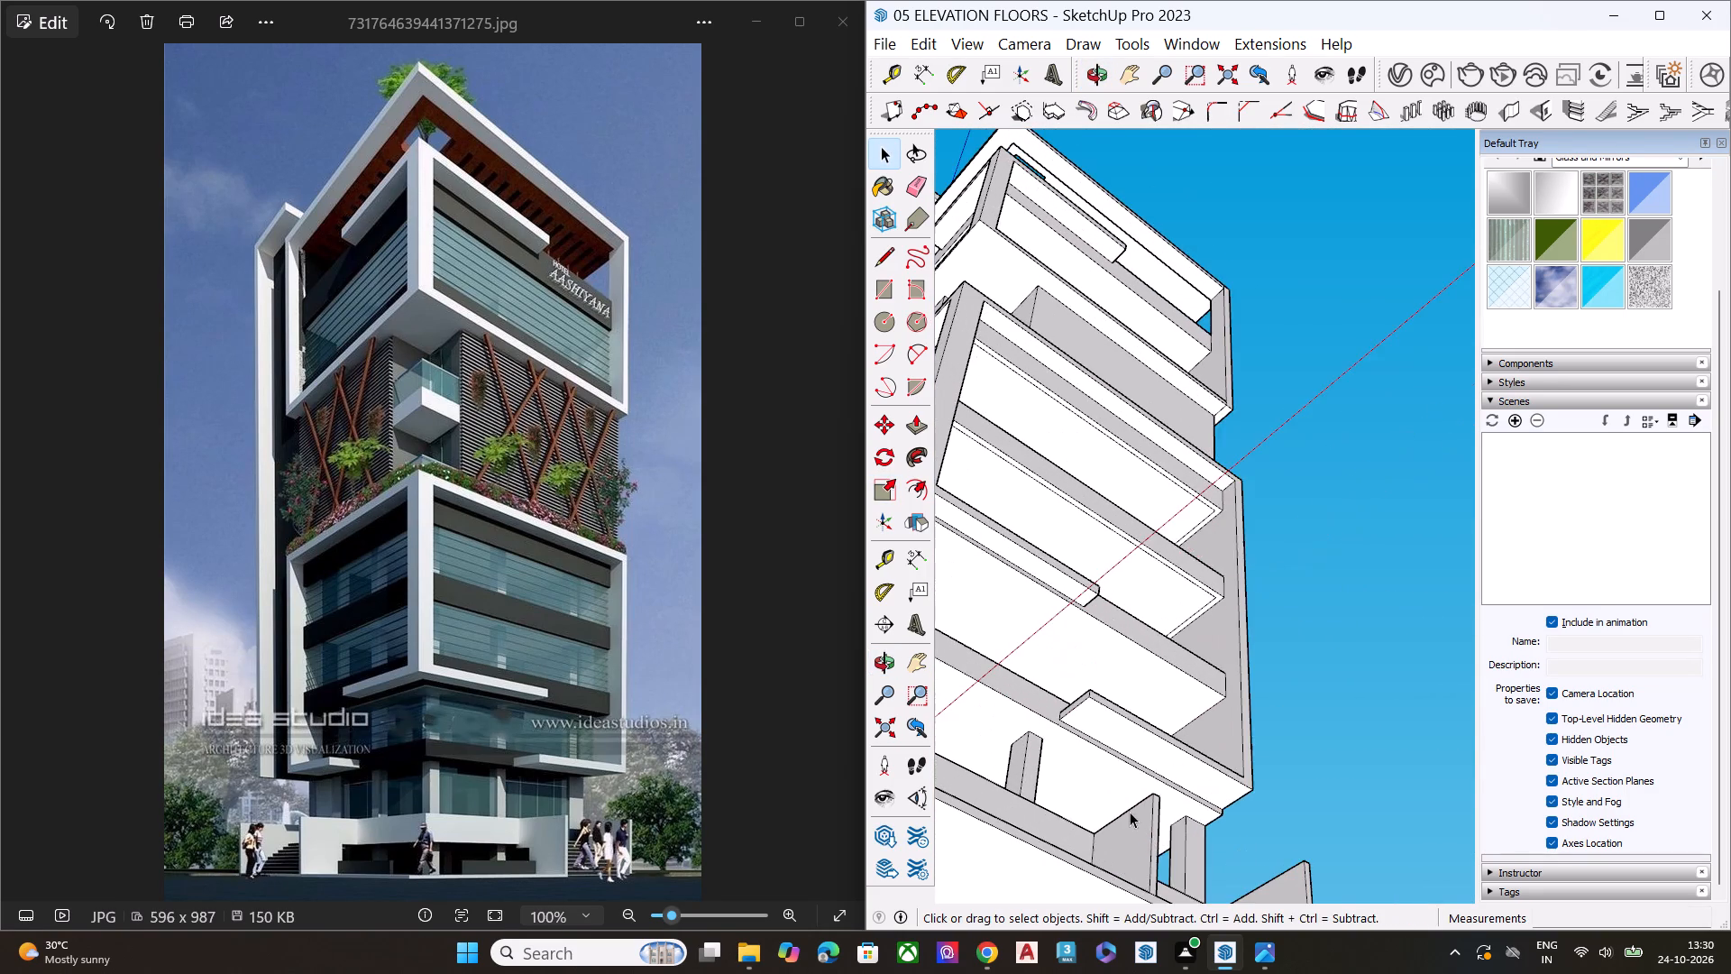
pyautogui.scroll(-1, 1232, 779)
pyautogui.scroll(1, 1234, 779)
pyautogui.scroll(-4, 1249, 782)
pyautogui.moveTo(1033, 791); pyautogui.dragTo(1178, 887, button='middle')
pyautogui.scroll(8, 1003, 624)
pyautogui.scroll(-9, 1048, 635)
pyautogui.moveTo(1177, 769); pyautogui.dragTo(1170, 744, button='middle')
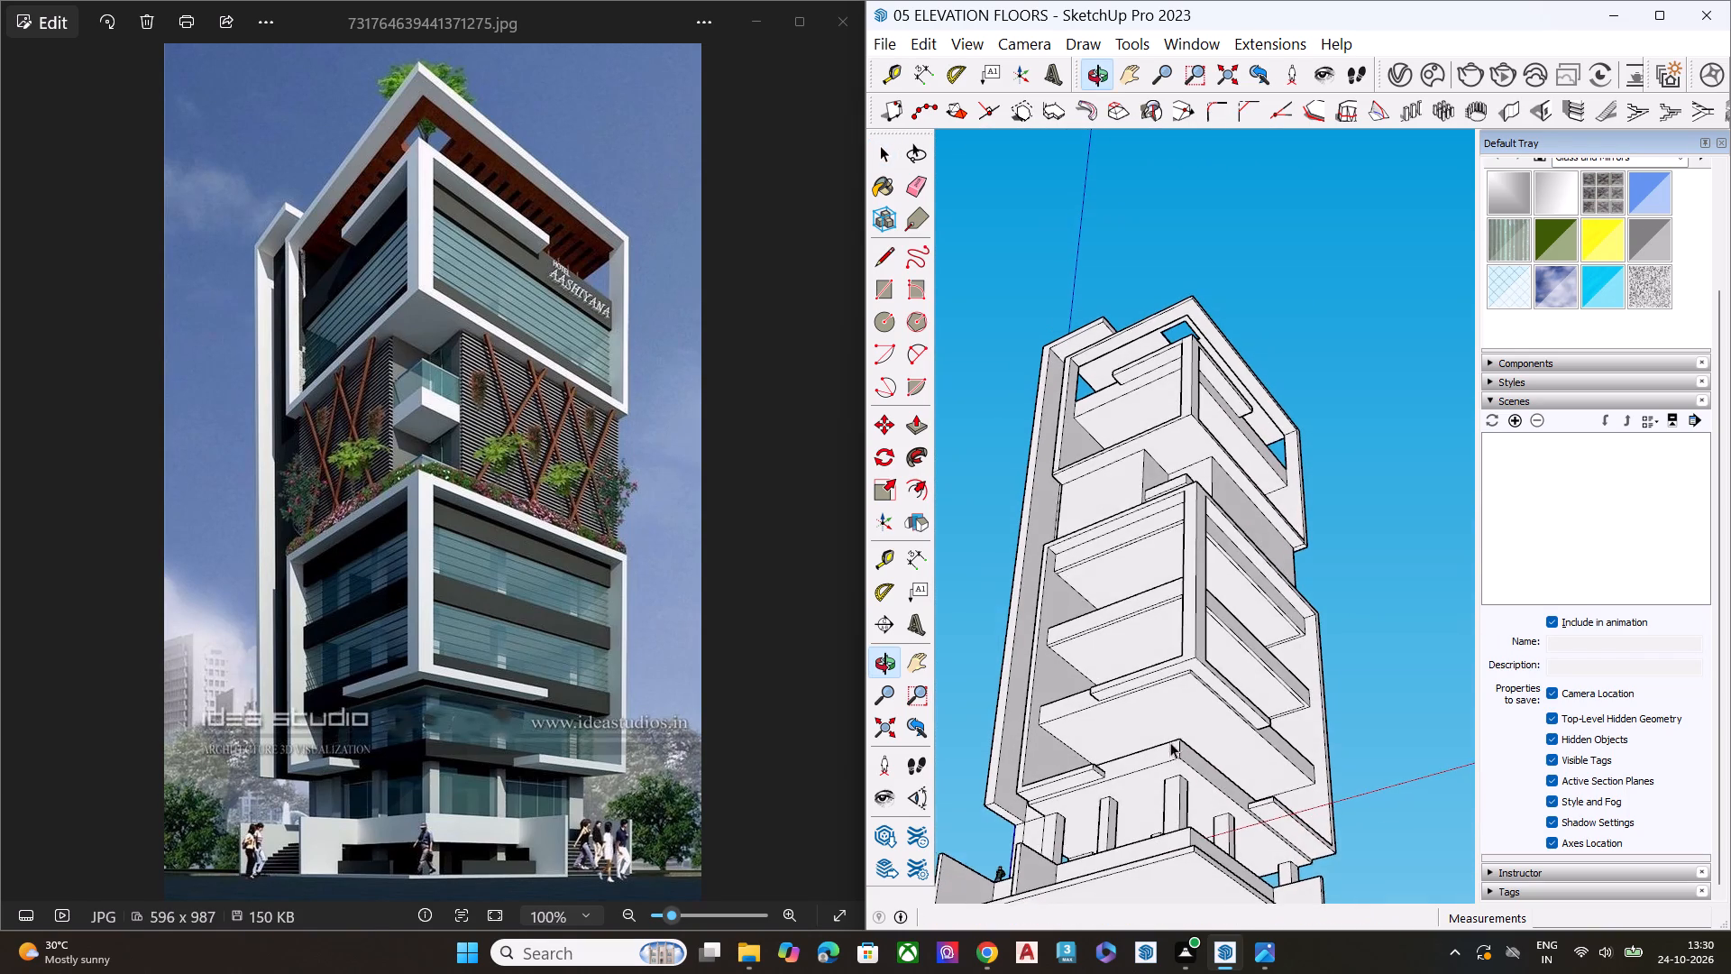
pyautogui.scroll(6, 1217, 690)
pyautogui.click(1167, 730)
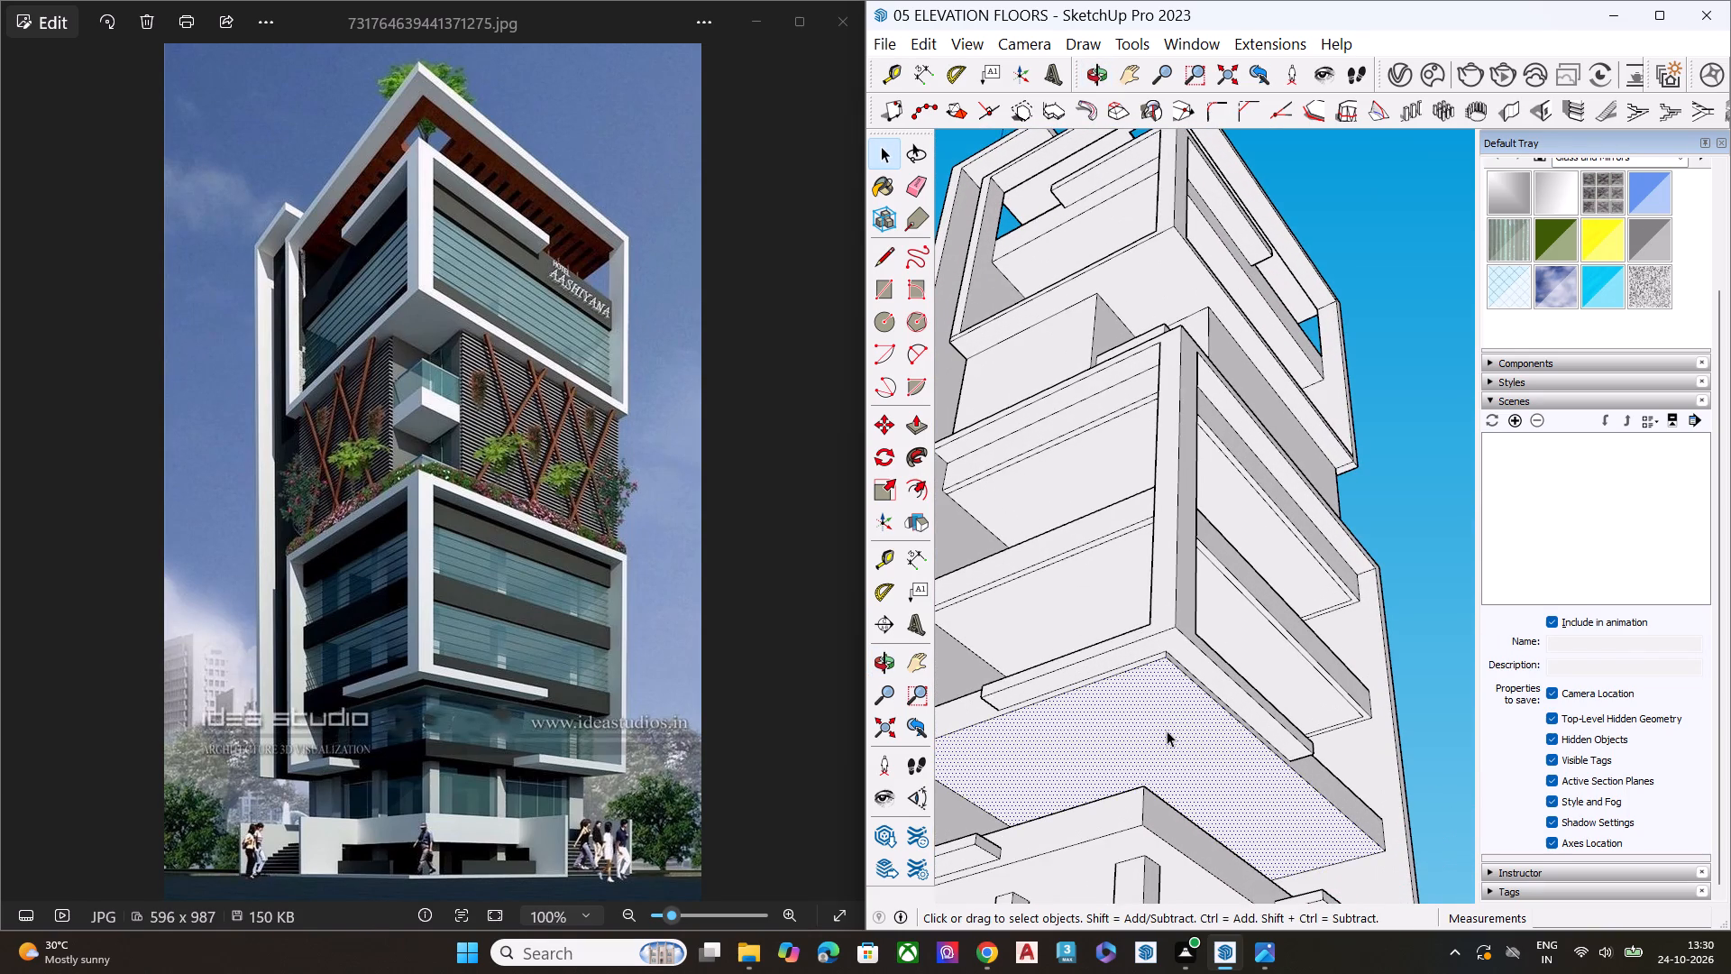
pyautogui.press('f')
pyautogui.scroll(-4, 1029, 691)
pyautogui.scroll(1, 1031, 692)
pyautogui.moveTo(1186, 726); pyautogui.dragTo(1133, 795, button='middle')
pyautogui.scroll(3, 1140, 783)
pyautogui.scroll(-3, 1149, 773)
pyautogui.scroll(1, 1149, 773)
pyautogui.click(1134, 802)
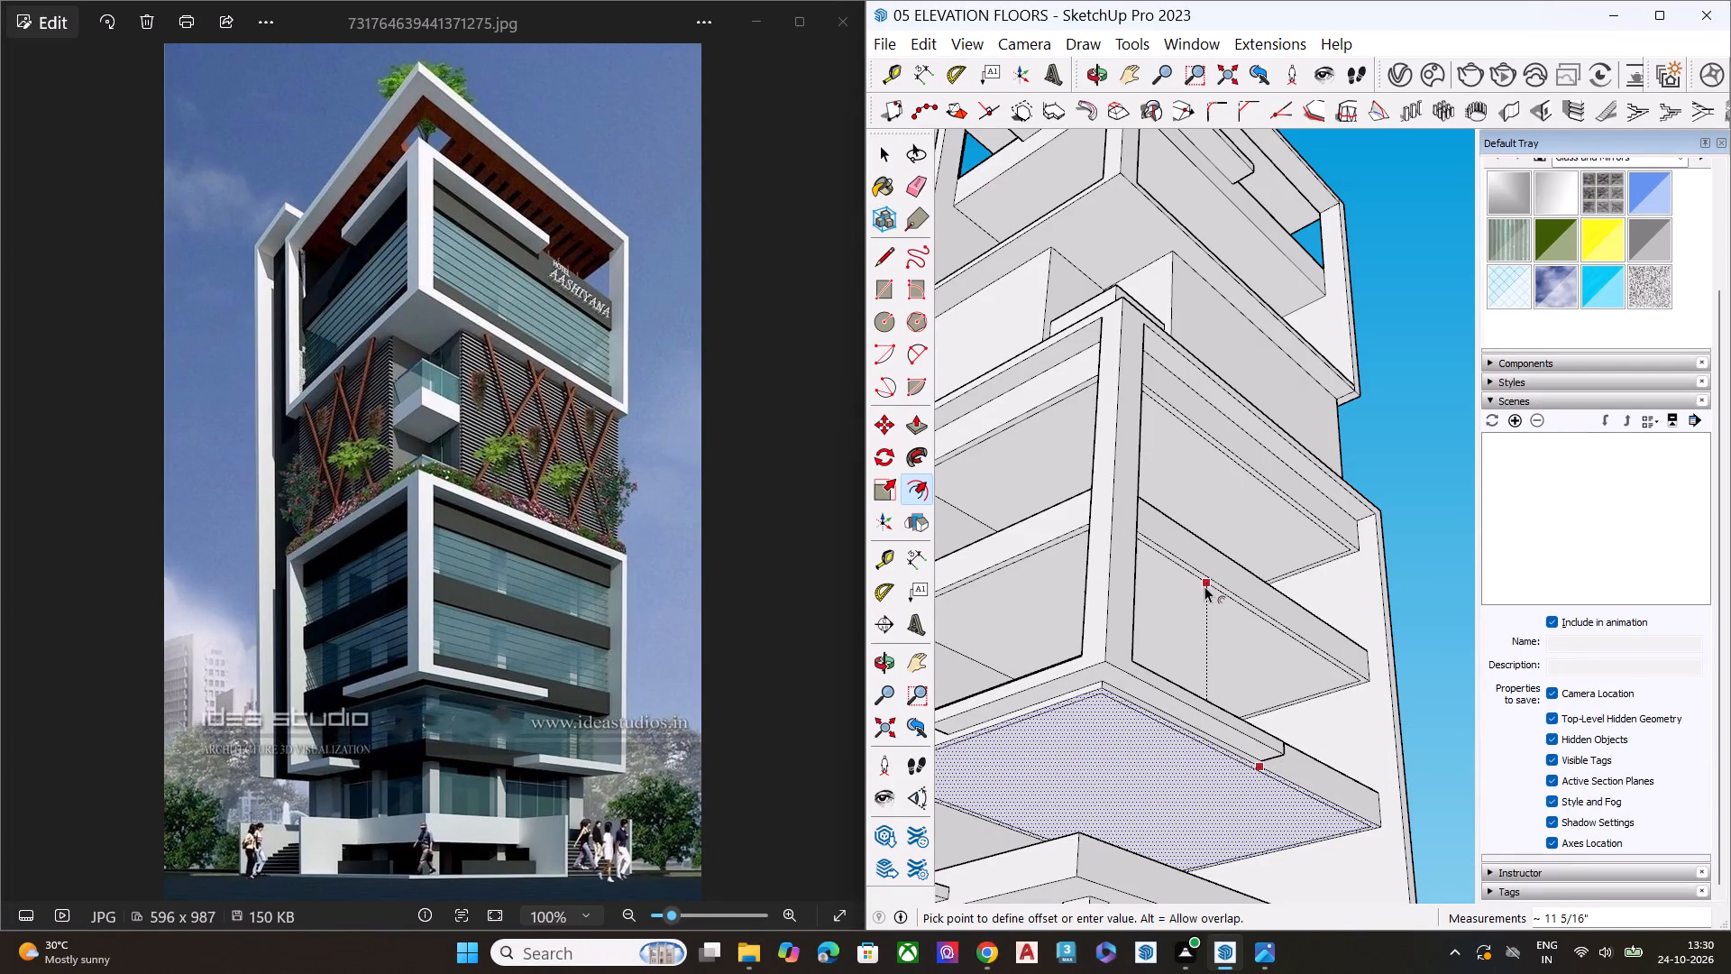
pyautogui.click(1201, 586)
pyautogui.press('space')
# Scale the third slab's inner underside face along the red axis to meet the side wall.
pyautogui.scroll(-6, 1216, 645)
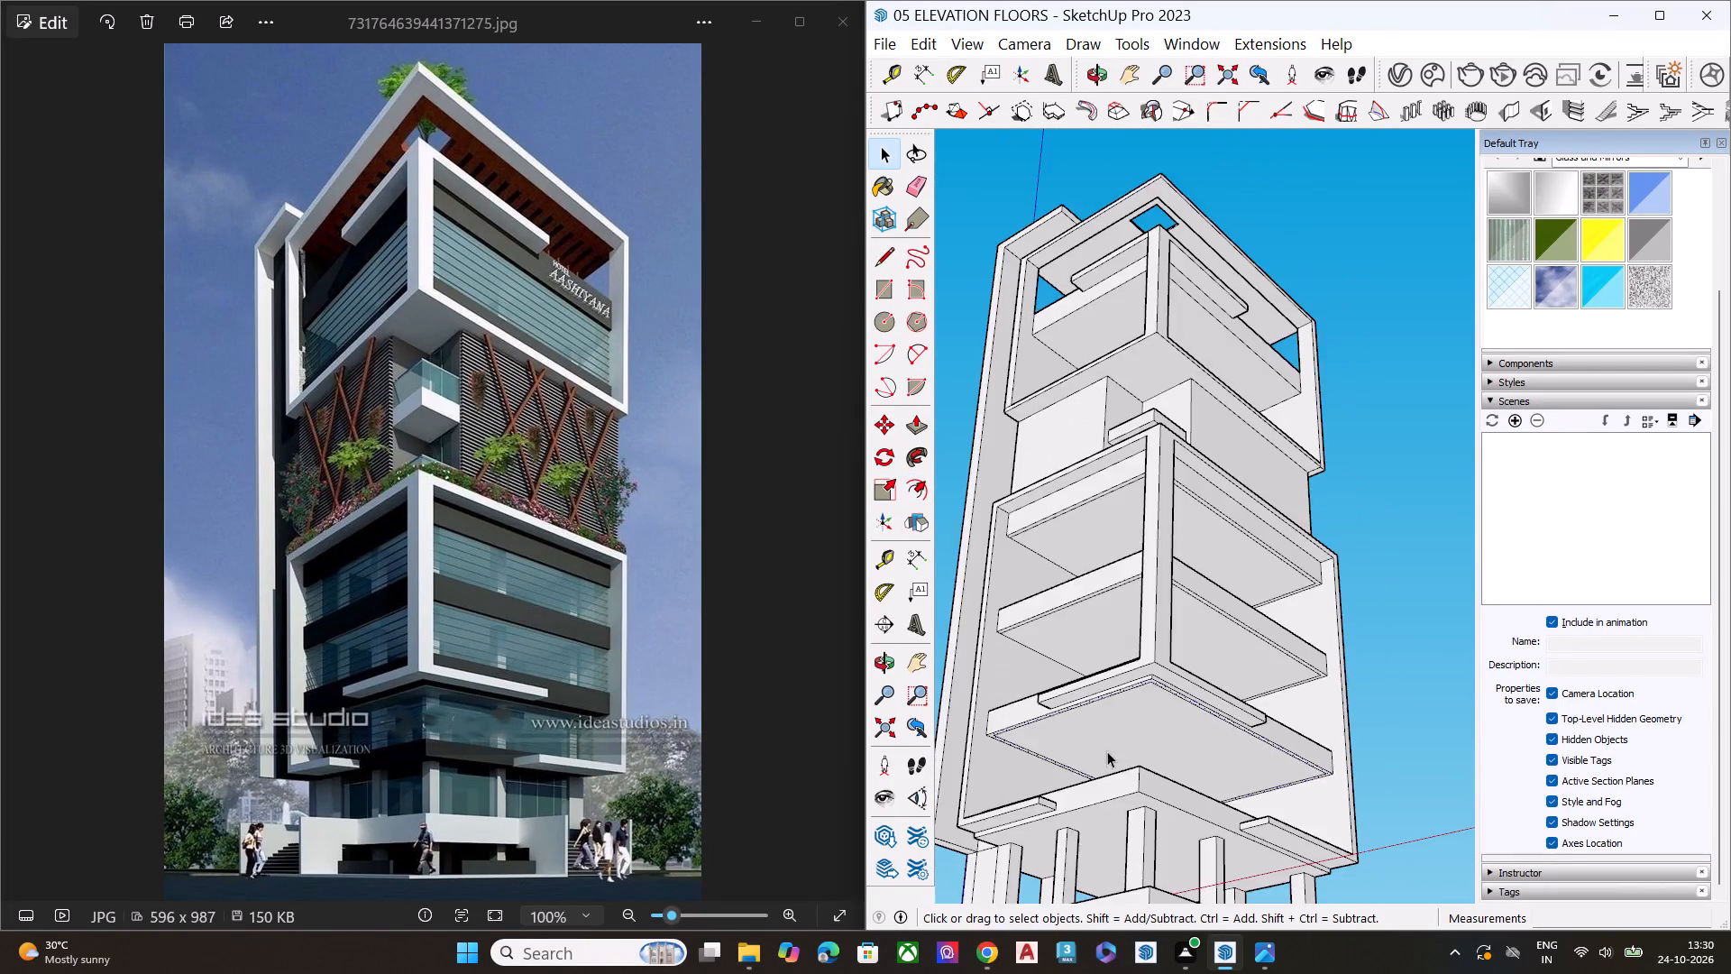
pyautogui.moveTo(1107, 751); pyautogui.dragTo(1235, 776, button='middle')
pyautogui.scroll(2, 1131, 709)
pyautogui.scroll(-3, 1128, 707)
pyautogui.scroll(2, 1127, 707)
pyautogui.scroll(-1, 1118, 711)
pyautogui.scroll(2, 1114, 712)
pyautogui.doubleClick(1110, 729)
pyautogui.scroll(4, 1009, 730)
pyautogui.scroll(-2, 1001, 736)
pyautogui.scroll(5, 1001, 738)
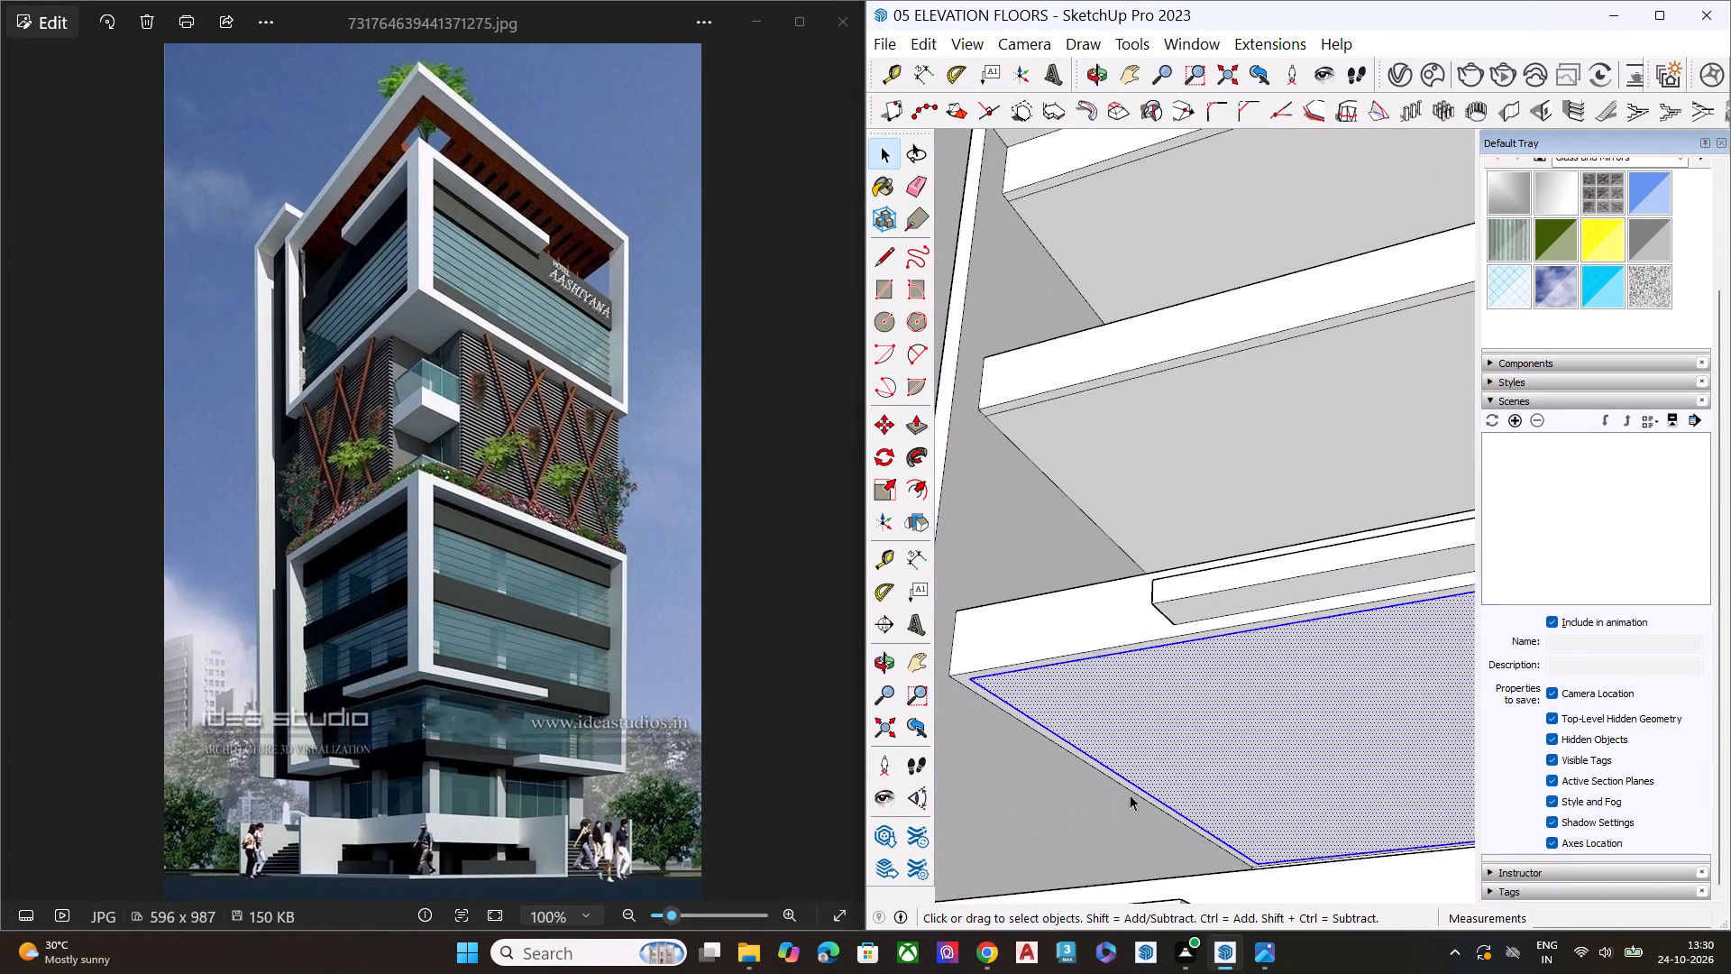
pyautogui.moveTo(1138, 800); pyautogui.dragTo(1159, 814, button='middle')
pyautogui.press('s')
pyautogui.click(1134, 797)
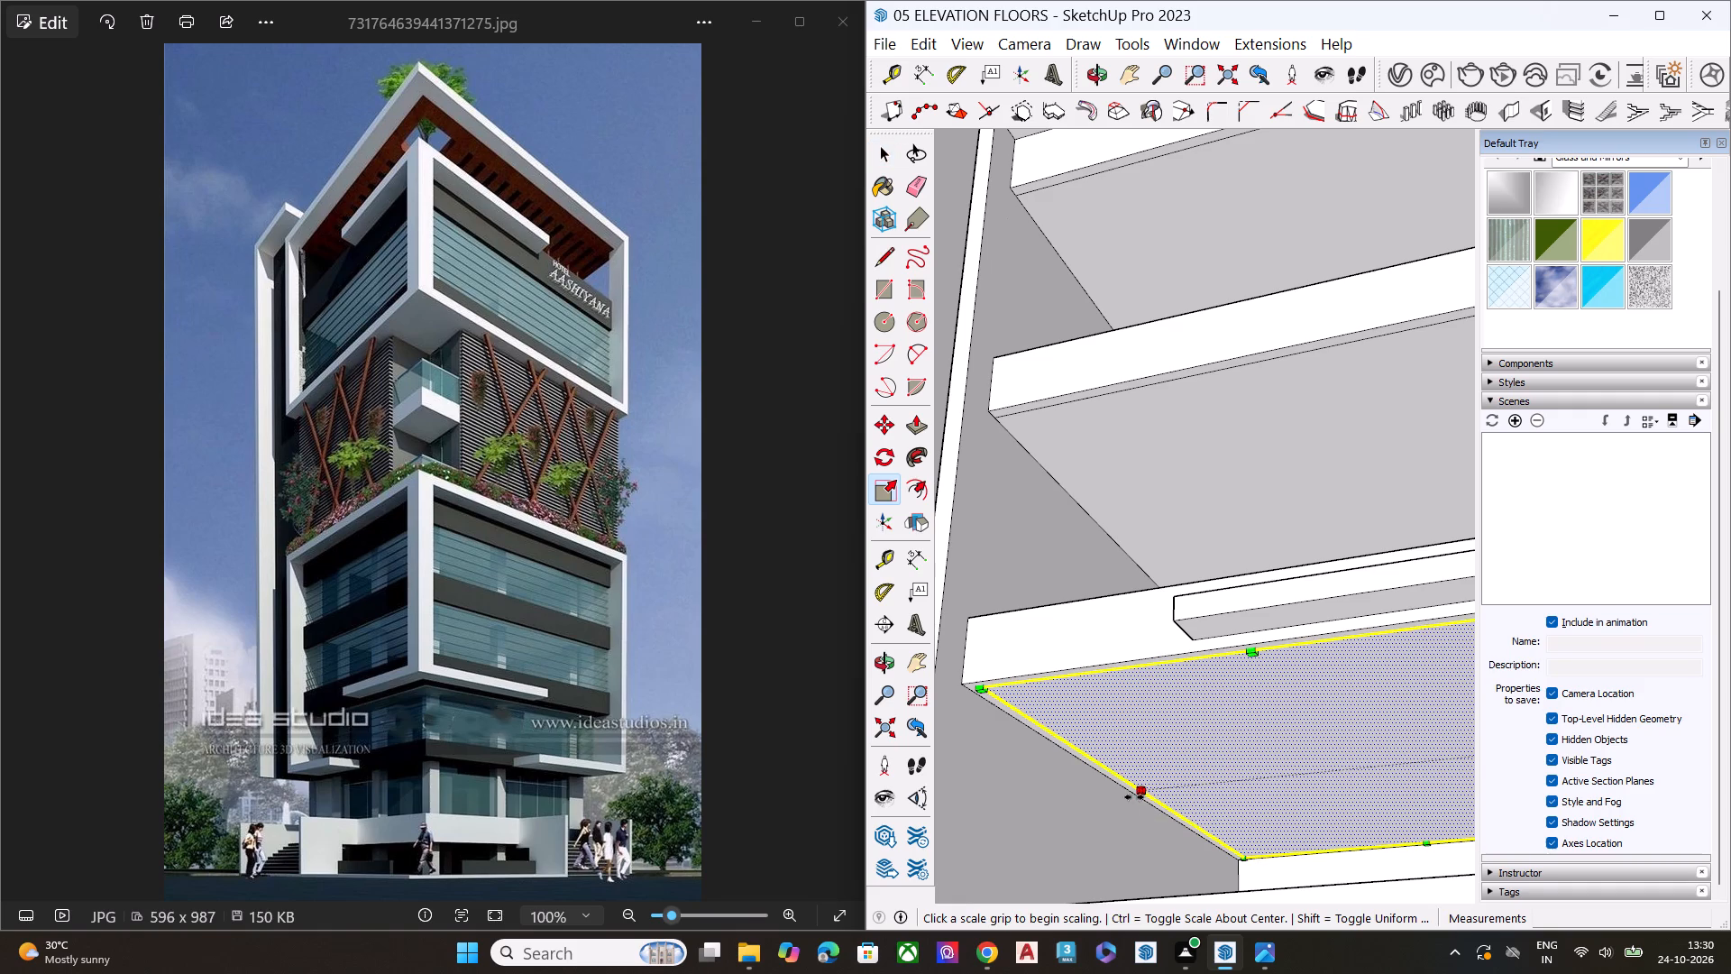
pyautogui.click(1111, 797)
pyautogui.press('space')
pyautogui.scroll(-2, 994, 676)
pyautogui.scroll(2, 994, 676)
pyautogui.scroll(-1, 994, 676)
pyautogui.scroll(1, 994, 676)
pyautogui.scroll(-3, 994, 676)
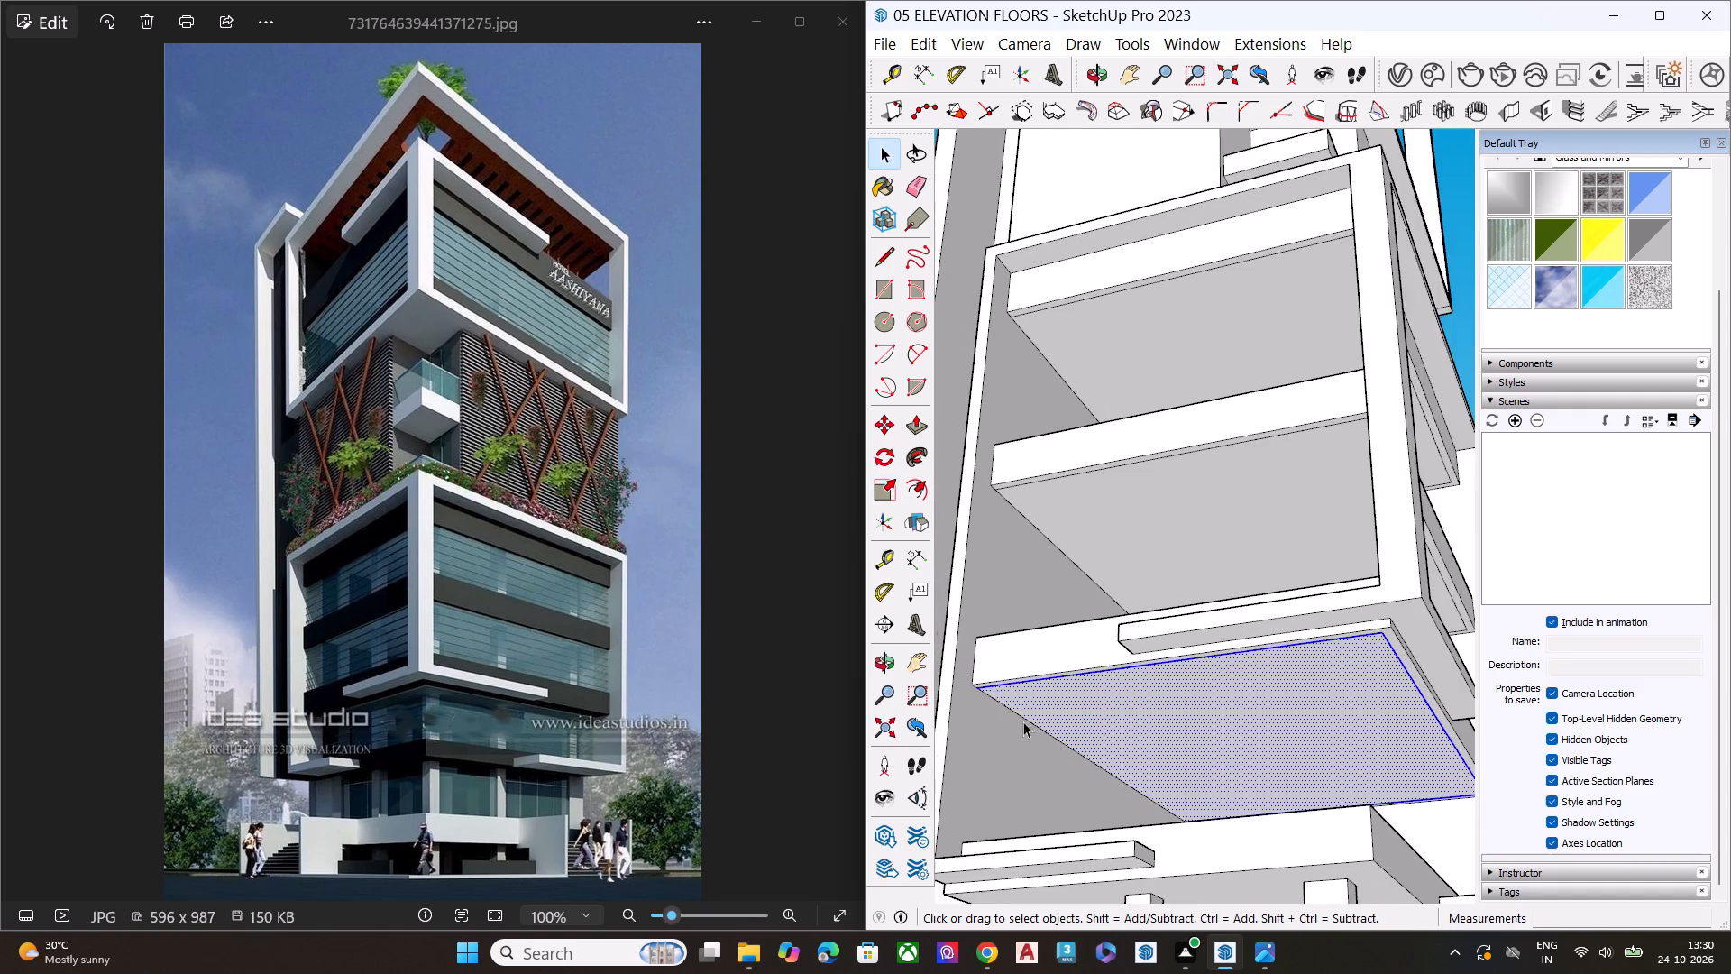
# Examine the whole tower from the corner and compare its lower frame slabs with the reference image.
pyautogui.scroll(-1, 1023, 721)
pyautogui.moveTo(1274, 731); pyautogui.dragTo(1067, 732, button='middle')
pyautogui.scroll(-1, 1044, 662)
pyautogui.scroll(1, 1040, 662)
pyautogui.scroll(-5, 1032, 662)
pyautogui.moveTo(1313, 713); pyautogui.dragTo(1152, 675, button='middle')
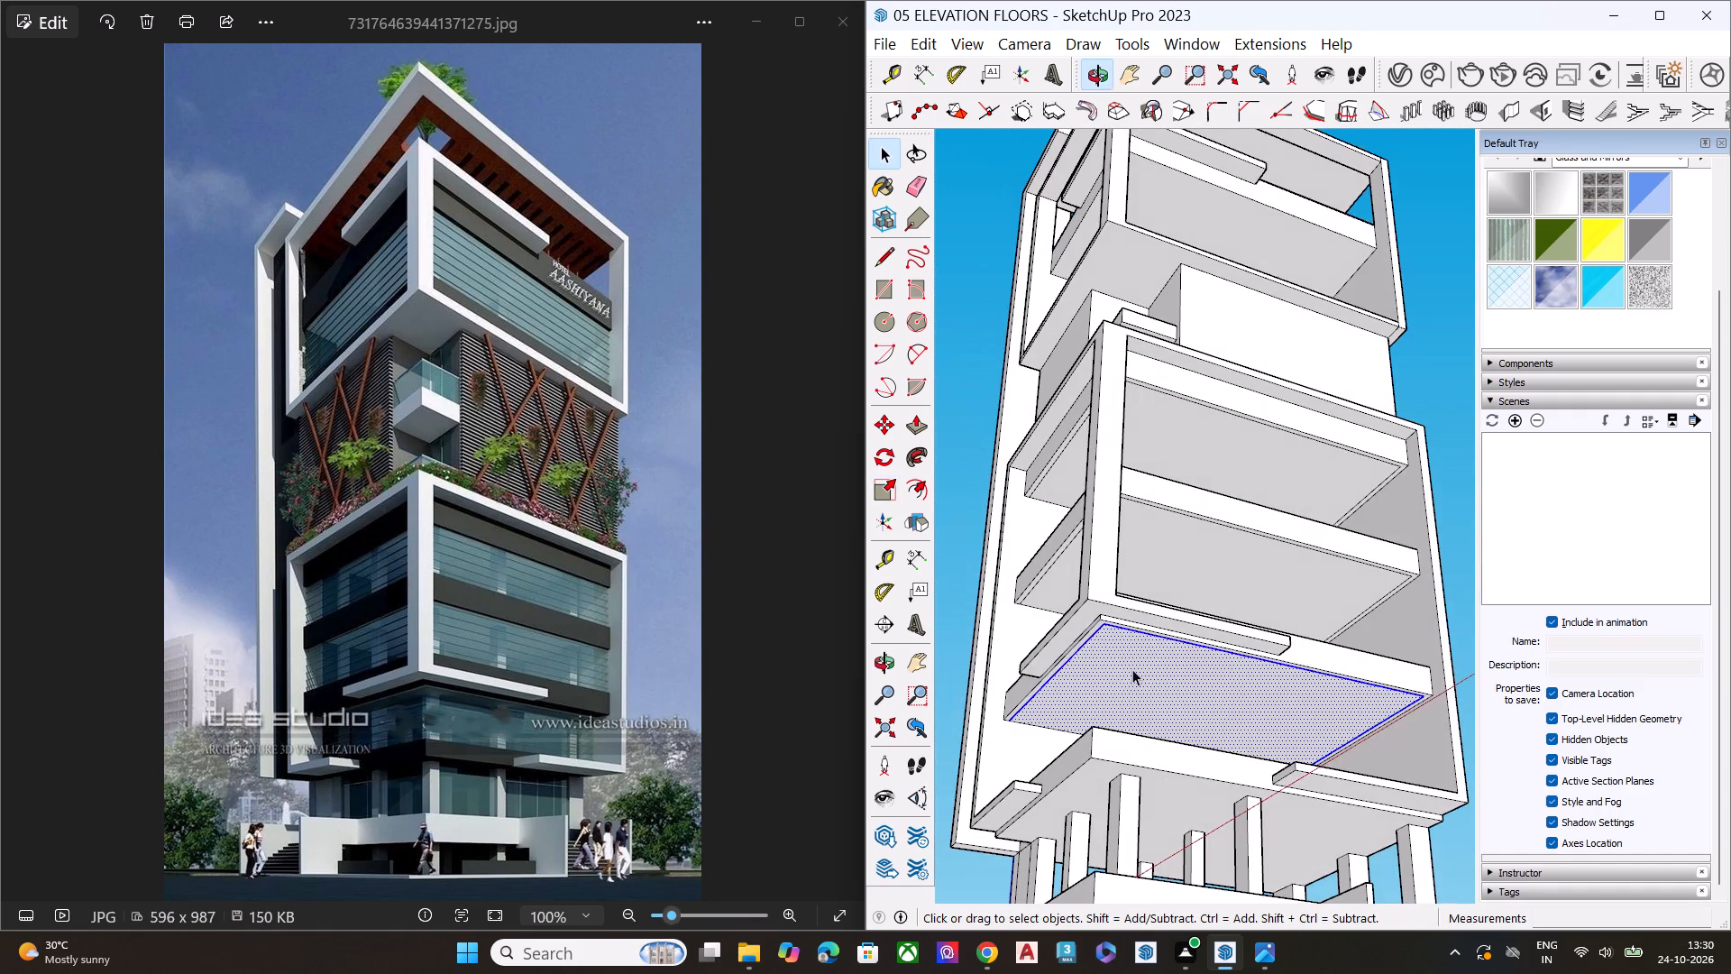
pyautogui.scroll(-4, 1067, 662)
pyautogui.scroll(1, 1043, 667)
pyautogui.scroll(-3, 1040, 668)
pyautogui.moveTo(1331, 744); pyautogui.dragTo(1385, 851, button='middle')
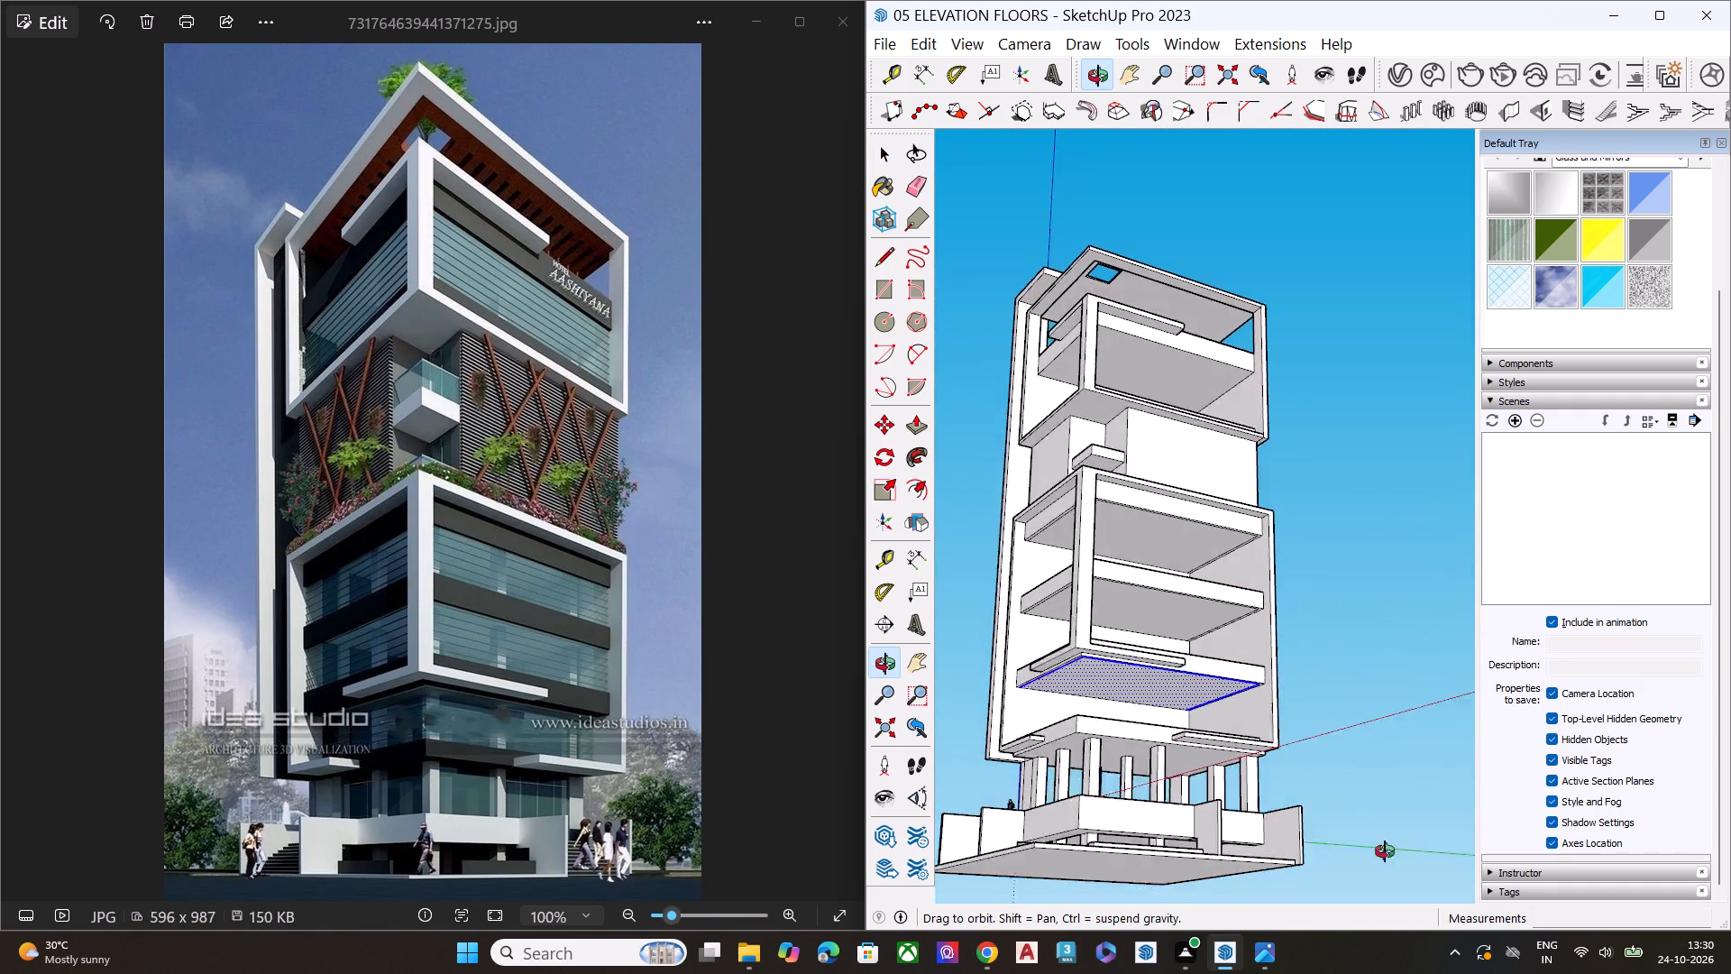
pyautogui.moveTo(1385, 851); pyautogui.dragTo(1492, 888, button='middle')
pyautogui.scroll(7, 454, 657)
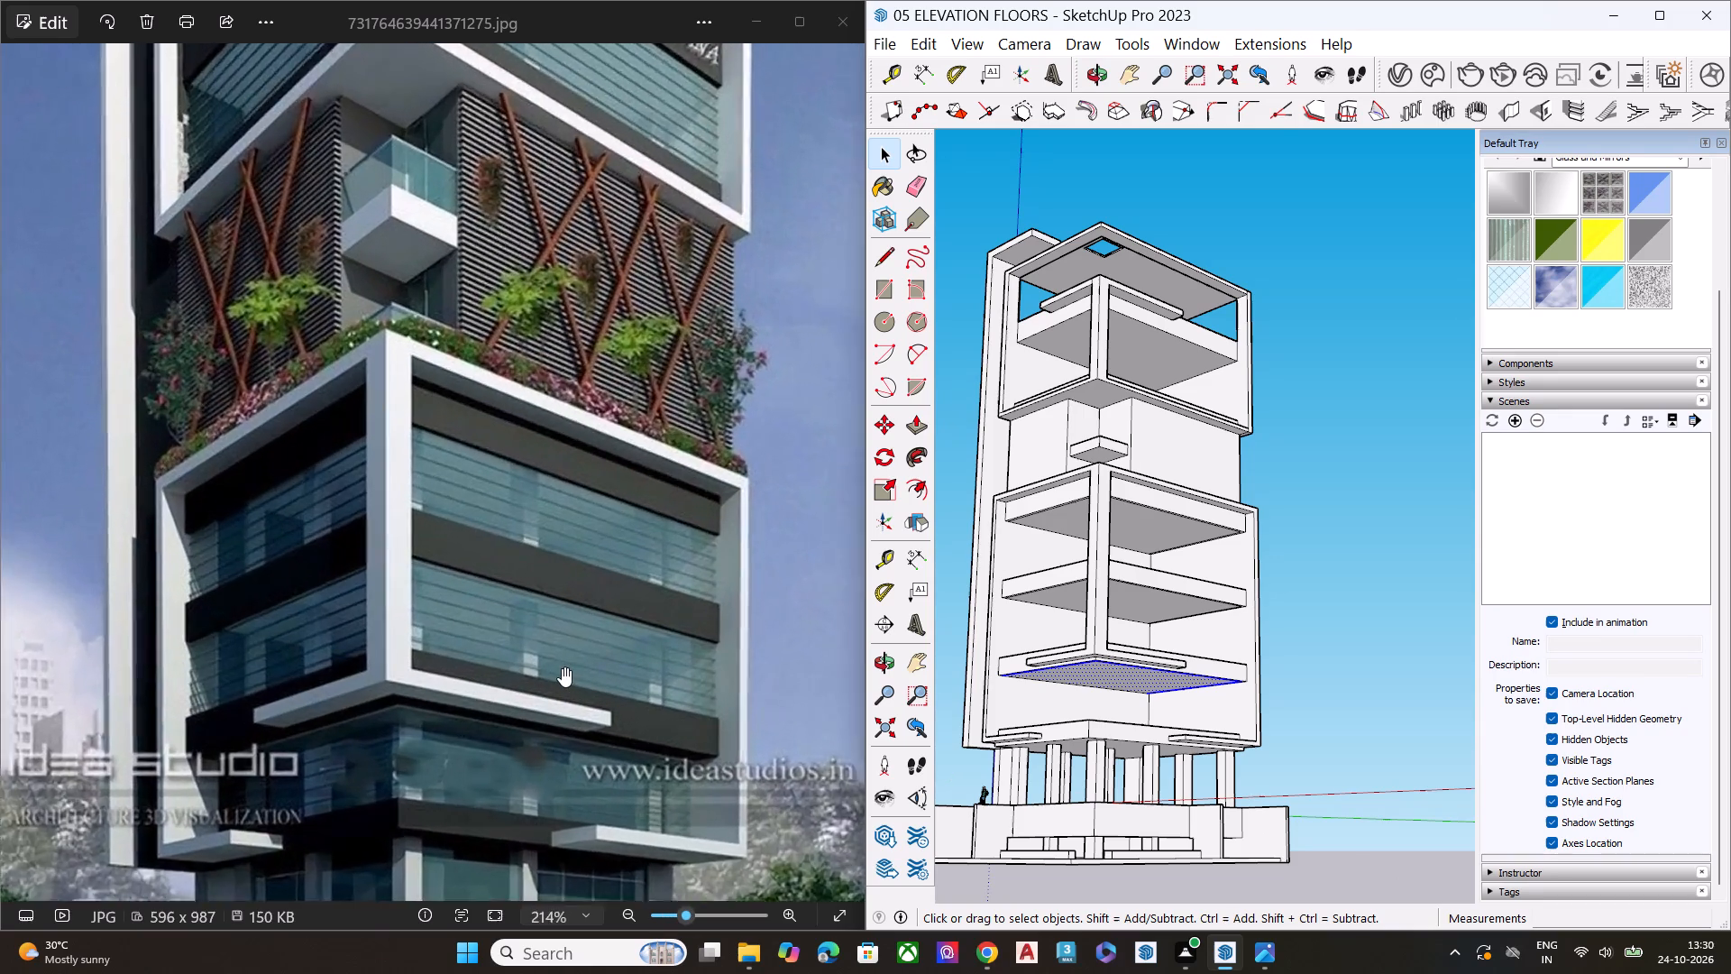
pyautogui.scroll(2, 562, 667)
pyautogui.scroll(-10, 514, 661)
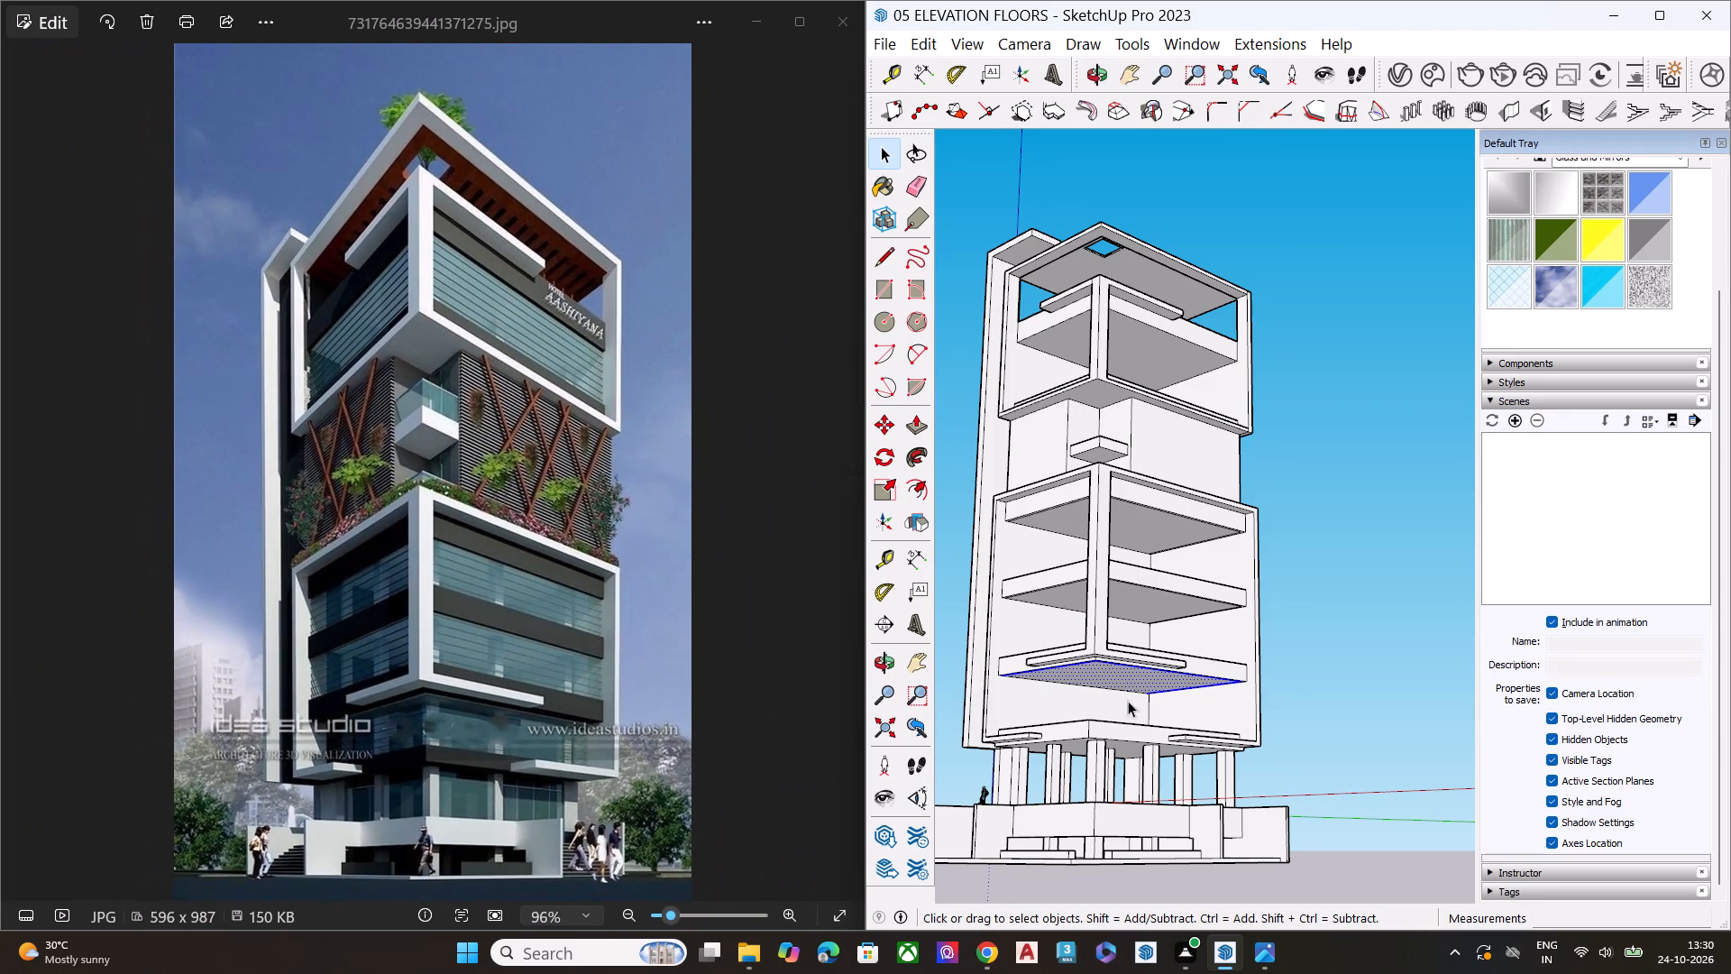
# Scale the third slab's inner underside face by about 1.02 along the green axis to meet the other wall.
pyautogui.scroll(9, 1177, 692)
pyautogui.moveTo(1241, 686); pyautogui.dragTo(1137, 514, button='middle')
pyautogui.scroll(6, 1160, 660)
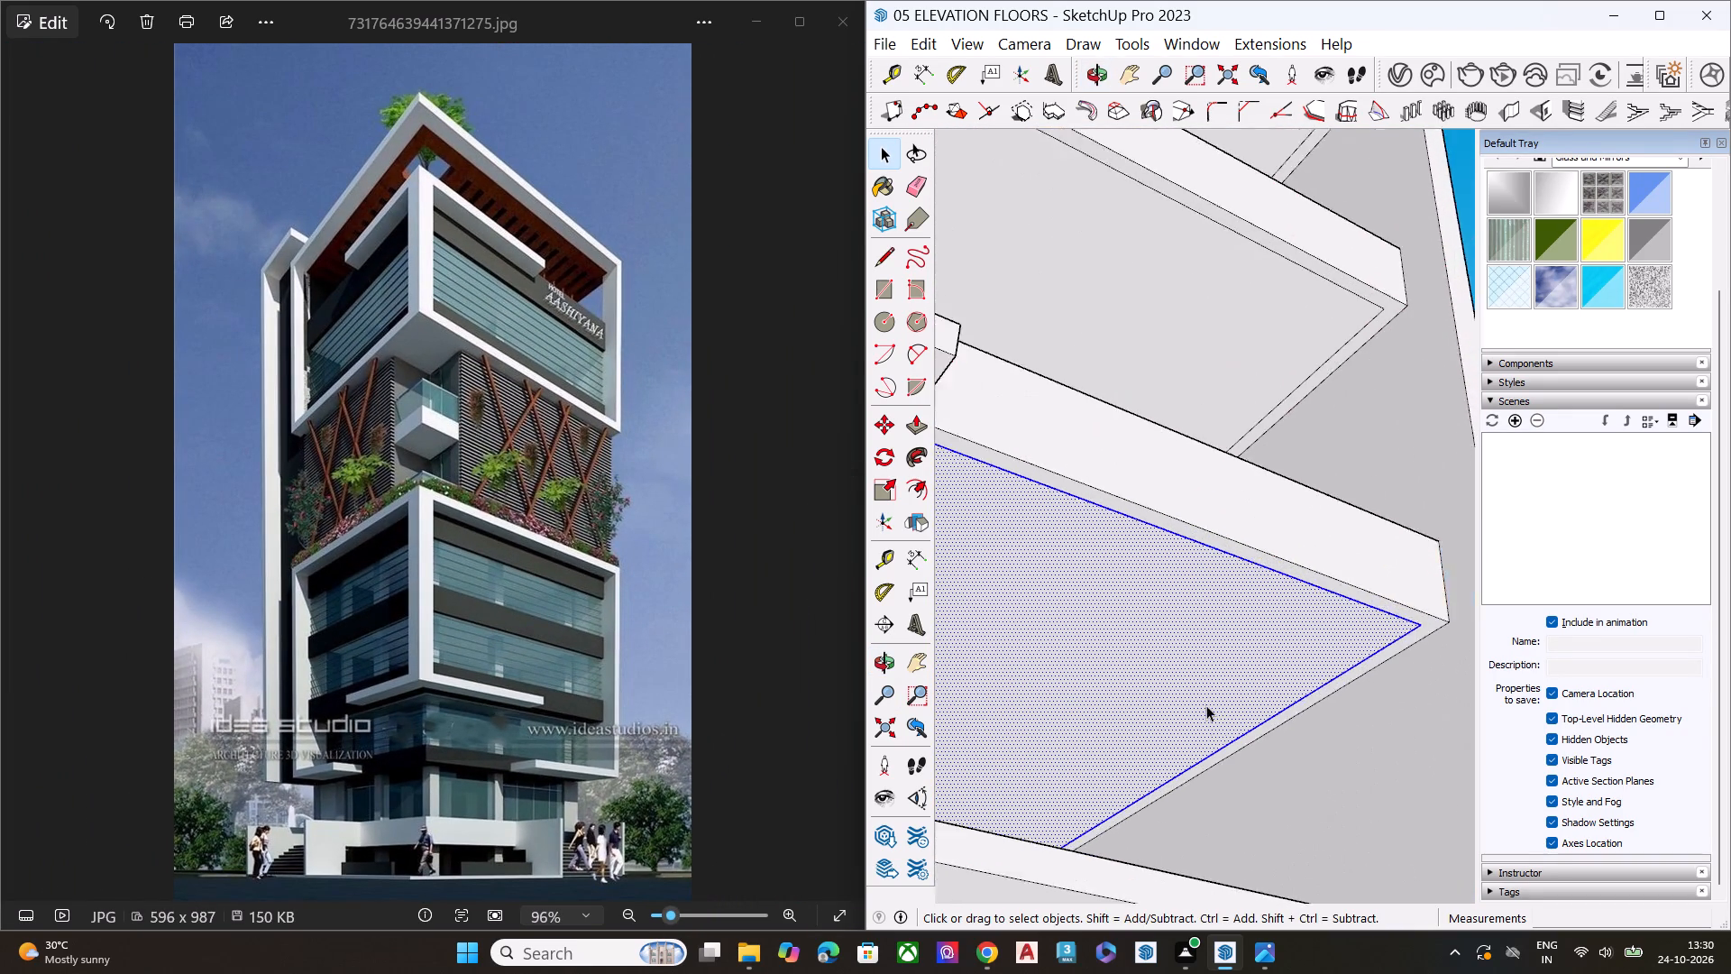
pyautogui.scroll(2, 1206, 705)
pyautogui.moveTo(1137, 706); pyautogui.dragTo(1068, 714, button='middle')
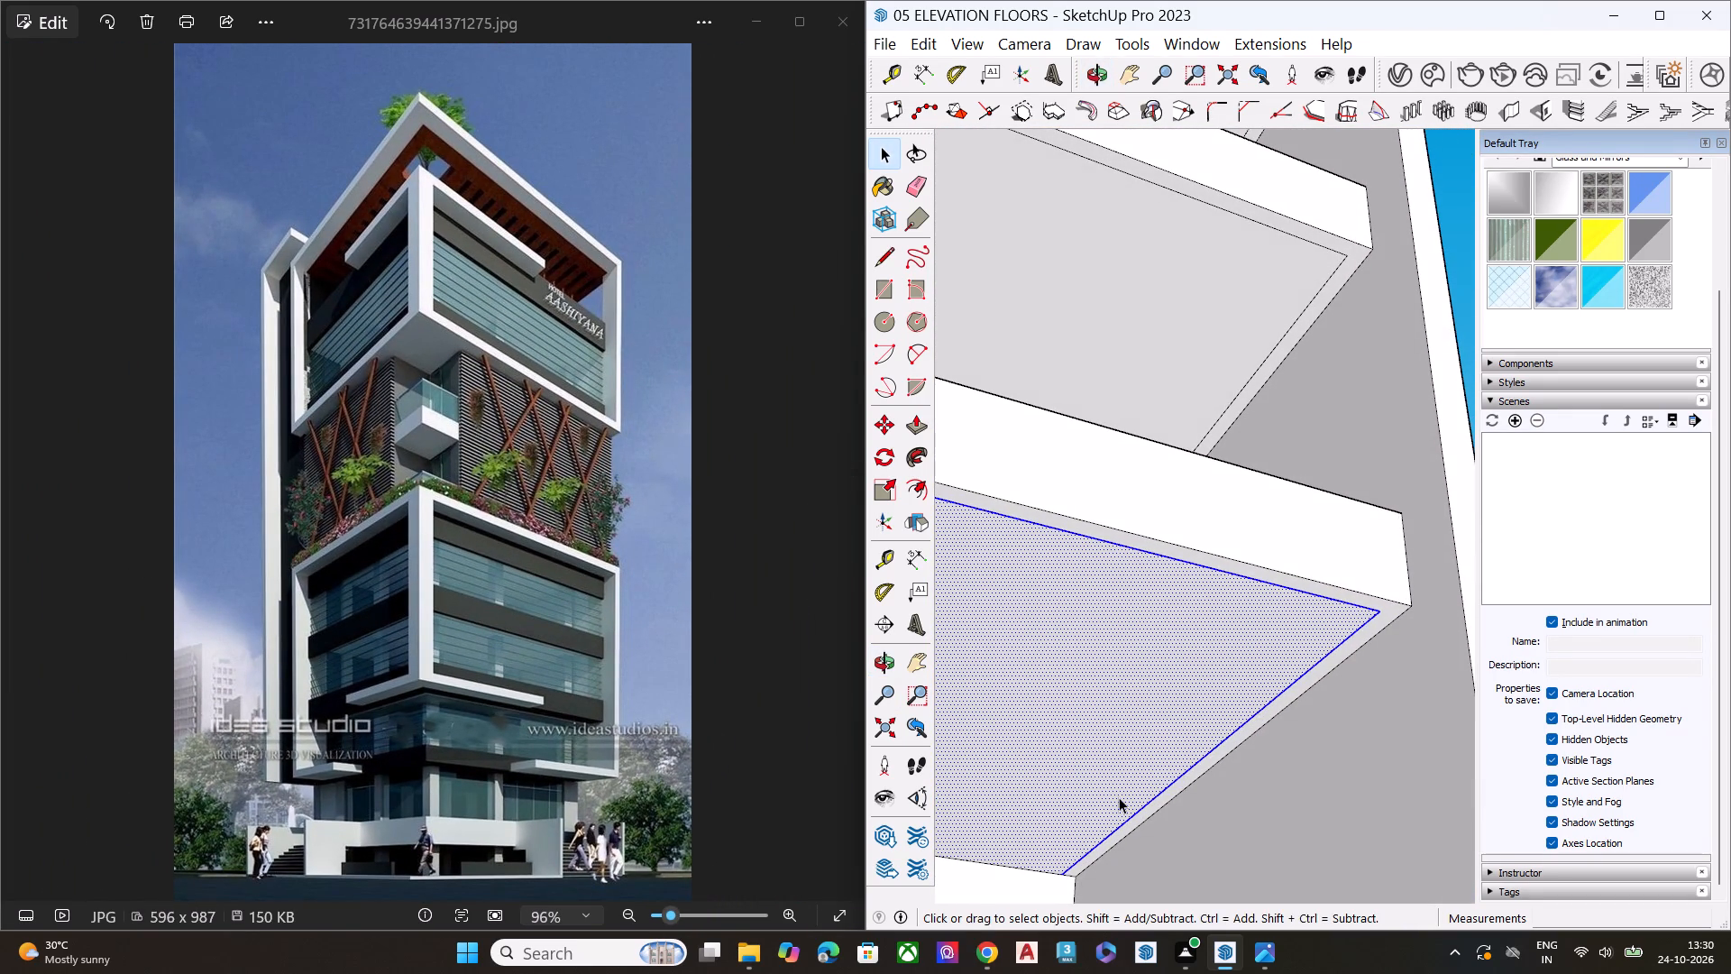
pyautogui.press('s')
pyautogui.click(1188, 767)
pyautogui.click(1206, 770)
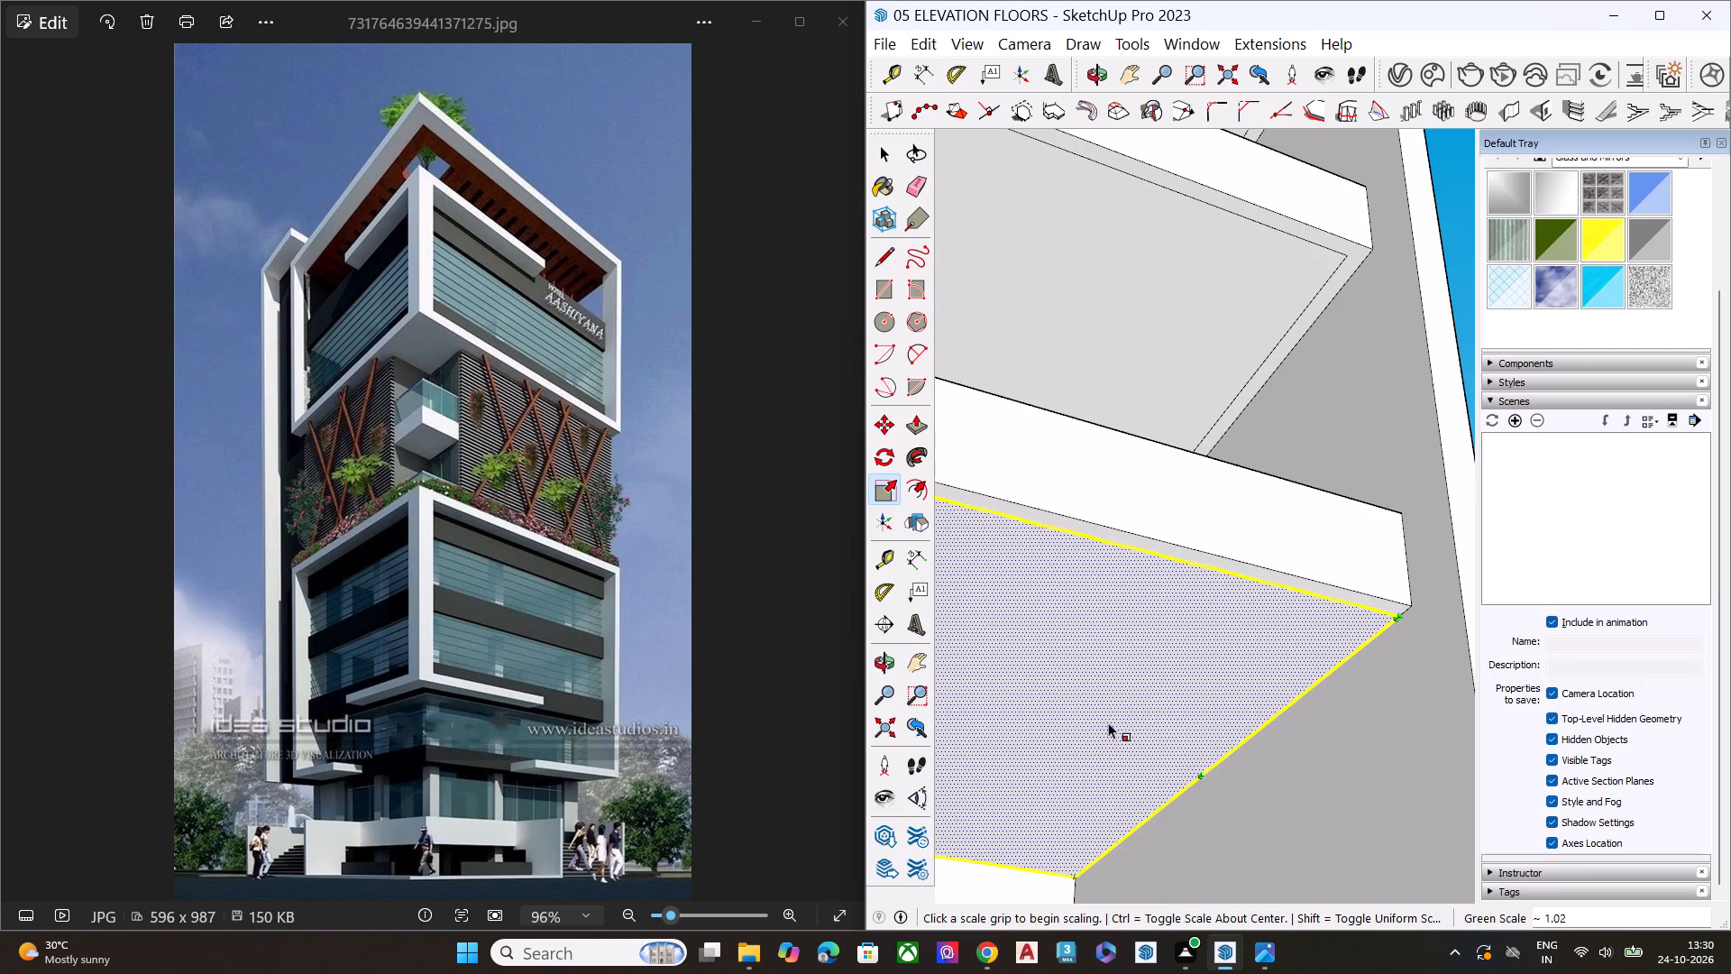
pyautogui.press('space')
# Scale the second slab's inner underside face by about 1.02 along the green axis to meet the wall.
pyautogui.scroll(-8, 1102, 689)
pyautogui.scroll(1, 1145, 495)
pyautogui.scroll(-1, 1147, 493)
pyautogui.scroll(5, 1147, 493)
pyautogui.scroll(-1, 1147, 493)
pyautogui.scroll(2, 1147, 493)
pyautogui.doubleClick(1146, 494)
pyautogui.moveTo(1147, 544); pyautogui.dragTo(1109, 560, button='middle')
pyautogui.press('s')
pyautogui.scroll(4, 1167, 547)
pyautogui.scroll(-1, 1167, 557)
pyautogui.scroll(3, 1167, 569)
pyautogui.click(1177, 660)
pyautogui.click(1197, 658)
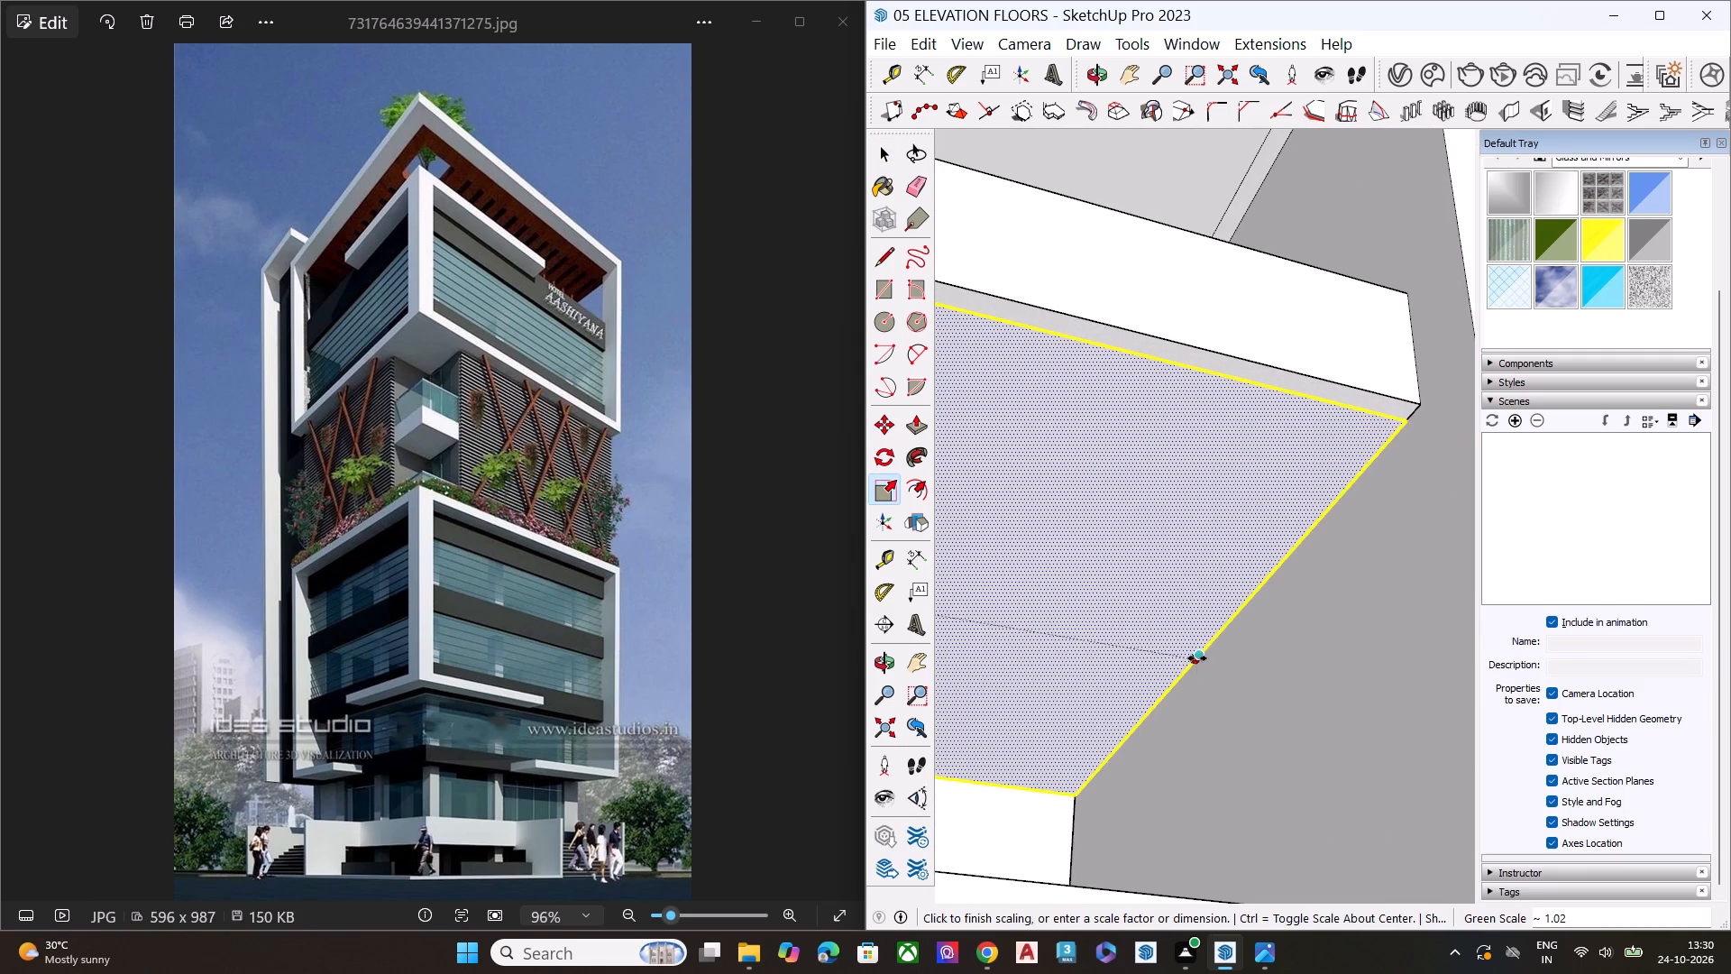
pyautogui.press('space')
# Scale the uppermost slab's inner underside face along the green axis to meet the wall.
pyautogui.scroll(-1, 1175, 629)
pyautogui.scroll(1, 1175, 628)
pyautogui.scroll(-14, 1188, 626)
pyautogui.moveTo(1065, 602); pyautogui.dragTo(1132, 652, button='middle')
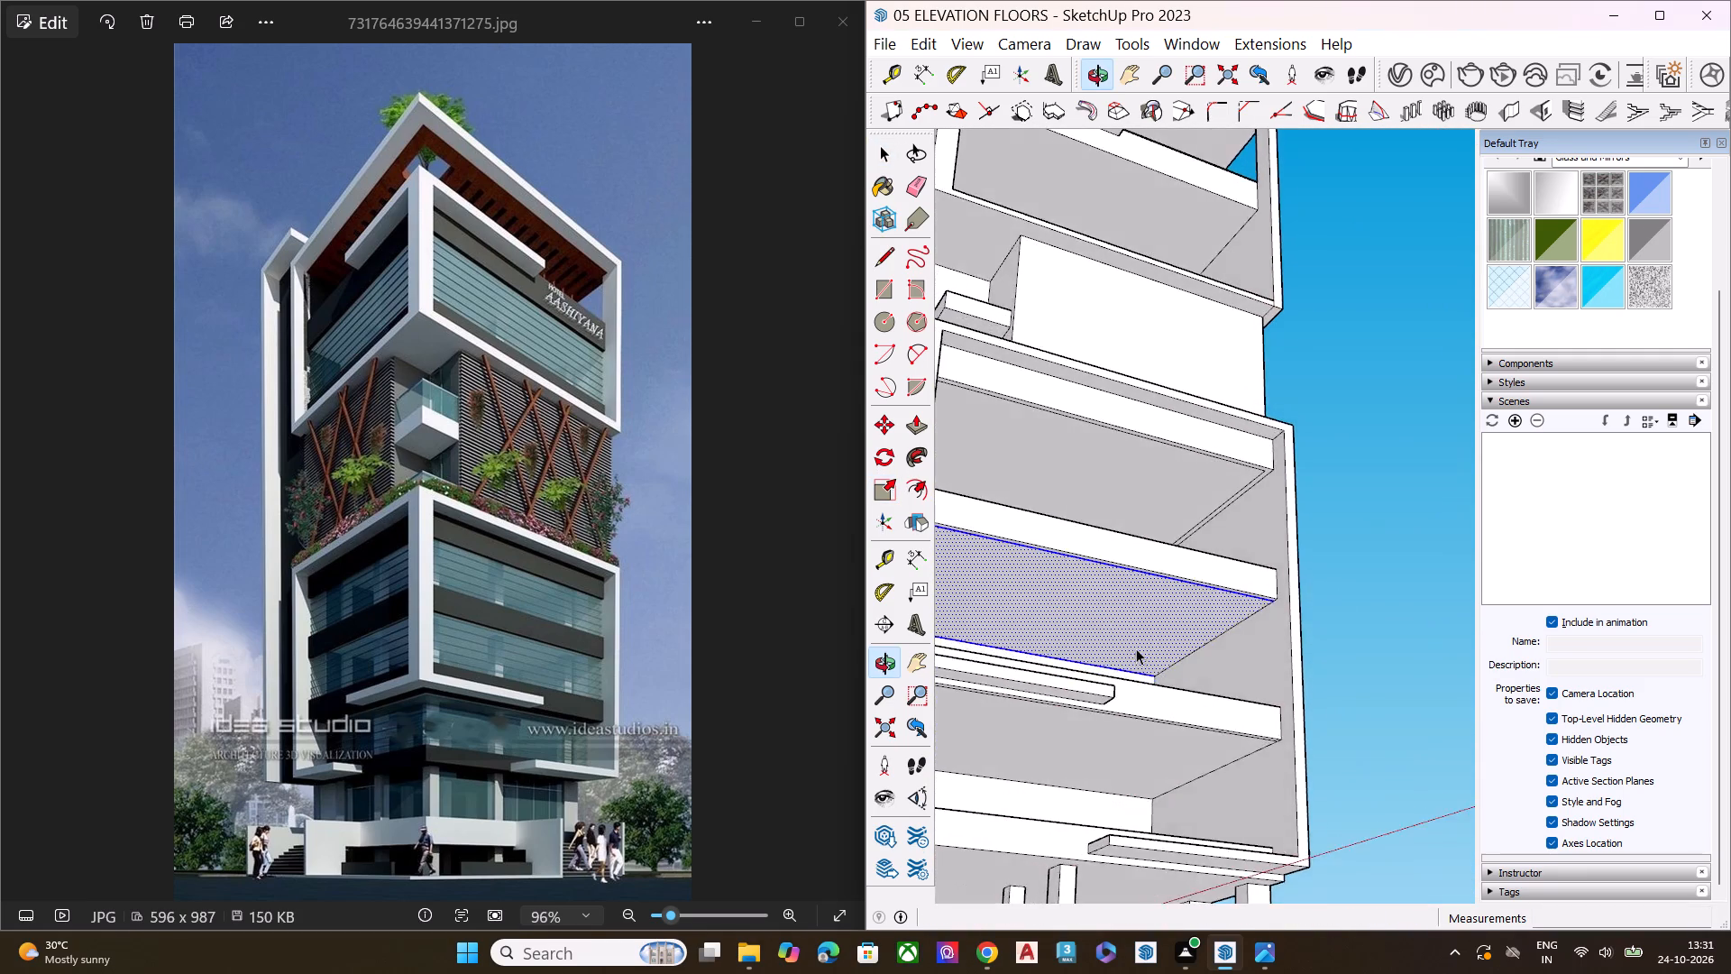
pyautogui.scroll(8, 1220, 466)
pyautogui.doubleClick(1191, 525)
pyautogui.scroll(1, 1202, 543)
pyautogui.scroll(-3, 1202, 543)
pyautogui.scroll(2, 1185, 549)
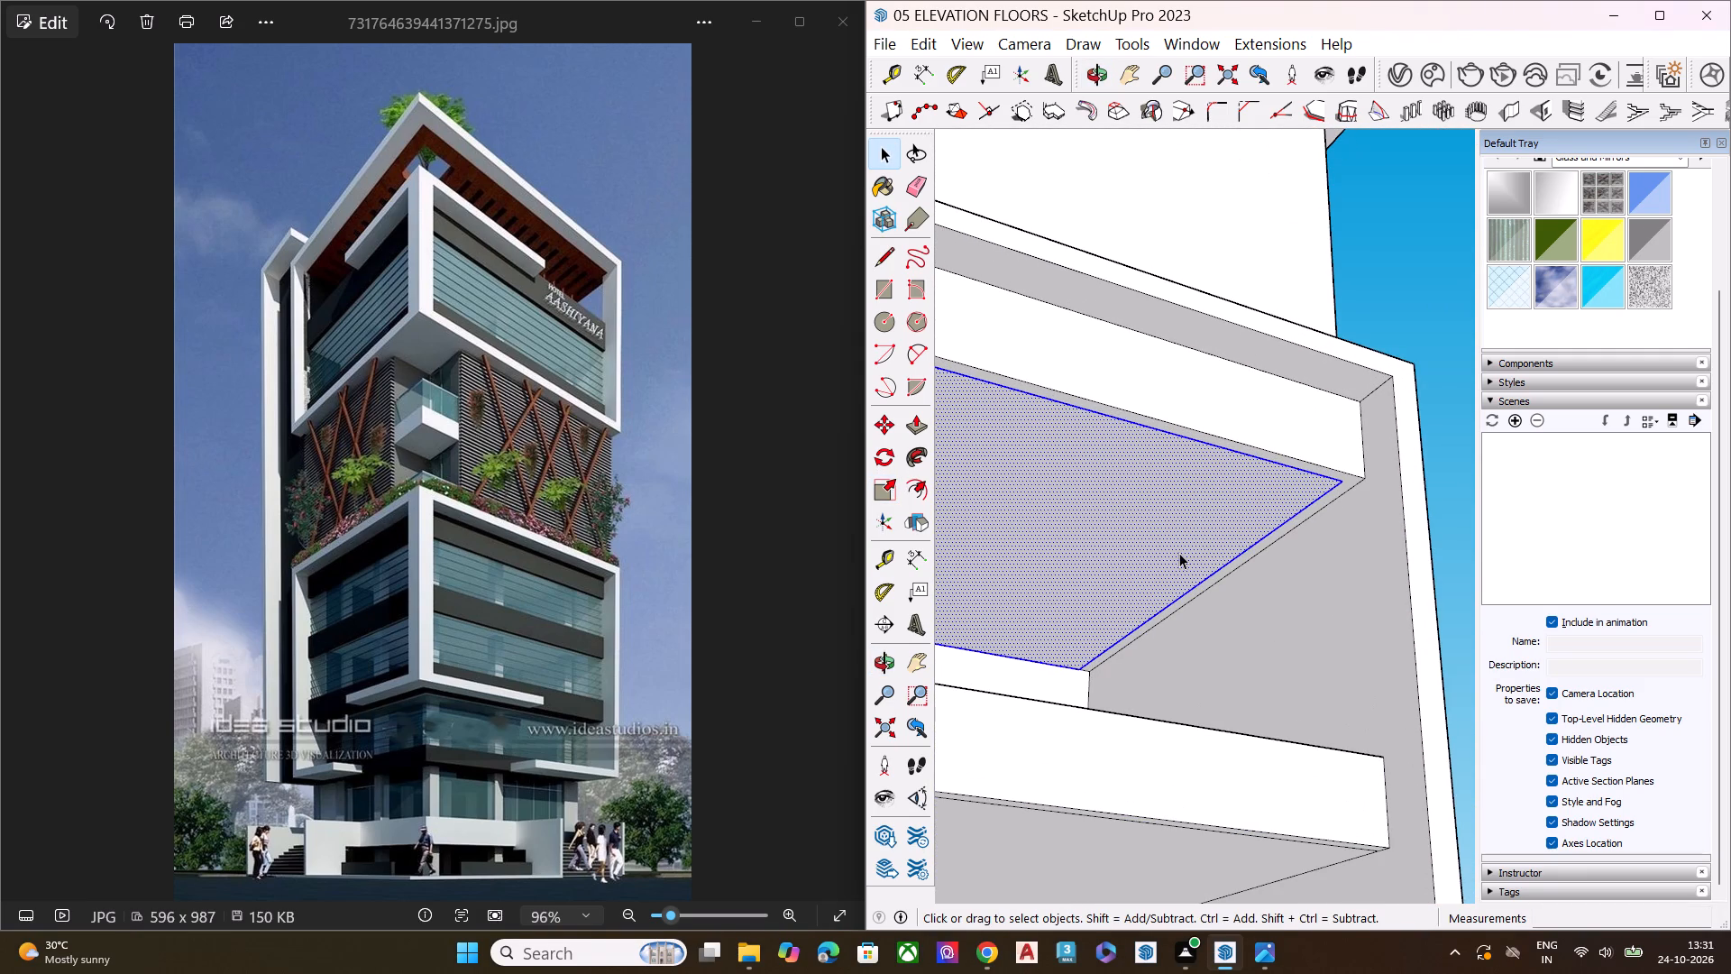
pyautogui.press('s')
pyautogui.click(1184, 585)
pyautogui.click(1204, 592)
pyautogui.press('space')
pyautogui.scroll(-5, 1257, 556)
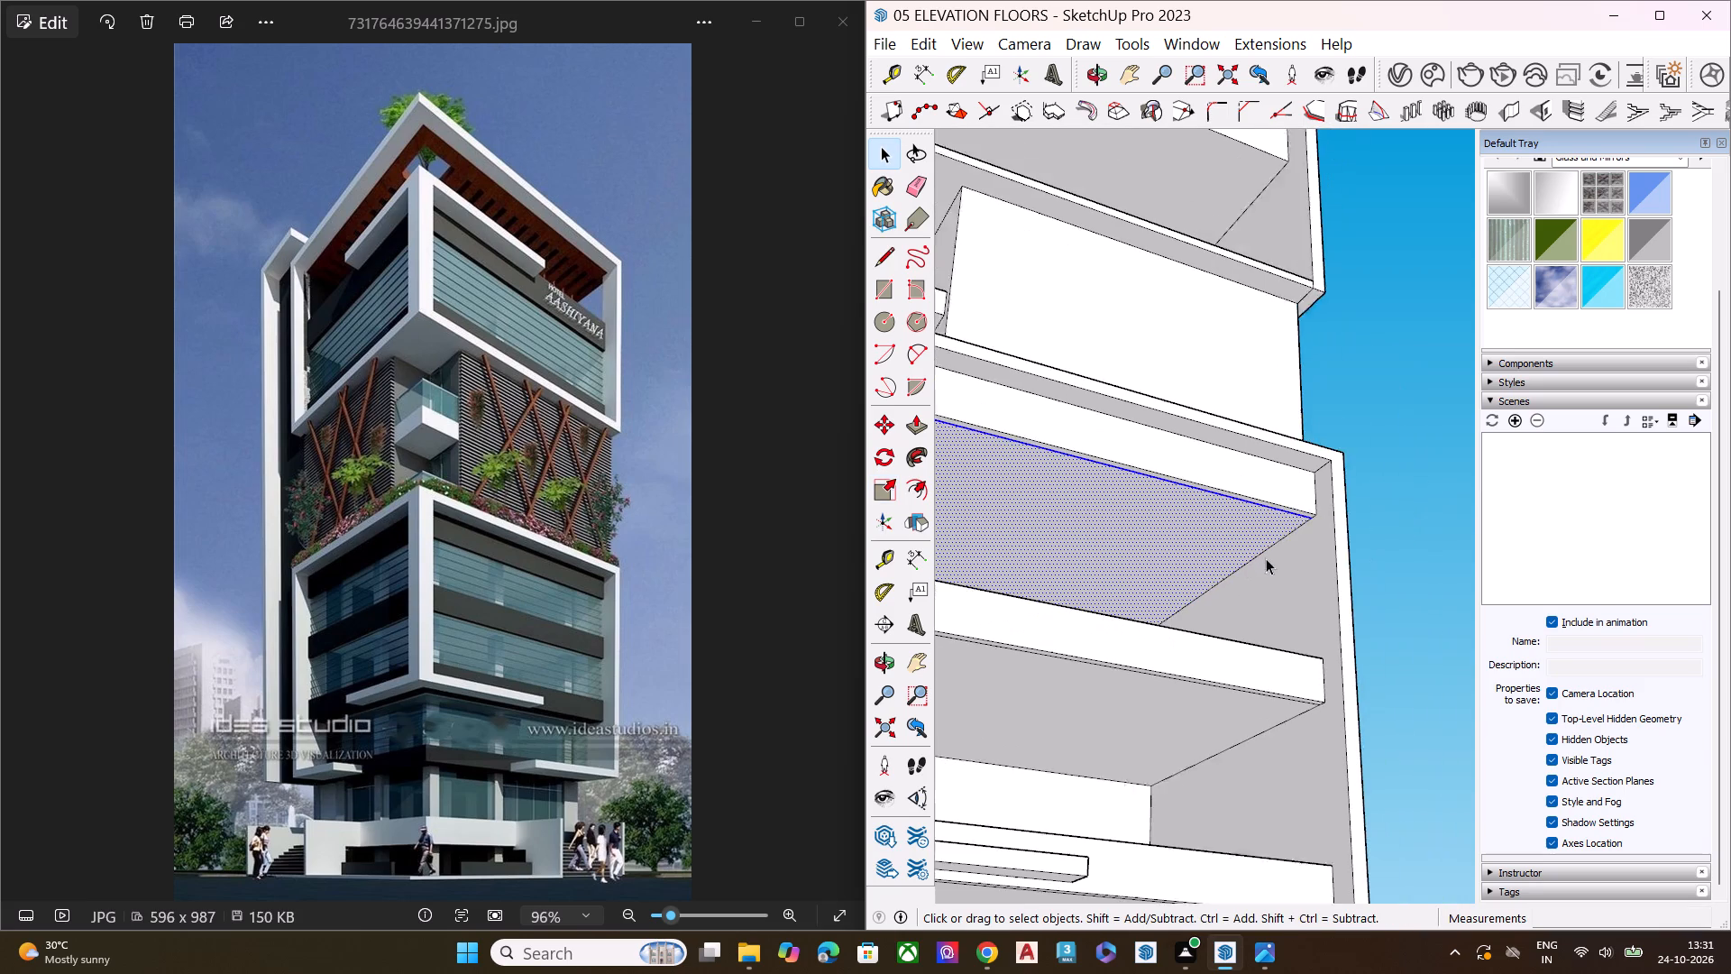
# Push/Pull the inset face on the uppermost slab's underside up into the slab.
pyautogui.scroll(-2, 1266, 558)
pyautogui.click(1128, 544)
pyautogui.press('p')
pyautogui.click(1128, 544)
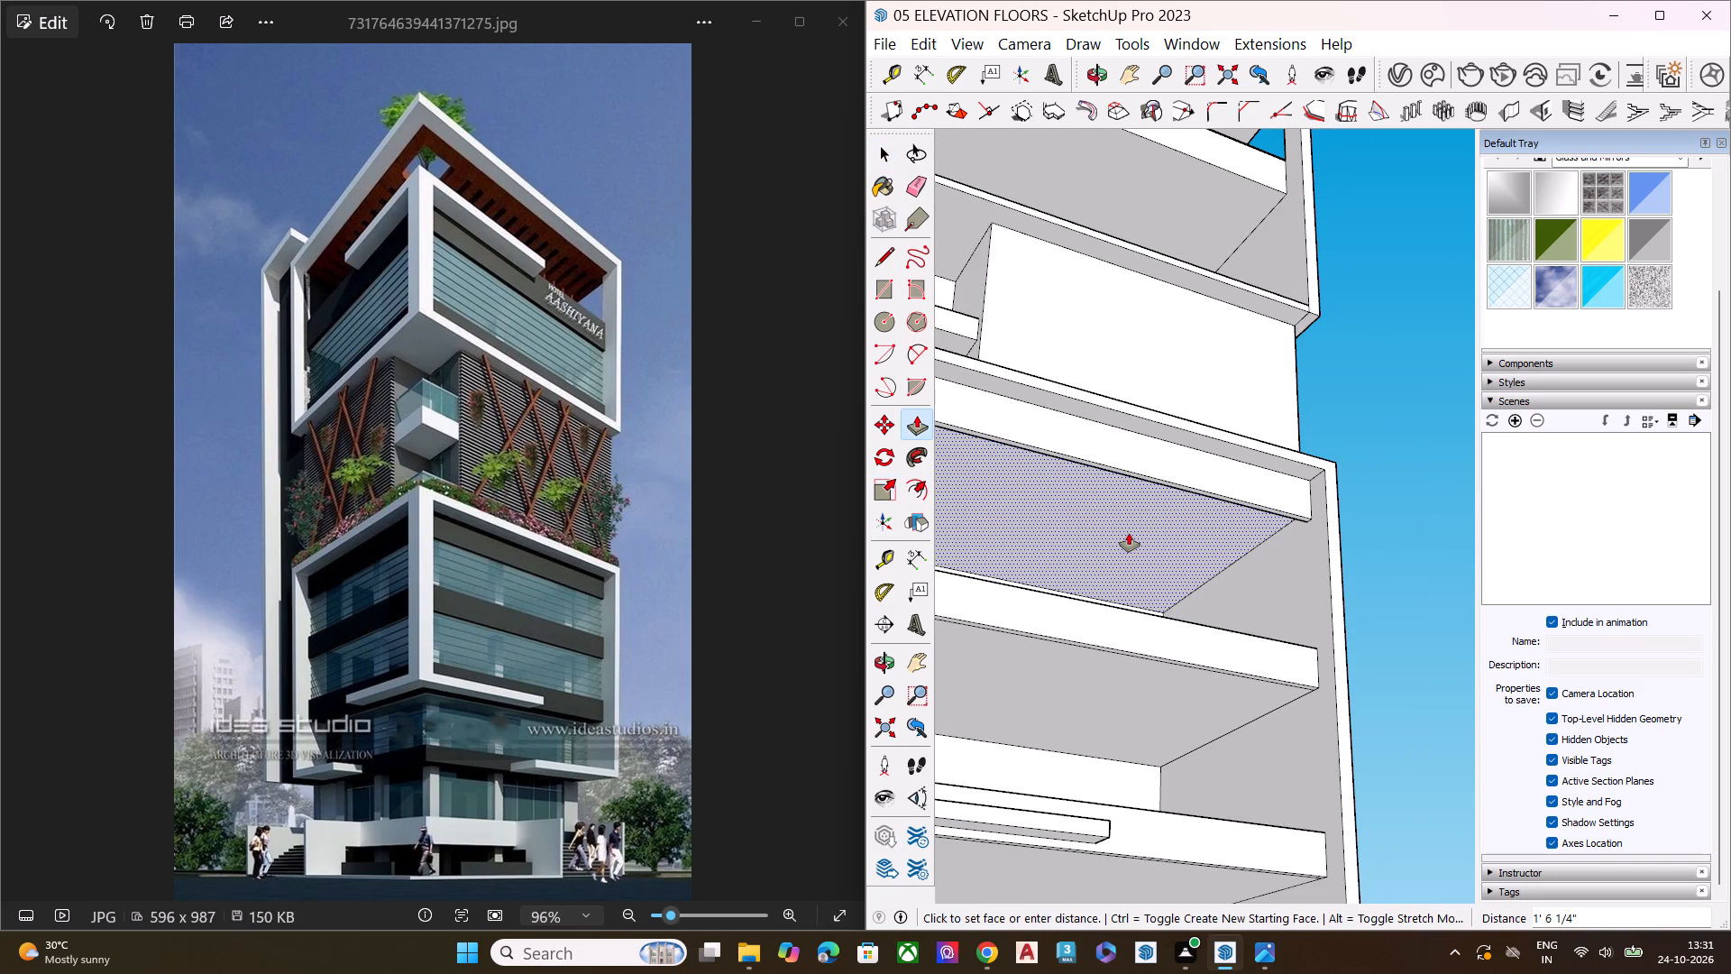
pyautogui.click(1129, 532)
pyautogui.press('space')
# Repeat the same Push/Pull distance on the inset underside faces of the second and third slabs.
pyautogui.scroll(-1, 1239, 556)
pyautogui.scroll(1, 1241, 556)
pyautogui.scroll(-4, 1244, 556)
pyautogui.scroll(1, 1323, 571)
pyautogui.scroll(-1, 1323, 571)
pyautogui.scroll(2, 1323, 571)
pyautogui.scroll(-2, 1324, 571)
pyautogui.moveTo(1164, 595); pyautogui.dragTo(1214, 497, button='middle')
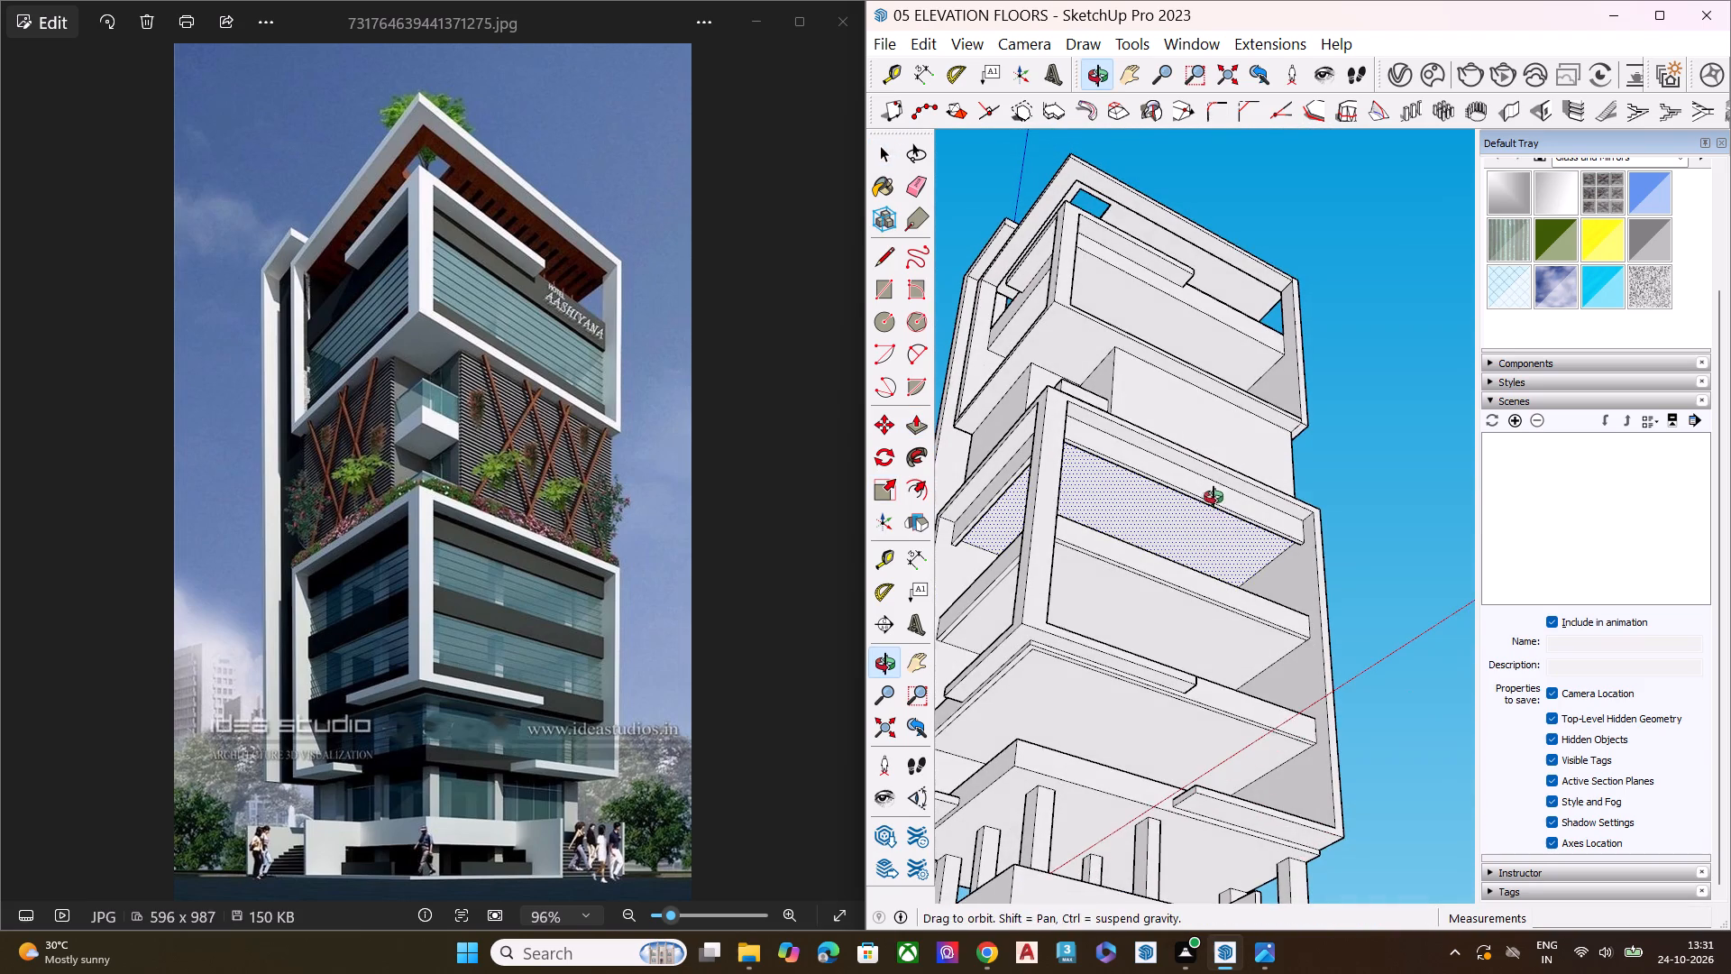
pyautogui.moveTo(1214, 497); pyautogui.dragTo(1214, 495, button='middle')
pyautogui.click(1376, 602)
pyautogui.scroll(3, 1258, 637)
pyautogui.press('p')
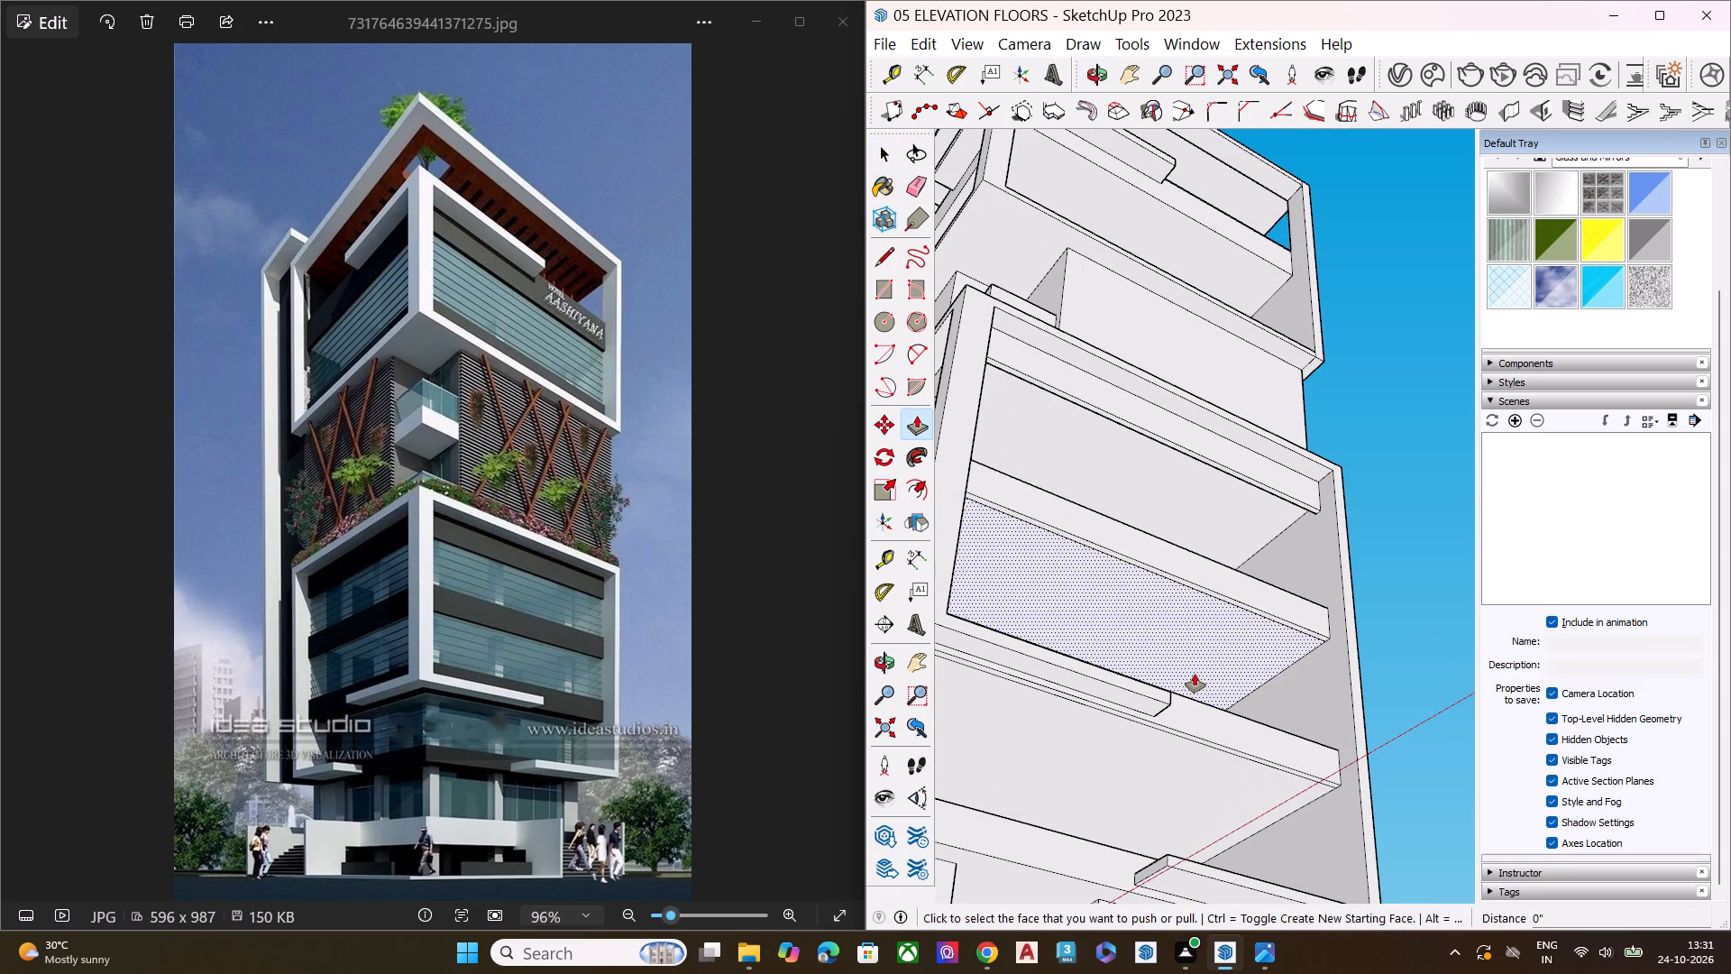
pyautogui.doubleClick(1193, 670)
pyautogui.doubleClick(1179, 776)
pyautogui.press('space')
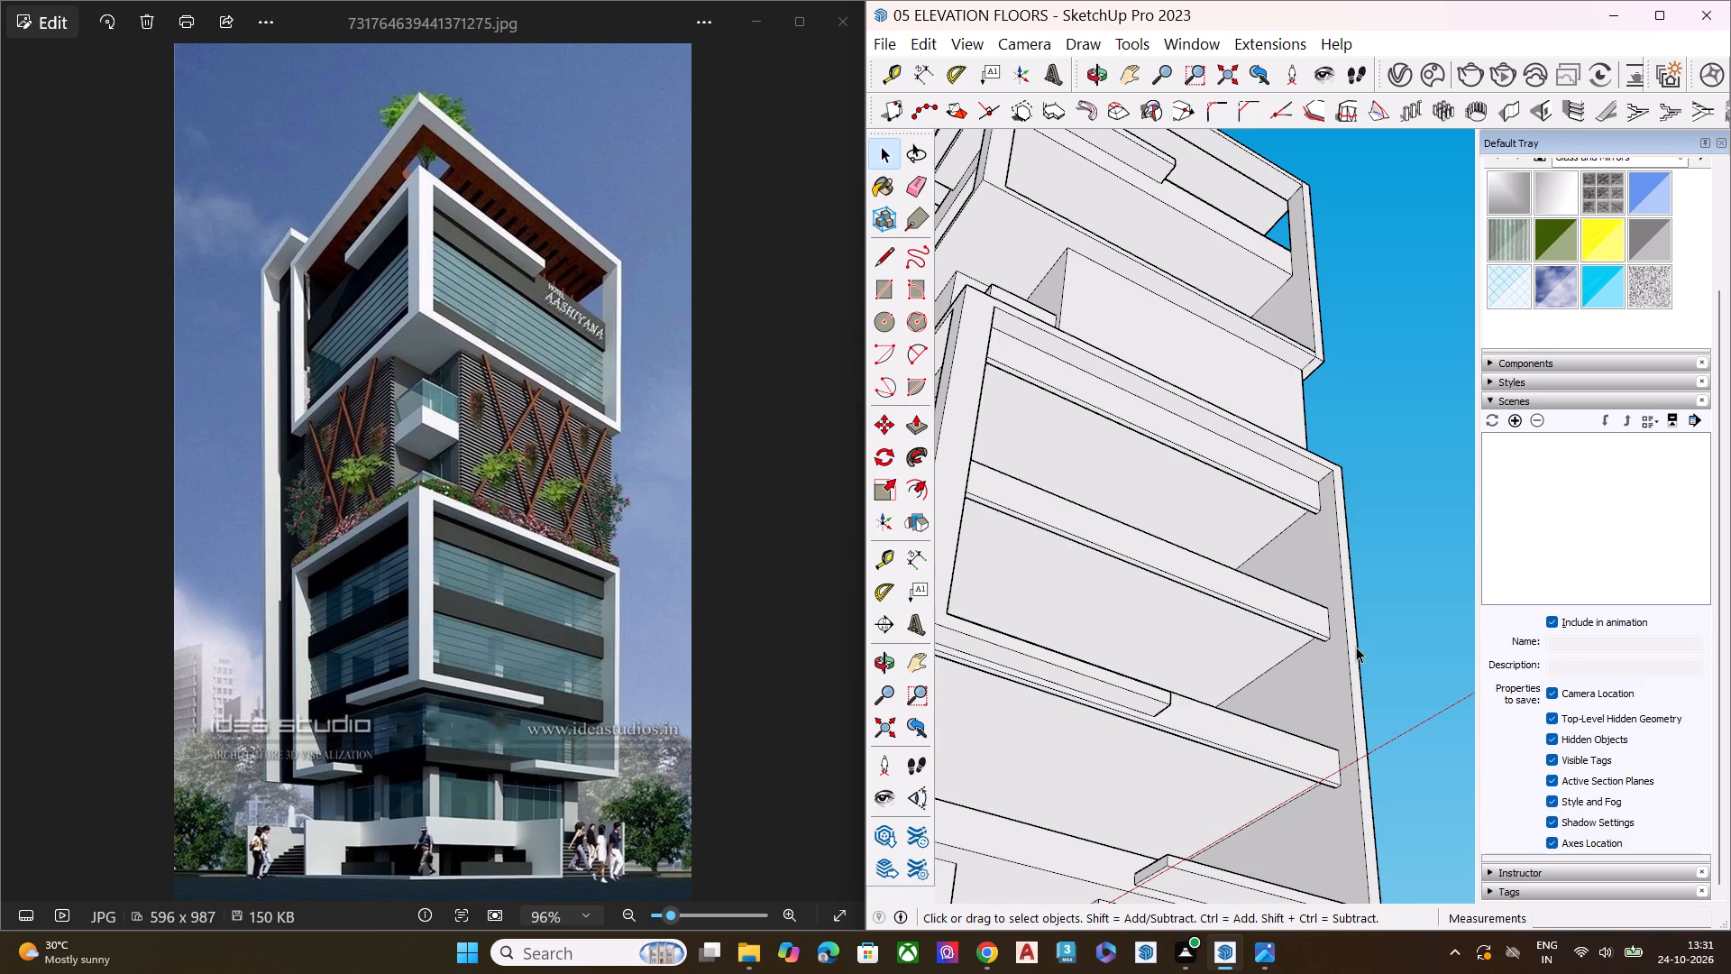
# Examine the whole tower from several angles and distances, comparing its frames, slabs and base with the reference image.
pyautogui.click(1356, 647)
pyautogui.click(1390, 634)
pyautogui.scroll(-4, 1365, 547)
pyautogui.scroll(1, 1369, 546)
pyautogui.scroll(-3, 1369, 548)
pyautogui.moveTo(1223, 581); pyautogui.dragTo(1255, 727, button='middle')
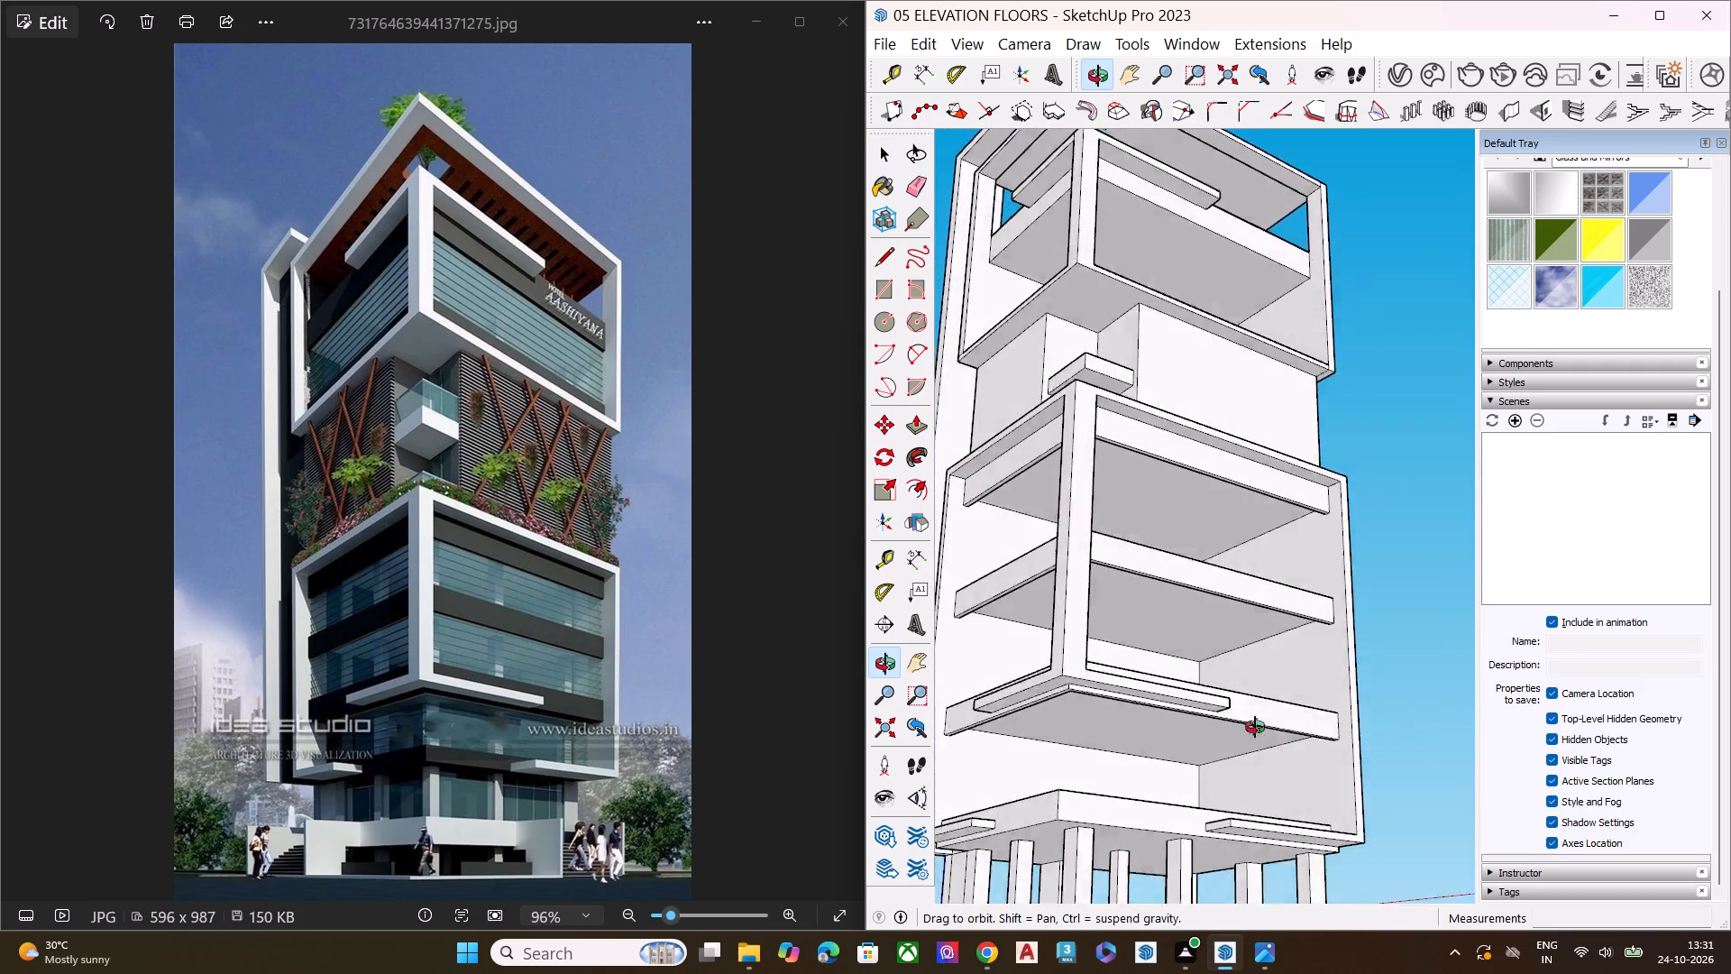
pyautogui.moveTo(1255, 727); pyautogui.dragTo(1369, 714, button='middle')
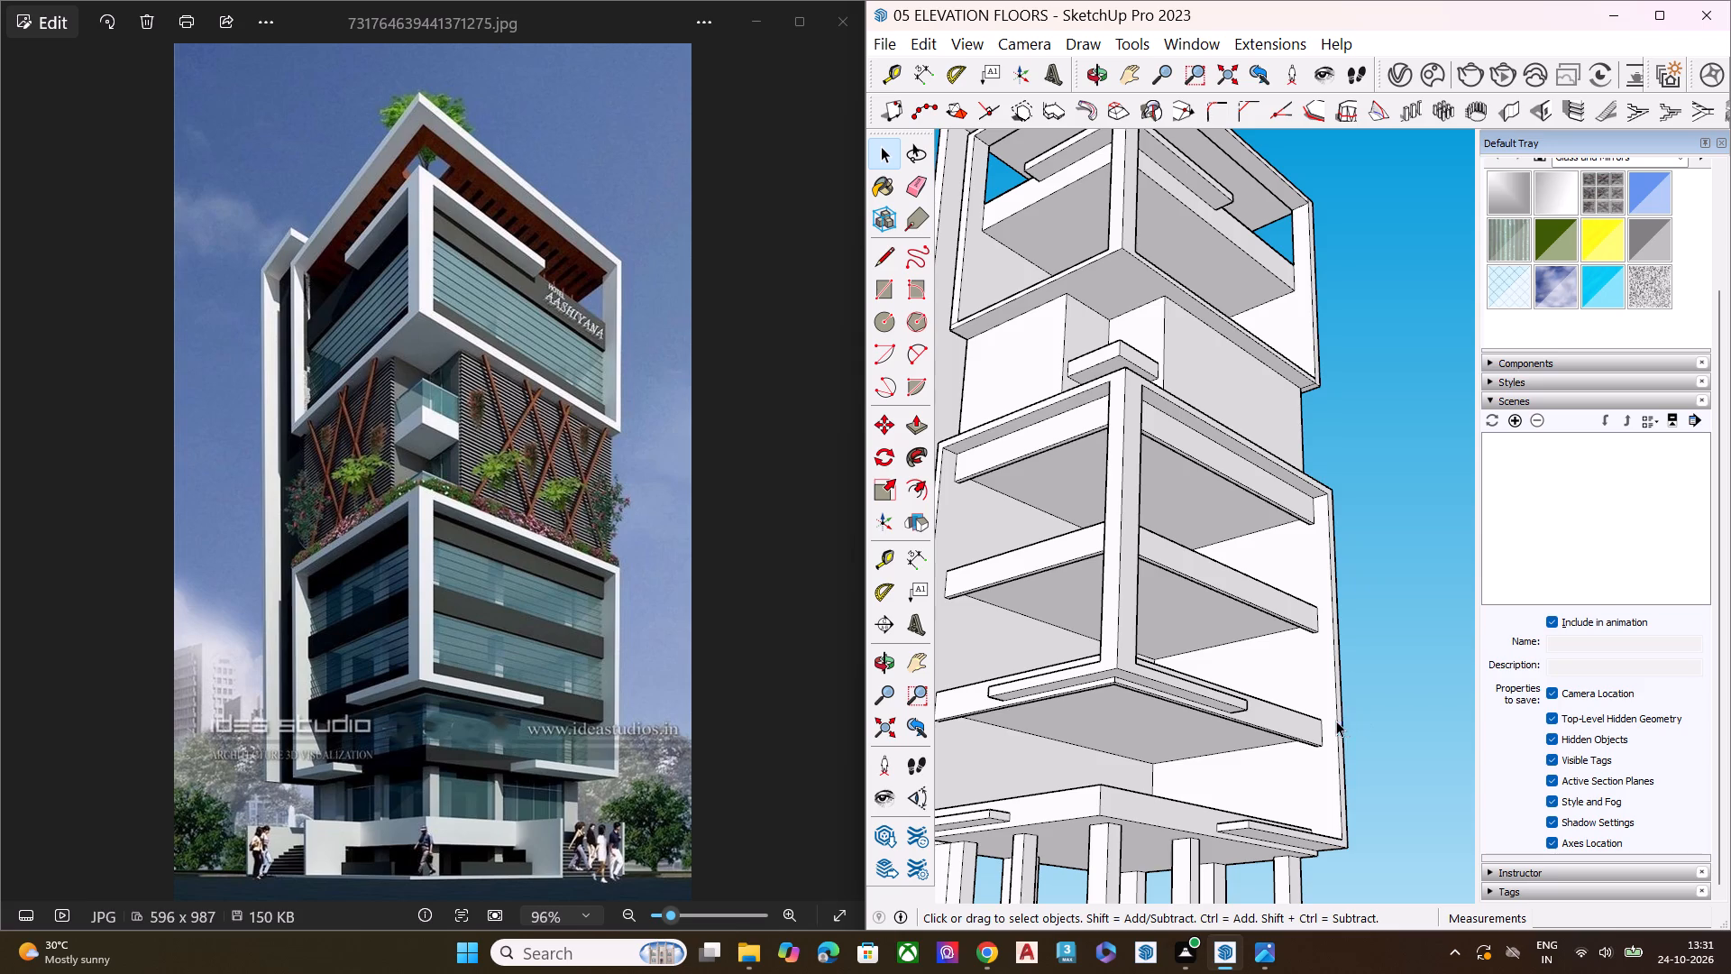
pyautogui.scroll(-6, 975, 578)
pyautogui.moveTo(1177, 597); pyautogui.dragTo(1175, 708, button='middle')
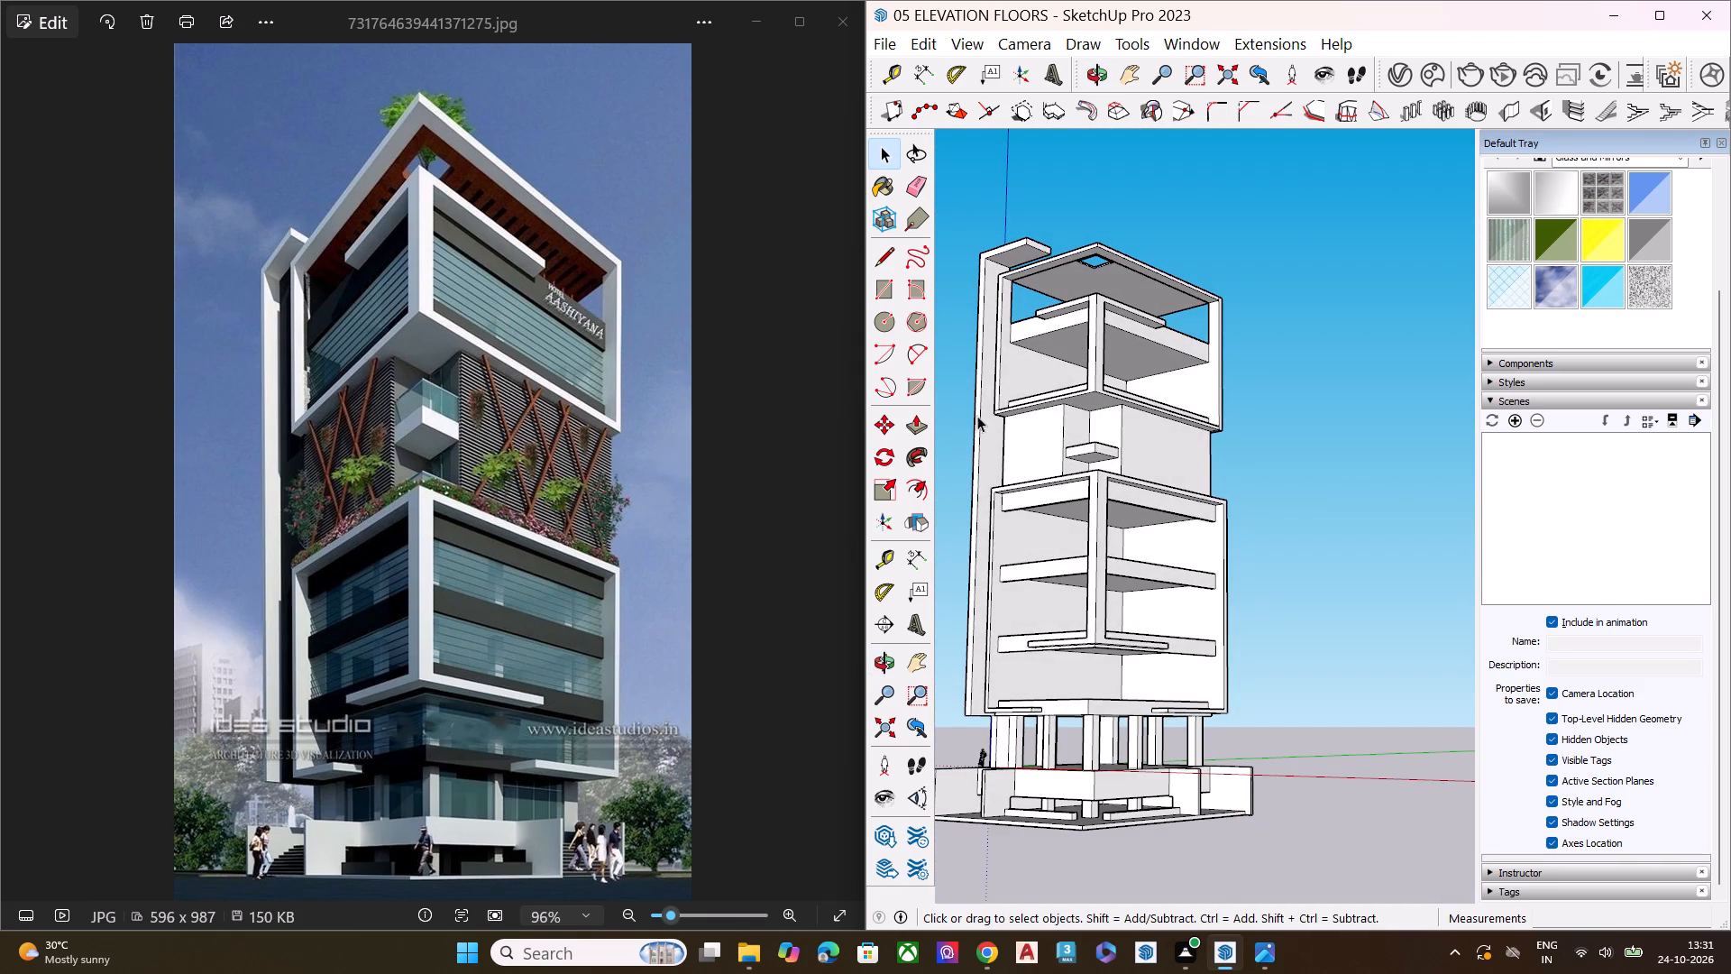
pyautogui.scroll(8, 978, 416)
pyautogui.scroll(-2, 967, 494)
pyautogui.scroll(4, 966, 500)
pyautogui.scroll(-3, 966, 521)
pyautogui.moveTo(1241, 548); pyautogui.dragTo(1235, 583, button='middle')
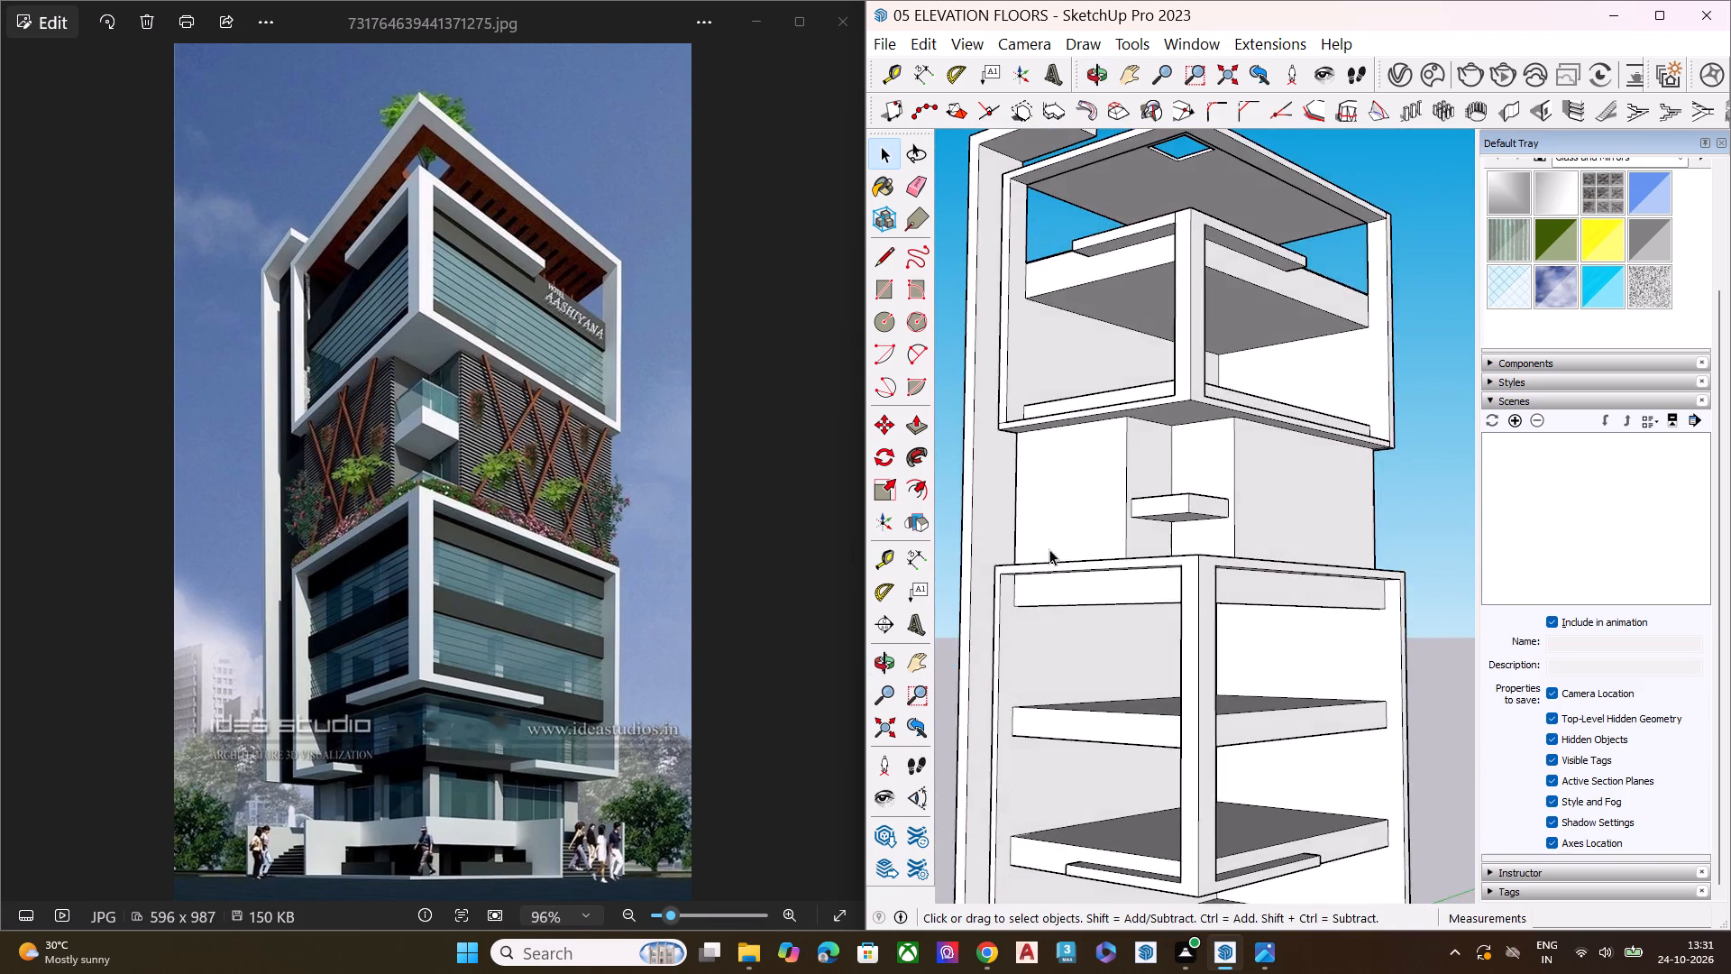
pyautogui.scroll(-9, 1049, 549)
pyautogui.moveTo(1157, 626); pyautogui.dragTo(1175, 693, button='middle')
pyautogui.scroll(-1, 1176, 695)
pyautogui.scroll(7, 1143, 856)
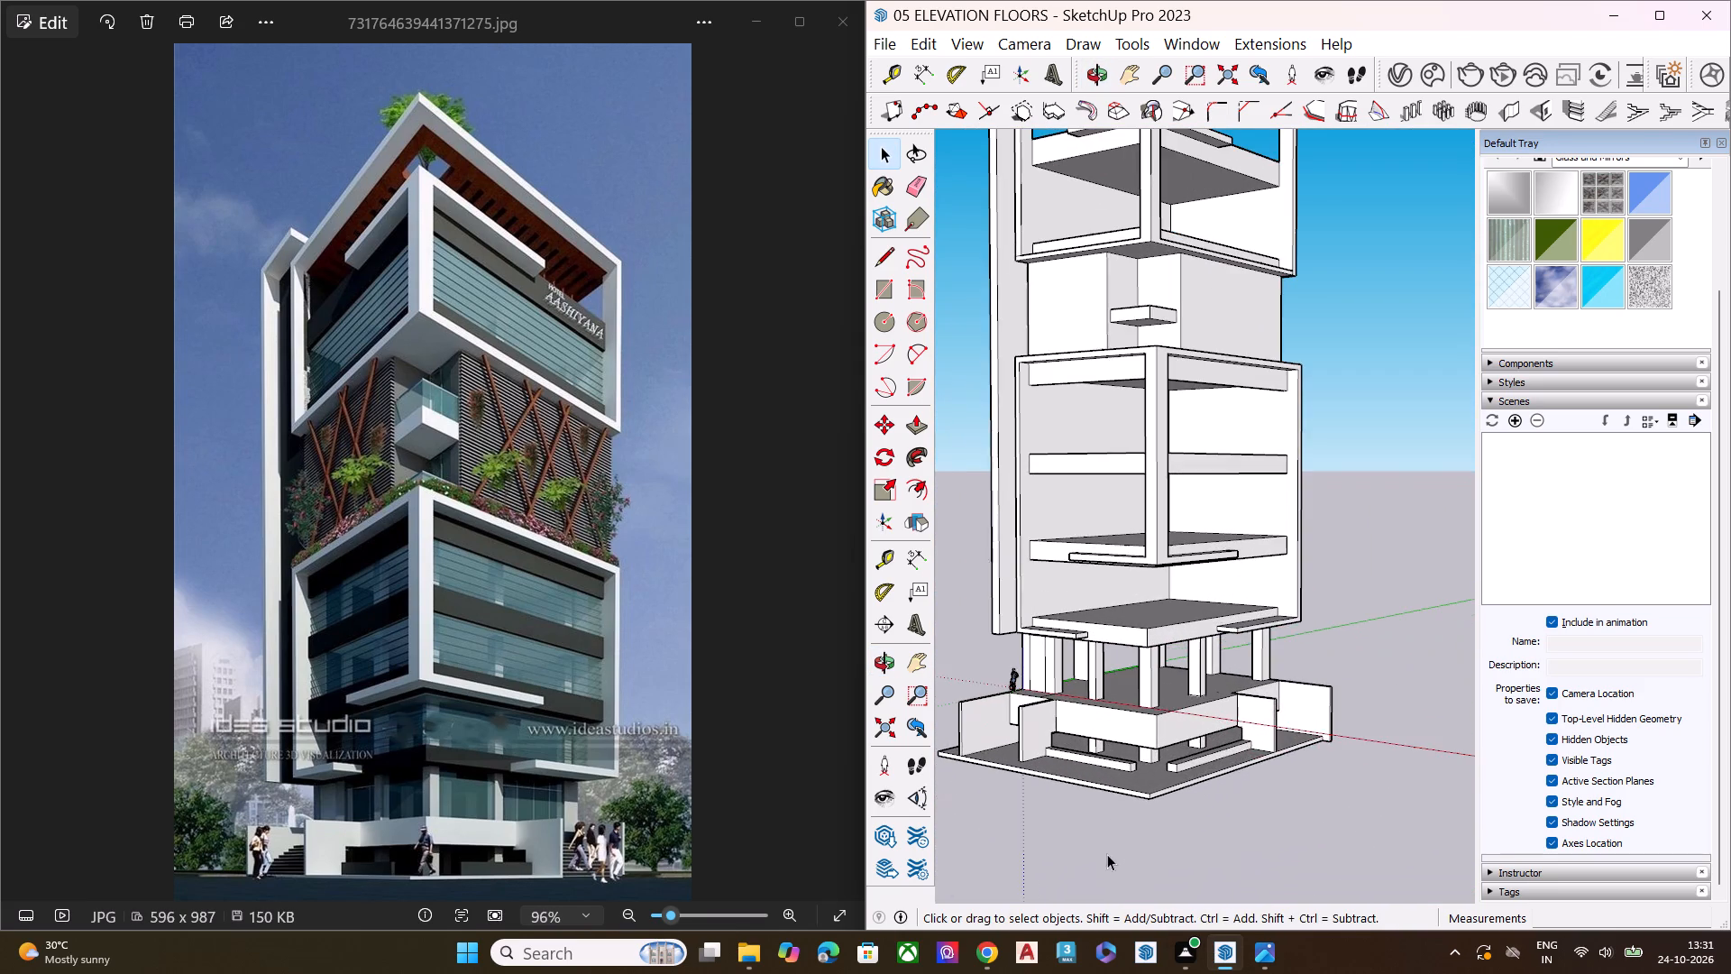
pyautogui.scroll(1, 1096, 462)
pyautogui.scroll(-9, 1107, 472)
pyautogui.moveTo(1171, 611); pyautogui.dragTo(1078, 436, button='middle')
pyautogui.scroll(4, 1105, 400)
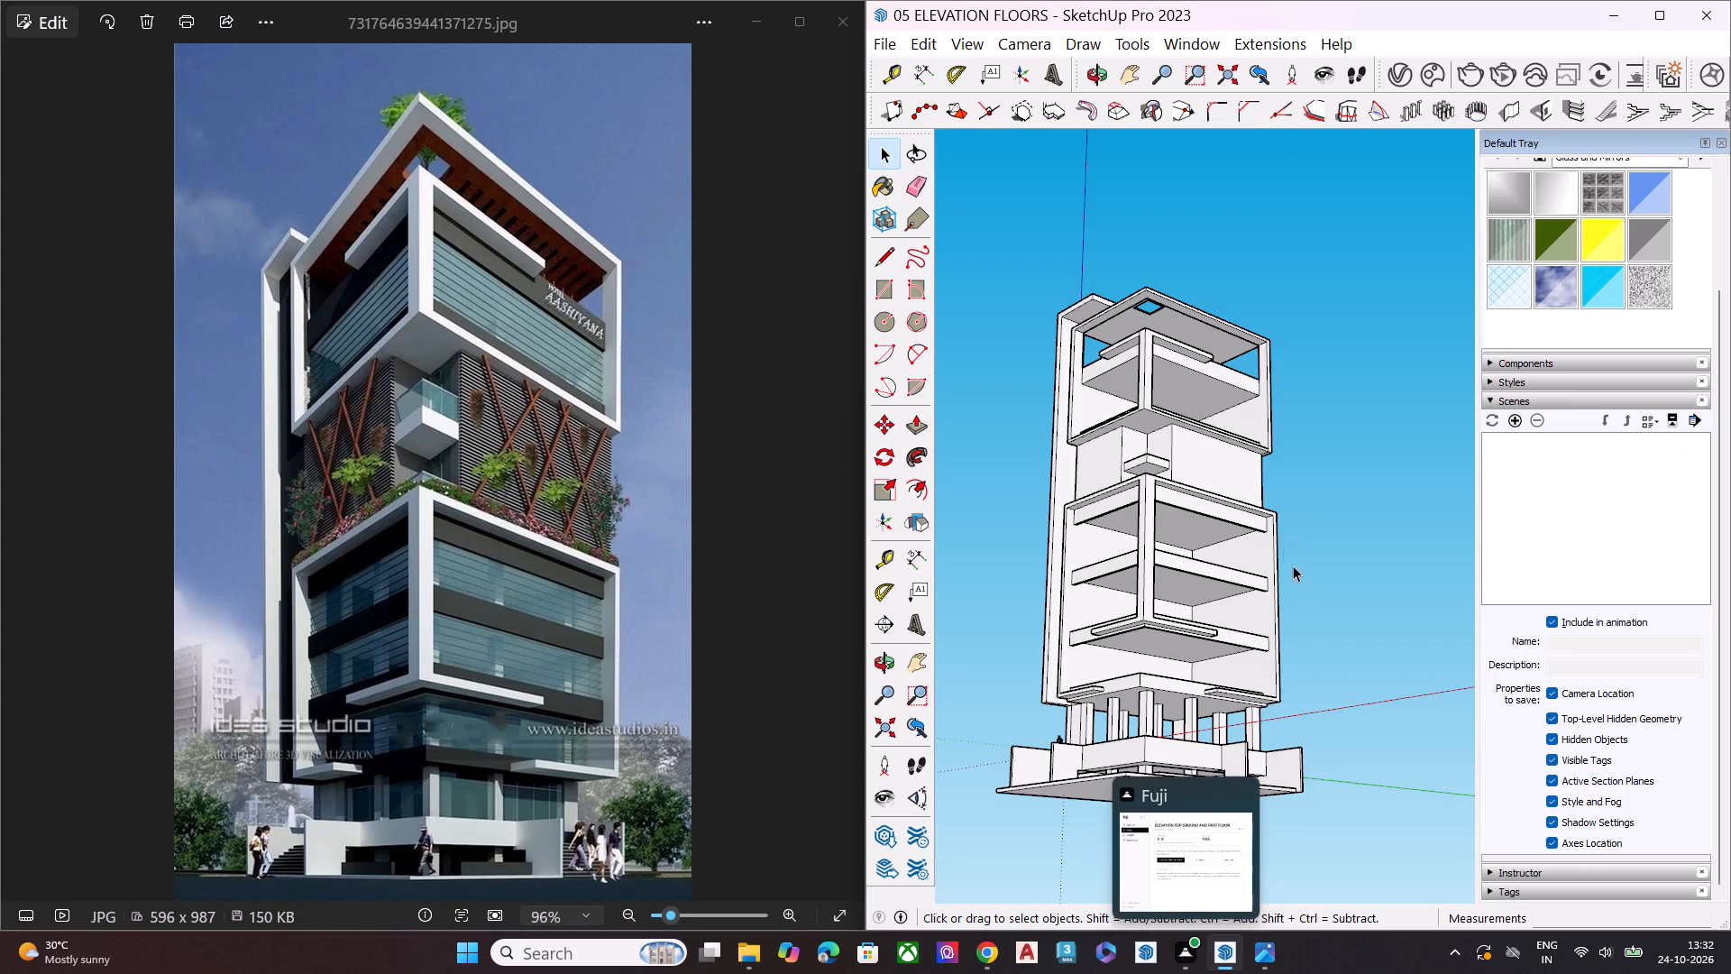
pyautogui.scroll(-6, 1229, 568)
pyautogui.press('space')
pyautogui.moveTo(1227, 623); pyautogui.dragTo(1239, 712, button='middle')
pyautogui.scroll(7, 1232, 713)
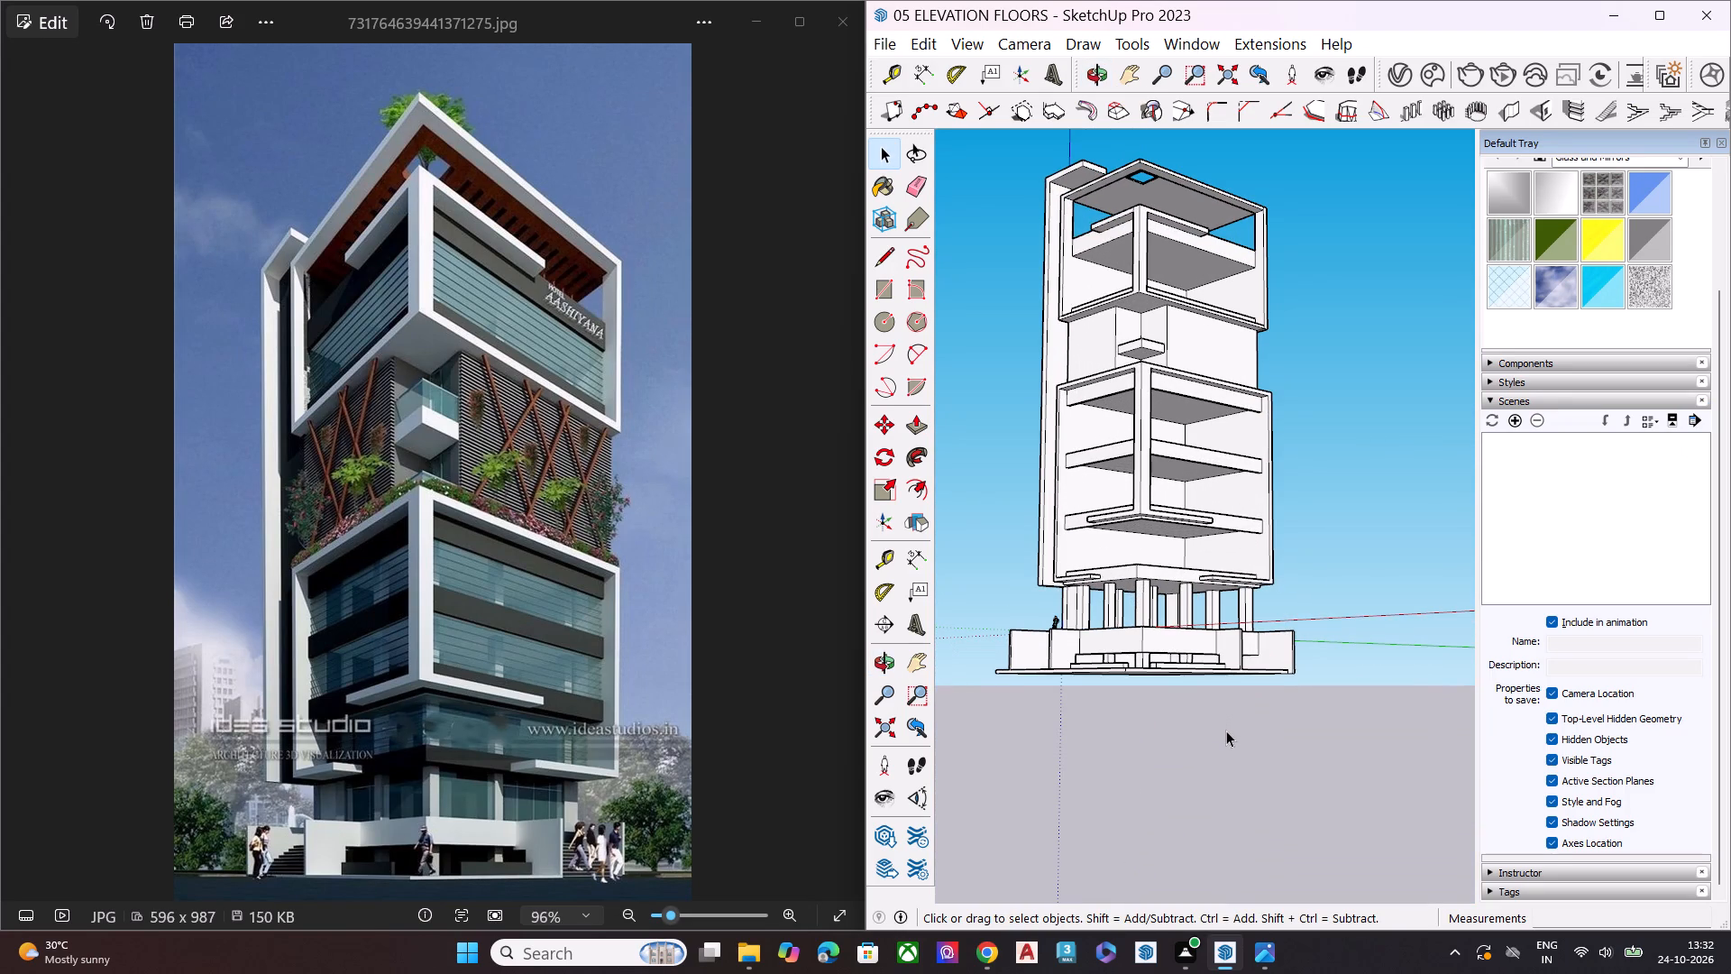
pyautogui.scroll(-4, 1097, 635)
pyautogui.moveTo(1177, 689); pyautogui.dragTo(1152, 749, button='middle')
pyautogui.scroll(4, 1168, 678)
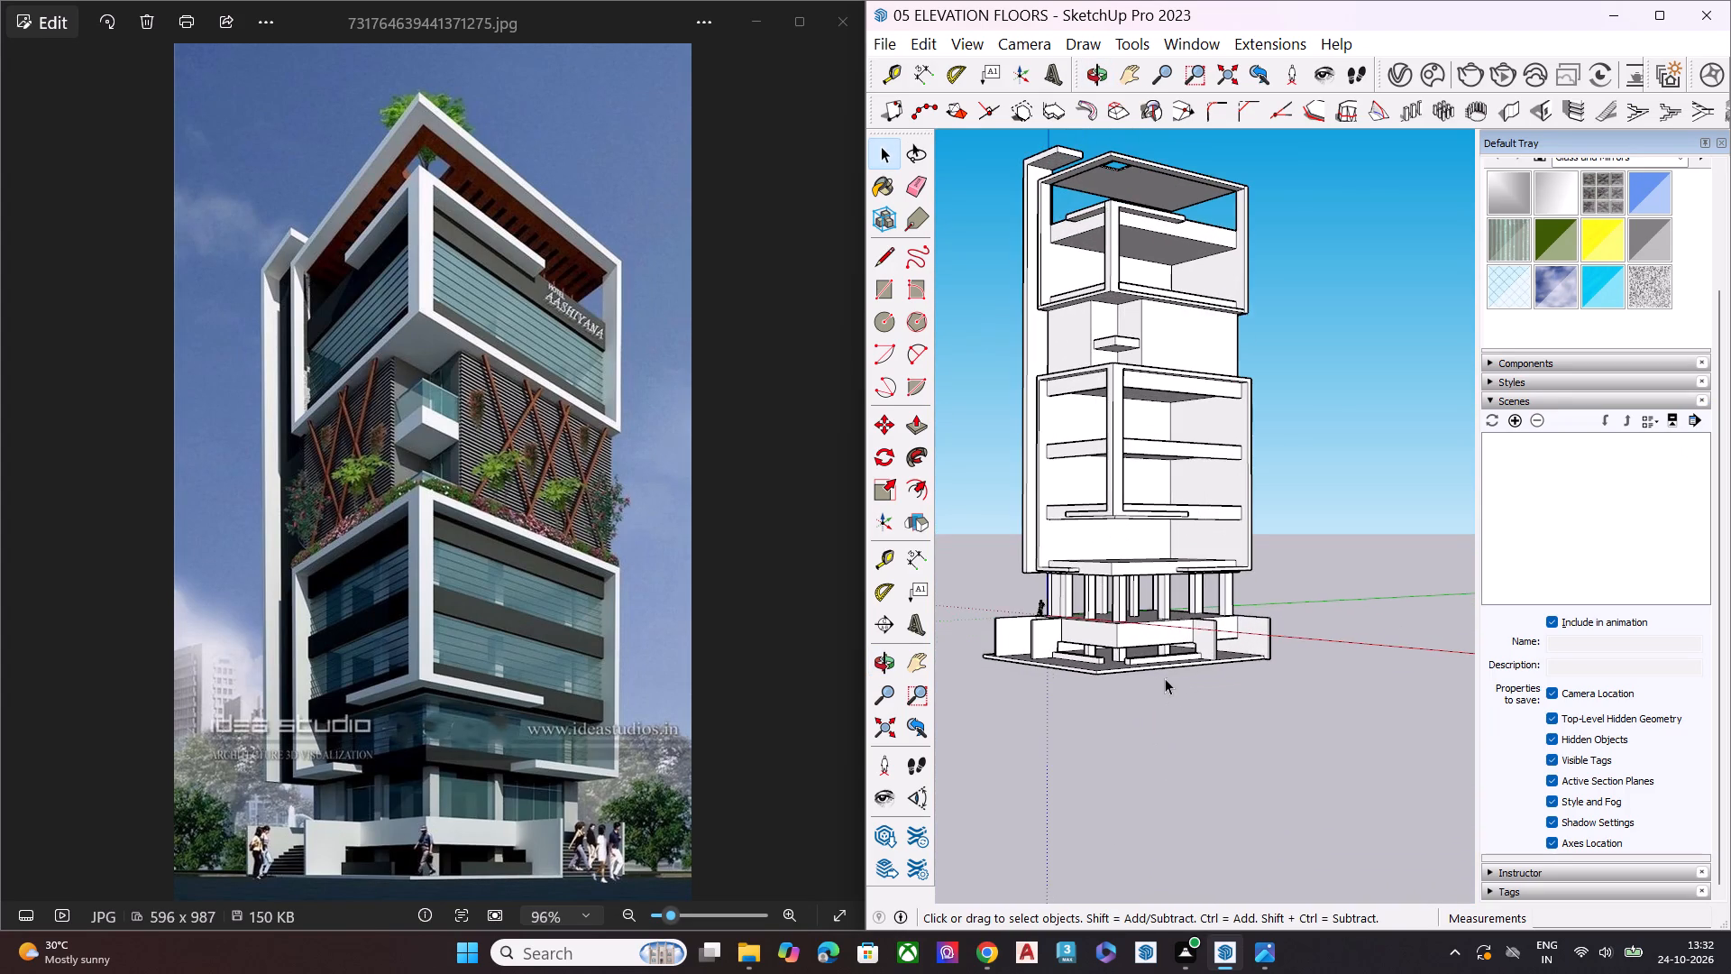
pyautogui.moveTo(1139, 564); pyautogui.dragTo(1275, 541, button='middle')
pyautogui.scroll(1, 1067, 555)
pyautogui.scroll(-5, 1071, 418)
pyautogui.moveTo(1103, 437); pyautogui.dragTo(1113, 533, button='middle')
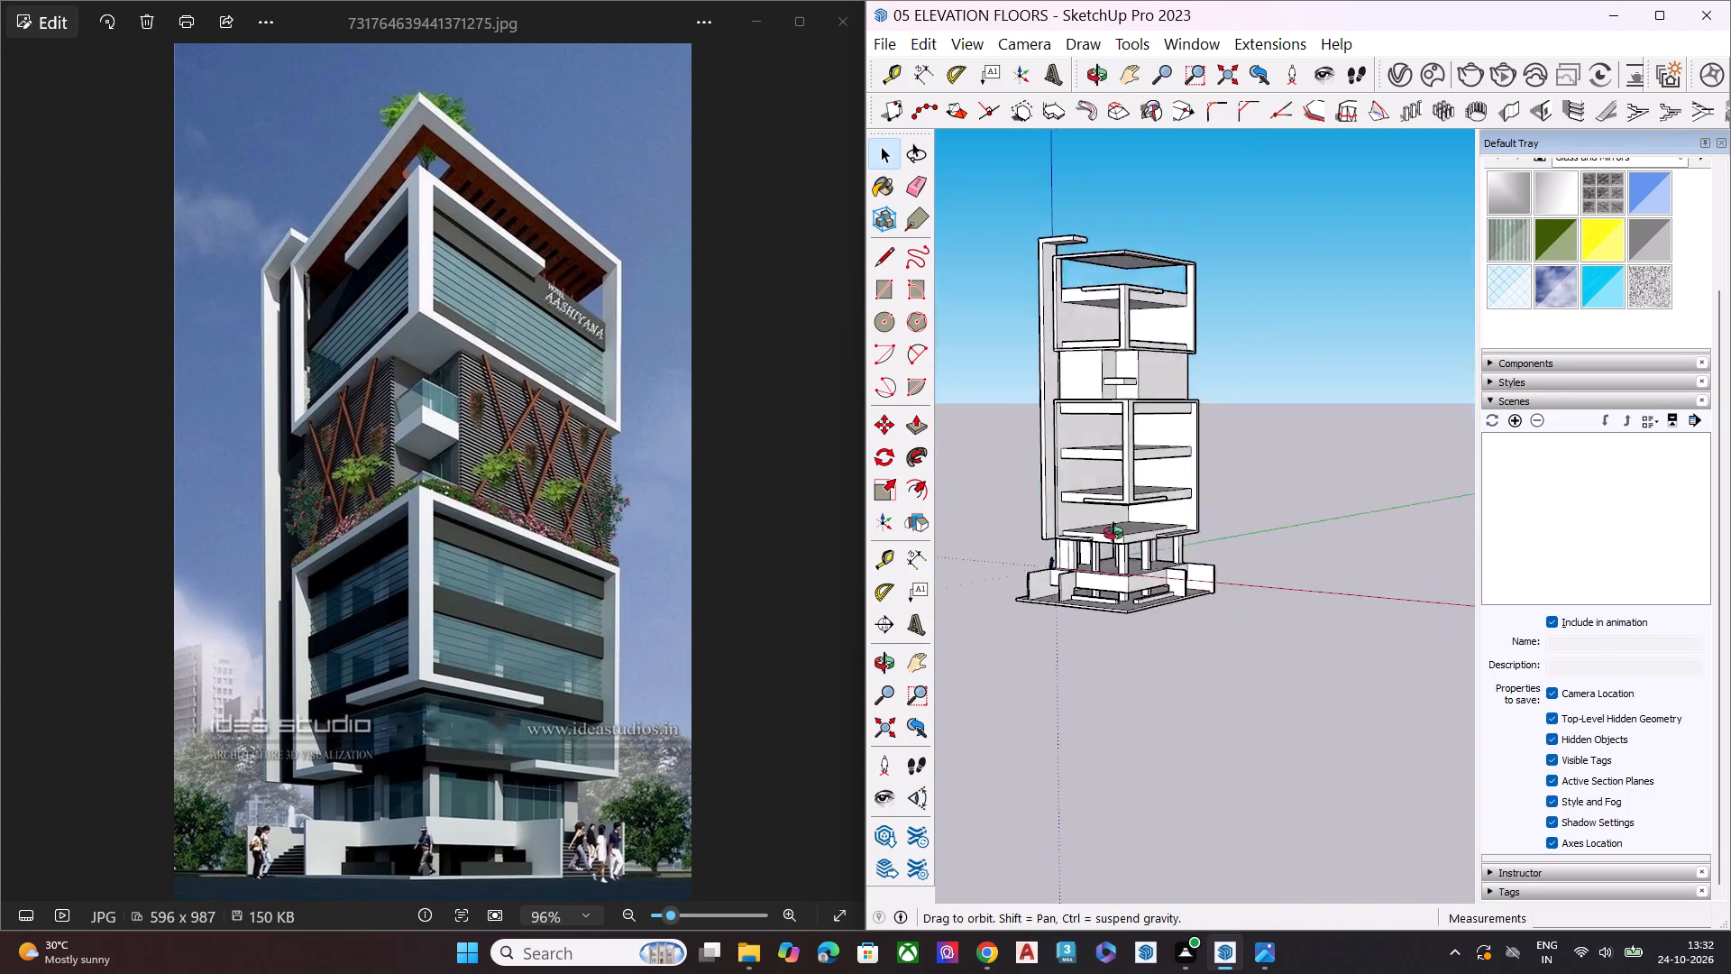
pyautogui.moveTo(1113, 533); pyautogui.dragTo(1113, 571, button='middle')
pyautogui.scroll(3, 1119, 294)
pyautogui.scroll(-2, 1122, 283)
pyautogui.scroll(1, 1127, 303)
pyautogui.moveTo(1161, 437); pyautogui.dragTo(1073, 381, button='middle')
pyautogui.scroll(1, 1060, 372)
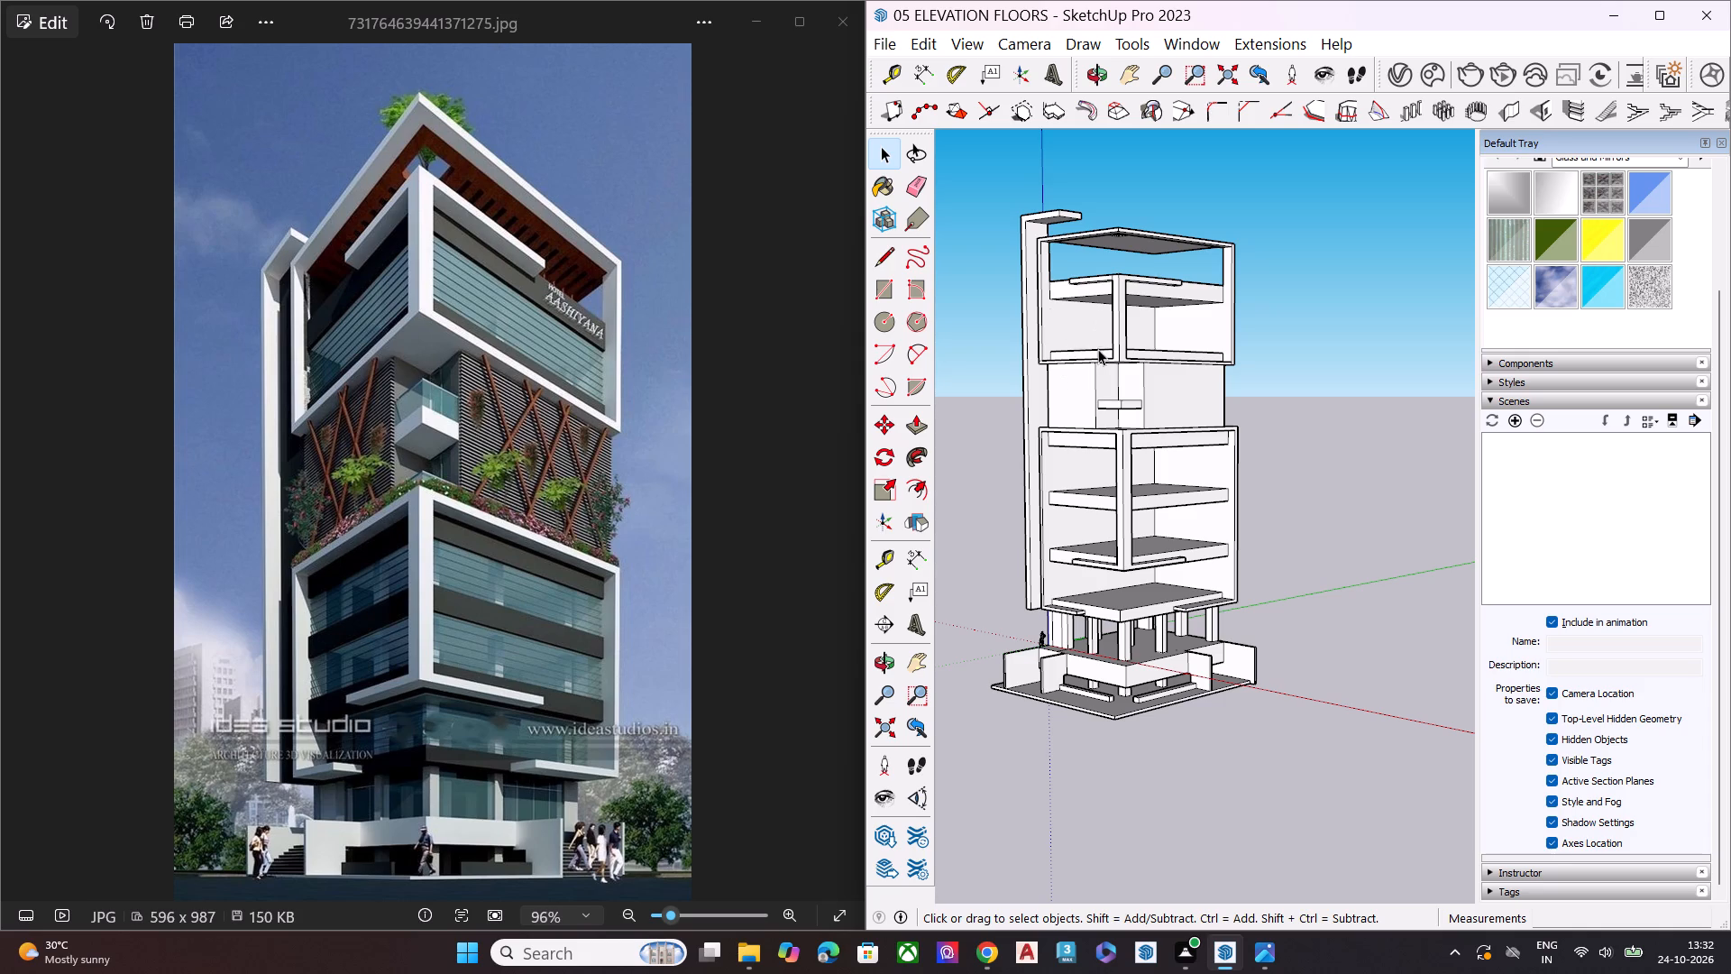
pyautogui.scroll(-3, 1093, 387)
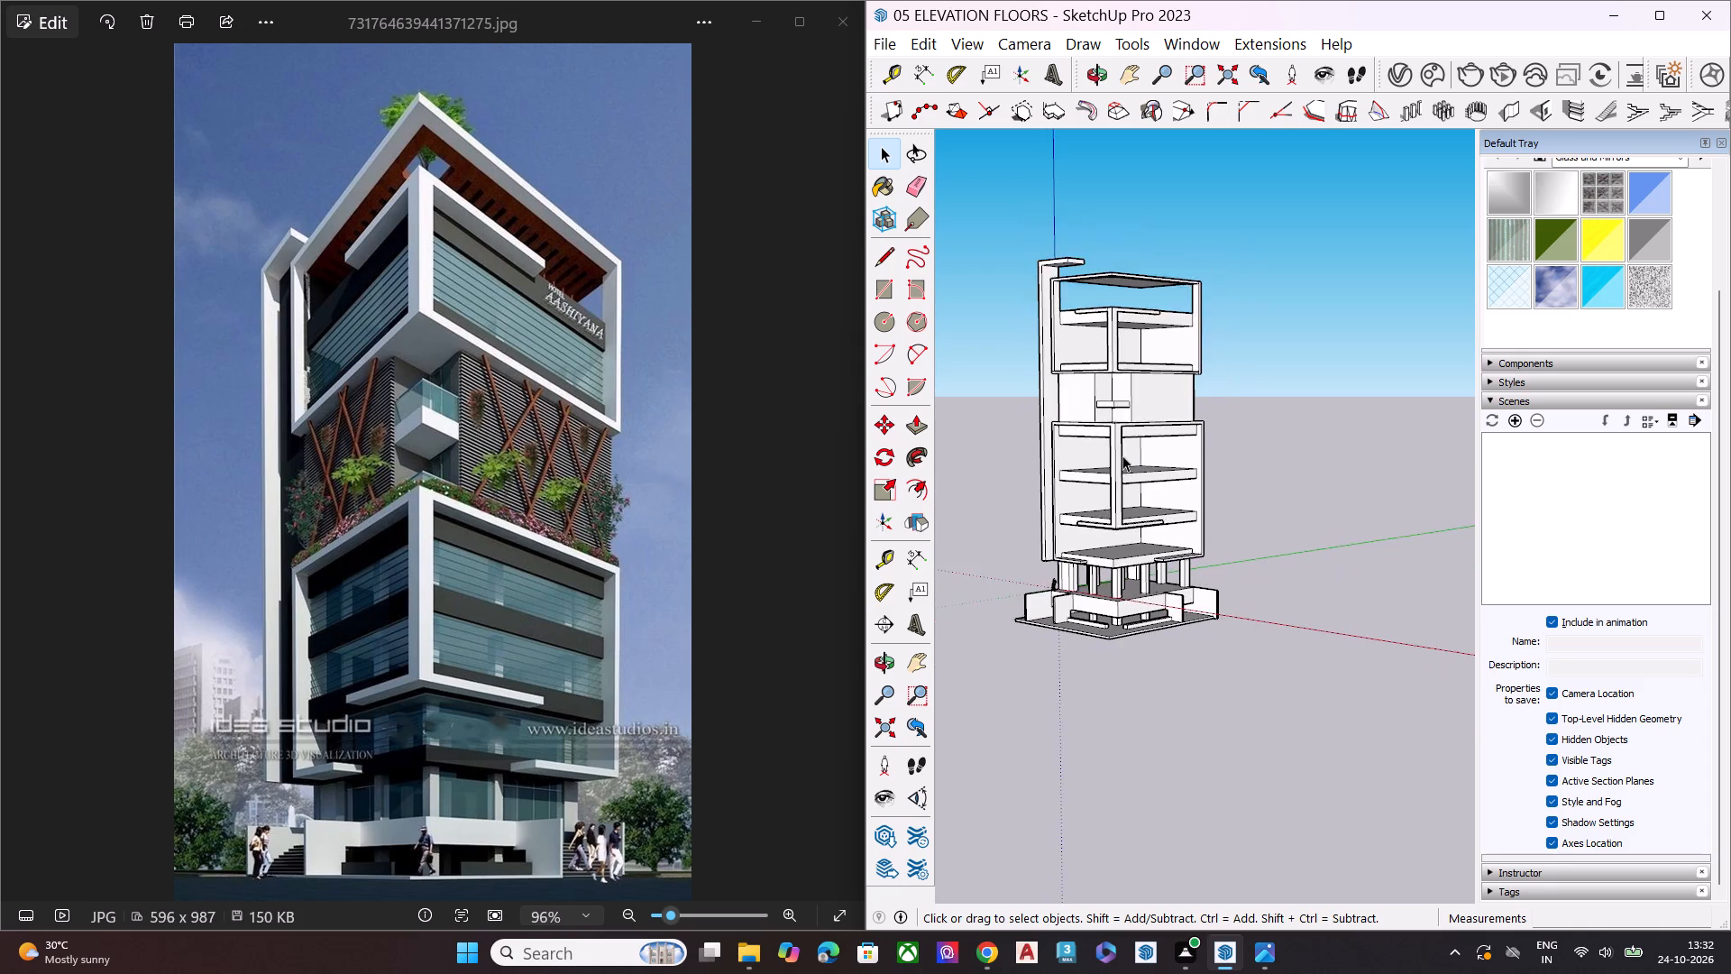
pyautogui.moveTo(1124, 464); pyautogui.dragTo(1020, 510, button='middle')
pyautogui.press('space')
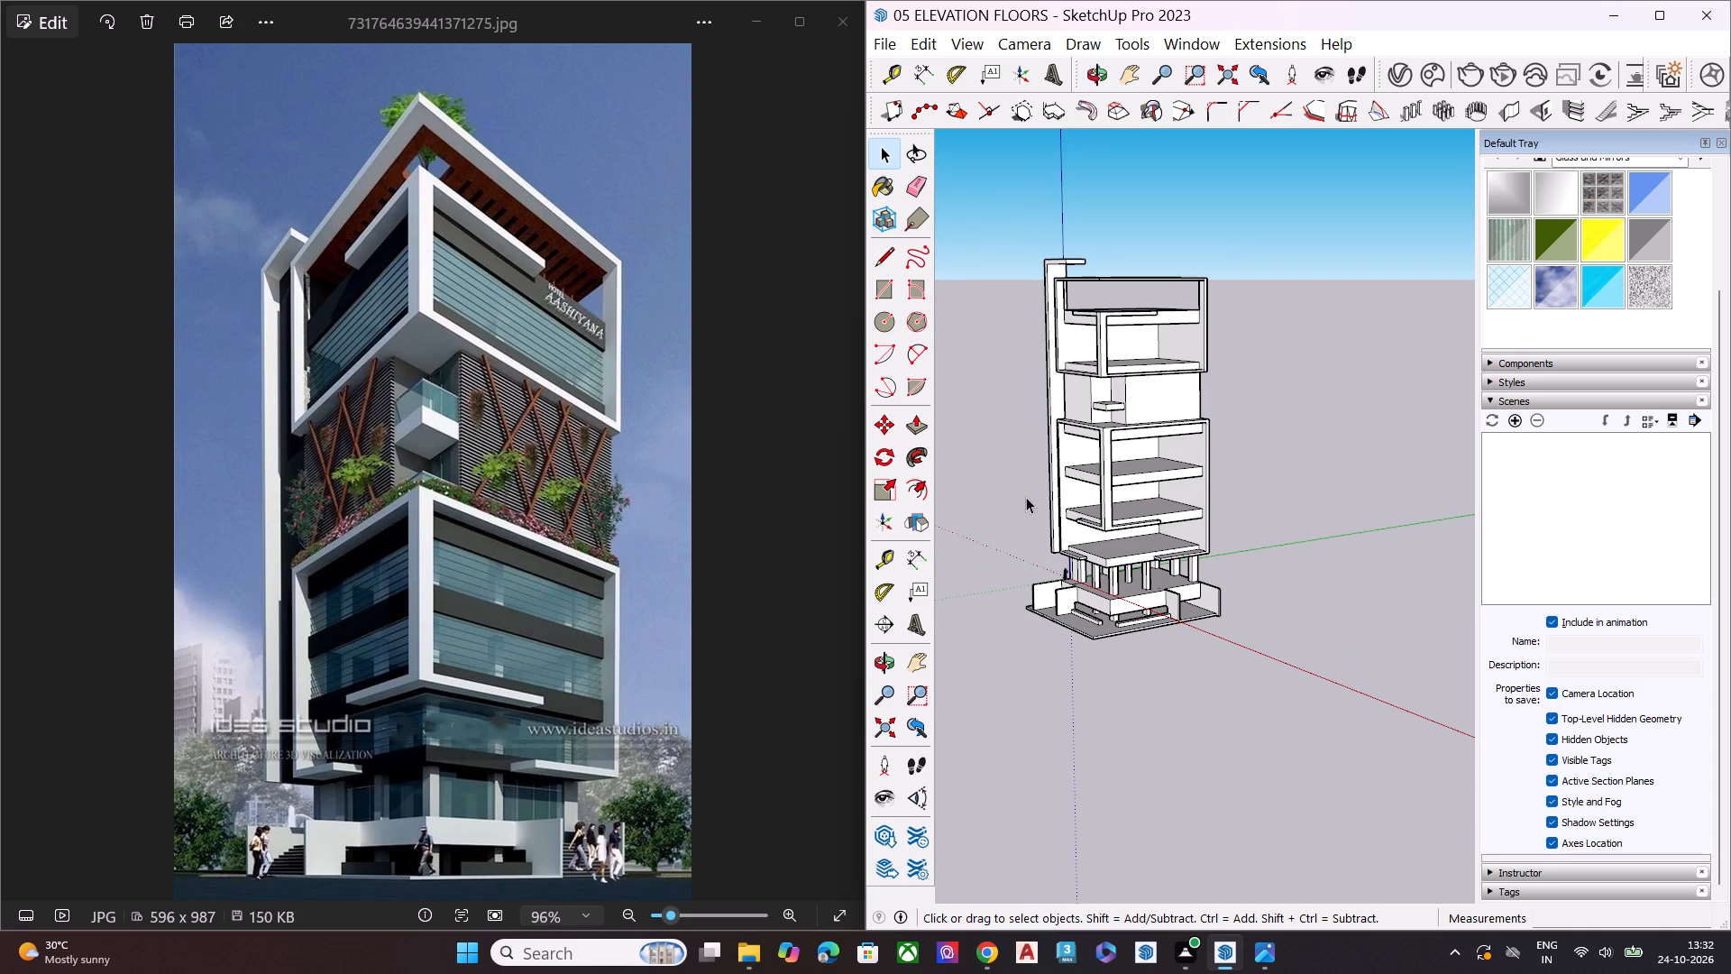
pyautogui.press('space')
pyautogui.scroll(-4, 1028, 511)
pyautogui.moveTo(1104, 595); pyautogui.dragTo(1104, 464, button='middle')
pyautogui.scroll(2, 1104, 464)
pyautogui.scroll(-2, 1100, 476)
pyautogui.scroll(1, 1097, 491)
pyautogui.scroll(-1, 1097, 492)
pyautogui.scroll(4, 1097, 495)
pyautogui.scroll(2, 1020, 555)
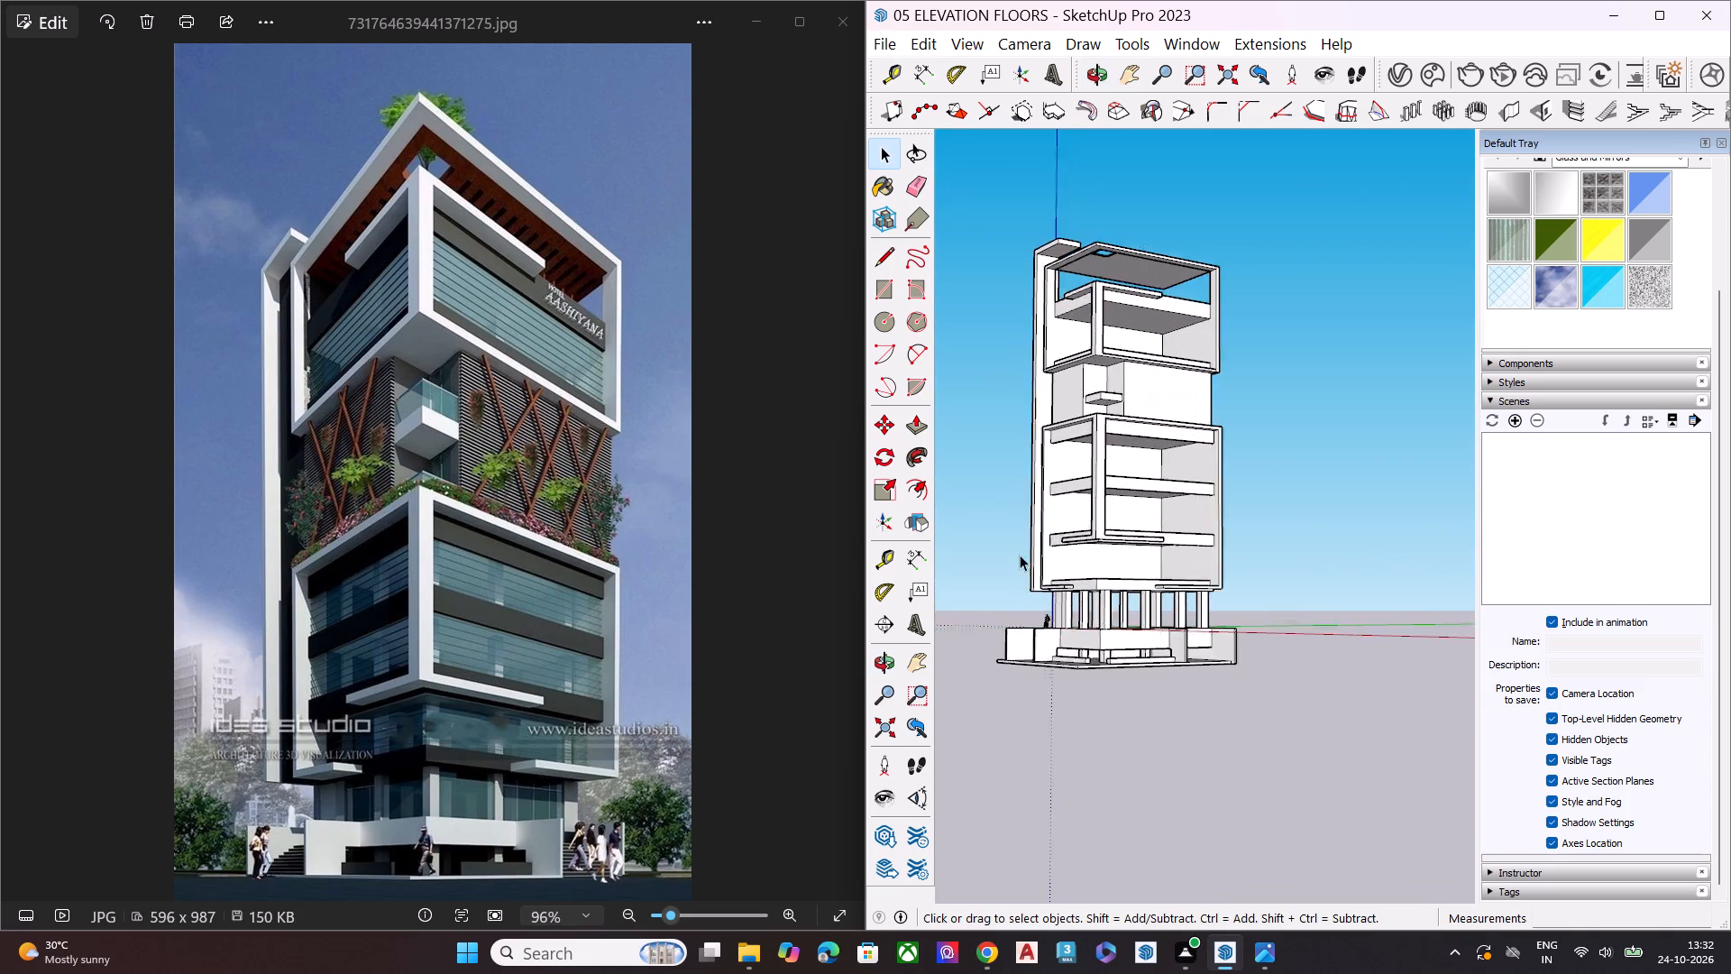
pyautogui.scroll(5, 1020, 555)
pyautogui.moveTo(1095, 522); pyautogui.dragTo(1131, 467, button='middle')
pyautogui.scroll(10, 1131, 467)
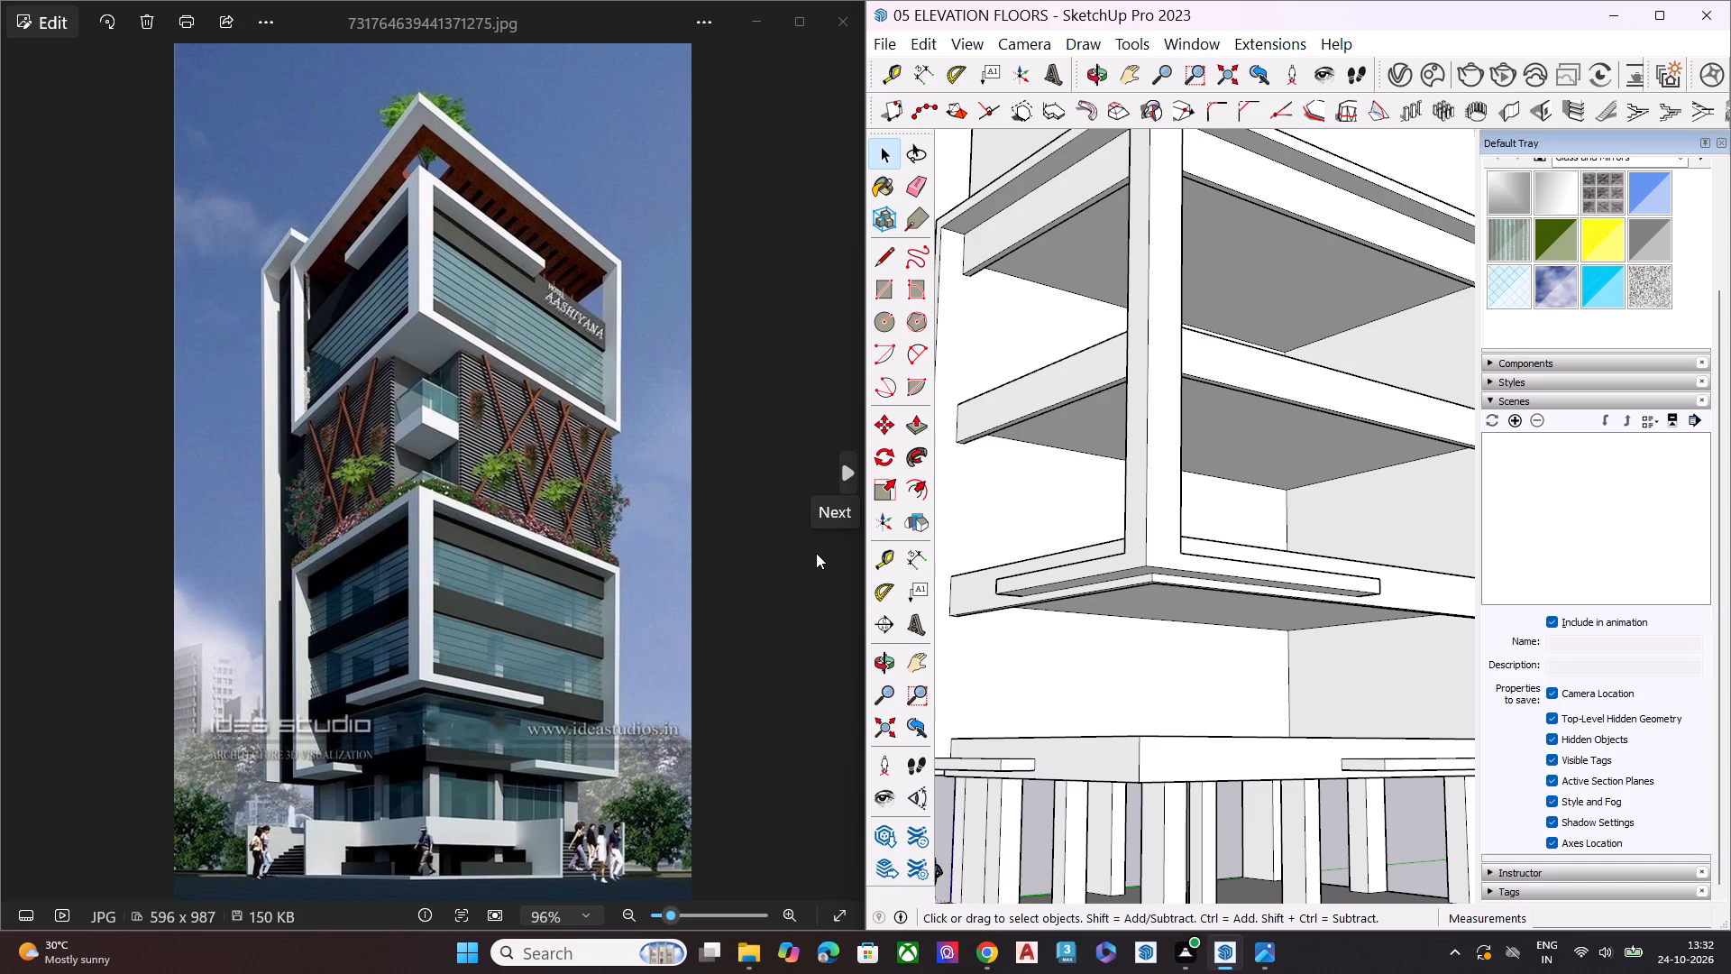
pyautogui.scroll(-6, 1163, 519)
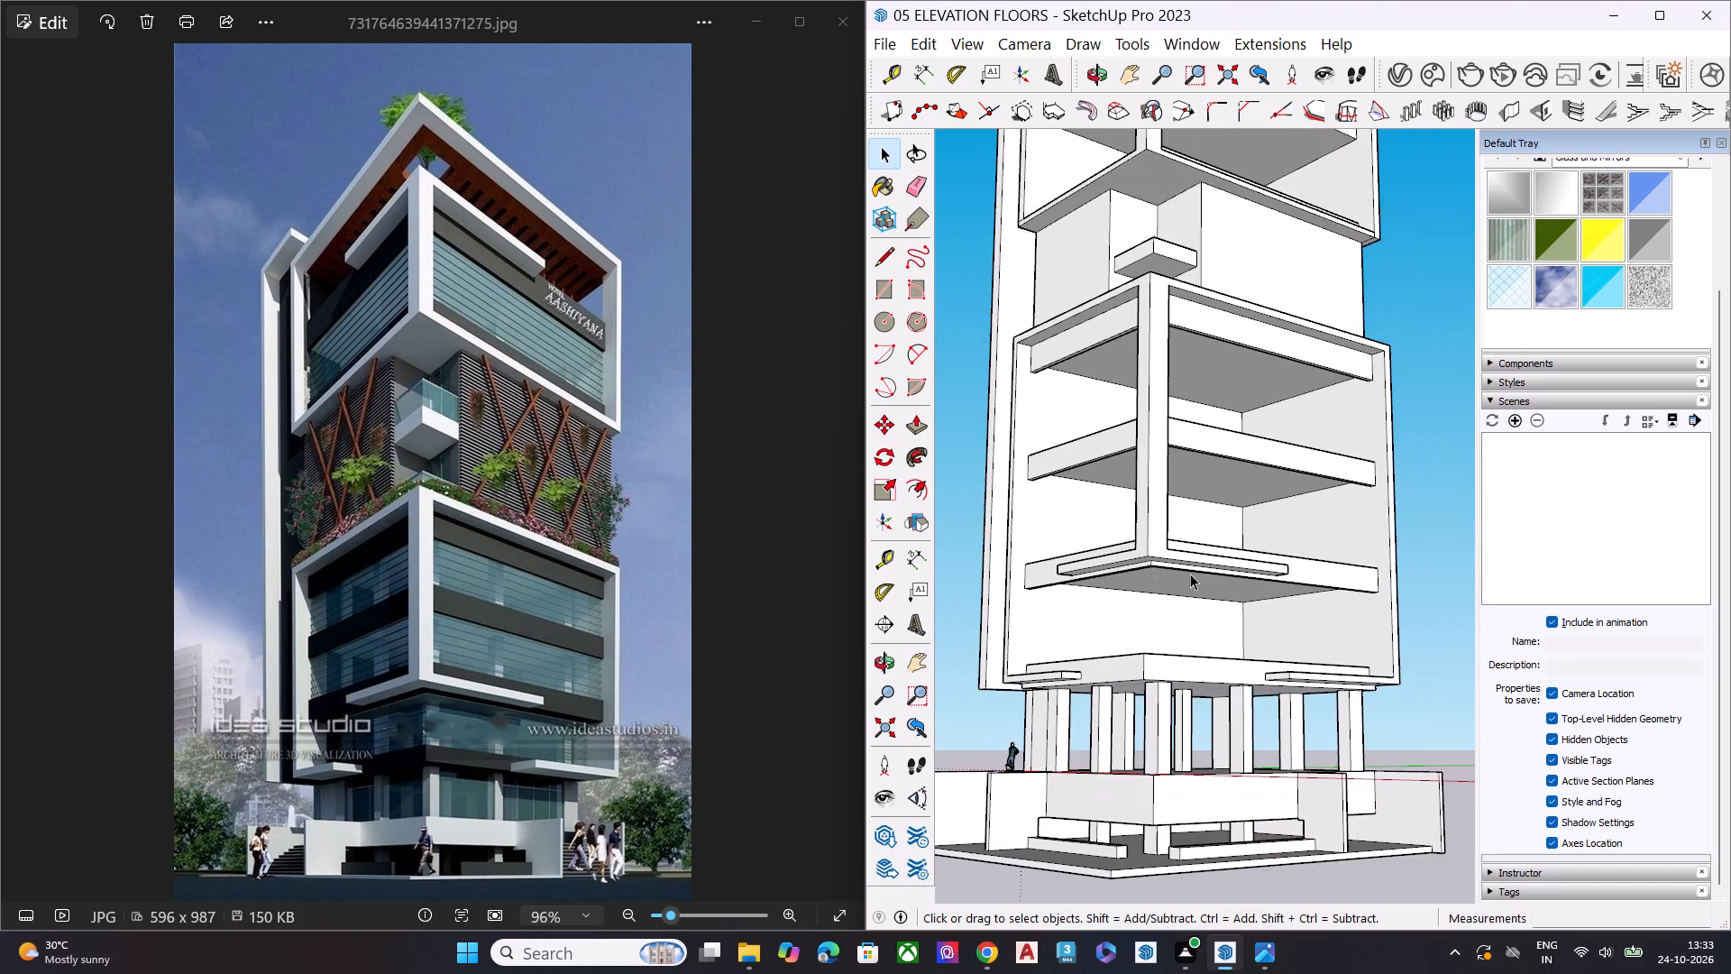
# Push/Pull the underside face of the lower frame's lowest floor slab slightly upward.
pyautogui.moveTo(1229, 555); pyautogui.dragTo(1280, 439, button='middle')
pyautogui.moveTo(1161, 554); pyautogui.dragTo(911, 456, button='middle')
pyautogui.scroll(1, 1029, 447)
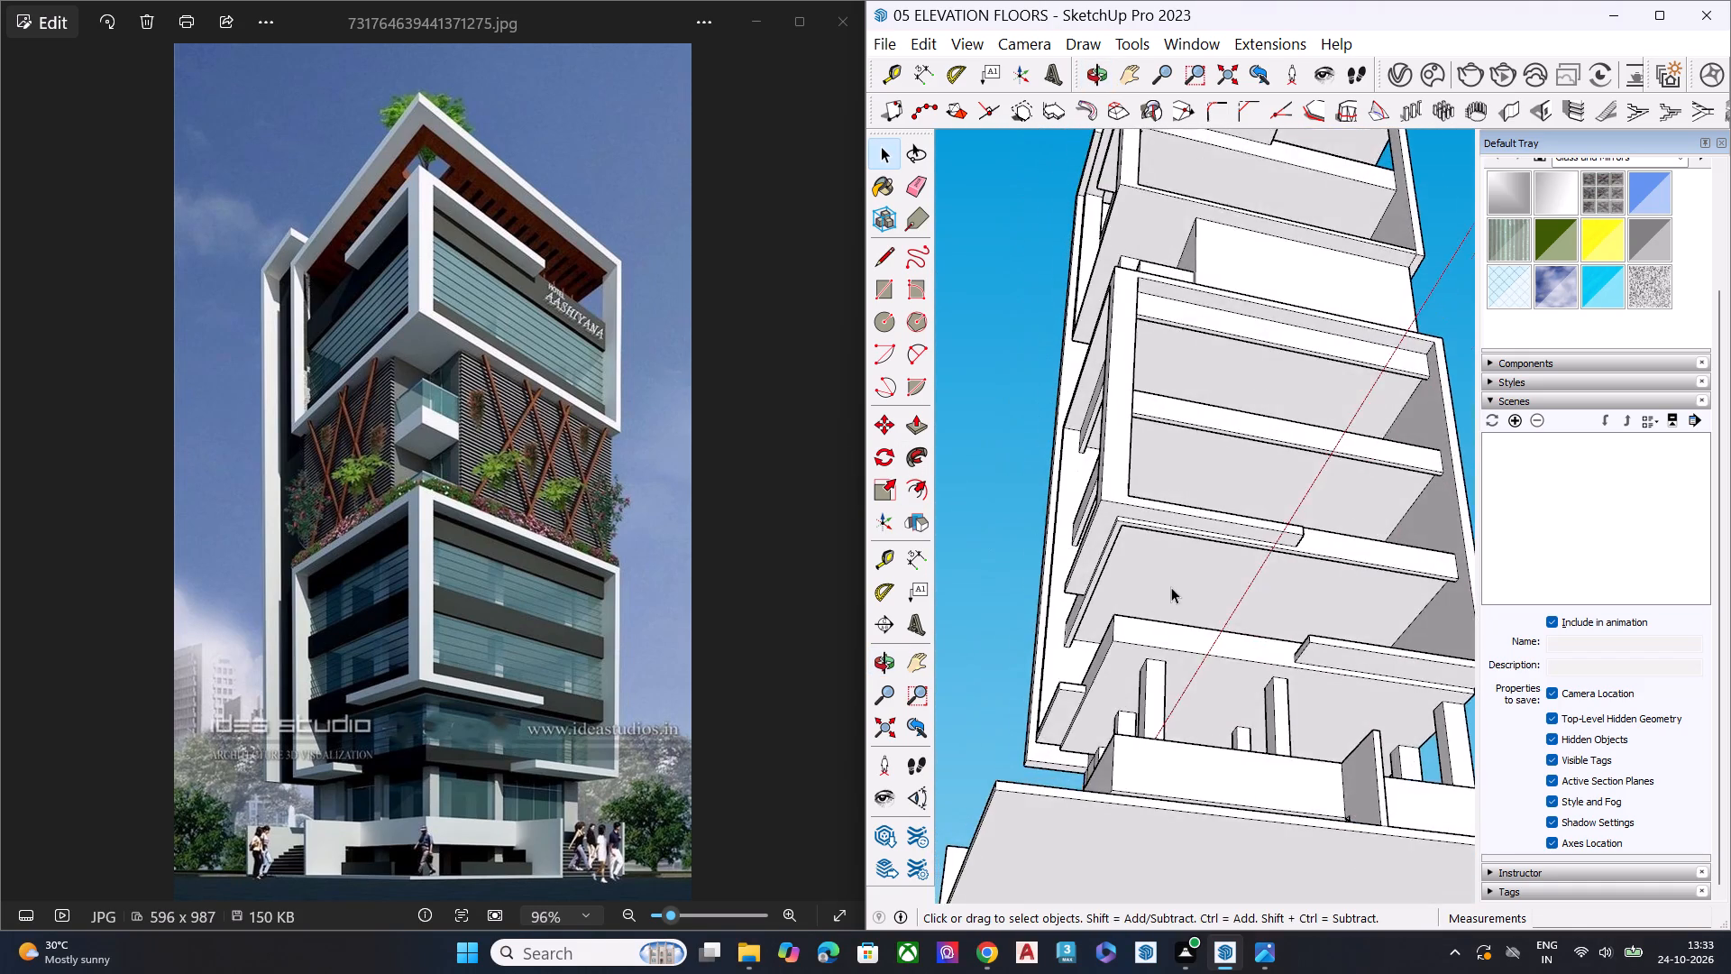
pyautogui.scroll(1, 1171, 587)
pyautogui.scroll(-1, 1171, 587)
pyautogui.scroll(6, 1173, 585)
pyautogui.click(1175, 579)
pyautogui.press('p')
pyautogui.click(1175, 579)
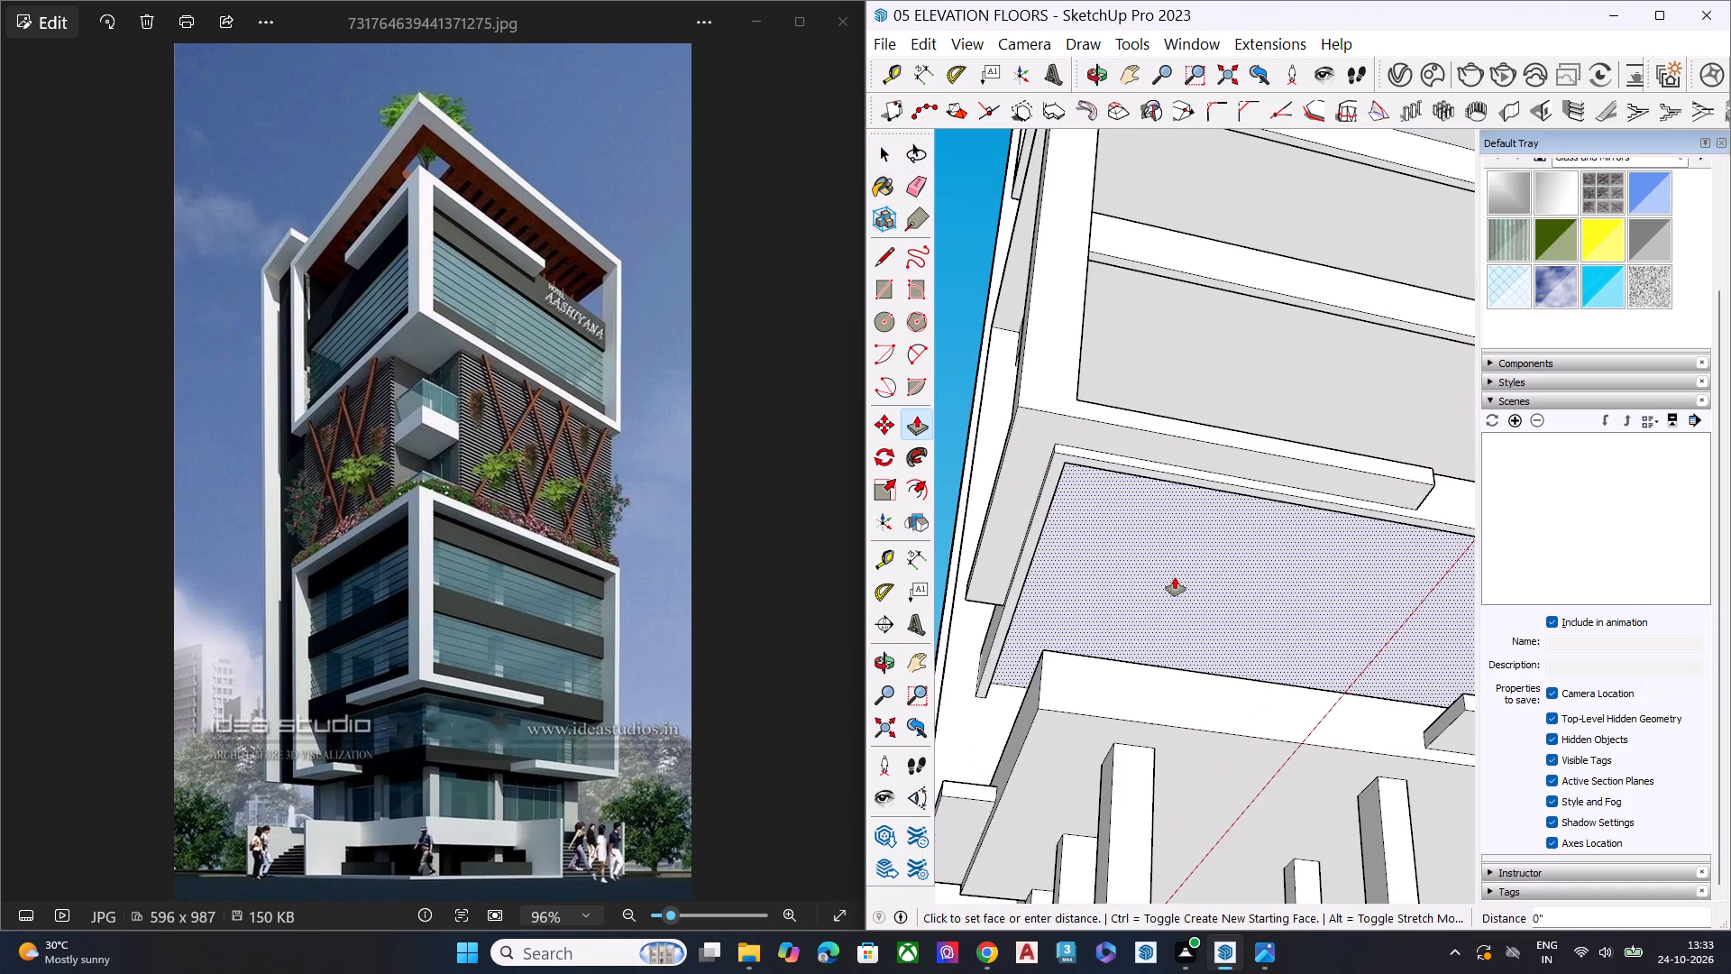
pyautogui.click(1178, 572)
pyautogui.press('space')
# Repeat the same Push/Pull distance on the underside faces of the two floor slabs above.
pyautogui.scroll(-5, 935, 572)
pyautogui.scroll(-6, 1092, 539)
pyautogui.moveTo(1375, 476); pyautogui.dragTo(1384, 478)
pyautogui.press('p')
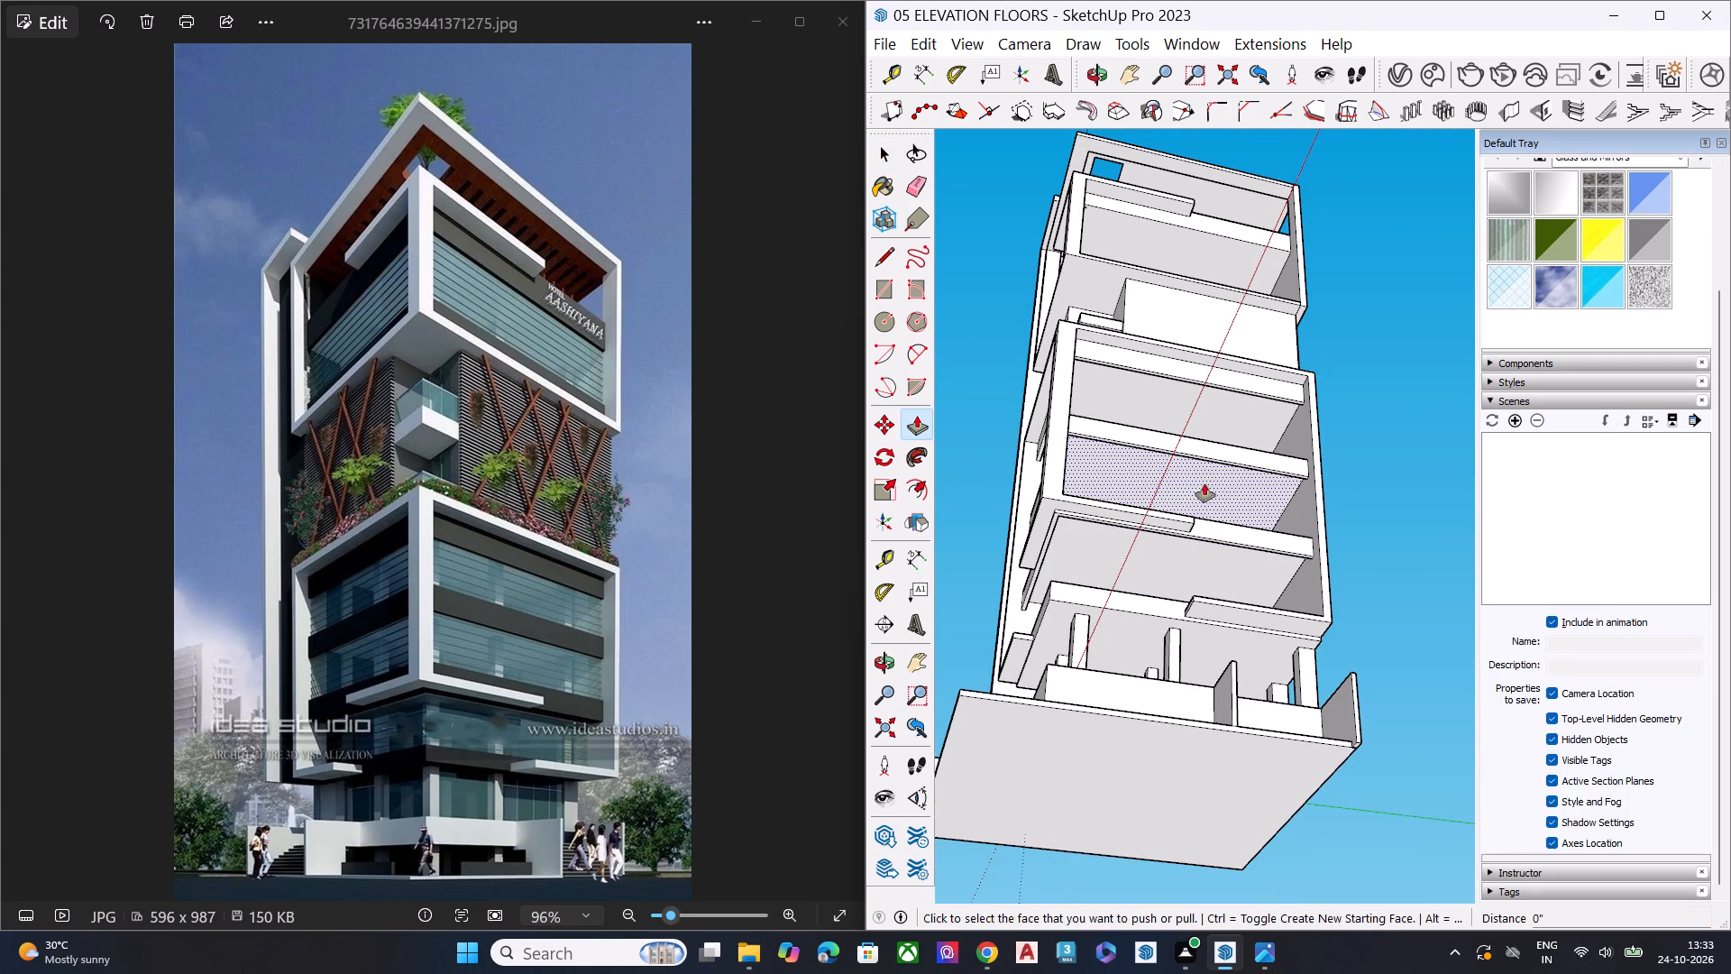
pyautogui.doubleClick(1220, 482)
pyautogui.doubleClick(1227, 413)
pyautogui.press('space')
pyautogui.click(1410, 448)
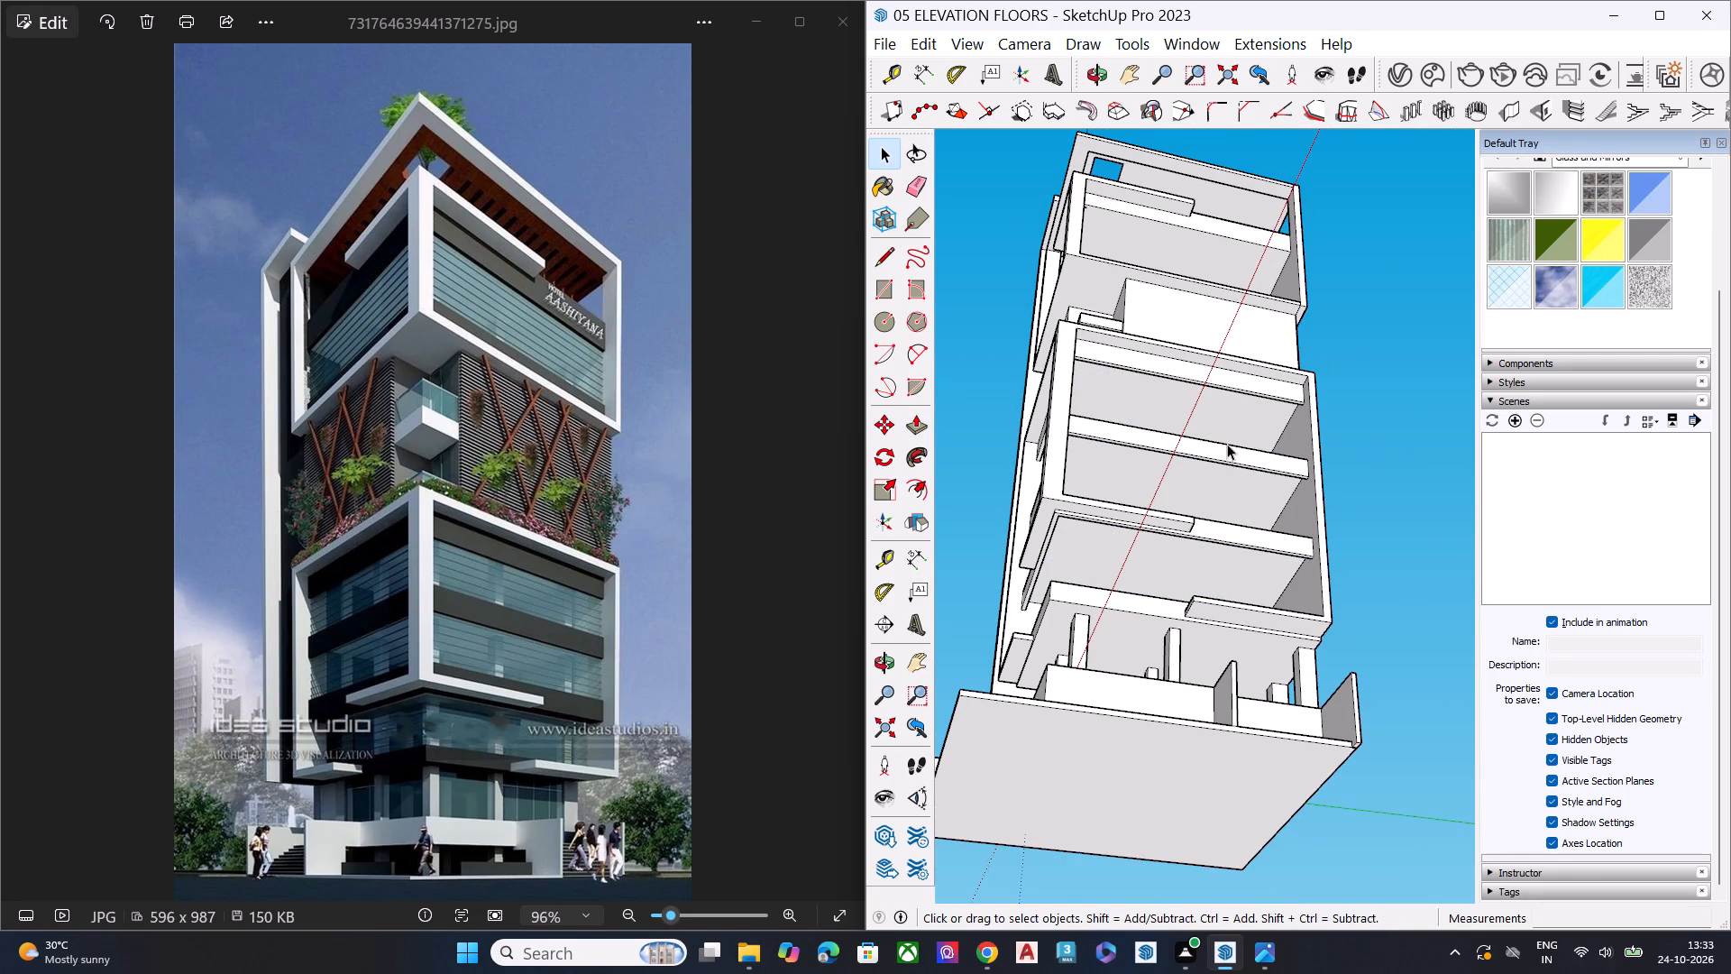
# Display the model's back edges, working close to the ground-floor columns beneath the lower frame.
pyautogui.moveTo(1235, 455); pyautogui.dragTo(1439, 717, button='middle')
pyautogui.scroll(-6, 1114, 627)
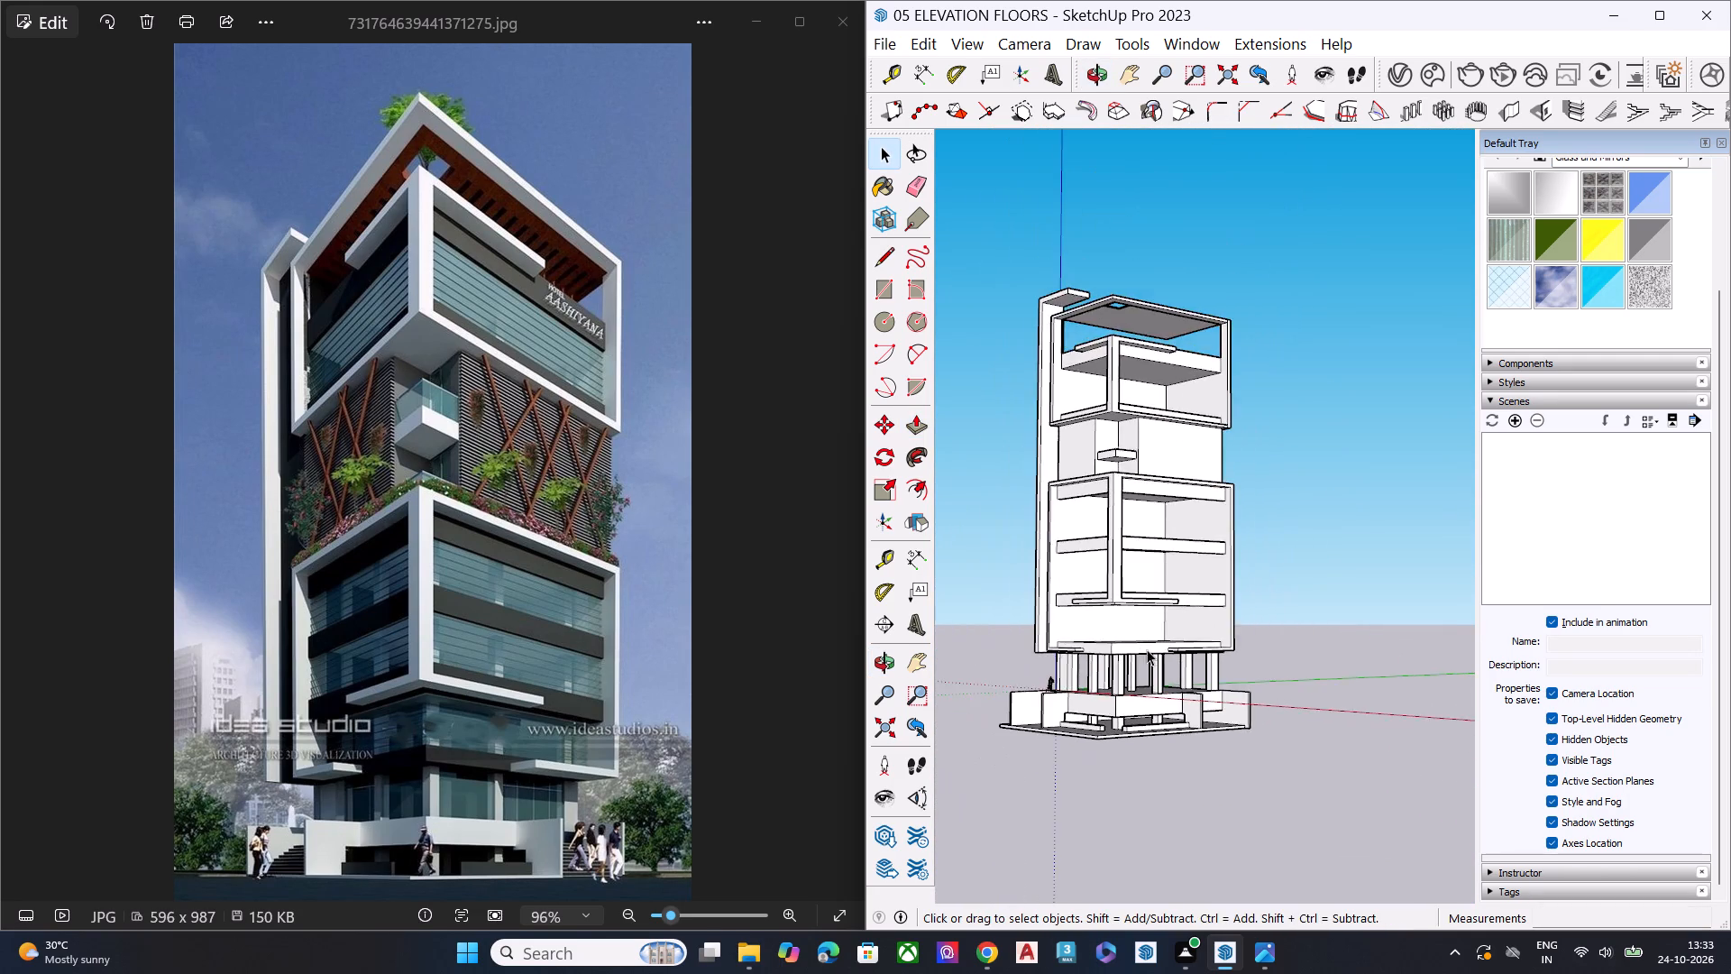
pyautogui.moveTo(1149, 668); pyautogui.dragTo(1163, 848, button='middle')
pyautogui.scroll(8, 1123, 511)
pyautogui.moveTo(1163, 560); pyautogui.dragTo(1159, 626, button='middle')
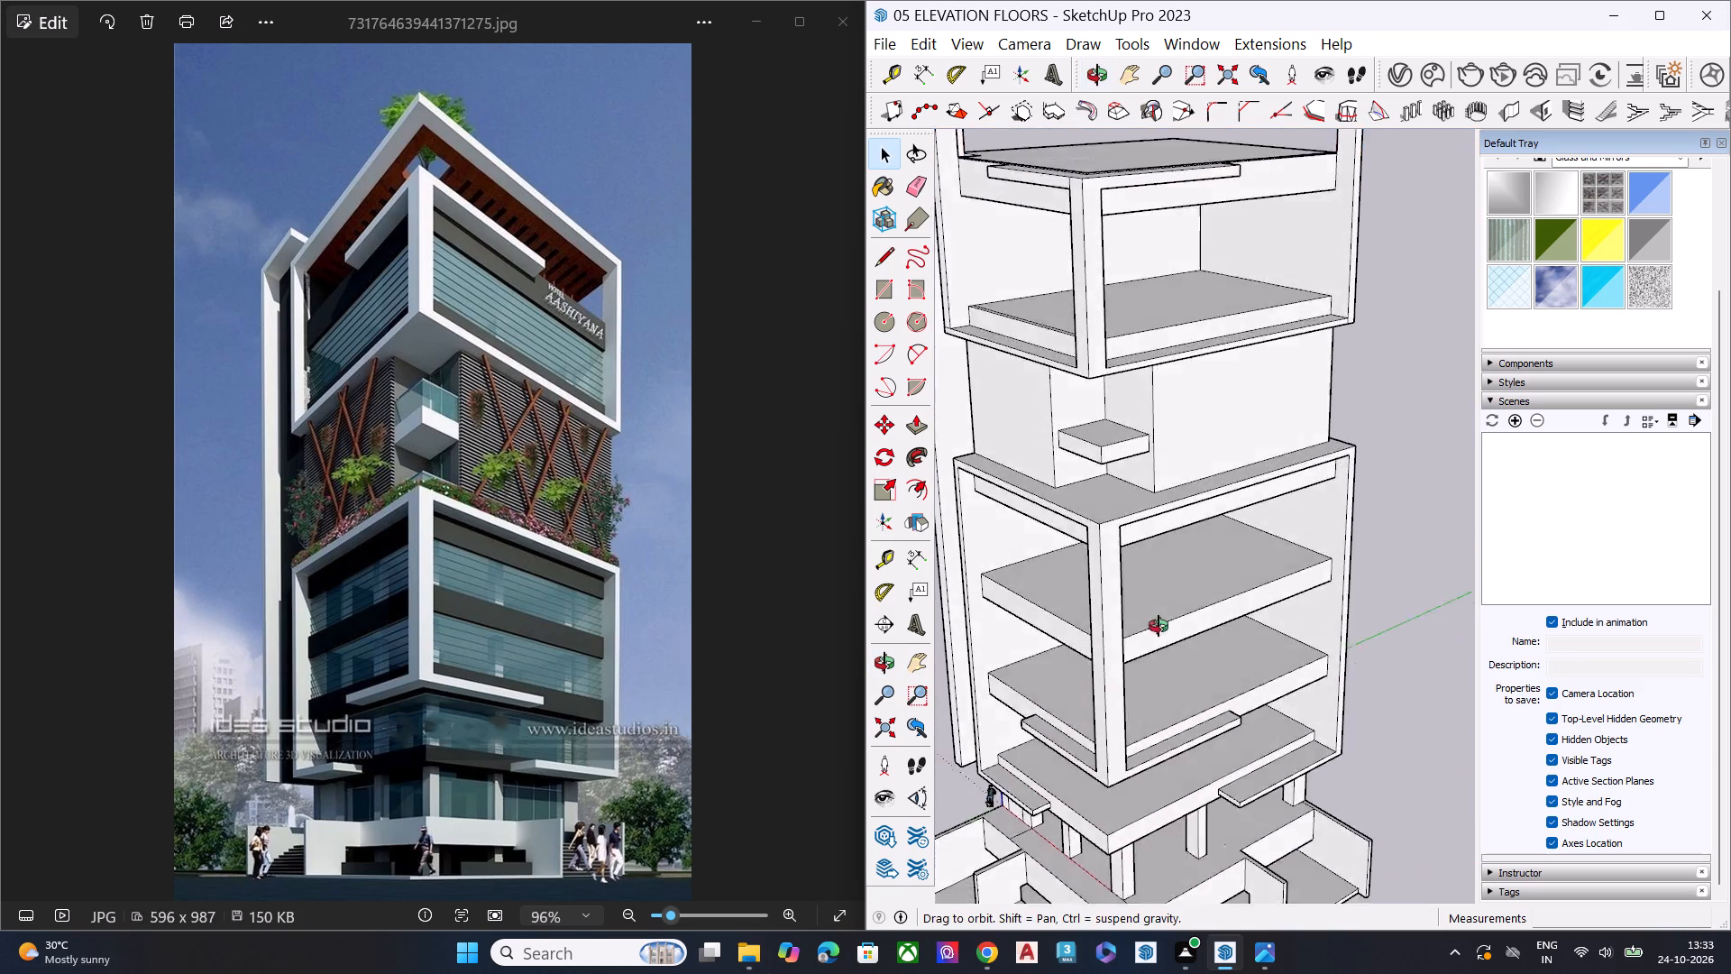
pyautogui.moveTo(1159, 626); pyautogui.dragTo(1083, 808, button='middle')
pyautogui.scroll(8, 1068, 821)
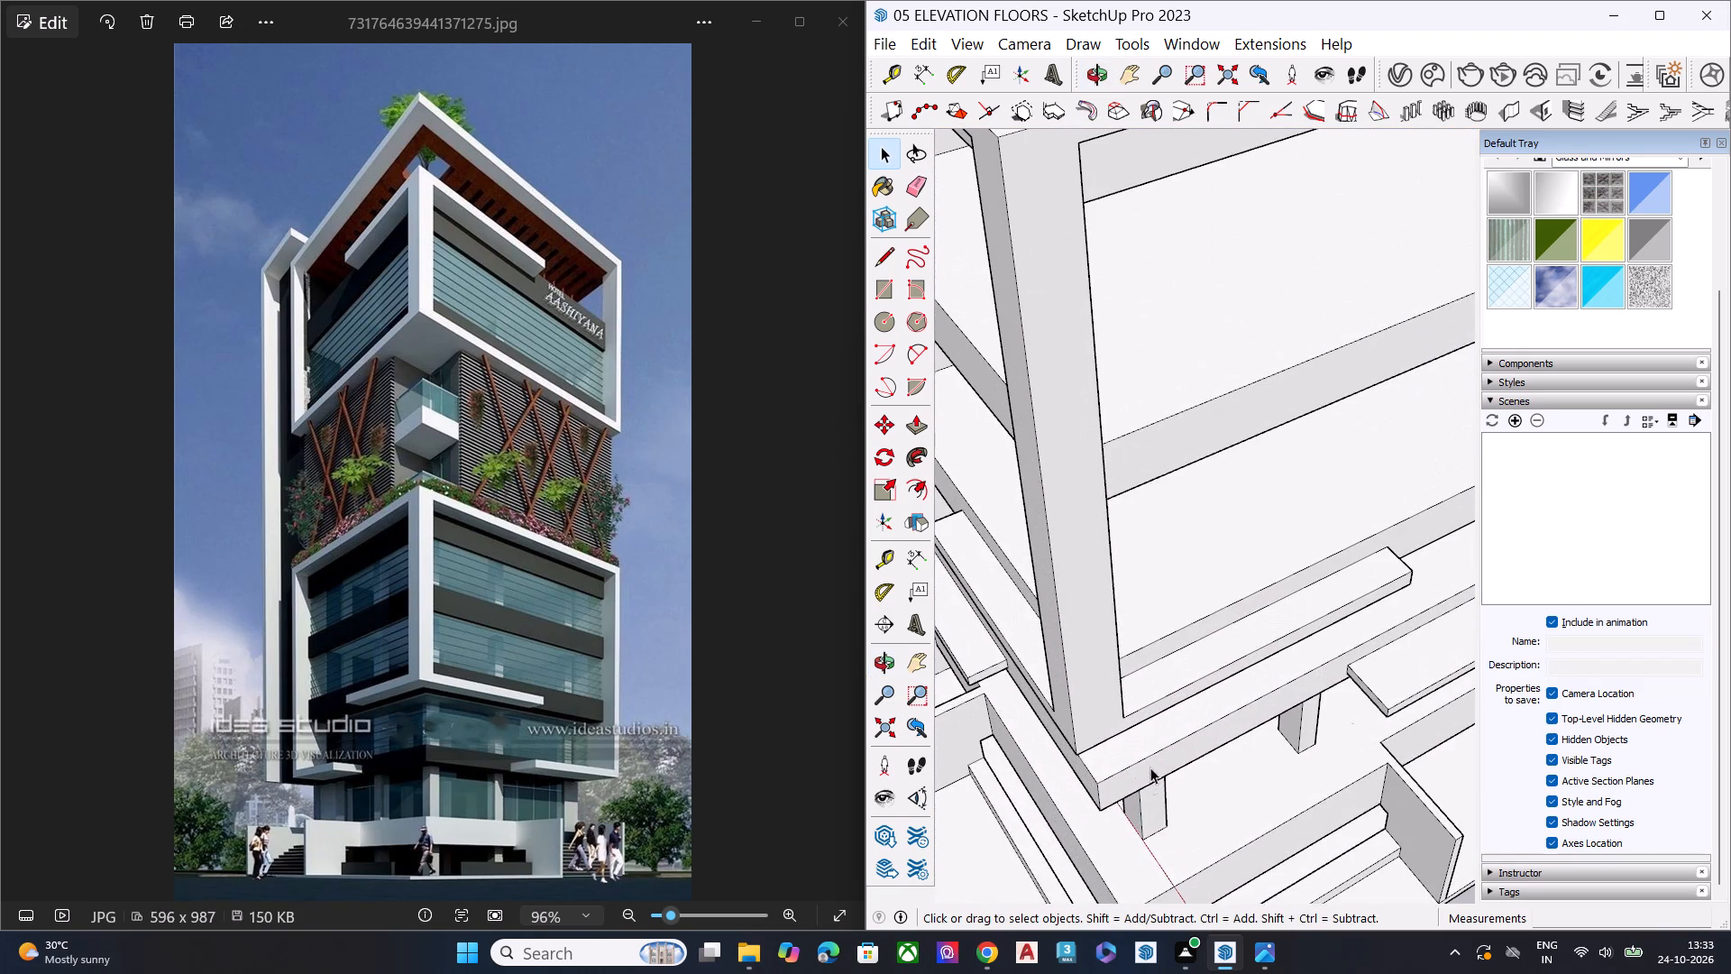
pyautogui.scroll(1, 1150, 767)
pyautogui.moveTo(1144, 756); pyautogui.dragTo(1131, 386, button='middle')
pyautogui.scroll(7, 1132, 388)
pyautogui.scroll(-2, 1114, 551)
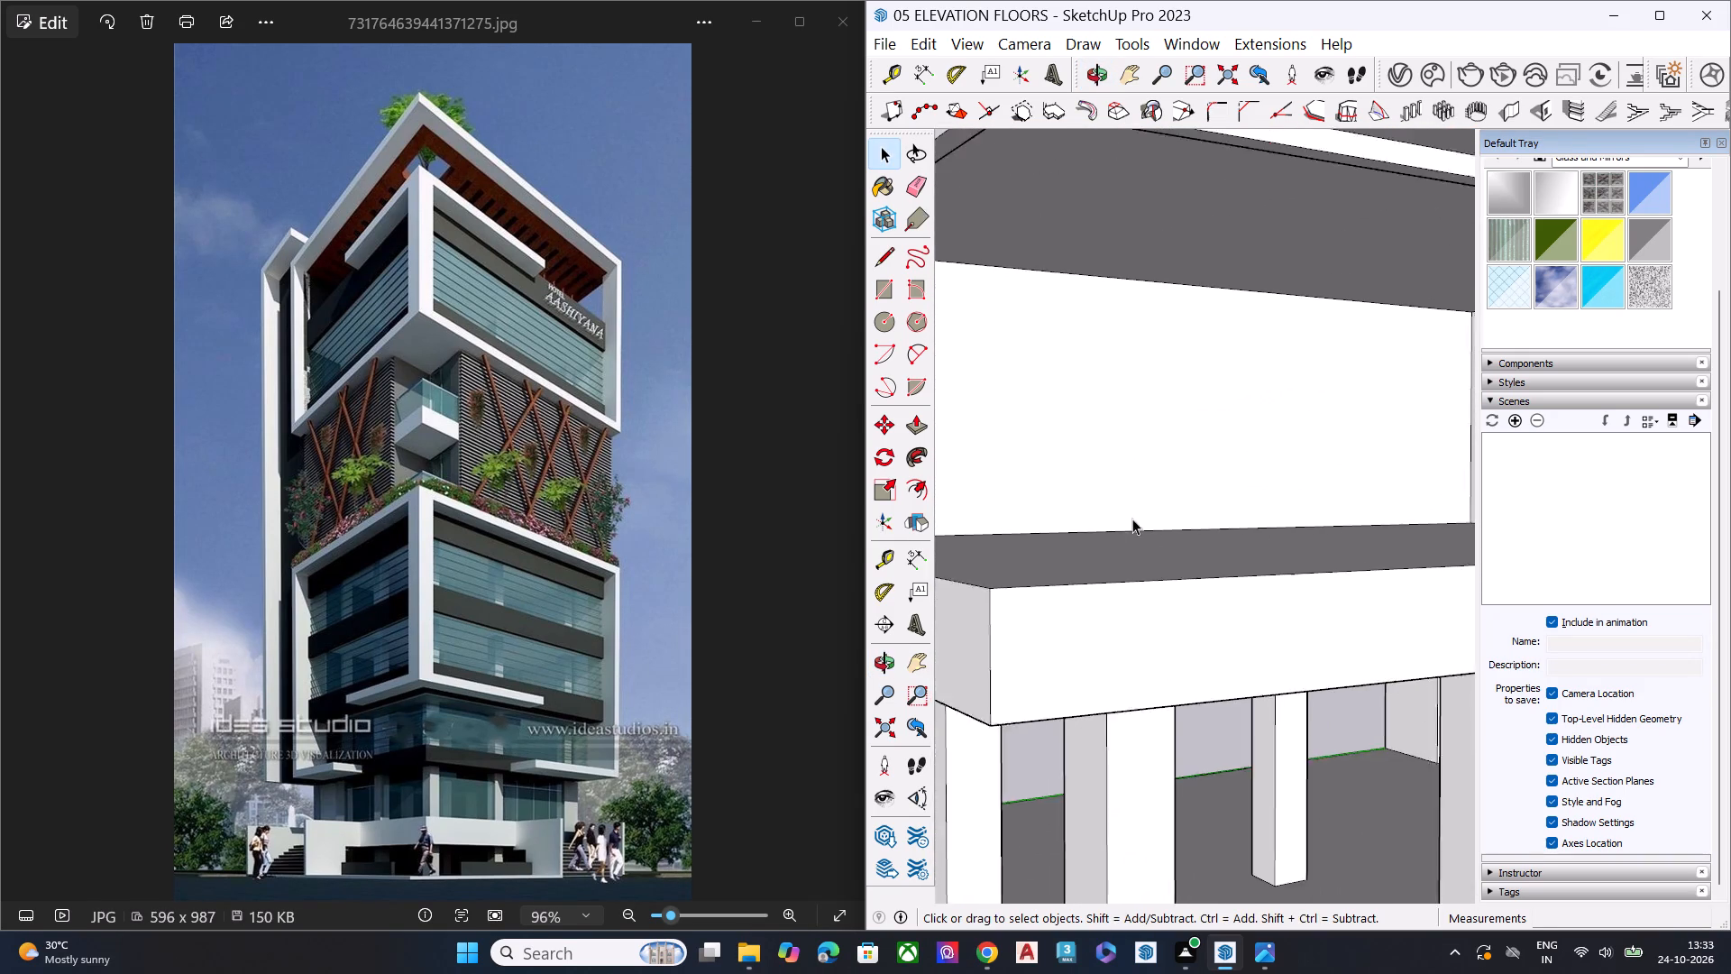
pyautogui.scroll(-3, 1132, 519)
pyautogui.scroll(1, 1148, 494)
pyautogui.scroll(-8, 1148, 489)
pyautogui.moveTo(1121, 607); pyautogui.dragTo(1154, 519, button='middle')
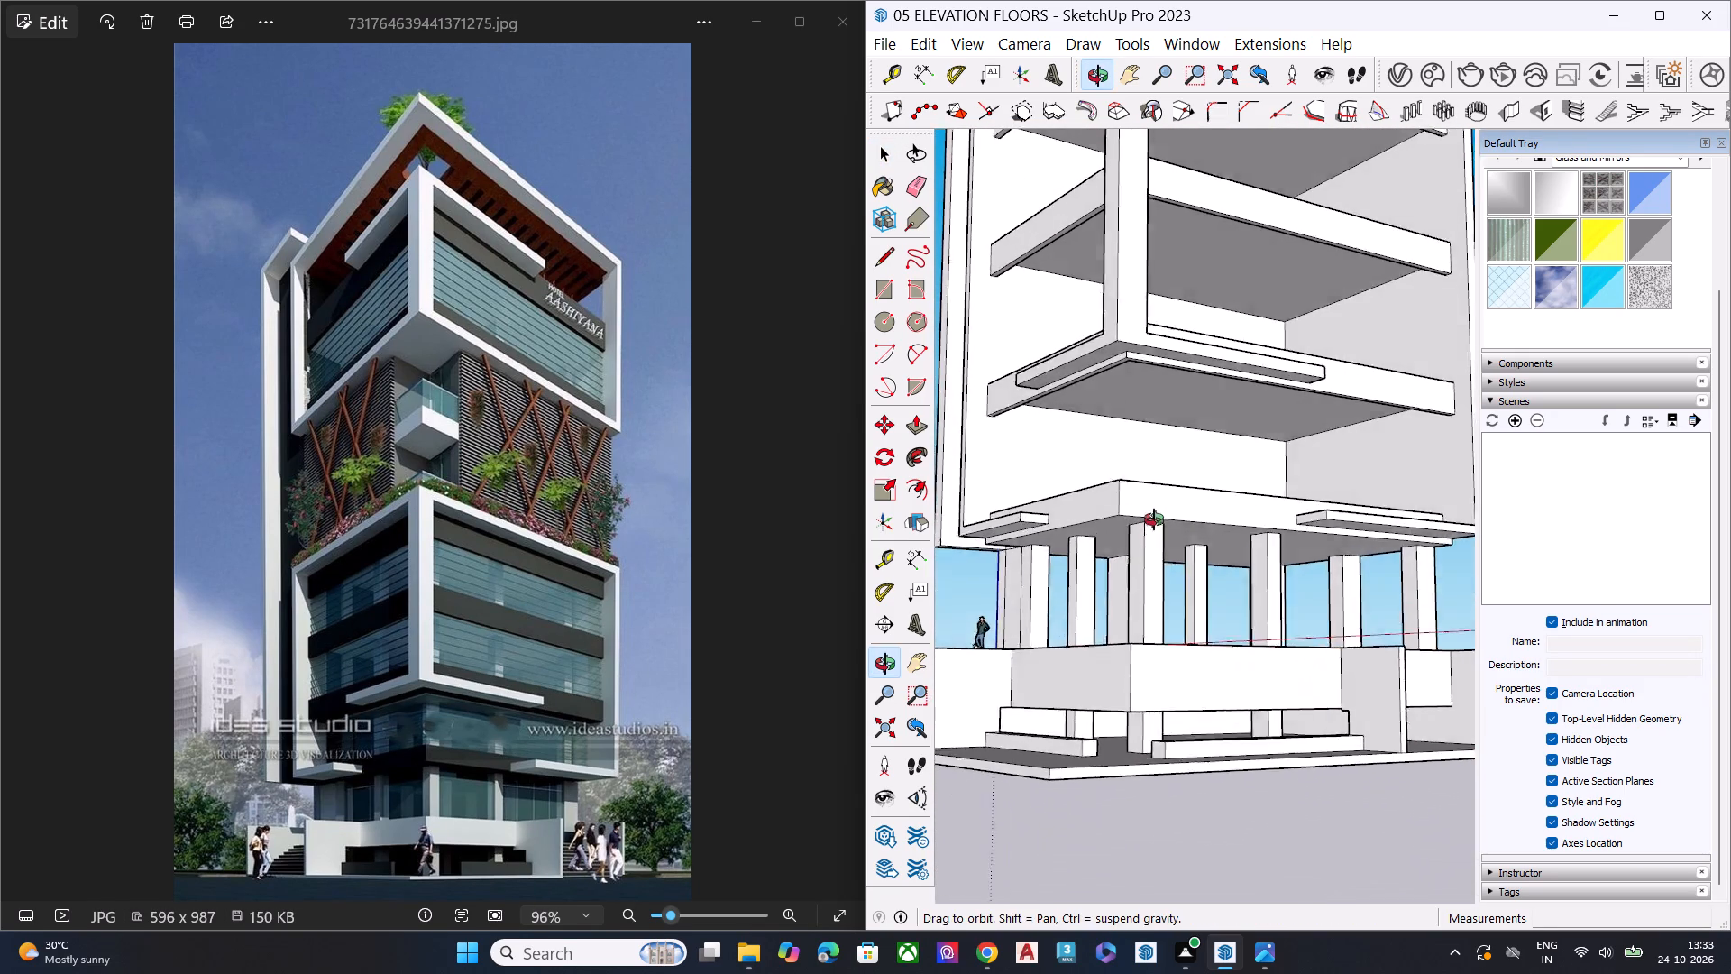
pyautogui.moveTo(1154, 519); pyautogui.dragTo(1162, 501, button='middle')
pyautogui.scroll(9, 1162, 501)
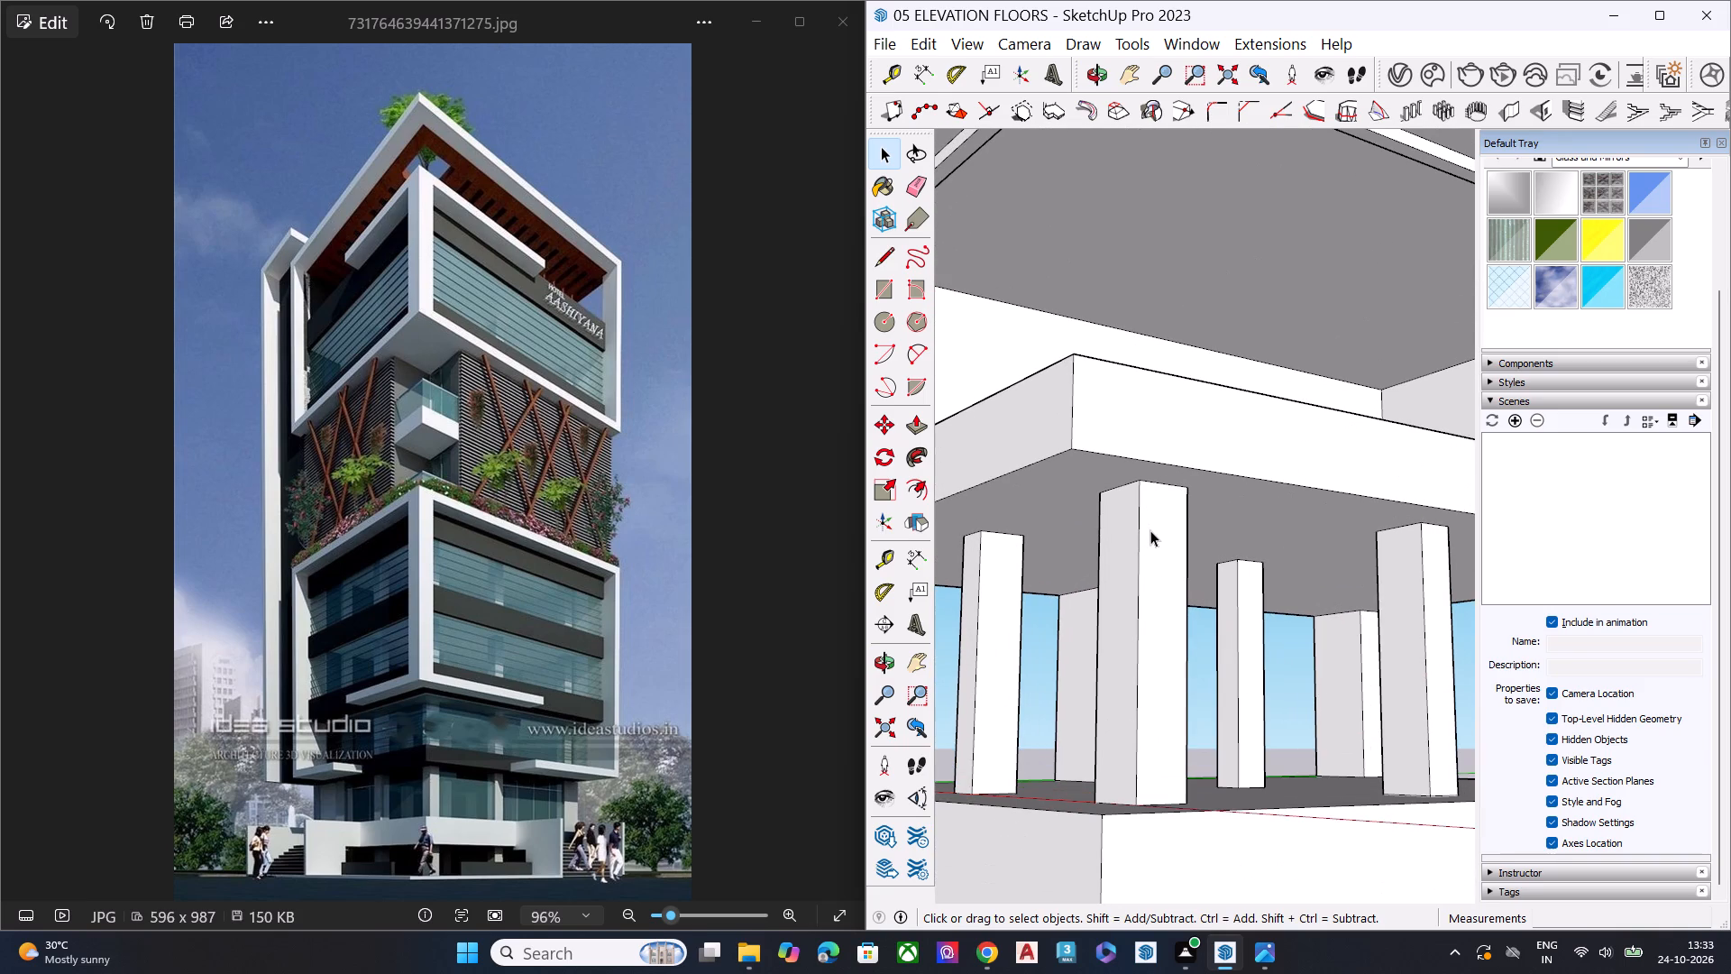
pyautogui.press('k')
# Copy the four top edges of the front corner ground-floor column straight up onto the lower frame's lowest floor slab.
pyautogui.scroll(8, 1150, 494)
pyautogui.moveTo(1155, 470); pyautogui.dragTo(1158, 404, button='middle')
pyautogui.scroll(4, 1158, 404)
pyautogui.scroll(-1, 1159, 419)
pyautogui.scroll(5, 1159, 421)
pyautogui.doubleClick(1175, 430)
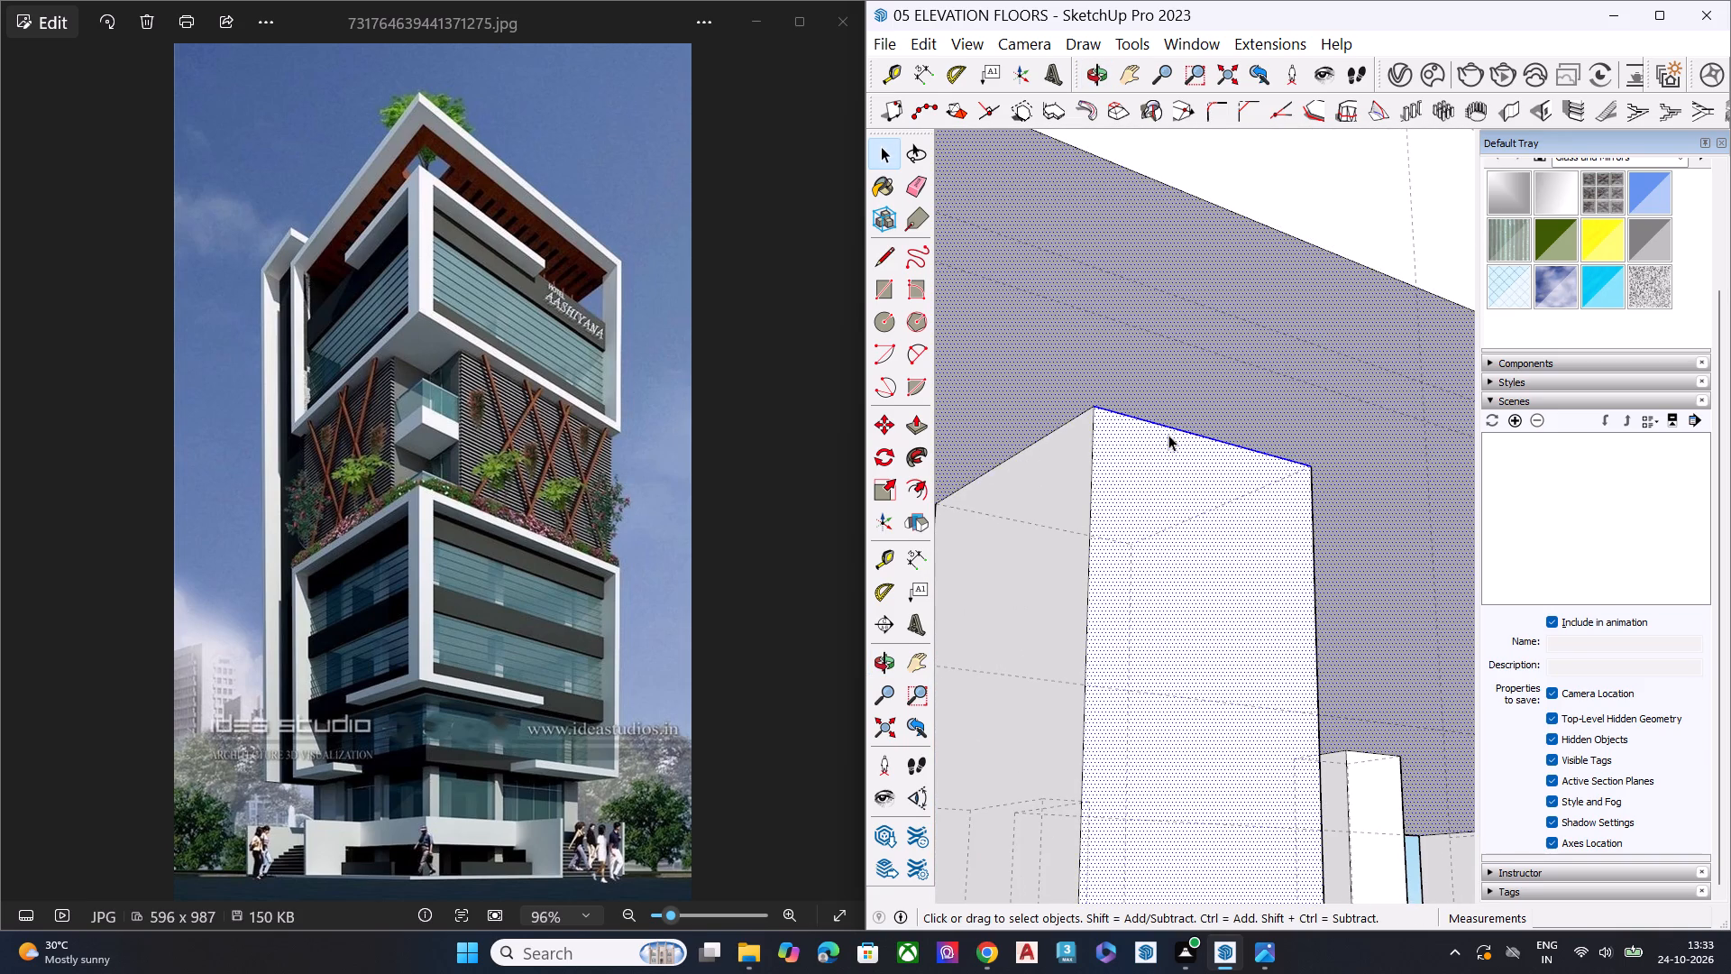
pyautogui.click(1128, 470)
pyautogui.click(1157, 421)
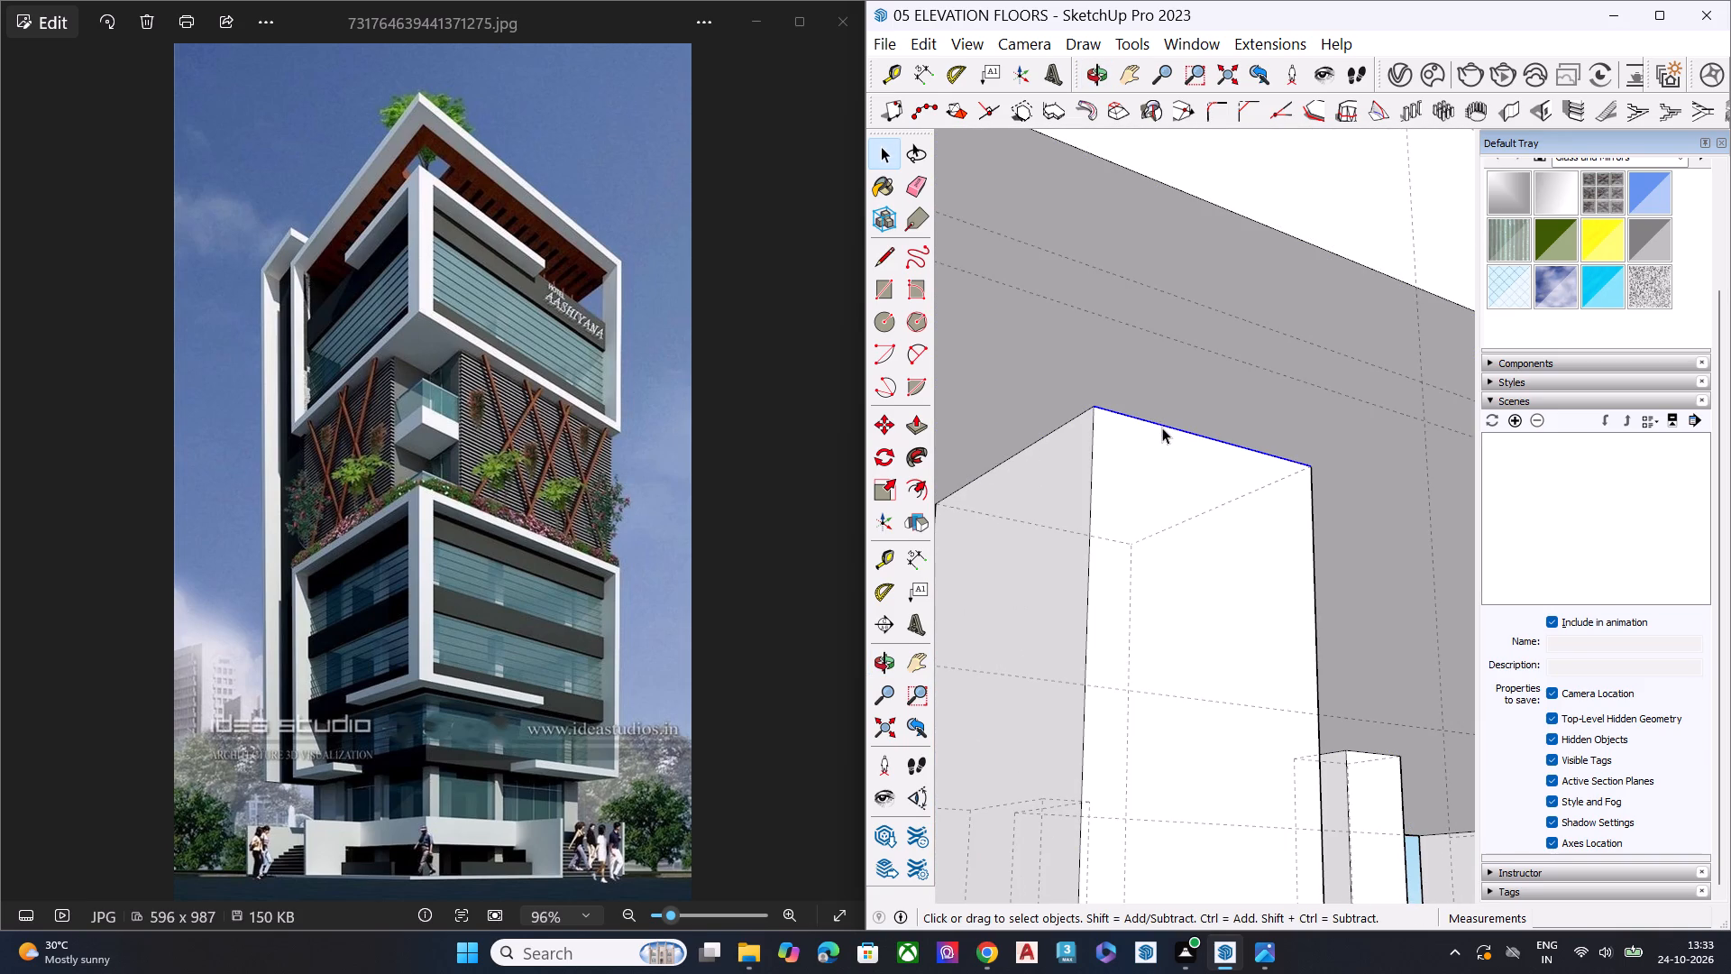
pyautogui.click(1162, 427)
pyautogui.keyDown('ctrl'); pyautogui.click(1072, 420); pyautogui.keyUp('ctrl')
pyautogui.scroll(-5, 1030, 485)
pyautogui.moveTo(1046, 492); pyautogui.dragTo(1367, 445, button='middle')
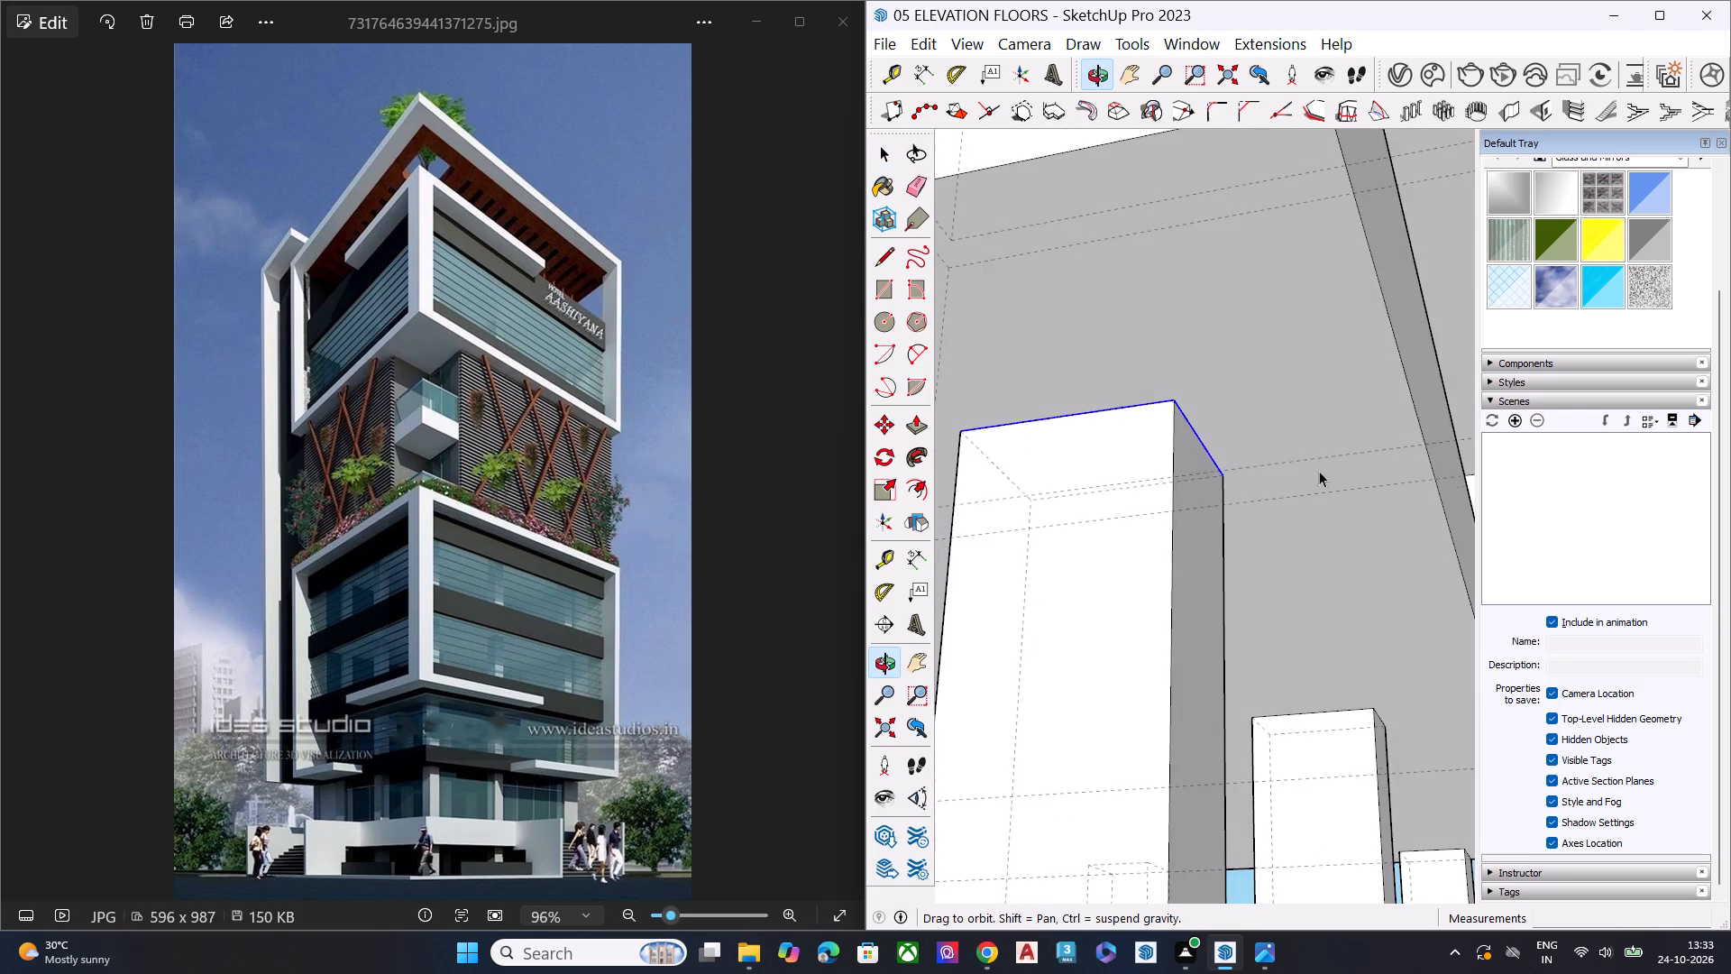
pyautogui.moveTo(1117, 506); pyautogui.dragTo(1440, 482, button='middle')
pyautogui.moveTo(1248, 482); pyautogui.dragTo(1373, 481, button='middle')
pyautogui.scroll(6, 1345, 461)
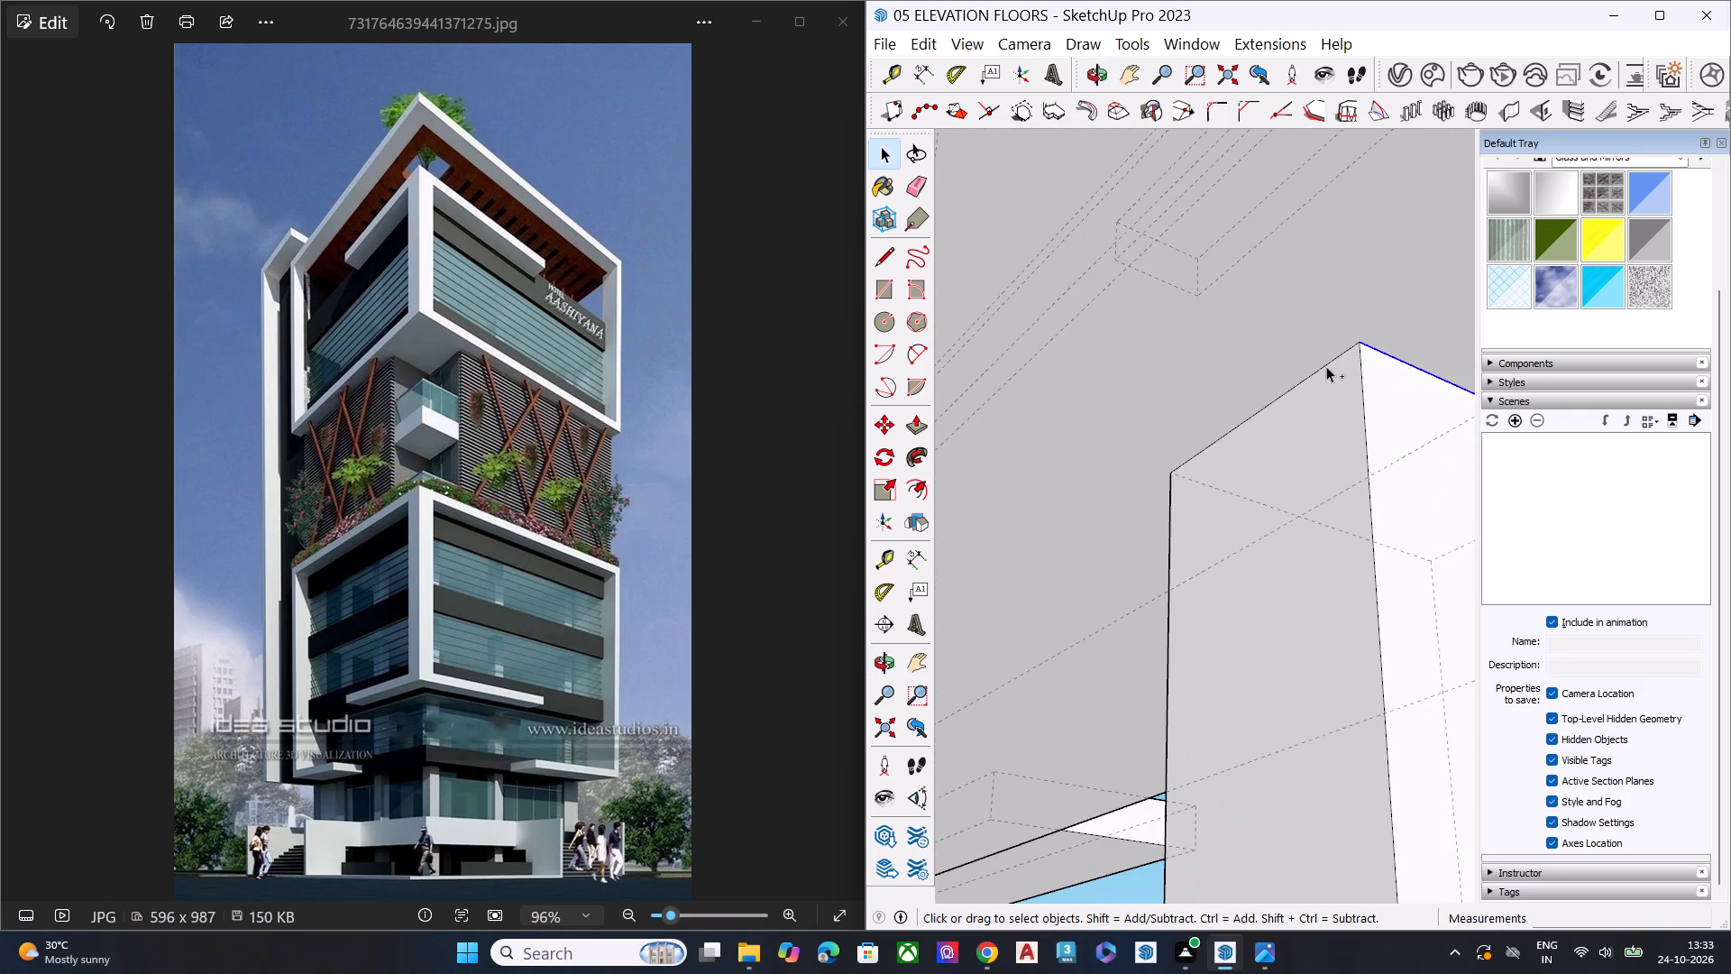
pyautogui.keyDown('ctrl'); pyautogui.click(1326, 366); pyautogui.keyUp('ctrl')
pyautogui.moveTo(1223, 449); pyautogui.dragTo(1445, 452, button='middle')
pyautogui.moveTo(1204, 512); pyautogui.dragTo(1388, 481, button='middle')
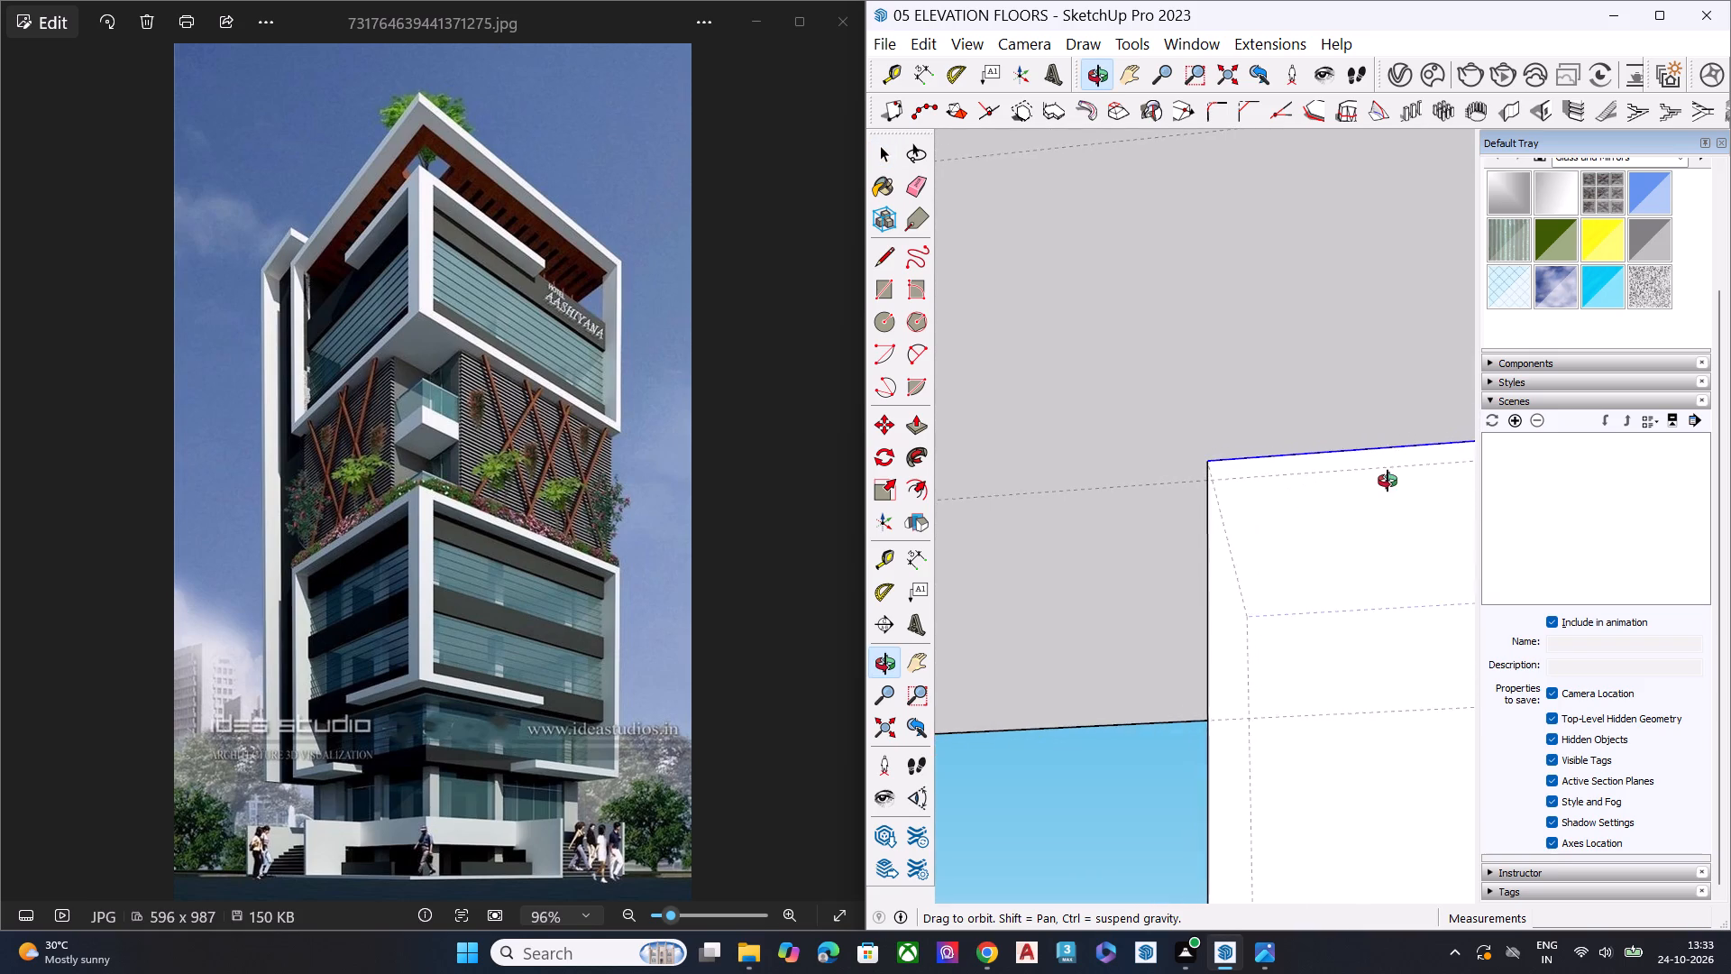
pyautogui.moveTo(1388, 481); pyautogui.dragTo(1424, 479, button='middle')
pyautogui.scroll(1, 1348, 510)
pyautogui.moveTo(1287, 511); pyautogui.dragTo(1450, 507, button='middle')
pyautogui.scroll(2, 1281, 513)
pyautogui.scroll(-1, 1268, 502)
pyautogui.scroll(2, 1268, 502)
pyautogui.keyDown('ctrl'); pyautogui.click(1268, 492); pyautogui.keyUp('ctrl')
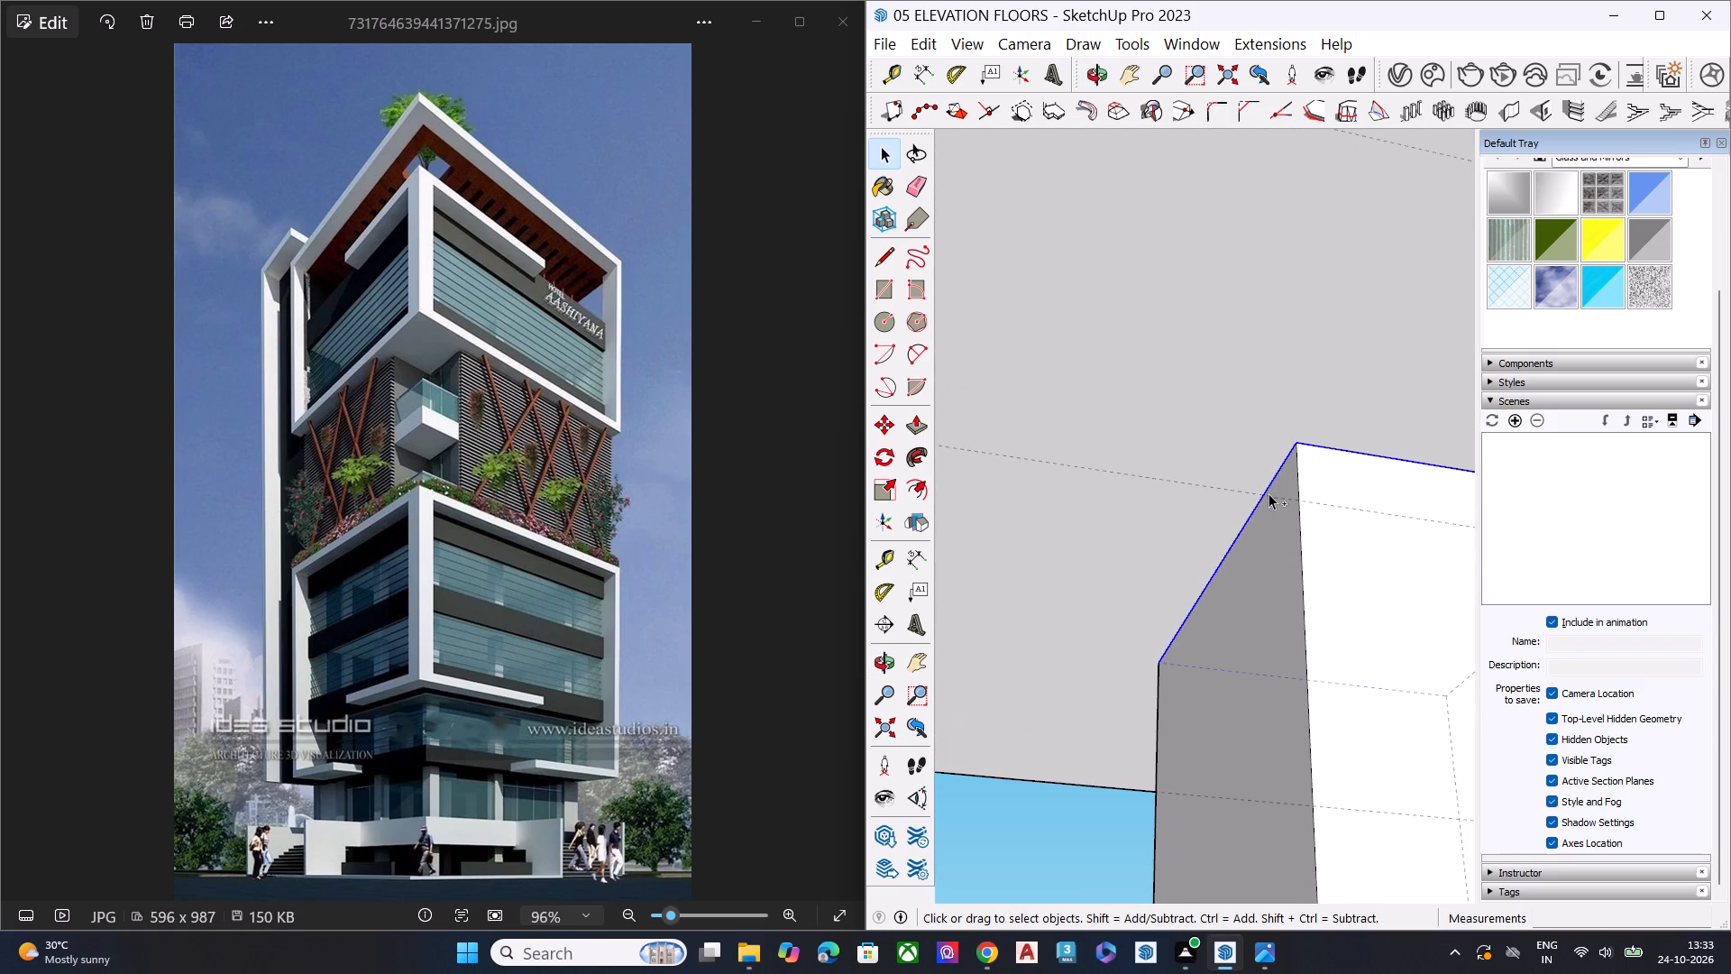
pyautogui.moveTo(1305, 535); pyautogui.dragTo(983, 535, button='middle')
pyautogui.moveTo(1203, 553); pyautogui.dragTo(930, 514, button='middle')
pyautogui.moveTo(1295, 537); pyautogui.dragTo(1001, 518, button='middle')
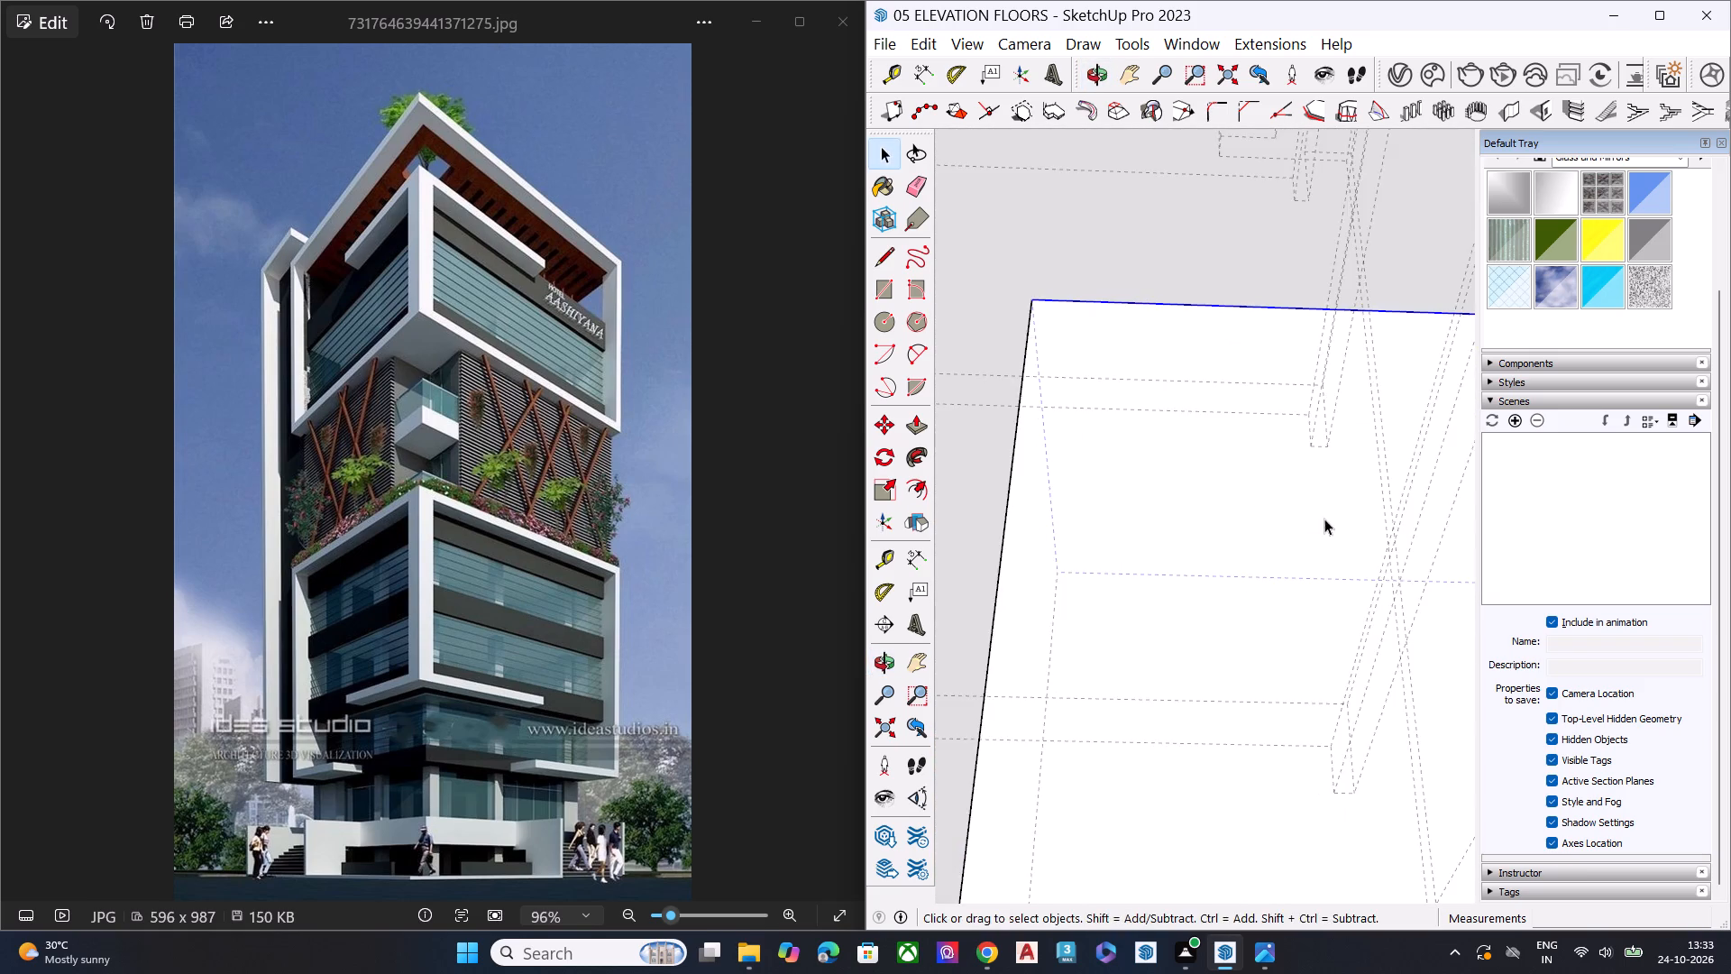
pyautogui.moveTo(1324, 519); pyautogui.dragTo(994, 520, button='middle')
pyautogui.moveTo(1204, 525); pyautogui.dragTo(1076, 525, button='middle')
pyautogui.scroll(1, 1075, 522)
pyautogui.scroll(-7, 1074, 510)
pyautogui.scroll(-3, 1147, 478)
pyautogui.scroll(1, 1147, 489)
pyautogui.scroll(-3, 1144, 508)
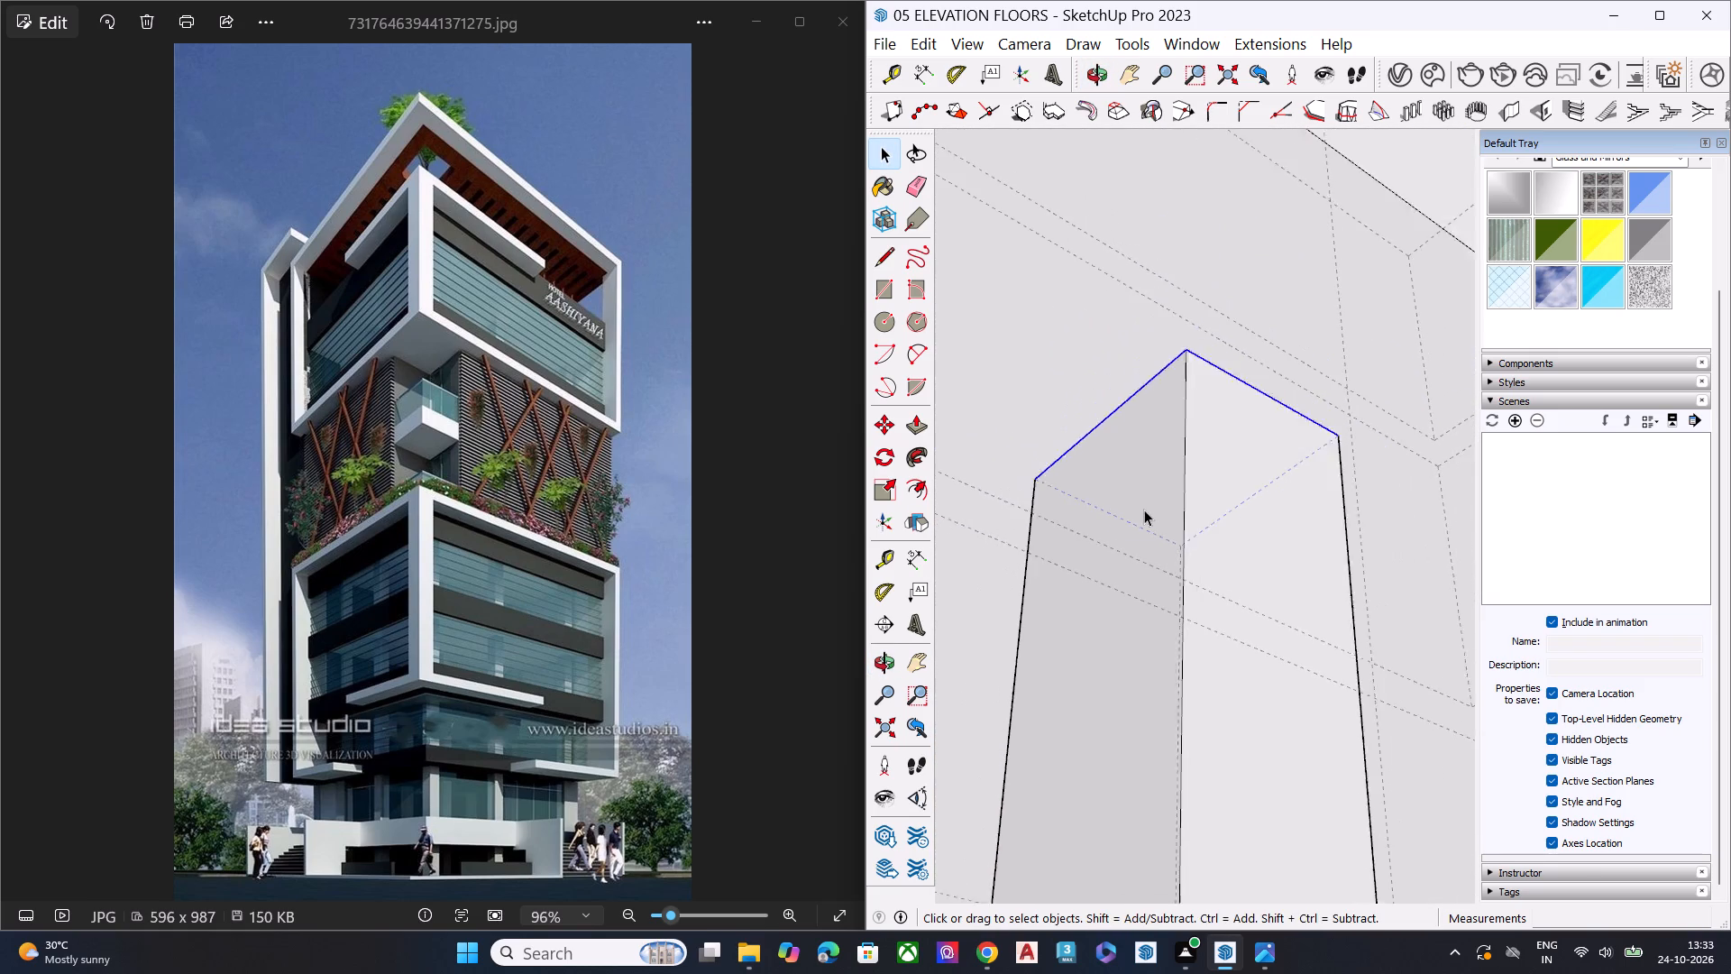
pyautogui.scroll(-1, 1144, 510)
pyautogui.moveTo(1145, 515); pyautogui.dragTo(1160, 590, button='middle')
pyautogui.press('m')
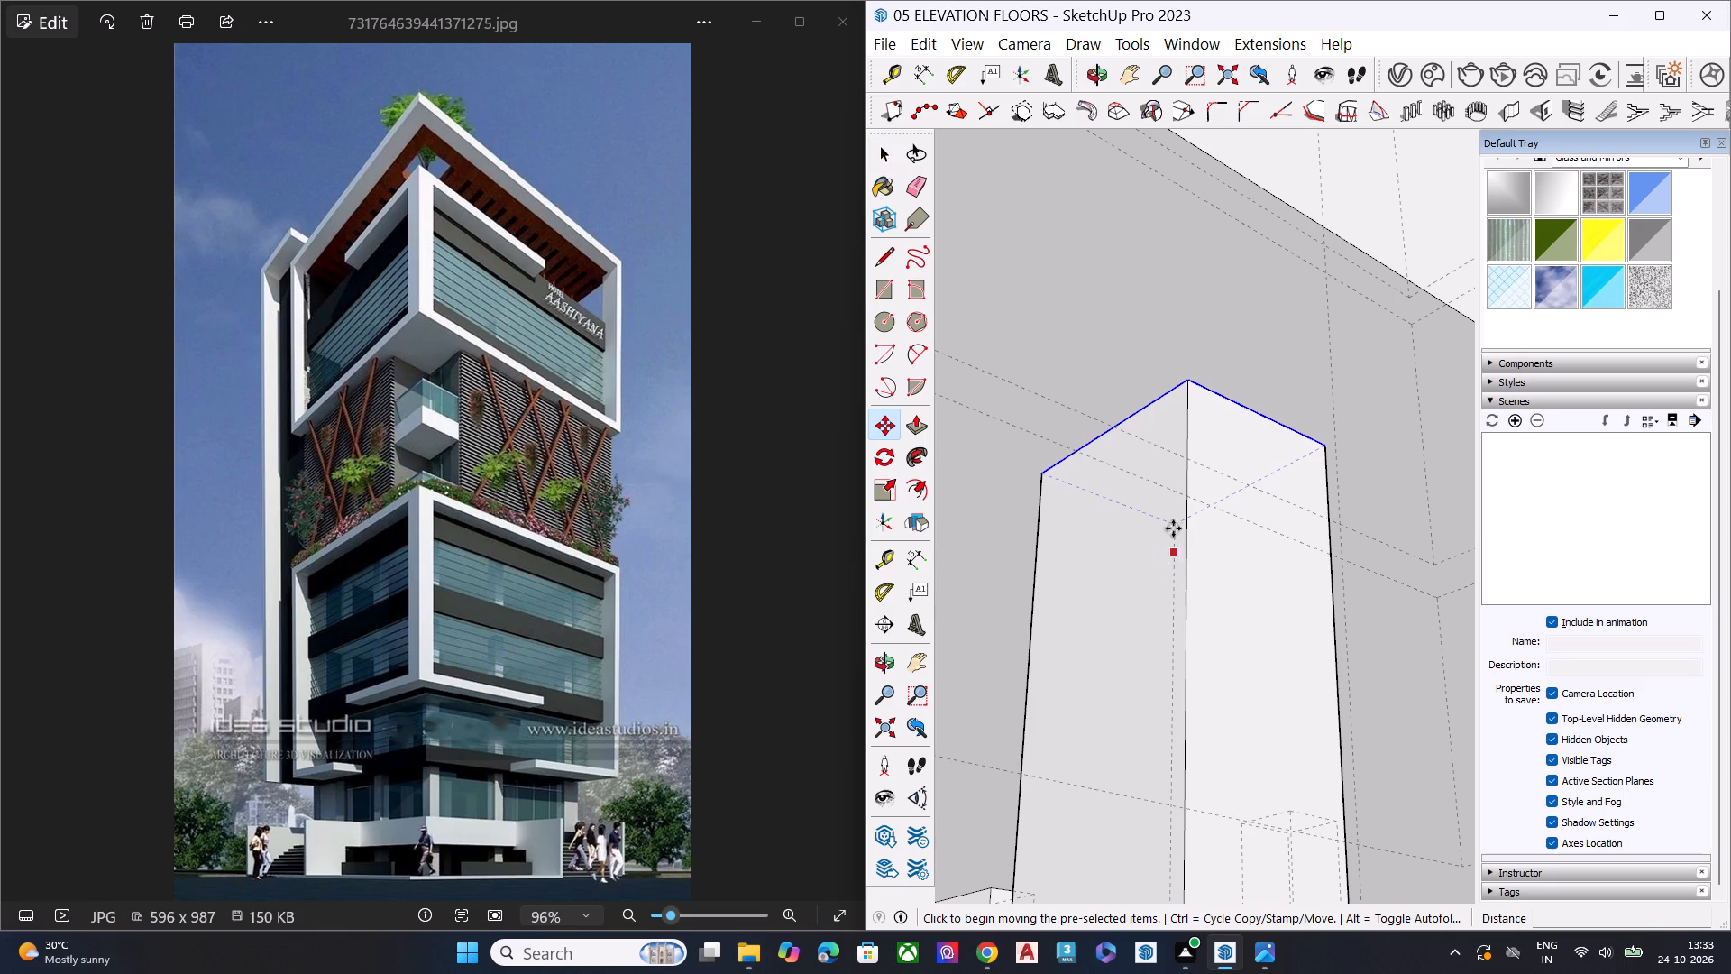
pyautogui.click(1186, 381)
pyautogui.scroll(-8, 1082, 486)
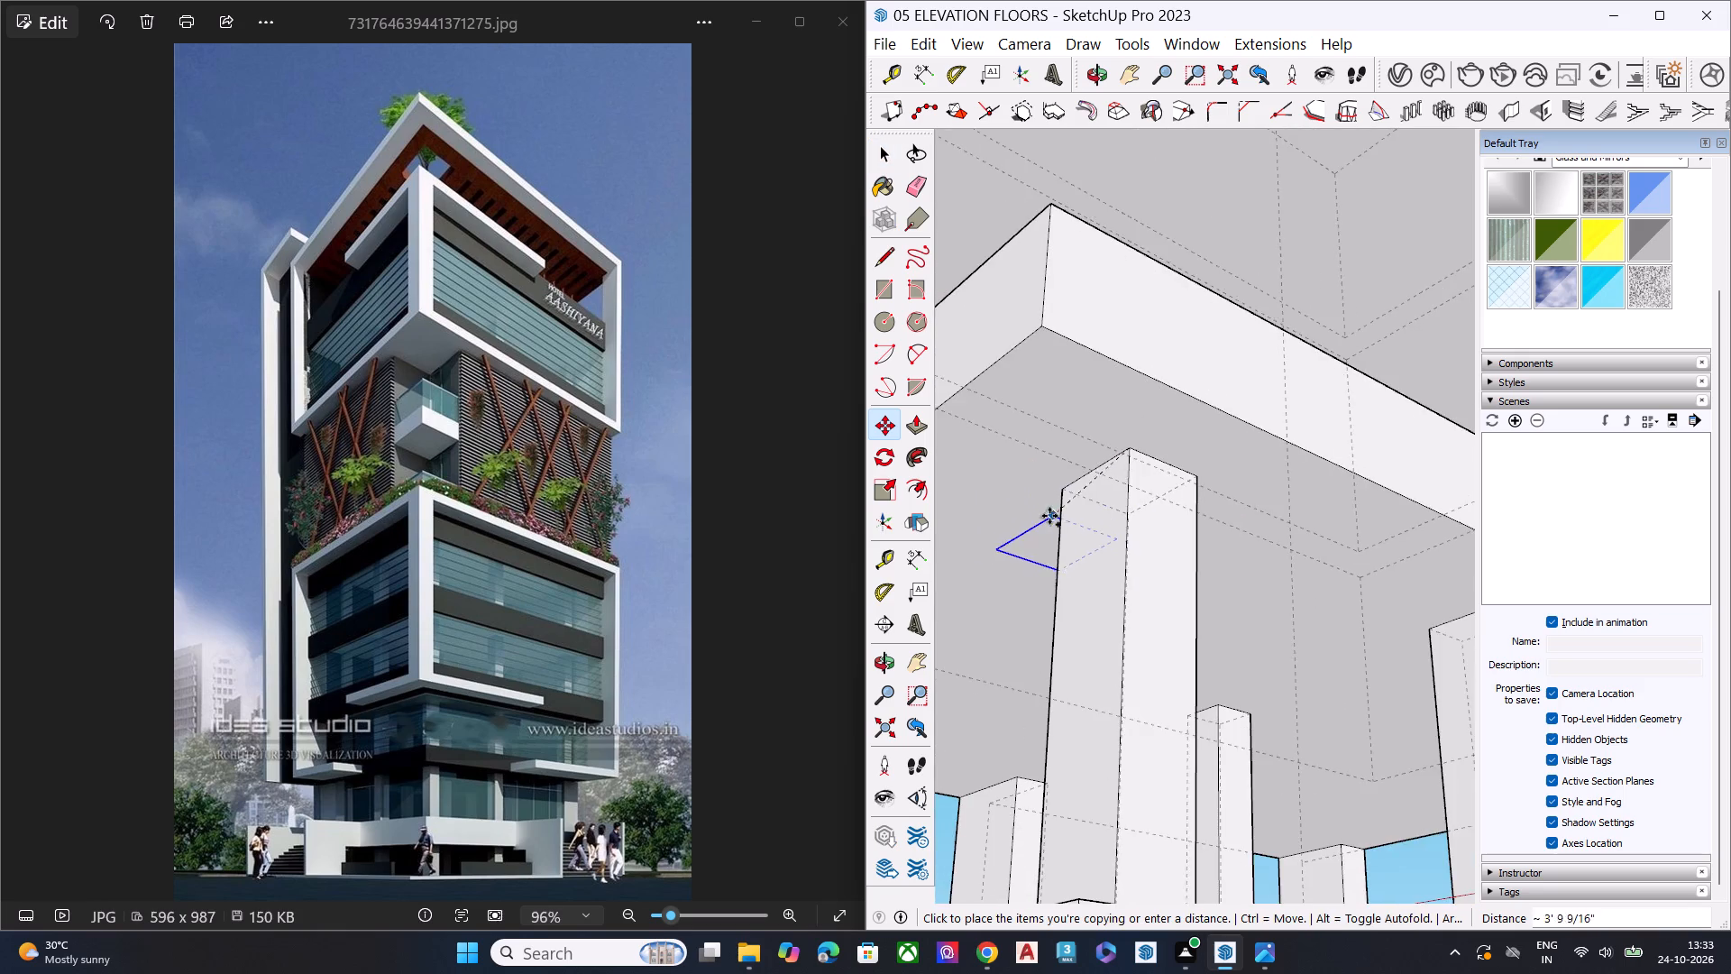
pyautogui.scroll(-1, 1068, 538)
pyautogui.scroll(1, 1070, 540)
pyautogui.scroll(-9, 1079, 547)
pyautogui.scroll(-16, 1011, 519)
pyautogui.scroll(1, 1043, 559)
pyautogui.scroll(-3, 1044, 561)
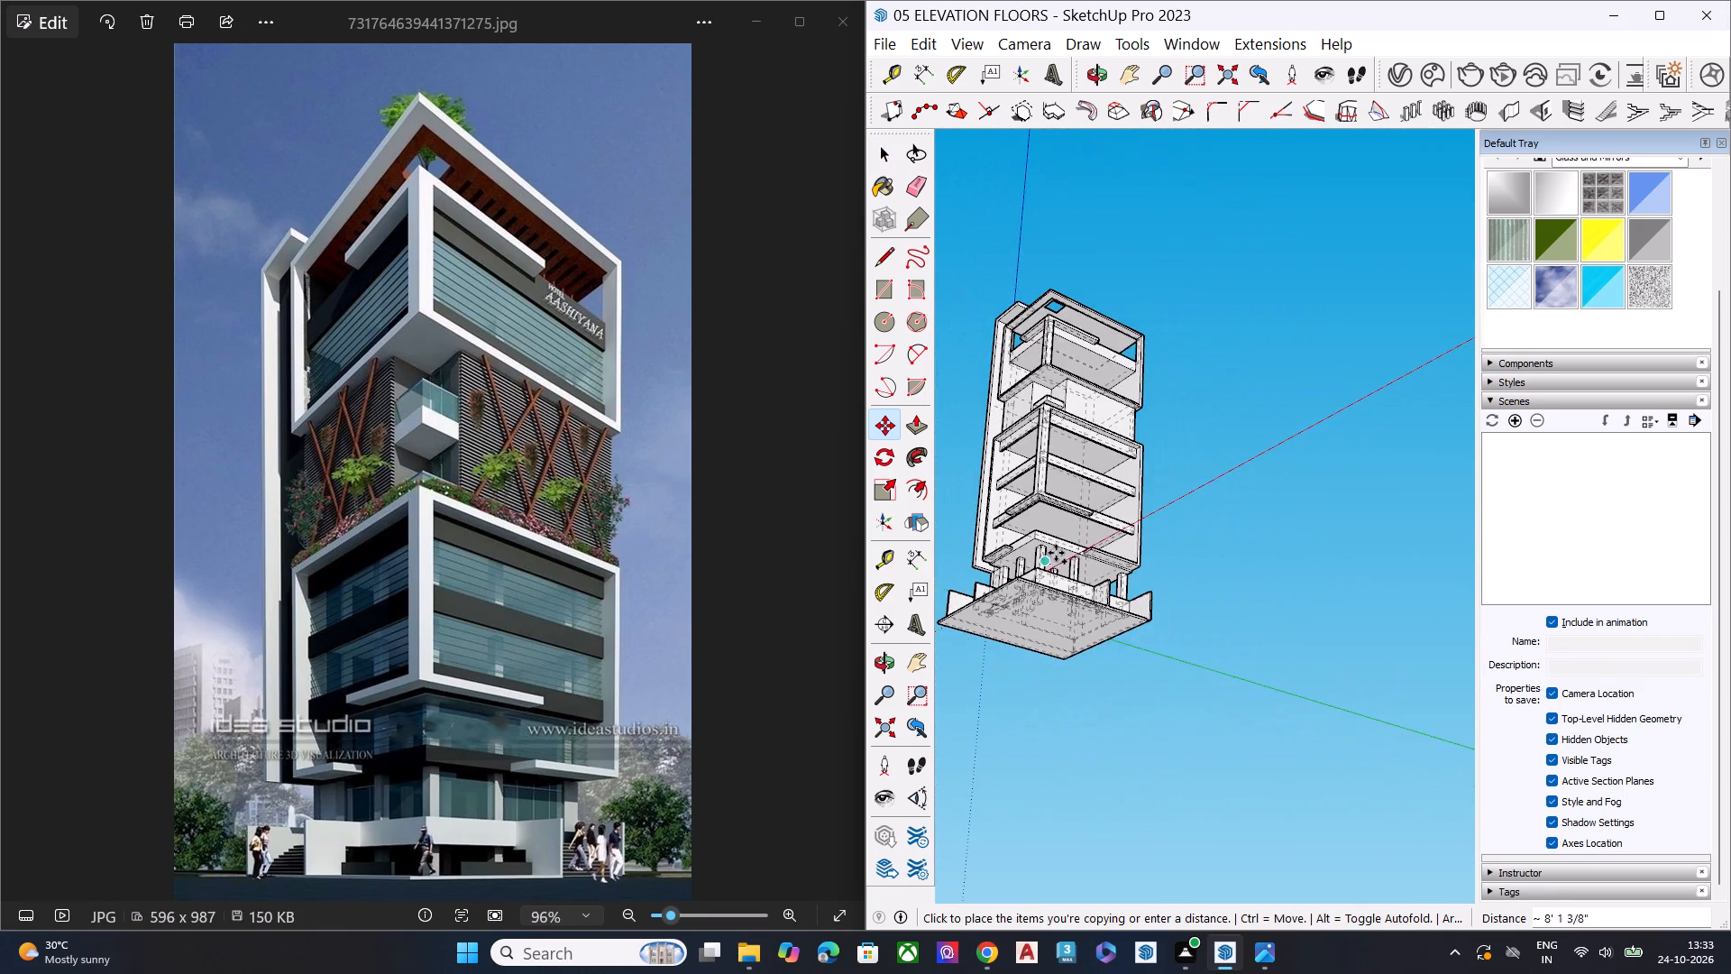
pyautogui.scroll(-7, 1069, 506)
pyautogui.moveTo(1092, 484); pyautogui.dragTo(1139, 795, button='middle')
pyautogui.scroll(5, 1100, 675)
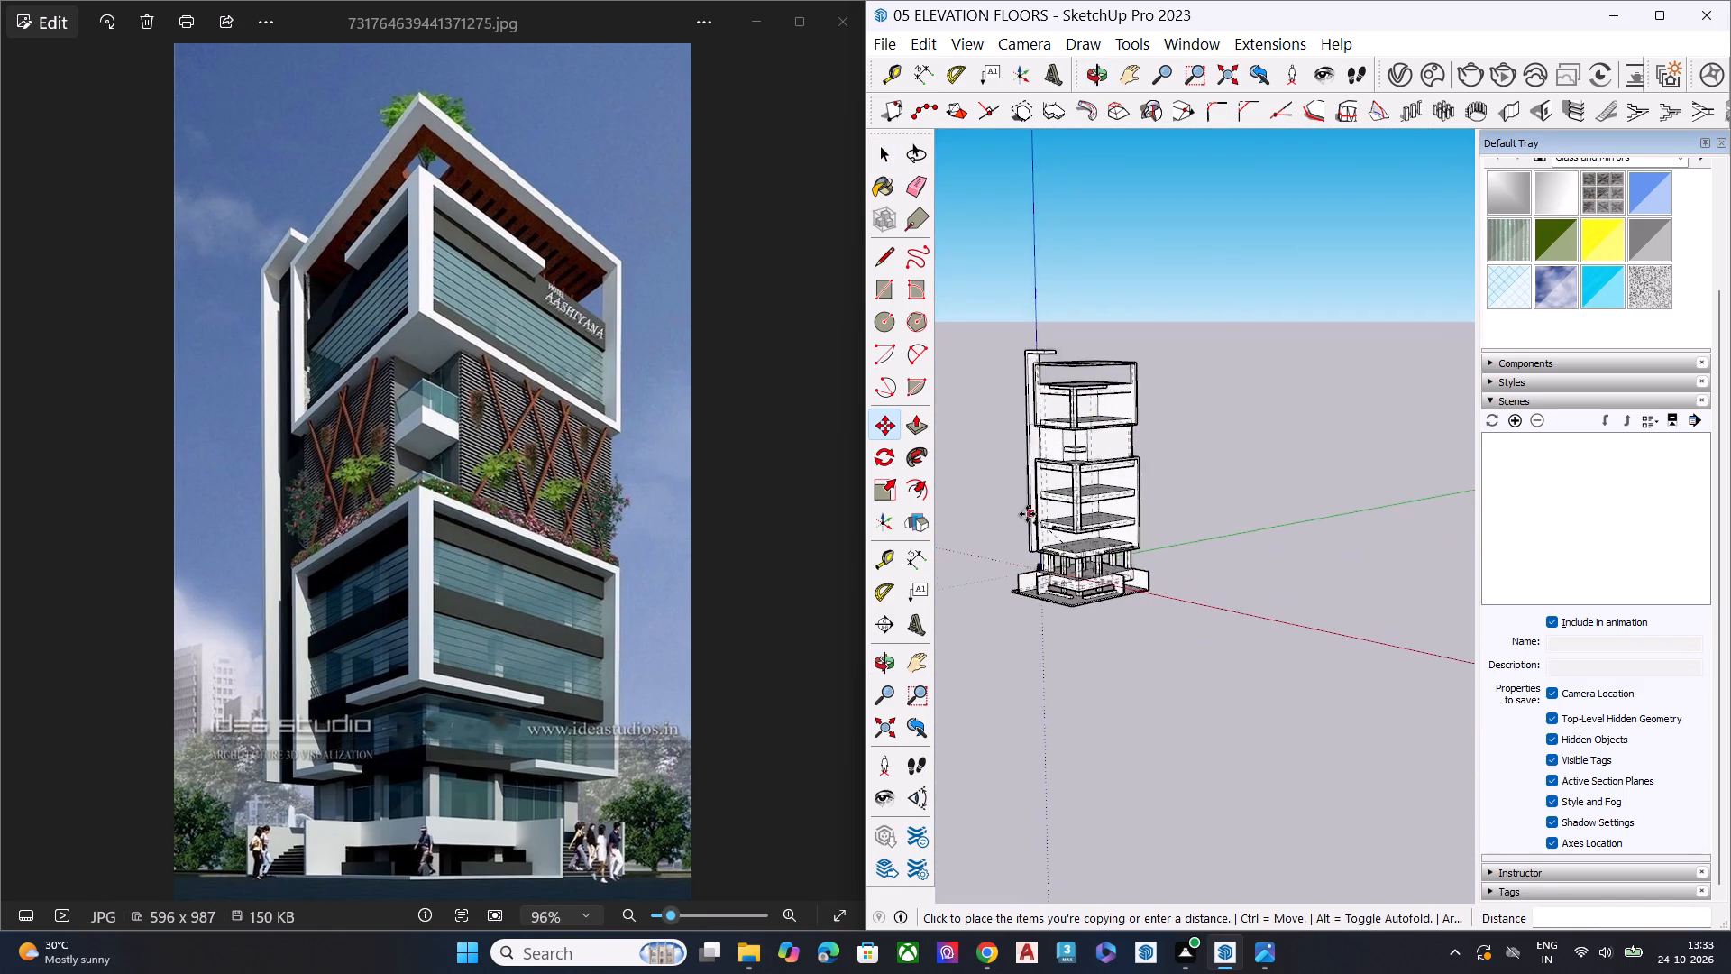
pyautogui.scroll(4, 1027, 514)
pyautogui.scroll(16, 1114, 510)
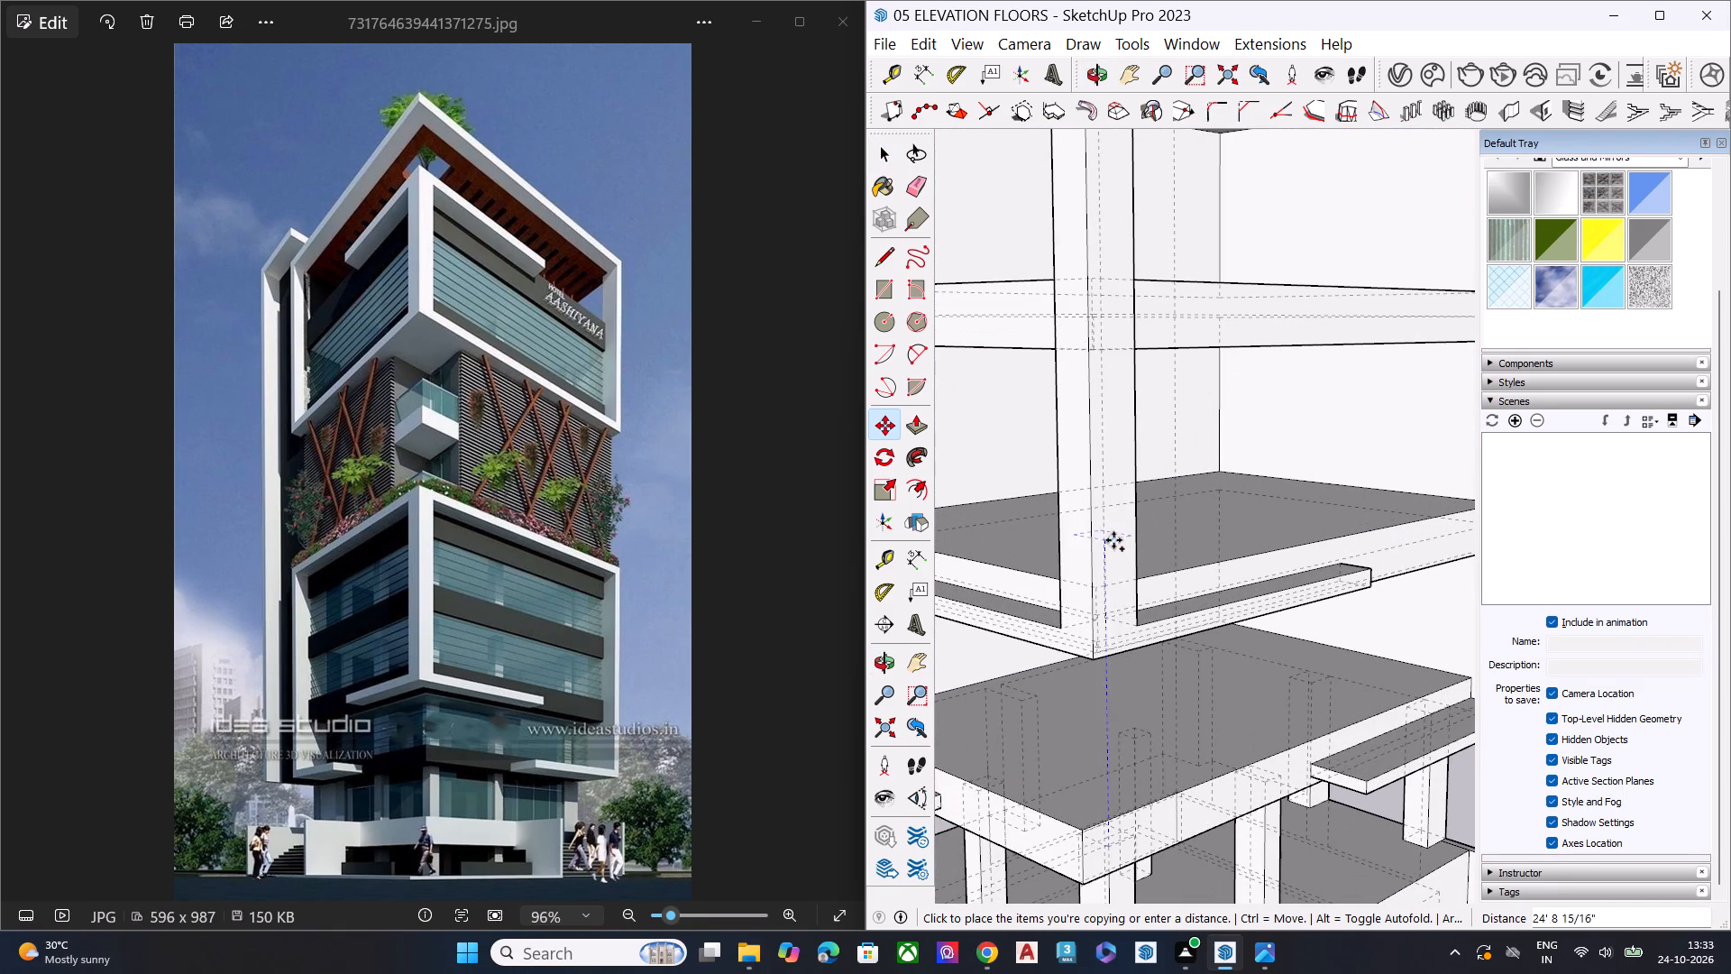
pyautogui.moveTo(1112, 580); pyautogui.dragTo(998, 694, button='middle')
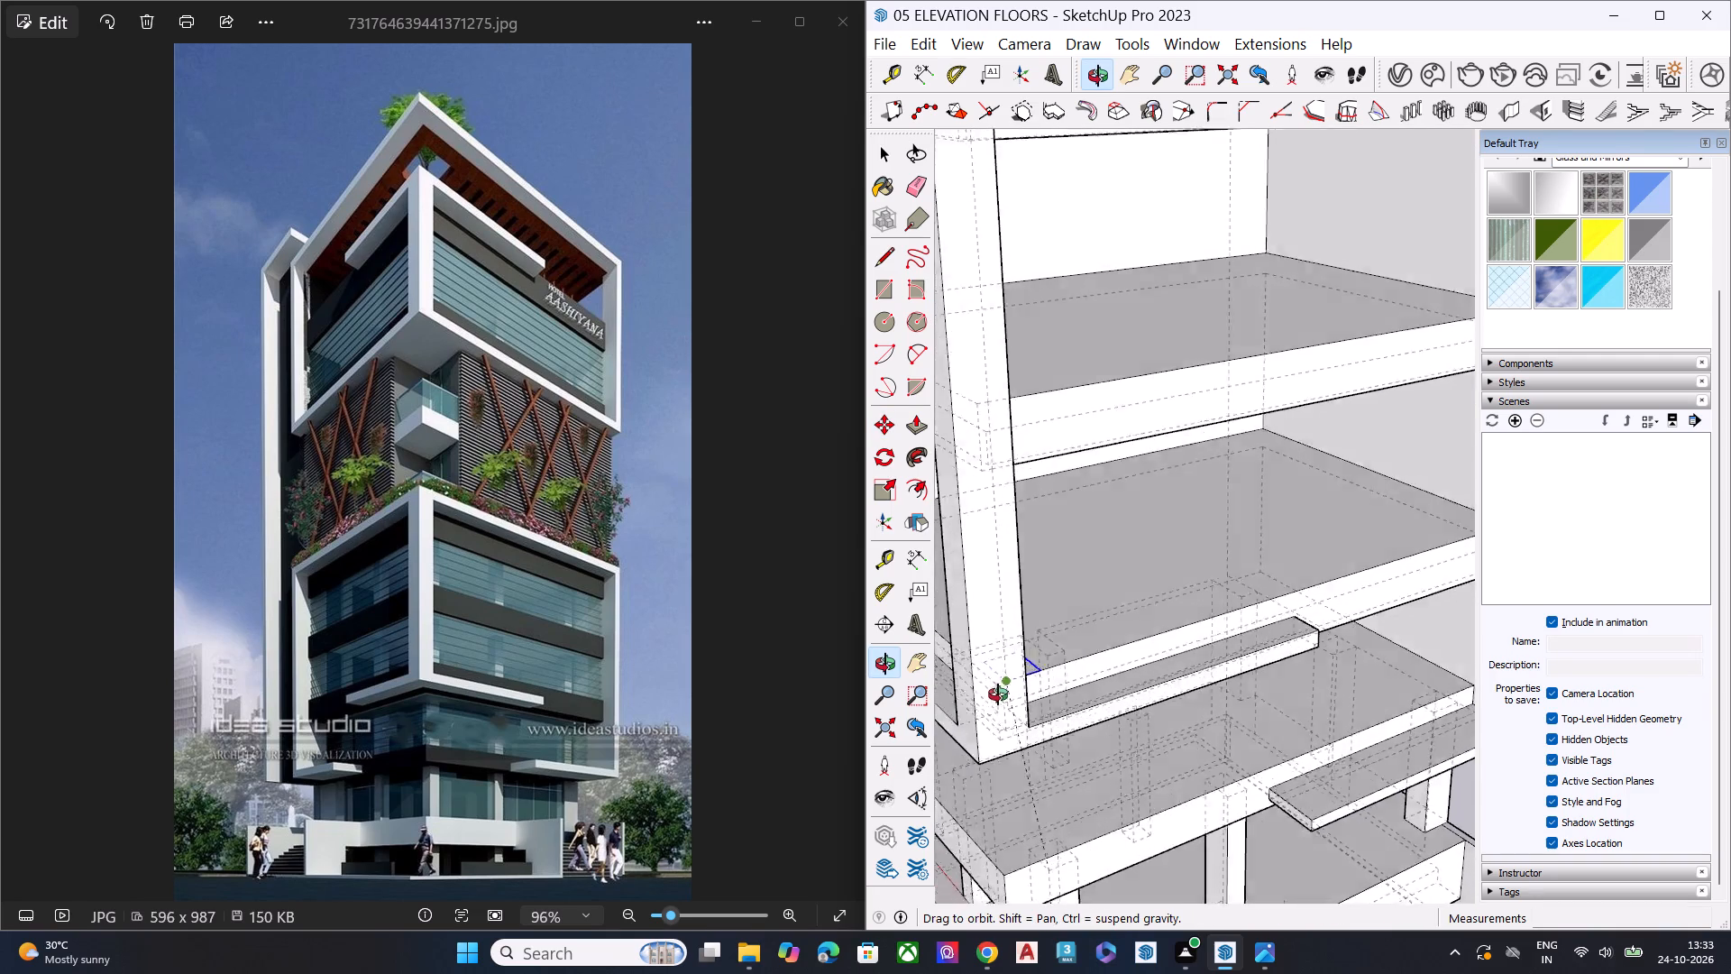
pyautogui.moveTo(998, 694); pyautogui.dragTo(979, 704, button='middle')
pyautogui.scroll(9, 979, 704)
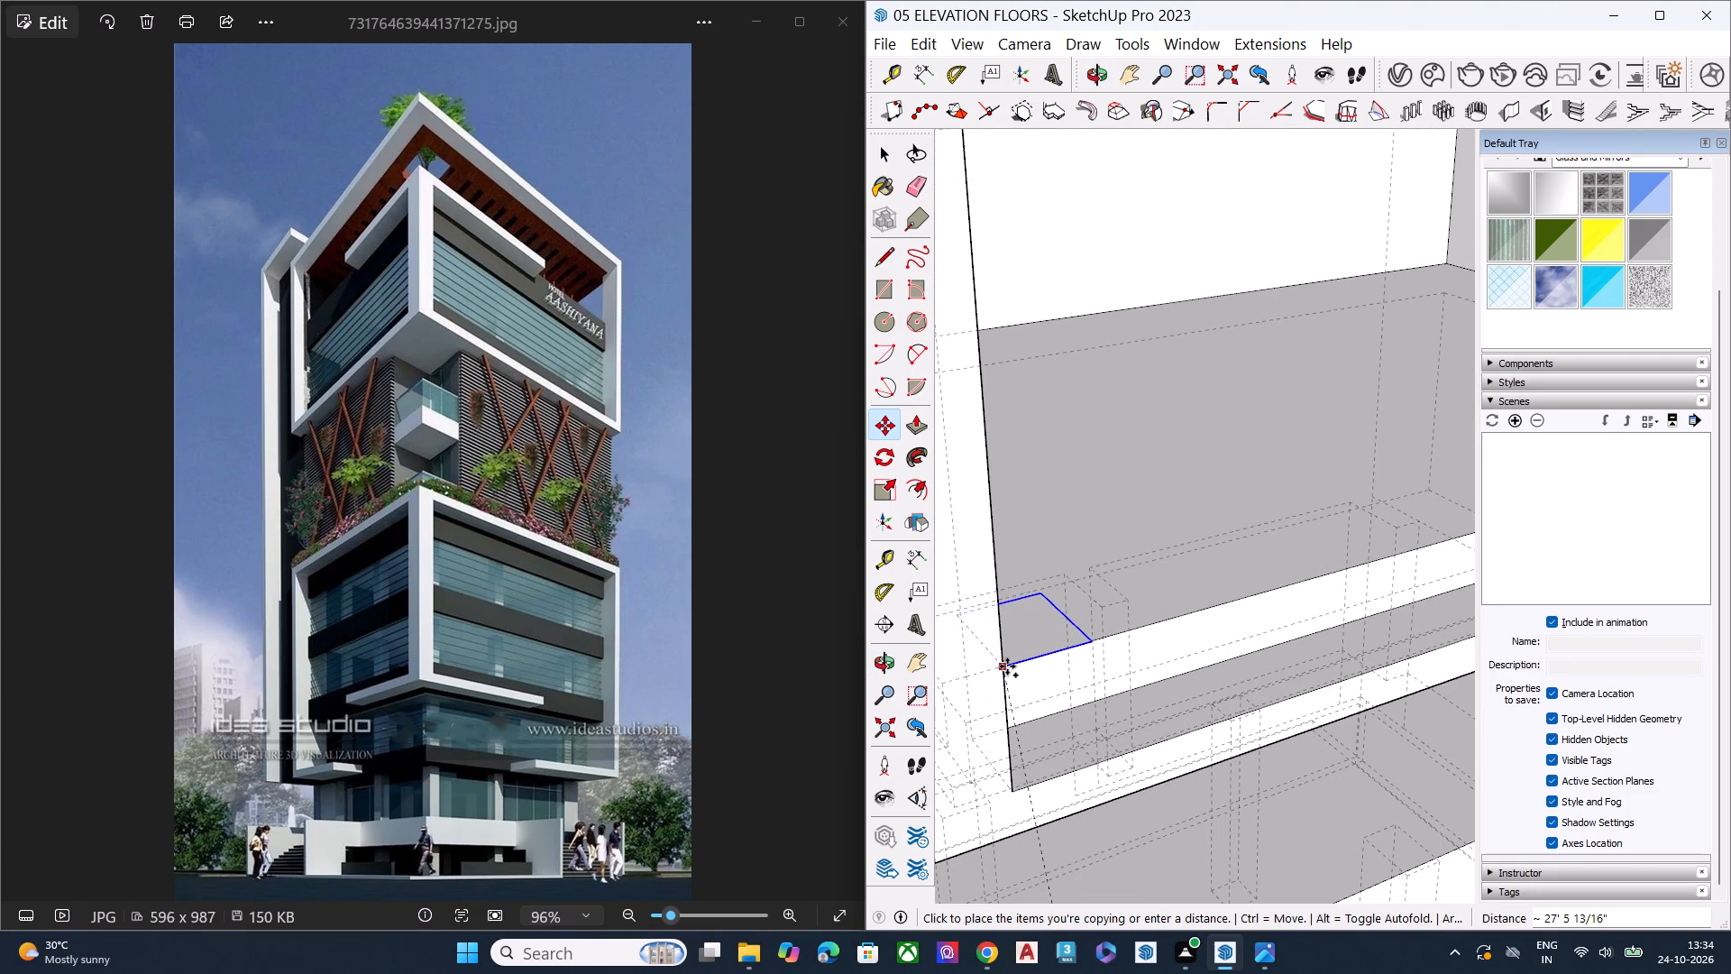
pyautogui.moveTo(1007, 666); pyautogui.dragTo(862, 675, button='middle')
pyautogui.scroll(-9, 1169, 584)
pyautogui.moveTo(1144, 610); pyautogui.dragTo(1069, 665, button='middle')
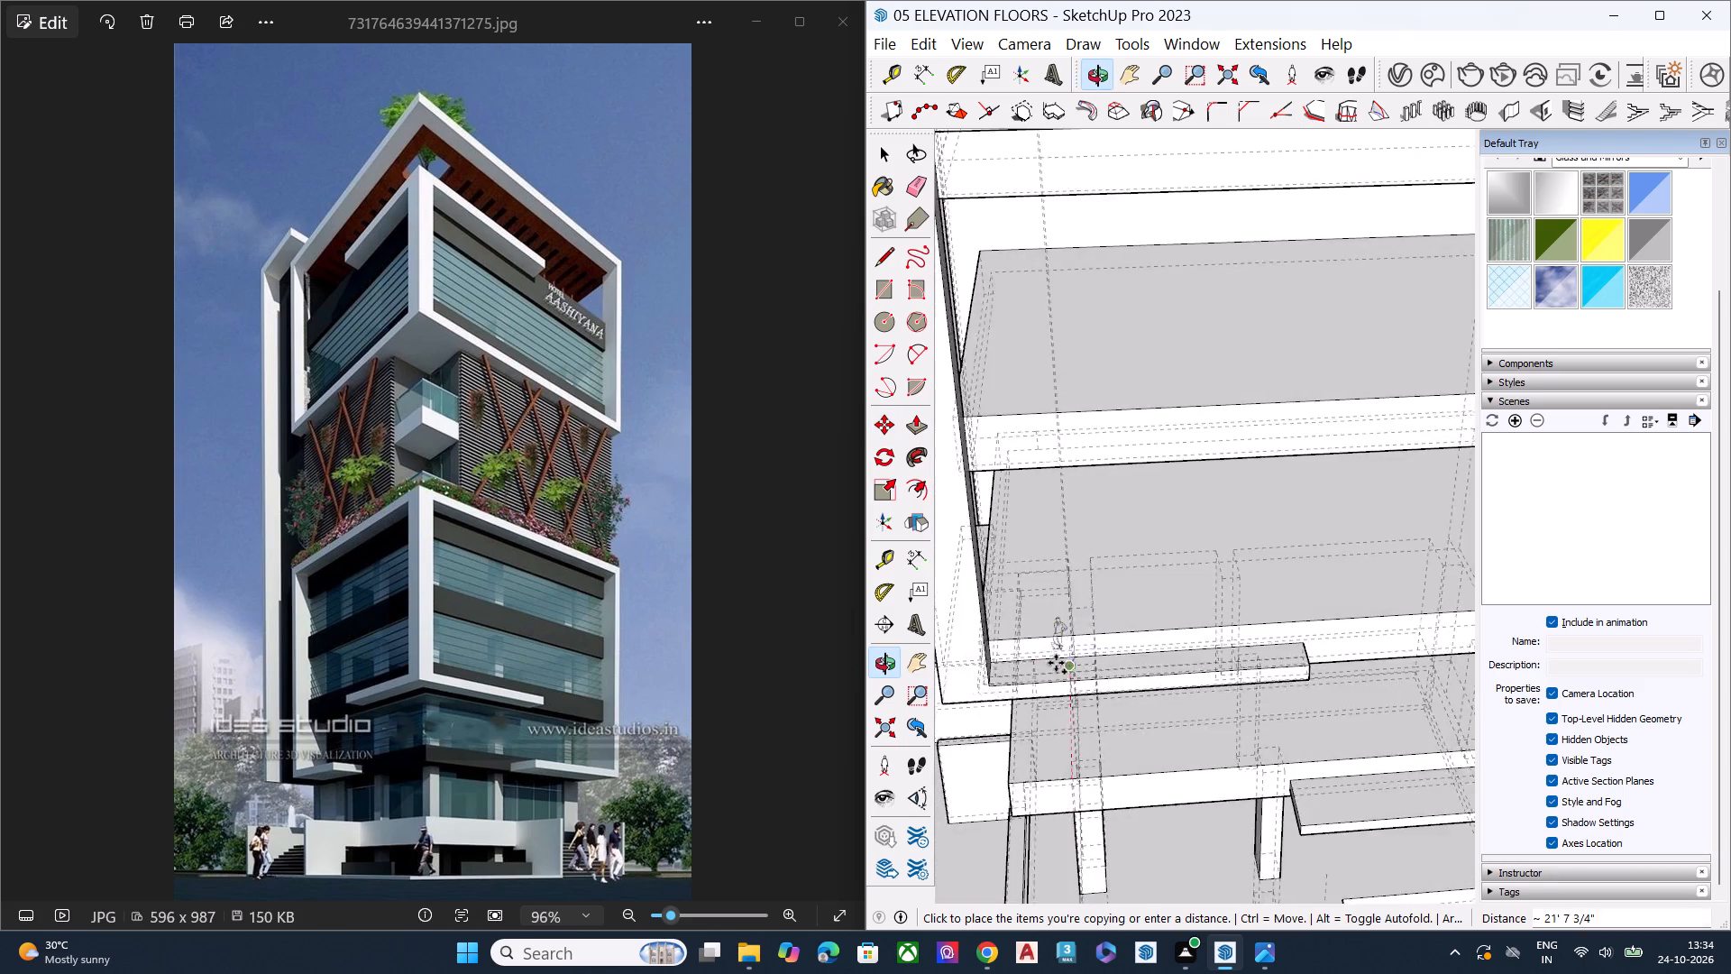
pyautogui.scroll(8, 1031, 646)
pyautogui.scroll(-9, 1141, 630)
pyautogui.scroll(-4, 1057, 588)
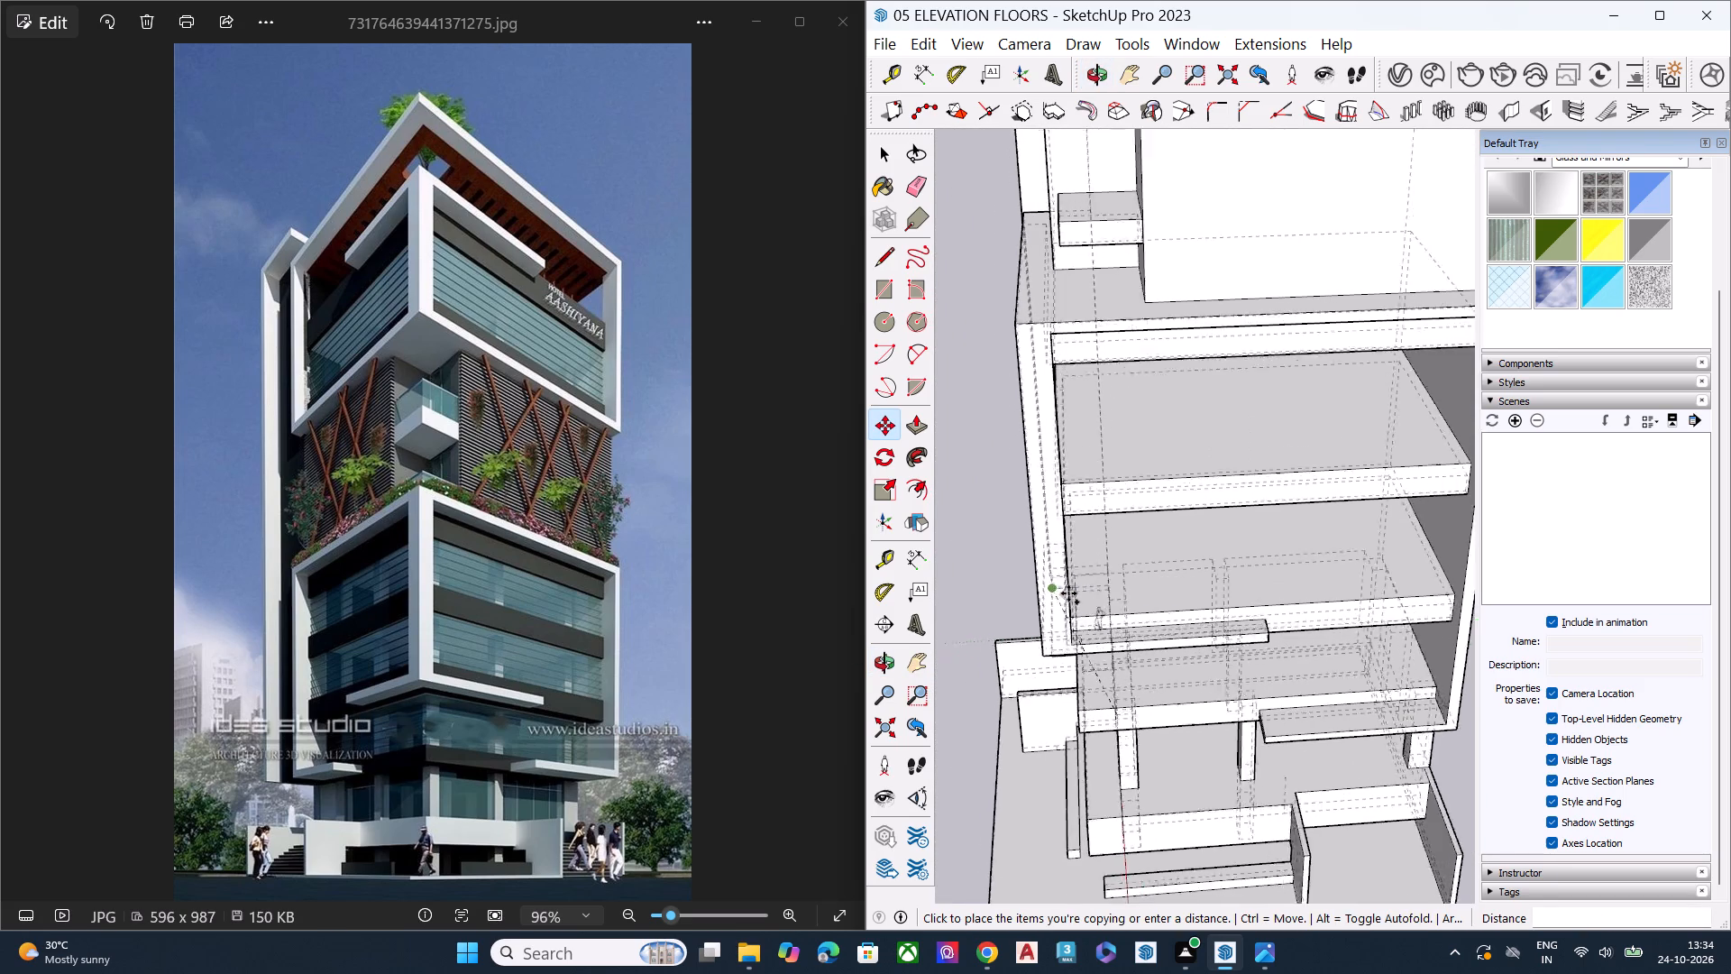
pyautogui.scroll(-3, 1068, 593)
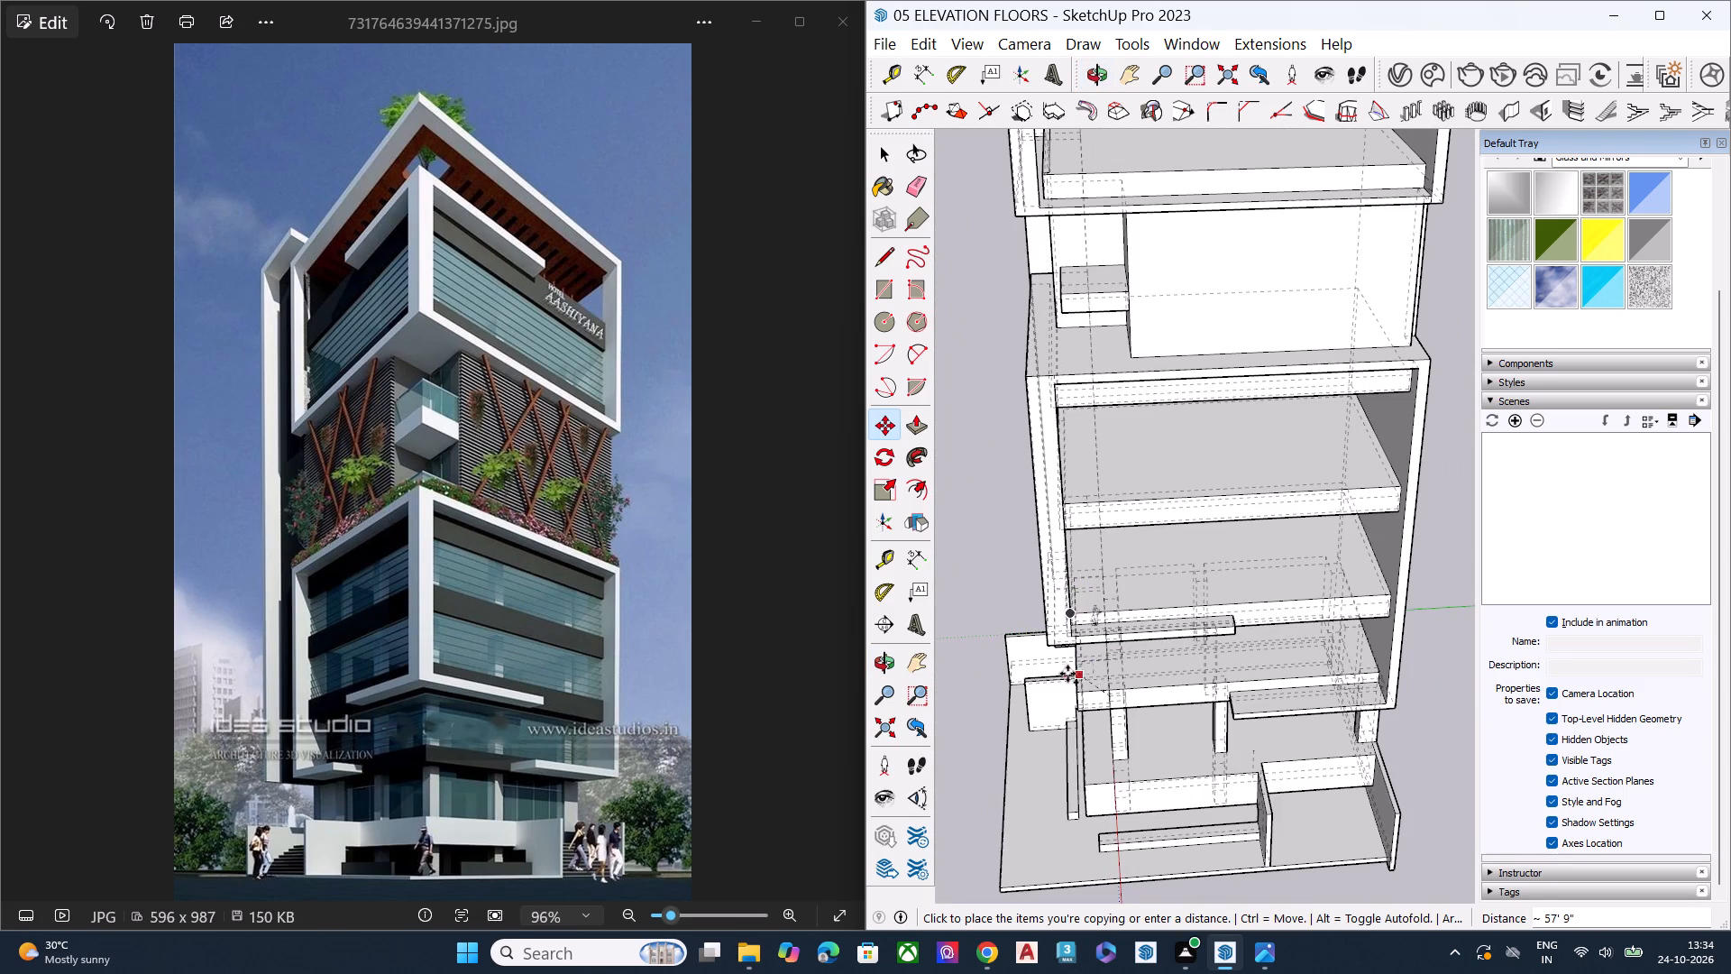
pyautogui.moveTo(1068, 679); pyautogui.dragTo(1406, 455, button='middle')
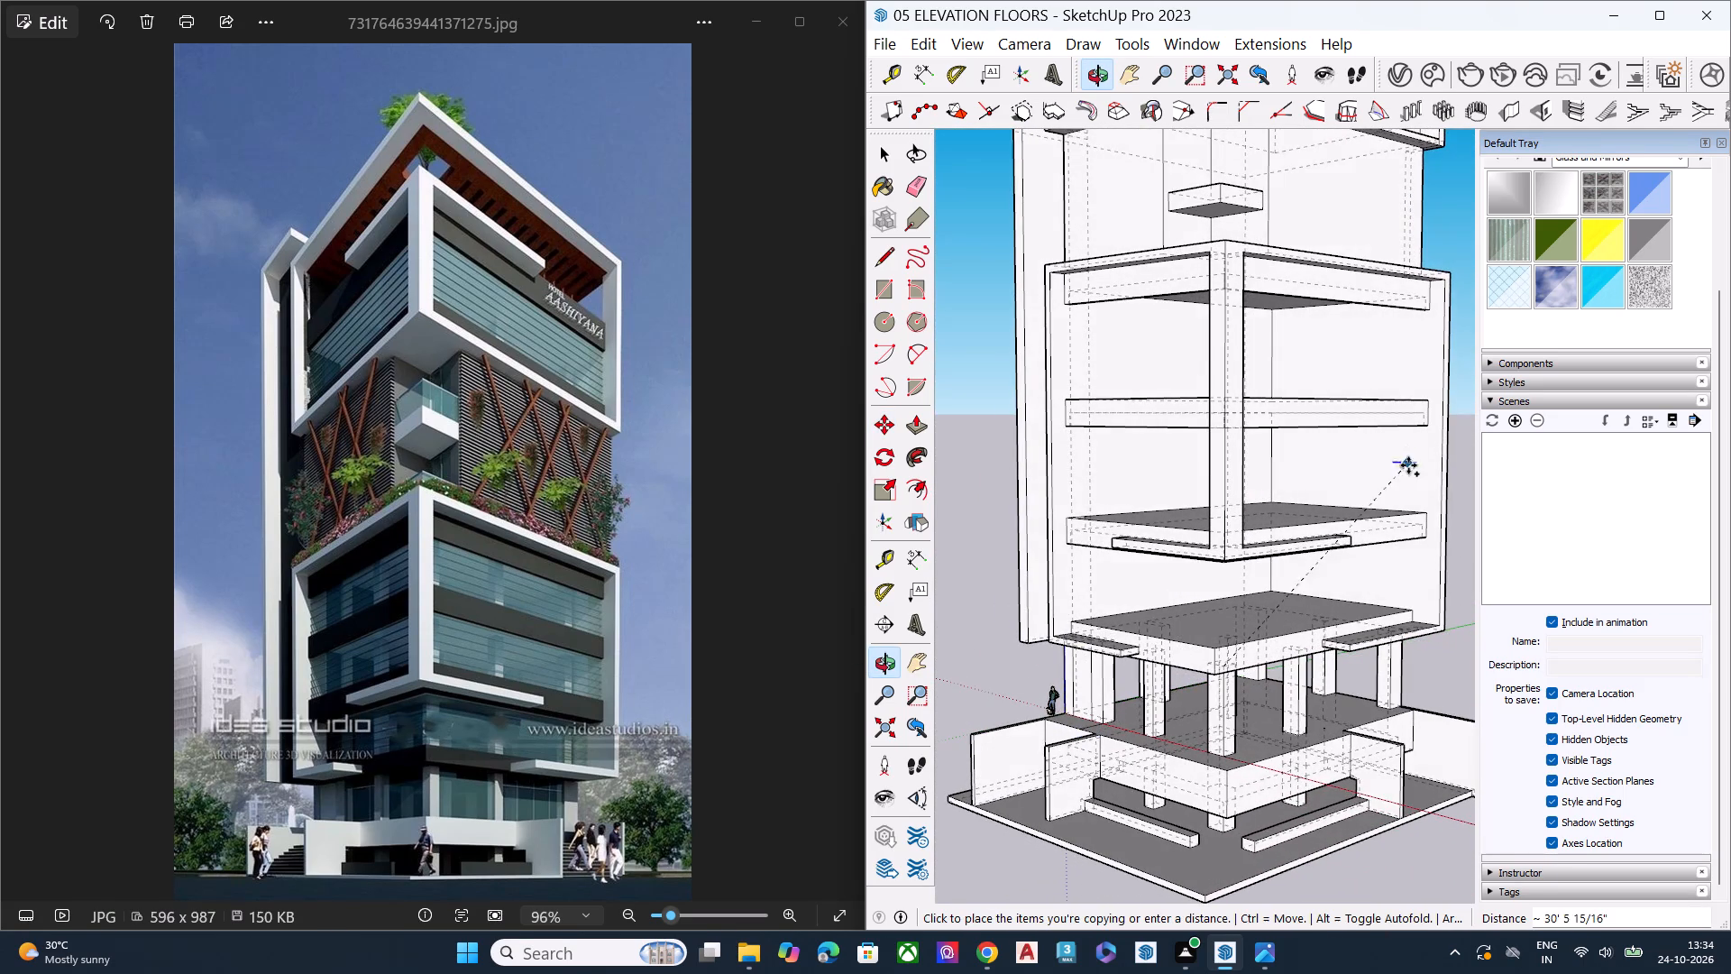
pyautogui.scroll(-1, 1309, 486)
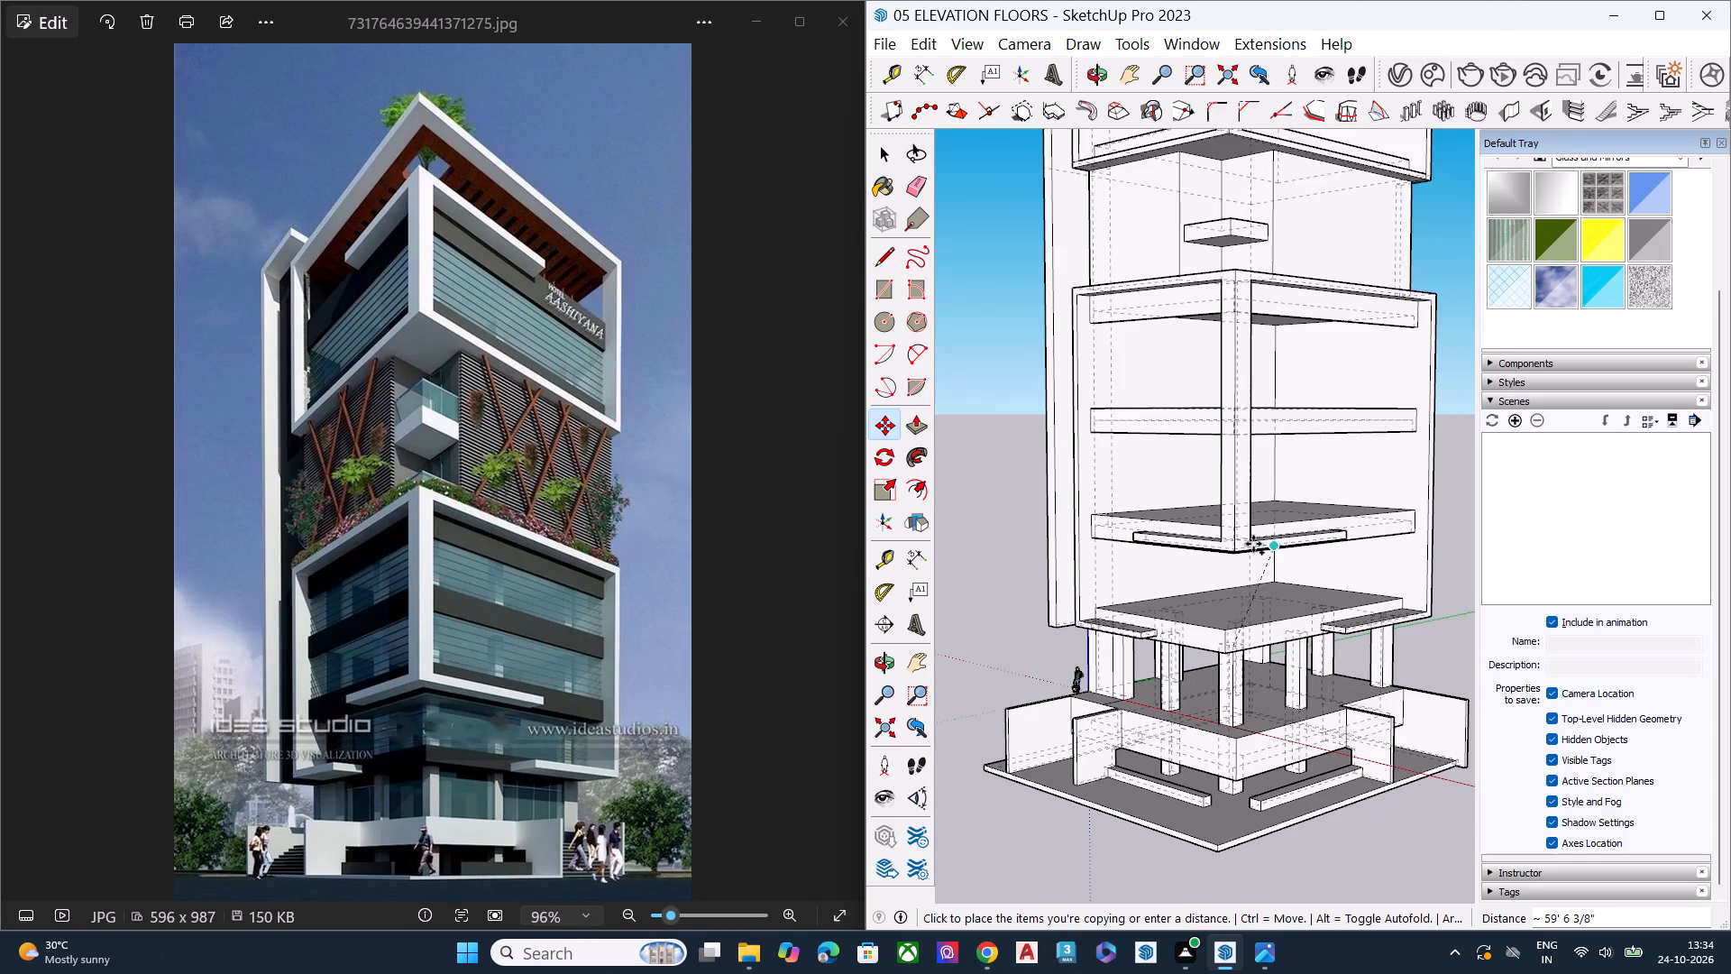
pyautogui.scroll(14, 1223, 524)
pyautogui.scroll(-1, 1245, 541)
pyautogui.scroll(1, 1245, 541)
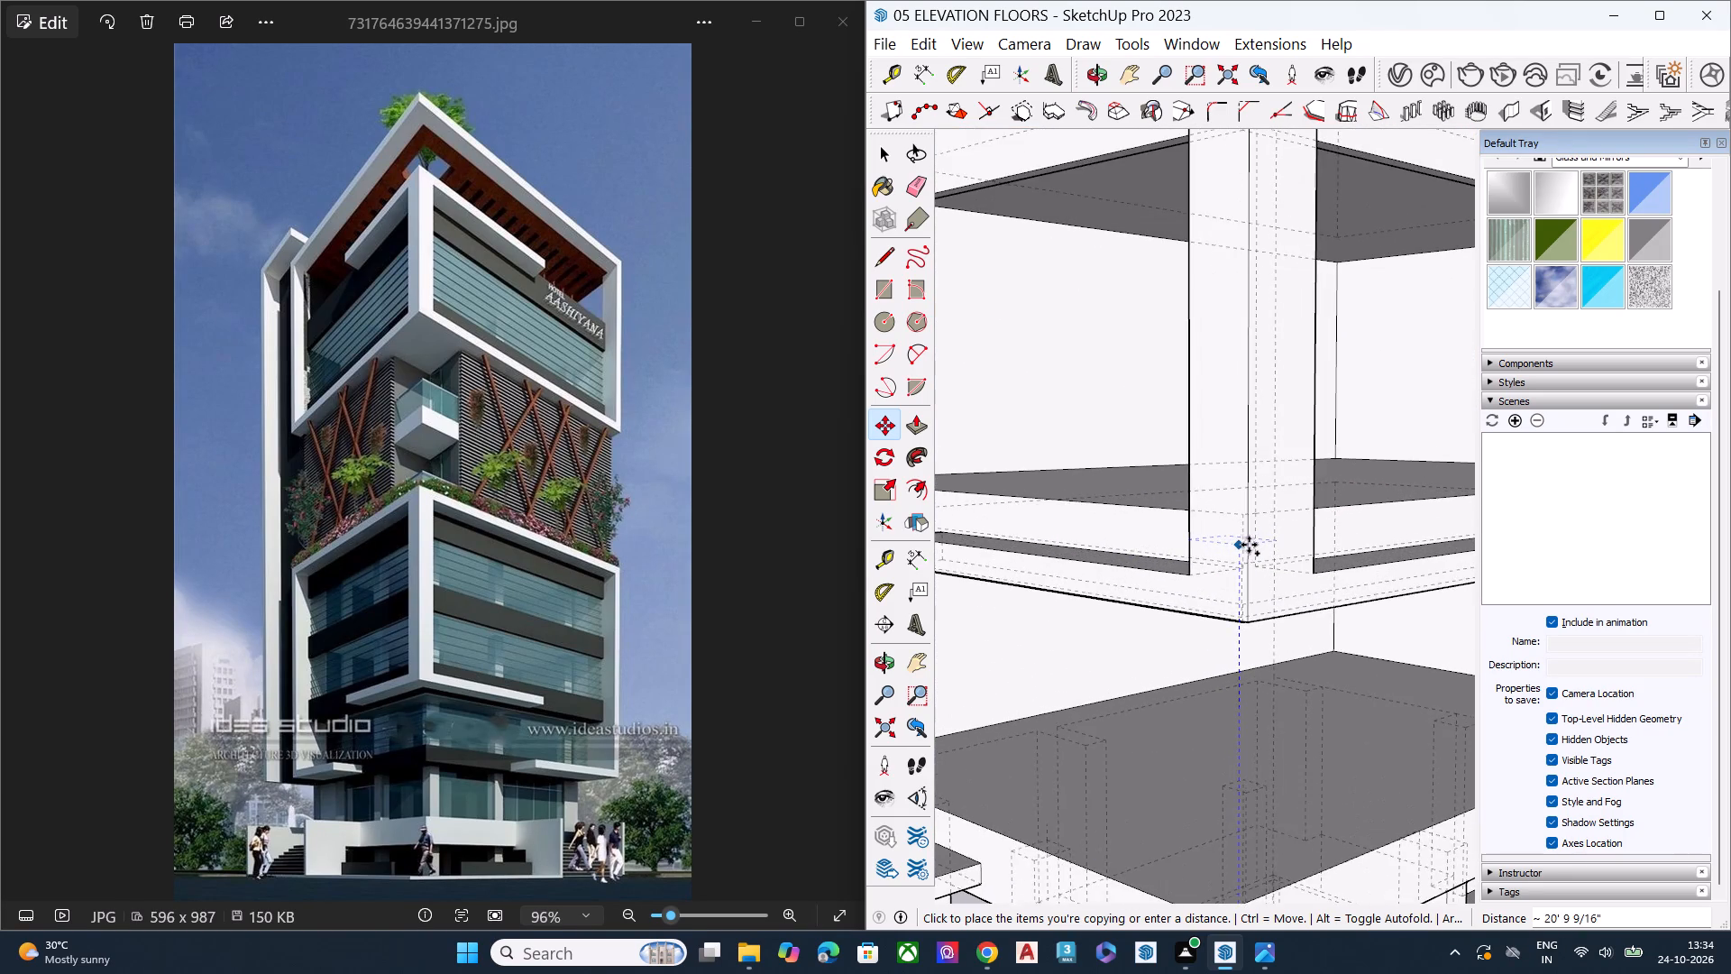
pyautogui.scroll(10, 1249, 545)
pyautogui.moveTo(1249, 545); pyautogui.dragTo(888, 580, button='middle')
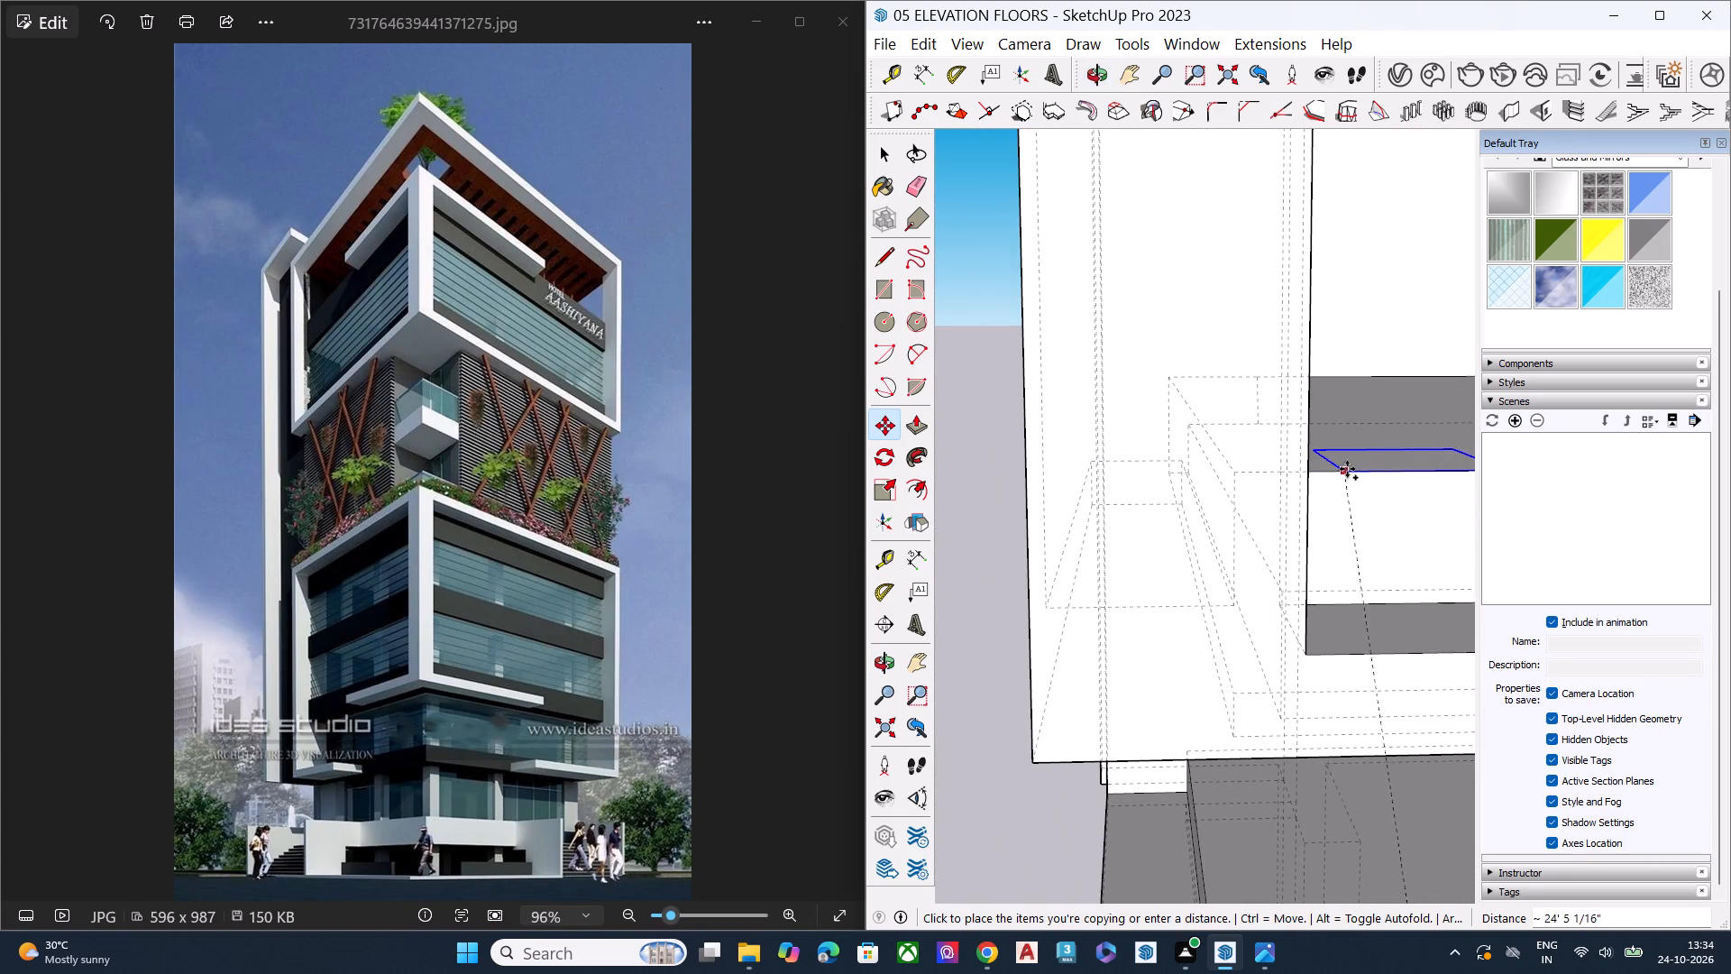
pyautogui.scroll(-9, 1336, 463)
pyautogui.scroll(-7, 1105, 391)
pyautogui.scroll(1, 1166, 391)
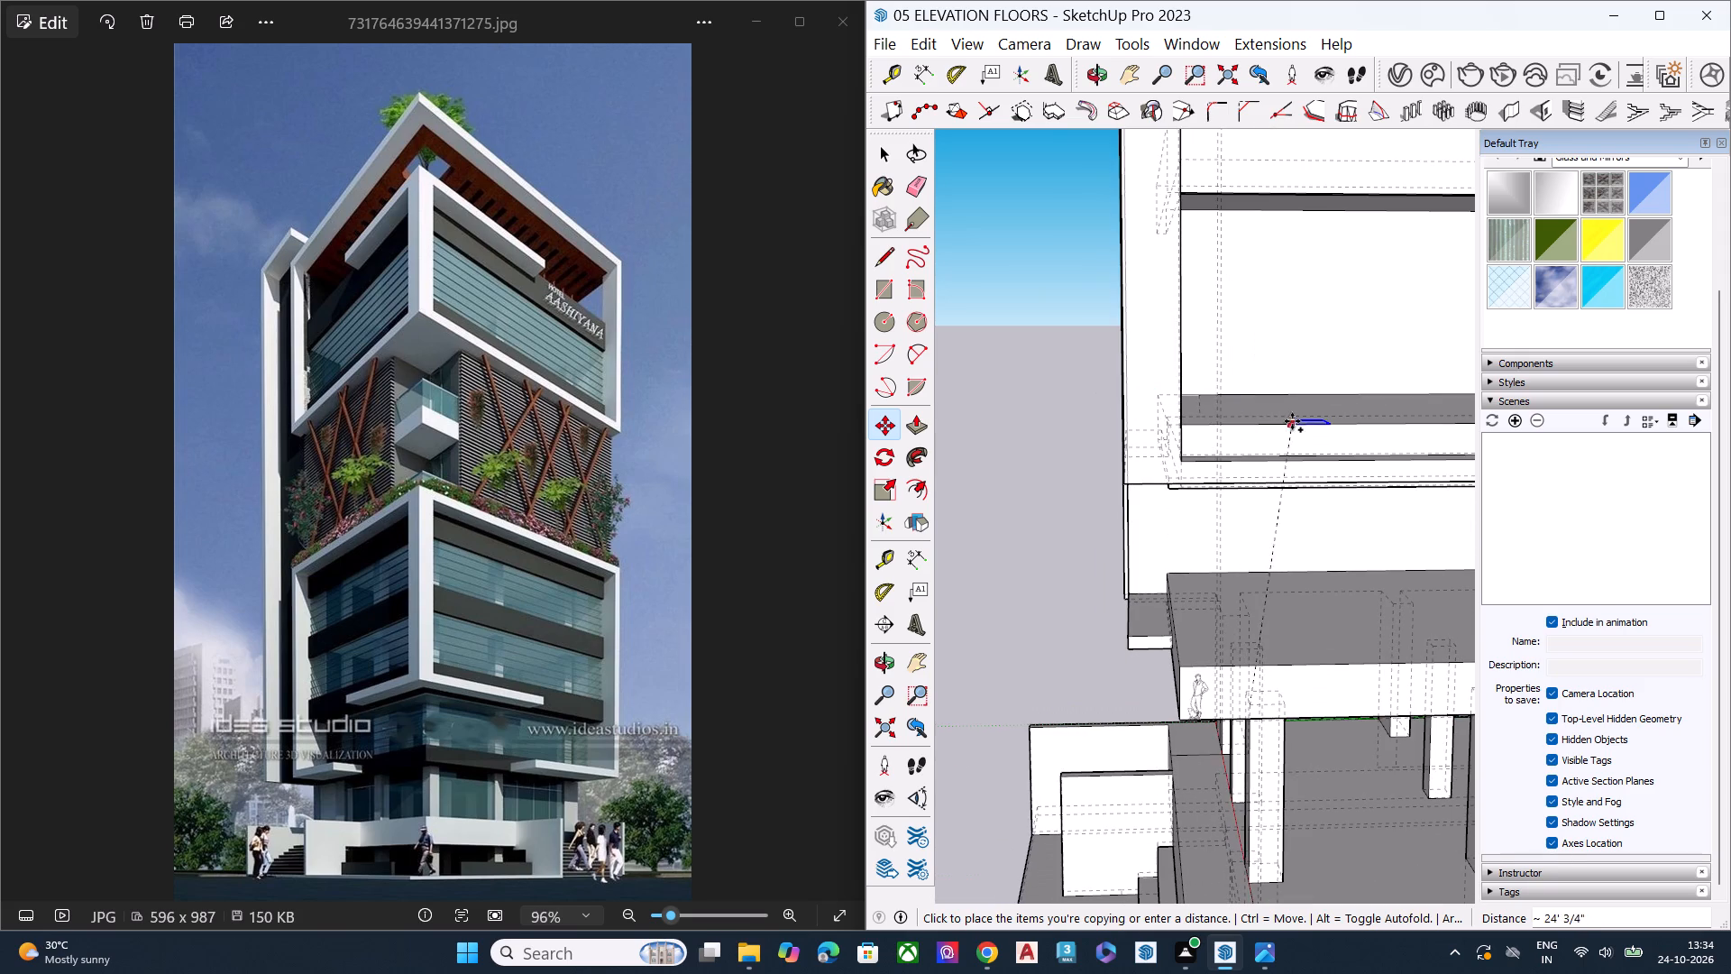
pyautogui.scroll(5, 1248, 434)
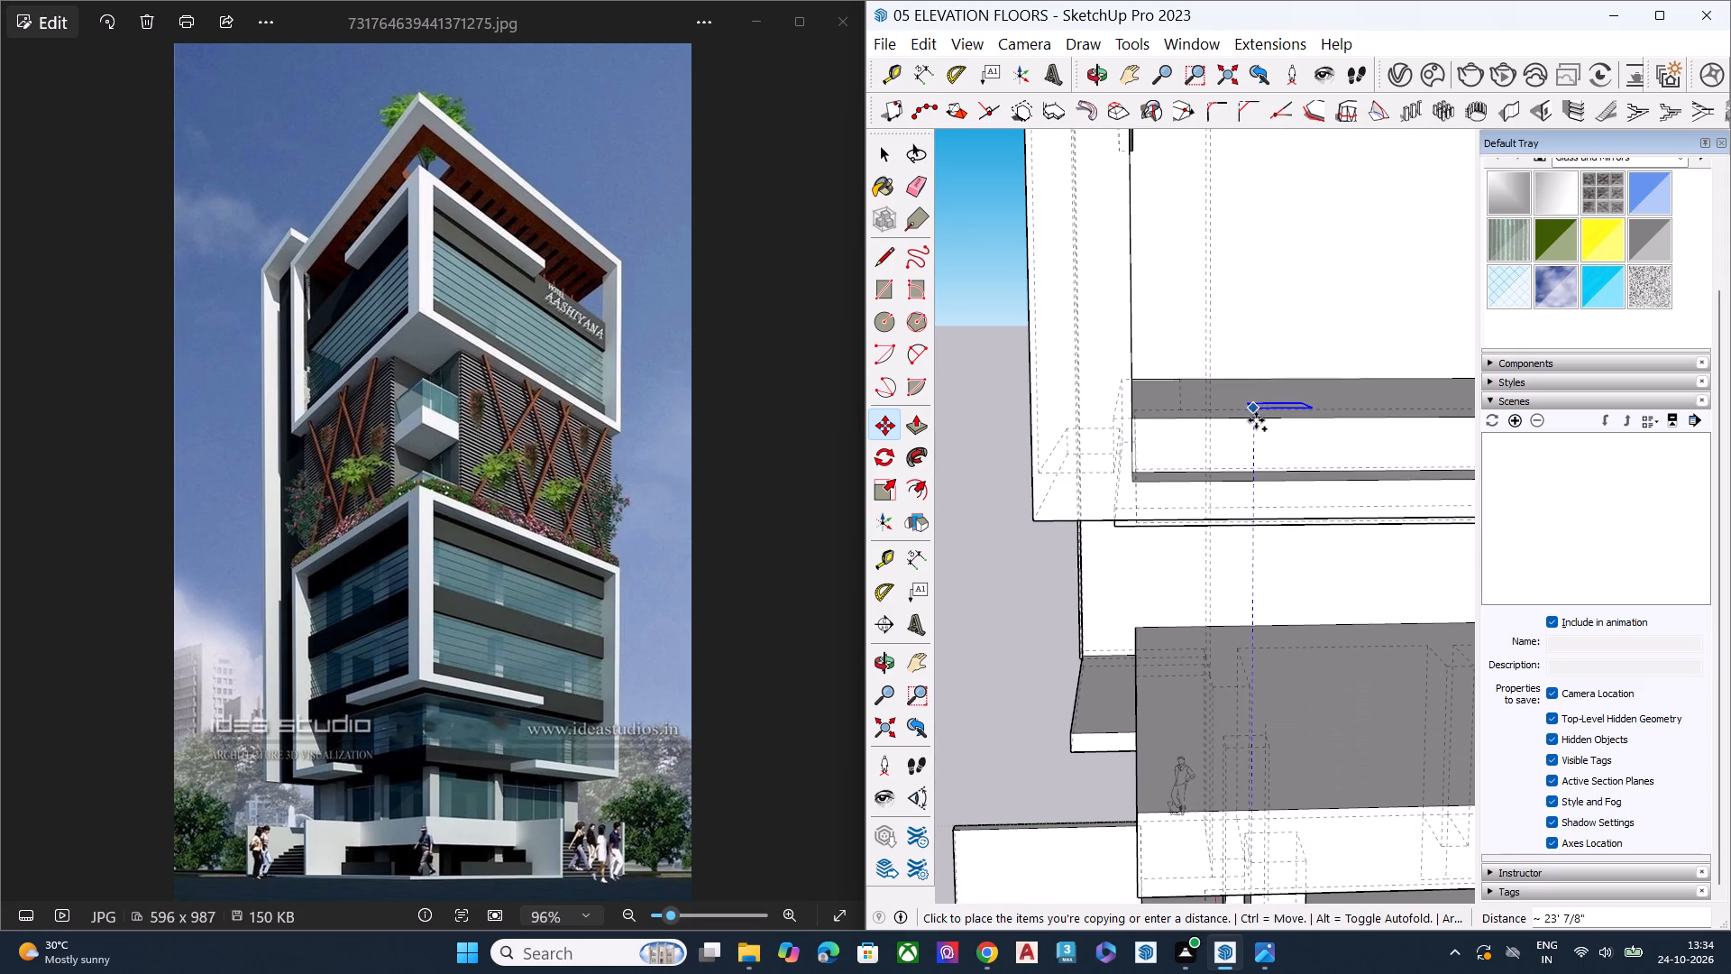
pyautogui.scroll(6, 1255, 424)
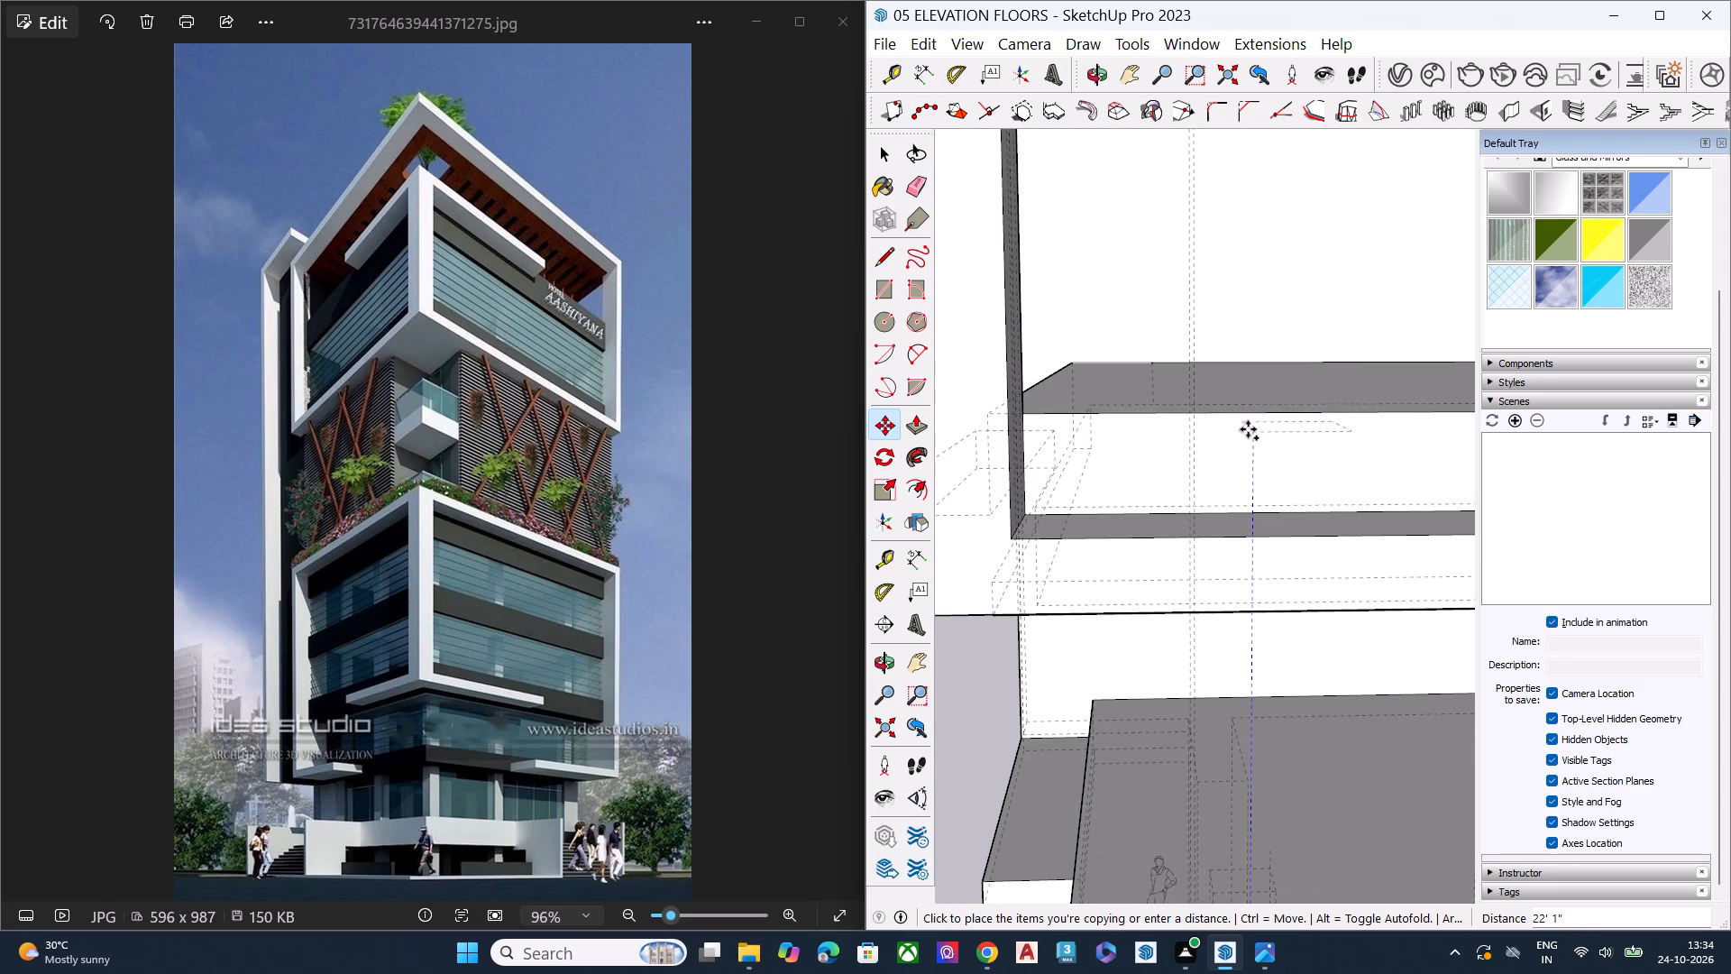
pyautogui.click(1248, 415)
pyautogui.press('space')
# Push/Pull the copied column outline upward from the lowest floor slab to the underside of the lower frame's top slab.
pyautogui.scroll(-7, 1143, 438)
pyautogui.moveTo(1231, 477); pyautogui.dragTo(1230, 613, button='middle')
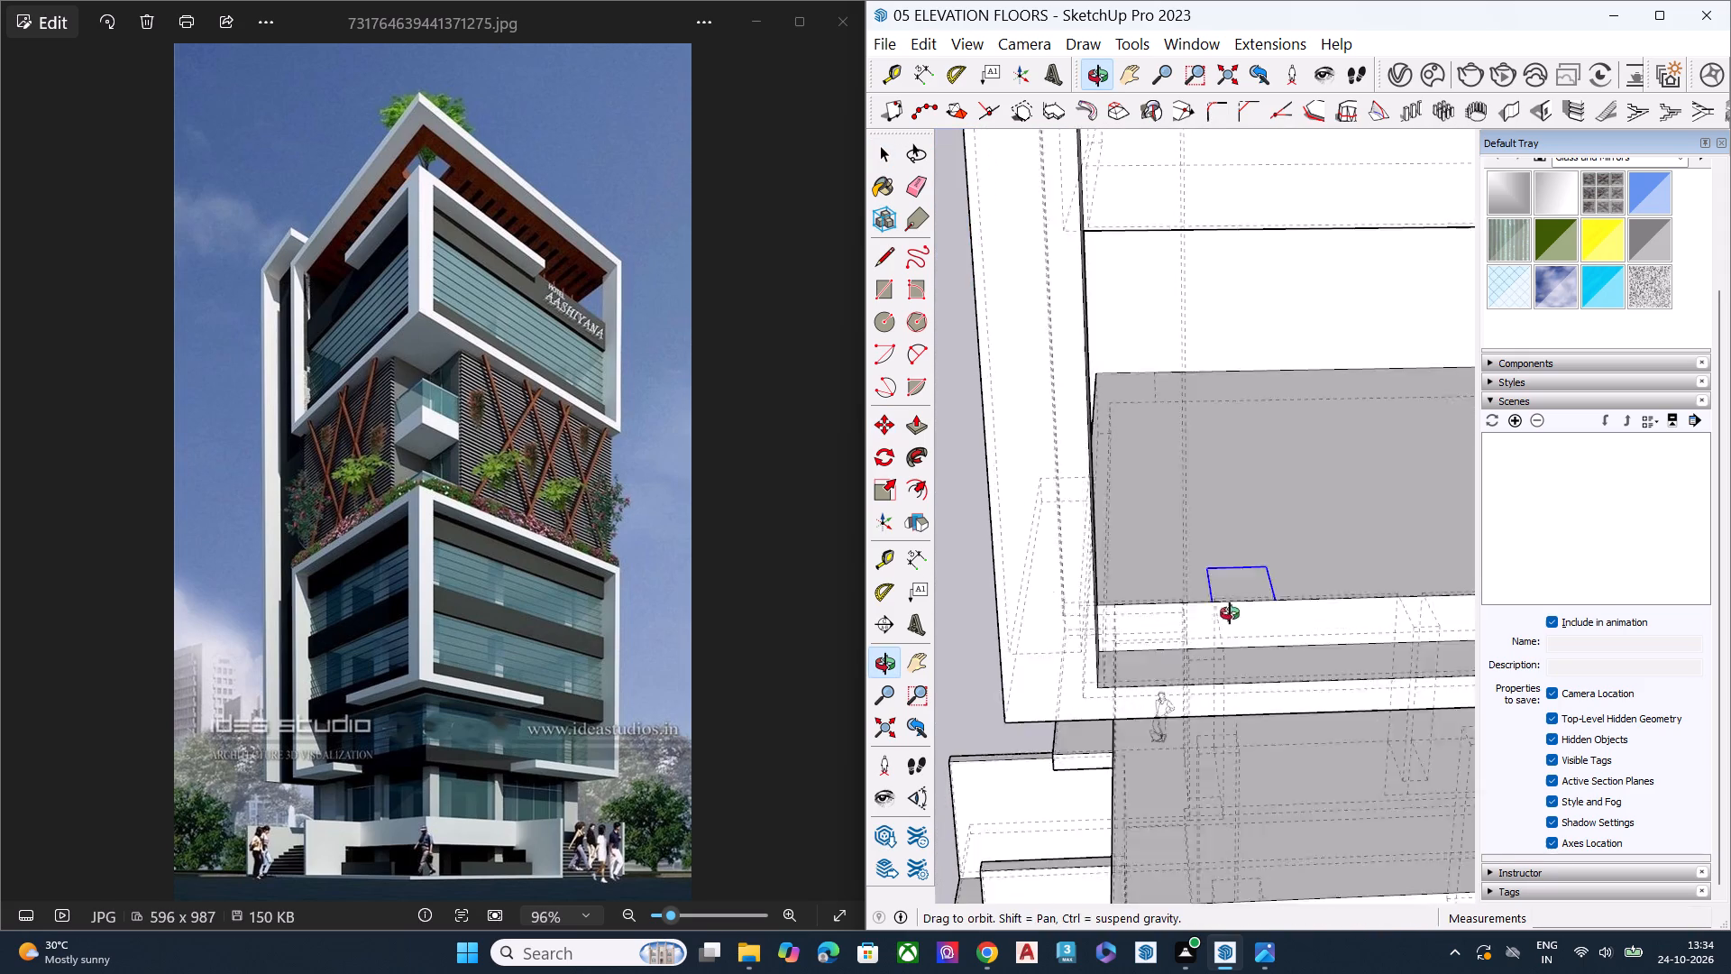
pyautogui.moveTo(1230, 613); pyautogui.dragTo(1230, 637, button='middle')
pyautogui.scroll(-5, 1104, 453)
pyautogui.scroll(2, 1095, 455)
pyautogui.scroll(-7, 1094, 456)
pyautogui.moveTo(1045, 645); pyautogui.dragTo(1022, 725, button='middle')
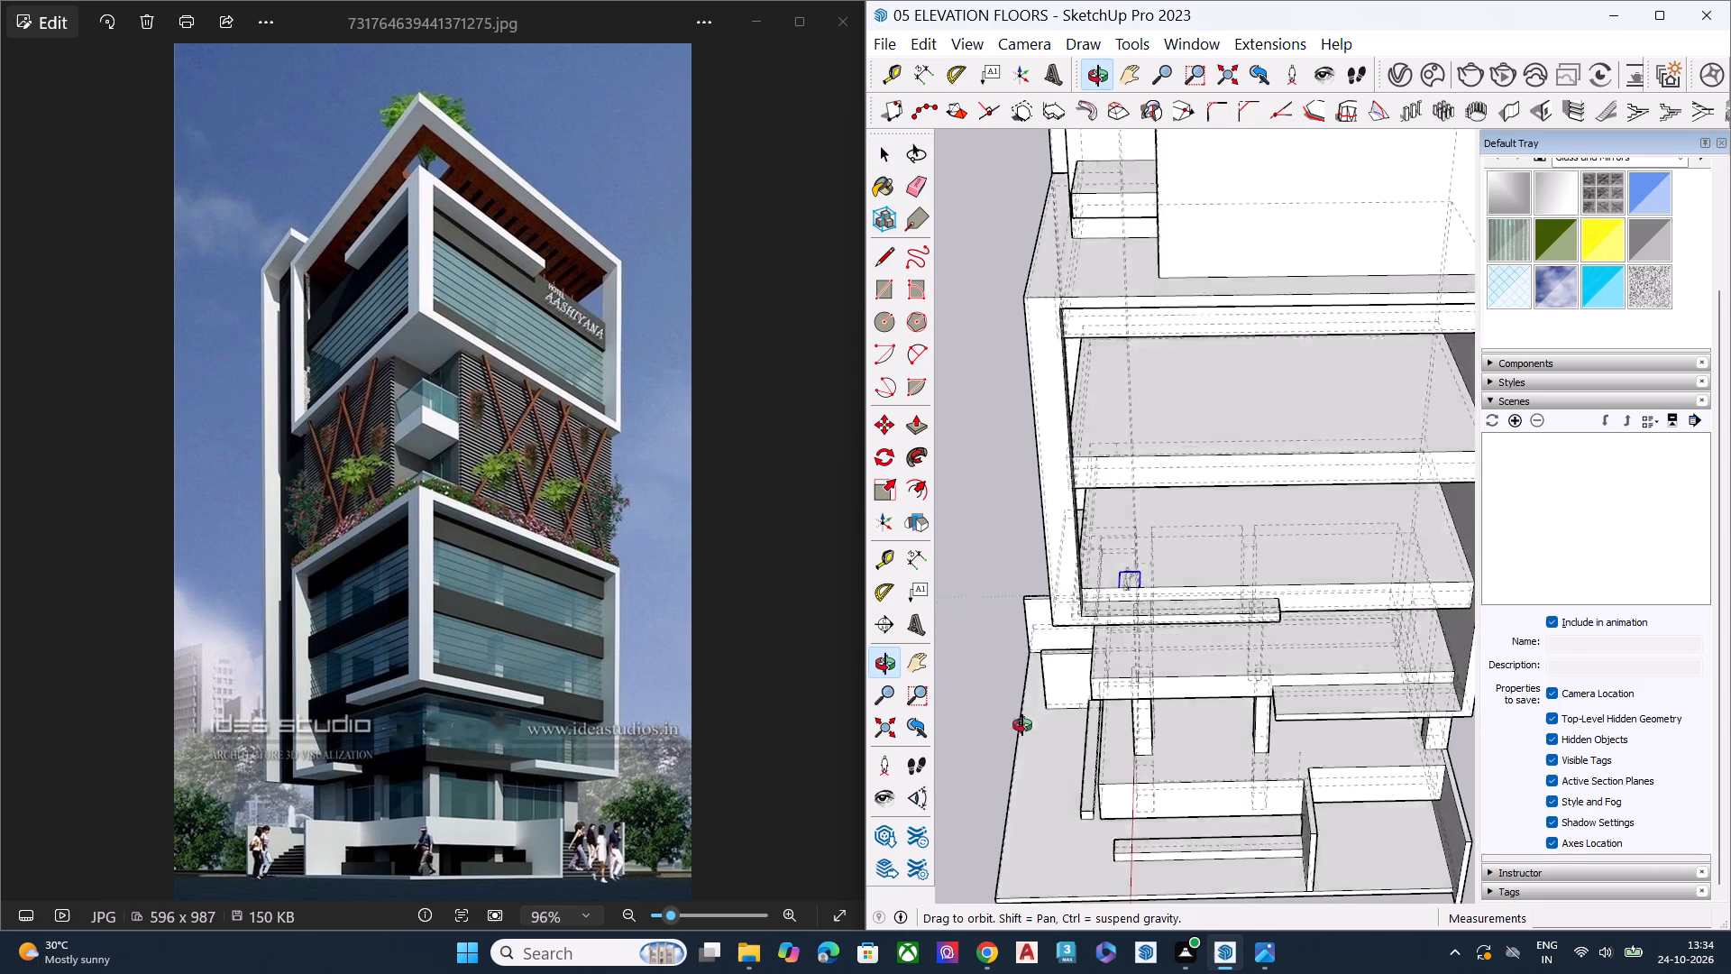
pyautogui.moveTo(1022, 725); pyautogui.dragTo(1253, 806, button='middle')
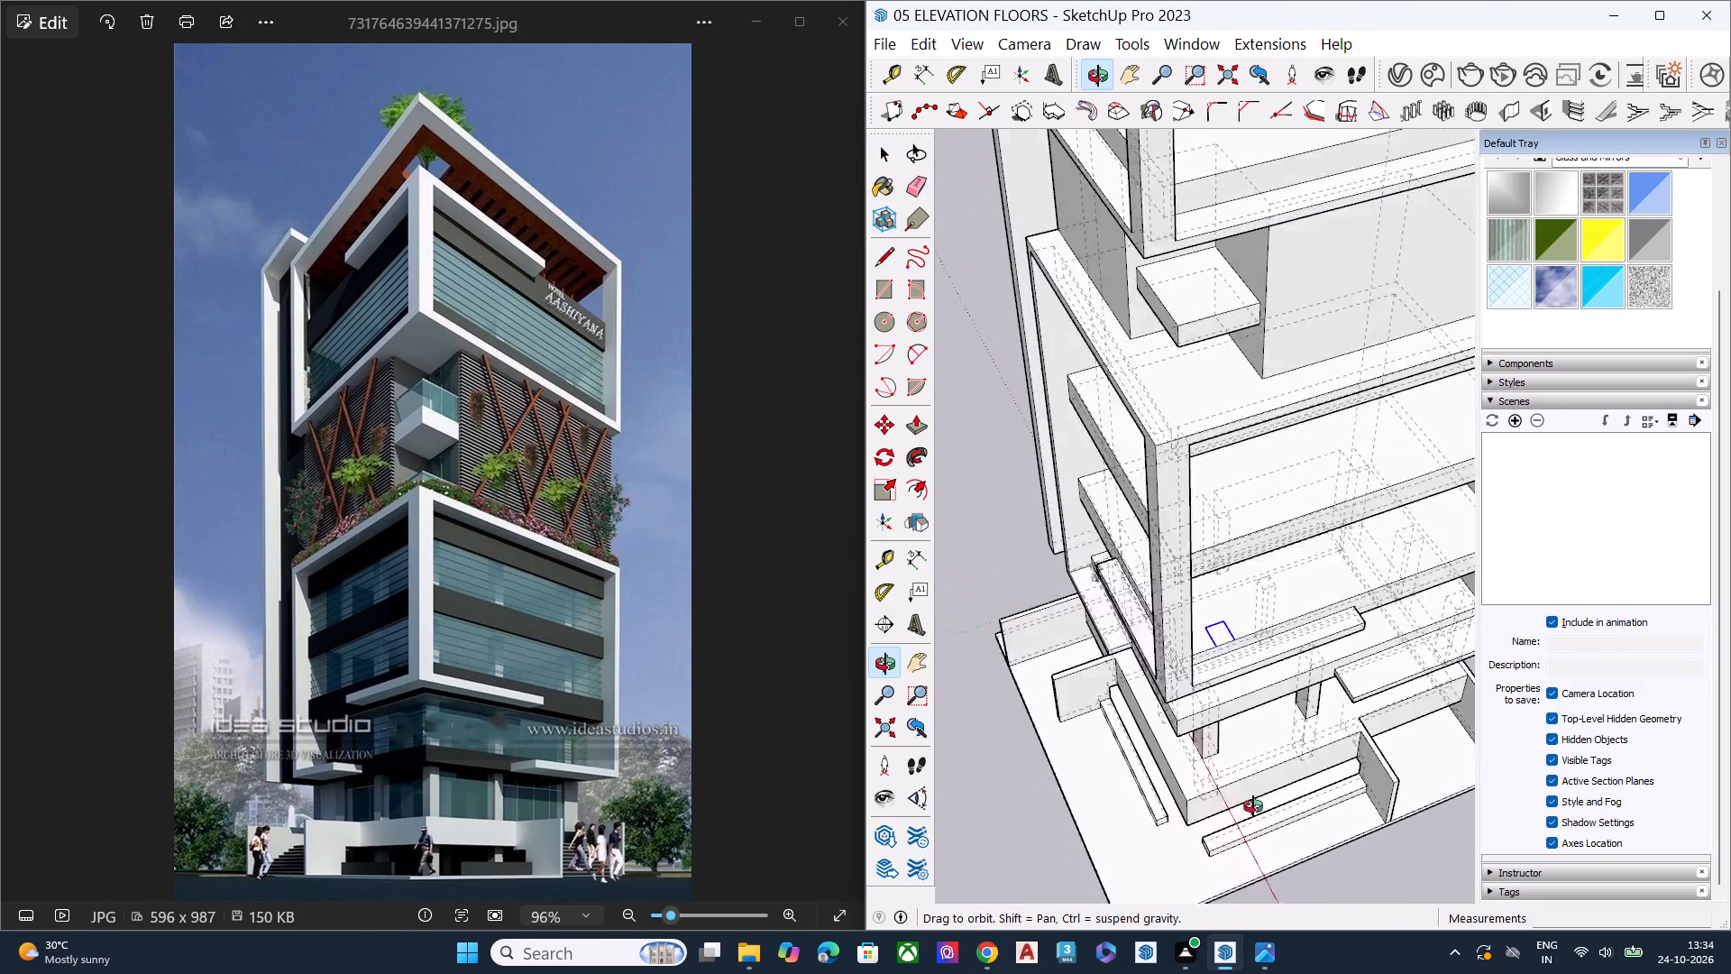
pyautogui.moveTo(1253, 806); pyautogui.dragTo(1289, 782, button='middle')
pyautogui.scroll(7, 1315, 638)
pyautogui.scroll(5, 1197, 636)
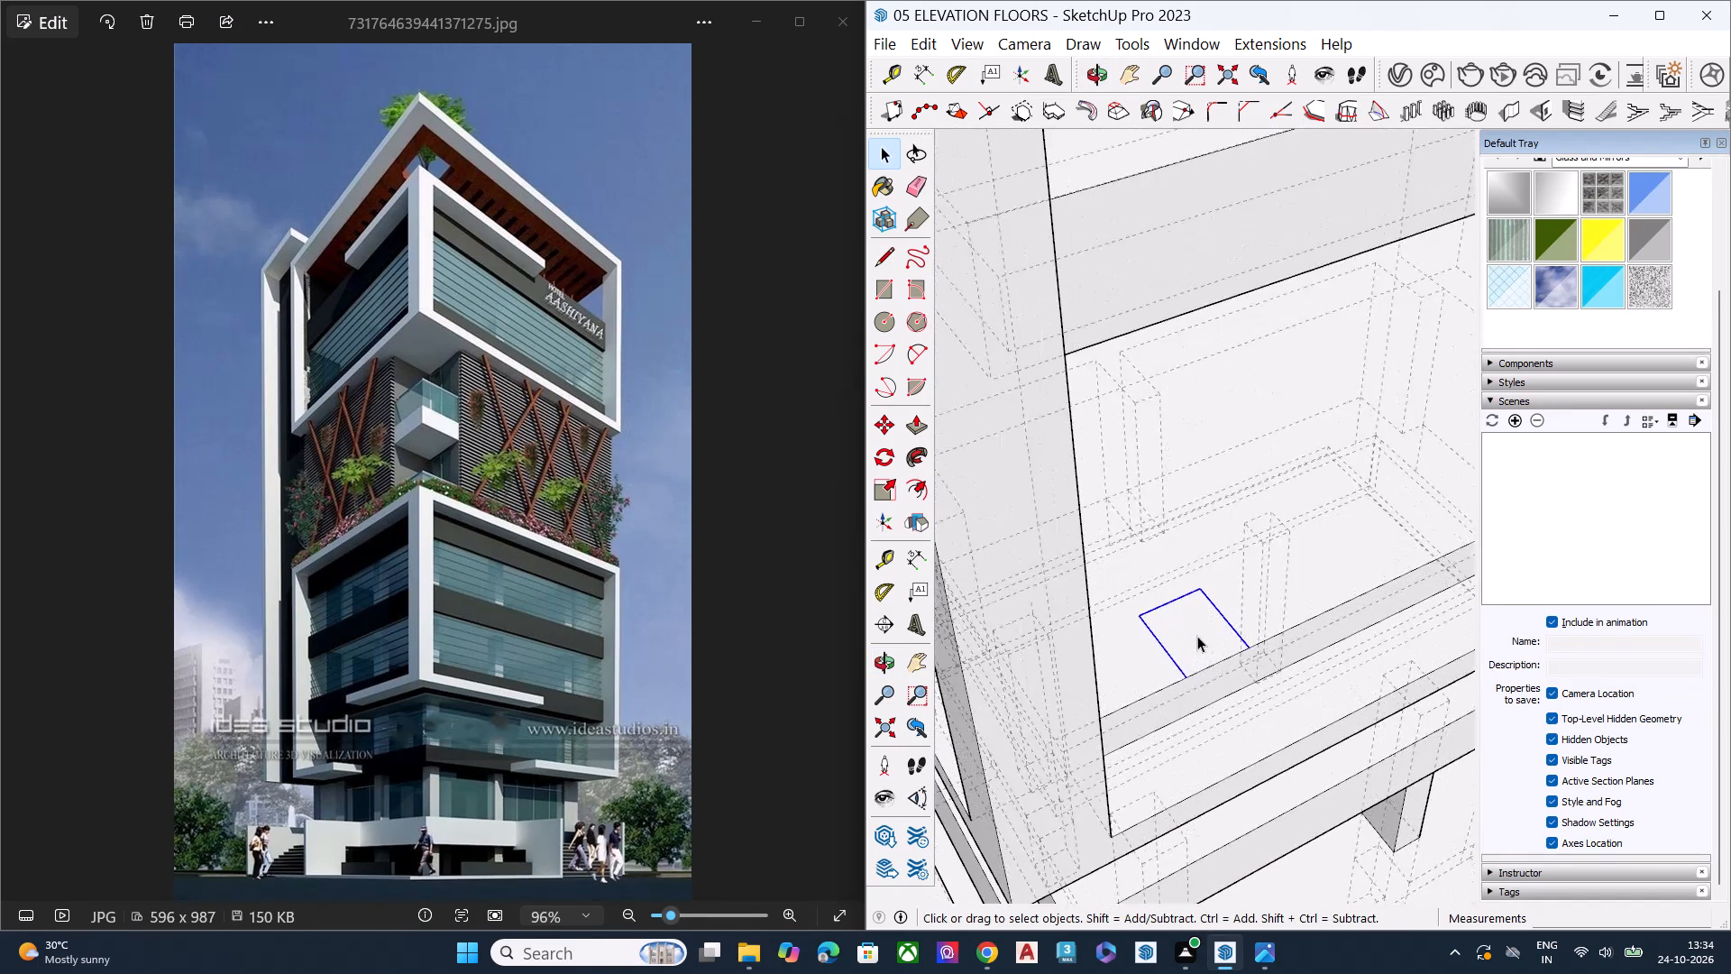
pyautogui.click(1197, 636)
pyautogui.press('p')
pyautogui.click(1197, 636)
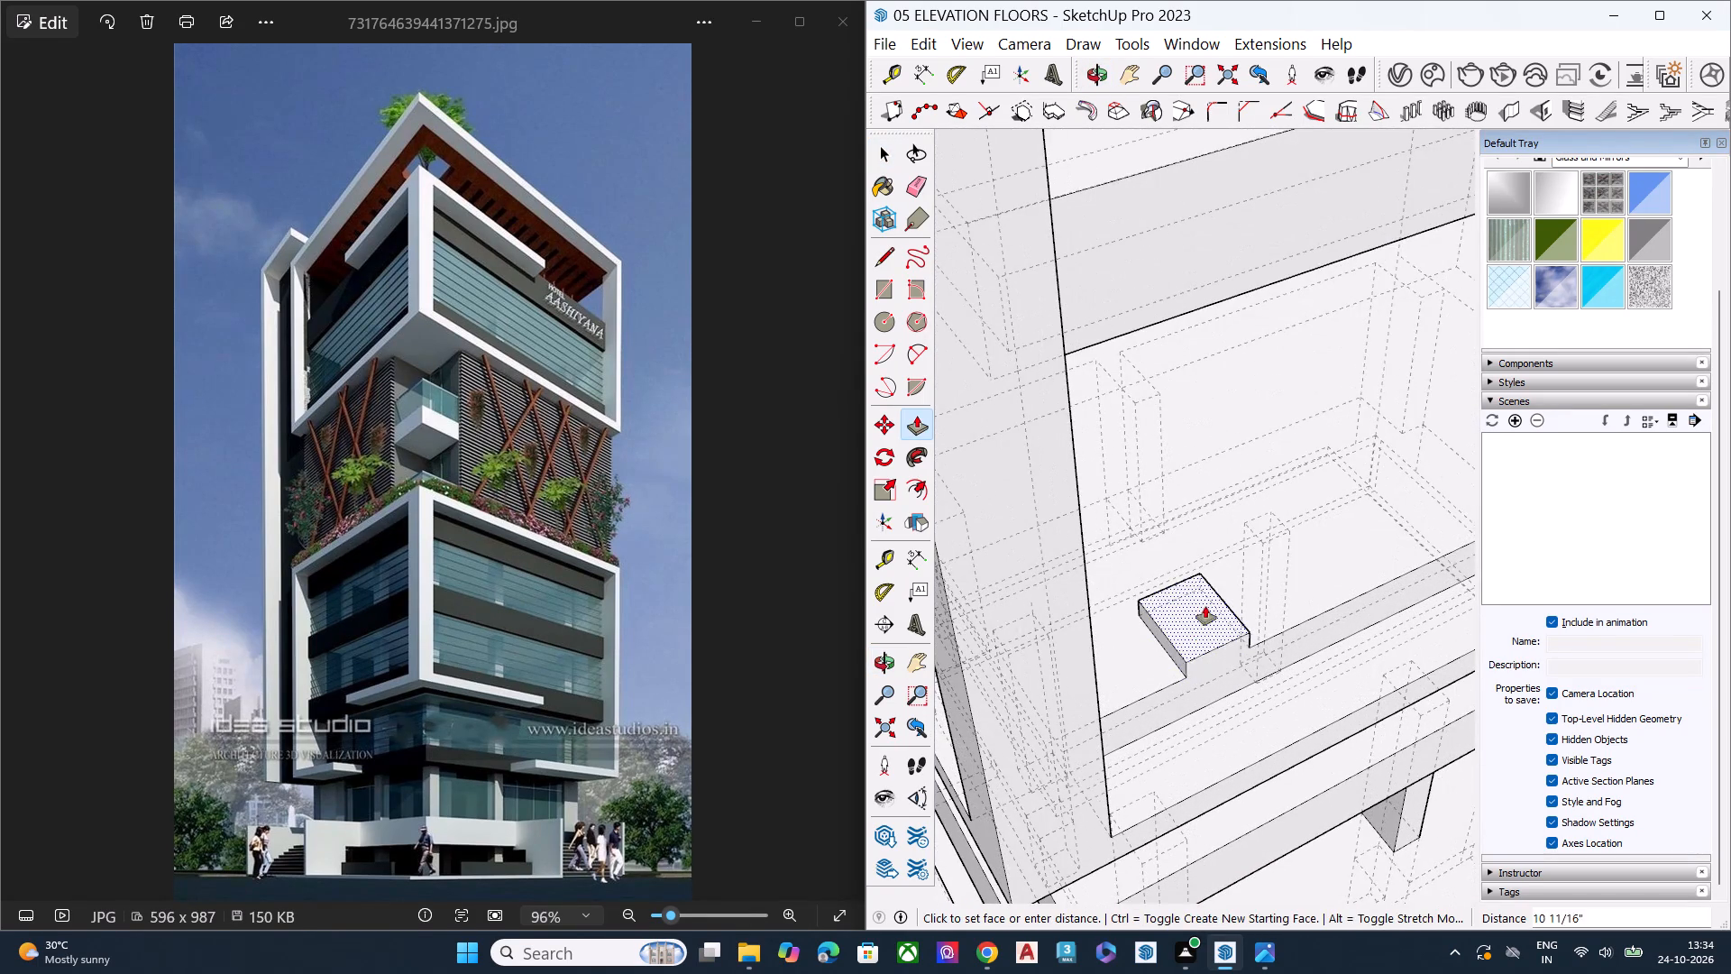
pyautogui.scroll(-12, 1215, 580)
pyautogui.scroll(1, 1215, 580)
pyautogui.scroll(-4, 1215, 580)
pyautogui.moveTo(1215, 584); pyautogui.dragTo(1230, 420, button='middle')
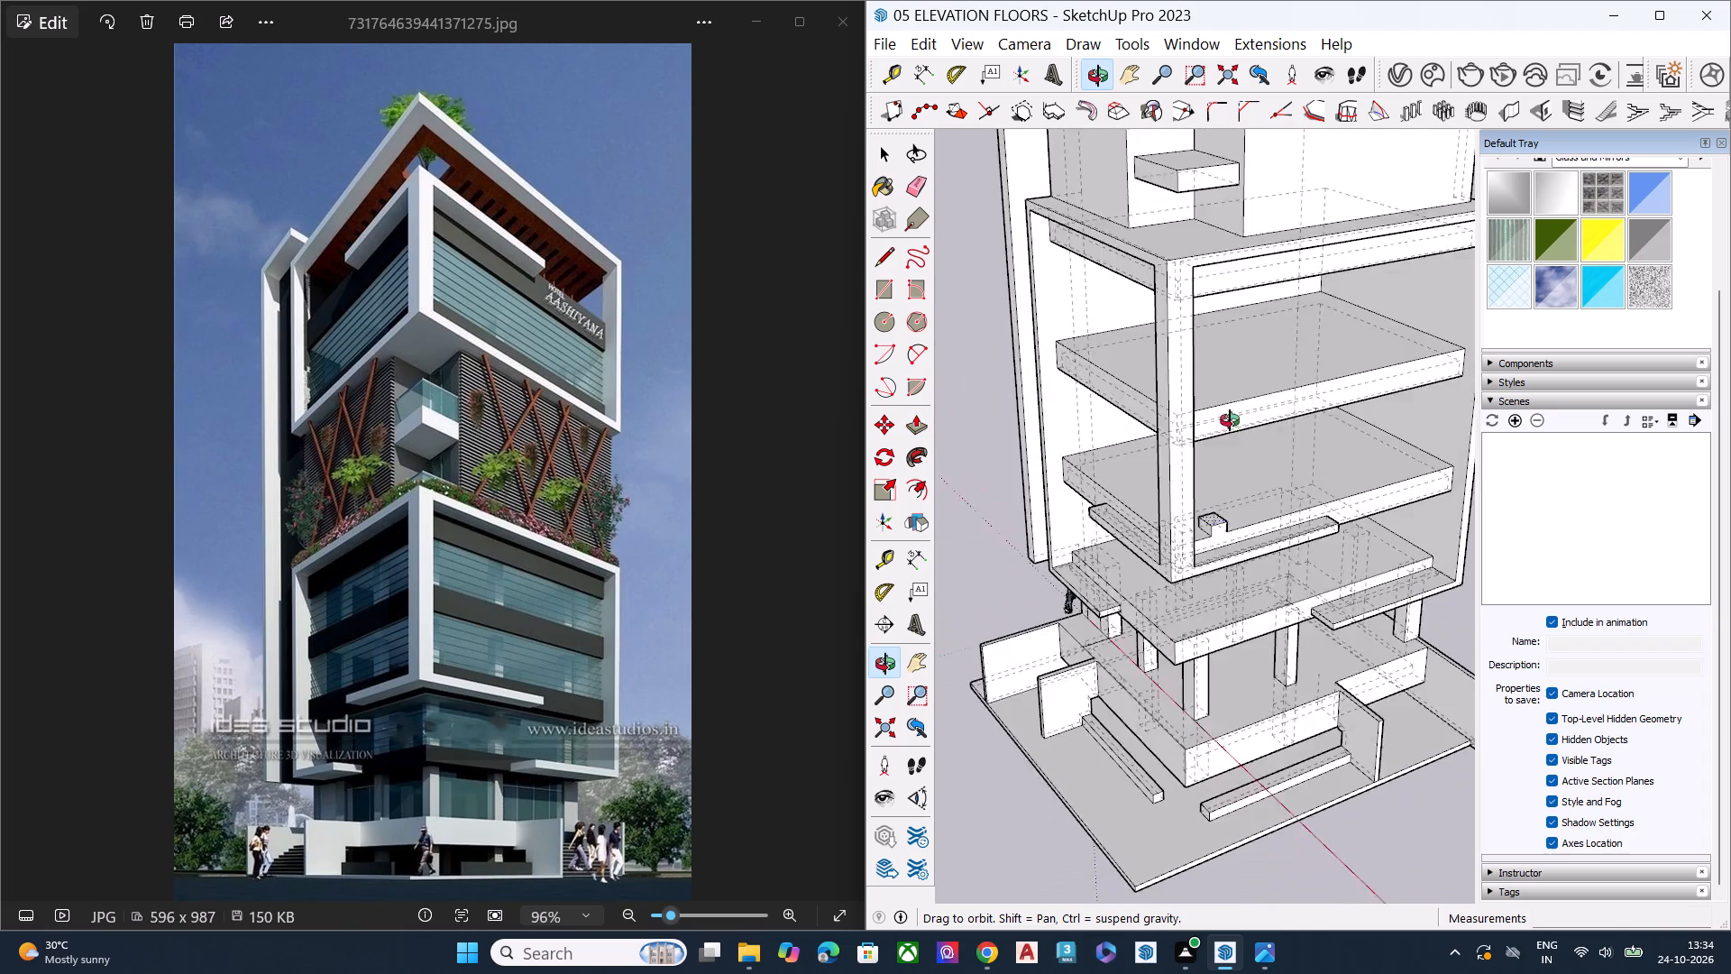
pyautogui.moveTo(1230, 420); pyautogui.dragTo(1247, 364, button='middle')
pyautogui.scroll(7, 1229, 270)
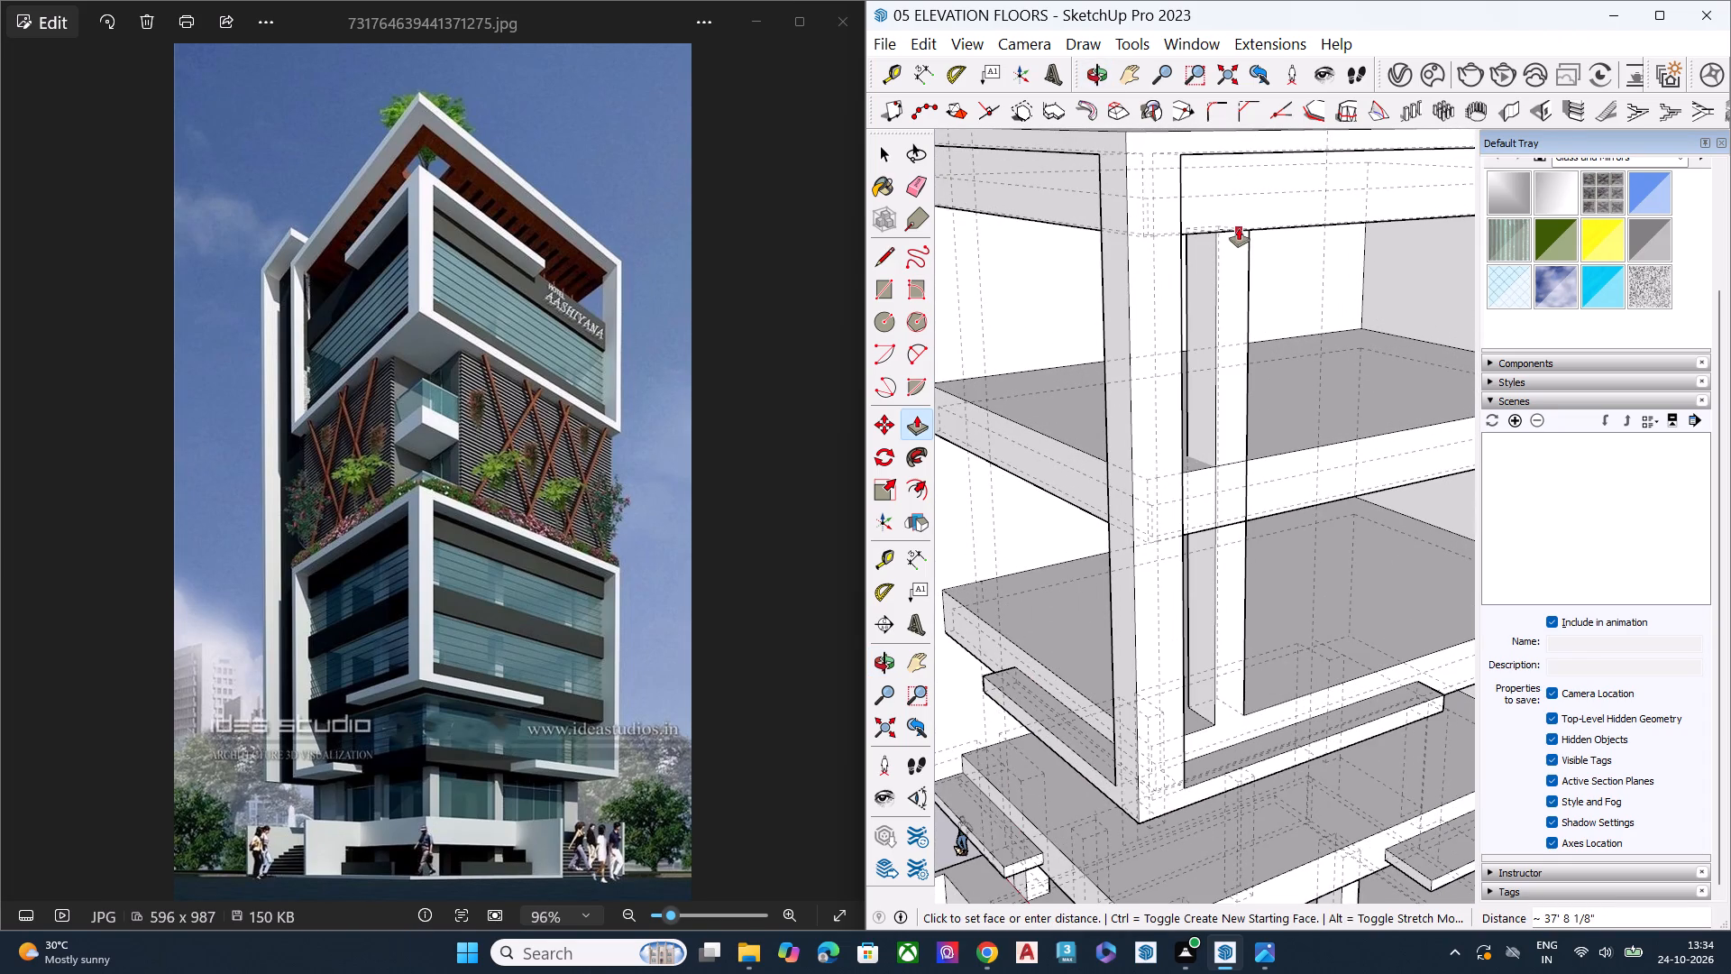
pyautogui.click(1239, 228)
pyautogui.press('space')
# Push/Pull the front face of the new column's upper portion, above the middle slab, slightly inward.
pyautogui.click(1235, 441)
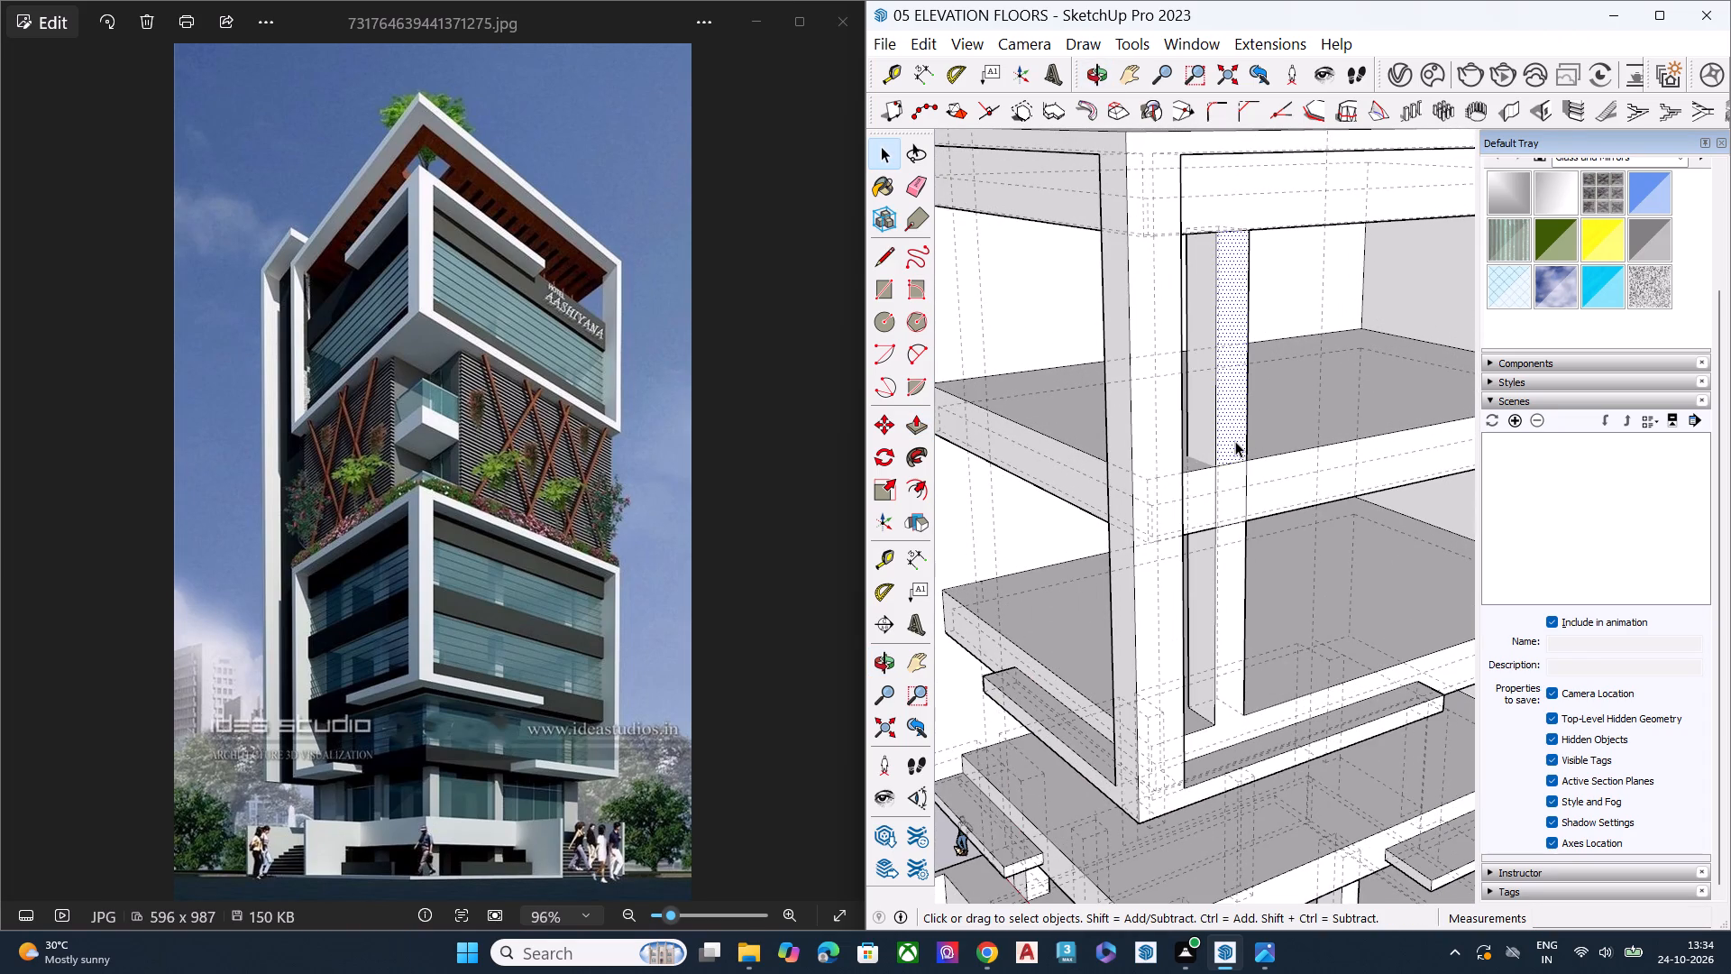
pyautogui.press('p')
pyautogui.click(1235, 441)
pyautogui.click(1227, 437)
pyautogui.press('space')
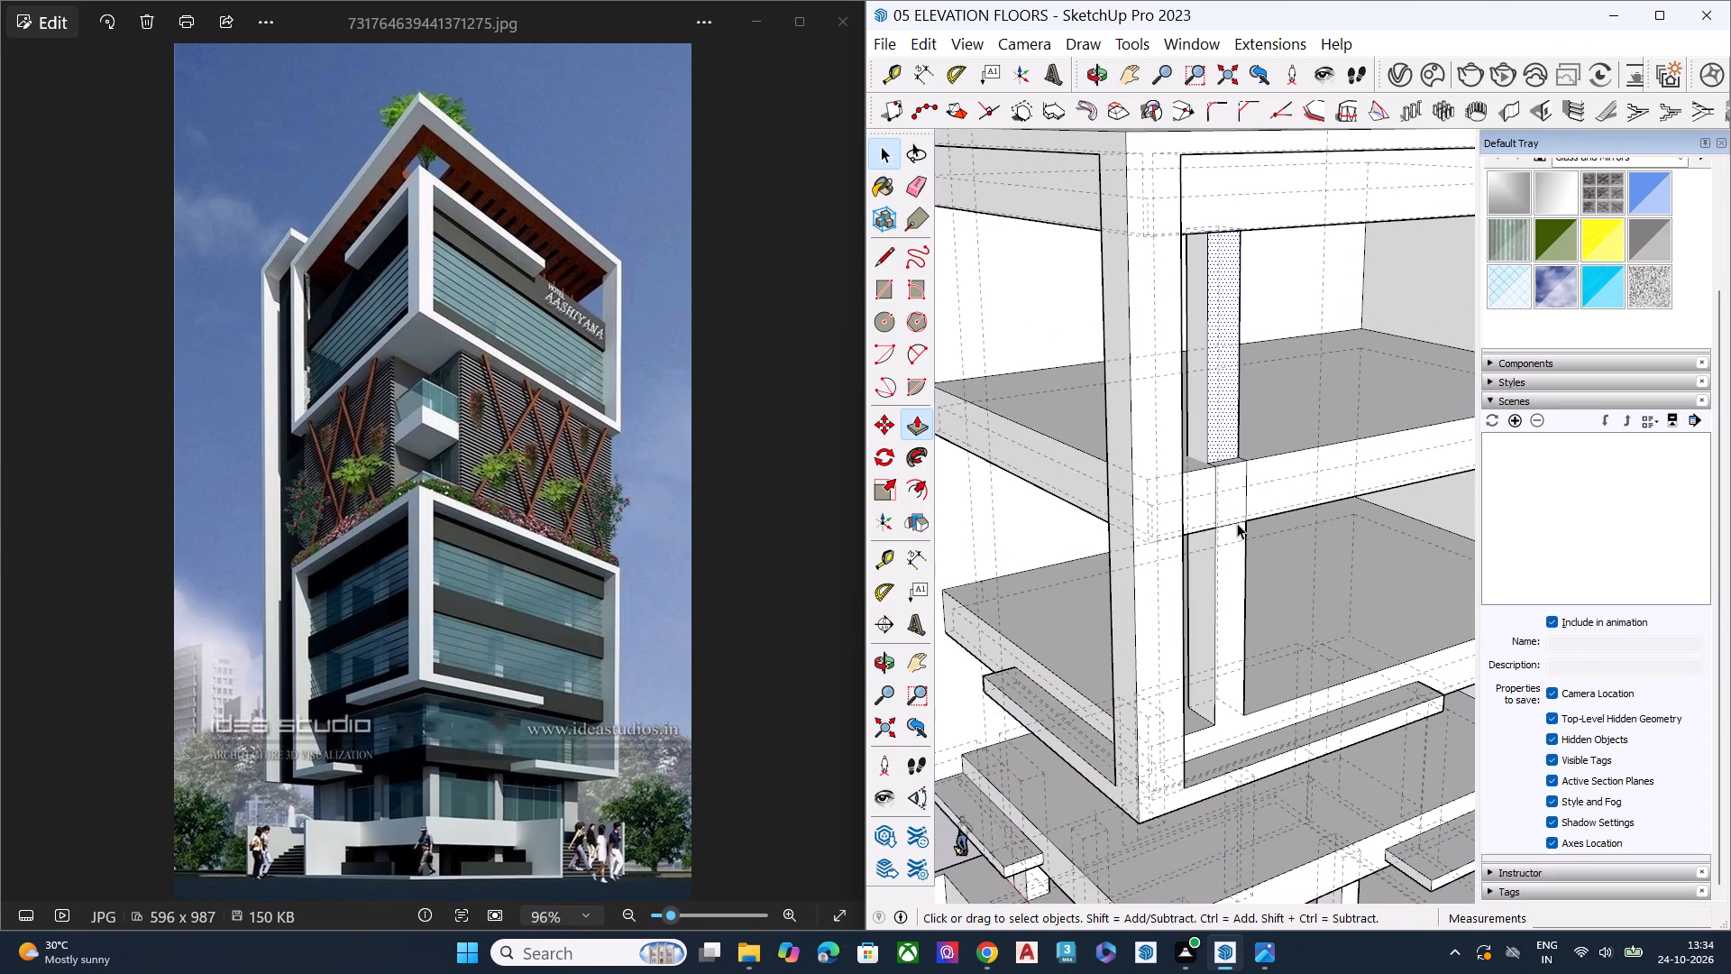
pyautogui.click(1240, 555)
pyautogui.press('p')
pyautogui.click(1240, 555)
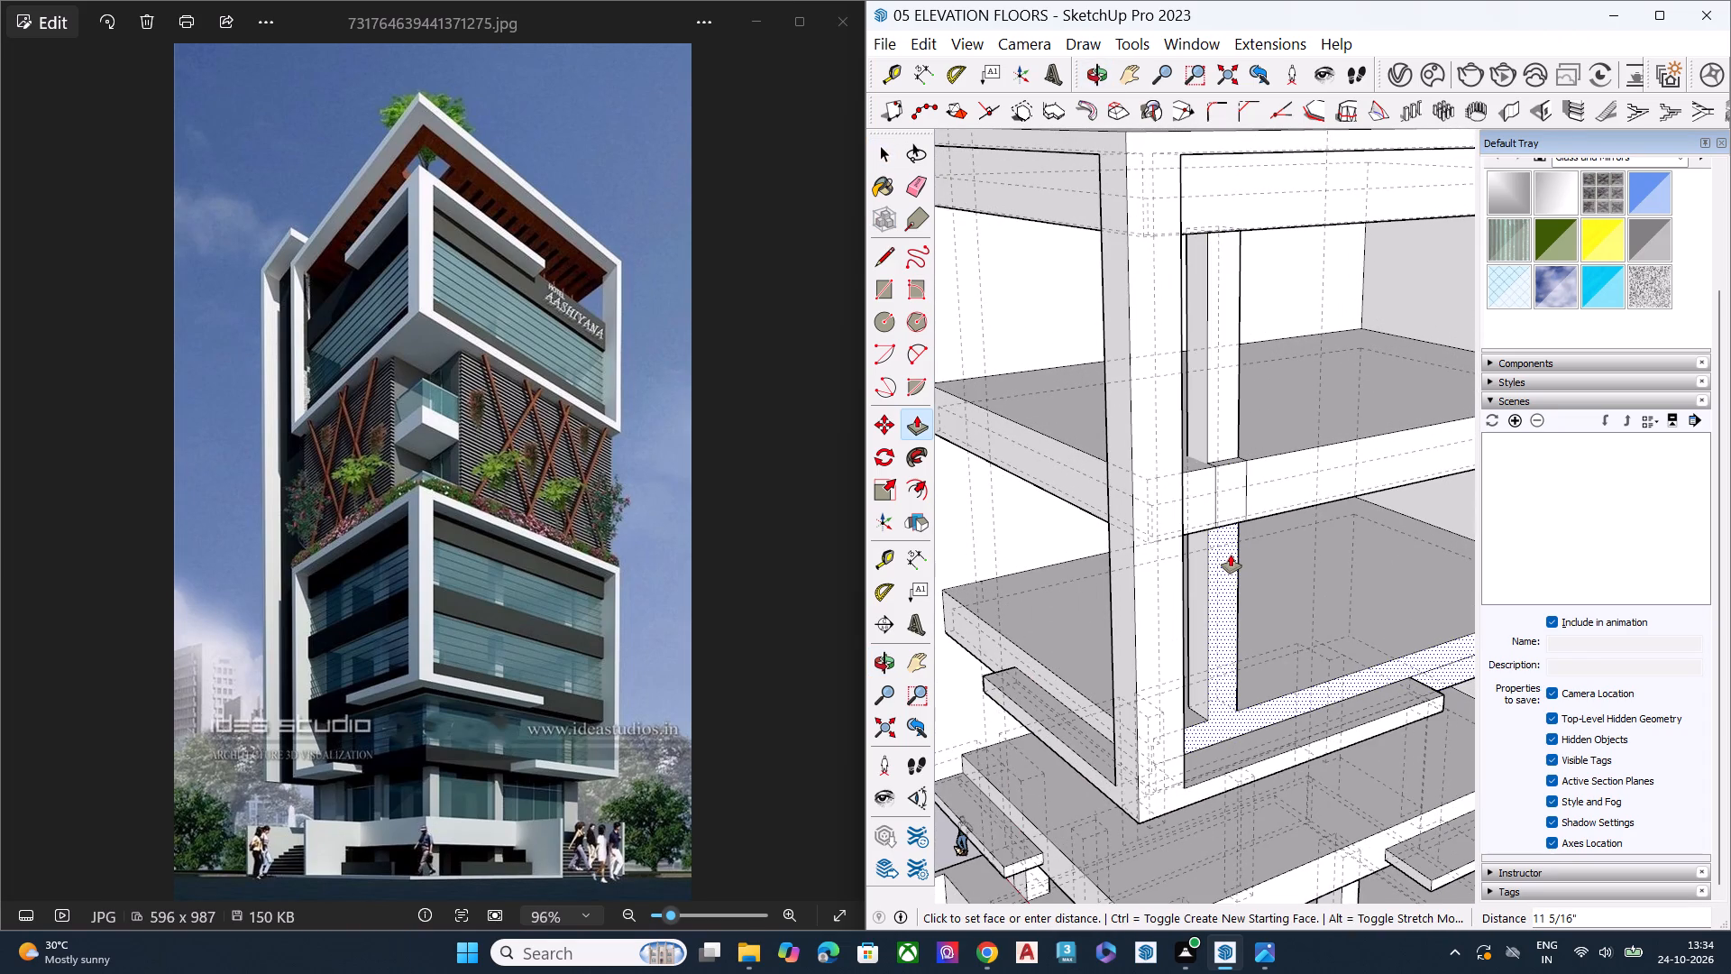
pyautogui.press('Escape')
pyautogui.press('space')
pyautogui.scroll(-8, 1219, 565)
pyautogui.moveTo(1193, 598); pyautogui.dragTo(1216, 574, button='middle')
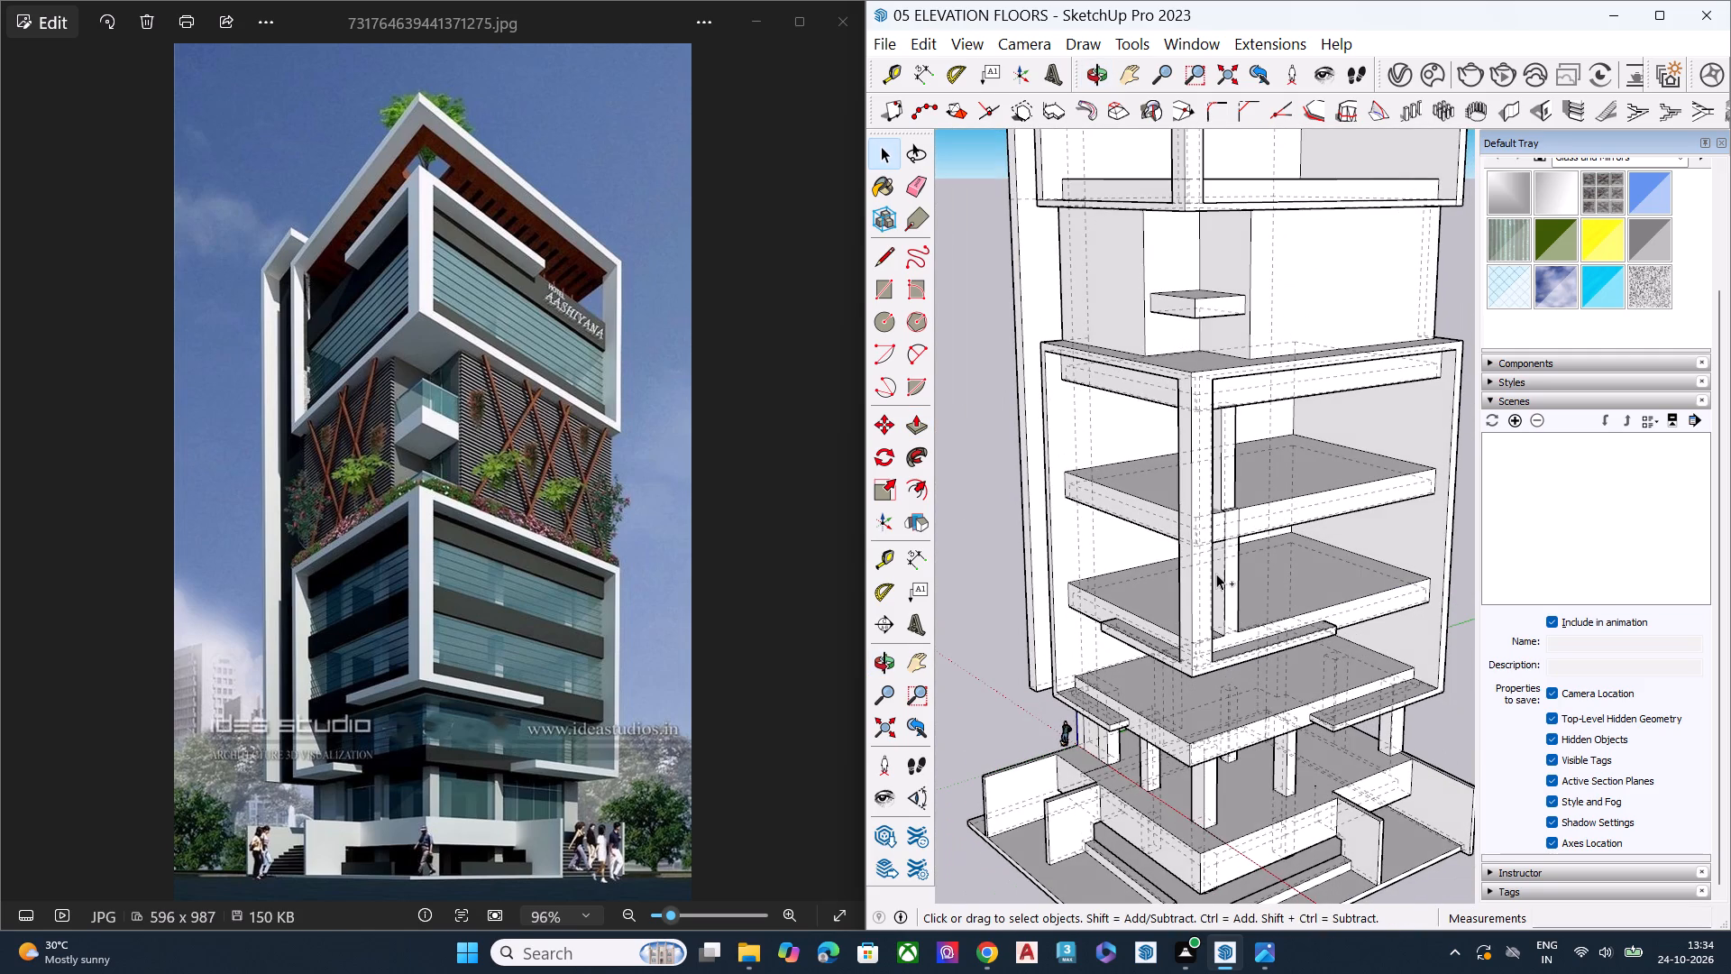
# Turn off the display of the model's back edges.
pyautogui.press('k')
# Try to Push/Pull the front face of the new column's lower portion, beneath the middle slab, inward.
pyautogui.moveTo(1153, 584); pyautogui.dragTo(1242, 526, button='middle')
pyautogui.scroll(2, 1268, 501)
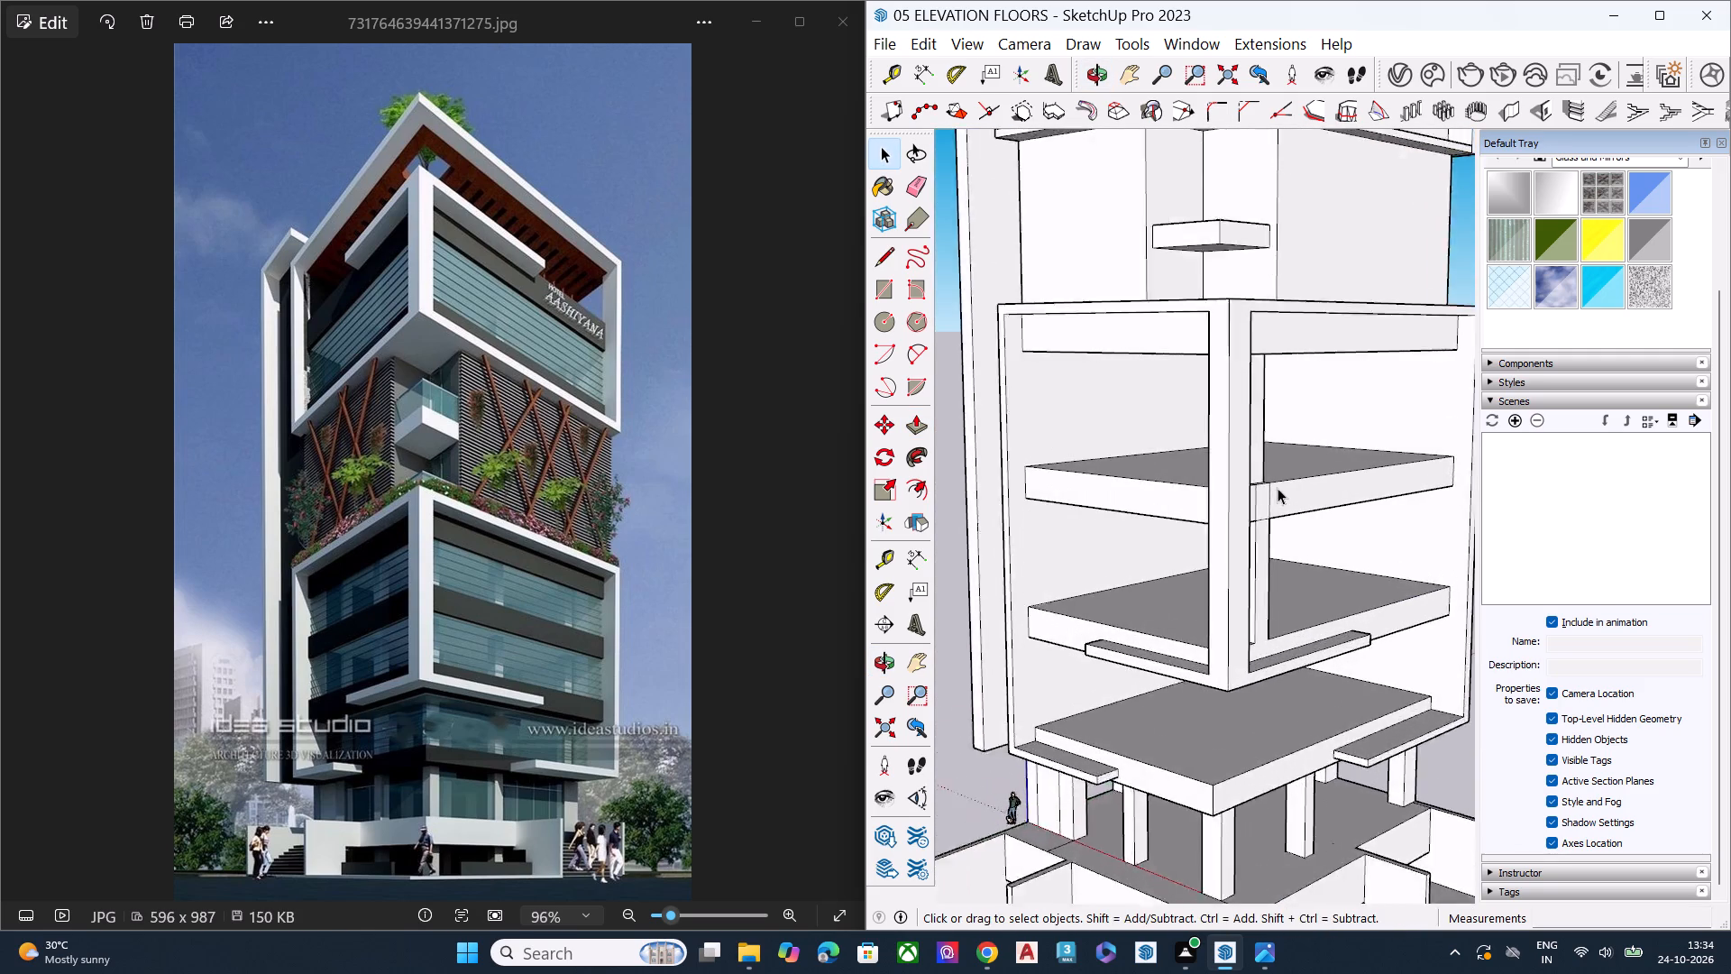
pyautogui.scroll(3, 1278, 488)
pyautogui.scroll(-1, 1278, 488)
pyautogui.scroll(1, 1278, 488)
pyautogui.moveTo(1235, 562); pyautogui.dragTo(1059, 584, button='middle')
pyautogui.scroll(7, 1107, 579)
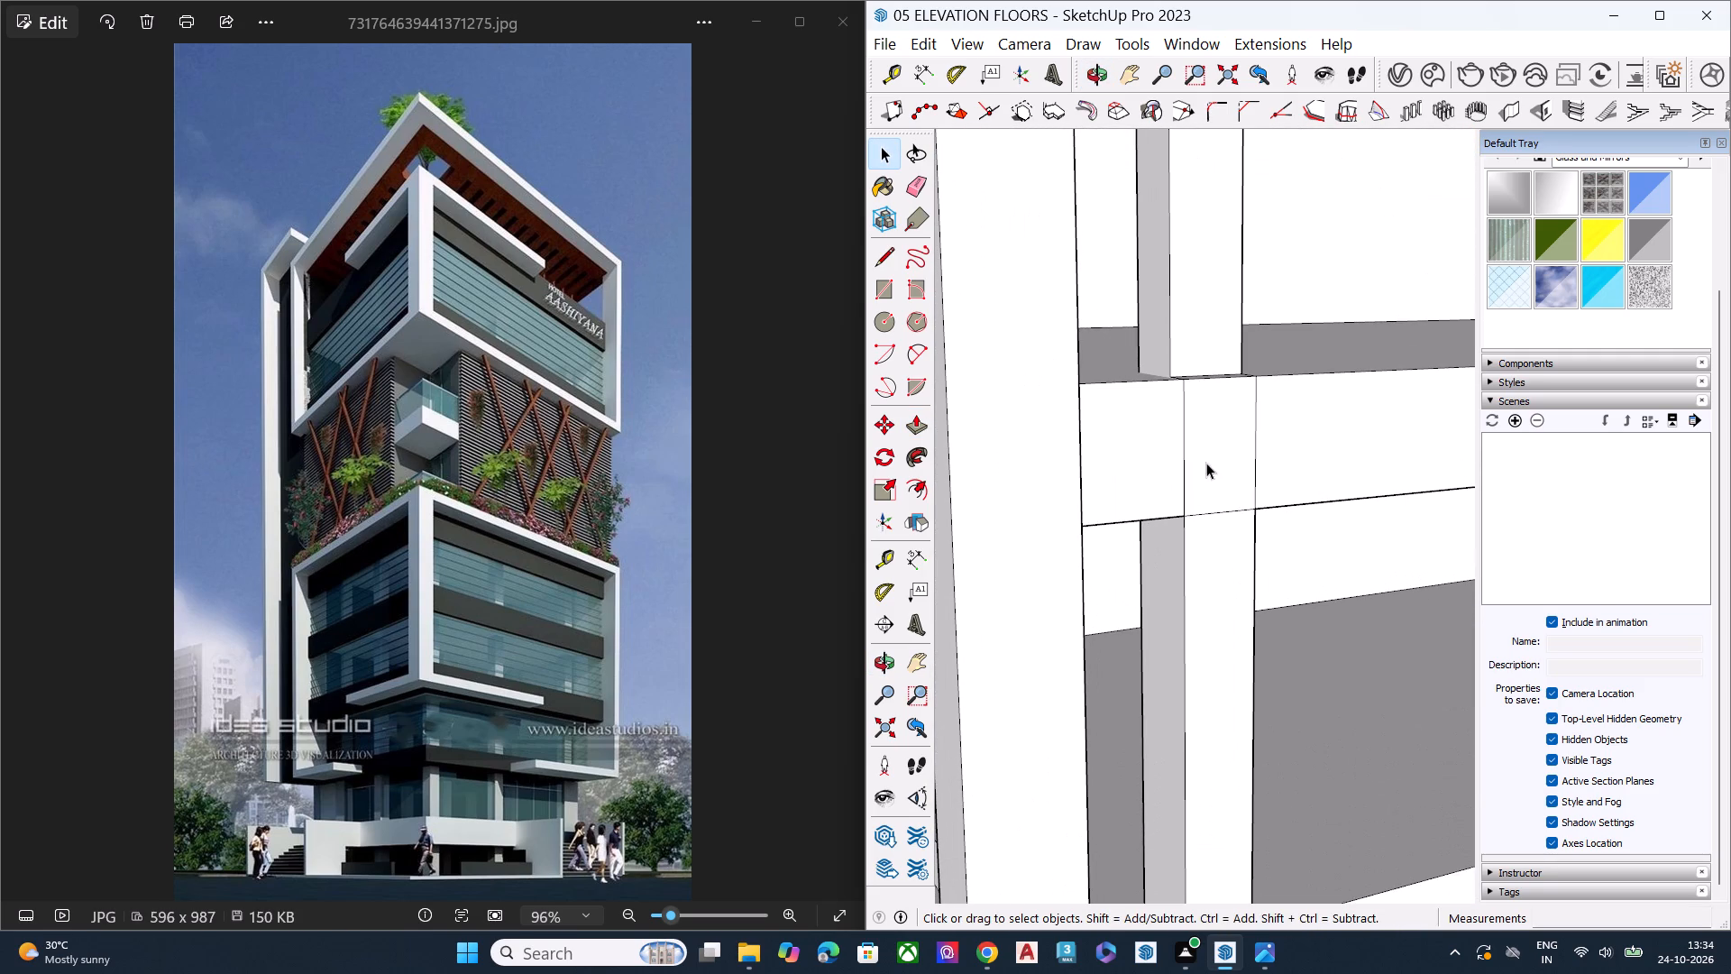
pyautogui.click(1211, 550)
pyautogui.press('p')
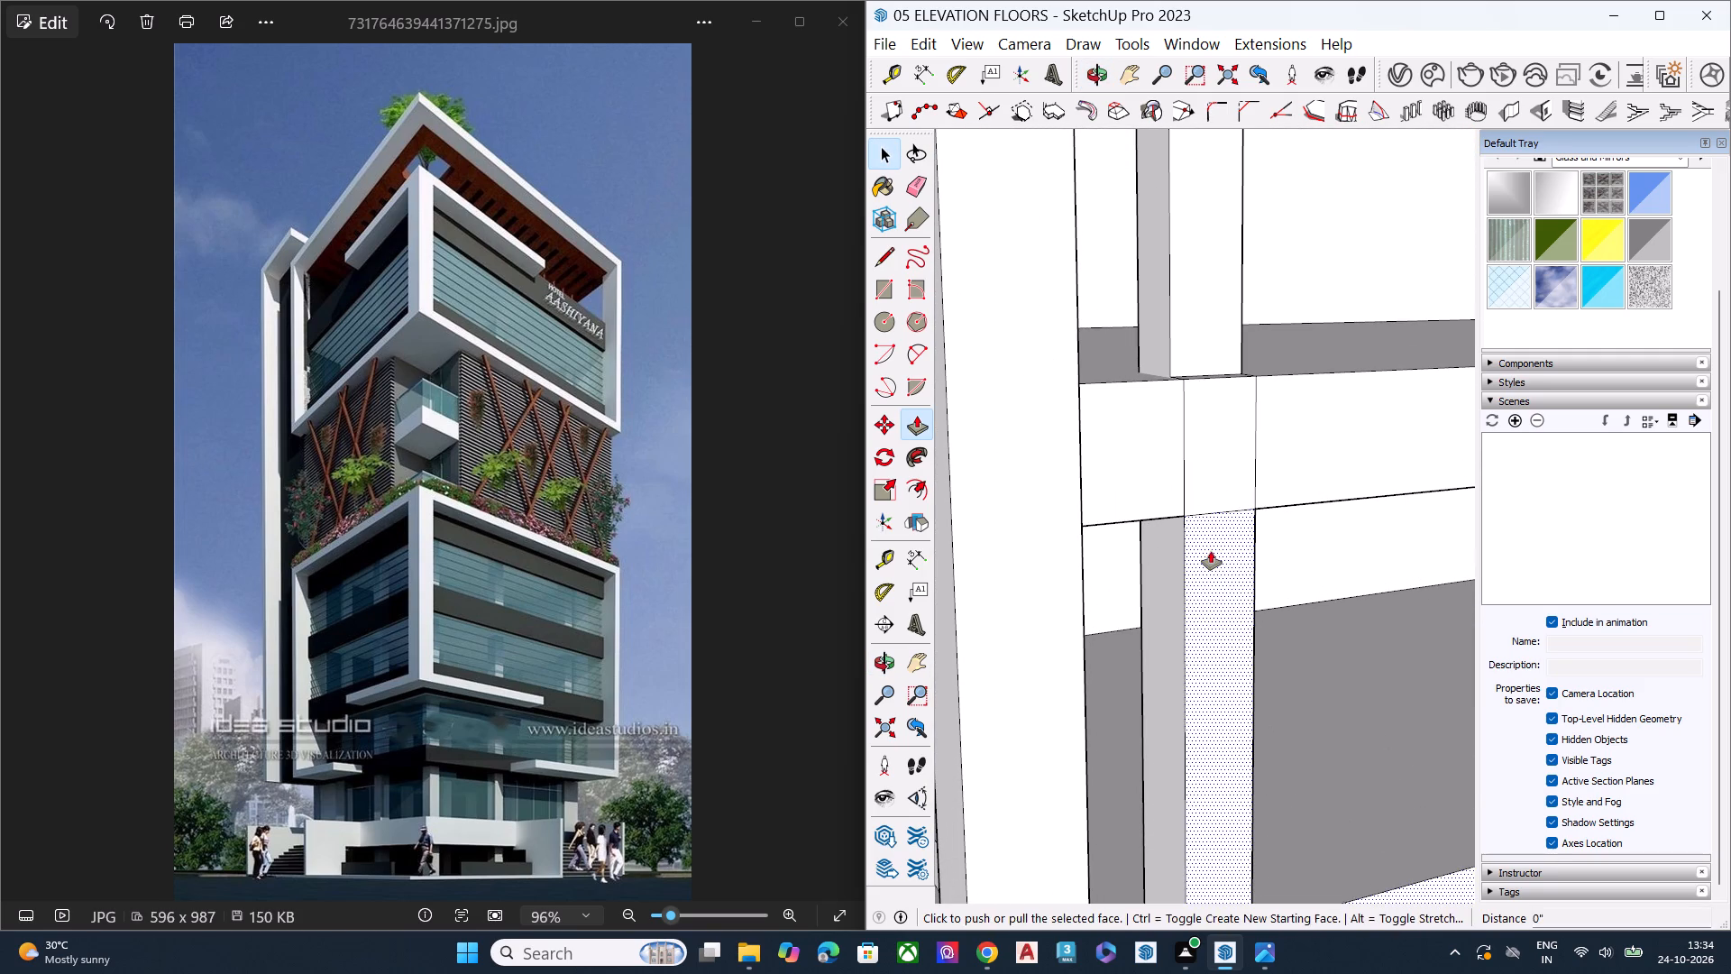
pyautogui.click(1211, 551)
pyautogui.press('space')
# Draw a line across the base of the new column's front face, separating it from the lowest floor slab's face.
pyautogui.scroll(-7, 1092, 426)
pyautogui.scroll(1, 1113, 440)
pyautogui.scroll(-1, 1157, 465)
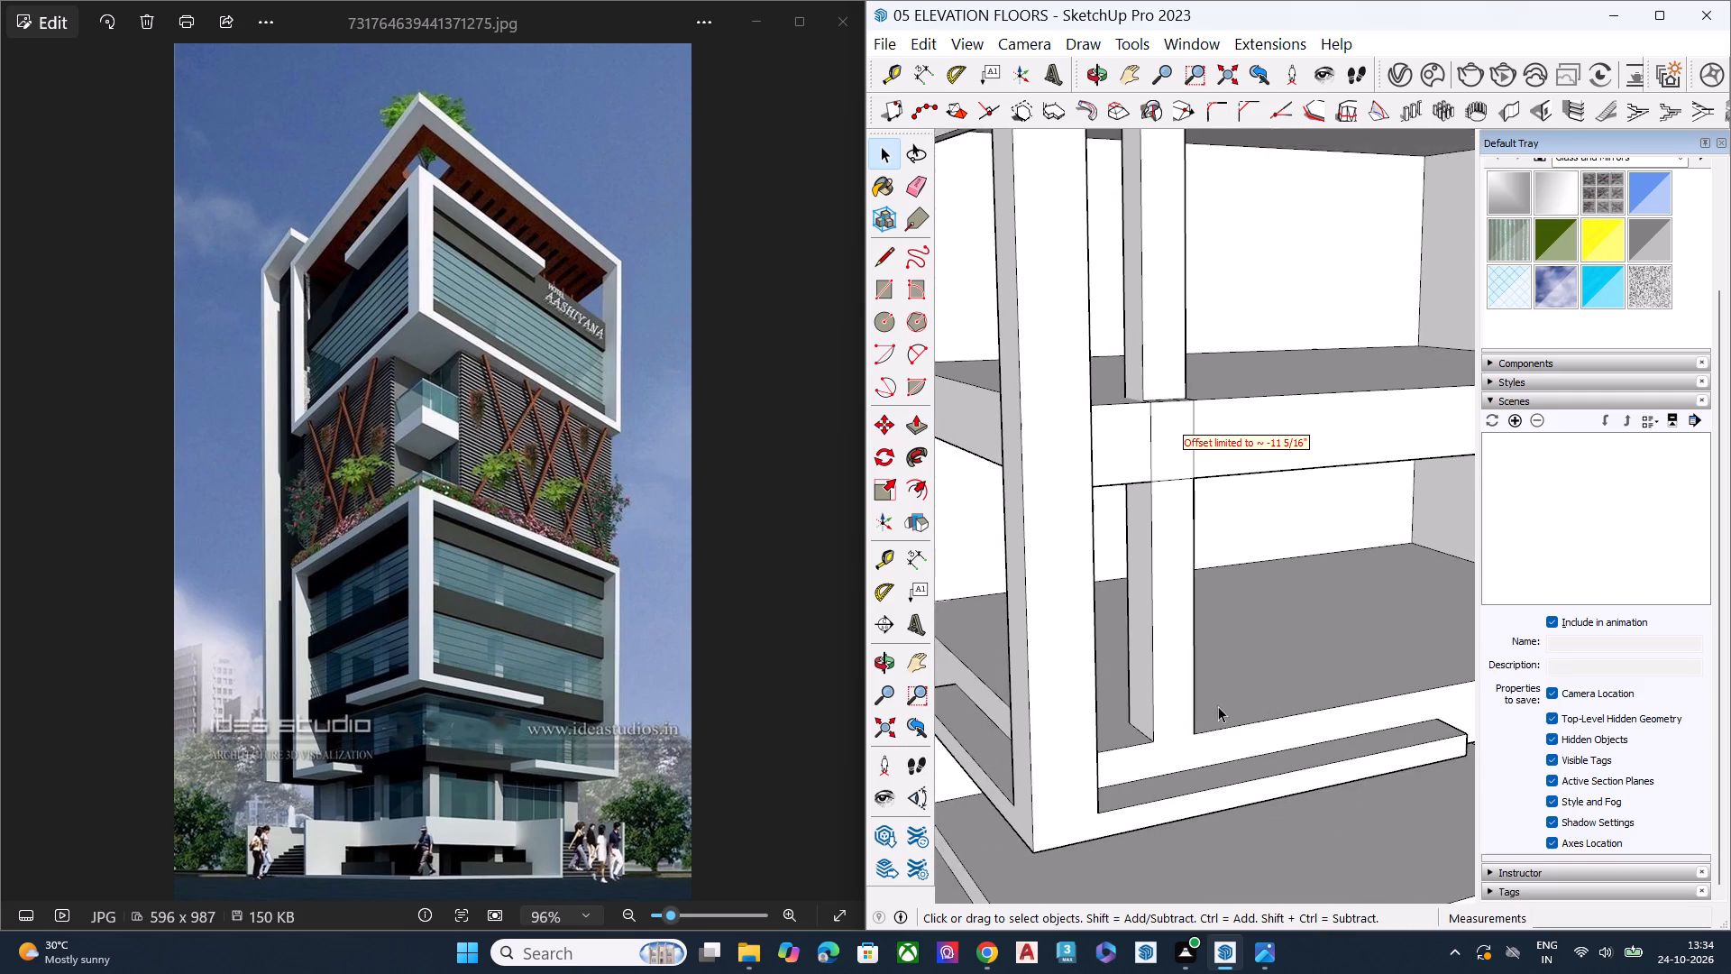
pyautogui.scroll(4, 1218, 706)
pyautogui.press('l')
pyautogui.scroll(-1, 987, 664)
pyautogui.scroll(1, 991, 661)
pyautogui.scroll(-4, 993, 660)
pyautogui.scroll(1, 1040, 637)
pyautogui.scroll(-3, 1041, 637)
pyautogui.scroll(1, 1071, 624)
pyautogui.scroll(-1, 1073, 624)
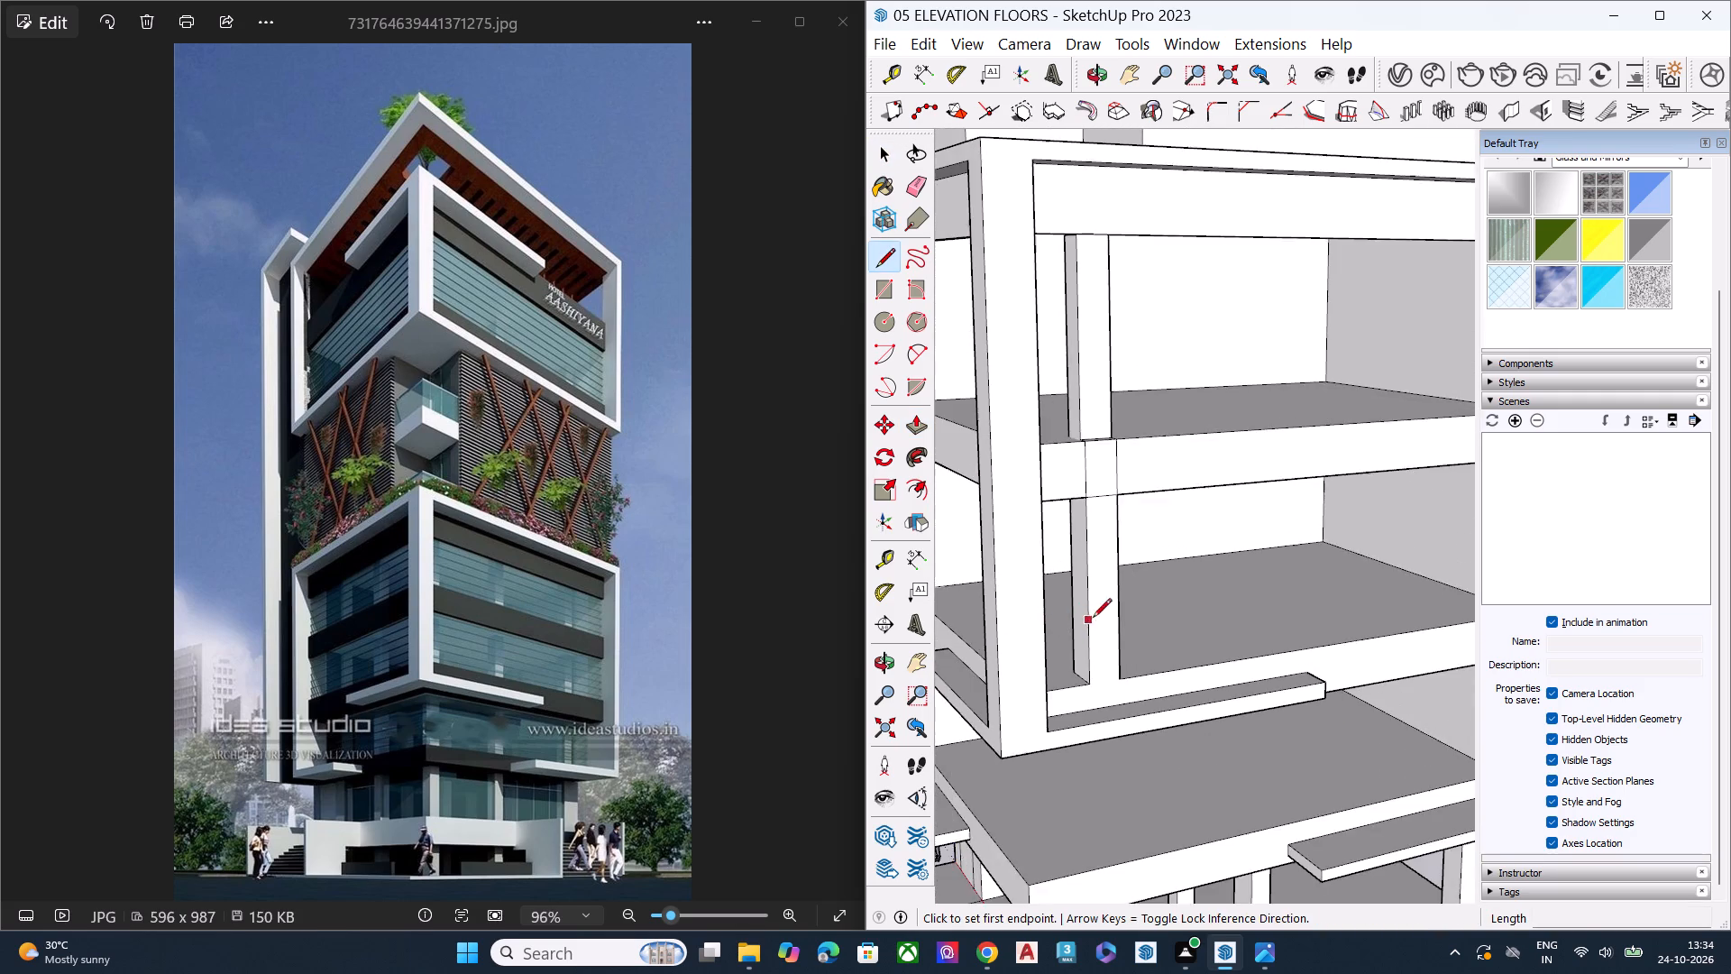
pyautogui.scroll(-9, 1058, 616)
pyautogui.moveTo(1076, 721); pyautogui.dragTo(1067, 822, button='middle')
pyautogui.scroll(9, 1037, 677)
pyautogui.scroll(-1, 1023, 657)
pyautogui.scroll(1, 1023, 657)
pyautogui.scroll(-3, 1085, 654)
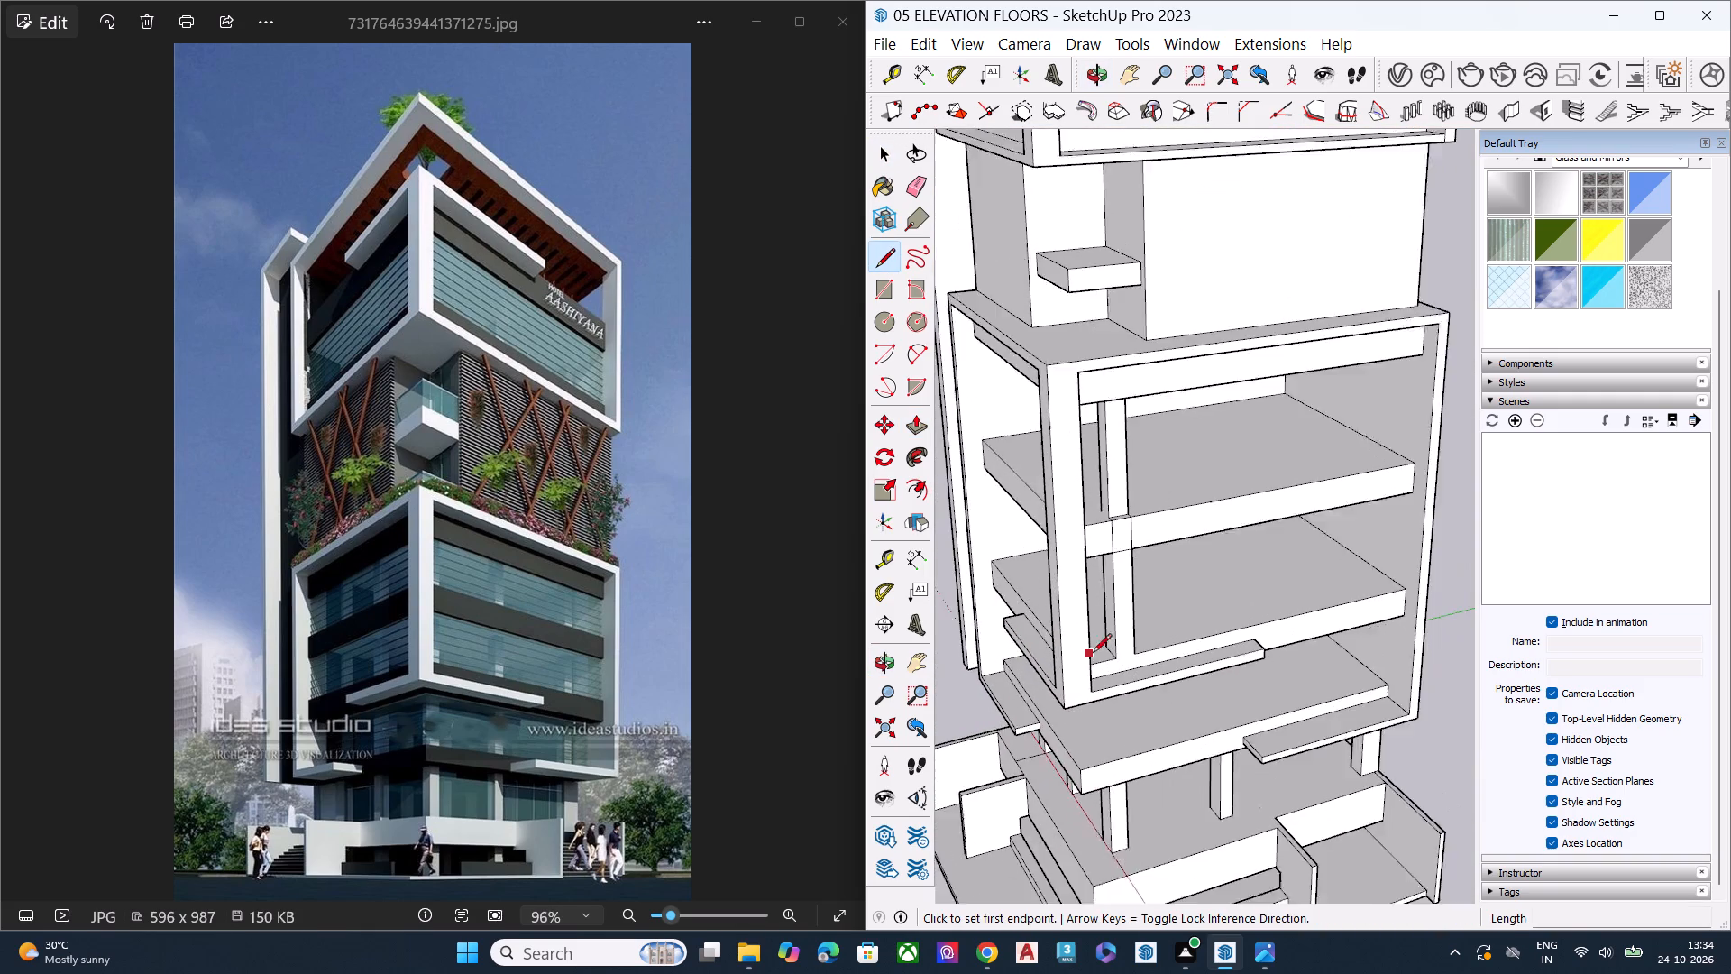
pyautogui.scroll(-2, 1093, 654)
pyautogui.scroll(1, 1183, 637)
pyautogui.scroll(-2, 1194, 635)
pyautogui.scroll(8, 1198, 635)
pyautogui.click(1017, 677)
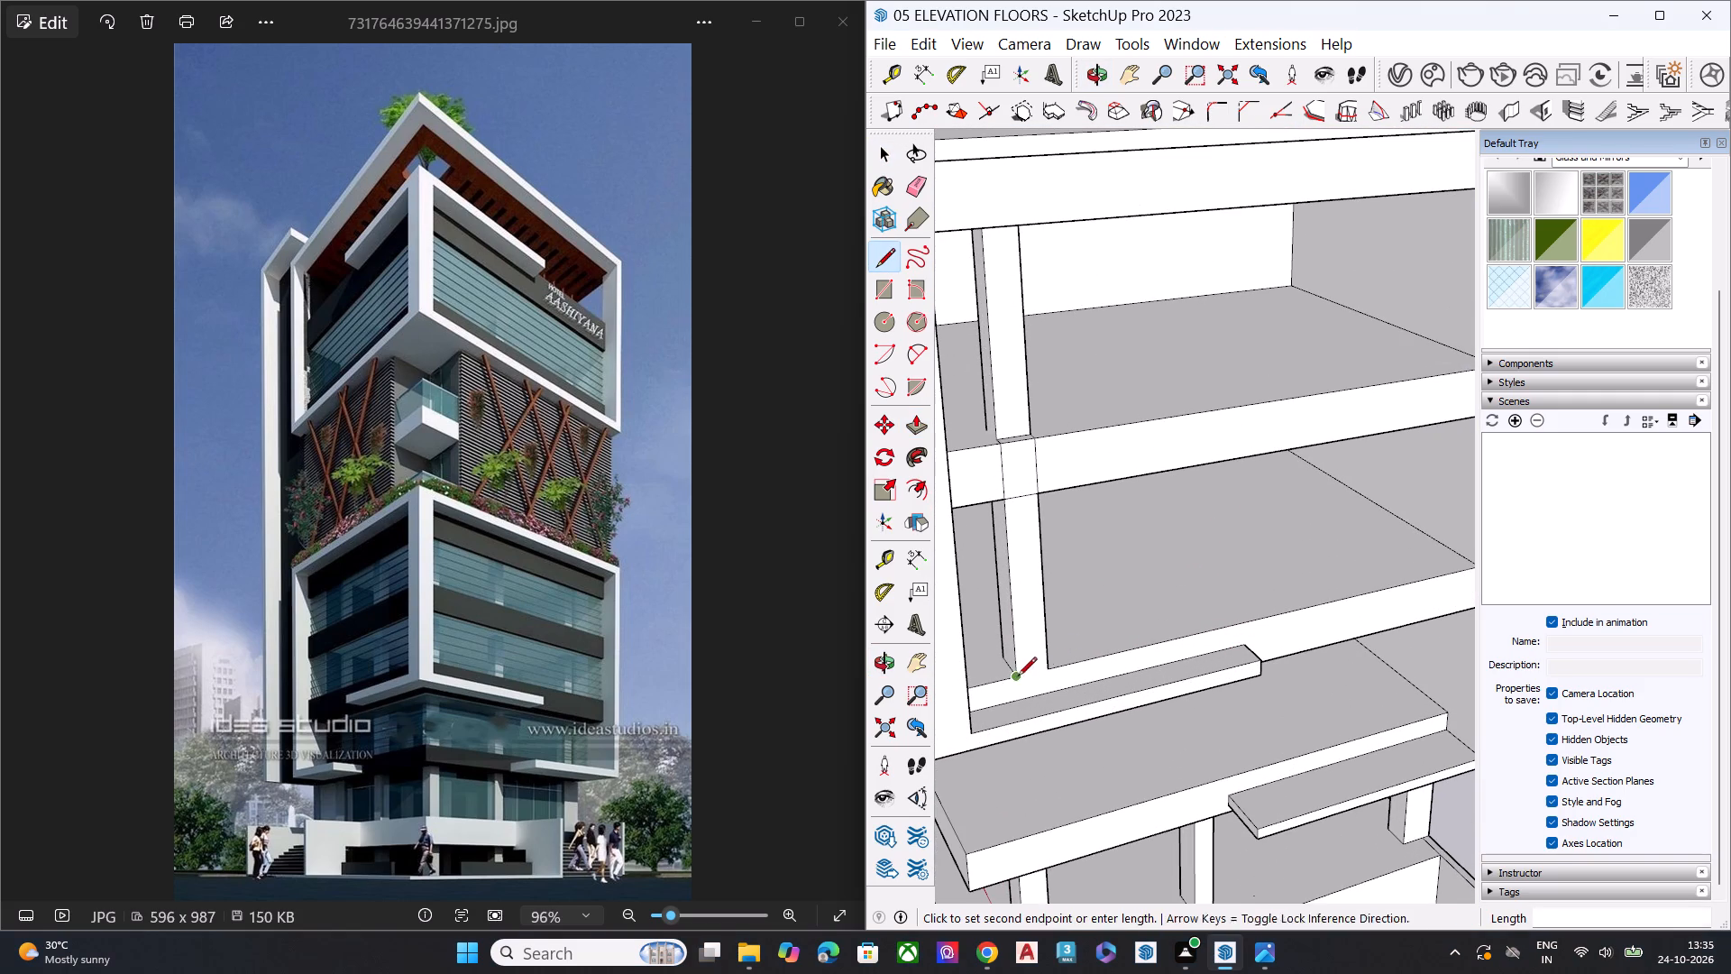
pyautogui.click(1047, 671)
pyautogui.press('space')
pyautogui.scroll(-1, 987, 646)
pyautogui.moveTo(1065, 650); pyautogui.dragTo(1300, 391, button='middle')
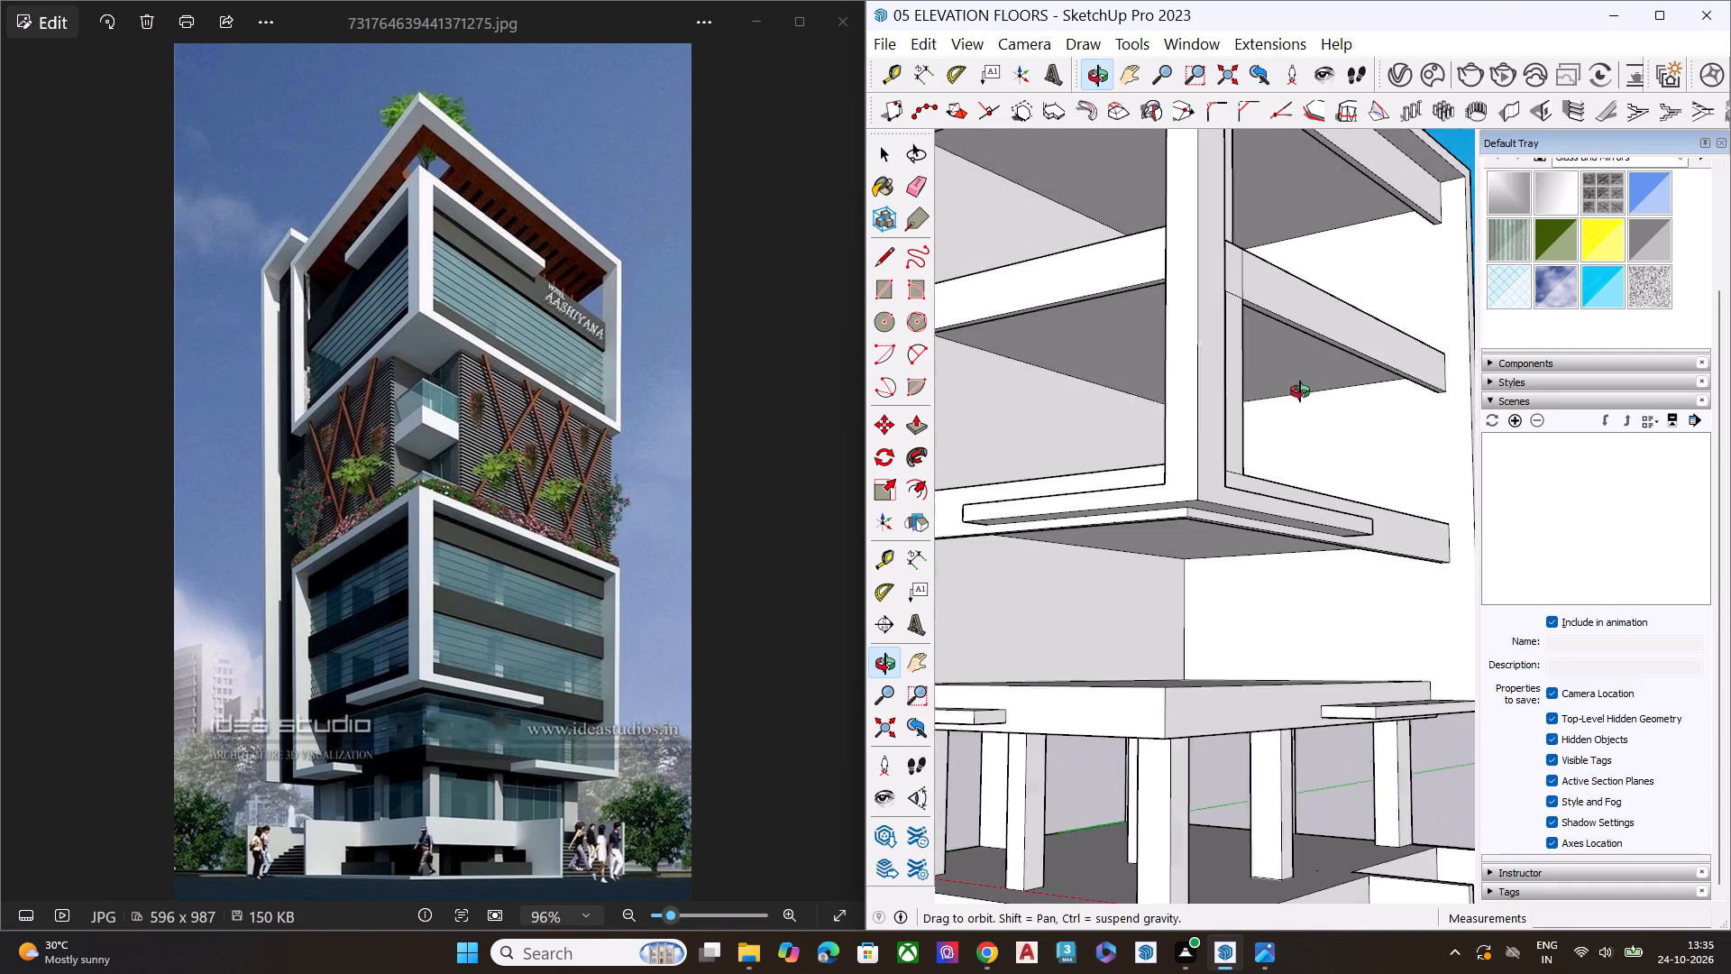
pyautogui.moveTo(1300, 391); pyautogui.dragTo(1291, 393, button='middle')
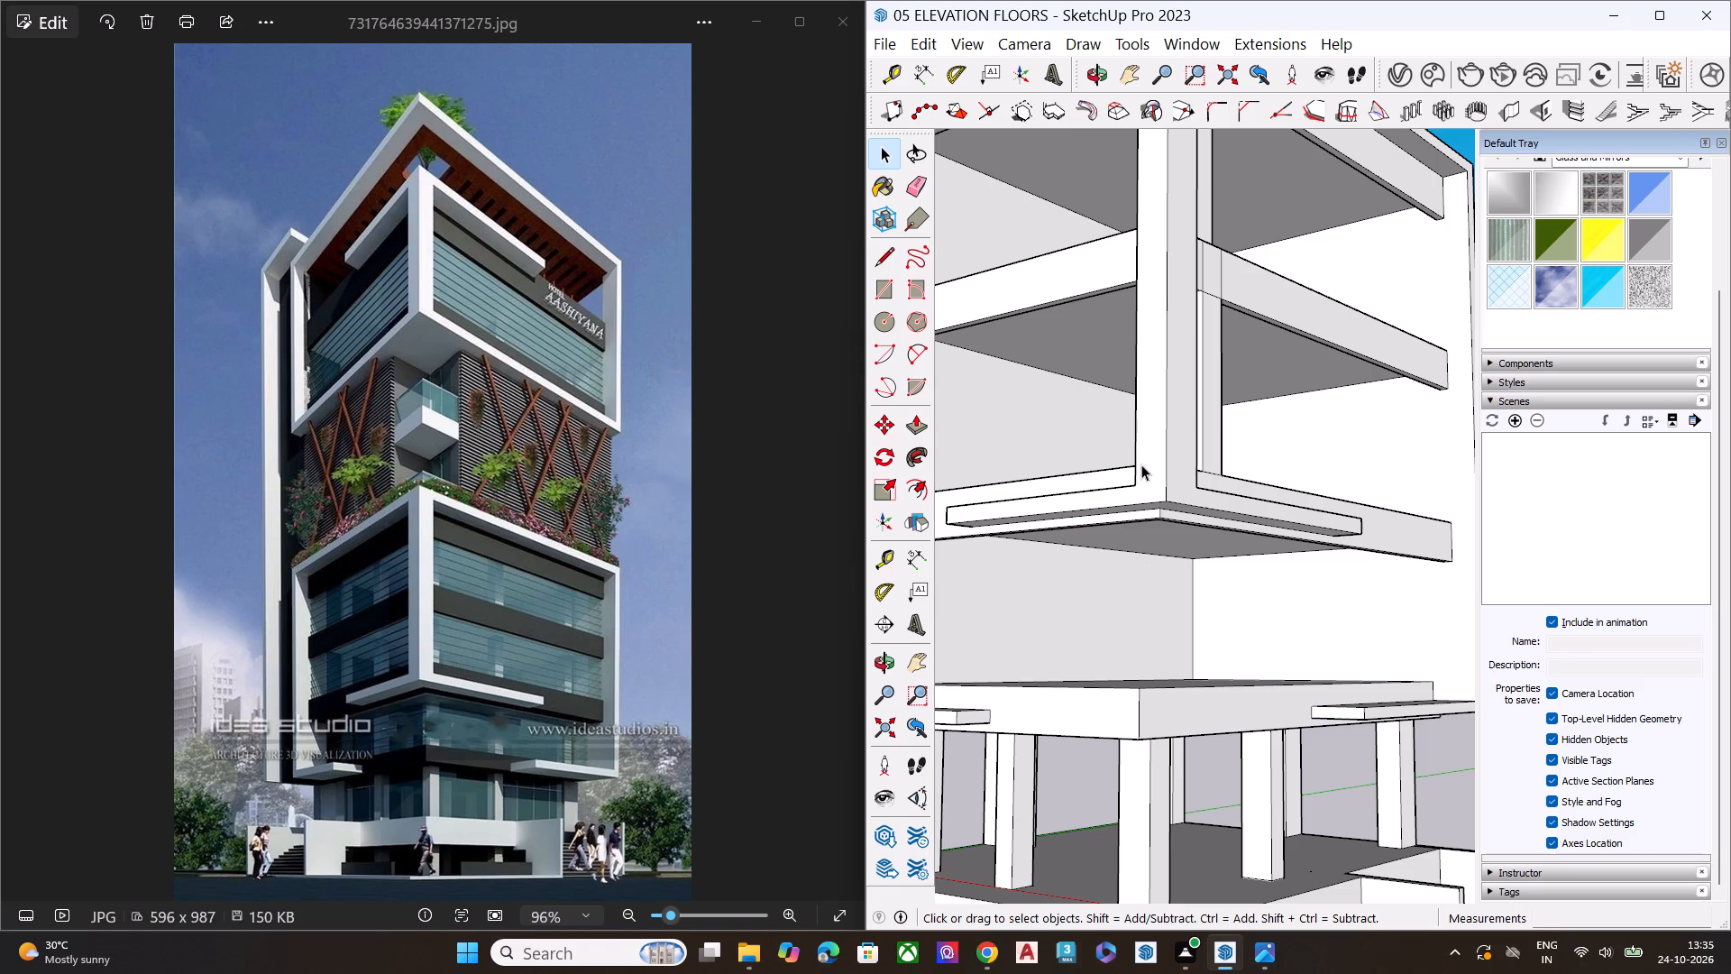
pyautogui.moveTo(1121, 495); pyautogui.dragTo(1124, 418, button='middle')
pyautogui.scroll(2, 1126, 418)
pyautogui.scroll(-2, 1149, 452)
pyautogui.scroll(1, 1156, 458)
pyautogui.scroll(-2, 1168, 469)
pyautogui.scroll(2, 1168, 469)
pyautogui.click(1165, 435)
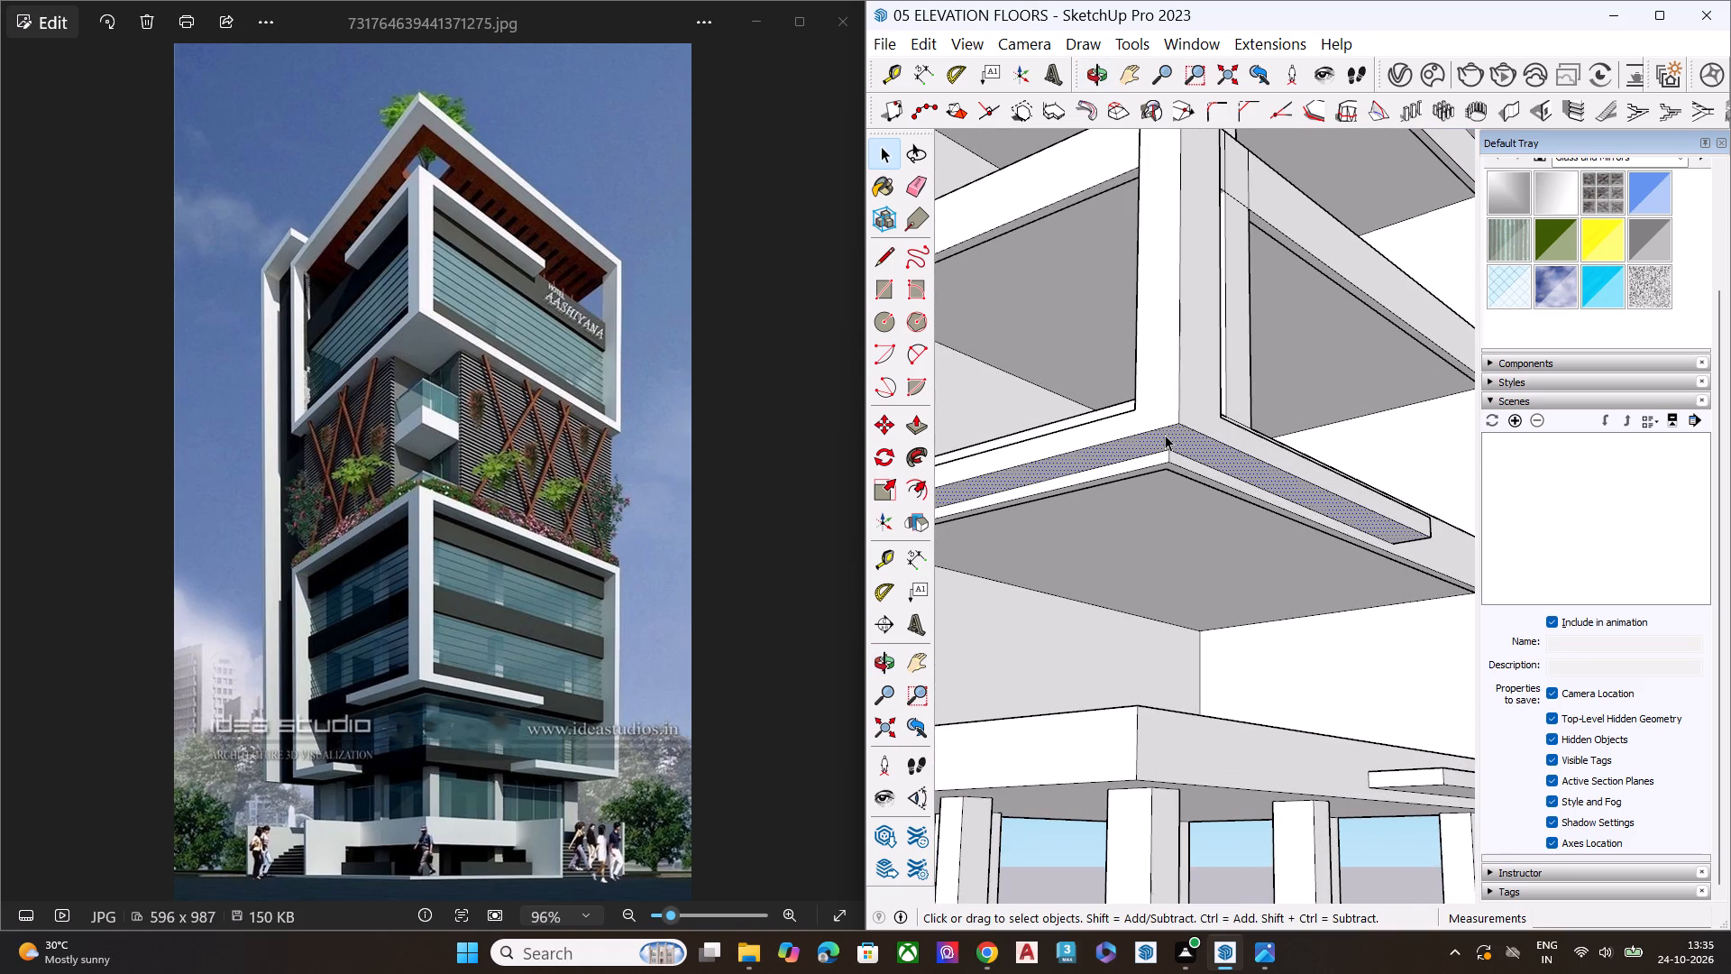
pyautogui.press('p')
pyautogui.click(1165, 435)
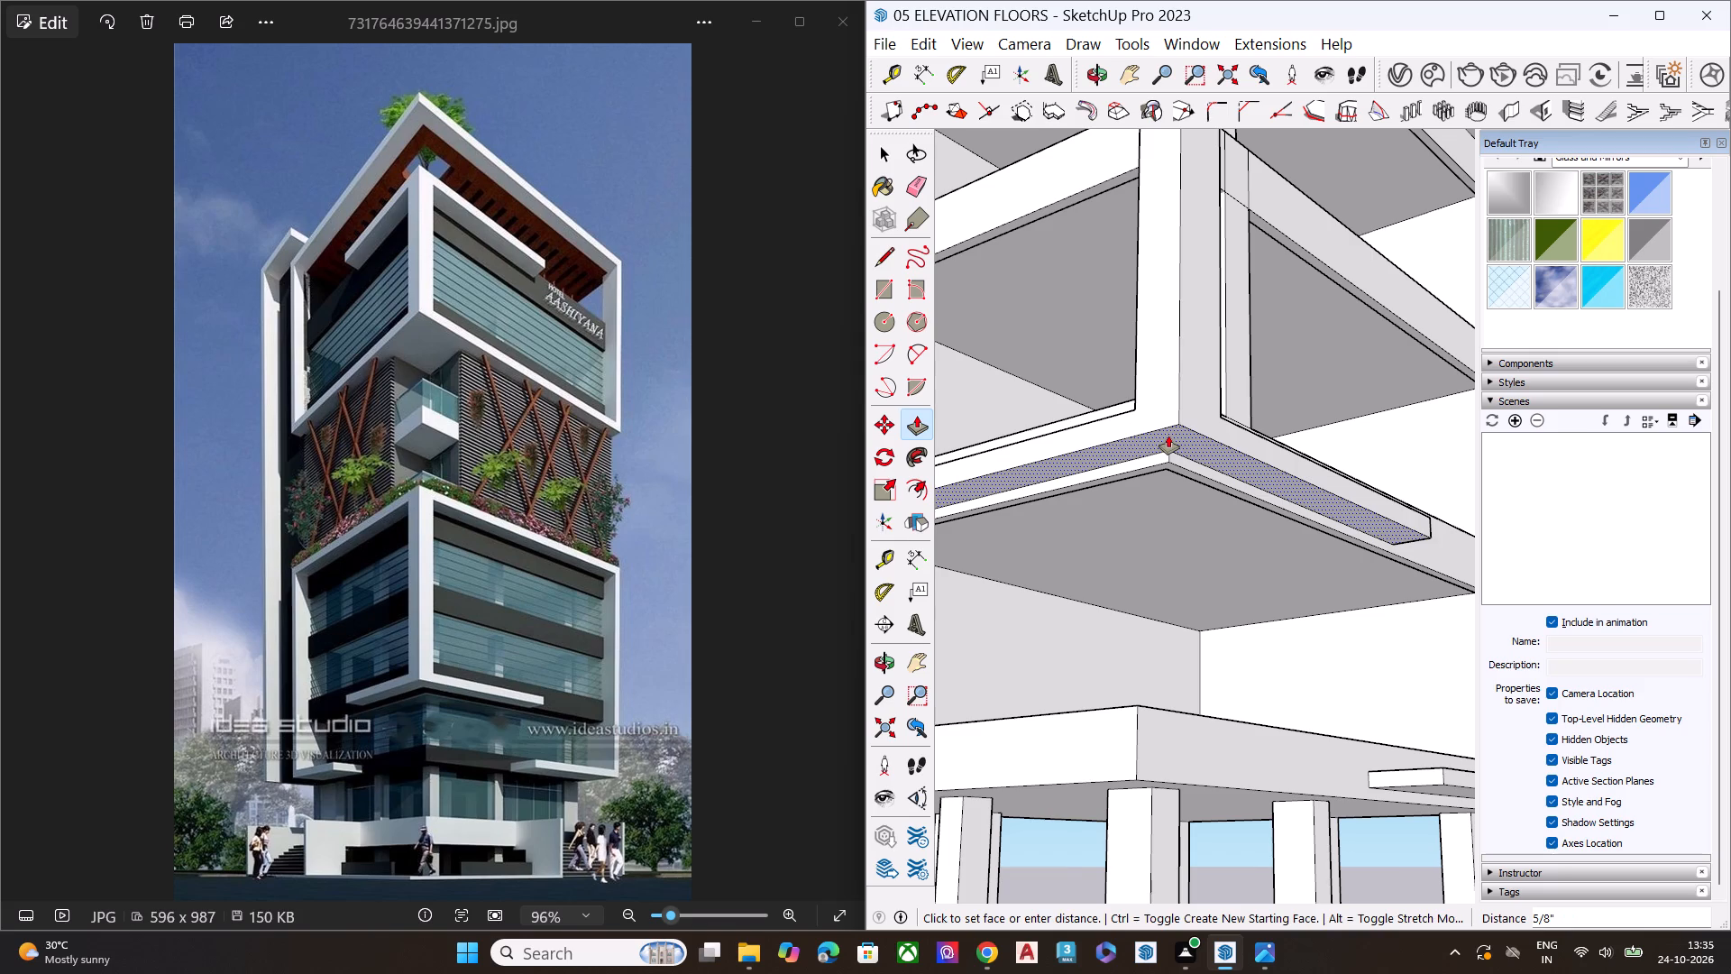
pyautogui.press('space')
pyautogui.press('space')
# Push/Pull the front face of the column's lower portion inward about 1' 1/2", aligning it with the recessed upper portion.
pyautogui.scroll(-3, 1142, 462)
pyautogui.scroll(1, 1143, 464)
pyautogui.scroll(-7, 1143, 464)
pyautogui.scroll(2, 1162, 494)
pyautogui.scroll(-1, 1162, 494)
pyautogui.scroll(2, 1162, 494)
pyautogui.scroll(-1, 1162, 498)
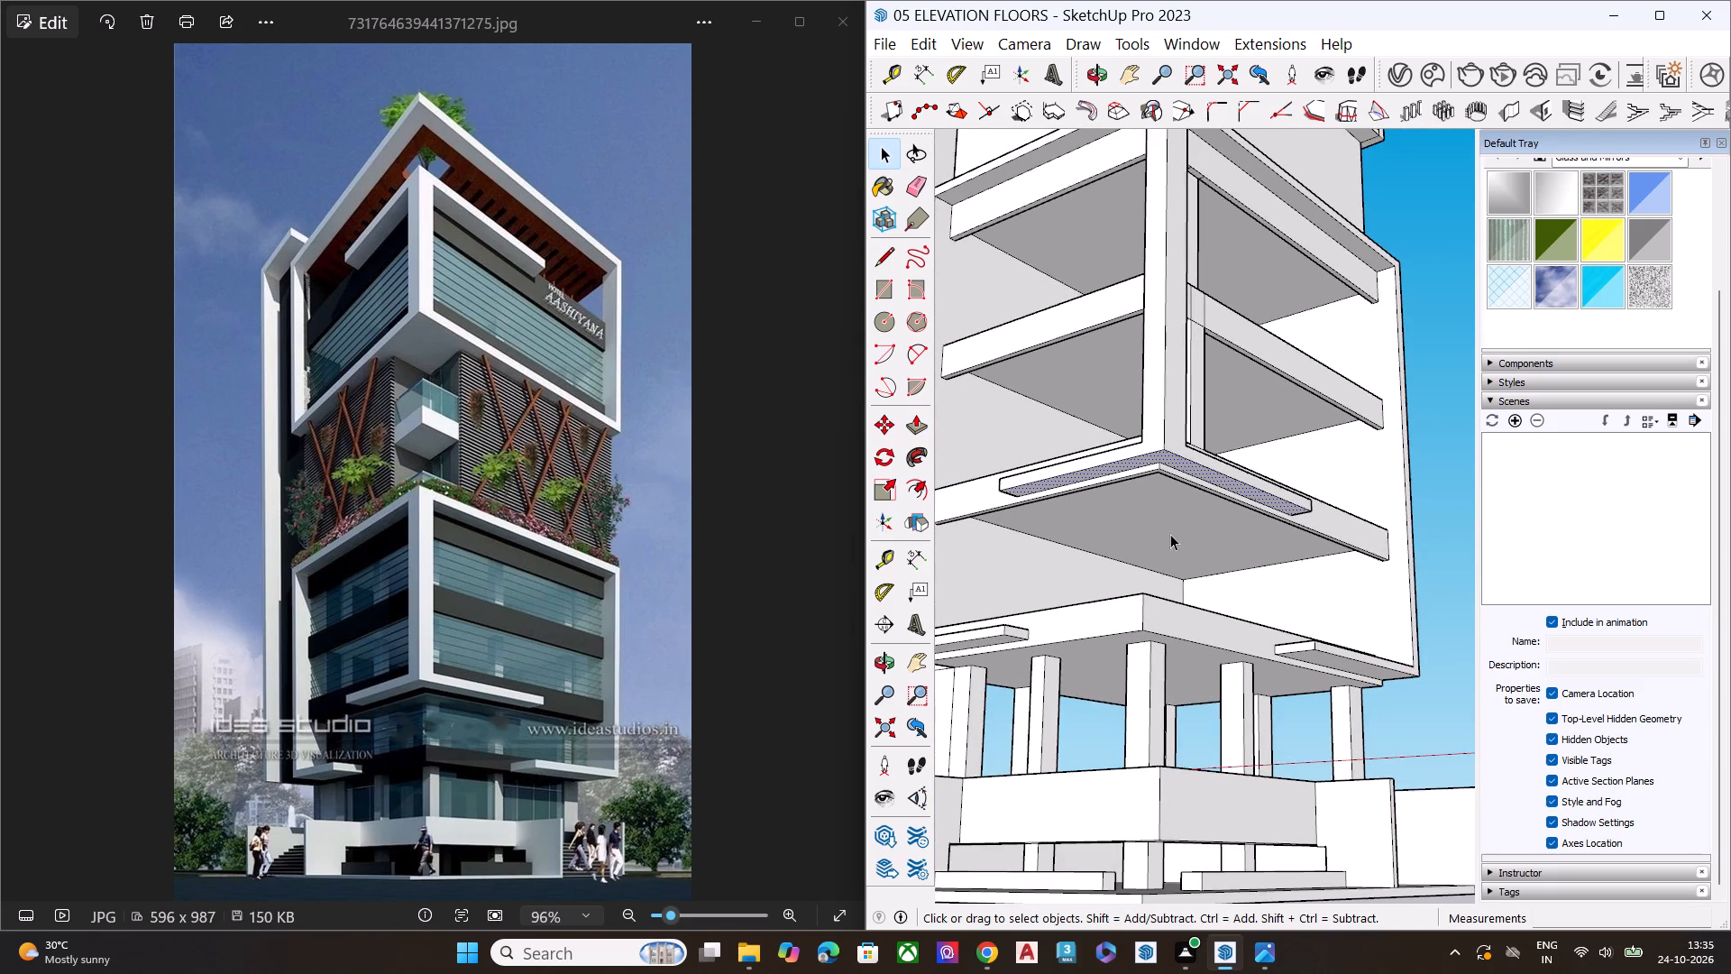
pyautogui.scroll(-2, 1136, 509)
pyautogui.scroll(1, 1135, 507)
pyautogui.scroll(-1, 1135, 507)
pyautogui.scroll(2, 1135, 507)
pyautogui.scroll(-4, 1134, 505)
pyautogui.moveTo(1204, 645); pyautogui.dragTo(1103, 929, button='middle')
pyautogui.scroll(9, 1184, 492)
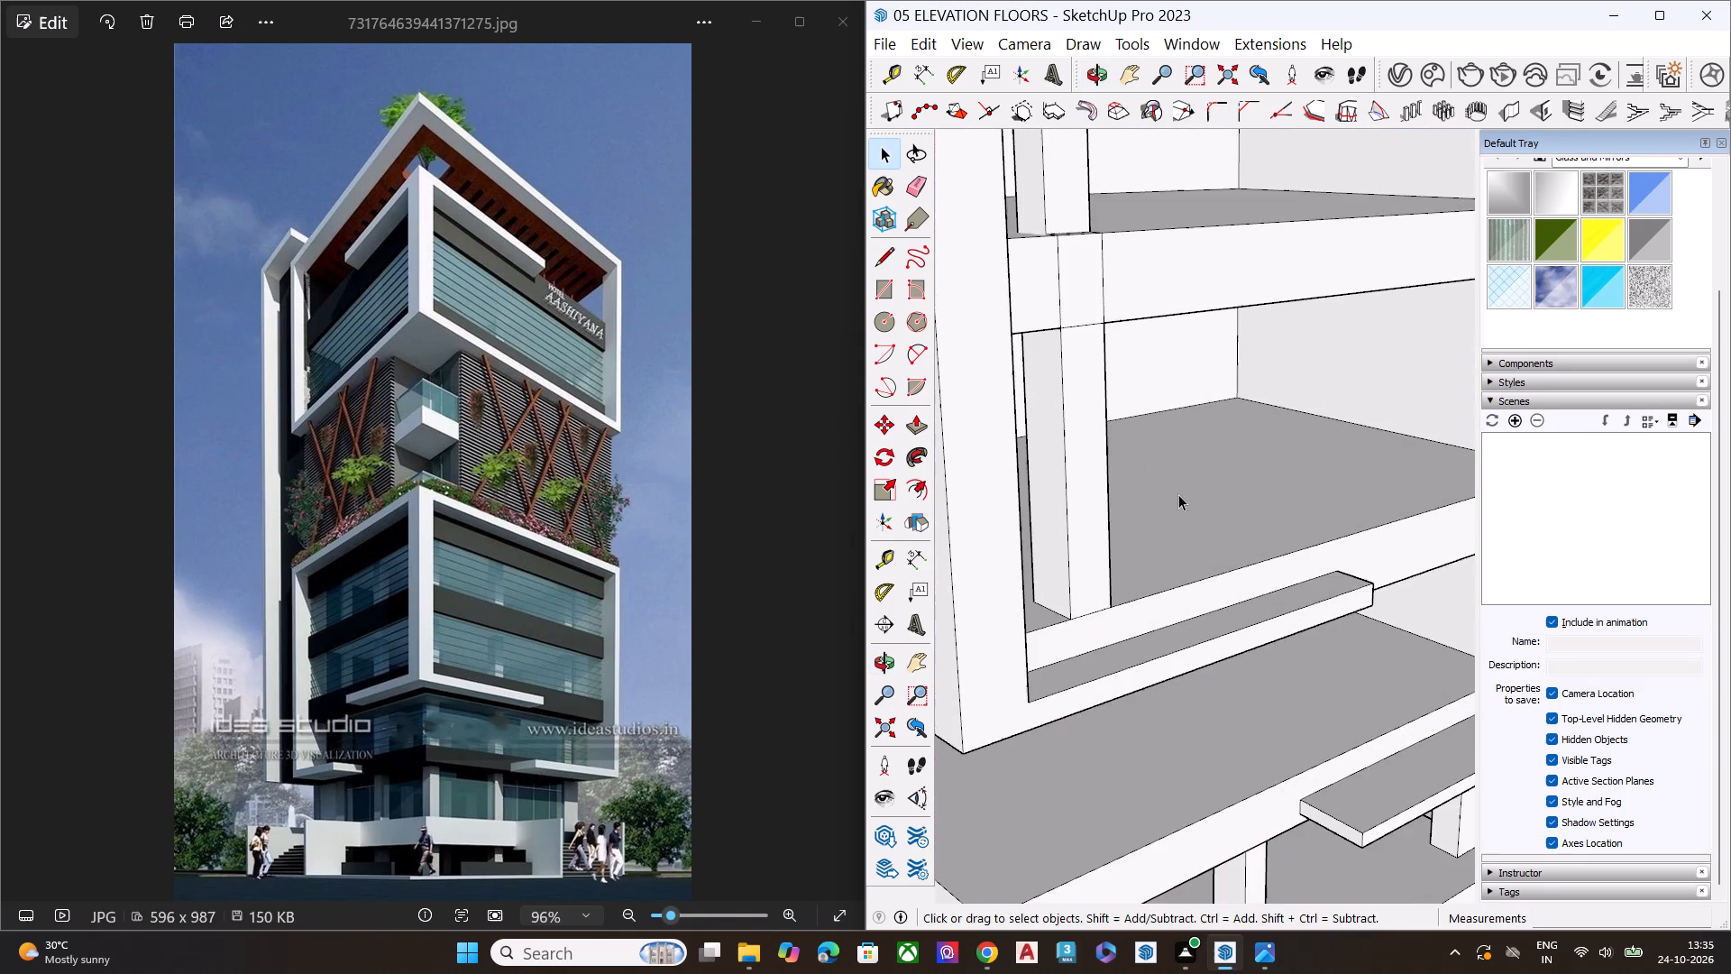
pyautogui.scroll(-1, 1159, 529)
pyautogui.scroll(1, 1156, 533)
pyautogui.scroll(-1, 1149, 542)
pyautogui.scroll(1, 1148, 544)
pyautogui.scroll(-4, 1140, 553)
pyautogui.moveTo(1136, 563); pyautogui.dragTo(996, 629, button='middle')
pyautogui.scroll(1, 972, 407)
pyautogui.scroll(-1, 970, 406)
pyautogui.scroll(7, 965, 405)
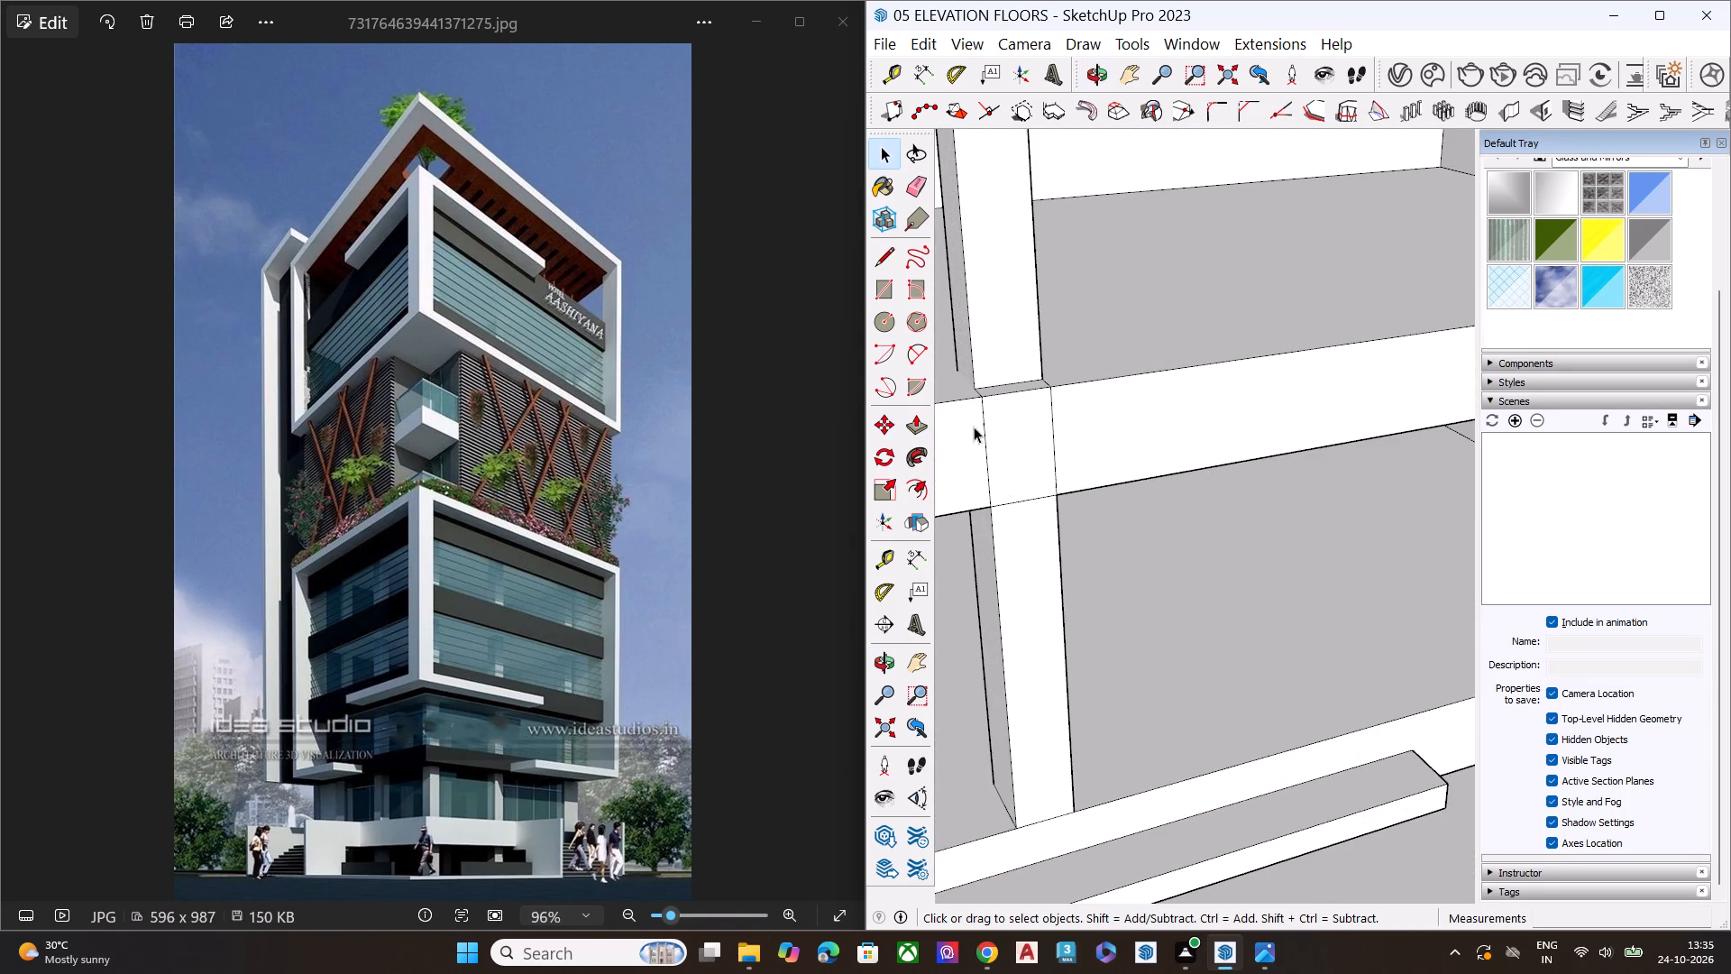
pyautogui.moveTo(1021, 477); pyautogui.dragTo(1111, 363, button='middle')
pyautogui.click(1088, 480)
pyautogui.press('p')
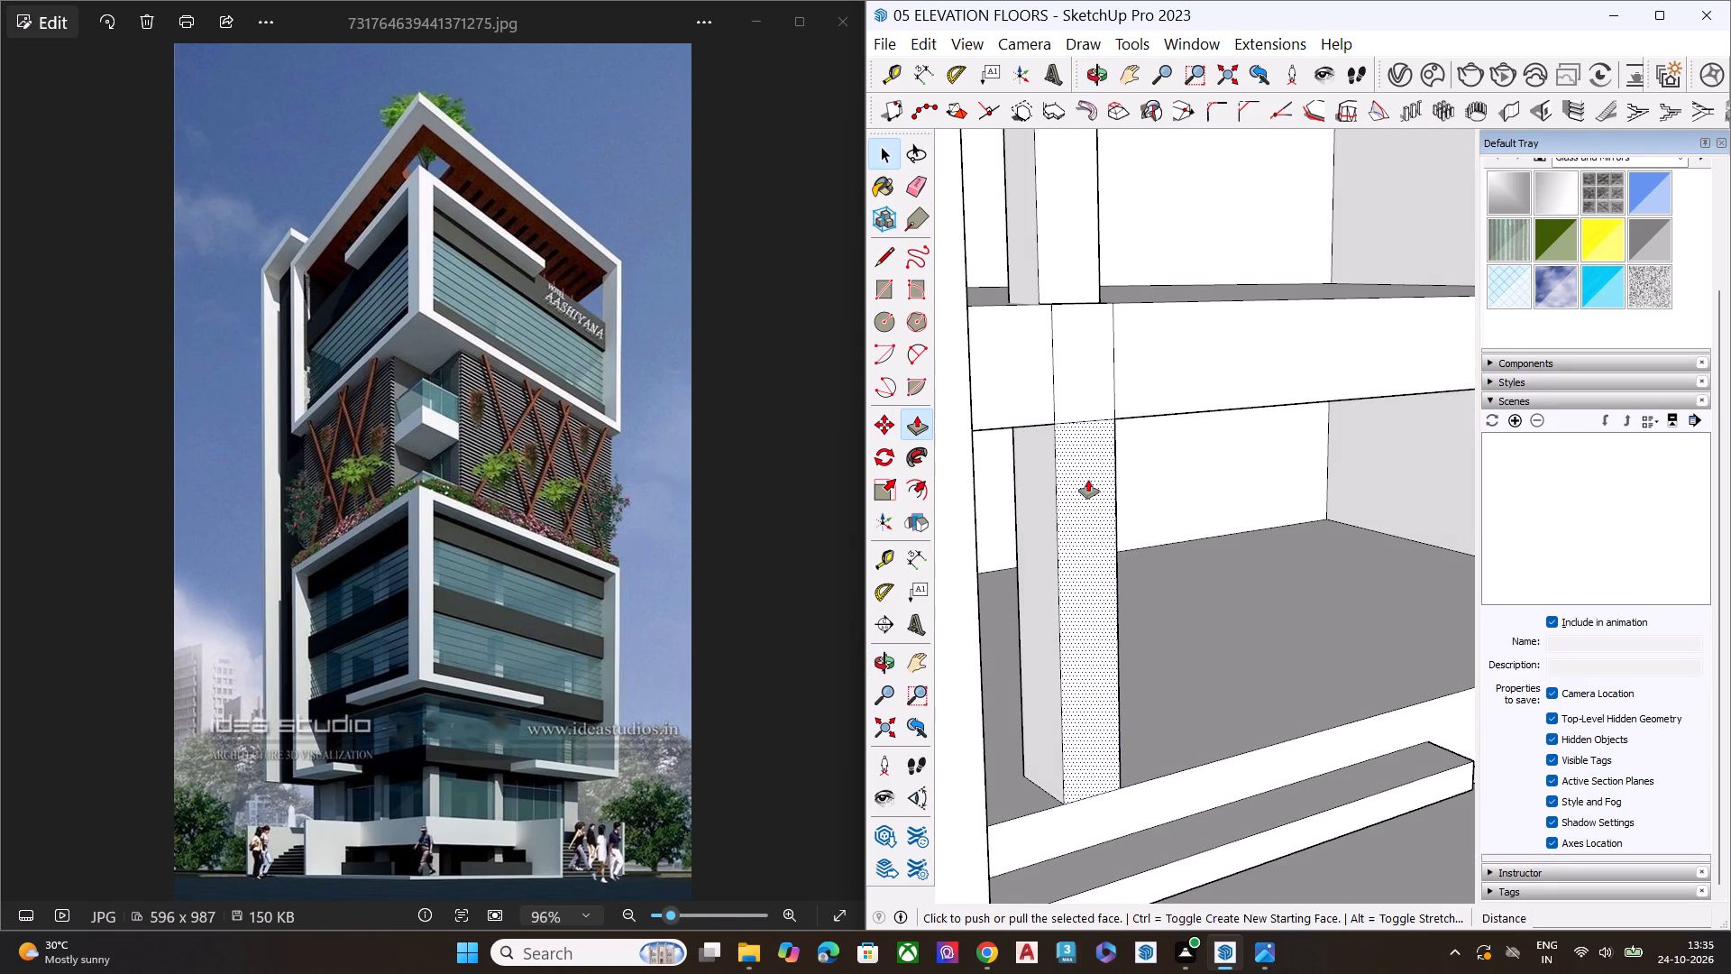
pyautogui.click(1088, 480)
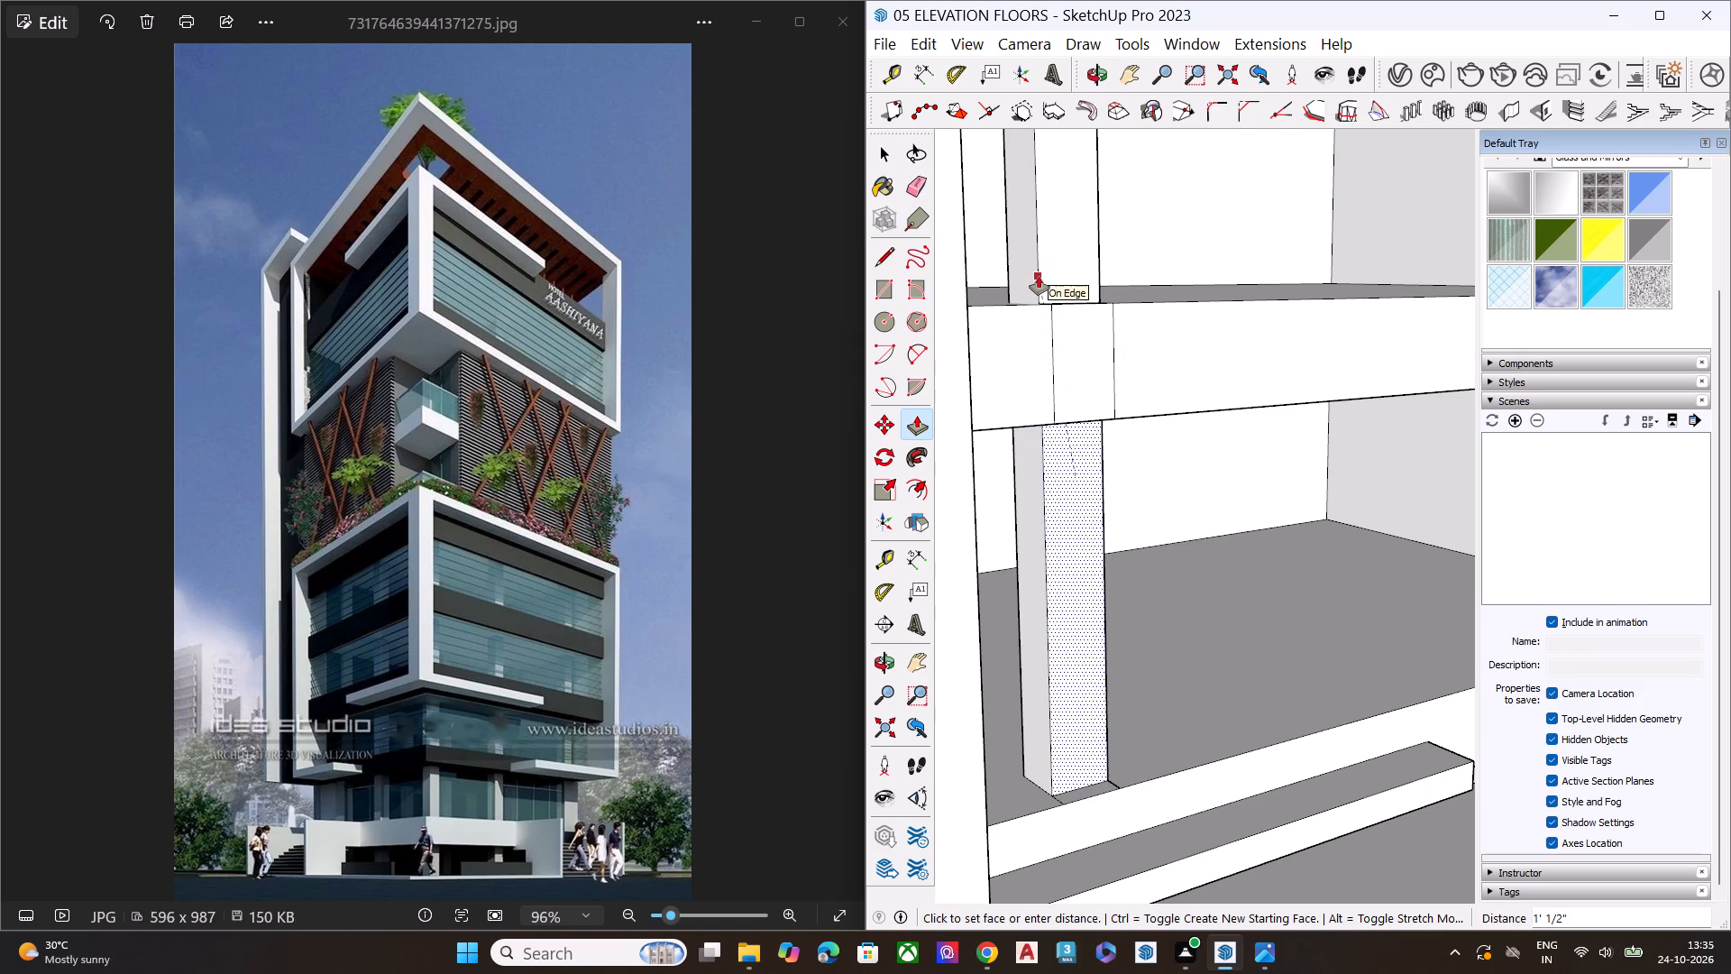
pyautogui.click(1039, 276)
pyautogui.press('space')
# Examine the column's recessed lower portion and where it meets the underside of the middle slab.
pyautogui.scroll(-6, 1061, 344)
pyautogui.moveTo(1090, 489); pyautogui.dragTo(1101, 366, button='middle')
pyautogui.scroll(7, 1101, 366)
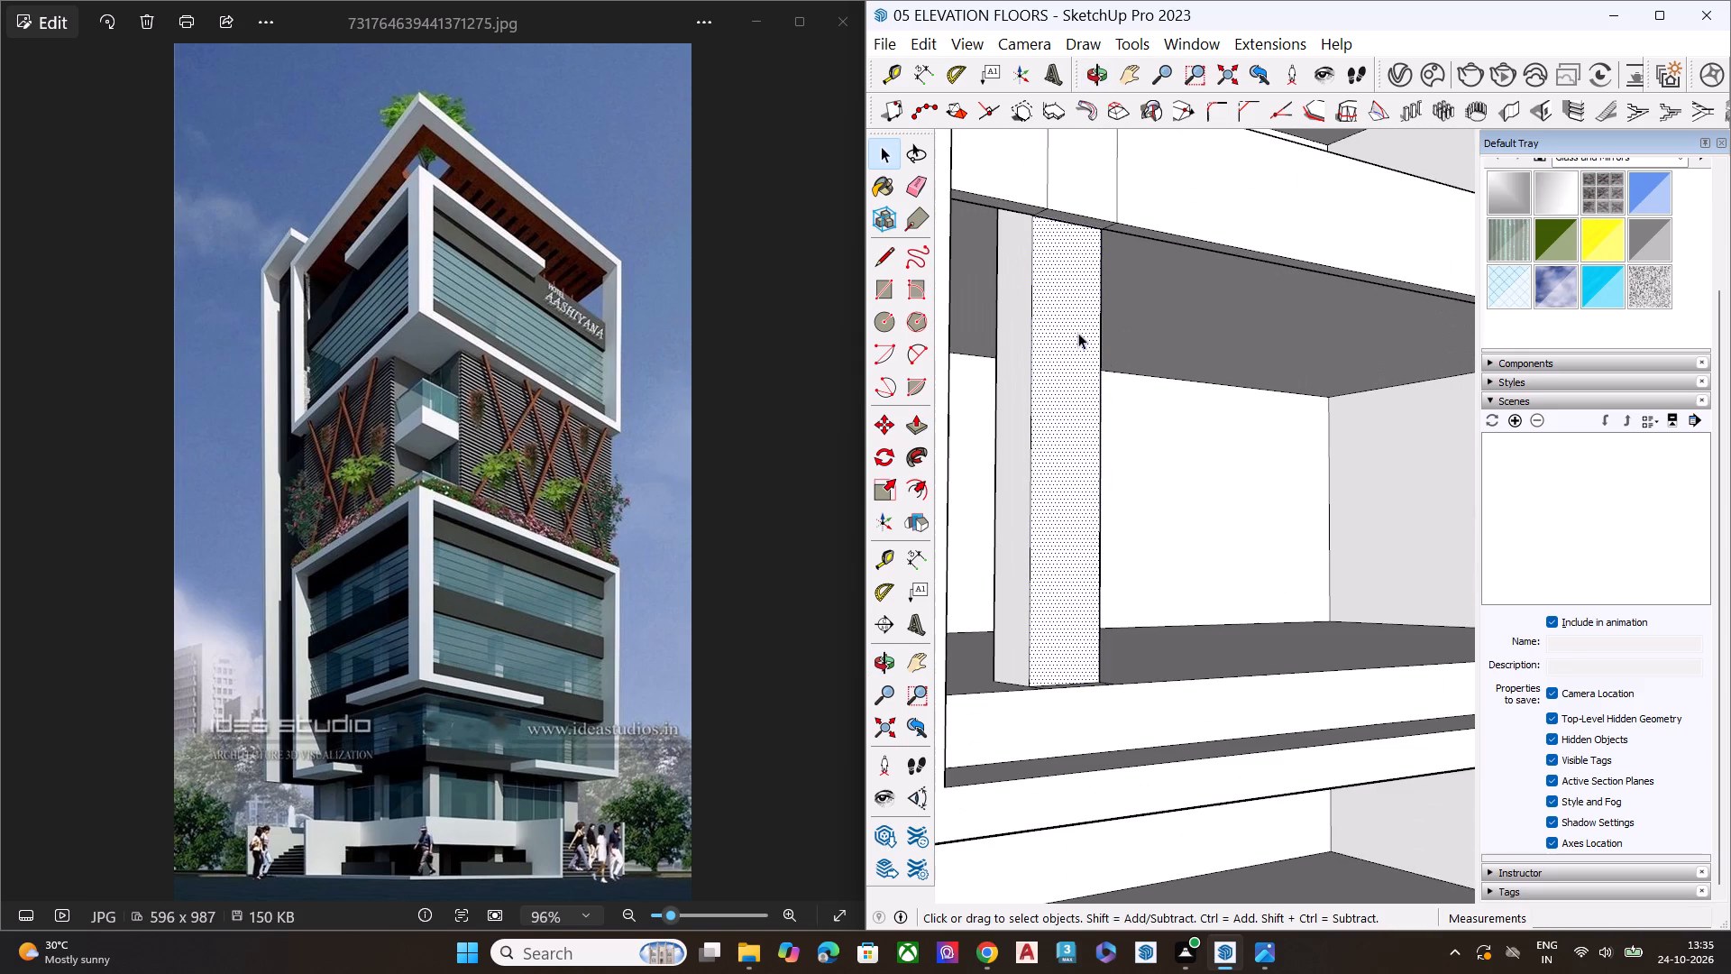
pyautogui.keyDown('ctrl'); pyautogui.tripleClick(1057, 344); pyautogui.keyUp('ctrl')
pyautogui.doubleClick(1051, 362)
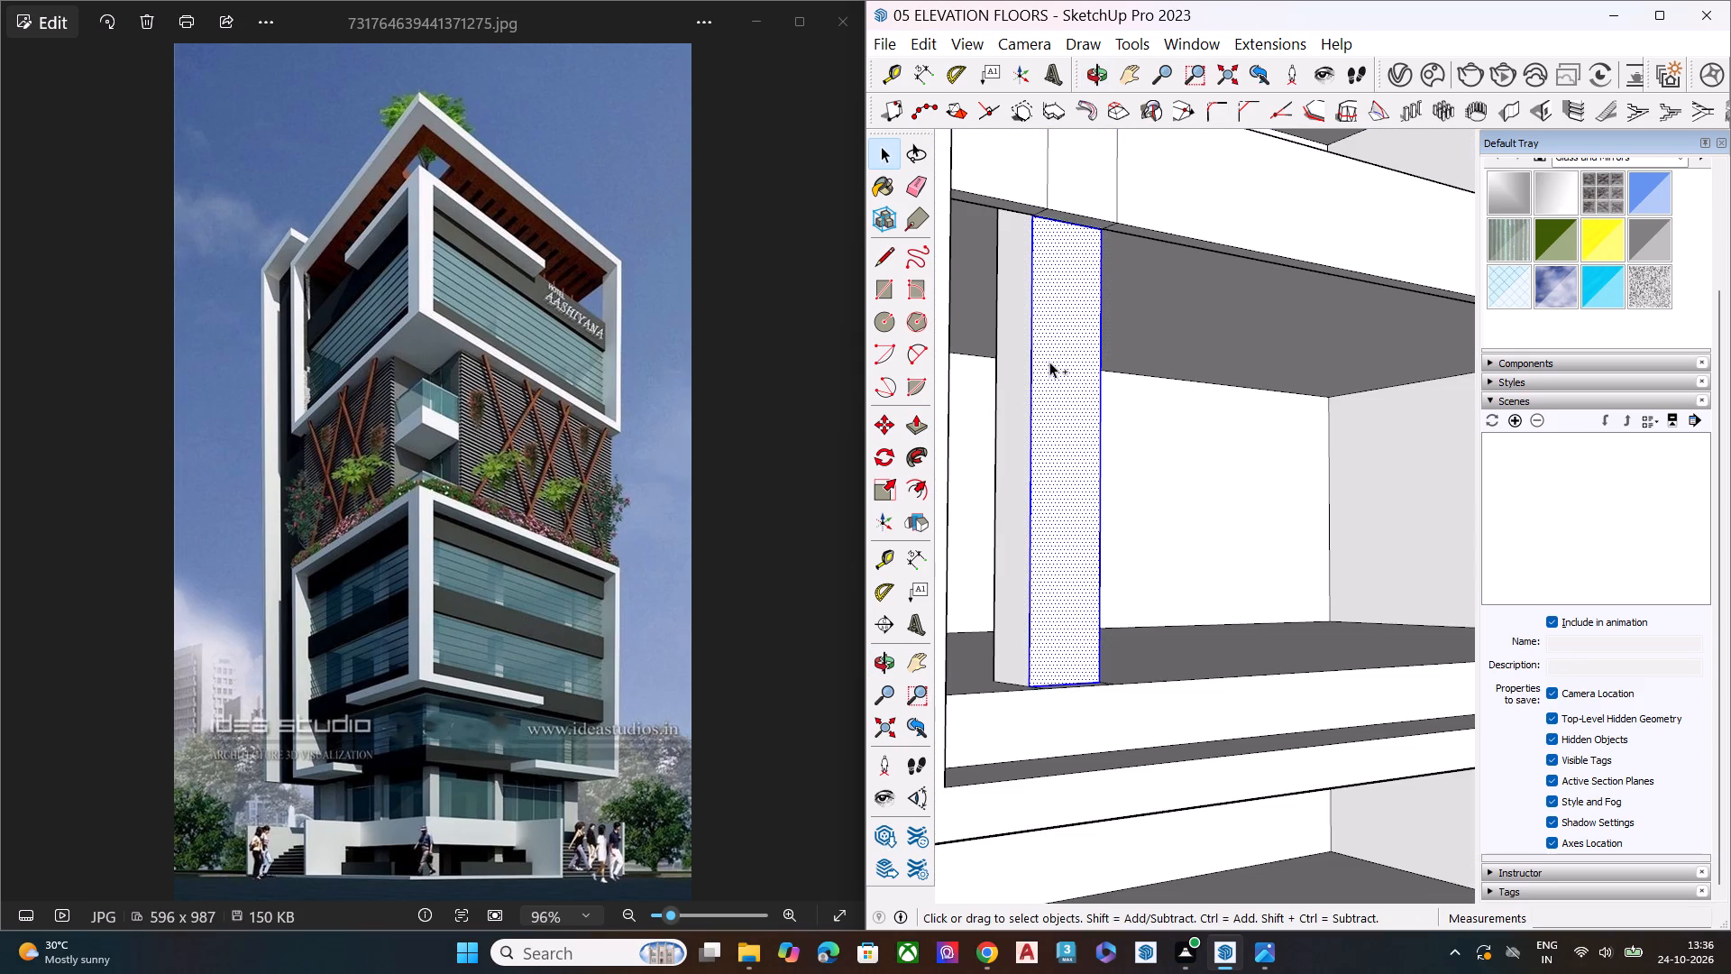
pyautogui.moveTo(1049, 347); pyautogui.dragTo(1080, 221, button='middle')
pyautogui.scroll(3, 1080, 221)
pyautogui.scroll(-2, 1069, 286)
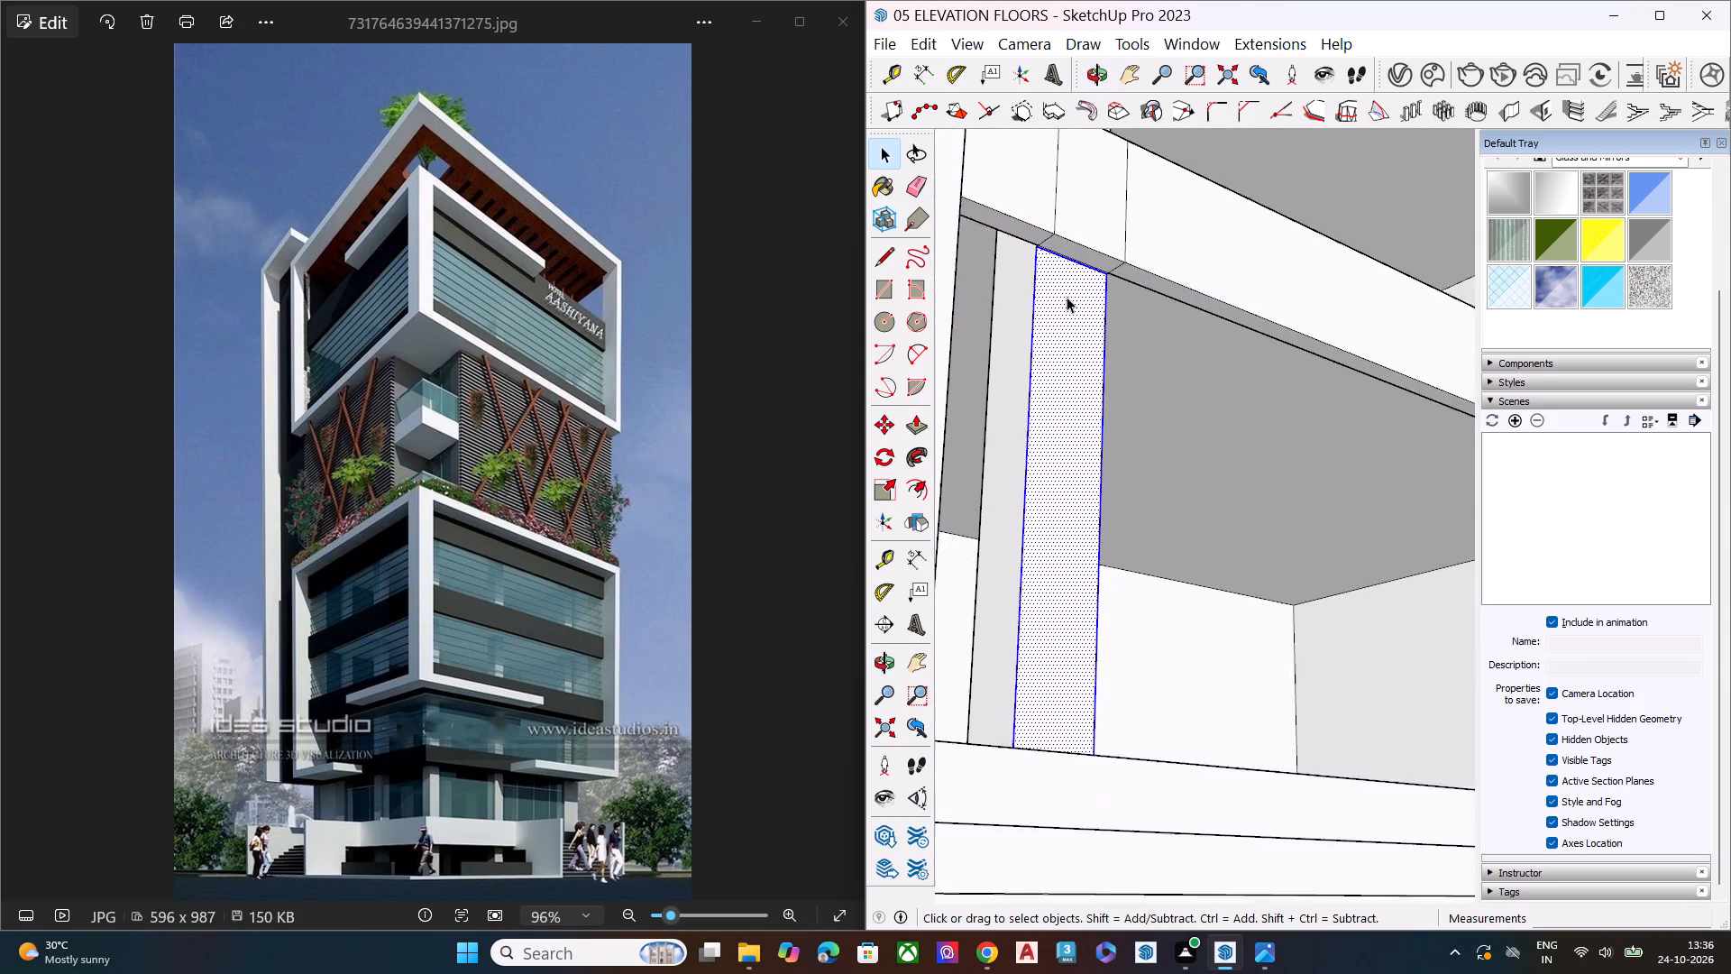
pyautogui.scroll(-2, 1067, 297)
pyautogui.scroll(1, 1065, 303)
pyautogui.scroll(-1, 1065, 303)
pyautogui.moveTo(1069, 324); pyautogui.dragTo(1617, 353, button='middle')
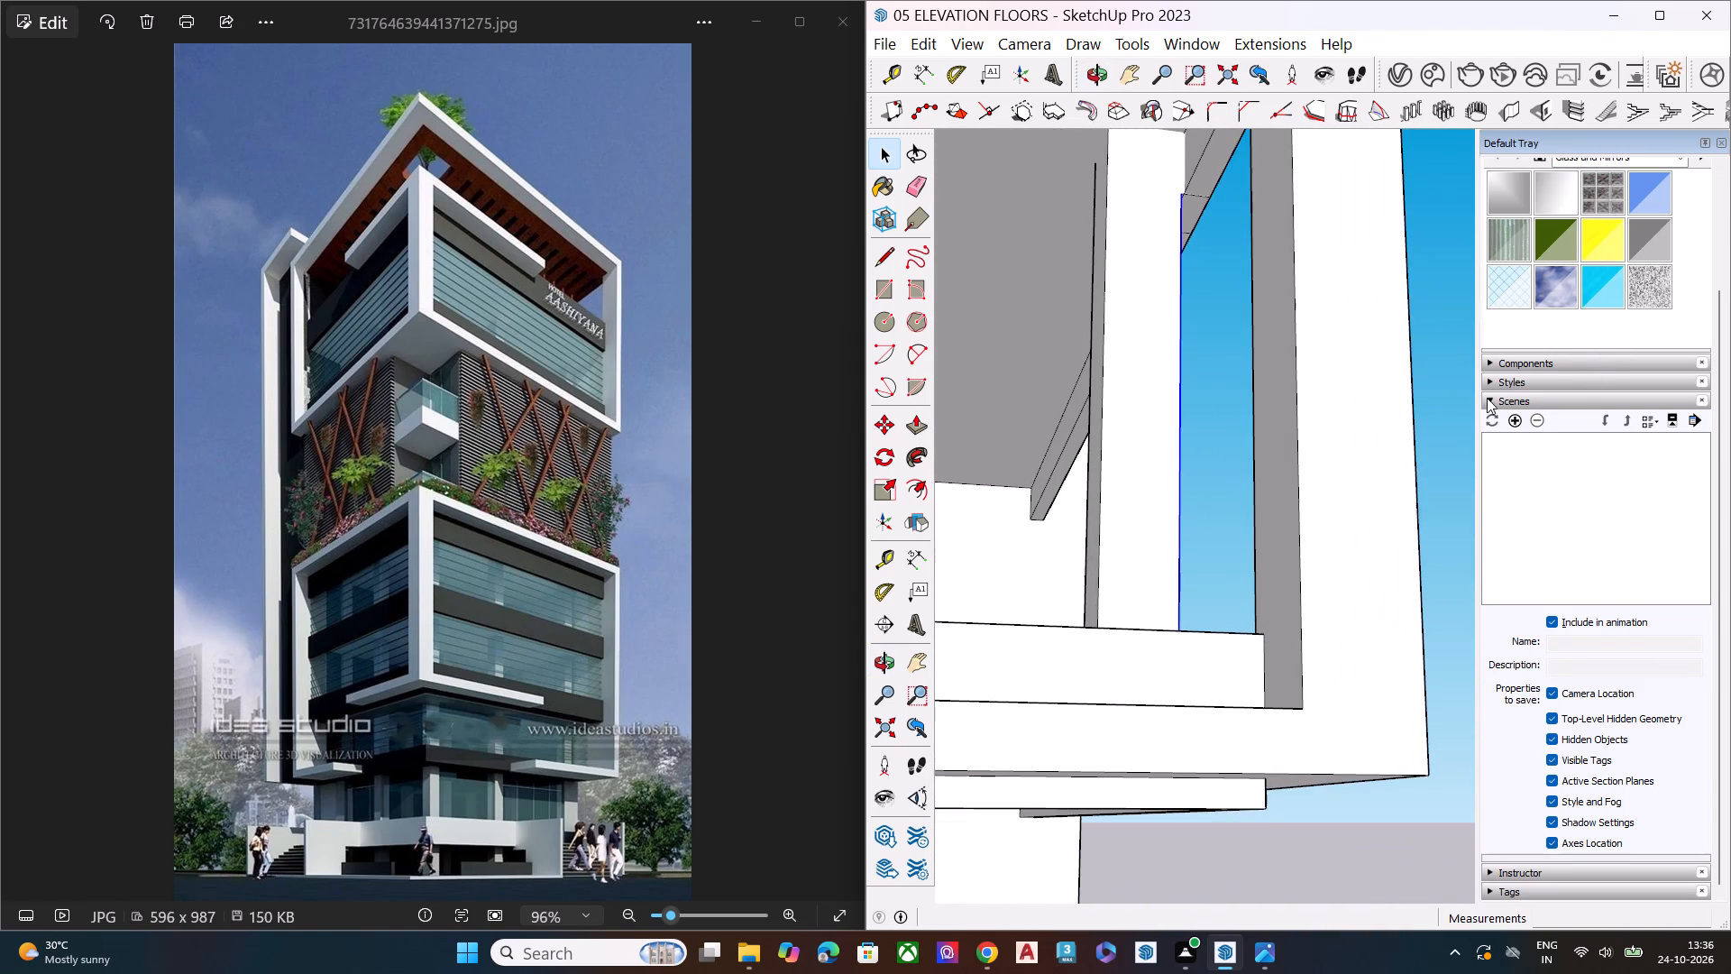
# Compare the lower frame's column and floor slabs with the glazed floors and columns in the reference image.
pyautogui.scroll(4, 1150, 320)
pyautogui.scroll(-6, 863, 386)
pyautogui.scroll(4, 512, 576)
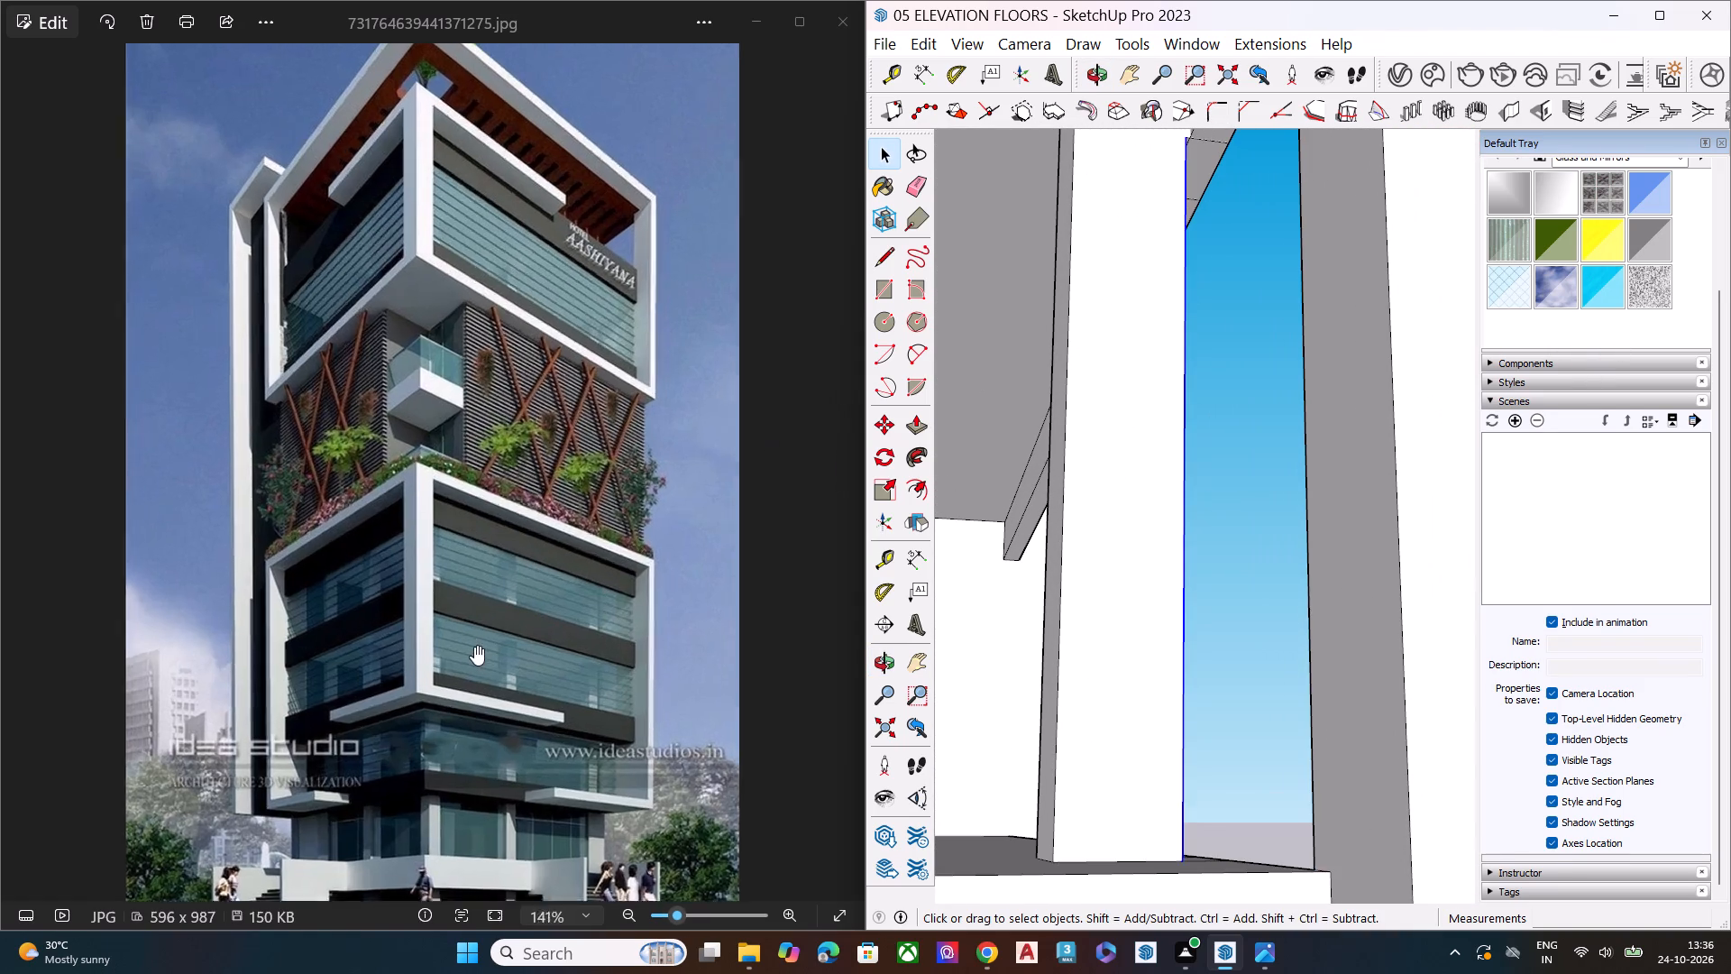
pyautogui.scroll(6, 474, 646)
pyautogui.moveTo(1127, 553); pyautogui.dragTo(648, 527, button='middle')
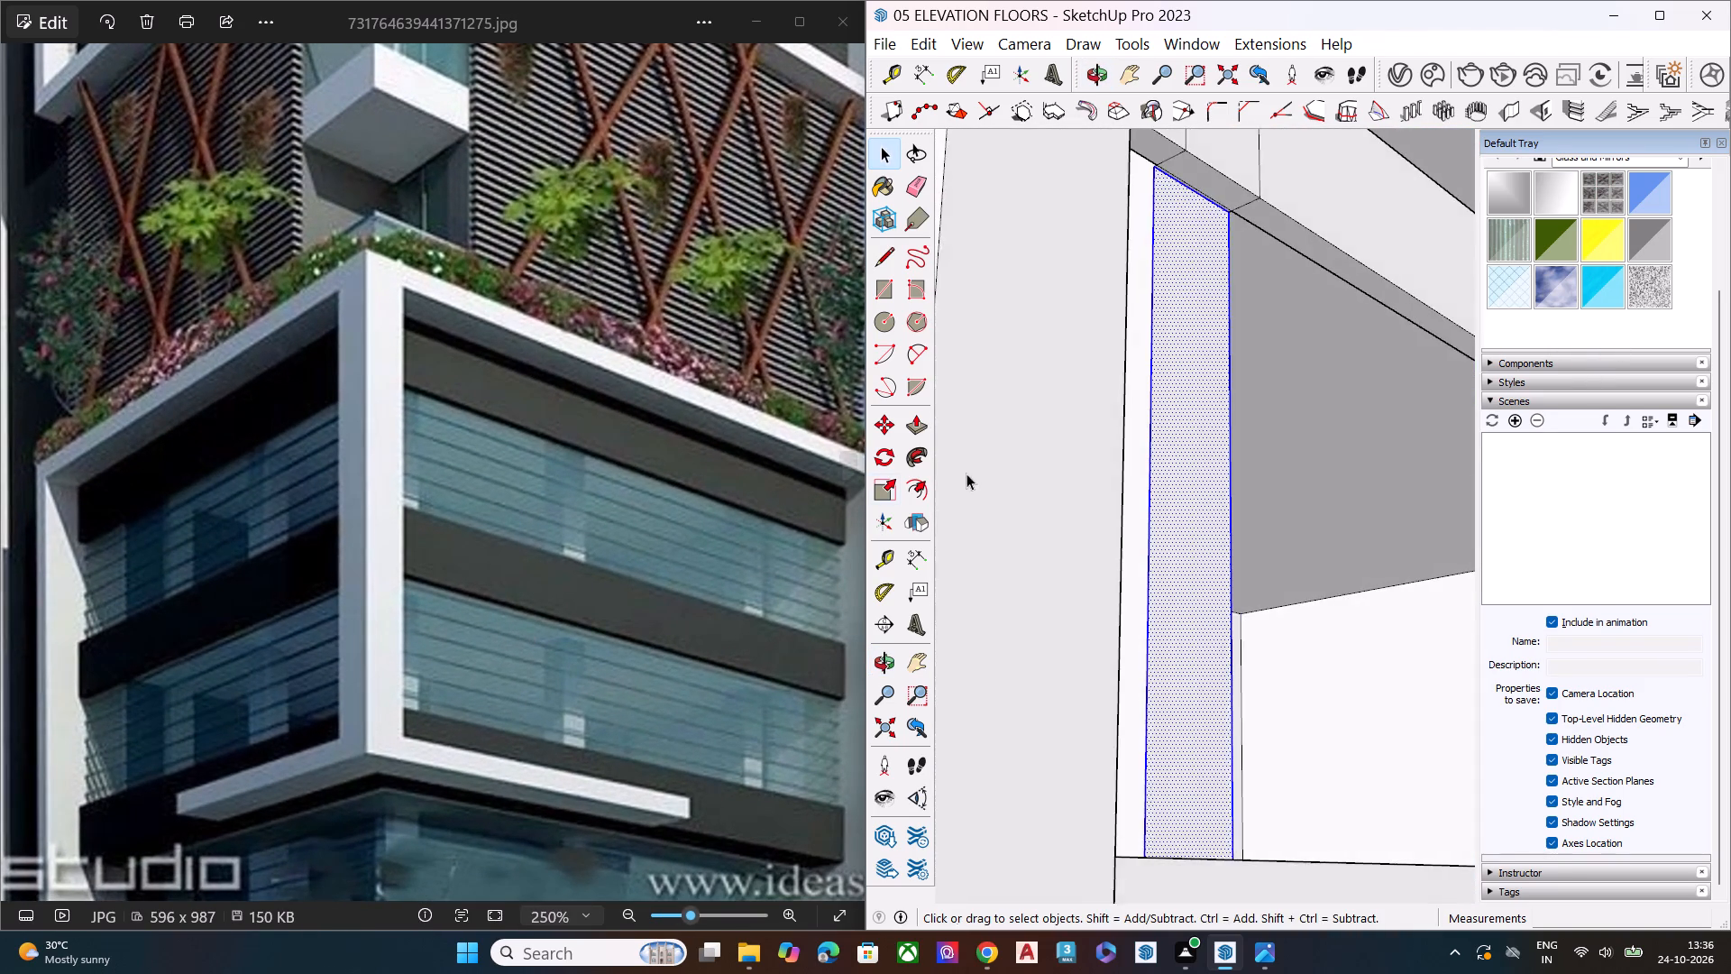
pyautogui.scroll(-2, 978, 466)
pyautogui.scroll(1, 978, 466)
pyautogui.scroll(-4, 978, 467)
pyautogui.scroll(-20, 1072, 520)
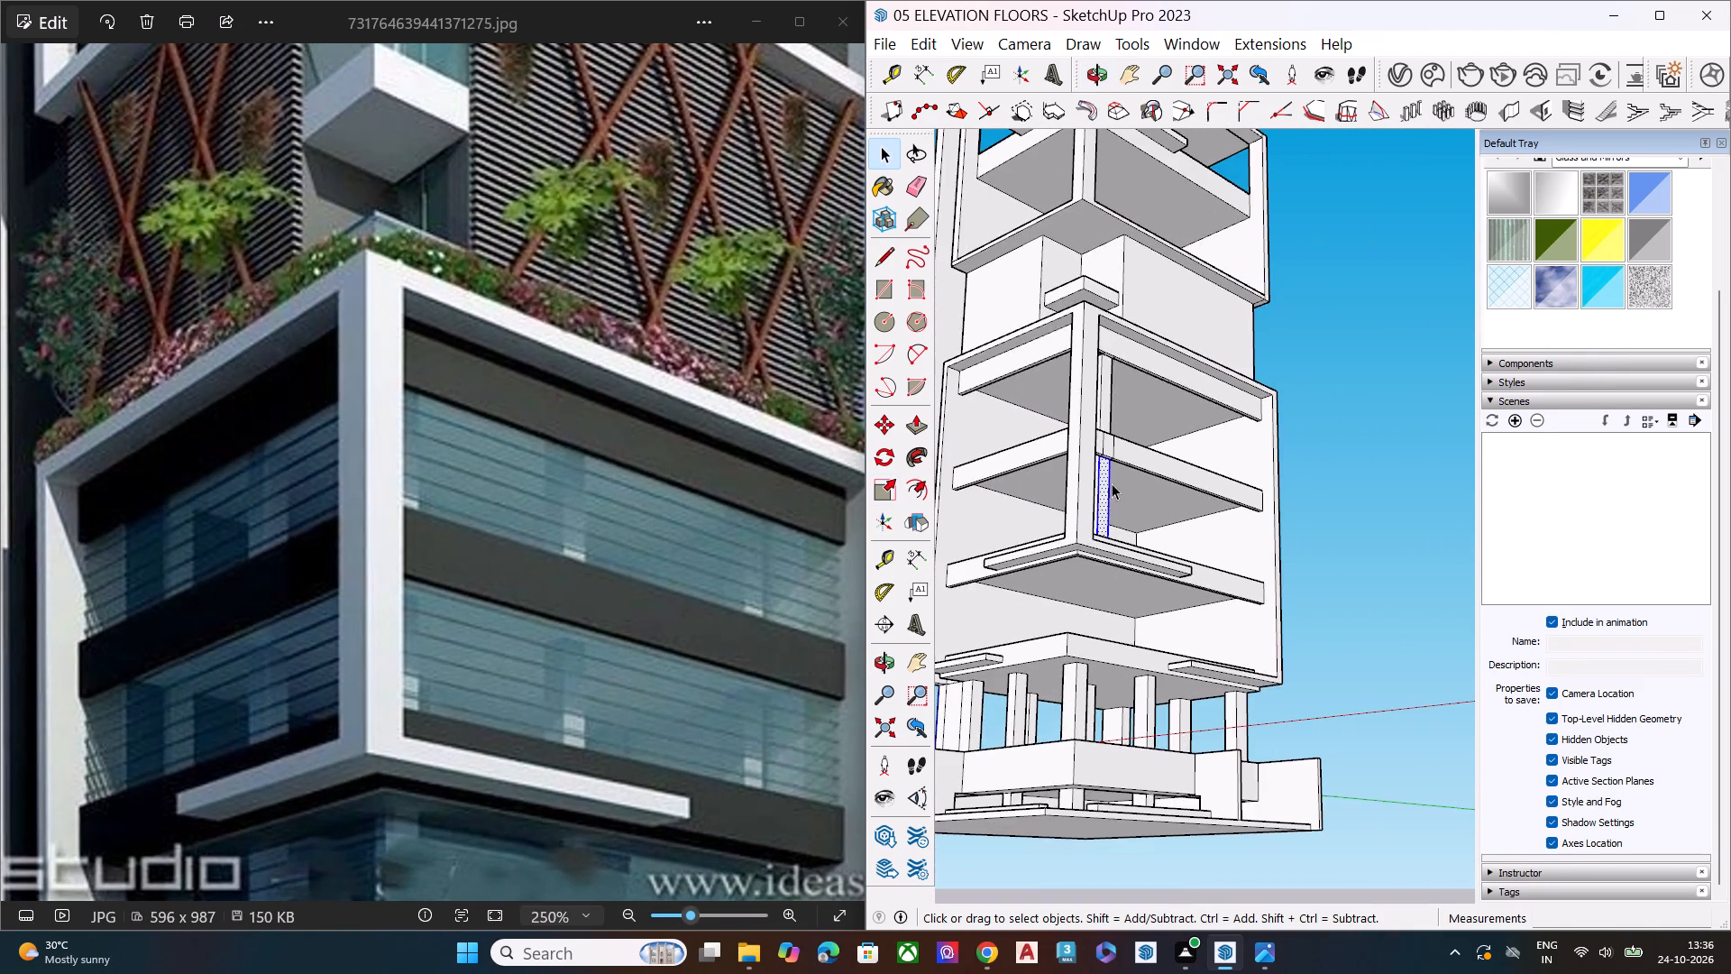
pyautogui.scroll(-8, 1114, 480)
pyautogui.moveTo(1136, 517); pyautogui.dragTo(983, 855, button='middle')
pyautogui.scroll(11, 1142, 542)
pyautogui.moveTo(1147, 551); pyautogui.dragTo(915, 595, button='middle')
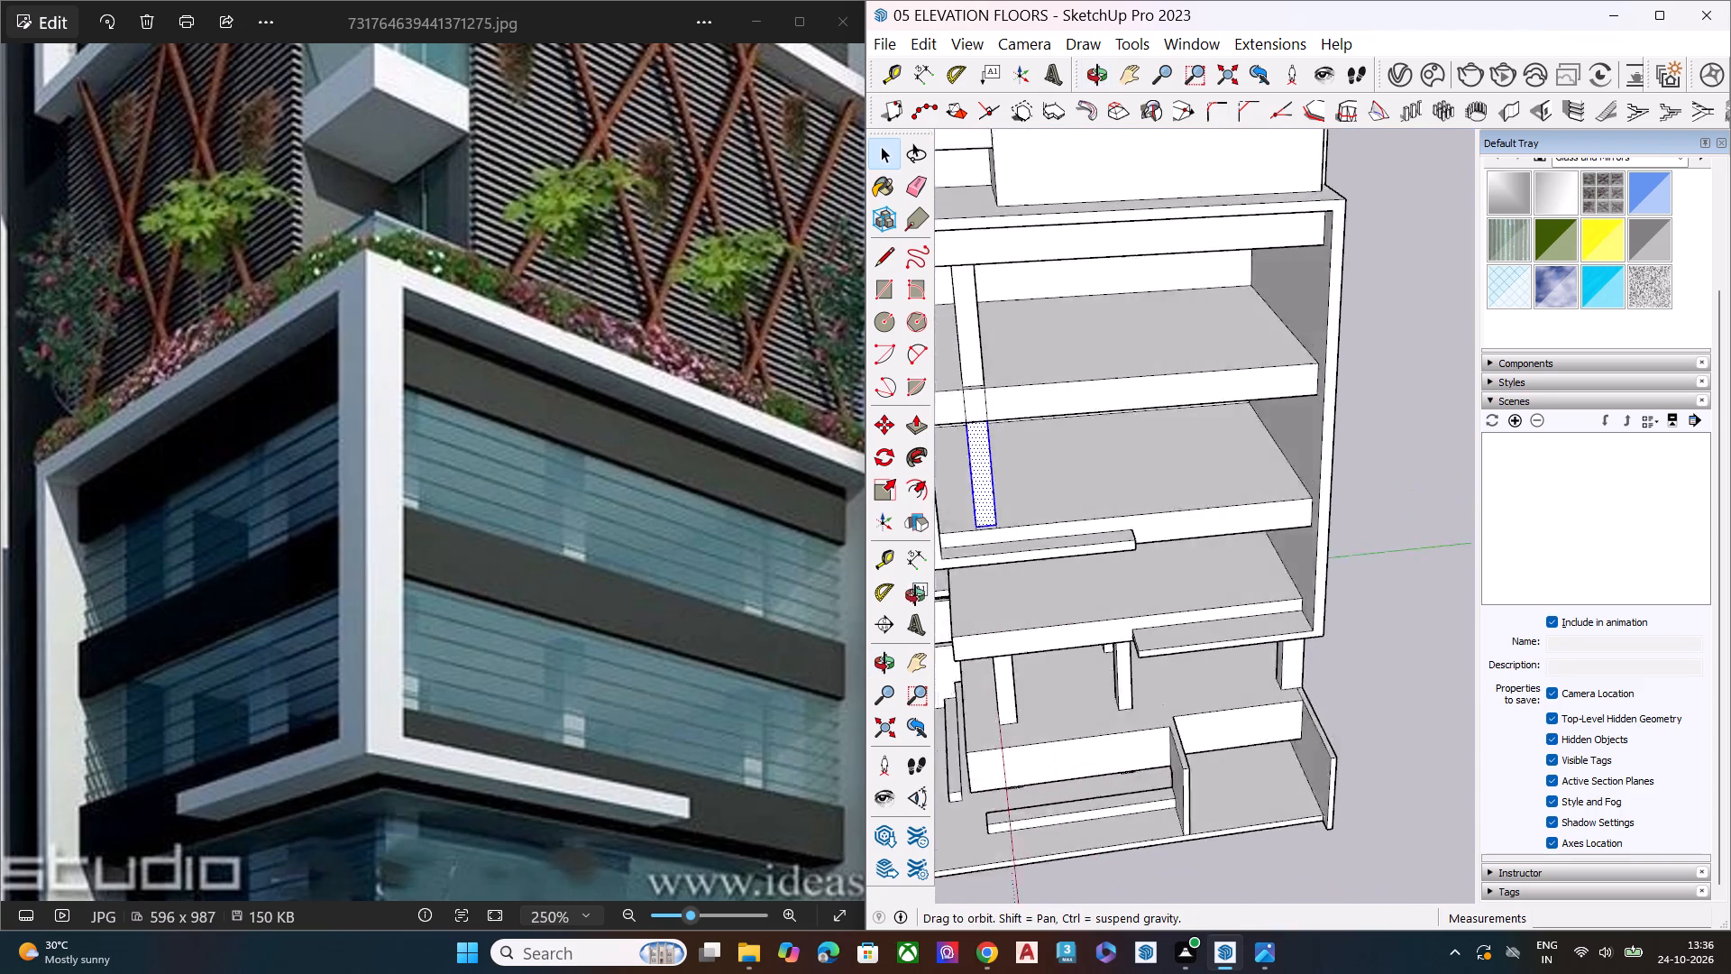
pyautogui.moveTo(915, 595); pyautogui.dragTo(1311, 302, button='middle')
pyautogui.scroll(2, 1306, 323)
pyautogui.click(1417, 554)
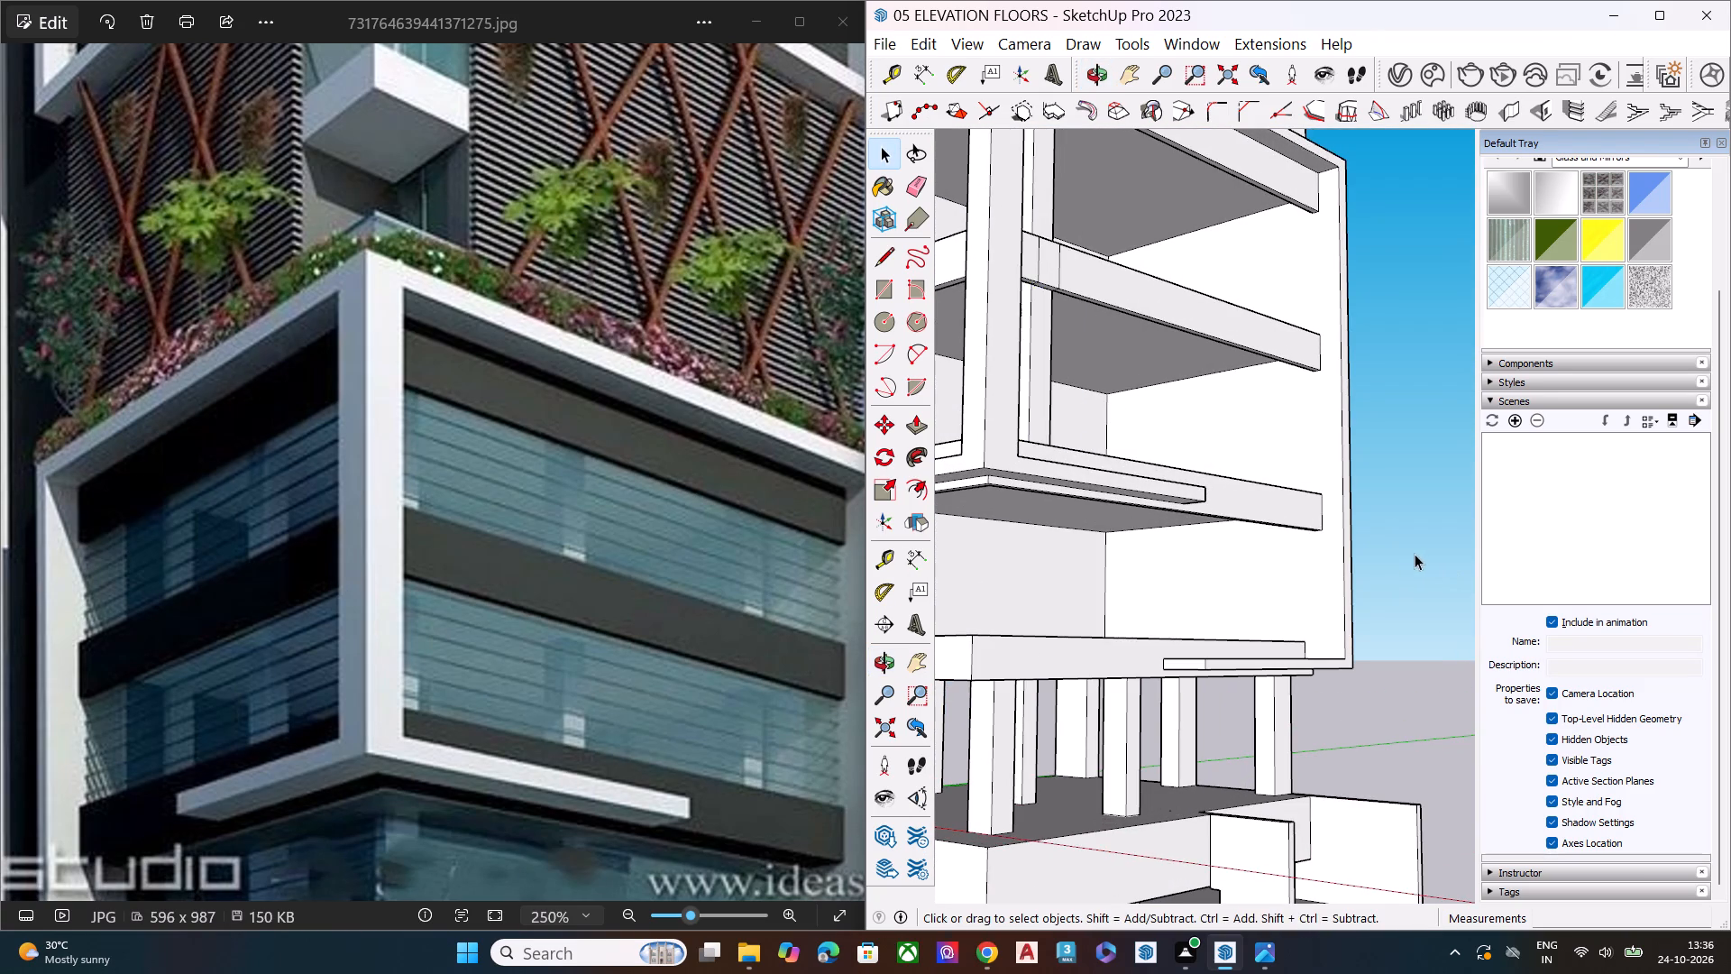
pyautogui.scroll(-7, 1095, 567)
pyautogui.scroll(-4, 643, 574)
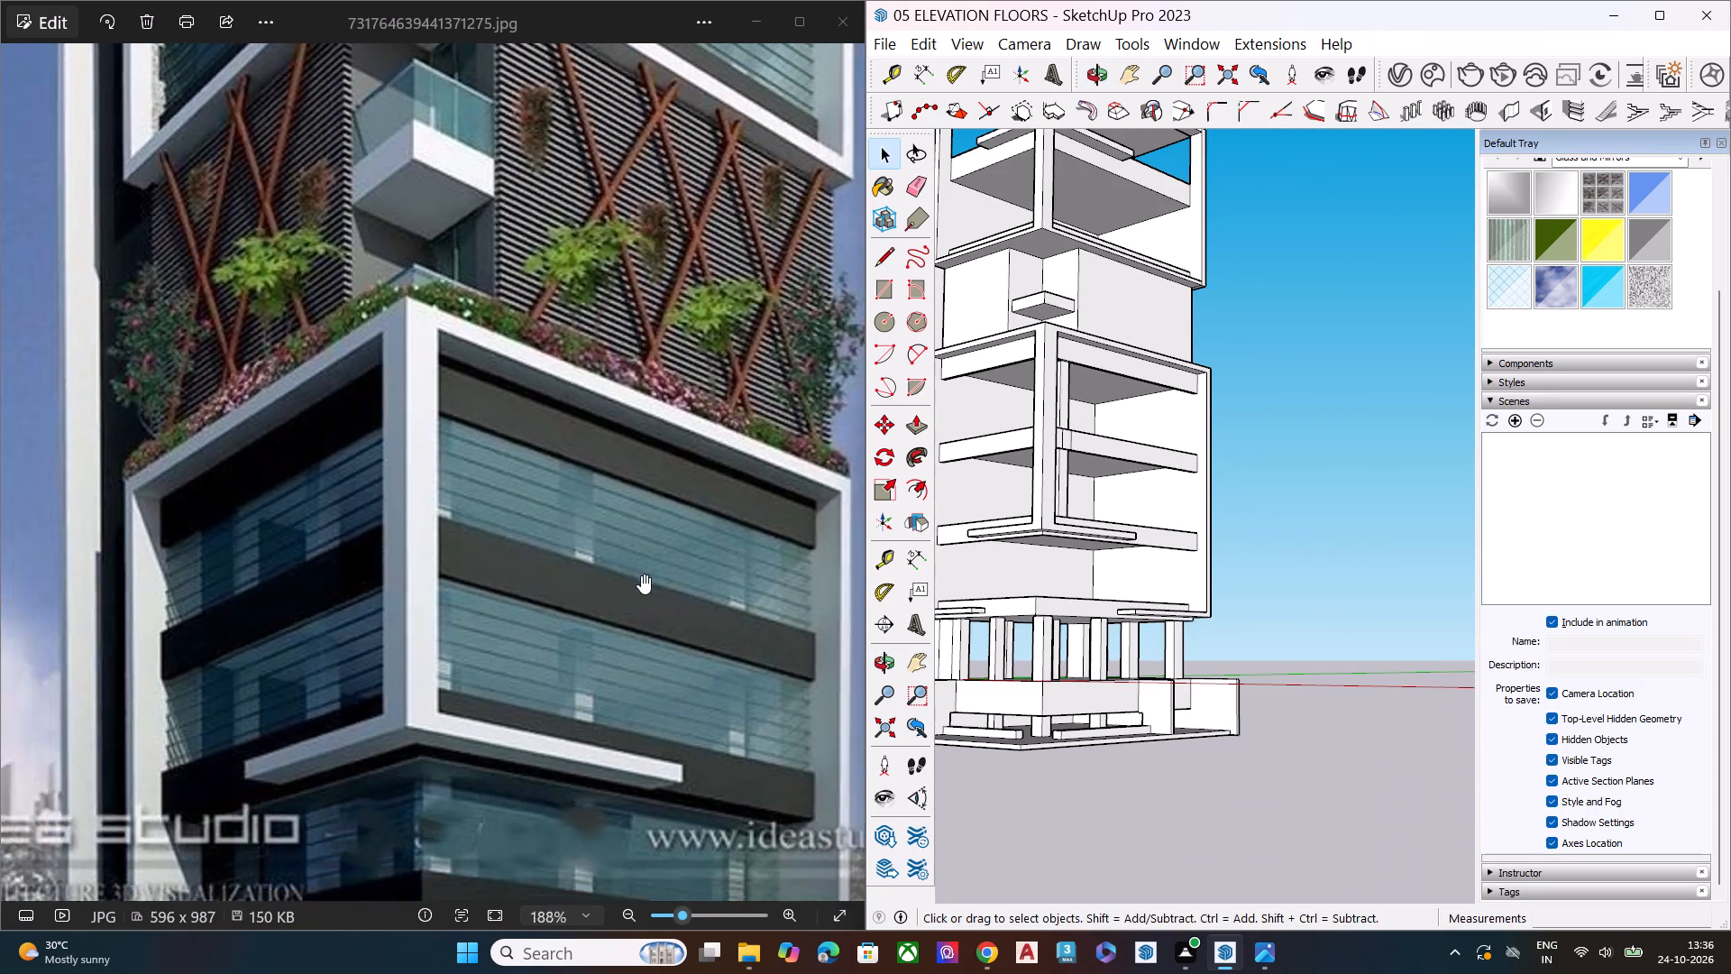
pyautogui.scroll(-4, 641, 574)
pyautogui.scroll(12, 564, 802)
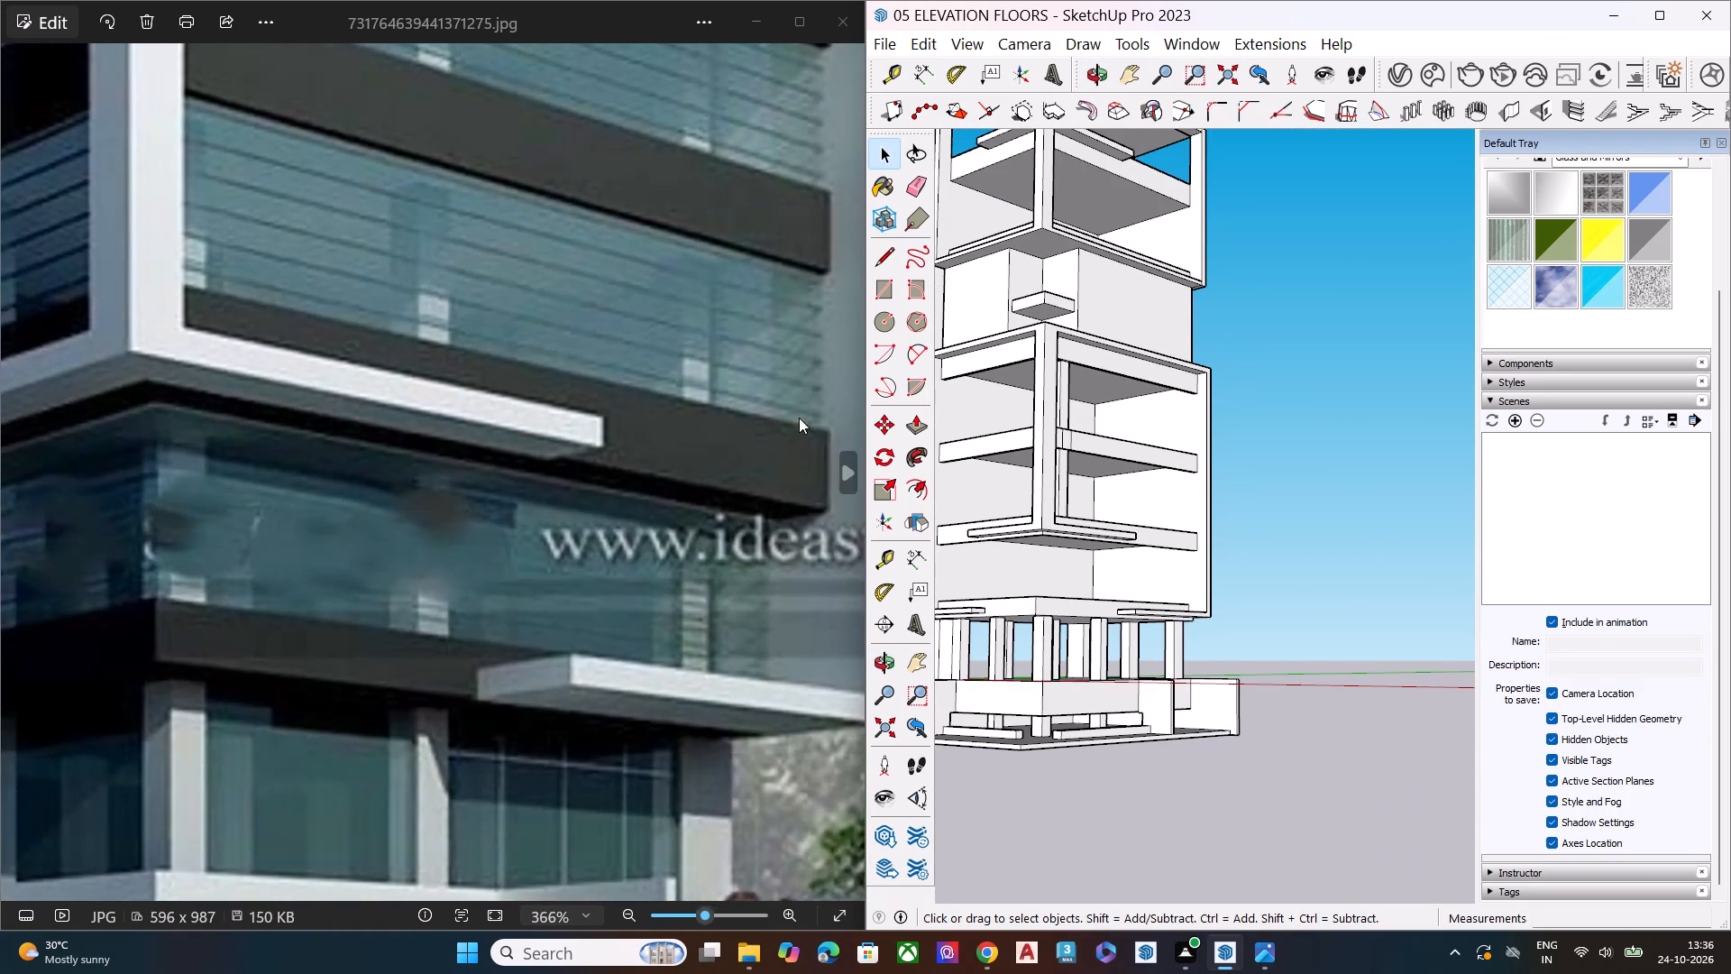
pyautogui.scroll(9, 798, 395)
pyautogui.scroll(1, 627, 345)
pyautogui.scroll(-2, 625, 343)
pyautogui.scroll(6, 621, 341)
pyautogui.scroll(-2, 621, 341)
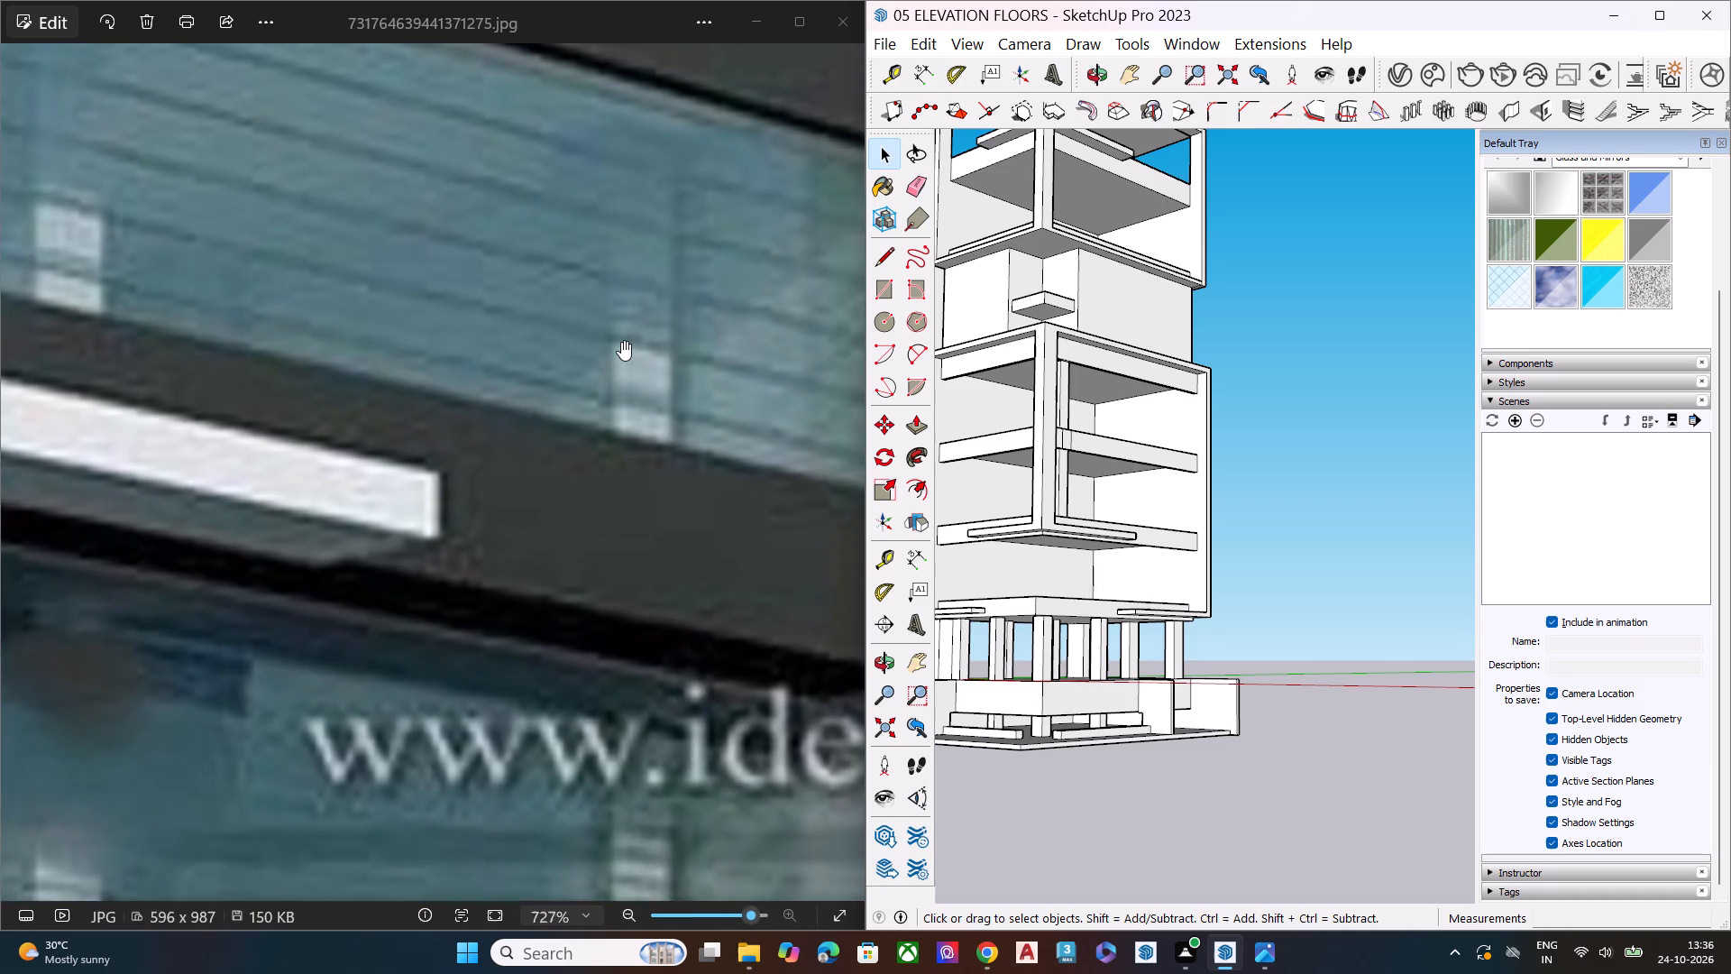
pyautogui.scroll(-16, 621, 341)
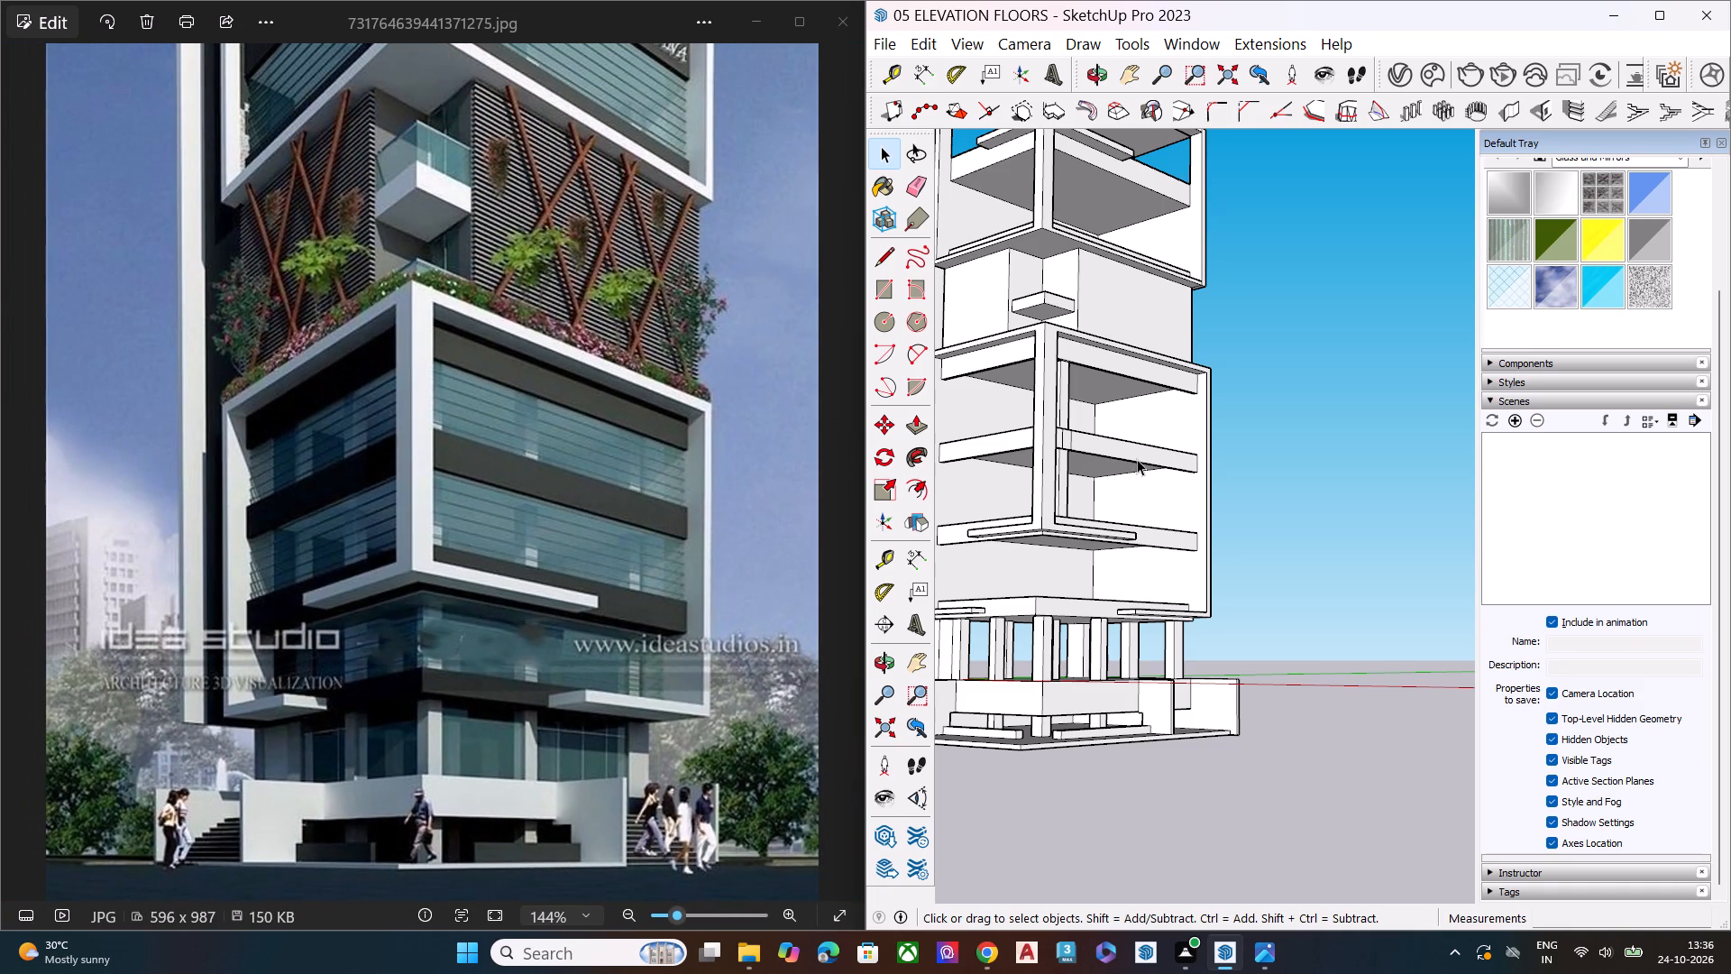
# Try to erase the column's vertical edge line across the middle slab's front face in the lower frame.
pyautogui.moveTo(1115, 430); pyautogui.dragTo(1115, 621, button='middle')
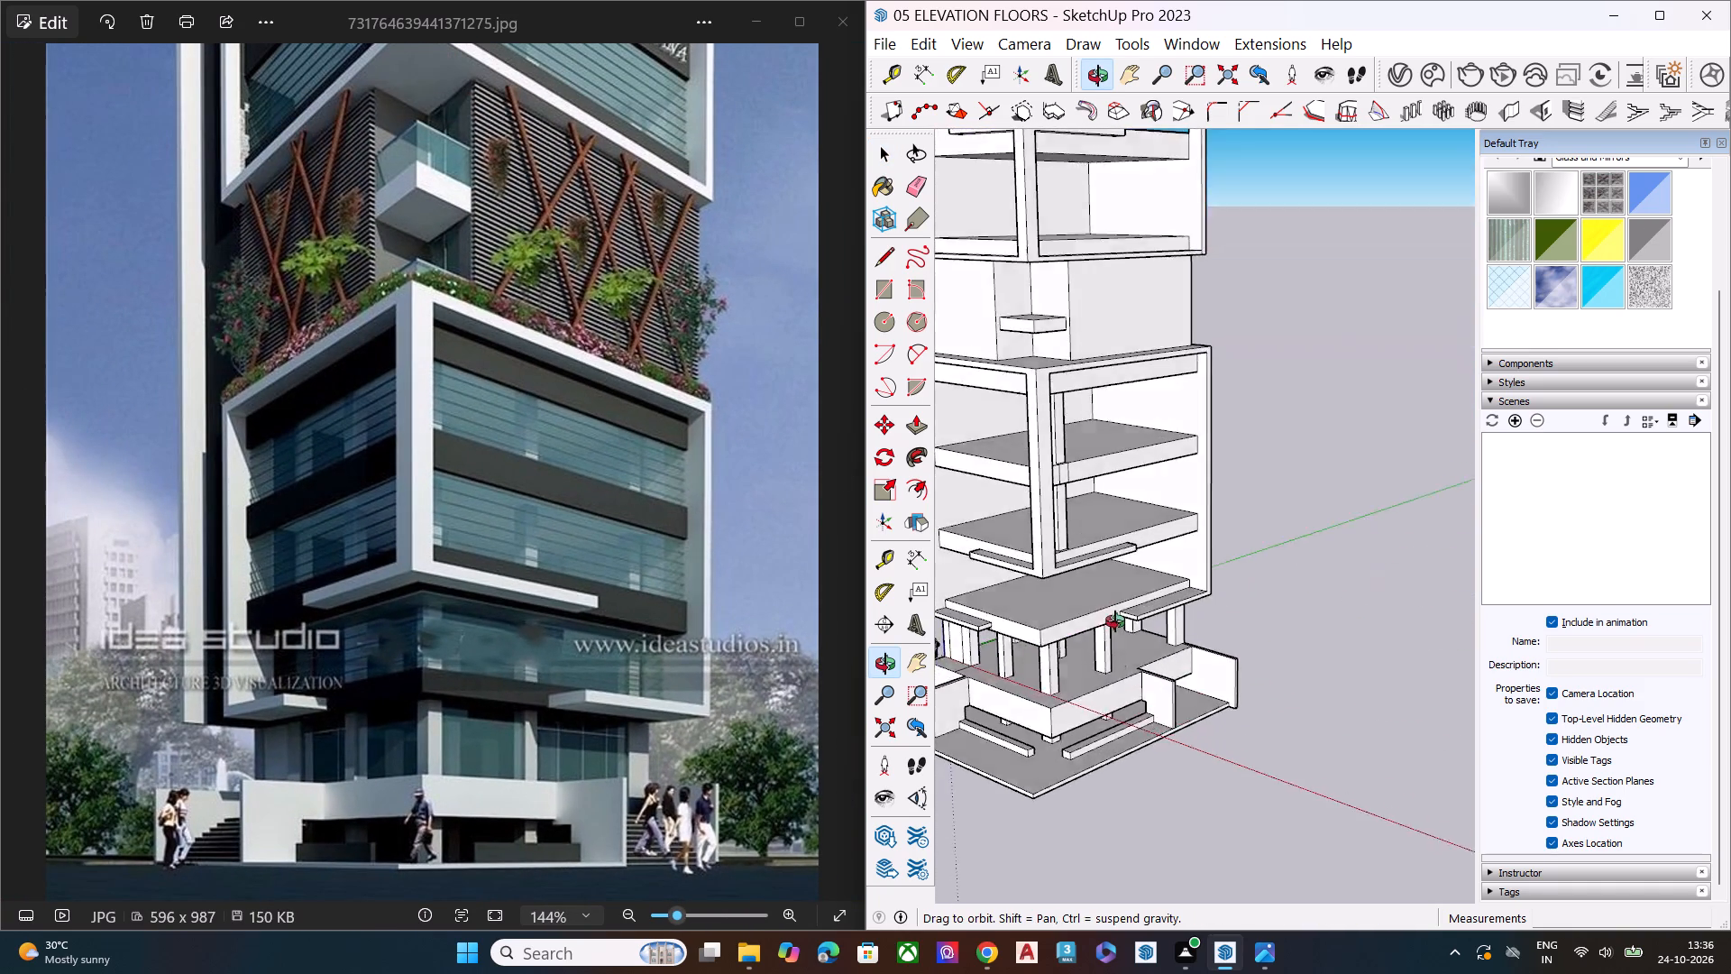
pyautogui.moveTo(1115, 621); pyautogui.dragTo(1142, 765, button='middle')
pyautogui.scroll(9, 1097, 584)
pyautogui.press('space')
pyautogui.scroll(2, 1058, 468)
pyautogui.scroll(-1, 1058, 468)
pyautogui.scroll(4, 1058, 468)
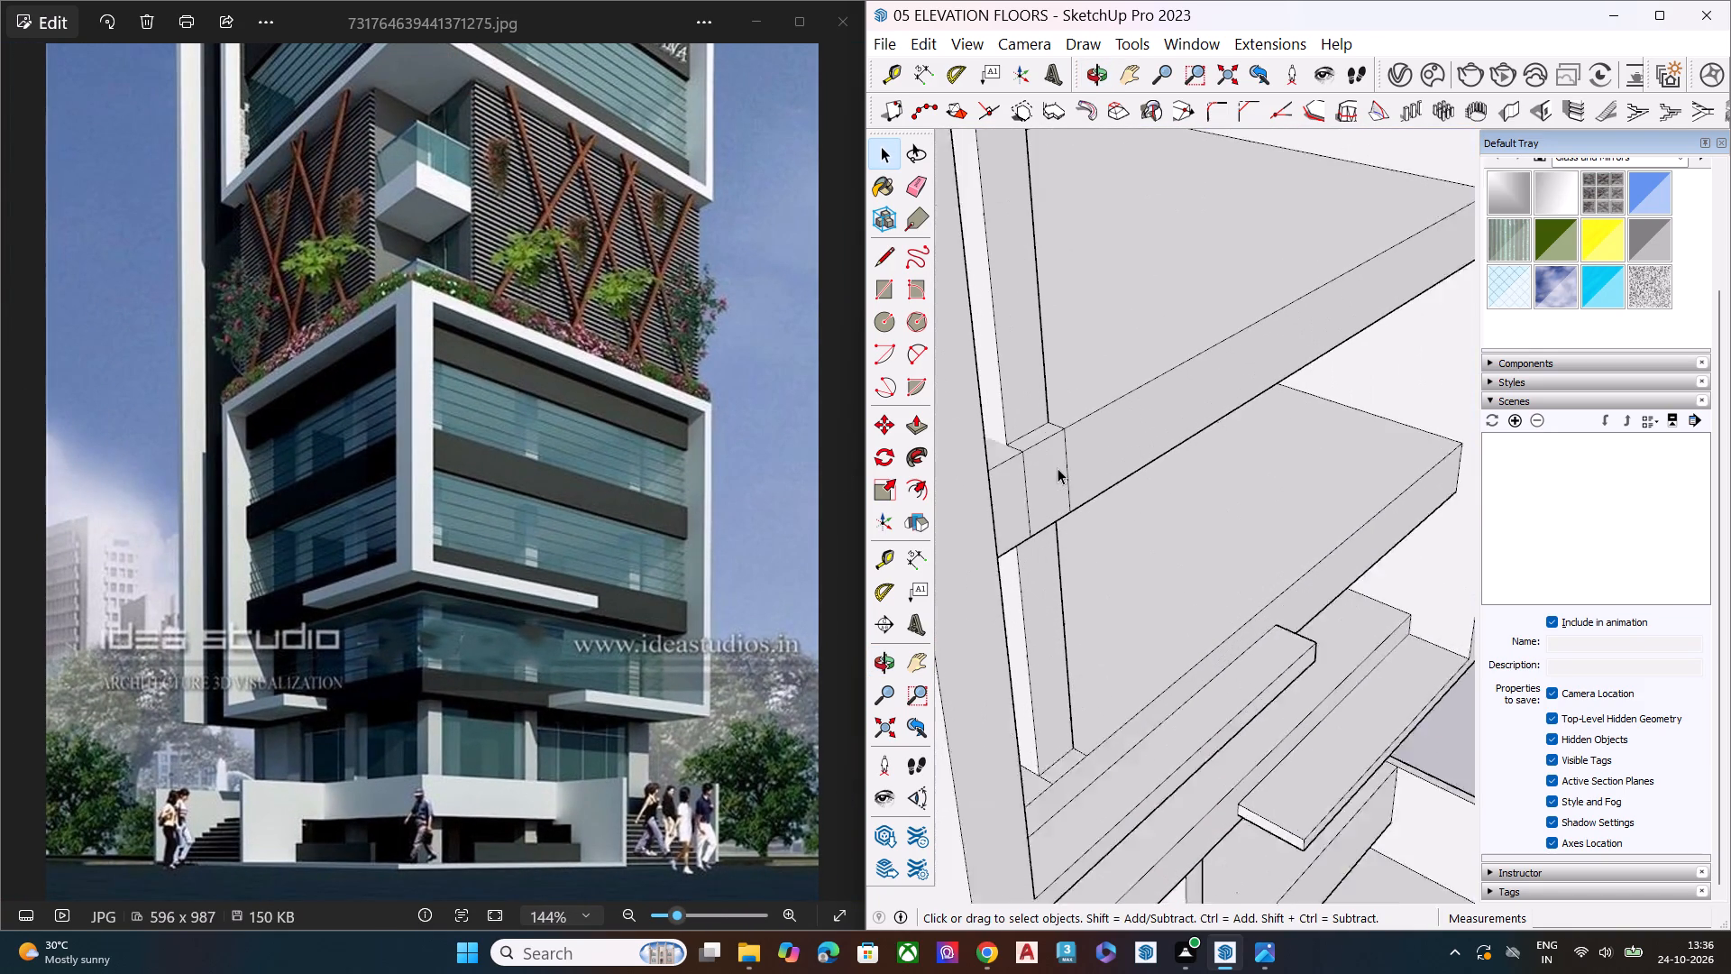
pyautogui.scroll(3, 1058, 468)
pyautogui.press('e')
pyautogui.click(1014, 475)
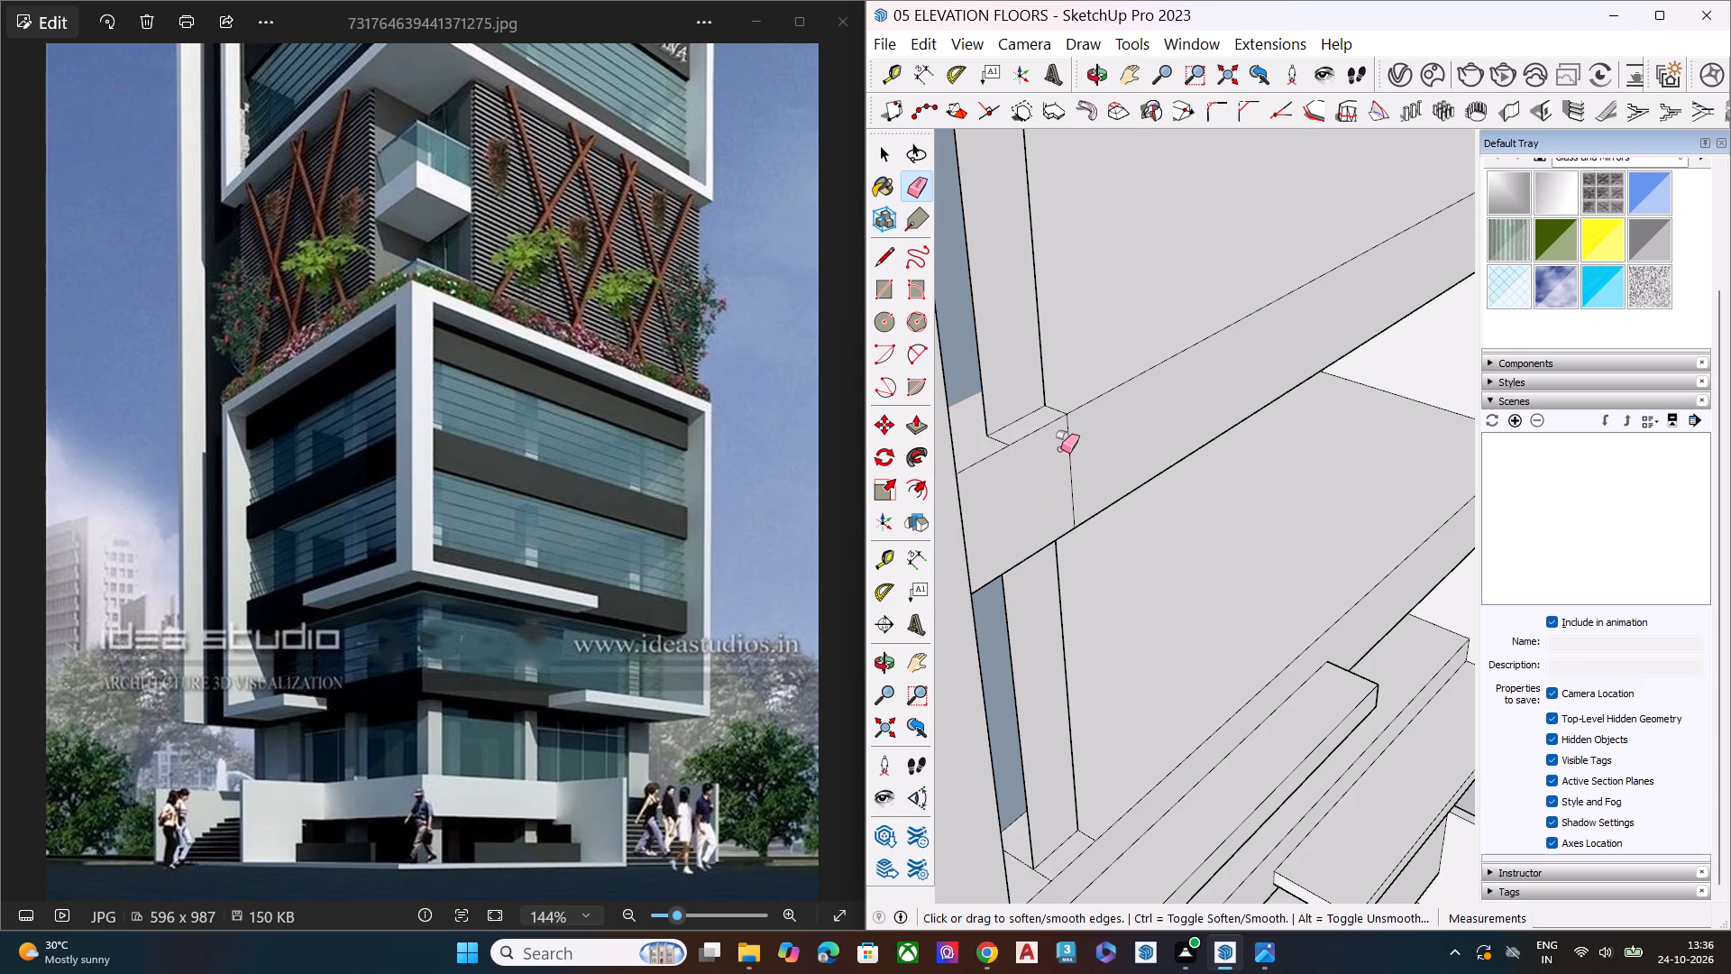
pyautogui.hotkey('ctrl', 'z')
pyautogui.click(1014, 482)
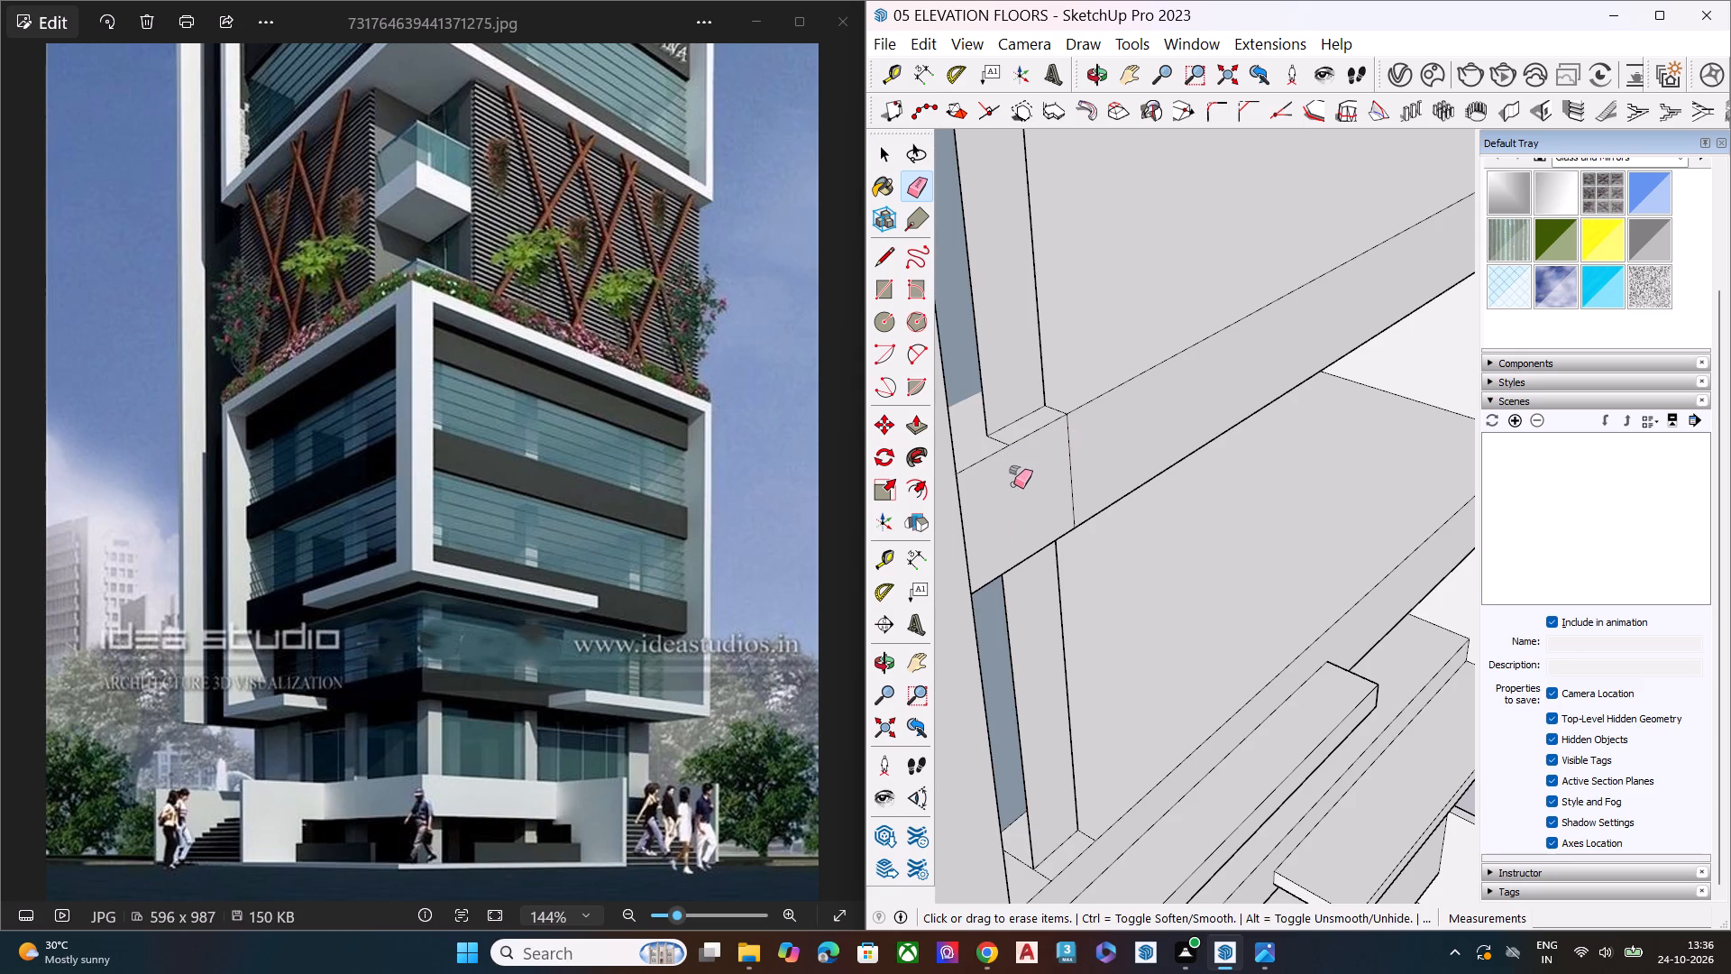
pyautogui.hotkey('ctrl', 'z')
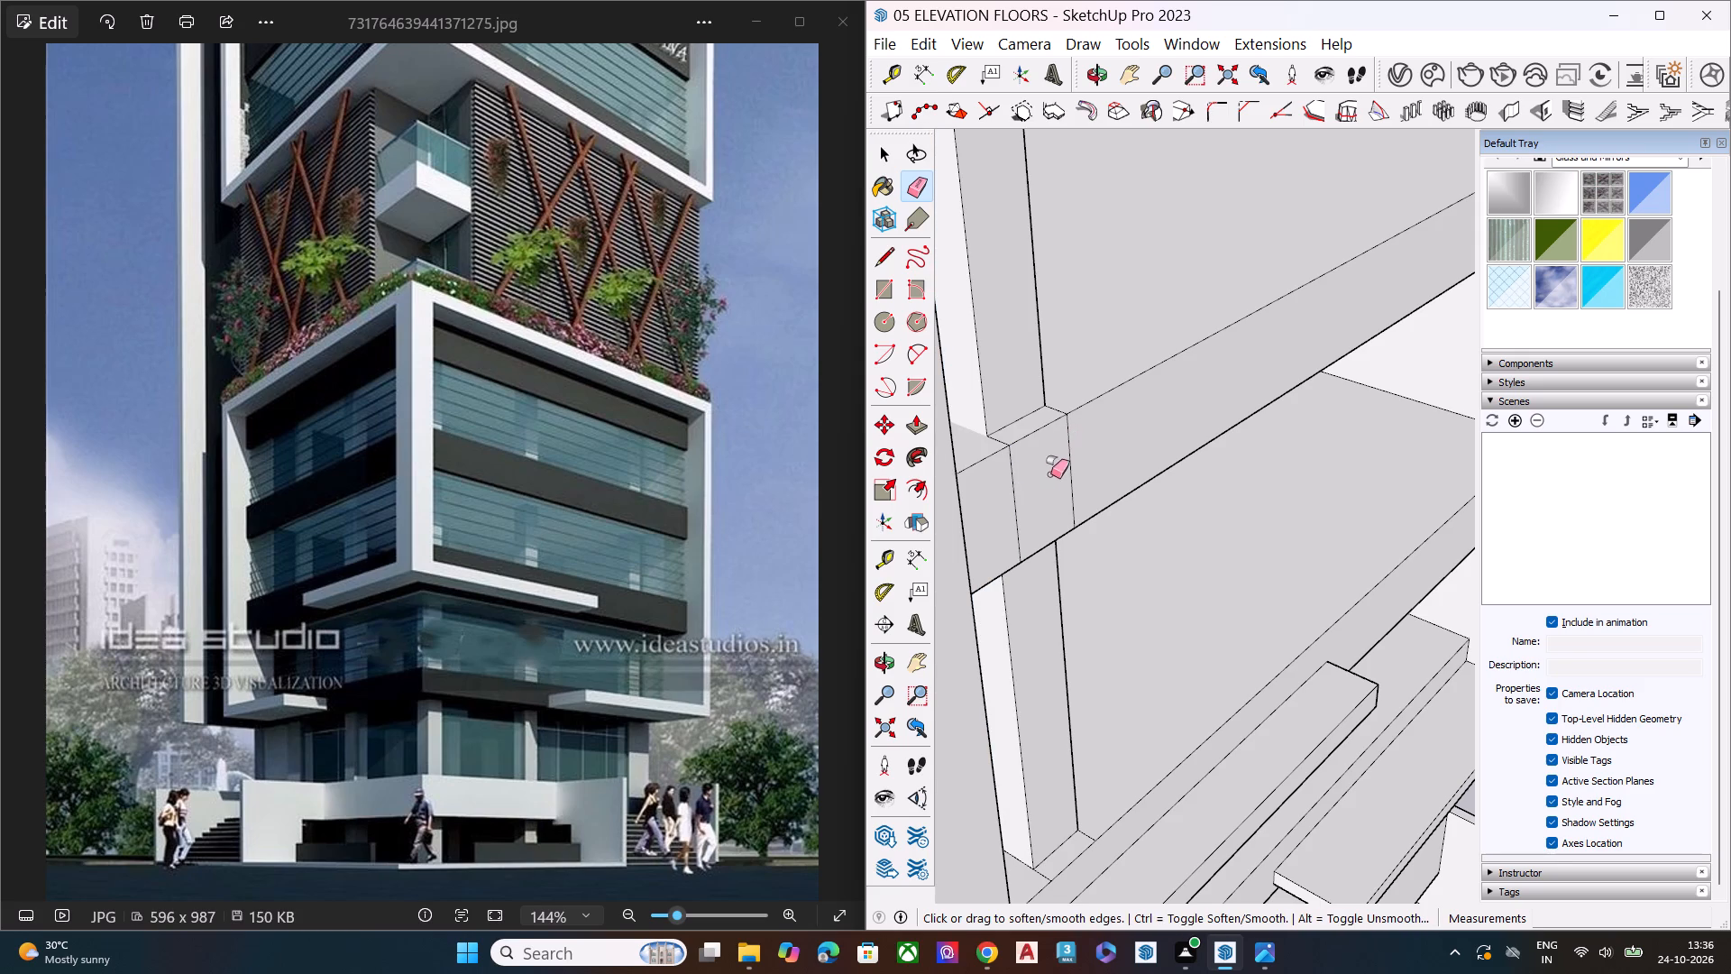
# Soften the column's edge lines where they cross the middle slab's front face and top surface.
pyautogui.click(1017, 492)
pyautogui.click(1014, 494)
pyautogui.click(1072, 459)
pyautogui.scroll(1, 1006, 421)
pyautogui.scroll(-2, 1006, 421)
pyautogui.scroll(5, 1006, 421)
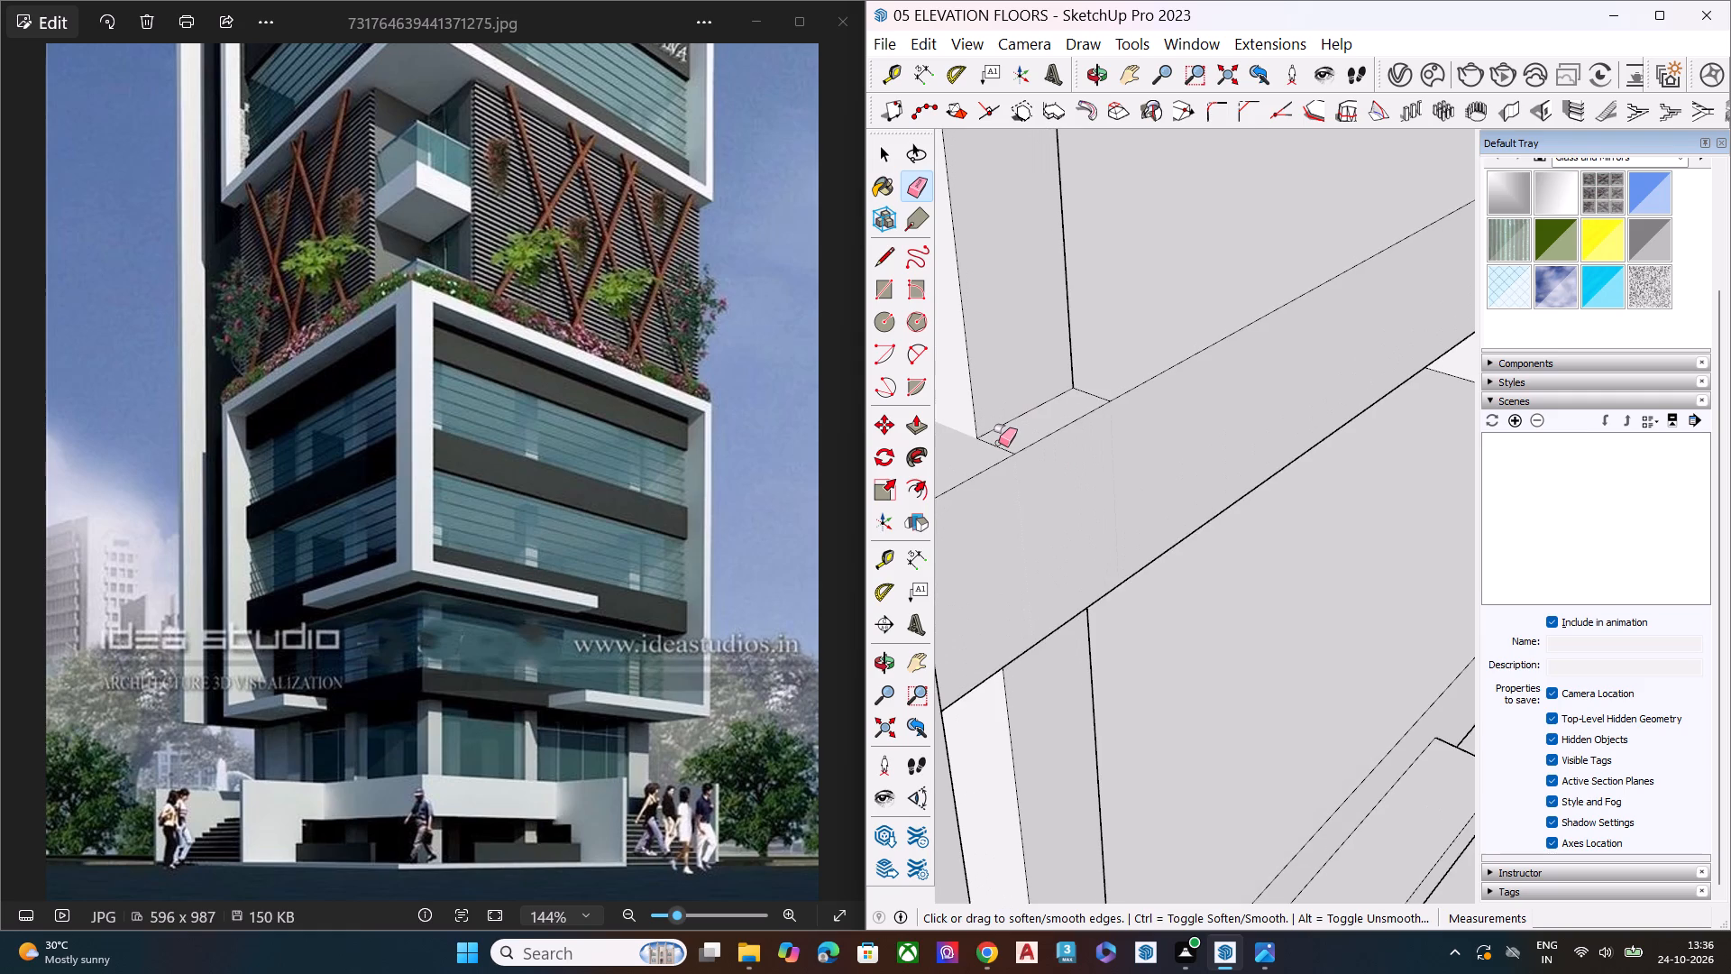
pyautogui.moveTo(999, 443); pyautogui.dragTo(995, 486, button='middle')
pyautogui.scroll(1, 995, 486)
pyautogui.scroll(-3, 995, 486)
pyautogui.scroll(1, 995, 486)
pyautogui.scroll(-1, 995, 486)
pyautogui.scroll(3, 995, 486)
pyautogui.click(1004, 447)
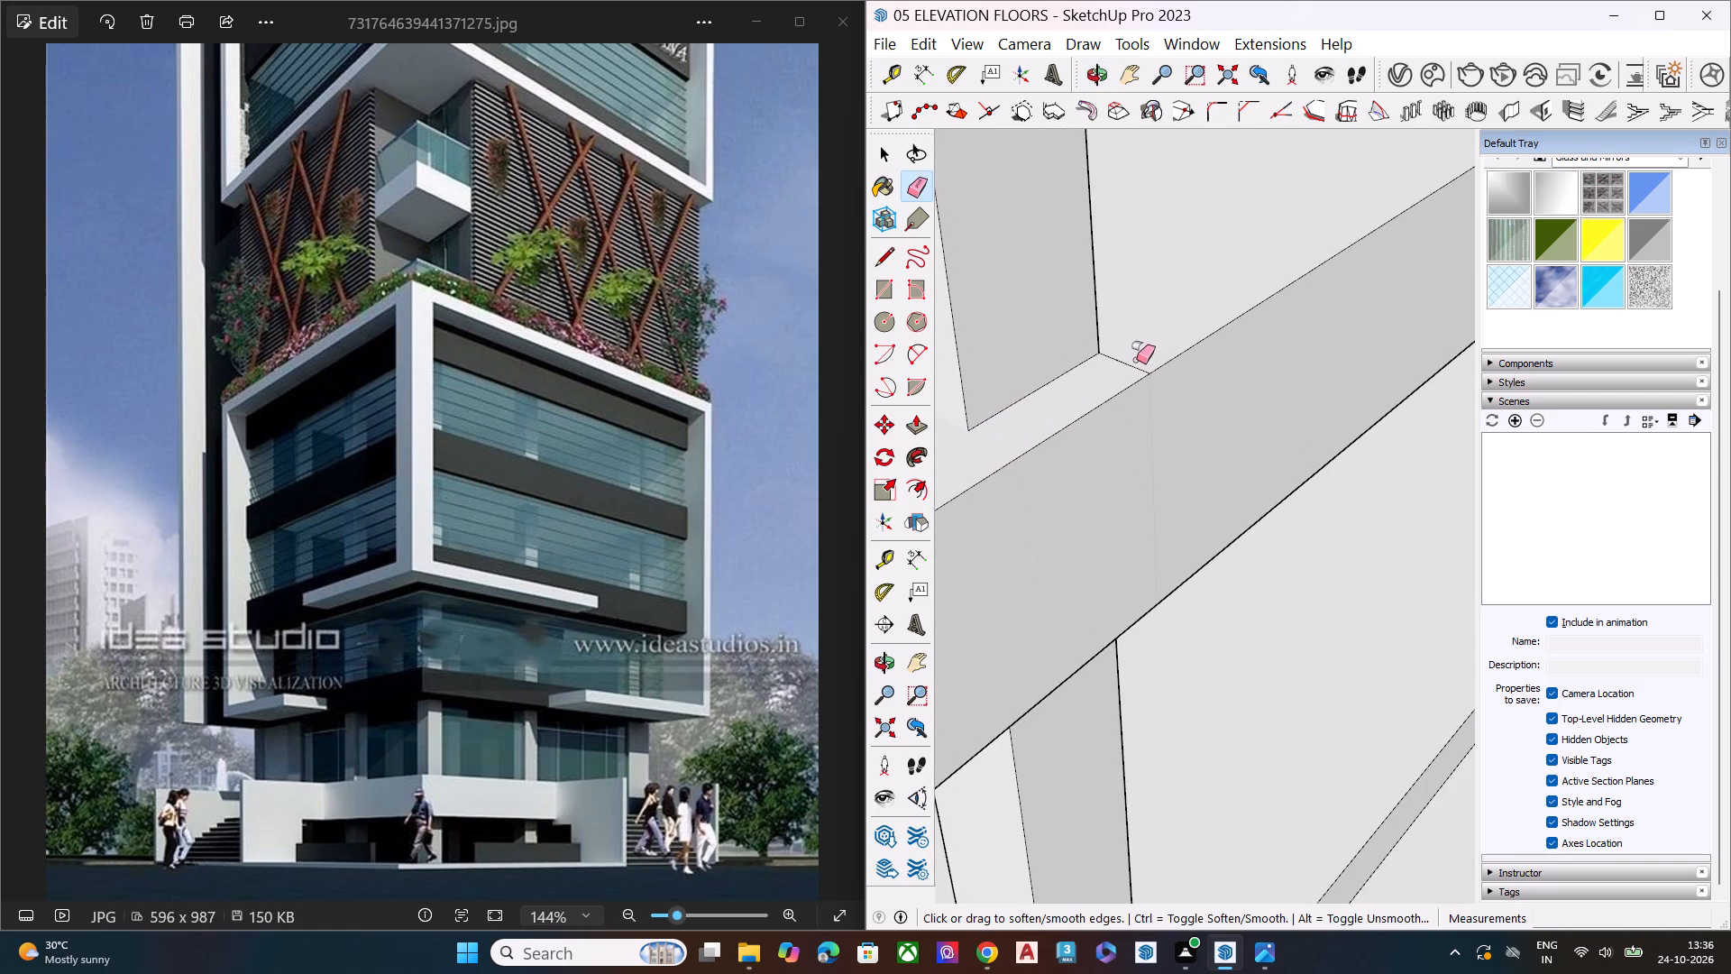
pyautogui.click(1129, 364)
# Examine the middle slab around the column for leftover edge lines on its front and top faces.
pyautogui.moveTo(1157, 442); pyautogui.dragTo(1189, 299, button='middle')
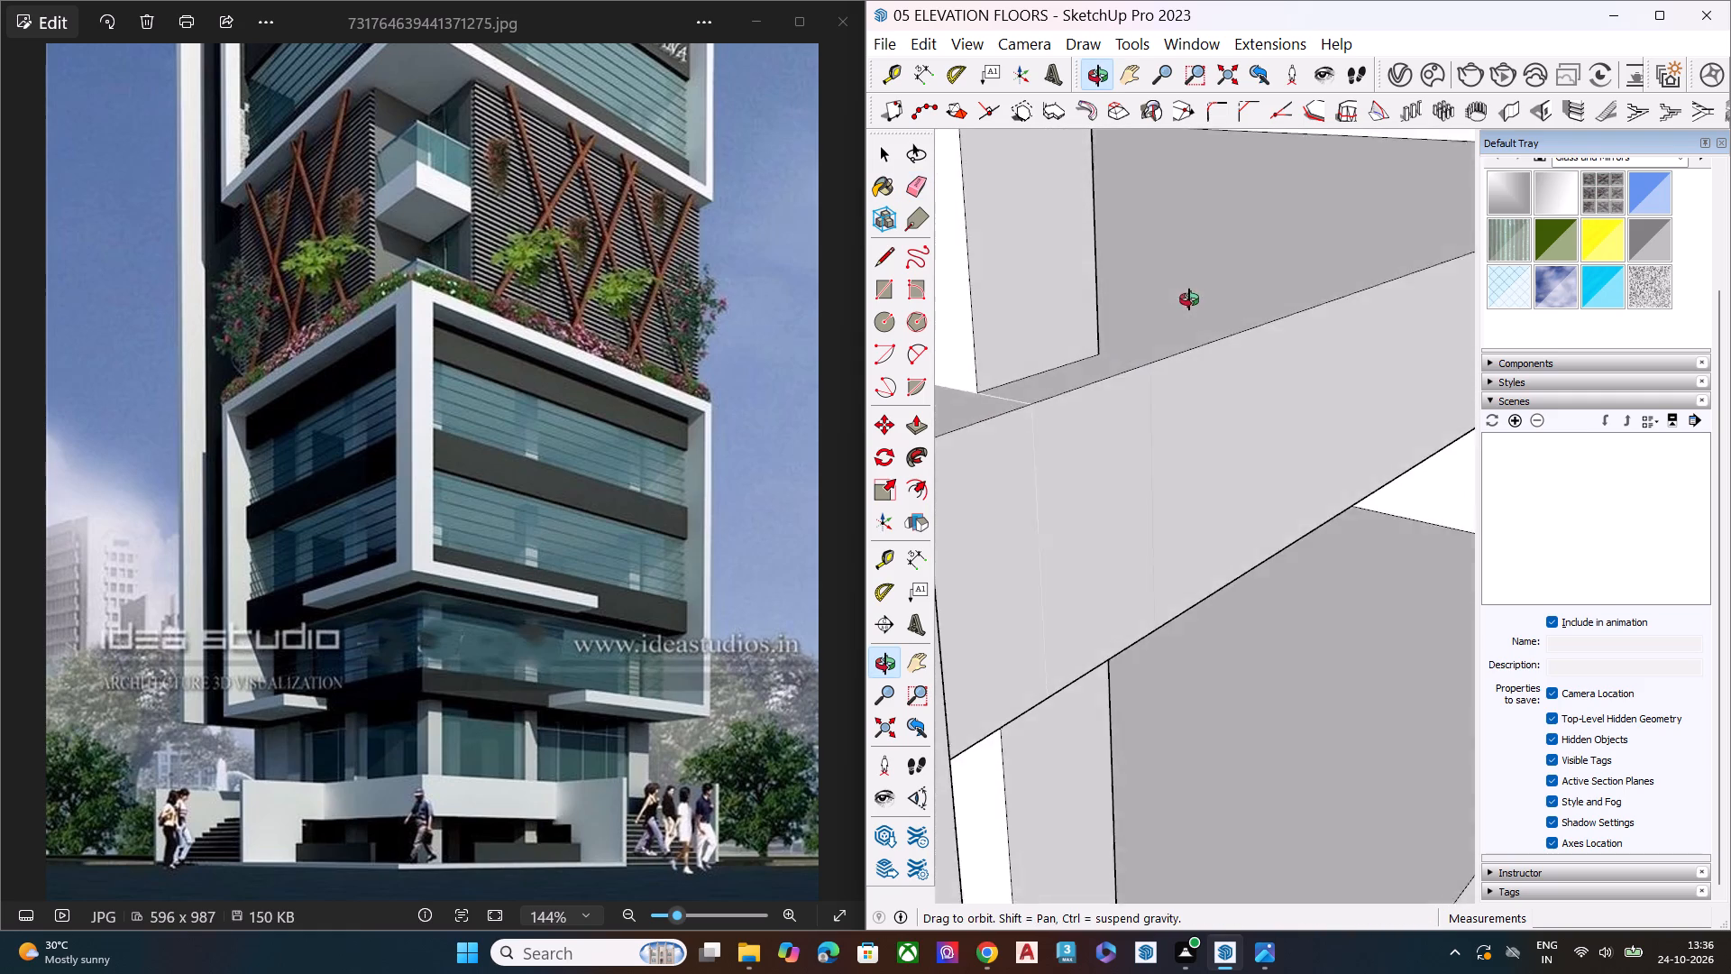
pyautogui.moveTo(1189, 299); pyautogui.dragTo(1235, 498, button='middle')
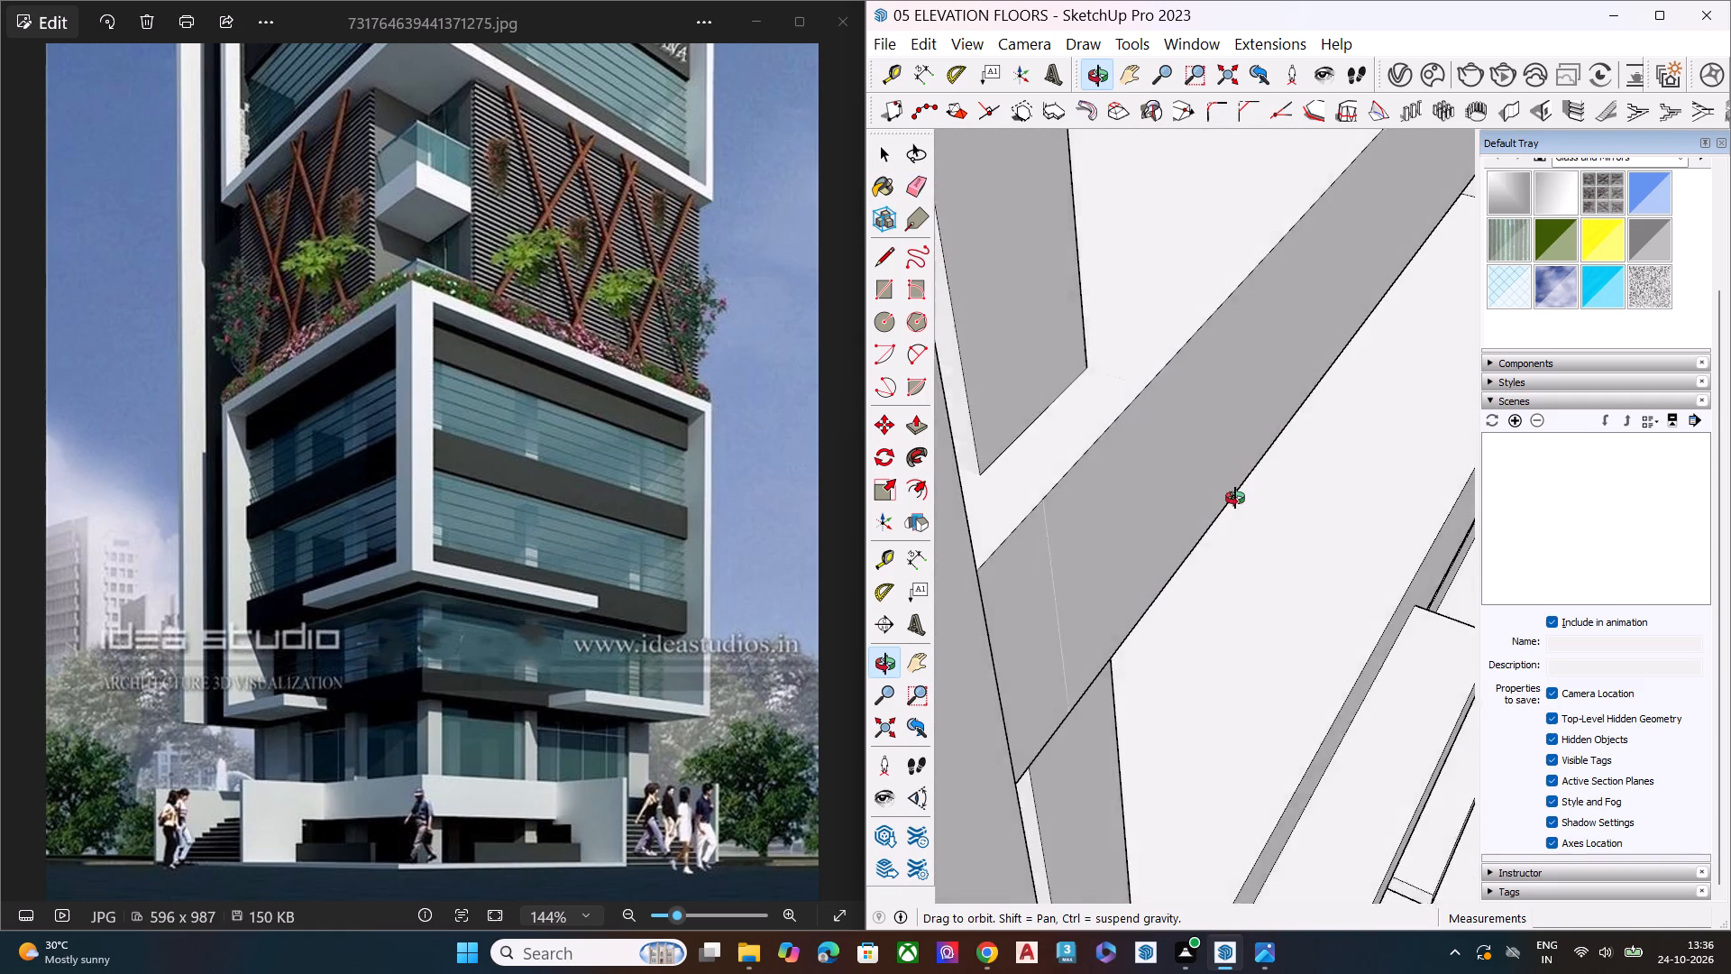
pyautogui.moveTo(1235, 498); pyautogui.dragTo(1197, 510, button='middle')
pyautogui.moveTo(1142, 506); pyautogui.dragTo(1138, 348, button='middle')
pyautogui.scroll(11, 970, 399)
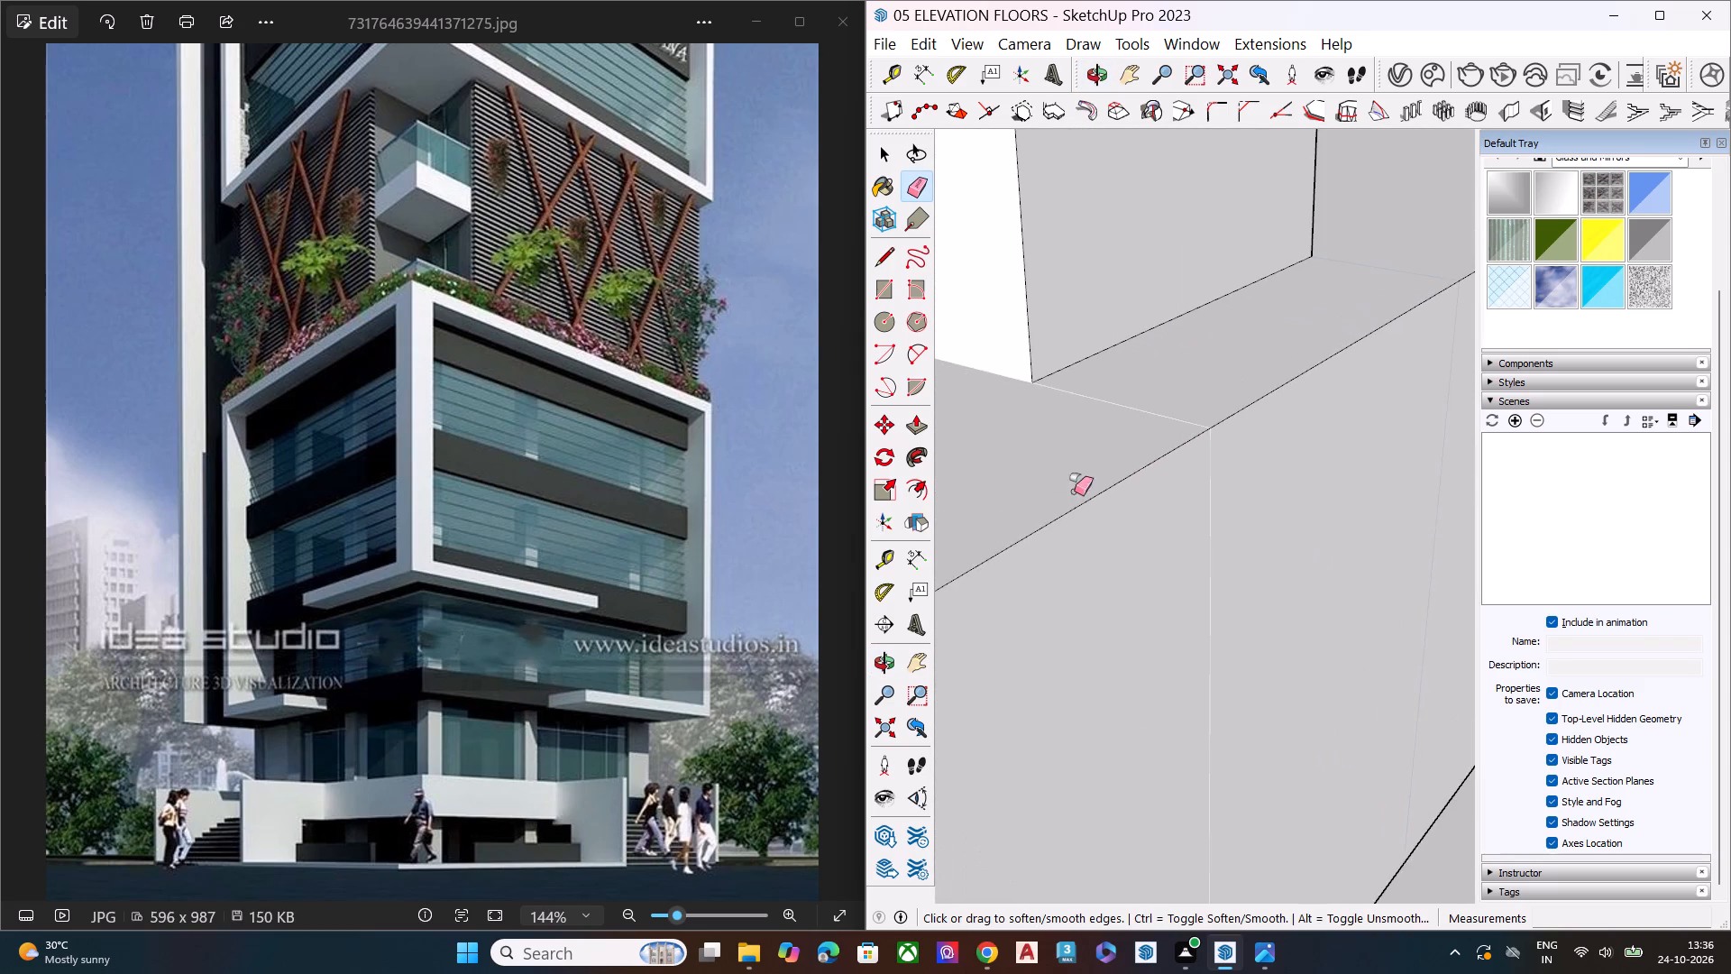
pyautogui.scroll(2, 1190, 425)
pyautogui.scroll(-1, 1191, 425)
pyautogui.scroll(8, 1191, 425)
pyautogui.moveTo(1226, 443); pyautogui.dragTo(1034, 412, button='middle')
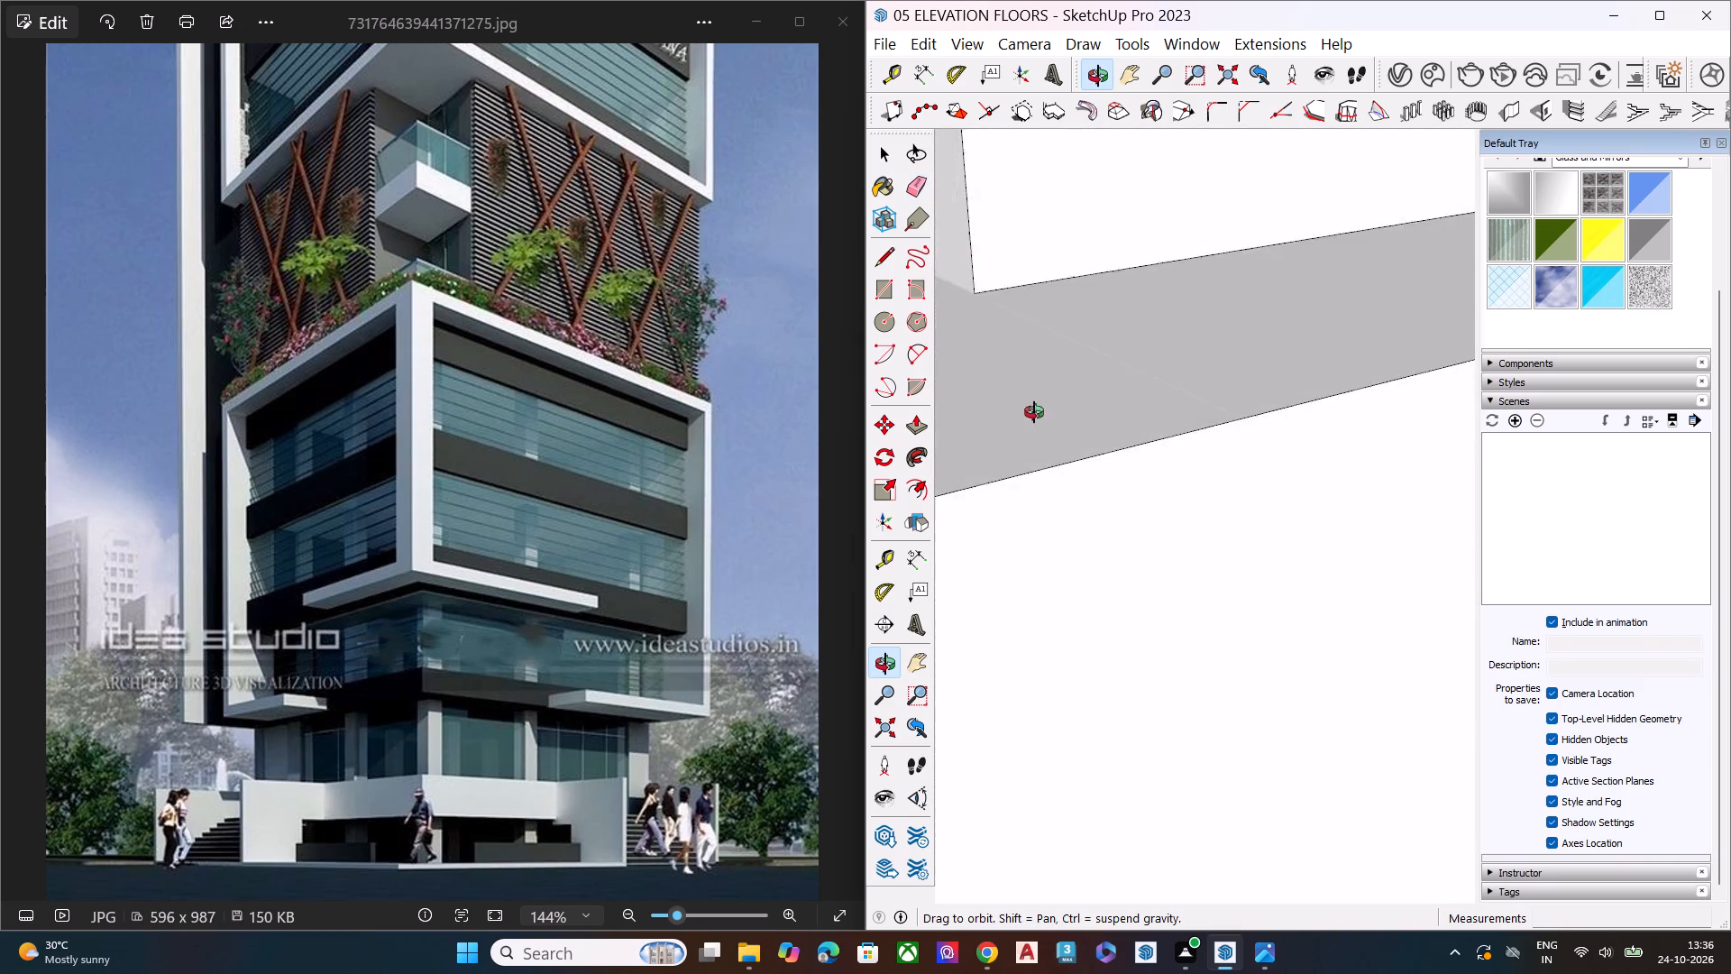
pyautogui.moveTo(1034, 412); pyautogui.dragTo(801, 283, button='middle')
pyautogui.scroll(2, 801, 283)
pyautogui.scroll(-11, 1122, 373)
pyautogui.scroll(-3, 982, 393)
pyautogui.scroll(1, 973, 384)
pyautogui.scroll(-8, 972, 383)
pyautogui.scroll(-2, 1080, 363)
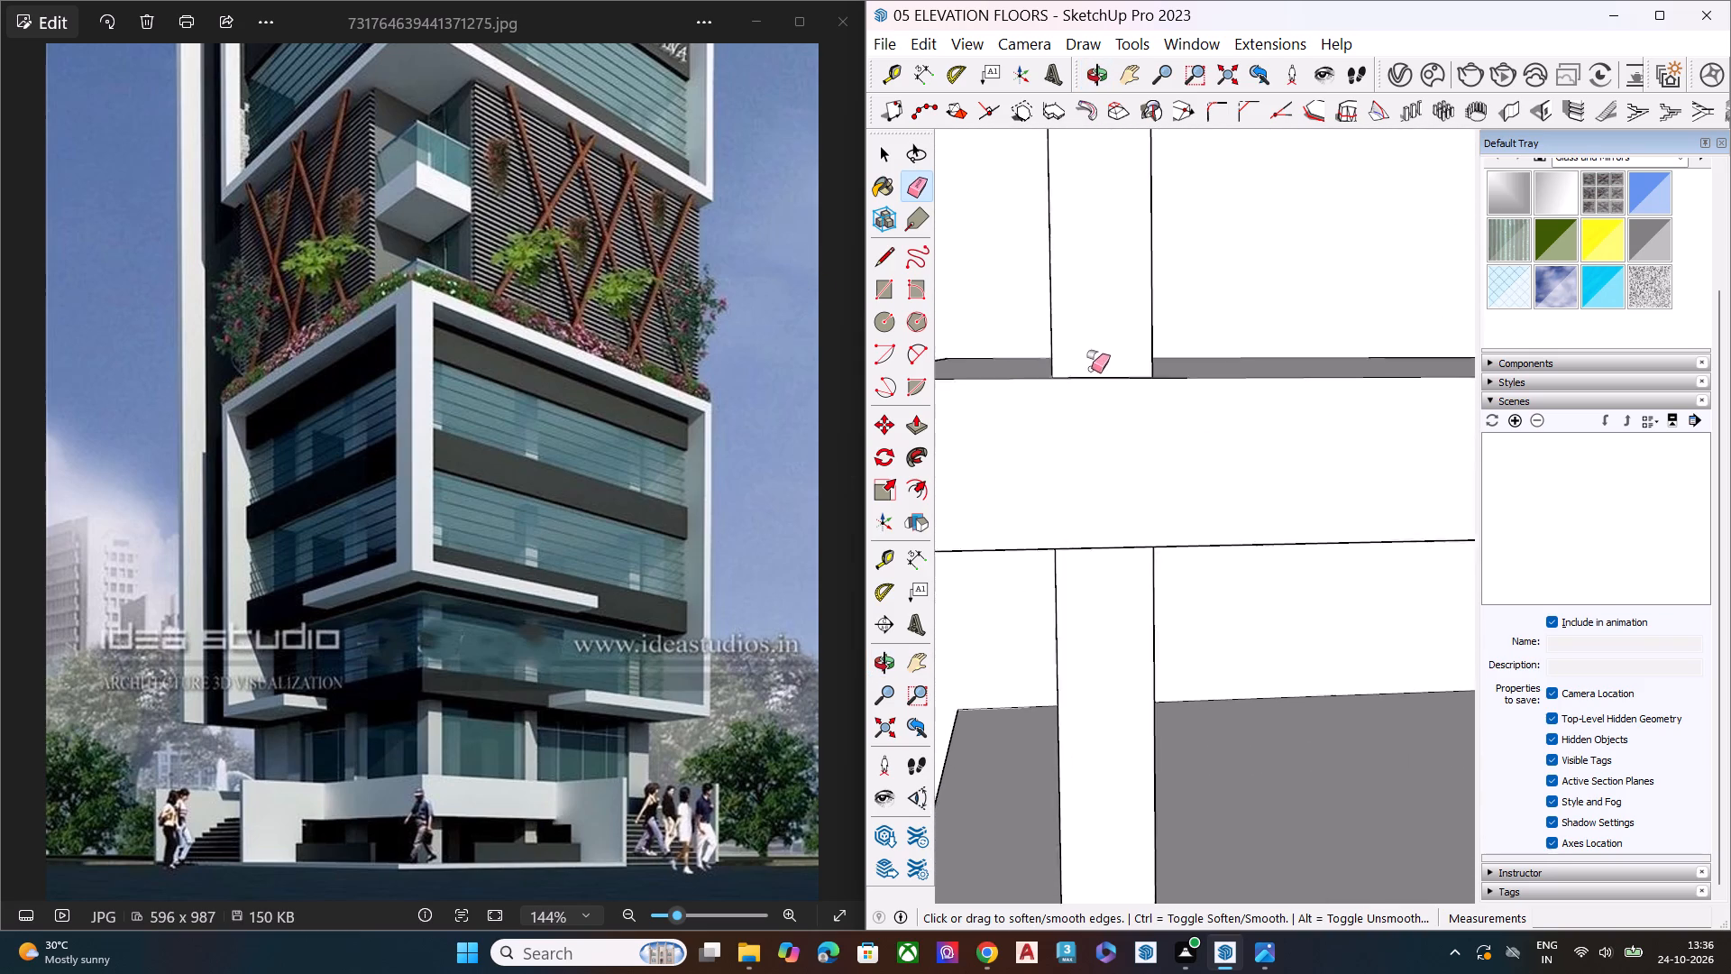
pyautogui.scroll(-4, 1092, 367)
pyautogui.scroll(1, 1094, 369)
pyautogui.scroll(-2, 1101, 407)
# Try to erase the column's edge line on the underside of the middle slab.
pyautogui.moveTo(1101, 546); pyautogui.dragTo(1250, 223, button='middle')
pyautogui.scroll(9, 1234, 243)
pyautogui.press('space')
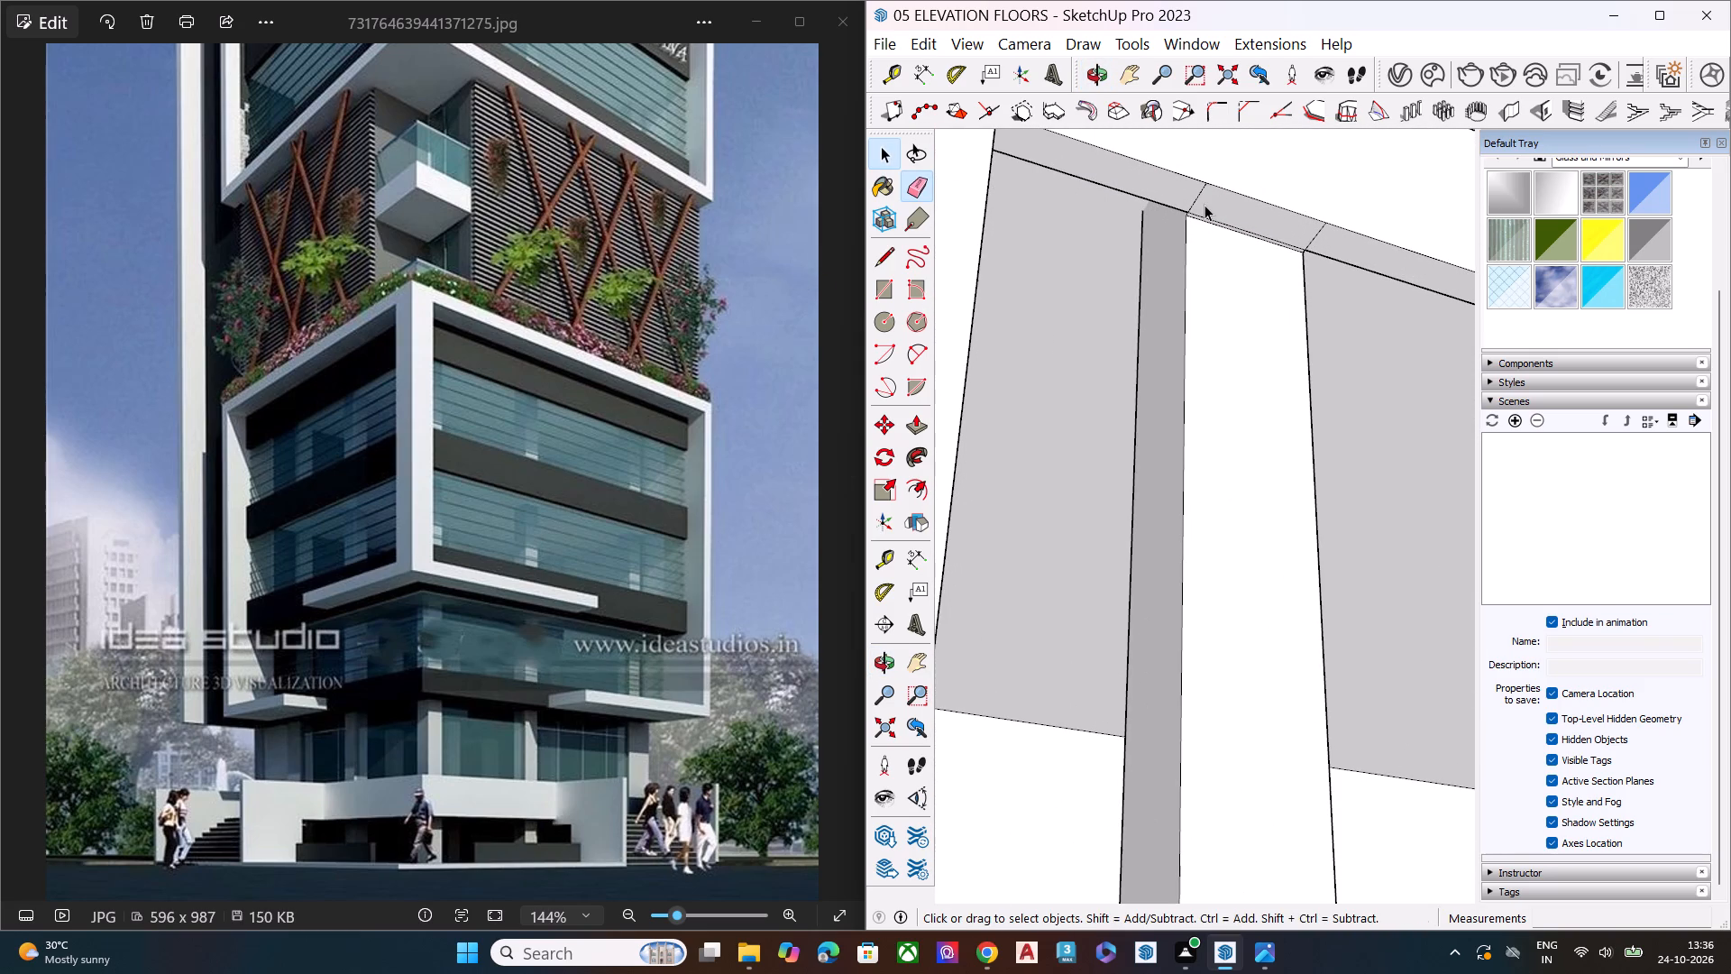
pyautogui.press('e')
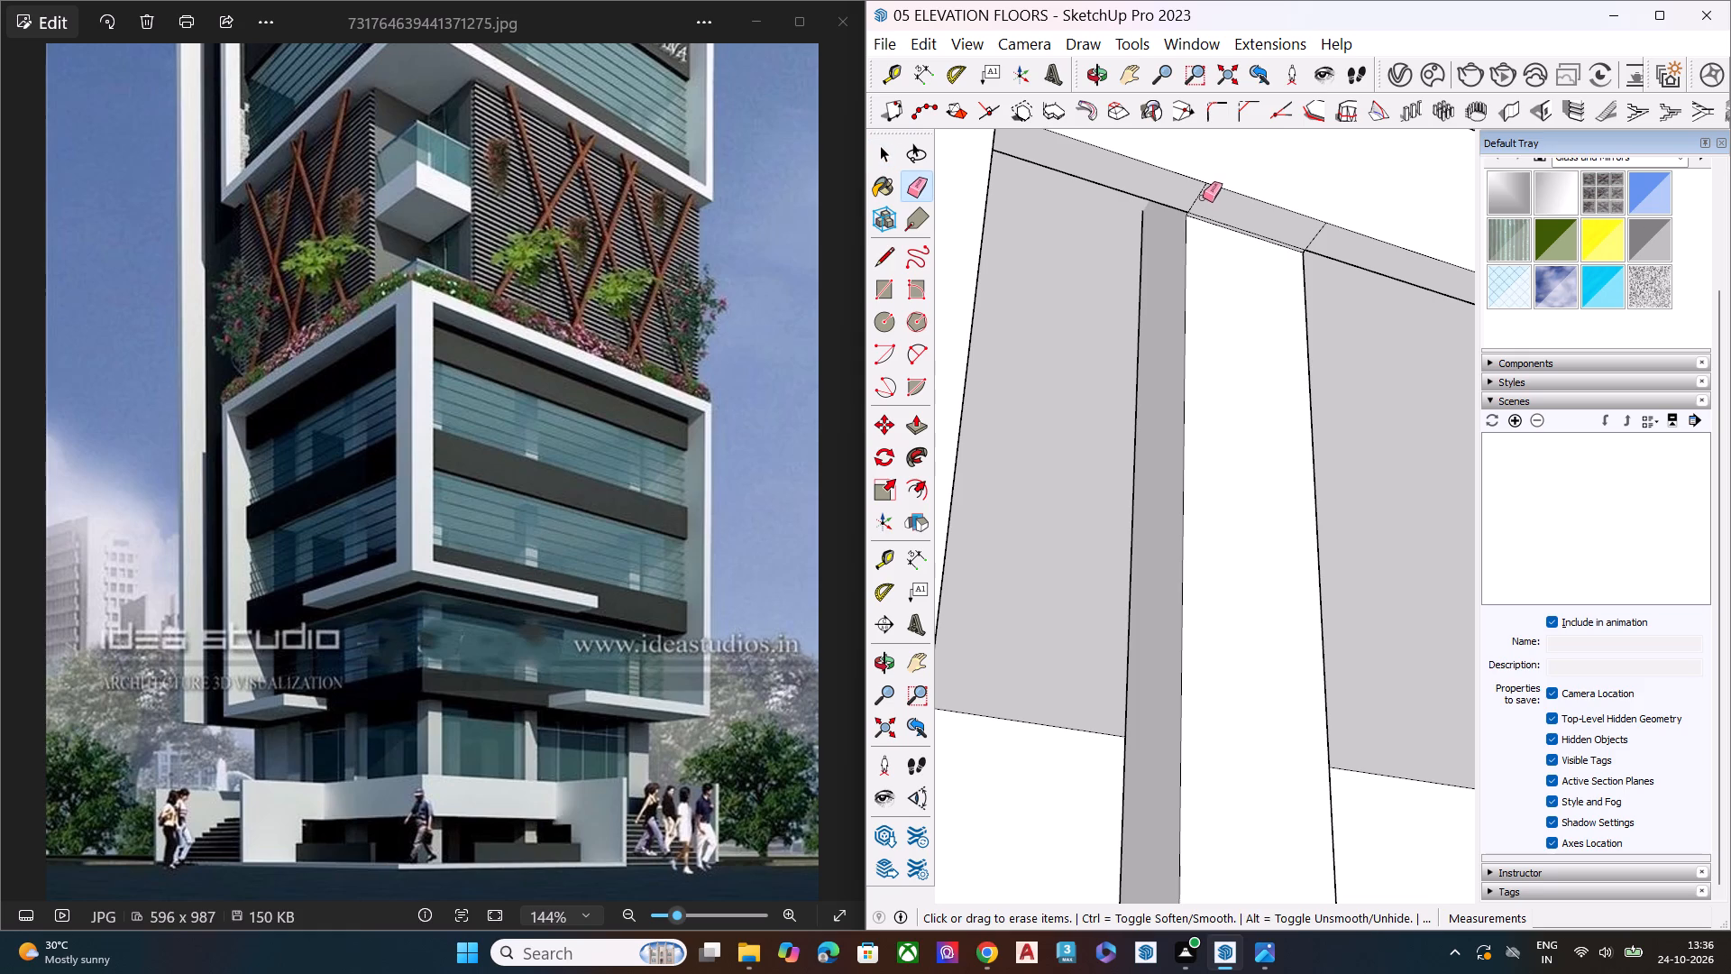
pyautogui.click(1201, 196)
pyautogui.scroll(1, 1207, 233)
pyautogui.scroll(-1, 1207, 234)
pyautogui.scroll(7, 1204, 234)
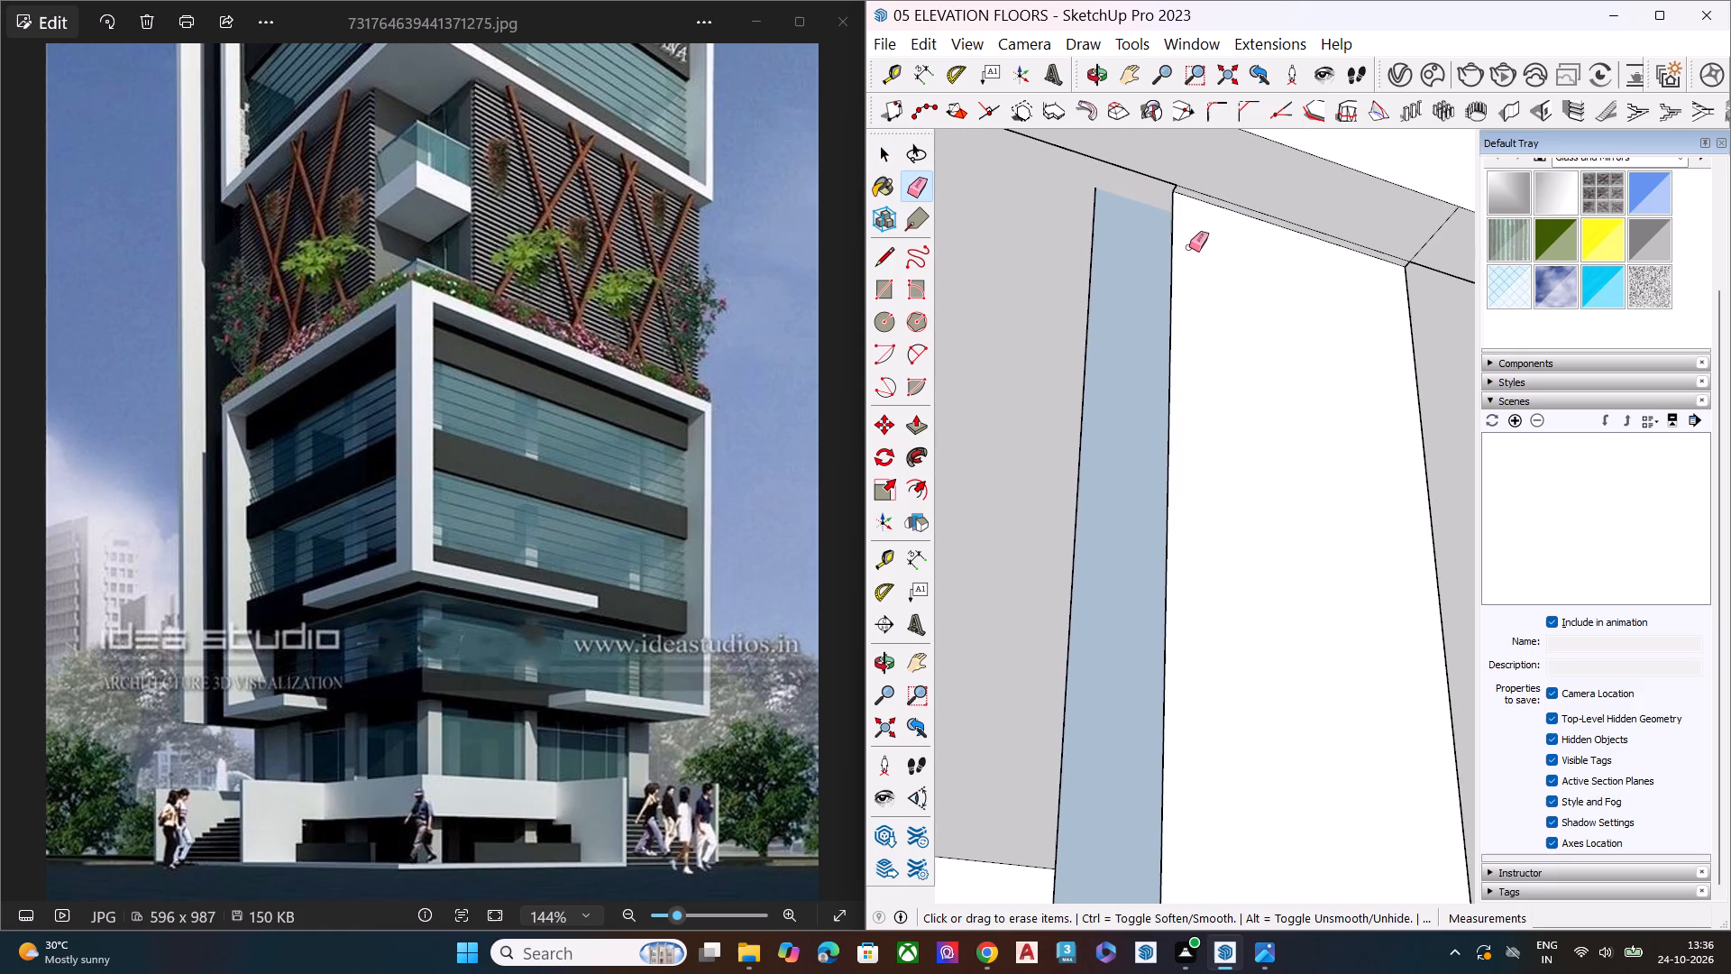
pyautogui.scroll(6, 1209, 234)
# Undo the edge clean-up and the column extension through the lower frame, back to plain floor slabs.
pyautogui.hotkey('ctrl', 'z')
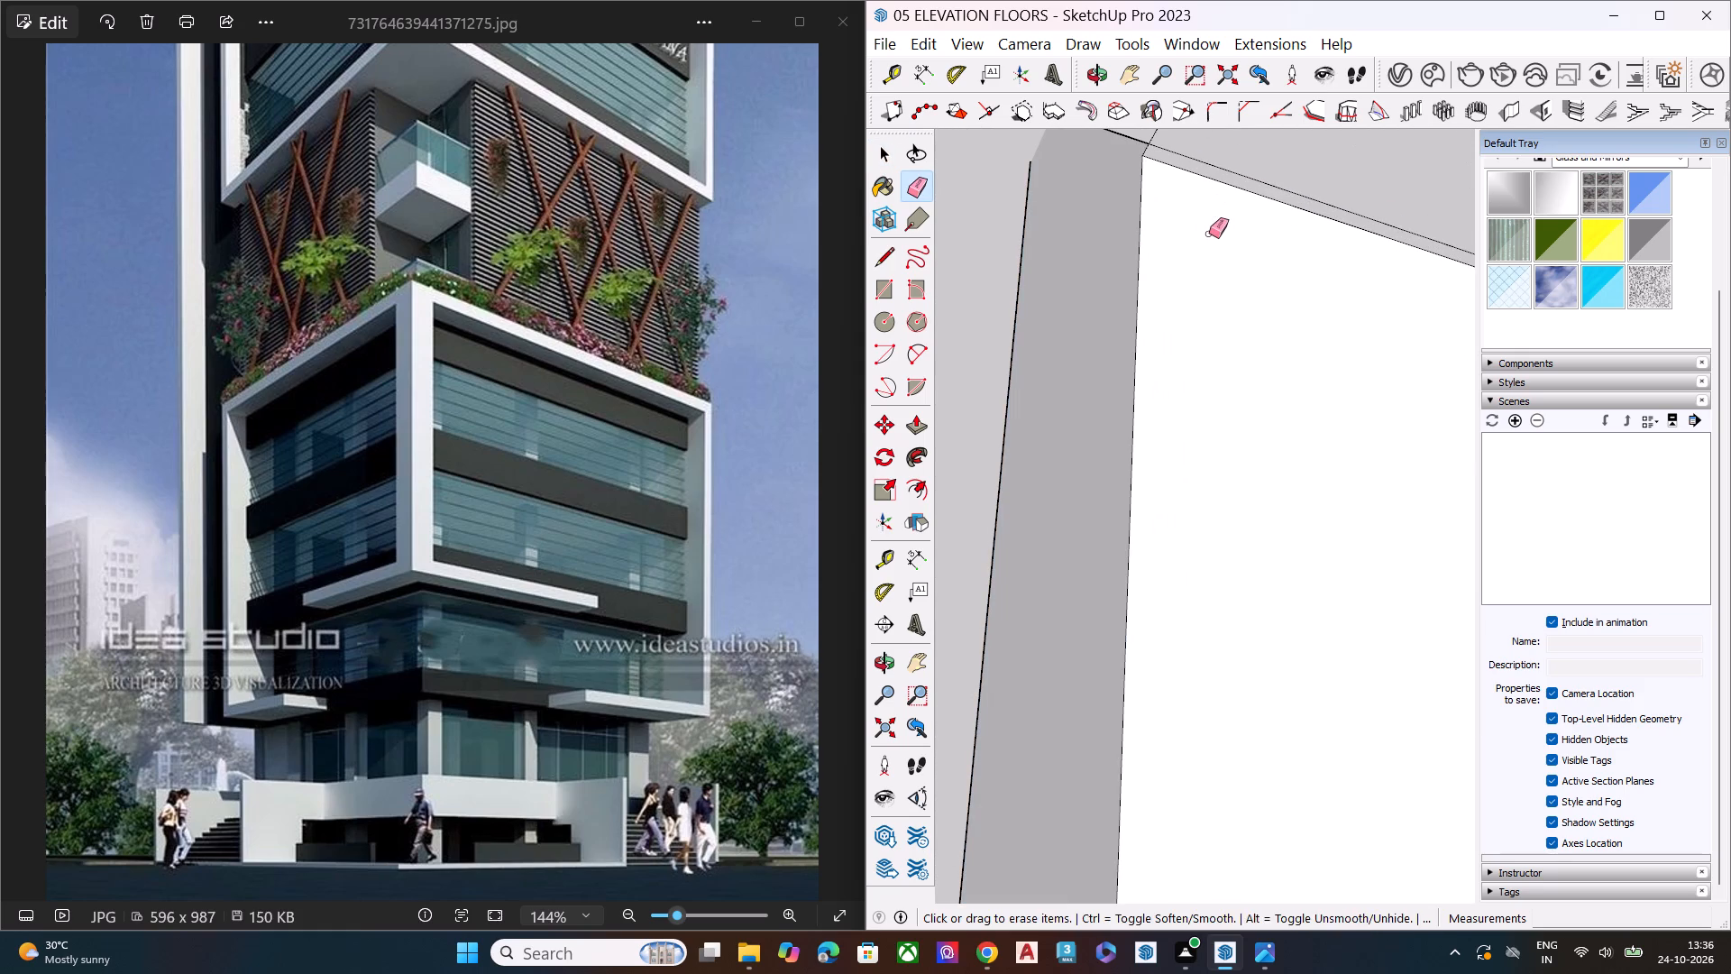
pyautogui.hotkey('ctrl', 'z')
pyautogui.hotkey('ctrl', 'z')
pyautogui.hotkey('ctrl', 'z')
pyautogui.hotkey('ctrl', 'z')
pyautogui.hotkey('ctrl', 'z')
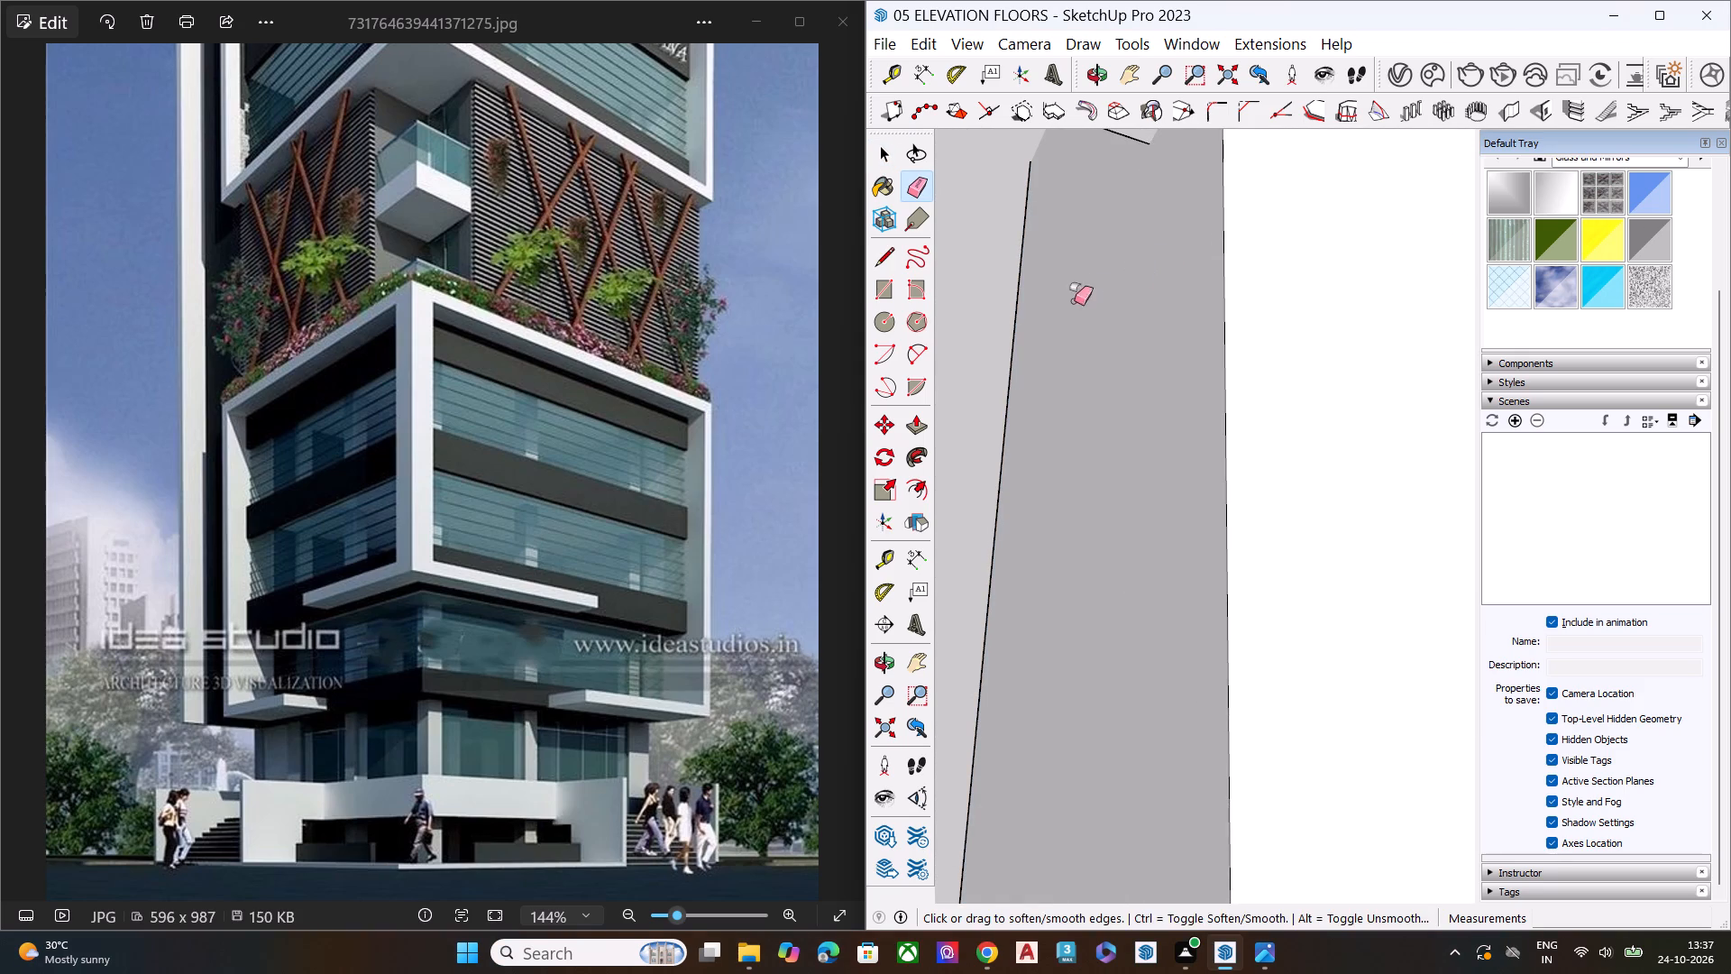
pyautogui.keyDown('ctrl'); pyautogui.scroll(-9, 1070, 301); pyautogui.keyUp('ctrl')
pyautogui.hotkey('ctrl', 'z')
pyautogui.hotkey('ctrl', 'z')
pyautogui.hotkey('ctrl', 'z')
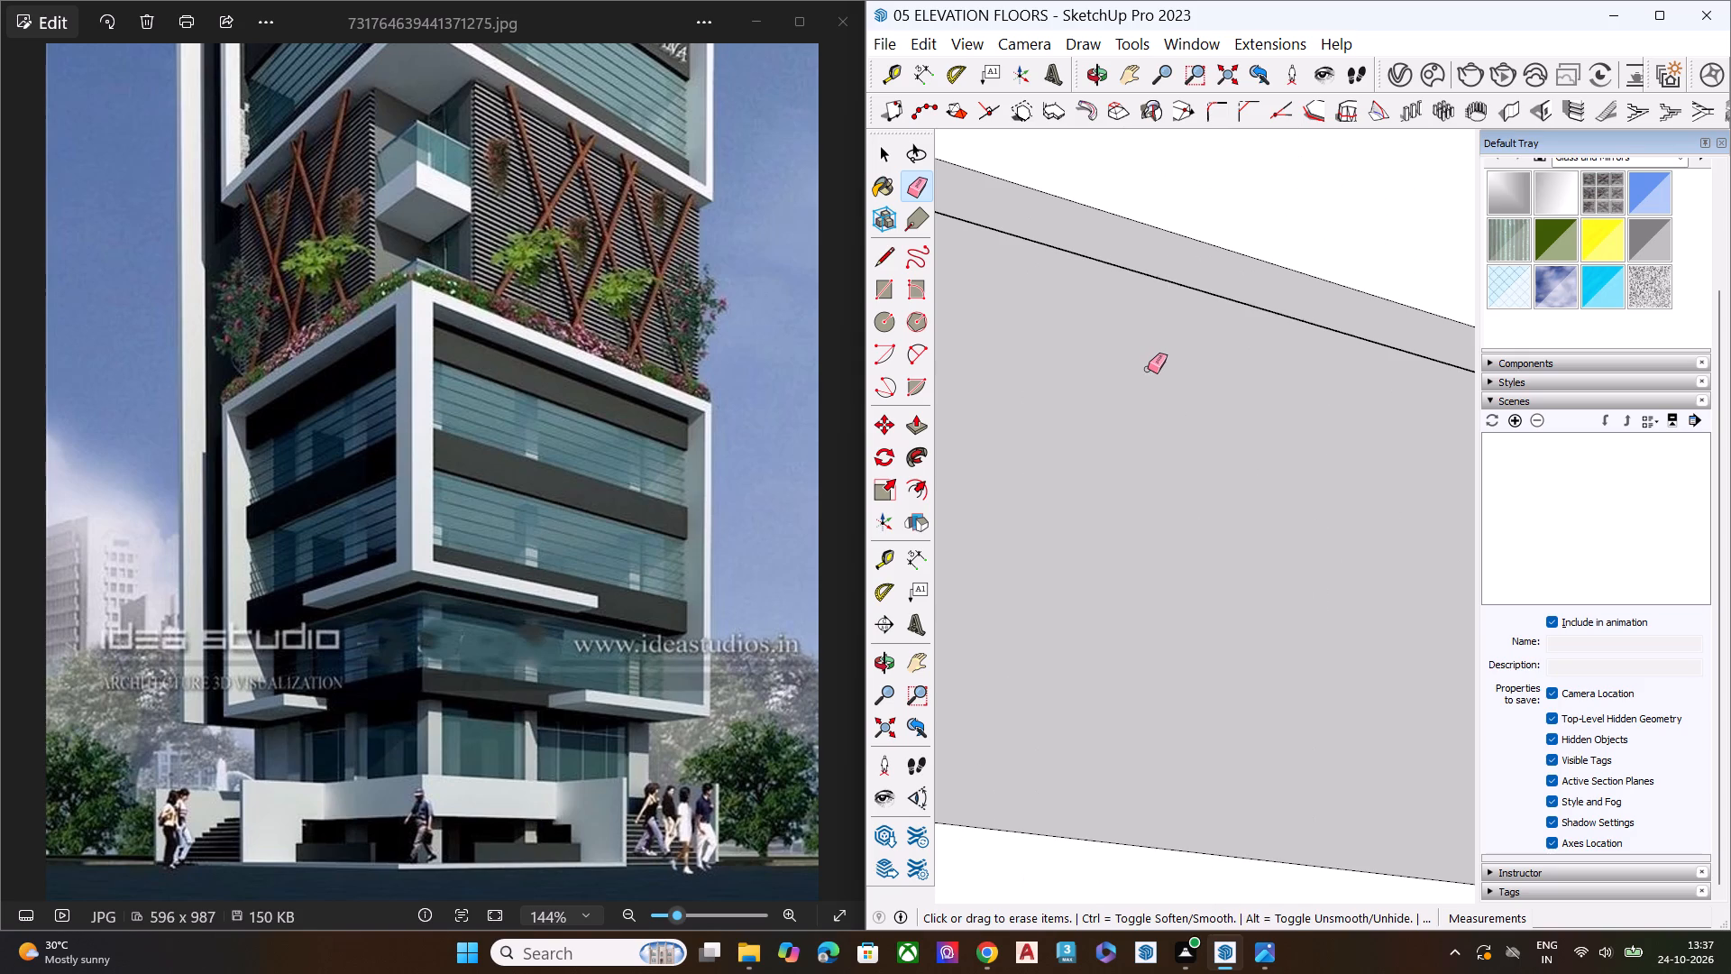
pyautogui.scroll(-9, 1148, 369)
pyautogui.press('space')
pyautogui.scroll(-9, 1140, 374)
pyautogui.moveTo(1156, 357); pyautogui.dragTo(1168, 923, button='middle')
pyautogui.scroll(7, 1172, 891)
pyautogui.hotkey('ctrl', 'z')
pyautogui.press('space')
pyautogui.scroll(-2, 1047, 551)
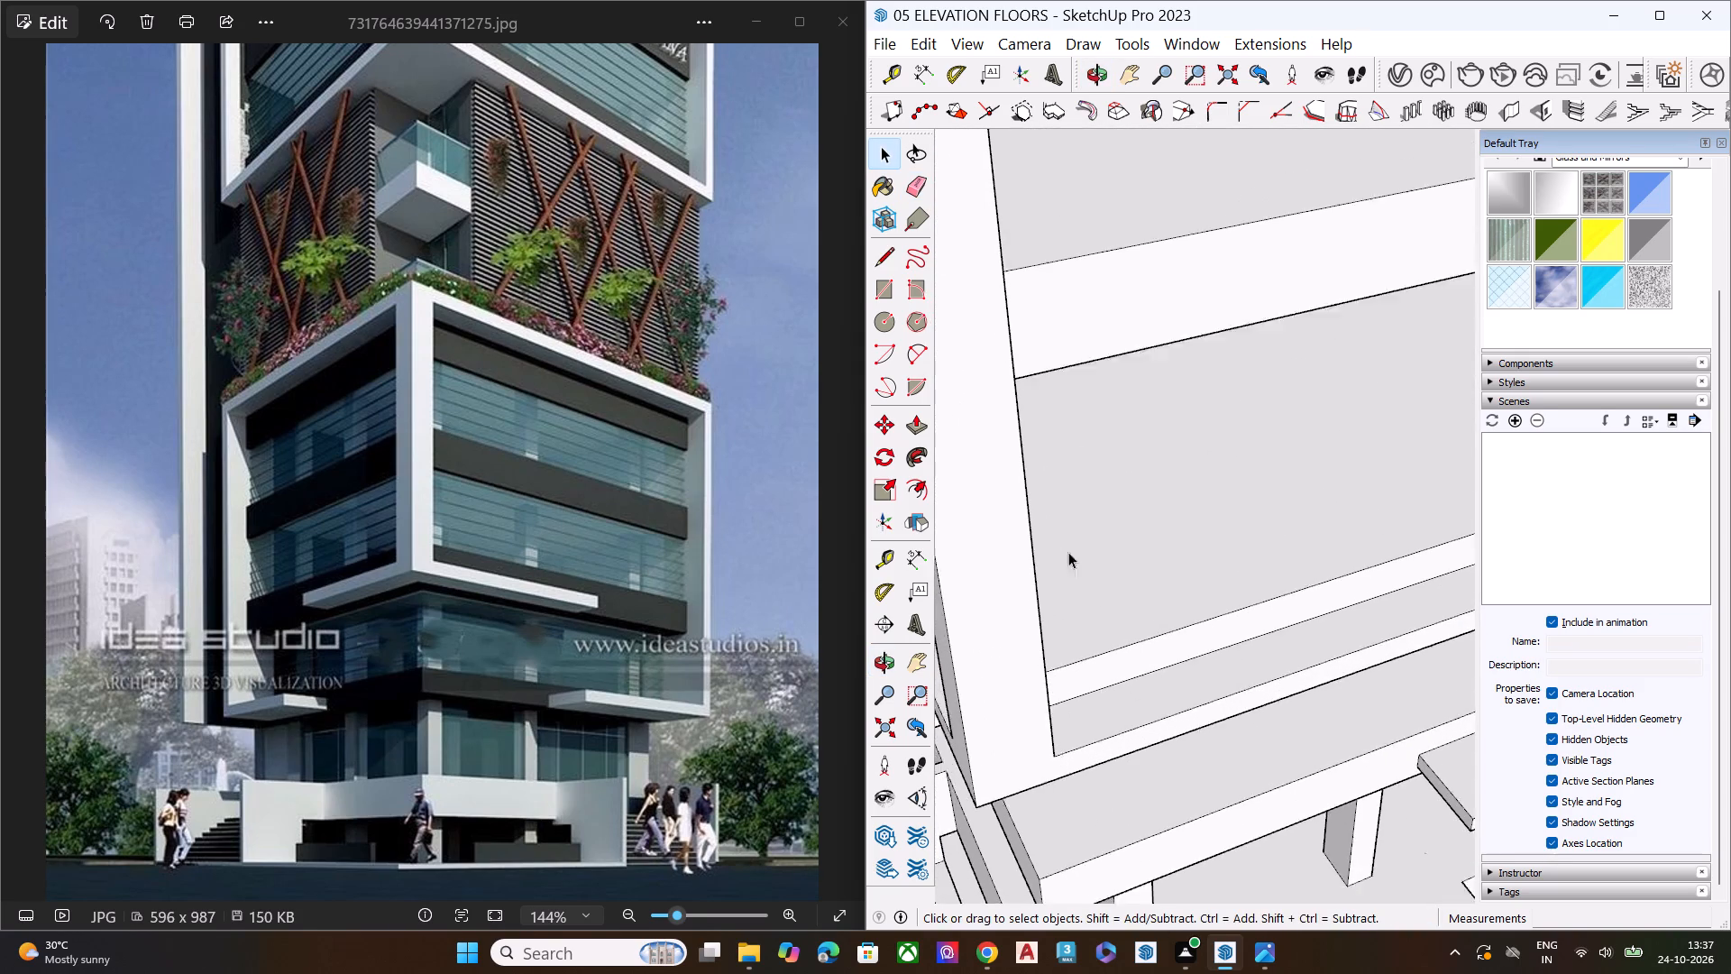
# Examine the whole tower model from above and from eye level, looking over its frames and floor slabs.
pyautogui.scroll(-5, 1068, 552)
pyautogui.scroll(-2, 1177, 505)
pyautogui.scroll(1, 1177, 504)
pyautogui.scroll(-3, 1177, 504)
pyautogui.scroll(1, 1165, 513)
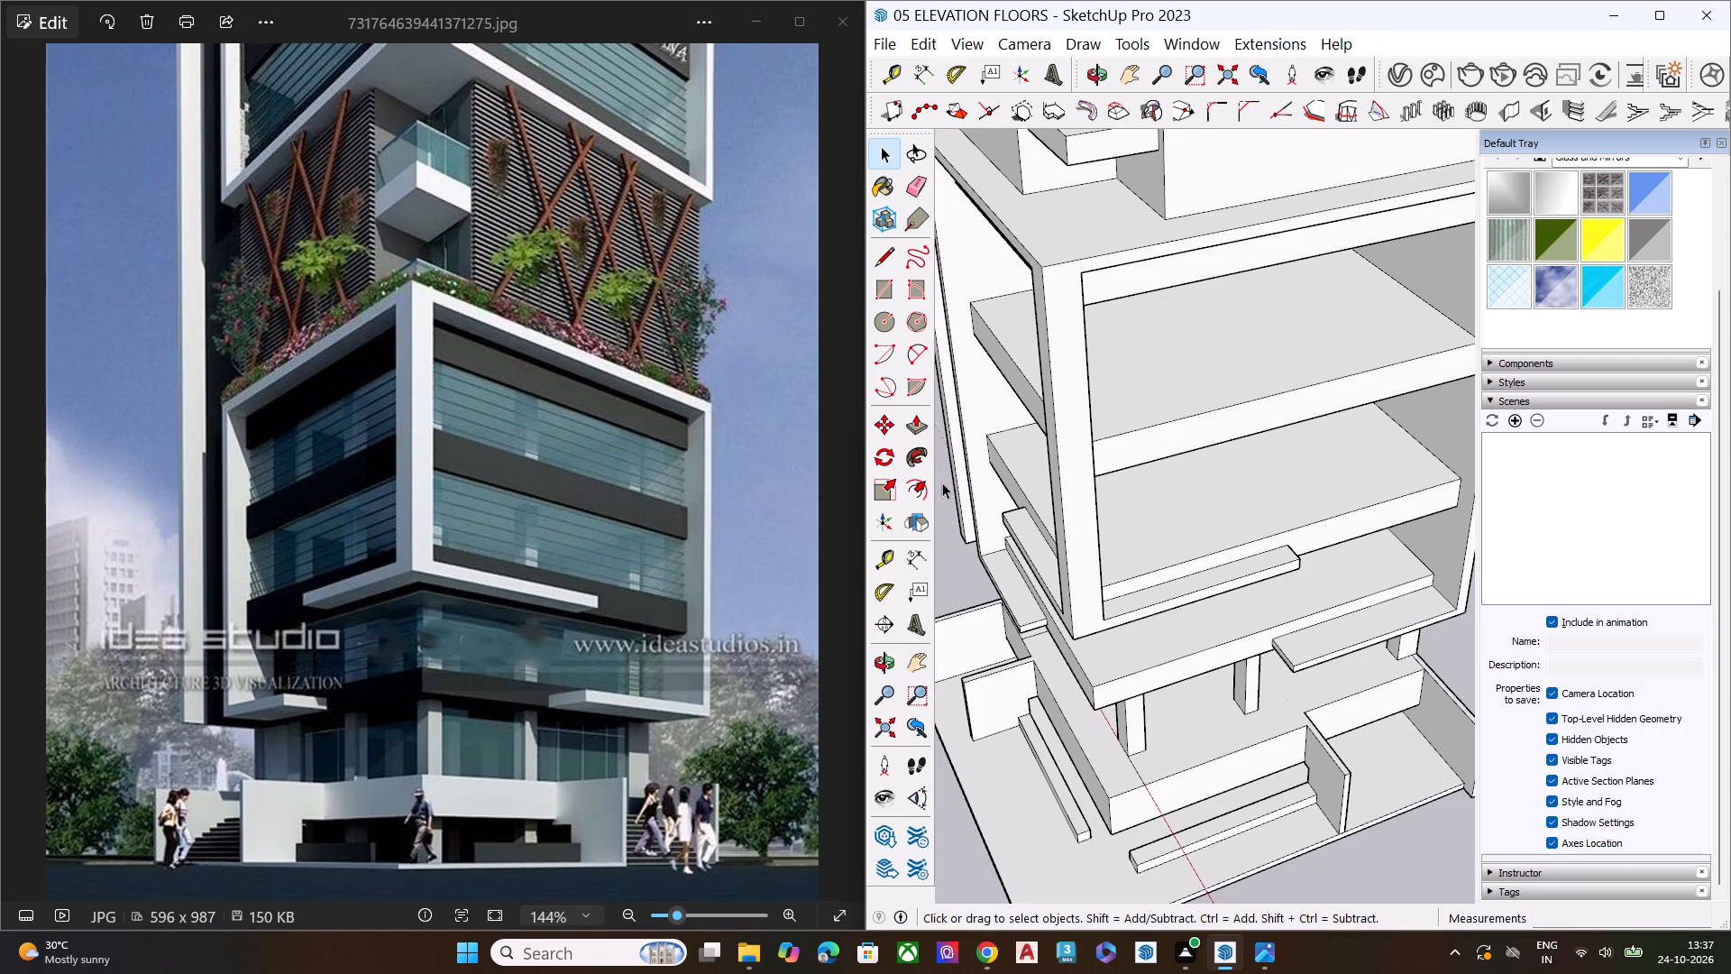
pyautogui.scroll(-7, 999, 436)
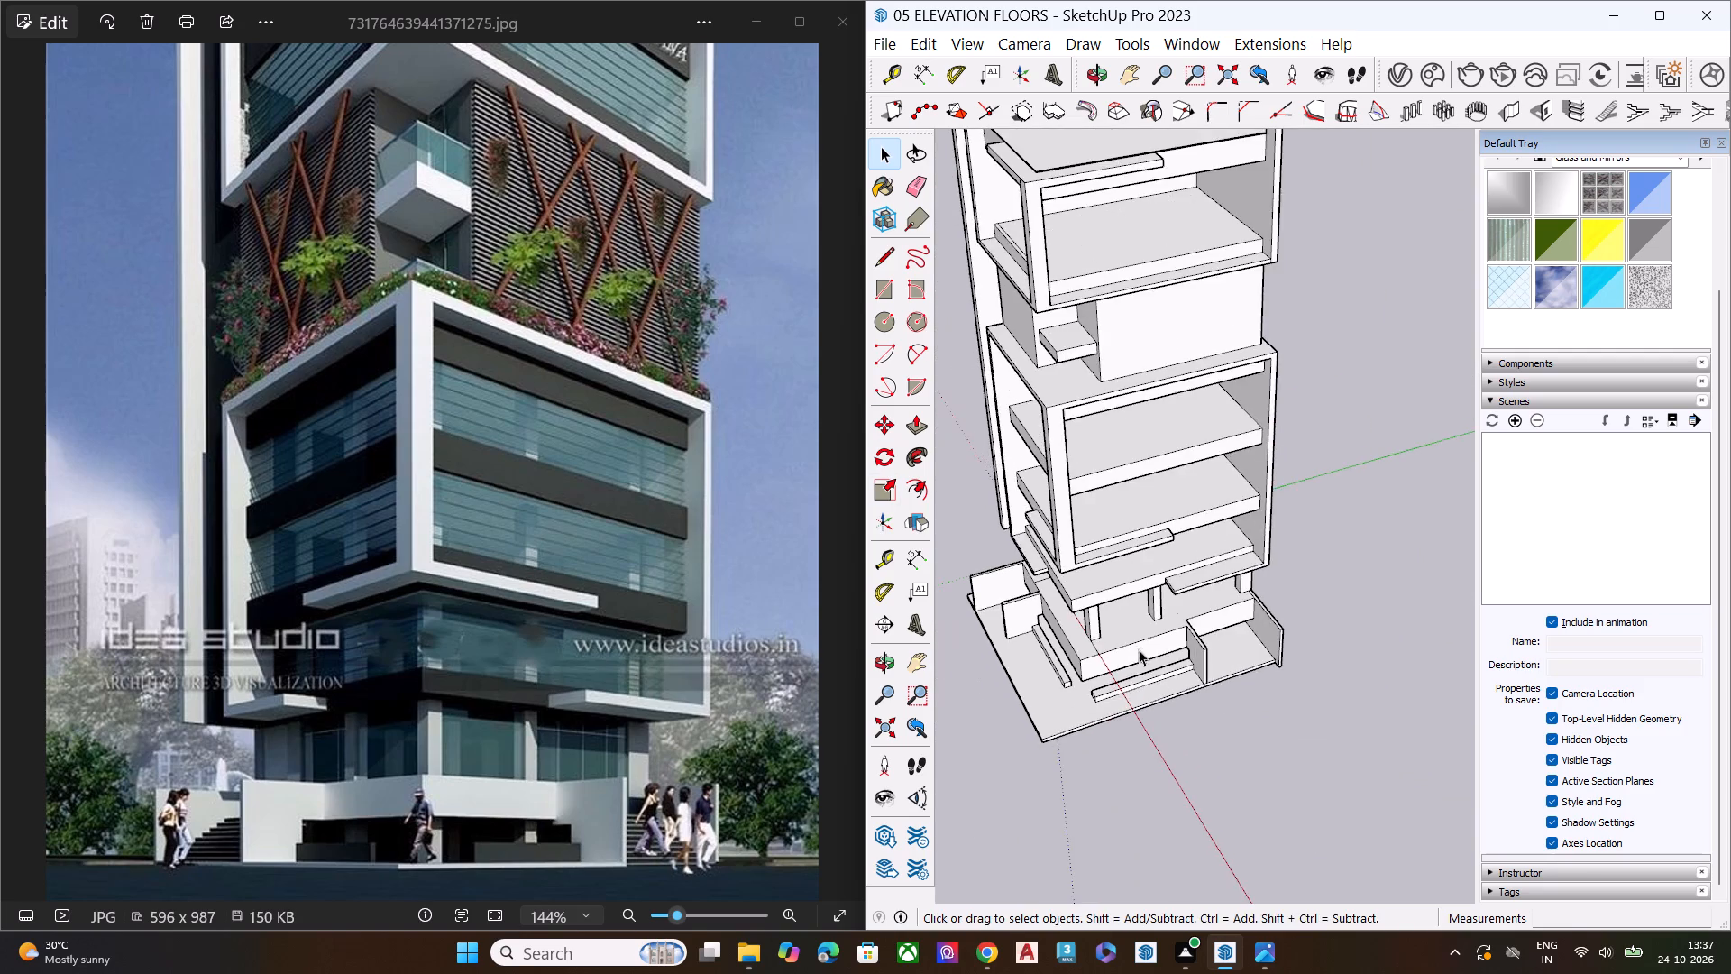
pyautogui.moveTo(1132, 633); pyautogui.dragTo(1214, 364, button='middle')
pyautogui.press('space')
pyautogui.click(1323, 489)
pyautogui.press('space')
pyautogui.scroll(-6, 1274, 498)
pyautogui.moveTo(1113, 538); pyautogui.dragTo(1311, 403, button='middle')
pyautogui.scroll(2, 1312, 403)
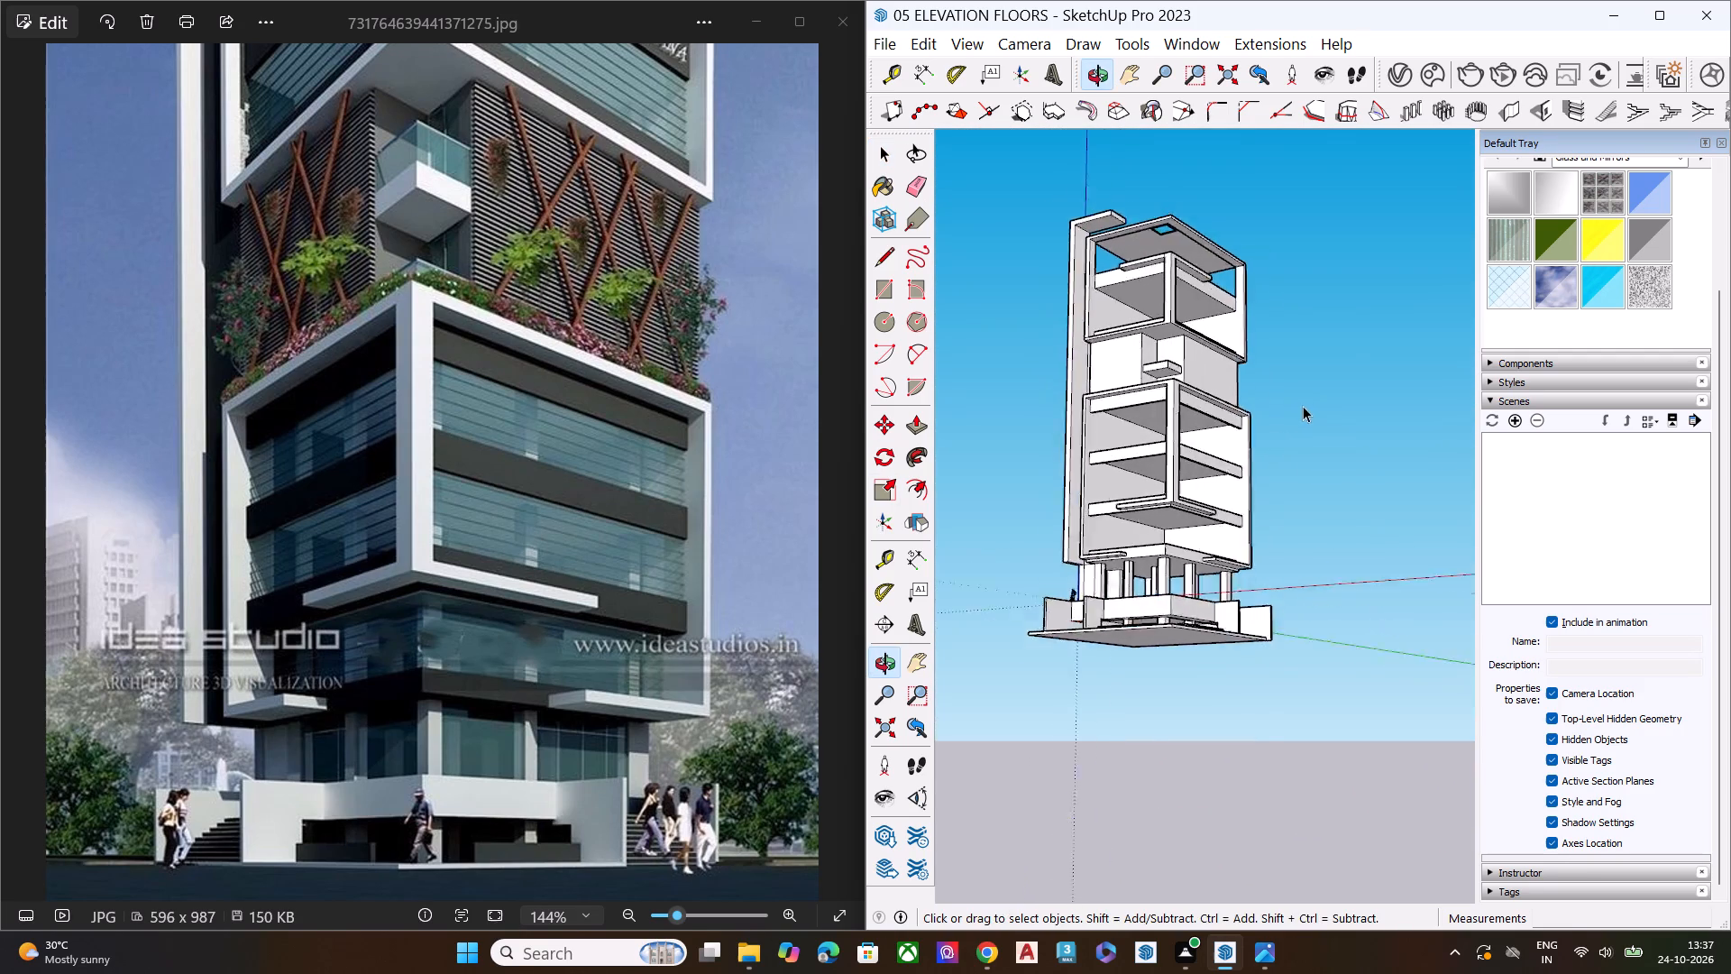
pyautogui.scroll(5, 1303, 406)
pyautogui.scroll(-1, 1237, 445)
pyautogui.scroll(1, 1235, 446)
pyautogui.scroll(-5, 1227, 458)
pyautogui.moveTo(1216, 473); pyautogui.dragTo(1180, 556, button='middle')
pyautogui.scroll(6, 1142, 395)
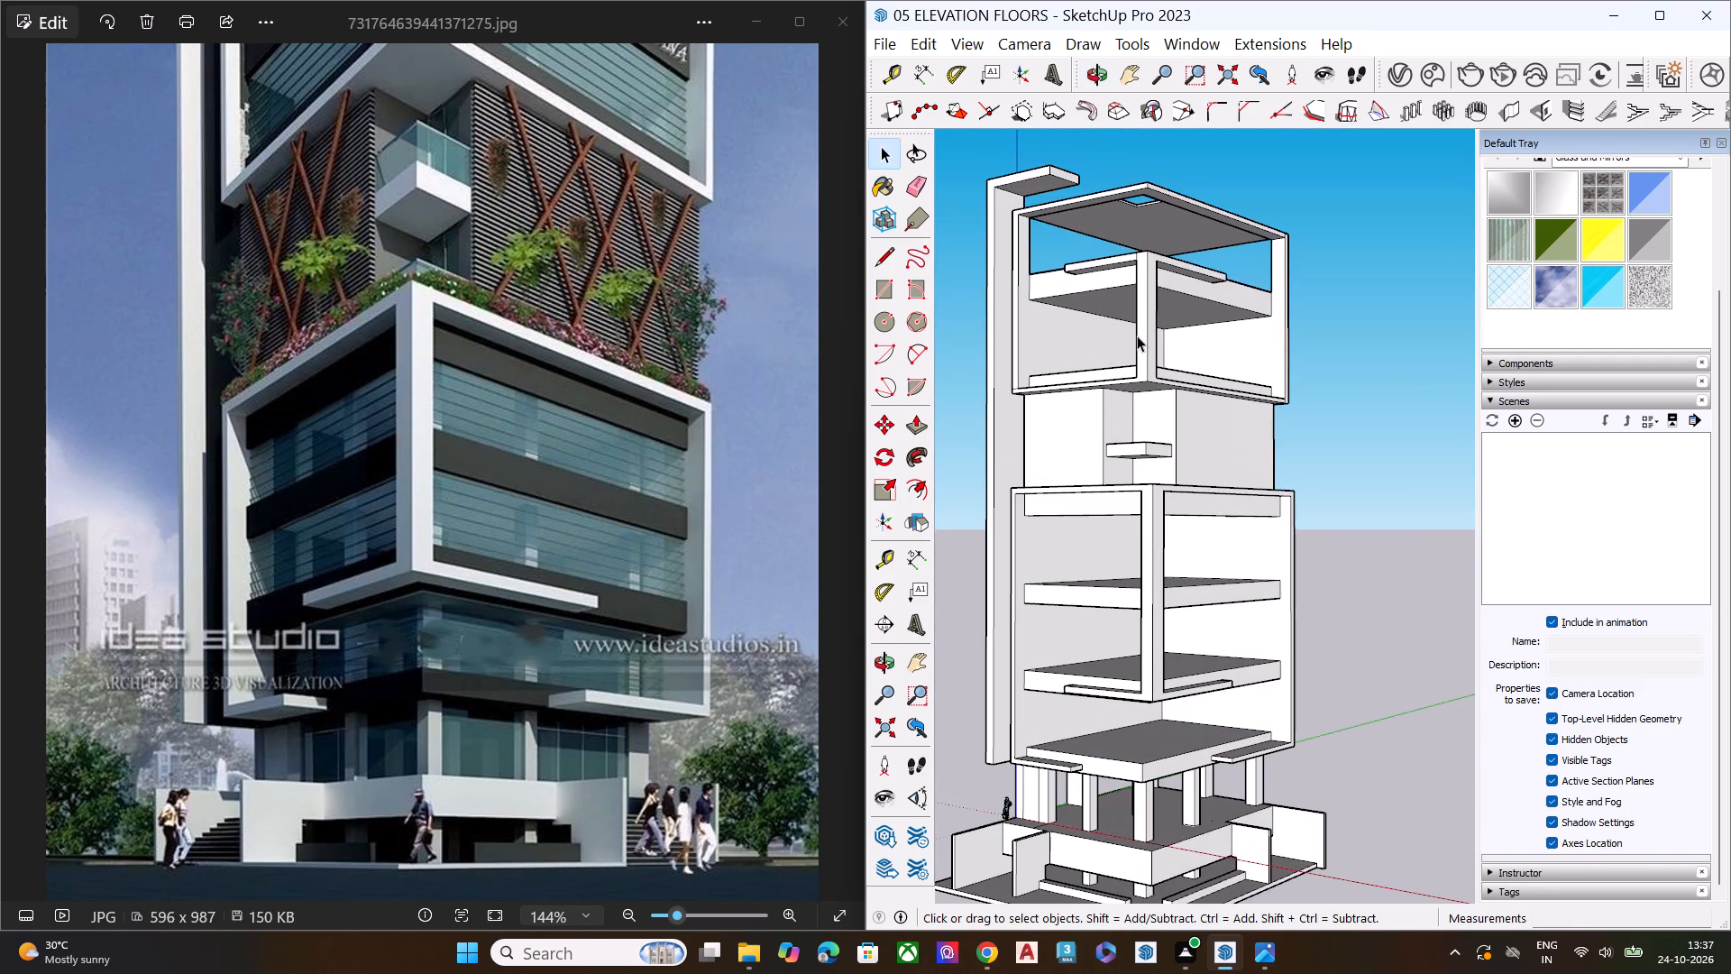
pyautogui.scroll(4, 707, 524)
# Compare the full tower in the reference image with the model seen from below.
pyautogui.scroll(-6, 704, 524)
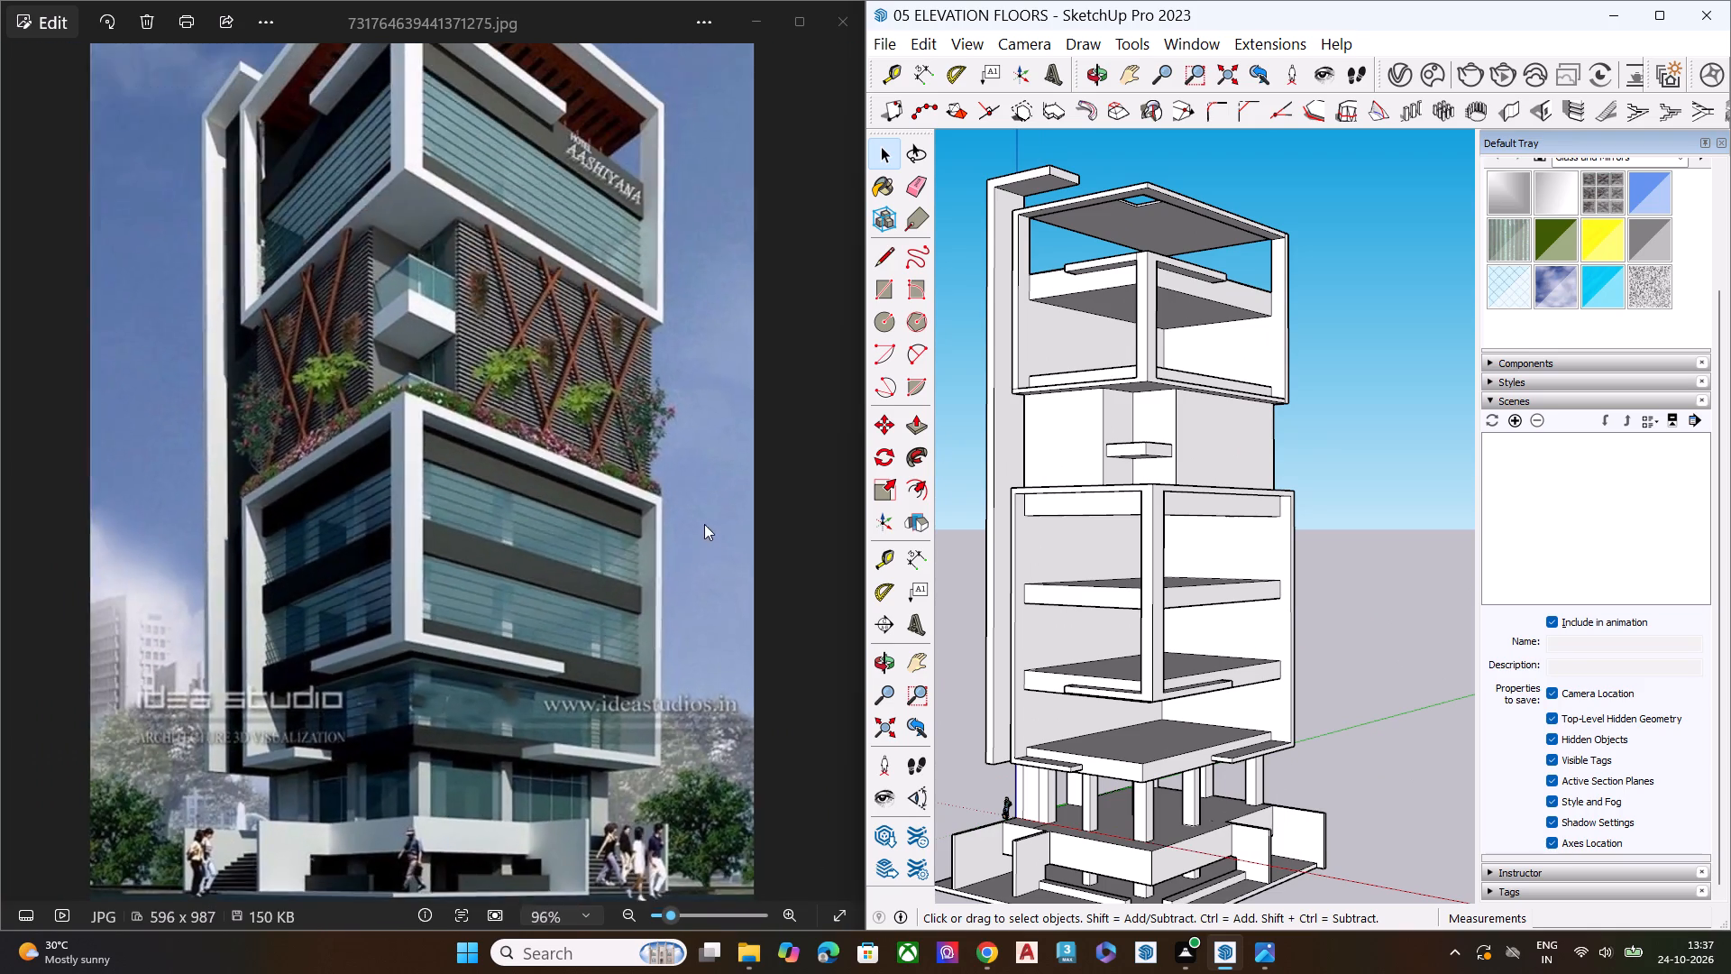
pyautogui.scroll(-8, 704, 524)
pyautogui.scroll(-3, 1159, 373)
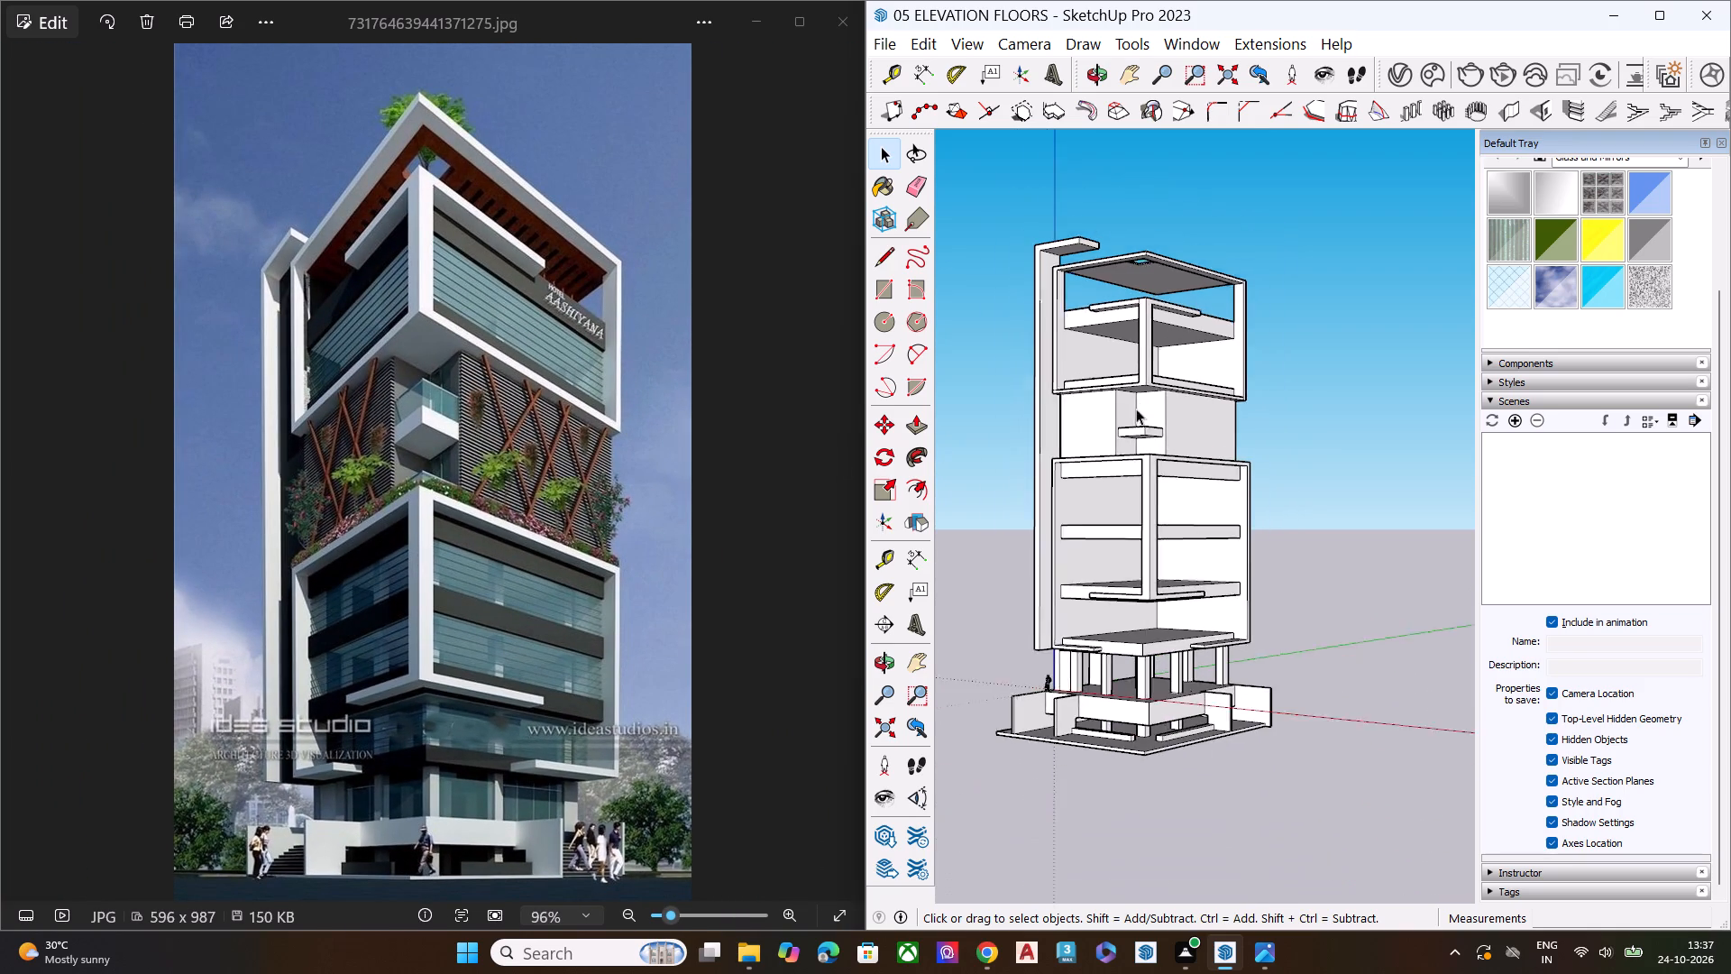
pyautogui.scroll(-3, 1136, 409)
pyautogui.moveTo(1078, 748); pyautogui.dragTo(1076, 749, button='middle')
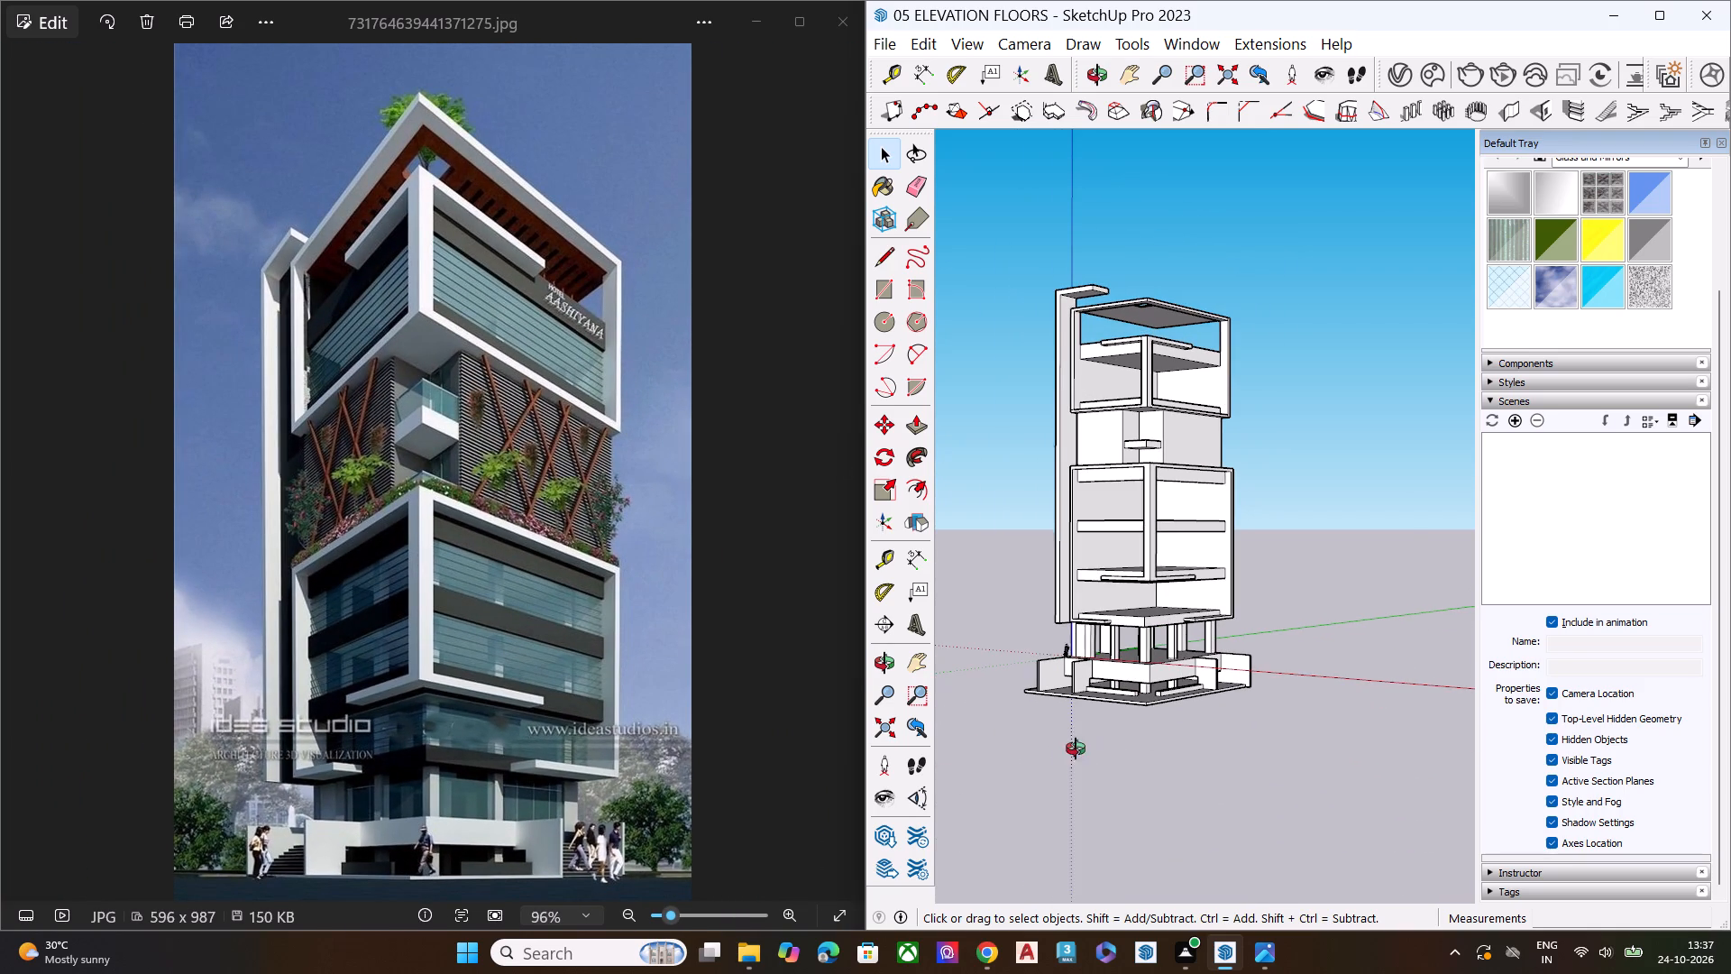
pyautogui.moveTo(1076, 749); pyautogui.dragTo(1039, 478, button='middle')
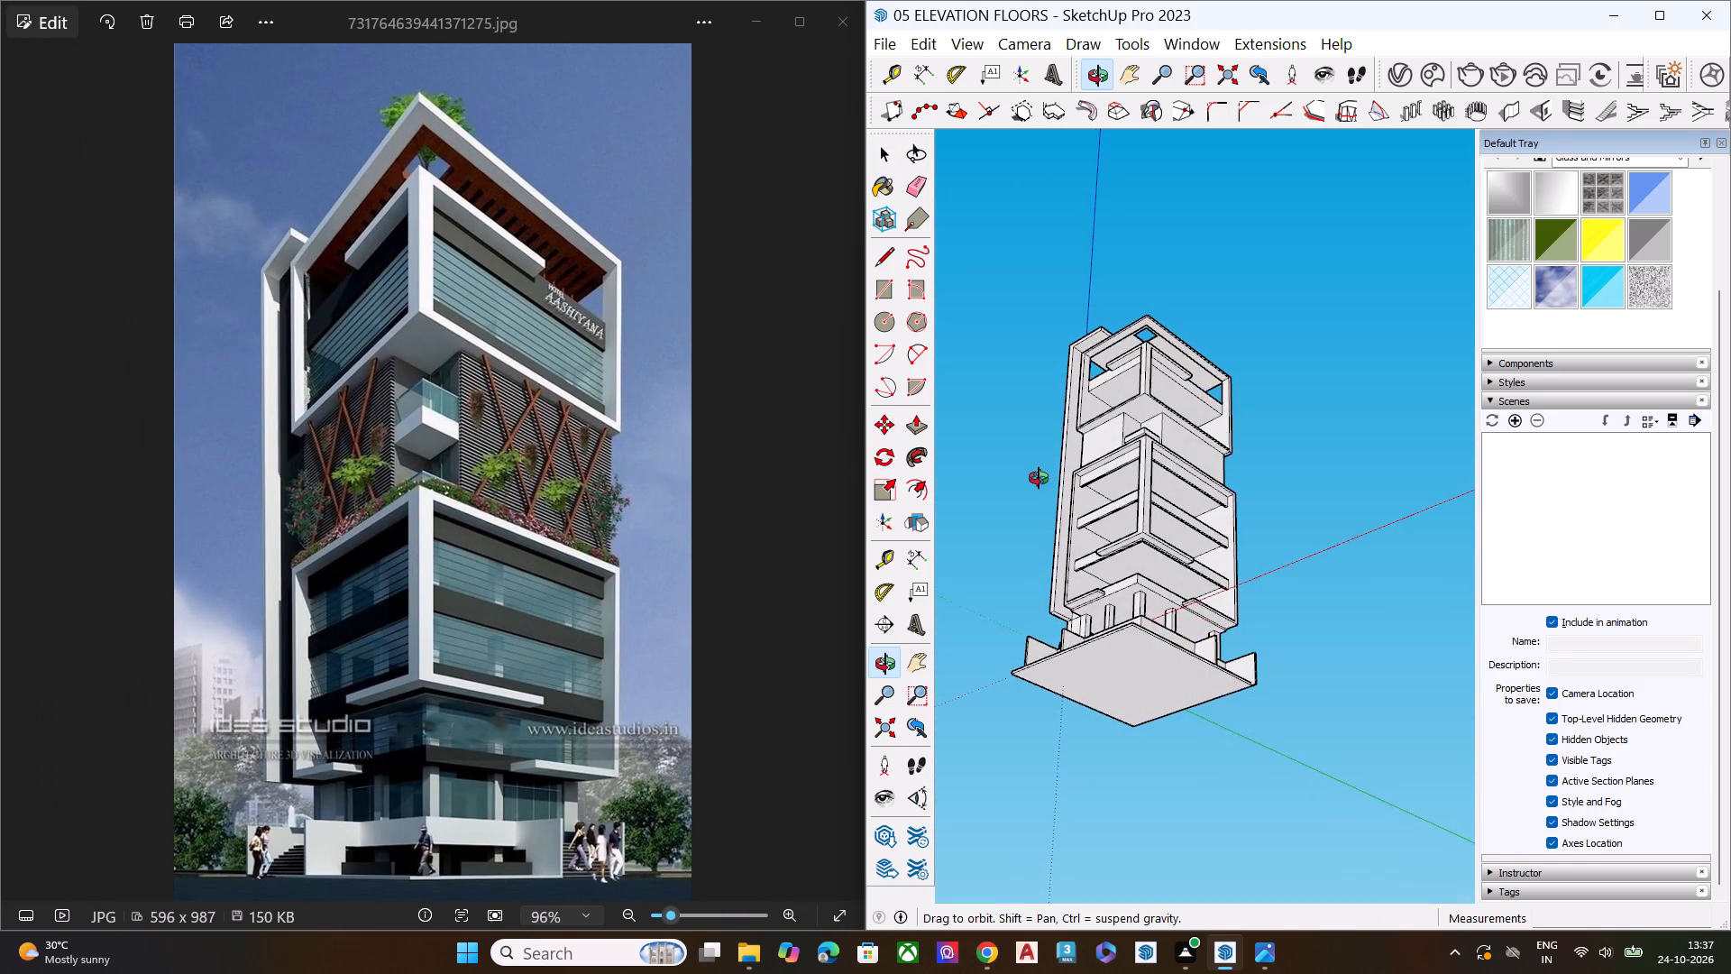
pyautogui.moveTo(1039, 478); pyautogui.dragTo(1027, 483, button='middle')
pyautogui.scroll(6, 1180, 460)
pyautogui.scroll(-4, 1122, 501)
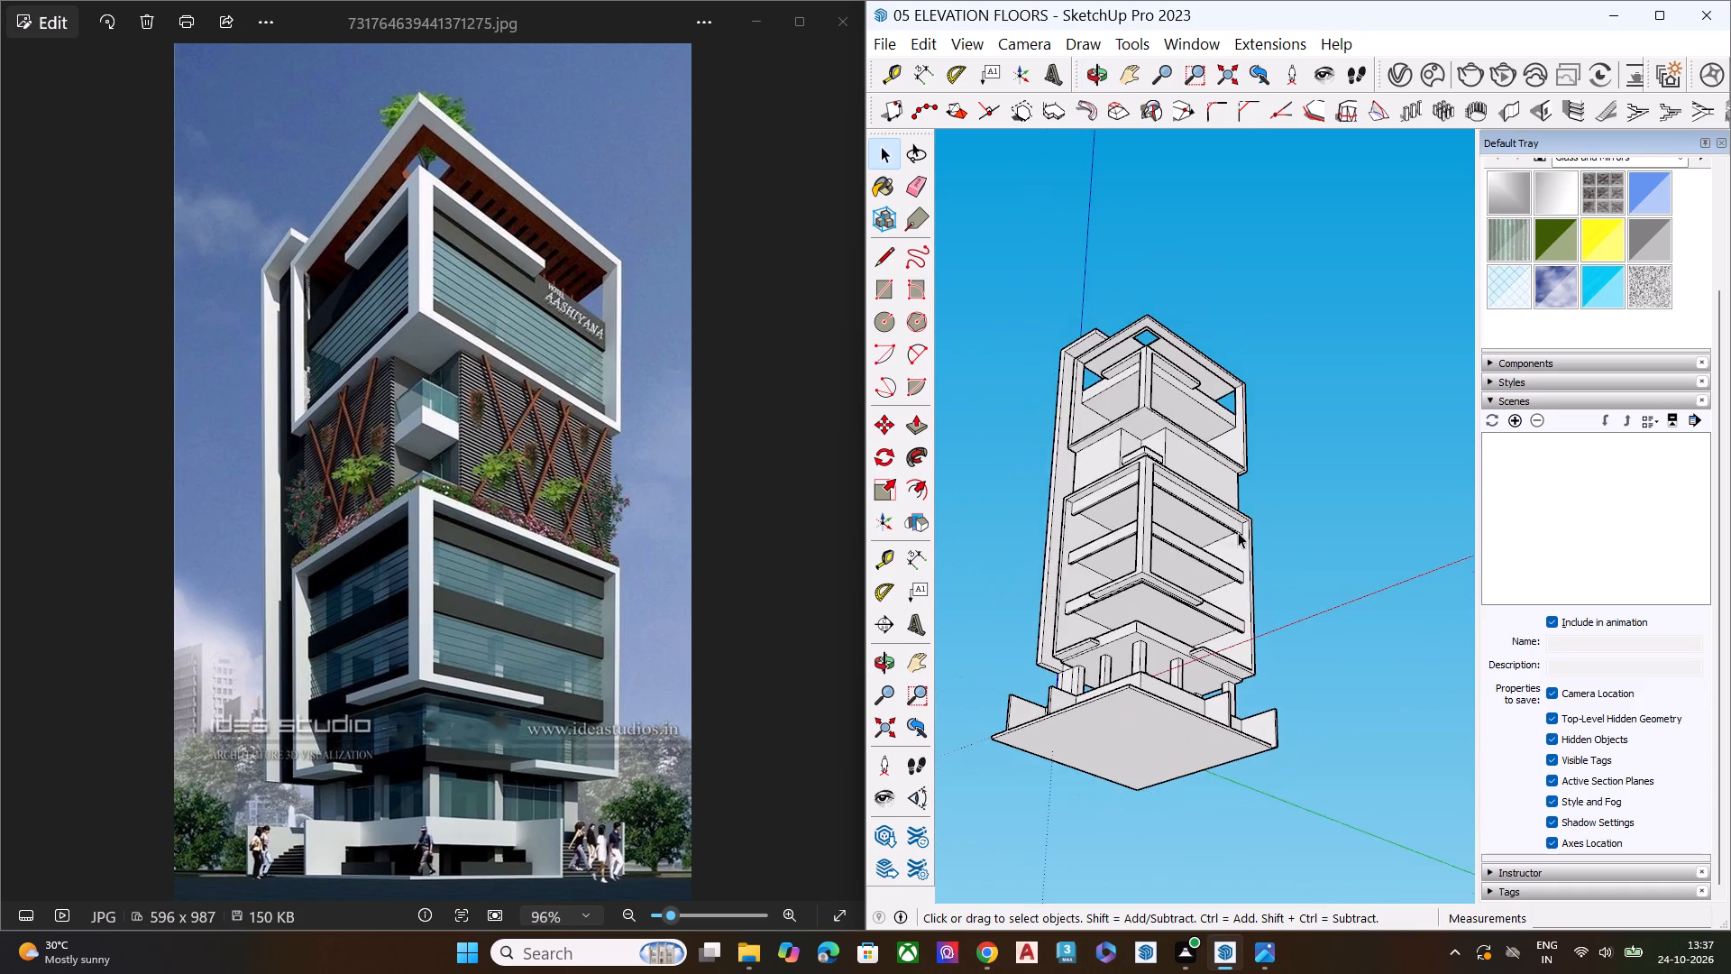
pyautogui.scroll(-2, 1238, 532)
pyautogui.moveTo(1082, 580); pyautogui.dragTo(1095, 616, button='middle')
pyautogui.scroll(3, 1096, 593)
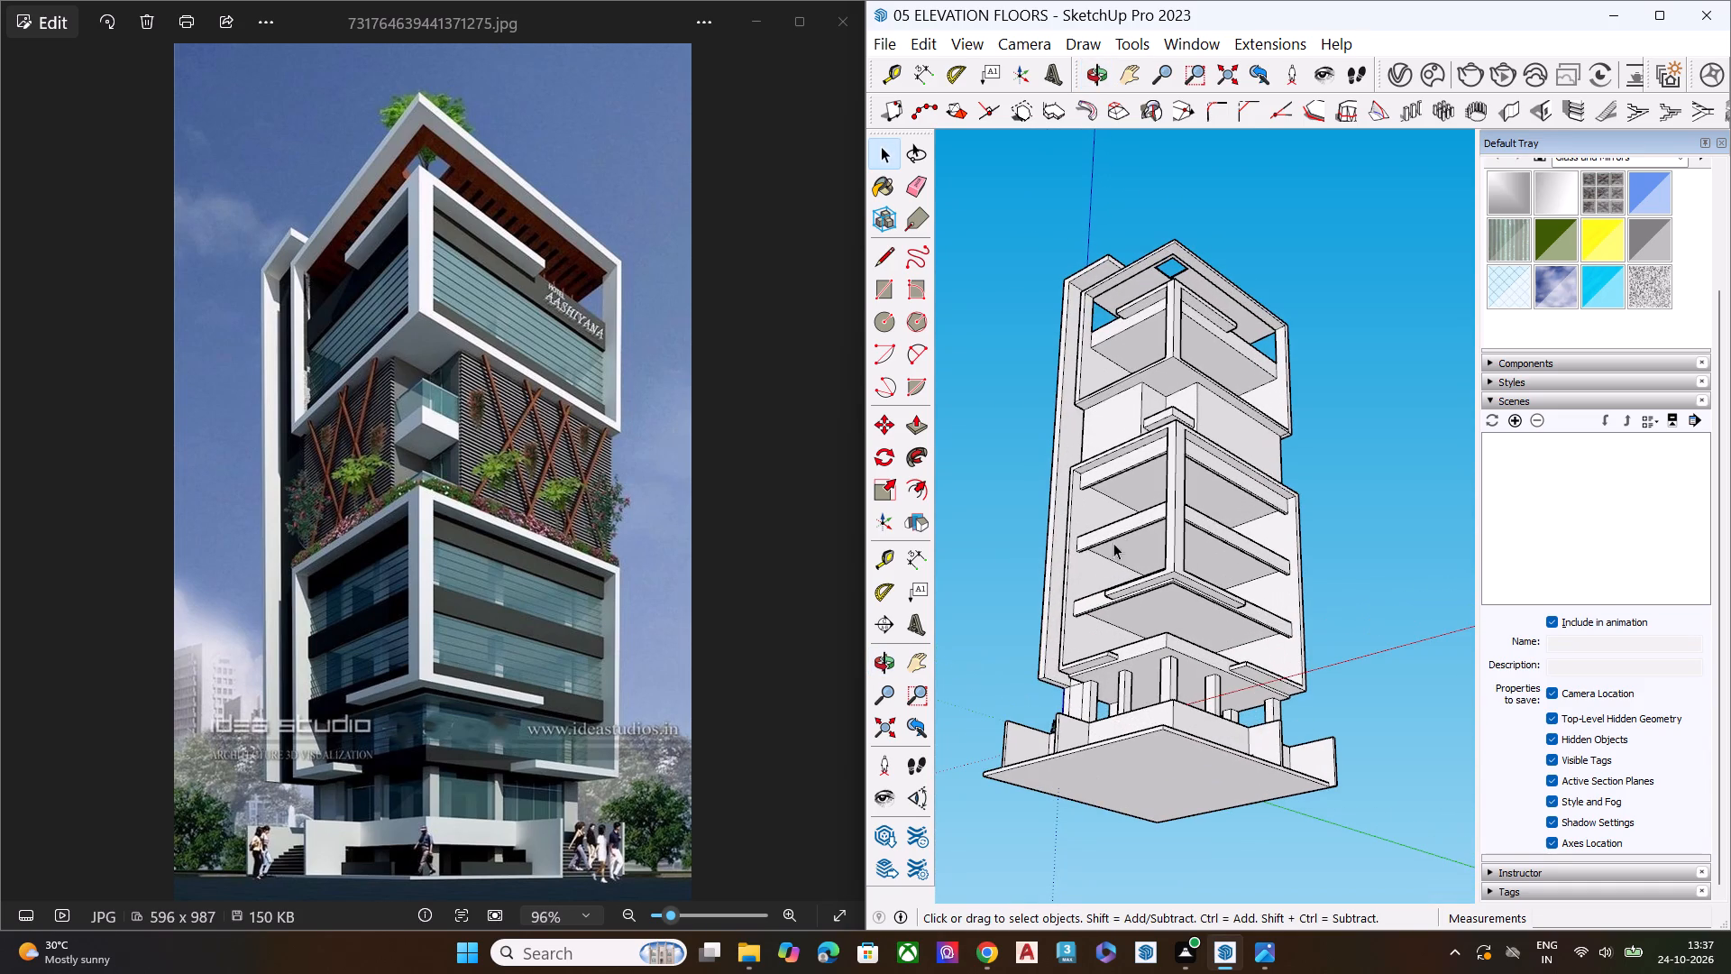
pyautogui.scroll(2, 1186, 174)
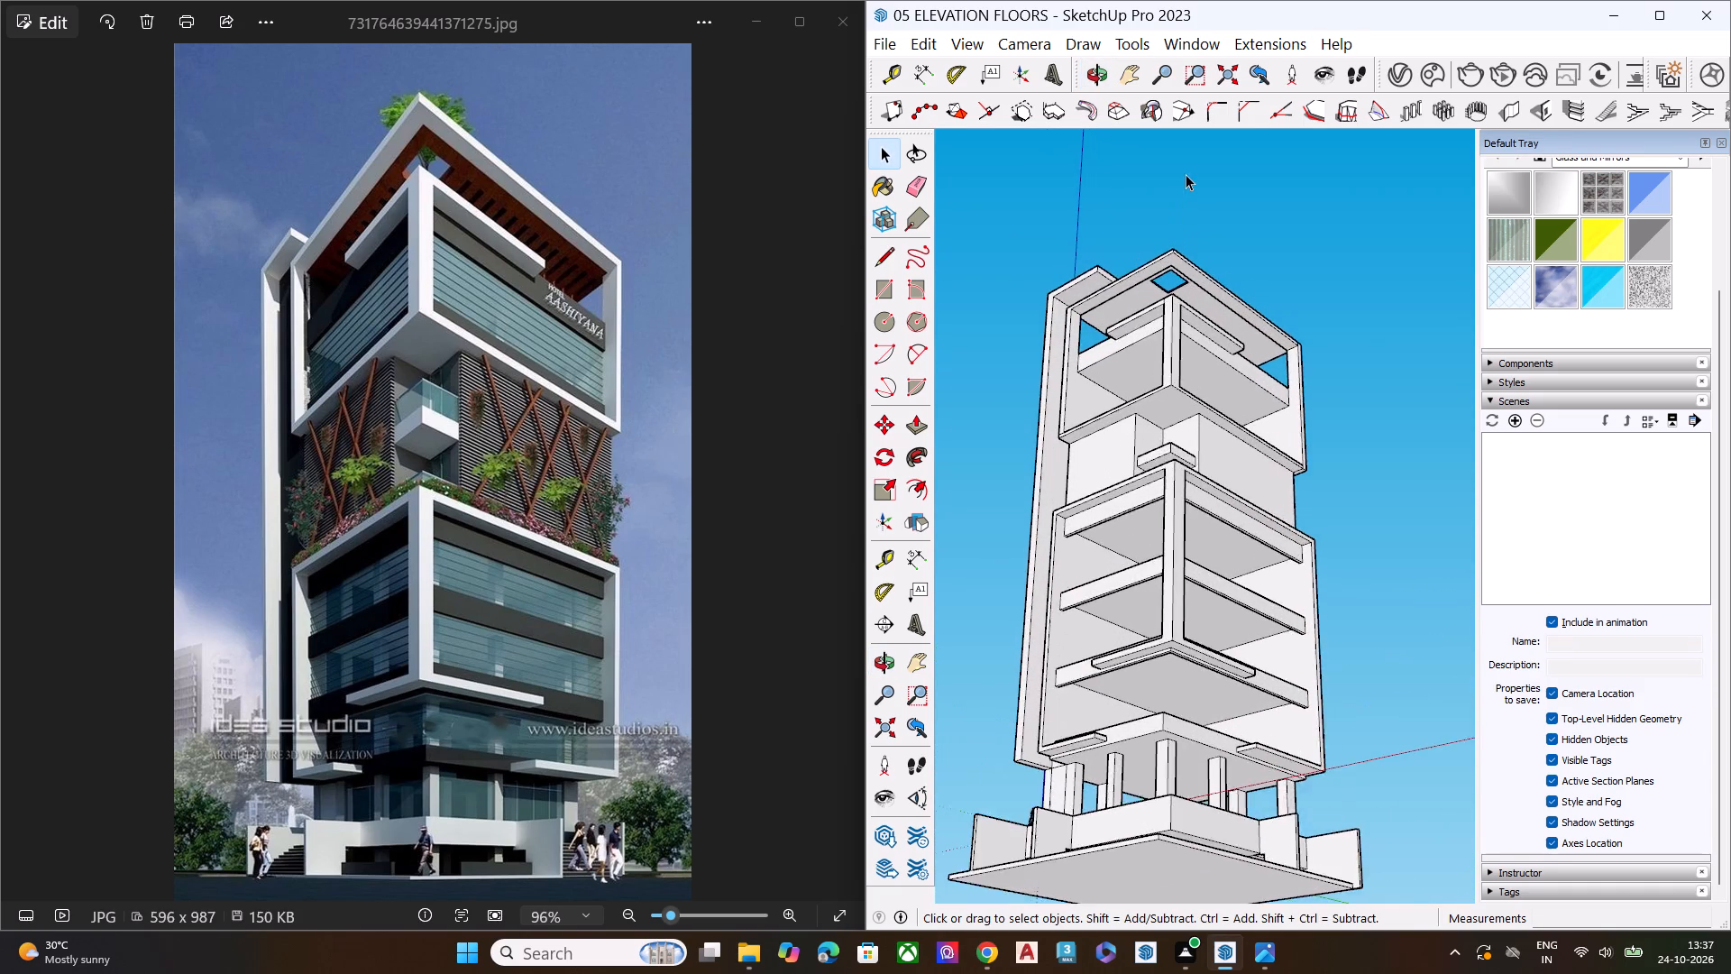
# Push one inner side face of the roof slab's square opening inward by about 1' 3 7/8".
pyautogui.scroll(7, 1186, 174)
pyautogui.scroll(9, 1169, 285)
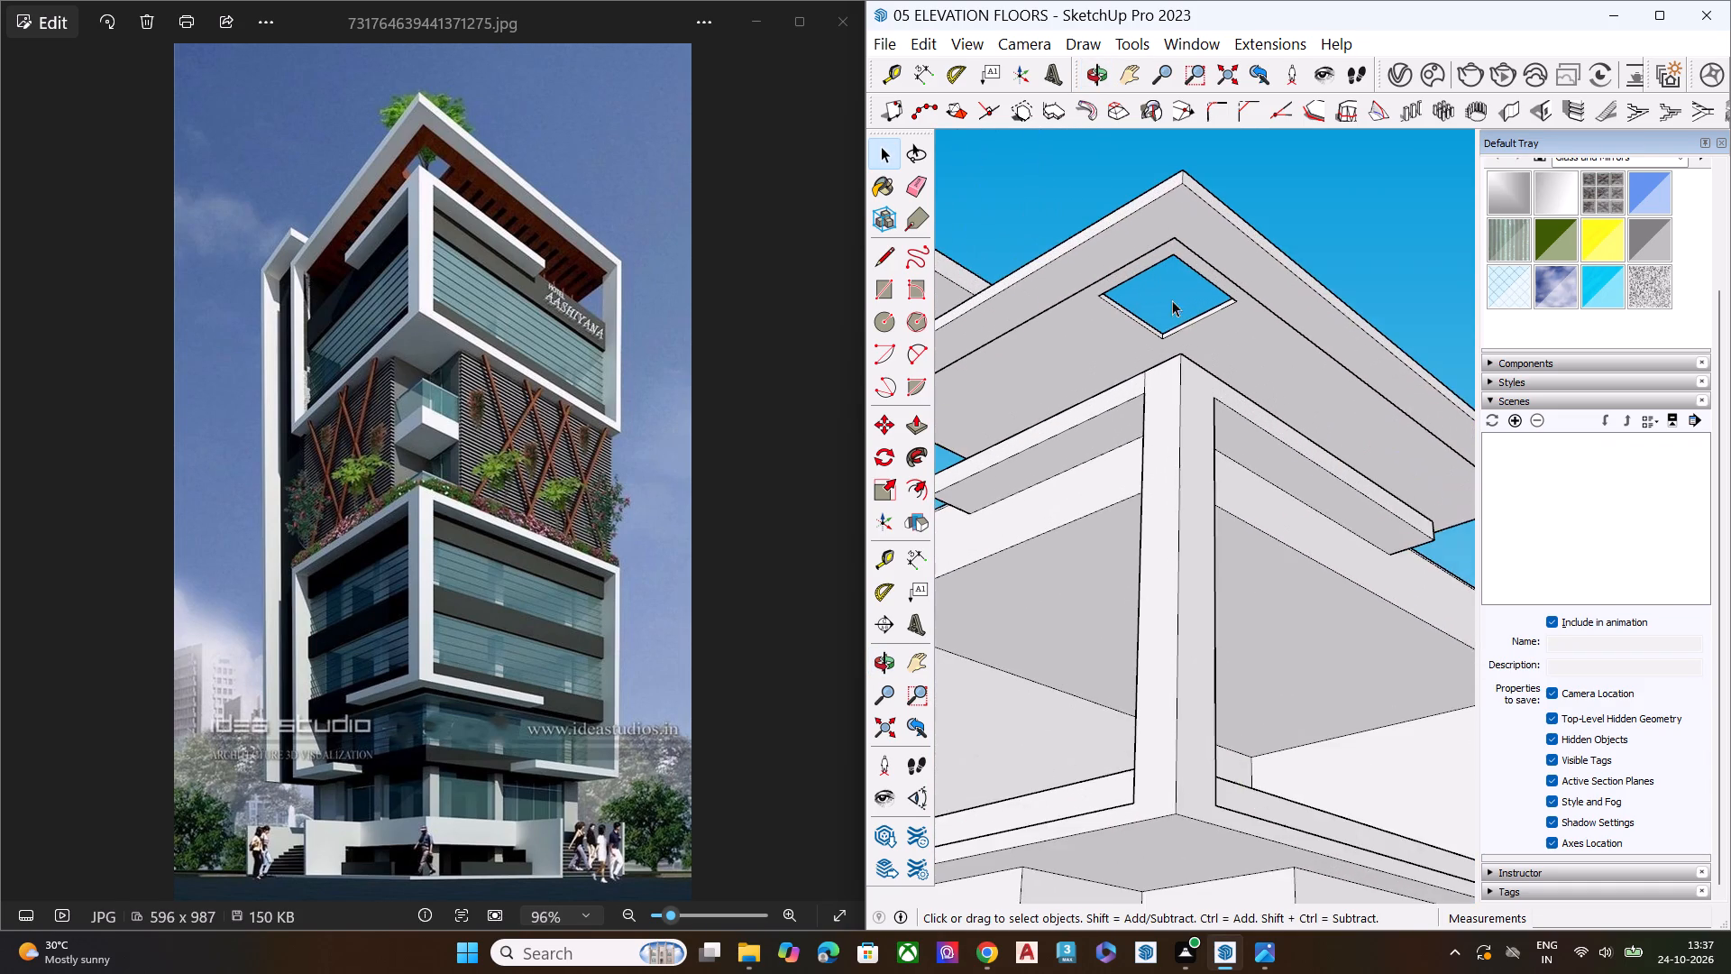
pyautogui.scroll(8, 1173, 319)
pyautogui.scroll(-9, 1255, 411)
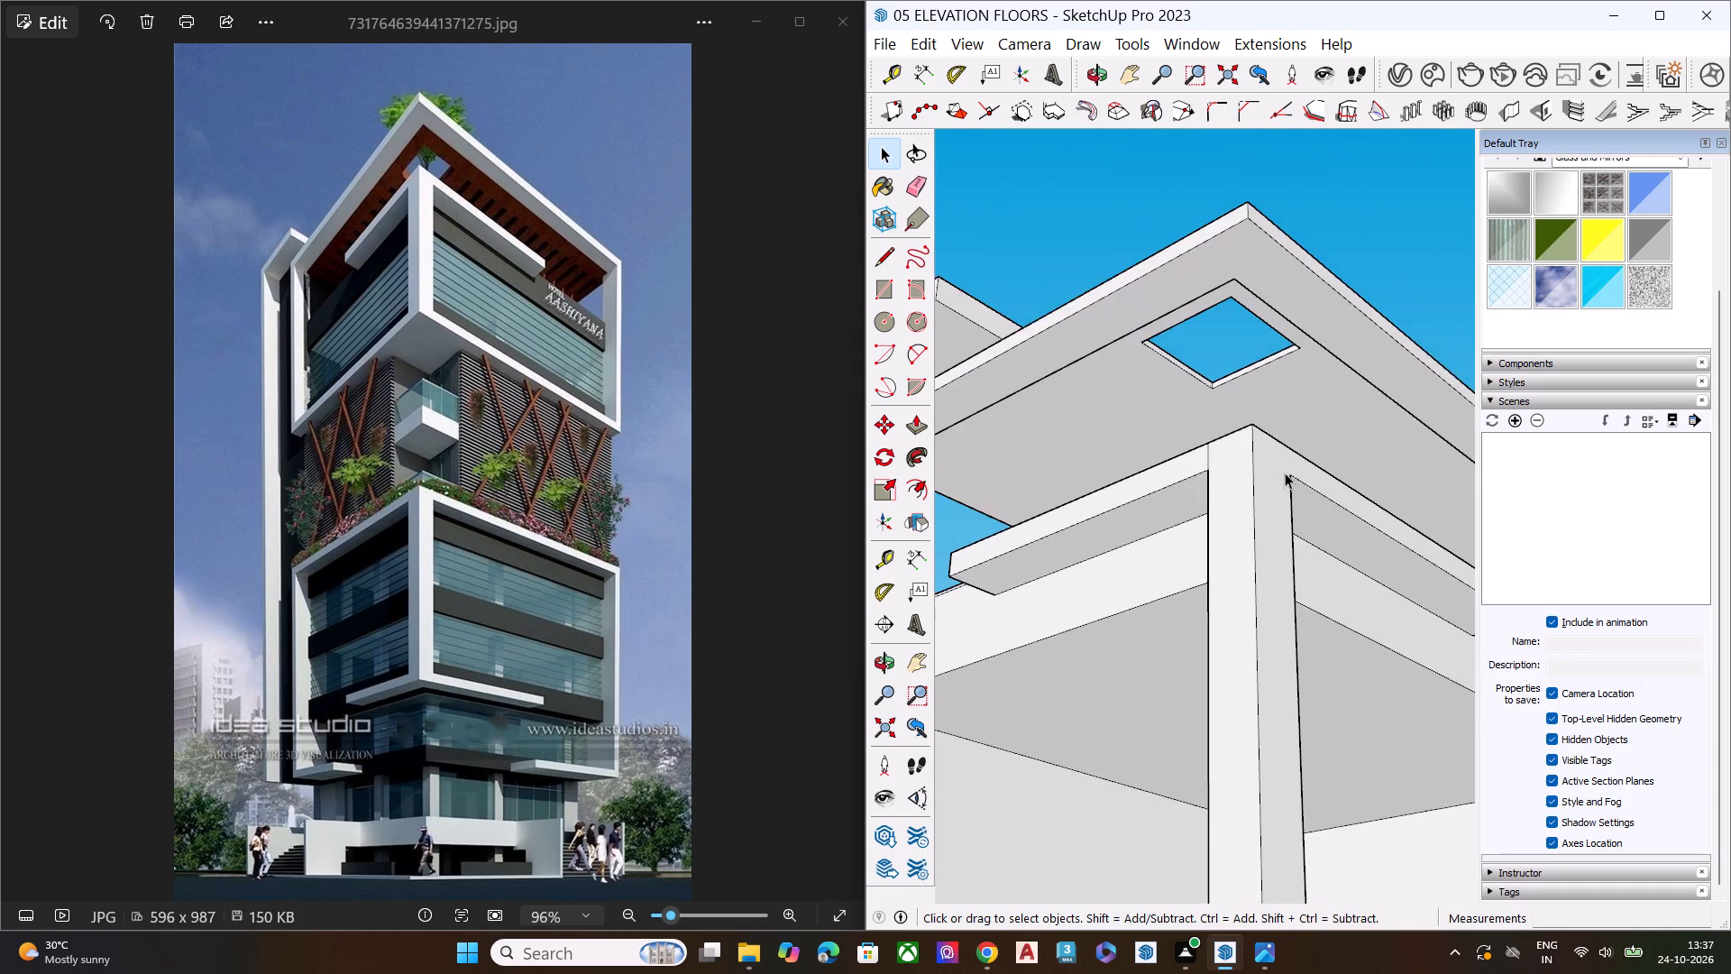
pyautogui.moveTo(1282, 464); pyautogui.dragTo(955, 363, button='middle')
pyautogui.moveTo(1242, 358); pyautogui.dragTo(916, 390, button='middle')
pyautogui.scroll(8, 1059, 376)
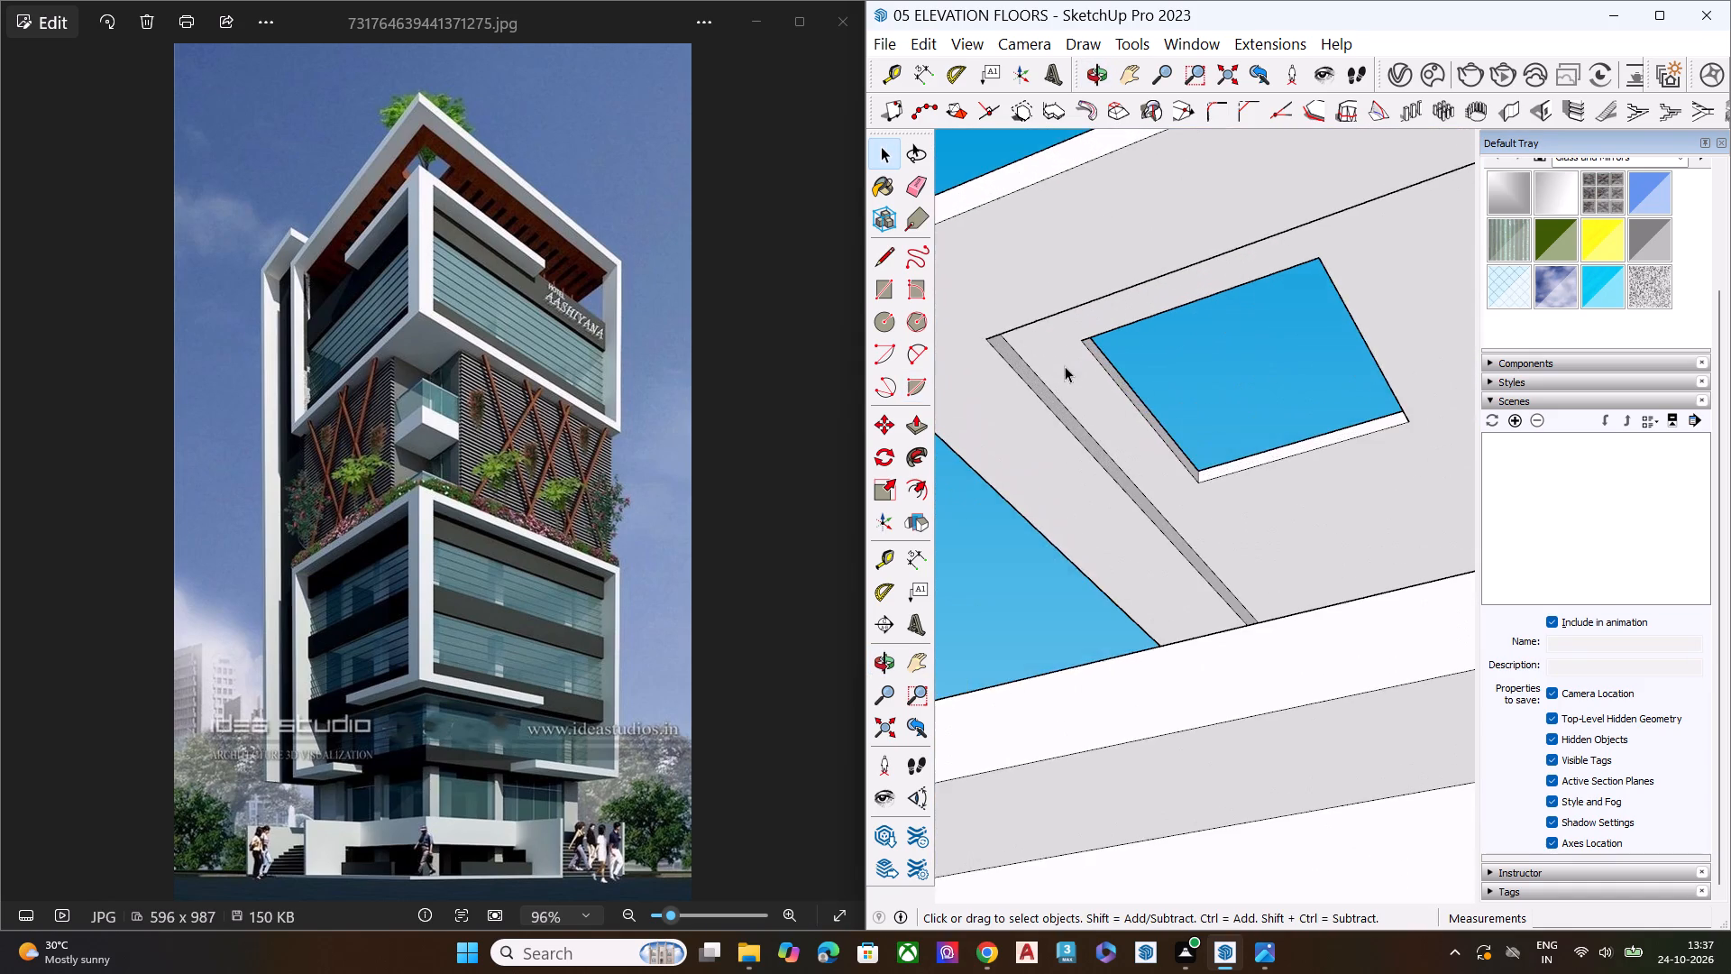
pyautogui.scroll(7, 1156, 381)
pyautogui.moveTo(1156, 385); pyautogui.dragTo(1153, 551, button='middle')
pyautogui.click(1157, 571)
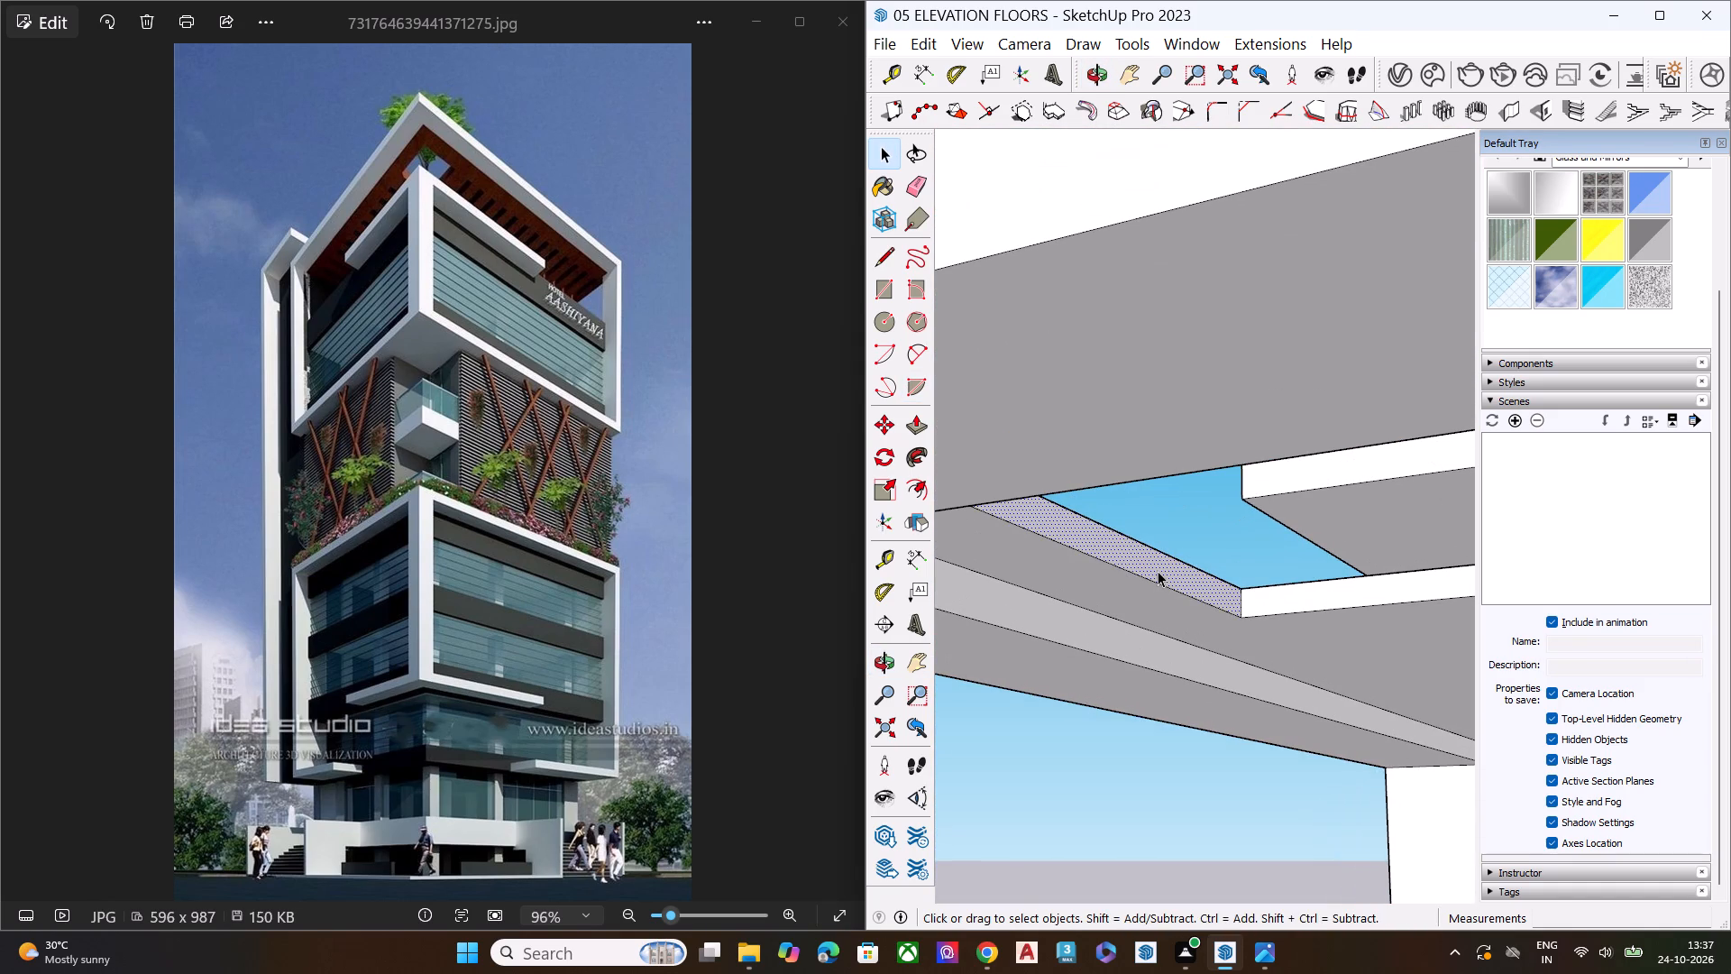
pyautogui.press('p')
pyautogui.click(1159, 570)
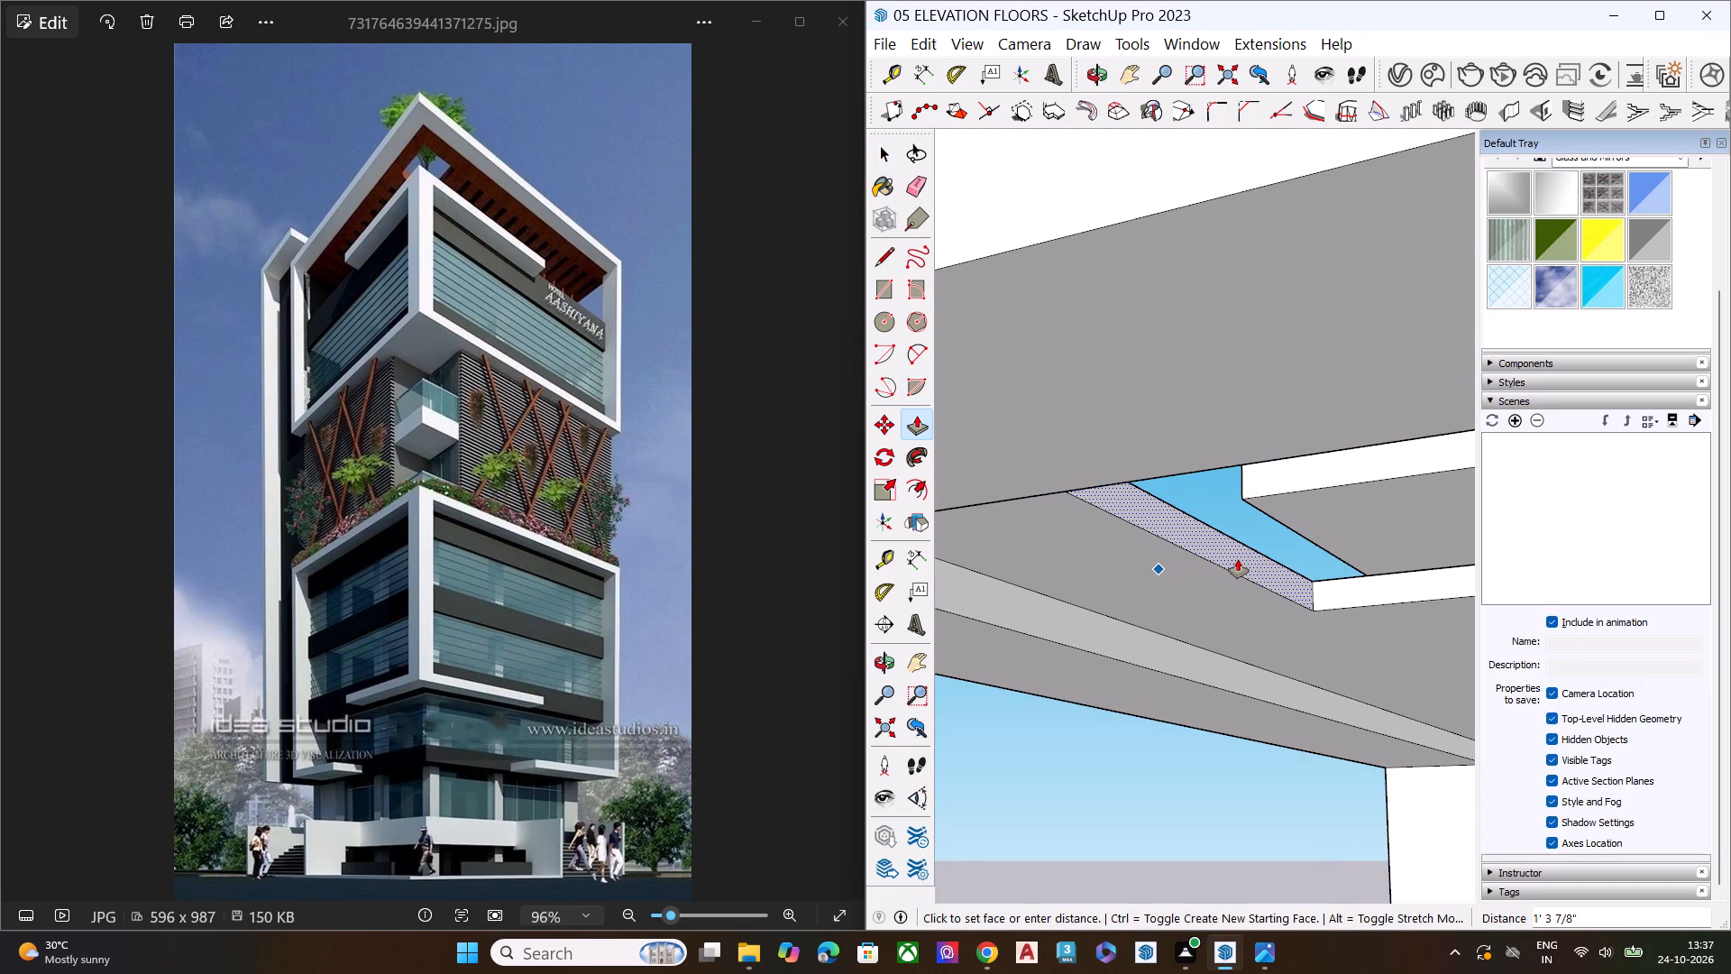
pyautogui.click(1238, 559)
pyautogui.press('space')
# Push the adjoining outer side face of the roof slab's opening inward to narrow the hole.
pyautogui.scroll(-4, 1154, 570)
pyautogui.scroll(1, 1154, 570)
pyautogui.scroll(-3, 1154, 570)
pyautogui.moveTo(1152, 550); pyautogui.dragTo(1536, 381, button='middle')
pyautogui.scroll(-6, 1118, 389)
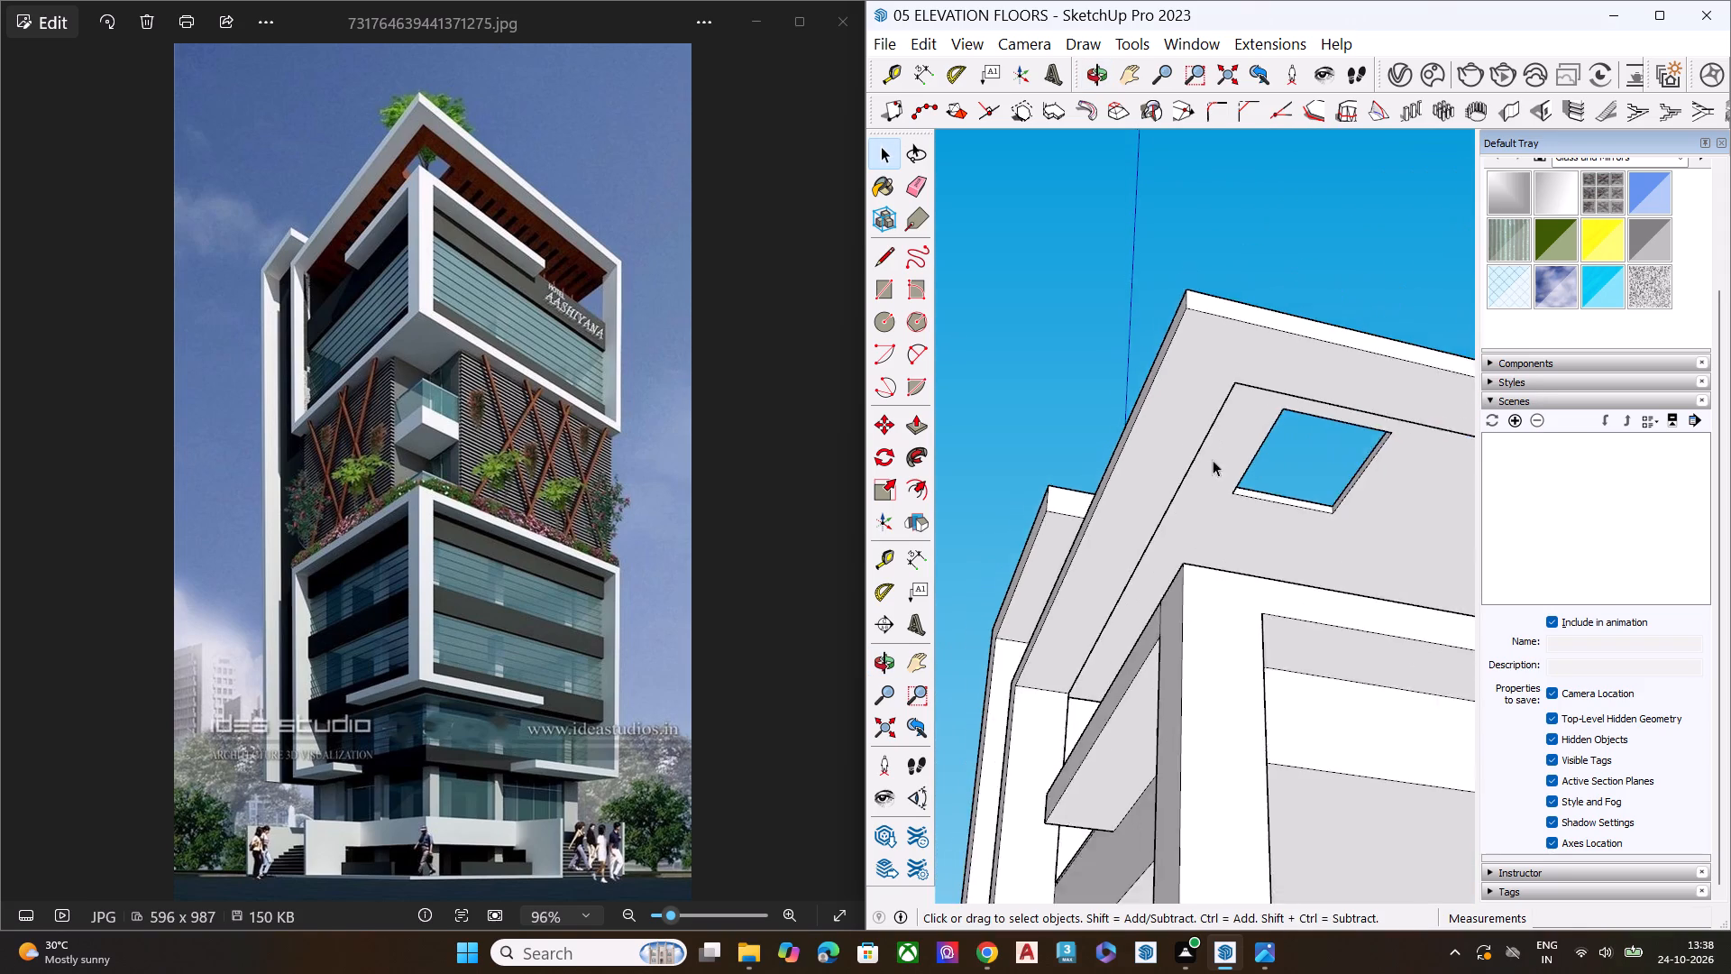
pyautogui.scroll(-4, 1213, 460)
pyautogui.scroll(1, 1224, 499)
pyautogui.moveTo(1273, 485); pyautogui.dragTo(1567, 439, button='middle')
pyautogui.scroll(-2, 1219, 478)
pyautogui.scroll(1, 1211, 480)
pyautogui.scroll(-4, 1211, 480)
pyautogui.moveTo(1311, 518); pyautogui.dragTo(1385, 408, button='middle')
pyautogui.scroll(9, 1384, 408)
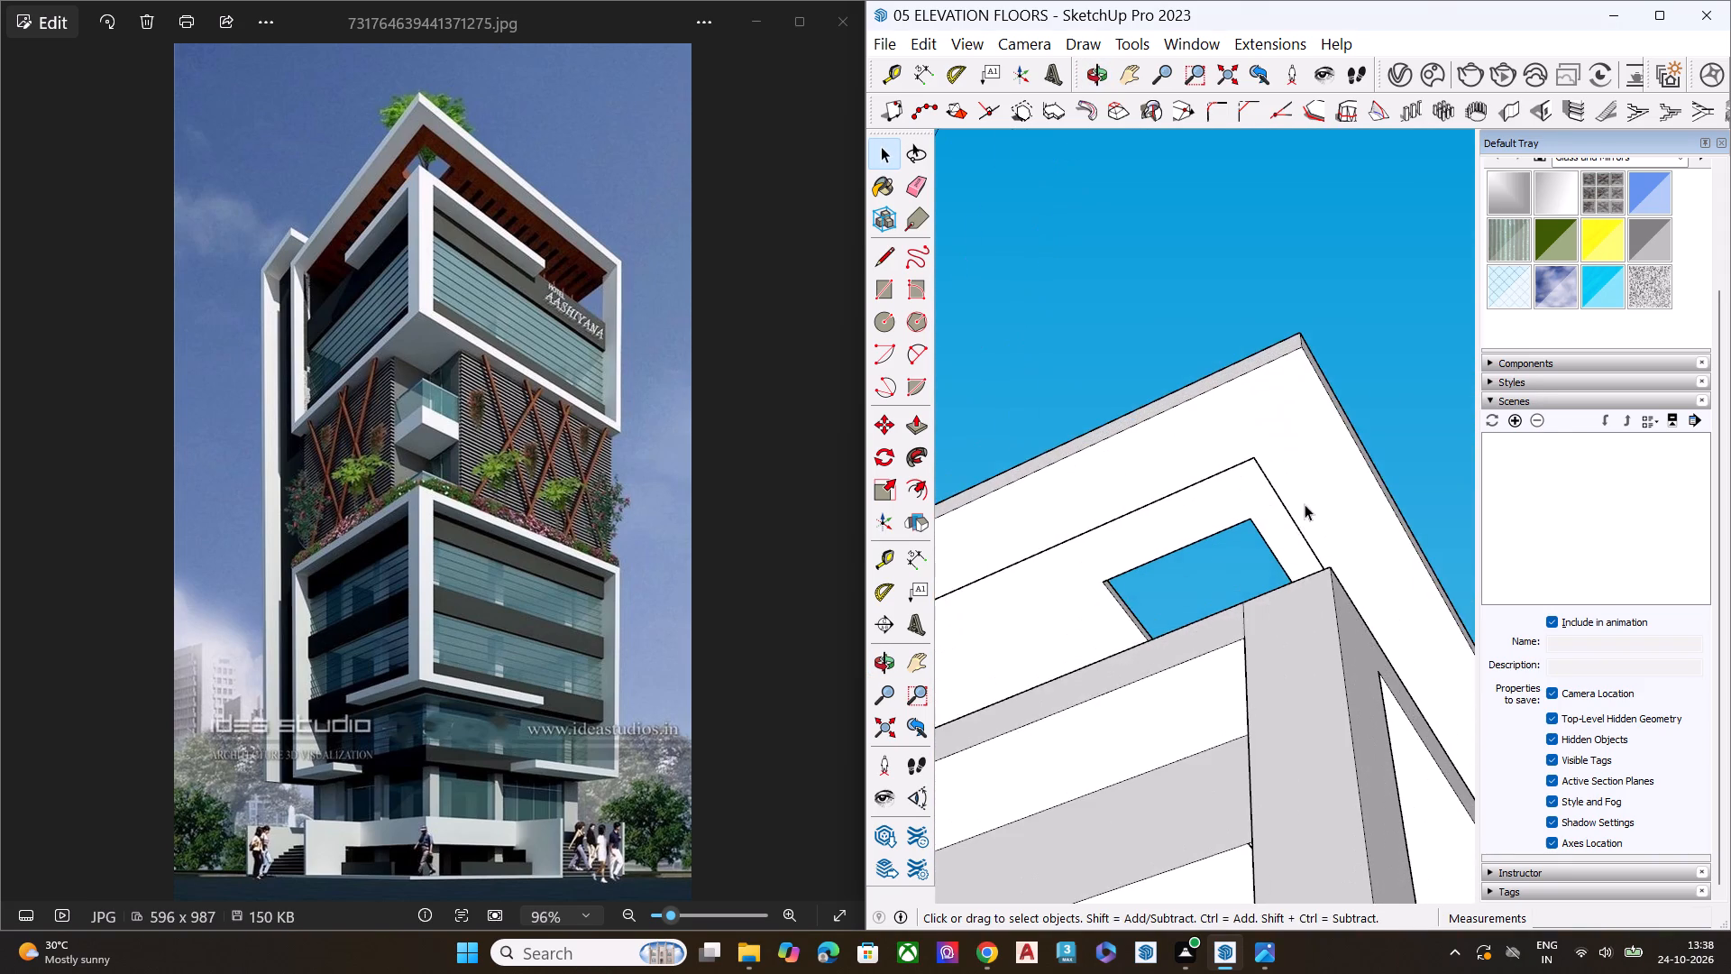
pyautogui.moveTo(1310, 506); pyautogui.dragTo(1411, 459, button='middle')
pyautogui.scroll(1, 1376, 500)
pyautogui.moveTo(1222, 526); pyautogui.dragTo(1457, 626, button='middle')
pyautogui.scroll(7, 1141, 538)
pyautogui.moveTo(1227, 565); pyautogui.dragTo(1304, 638, button='middle')
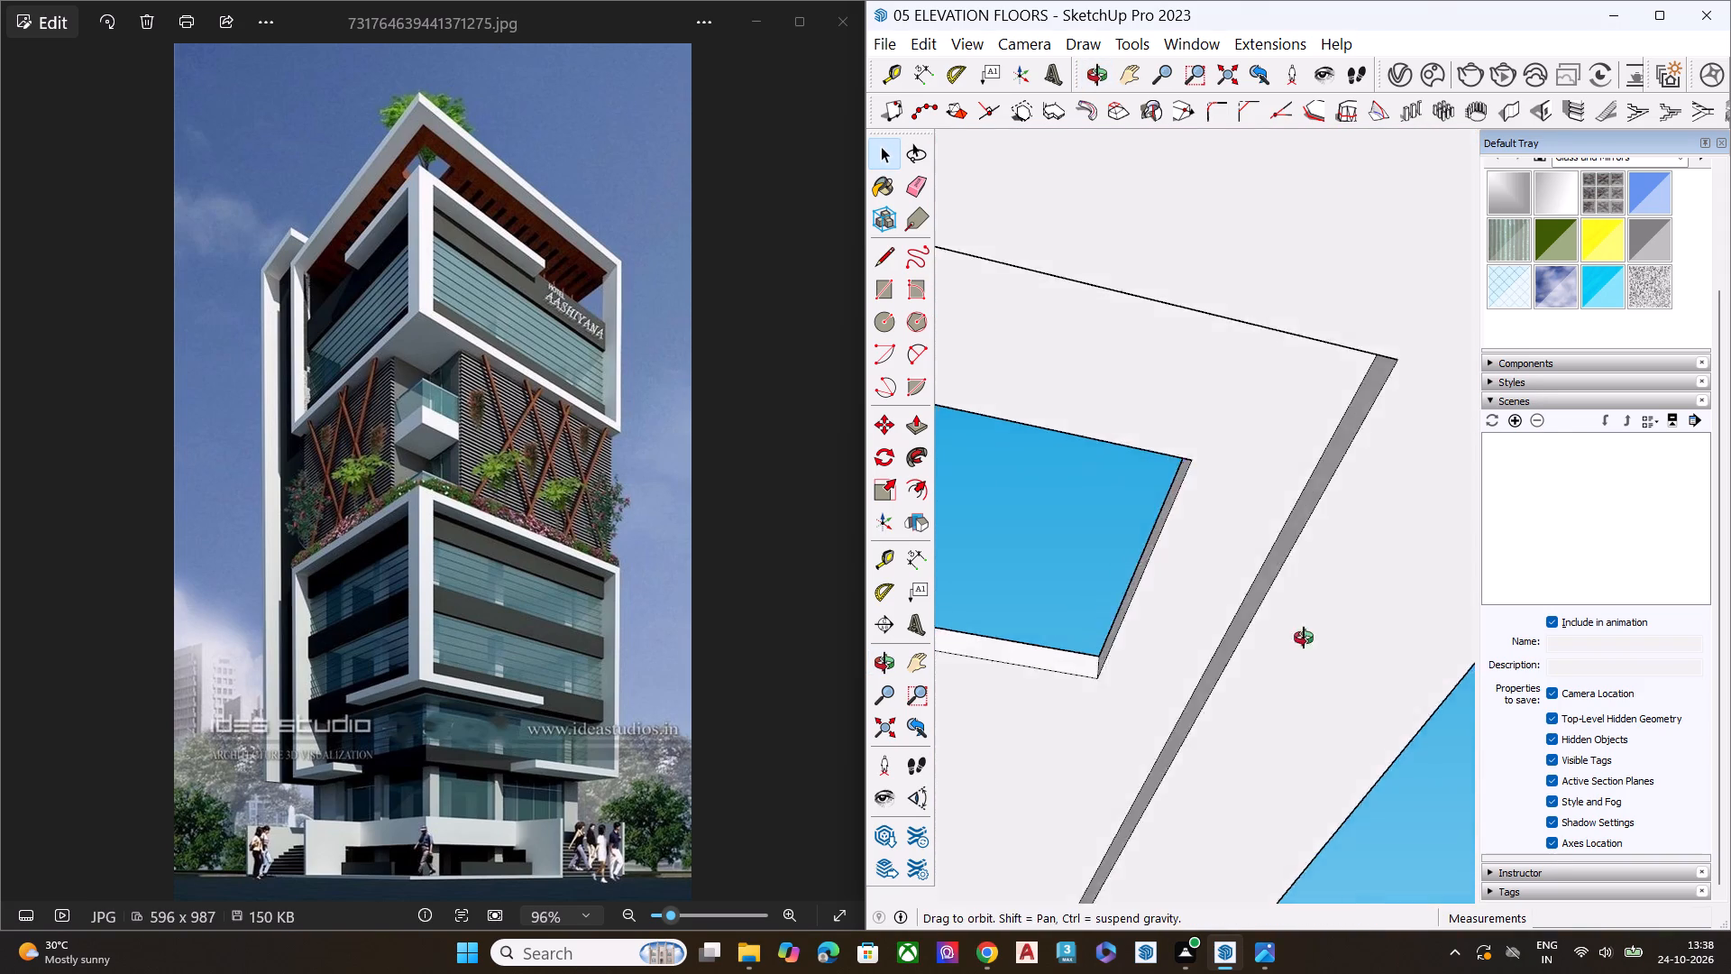
pyautogui.moveTo(1304, 638); pyautogui.dragTo(1331, 698, button='middle')
pyautogui.scroll(7, 1326, 695)
pyautogui.scroll(-3, 1145, 536)
pyautogui.scroll(1, 1104, 527)
pyautogui.scroll(-4, 1102, 527)
pyautogui.click(1216, 556)
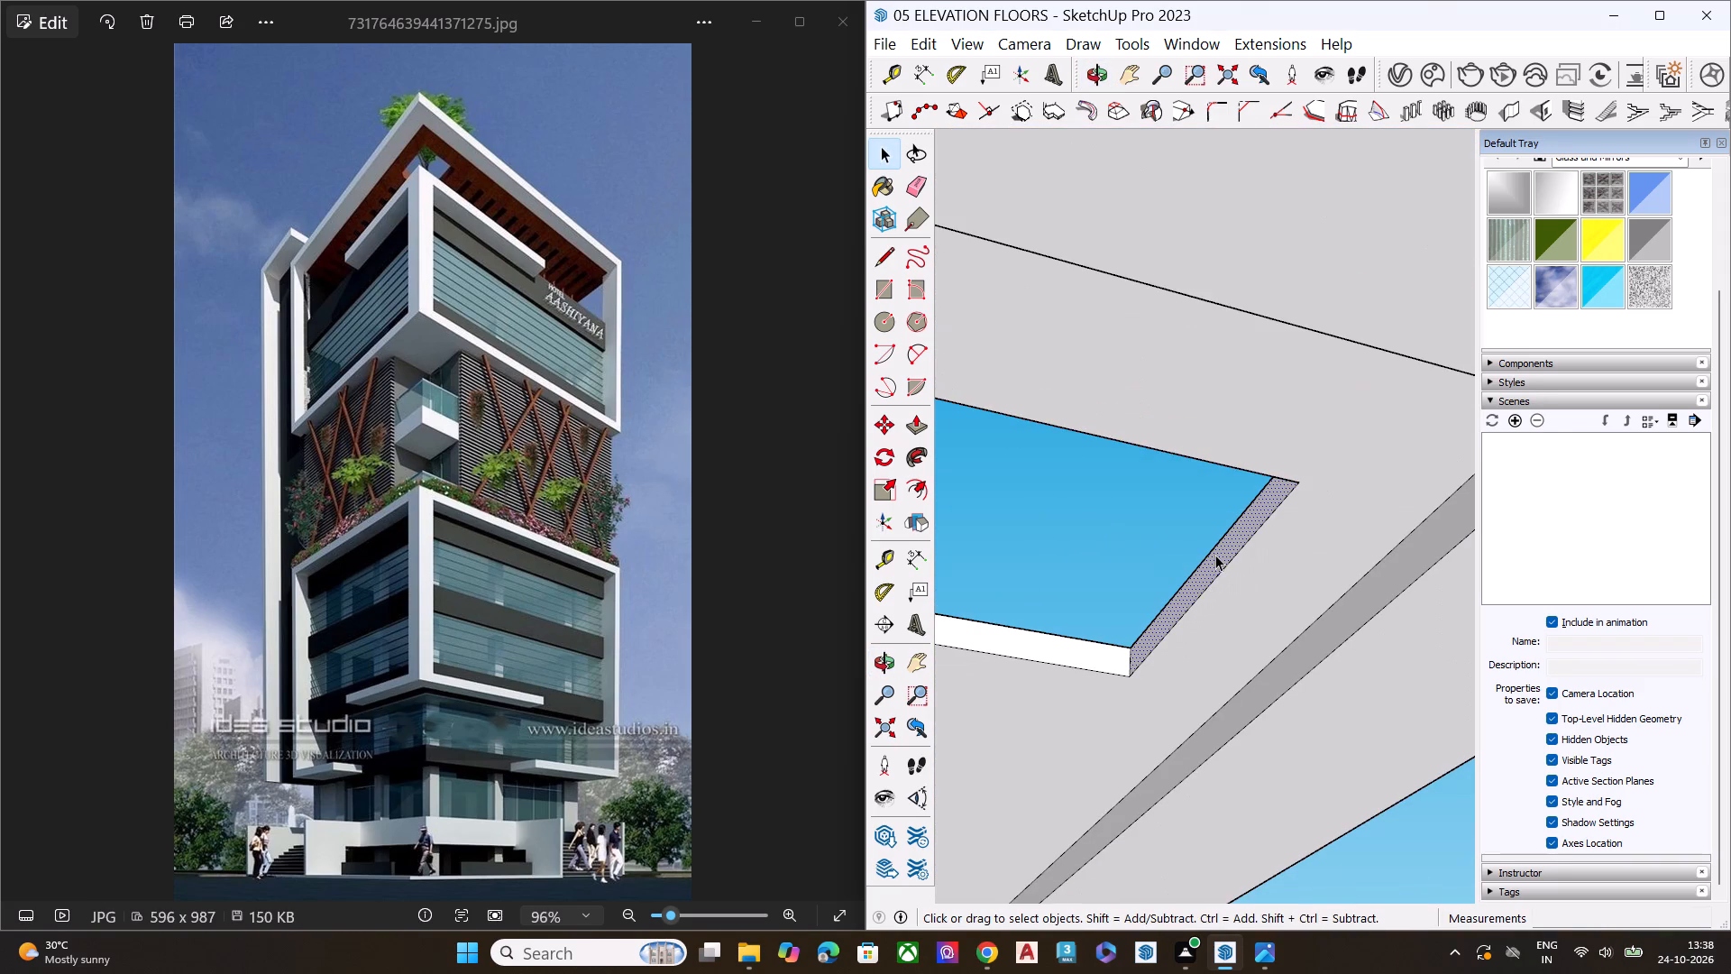
pyautogui.press('p')
pyautogui.click(1215, 555)
pyautogui.click(1168, 562)
pyautogui.press('space')
# Push the same side face of the roof opening a further 4 7/8" or so inward.
pyautogui.scroll(-5, 1031, 532)
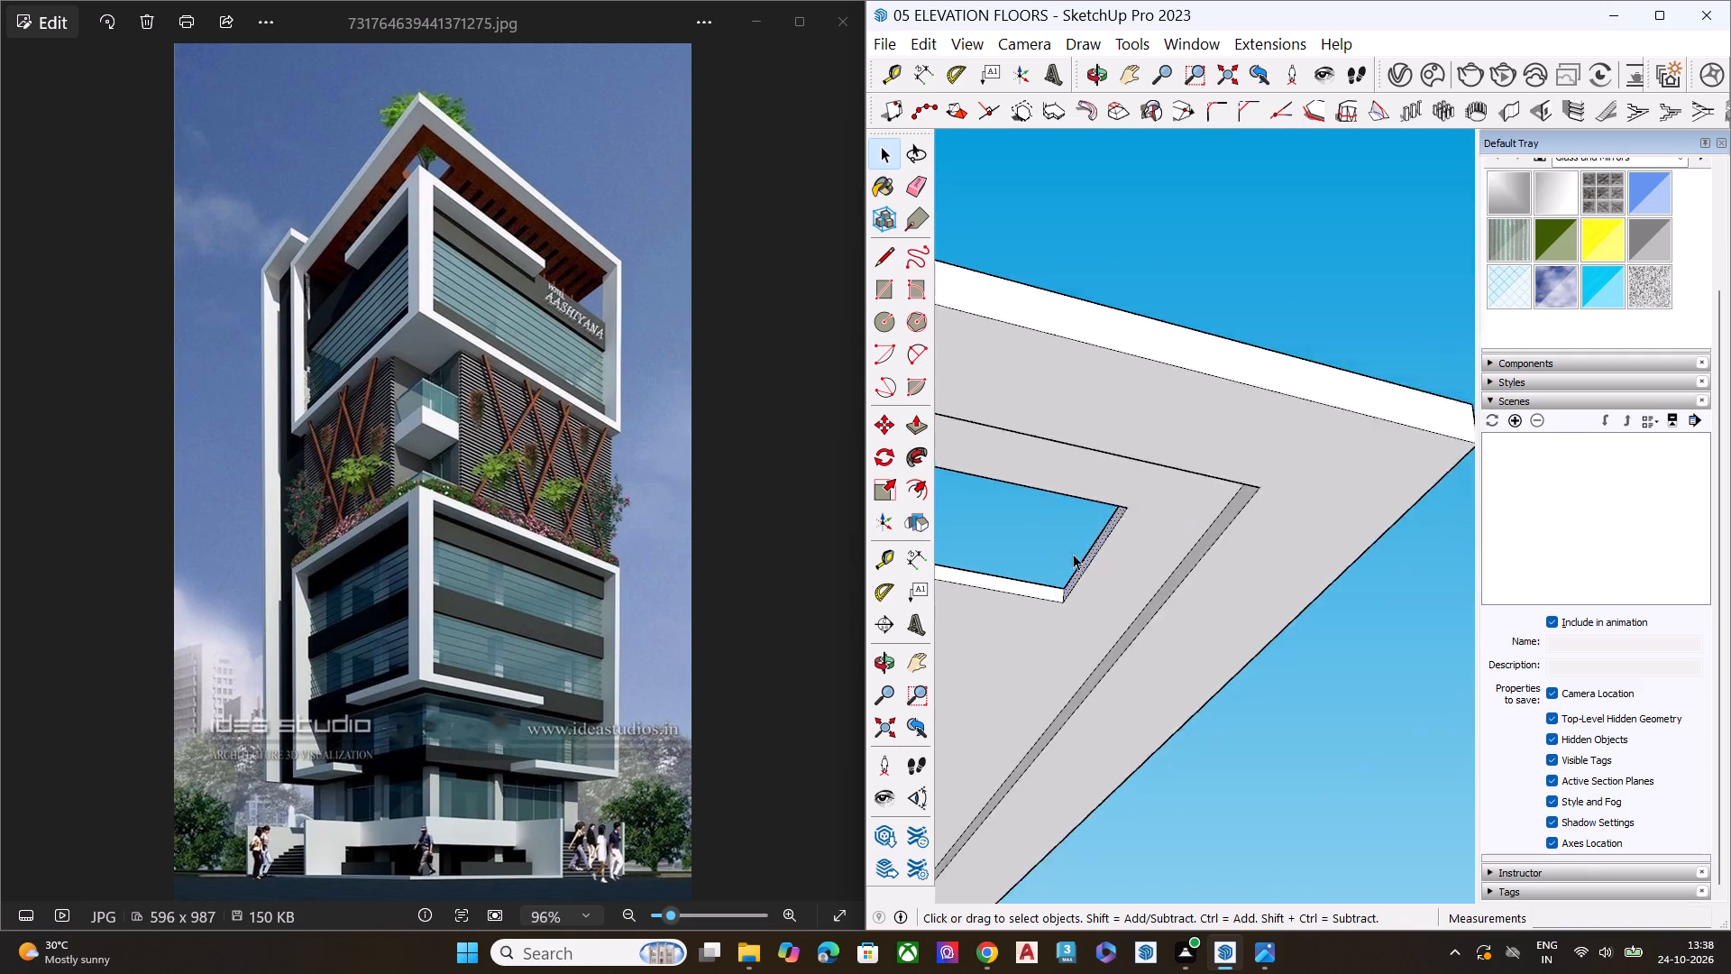
pyautogui.scroll(-3, 1073, 554)
pyautogui.moveTo(1161, 576); pyautogui.dragTo(943, 515, button='middle')
pyautogui.scroll(1, 918, 474)
pyautogui.scroll(-2, 920, 472)
pyautogui.scroll(1, 921, 471)
pyautogui.scroll(-2, 1023, 453)
pyautogui.scroll(1, 1027, 458)
pyautogui.scroll(-4, 1030, 464)
pyautogui.scroll(1, 1078, 525)
pyautogui.moveTo(1080, 543); pyautogui.dragTo(838, 509, button='middle')
pyautogui.scroll(-2, 1086, 506)
pyautogui.scroll(2, 1116, 511)
pyautogui.scroll(-3, 1122, 512)
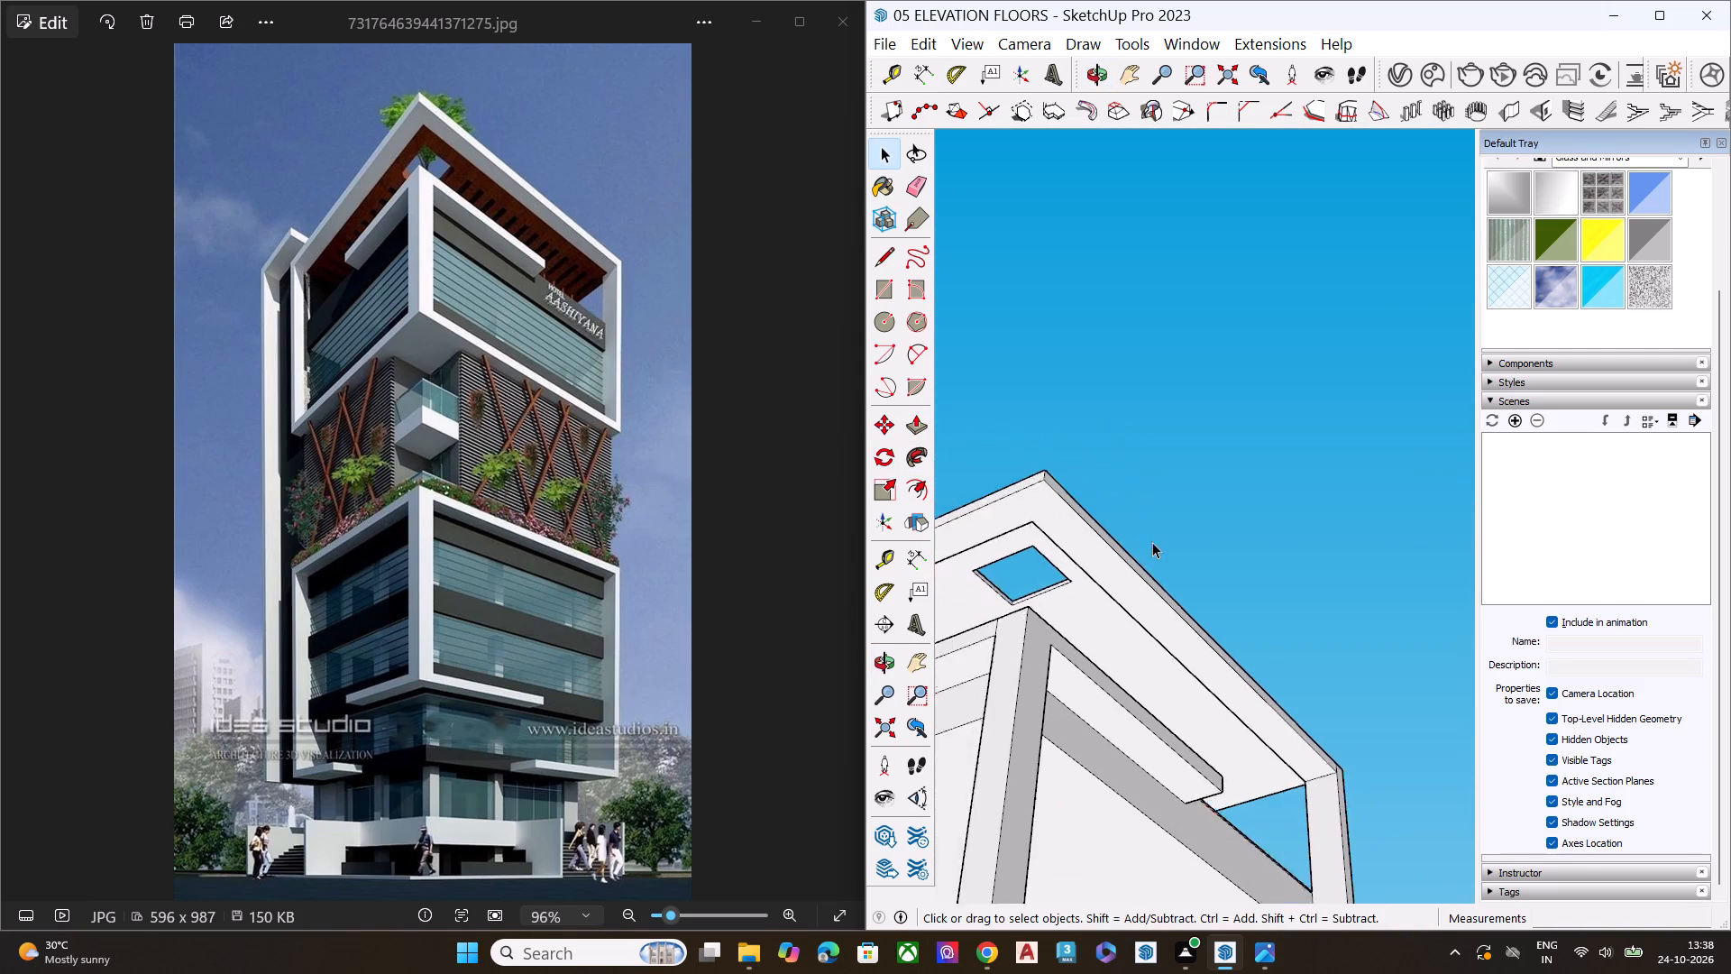
pyautogui.scroll(-3, 1152, 542)
pyautogui.moveTo(942, 538); pyautogui.dragTo(885, 517, button='middle')
pyautogui.scroll(3, 1005, 538)
pyautogui.scroll(-2, 1005, 538)
pyautogui.scroll(3, 1005, 538)
pyautogui.scroll(1, 1139, 576)
pyautogui.moveTo(1139, 574); pyautogui.dragTo(1222, 476, button='middle')
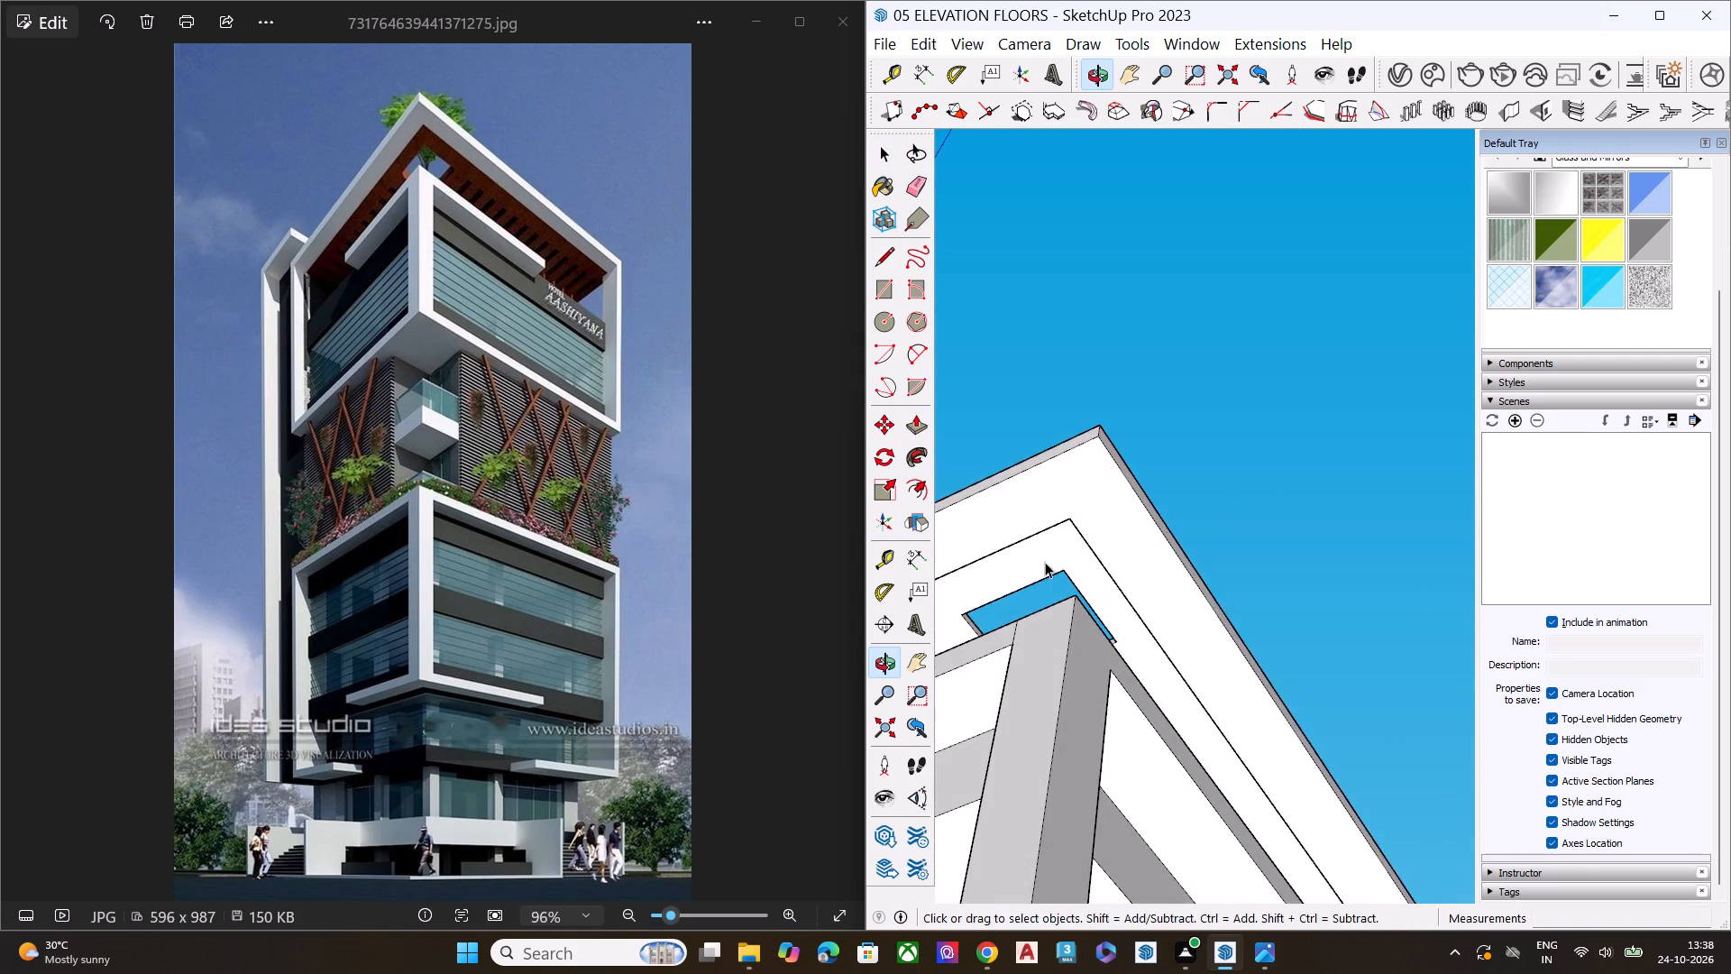
pyautogui.moveTo(1054, 568); pyautogui.dragTo(1374, 685, button='middle')
pyautogui.scroll(8, 920, 423)
pyautogui.moveTo(1040, 510); pyautogui.dragTo(1220, 542, button='middle')
pyautogui.scroll(2, 1045, 536)
pyautogui.scroll(-2, 966, 516)
pyautogui.scroll(2, 966, 516)
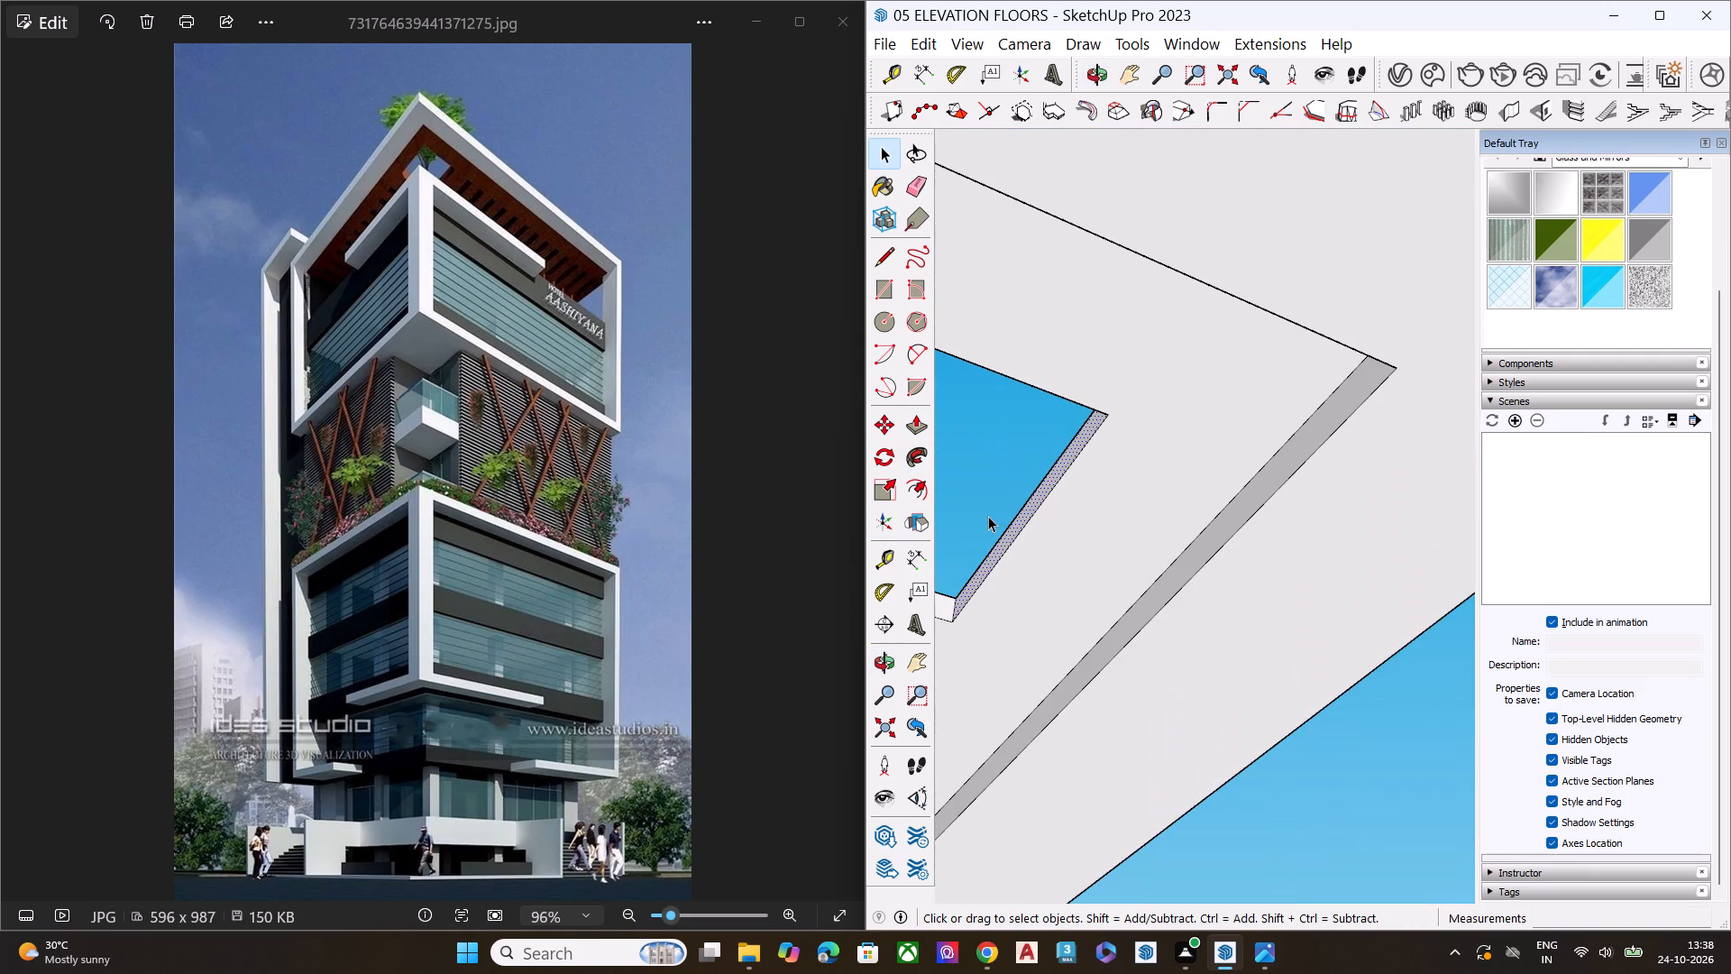
pyautogui.scroll(1, 988, 516)
pyautogui.press('p')
pyautogui.click(1057, 473)
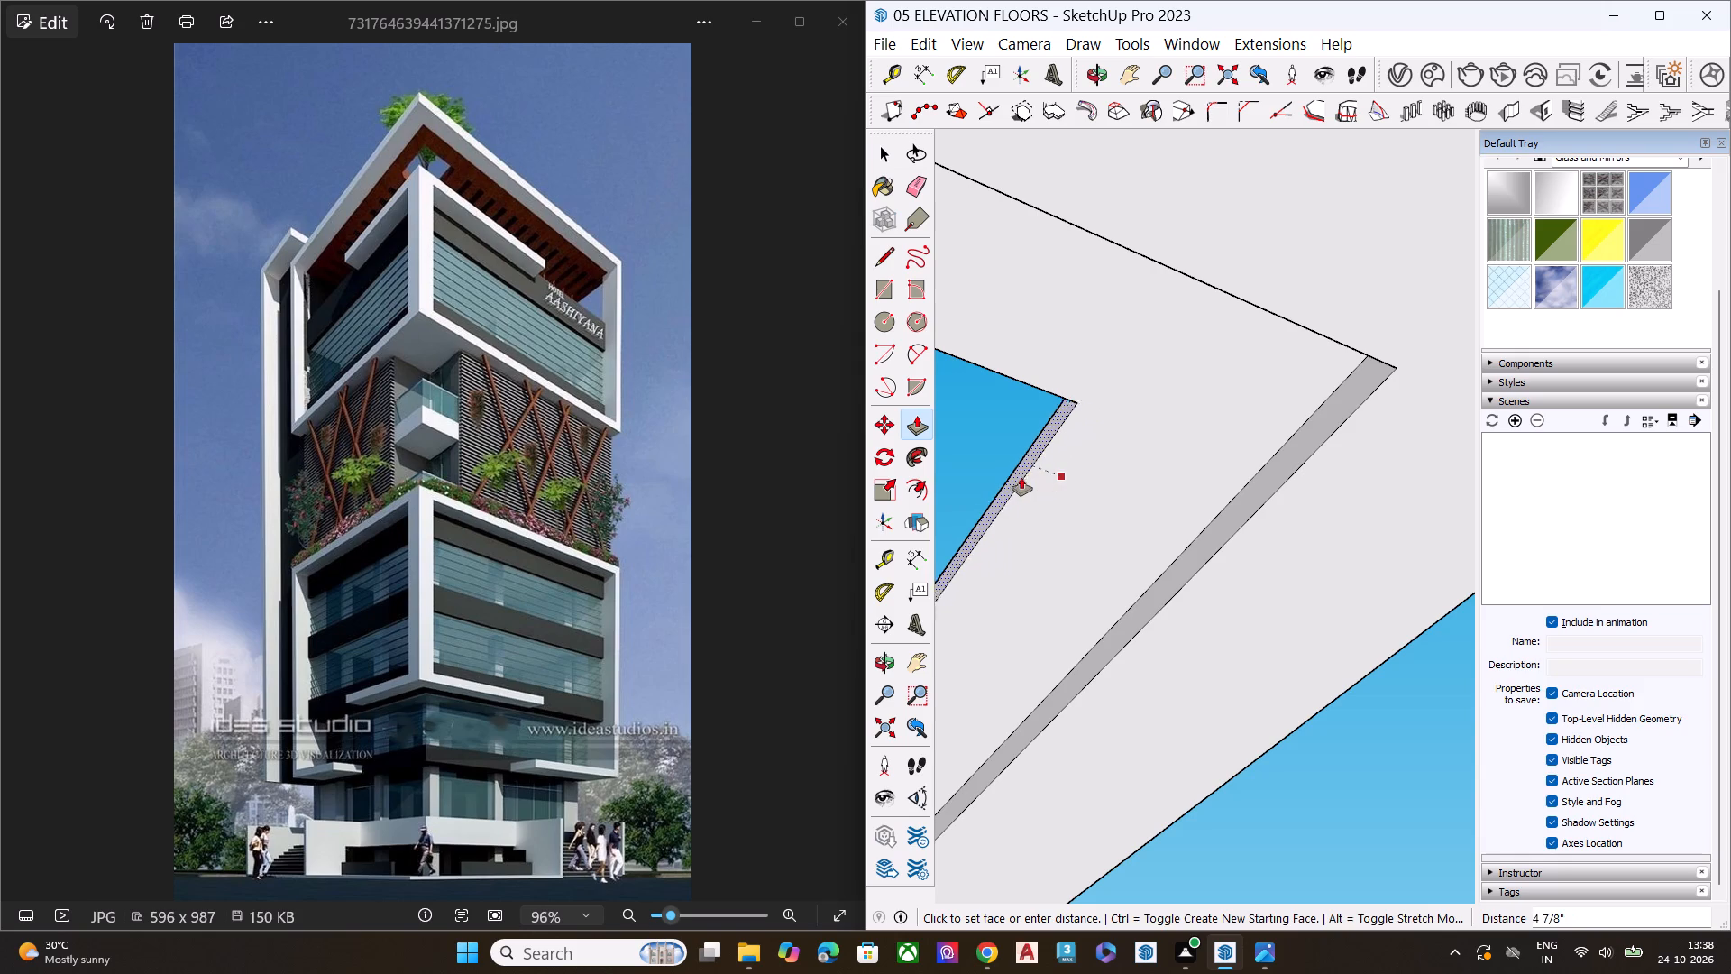
pyautogui.click(1021, 477)
pyautogui.press('space')
# Delete the short stray edge on the underside of the upper floor slab near its outer corner.
pyautogui.scroll(-9, 1052, 448)
pyautogui.scroll(1, 1052, 443)
pyautogui.scroll(-9, 1039, 414)
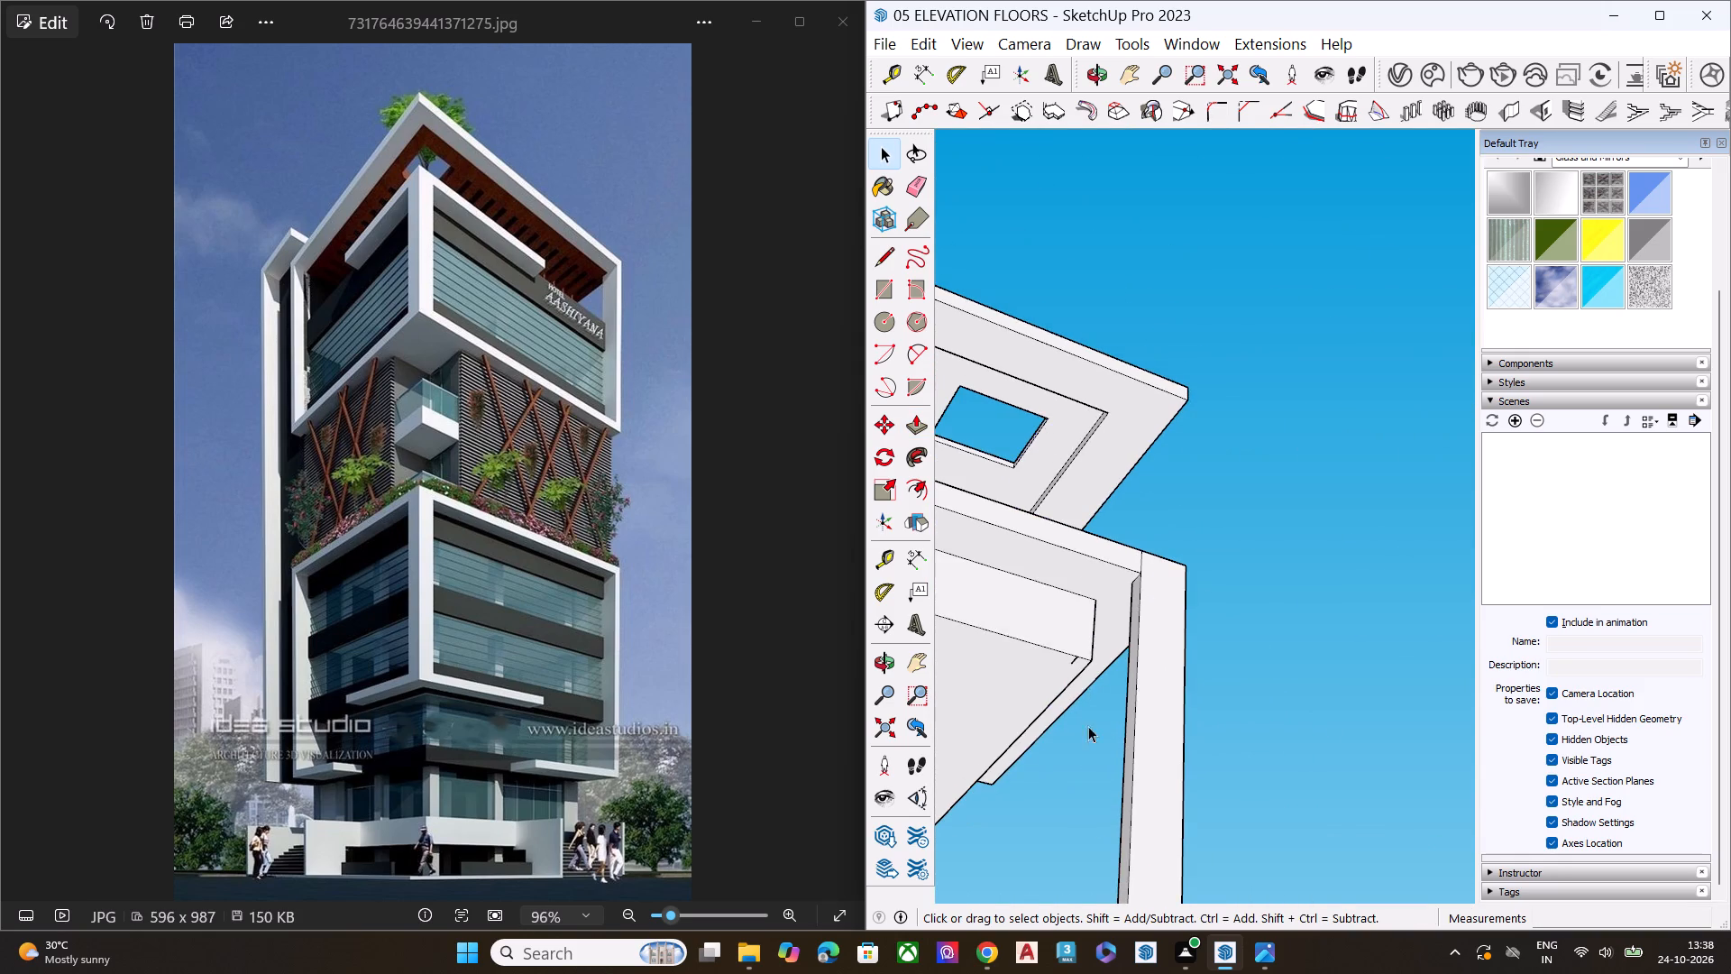
pyautogui.scroll(4, 1088, 732)
pyautogui.scroll(-1, 1083, 736)
pyautogui.scroll(3, 1076, 734)
pyautogui.moveTo(1052, 566); pyautogui.dragTo(1174, 672, button='middle')
pyautogui.scroll(7, 1140, 660)
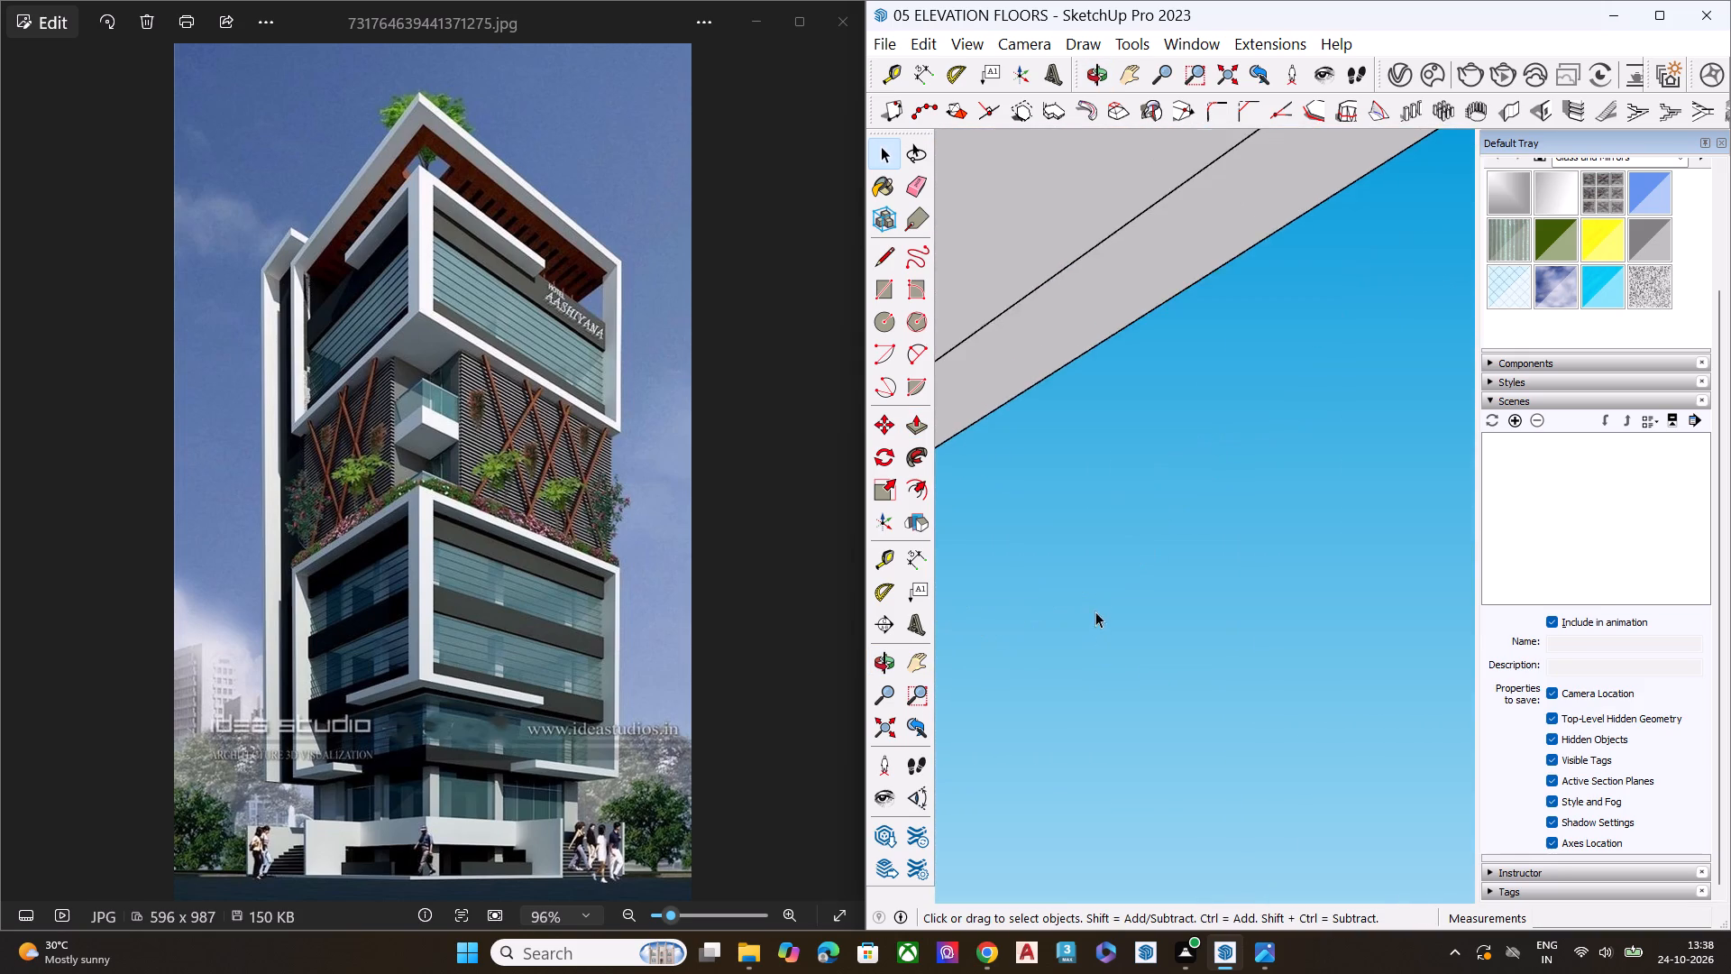
pyautogui.scroll(-4, 1096, 530)
pyautogui.scroll(8, 1115, 480)
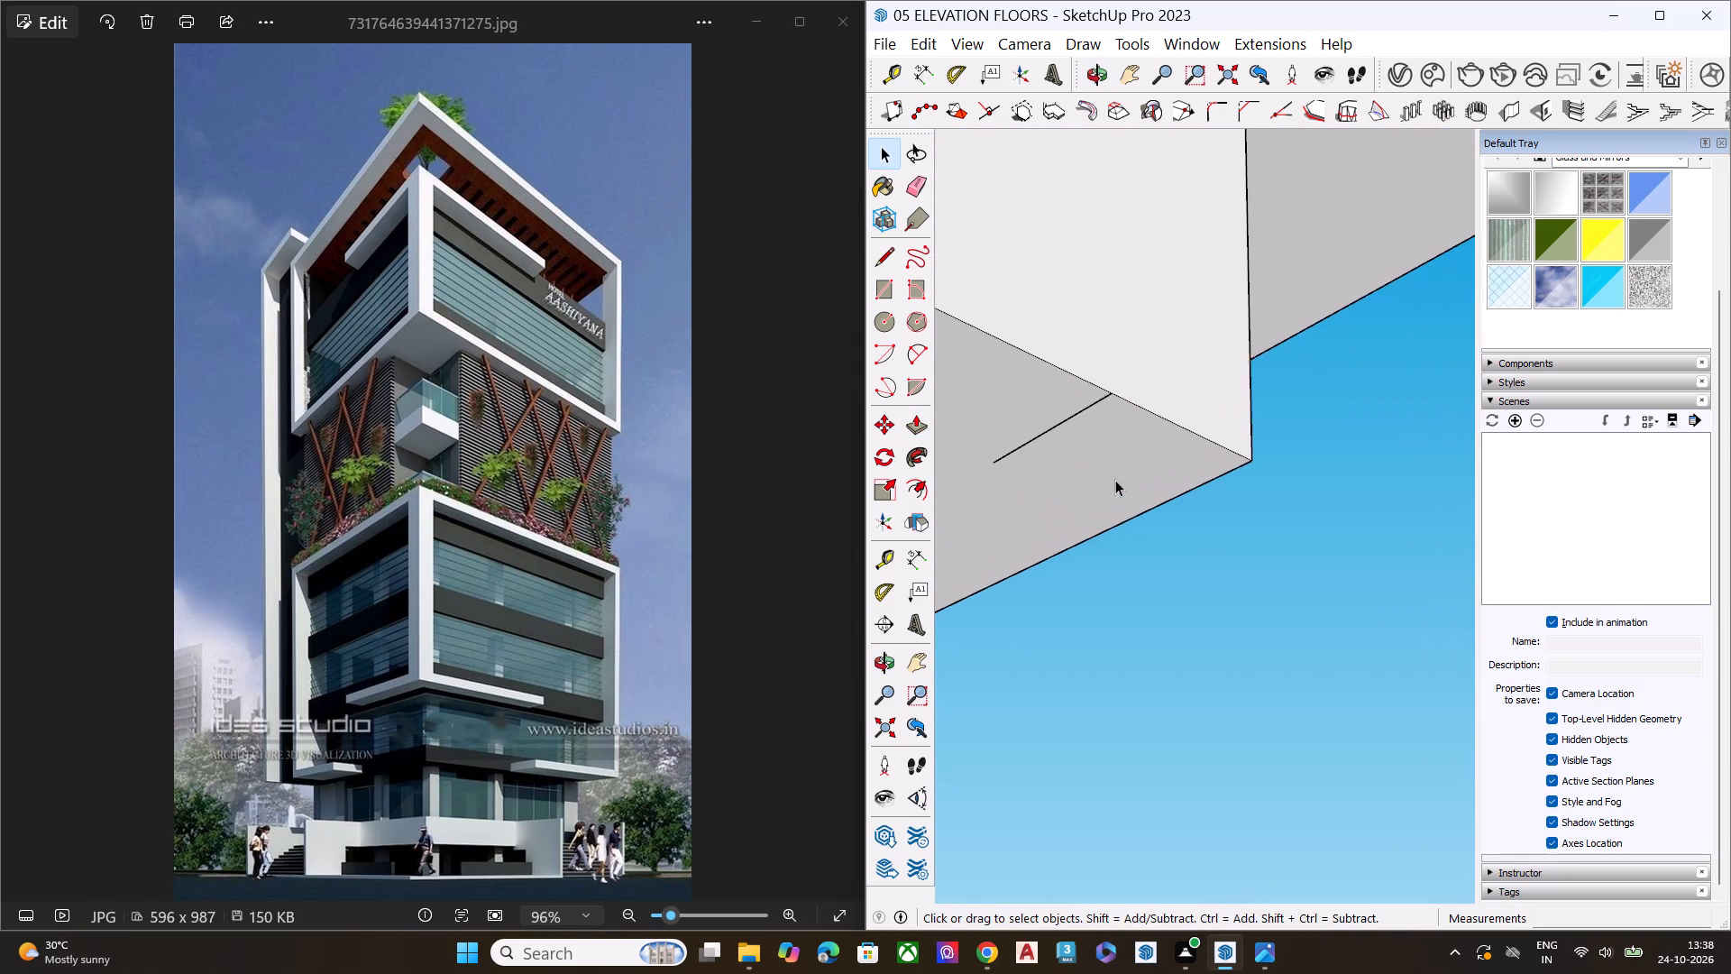
pyautogui.scroll(2, 1115, 480)
pyautogui.click(1056, 416)
pyautogui.press('Delete')
# Offset the underside outline of the floor slab inside the top frame inward by about 1' 1/2".
pyautogui.scroll(-4, 1087, 419)
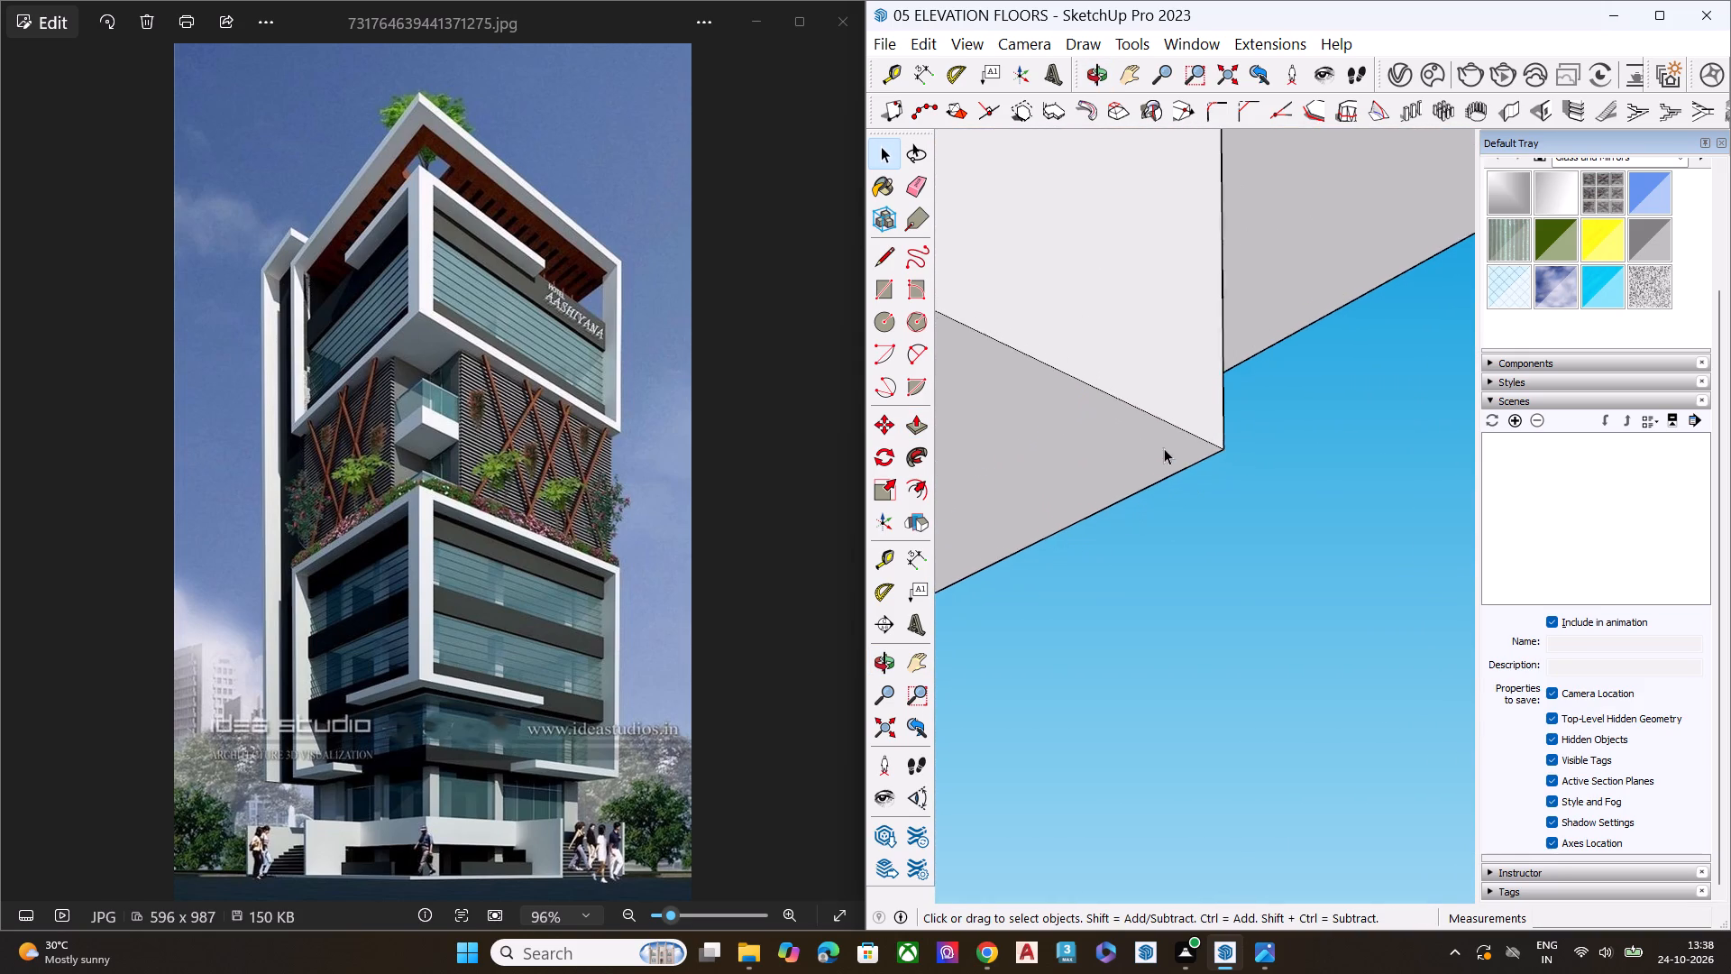
pyautogui.scroll(-15, 1164, 448)
pyautogui.scroll(1, 1186, 464)
pyautogui.scroll(-15, 1196, 436)
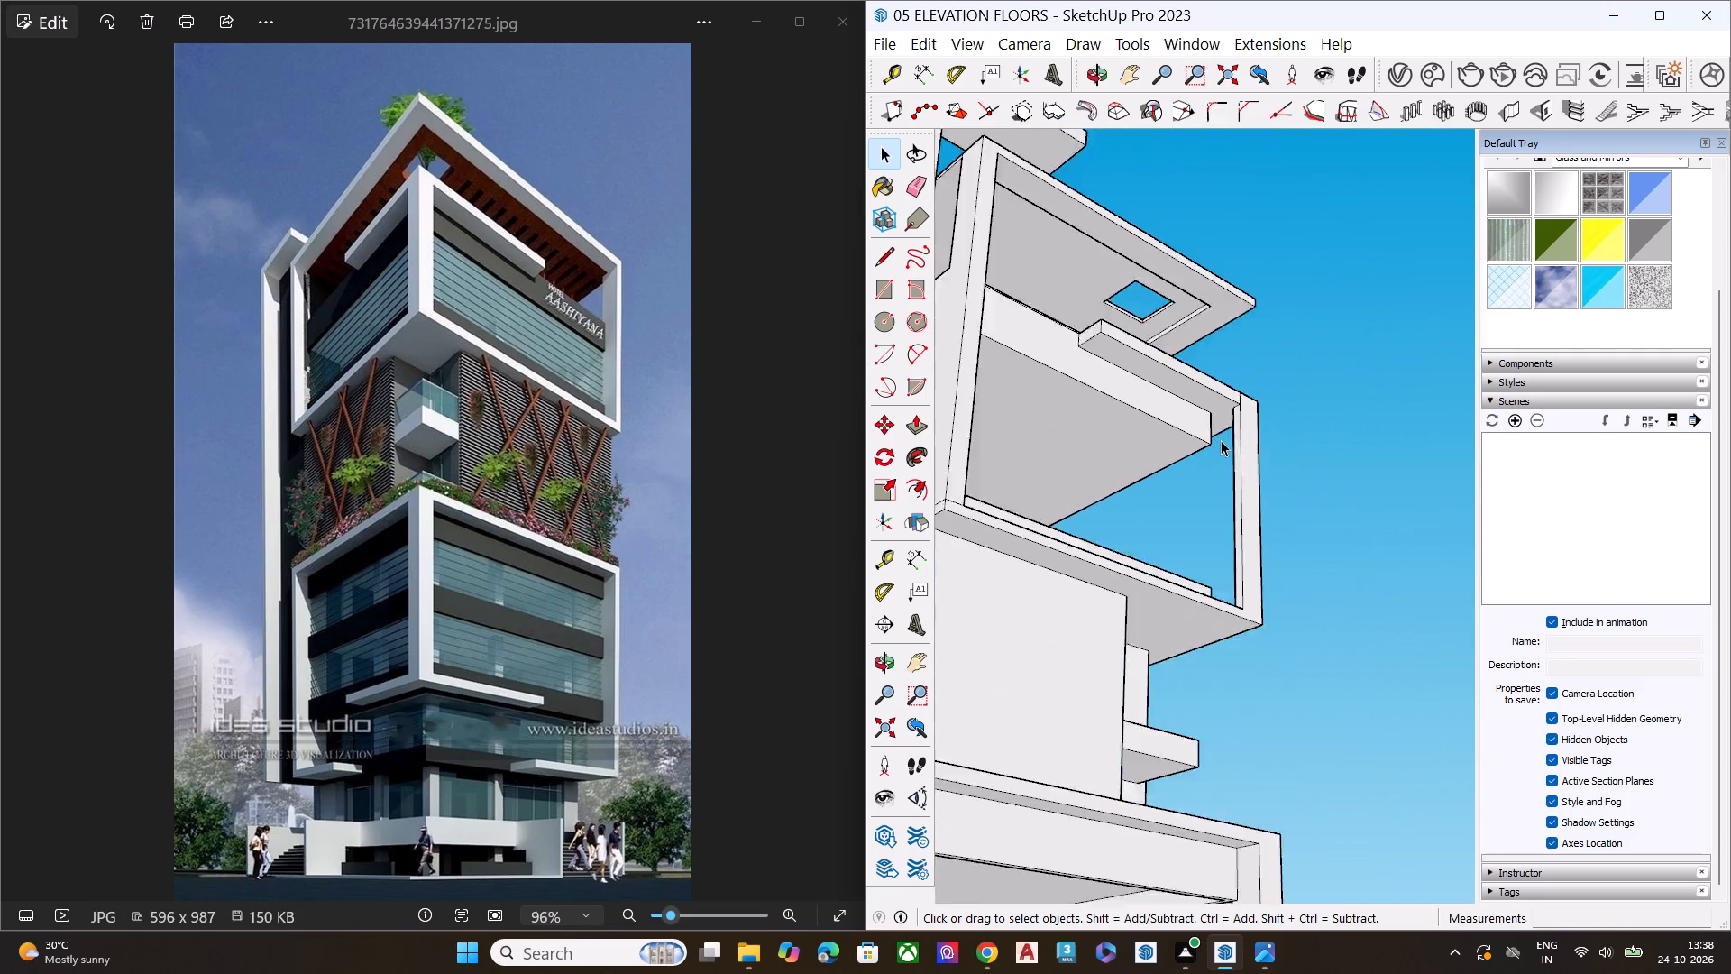
pyautogui.scroll(-6, 1221, 440)
pyautogui.moveTo(1231, 465); pyautogui.dragTo(797, 482, button='middle')
pyautogui.moveTo(1258, 460); pyautogui.dragTo(960, 677, button='middle')
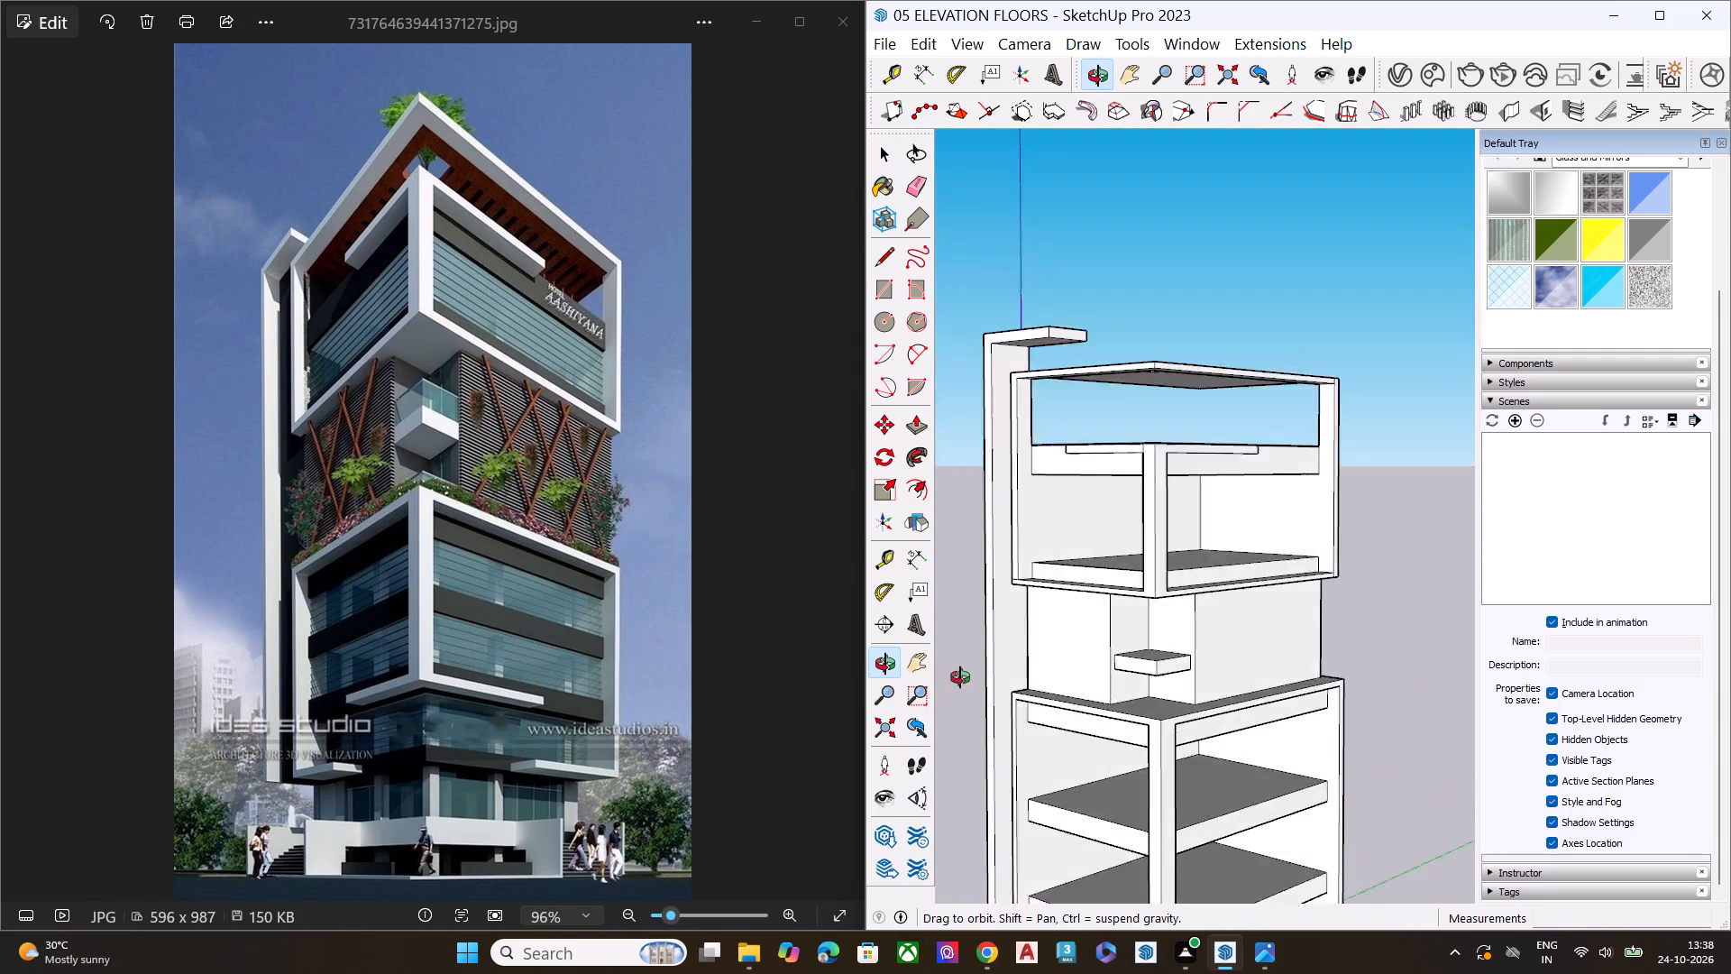
pyautogui.moveTo(960, 677); pyautogui.dragTo(1149, 346, button='middle')
pyautogui.scroll(7, 1158, 401)
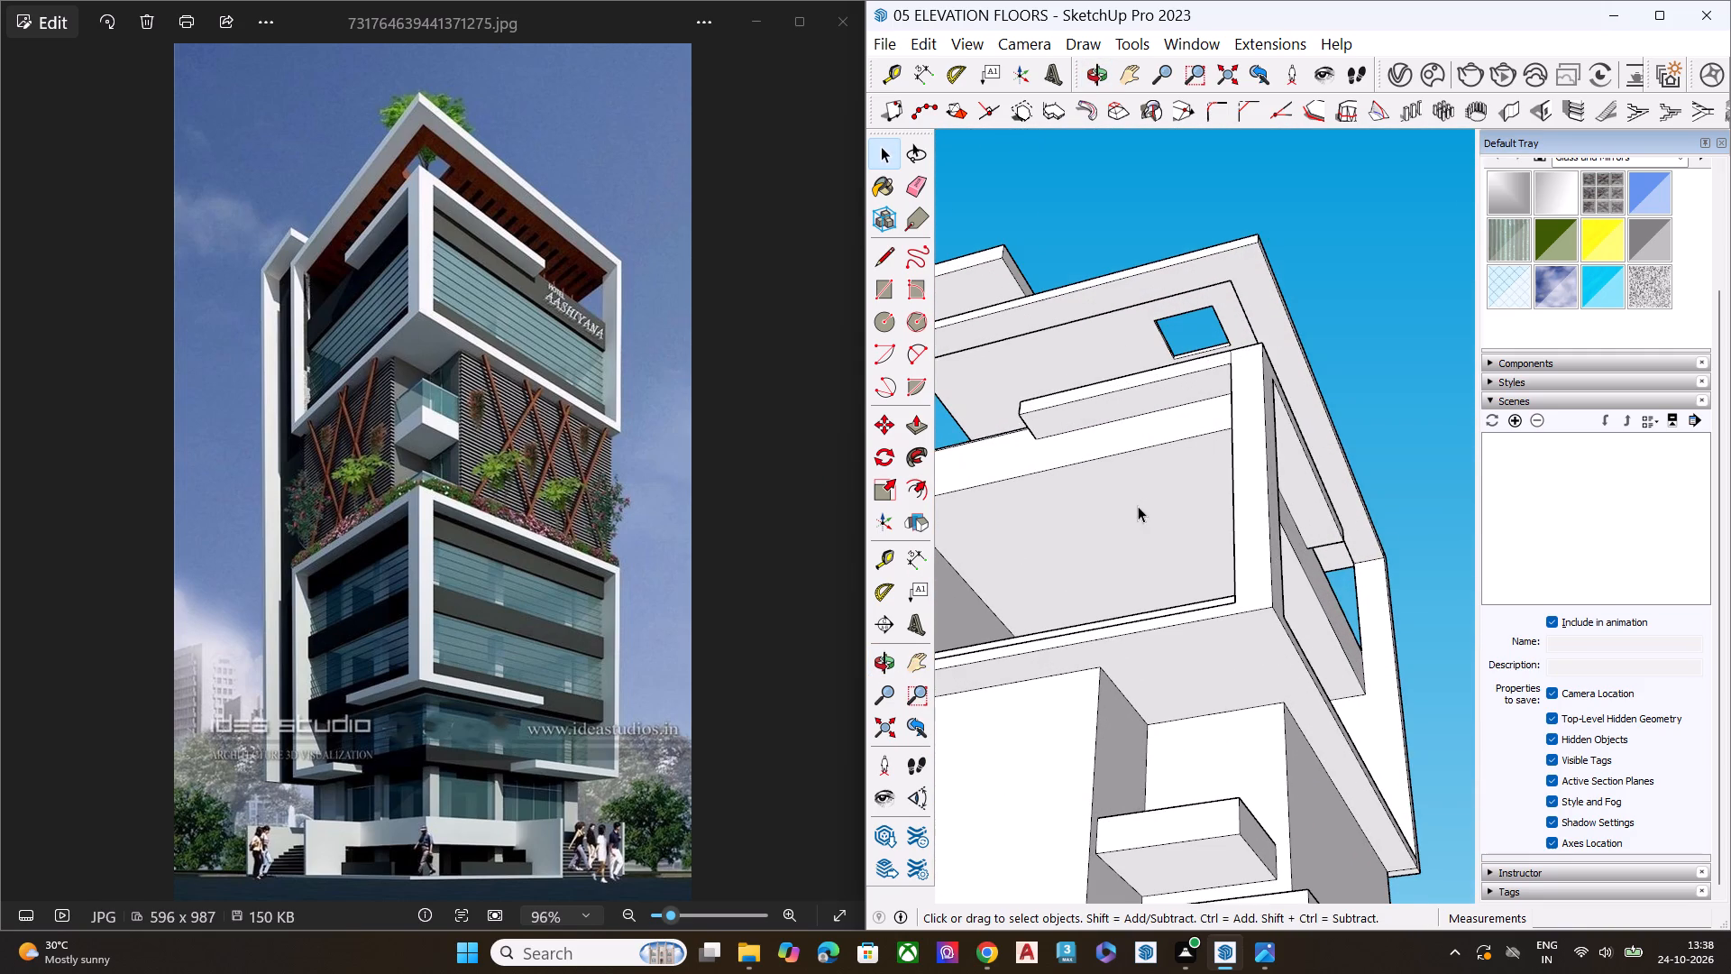
pyautogui.click(1141, 515)
pyautogui.scroll(-4, 1208, 522)
pyautogui.middleClick(1216, 527)
pyautogui.press('f')
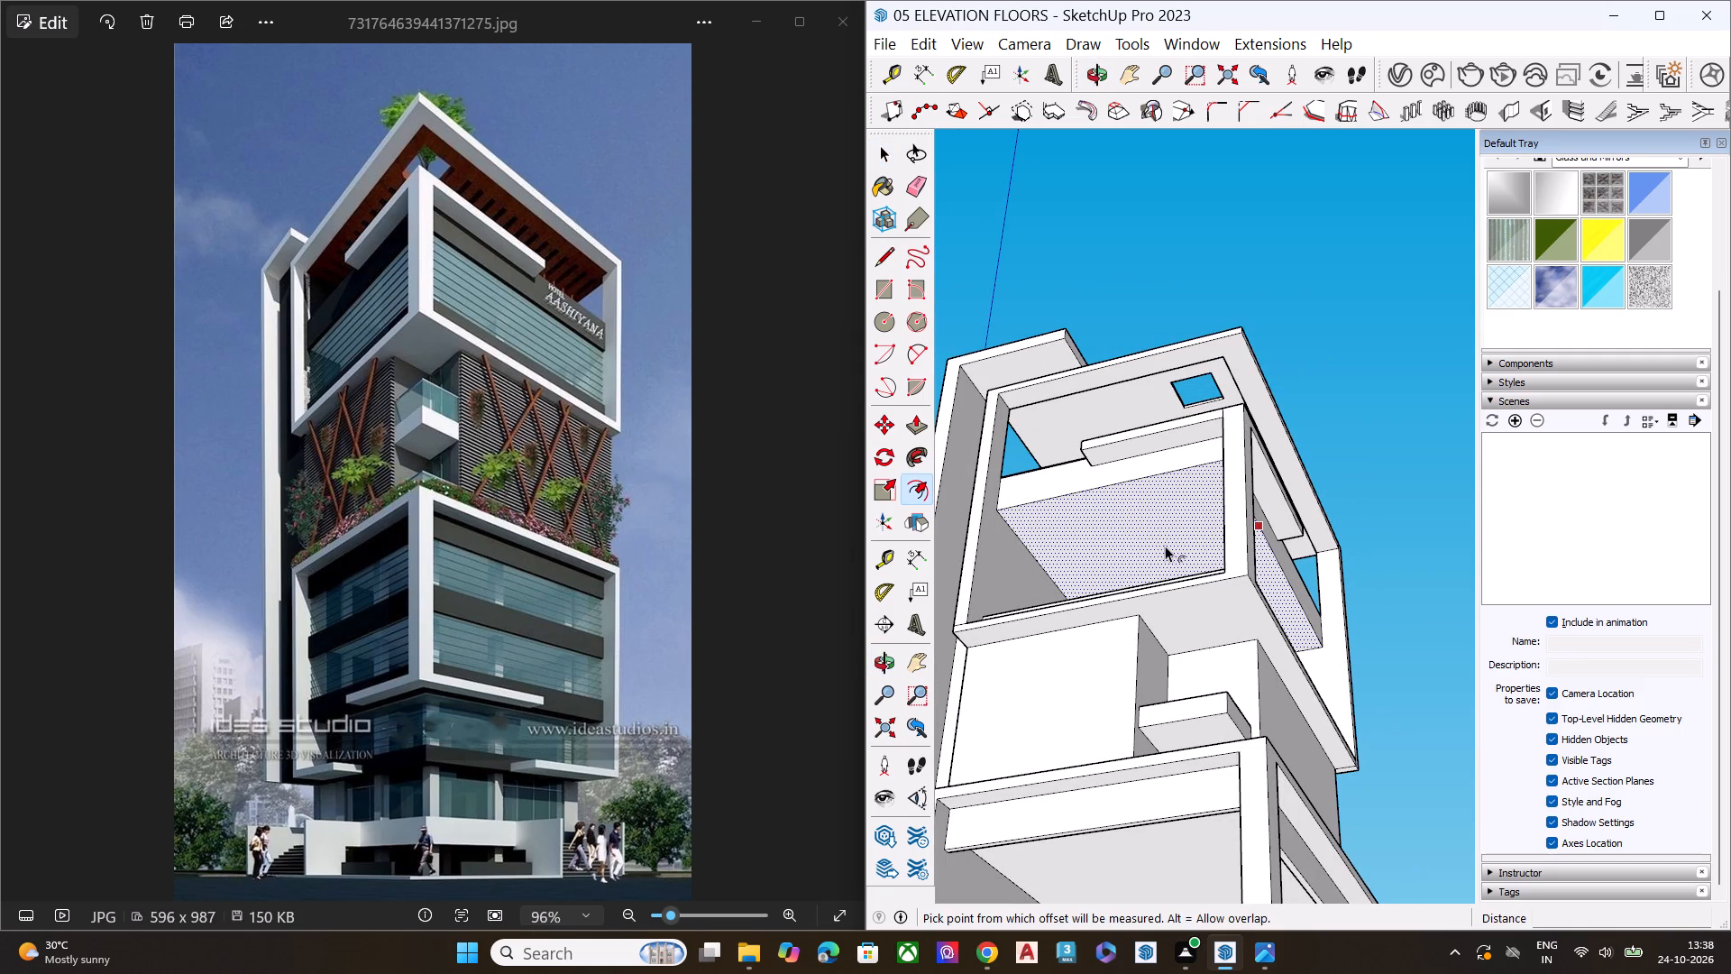
pyautogui.press('space')
pyautogui.scroll(2, 1172, 538)
pyautogui.scroll(-1, 1172, 538)
pyautogui.scroll(4, 1172, 538)
pyautogui.press('f')
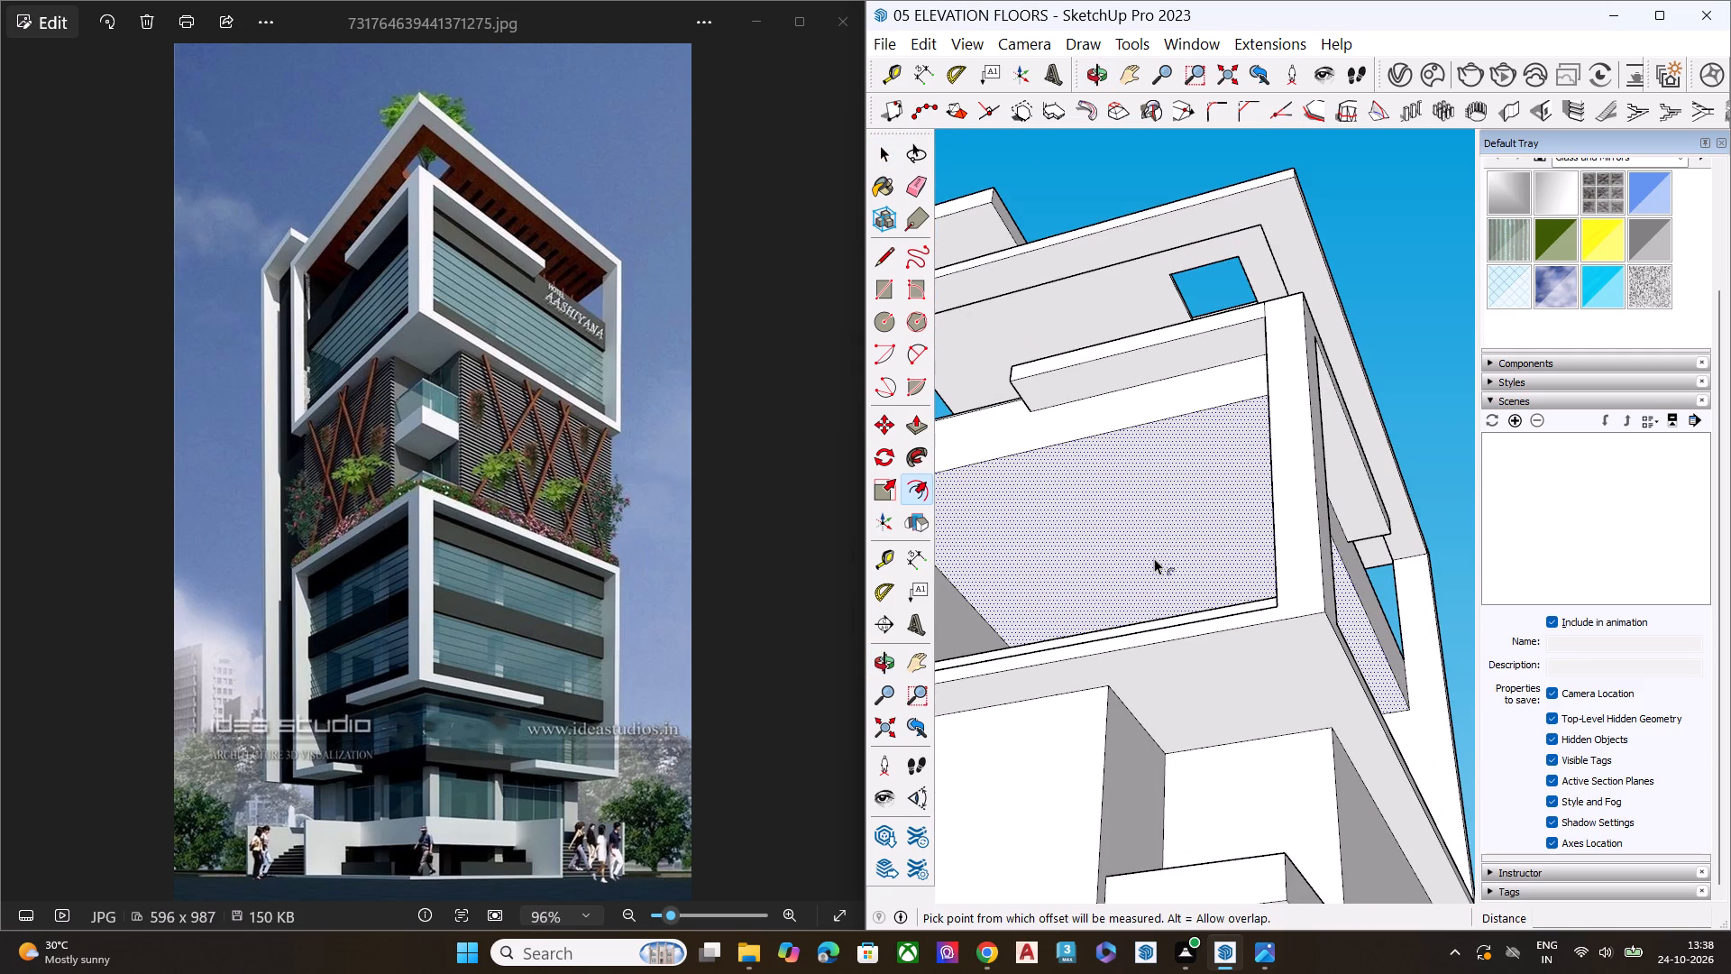
pyautogui.click(1165, 559)
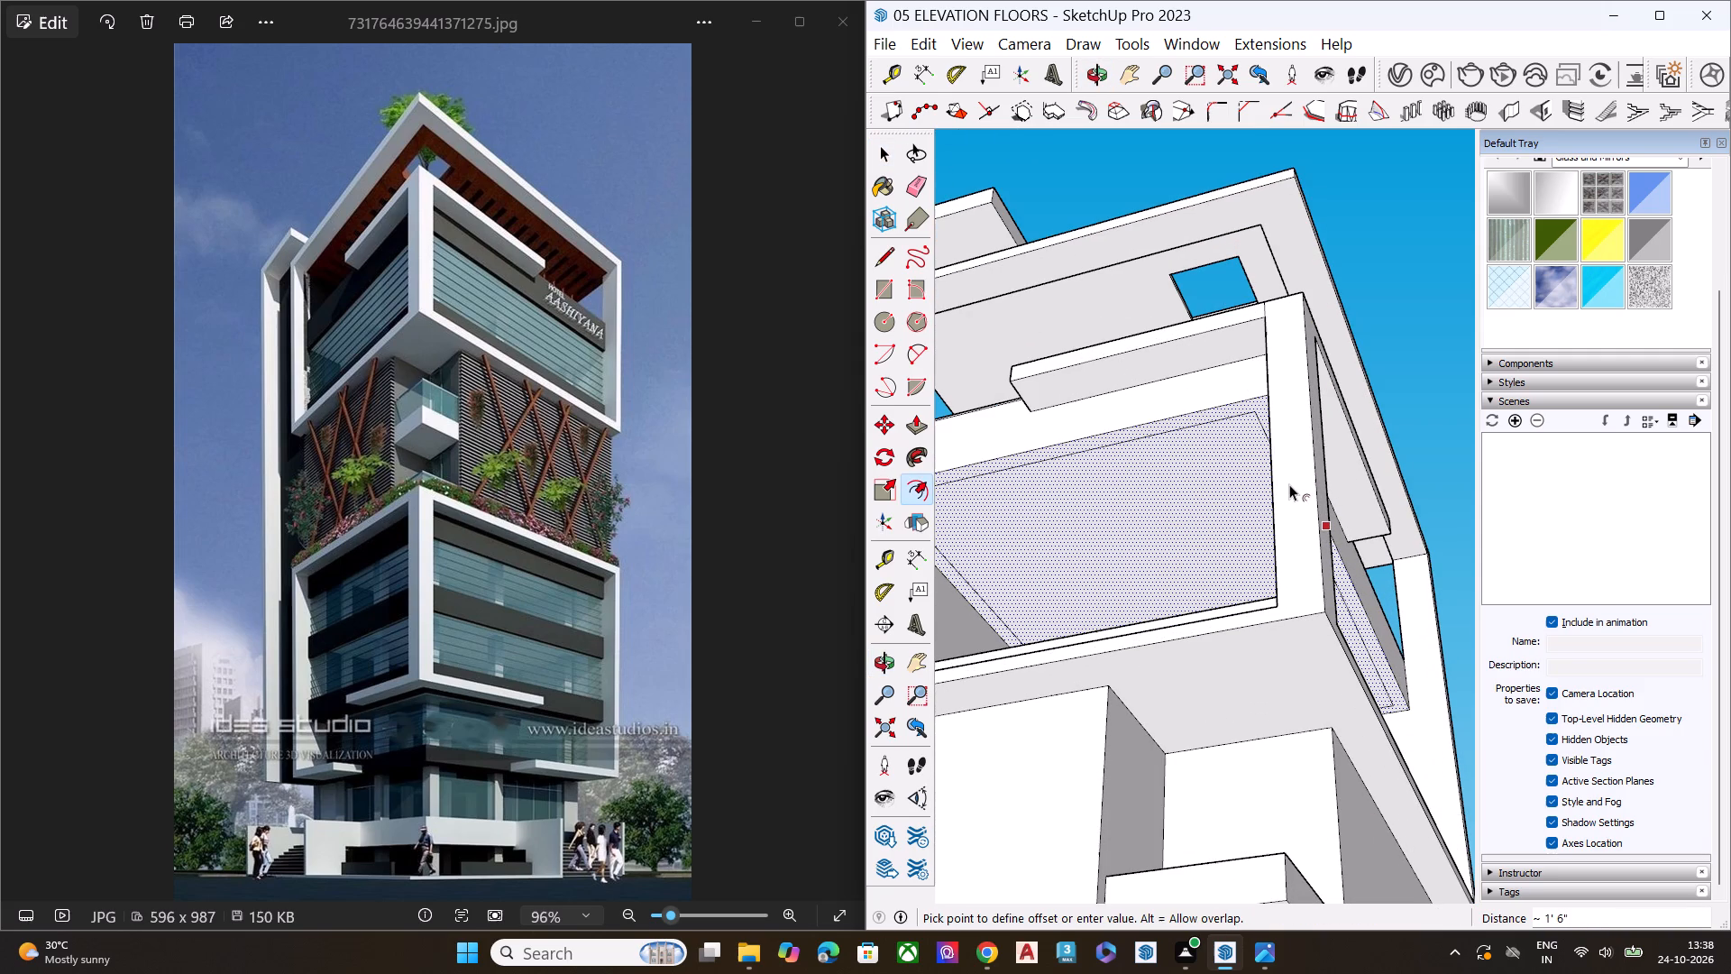
pyautogui.scroll(-8, 1302, 556)
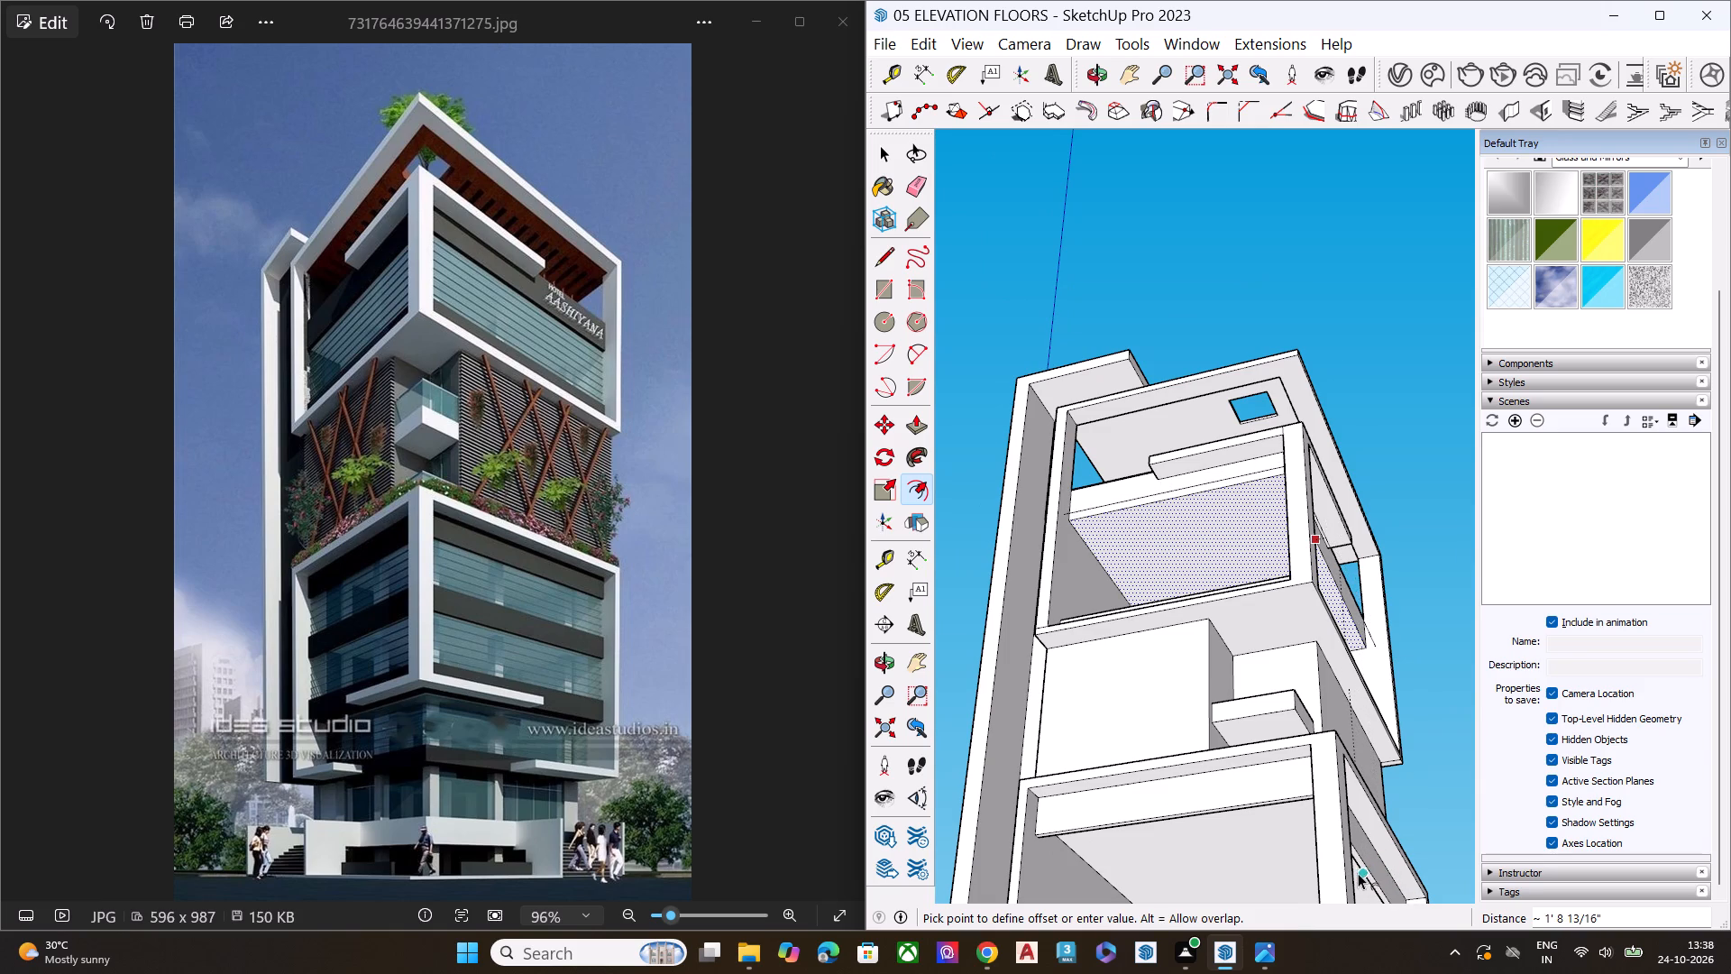
pyautogui.scroll(5, 1265, 501)
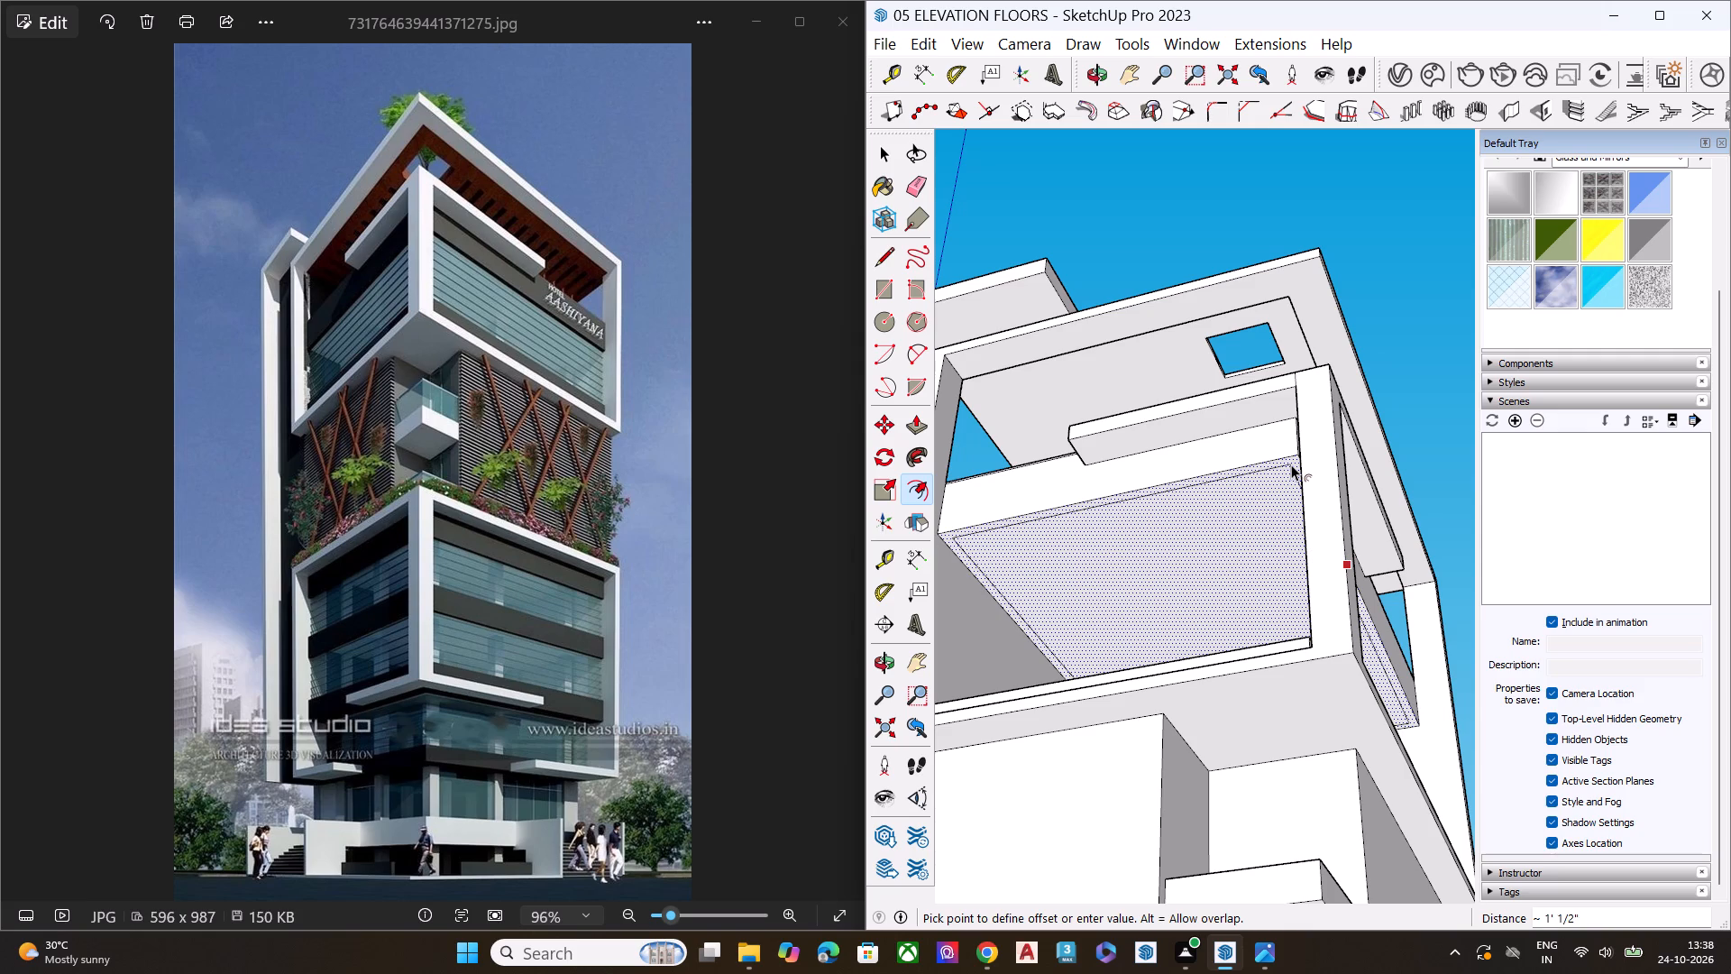
pyautogui.click(1291, 464)
pyautogui.press('space')
# Scale the inset face on the slab's underside along the red axis by about 1.03, out to the slab's edge.
pyautogui.doubleClick(1181, 547)
pyautogui.scroll(-3, 1121, 510)
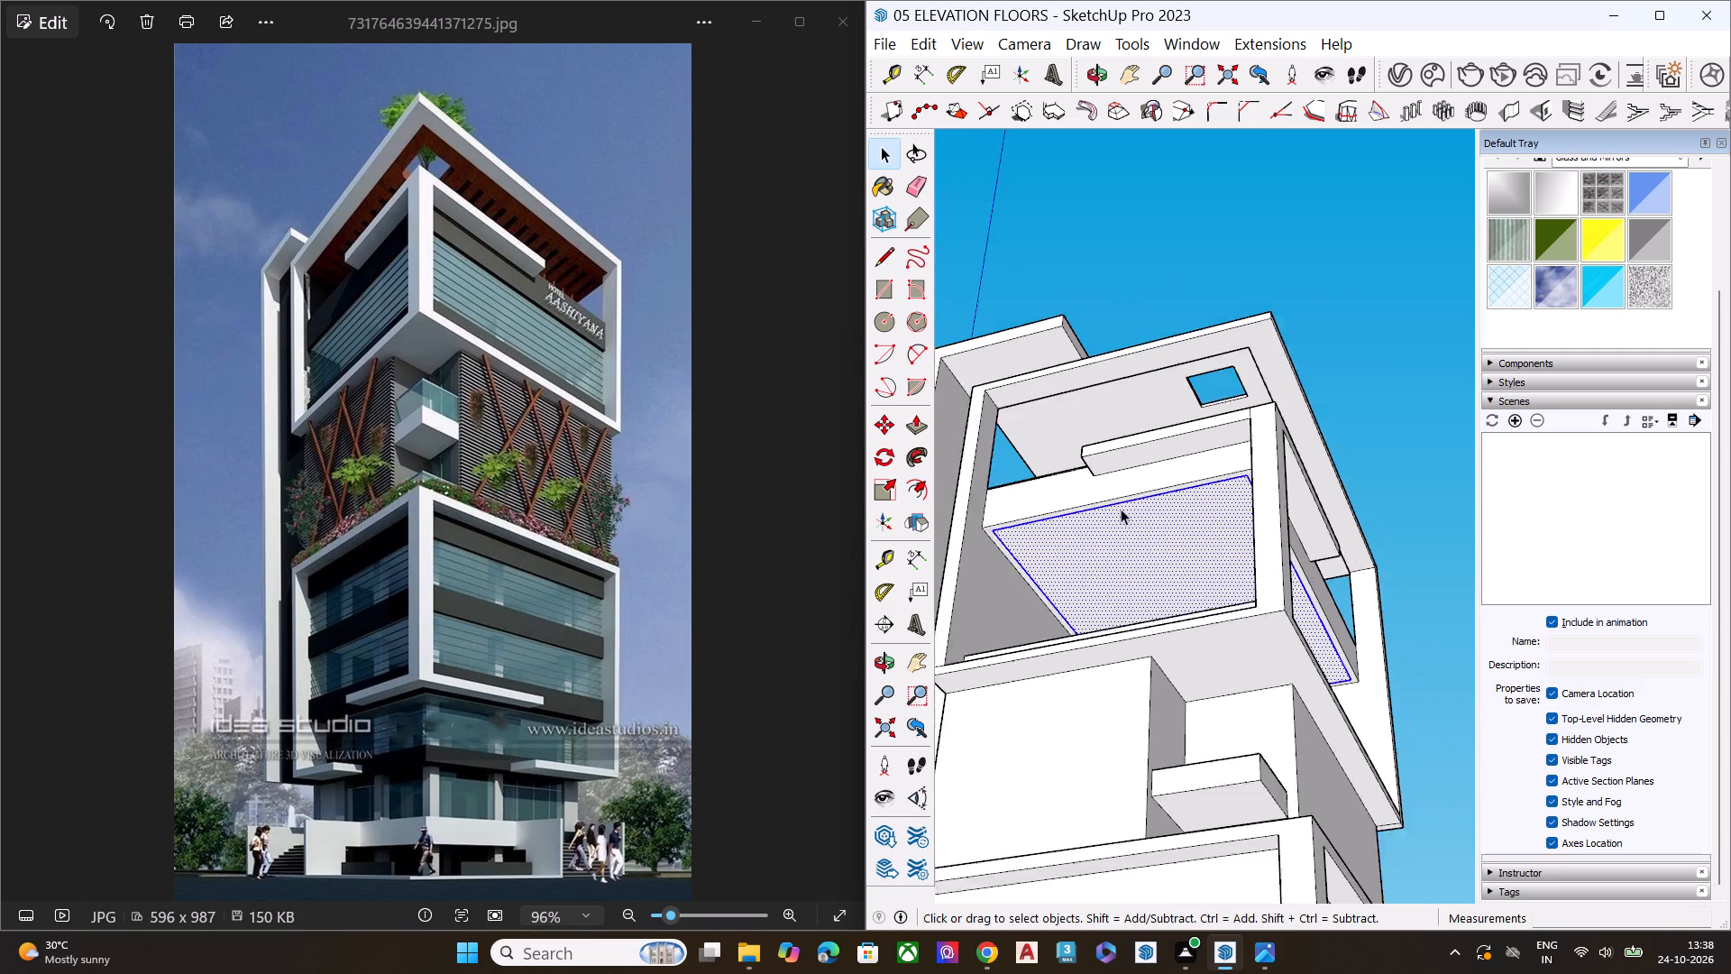
pyautogui.scroll(-2, 1121, 509)
pyautogui.moveTo(1125, 509); pyautogui.dragTo(1131, 641, button='middle')
pyautogui.scroll(6, 1069, 598)
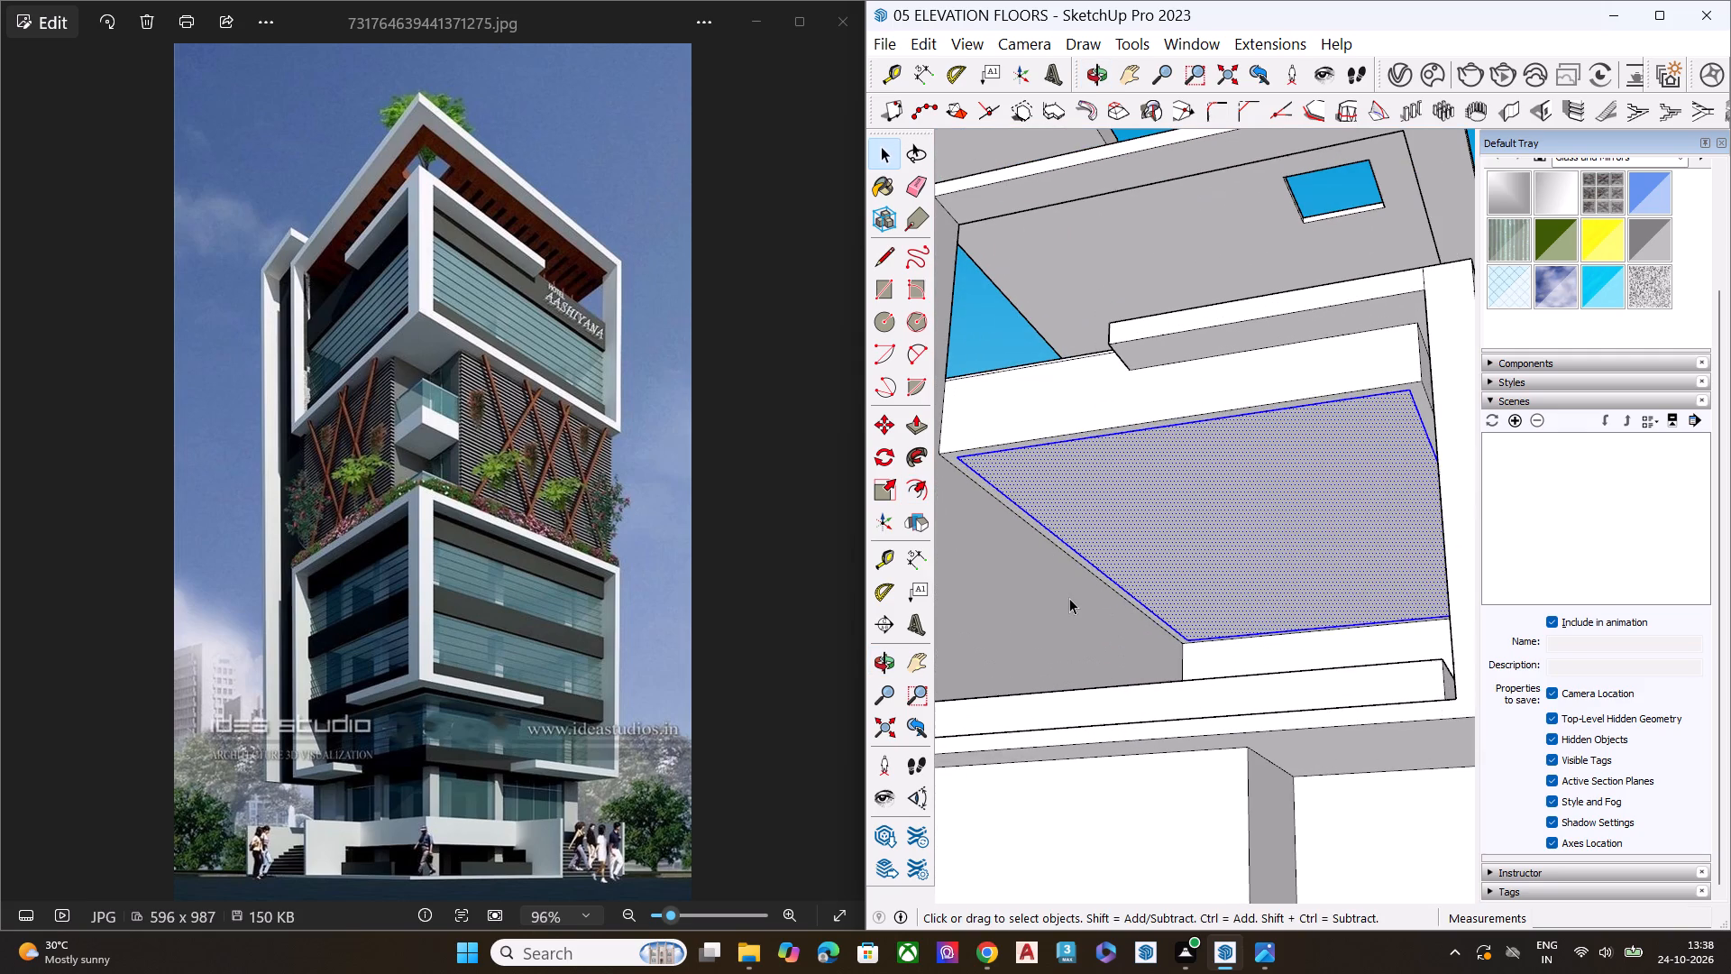
pyautogui.press('s')
pyautogui.click(1101, 562)
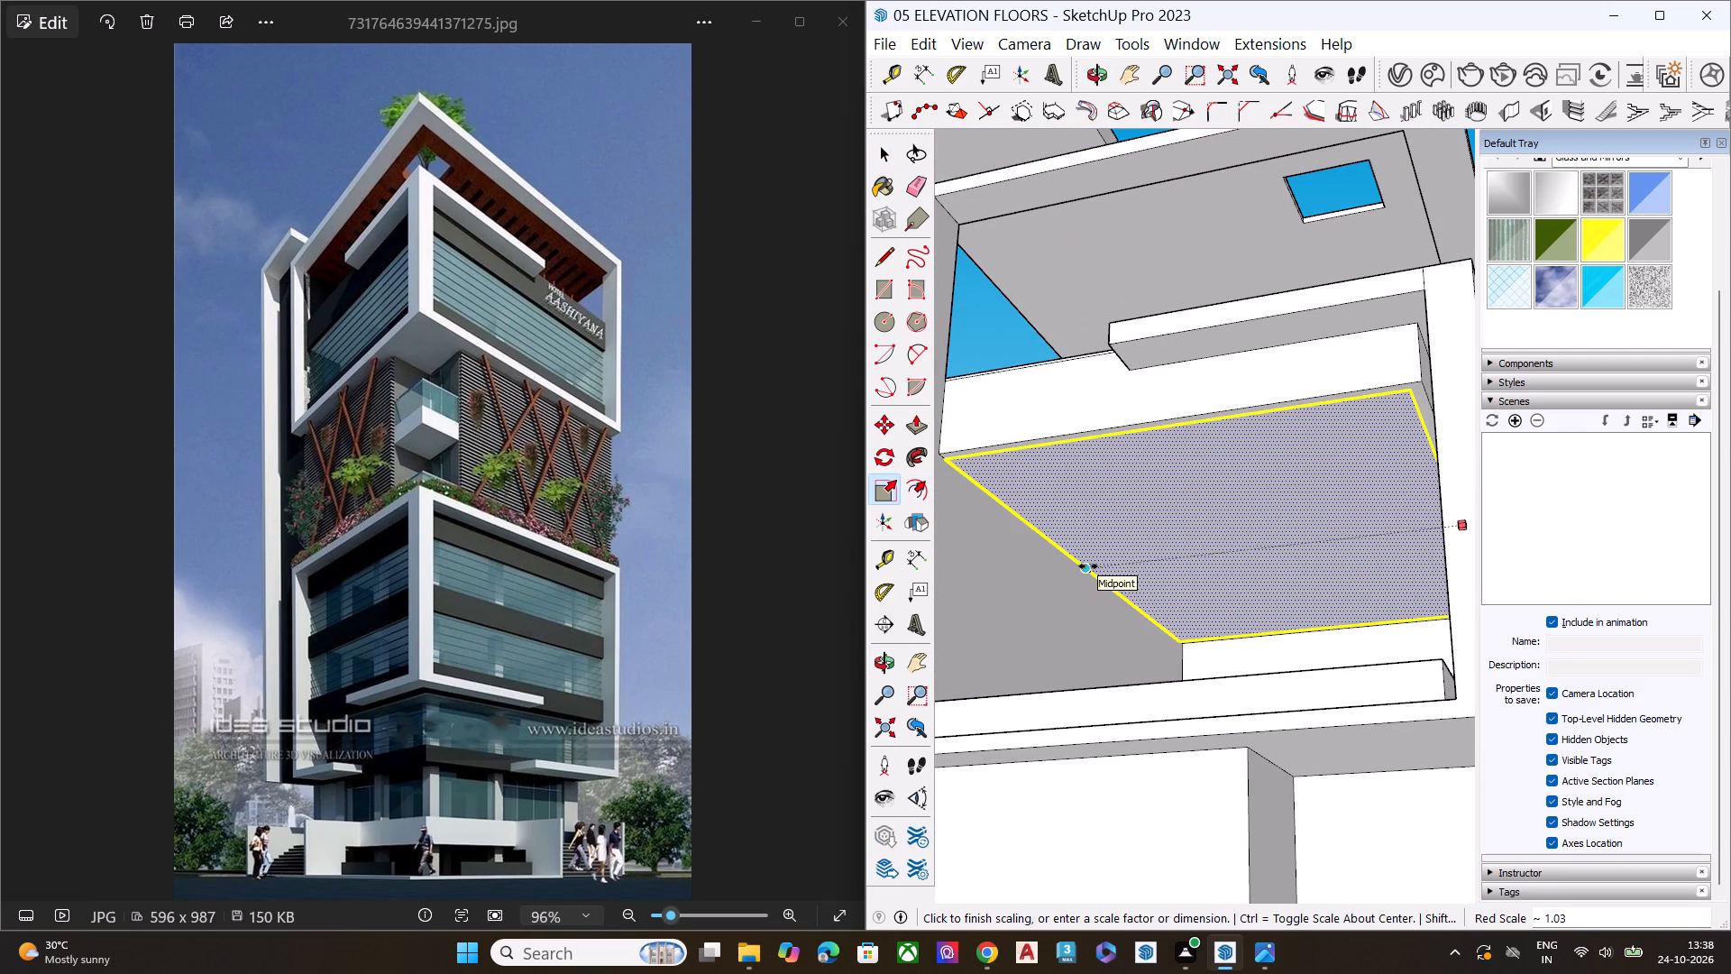
pyautogui.click(1088, 566)
pyautogui.press('space')
pyautogui.scroll(-6, 918, 495)
pyautogui.scroll(-8, 1204, 403)
pyautogui.press('space')
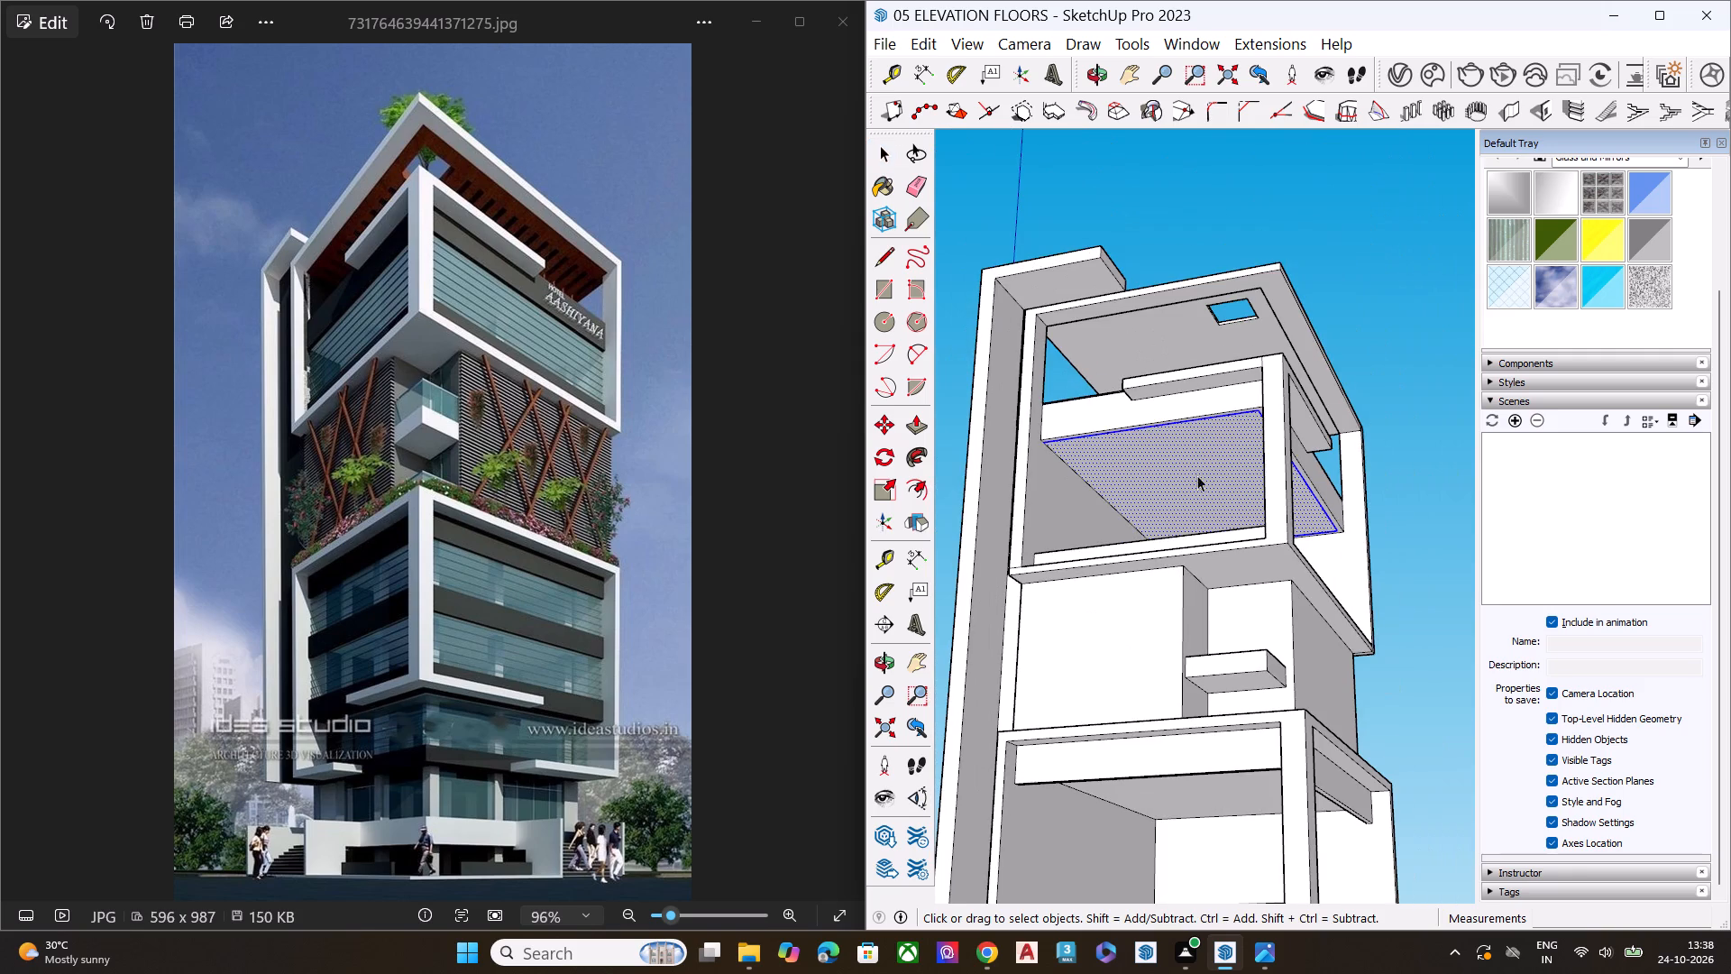
pyautogui.moveTo(1259, 488); pyautogui.dragTo(1083, 449, button='middle')
pyautogui.scroll(5, 1268, 437)
pyautogui.scroll(-3, 1073, 426)
pyautogui.scroll(3, 1070, 427)
pyautogui.scroll(-2, 1068, 427)
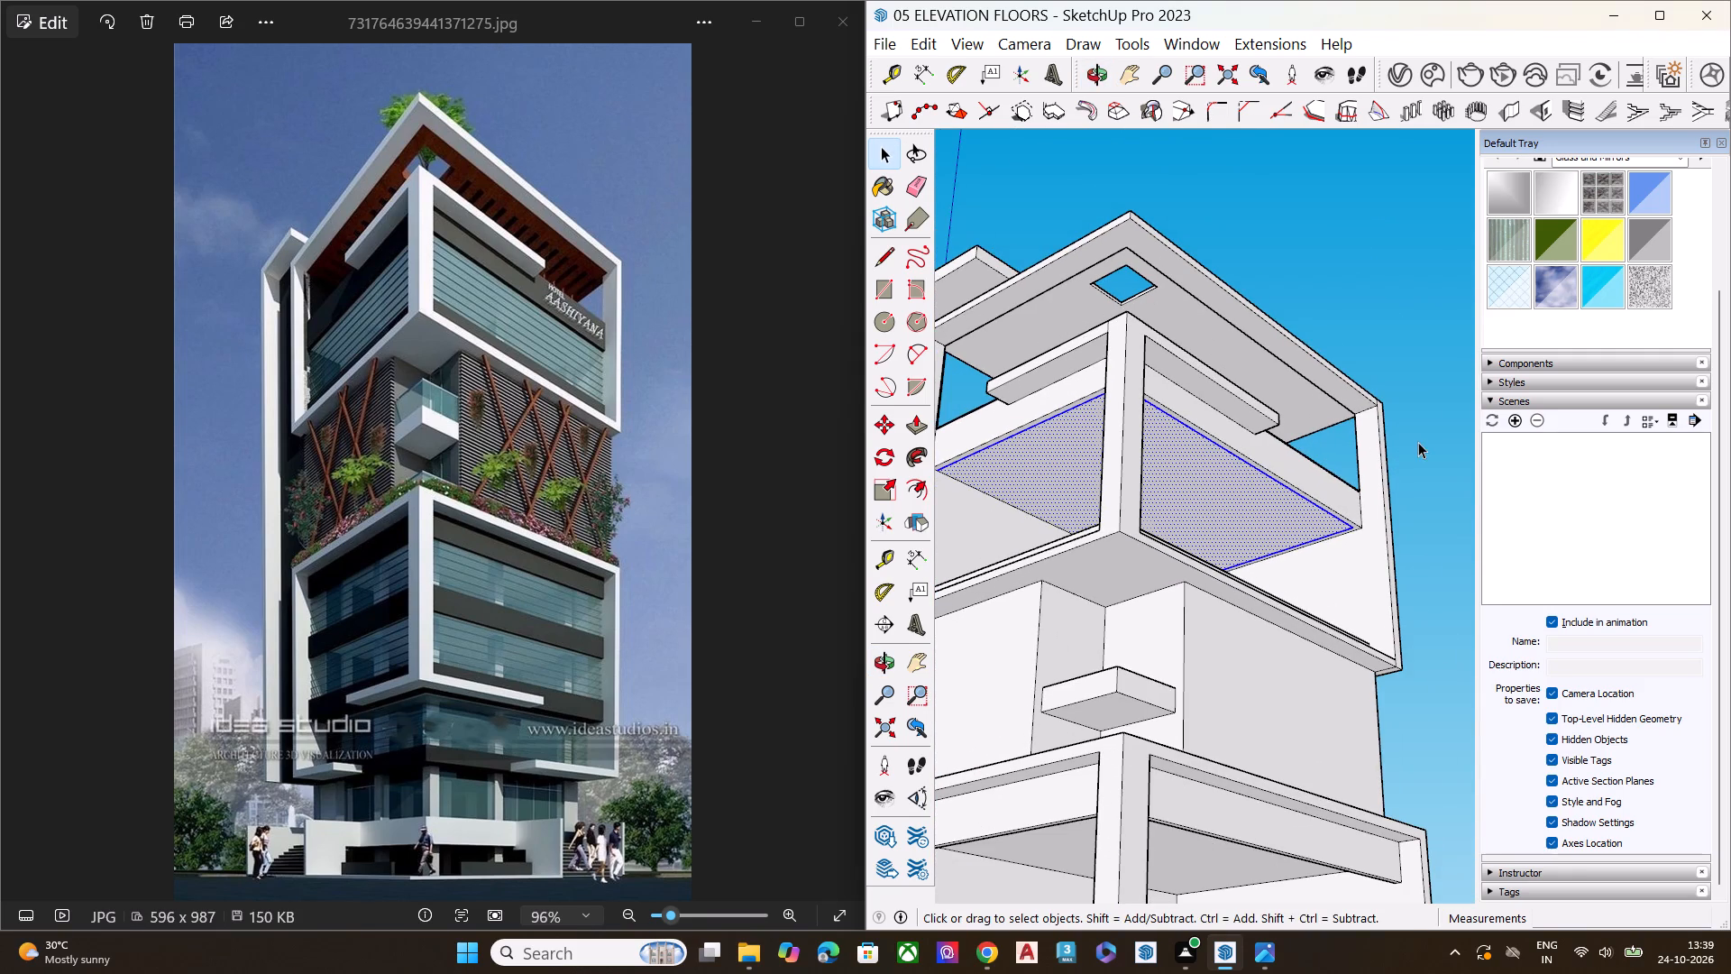
pyautogui.click(1418, 442)
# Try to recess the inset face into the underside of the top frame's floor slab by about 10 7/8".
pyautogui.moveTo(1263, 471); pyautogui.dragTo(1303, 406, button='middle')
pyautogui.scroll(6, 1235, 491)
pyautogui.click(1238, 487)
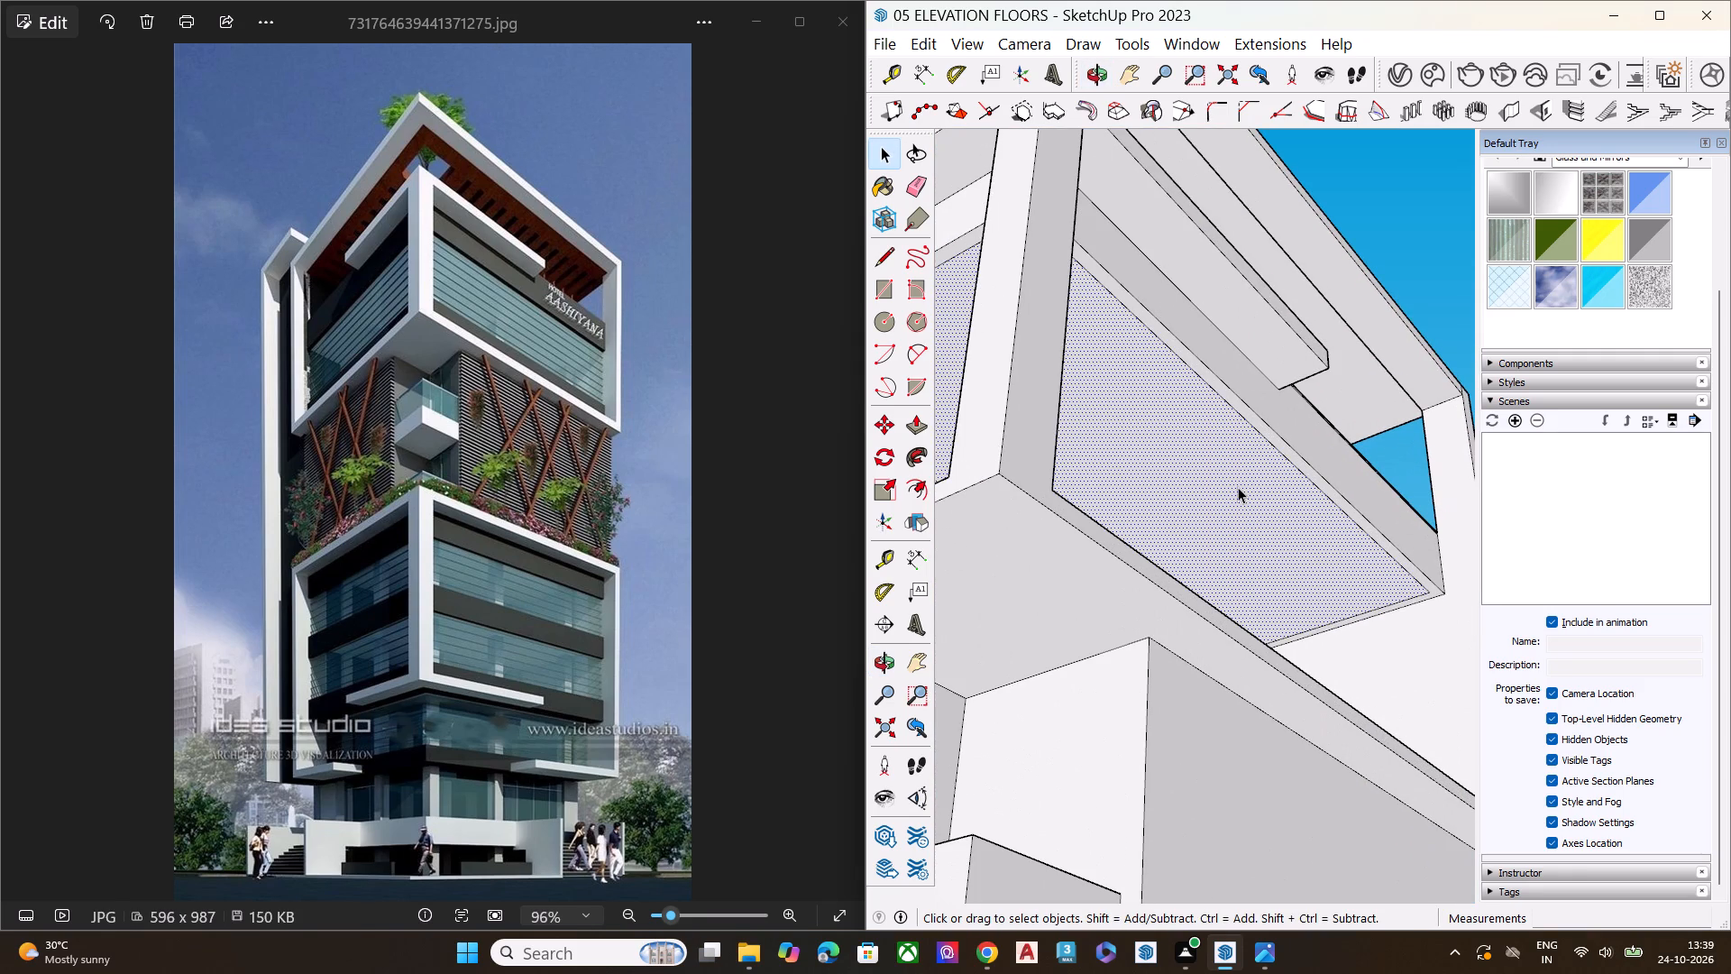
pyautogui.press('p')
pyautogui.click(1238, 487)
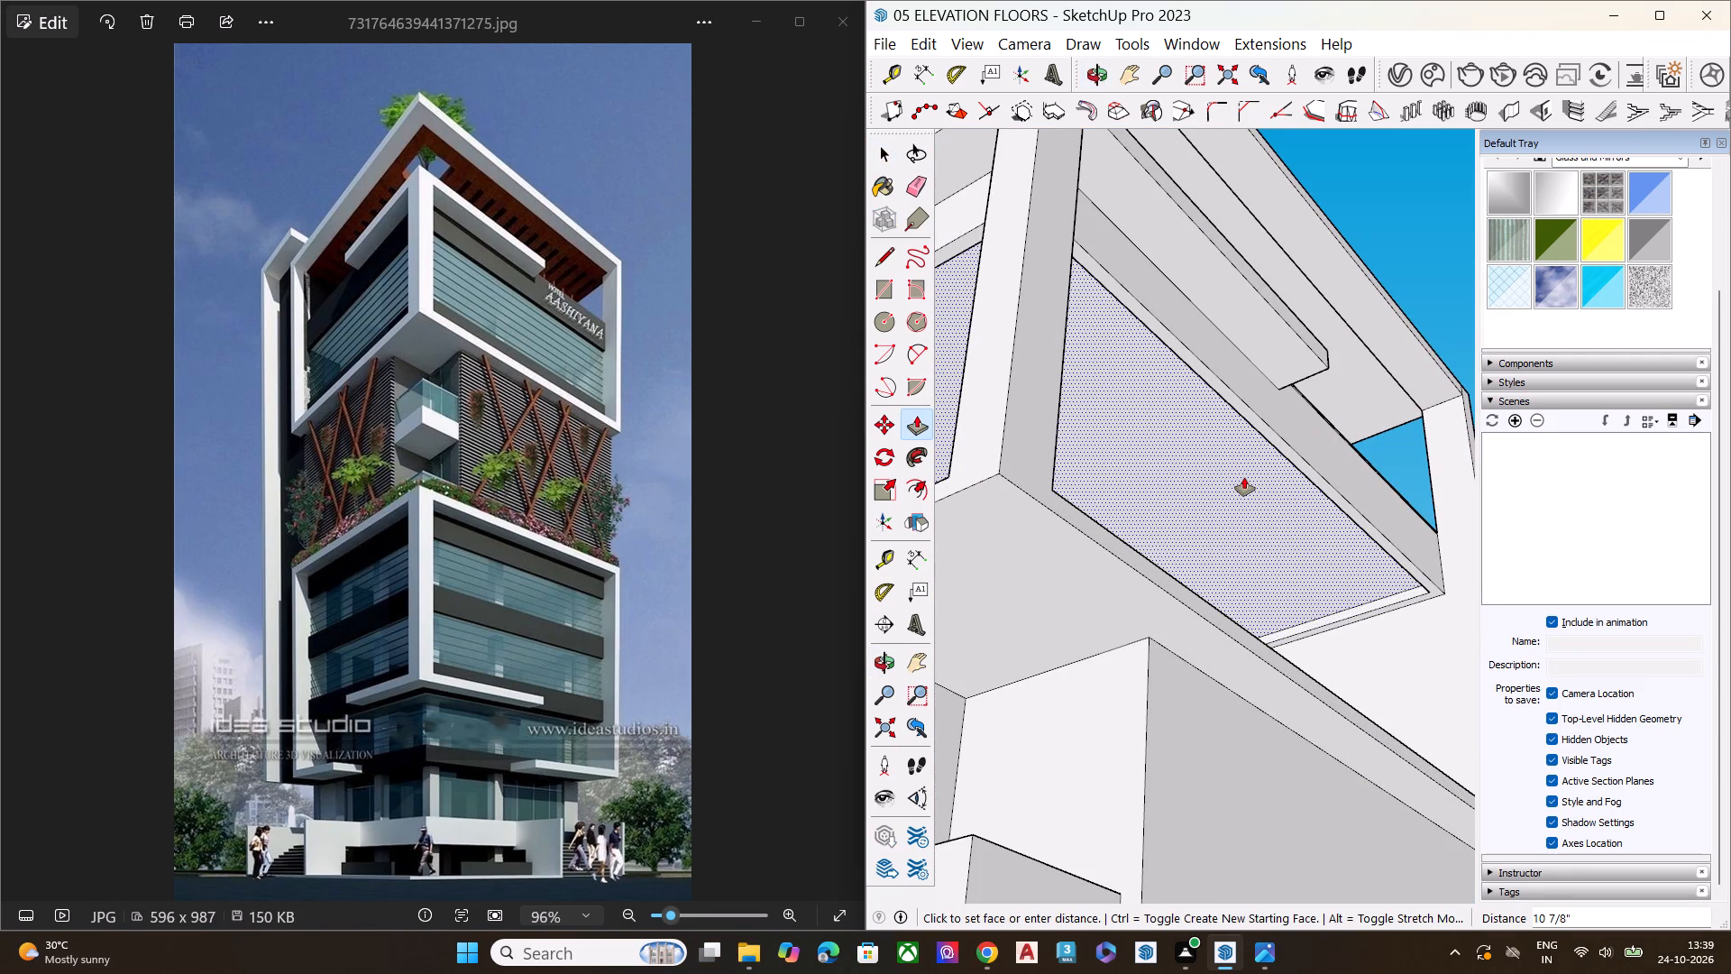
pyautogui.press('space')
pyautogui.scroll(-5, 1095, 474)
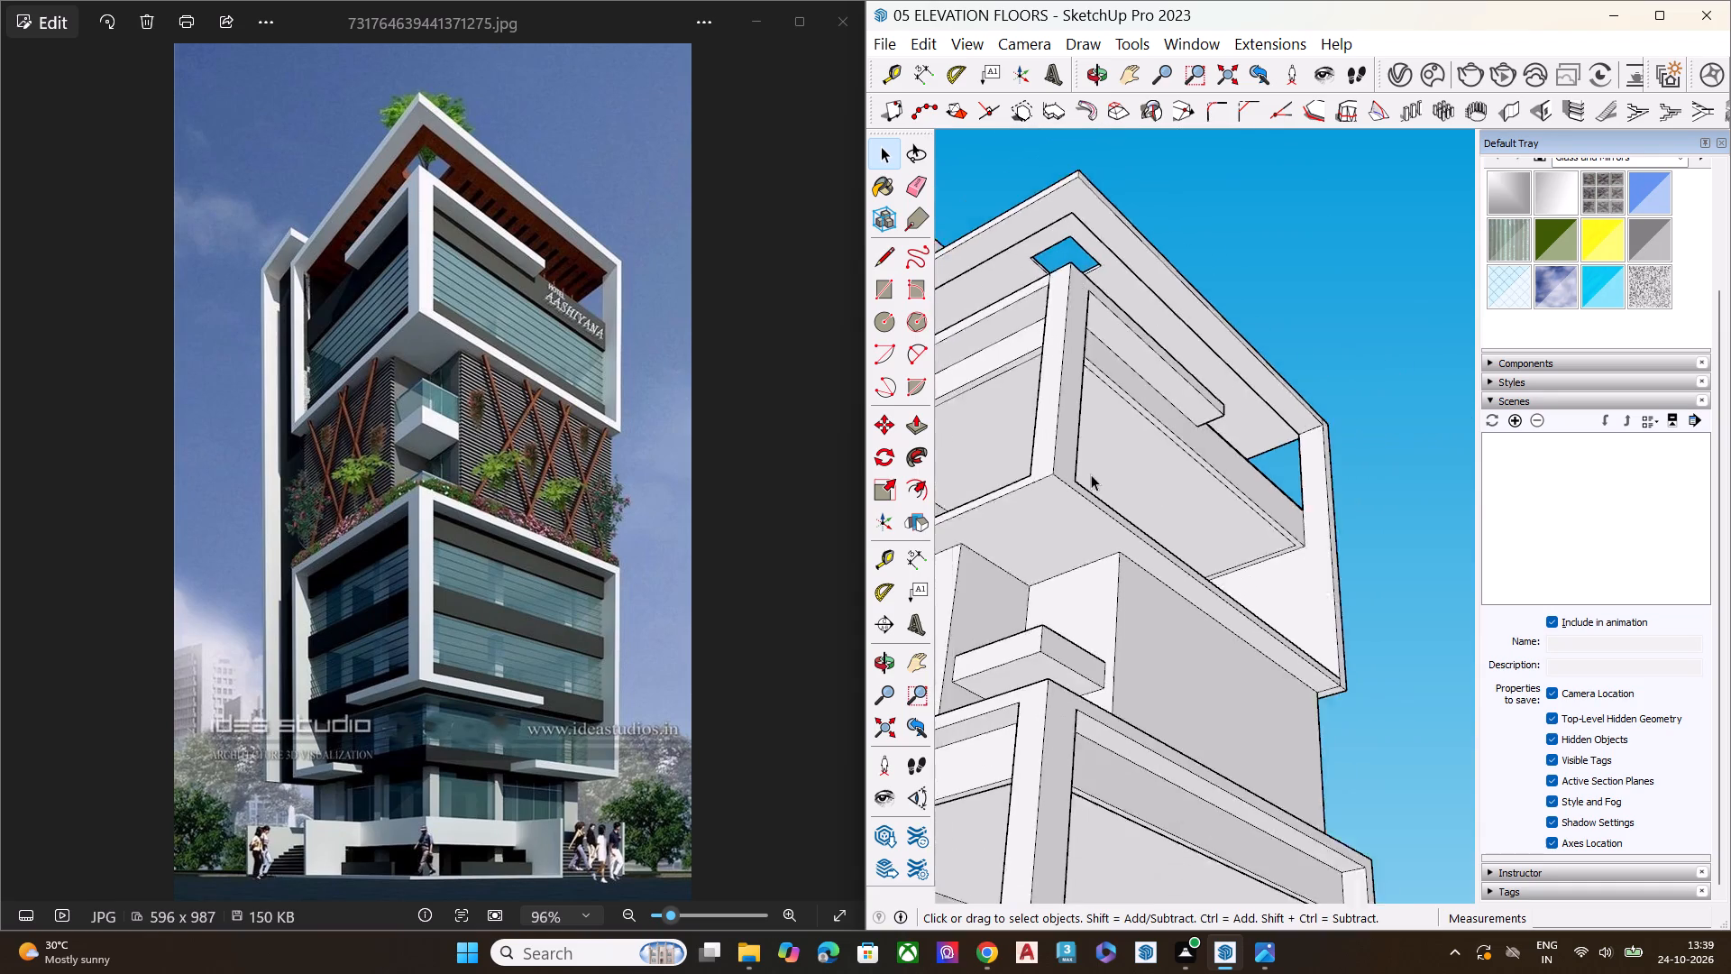
# Scale the inset face on the underside of the top frame's floor slab outward to meet the frame's side wall.
pyautogui.scroll(-3, 1091, 474)
pyautogui.moveTo(1265, 490); pyautogui.dragTo(1098, 602, button='middle')
pyautogui.scroll(7, 1098, 602)
pyautogui.doubleClick(1245, 477)
pyautogui.moveTo(1285, 504); pyautogui.dragTo(1241, 465, button='middle')
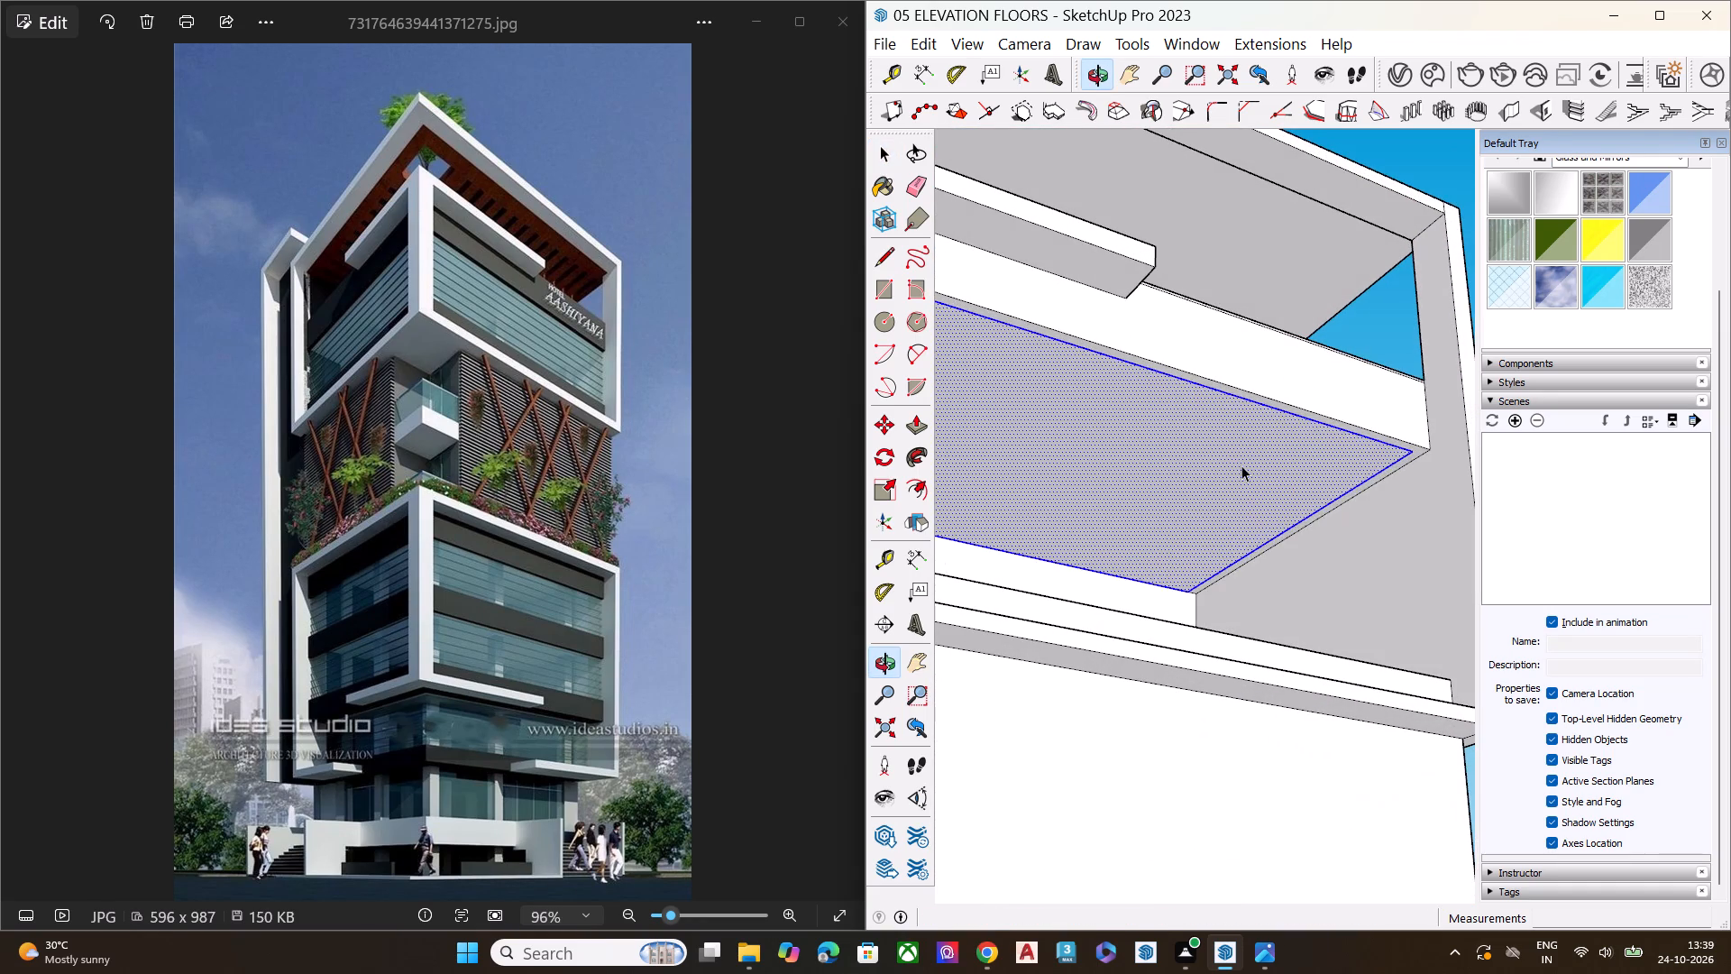
pyautogui.press('s')
pyautogui.click(1290, 530)
pyautogui.click(1305, 530)
pyautogui.press('space')
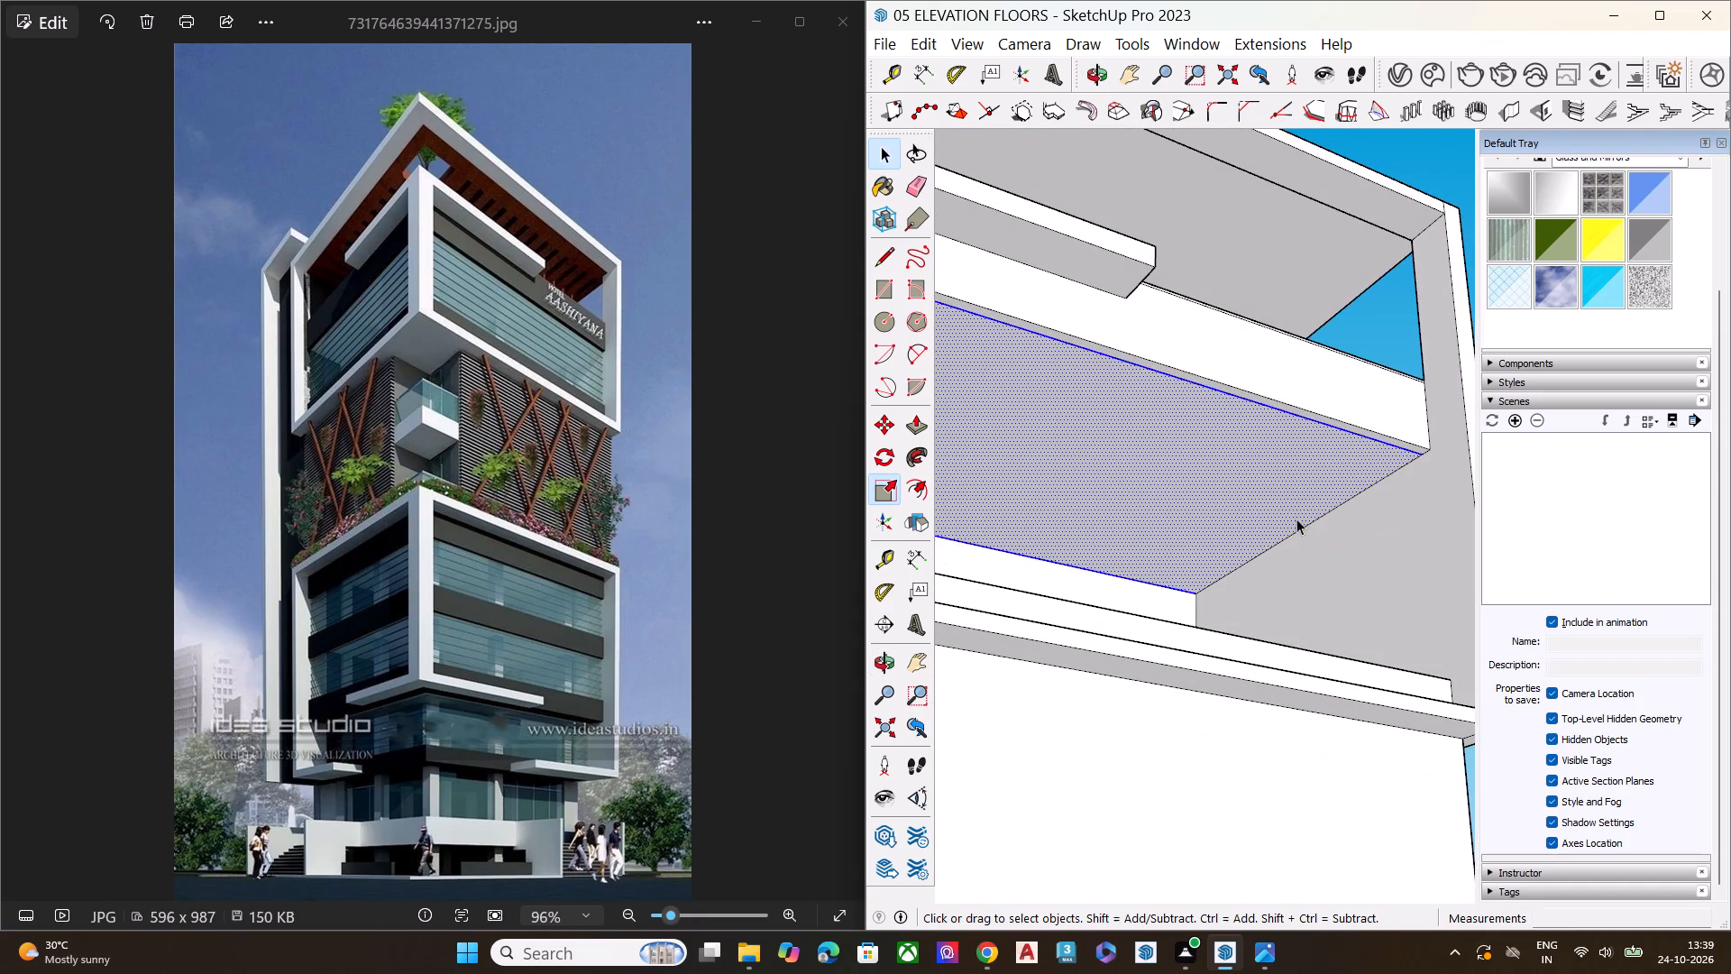
# Push the scaled underside face up into the top frame's floor slab with Push/Pull.
pyautogui.click(1265, 493)
pyautogui.press('p')
pyautogui.click(1265, 491)
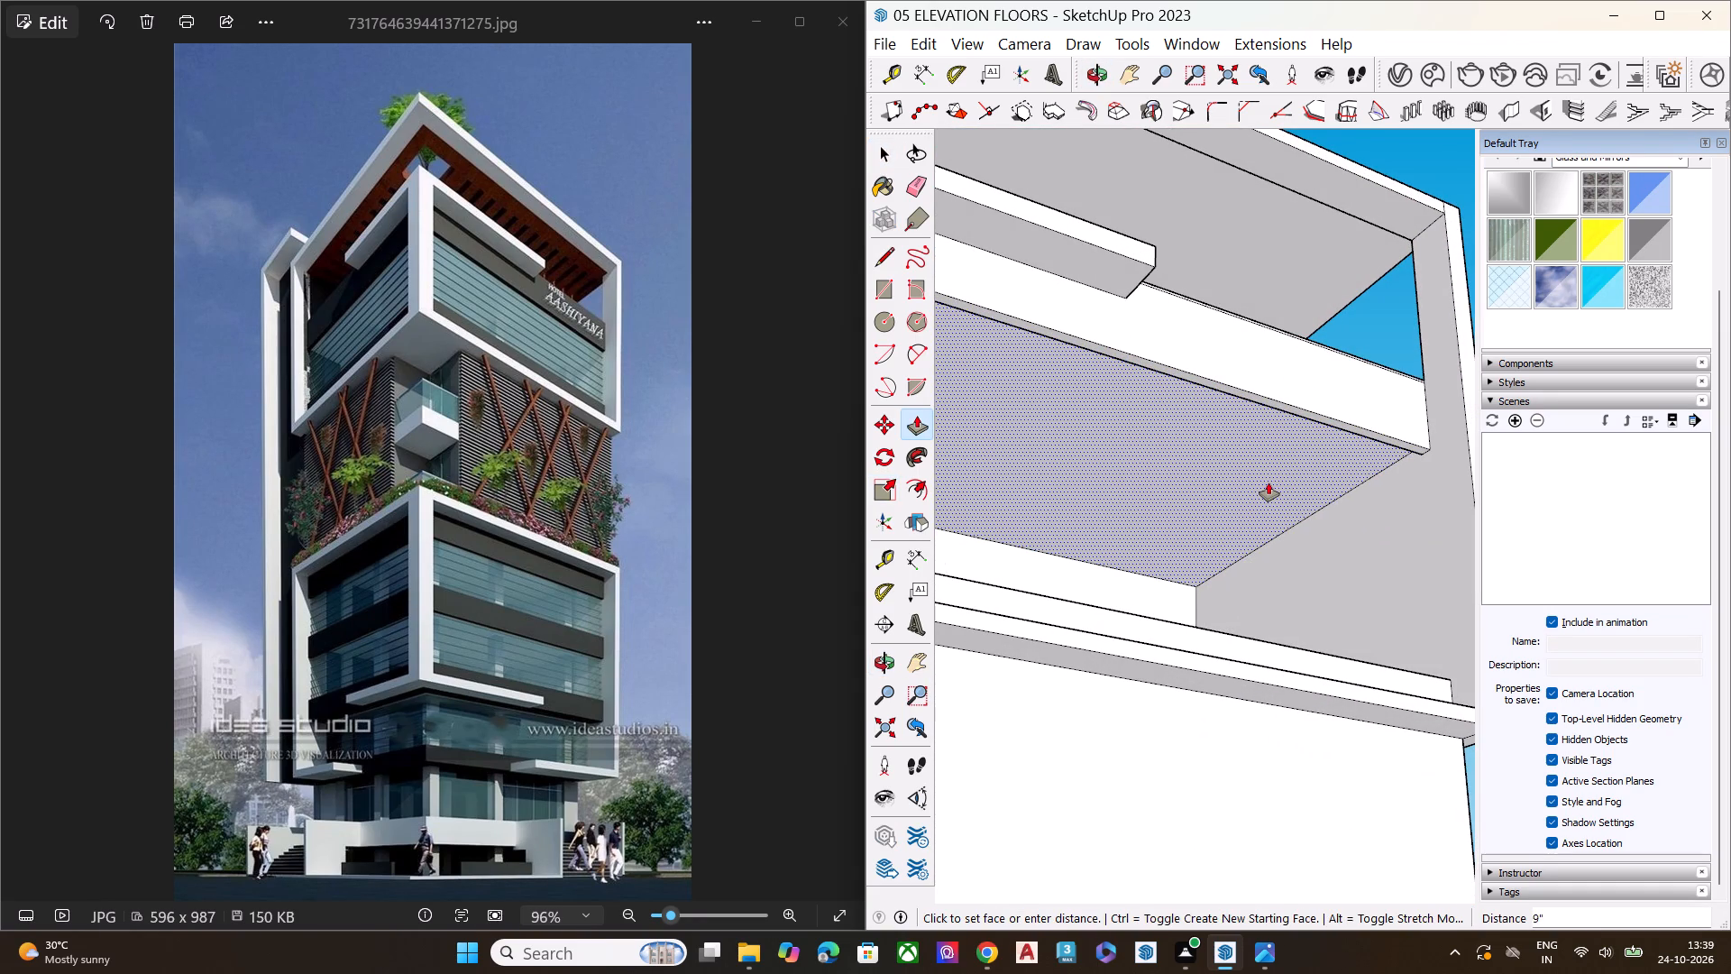
pyautogui.click(1270, 476)
pyautogui.press('space')
pyautogui.scroll(-1, 1201, 405)
pyautogui.scroll(1, 1201, 405)
pyautogui.scroll(-6, 1201, 405)
pyautogui.click(1415, 398)
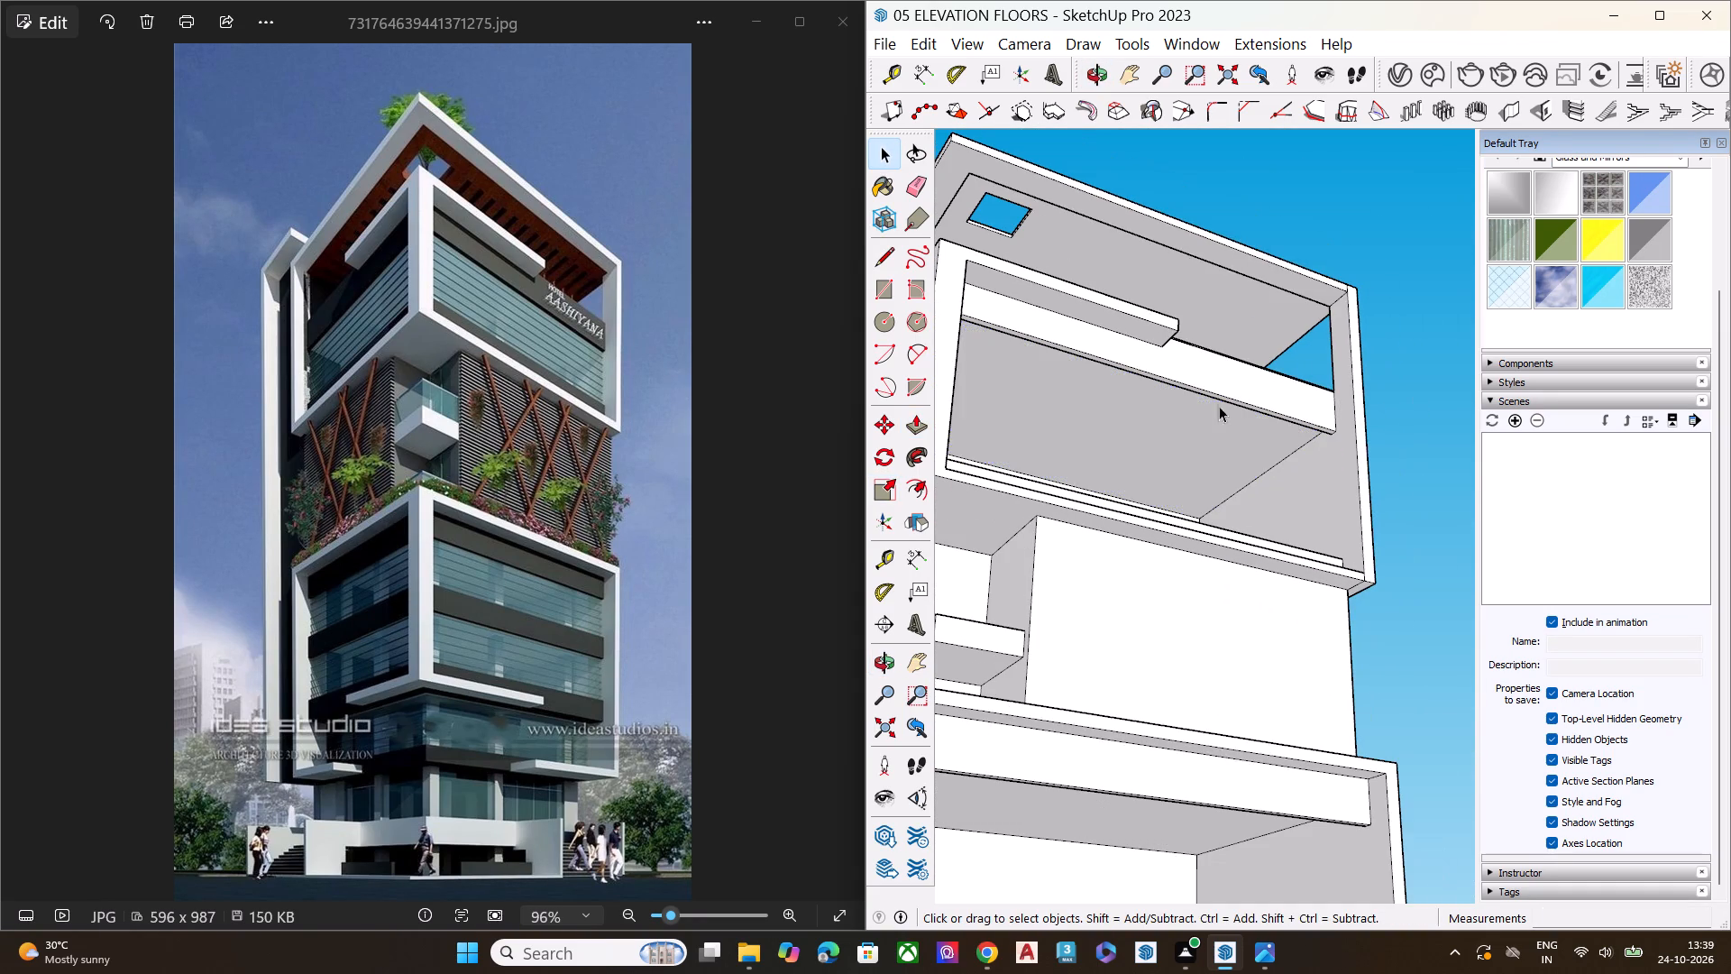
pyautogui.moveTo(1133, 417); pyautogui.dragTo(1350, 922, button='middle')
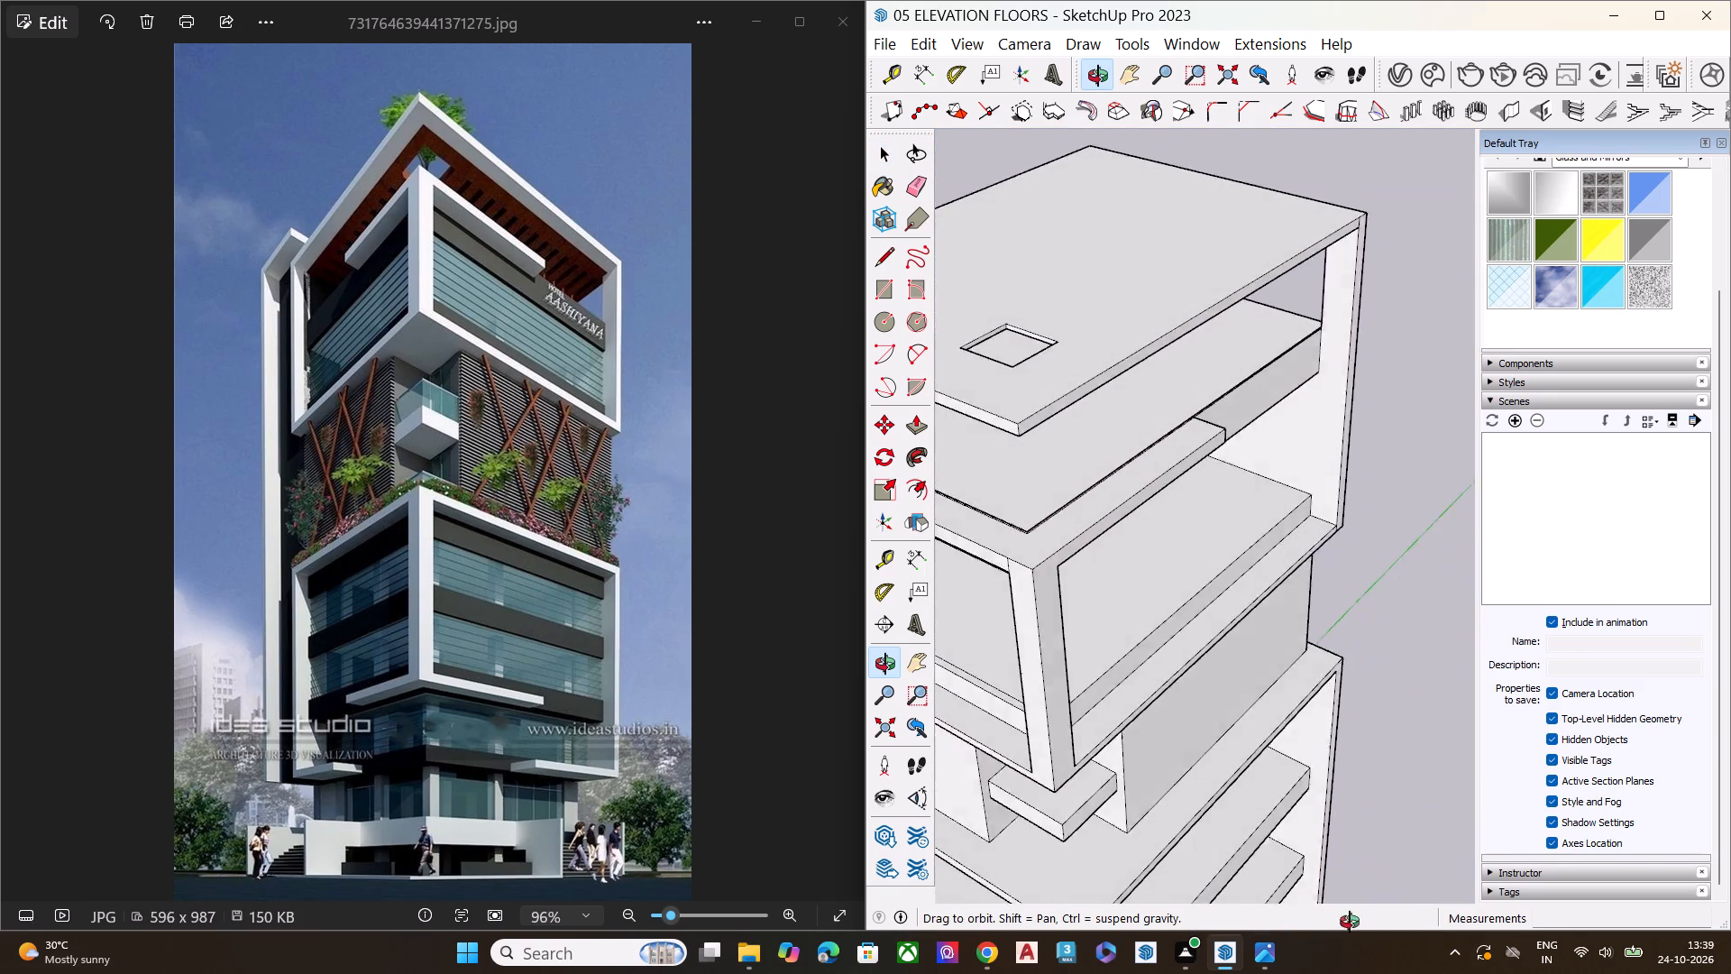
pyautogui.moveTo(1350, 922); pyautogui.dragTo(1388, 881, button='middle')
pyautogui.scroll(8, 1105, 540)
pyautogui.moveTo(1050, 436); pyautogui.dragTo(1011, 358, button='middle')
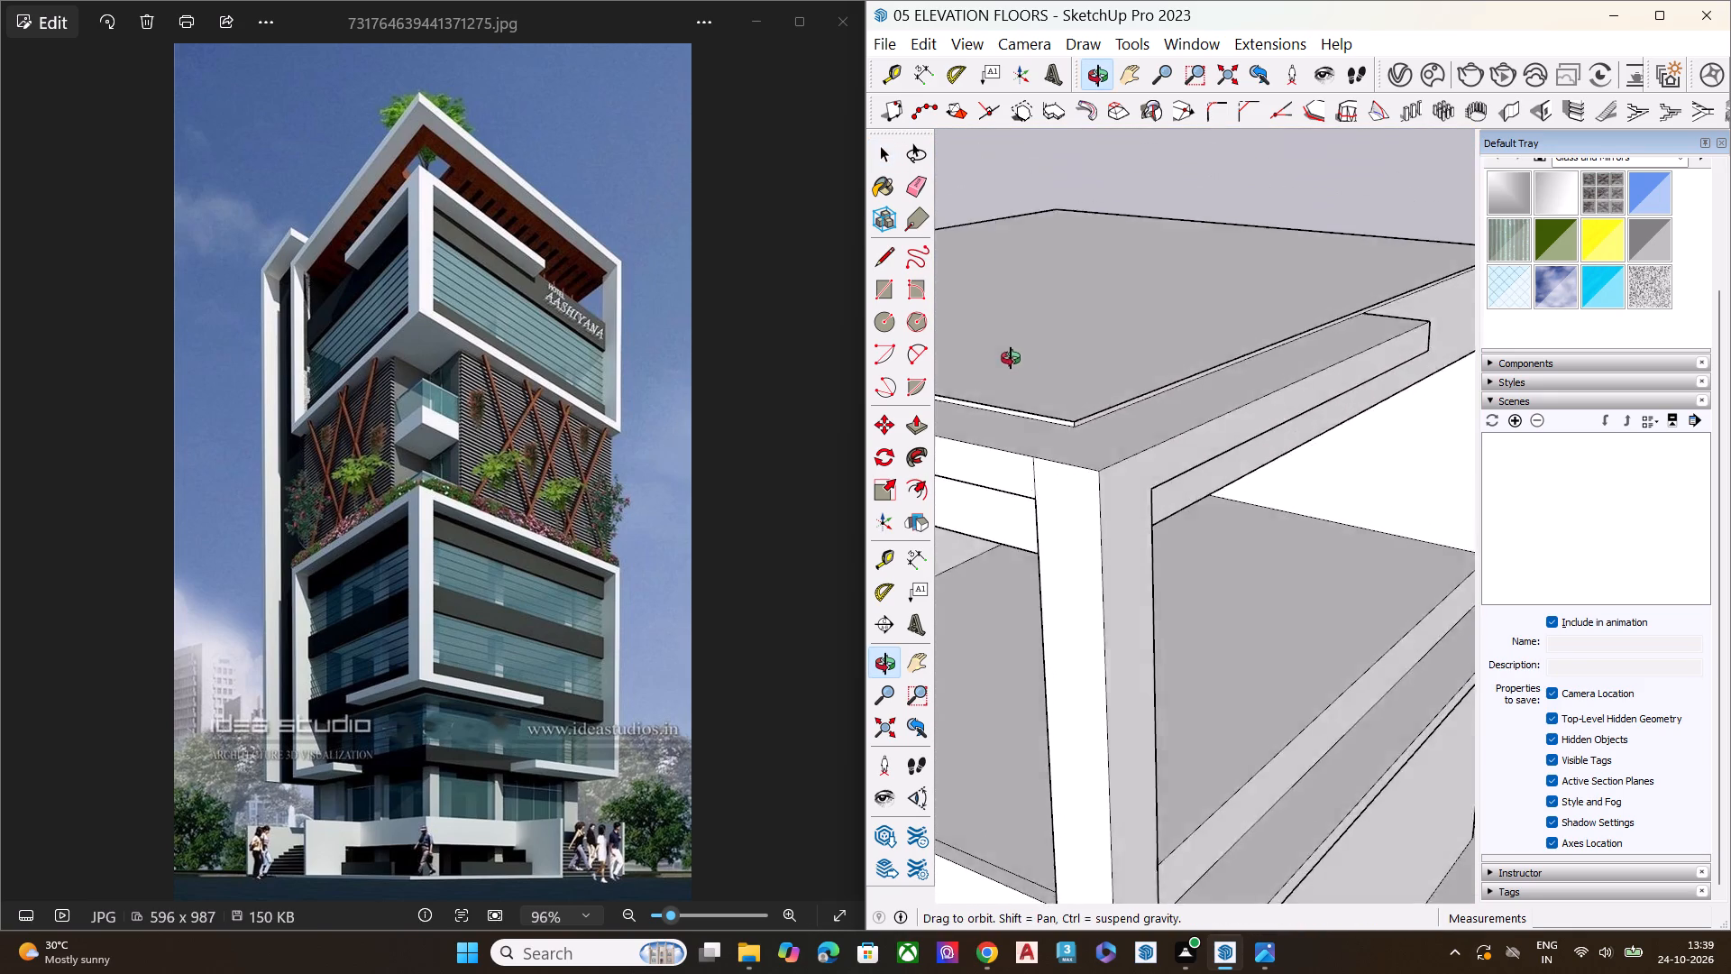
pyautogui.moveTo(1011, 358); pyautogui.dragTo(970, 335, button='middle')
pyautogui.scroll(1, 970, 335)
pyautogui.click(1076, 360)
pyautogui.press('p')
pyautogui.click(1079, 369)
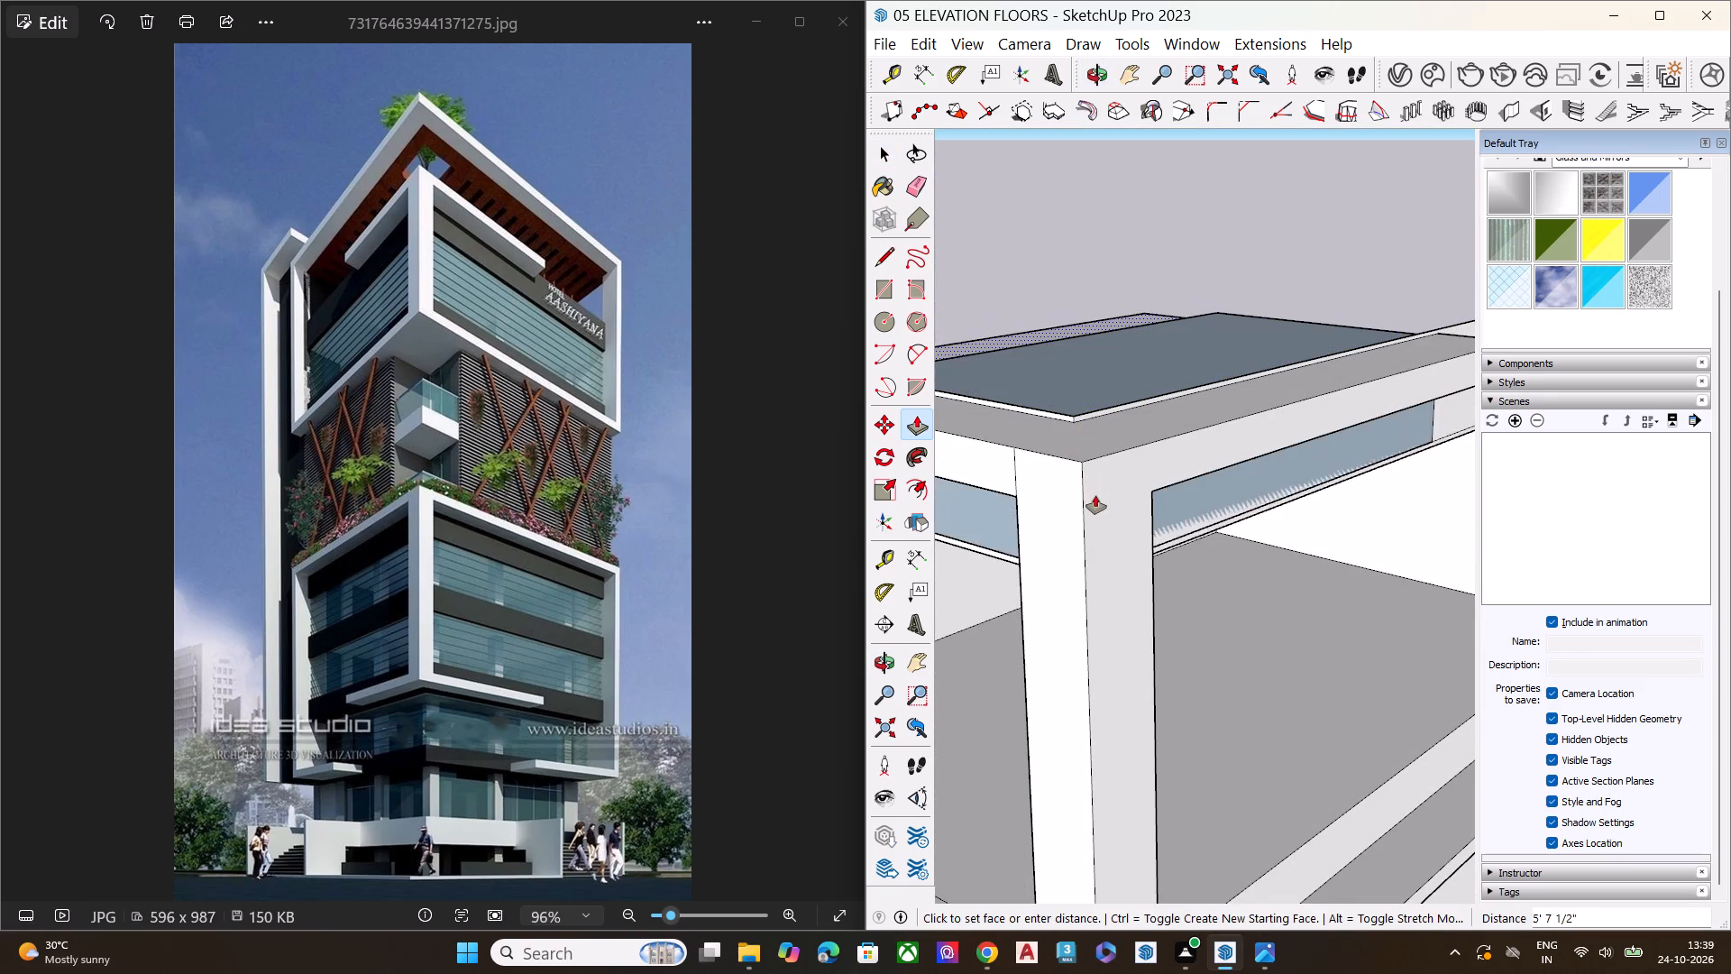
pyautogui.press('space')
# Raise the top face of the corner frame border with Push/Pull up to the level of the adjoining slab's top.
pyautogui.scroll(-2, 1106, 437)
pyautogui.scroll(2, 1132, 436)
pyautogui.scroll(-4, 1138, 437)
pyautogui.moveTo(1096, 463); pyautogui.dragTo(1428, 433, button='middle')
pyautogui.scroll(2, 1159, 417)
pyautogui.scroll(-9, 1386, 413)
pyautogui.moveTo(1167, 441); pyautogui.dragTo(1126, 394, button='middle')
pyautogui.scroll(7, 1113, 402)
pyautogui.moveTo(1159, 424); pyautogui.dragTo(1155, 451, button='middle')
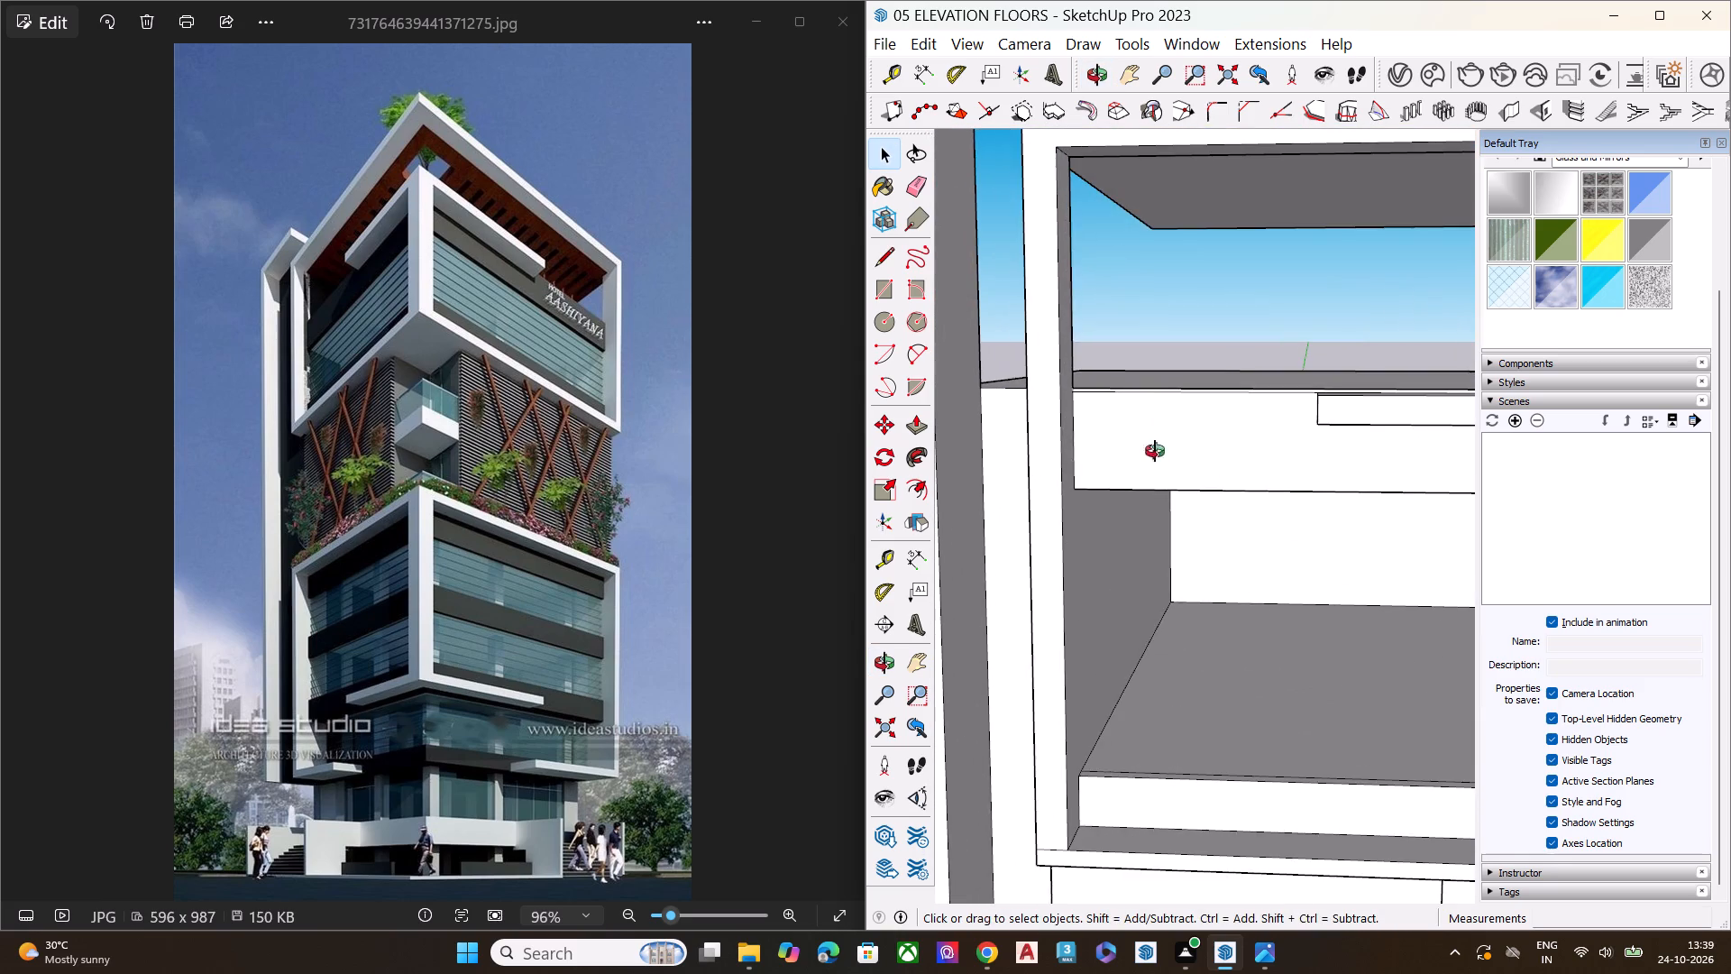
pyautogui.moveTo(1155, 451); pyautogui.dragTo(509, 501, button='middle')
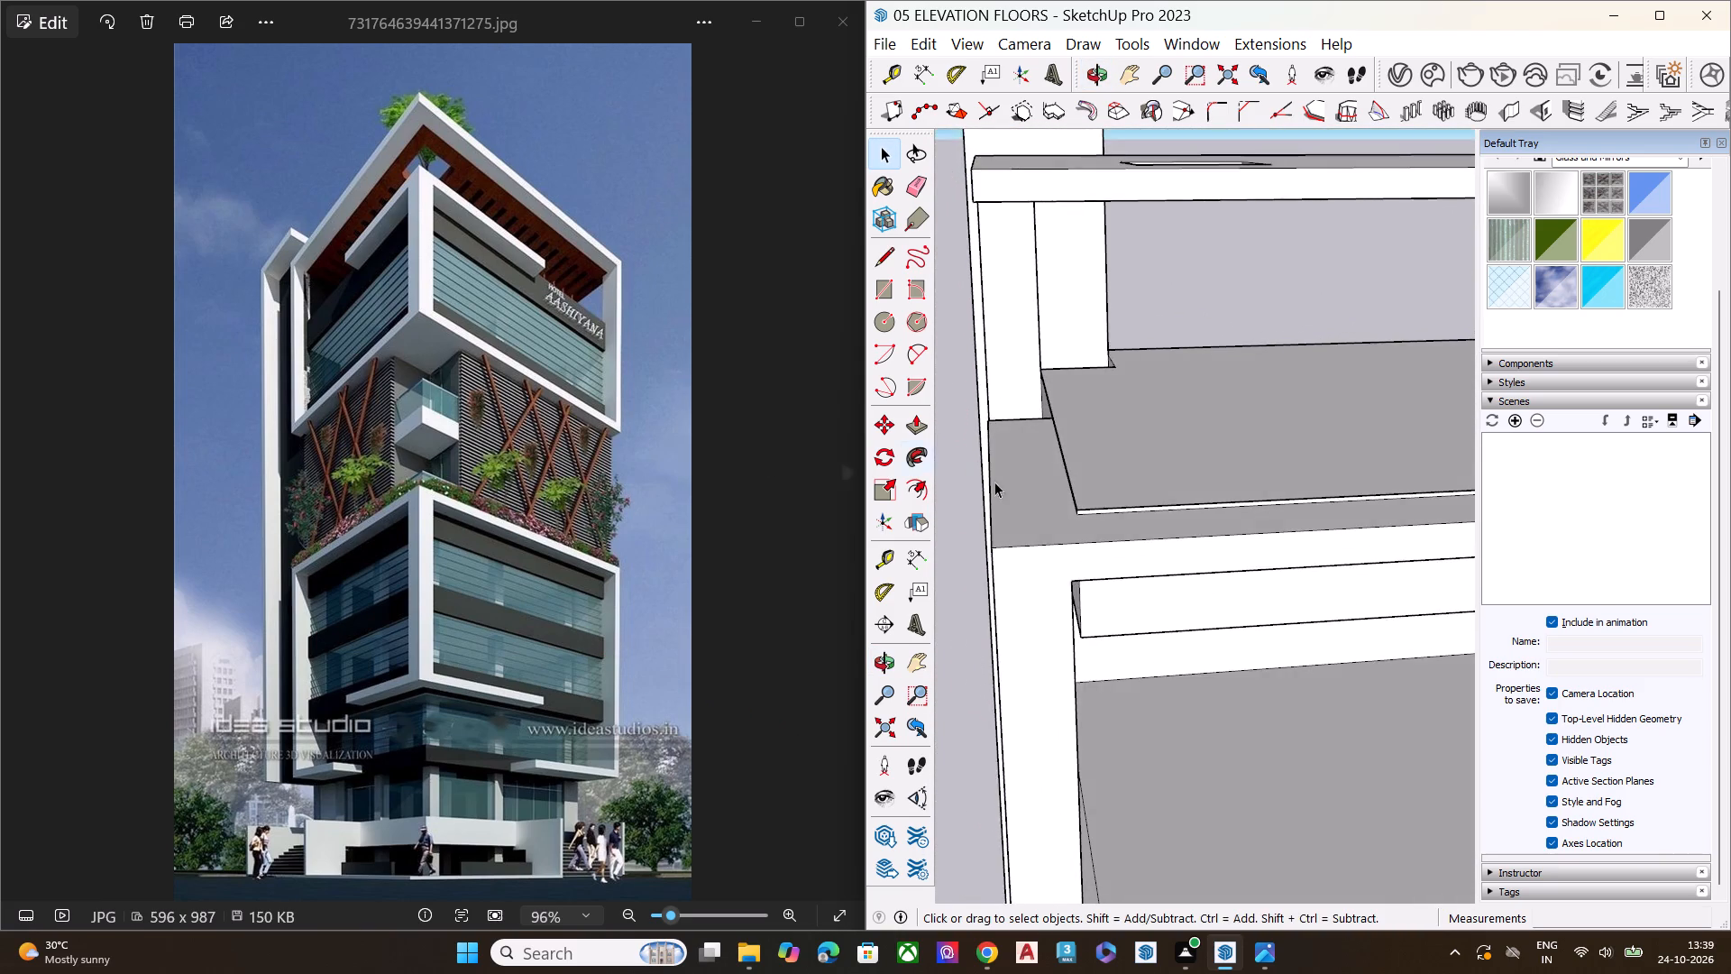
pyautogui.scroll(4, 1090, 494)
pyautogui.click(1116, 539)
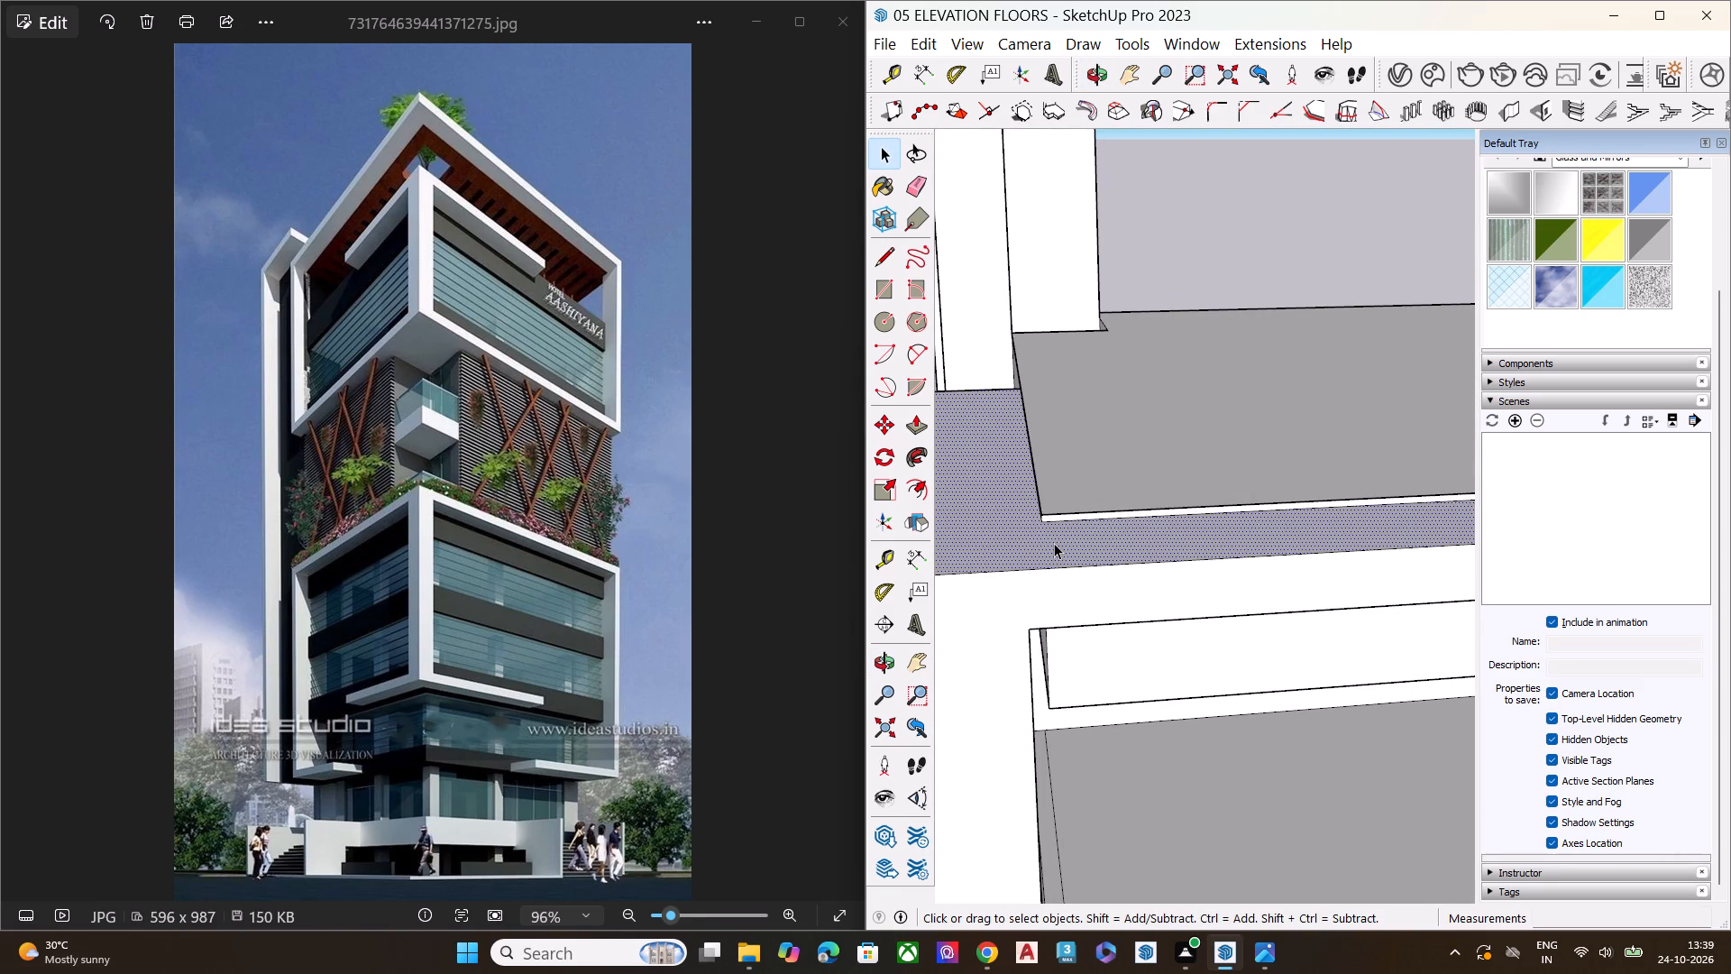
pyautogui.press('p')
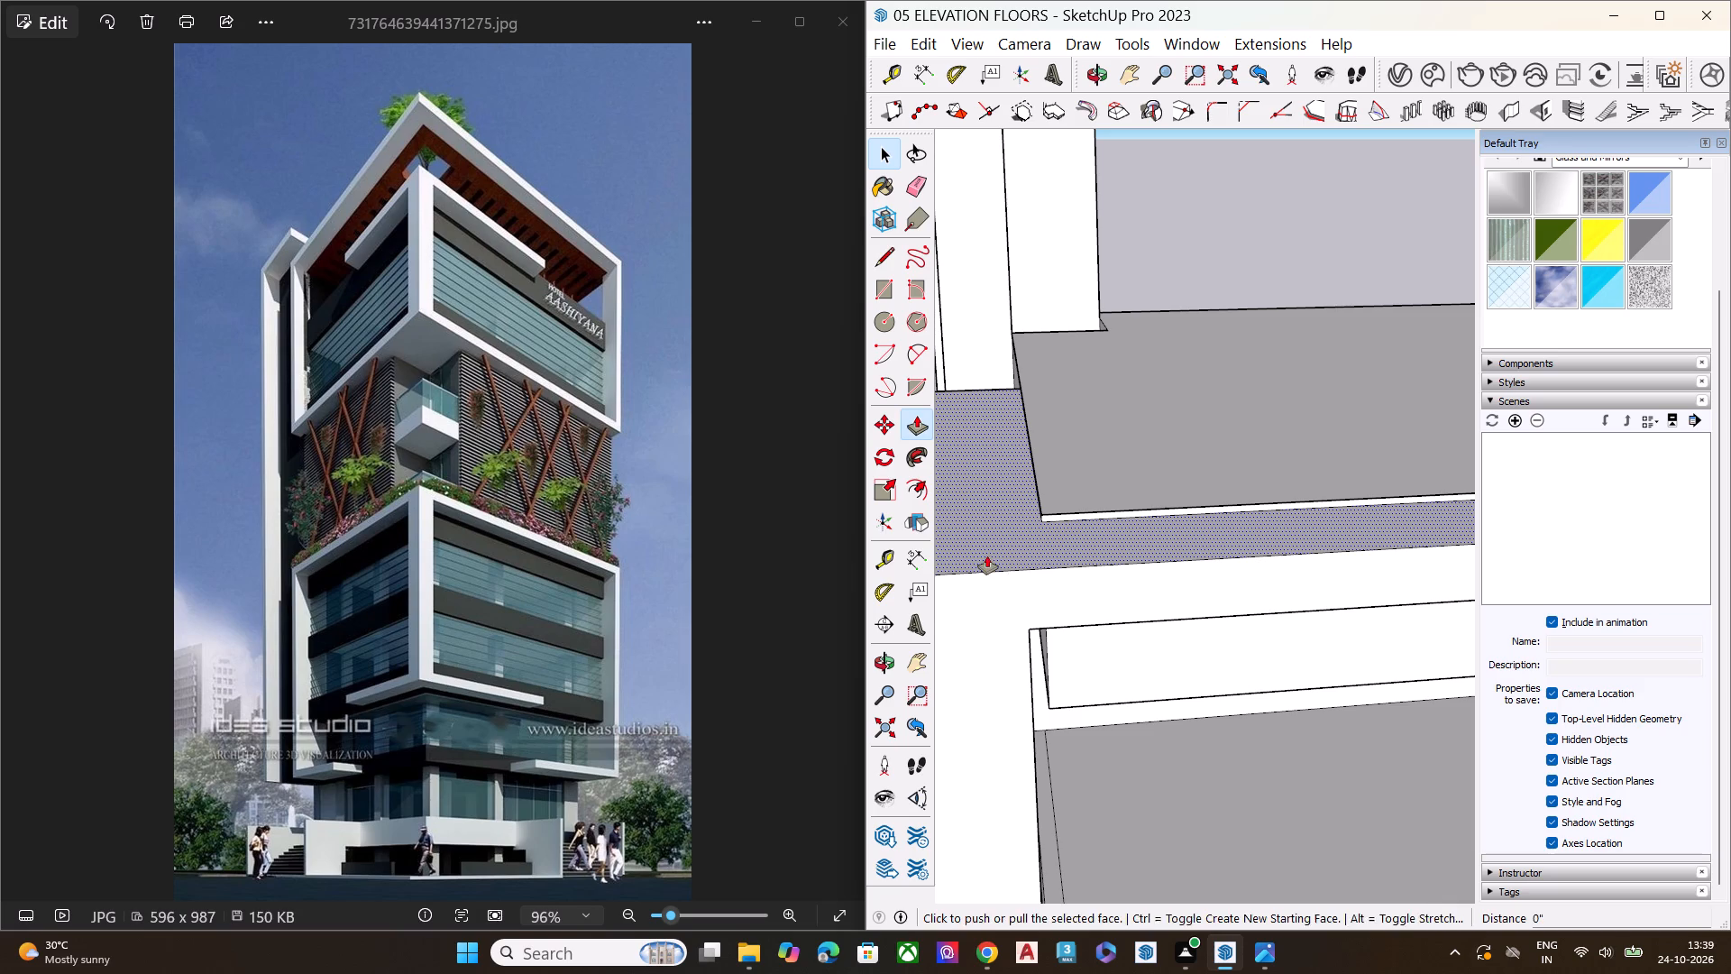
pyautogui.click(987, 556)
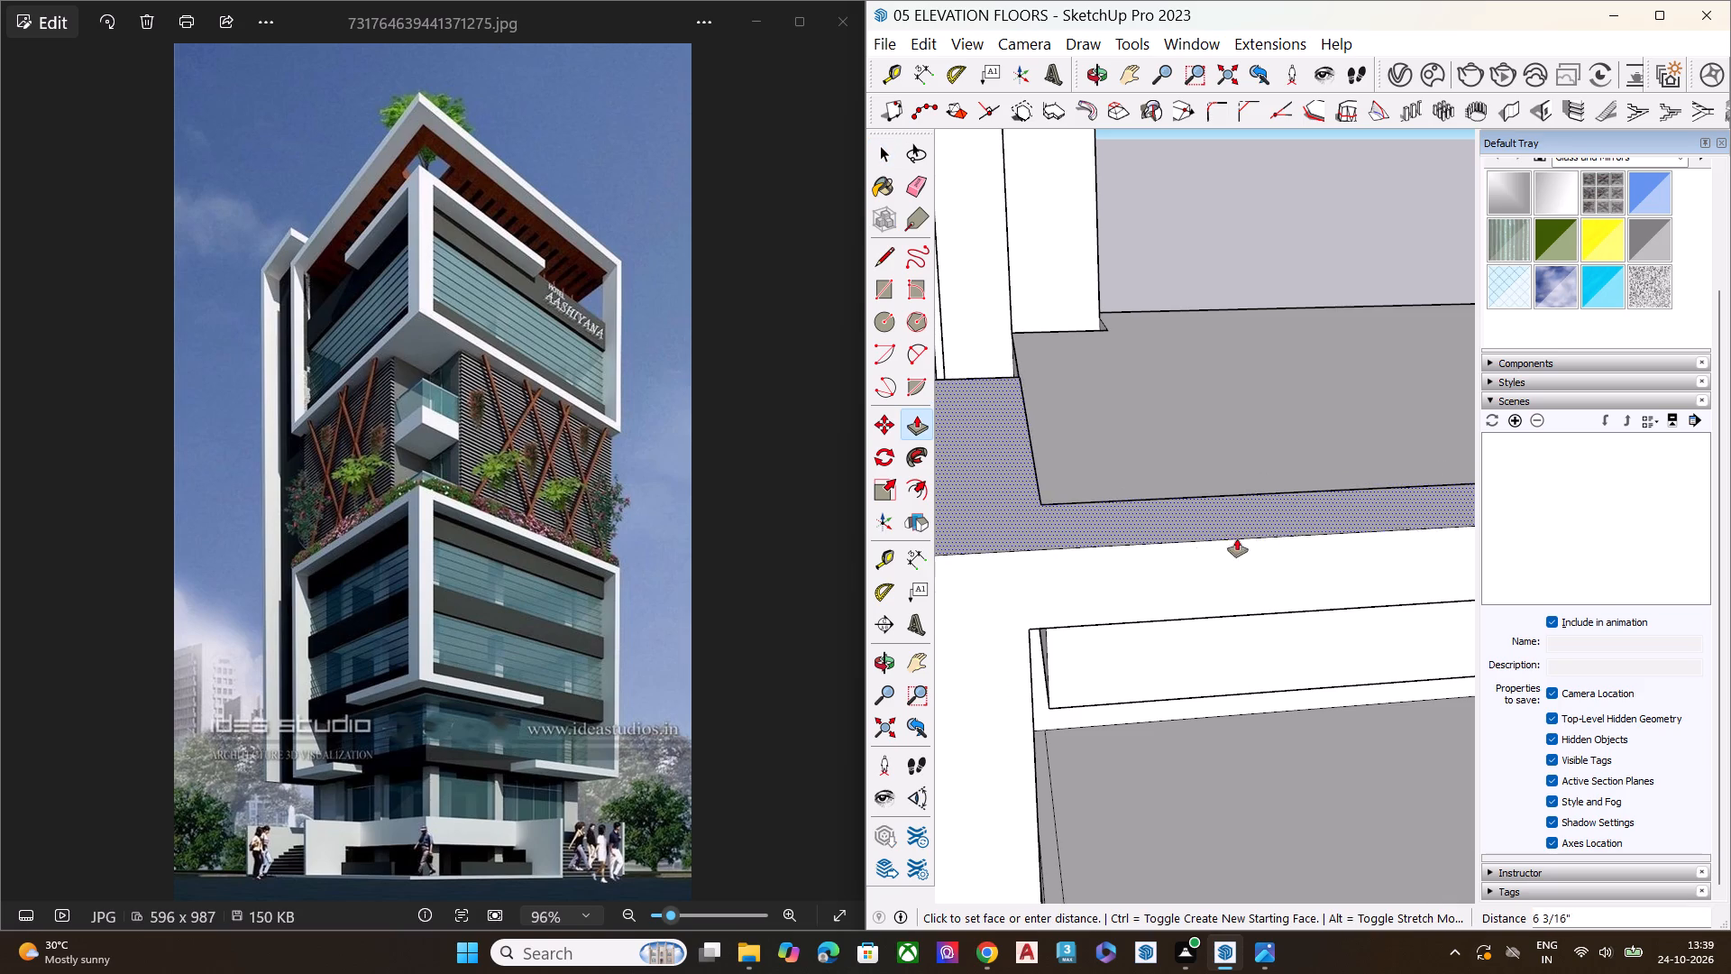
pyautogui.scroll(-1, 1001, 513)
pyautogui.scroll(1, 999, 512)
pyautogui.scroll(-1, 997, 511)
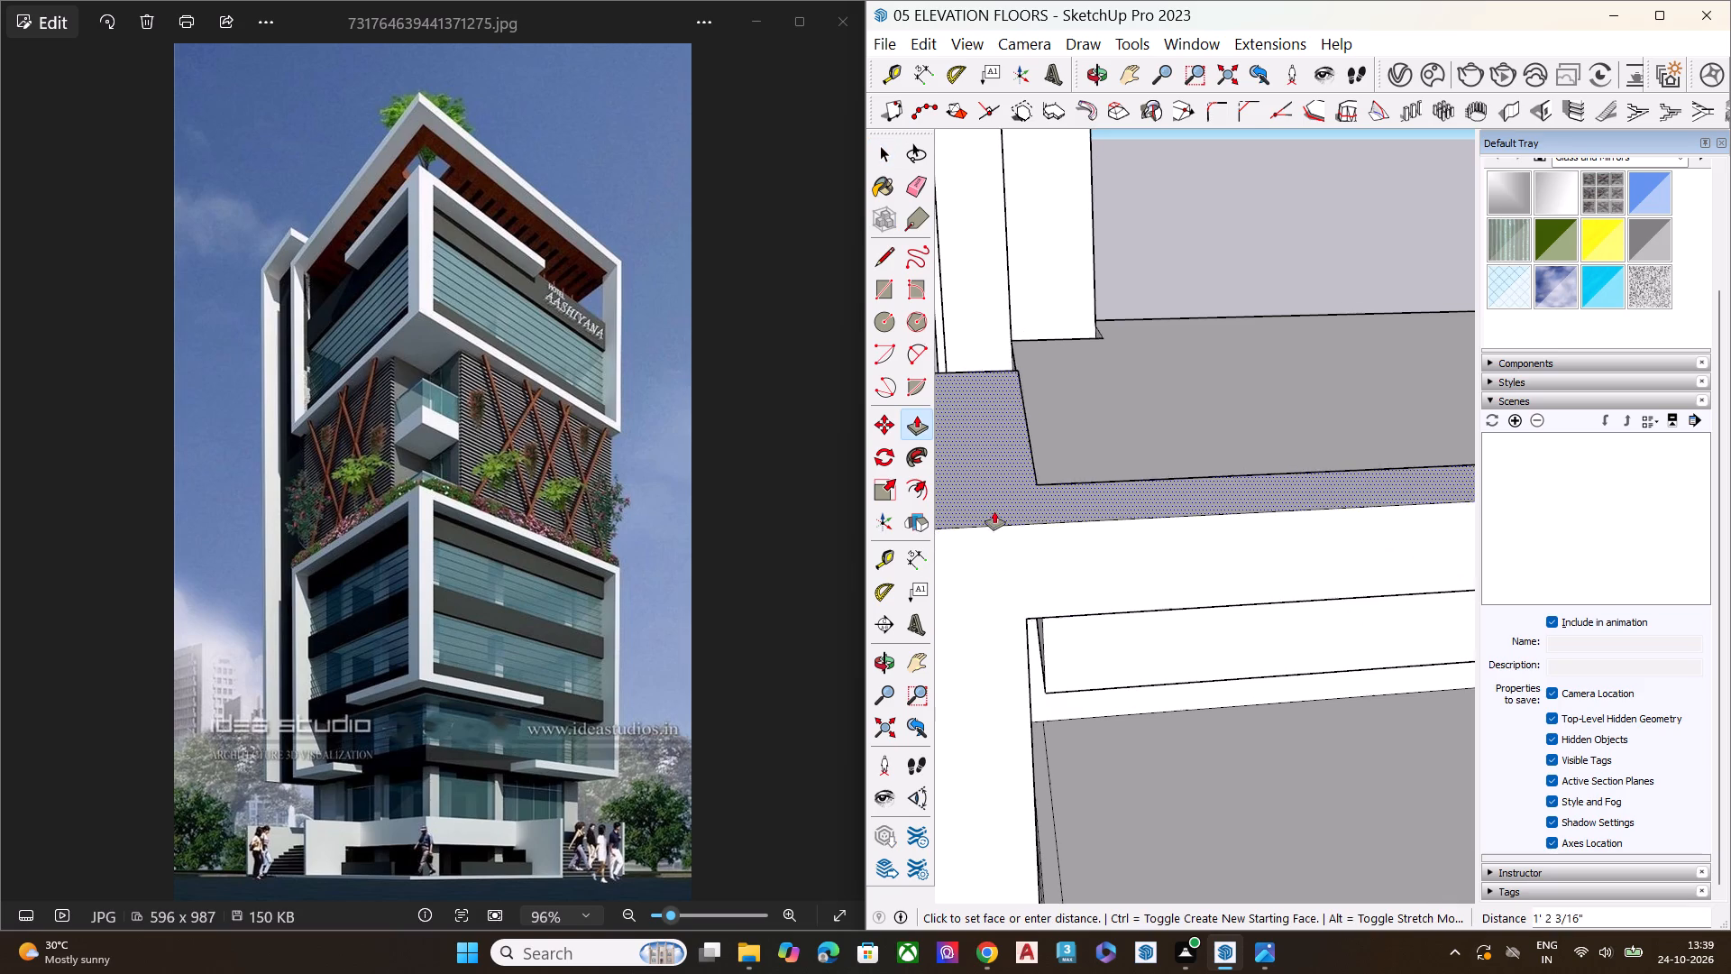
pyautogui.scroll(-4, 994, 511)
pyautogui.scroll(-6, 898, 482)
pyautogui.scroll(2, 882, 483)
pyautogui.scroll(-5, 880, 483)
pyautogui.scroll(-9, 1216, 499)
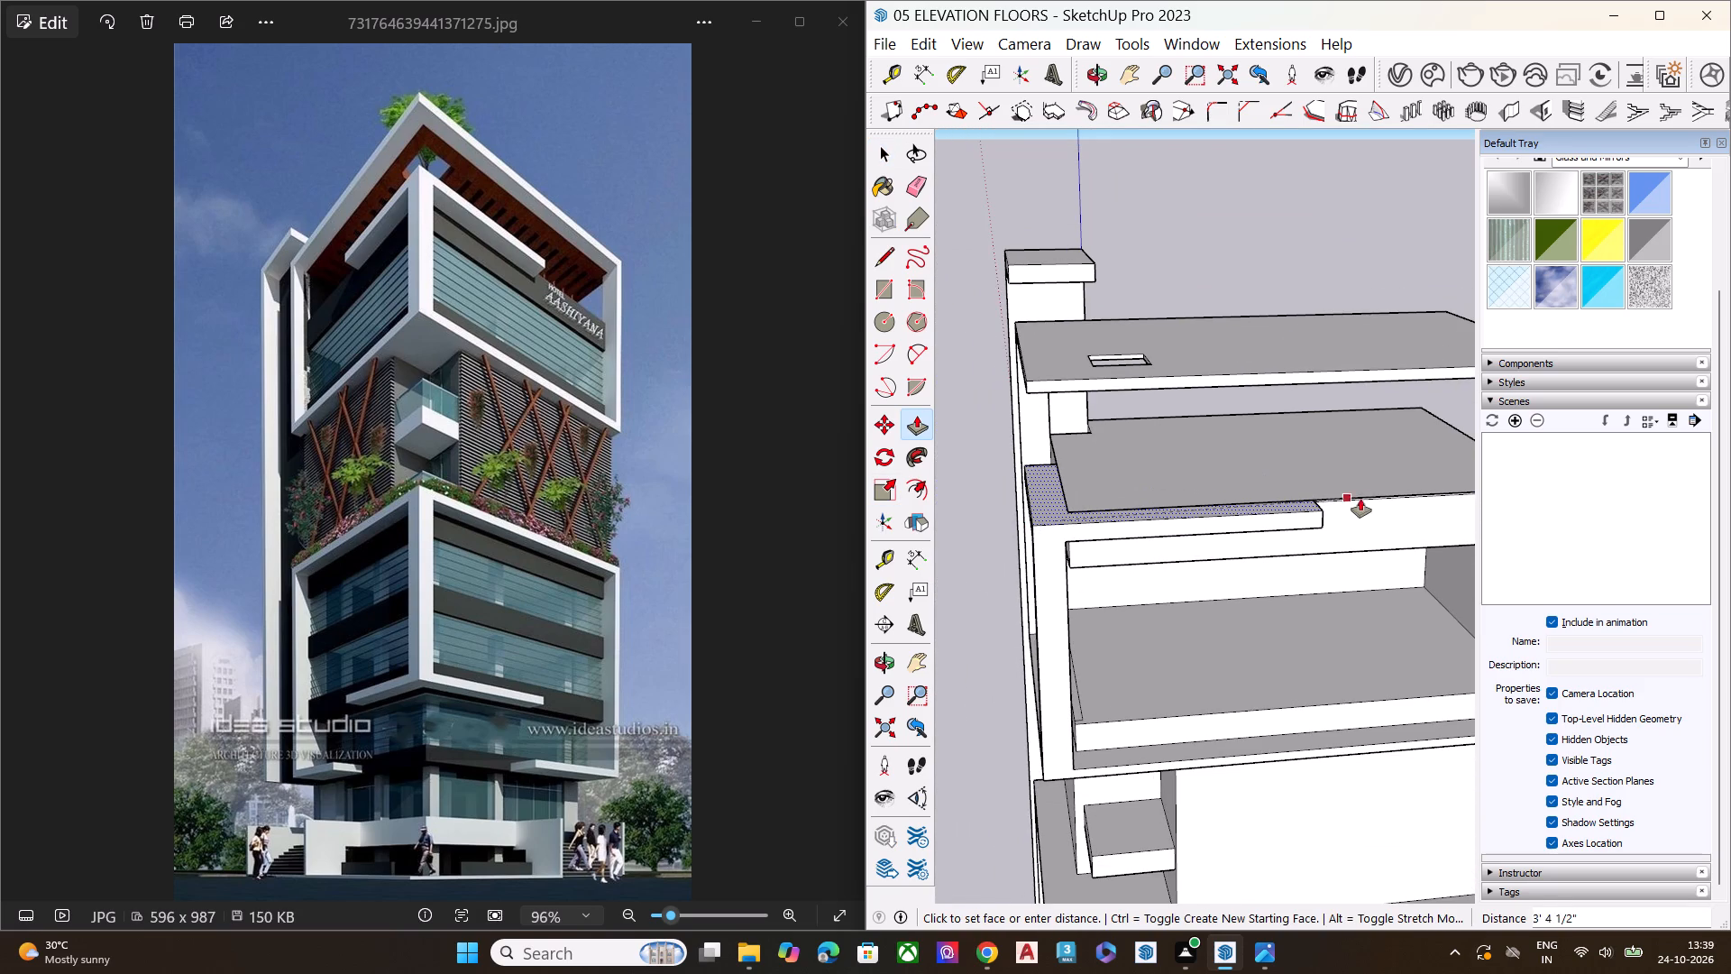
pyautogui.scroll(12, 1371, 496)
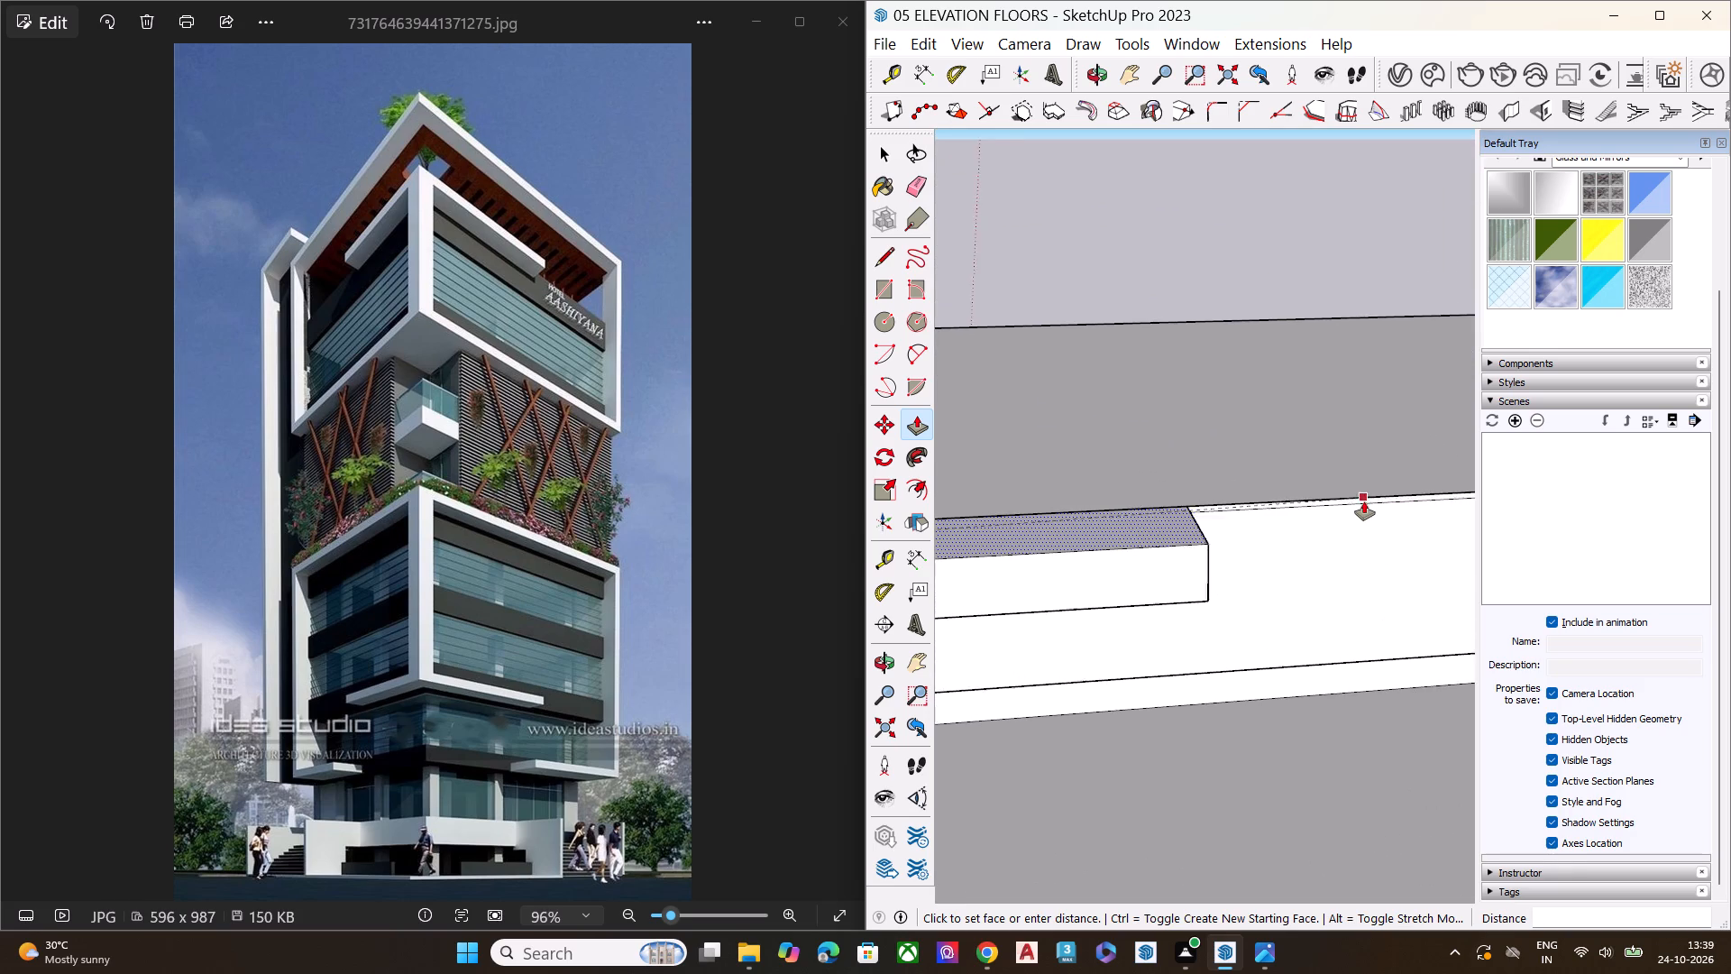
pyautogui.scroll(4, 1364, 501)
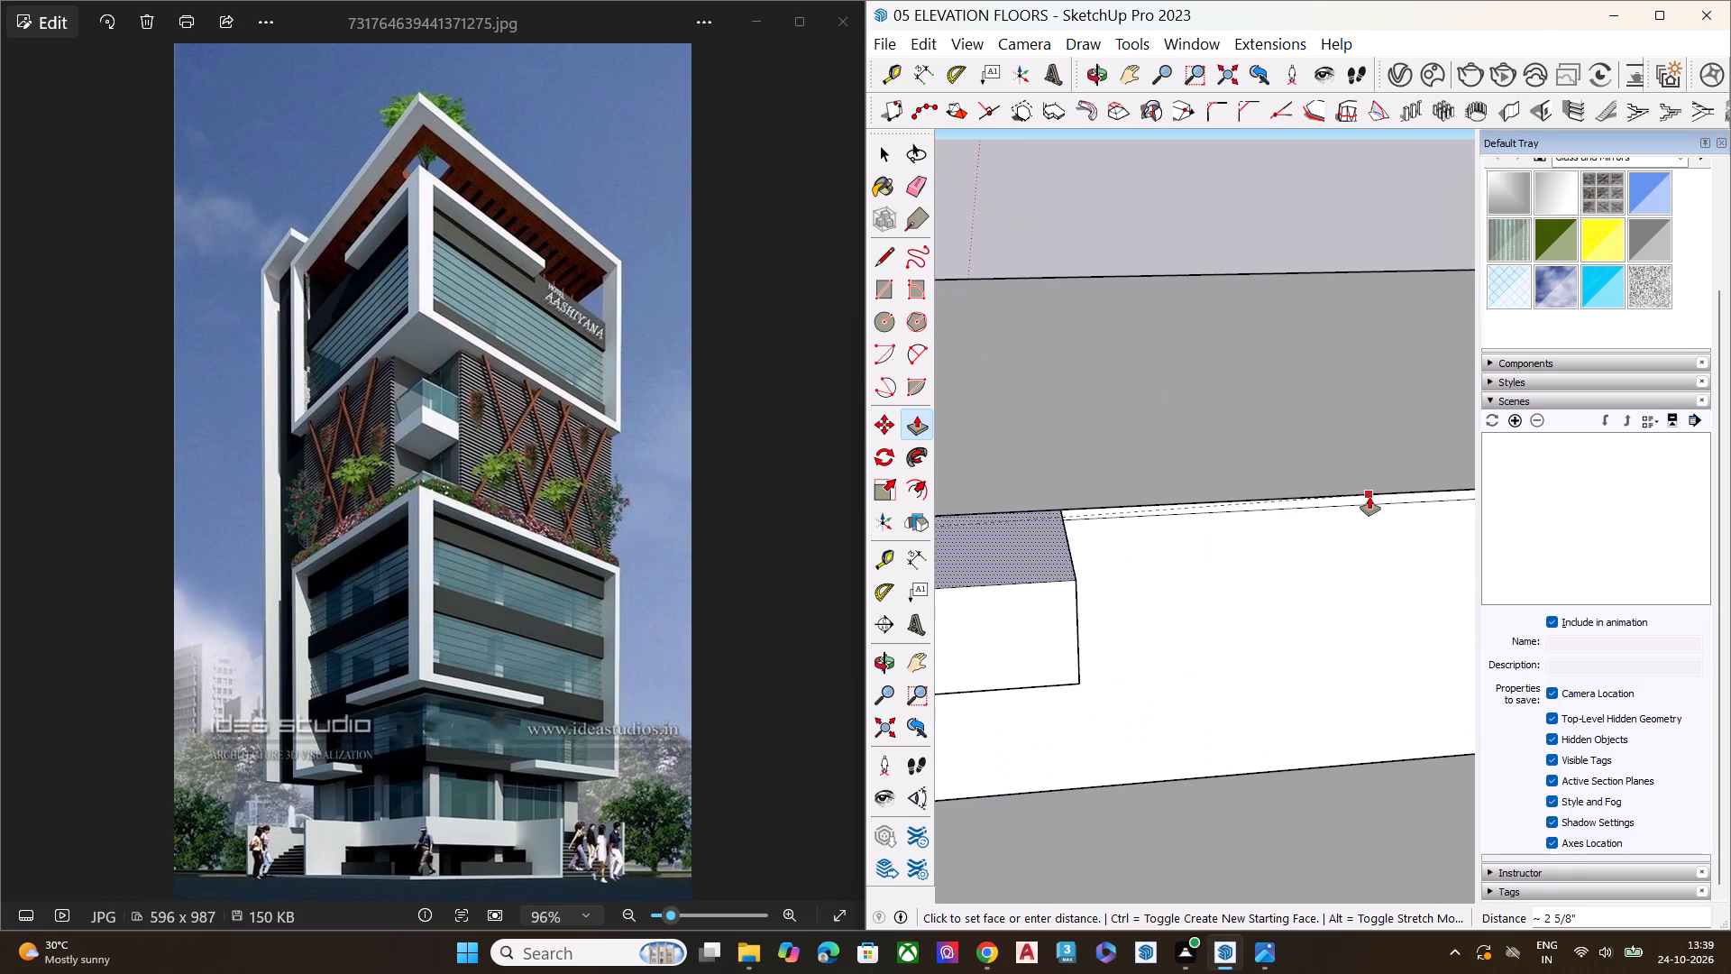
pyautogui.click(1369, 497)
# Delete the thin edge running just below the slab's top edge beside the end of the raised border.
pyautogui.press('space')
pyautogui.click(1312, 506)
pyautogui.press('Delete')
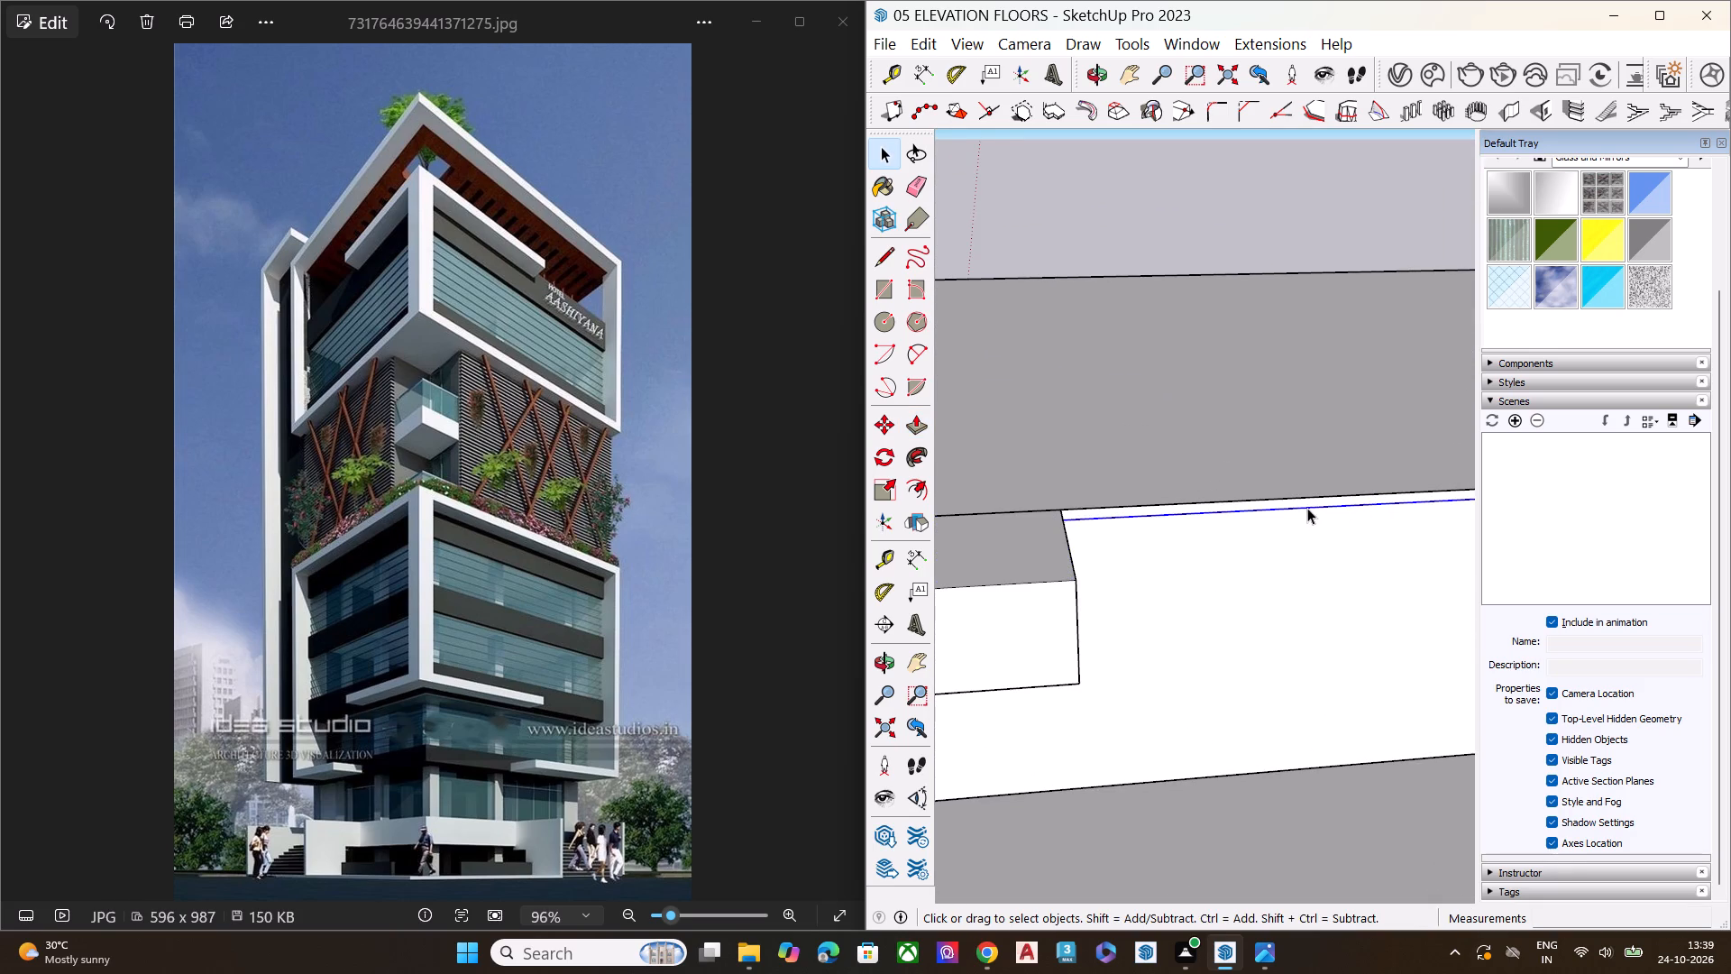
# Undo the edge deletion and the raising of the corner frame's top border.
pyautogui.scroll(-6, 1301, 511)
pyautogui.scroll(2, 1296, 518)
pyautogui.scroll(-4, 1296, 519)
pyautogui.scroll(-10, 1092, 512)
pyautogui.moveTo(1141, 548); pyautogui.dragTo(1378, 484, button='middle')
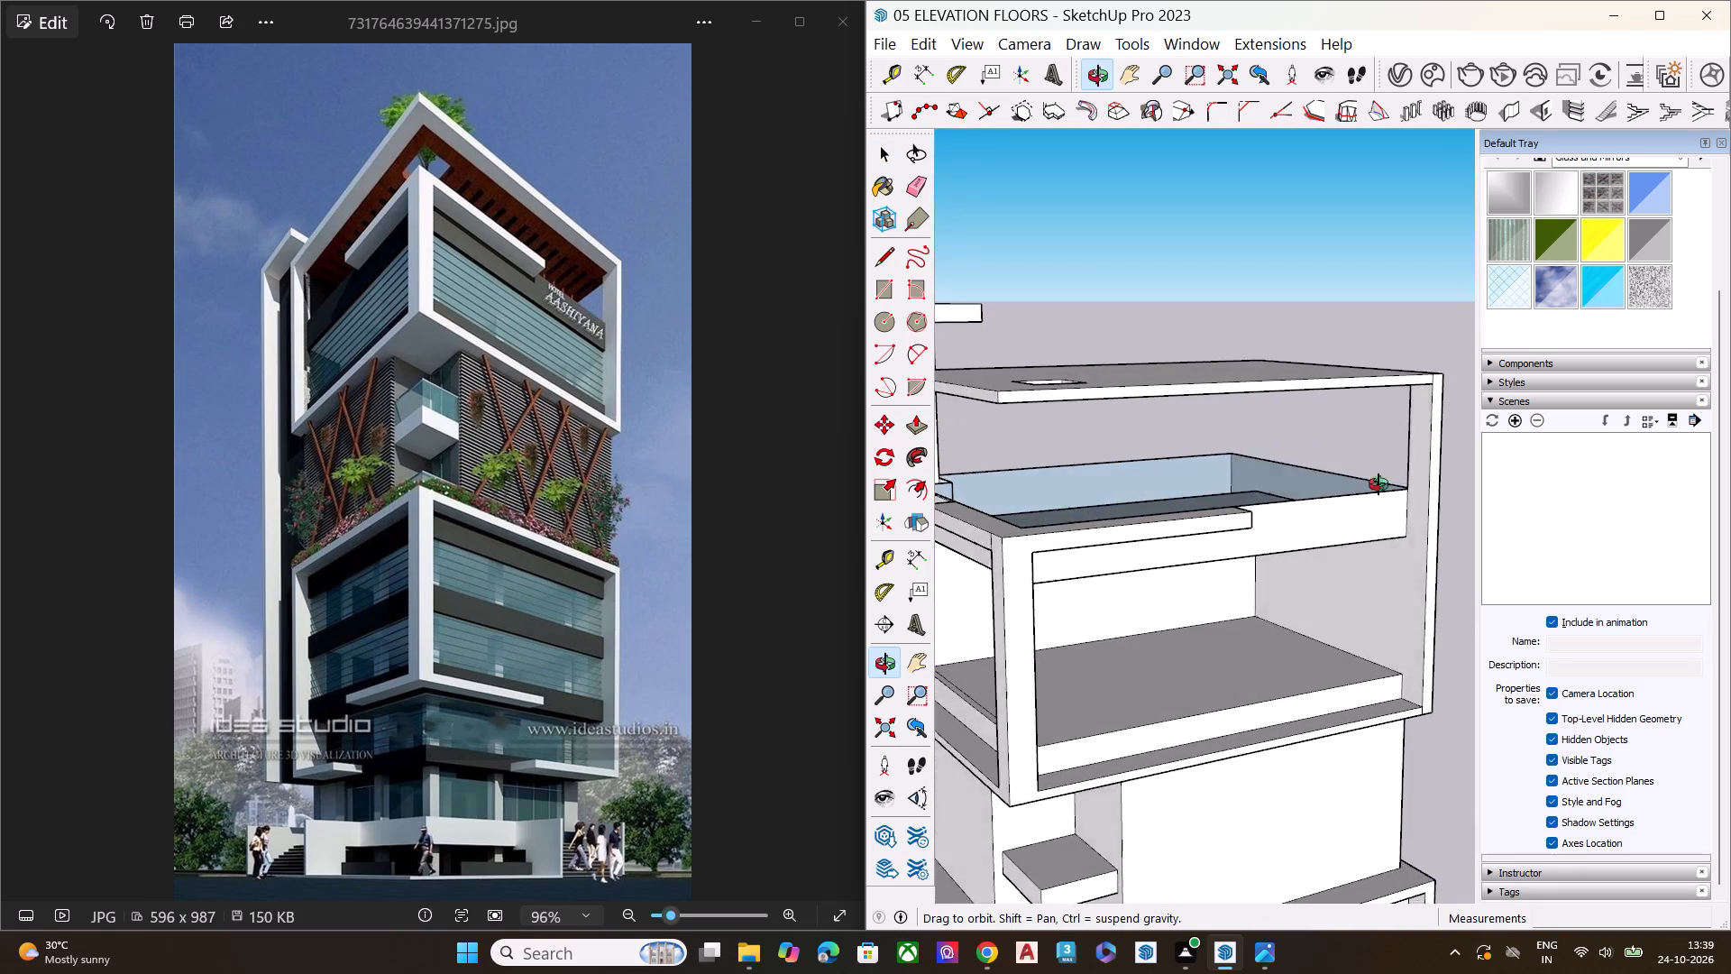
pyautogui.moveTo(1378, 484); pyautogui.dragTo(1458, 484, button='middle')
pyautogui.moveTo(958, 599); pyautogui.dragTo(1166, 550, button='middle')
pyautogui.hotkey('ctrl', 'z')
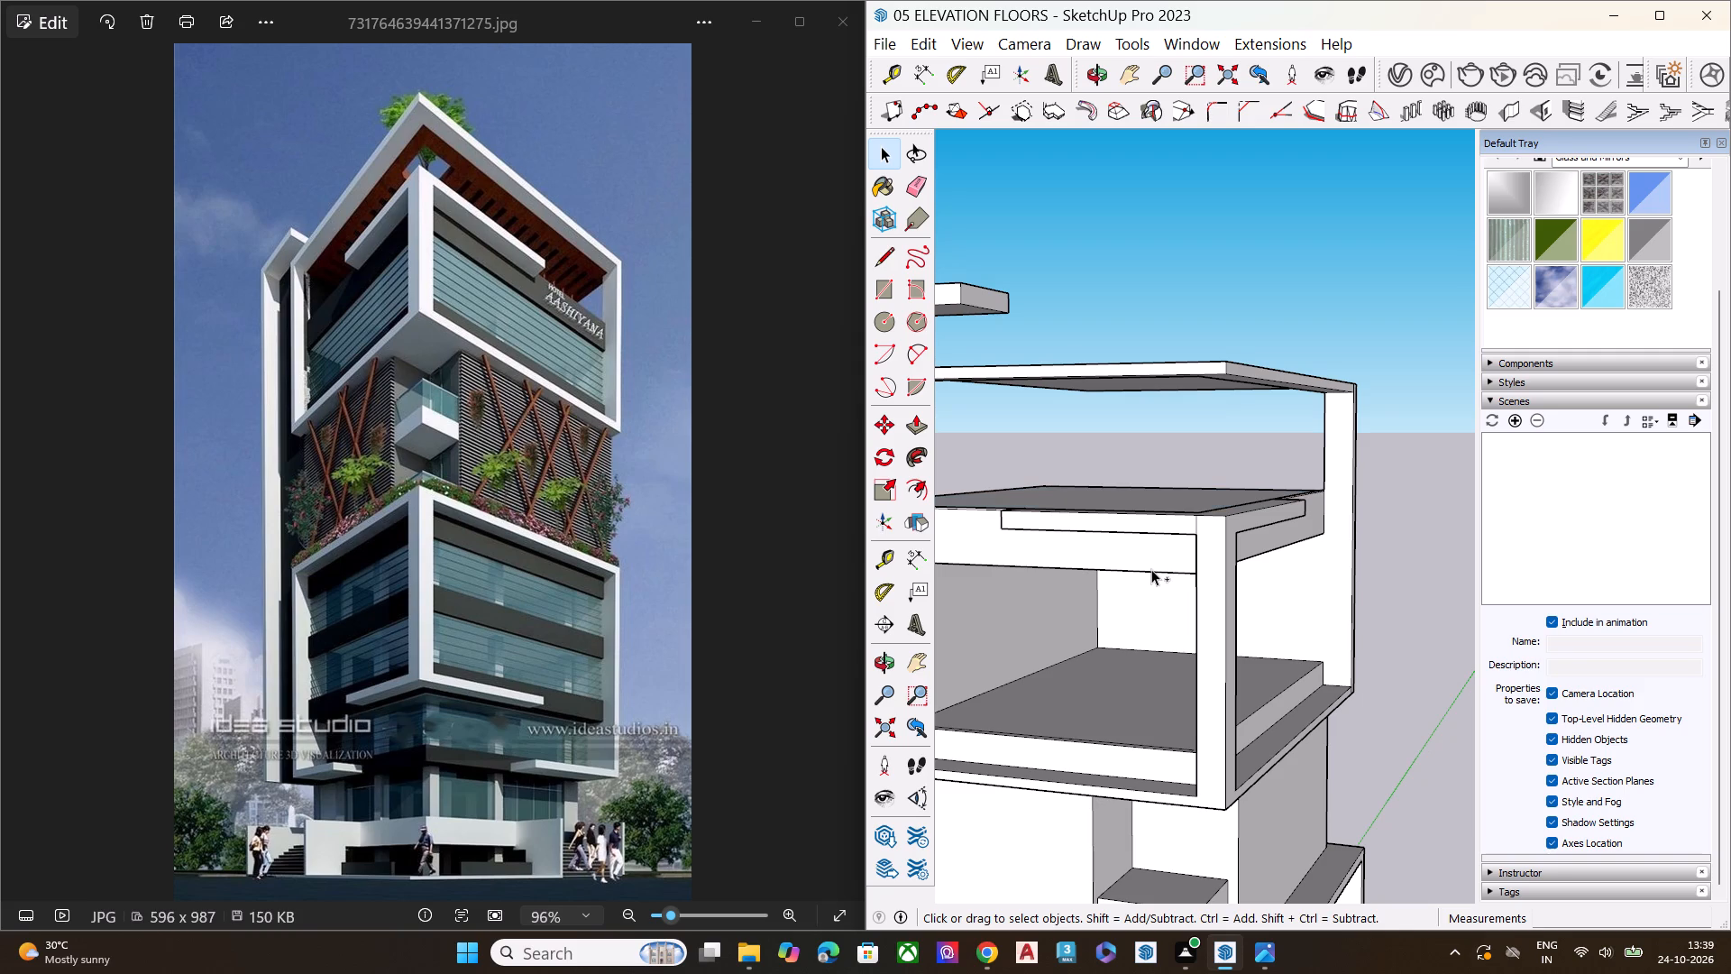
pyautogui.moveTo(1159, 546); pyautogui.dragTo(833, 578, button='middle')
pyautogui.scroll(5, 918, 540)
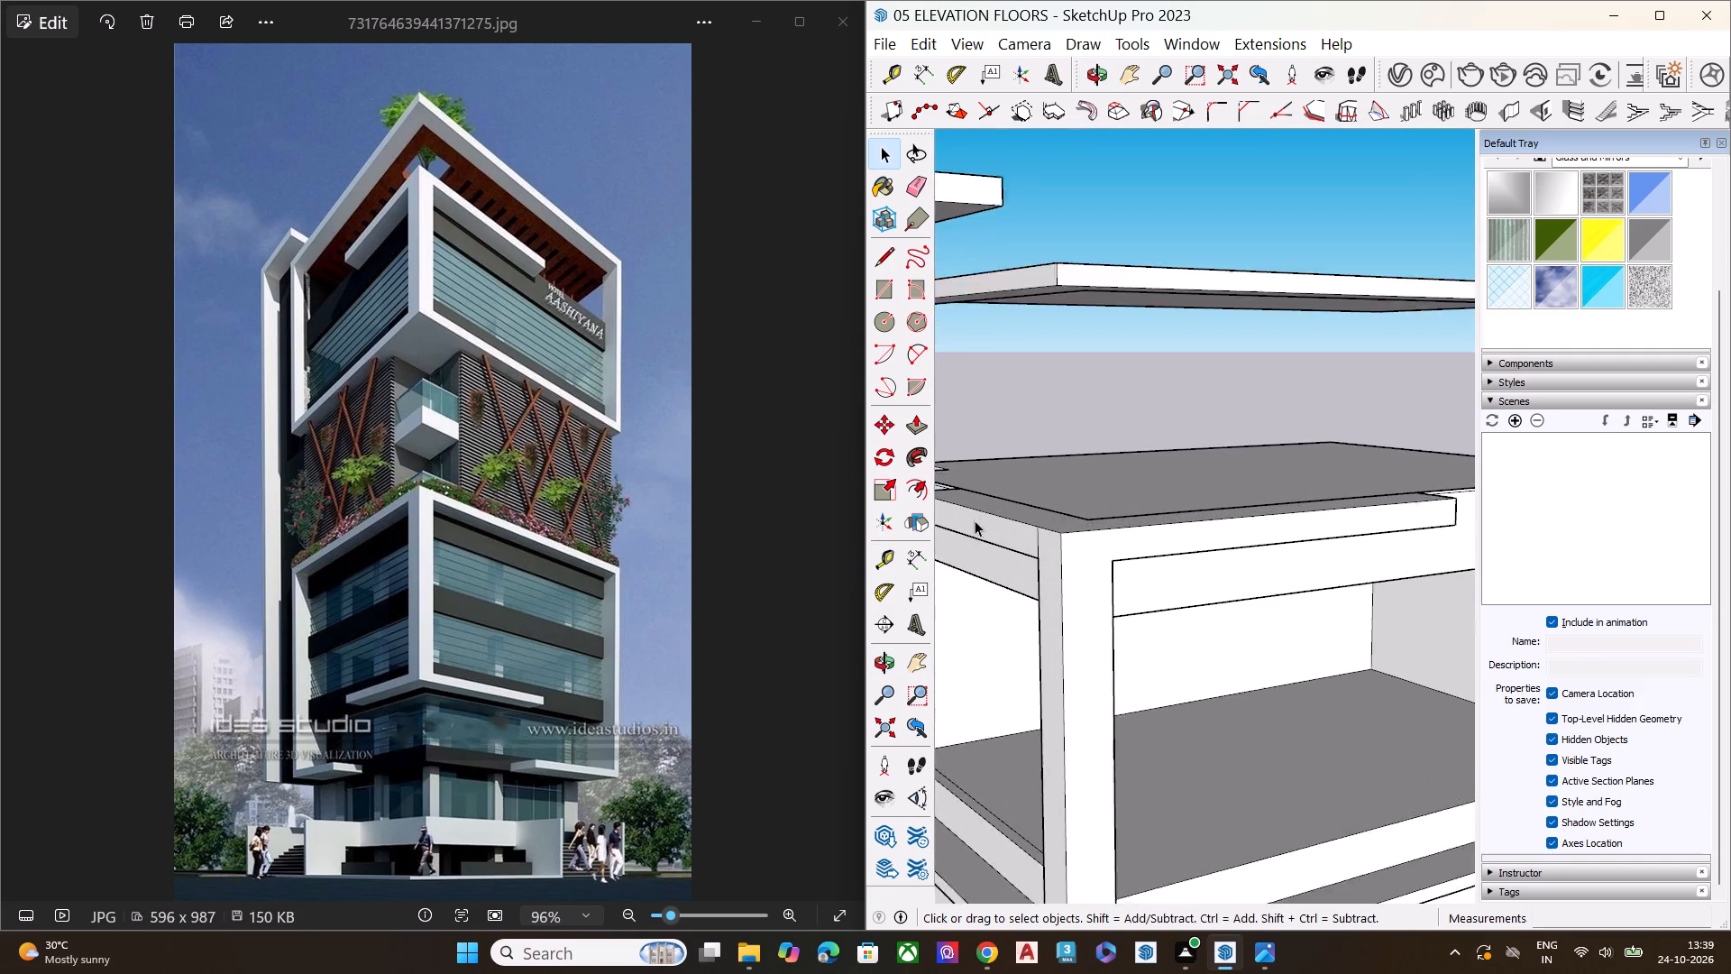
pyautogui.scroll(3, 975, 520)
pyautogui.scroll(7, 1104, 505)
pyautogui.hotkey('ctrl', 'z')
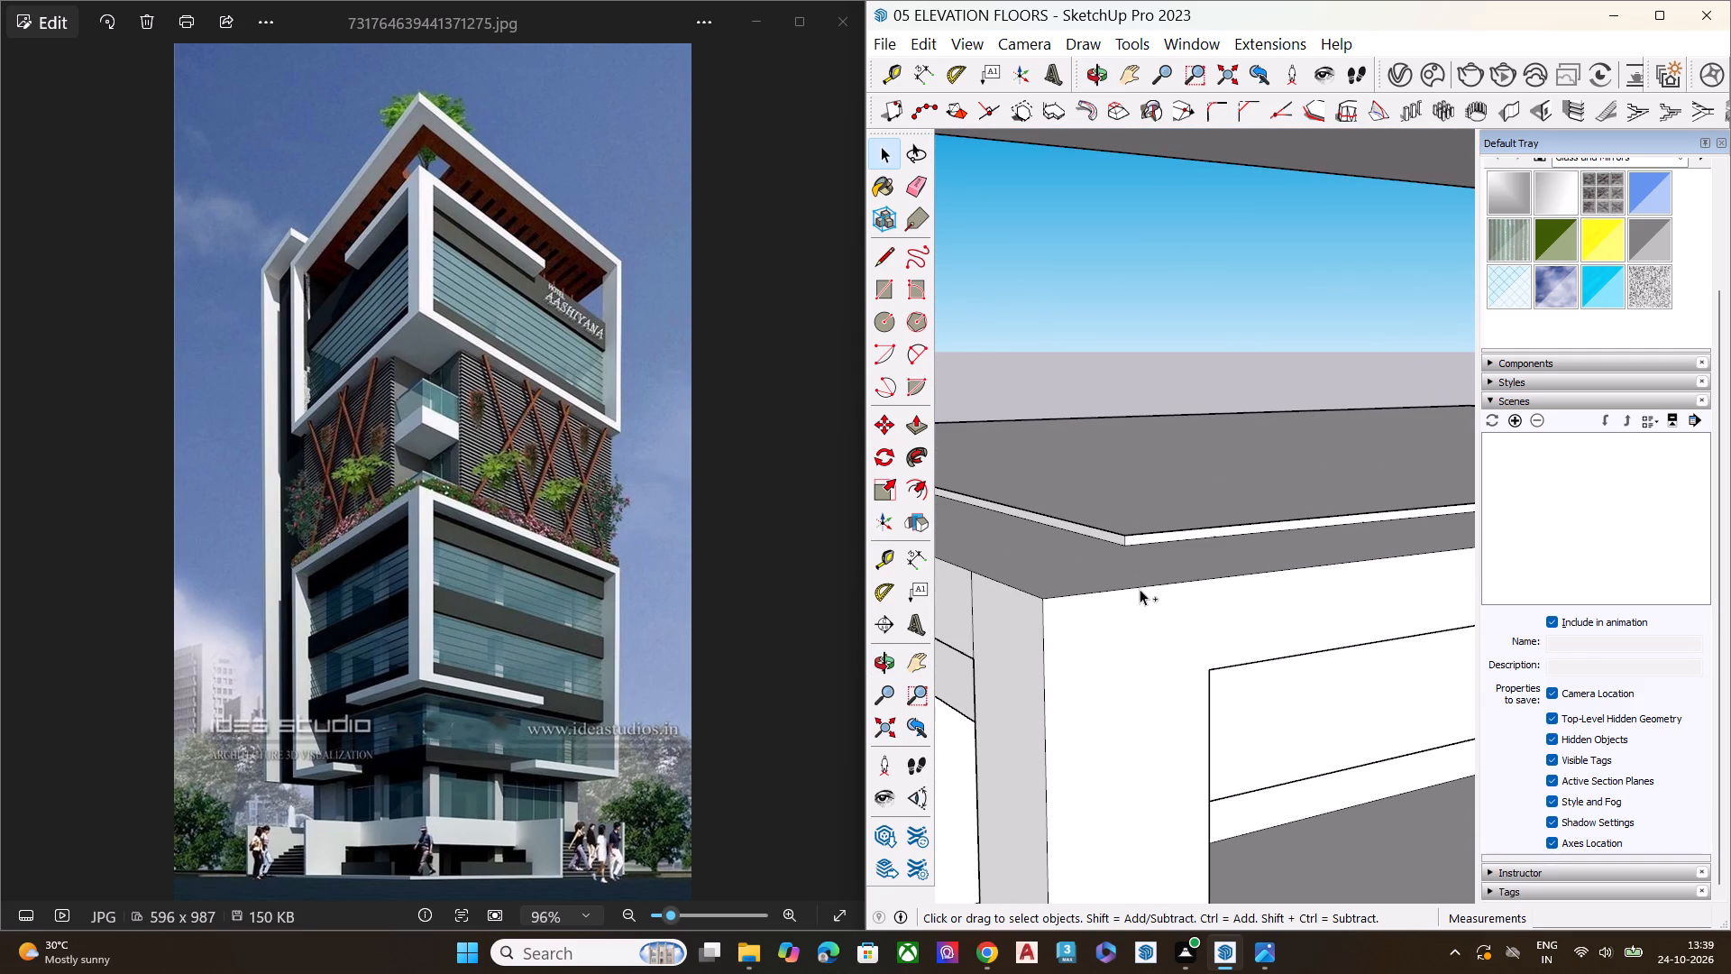
# Compare the tower's upper frame, corner balcony and recessed middle floor with the same areas of the reference image.
pyautogui.press('space')
pyautogui.scroll(-9, 1009, 556)
pyautogui.press('space')
pyautogui.scroll(-9, 1010, 552)
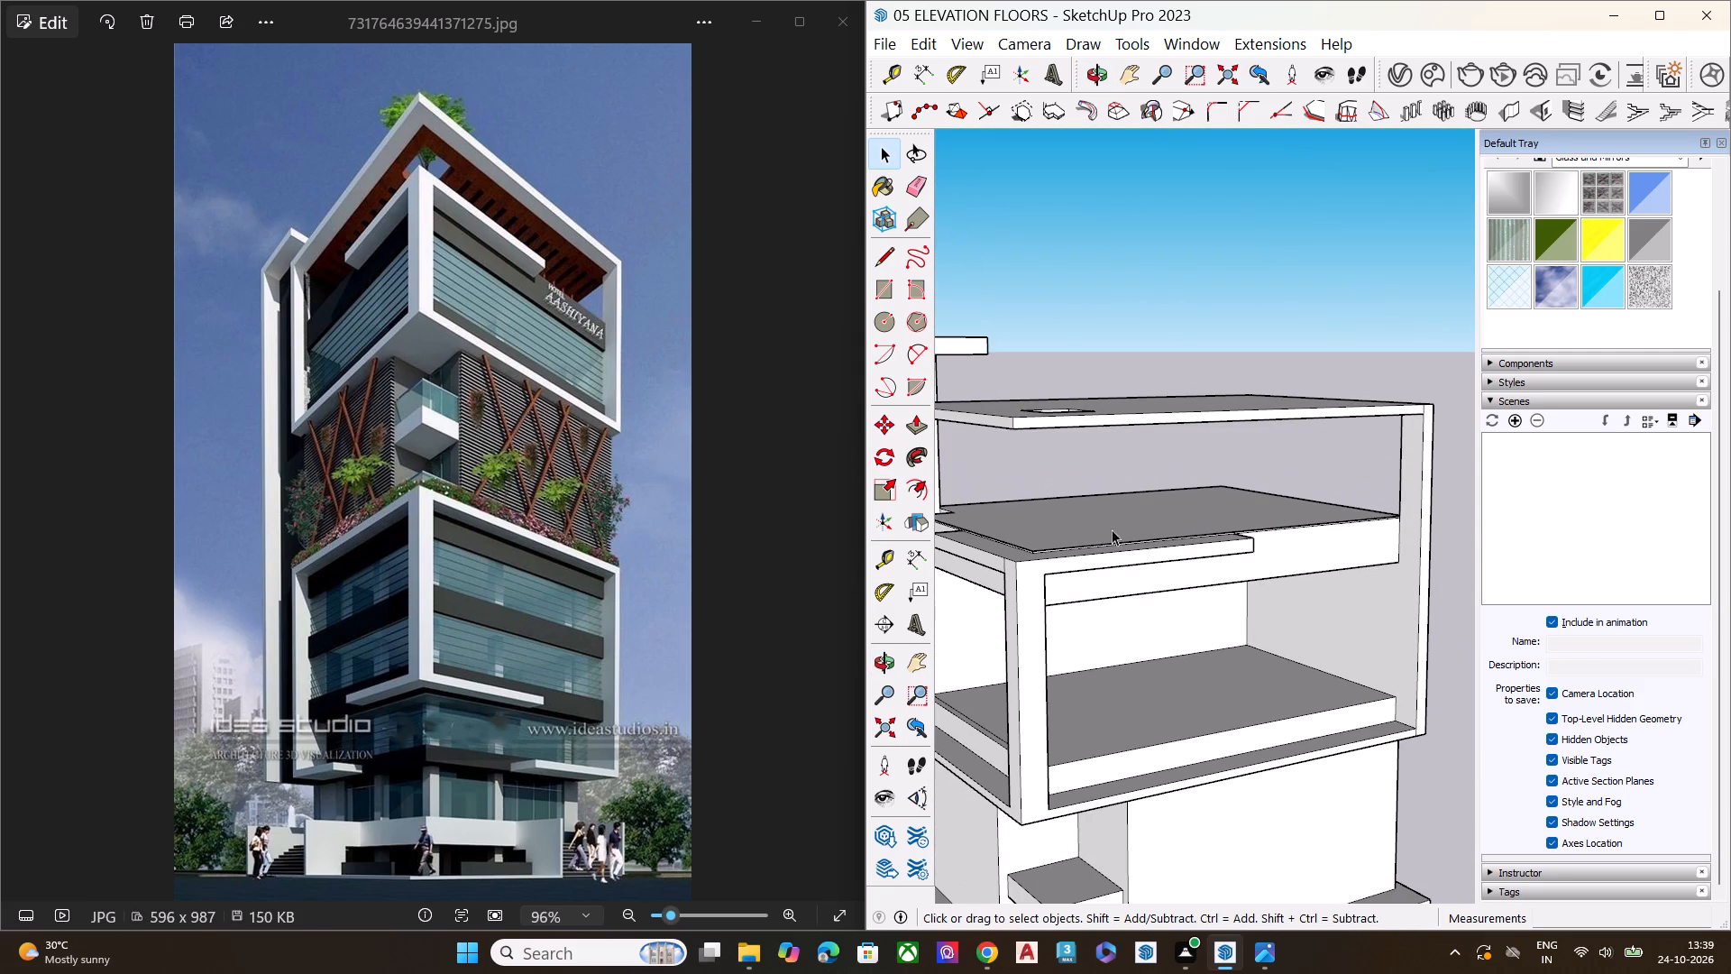
pyautogui.scroll(-5, 1206, 706)
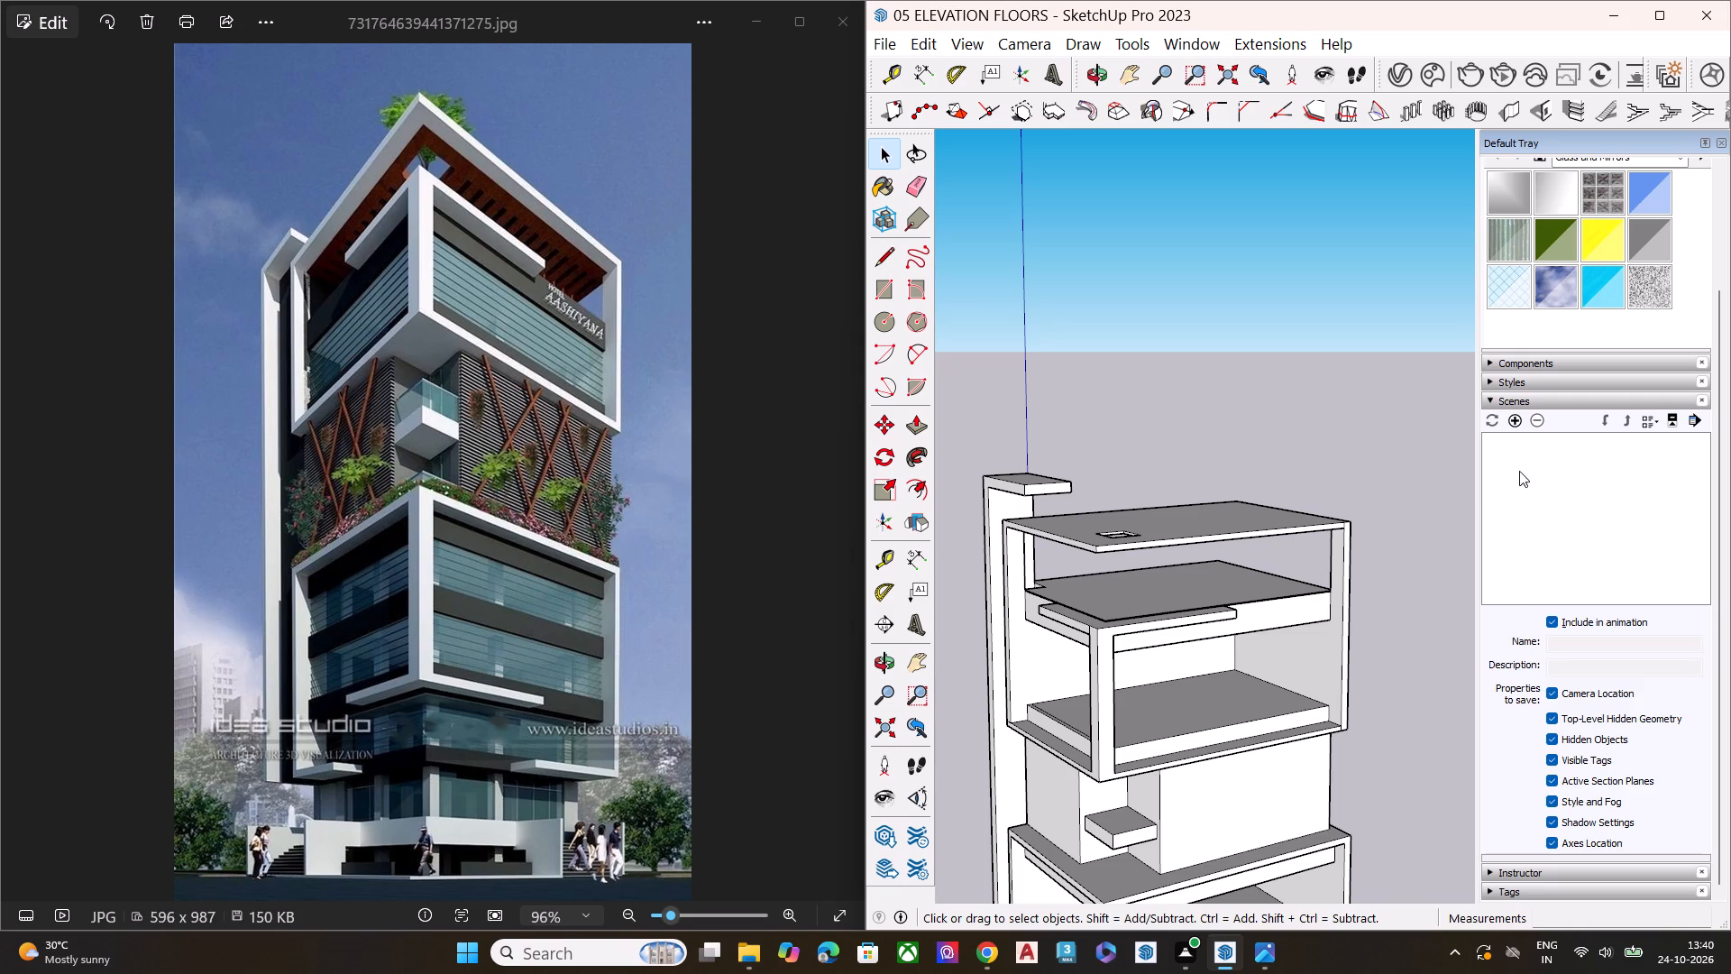
pyautogui.scroll(-8, 1309, 331)
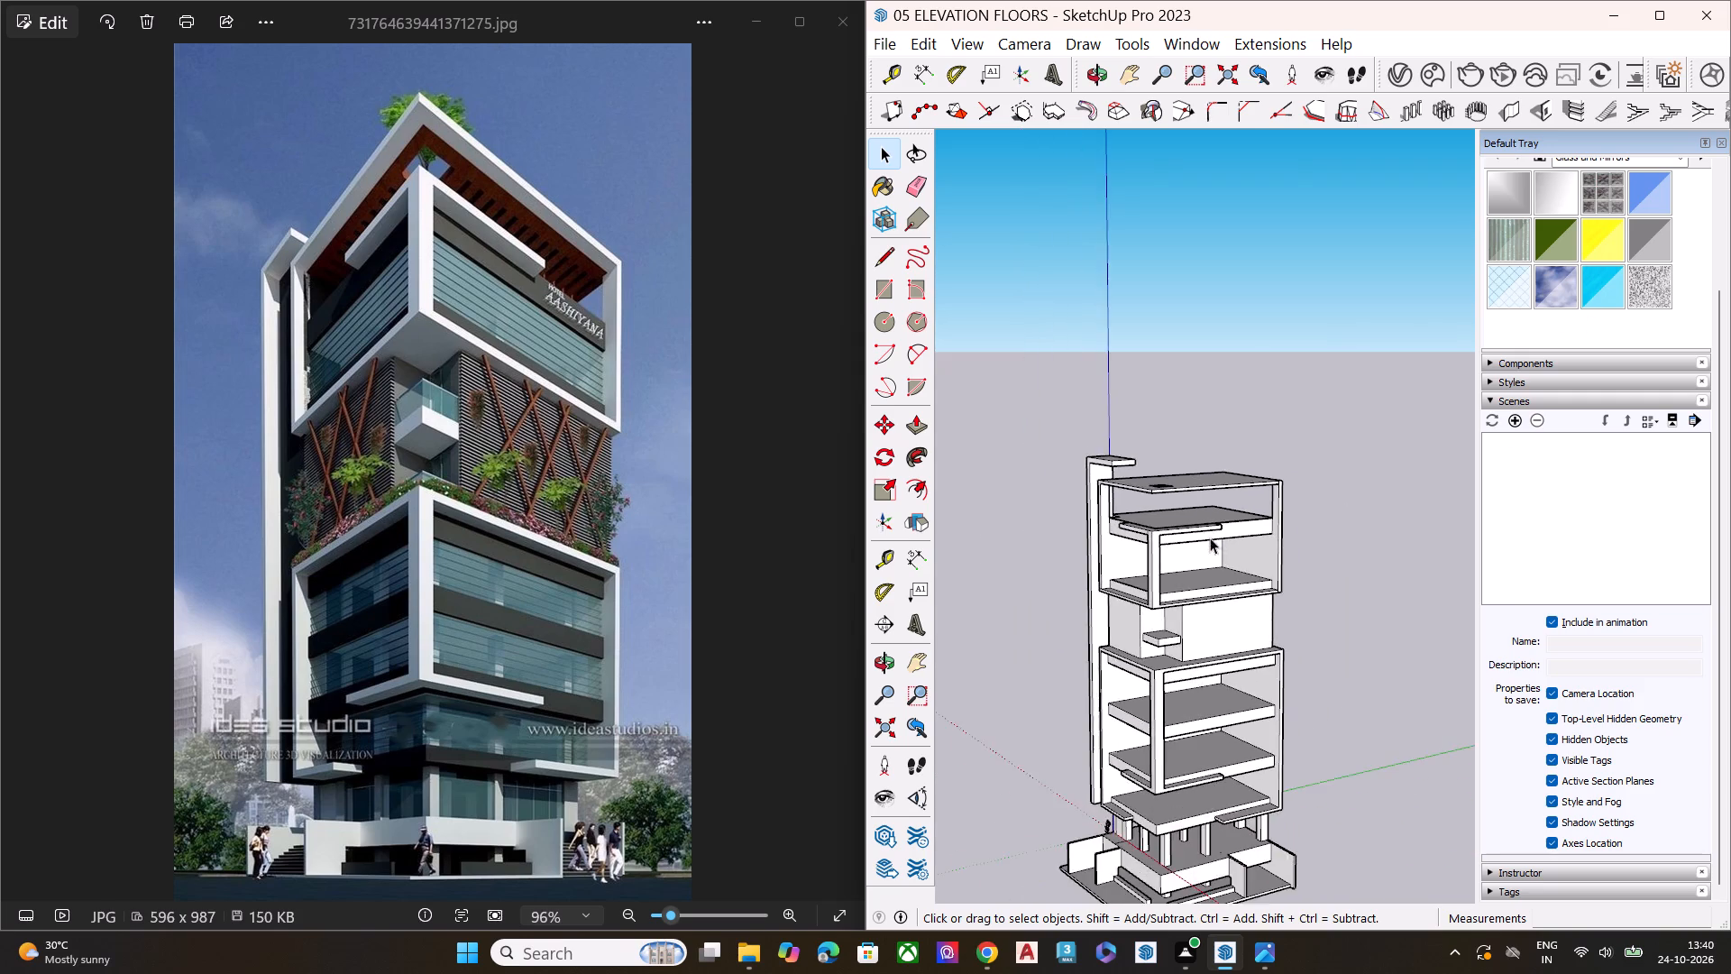
pyautogui.moveTo(1210, 538); pyautogui.dragTo(1235, 411, button='middle')
pyautogui.scroll(1, 1235, 411)
pyautogui.moveTo(1207, 602); pyautogui.dragTo(1212, 607, button='middle')
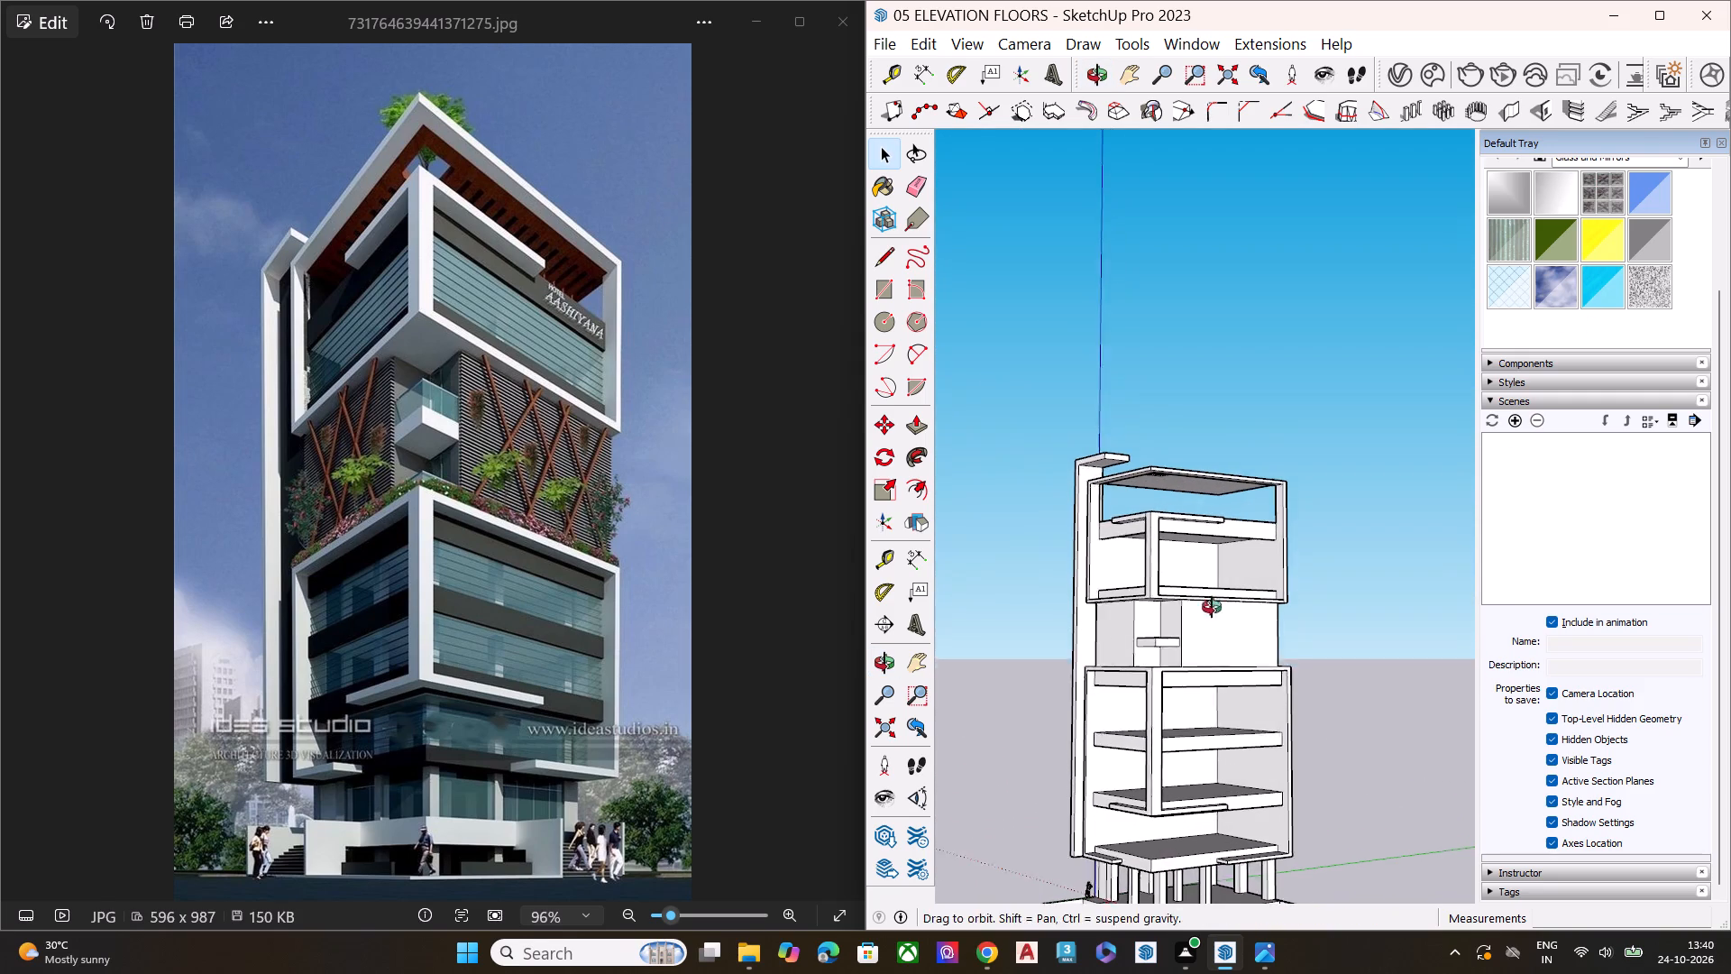
pyautogui.moveTo(1212, 607); pyautogui.dragTo(1254, 635, button='middle')
pyautogui.scroll(6, 1169, 612)
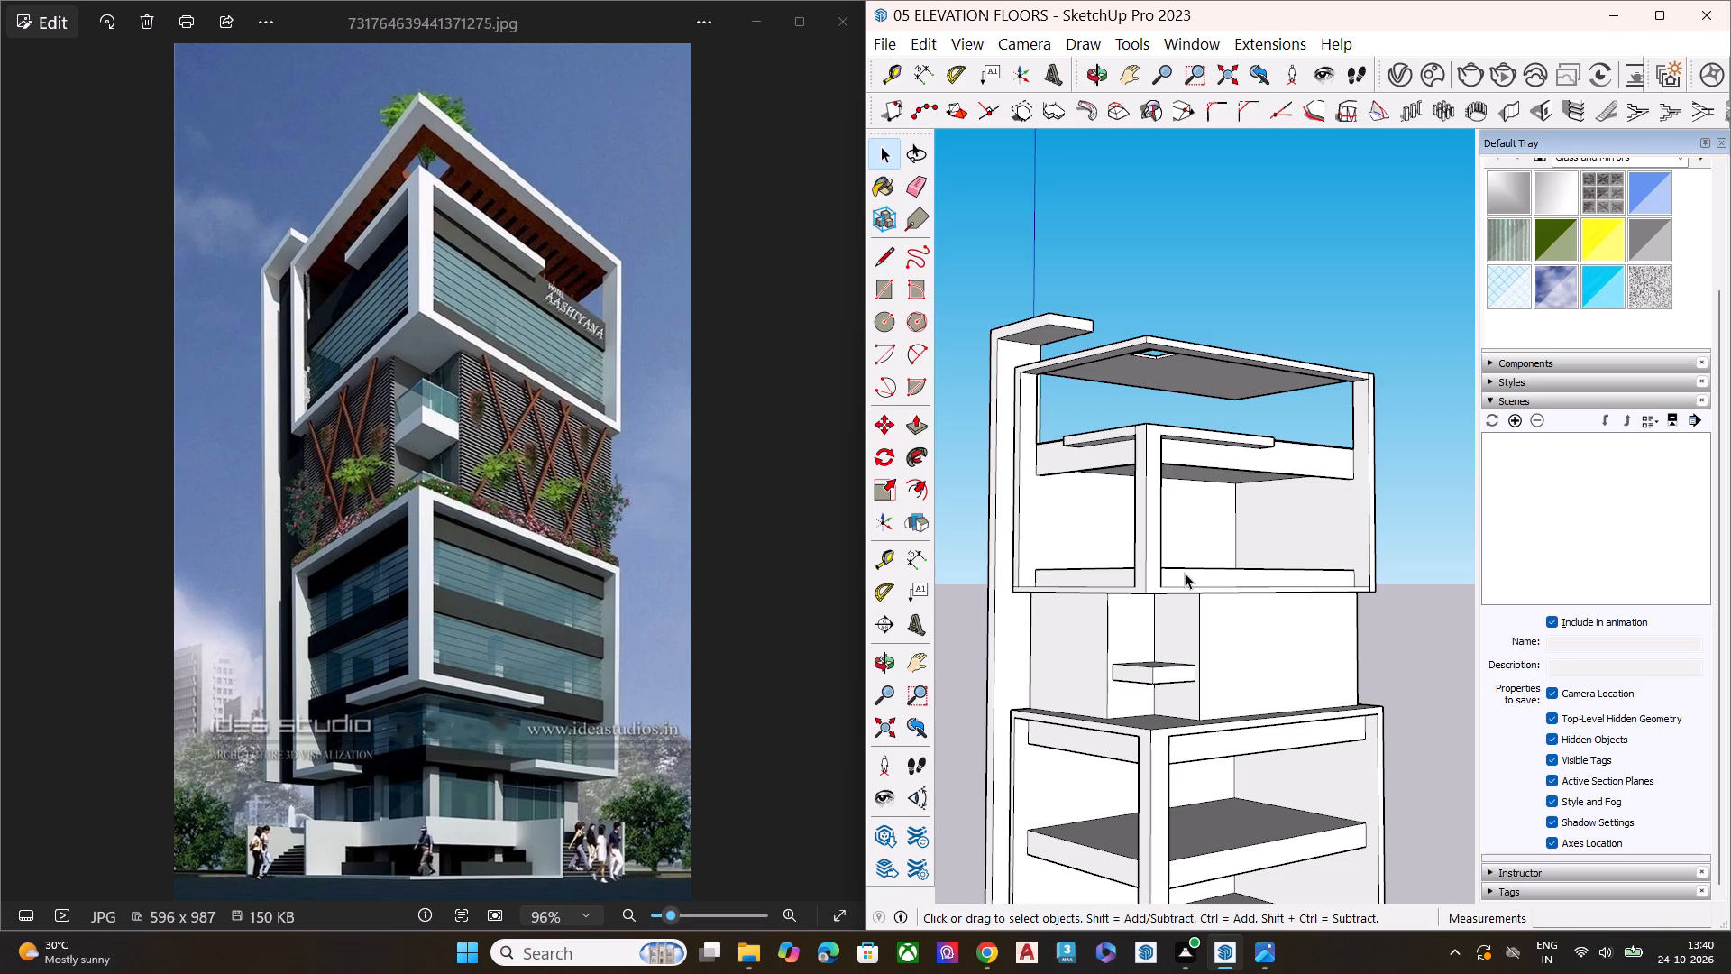
pyautogui.scroll(12, 426, 518)
pyautogui.scroll(4, 401, 450)
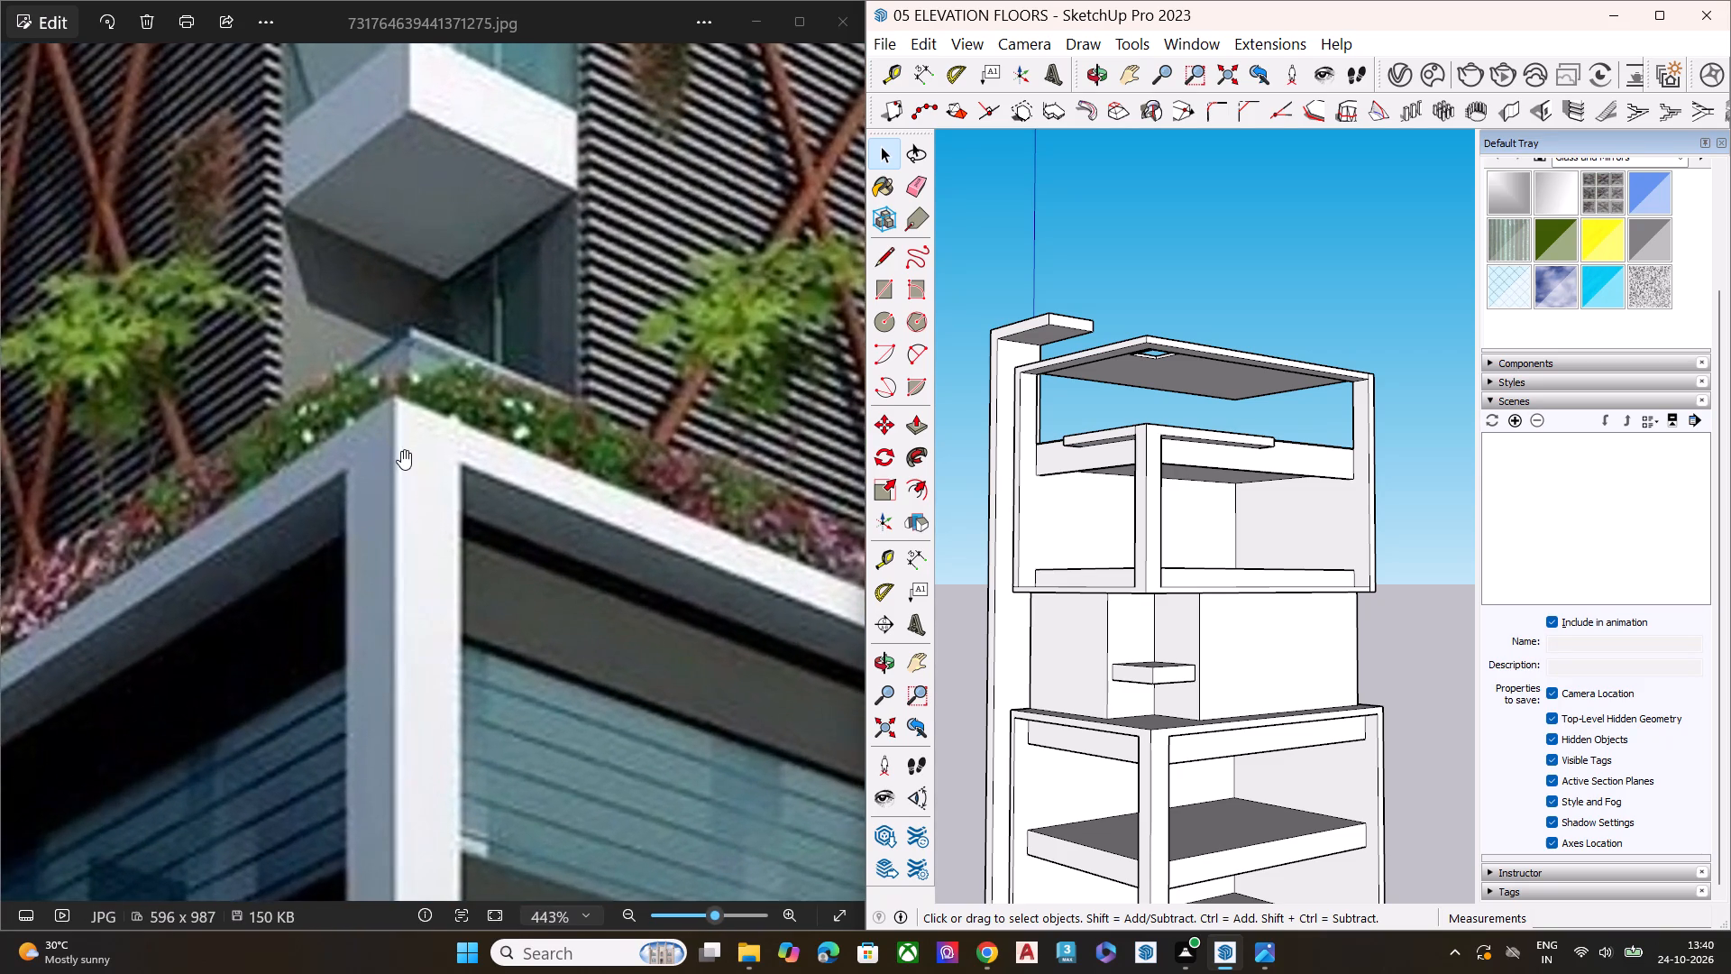
pyautogui.scroll(-7, 401, 450)
pyautogui.scroll(2, 407, 436)
pyautogui.scroll(-9, 447, 394)
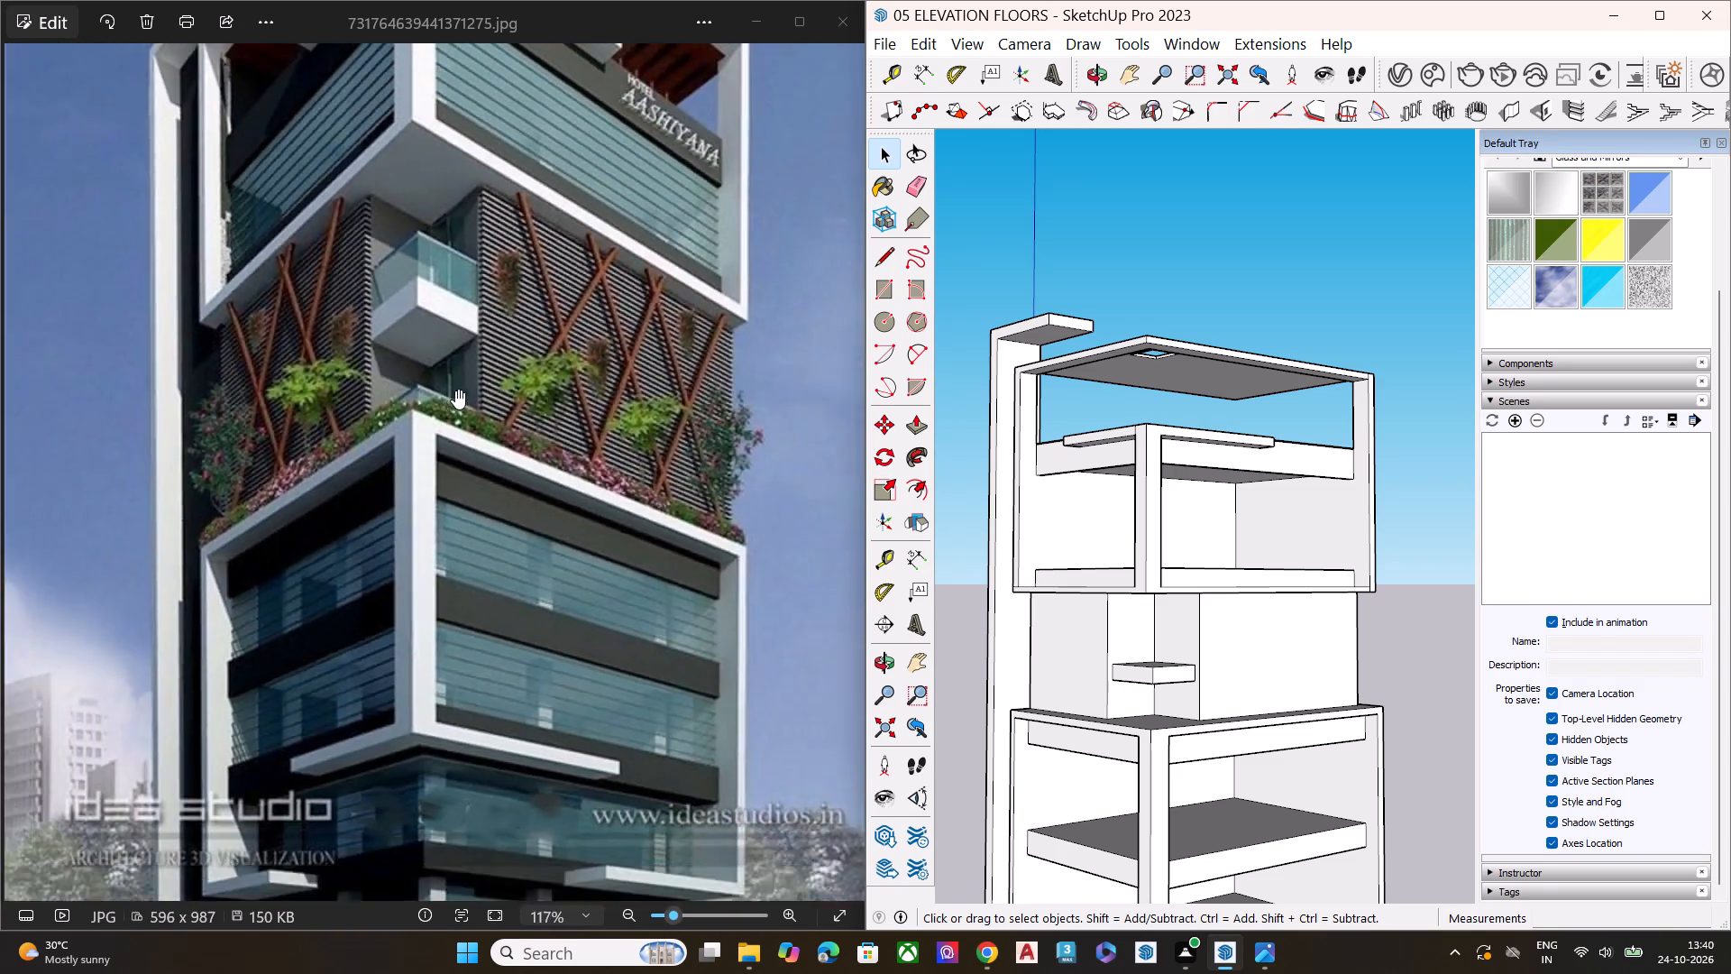
pyautogui.scroll(-7, 630, 380)
pyautogui.moveTo(1149, 742); pyautogui.dragTo(1126, 644, button='middle')
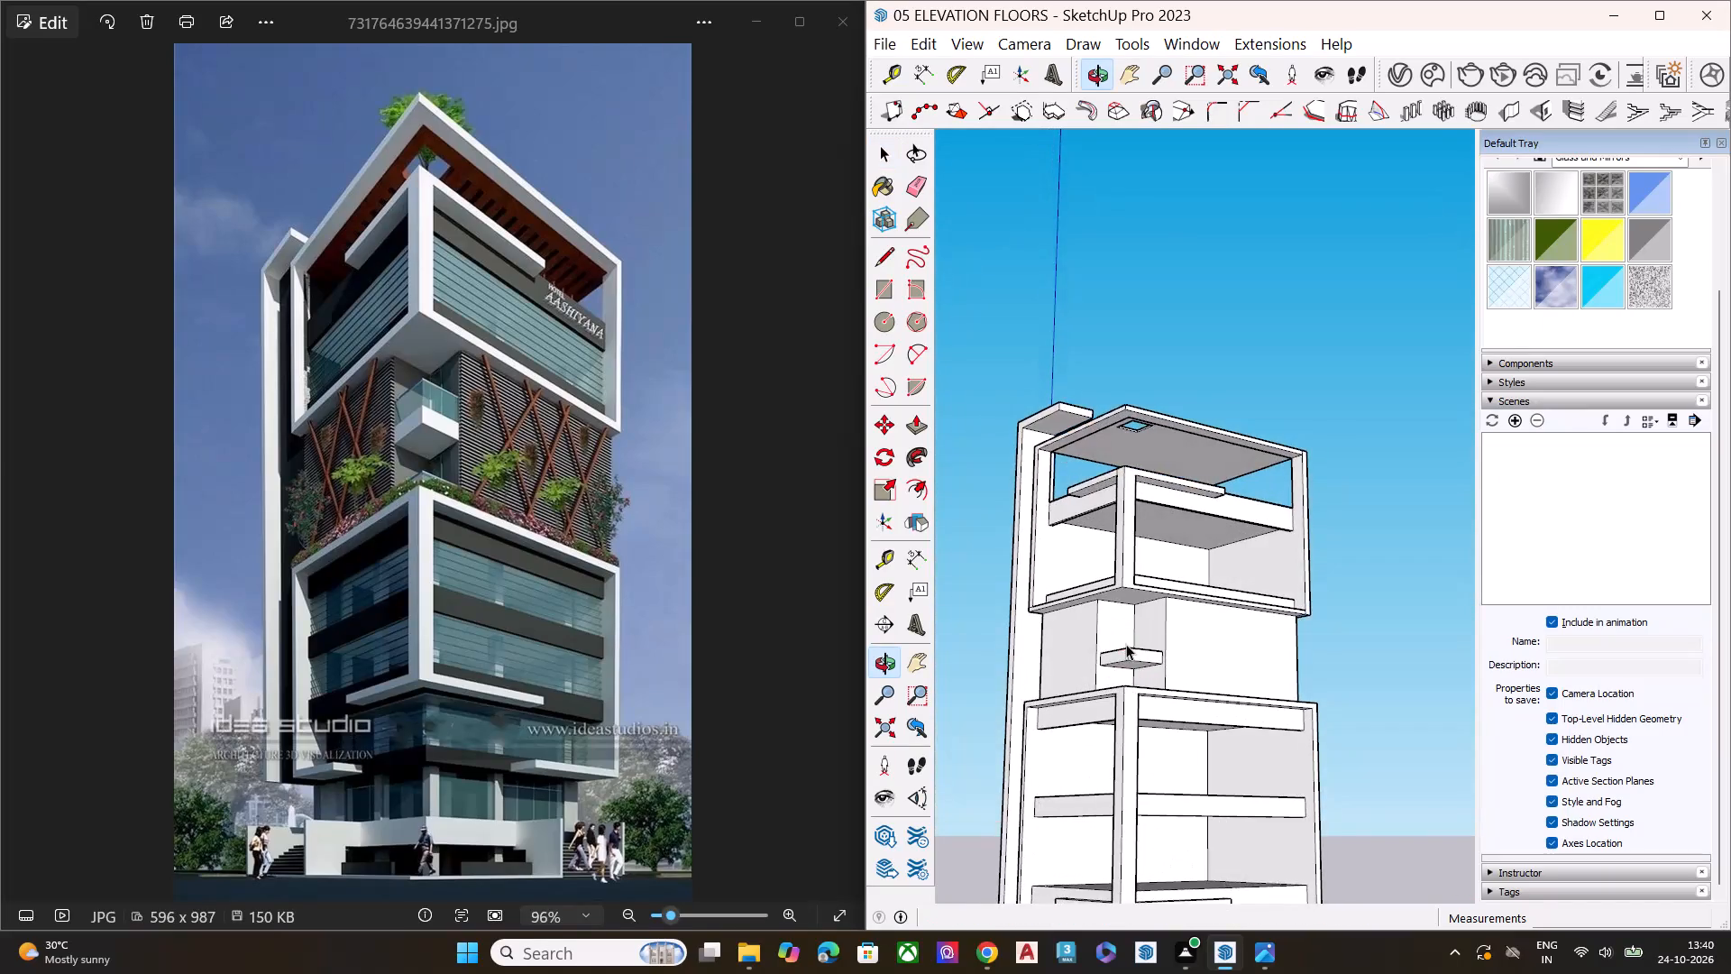
pyautogui.scroll(3, 1126, 644)
pyautogui.scroll(-1, 1126, 644)
pyautogui.scroll(7, 1126, 644)
pyautogui.moveTo(1146, 692); pyautogui.dragTo(1133, 831, button='middle')
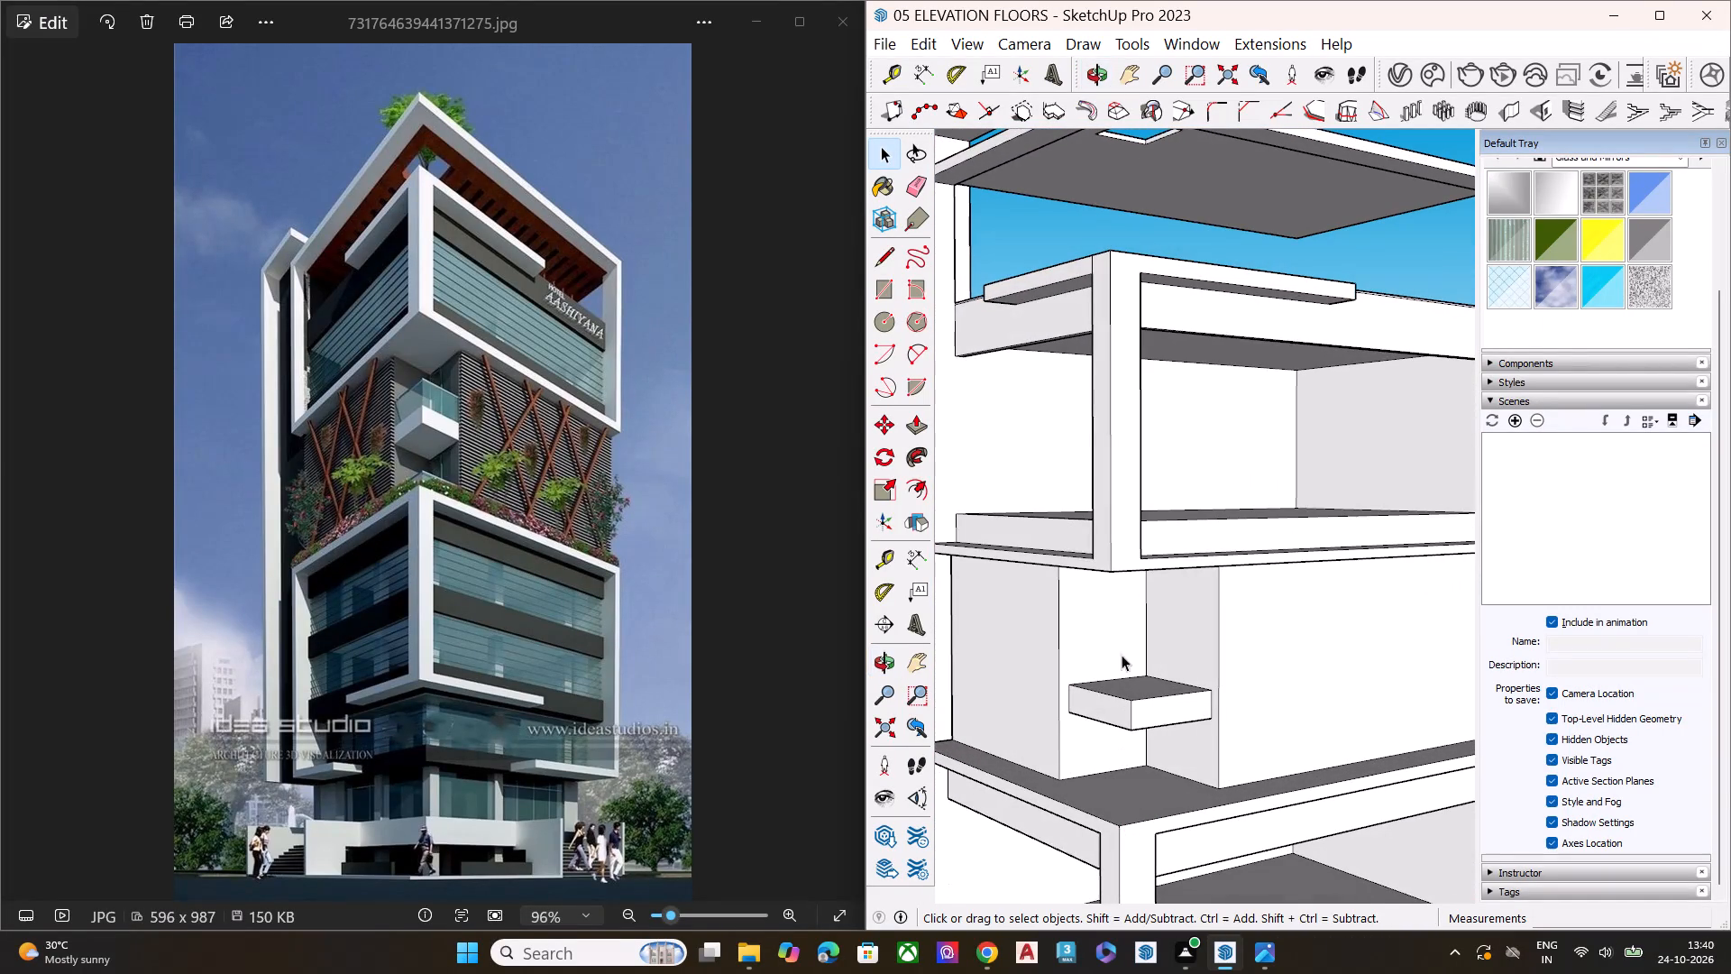
pyautogui.scroll(-18, 1123, 492)
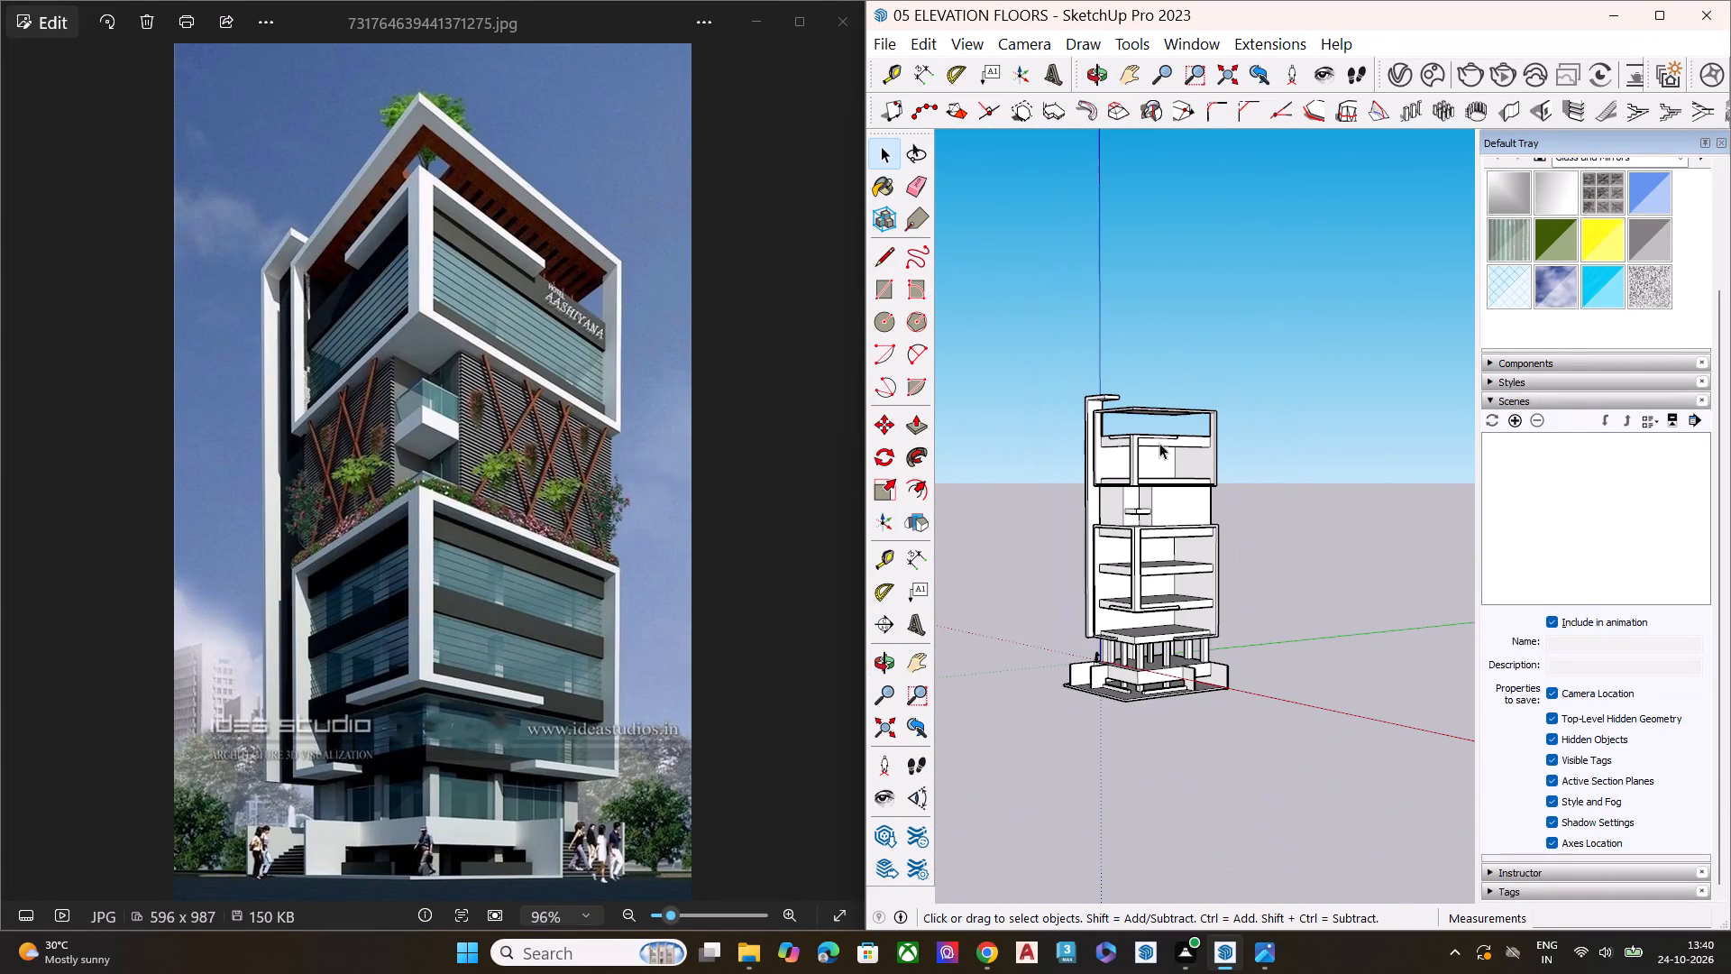
# Scale the whole tower down uniformly about its opposite base corner by a factor of about 0.7.
pyautogui.tripleClick(1159, 443)
pyautogui.doubleClick(1159, 443)
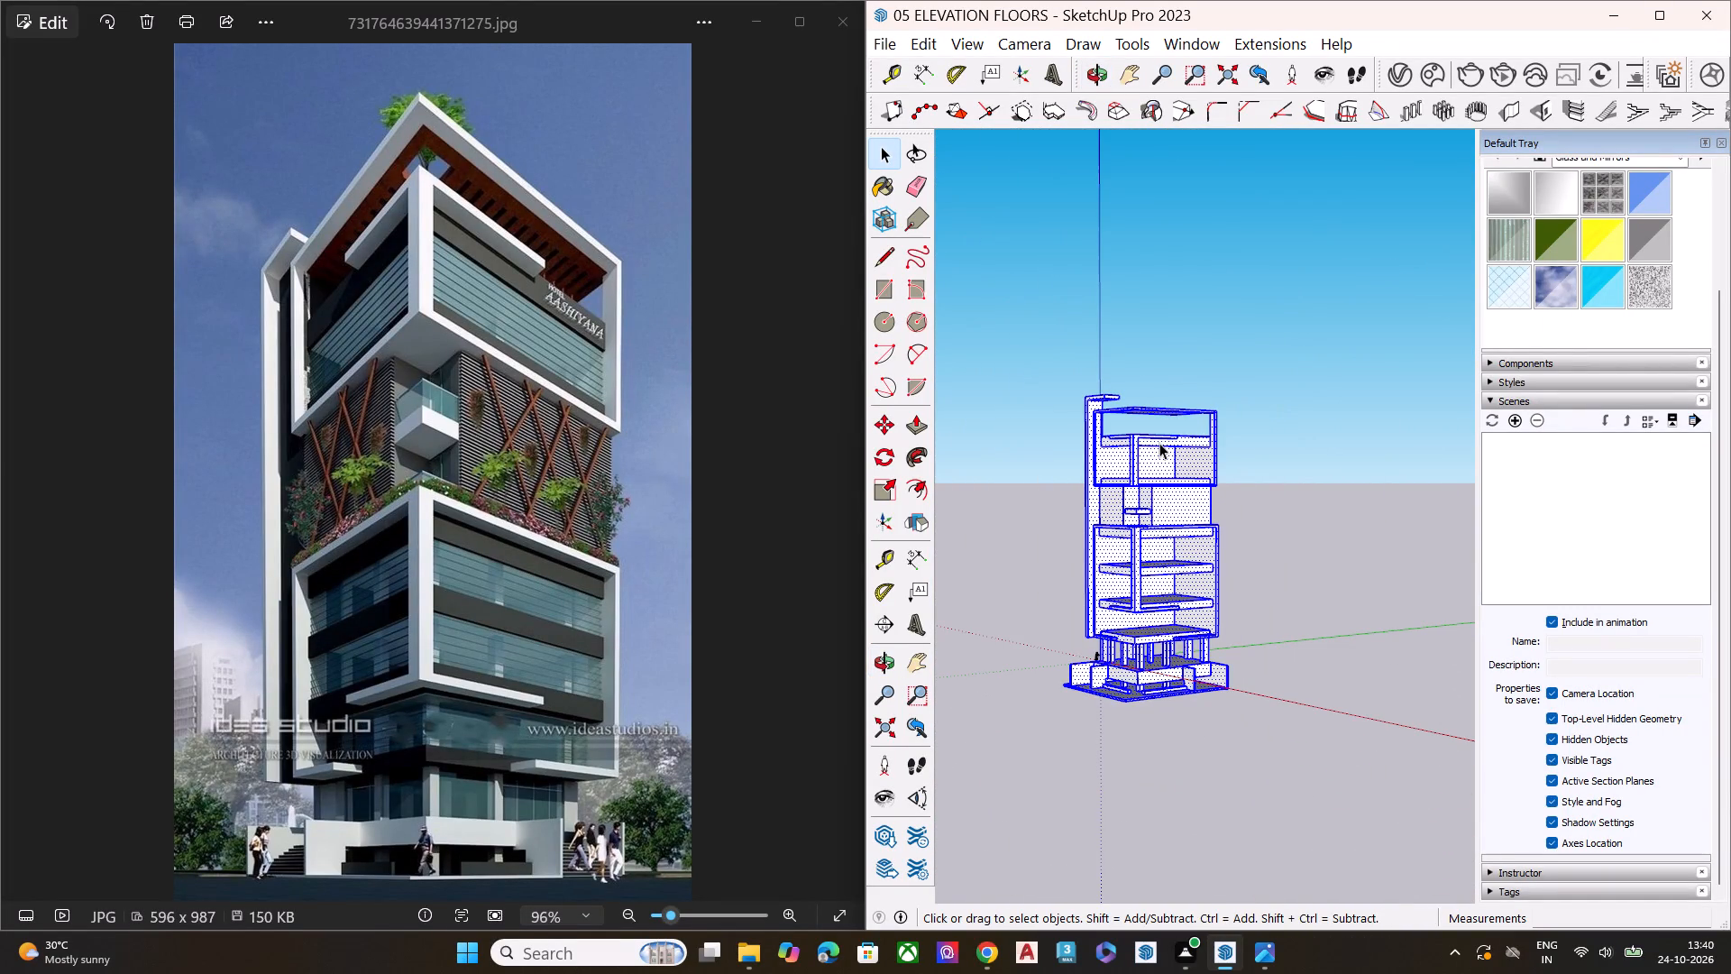
pyautogui.moveTo(1132, 694); pyautogui.dragTo(1537, 808, button='middle')
pyautogui.moveTo(1102, 512); pyautogui.dragTo(1225, 639, button='middle')
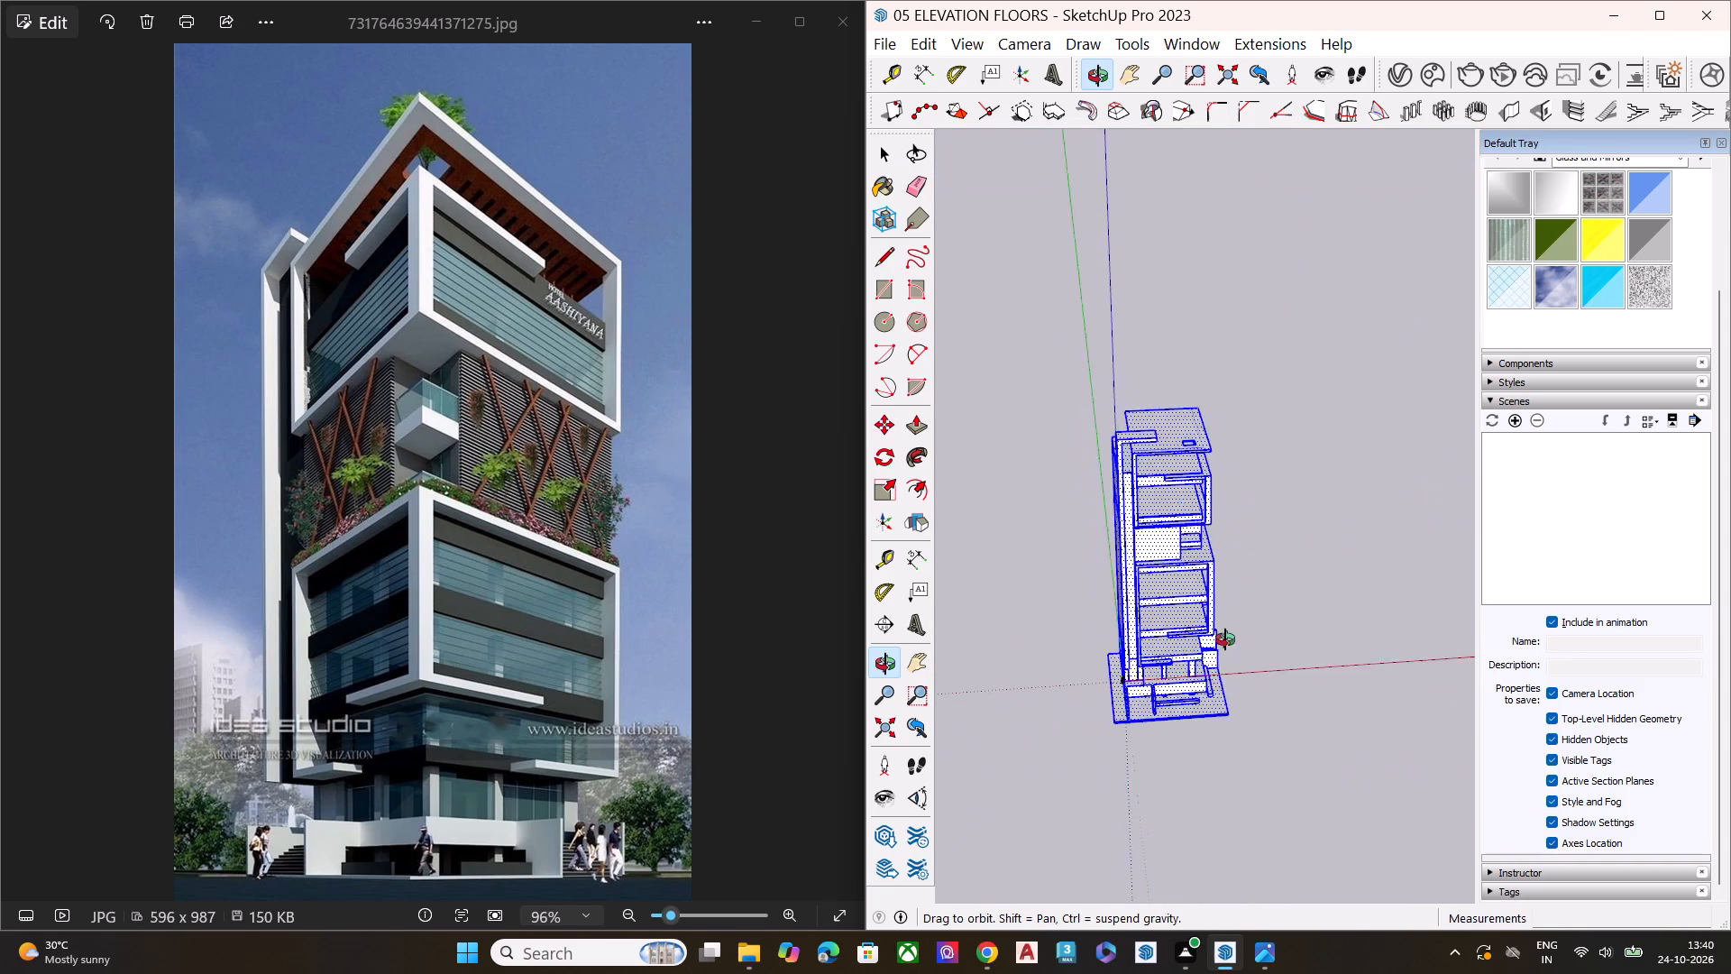
pyautogui.moveTo(1225, 639); pyautogui.dragTo(941, 483, button='middle')
pyautogui.scroll(1, 942, 482)
pyautogui.press('s')
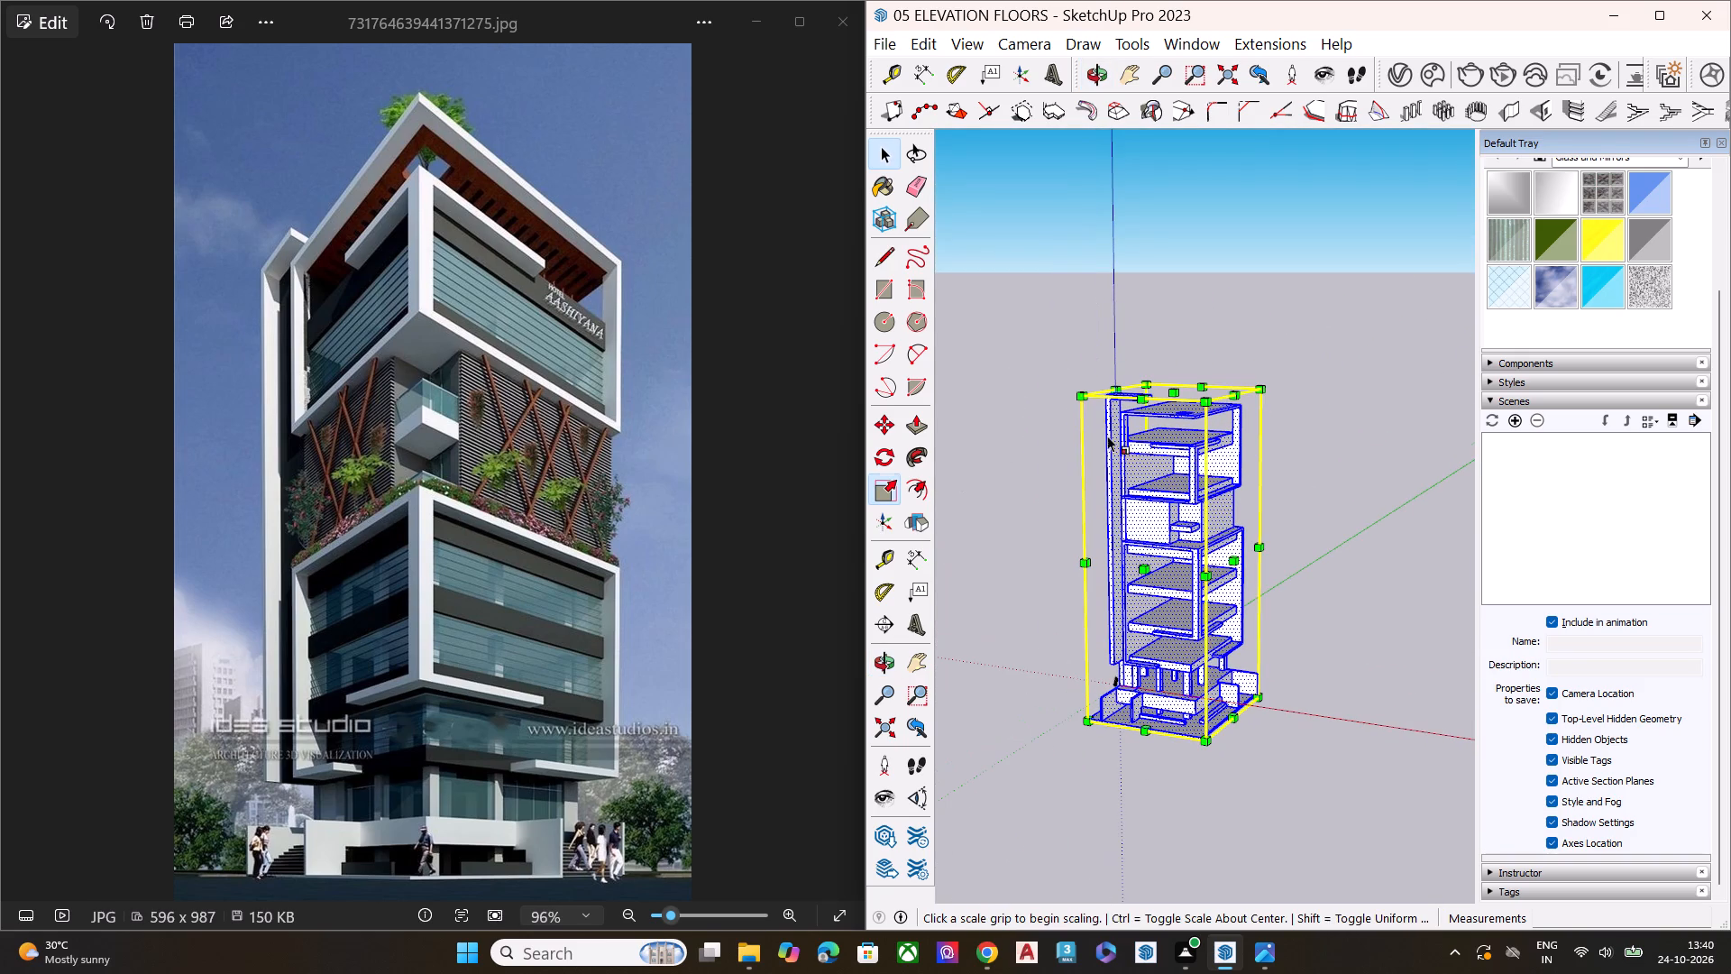
pyautogui.click(1143, 379)
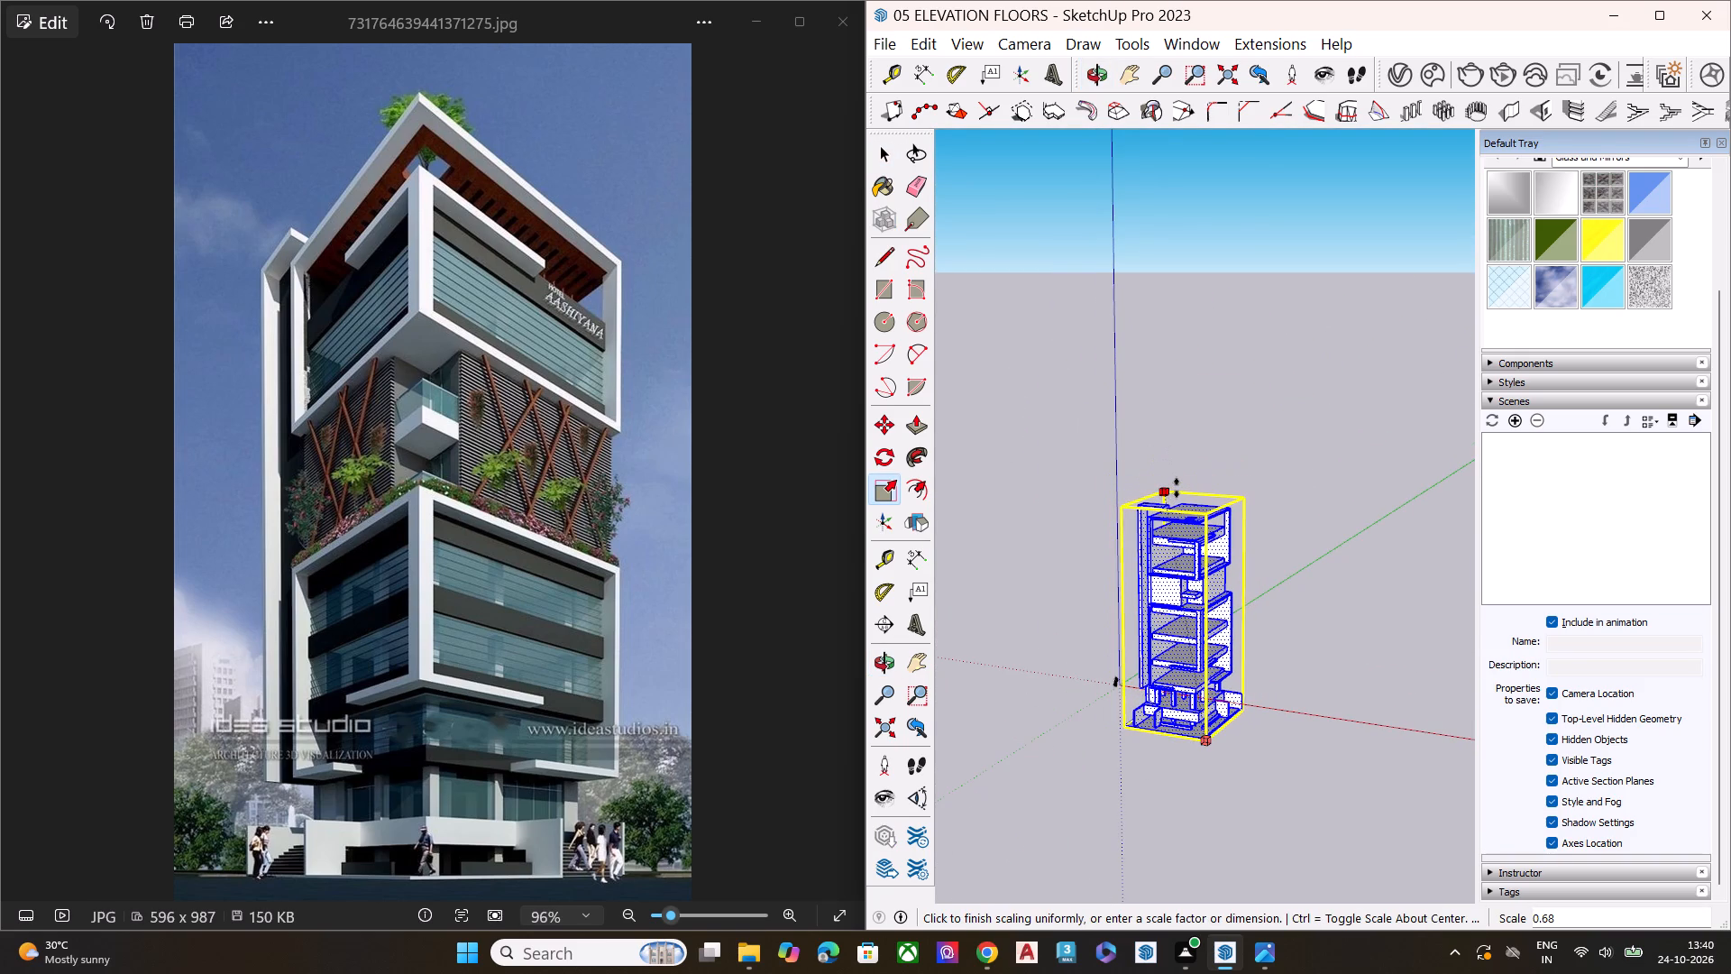
pyautogui.click(1174, 475)
pyautogui.press('space')
pyautogui.click(1313, 628)
# Move the whole tower by the outer corner of its base slab to the feet of the scale figure.
pyautogui.moveTo(1222, 573); pyautogui.dragTo(1172, 321, button='middle')
pyautogui.scroll(2, 1184, 586)
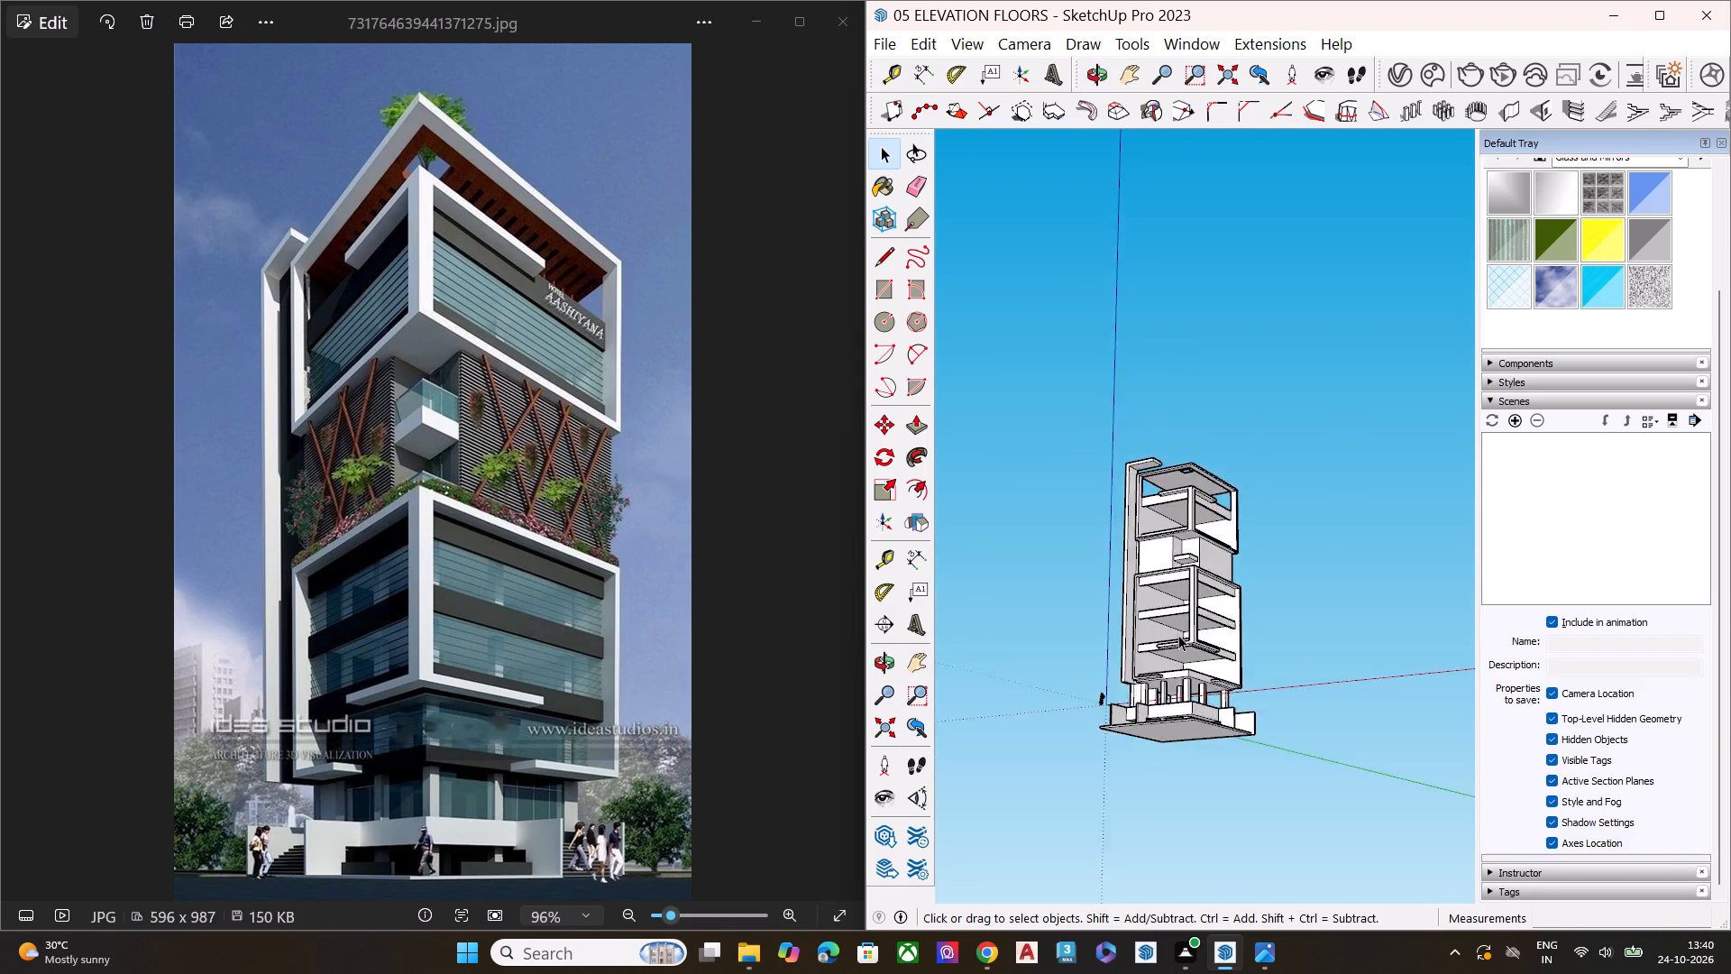
pyautogui.scroll(1, 1178, 635)
pyautogui.scroll(-1, 1177, 650)
pyautogui.scroll(2, 1175, 652)
pyautogui.moveTo(1181, 652); pyautogui.dragTo(1476, 834, button='middle')
pyautogui.moveTo(1121, 783); pyautogui.dragTo(1349, 766, button='middle')
pyautogui.tripleClick(1125, 670)
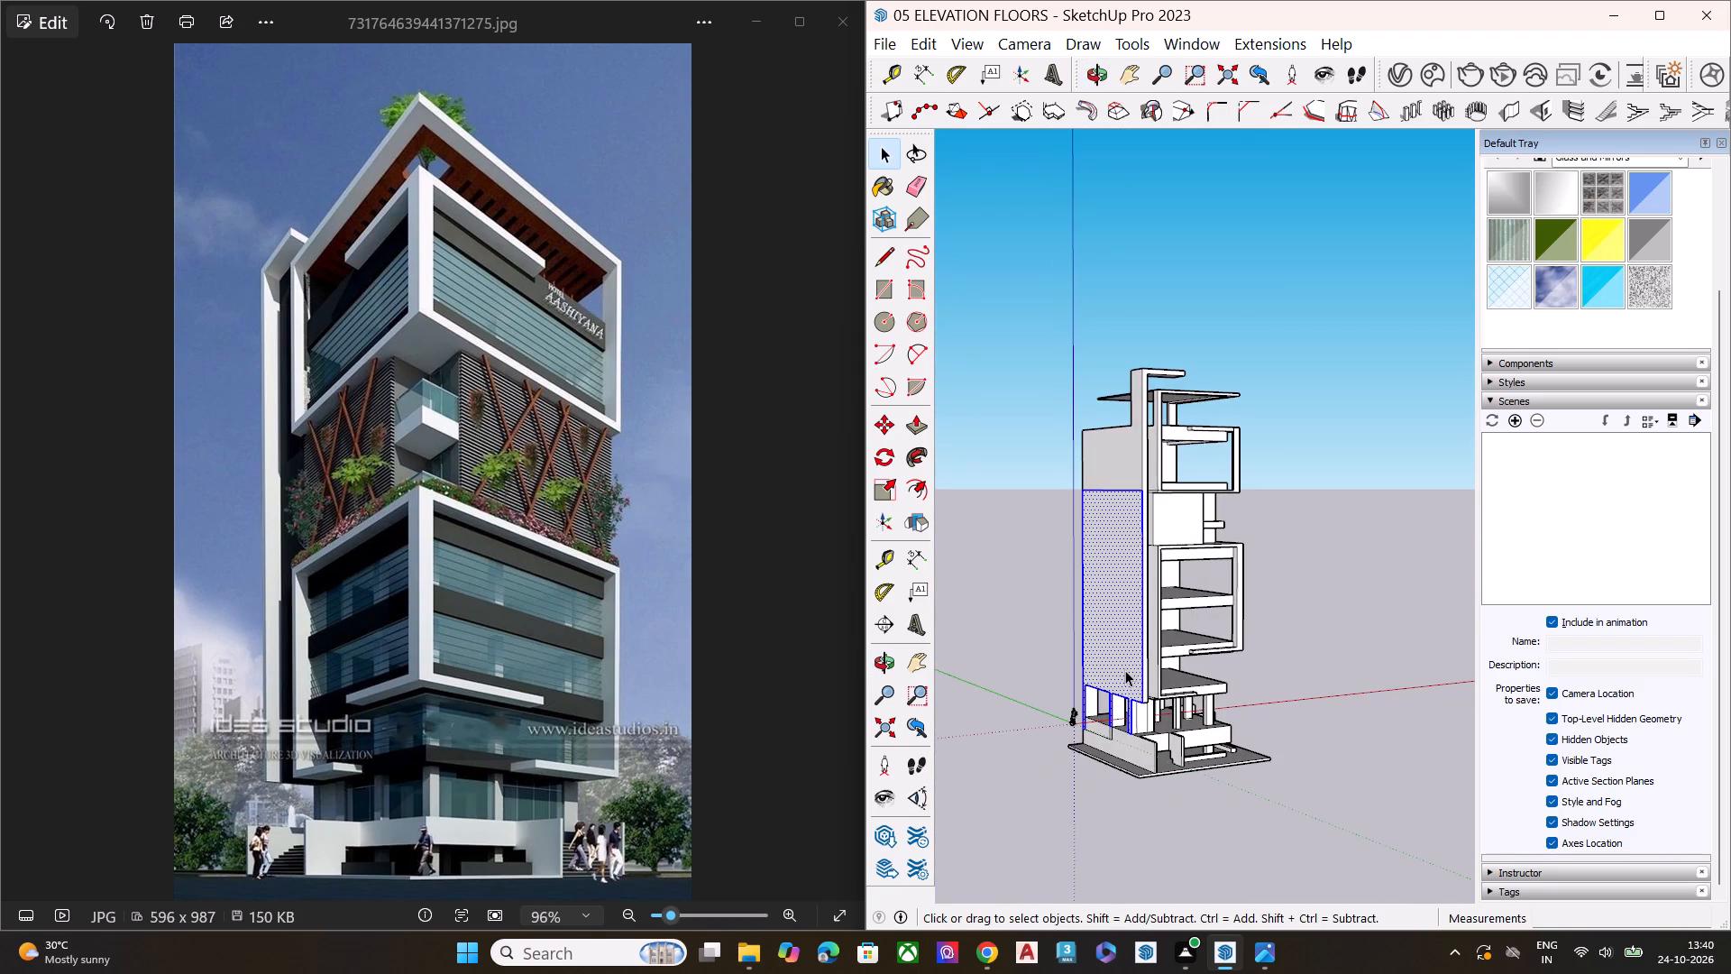
pyautogui.click(1125, 670)
pyautogui.scroll(10, 1128, 828)
pyautogui.moveTo(1095, 776); pyautogui.dragTo(1222, 922, button='middle')
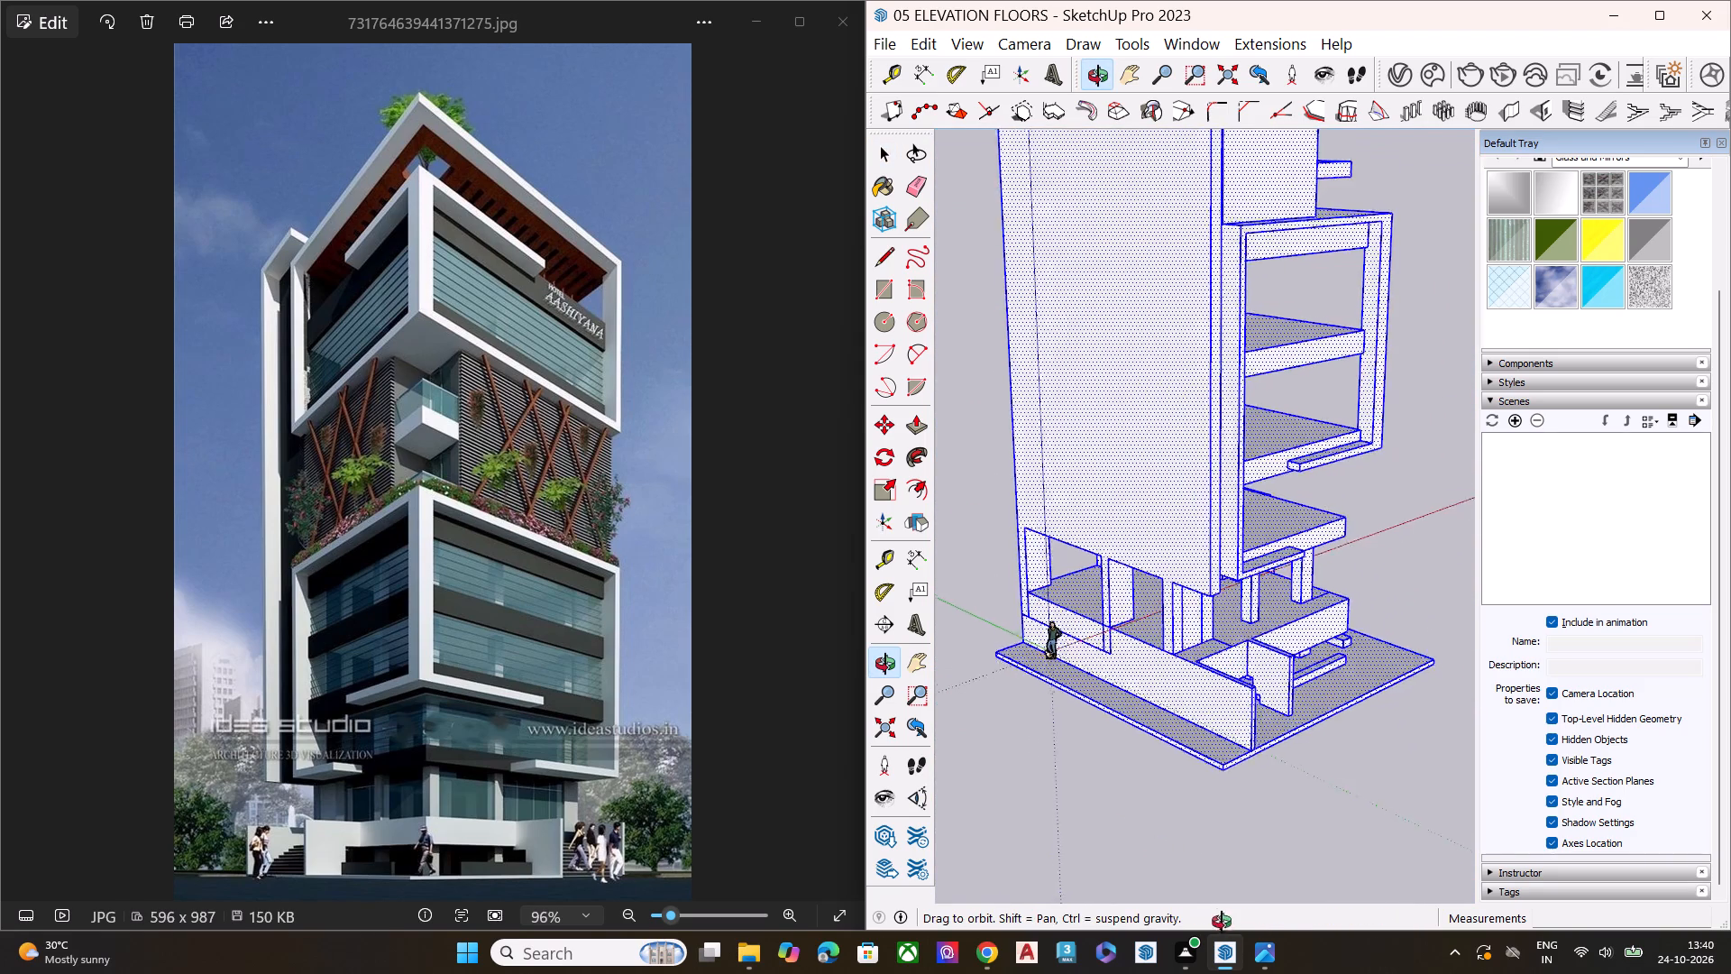
pyautogui.moveTo(1222, 922); pyautogui.dragTo(1281, 933, button='middle')
pyautogui.scroll(5, 1278, 909)
pyautogui.press('m')
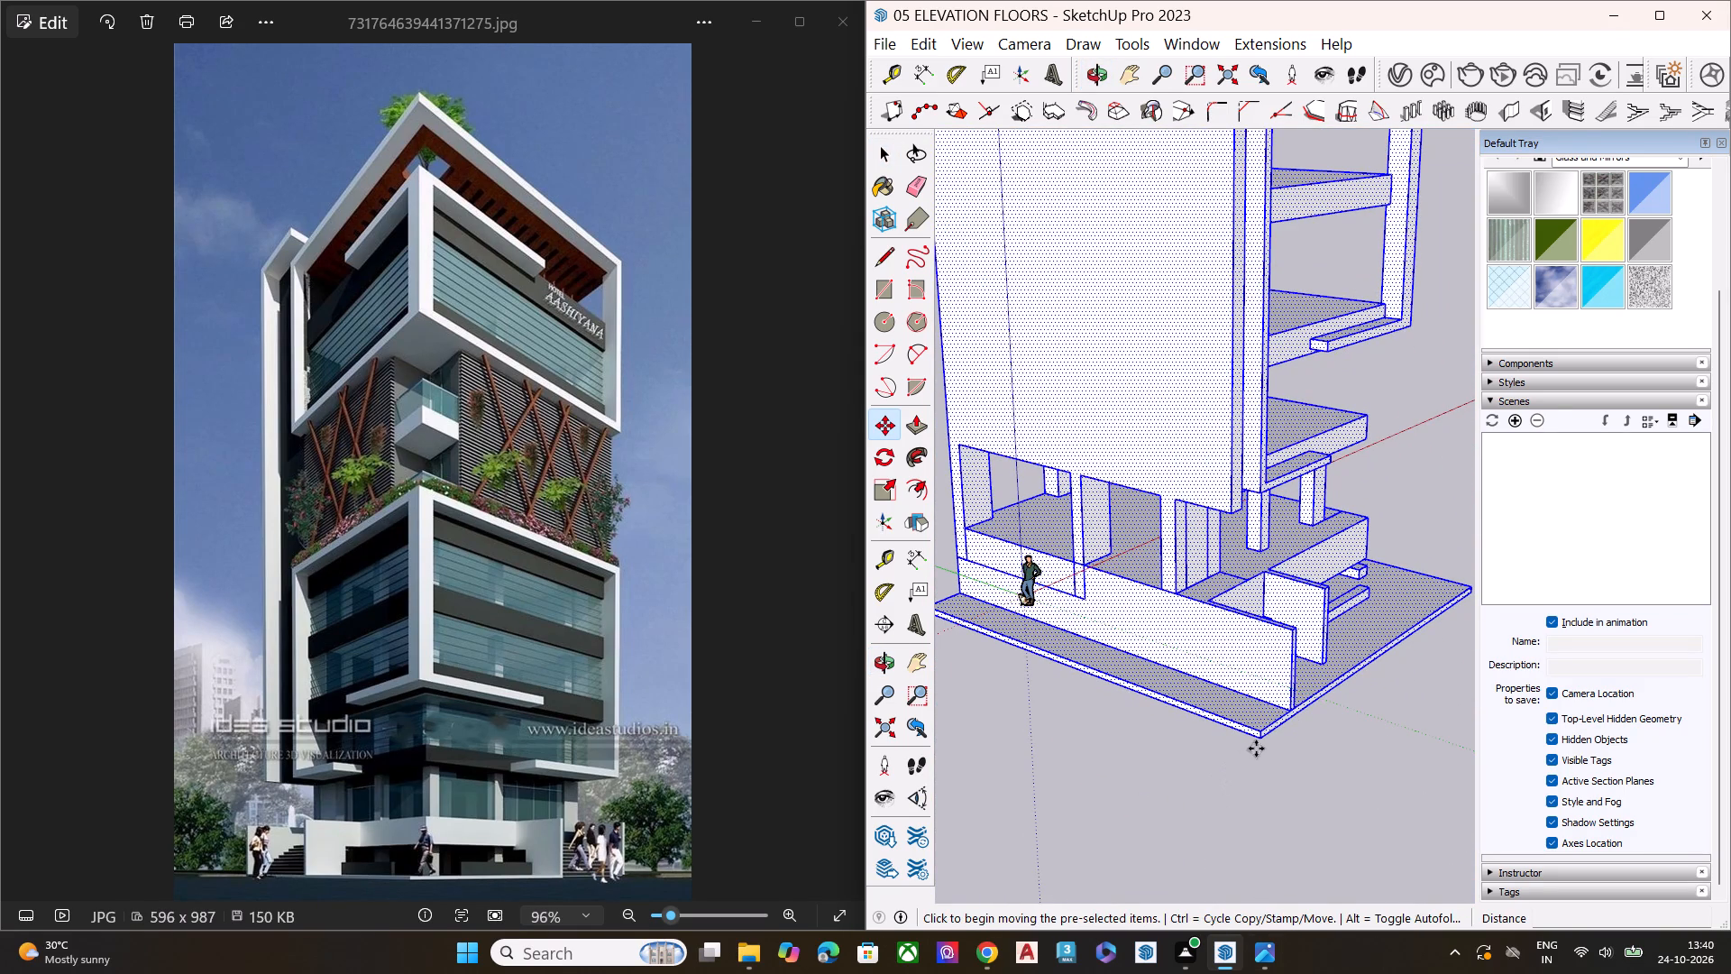
pyautogui.click(1258, 741)
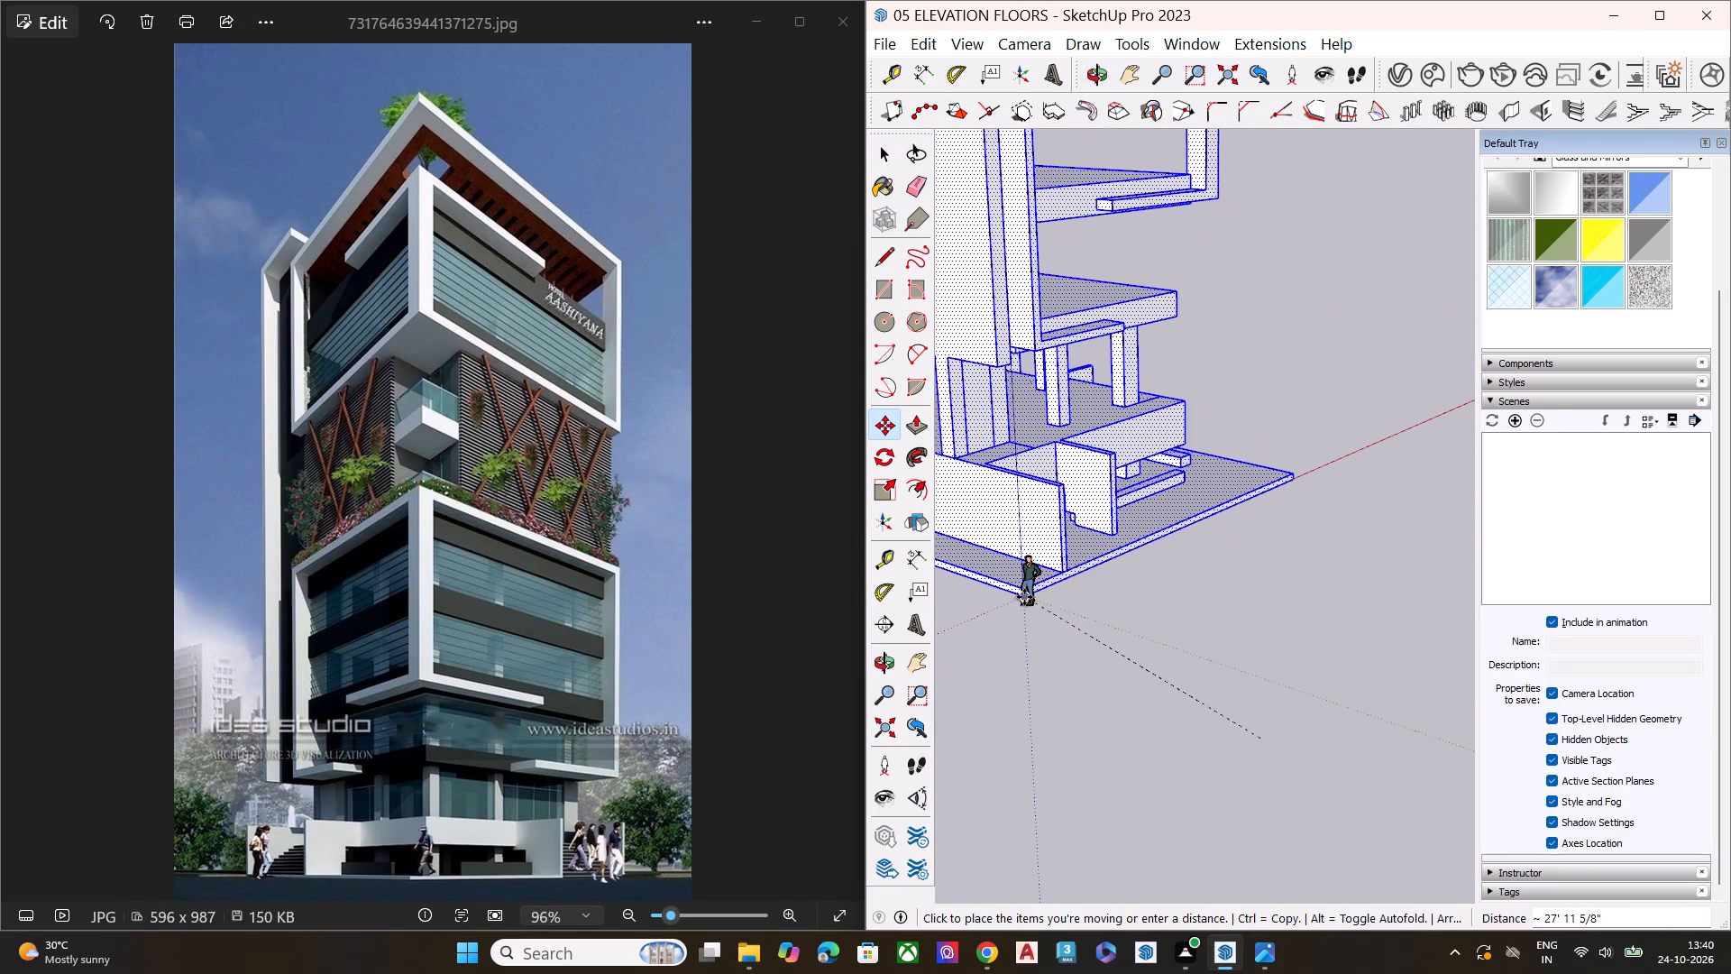
pyautogui.click(1024, 597)
# Shift the whole tower about 2' 6" so that its base slab corner sits on the axes origin.
pyautogui.moveTo(989, 633); pyautogui.dragTo(1341, 683, button='middle')
pyautogui.scroll(9, 1259, 656)
pyautogui.scroll(-1, 1276, 644)
pyautogui.scroll(3, 1280, 642)
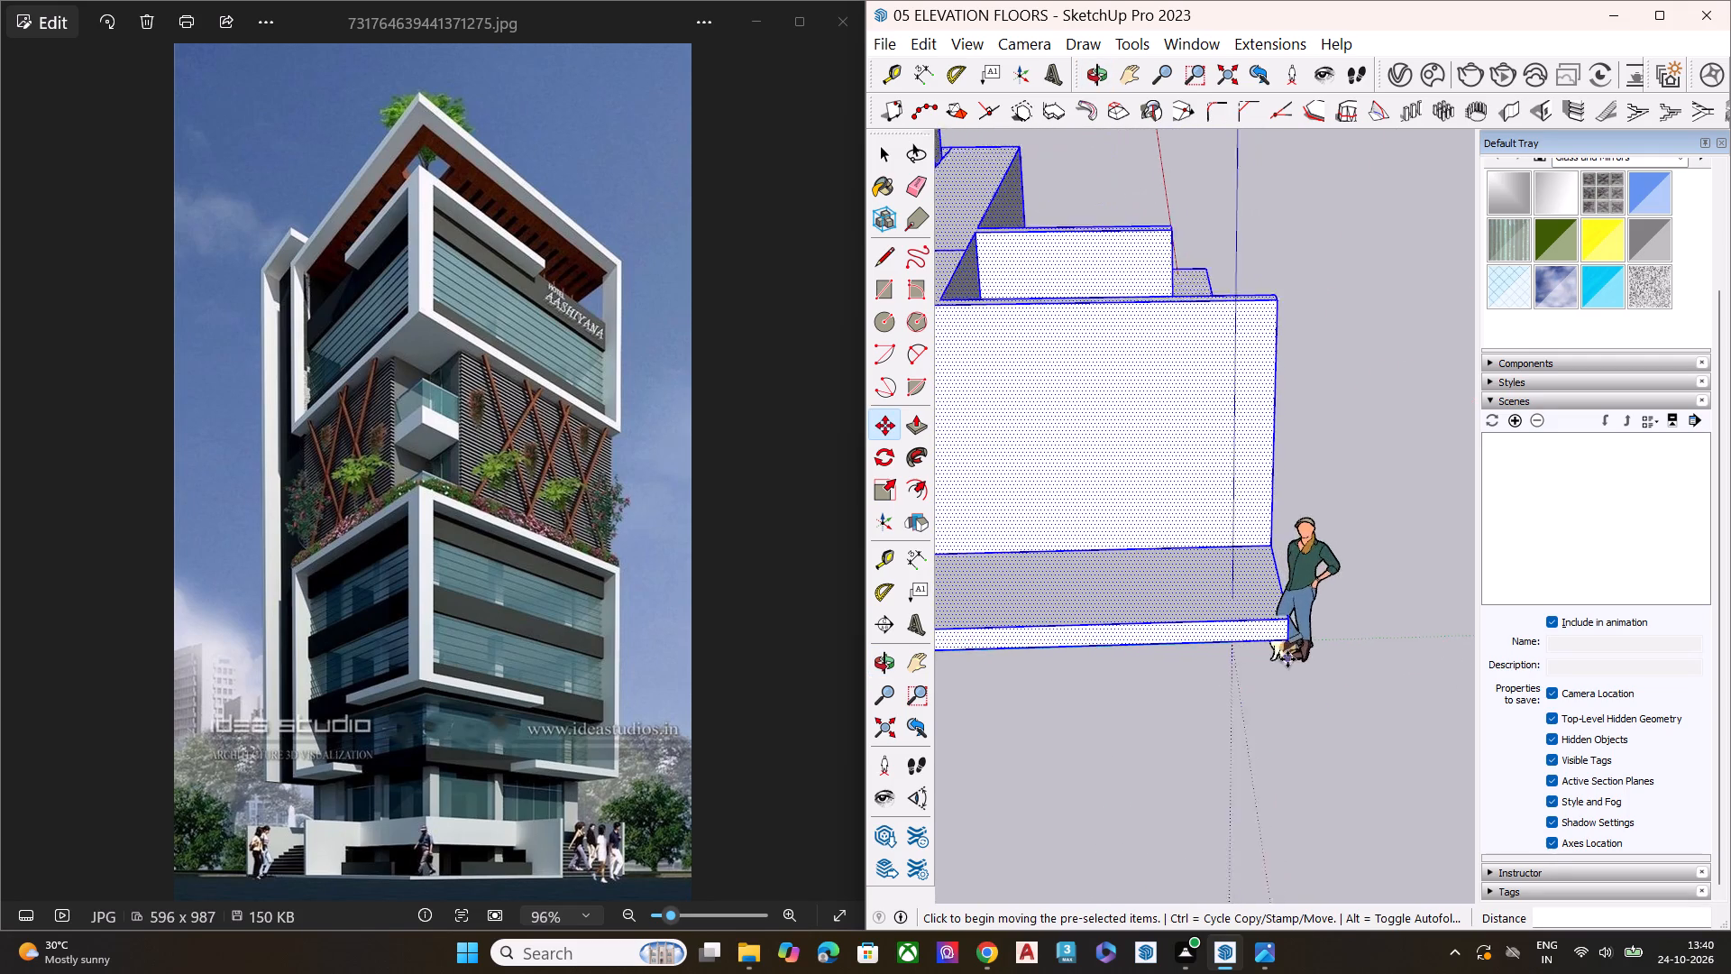
pyautogui.scroll(7, 1287, 659)
pyautogui.click(1288, 620)
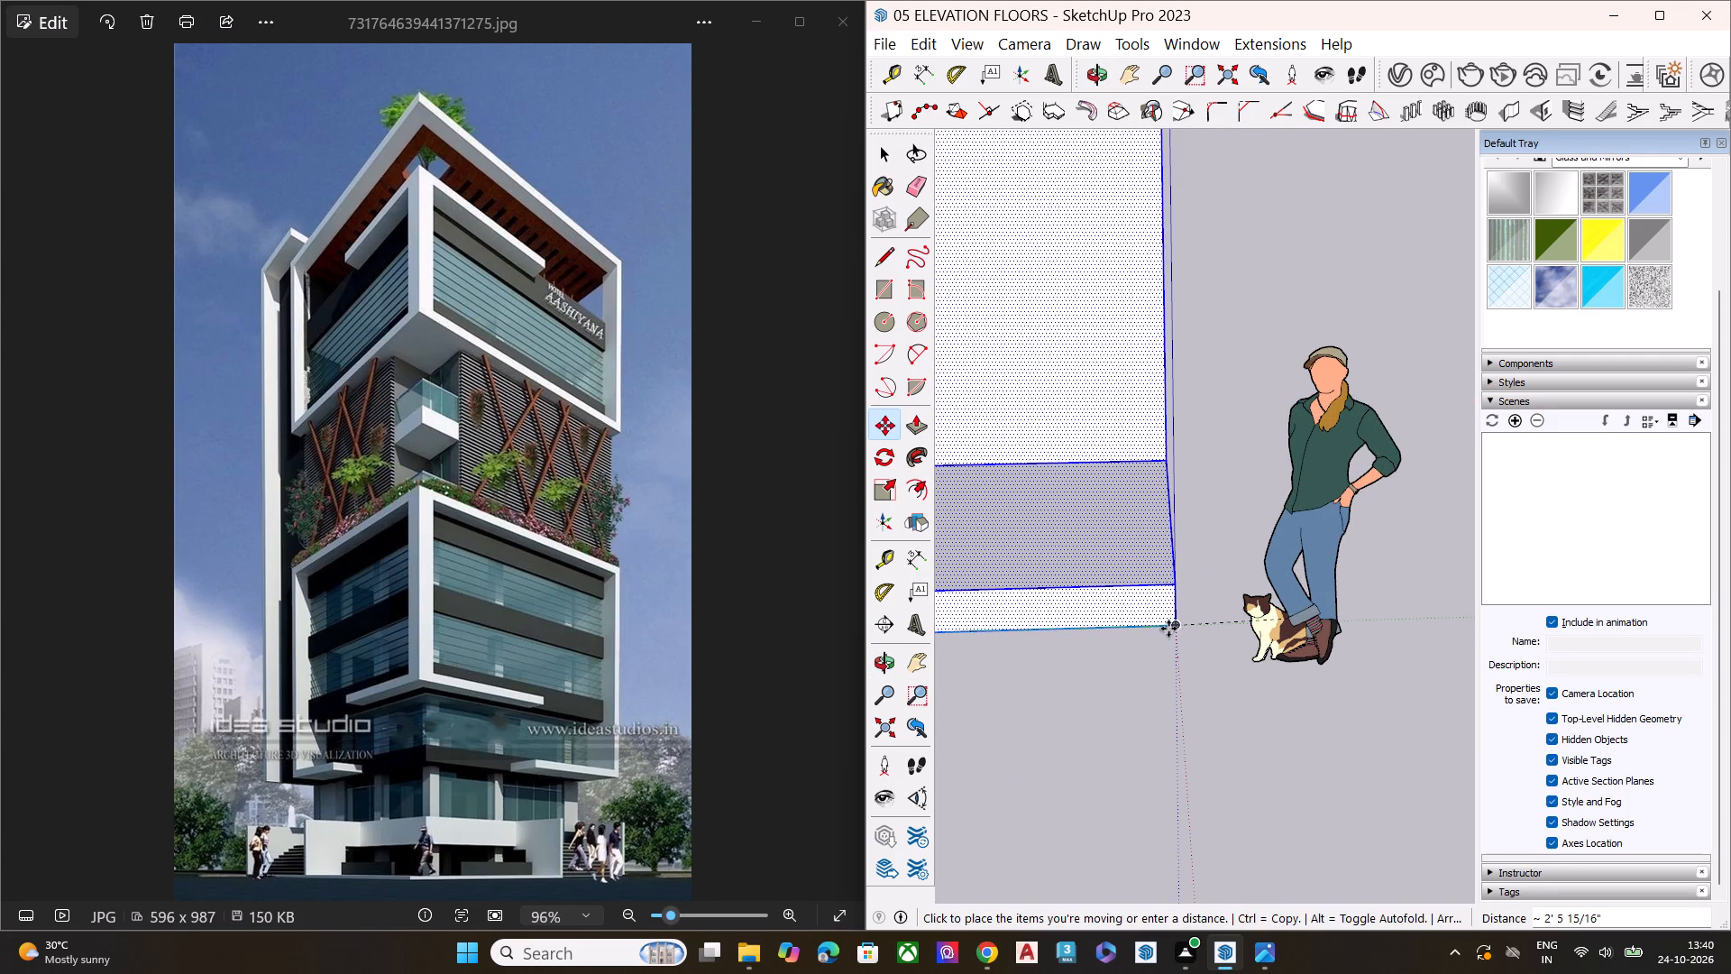
pyautogui.click(1168, 629)
pyautogui.press('space')
pyautogui.click(1133, 714)
# Examine the rescaled tower from the base up to the roof and compare its corner view with the reference image.
pyautogui.scroll(-6, 1201, 602)
pyautogui.moveTo(1248, 648); pyautogui.dragTo(756, 601, button='middle')
pyautogui.scroll(-5, 1004, 482)
pyautogui.scroll(2, 1071, 510)
pyautogui.scroll(-2, 1075, 517)
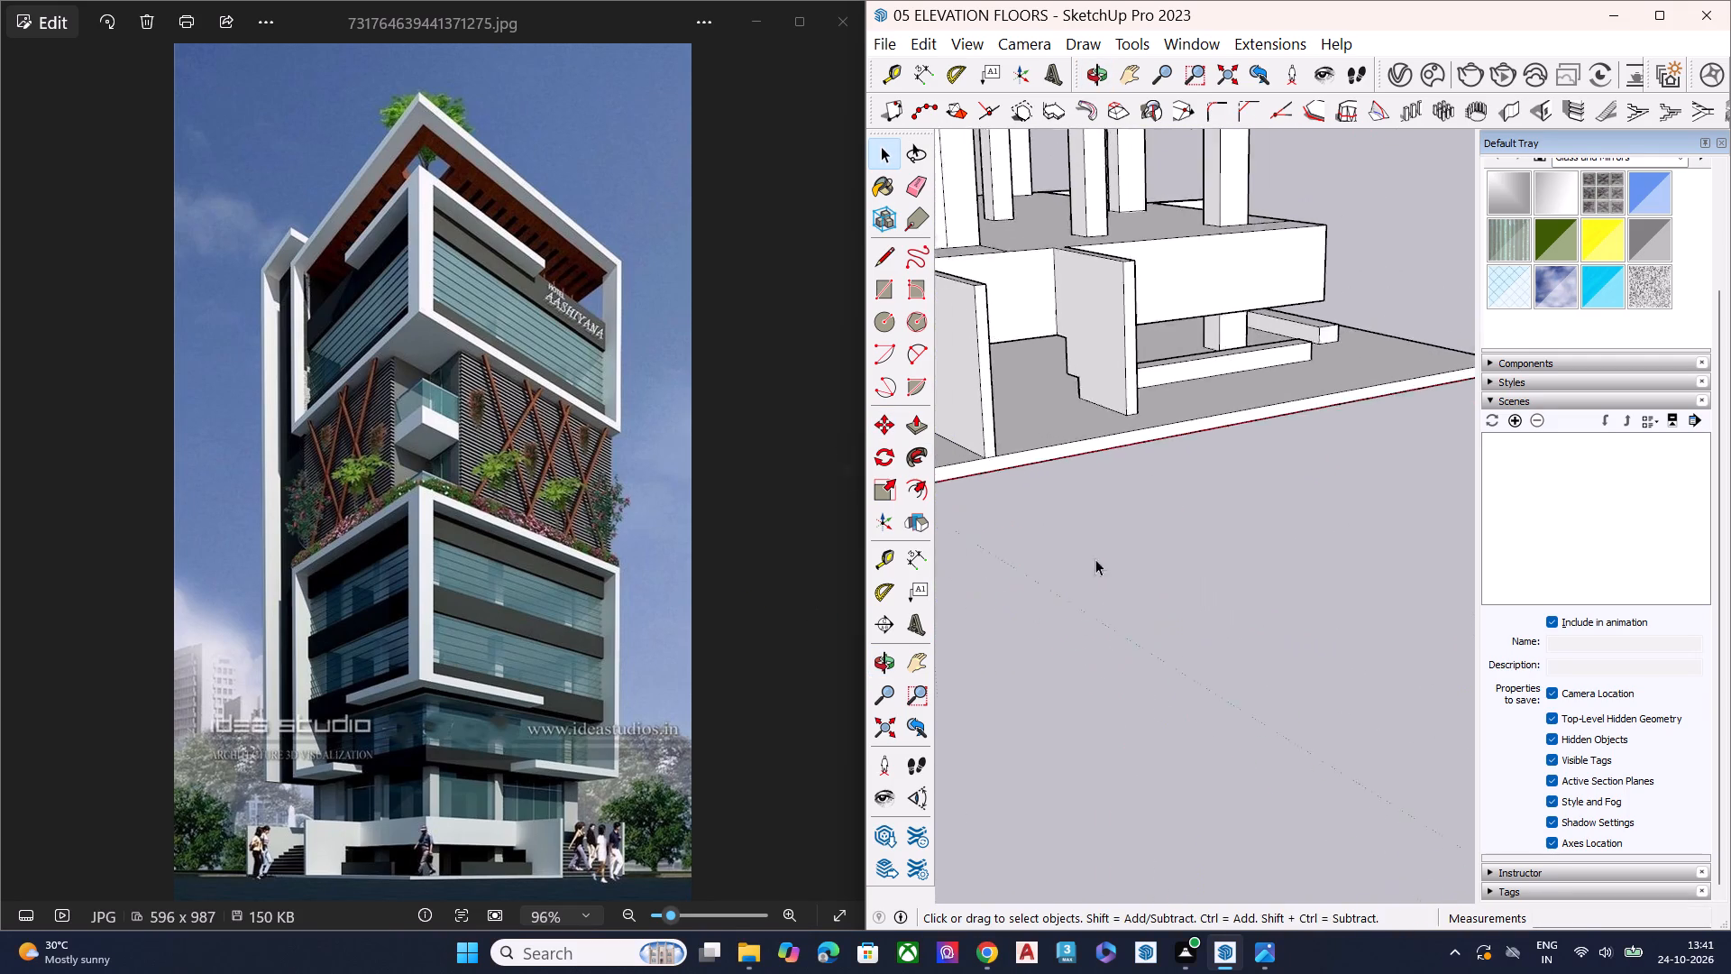
pyautogui.press('space')
pyautogui.scroll(-3, 1095, 559)
pyautogui.scroll(1, 1069, 620)
pyautogui.moveTo(1189, 587); pyautogui.dragTo(874, 587, button='middle')
pyautogui.scroll(-6, 1168, 484)
pyautogui.moveTo(1063, 544); pyautogui.dragTo(820, 506, button='middle')
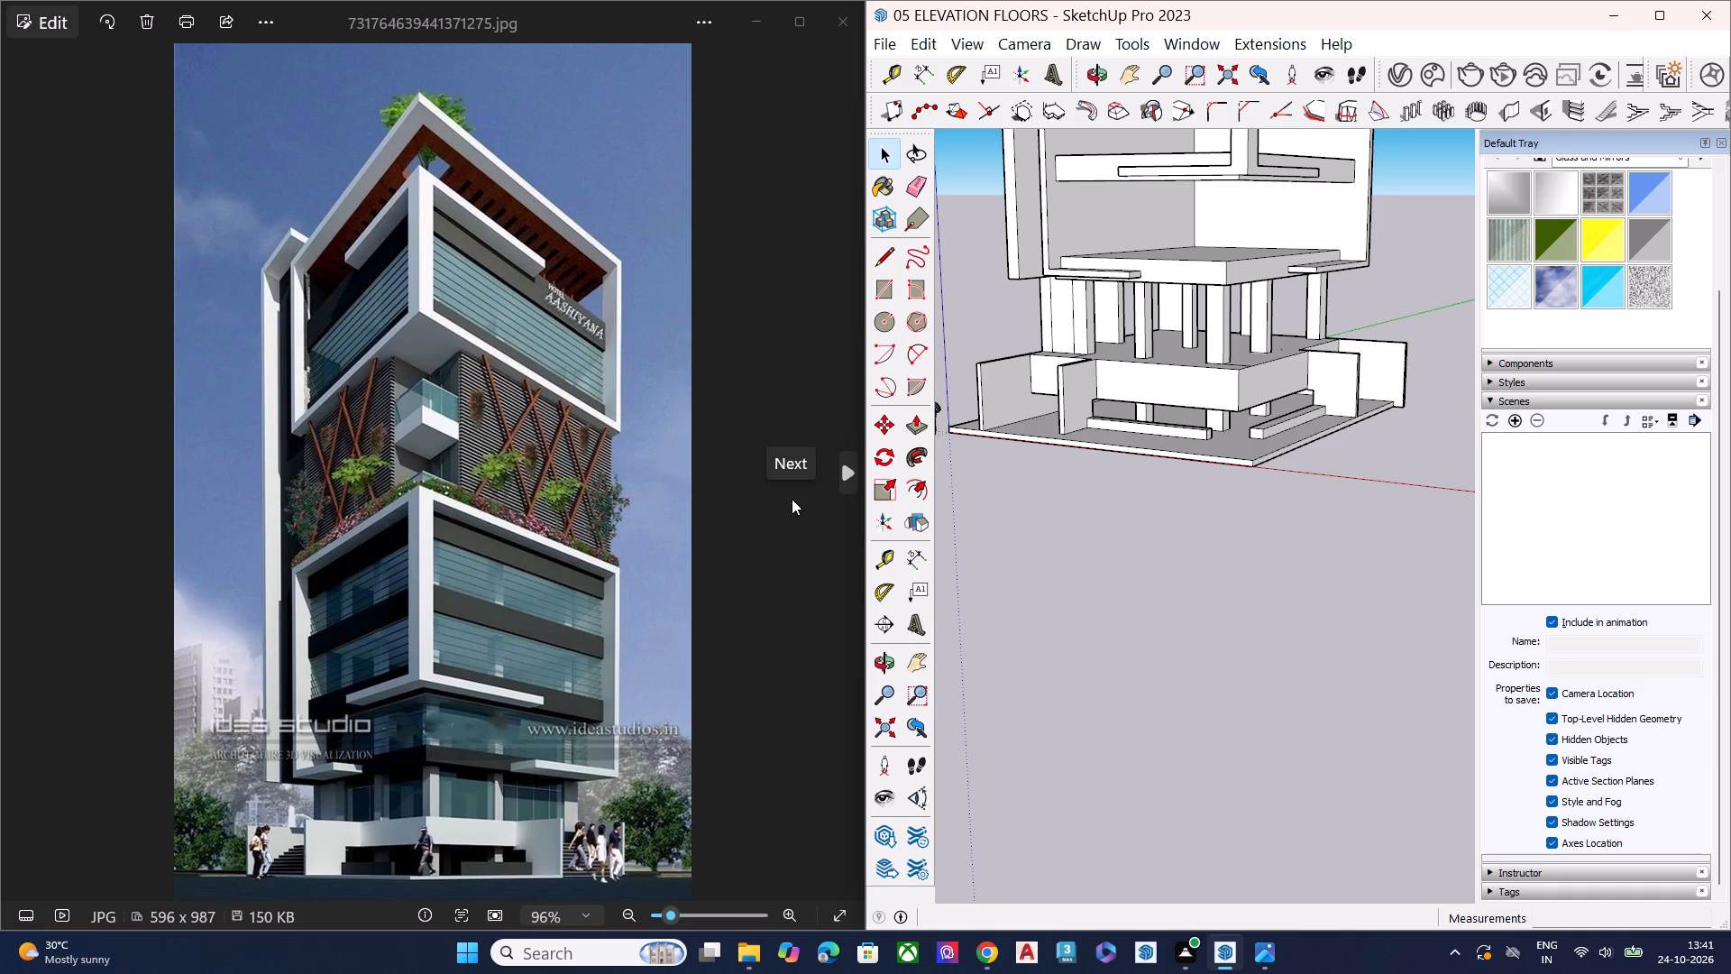
pyautogui.scroll(-1, 792, 499)
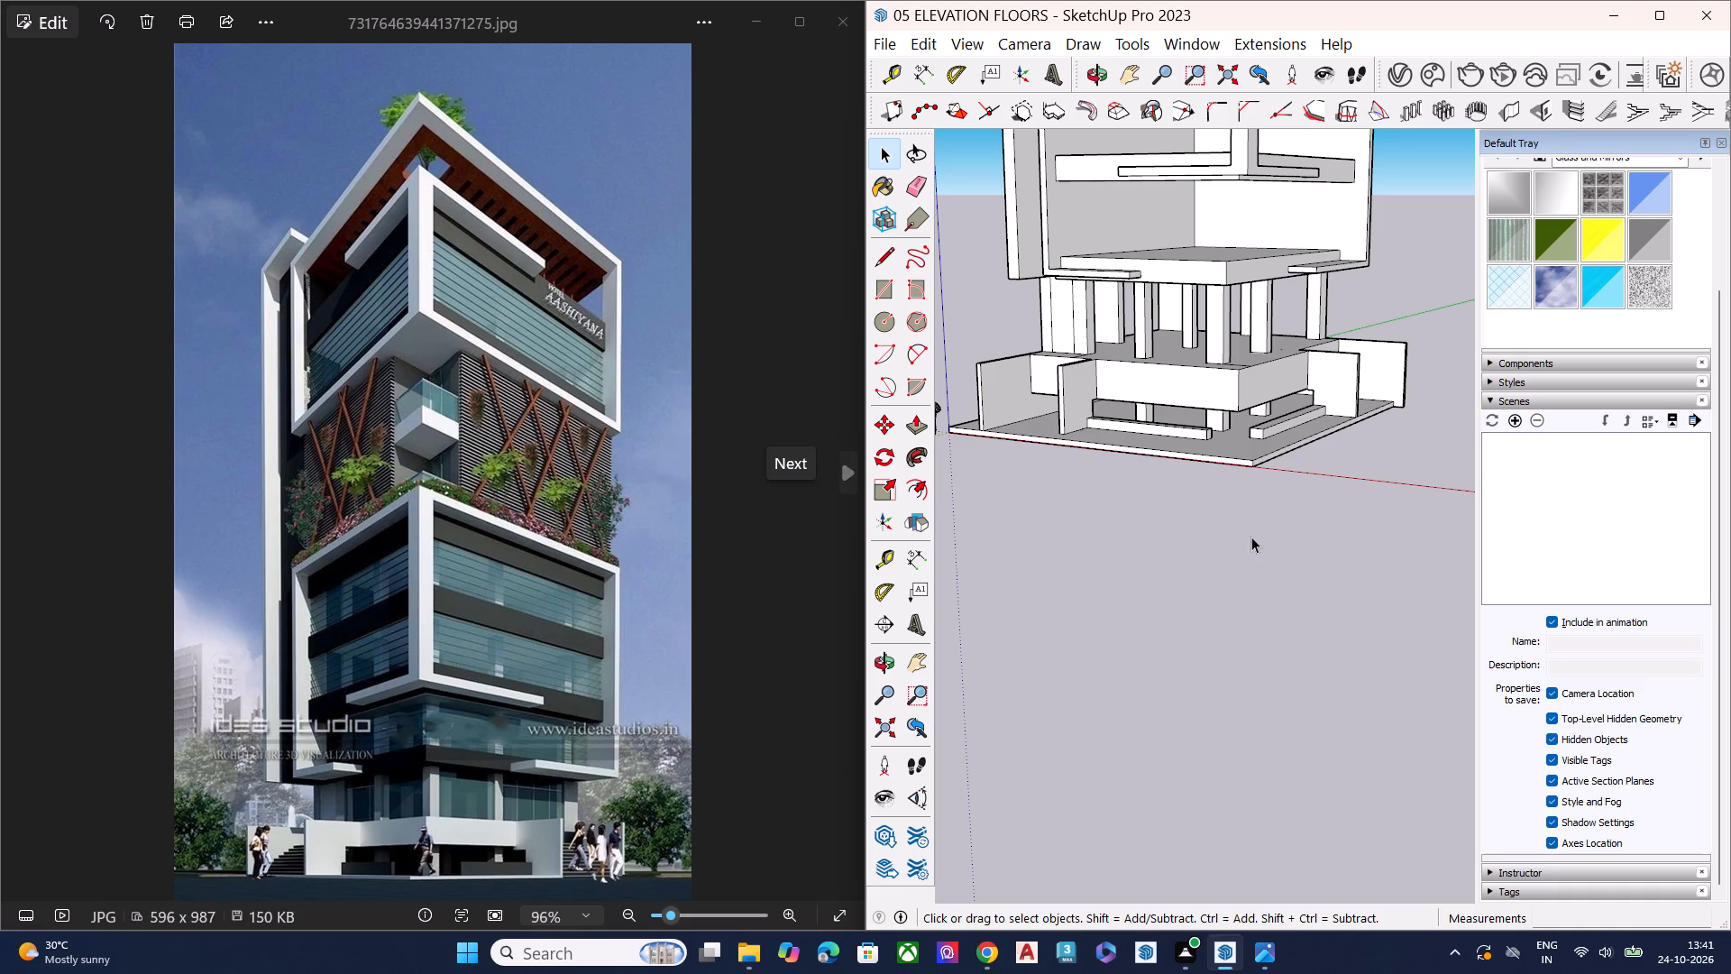
pyautogui.scroll(-7, 1235, 568)
pyautogui.moveTo(1240, 593); pyautogui.dragTo(1317, 510, button='middle')
pyautogui.press('space')
pyautogui.scroll(3, 1317, 510)
pyautogui.moveTo(1168, 662); pyautogui.dragTo(1309, 609, button='middle')
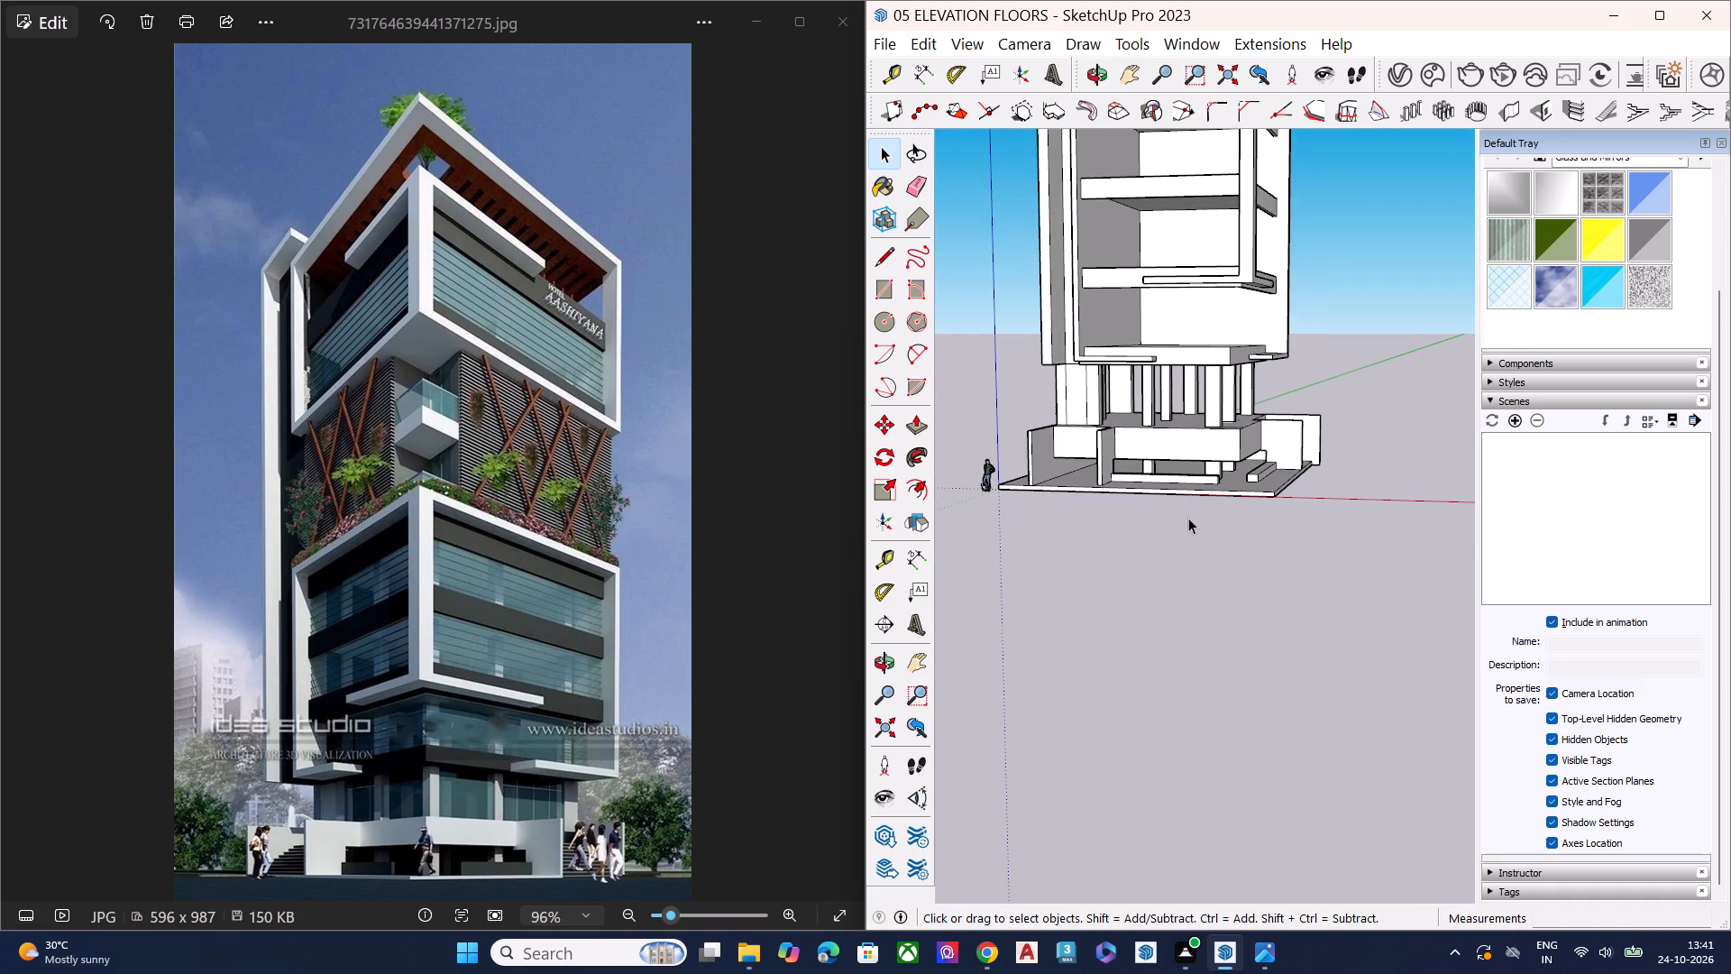
pyautogui.scroll(1, 1186, 515)
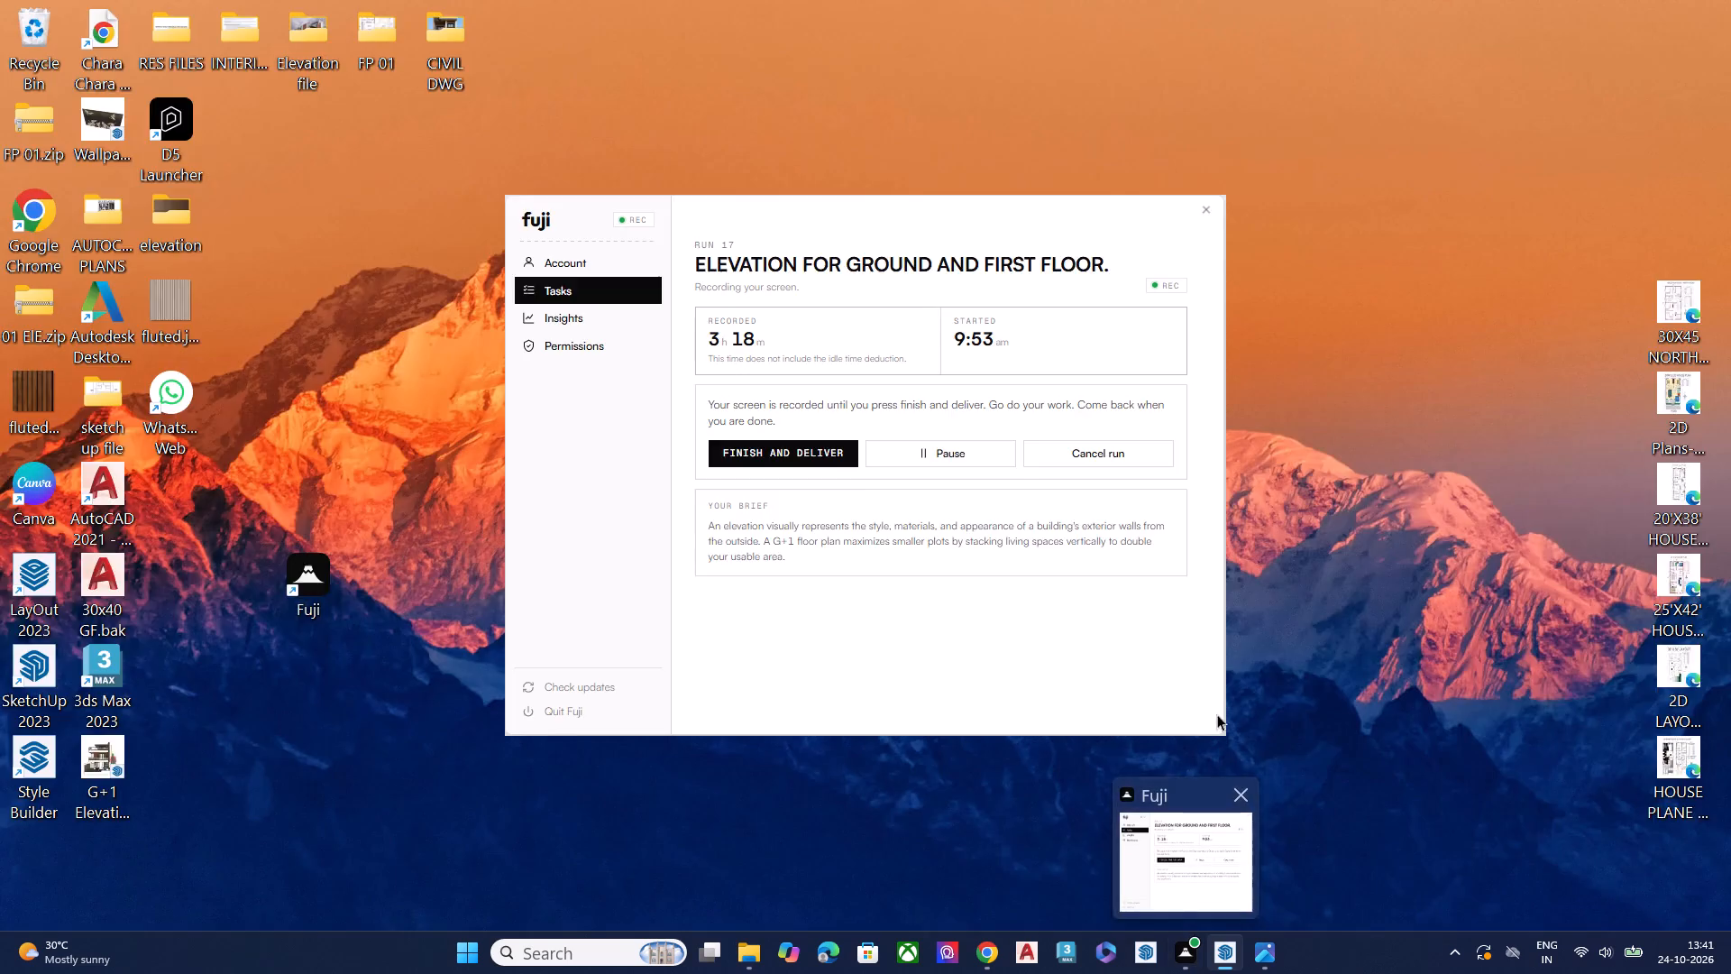
pyautogui.scroll(-8, 1203, 573)
pyautogui.moveTo(1117, 619); pyautogui.dragTo(1287, 436, button='middle')
pyautogui.scroll(7, 1283, 424)
pyautogui.press('space')
pyautogui.scroll(-1, 1193, 410)
pyautogui.scroll(1, 1195, 427)
pyautogui.scroll(-3, 1218, 501)
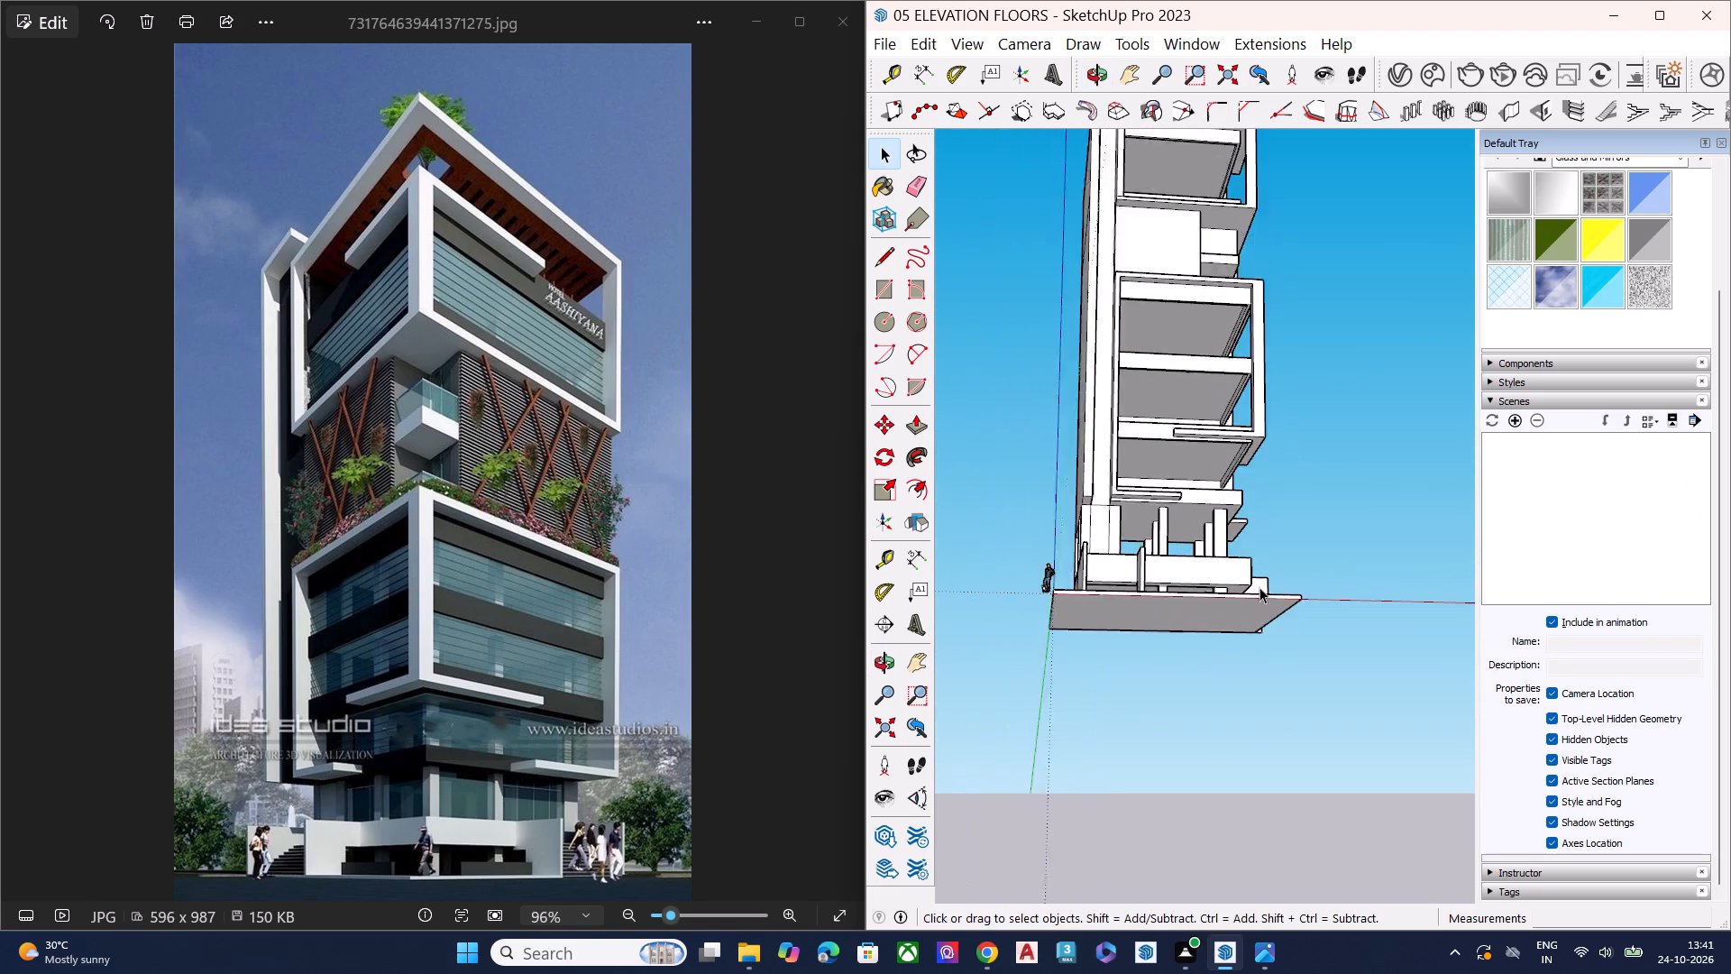
pyautogui.scroll(-3, 1259, 587)
pyautogui.moveTo(1122, 489); pyautogui.dragTo(1260, 642, button='middle')
pyautogui.scroll(1, 1245, 436)
pyautogui.scroll(-1, 1236, 451)
pyautogui.scroll(1, 1222, 476)
pyautogui.scroll(-5, 1213, 501)
pyautogui.moveTo(1244, 361); pyautogui.dragTo(1275, 354, button='middle')
pyautogui.scroll(8, 1275, 354)
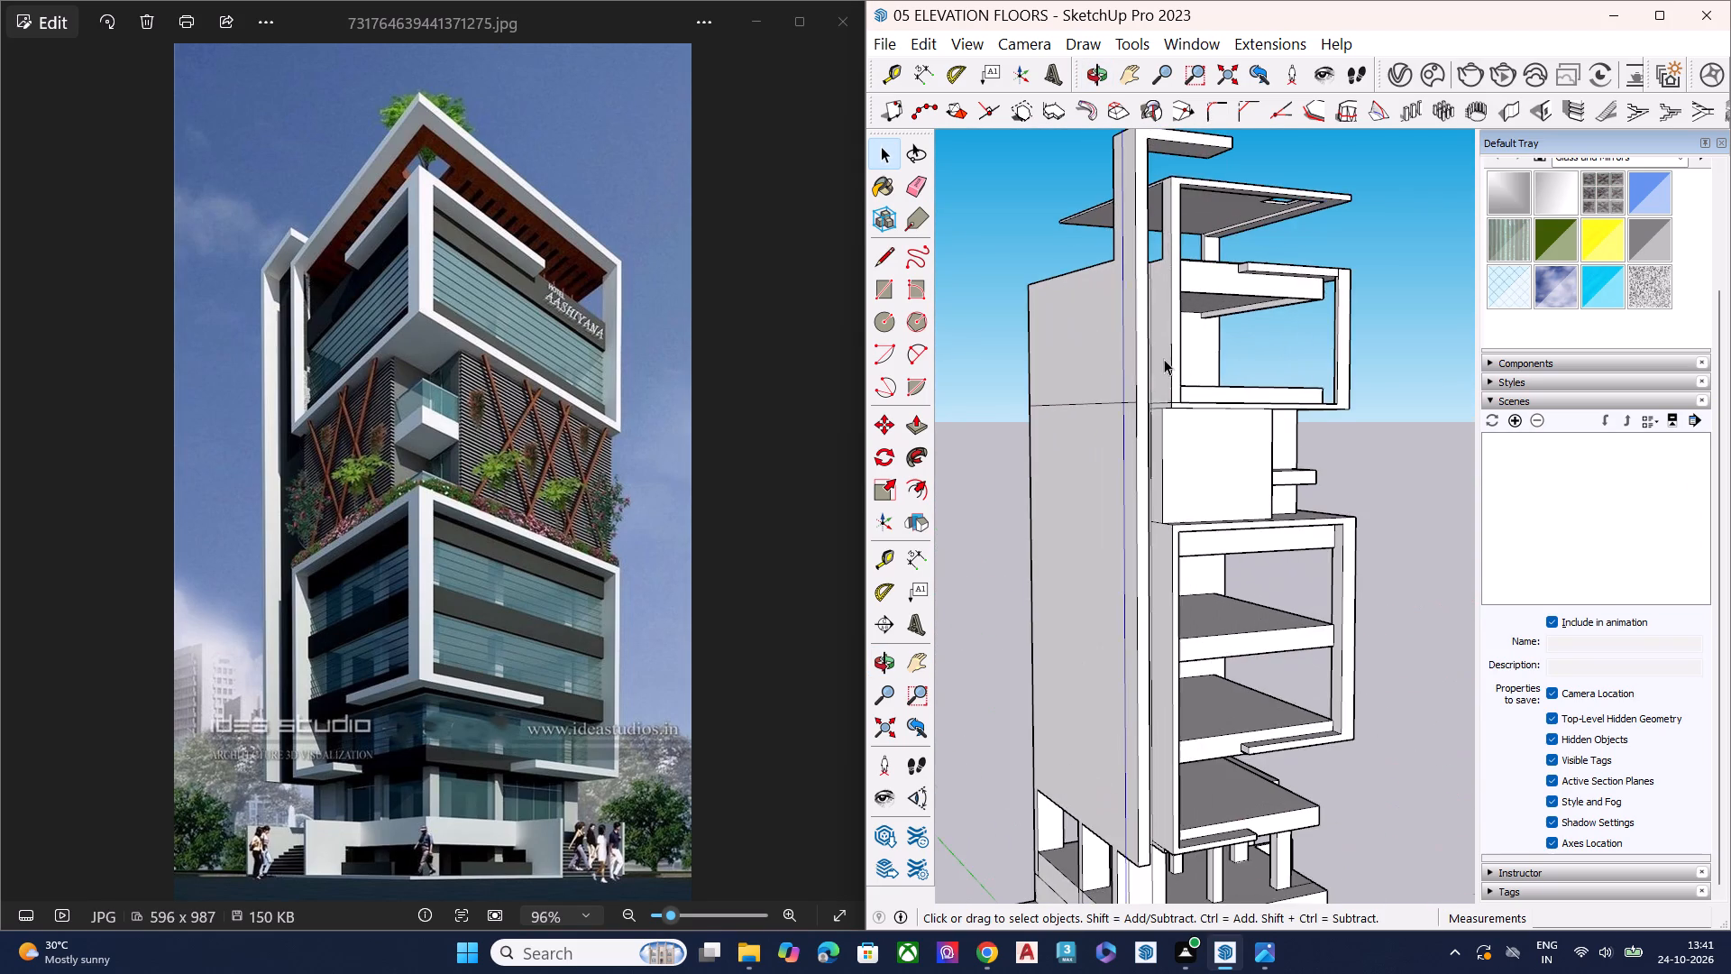
pyautogui.scroll(1, 1164, 359)
pyautogui.scroll(4, 1082, 391)
pyautogui.moveTo(1220, 440); pyautogui.dragTo(1144, 506, button='middle')
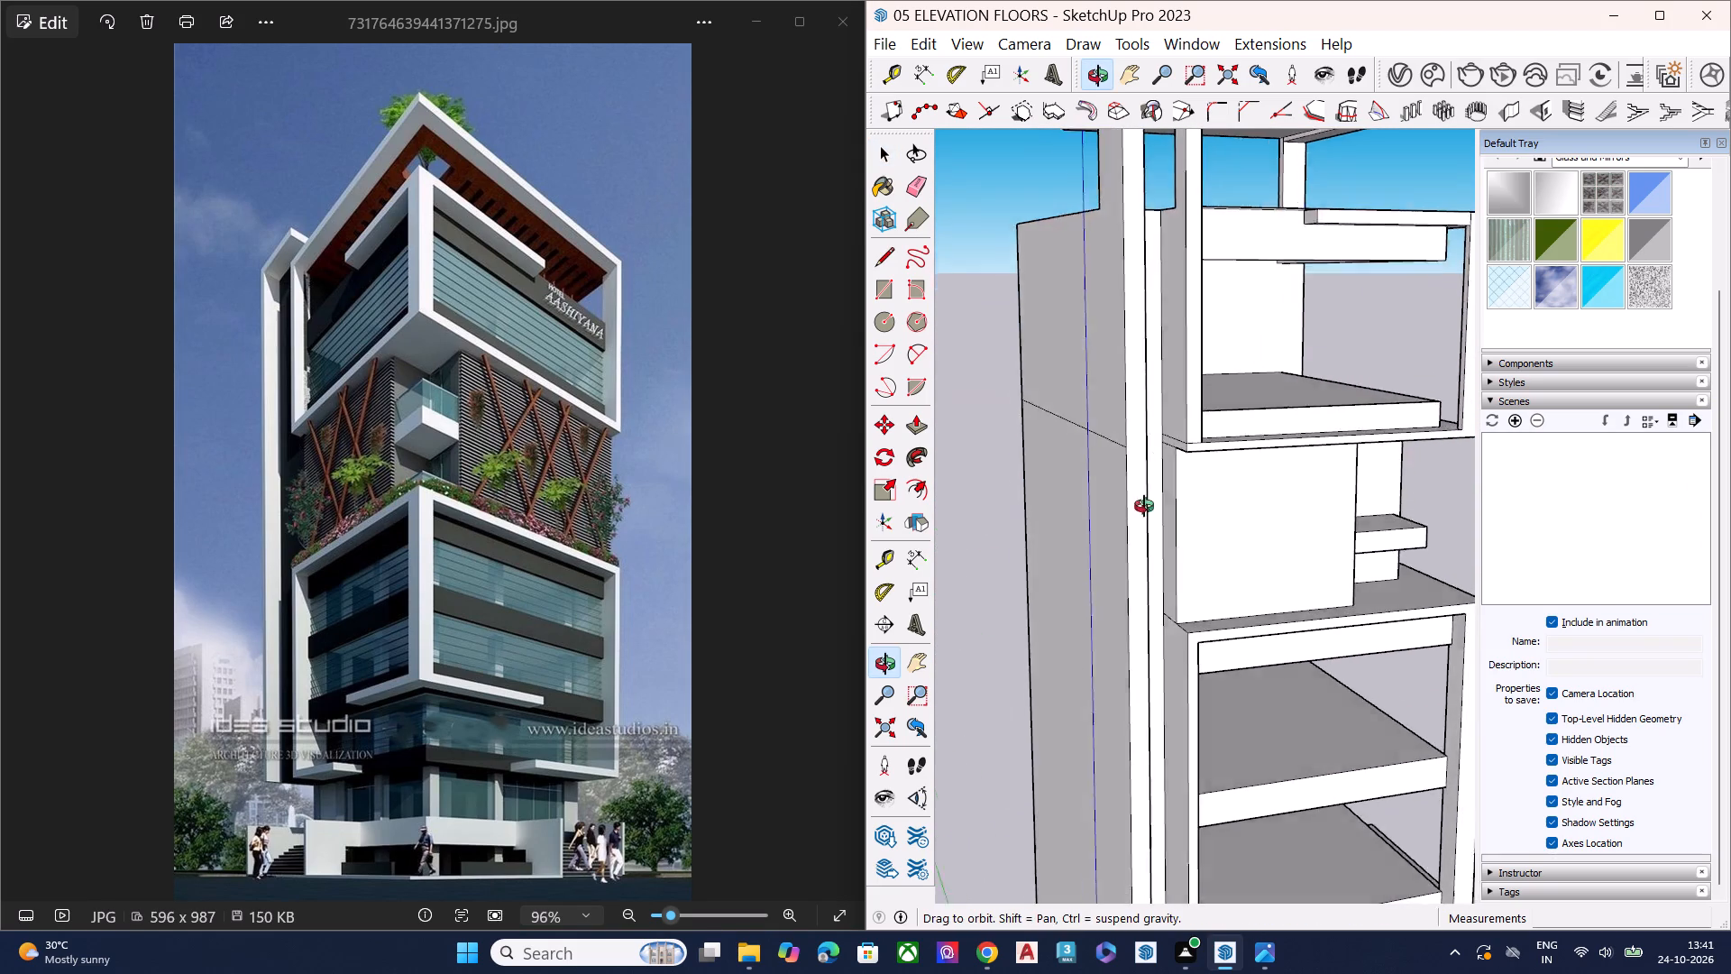
pyautogui.moveTo(1144, 506); pyautogui.dragTo(909, 589, button='middle')
pyautogui.scroll(-5, 1140, 405)
pyautogui.scroll(1, 1168, 445)
pyautogui.scroll(-2, 1169, 446)
pyautogui.moveTo(1239, 504); pyautogui.dragTo(995, 270, button='middle')
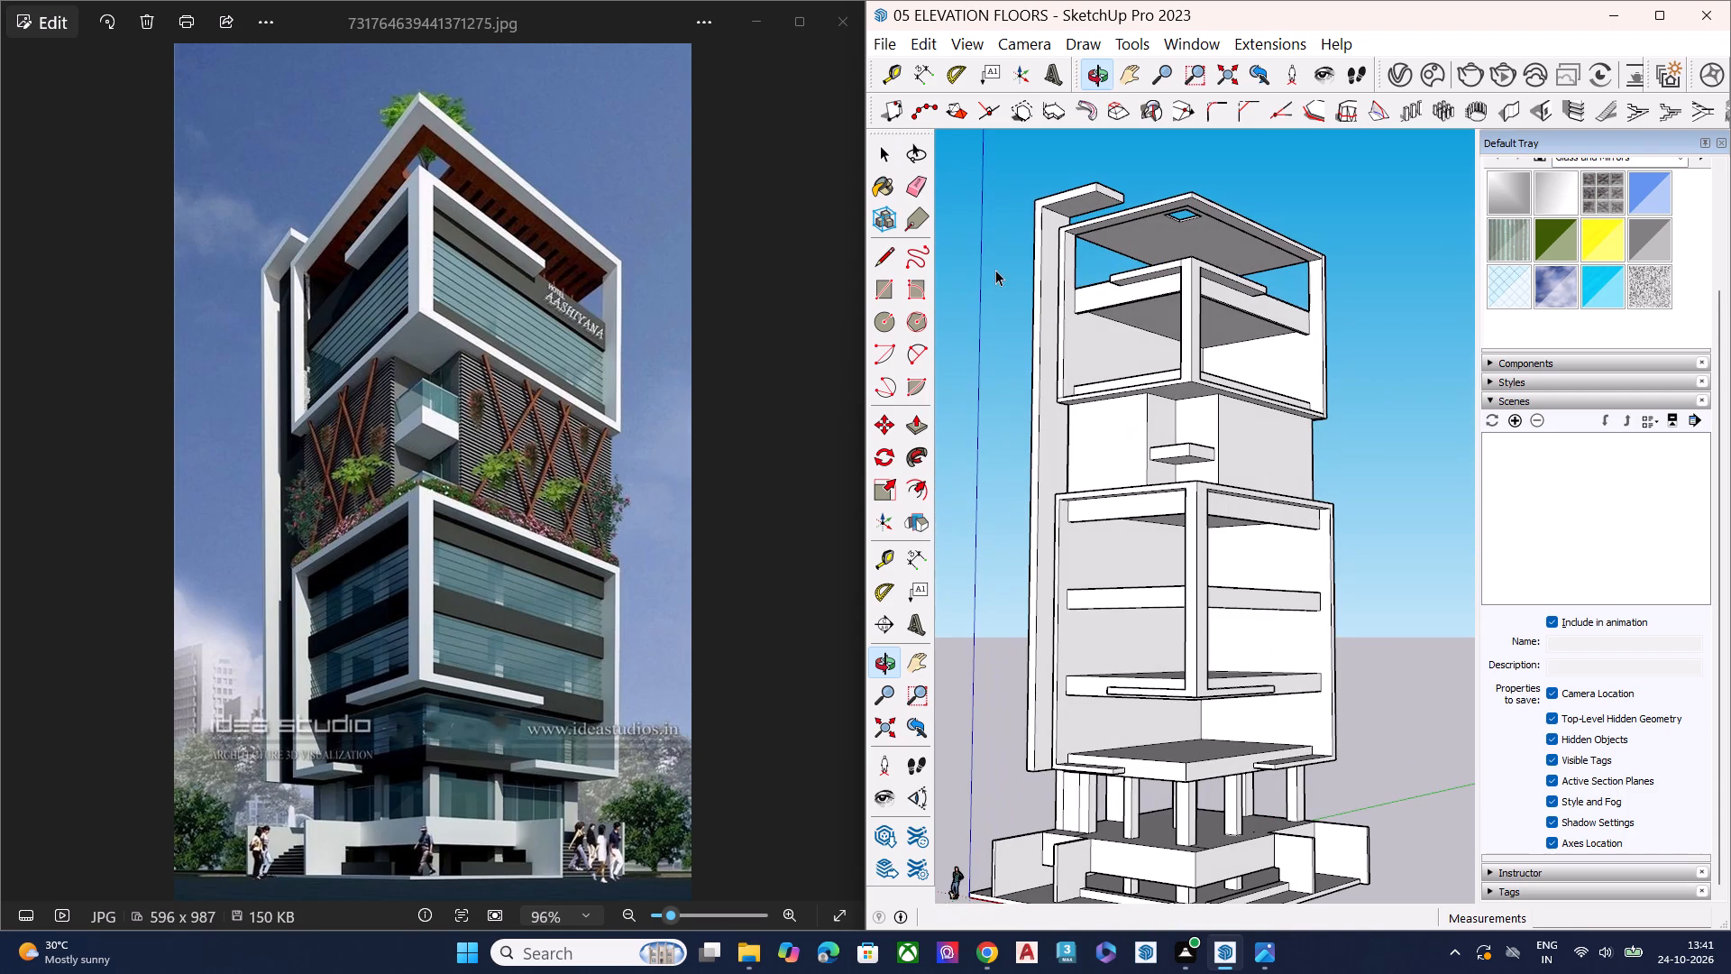
pyautogui.moveTo(1184, 492); pyautogui.dragTo(1040, 353, button='middle')
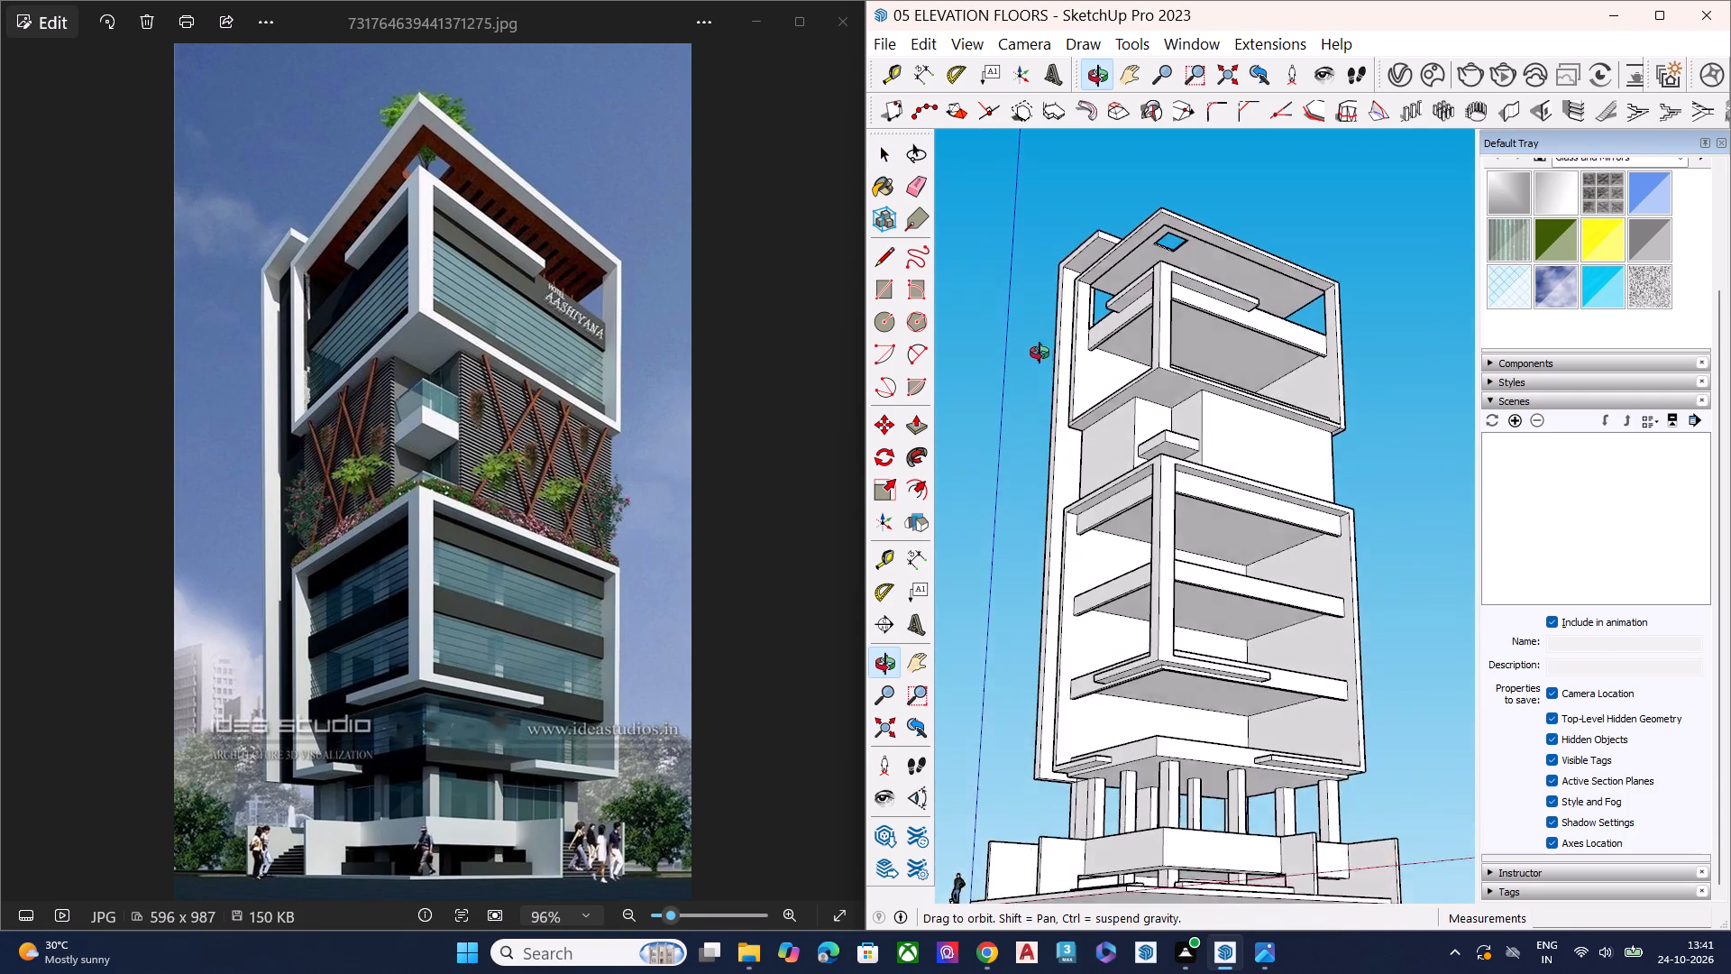
pyautogui.moveTo(1040, 353); pyautogui.dragTo(1044, 339, button='middle')
# Pull the narrow outer face of the tall side fin outward by about 1' with Push/Pull.
pyautogui.scroll(10, 1044, 339)
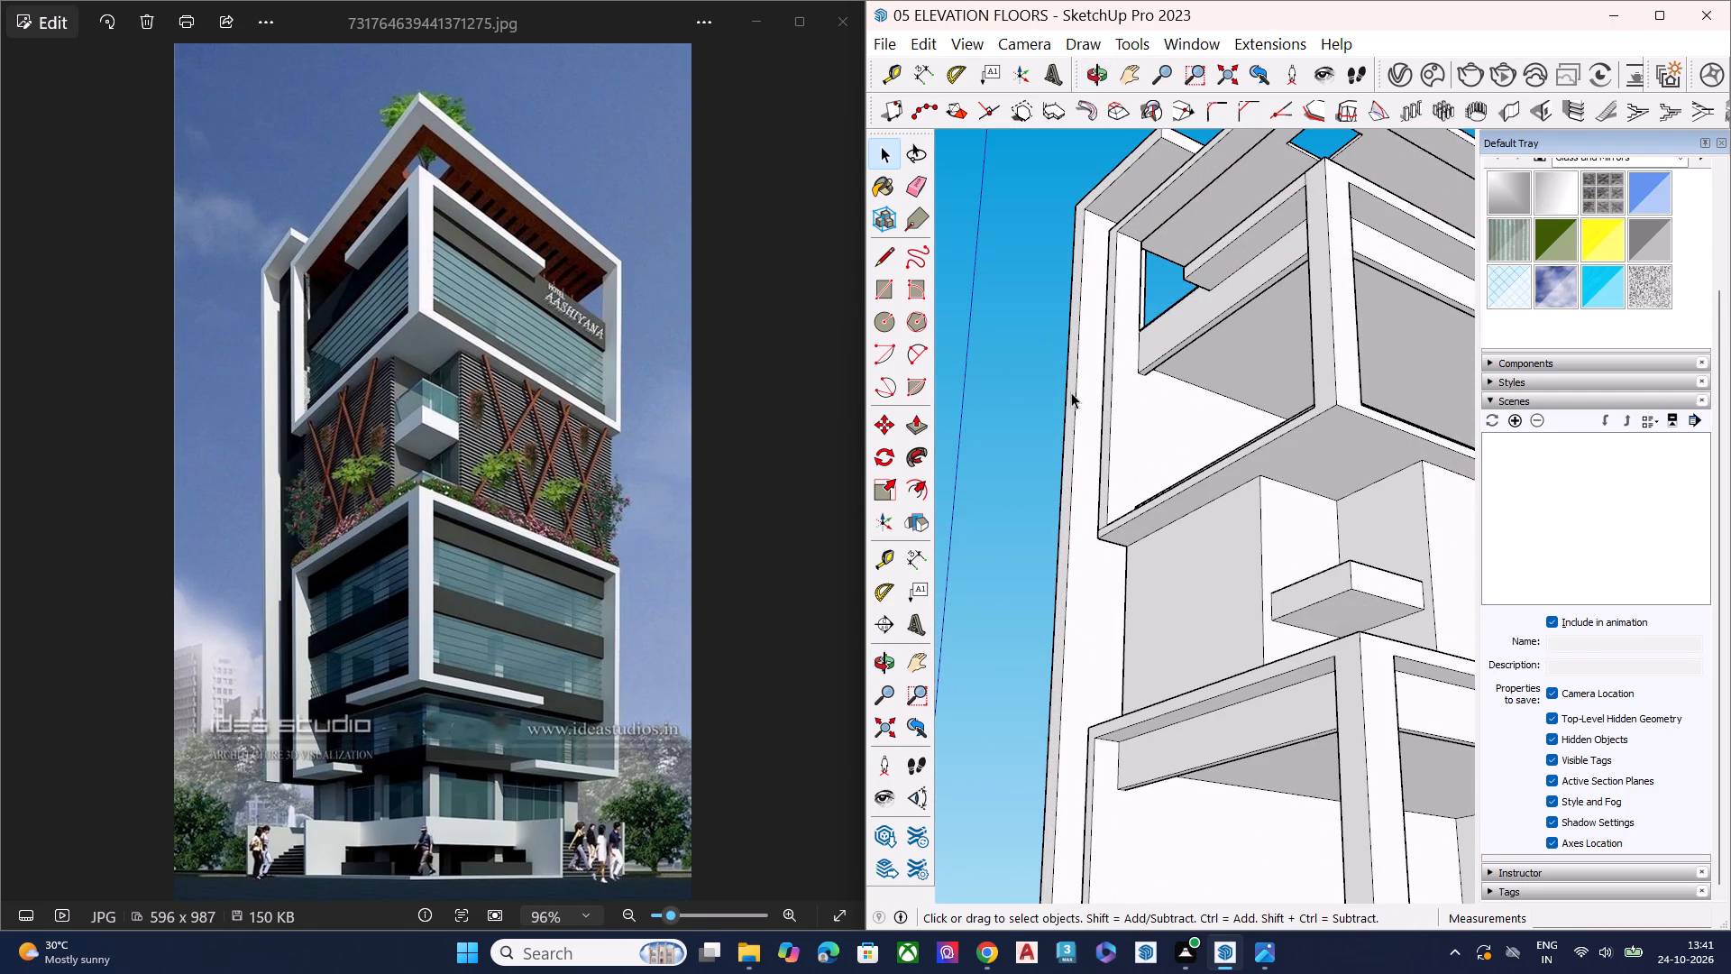
pyautogui.click(1069, 394)
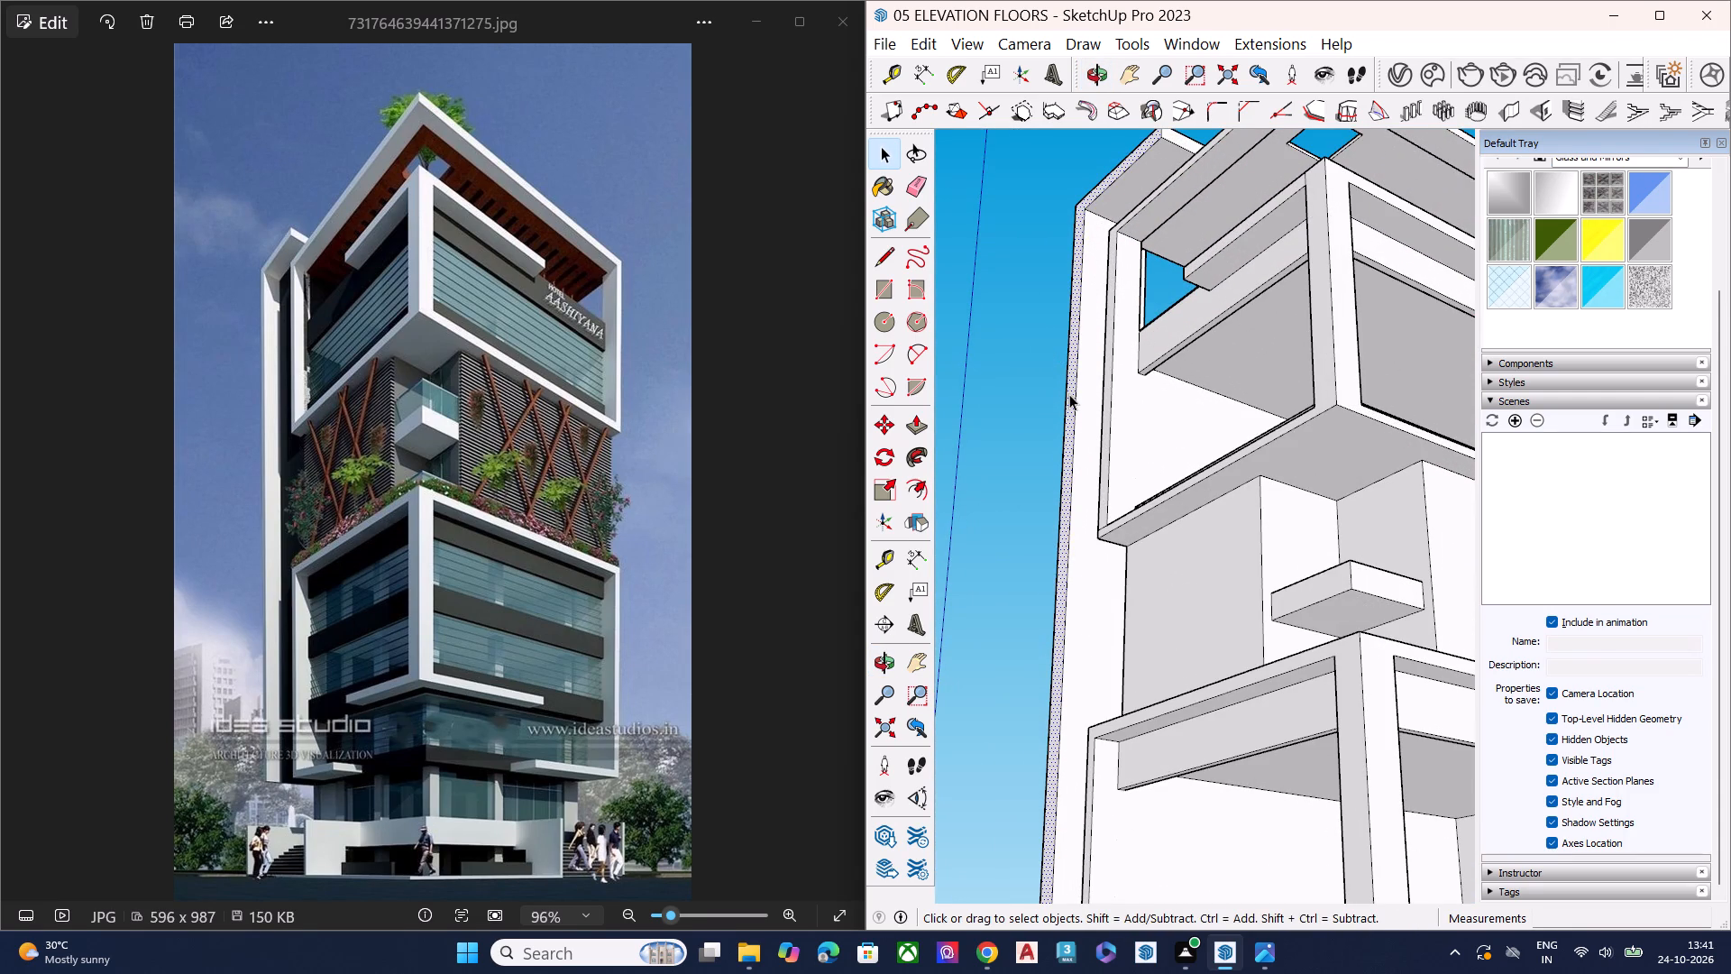
pyautogui.press('p')
pyautogui.click(1069, 394)
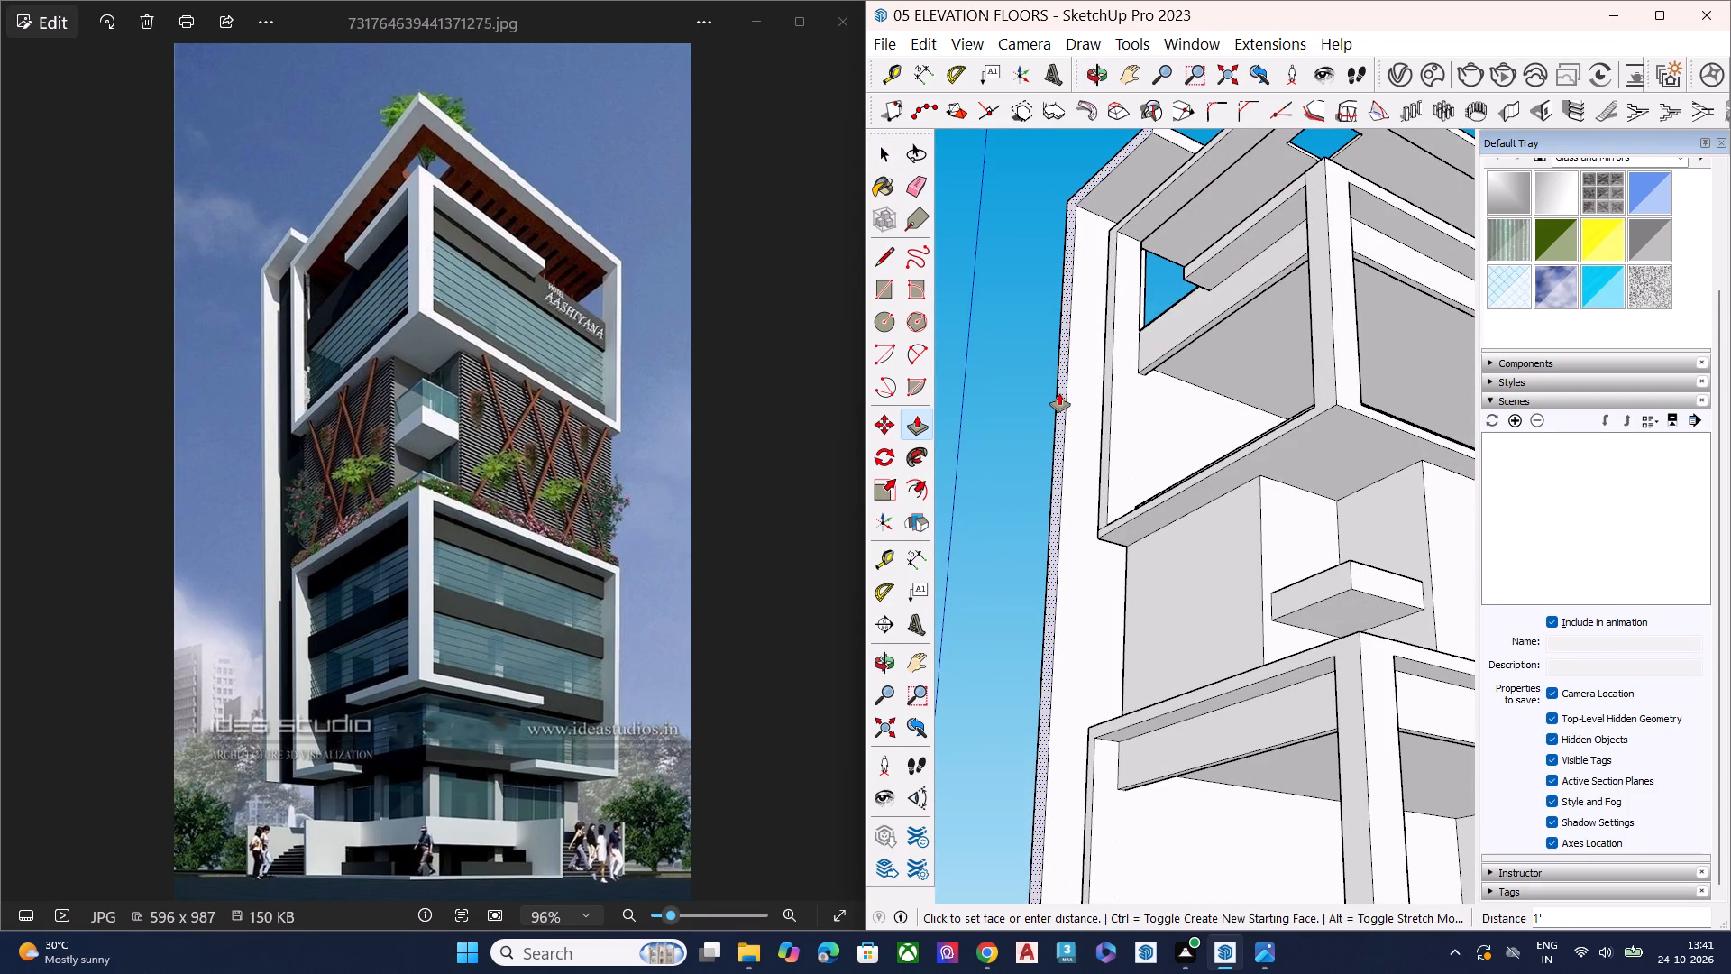
pyautogui.click(1057, 393)
pyautogui.press('space')
pyautogui.click(1038, 436)
# Pull the narrow underside face of the upper frame's slab band slightly downward with Push/Pull.
pyautogui.scroll(-9, 986, 424)
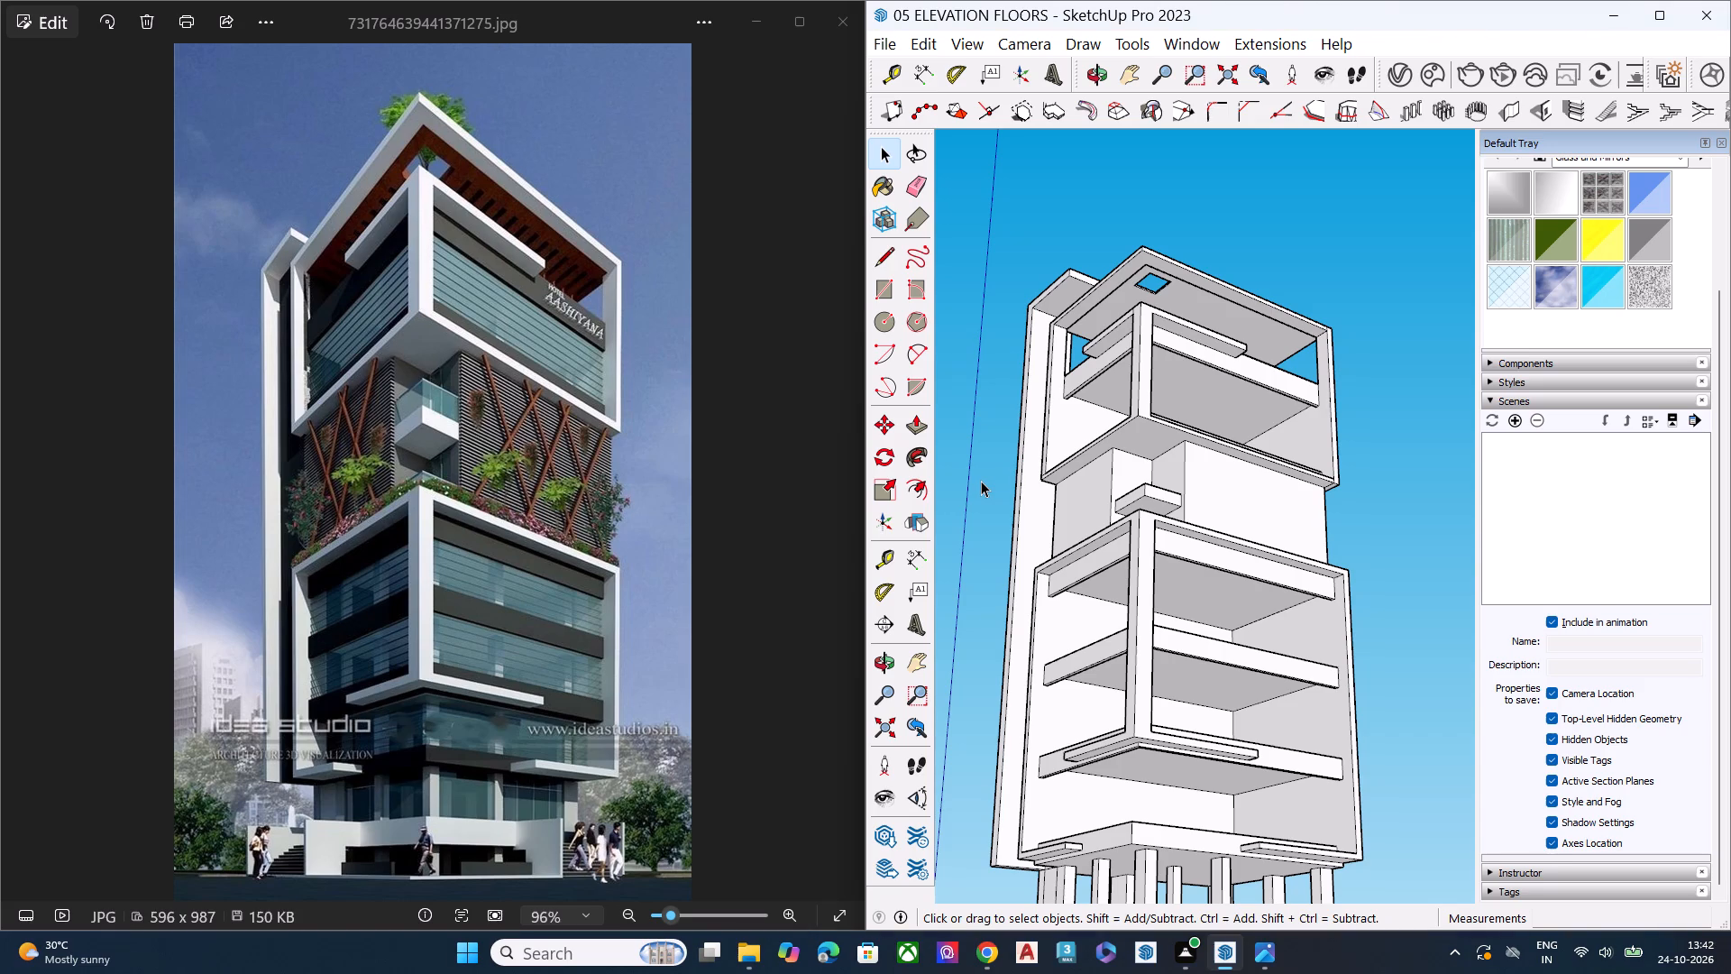
pyautogui.scroll(-5, 1119, 428)
pyautogui.moveTo(1210, 559); pyautogui.dragTo(1227, 745, button='middle')
pyautogui.press('space')
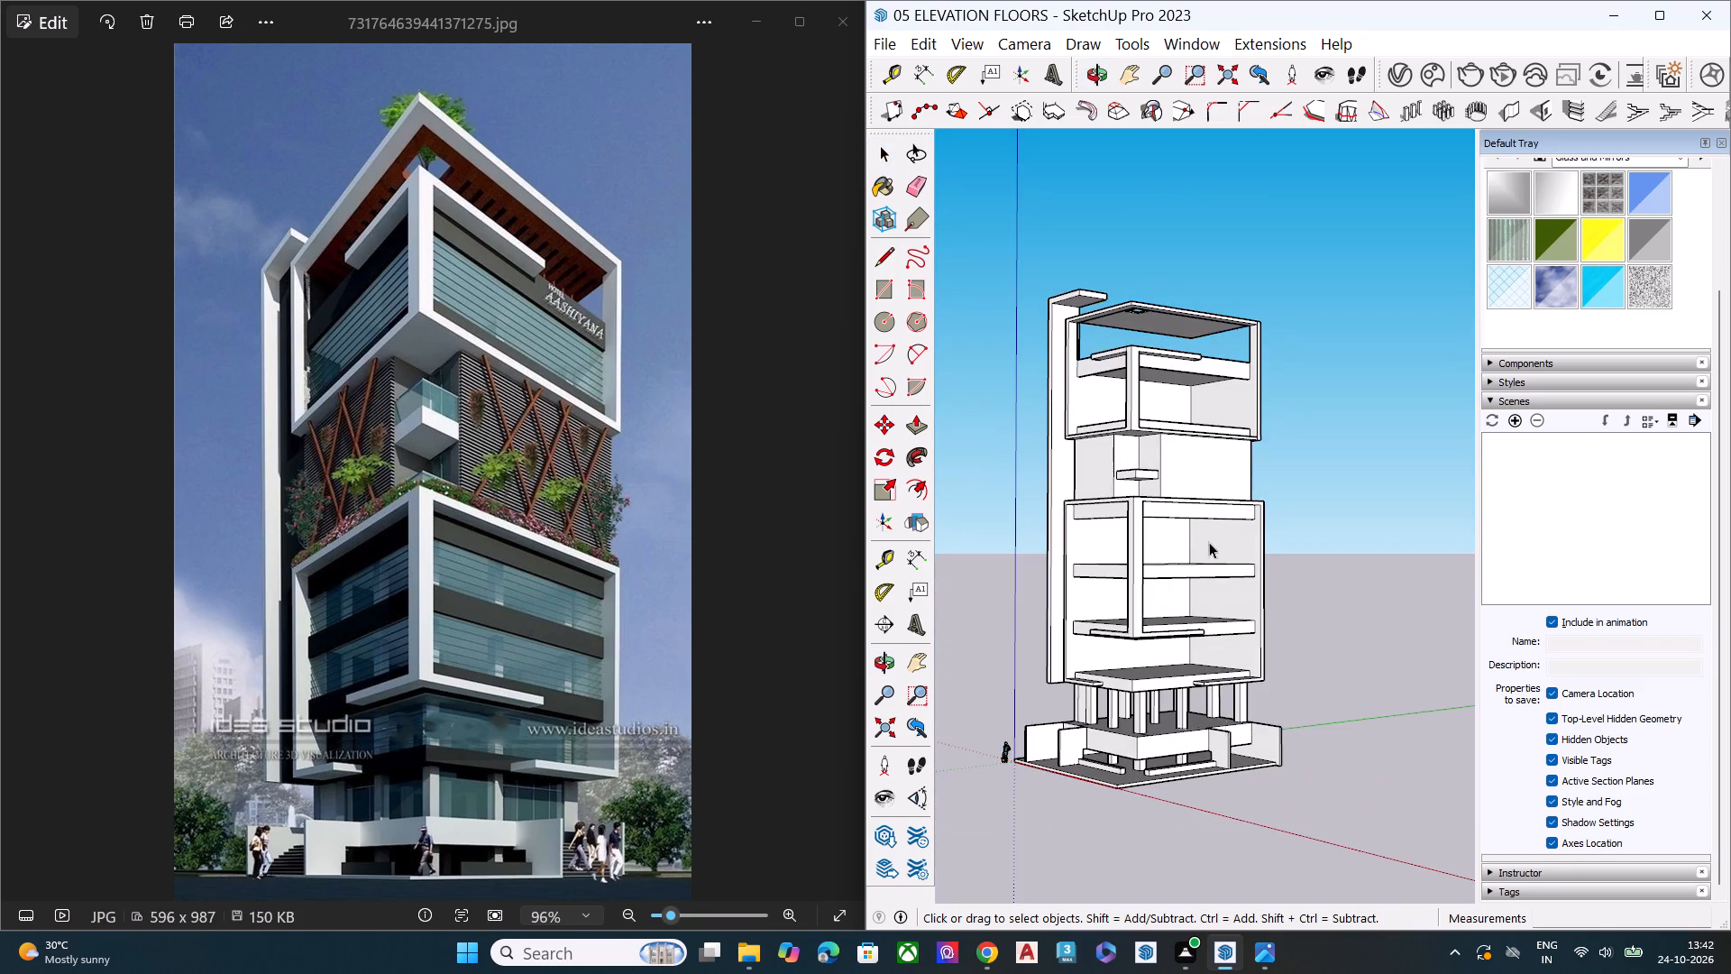
pyautogui.scroll(6, 1187, 463)
pyautogui.moveTo(1214, 444); pyautogui.dragTo(1223, 354, button='middle')
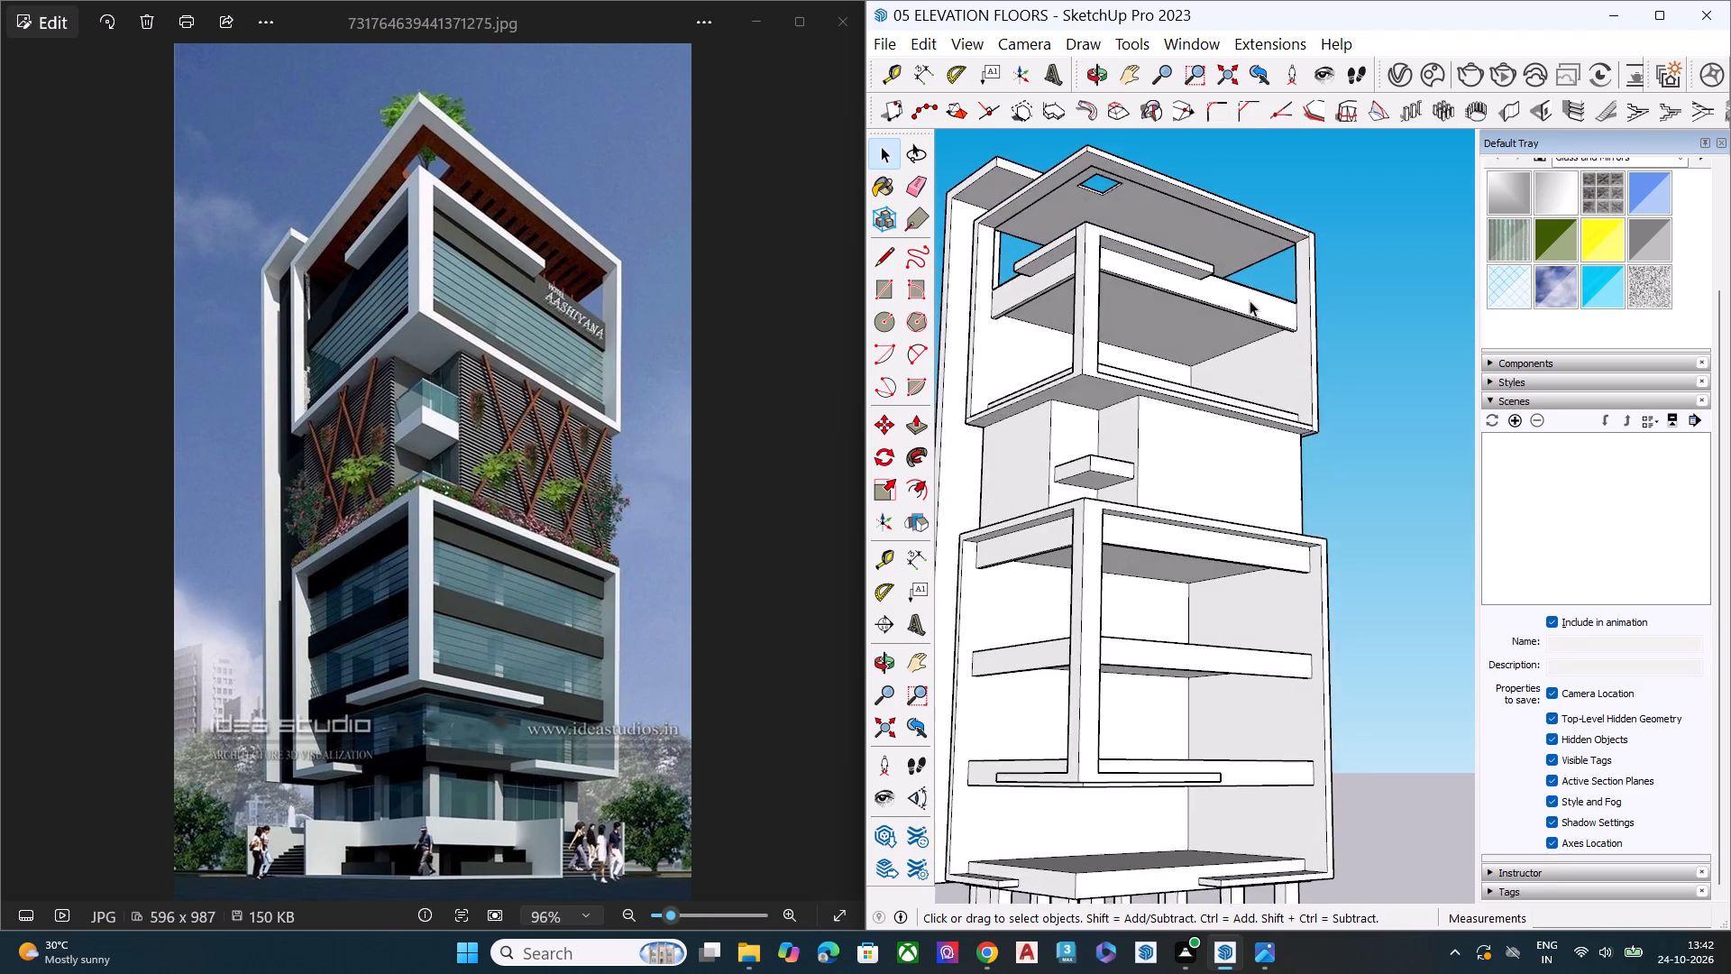
pyautogui.scroll(5, 1252, 296)
pyautogui.scroll(-2, 1253, 294)
pyautogui.scroll(2, 1253, 294)
pyautogui.moveTo(1232, 353); pyautogui.dragTo(1334, 240, button='middle')
pyautogui.scroll(6, 1332, 243)
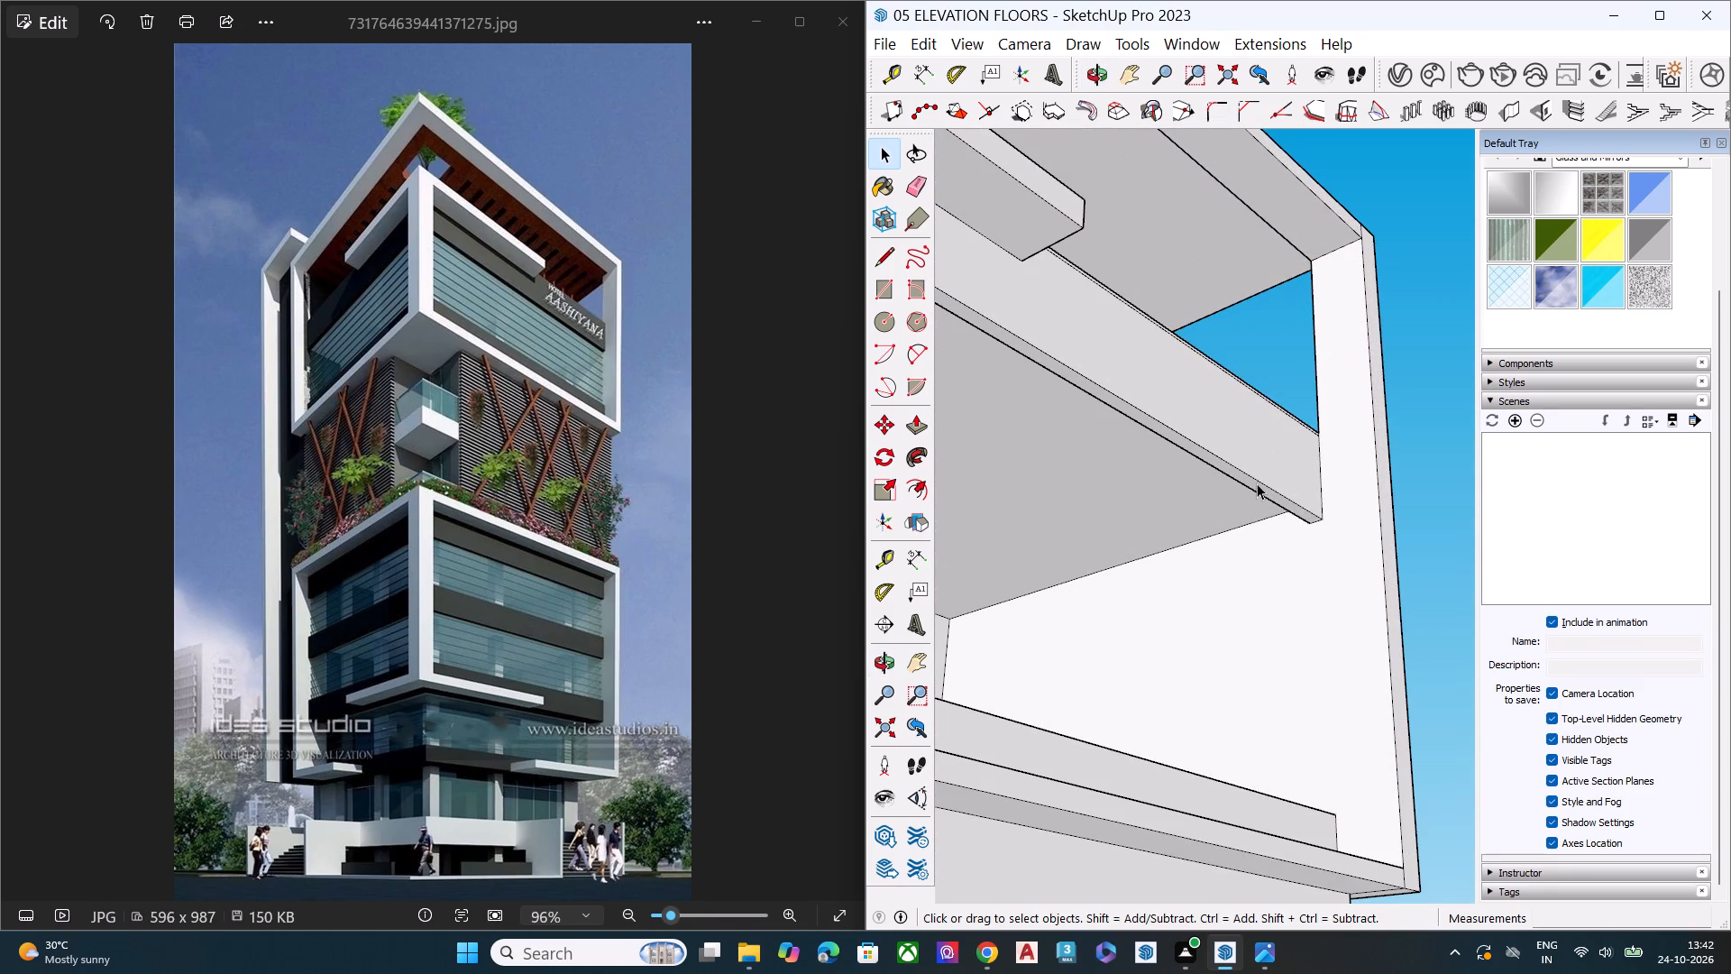
pyautogui.click(1257, 483)
pyautogui.click(1257, 485)
pyautogui.press('p')
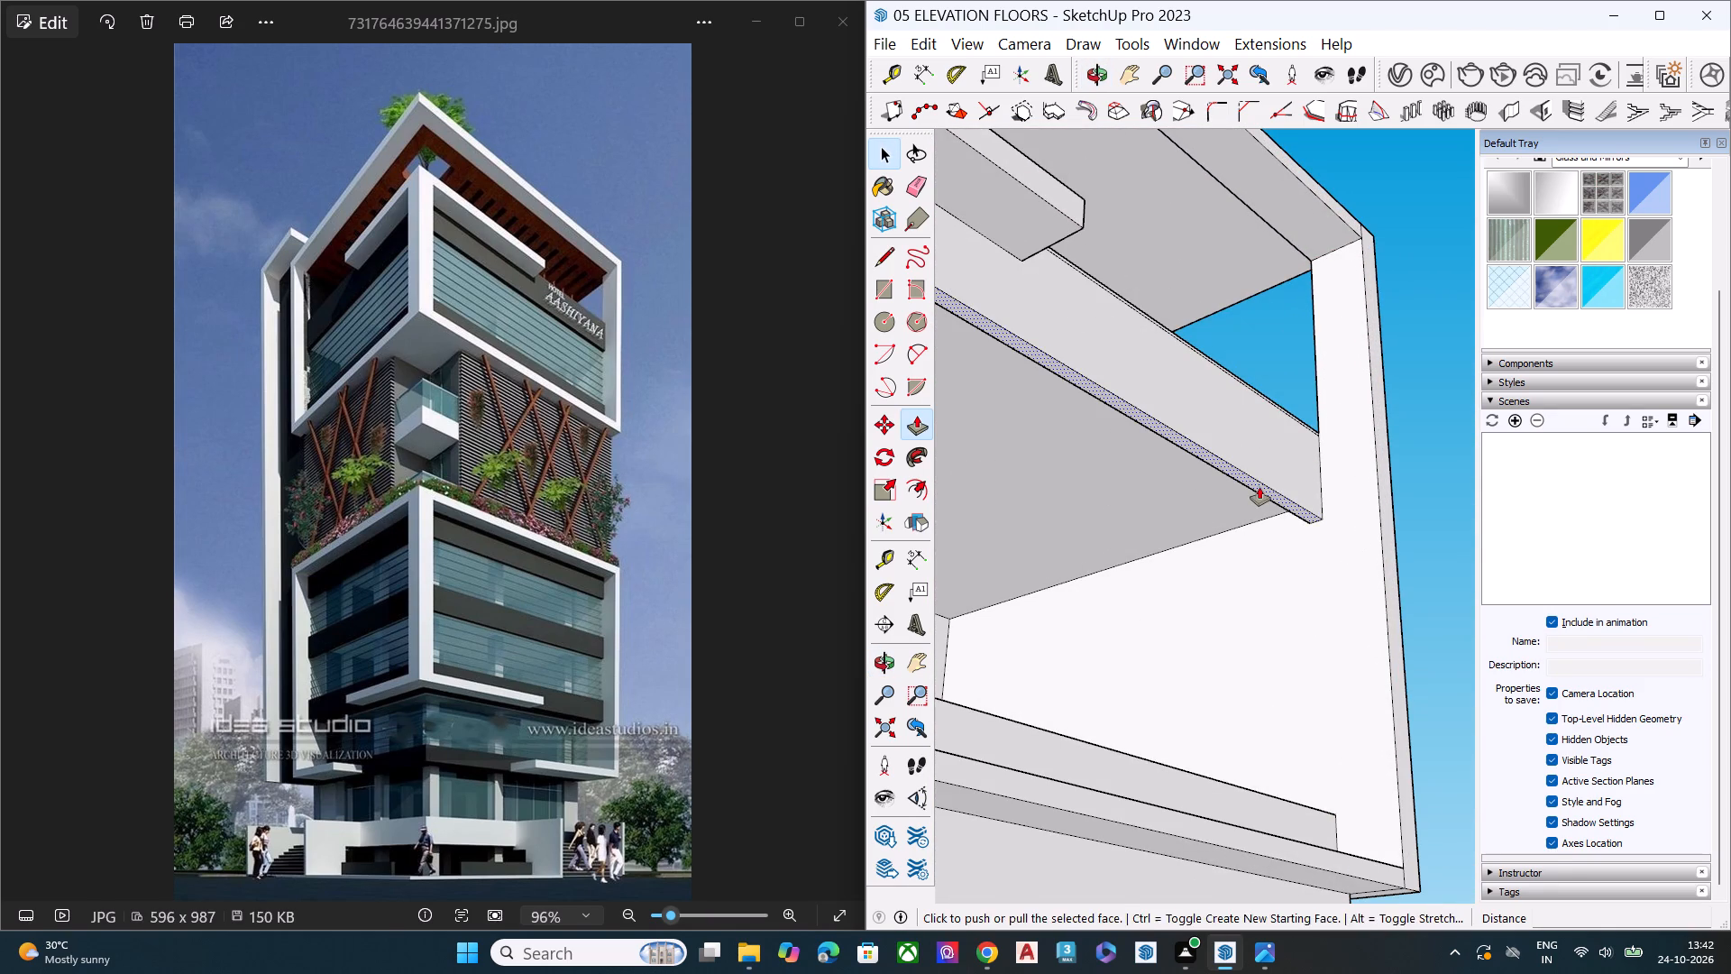
pyautogui.click(1259, 487)
pyautogui.click(1266, 497)
pyautogui.press('space')
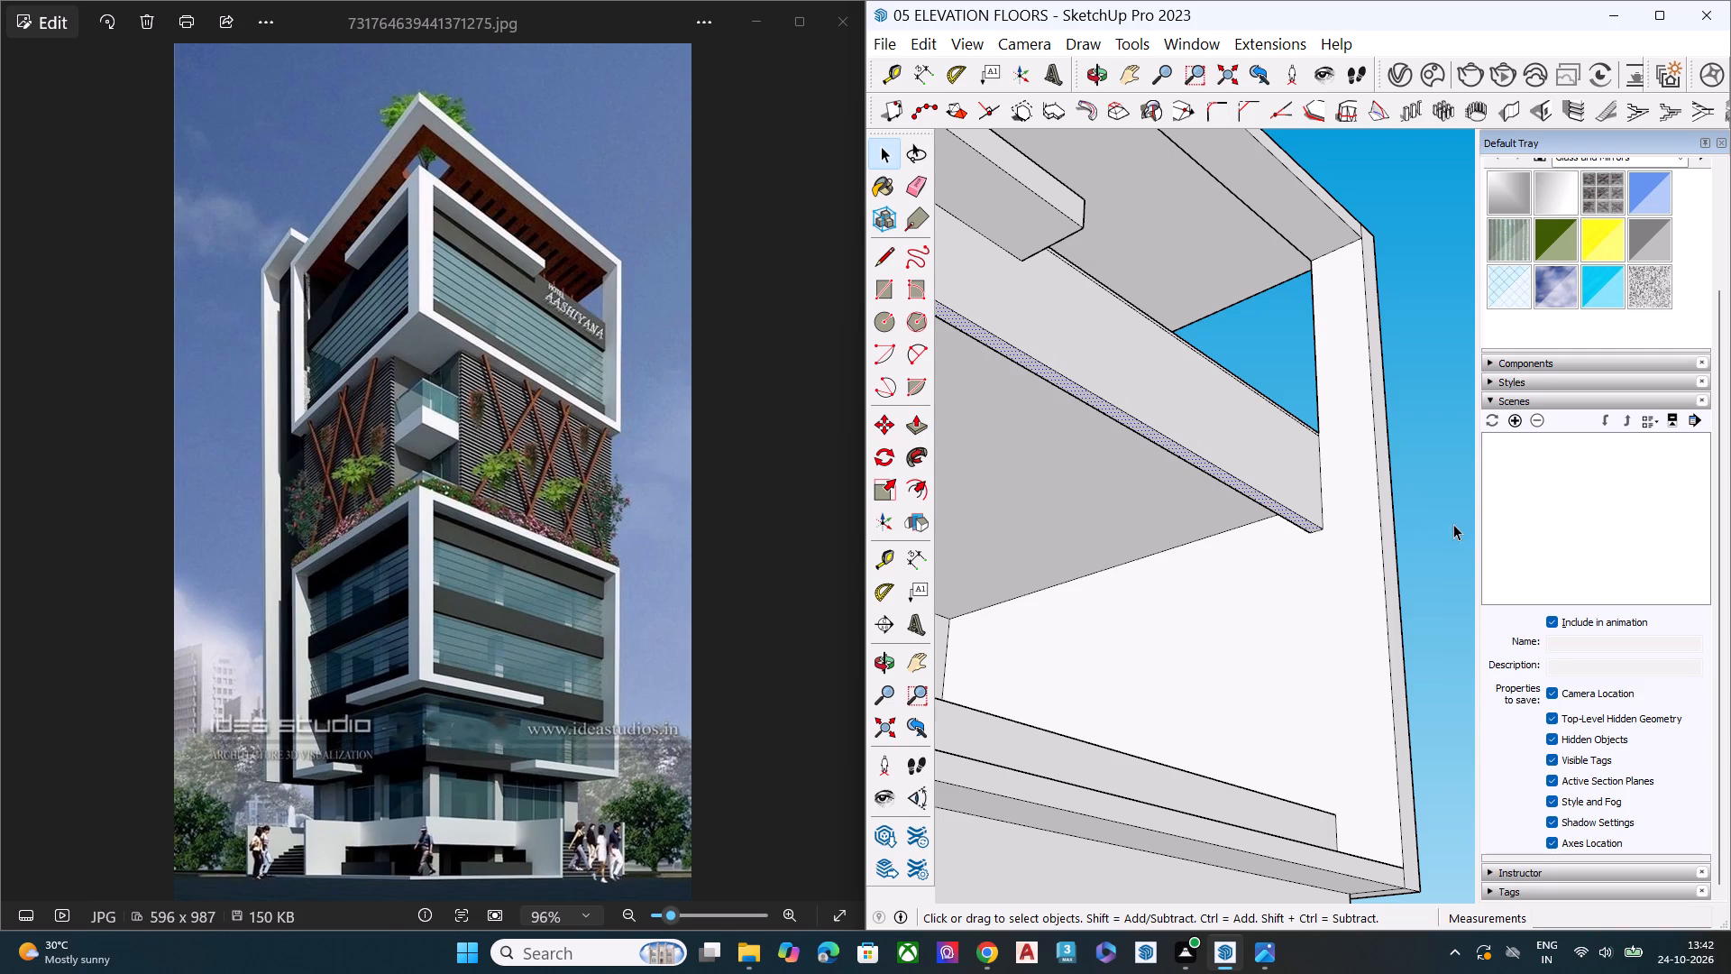
pyautogui.click(1453, 524)
# Delete the thin edge running just below the top of the upper frame's slab band.
pyautogui.moveTo(1256, 367); pyautogui.dragTo(1272, 552, button='middle')
pyautogui.scroll(5, 1272, 552)
pyautogui.scroll(-2, 1265, 452)
pyautogui.scroll(2, 1269, 438)
pyautogui.click(1347, 360)
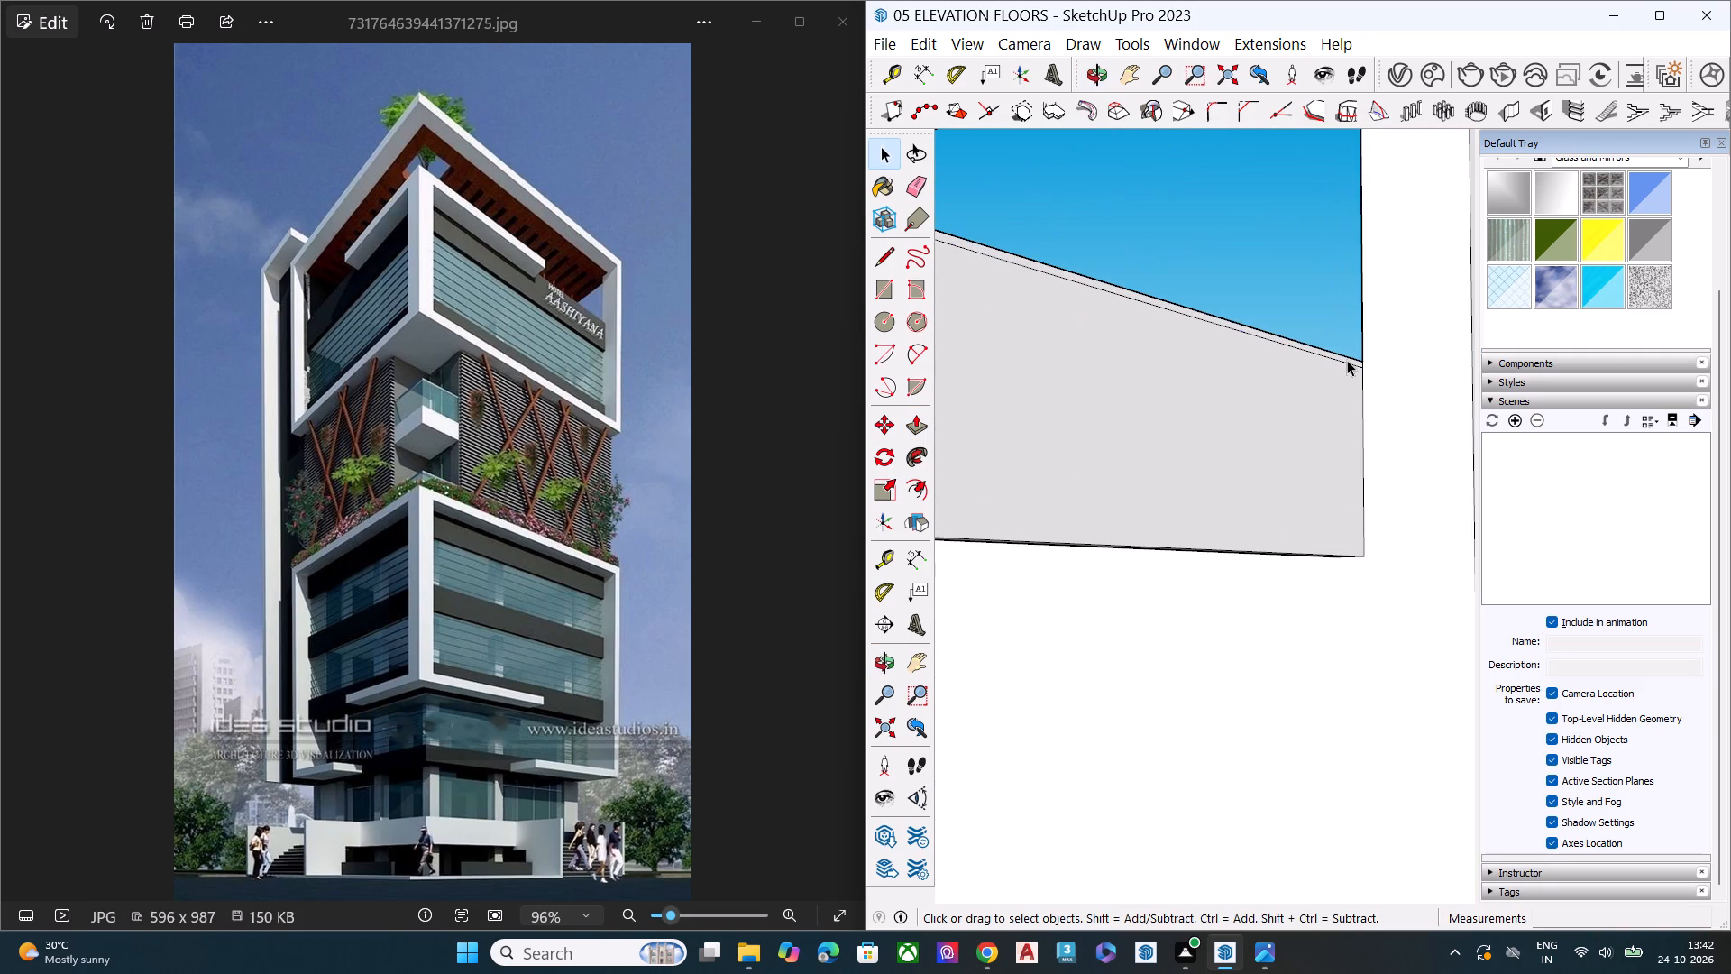
pyautogui.press('Delete')
# Delete the matching thin edge along the top of the slab band on the upper frame's adjacent side.
pyautogui.scroll(-7, 1319, 409)
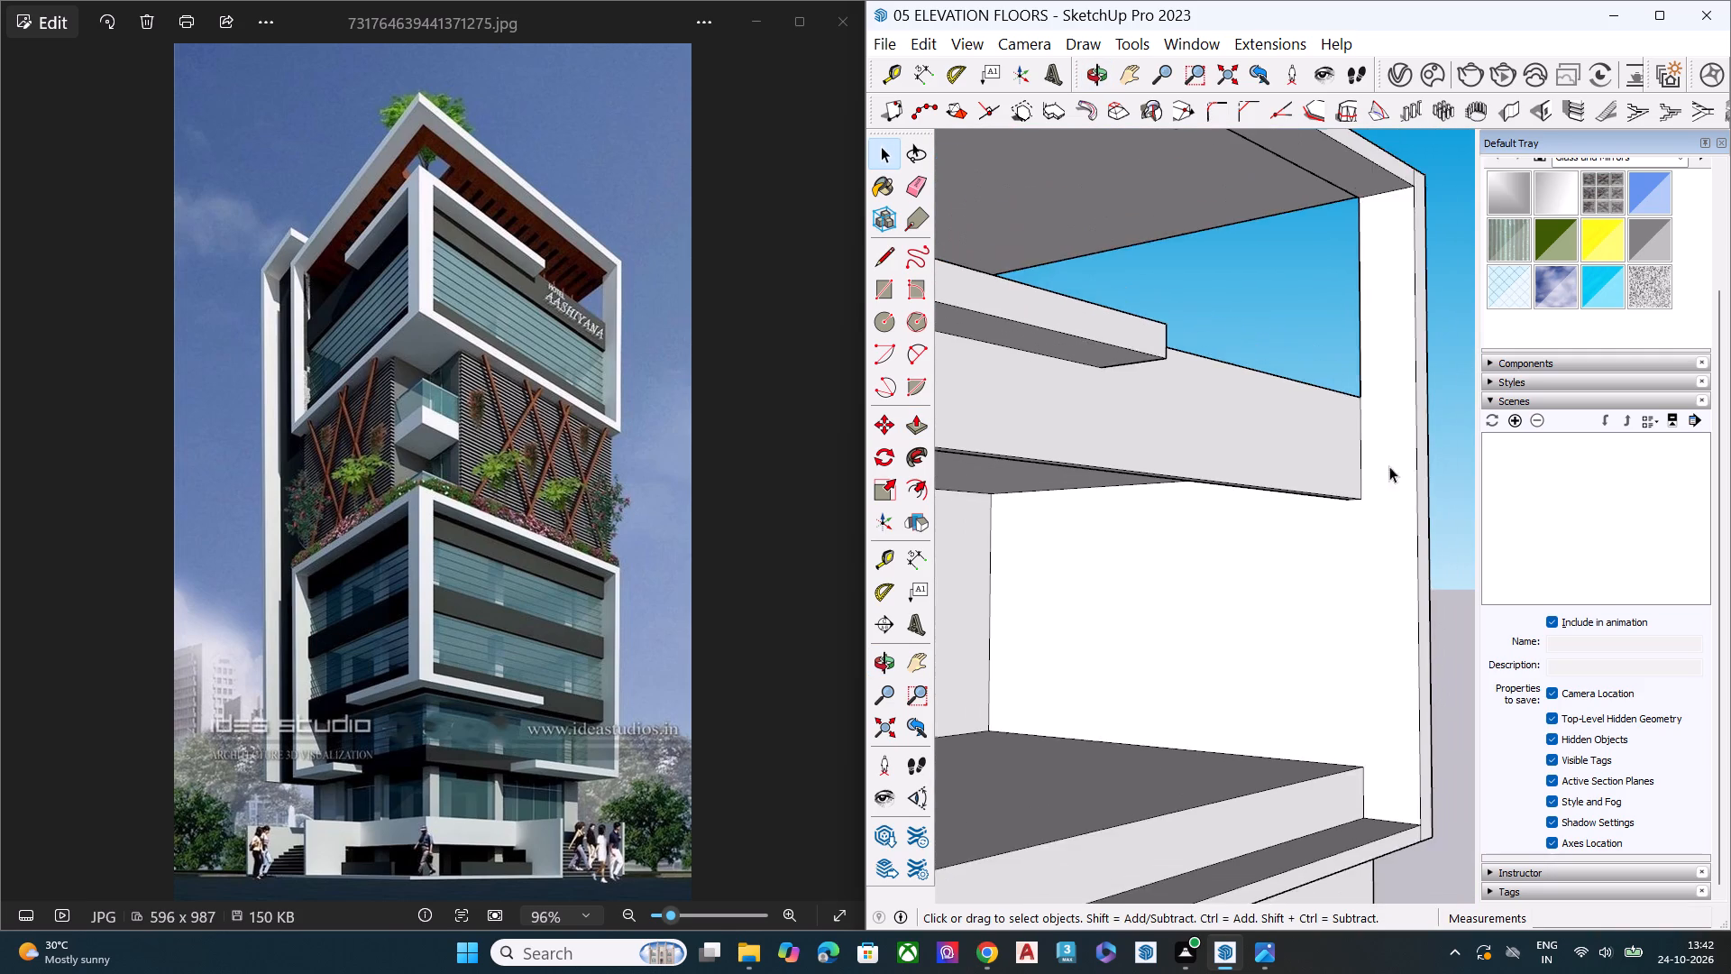
pyautogui.scroll(-5, 1403, 477)
pyautogui.scroll(-8, 1244, 423)
pyautogui.moveTo(1074, 473); pyautogui.dragTo(1243, 439, button='middle')
pyautogui.scroll(9, 1234, 431)
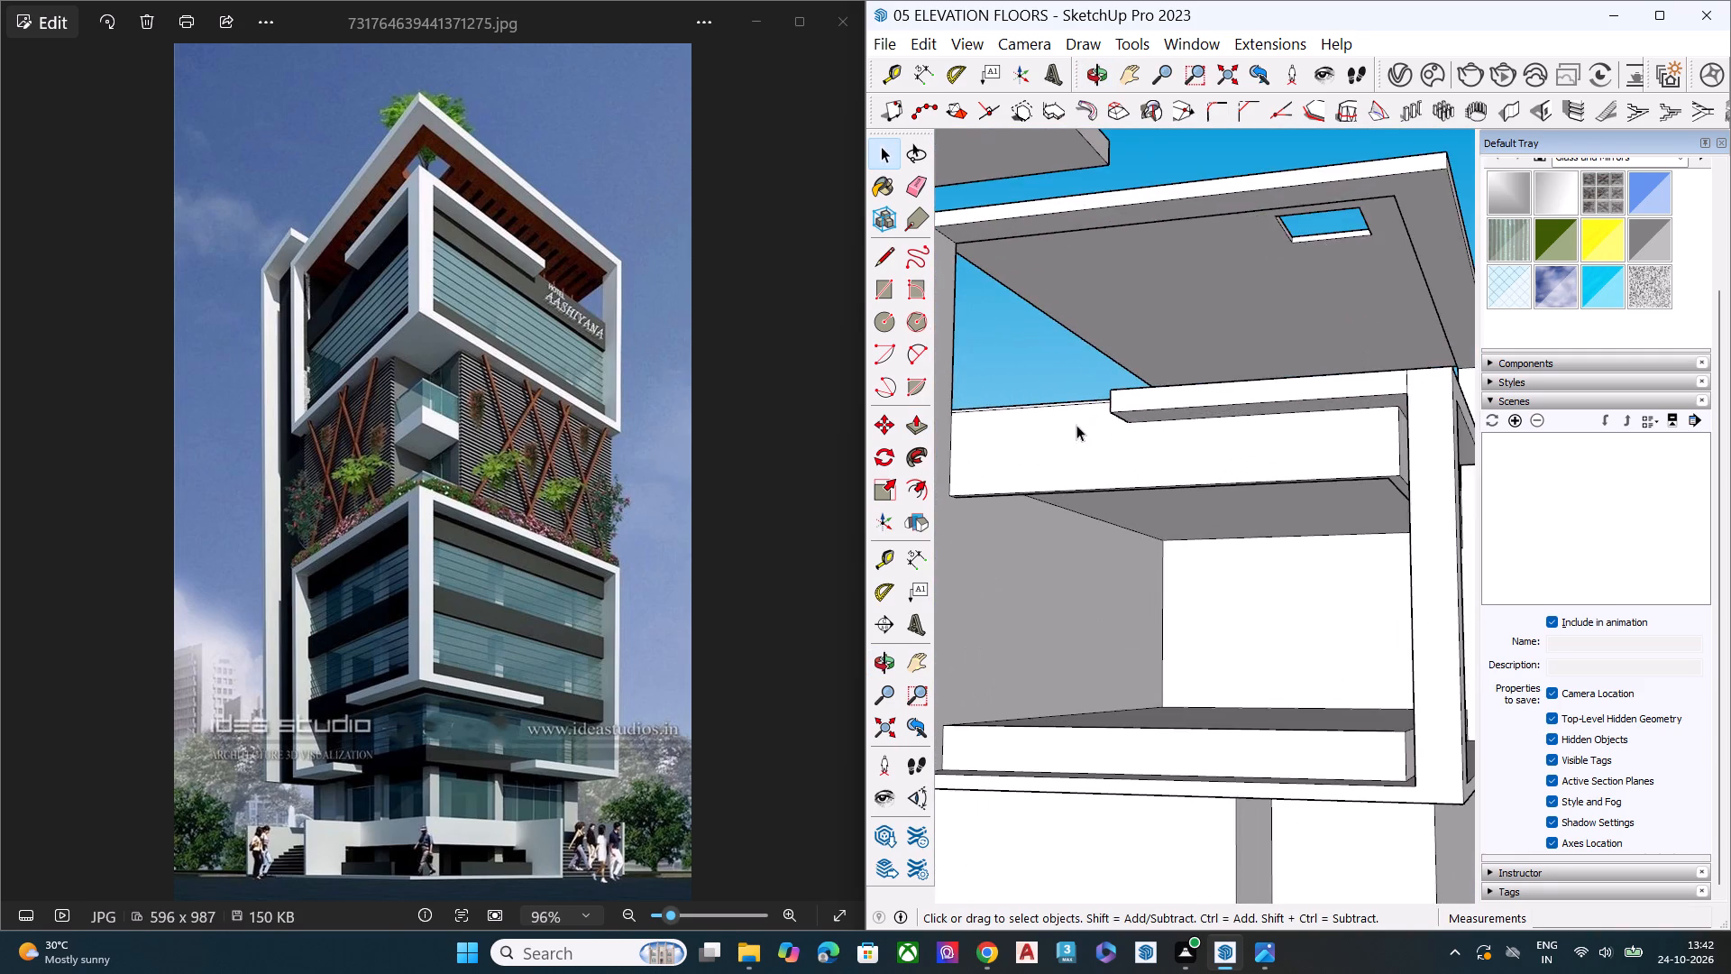
pyautogui.scroll(8, 1045, 405)
pyautogui.click(1065, 405)
pyautogui.press('Delete')
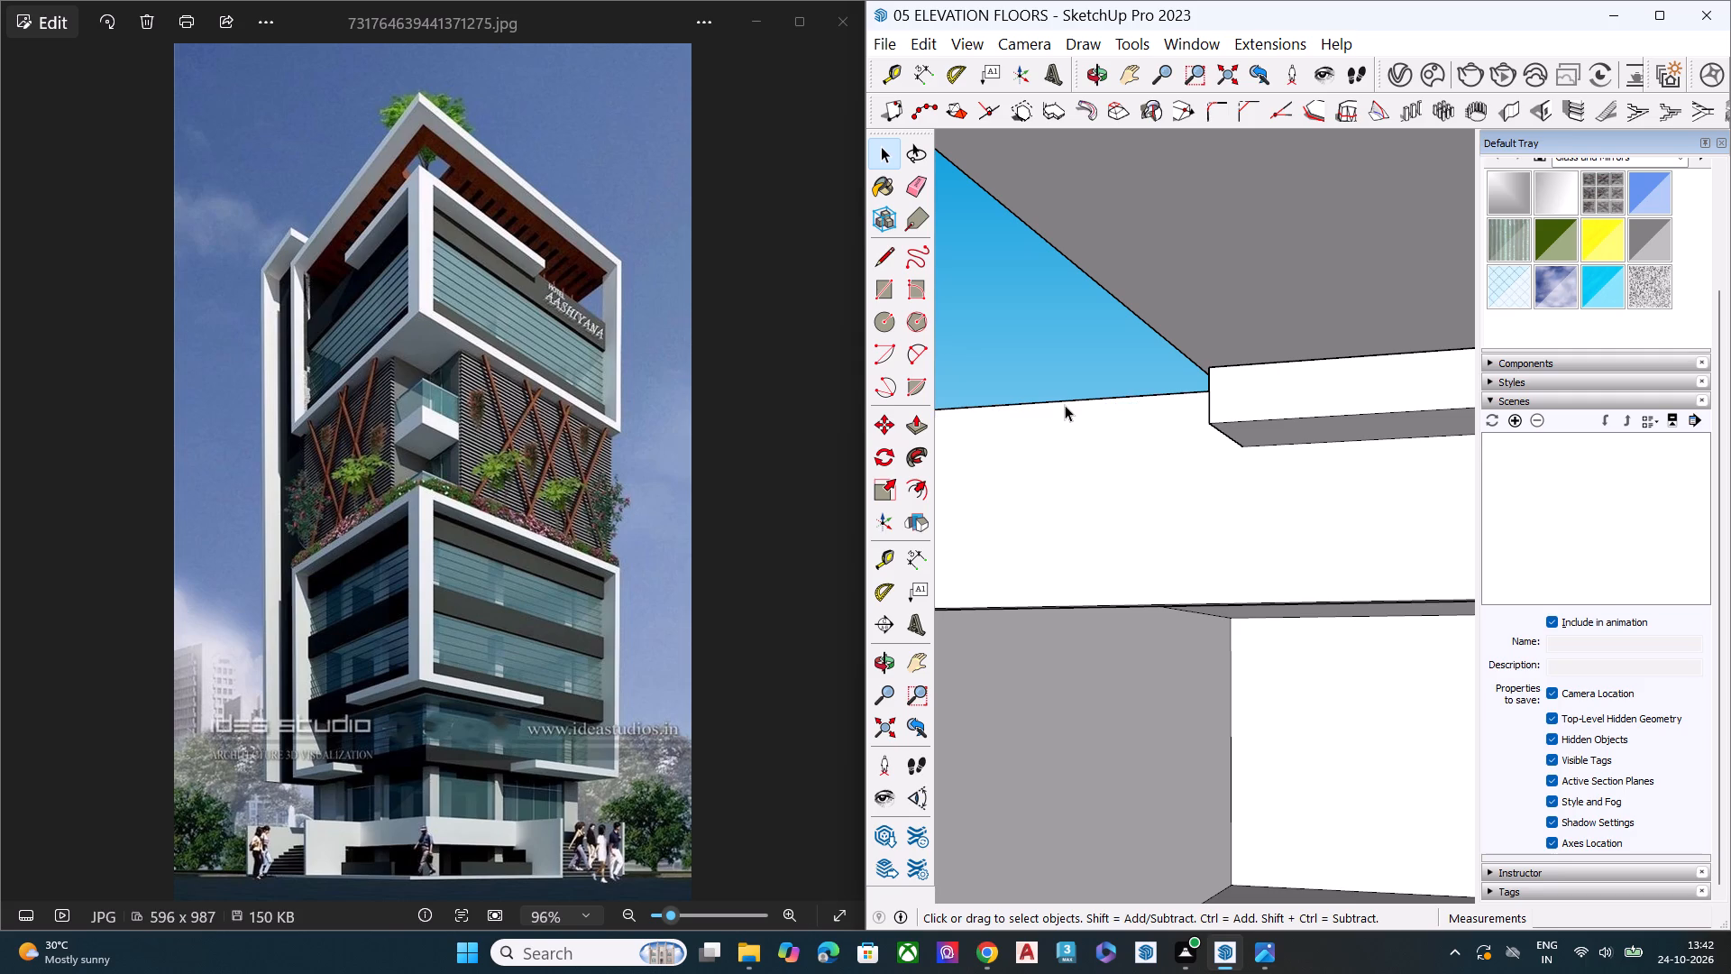
pyautogui.scroll(-8, 1065, 405)
pyautogui.scroll(1, 1065, 409)
pyautogui.scroll(-11, 1065, 409)
pyautogui.press('space')
pyautogui.click(1381, 524)
pyautogui.press('space')
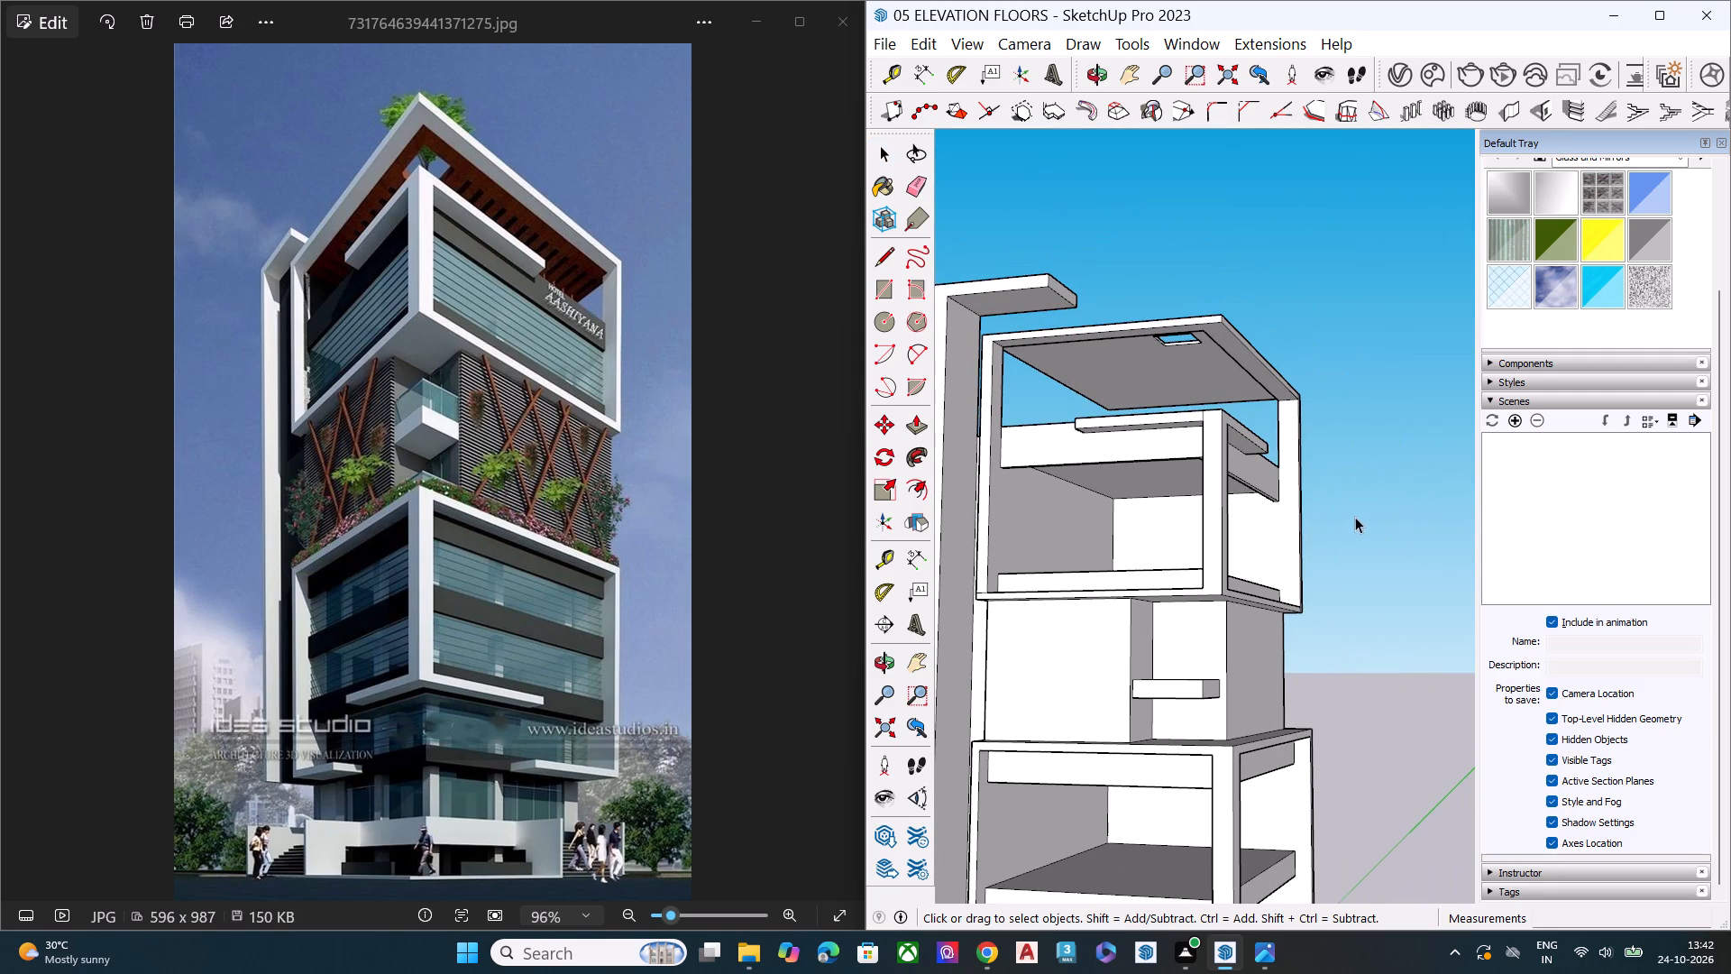
# Examine the tower's upper frame, middle recess and lower floors from the corner and at full height.
pyautogui.click(1351, 514)
pyautogui.moveTo(1358, 511); pyautogui.dragTo(1136, 546, button='middle')
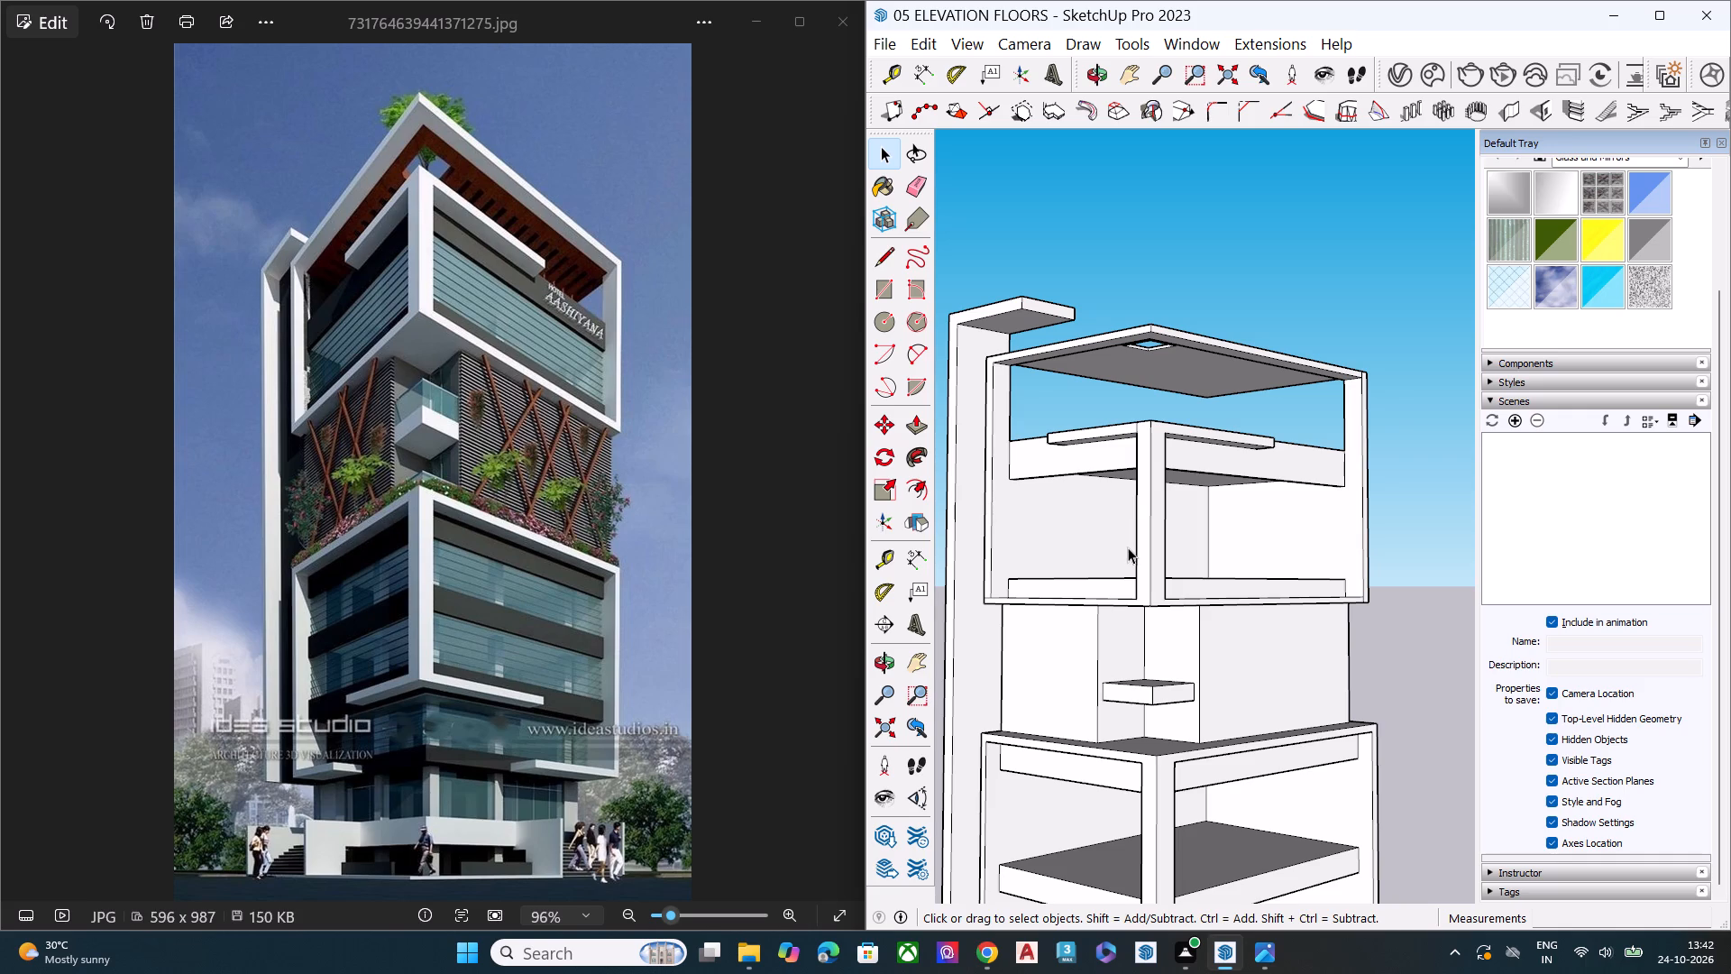
pyautogui.scroll(-7, 982, 428)
pyautogui.moveTo(1111, 677); pyautogui.dragTo(1047, 743, button='middle')
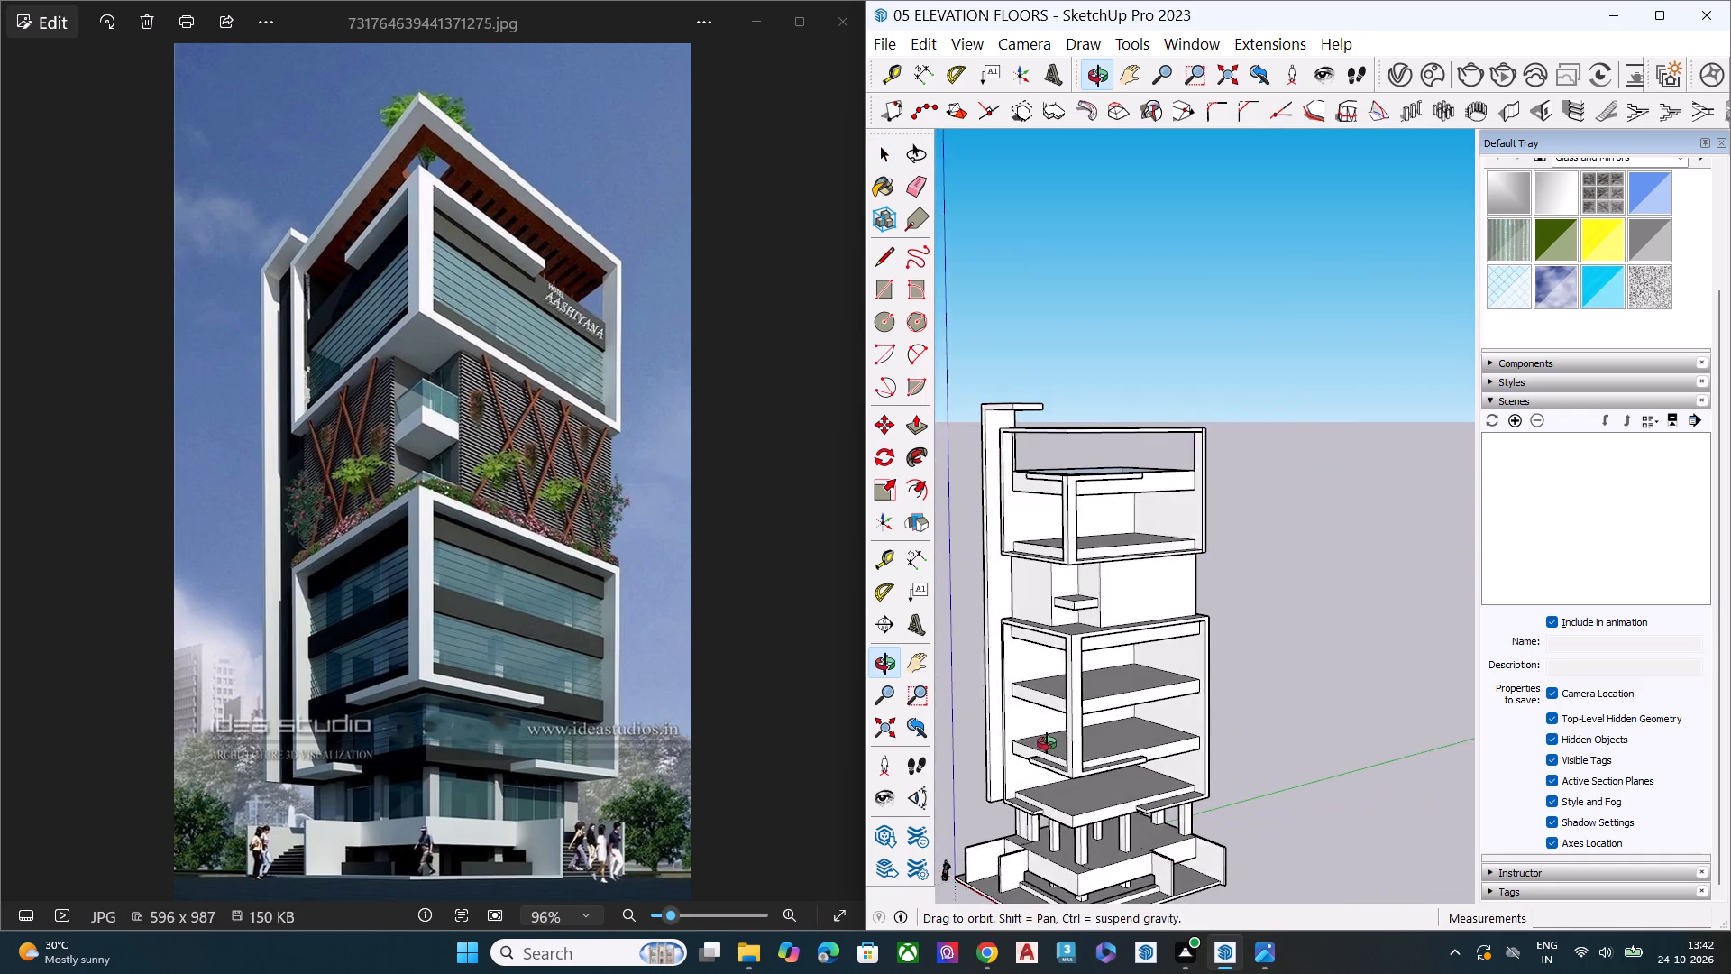
pyautogui.moveTo(1047, 743); pyautogui.dragTo(1046, 743, button='middle')
pyautogui.press('space')
pyautogui.scroll(7, 1105, 661)
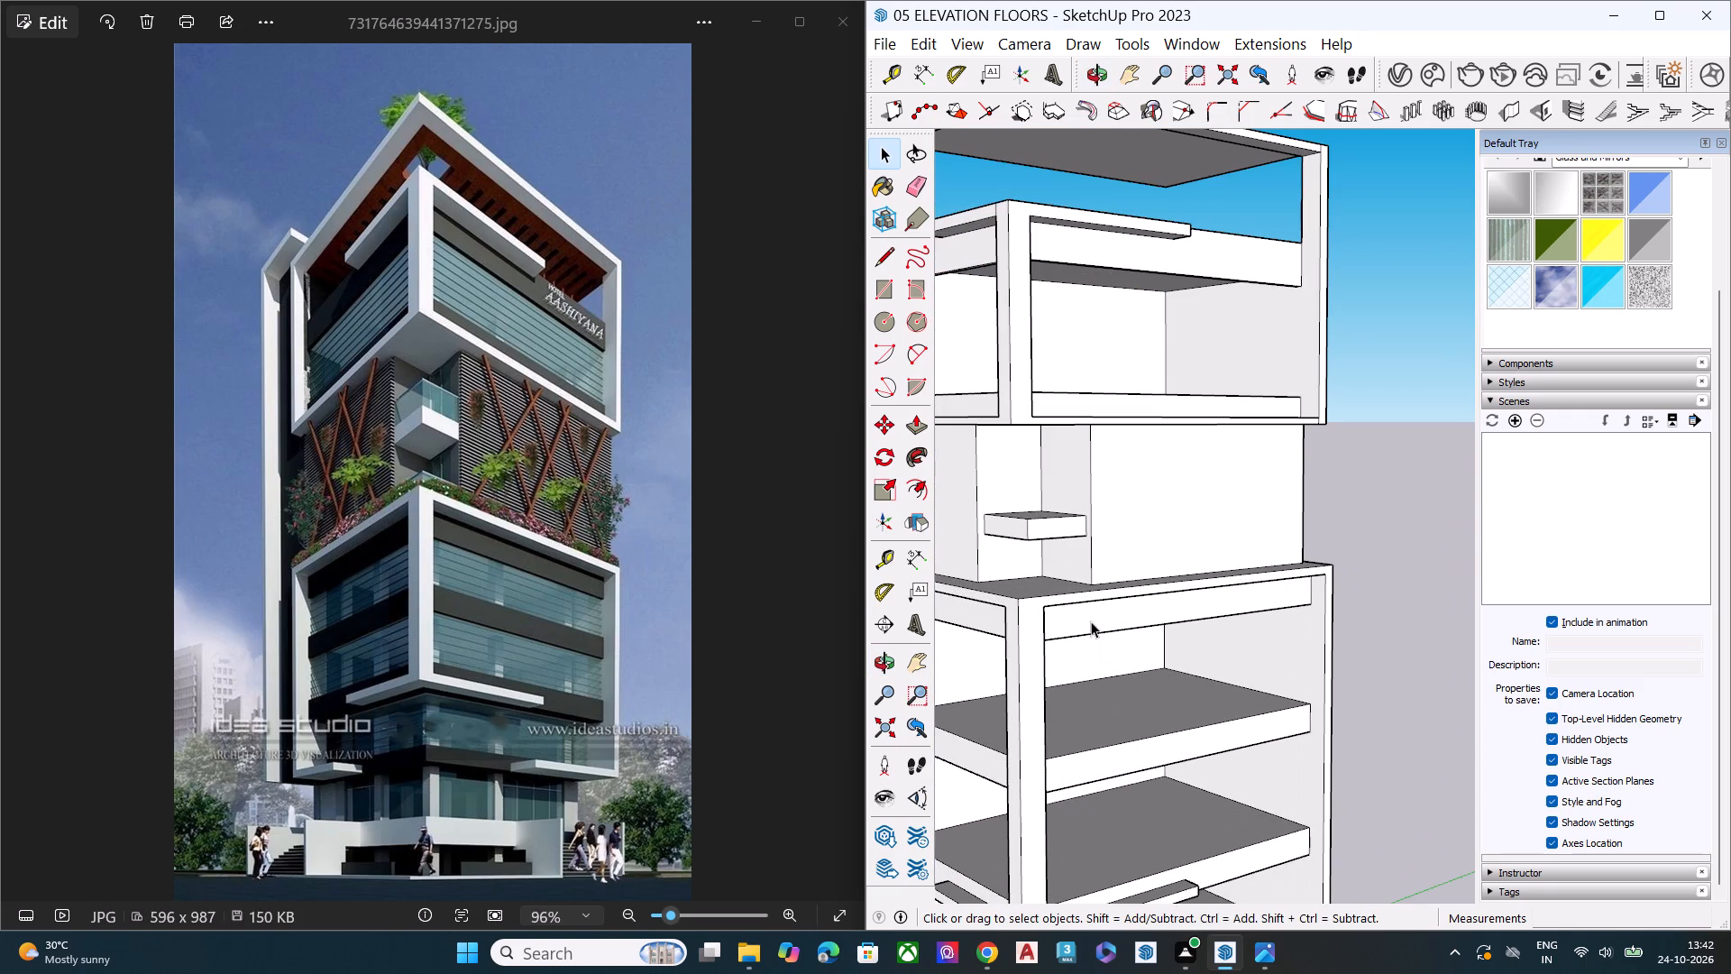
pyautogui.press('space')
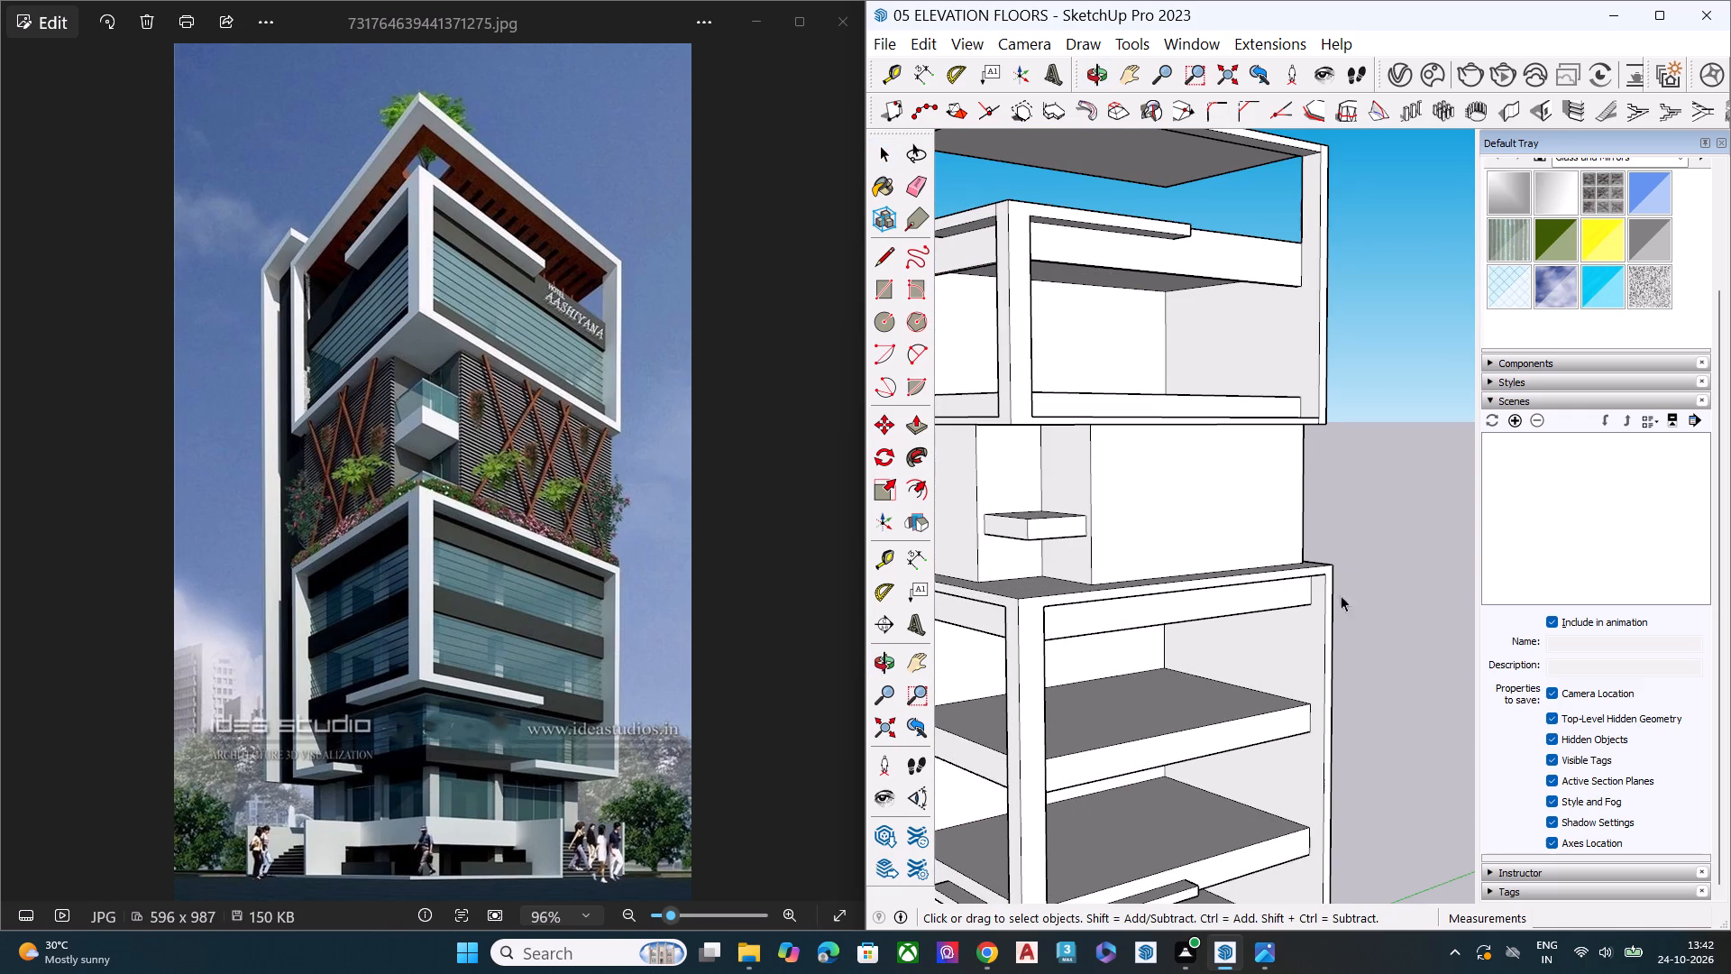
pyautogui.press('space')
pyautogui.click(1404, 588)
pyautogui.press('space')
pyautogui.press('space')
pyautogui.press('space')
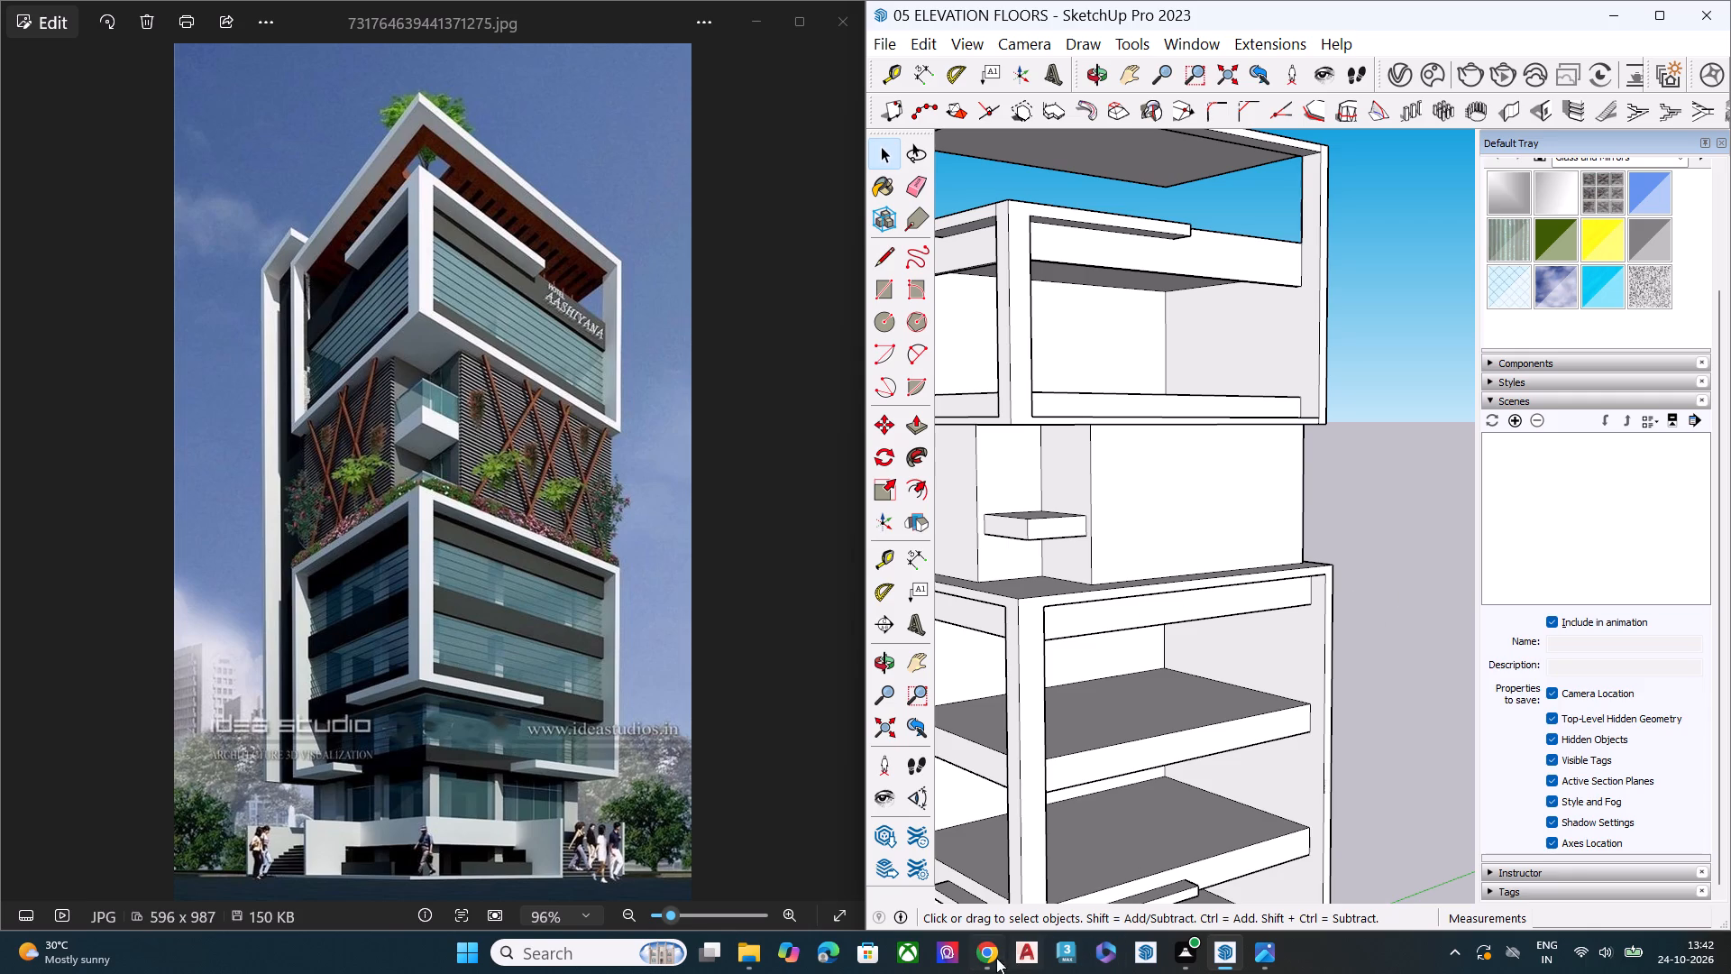
# Switch to Chrome and look through the 3D Warehouse model results for STAIRCASE for a suitable staircase.
pyautogui.click(990, 960)
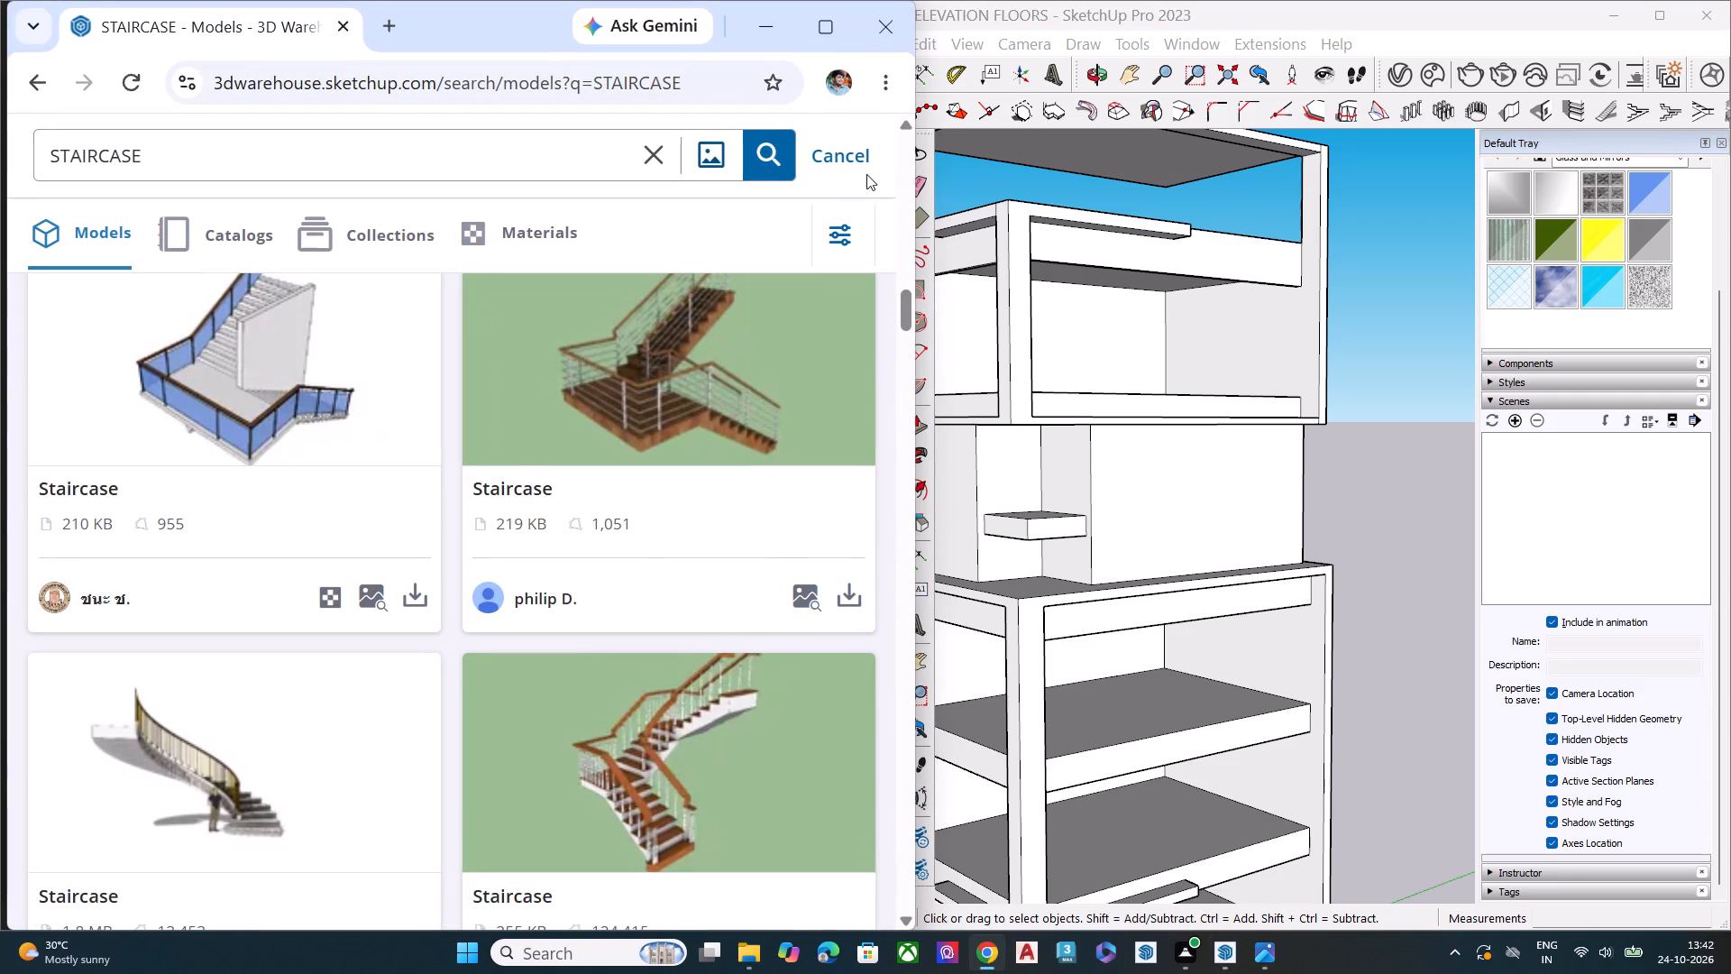
pyautogui.scroll(-6, 585, 588)
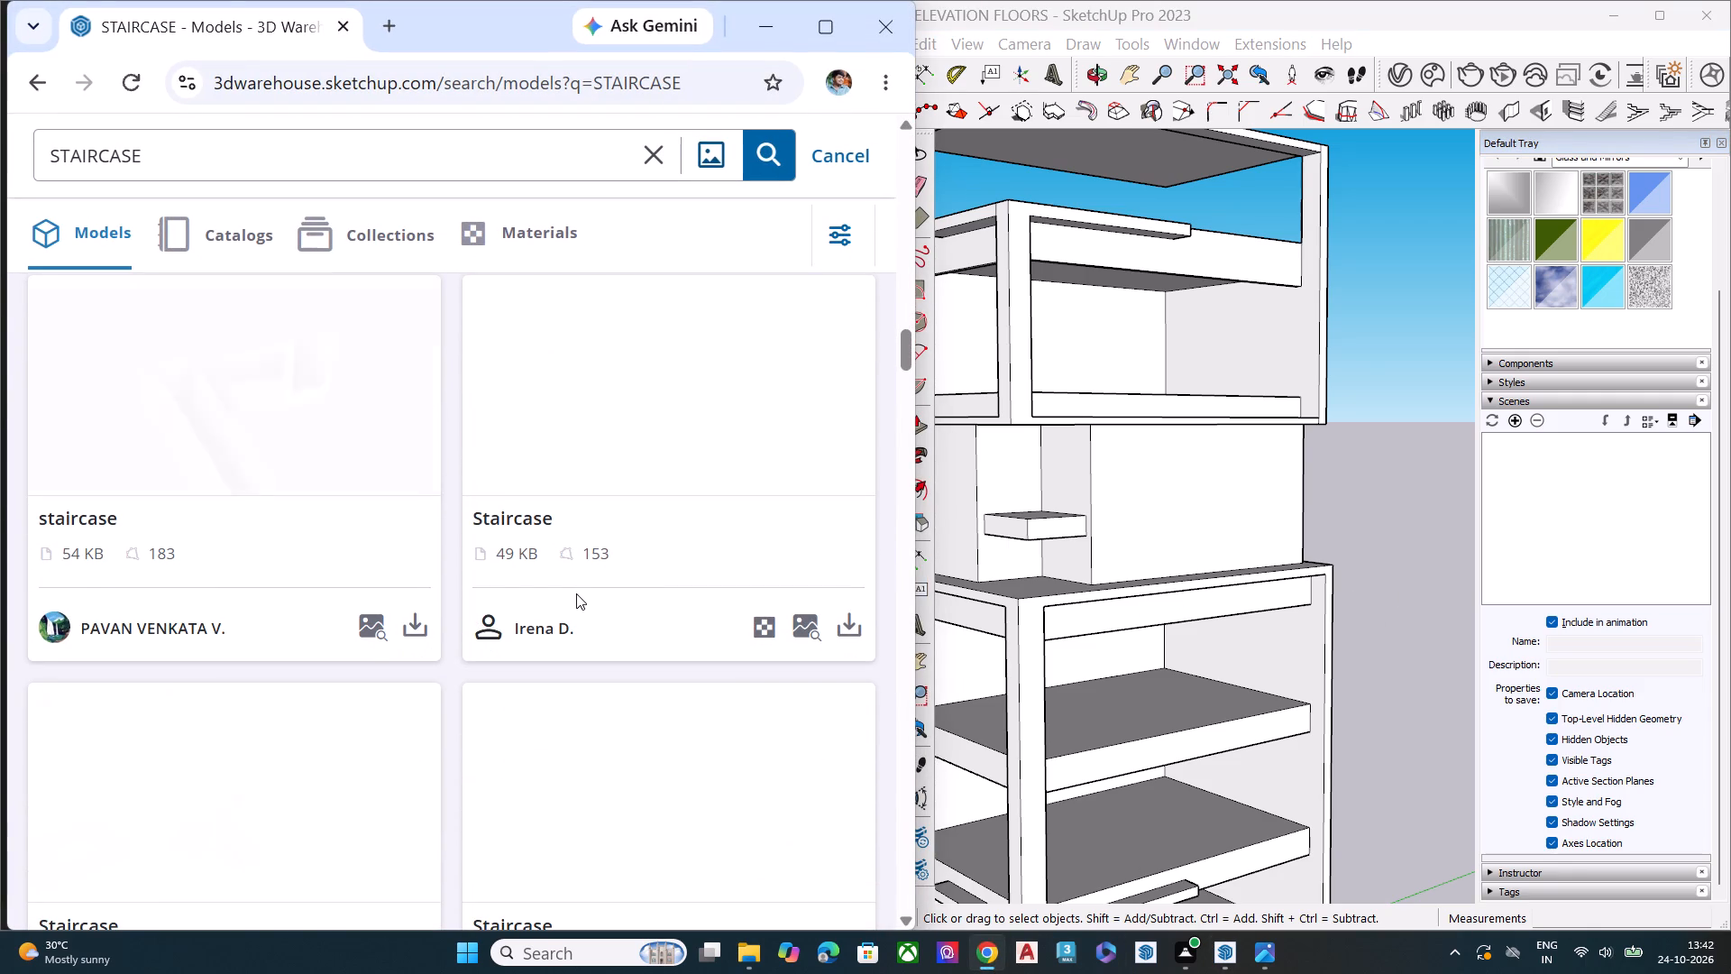
pyautogui.scroll(-1, 576, 593)
pyautogui.scroll(1, 576, 593)
pyautogui.scroll(-3, 576, 593)
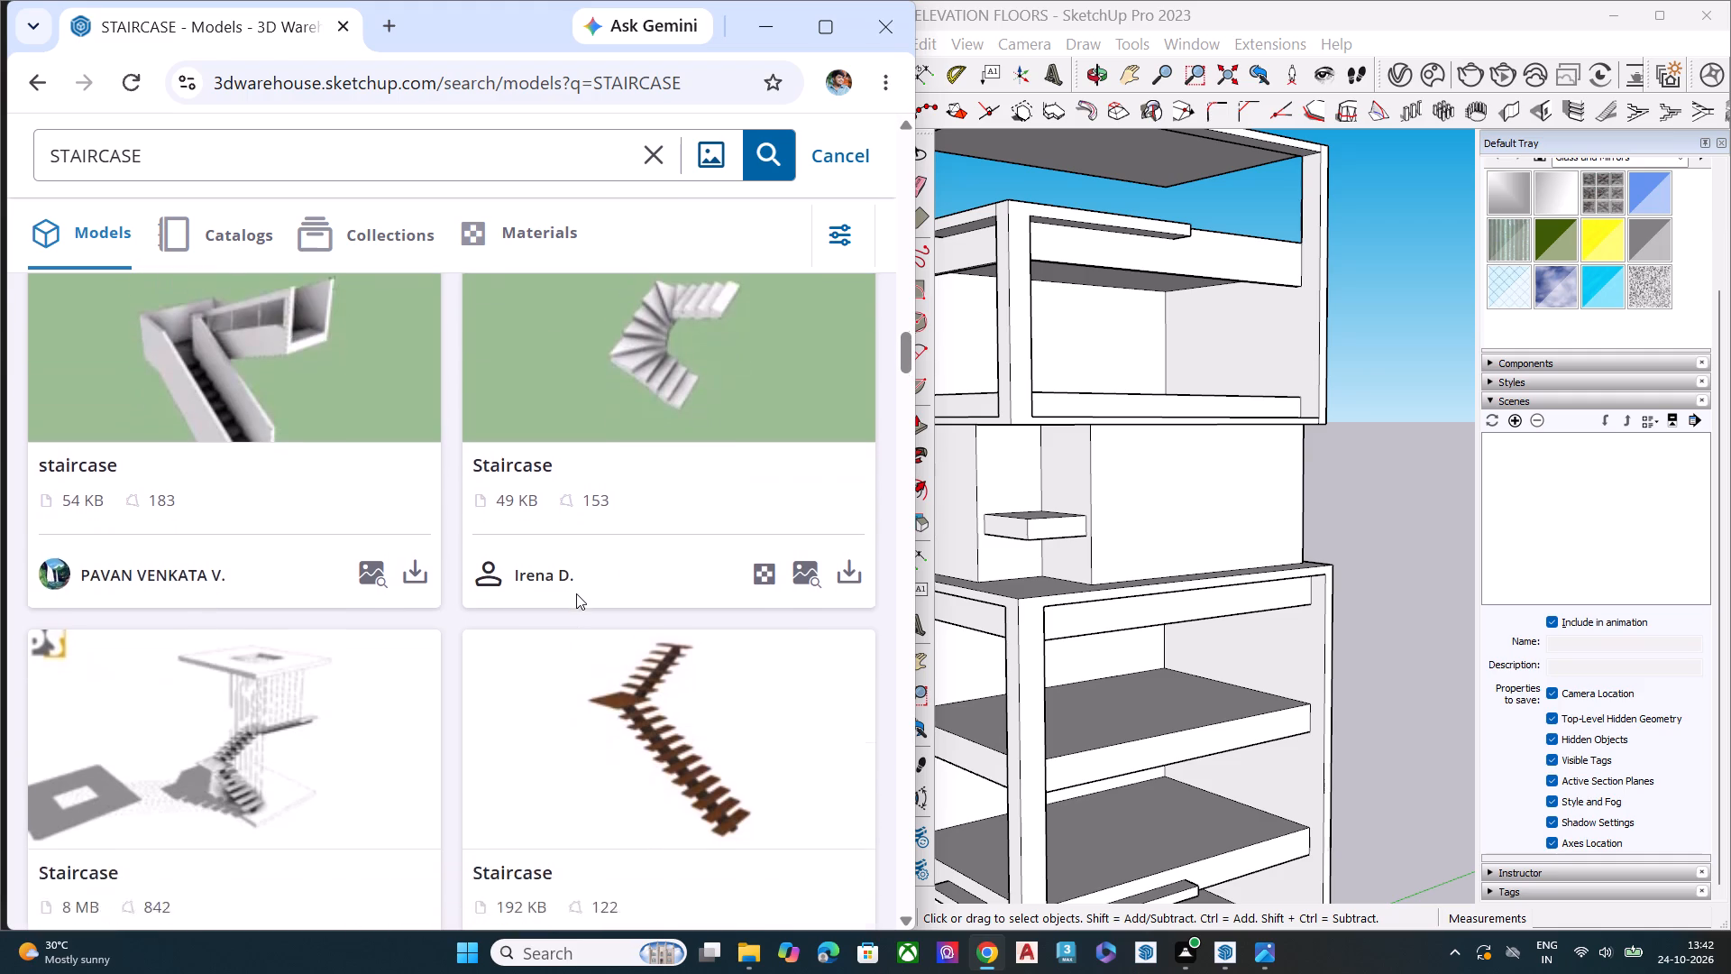
pyautogui.scroll(-3, 576, 593)
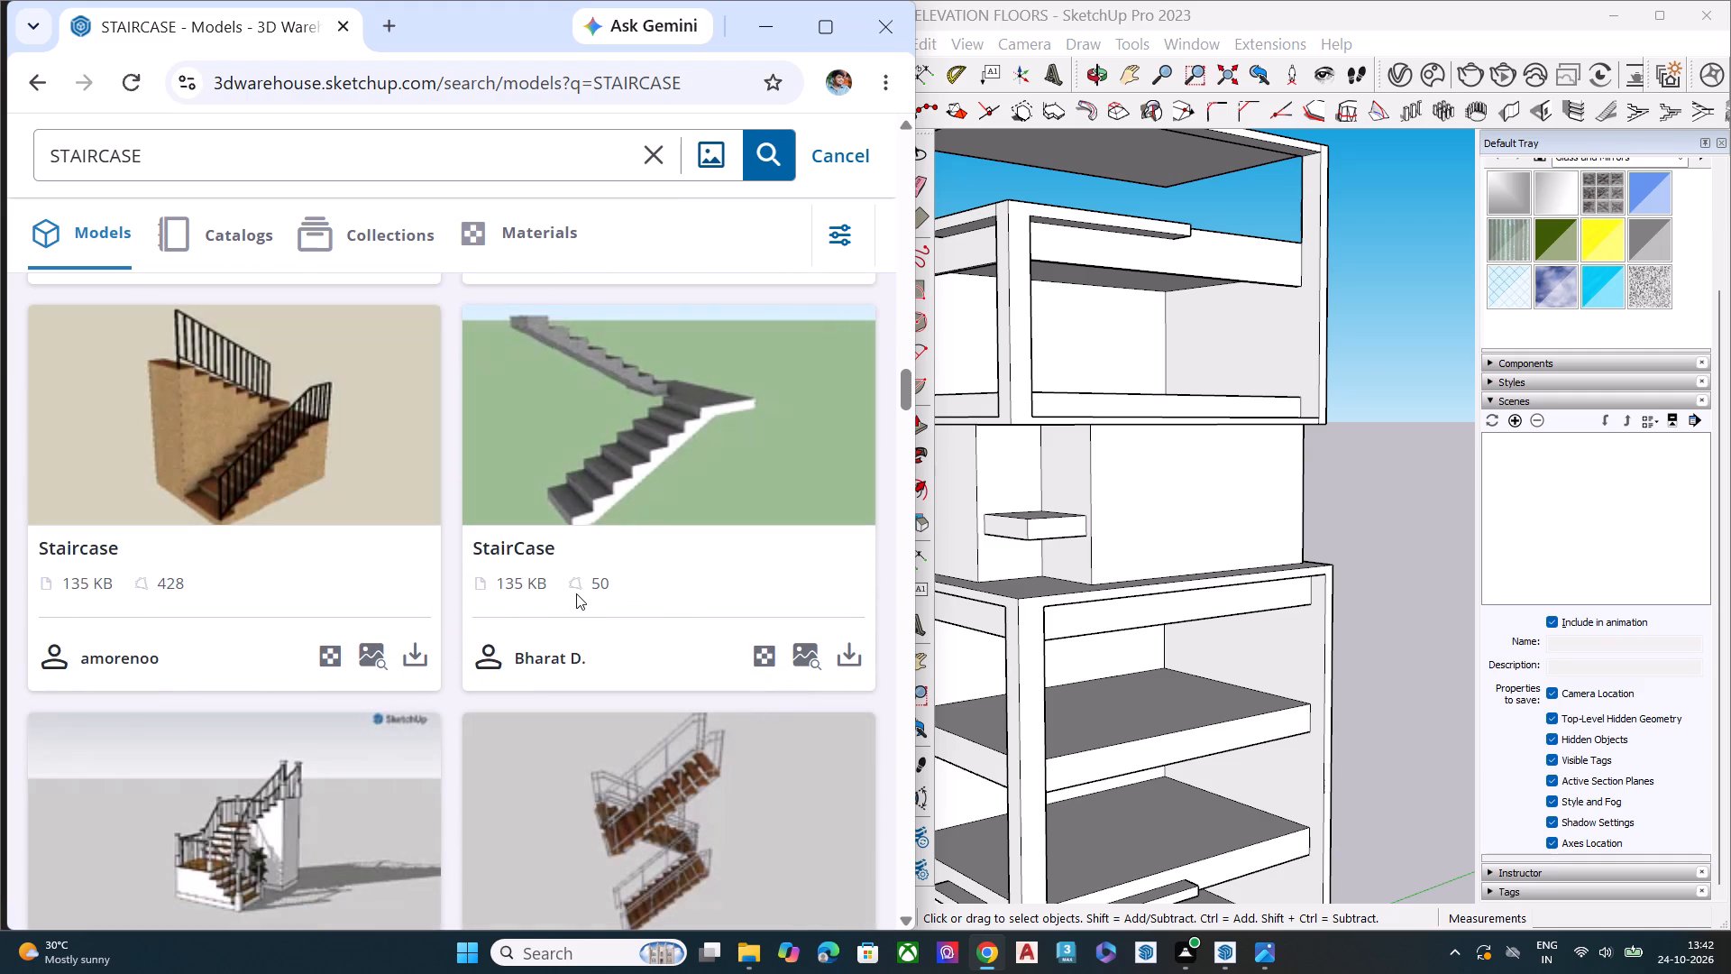
pyautogui.scroll(-6, 670, 586)
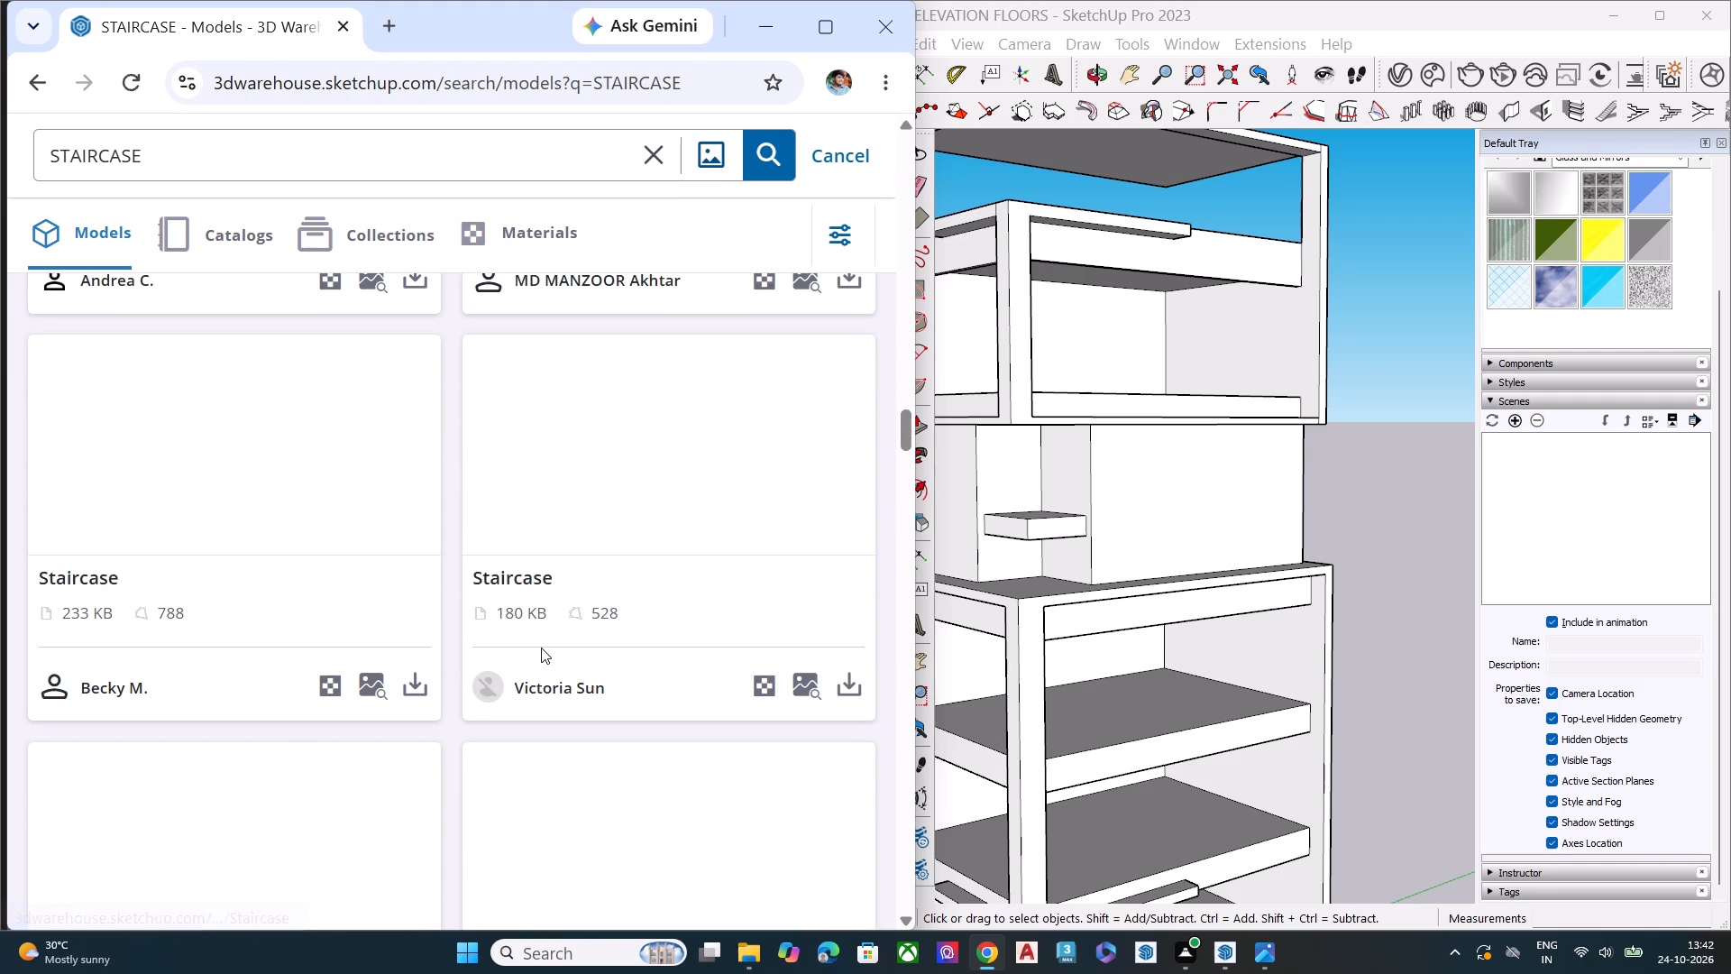
pyautogui.scroll(-6, 554, 638)
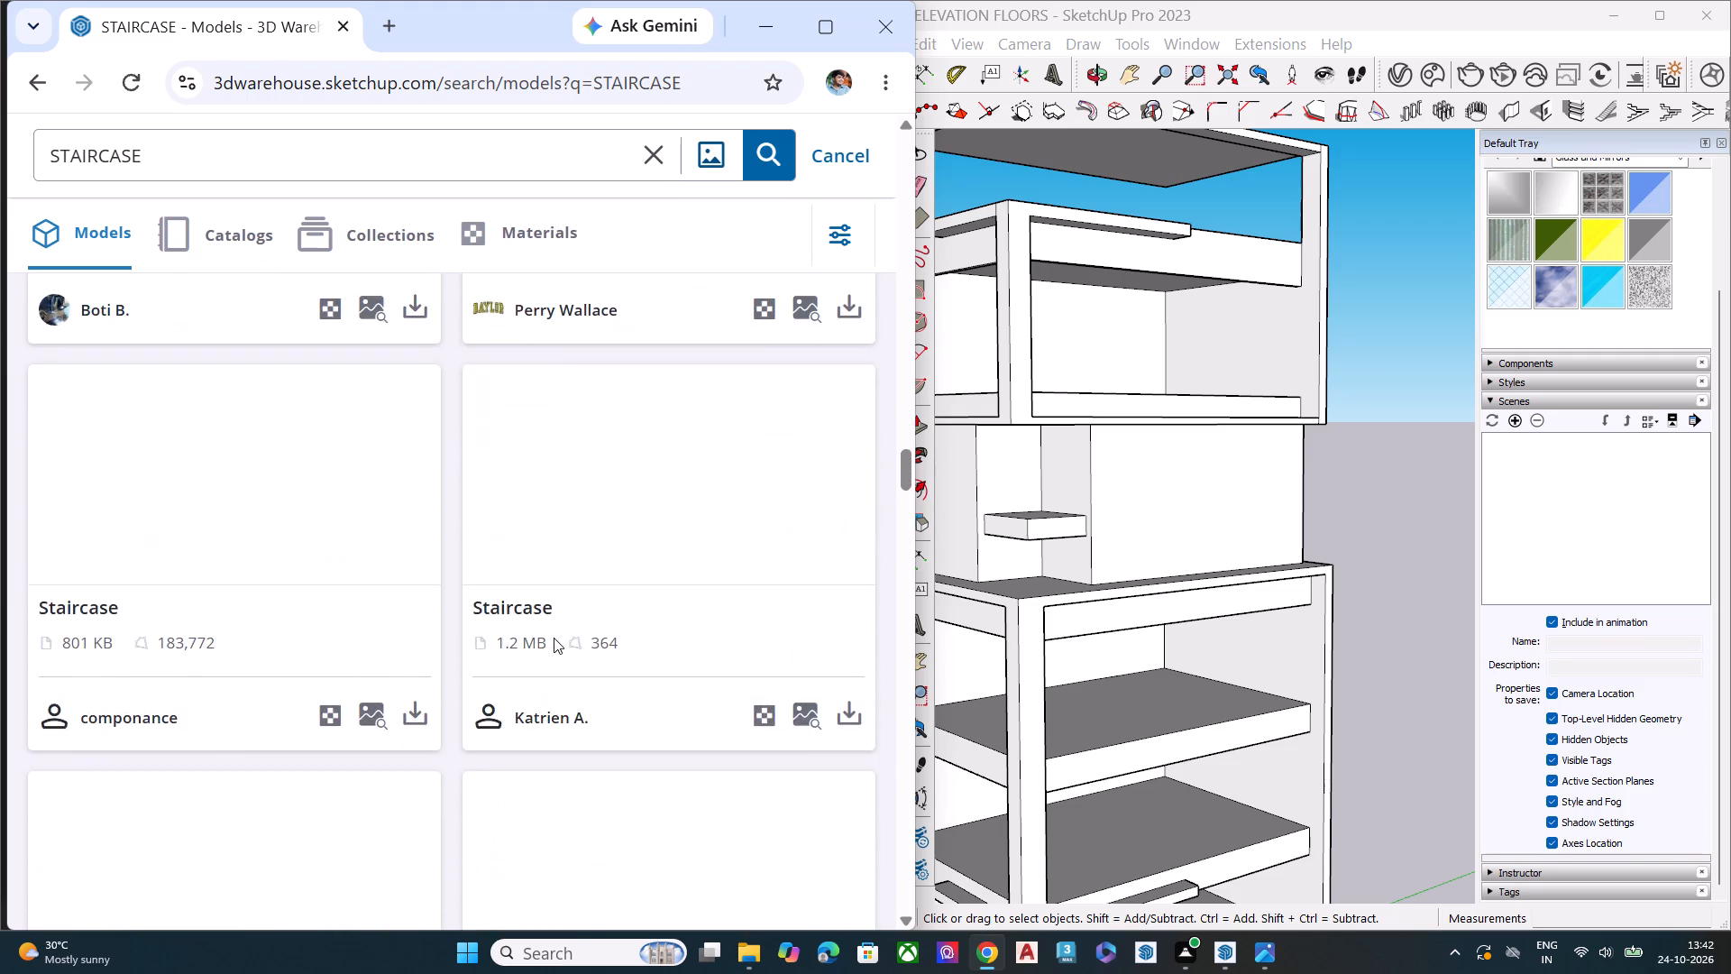
pyautogui.scroll(5, 554, 638)
pyautogui.scroll(-9, 554, 638)
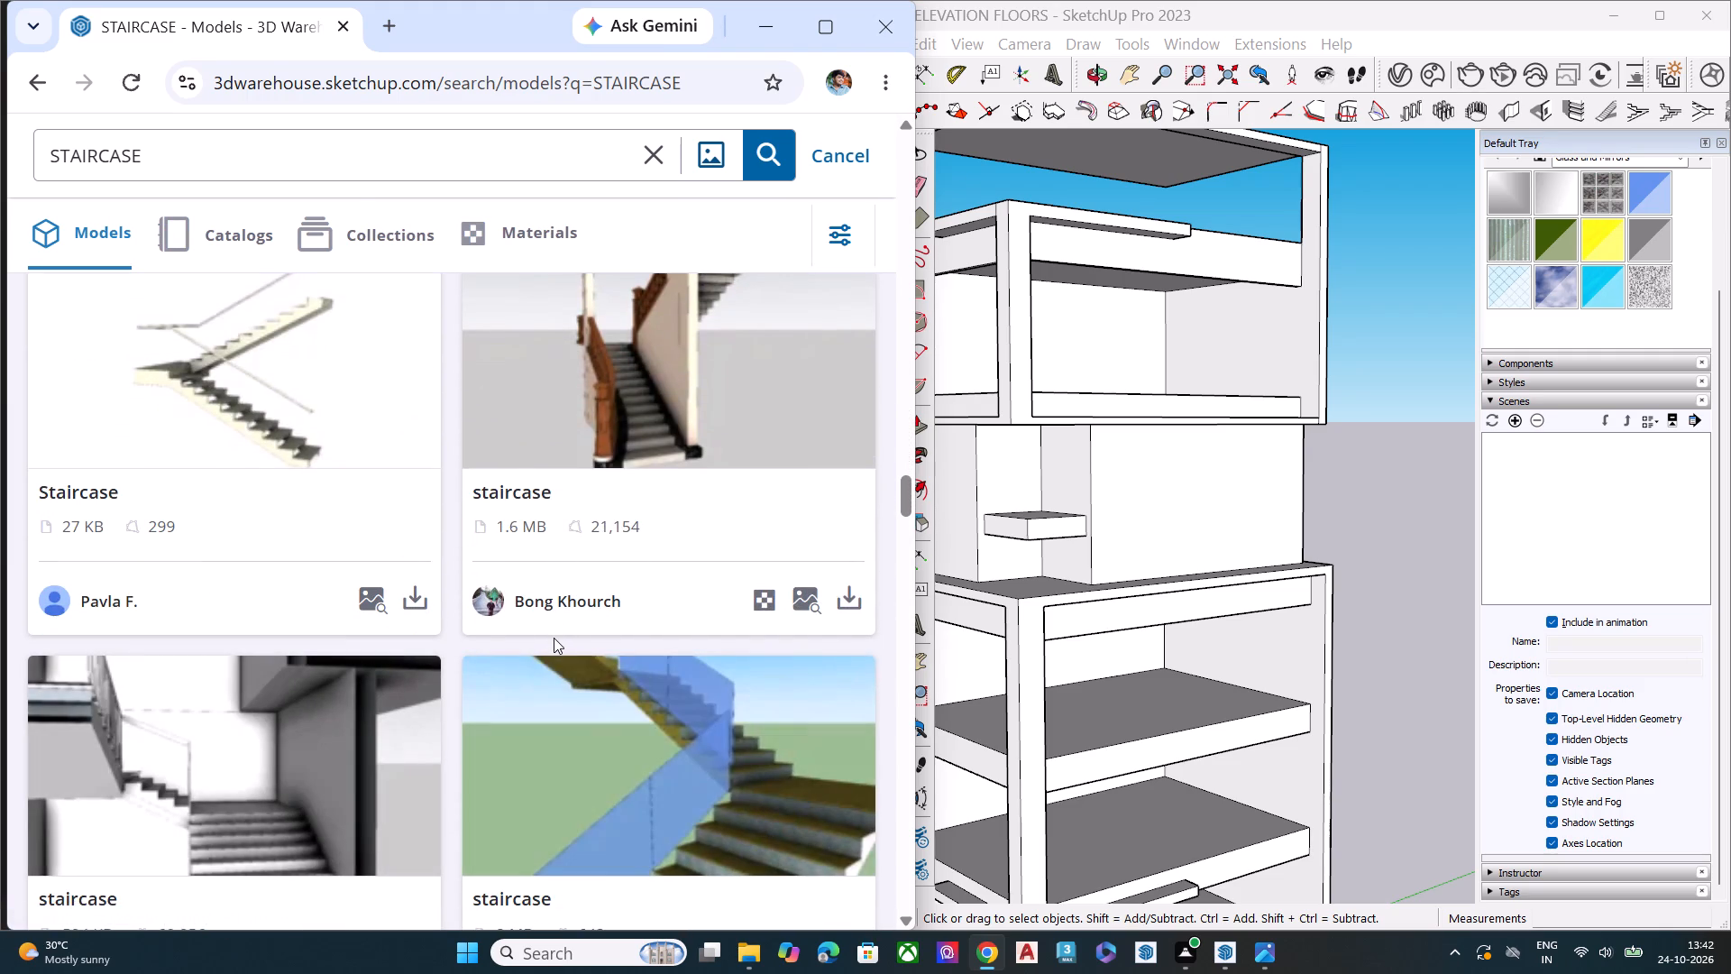
pyautogui.scroll(-4, 554, 638)
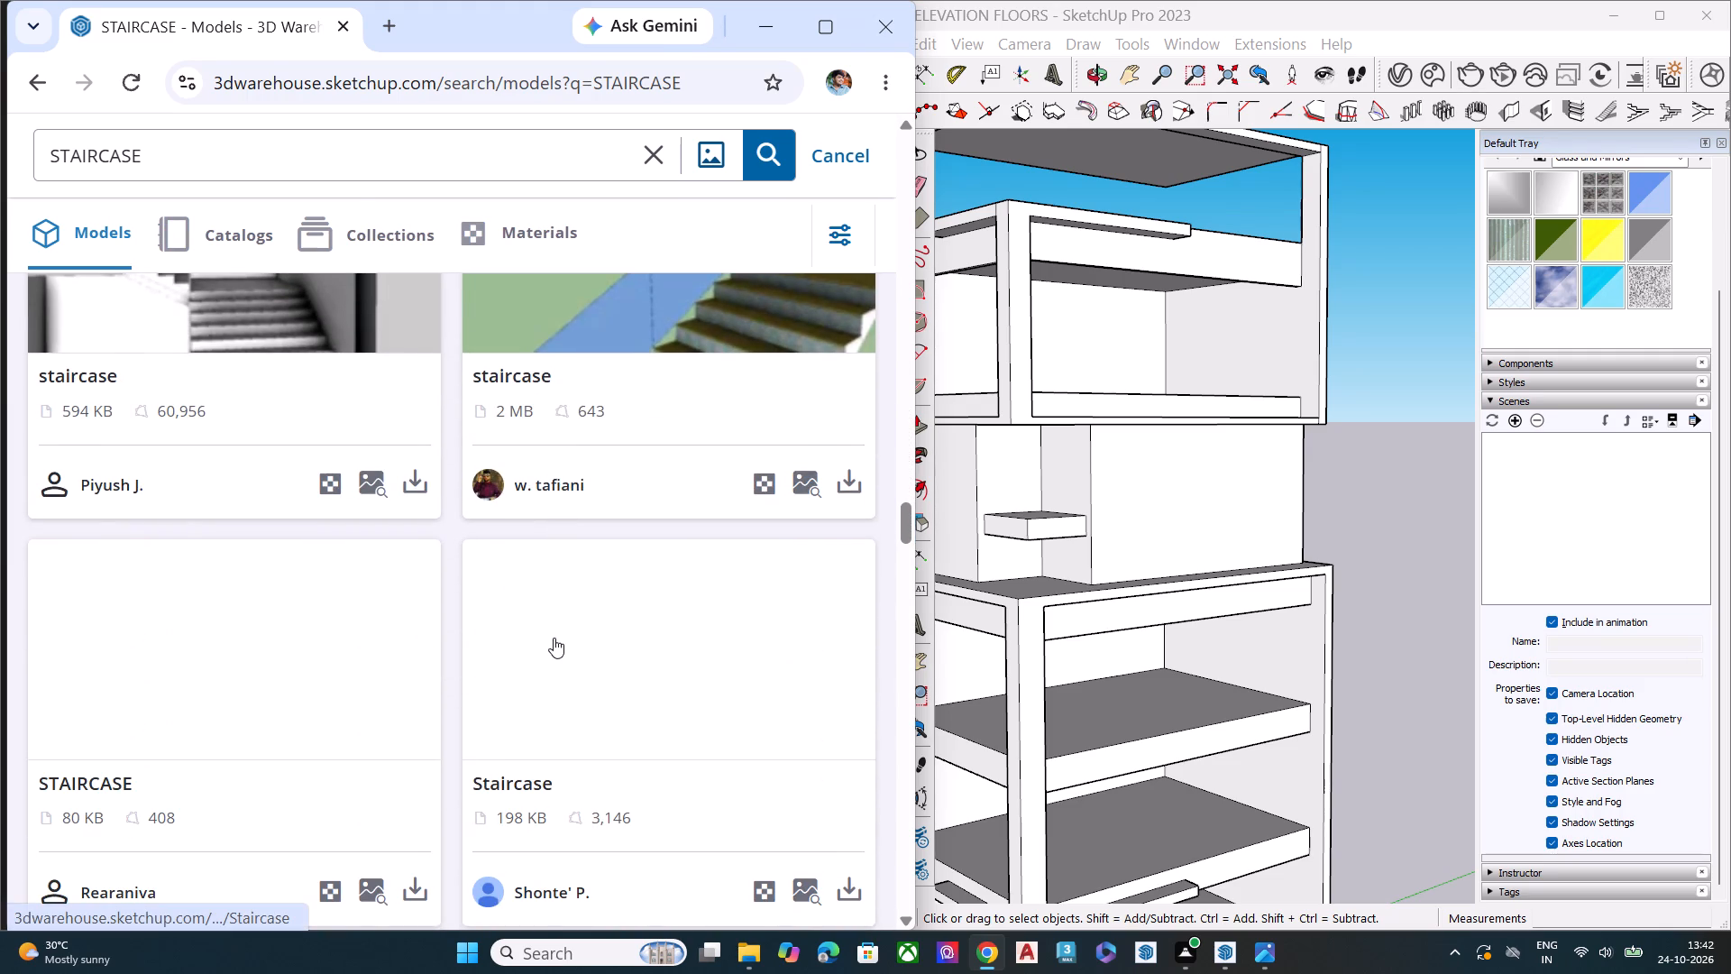
pyautogui.scroll(-2, 554, 638)
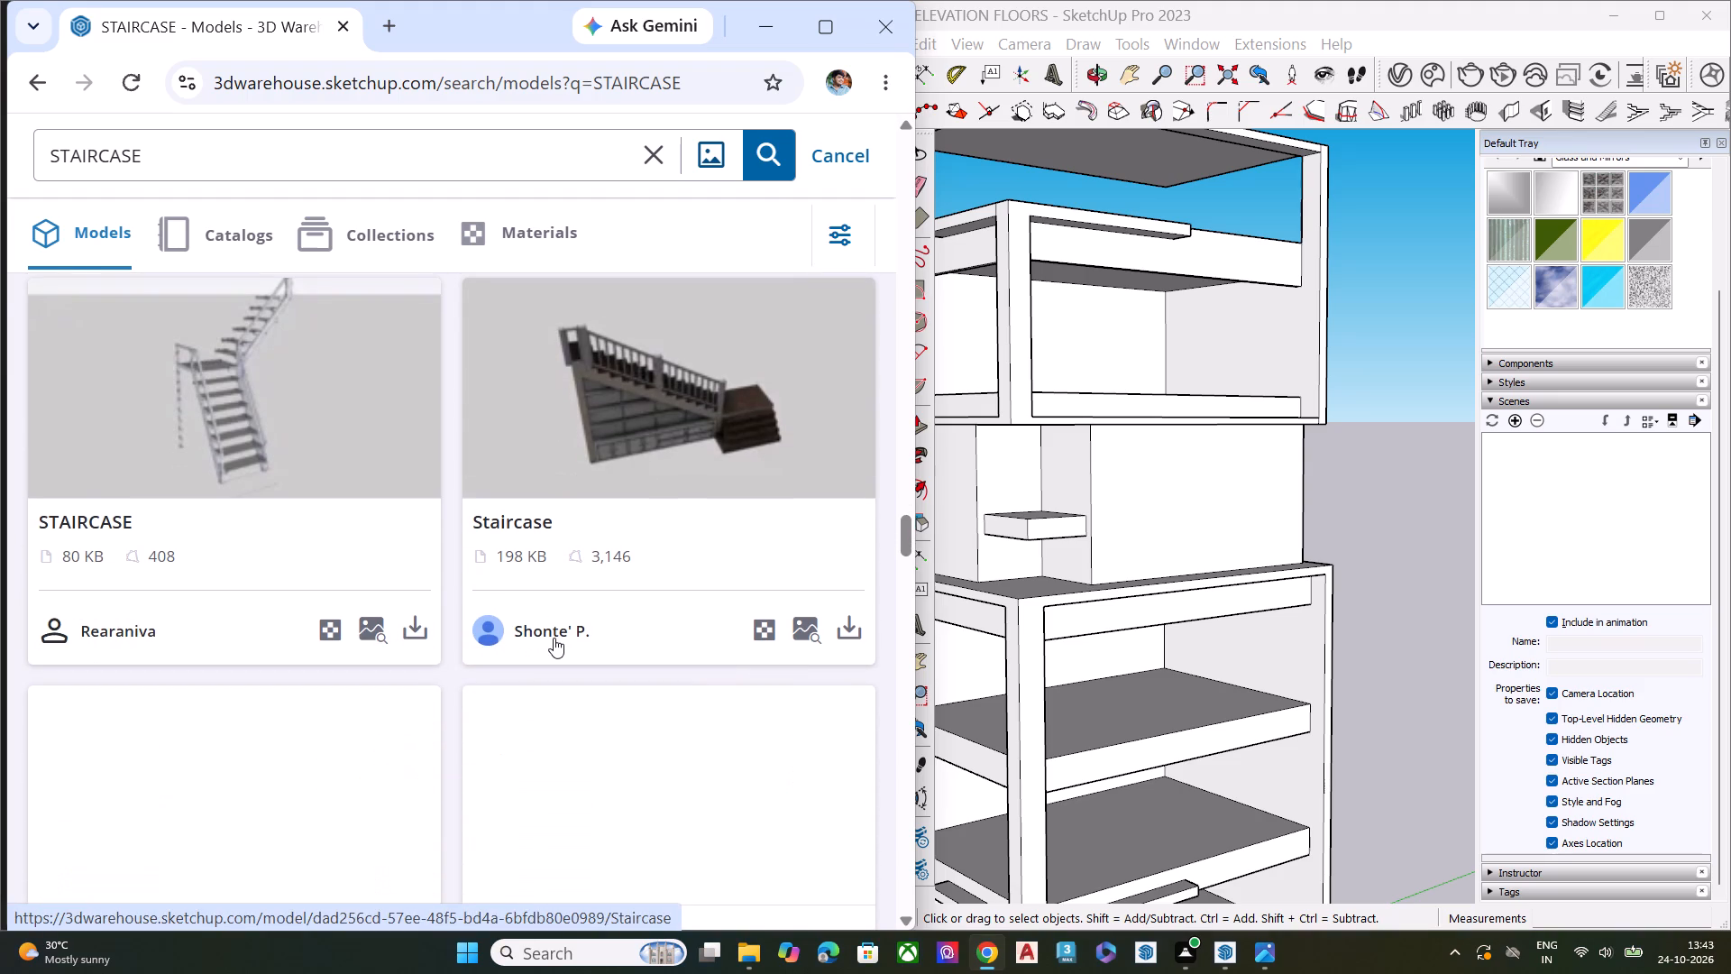
pyautogui.scroll(-6, 554, 638)
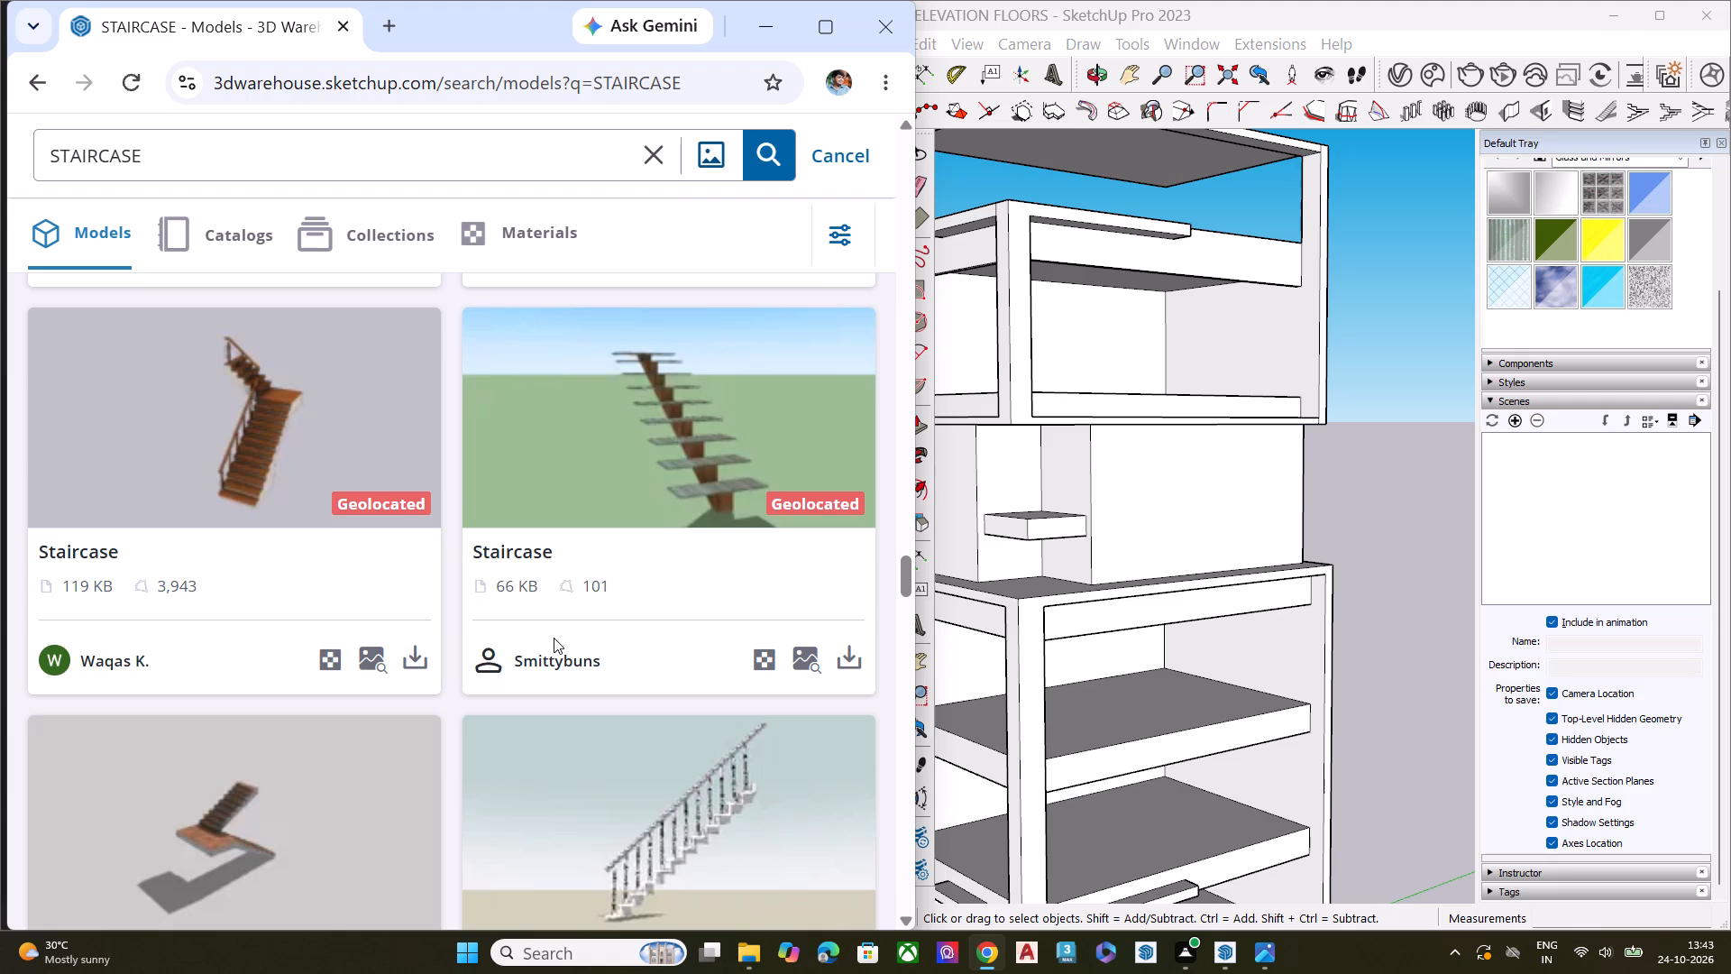
pyautogui.scroll(-4, 554, 638)
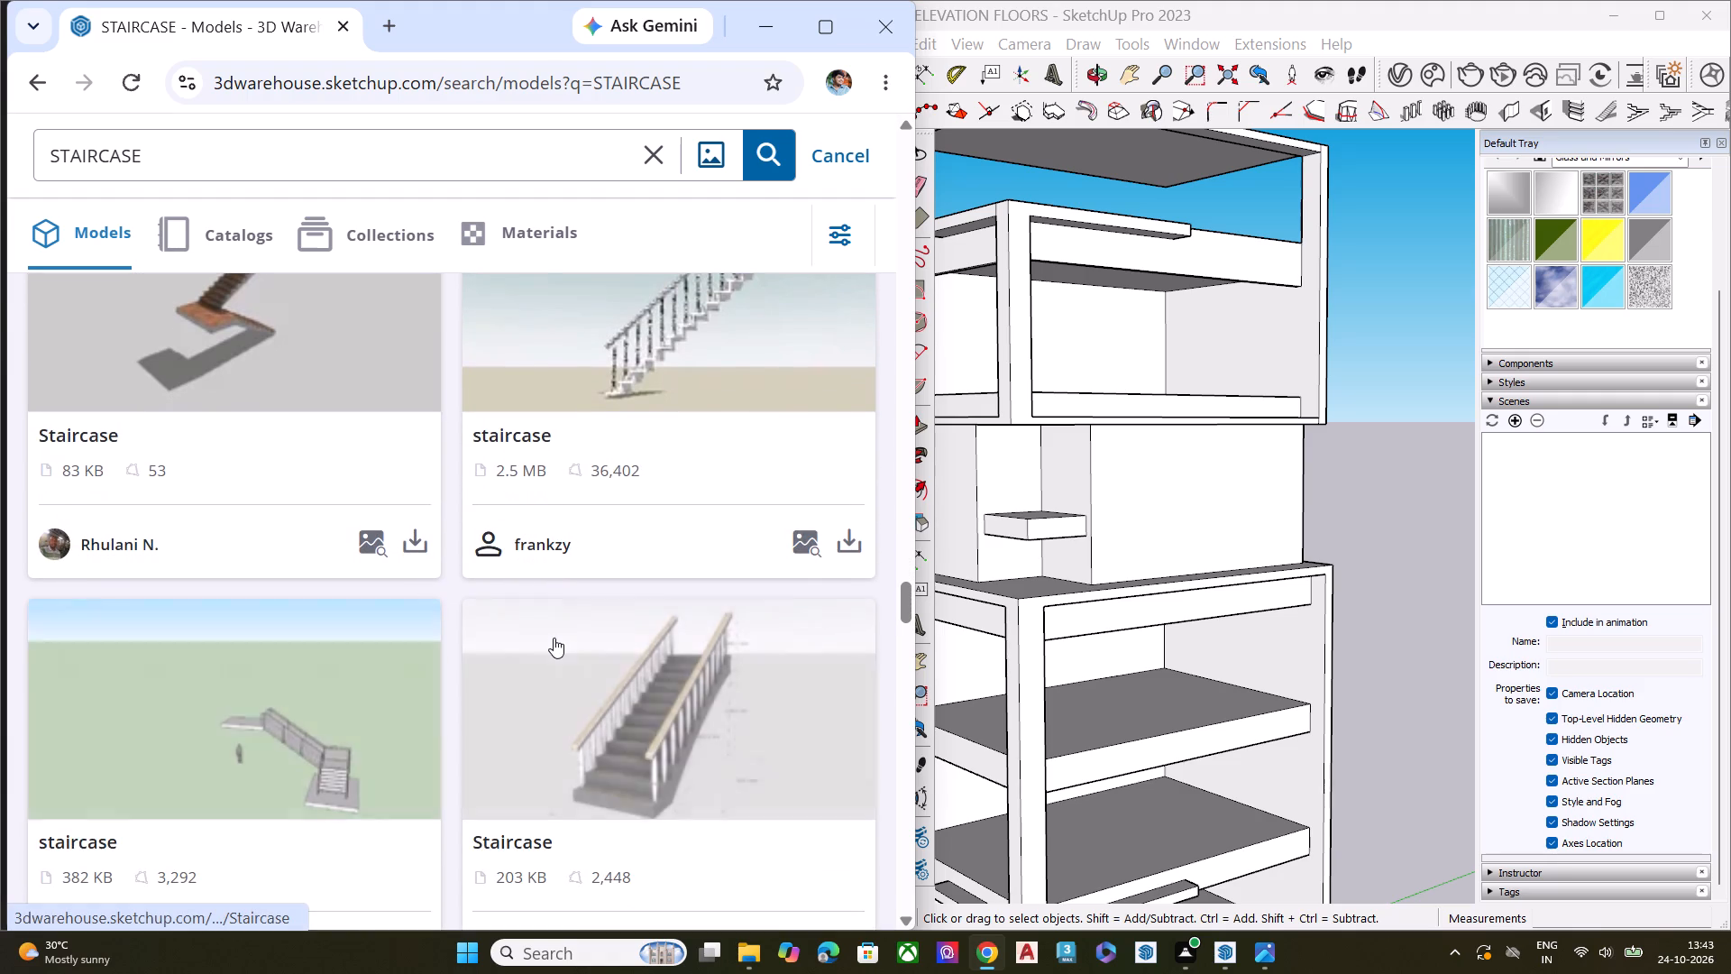
pyautogui.scroll(-5, 554, 638)
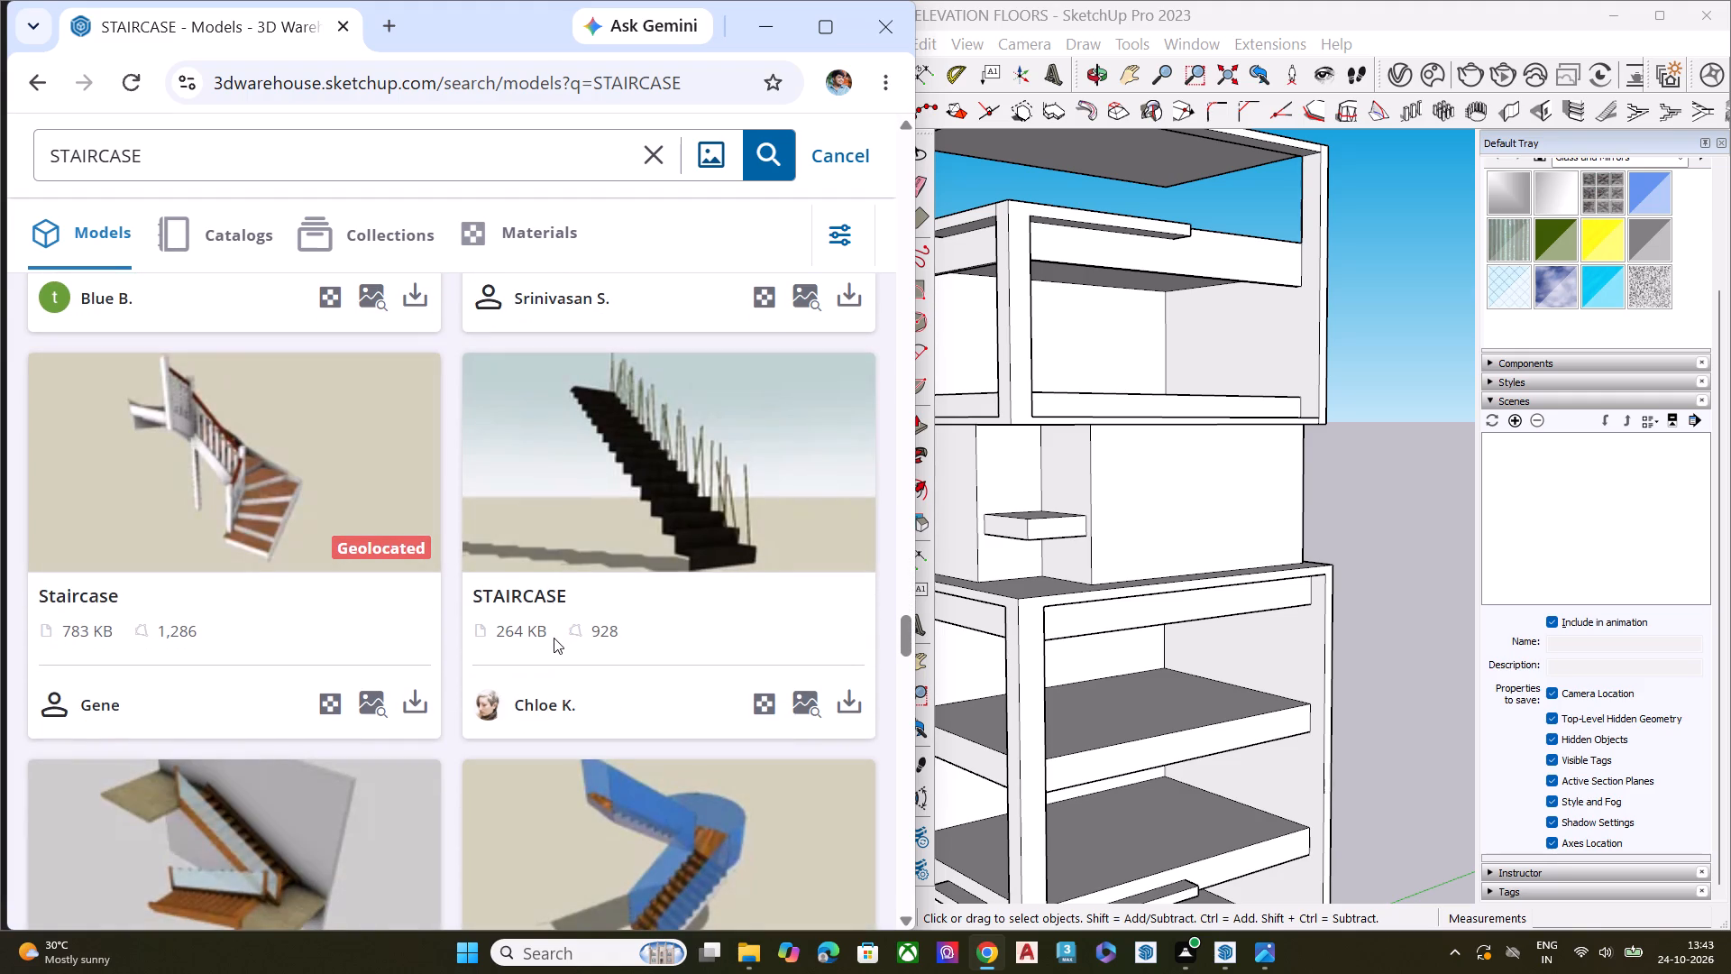
pyautogui.scroll(2, 737, 508)
pyautogui.scroll(-7, 706, 543)
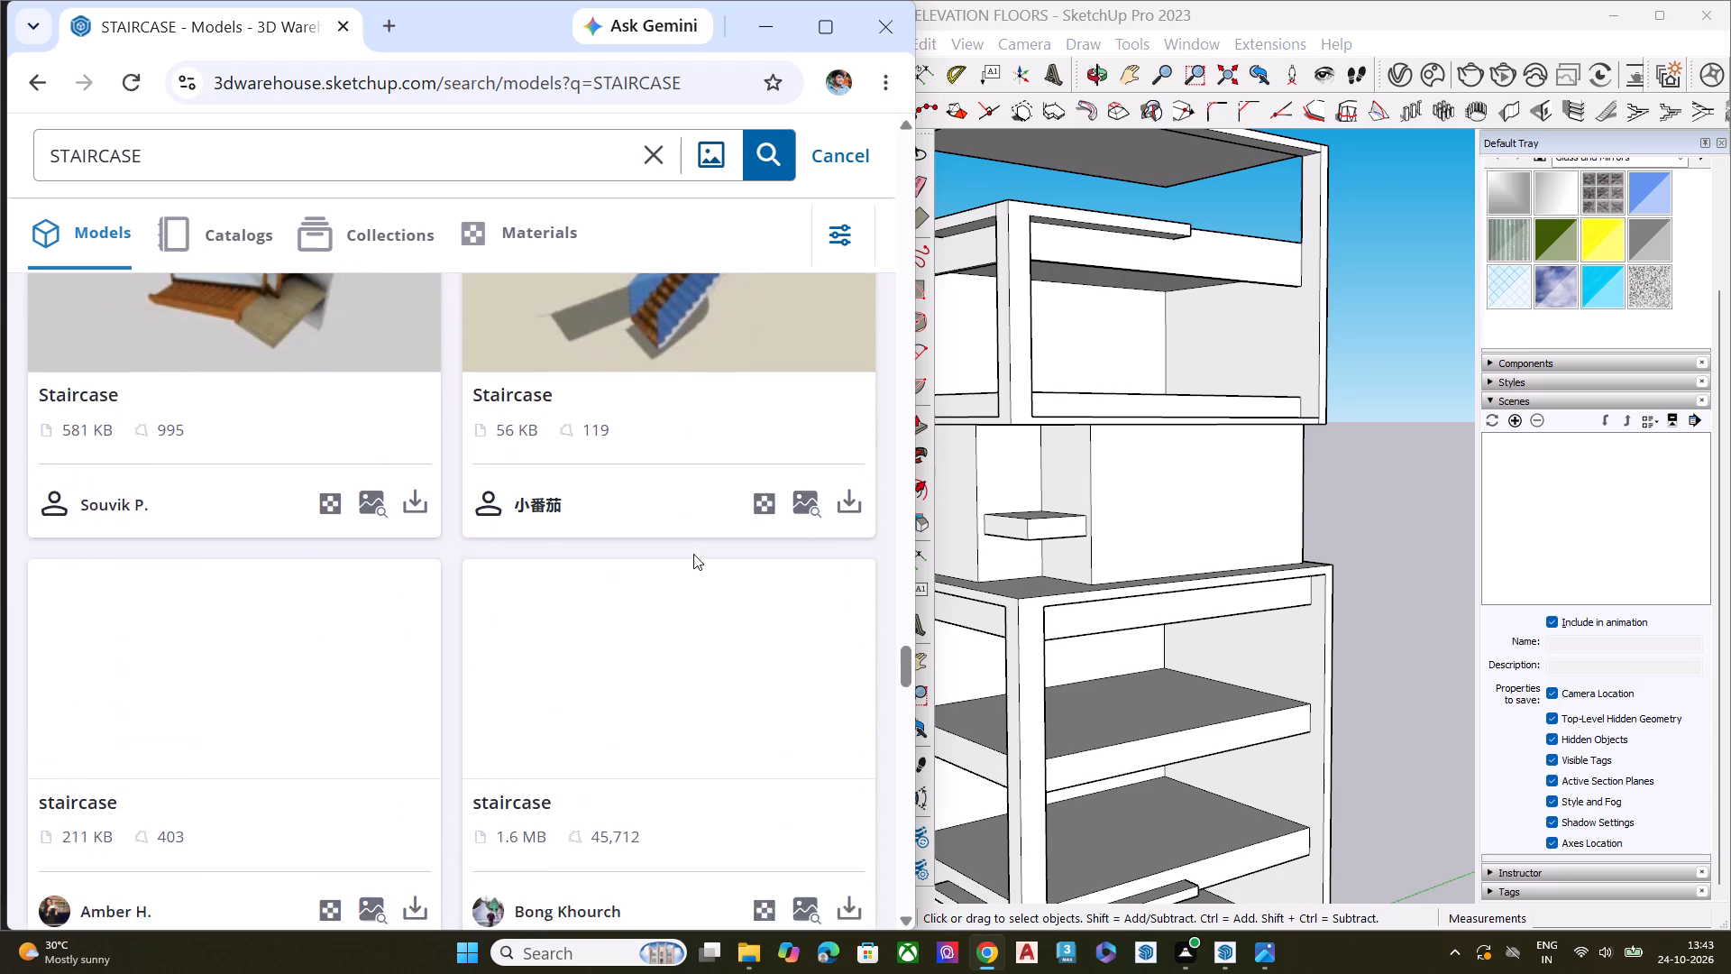
pyautogui.scroll(-2, 692, 557)
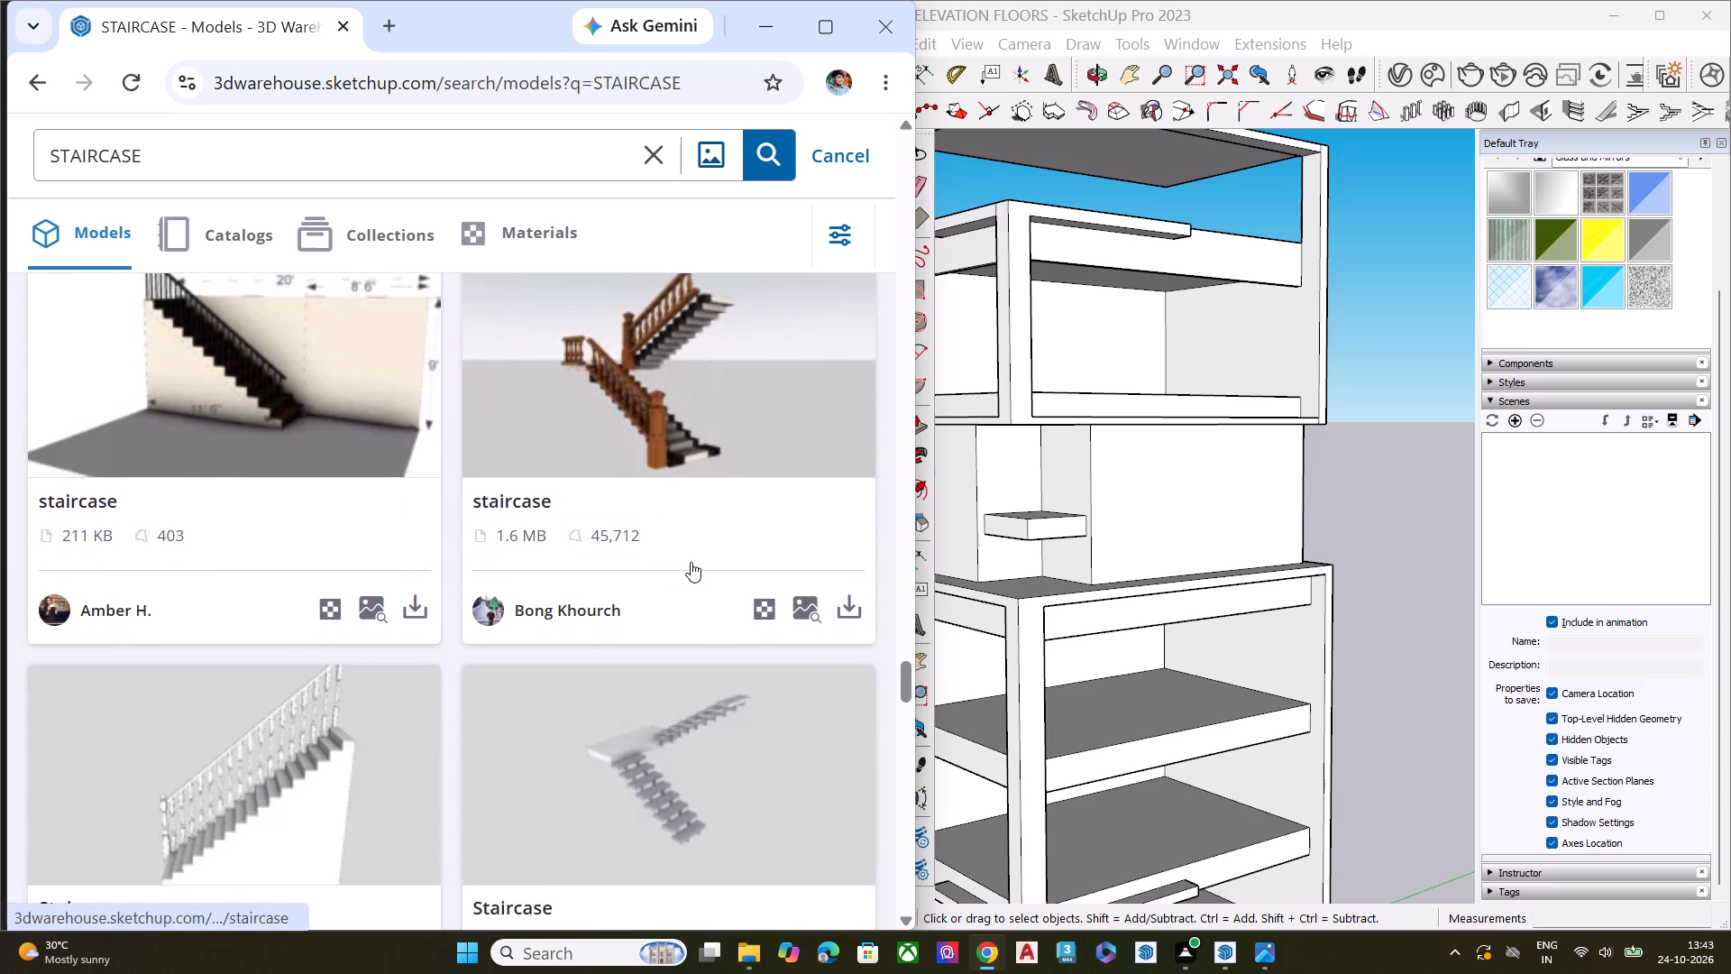
pyautogui.scroll(-3, 691, 562)
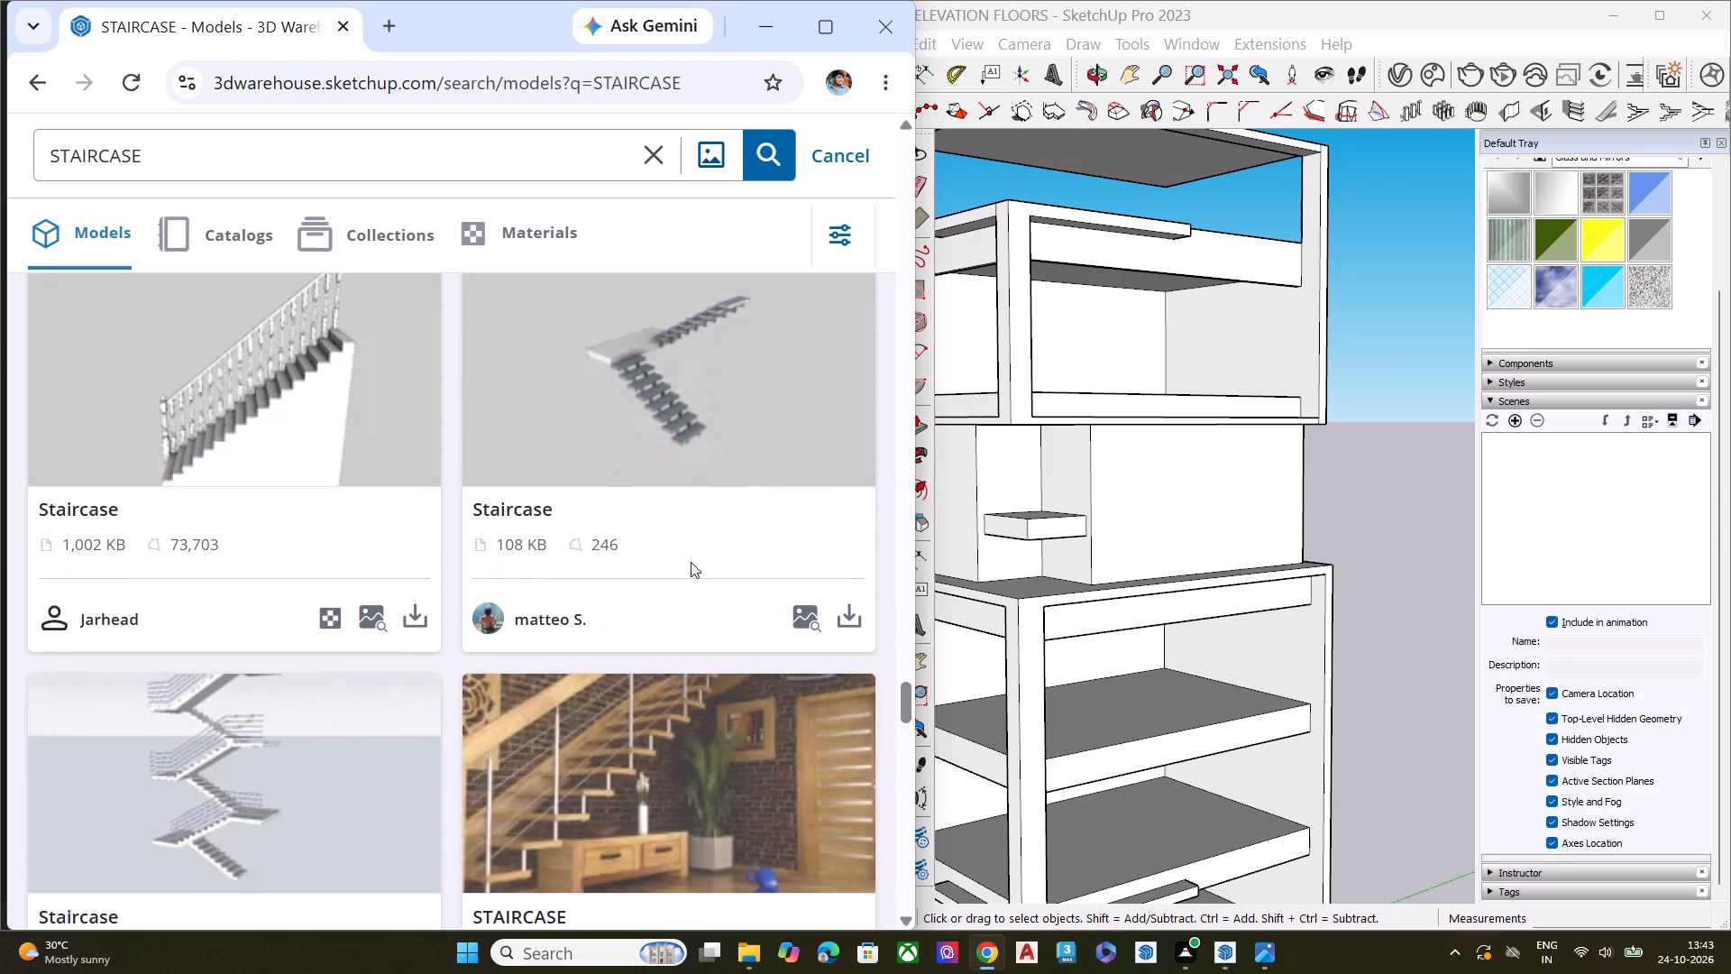
pyautogui.scroll(-2, 691, 562)
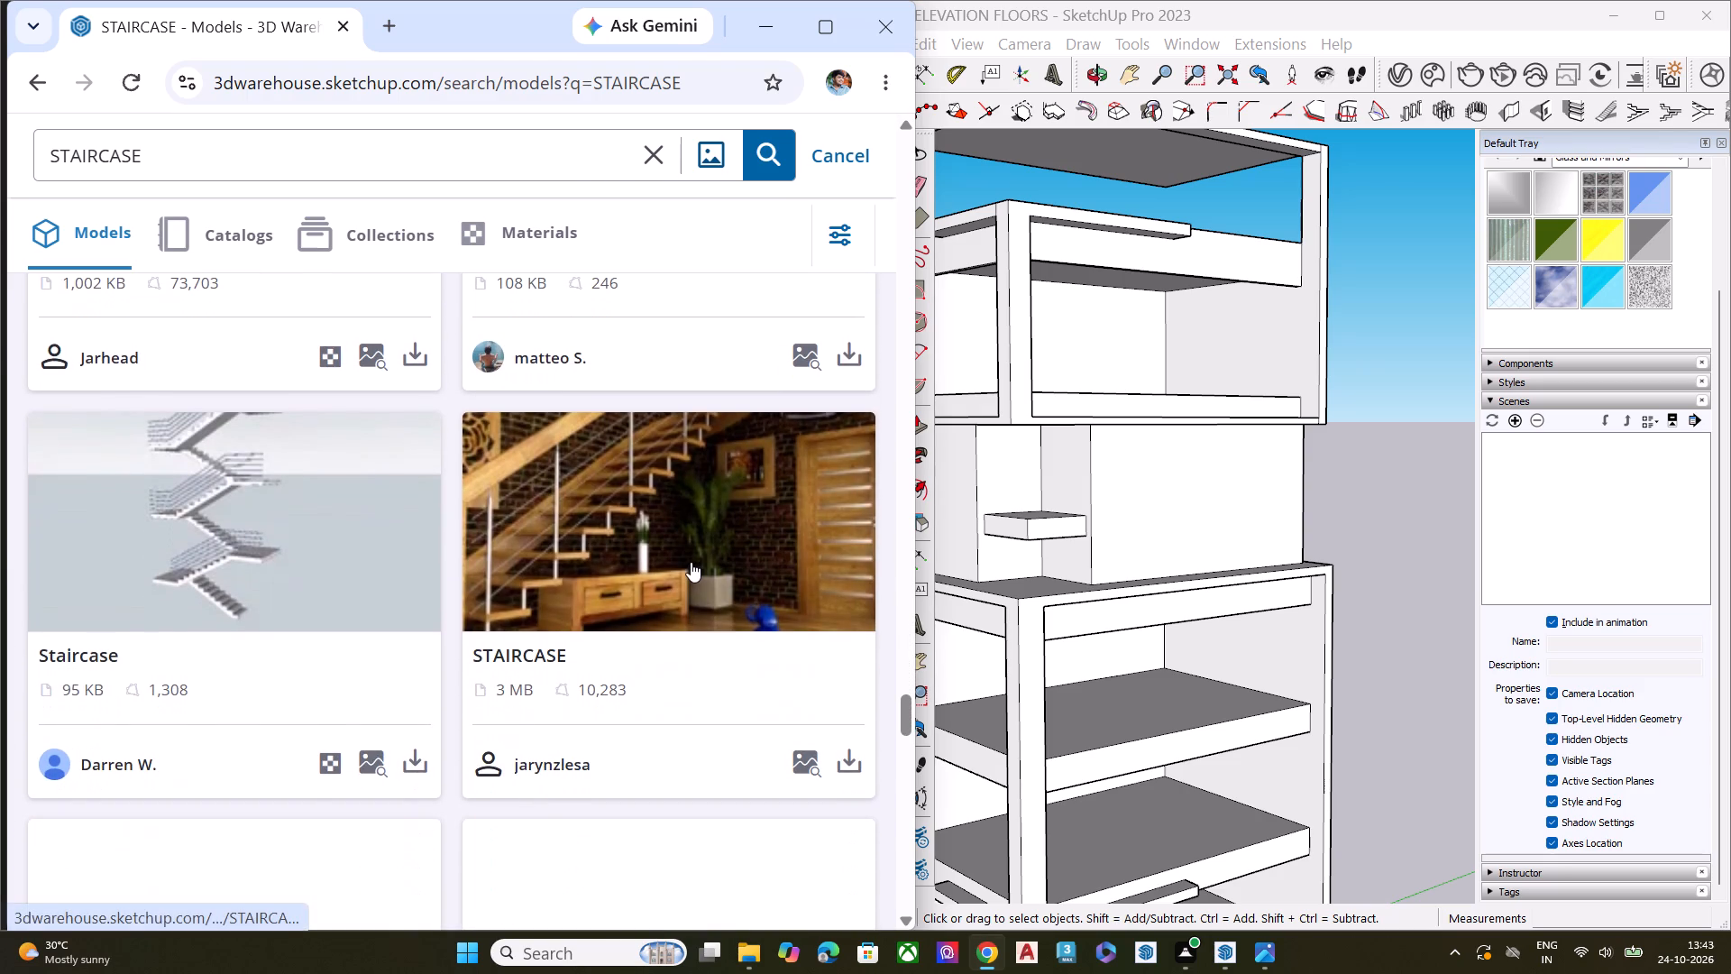
pyautogui.scroll(-4, 691, 562)
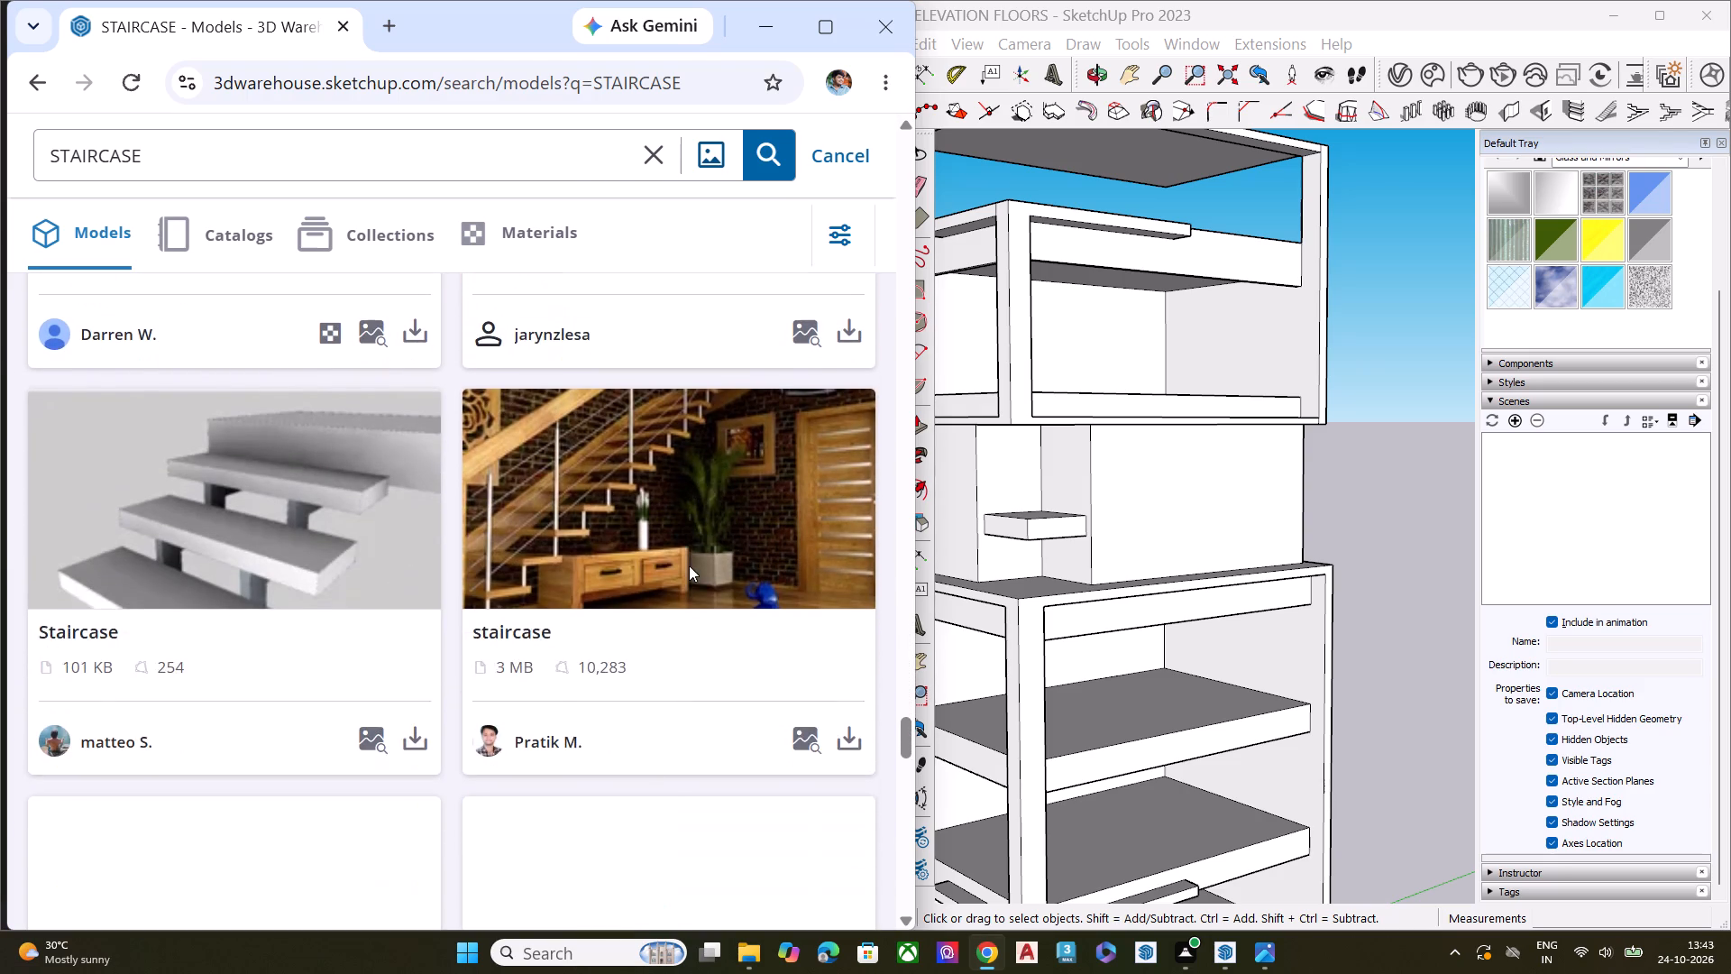
pyautogui.scroll(-4, 689, 565)
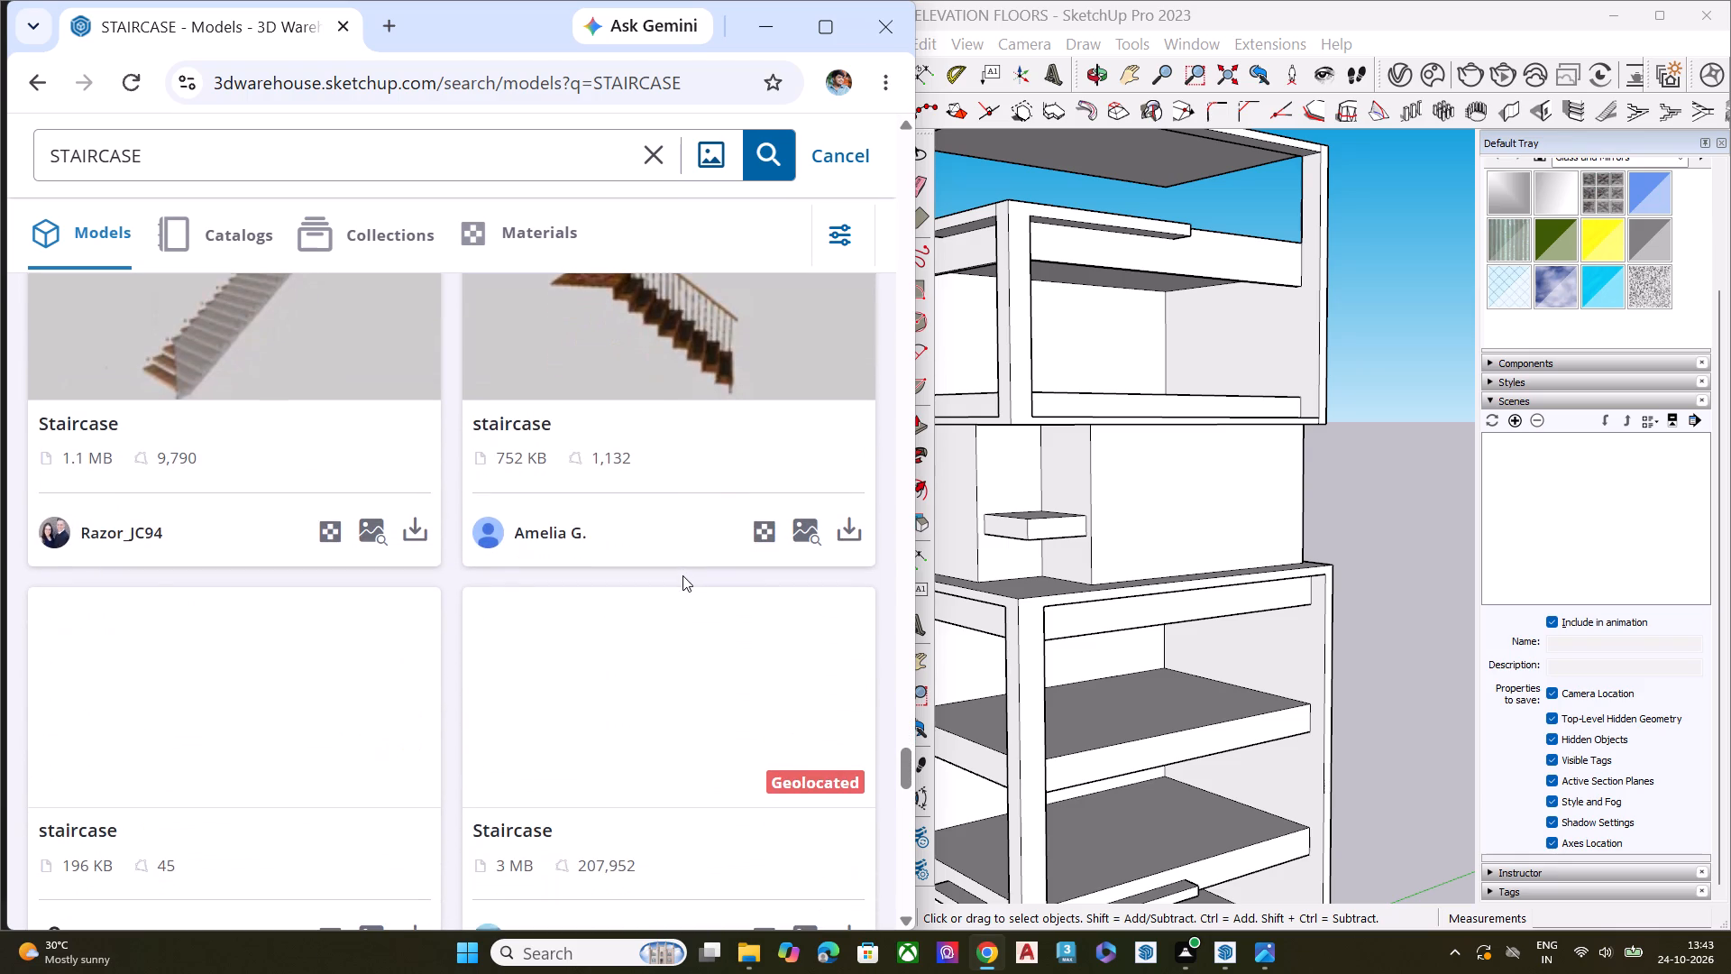
pyautogui.scroll(-1, 682, 575)
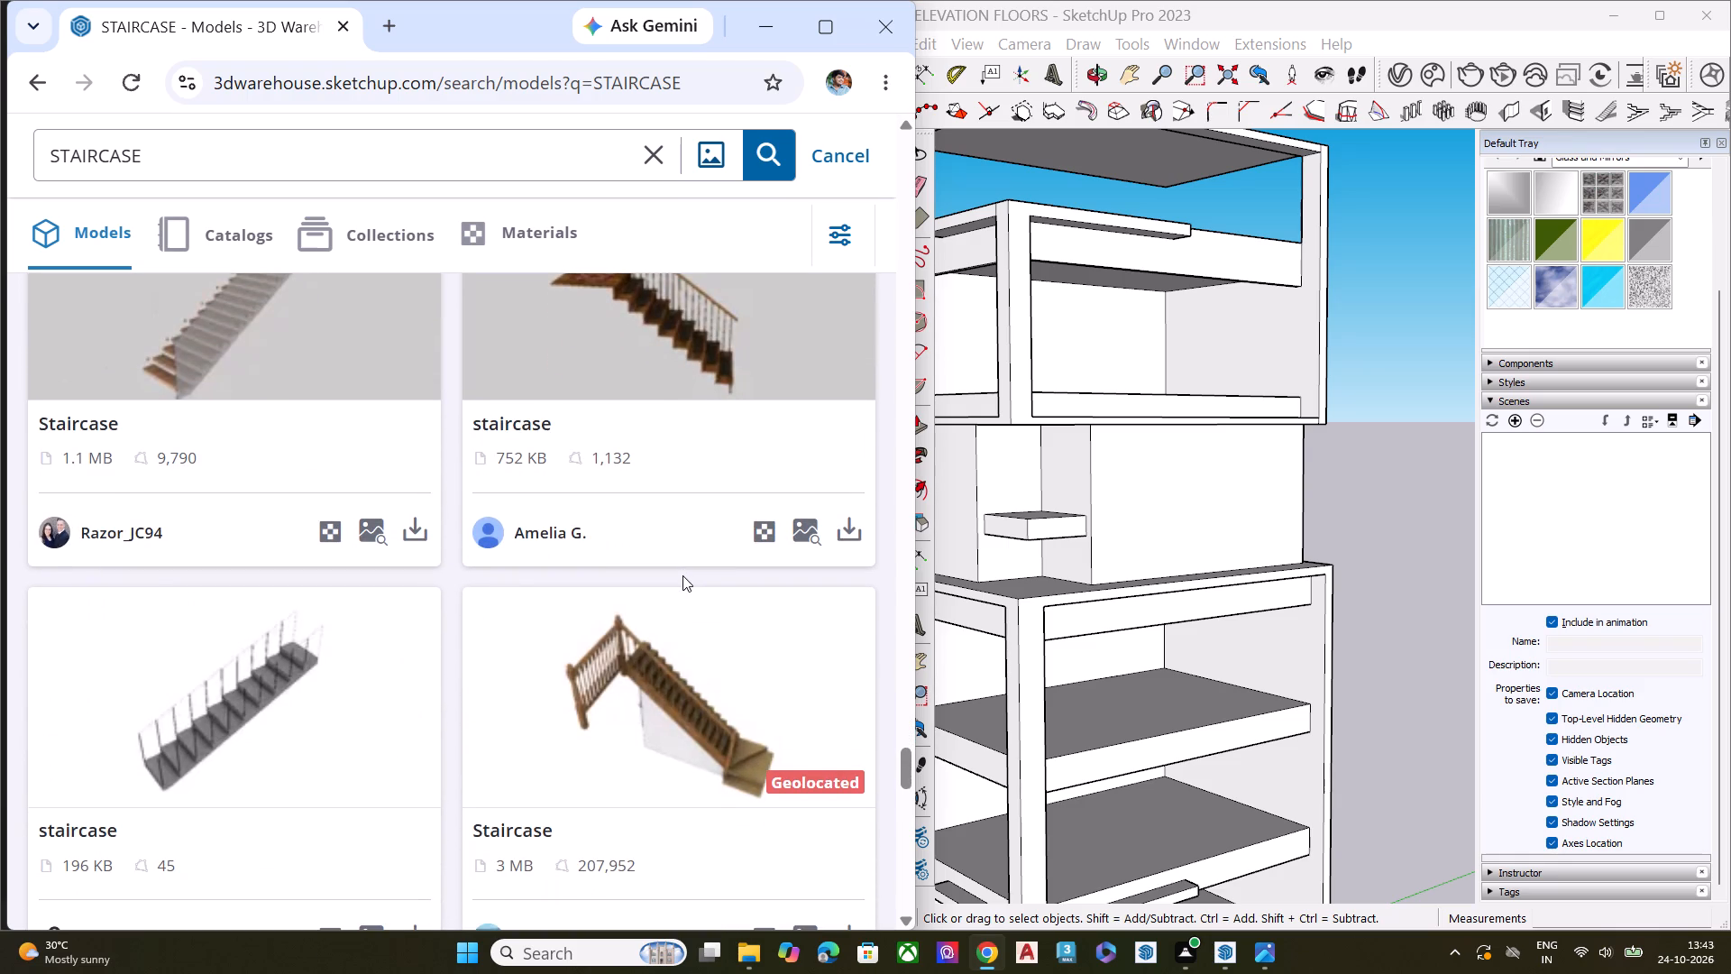
pyautogui.scroll(-2, 682, 575)
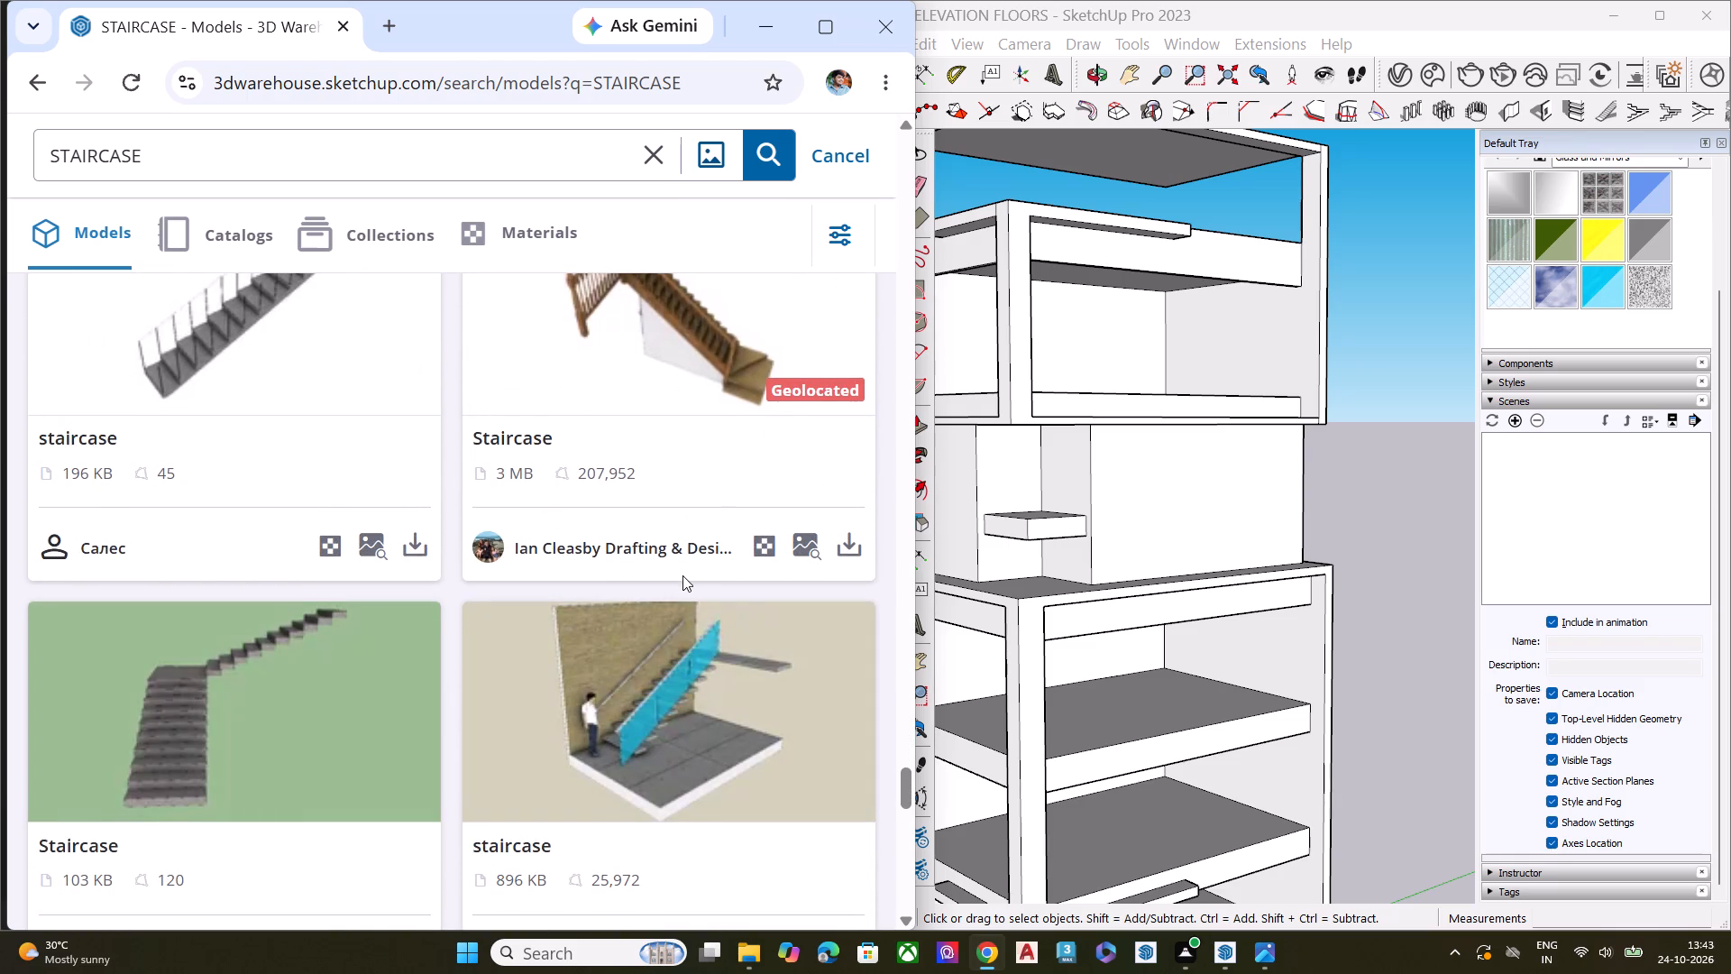
pyautogui.scroll(-6, 682, 575)
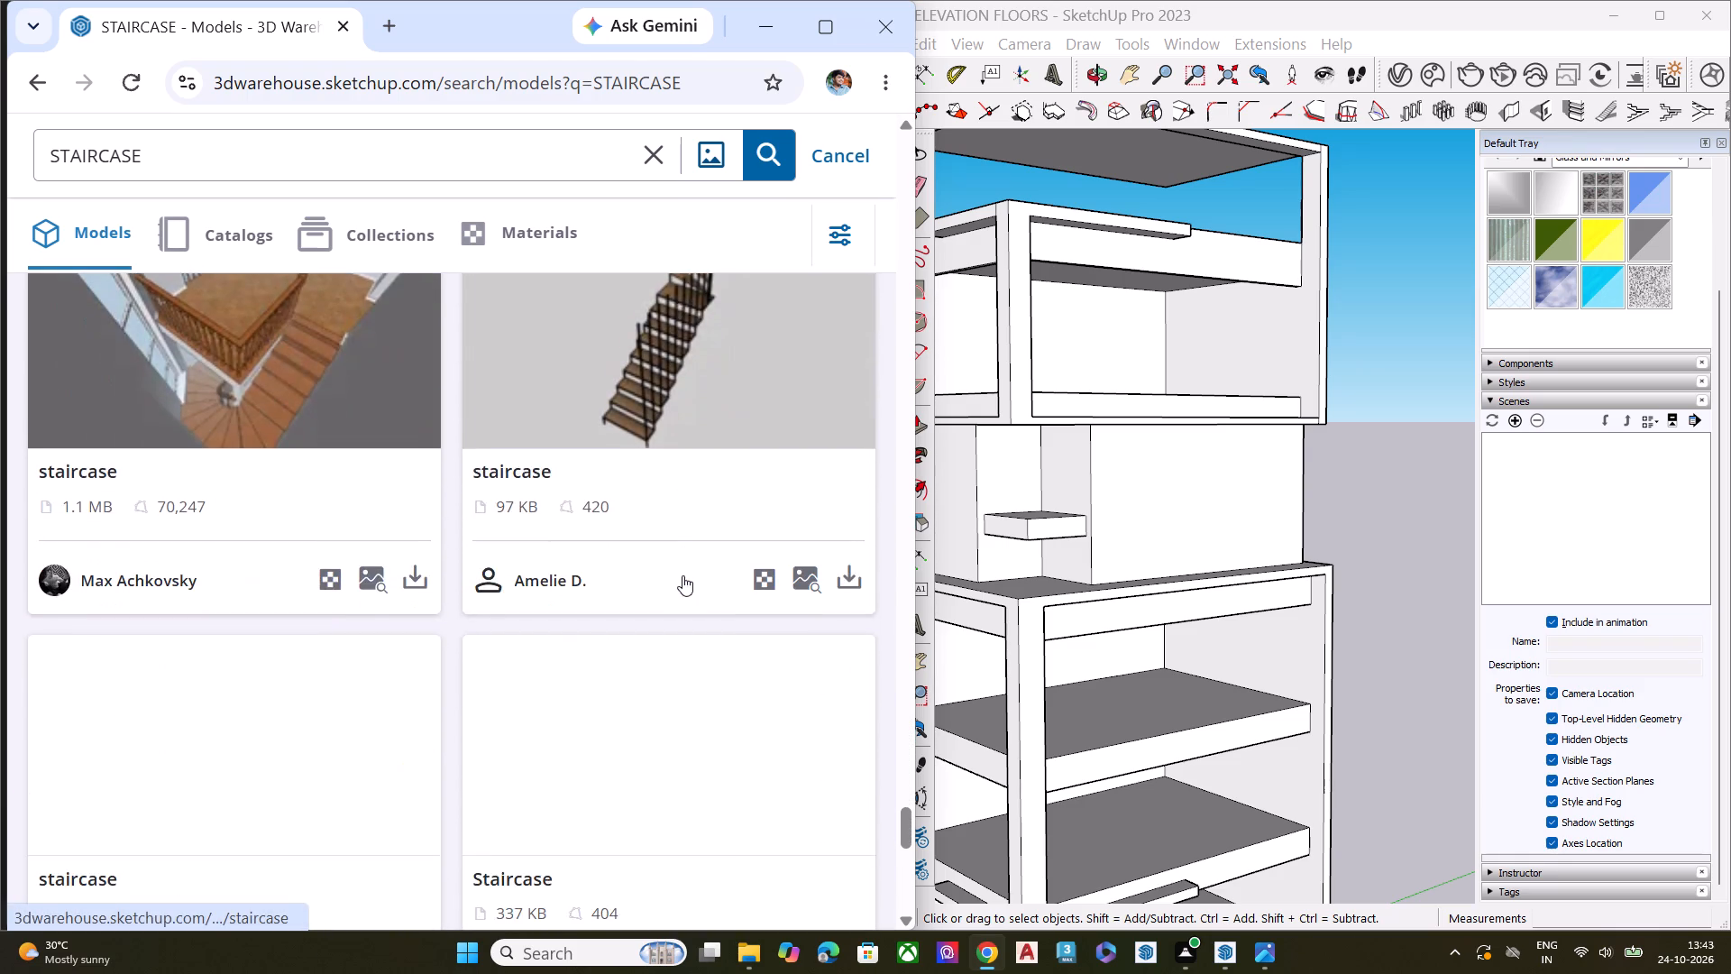
pyautogui.scroll(-4, 682, 575)
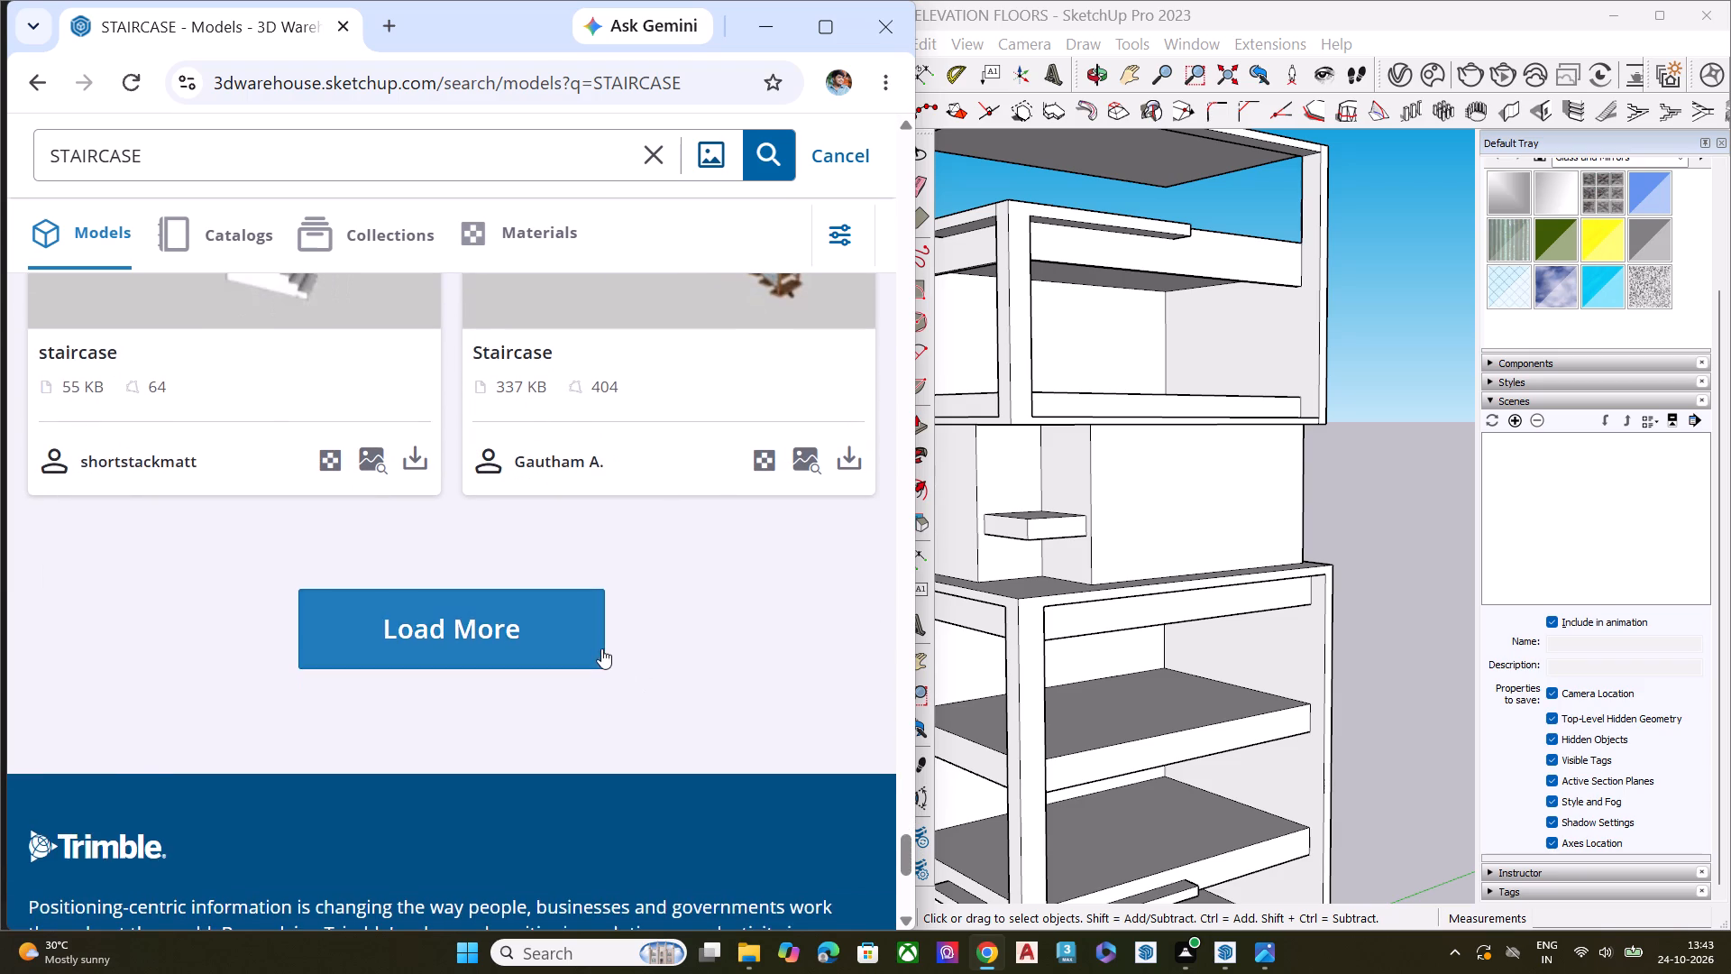
# Load more STAIRCASE results in 3D Warehouse and look through them for a suitable staircase model.
pyautogui.click(601, 648)
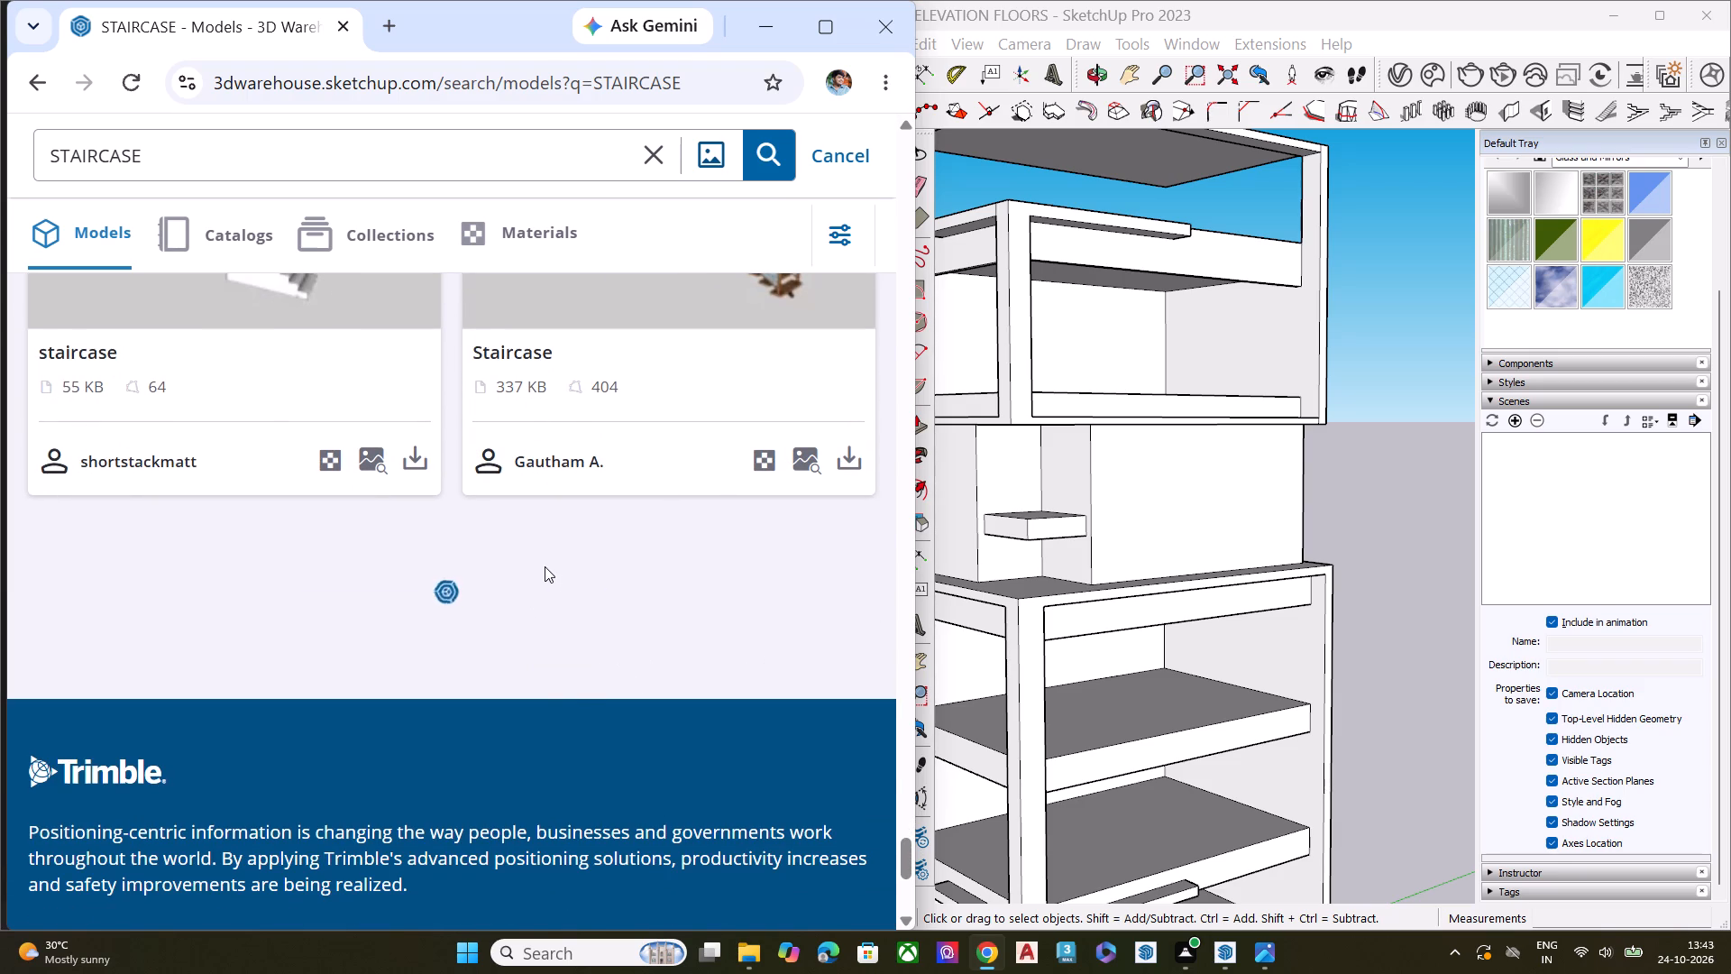
pyautogui.scroll(-2, 545, 566)
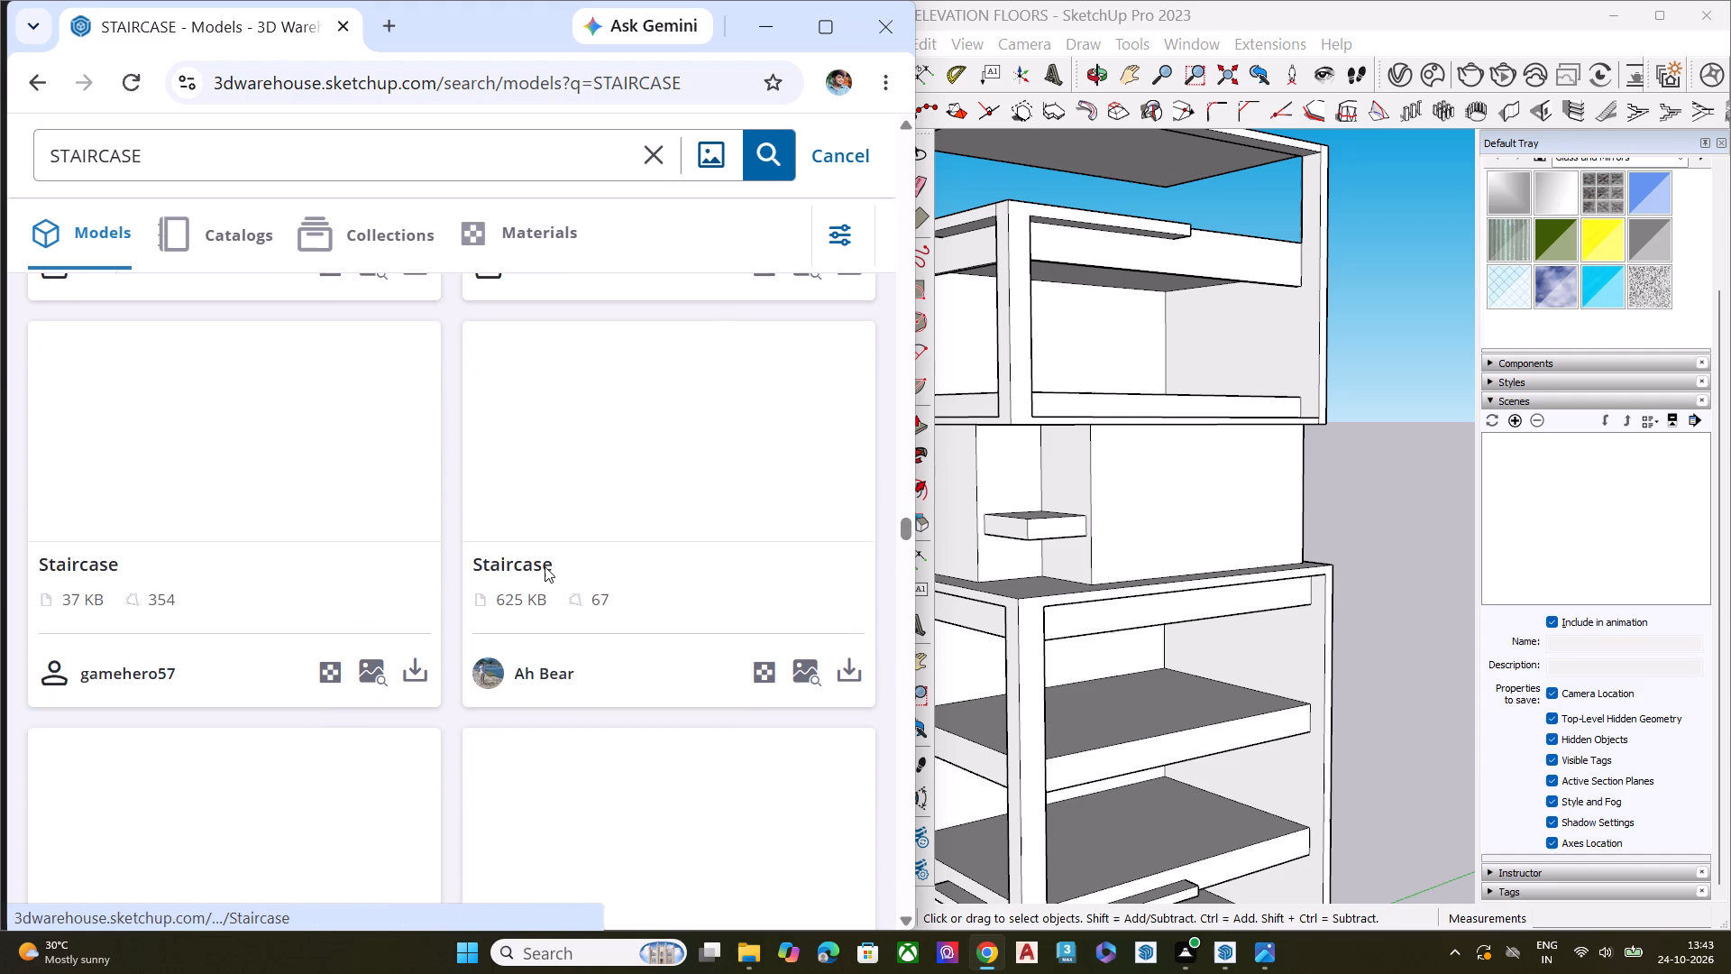
pyautogui.scroll(-1, 545, 566)
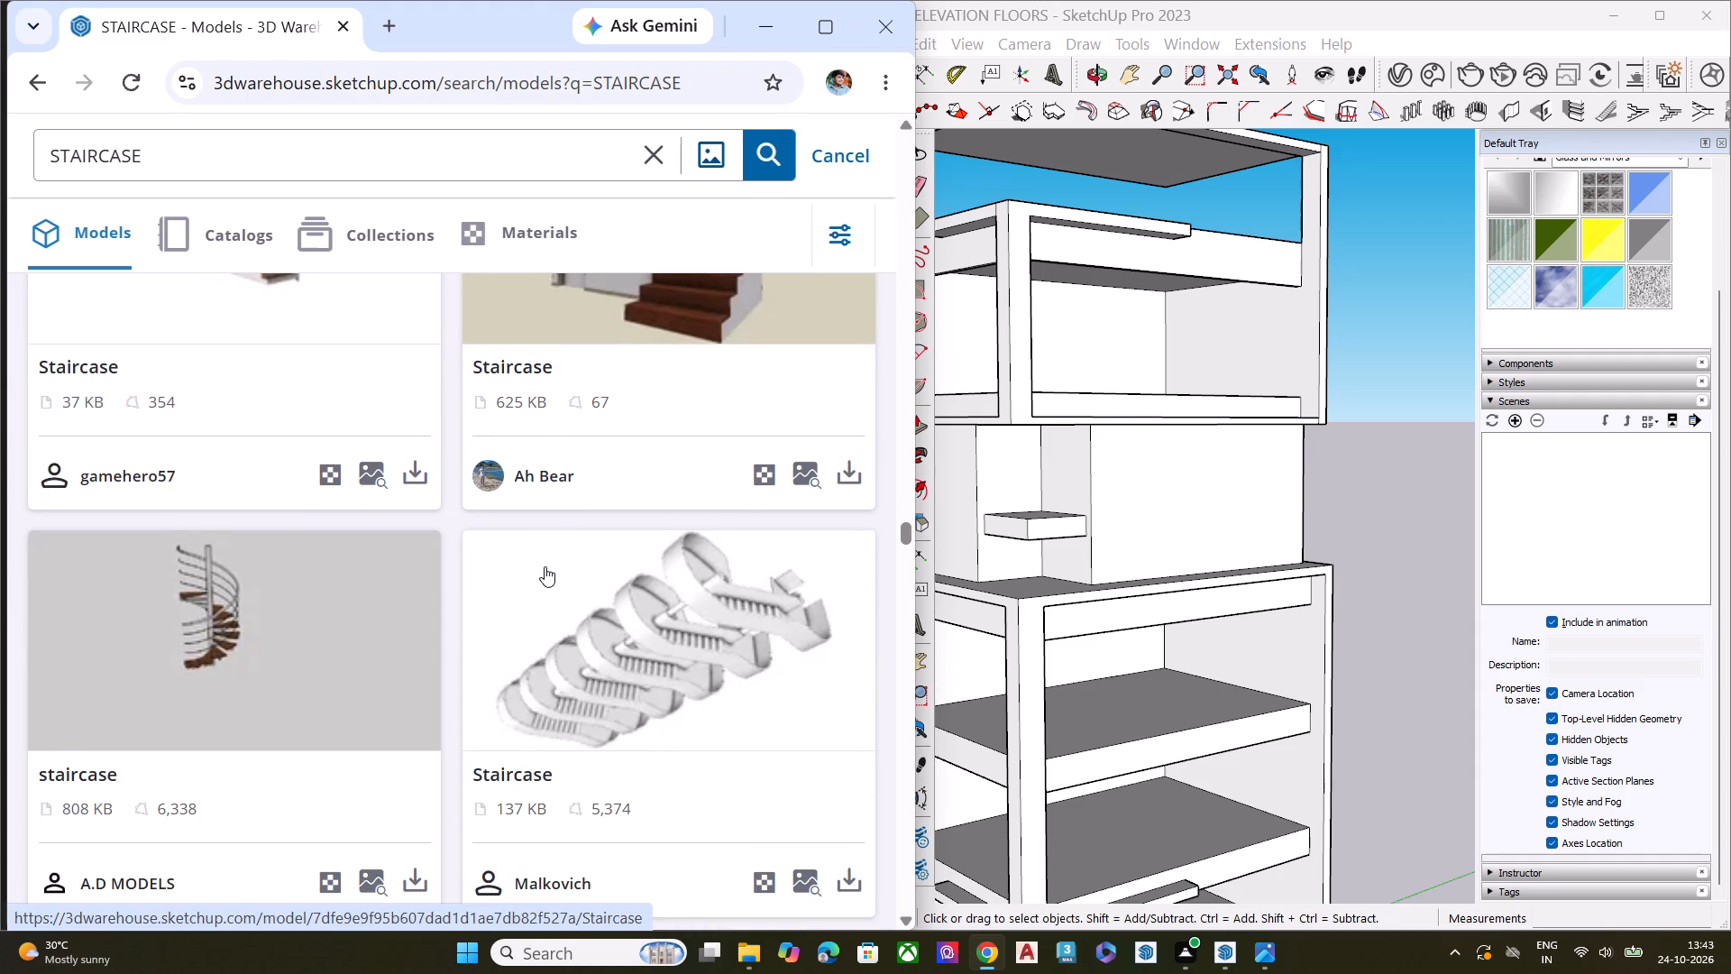
pyautogui.scroll(-2, 730, 616)
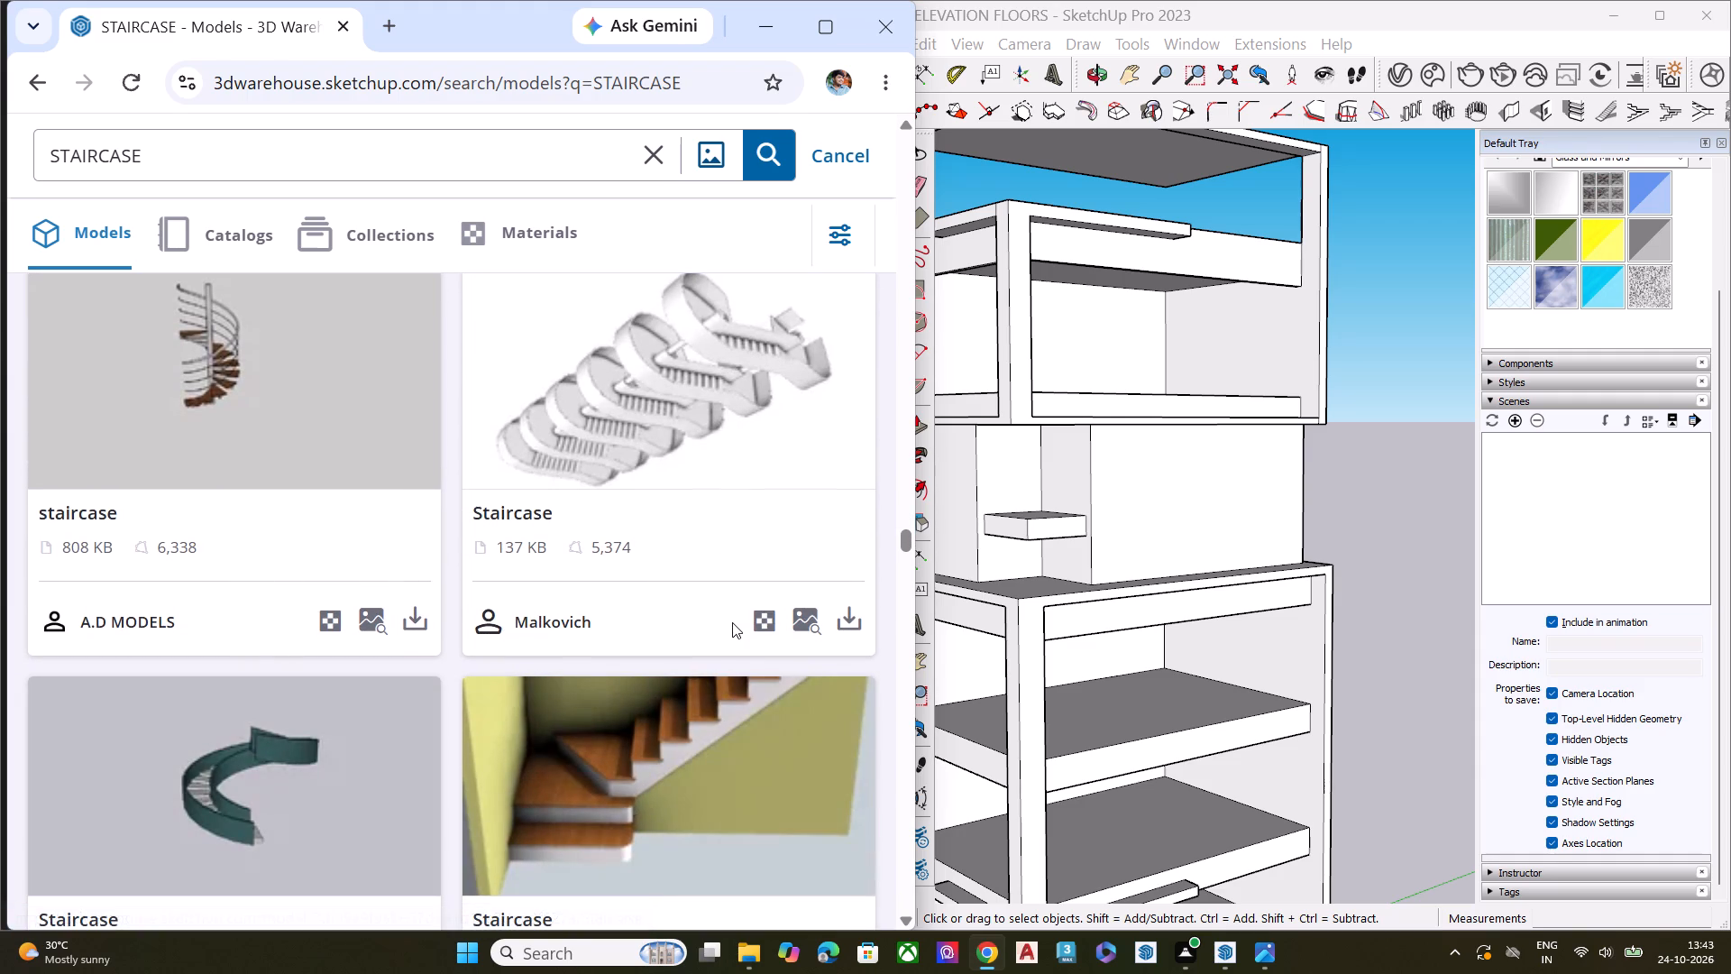
pyautogui.scroll(-1, 732, 622)
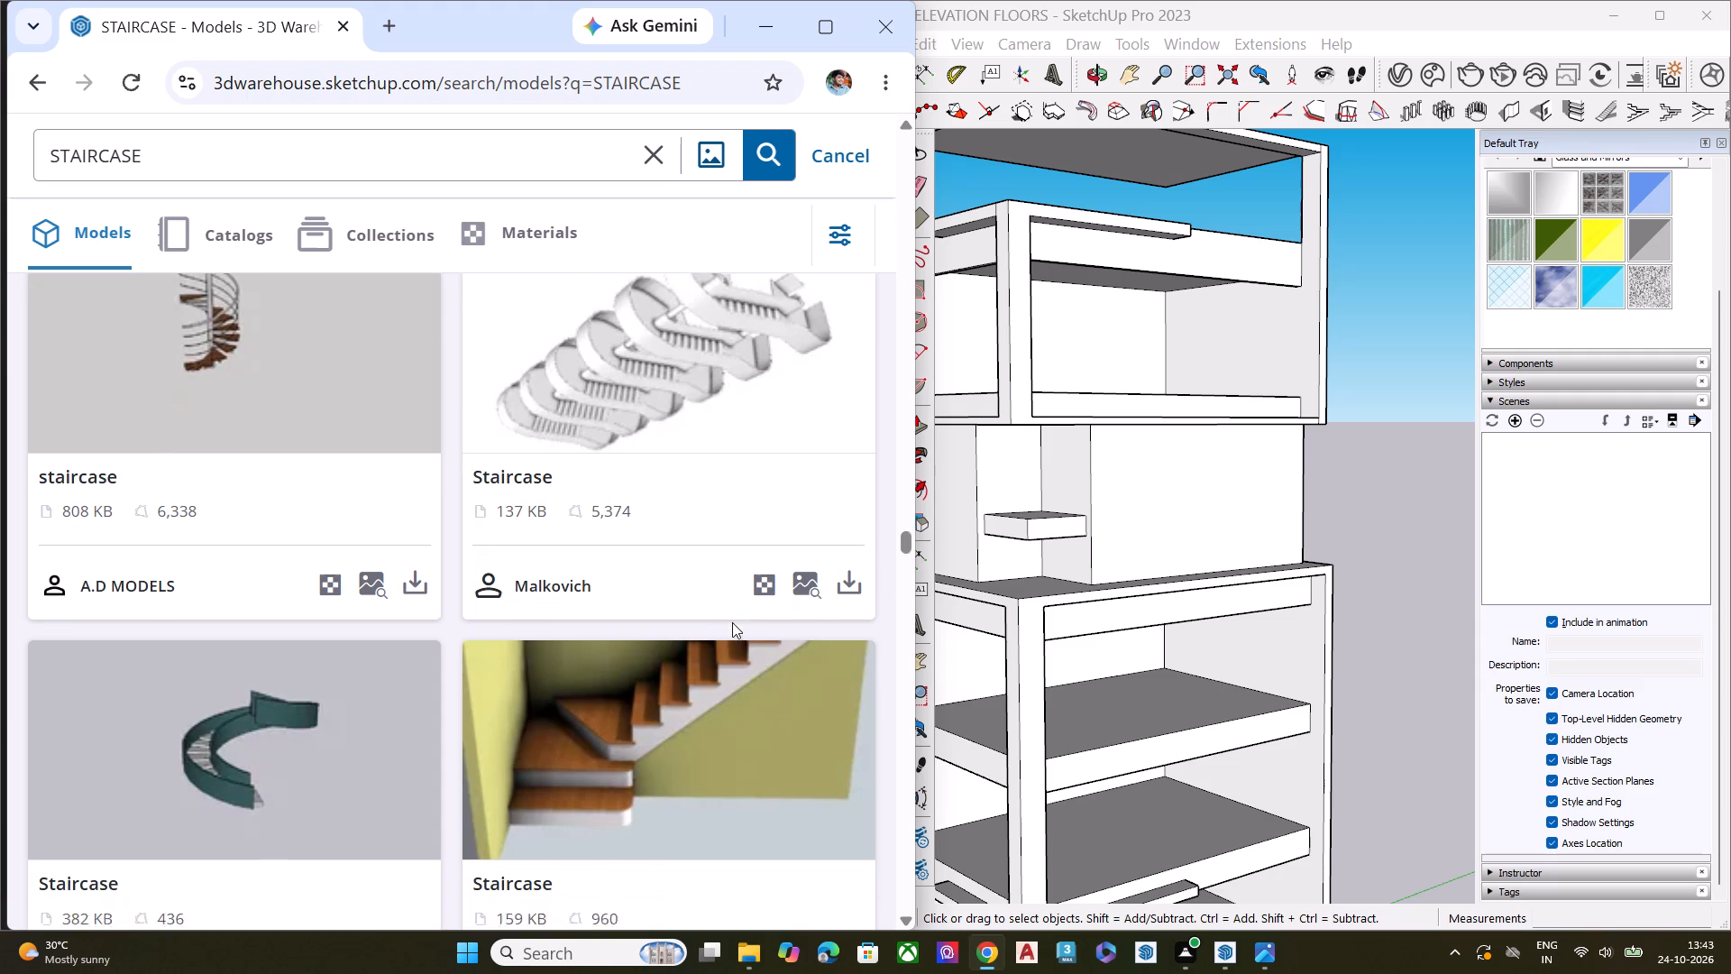
pyautogui.scroll(3, 689, 559)
pyautogui.scroll(-3, 689, 559)
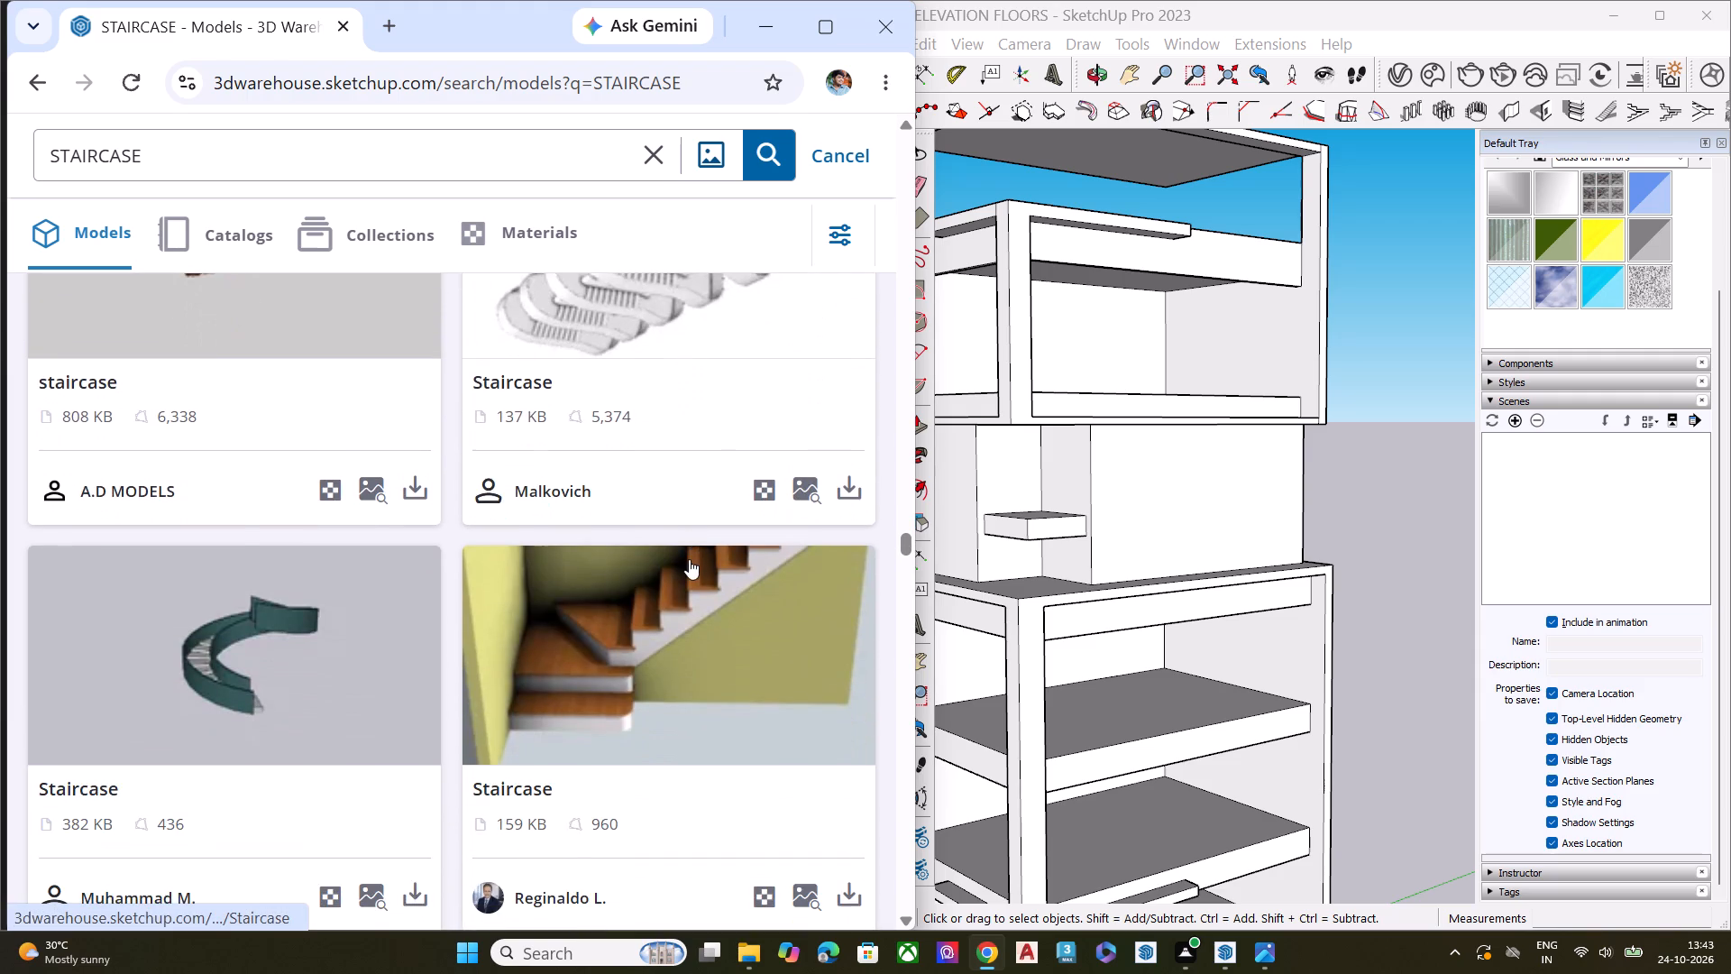
pyautogui.scroll(-2, 698, 565)
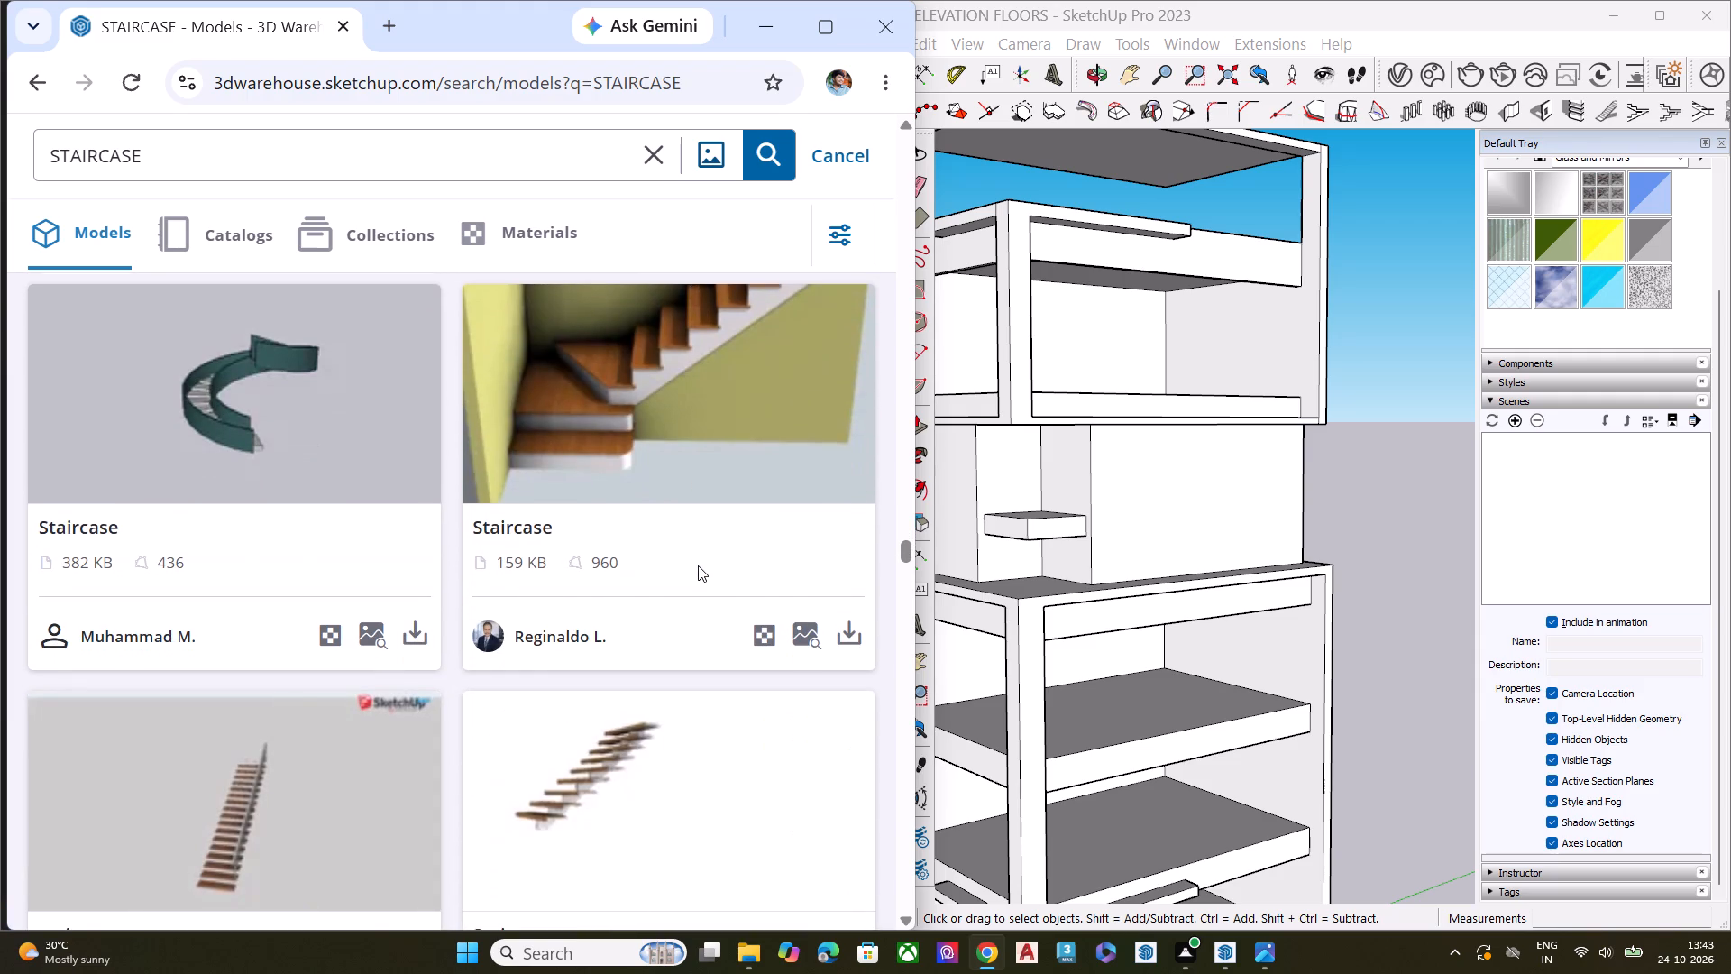
pyautogui.scroll(-3, 698, 565)
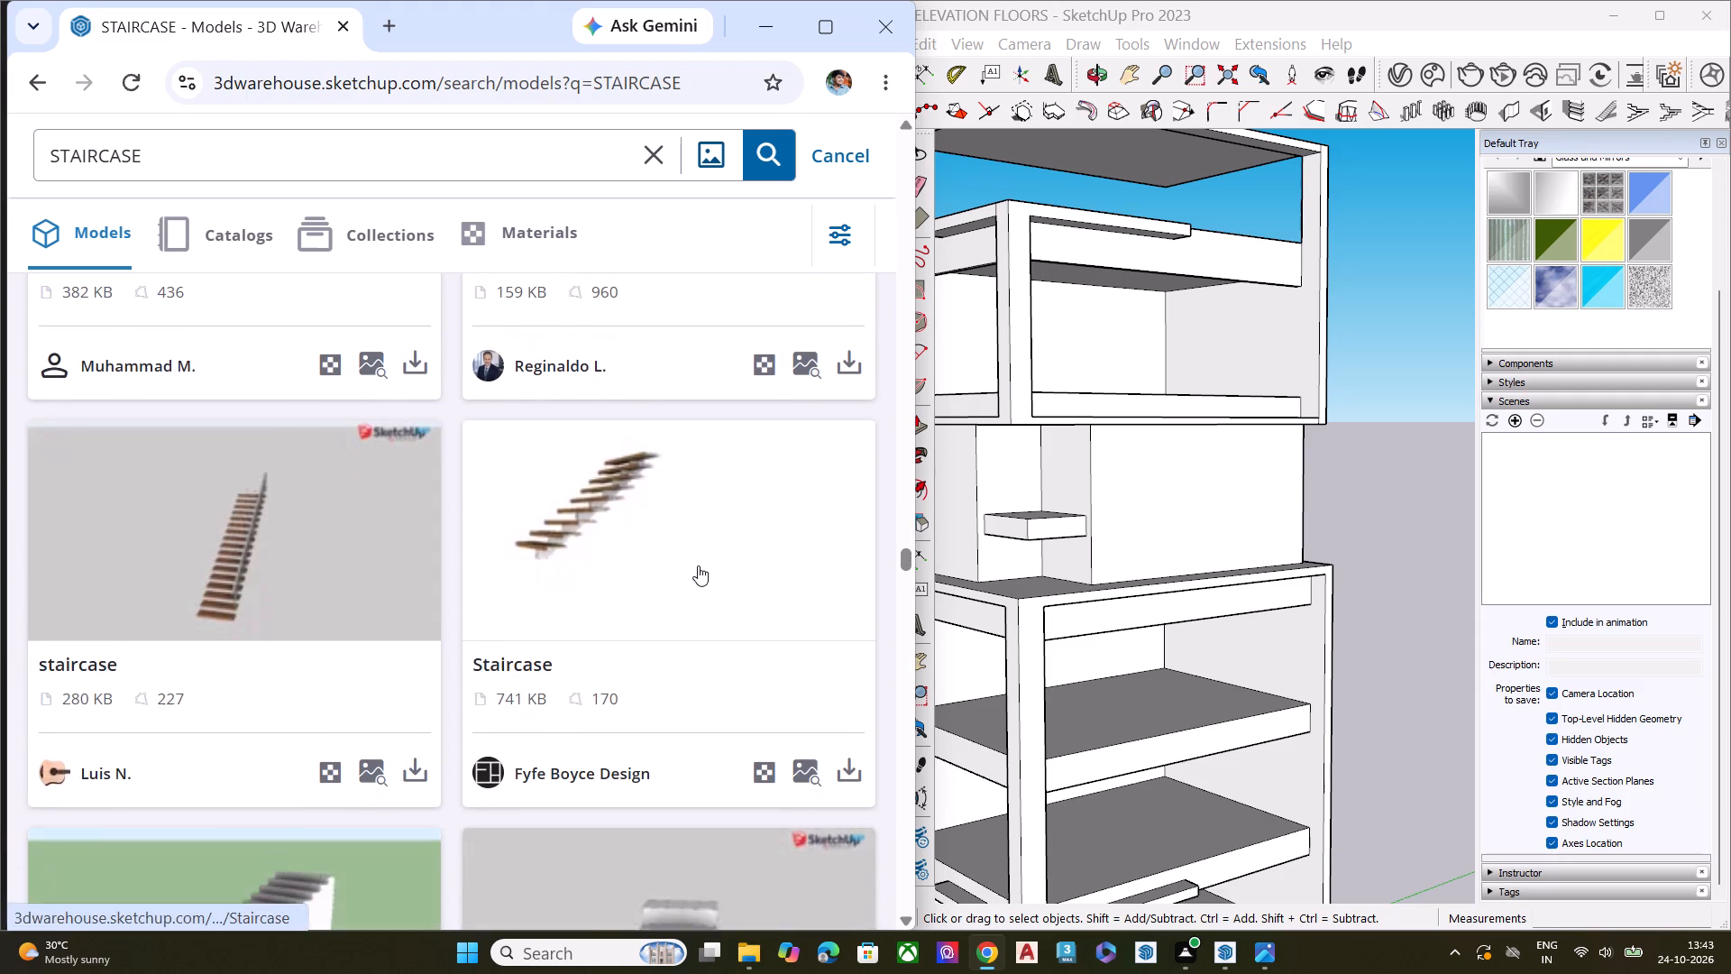
pyautogui.scroll(-4, 698, 565)
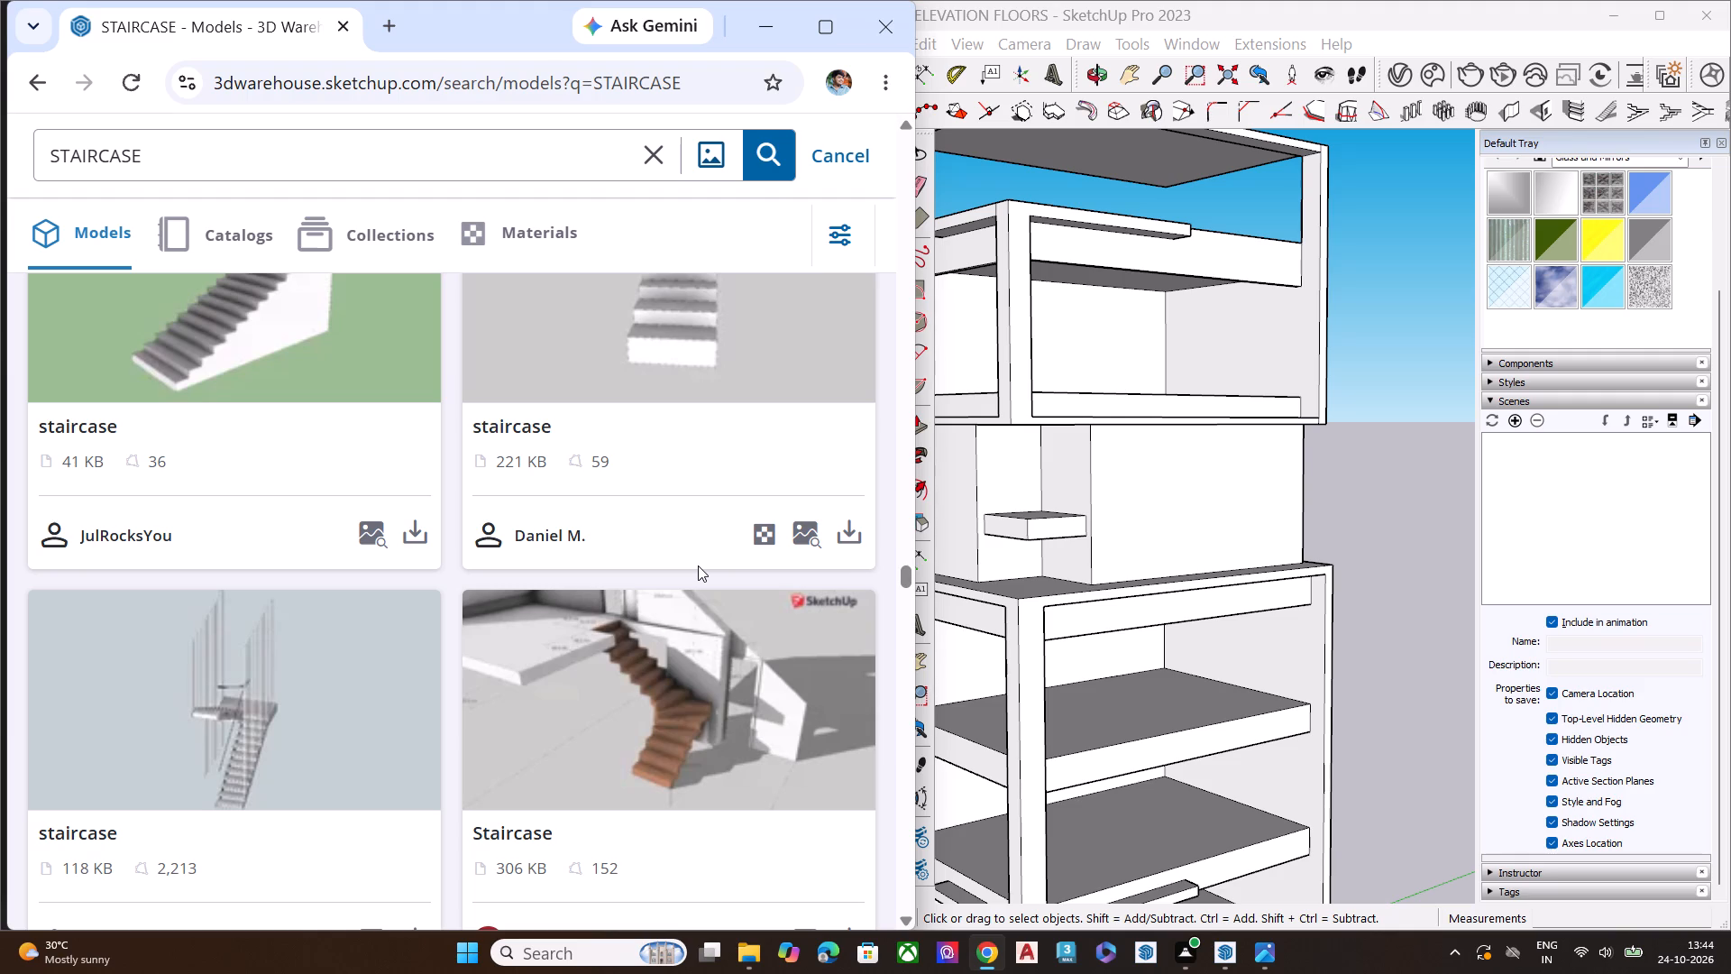
pyautogui.scroll(-9, 906, 583)
# Switch to SketchUp and undo the last two edge deletions on the upper frame's slab band.
pyautogui.scroll(-6, 1215, 645)
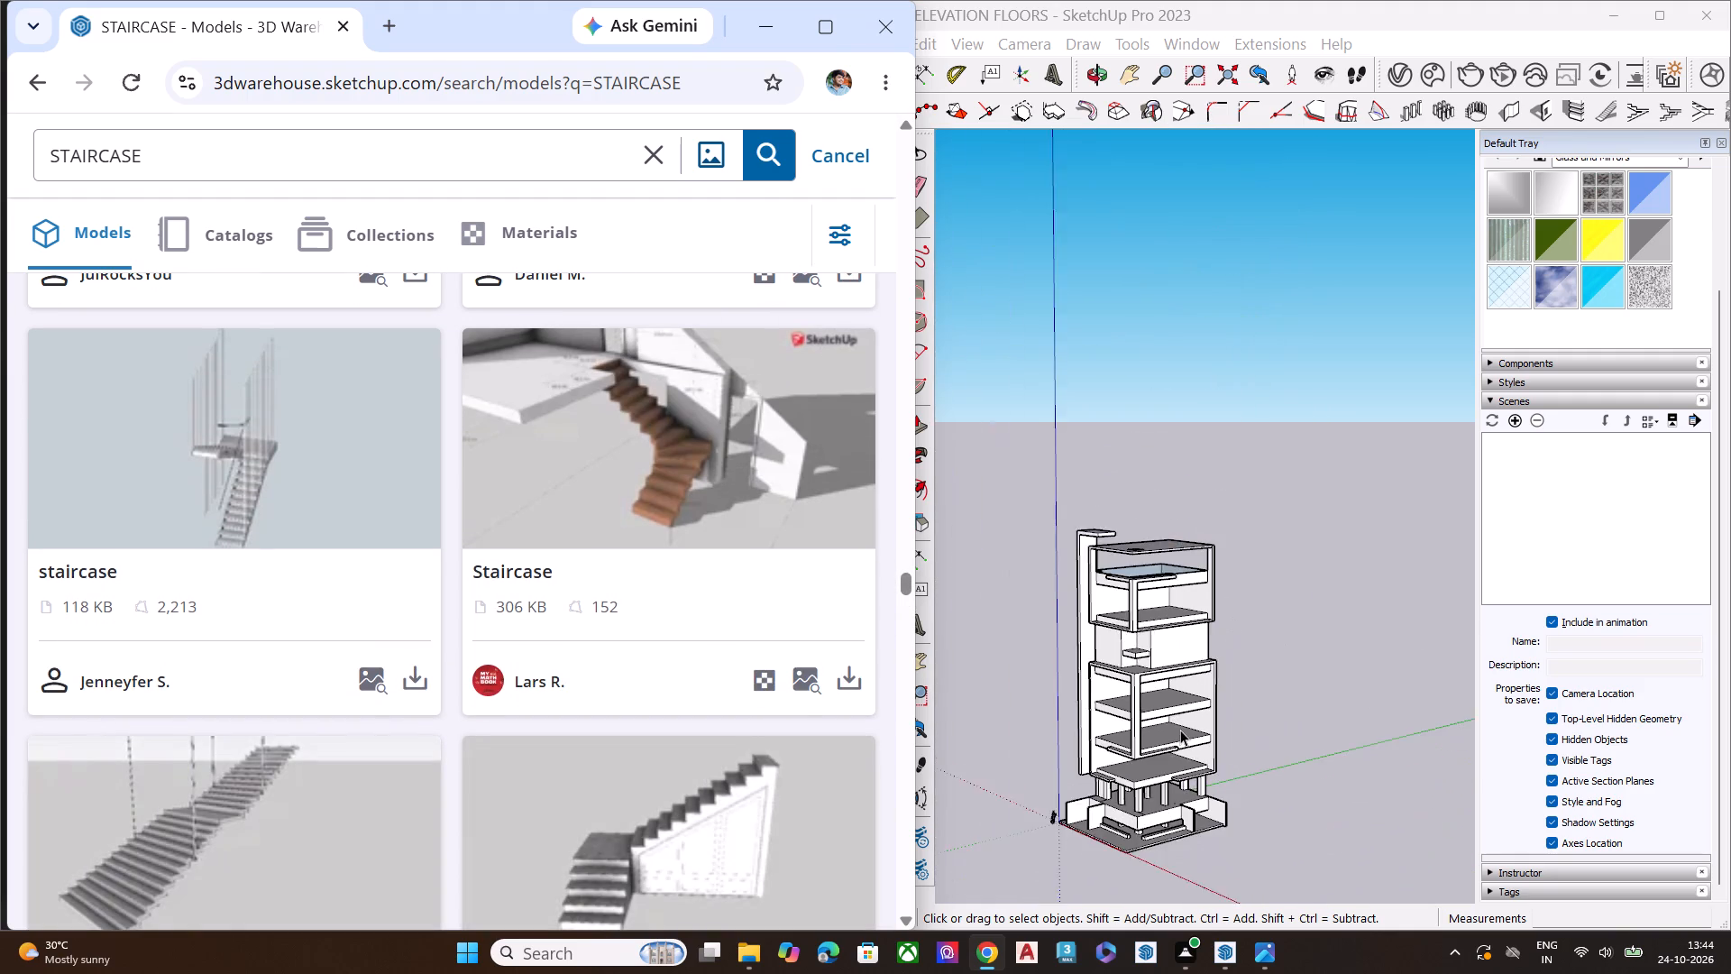
pyautogui.scroll(-2, 1180, 730)
pyautogui.middleClick(1171, 765)
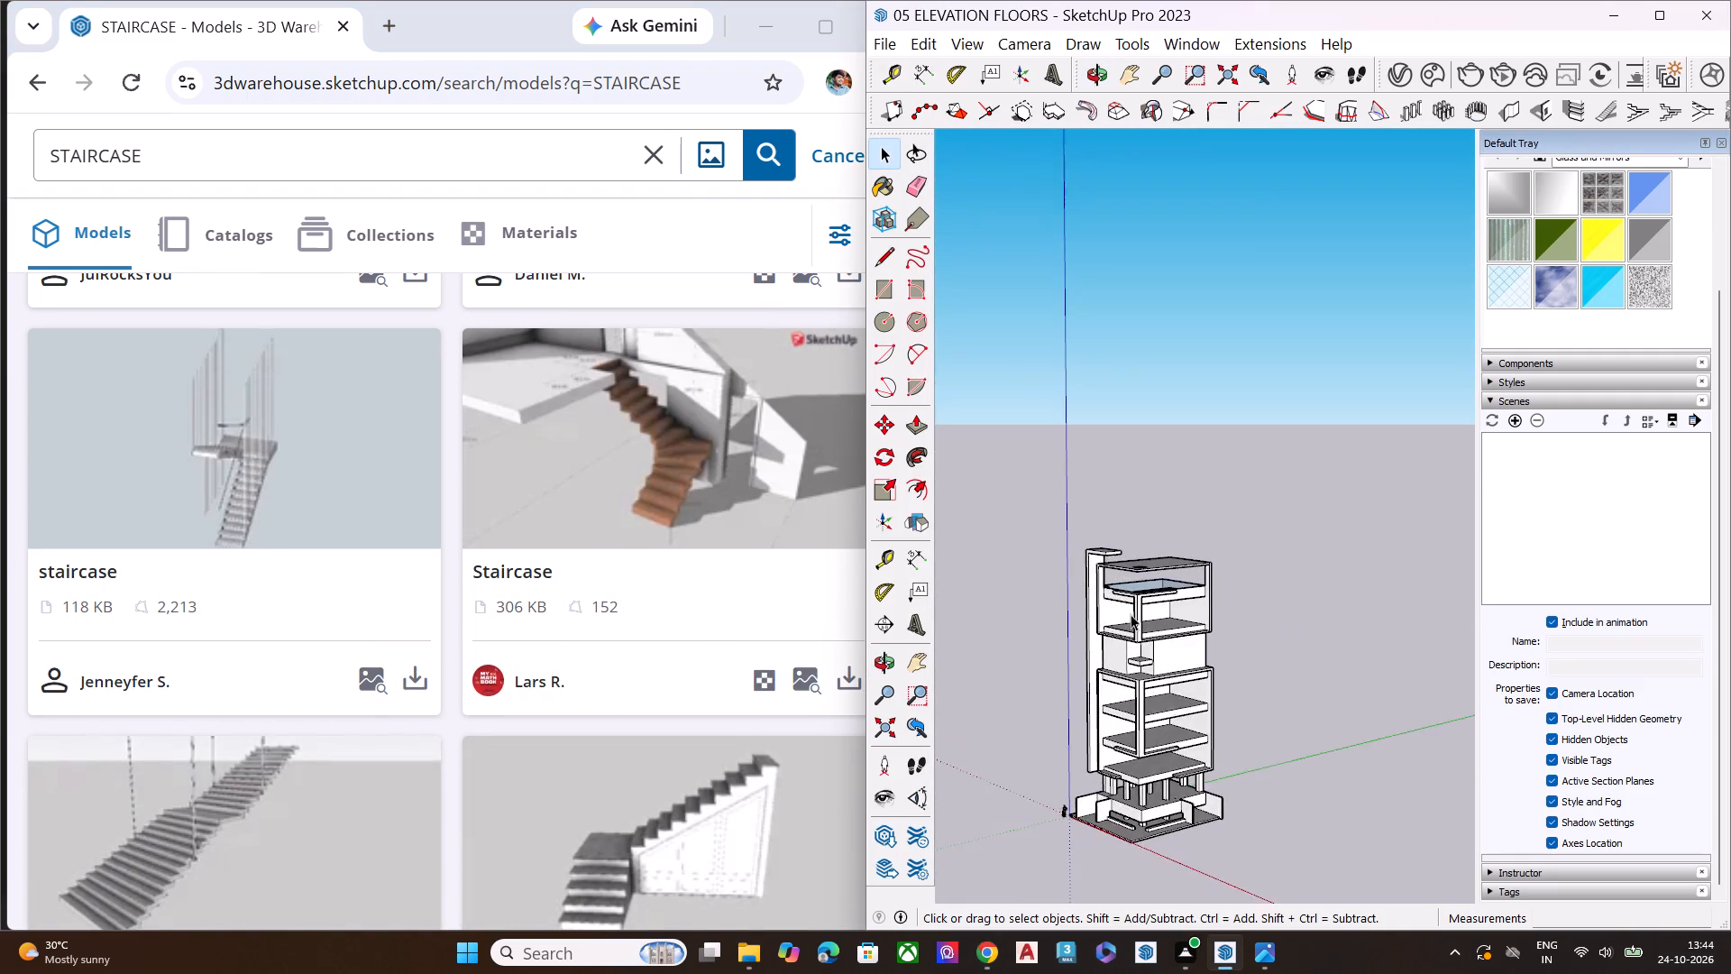
pyautogui.scroll(8, 1131, 607)
pyautogui.moveTo(1142, 607); pyautogui.dragTo(1021, 735, button='middle')
pyautogui.scroll(2, 1122, 641)
pyautogui.scroll(-1, 1159, 620)
pyautogui.scroll(5, 1159, 619)
pyautogui.hotkey('ctrl', 'z')
pyautogui.hotkey('ctrl', 'z')
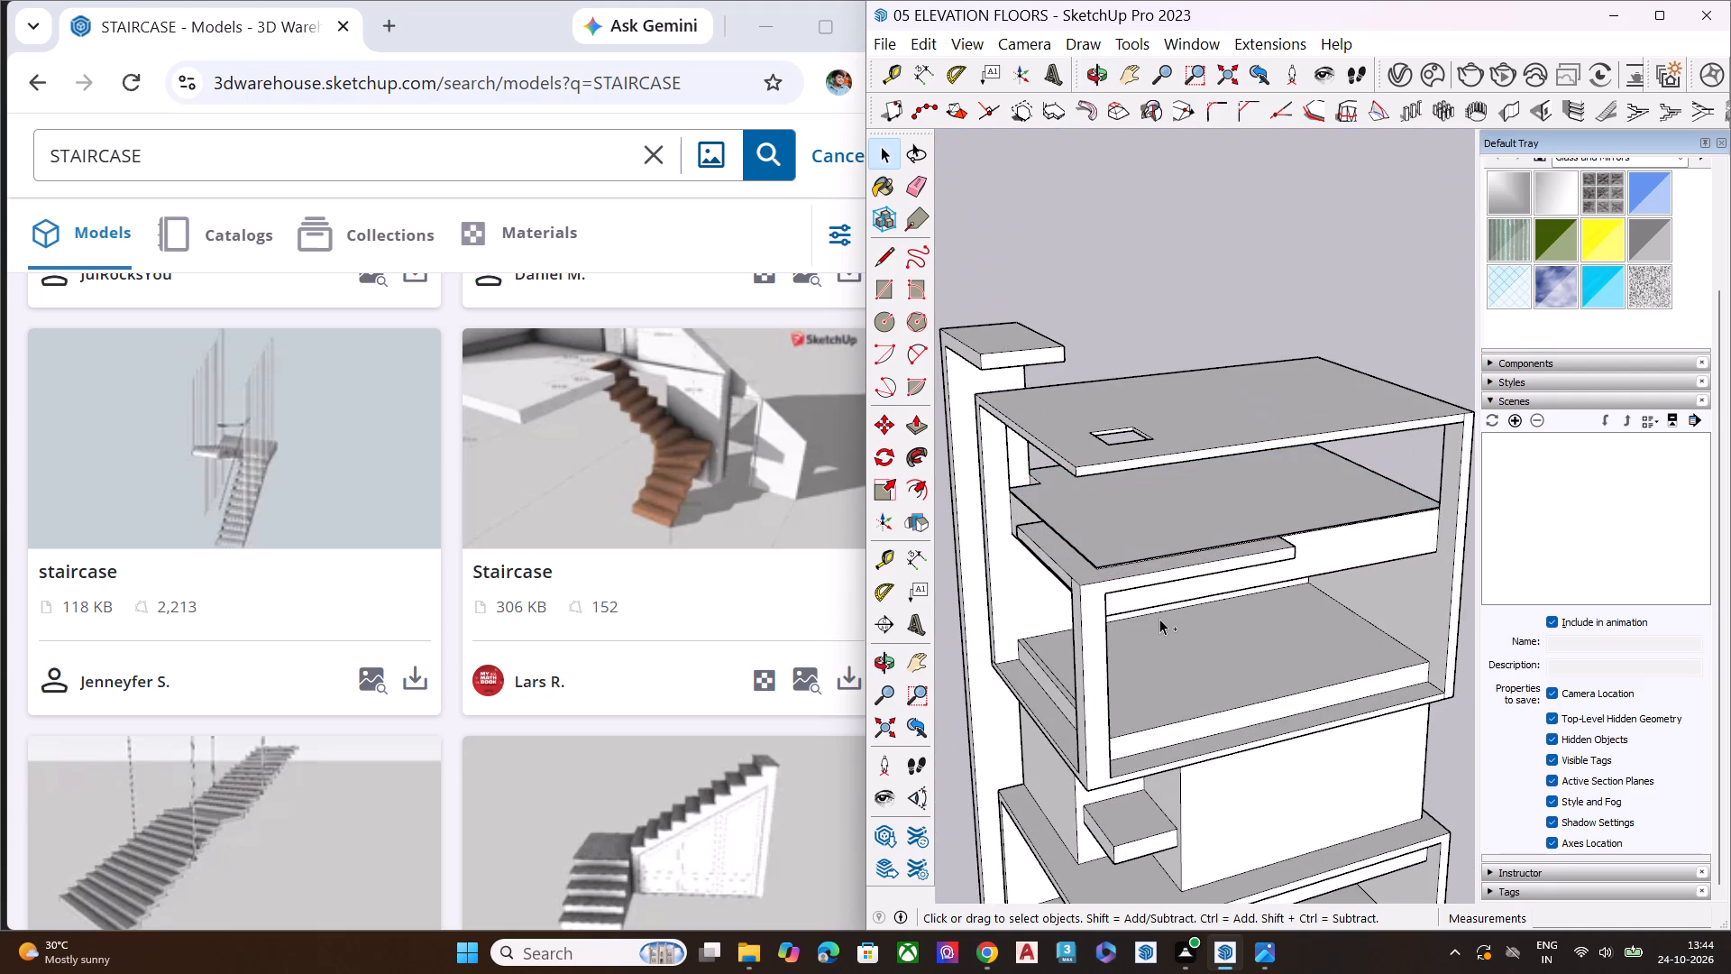
# Examine the upper frame's slab band, its top edges and its underside up close.
pyautogui.press('space')
pyautogui.scroll(-2, 1159, 619)
pyautogui.moveTo(1292, 544); pyautogui.dragTo(1222, 470, button='middle')
pyautogui.scroll(6, 1290, 538)
pyautogui.scroll(4, 1243, 614)
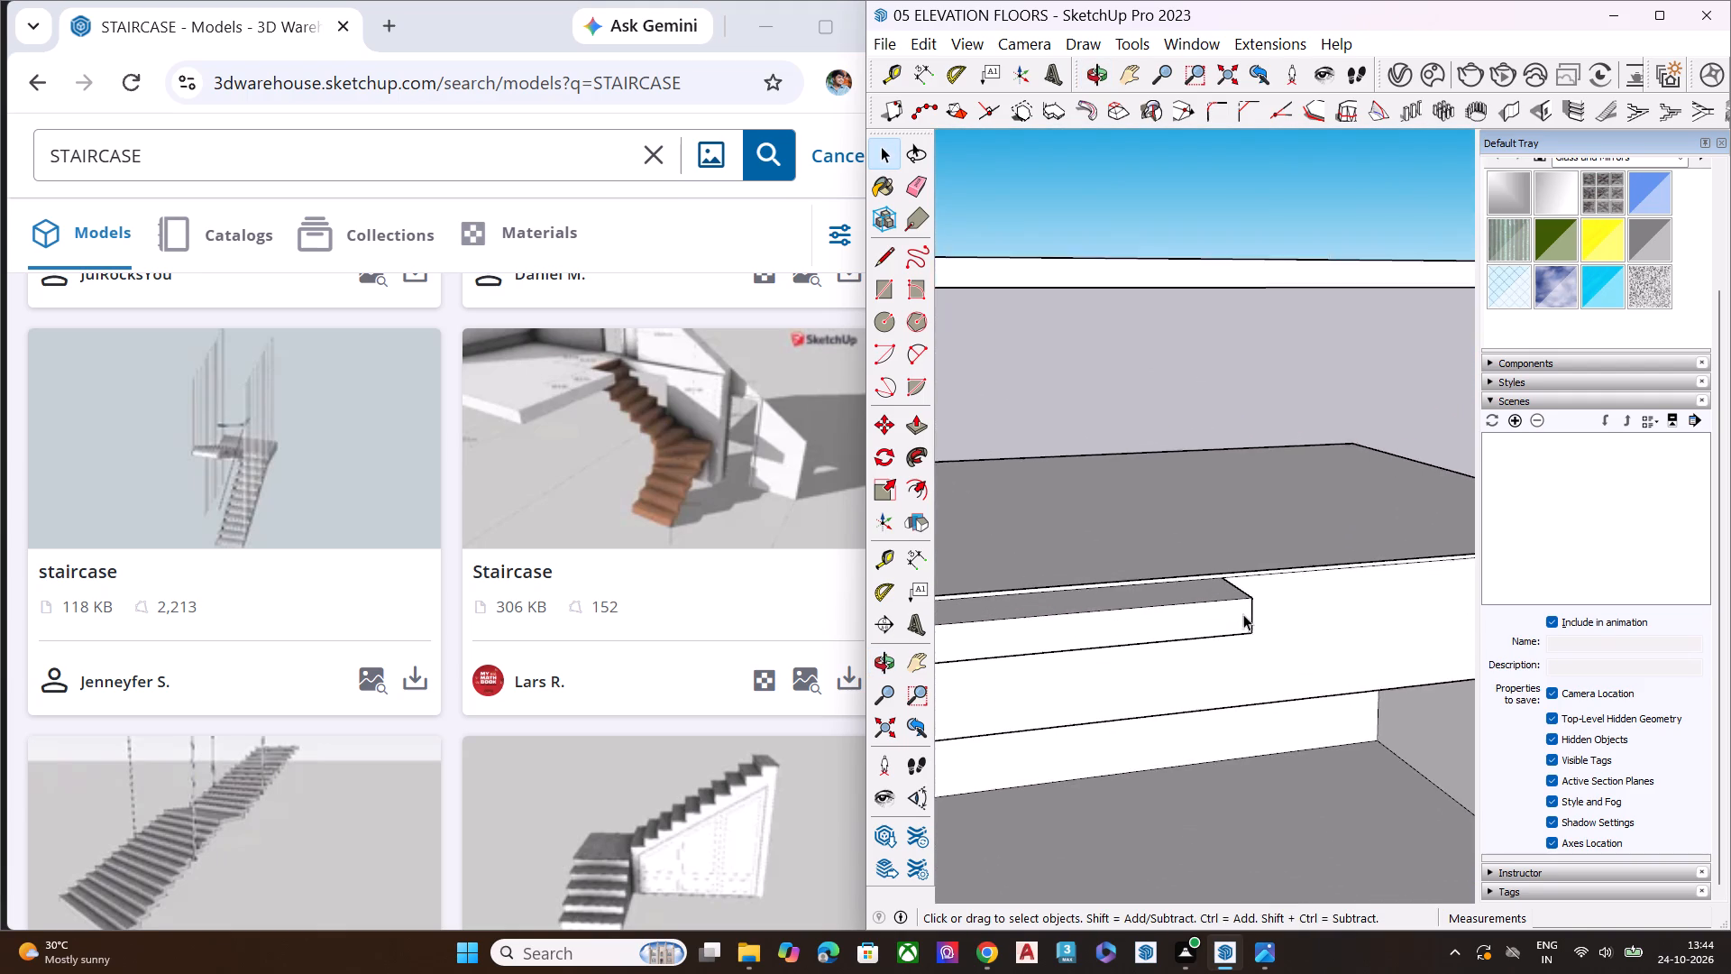
pyautogui.scroll(3, 1243, 614)
pyautogui.moveTo(1250, 577); pyautogui.dragTo(833, 333, button='middle')
pyautogui.scroll(1, 1010, 402)
pyautogui.scroll(2, 1241, 488)
pyautogui.moveTo(1240, 481); pyautogui.dragTo(1194, 439, button='middle')
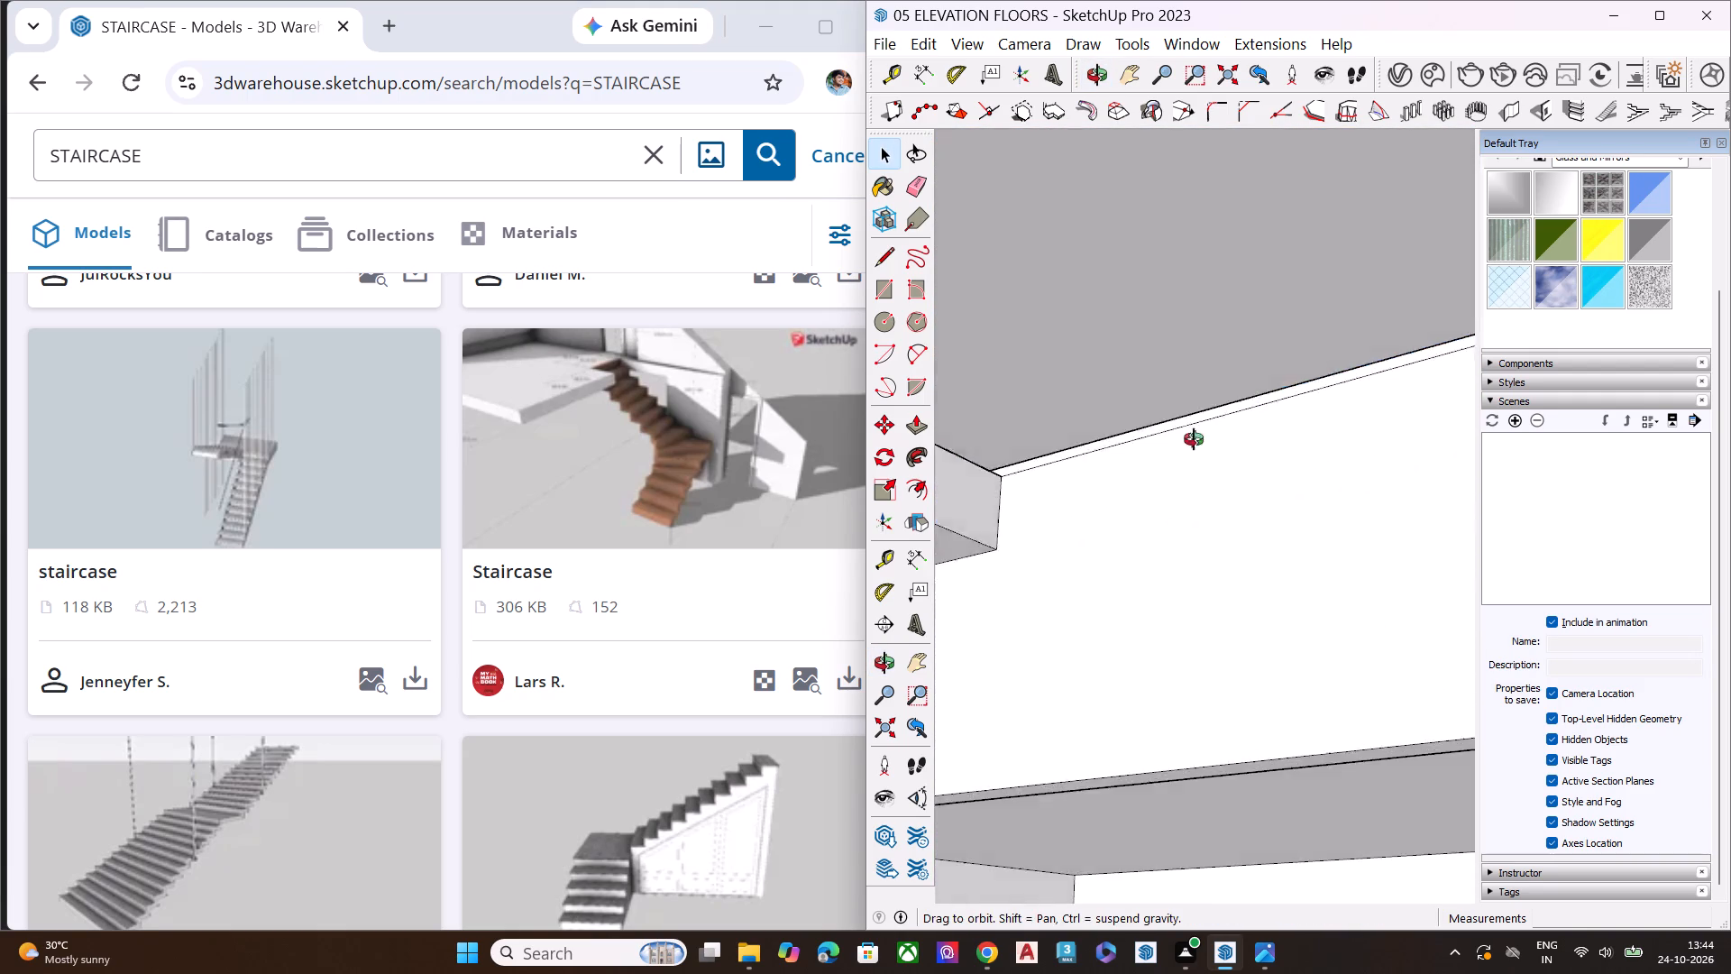
pyautogui.moveTo(1194, 439); pyautogui.dragTo(1126, 413, button='middle')
pyautogui.scroll(-4, 1103, 410)
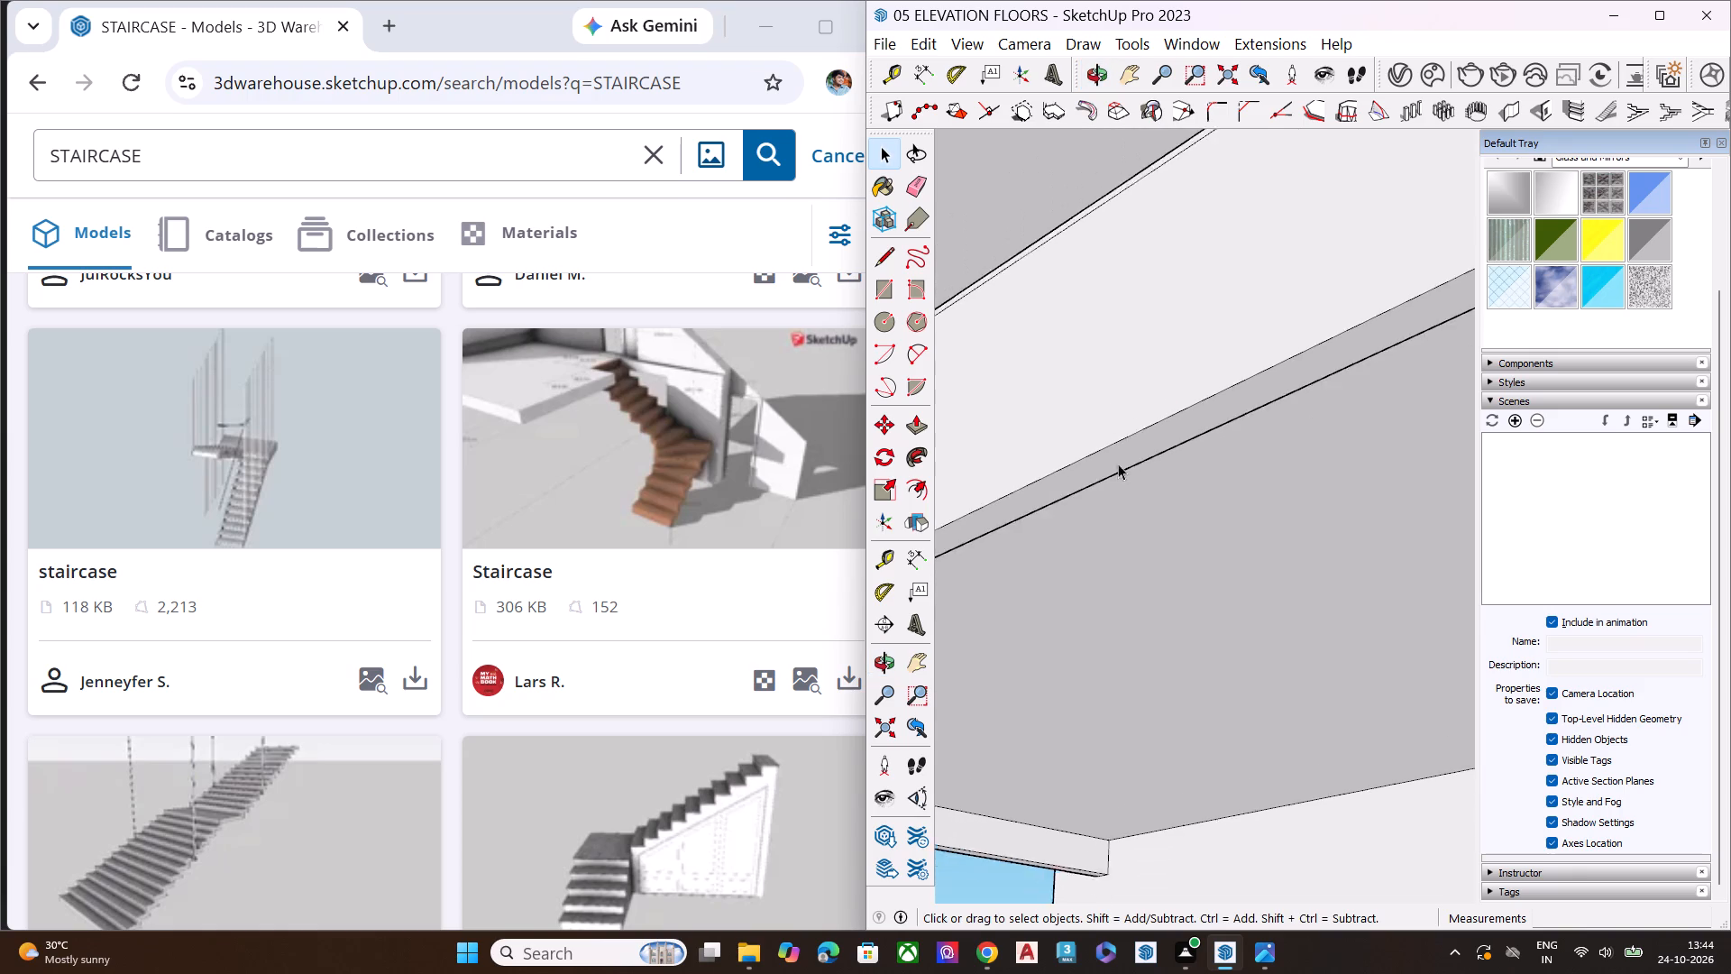
pyautogui.scroll(-3, 1118, 464)
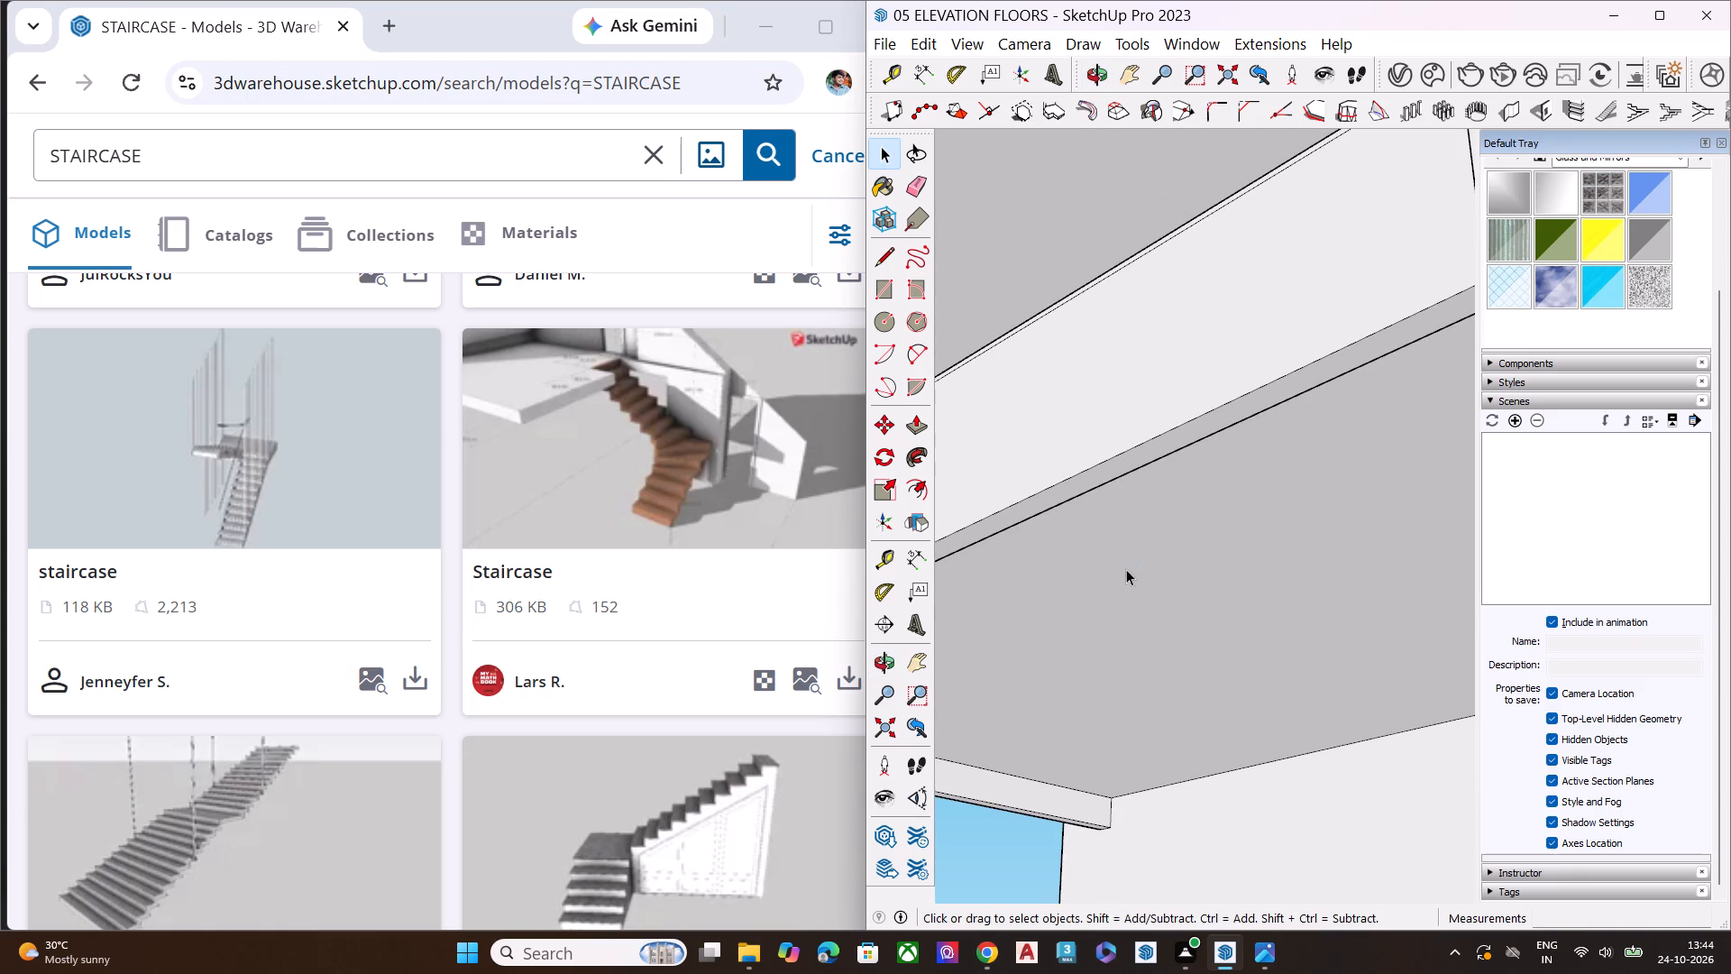
pyautogui.press('space')
pyautogui.press('space')
pyautogui.scroll(-6, 1163, 598)
pyautogui.press('space')
pyautogui.press('space')
pyautogui.scroll(-7, 1152, 606)
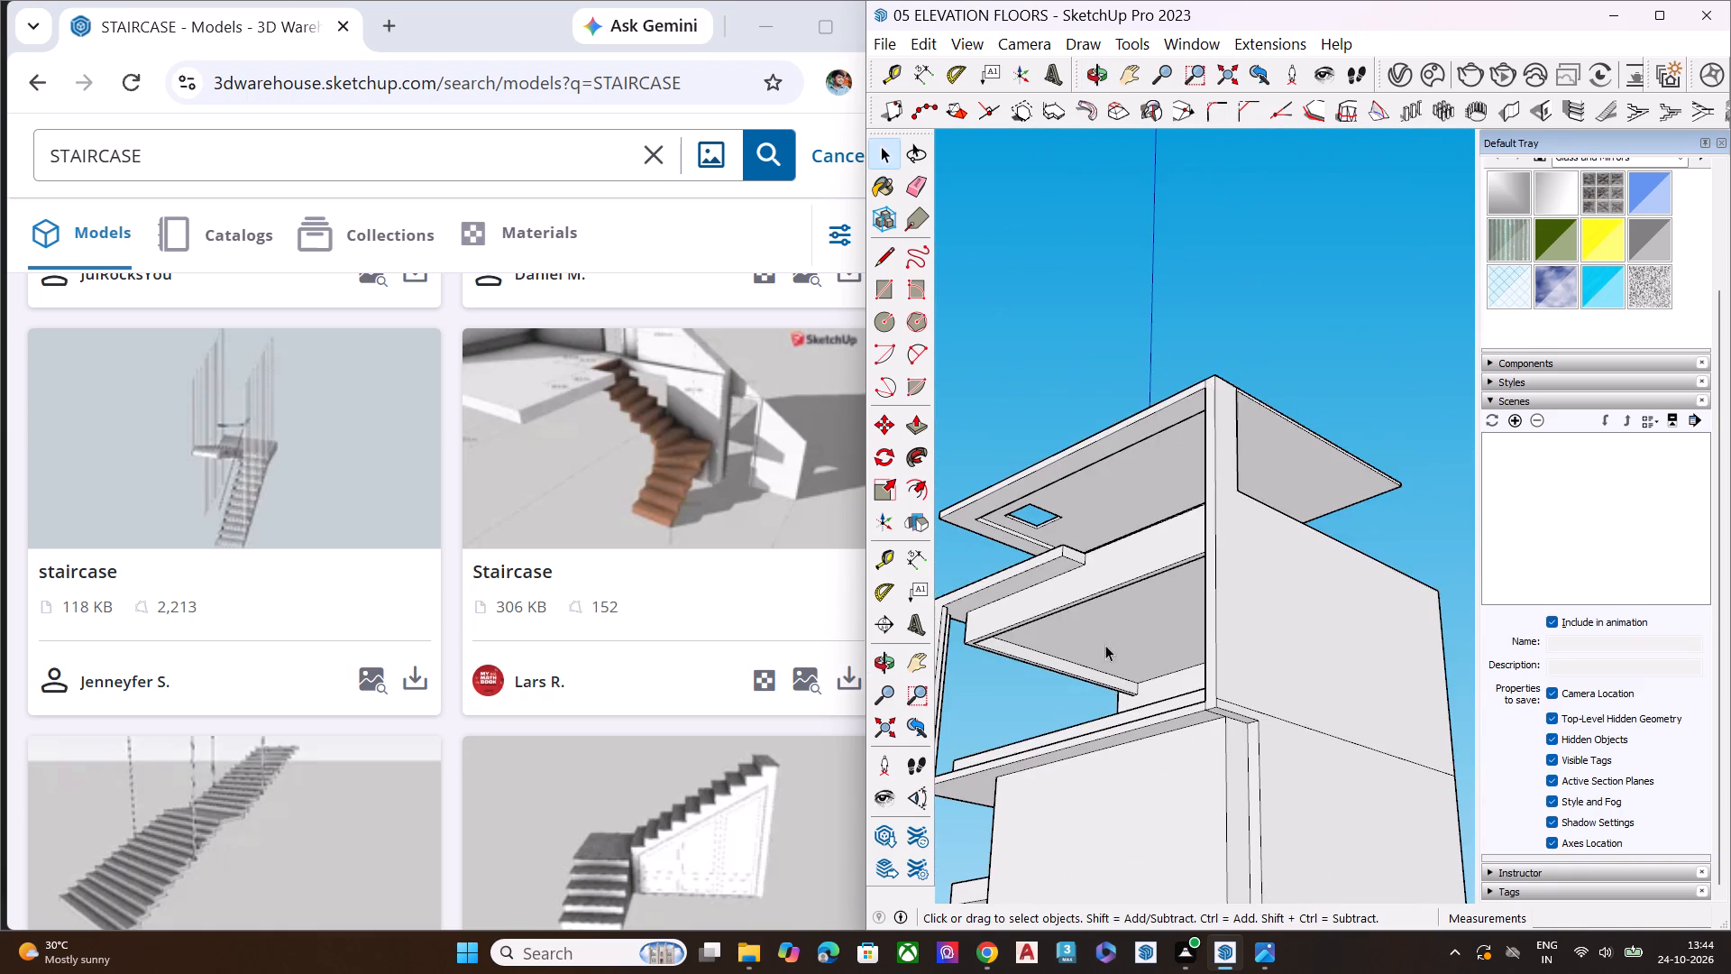
pyautogui.moveTo(1122, 675); pyautogui.dragTo(1140, 704, button='middle')
# Save the tower model.
pyautogui.hotkey('ctrl', 's')
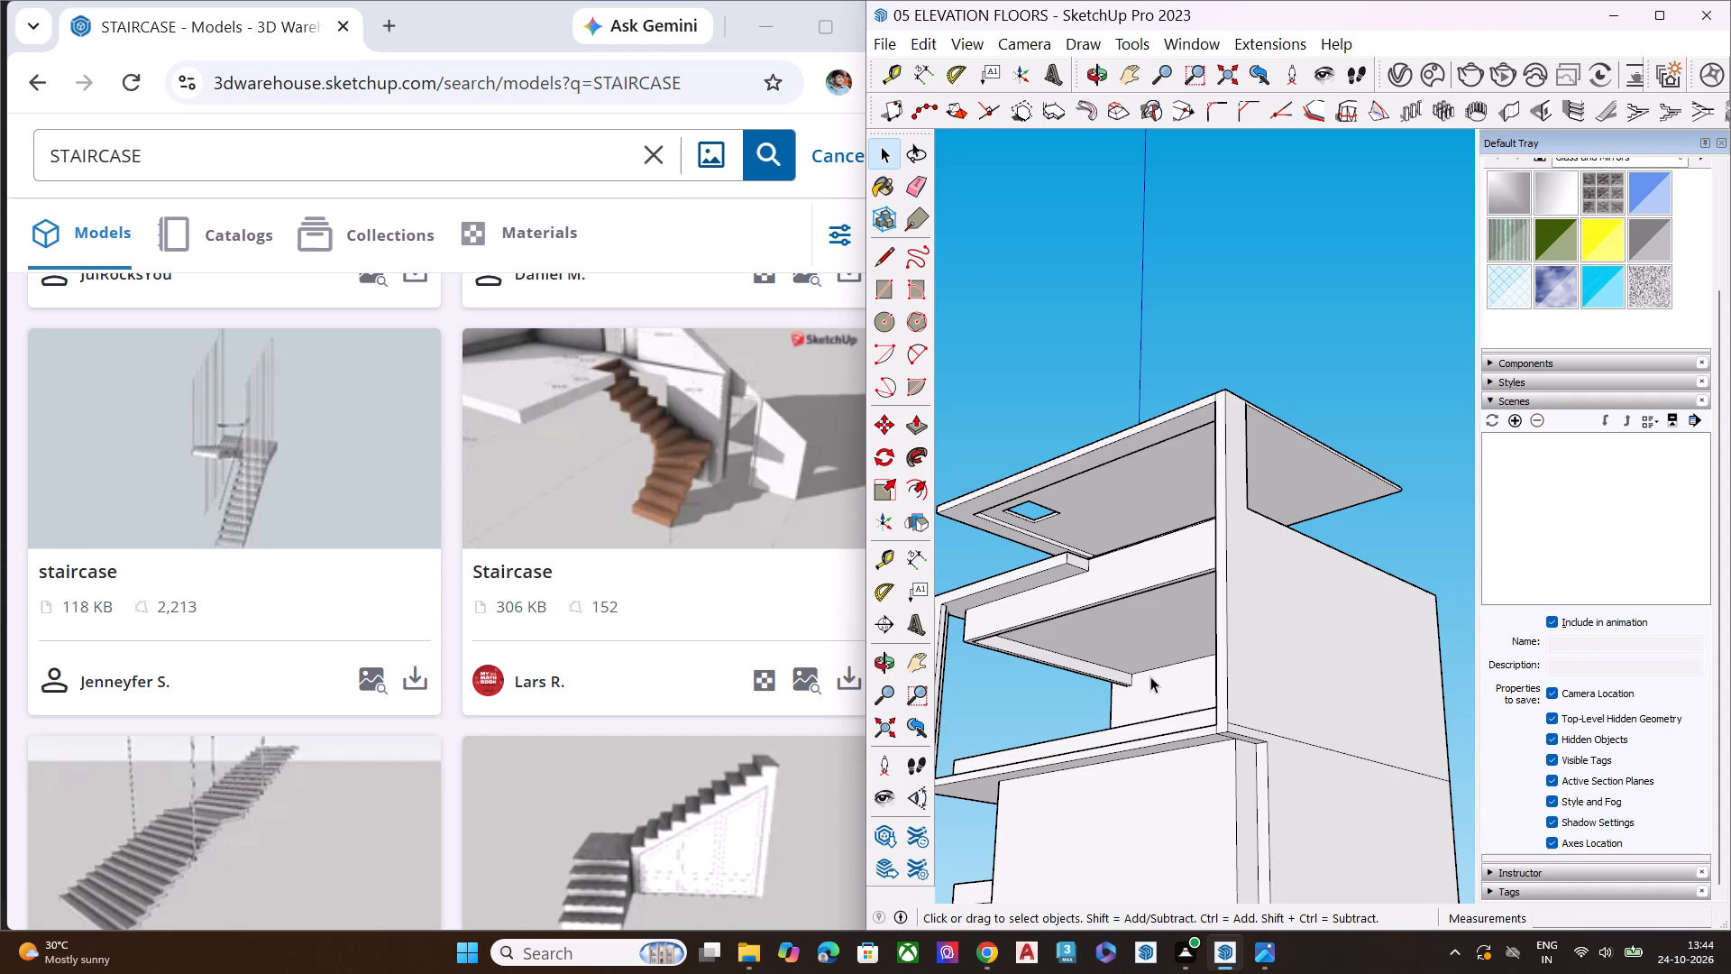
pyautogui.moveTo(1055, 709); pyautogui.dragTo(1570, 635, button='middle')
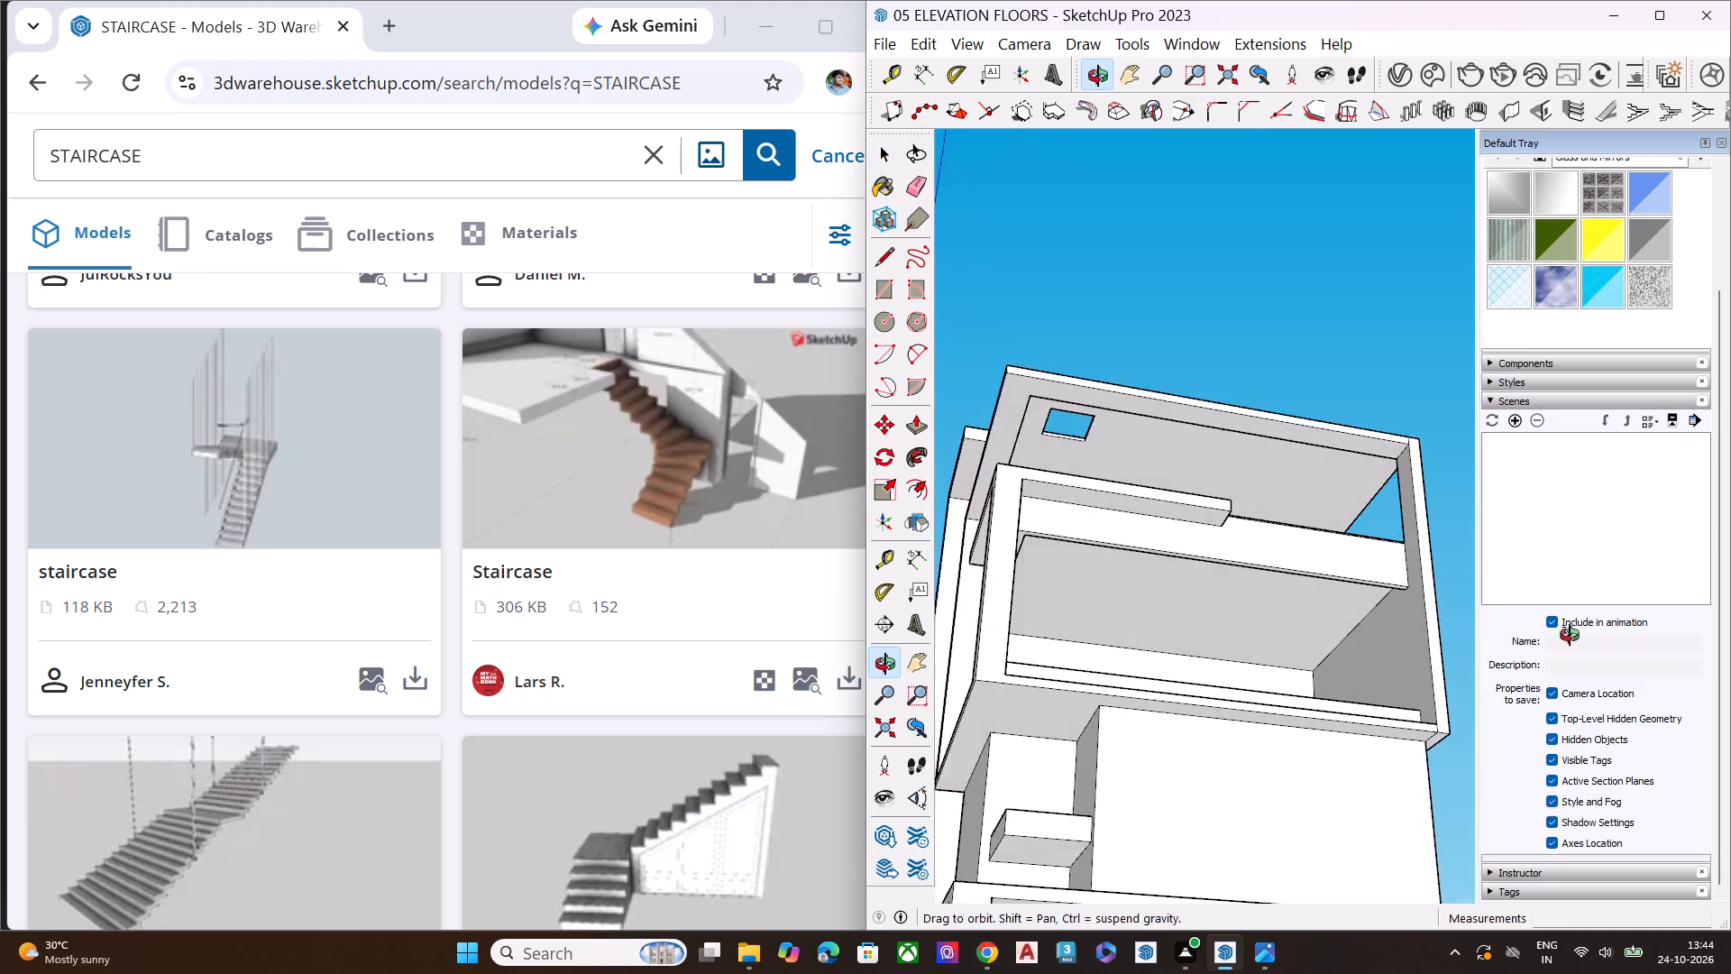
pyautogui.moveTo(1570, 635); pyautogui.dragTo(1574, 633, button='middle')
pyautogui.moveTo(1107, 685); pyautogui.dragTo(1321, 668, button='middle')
# Look through further STAIRCASE model results in 3D Warehouse for a suitable staircase and load more at the end.
pyautogui.scroll(1, 729, 703)
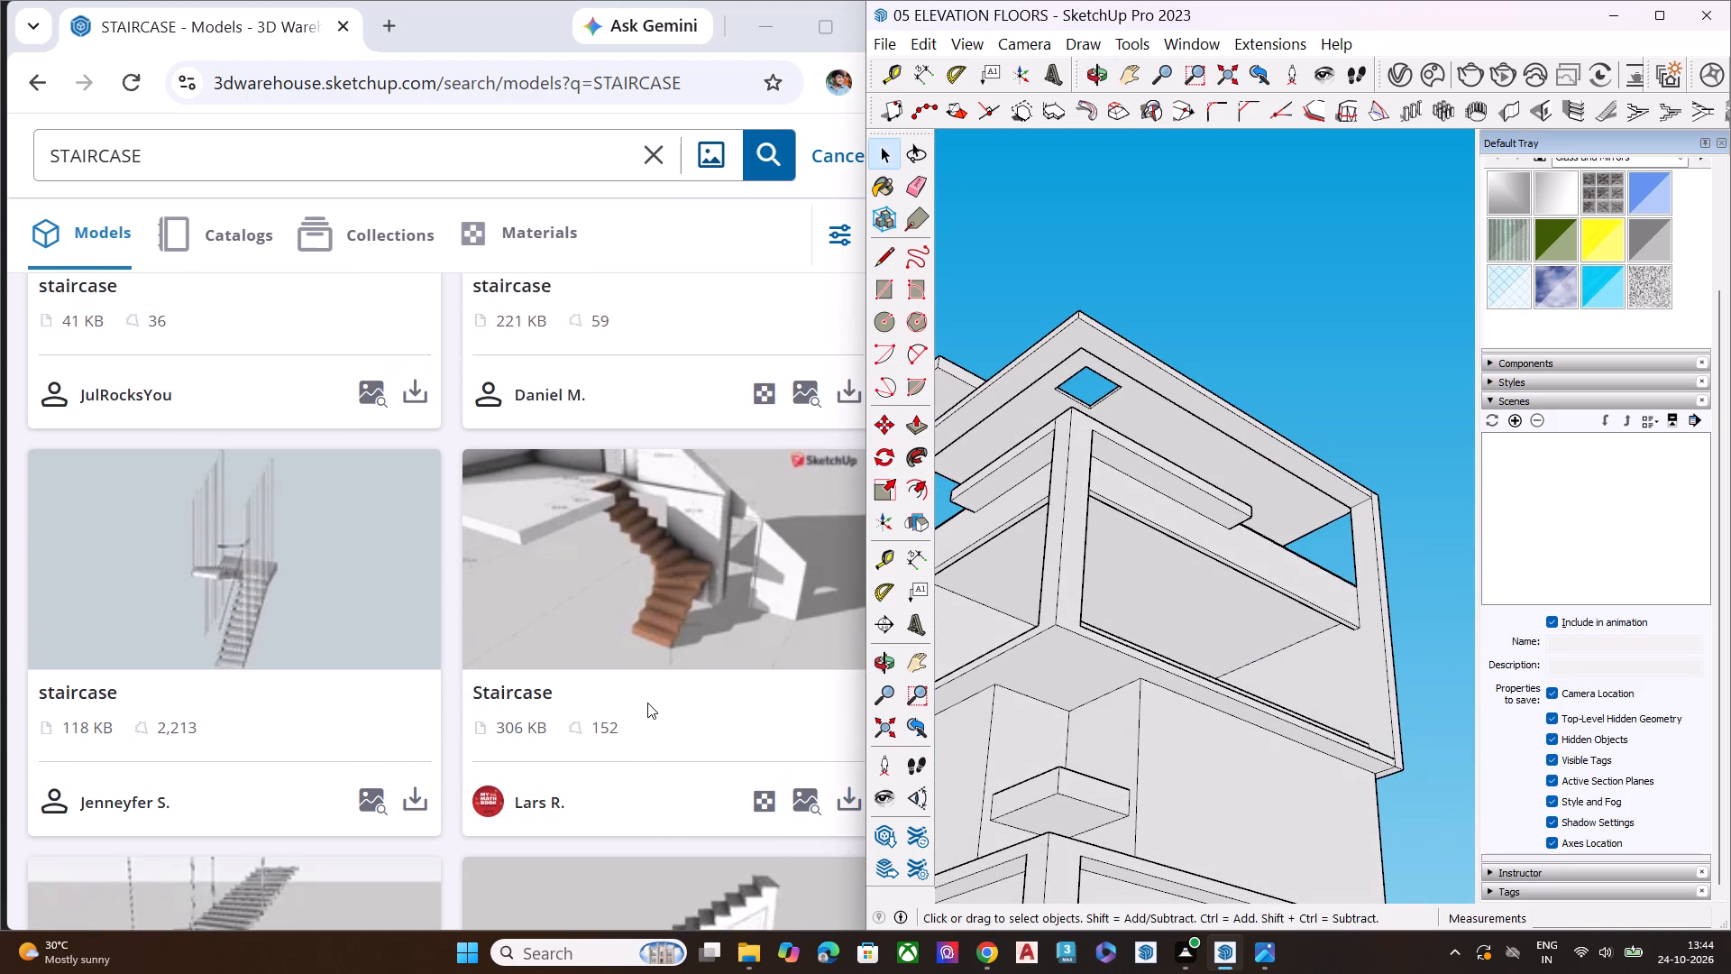
pyautogui.scroll(1, 647, 703)
pyautogui.scroll(-11, 647, 703)
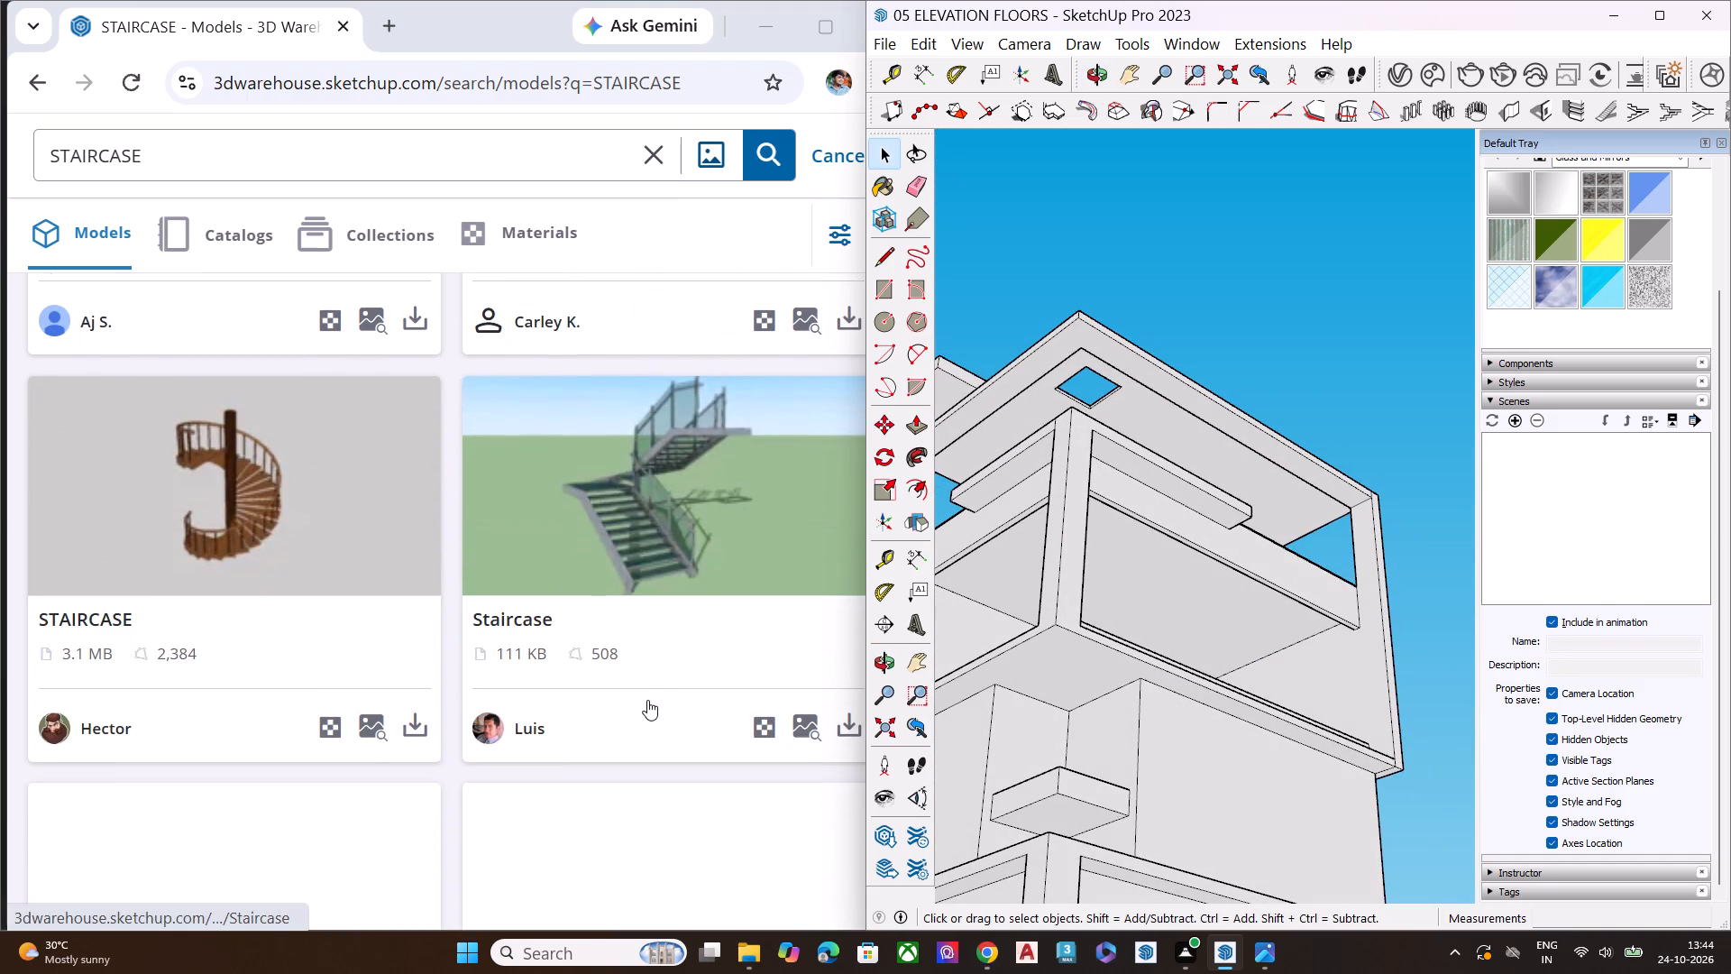
pyautogui.scroll(-6, 647, 700)
pyautogui.scroll(3, 647, 700)
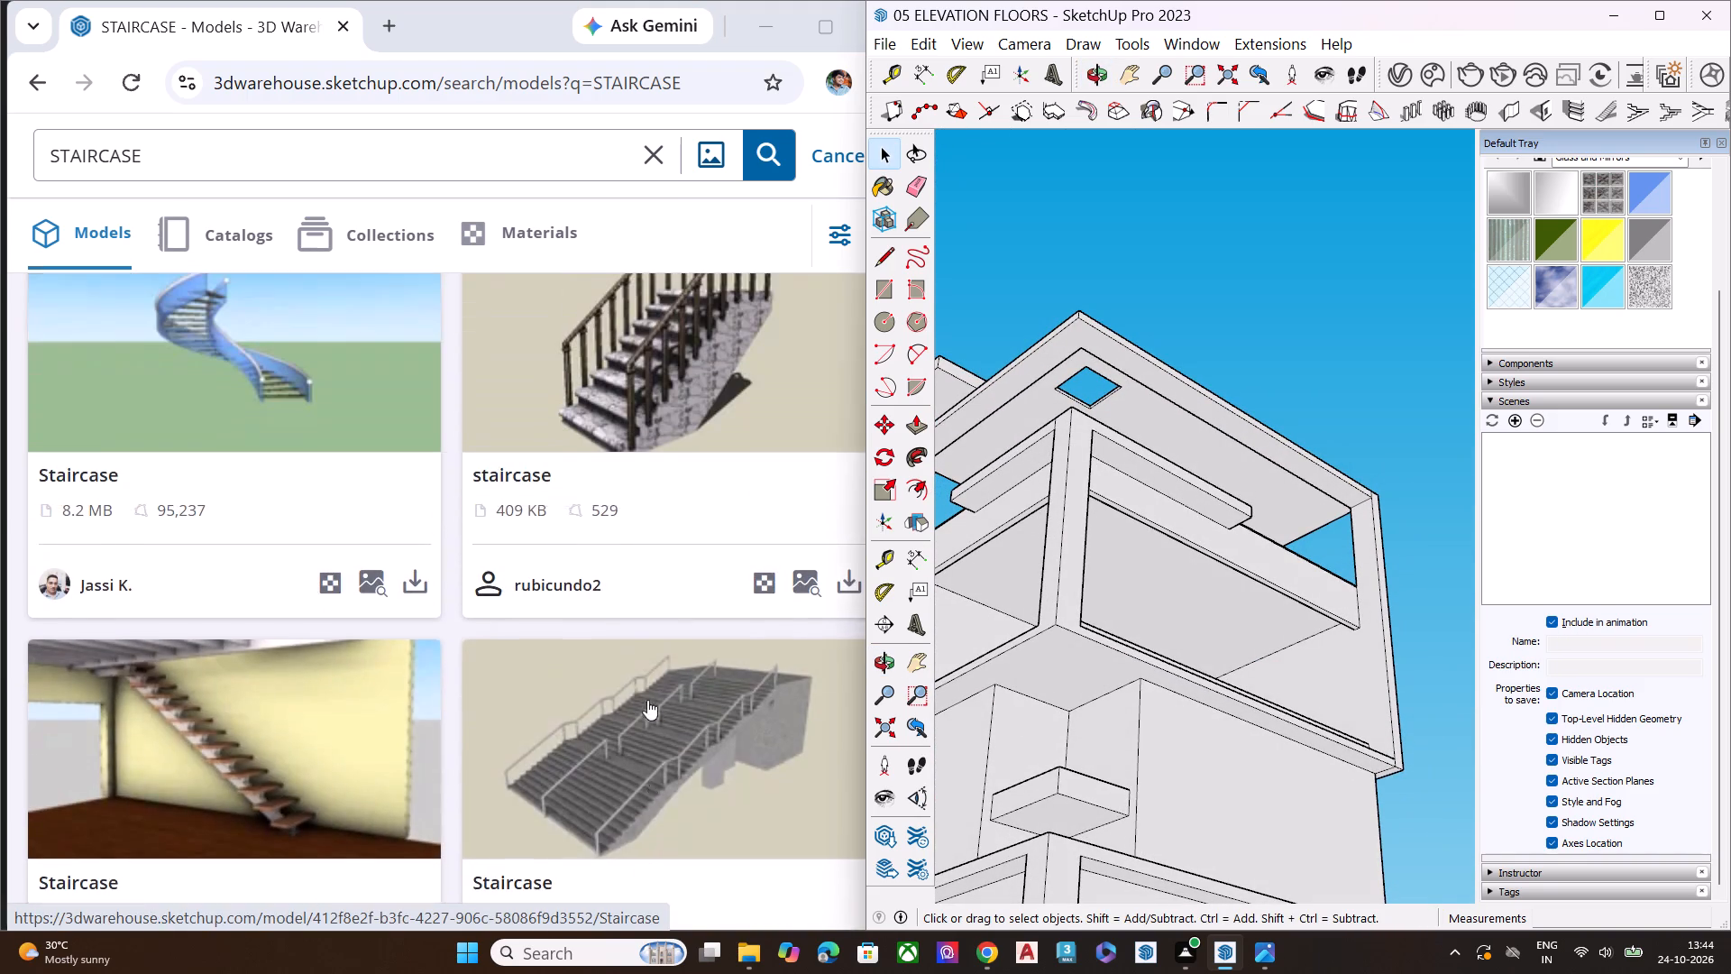
pyautogui.scroll(-3, 647, 700)
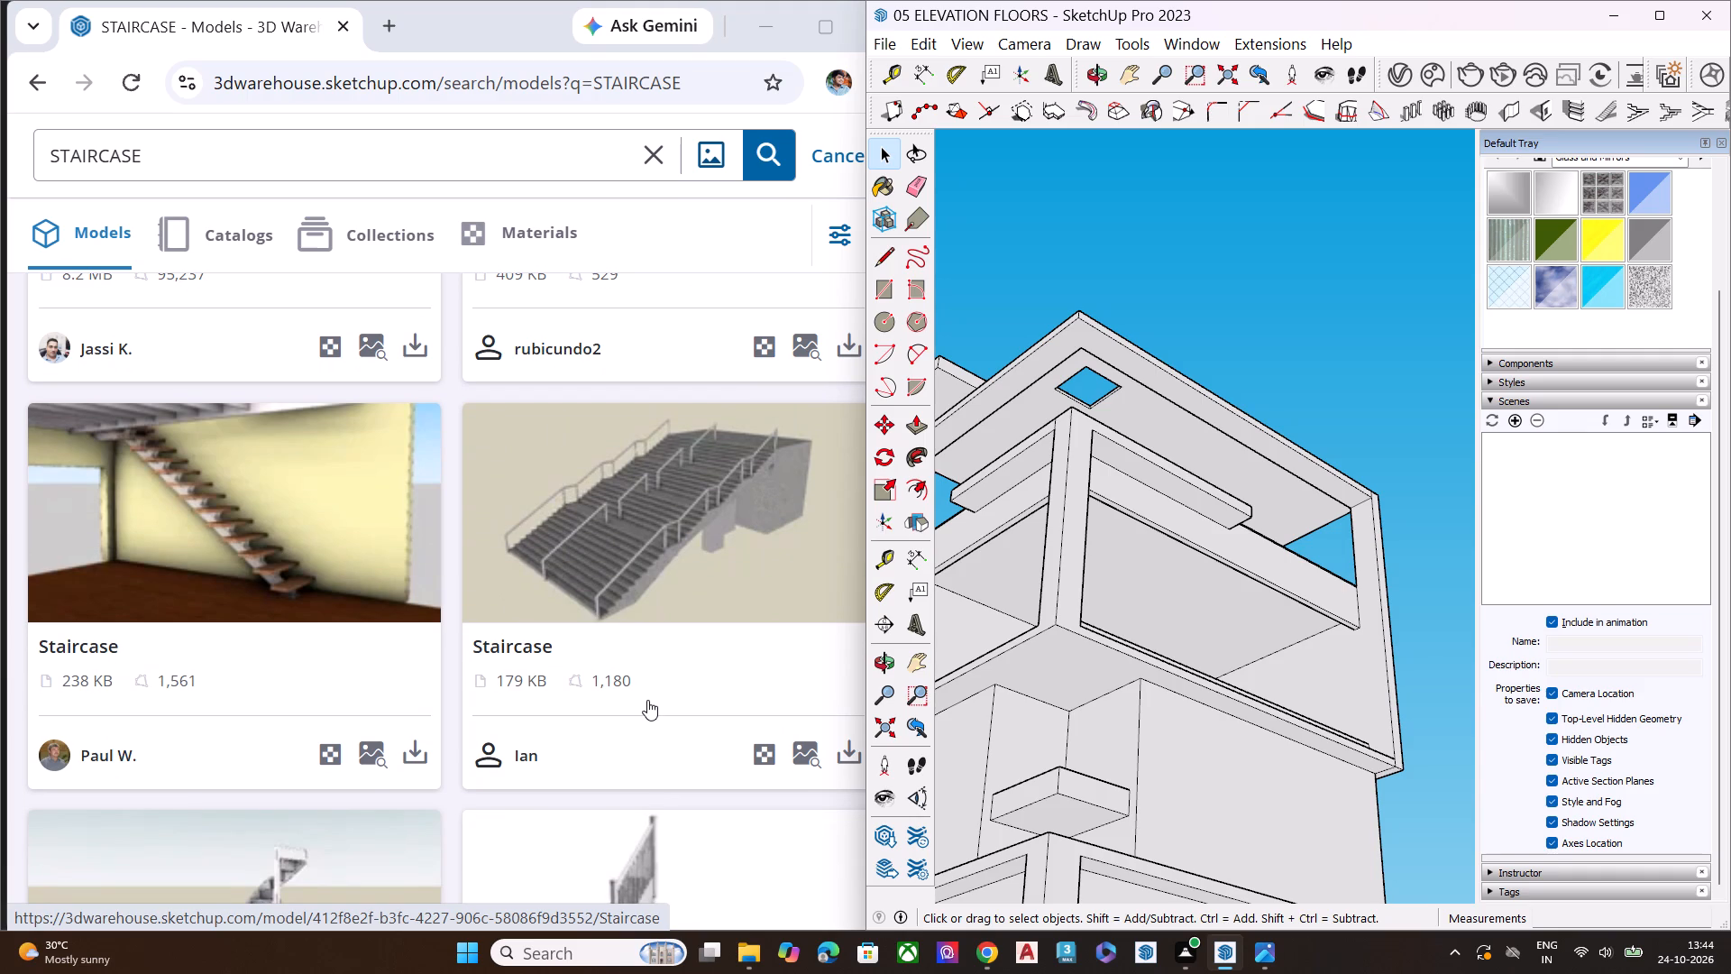
pyautogui.scroll(-12, 647, 700)
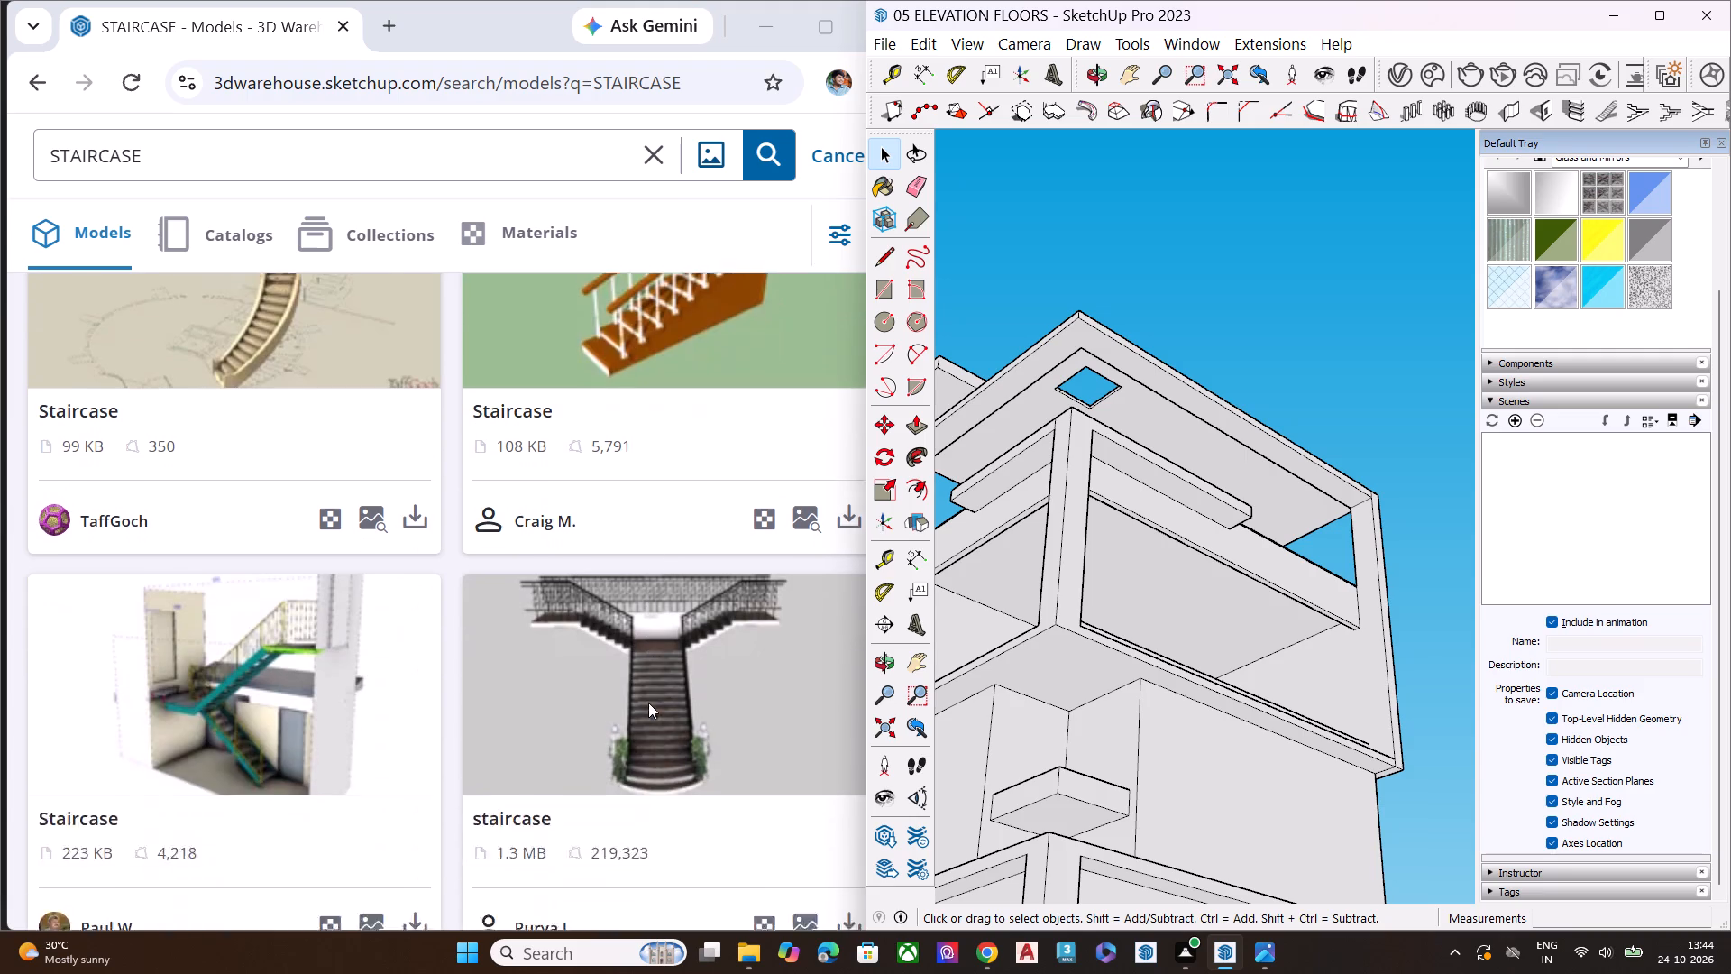
pyautogui.scroll(-4, 648, 703)
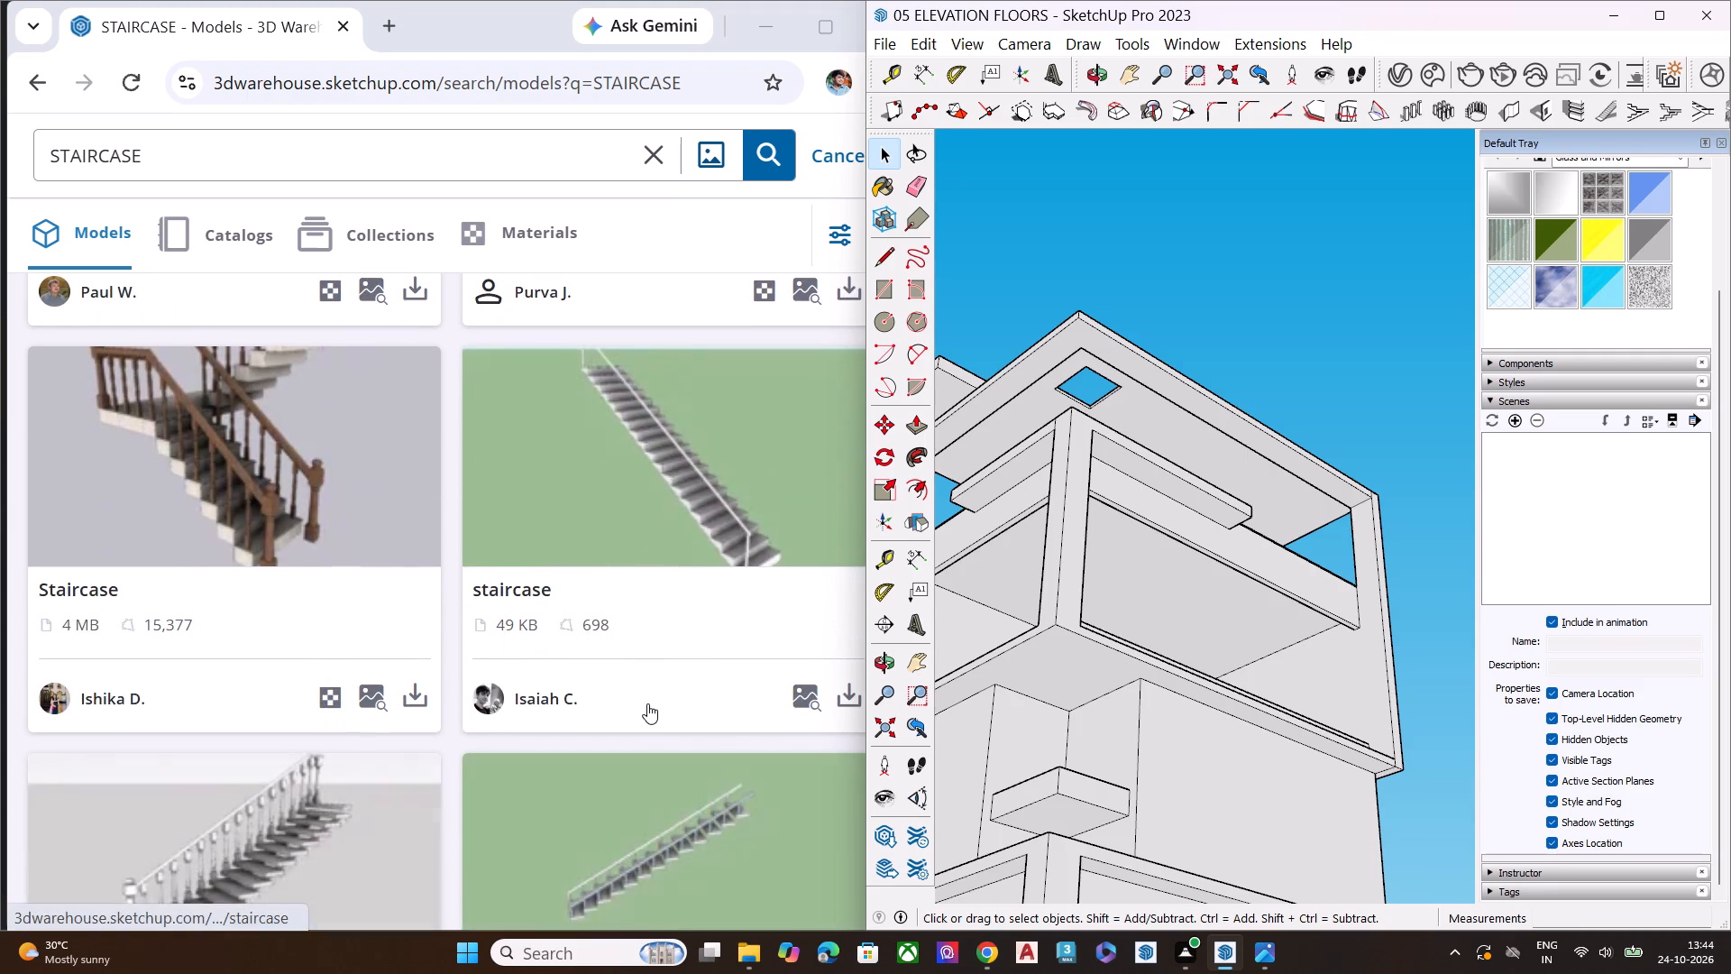
pyautogui.scroll(-6, 647, 703)
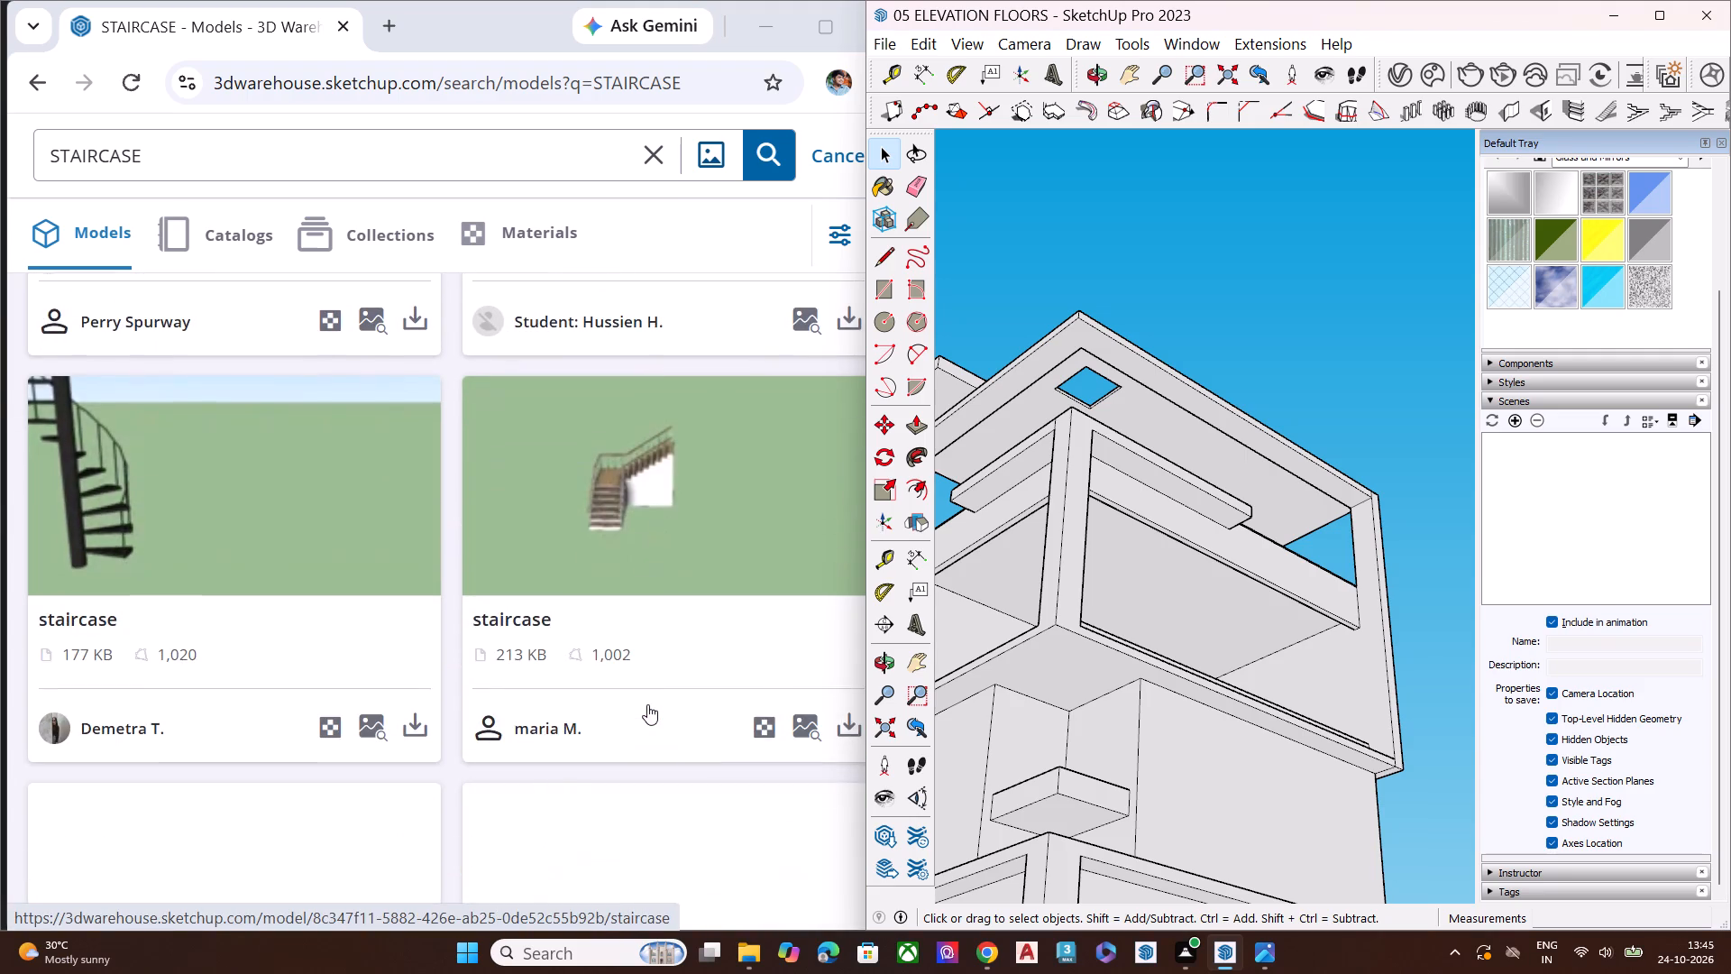
pyautogui.scroll(-8, 647, 704)
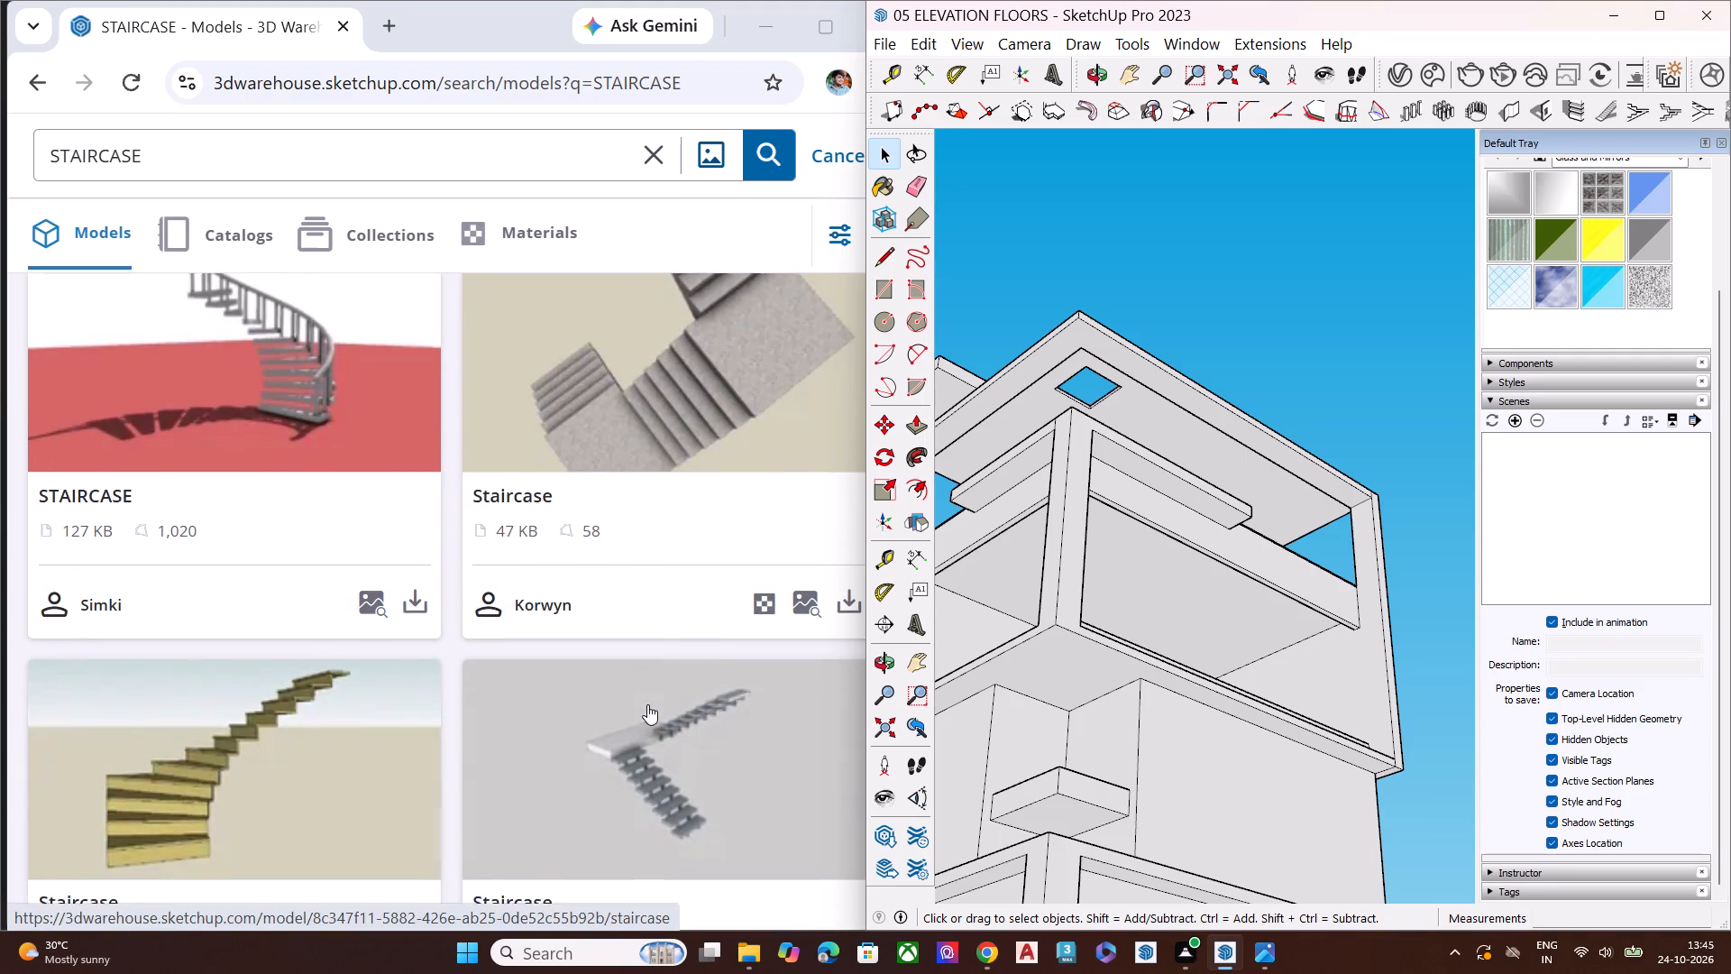
pyautogui.scroll(-6, 647, 704)
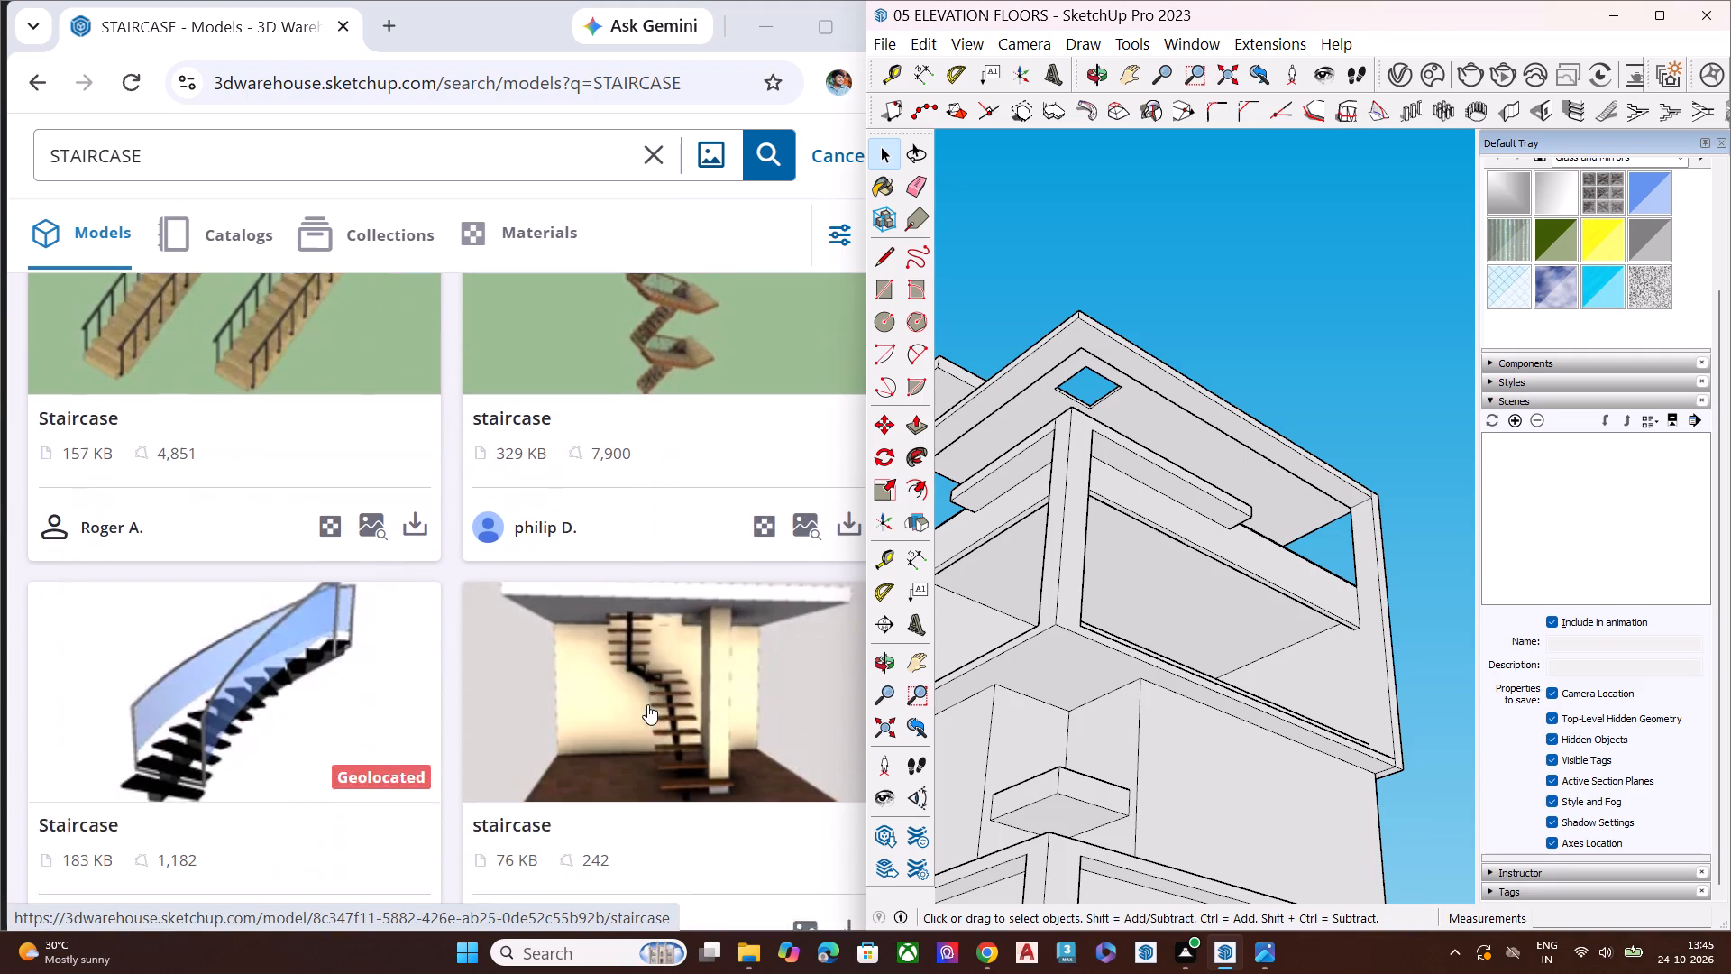
pyautogui.scroll(-16, 647, 704)
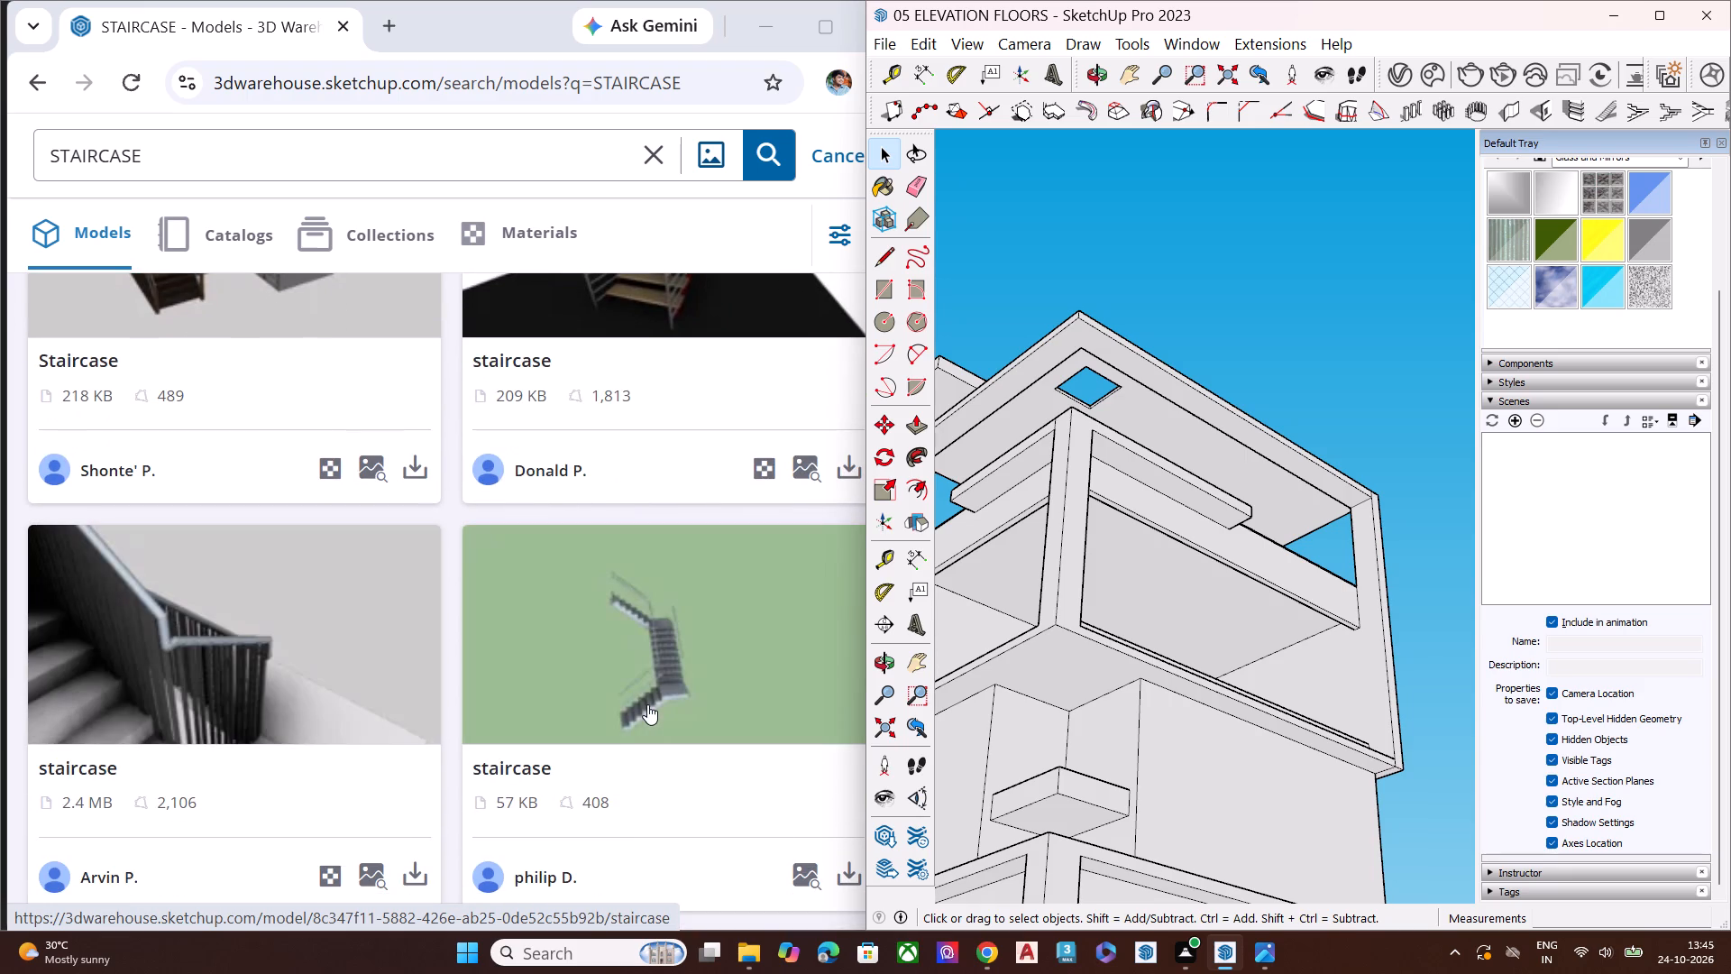
pyautogui.scroll(-3, 647, 699)
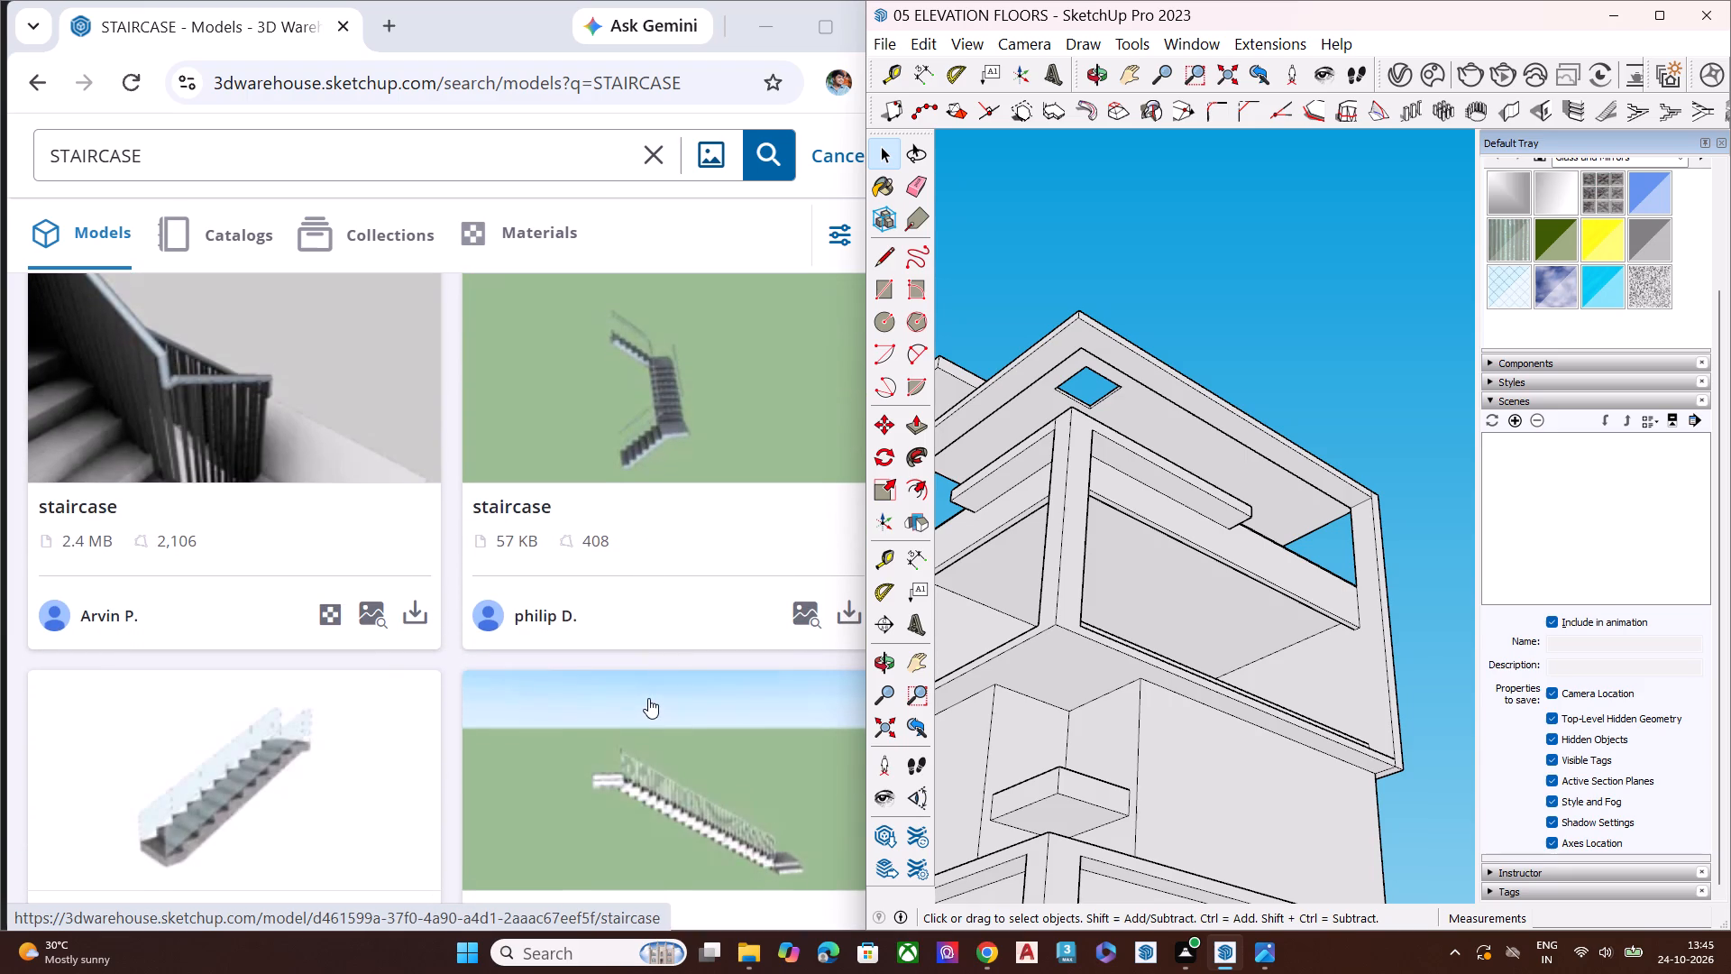
pyautogui.scroll(-8, 648, 698)
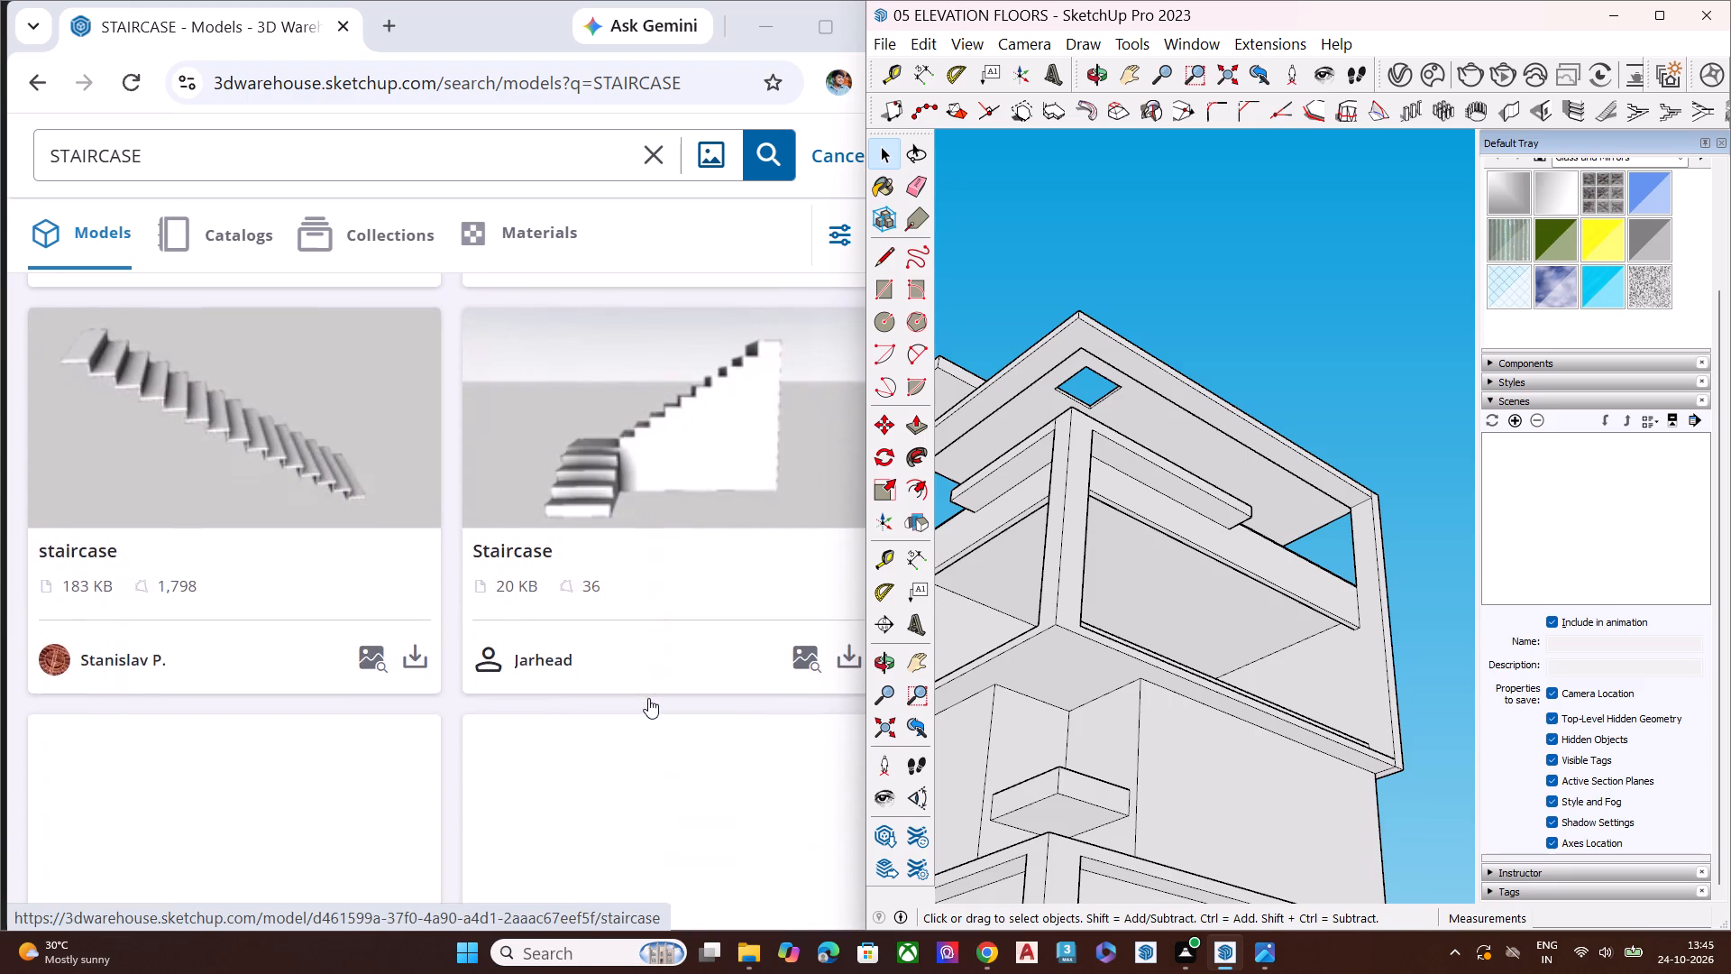
pyautogui.scroll(-3, 648, 698)
pyautogui.click(532, 807)
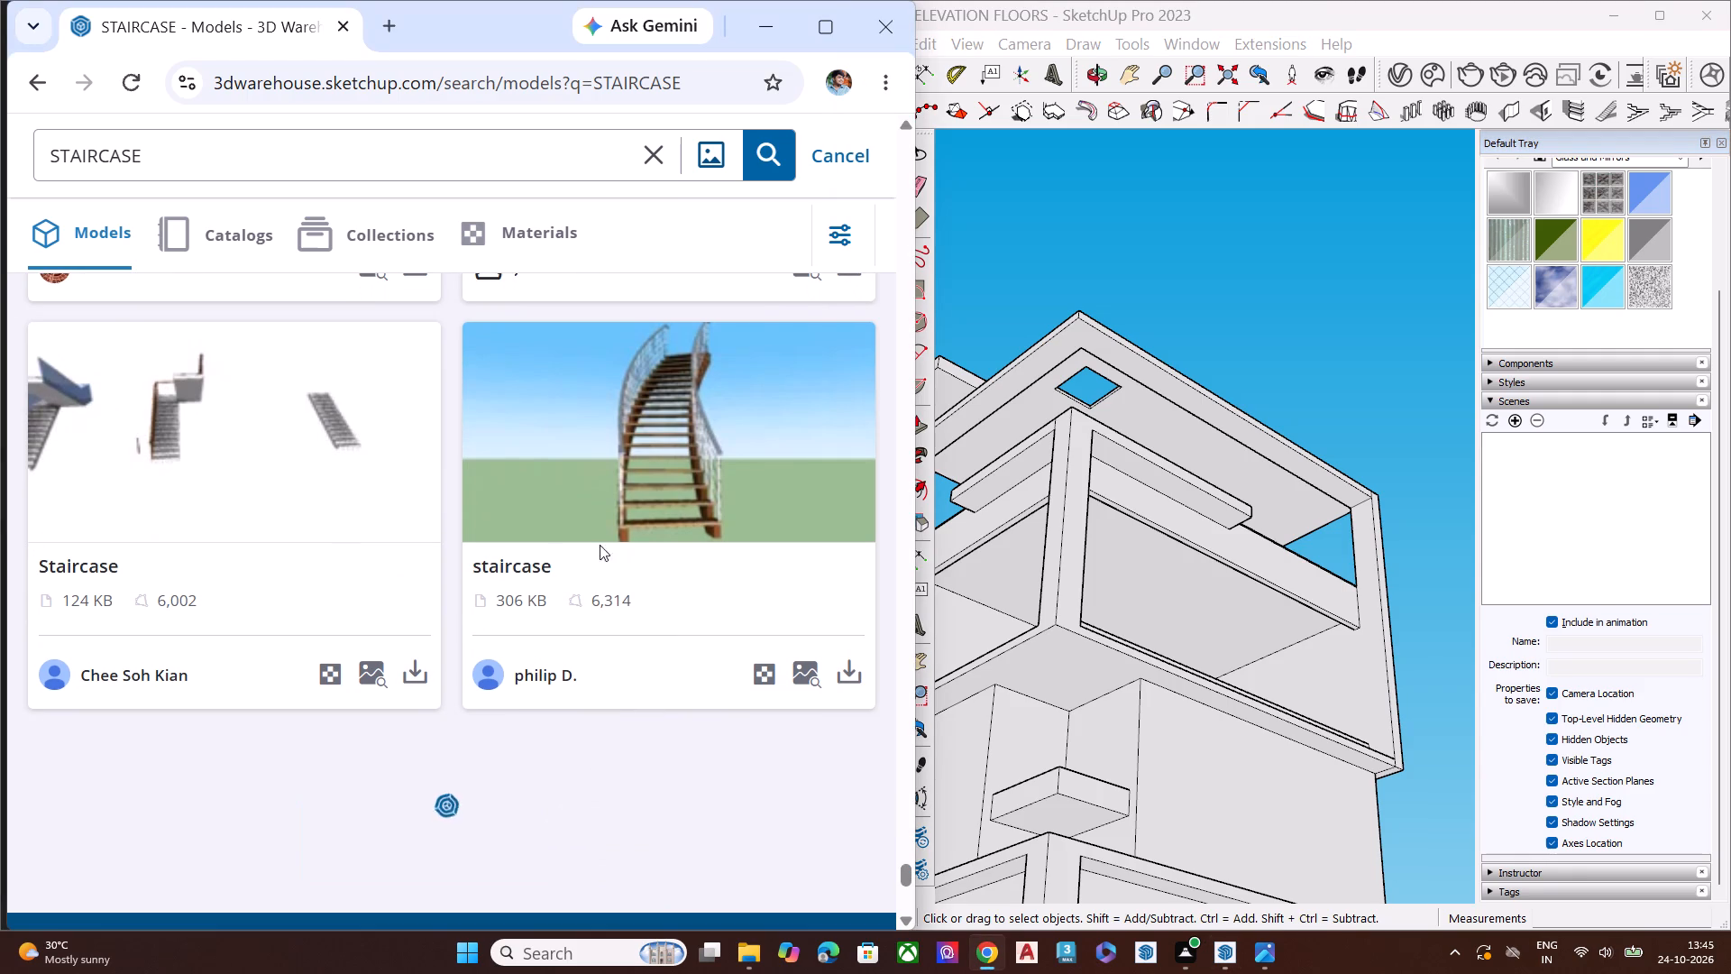
# Search the 3D Warehouse models for GLASS FRAMES FOR ELEVATION.
pyautogui.click(648, 153)
pyautogui.press('g')
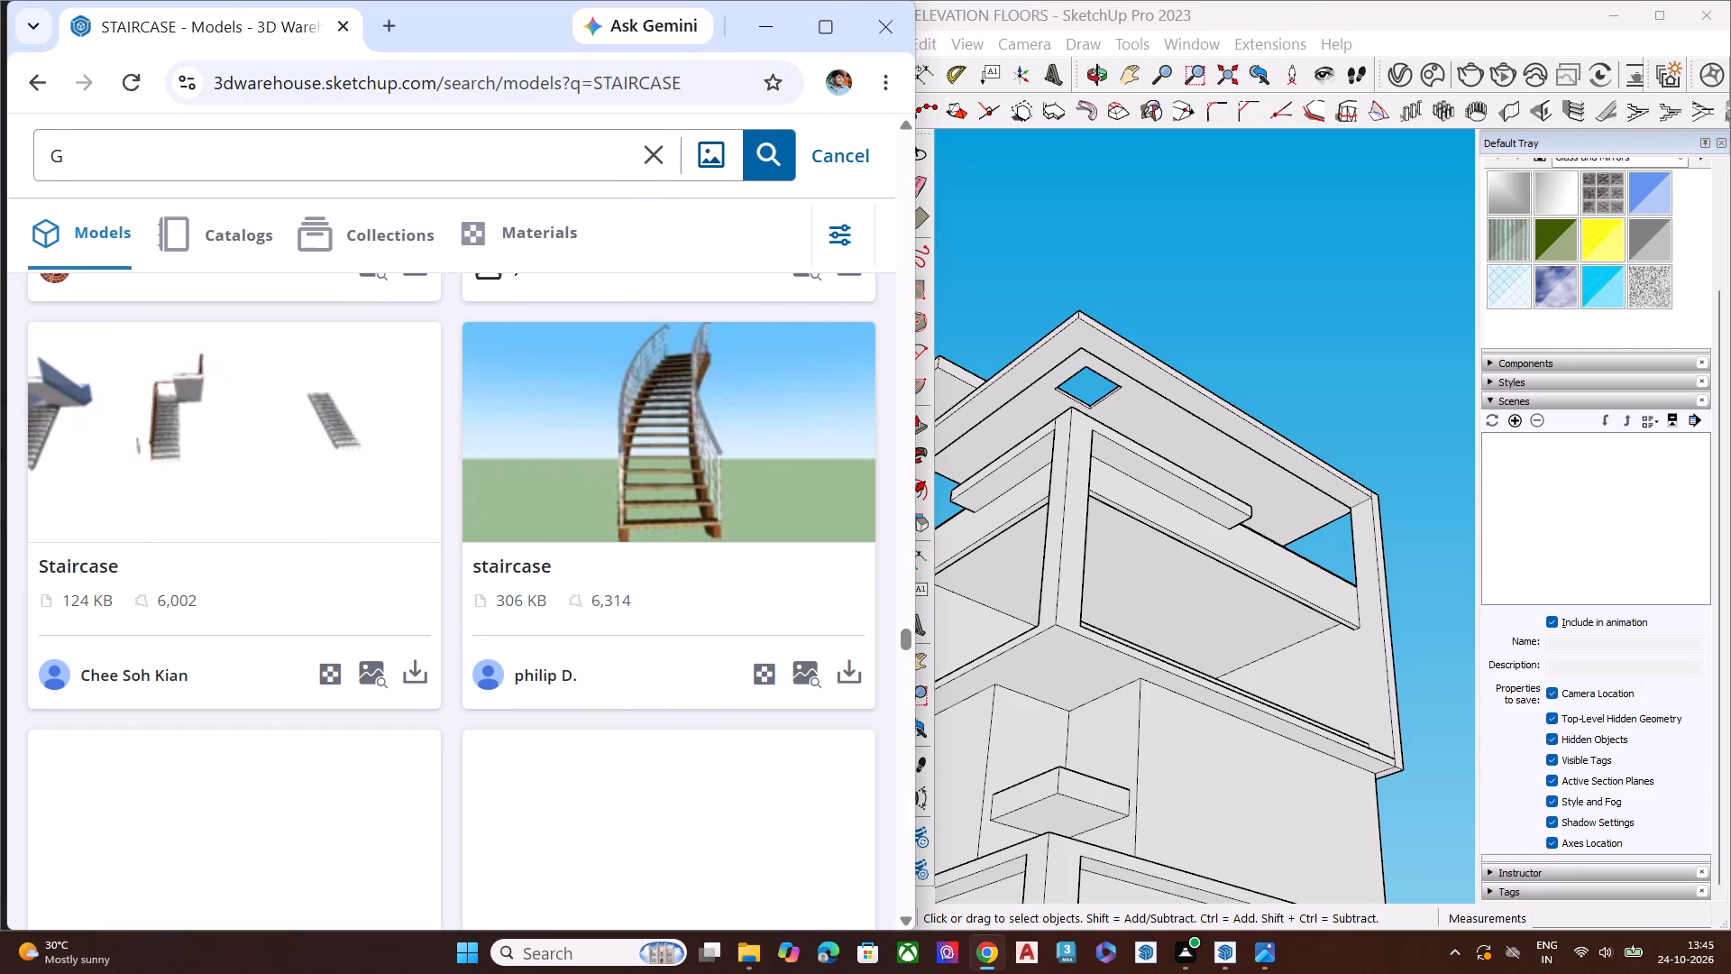
pyautogui.write('LASS')
pyautogui.press('space')
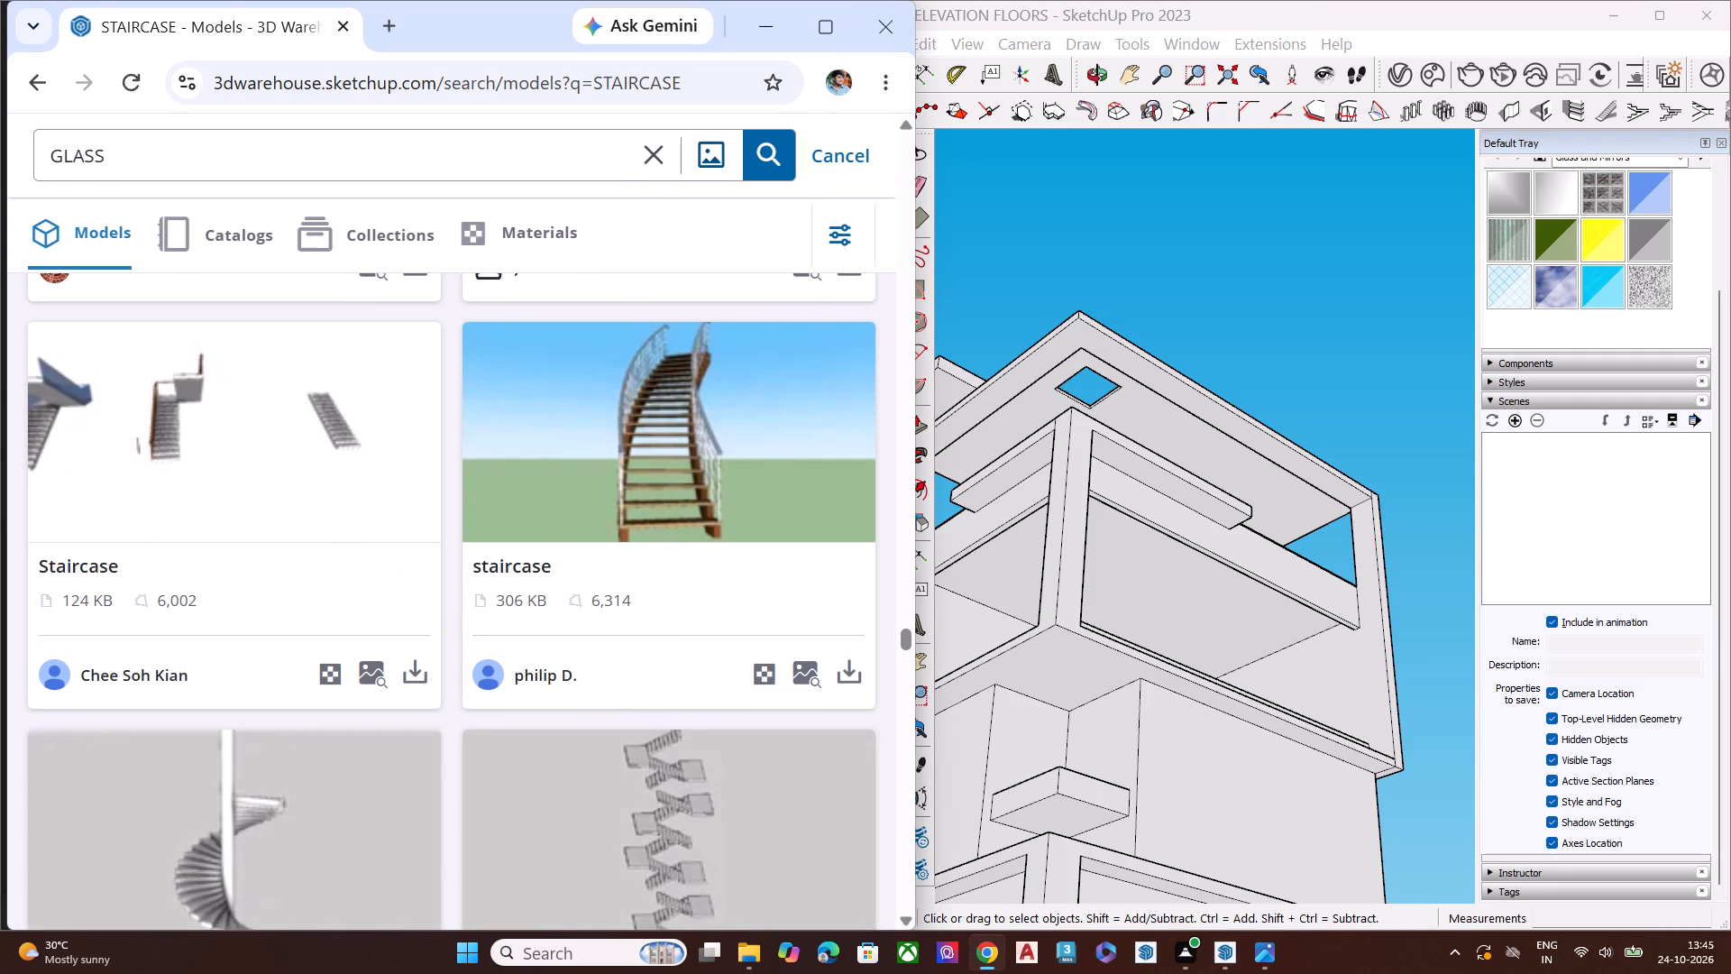
pyautogui.press('f')
pyautogui.write('RAMW')
pyautogui.press('BackSpace')
pyautogui.press('e')
pyautogui.write('A')
pyautogui.press('space')
pyautogui.press('\\')
pyautogui.press('BackSpace')
pyautogui.press('s')
pyautogui.press('BackSpace')
pyautogui.press('BackSpace')
pyautogui.press('BackSpace')
pyautogui.press('s')
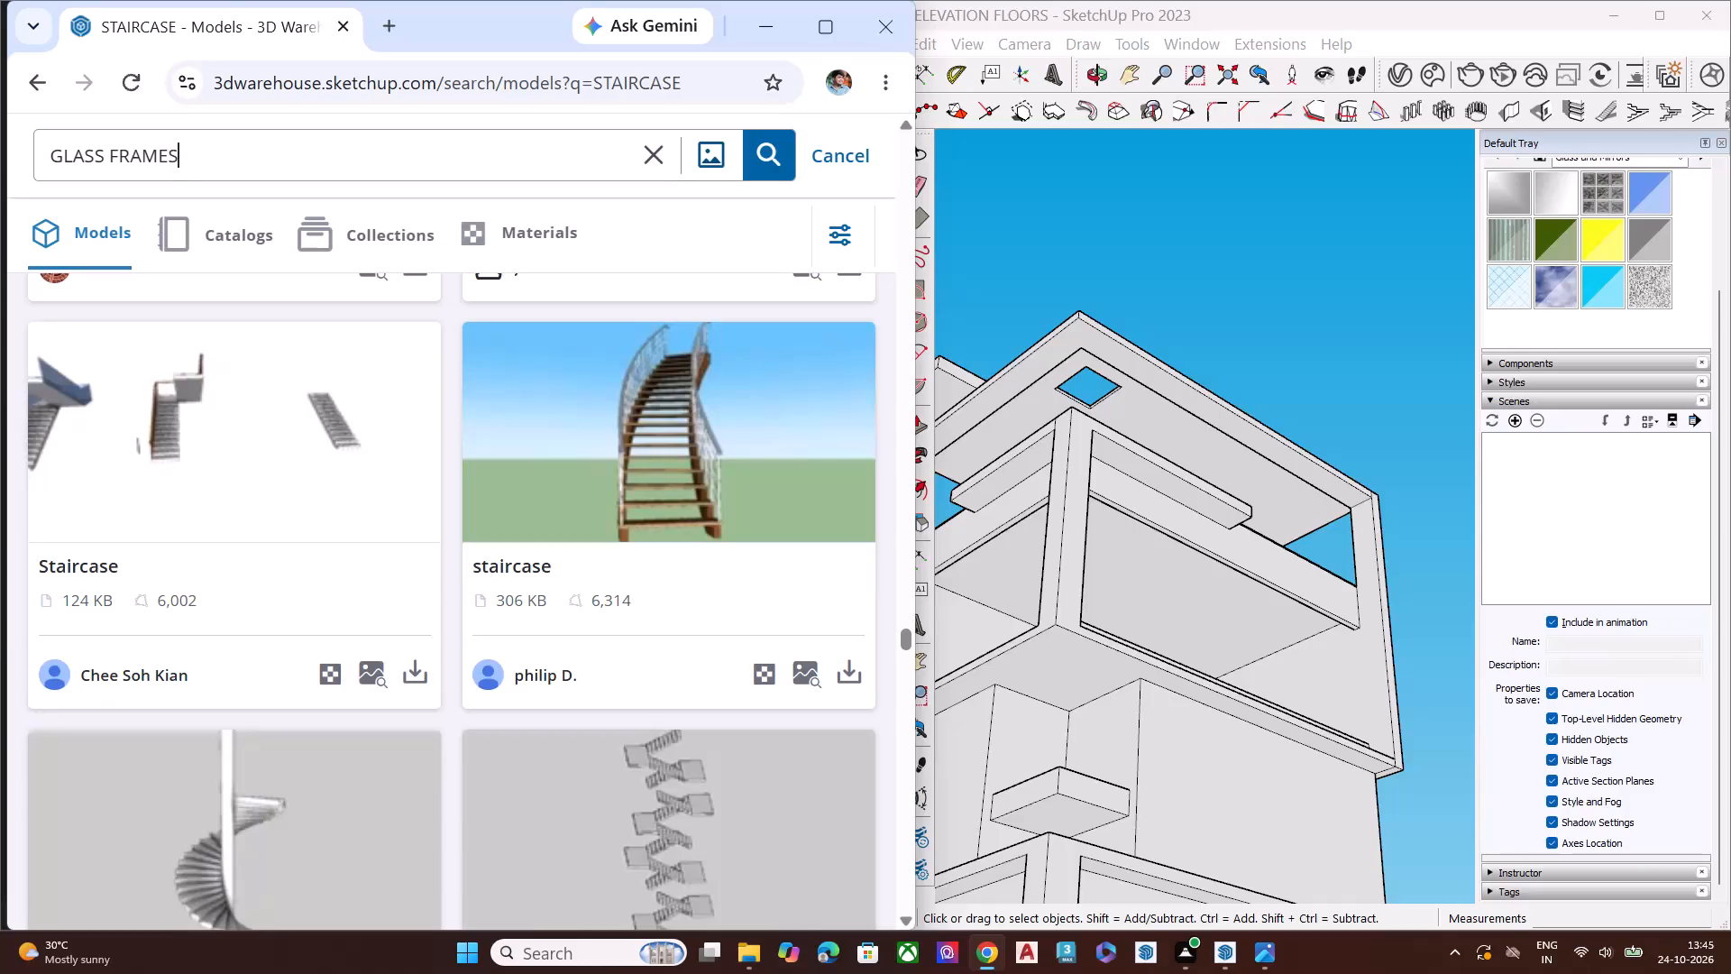
pyautogui.press('space')
pyautogui.write('FOR W')
pyautogui.press('BackSpace')
pyautogui.write('ELEVATION')
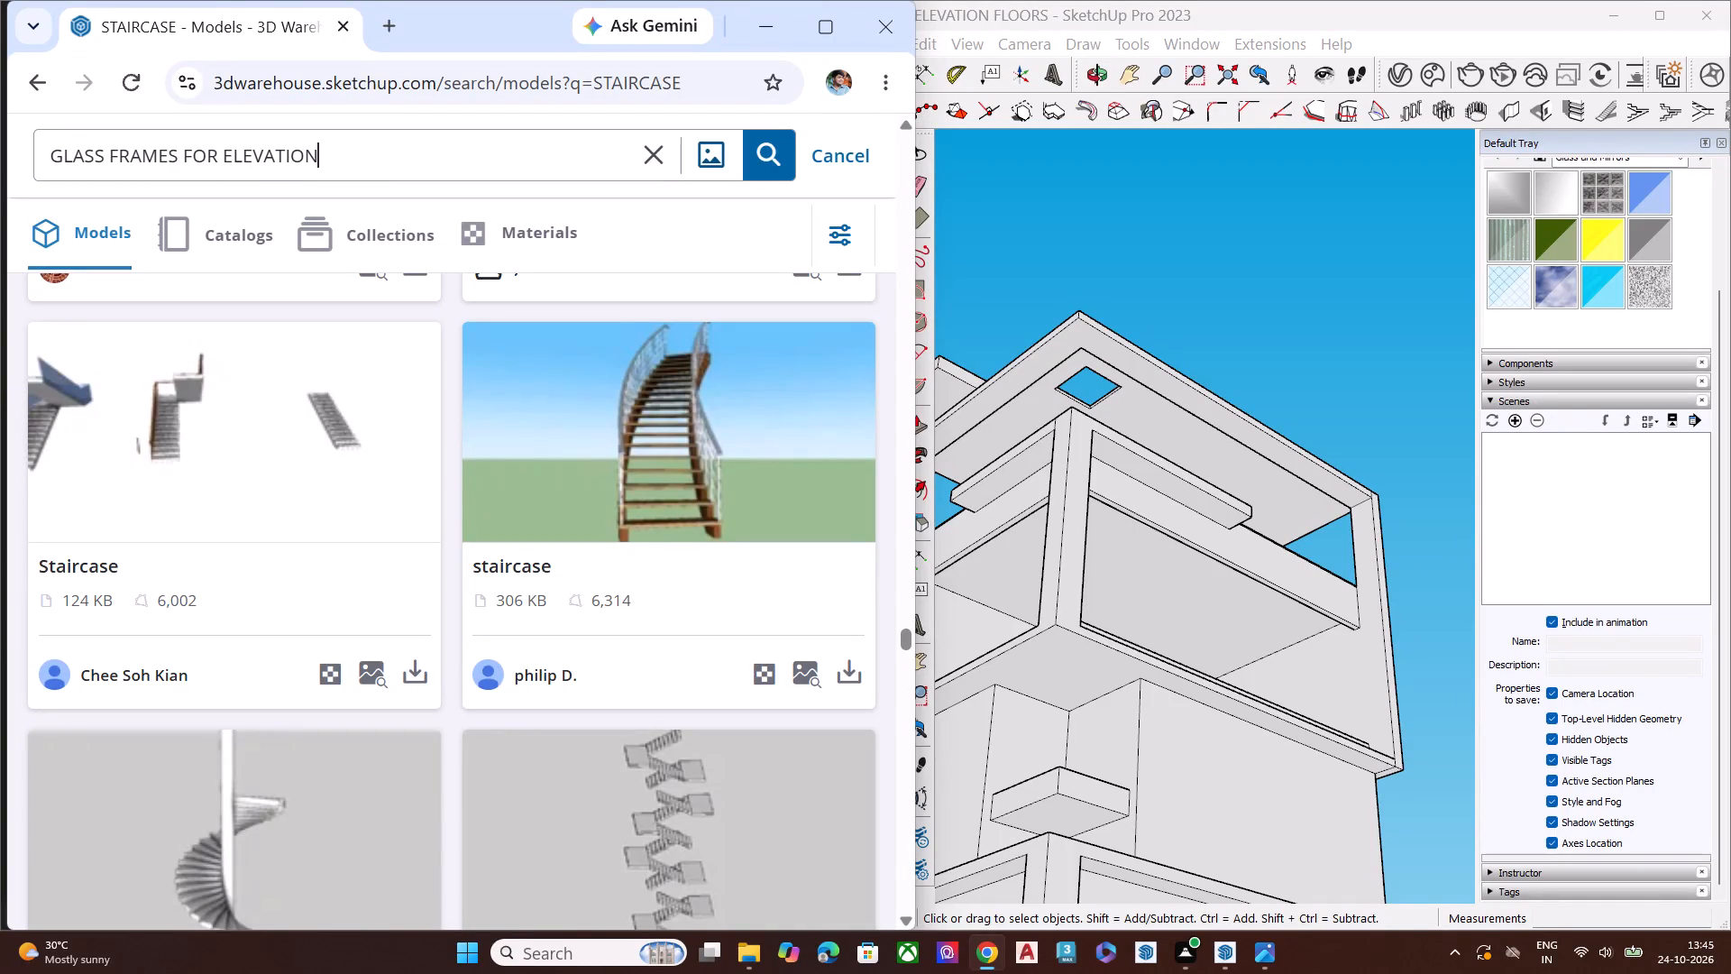
pyautogui.press('Return')
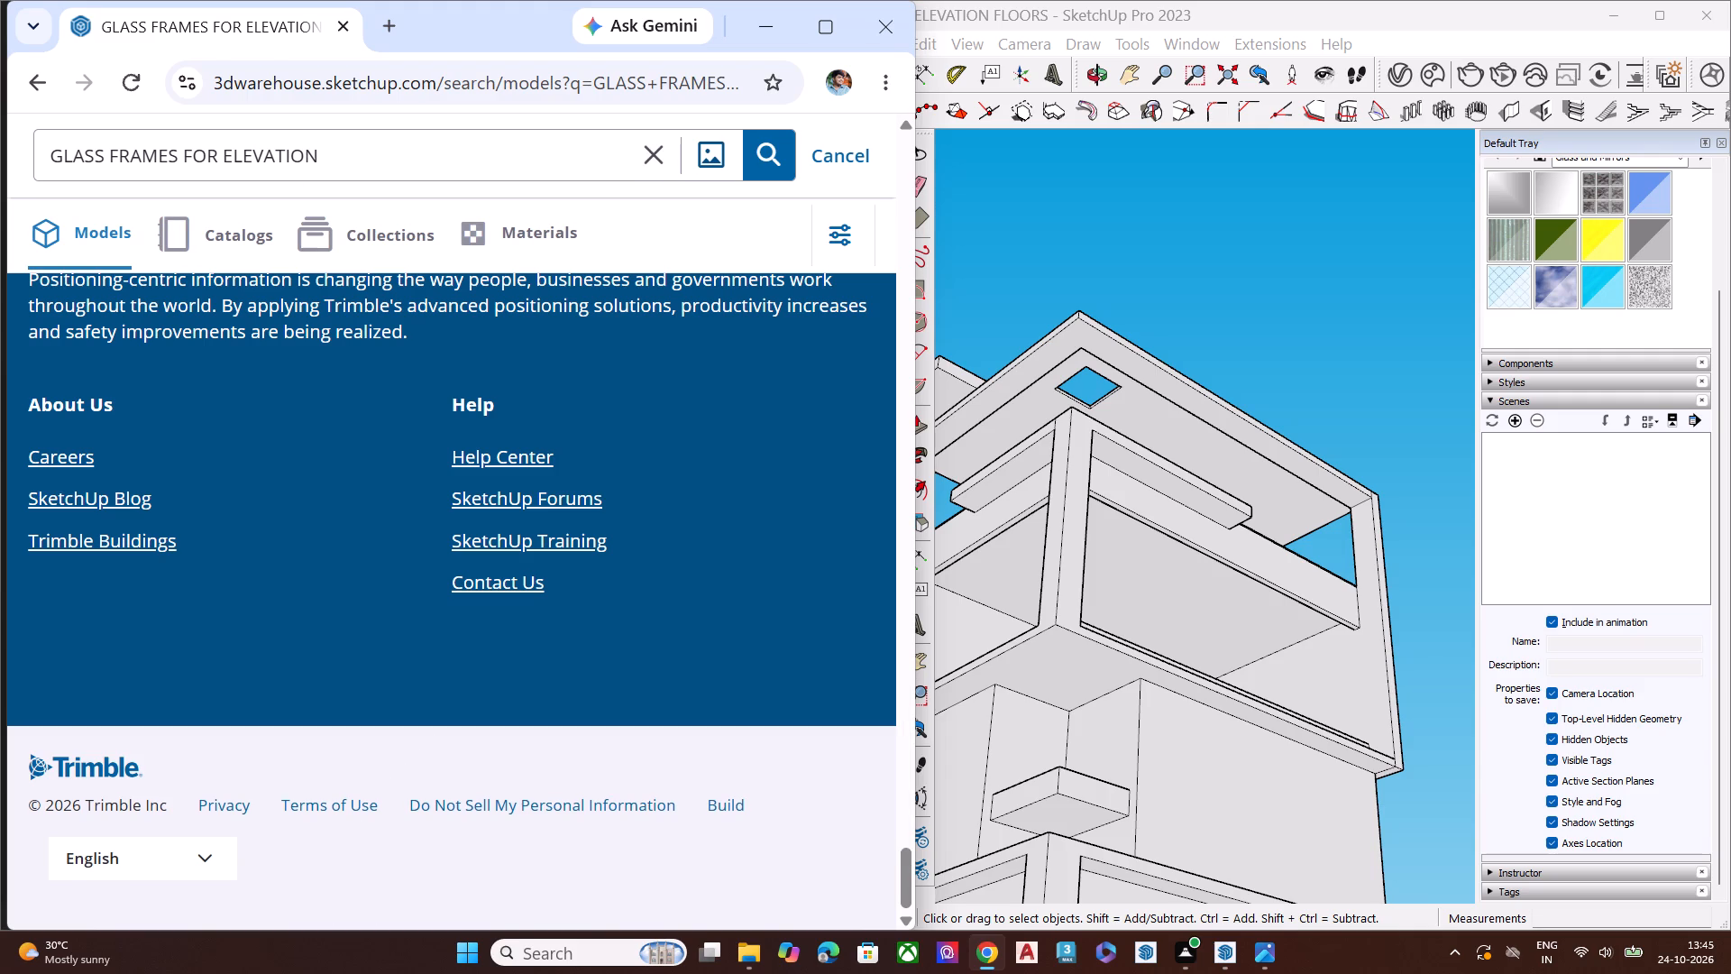
# Look through the model results for a glass frame that suits the tower elevation.
pyautogui.scroll(-1, 303, 387)
pyautogui.scroll(6, 303, 392)
pyautogui.scroll(3, 423, 717)
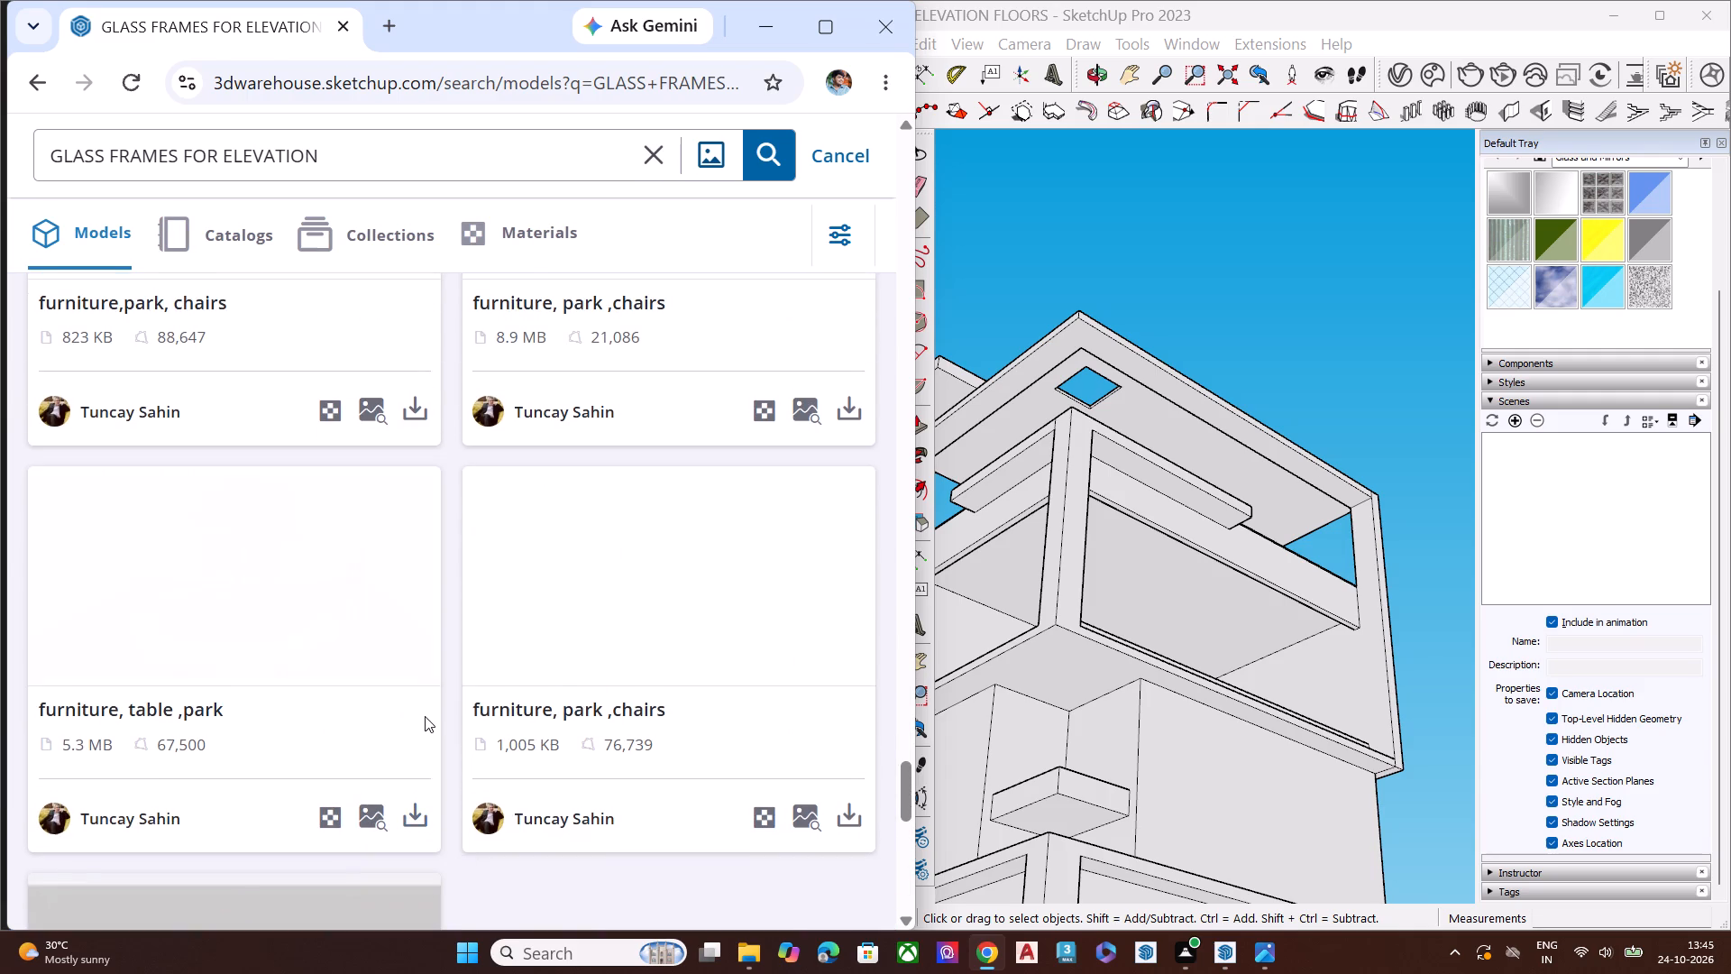
pyautogui.scroll(9, 425, 716)
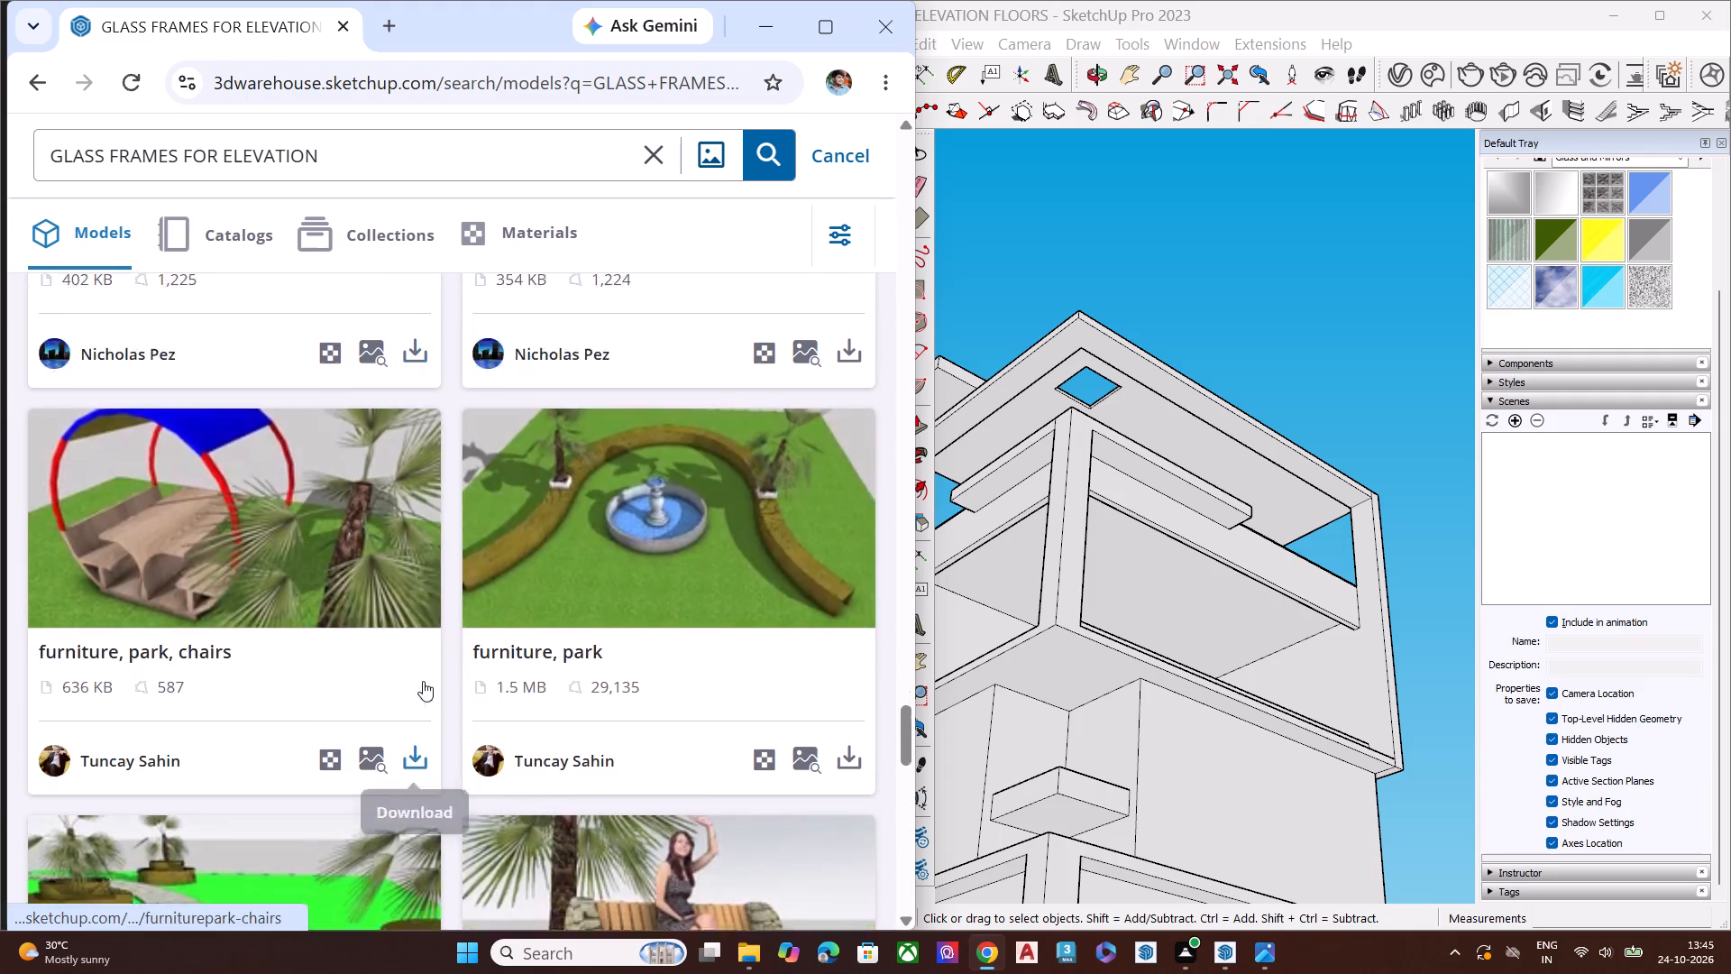
pyautogui.scroll(2, 423, 681)
pyautogui.scroll(8, 453, 598)
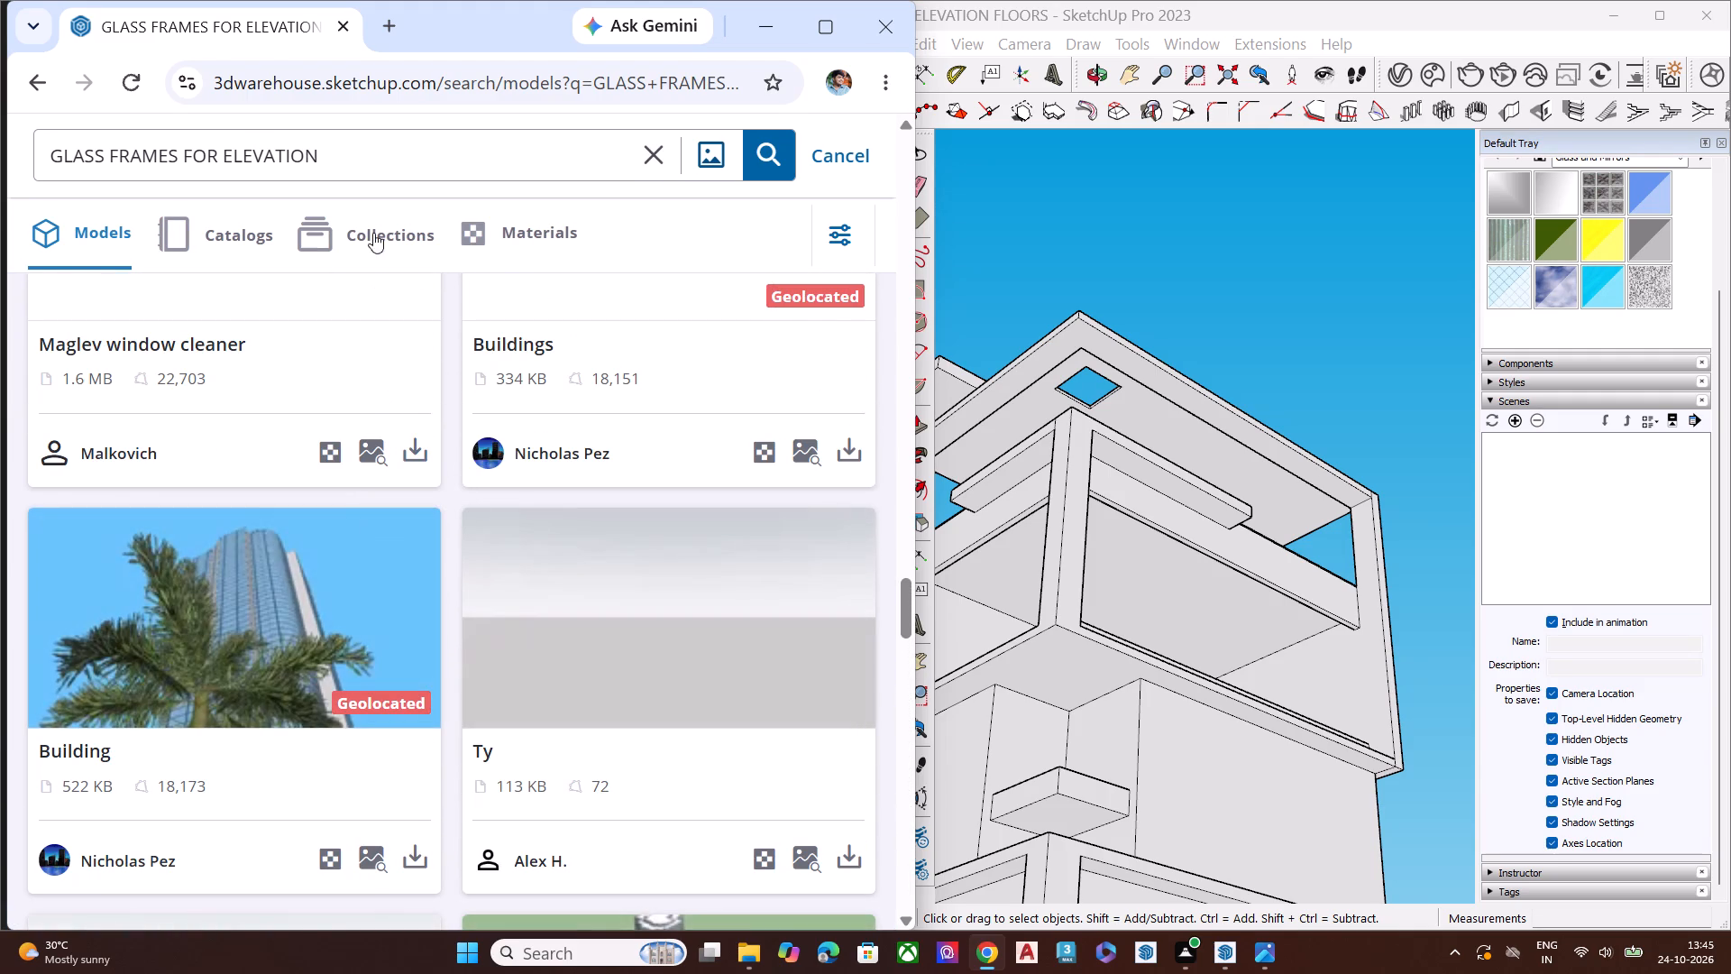
# Shorten the model search to GLASS FRAMES and run it.
pyautogui.click(377, 176)
pyautogui.press('BackSpace')
pyautogui.press('BackSpace')
pyautogui.press('BackSpace')
pyautogui.press('BackSpace')
pyautogui.press('BackSpace')
pyautogui.press('BackSpace')
pyautogui.press('BackSpace')
pyautogui.press('BackSpace')
pyautogui.press('BackSpace')
pyautogui.press('BackSpace')
pyautogui.press('BackSpace')
pyautogui.press('BackSpace')
pyautogui.press('BackSpace')
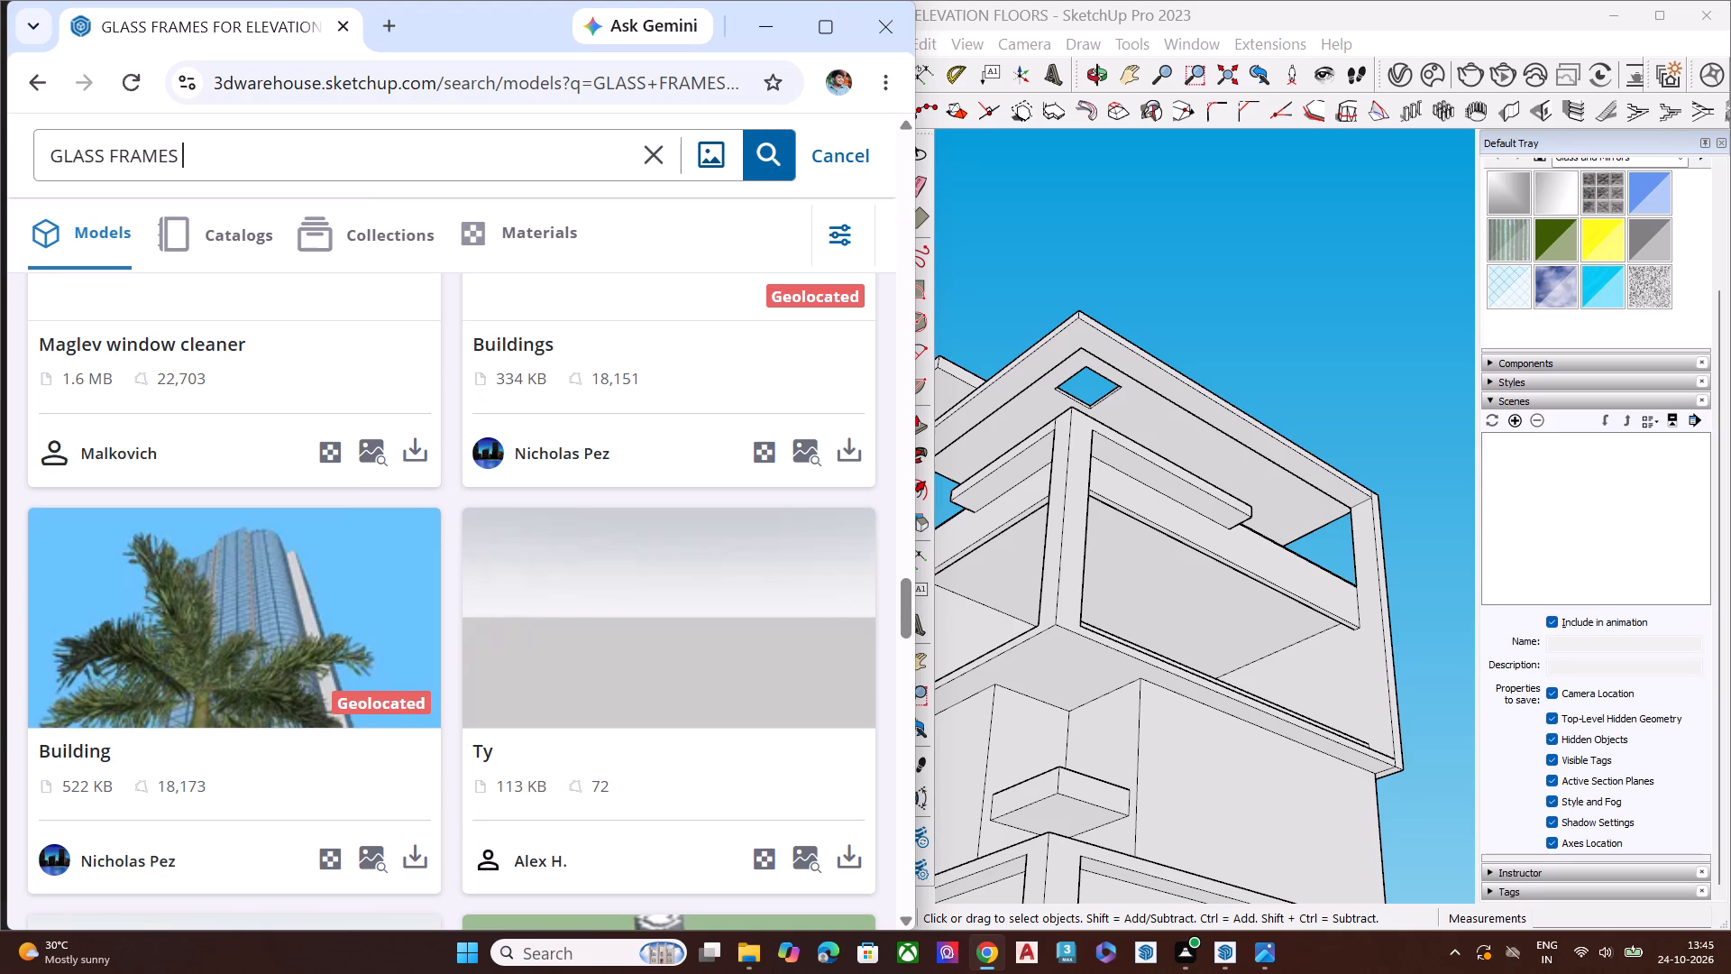
pyautogui.press('Return')
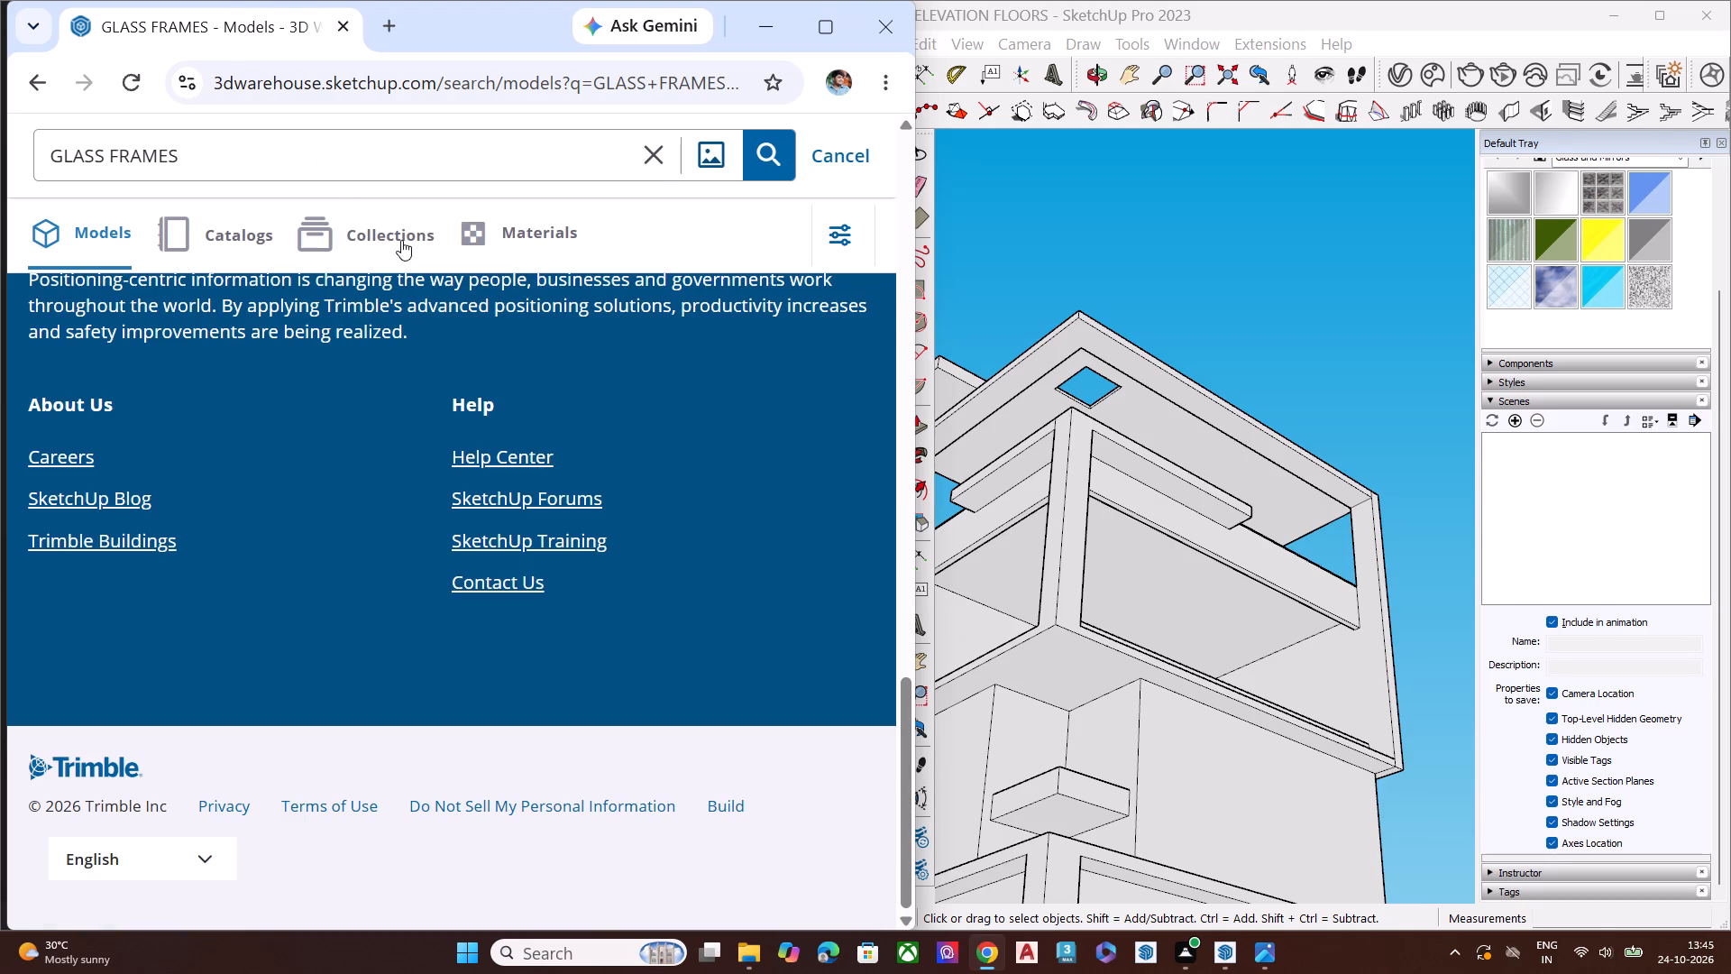
# Look through the first GLASS FRAMES model results for a frame suited to the tower's openings.
pyautogui.scroll(2, 420, 435)
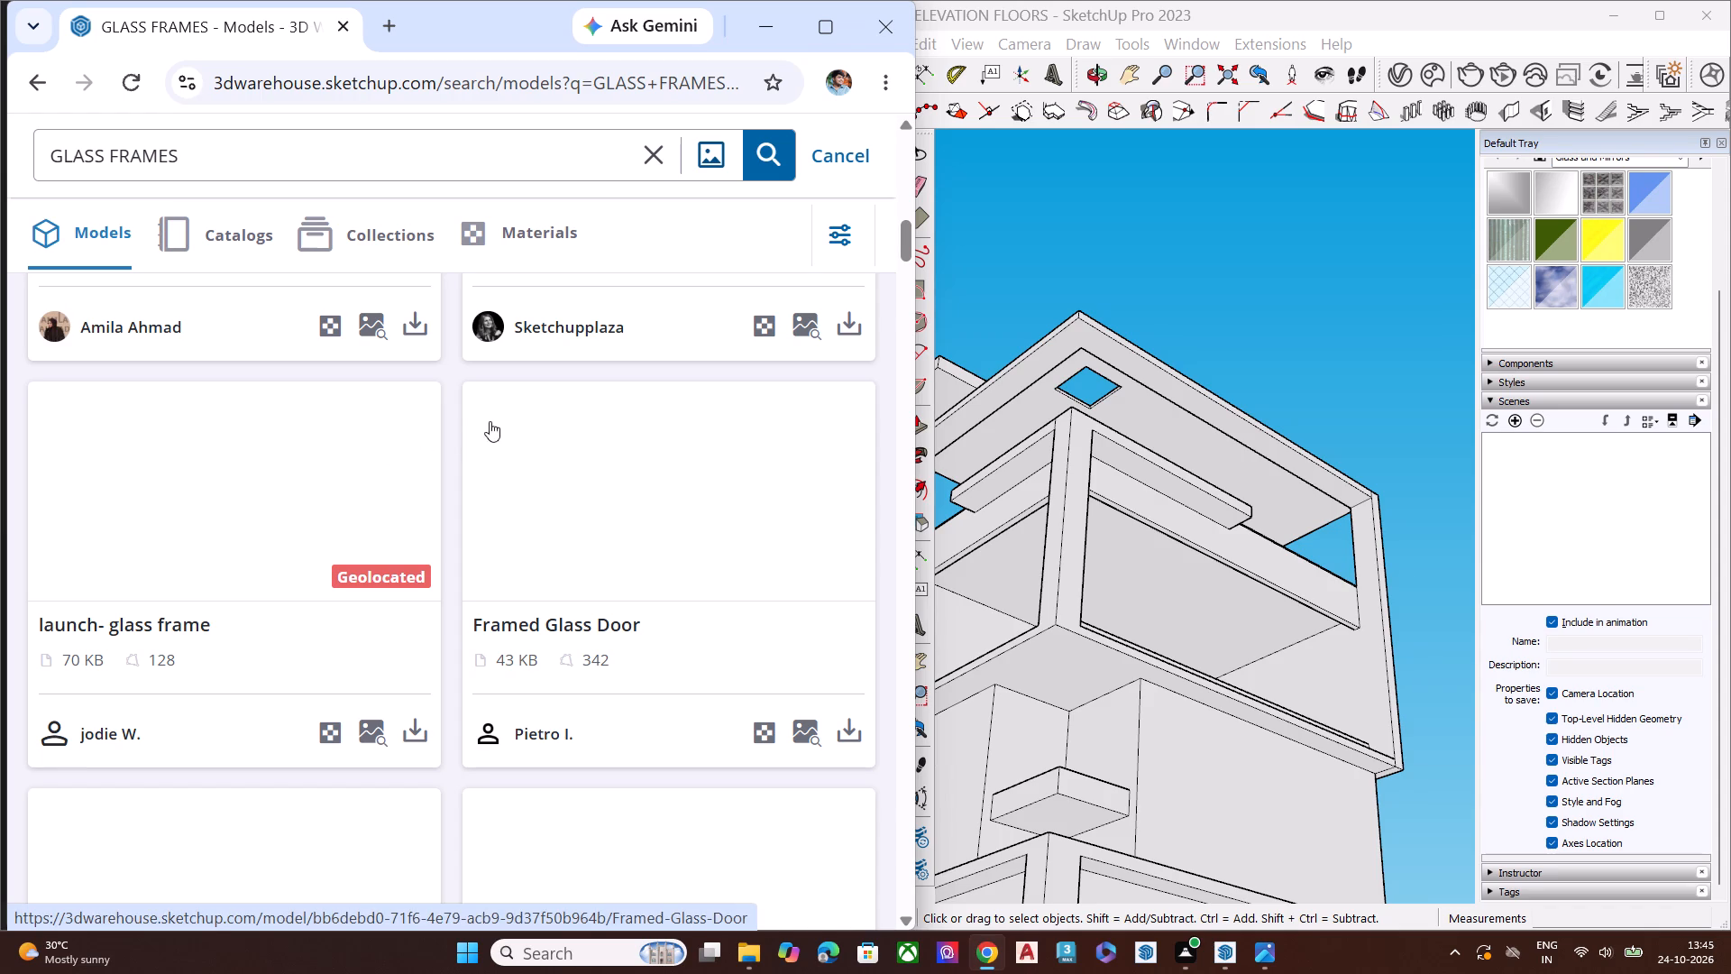
pyautogui.scroll(2, 538, 414)
pyautogui.scroll(3, 909, 424)
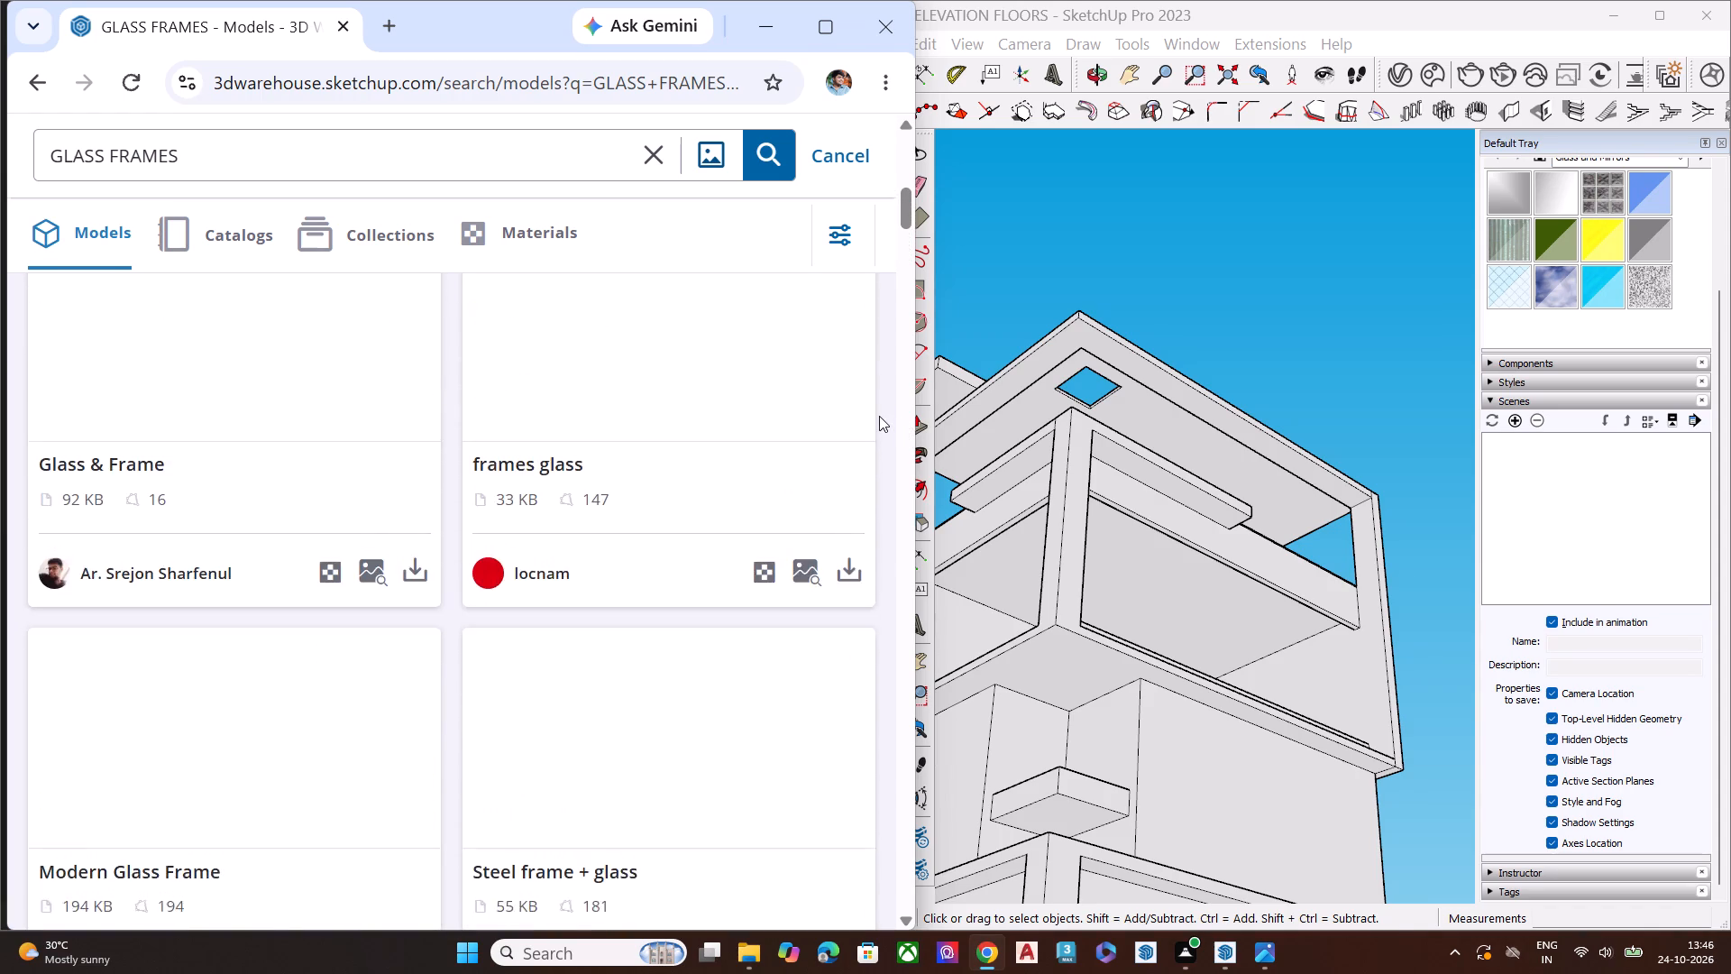
pyautogui.scroll(1, 879, 416)
pyautogui.scroll(2, 484, 496)
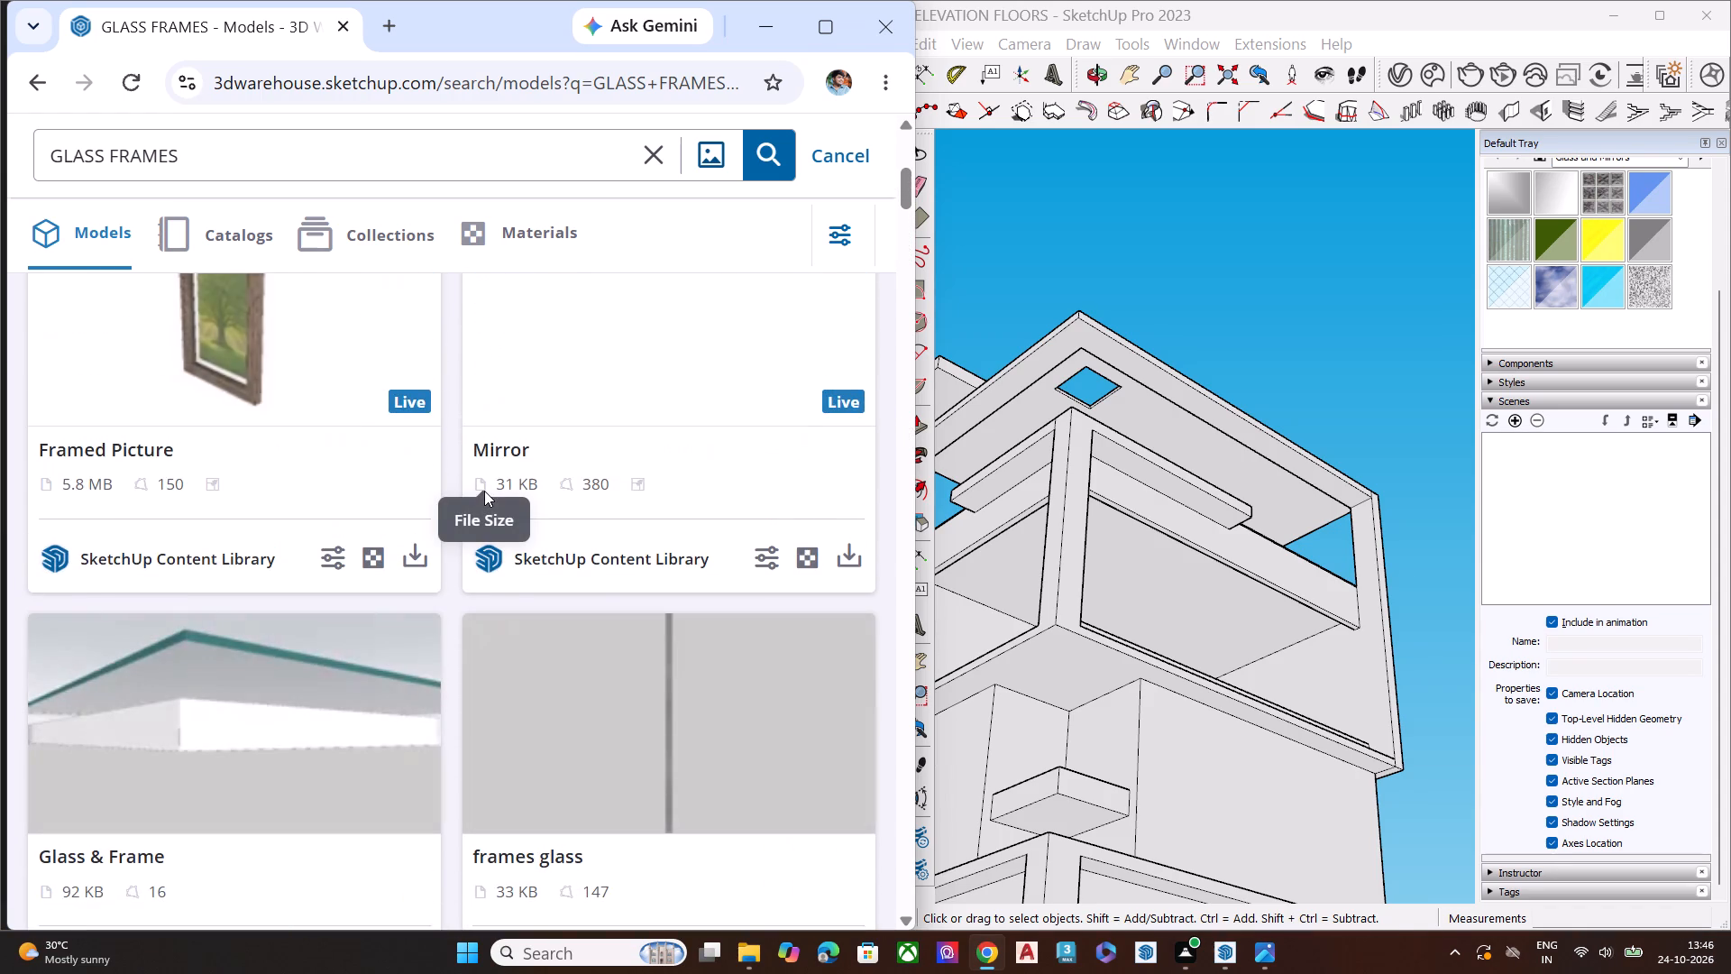
pyautogui.scroll(1, 484, 491)
pyautogui.scroll(-2, 458, 501)
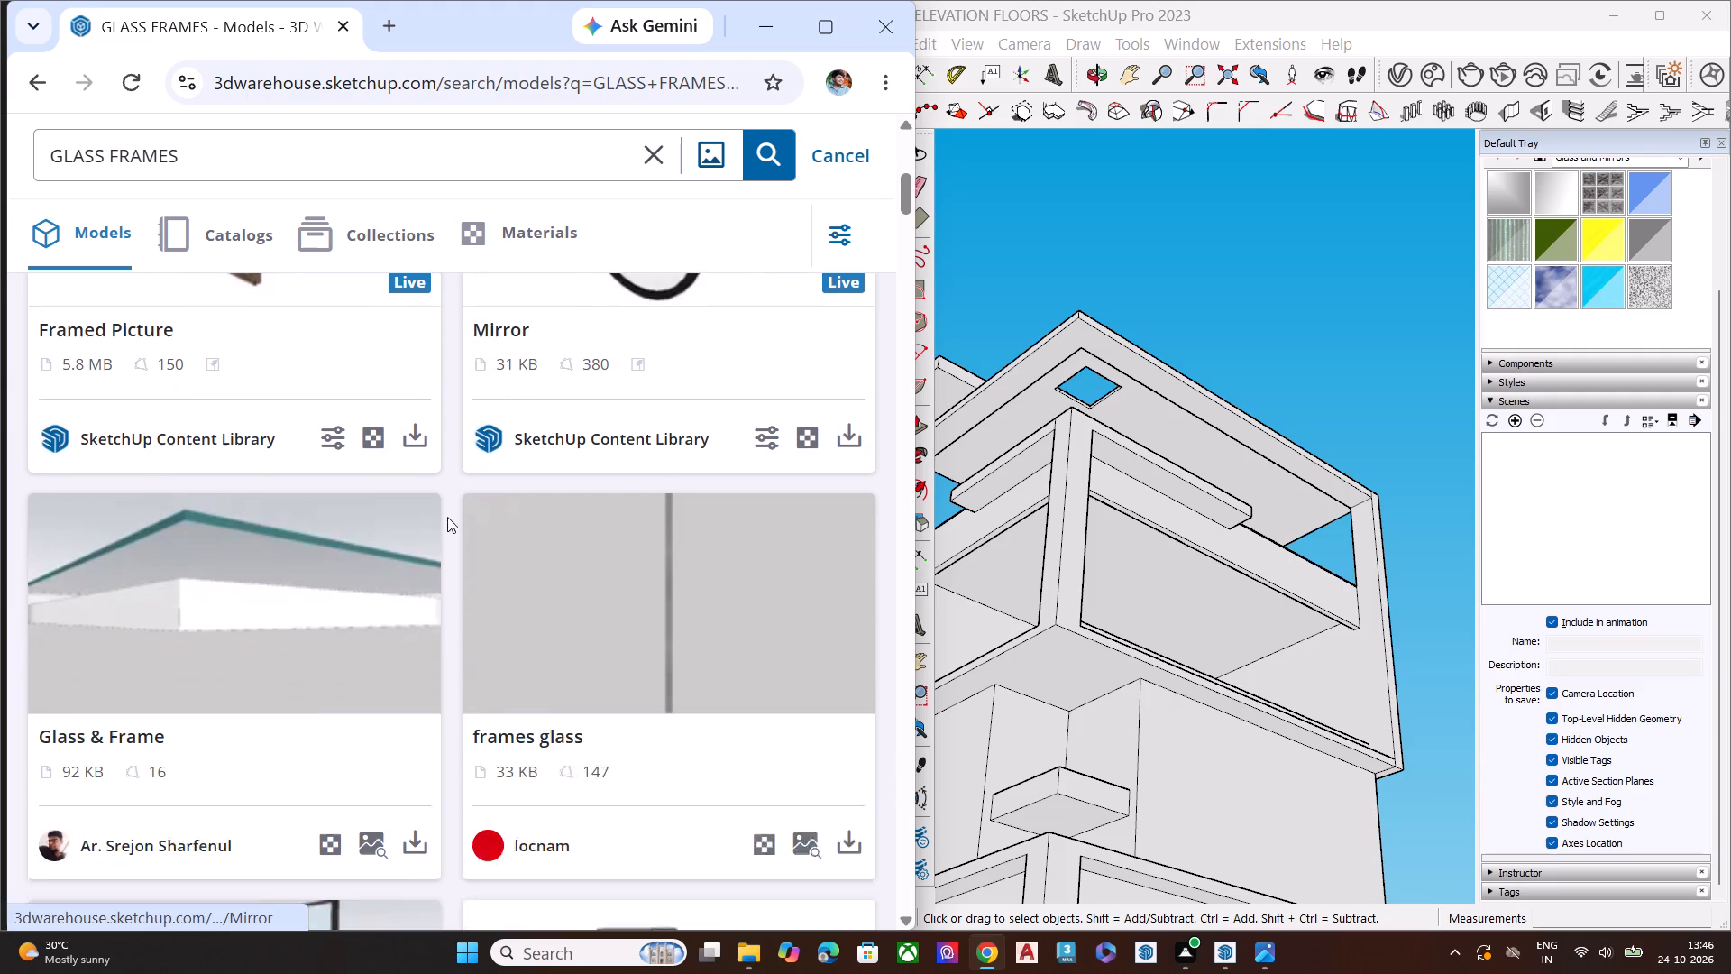
pyautogui.scroll(-6, 447, 517)
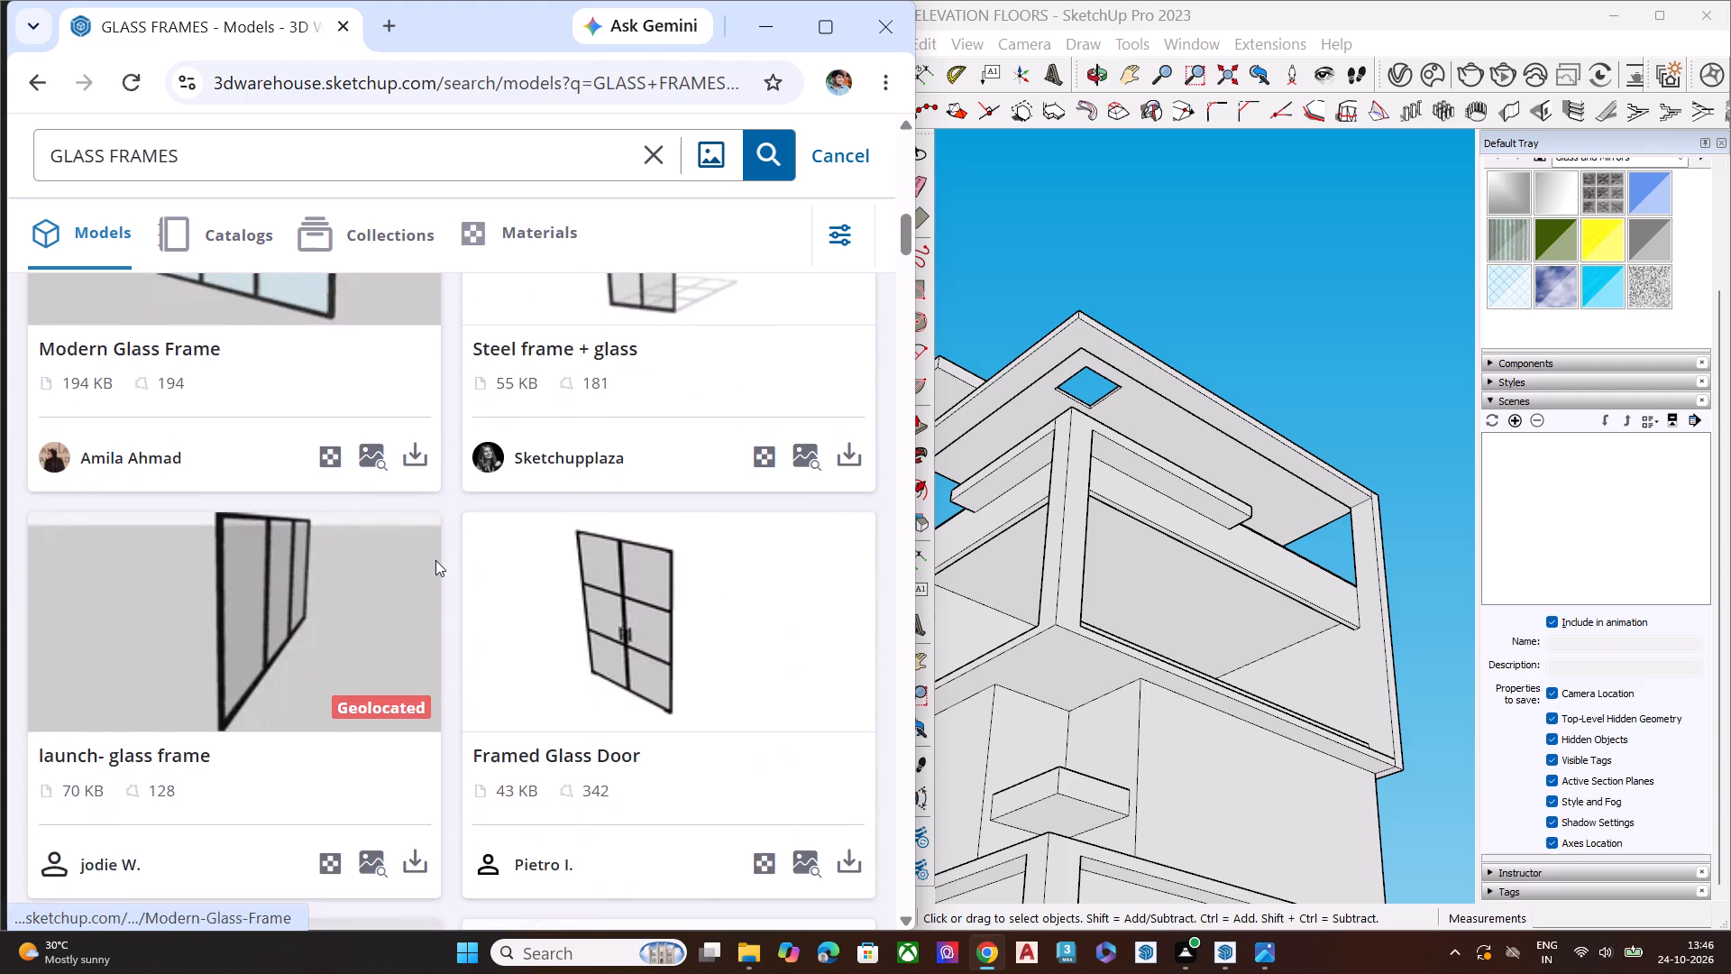
pyautogui.scroll(-8, 435, 560)
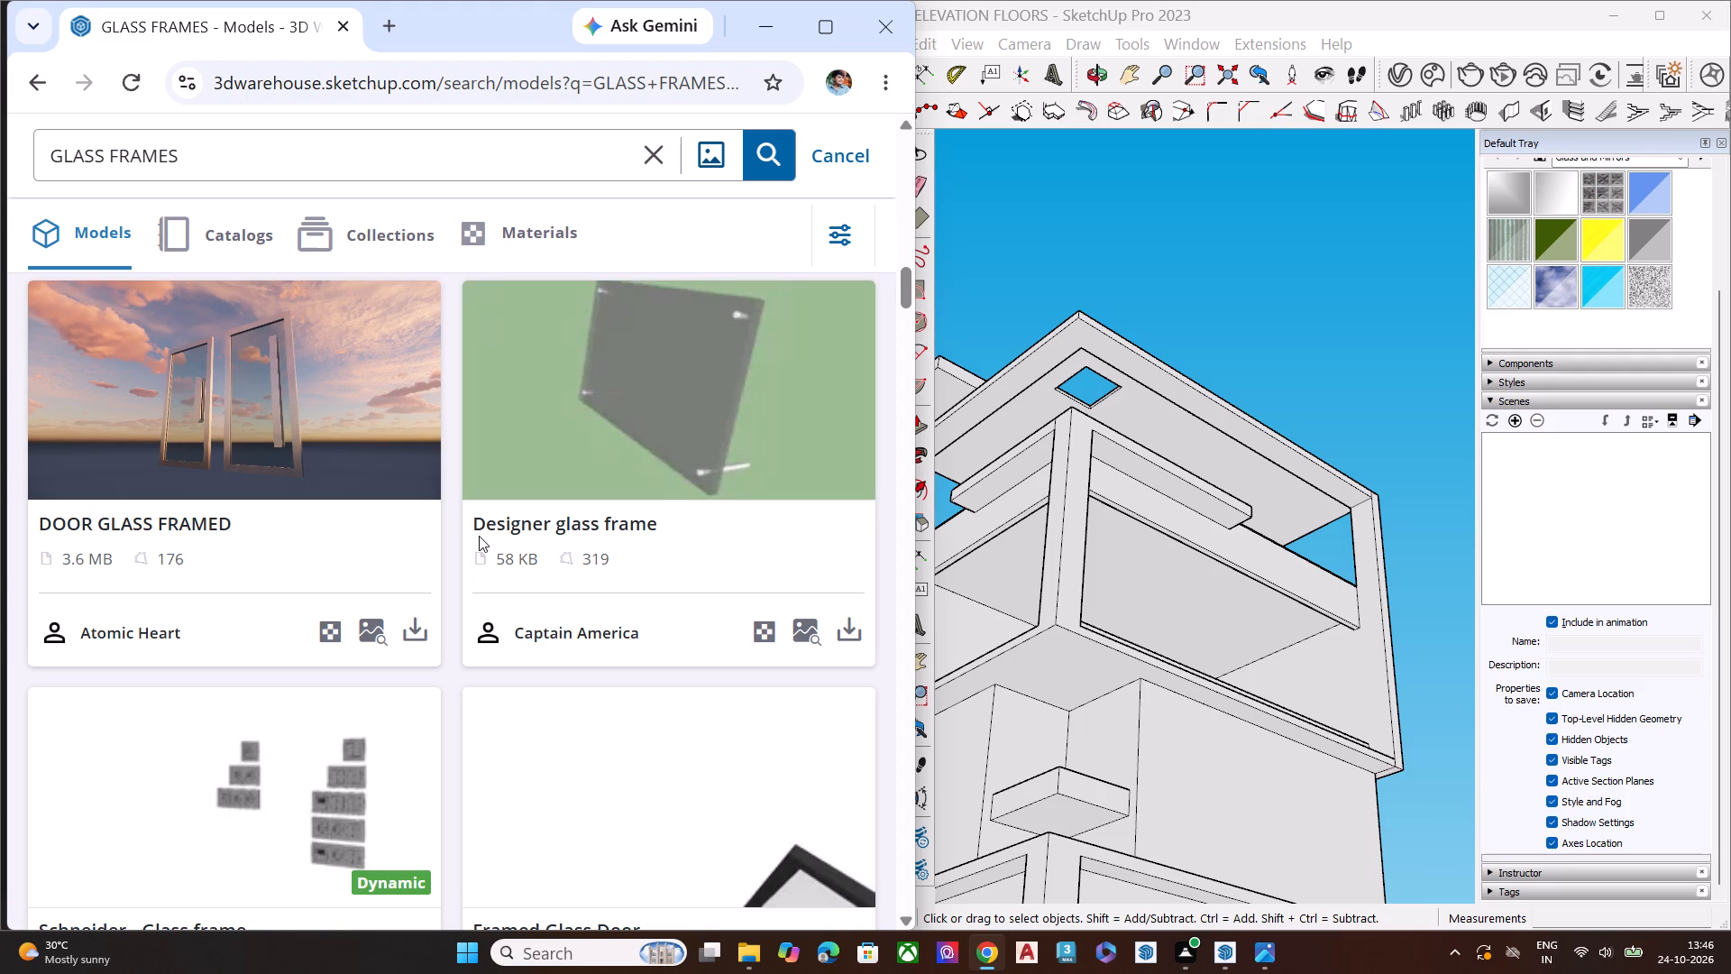
pyautogui.scroll(-7, 479, 536)
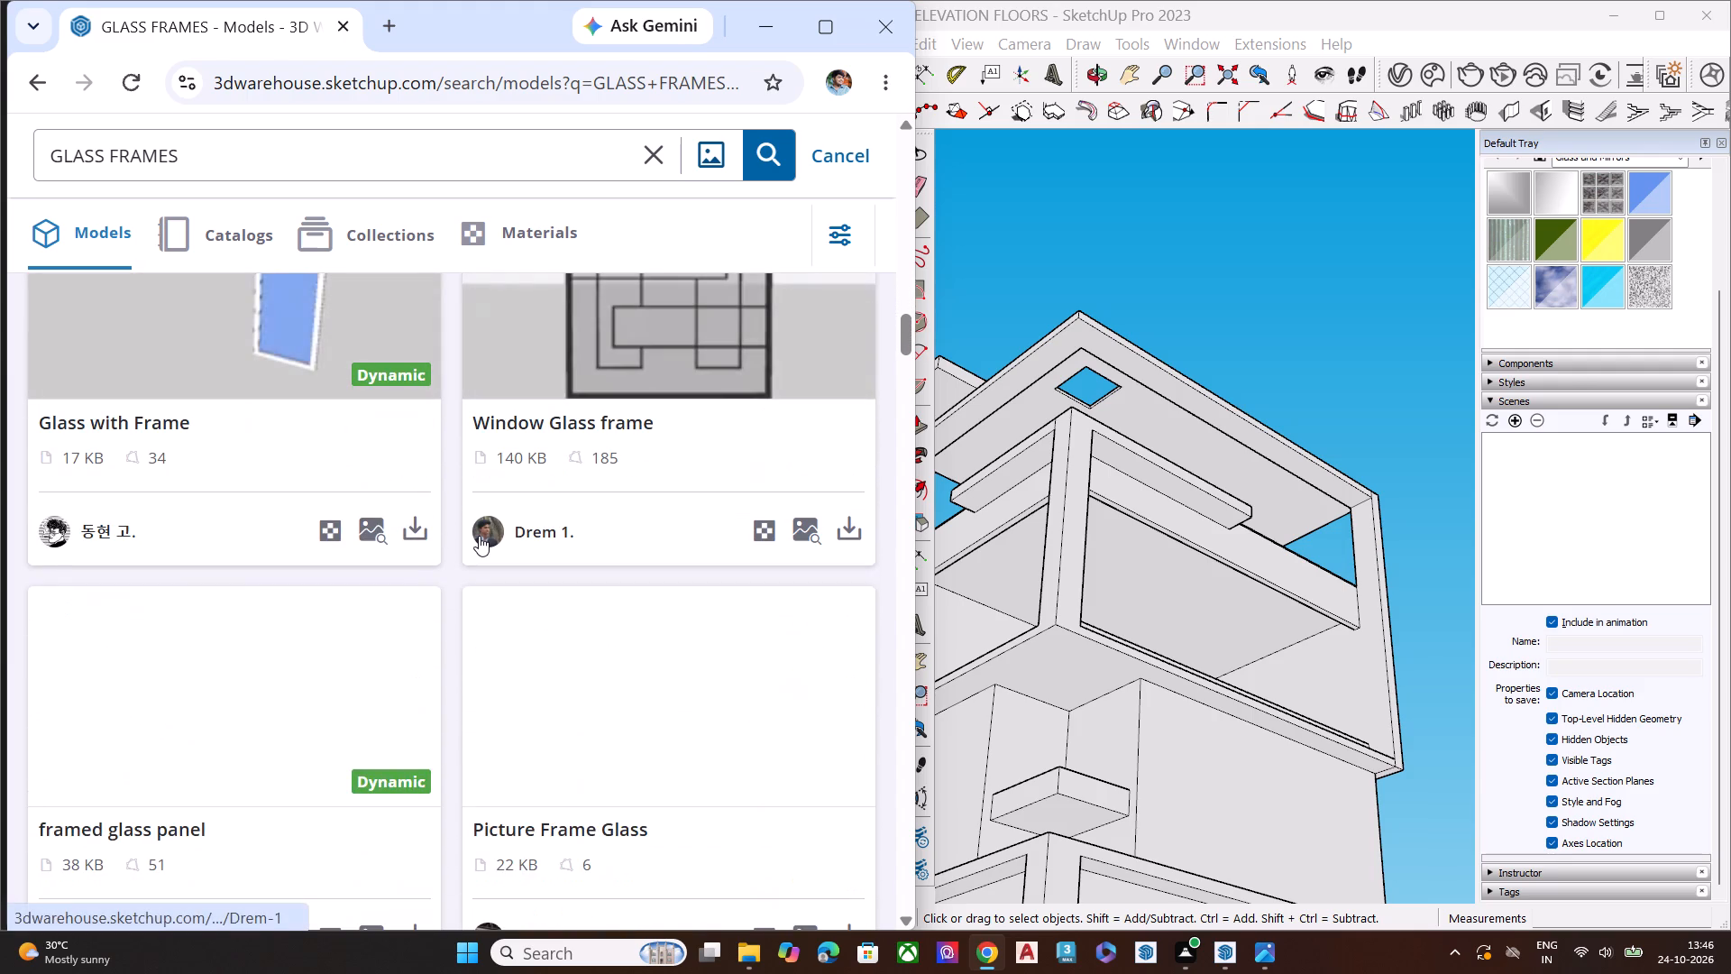
pyautogui.scroll(1, 479, 536)
pyautogui.scroll(-3, 479, 536)
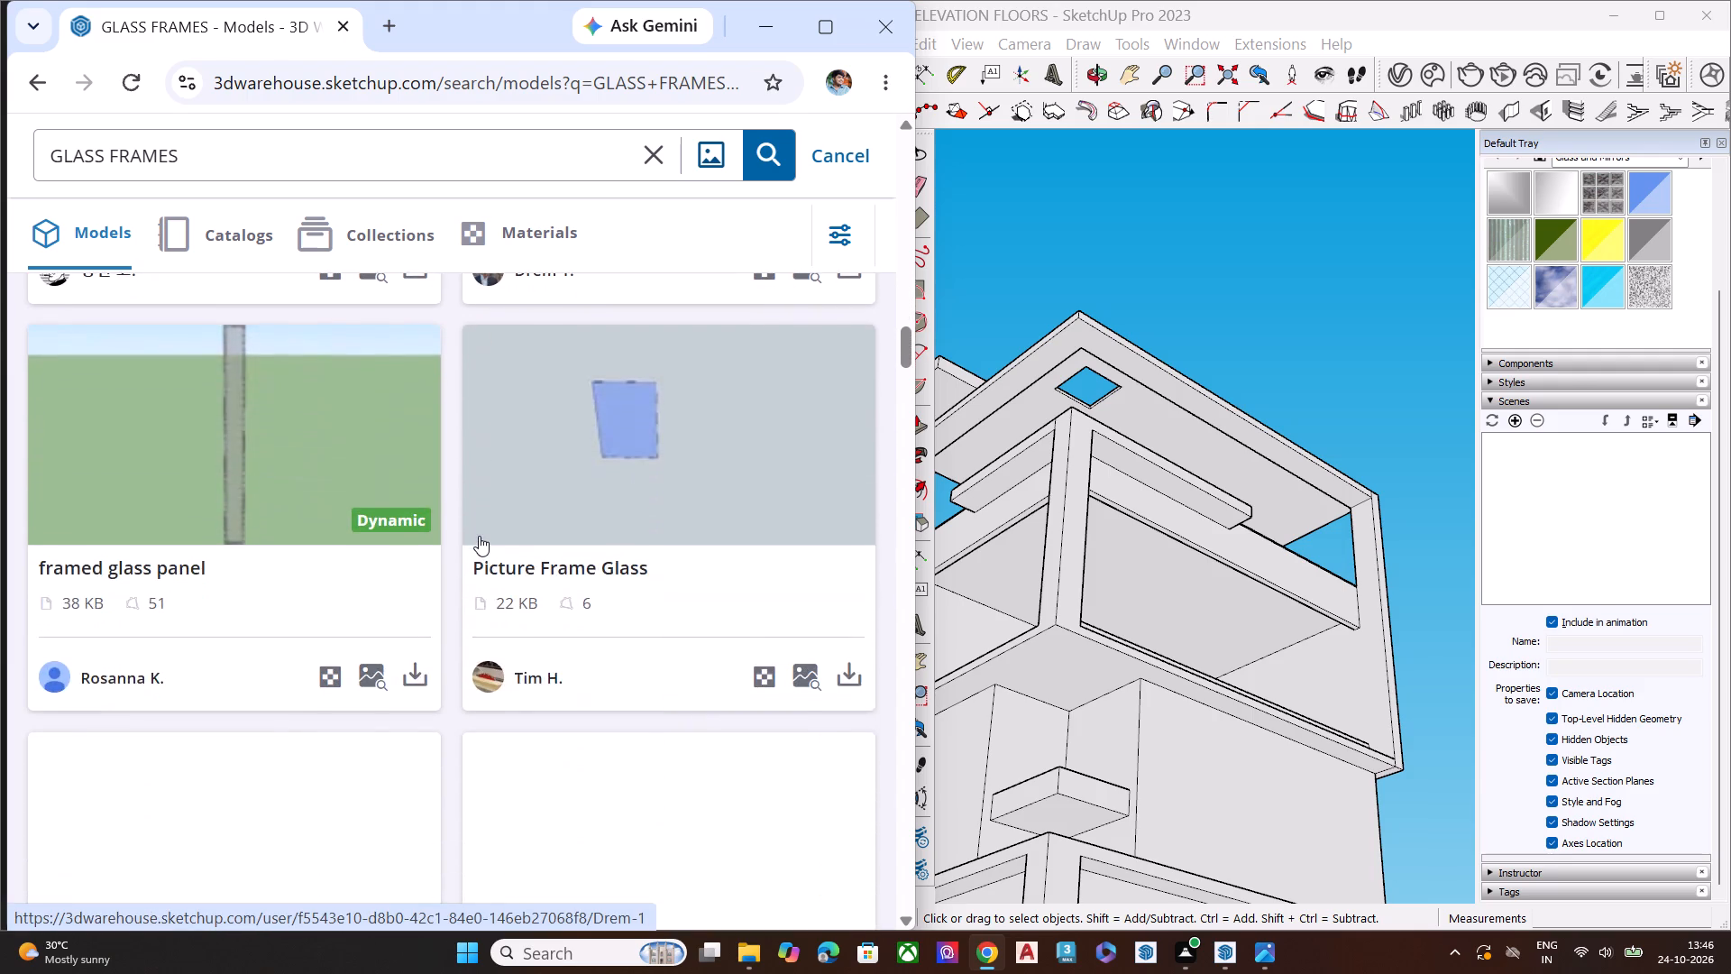
pyautogui.scroll(-2, 479, 536)
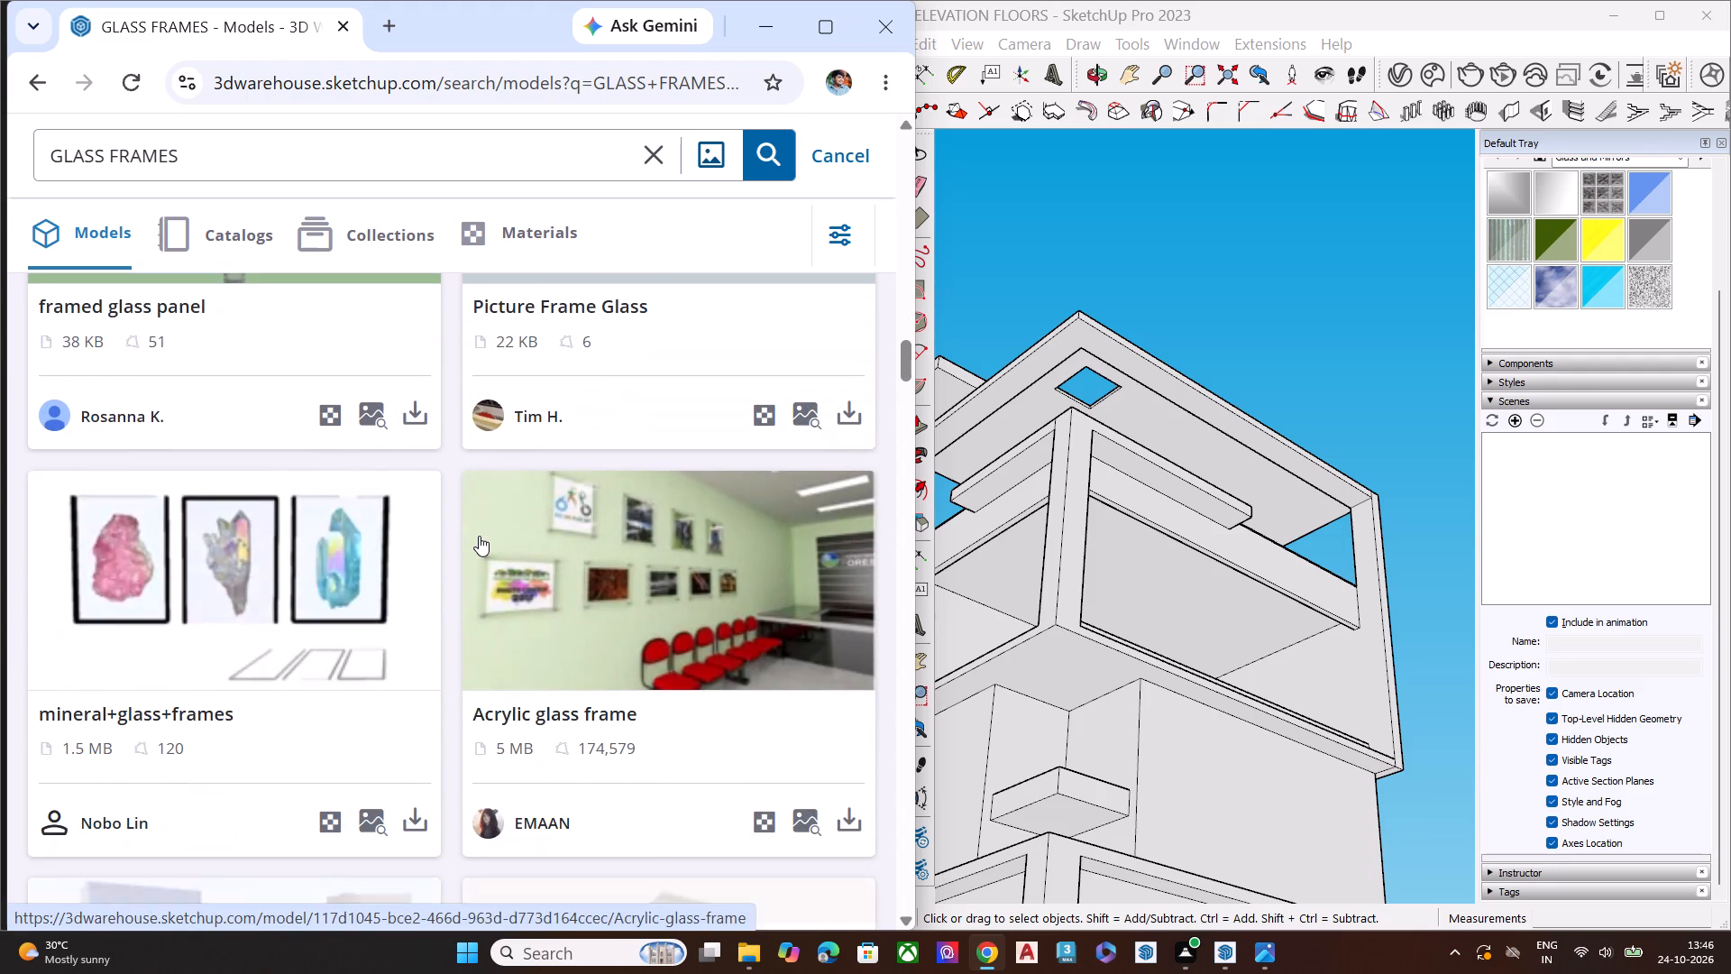
# Look further down the GLASS FRAMES results, comparing framed glass panels, partitions and doors.
pyautogui.scroll(3, 479, 536)
pyautogui.scroll(-1, 479, 536)
pyautogui.scroll(2, 479, 536)
pyautogui.scroll(-15, 479, 536)
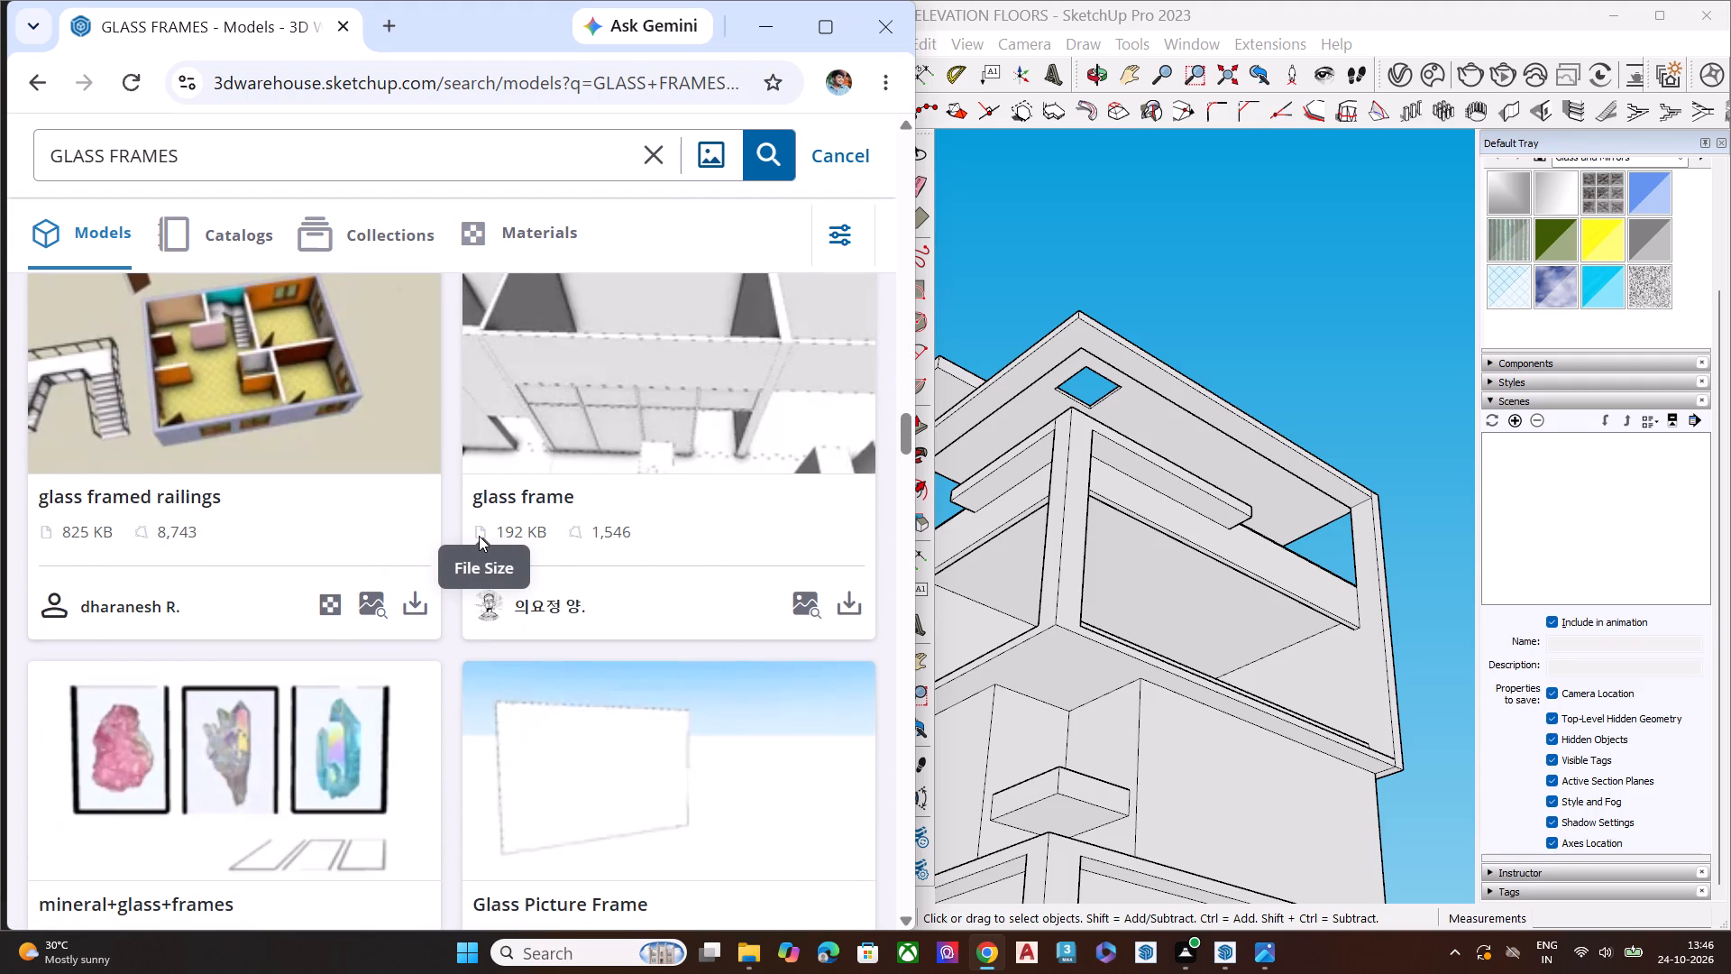
pyautogui.scroll(-2, 479, 536)
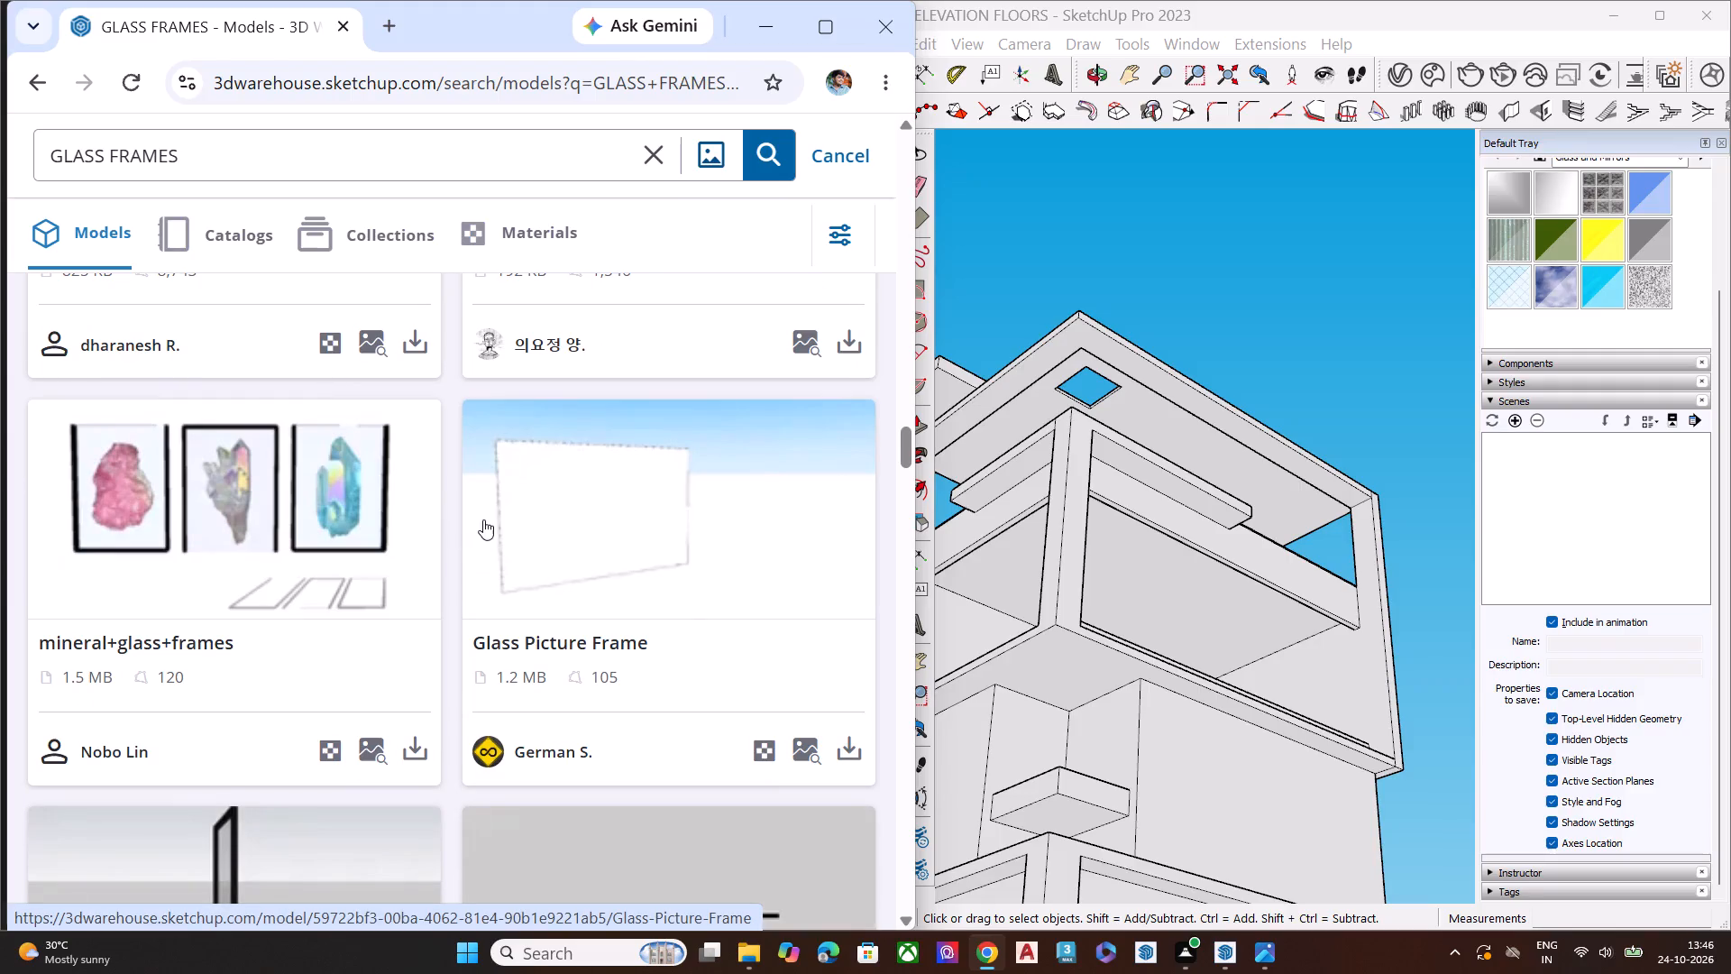
pyautogui.scroll(-7, 483, 519)
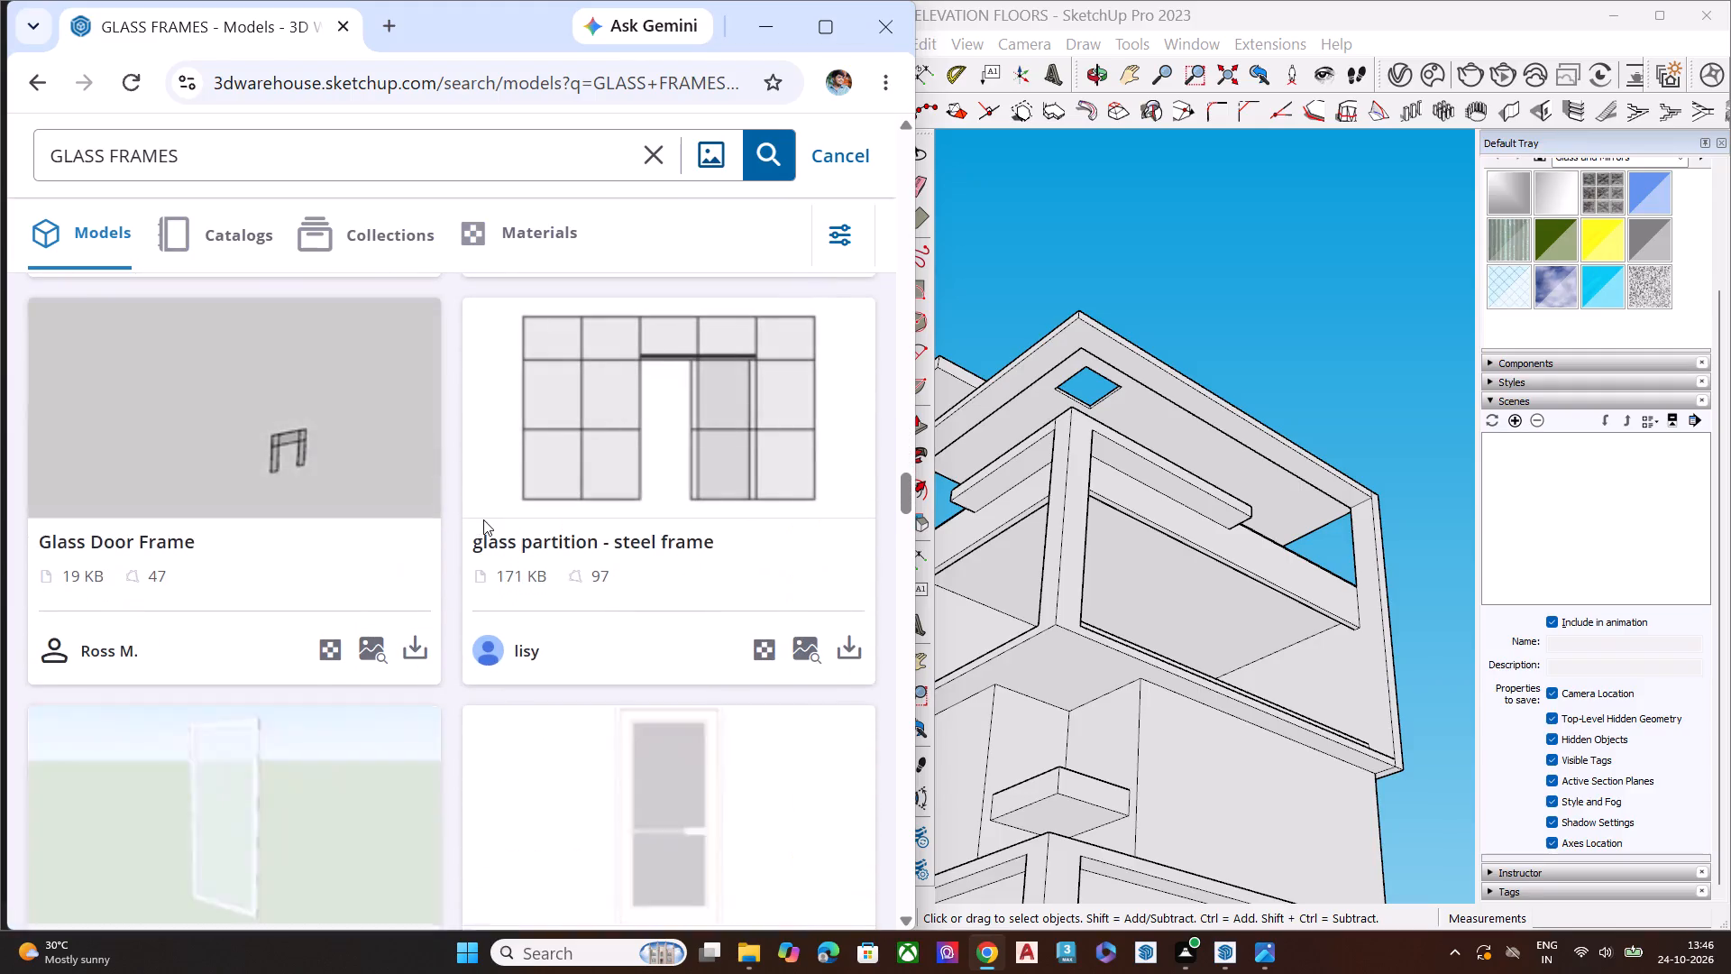
pyautogui.scroll(-10, 483, 519)
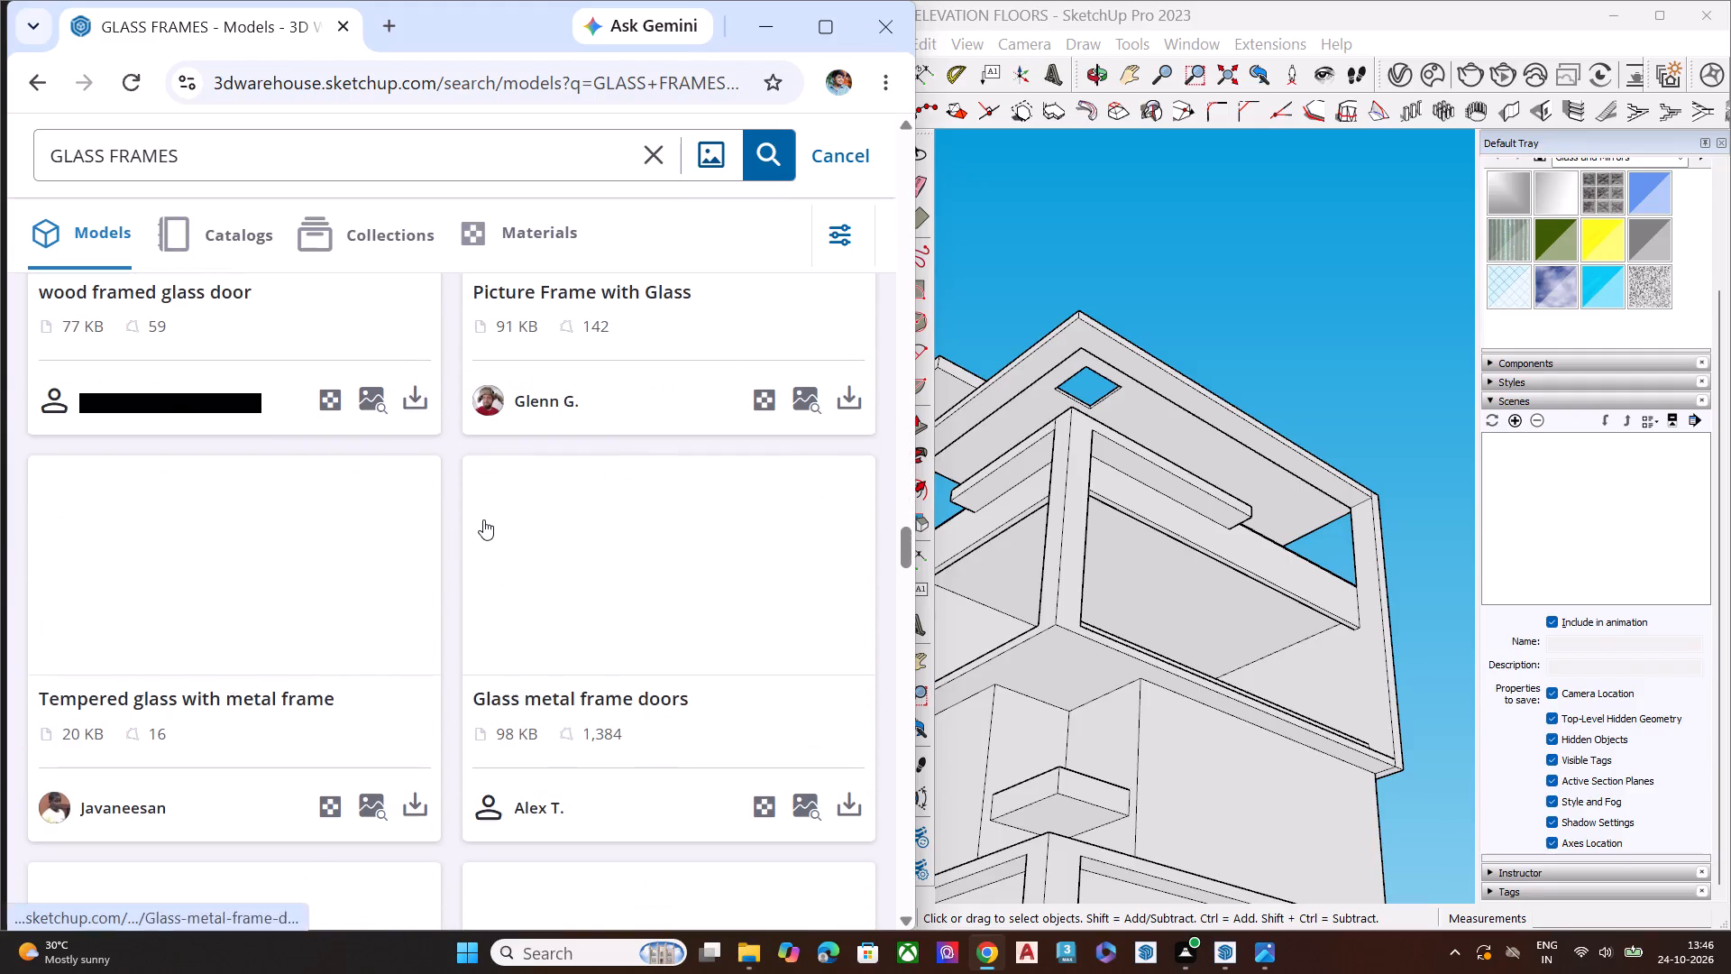
pyautogui.scroll(-10, 483, 519)
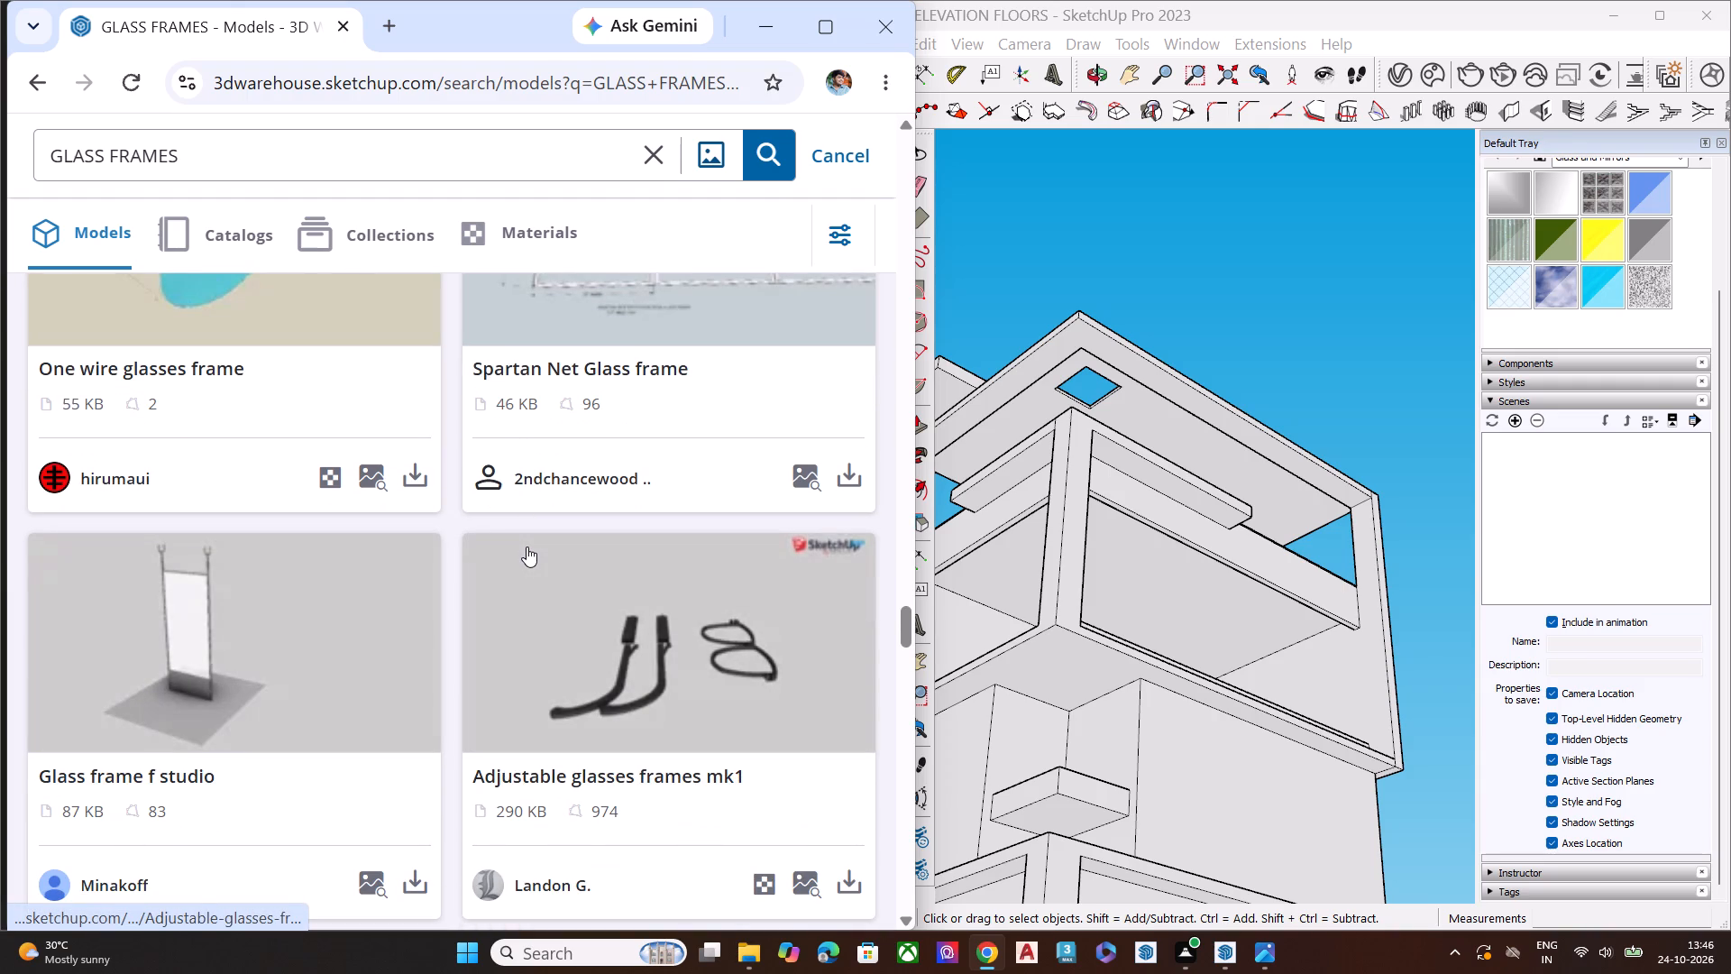
pyautogui.scroll(-4, 527, 547)
pyautogui.scroll(2, 527, 547)
pyautogui.scroll(-1, 527, 547)
pyautogui.scroll(1, 527, 547)
pyautogui.scroll(-4, 527, 547)
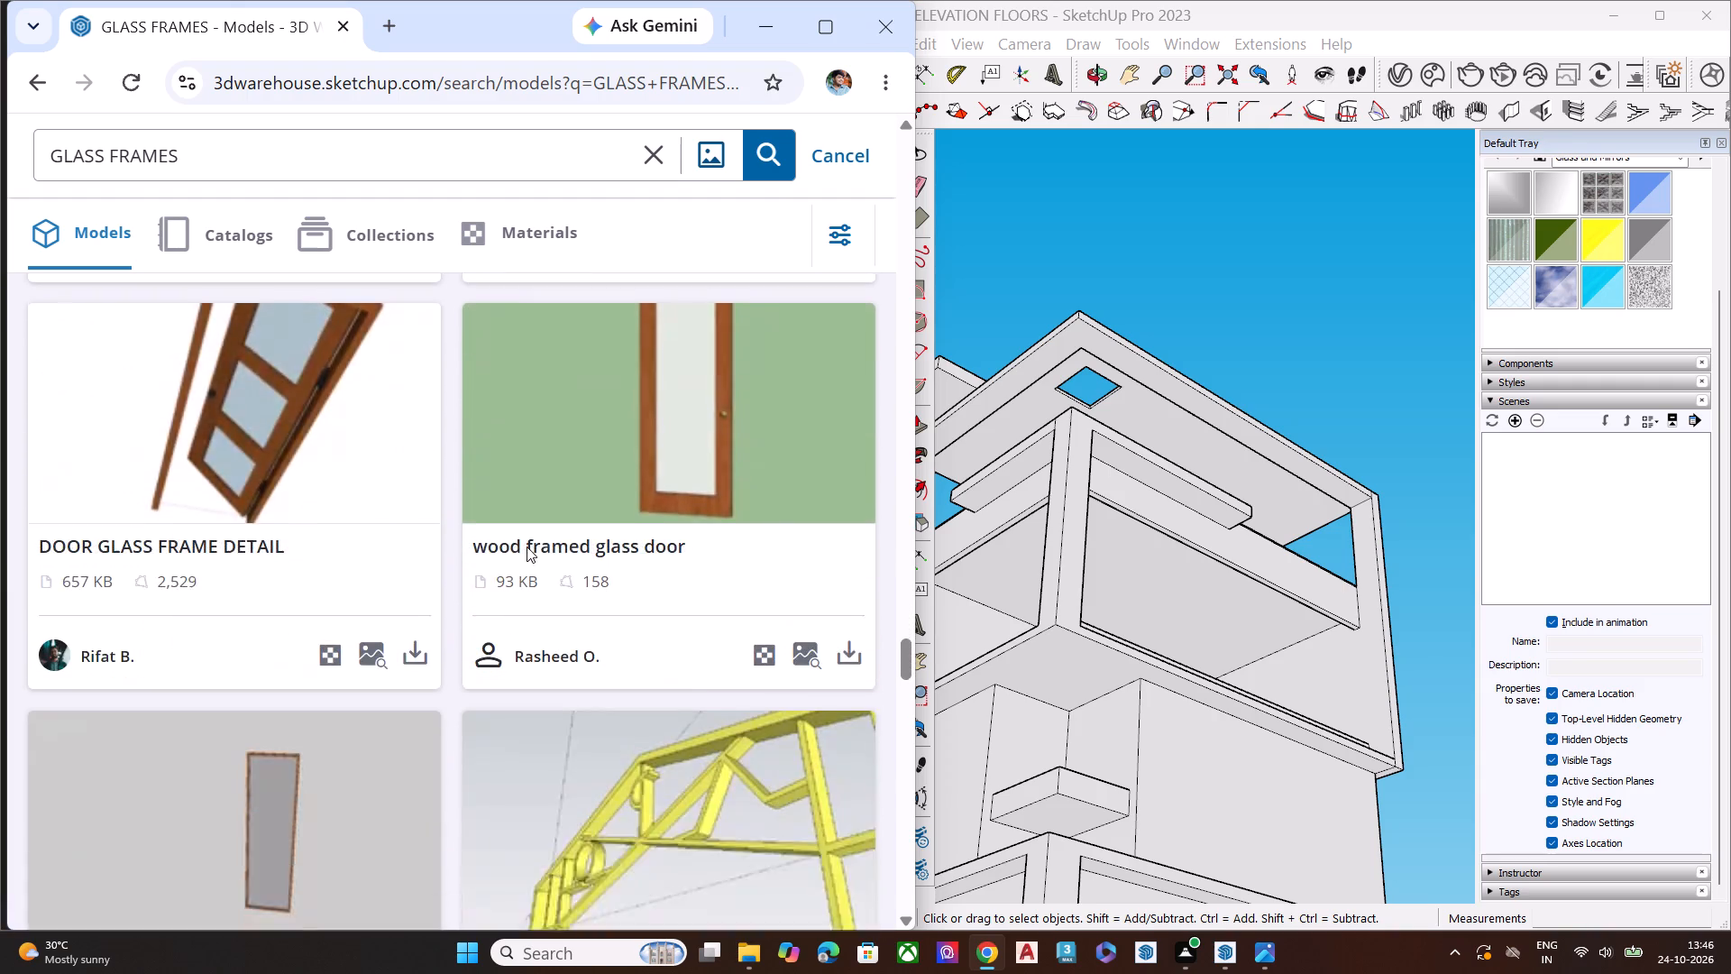
pyautogui.scroll(-3, 527, 547)
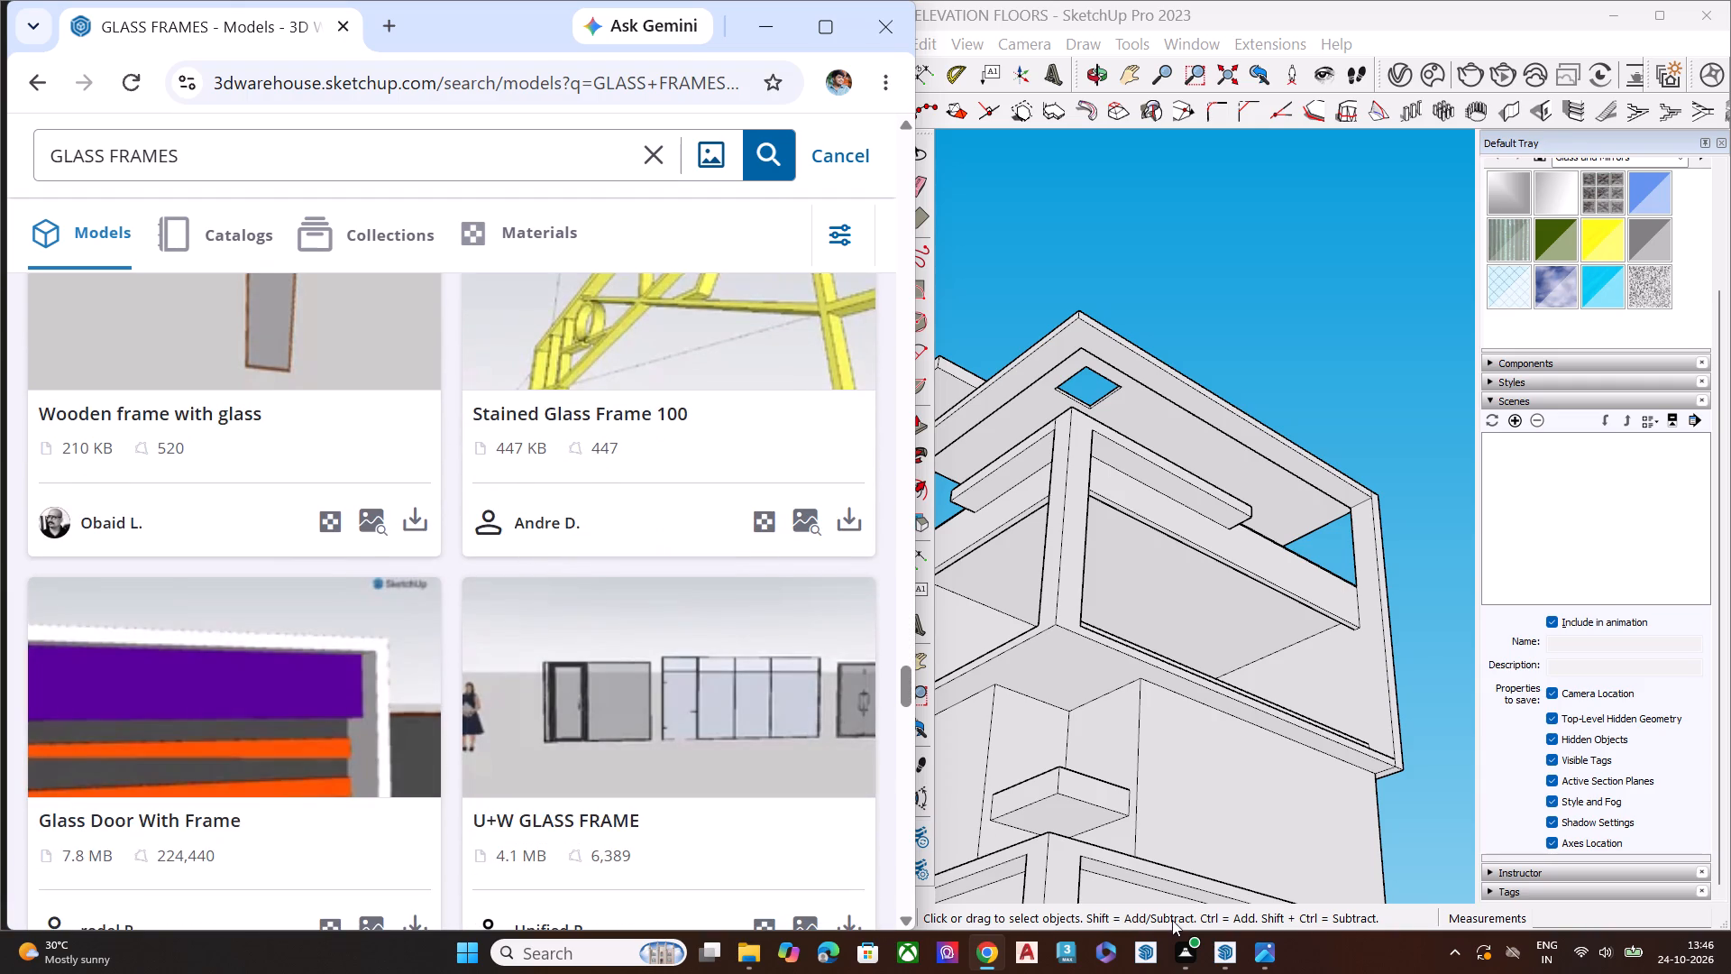
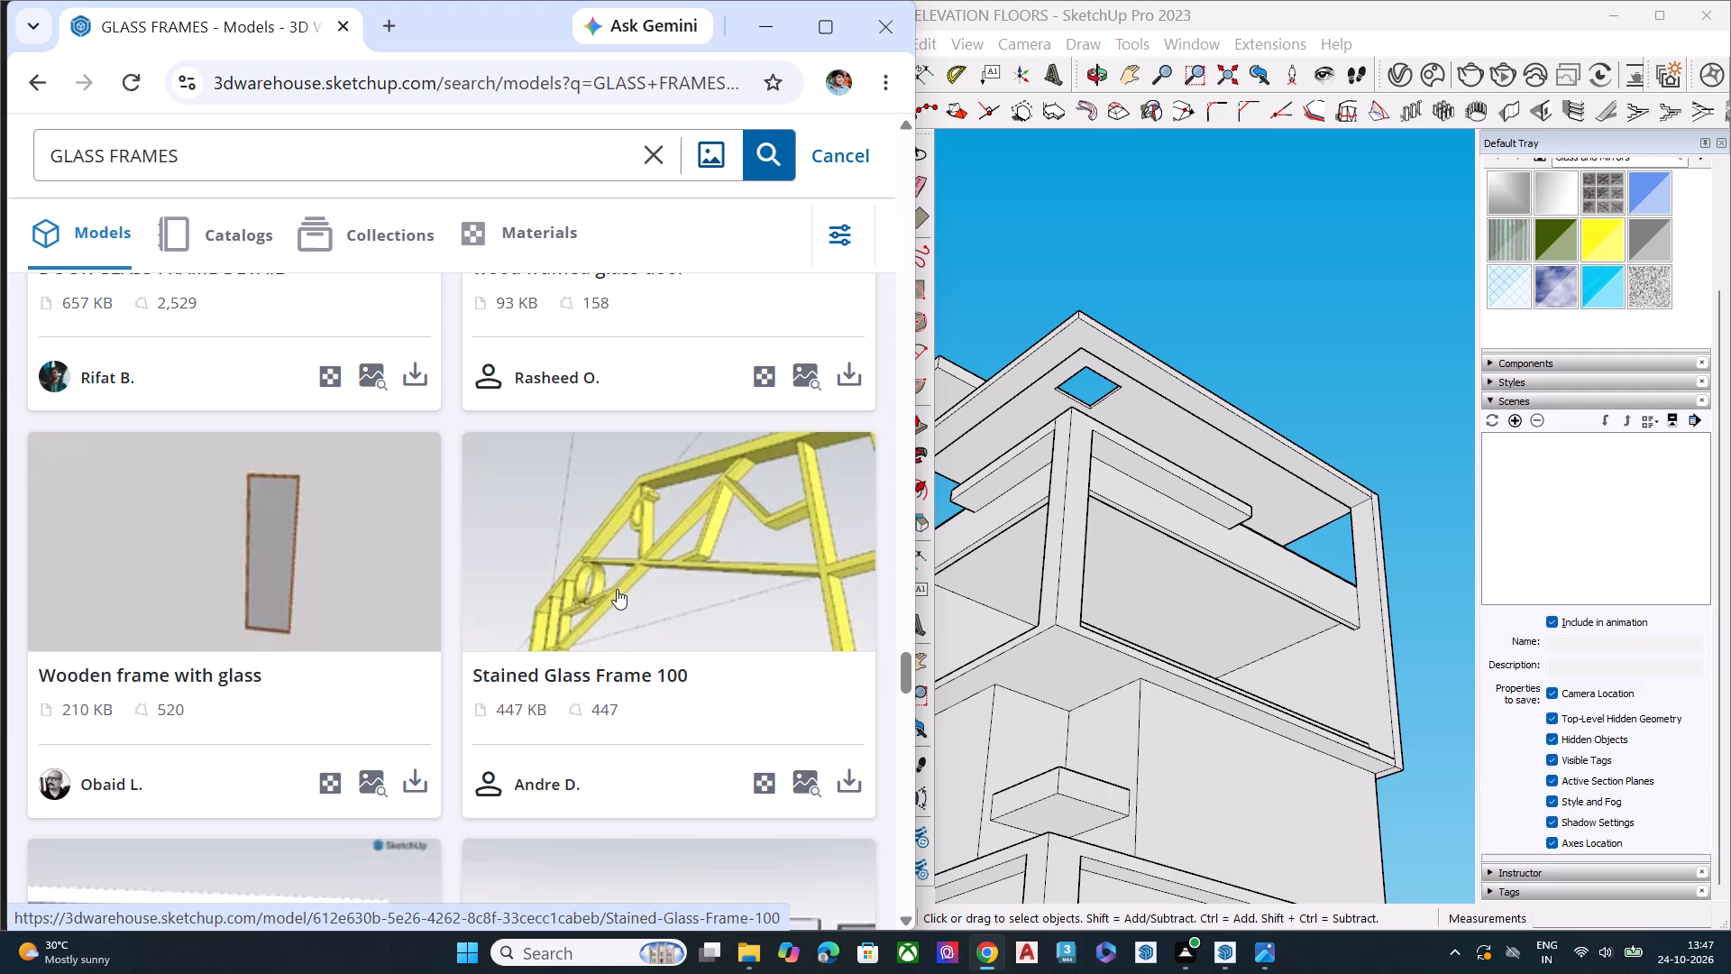
# Look through the rest of the loaded GLASS FRAMES results for a framed panel or door that suits the tower.
pyautogui.scroll(-5, 578, 556)
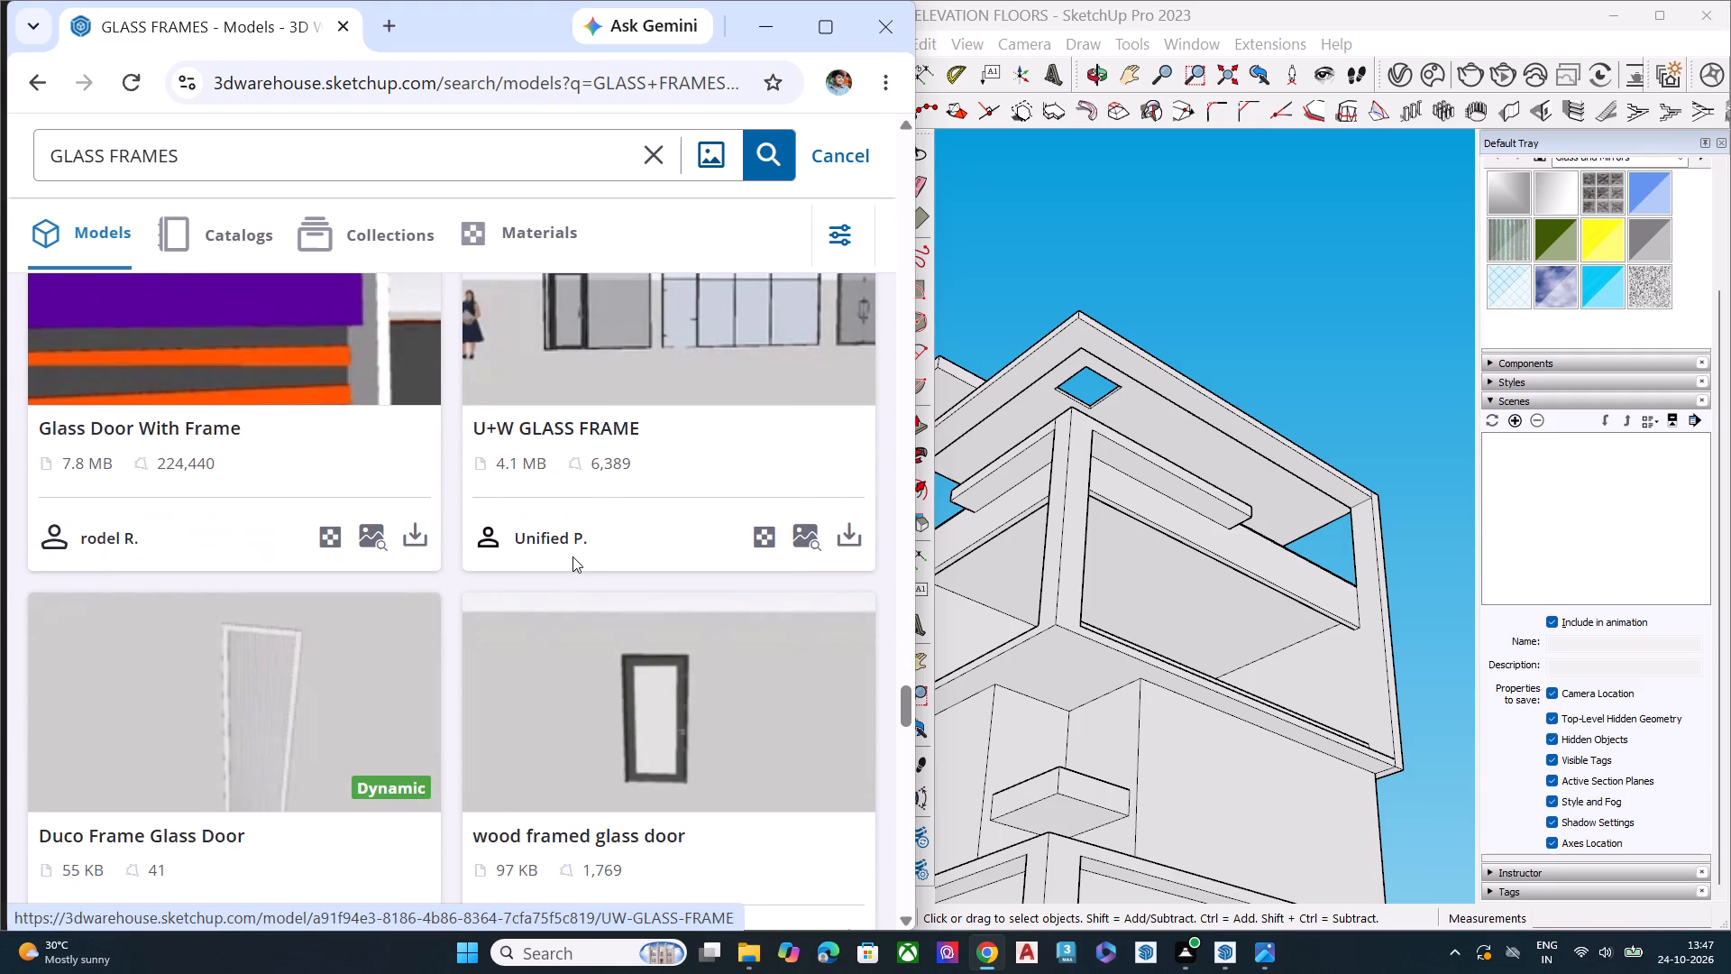
pyautogui.scroll(-4, 572, 556)
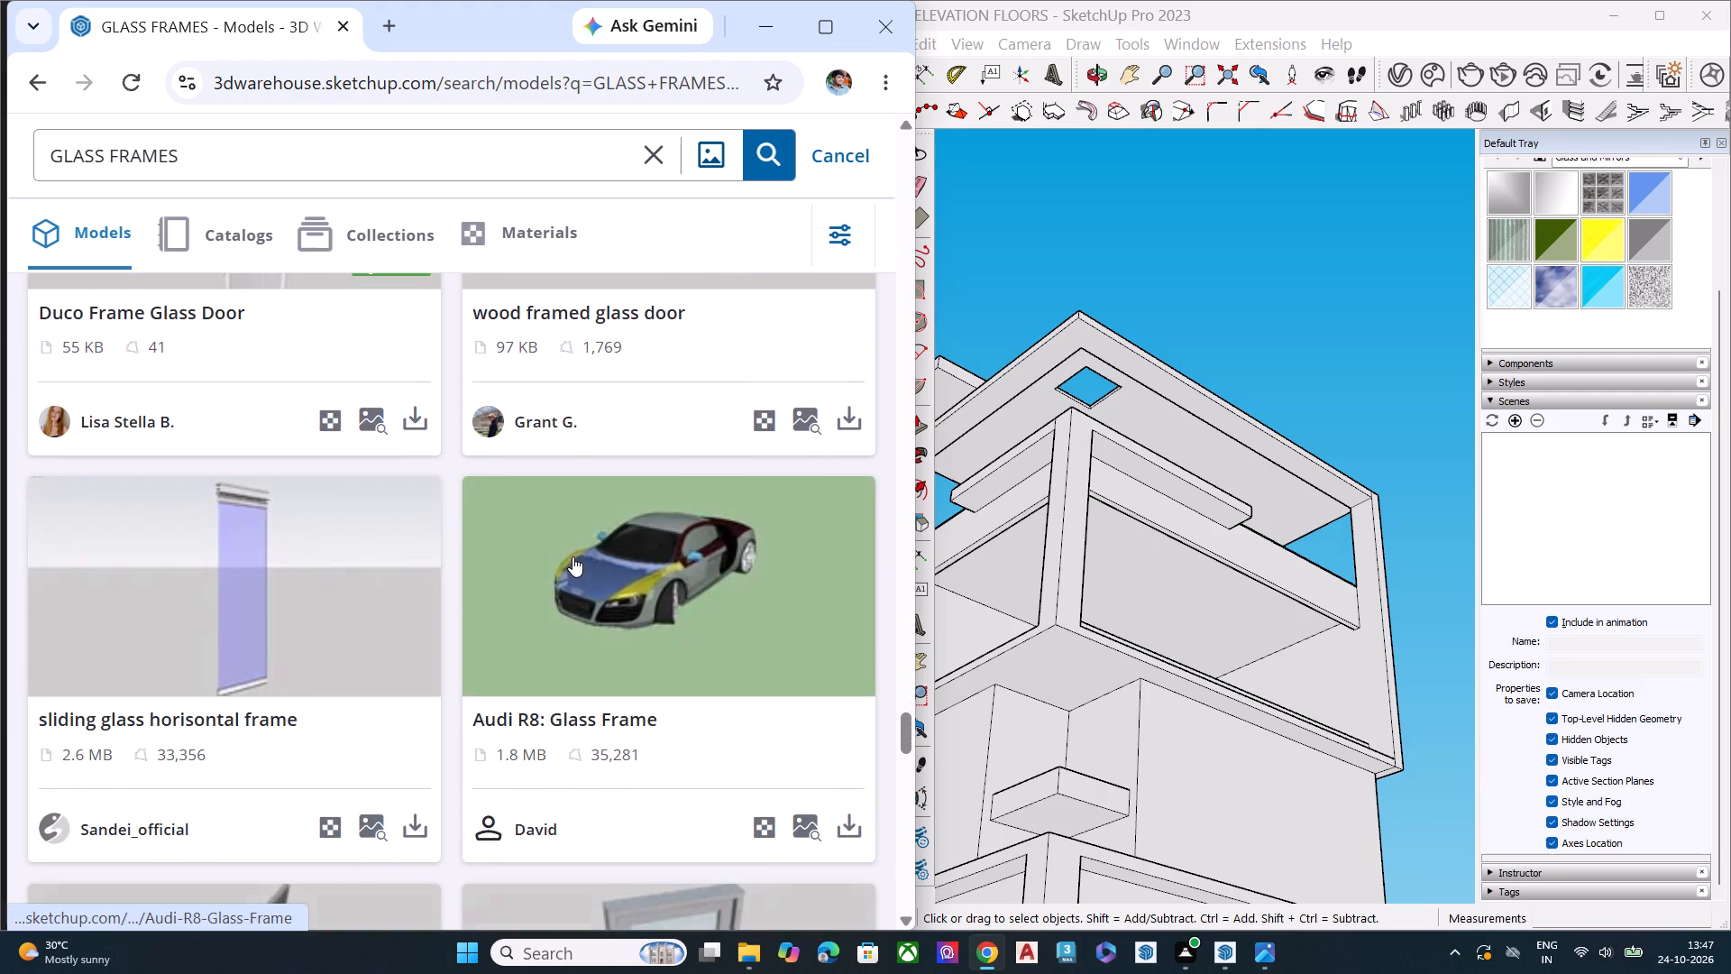
pyautogui.scroll(-2, 572, 556)
pyautogui.scroll(-6, 660, 540)
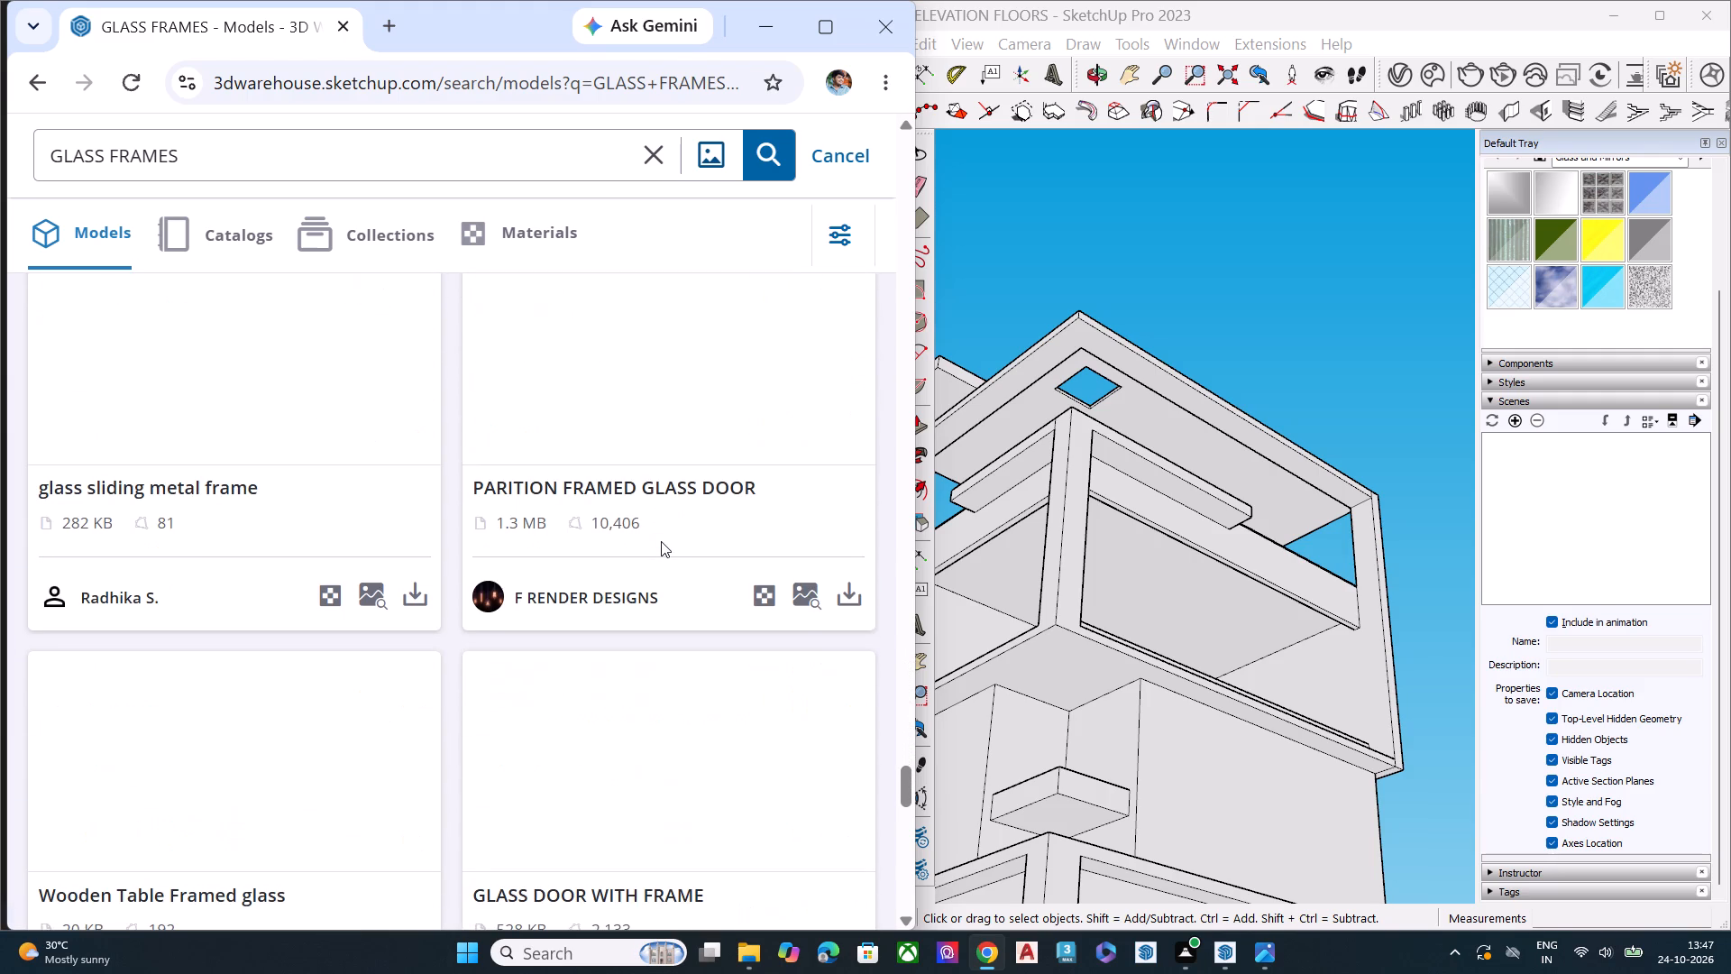
pyautogui.scroll(-2, 661, 541)
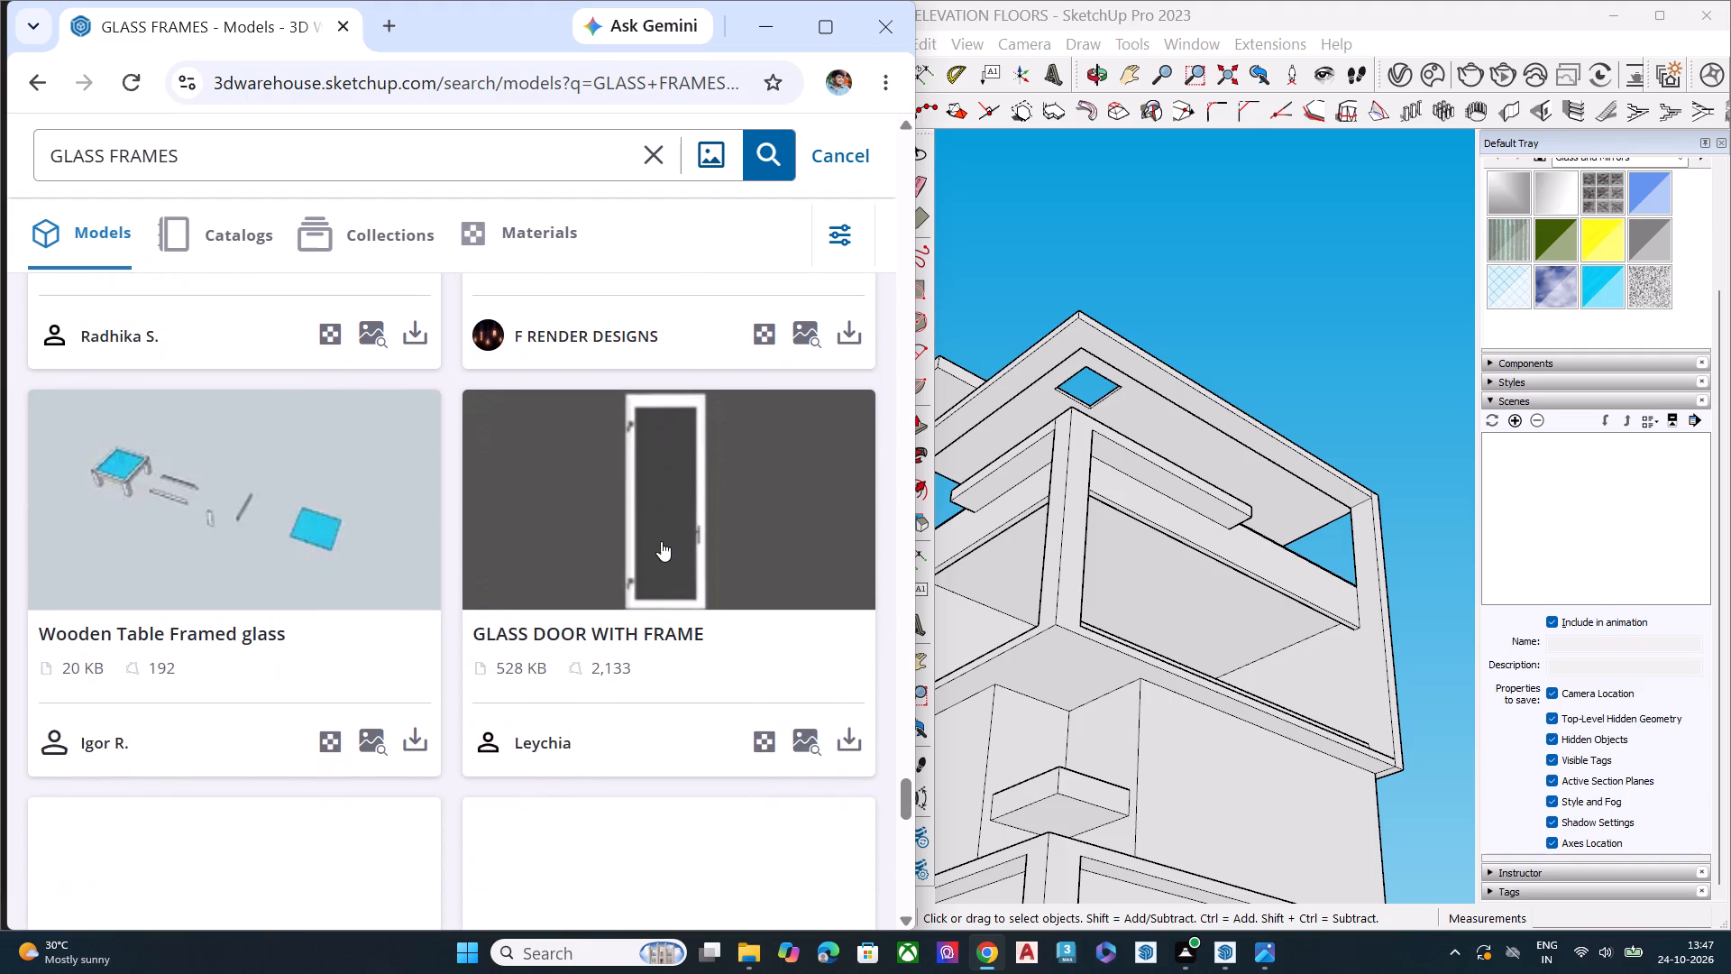
pyautogui.scroll(-4, 661, 541)
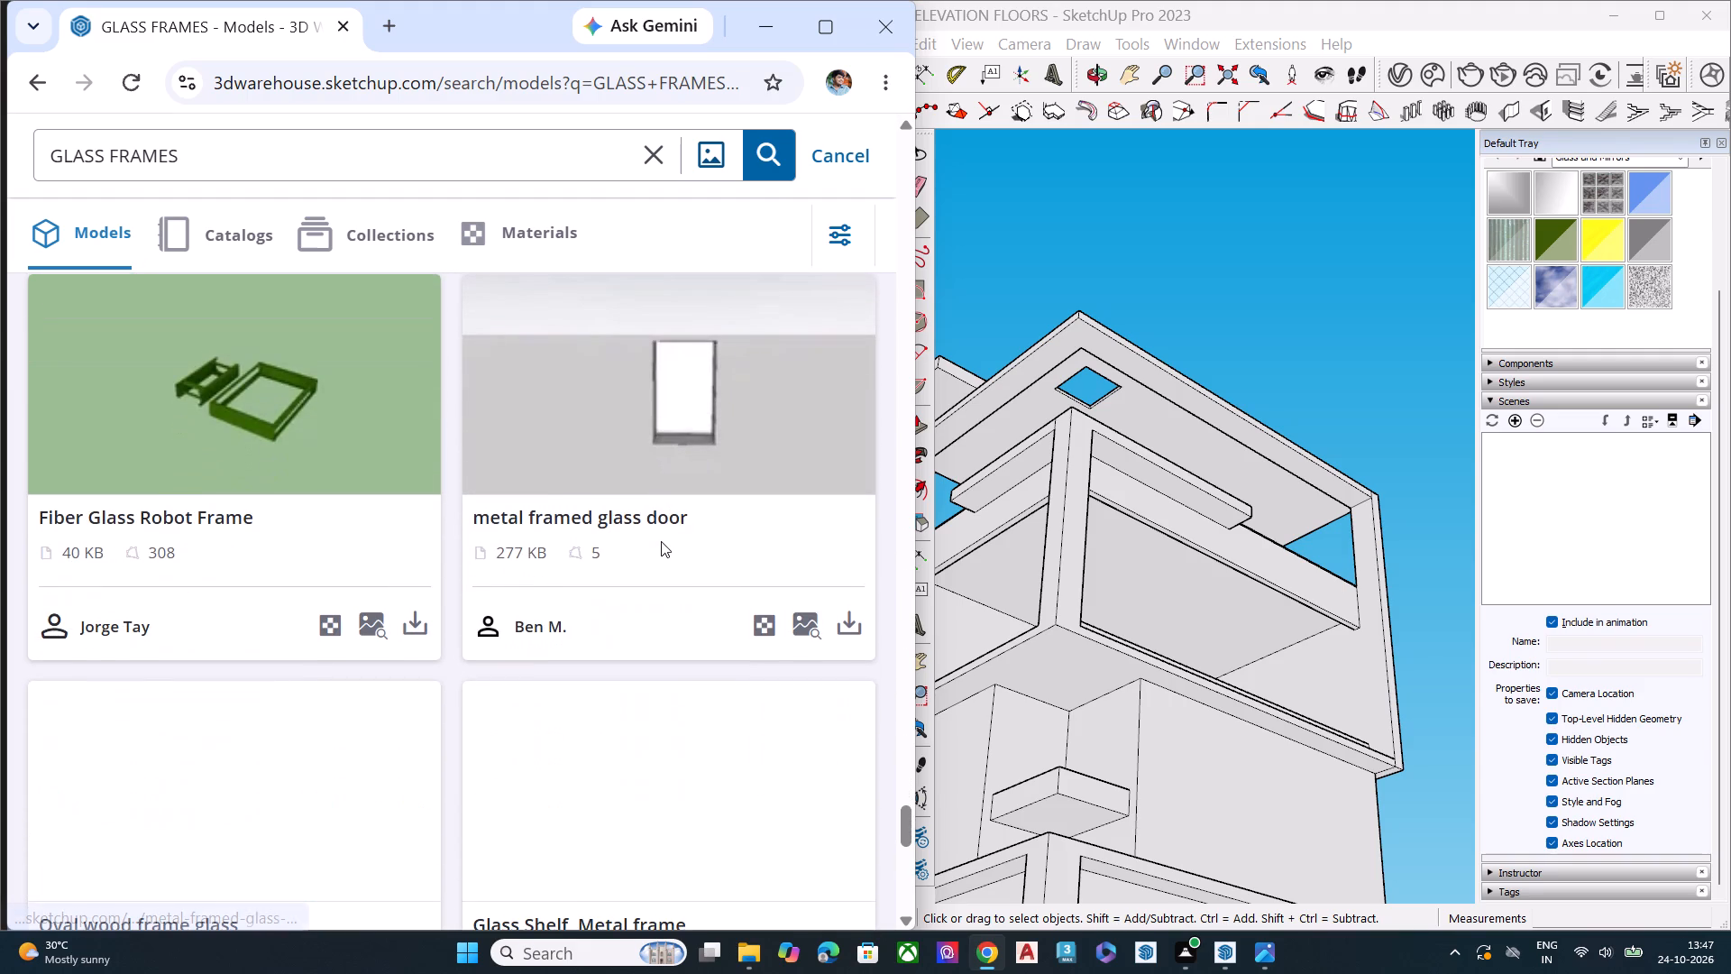
pyautogui.scroll(-1, 661, 541)
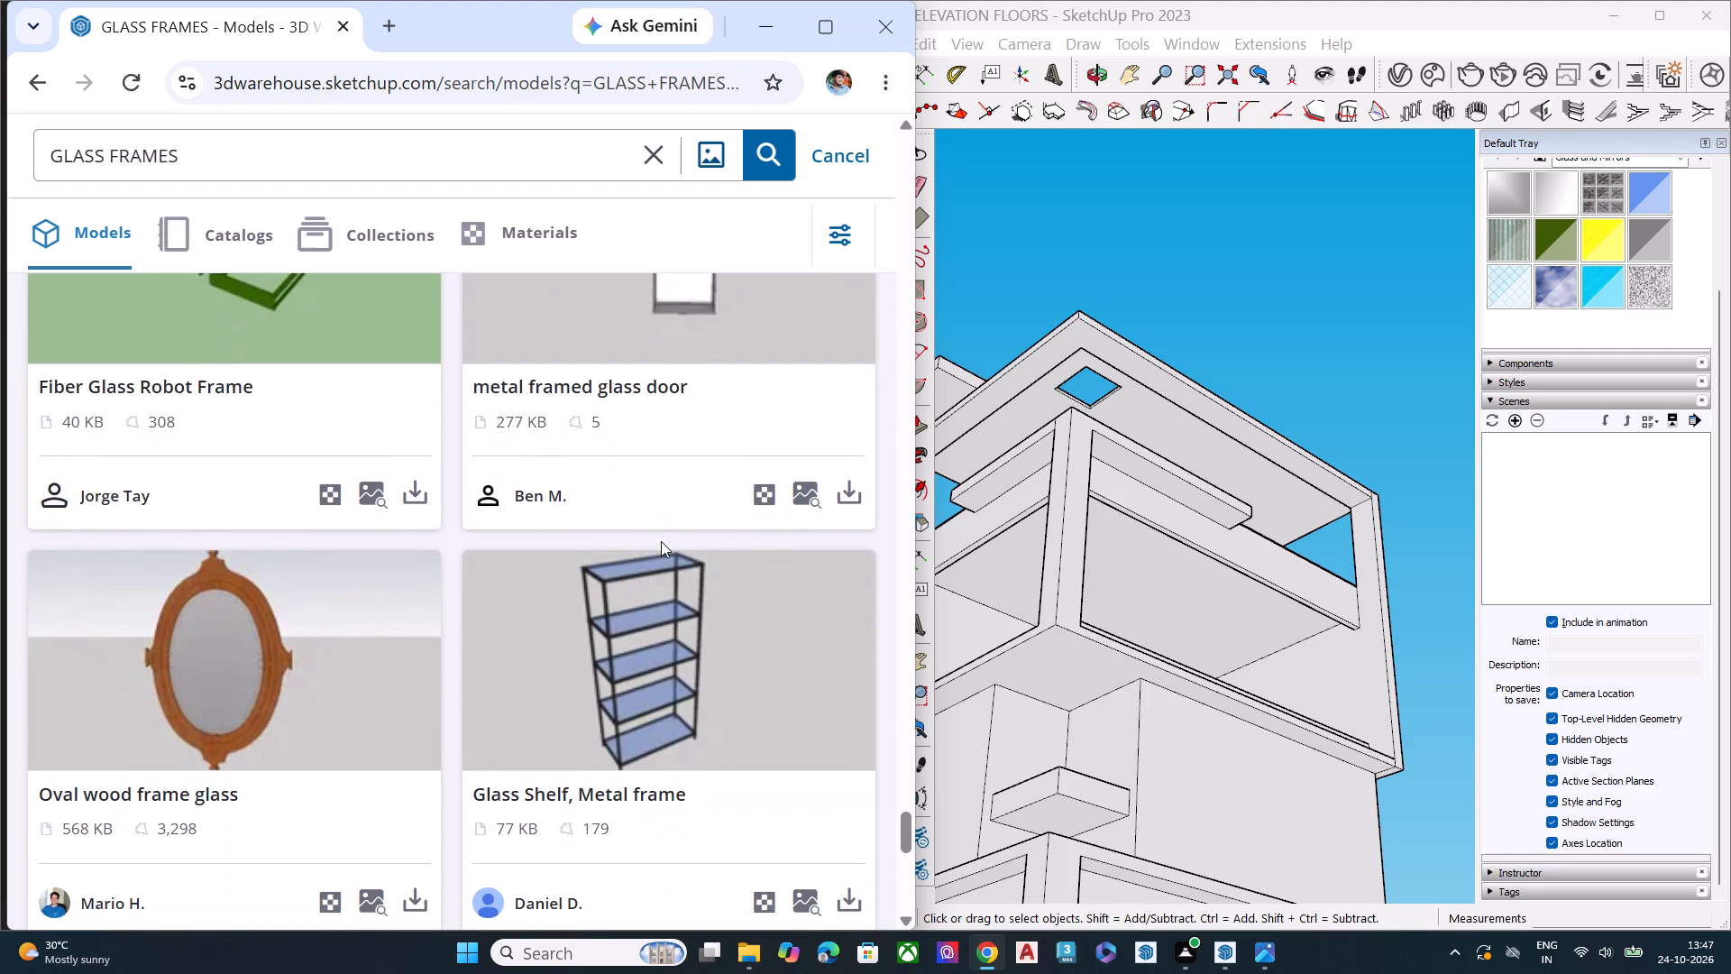
pyautogui.scroll(-2, 661, 541)
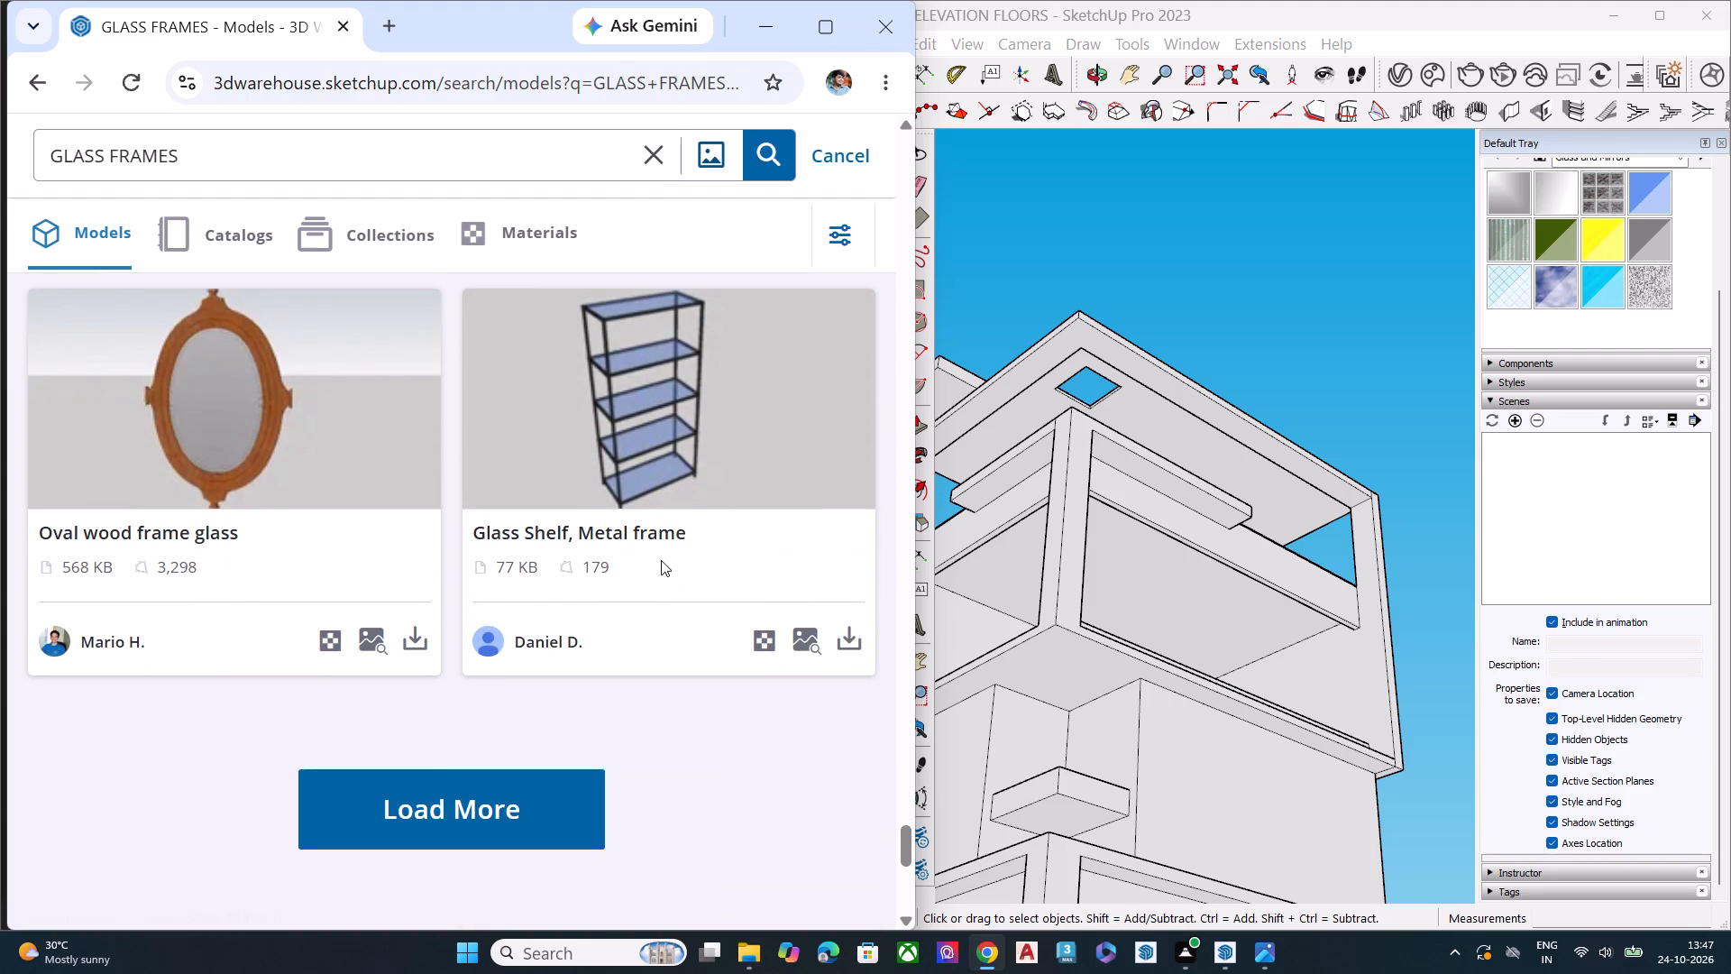
# Load more GLASS FRAMES results and look through the additional framed glass doors and windows.
pyautogui.click(541, 801)
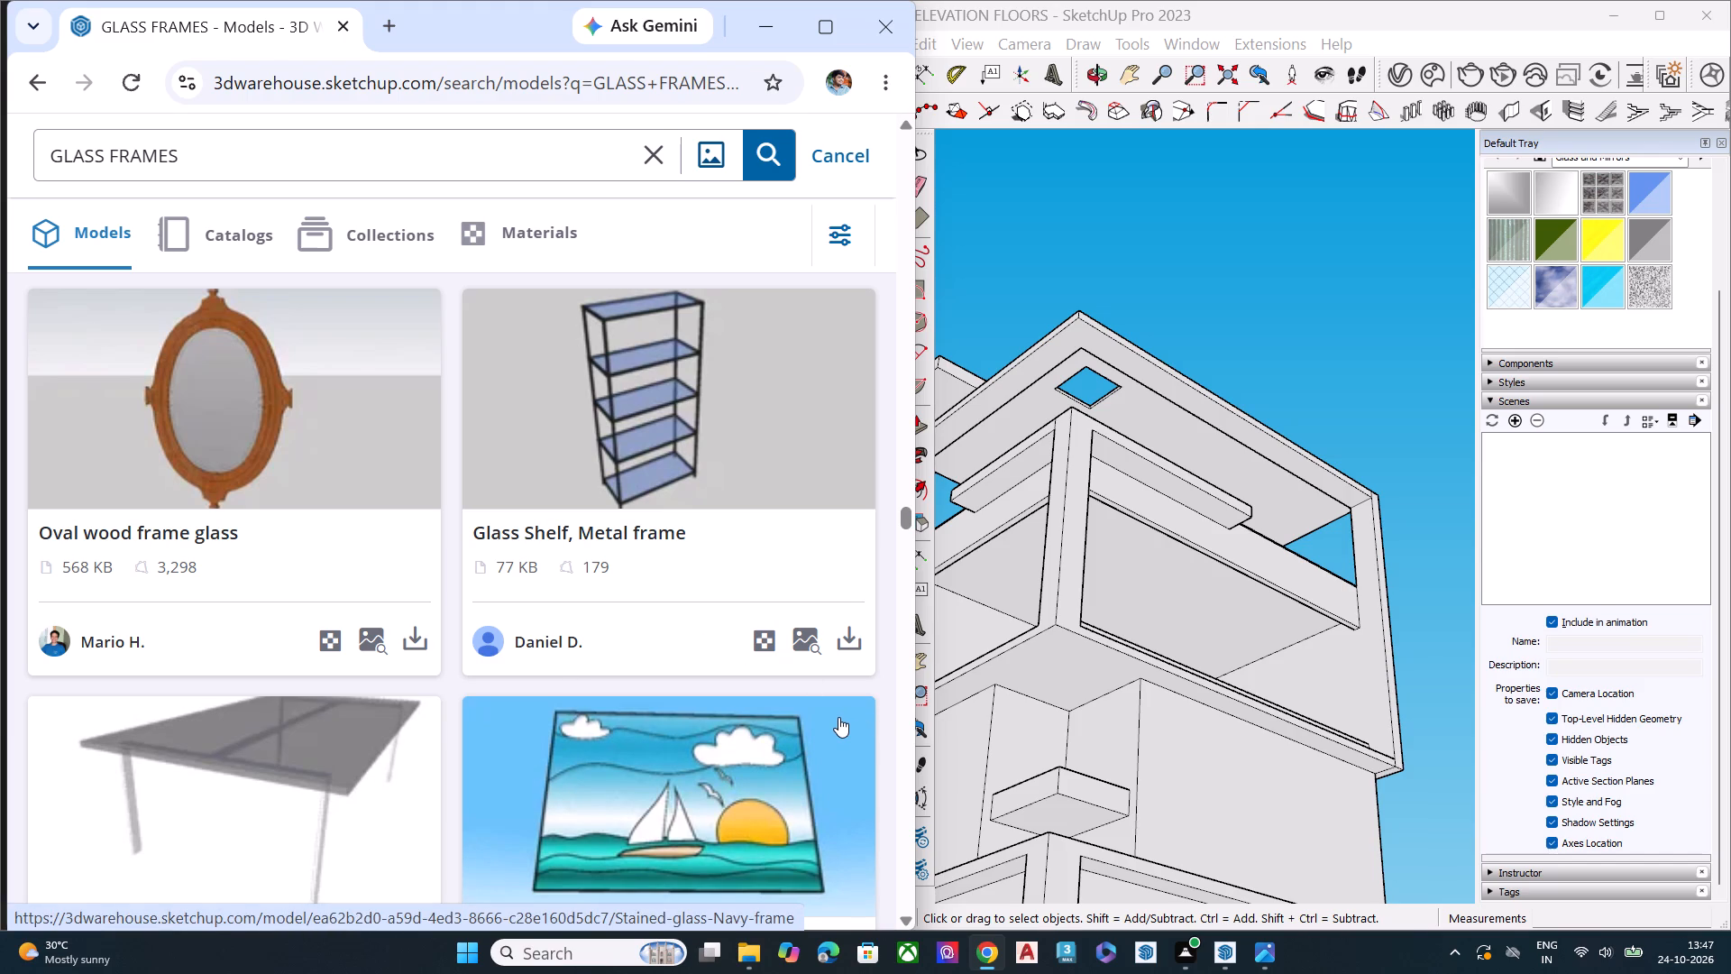
pyautogui.scroll(-4, 787, 717)
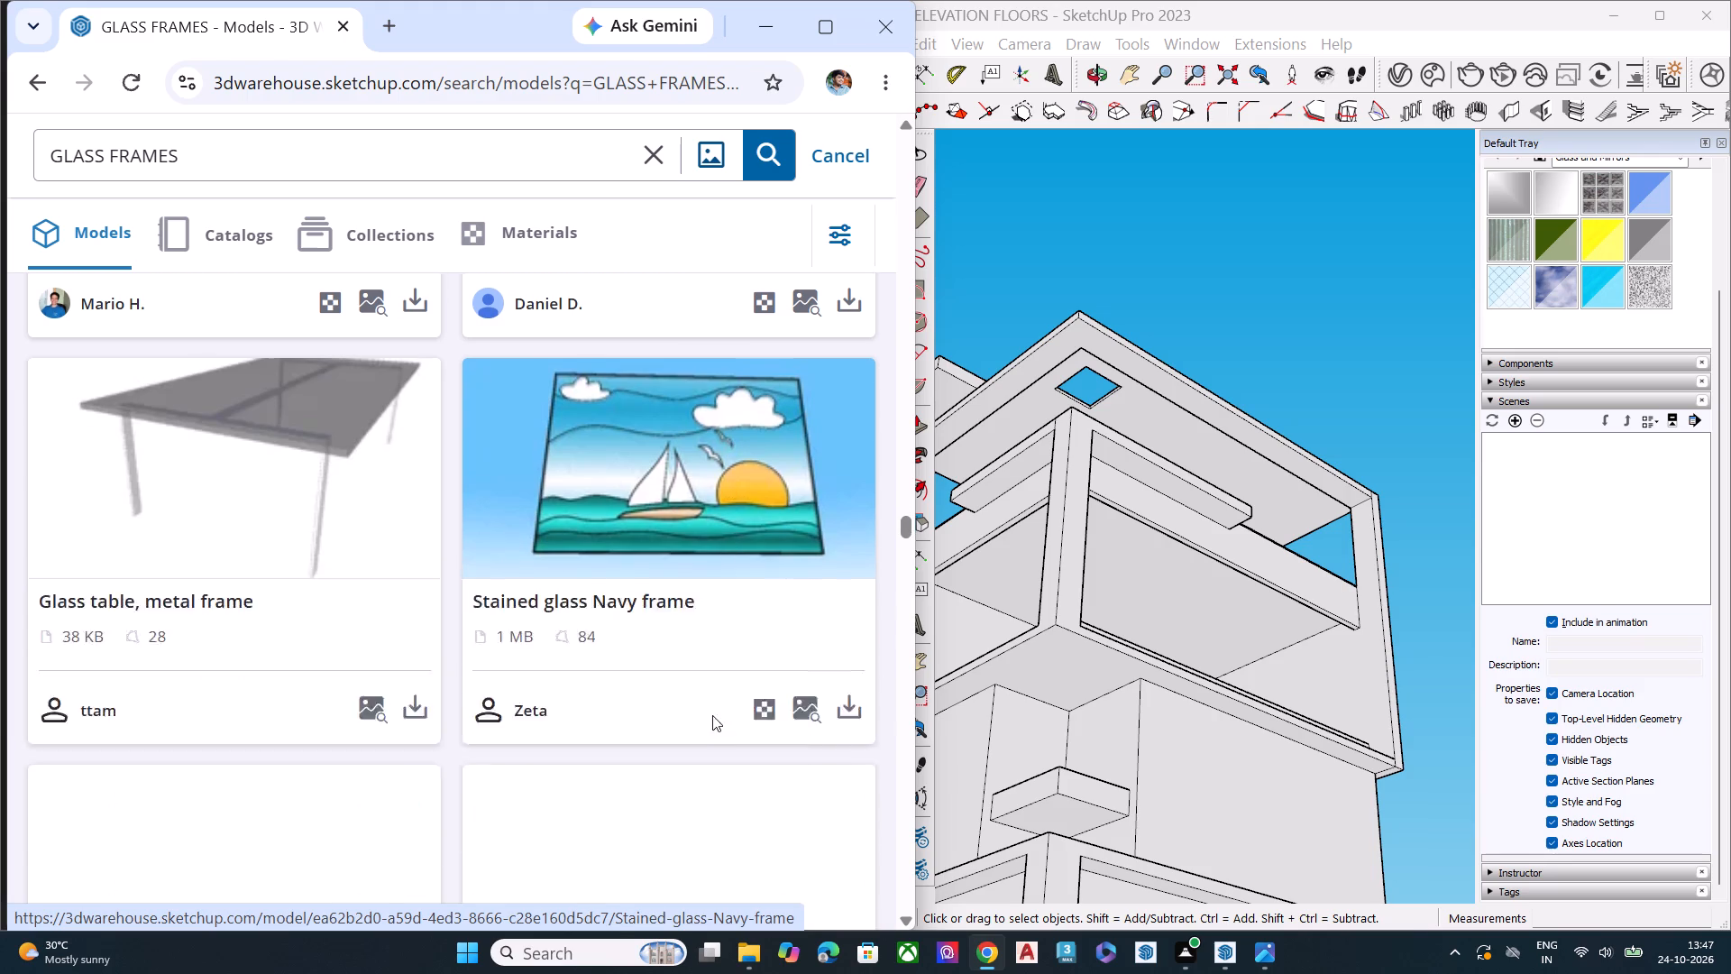
pyautogui.scroll(-2, 712, 715)
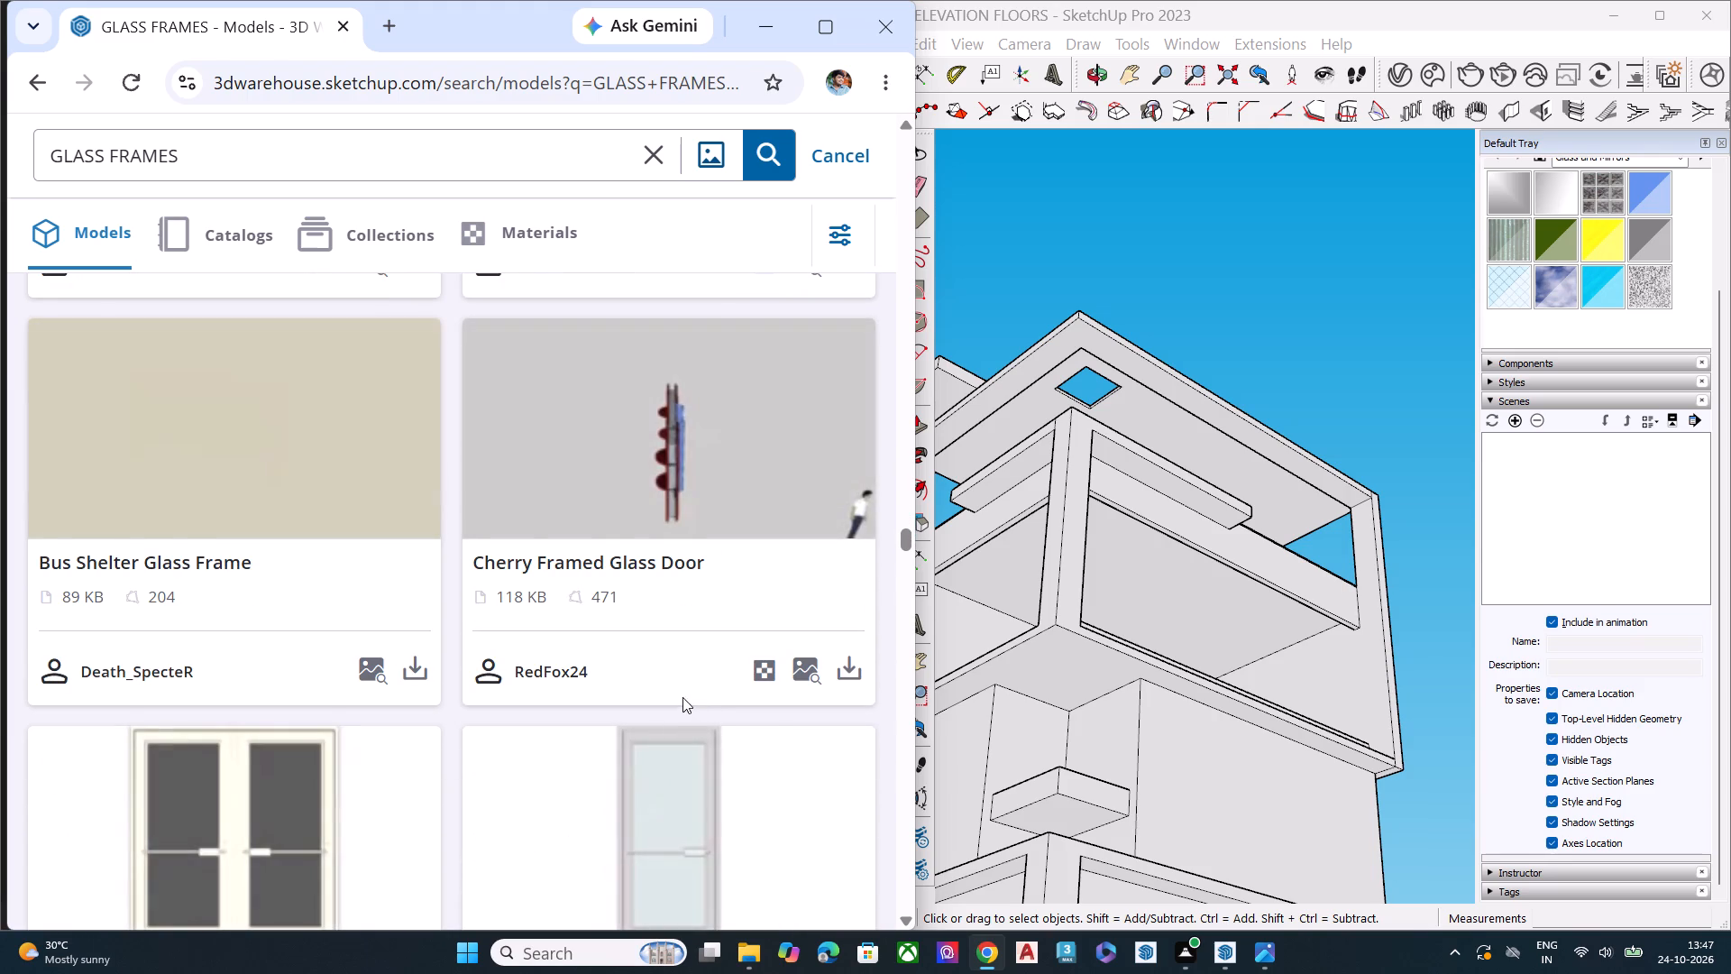
pyautogui.scroll(-3, 684, 673)
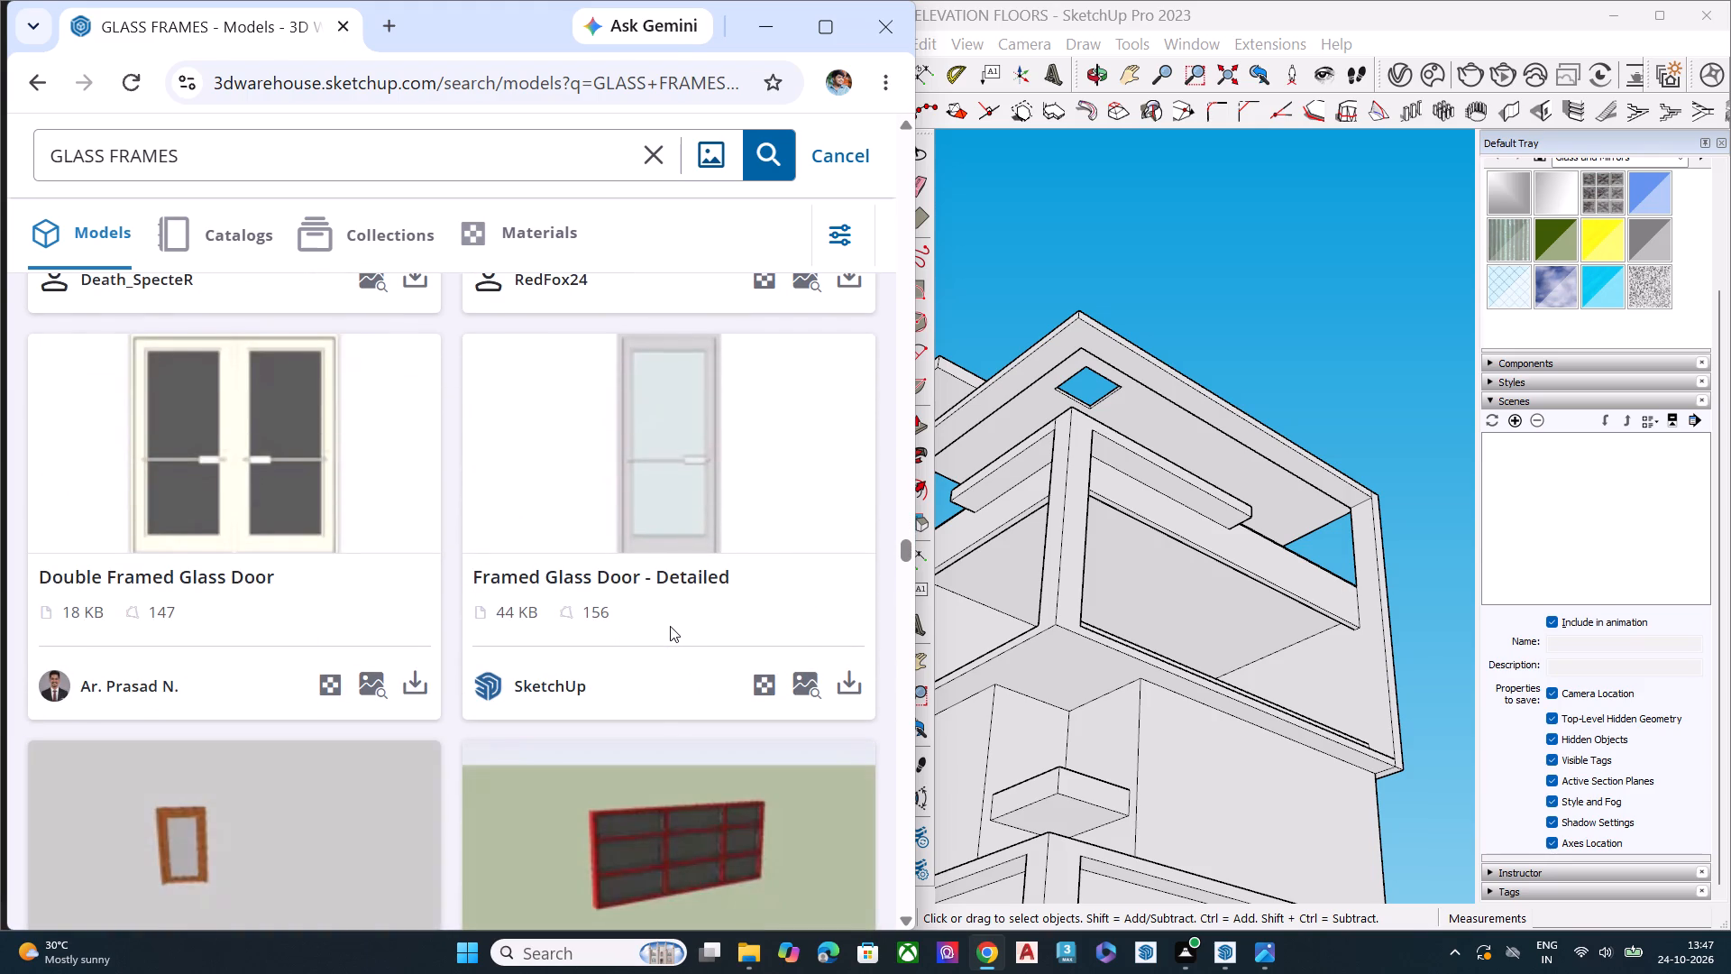
pyautogui.scroll(-4, 668, 627)
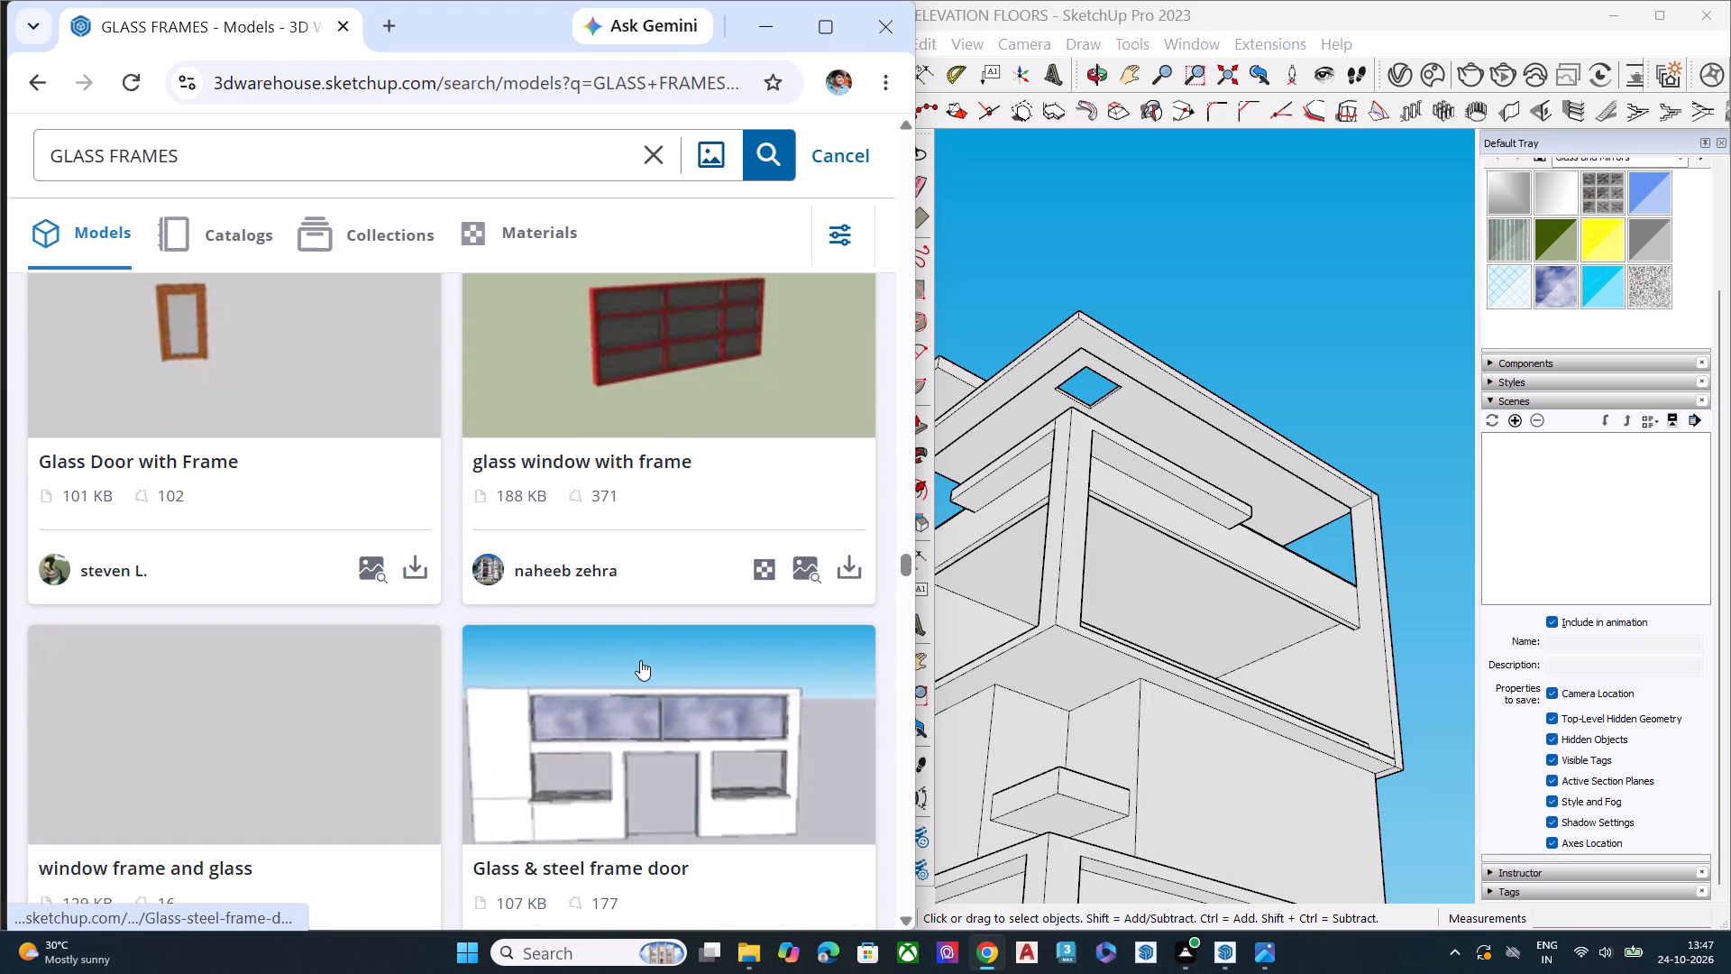
pyautogui.scroll(-5, 641, 677)
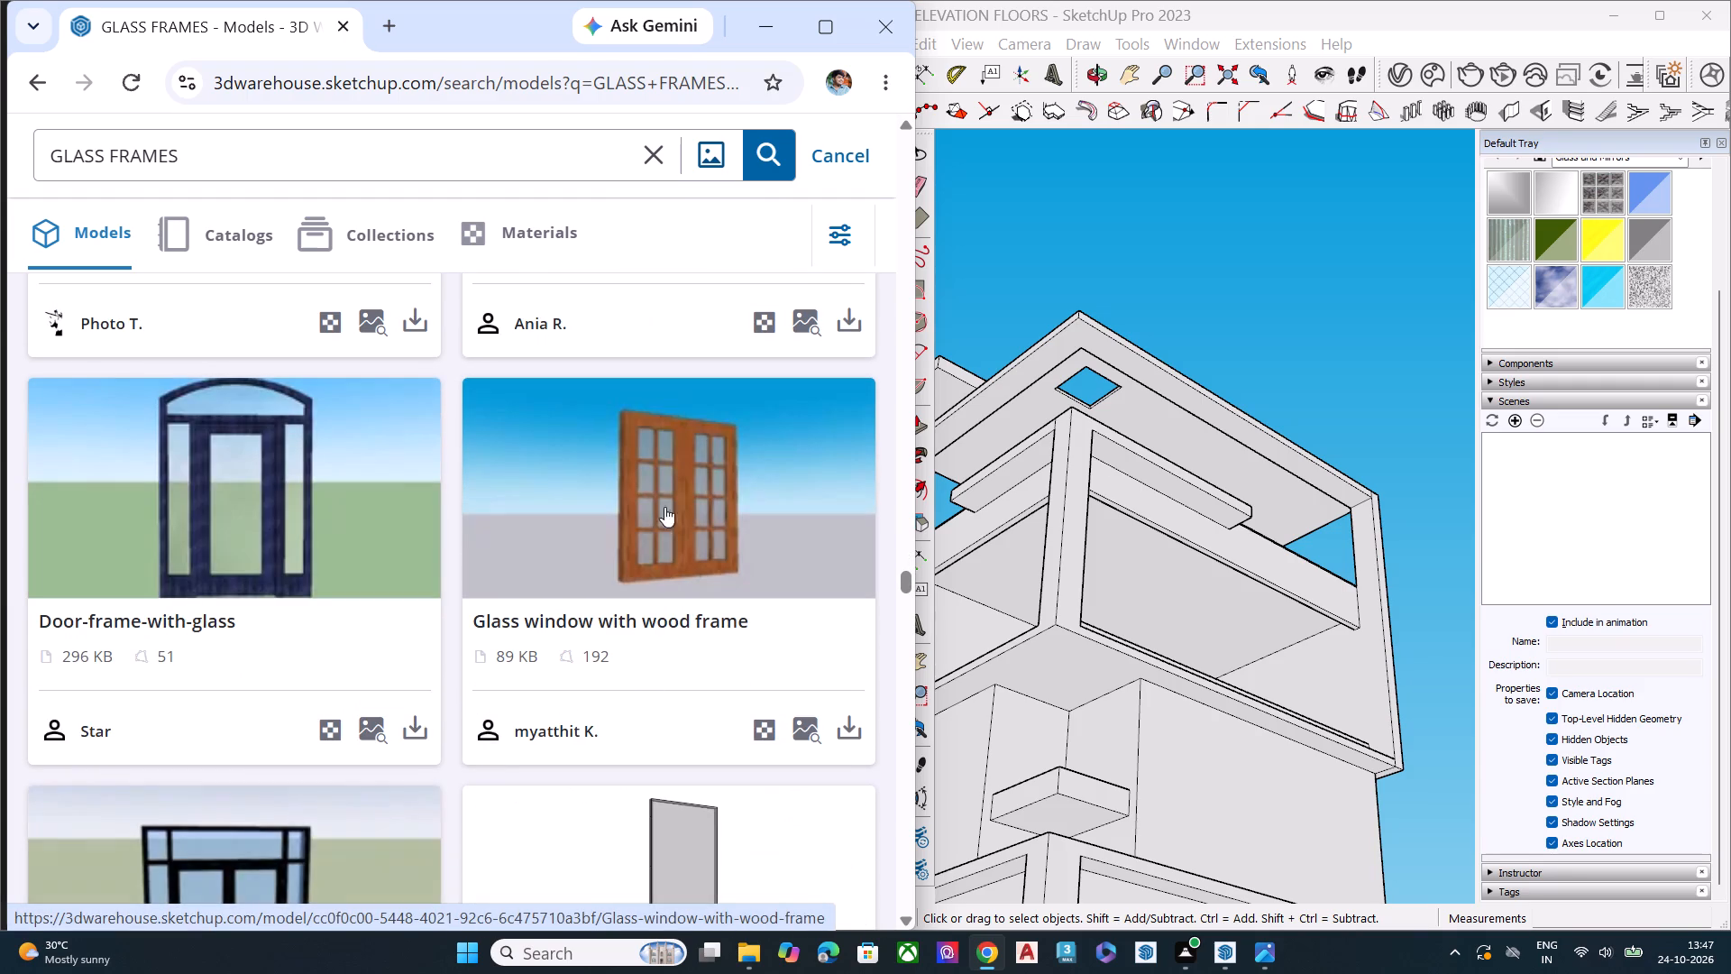
# Put the model search browser away and bring the tower reference image forward beside the SketchUp model.
pyautogui.click(765, 29)
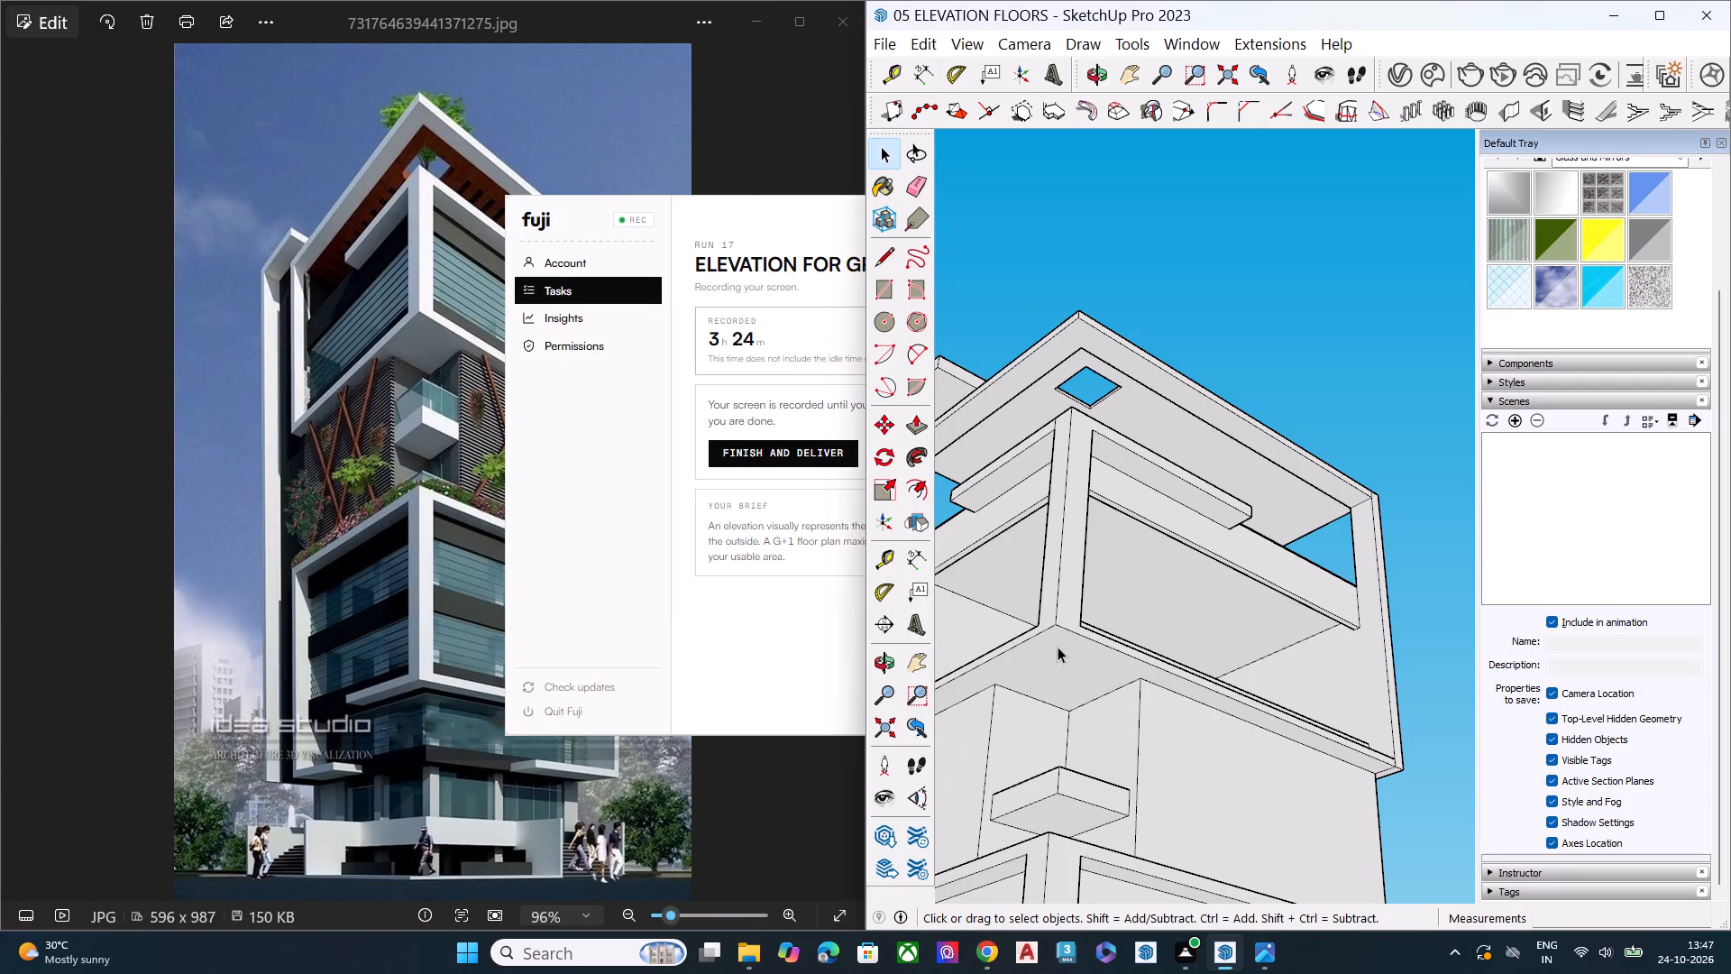
pyautogui.click(614, 29)
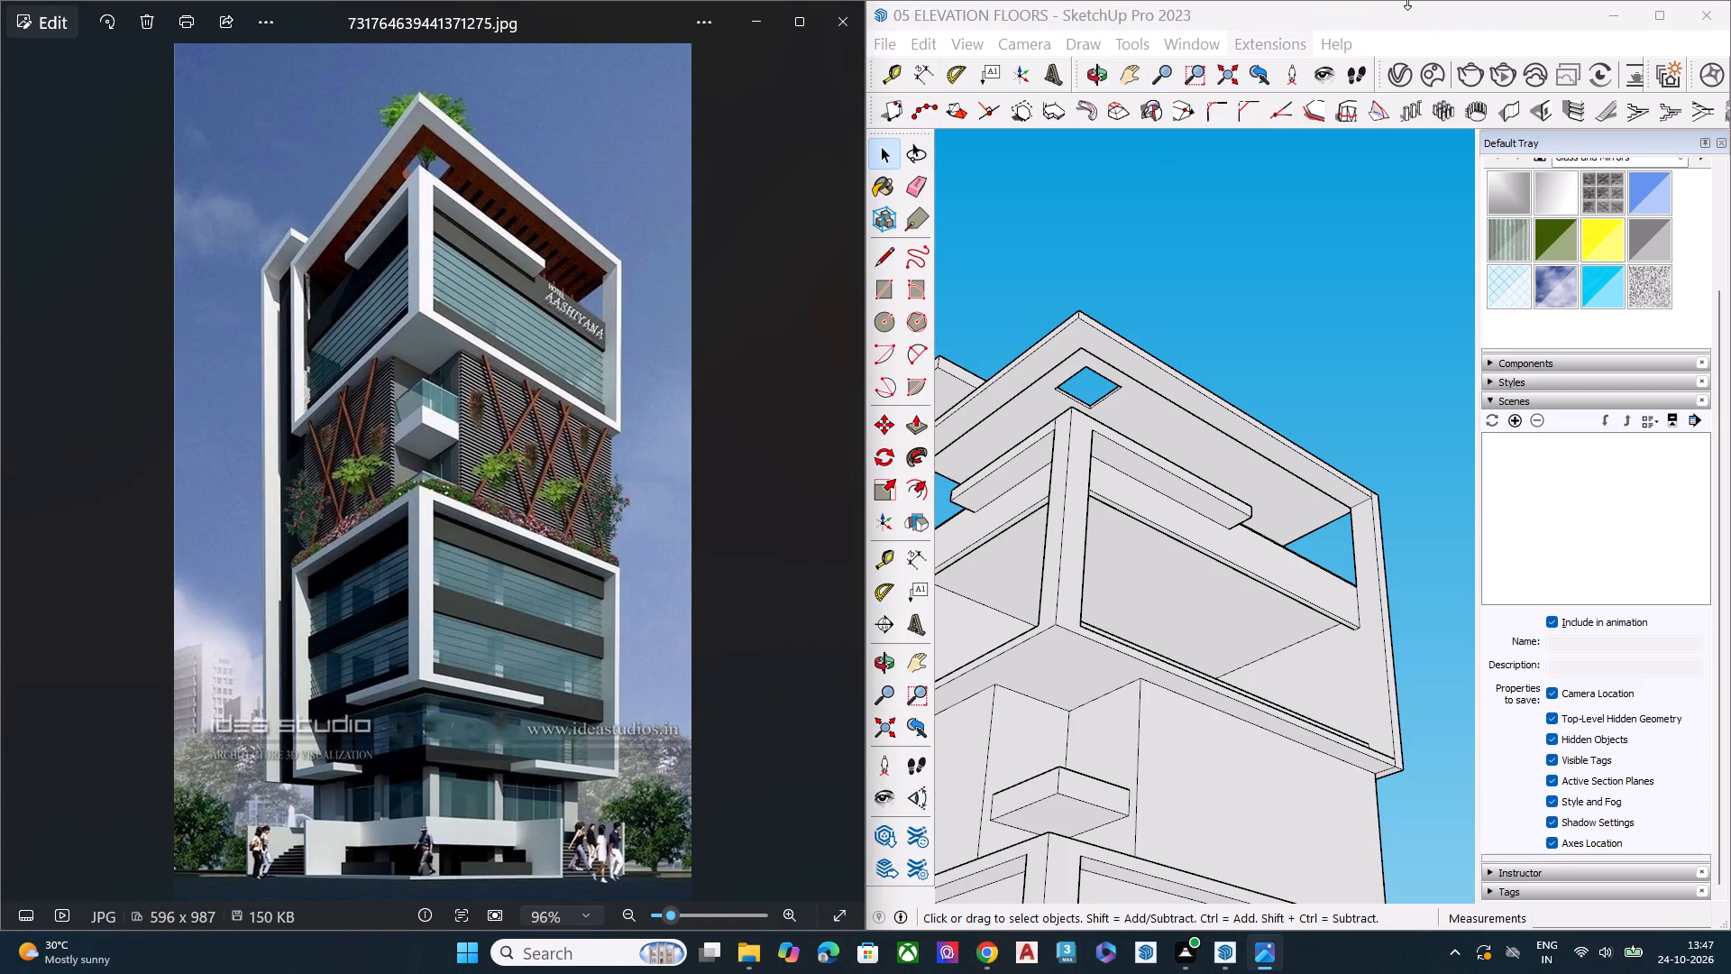
# Open the V-Ray Asset Editor and look over the available SketchUp material collections, keeping Glass and Mirrors selected.
pyautogui.click(1409, 69)
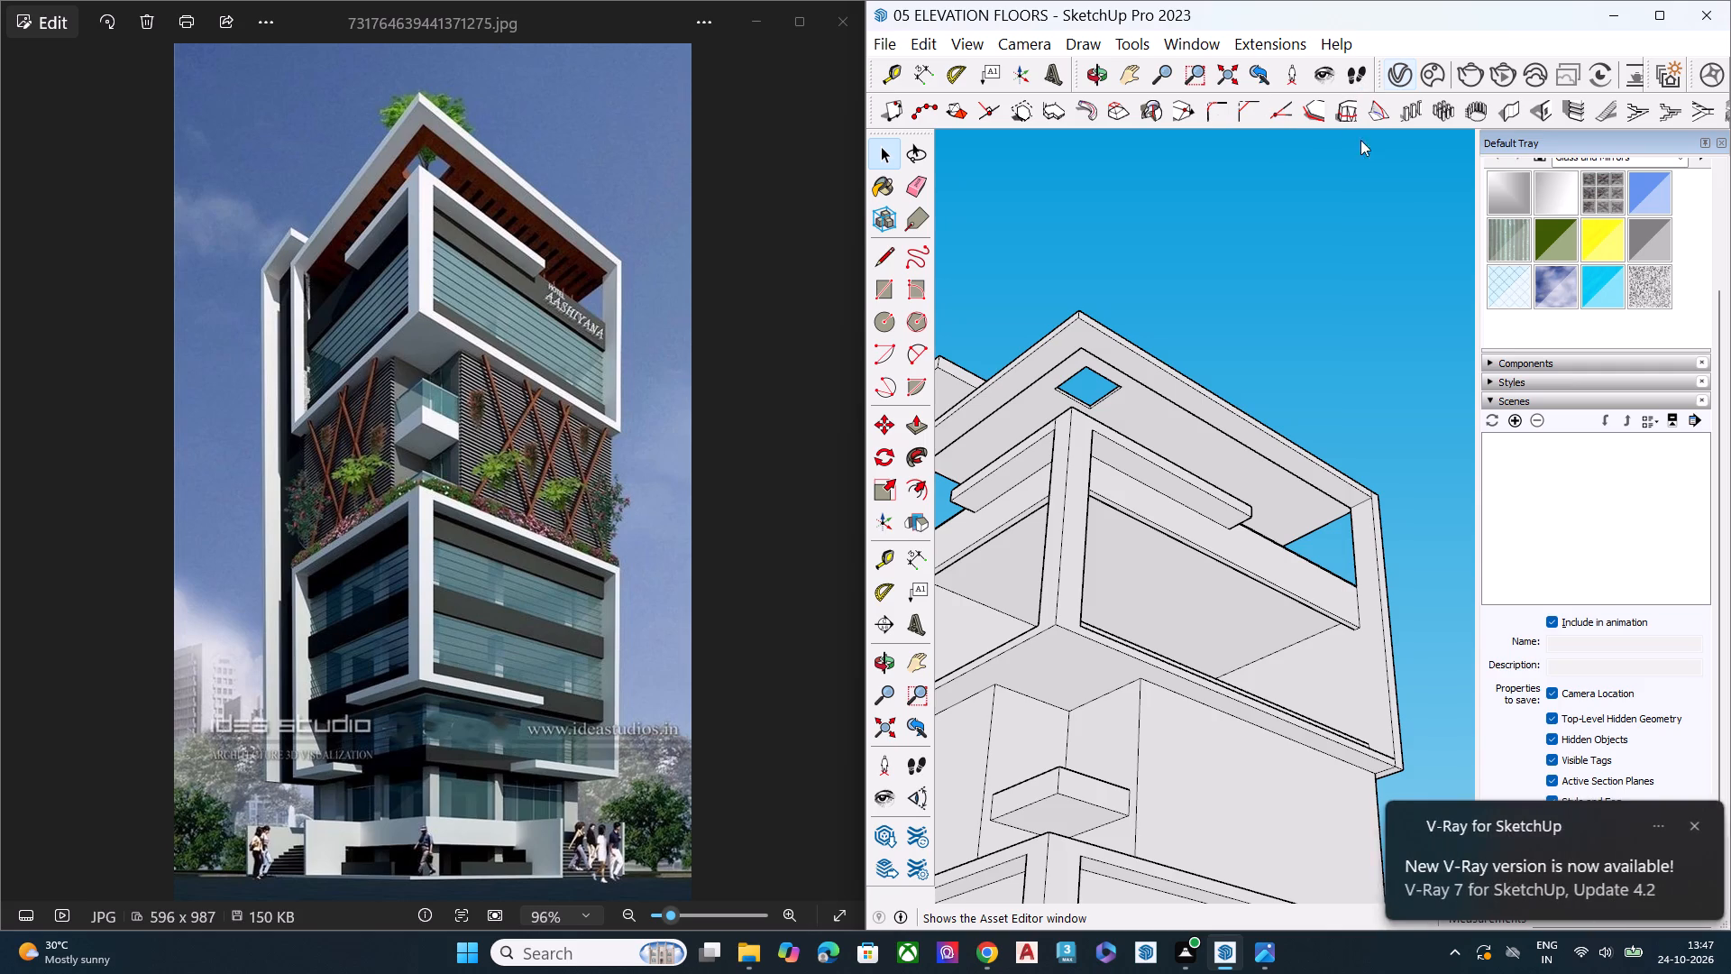
pyautogui.click(1567, 163)
pyautogui.click(1575, 161)
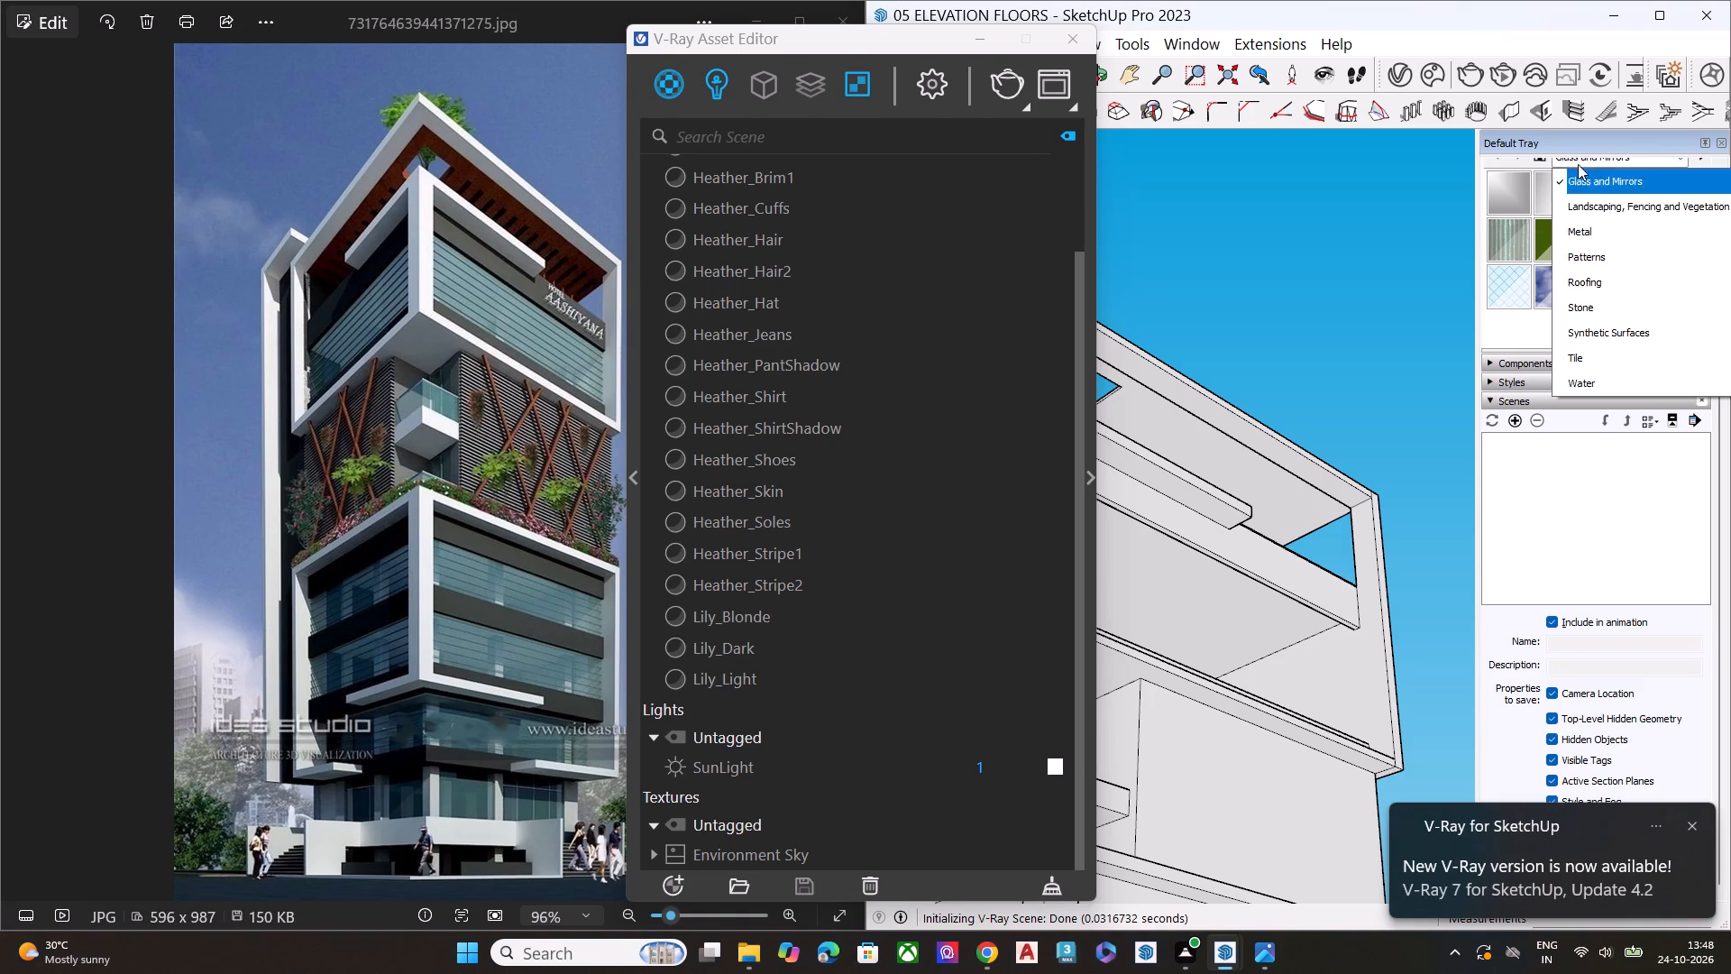
pyautogui.scroll(-2, 1613, 289)
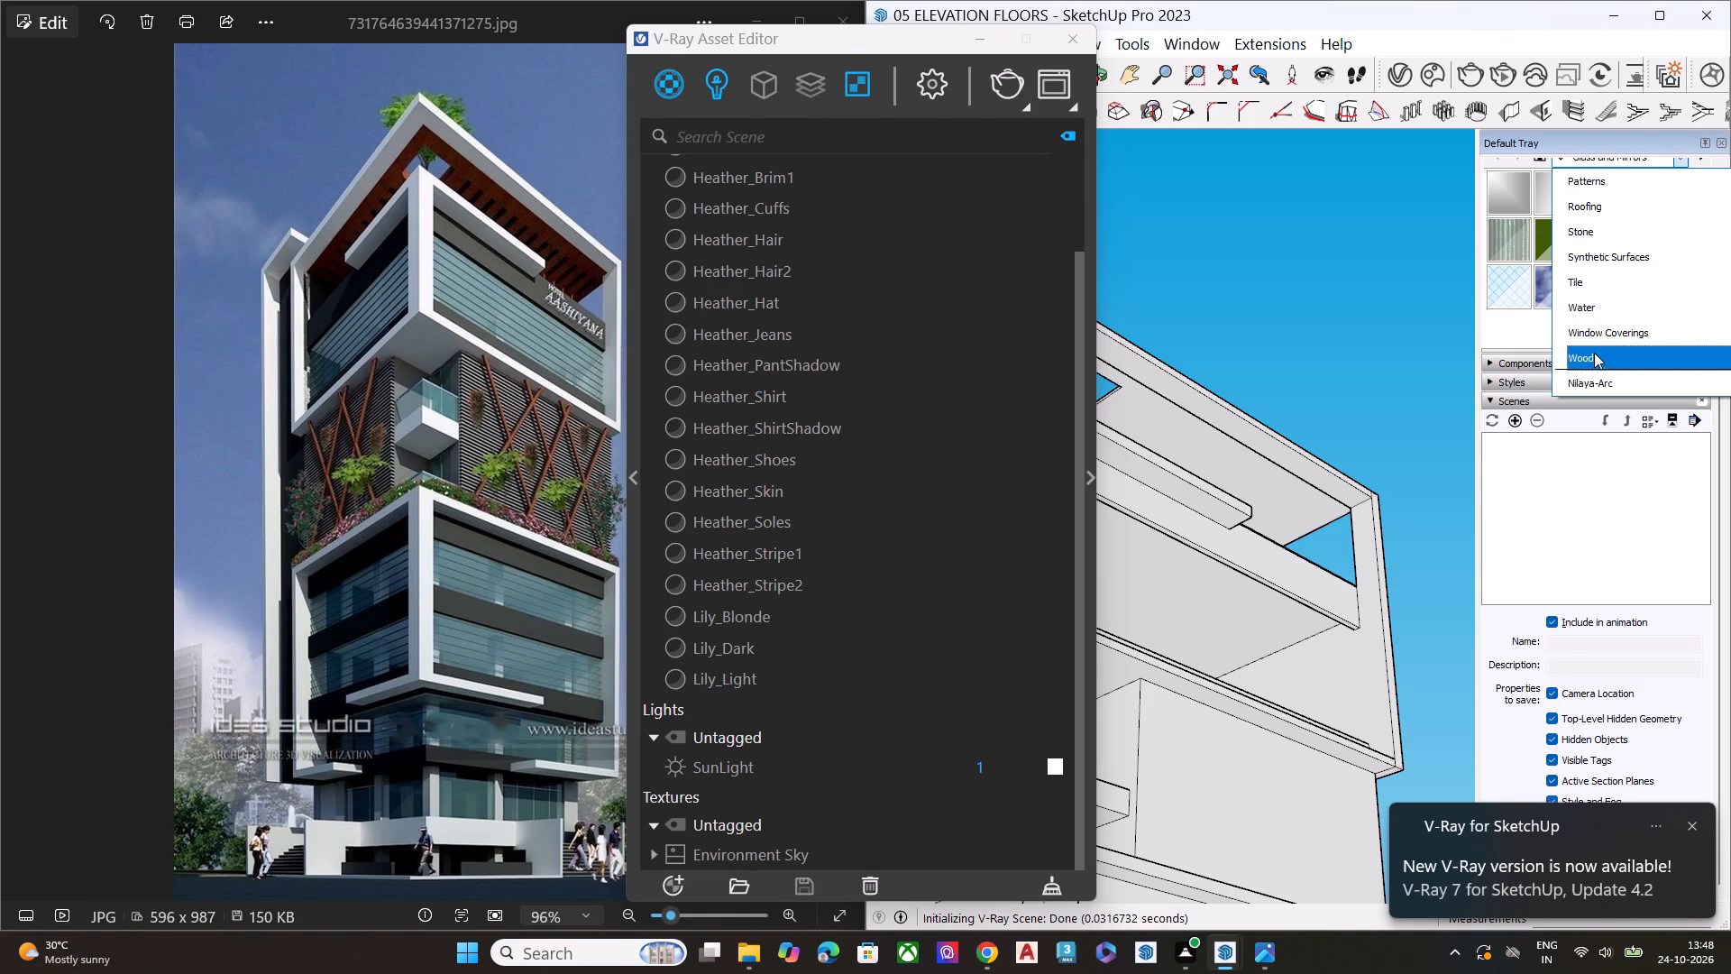
pyautogui.scroll(2, 1596, 369)
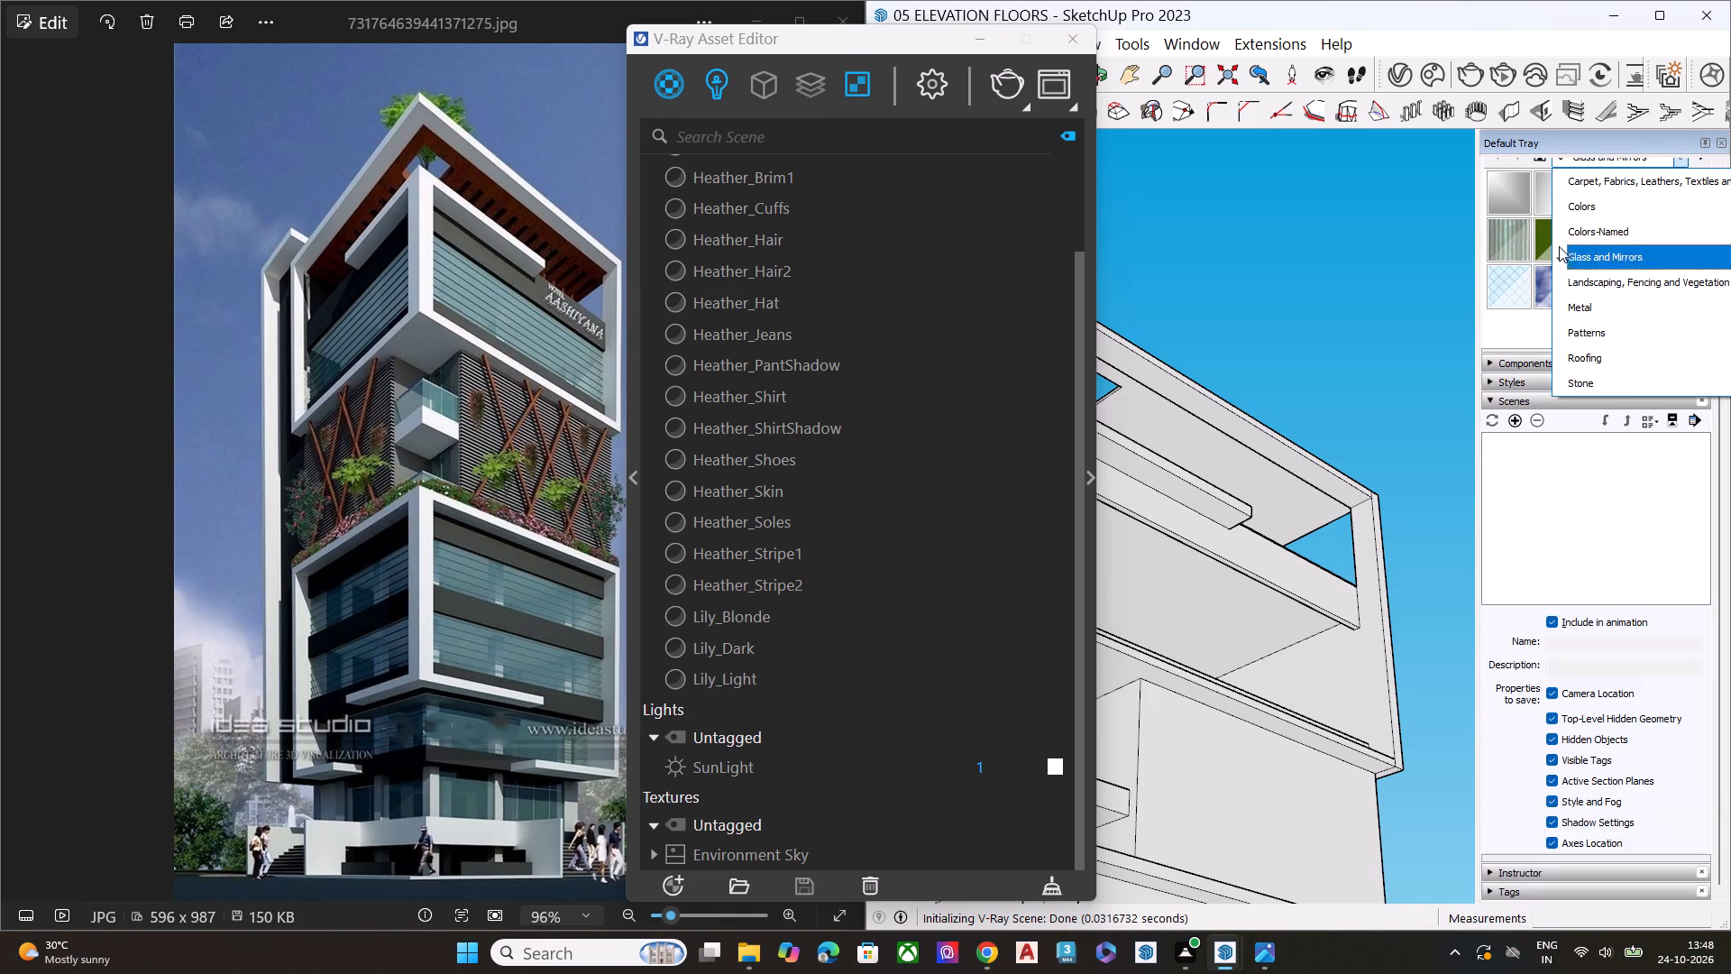
pyautogui.scroll(2, 1558, 236)
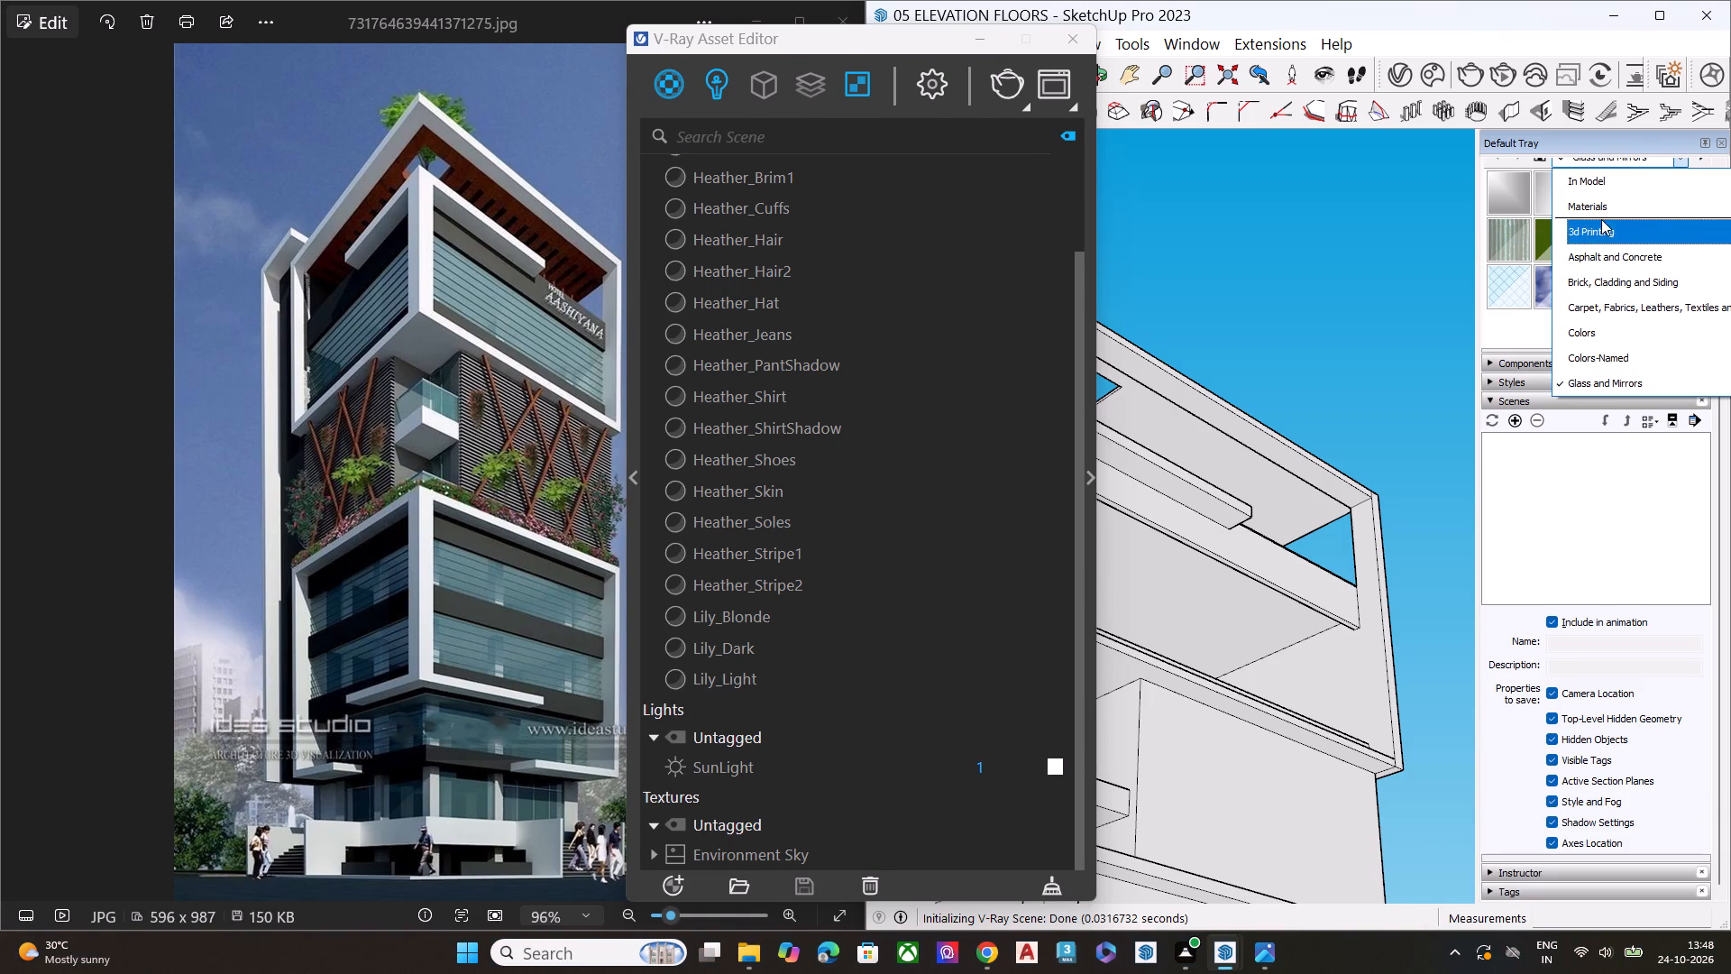
pyautogui.click(1386, 279)
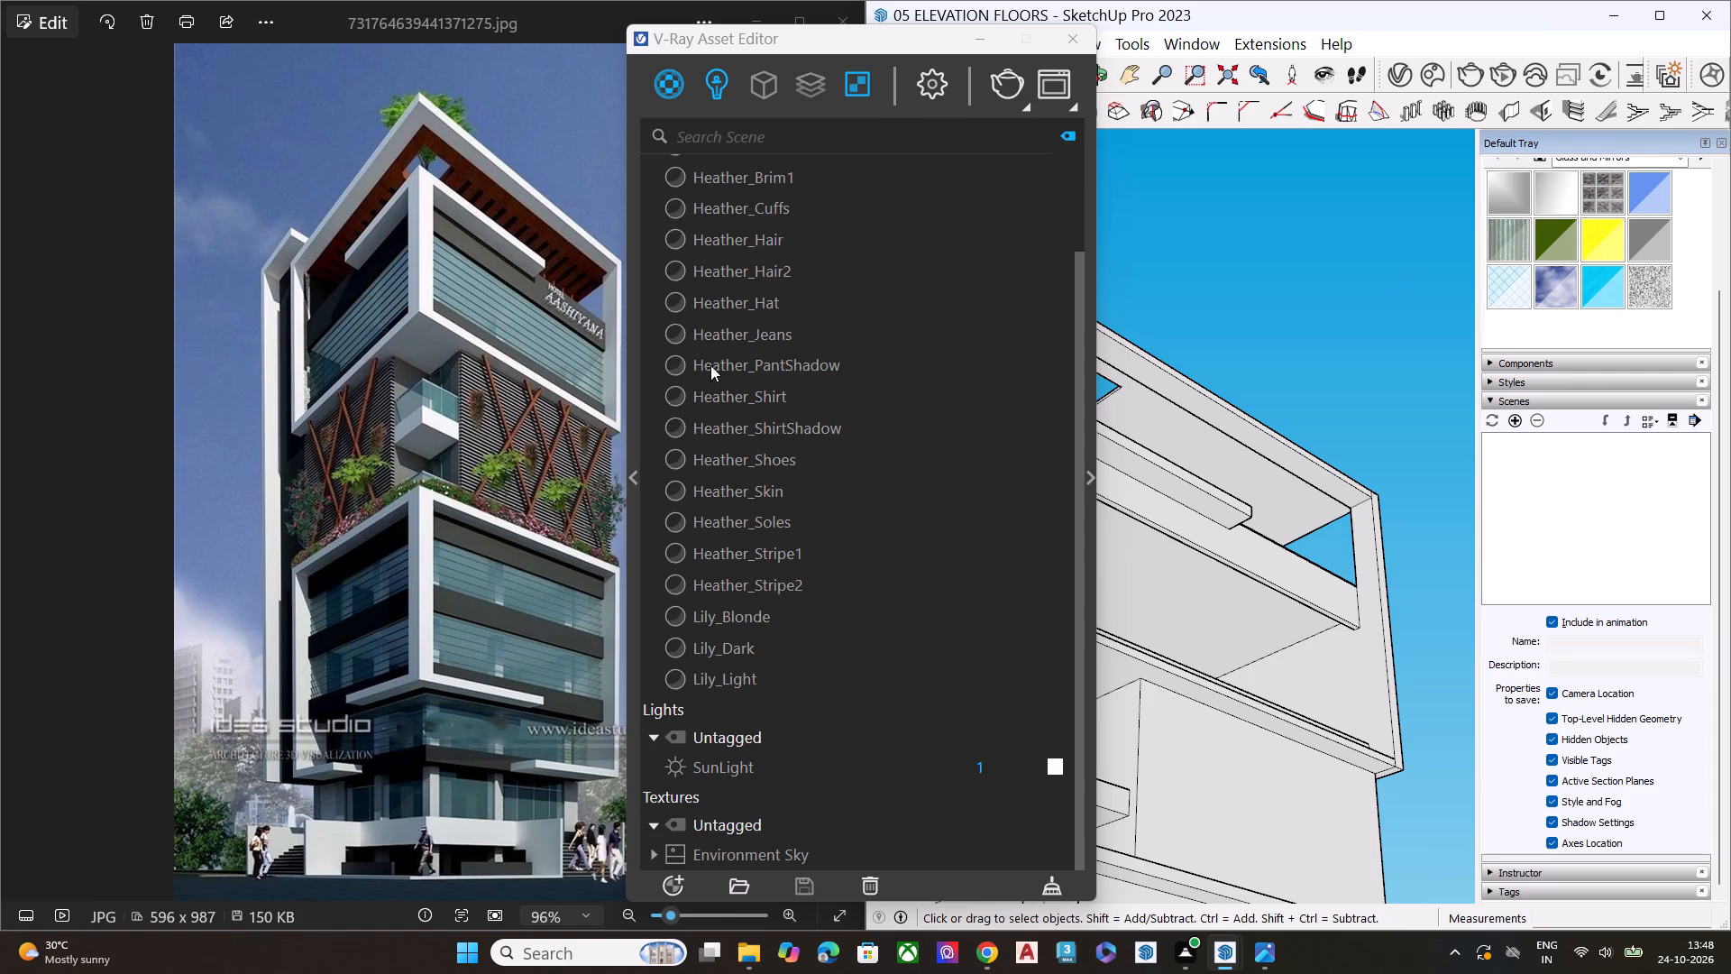
# Open Chaos Cosmos from the V-Ray material library and display the online 3D Models > Architecture > Architectural elements category.
pyautogui.click(627, 476)
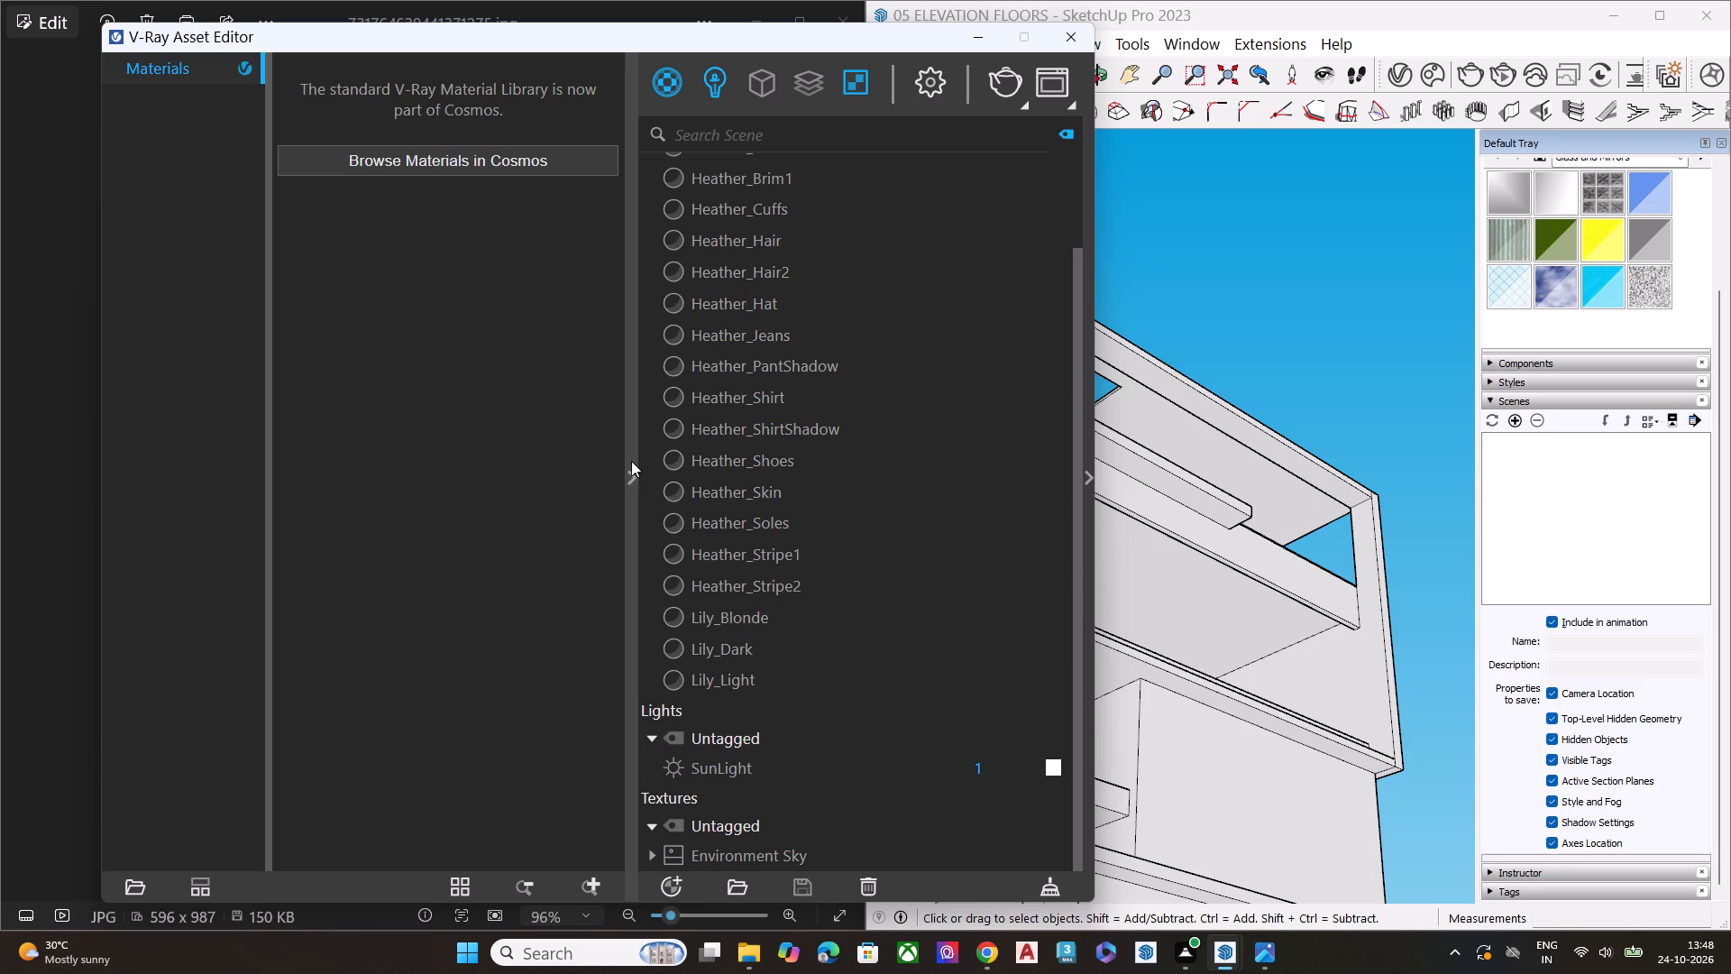
pyautogui.click(444, 176)
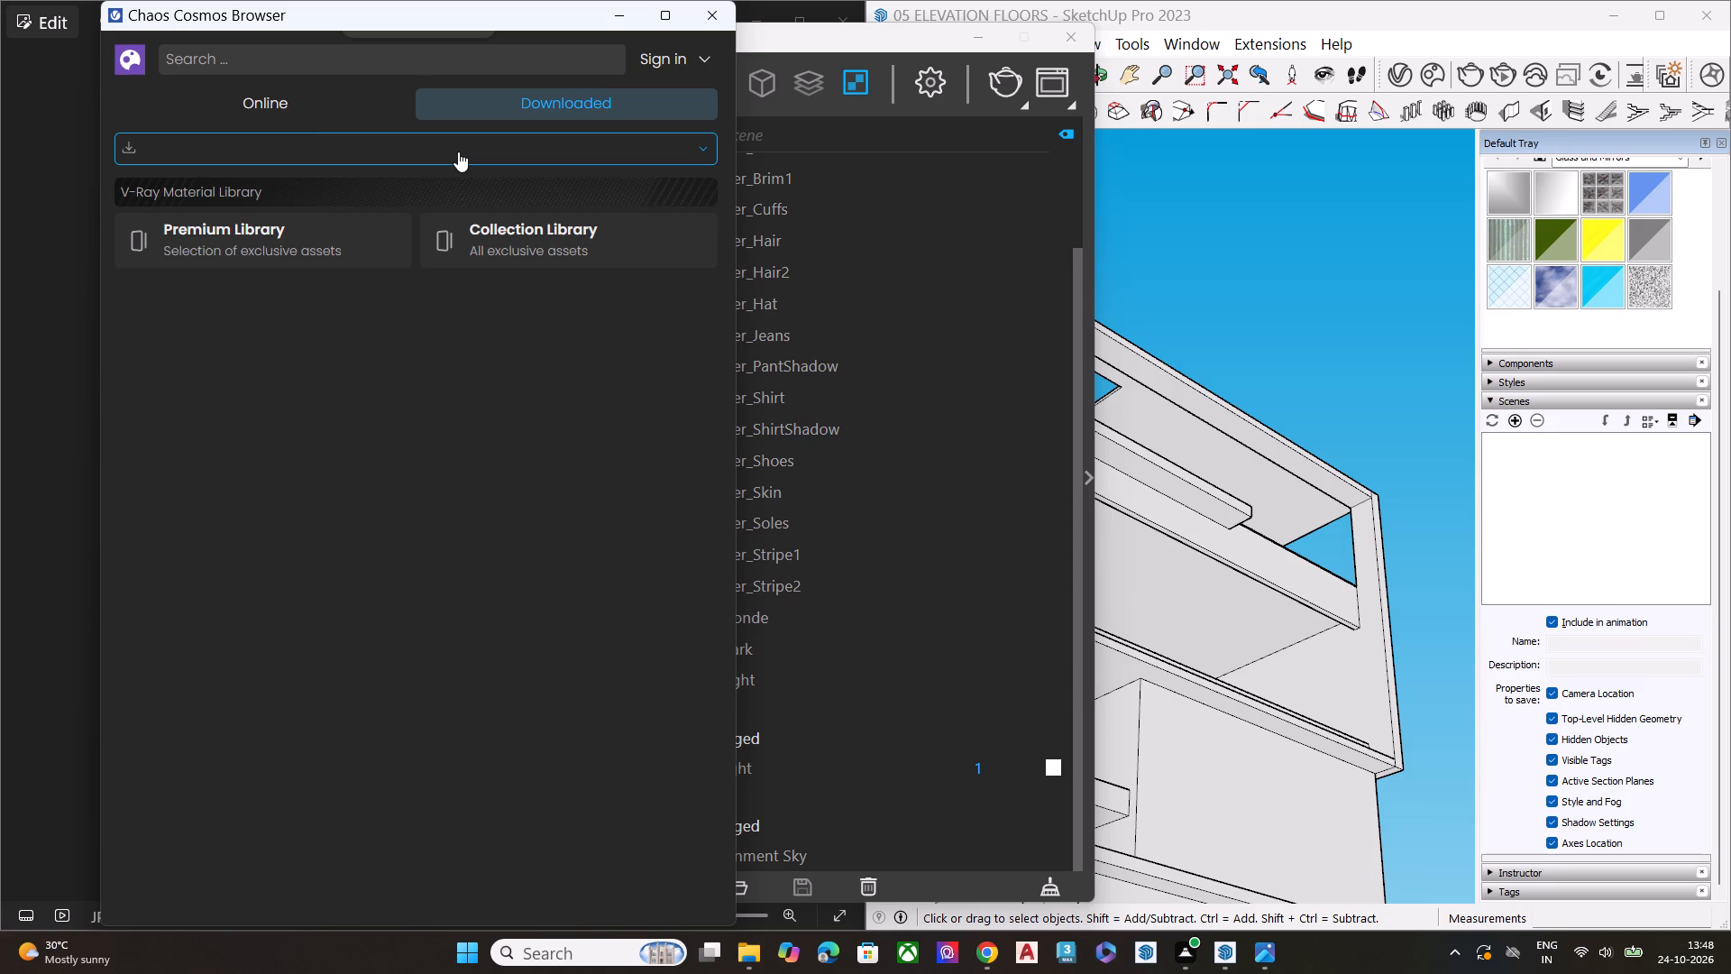
pyautogui.click(272, 108)
pyautogui.click(278, 139)
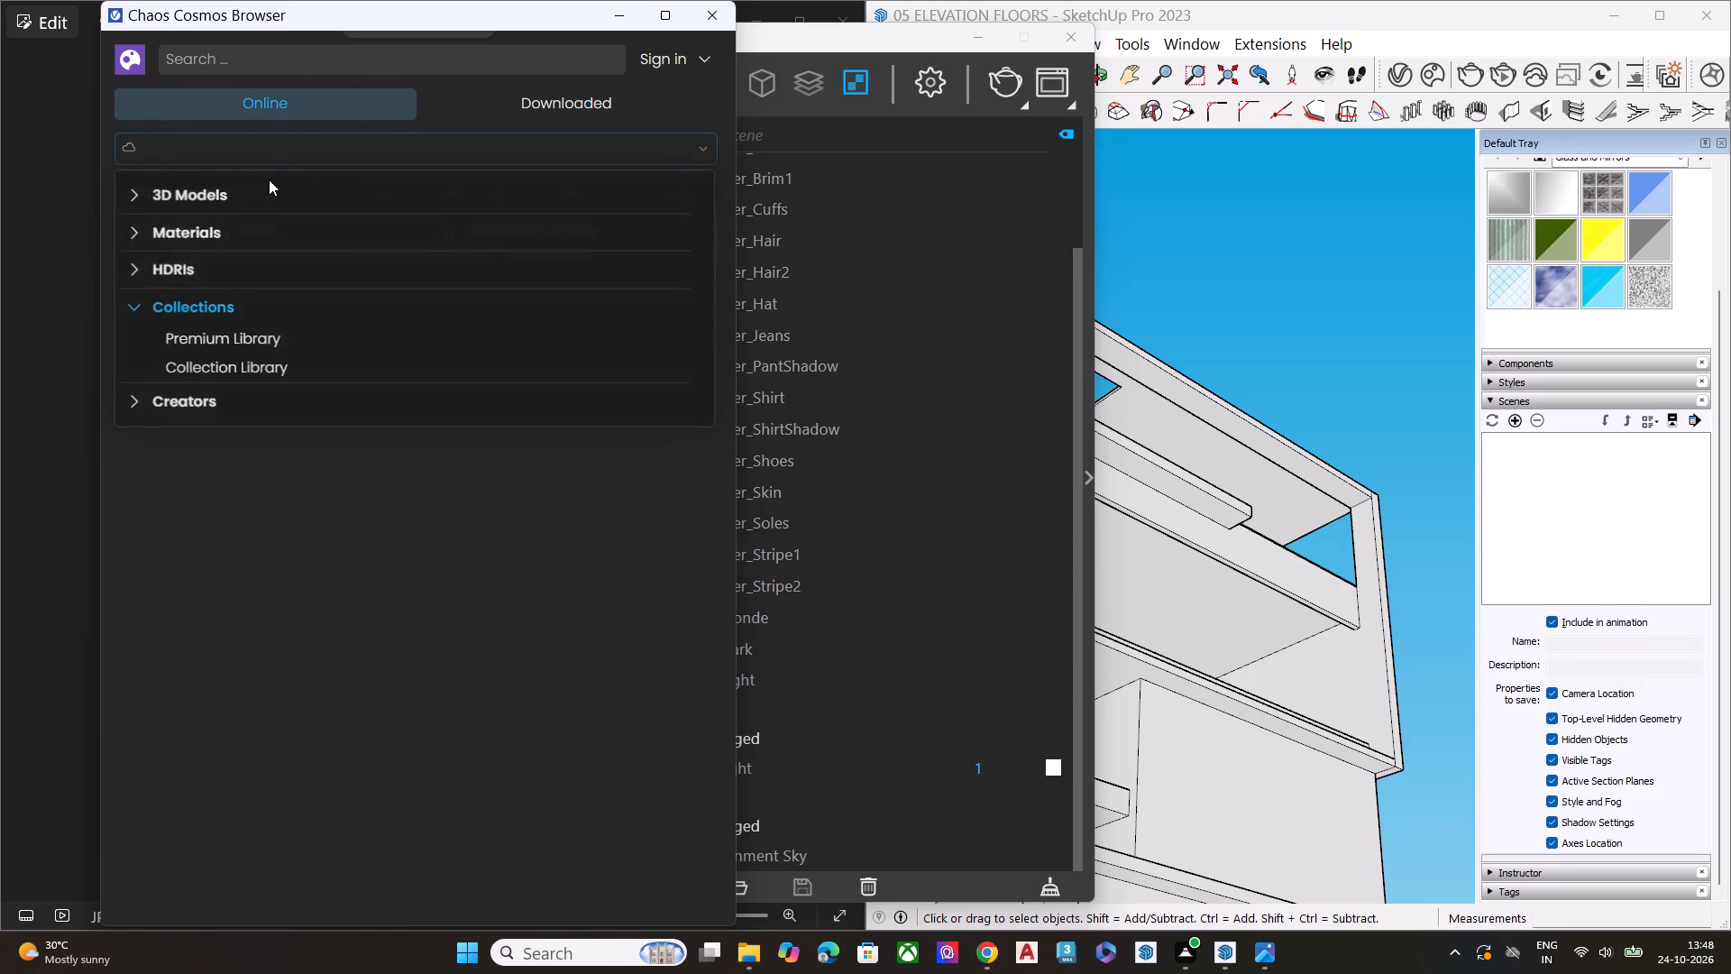
pyautogui.click(200, 197)
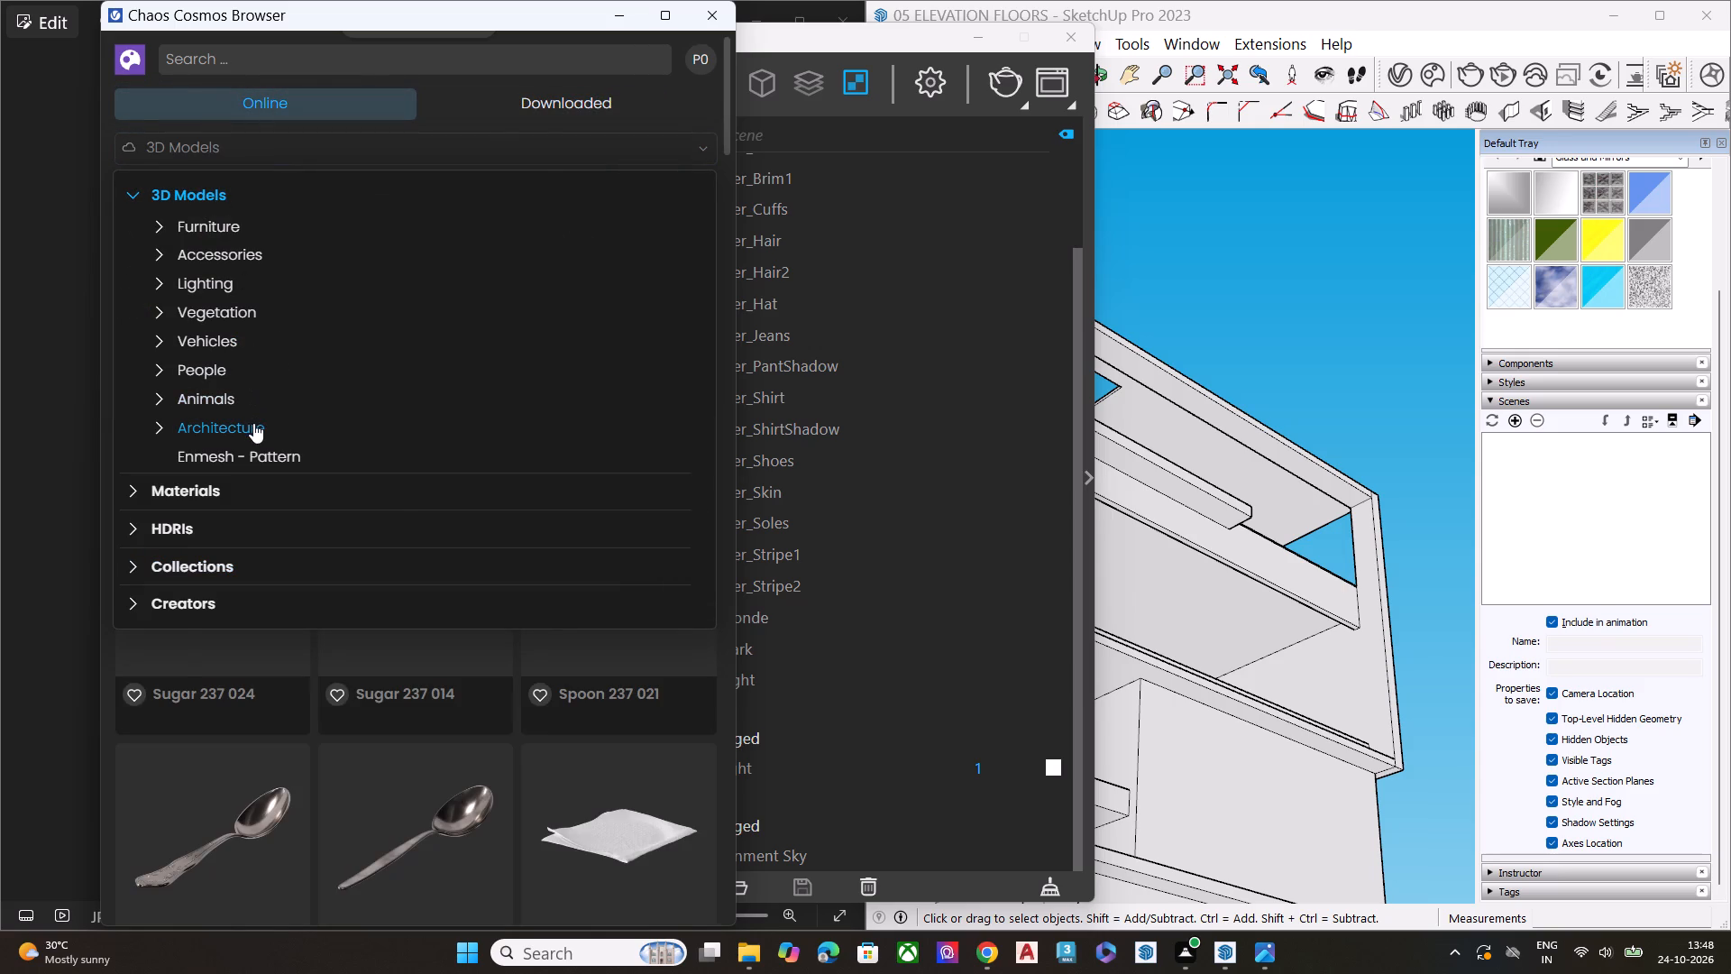
pyautogui.click(253, 423)
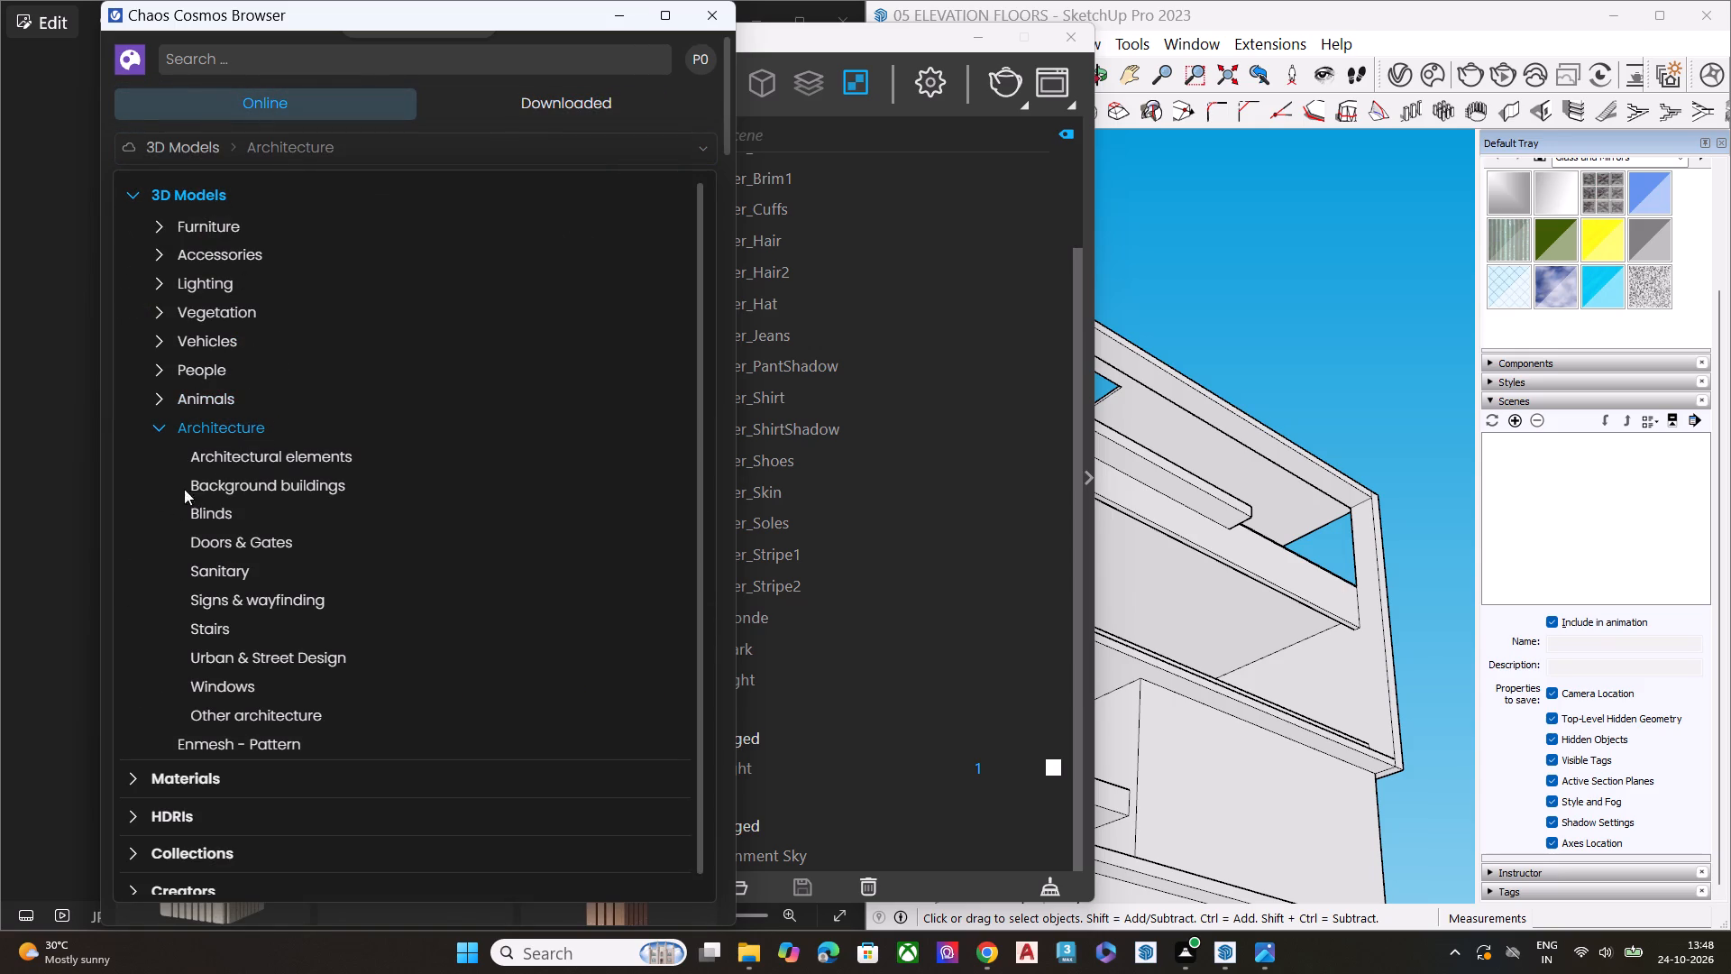
pyautogui.click(244, 467)
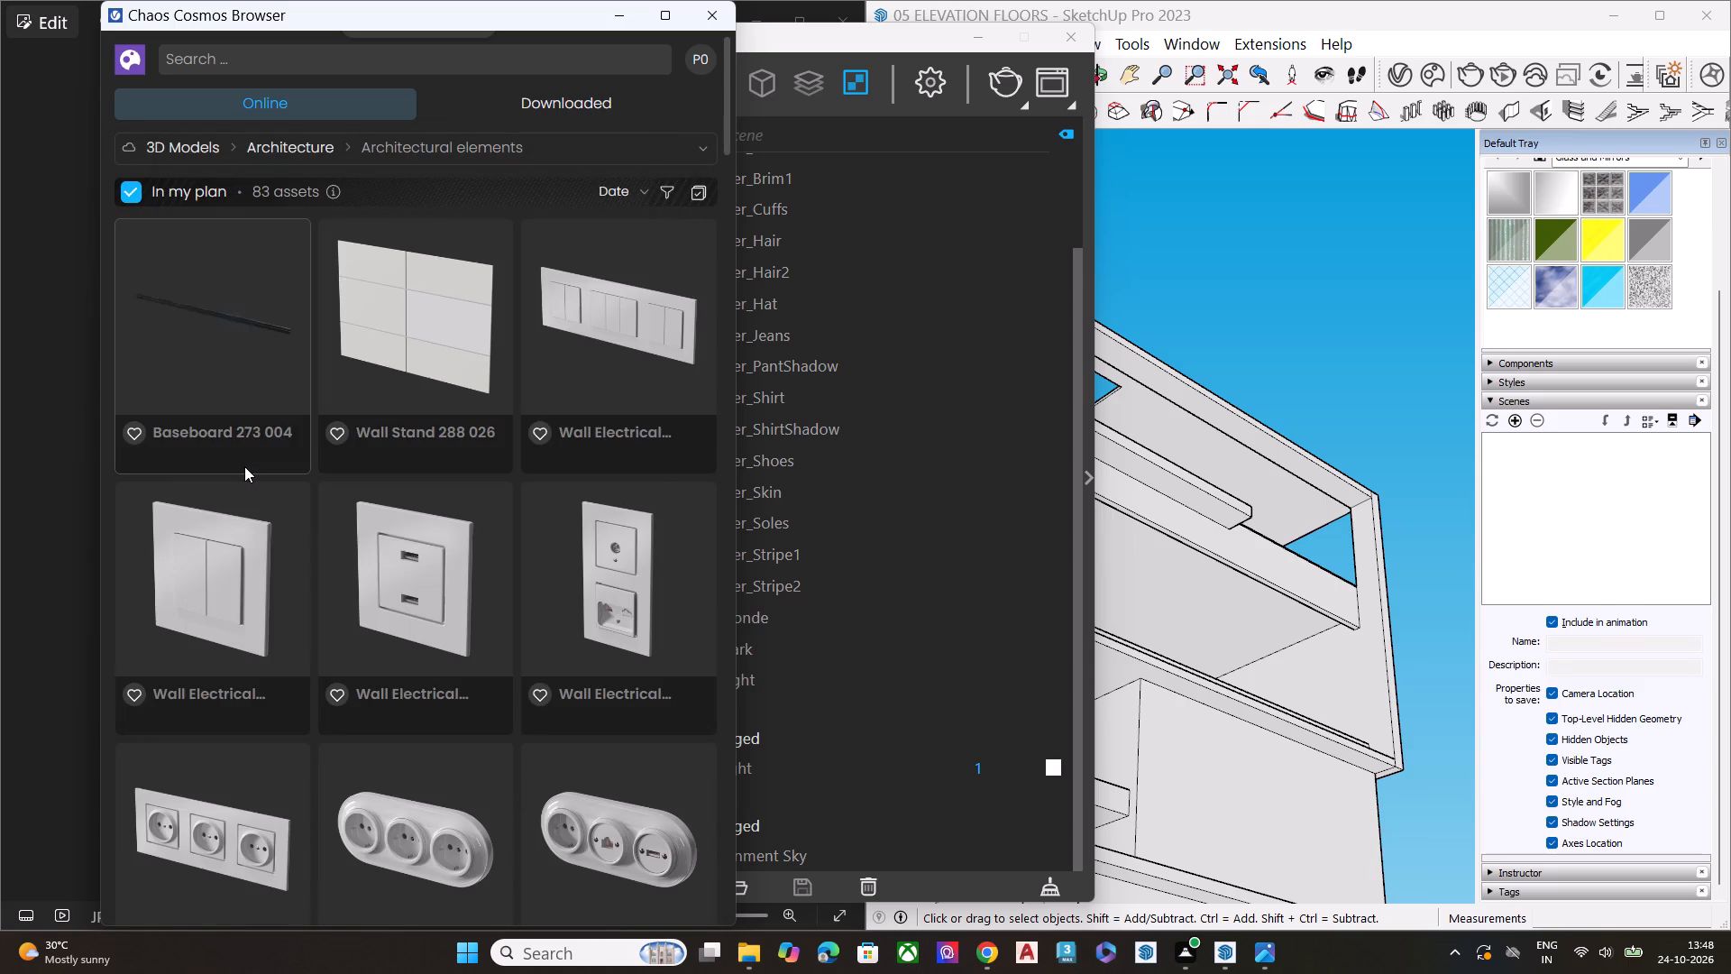
# Look through the whole Architectural elements category for wall panels, fences and other parts that could suit the tower elevation.
pyautogui.click(389, 142)
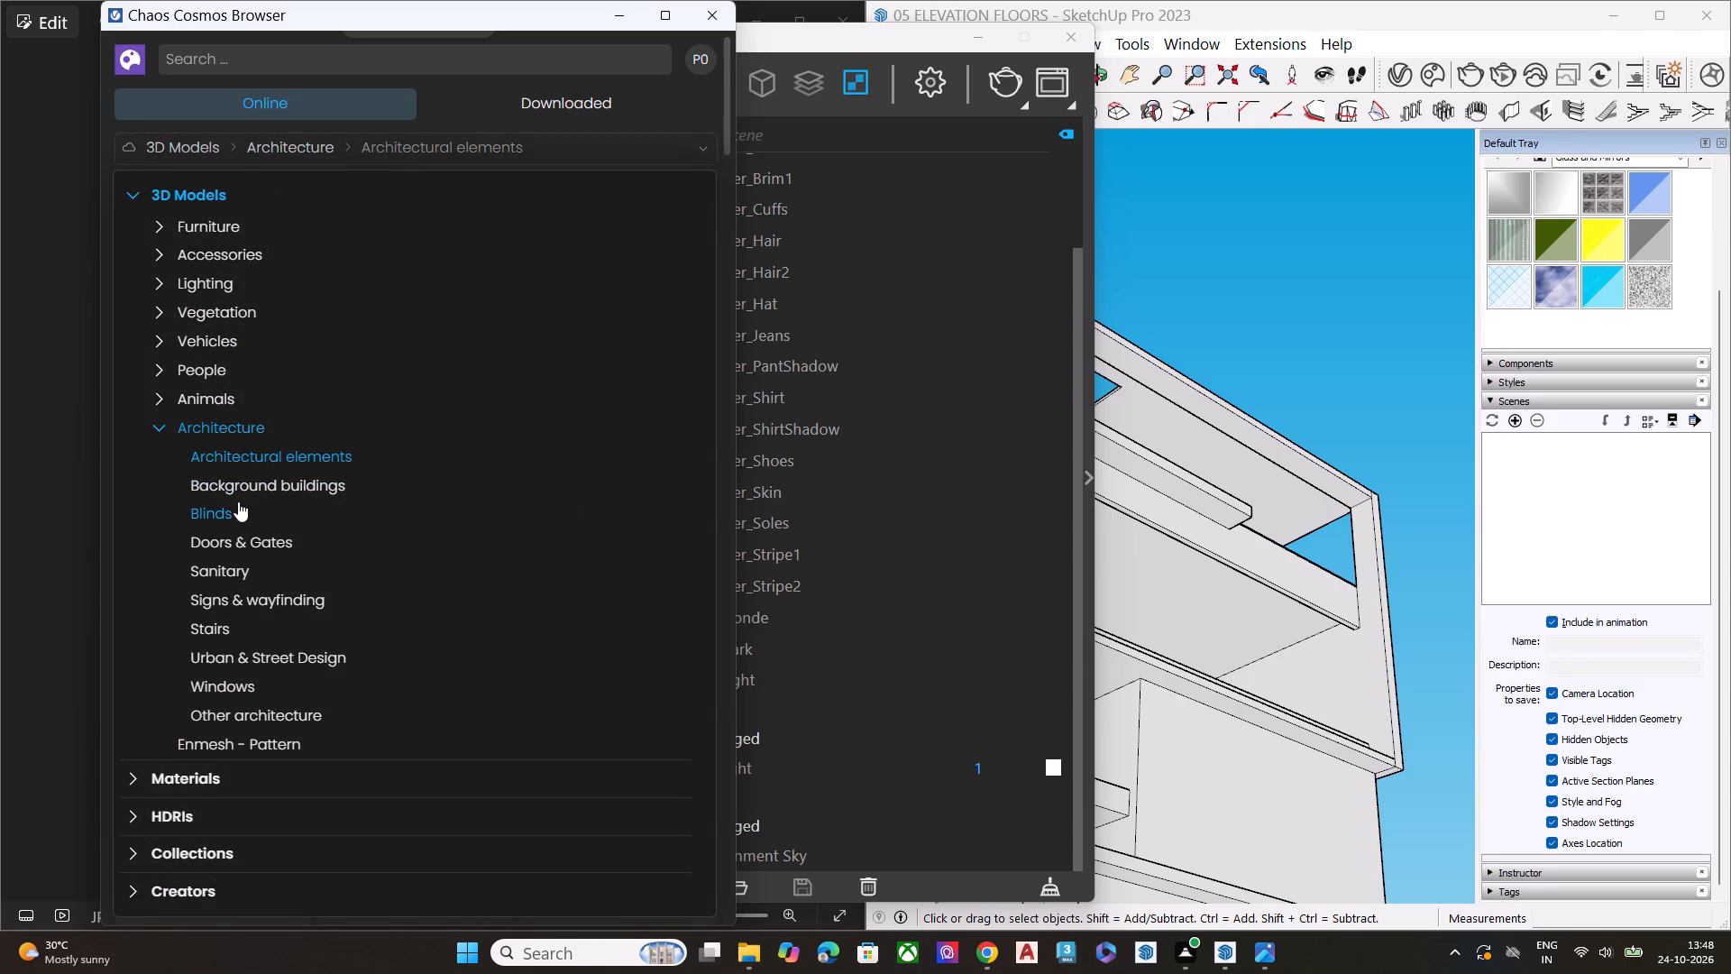
pyautogui.click(545, 150)
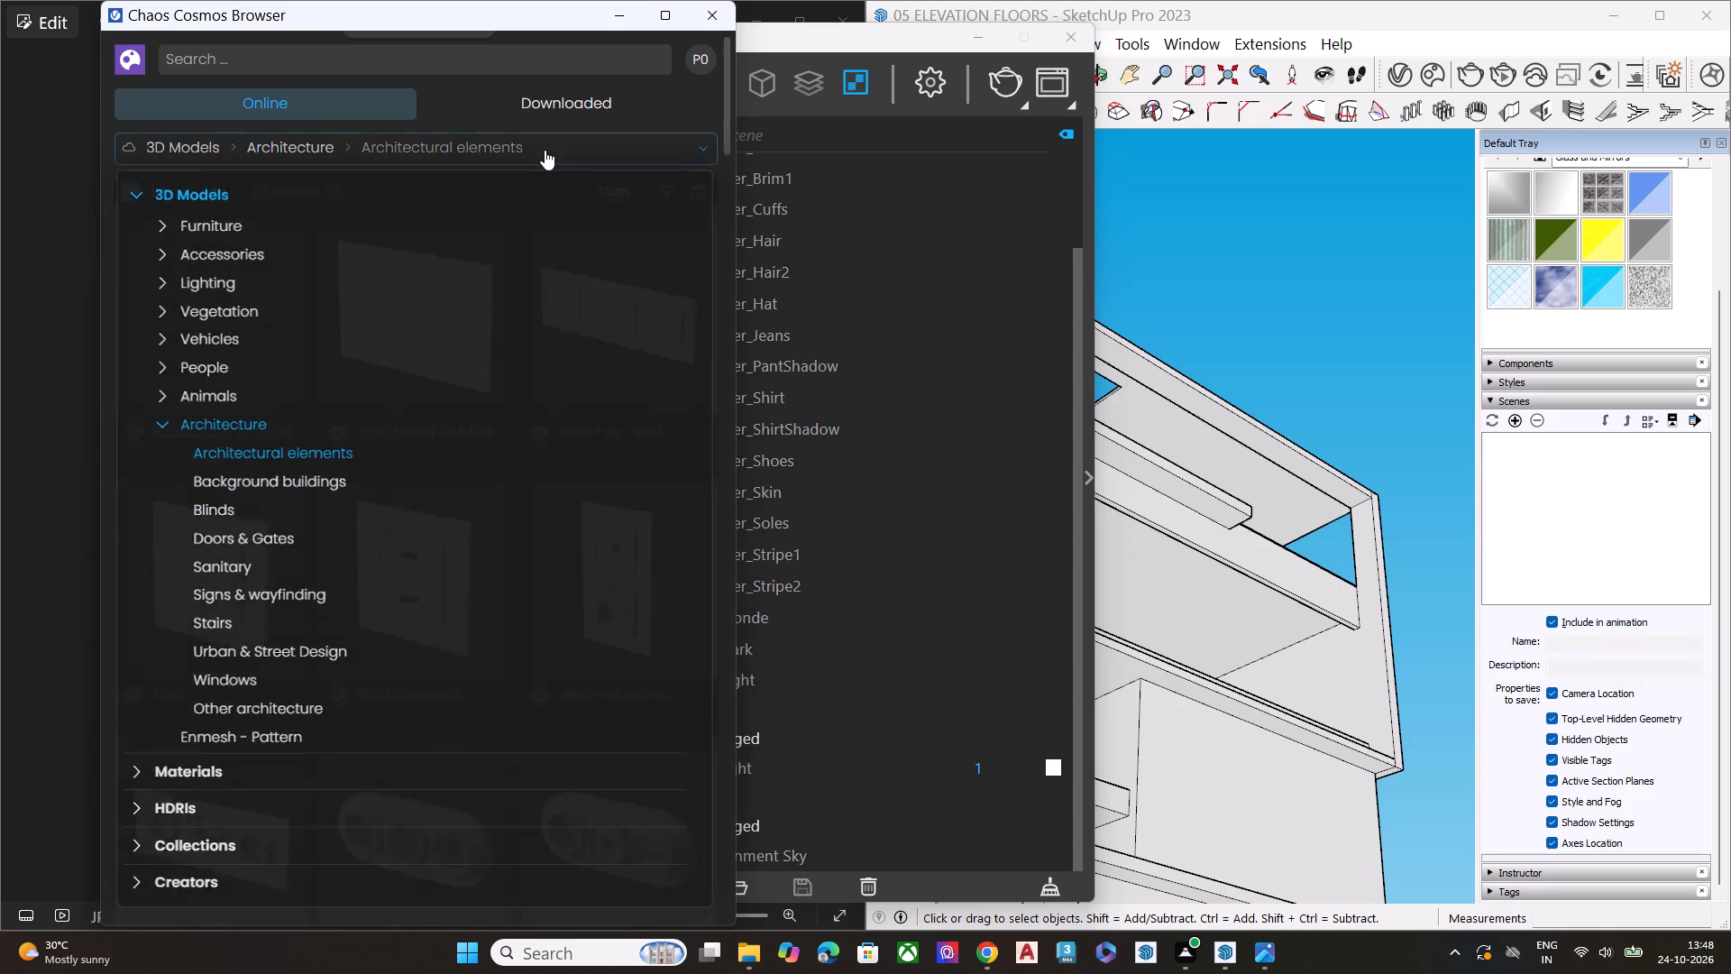
pyautogui.scroll(-1, 443, 448)
pyautogui.scroll(2, 443, 448)
pyautogui.scroll(-11, 443, 448)
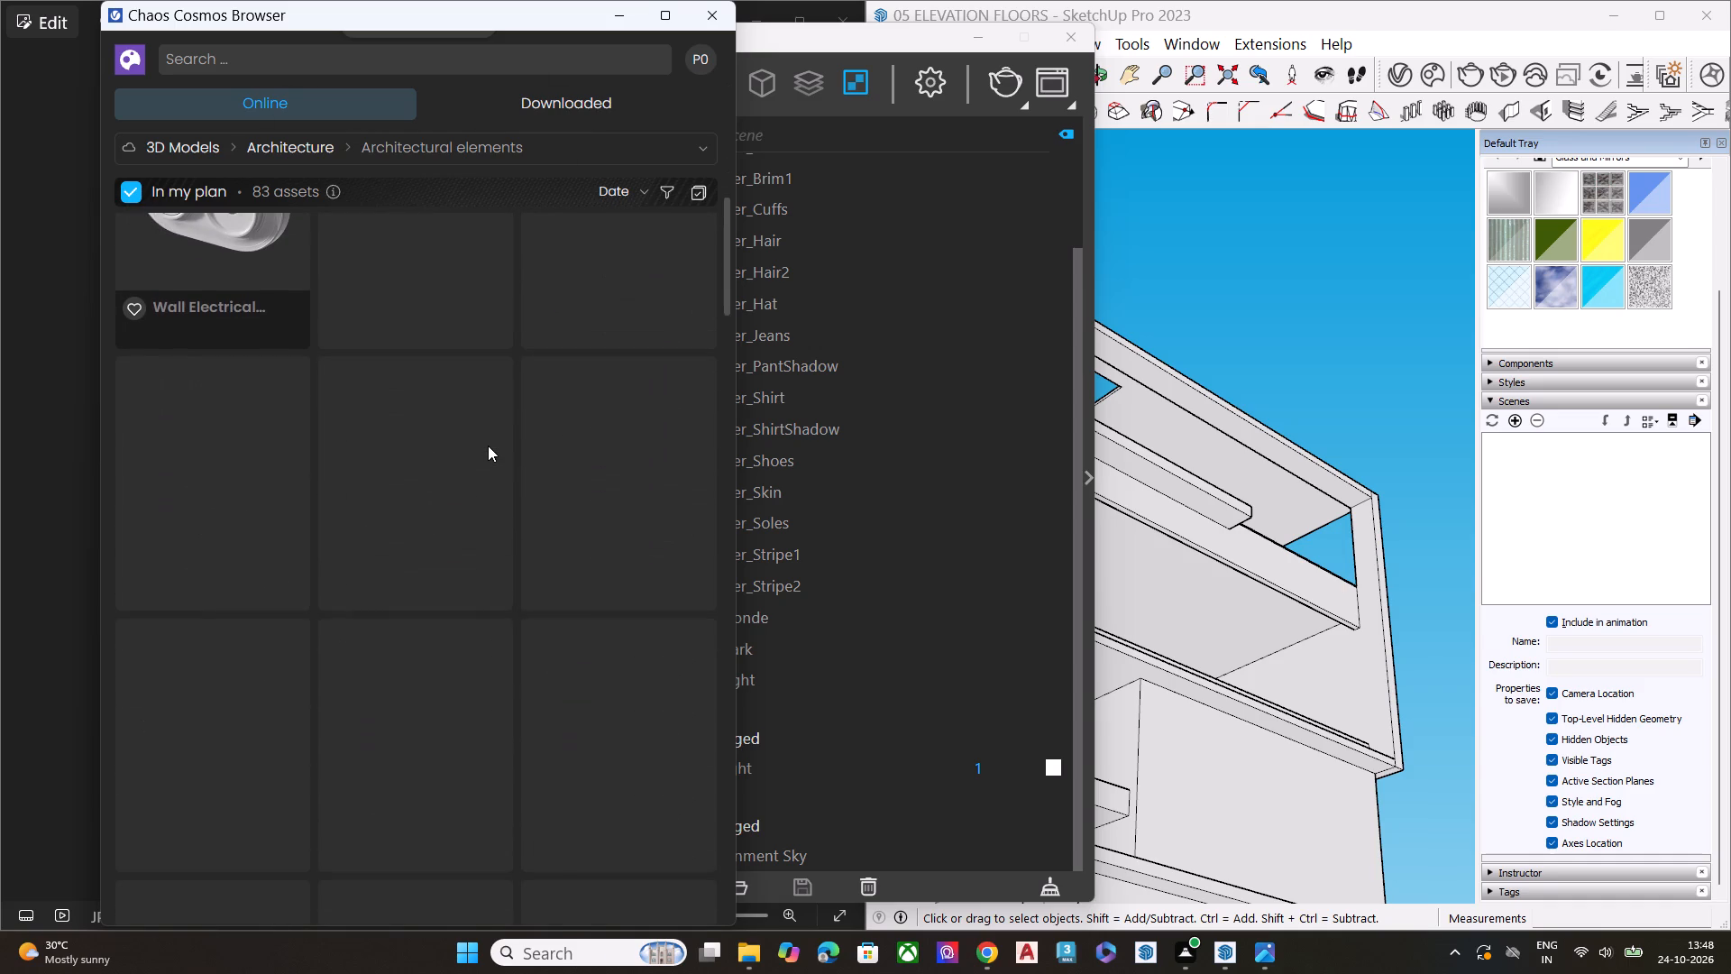
pyautogui.scroll(-1, 487, 443)
pyautogui.scroll(2, 487, 443)
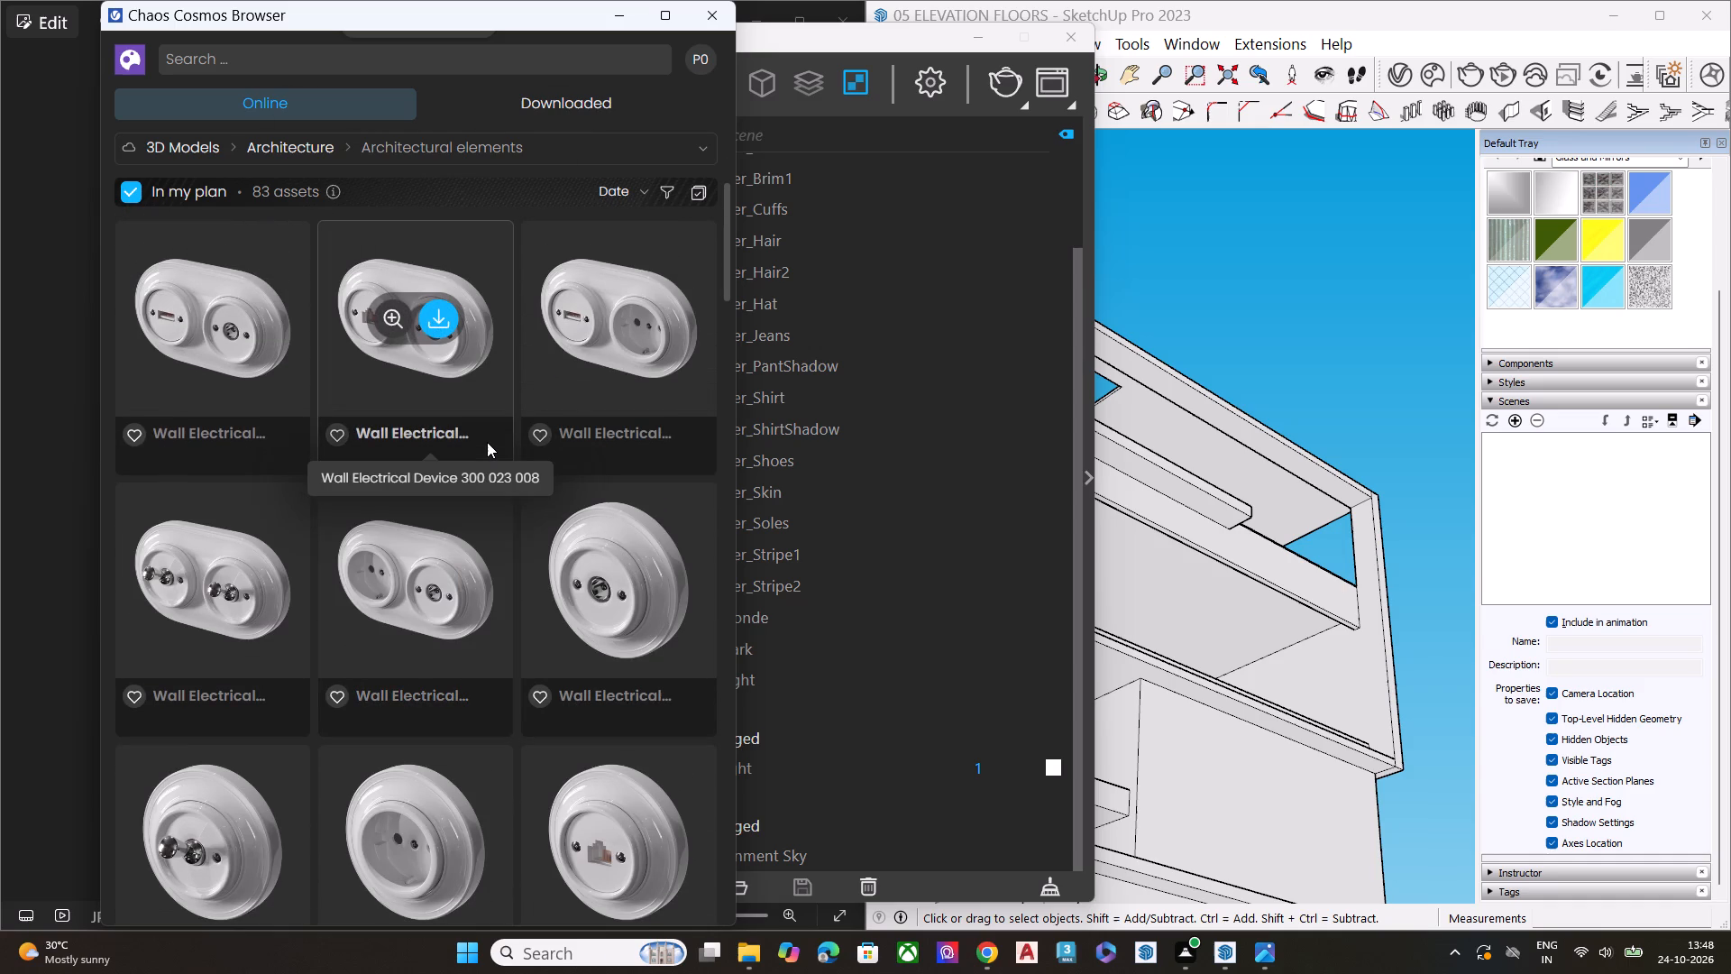
pyautogui.scroll(-8, 487, 442)
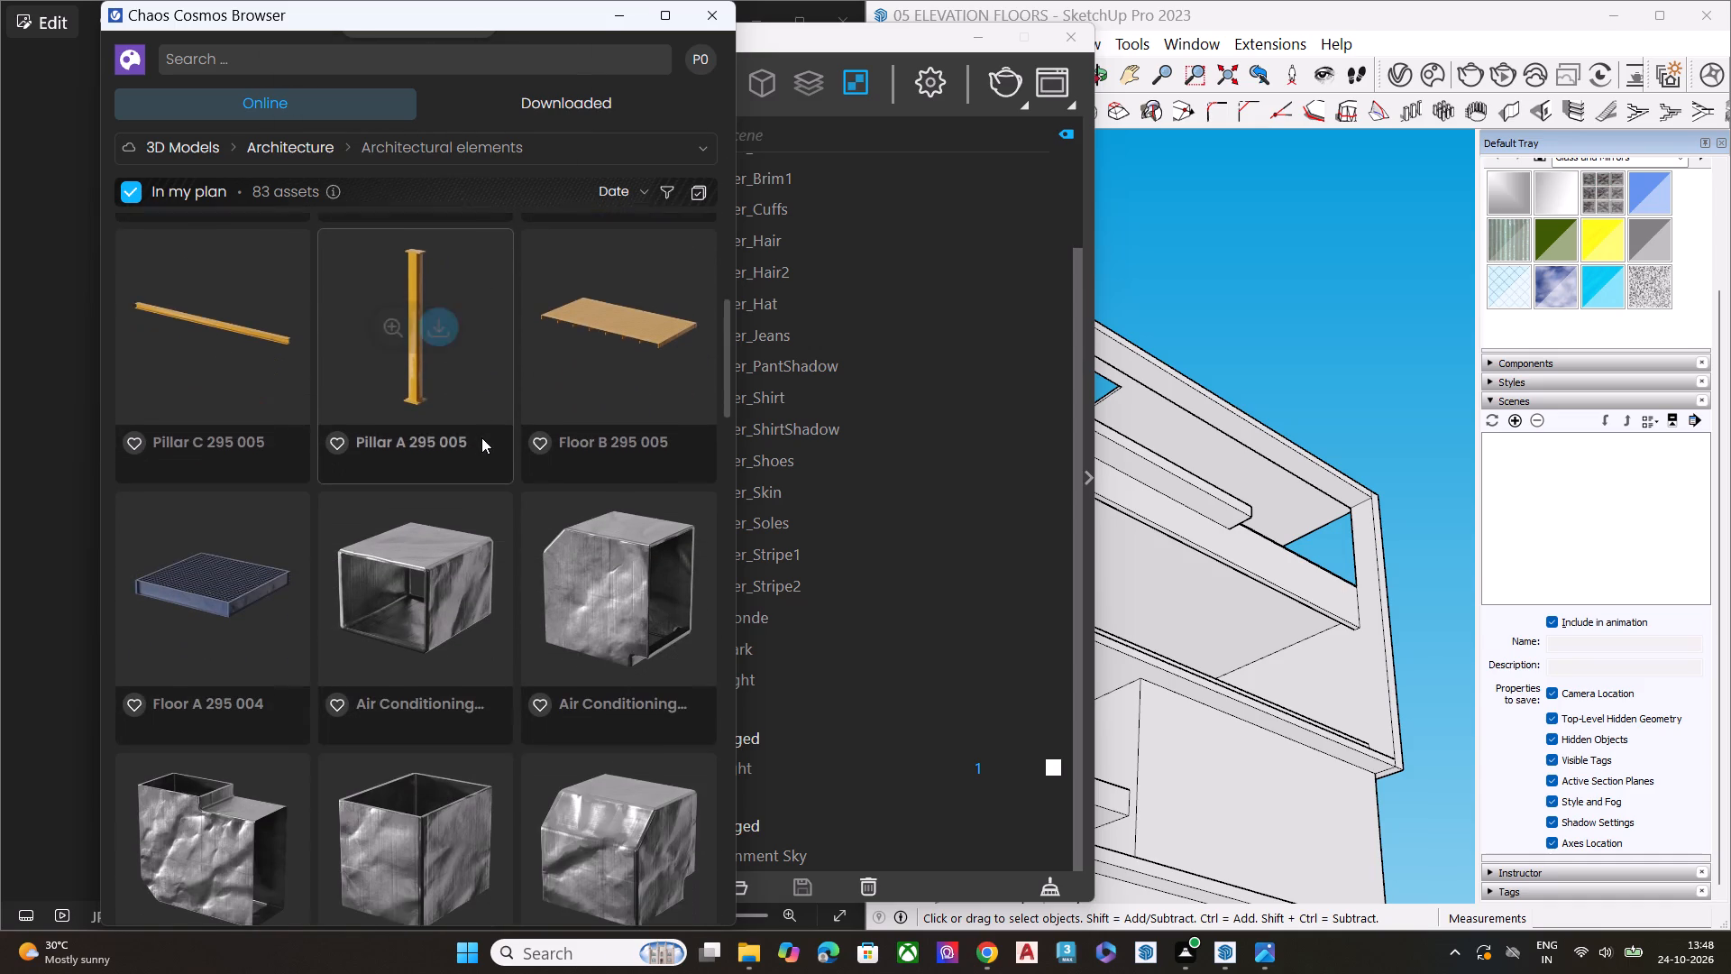
pyautogui.scroll(-4, 481, 437)
pyautogui.scroll(3, 481, 438)
pyautogui.scroll(-6, 481, 438)
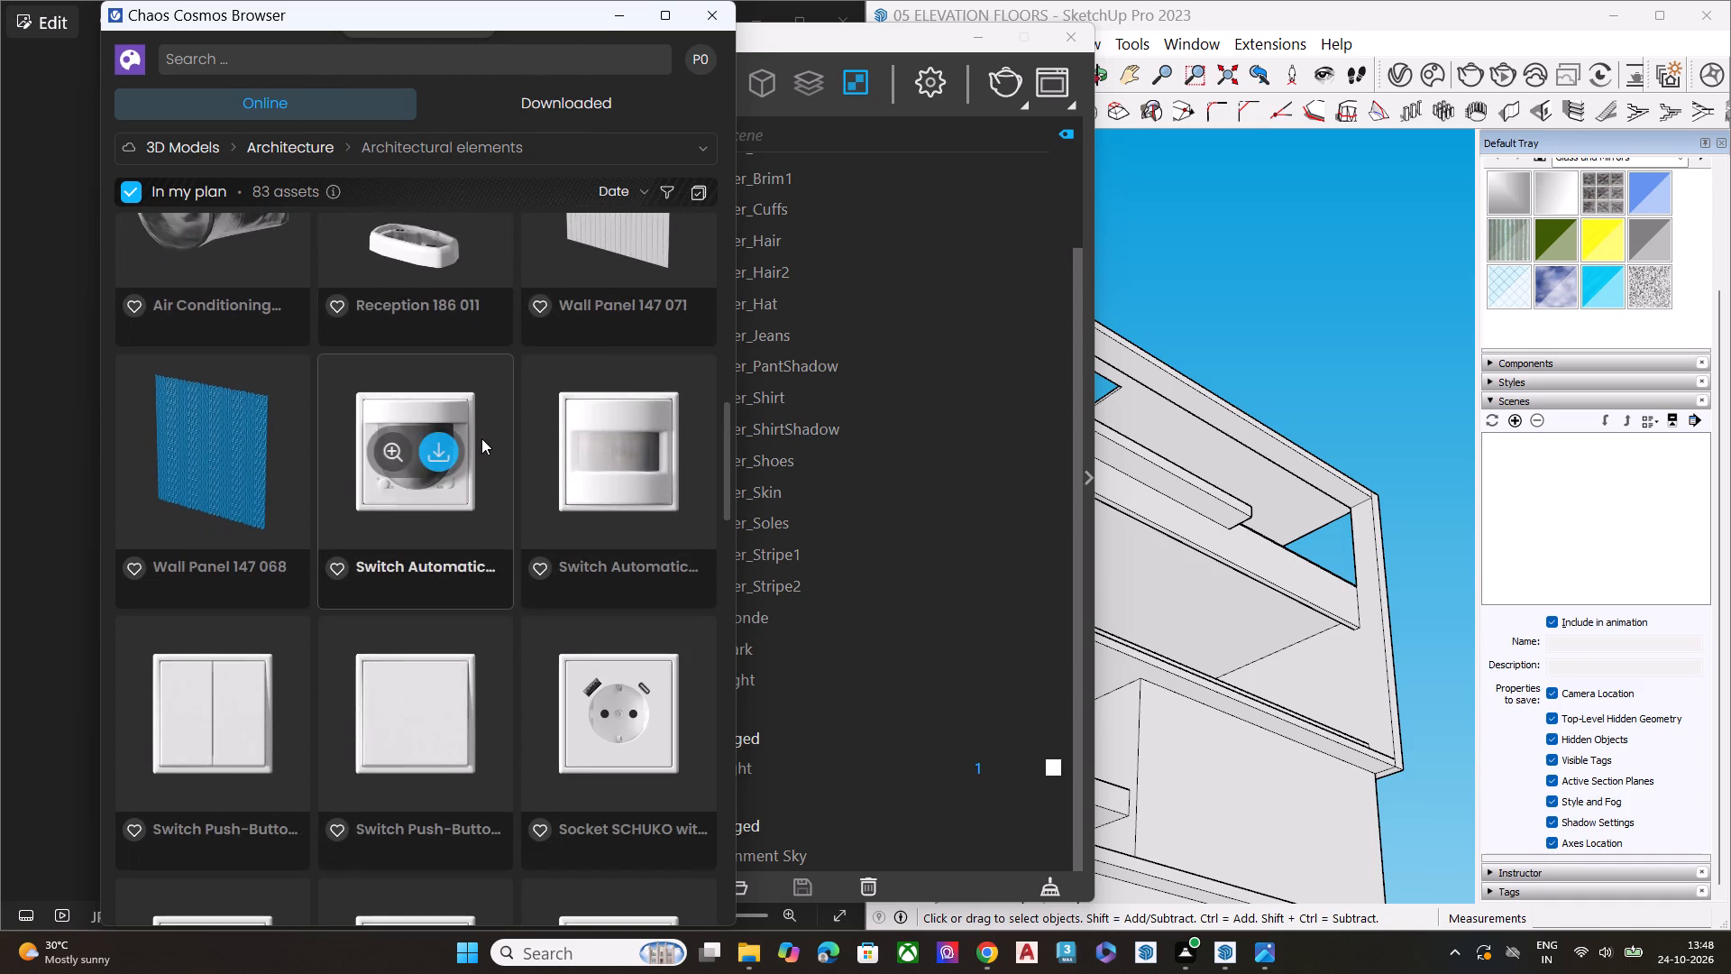
pyautogui.scroll(-2, 481, 438)
pyautogui.scroll(2, 481, 438)
pyautogui.scroll(-2, 342, 515)
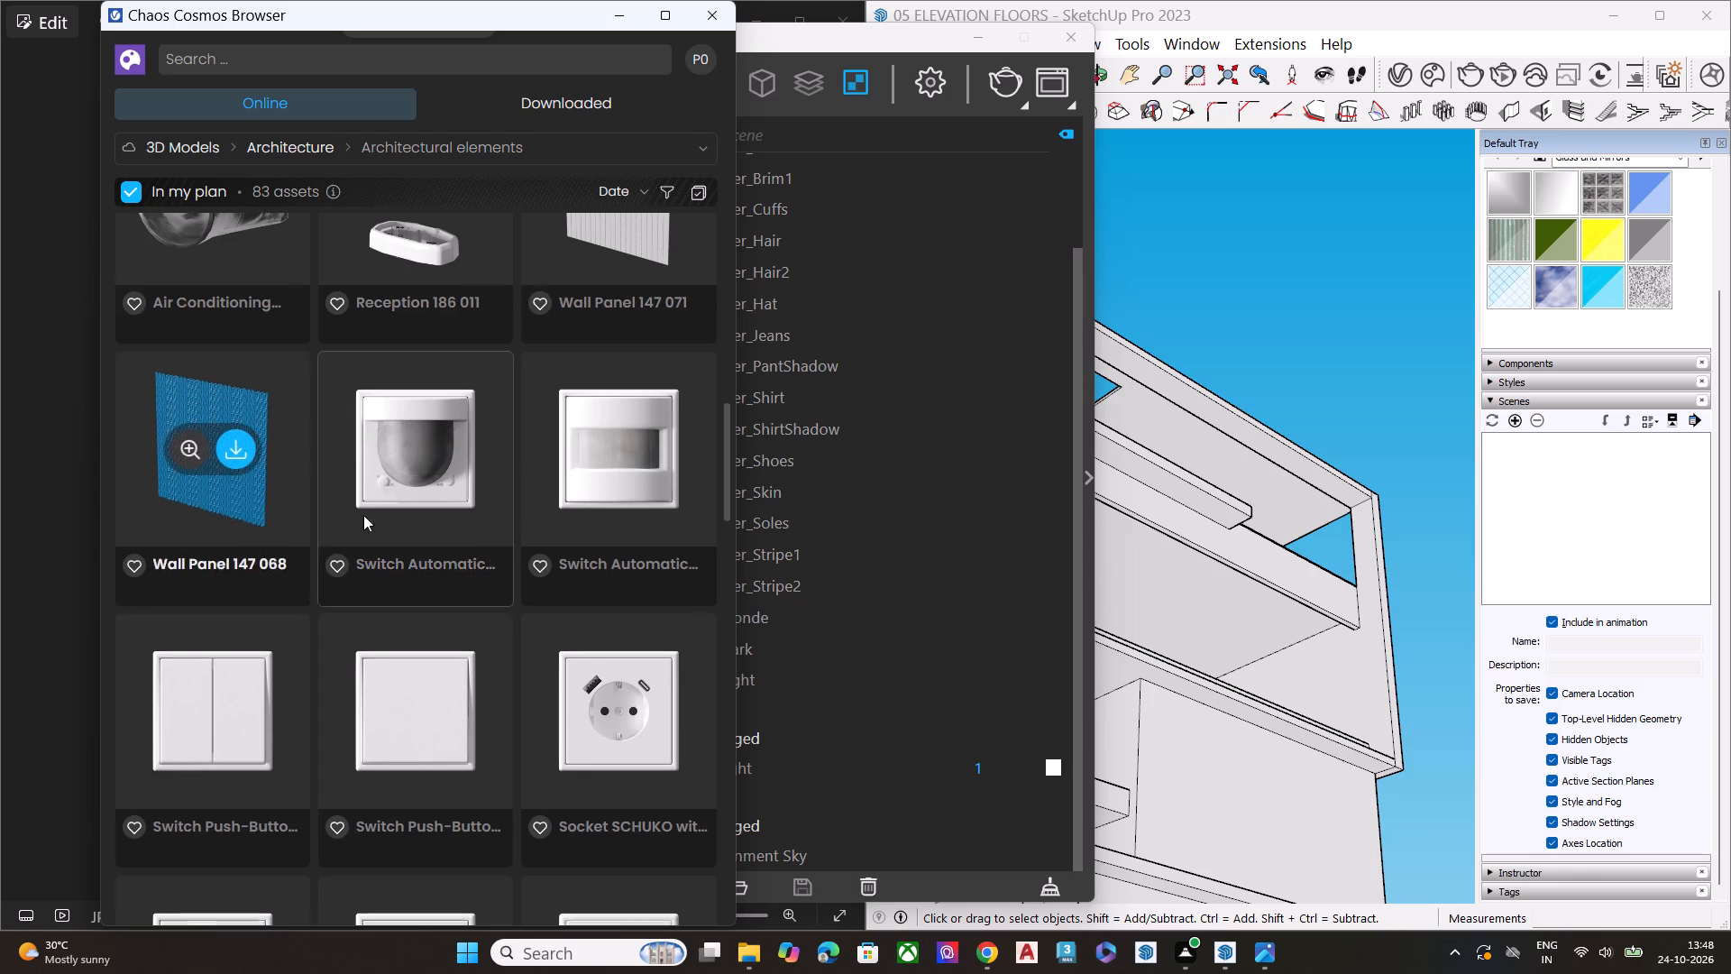
pyautogui.scroll(-3, 363, 515)
pyautogui.scroll(-6, 443, 522)
pyautogui.scroll(3, 443, 522)
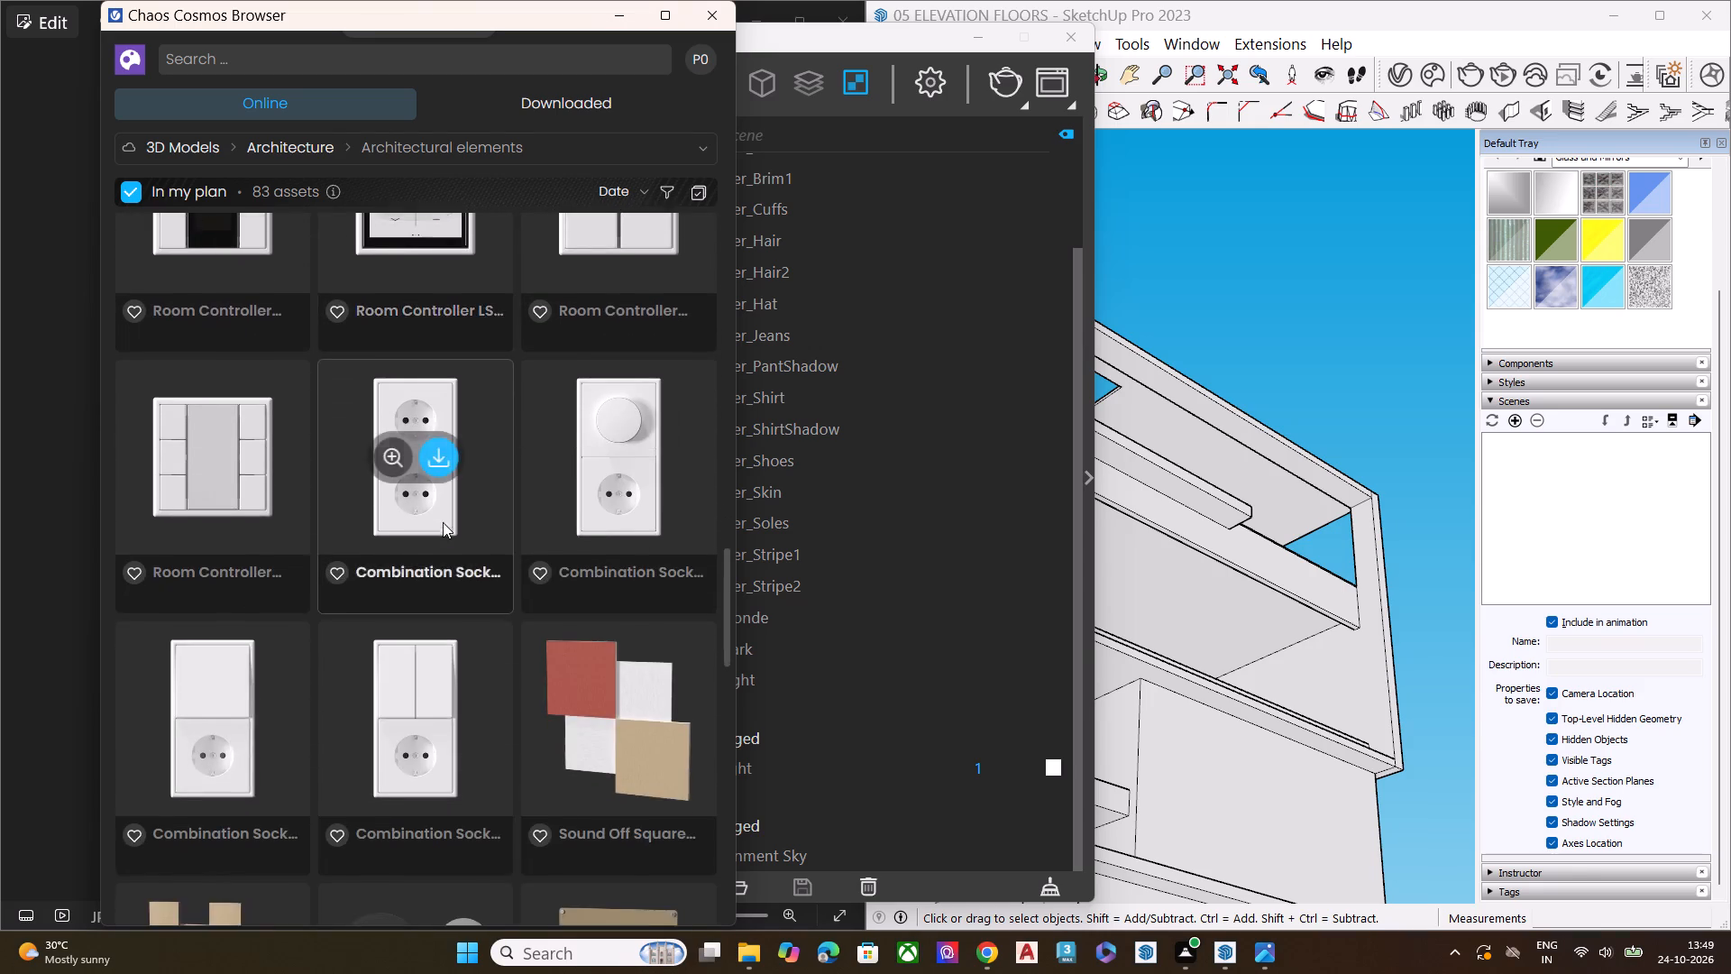
pyautogui.scroll(2, 443, 522)
pyautogui.scroll(-11, 443, 522)
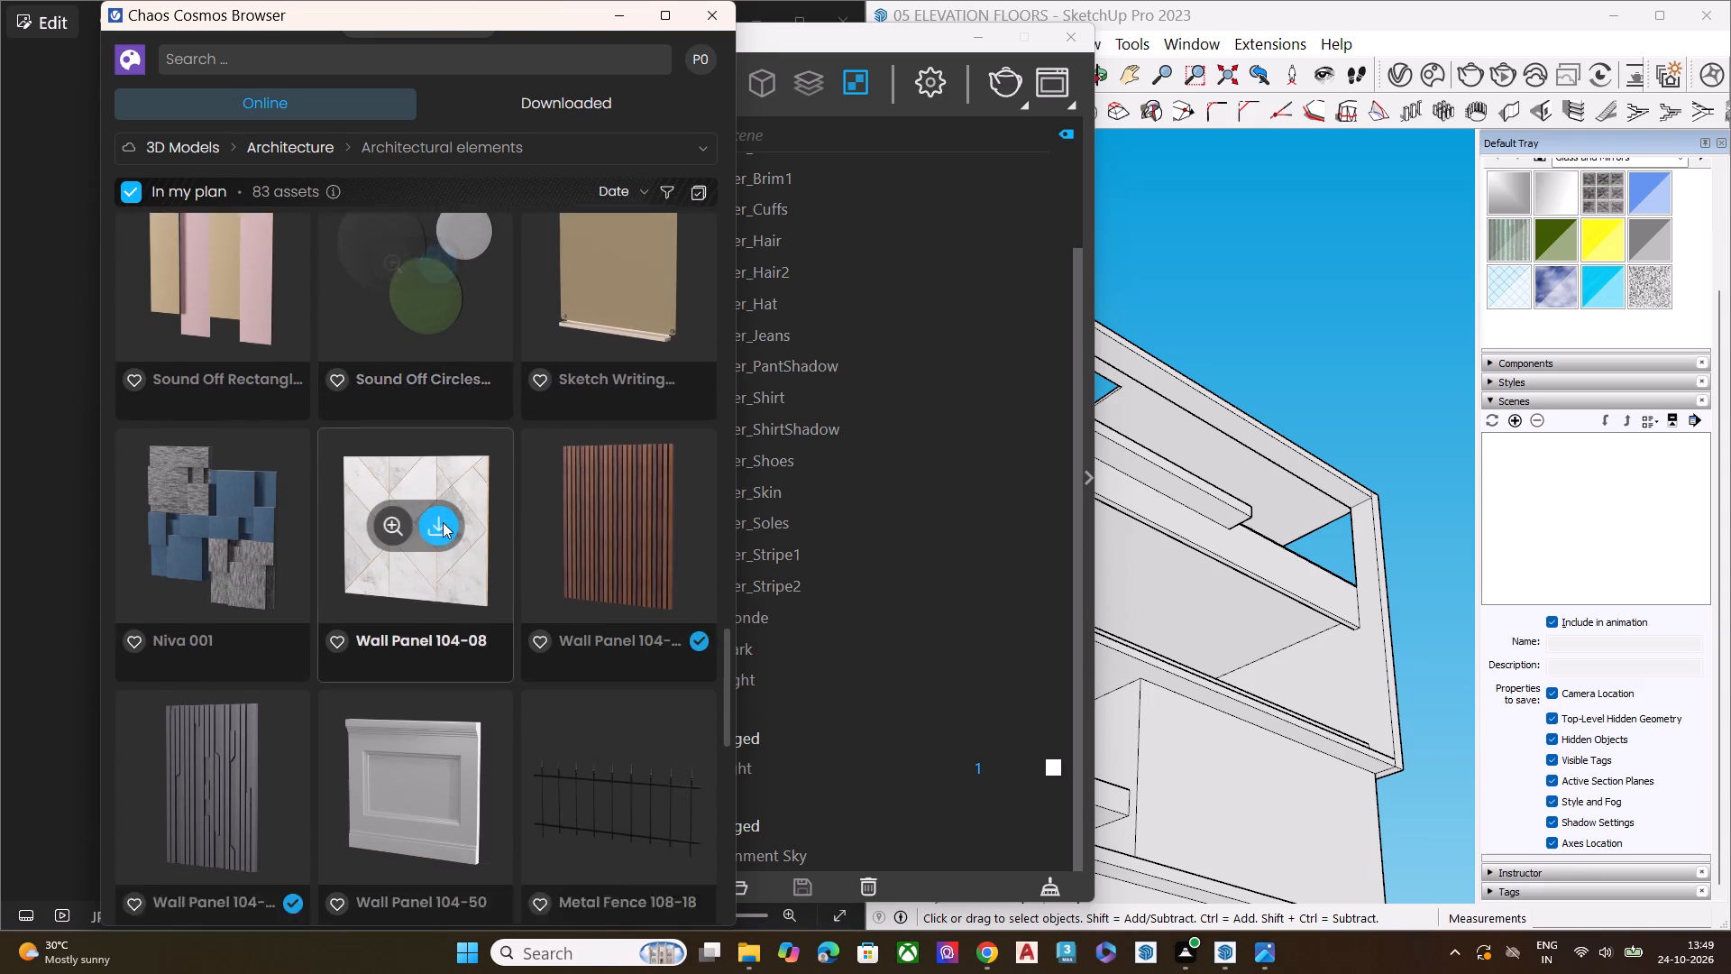
pyautogui.scroll(-2, 443, 522)
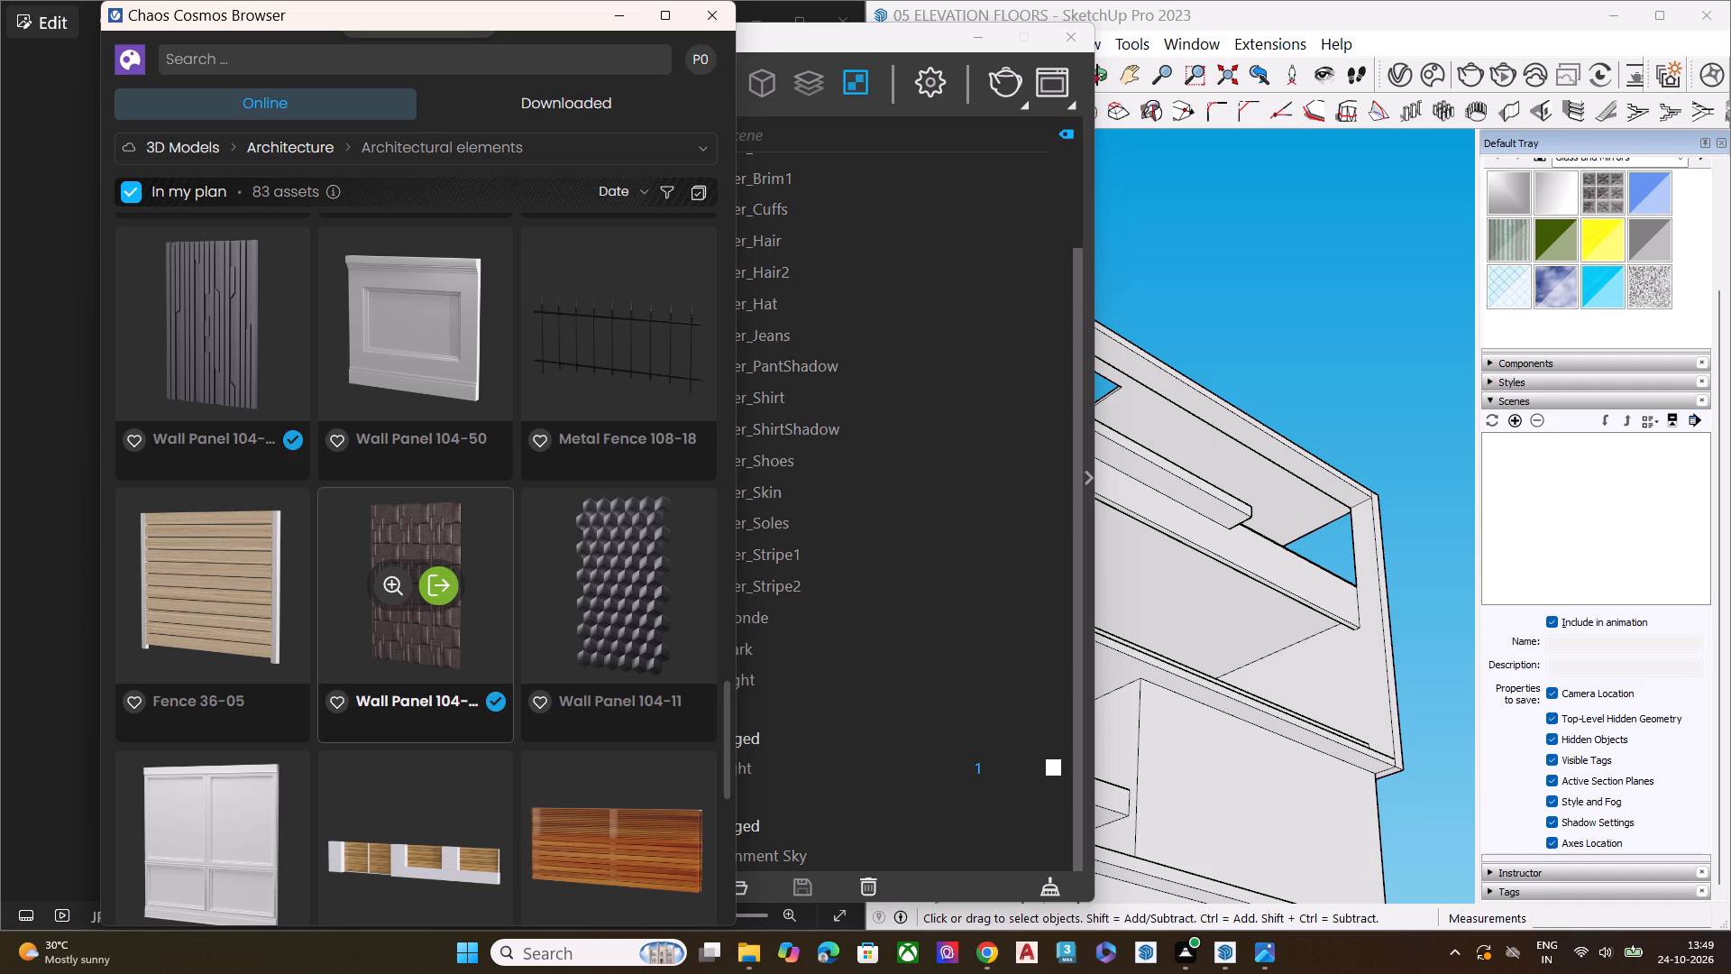
pyautogui.scroll(-5, 443, 522)
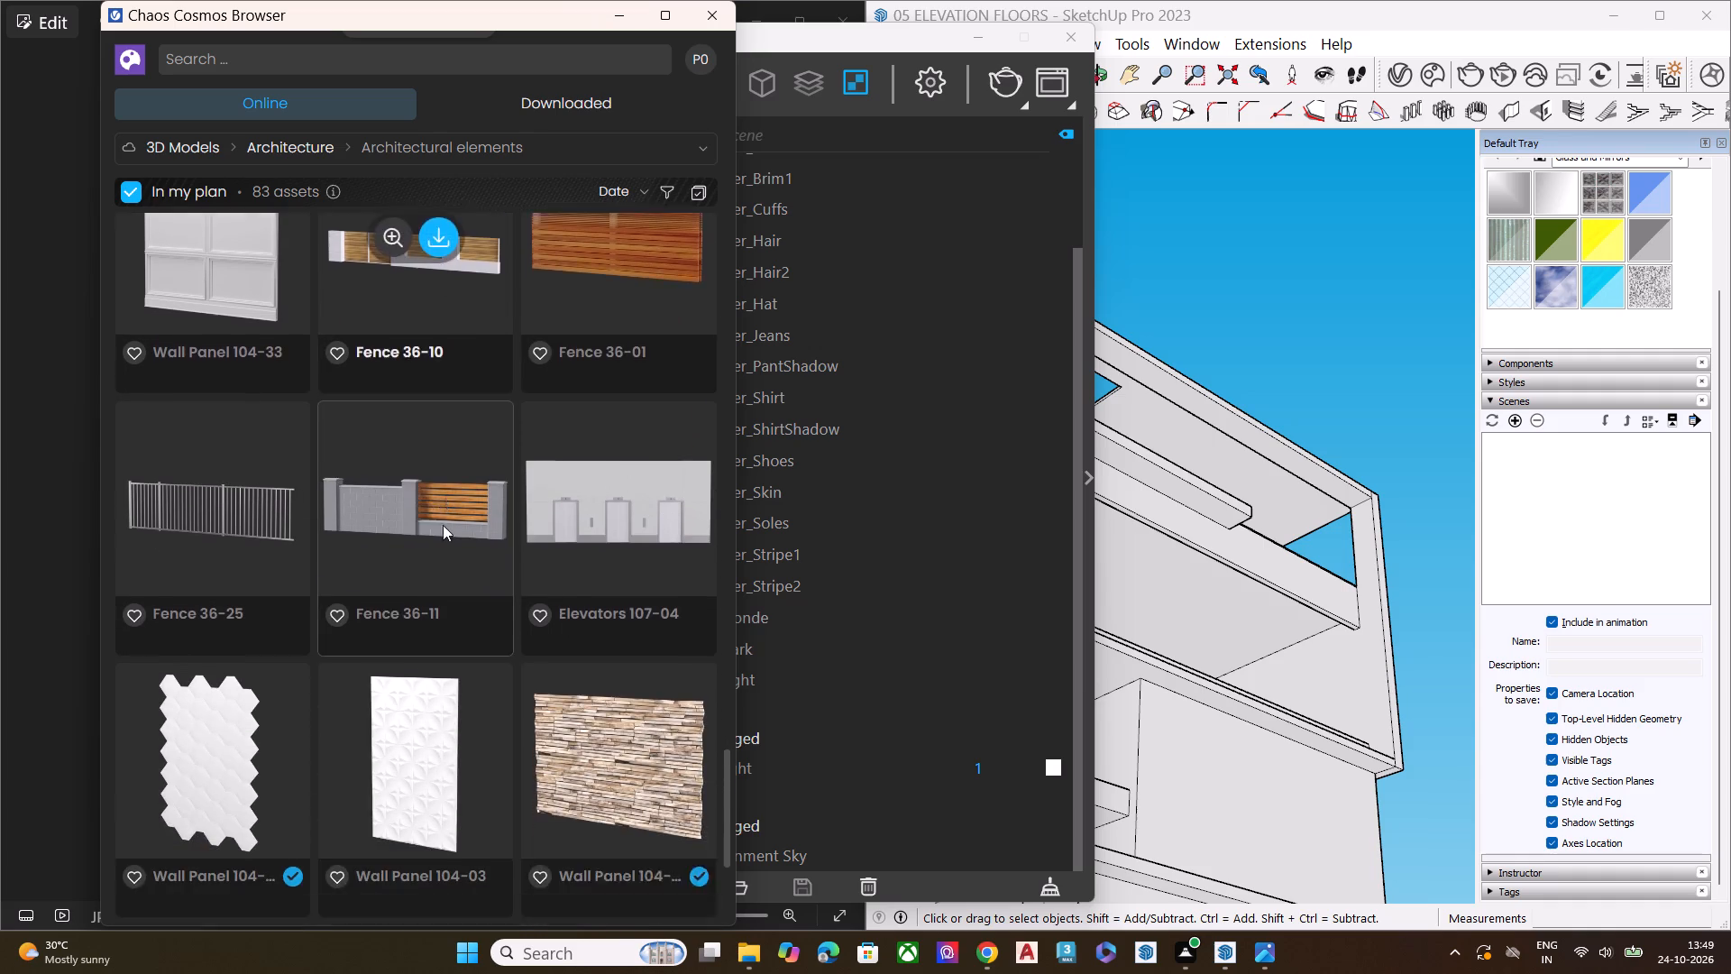
pyautogui.scroll(-1, 443, 525)
pyautogui.scroll(2, 443, 525)
pyautogui.scroll(-7, 443, 528)
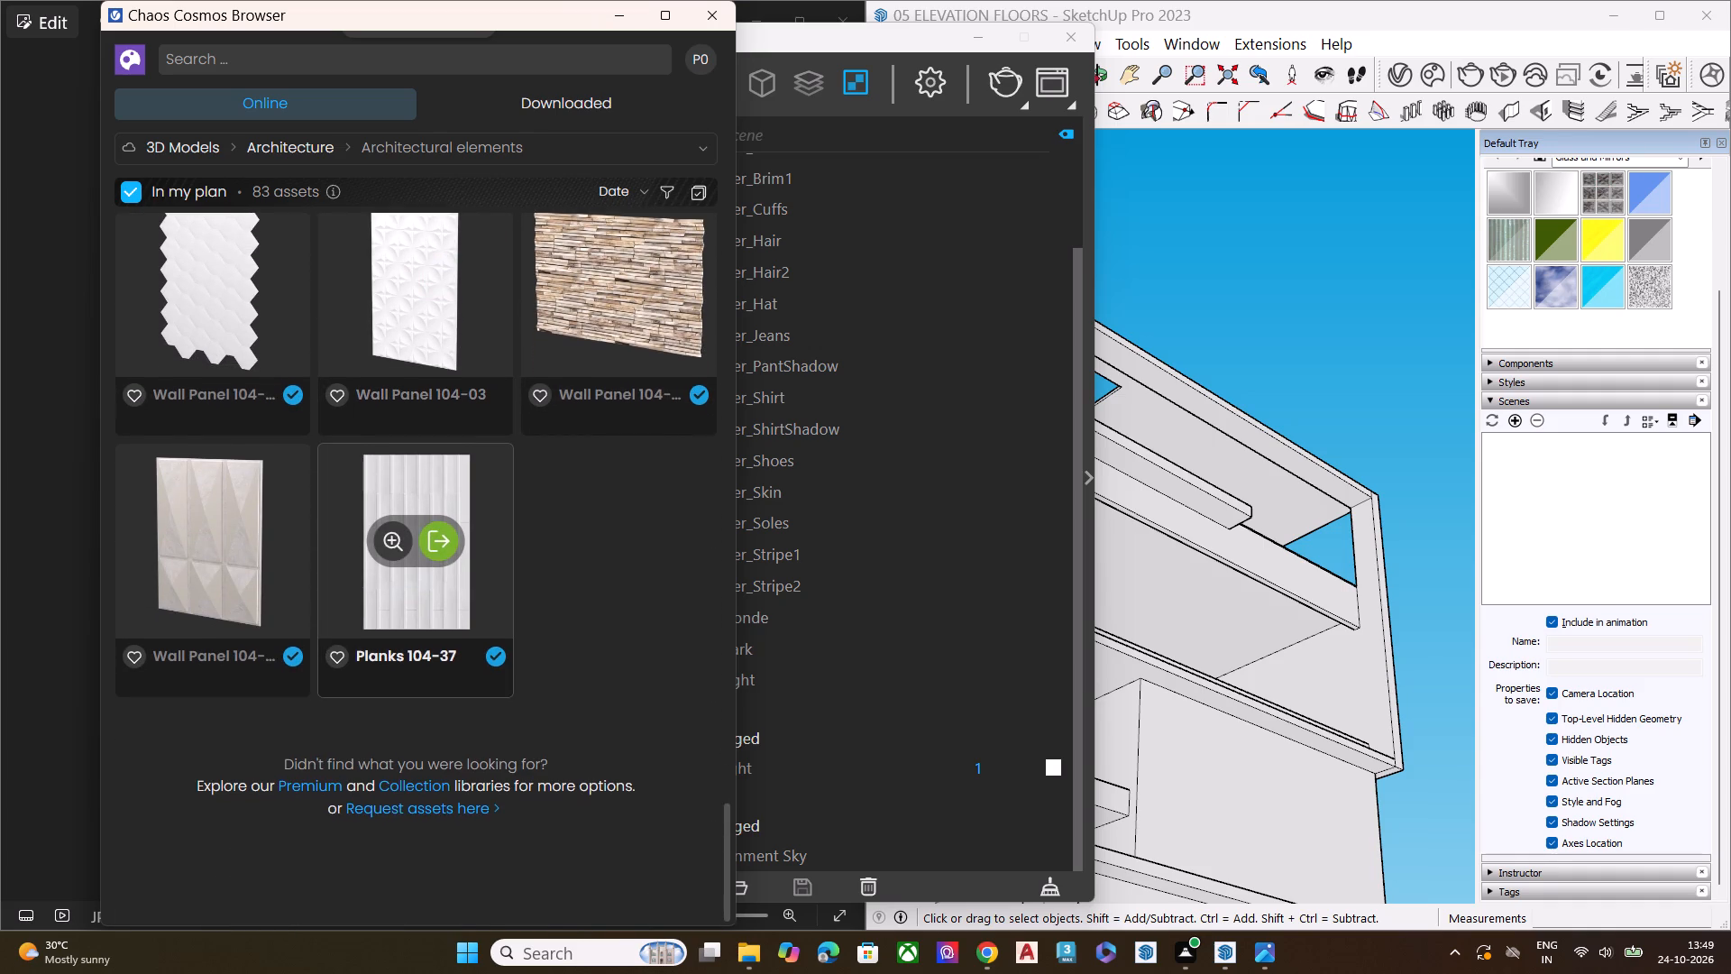
pyautogui.scroll(7, 443, 529)
# Switch to the Architecture > Windows category and look through all its window models for suitable glass frames.
pyautogui.click(435, 151)
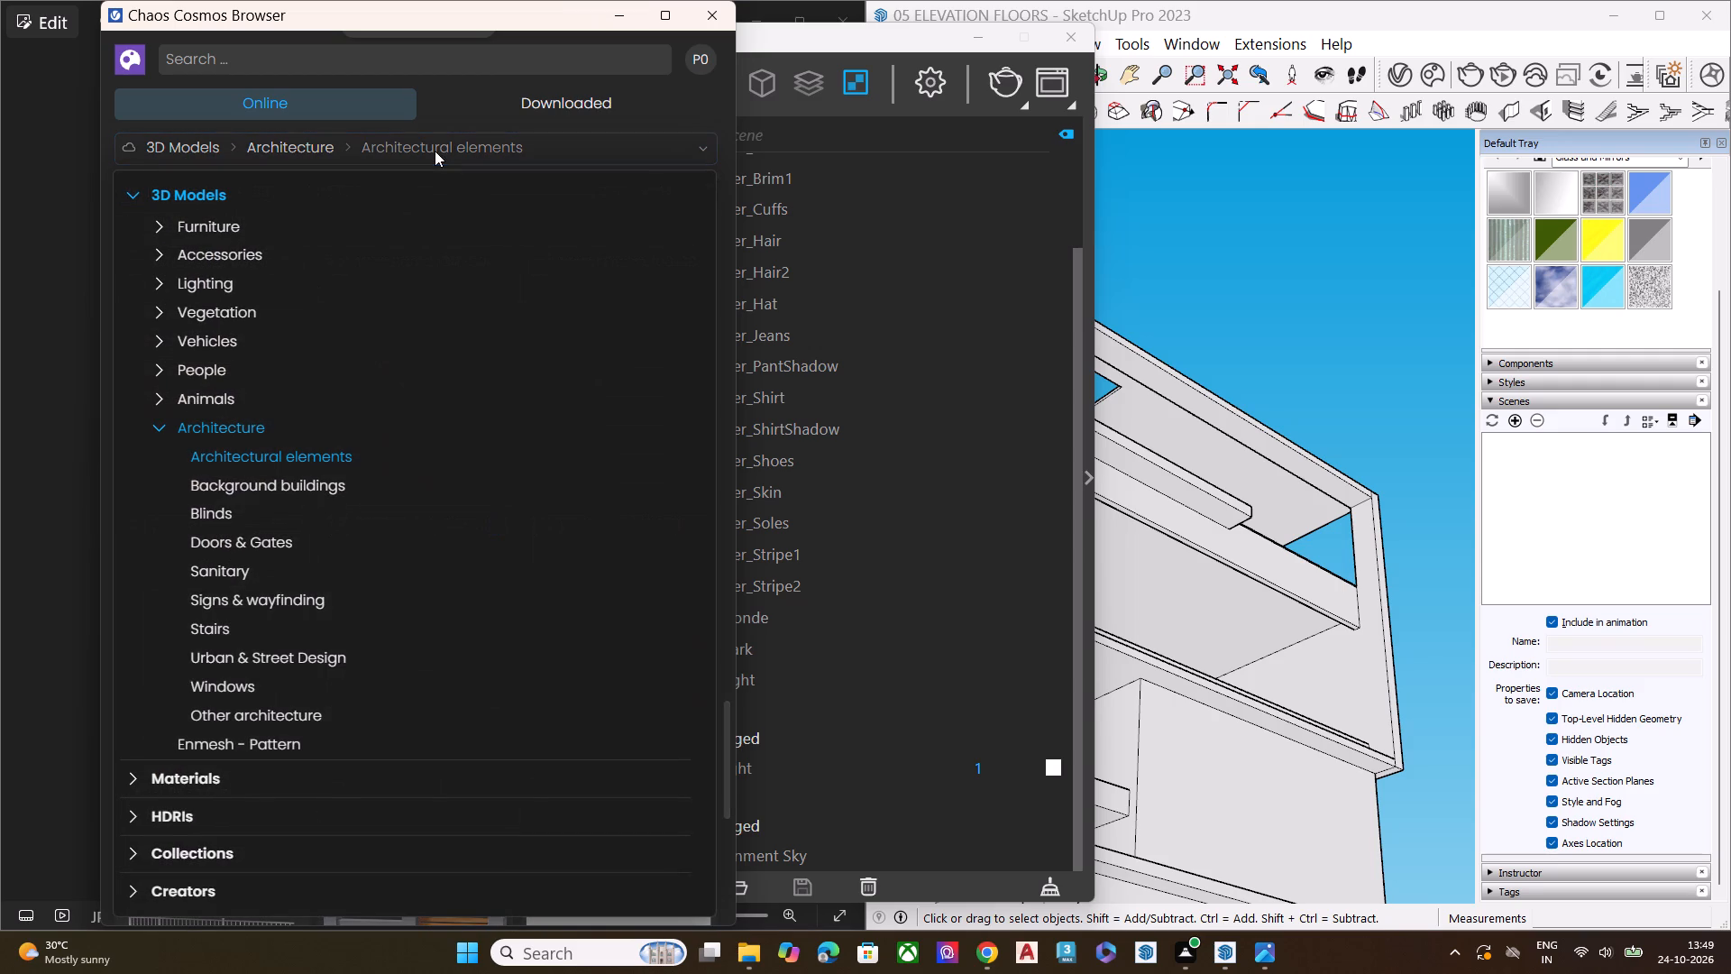
pyautogui.click(238, 687)
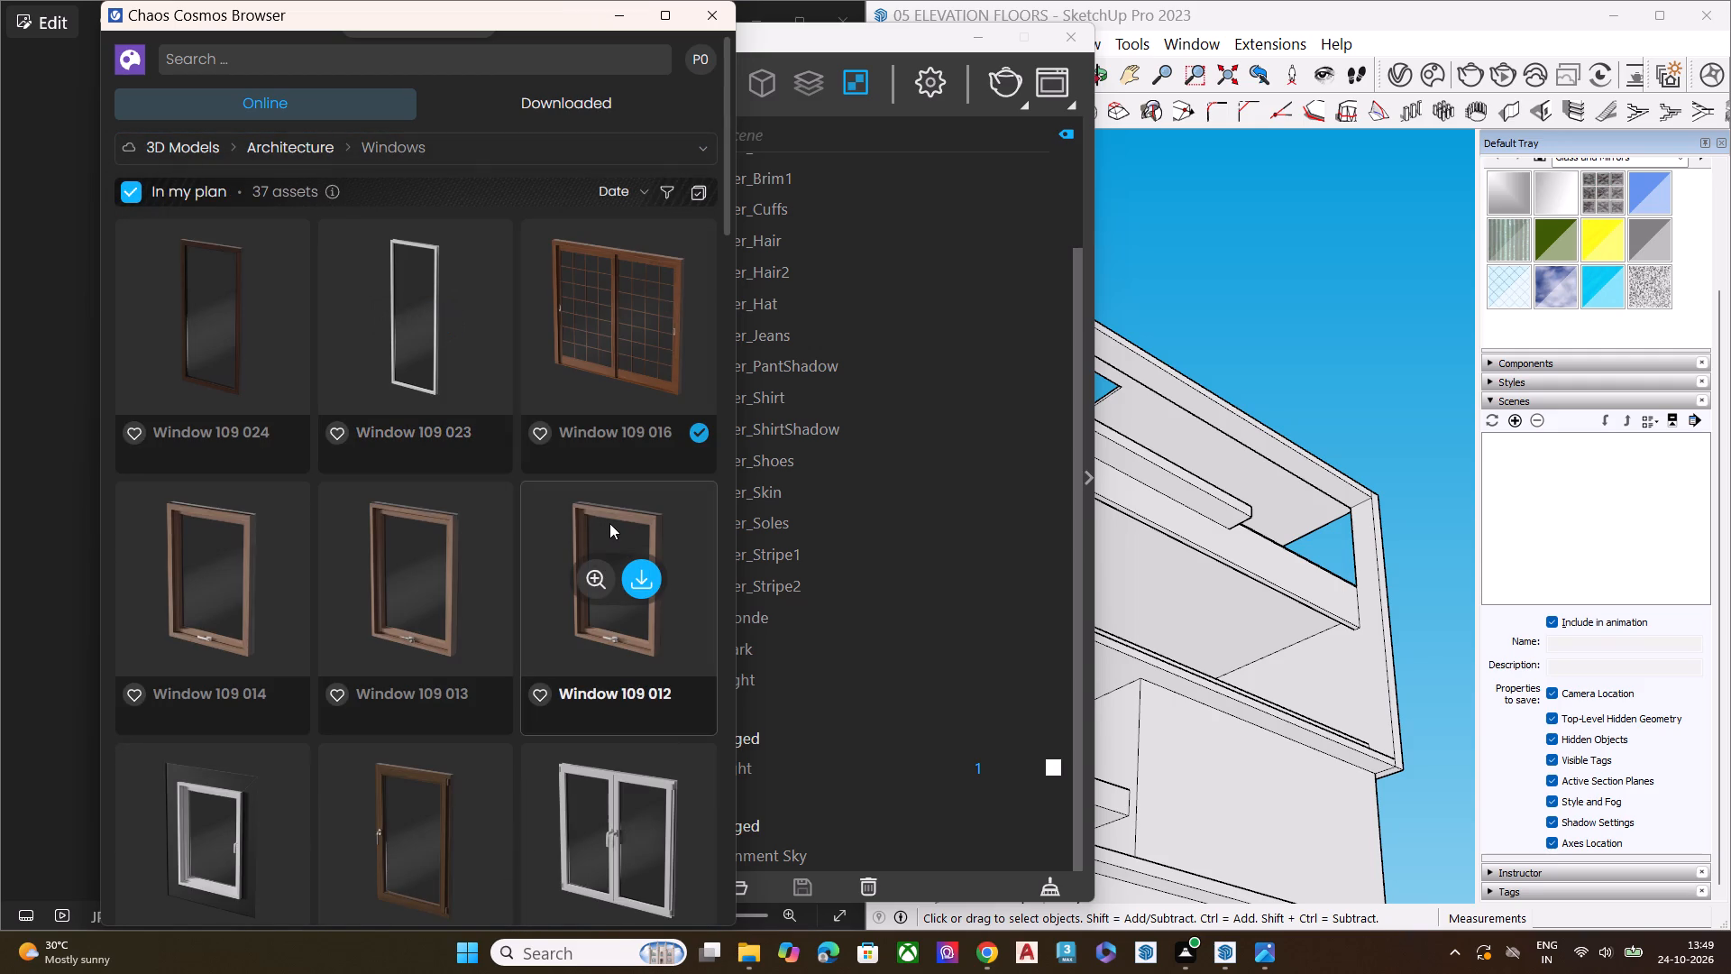
pyautogui.scroll(-5, 606, 523)
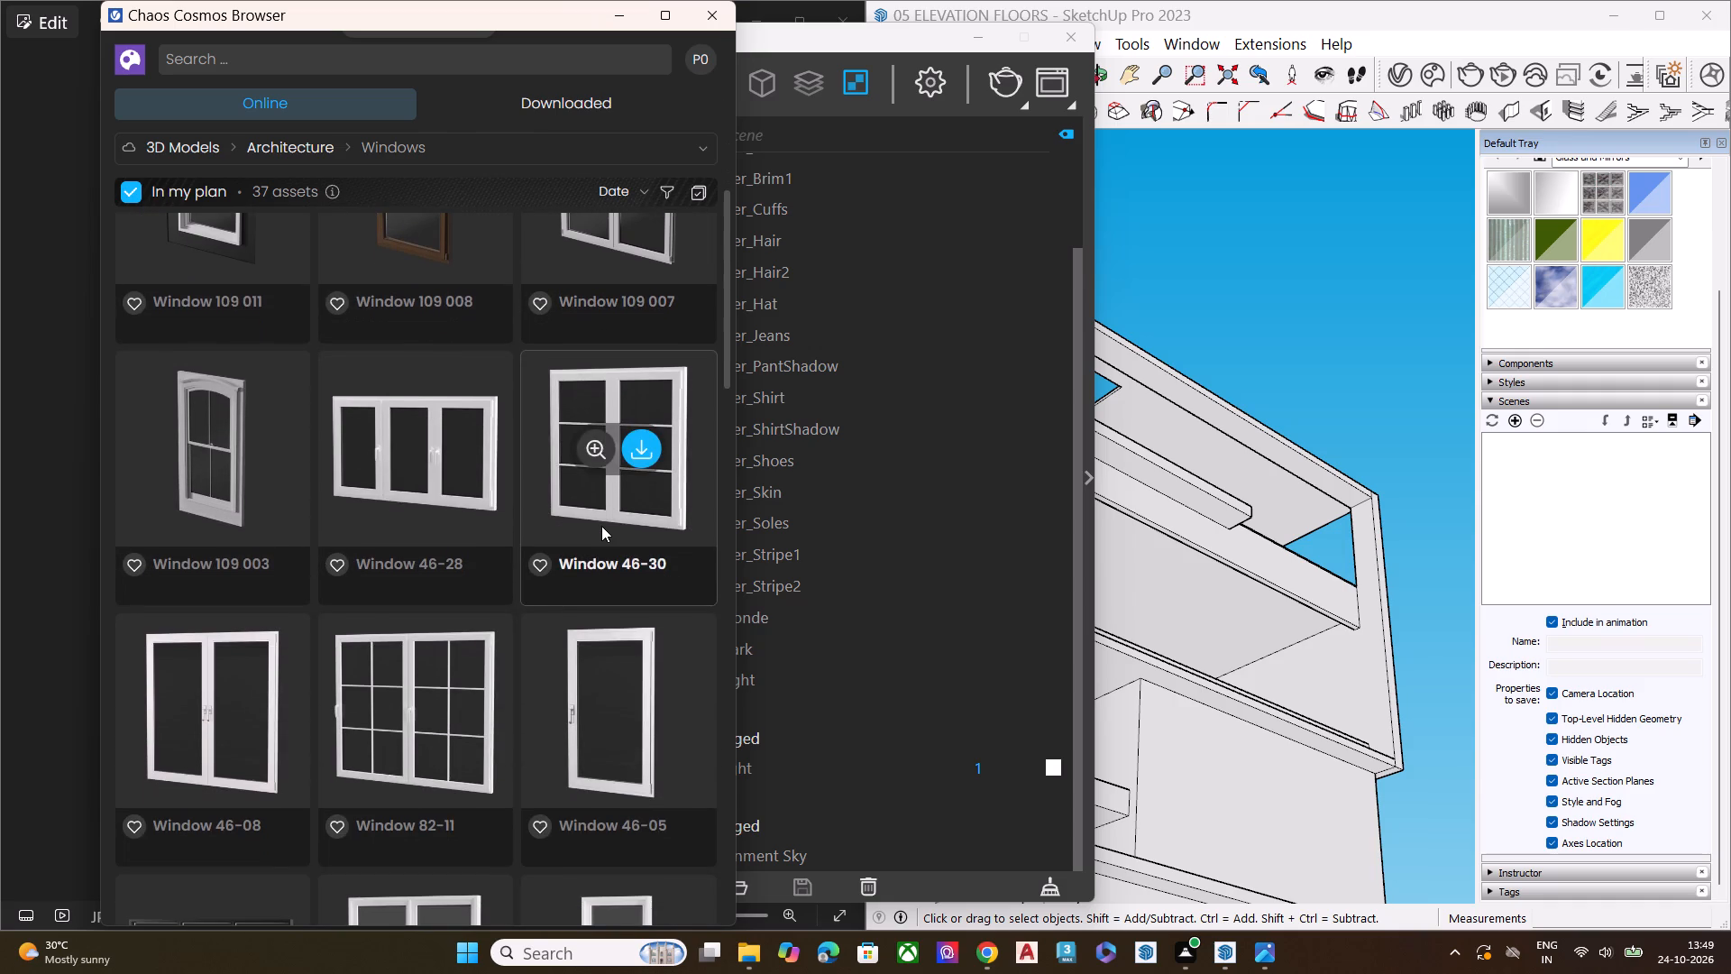
pyautogui.scroll(-5, 601, 526)
pyautogui.scroll(-7, 476, 536)
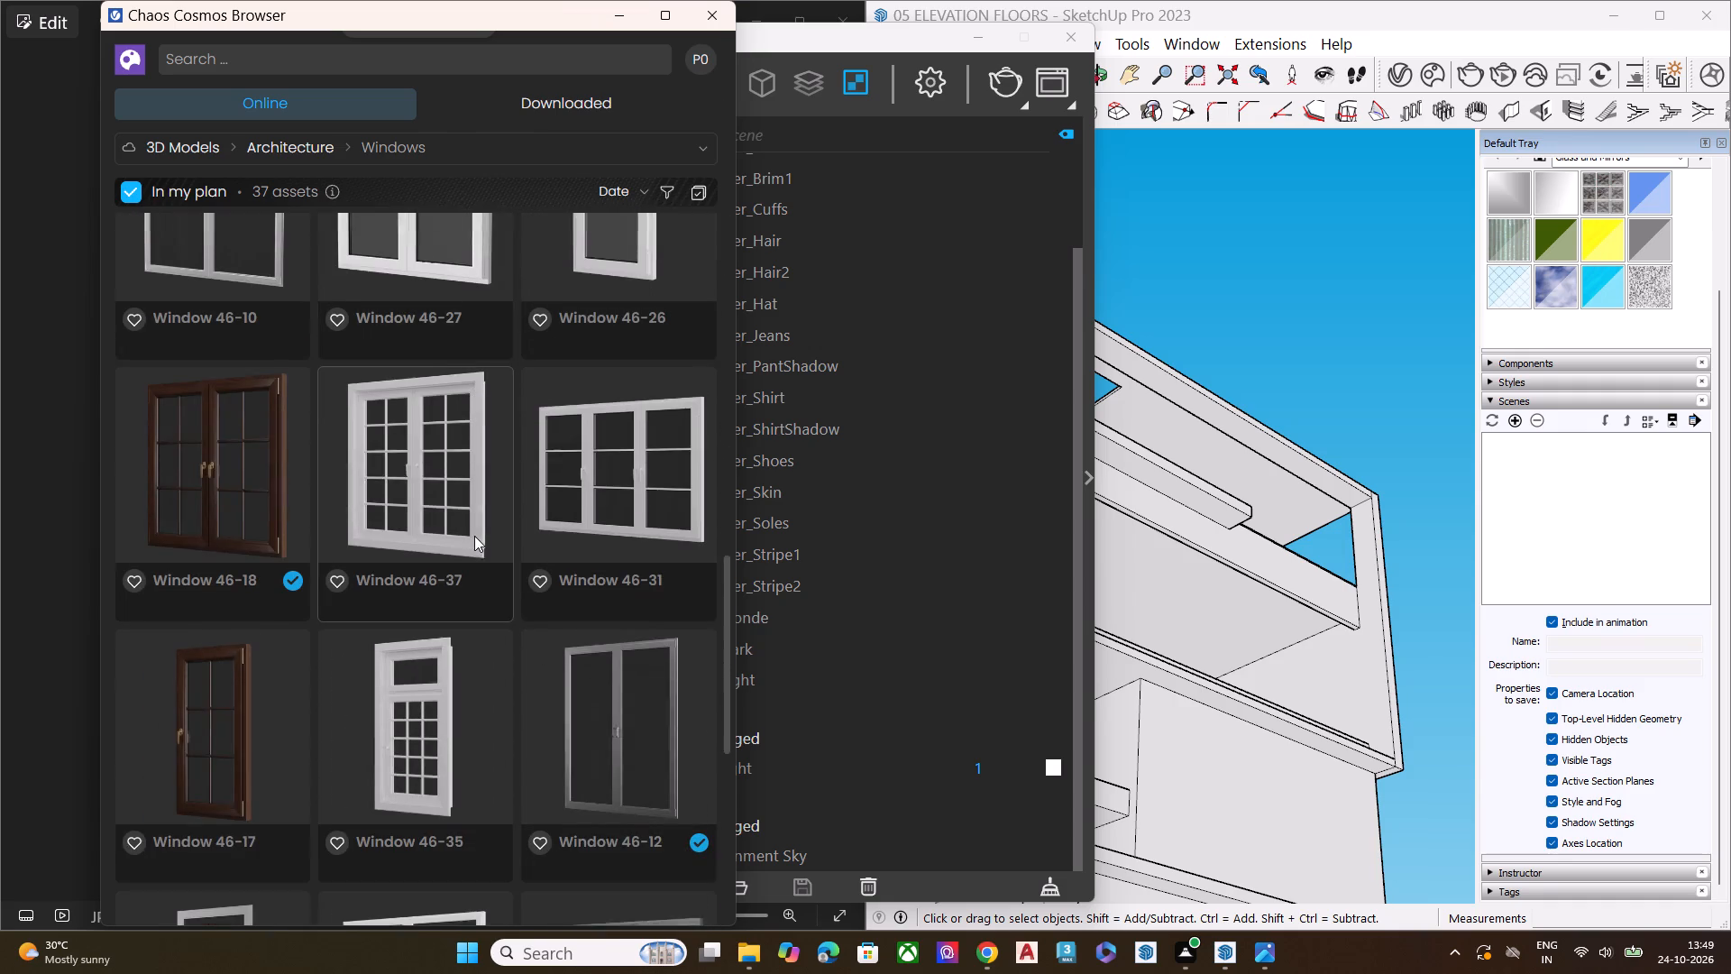
pyautogui.scroll(-3, 474, 536)
pyautogui.scroll(-7, 579, 517)
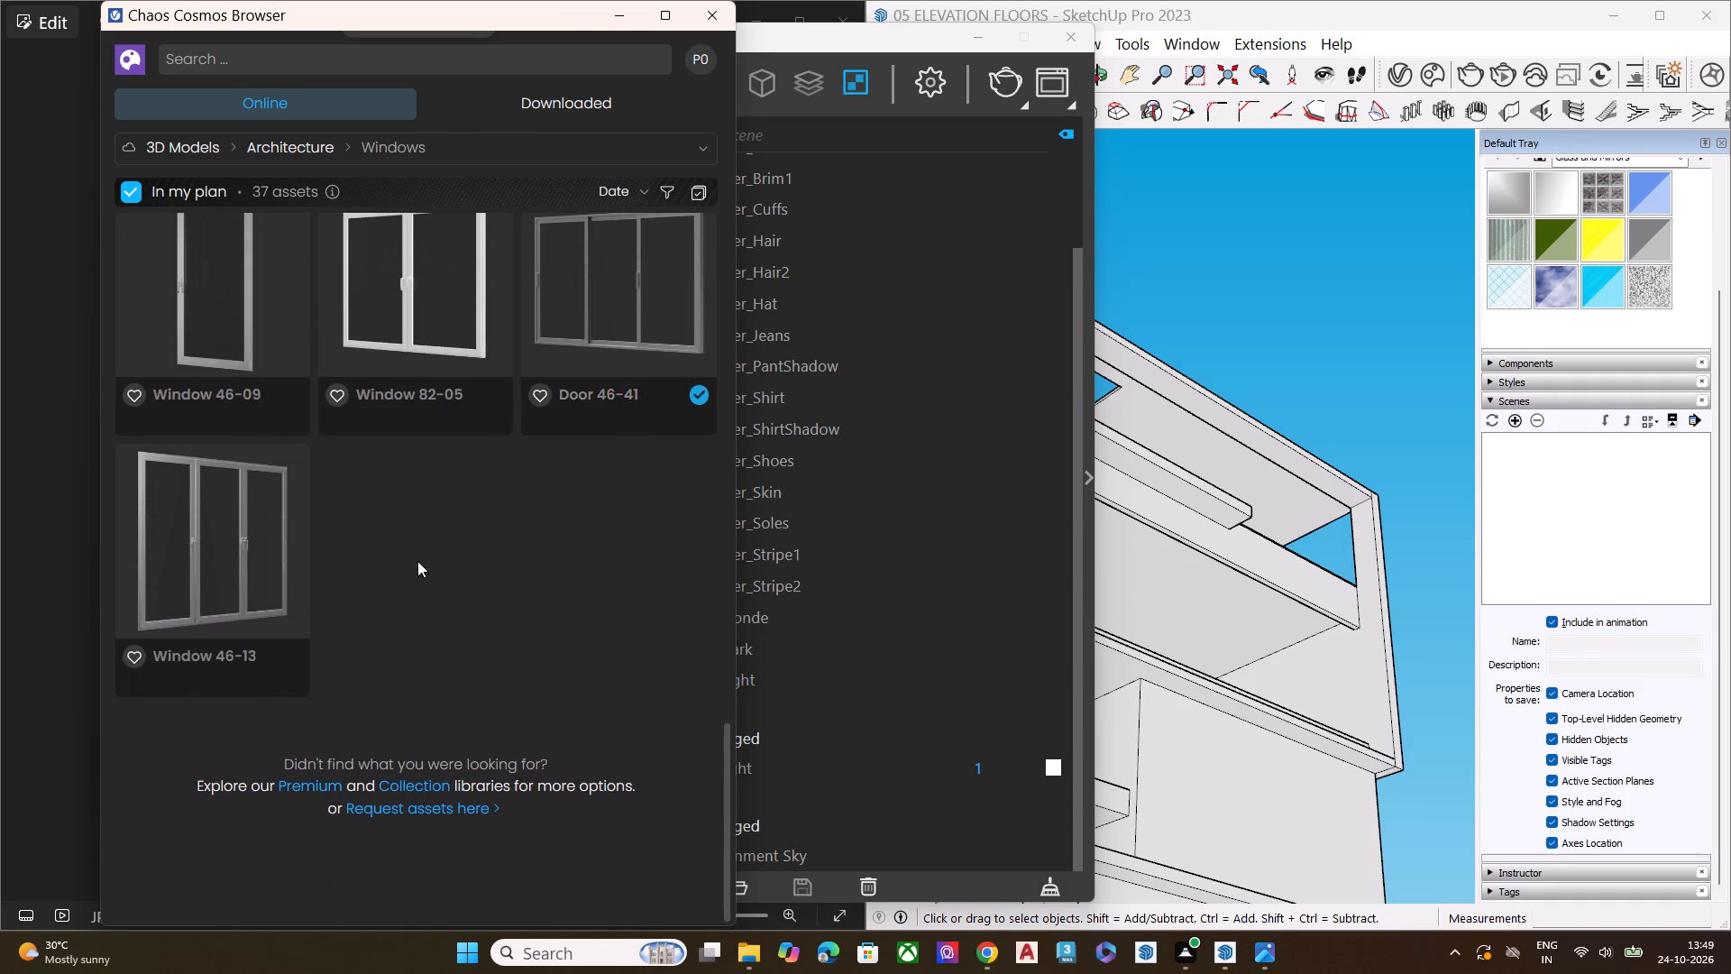
pyautogui.scroll(8, 388, 385)
# Switch to the Architecture > Other architecture category and look through its models to the end of the list.
pyautogui.click(500, 138)
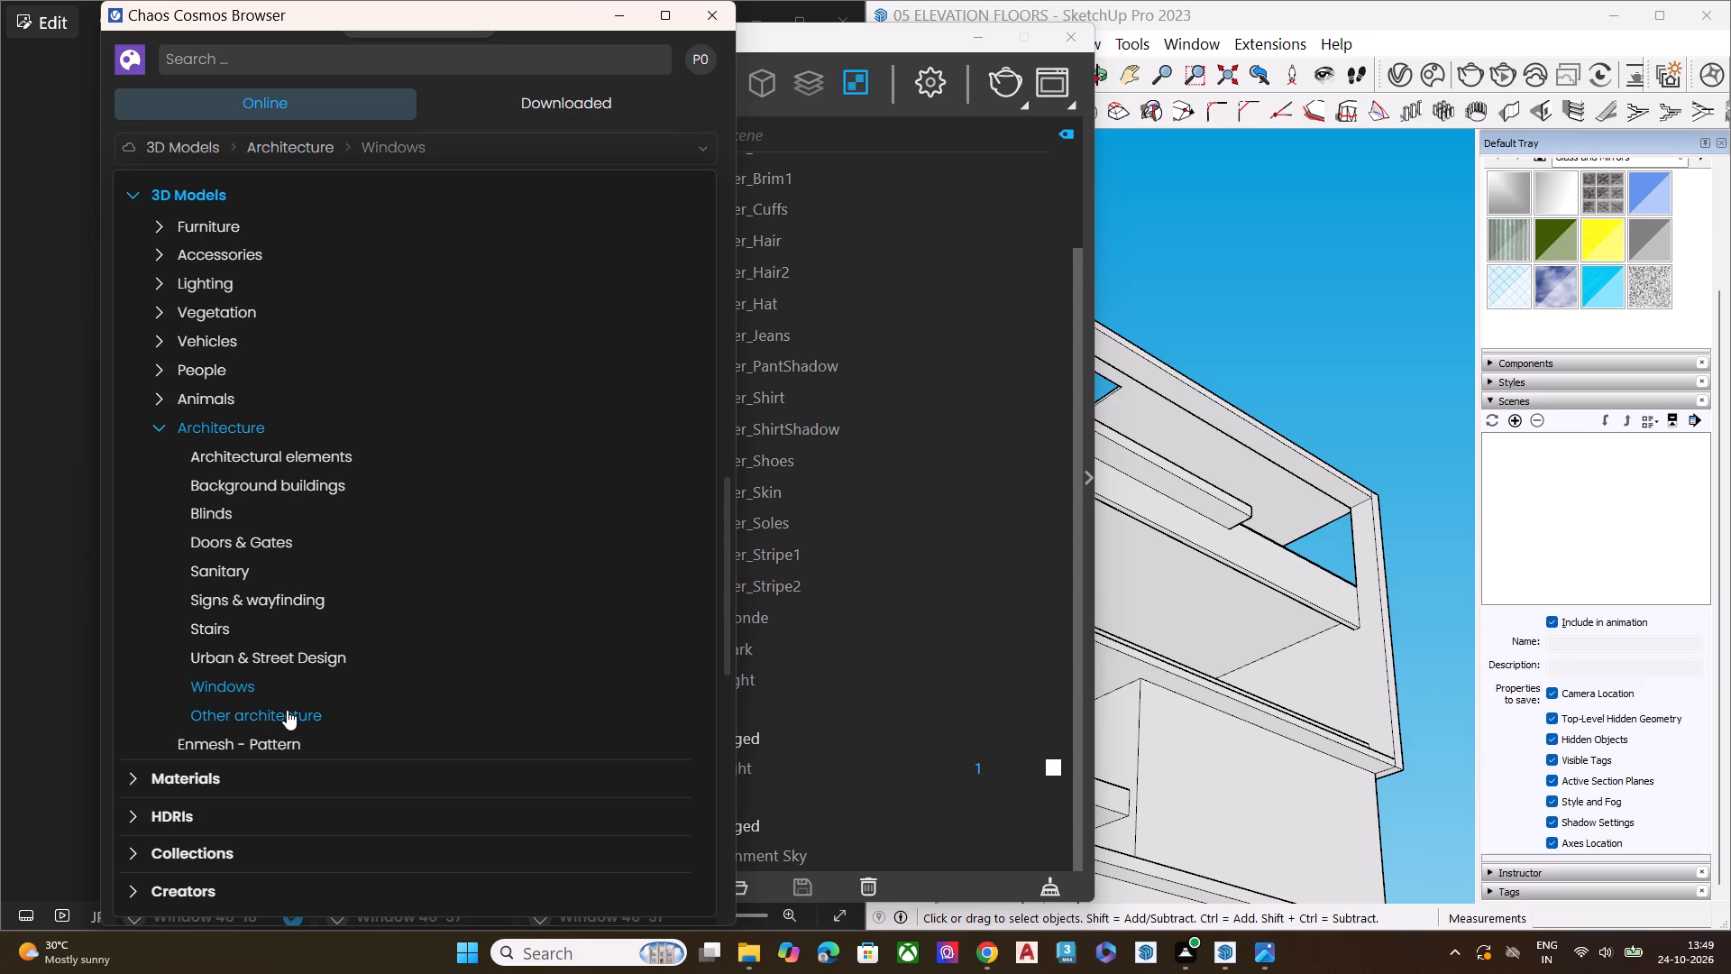
pyautogui.click(287, 710)
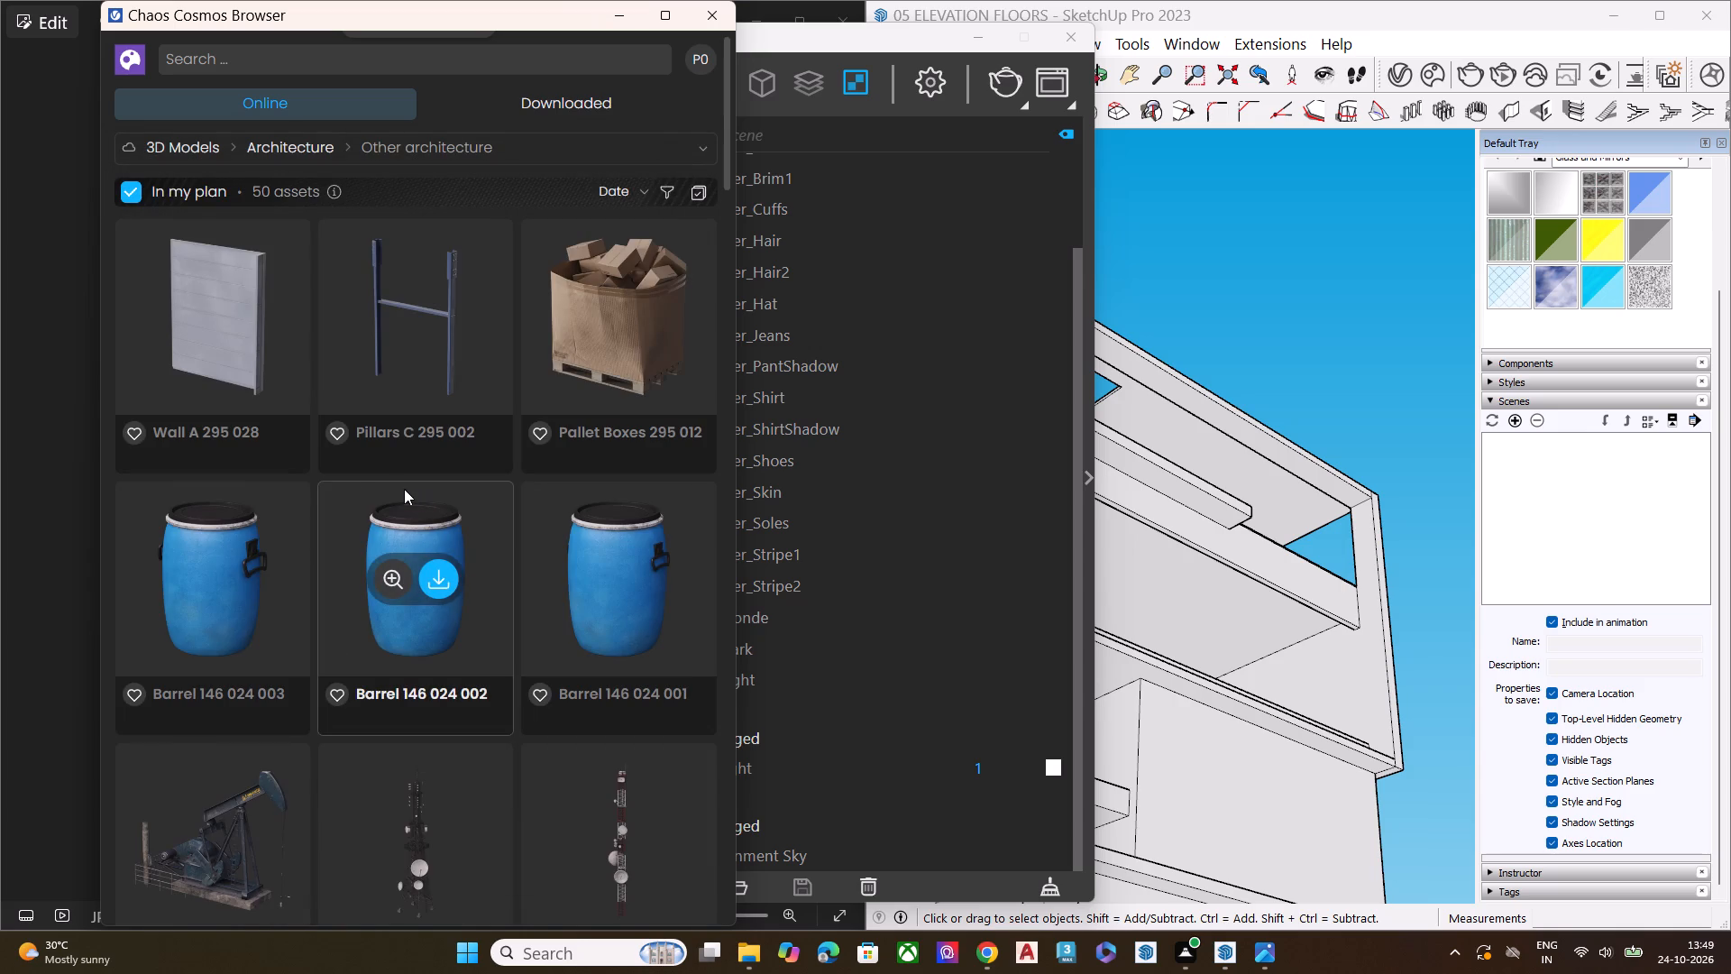
pyautogui.scroll(-4, 352, 482)
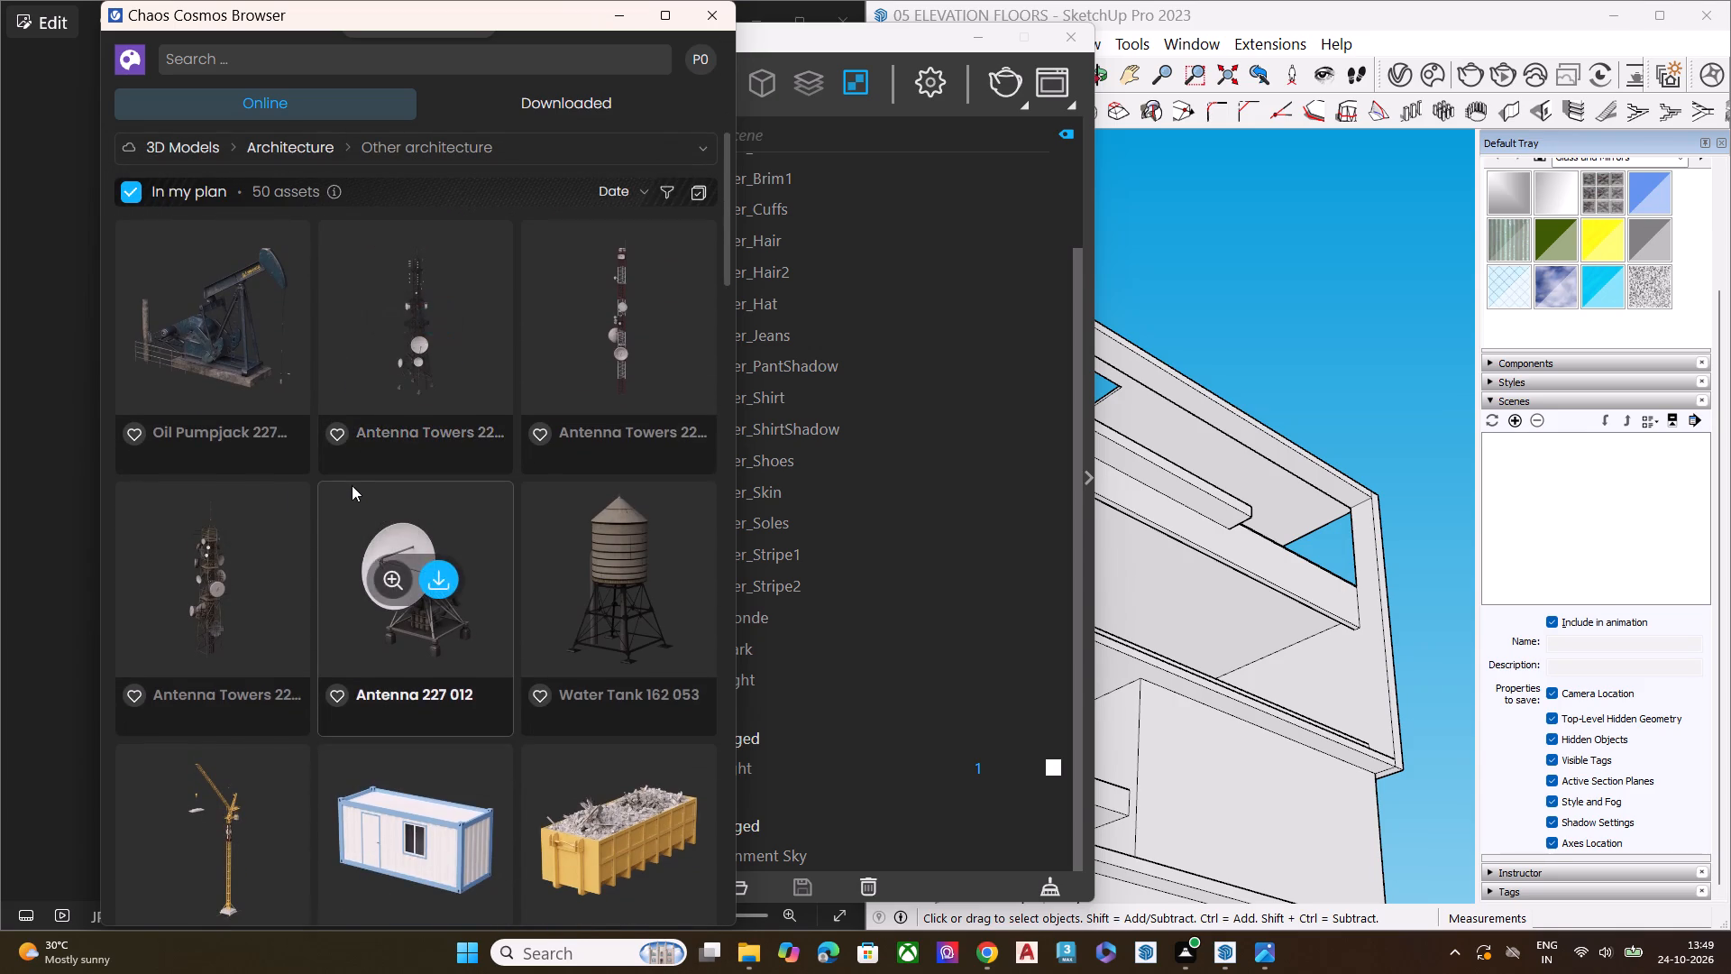
pyautogui.scroll(-3, 352, 485)
pyautogui.scroll(1, 352, 492)
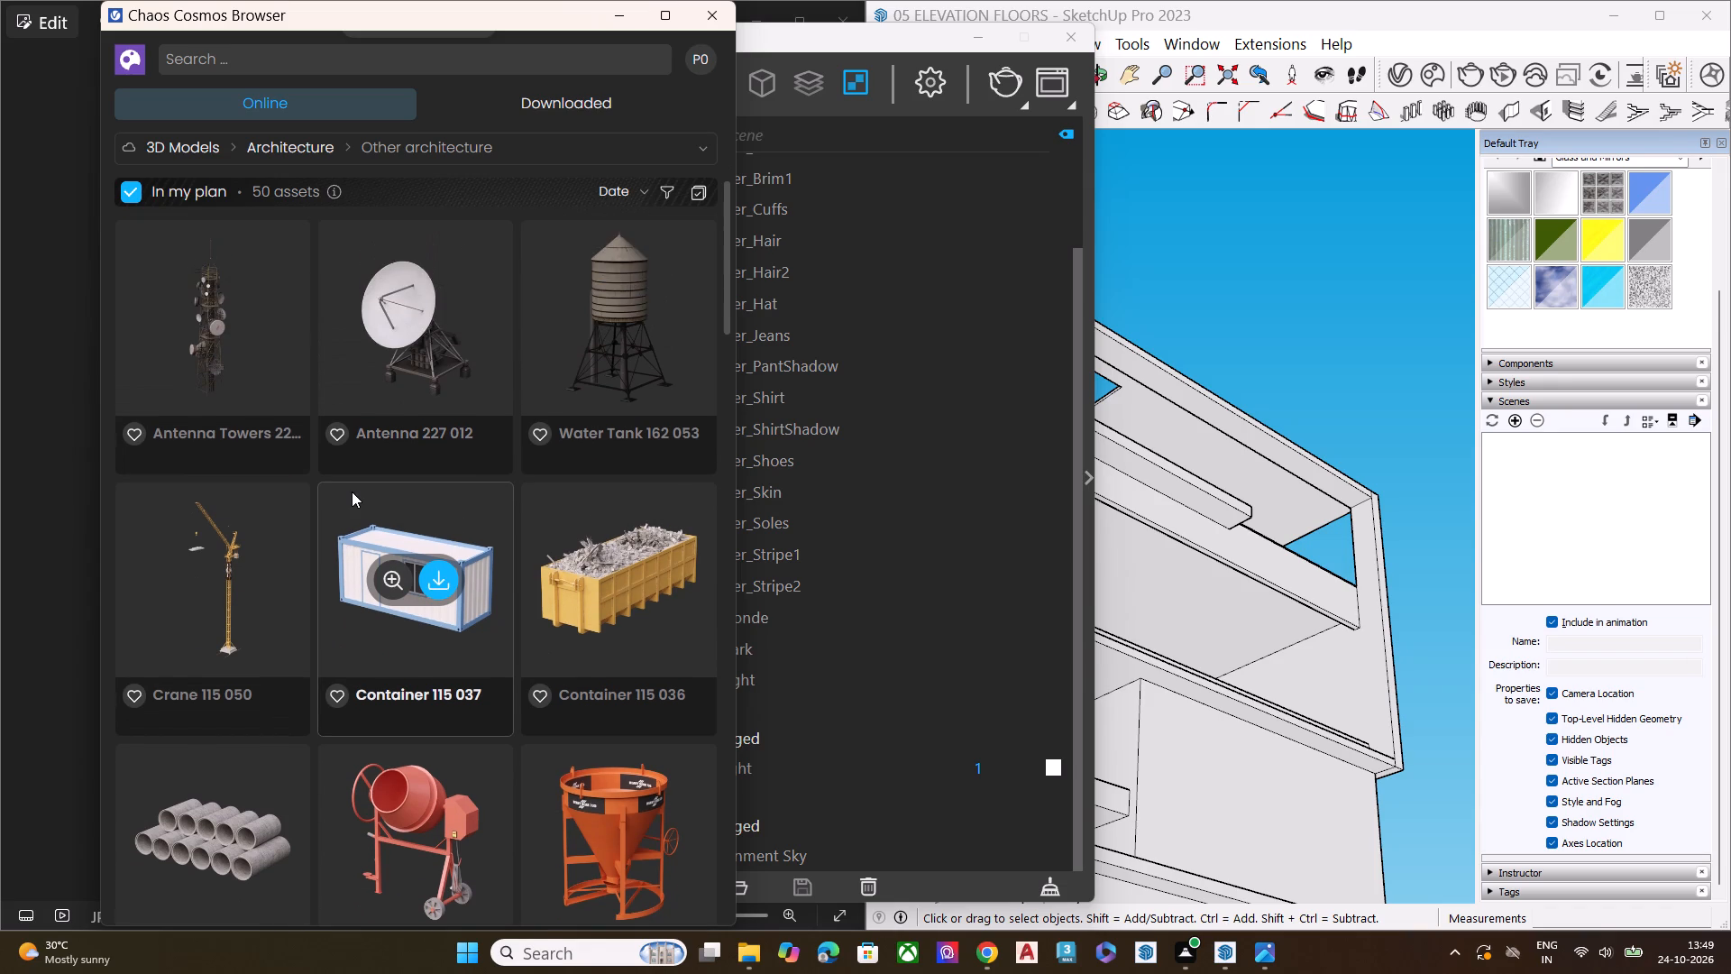
pyautogui.scroll(-6, 352, 492)
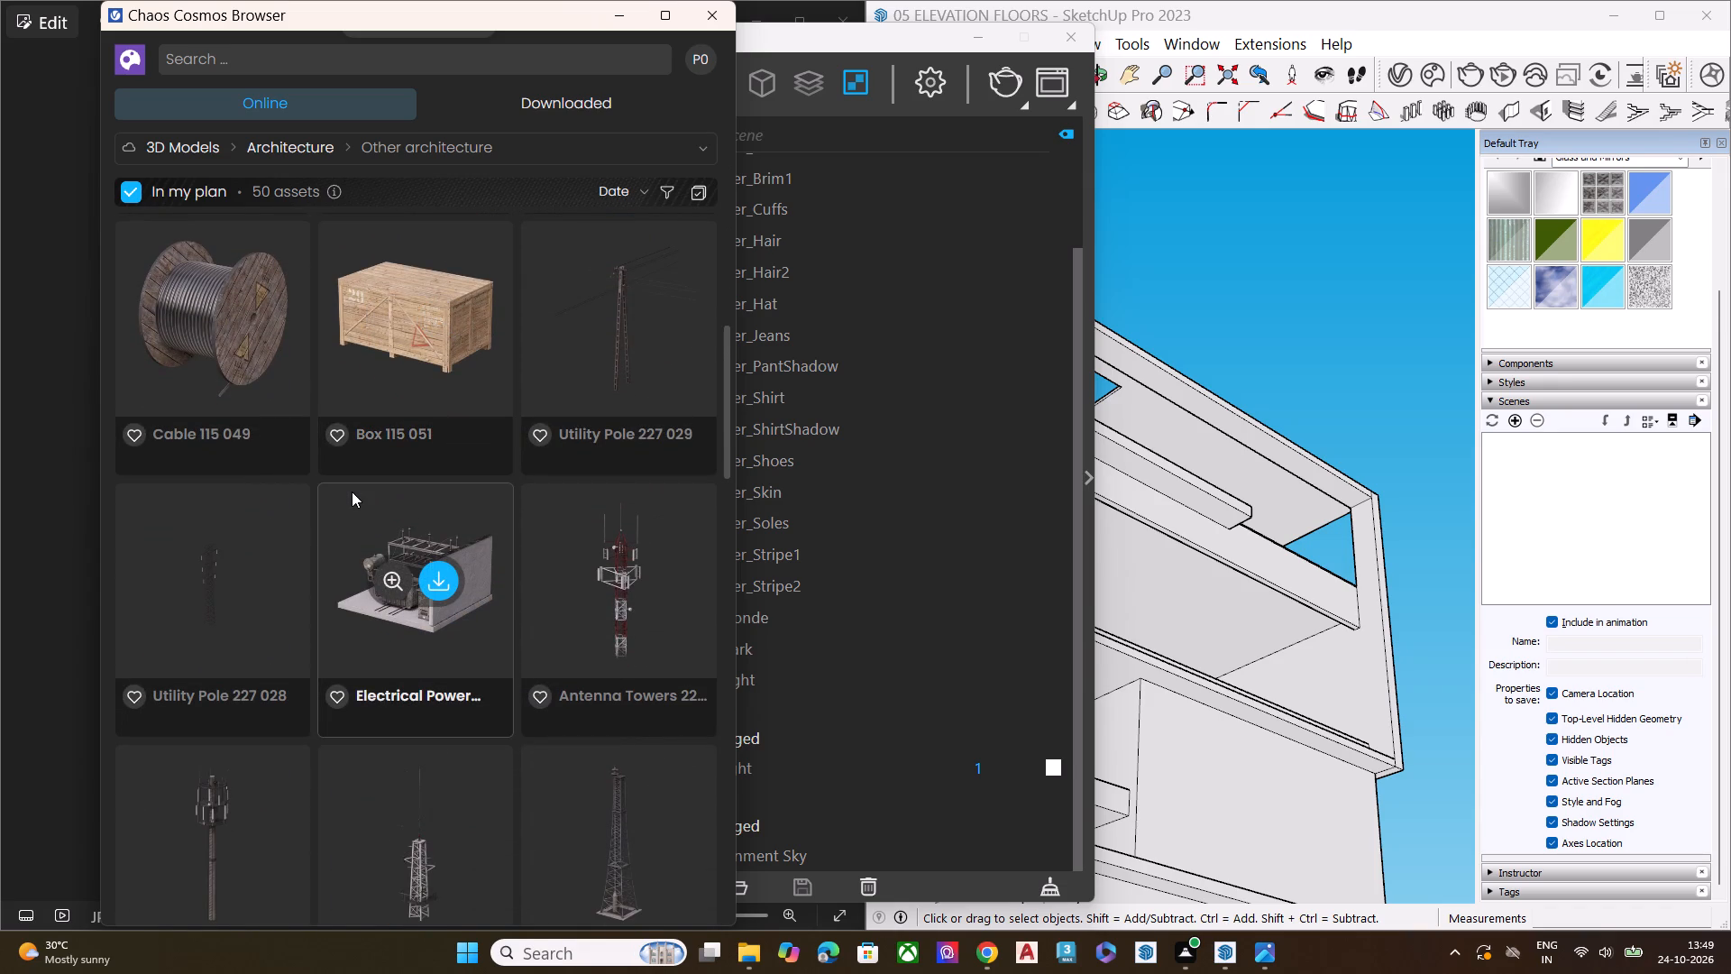
pyautogui.scroll(-8, 352, 492)
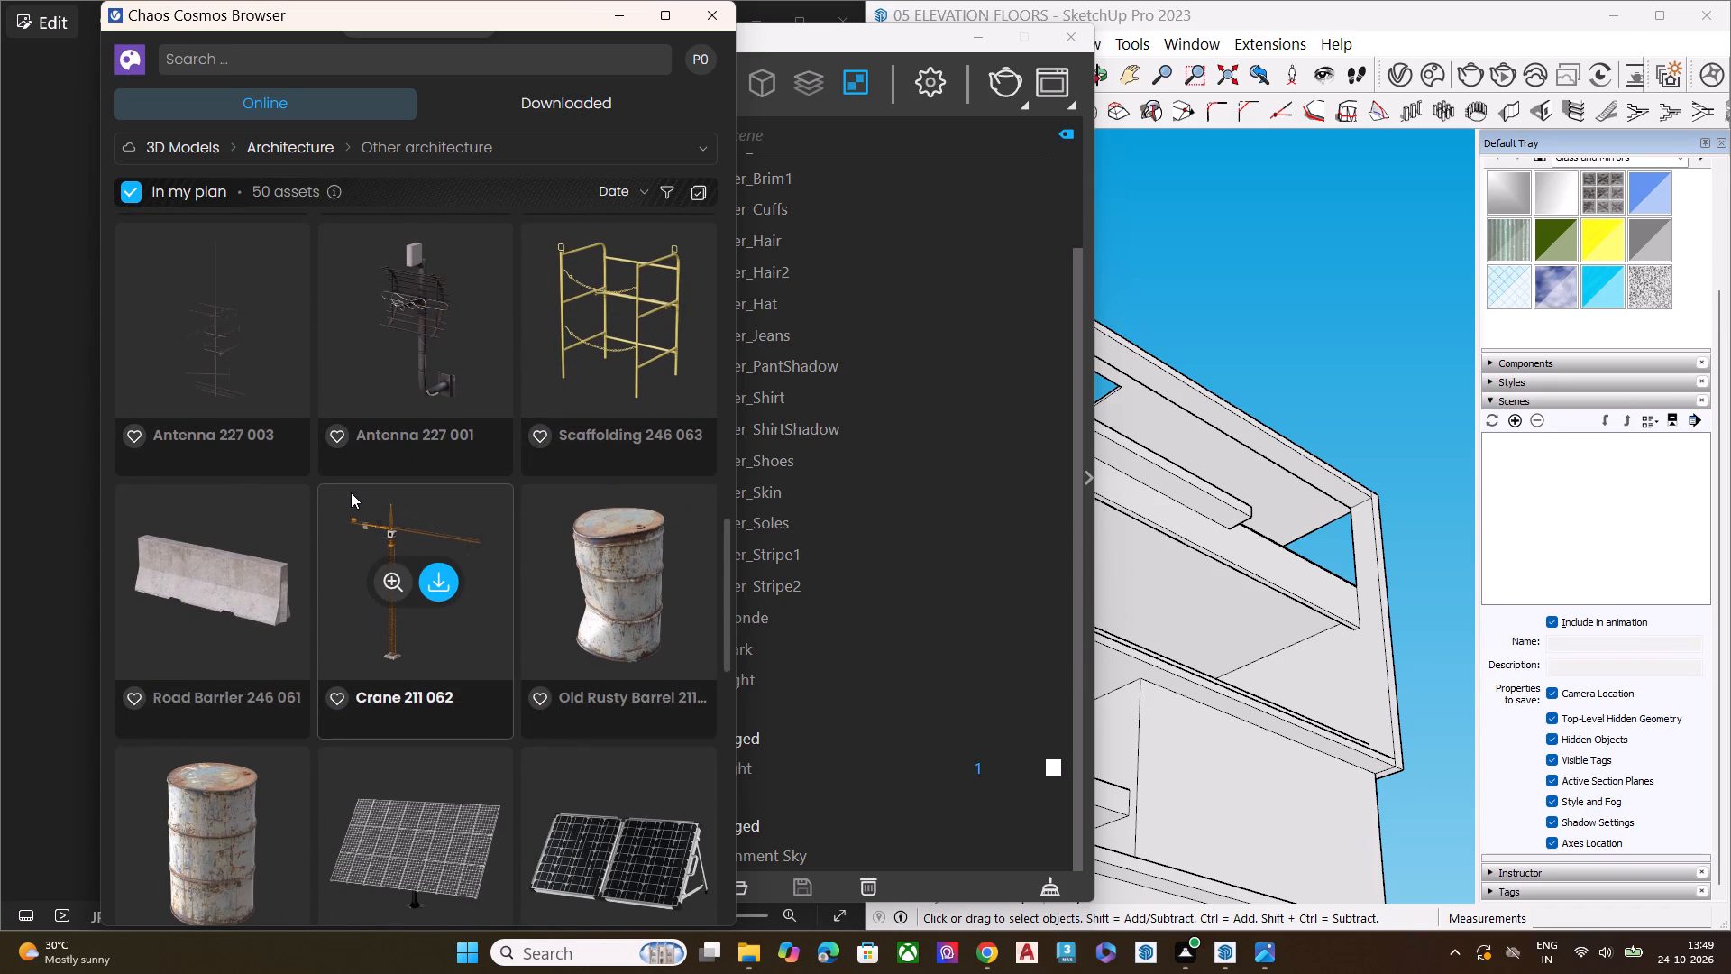
pyautogui.scroll(-3, 351, 492)
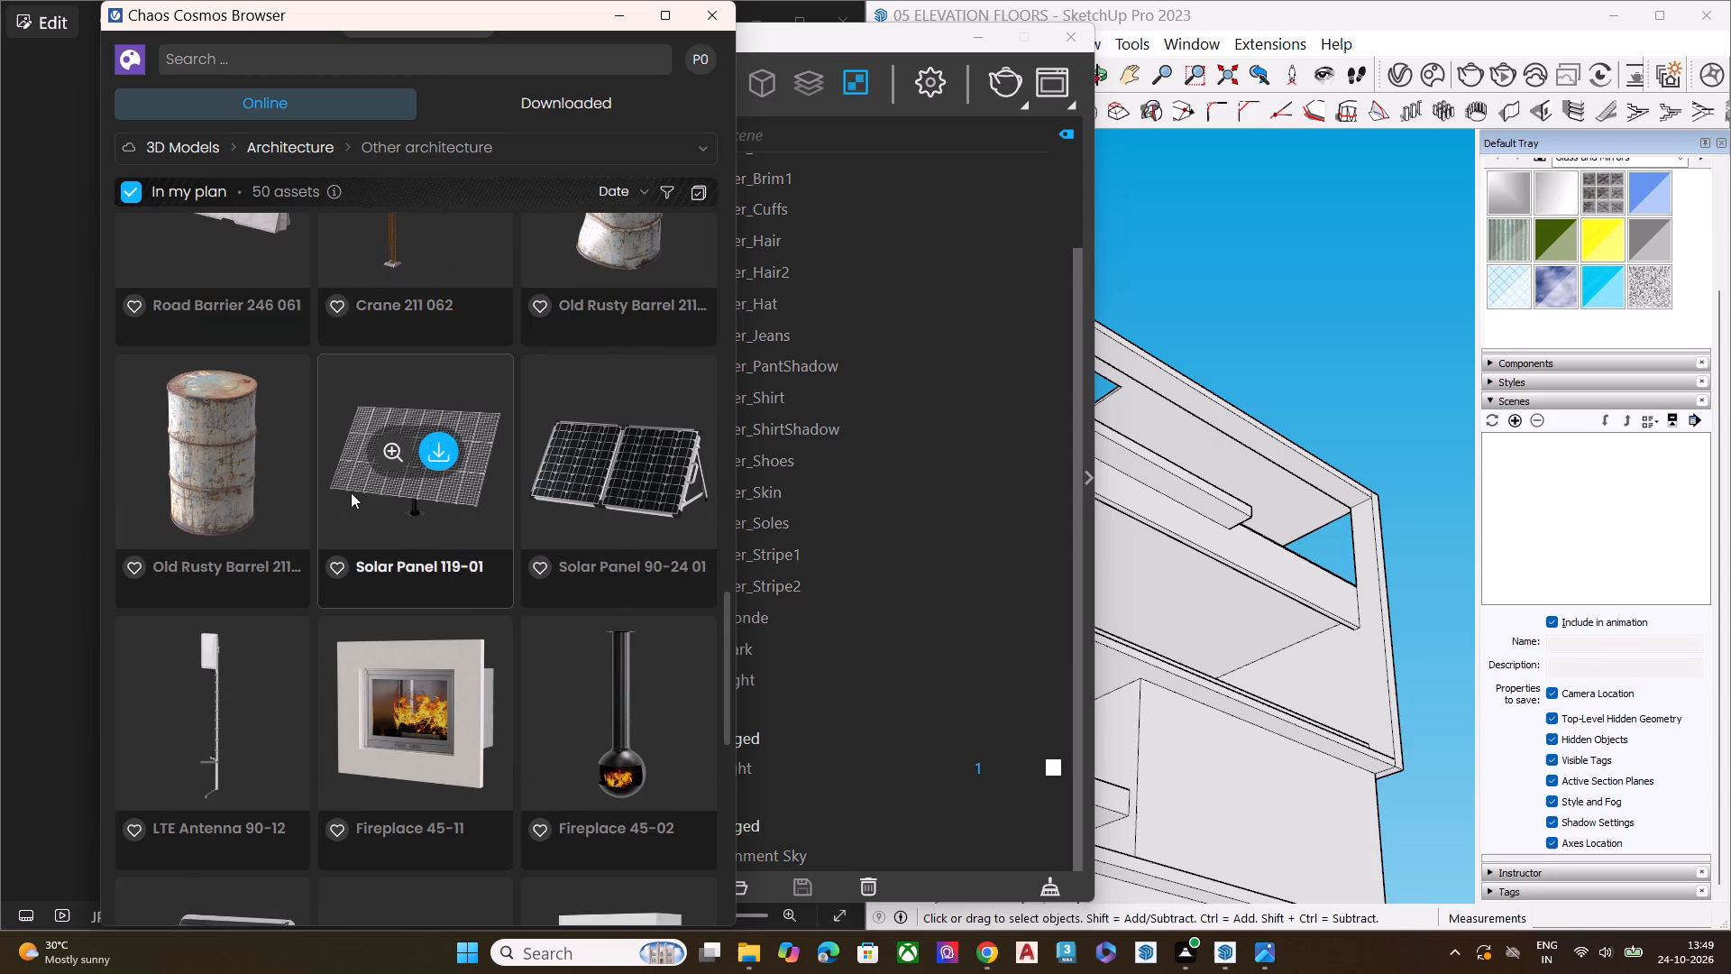
pyautogui.scroll(-2, 351, 492)
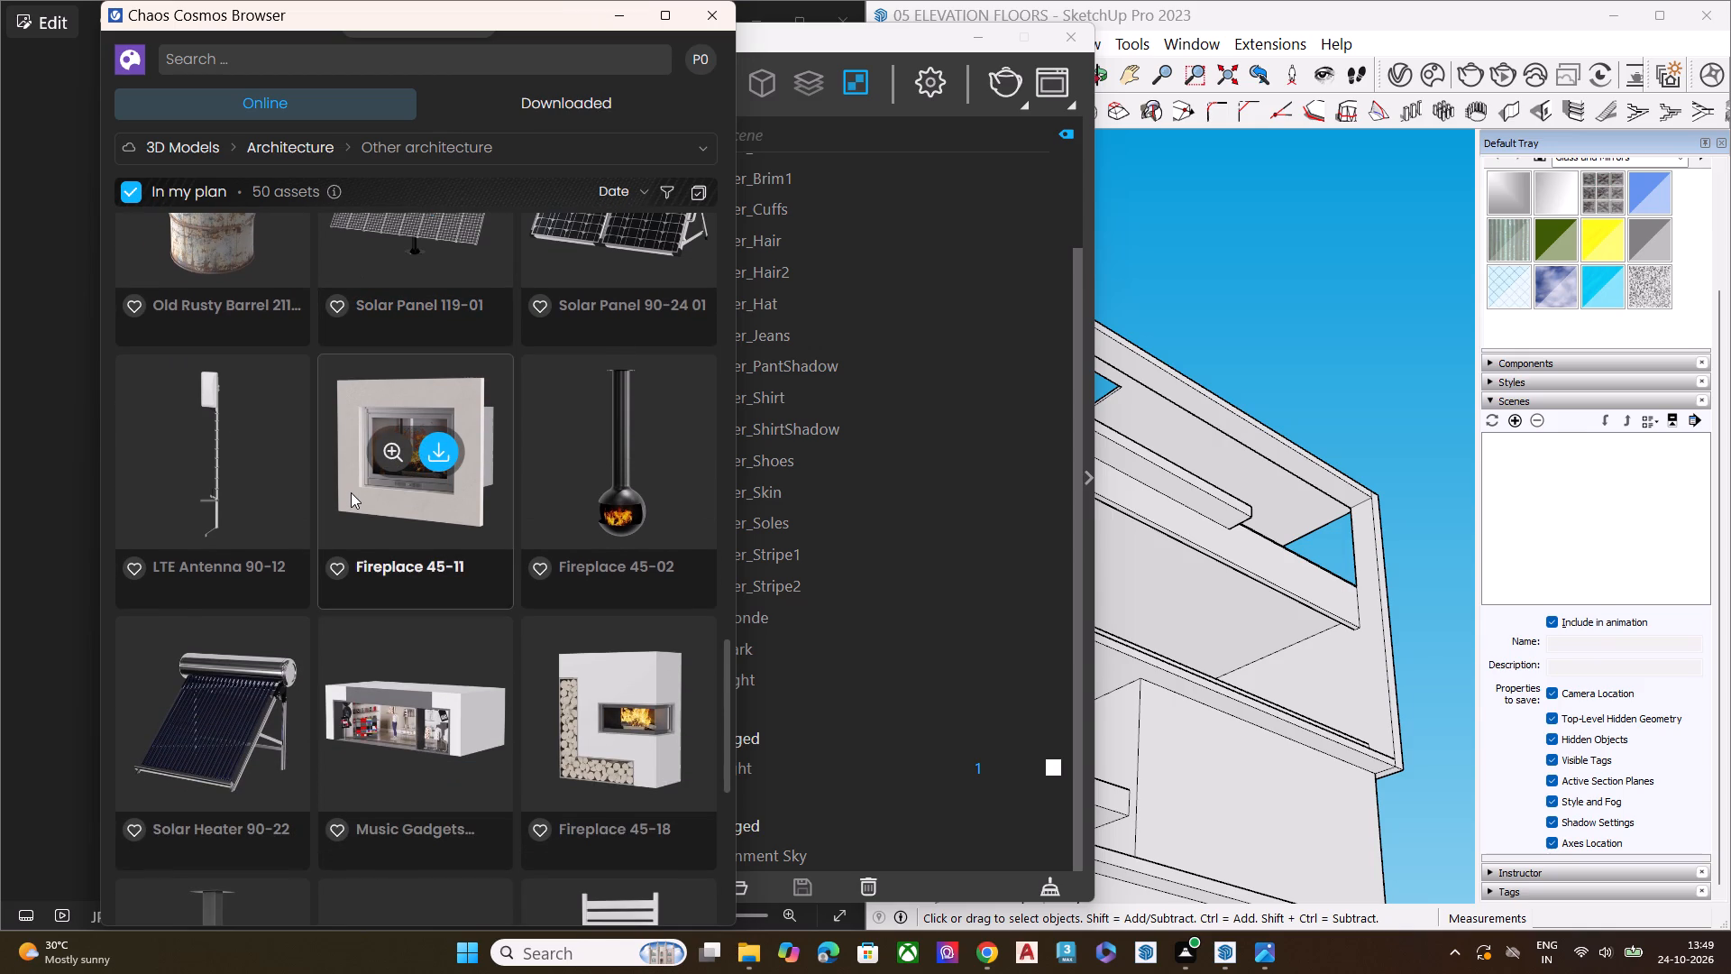
pyautogui.scroll(-4, 351, 492)
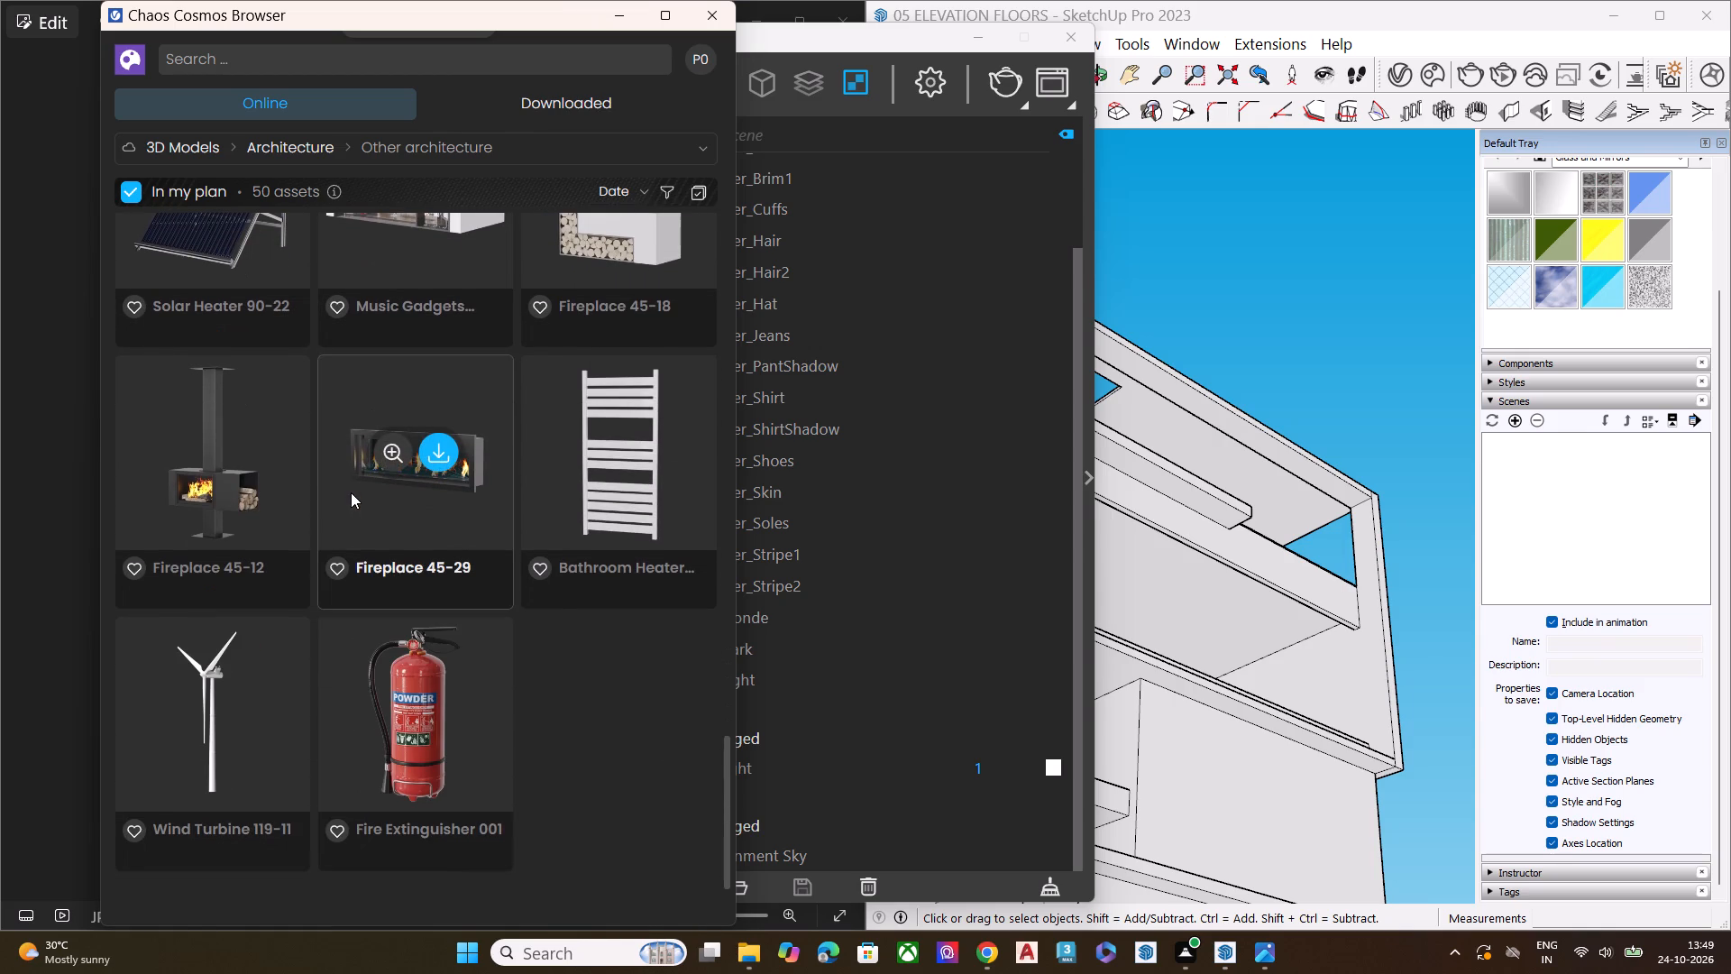
# Display the Architecture > Urban & Street Design category and glance over its first models.
pyautogui.click(463, 152)
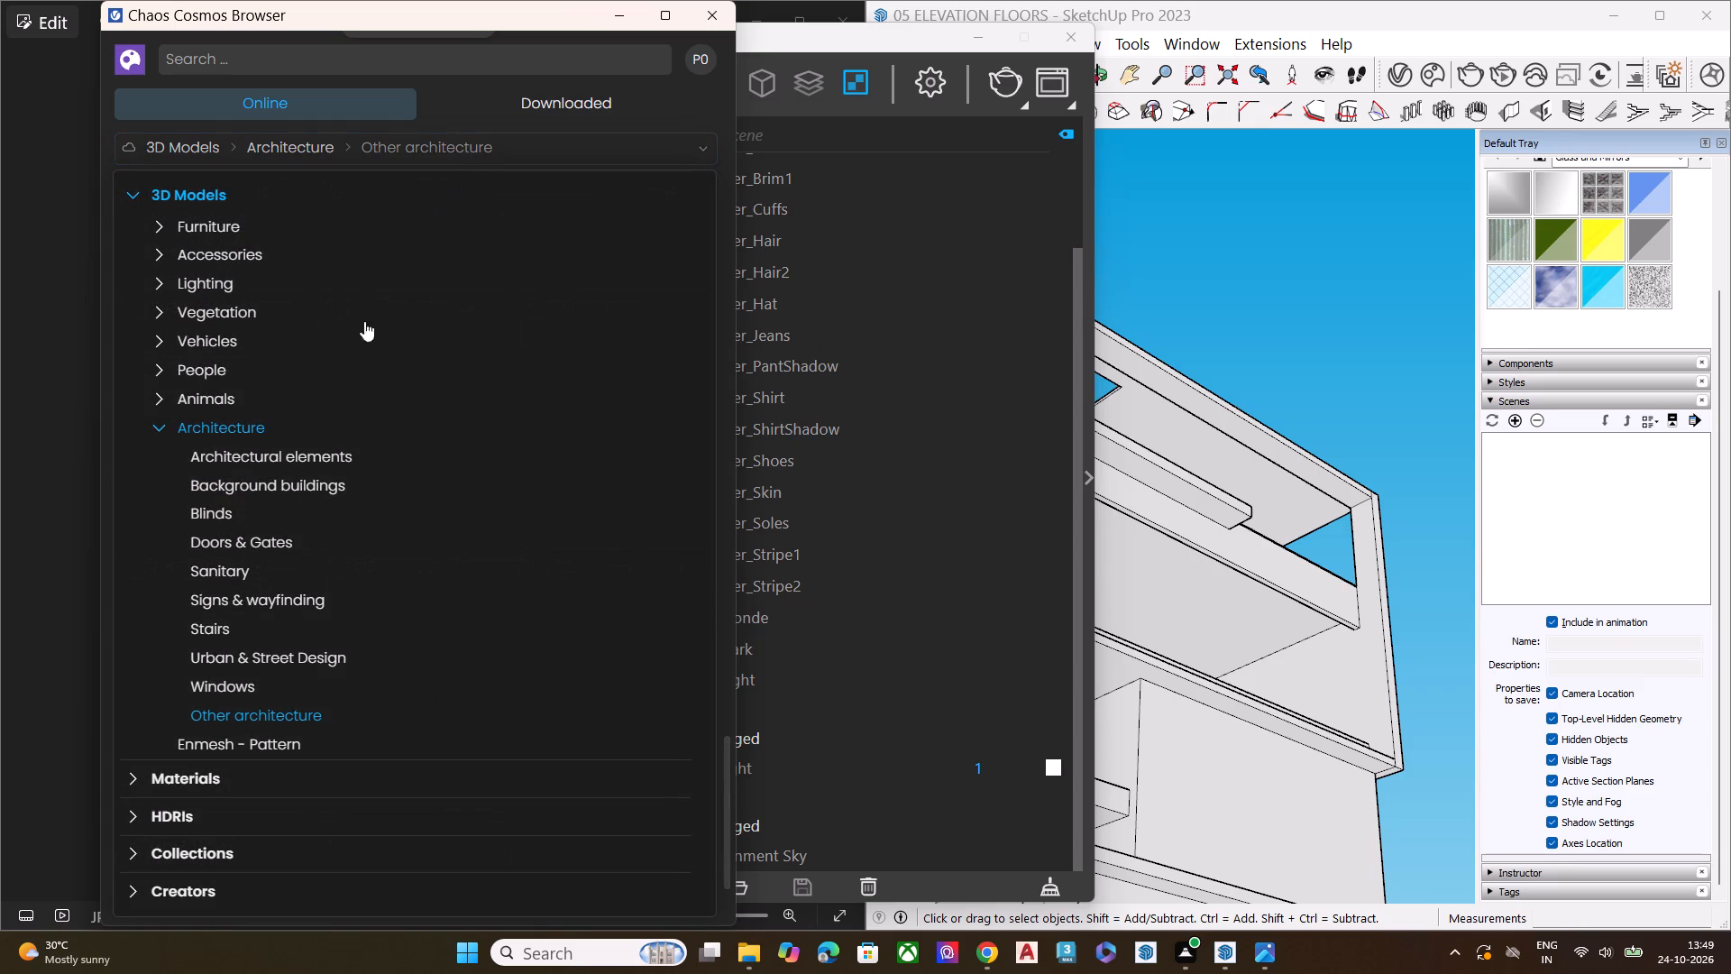
pyautogui.click(246, 660)
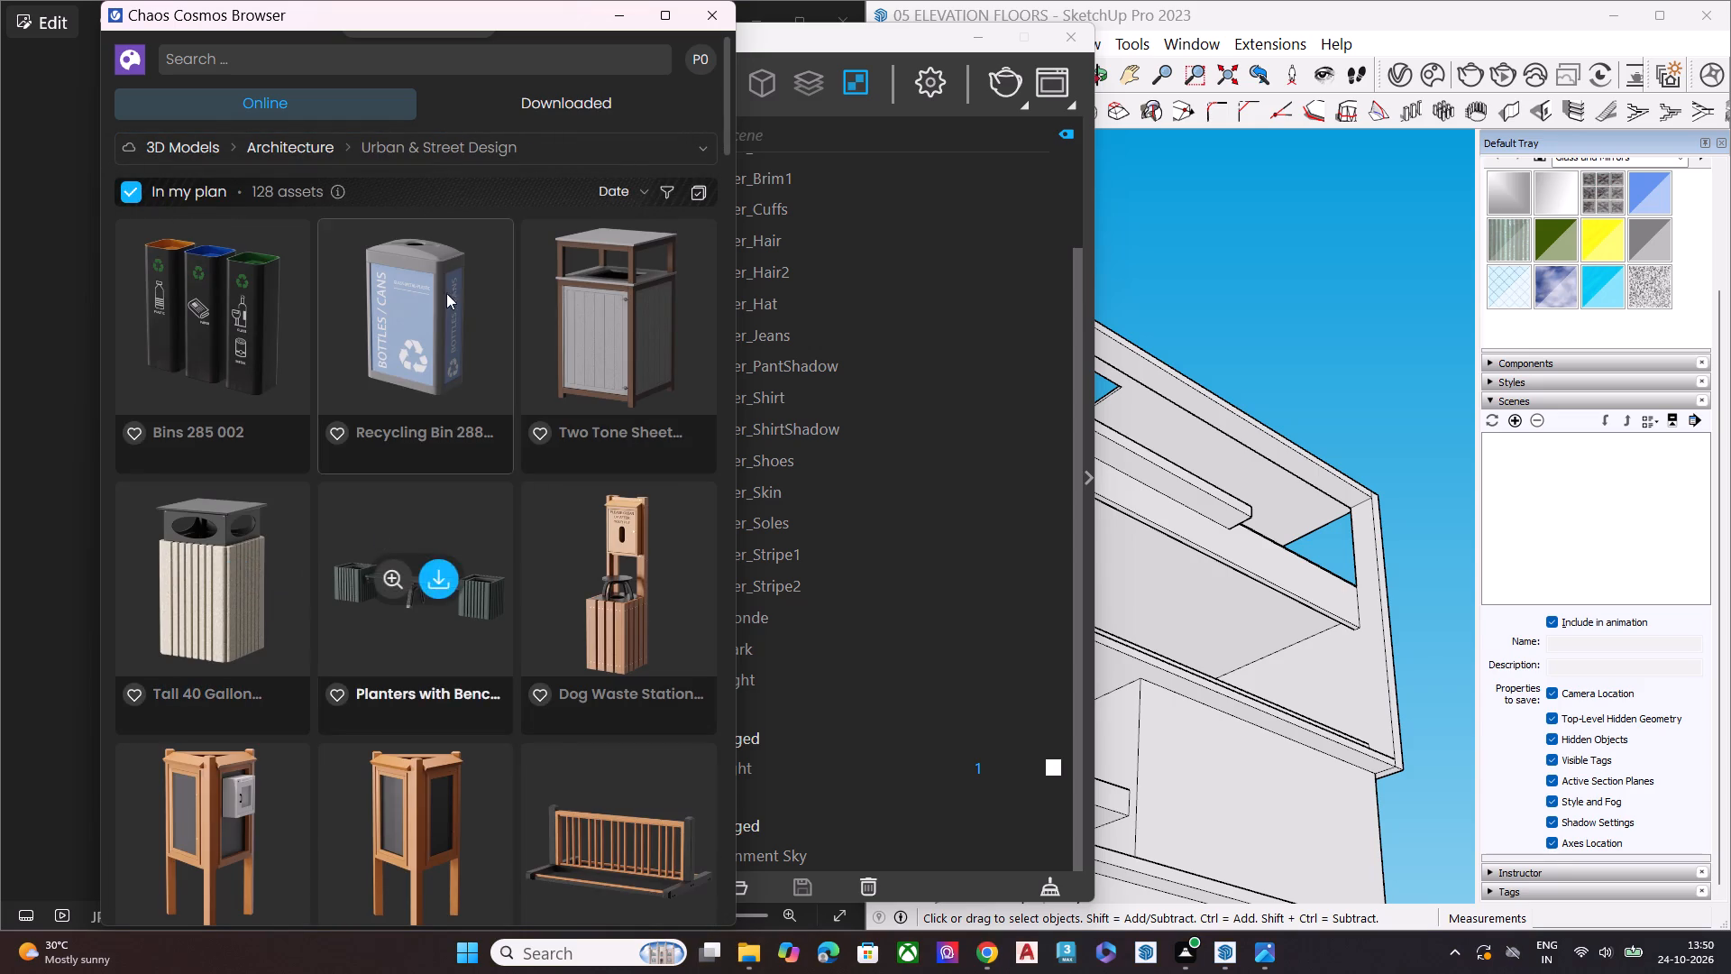
# Switch to the Architecture > Stairs category and look through its stair and escalator models.
pyautogui.click(434, 149)
pyautogui.click(311, 628)
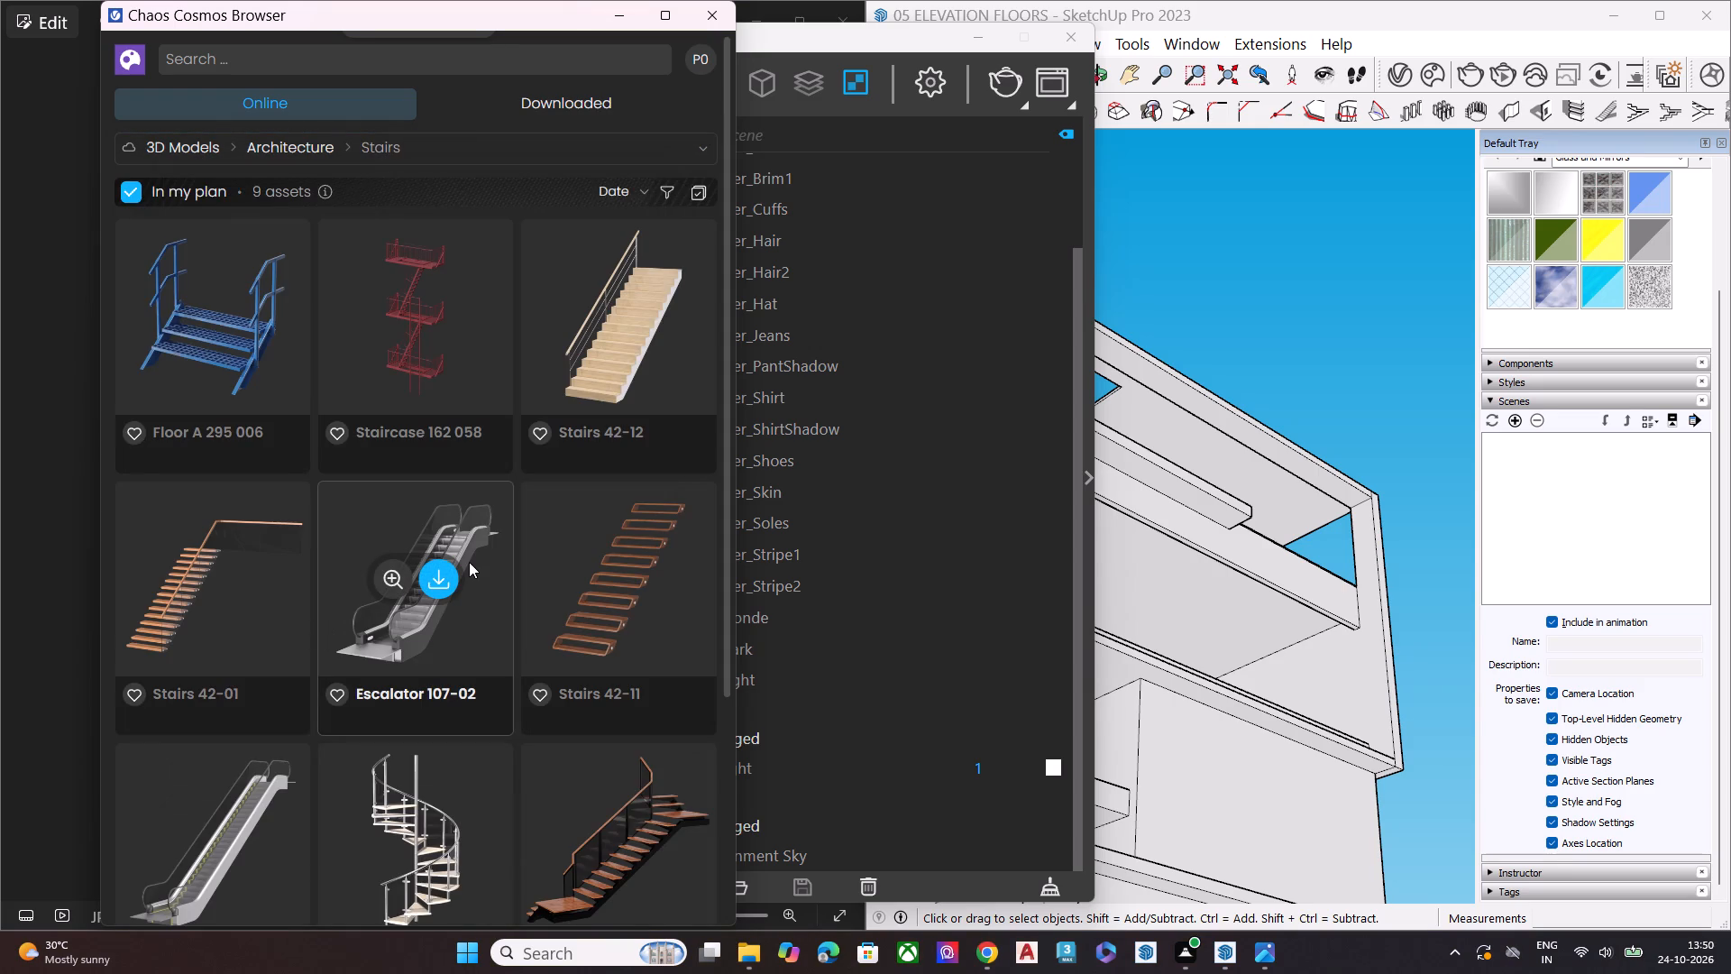
pyautogui.scroll(-3, 469, 562)
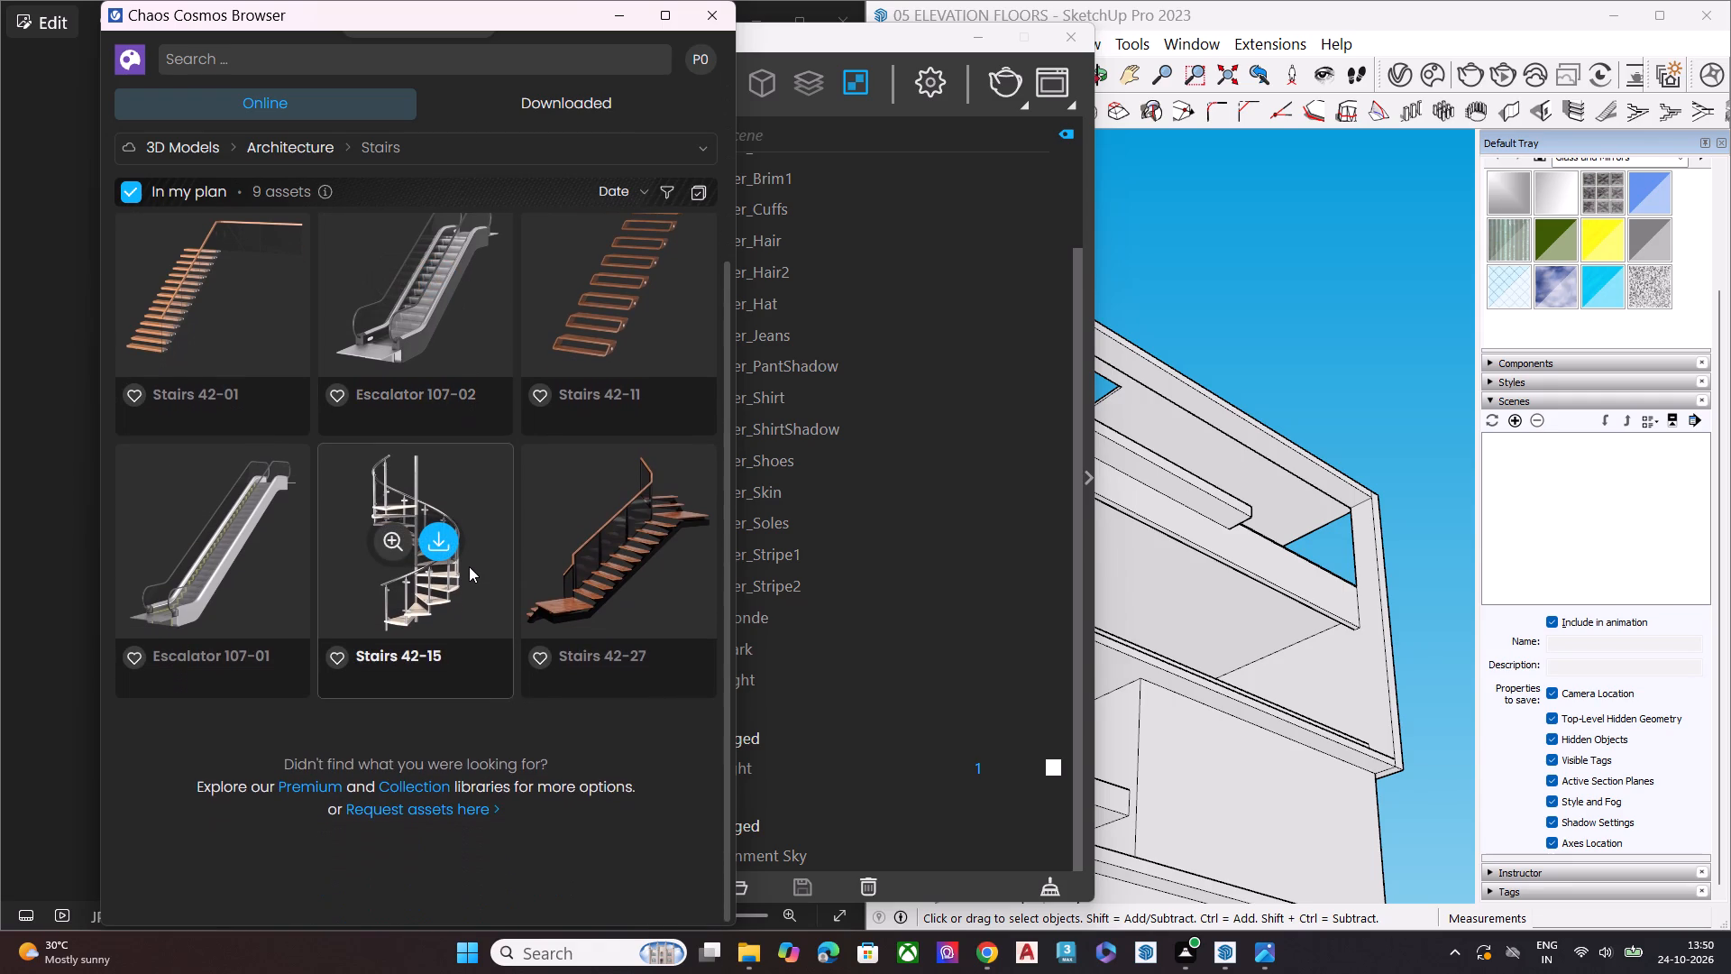
pyautogui.scroll(6, 469, 566)
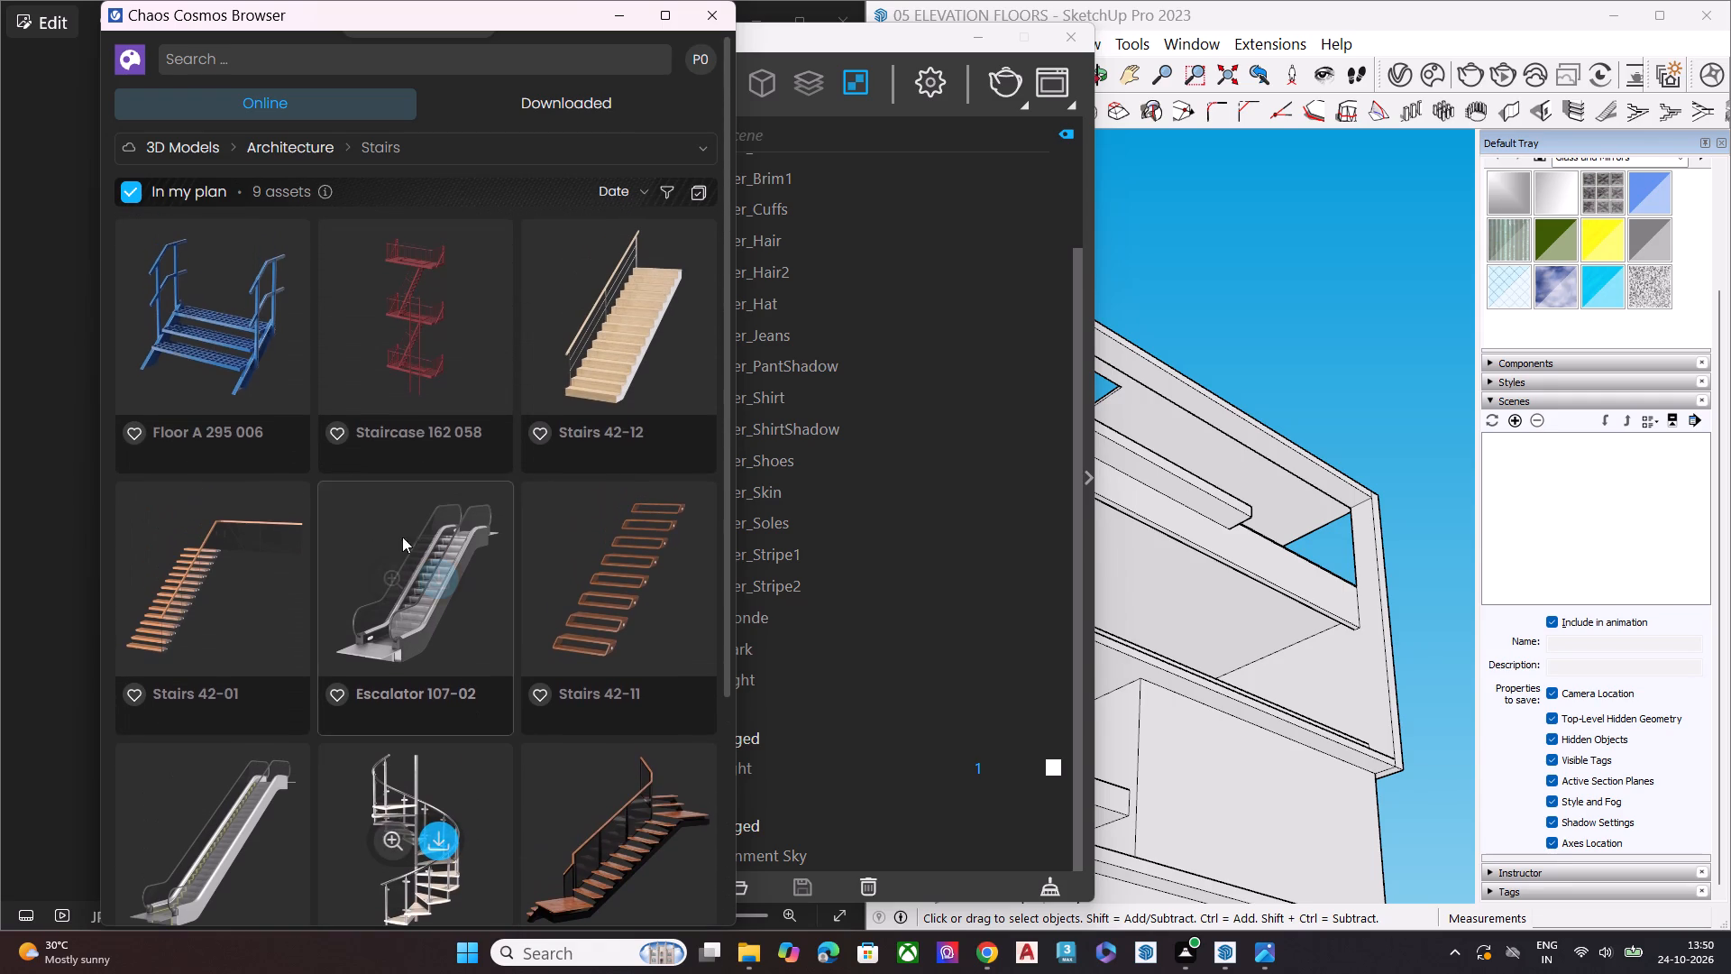
# Display the Architecture > Background buildings category and glance over its building models.
pyautogui.click(372, 140)
pyautogui.click(214, 484)
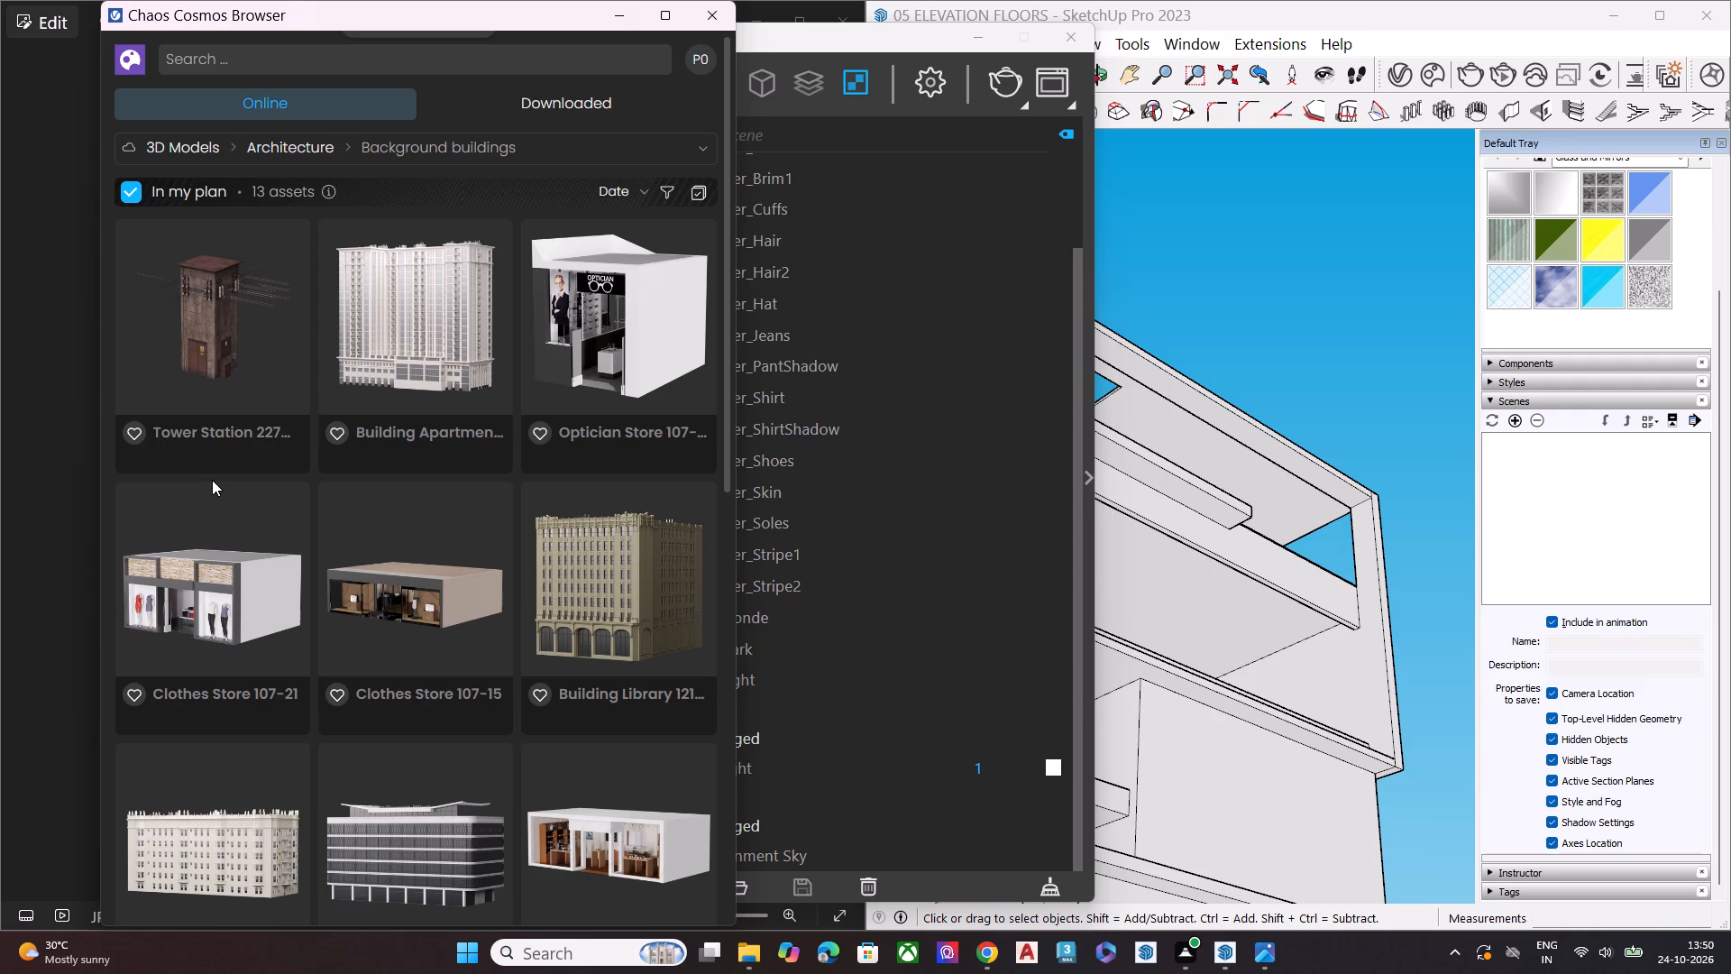
# Search Chaos Cosmos for windows and look through the window and glass models among the results.
pyautogui.click(253, 66)
pyautogui.write('WINDOWS')
pyautogui.press('Return')
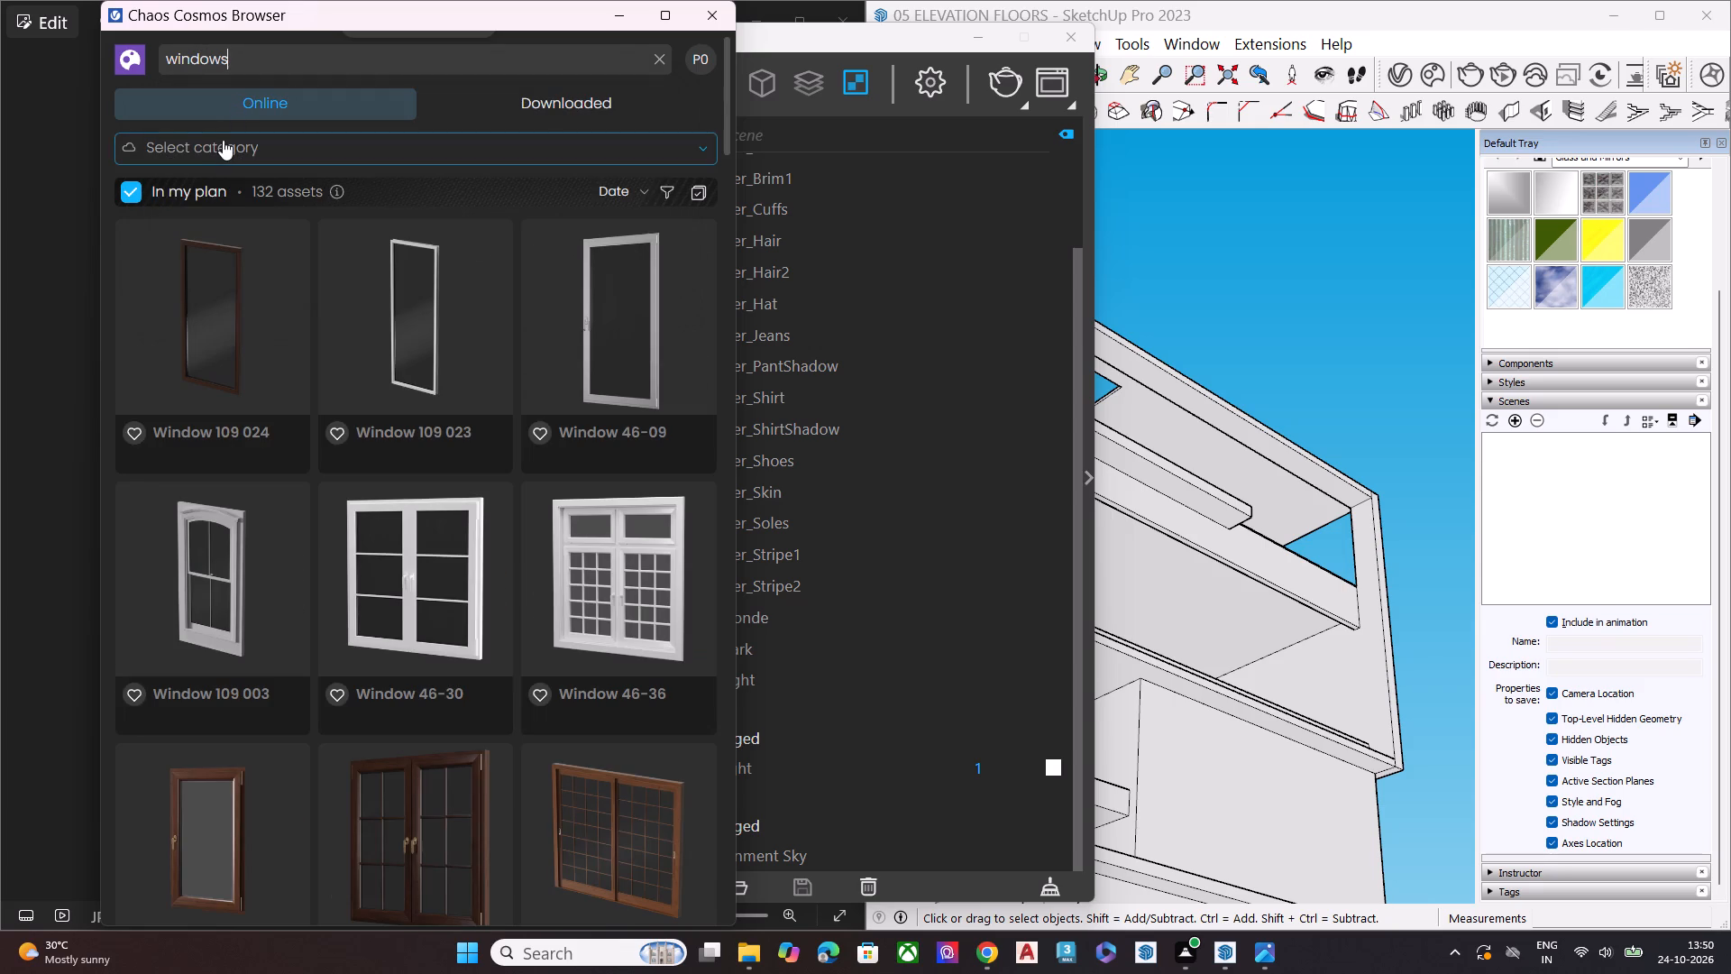
pyautogui.scroll(-6, 474, 465)
pyautogui.scroll(-2, 234, 297)
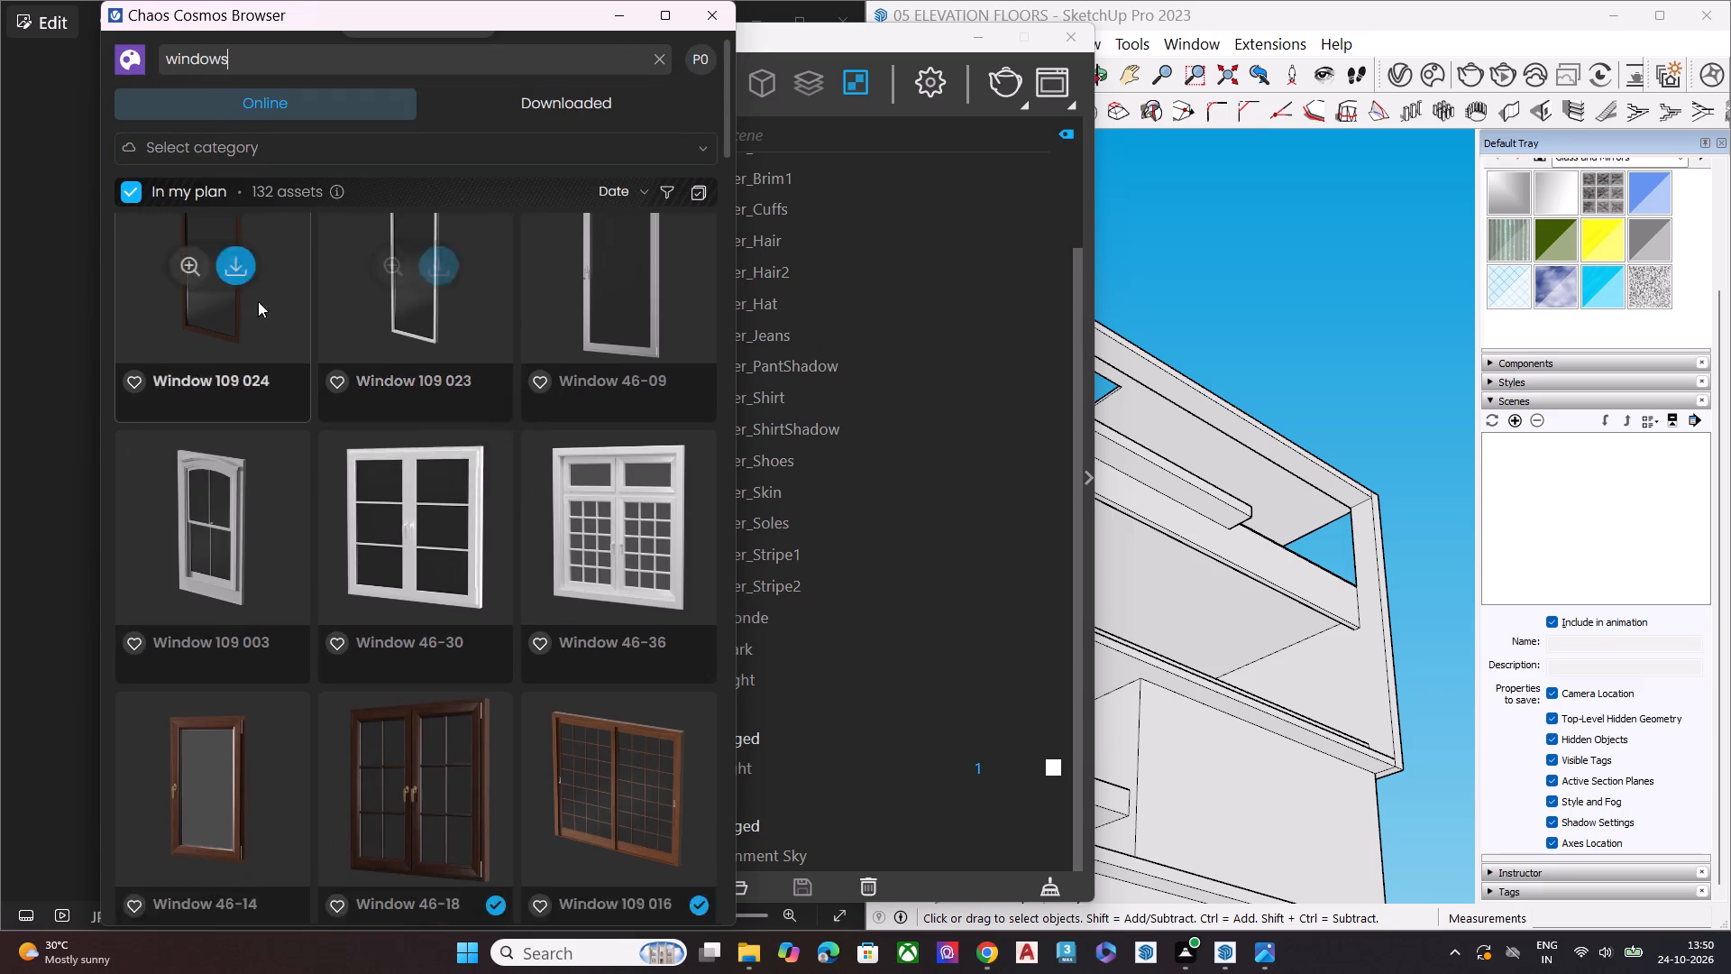
pyautogui.scroll(-4, 258, 301)
pyautogui.scroll(-5, 436, 326)
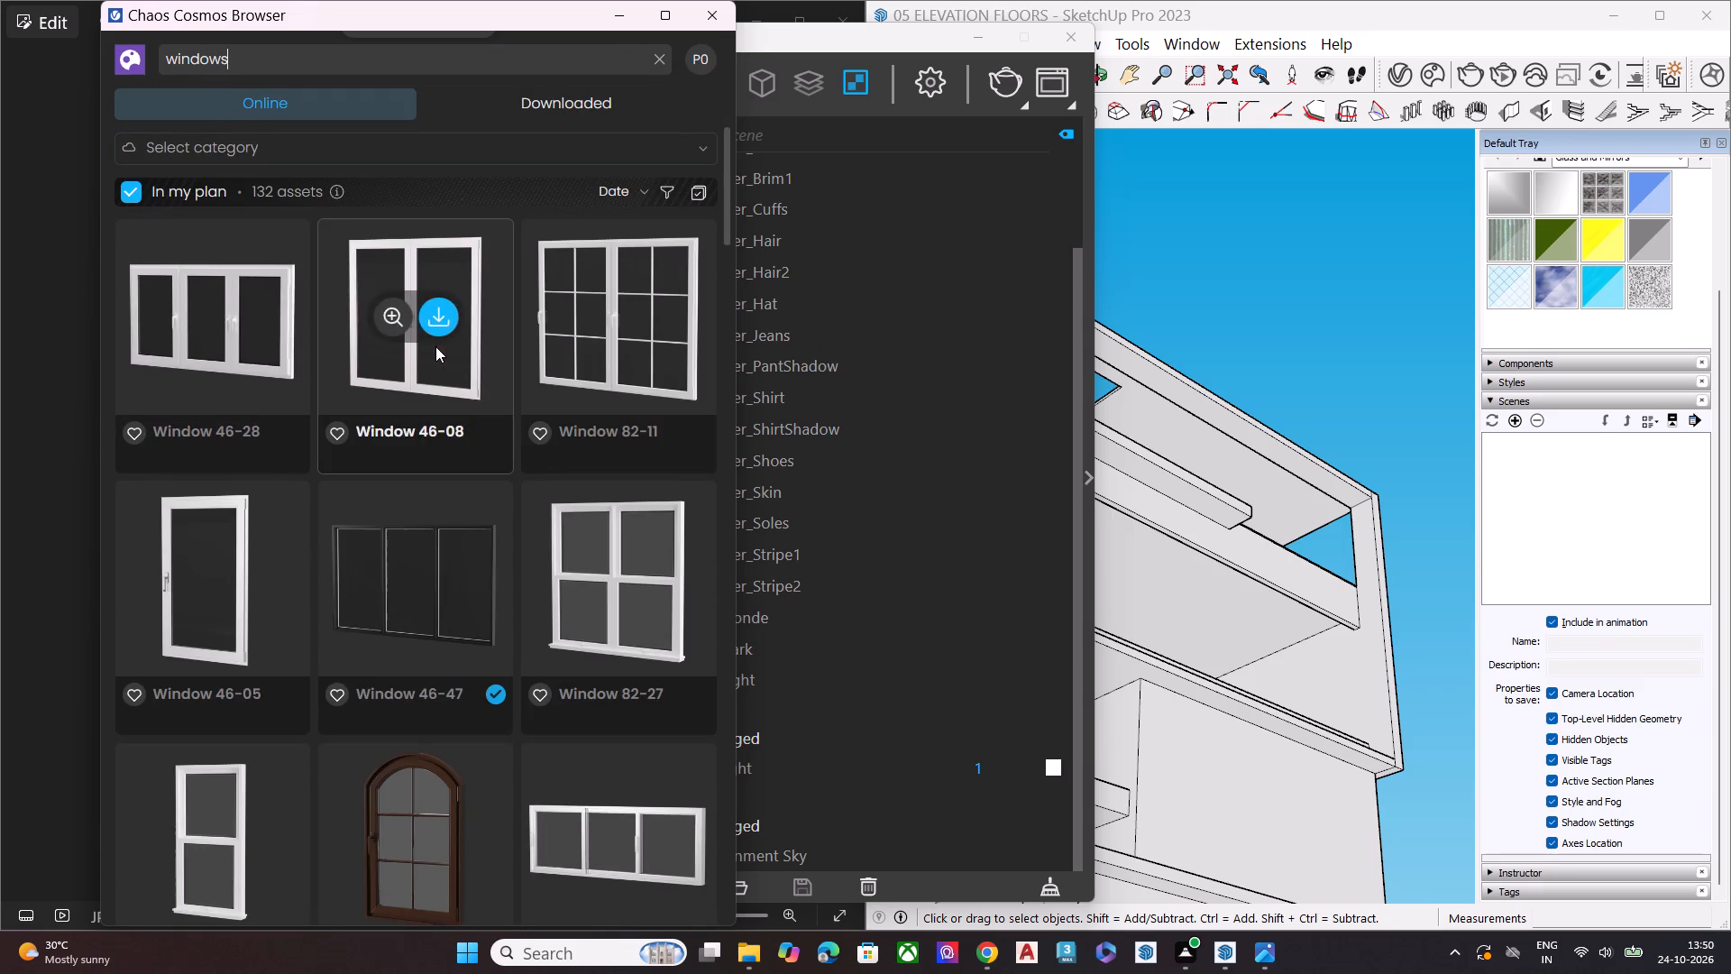
pyautogui.scroll(-7, 435, 346)
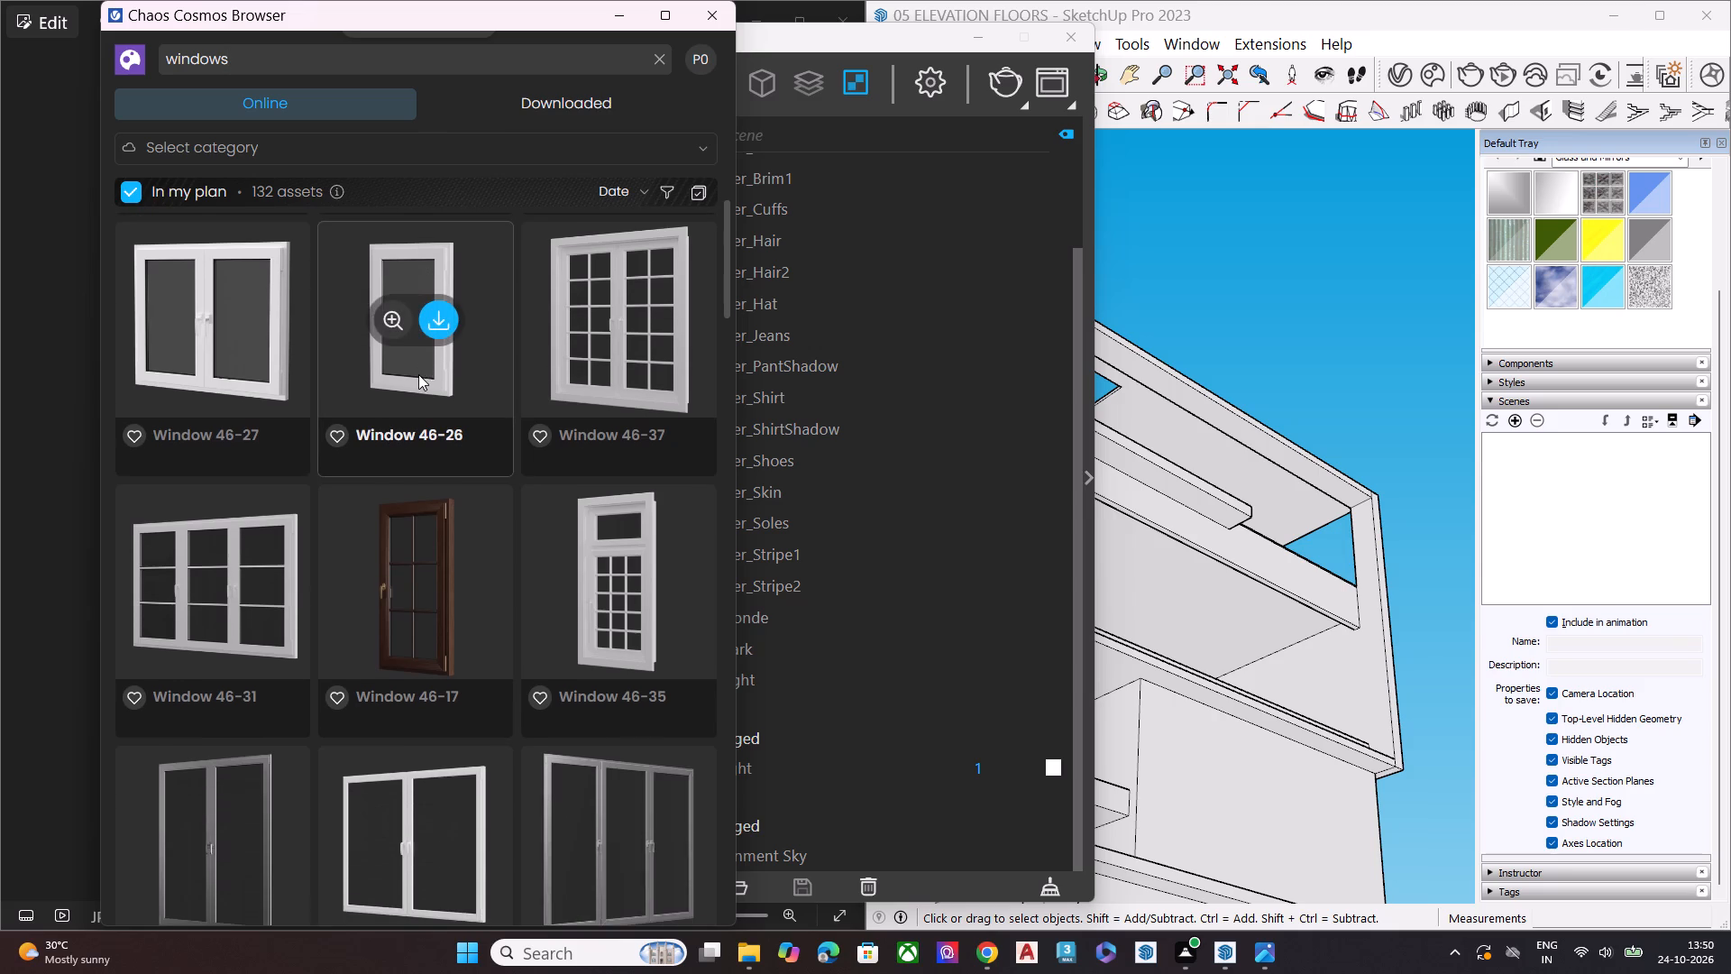
pyautogui.scroll(-7, 418, 374)
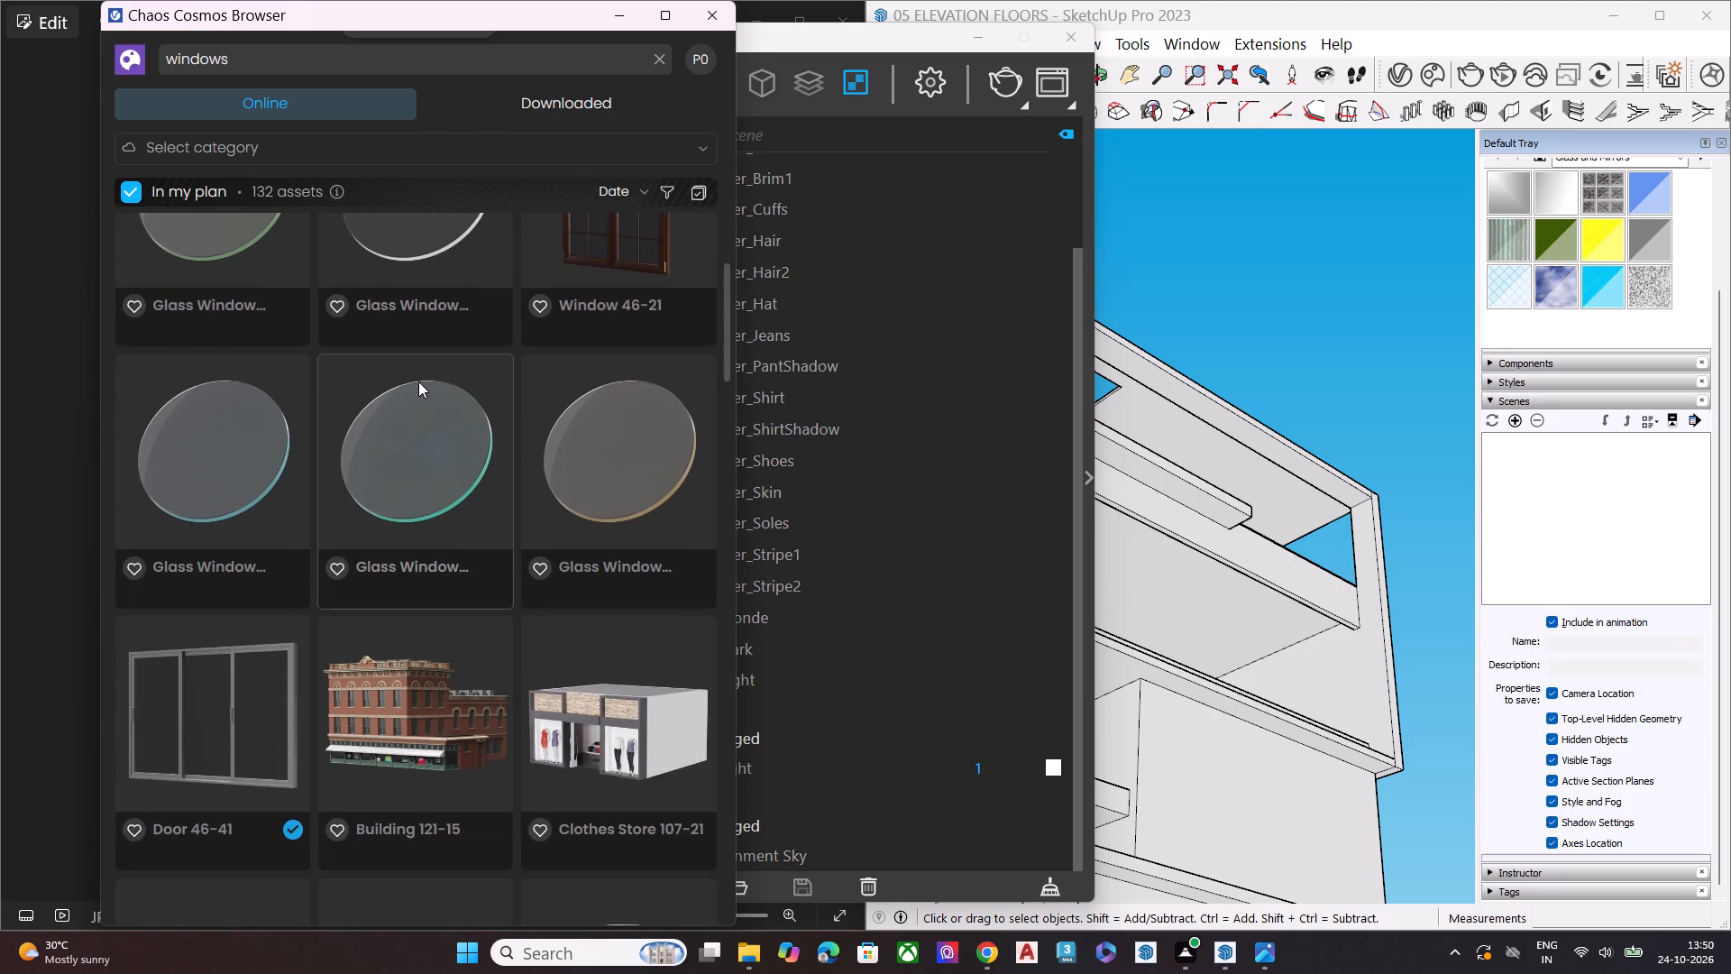
# Look through the remaining windows results down to the models available with upgrade.
pyautogui.scroll(-4, 418, 381)
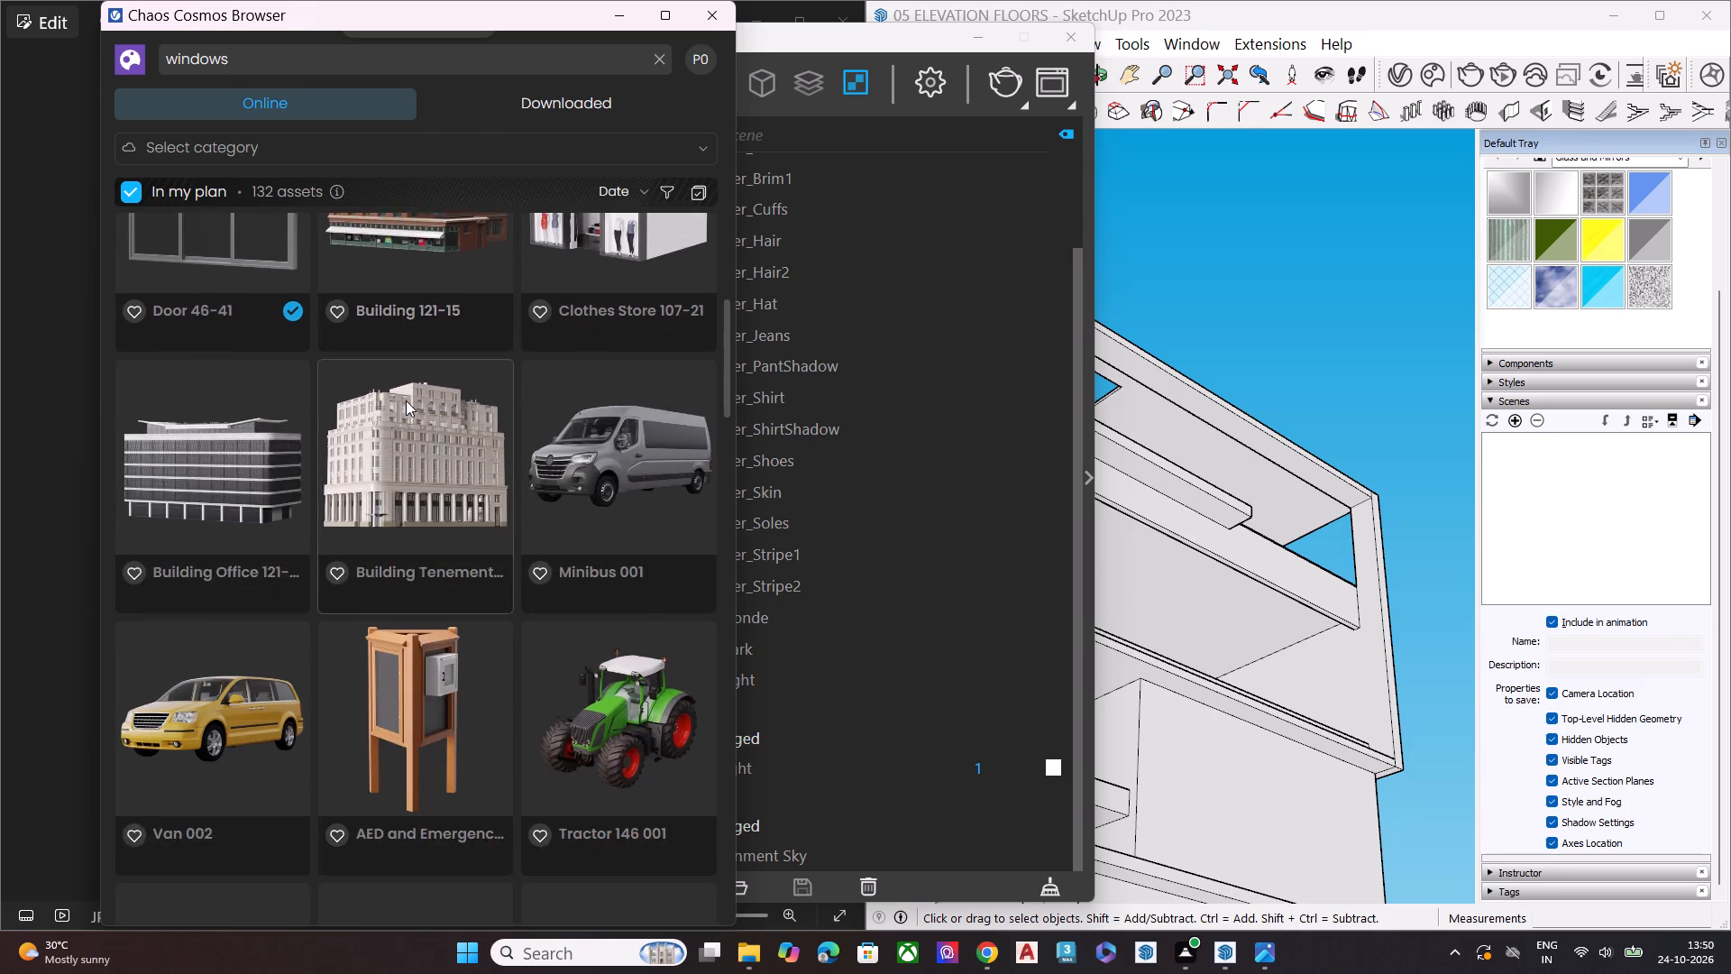
pyautogui.scroll(-9, 406, 400)
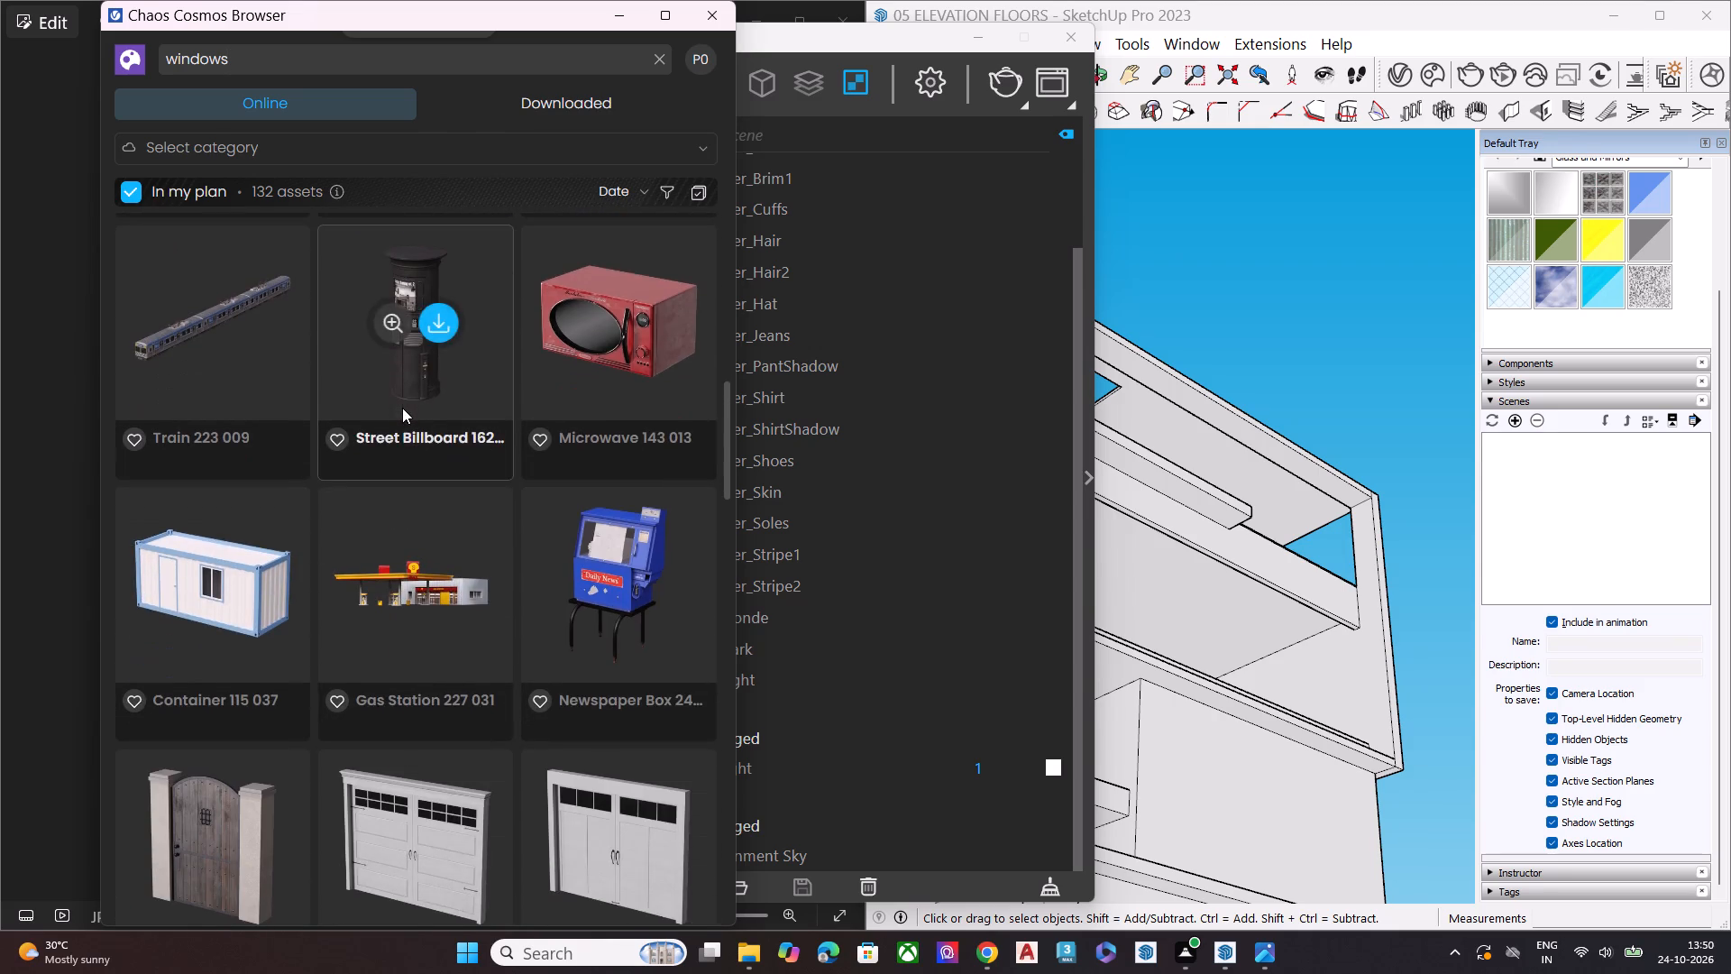
pyautogui.scroll(-9, 402, 408)
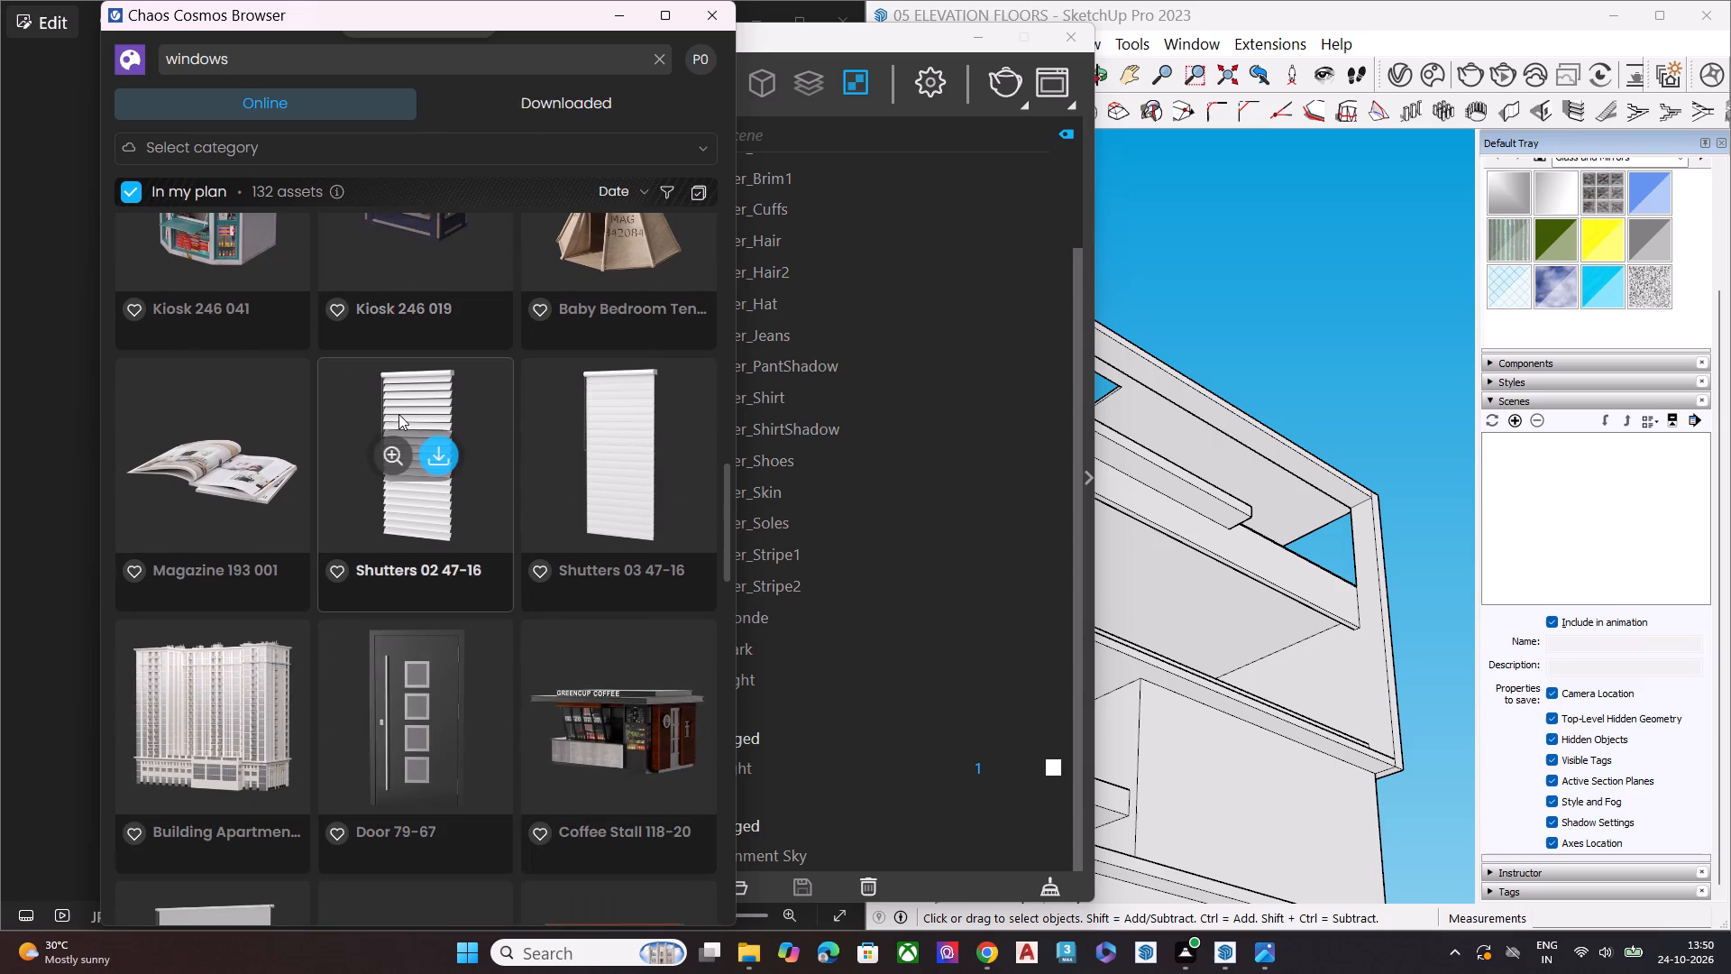
pyautogui.scroll(-7, 398, 414)
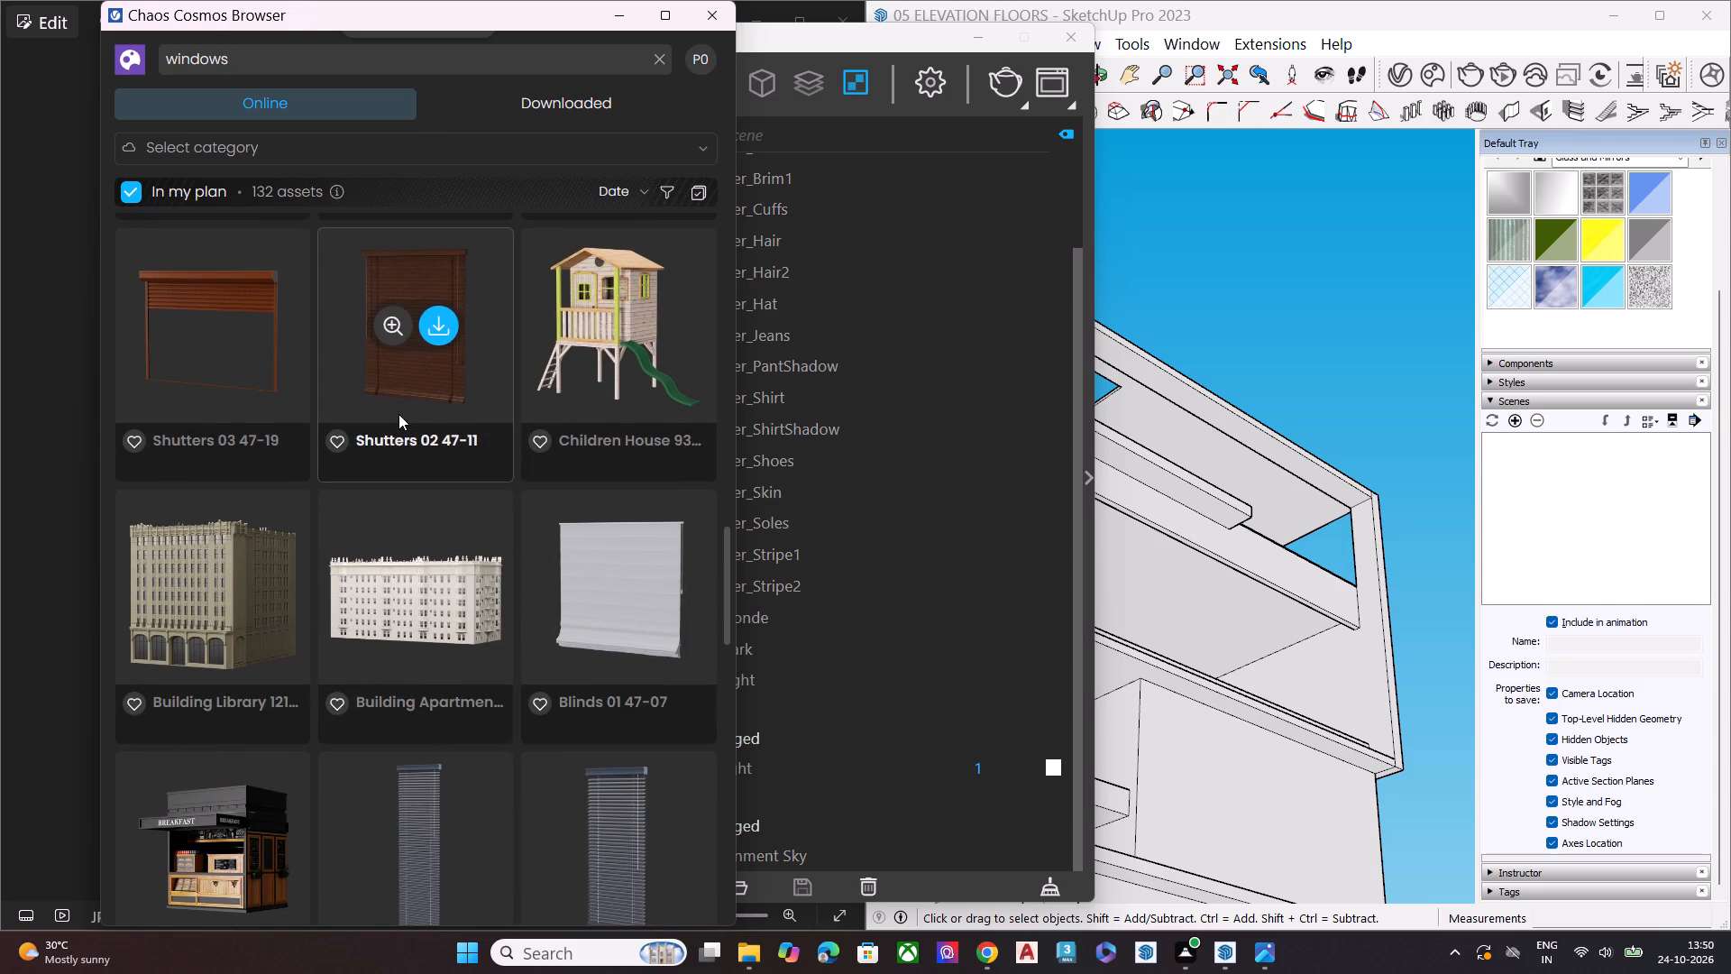
pyautogui.scroll(-6, 398, 414)
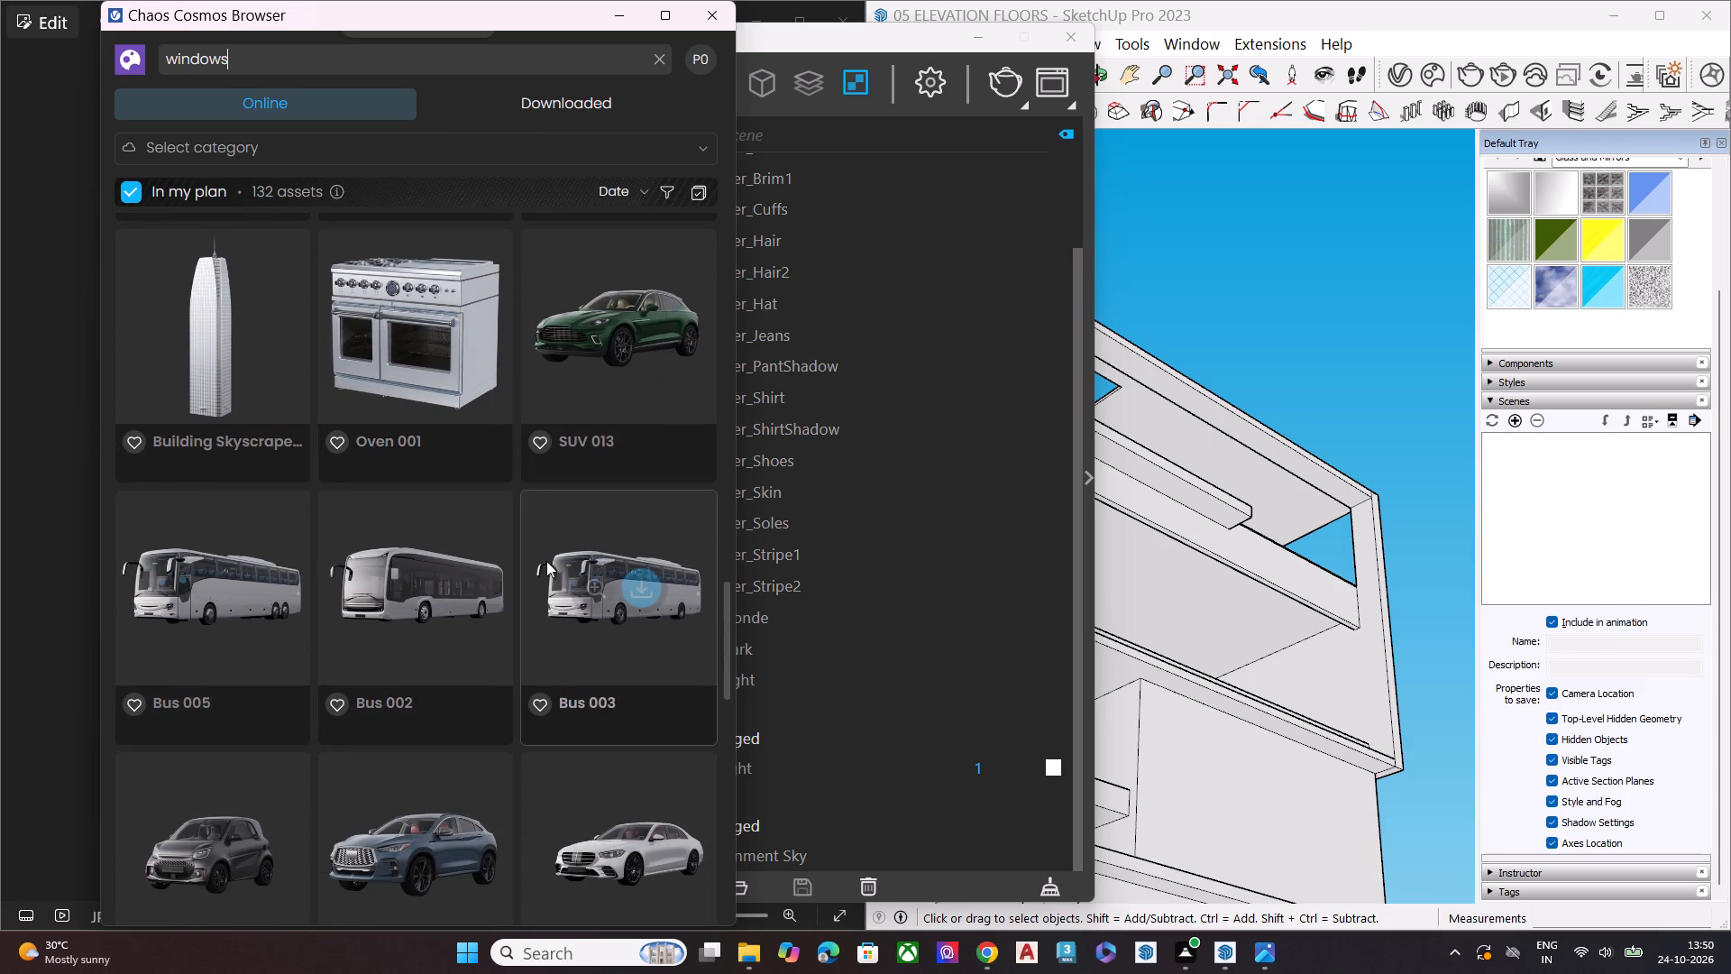
pyautogui.scroll(-4, 537, 565)
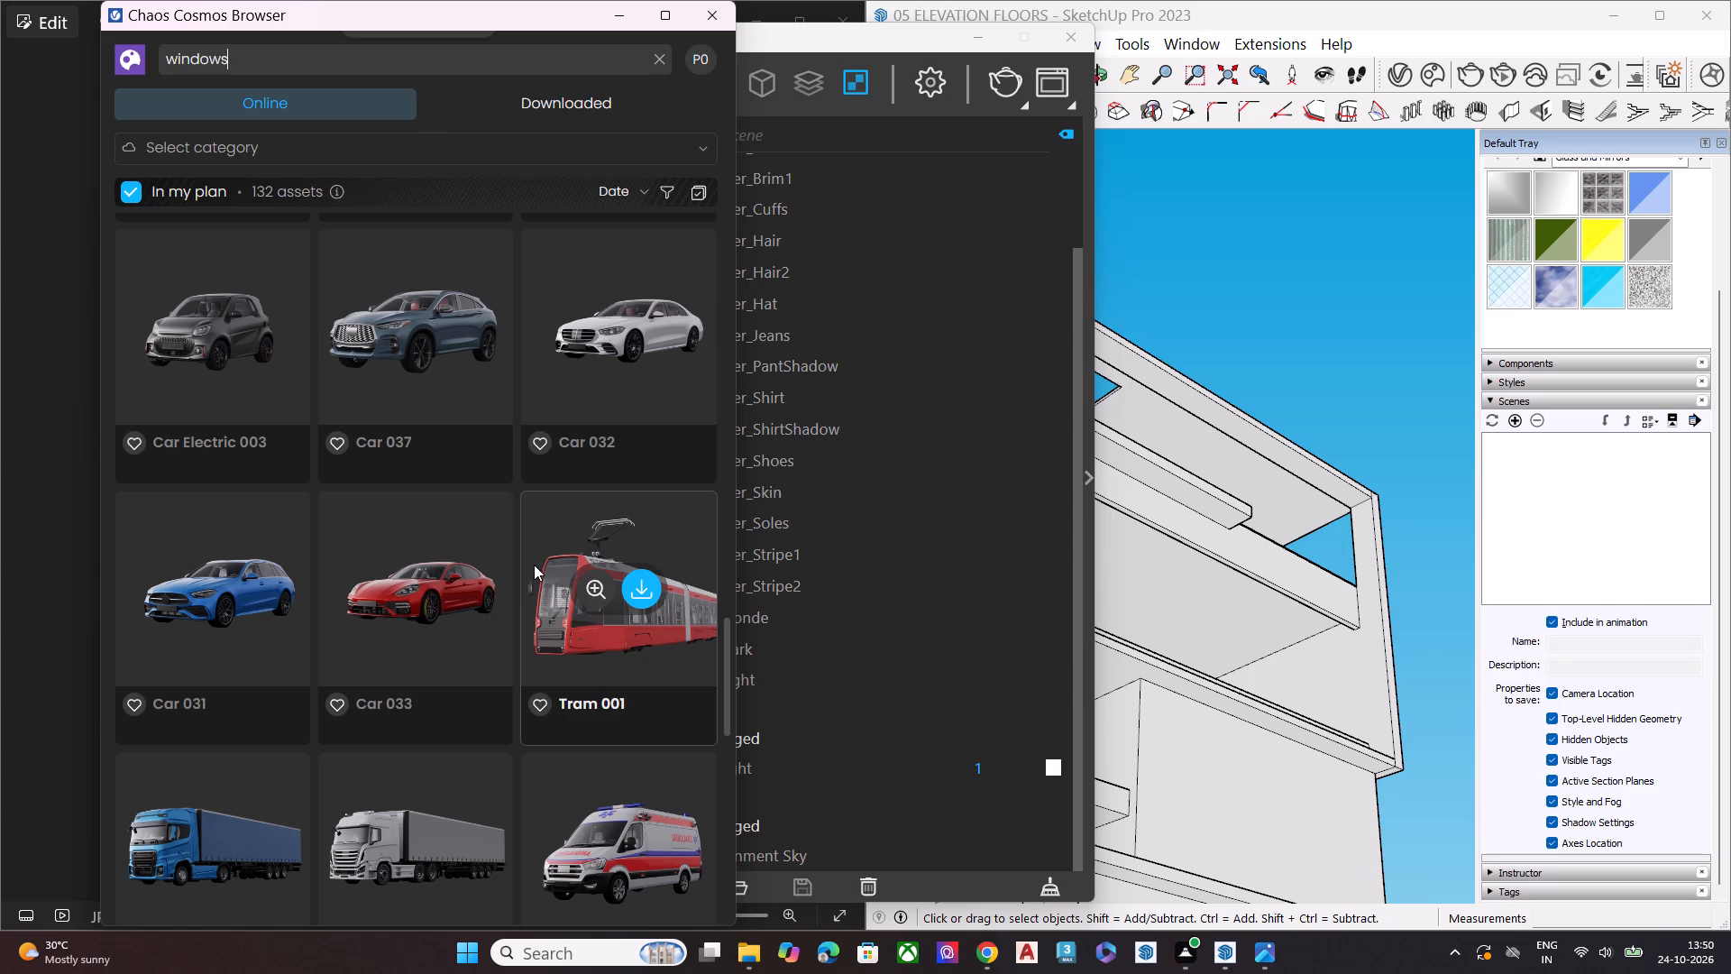
pyautogui.scroll(-5, 534, 565)
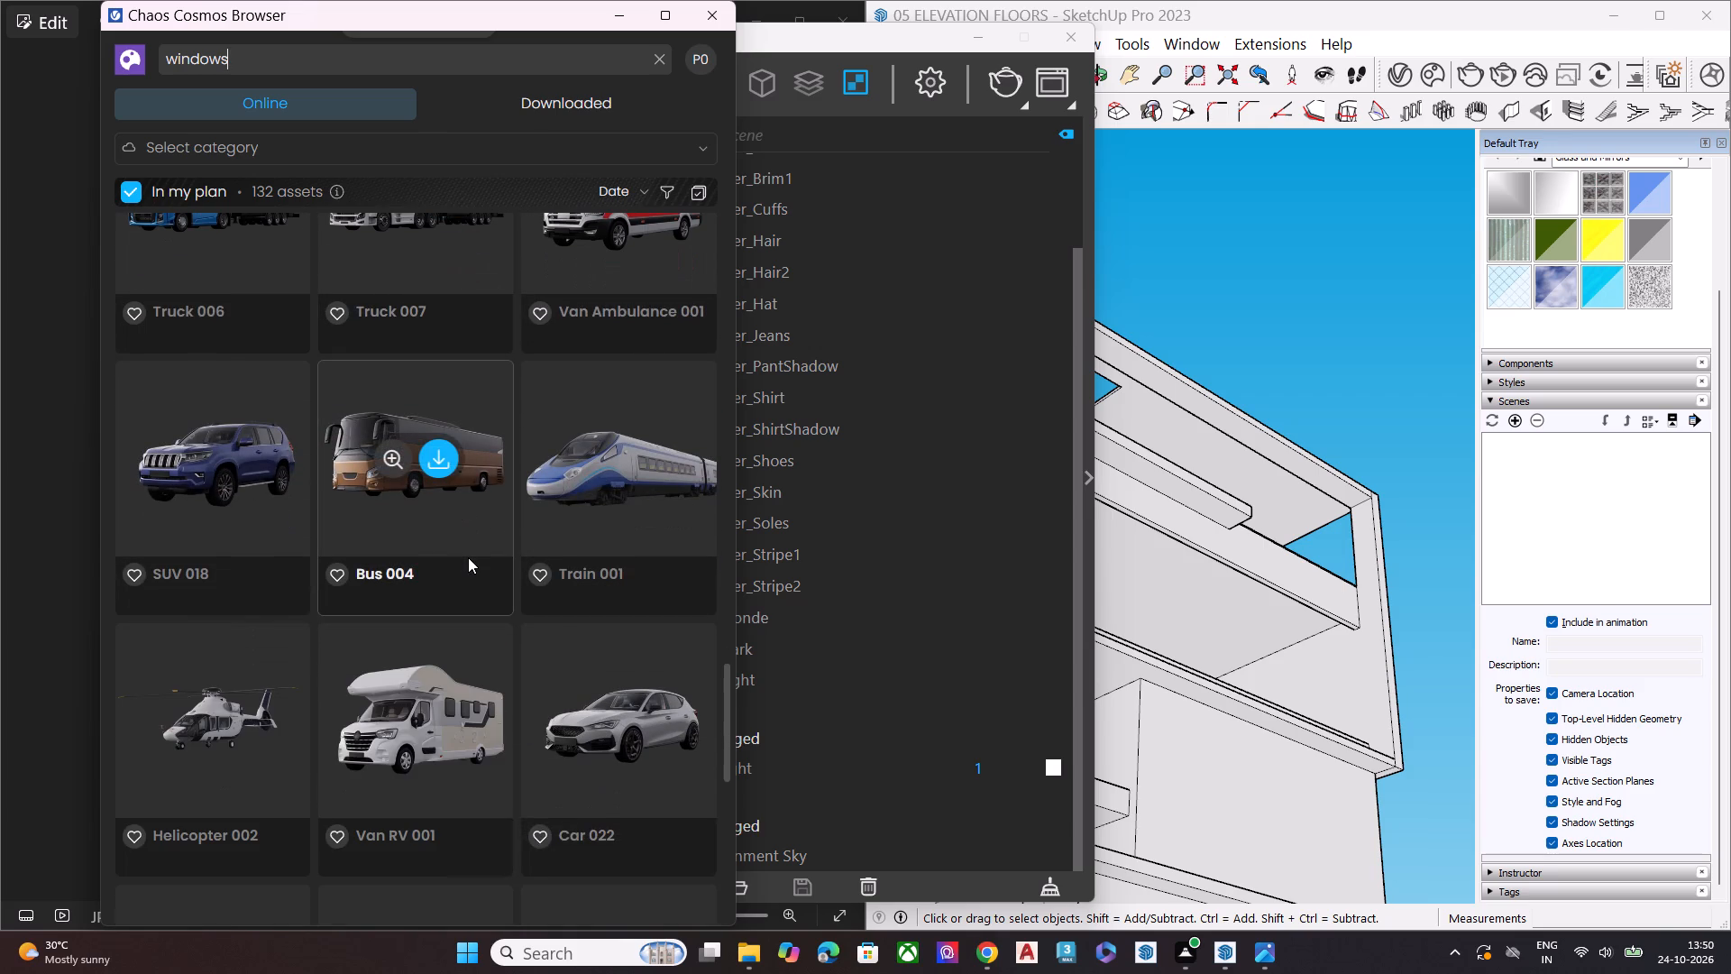
pyautogui.scroll(-2, 465, 560)
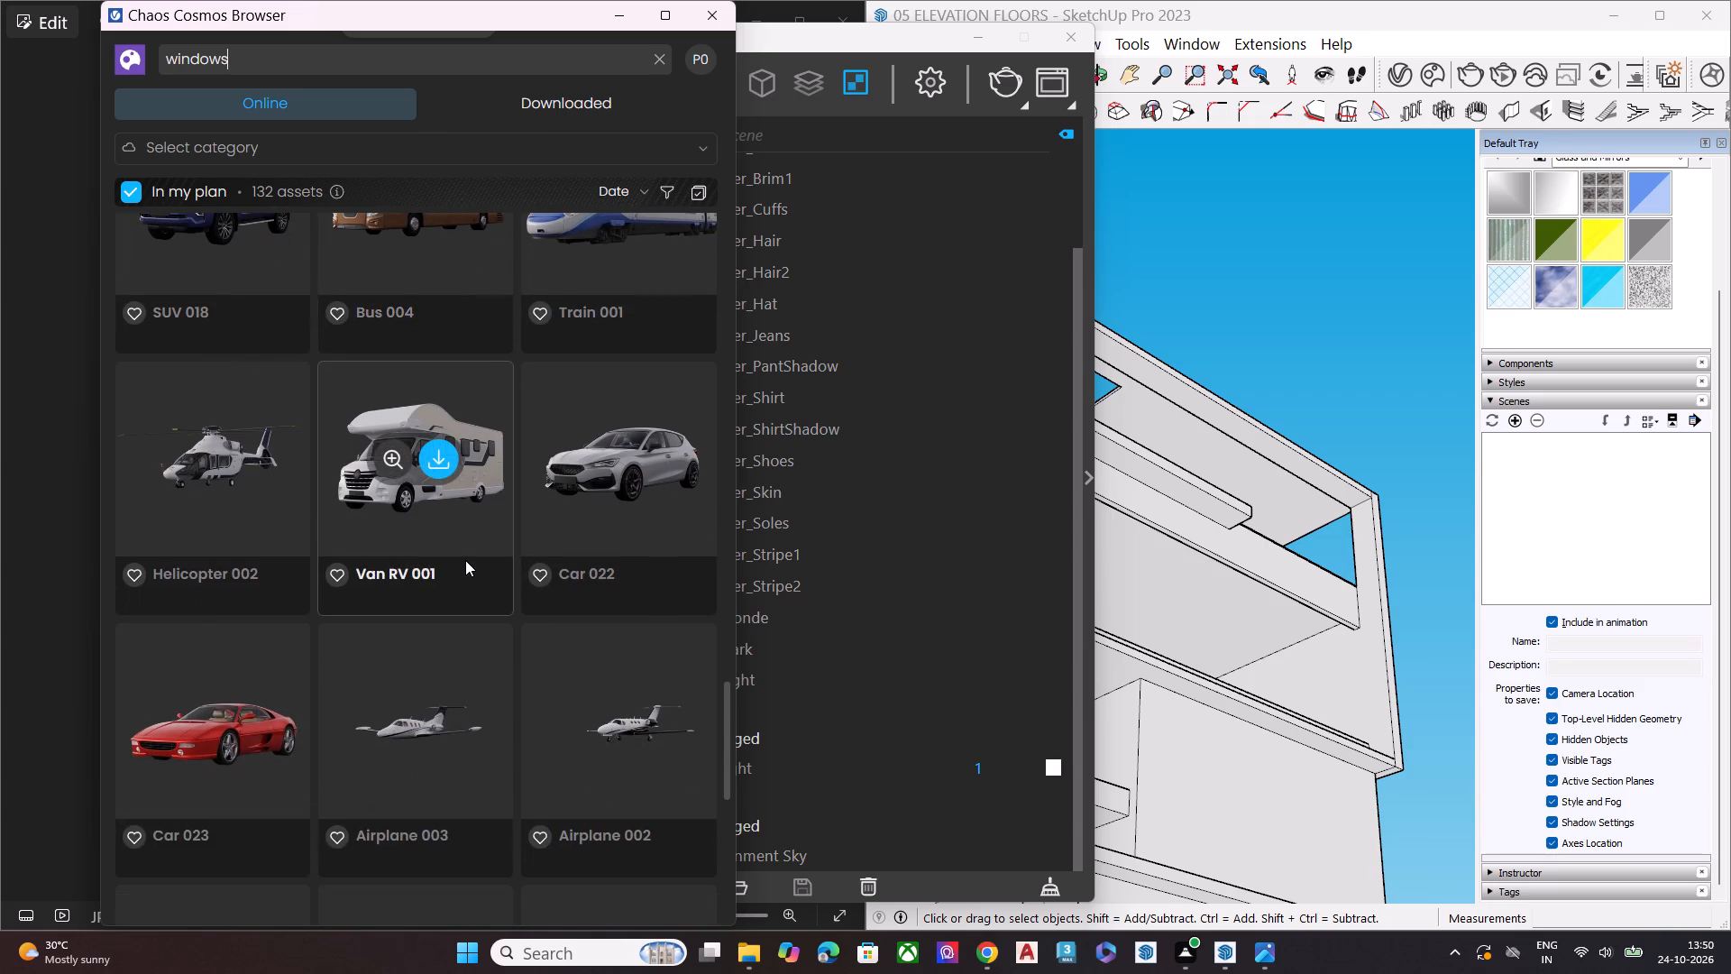
pyautogui.scroll(-5, 465, 560)
pyautogui.scroll(3, 465, 560)
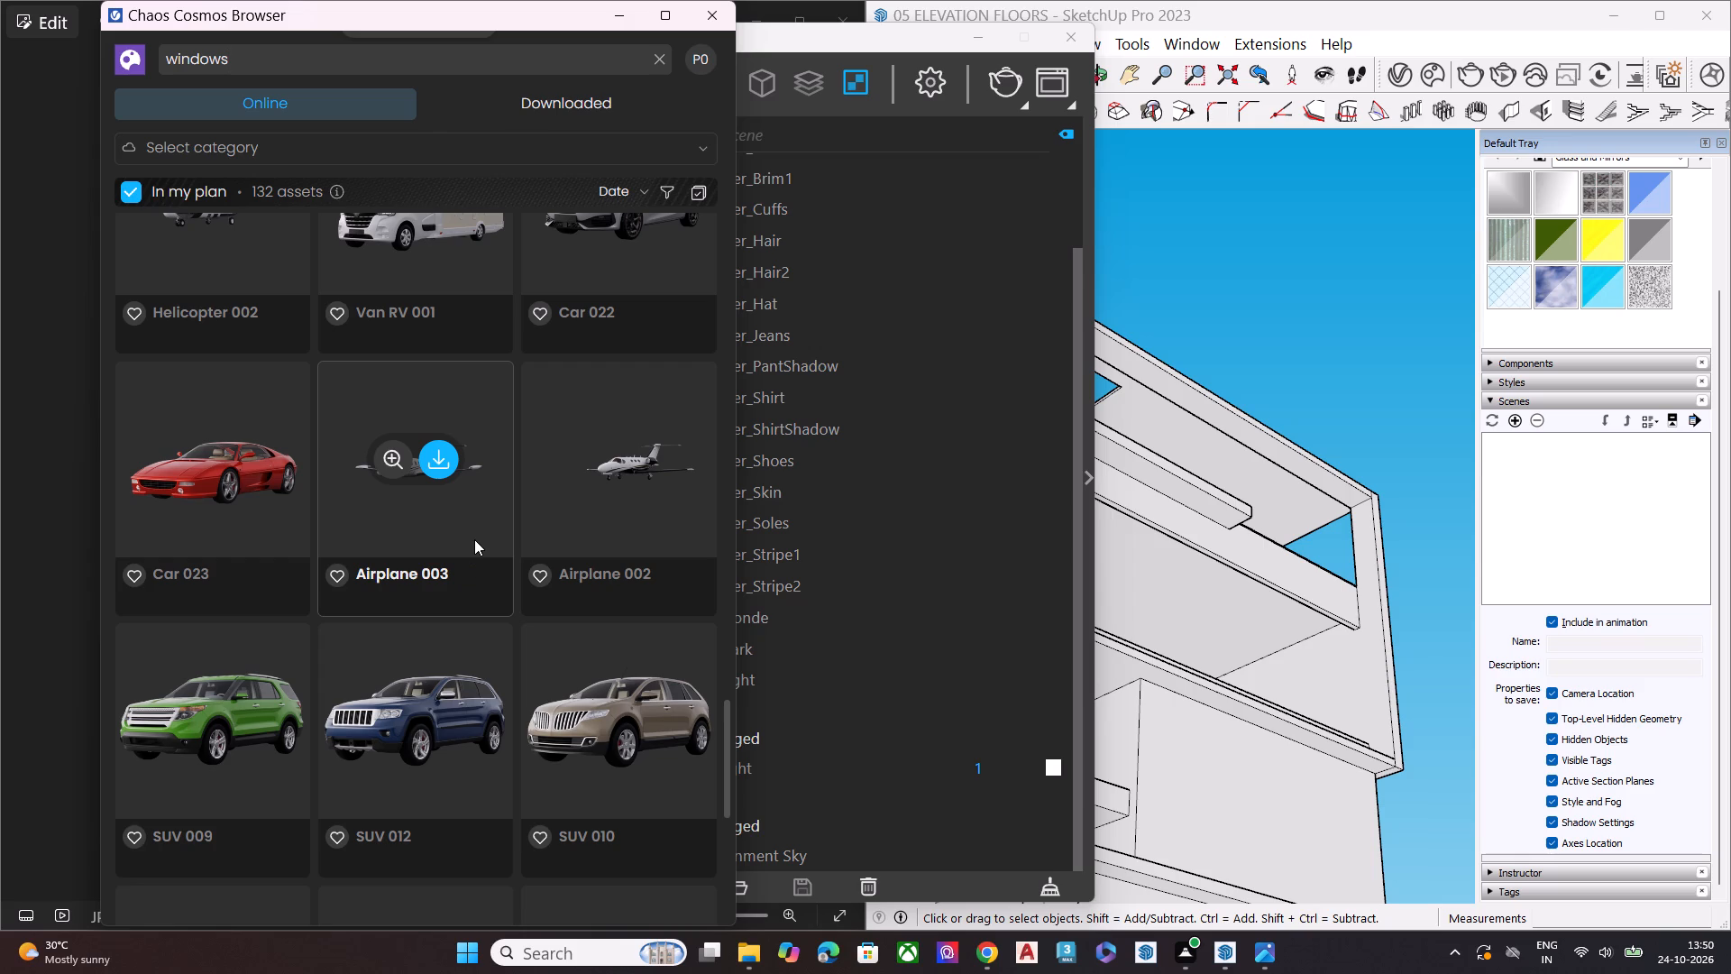
pyautogui.scroll(-7, 340, 530)
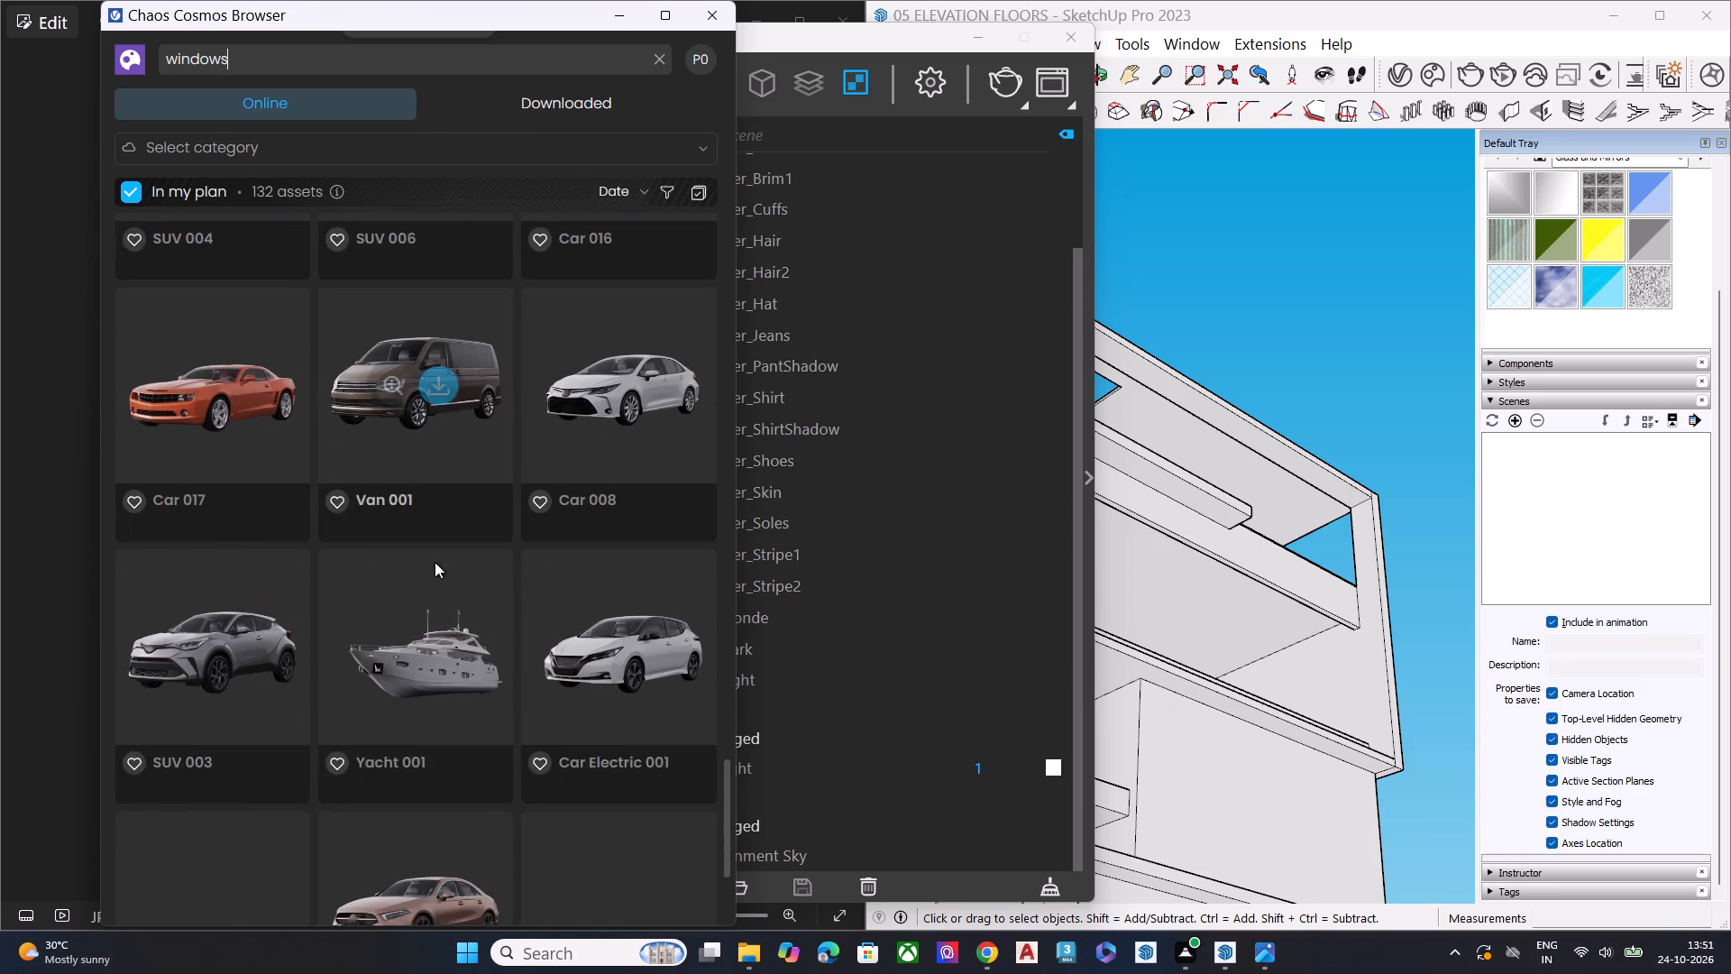
pyautogui.scroll(-5, 475, 562)
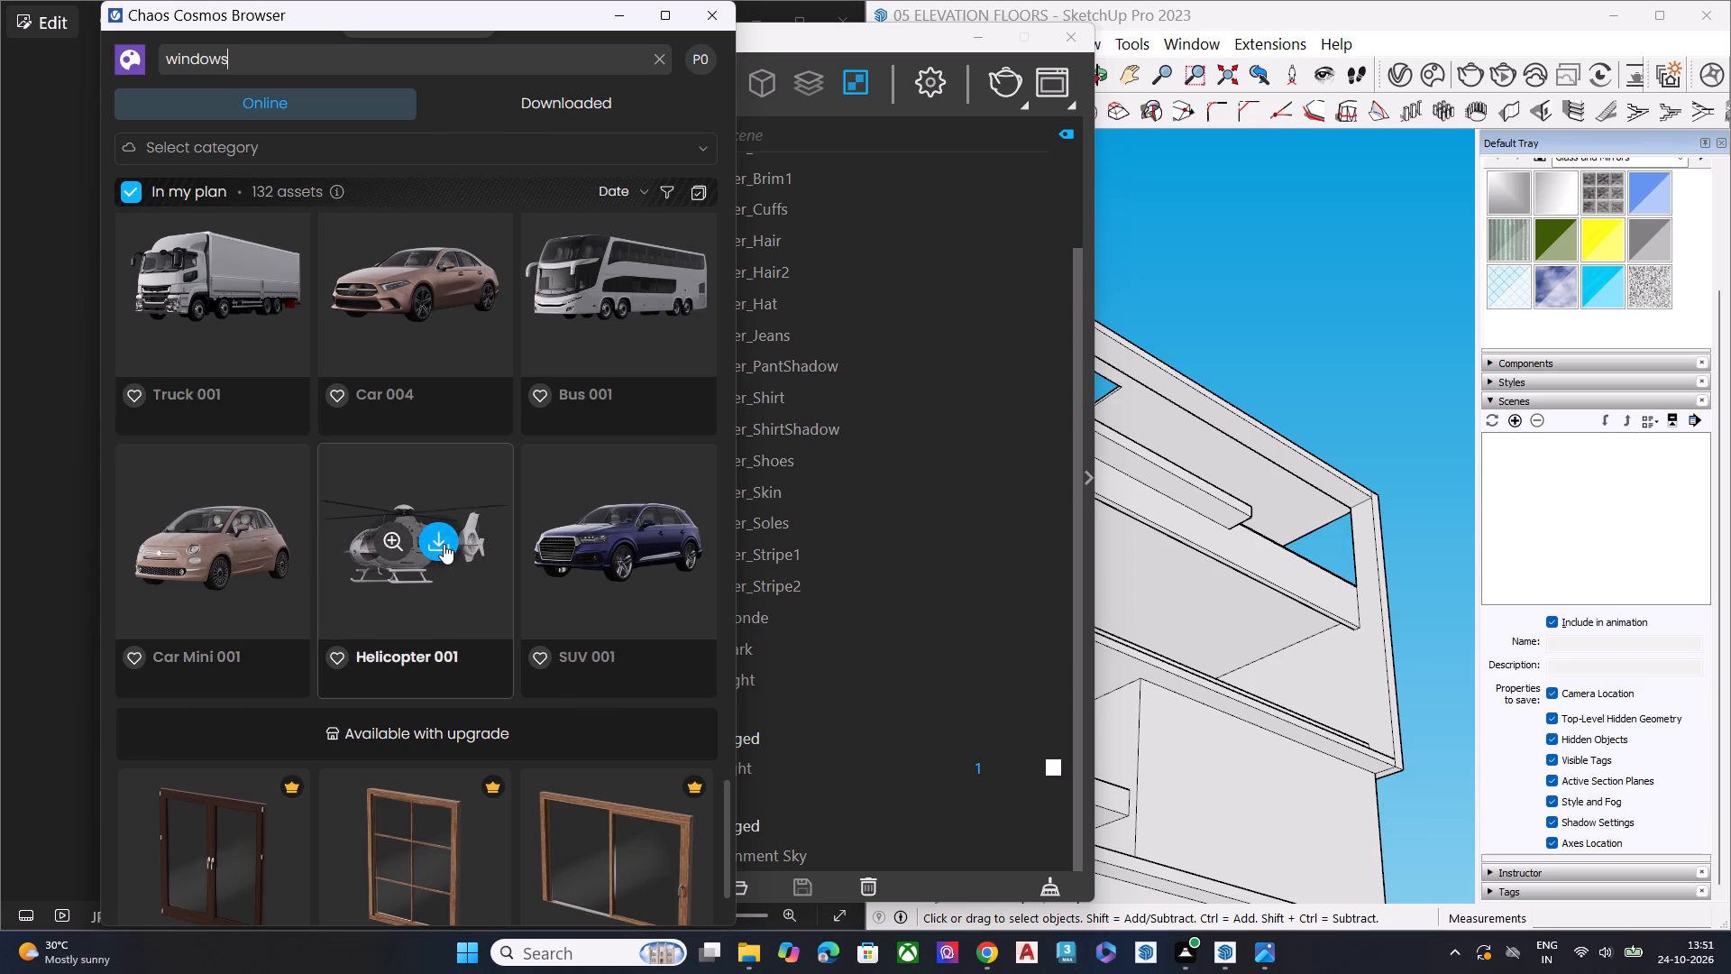
# Review the windows results again, from the end of the list back up to the garage gates.
pyautogui.scroll(-4, 444, 544)
pyautogui.scroll(6, 444, 541)
pyautogui.scroll(-2, 443, 546)
pyautogui.scroll(2, 443, 544)
pyautogui.scroll(-1, 443, 544)
pyautogui.scroll(2, 443, 544)
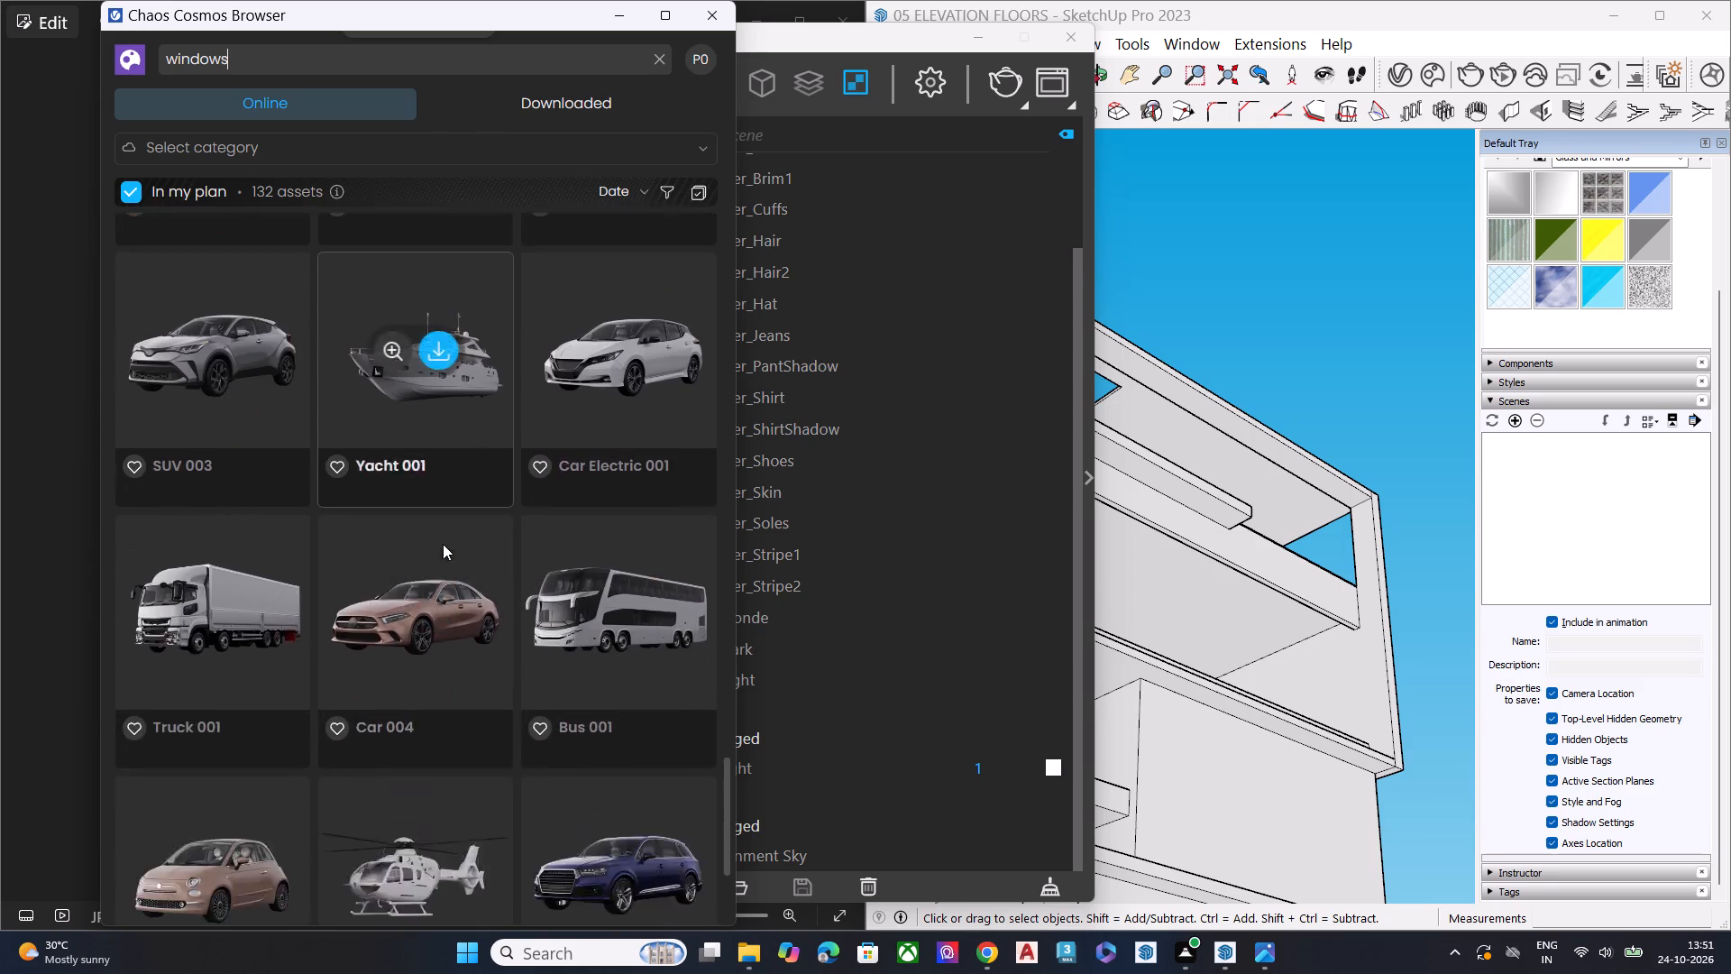
pyautogui.scroll(4, 443, 544)
pyautogui.scroll(-1, 444, 538)
pyautogui.scroll(3, 444, 538)
pyautogui.scroll(-1, 444, 538)
pyautogui.scroll(4, 444, 538)
pyautogui.scroll(-1, 445, 538)
pyautogui.scroll(1, 445, 538)
pyautogui.scroll(-1, 445, 538)
pyautogui.scroll(5, 445, 538)
pyautogui.scroll(-3, 445, 538)
pyautogui.scroll(4, 445, 538)
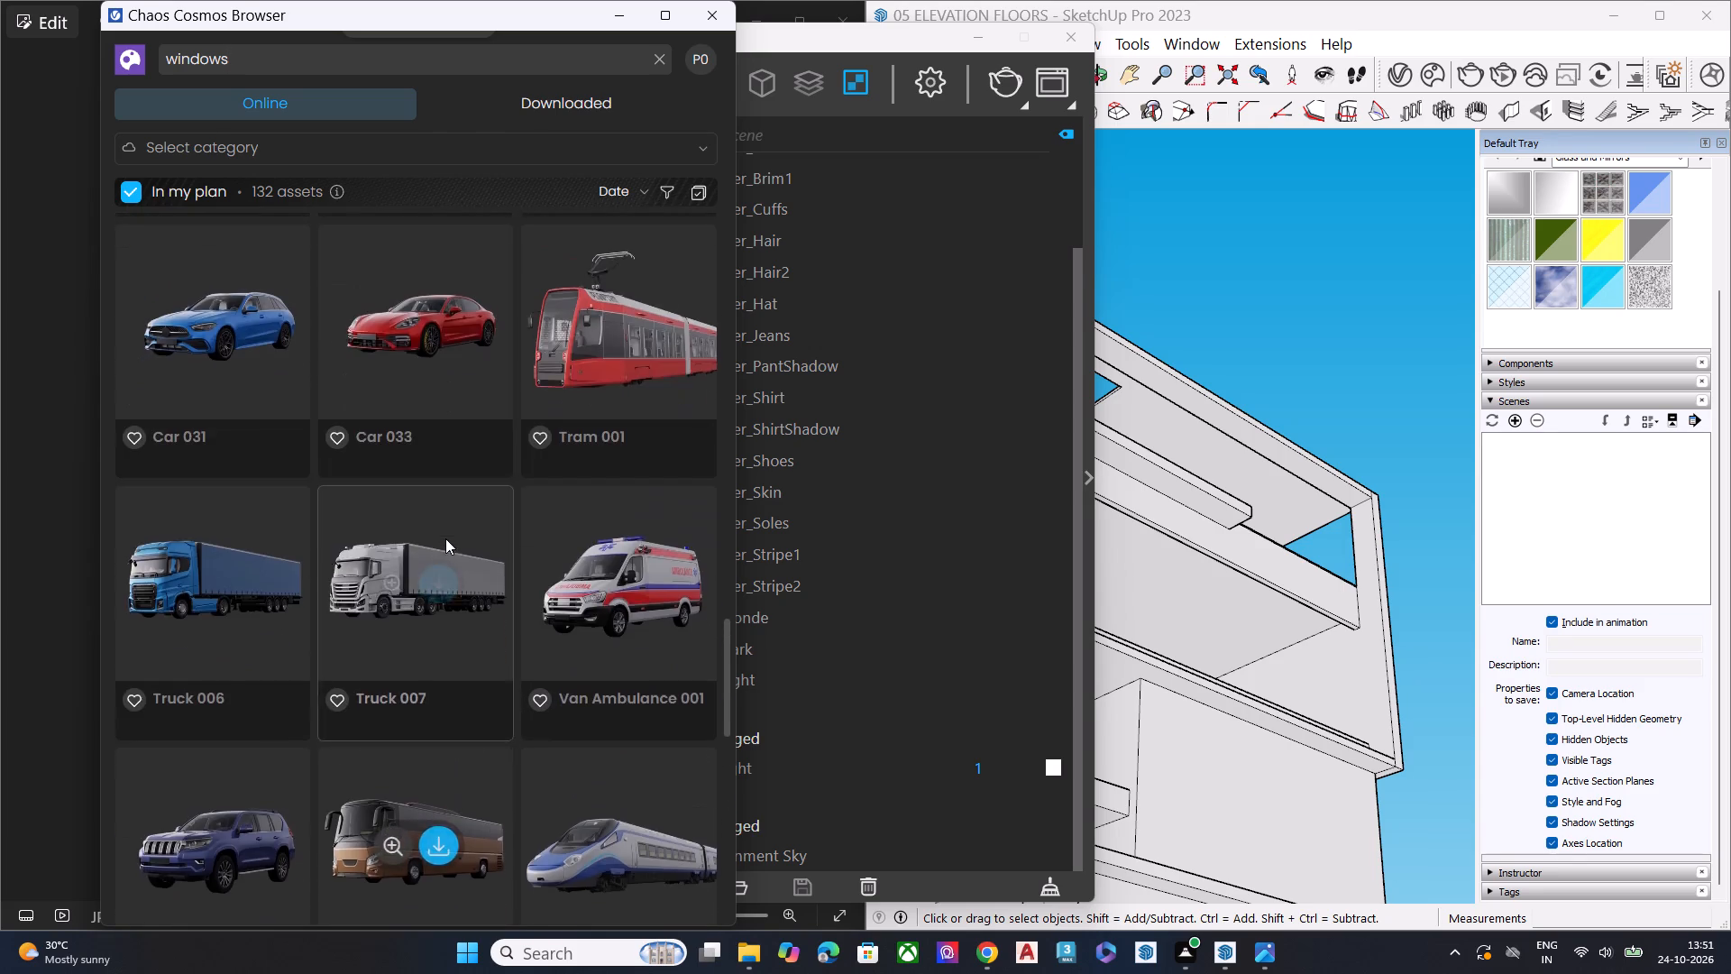
pyautogui.scroll(4, 445, 538)
pyautogui.scroll(-1, 445, 538)
pyautogui.scroll(5, 445, 538)
pyautogui.scroll(-1, 445, 535)
pyautogui.scroll(17, 445, 535)
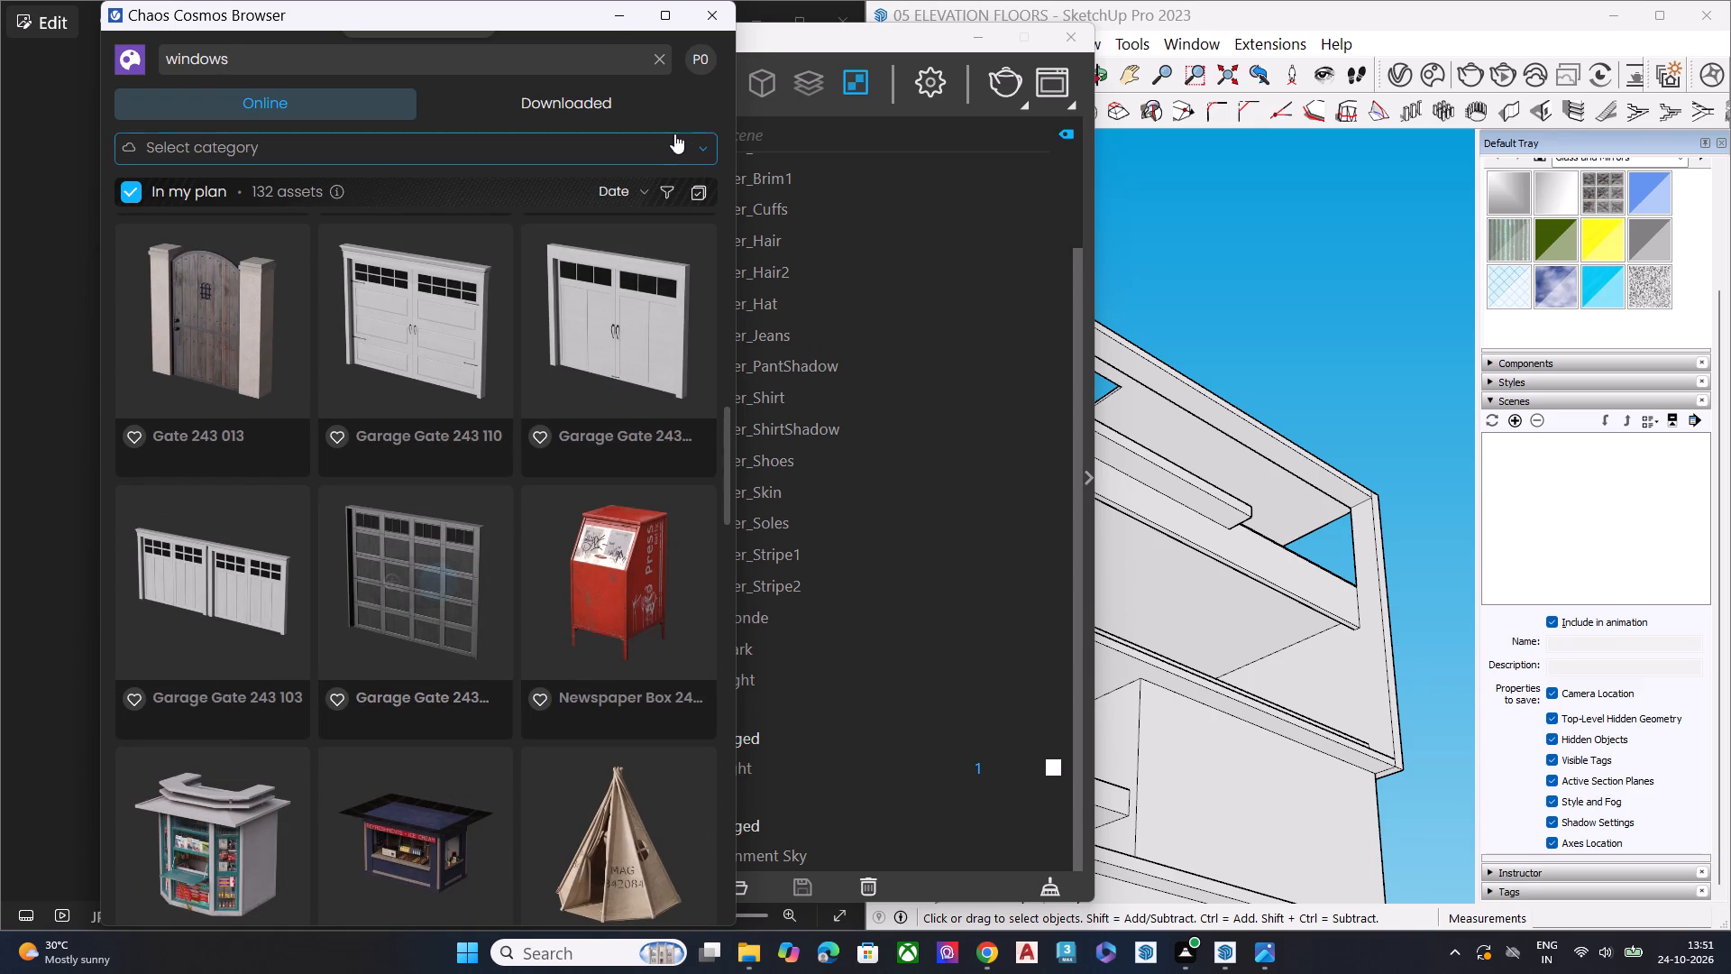
# Put the Cosmos browser away and switch to the 3D Warehouse results for GLASS FRAMES in Chrome.
pyautogui.click(618, 23)
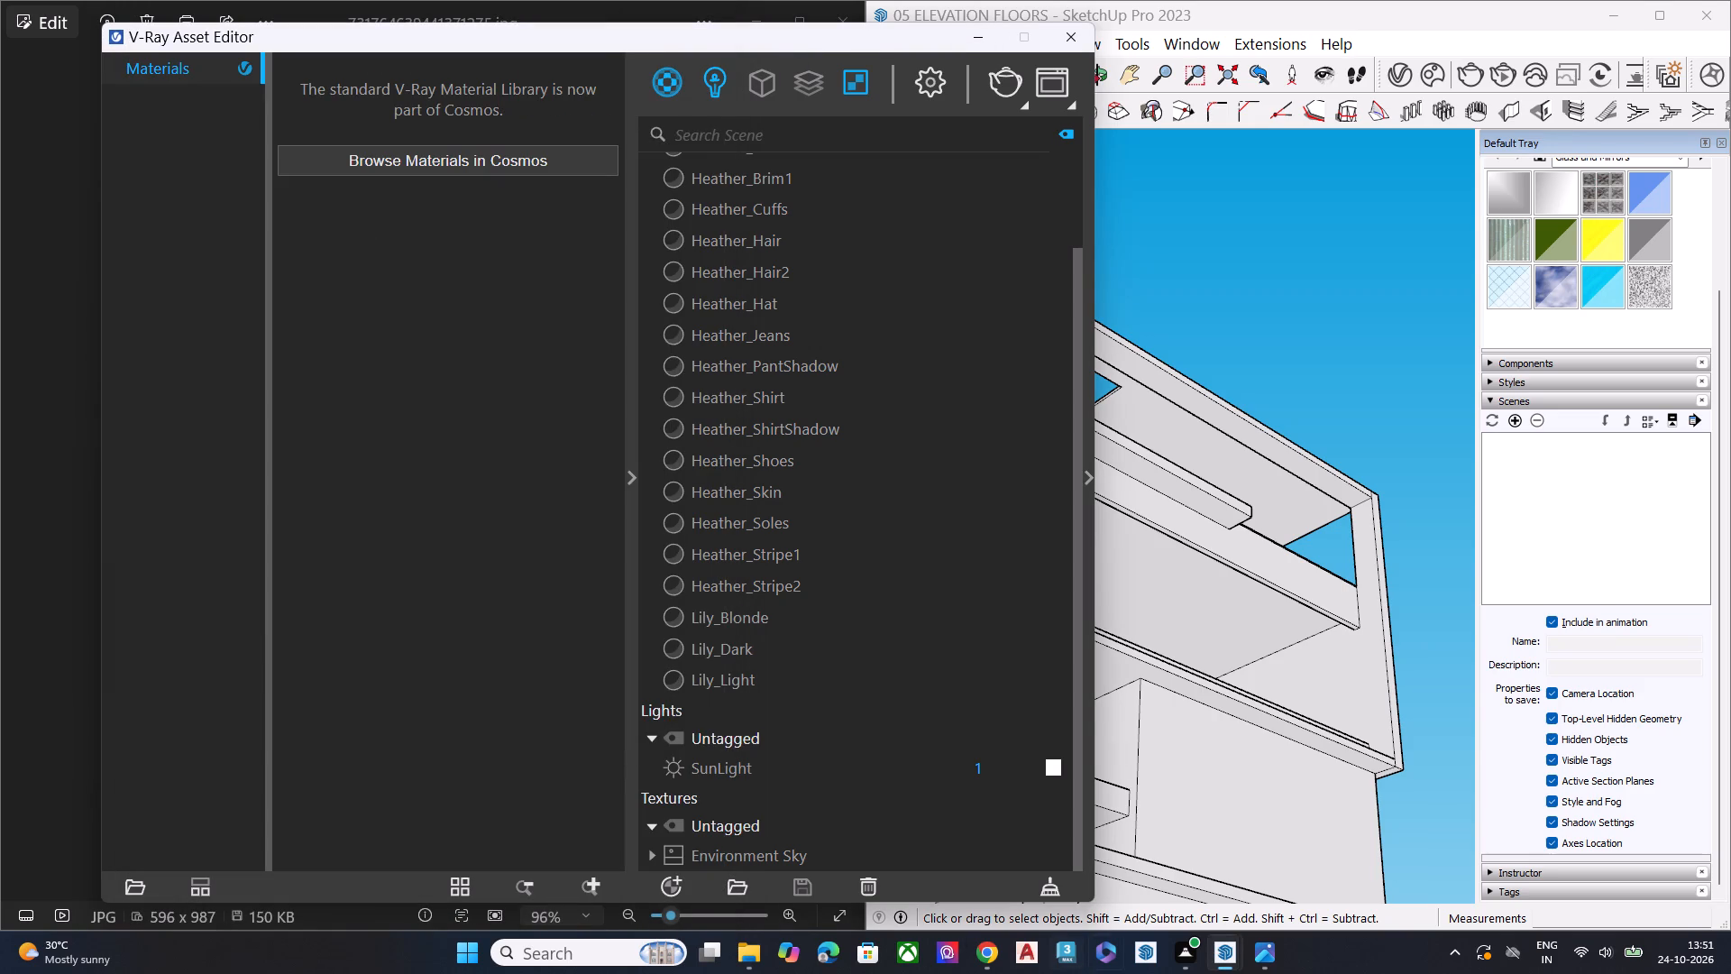
pyautogui.click(981, 951)
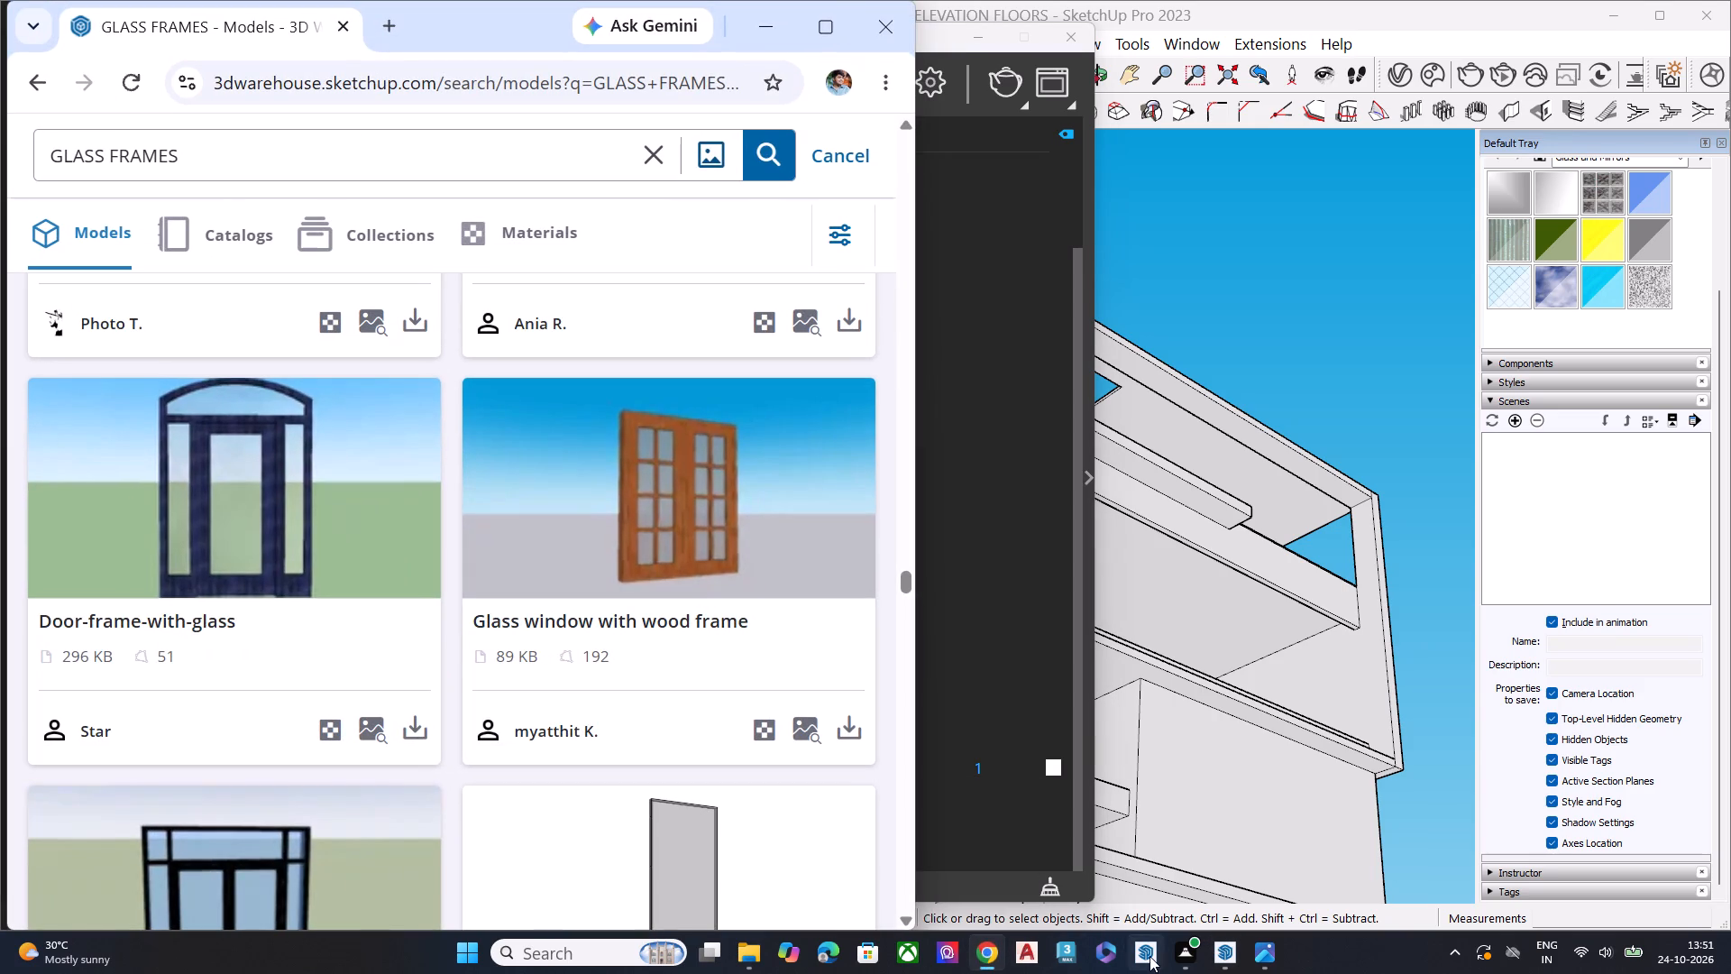
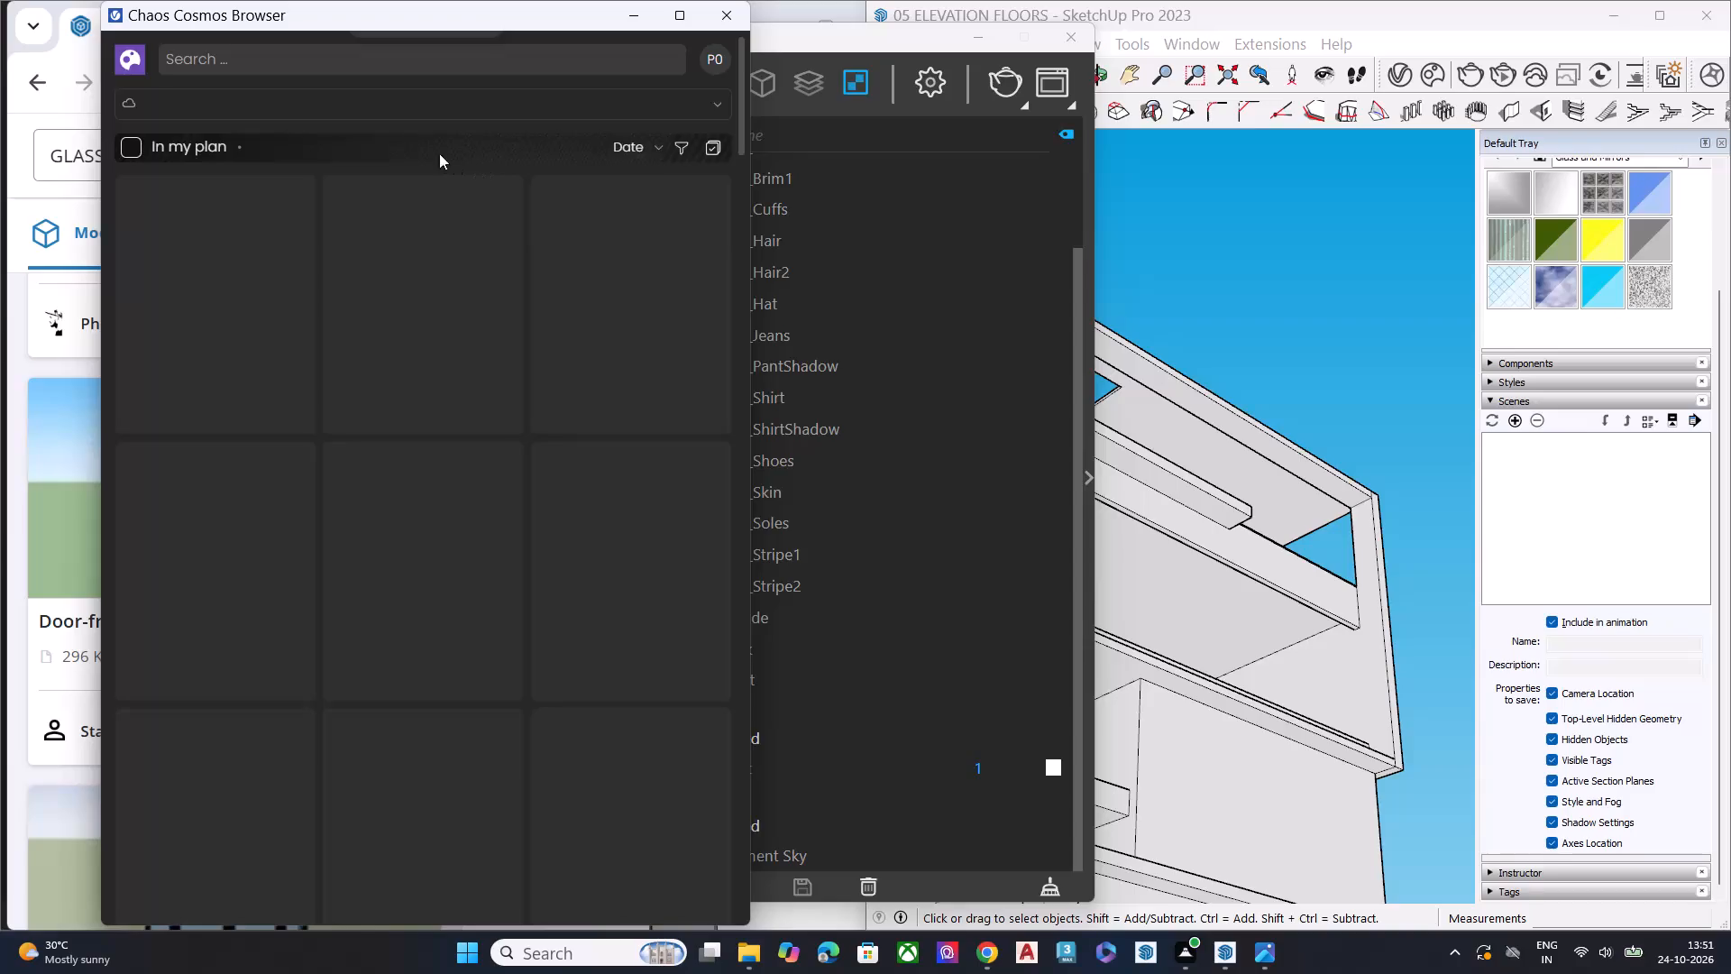
# Search the Chaos Cosmos asset library for "elevation frams".
pyautogui.click(340, 65)
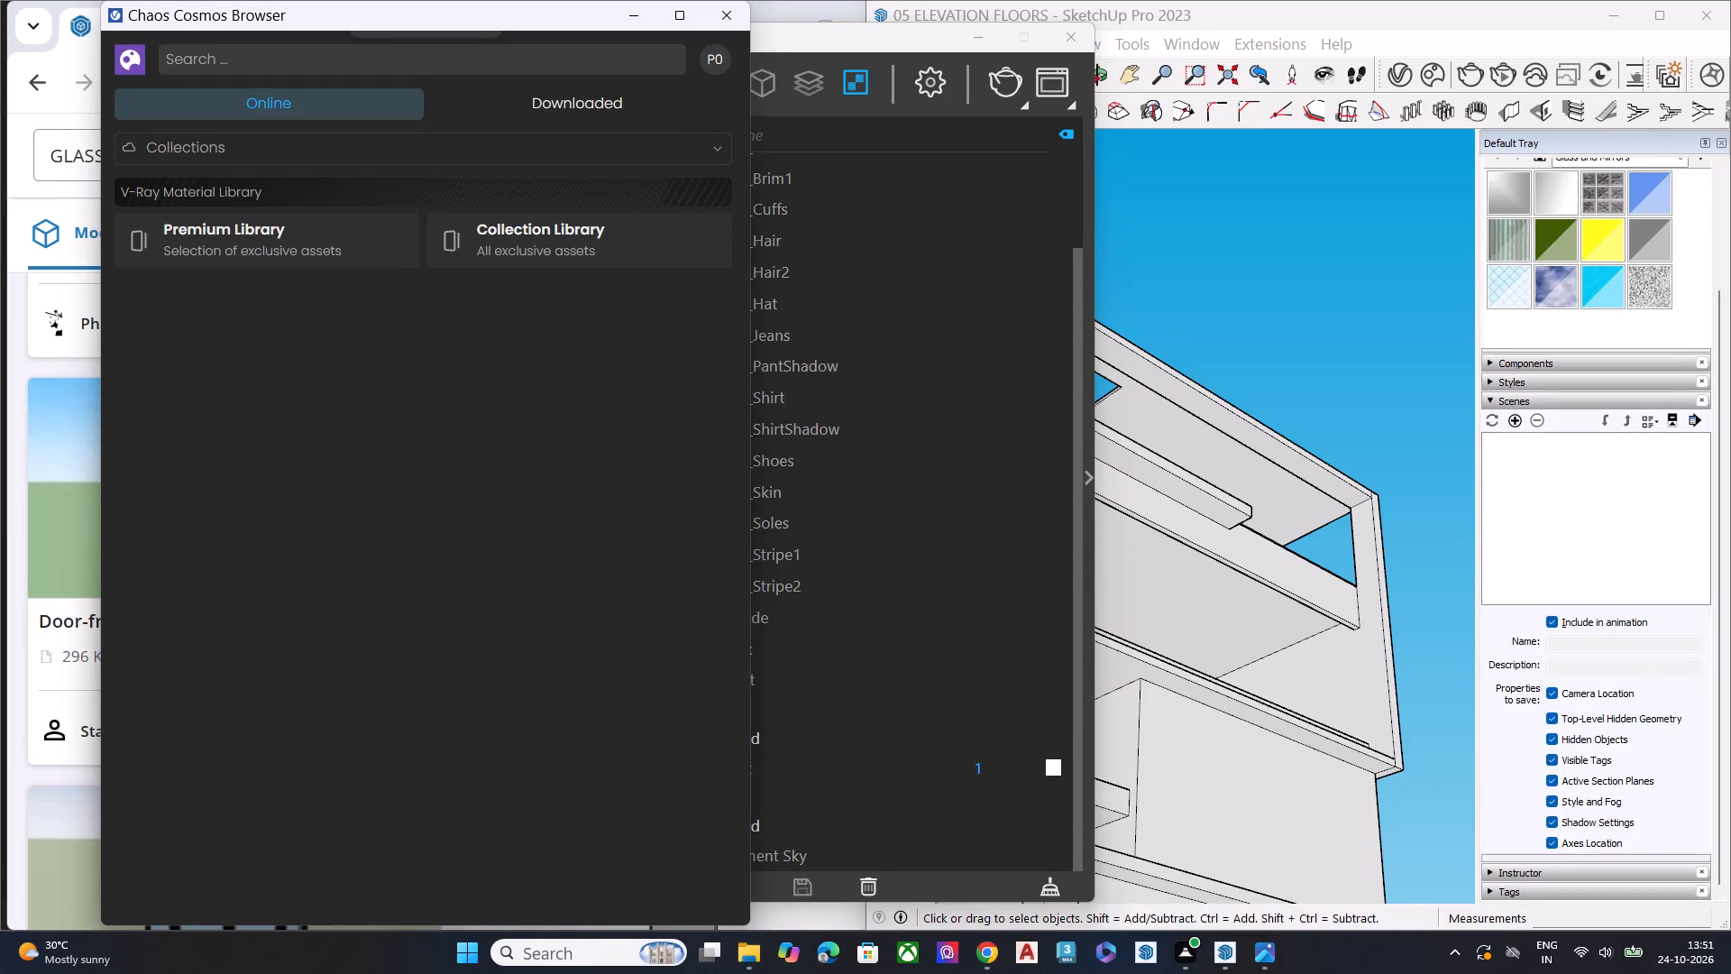
pyautogui.write('ELE')
pyautogui.write('VATION FRA')
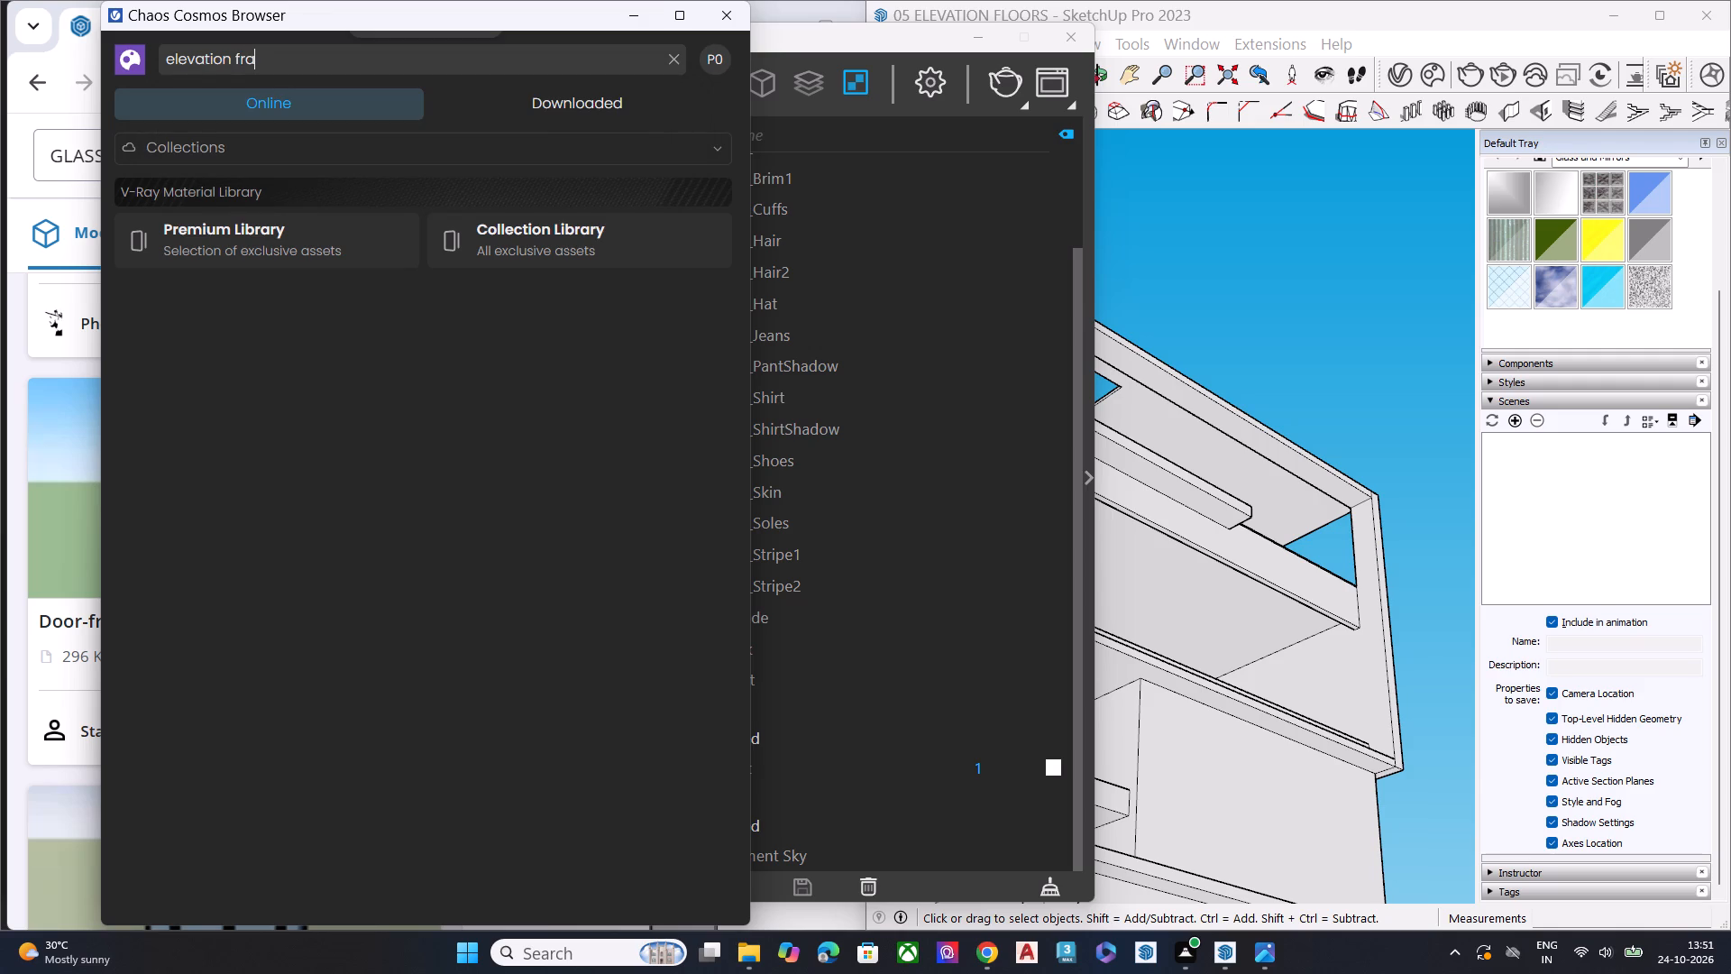
pyautogui.write('MS')
pyautogui.press('Return')
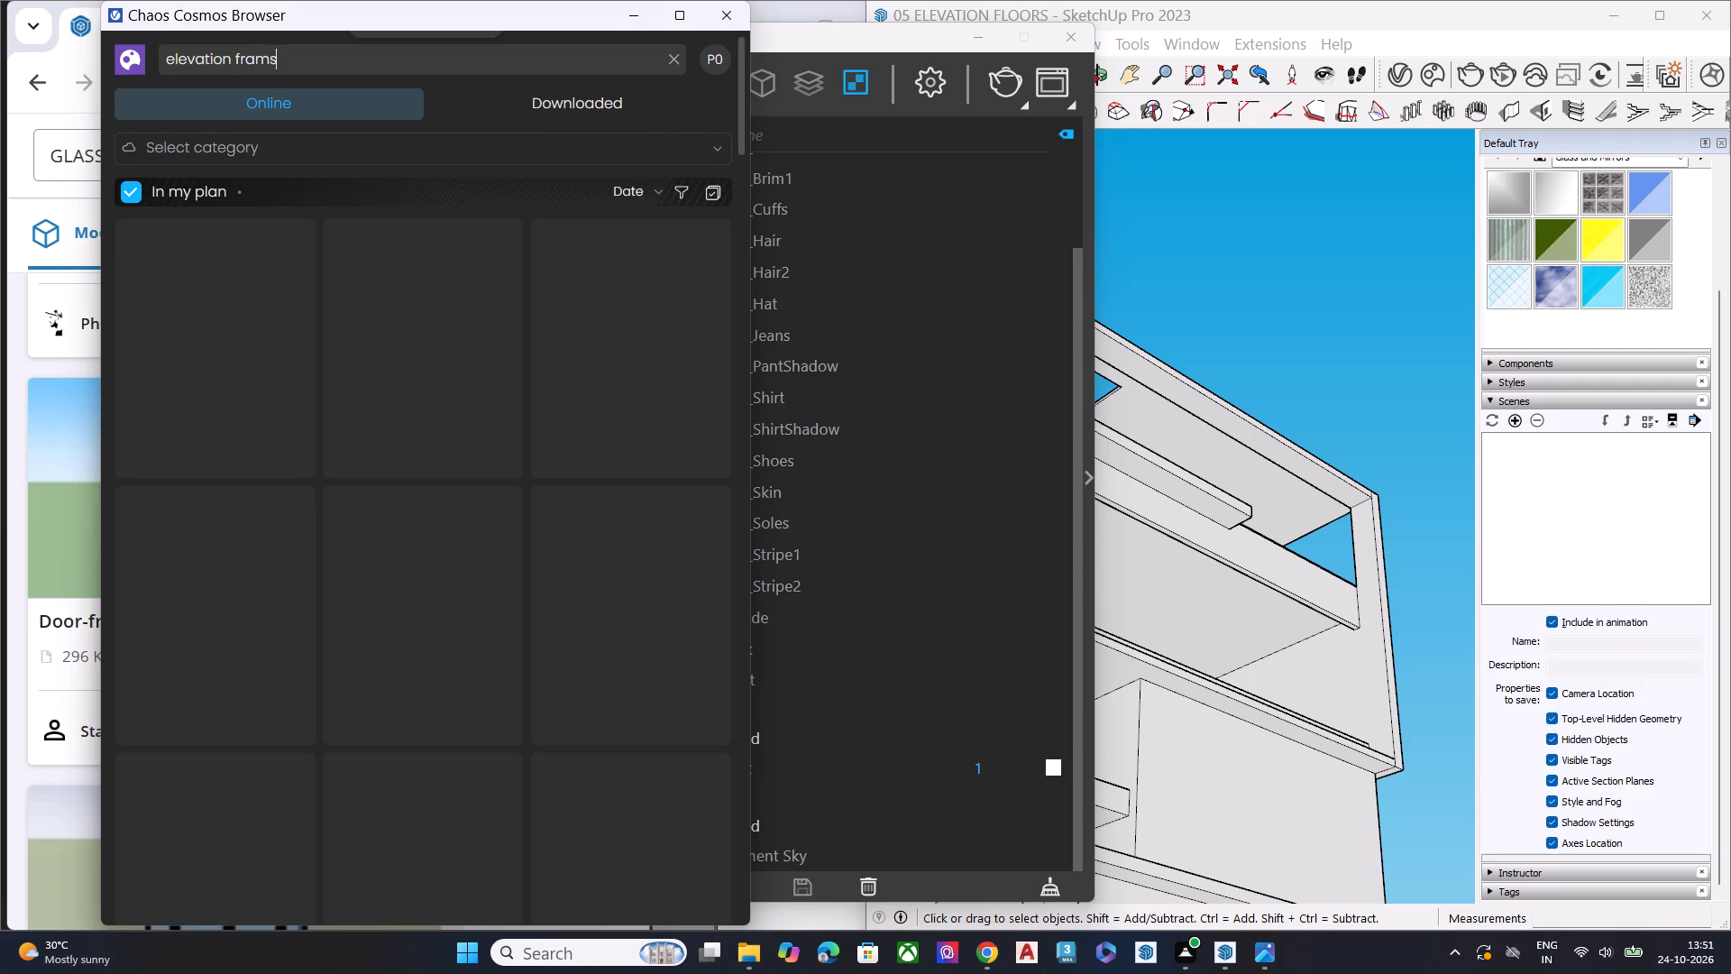
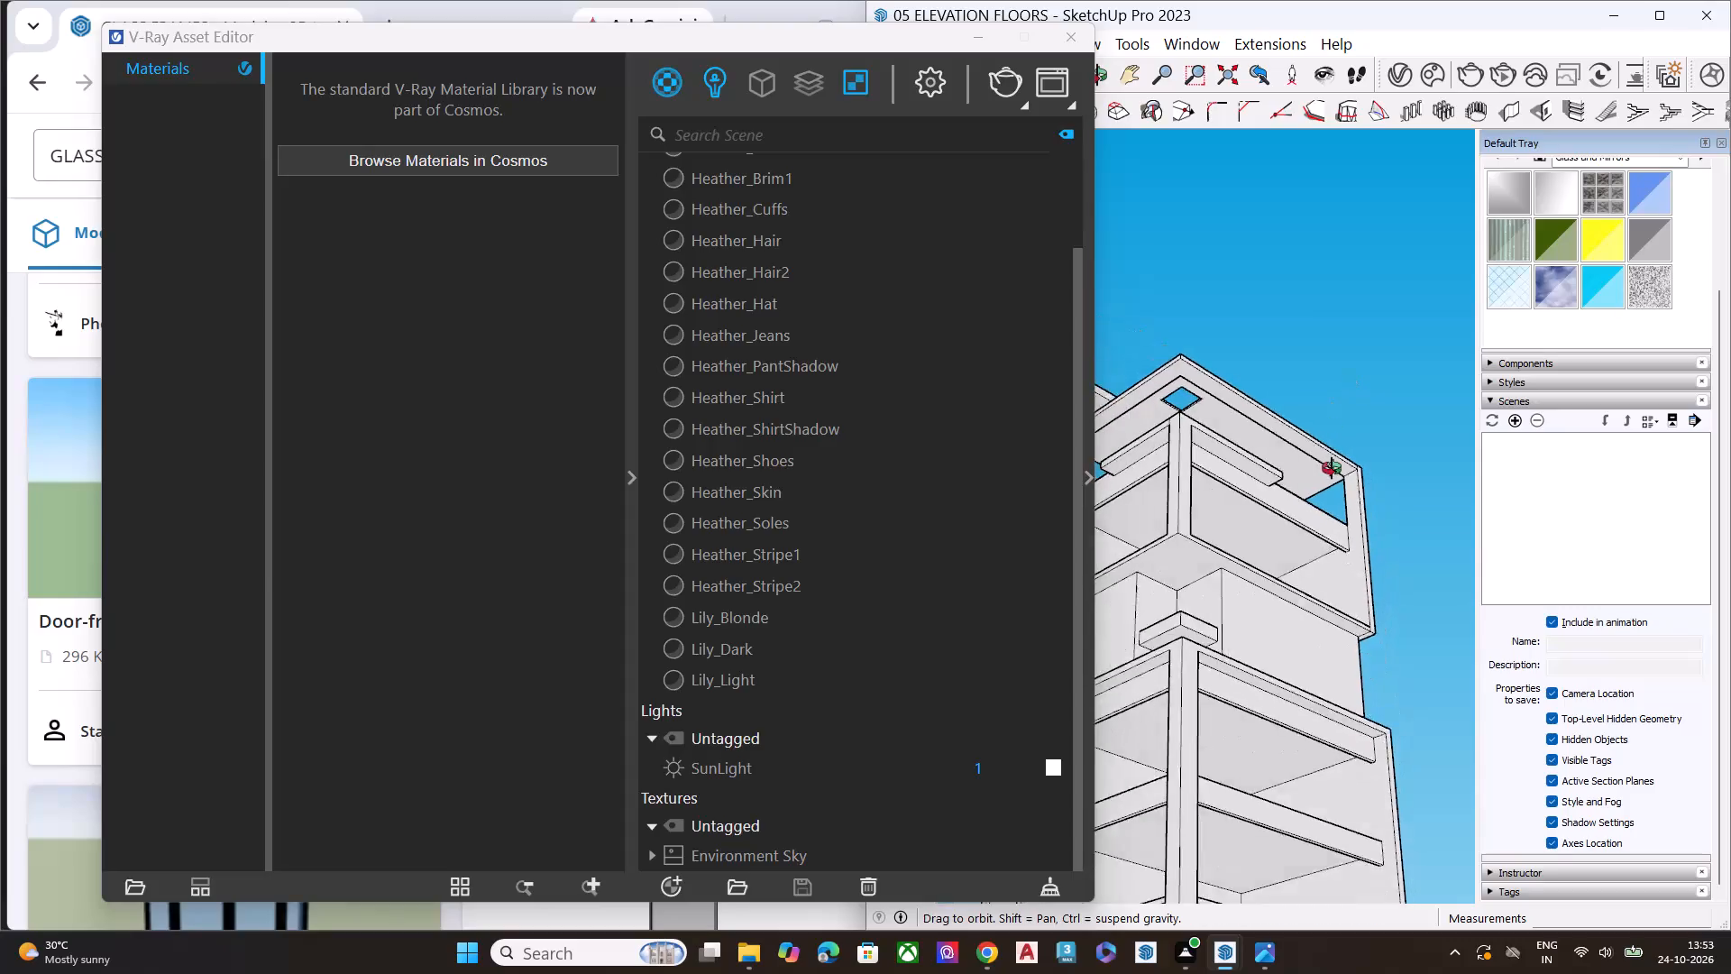
# Examine the tower's floors, corner frames, roof opening and ground-level columns from the front and from below.
pyautogui.scroll(-1, 1241, 403)
pyautogui.scroll(1, 1241, 403)
pyautogui.scroll(-13, 1241, 403)
pyautogui.scroll(5, 1189, 694)
pyautogui.middleClick(1189, 694)
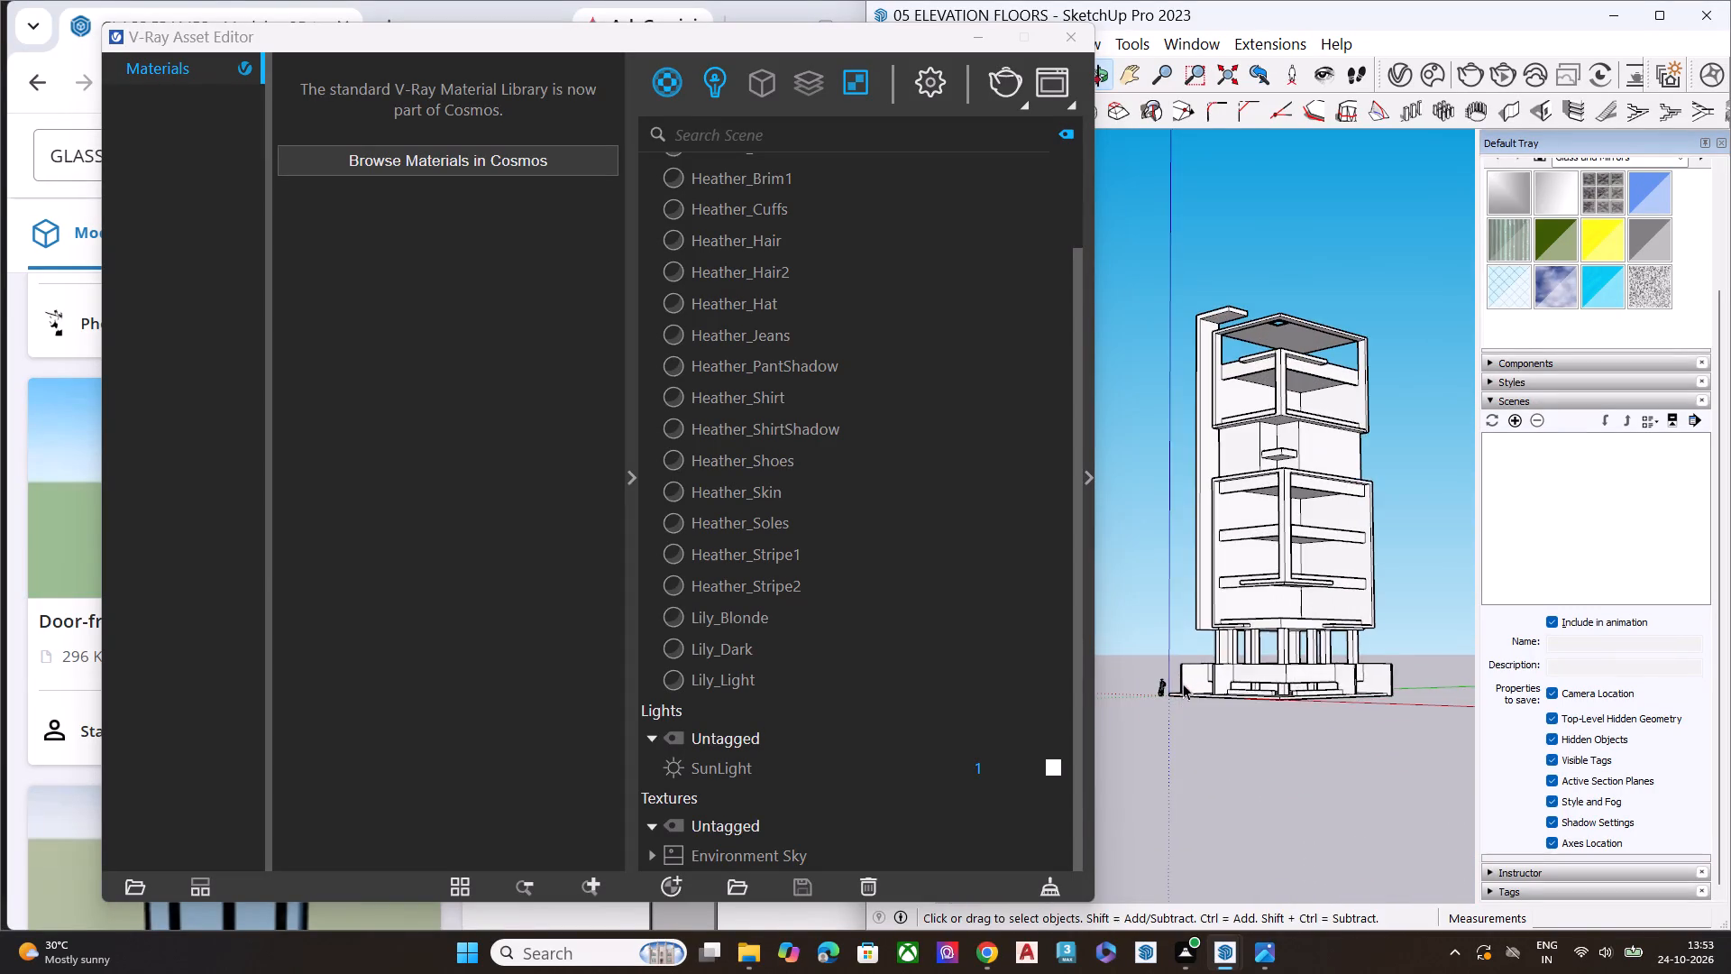
pyautogui.moveTo(1158, 638); pyautogui.dragTo(1248, 560, button='middle')
pyautogui.scroll(5, 1247, 560)
pyautogui.moveTo(1319, 615); pyautogui.dragTo(1204, 522, button='middle')
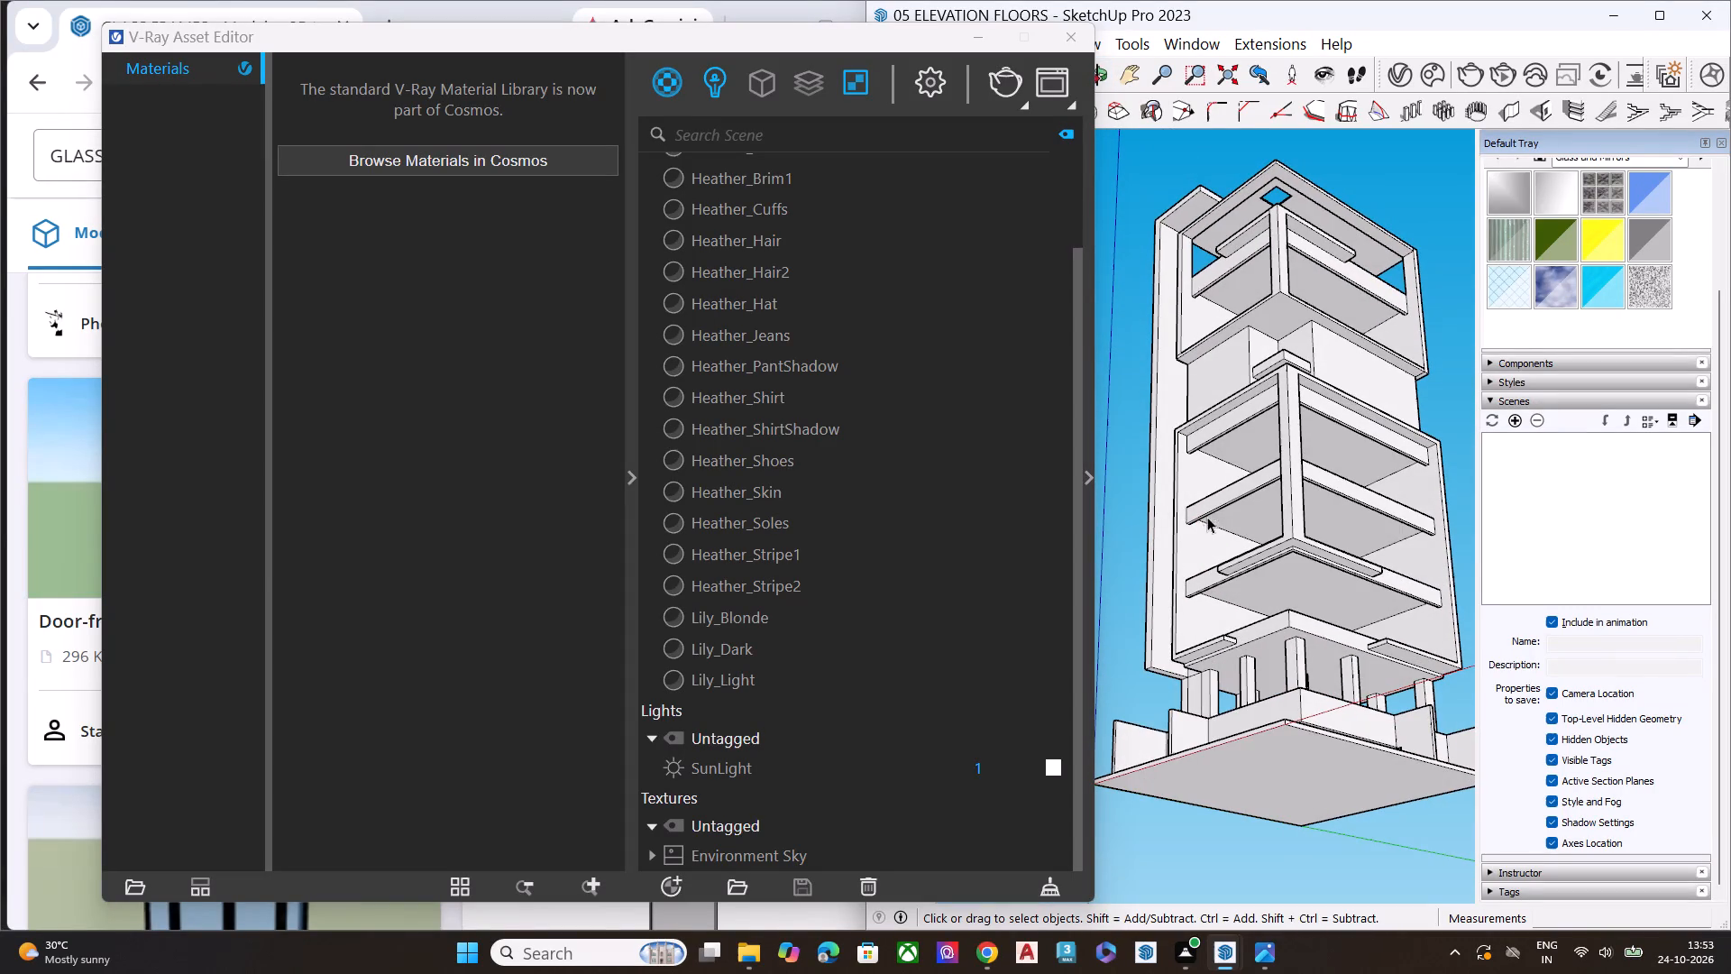
pyautogui.scroll(-3, 1160, 481)
pyautogui.moveTo(1276, 562); pyautogui.dragTo(1270, 535, button='middle')
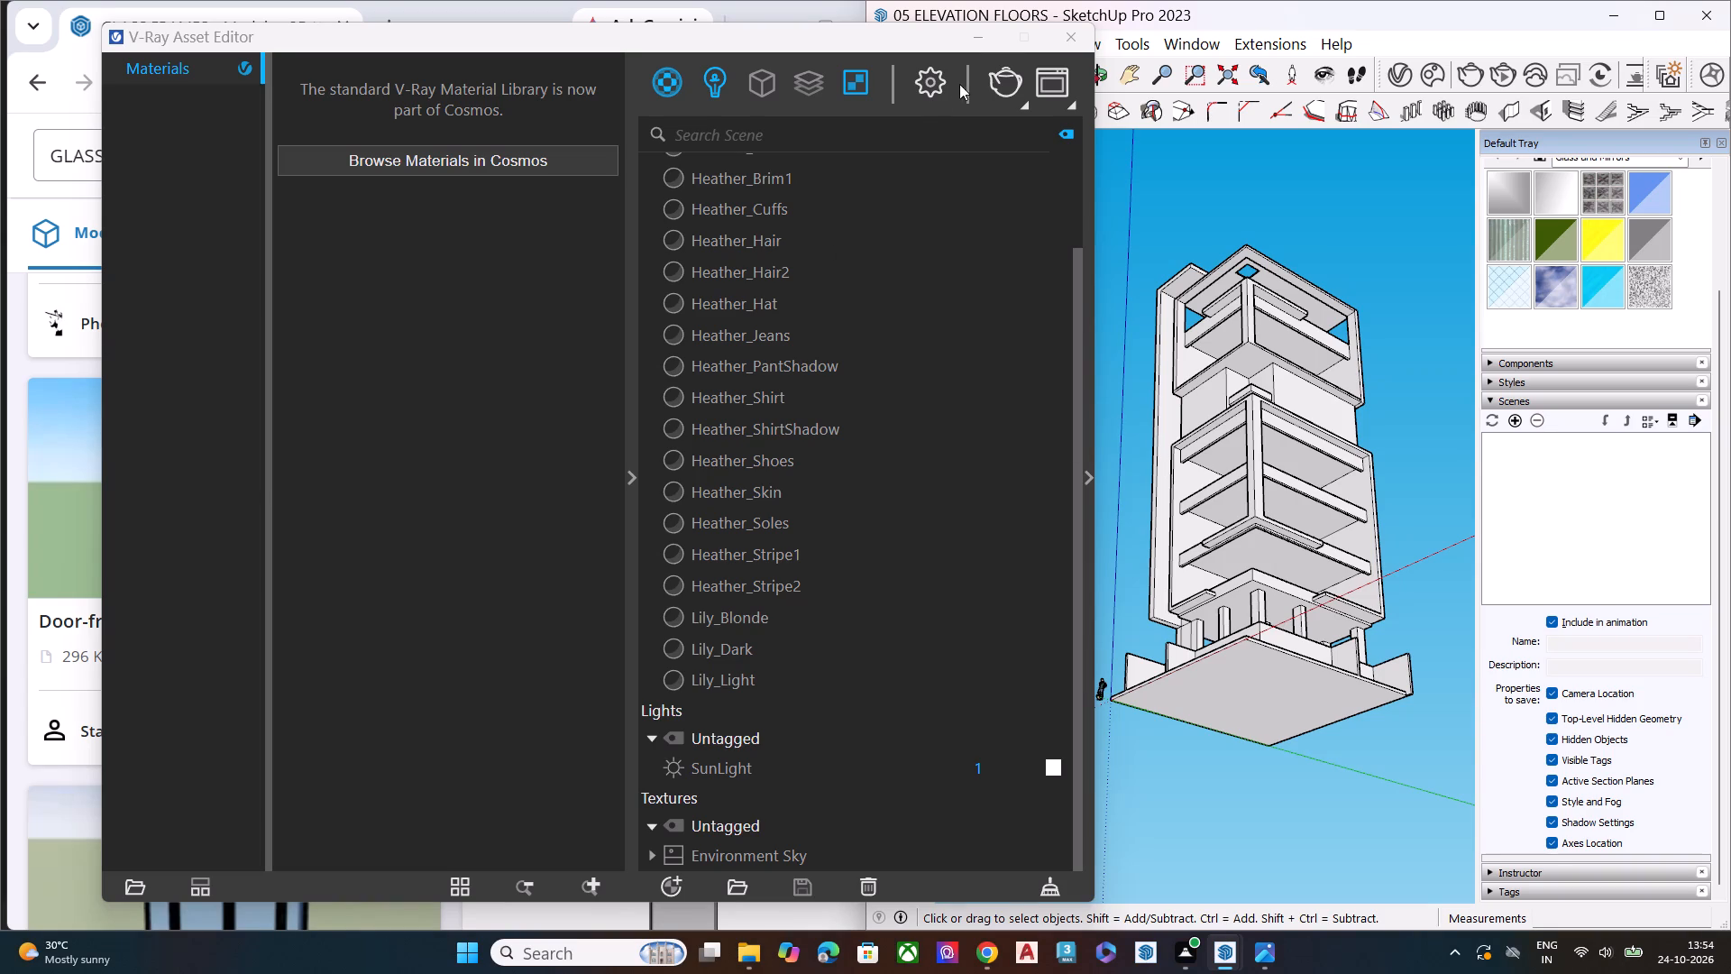
# Minimise the V-Ray Asset Editor and return to browsing the GLASS FRAMES models in 3D Warehouse.
pyautogui.click(974, 34)
pyautogui.scroll(-6, 990, 425)
pyautogui.moveTo(1129, 580); pyautogui.dragTo(985, 583, button='middle')
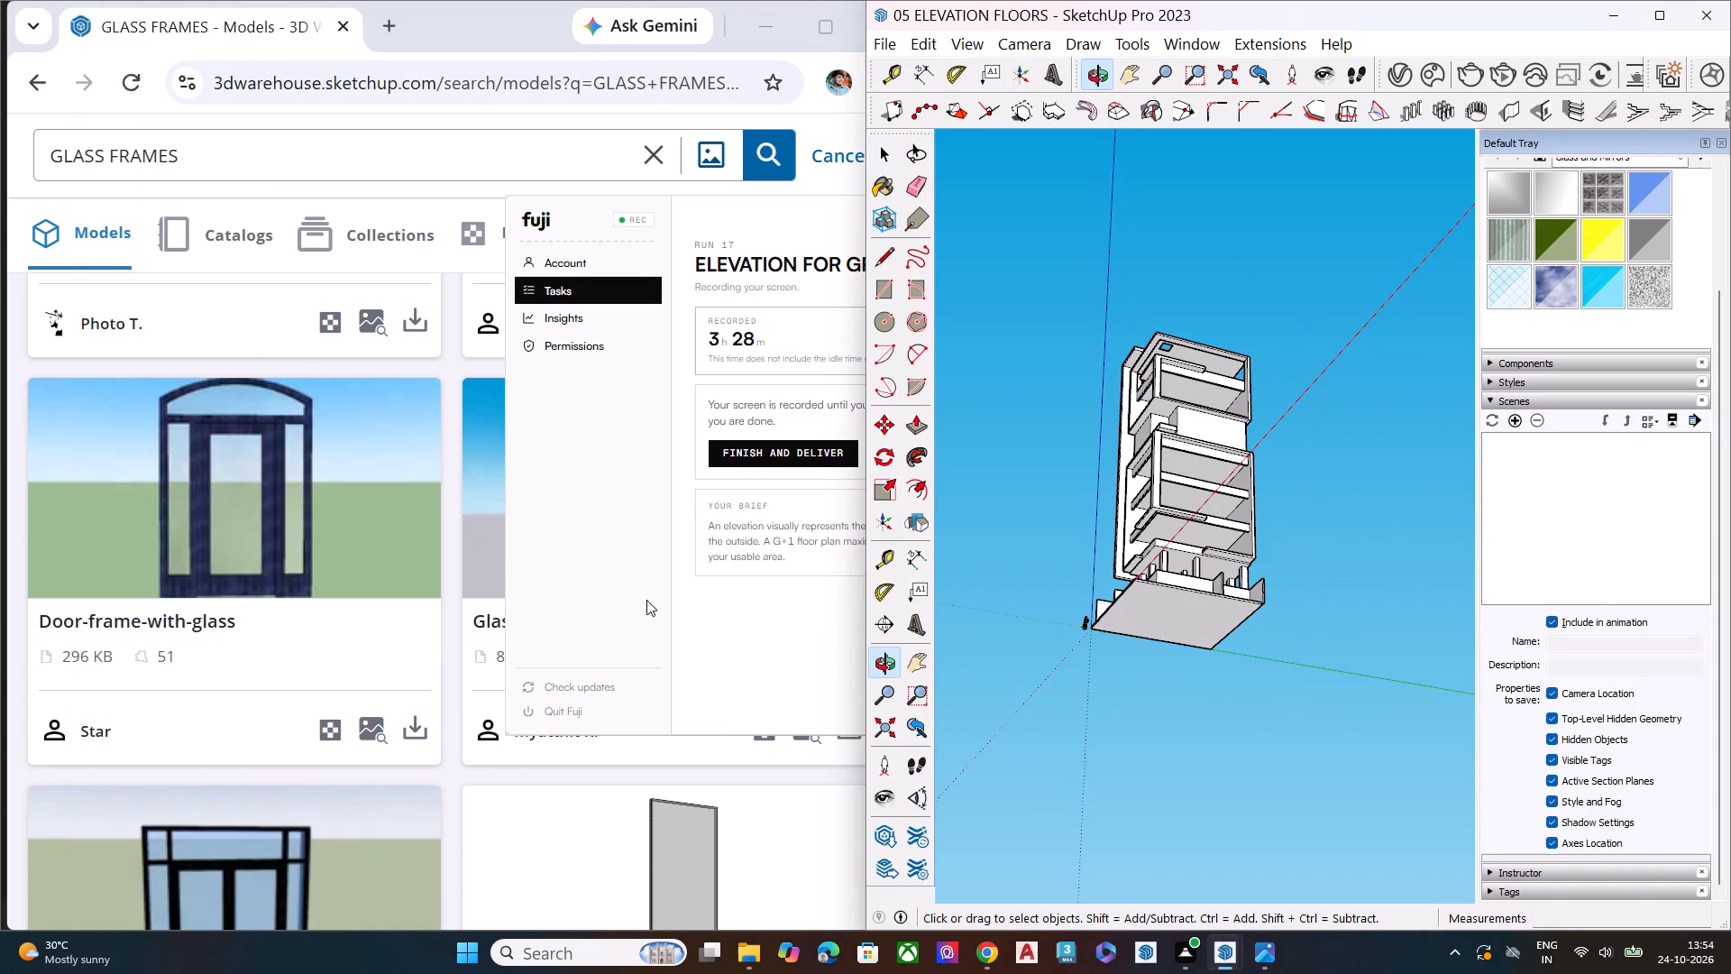
pyautogui.scroll(-7, 423, 563)
pyautogui.scroll(4, 426, 582)
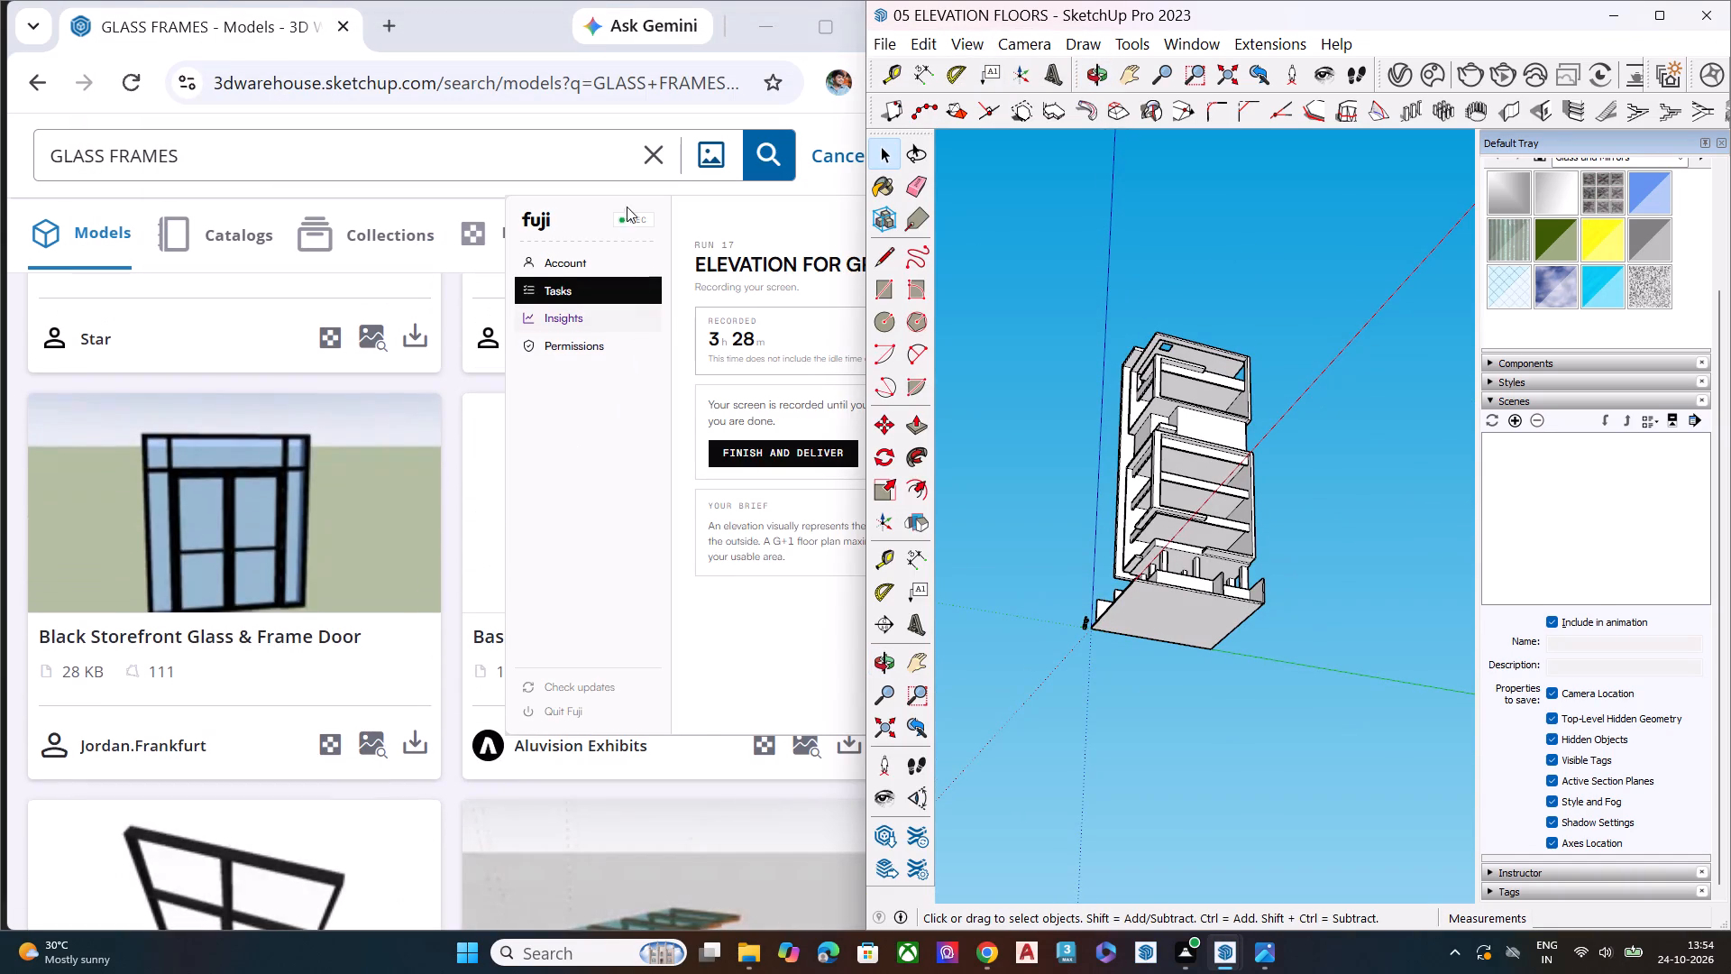
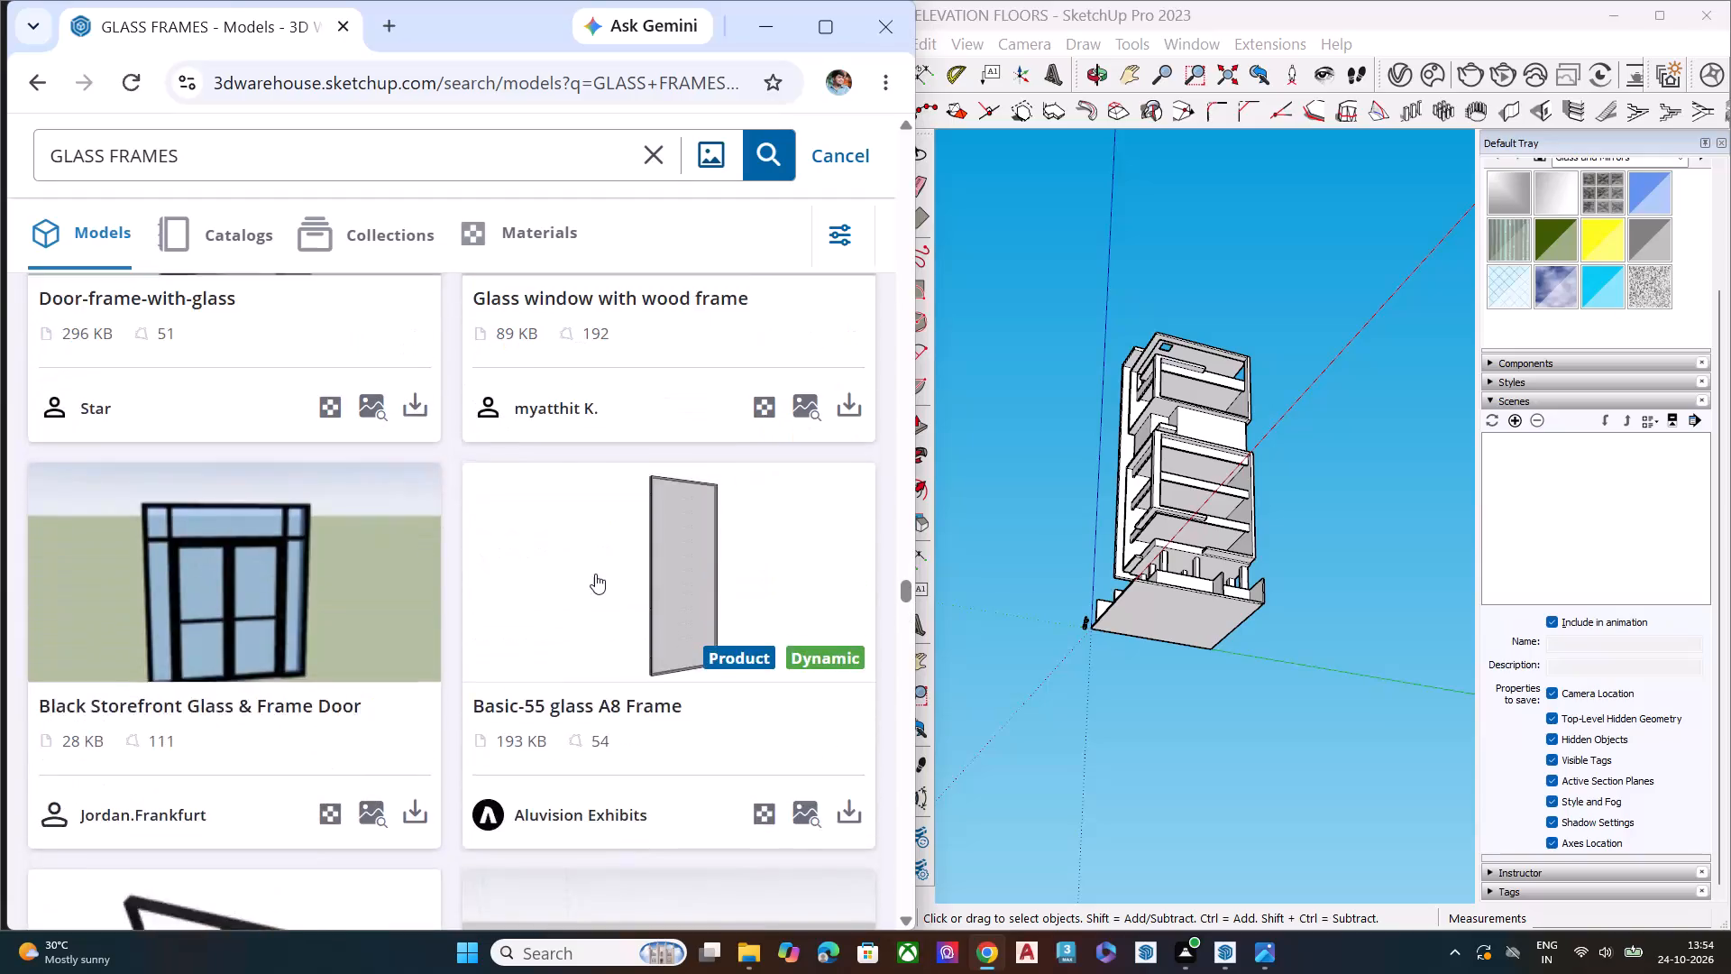
# Browse further through the GLASS FRAMES results for a usable frame model.
pyautogui.scroll(-10, 595, 574)
pyautogui.scroll(1, 591, 590)
pyautogui.scroll(-1, 591, 590)
pyautogui.scroll(1, 590, 593)
pyautogui.scroll(-7, 615, 575)
# Search Google in a new tab for "ELEVATION WINDOW FRAMS" and look over the image results.
pyautogui.click(384, 31)
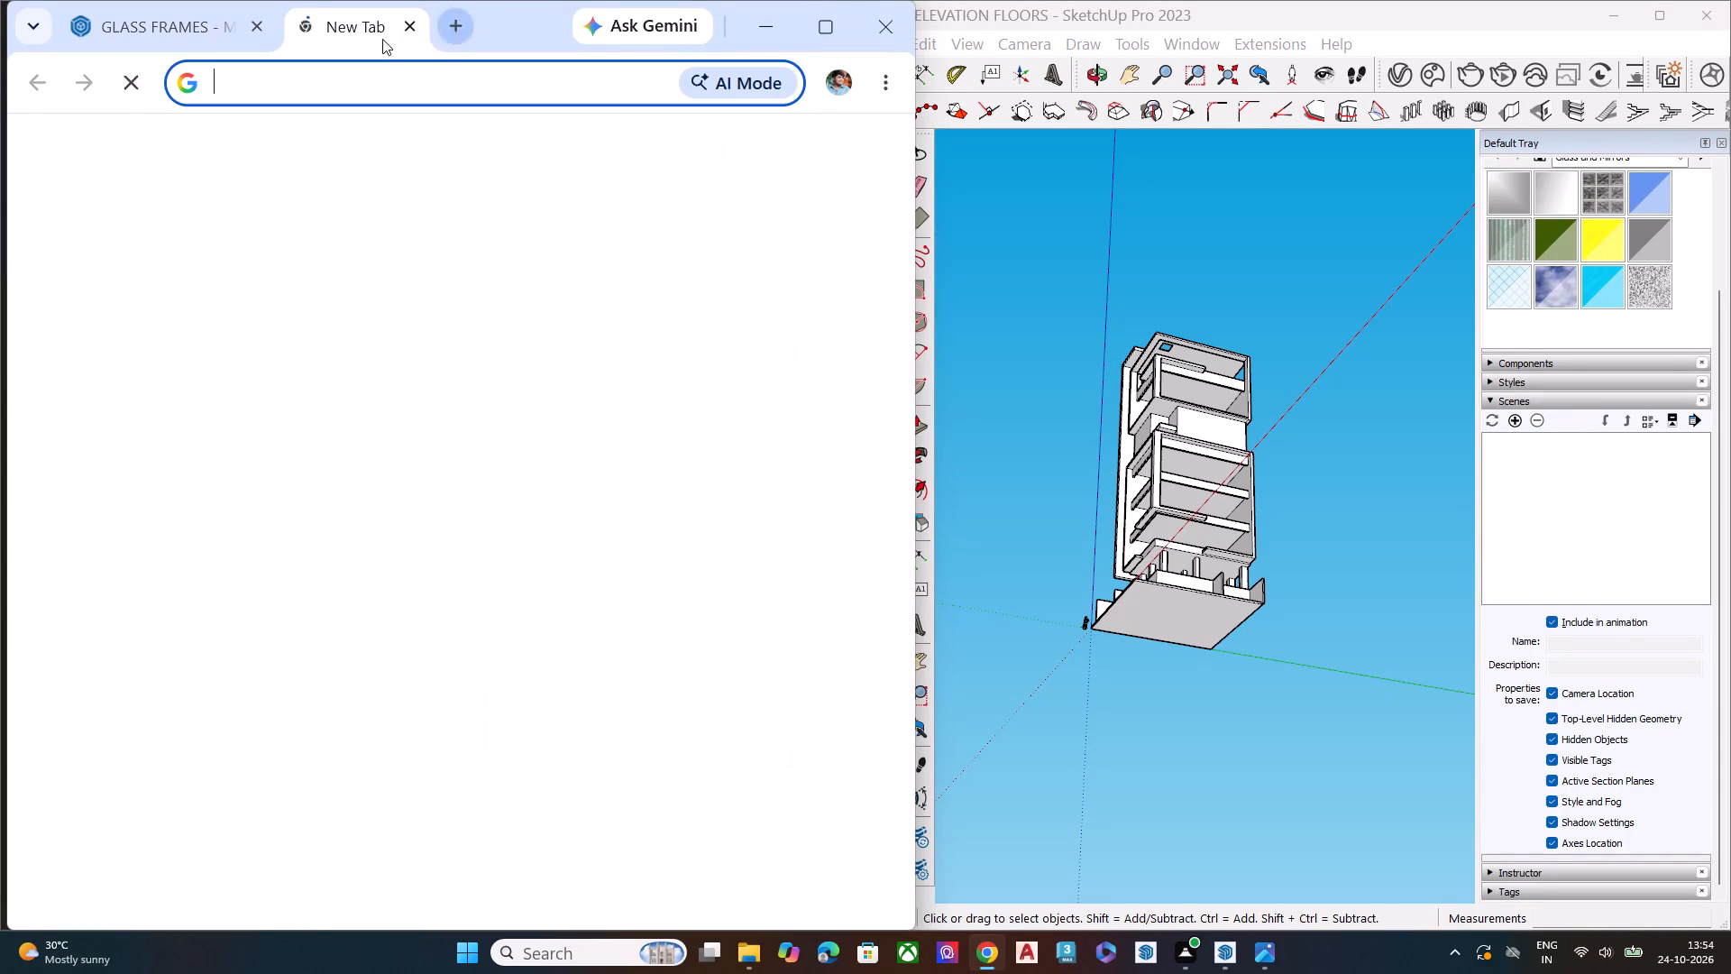
pyautogui.click(299, 510)
pyautogui.write('ELEVATION')
pyautogui.press('space')
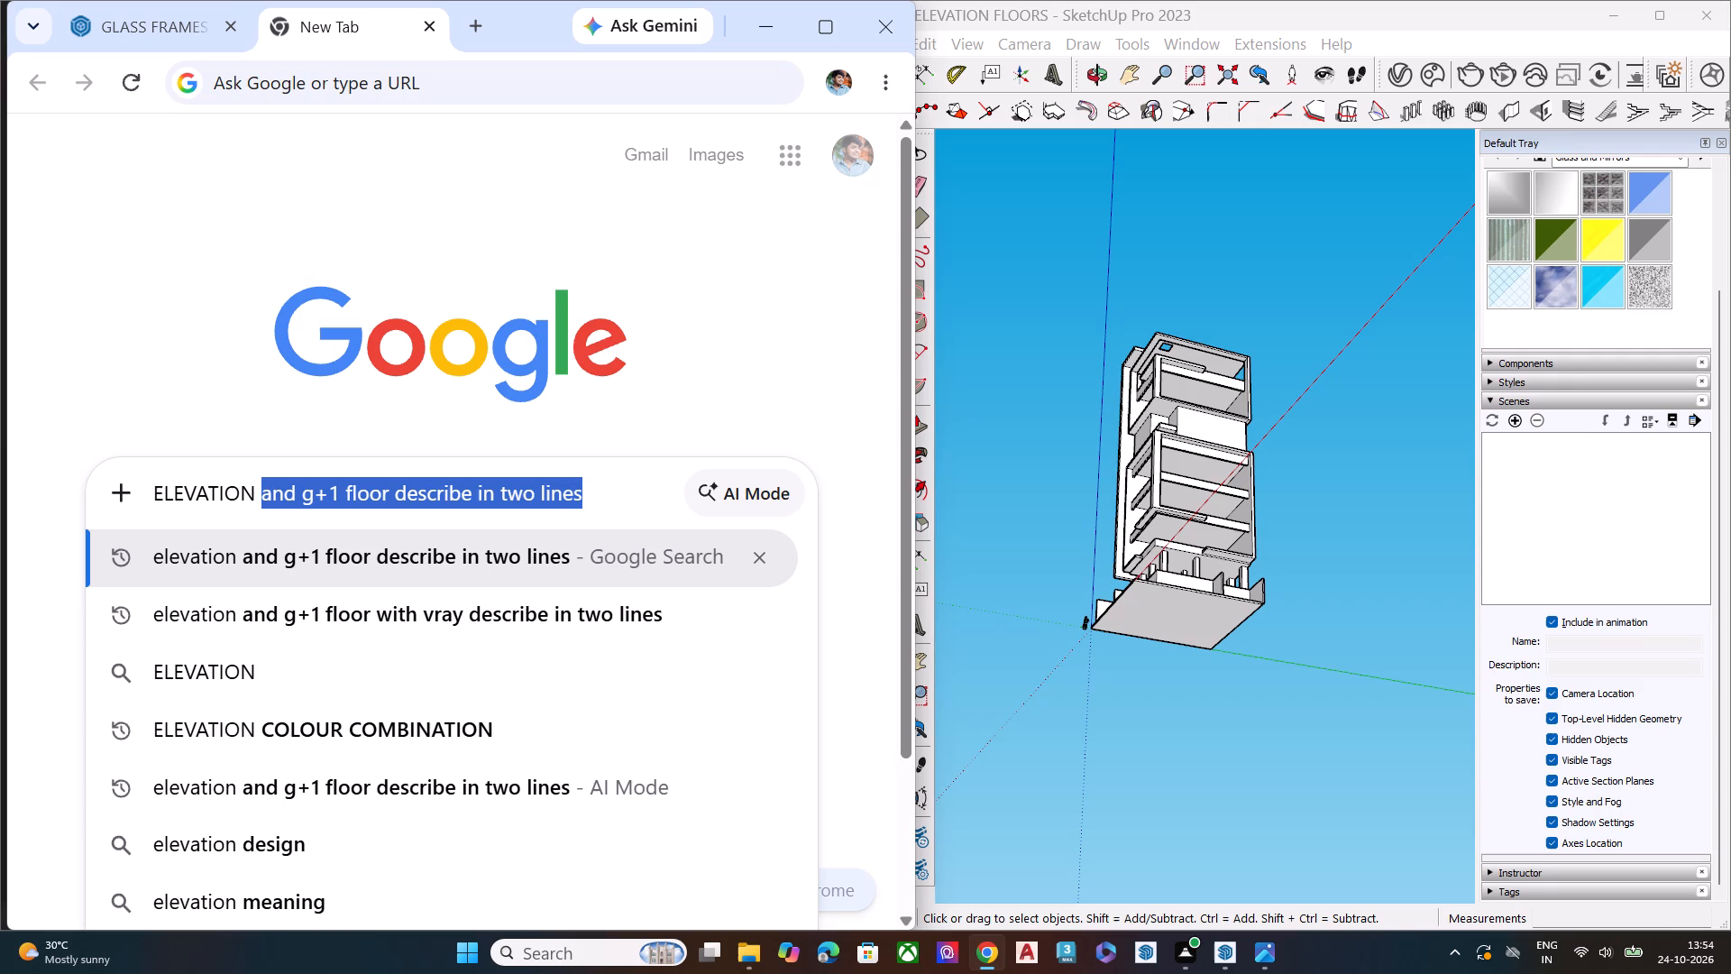
pyautogui.write('WINDOE')
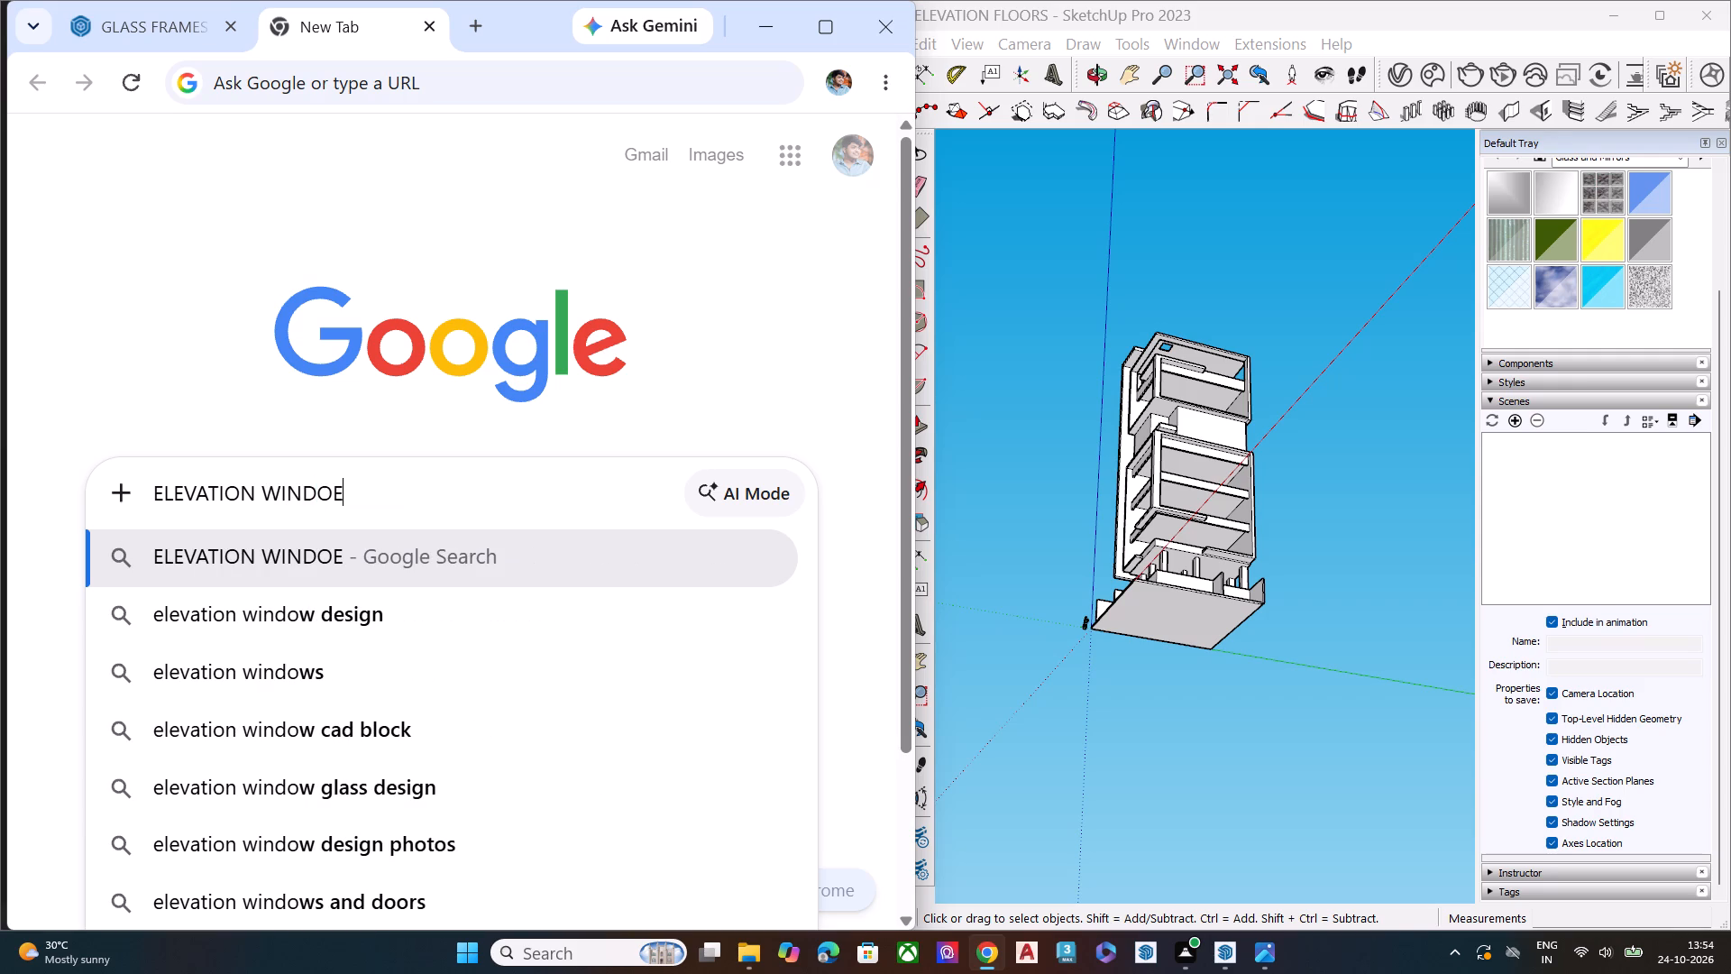
pyautogui.press('BackSpace')
pyautogui.write('W')
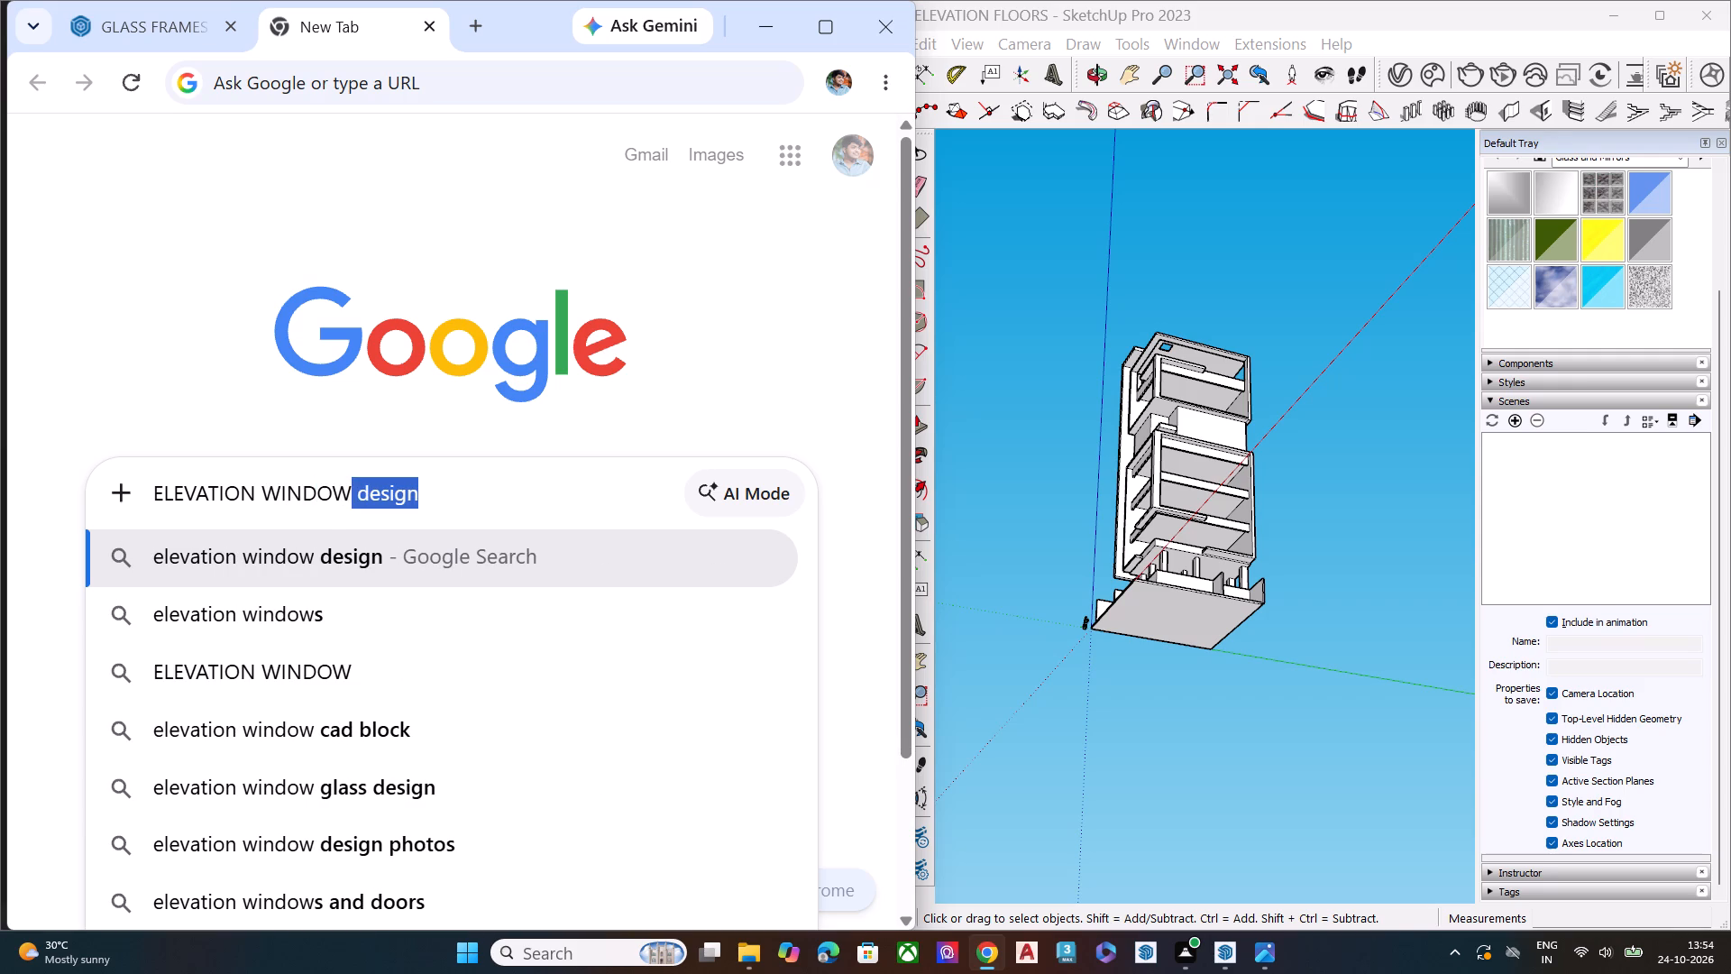
pyautogui.press('space')
pyautogui.write('FR')
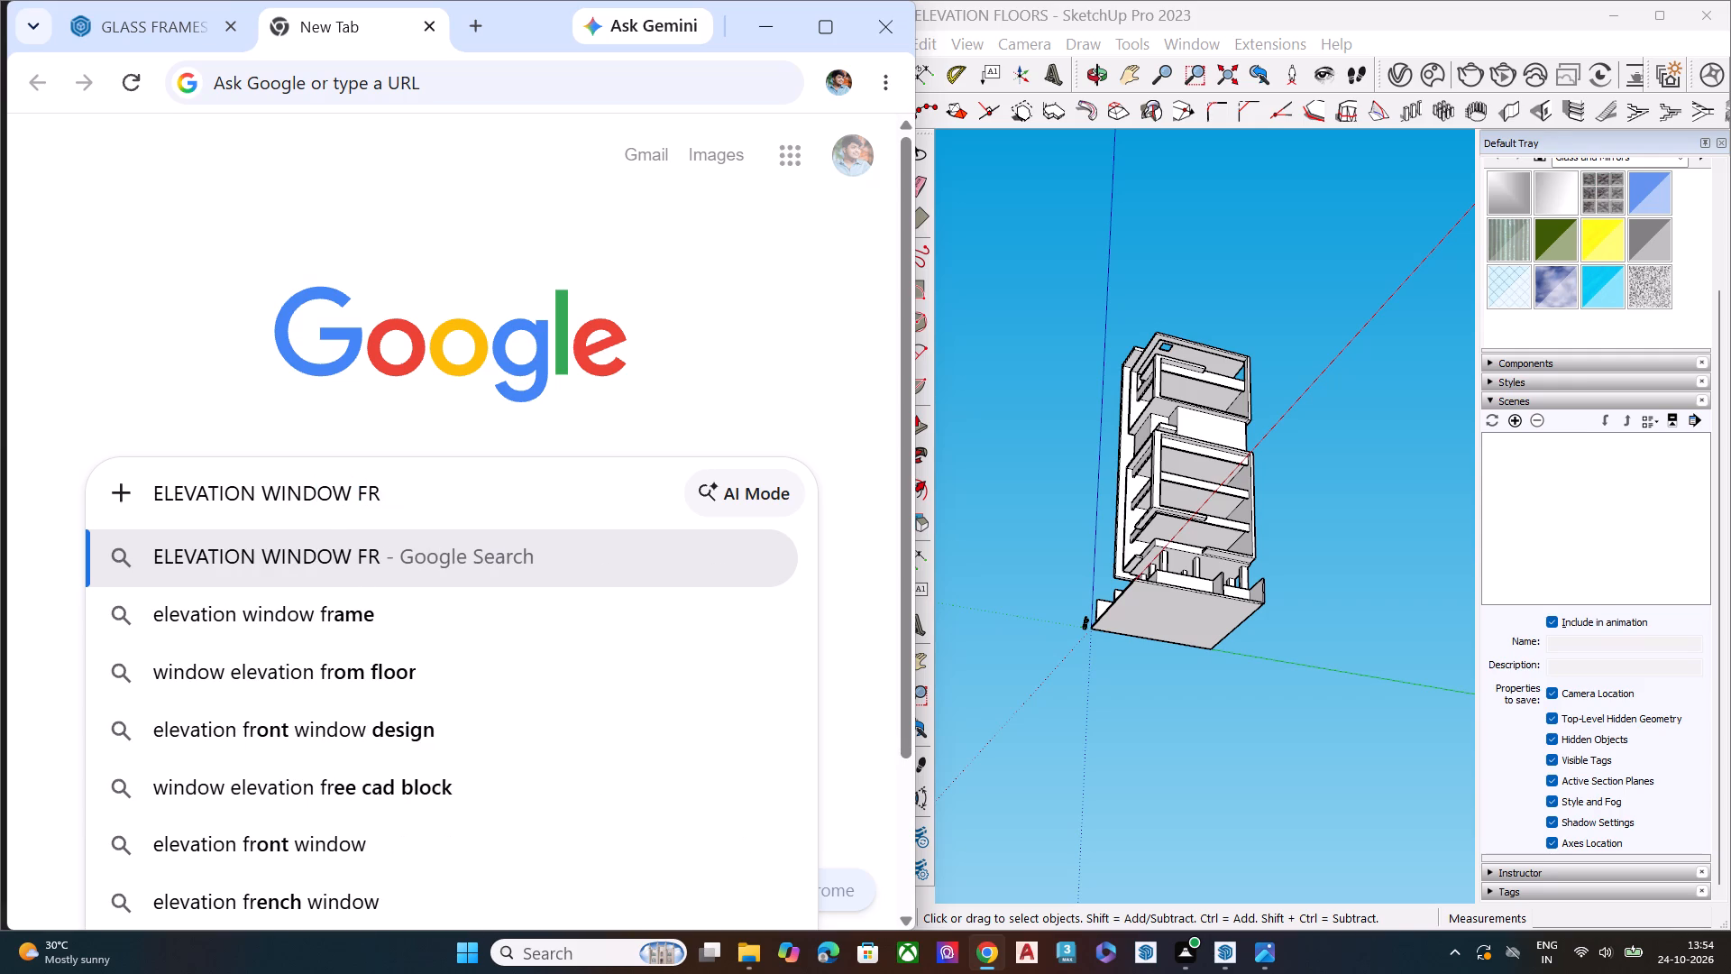
pyautogui.write('AMS')
pyautogui.press('Return')
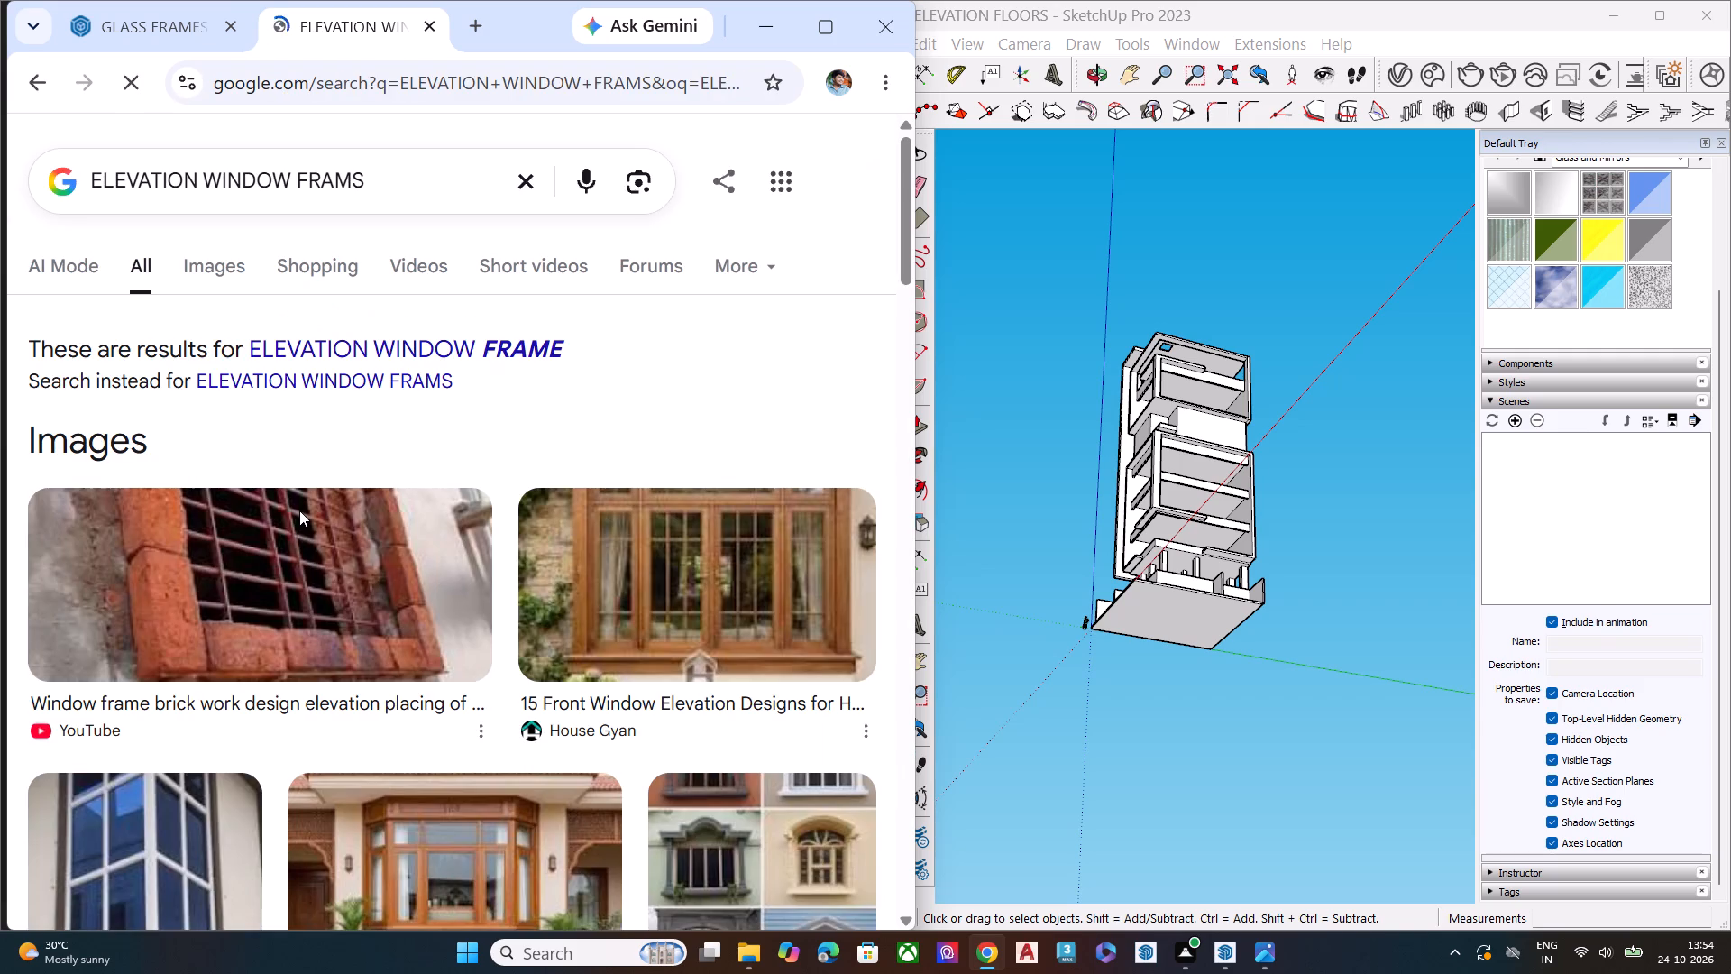
pyautogui.scroll(-4, 723, 633)
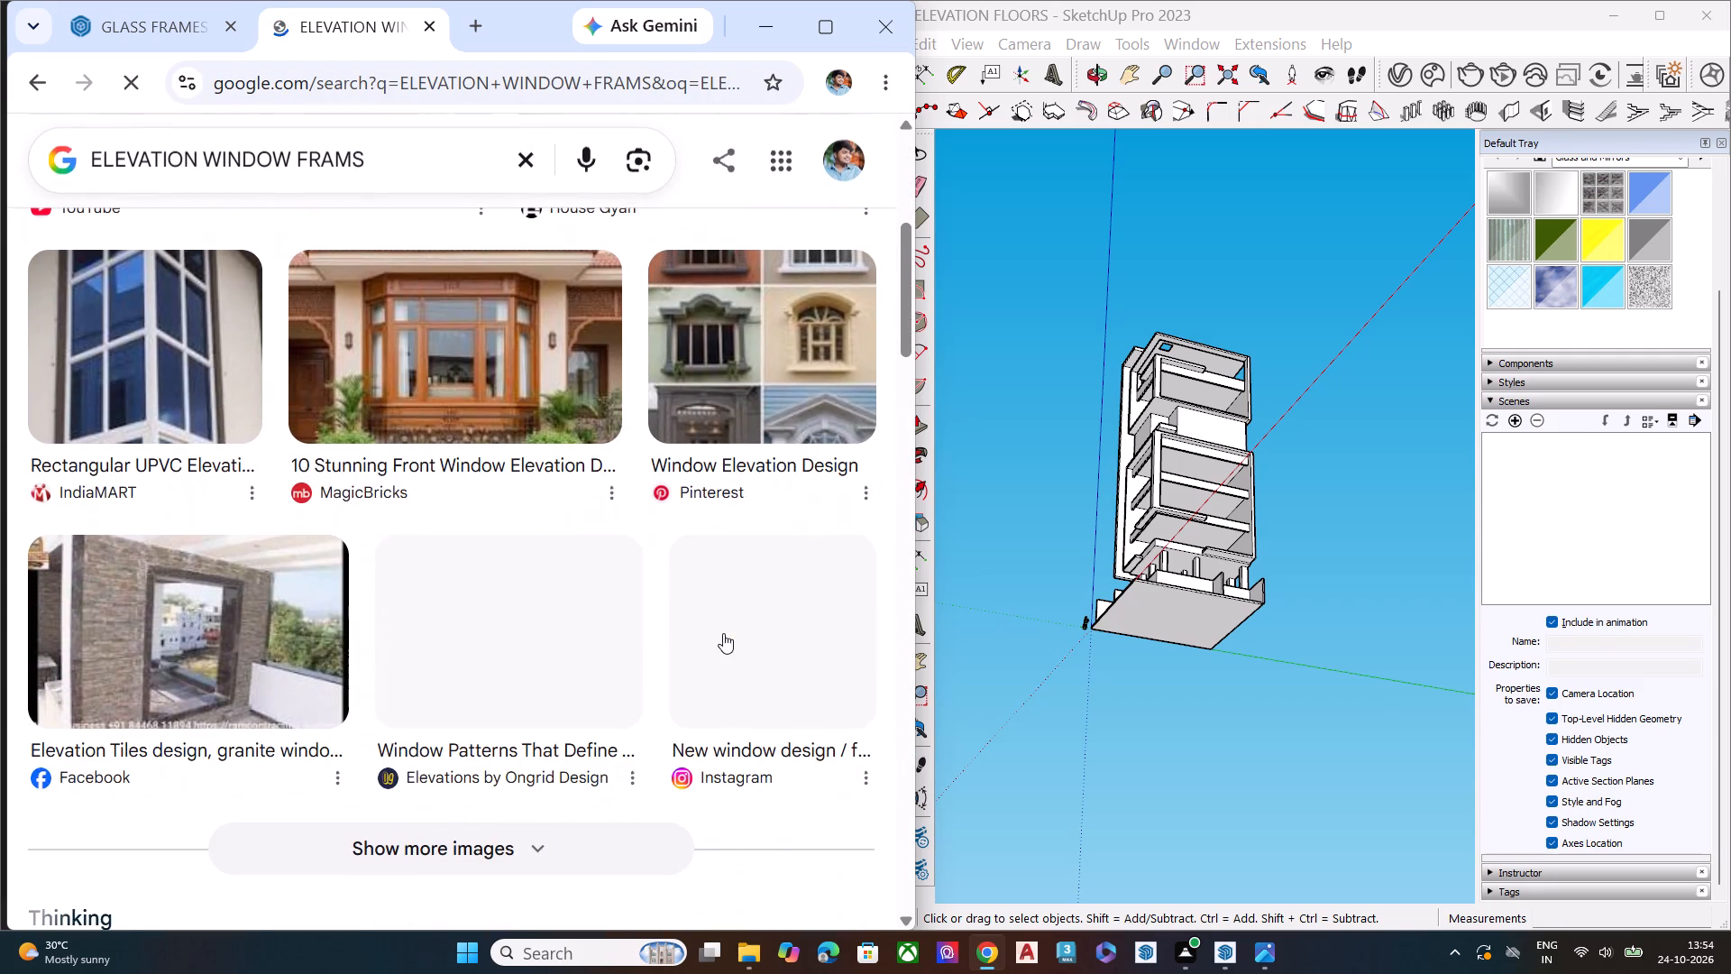
pyautogui.scroll(3, 332, 151)
# Extend the search to "ELEVATION WINDOW FRAMS IN SKETCHUP", look through the results and close the search tab.
pyautogui.click(409, 167)
pyautogui.press('space')
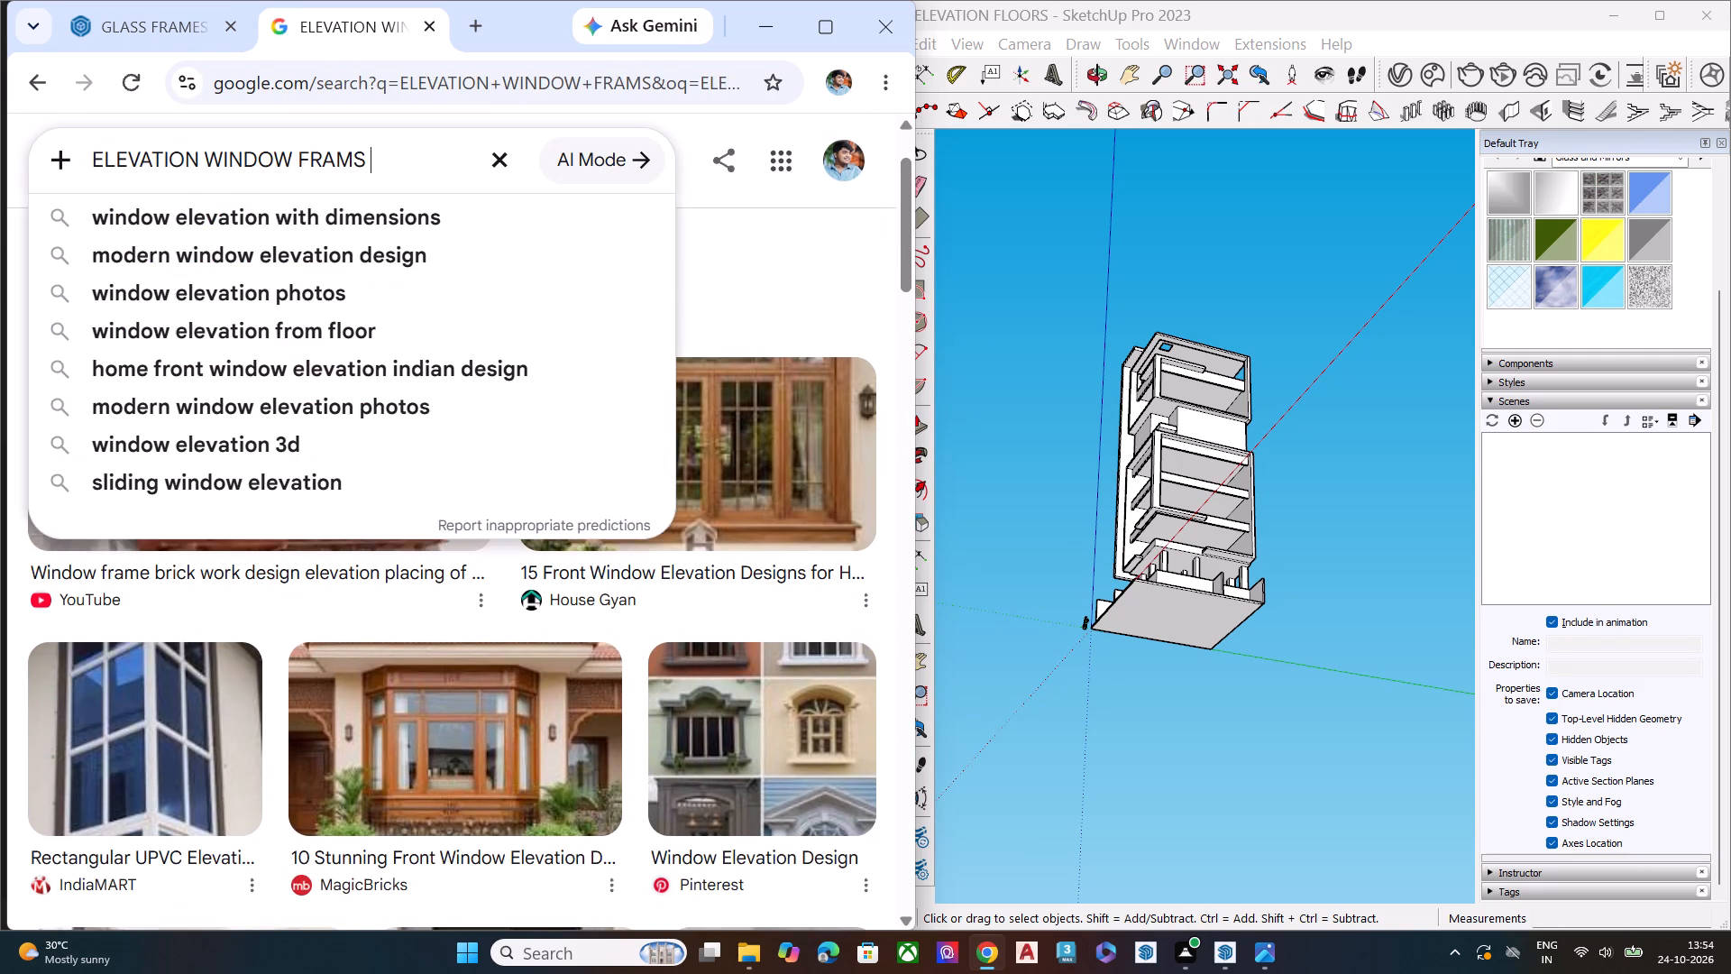
pyautogui.write('IN SKETCH')
pyautogui.press('i')
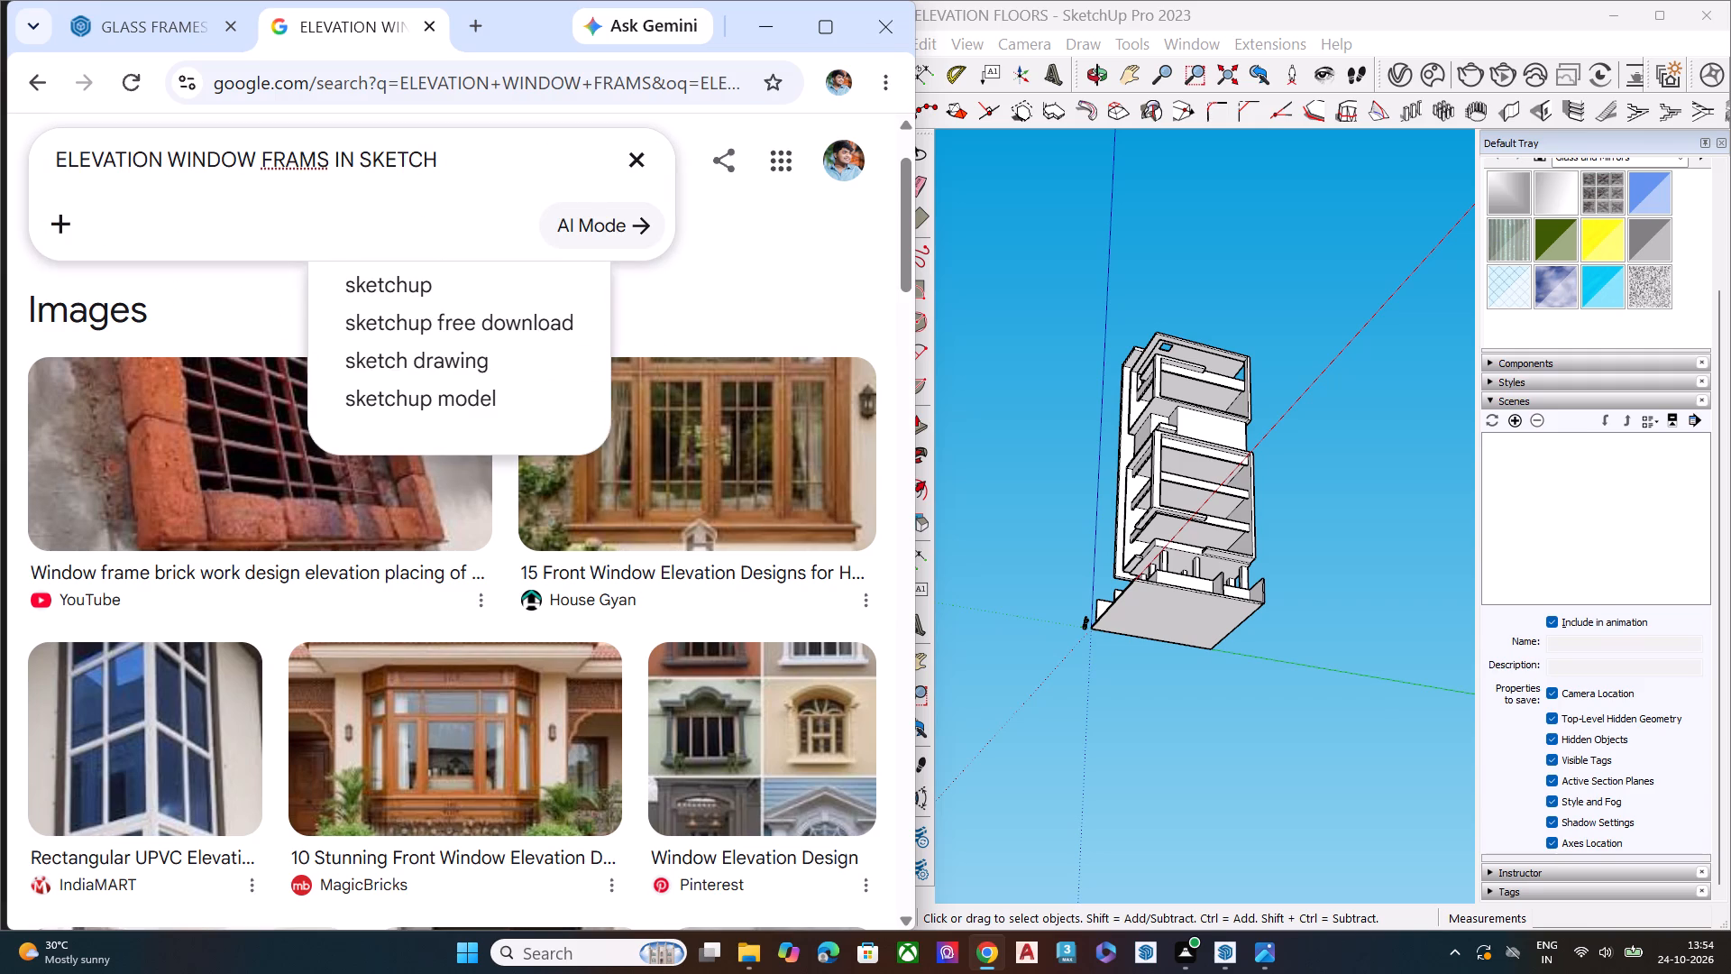
pyautogui.press('BackSpace')
pyautogui.write('UP')
pyautogui.press('Return')
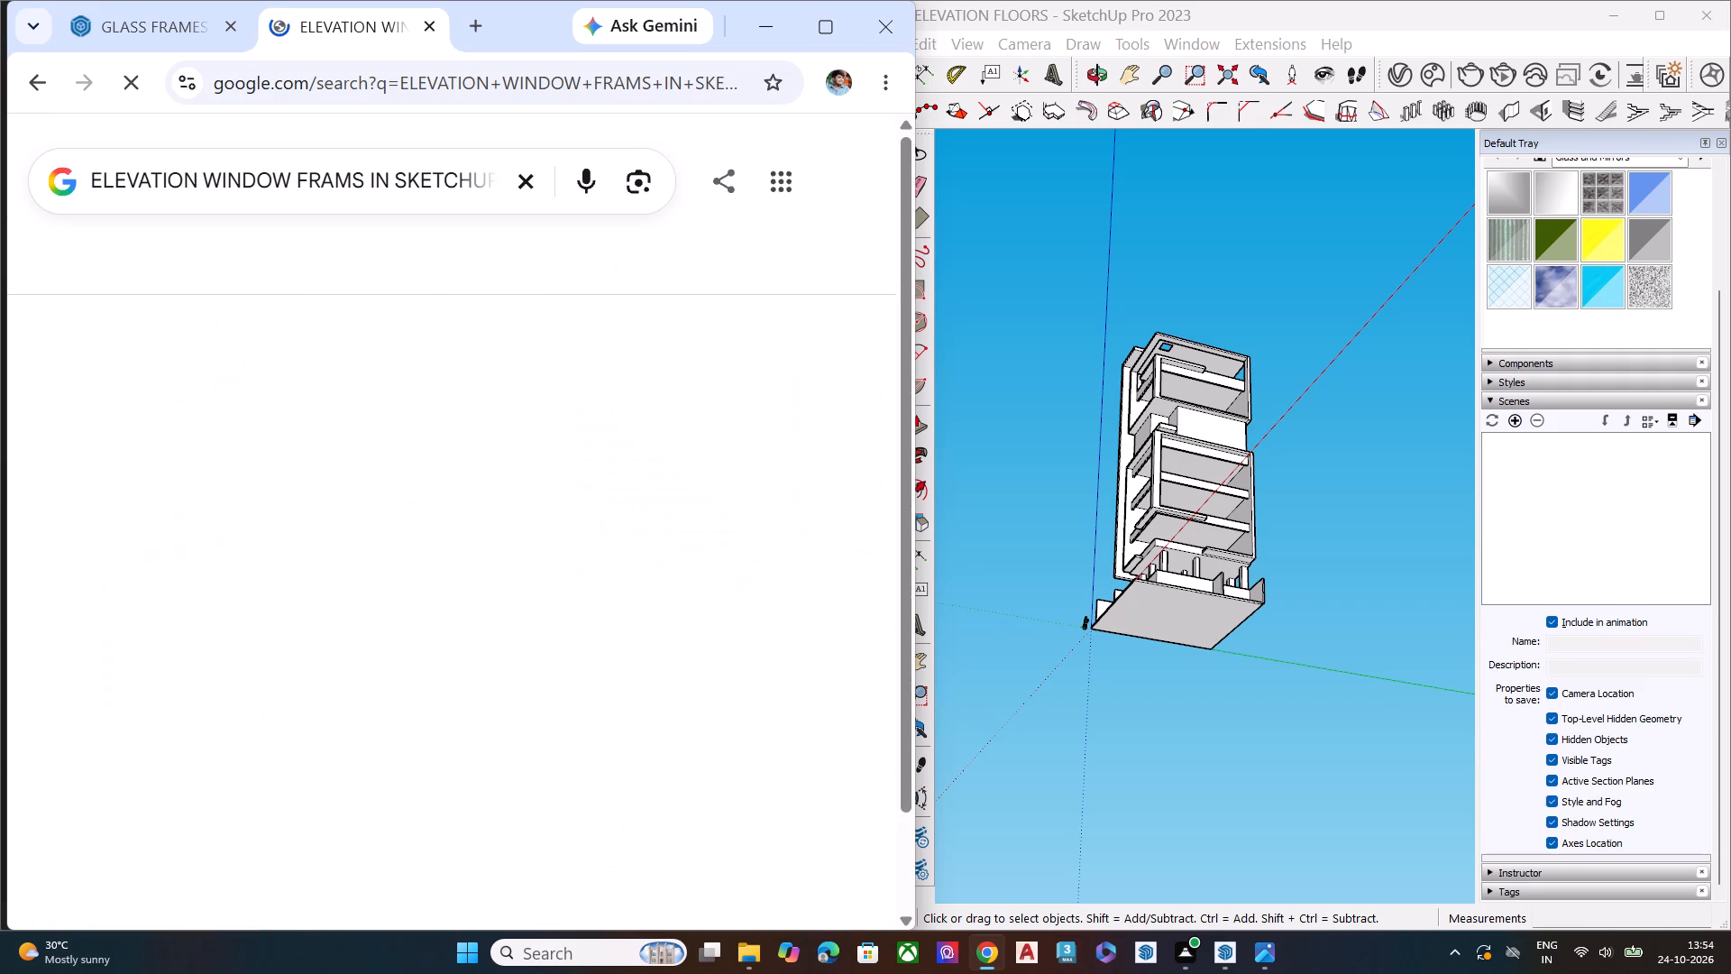
pyautogui.scroll(-1, 408, 167)
pyautogui.scroll(1, 157, 346)
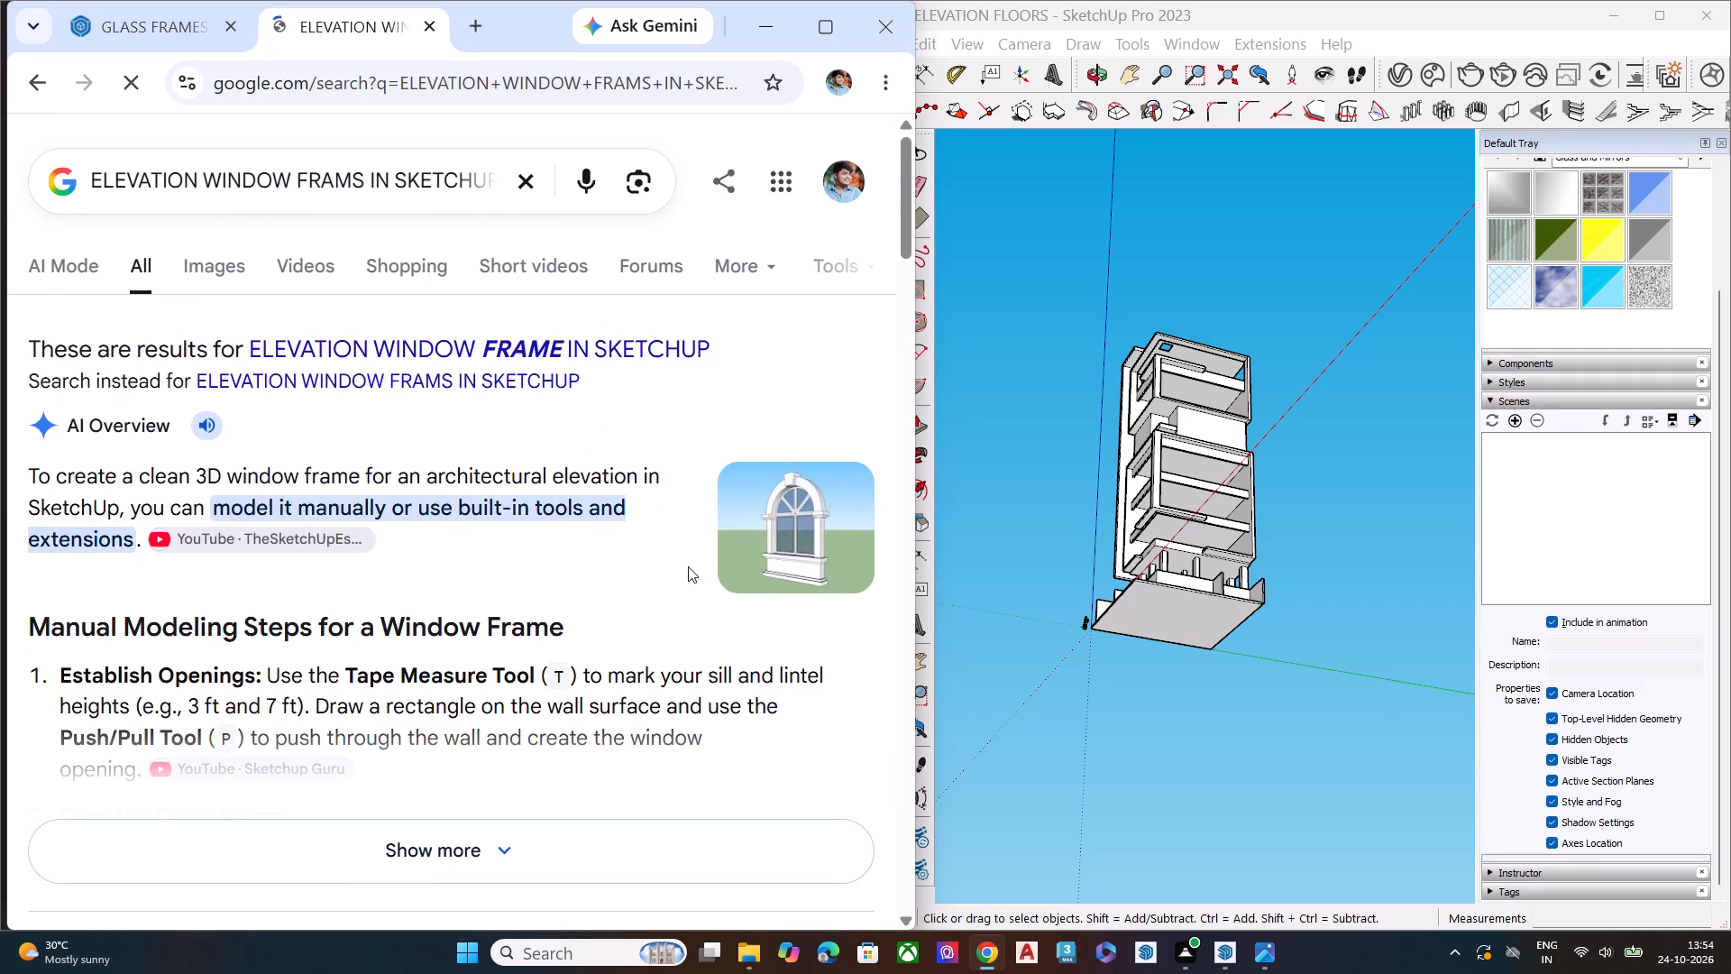
pyautogui.scroll(-8, 762, 499)
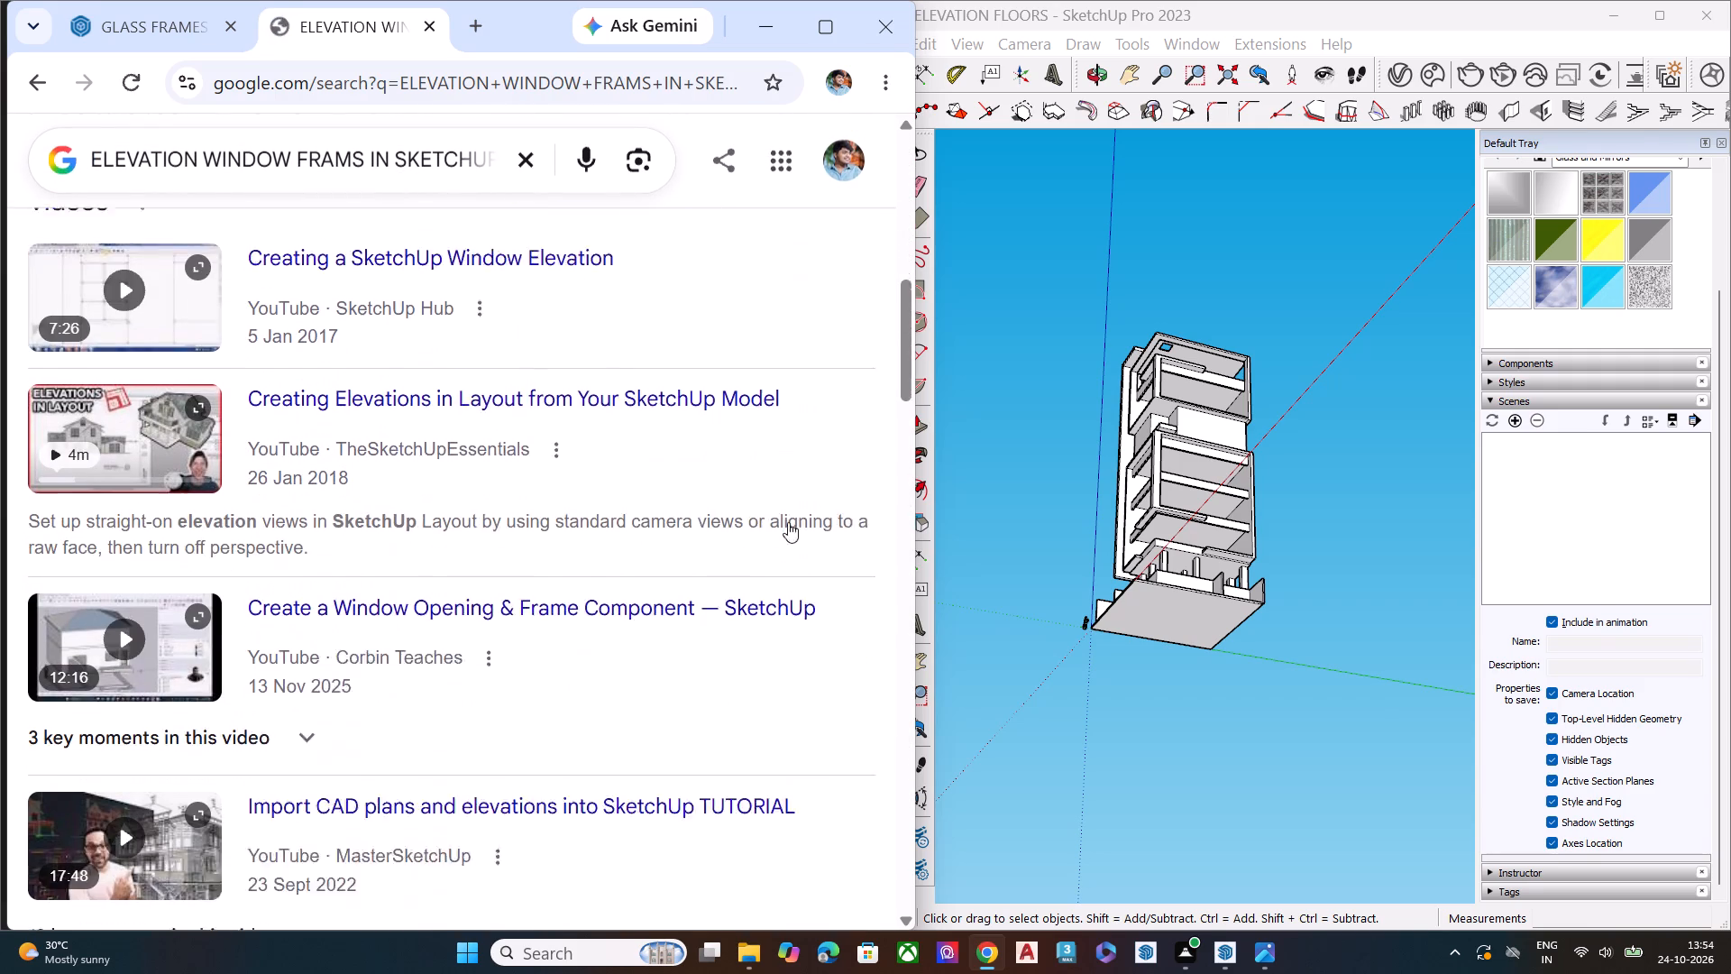
pyautogui.scroll(-7, 225, 735)
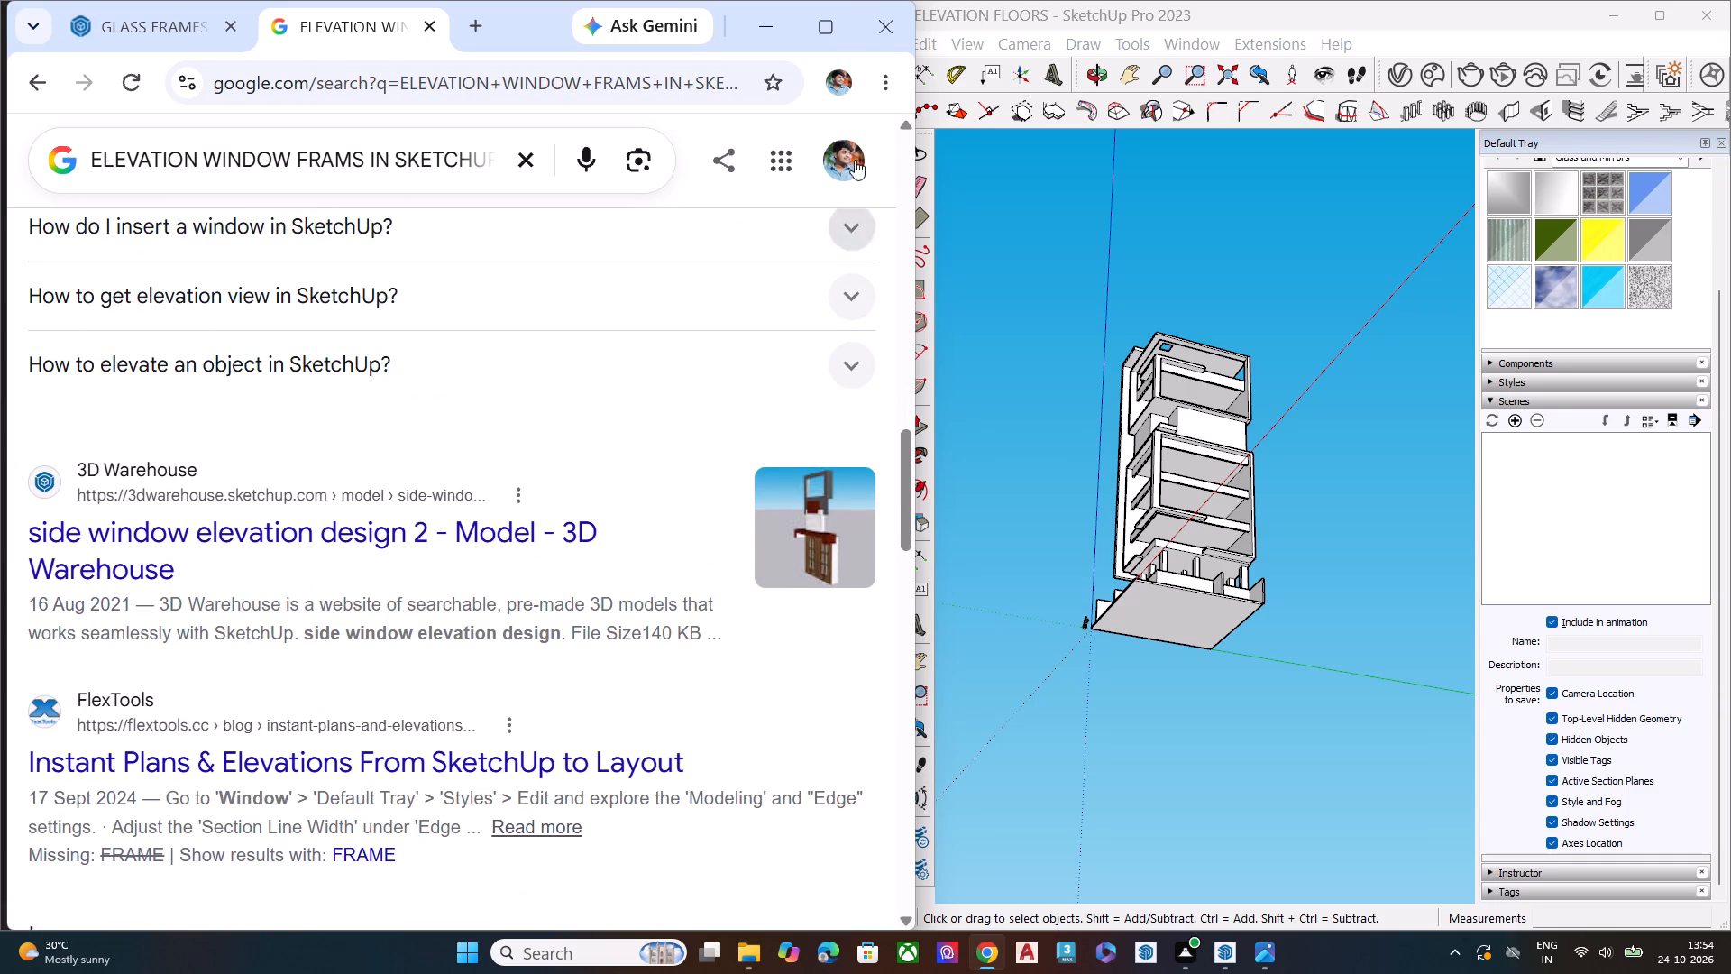
pyautogui.click(433, 35)
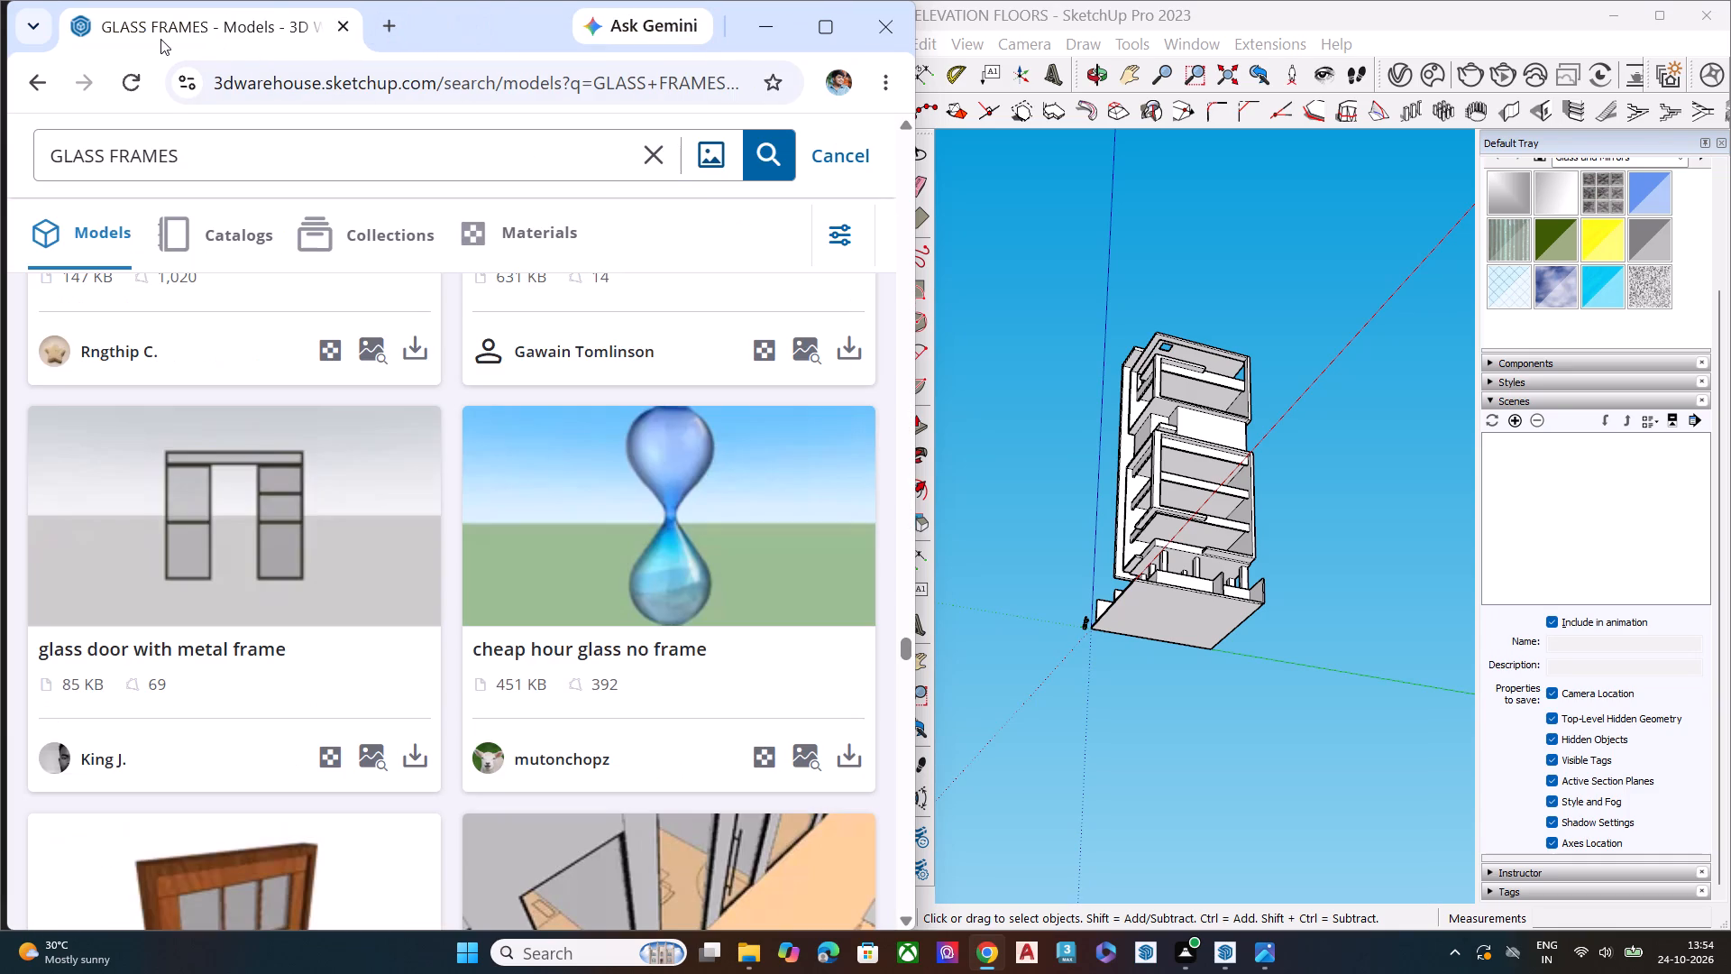
# Minimise the browser and compare the SketchUp tower's floors and corner frames with the building in the reference image.
pyautogui.scroll(-4, 715, 602)
pyautogui.scroll(6, 715, 602)
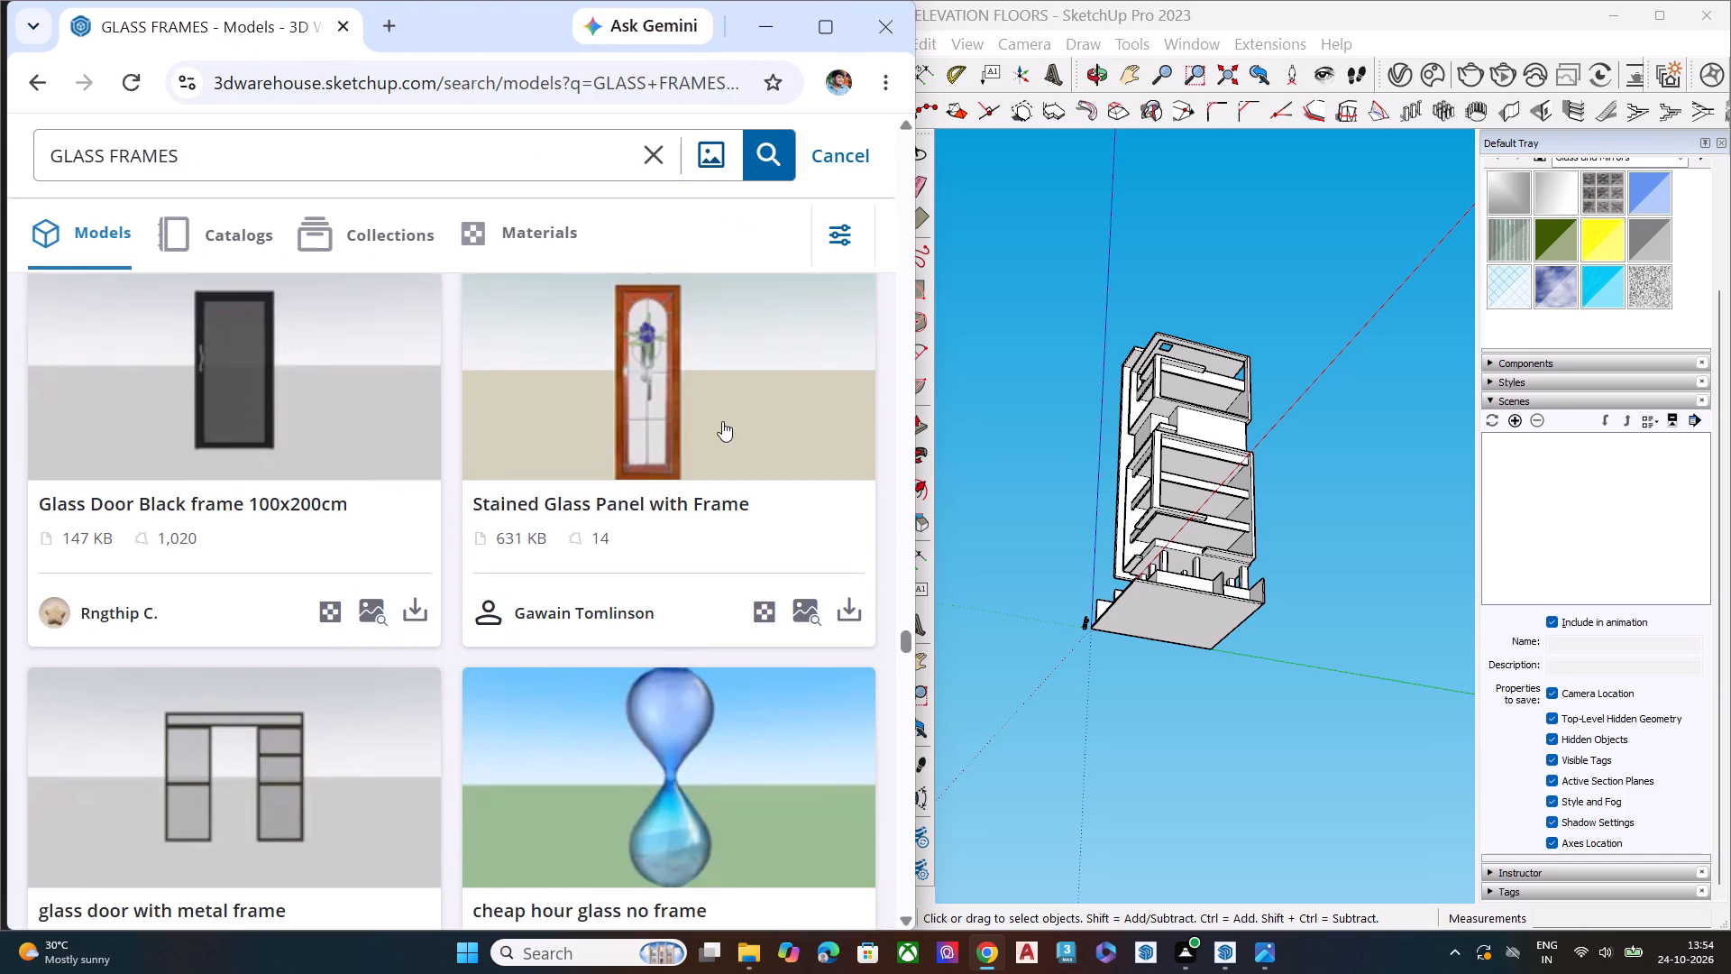
pyautogui.click(771, 28)
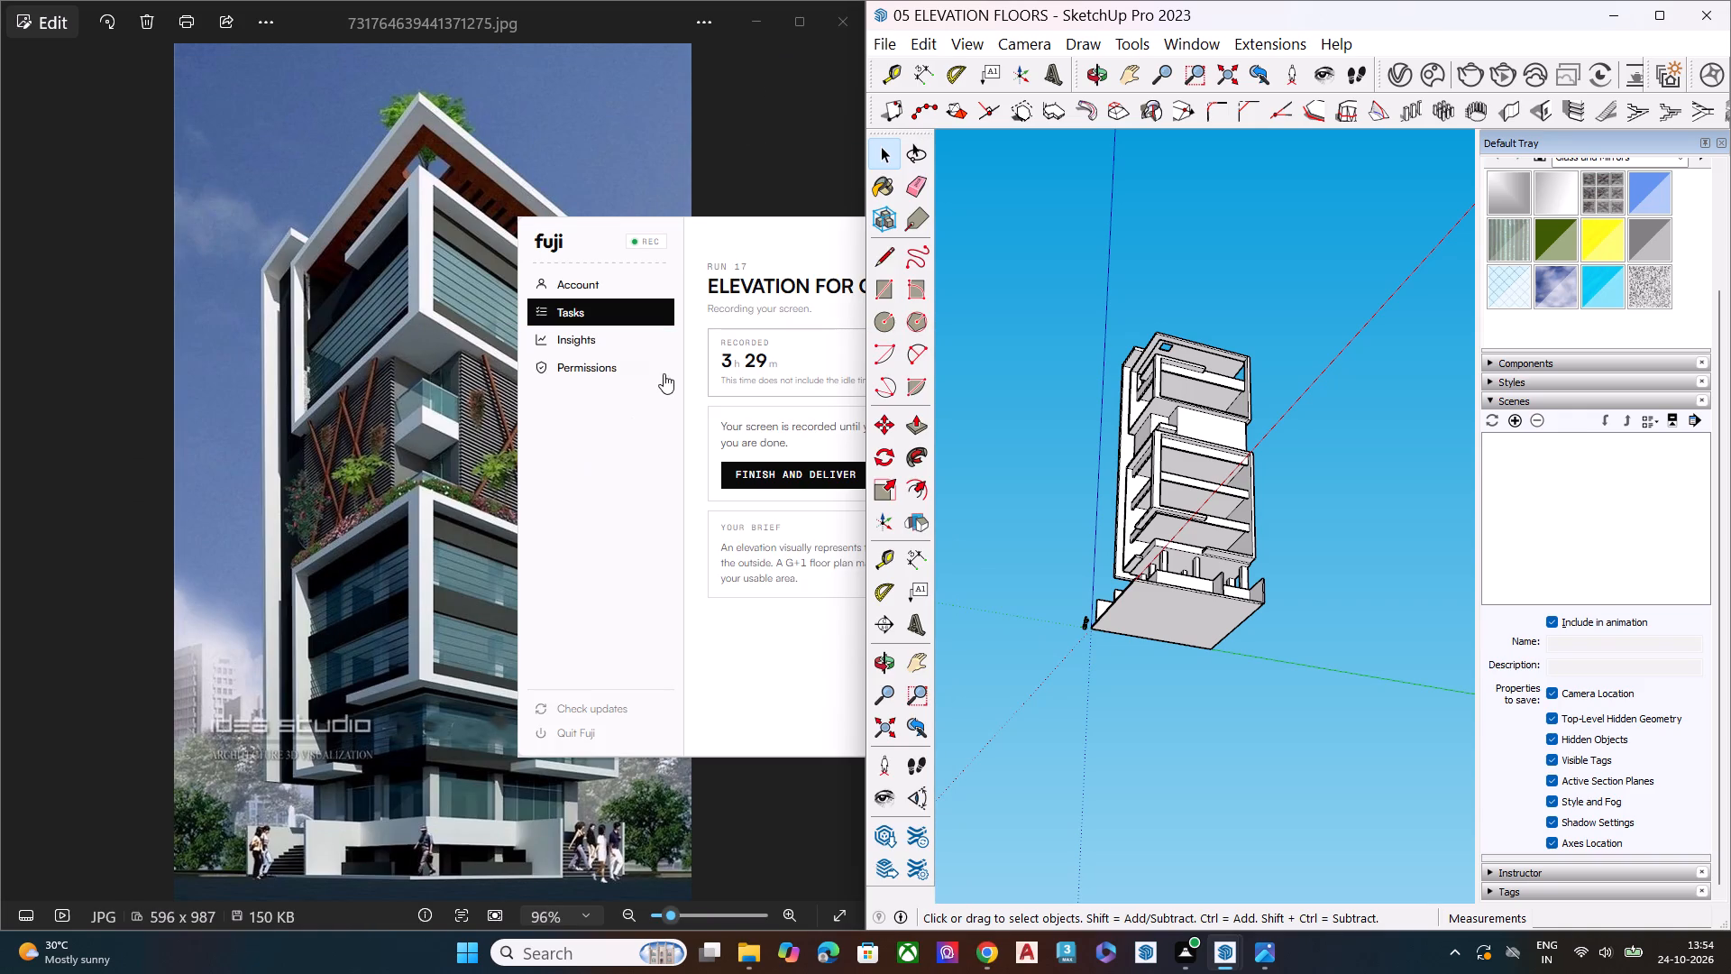
pyautogui.click(583, 19)
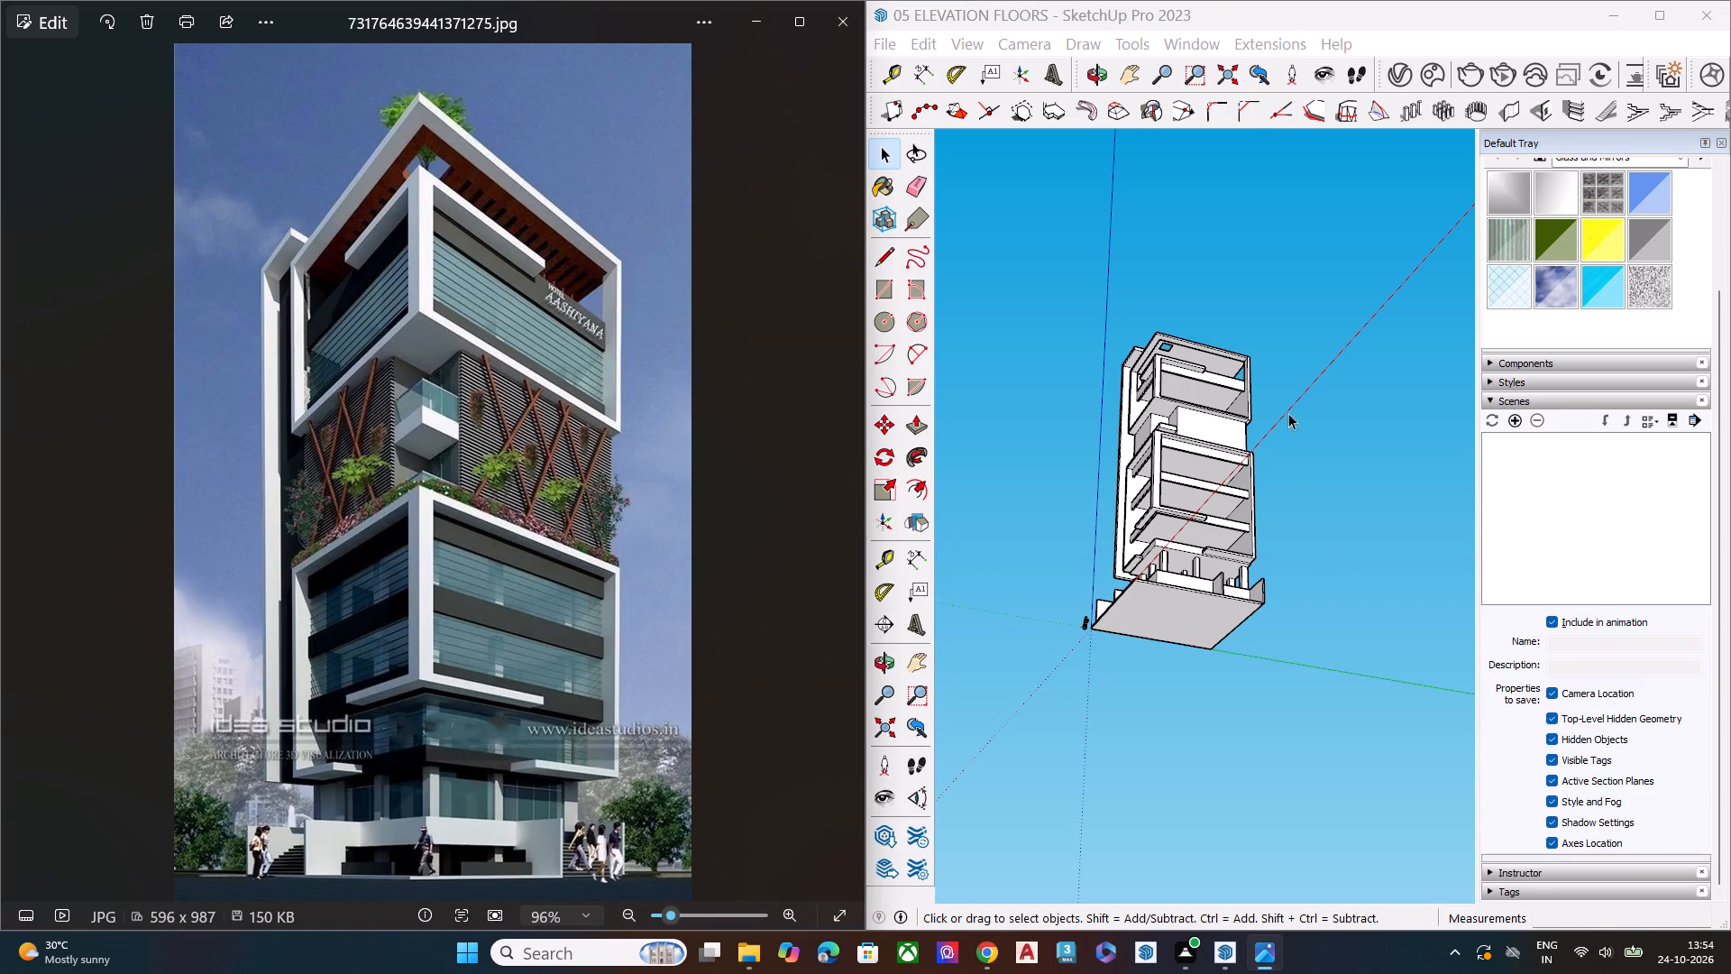
pyautogui.scroll(-9, 1236, 432)
pyautogui.moveTo(1247, 545); pyautogui.dragTo(1231, 672, button='middle')
pyautogui.press('space')
pyautogui.scroll(2, 1226, 406)
pyautogui.scroll(-1, 1226, 406)
pyautogui.scroll(2, 1226, 406)
pyautogui.scroll(-1, 1226, 408)
pyautogui.scroll(1, 1230, 427)
pyautogui.scroll(-1, 1230, 429)
pyautogui.scroll(2, 1231, 433)
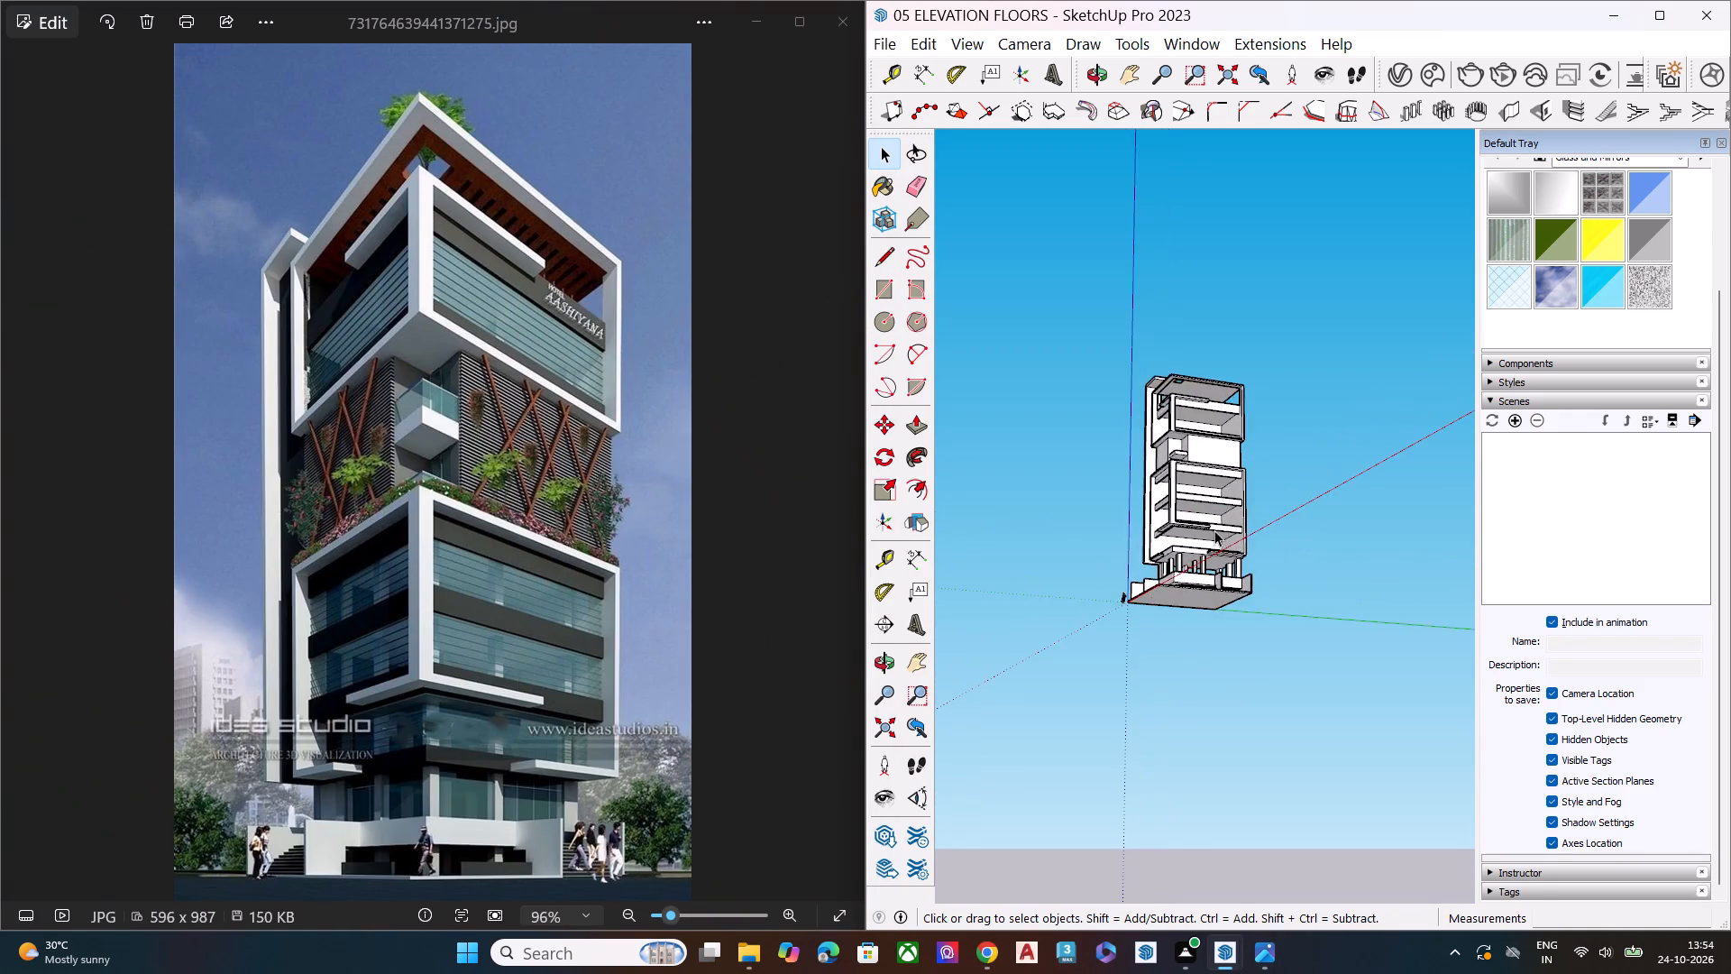
pyautogui.moveTo(1216, 540); pyautogui.dragTo(1244, 725, button='middle')
pyautogui.scroll(2, 1204, 683)
pyautogui.scroll(-2, 1131, 612)
pyautogui.scroll(3, 1131, 611)
pyautogui.moveTo(1113, 583); pyautogui.dragTo(1232, 574, button='middle')
pyautogui.scroll(-2, 453, 583)
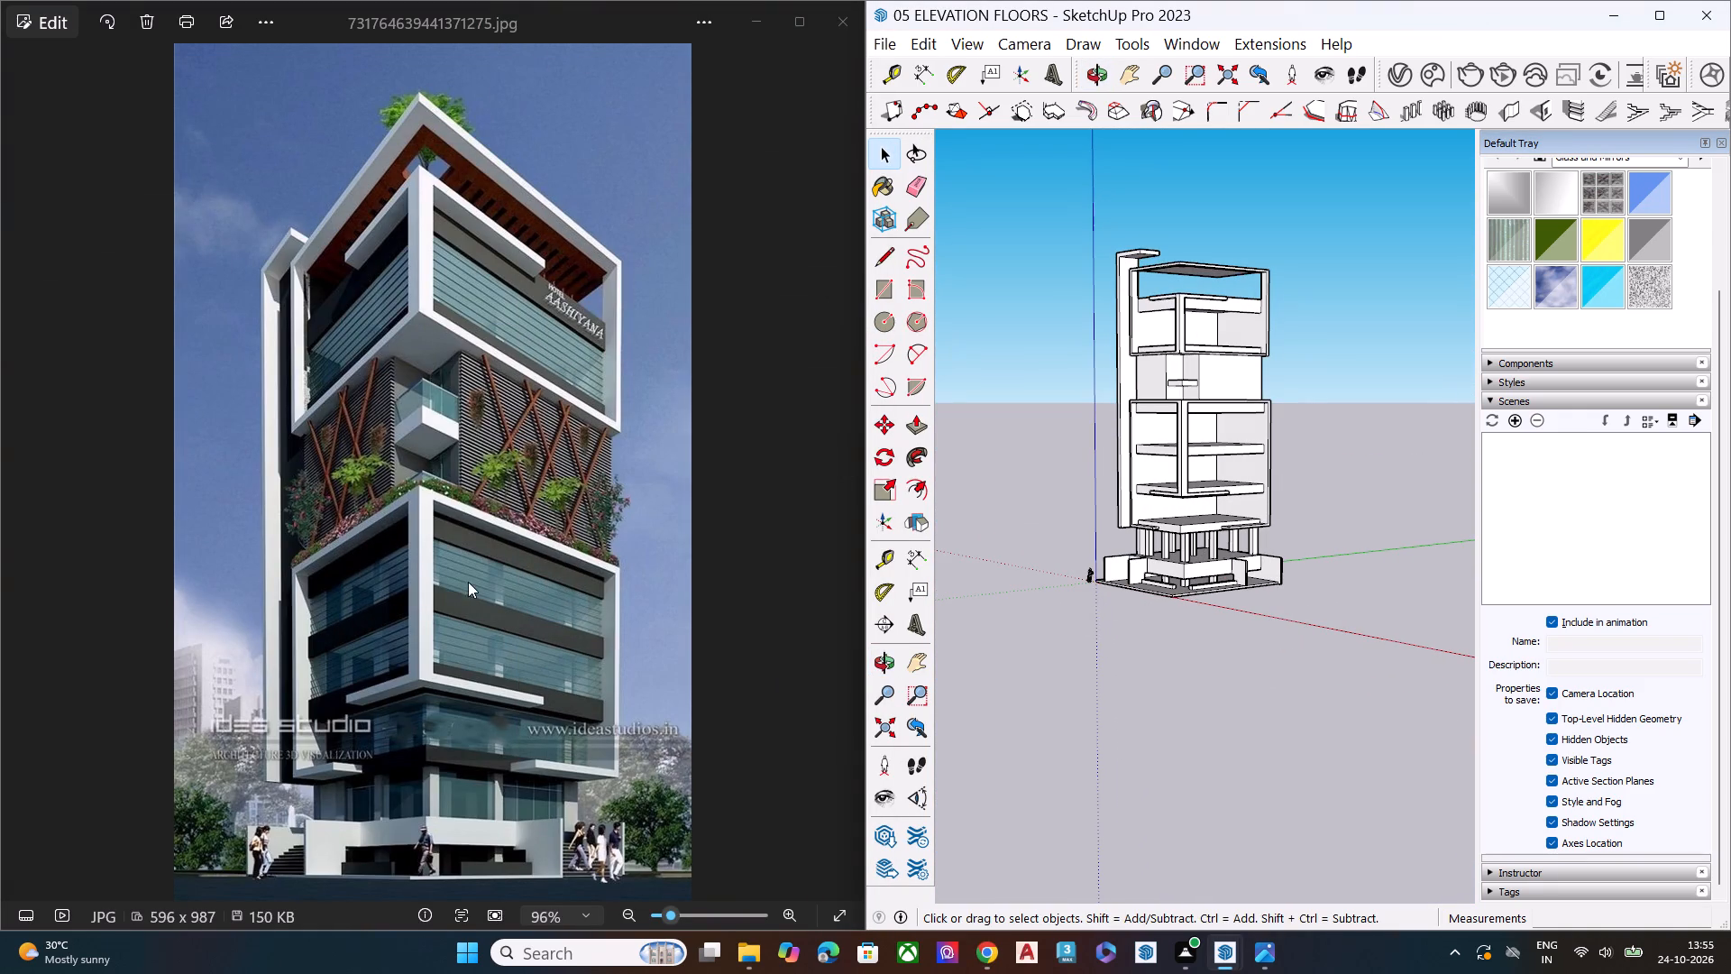
pyautogui.scroll(6, 1569, 263)
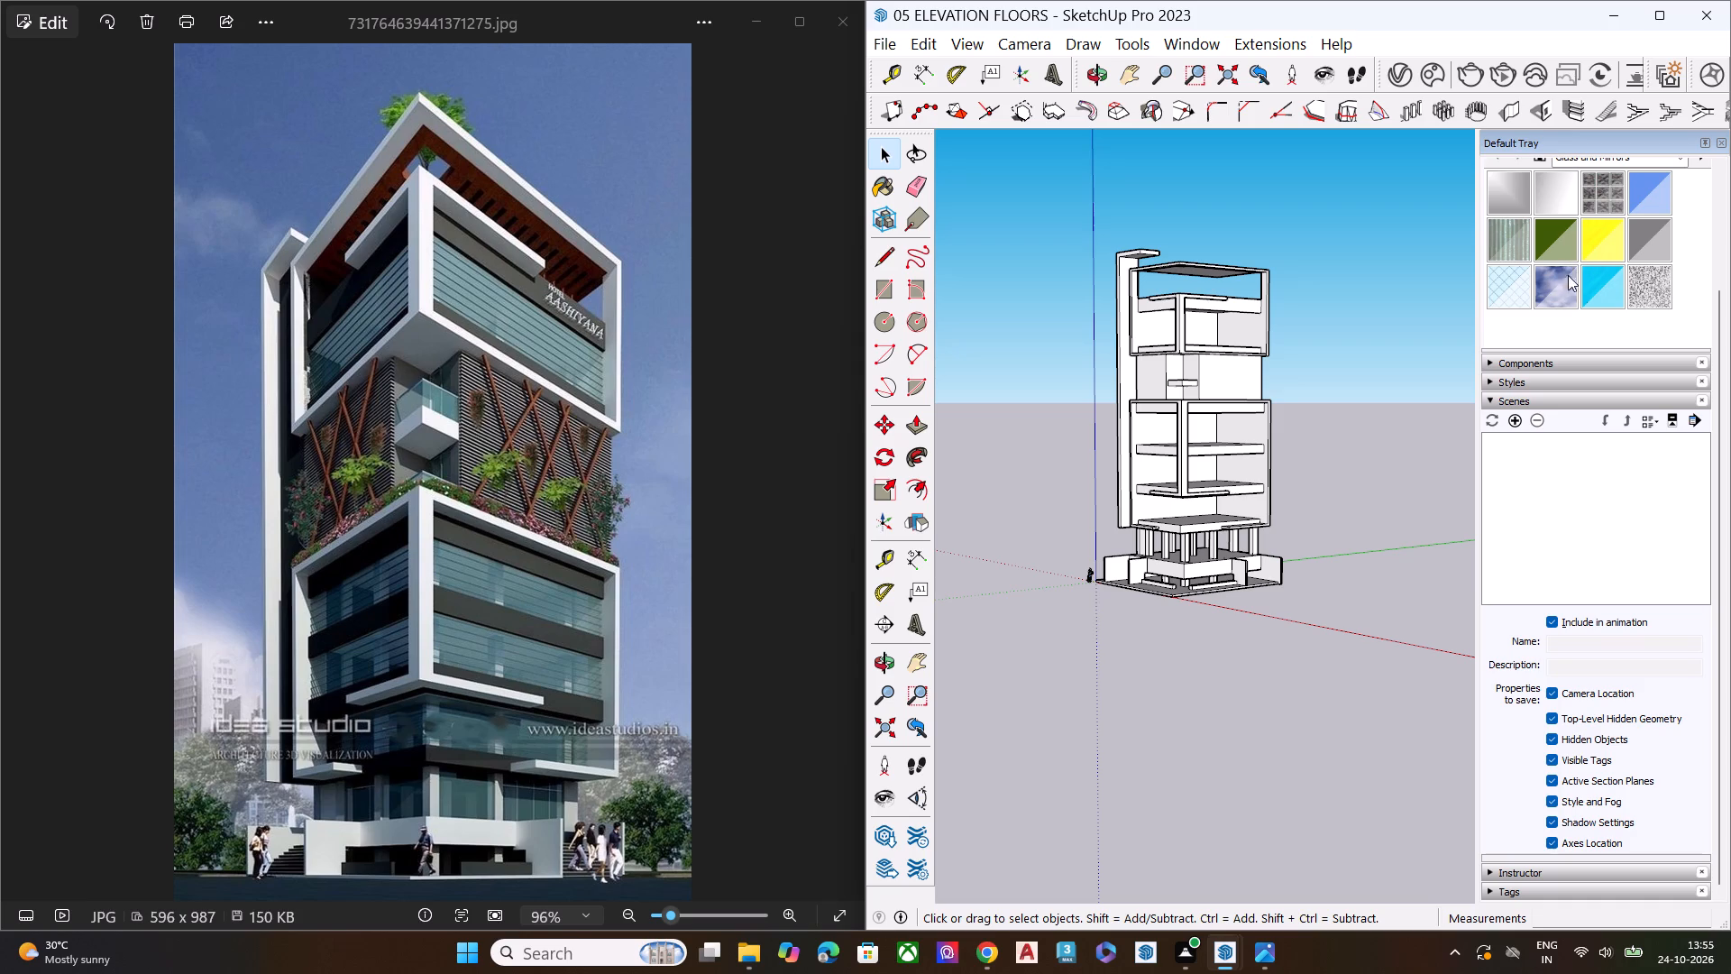
# Collapse the Scenes section of the default tray.
pyautogui.moveTo(1719, 328); pyautogui.dragTo(1714, 207)
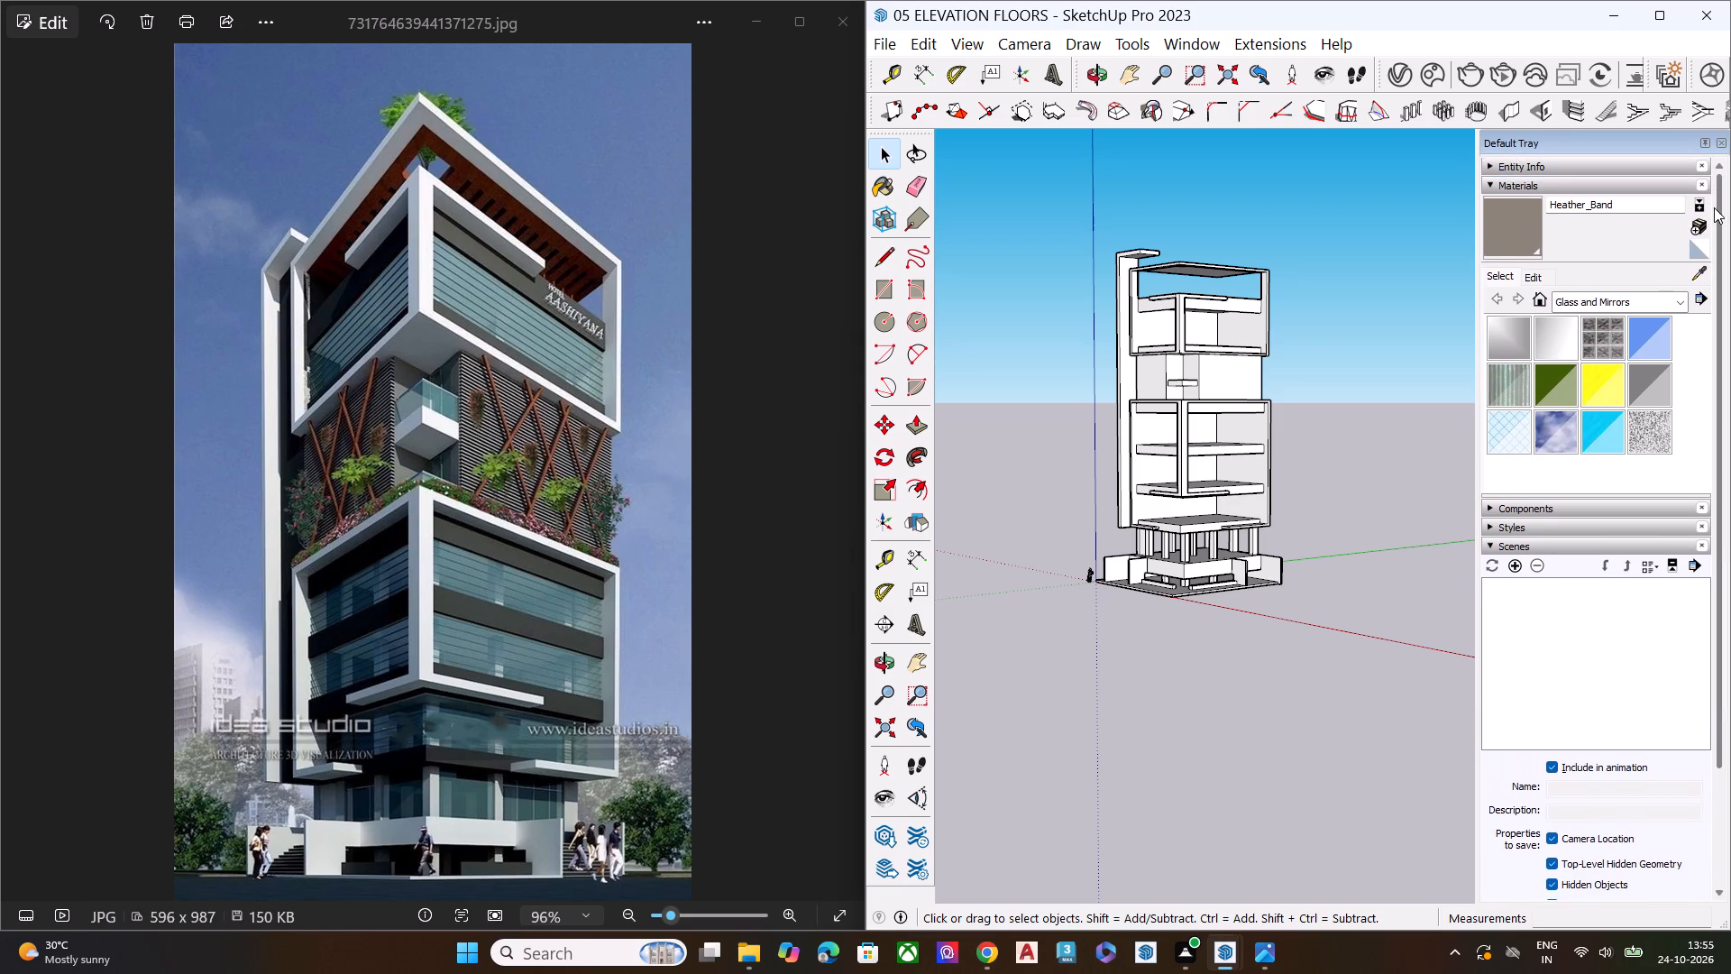
pyautogui.moveTo(1714, 207); pyautogui.dragTo(1715, 196)
pyautogui.click(1531, 547)
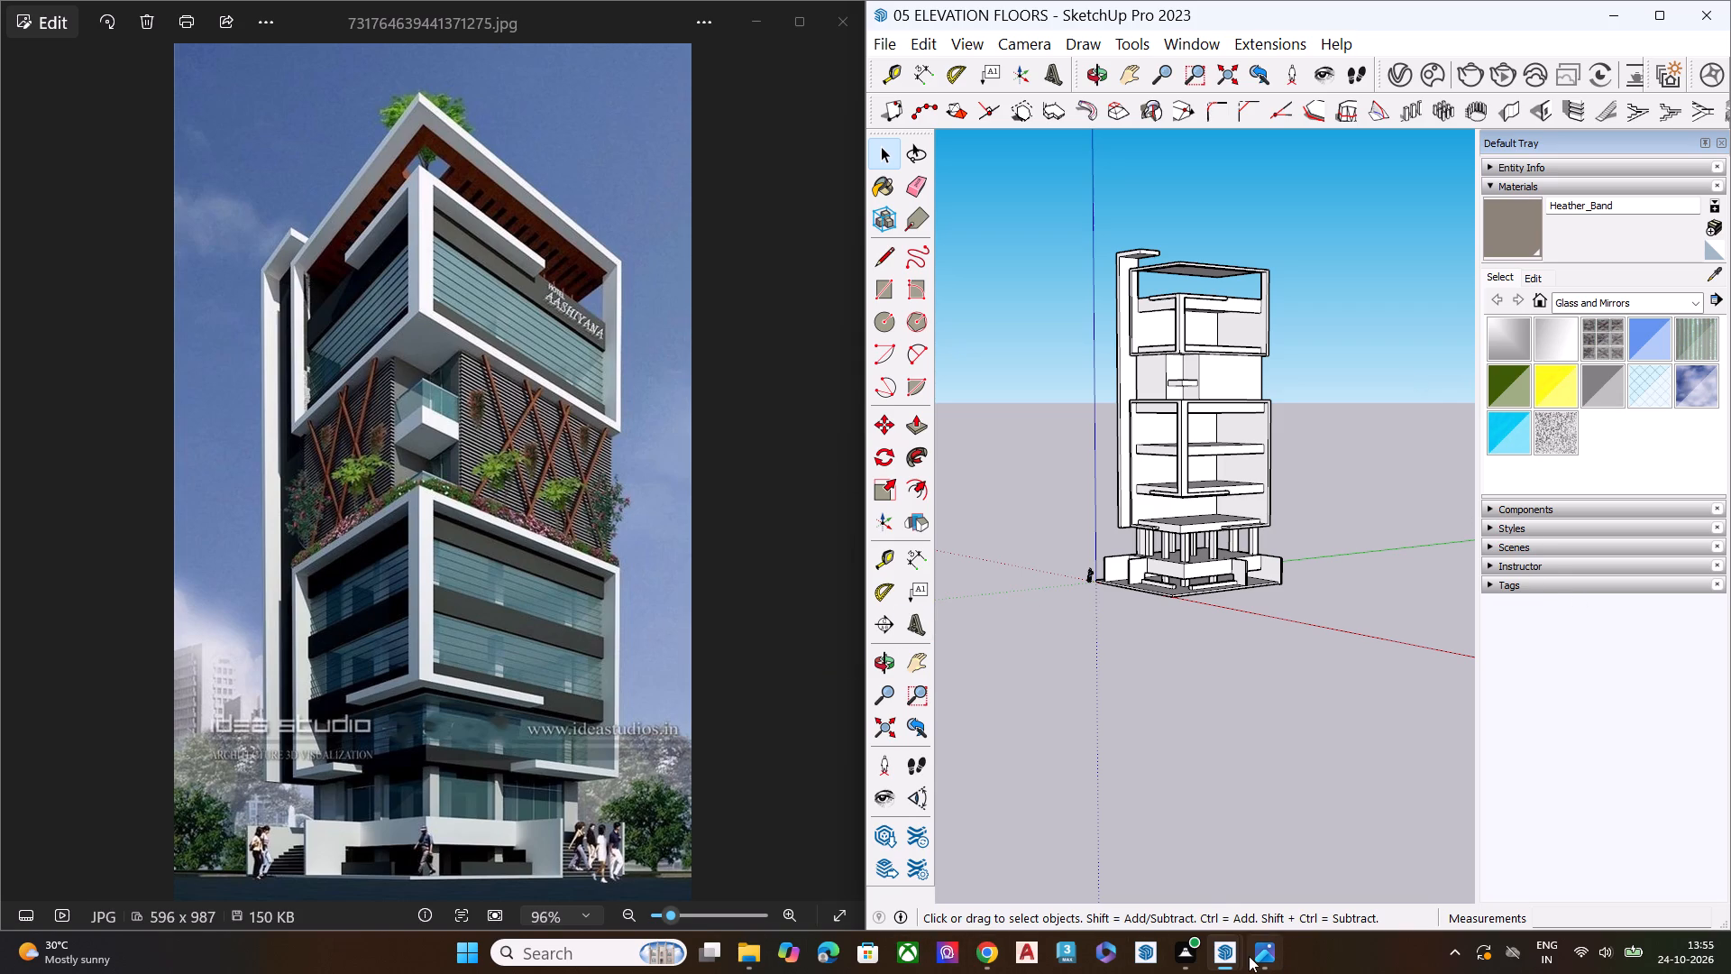
# Bring up the V-Ray Asset Editor, open its Chaos Cosmos material library and search Cosmos for "windows".
pyautogui.click(1329, 897)
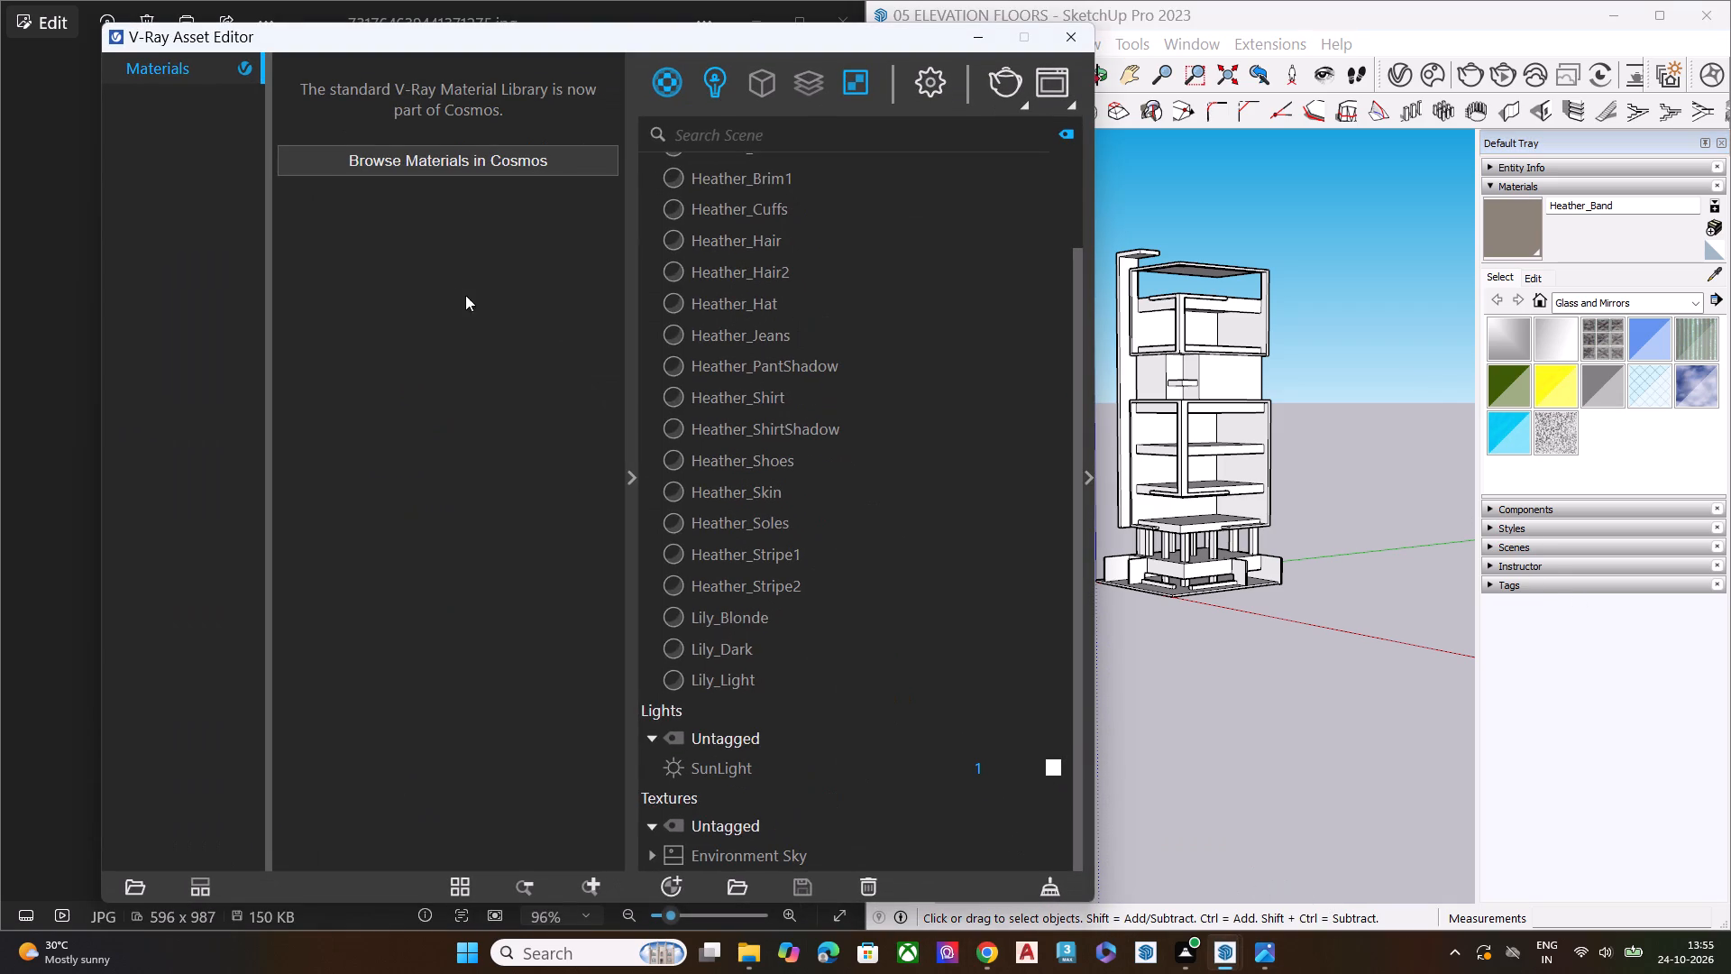
pyautogui.click(503, 169)
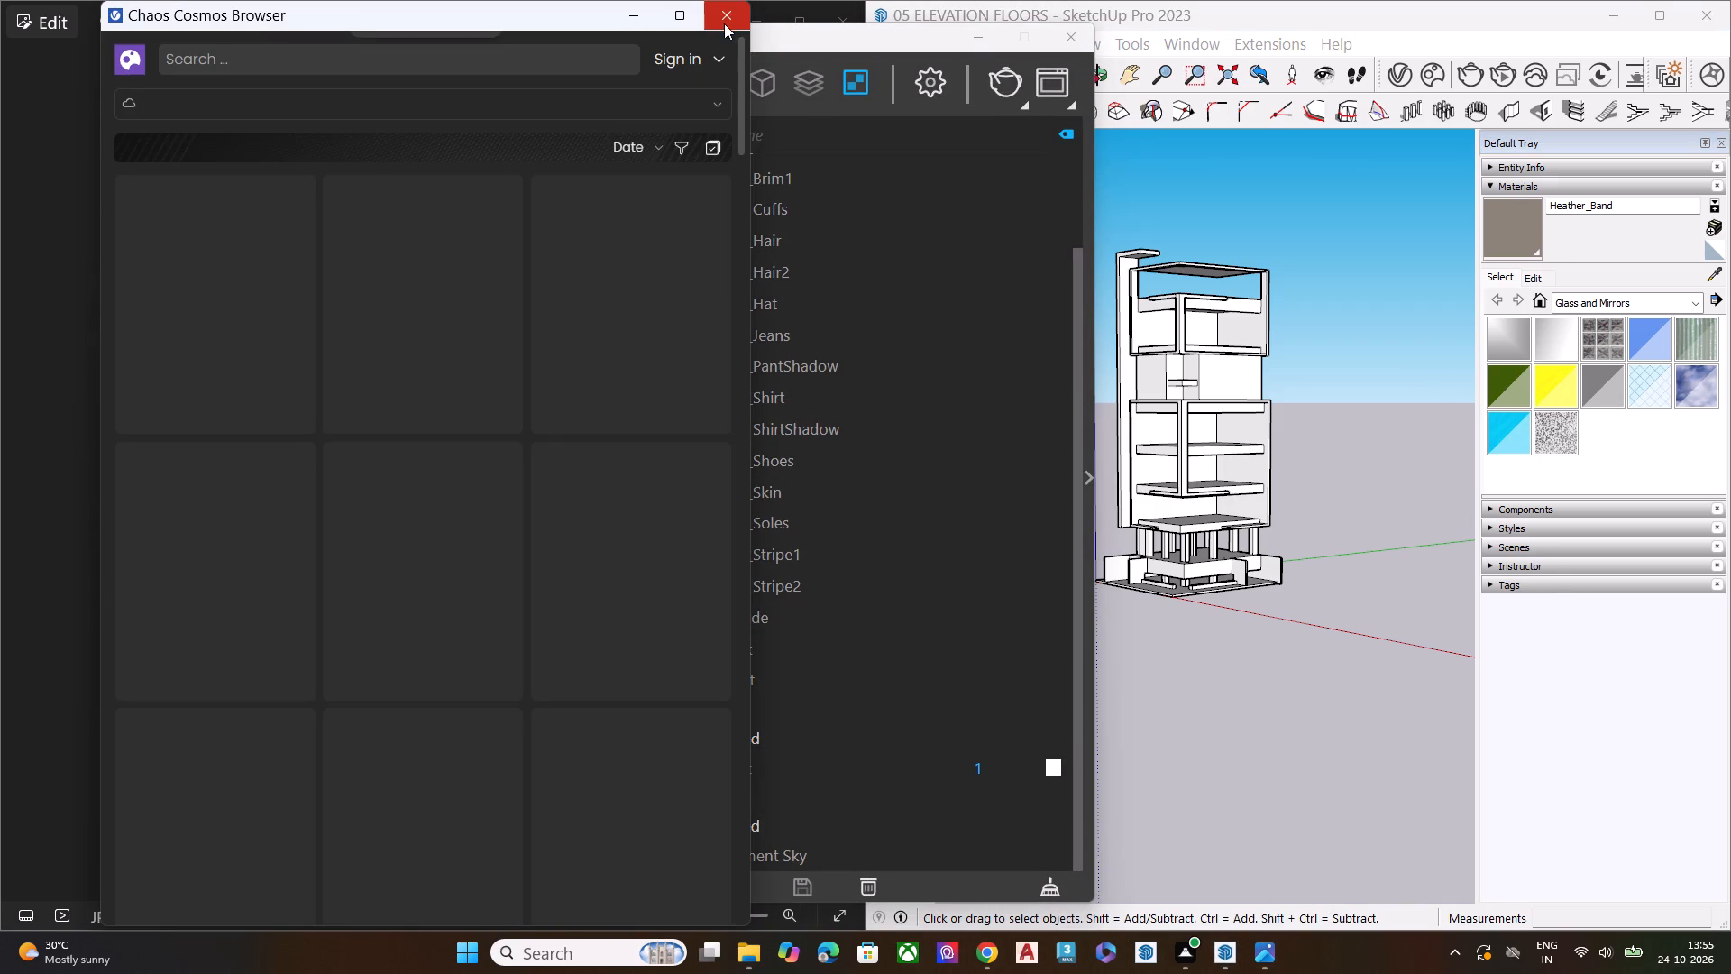
pyautogui.click(724, 23)
pyautogui.click(481, 154)
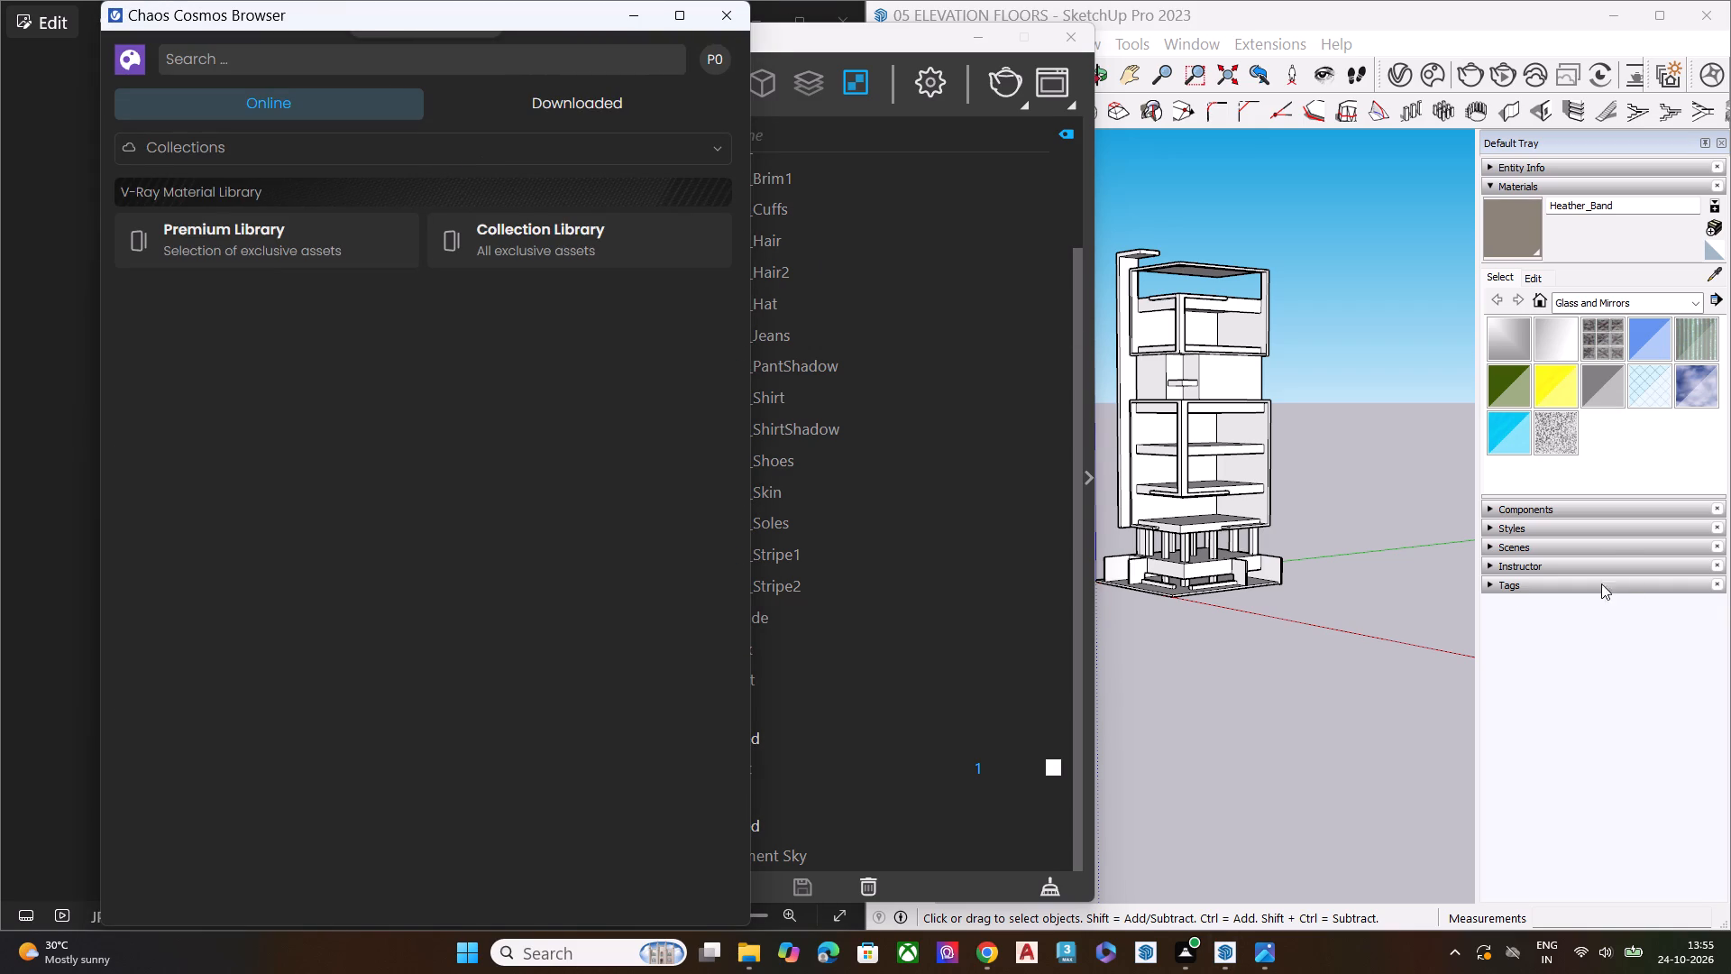
pyautogui.click(400, 73)
pyautogui.click(339, 170)
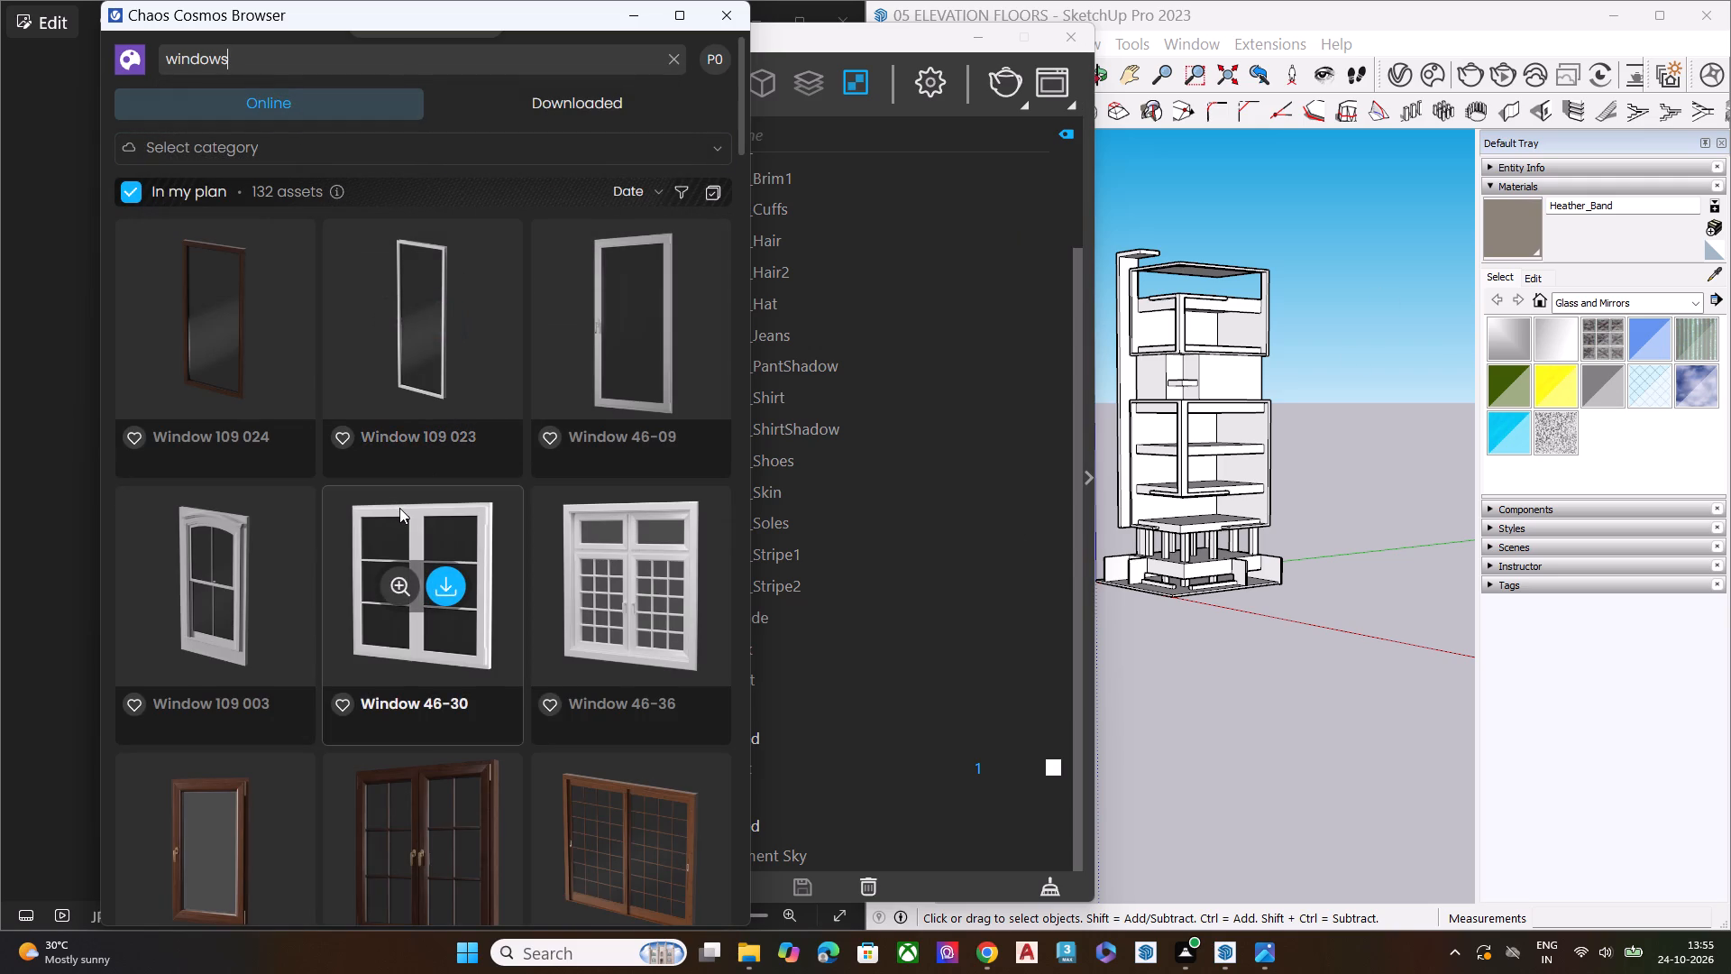
# Find the three-panel grey Window 46-13 among the Cosmos windows assets and download it.
pyautogui.scroll(-5, 400, 509)
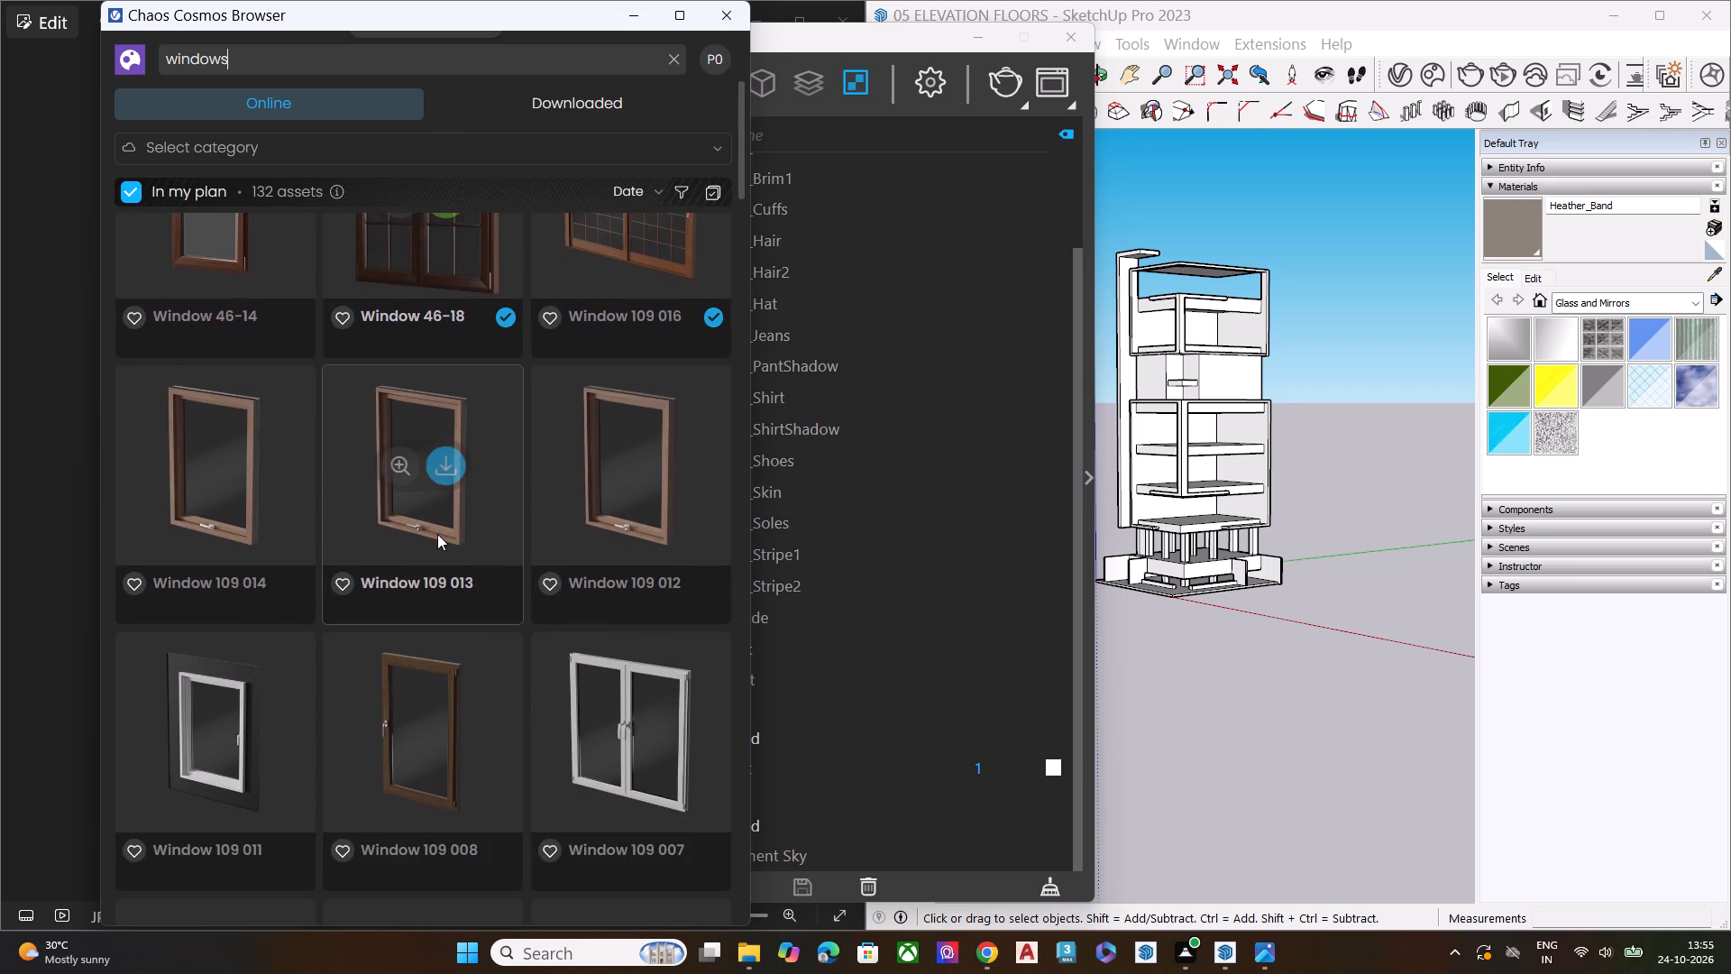
pyautogui.scroll(-3, 437, 534)
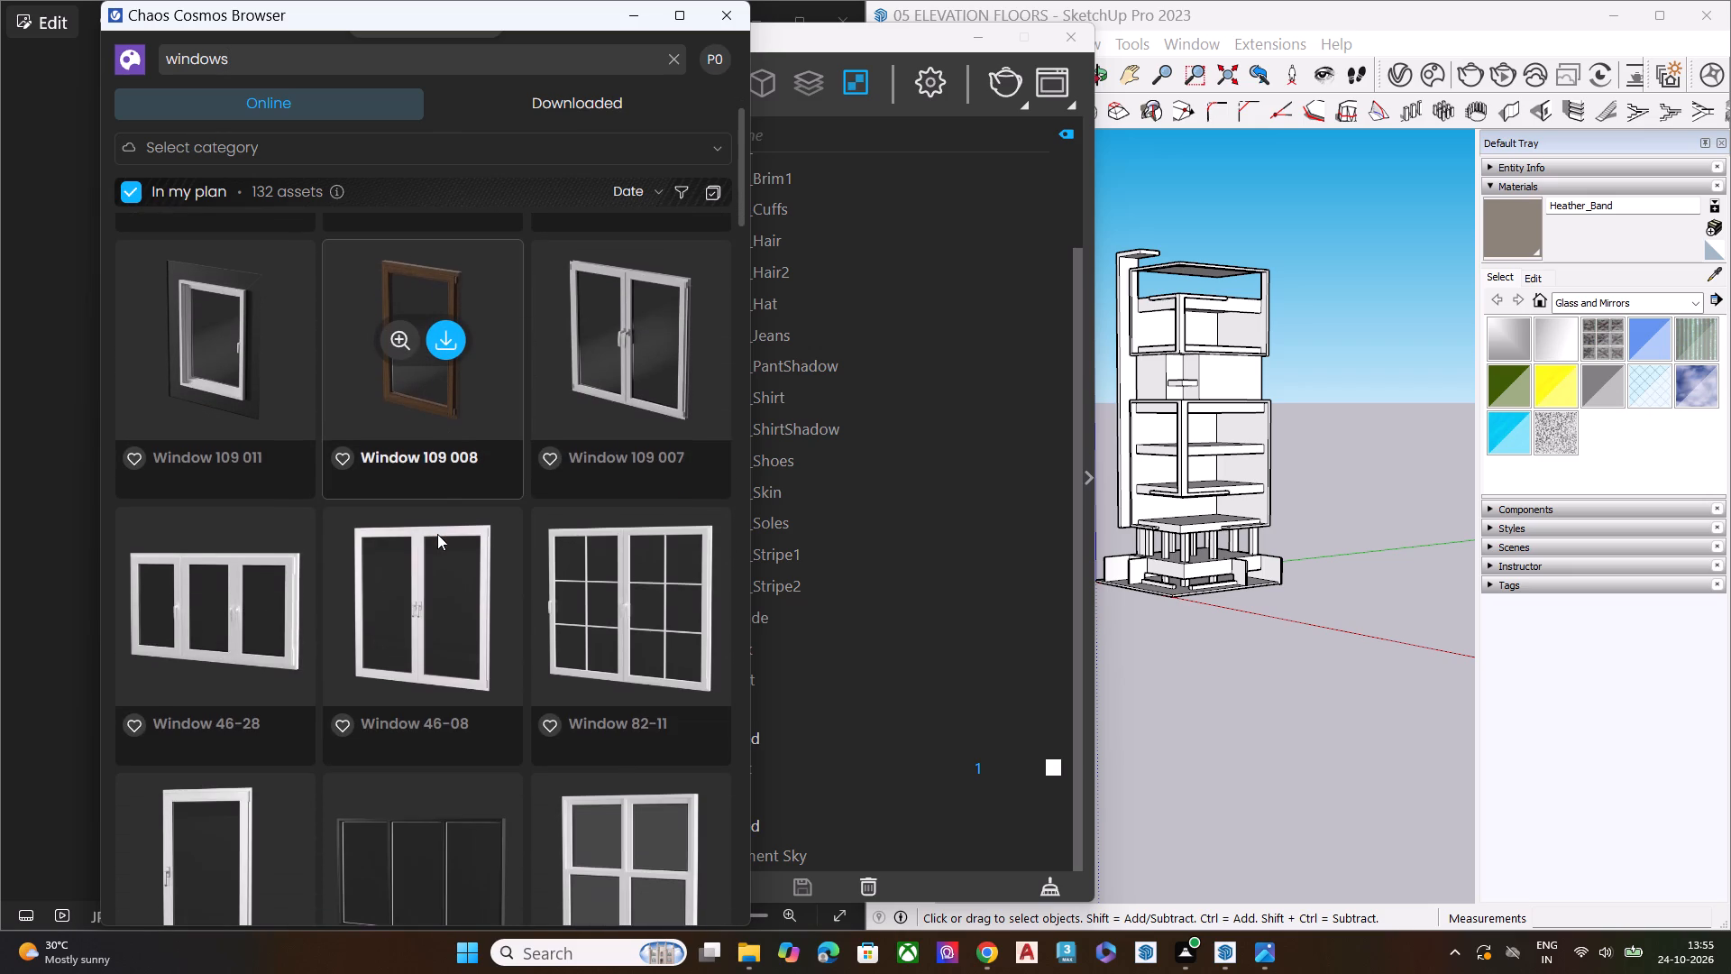
pyautogui.scroll(-4, 437, 534)
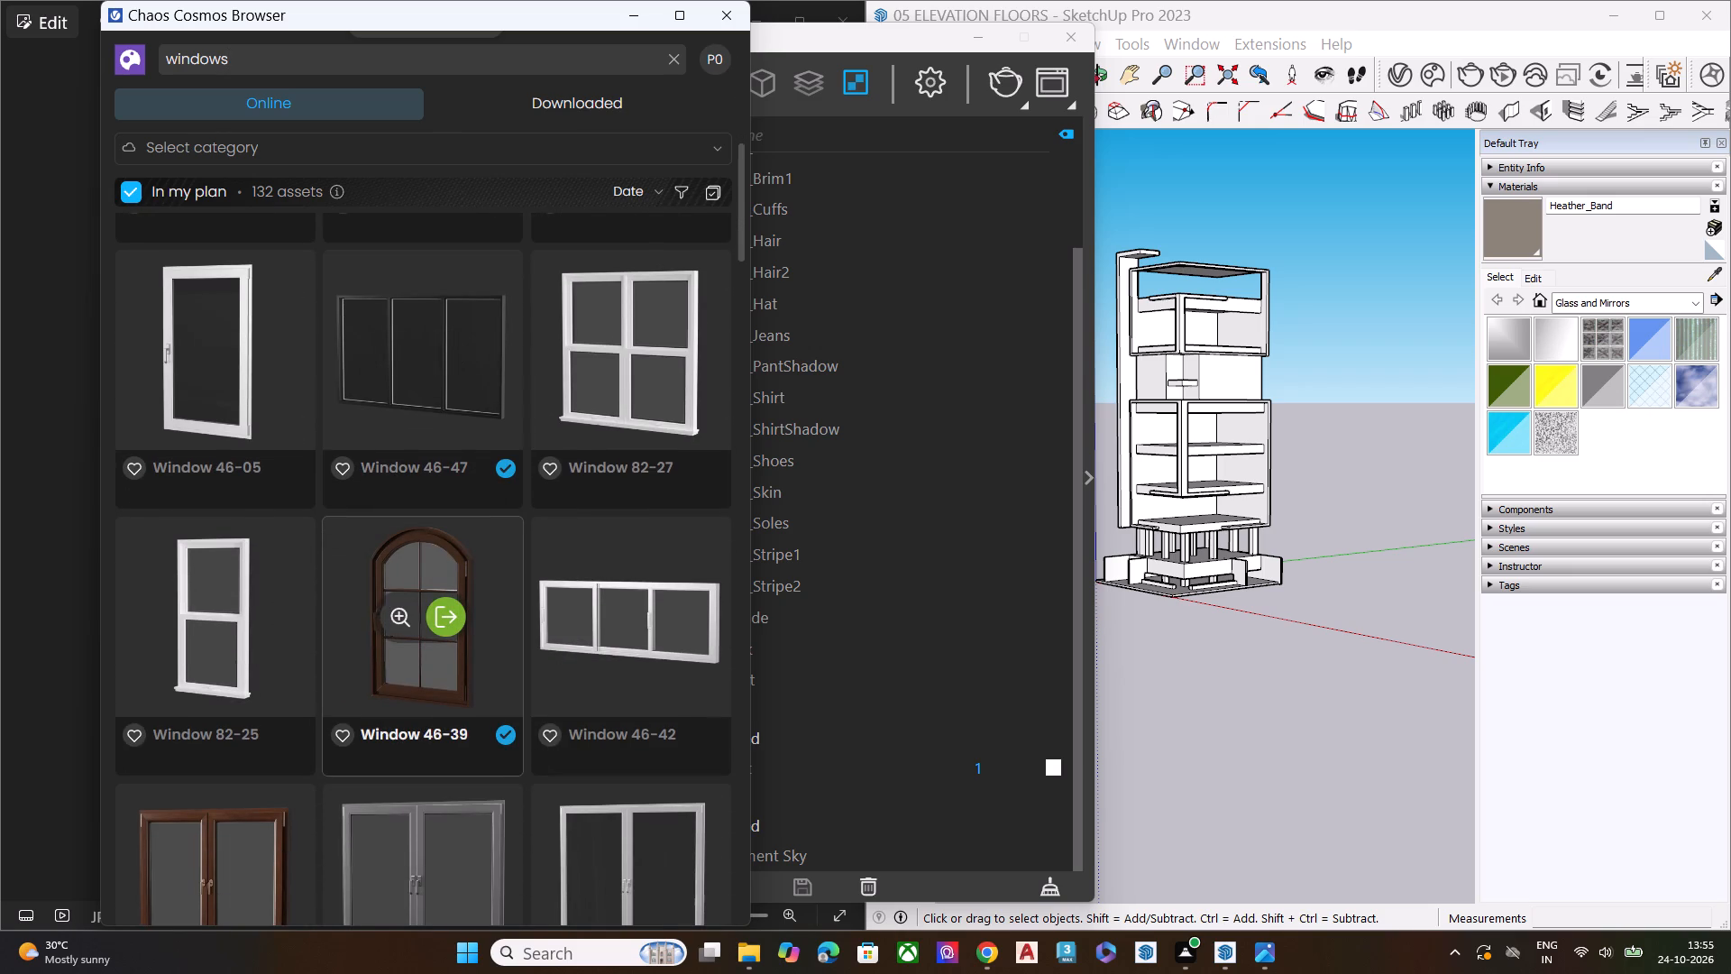
pyautogui.scroll(-2, 437, 534)
pyautogui.scroll(1, 437, 534)
pyautogui.scroll(-2, 437, 534)
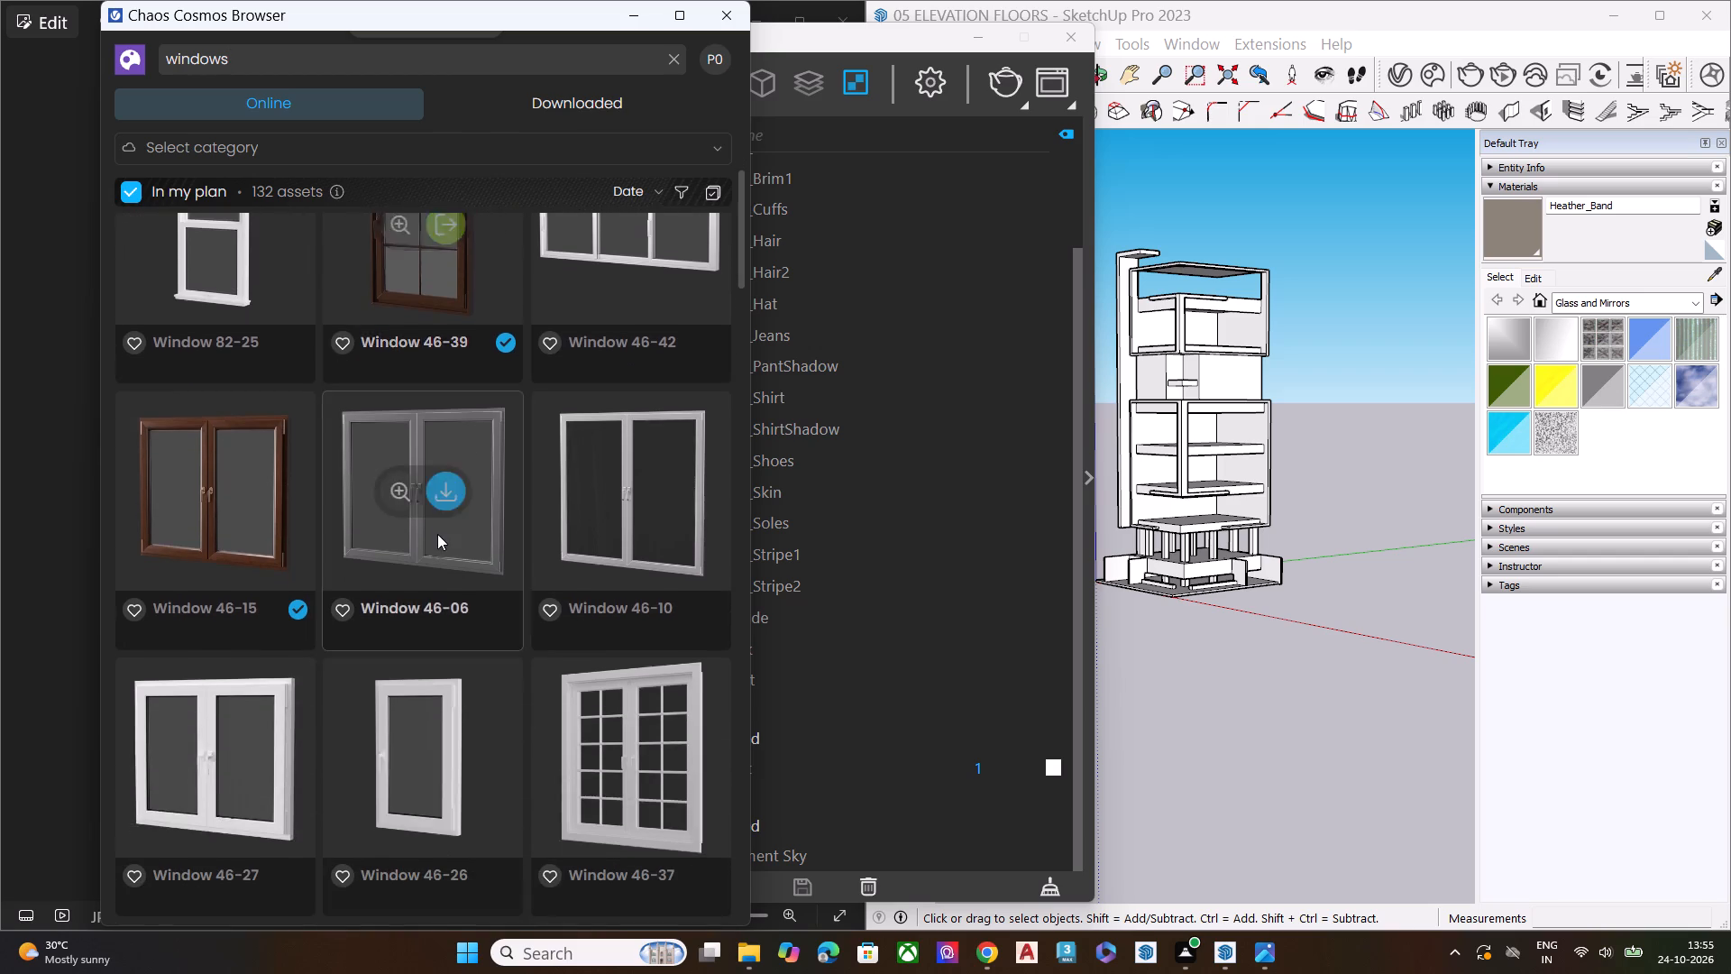
pyautogui.scroll(-5, 437, 534)
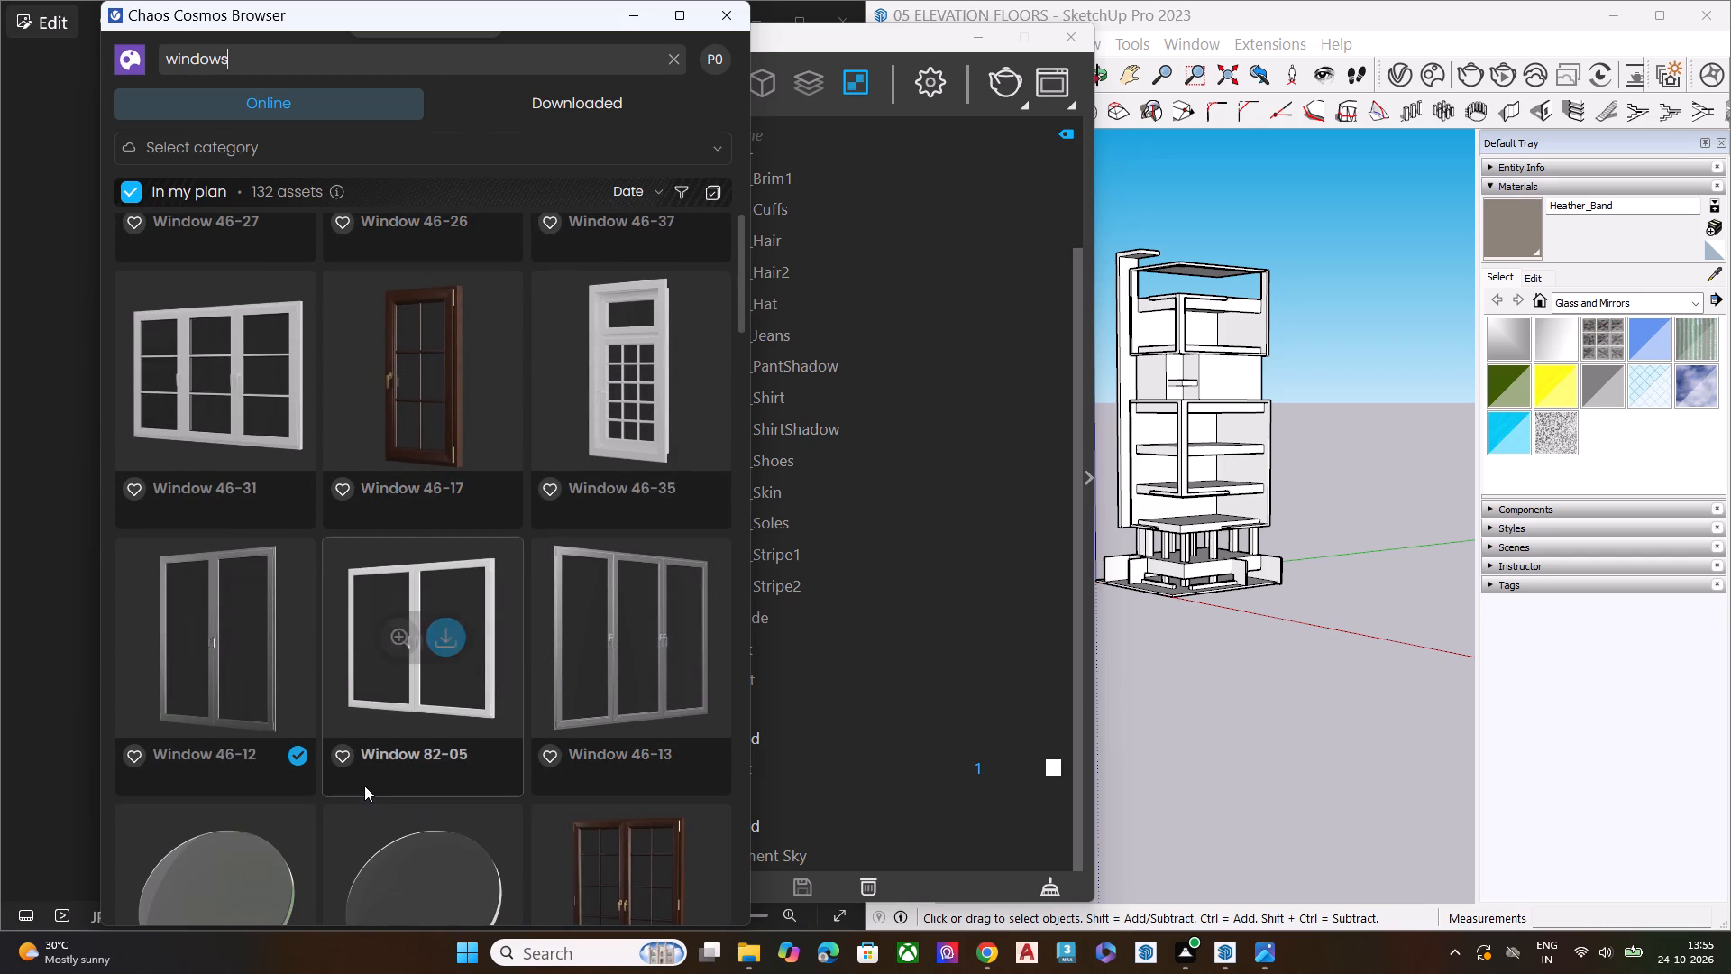
pyautogui.click(649, 640)
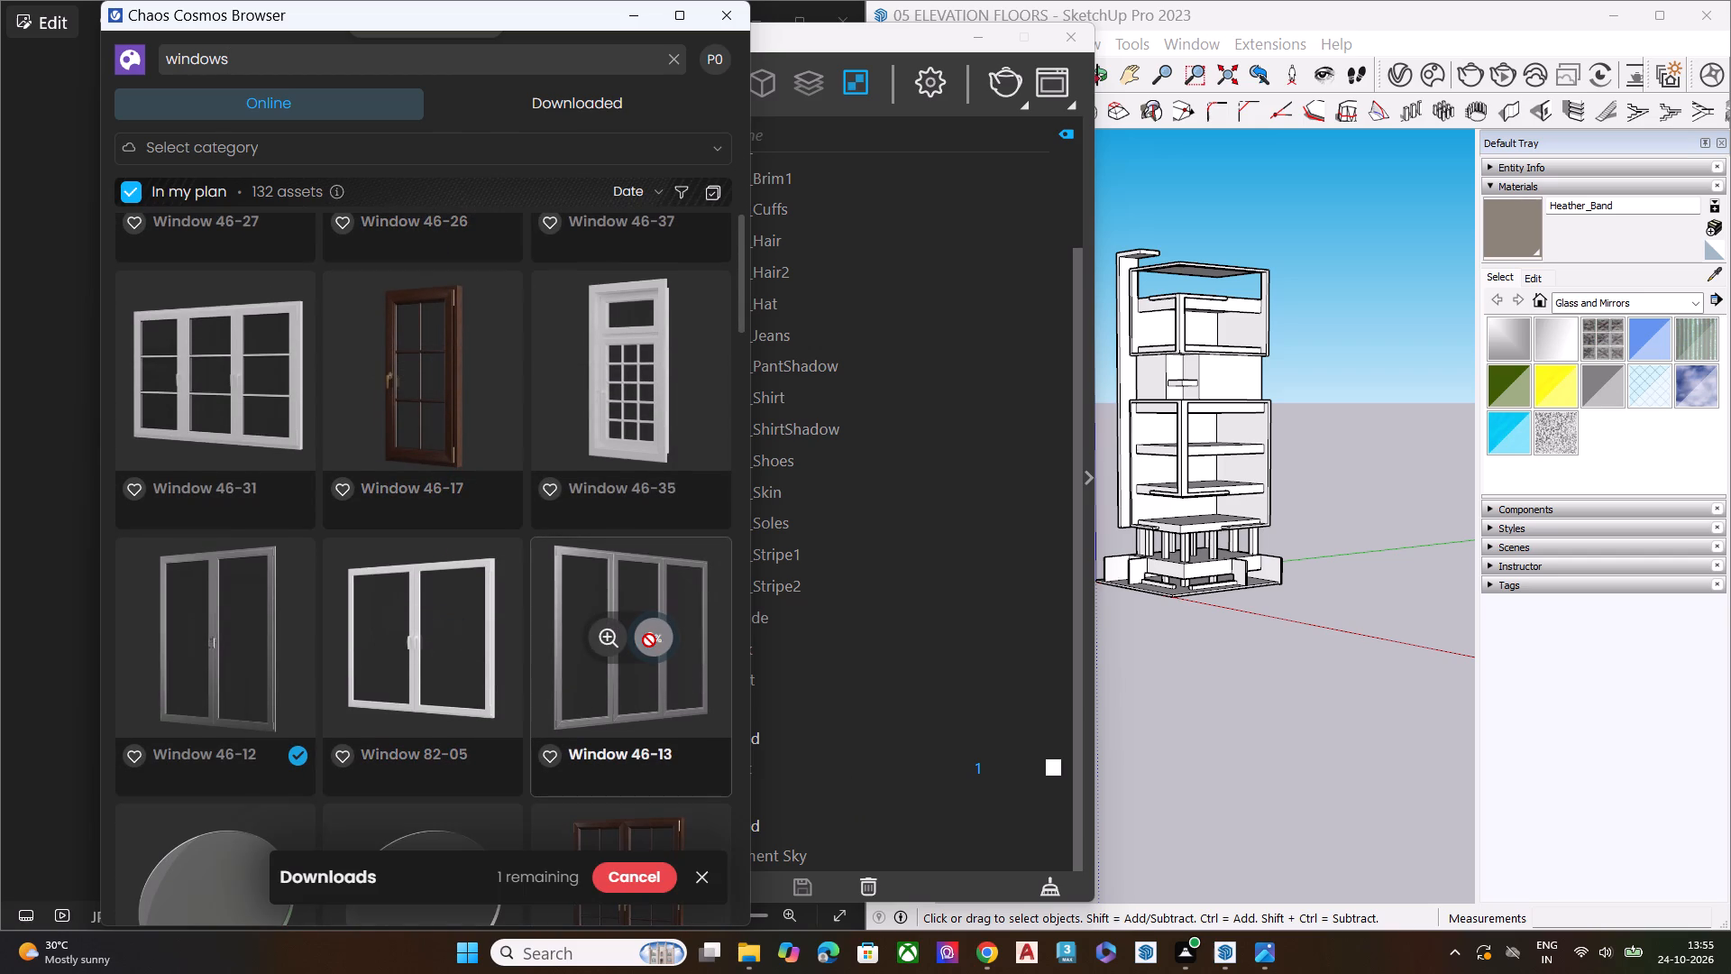
# Look through the rest of the Cosmos "windows" results for other window or glass assets that could suit the tower.
pyautogui.scroll(-3, 610, 706)
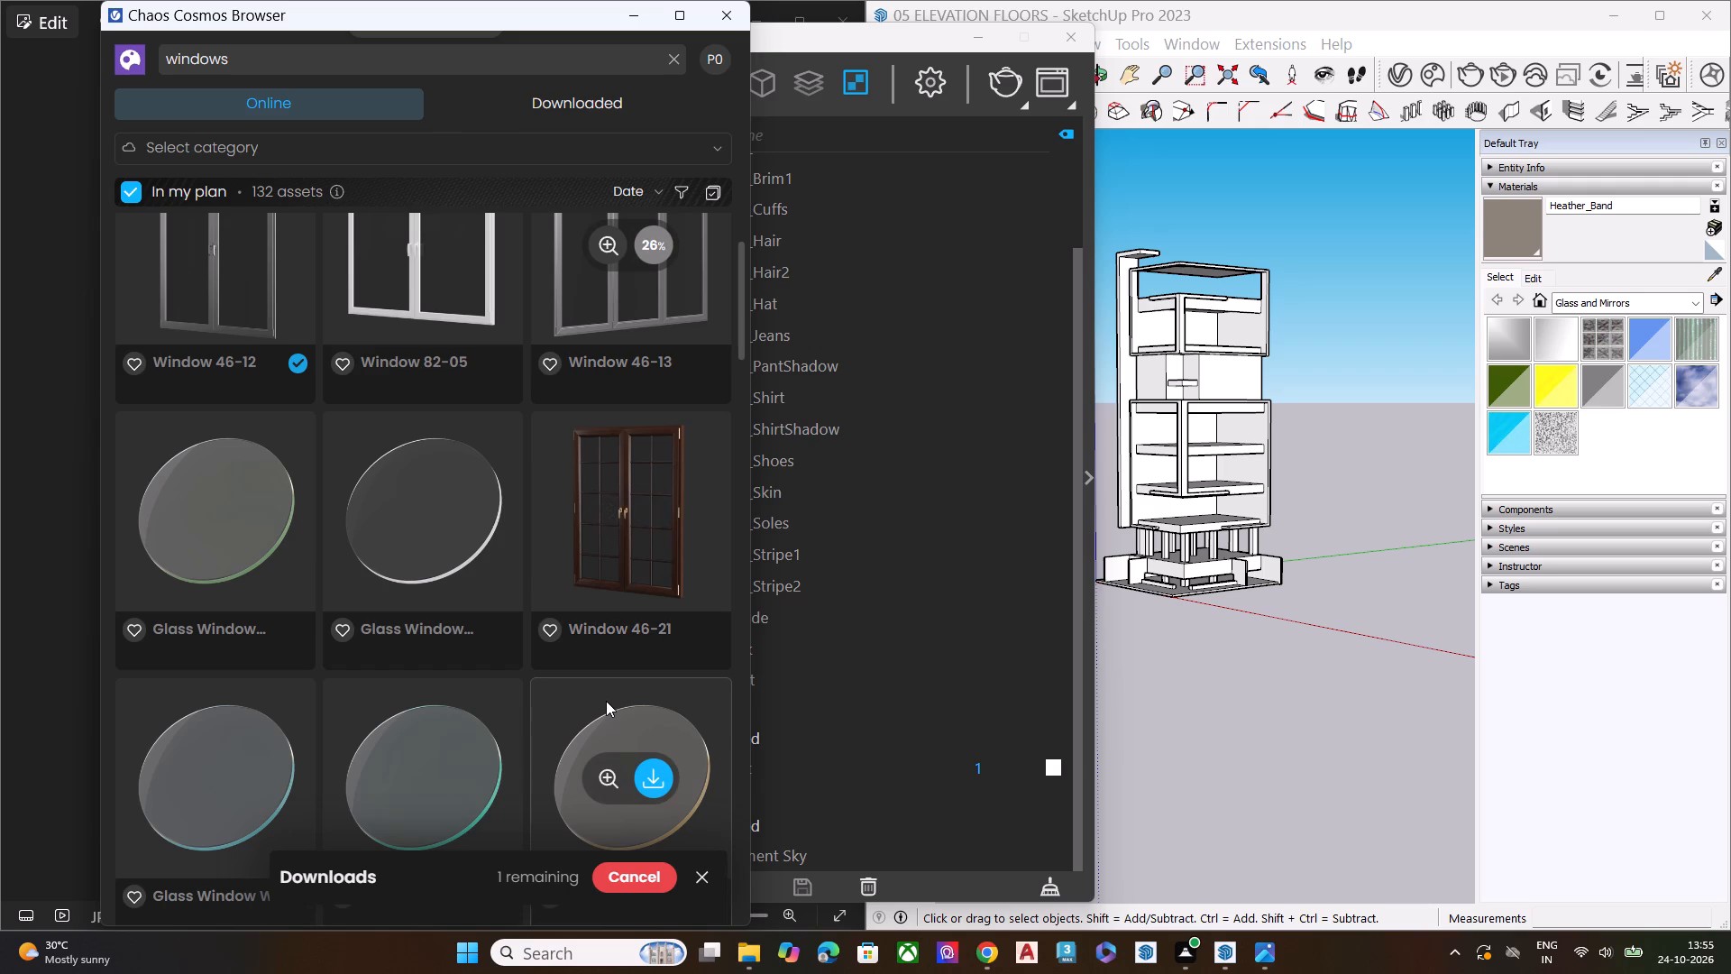
pyautogui.scroll(-3, 606, 701)
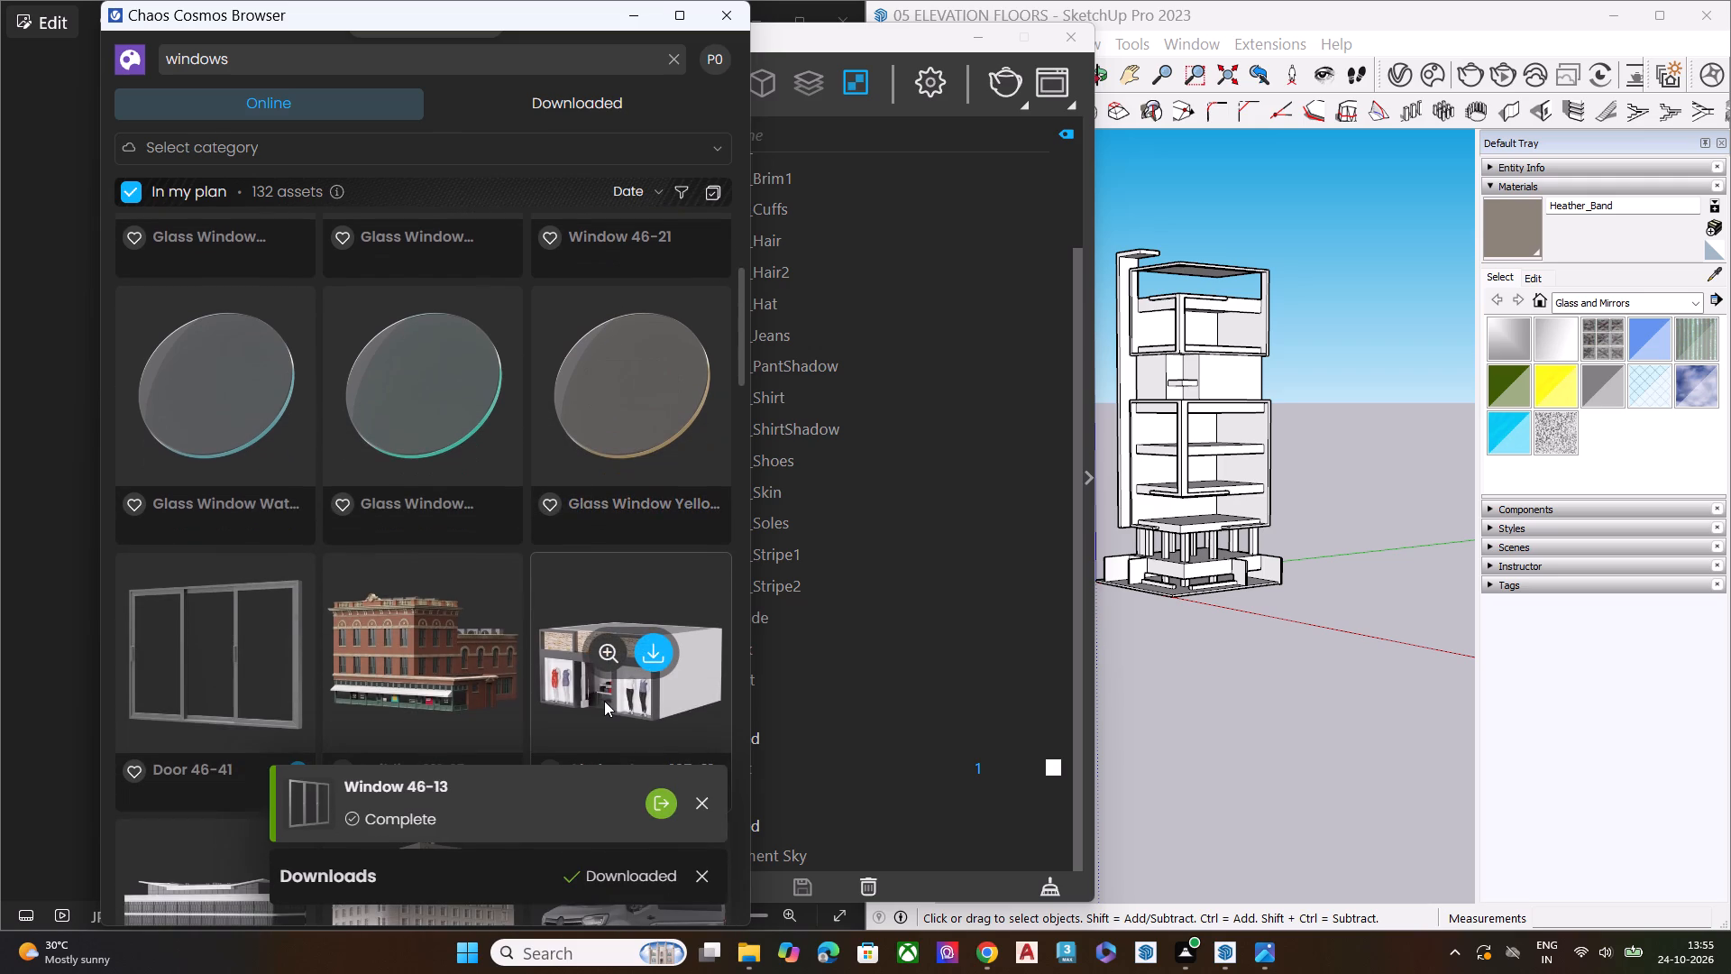
pyautogui.scroll(-1, 604, 701)
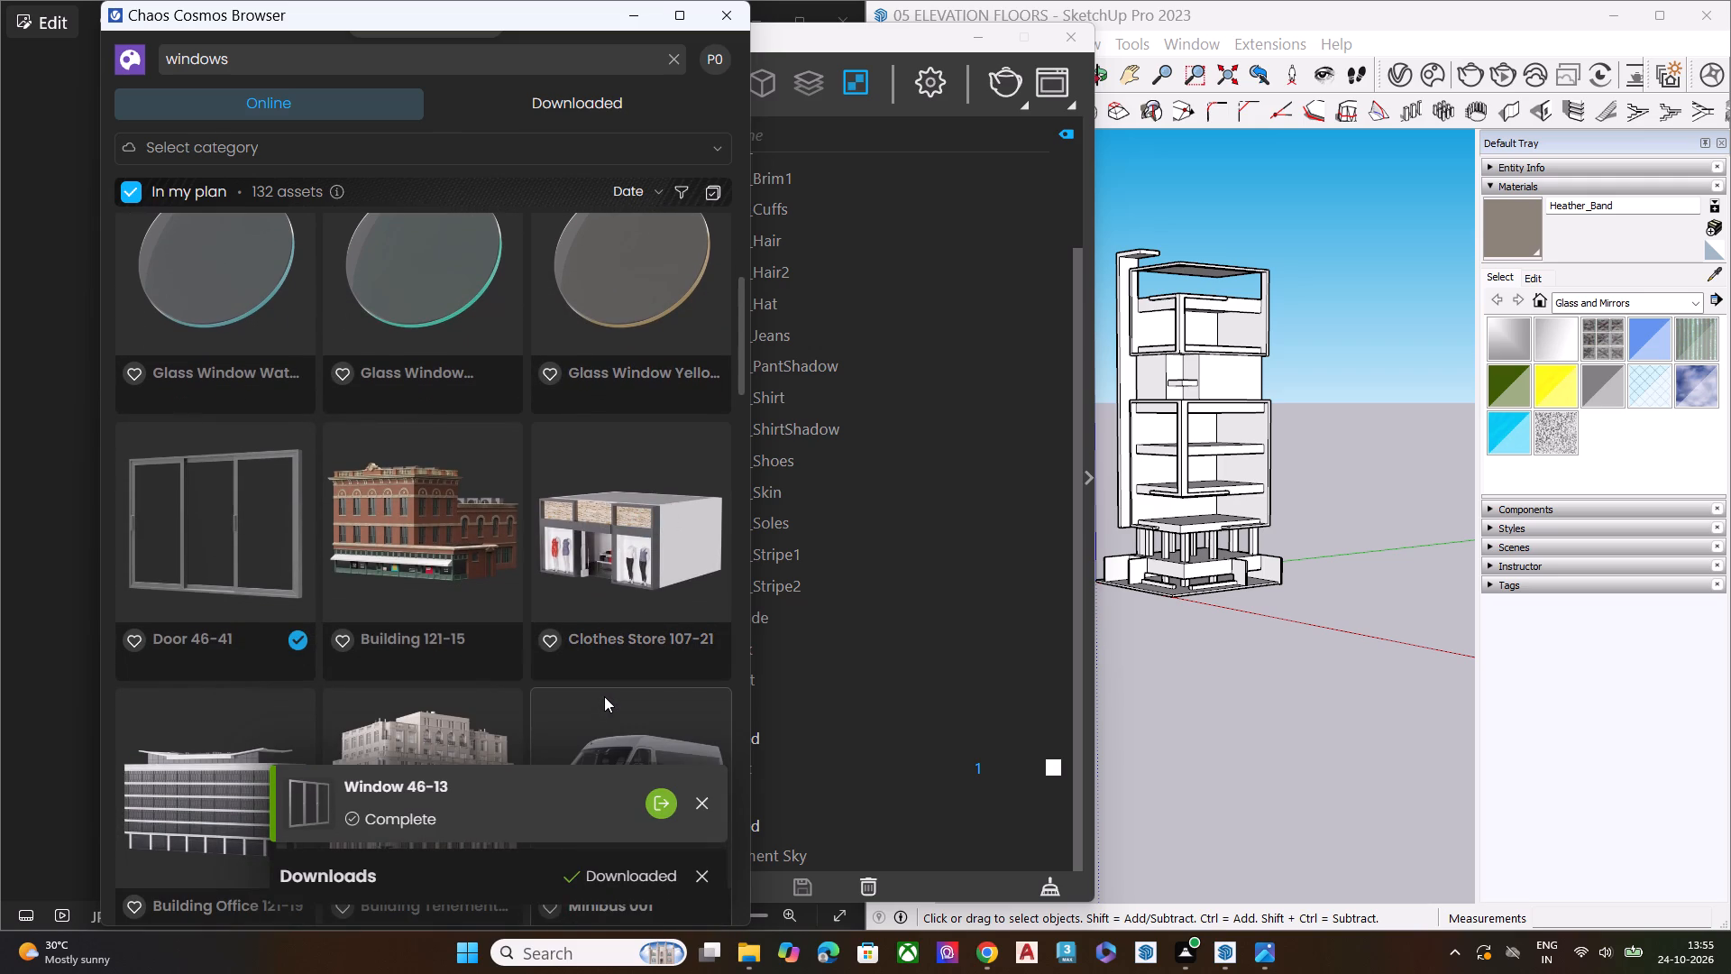
pyautogui.scroll(-3, 604, 696)
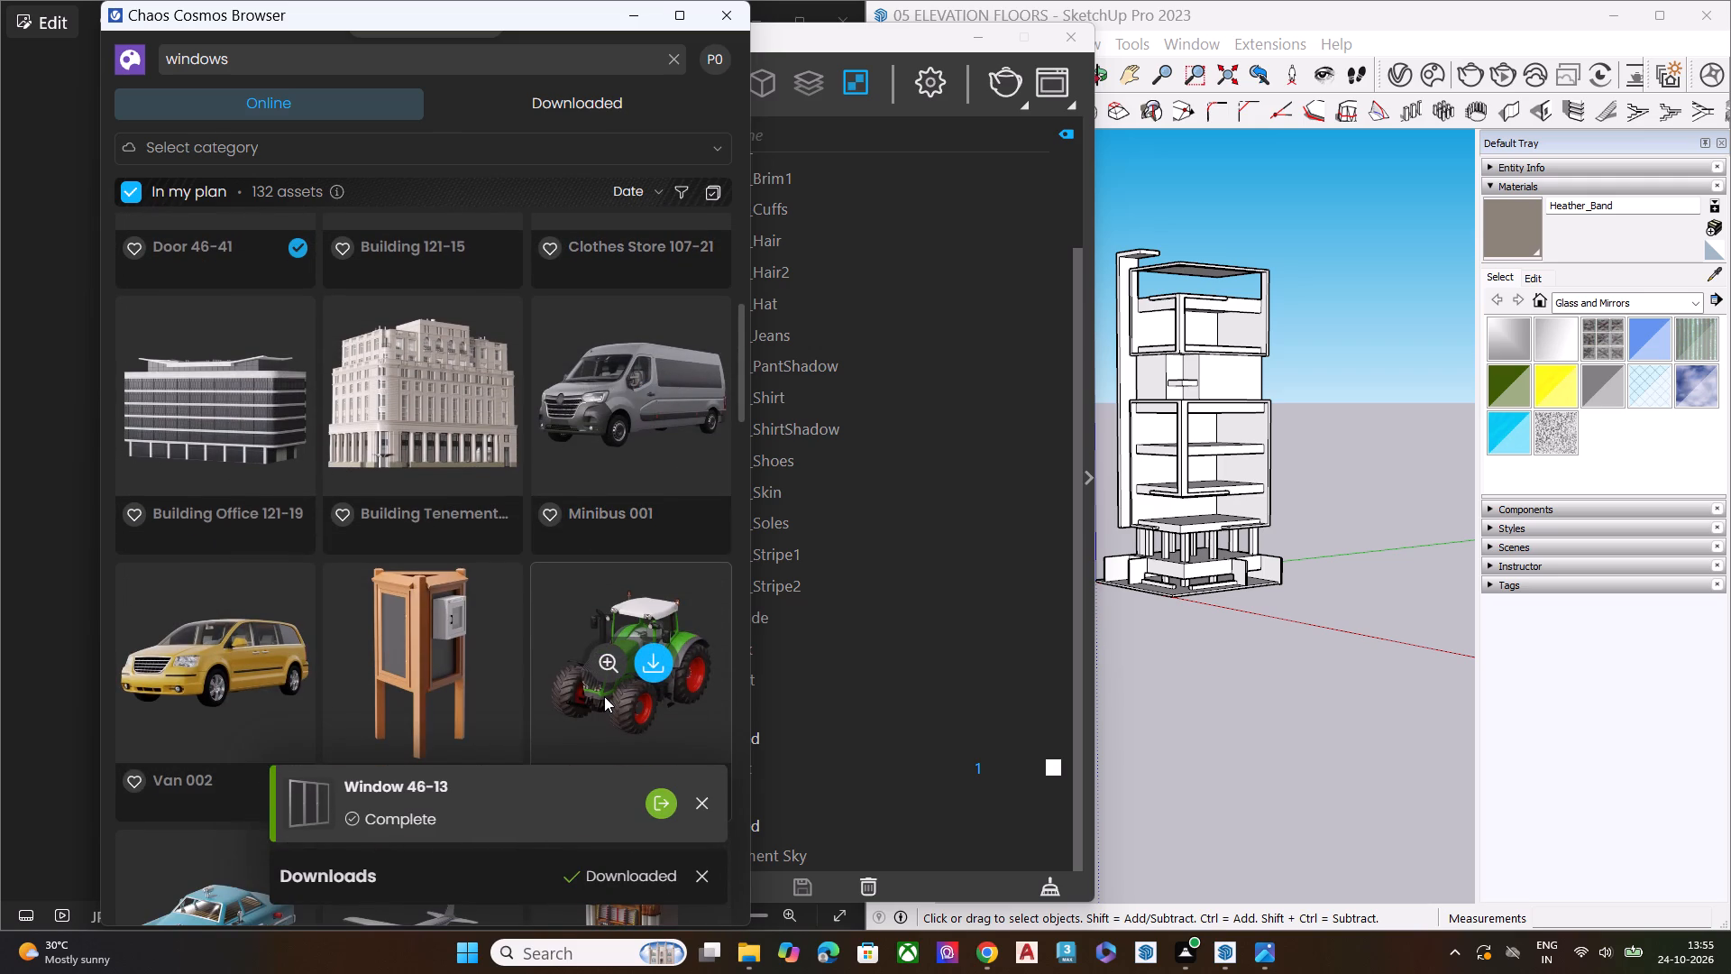
pyautogui.scroll(-2, 604, 696)
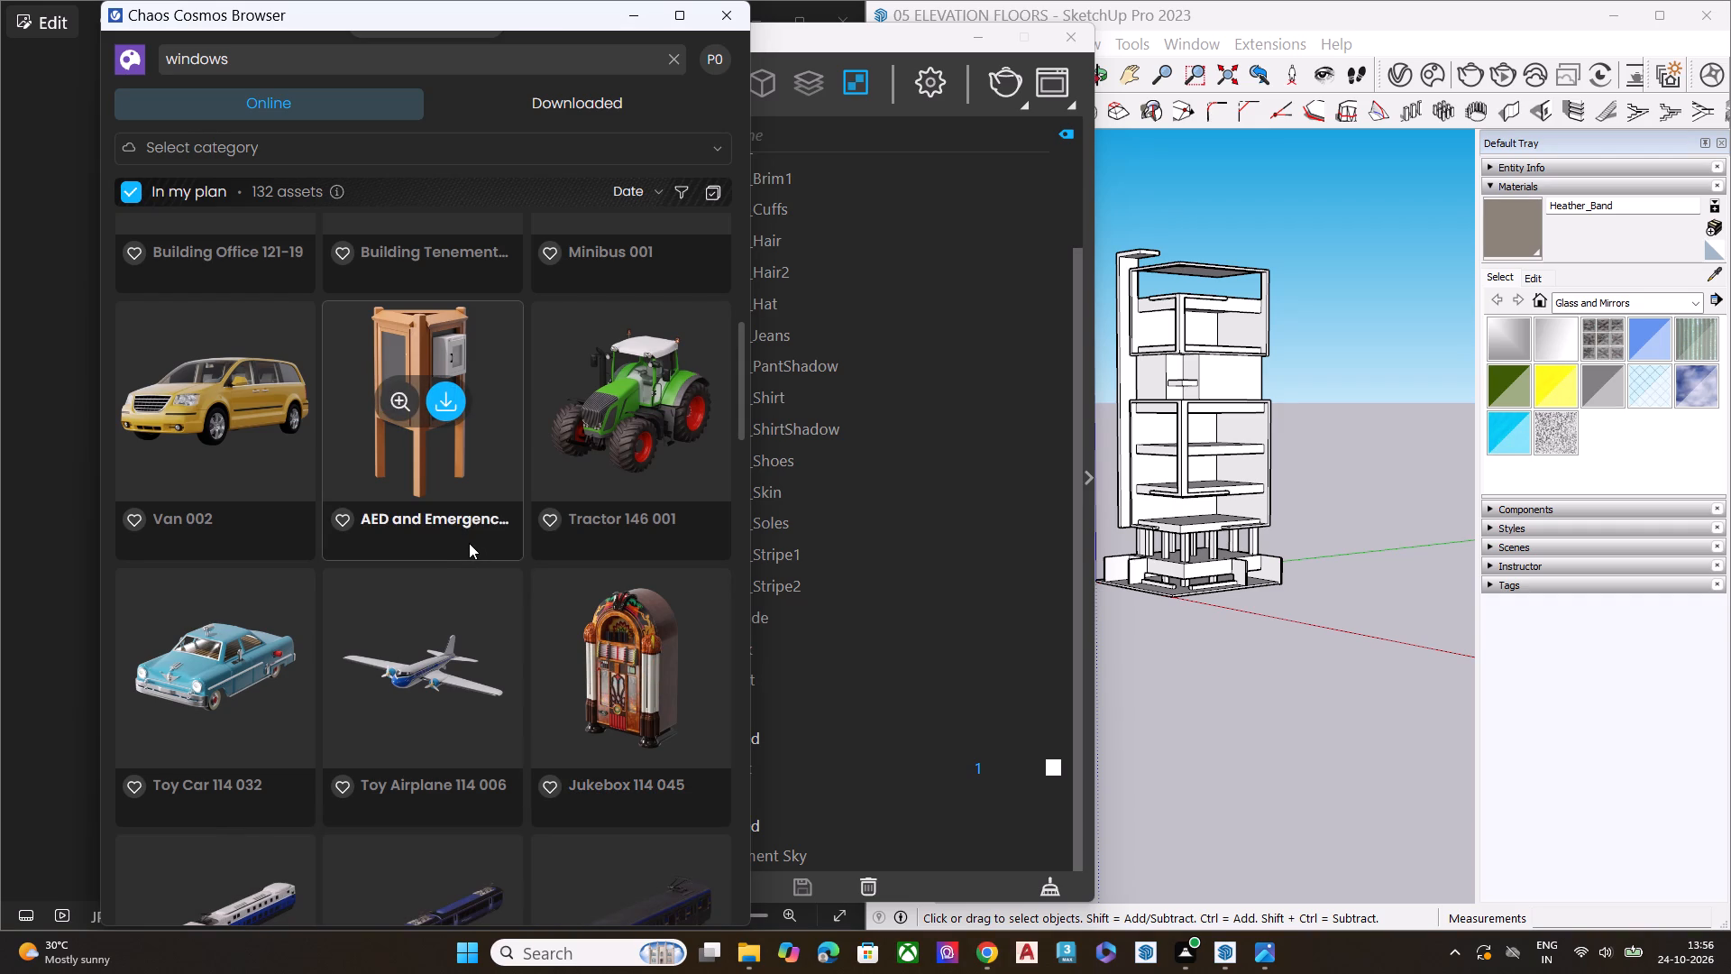
pyautogui.scroll(-6, 468, 545)
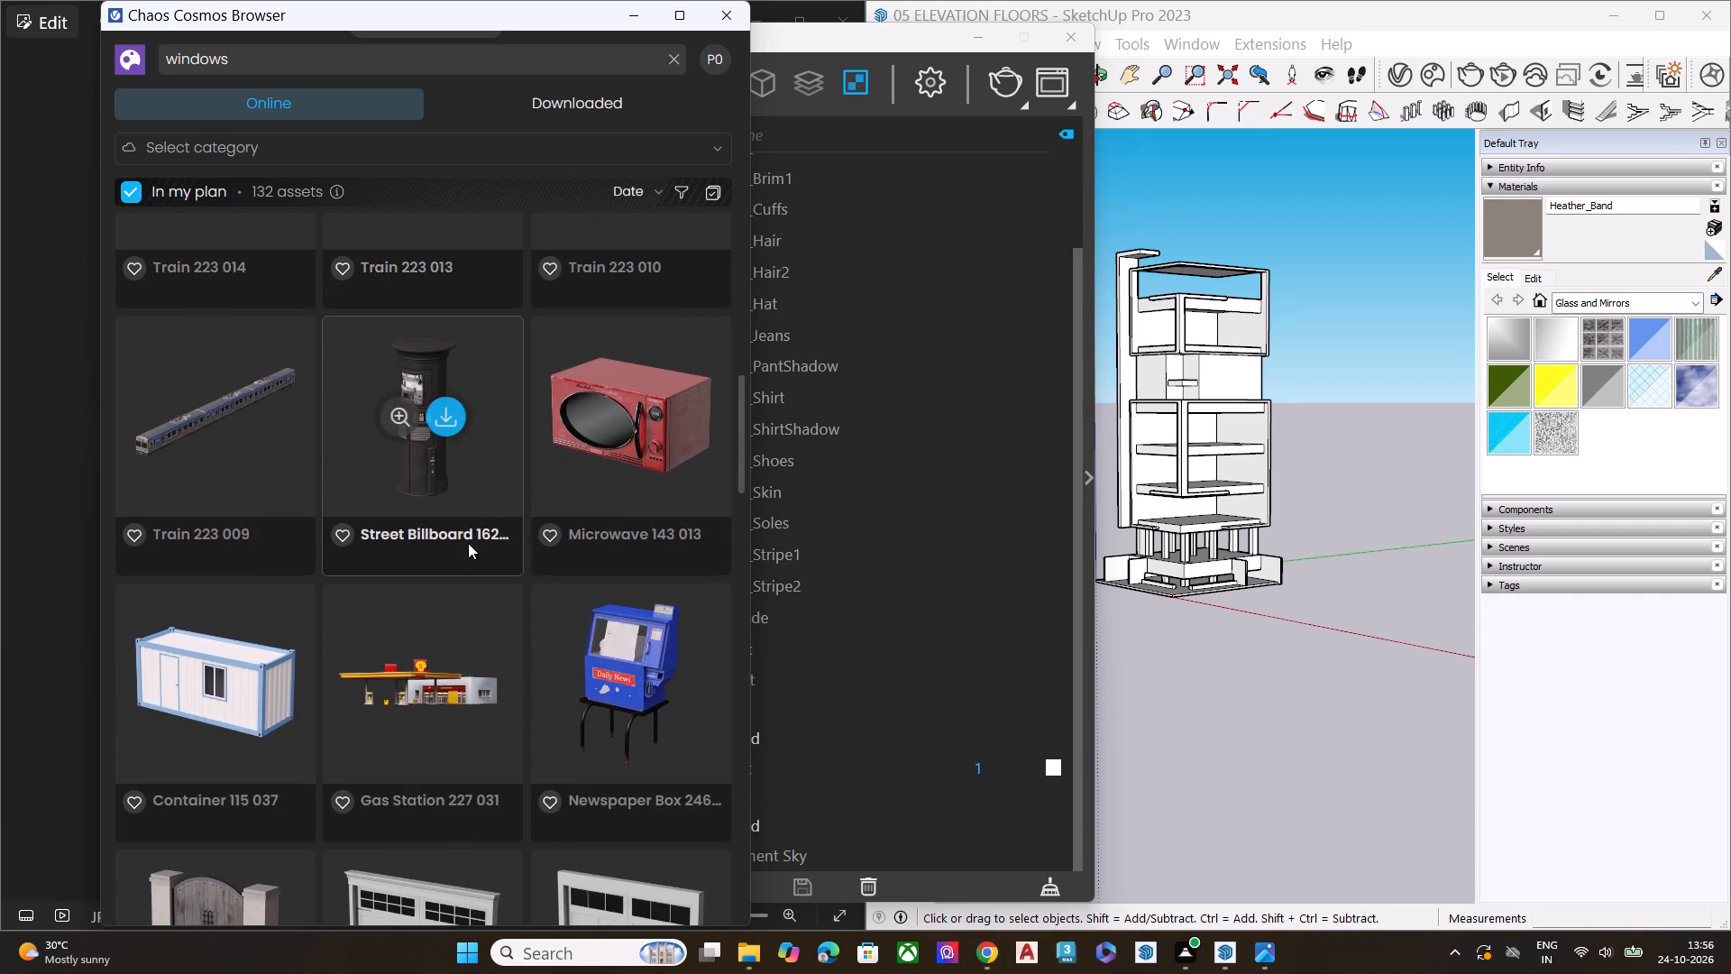
pyautogui.scroll(-4, 468, 541)
pyautogui.scroll(1, 490, 556)
pyautogui.scroll(-1, 503, 564)
pyautogui.scroll(1, 519, 573)
pyautogui.scroll(-4, 685, 559)
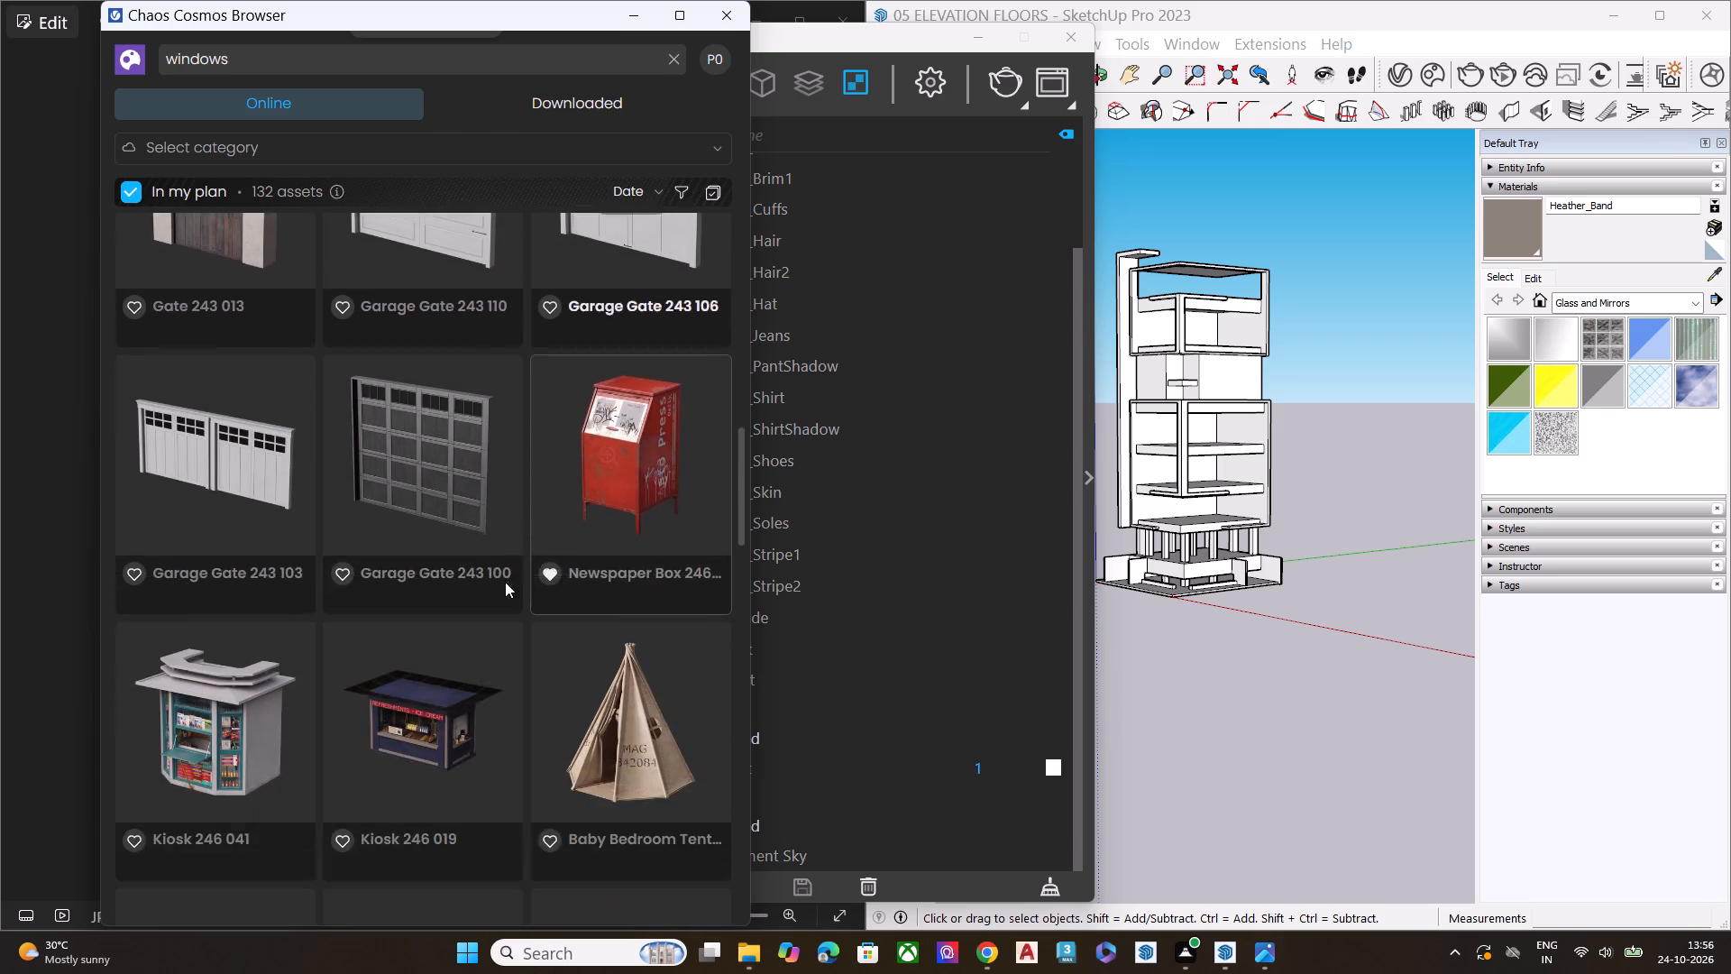
pyautogui.scroll(-2, 505, 582)
pyautogui.scroll(-6, 403, 455)
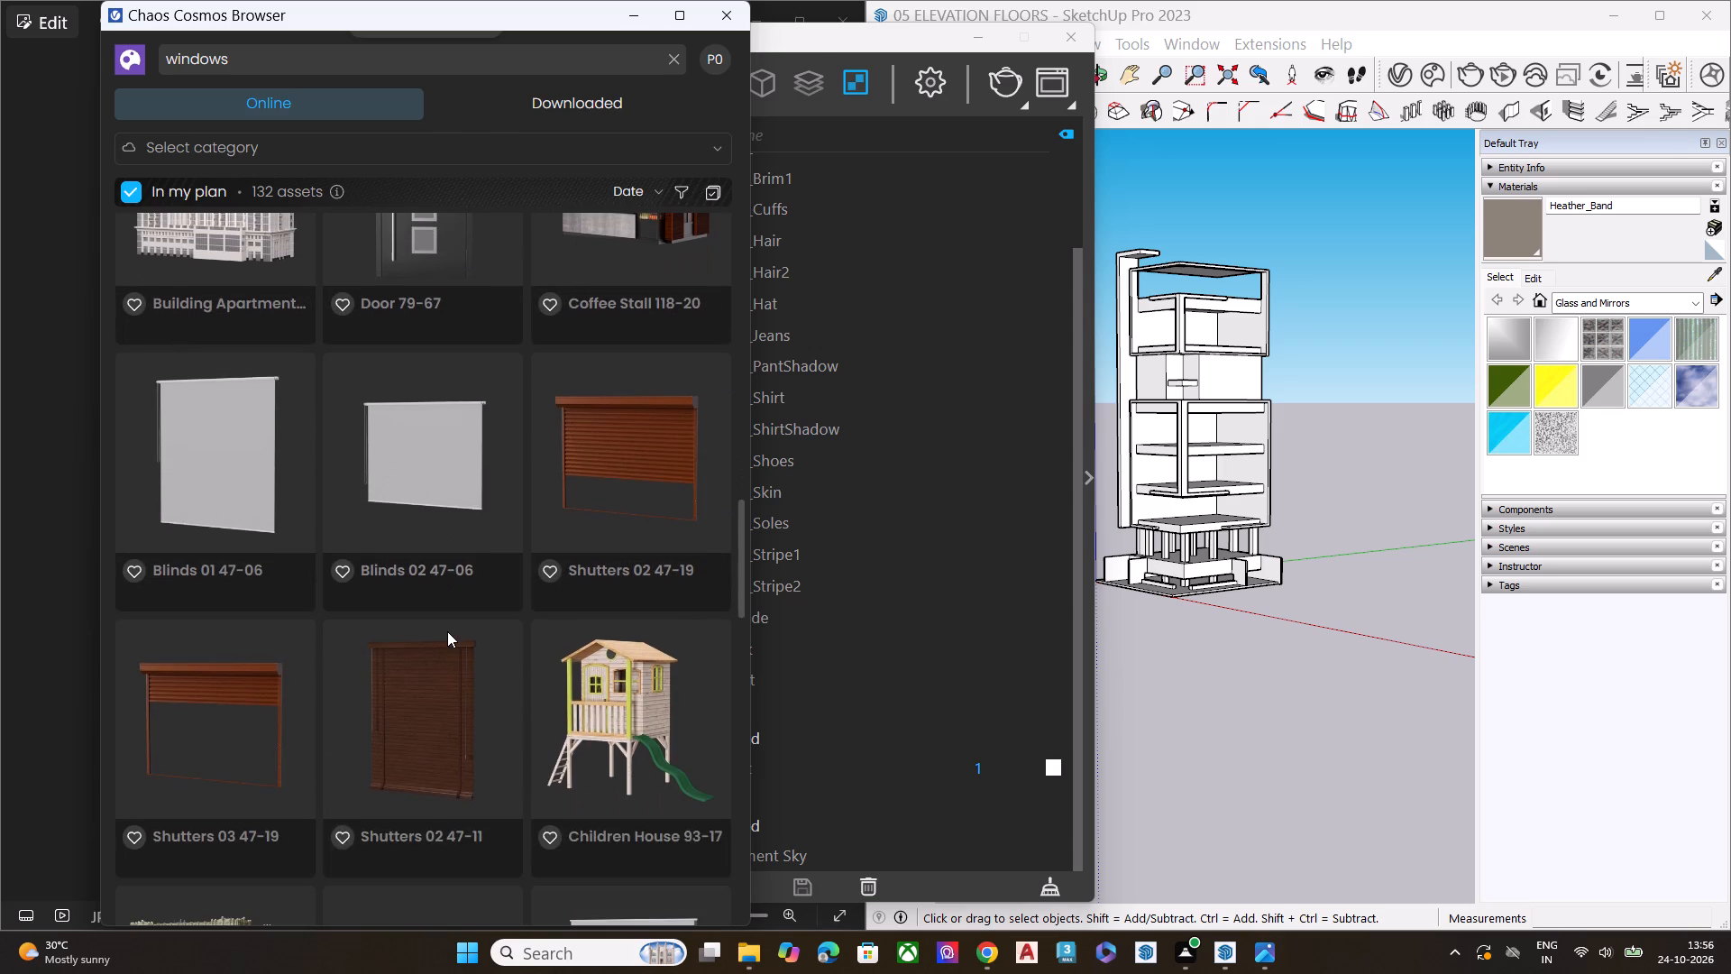
pyautogui.press('space')
pyautogui.press('space')
pyautogui.press('space')
pyautogui.press('space')
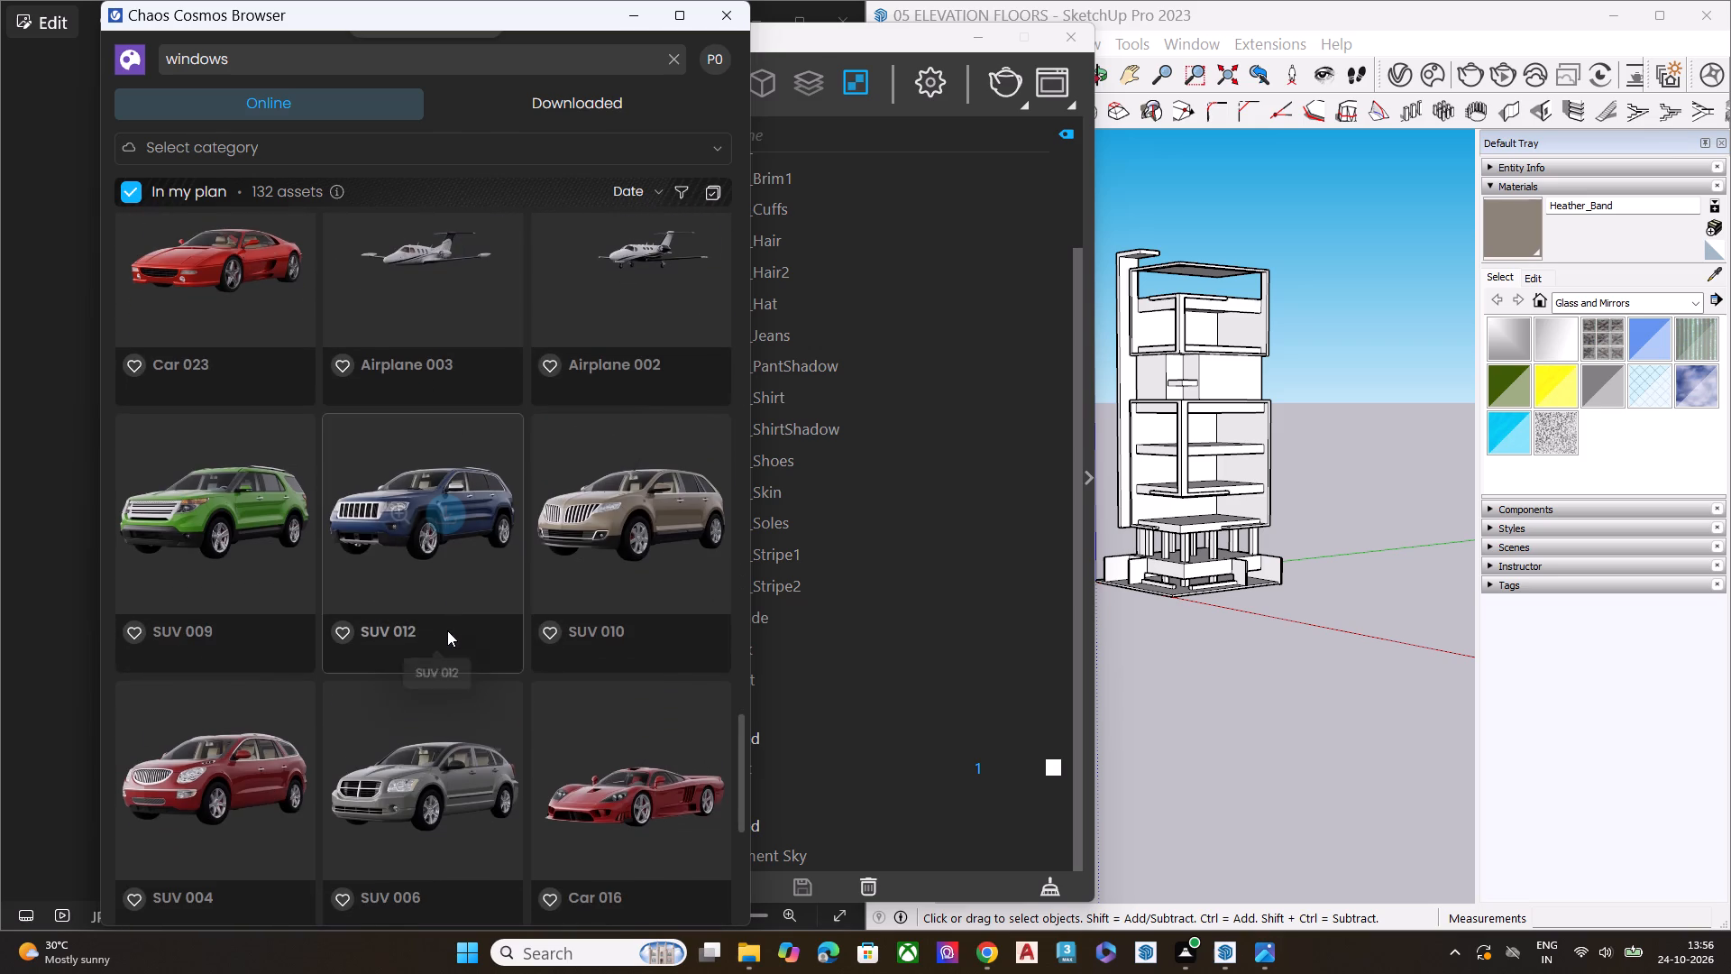
pyautogui.scroll(-8, 523, 549)
pyautogui.press('space')
pyautogui.press('space')
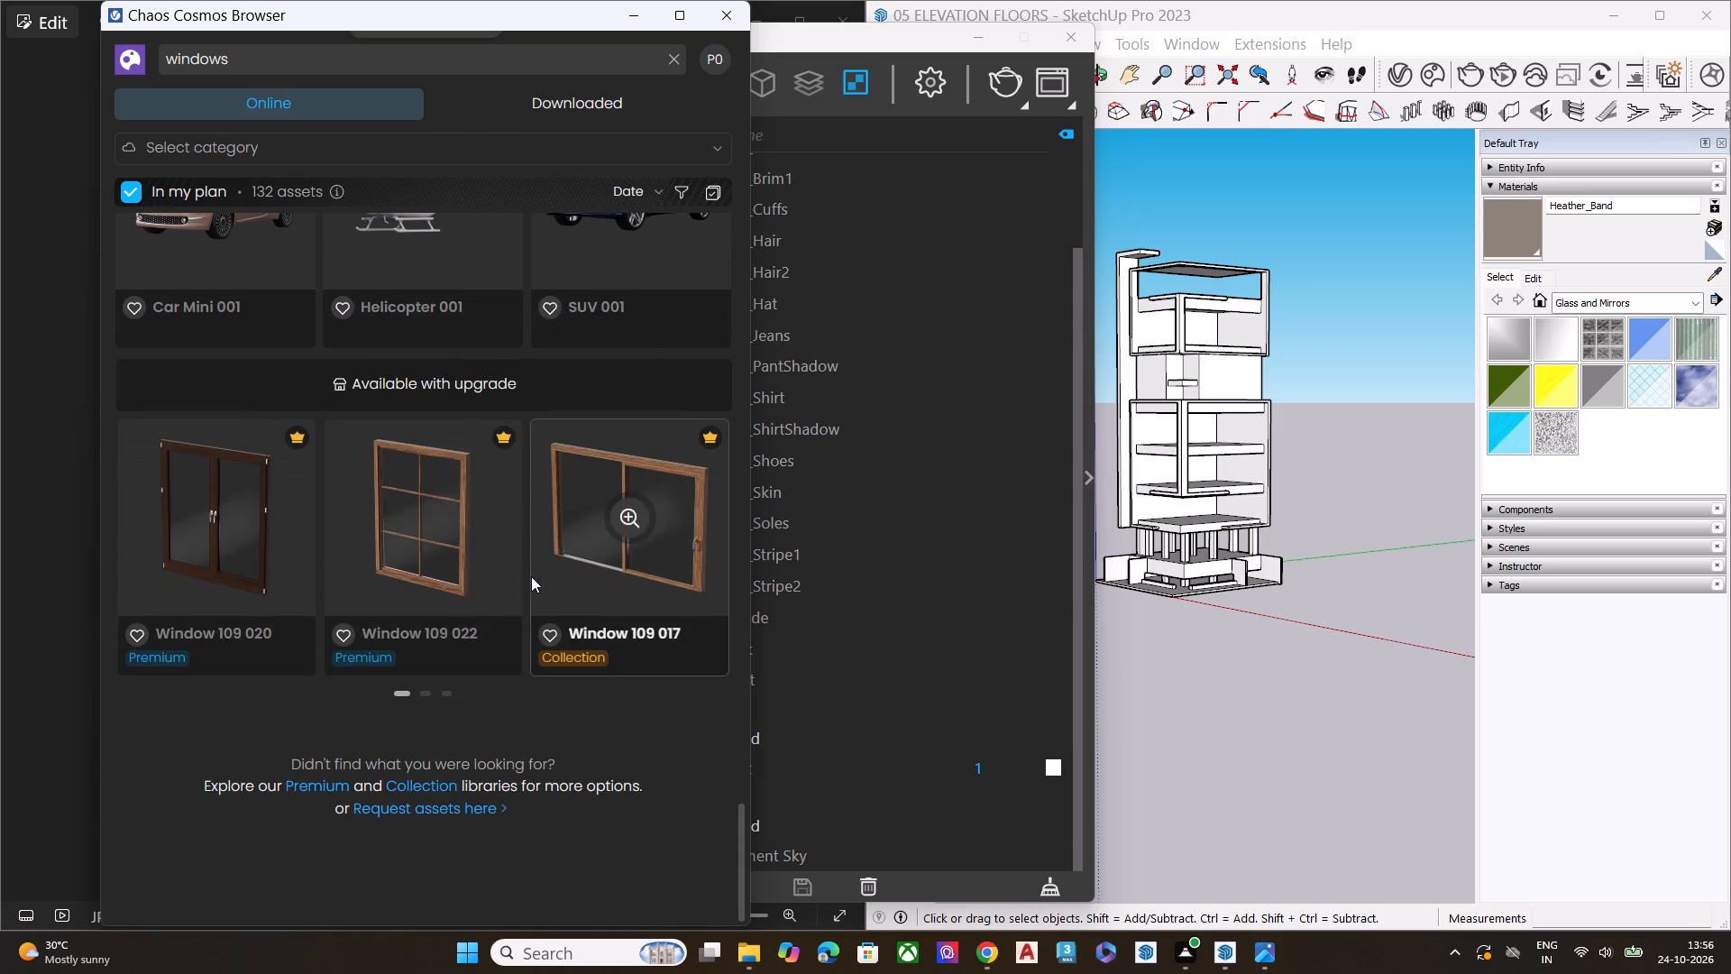
pyautogui.scroll(2, 531, 576)
pyautogui.scroll(-1, 531, 576)
pyautogui.scroll(6, 531, 576)
pyautogui.scroll(-1, 531, 576)
pyautogui.scroll(4, 531, 576)
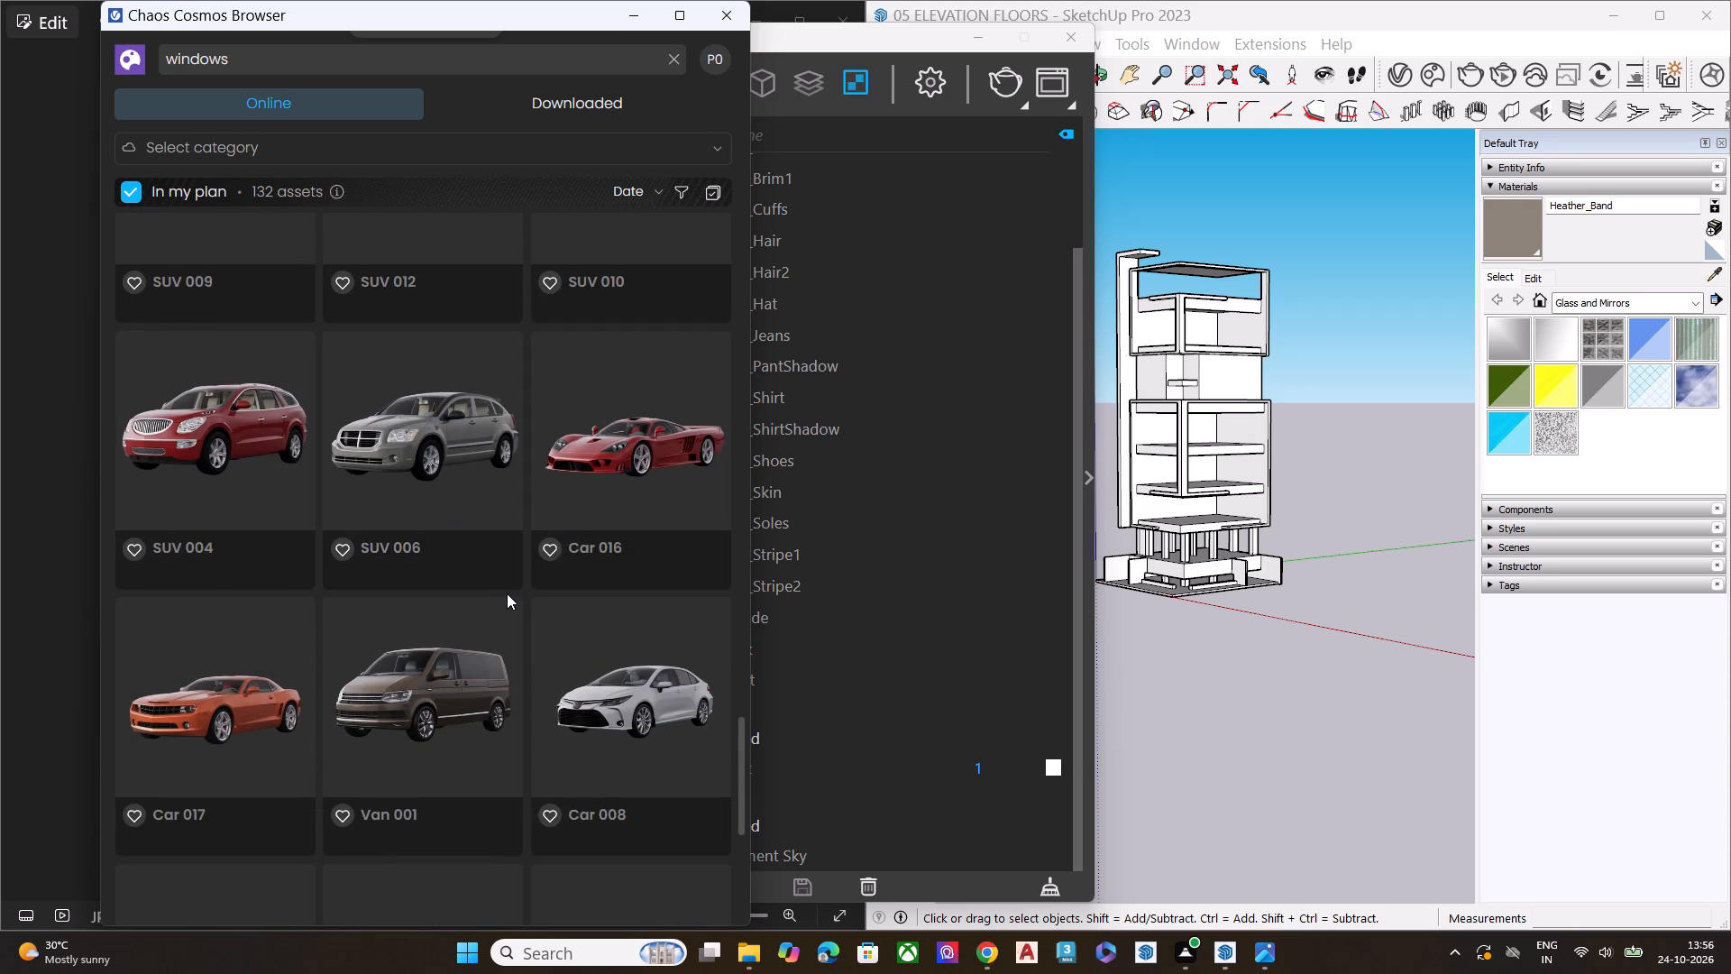
pyautogui.scroll(-3, 611, 621)
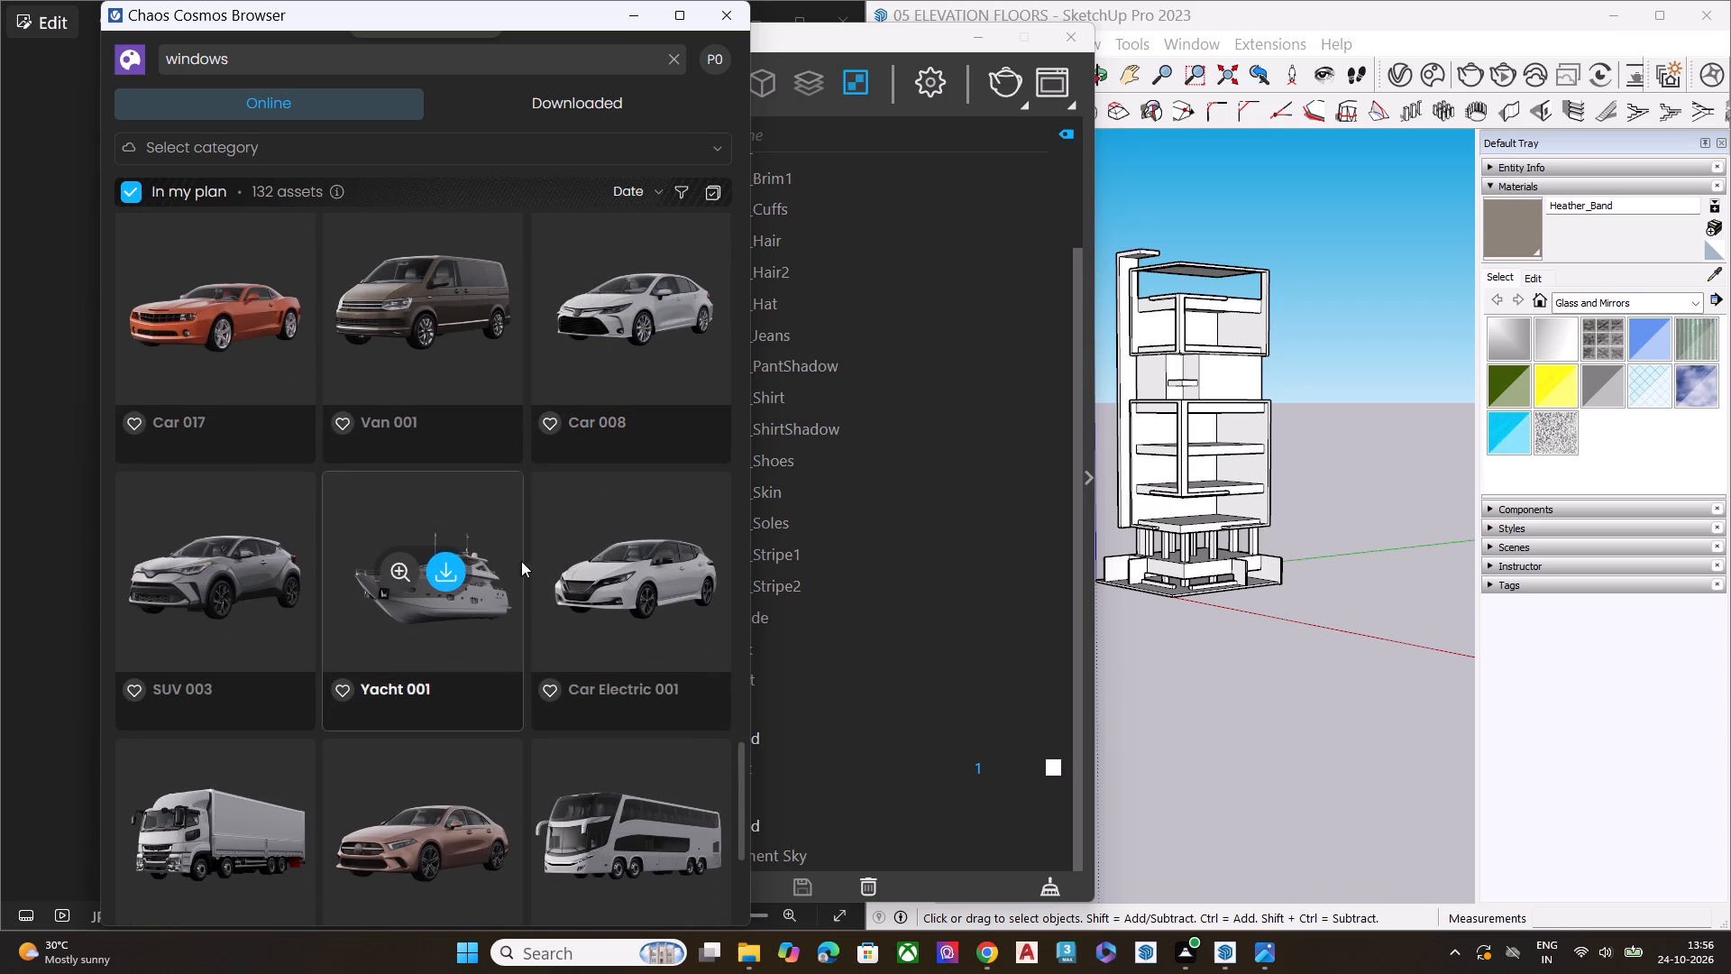
pyautogui.scroll(12, 524, 560)
pyautogui.scroll(-1, 530, 559)
pyautogui.scroll(5, 530, 559)
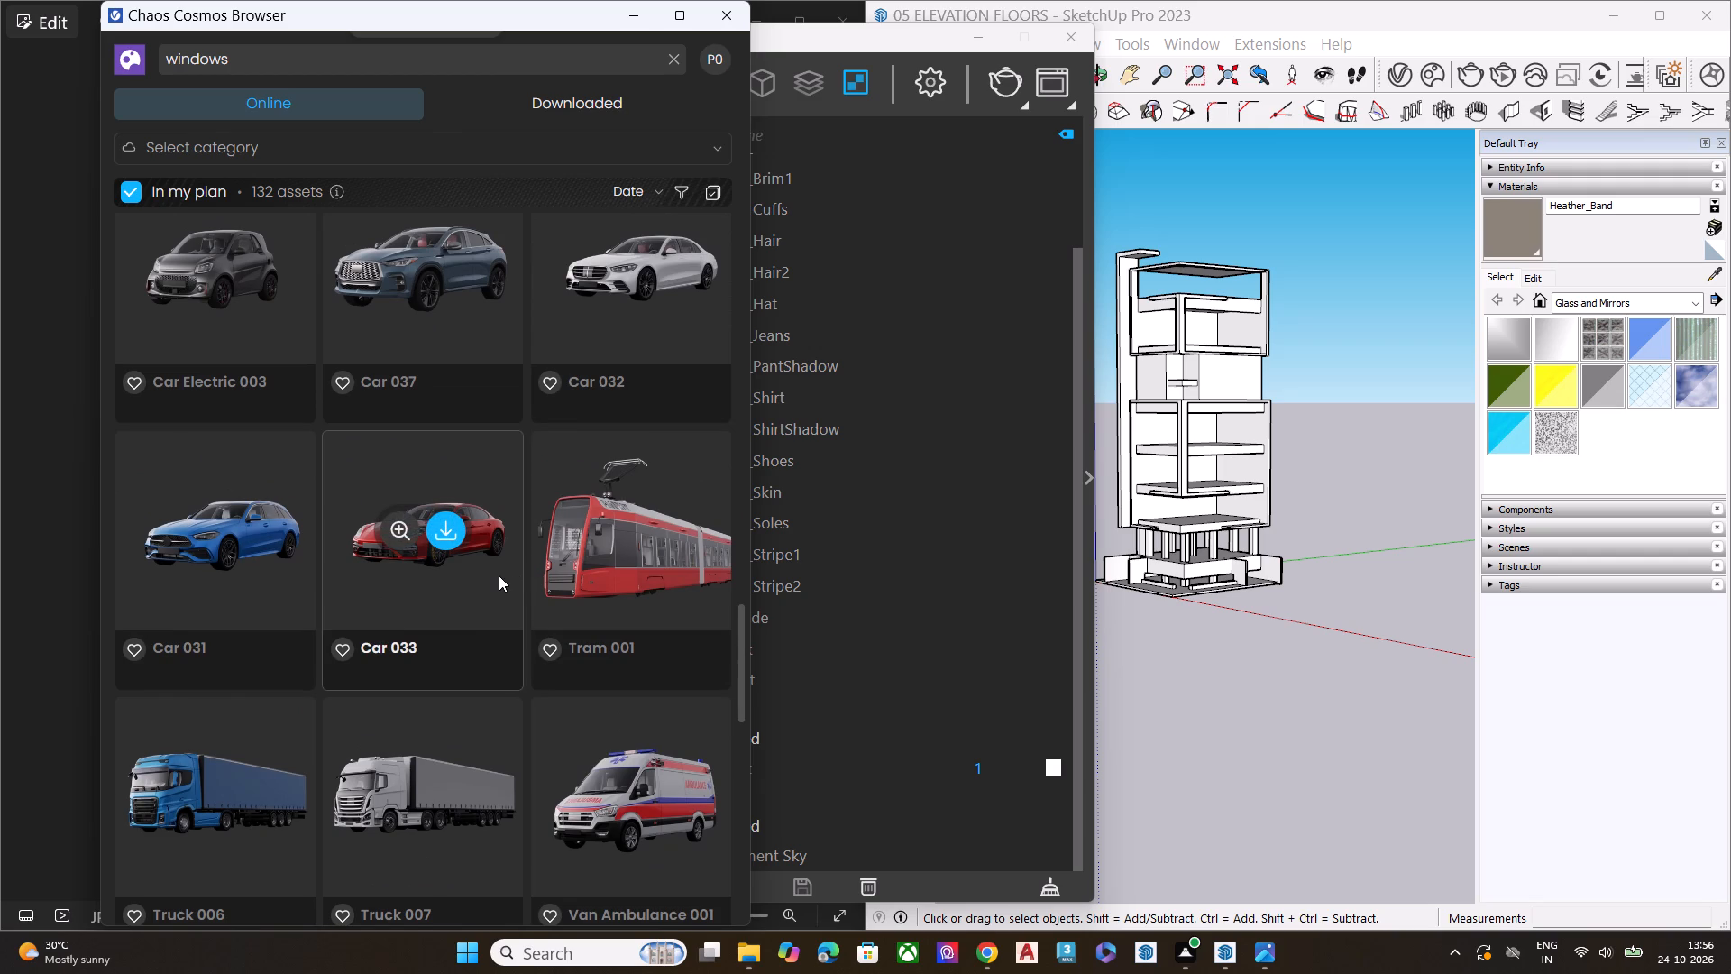
pyautogui.scroll(4, 421, 570)
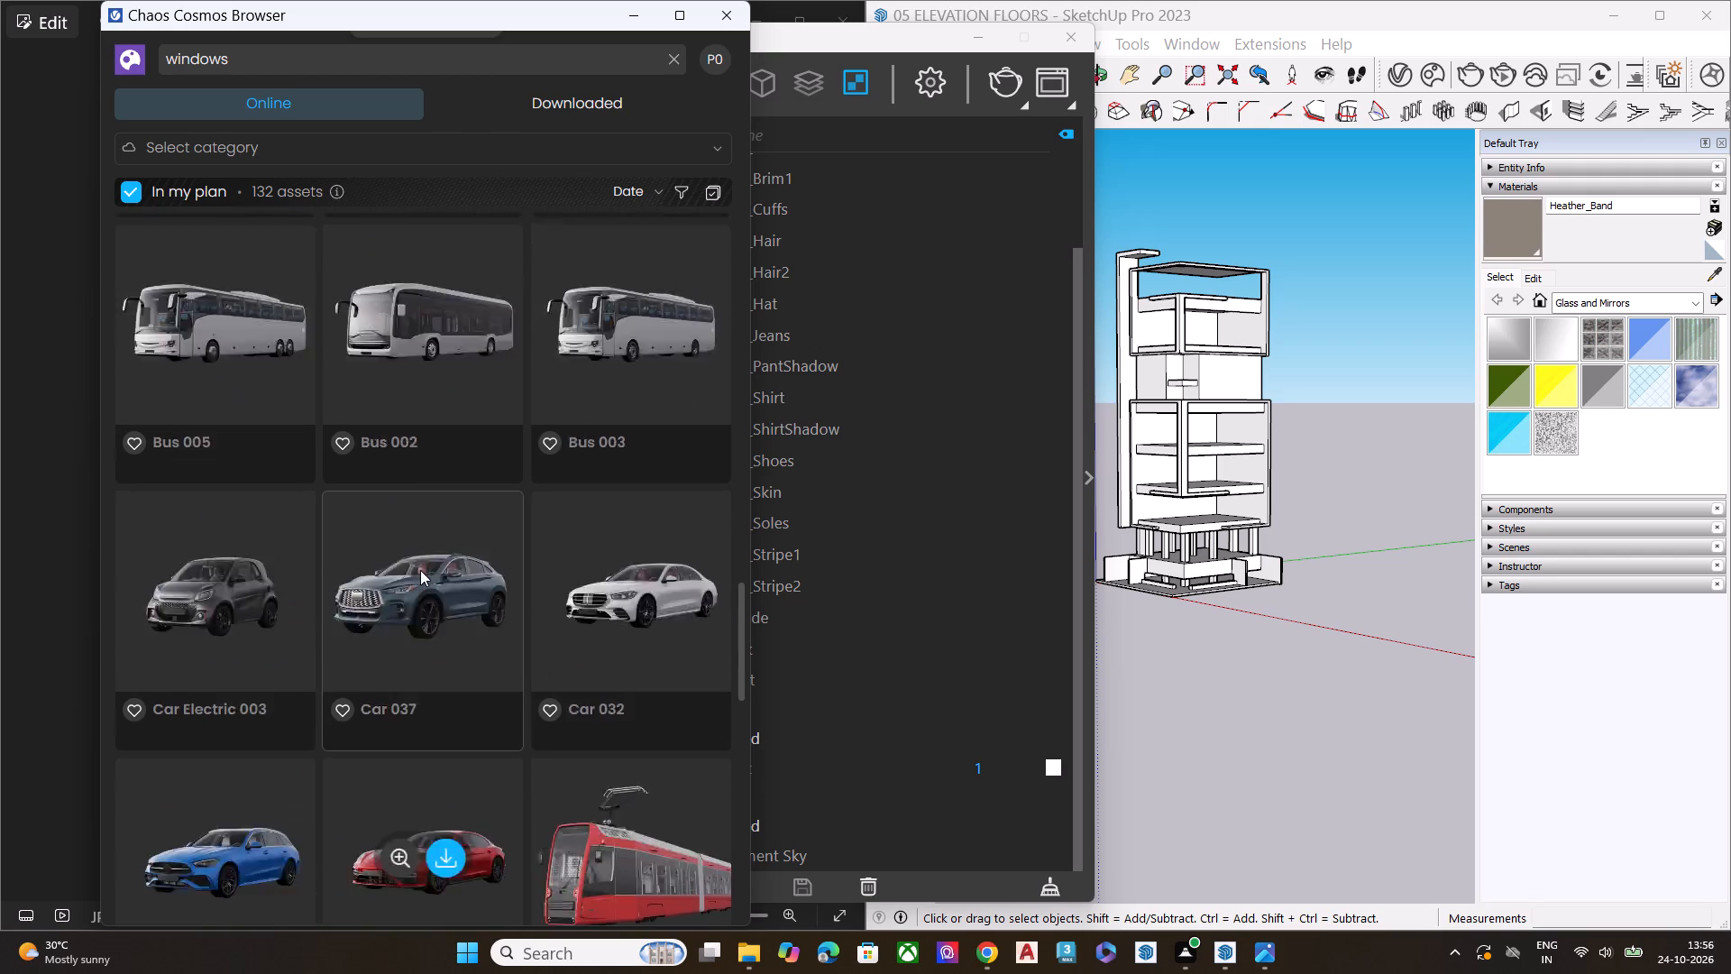
pyautogui.scroll(1, 420, 570)
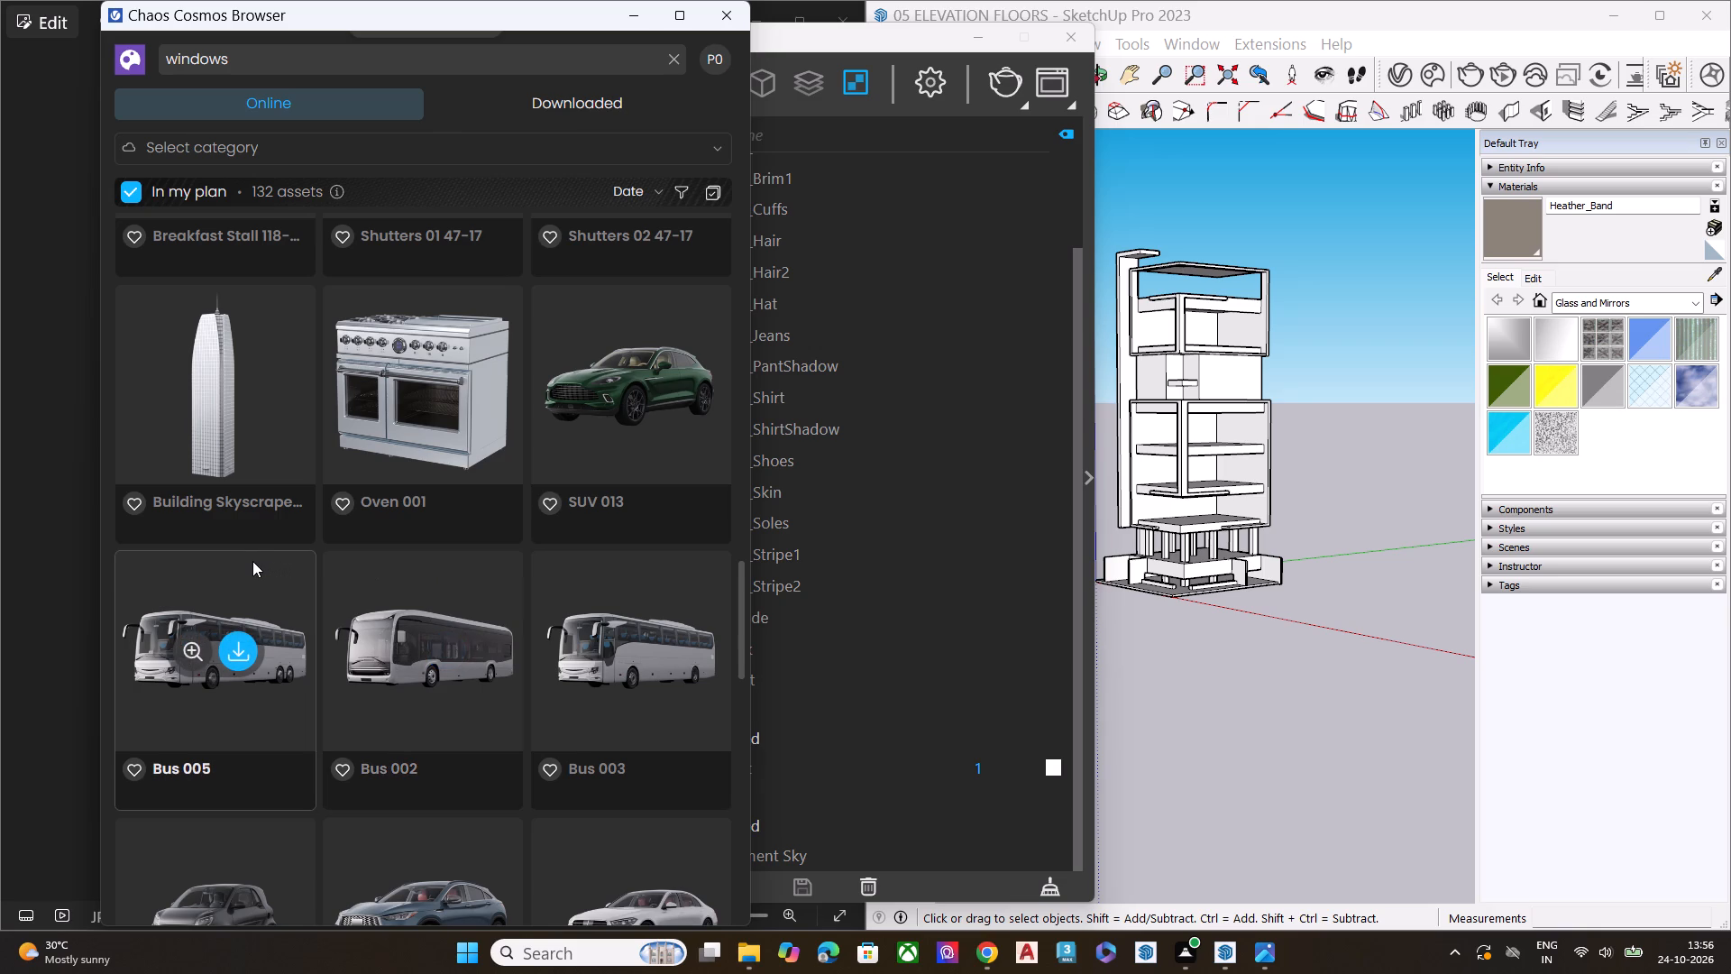
pyautogui.scroll(2, 252, 561)
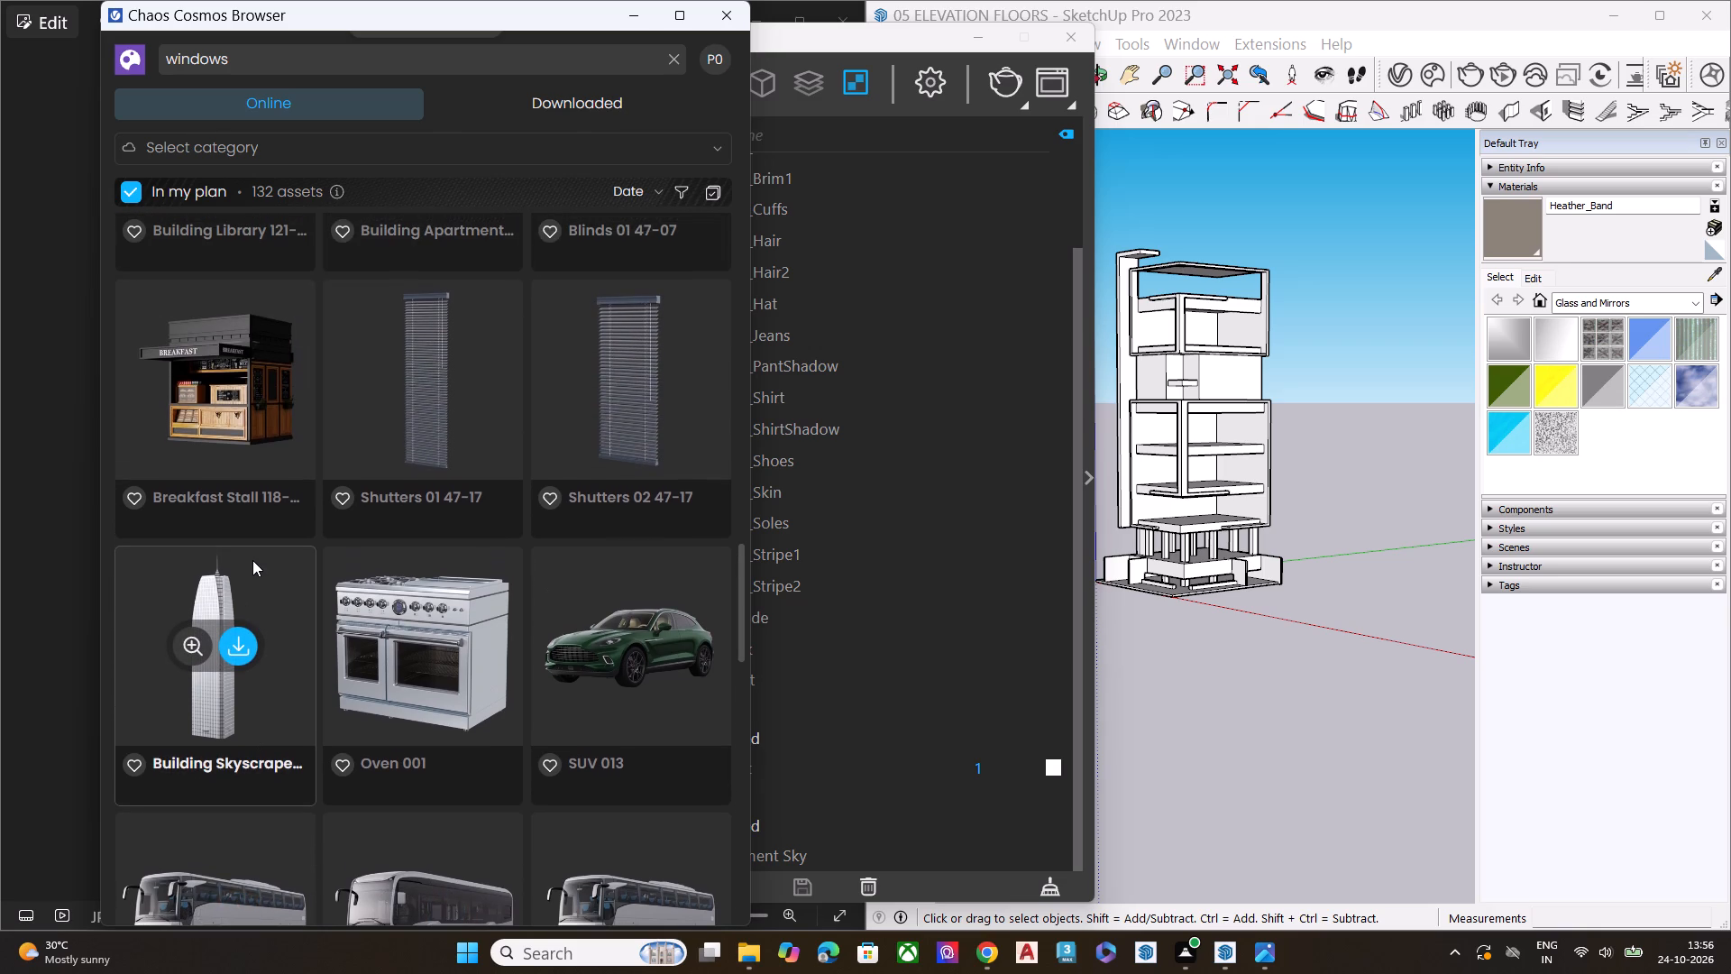
pyautogui.scroll(3, 252, 560)
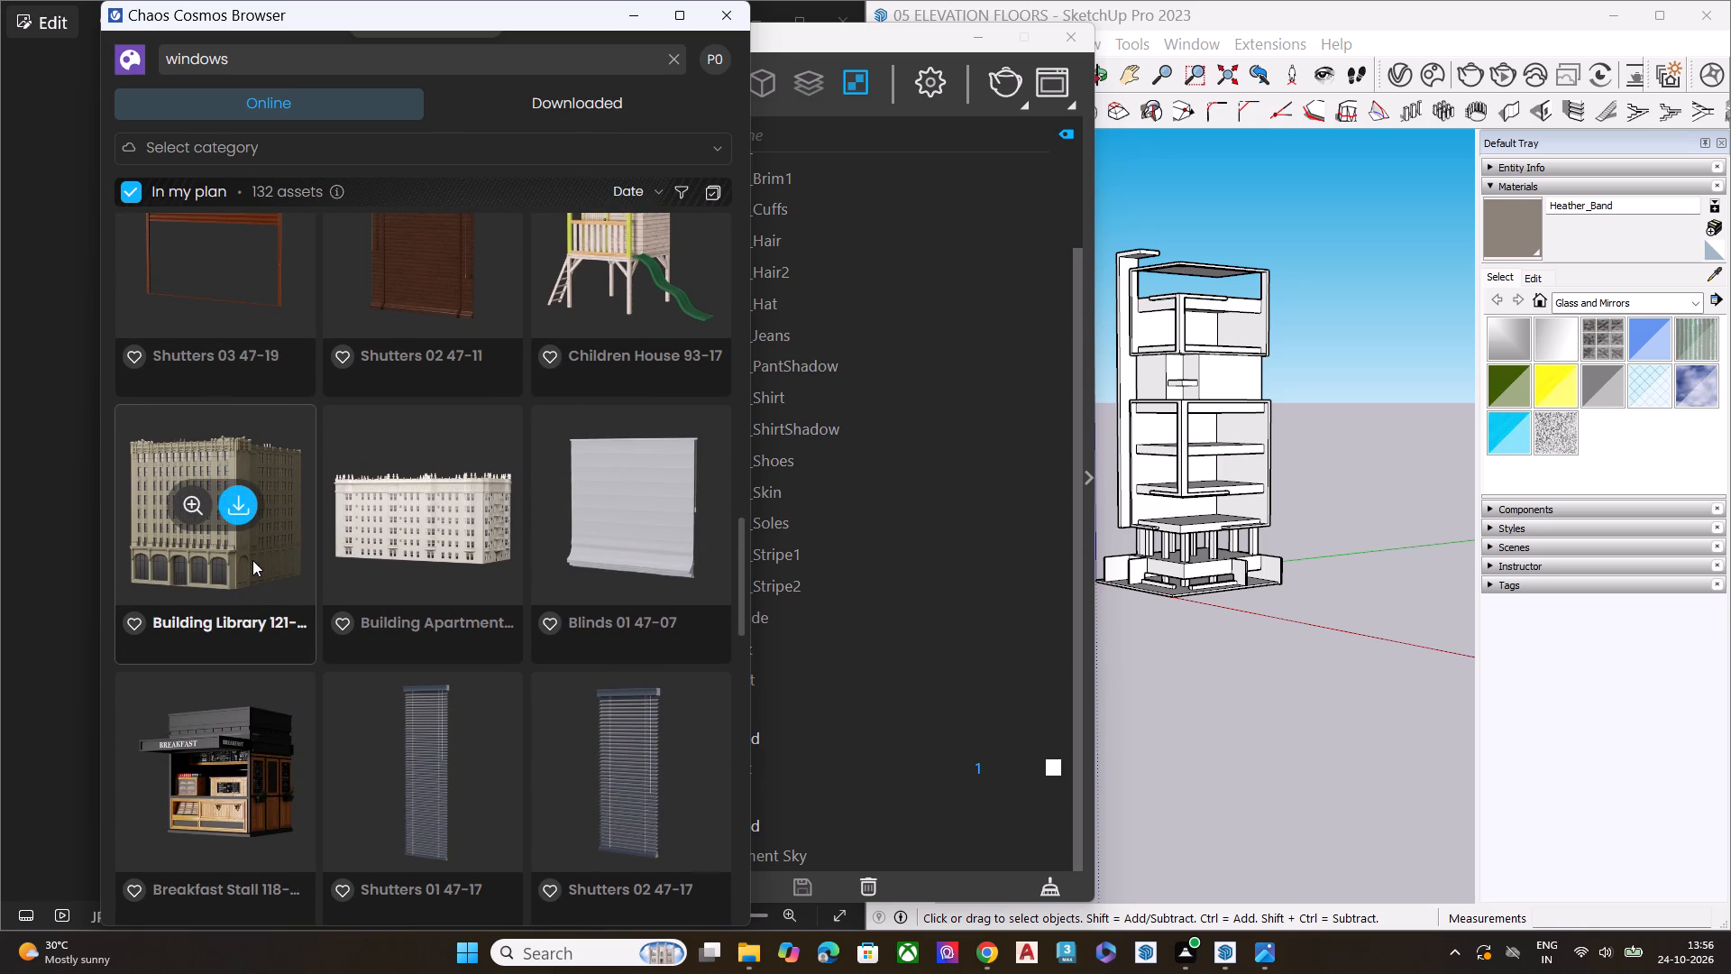
pyautogui.scroll(1, 636, 496)
pyautogui.scroll(-2, 635, 496)
pyautogui.scroll(5, 635, 496)
# Minimise the Chaos Cosmos Browser and the V-Ray Asset Editor to return to the tower model and reference image.
pyautogui.click(629, 17)
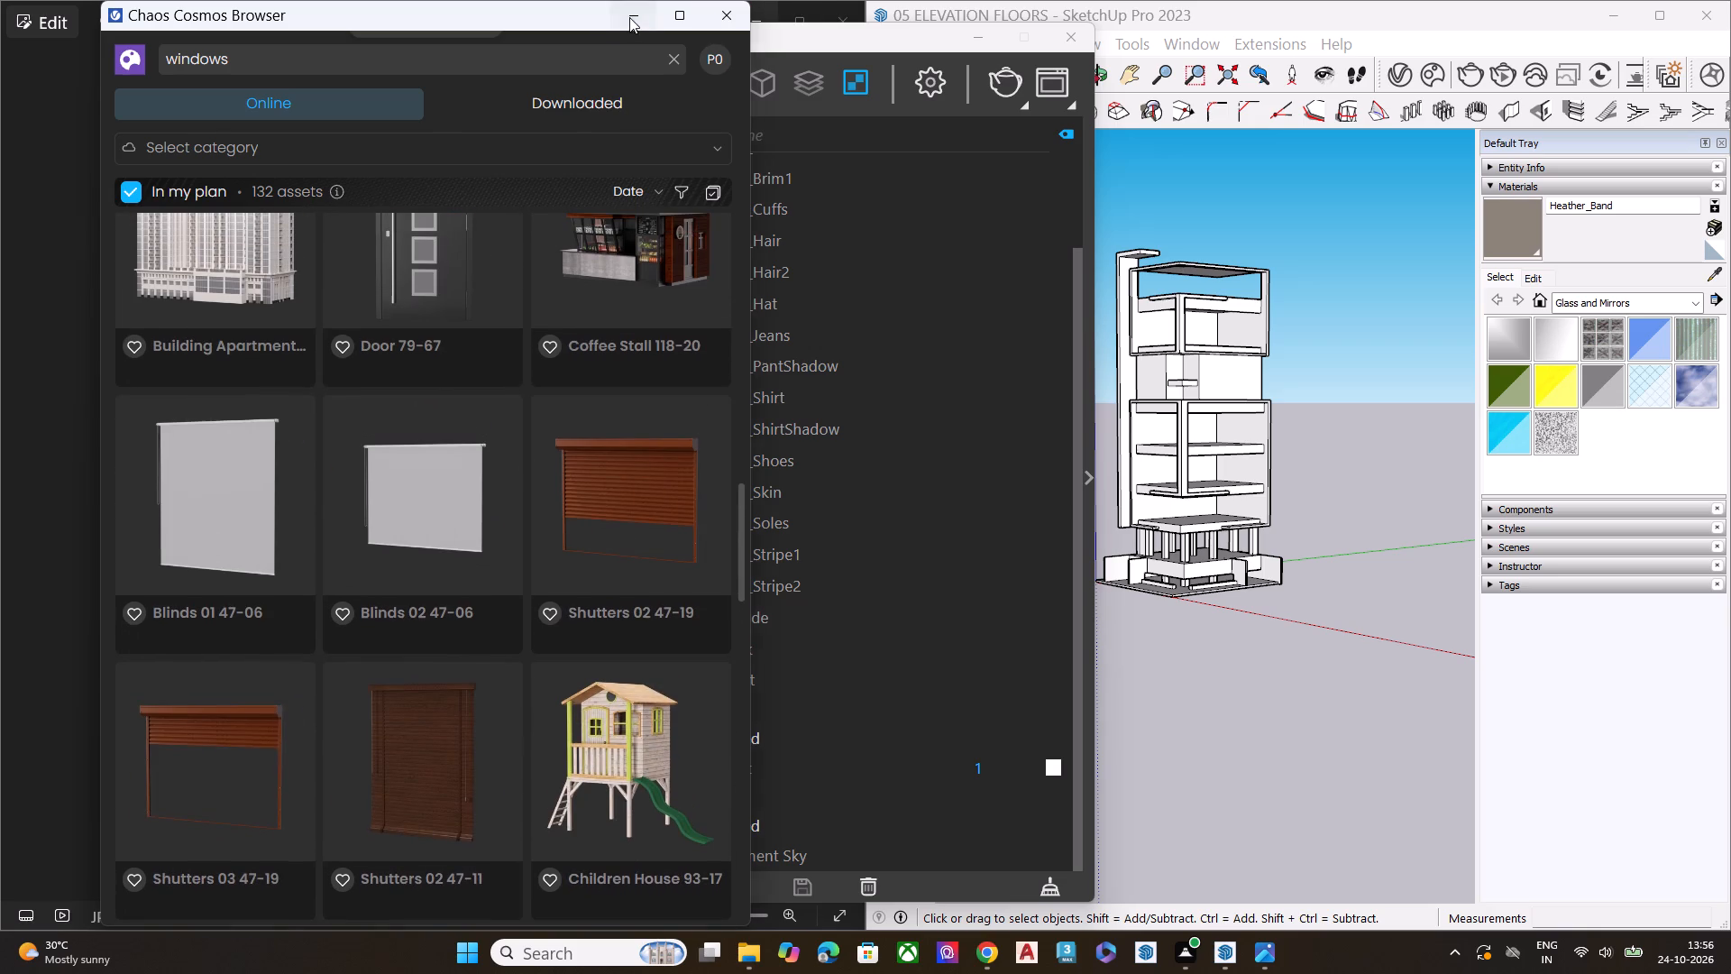
pyautogui.click(984, 42)
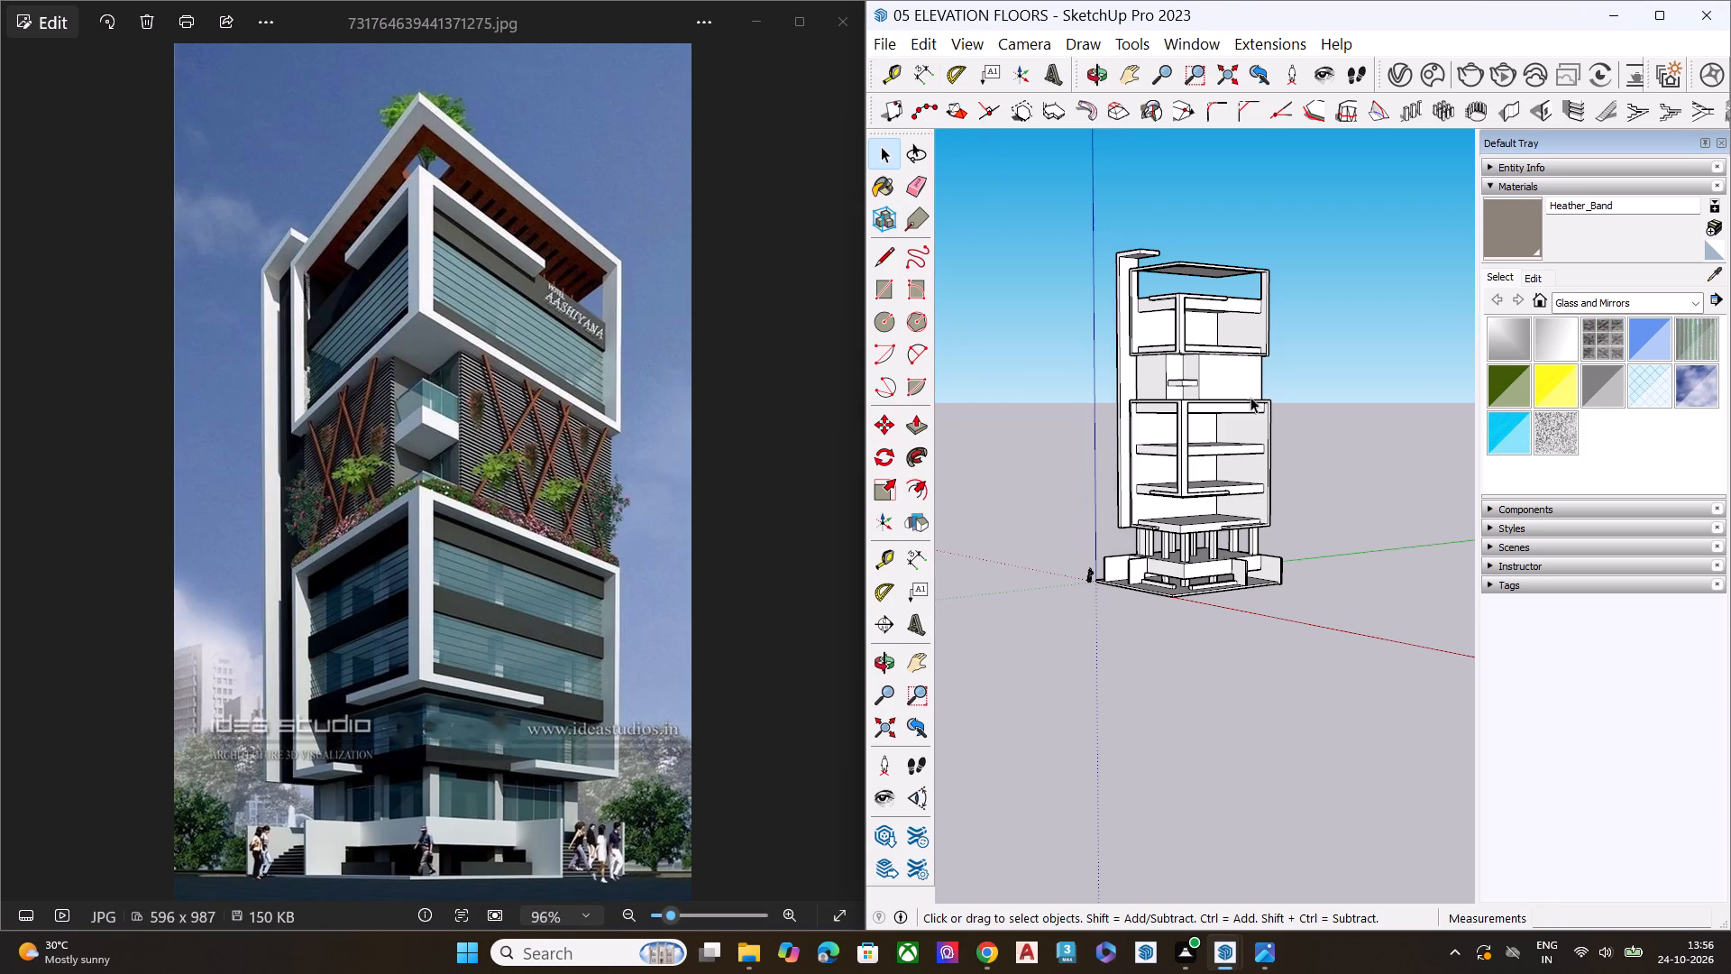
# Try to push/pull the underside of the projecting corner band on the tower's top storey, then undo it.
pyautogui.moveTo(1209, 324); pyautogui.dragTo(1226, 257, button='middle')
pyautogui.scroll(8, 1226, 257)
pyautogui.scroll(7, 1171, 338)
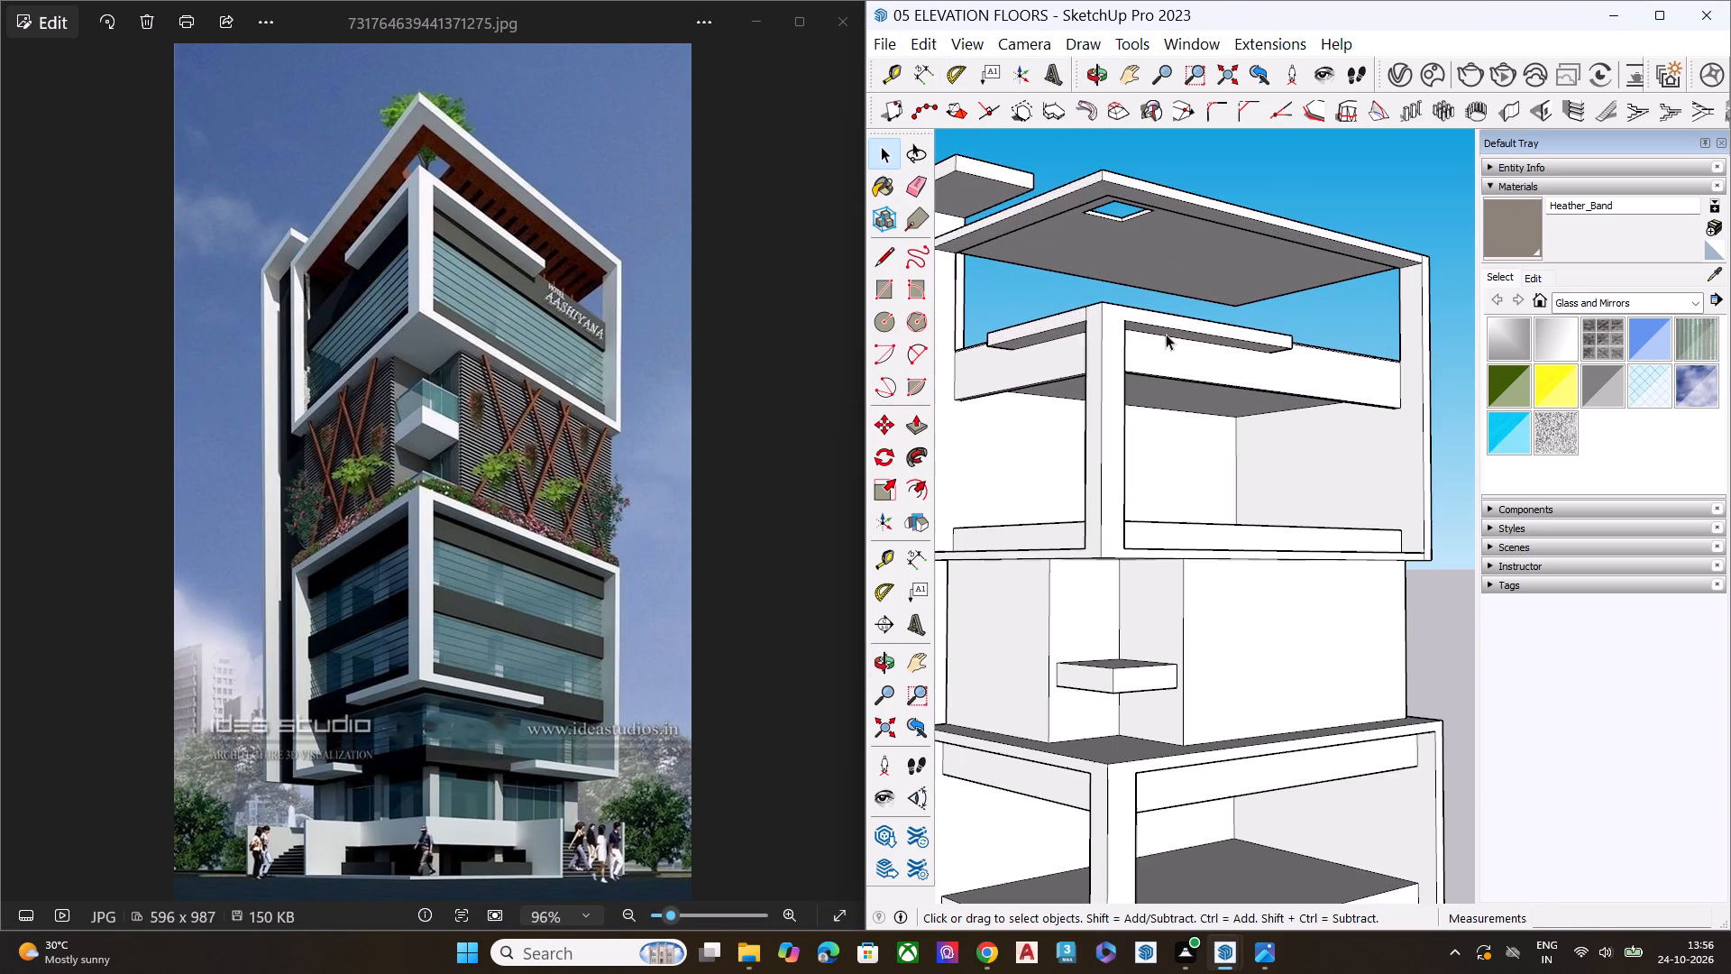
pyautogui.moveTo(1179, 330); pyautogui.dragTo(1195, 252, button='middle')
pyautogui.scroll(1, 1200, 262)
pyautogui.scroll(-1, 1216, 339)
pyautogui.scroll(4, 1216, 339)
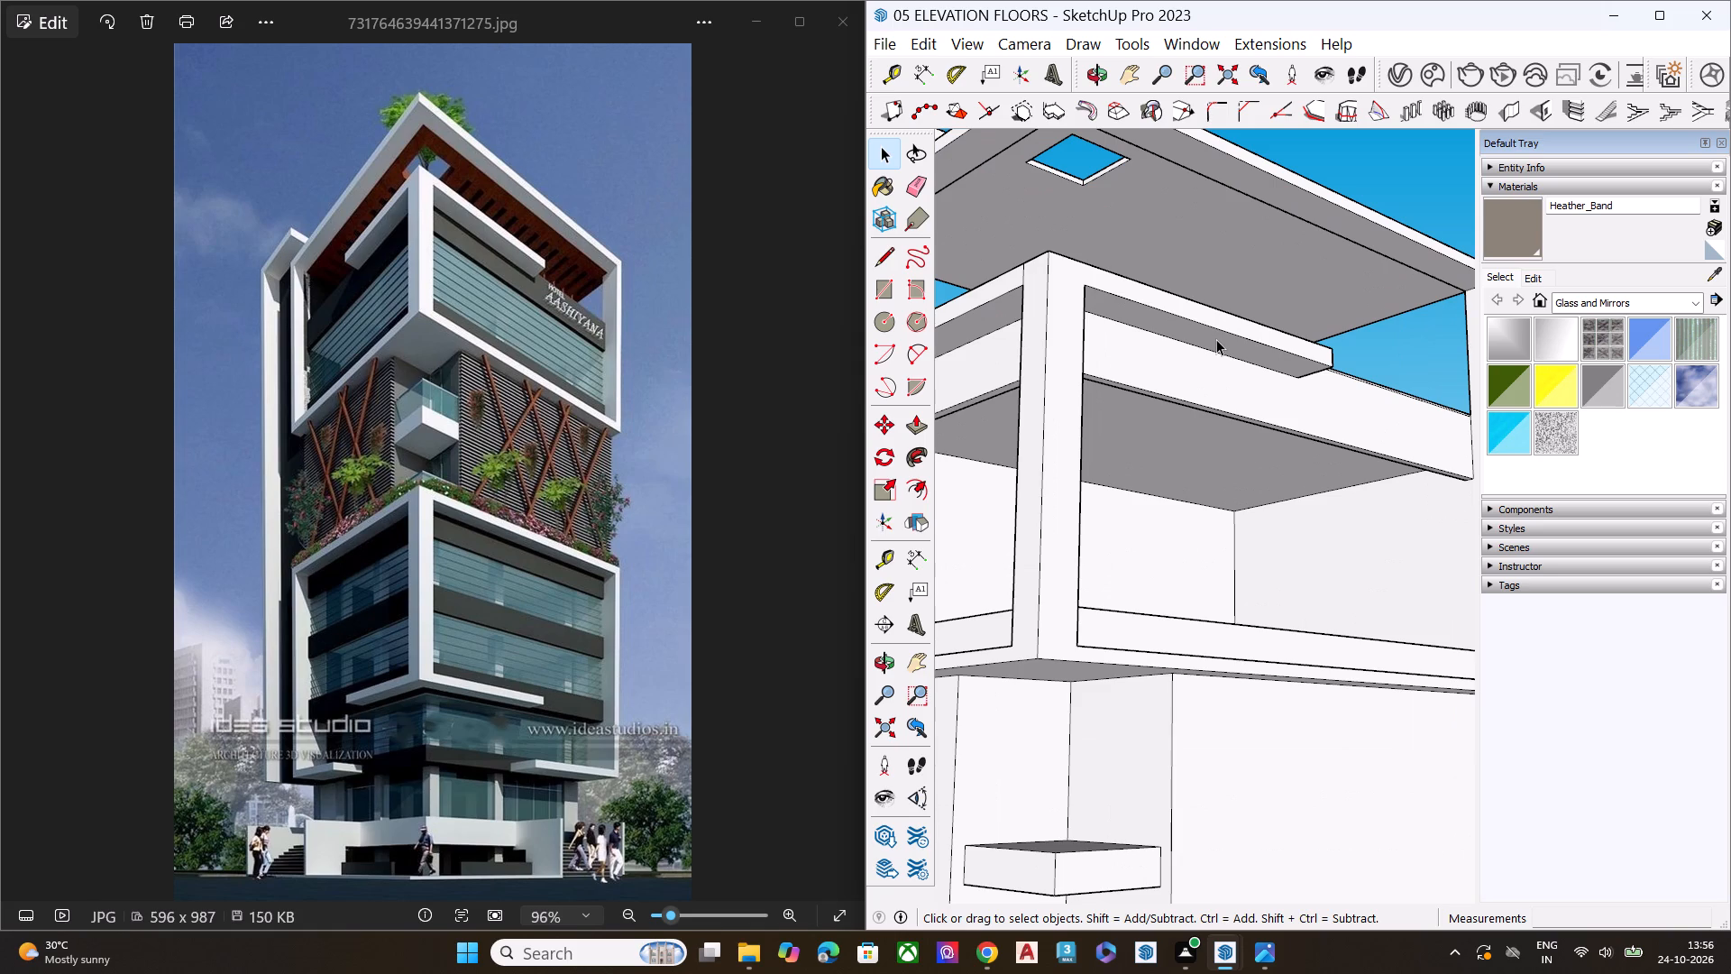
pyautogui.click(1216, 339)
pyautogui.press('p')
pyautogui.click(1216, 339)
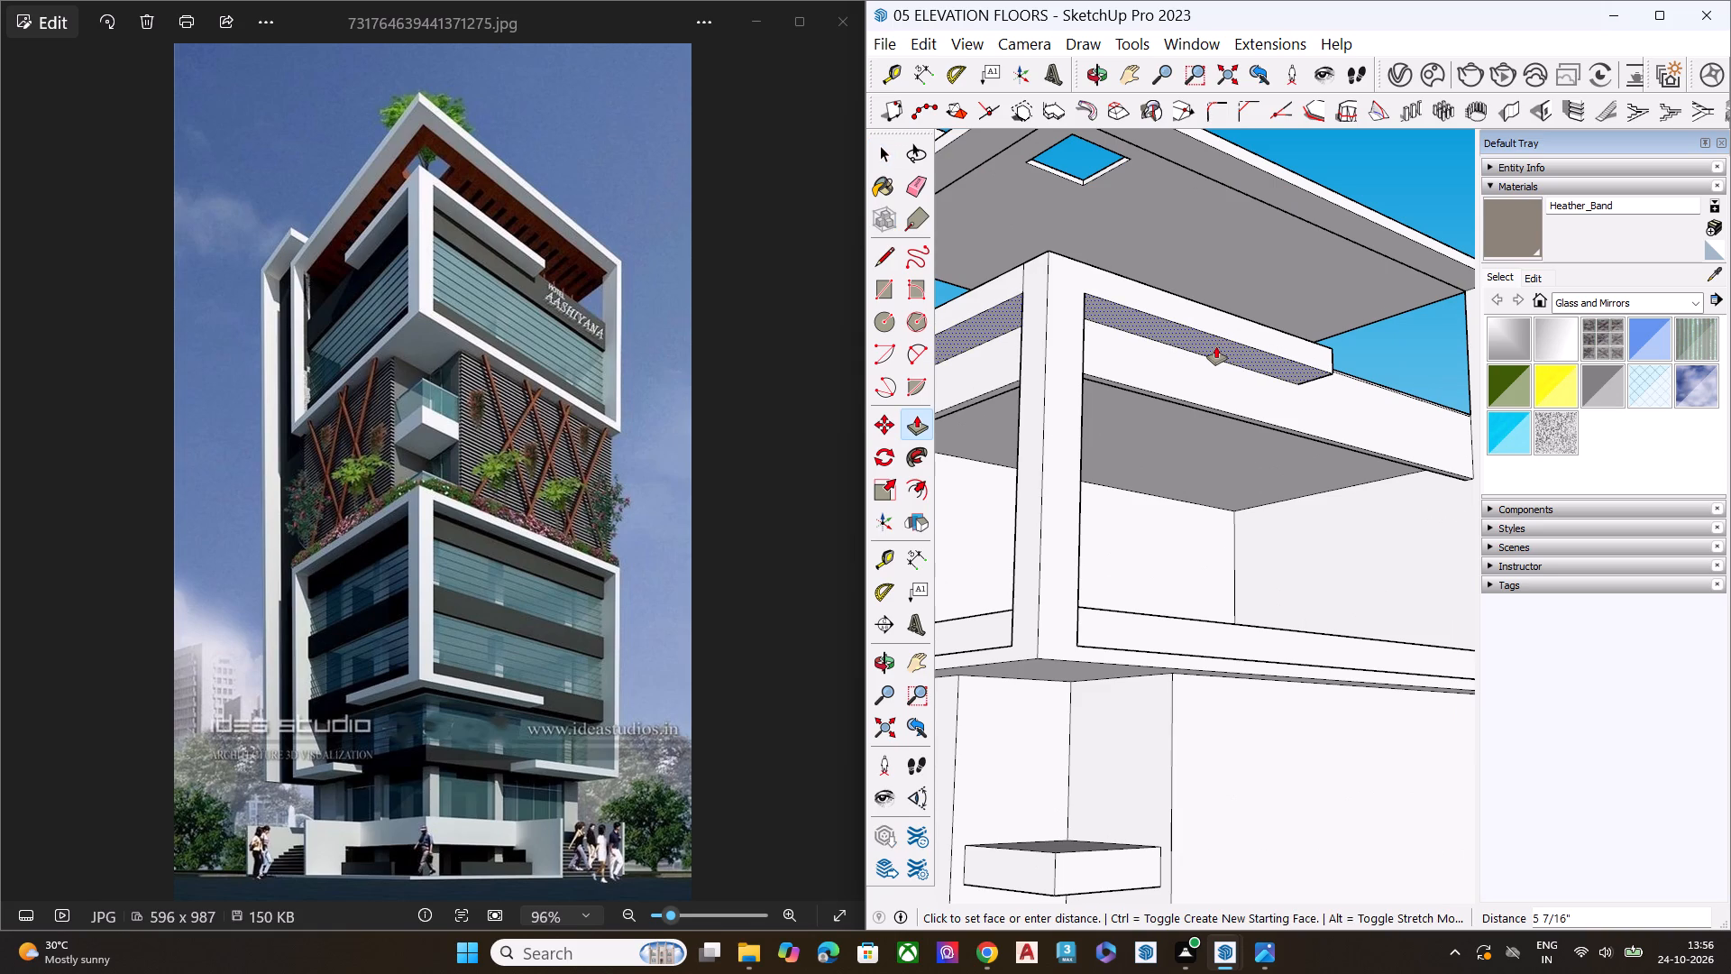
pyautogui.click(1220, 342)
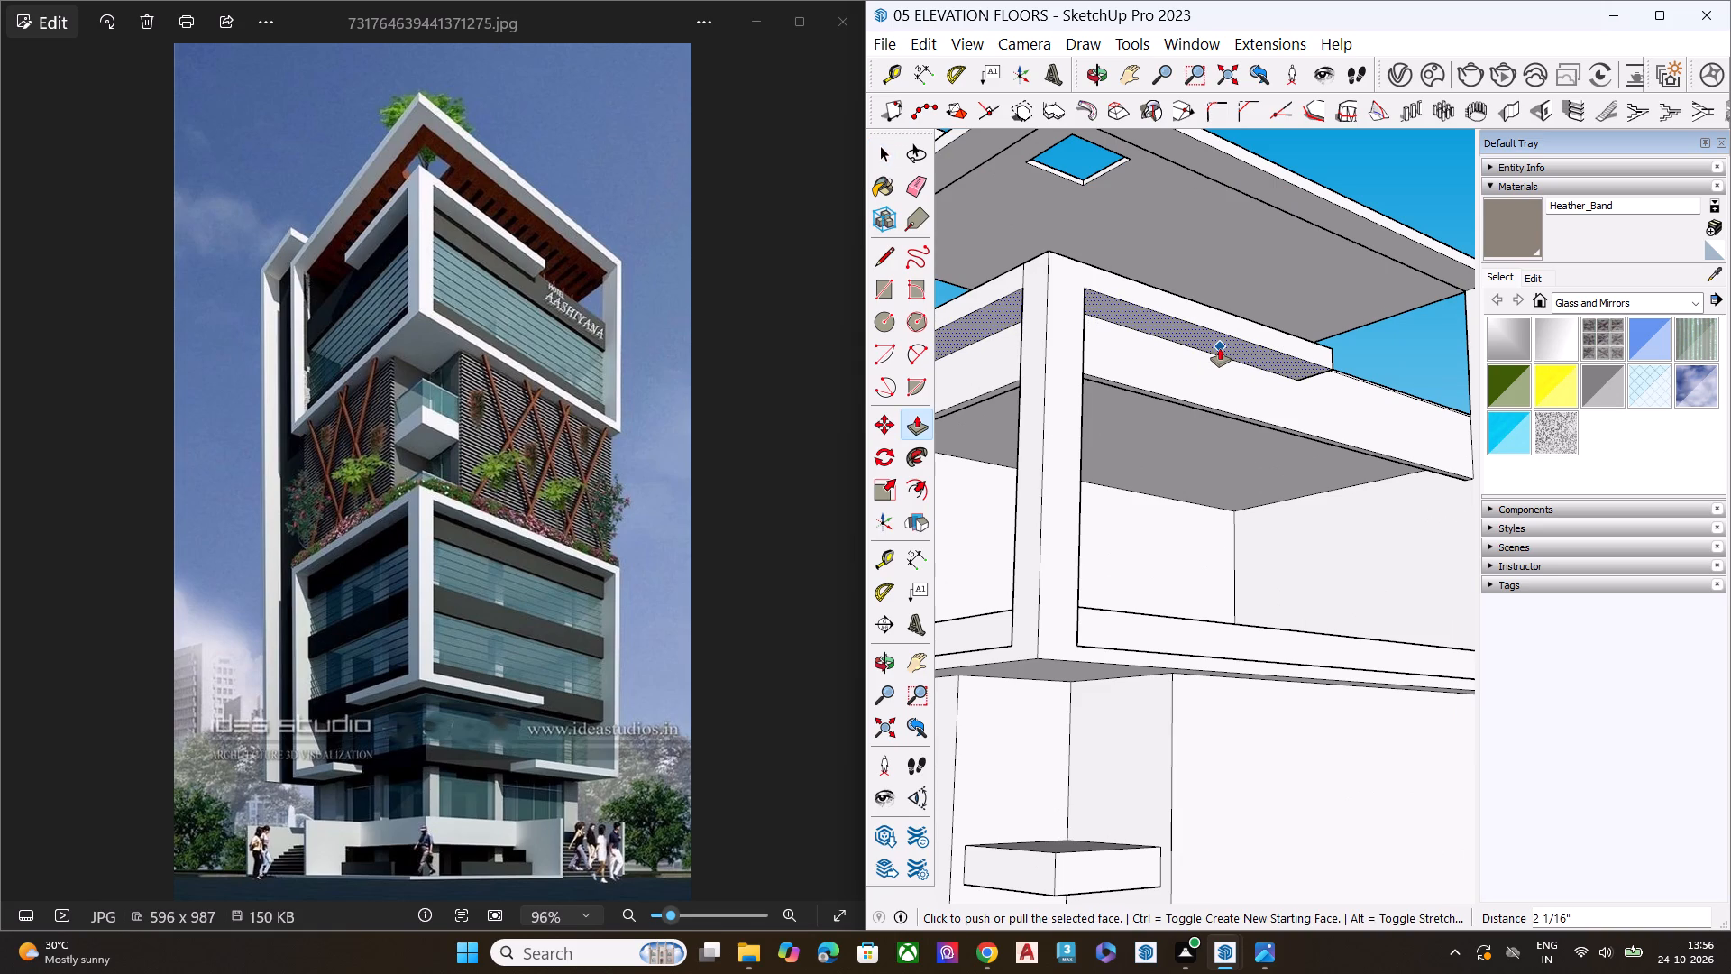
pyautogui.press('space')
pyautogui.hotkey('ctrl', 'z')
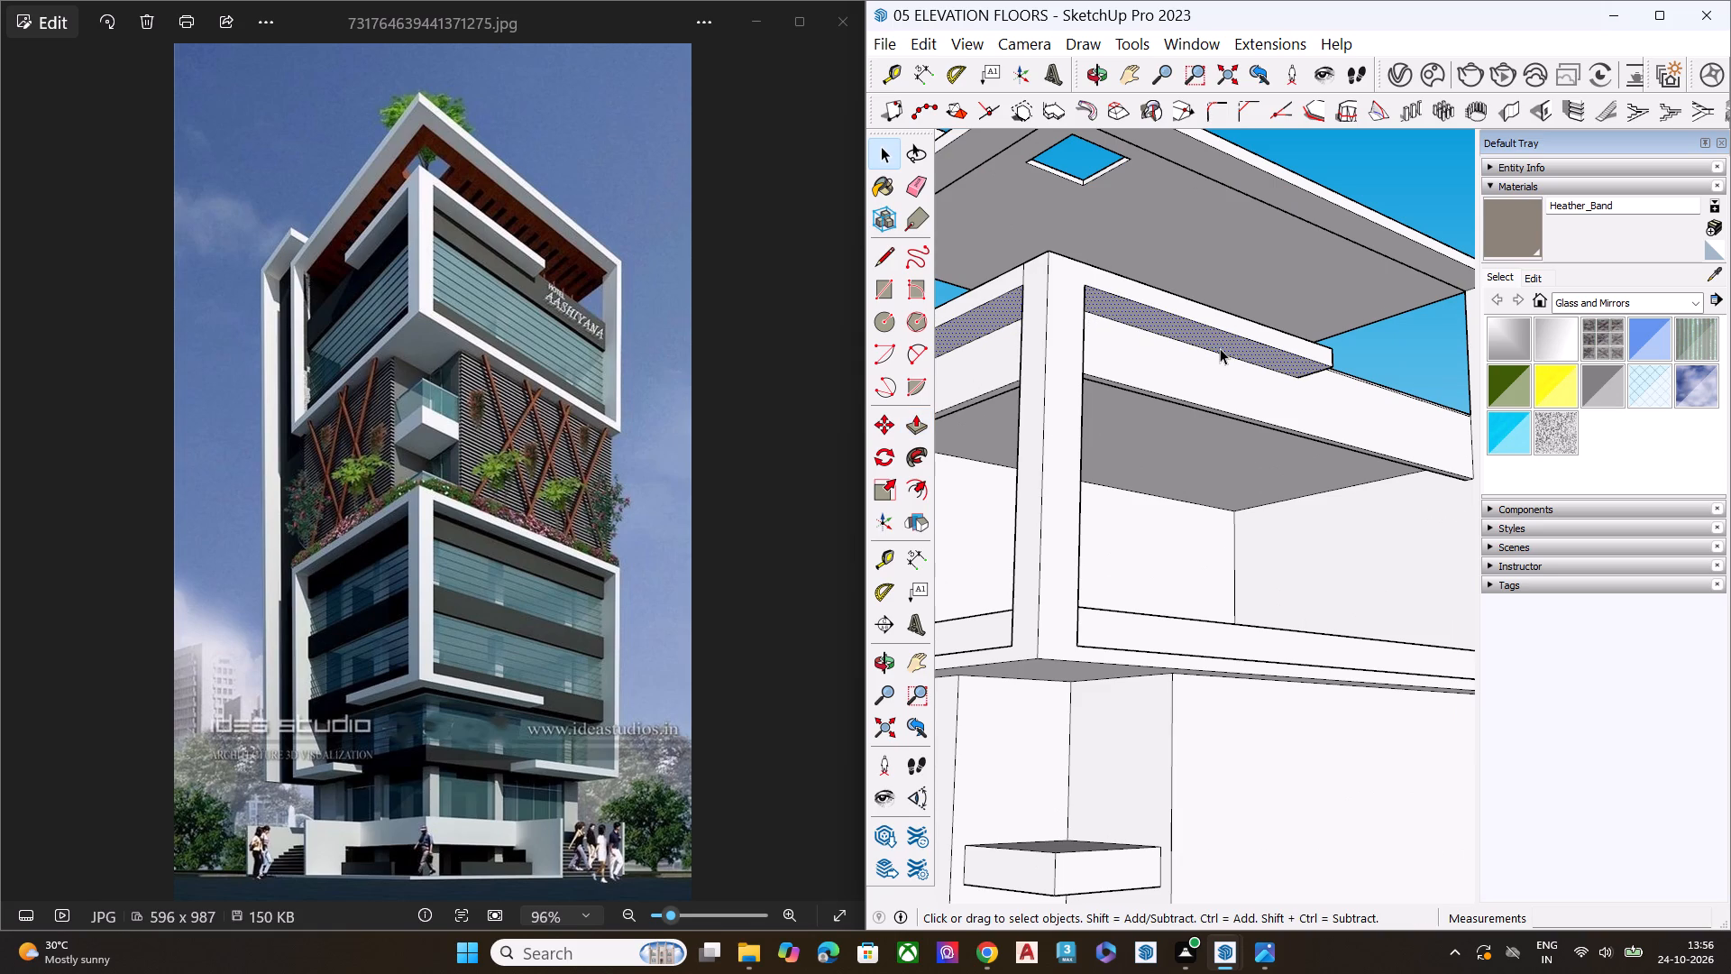
# Pull the underside of the top storey's projecting corner band downward by about 7 inches to thicken it.
pyautogui.press('p')
pyautogui.click(1242, 345)
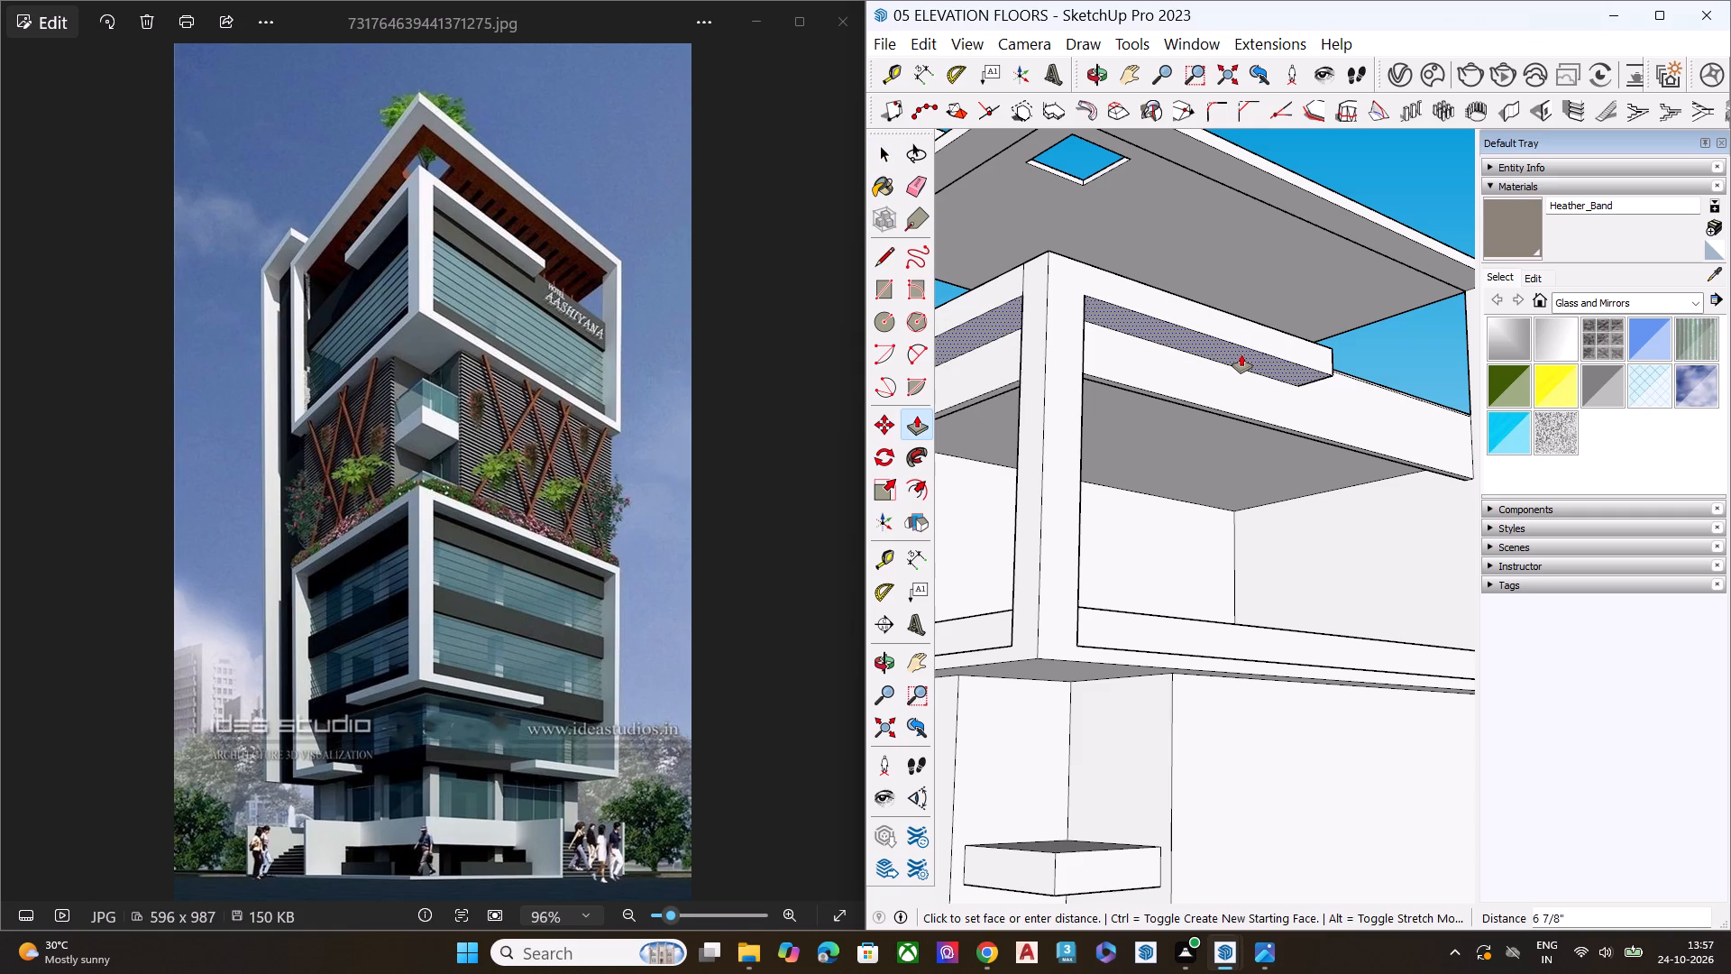
pyautogui.click(1241, 354)
pyautogui.press('space')
pyautogui.click(1430, 358)
# Push in the end face of the projecting band on the top storey's other facade to shorten it slightly.
pyautogui.scroll(-10, 1223, 407)
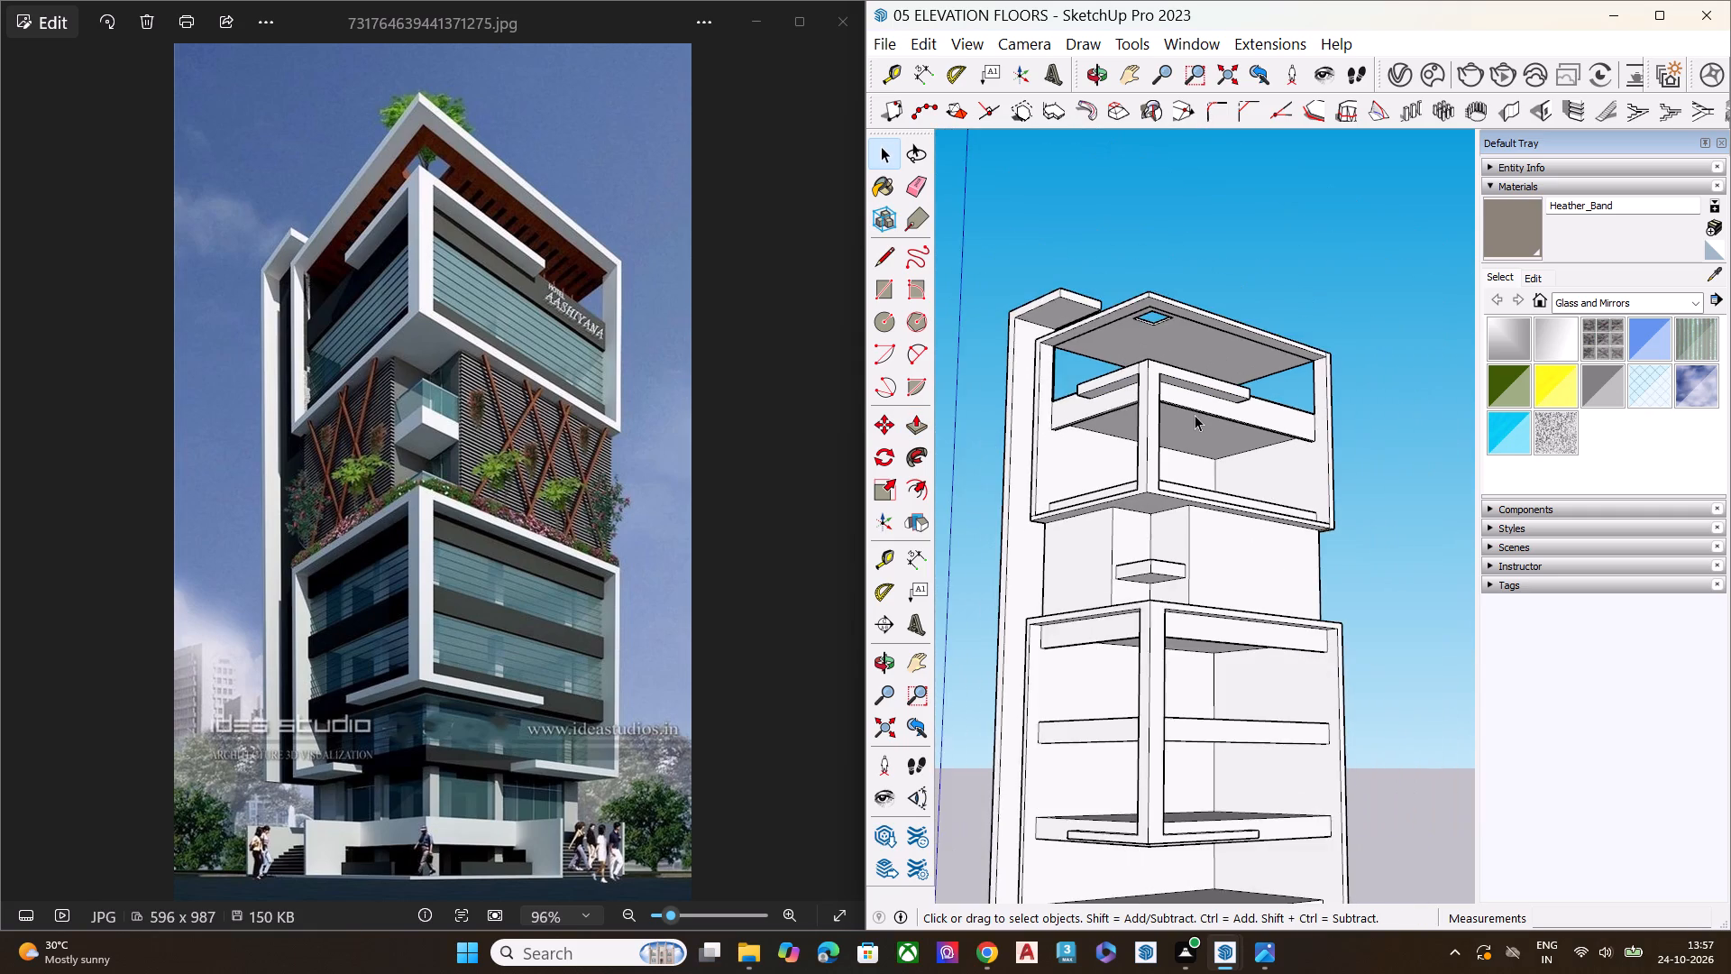
pyautogui.scroll(-4, 1198, 409)
pyautogui.scroll(1, 1198, 409)
pyautogui.scroll(-4, 1198, 409)
pyautogui.moveTo(1256, 628); pyautogui.dragTo(1256, 636, button='middle')
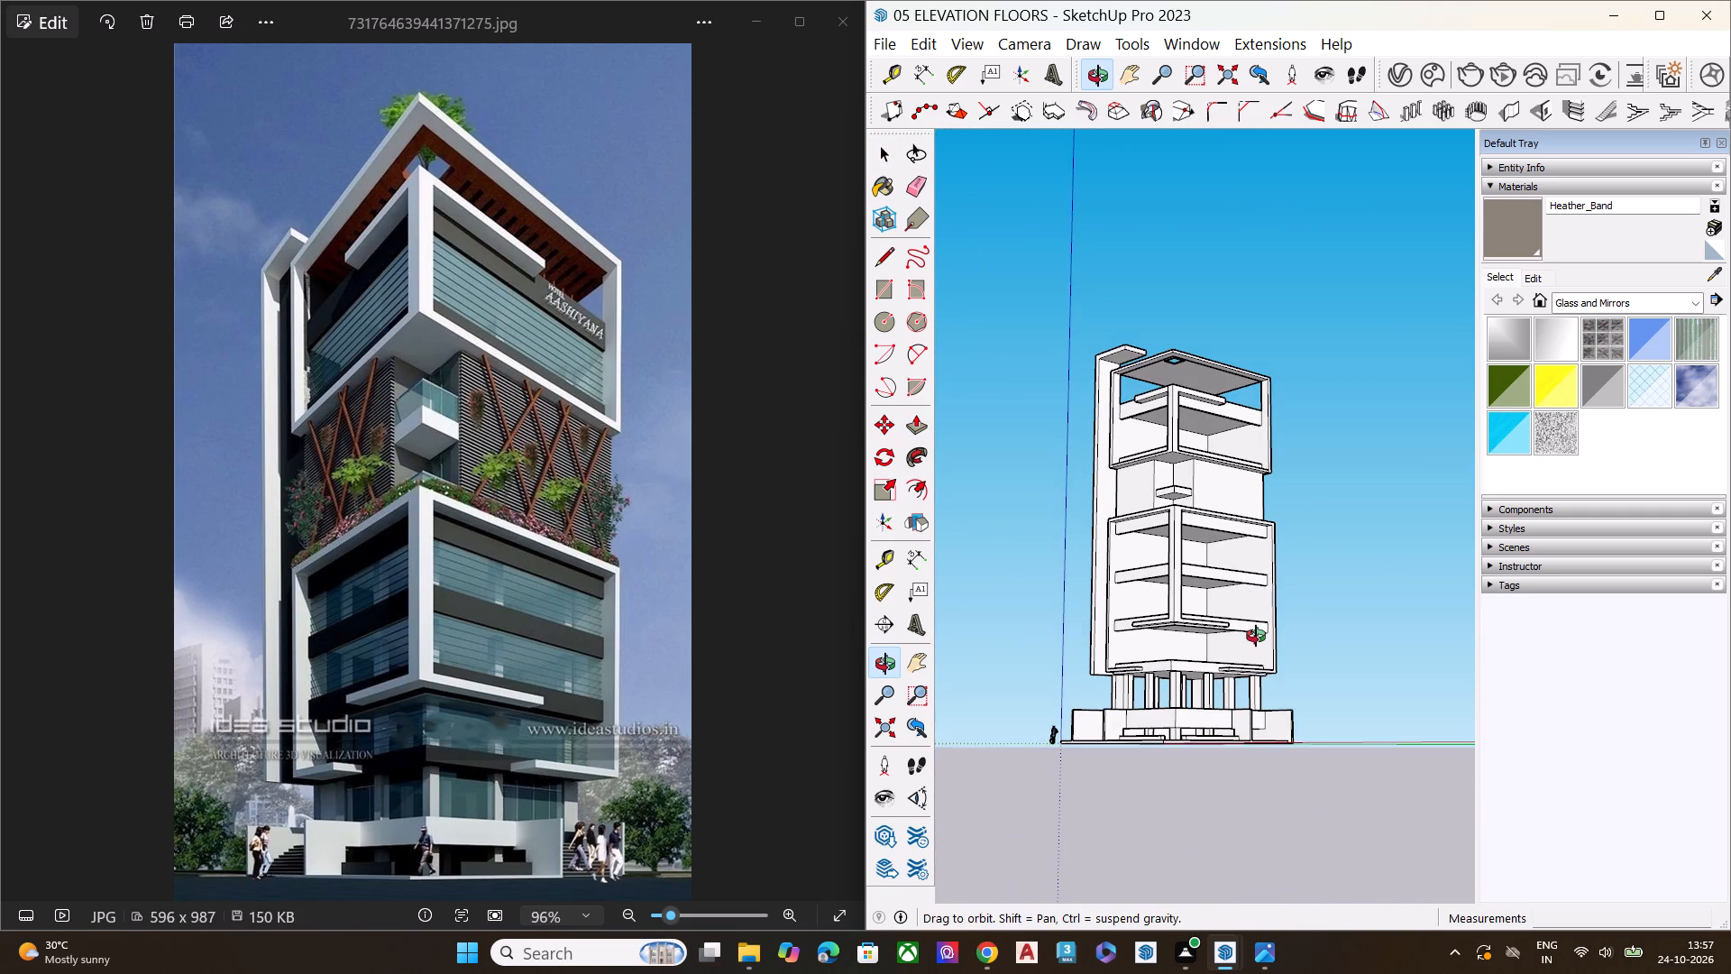
pyautogui.moveTo(1256, 636); pyautogui.dragTo(1576, 683, button='middle')
pyautogui.moveTo(1247, 411); pyautogui.dragTo(1532, 392, button='middle')
pyautogui.scroll(3, 1243, 326)
pyautogui.scroll(-1, 1153, 339)
pyautogui.scroll(4, 1152, 341)
pyautogui.scroll(8, 1182, 409)
pyautogui.click(1199, 429)
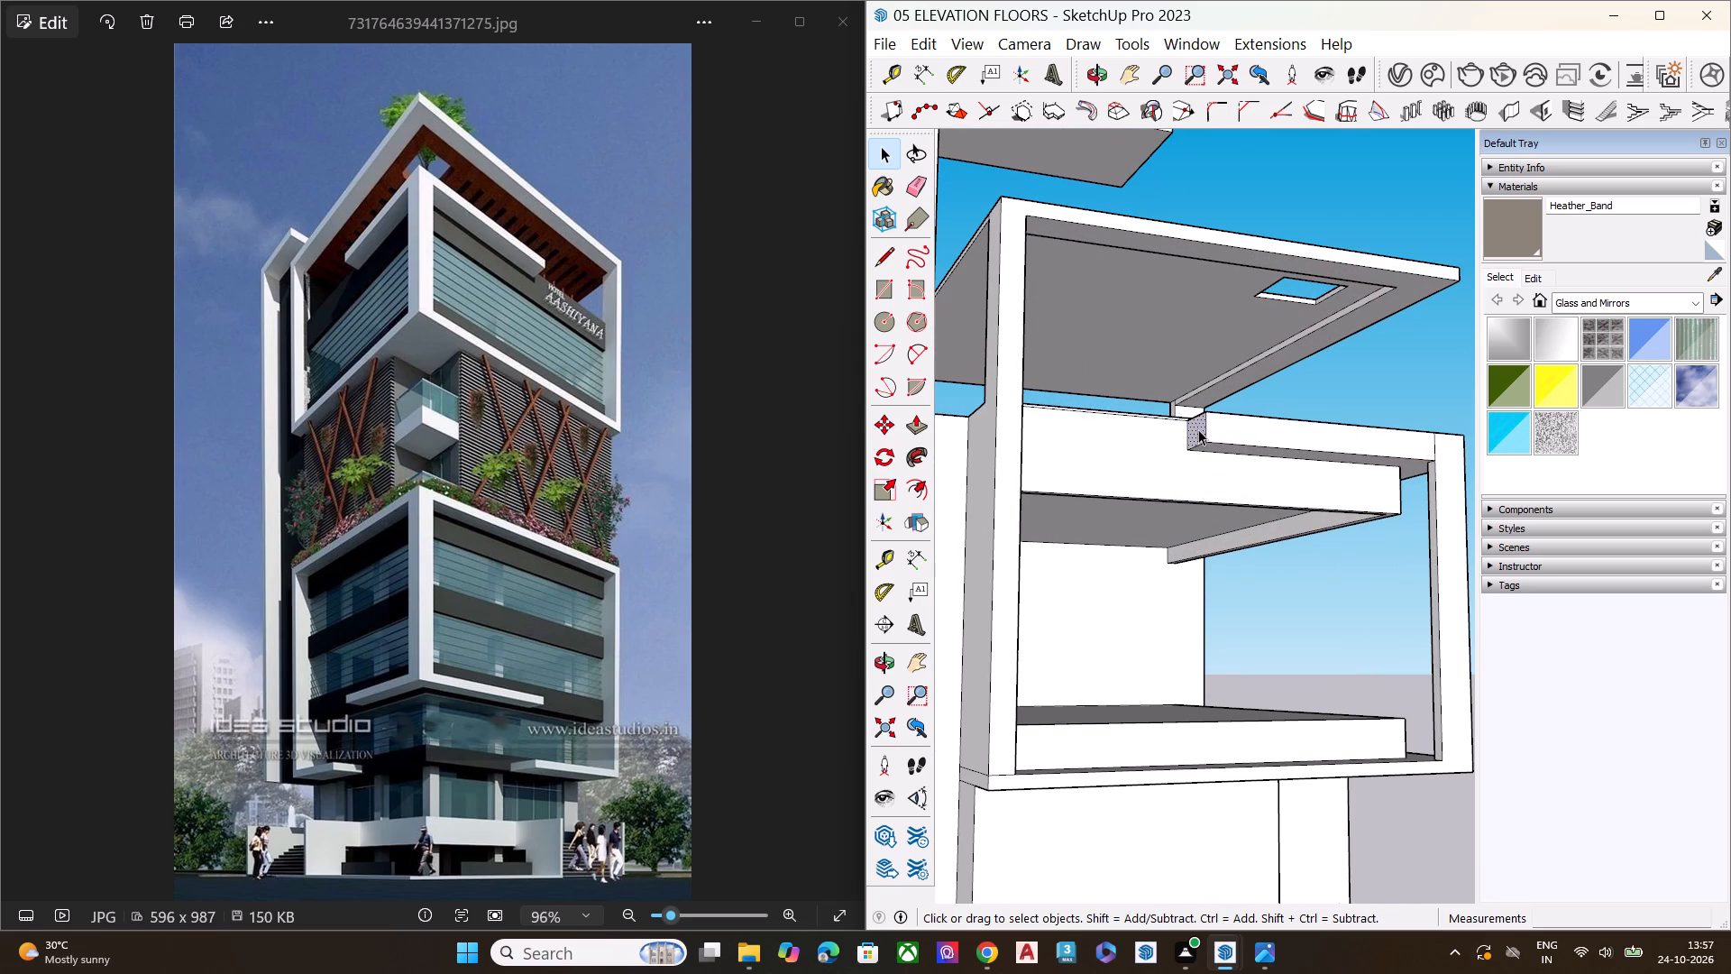
pyautogui.press('p')
pyautogui.click(1198, 429)
pyautogui.click(1212, 434)
pyautogui.press('space')
pyautogui.click(1336, 374)
# Erase the leftover vertical edge where the top storey's projecting band meets the corner frame post.
pyautogui.moveTo(1354, 459); pyautogui.dragTo(1230, 464, button='middle')
pyautogui.scroll(4, 1408, 436)
pyautogui.scroll(-1, 1408, 436)
pyautogui.scroll(5, 1408, 436)
pyautogui.moveTo(1405, 450); pyautogui.dragTo(1398, 581, button='middle')
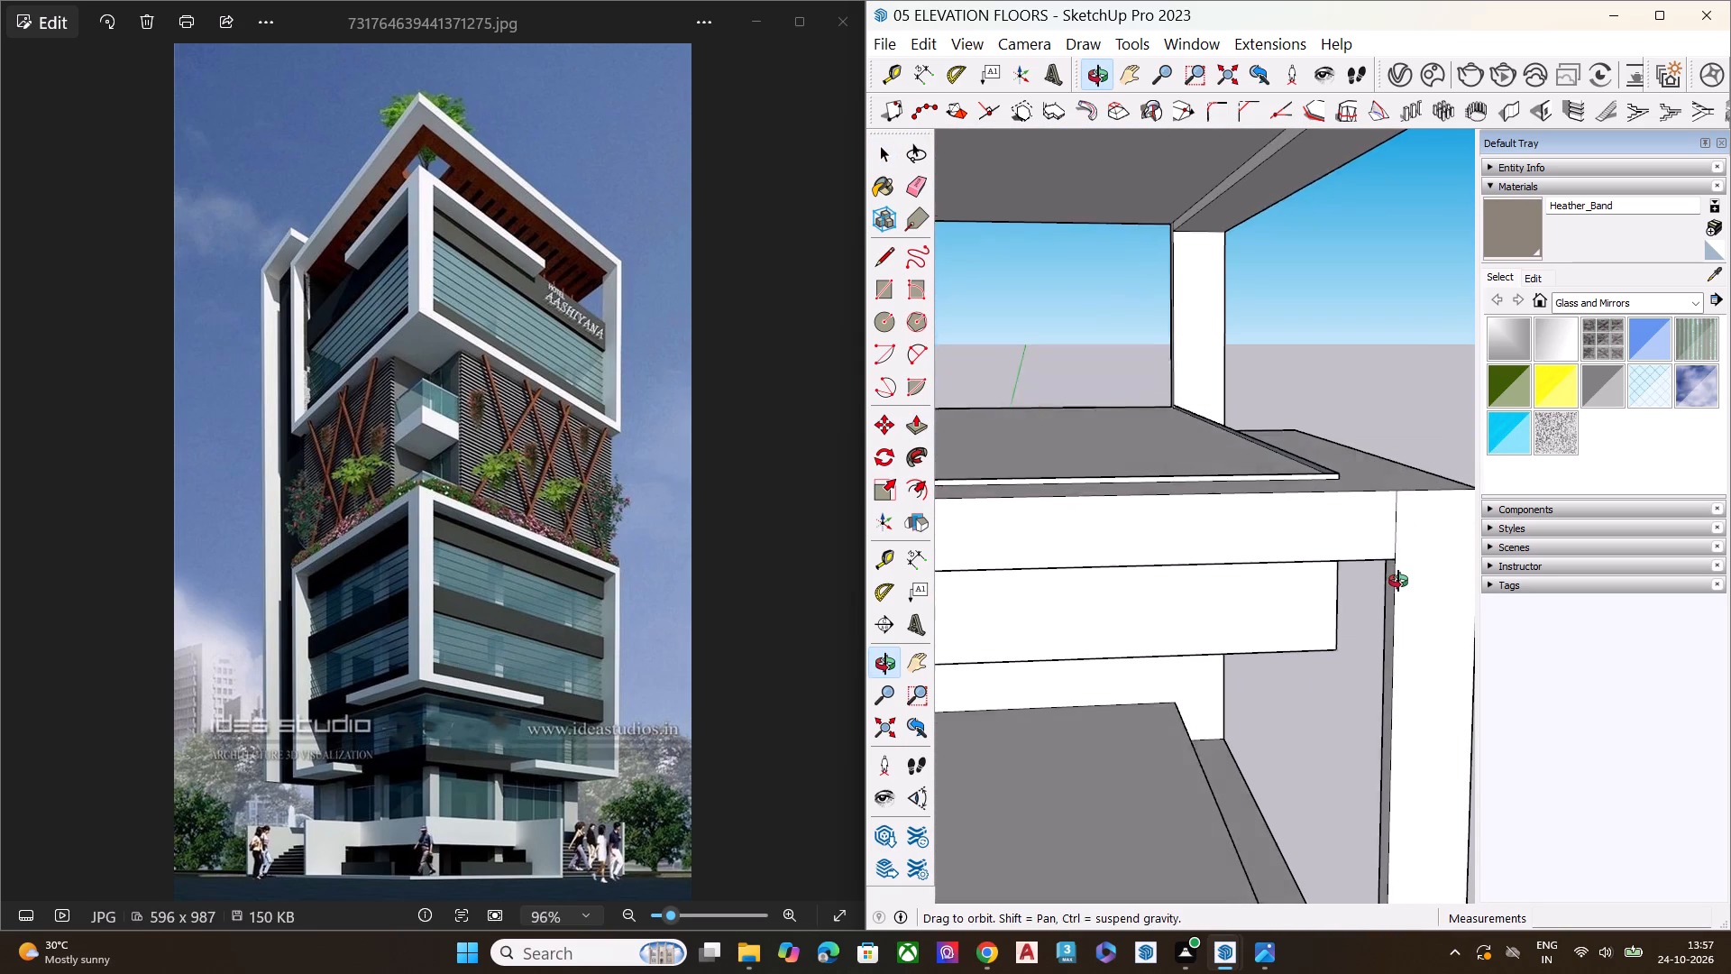
pyautogui.moveTo(1398, 581); pyautogui.dragTo(1398, 587, button='middle')
pyautogui.scroll(6, 1398, 587)
pyautogui.press('e')
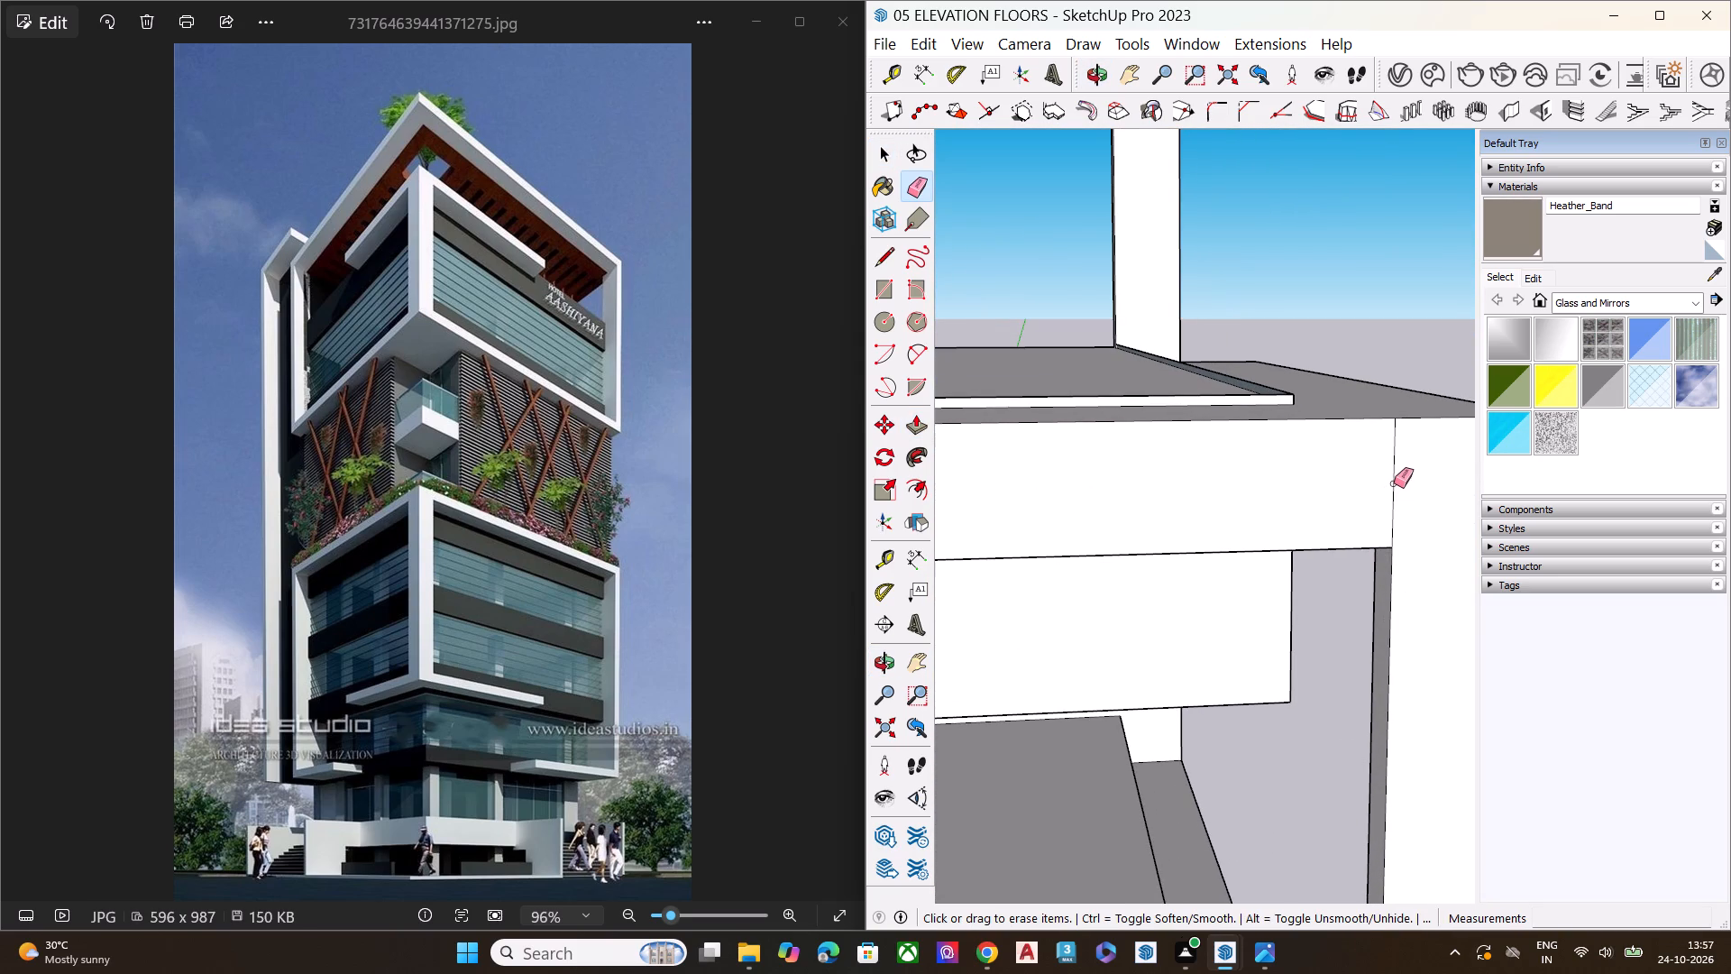
pyautogui.click(1394, 483)
pyautogui.press('space')
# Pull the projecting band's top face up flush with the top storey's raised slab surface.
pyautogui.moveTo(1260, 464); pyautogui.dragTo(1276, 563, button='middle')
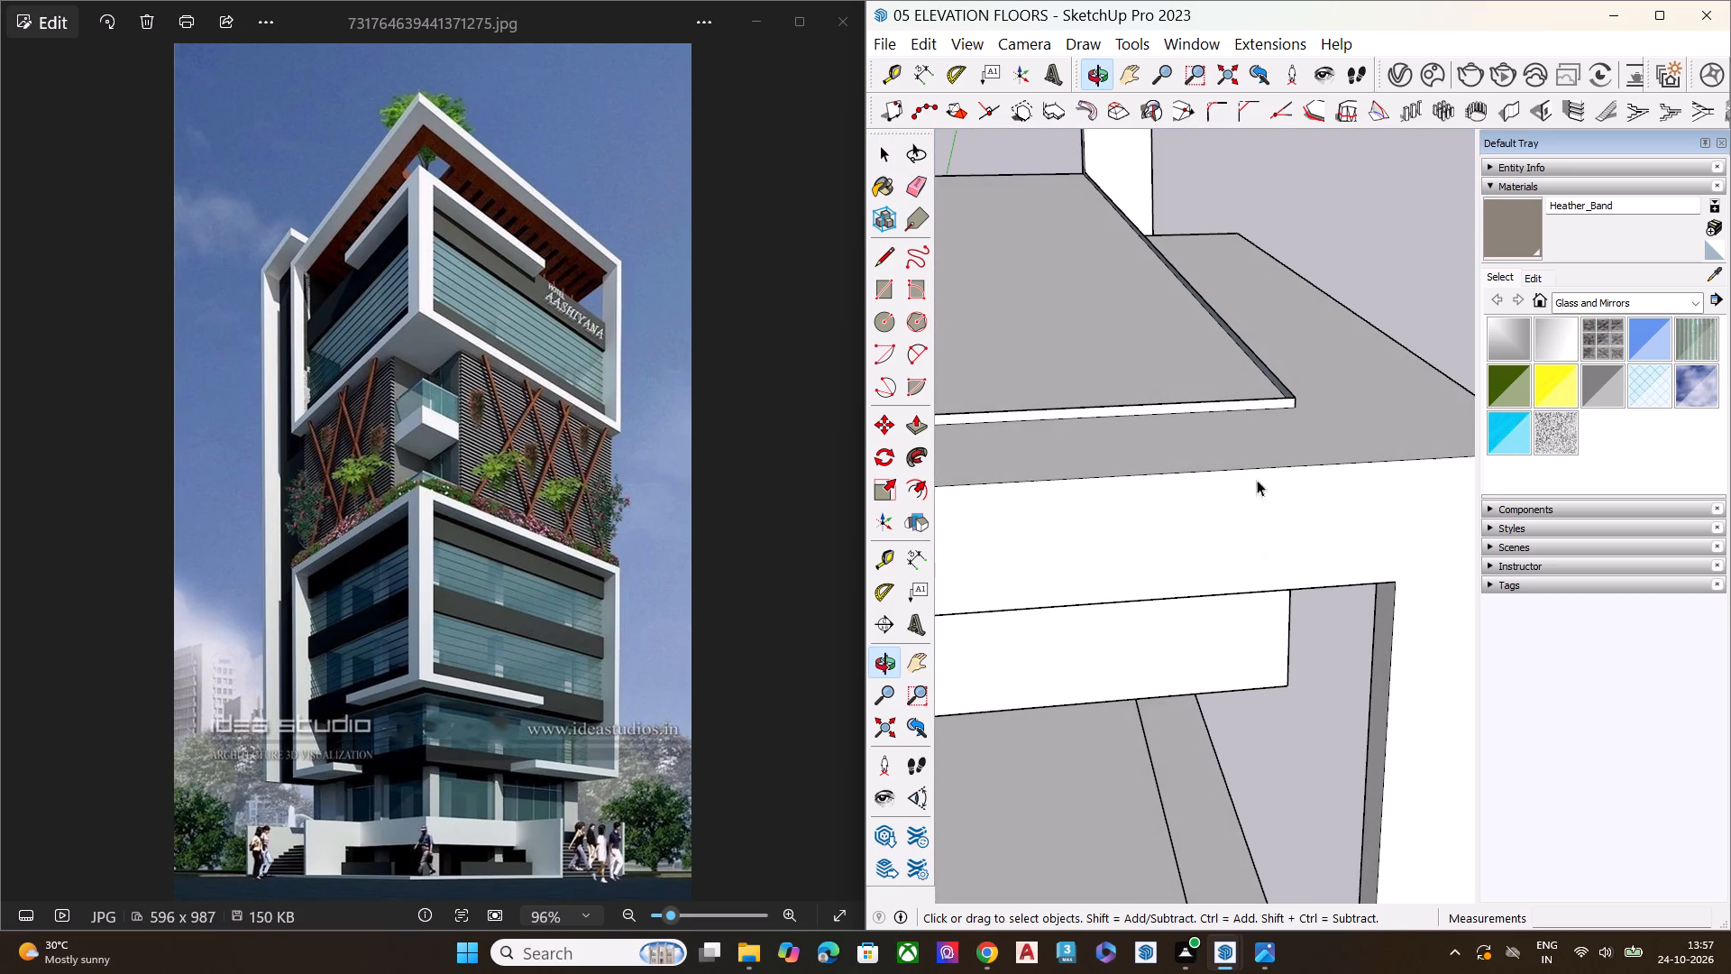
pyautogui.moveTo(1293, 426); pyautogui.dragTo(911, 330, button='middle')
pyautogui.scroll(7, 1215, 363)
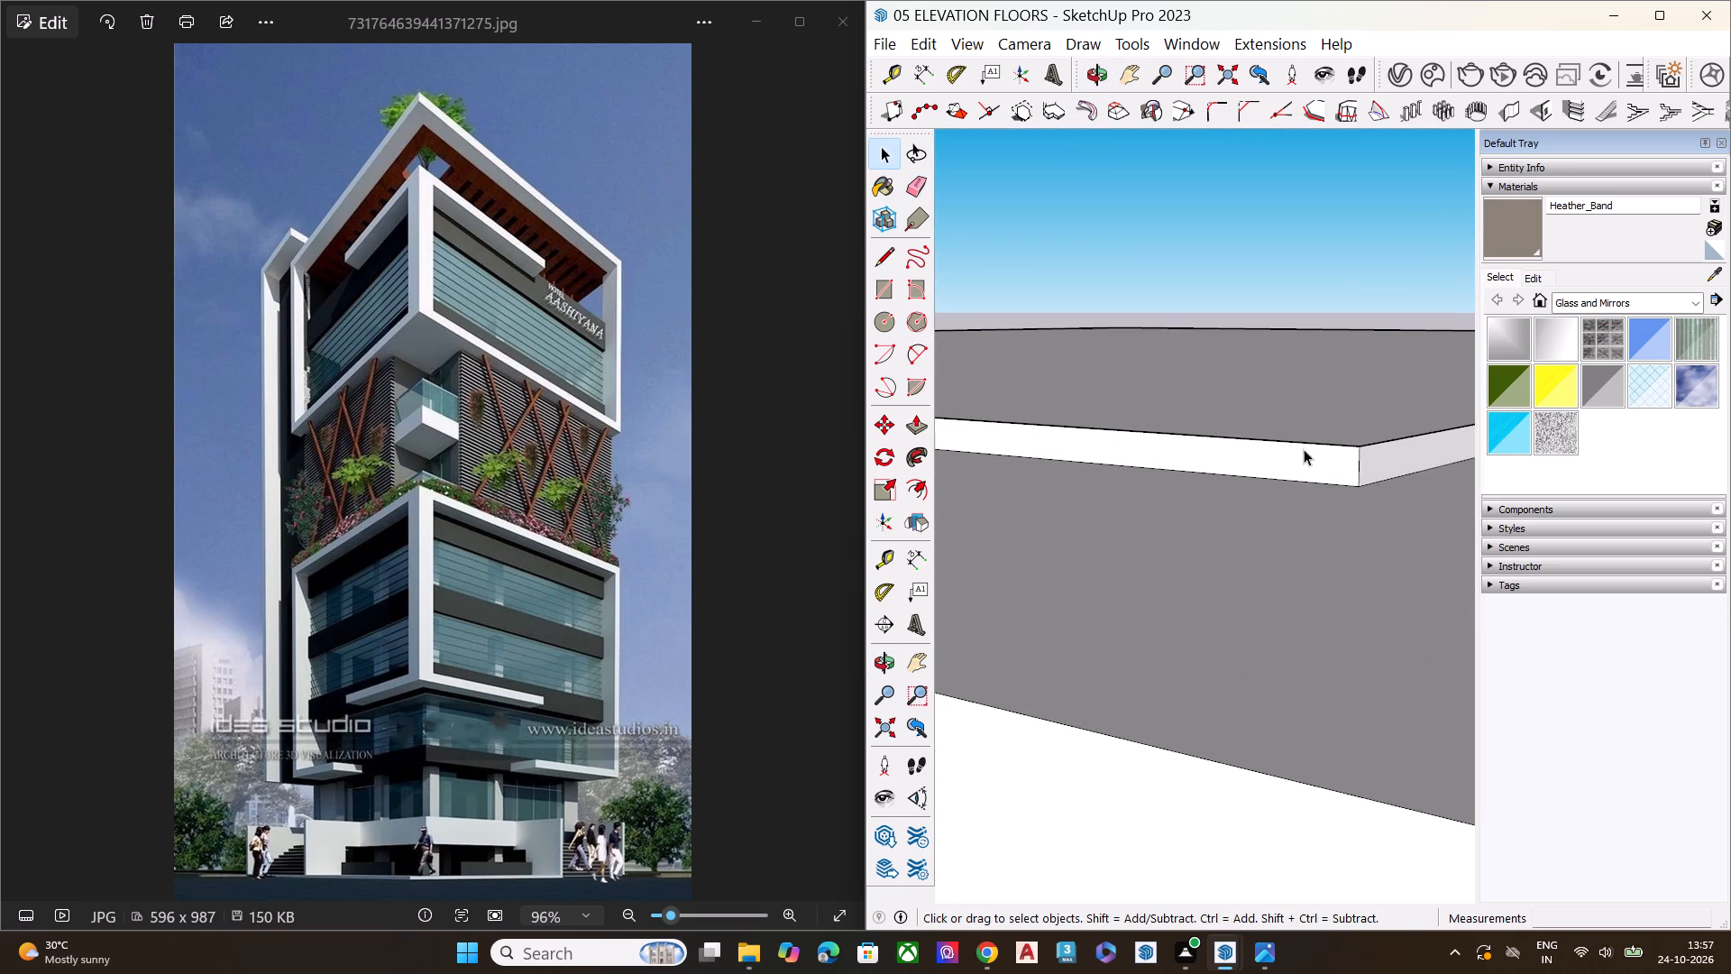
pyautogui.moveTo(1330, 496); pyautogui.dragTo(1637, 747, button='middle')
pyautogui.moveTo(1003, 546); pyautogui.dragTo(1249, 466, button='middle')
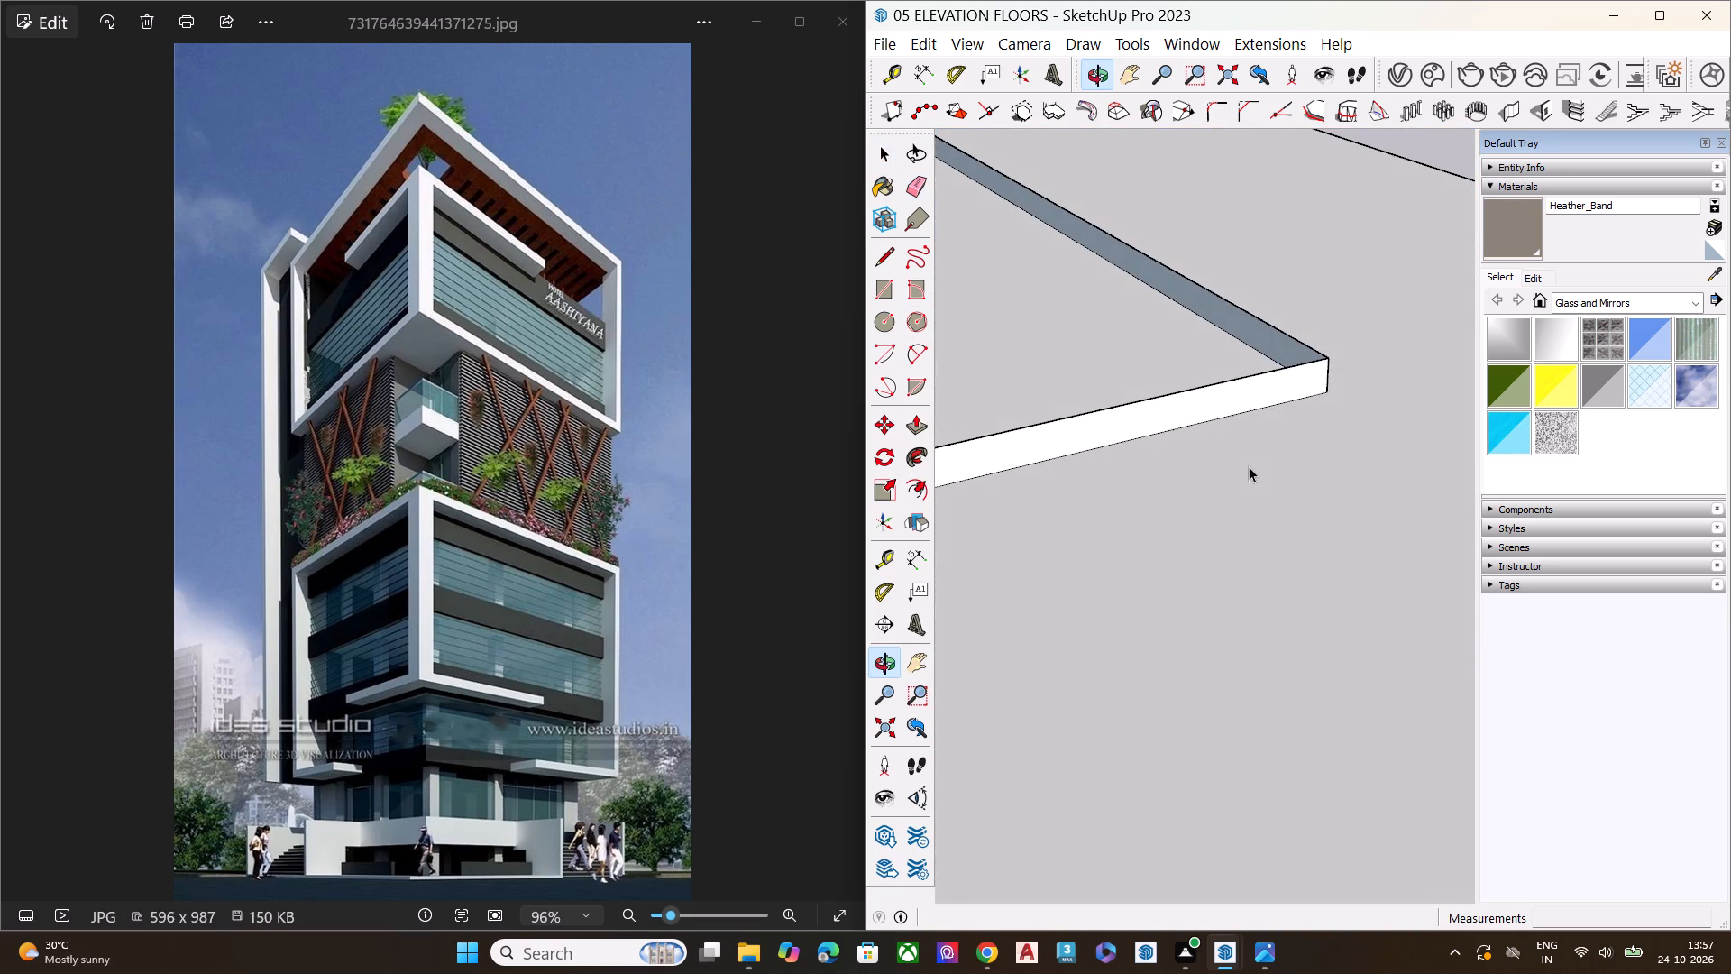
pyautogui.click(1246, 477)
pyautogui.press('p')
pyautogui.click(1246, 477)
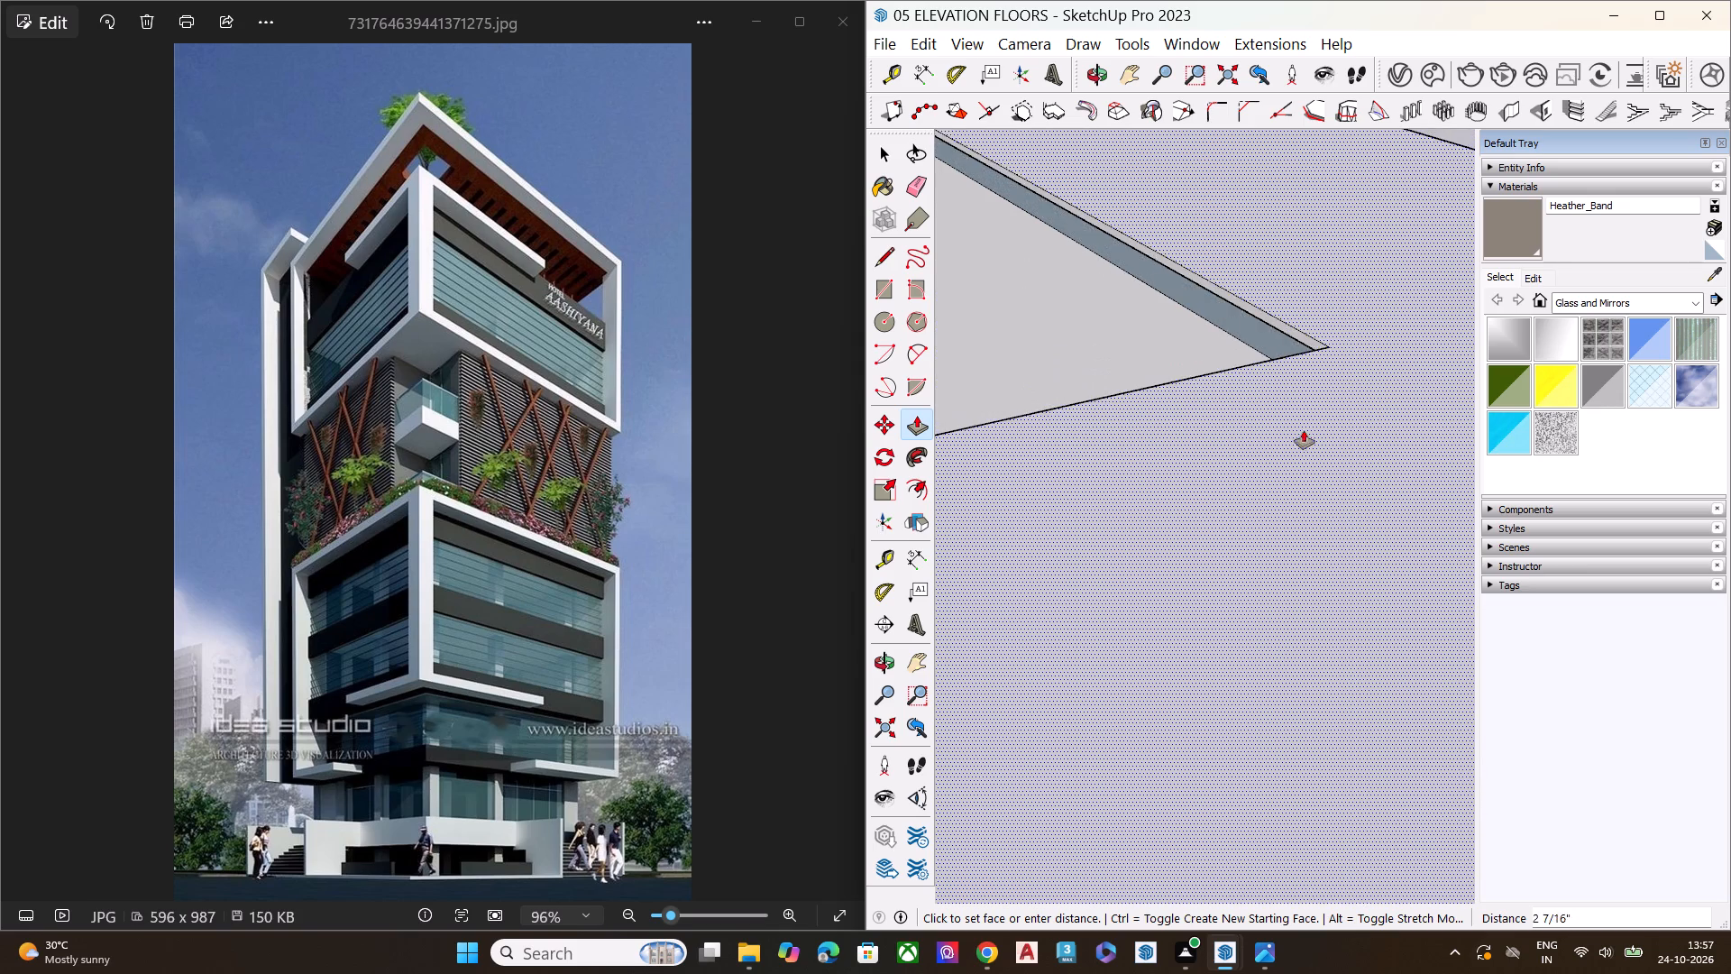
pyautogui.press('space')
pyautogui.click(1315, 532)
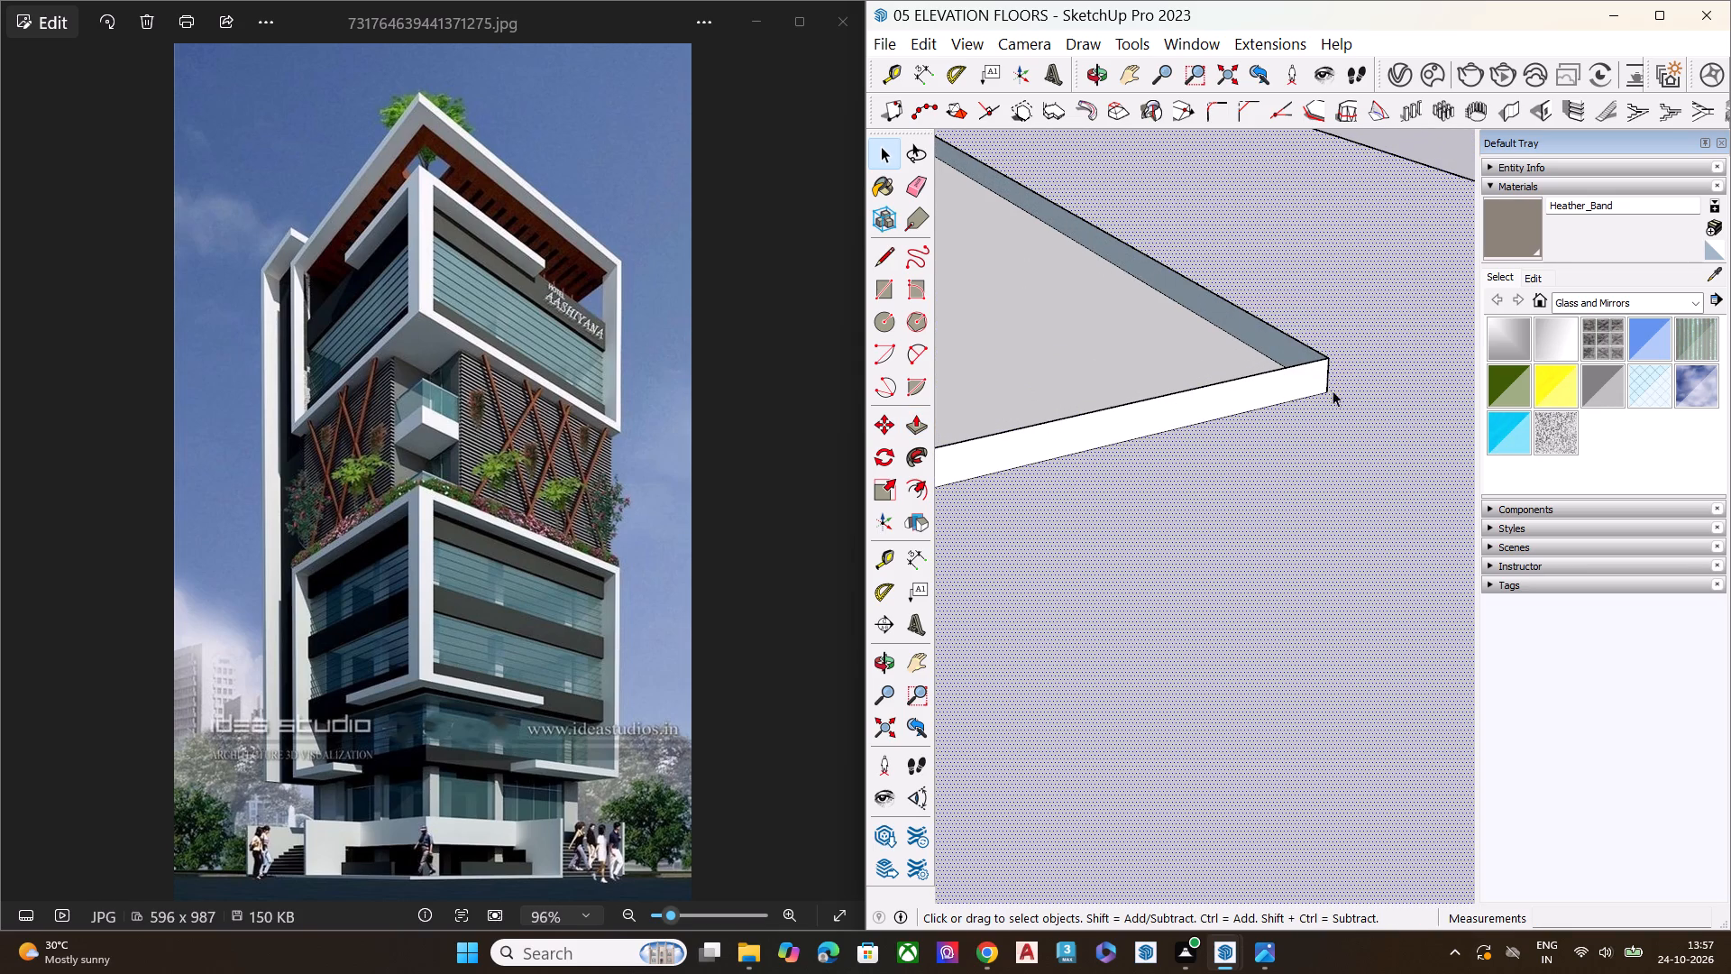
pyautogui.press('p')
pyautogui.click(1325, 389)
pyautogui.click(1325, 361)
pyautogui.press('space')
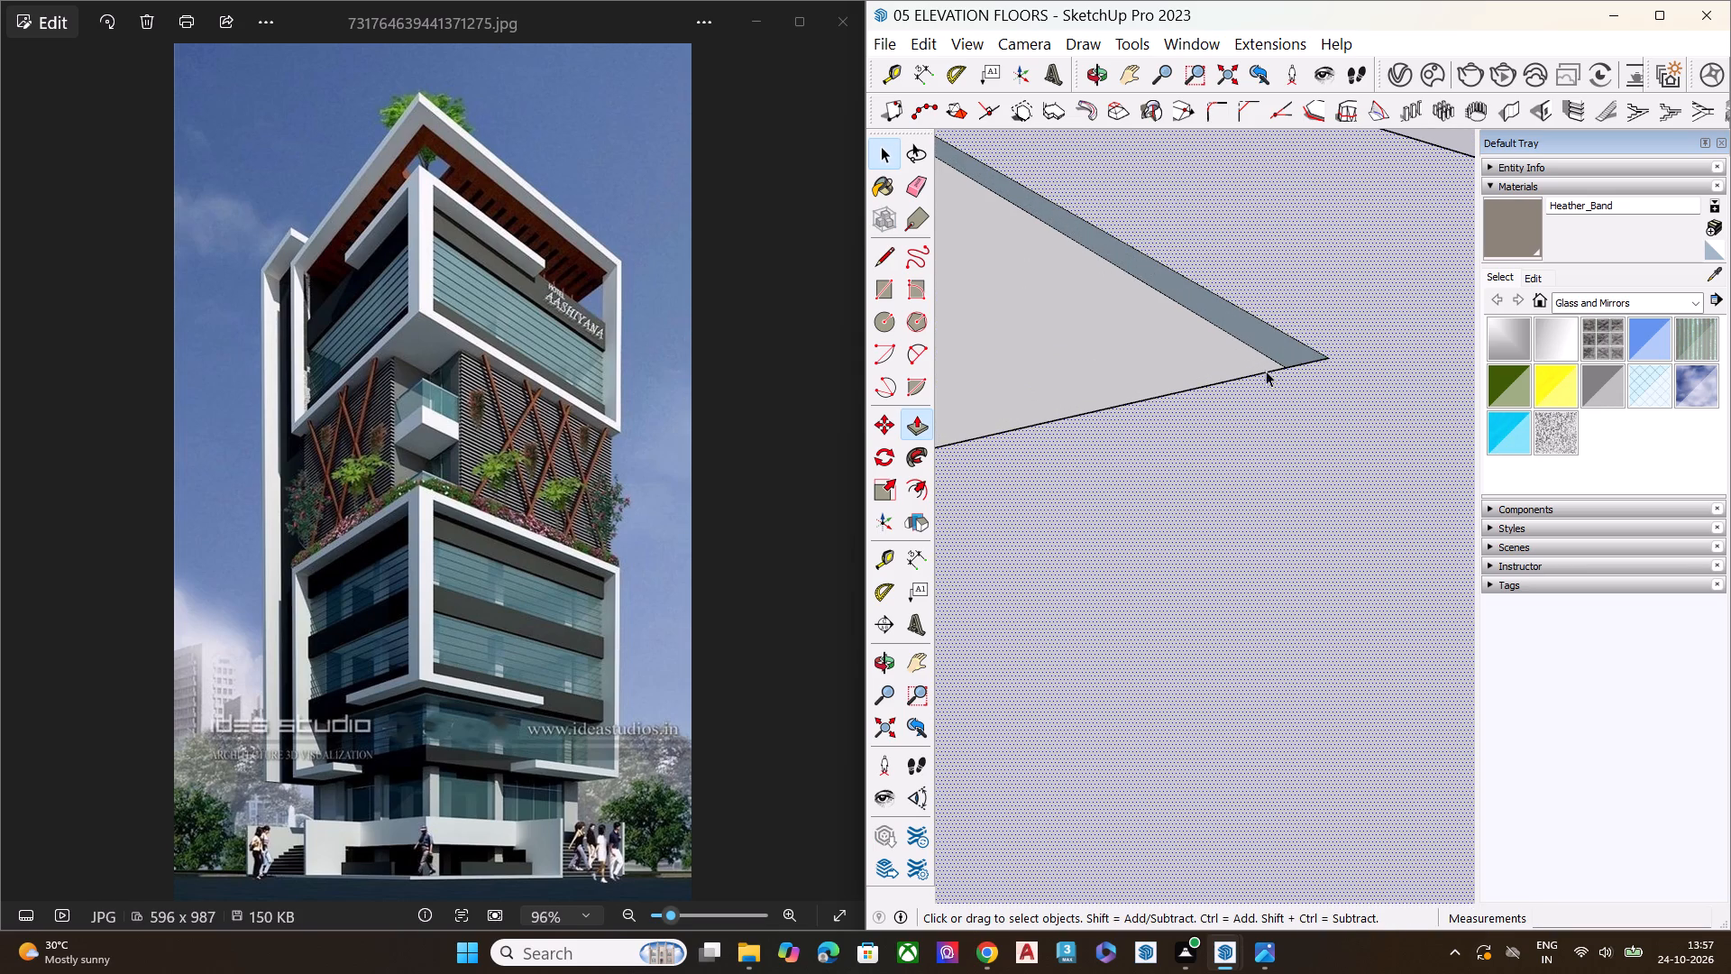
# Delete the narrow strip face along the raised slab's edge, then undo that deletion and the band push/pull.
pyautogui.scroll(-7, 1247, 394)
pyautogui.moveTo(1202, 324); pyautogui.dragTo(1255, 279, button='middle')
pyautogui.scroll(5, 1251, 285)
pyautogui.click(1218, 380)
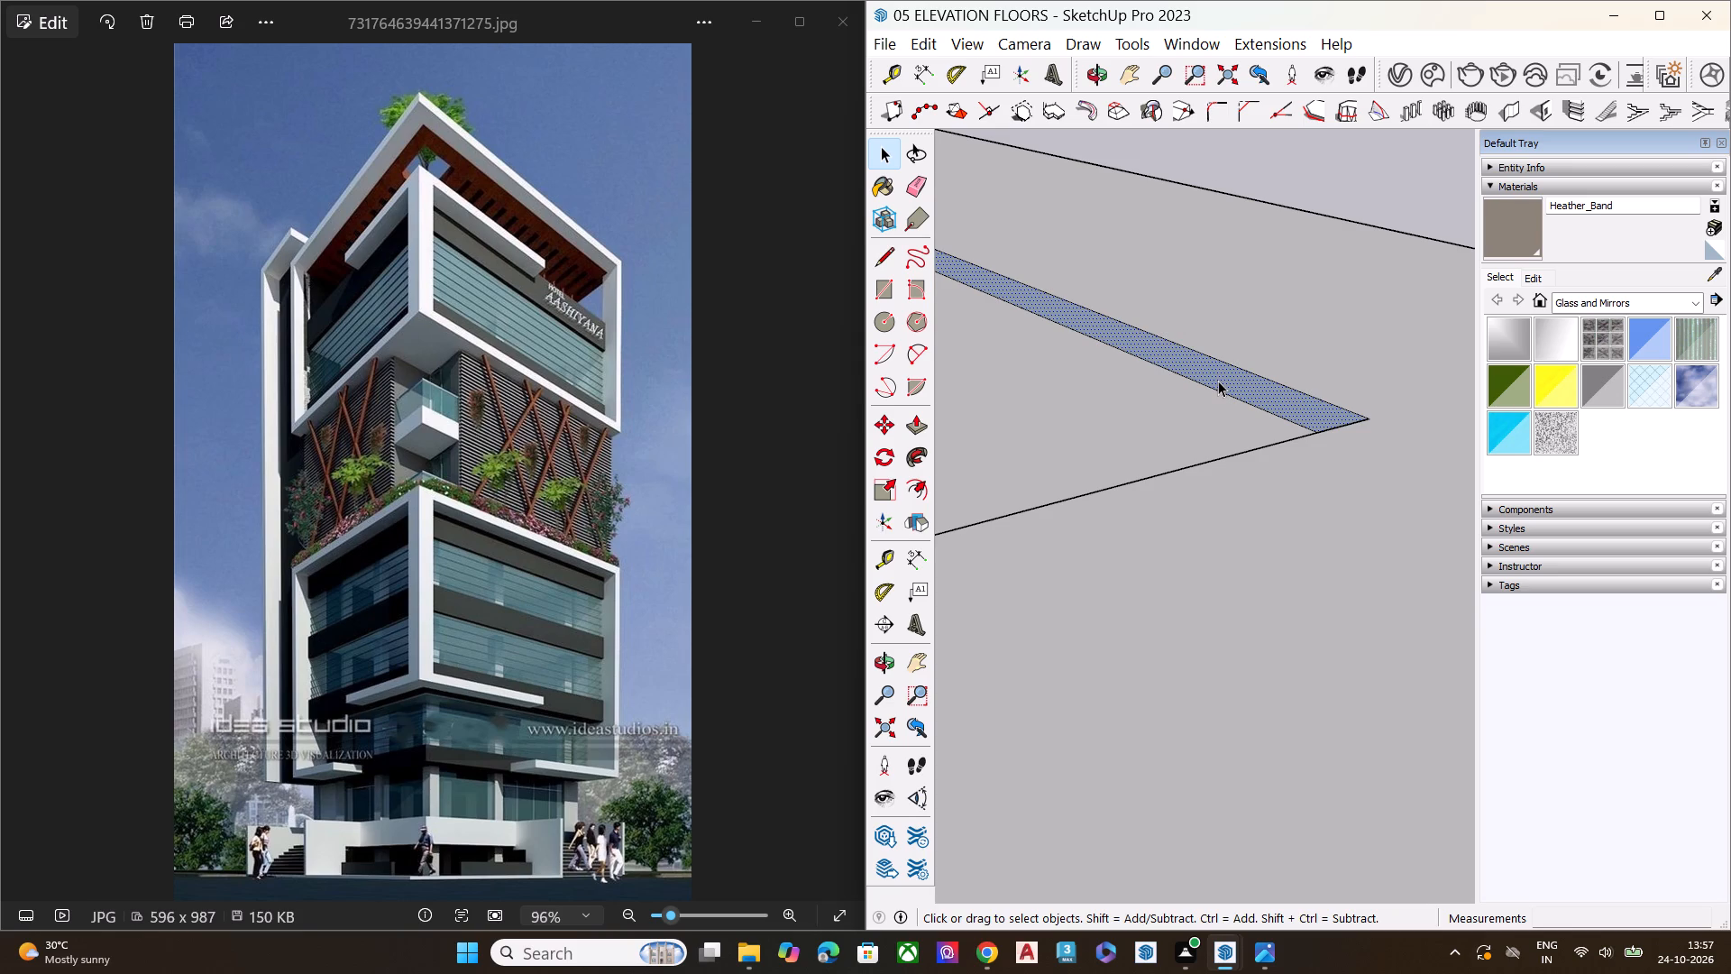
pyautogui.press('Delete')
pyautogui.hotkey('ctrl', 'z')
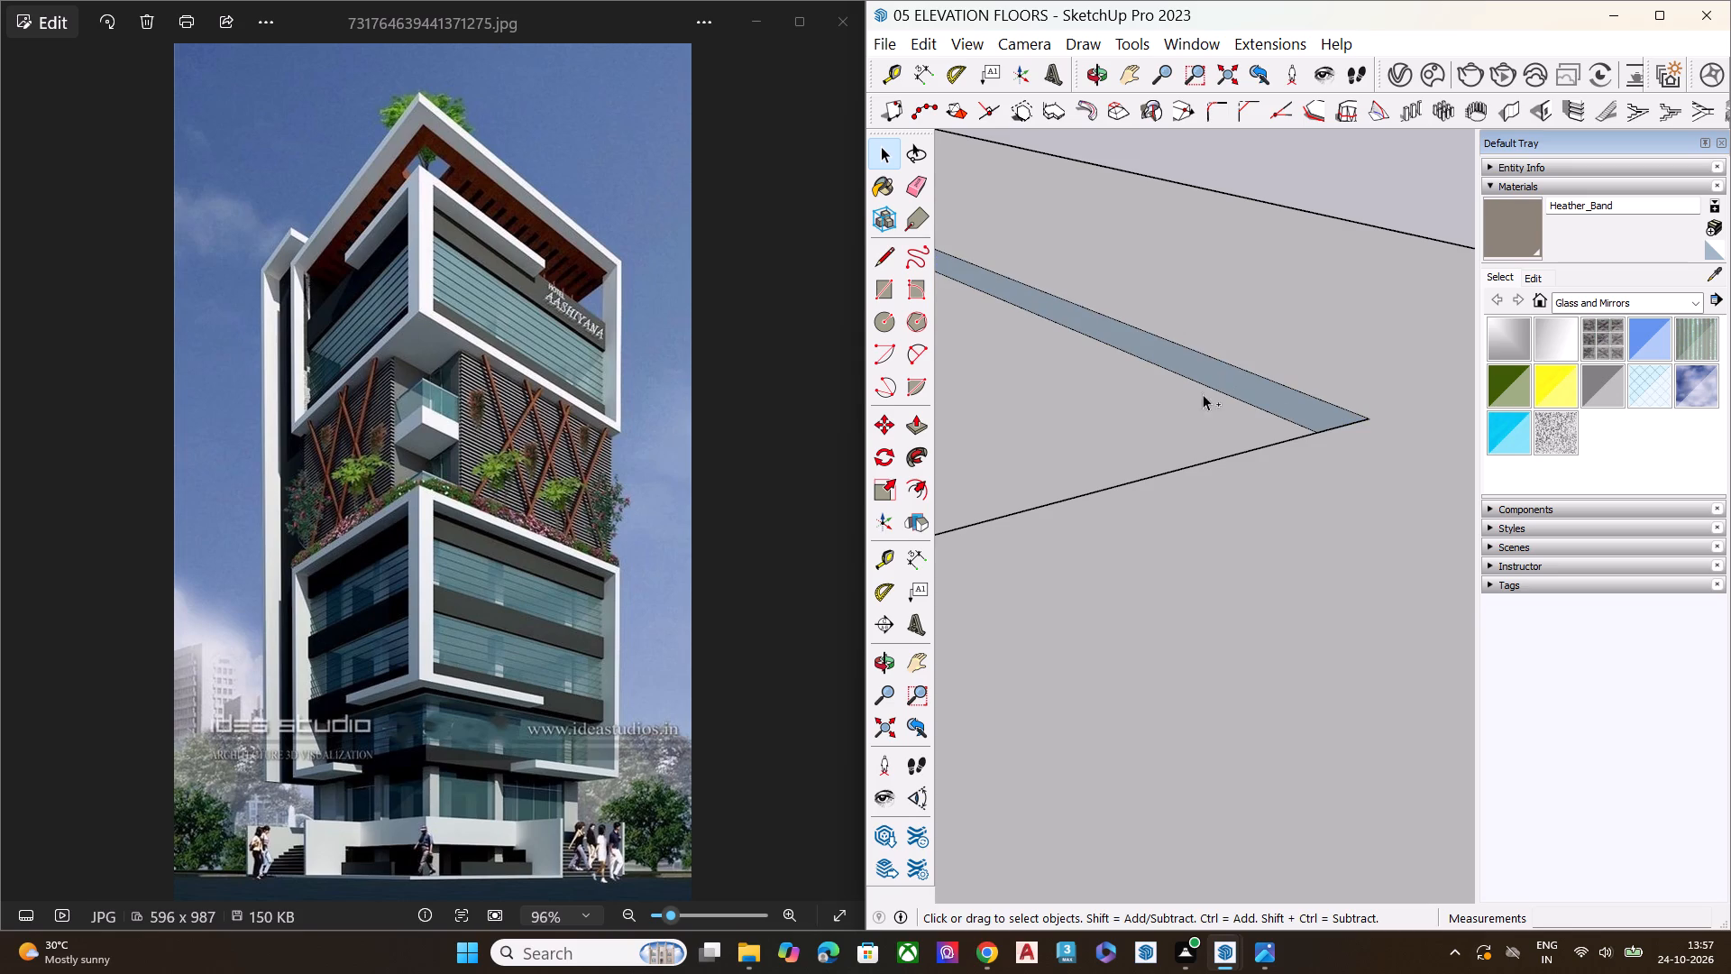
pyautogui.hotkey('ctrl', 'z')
# Delete the two narrow vertical faces where the slab steps up above the projecting corner band.
pyautogui.scroll(-16, 1267, 560)
pyautogui.moveTo(1311, 666); pyautogui.dragTo(985, 667, button='middle')
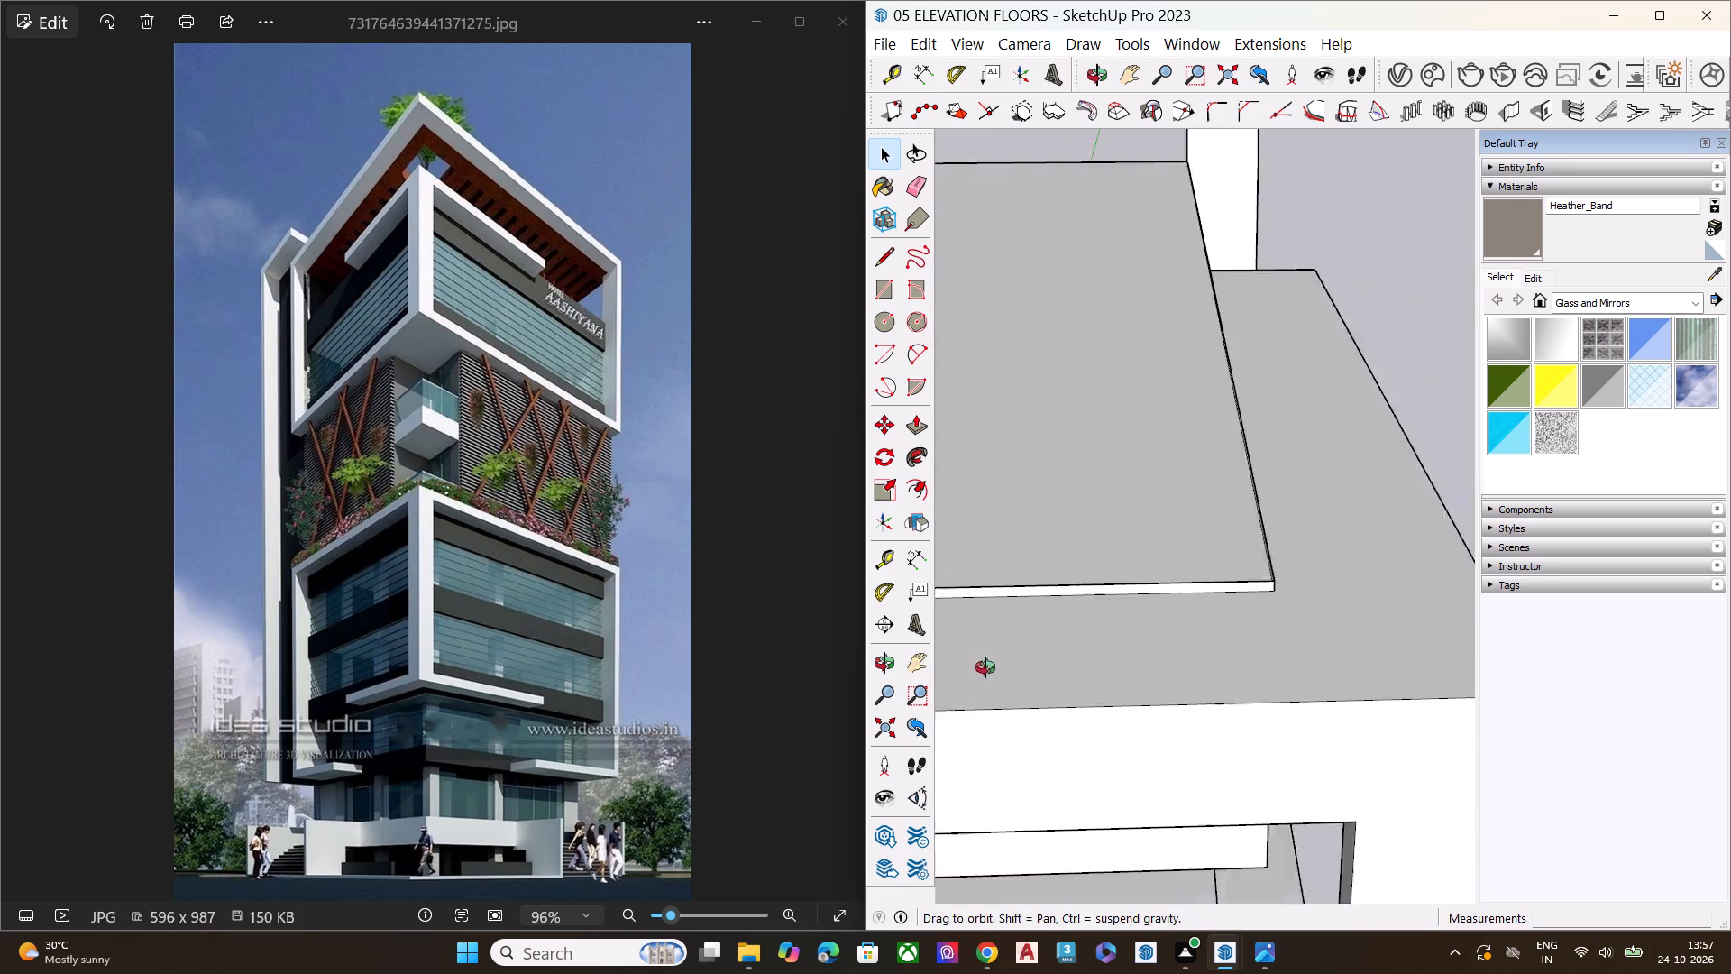
pyautogui.moveTo(985, 667); pyautogui.dragTo(731, 595, button='middle')
pyautogui.scroll(1, 754, 549)
pyautogui.scroll(8, 1171, 548)
pyautogui.click(1212, 588)
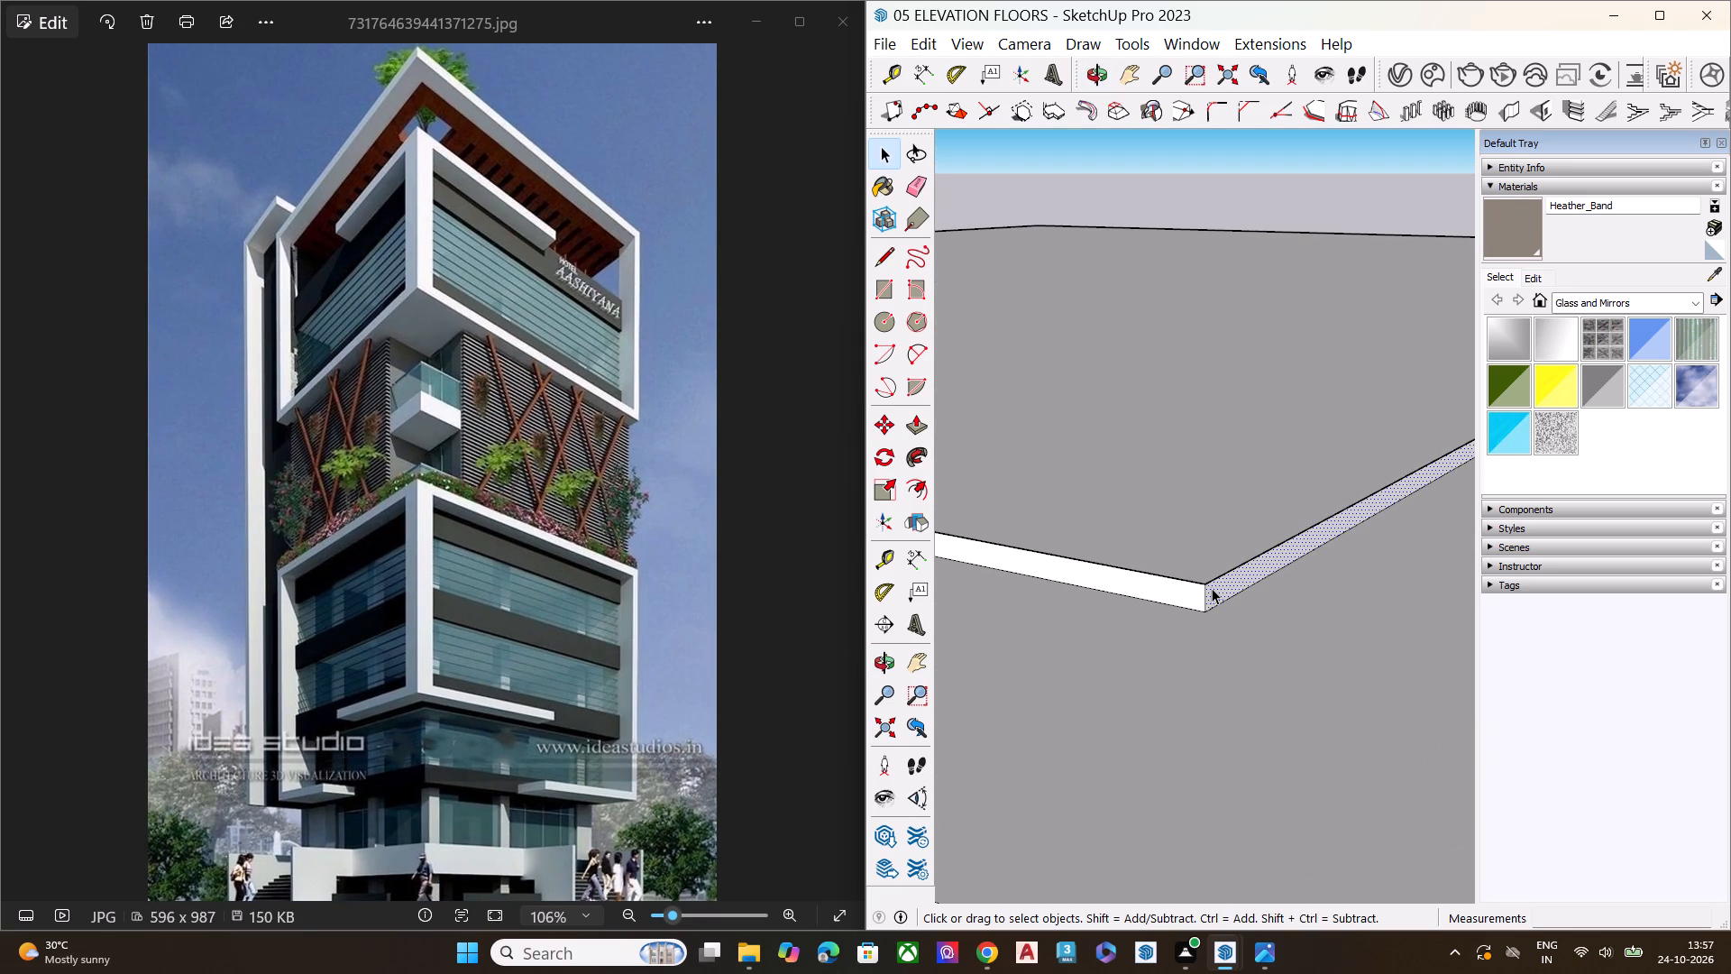
pyautogui.press('Delete')
pyautogui.click(1192, 596)
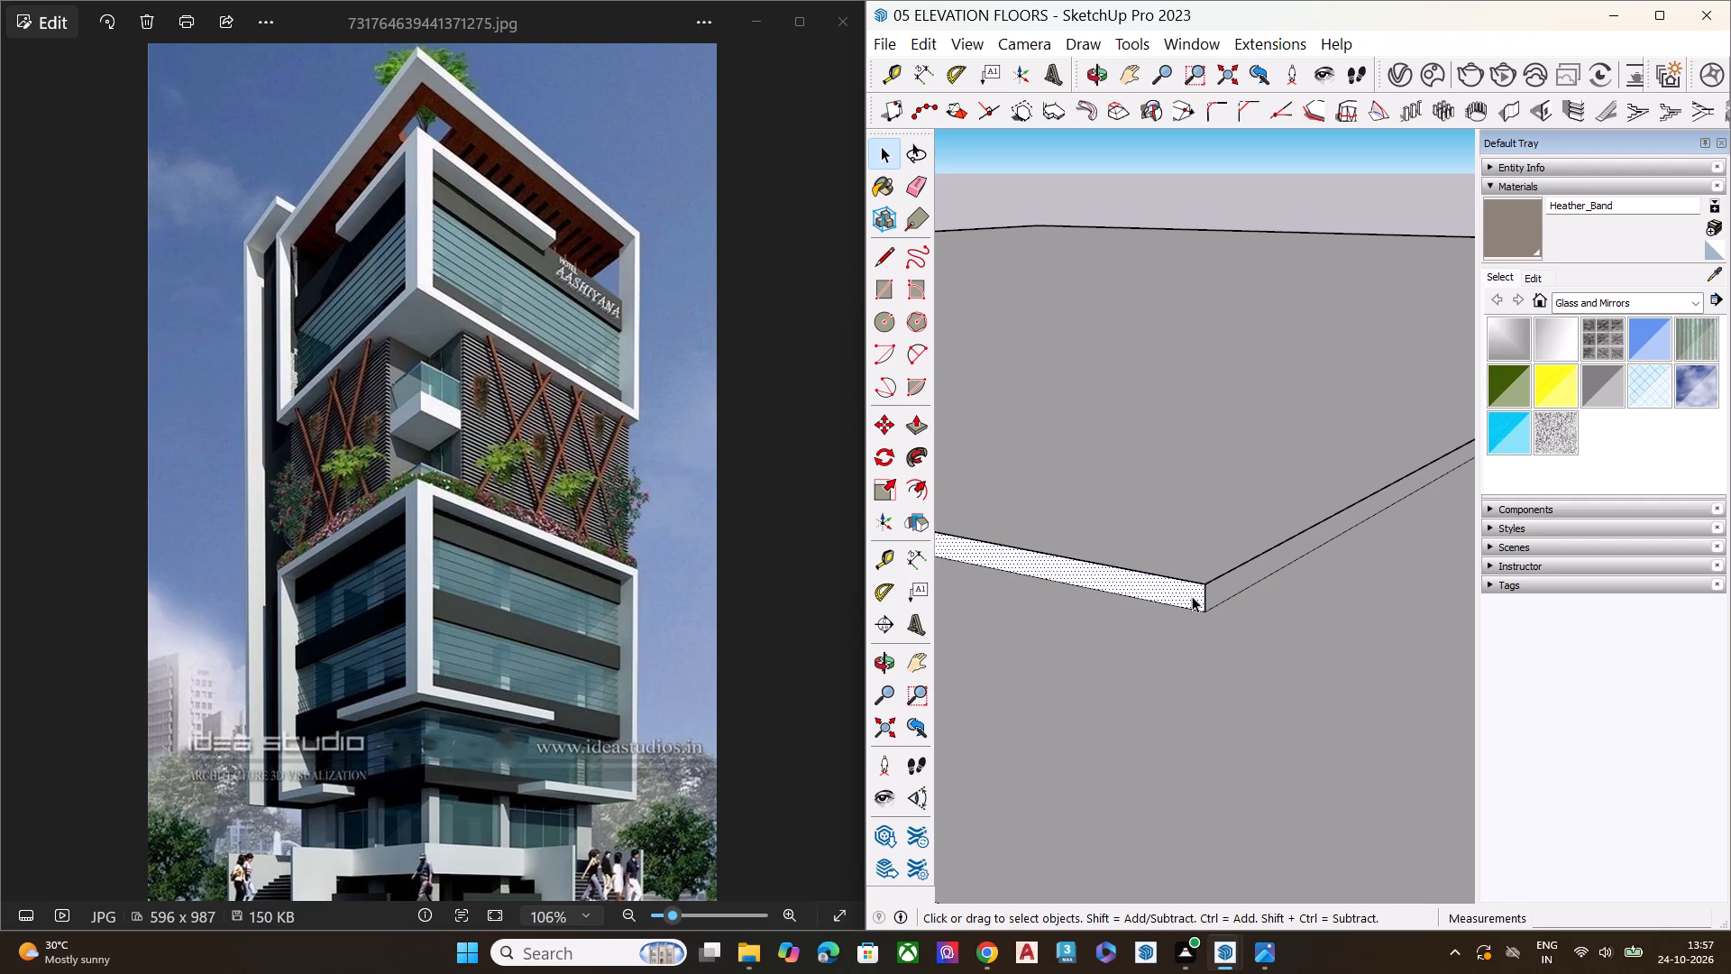
pyautogui.press('Delete')
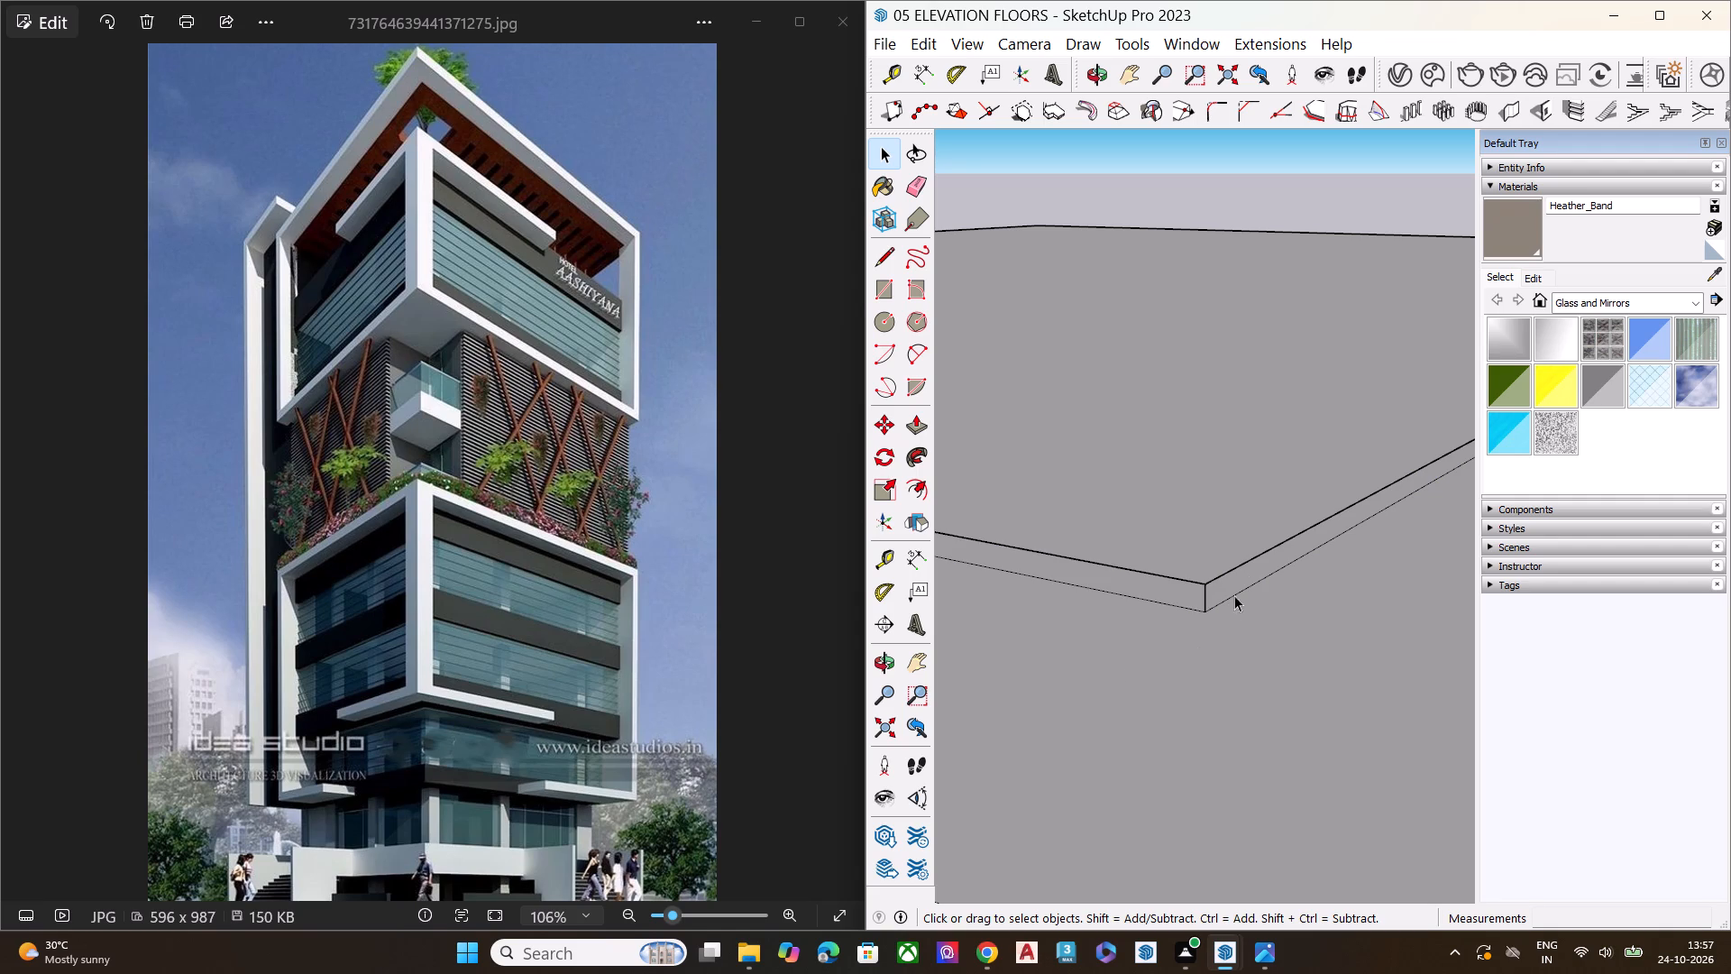
# Select the raised slab's upper outline edges and vertical corner edge at the open corner, and delete them.
pyautogui.moveTo(1223, 597); pyautogui.dragTo(1214, 593)
pyautogui.moveTo(1193, 570); pyautogui.dragTo(1185, 564)
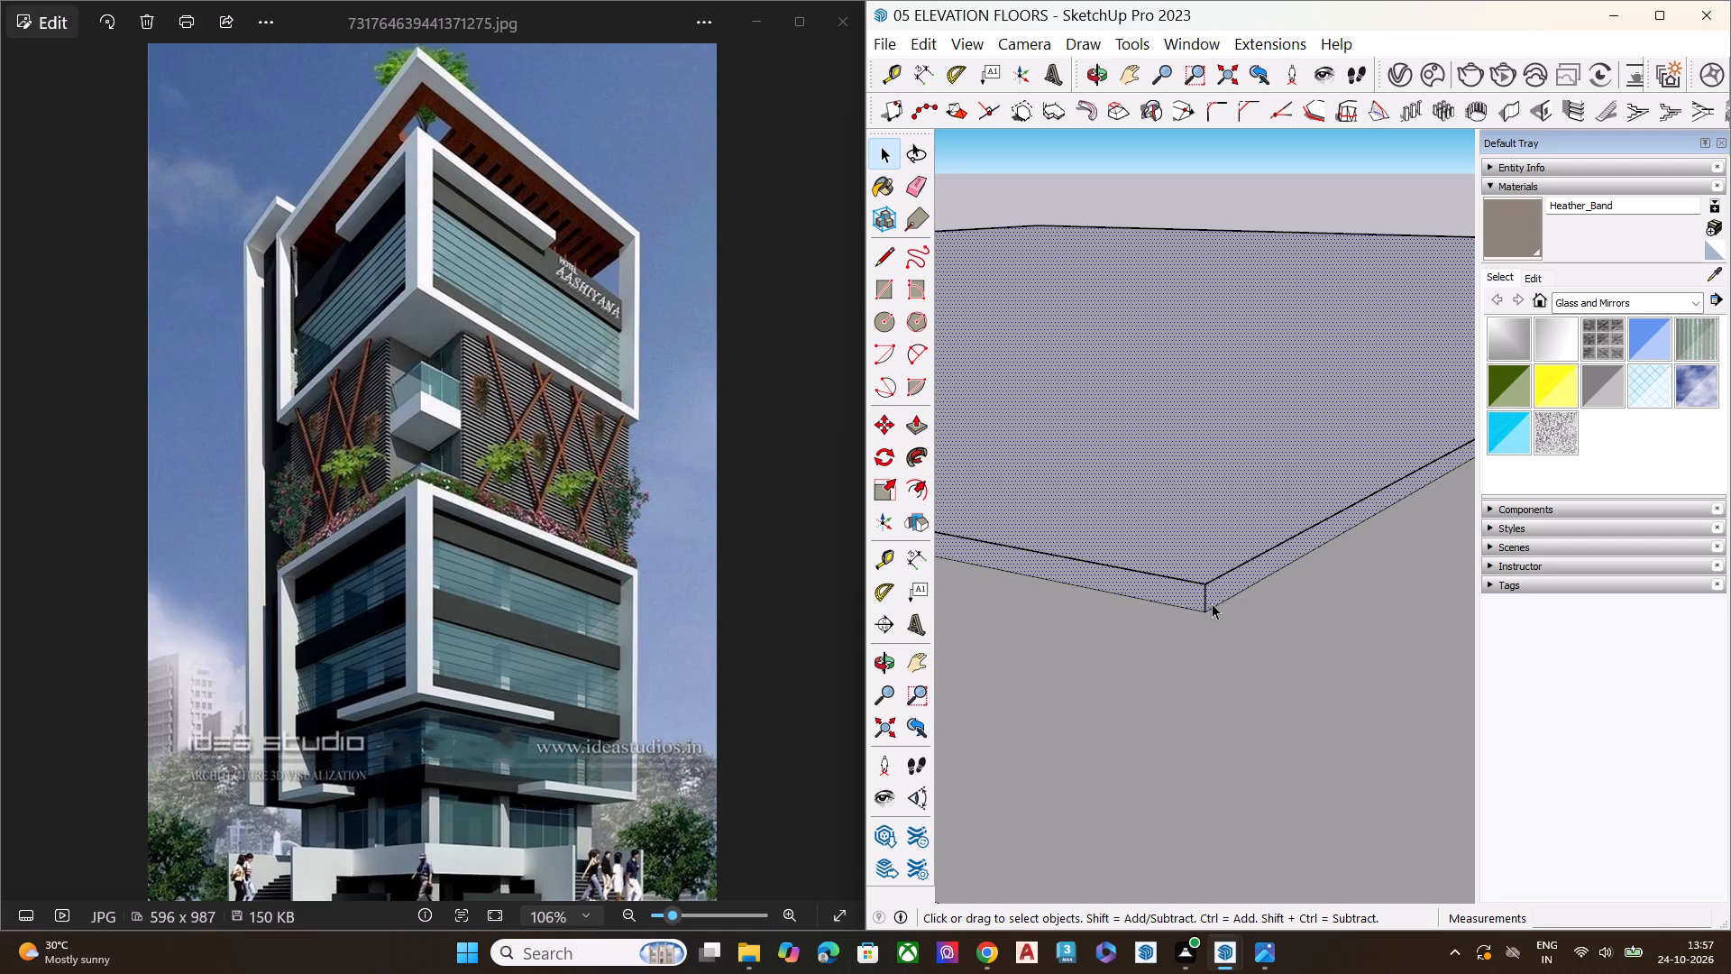
pyautogui.click(1310, 173)
pyautogui.scroll(1, 1192, 584)
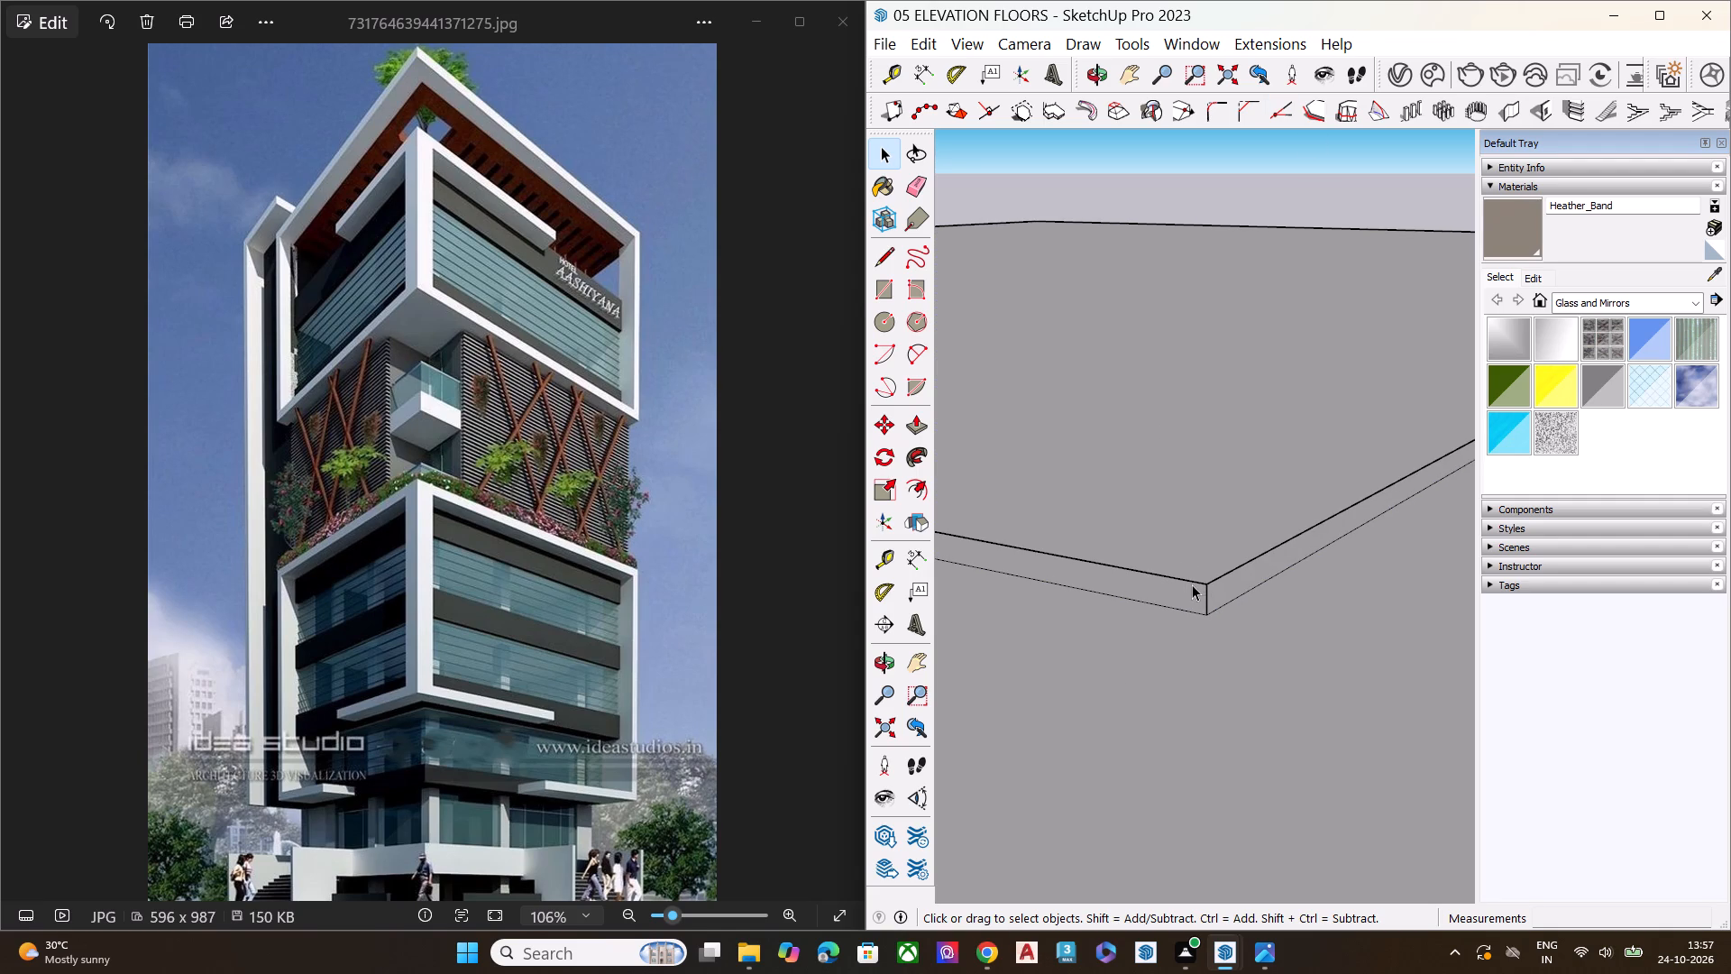
pyautogui.scroll(6, 1192, 584)
pyautogui.moveTo(1237, 599); pyautogui.dragTo(1195, 578)
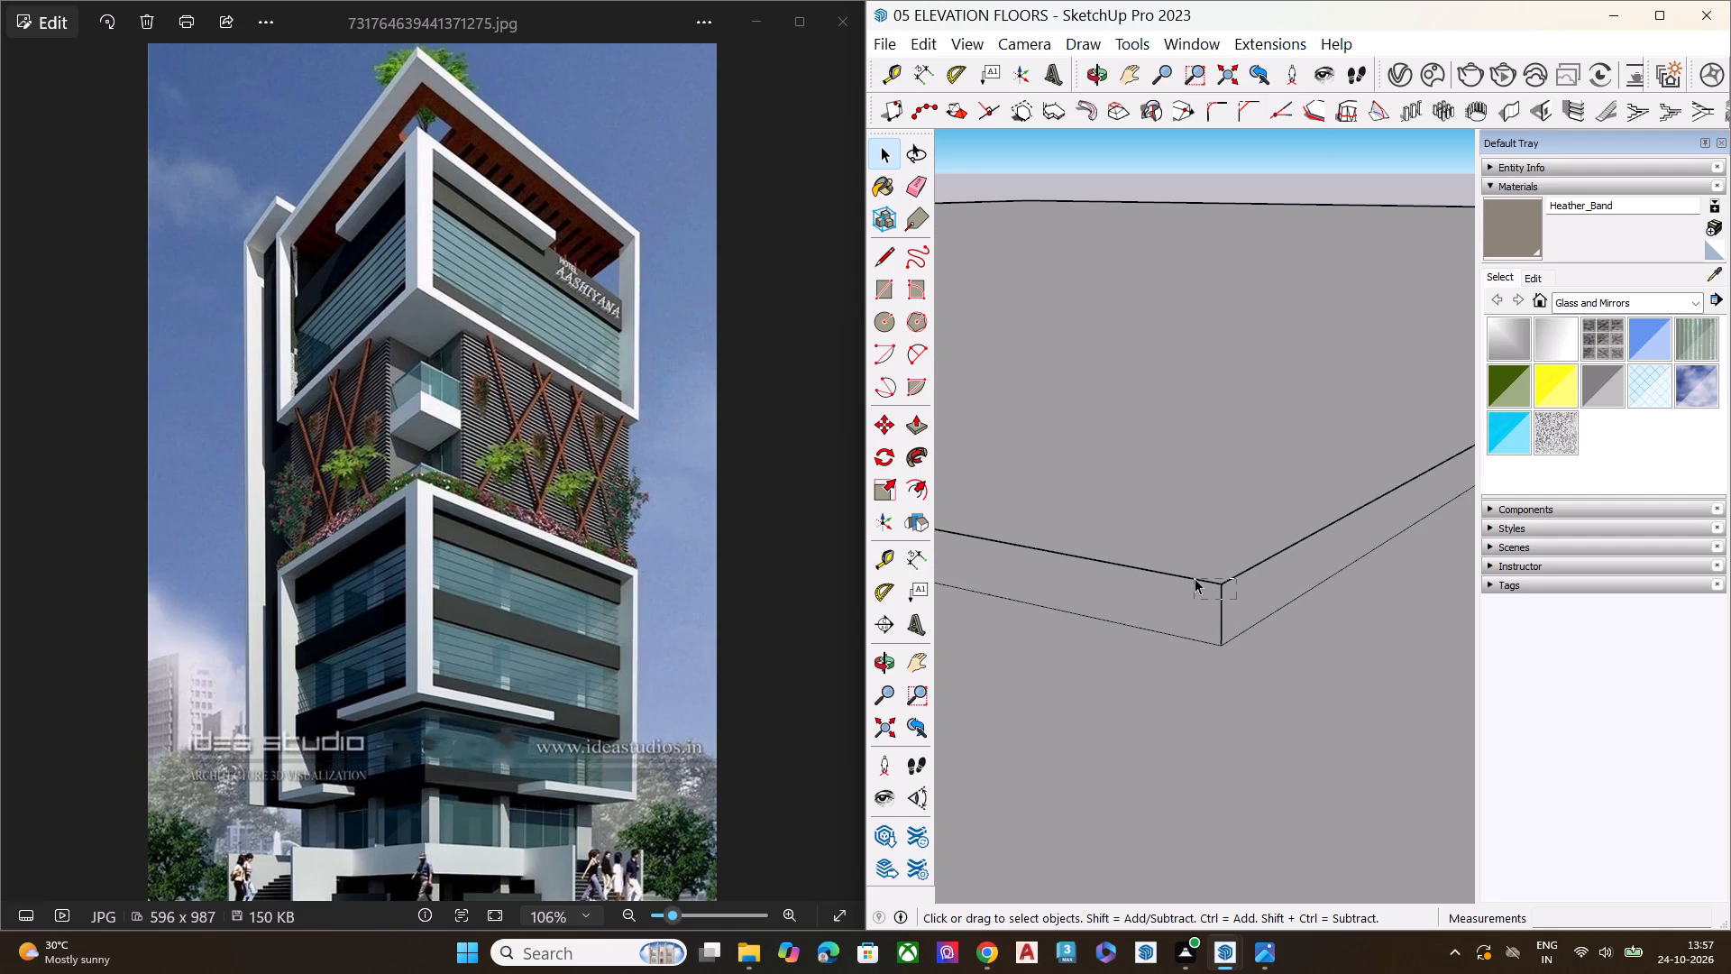
pyautogui.moveTo(1195, 578); pyautogui.dragTo(1195, 577)
pyautogui.click(1300, 176)
pyautogui.moveTo(1286, 542); pyautogui.dragTo(1247, 482, button='middle')
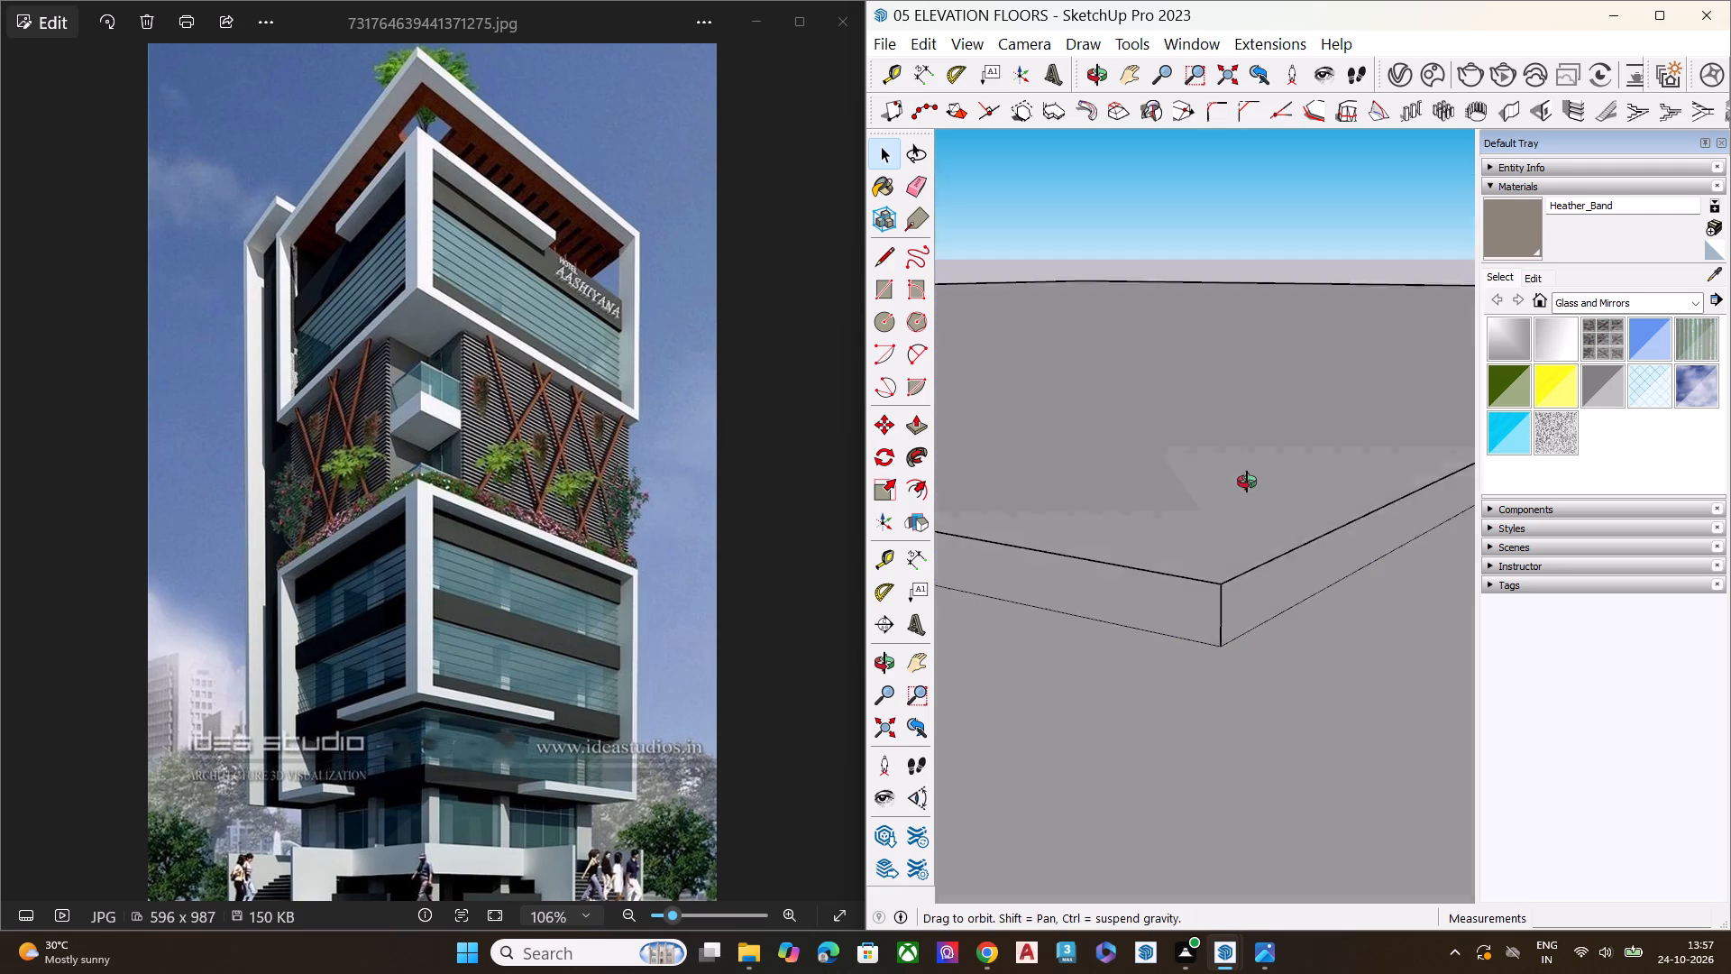
pyautogui.moveTo(1247, 482); pyautogui.dragTo(1221, 376, button='middle')
pyautogui.scroll(3, 1221, 574)
pyautogui.scroll(-4, 1208, 565)
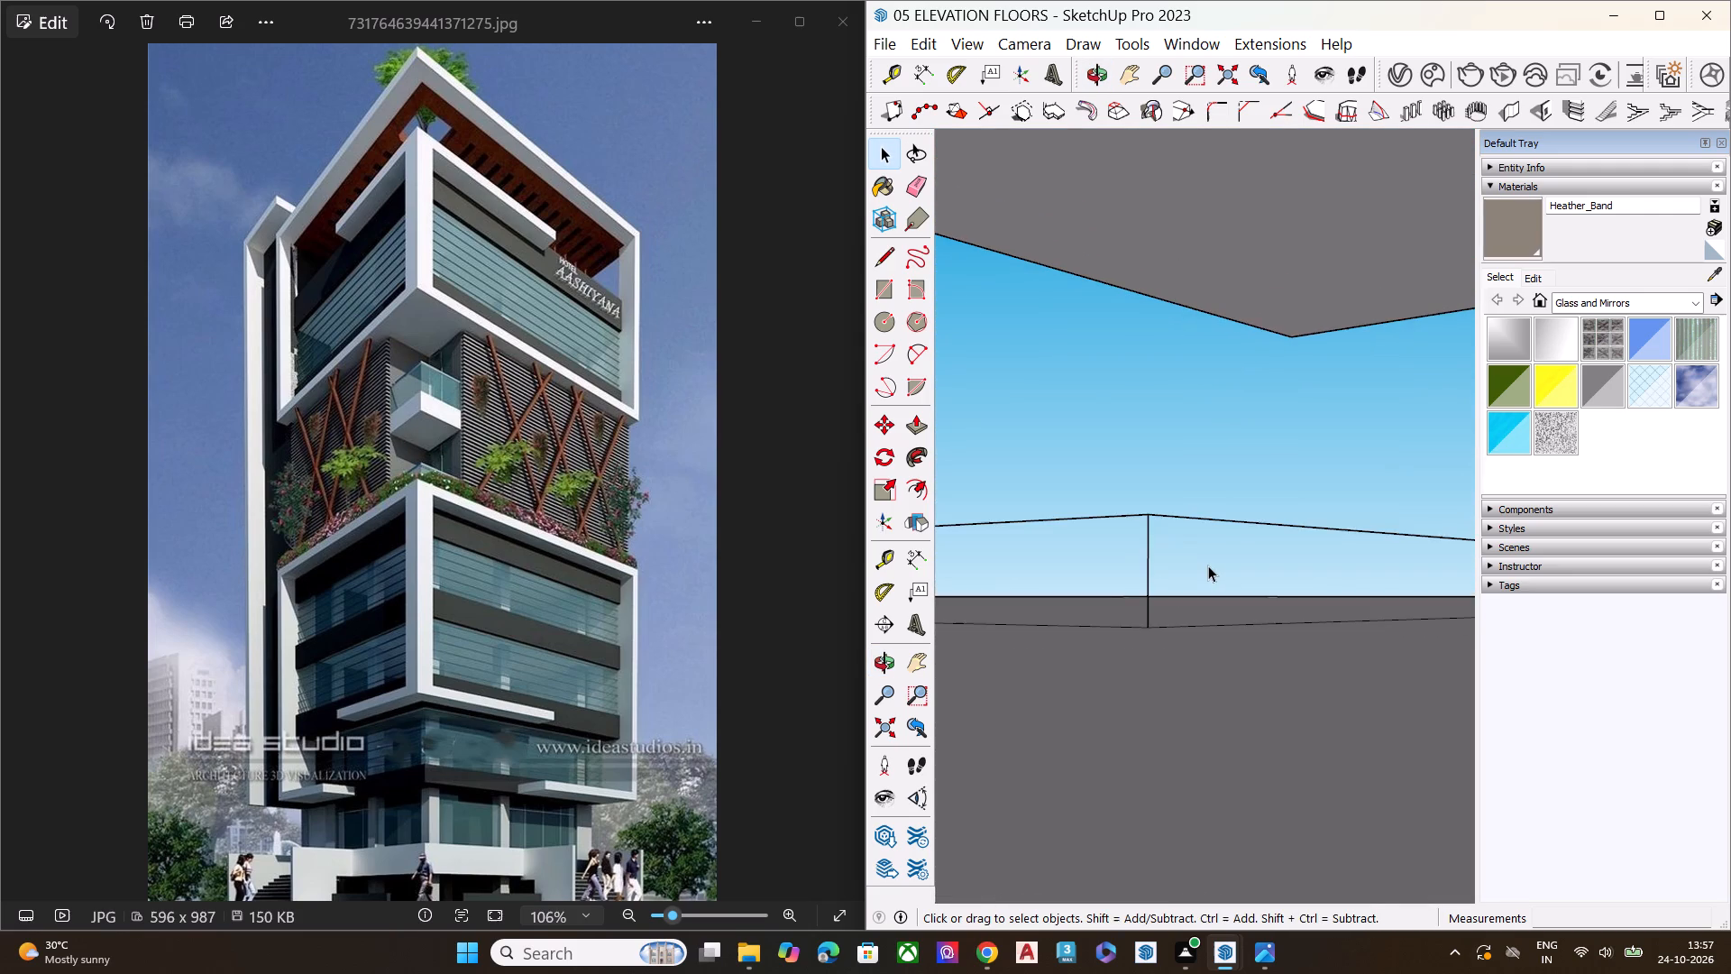
pyautogui.scroll(2, 1168, 550)
pyautogui.moveTo(1284, 534); pyautogui.dragTo(1200, 405)
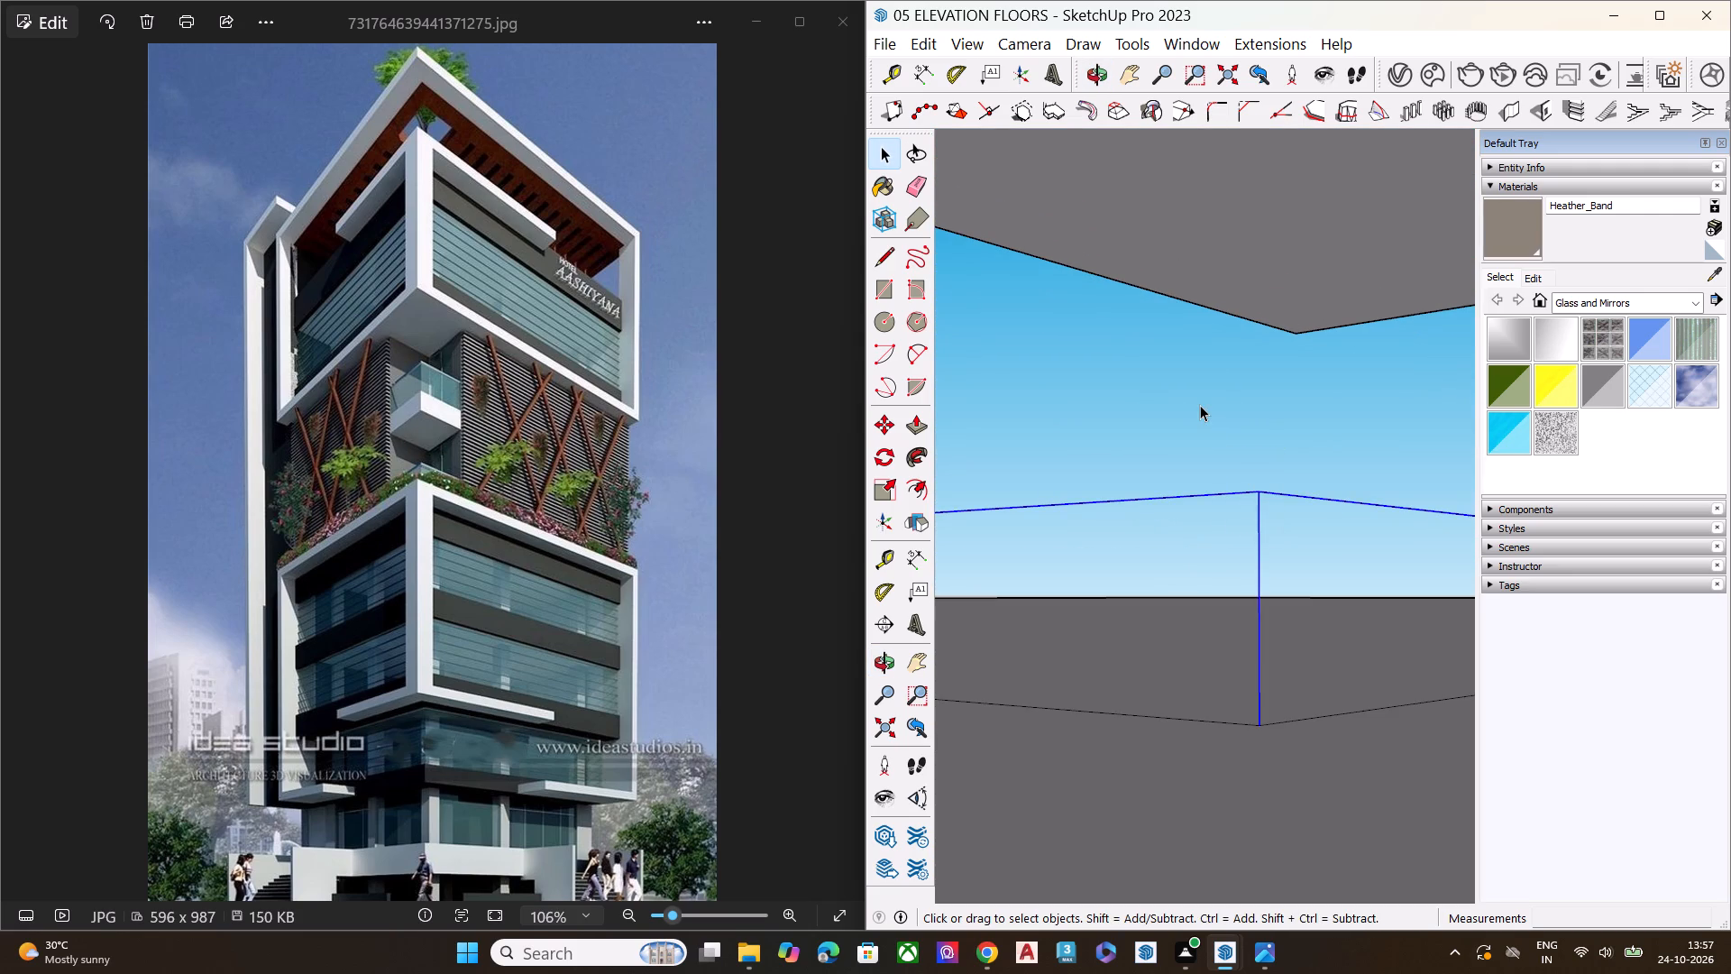
pyautogui.press('Delete')
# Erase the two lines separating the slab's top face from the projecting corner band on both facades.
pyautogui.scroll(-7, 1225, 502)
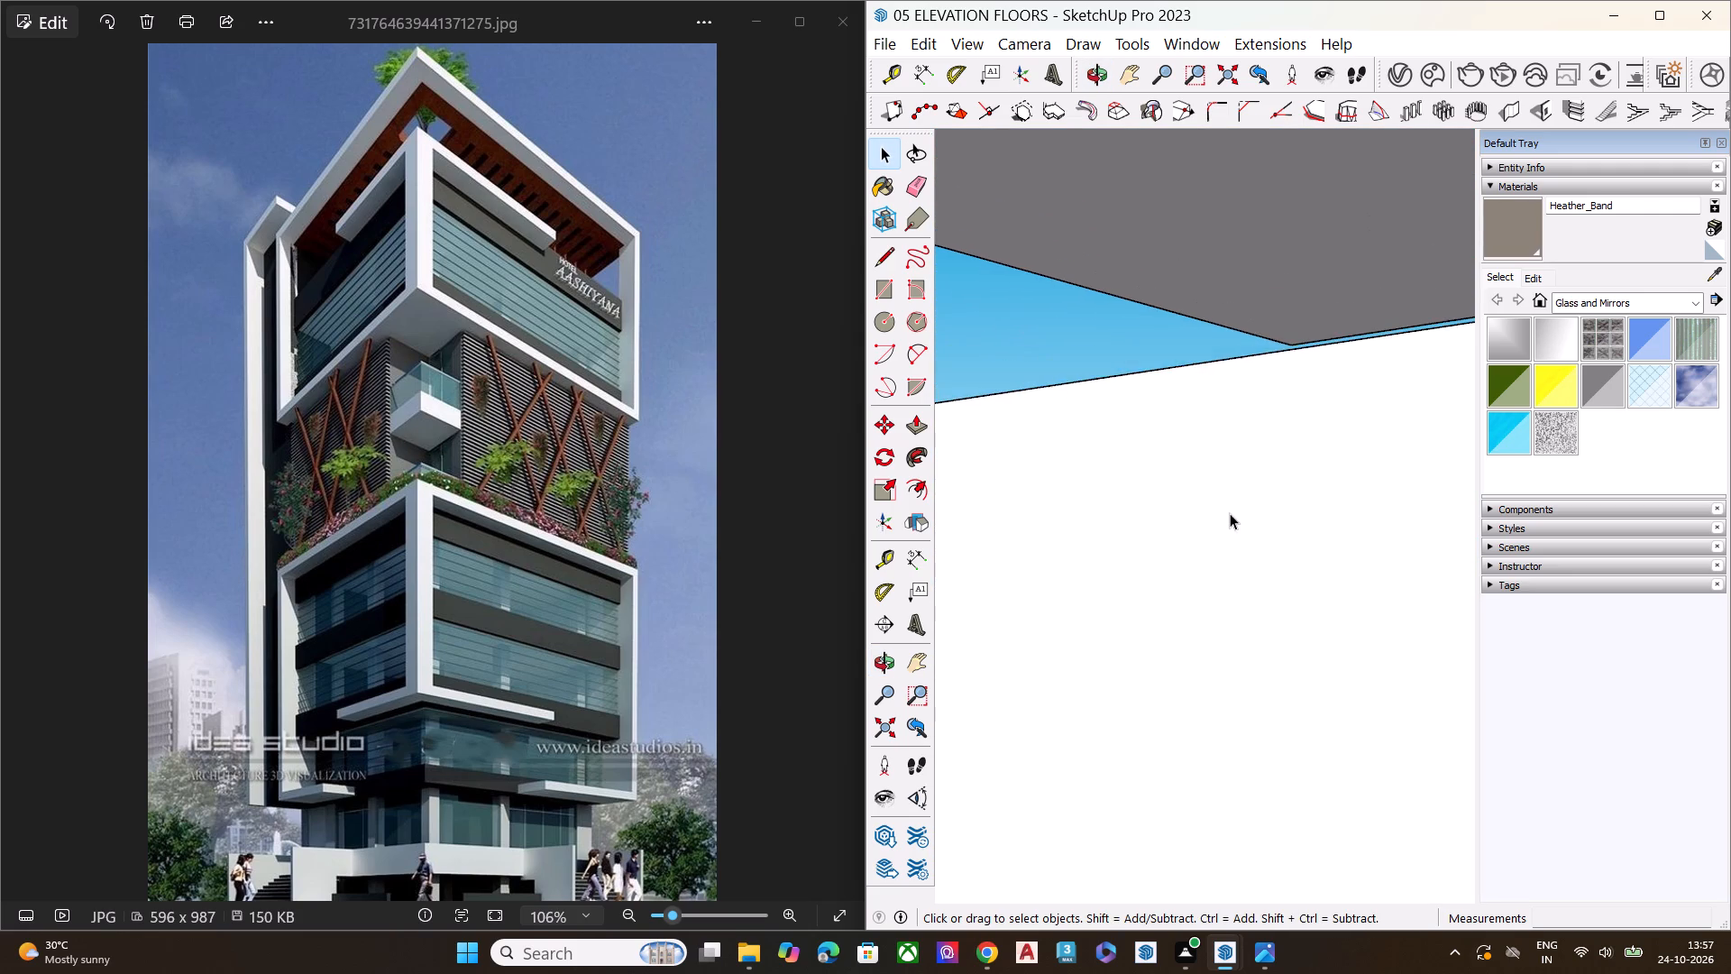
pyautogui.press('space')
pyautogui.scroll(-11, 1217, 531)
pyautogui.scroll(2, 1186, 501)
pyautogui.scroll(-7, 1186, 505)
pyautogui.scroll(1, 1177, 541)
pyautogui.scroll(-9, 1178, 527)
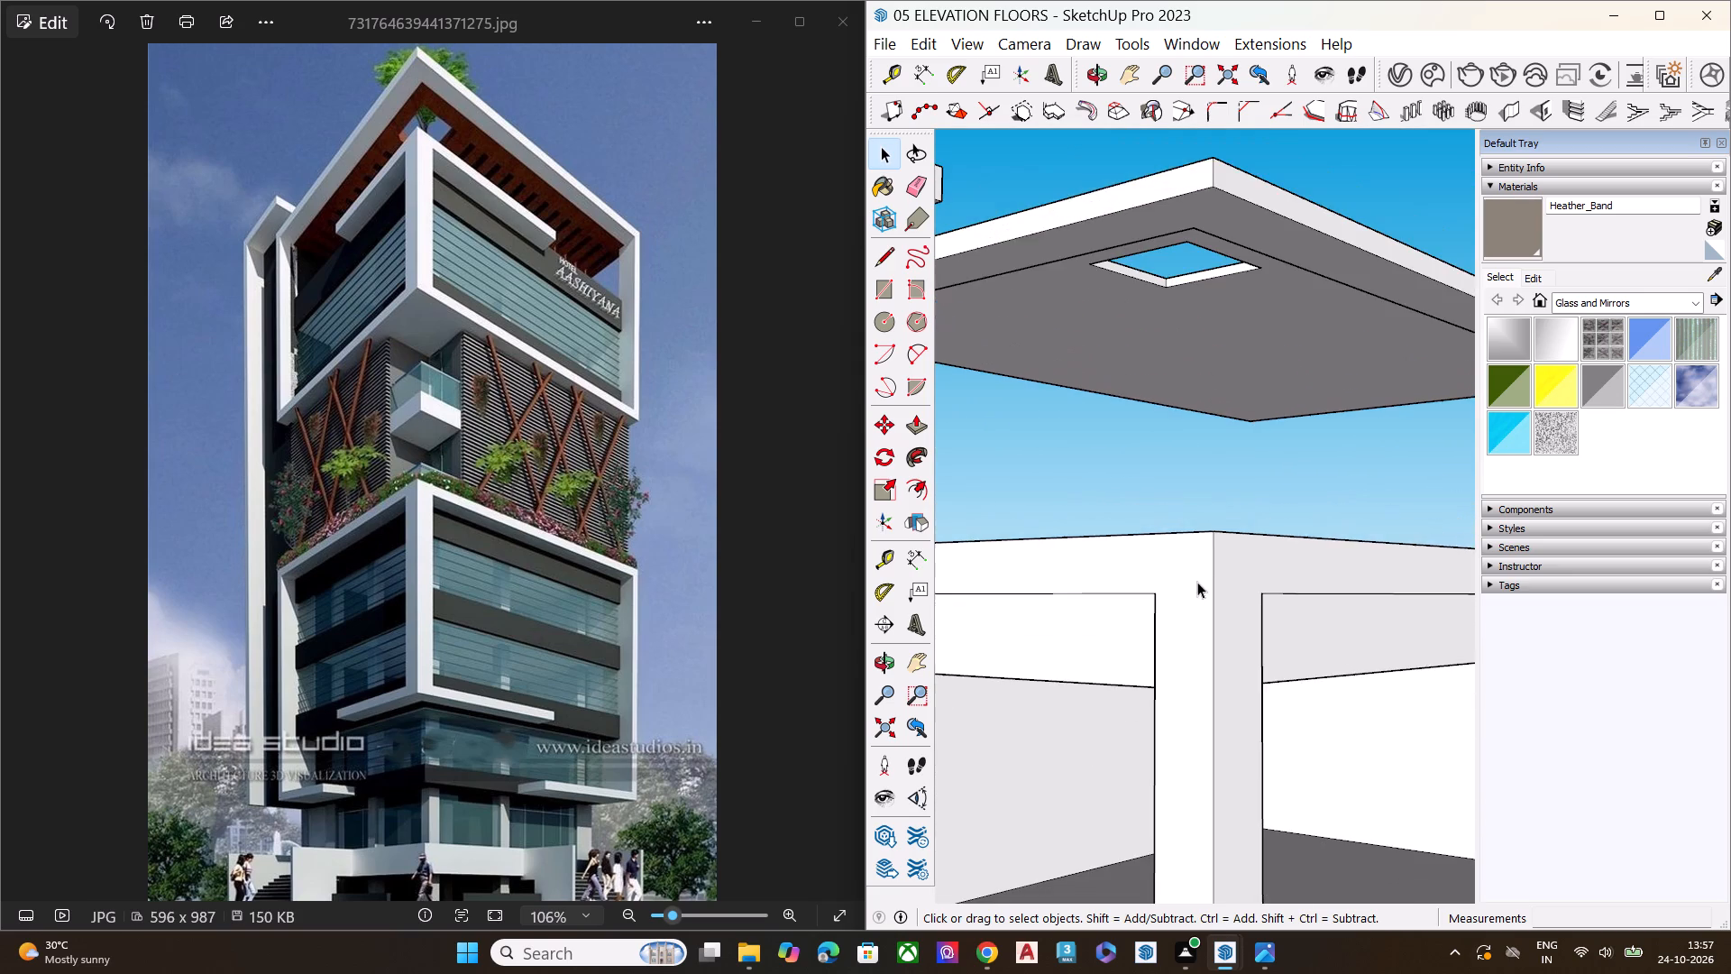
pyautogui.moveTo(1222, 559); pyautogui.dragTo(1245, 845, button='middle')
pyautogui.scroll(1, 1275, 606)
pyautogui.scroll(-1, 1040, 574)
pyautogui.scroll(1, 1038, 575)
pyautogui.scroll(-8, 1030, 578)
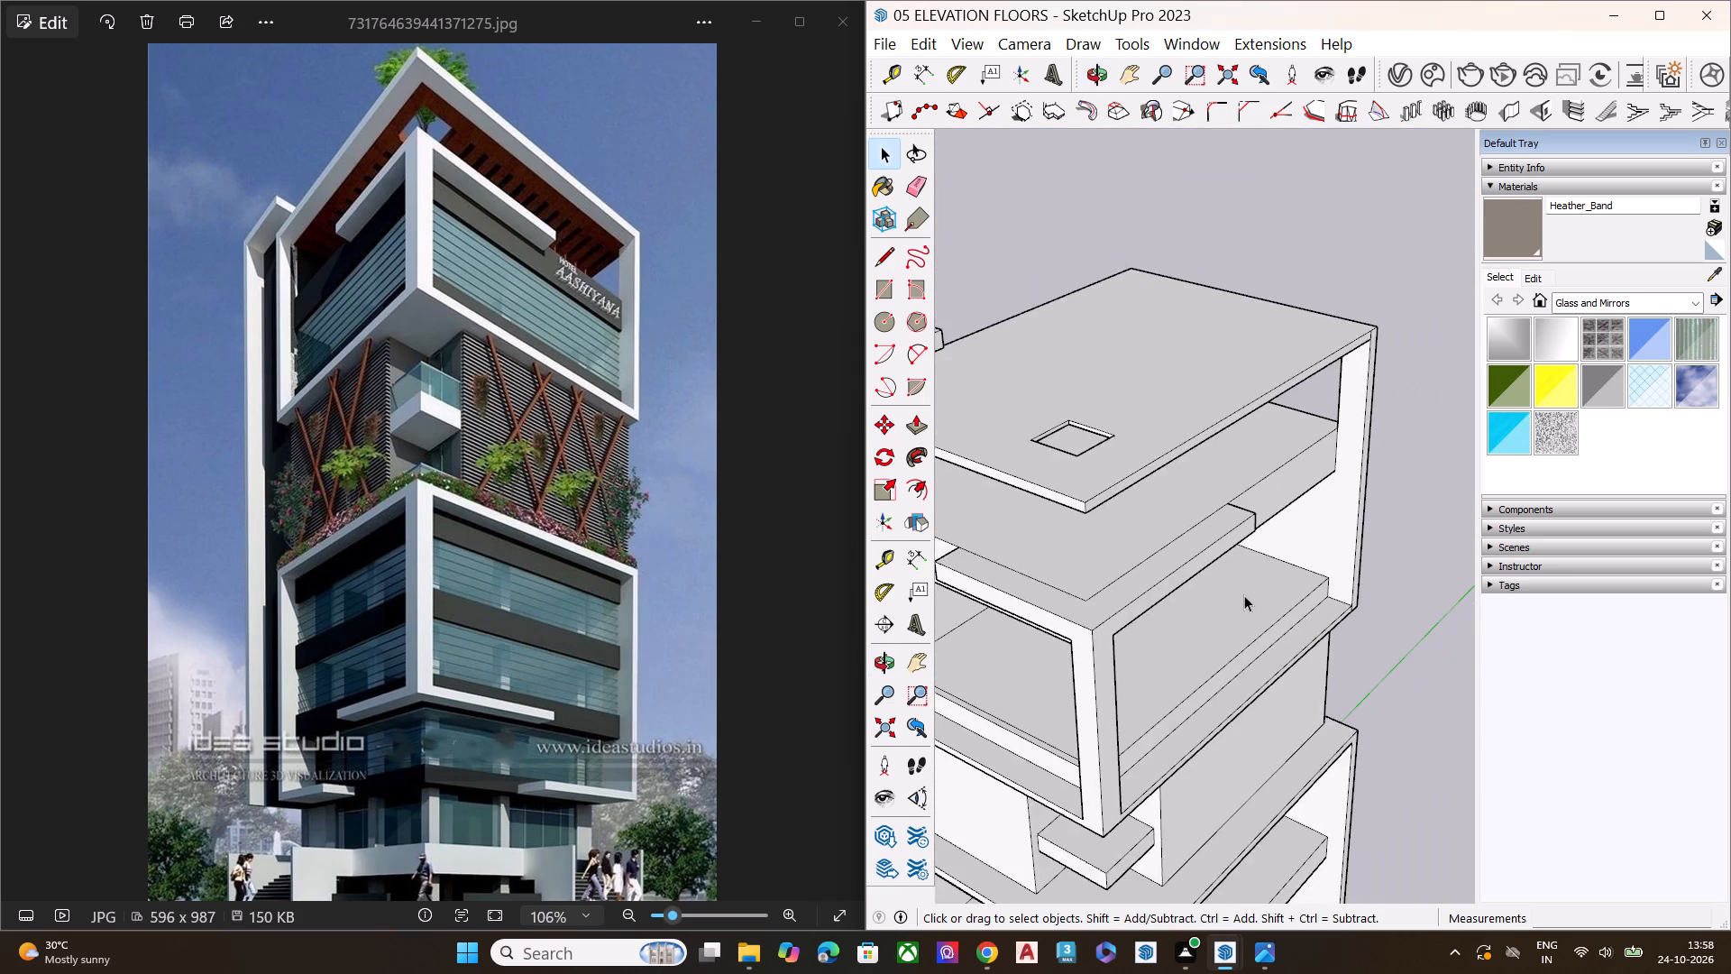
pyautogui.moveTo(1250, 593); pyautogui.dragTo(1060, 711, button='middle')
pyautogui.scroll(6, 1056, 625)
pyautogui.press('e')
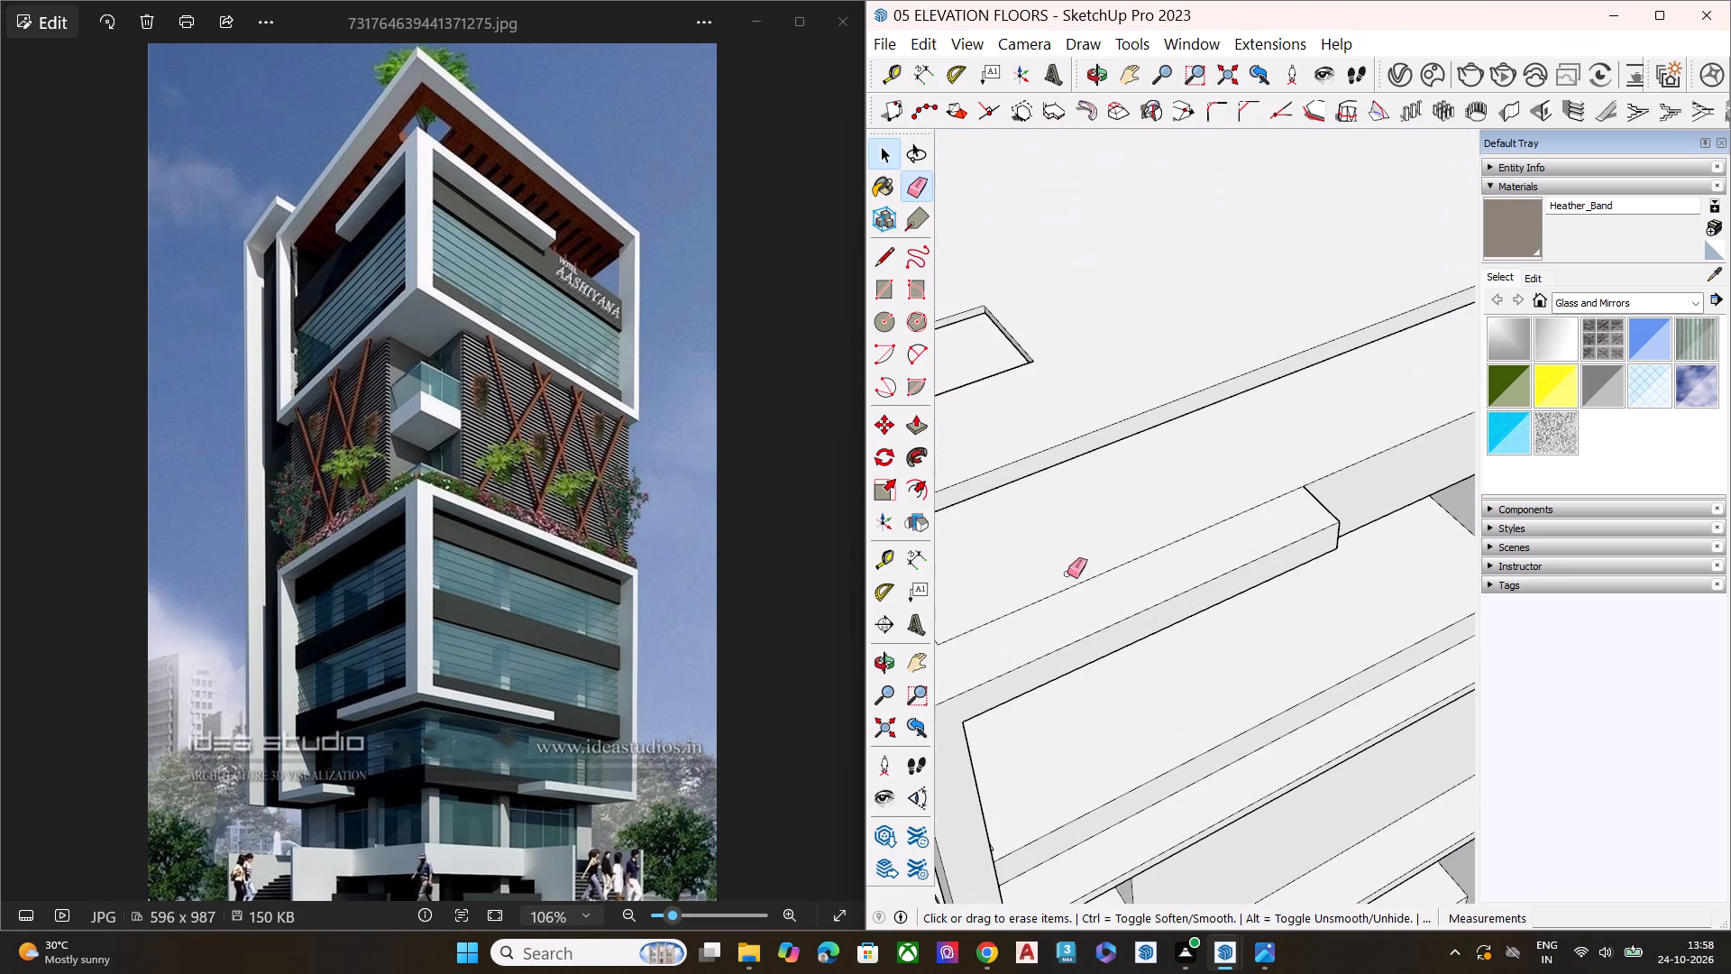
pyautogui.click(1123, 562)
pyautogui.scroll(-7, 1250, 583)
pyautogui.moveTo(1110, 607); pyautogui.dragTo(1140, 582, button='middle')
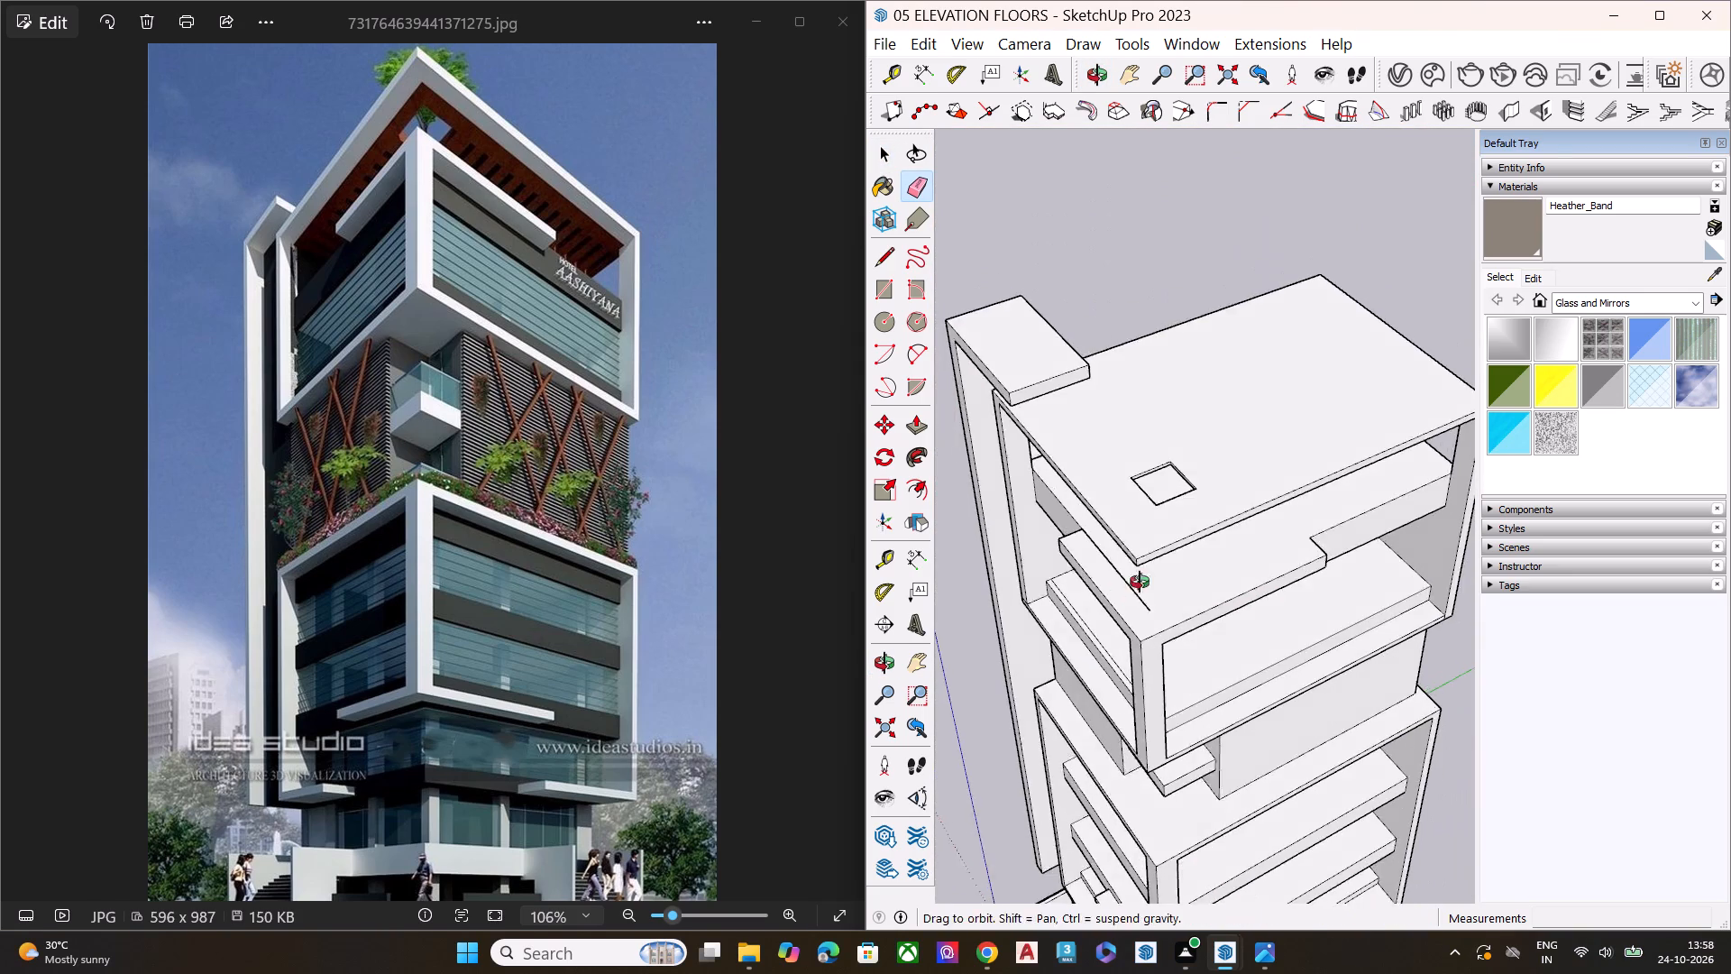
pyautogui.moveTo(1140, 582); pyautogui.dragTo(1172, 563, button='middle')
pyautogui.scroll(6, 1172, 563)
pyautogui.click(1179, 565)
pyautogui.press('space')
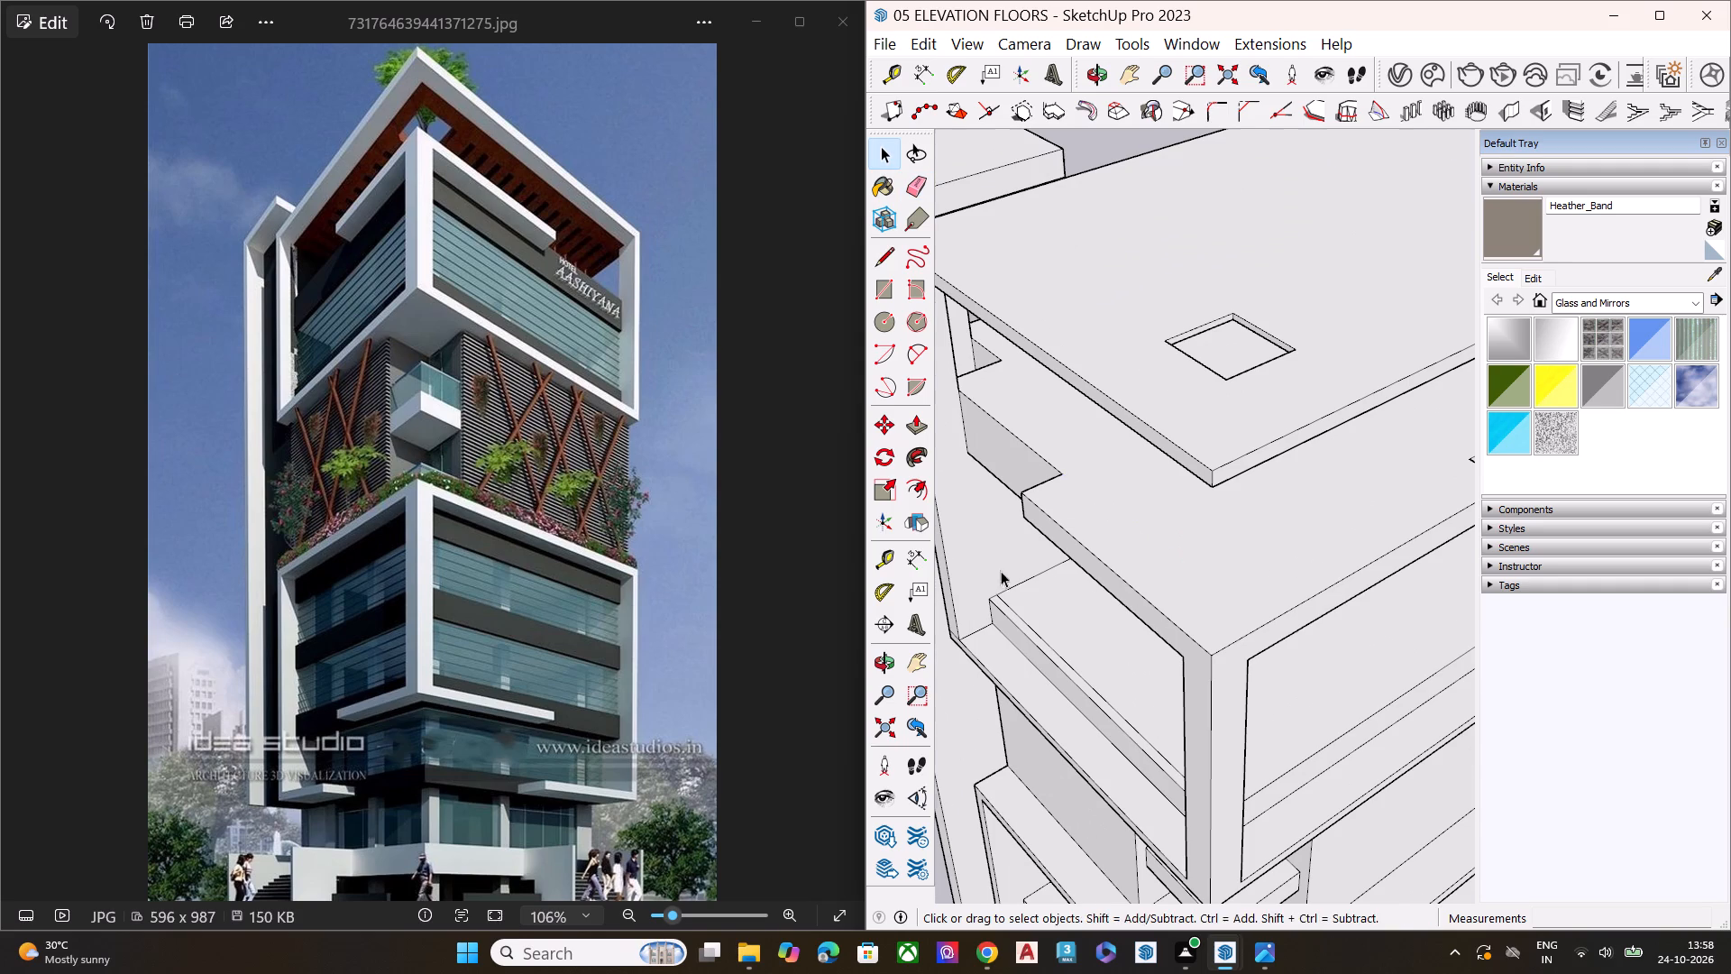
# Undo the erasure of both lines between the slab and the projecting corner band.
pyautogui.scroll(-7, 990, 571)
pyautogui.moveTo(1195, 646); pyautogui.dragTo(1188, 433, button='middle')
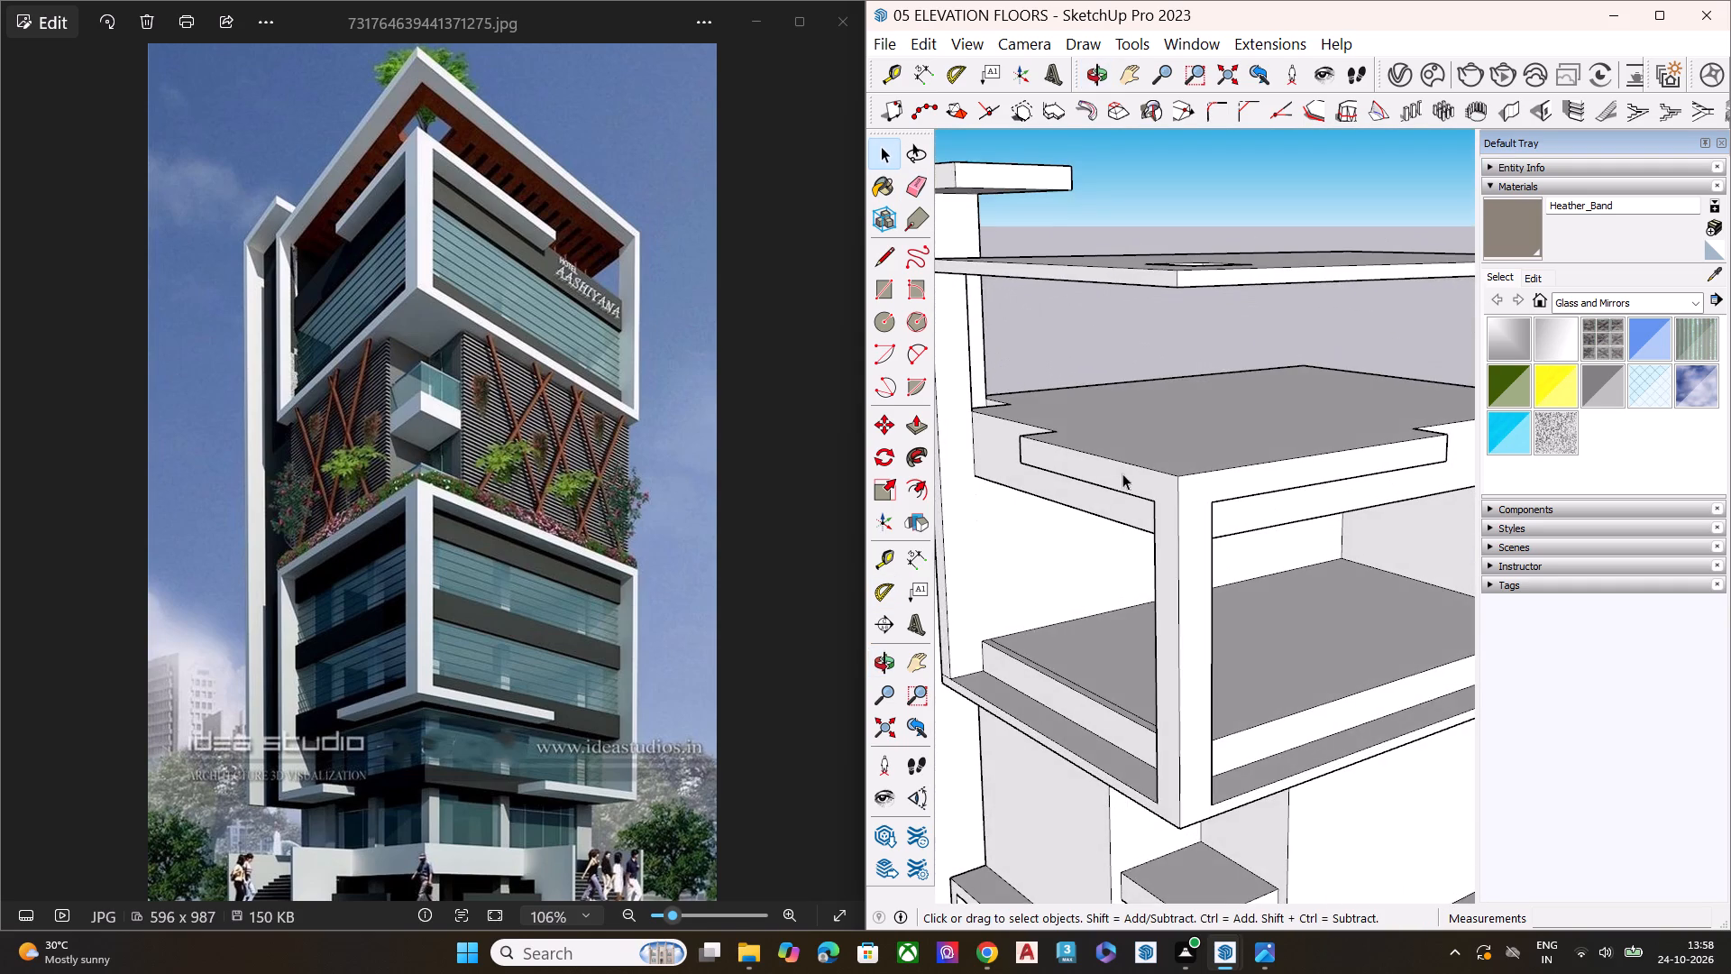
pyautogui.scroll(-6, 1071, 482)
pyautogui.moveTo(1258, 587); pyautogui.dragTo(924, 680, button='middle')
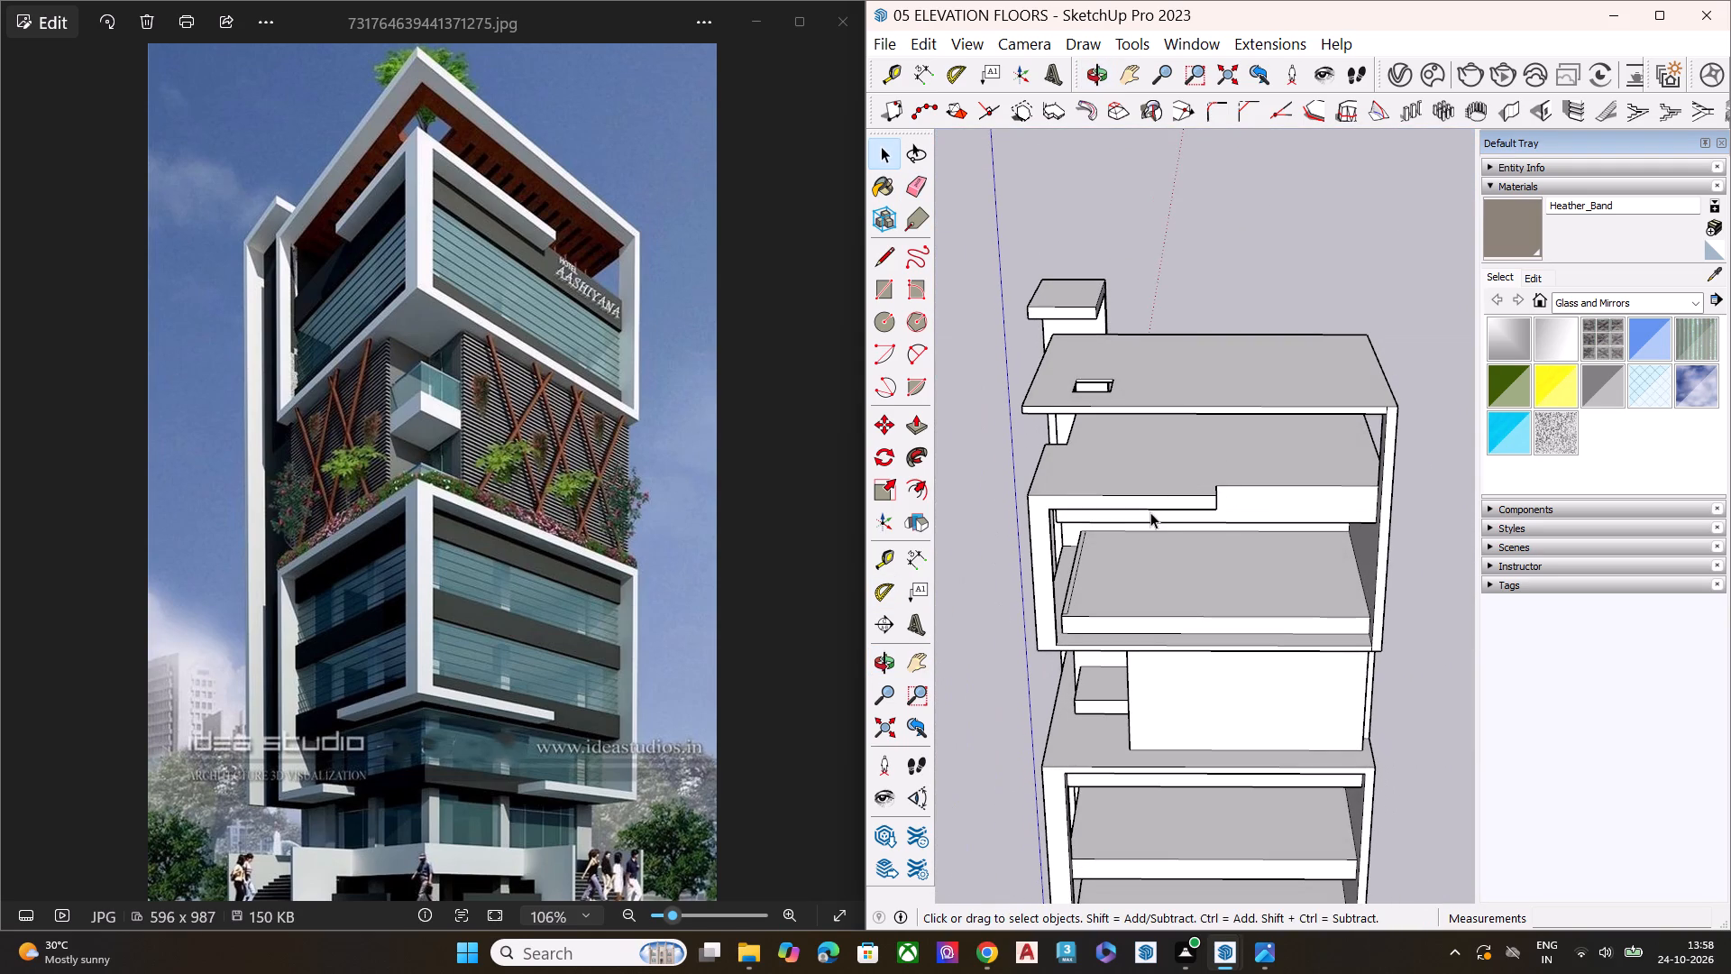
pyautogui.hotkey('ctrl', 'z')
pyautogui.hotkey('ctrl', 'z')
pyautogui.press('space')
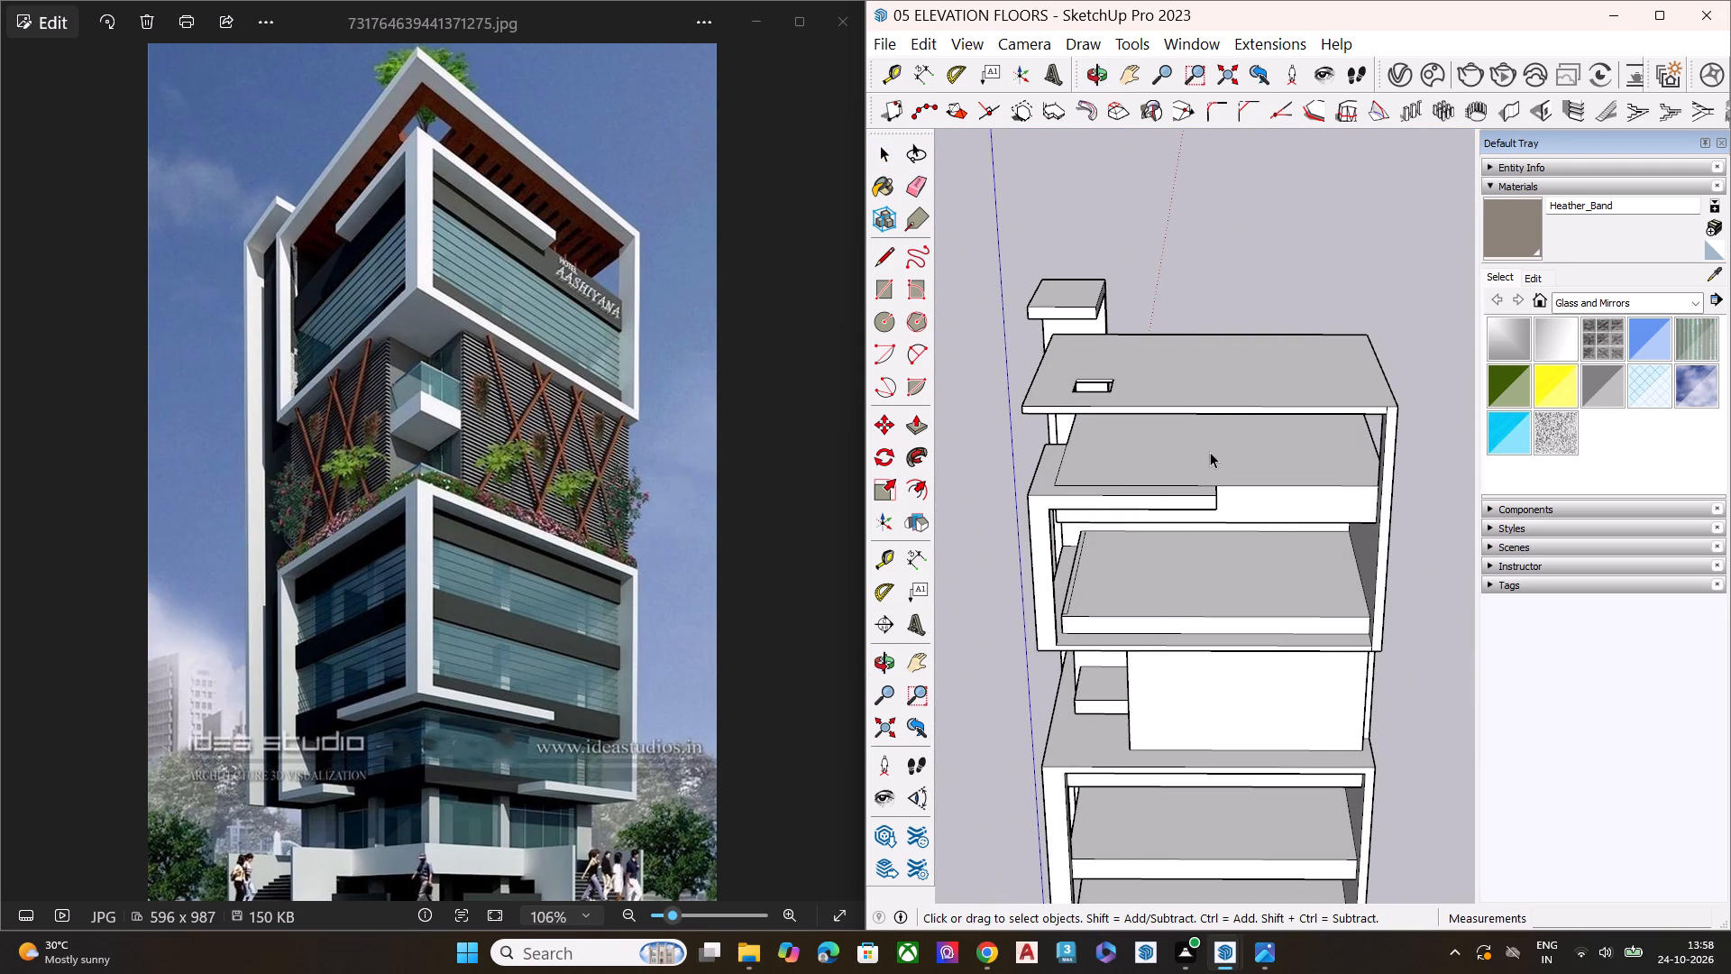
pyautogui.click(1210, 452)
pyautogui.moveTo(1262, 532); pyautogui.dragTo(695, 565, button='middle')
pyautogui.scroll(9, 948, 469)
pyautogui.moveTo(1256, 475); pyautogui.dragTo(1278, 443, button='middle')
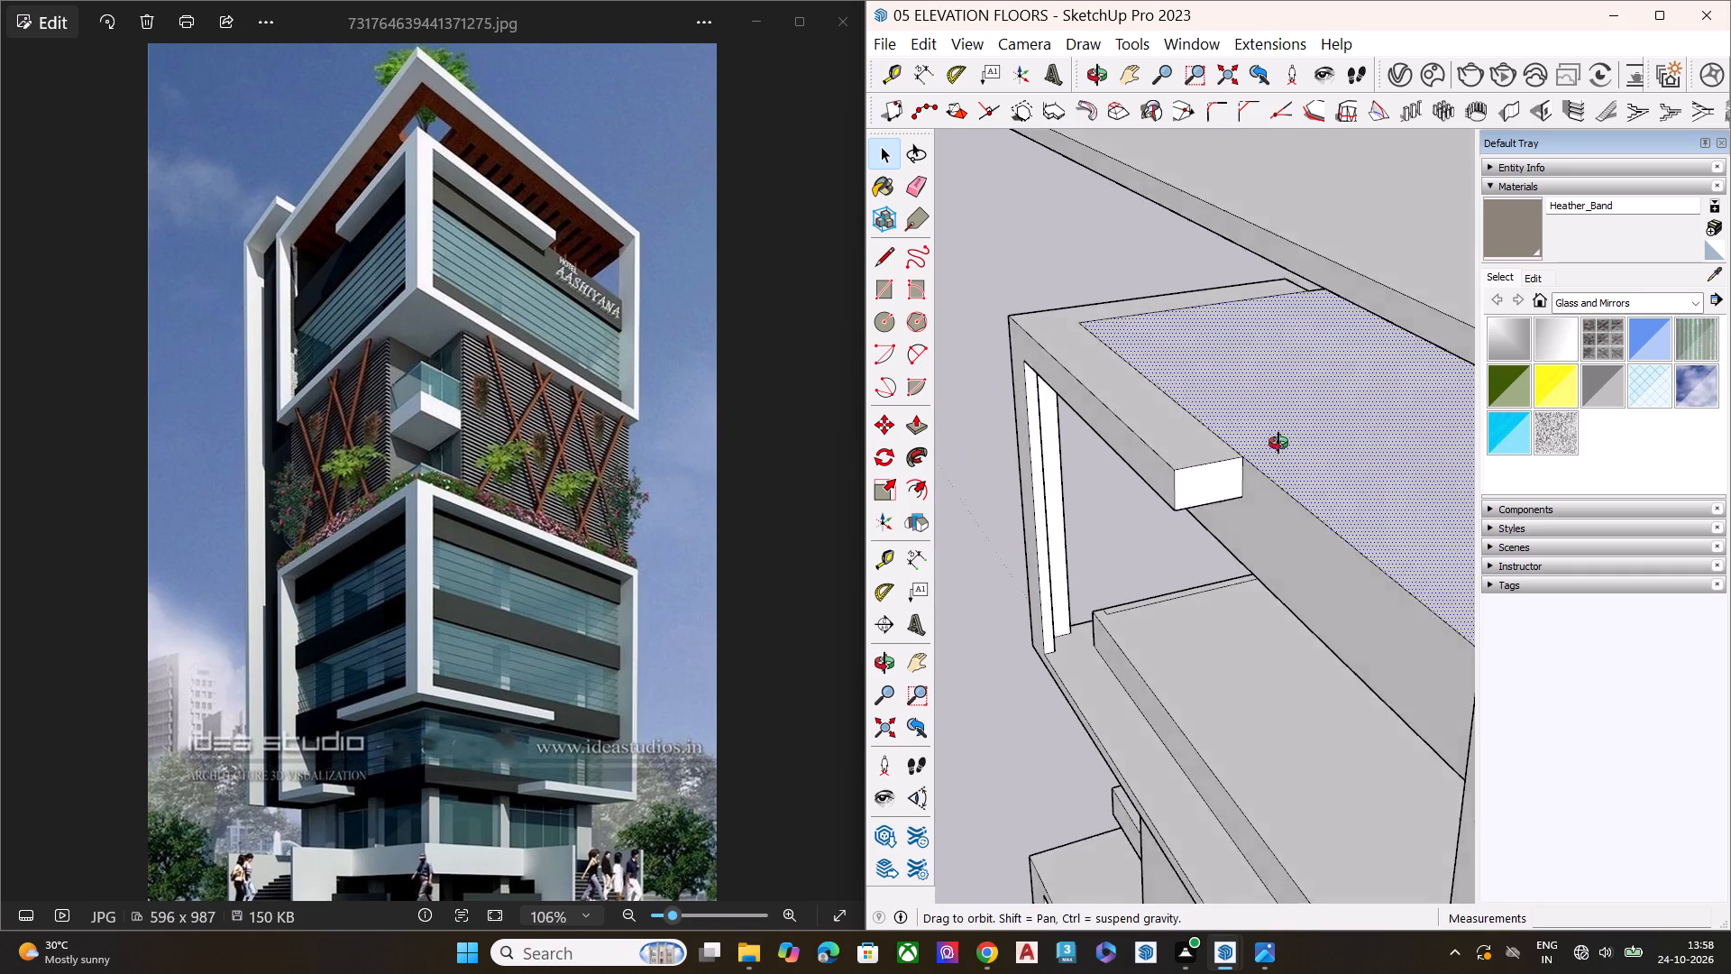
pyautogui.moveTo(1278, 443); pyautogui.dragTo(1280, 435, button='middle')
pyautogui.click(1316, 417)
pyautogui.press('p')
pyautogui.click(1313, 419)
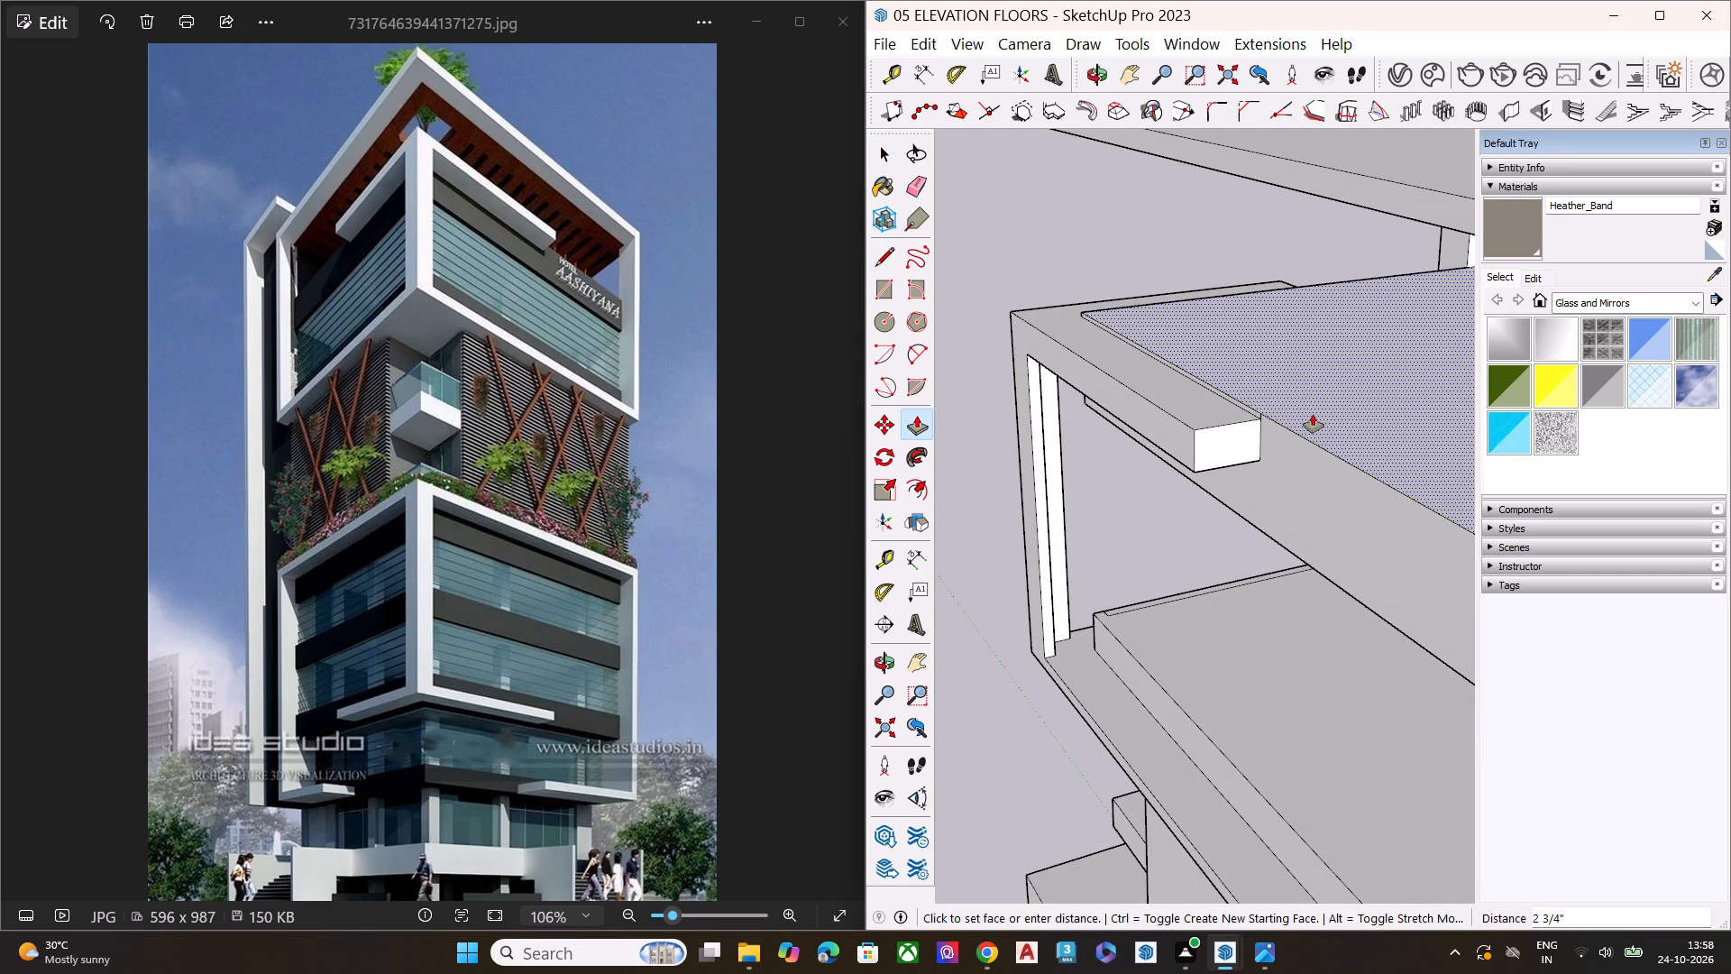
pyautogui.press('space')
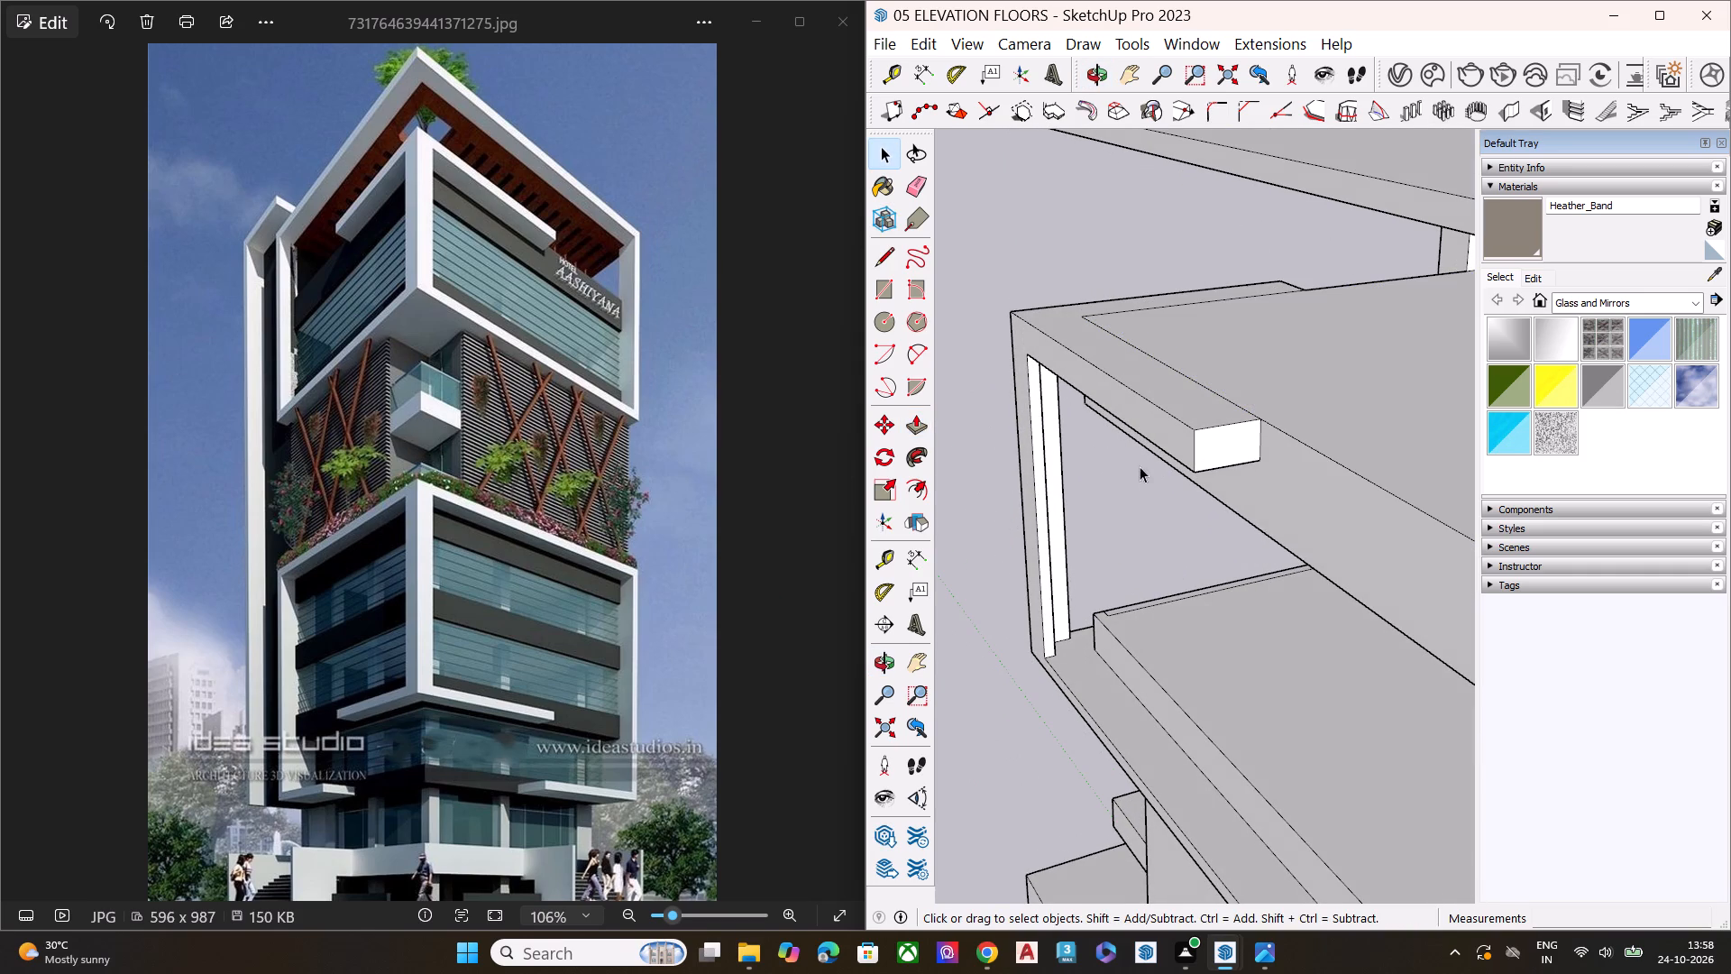
# Push the top face of the top storey's projecting corner band down by about 4 inches below the slab surface.
pyautogui.click(1157, 392)
pyautogui.press('p')
pyautogui.click(1157, 392)
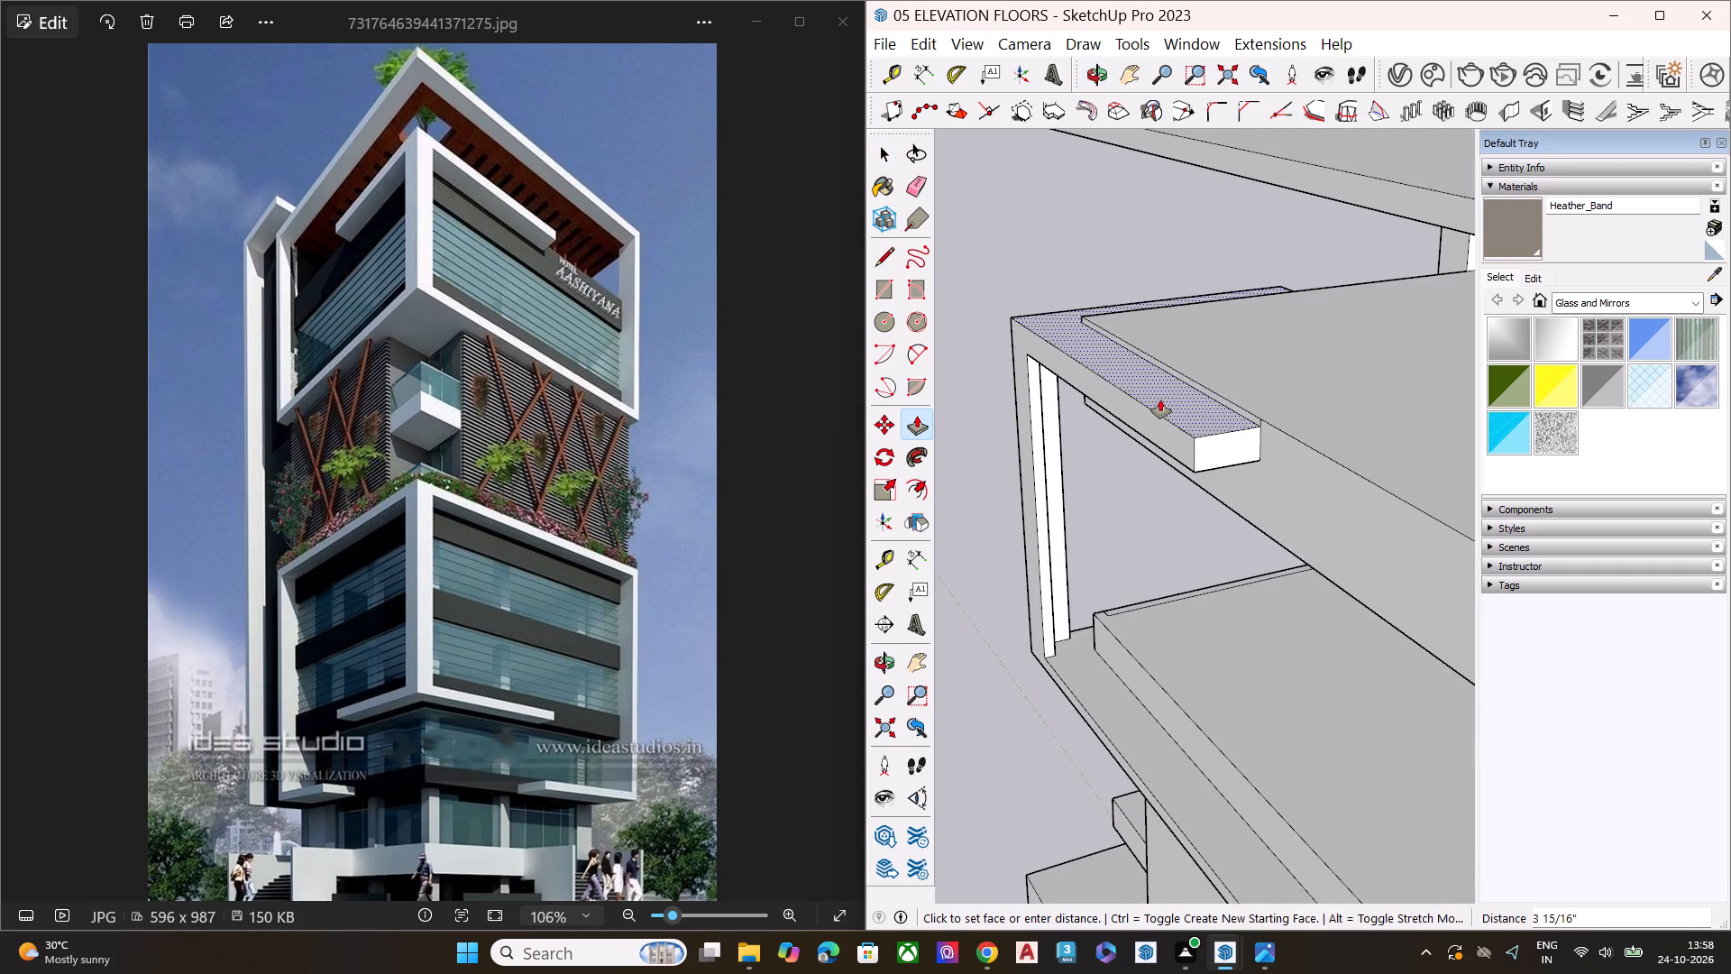
pyautogui.click(1162, 400)
pyautogui.press('space')
# Pull the underside of the top storey's projecting corner band slightly downward.
pyautogui.moveTo(1193, 405); pyautogui.dragTo(1272, 33, button='middle')
pyautogui.scroll(5, 1213, 222)
pyautogui.click(1214, 222)
pyautogui.press('p')
pyautogui.click(1214, 222)
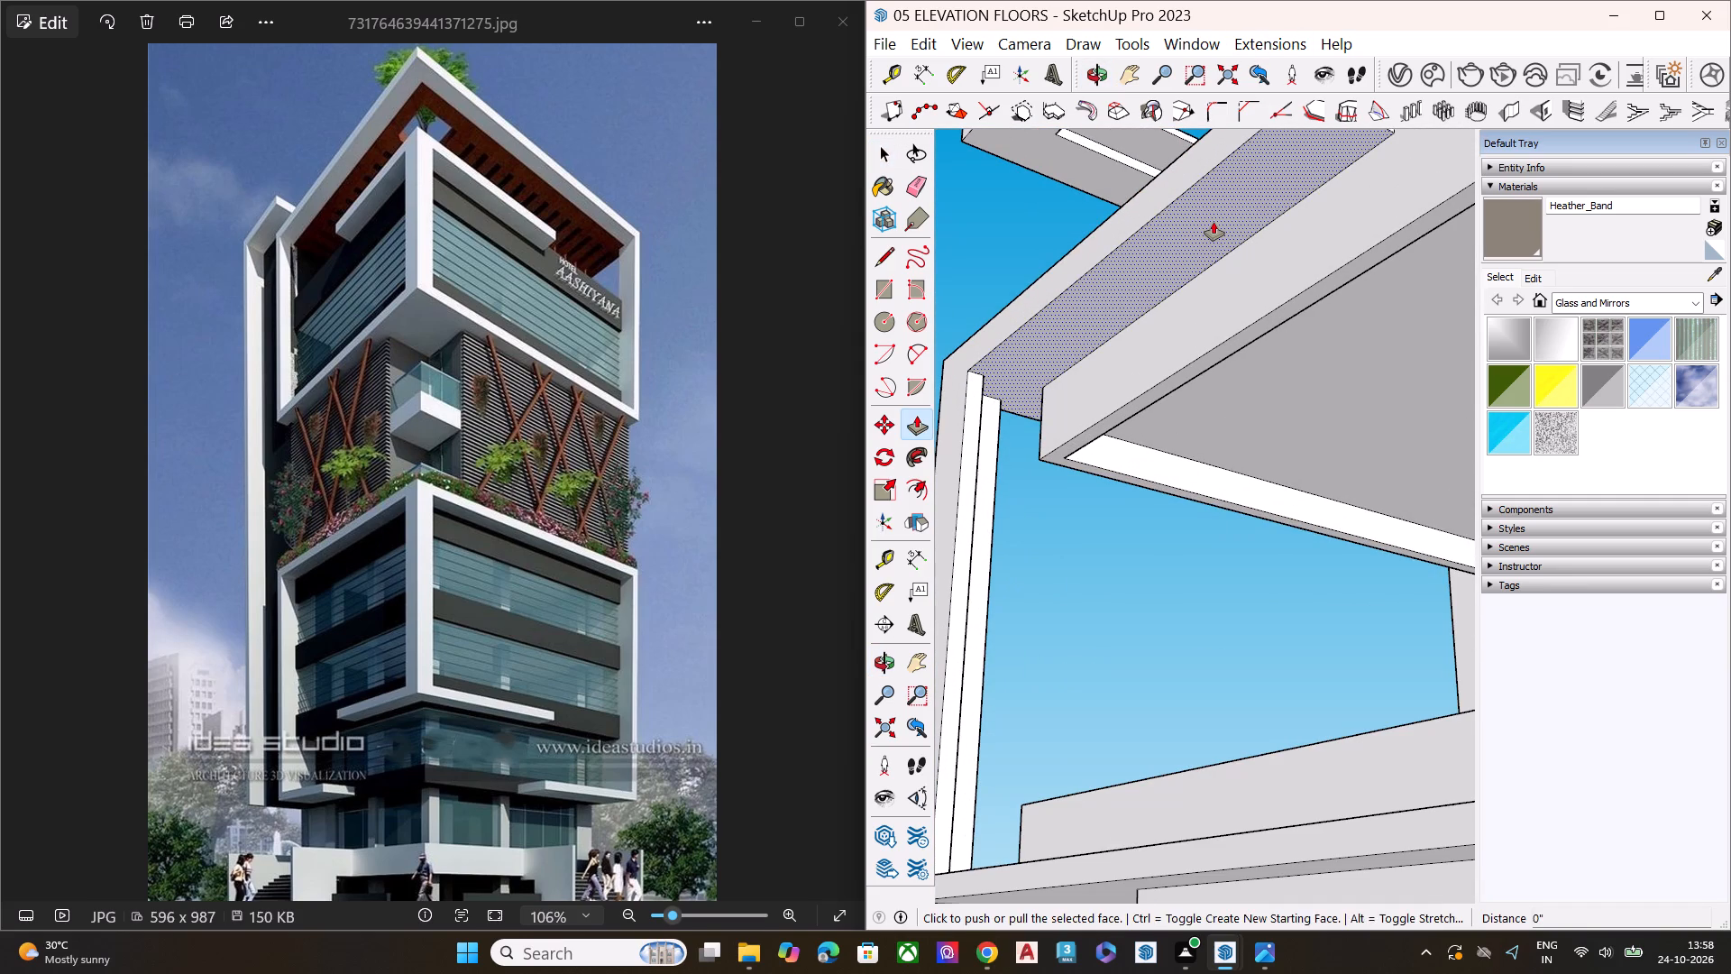
pyautogui.click(1218, 229)
pyautogui.press('space')
# Erase the short leftover vertical edge above the projecting band's end on the first facade.
pyautogui.scroll(-5, 1083, 301)
pyautogui.scroll(3, 1093, 354)
pyautogui.scroll(-3, 1093, 354)
pyautogui.moveTo(1109, 335); pyautogui.dragTo(1148, 577, button='middle')
pyautogui.scroll(1, 1278, 442)
pyautogui.scroll(-1, 1278, 441)
pyautogui.scroll(4, 1281, 435)
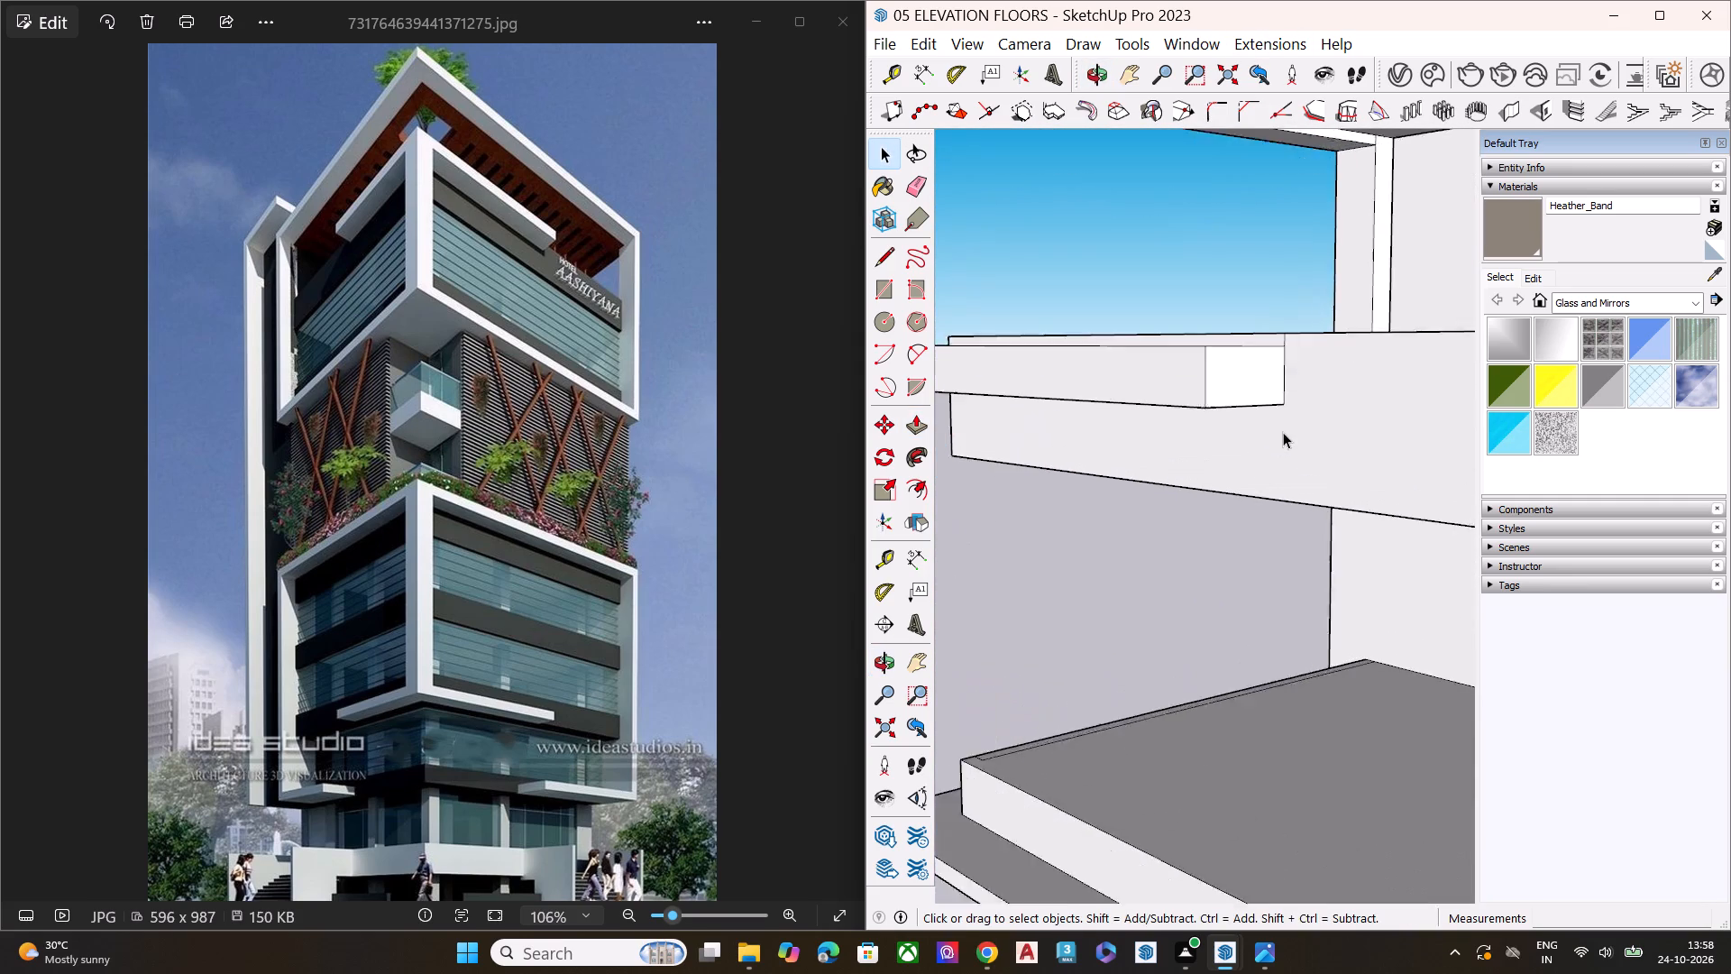
pyautogui.scroll(3, 1283, 432)
pyautogui.scroll(-1, 1283, 425)
pyautogui.moveTo(1291, 492); pyautogui.dragTo(1278, 556, button='middle')
pyautogui.scroll(2, 1251, 419)
pyautogui.scroll(-2, 1251, 418)
pyautogui.scroll(3, 1251, 418)
pyautogui.press('e')
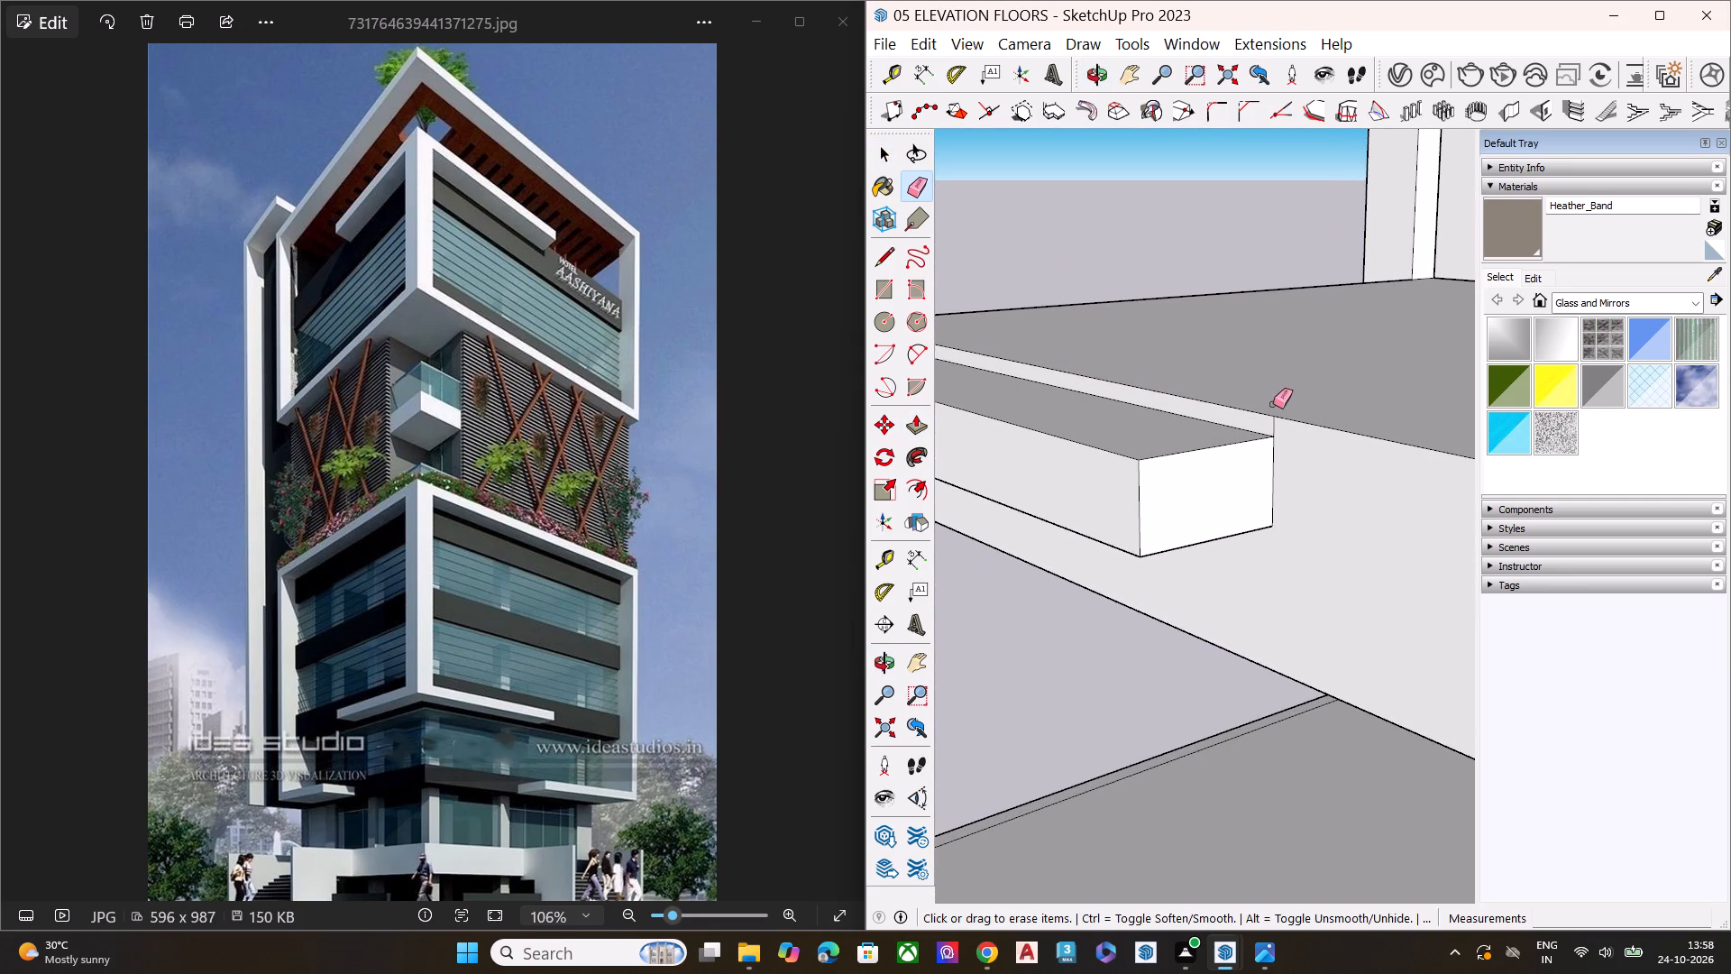
pyautogui.click(1273, 427)
pyautogui.press('space')
# Erase the matching leftover vertical edge above the projecting band's end on the other facade.
pyautogui.scroll(-3, 1265, 429)
pyautogui.scroll(1, 1283, 442)
pyautogui.scroll(-3, 1289, 446)
pyautogui.moveTo(1096, 436); pyautogui.dragTo(1396, 455, button='middle')
pyautogui.moveTo(1169, 417); pyautogui.dragTo(1574, 417, button='middle')
pyautogui.scroll(8, 1309, 321)
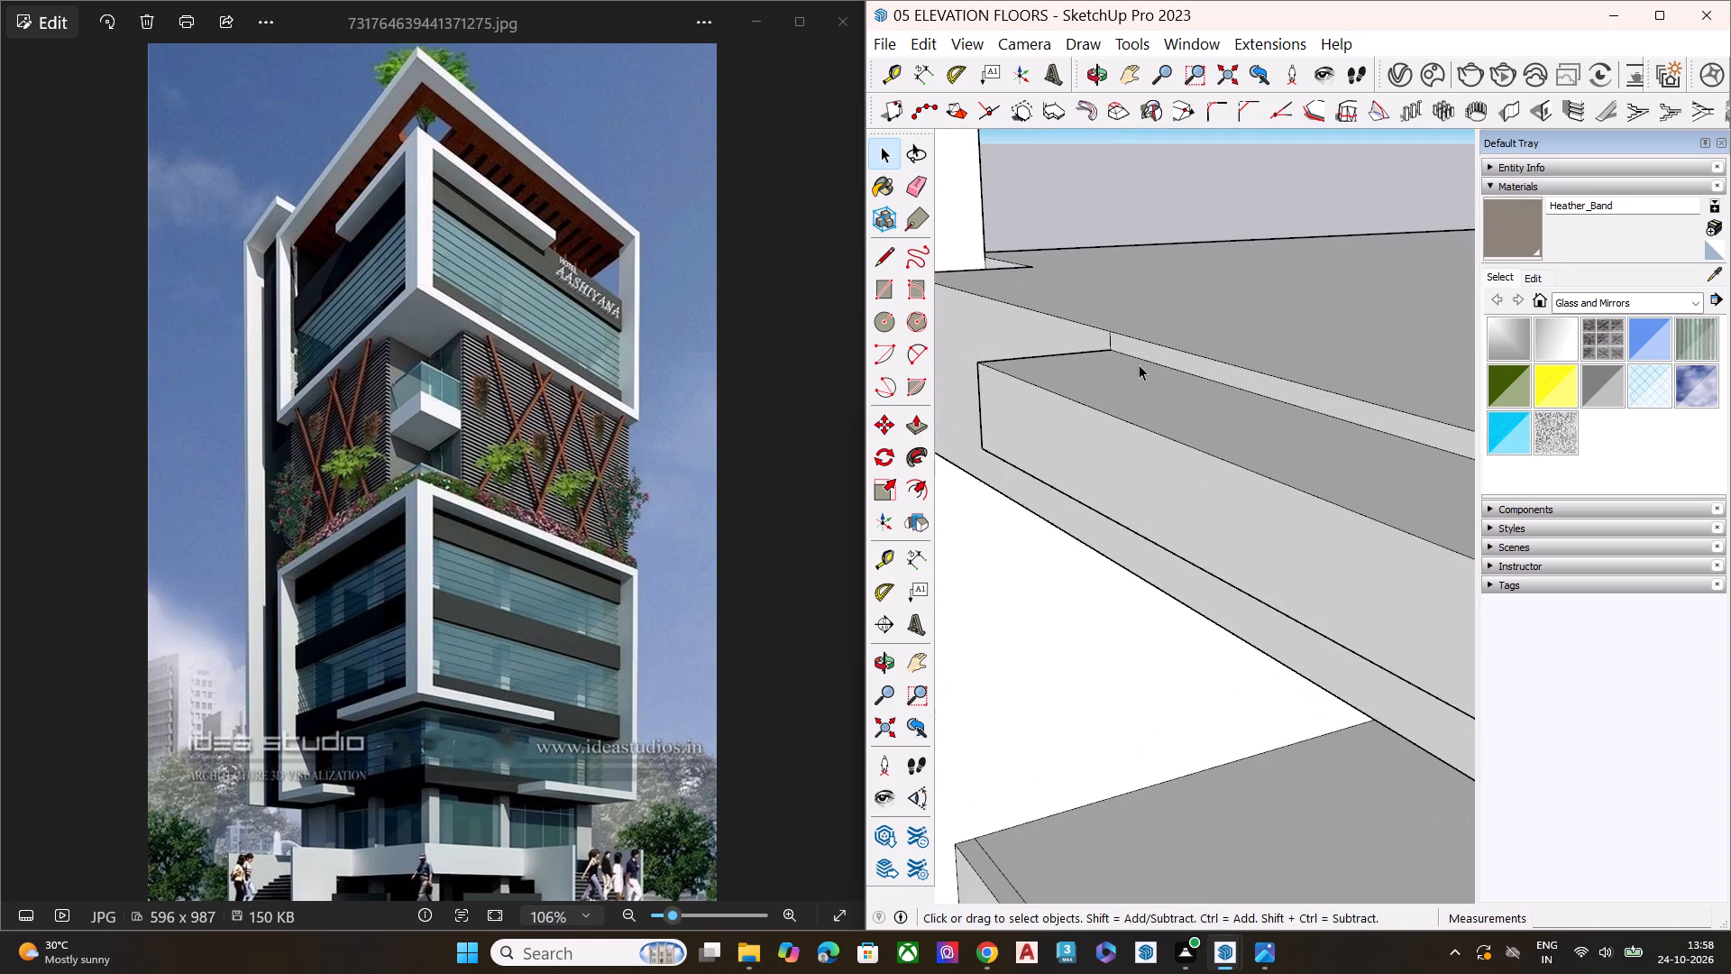
pyautogui.press('e')
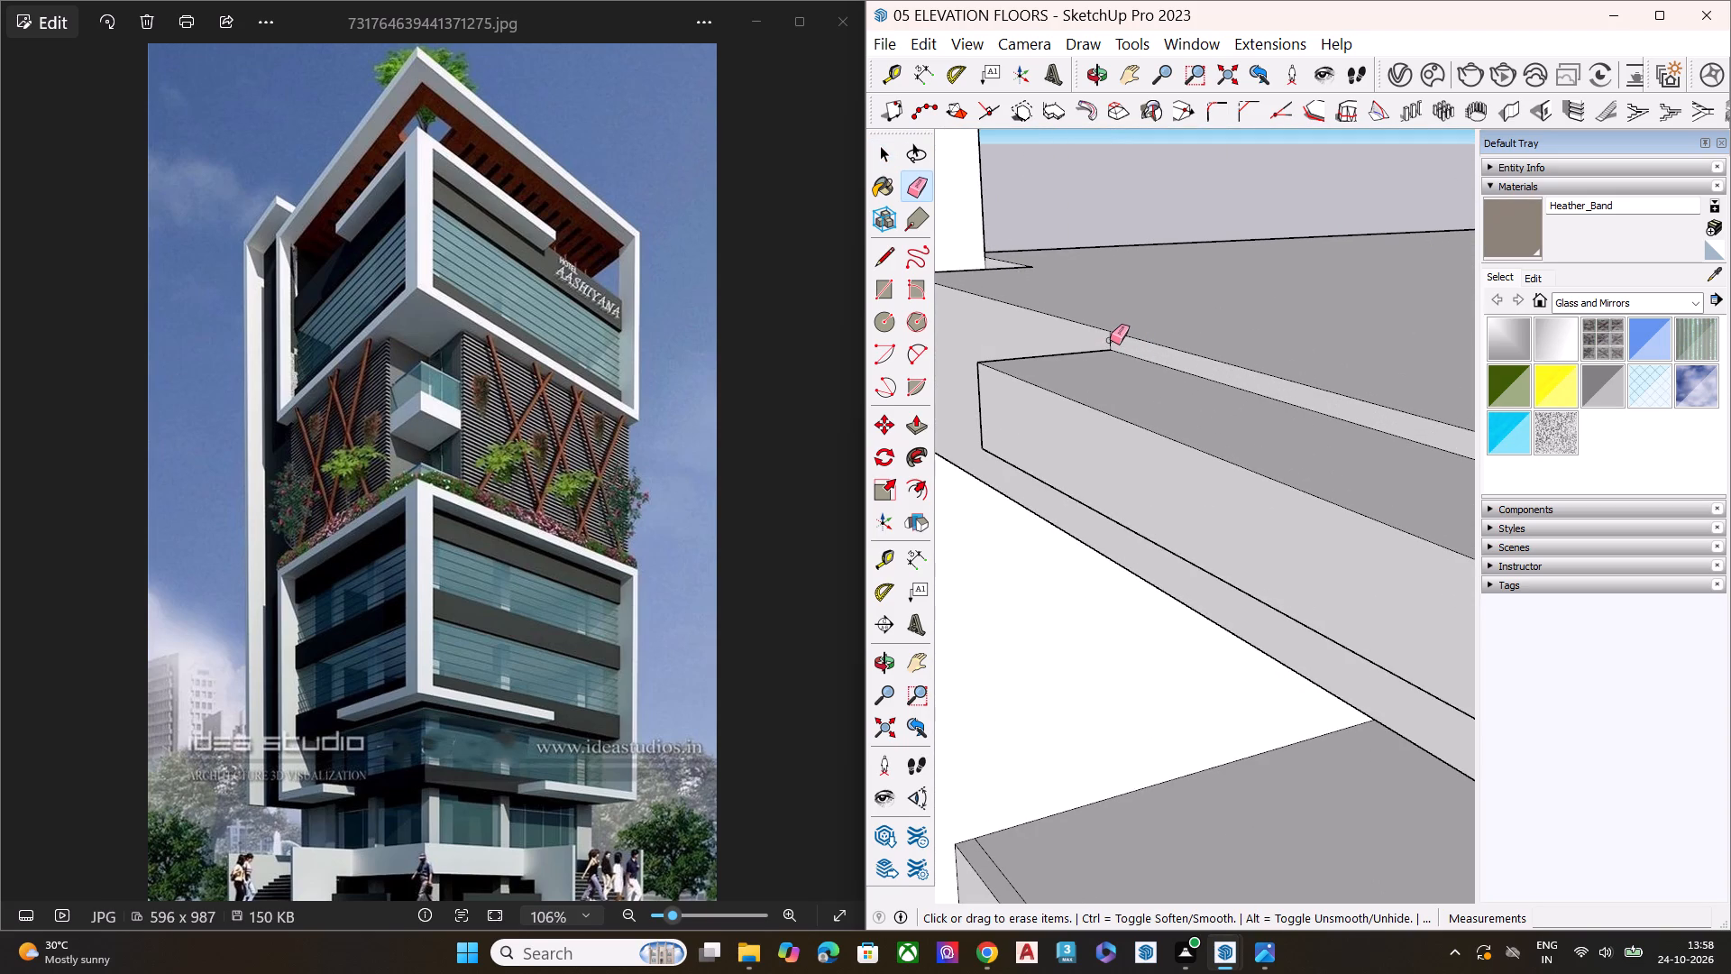
pyautogui.click(1110, 340)
pyautogui.press('v')
pyautogui.click(1152, 200)
pyautogui.press('v')
pyautogui.click(1140, 206)
pyautogui.press('space')
pyautogui.tripleClick(1140, 206)
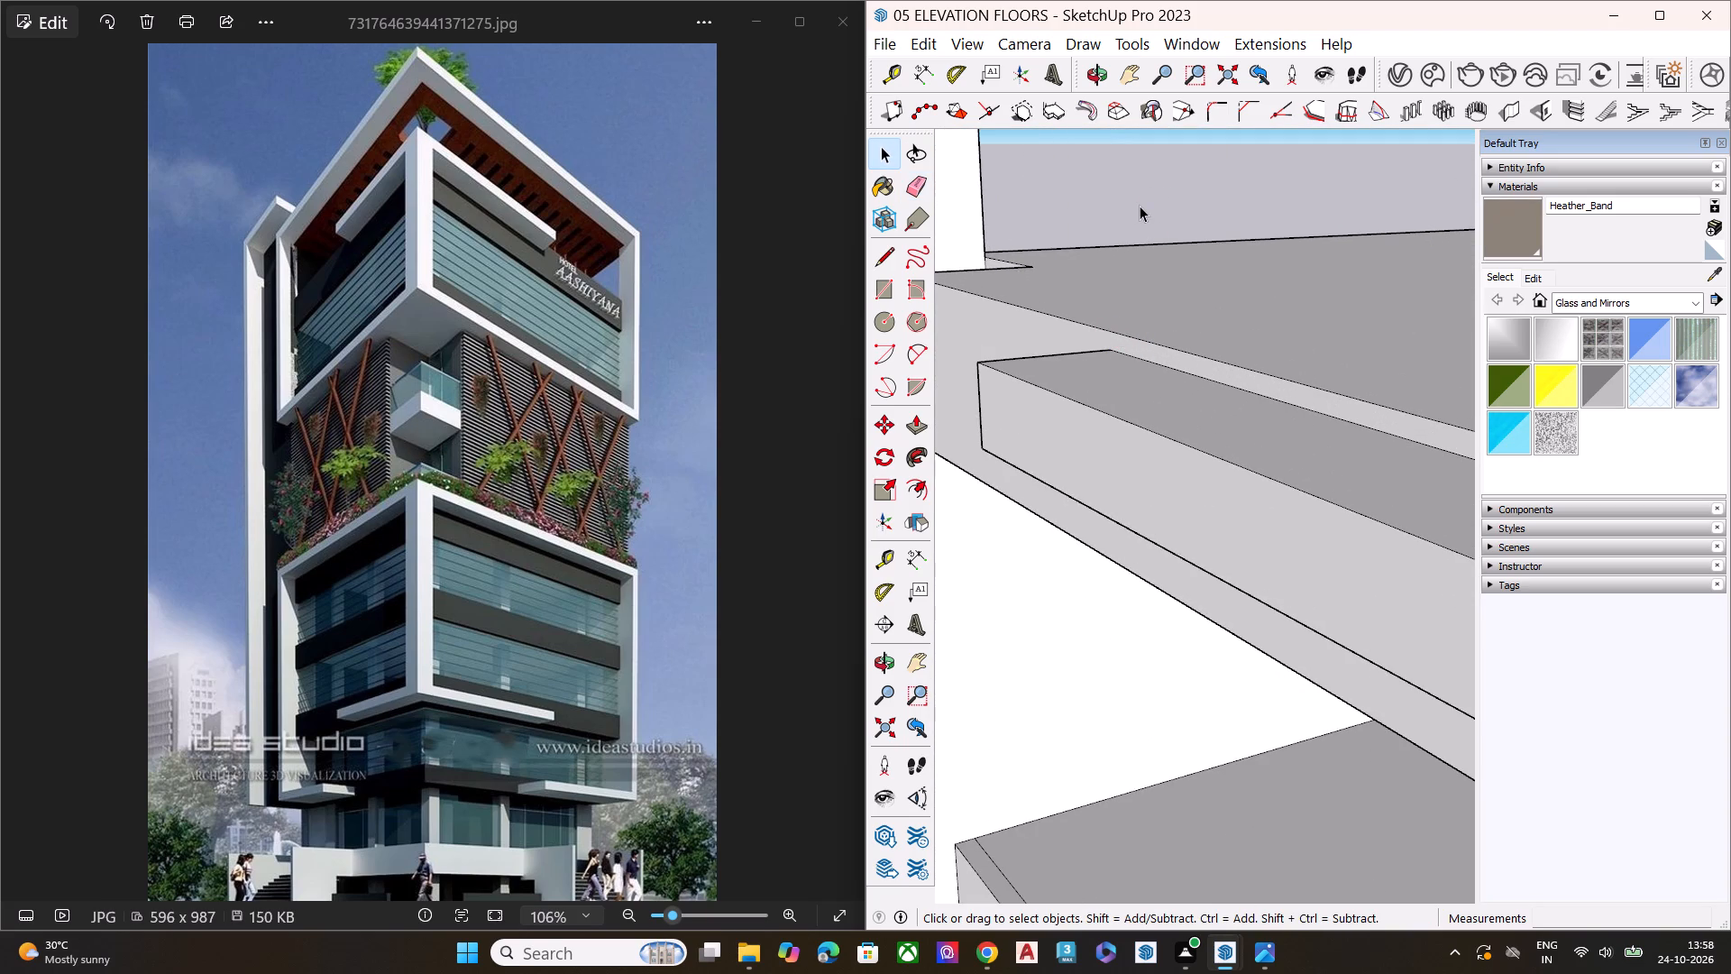
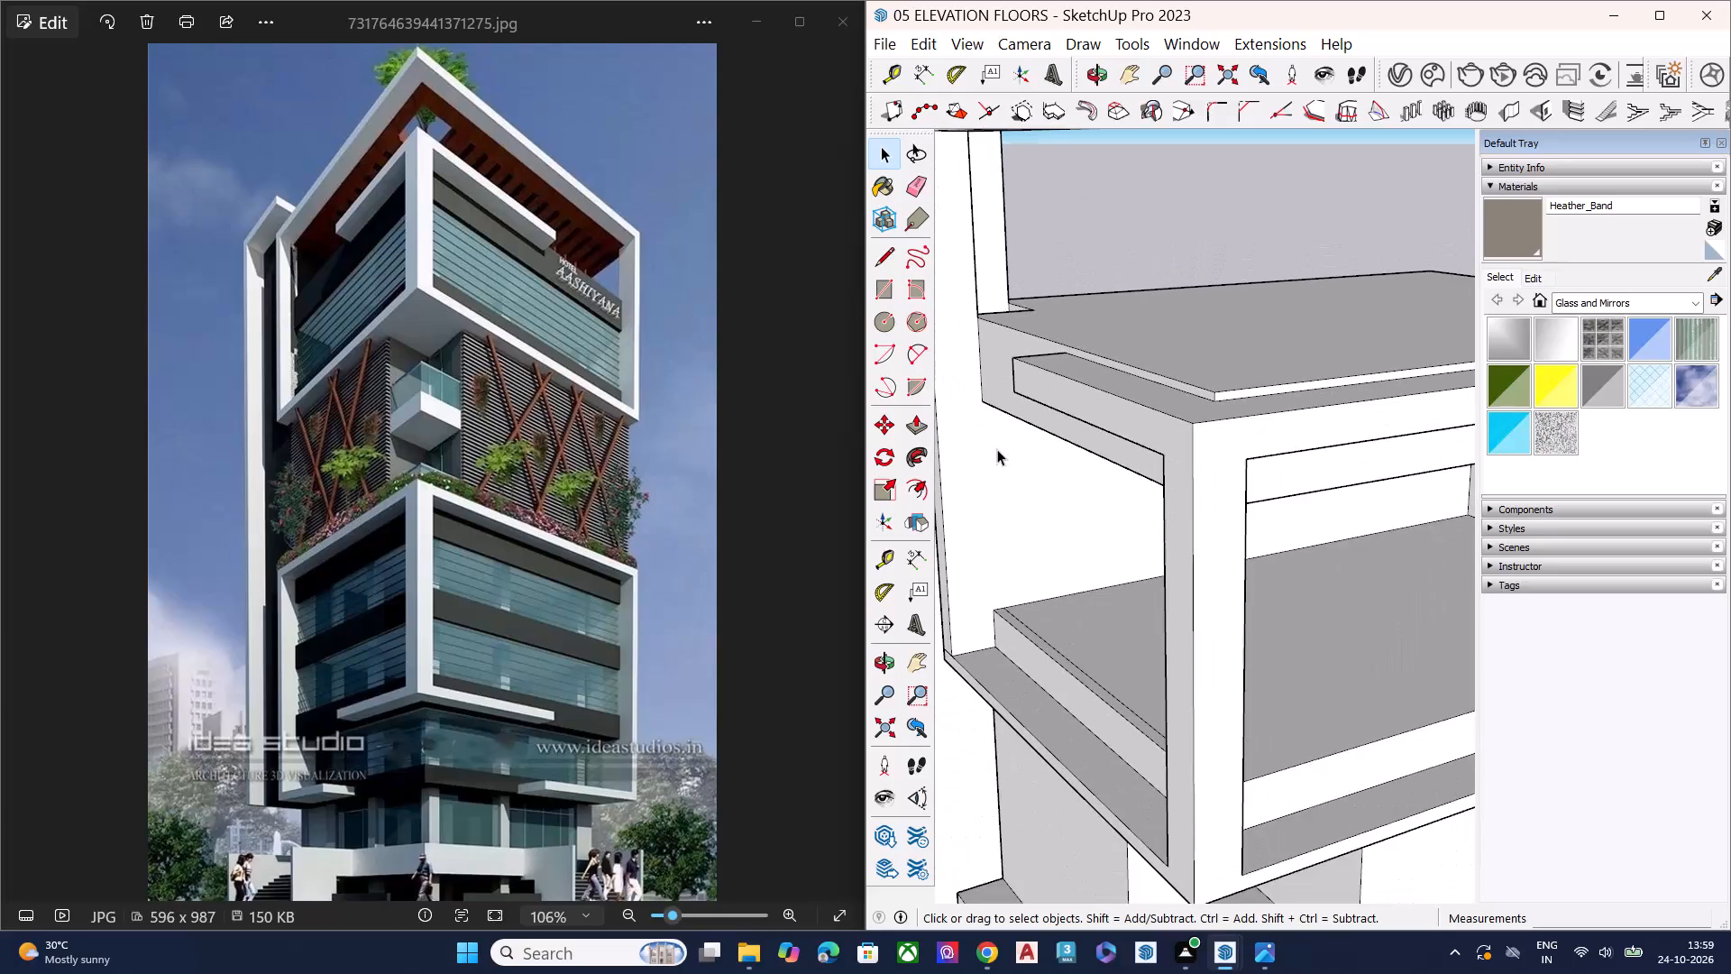
# Examine the tower's frames, floor slabs and balcony from several angles, above and below, against the reference elevation.
pyautogui.scroll(-2, 996, 435)
pyautogui.scroll(2, 996, 435)
pyautogui.scroll(-6, 996, 435)
pyautogui.moveTo(1113, 506); pyautogui.dragTo(1105, 446, button='middle')
pyautogui.scroll(1, 1108, 502)
pyautogui.scroll(2, 1141, 392)
pyautogui.moveTo(1116, 451); pyautogui.dragTo(1152, 227, button='middle')
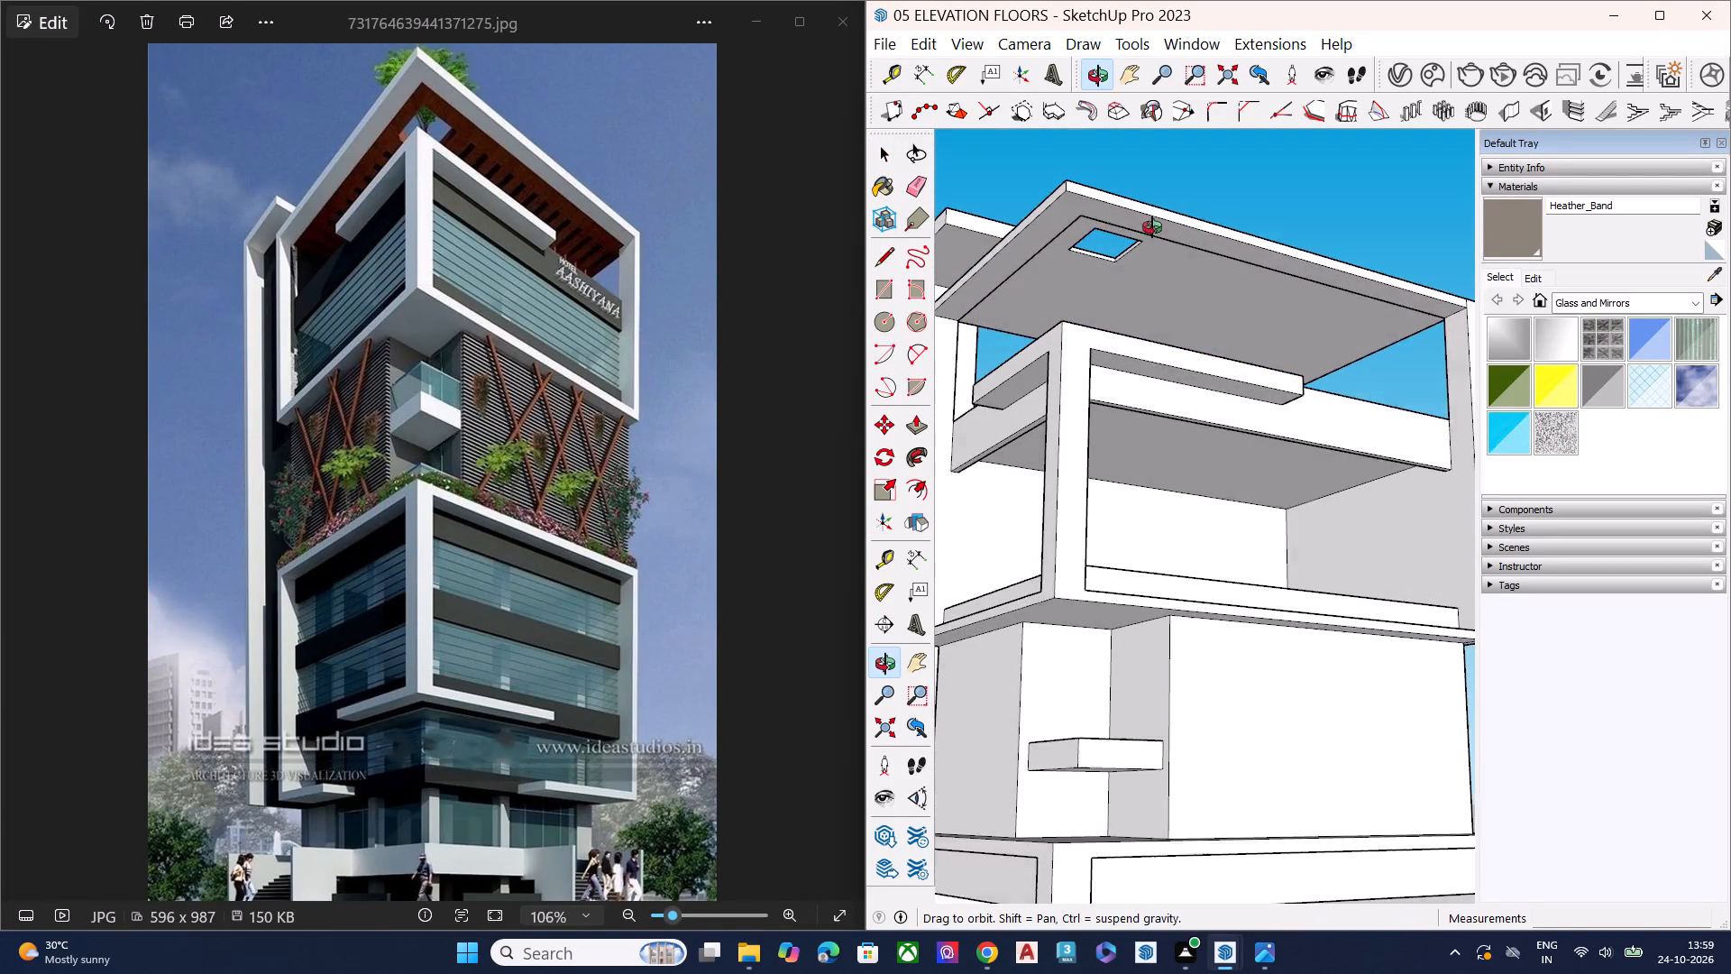
pyautogui.moveTo(1152, 227); pyautogui.dragTo(1155, 225, button='middle')
pyautogui.scroll(-7, 1143, 356)
pyautogui.moveTo(1169, 473); pyautogui.dragTo(1169, 437, button='middle')
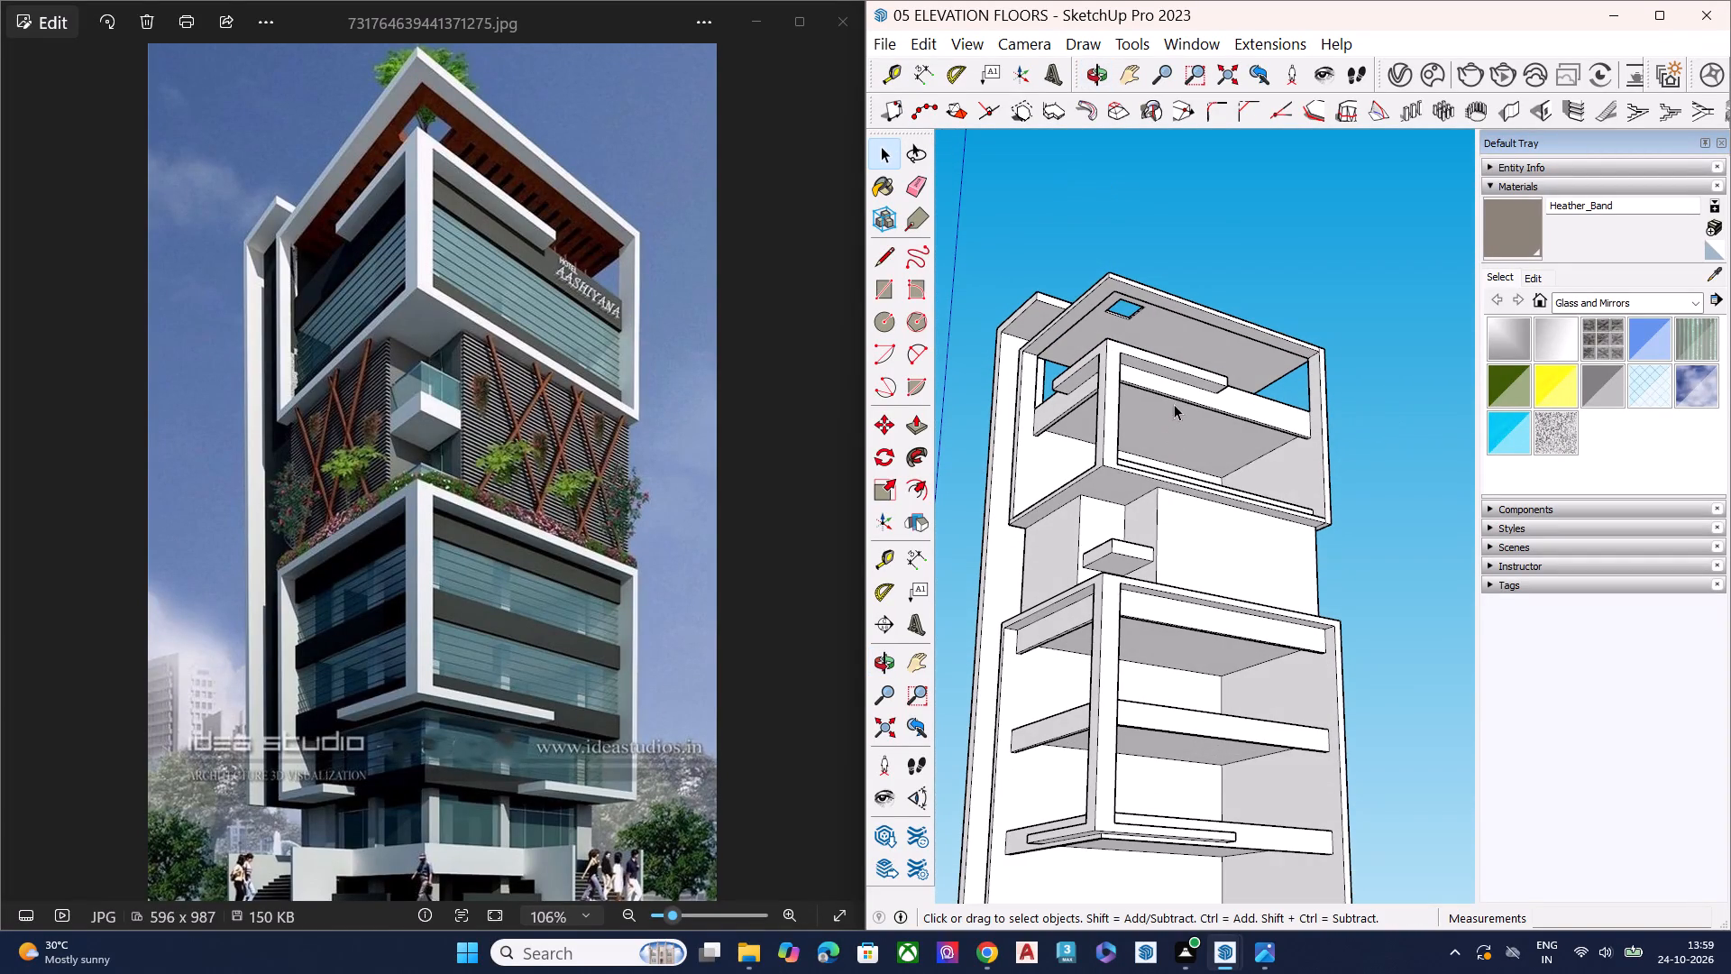
pyautogui.scroll(-3, 1189, 409)
pyautogui.press('space')
pyautogui.scroll(2, 1189, 409)
pyautogui.scroll(-4, 1189, 409)
pyautogui.click(1333, 437)
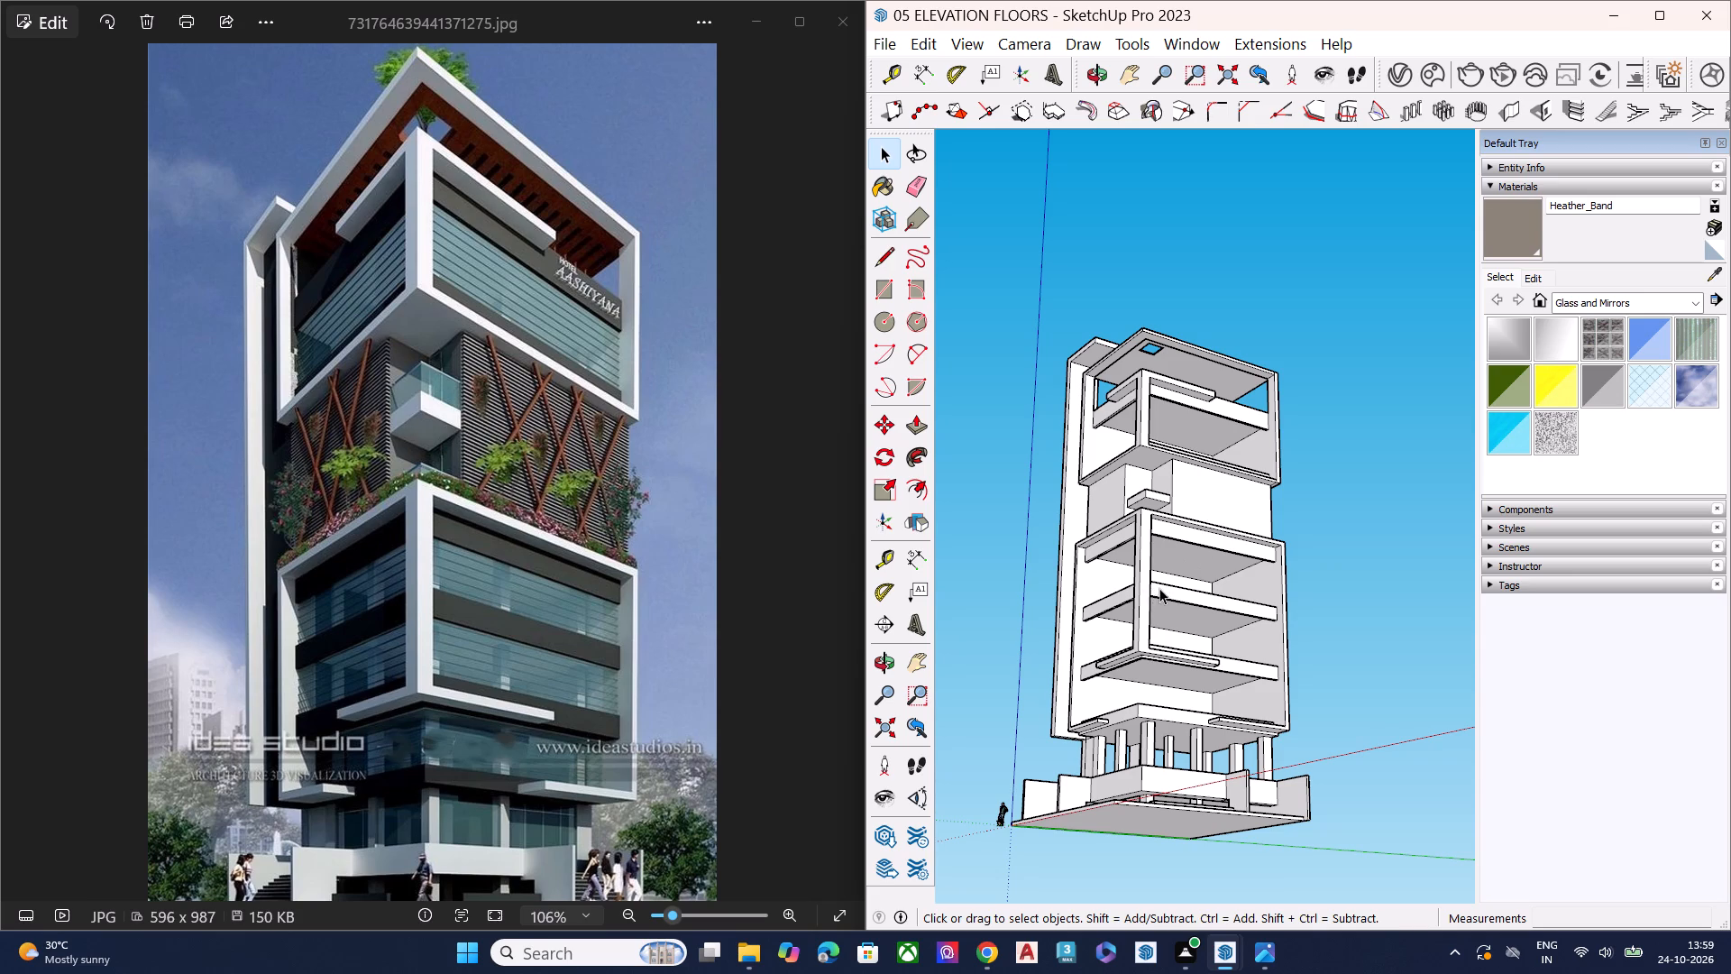
pyautogui.scroll(-3, 1162, 584)
pyautogui.moveTo(1187, 642); pyautogui.dragTo(1158, 746, button='middle')
pyautogui.scroll(8, 1187, 426)
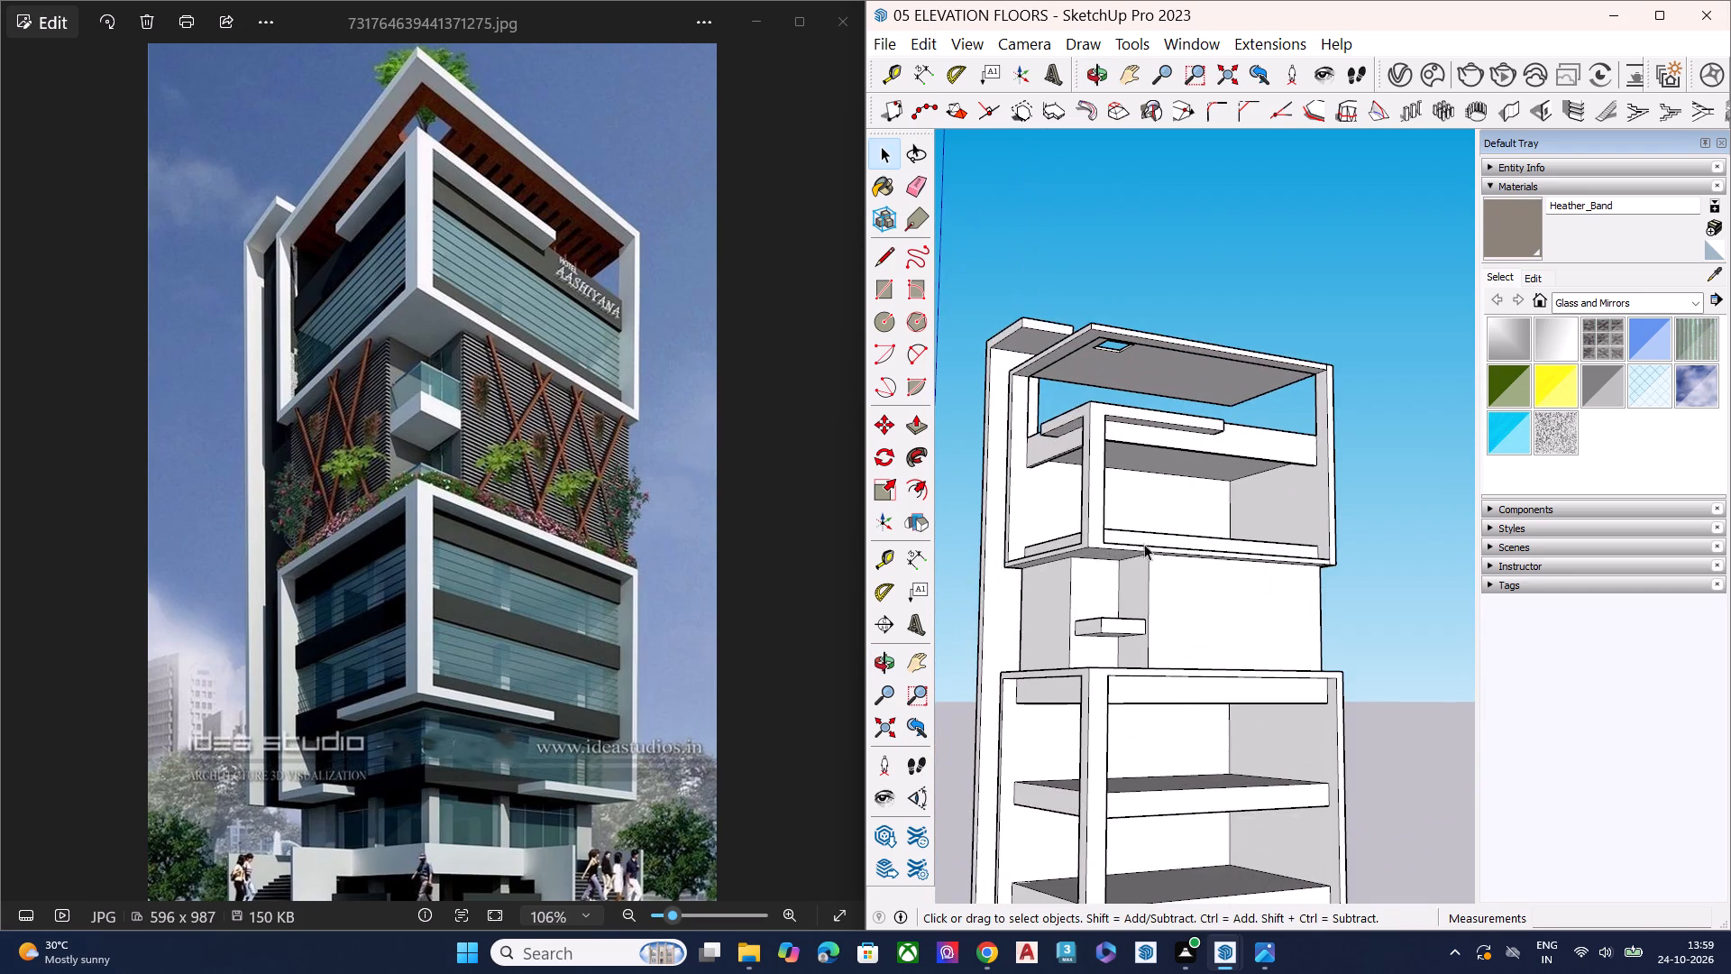
pyautogui.moveTo(1118, 595); pyautogui.dragTo(1199, 596, button='middle')
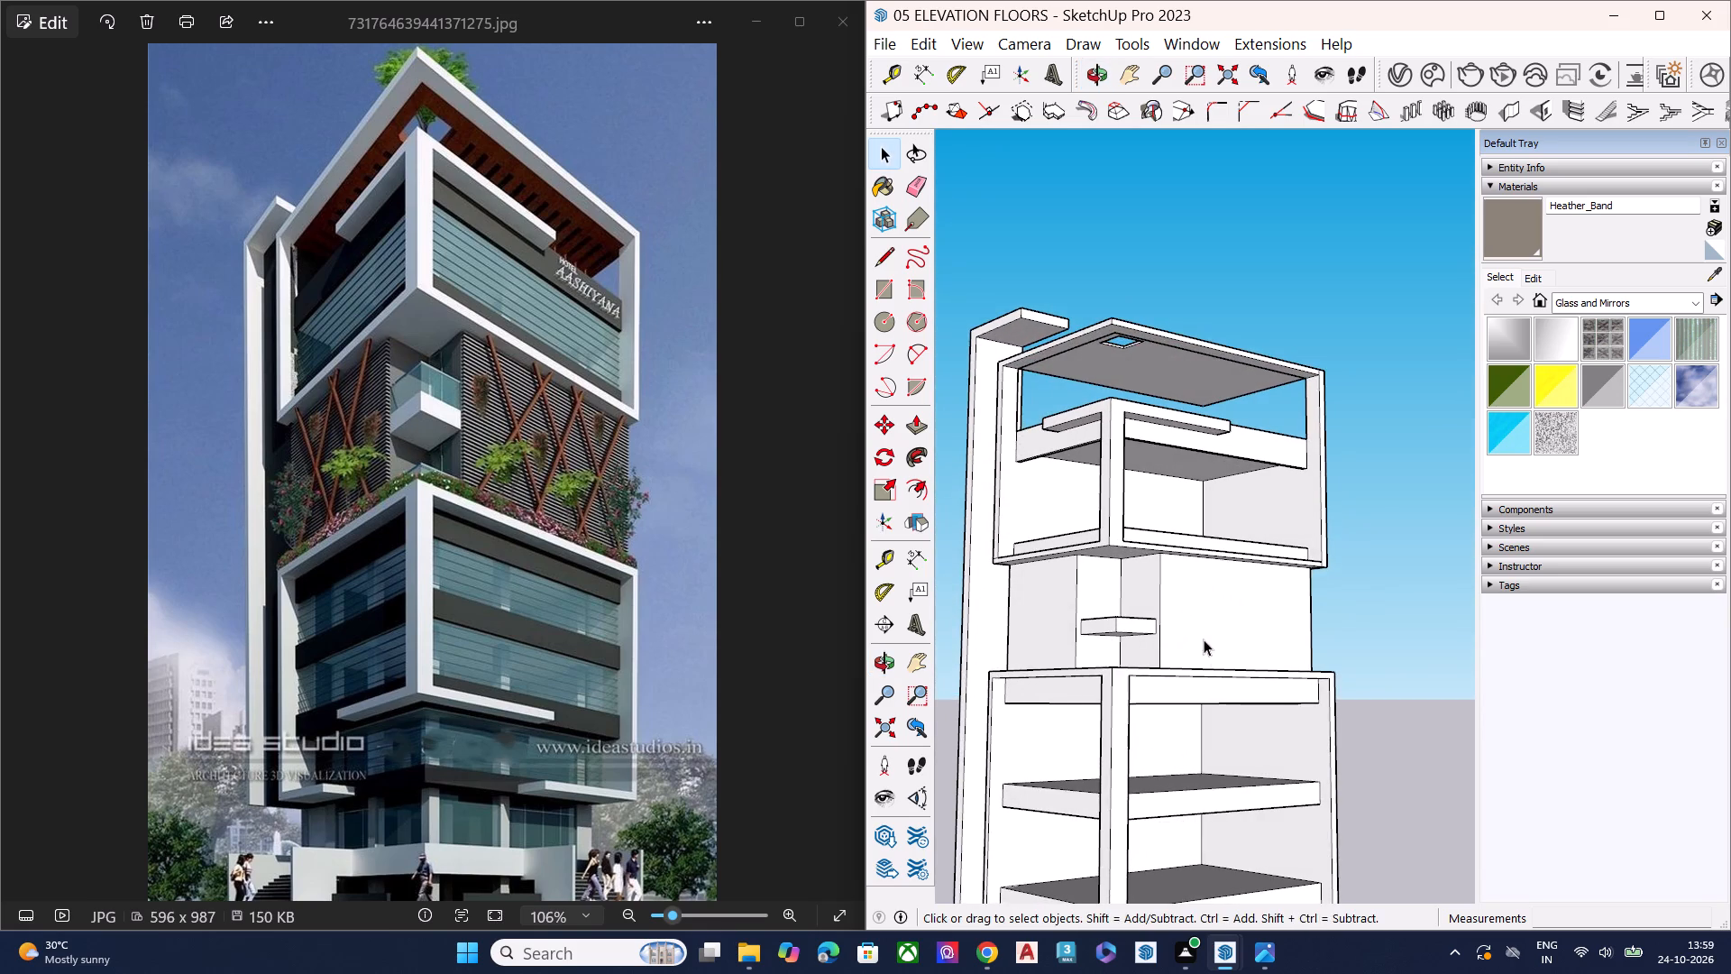
pyautogui.moveTo(1220, 658); pyautogui.dragTo(1380, 815, button='middle')
pyautogui.scroll(6, 1061, 569)
pyautogui.moveTo(1093, 699); pyautogui.dragTo(991, 718, button='middle')
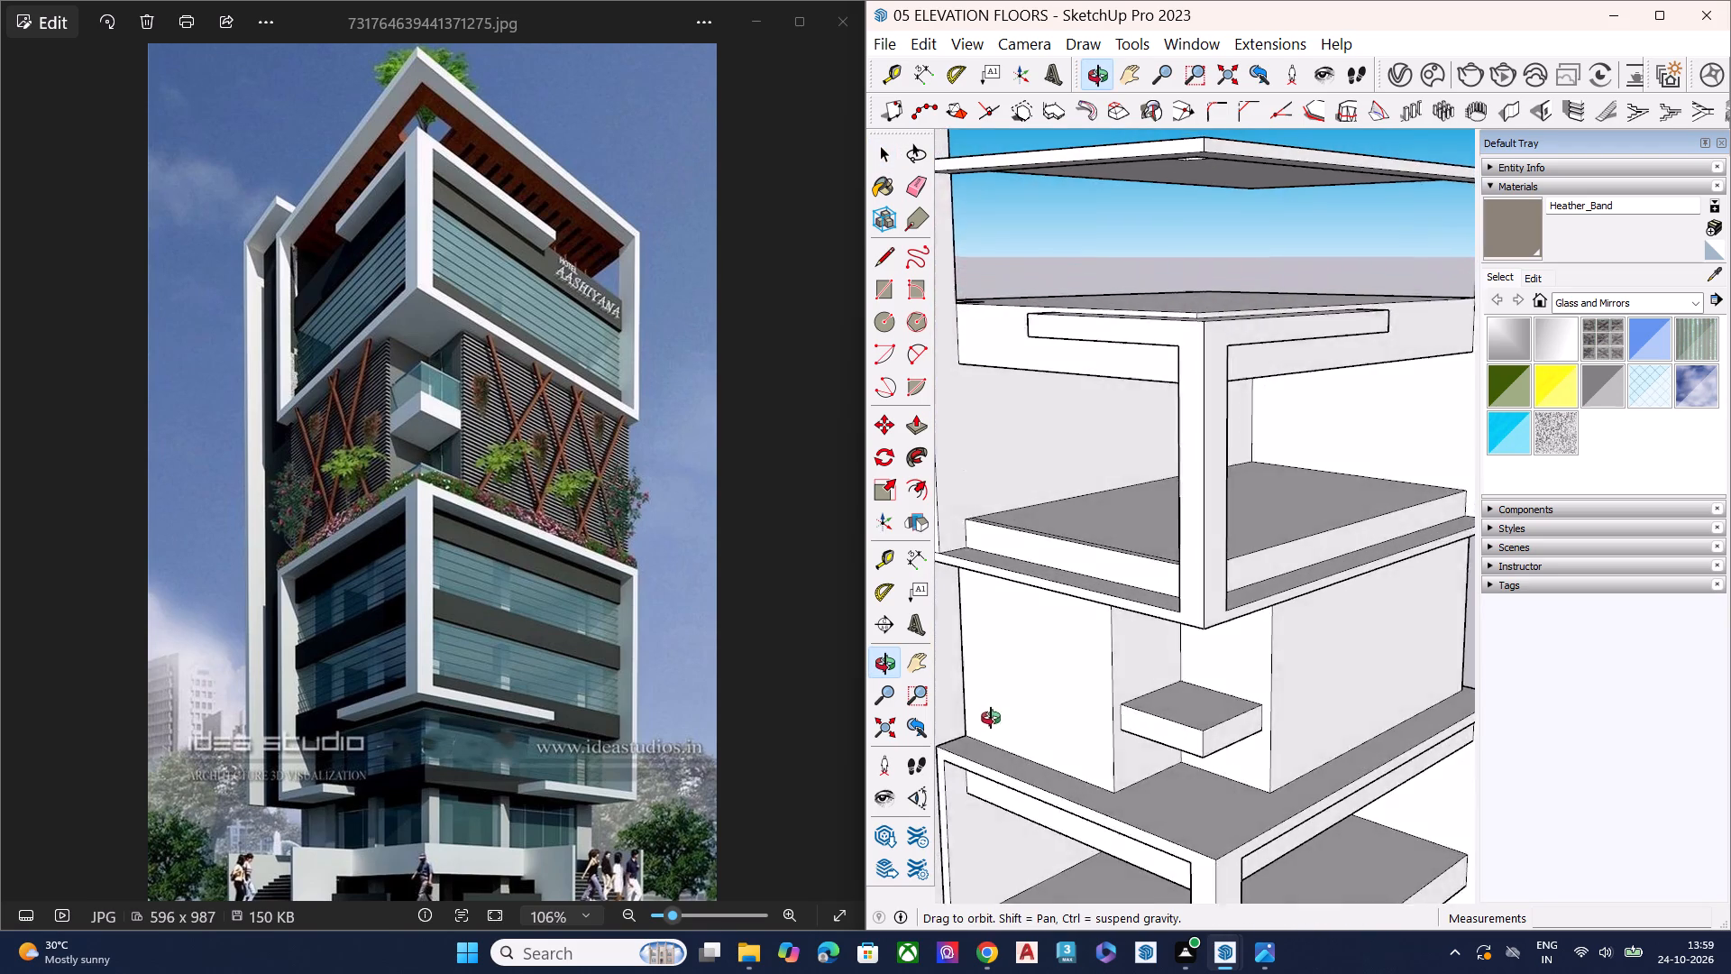
pyautogui.moveTo(991, 718); pyautogui.dragTo(843, 692, button='middle')
pyautogui.scroll(1, 1029, 695)
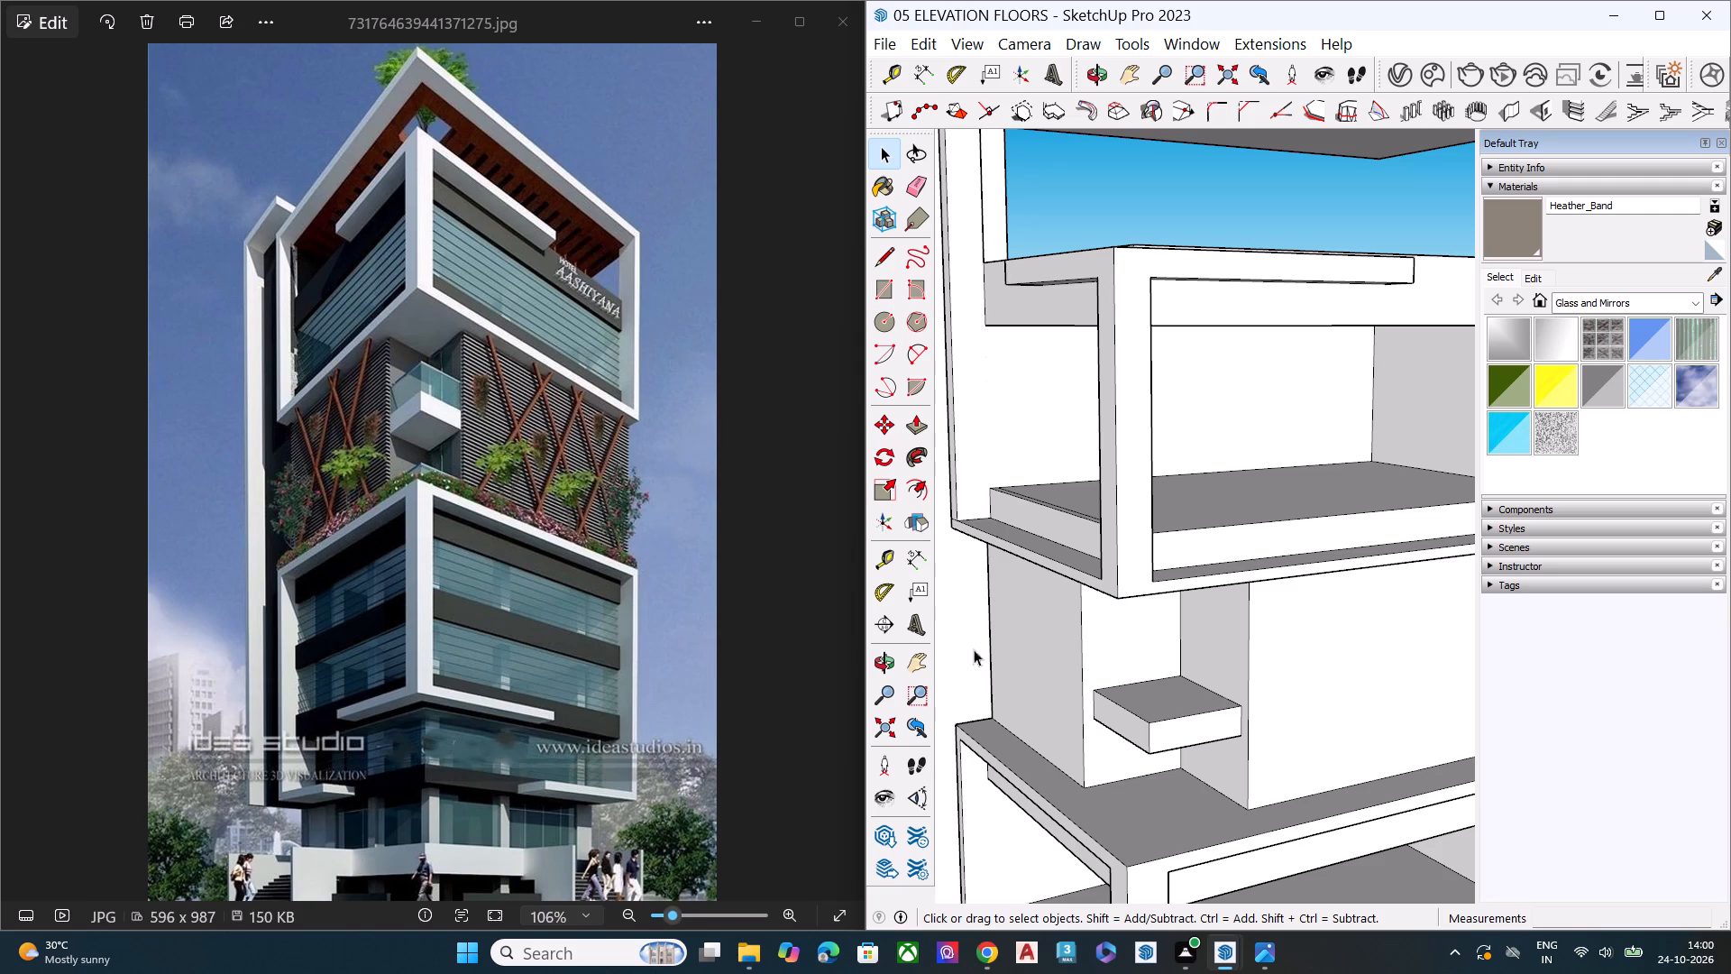
pyautogui.scroll(-6, 1072, 475)
pyautogui.scroll(1, 1104, 510)
pyautogui.scroll(-3, 1107, 519)
pyautogui.press('space')
pyautogui.moveTo(1113, 611); pyautogui.dragTo(1151, 482, button='middle')
pyautogui.scroll(1, 1150, 489)
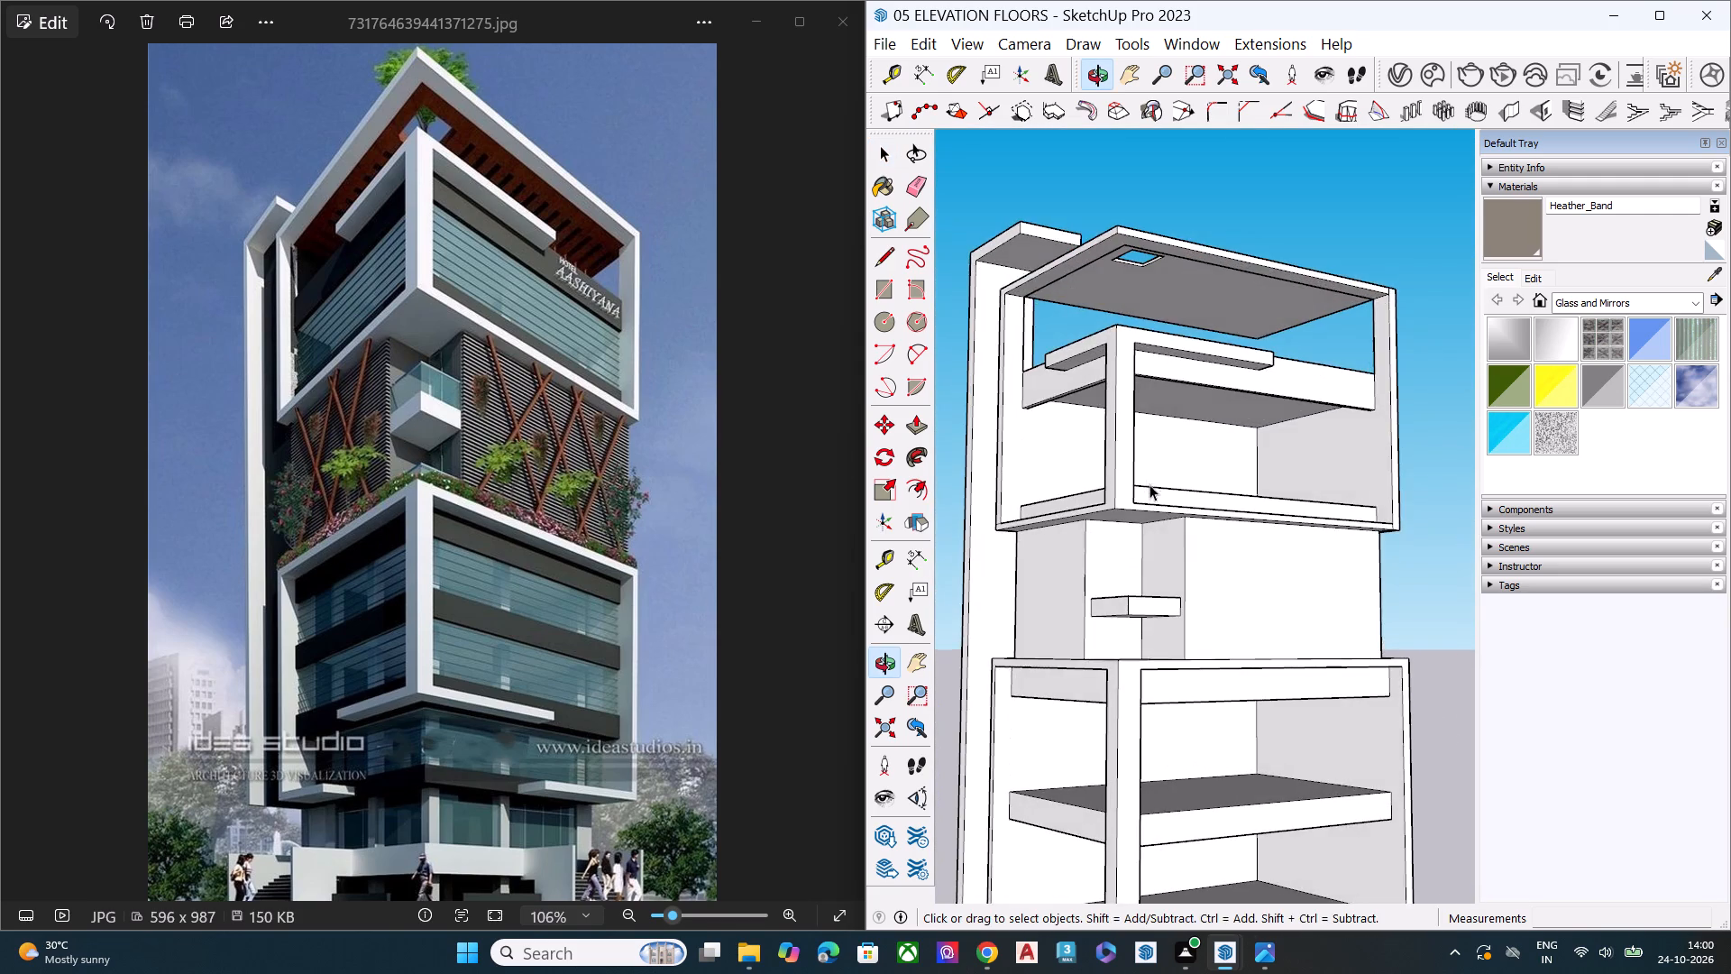
pyautogui.scroll(-5, 1127, 510)
pyautogui.moveTo(1137, 614); pyautogui.dragTo(1247, 582, button='middle')
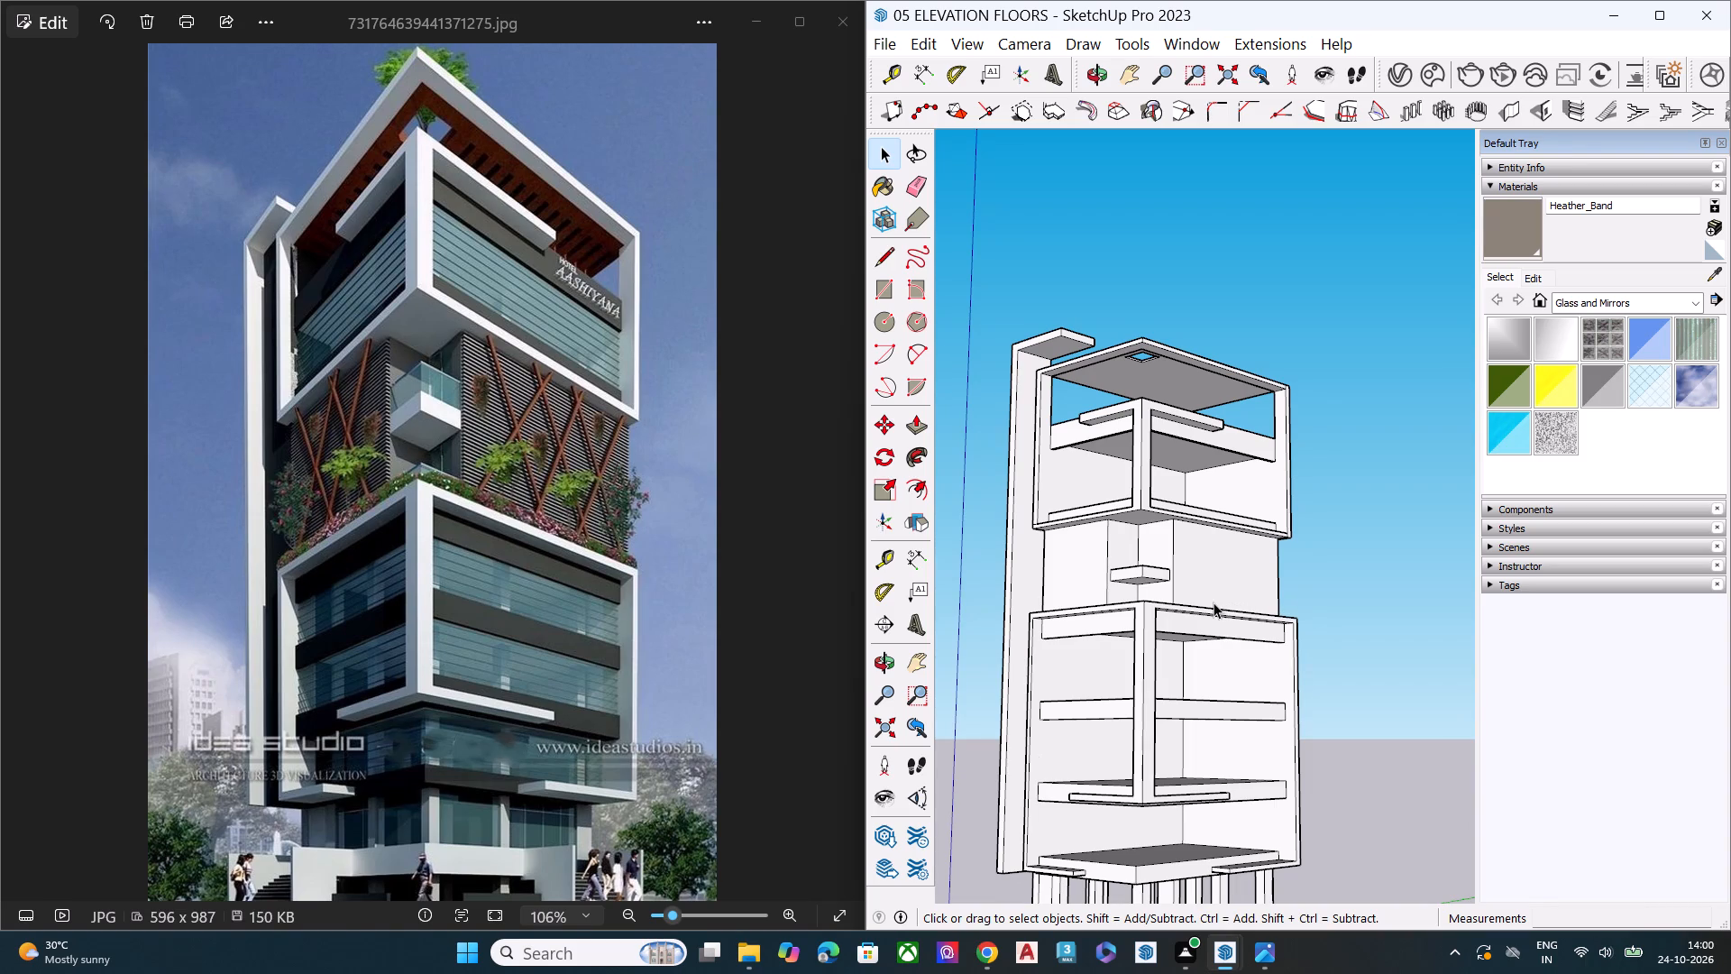
pyautogui.moveTo(1191, 554); pyautogui.dragTo(1134, 740, button='middle')
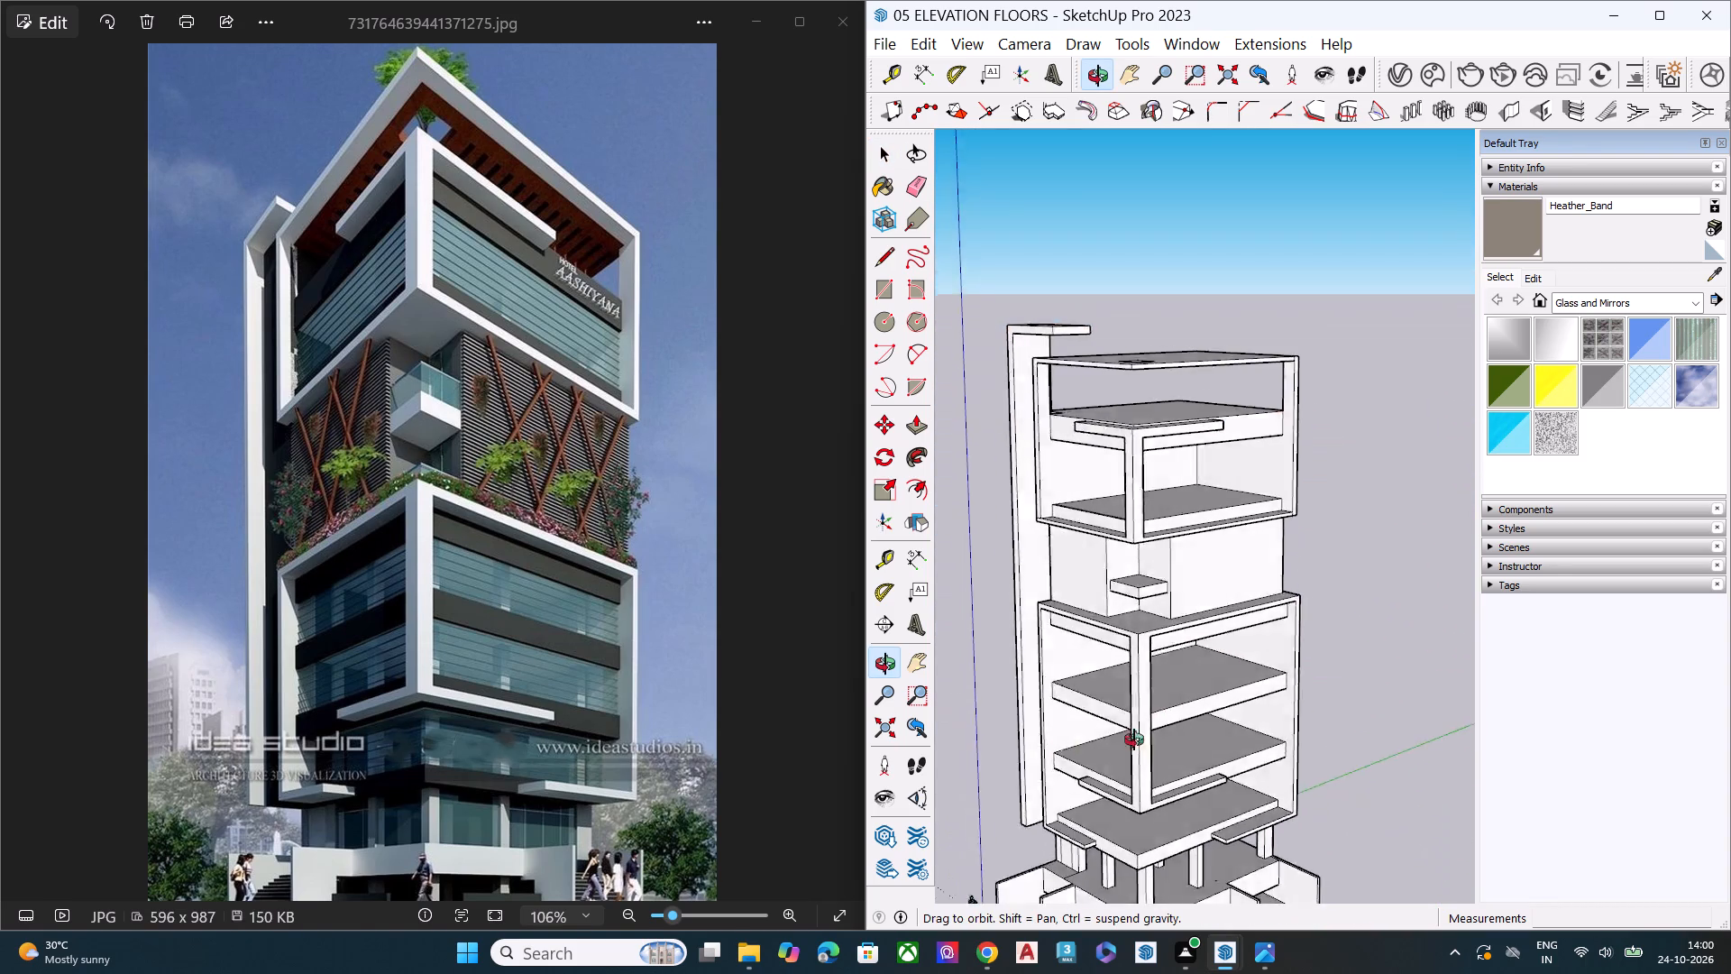
pyautogui.moveTo(1134, 740); pyautogui.dragTo(965, 751, button='middle')
pyautogui.scroll(8, 1108, 472)
pyautogui.click(1164, 516)
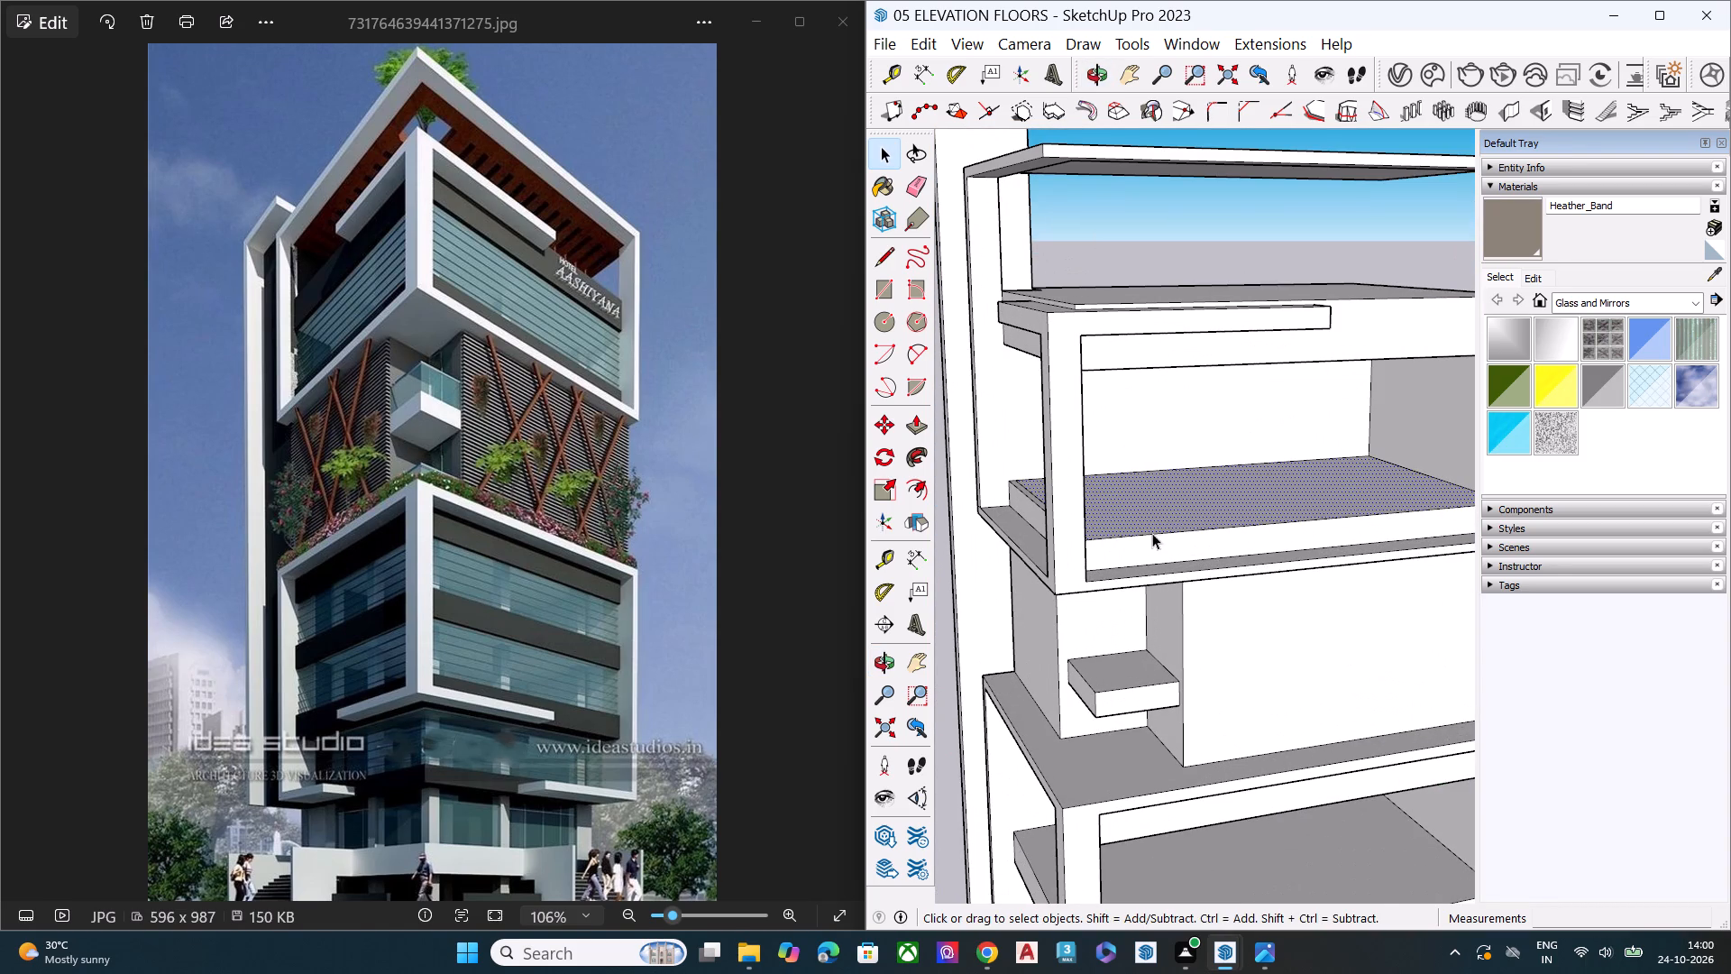
pyautogui.scroll(-9, 1085, 572)
pyautogui.moveTo(1217, 581); pyautogui.dragTo(1357, 386, button='middle')
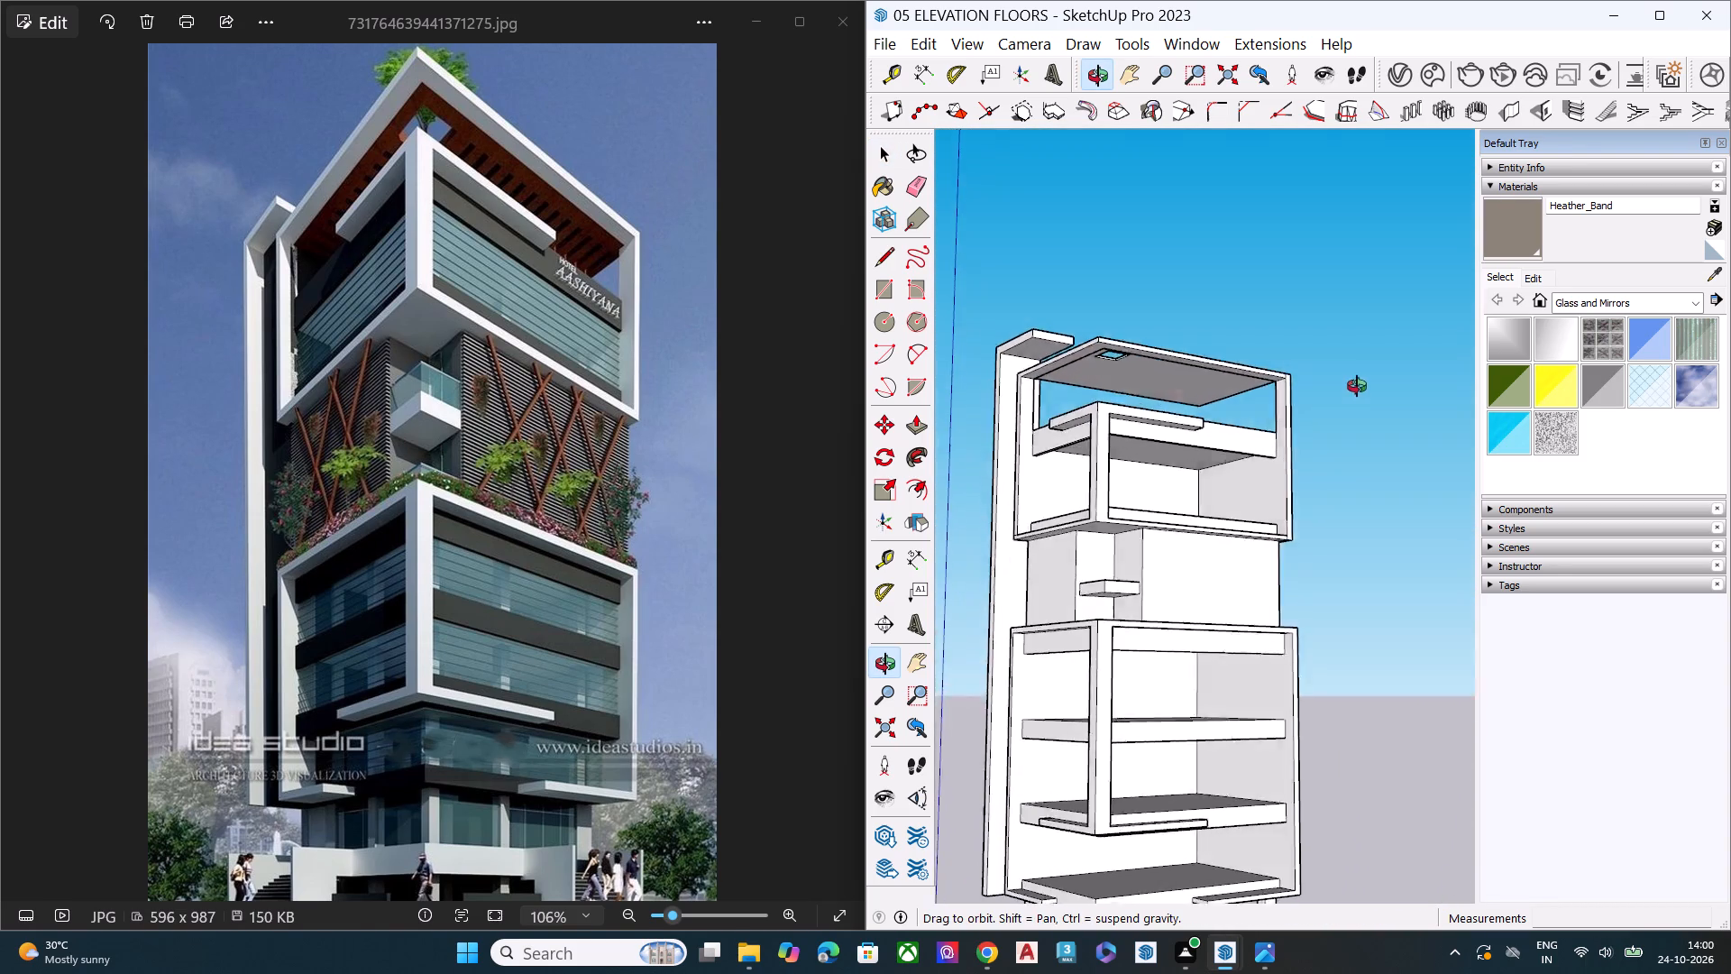
pyautogui.moveTo(1357, 386); pyautogui.dragTo(1410, 335, button='middle')
pyautogui.moveTo(1152, 559); pyautogui.dragTo(1206, 672, button='middle')
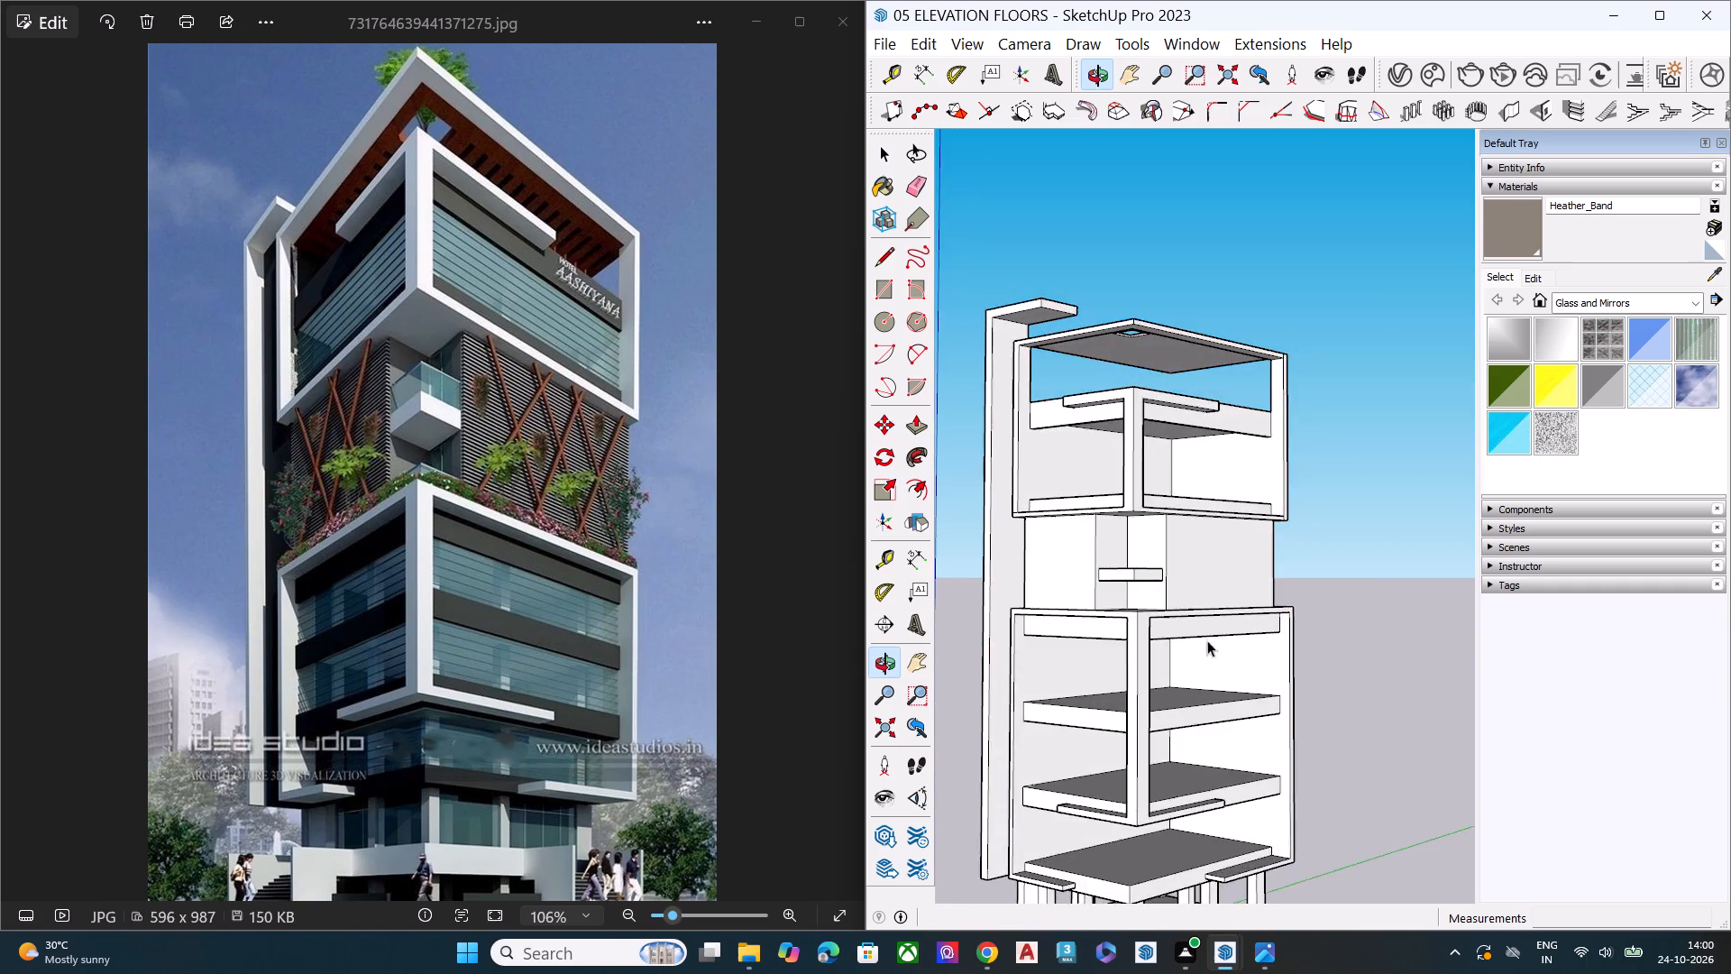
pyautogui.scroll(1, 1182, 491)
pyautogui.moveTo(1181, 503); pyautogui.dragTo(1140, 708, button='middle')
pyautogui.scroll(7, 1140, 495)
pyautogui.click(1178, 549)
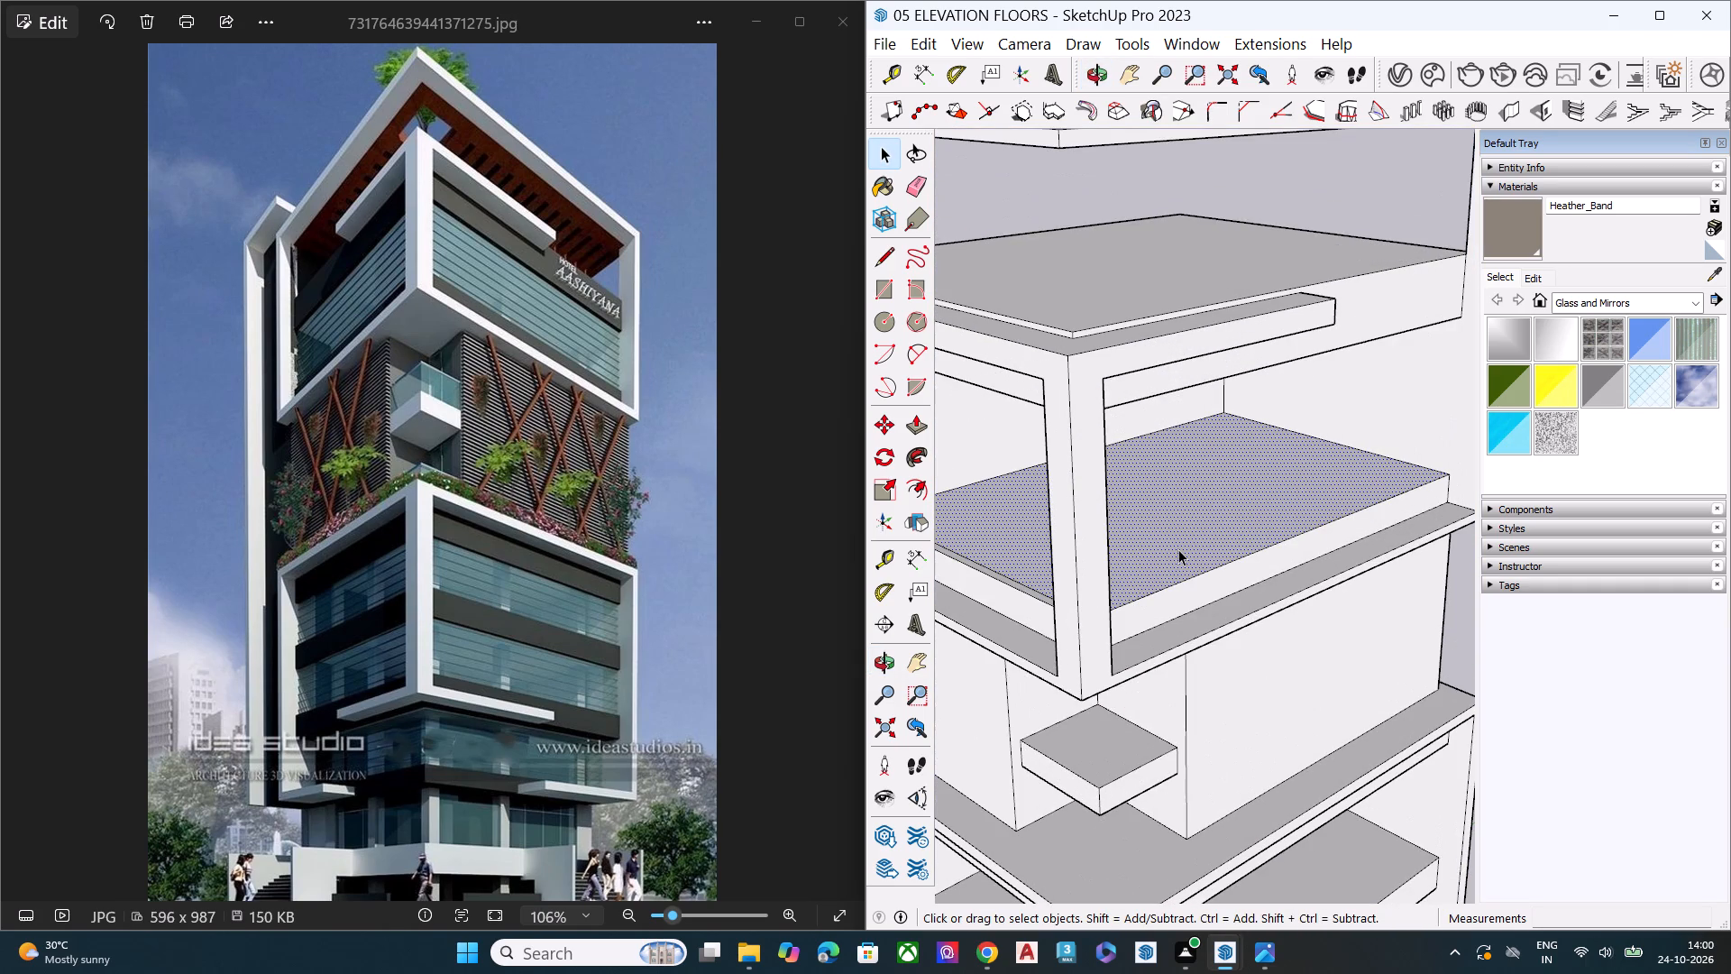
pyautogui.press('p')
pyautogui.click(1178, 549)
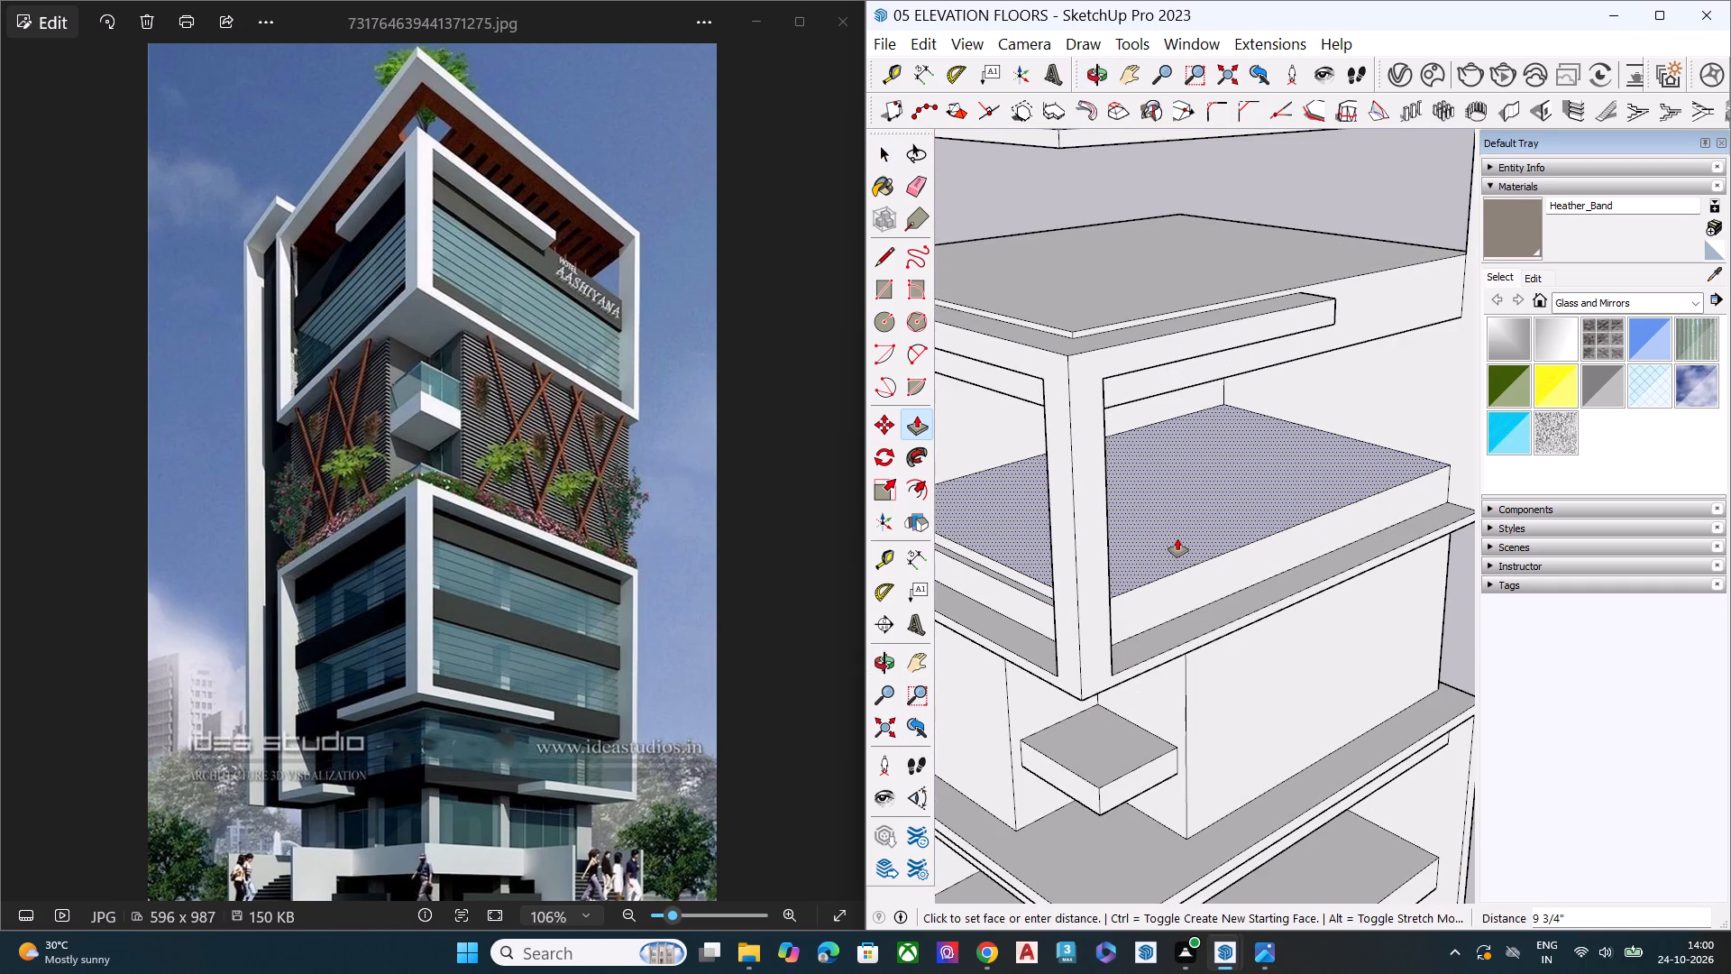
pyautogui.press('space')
# Delete the edge separating the thin strip from the floor face inside the tower's upper frame.
pyautogui.moveTo(1001, 605); pyautogui.dragTo(1091, 721, button='middle')
pyautogui.scroll(10, 1084, 717)
pyautogui.click(1103, 607)
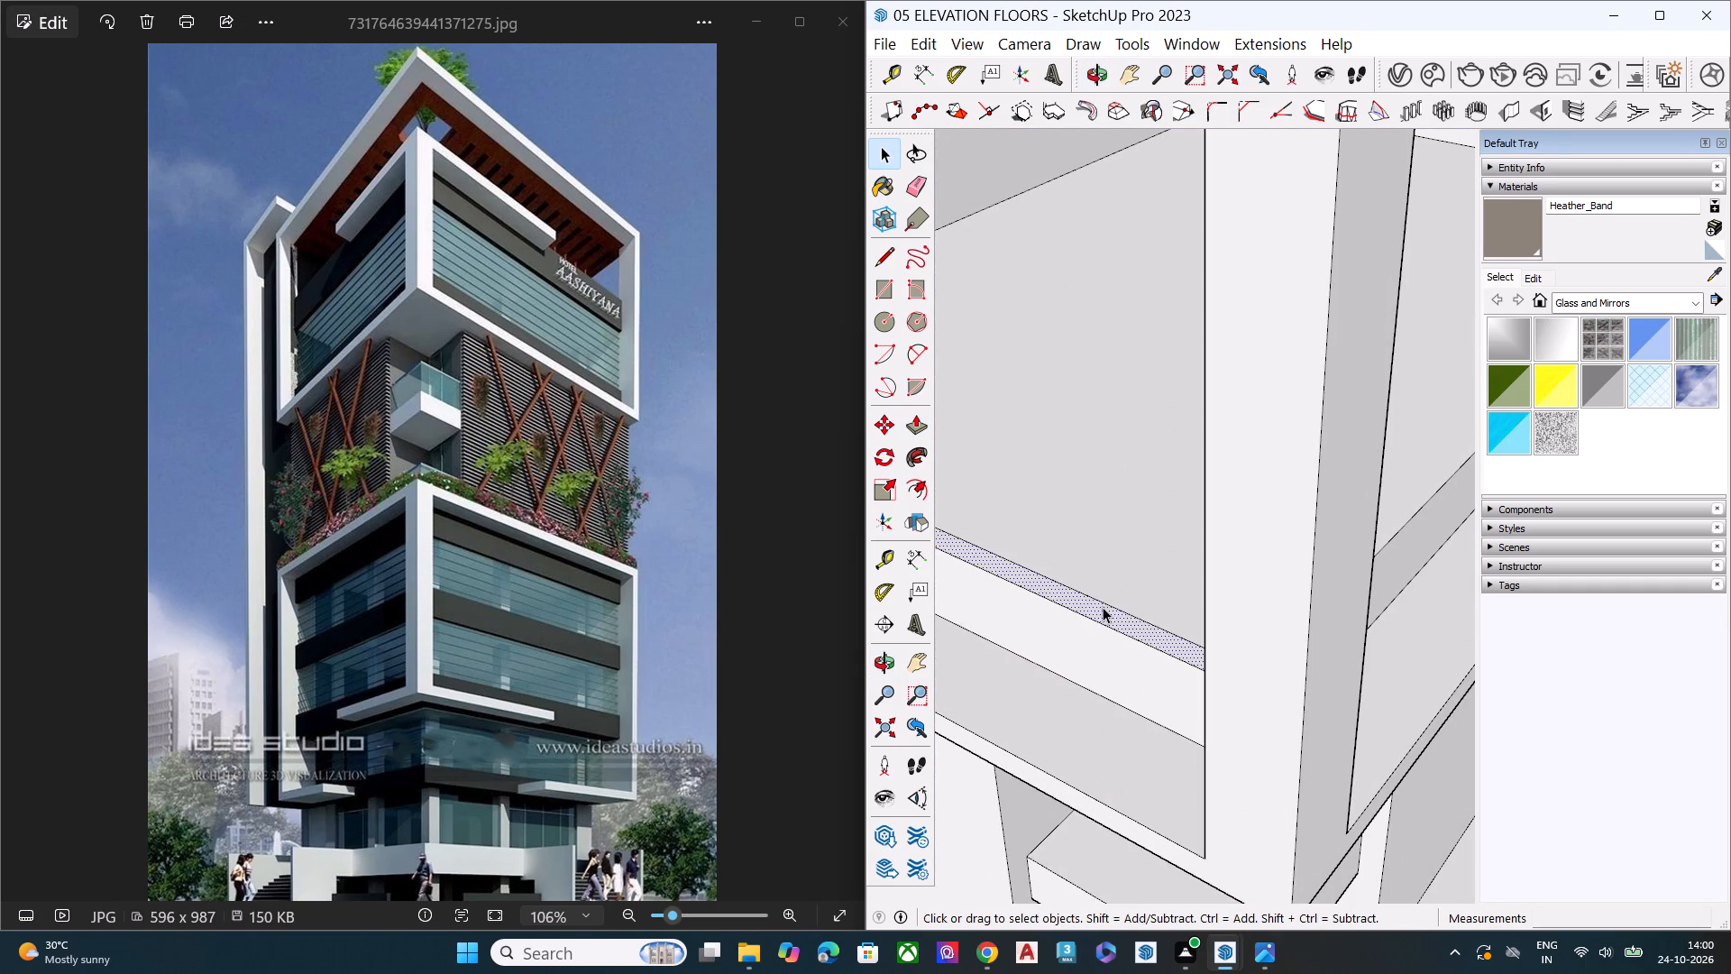
pyautogui.click(1108, 605)
pyautogui.press('Delete')
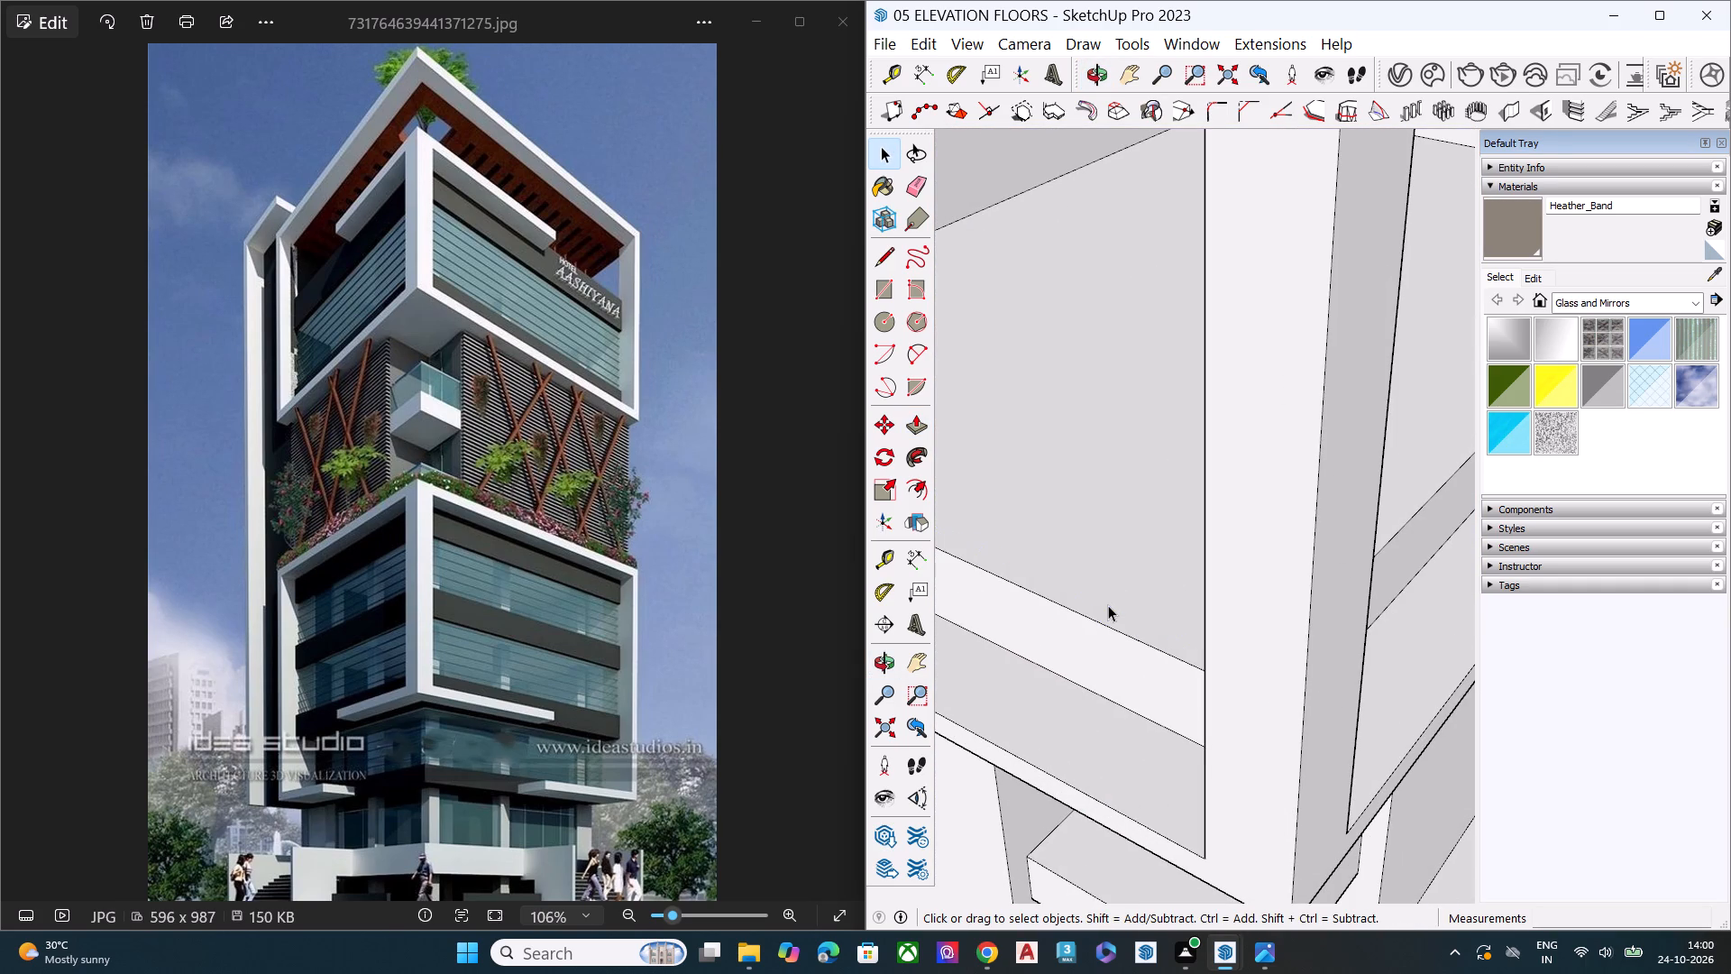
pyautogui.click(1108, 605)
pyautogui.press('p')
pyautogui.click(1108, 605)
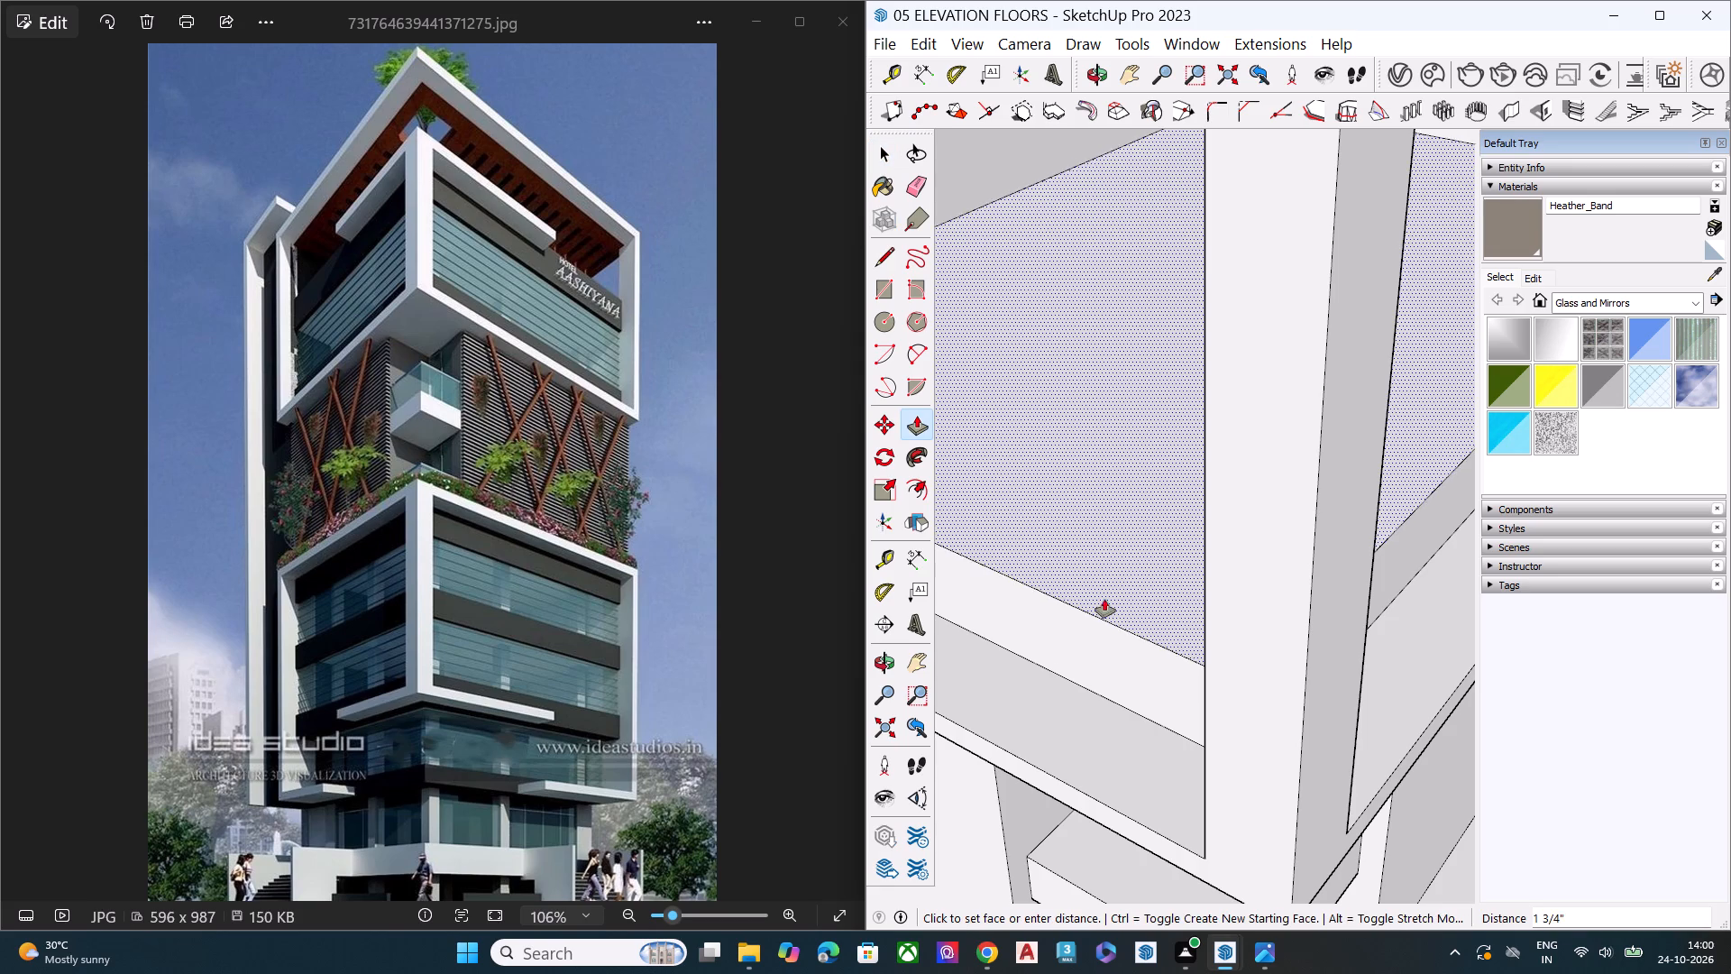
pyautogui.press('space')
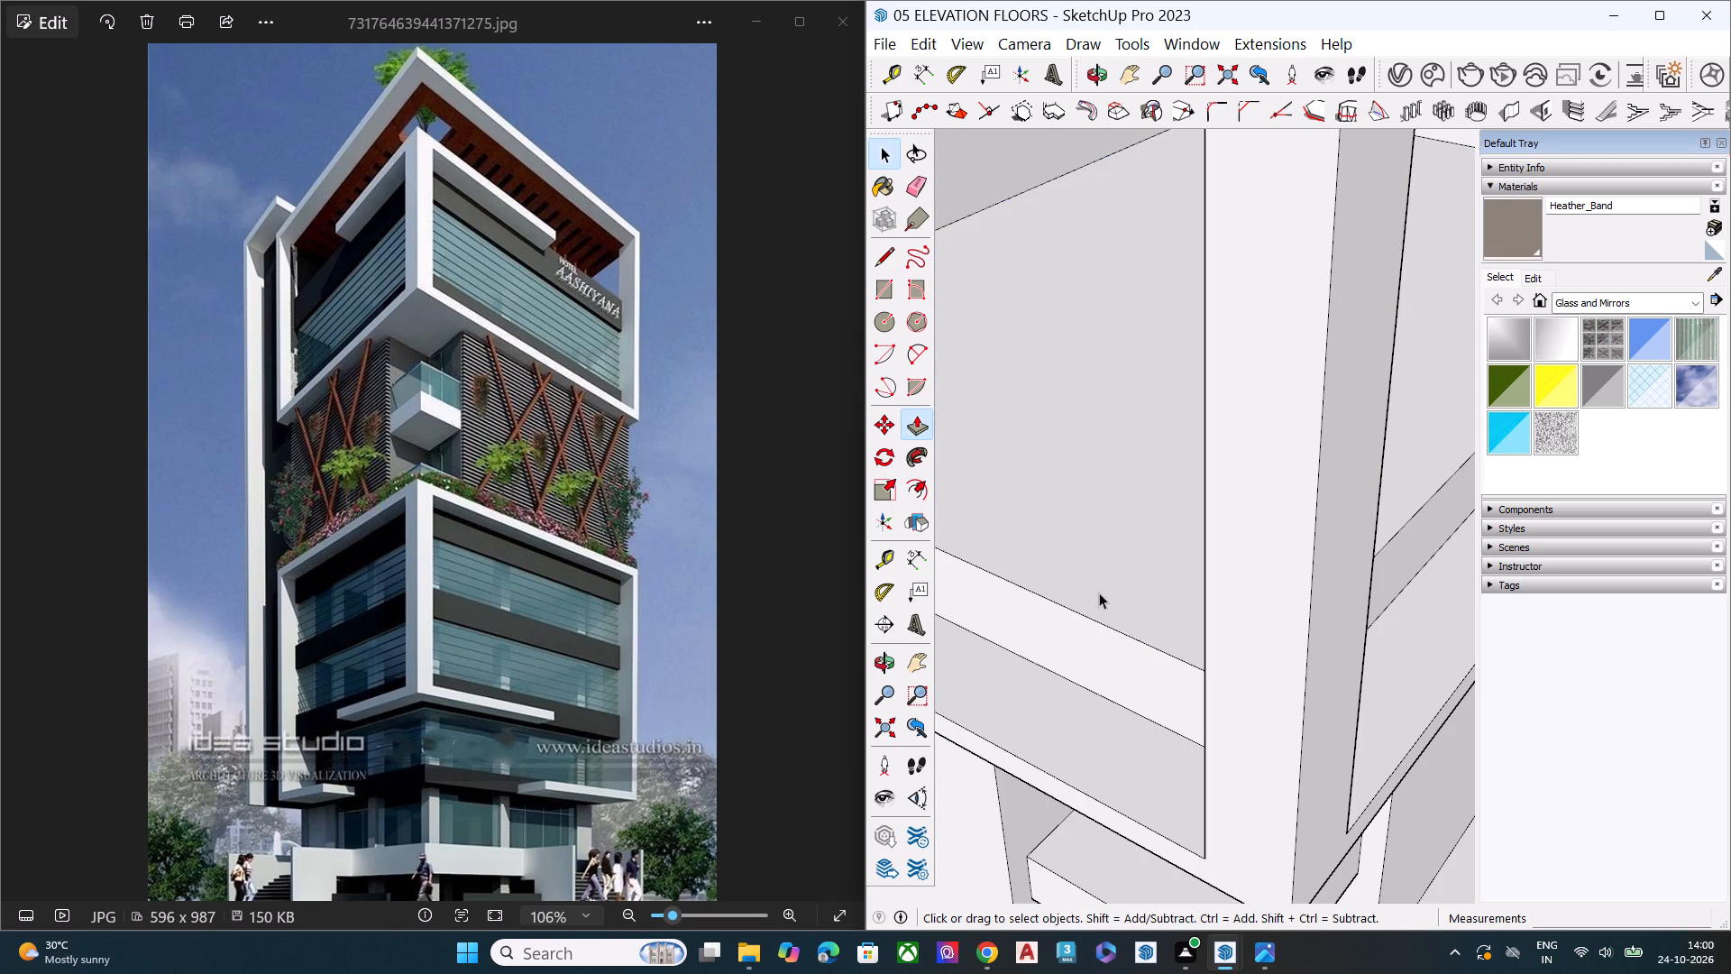
# Push/pull the top face of the upper frame's floor slab upward by about 6 13/16".
pyautogui.press('p')
pyautogui.click(1106, 601)
pyautogui.click(1103, 583)
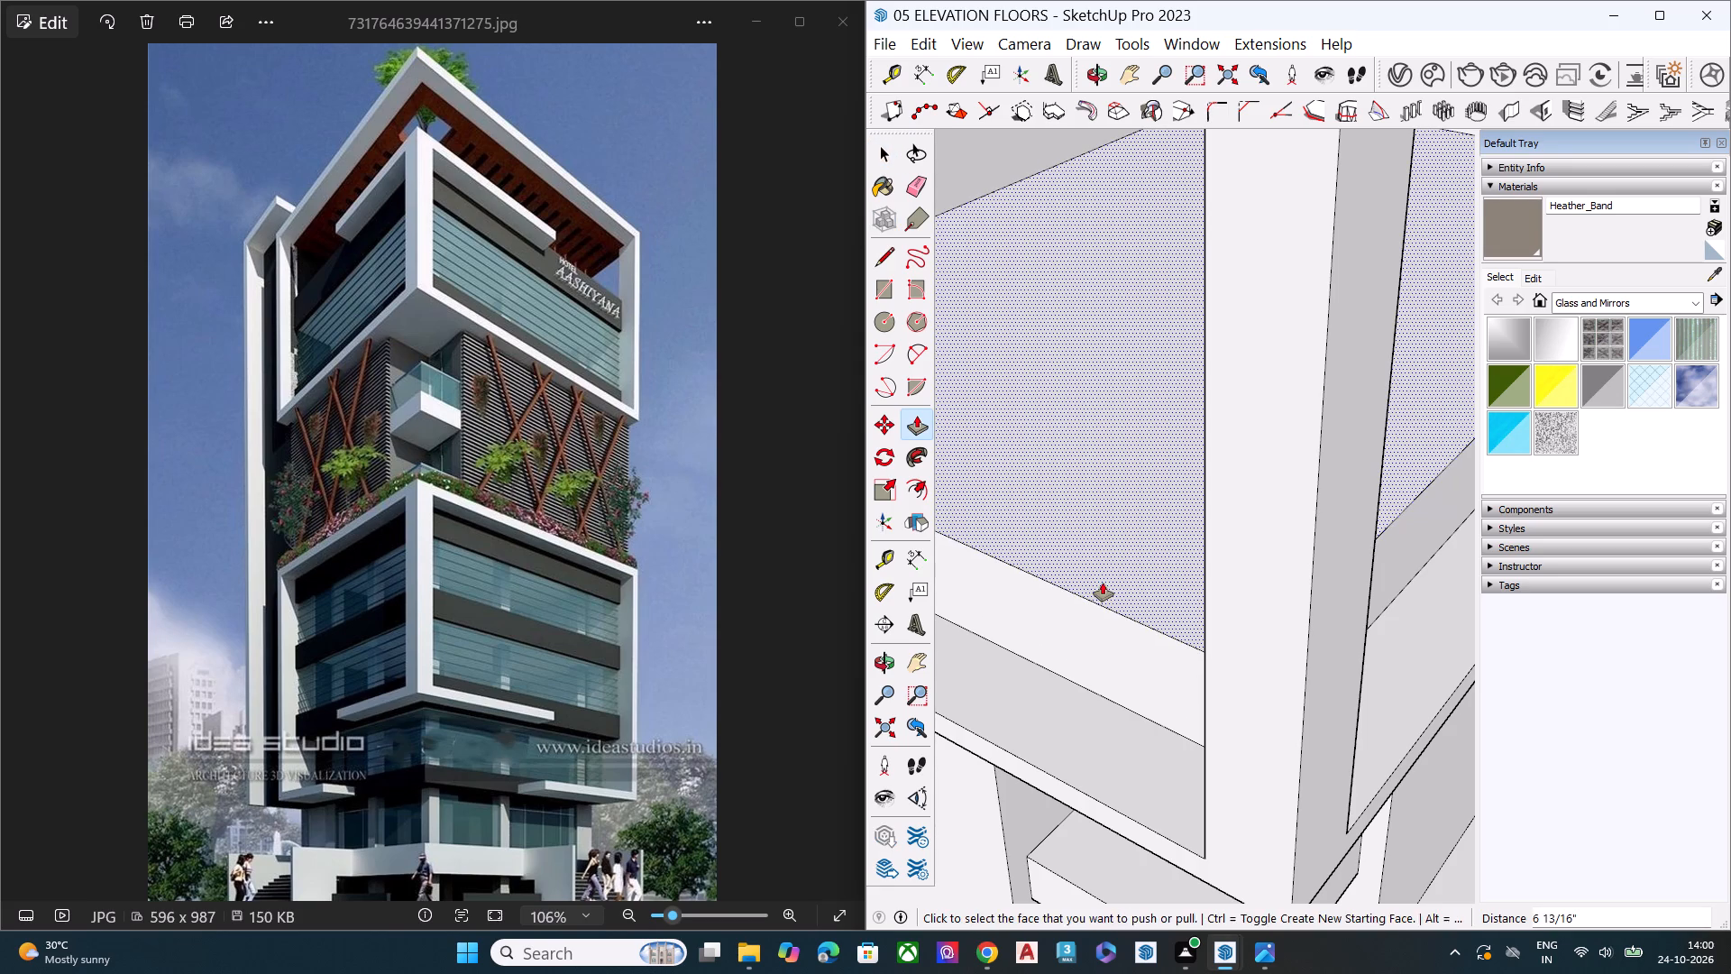
pyautogui.press('space')
# Examine the whole tower from below and compare its lower floors with the enlarged reference image in the photo viewer.
pyautogui.scroll(-10, 1069, 598)
pyautogui.scroll(1, 1087, 581)
pyautogui.scroll(-2, 1088, 582)
pyautogui.moveTo(1162, 703); pyautogui.dragTo(1140, 273, button='middle')
pyautogui.scroll(1, 1140, 271)
pyautogui.scroll(-1, 1151, 351)
pyautogui.scroll(1, 1153, 363)
pyautogui.scroll(-4, 1154, 369)
pyautogui.scroll(1, 1169, 469)
pyautogui.scroll(-2, 1169, 477)
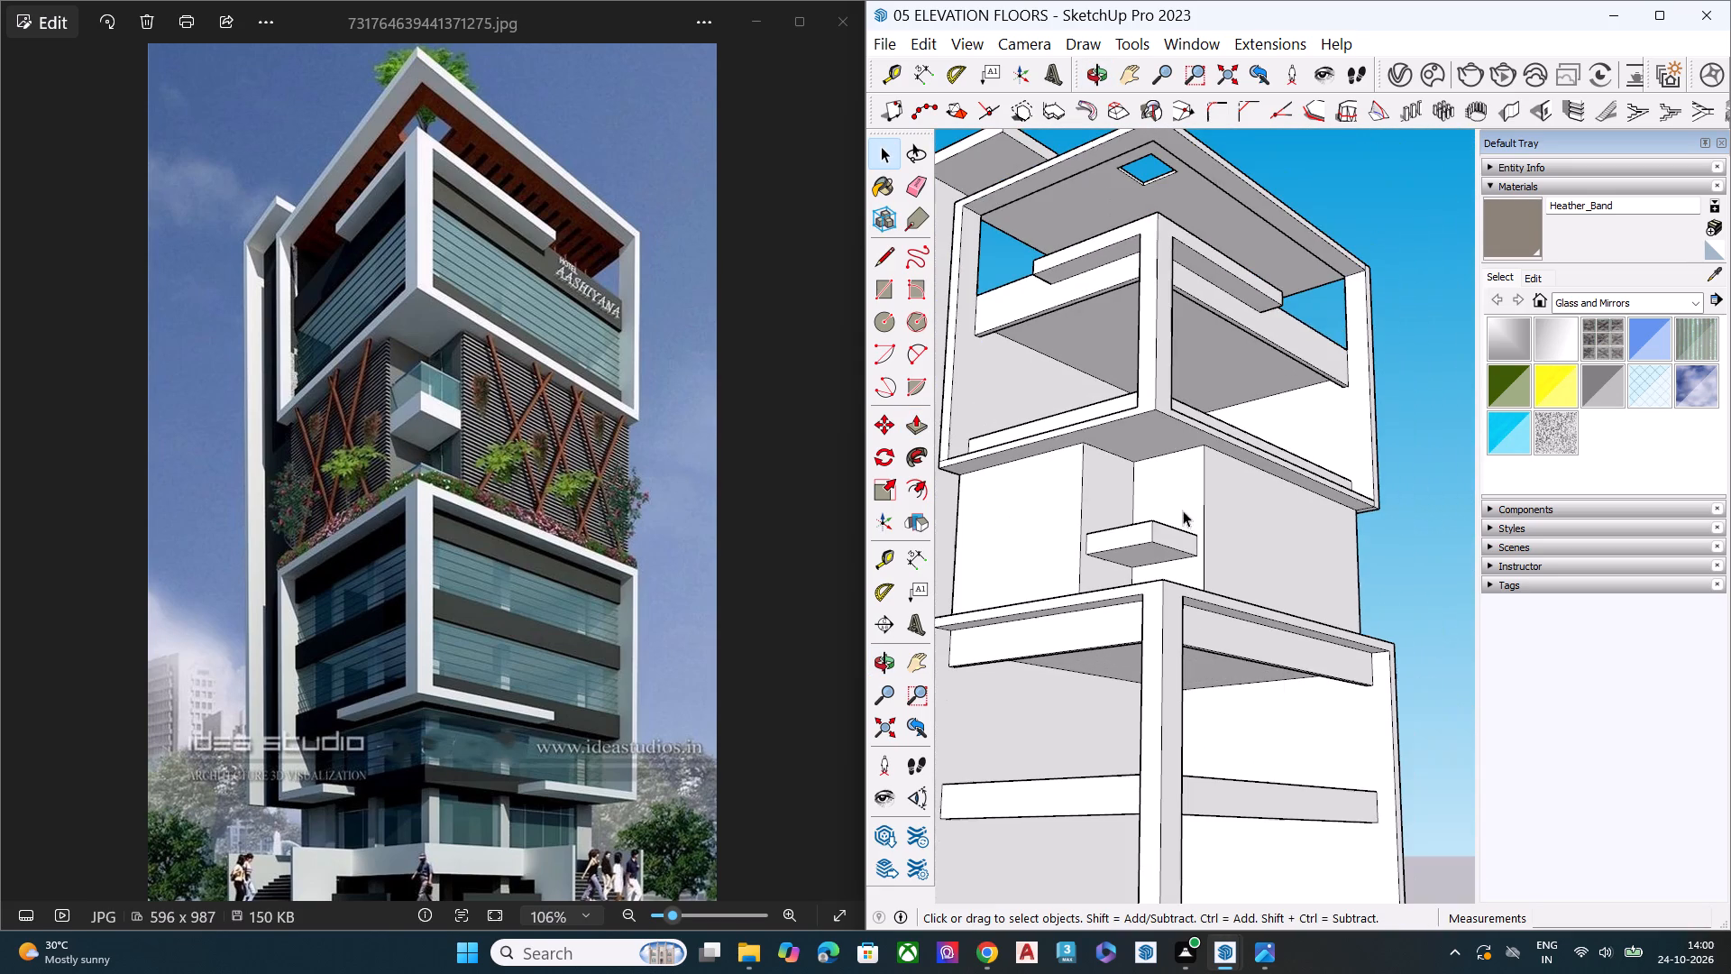
pyautogui.click(1404, 591)
pyautogui.moveTo(1248, 573); pyautogui.dragTo(1159, 630, button='middle')
pyautogui.scroll(-3, 1135, 575)
pyautogui.scroll(1, 1135, 575)
pyautogui.scroll(-5, 1135, 575)
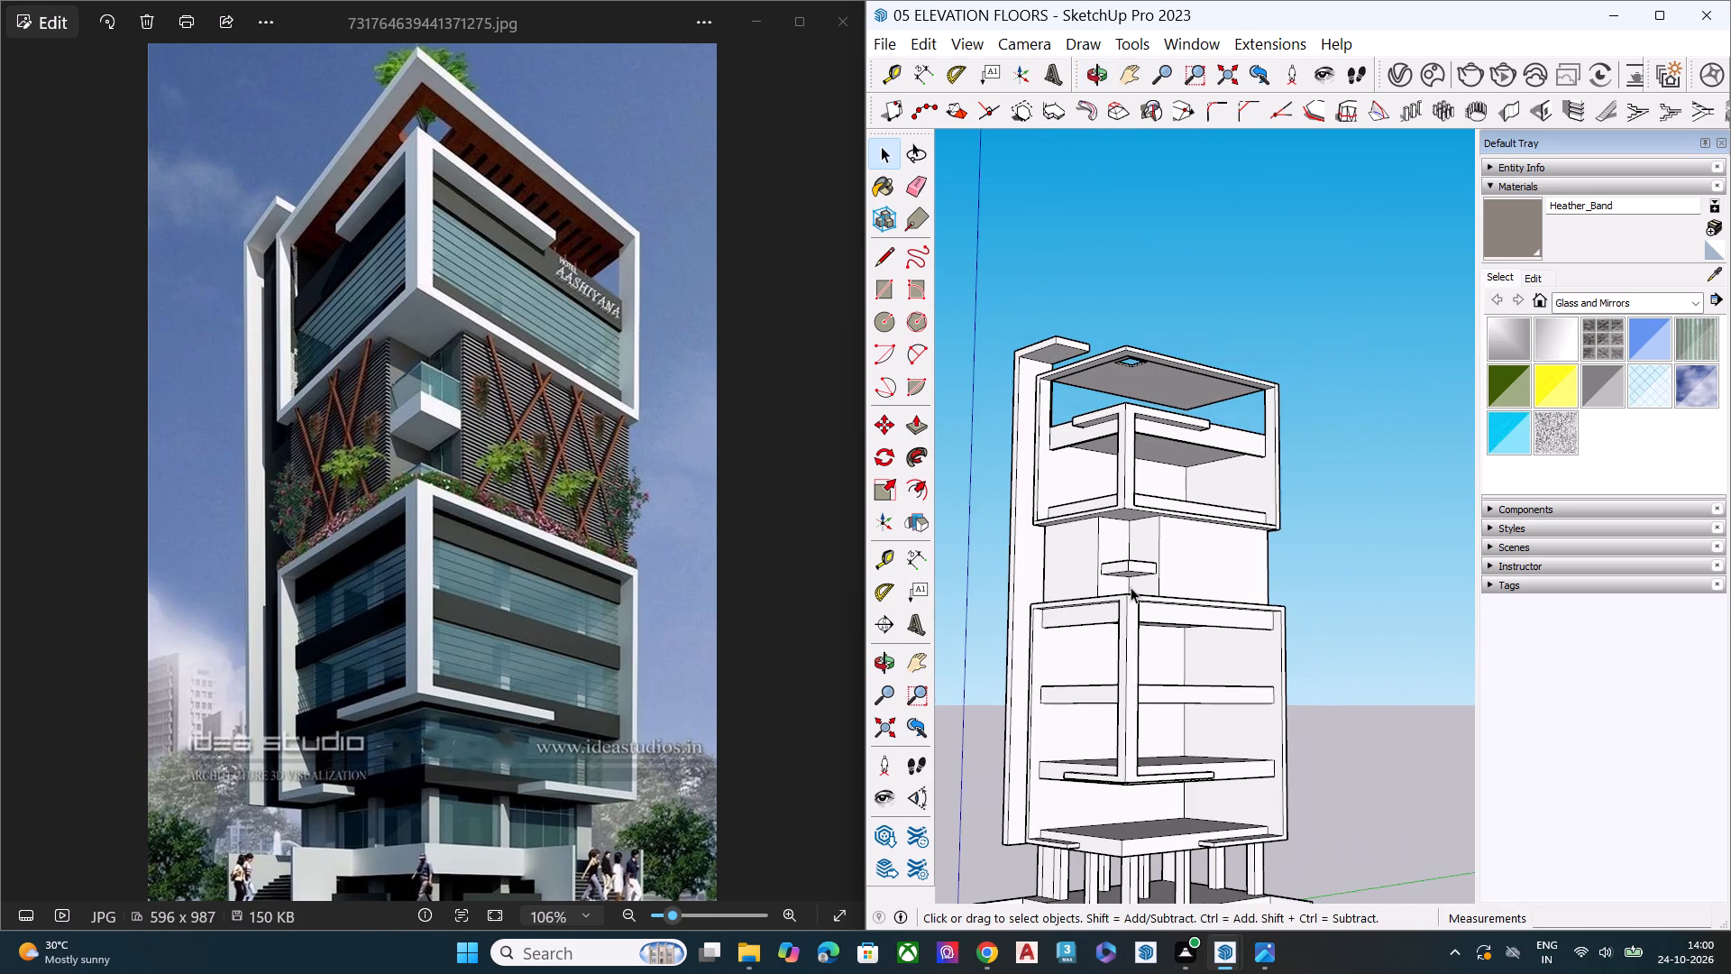
pyautogui.scroll(1, 1132, 625)
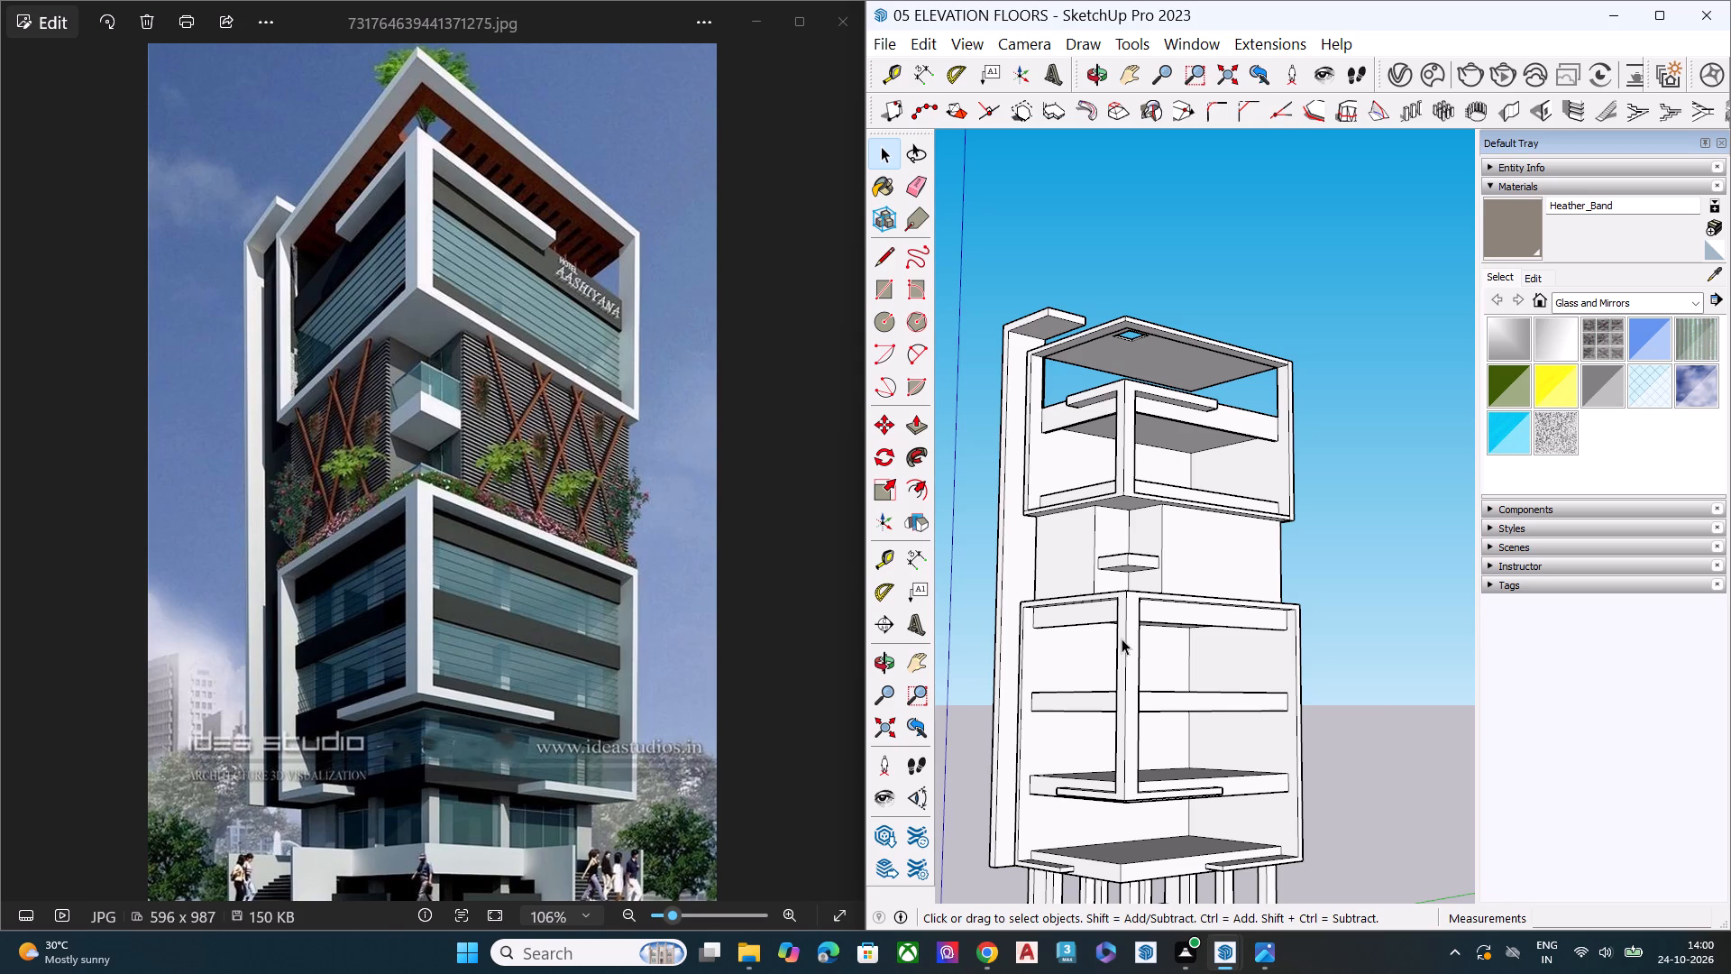
pyautogui.scroll(-6, 1088, 605)
pyautogui.moveTo(1095, 705); pyautogui.dragTo(1105, 593, button='middle')
pyautogui.scroll(9, 1101, 747)
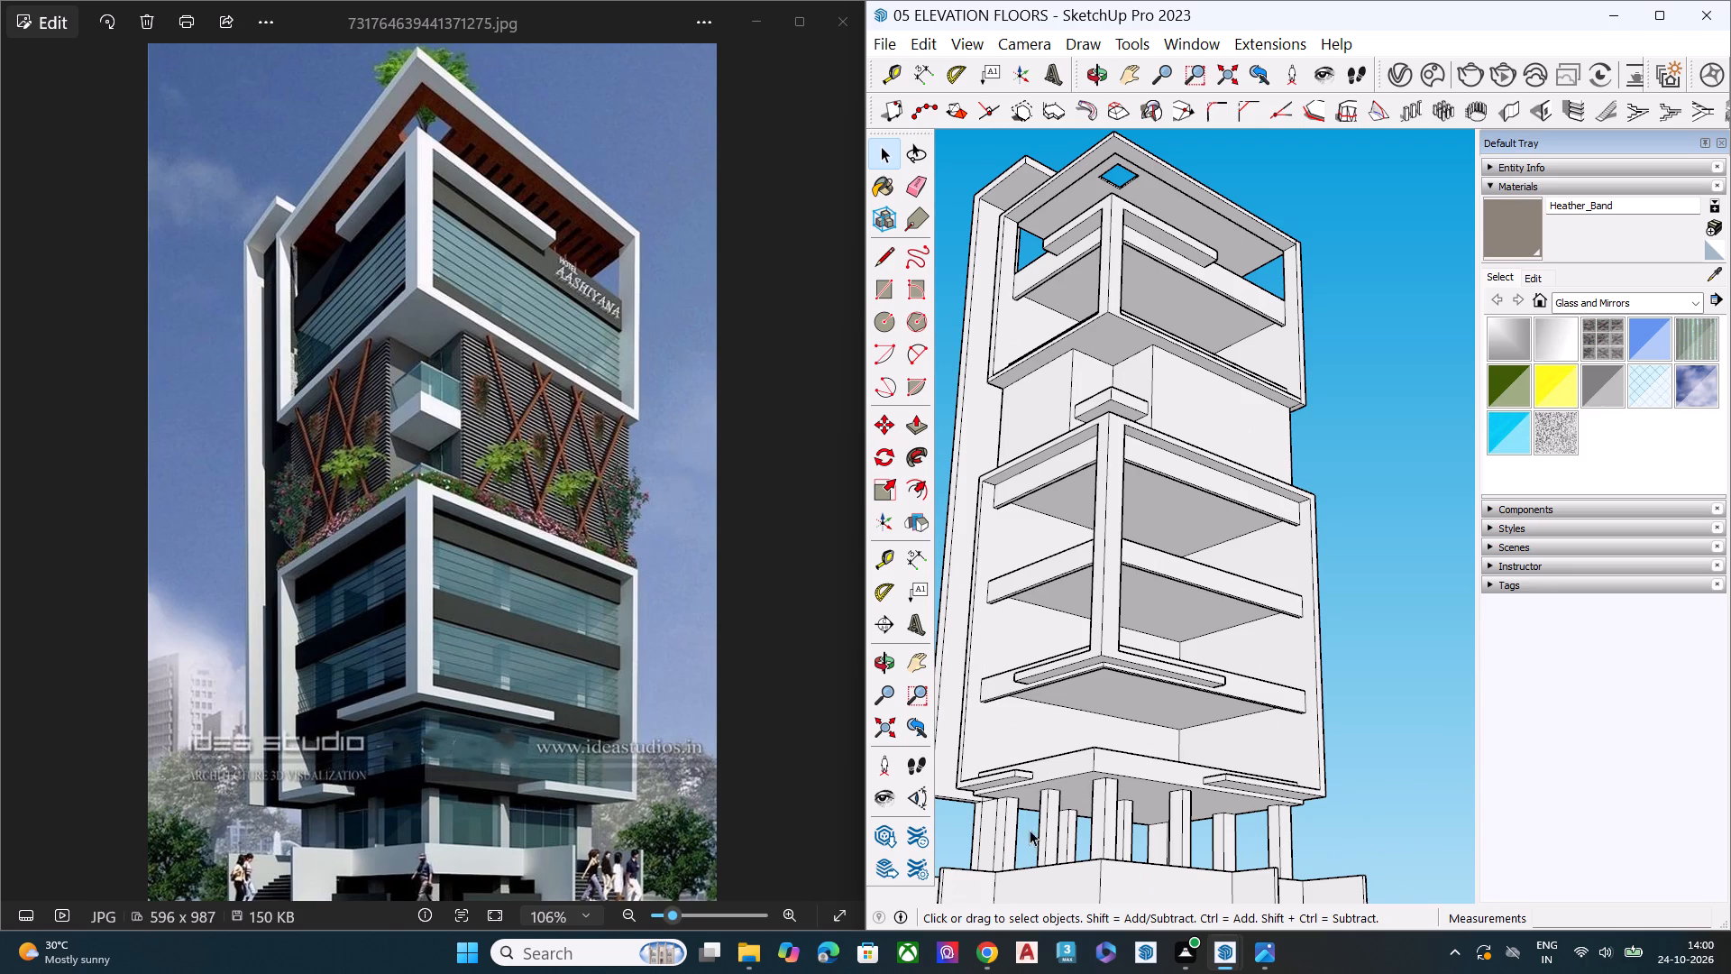
pyautogui.scroll(9, 517, 808)
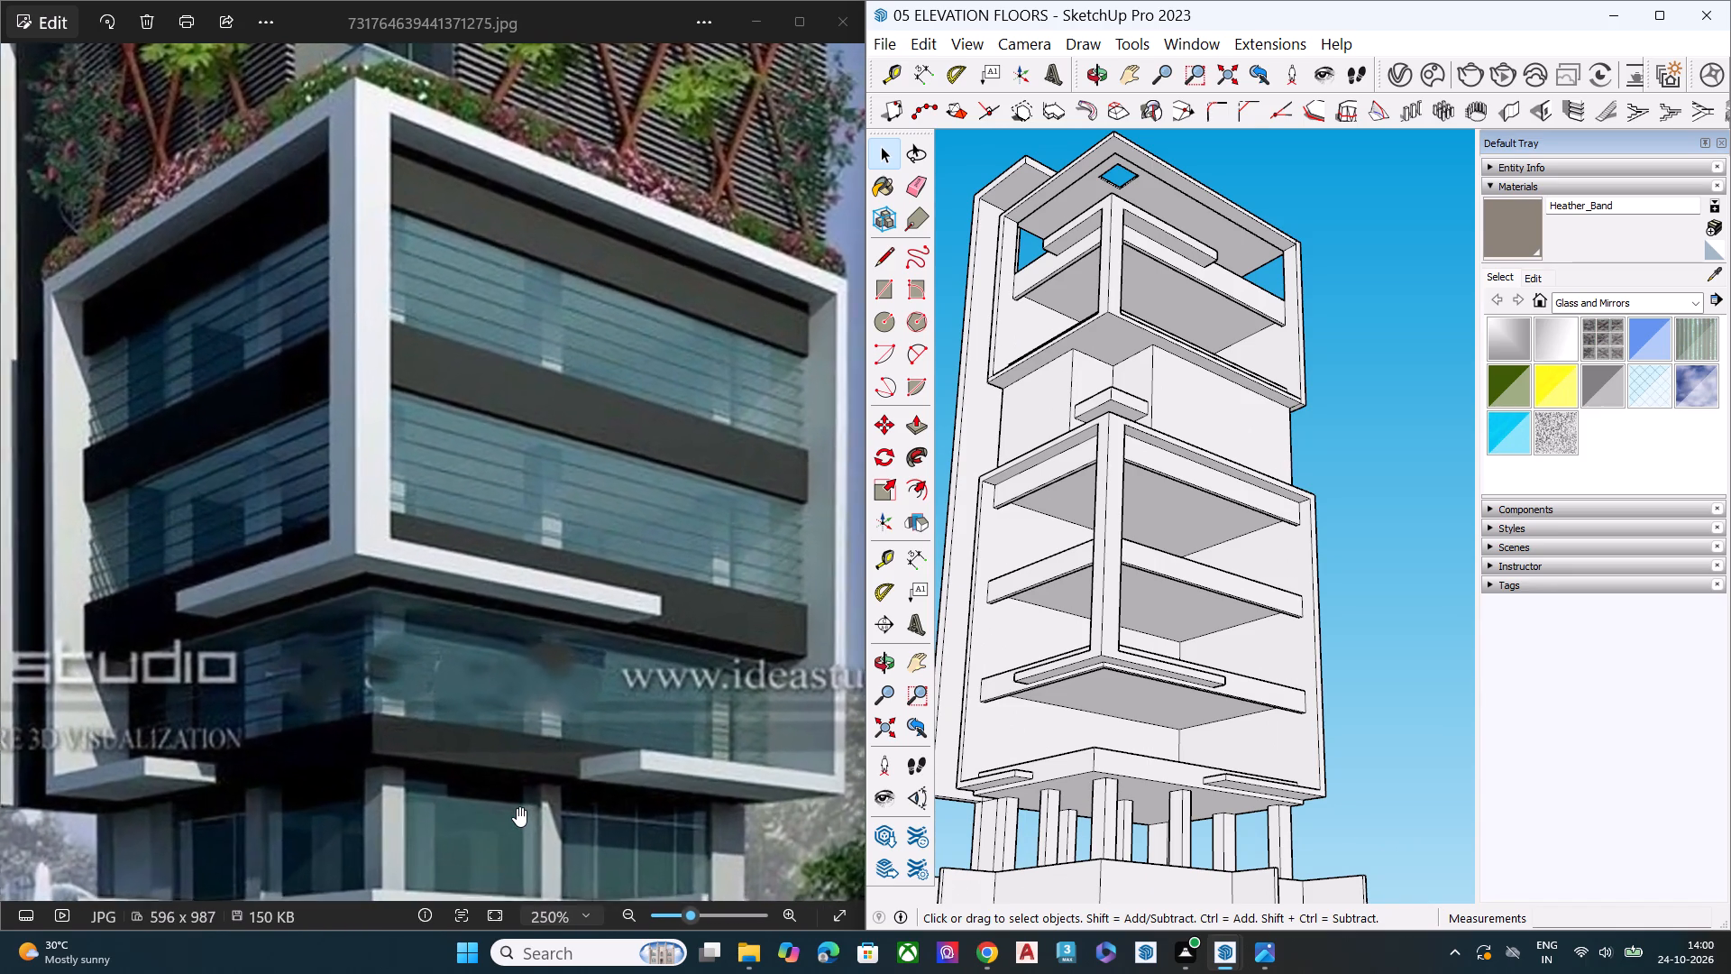
pyautogui.scroll(7, 517, 805)
pyautogui.scroll(-15, 517, 806)
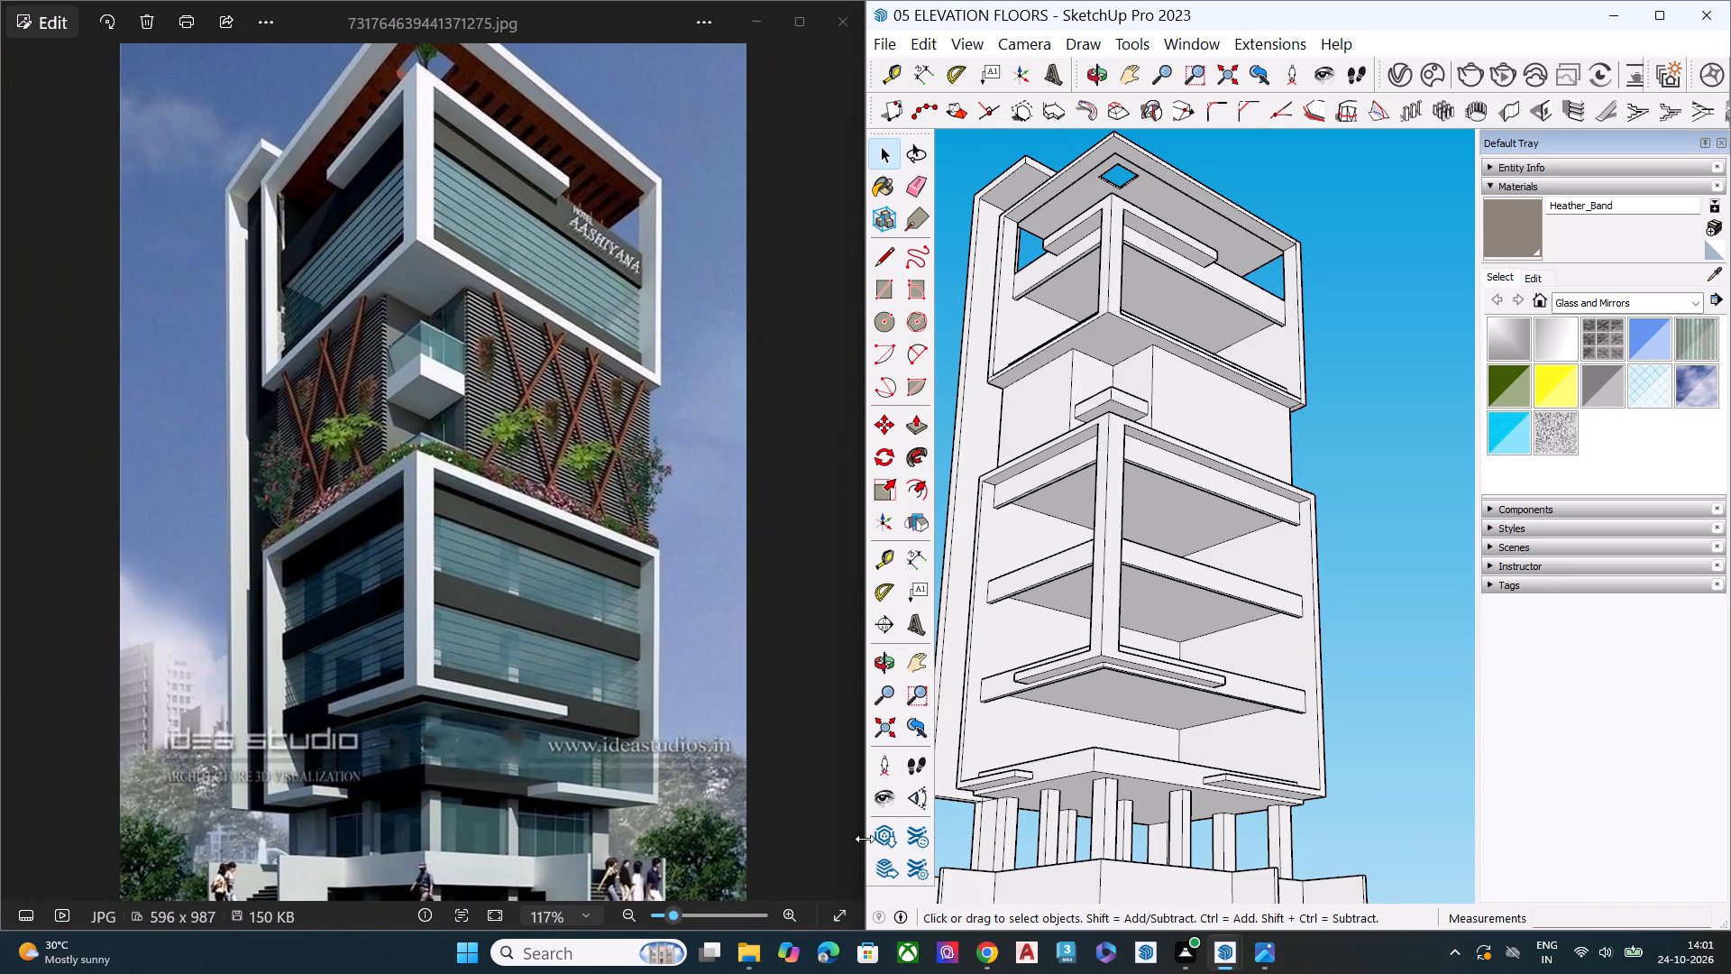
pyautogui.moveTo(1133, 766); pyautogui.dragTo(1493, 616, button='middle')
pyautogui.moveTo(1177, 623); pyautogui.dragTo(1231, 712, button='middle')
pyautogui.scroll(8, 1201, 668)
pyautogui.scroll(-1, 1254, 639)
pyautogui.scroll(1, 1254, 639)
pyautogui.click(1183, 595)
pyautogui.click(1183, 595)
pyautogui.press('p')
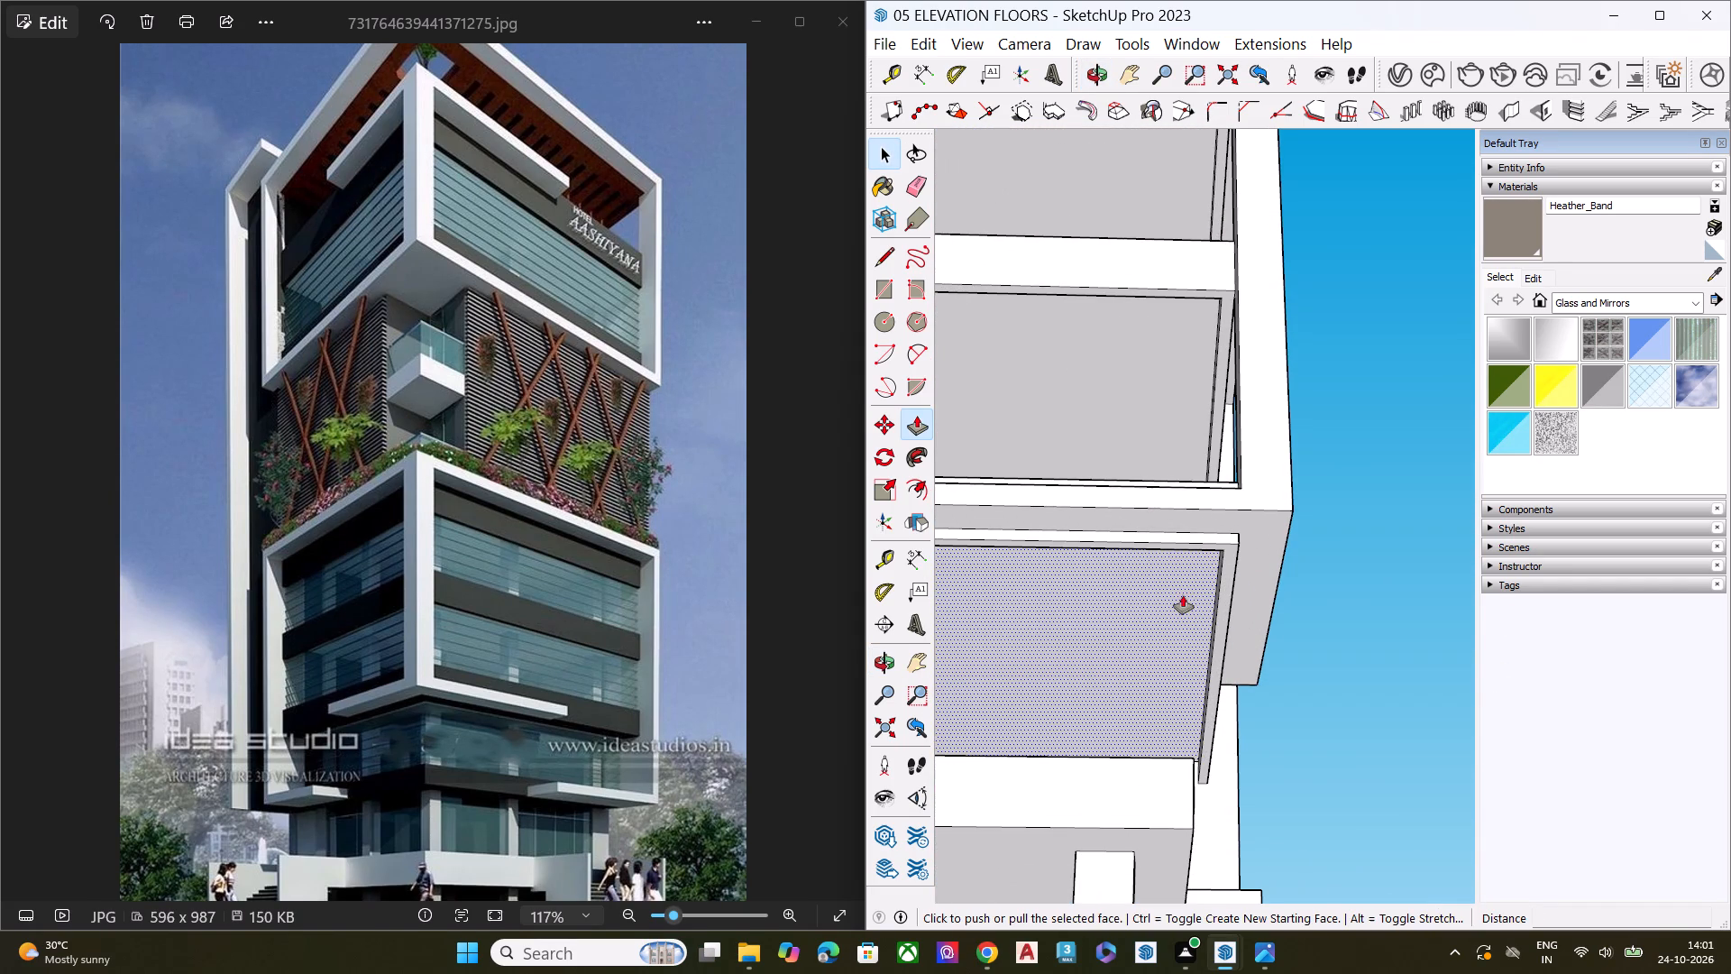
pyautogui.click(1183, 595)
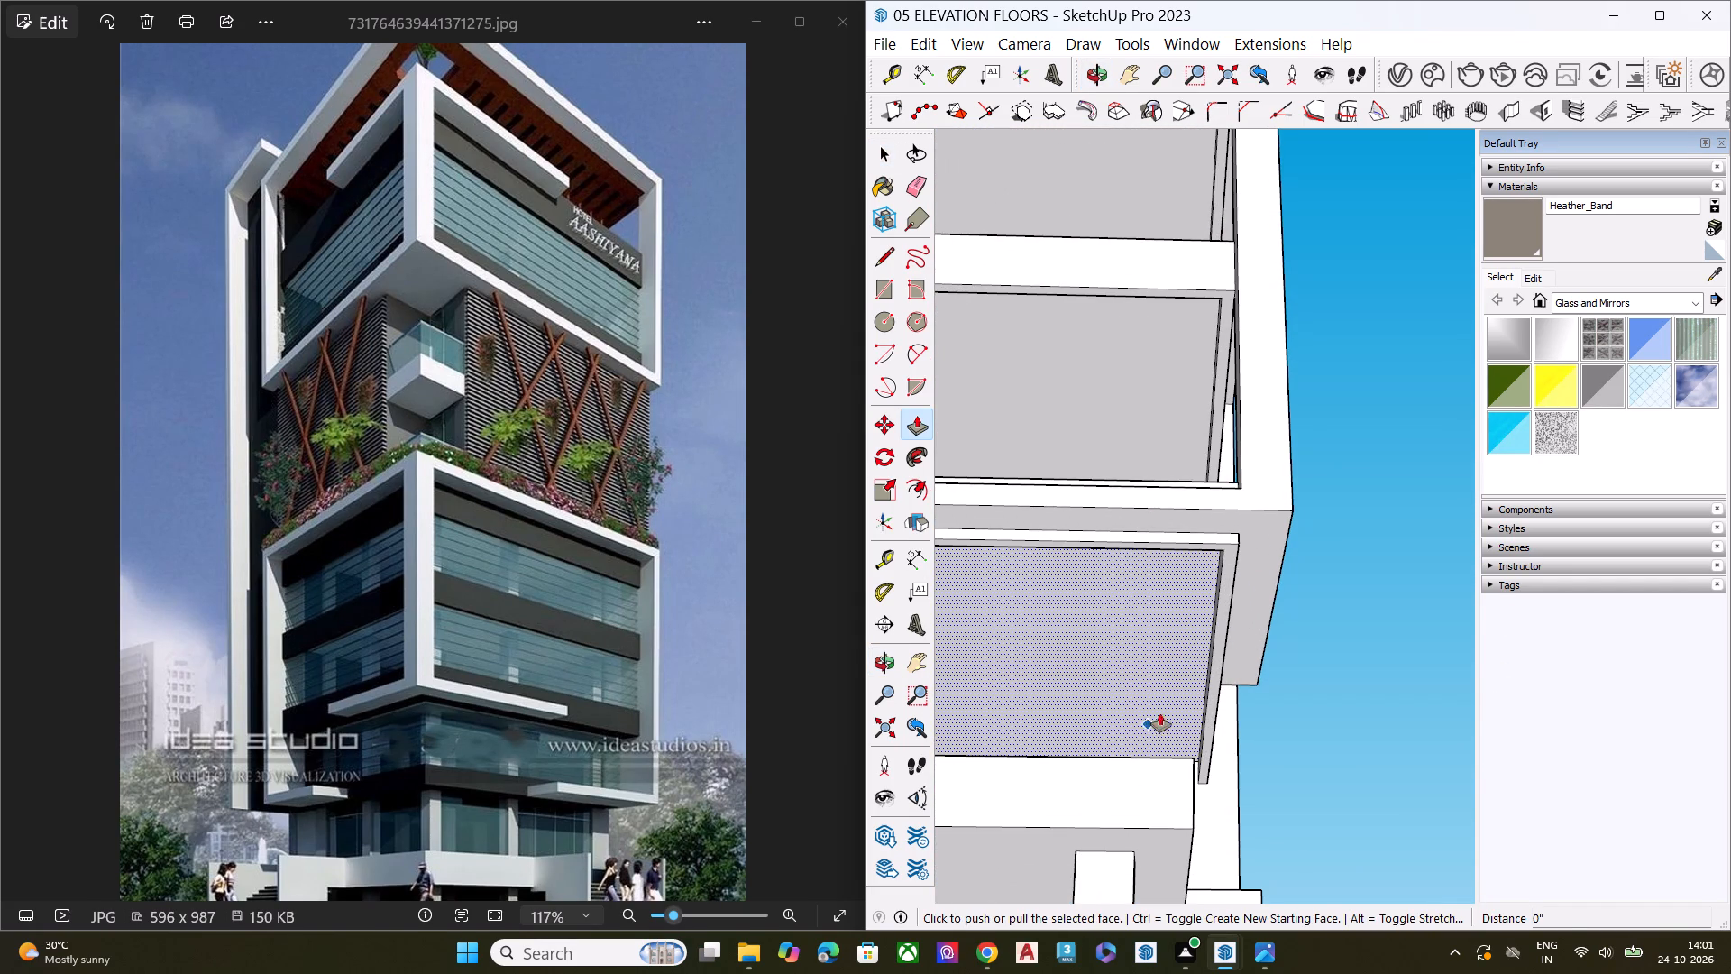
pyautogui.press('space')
# Push/pull the underside of the lower frame's bottom floor slab downward.
pyautogui.press('p')
pyautogui.click(1159, 676)
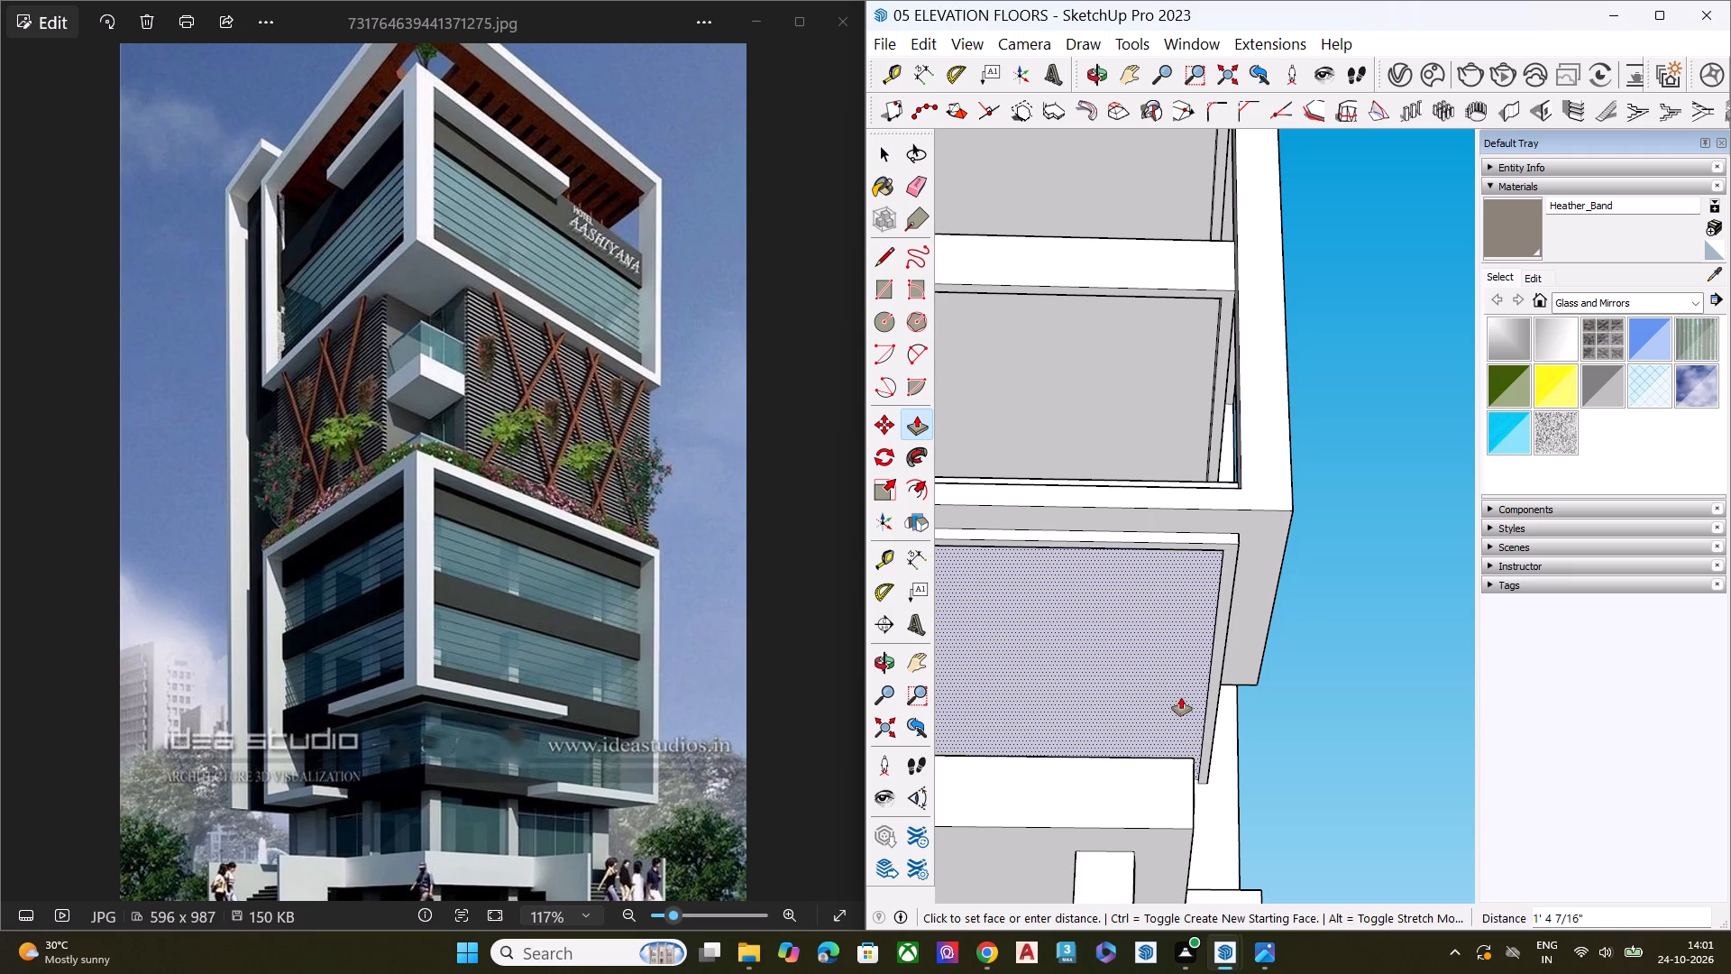
pyautogui.moveTo(1181, 697); pyautogui.dragTo(1357, 810, button='middle')
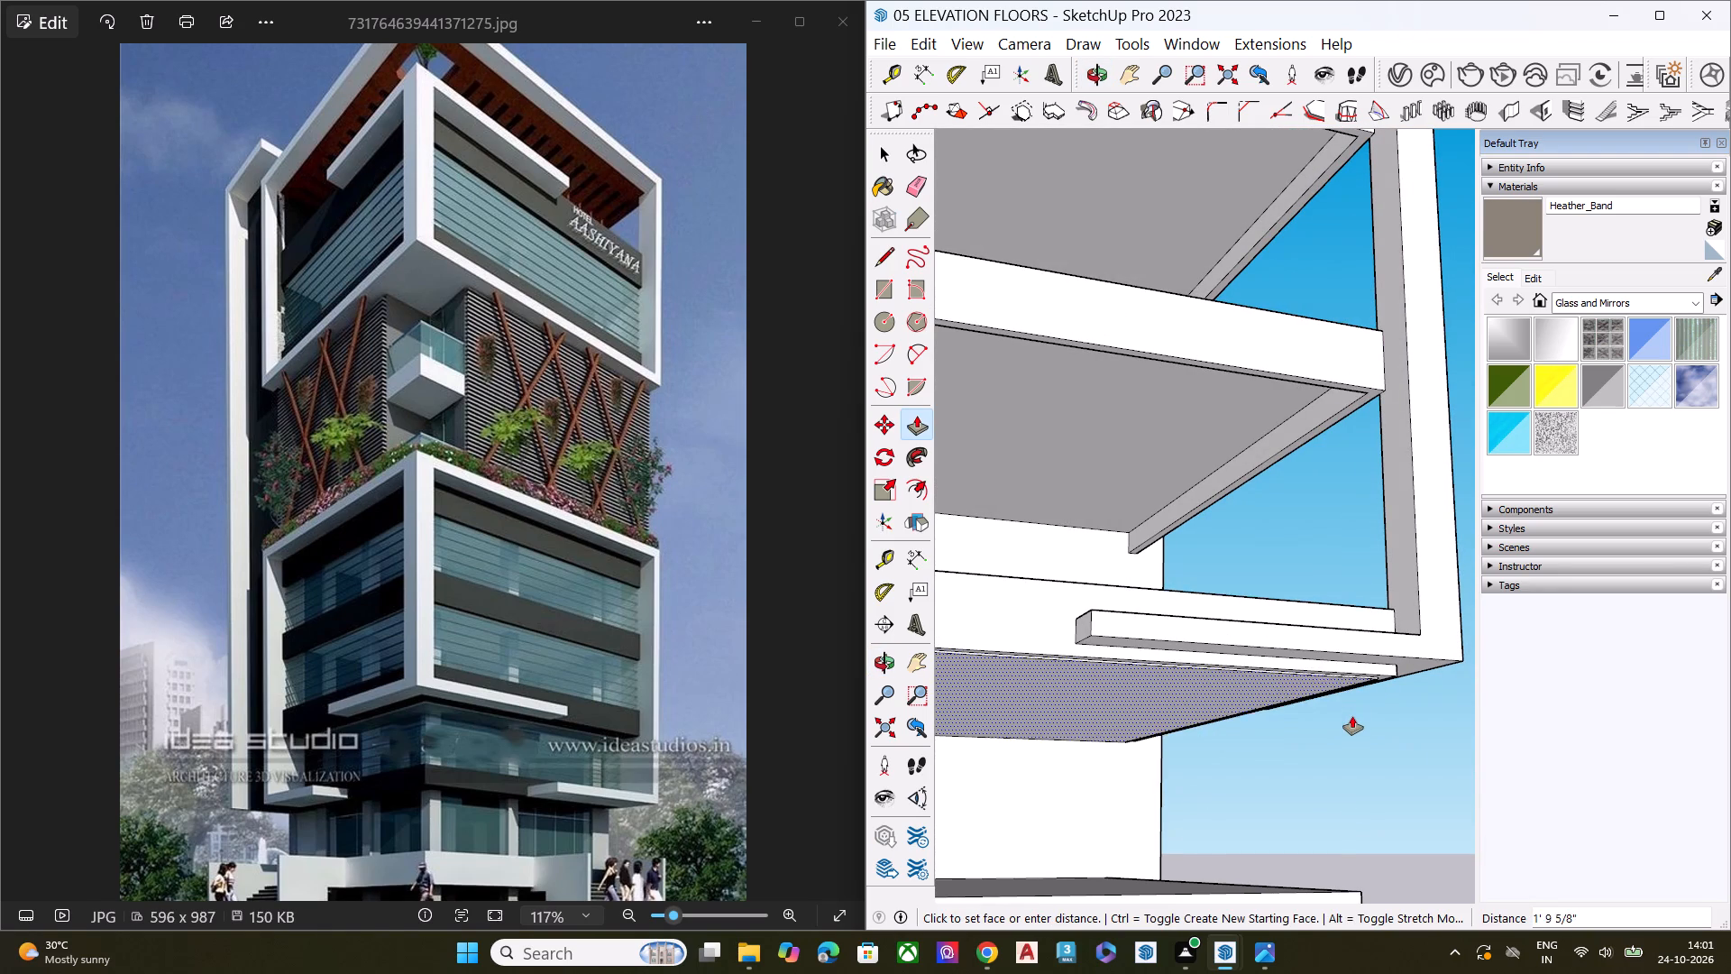
pyautogui.click(1353, 709)
pyautogui.press('space')
pyautogui.click(1354, 754)
# Examine the undersides and edge beams of the floor slabs inside the tower's lower frame.
pyautogui.scroll(-1, 1193, 717)
pyautogui.scroll(2, 1191, 717)
pyautogui.scroll(-2, 1190, 718)
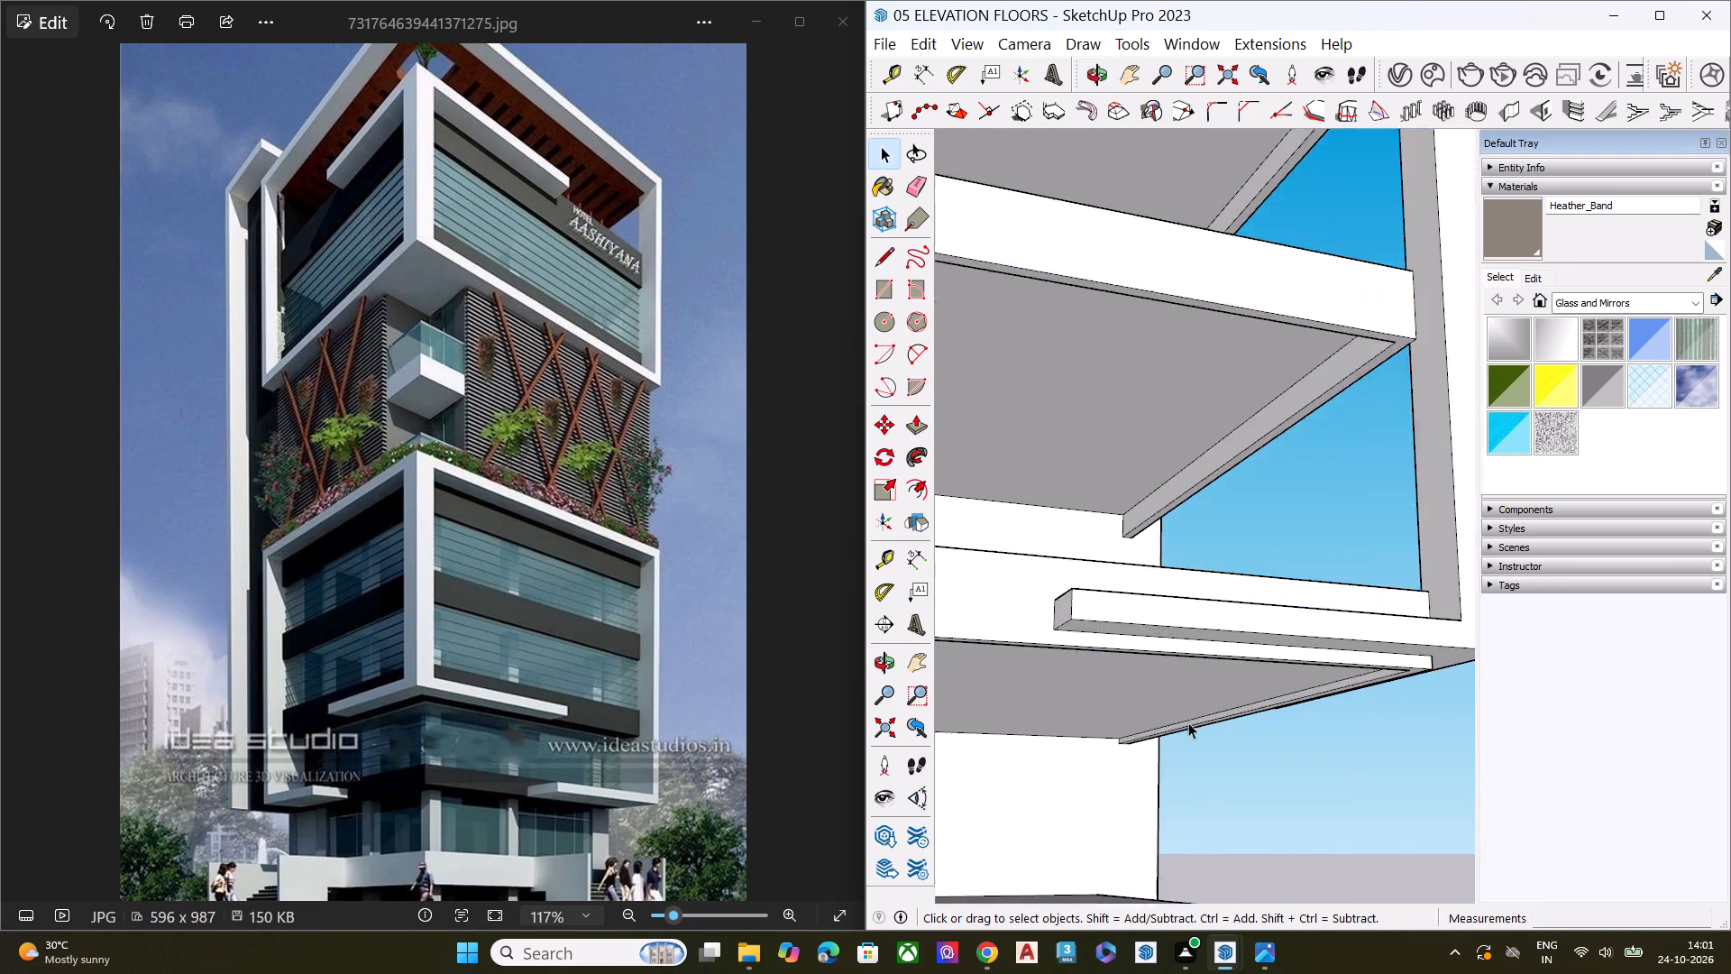
pyautogui.scroll(-1, 1188, 722)
pyautogui.moveTo(1278, 743); pyautogui.dragTo(1108, 747, button='middle')
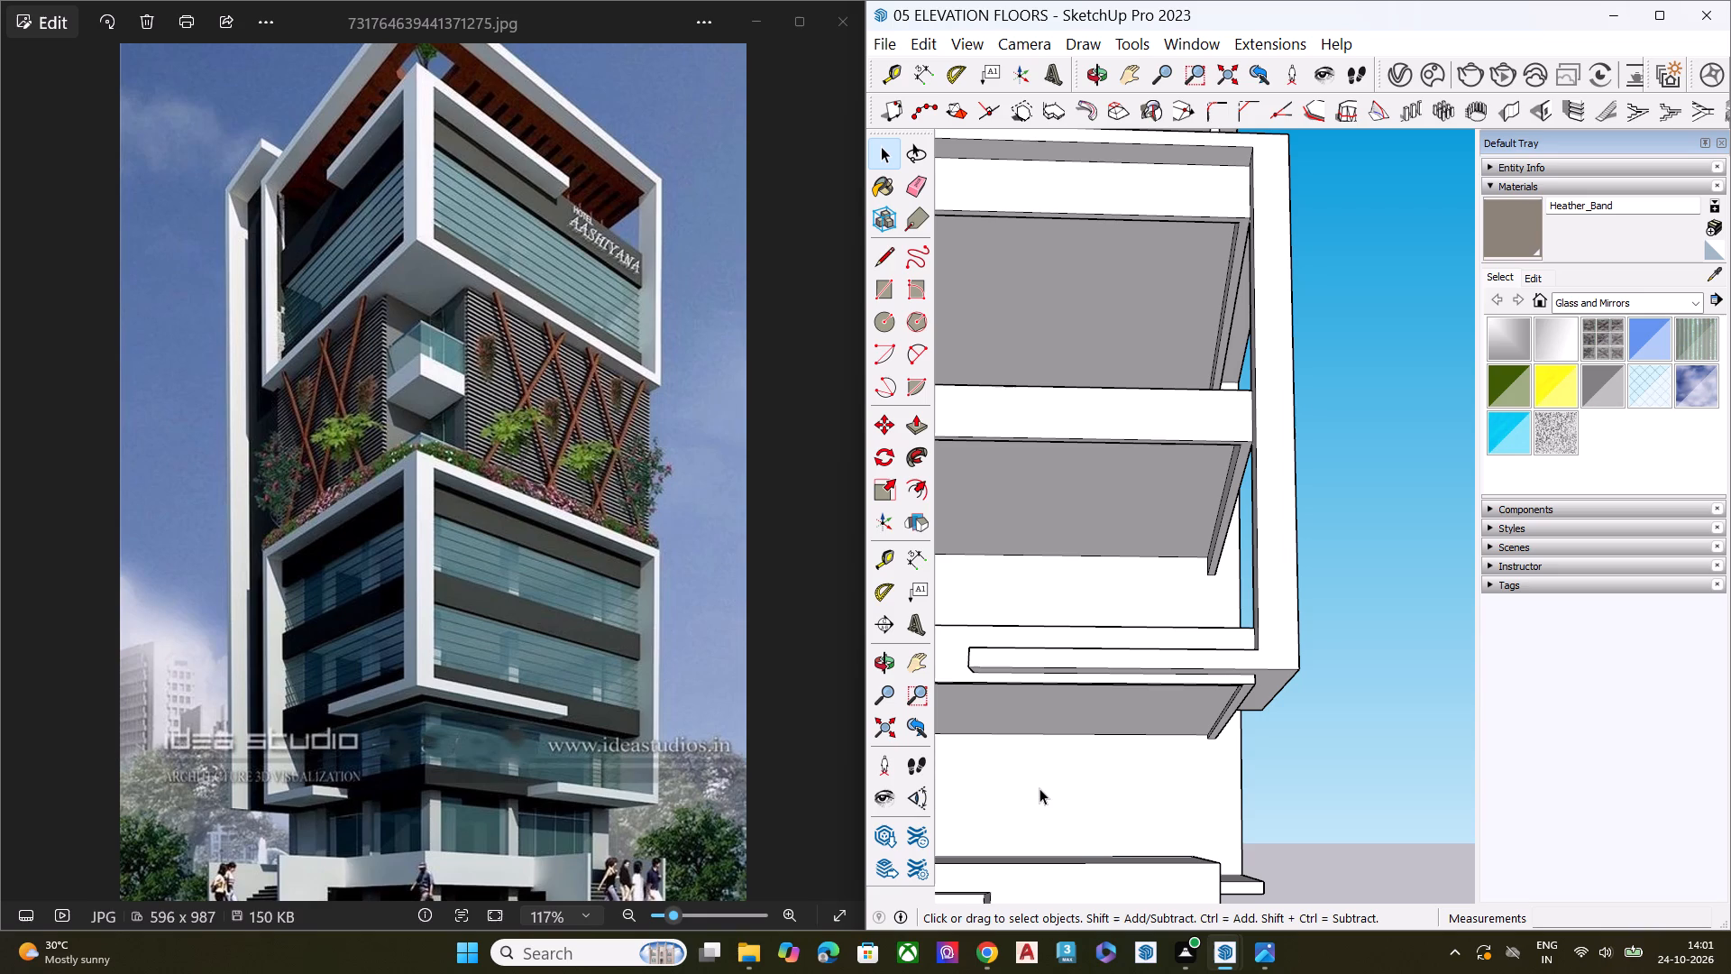
pyautogui.scroll(1, 1094, 696)
pyautogui.scroll(-6, 1192, 547)
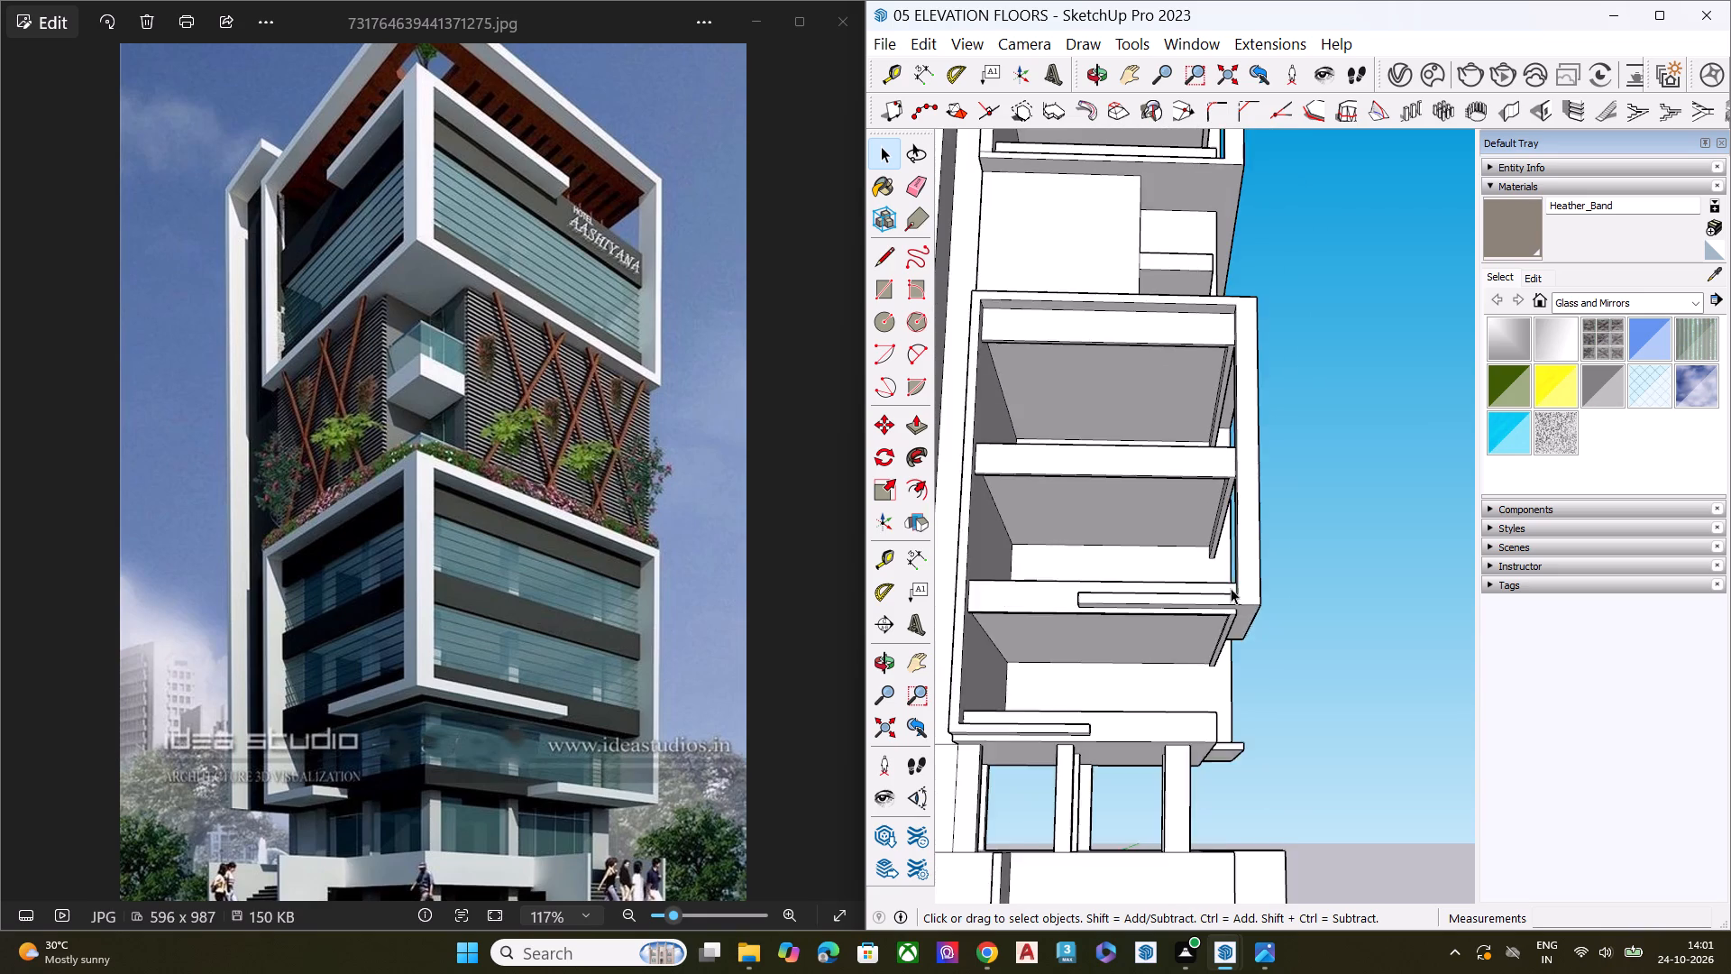
pyautogui.moveTo(1223, 632); pyautogui.dragTo(1225, 660, button='middle')
pyautogui.click(1326, 639)
pyautogui.moveTo(1193, 391); pyautogui.dragTo(1335, 361, button='middle')
pyautogui.scroll(1, 1196, 389)
pyautogui.scroll(3, 1322, 354)
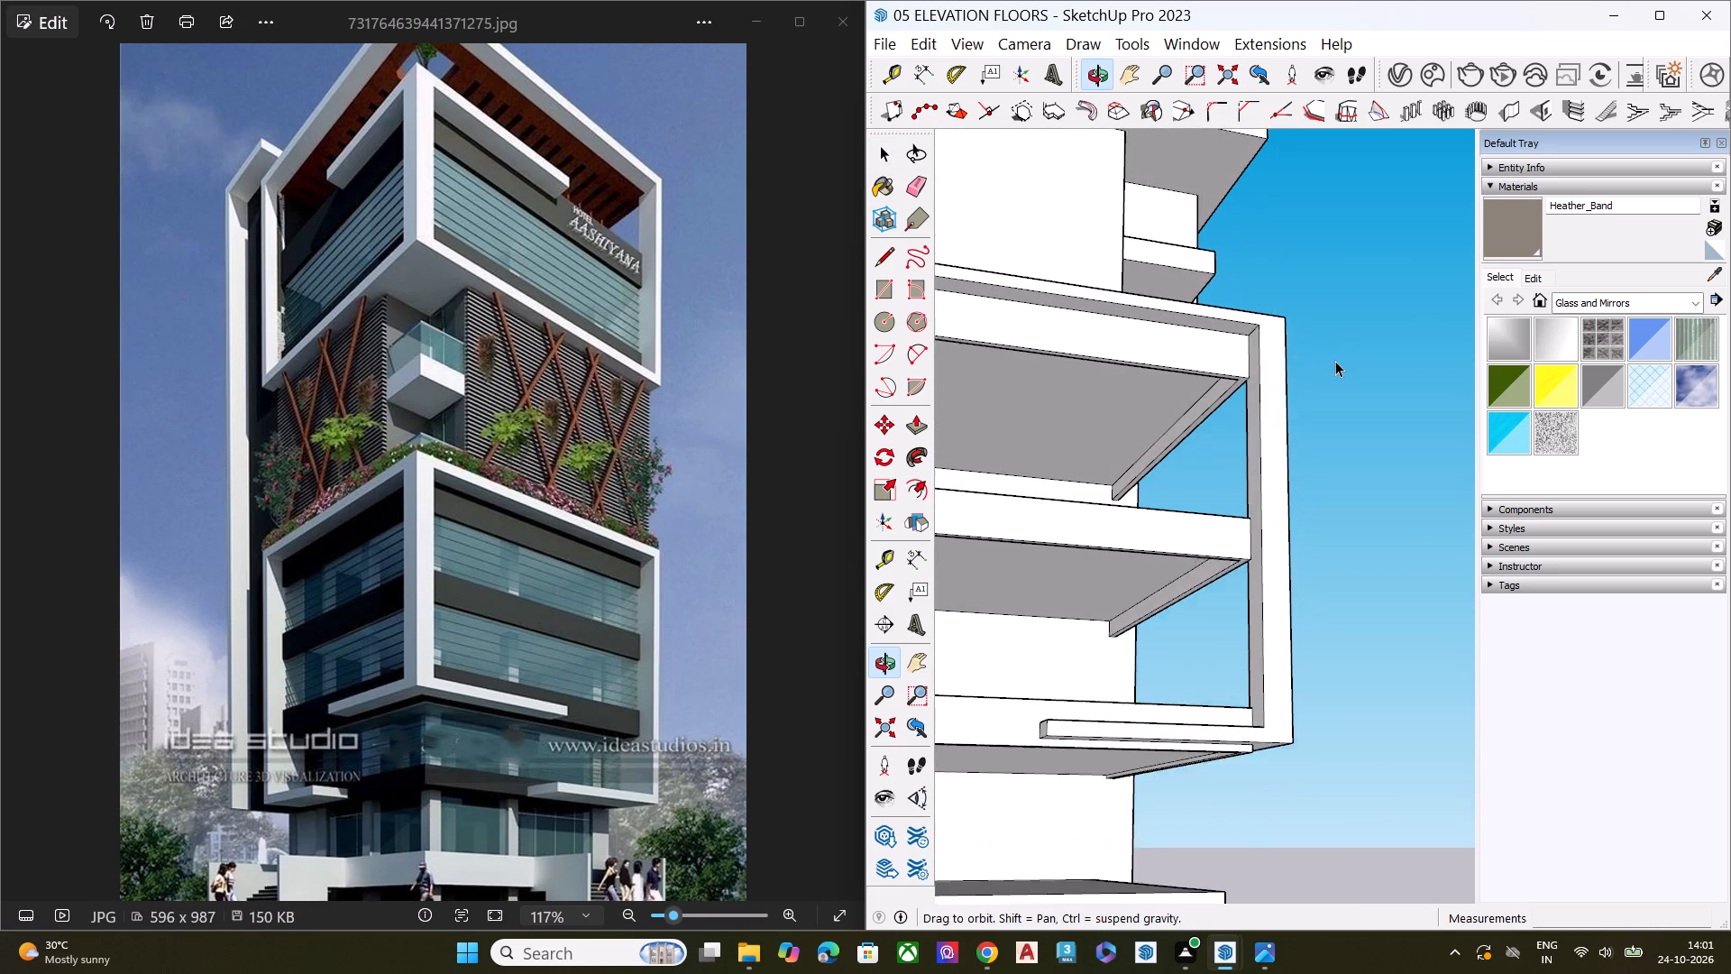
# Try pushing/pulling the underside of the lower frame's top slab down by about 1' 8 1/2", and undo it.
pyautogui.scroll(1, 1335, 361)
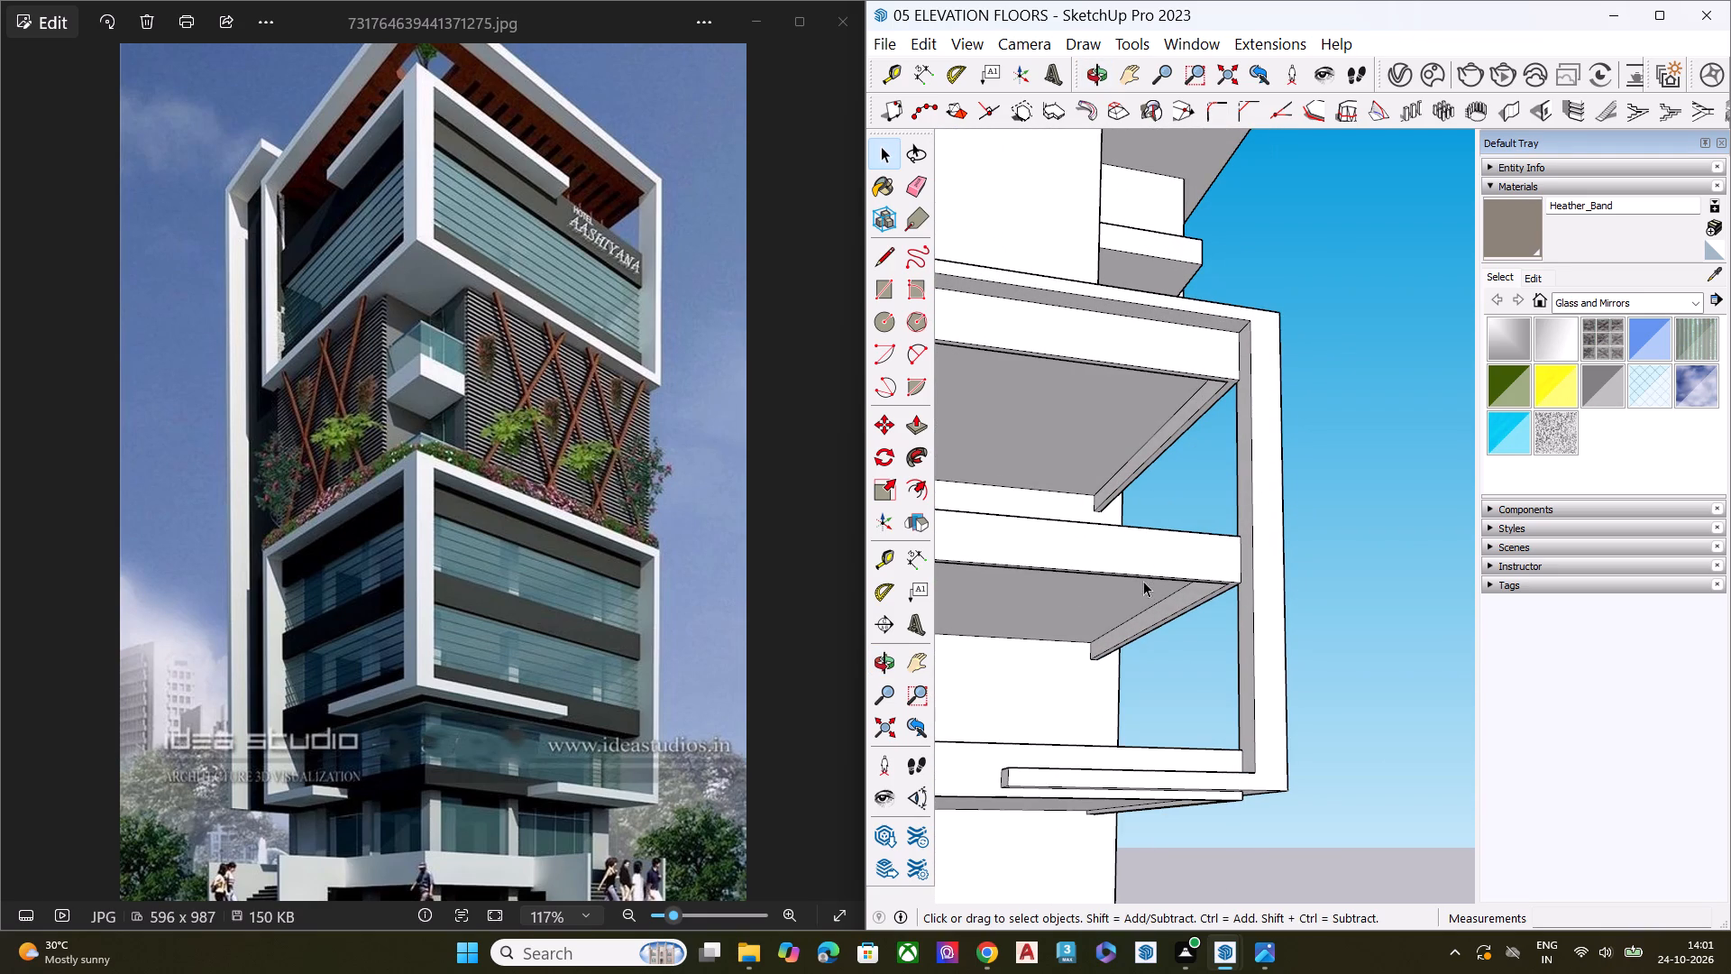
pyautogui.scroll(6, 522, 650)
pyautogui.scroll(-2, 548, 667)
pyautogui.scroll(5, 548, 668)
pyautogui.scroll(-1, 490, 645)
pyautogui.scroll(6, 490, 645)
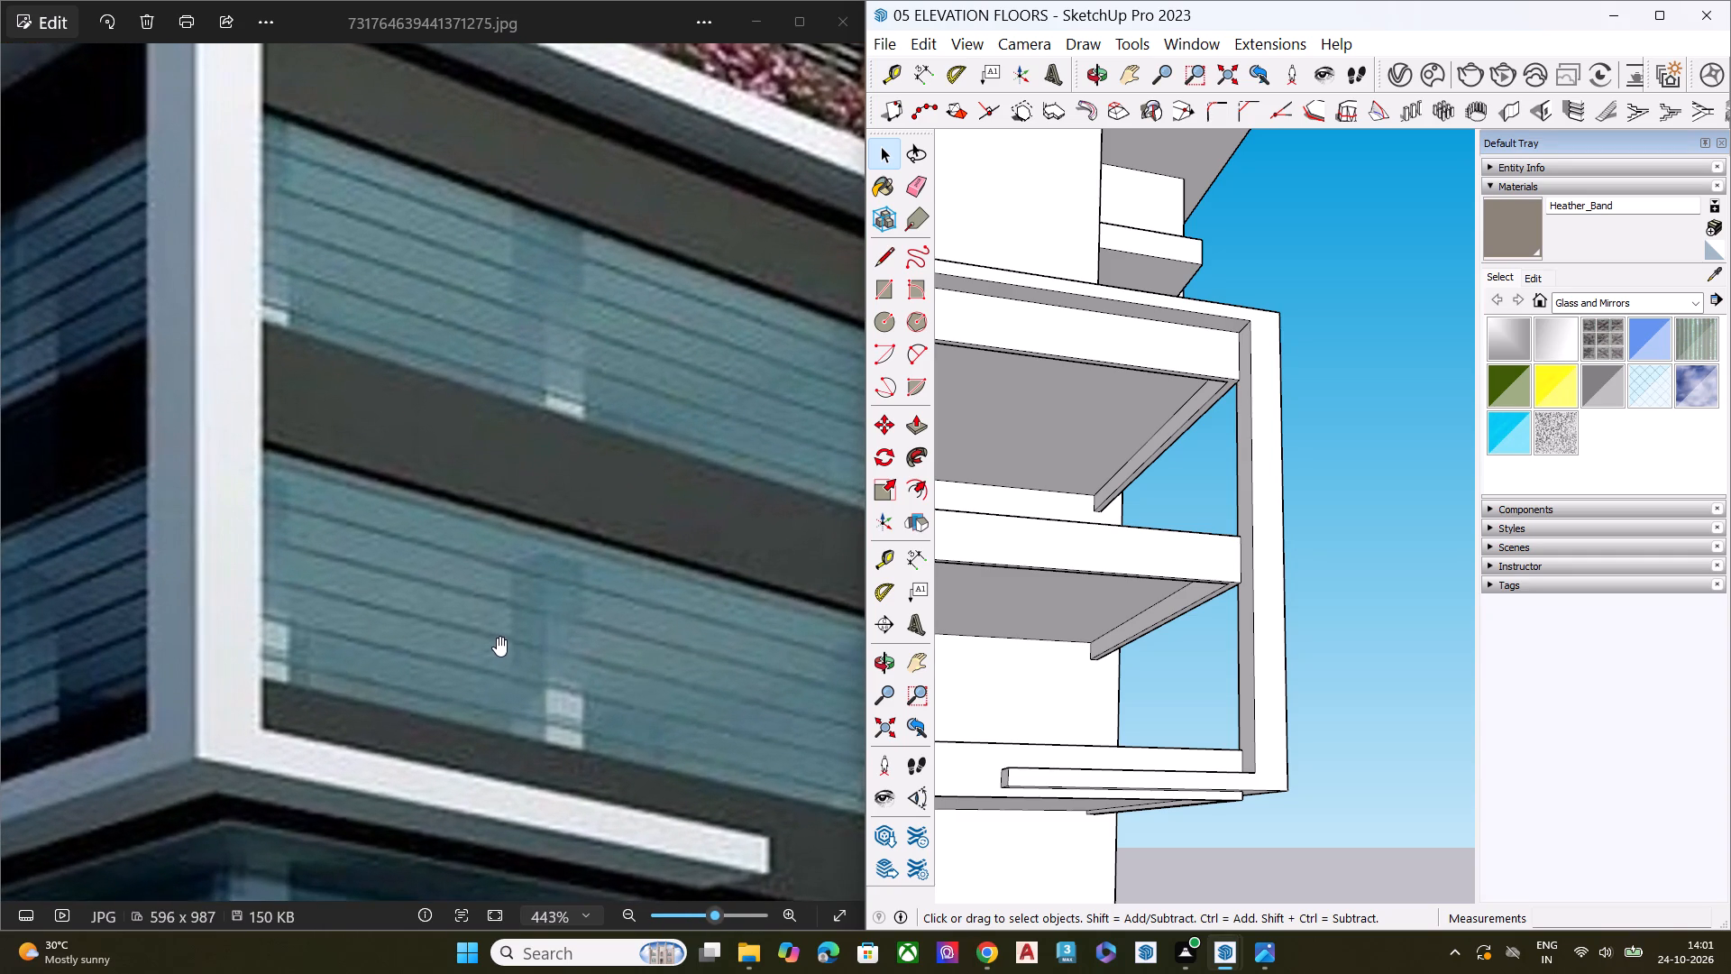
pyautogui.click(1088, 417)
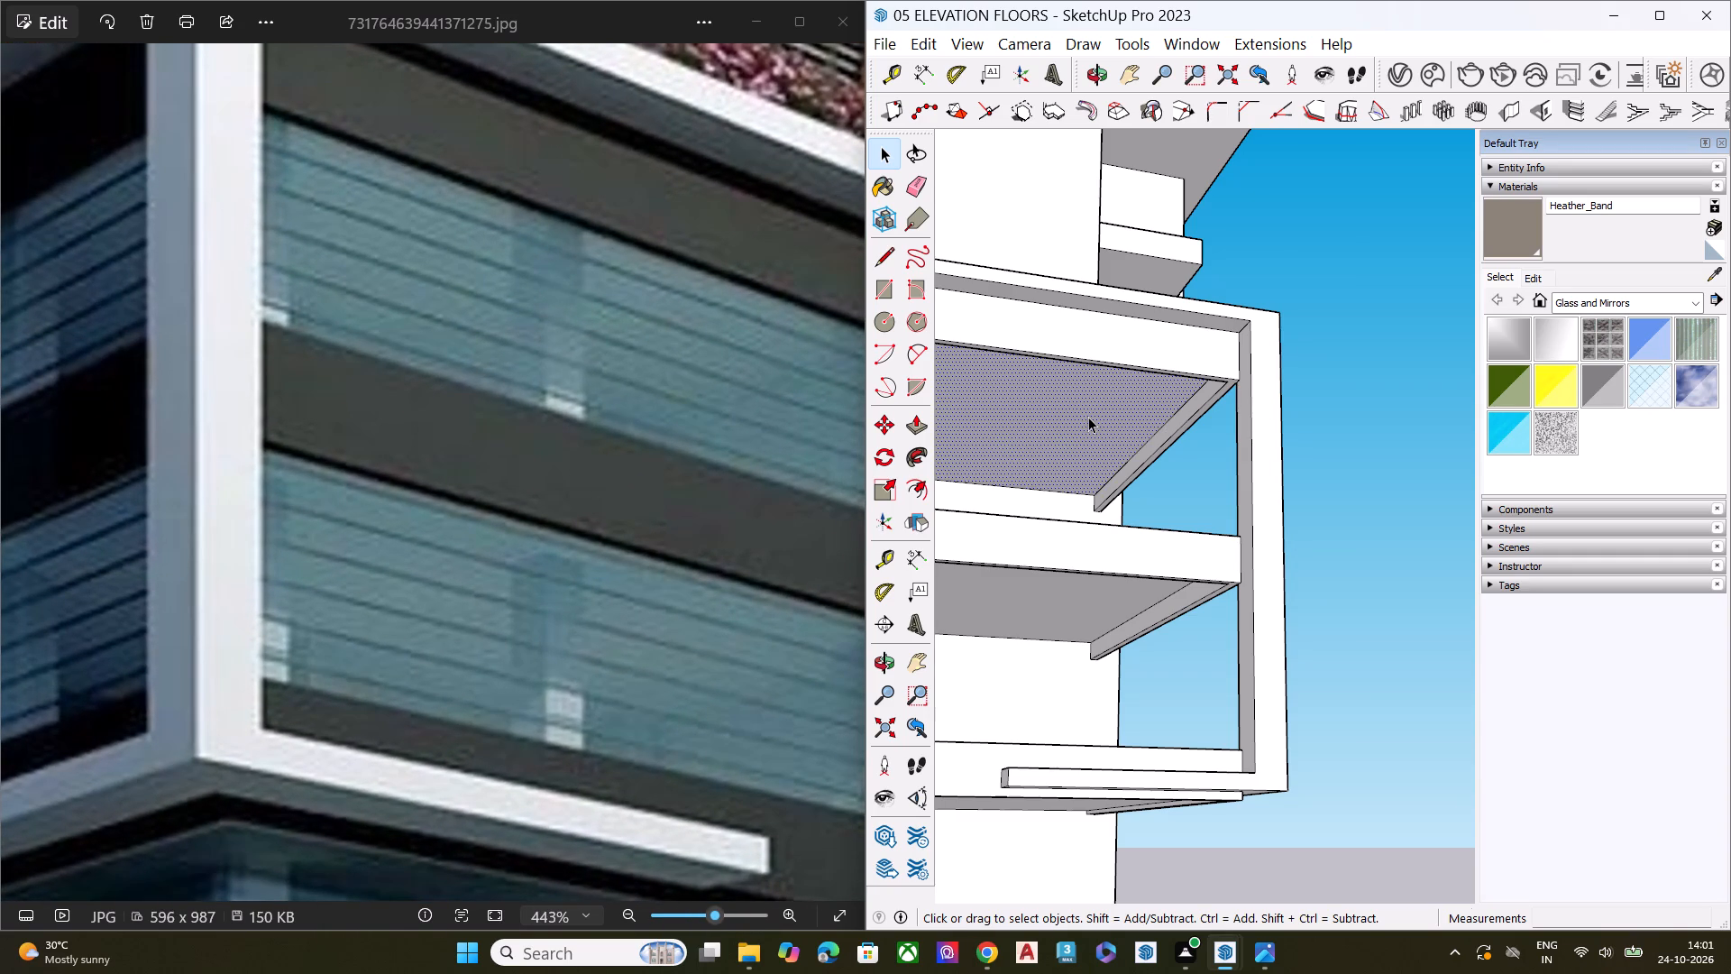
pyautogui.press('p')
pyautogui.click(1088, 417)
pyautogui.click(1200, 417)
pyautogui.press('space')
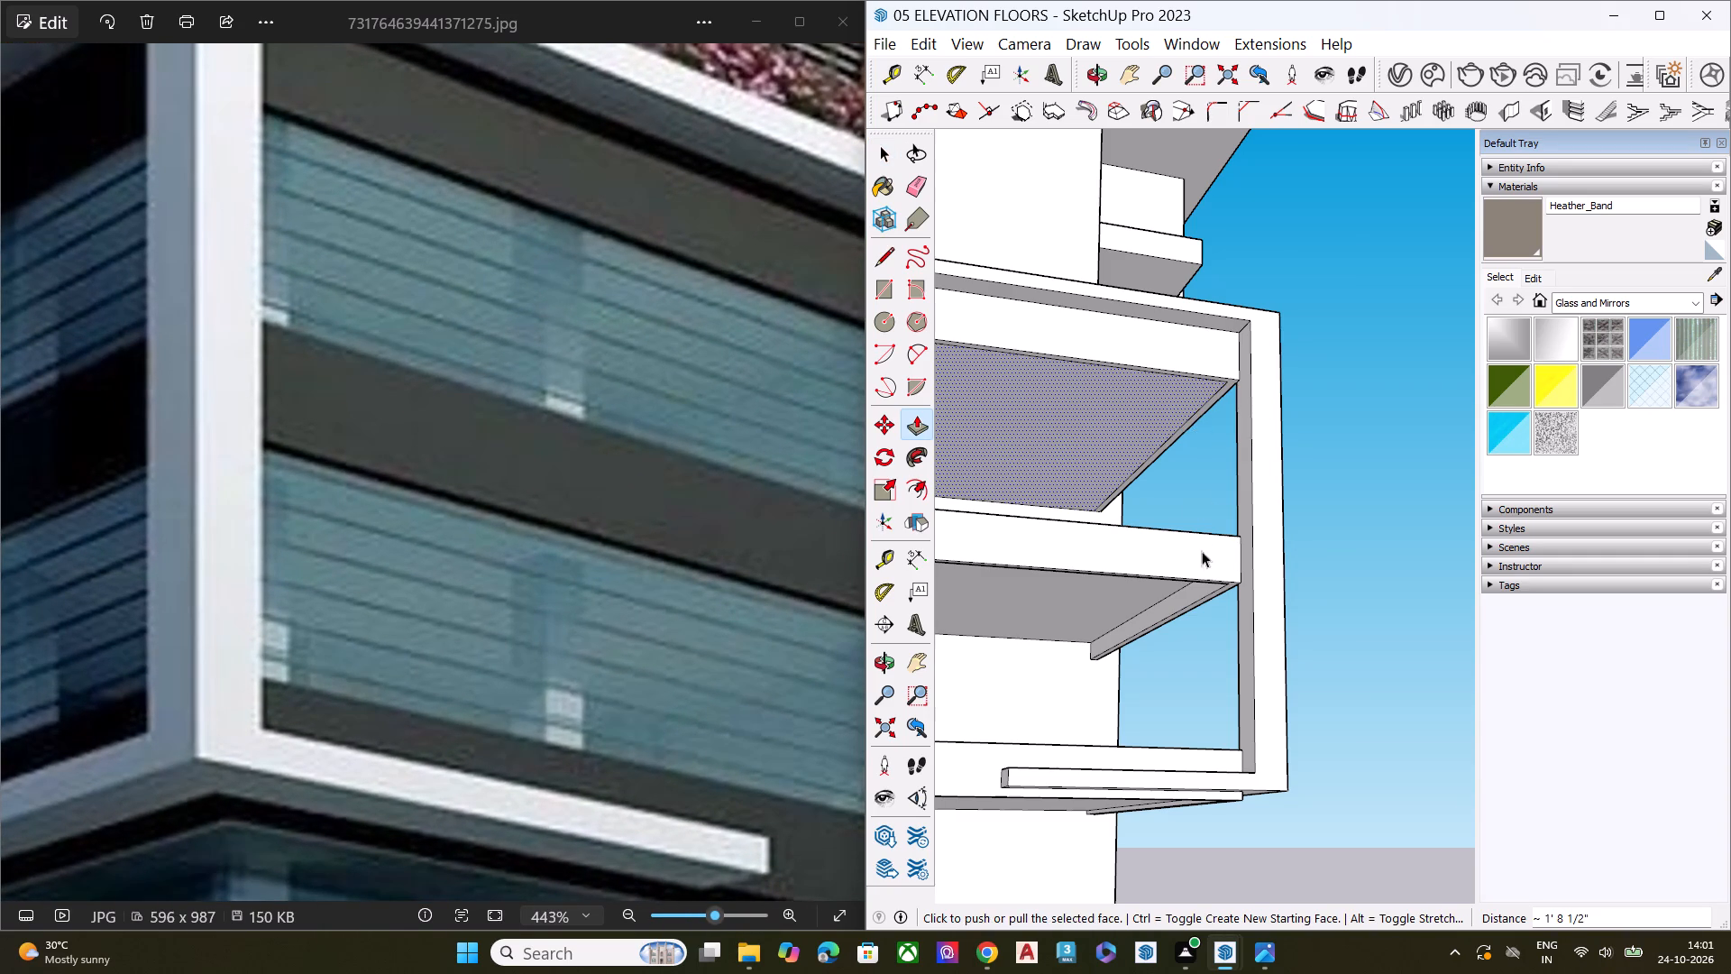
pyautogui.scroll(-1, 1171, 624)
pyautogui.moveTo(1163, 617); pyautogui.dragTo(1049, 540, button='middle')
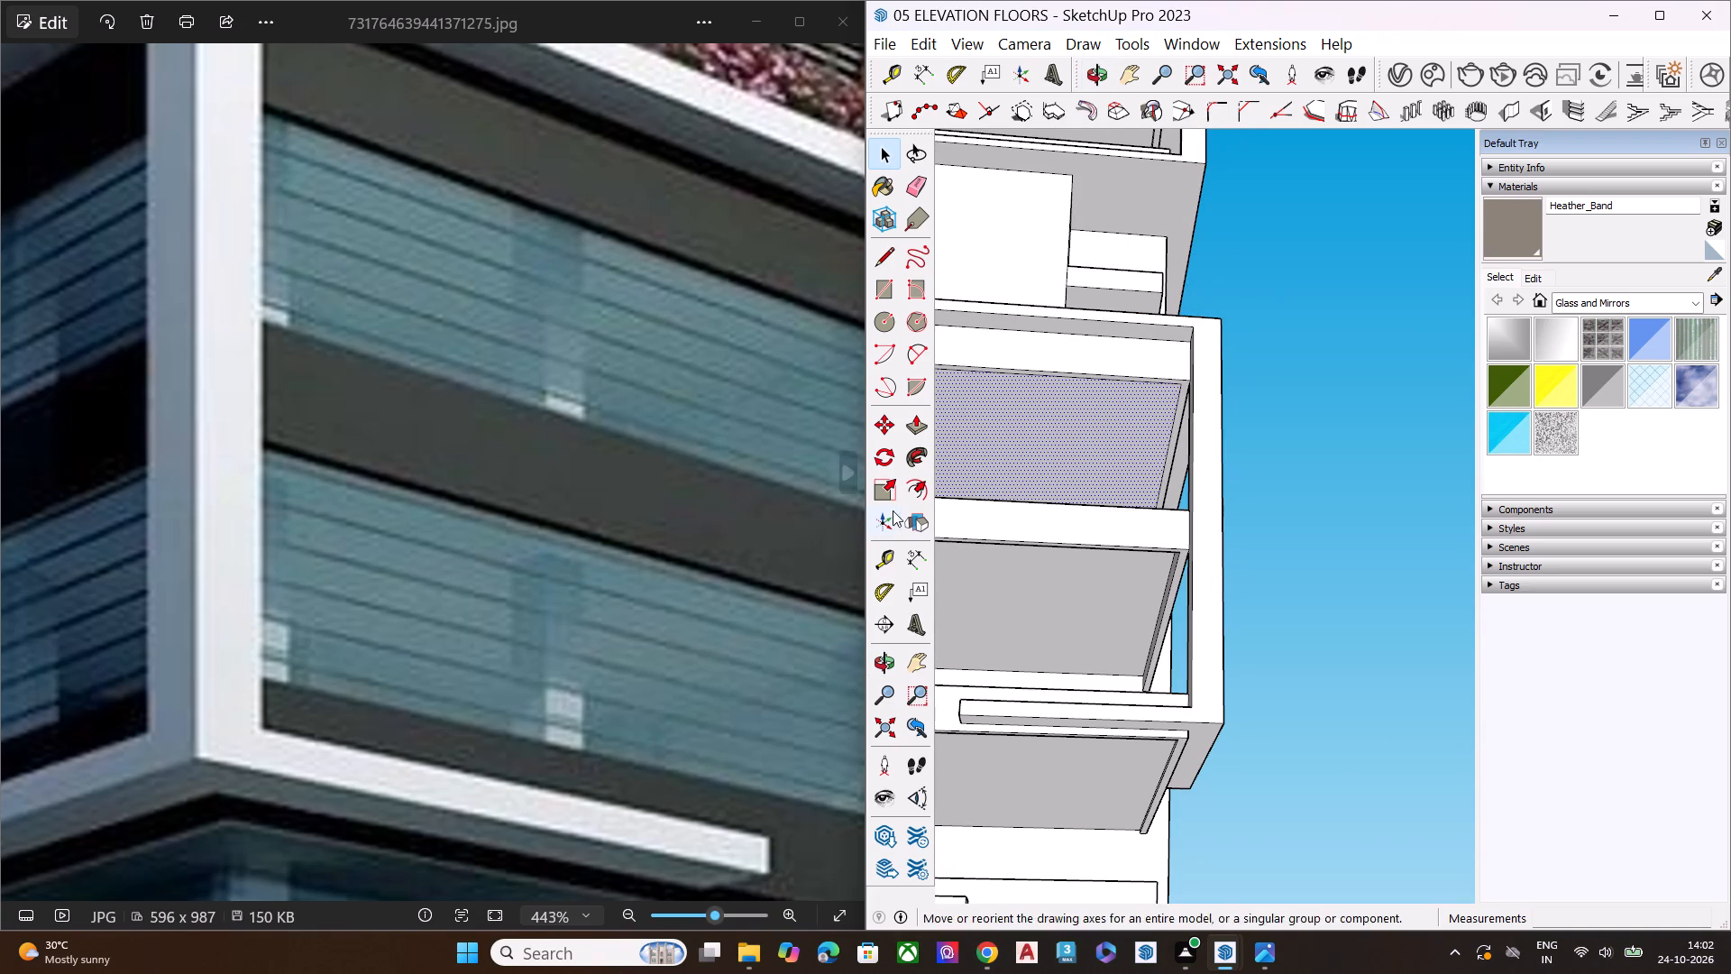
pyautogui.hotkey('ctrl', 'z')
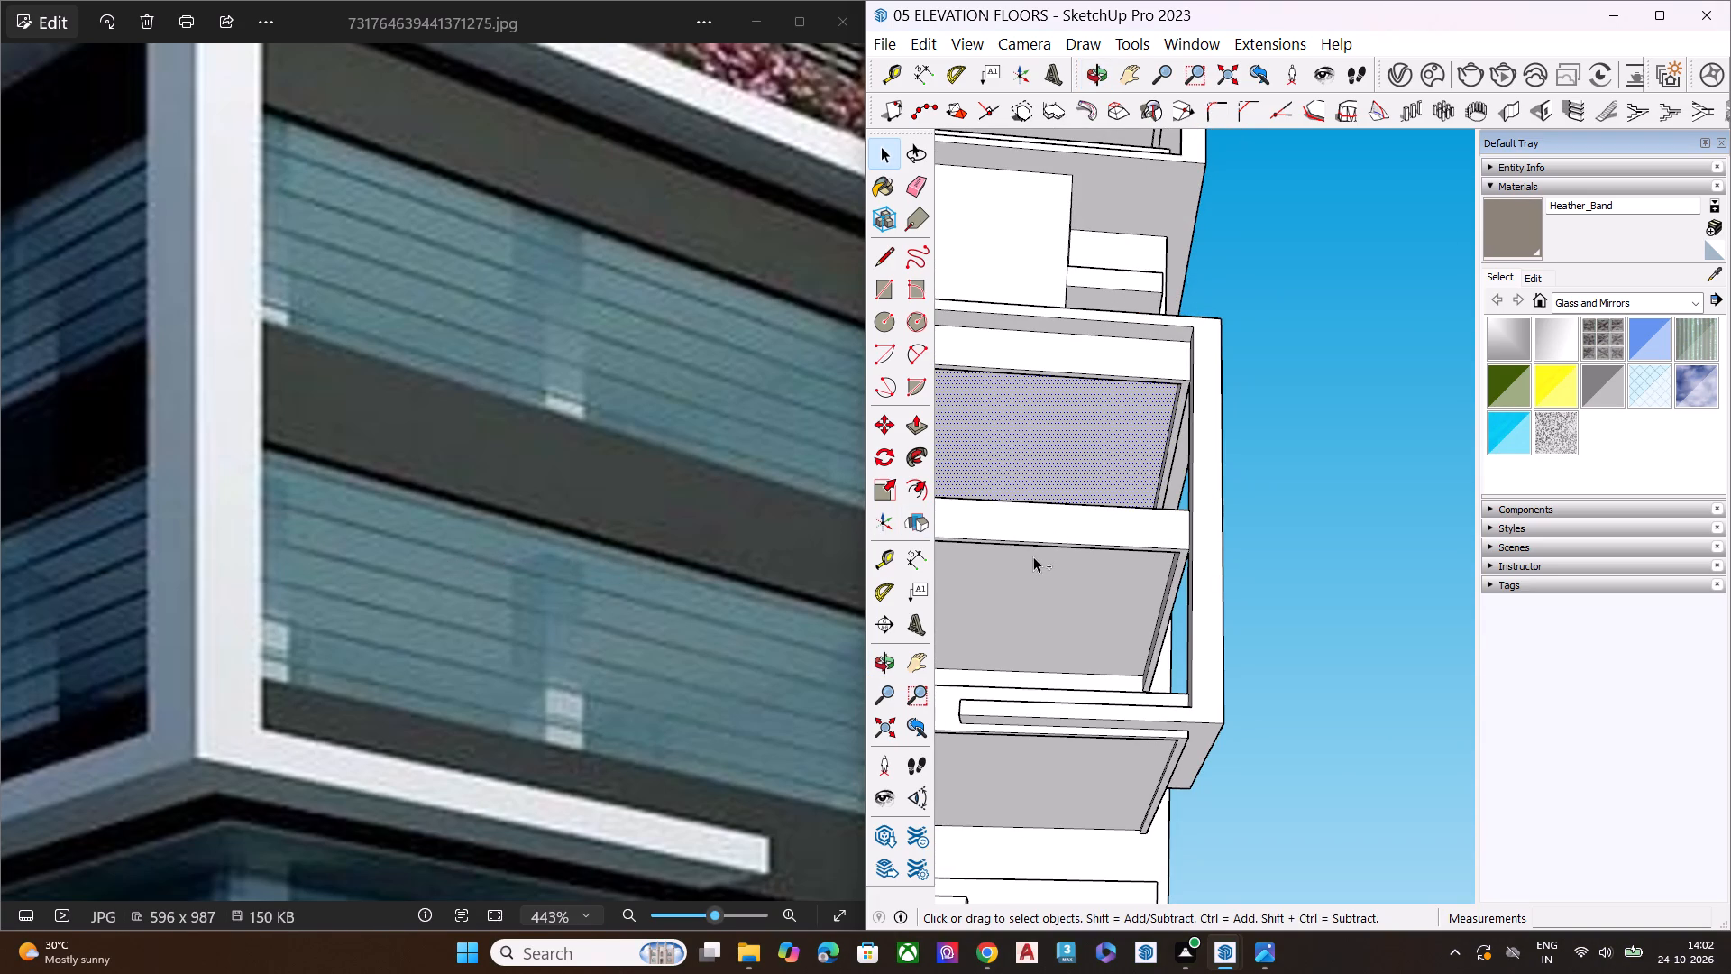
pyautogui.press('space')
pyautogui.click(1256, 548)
# Push/pull the recessed underside of the lower frame's middle slab downward by about 2' 4 3/16".
pyautogui.moveTo(1148, 612); pyautogui.dragTo(1347, 527, button='middle')
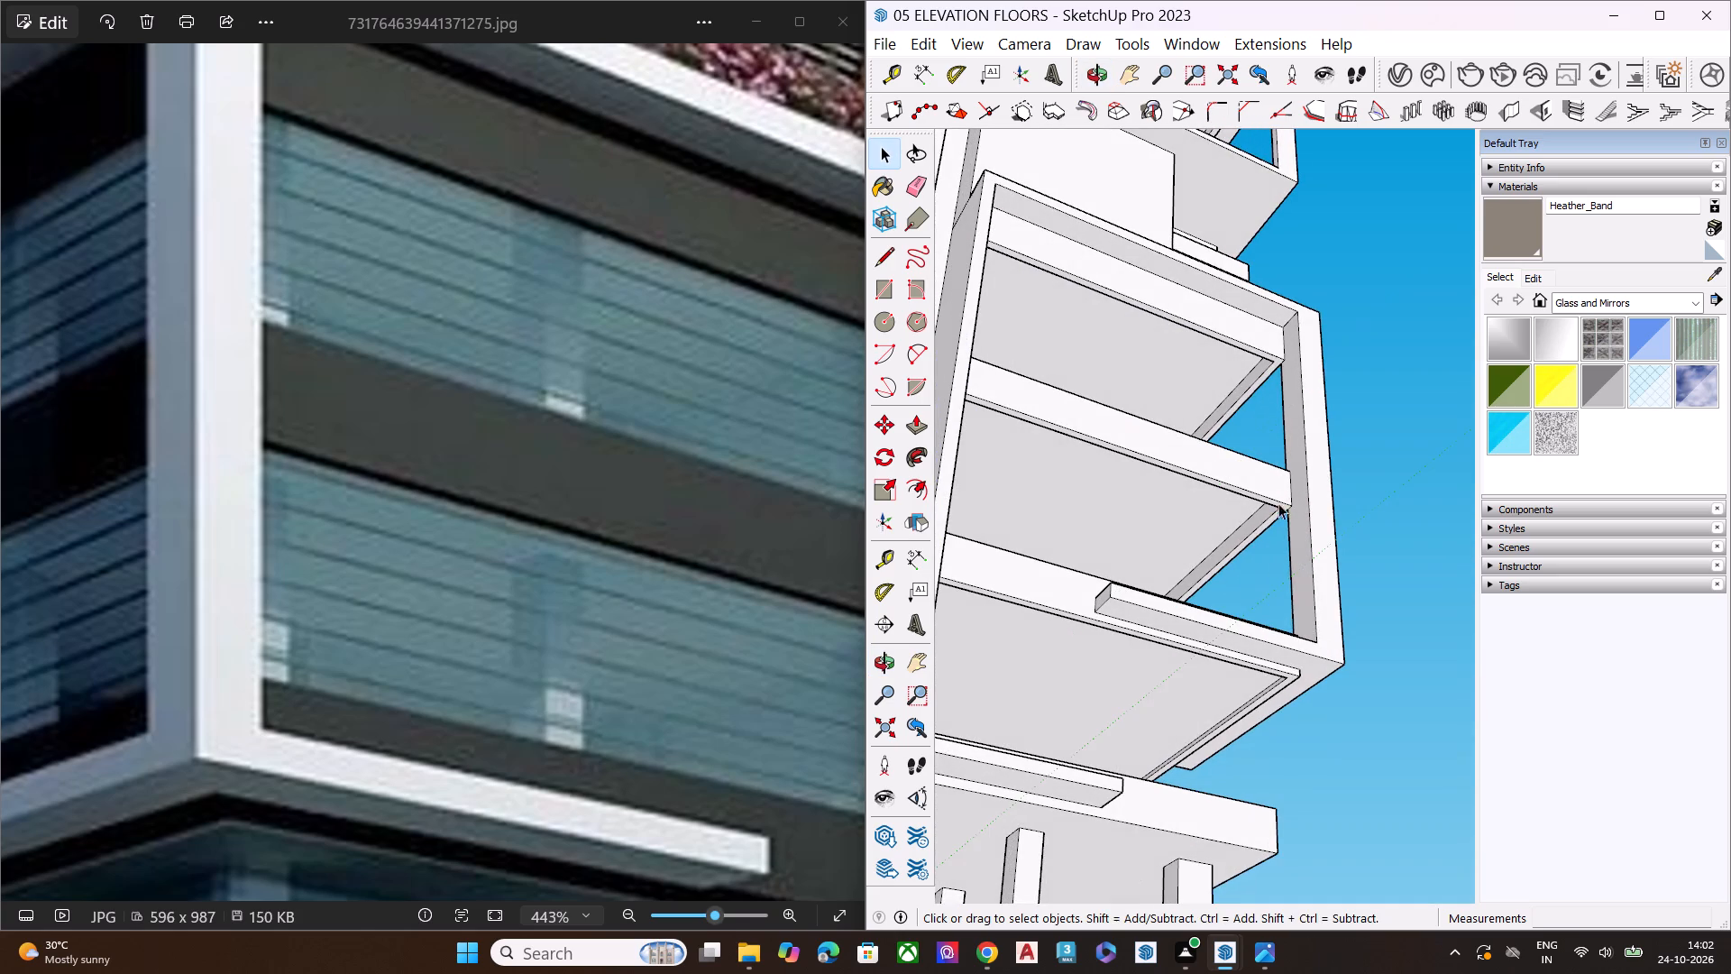
pyautogui.scroll(3, 1275, 542)
pyautogui.scroll(-1, 1274, 712)
pyautogui.scroll(5, 1269, 726)
pyautogui.click(1205, 324)
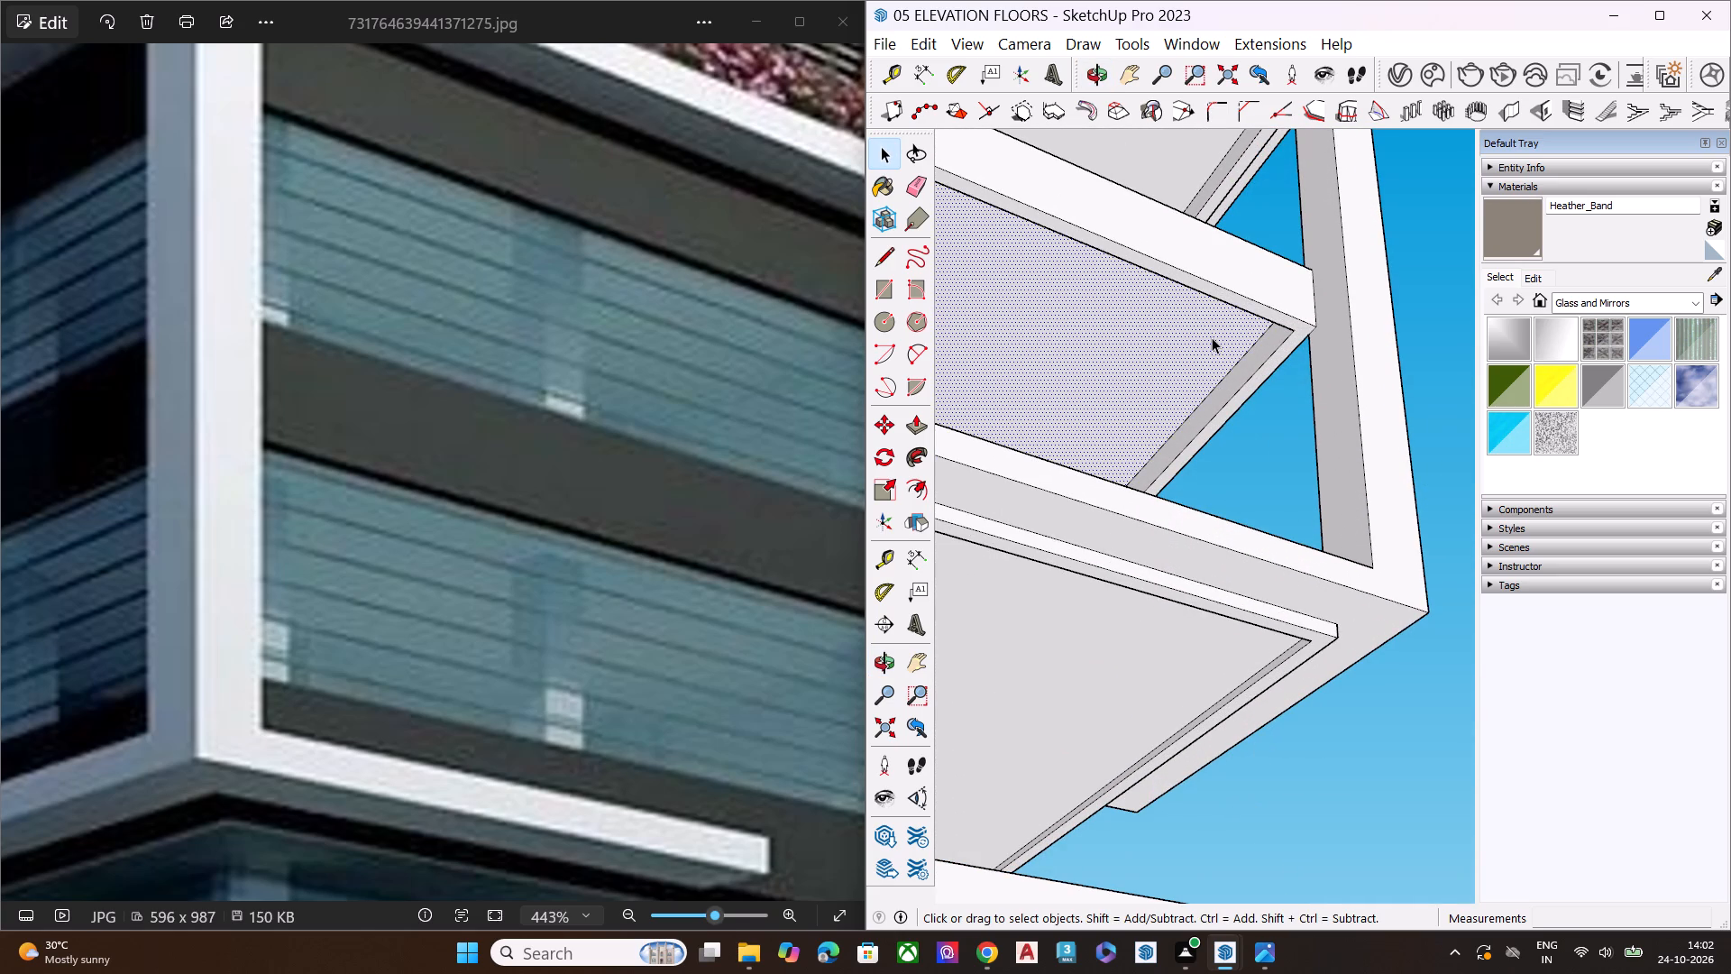
pyautogui.press('p')
pyautogui.click(1212, 337)
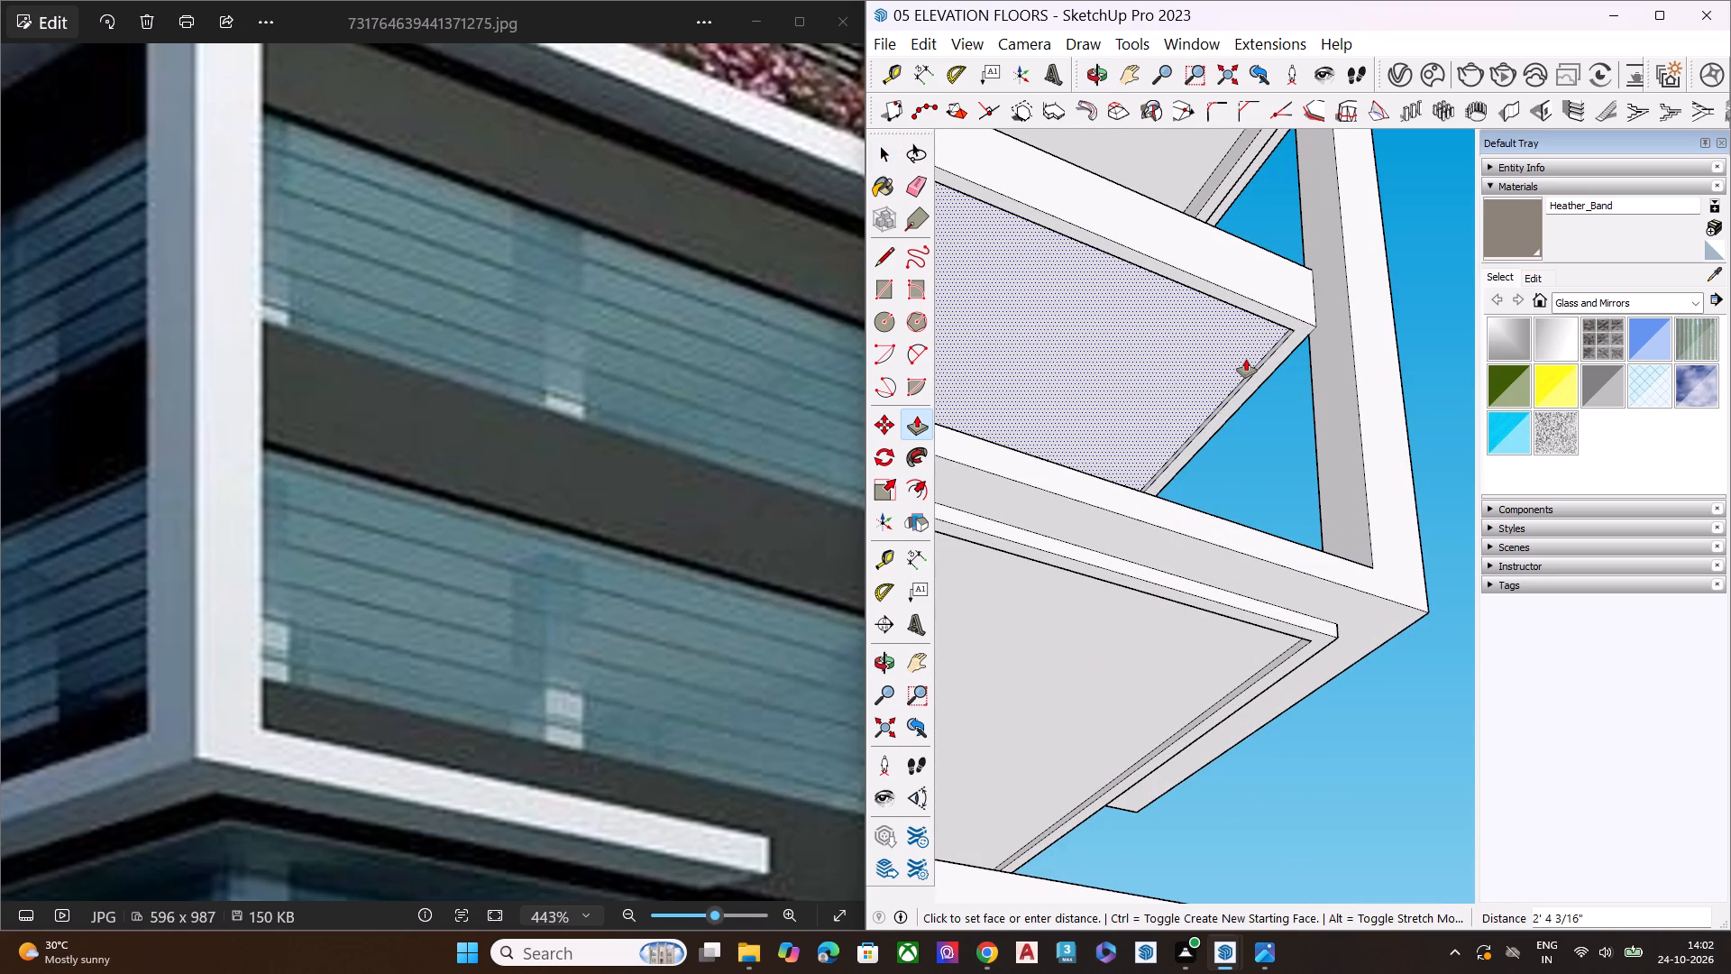
pyautogui.click(1247, 356)
pyautogui.press('space')
pyautogui.click(1431, 398)
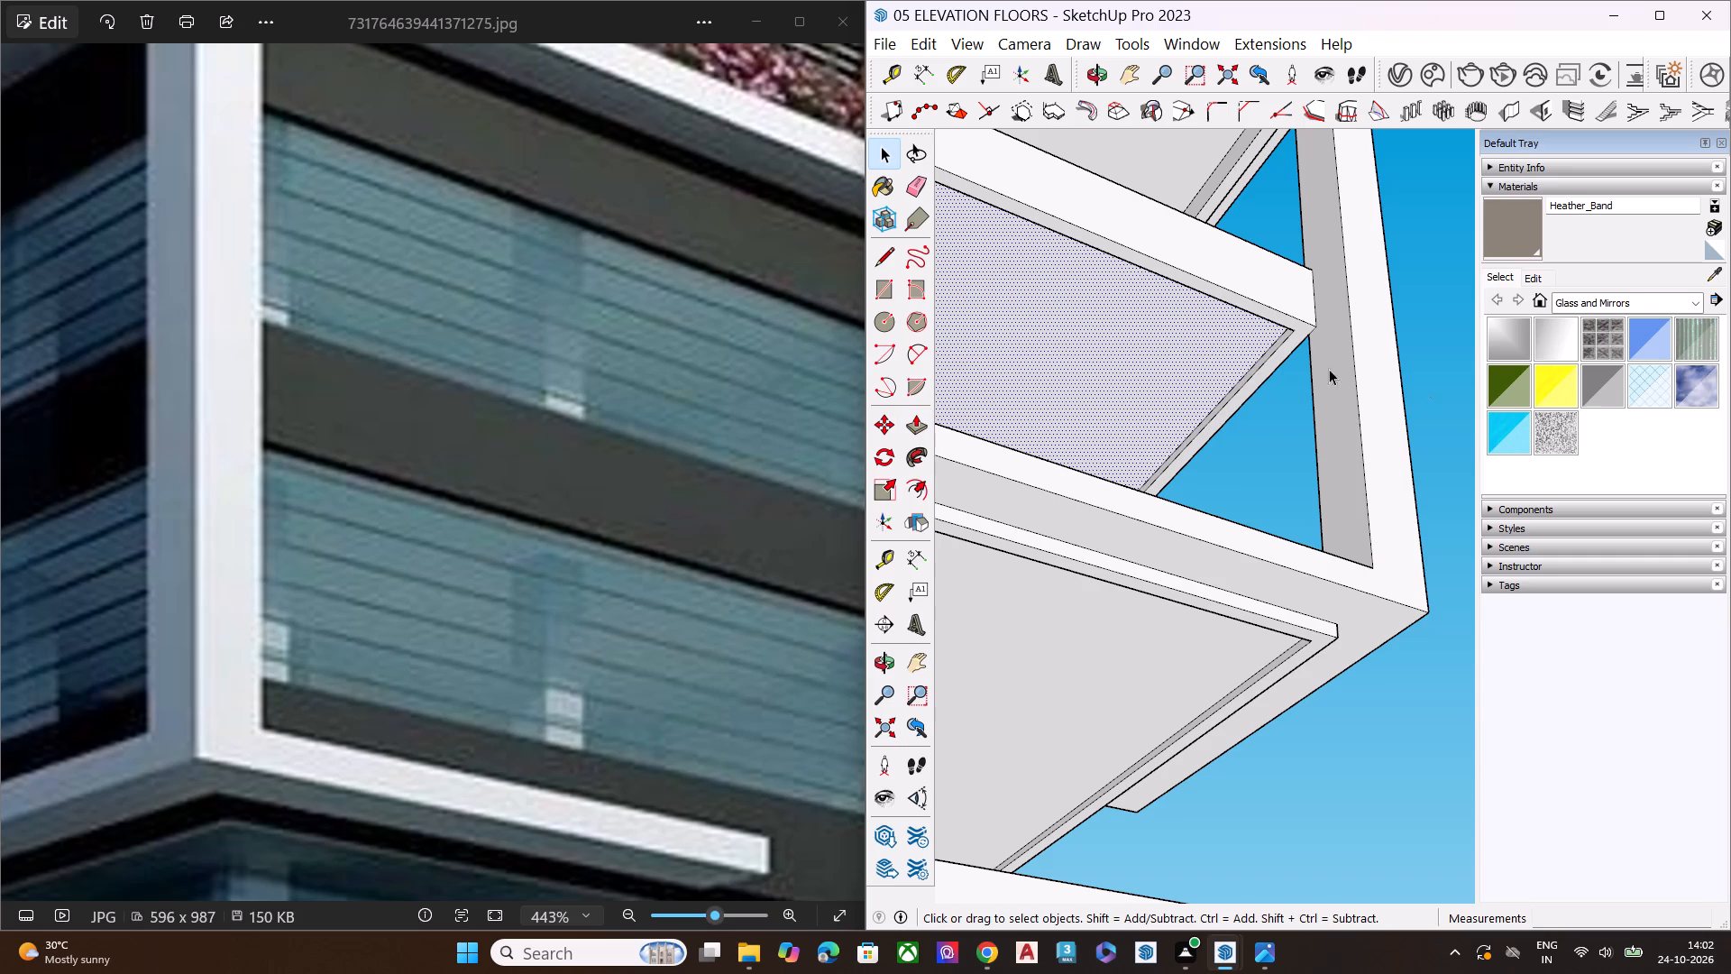
# Push/pull the recessed underside of the lower frame's top slab downward by about 11 5/8".
pyautogui.click(1202, 152)
pyautogui.scroll(-1, 1200, 281)
pyautogui.moveTo(1188, 527); pyautogui.dragTo(1168, 611, button='middle')
pyautogui.scroll(-4, 1122, 537)
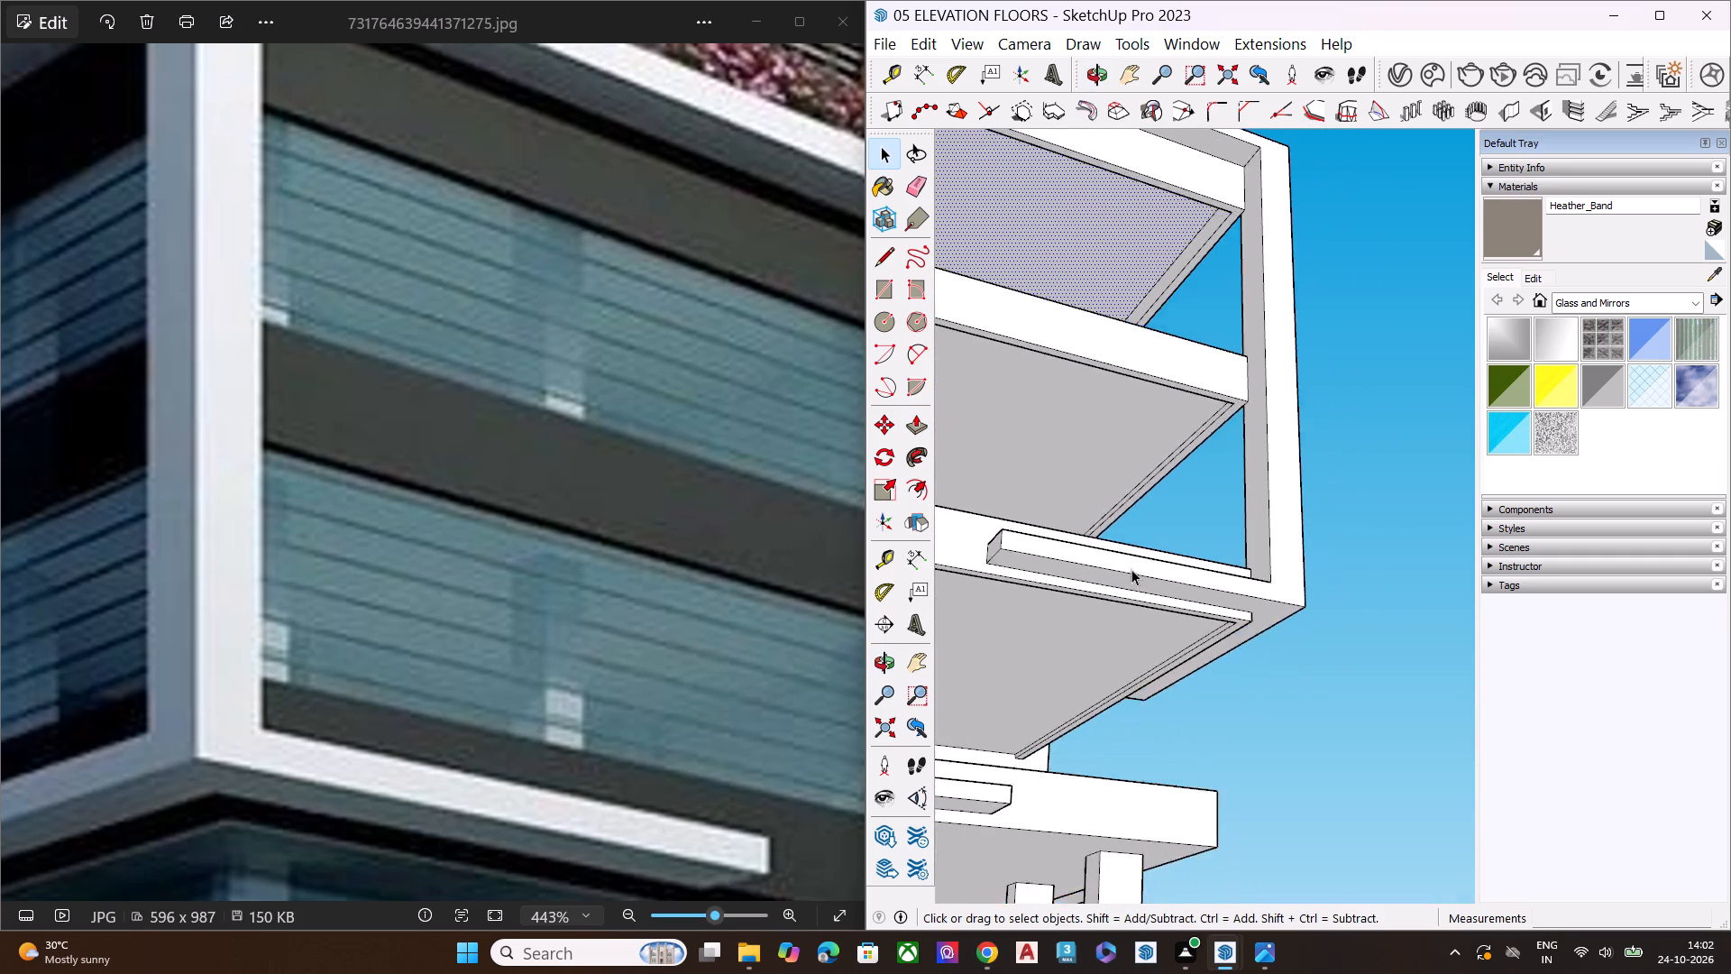
pyautogui.scroll(-3, 1131, 569)
pyautogui.scroll(4, 1131, 570)
pyautogui.scroll(-2, 1172, 271)
pyautogui.scroll(5, 1172, 271)
pyautogui.press('p')
pyautogui.click(1147, 283)
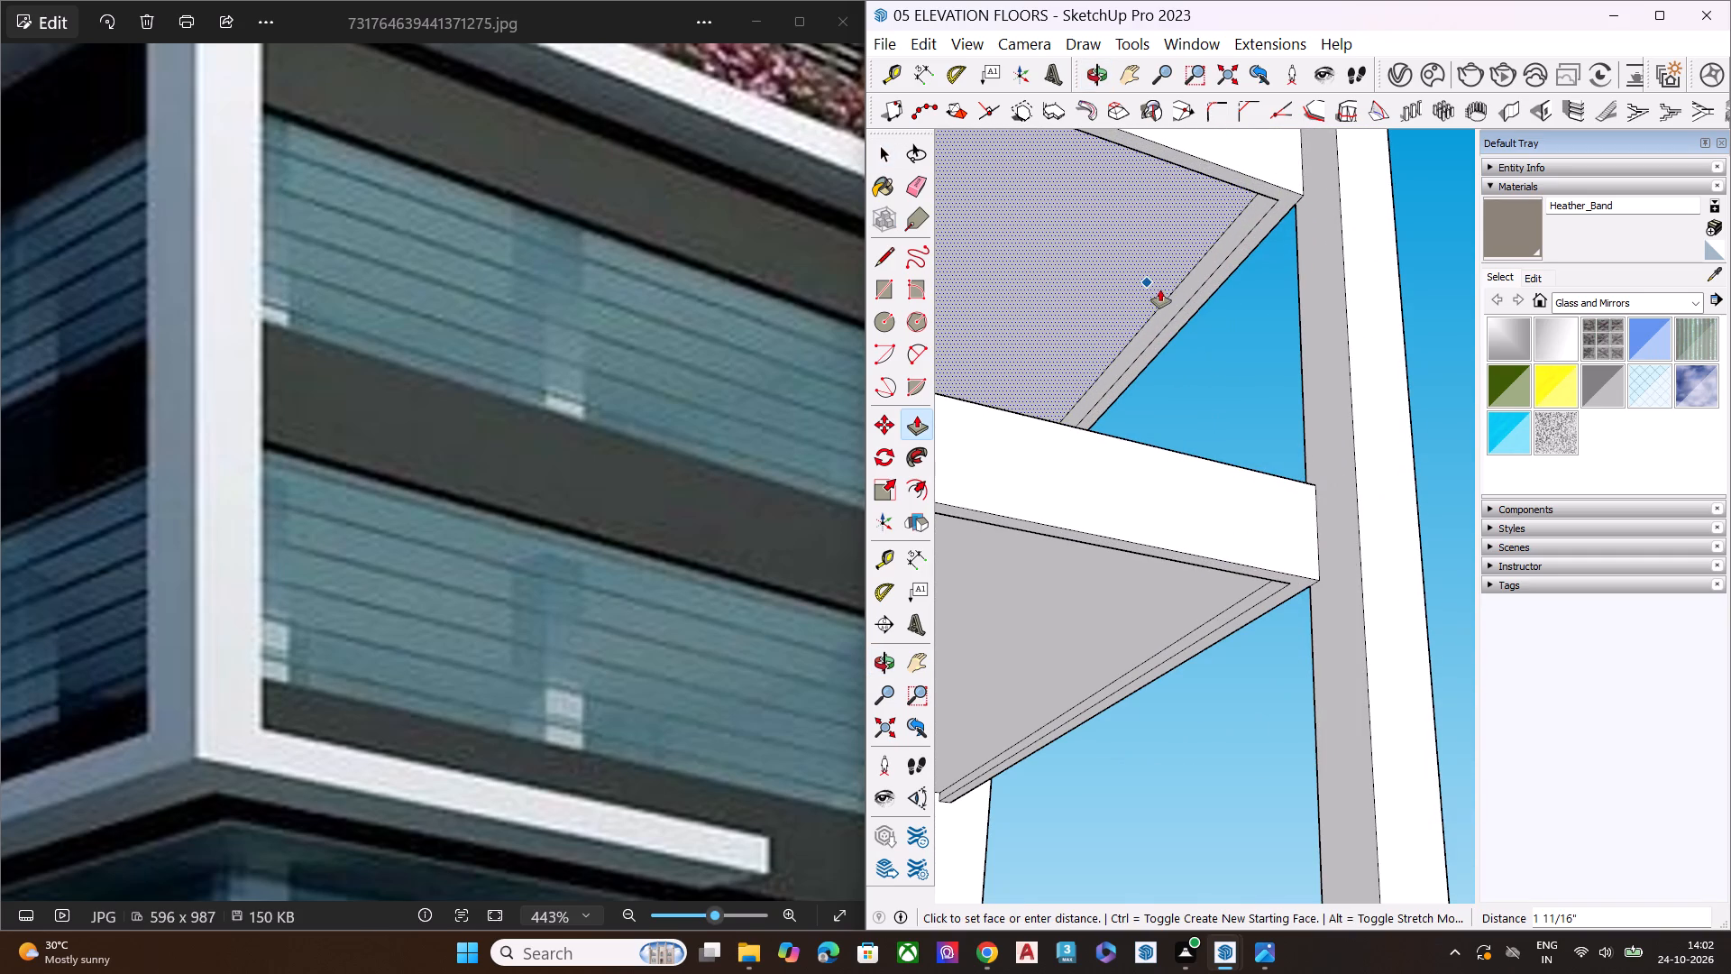
pyautogui.click(1168, 302)
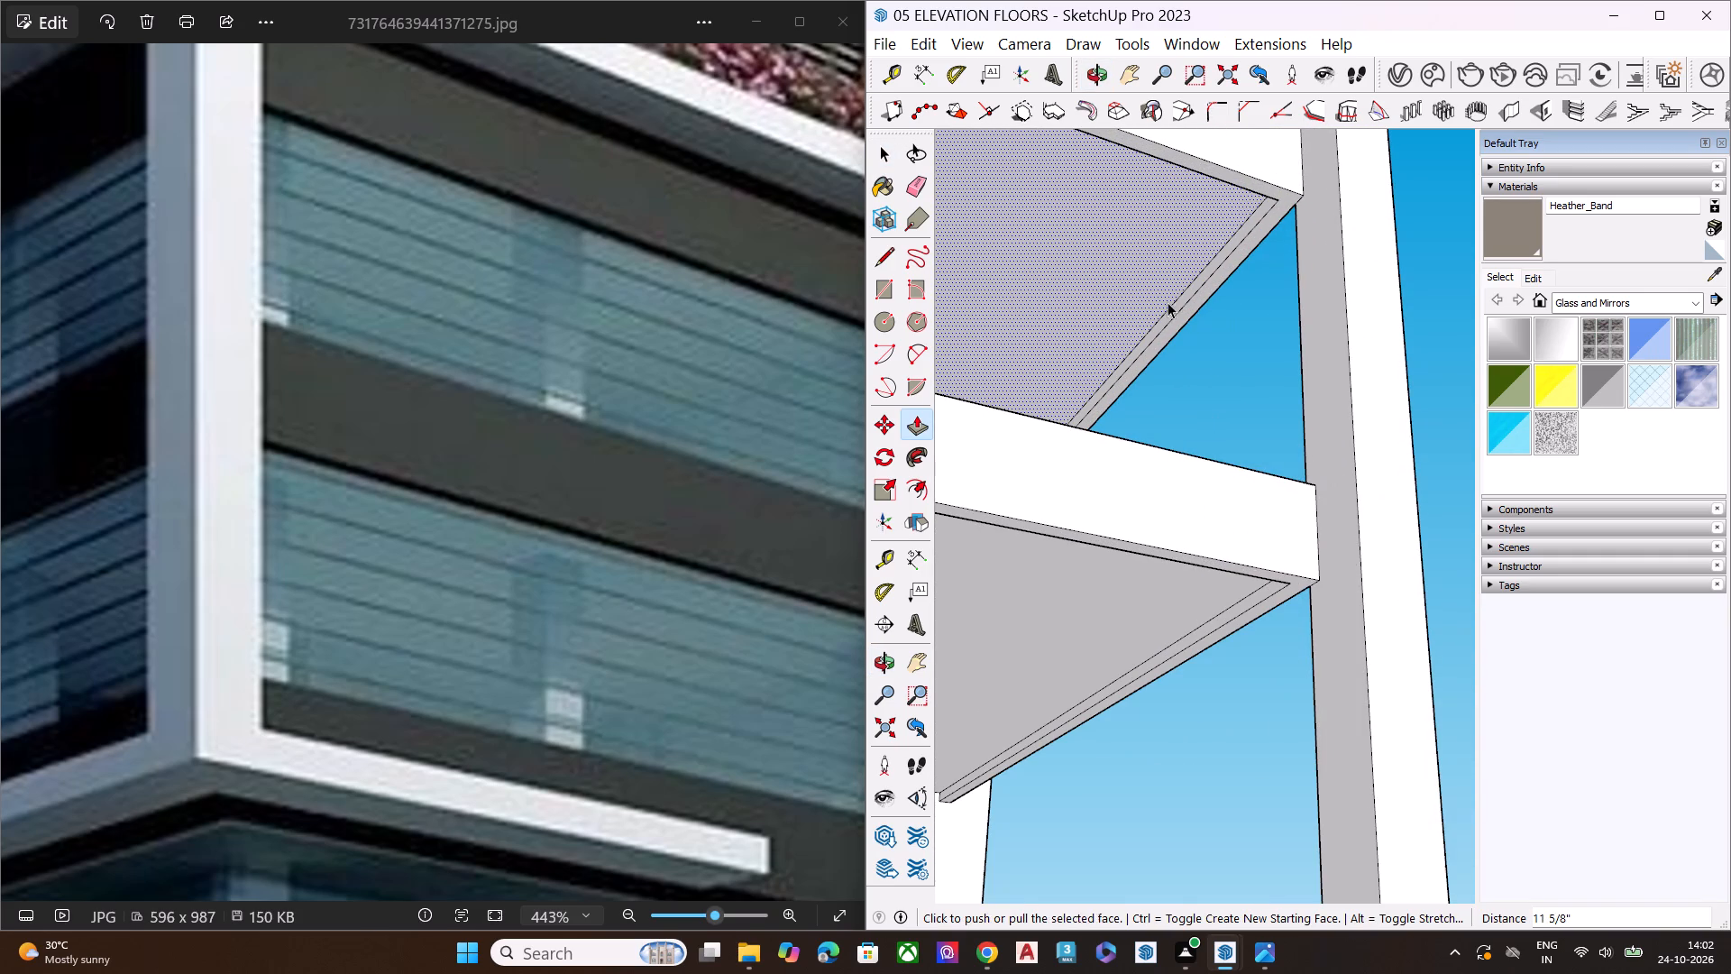
pyautogui.press('space')
pyautogui.click(1214, 379)
# Compare the lower frame's slabs, corner column and projecting bottom ledge with the enlarged reference image.
pyautogui.scroll(-2, 1099, 366)
pyautogui.scroll(1, 1090, 372)
pyautogui.scroll(-4, 1088, 372)
pyautogui.moveTo(1263, 397); pyautogui.dragTo(885, 444, button='middle')
pyautogui.moveTo(1160, 430); pyautogui.dragTo(943, 452, button='middle')
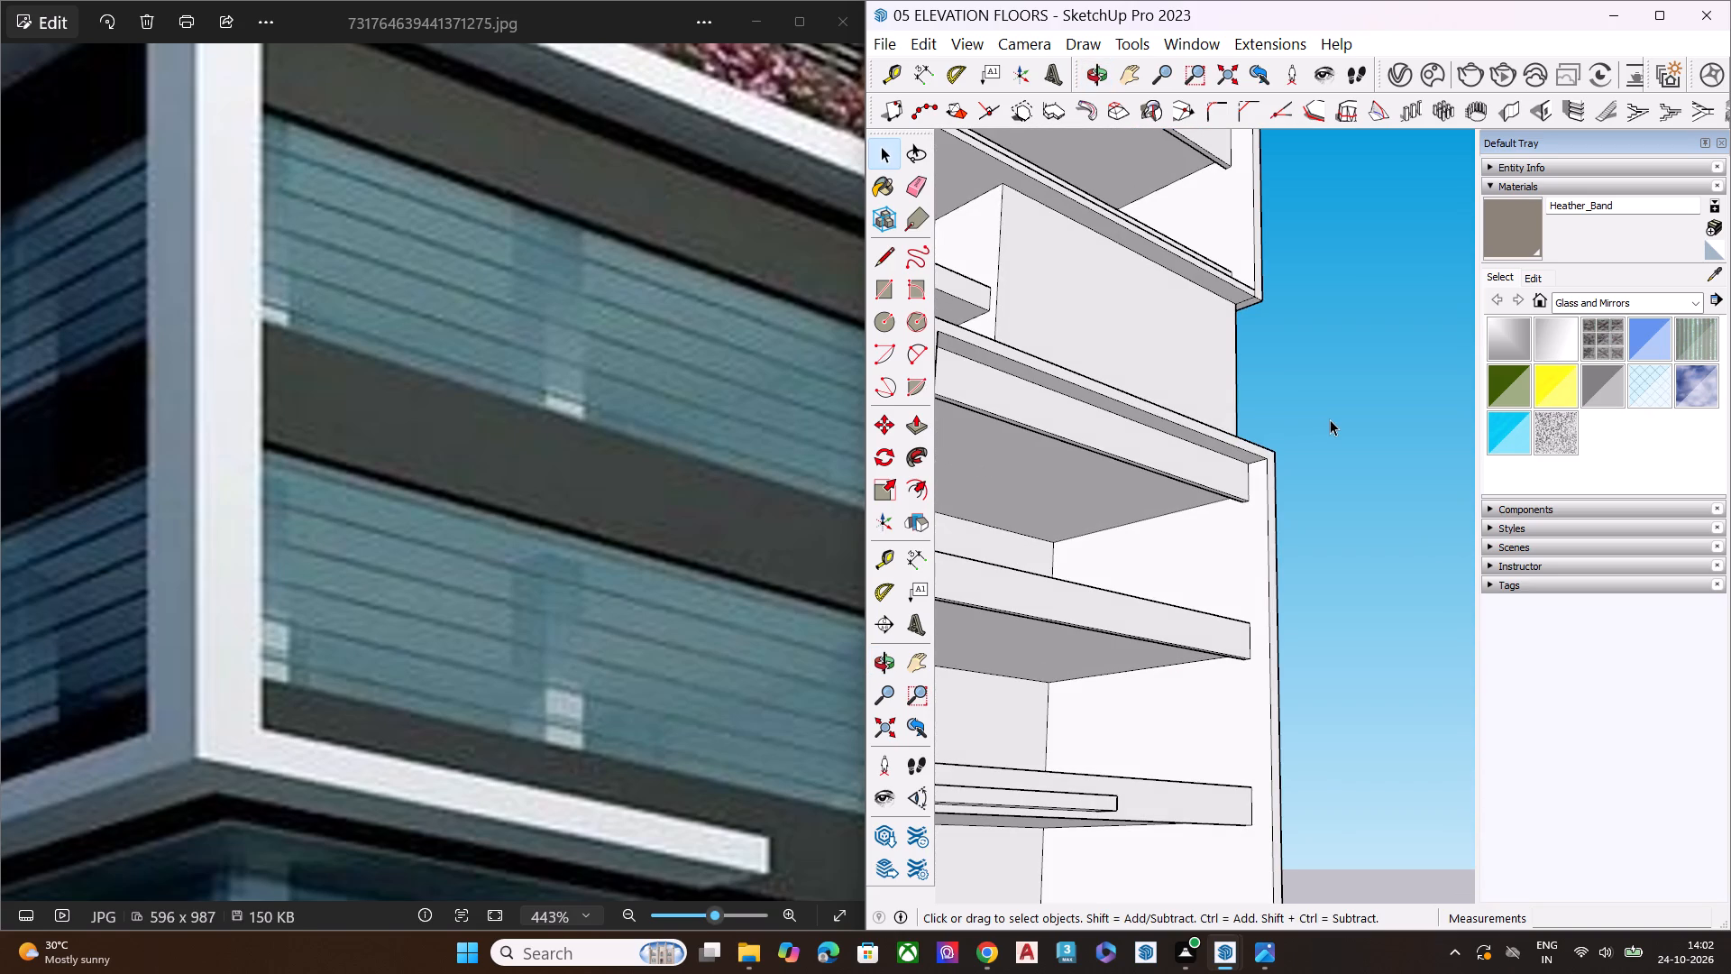
pyautogui.click(1334, 416)
pyautogui.scroll(-8, 408, 535)
pyautogui.scroll(-4, 498, 524)
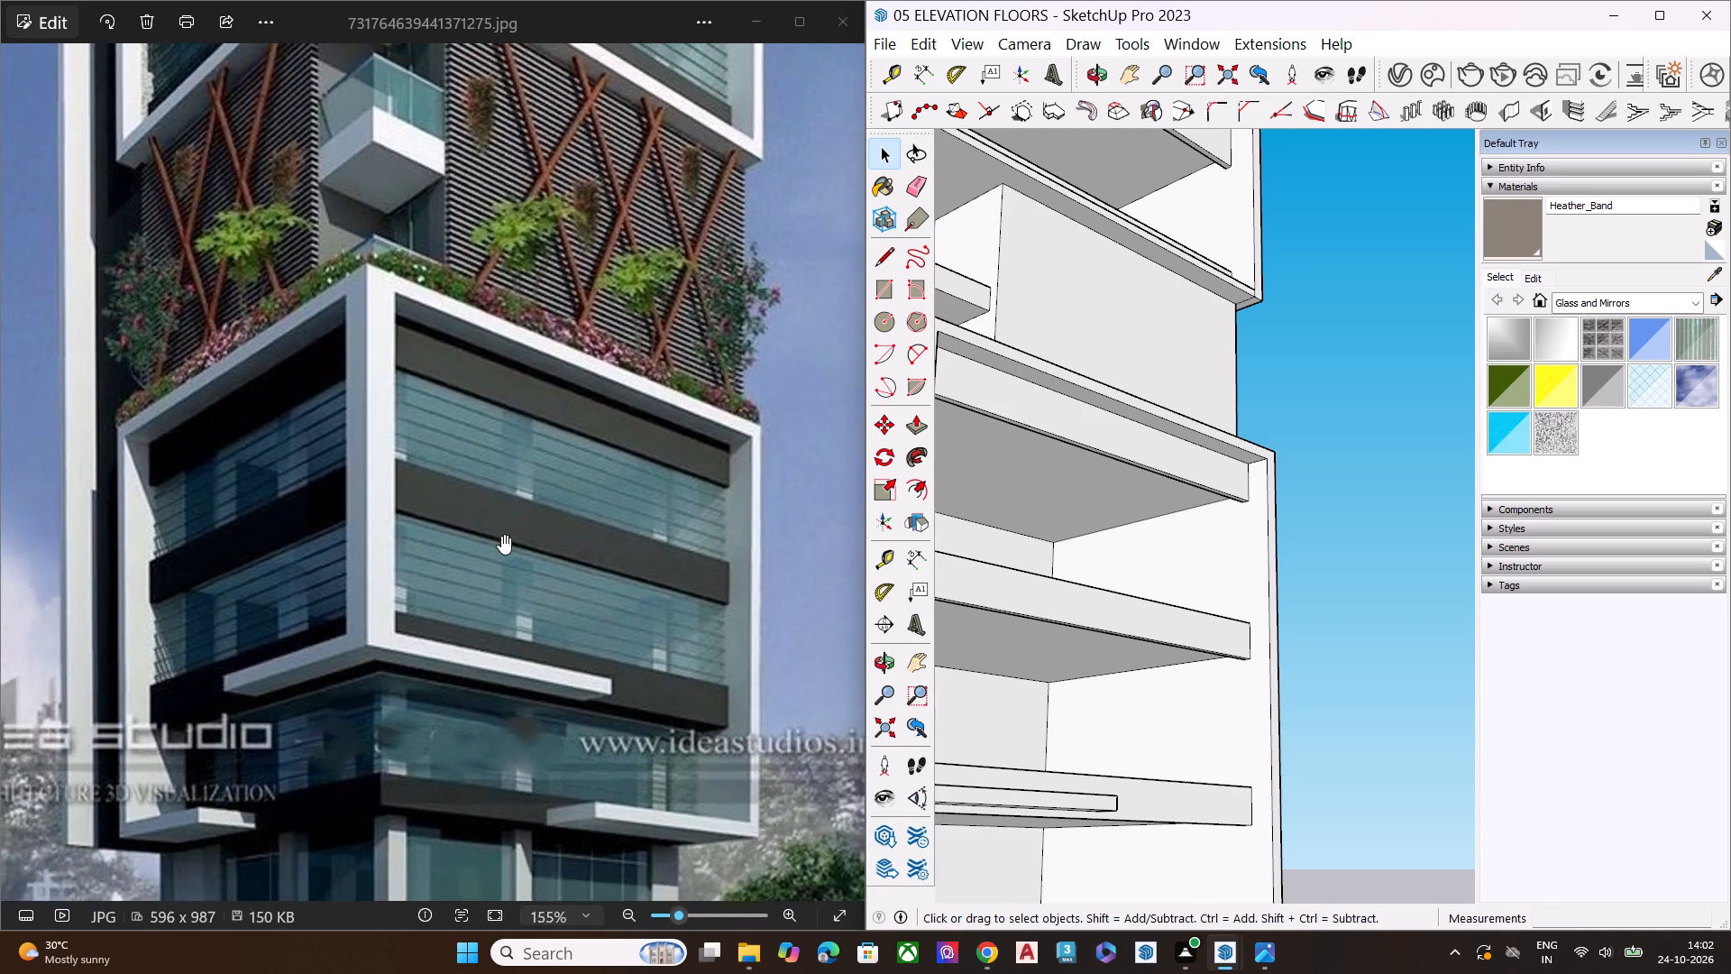
pyautogui.scroll(-4, 501, 535)
pyautogui.scroll(-8, 1288, 641)
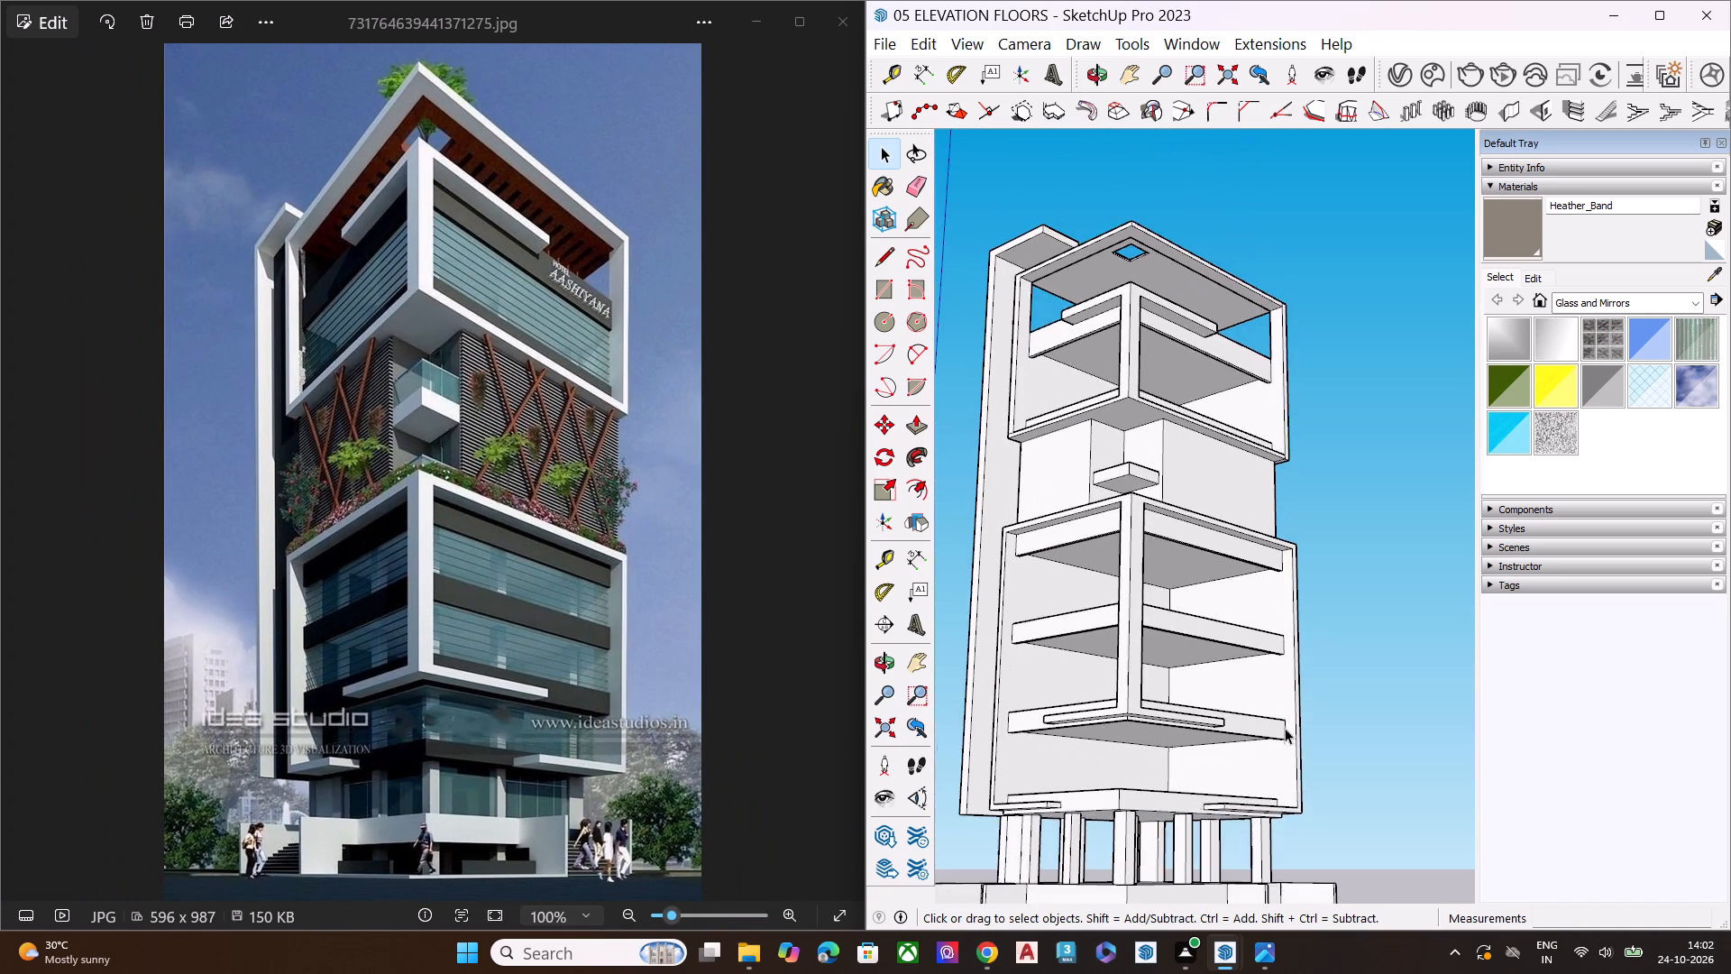
pyautogui.moveTo(1156, 801); pyautogui.dragTo(1135, 747, button='middle')
pyautogui.scroll(1, 1122, 755)
pyautogui.scroll(3, 554, 776)
pyautogui.scroll(-1, 505, 779)
pyautogui.scroll(9, 483, 778)
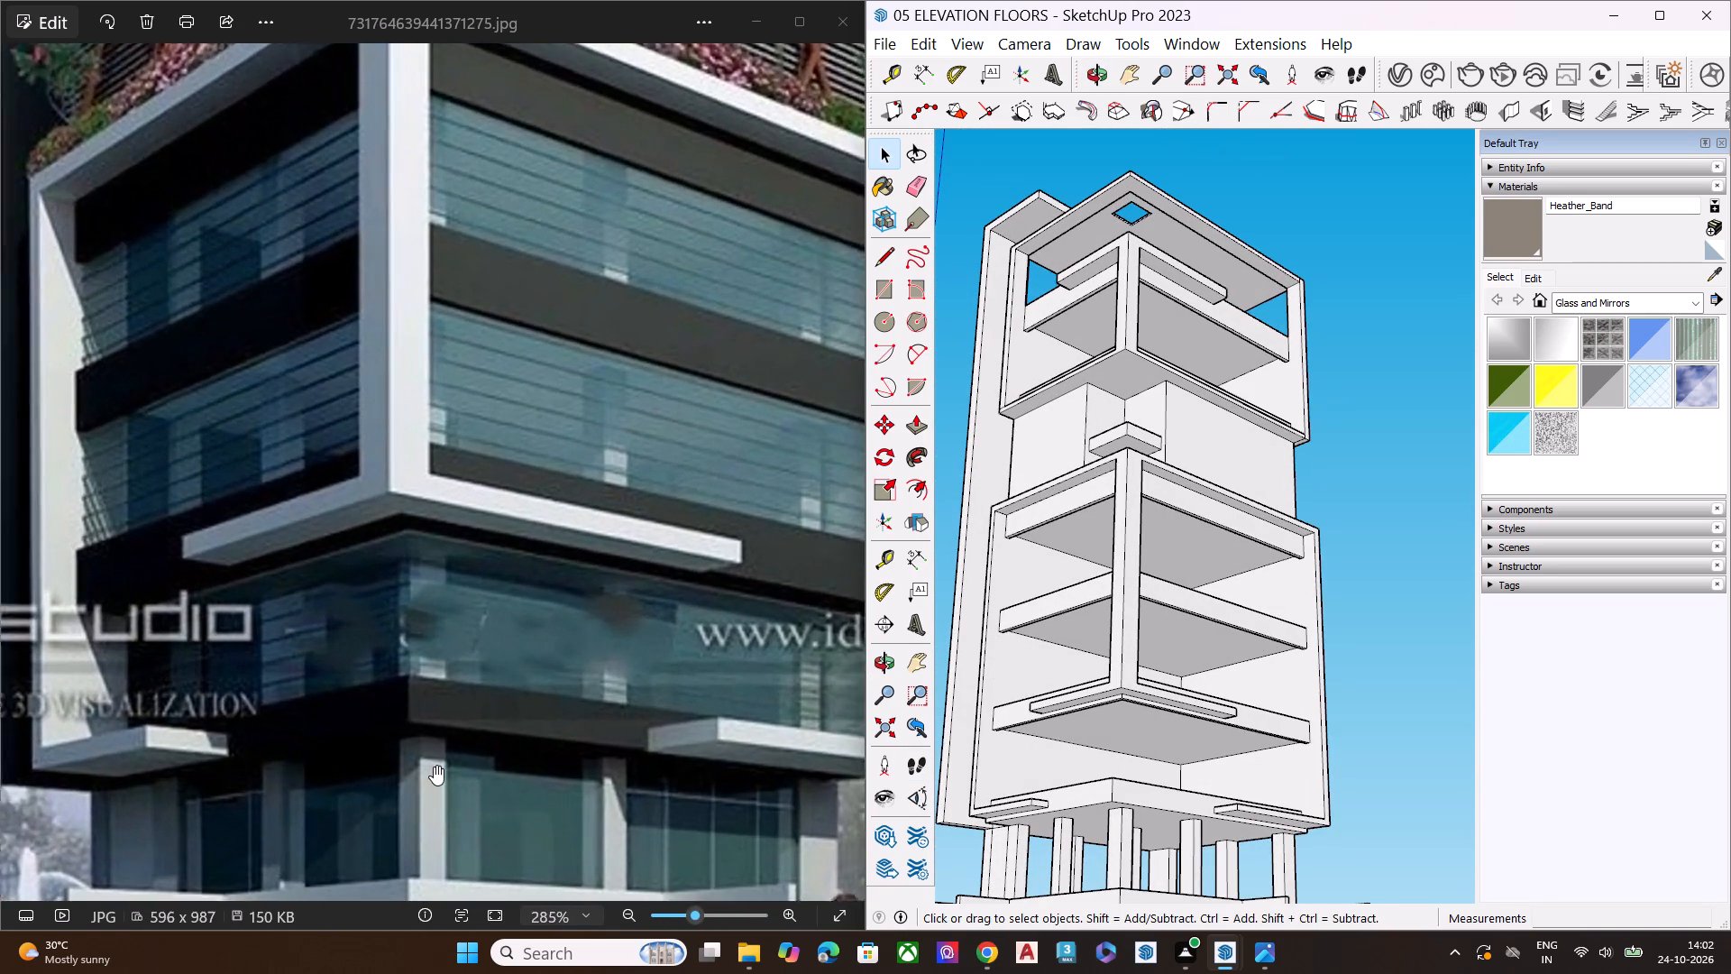
pyautogui.scroll(2, 1140, 704)
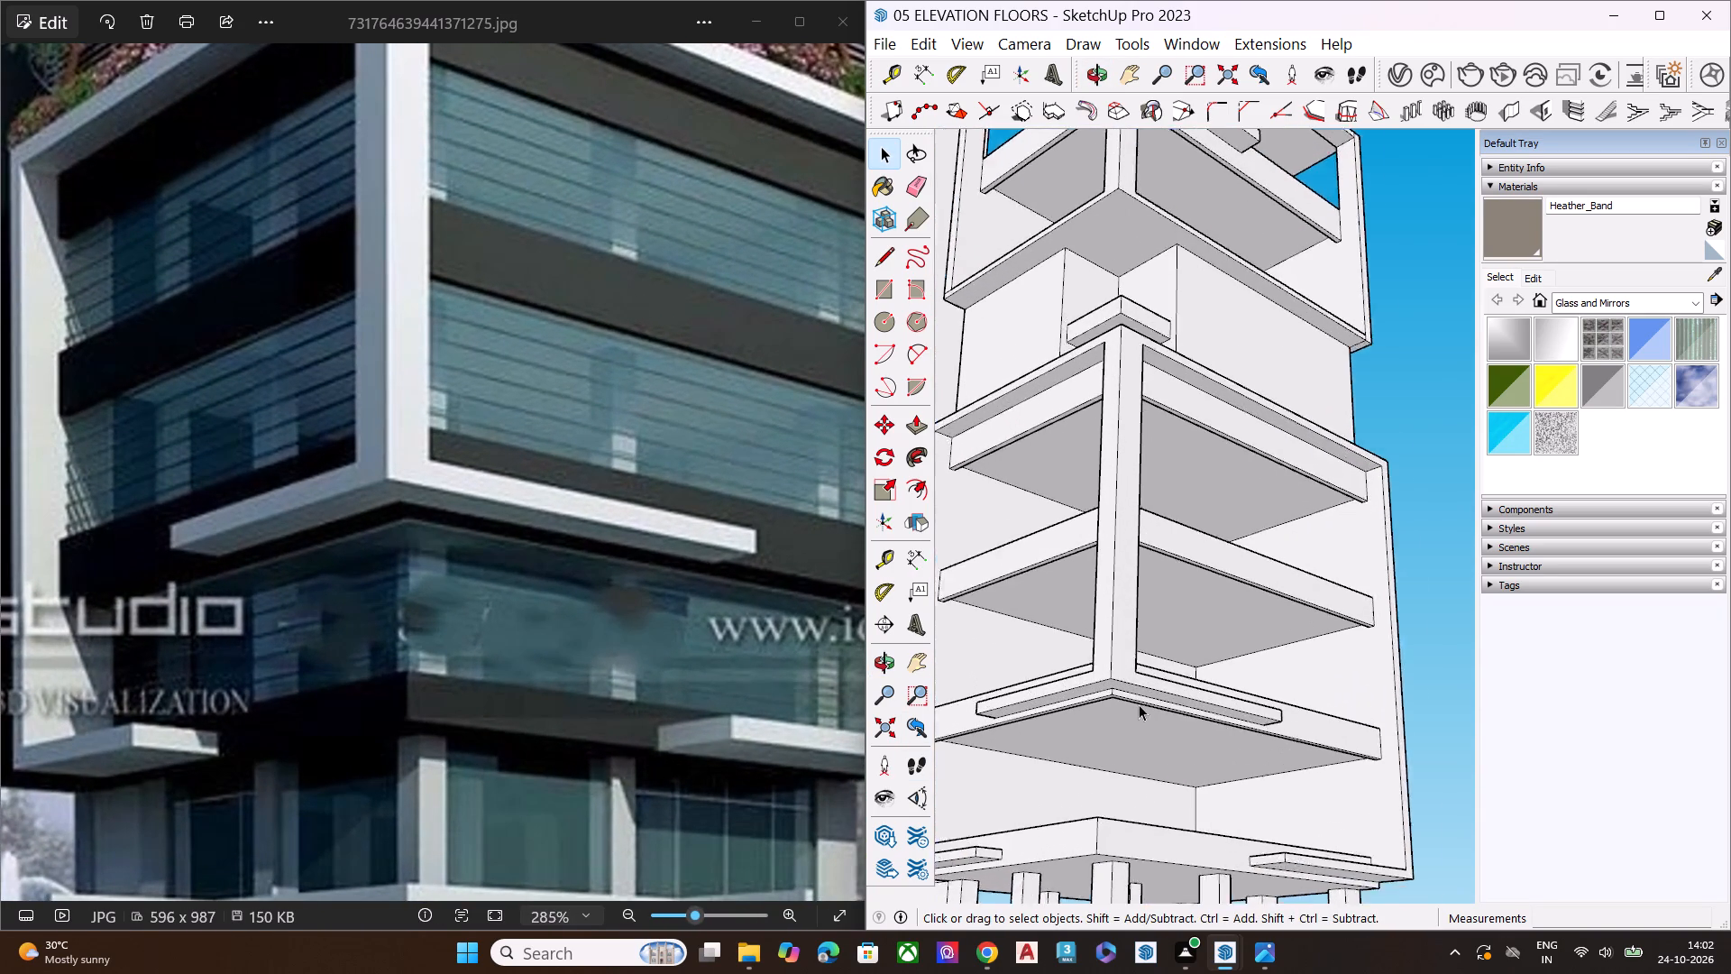
pyautogui.scroll(7, 1139, 704)
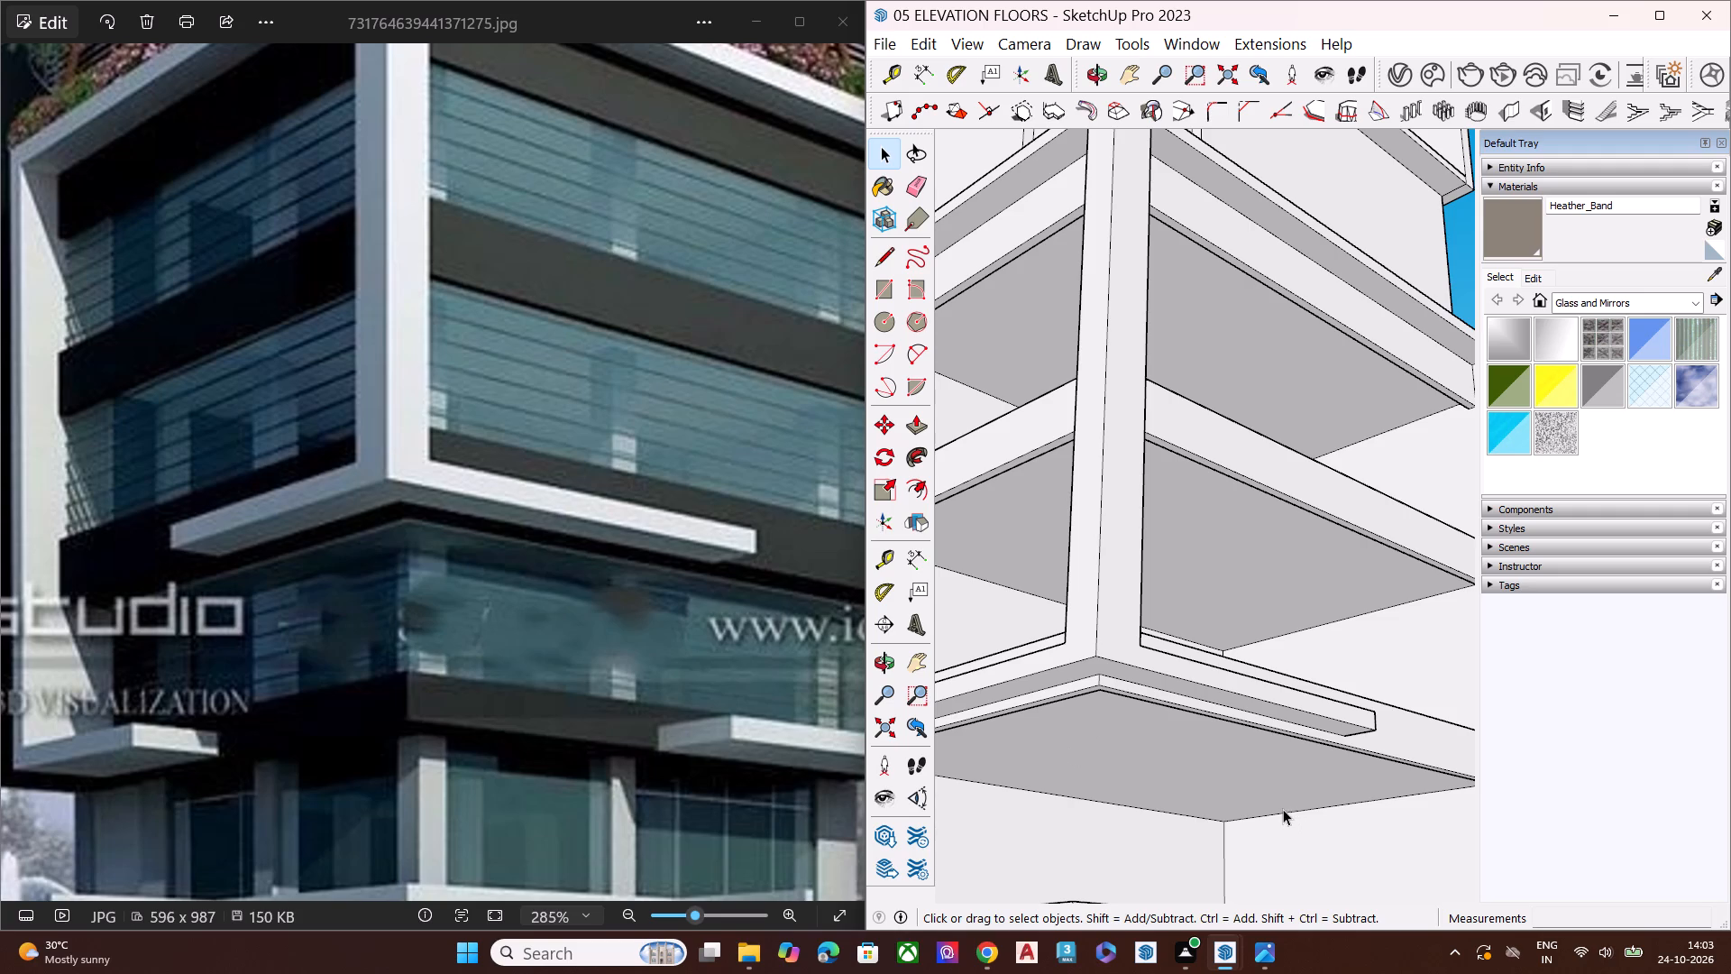
pyautogui.scroll(-5, 1055, 722)
pyautogui.scroll(-1, 637, 697)
pyautogui.scroll(1, 637, 708)
pyautogui.scroll(-13, 635, 708)
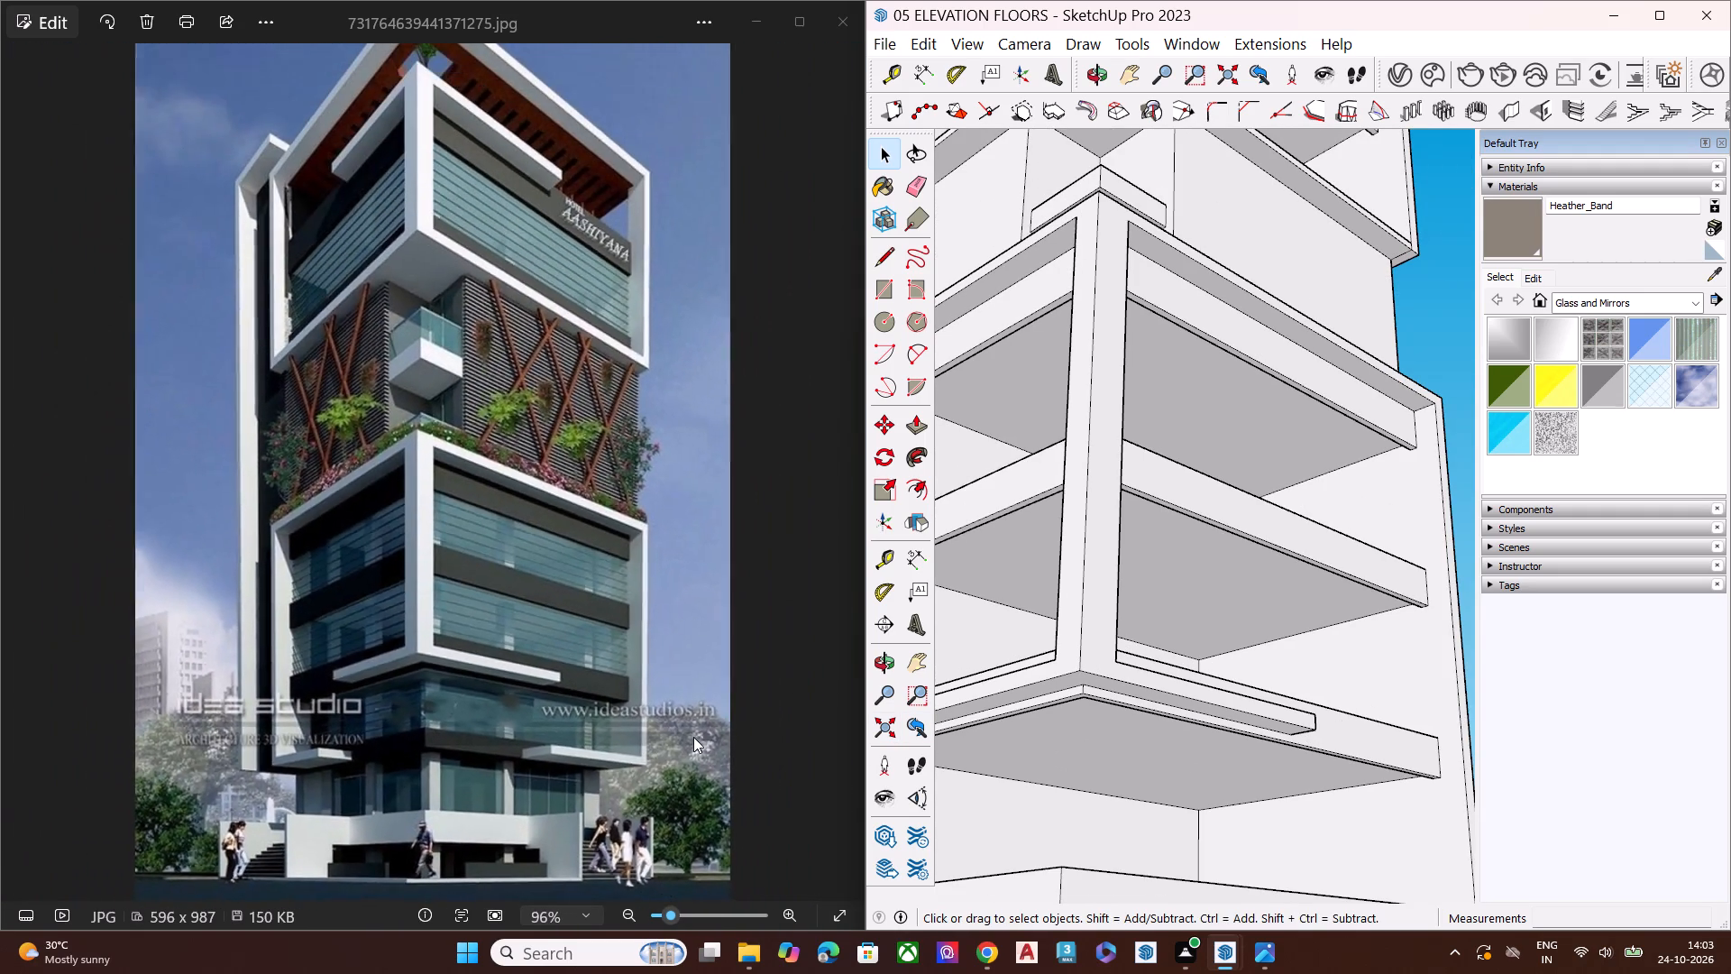
pyautogui.scroll(-1, 693, 737)
pyautogui.scroll(-8, 1390, 374)
# Examine the slab above the columns, its side ledges and the slab undersides at the tower's base.
pyautogui.moveTo(1231, 624); pyautogui.dragTo(1223, 716, button='middle')
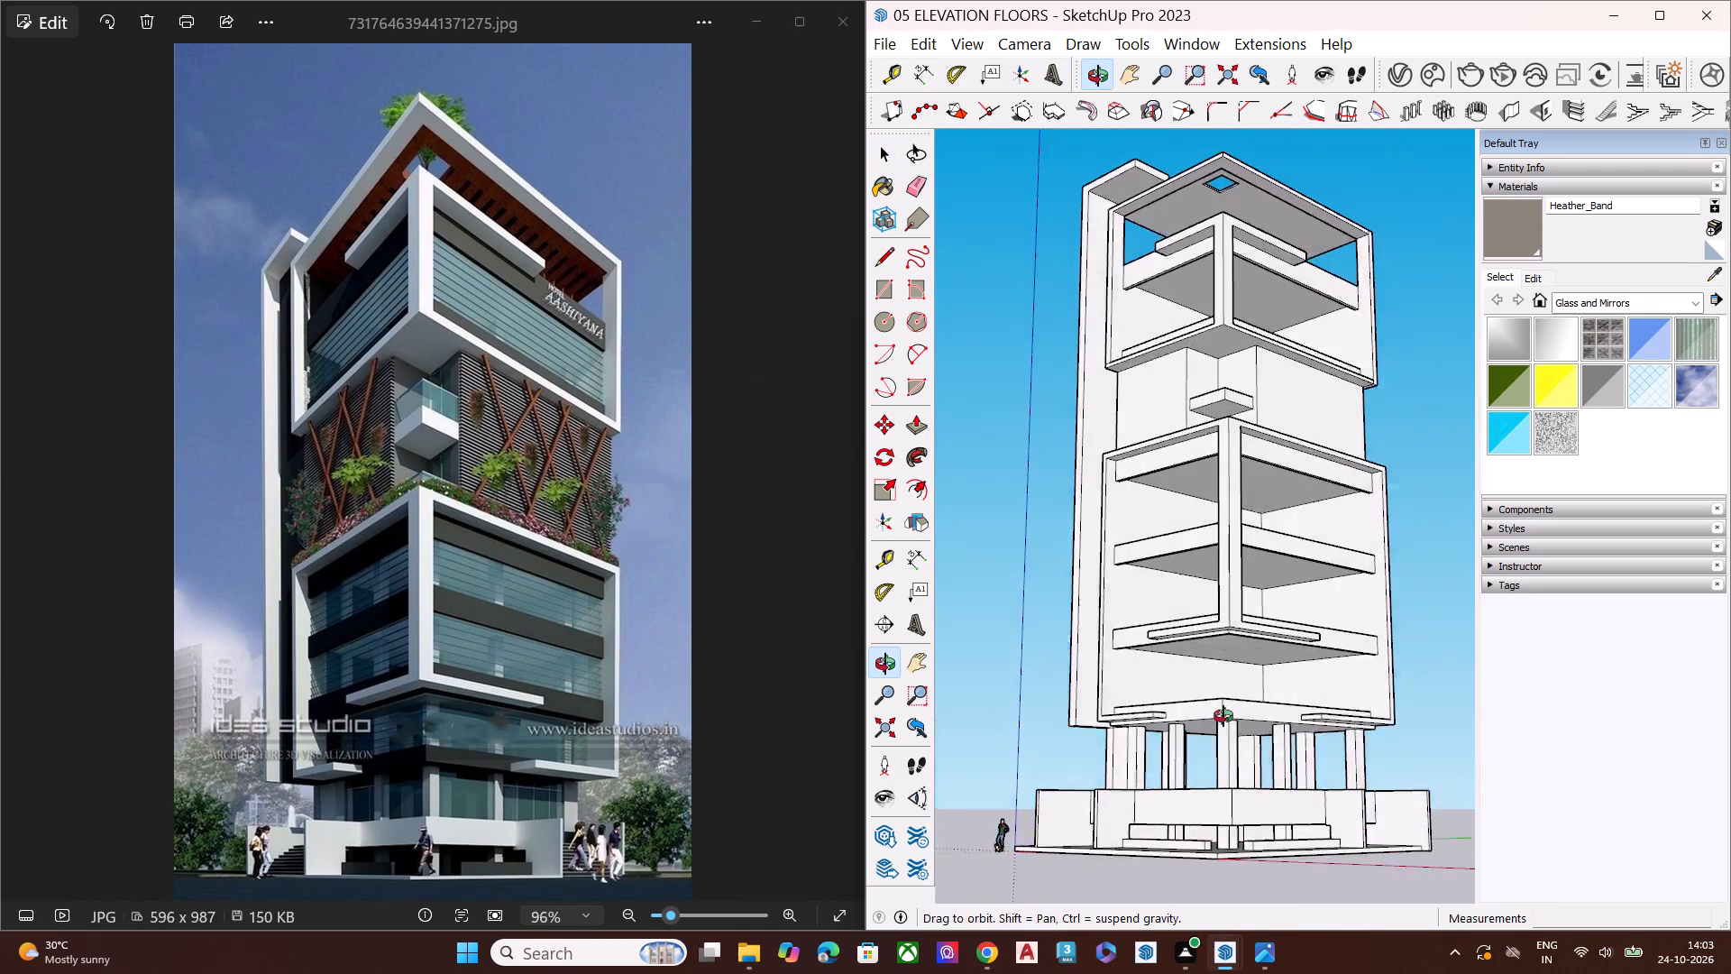
pyautogui.moveTo(1223, 716); pyautogui.dragTo(1223, 804, button='middle')
pyautogui.scroll(6, 1256, 536)
pyautogui.scroll(-4, 1256, 509)
pyautogui.scroll(1, 1259, 572)
pyautogui.scroll(-1, 1259, 572)
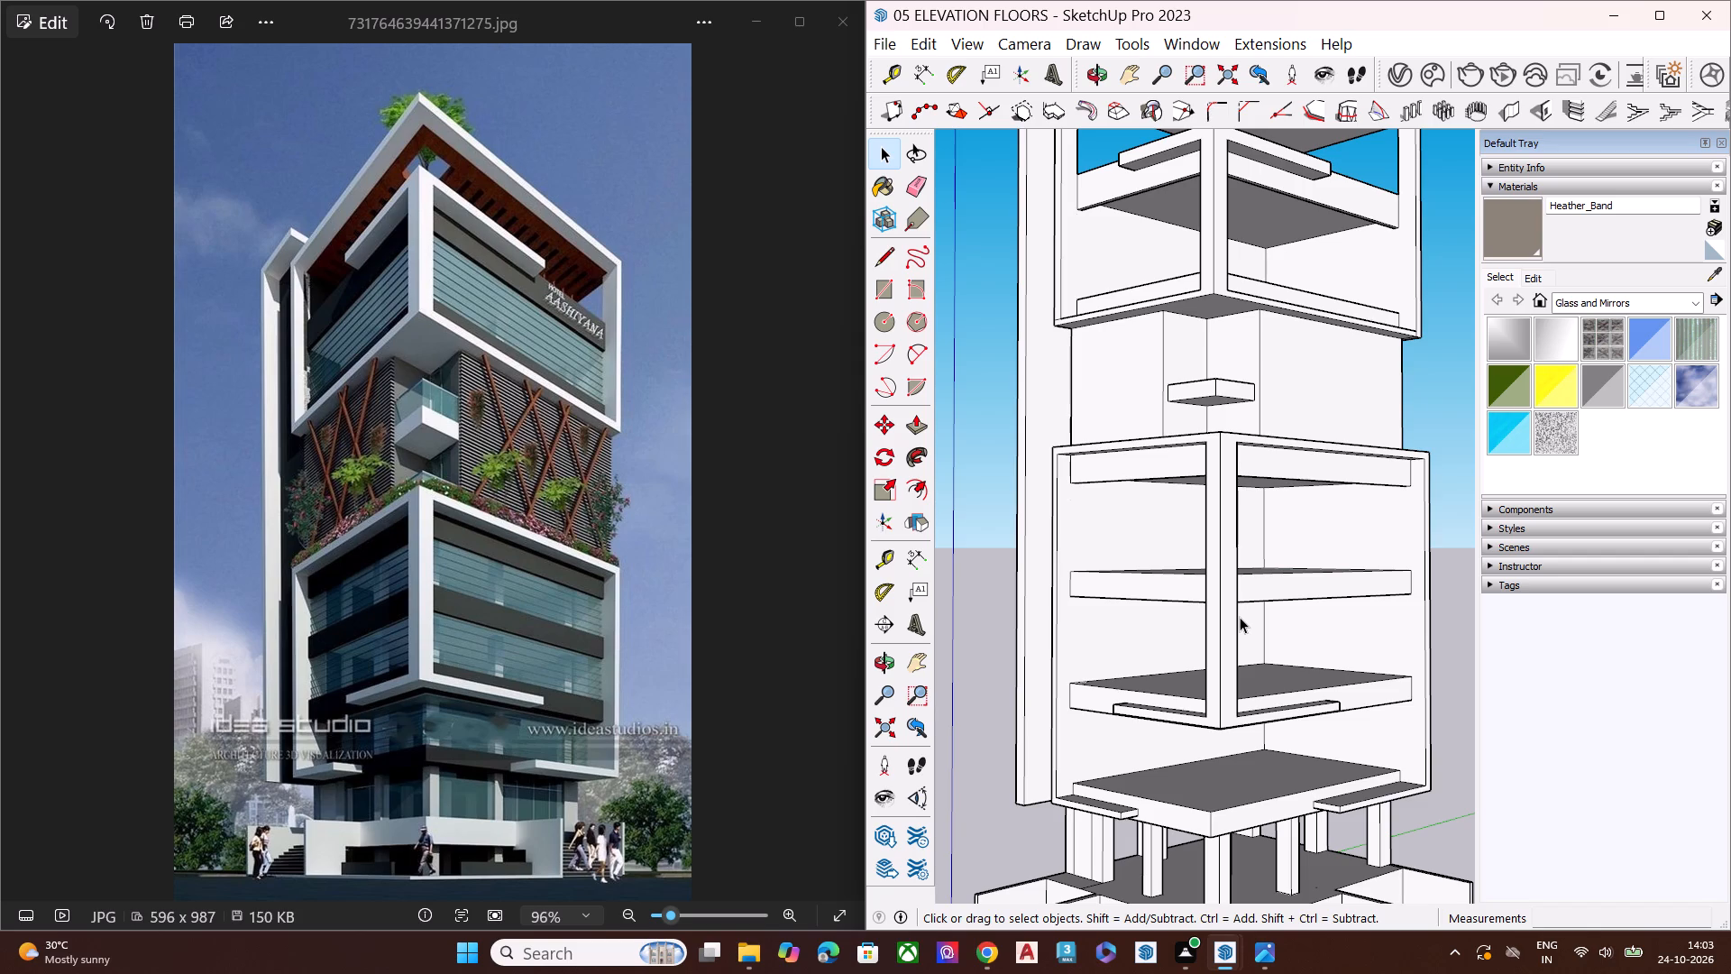
pyautogui.scroll(-6, 1240, 617)
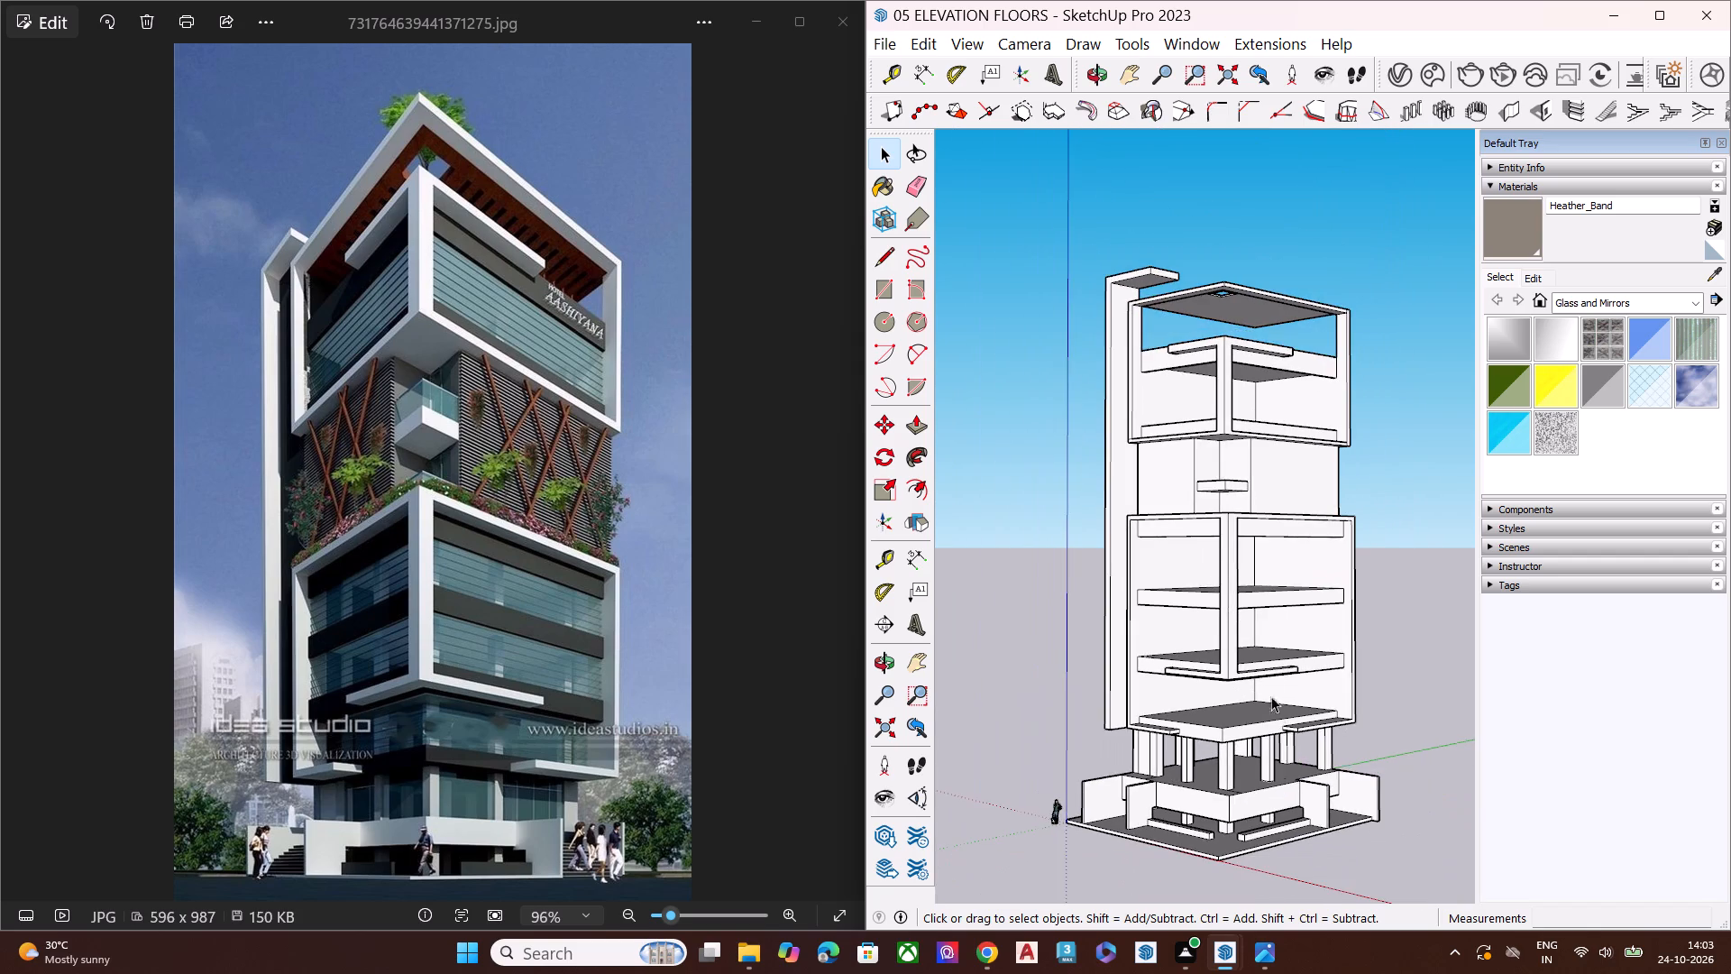
pyautogui.moveTo(1271, 731); pyautogui.dragTo(1174, 628, button='middle')
pyautogui.scroll(13, 1190, 737)
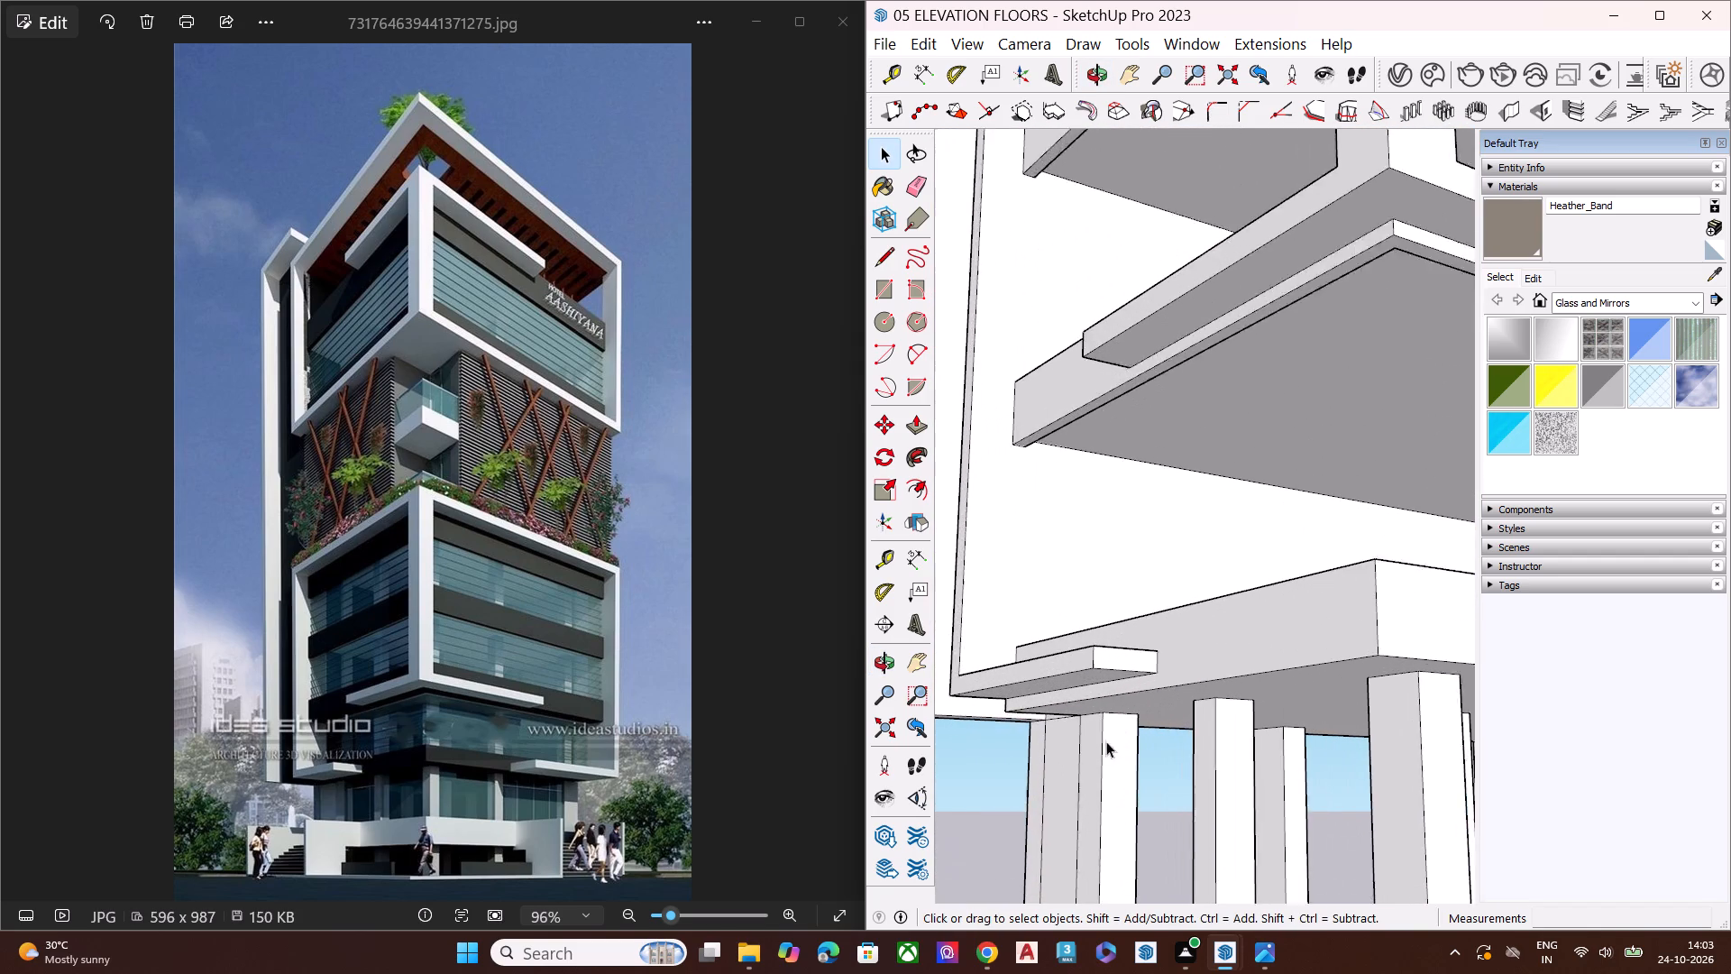
pyautogui.scroll(2, 1106, 741)
pyautogui.moveTo(1044, 731); pyautogui.dragTo(1038, 648, button='middle')
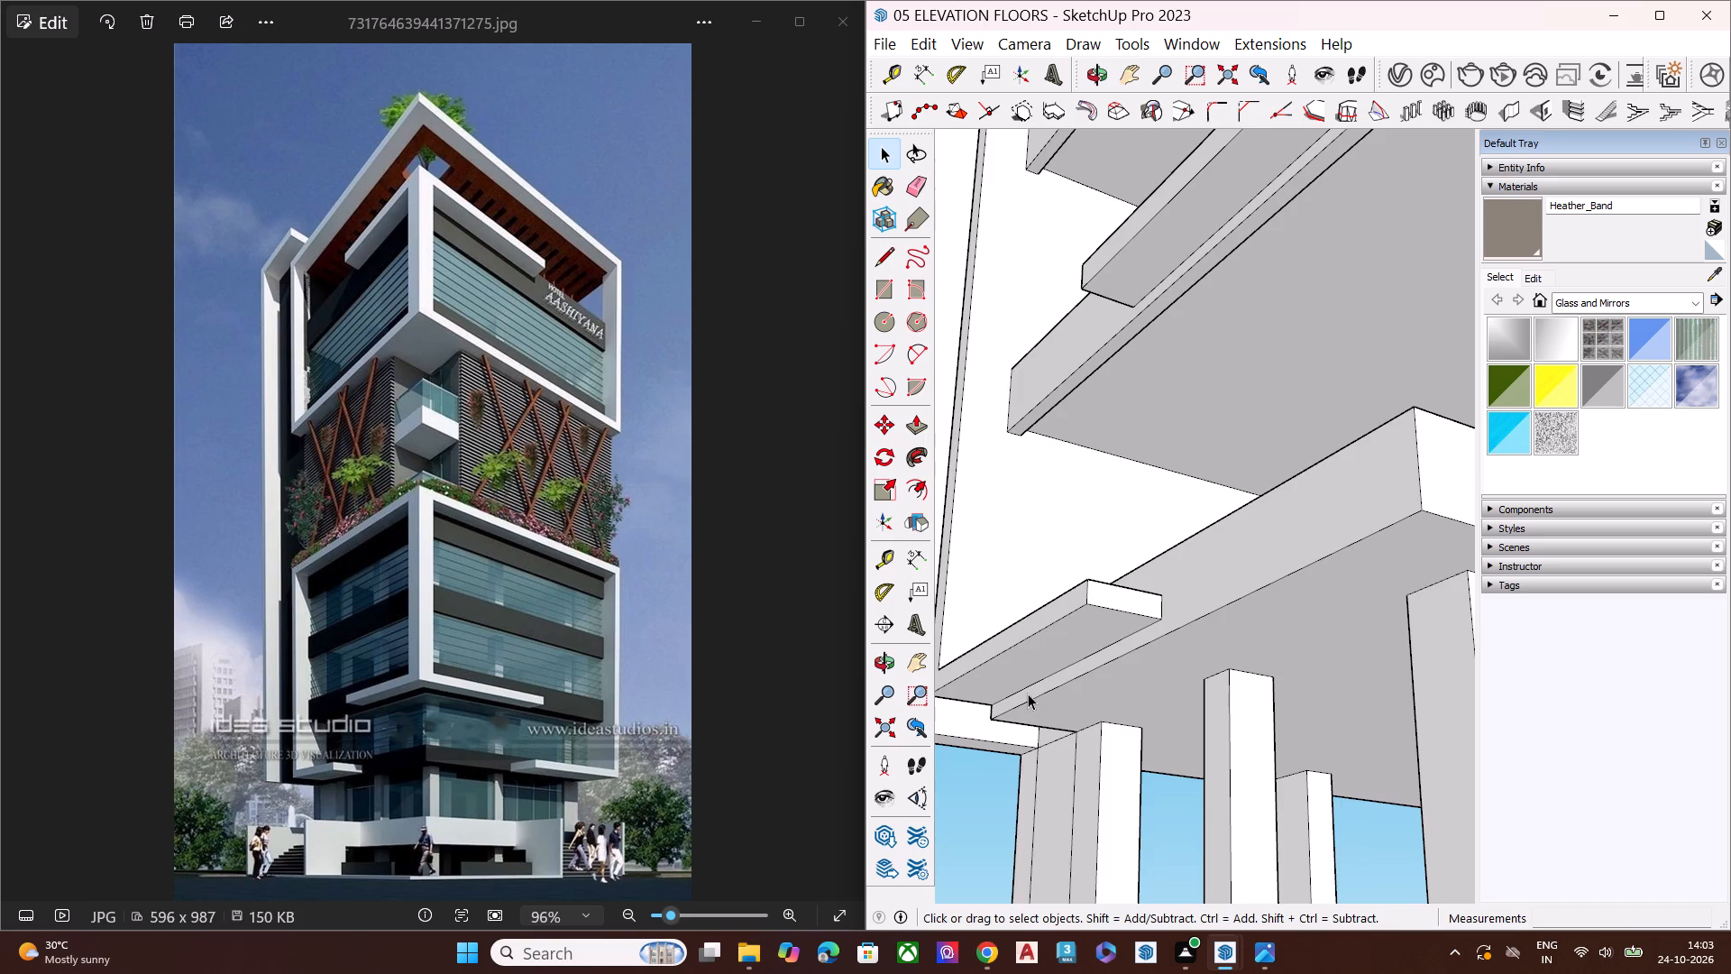
pyautogui.moveTo(1028, 694); pyautogui.dragTo(1105, 675, button='middle')
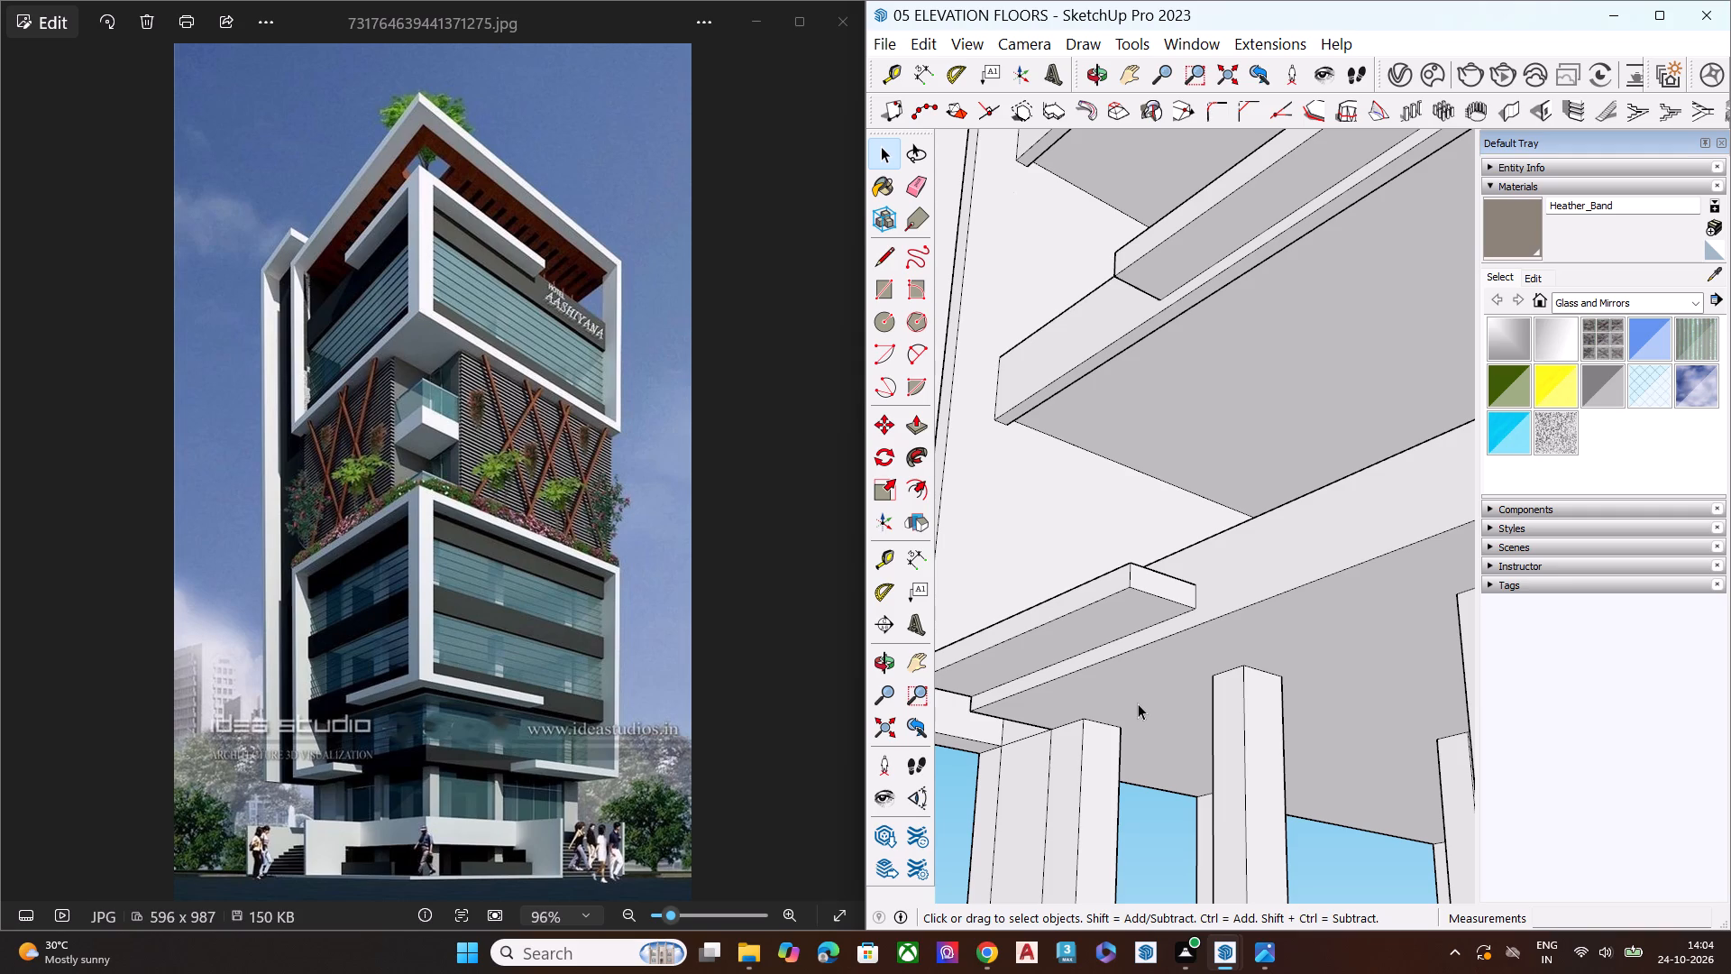
pyautogui.scroll(-7, 1141, 505)
pyautogui.scroll(-3, 1240, 636)
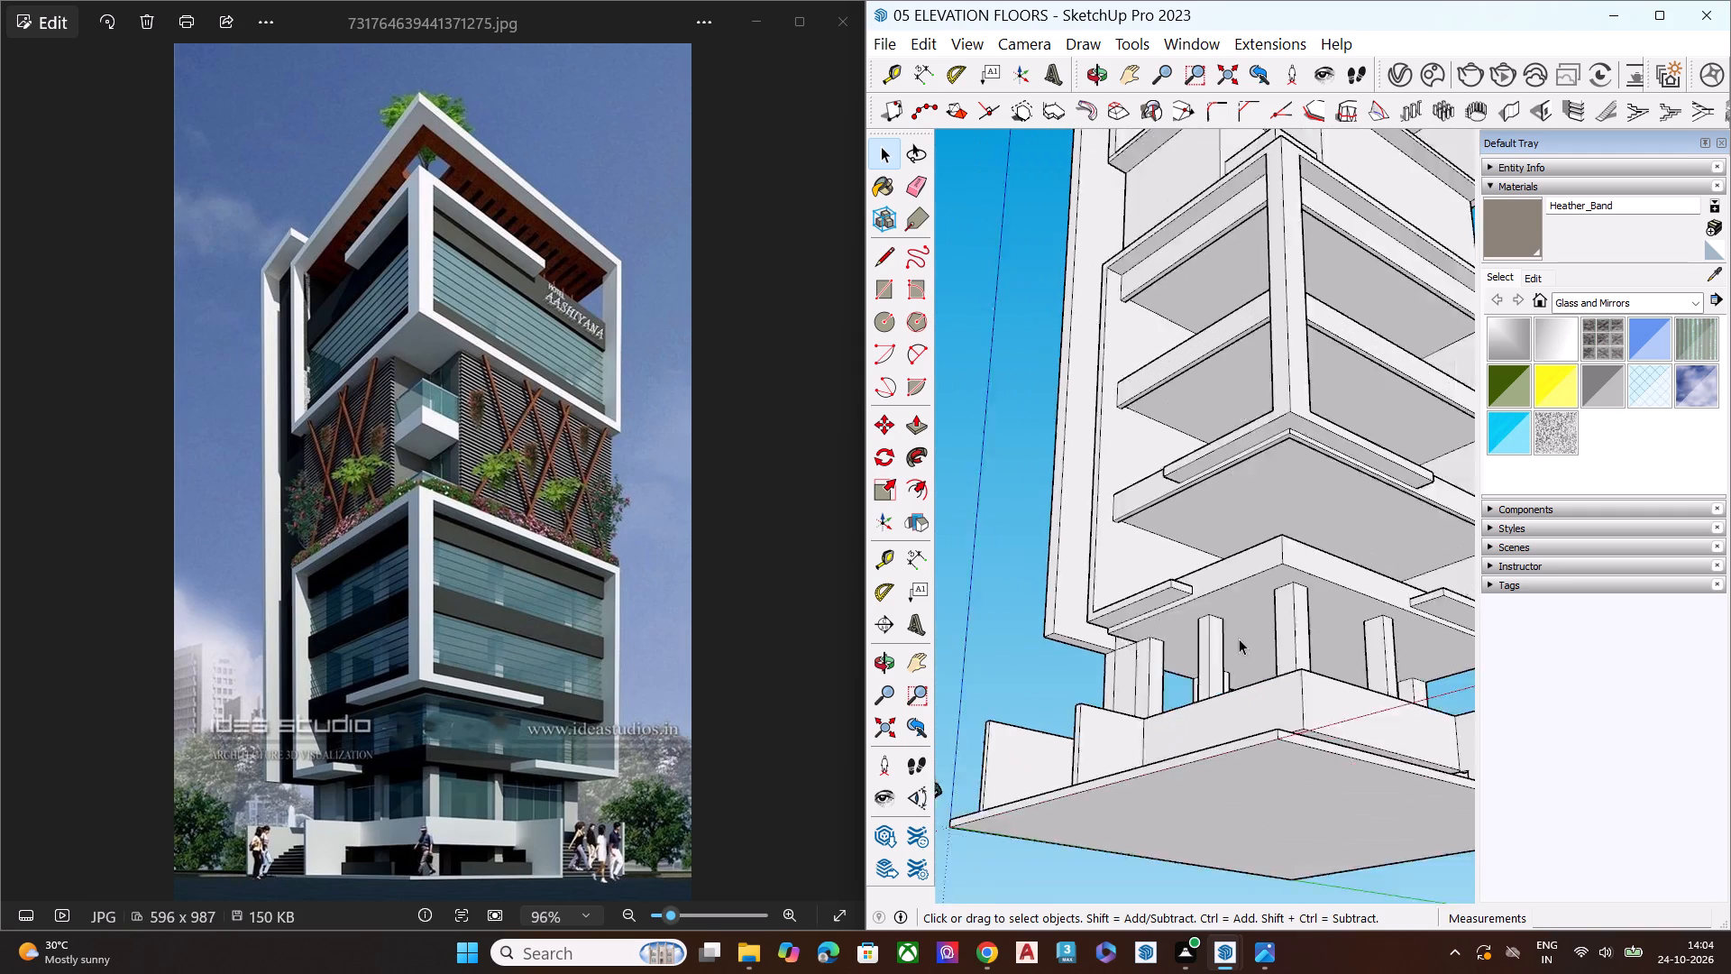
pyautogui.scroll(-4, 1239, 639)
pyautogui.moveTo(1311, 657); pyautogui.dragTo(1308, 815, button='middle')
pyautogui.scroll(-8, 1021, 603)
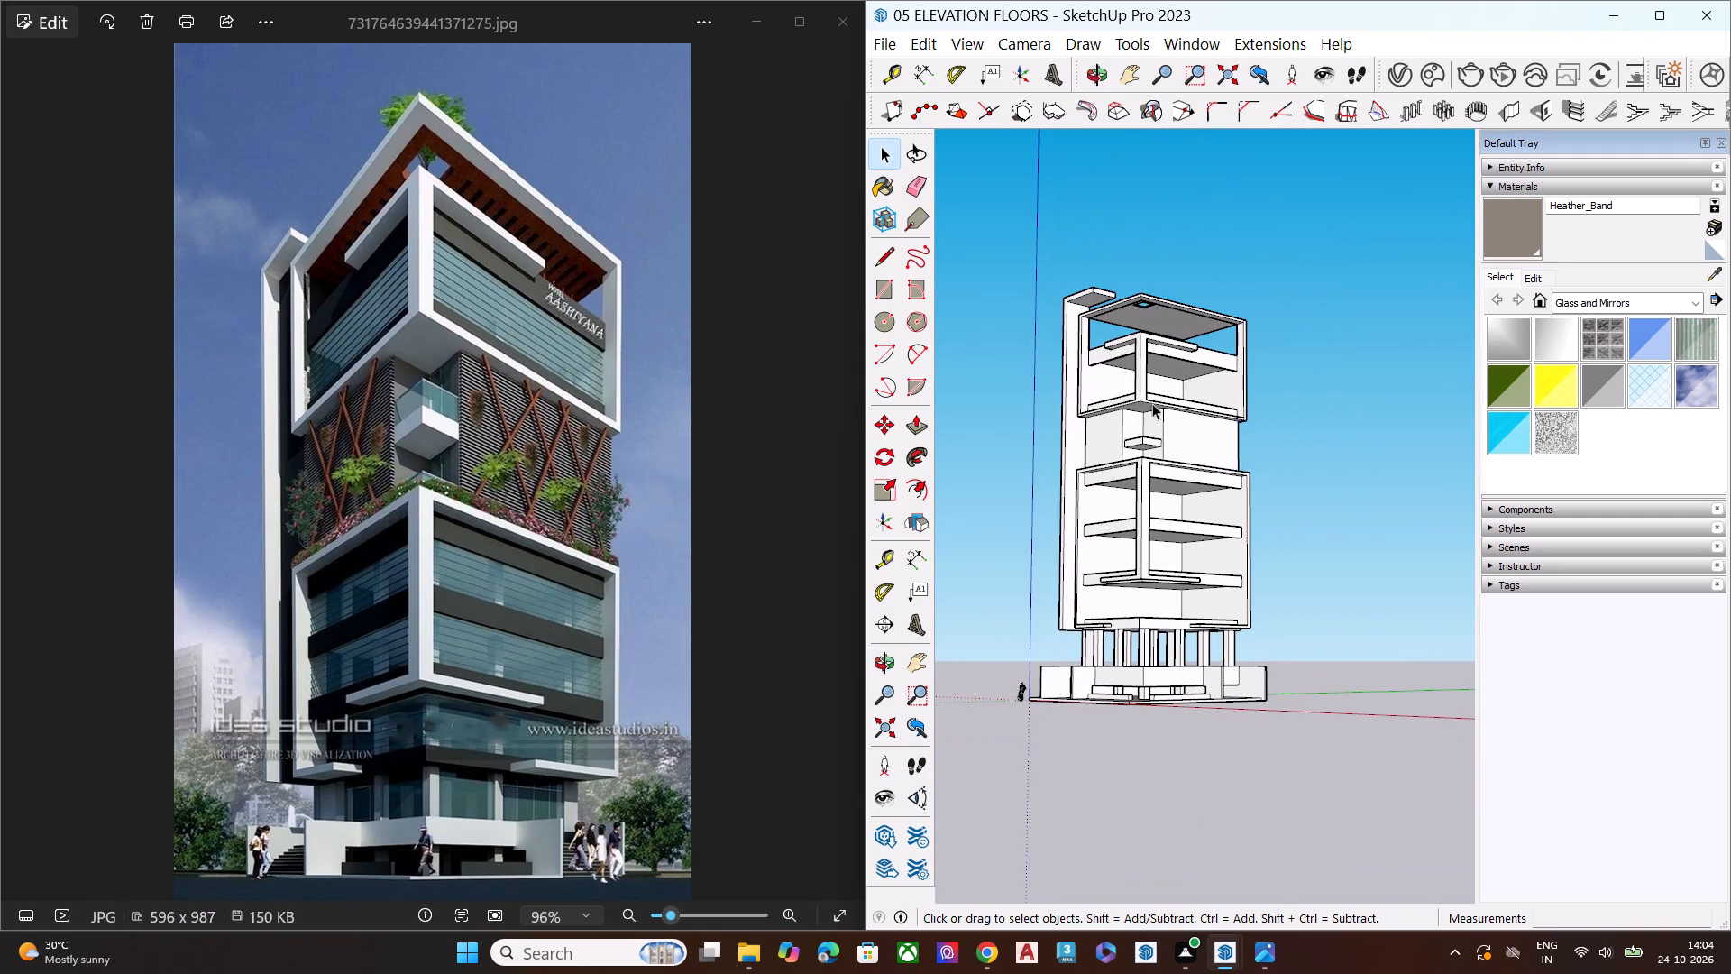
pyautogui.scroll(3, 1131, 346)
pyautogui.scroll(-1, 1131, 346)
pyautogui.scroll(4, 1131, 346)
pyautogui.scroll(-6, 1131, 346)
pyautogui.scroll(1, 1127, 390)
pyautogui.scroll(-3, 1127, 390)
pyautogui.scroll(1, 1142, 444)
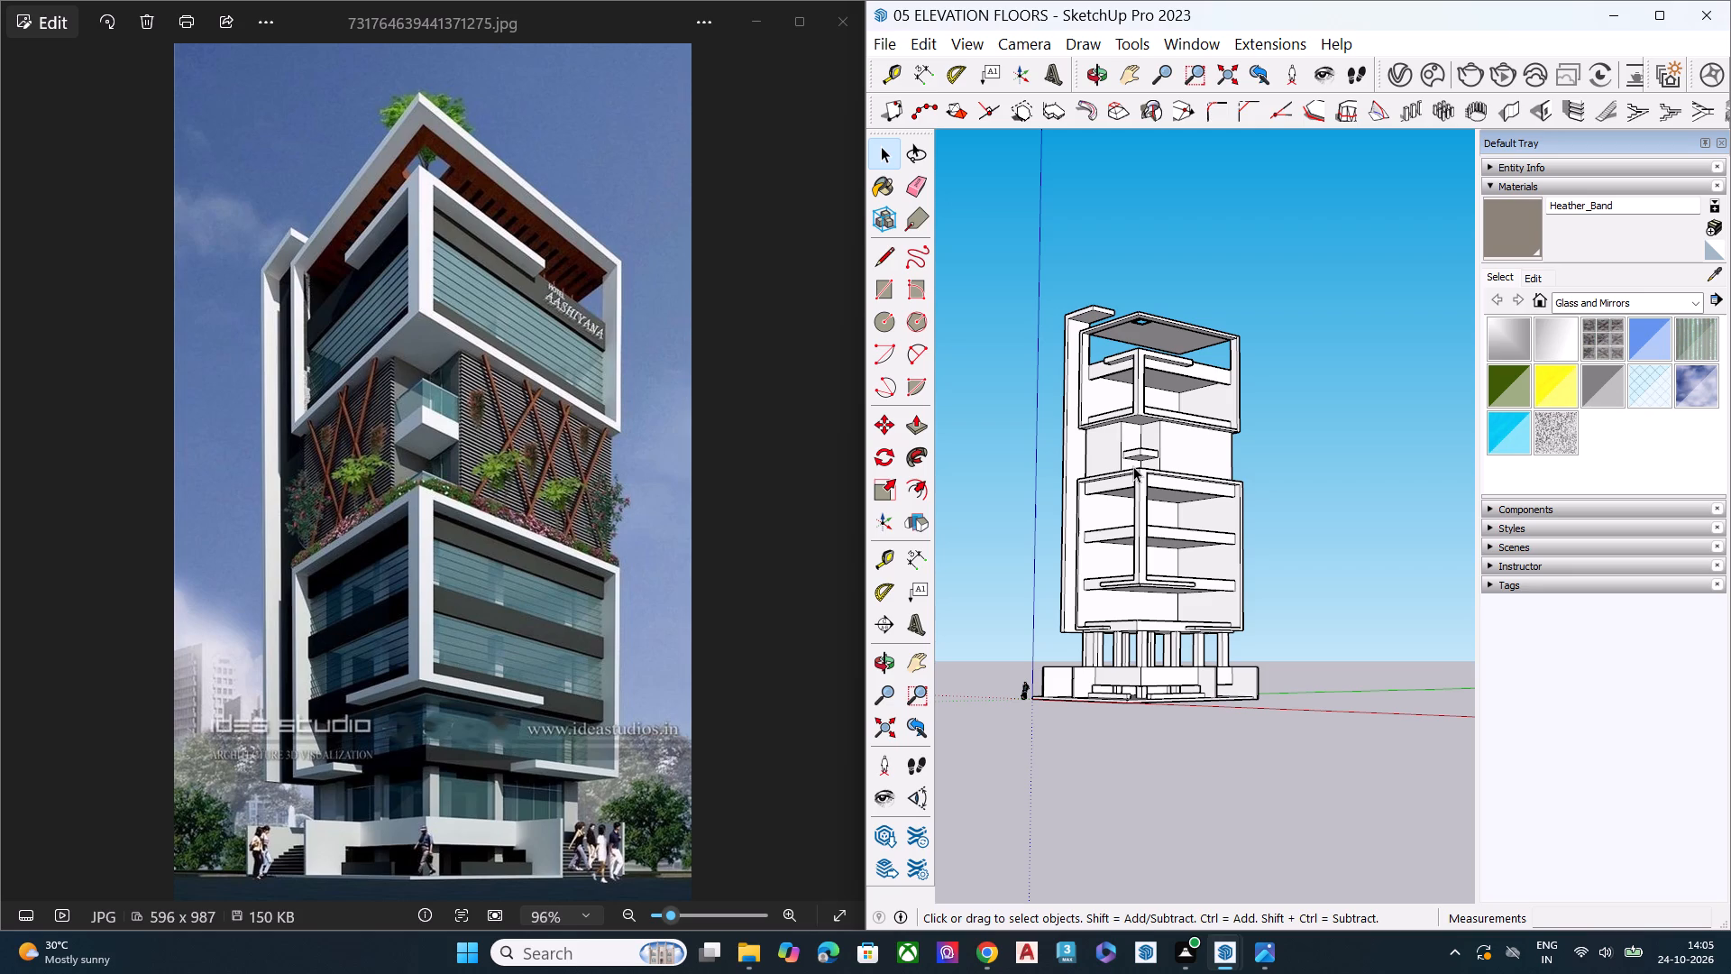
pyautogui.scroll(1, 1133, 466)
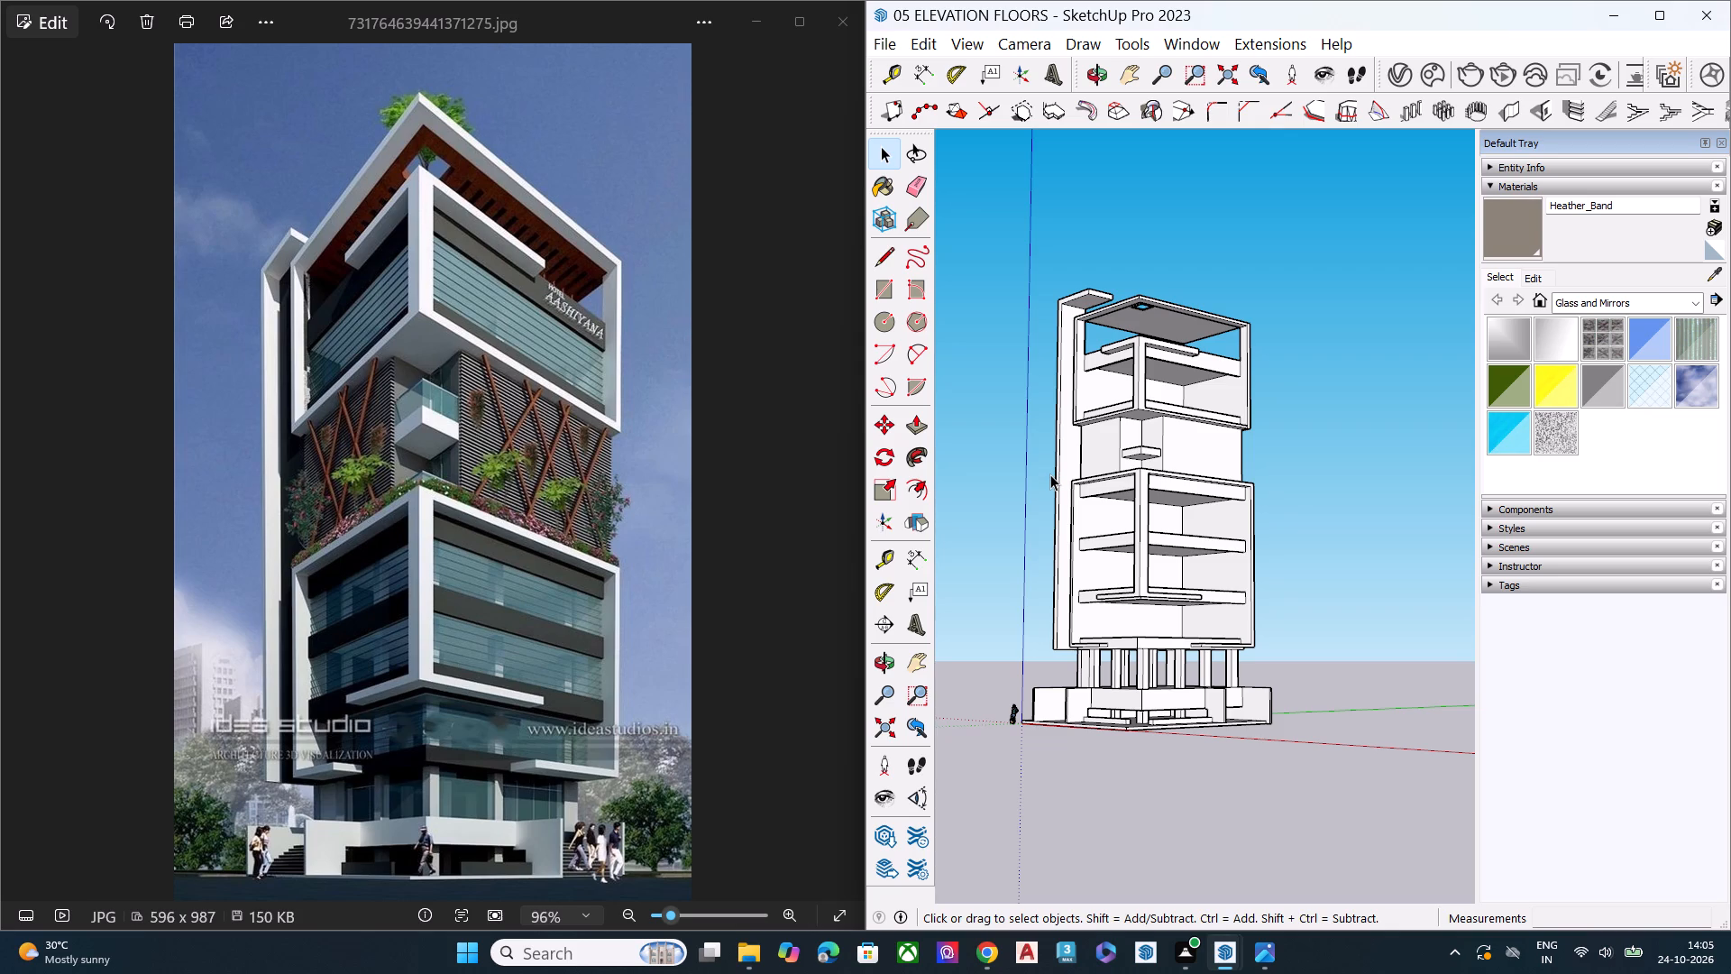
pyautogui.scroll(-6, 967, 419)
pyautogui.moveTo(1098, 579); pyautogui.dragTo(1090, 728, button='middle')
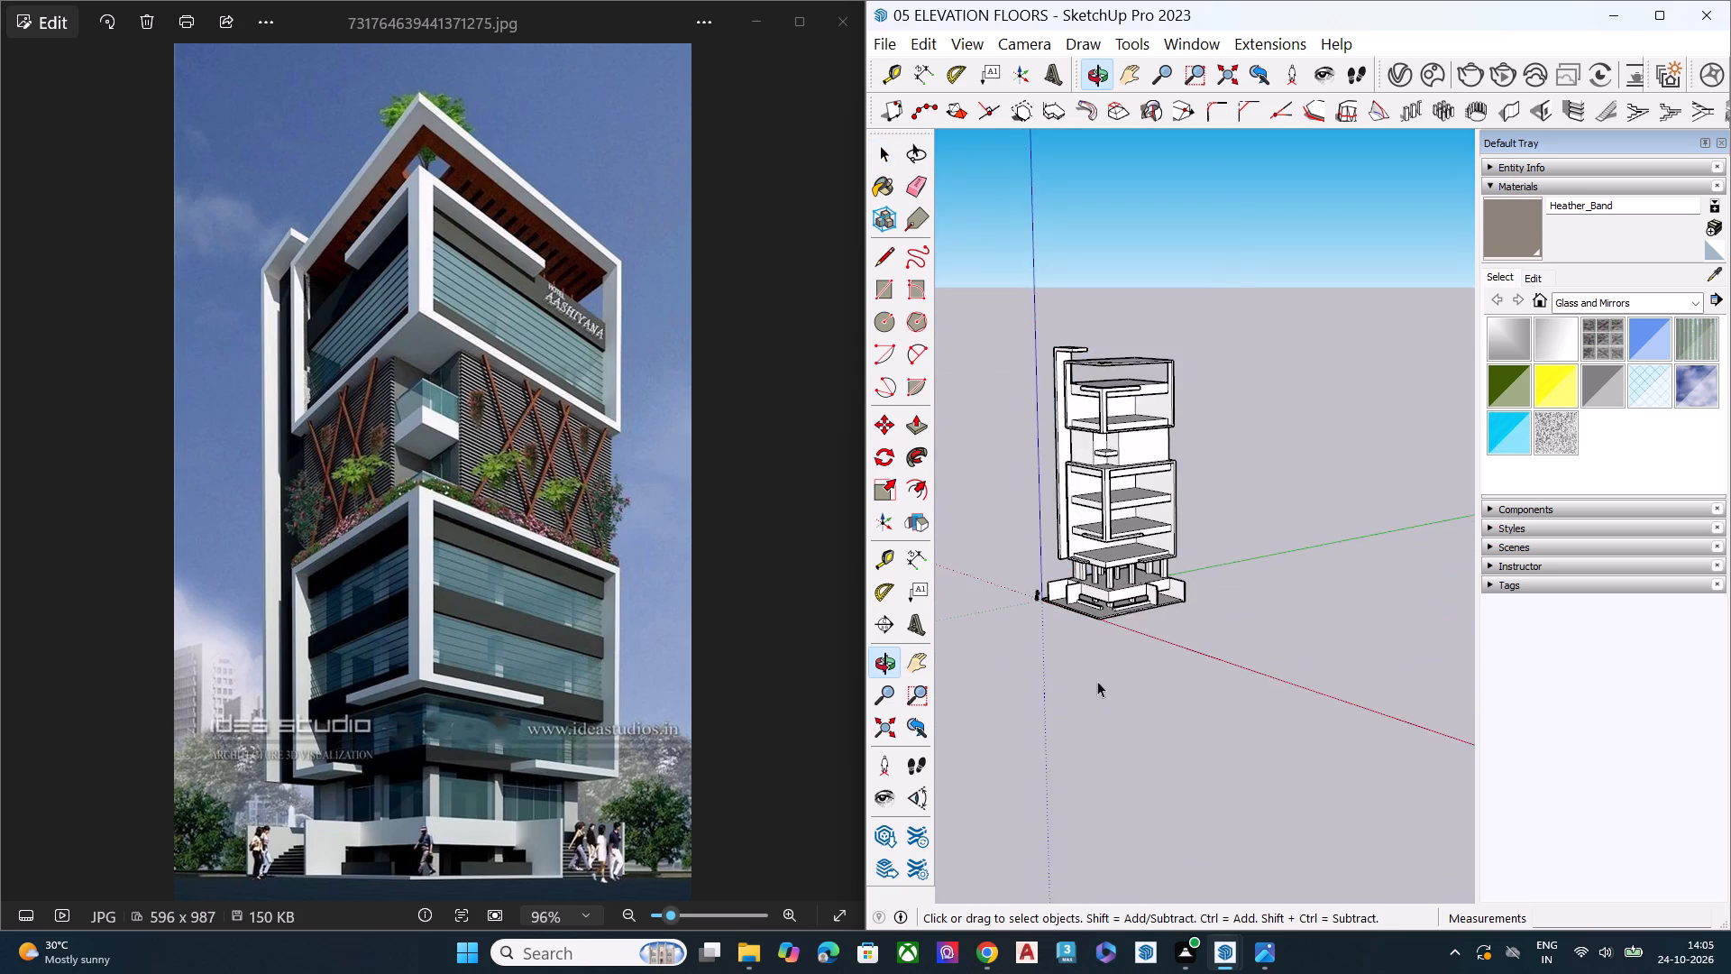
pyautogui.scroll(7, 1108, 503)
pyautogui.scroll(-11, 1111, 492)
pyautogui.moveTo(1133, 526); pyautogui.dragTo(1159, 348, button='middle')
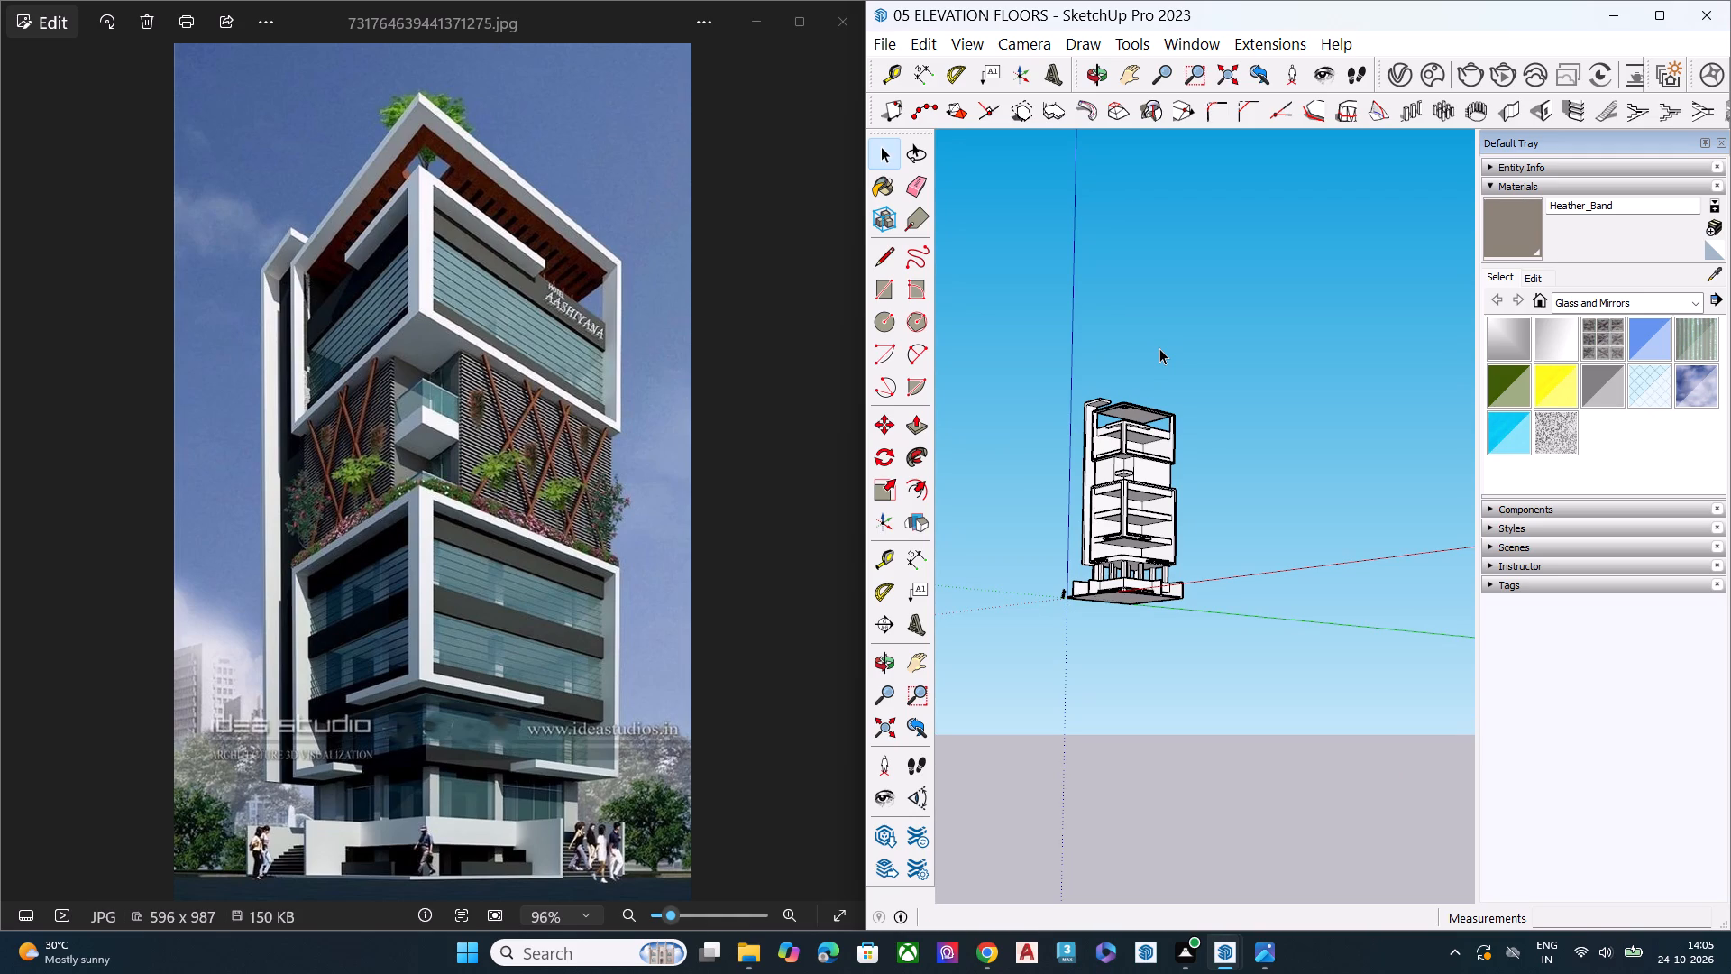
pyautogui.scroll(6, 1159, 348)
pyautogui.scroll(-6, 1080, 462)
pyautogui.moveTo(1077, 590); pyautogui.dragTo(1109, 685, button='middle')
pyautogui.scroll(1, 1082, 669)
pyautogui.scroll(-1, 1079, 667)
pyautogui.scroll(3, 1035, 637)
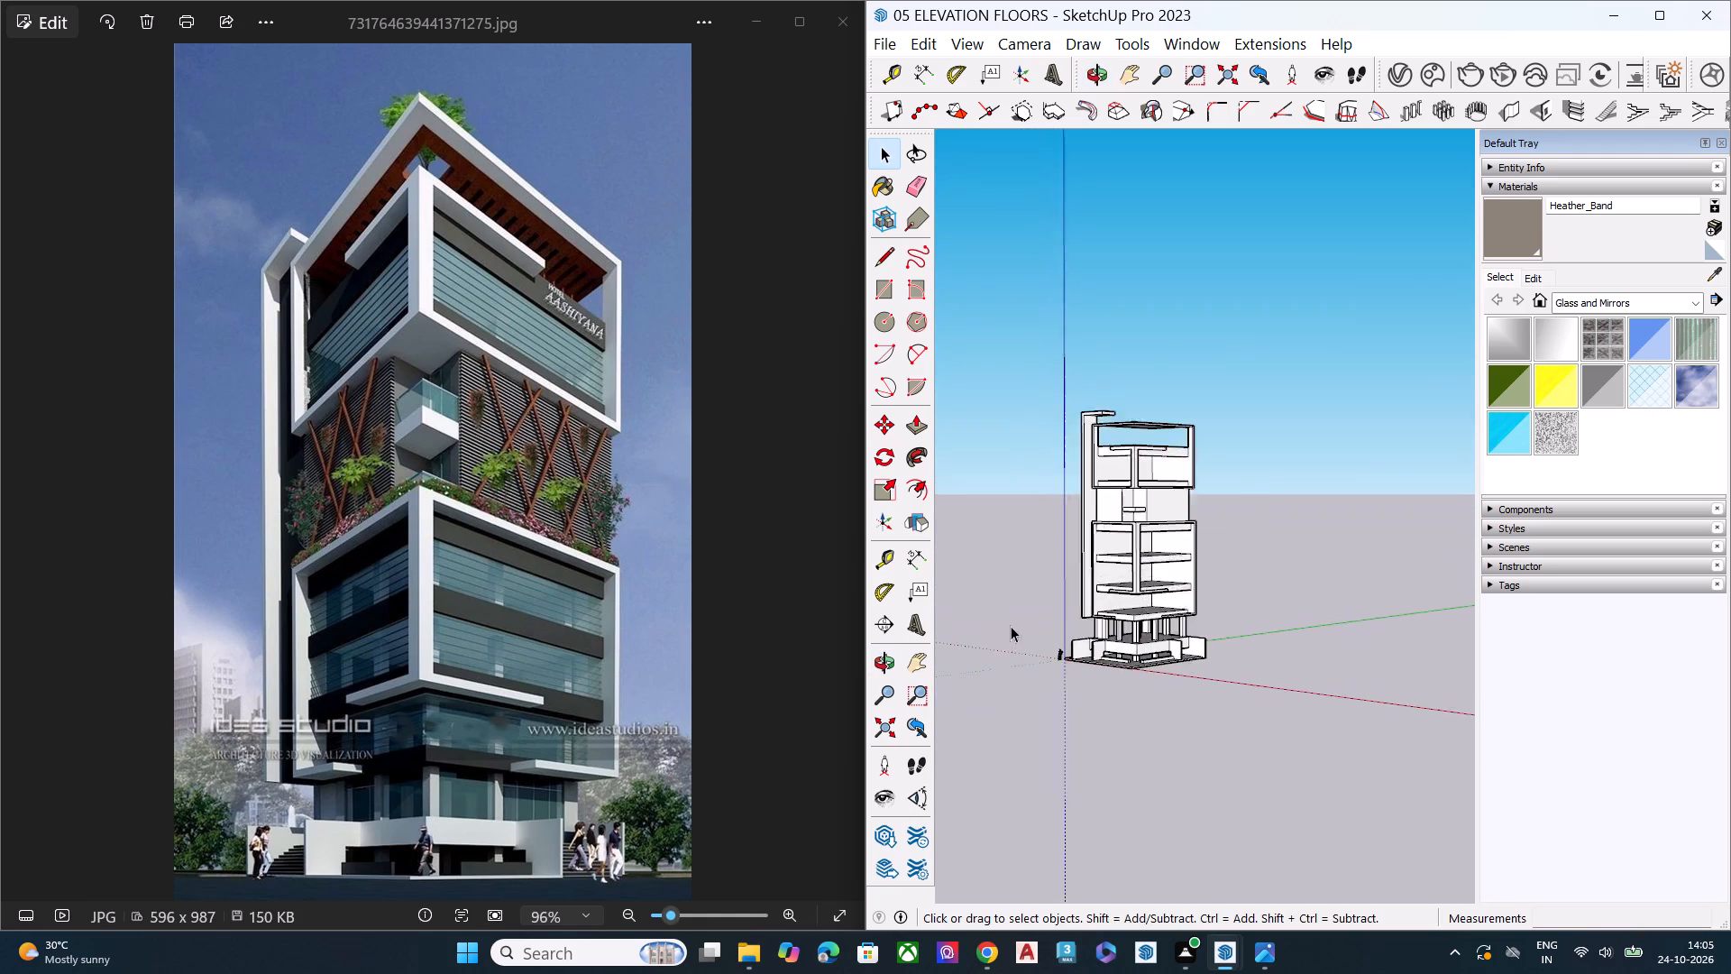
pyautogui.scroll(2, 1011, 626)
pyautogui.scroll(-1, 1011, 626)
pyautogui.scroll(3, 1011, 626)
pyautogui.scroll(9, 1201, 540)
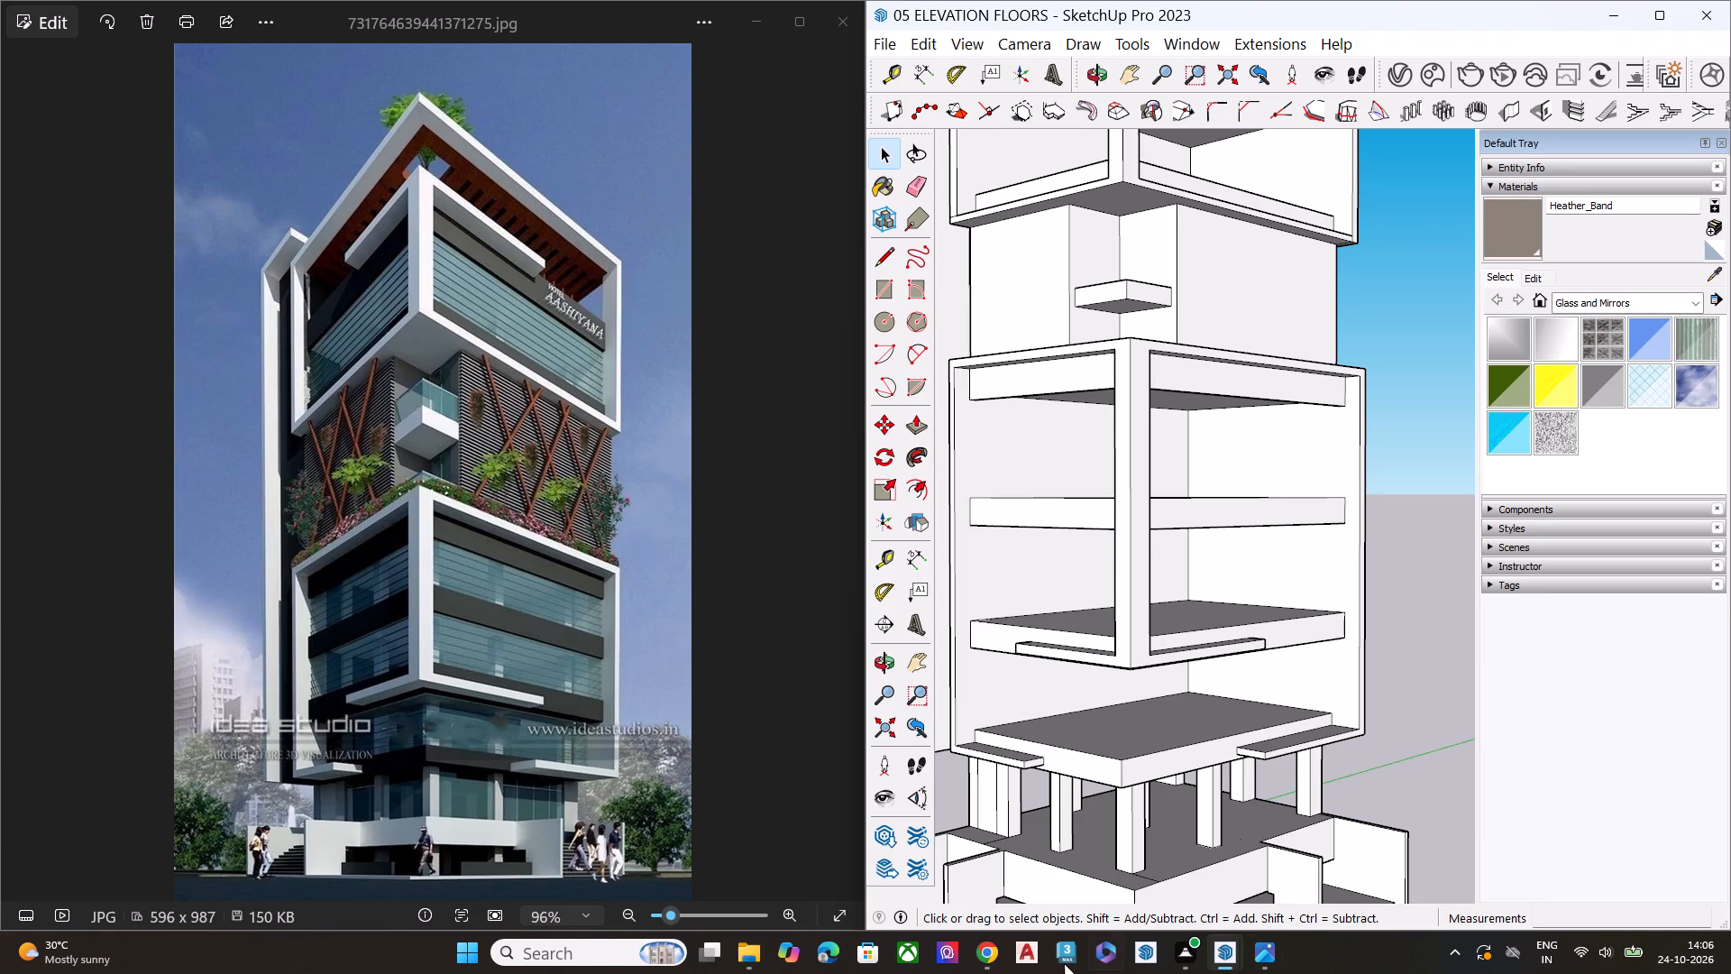
# Switch to 3D Warehouse in Chrome, search the models for METAL CROSS and look through the results for crossed facade members.
pyautogui.click(990, 959)
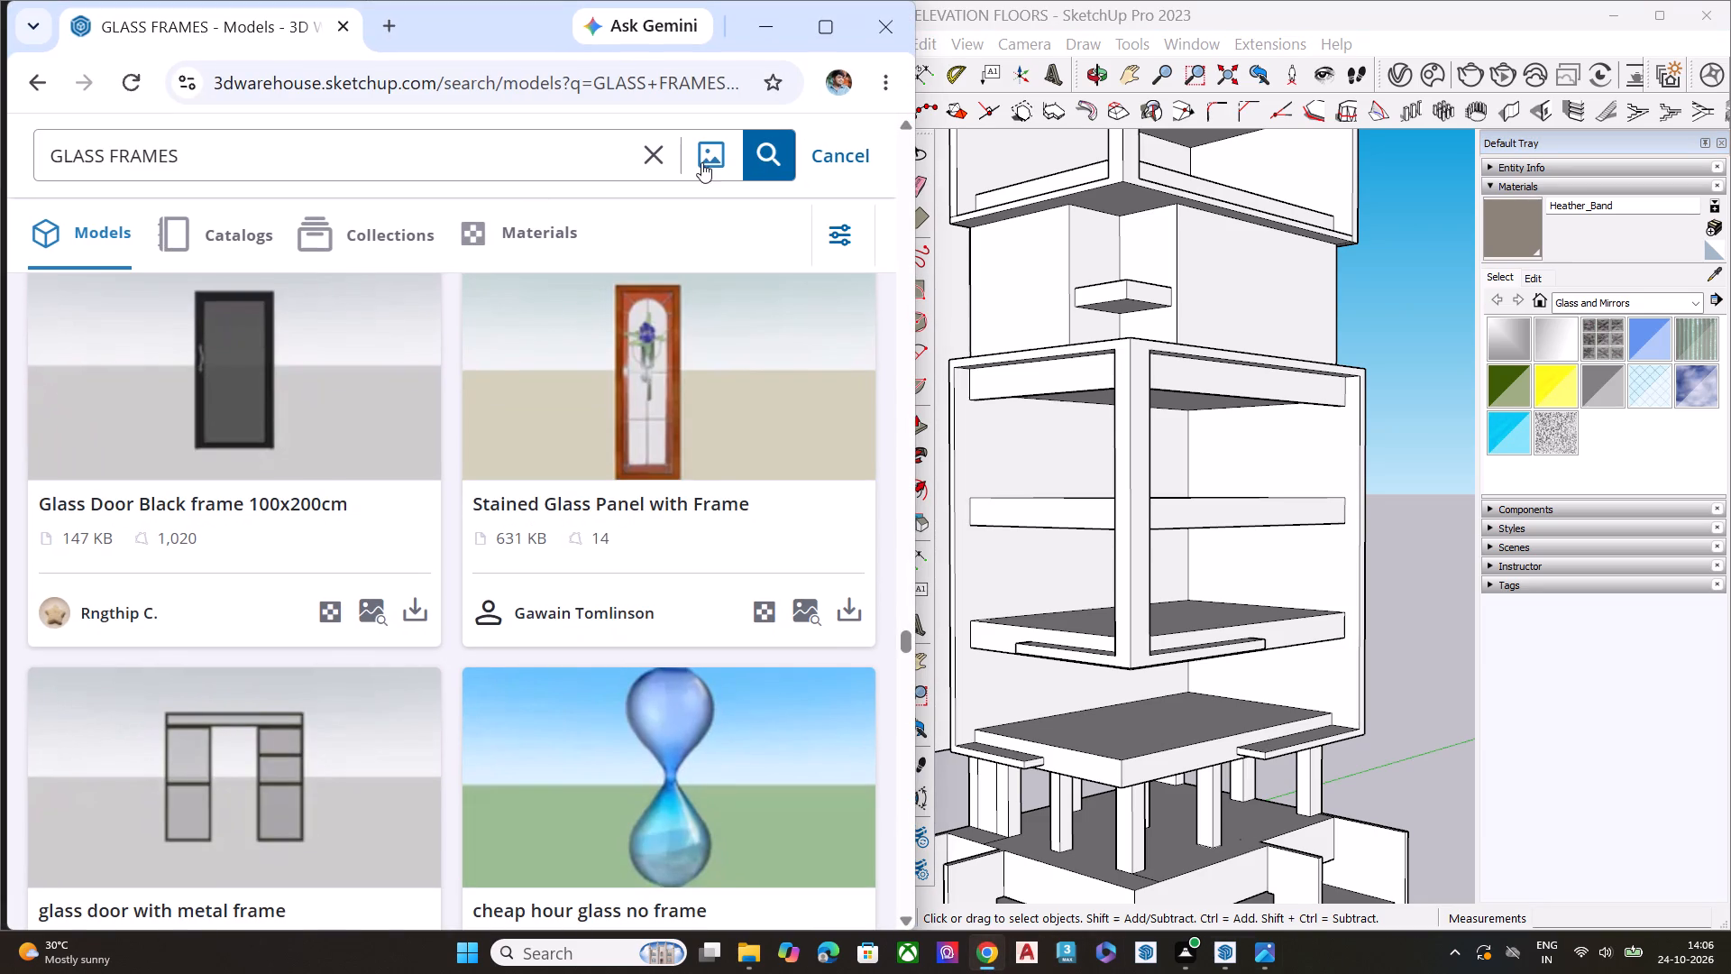
pyautogui.click(647, 150)
pyautogui.write('METAL CROSS')
pyautogui.press('Return')
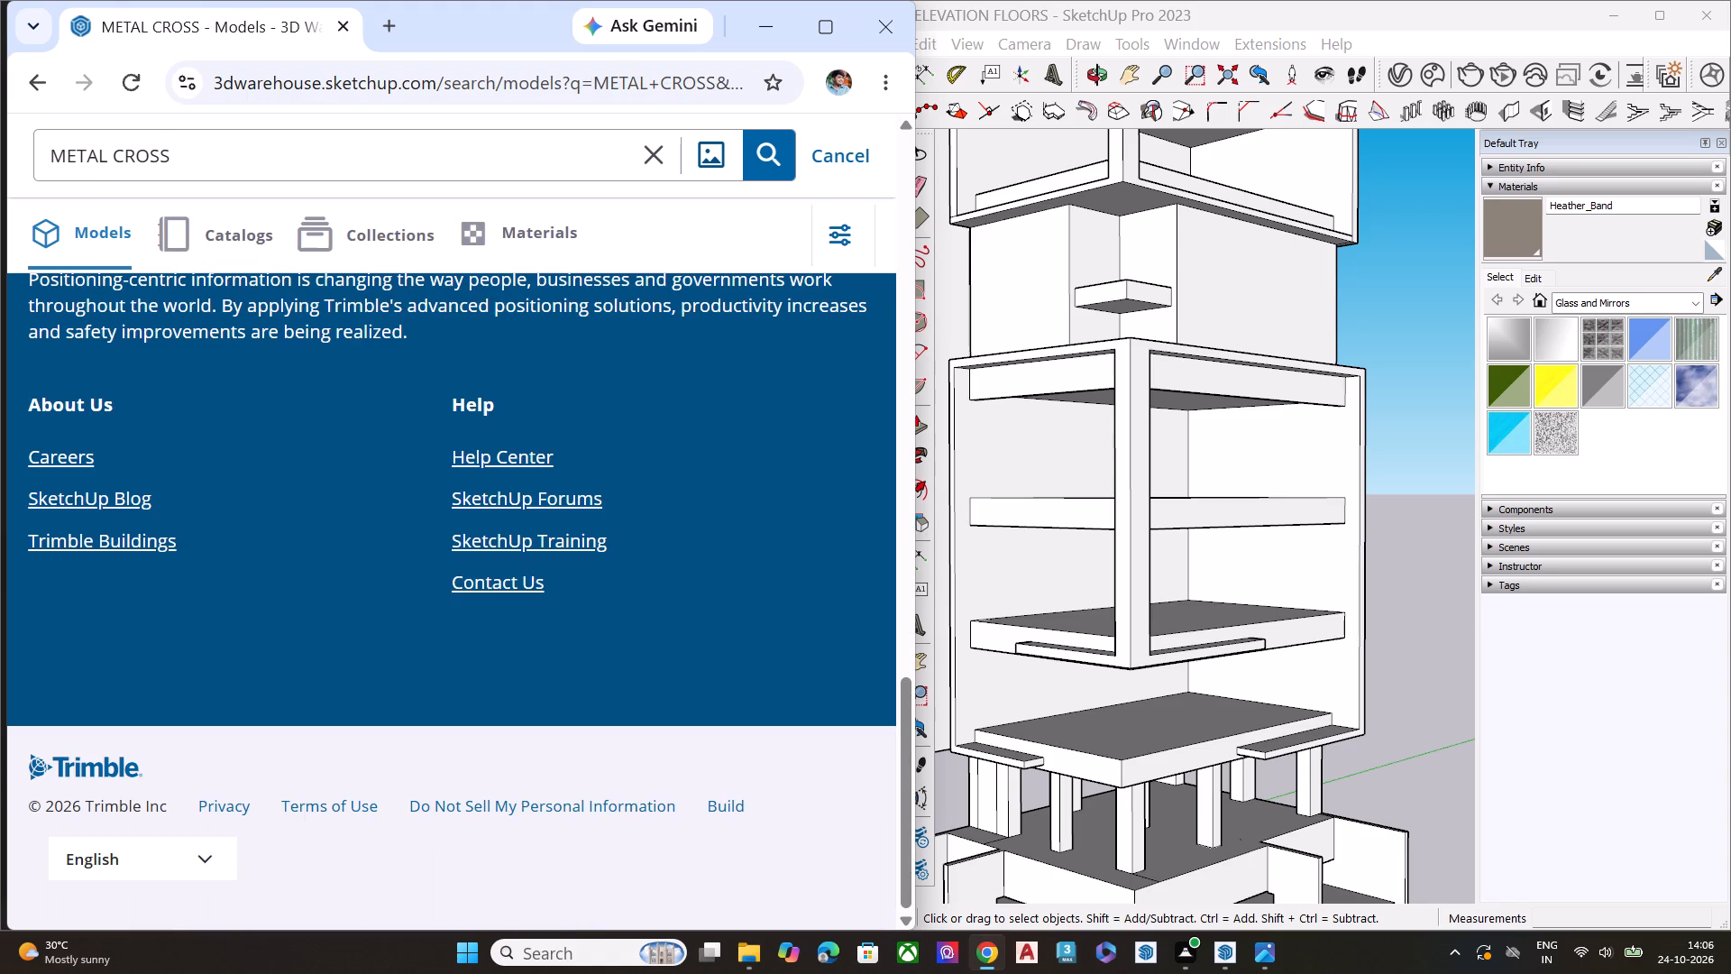
pyautogui.scroll(6, 596, 167)
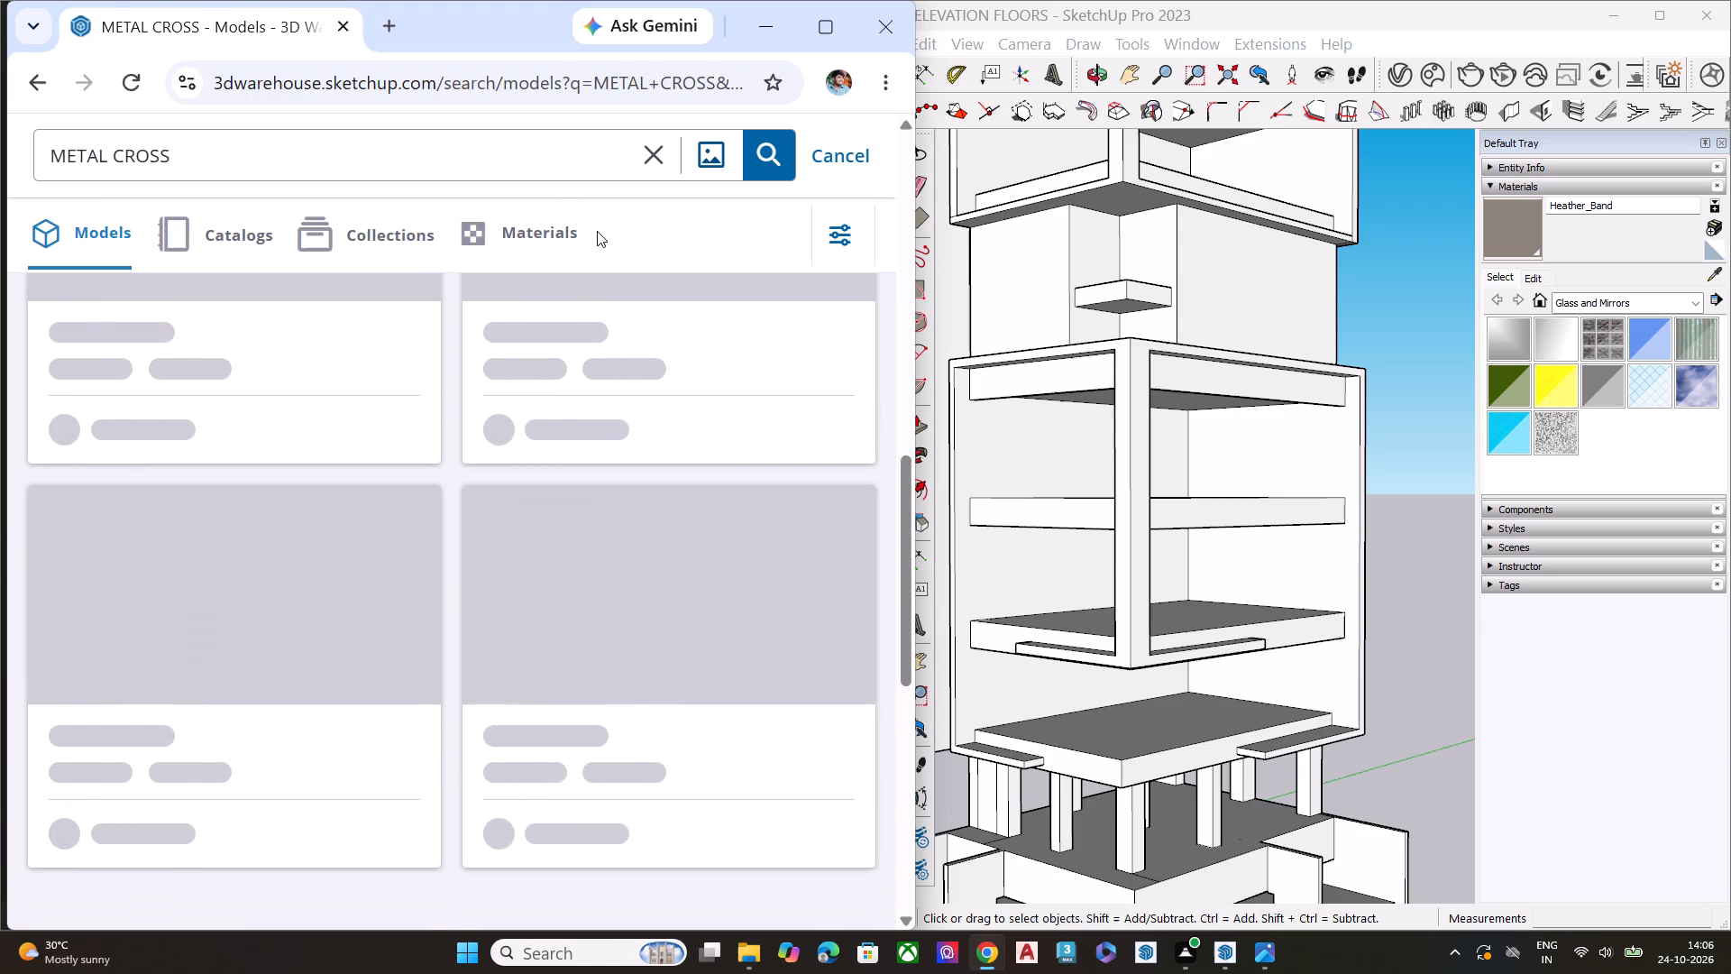
pyautogui.scroll(1, 597, 231)
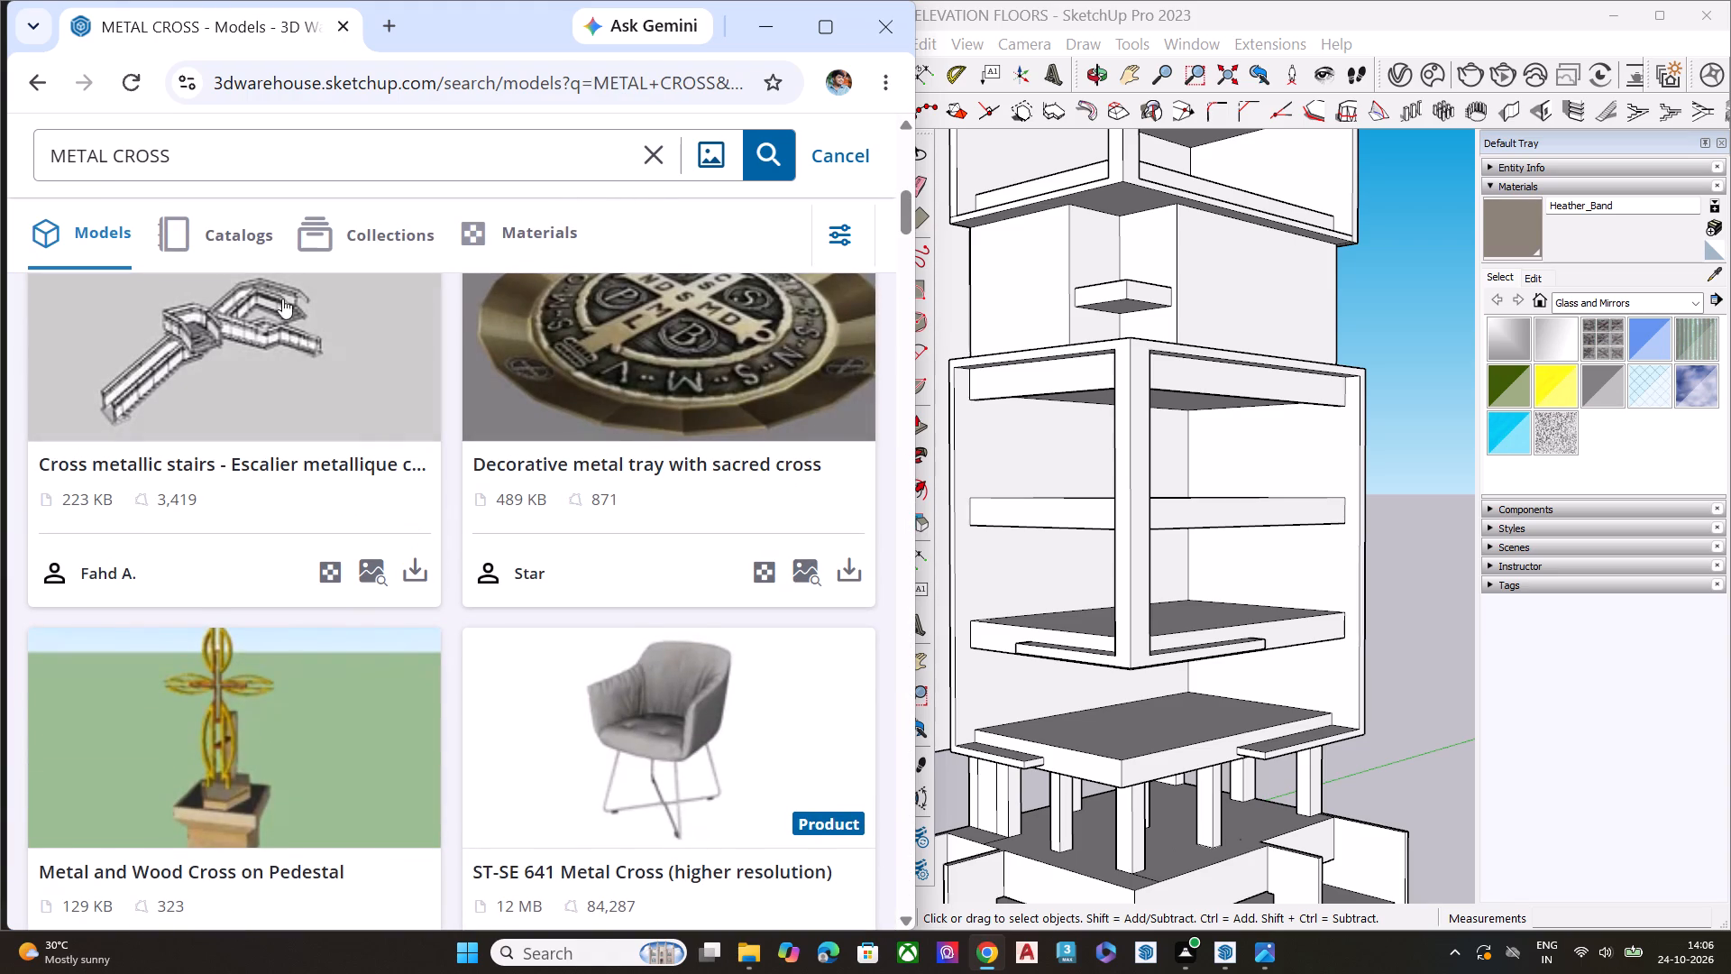
pyautogui.scroll(6, 463, 547)
pyautogui.scroll(5, 540, 538)
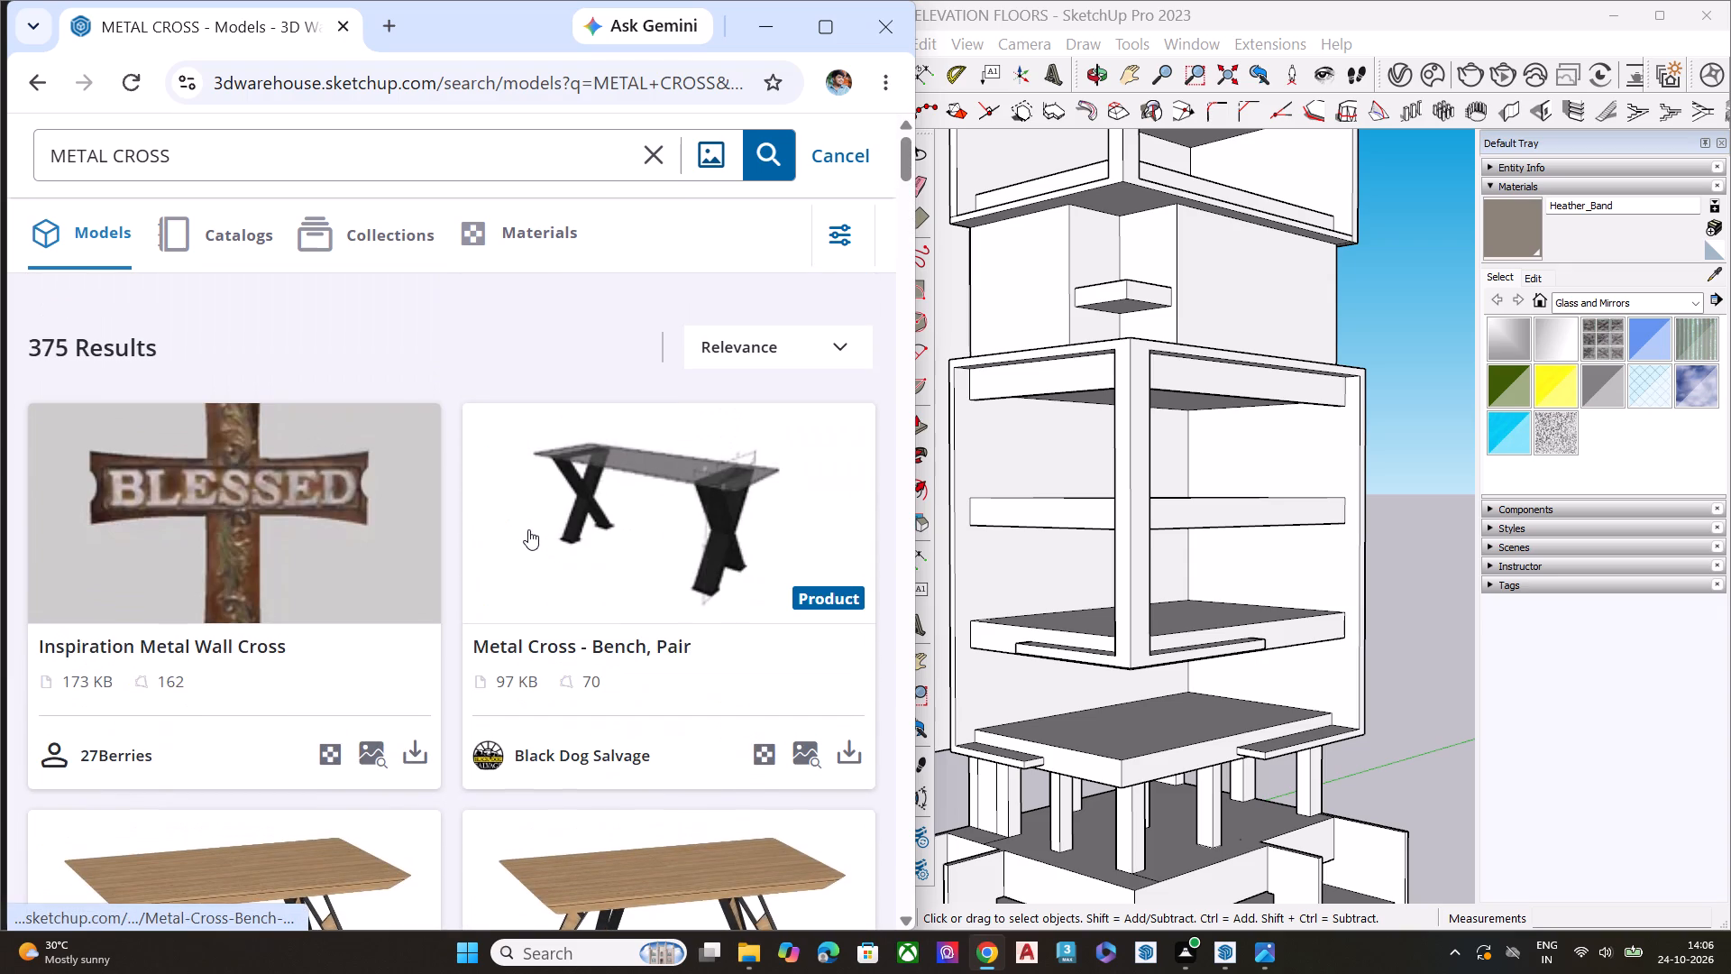
pyautogui.scroll(1, 528, 529)
pyautogui.scroll(-5, 532, 501)
pyautogui.scroll(1, 531, 512)
pyautogui.scroll(-6, 546, 489)
pyautogui.scroll(2, 545, 492)
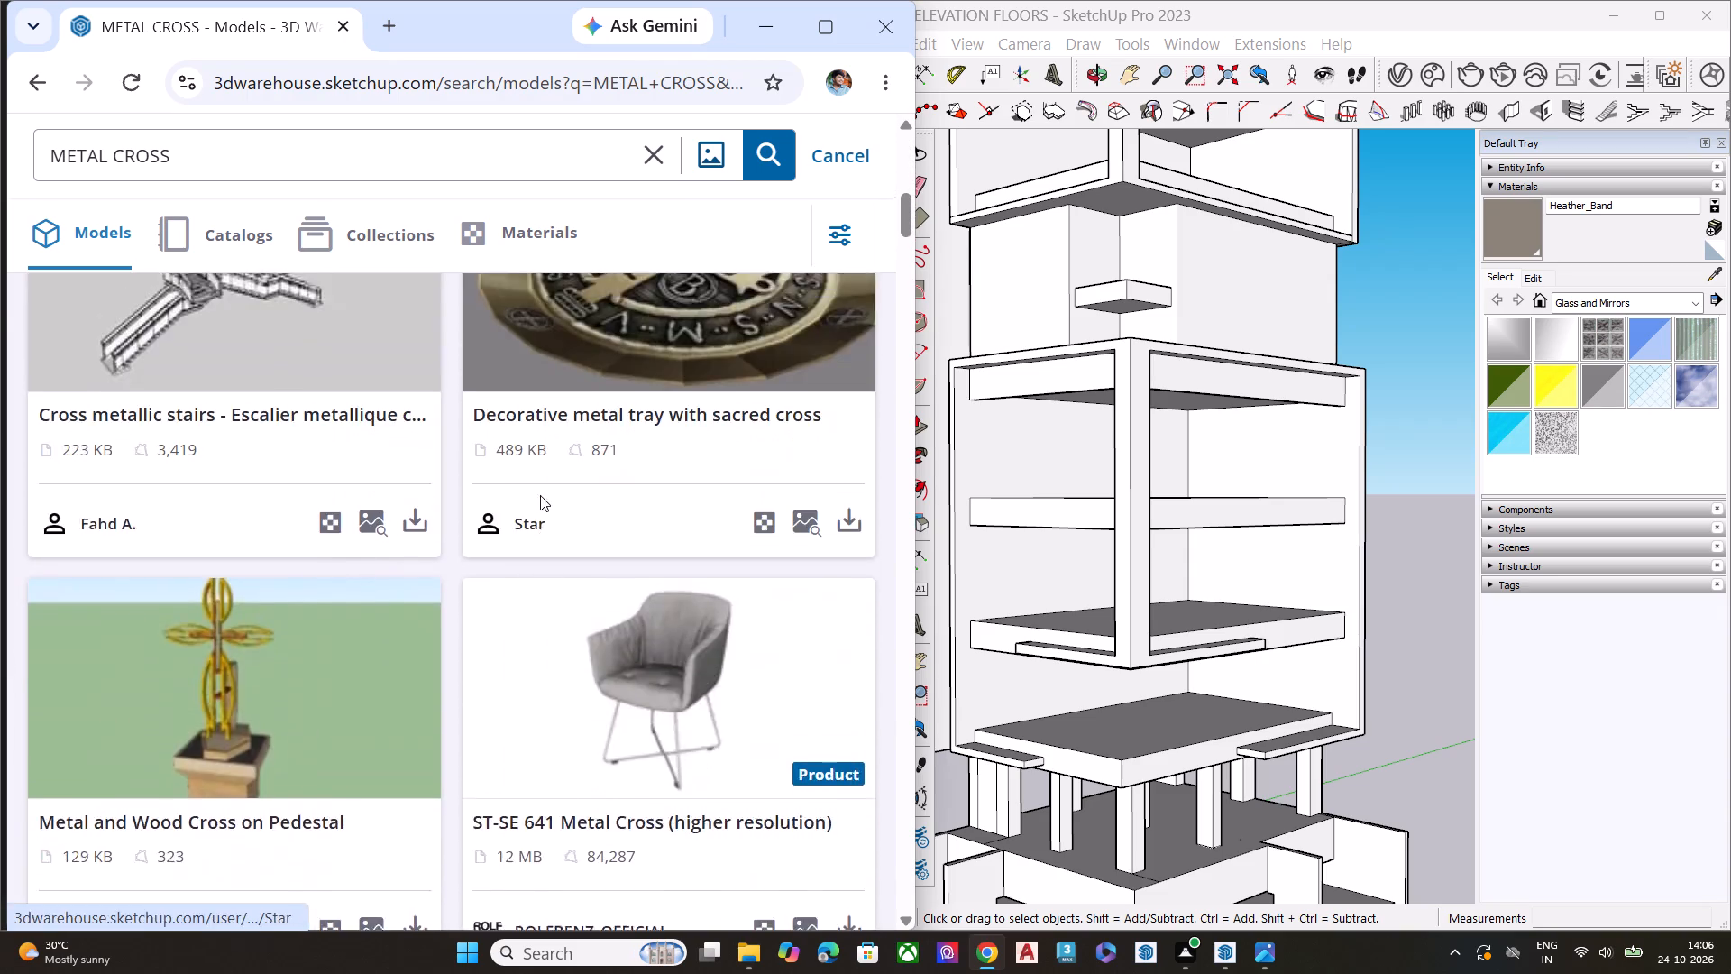
pyautogui.scroll(-10, 540, 495)
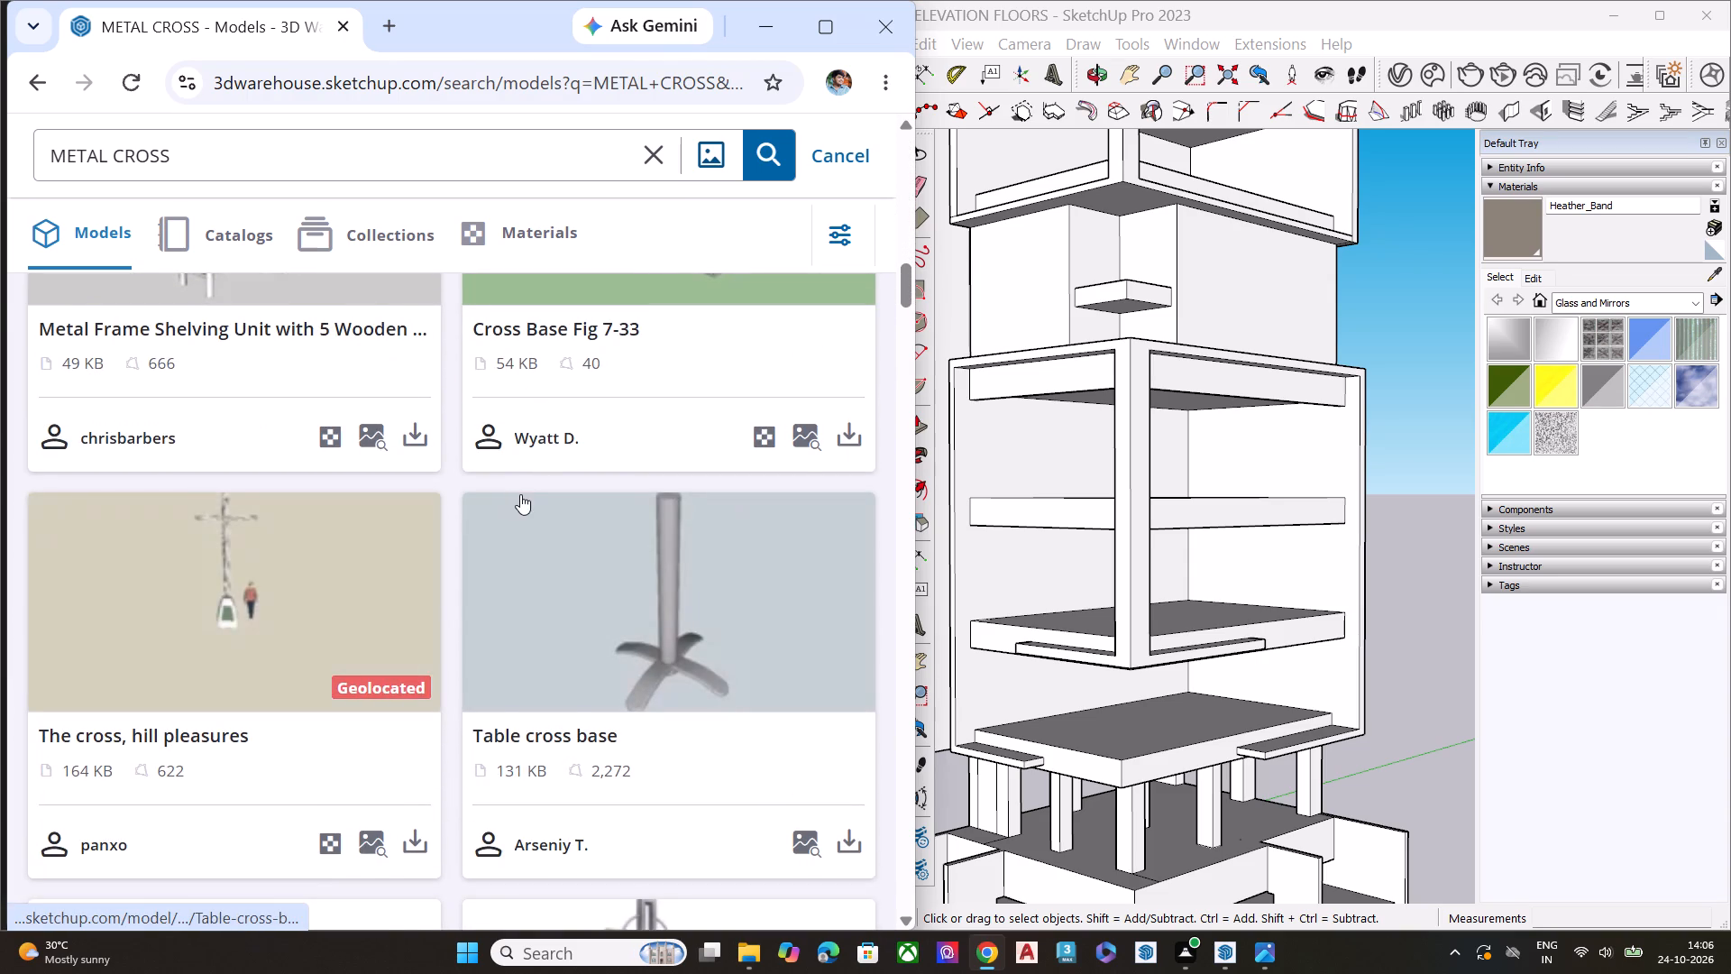
pyautogui.scroll(-7, 520, 494)
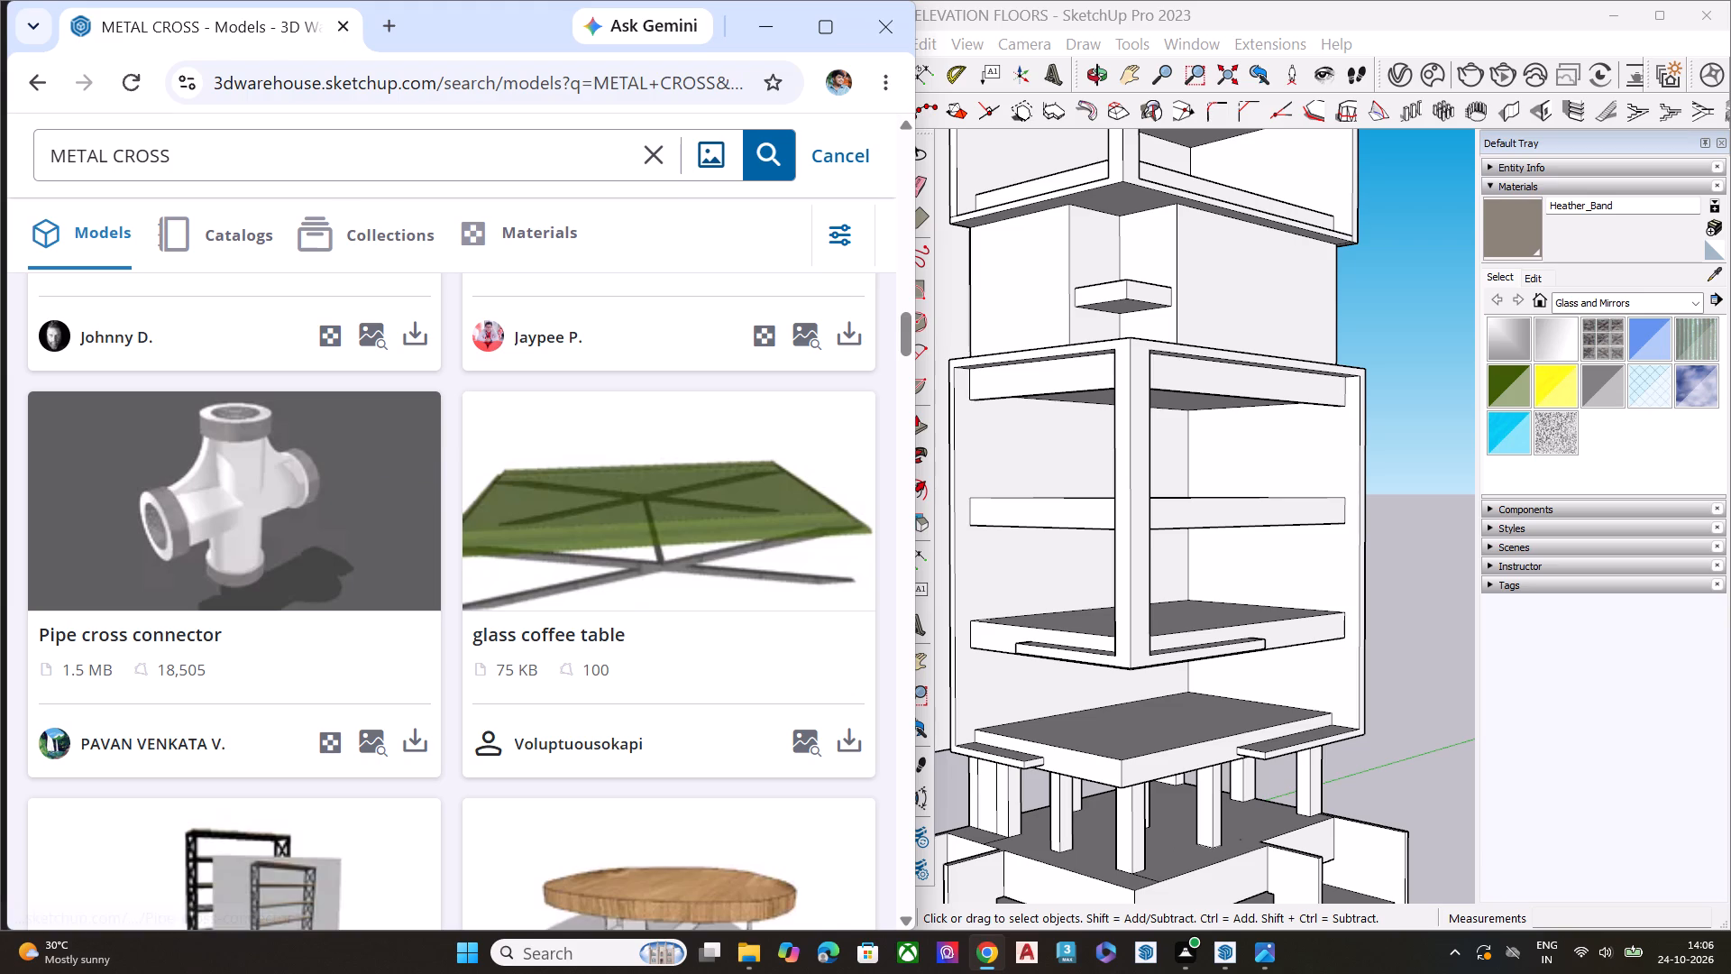
# Search the 3D Warehouse models for METAL FRAM and look through the results for a facade frame.
pyautogui.click(545, 171)
pyautogui.press('BackSpace')
pyautogui.press('BackSpace')
pyautogui.press('BackSpace')
pyautogui.press('BackSpace')
pyautogui.press('BackSpace')
pyautogui.write('FRAM')
pyautogui.press('Return')
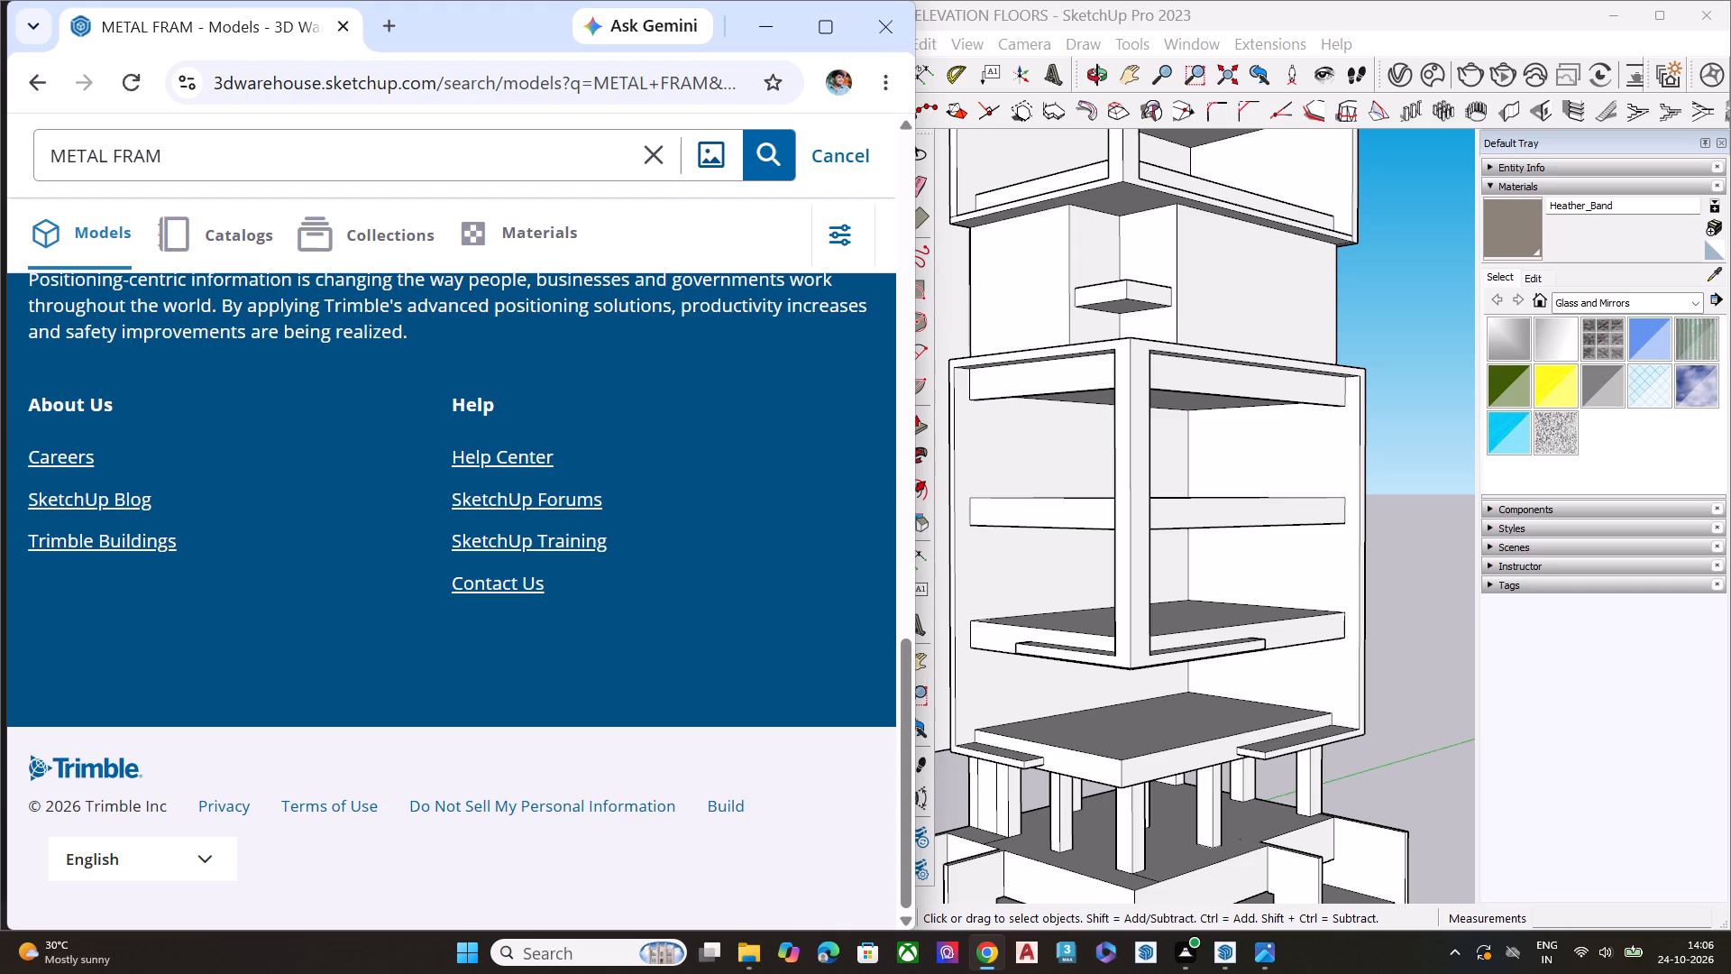
pyautogui.scroll(6, 418, 212)
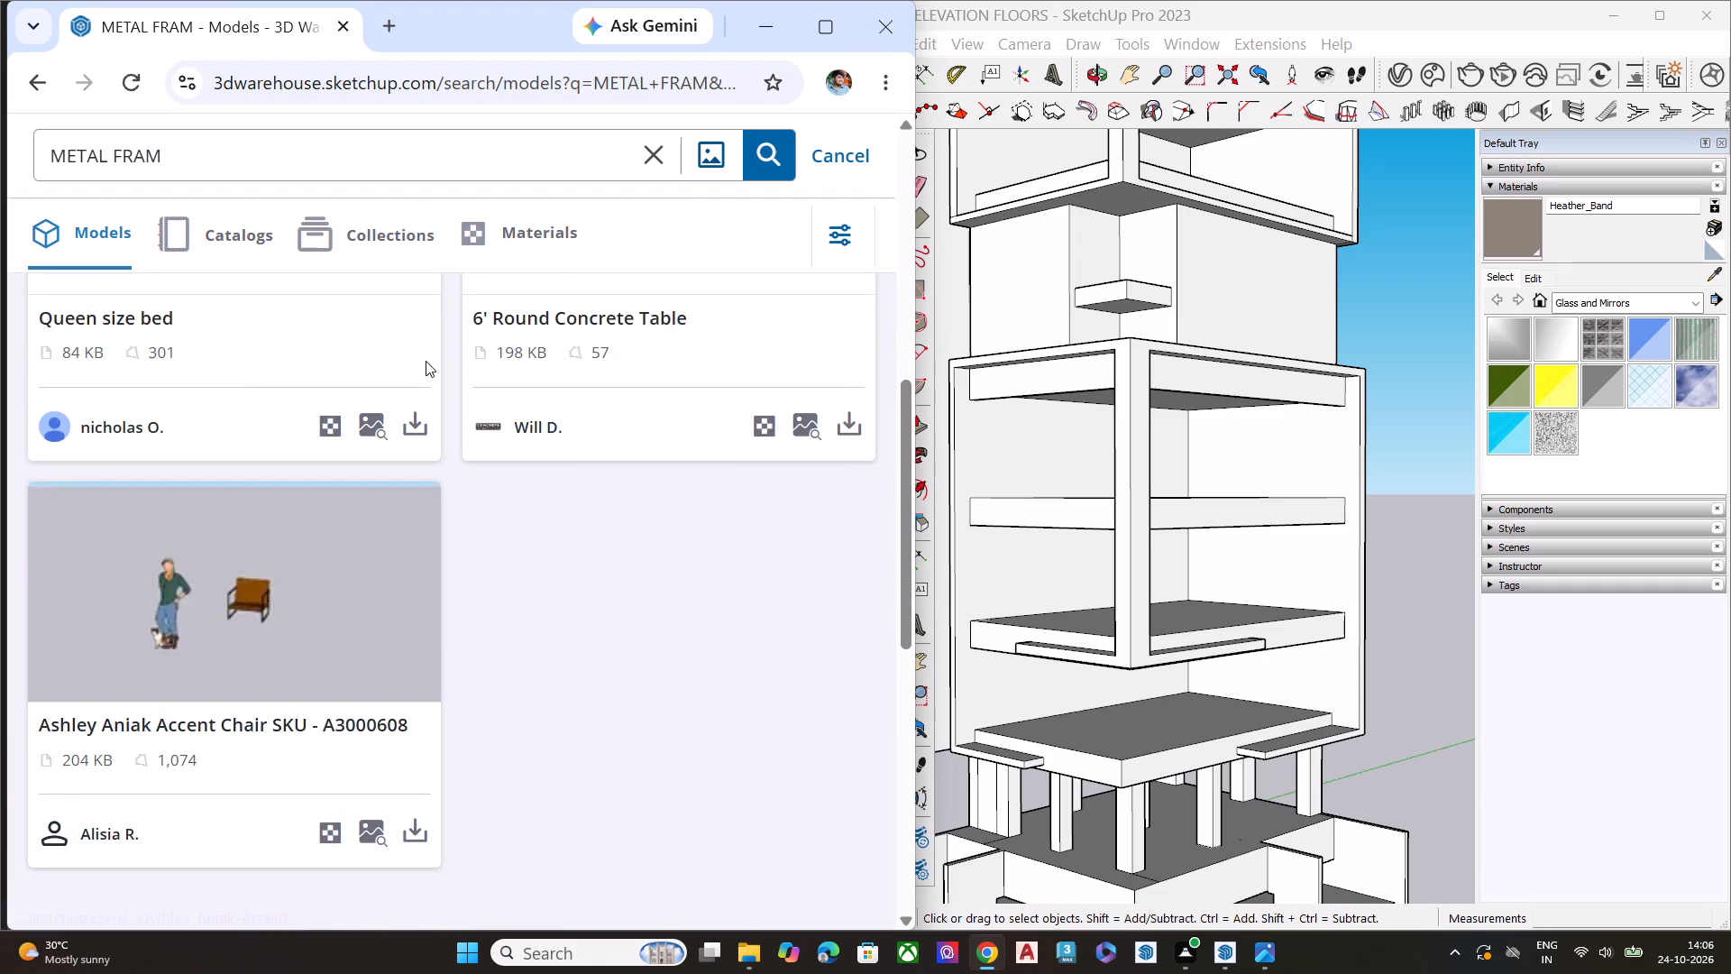
pyautogui.scroll(7, 429, 370)
pyautogui.scroll(4, 598, 362)
pyautogui.scroll(-4, 594, 365)
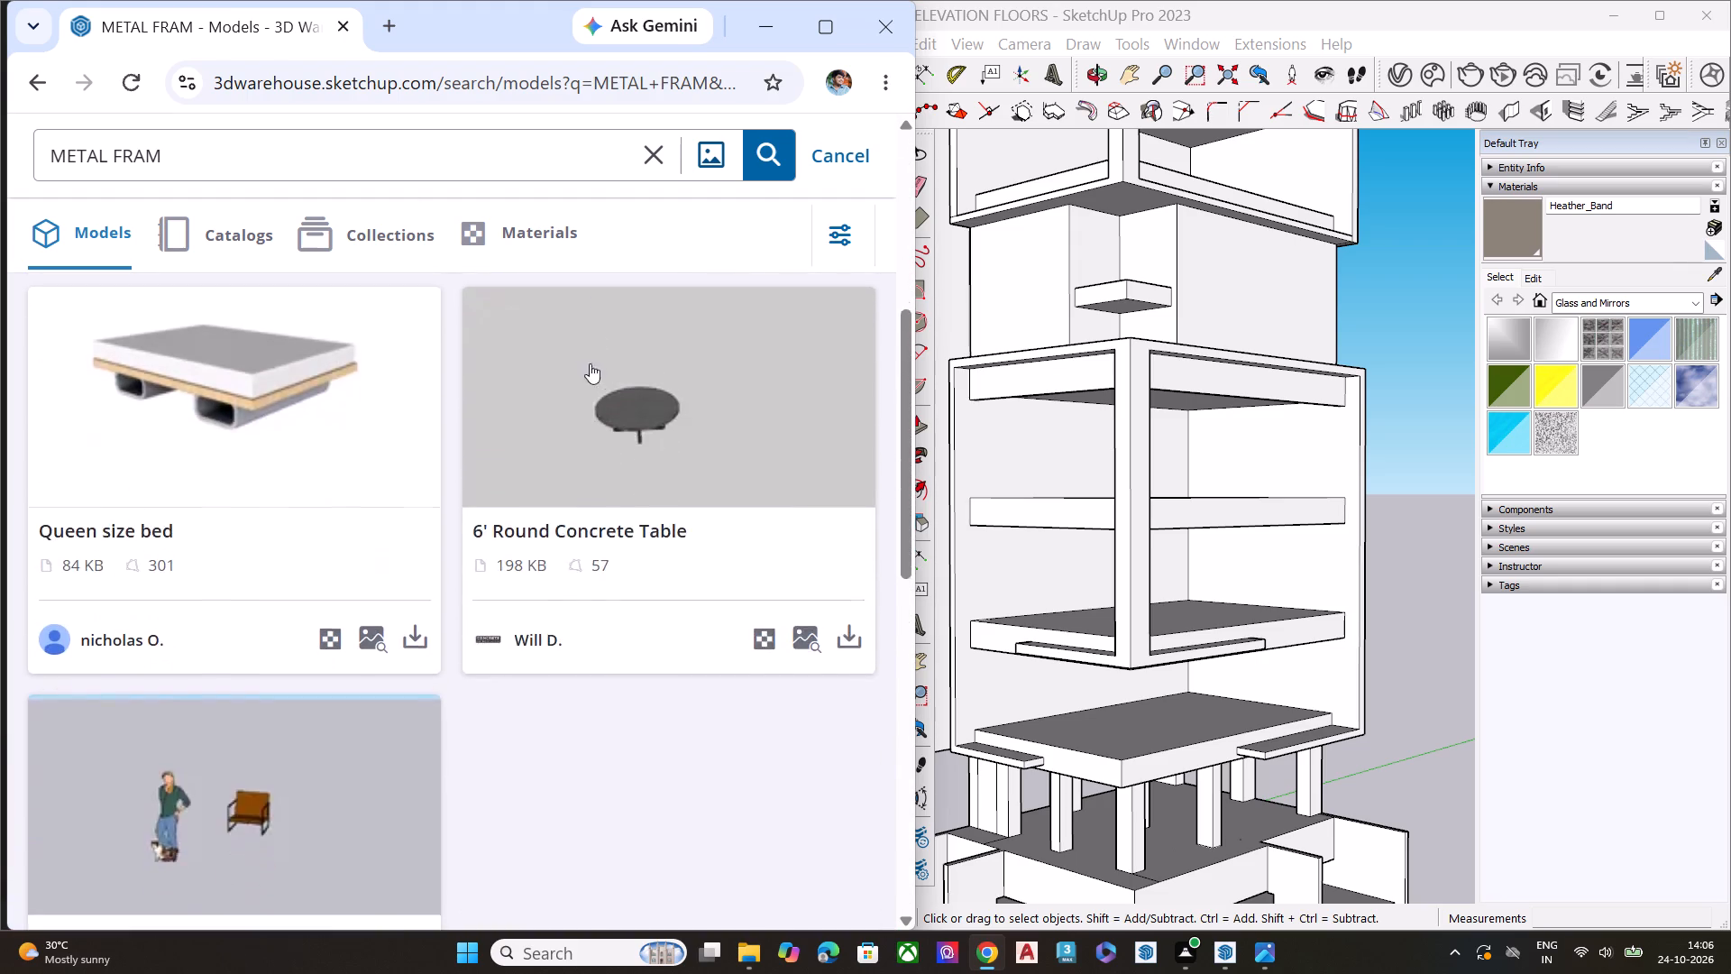
pyautogui.scroll(-2, 590, 363)
# Search the 3D Warehouse models for METAL.
pyautogui.click(644, 162)
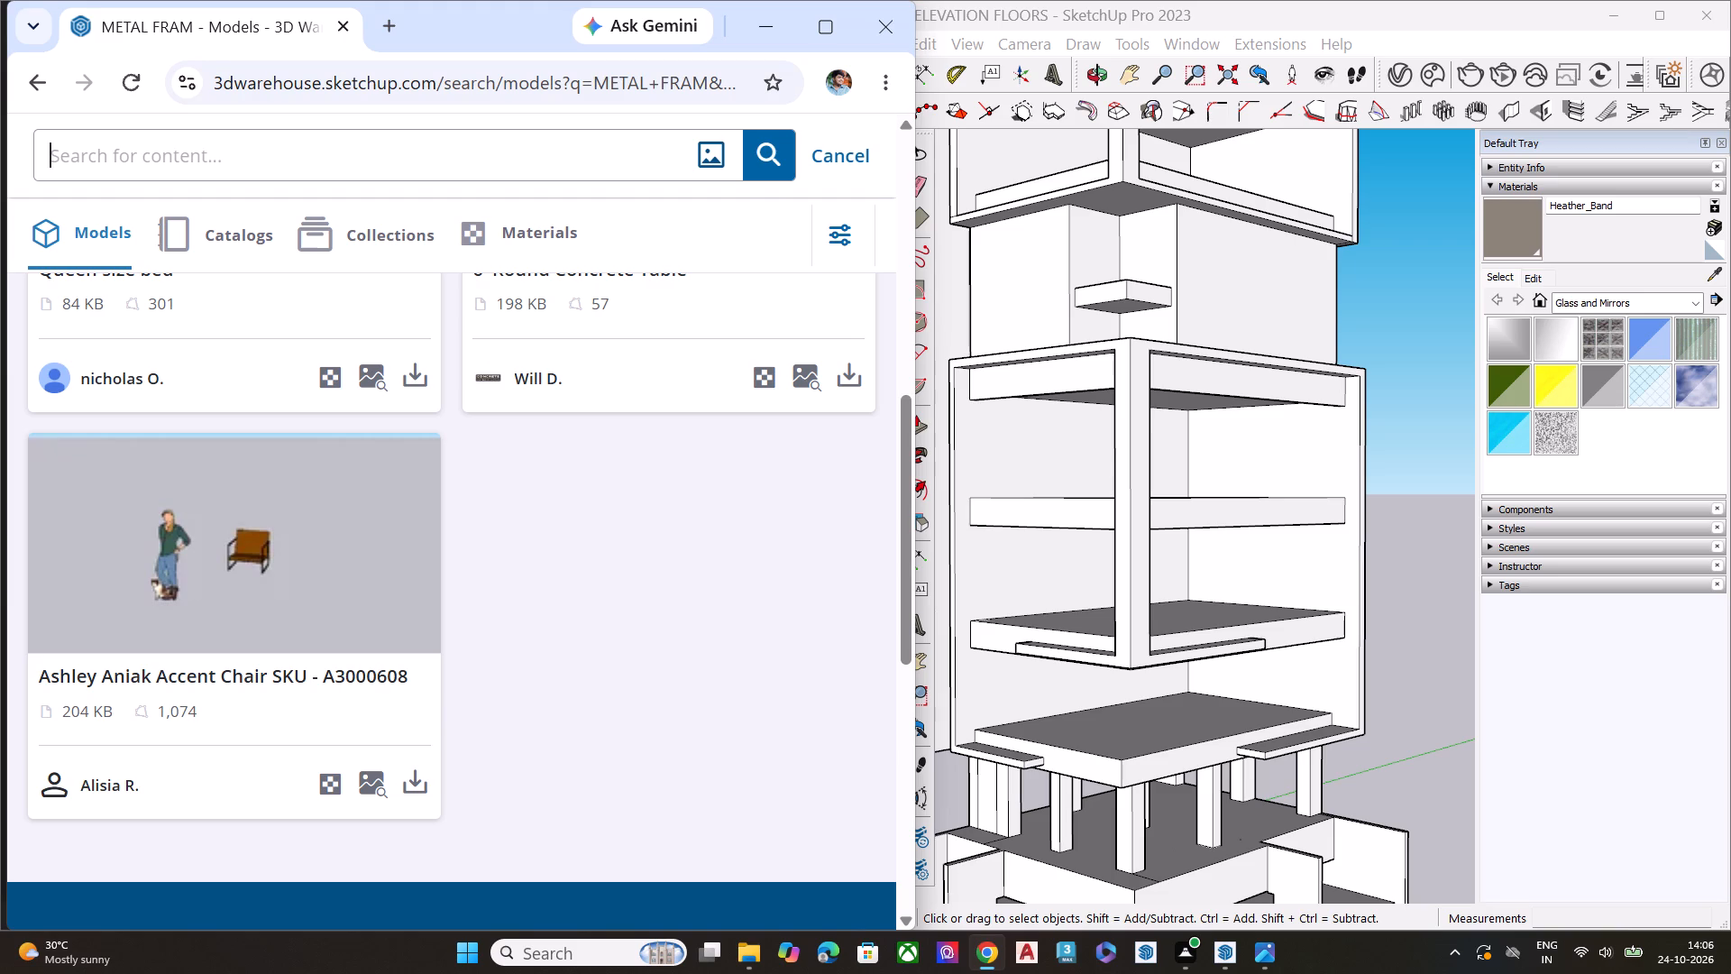
pyautogui.scroll(5, 316, 287)
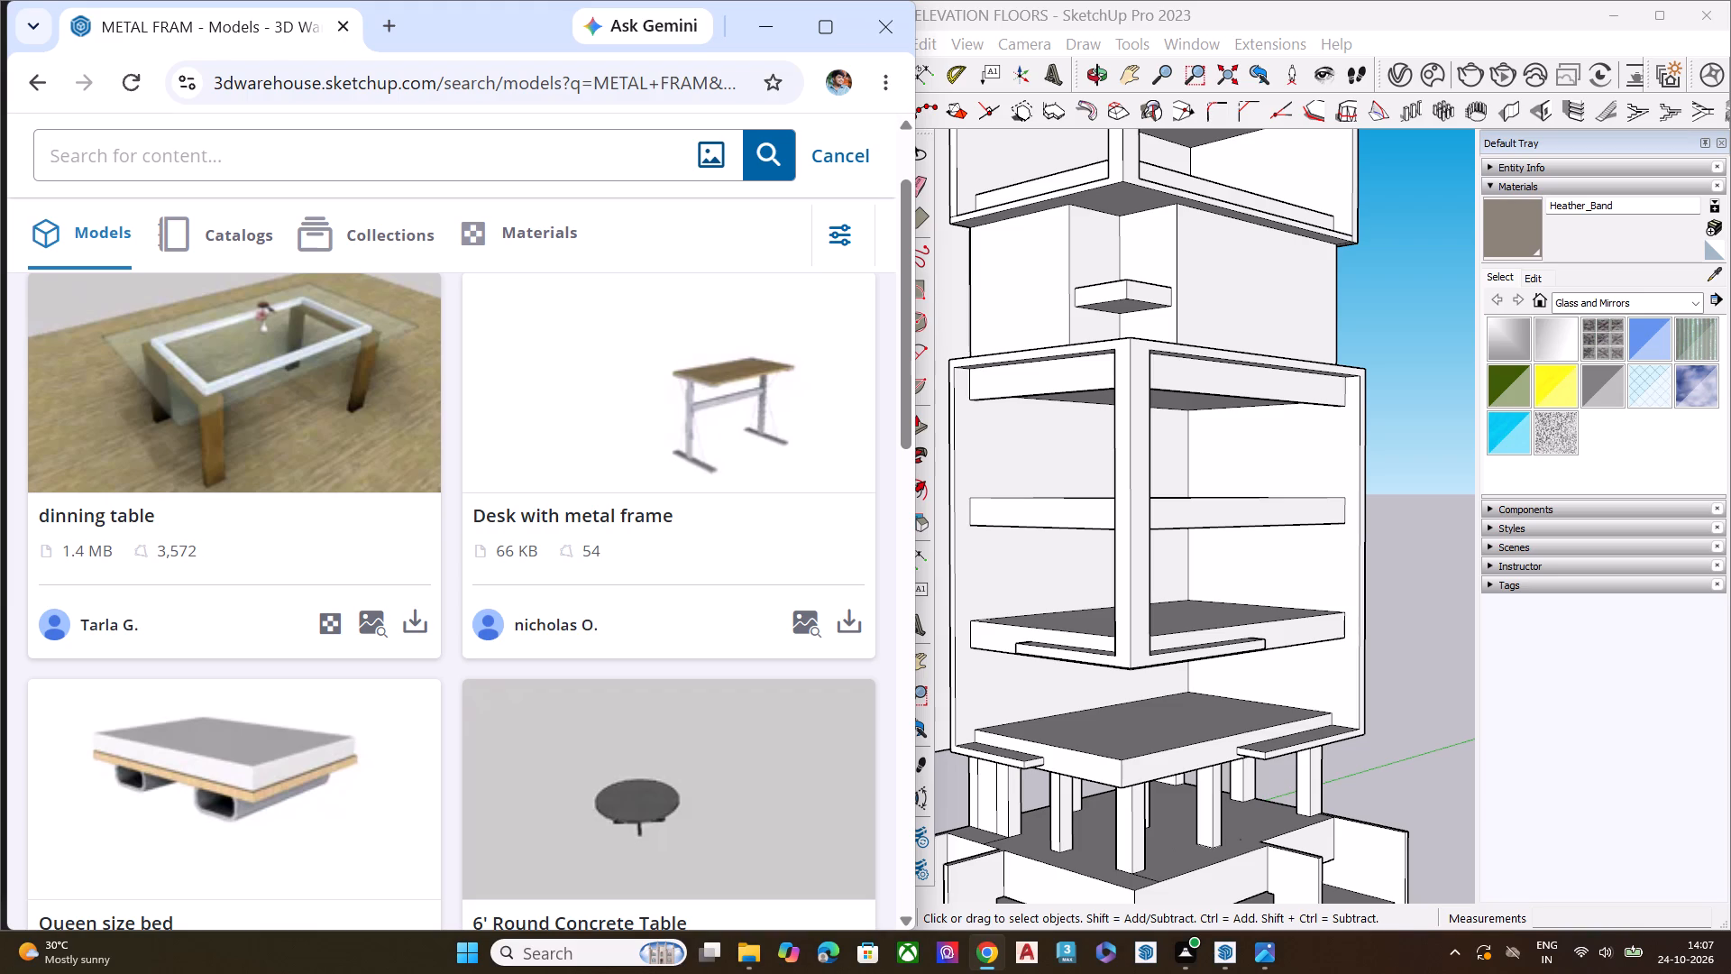
pyautogui.write('METAL')
pyautogui.press('space')
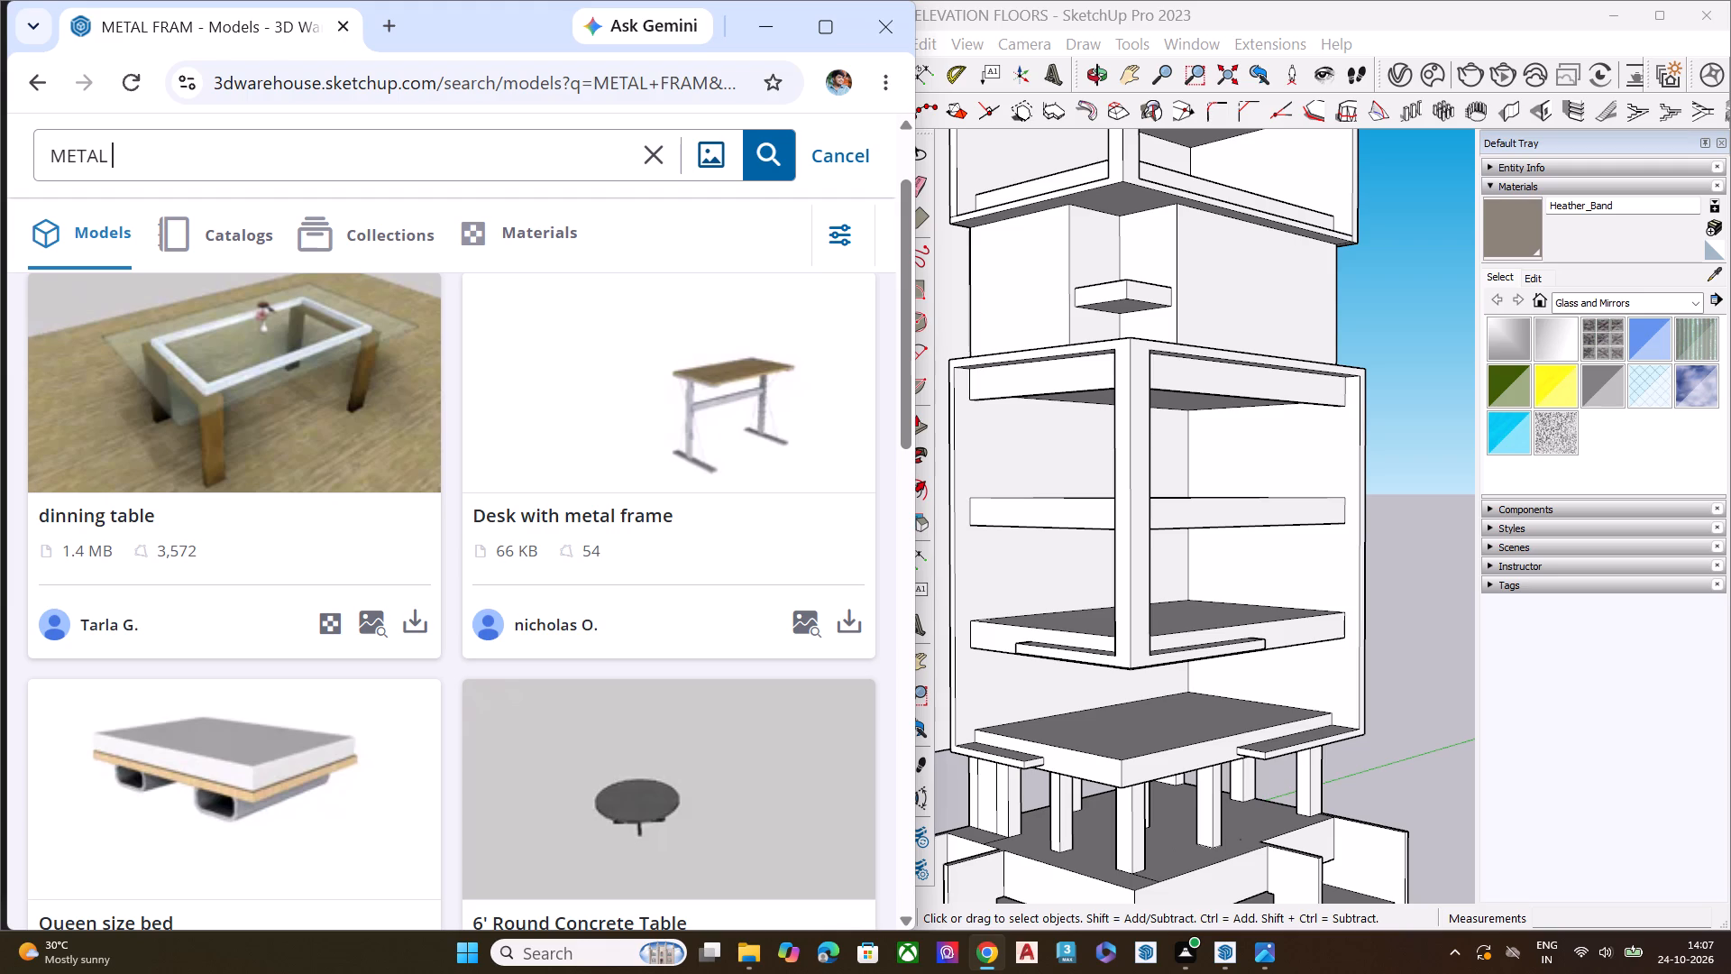
pyautogui.press('Return')
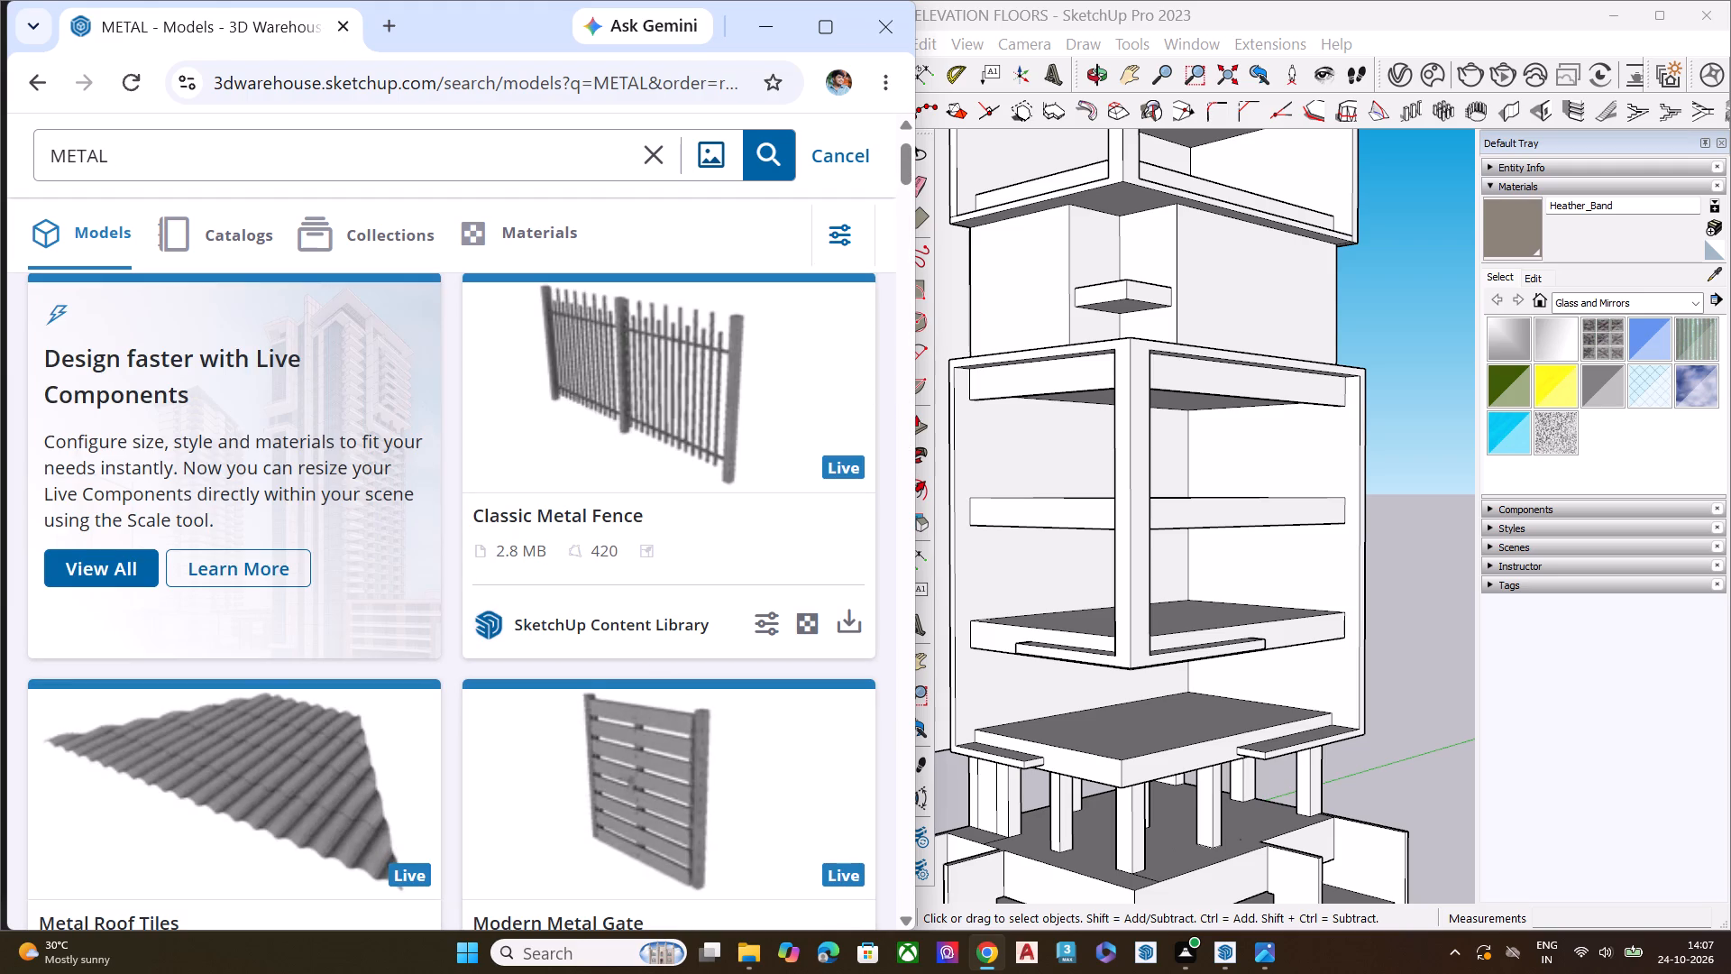
# Find the 28 KB Metal panel with branching black bars in the results and download it as a SketchUp file.
pyautogui.scroll(-4, 603, 432)
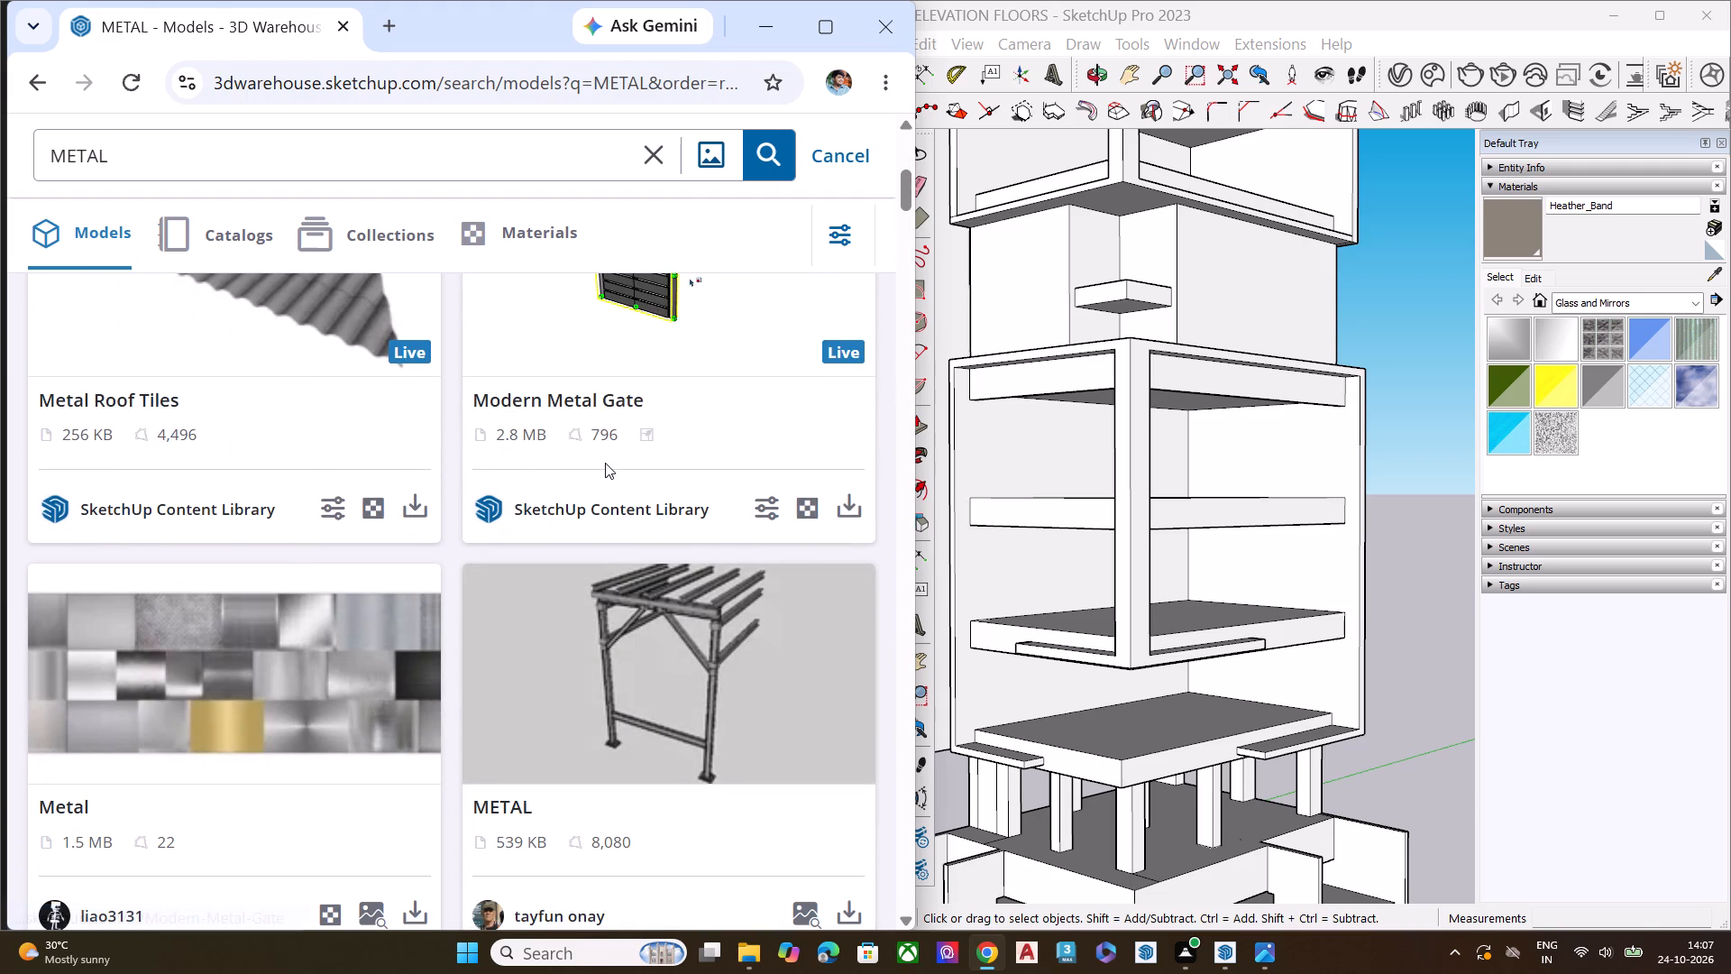
pyautogui.scroll(-4, 605, 463)
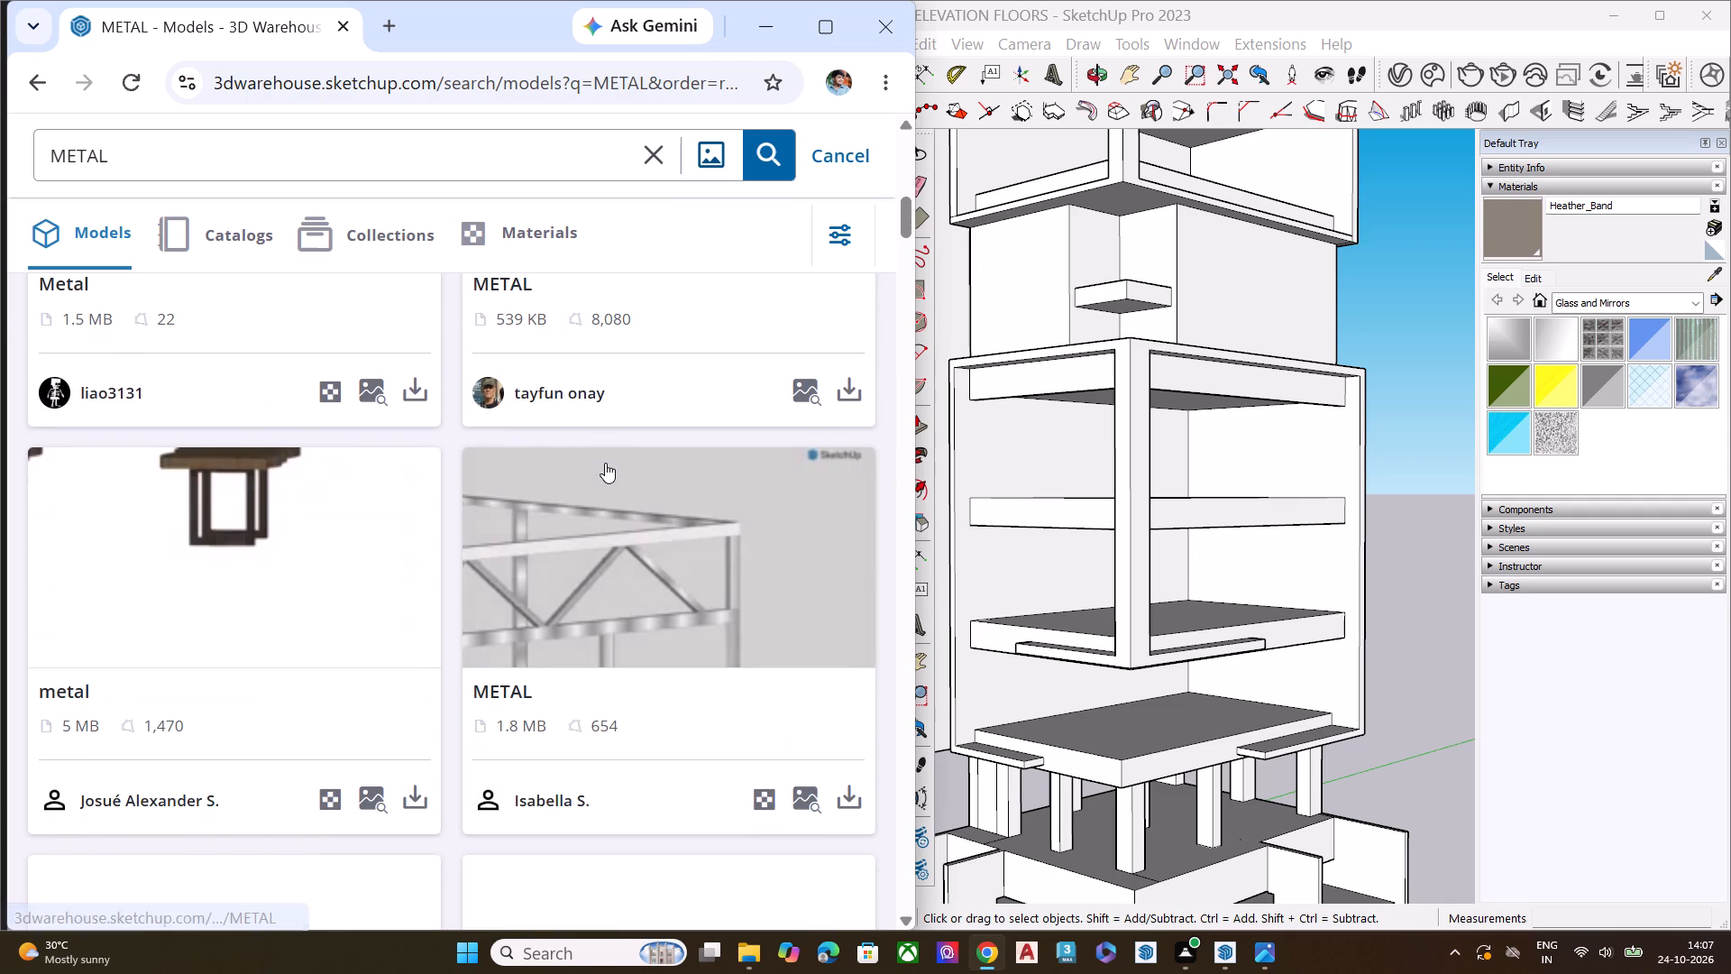
pyautogui.scroll(-6, 605, 463)
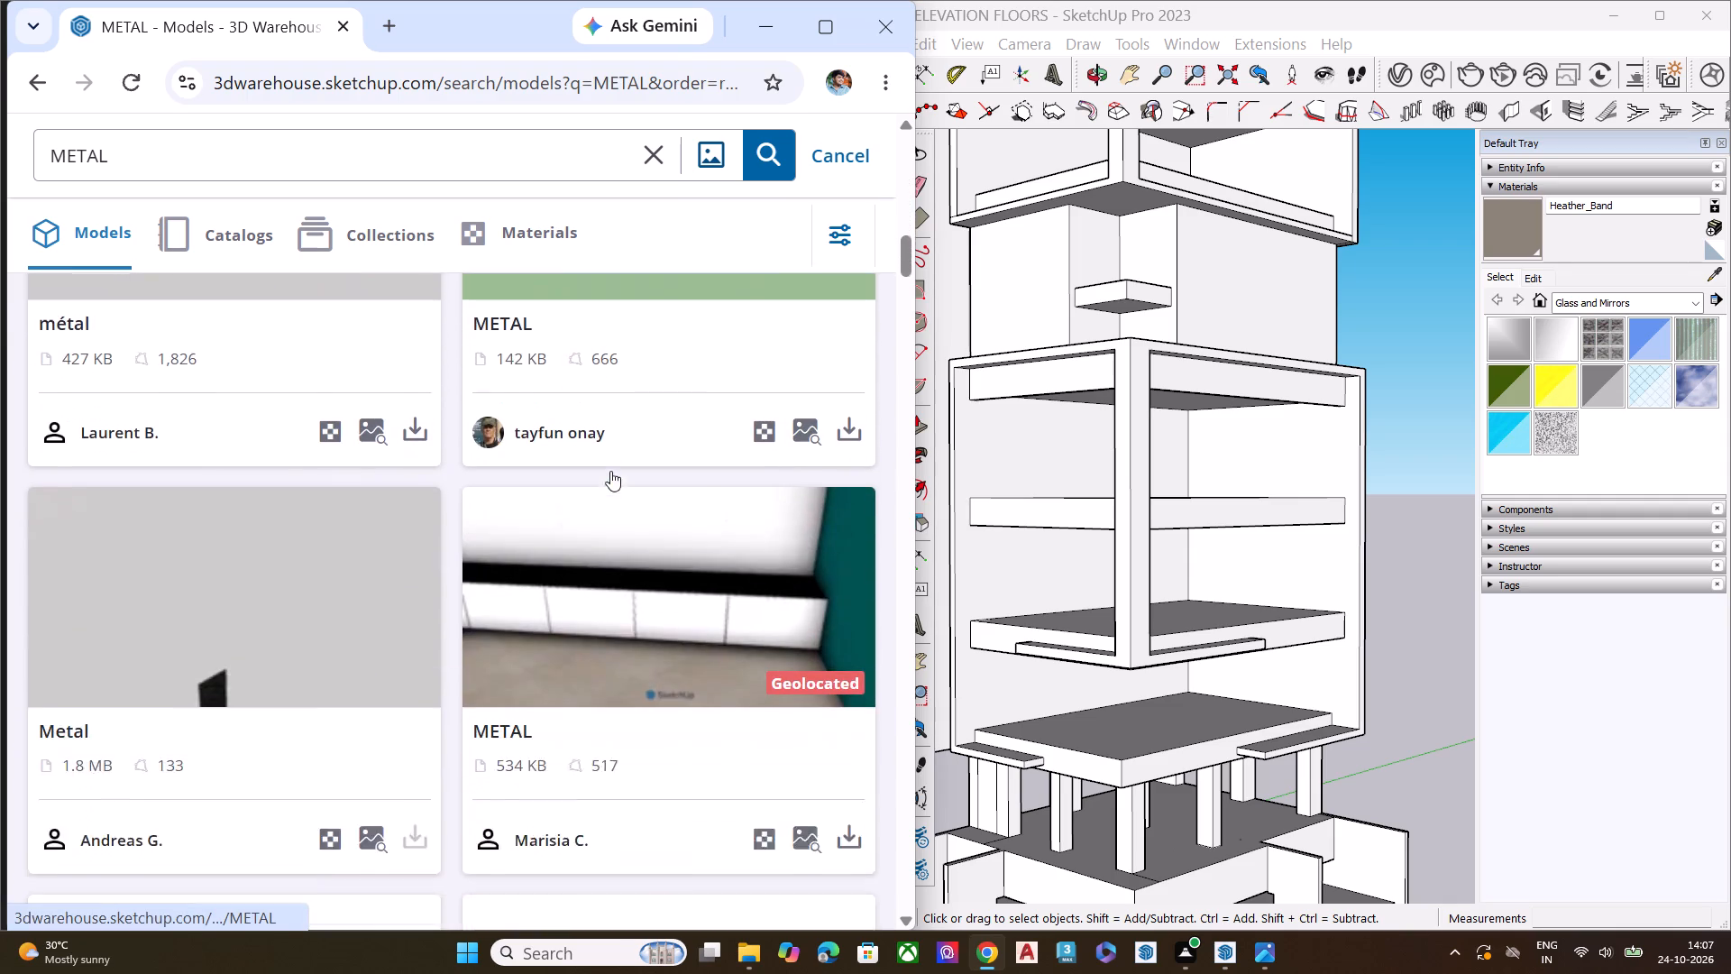
pyautogui.scroll(-4, 610, 471)
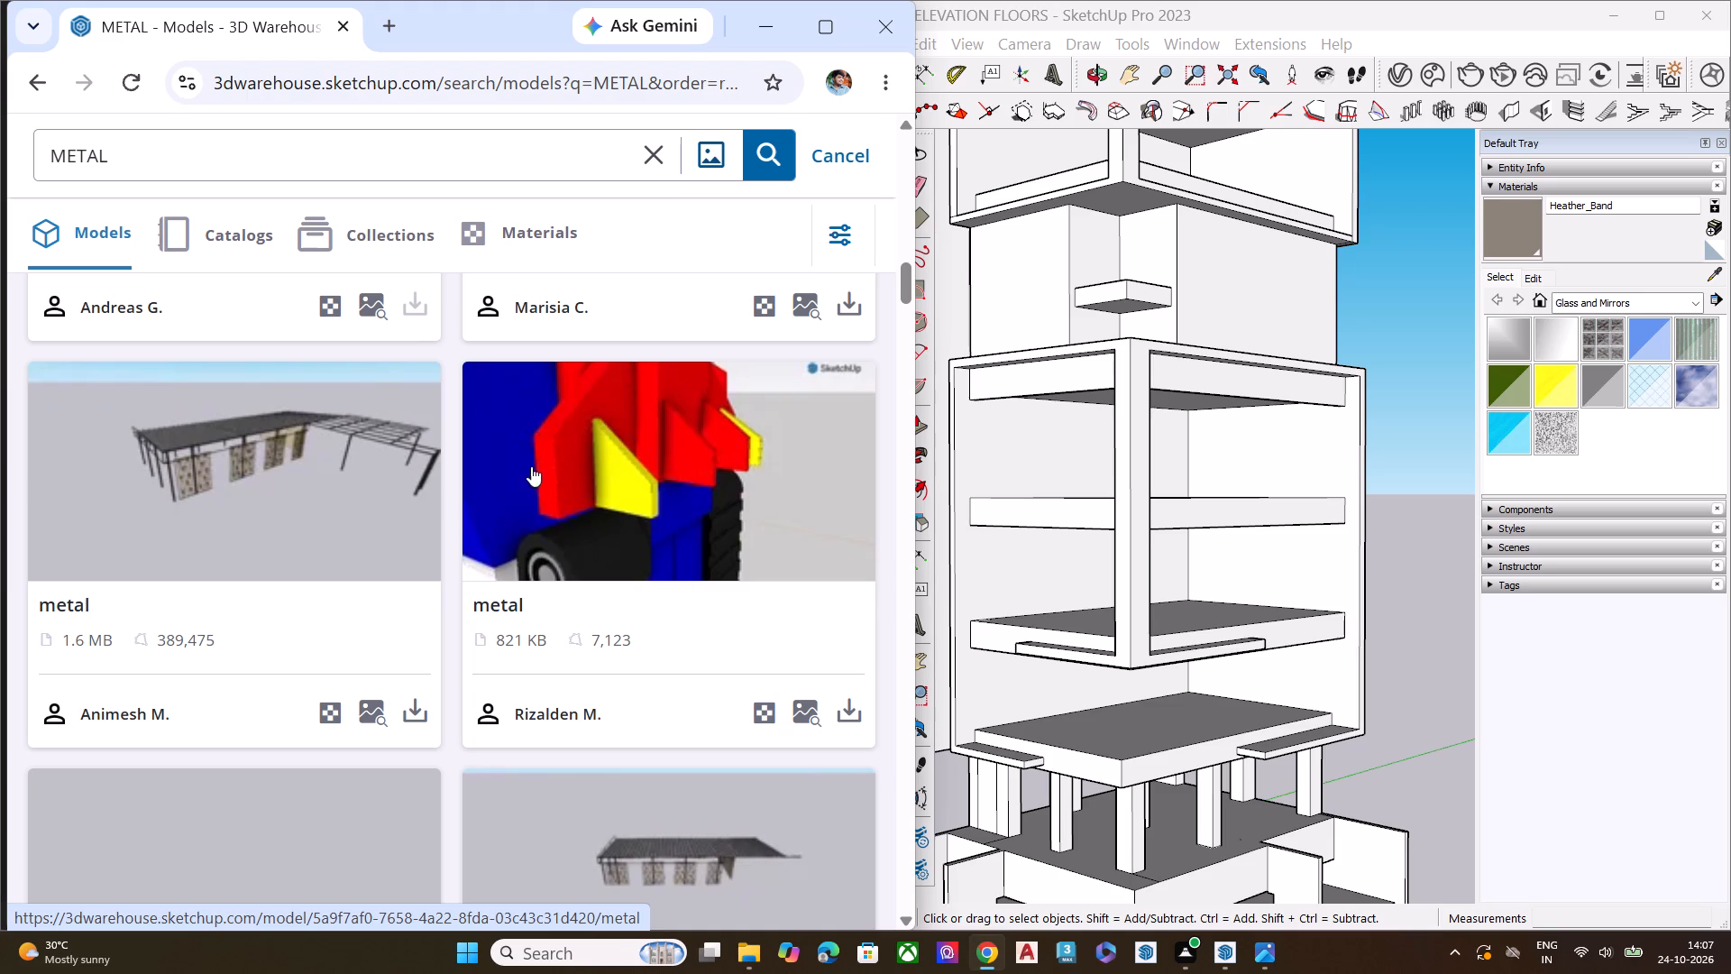
pyautogui.scroll(-3, 471, 475)
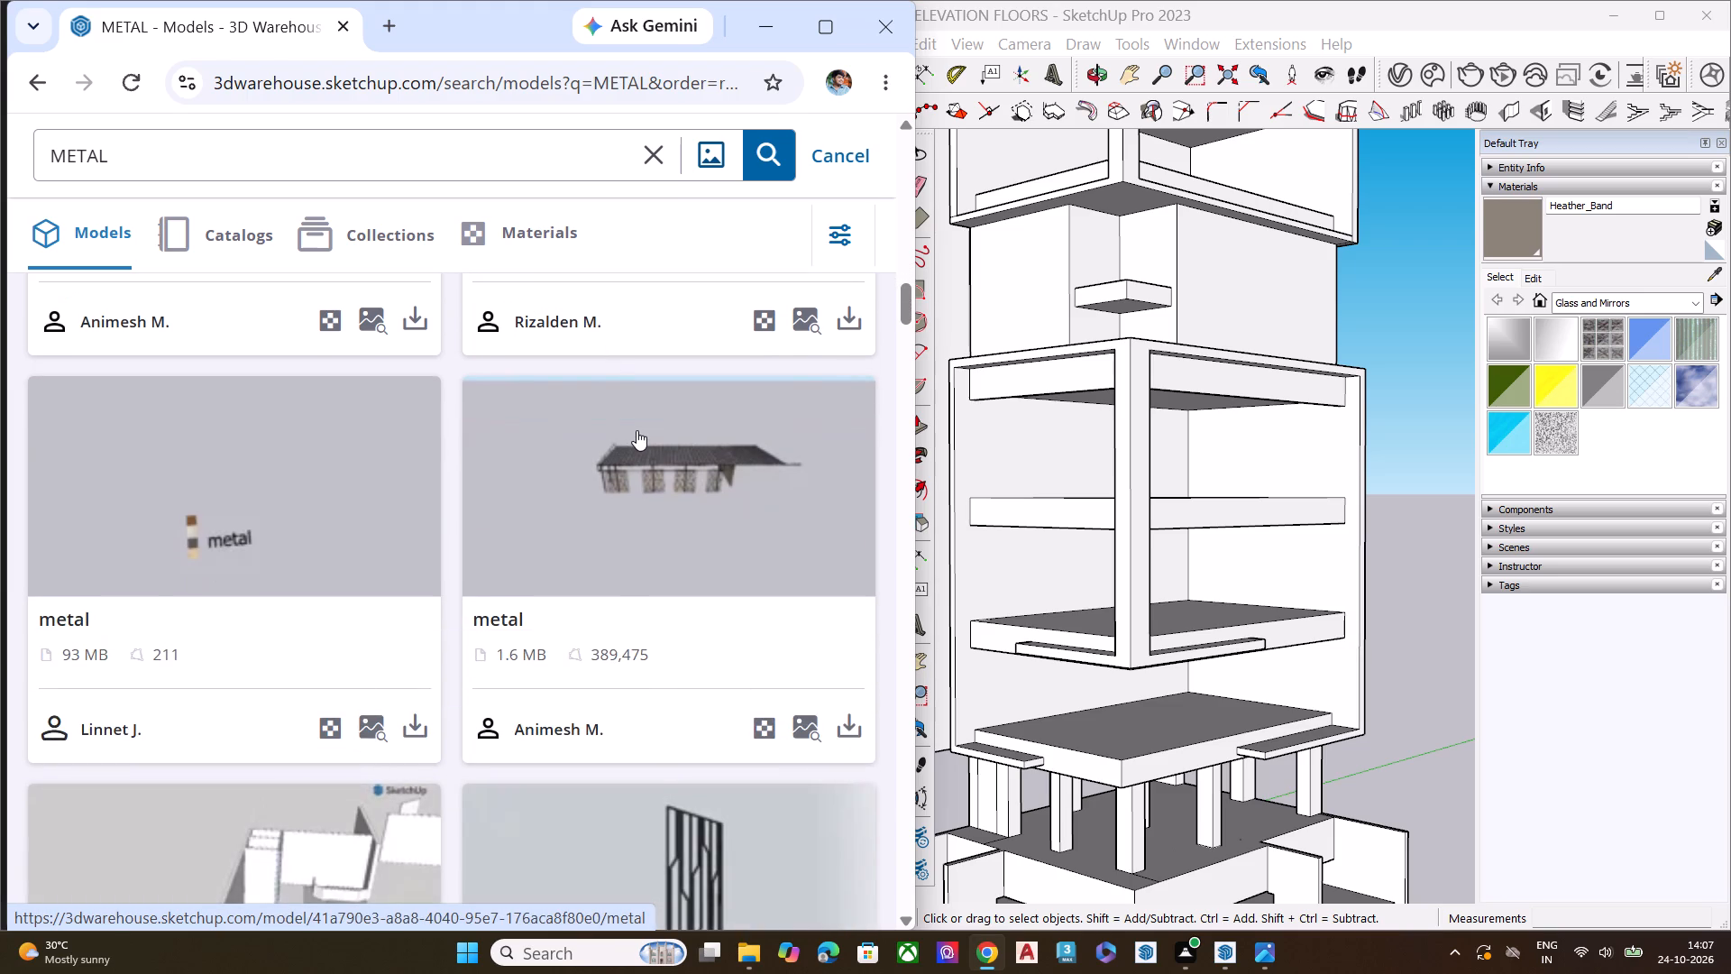
pyautogui.scroll(-4, 637, 429)
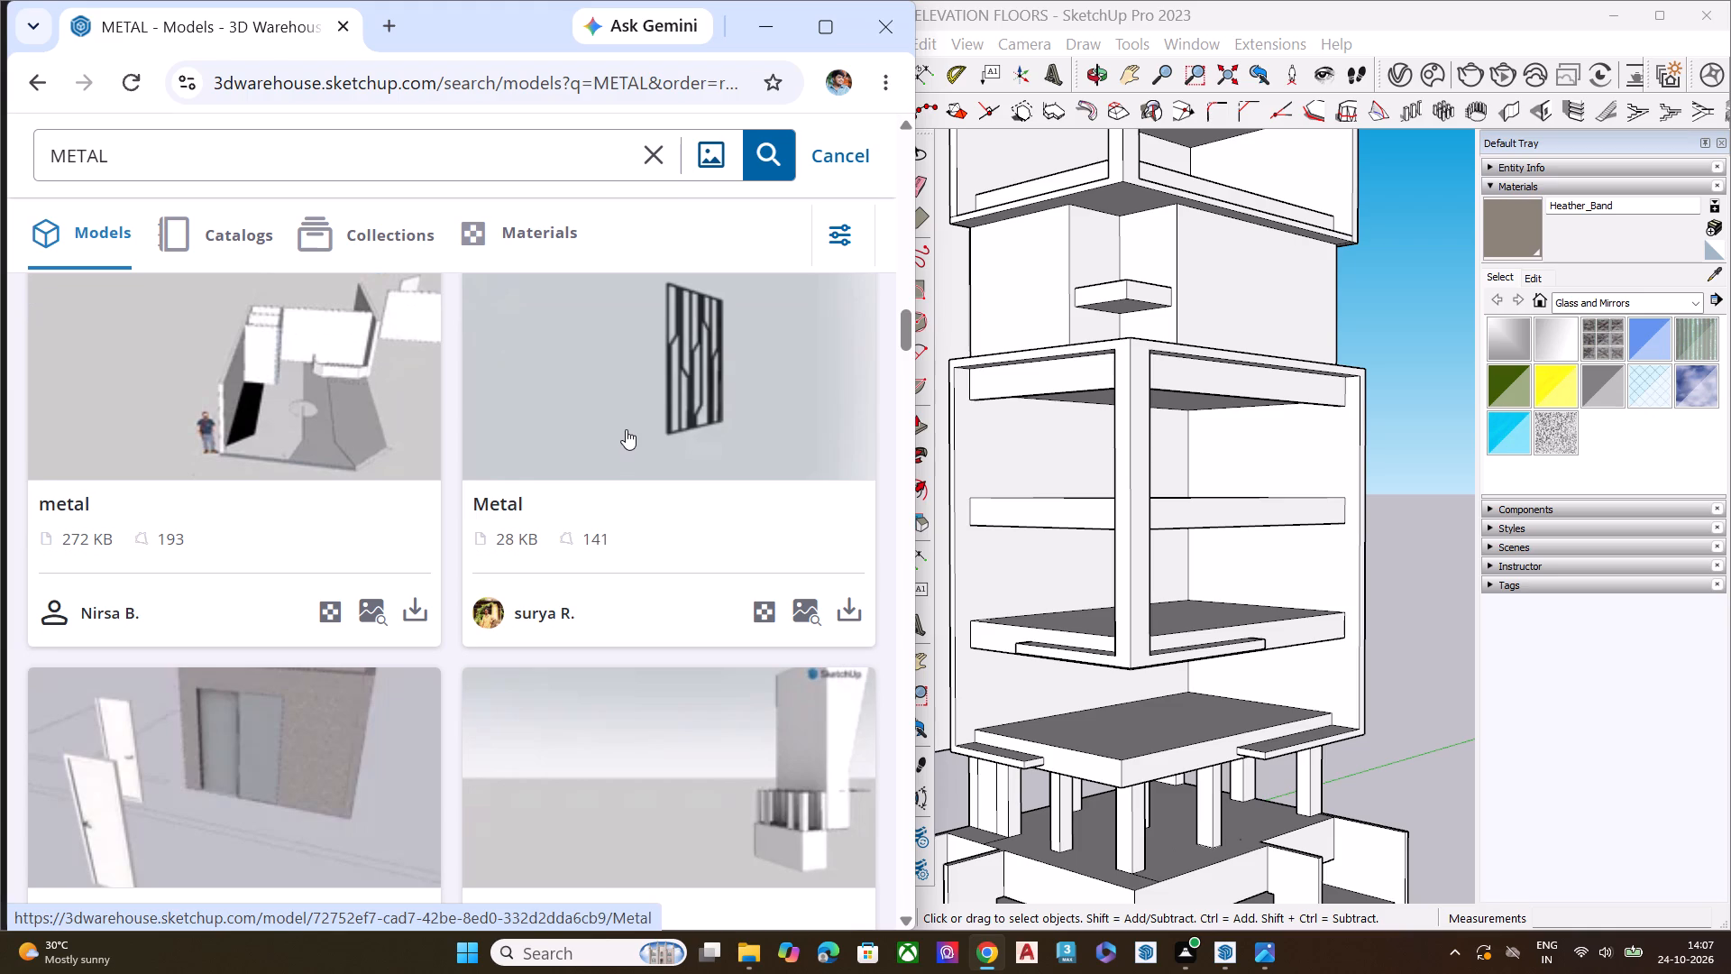
pyautogui.scroll(-1, 625, 429)
pyautogui.scroll(1, 625, 429)
pyautogui.scroll(-1, 625, 430)
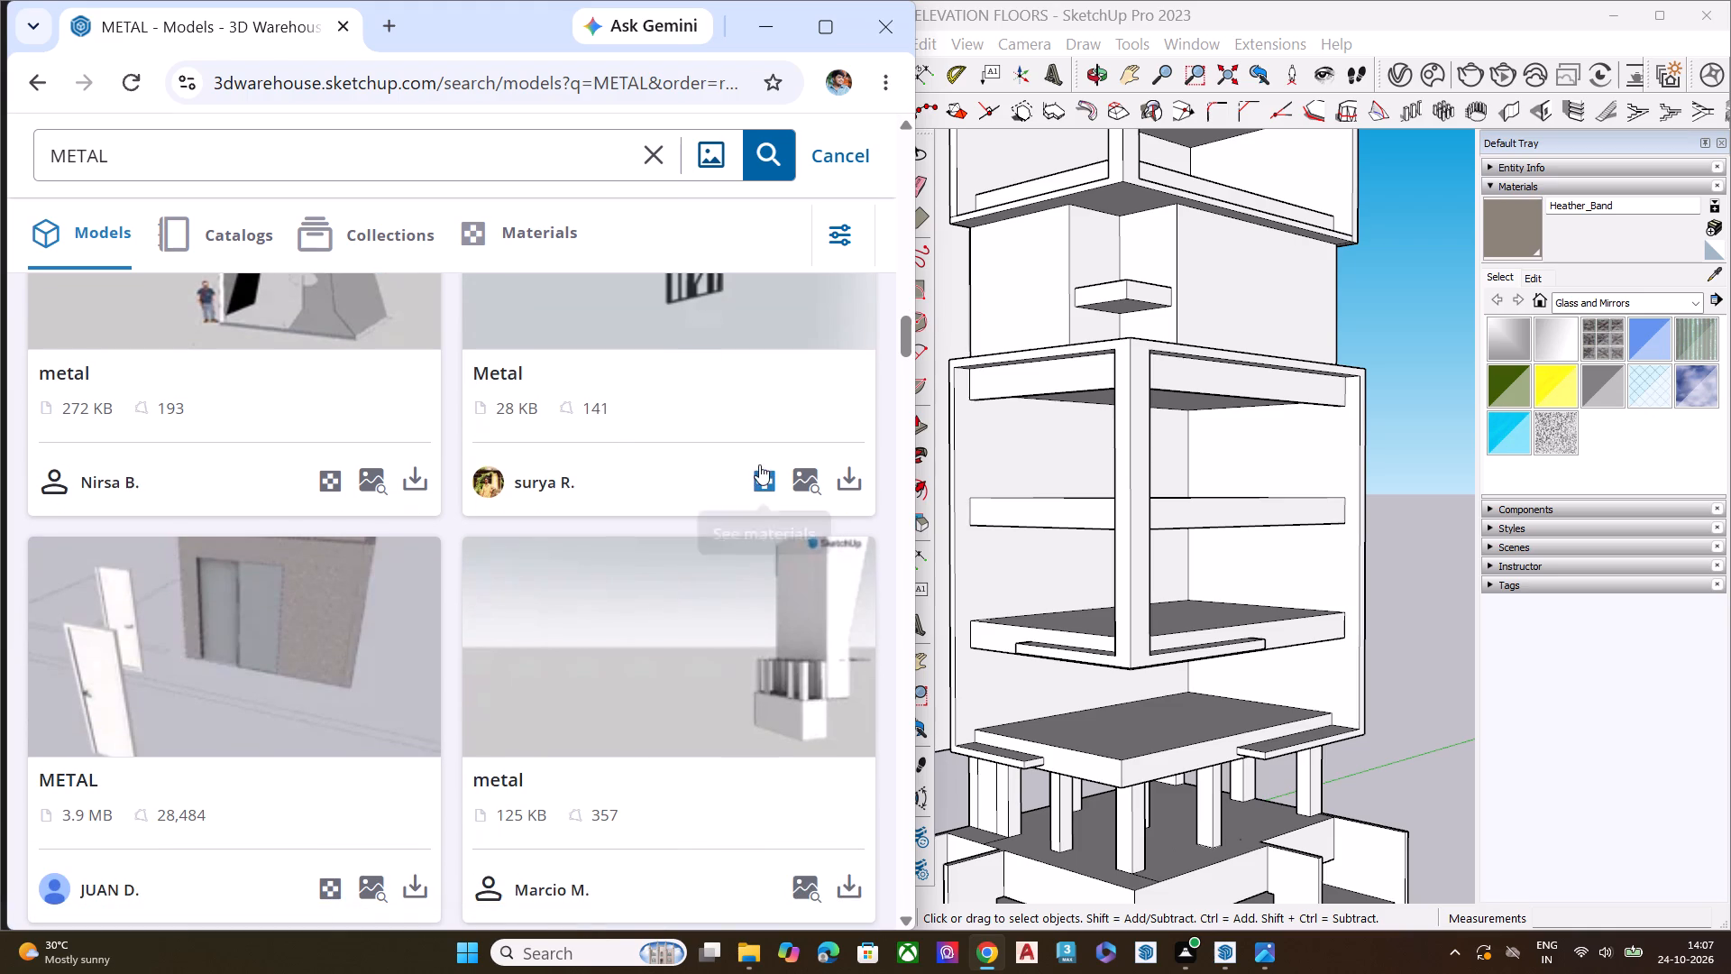
pyautogui.scroll(1, 759, 464)
pyautogui.click(847, 609)
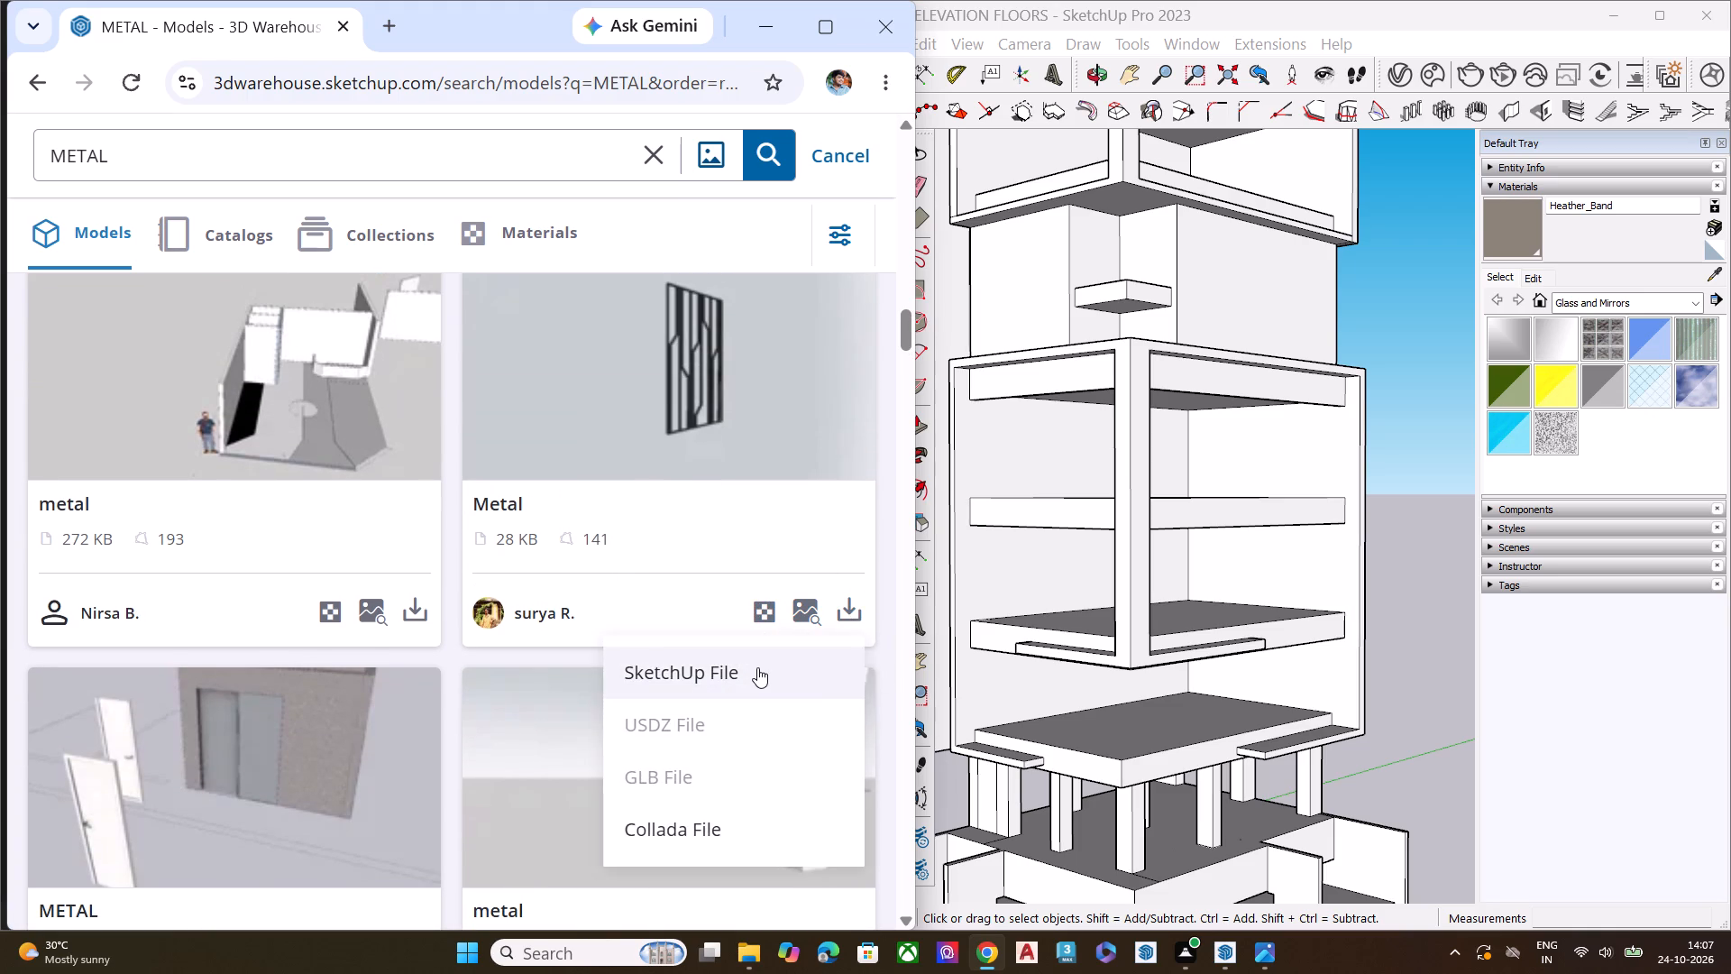
pyautogui.click(757, 667)
# Look further through the METAL results for lattice and cross-braced frame models.
pyautogui.scroll(-5, 554, 474)
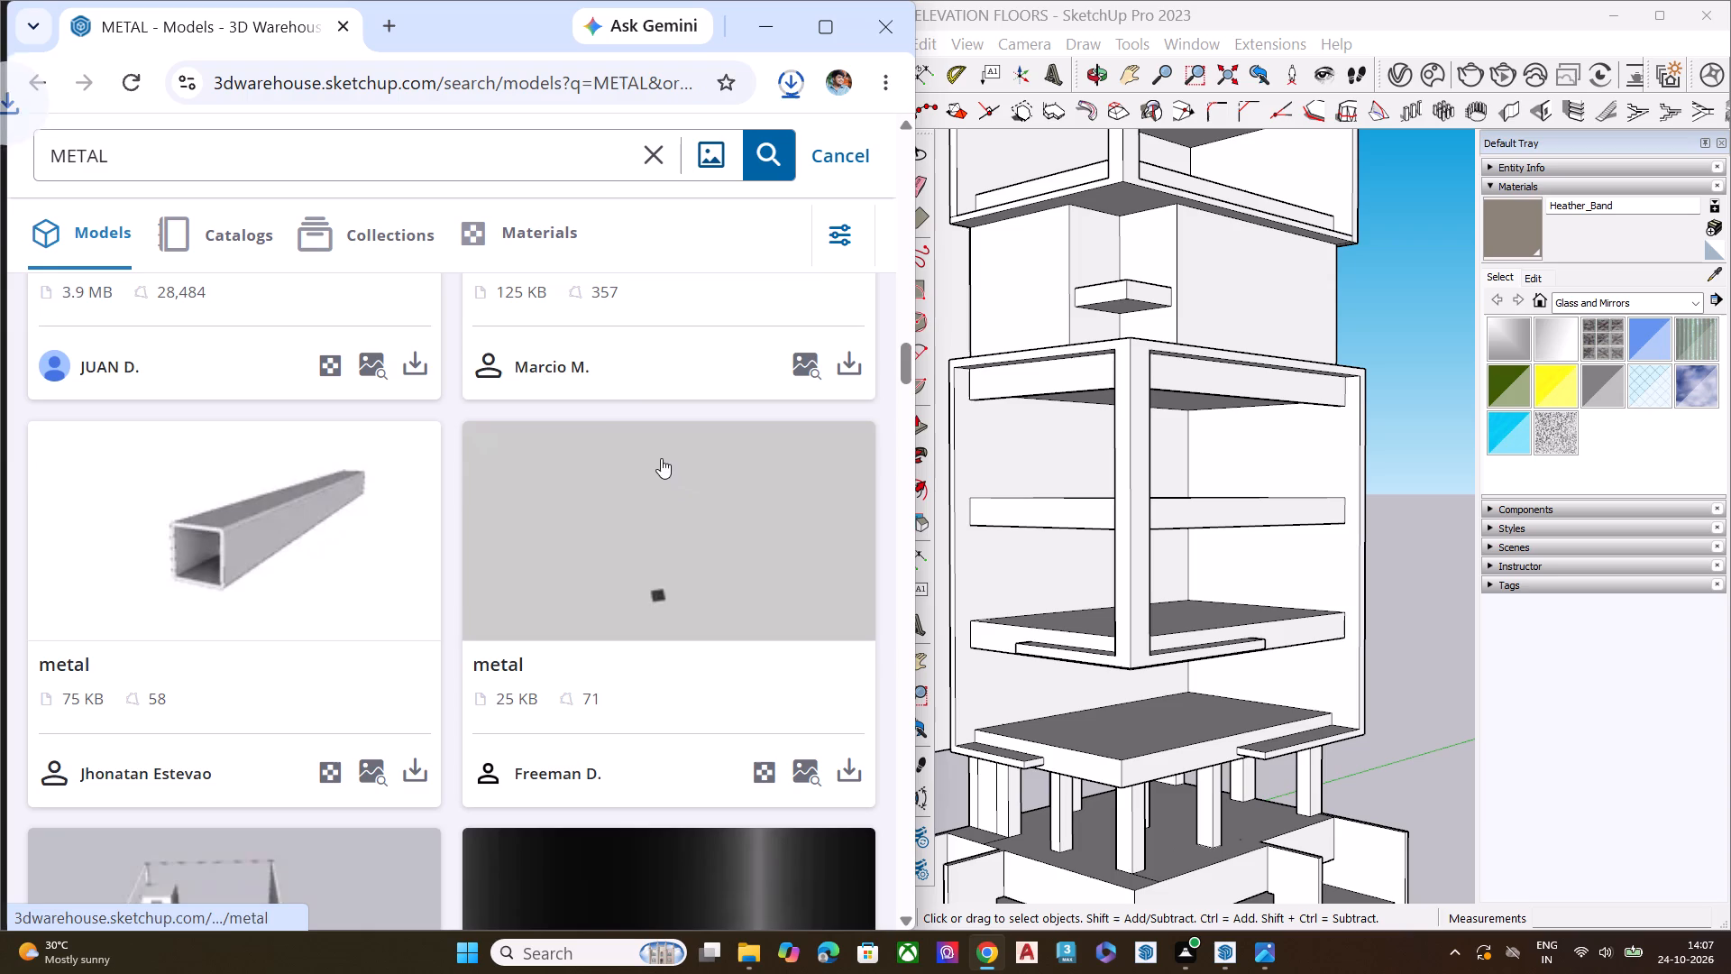
pyautogui.scroll(-6, 561, 414)
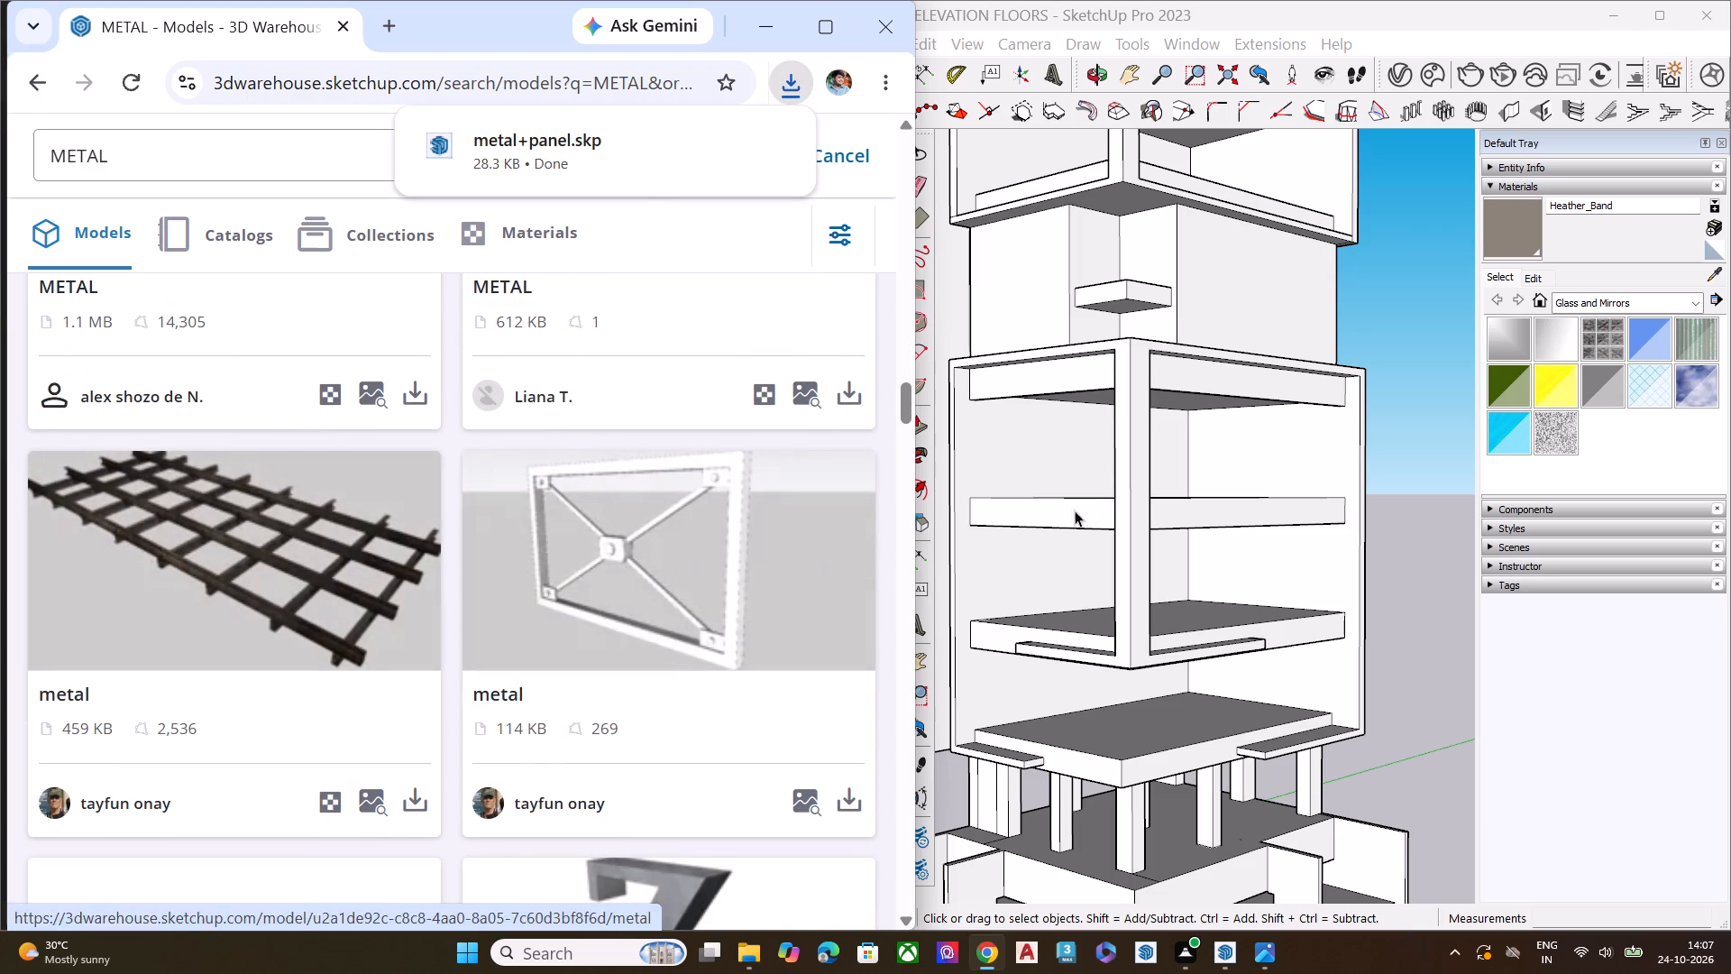
pyautogui.scroll(4, 1099, 476)
pyautogui.scroll(-7, 1100, 475)
pyautogui.scroll(1, 1078, 494)
pyautogui.scroll(-2, 1076, 499)
pyautogui.scroll(-5, 1106, 423)
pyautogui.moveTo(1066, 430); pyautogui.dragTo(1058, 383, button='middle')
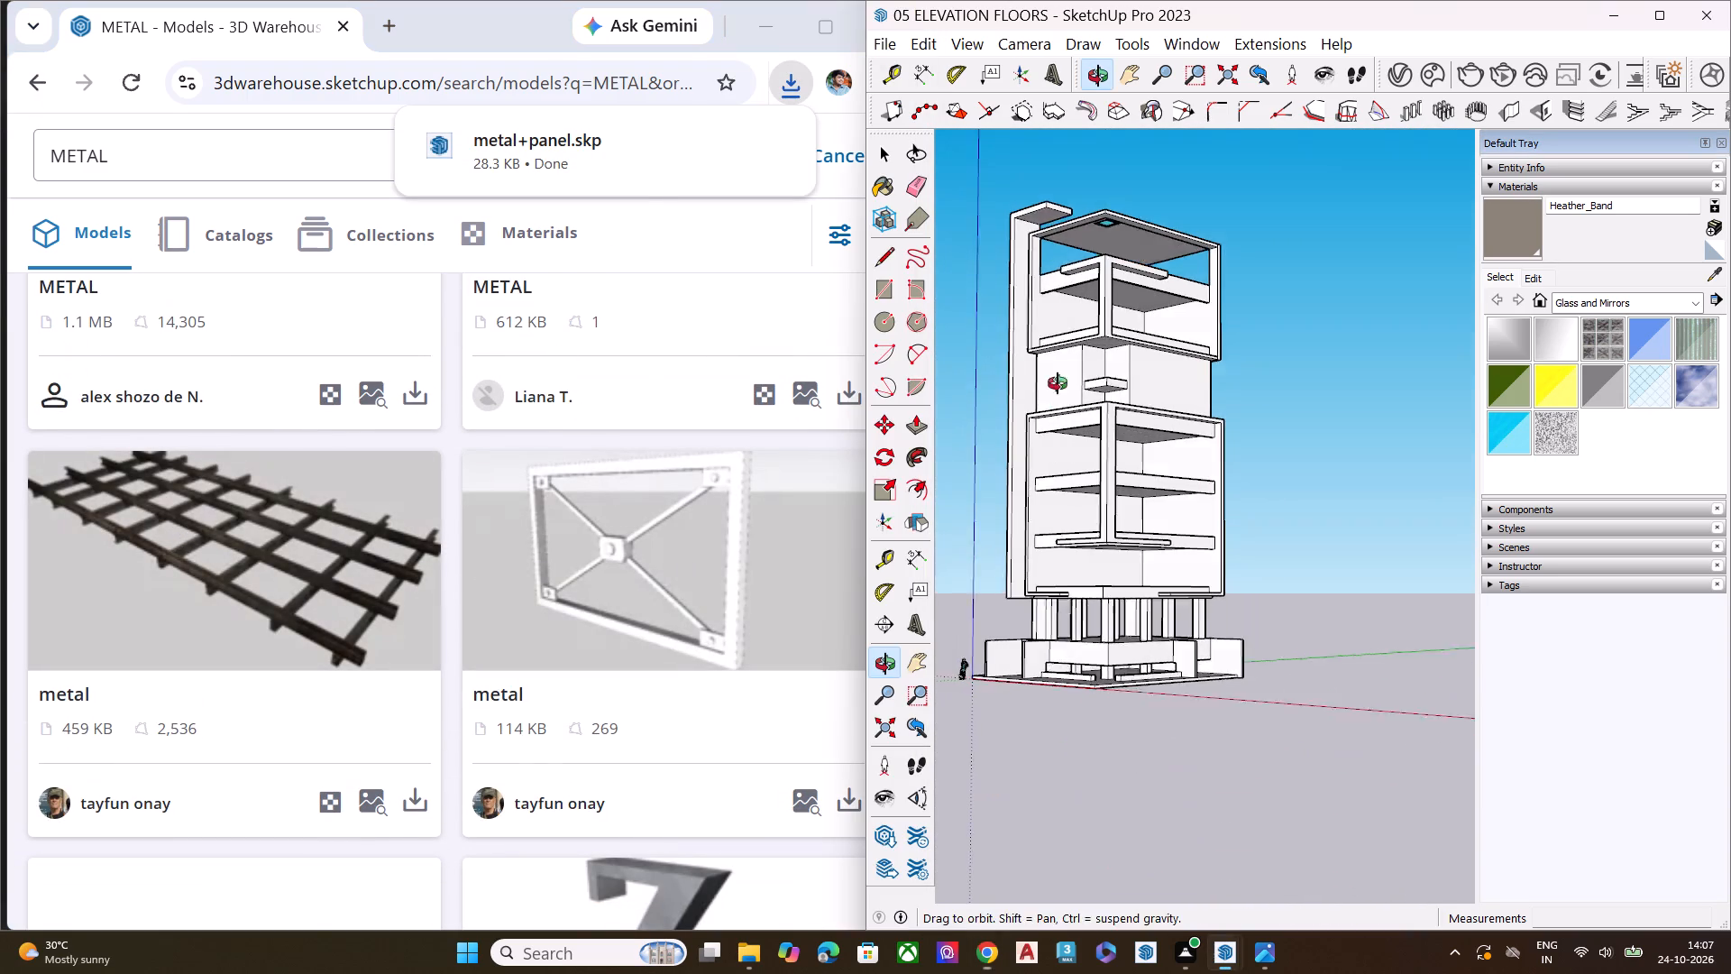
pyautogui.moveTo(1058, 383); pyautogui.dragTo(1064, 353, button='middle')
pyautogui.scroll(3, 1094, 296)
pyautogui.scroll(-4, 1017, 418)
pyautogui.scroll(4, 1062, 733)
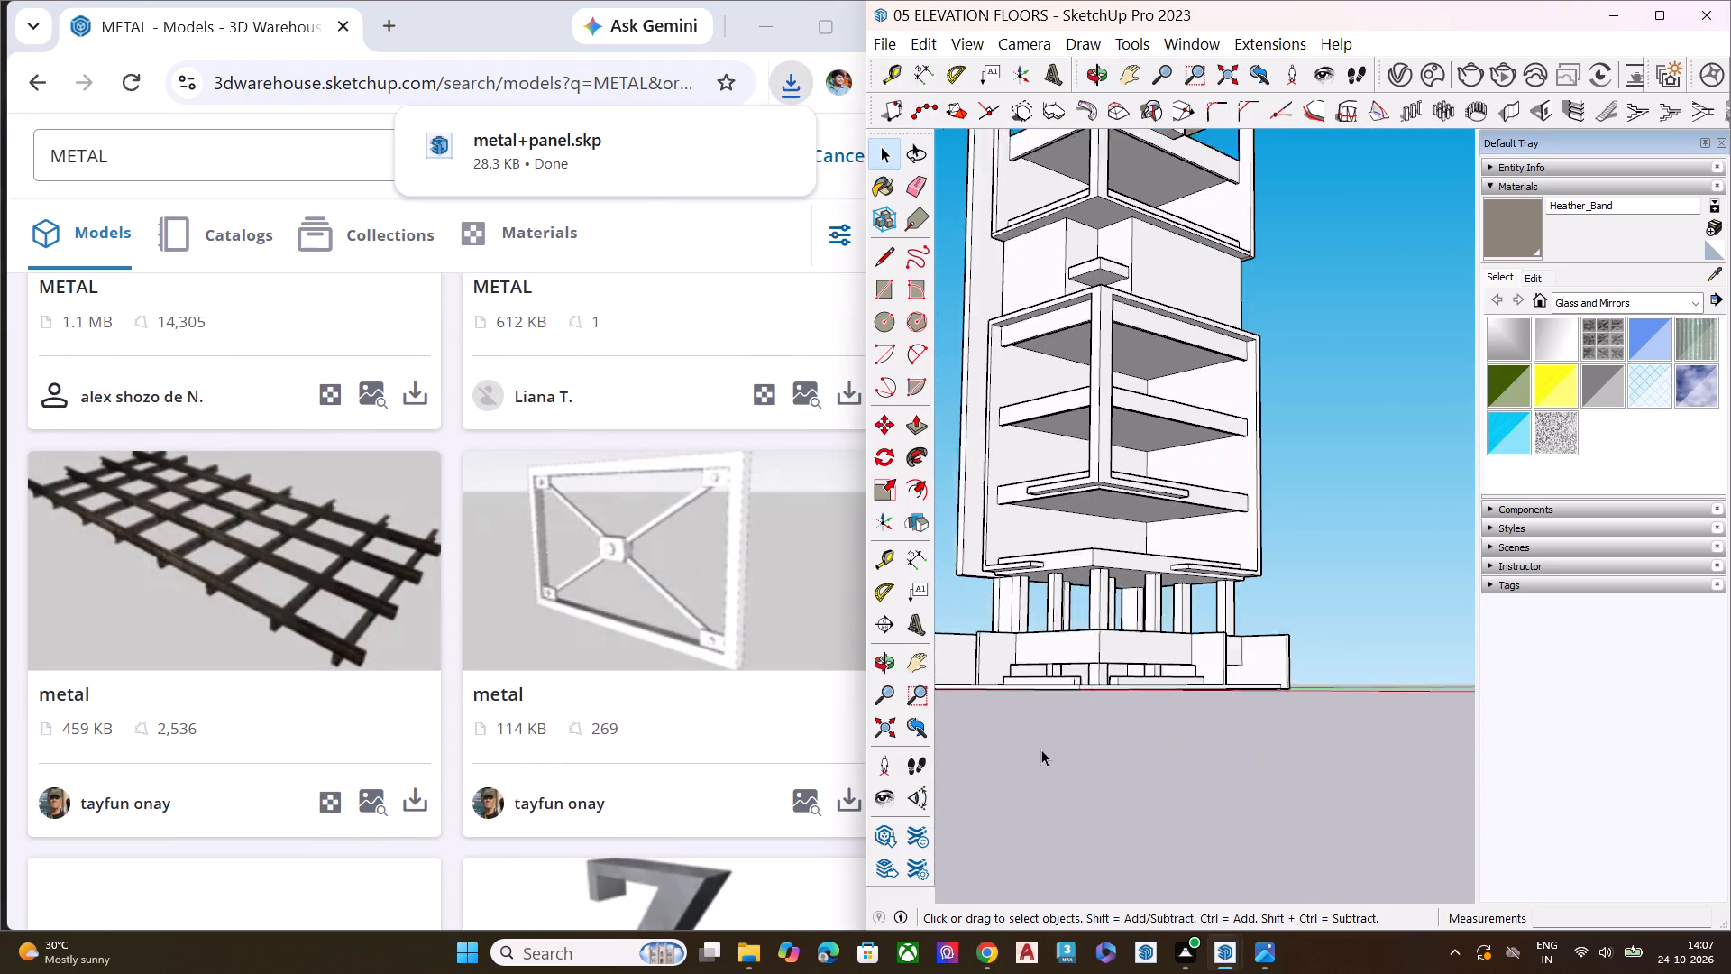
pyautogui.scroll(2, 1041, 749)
# Continue through the remaining METAL results, checking the models for more metal screens or crossed frames for the facade.
pyautogui.scroll(-3, 309, 669)
pyautogui.scroll(-4, 582, 659)
pyautogui.scroll(1, 591, 658)
pyautogui.scroll(-7, 591, 656)
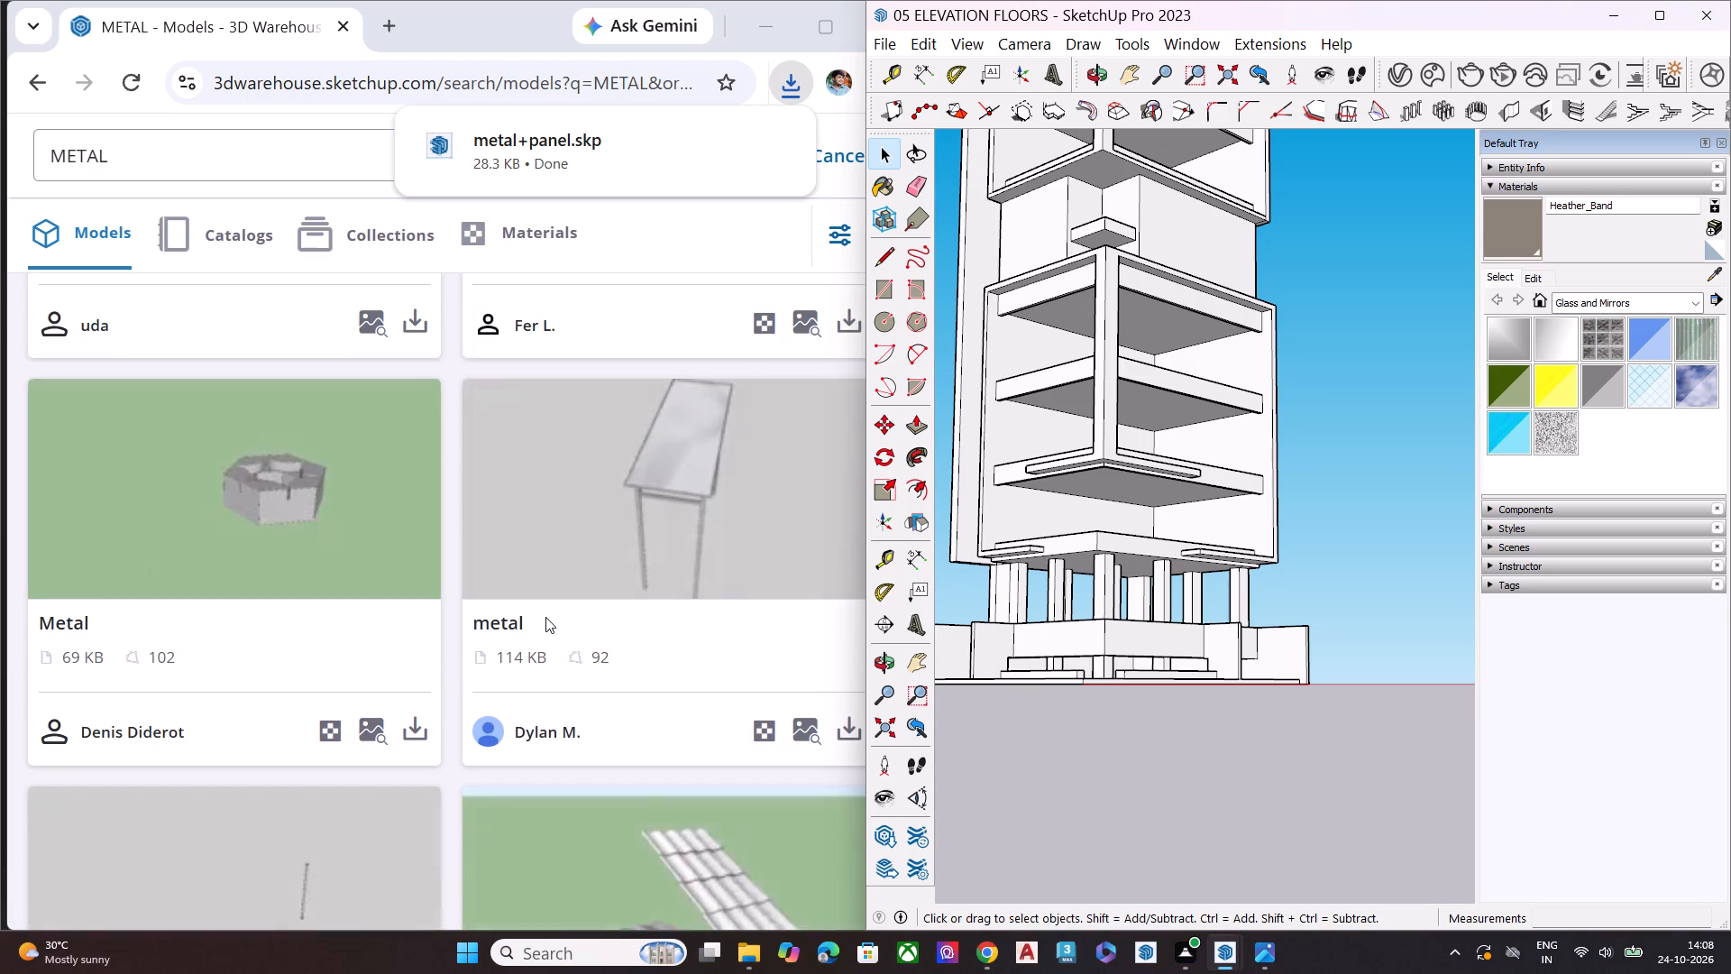
pyautogui.scroll(-3, 545, 617)
pyautogui.scroll(2, 545, 617)
pyautogui.scroll(-8, 542, 618)
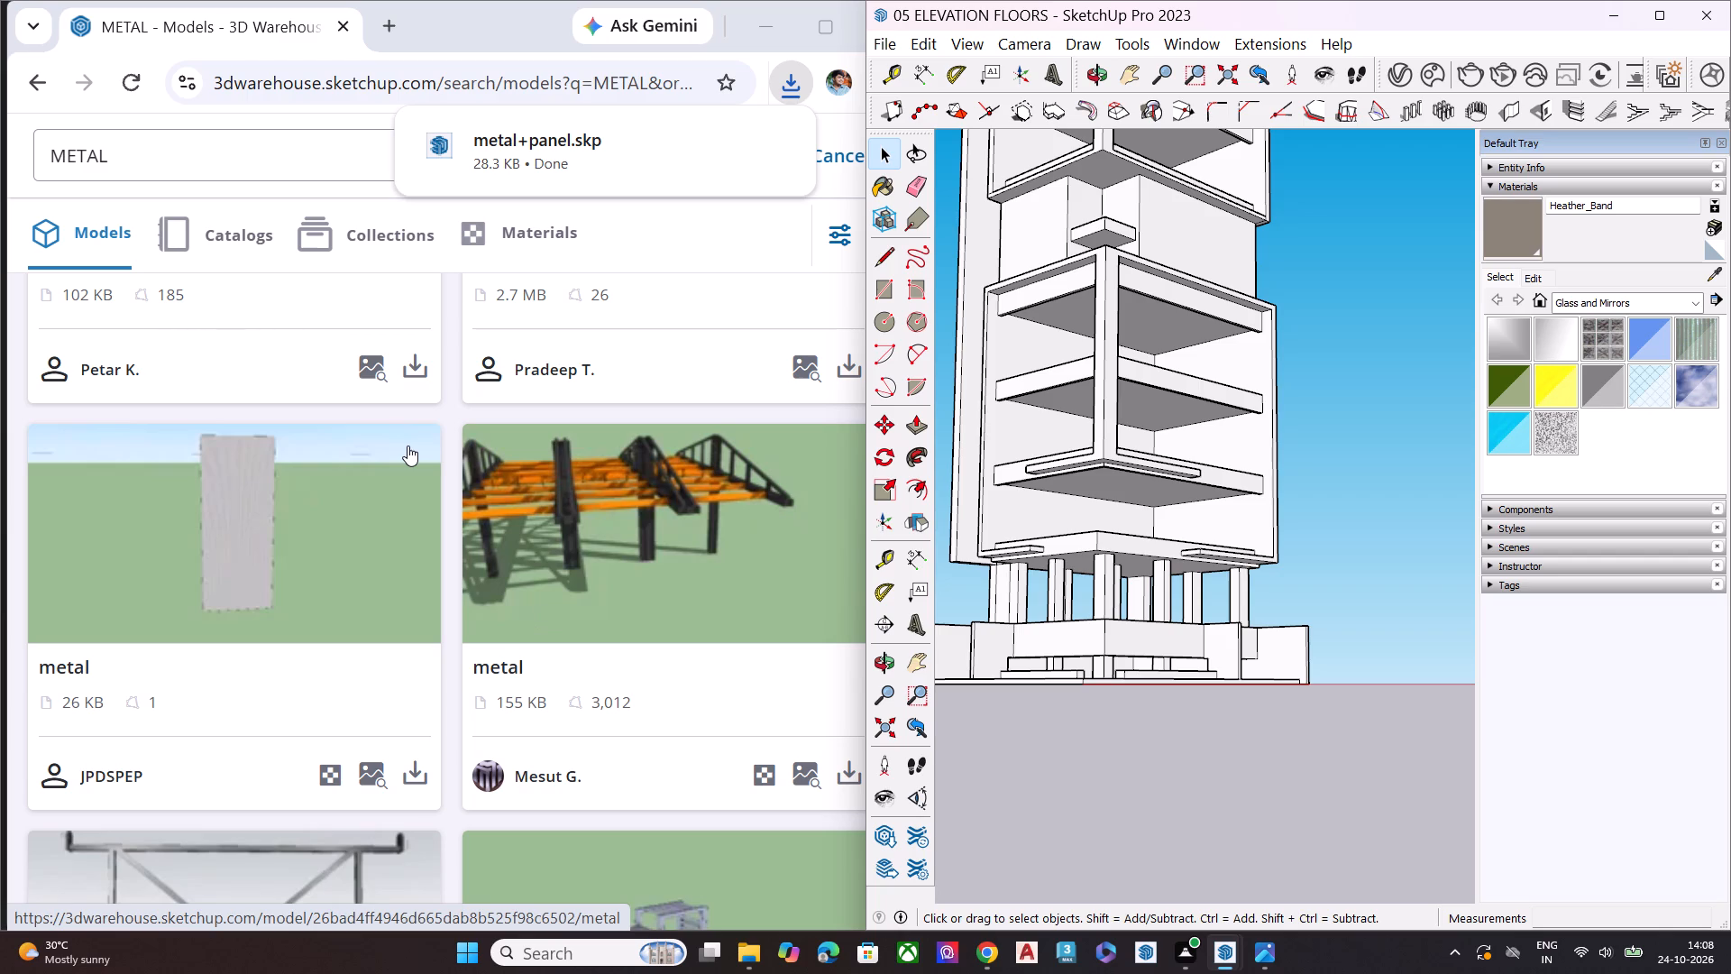
pyautogui.scroll(-6, 398, 562)
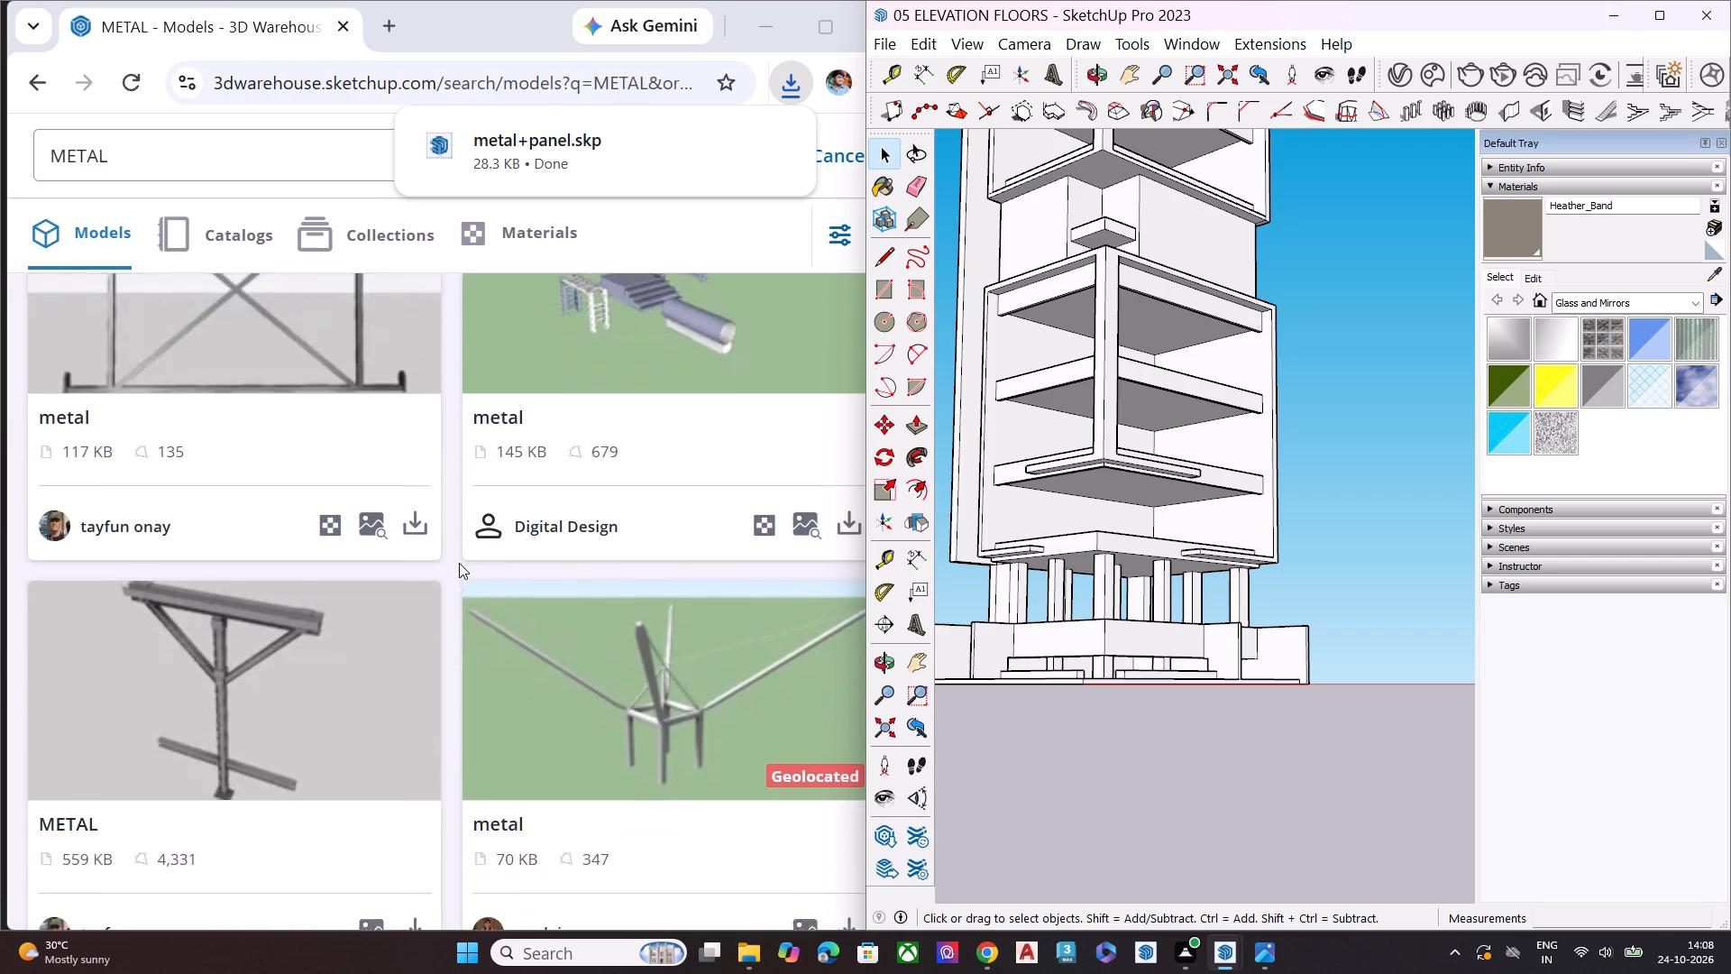
pyautogui.scroll(-6, 459, 563)
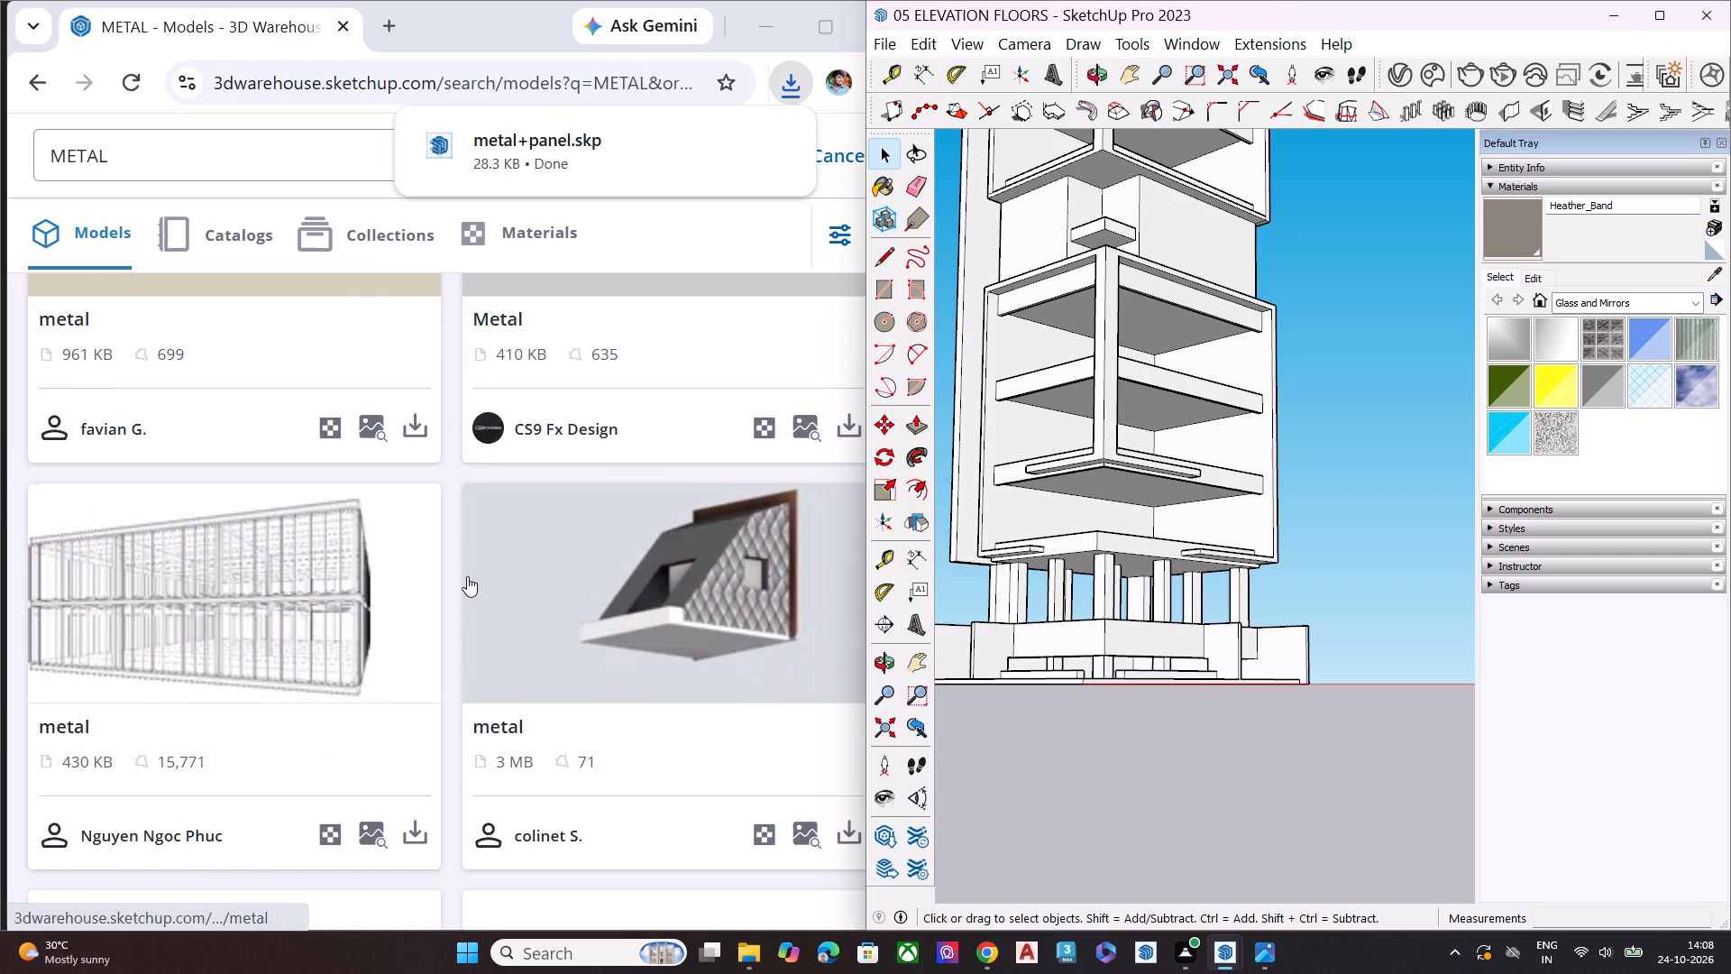
pyautogui.scroll(-5, 467, 576)
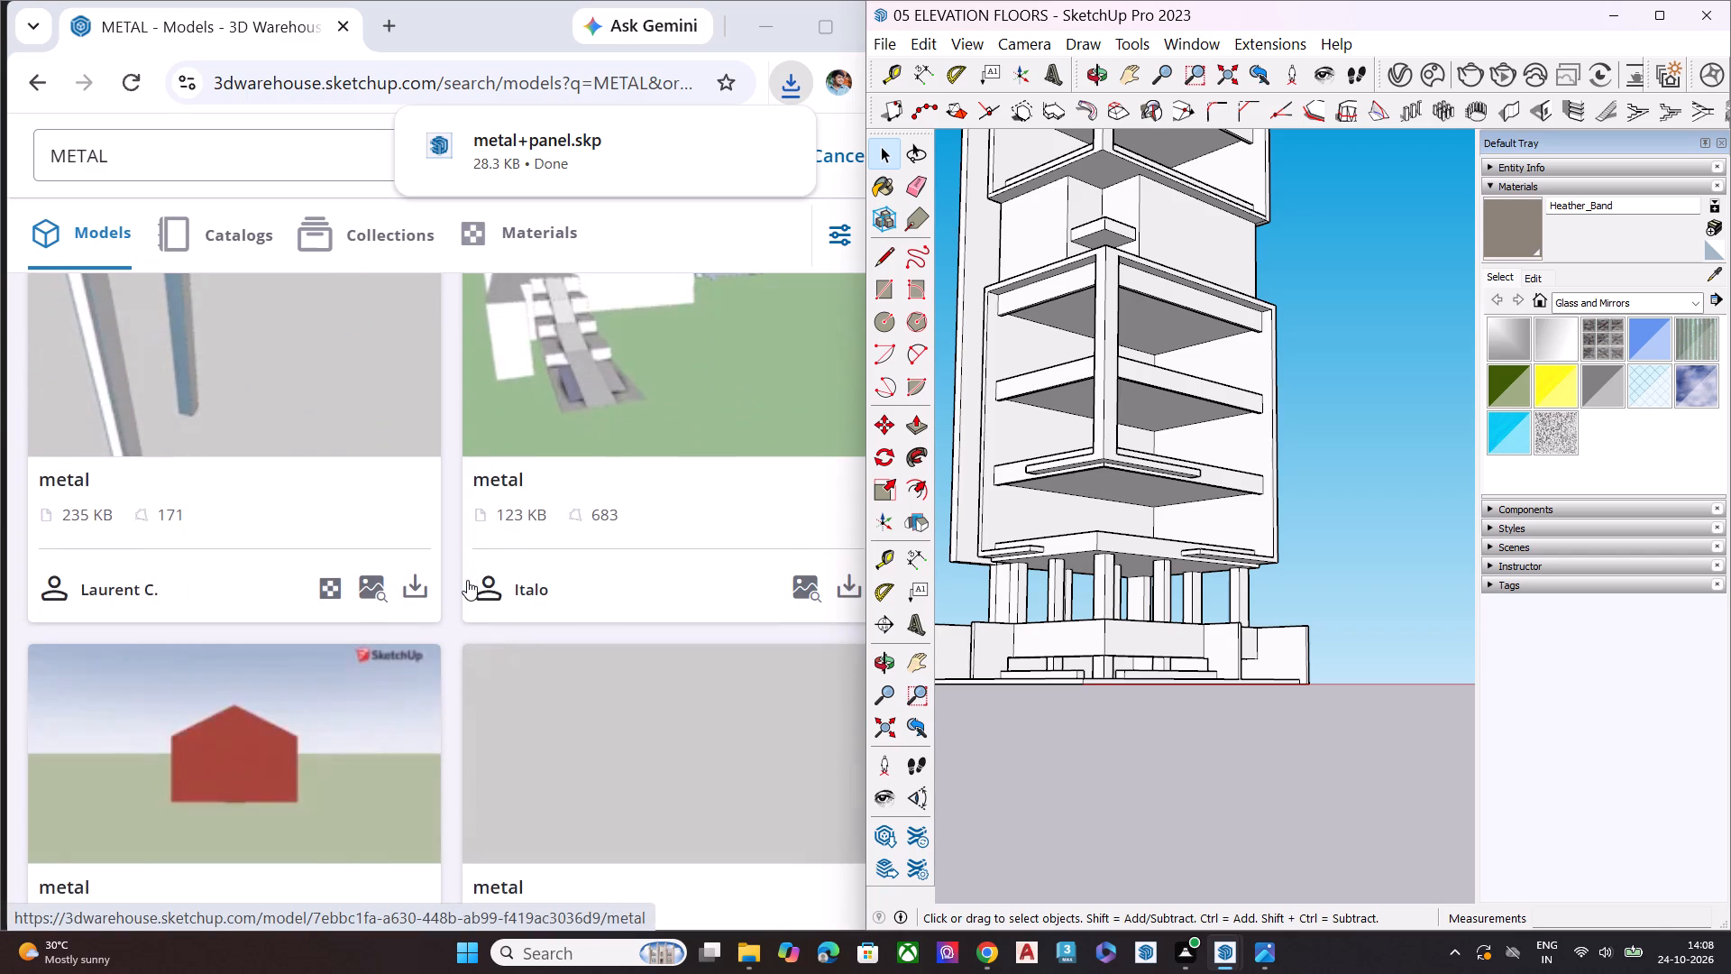
pyautogui.scroll(-14, 467, 580)
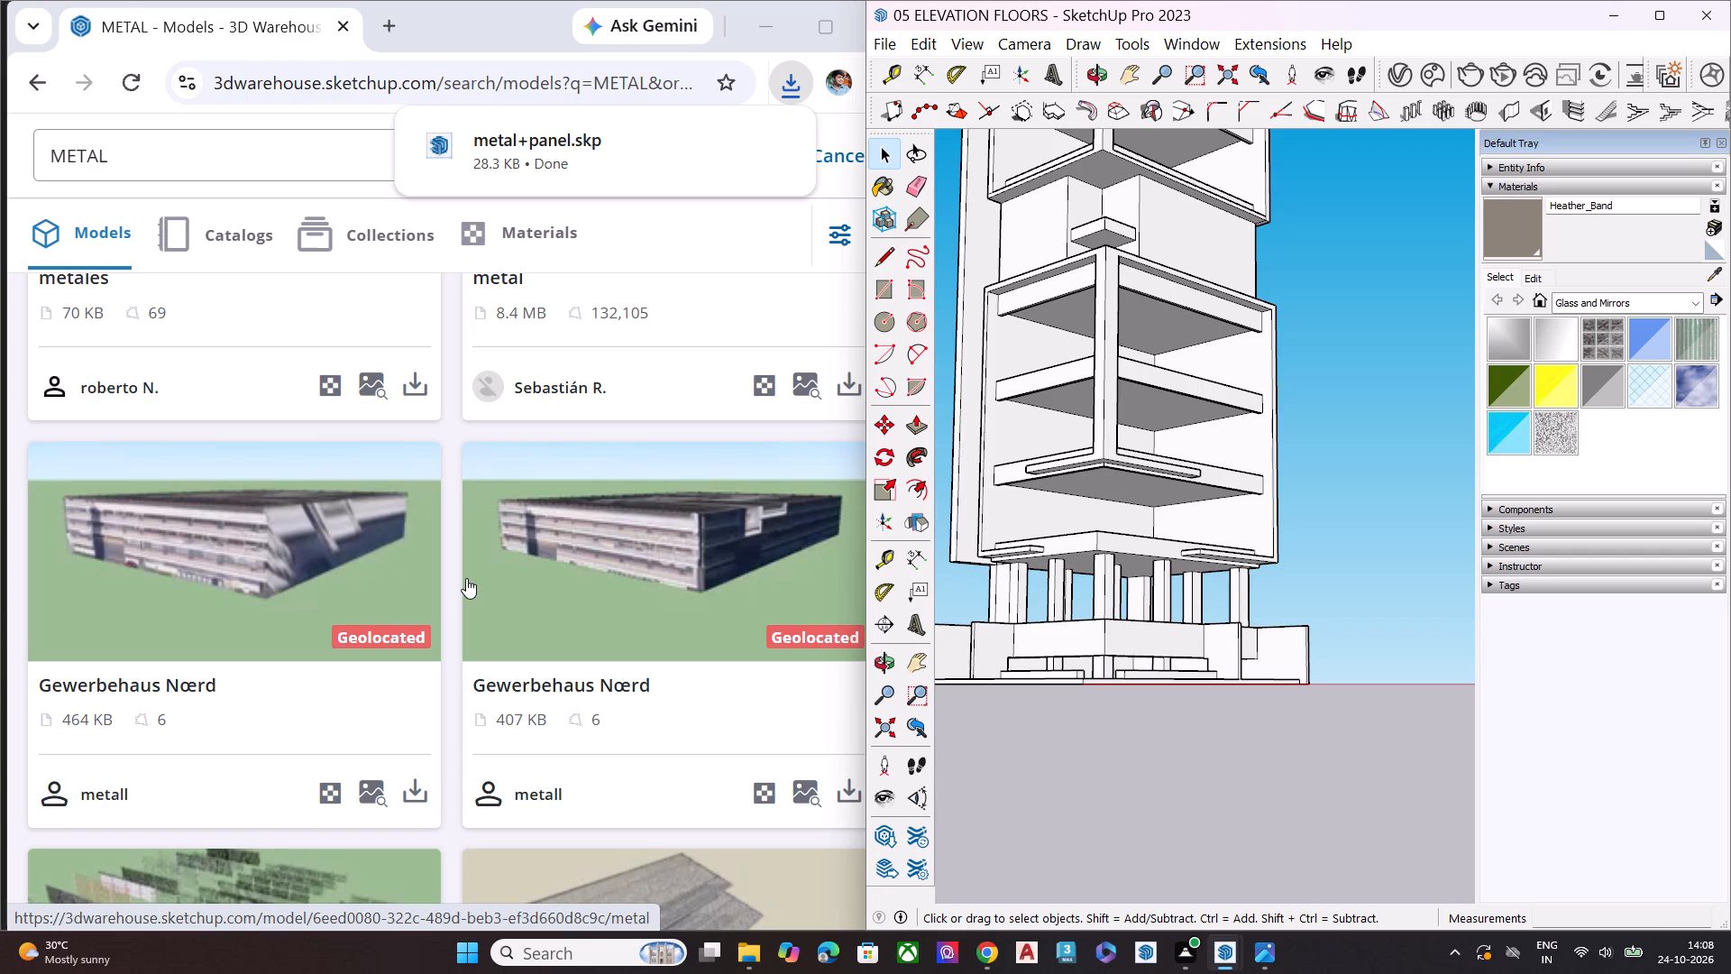
pyautogui.scroll(-2, 466, 578)
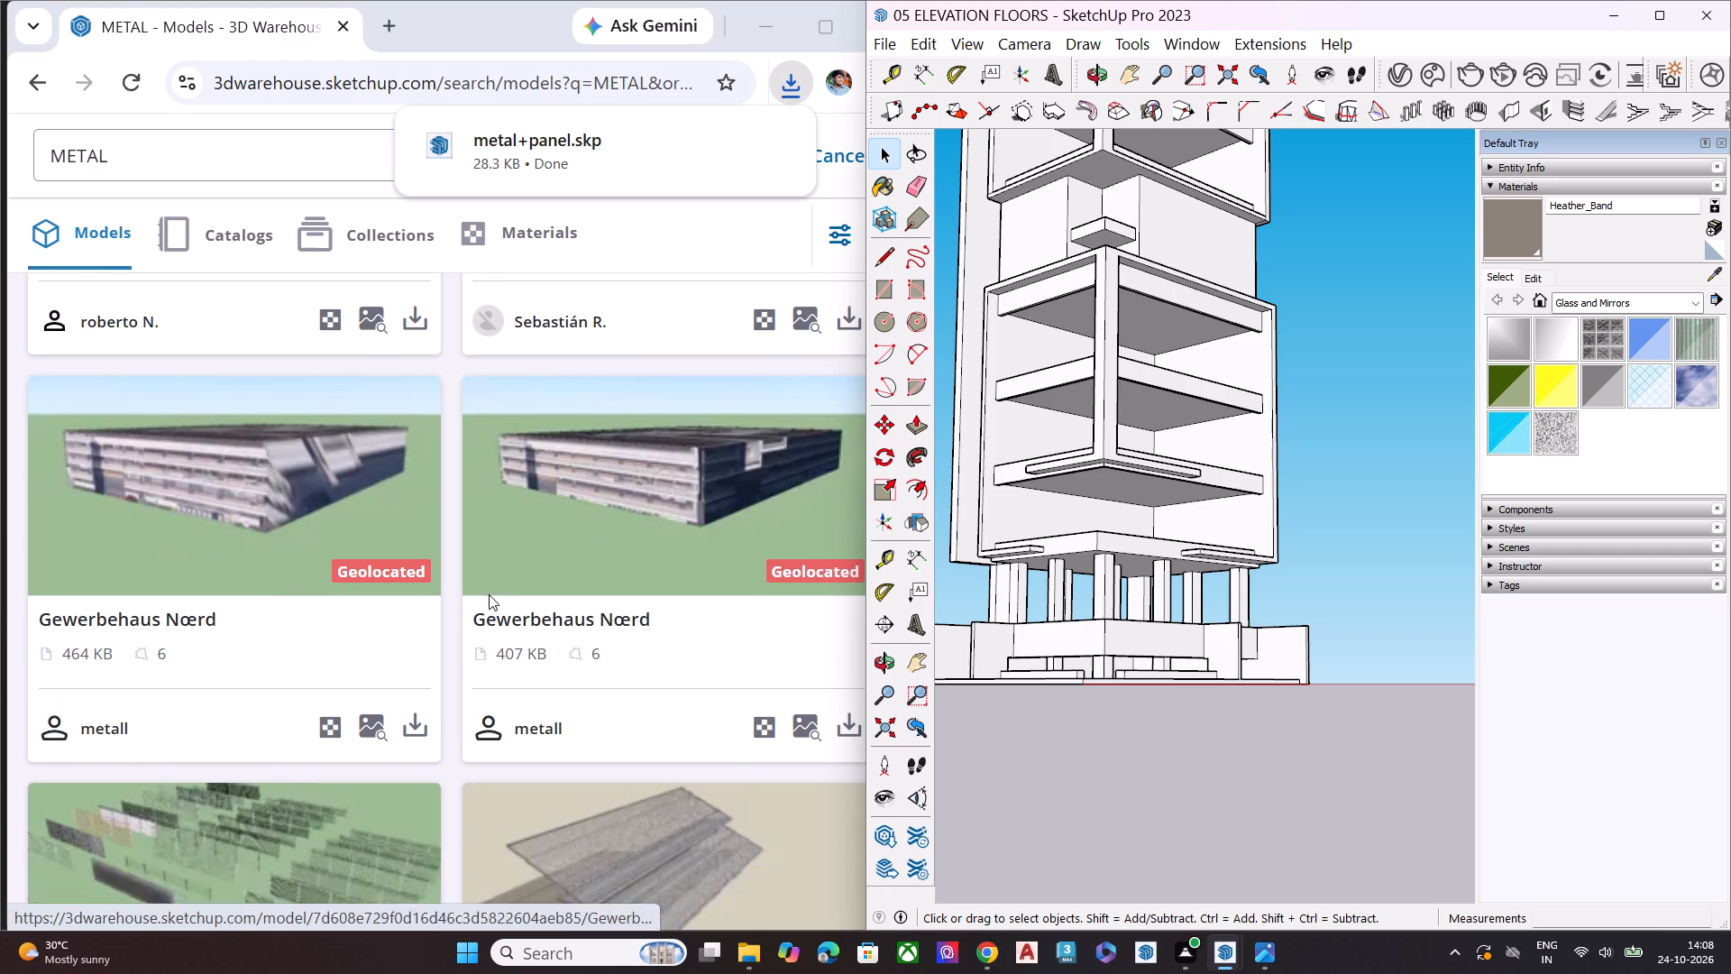
# Look through the rest of the loaded METAL results for railing, fence and grid models that suit the facade screen.
pyautogui.scroll(-2, 489, 594)
pyautogui.scroll(-3, 619, 603)
pyautogui.scroll(-1, 544, 585)
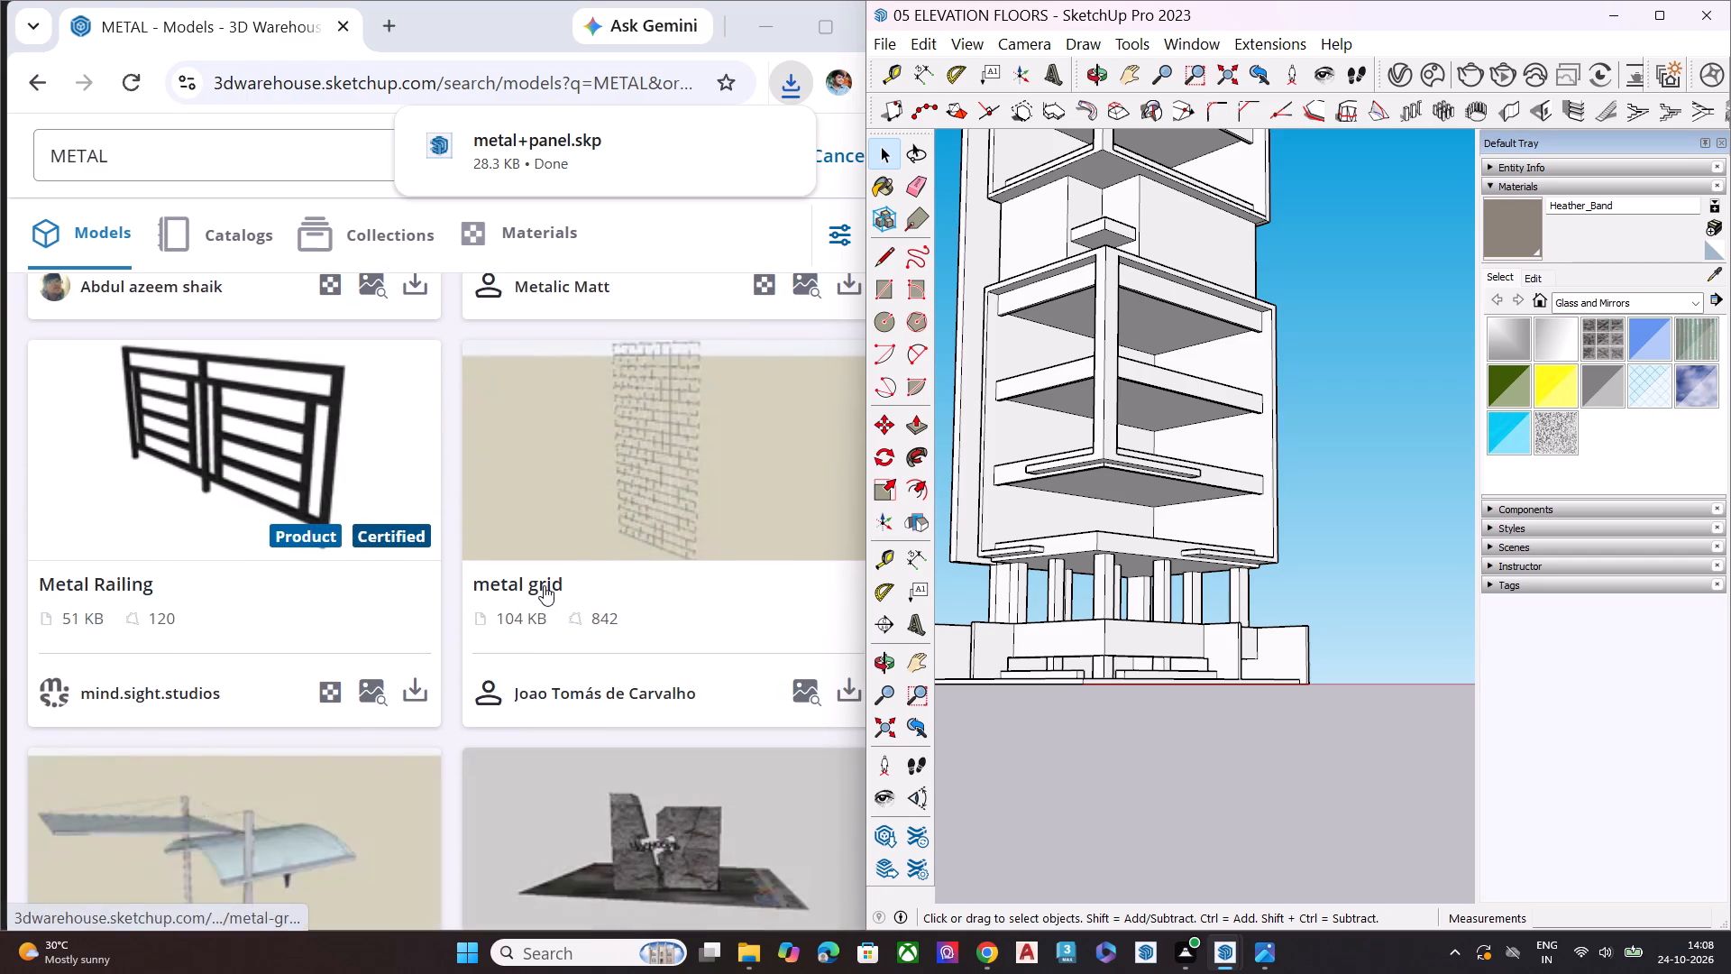
pyautogui.scroll(-3, 544, 585)
pyautogui.scroll(14, 541, 580)
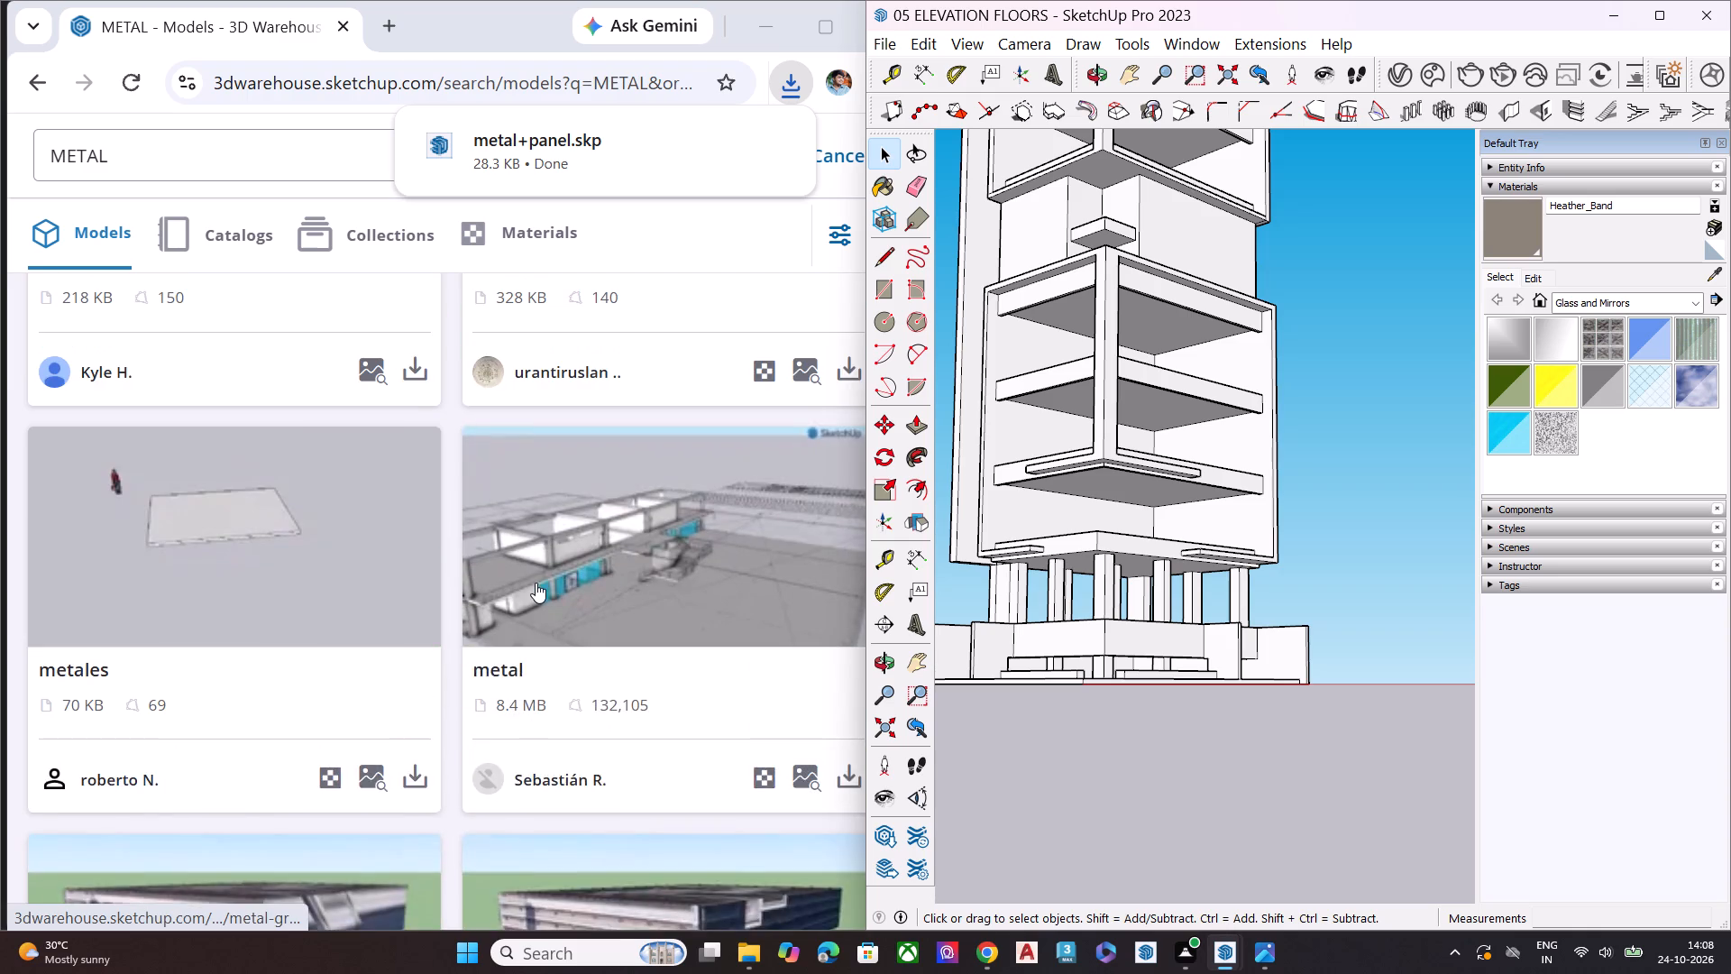
pyautogui.scroll(1, 536, 583)
pyautogui.scroll(-1, 536, 583)
pyautogui.scroll(1, 536, 583)
pyautogui.scroll(-2, 536, 583)
pyautogui.scroll(1, 536, 583)
pyautogui.scroll(-8, 536, 583)
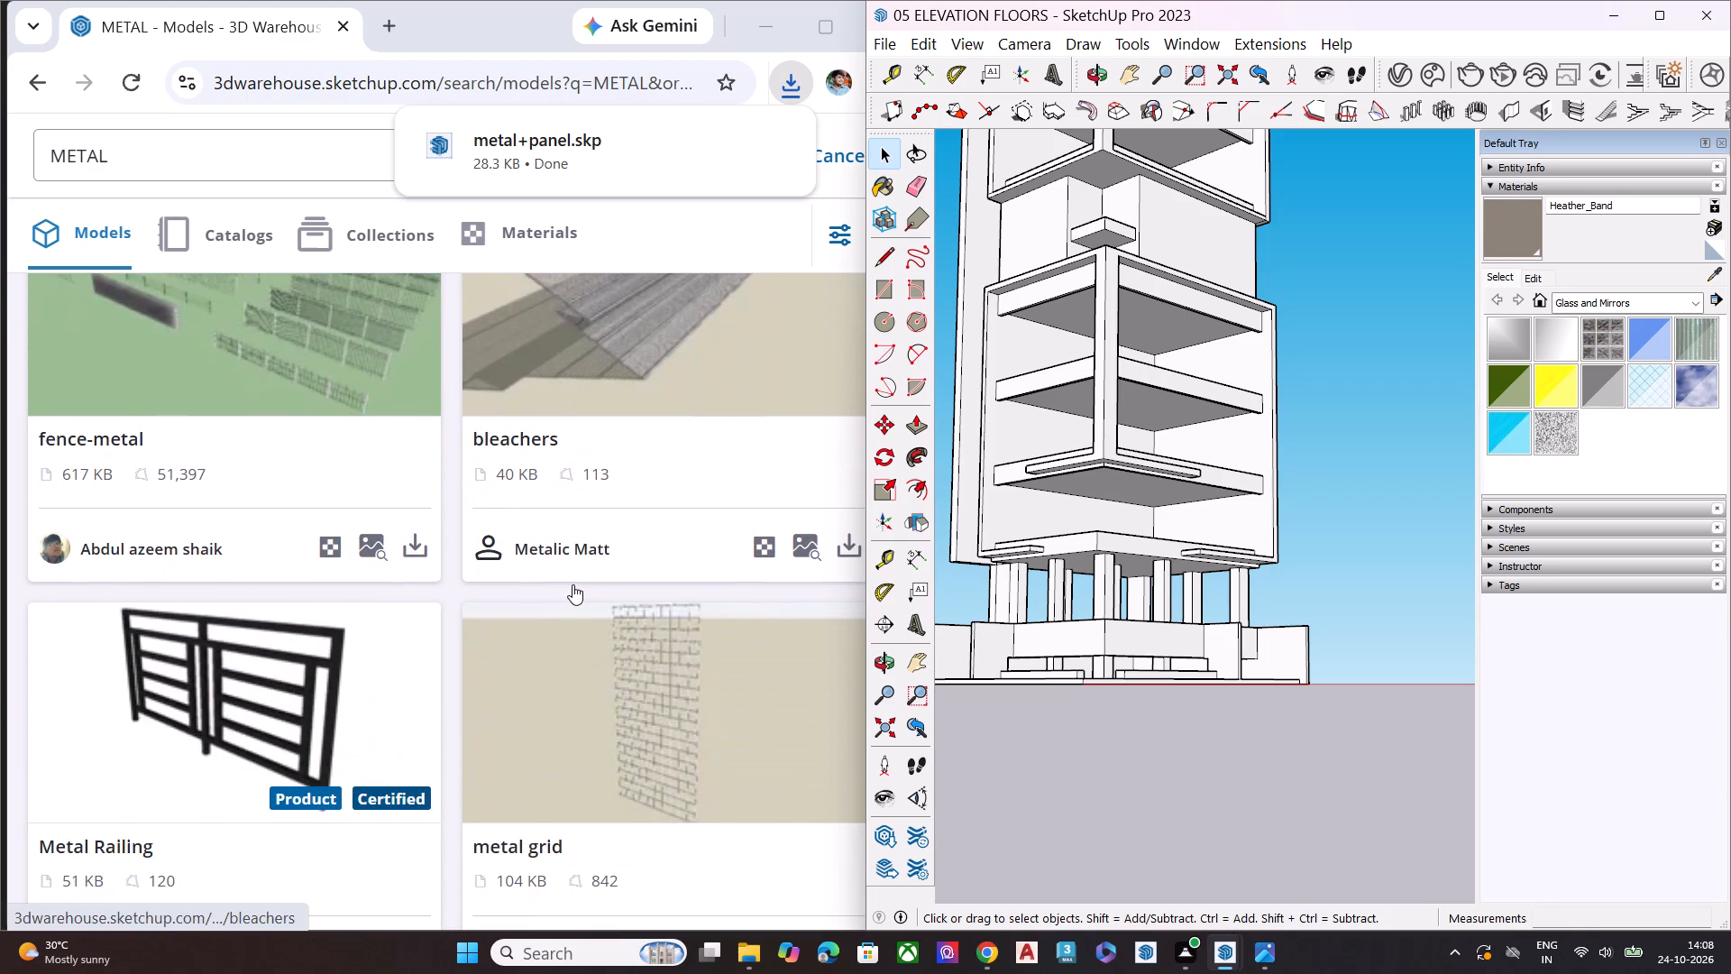
pyautogui.scroll(-4, 623, 740)
pyautogui.scroll(2, 687, 647)
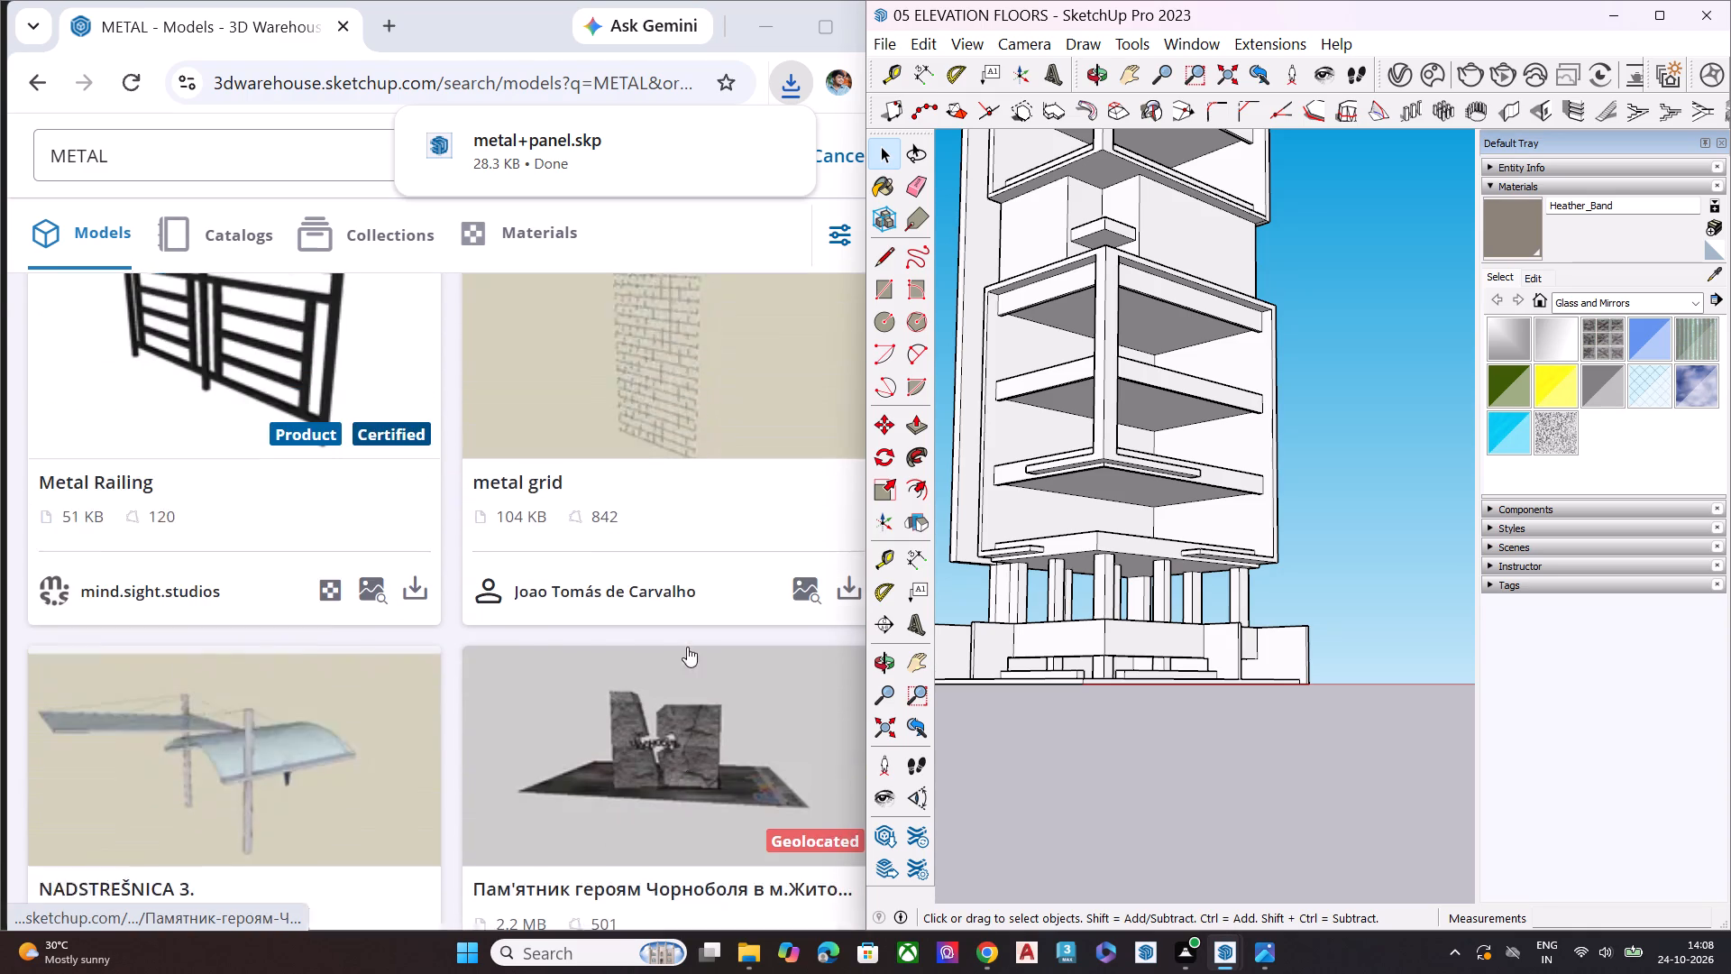
pyautogui.scroll(-8, 655, 663)
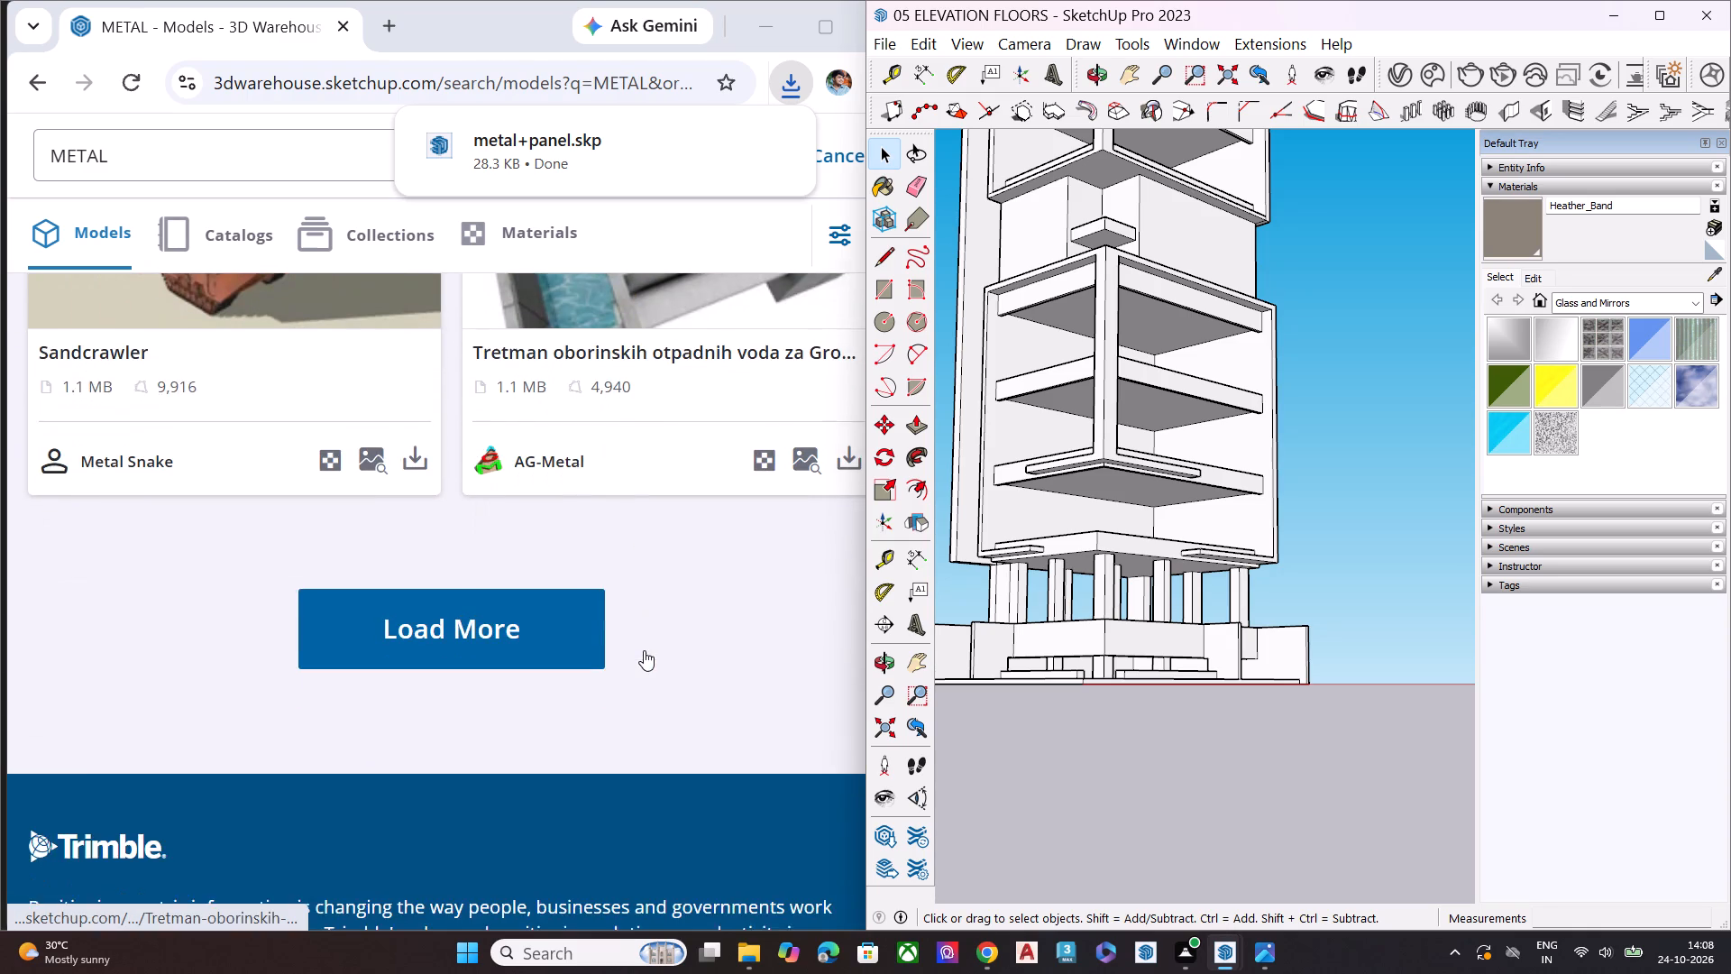
# Load more METAL models and examine the new batch for metal screens or crossed frames.
pyautogui.scroll(-1, 644, 650)
pyautogui.click(524, 518)
pyautogui.scroll(-7, 1169, 617)
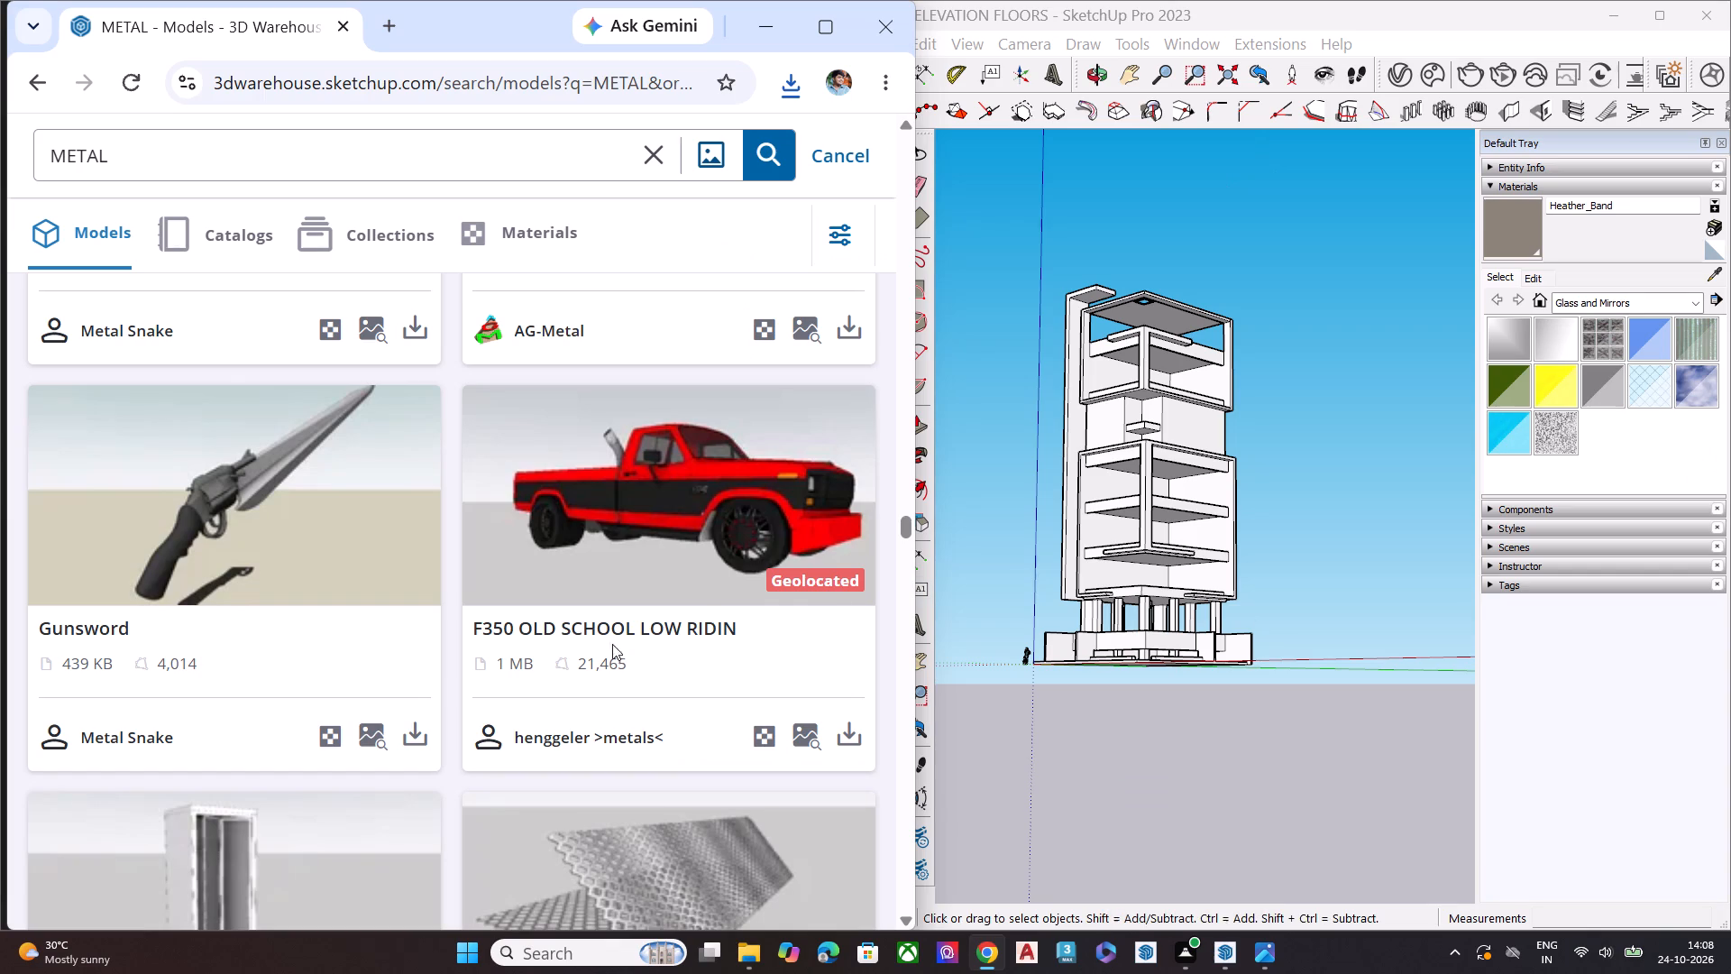
pyautogui.scroll(-8, 608, 648)
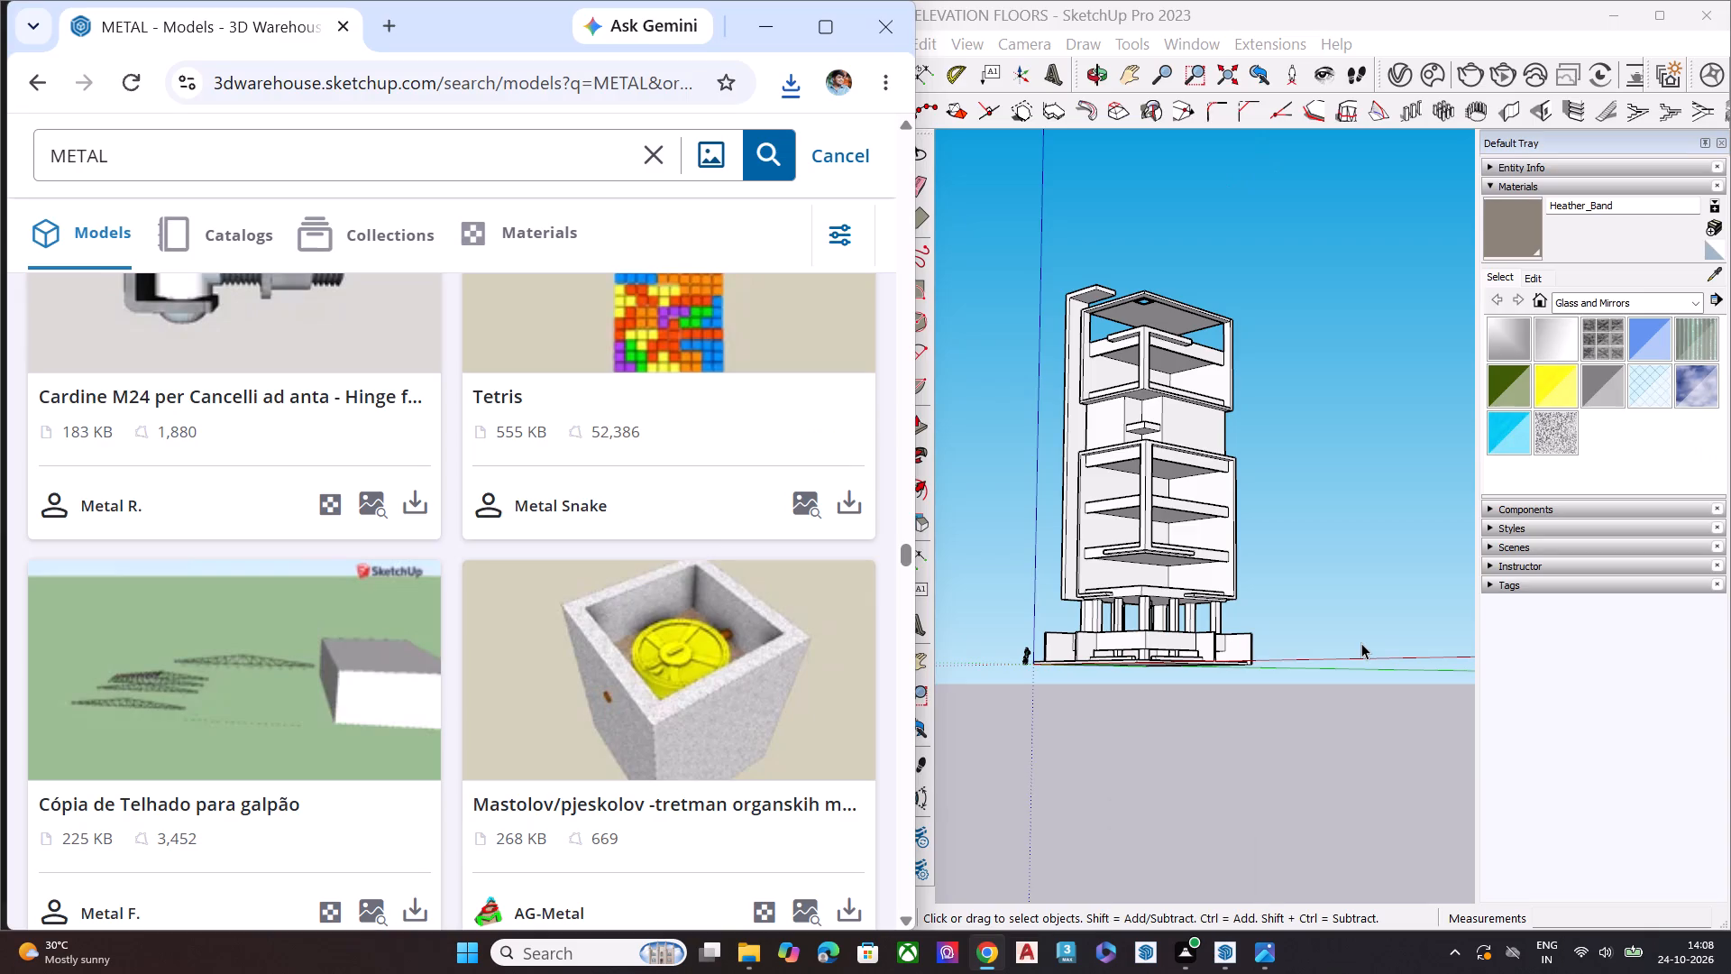
pyautogui.scroll(-4, 510, 648)
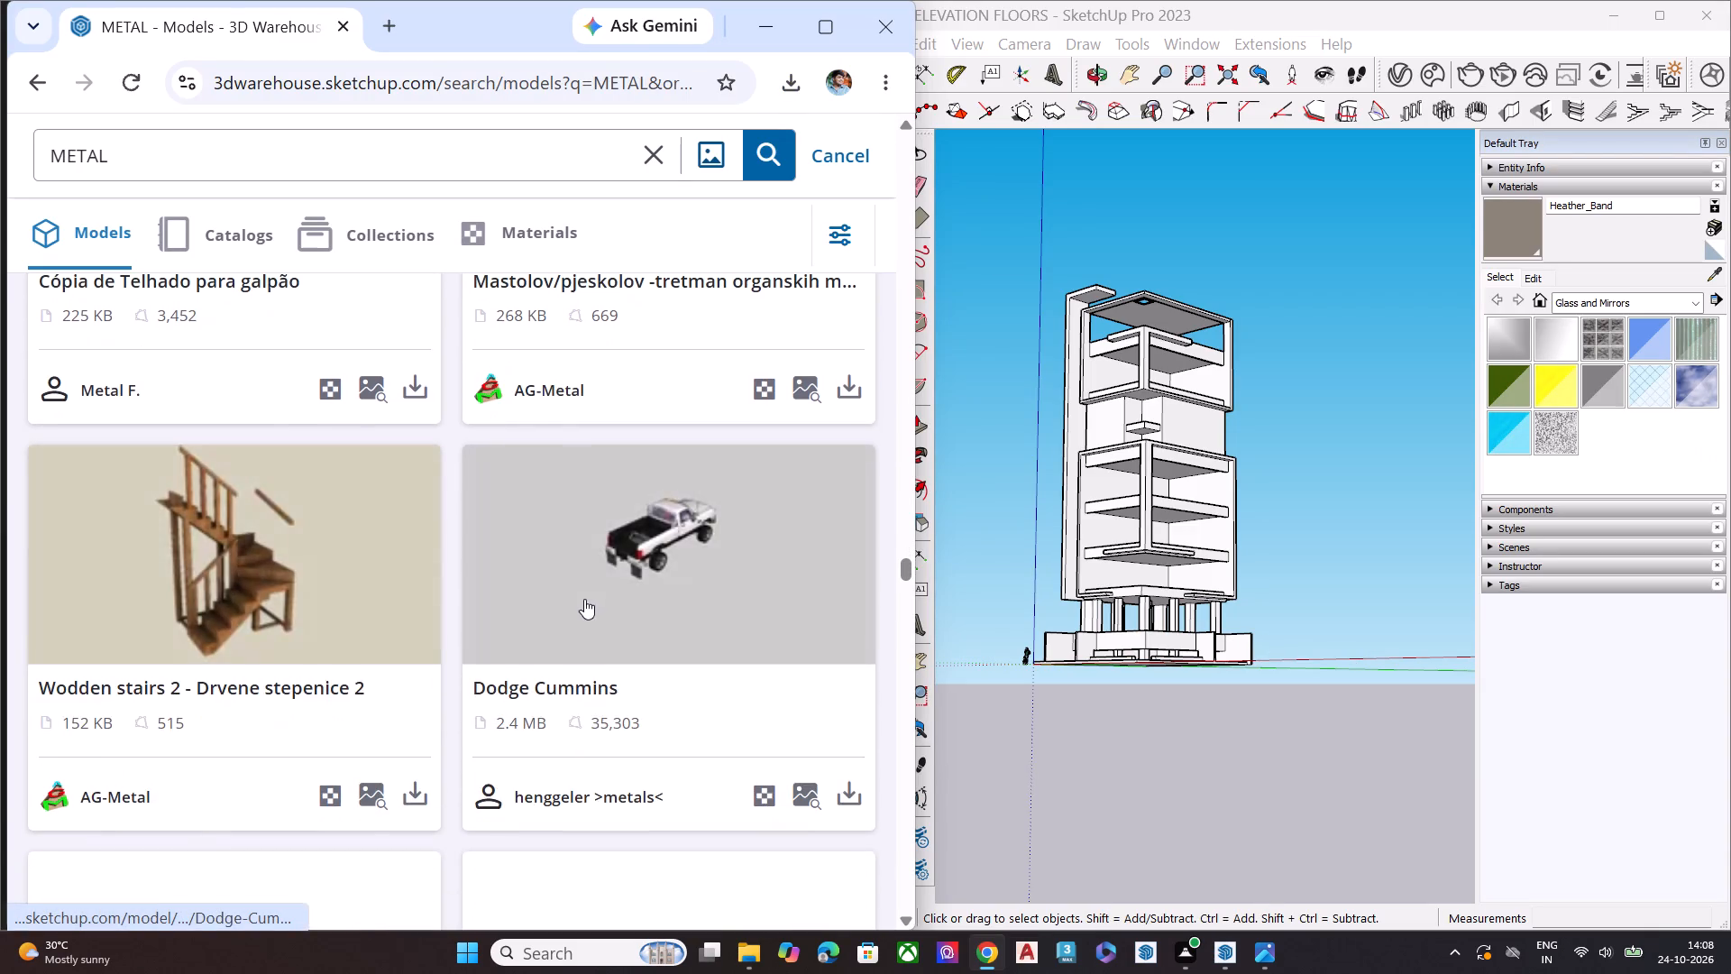
pyautogui.scroll(-10, 585, 598)
pyautogui.scroll(-2, 688, 626)
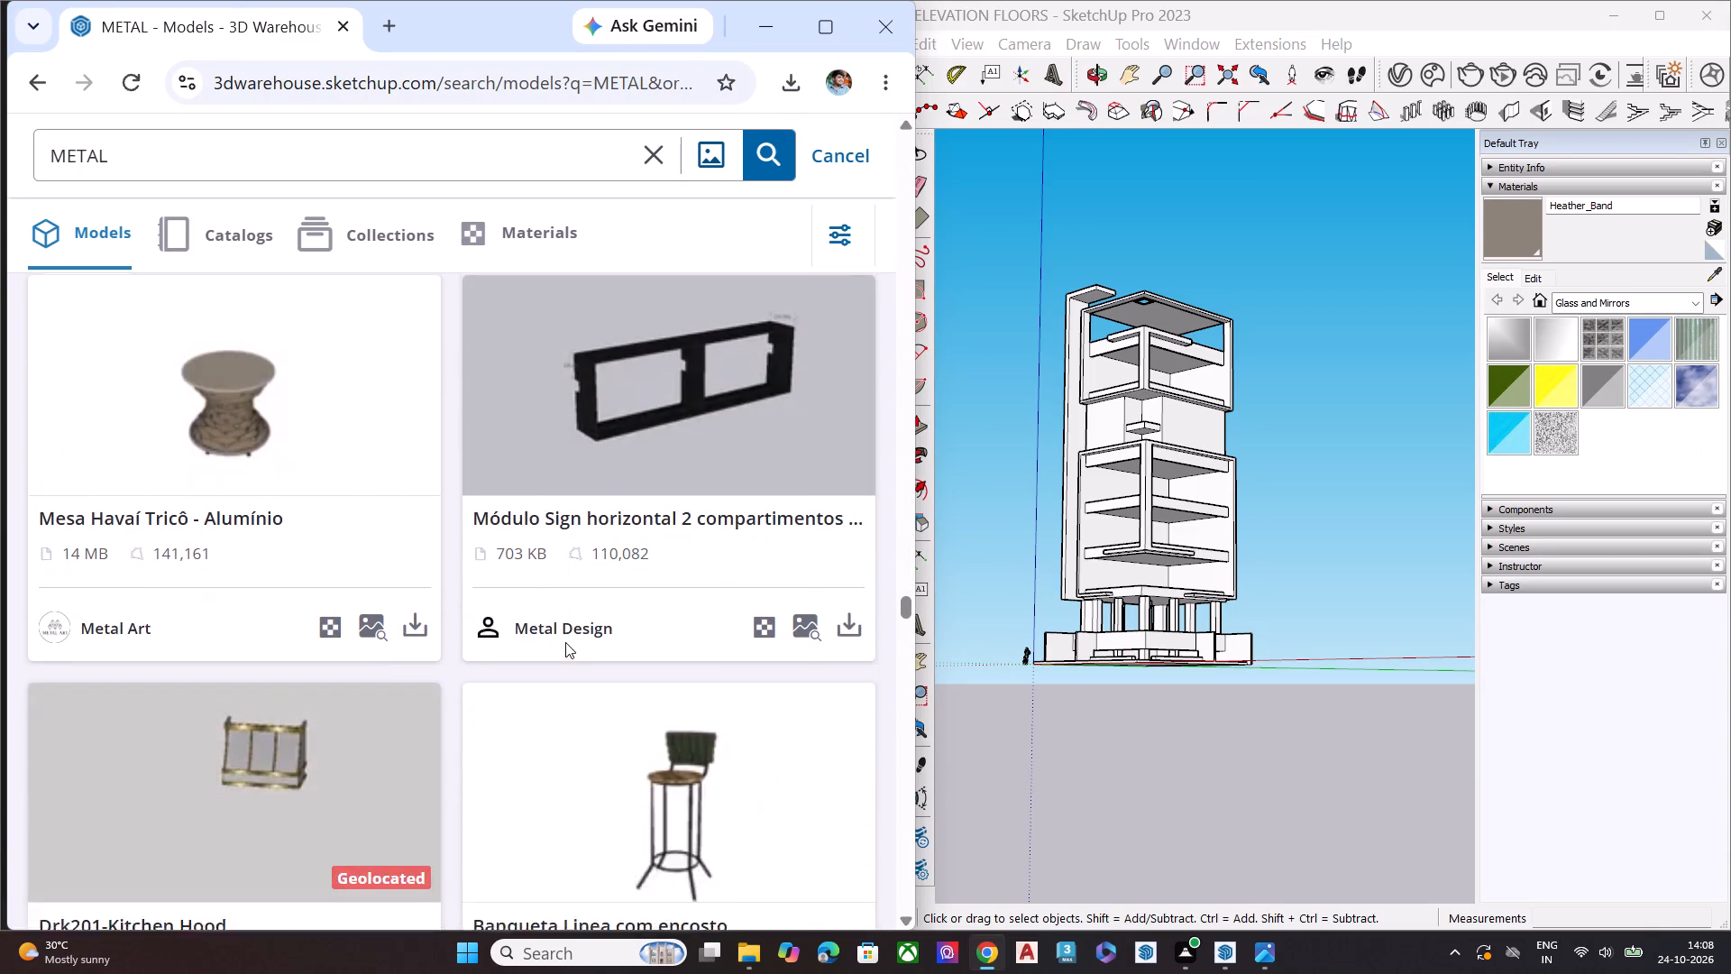
pyautogui.scroll(-7, 565, 642)
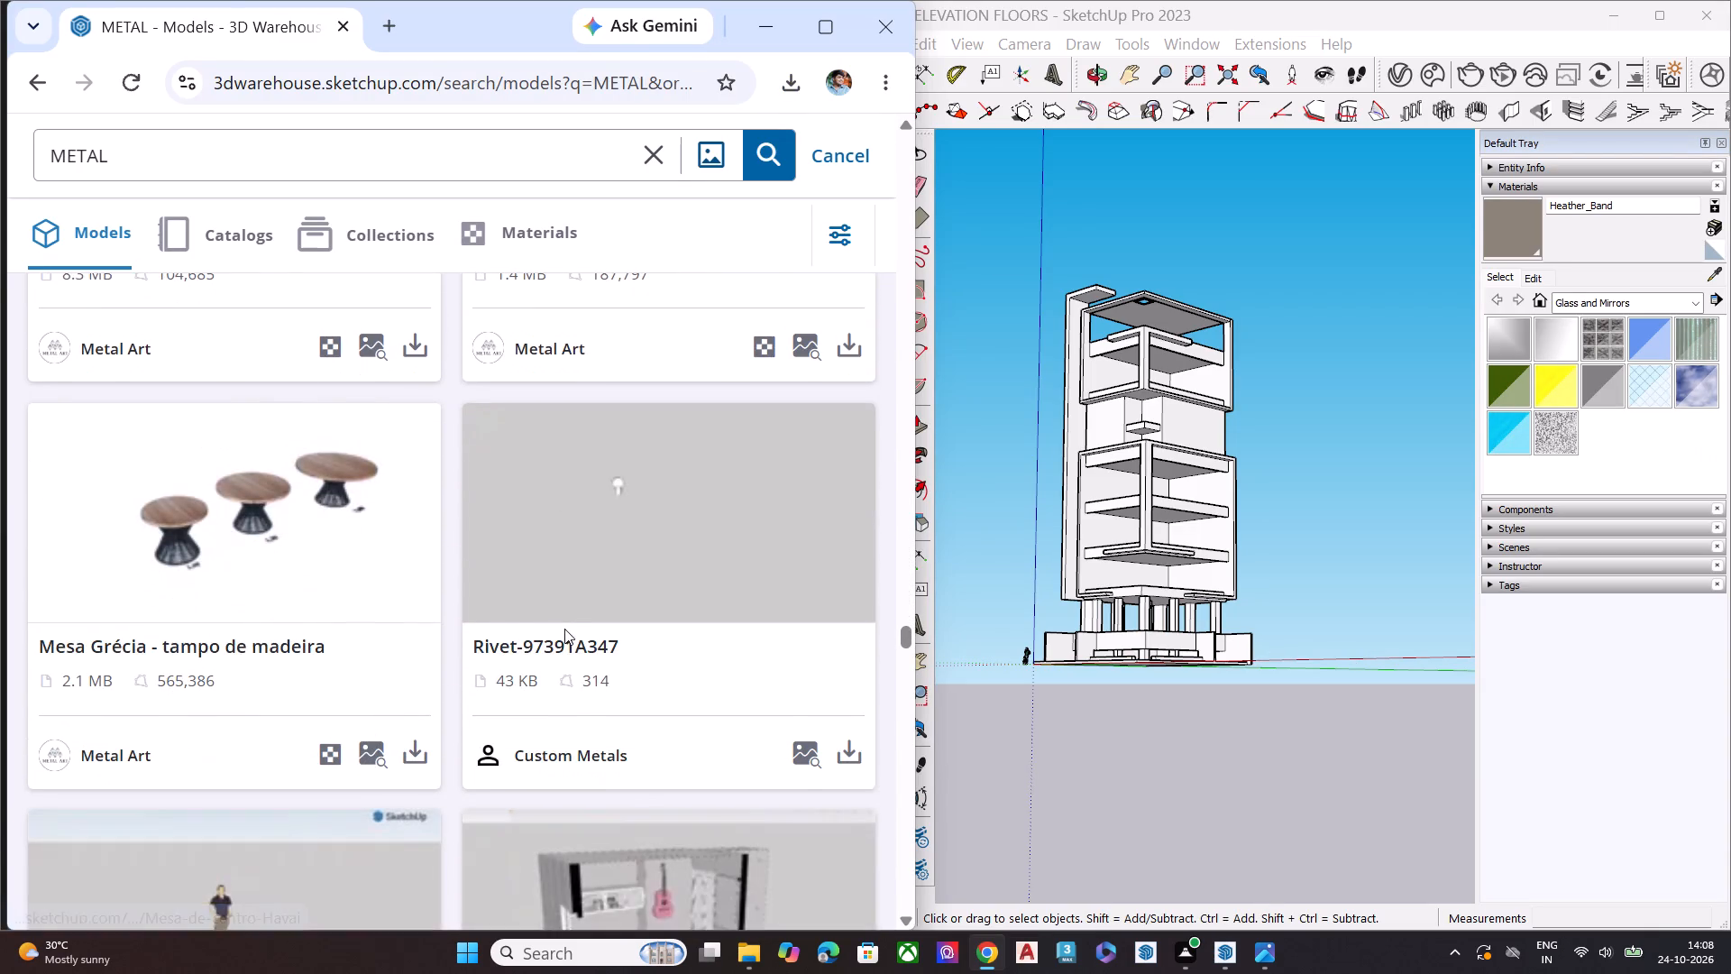
pyautogui.scroll(-7, 564, 629)
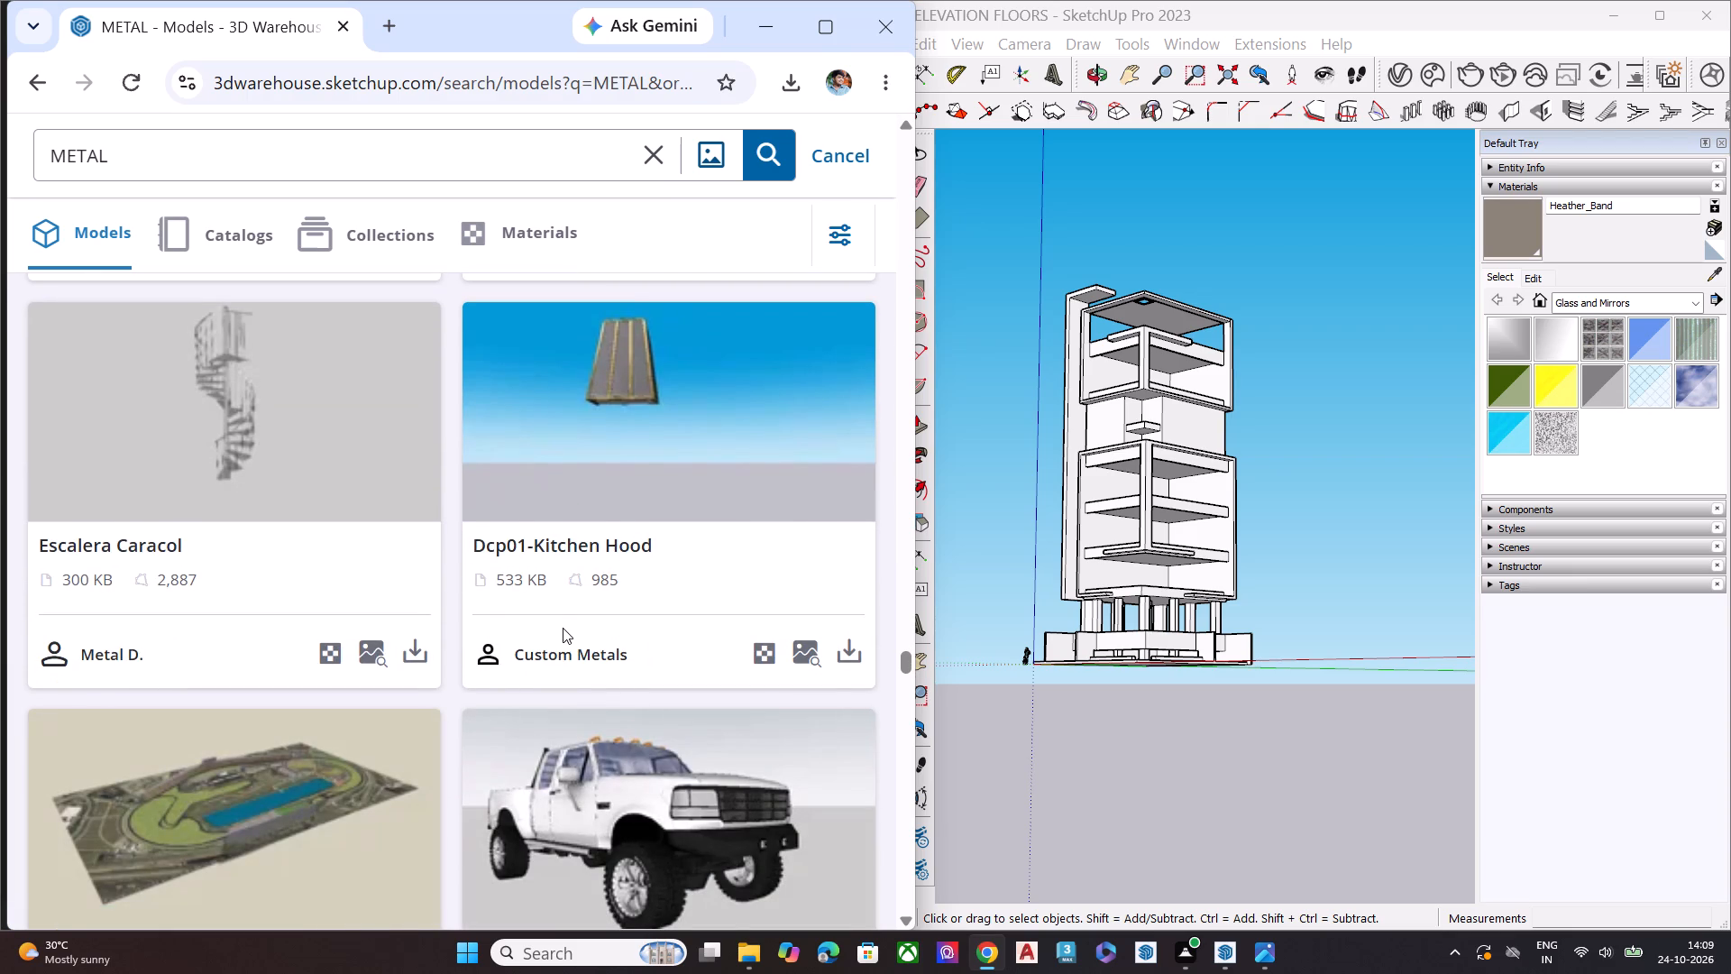
pyautogui.scroll(-8, 563, 628)
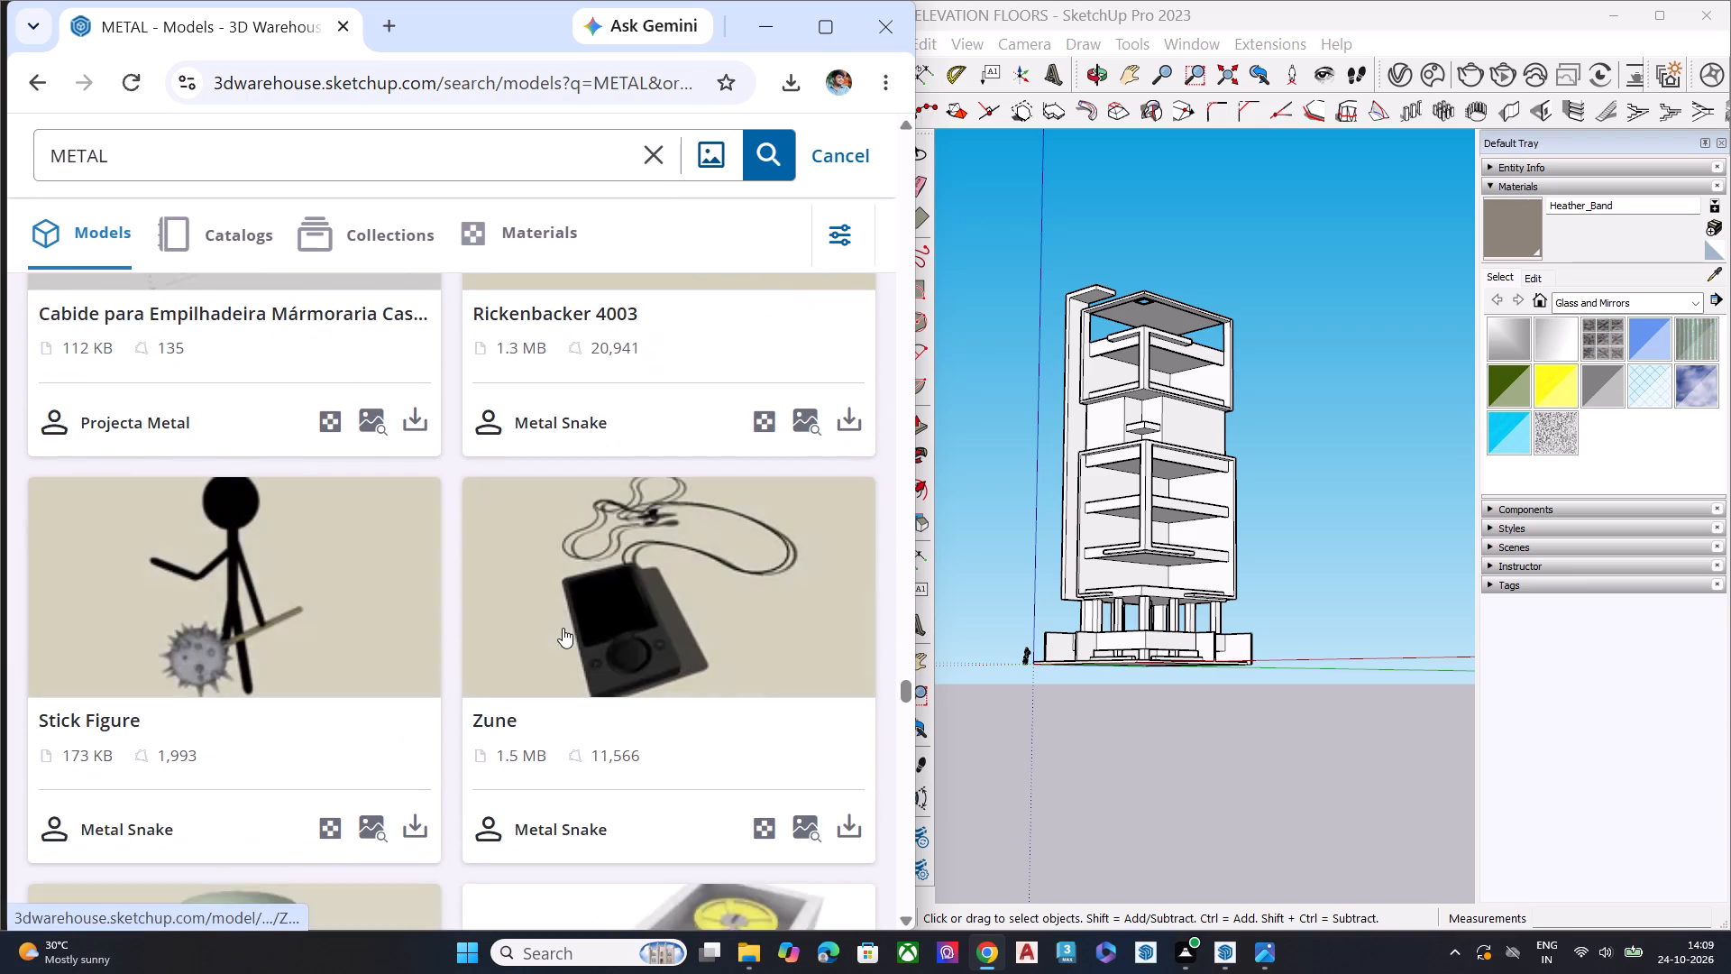
pyautogui.scroll(-7, 559, 629)
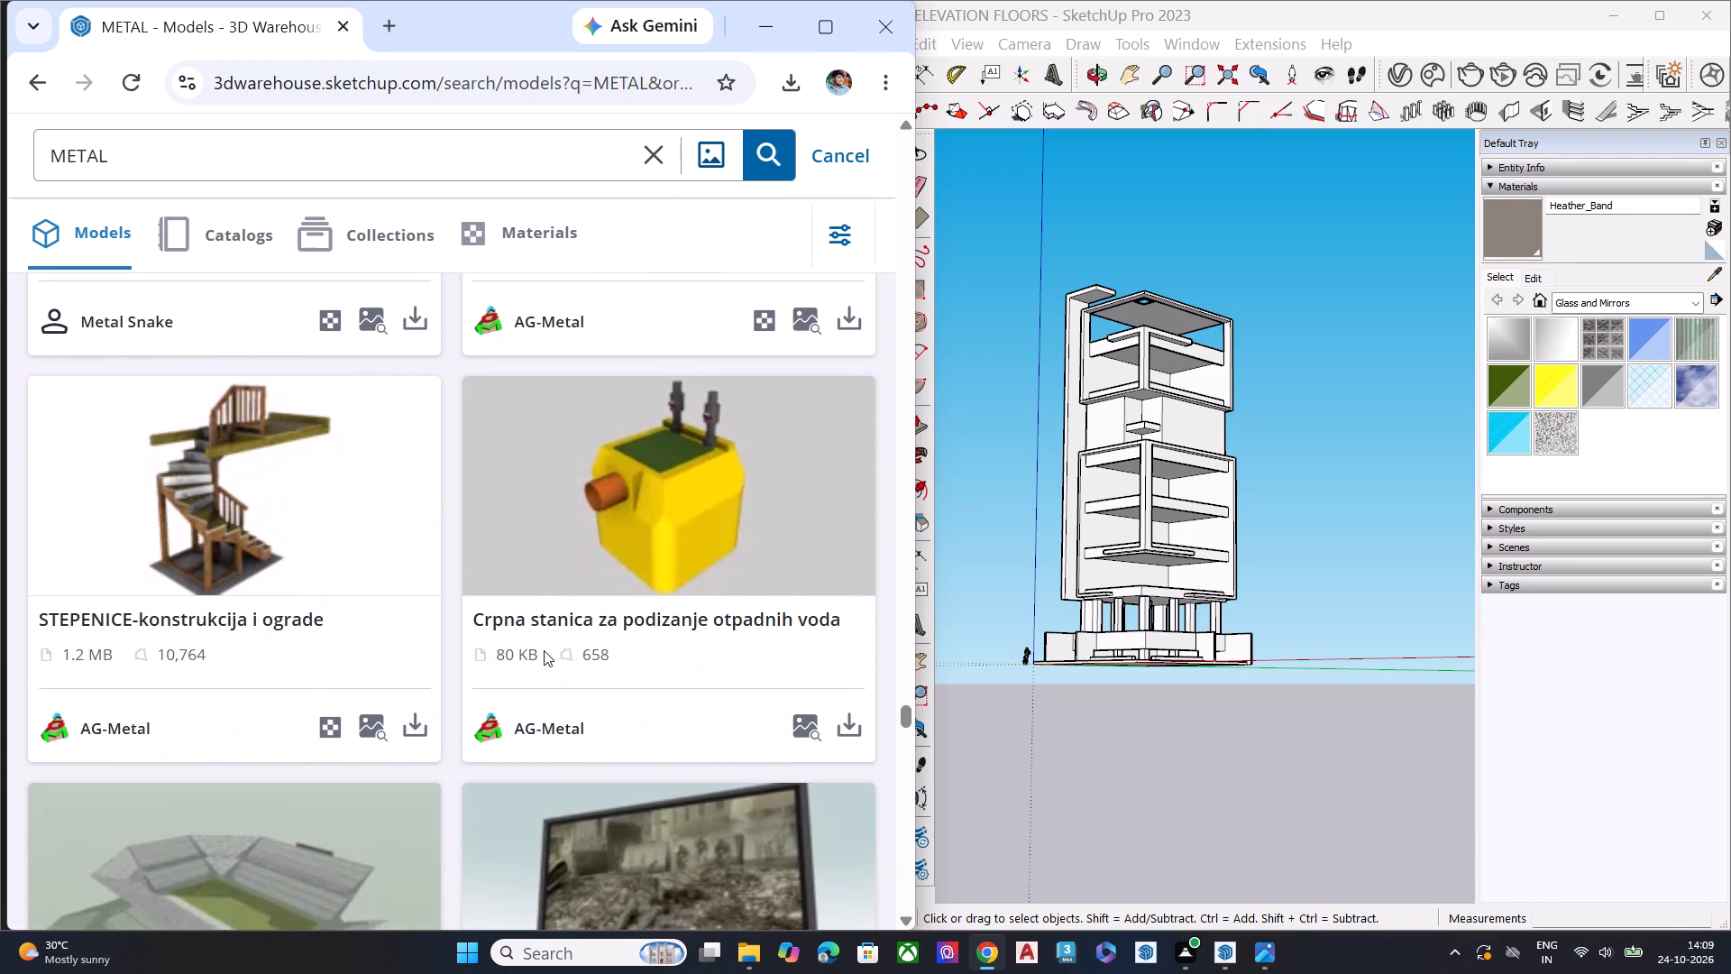
pyautogui.scroll(-2, 549, 650)
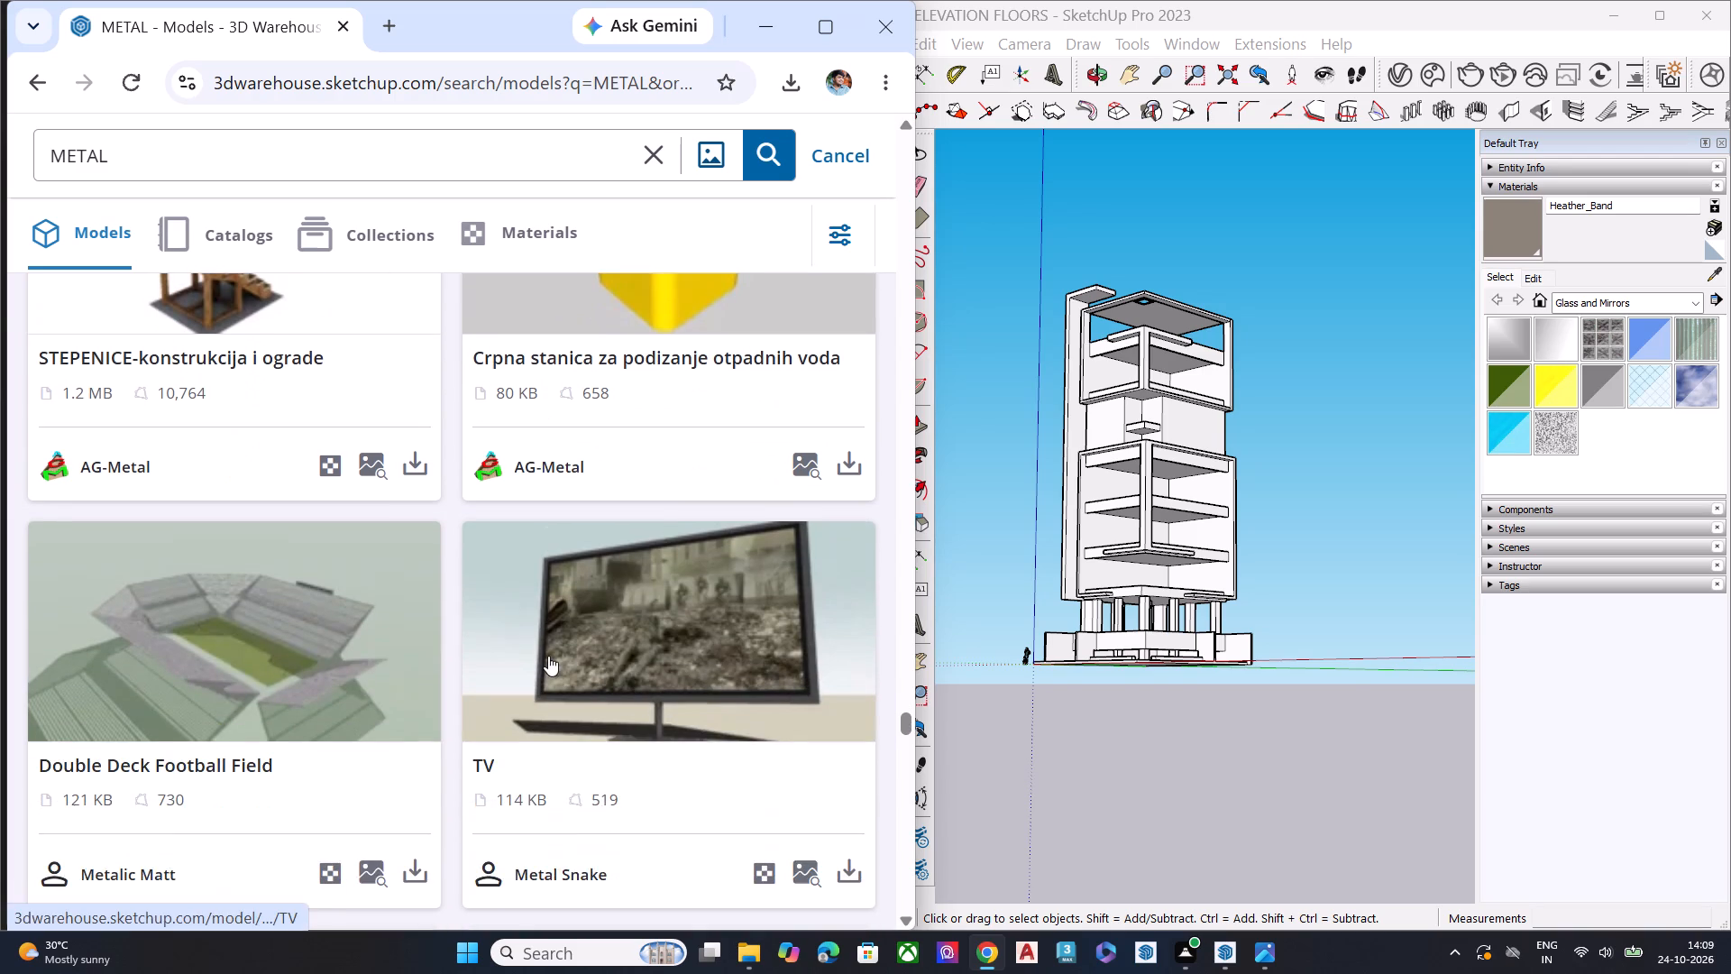
pyautogui.scroll(-5, 548, 656)
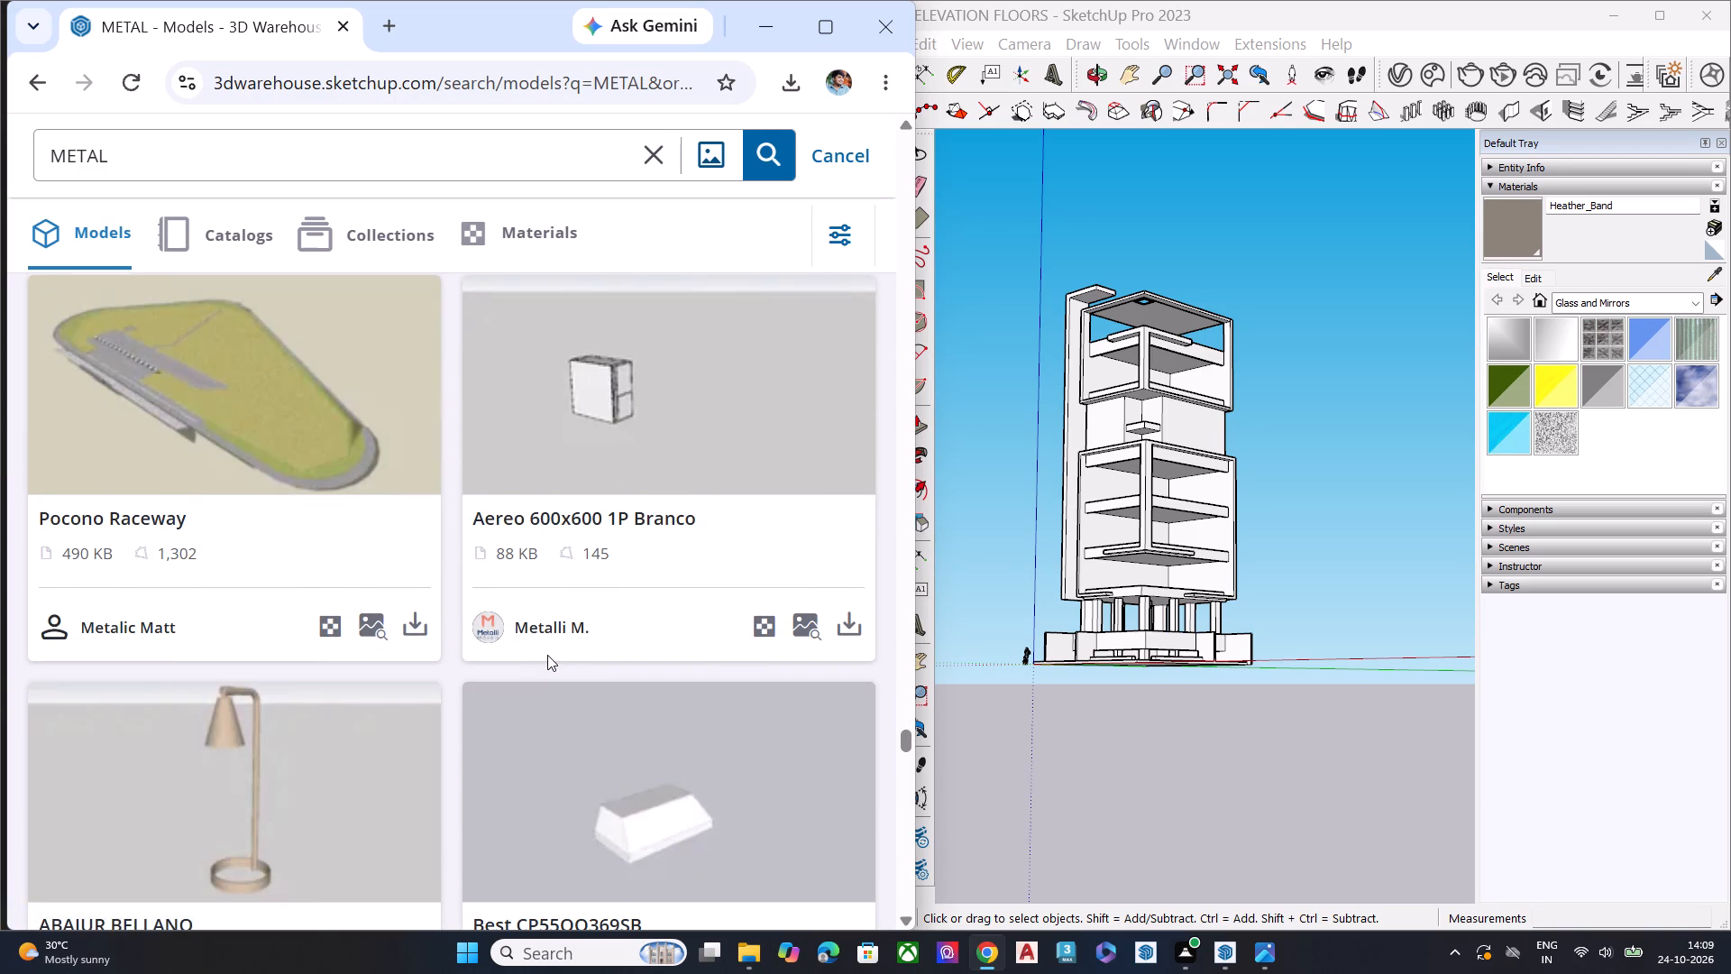
pyautogui.scroll(-6, 547, 655)
pyautogui.scroll(1, 547, 655)
pyautogui.scroll(-7, 547, 655)
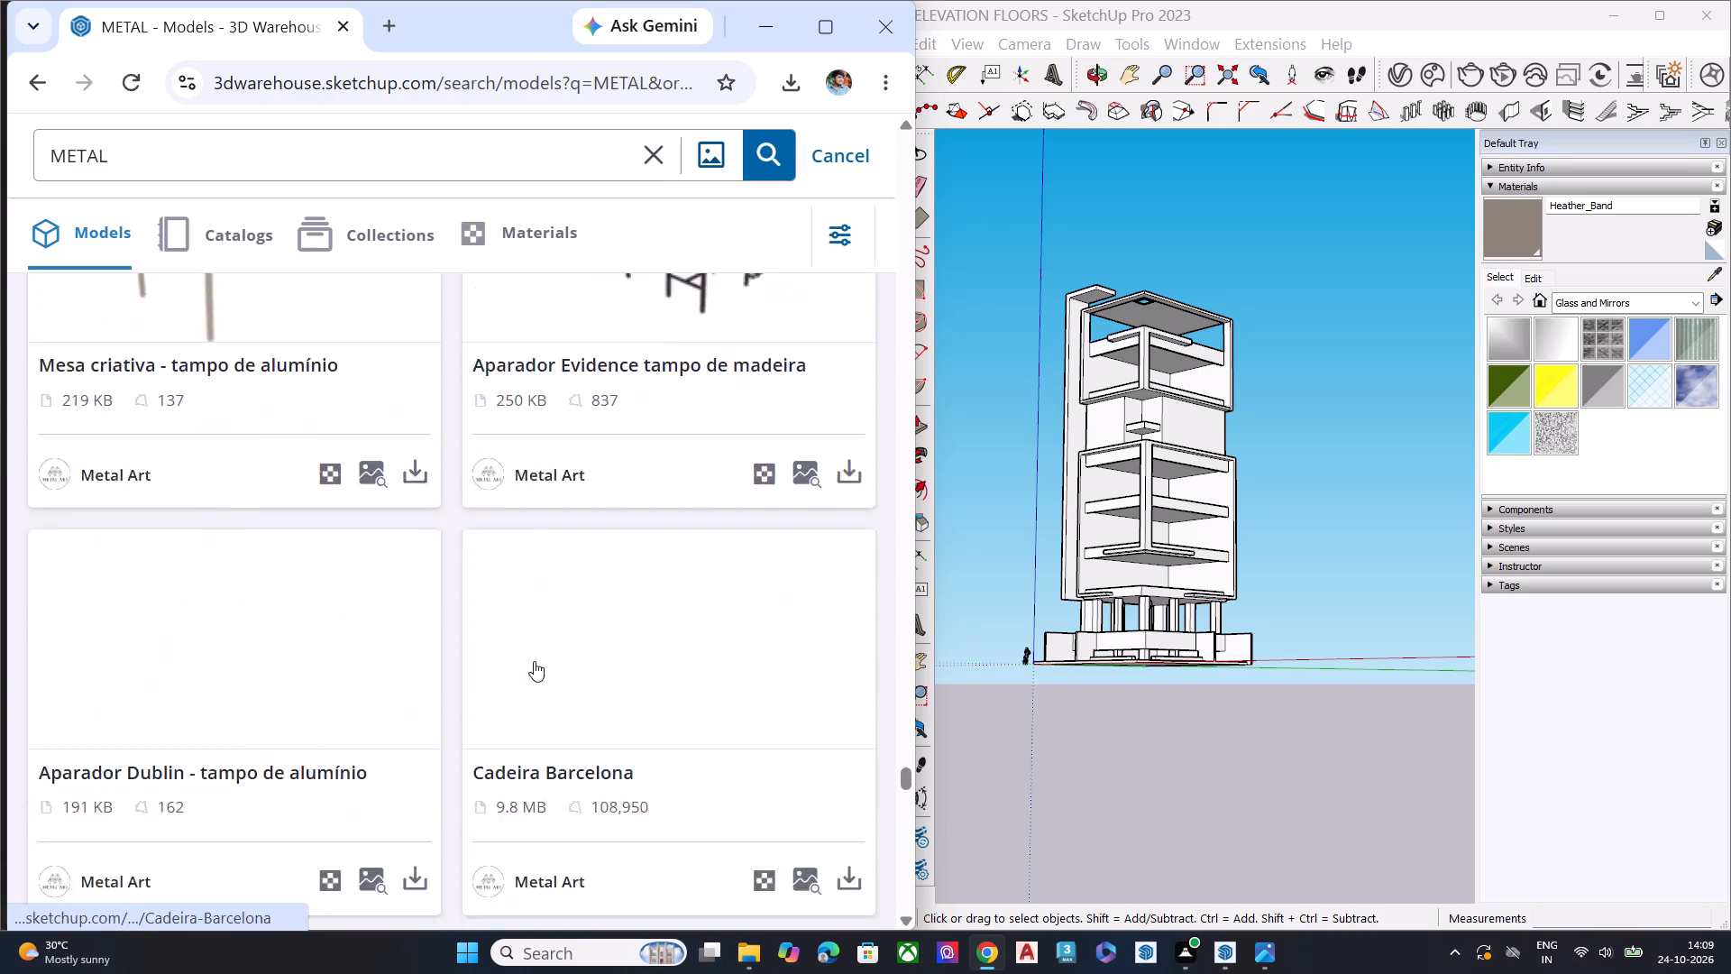
pyautogui.scroll(-3, 492, 653)
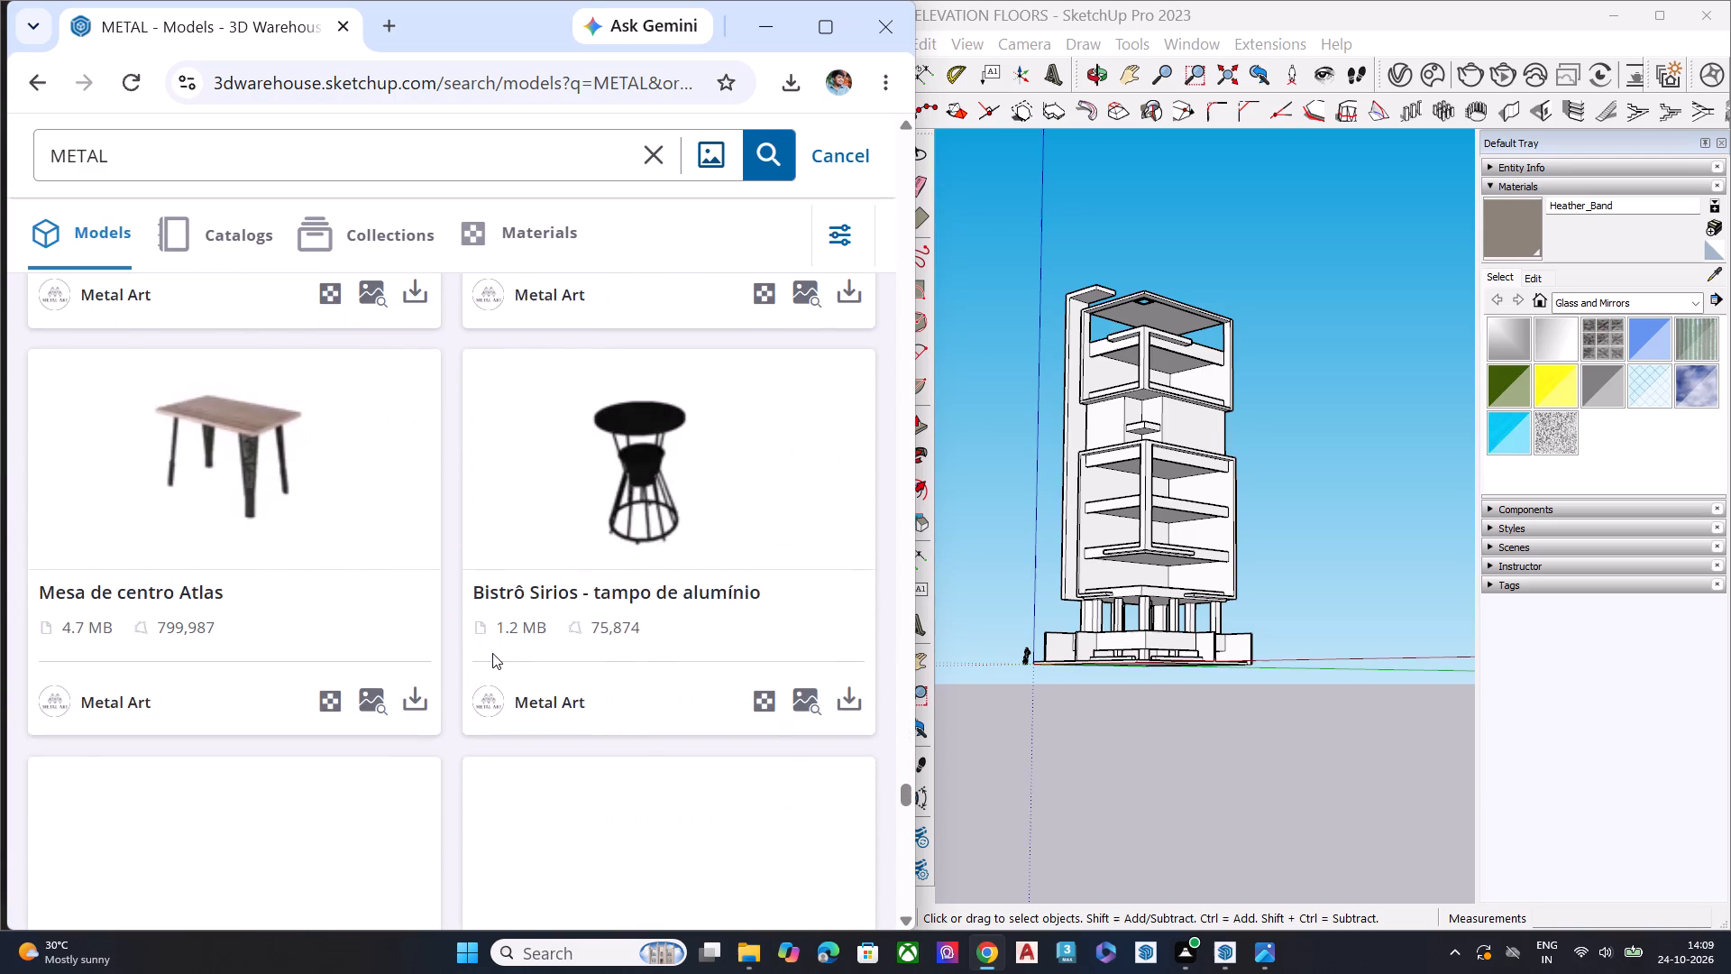
pyautogui.scroll(-7, 492, 653)
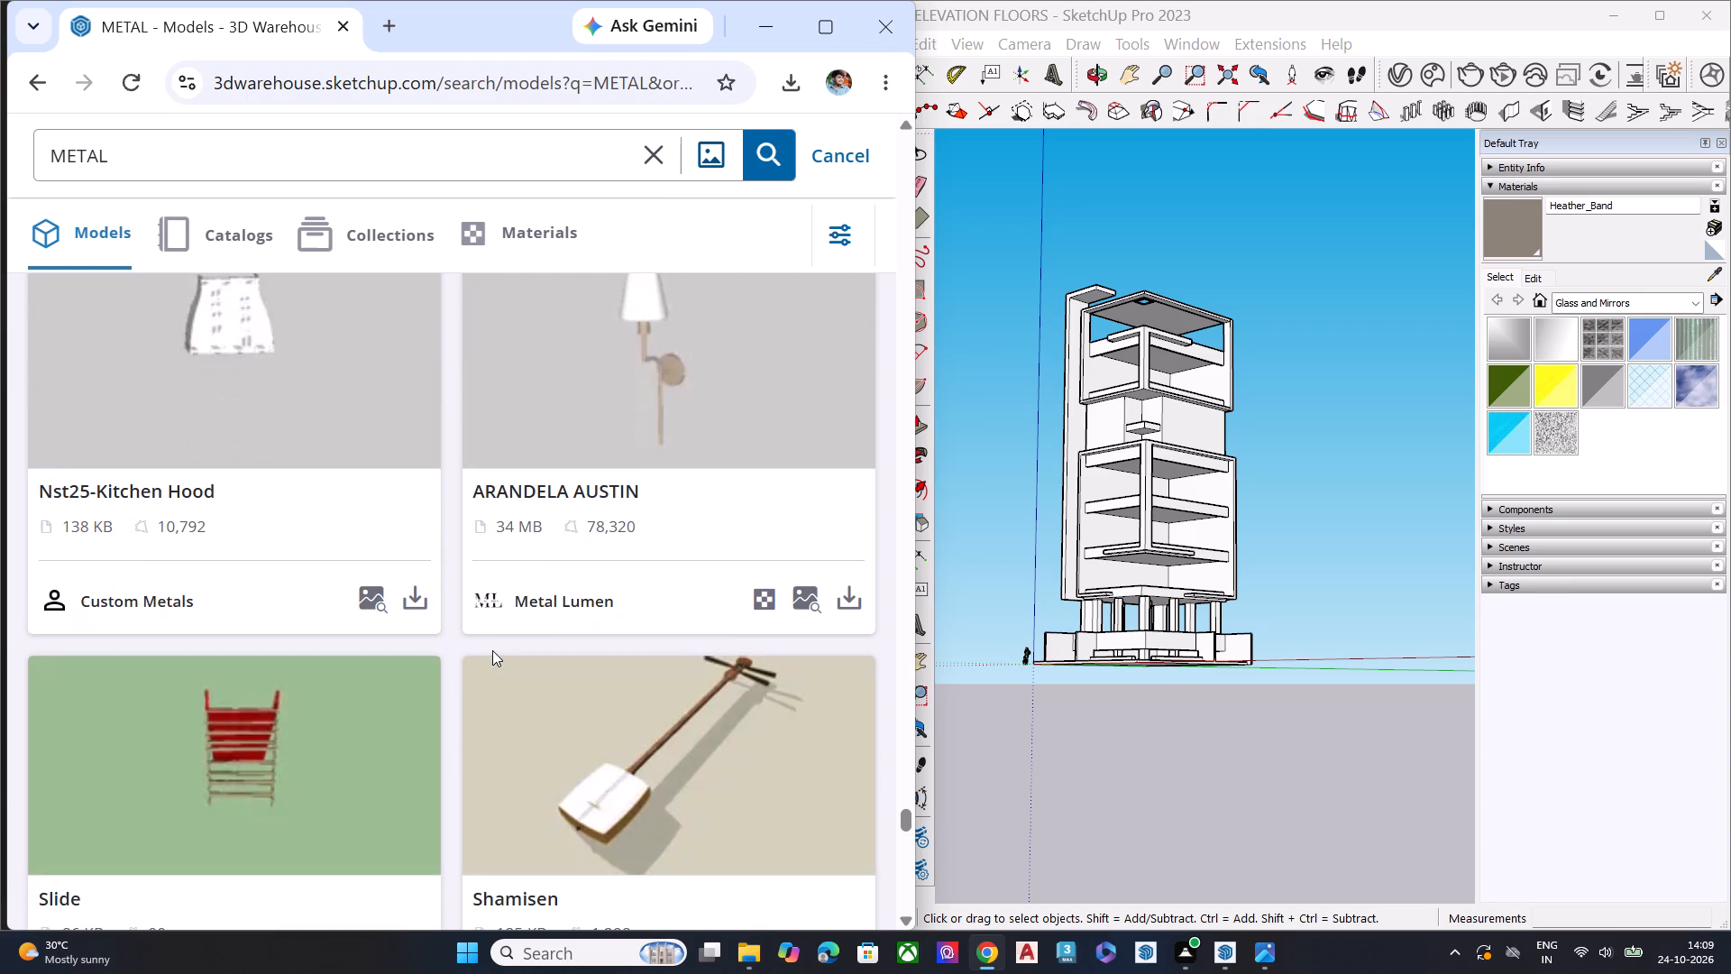
pyautogui.scroll(-8, 492, 650)
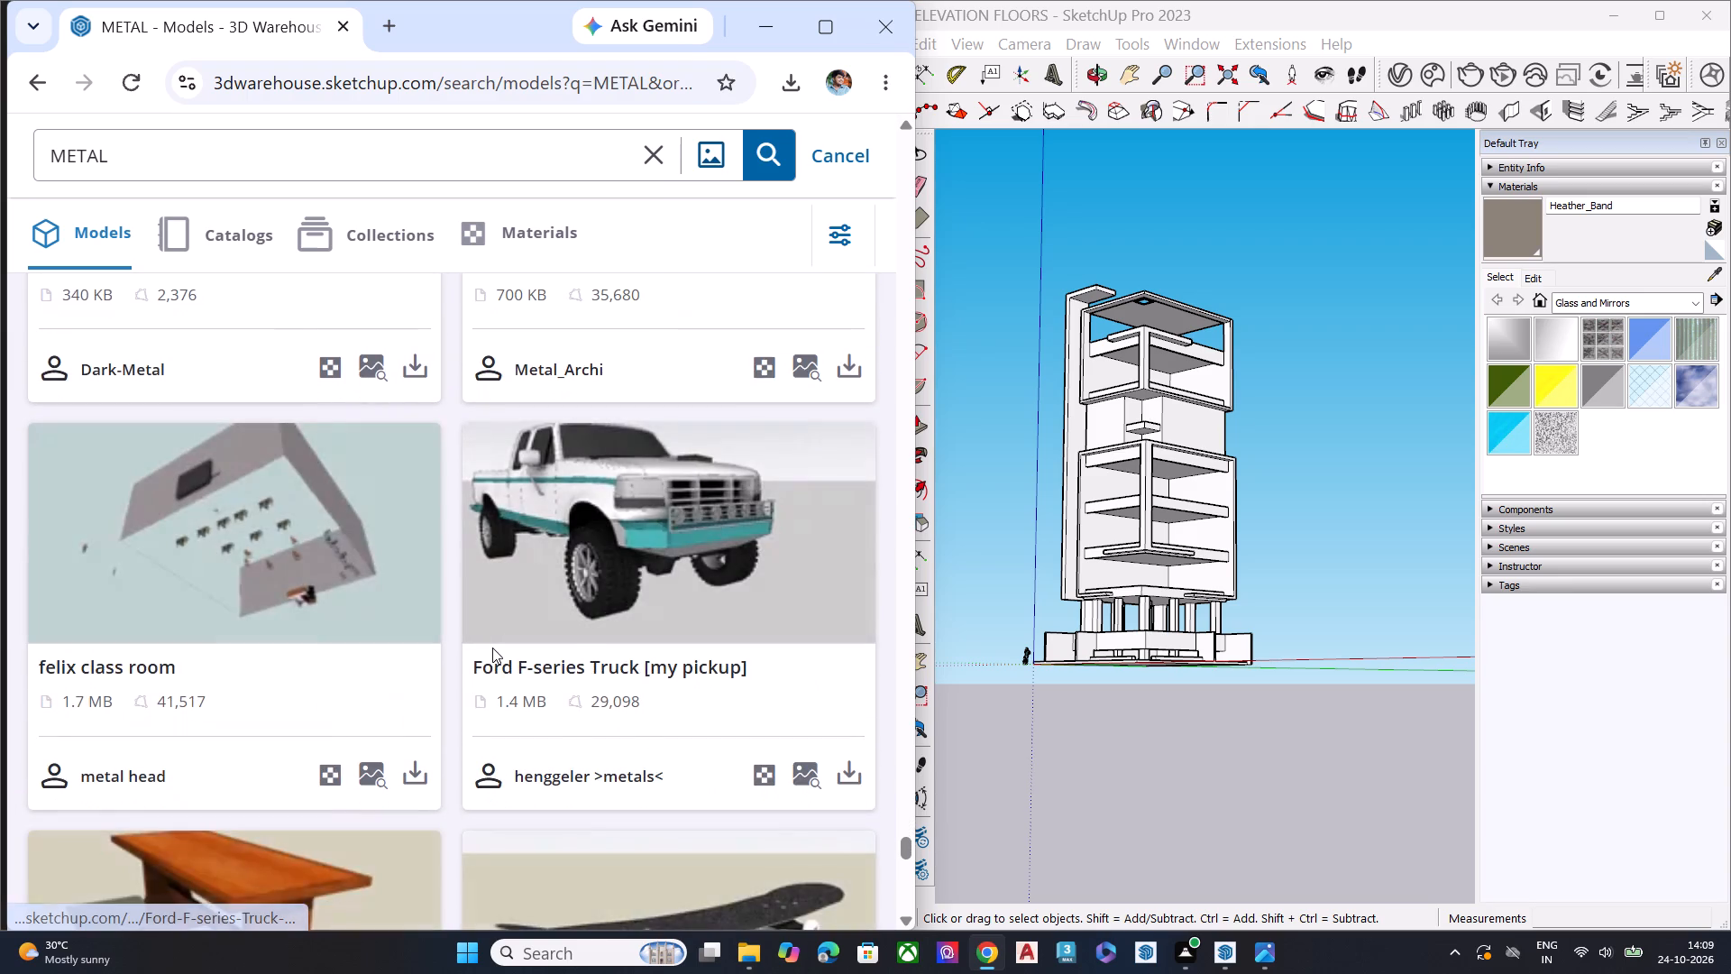
pyautogui.scroll(-4, 492, 648)
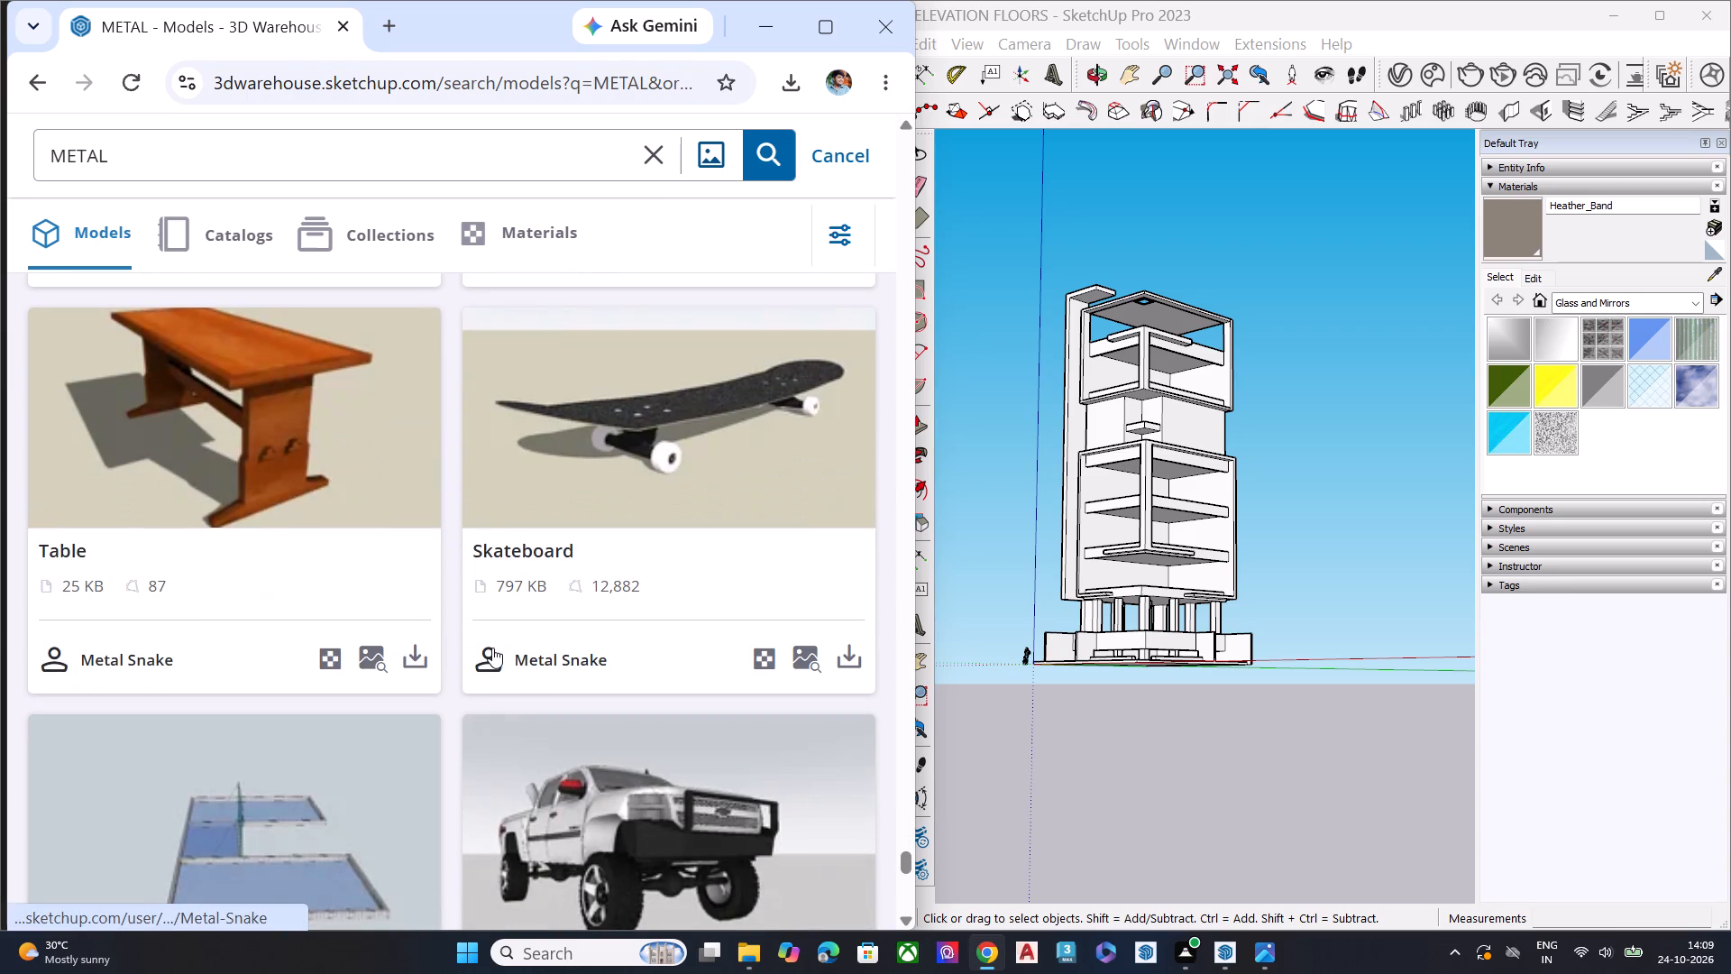
pyautogui.scroll(-4, 492, 648)
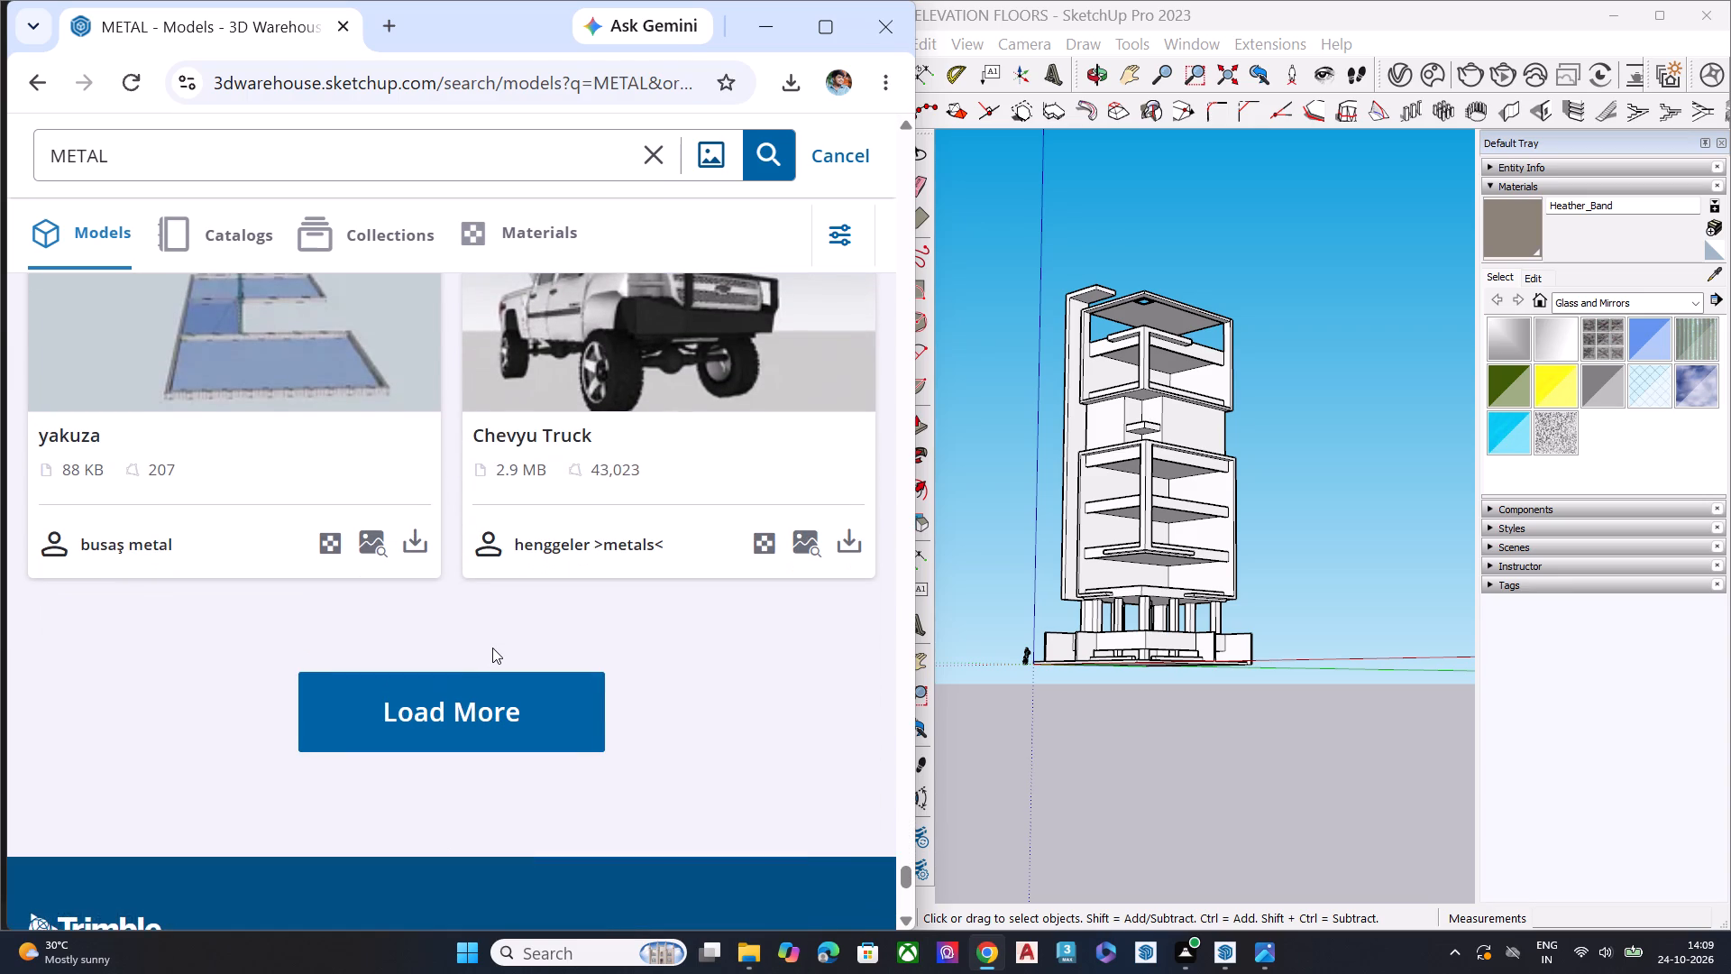
# Load a further batch of METAL models and check it for facade screens or cross-braced frames.
pyautogui.scroll(-5, 492, 648)
pyautogui.scroll(4, 527, 608)
pyautogui.click(524, 599)
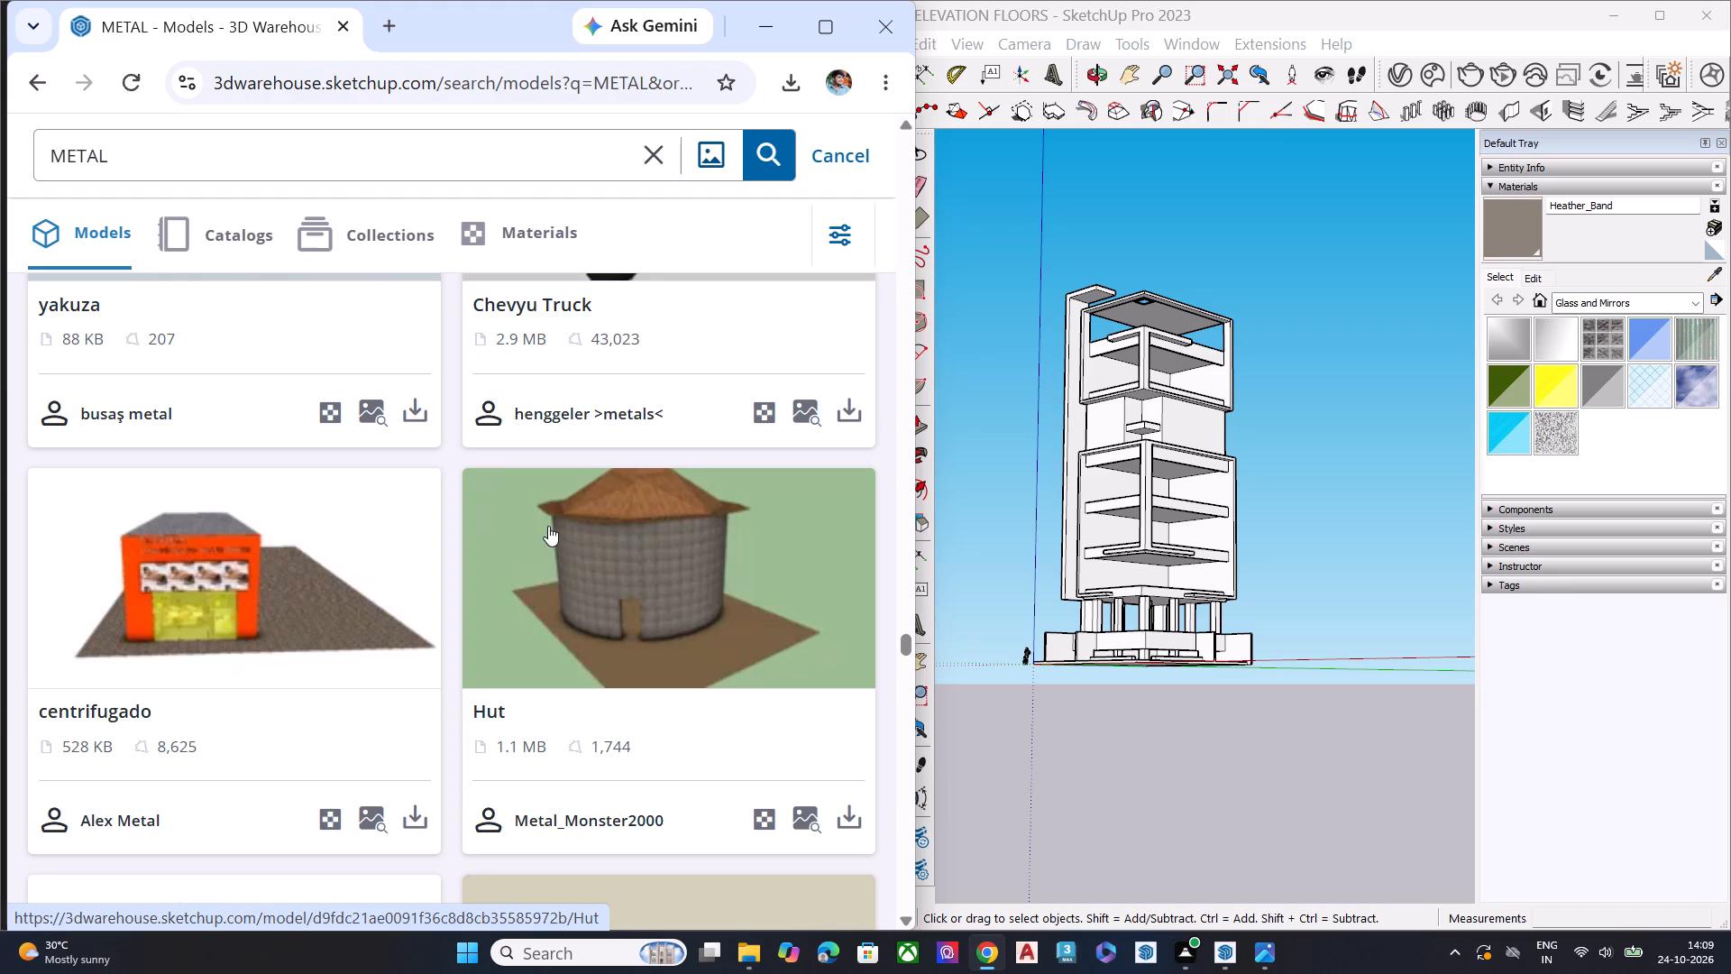
pyautogui.scroll(1, 537, 547)
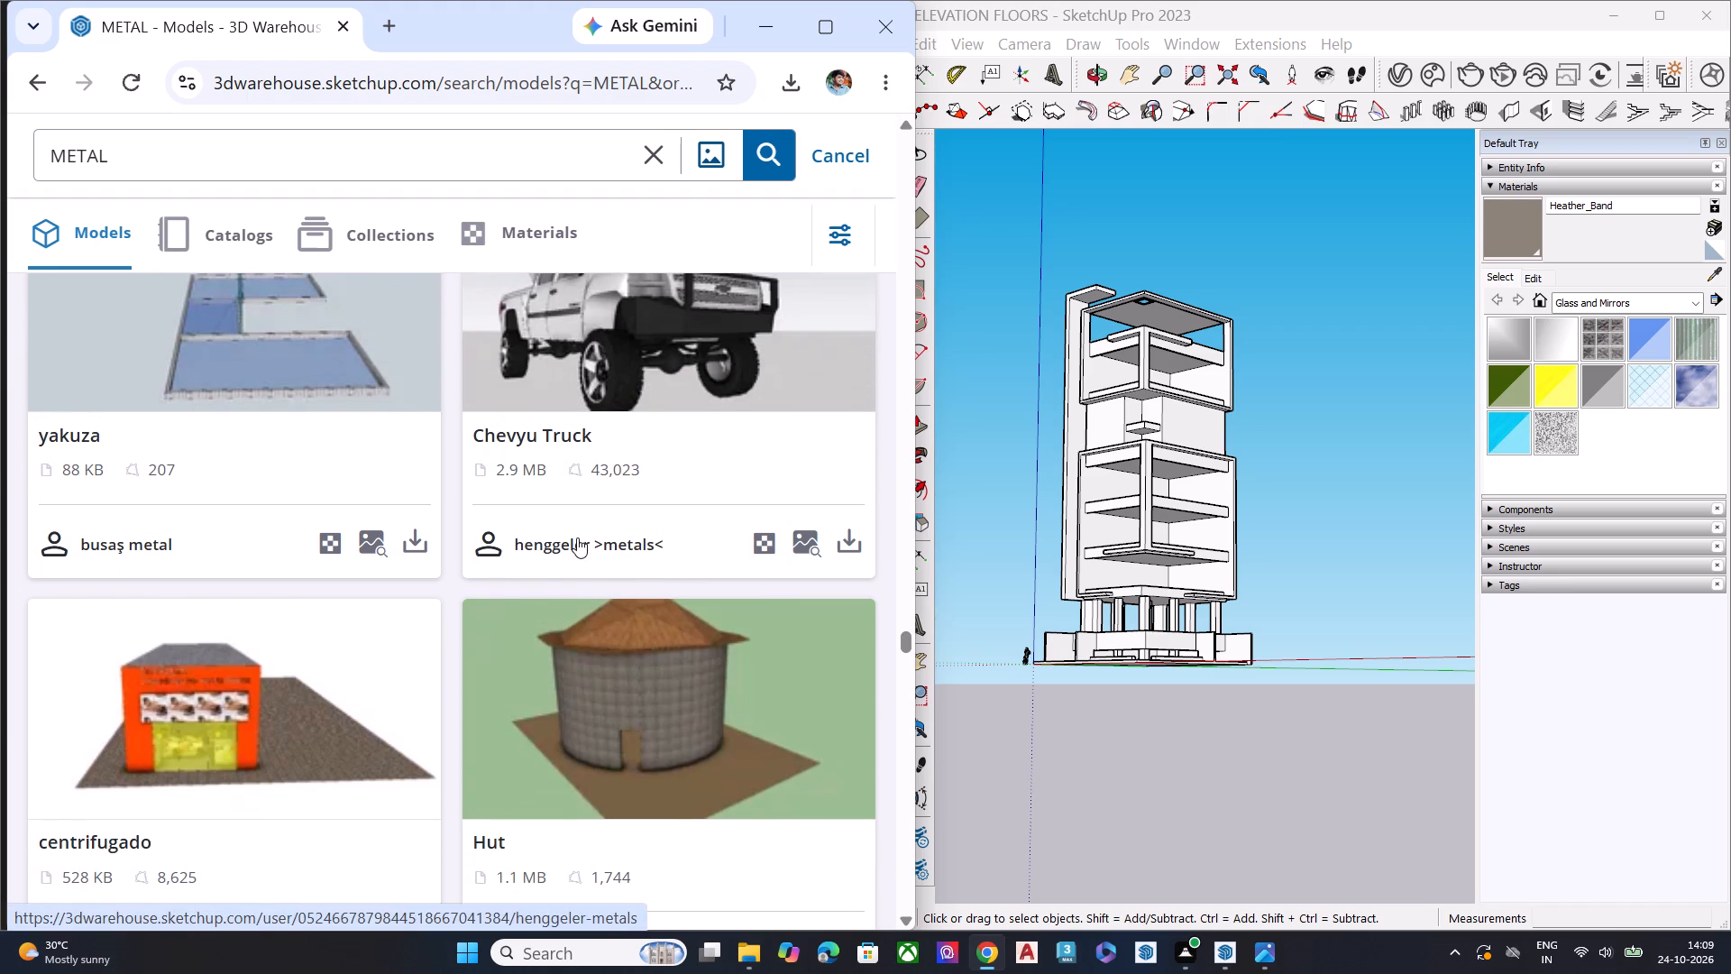
pyautogui.scroll(-6, 435, 593)
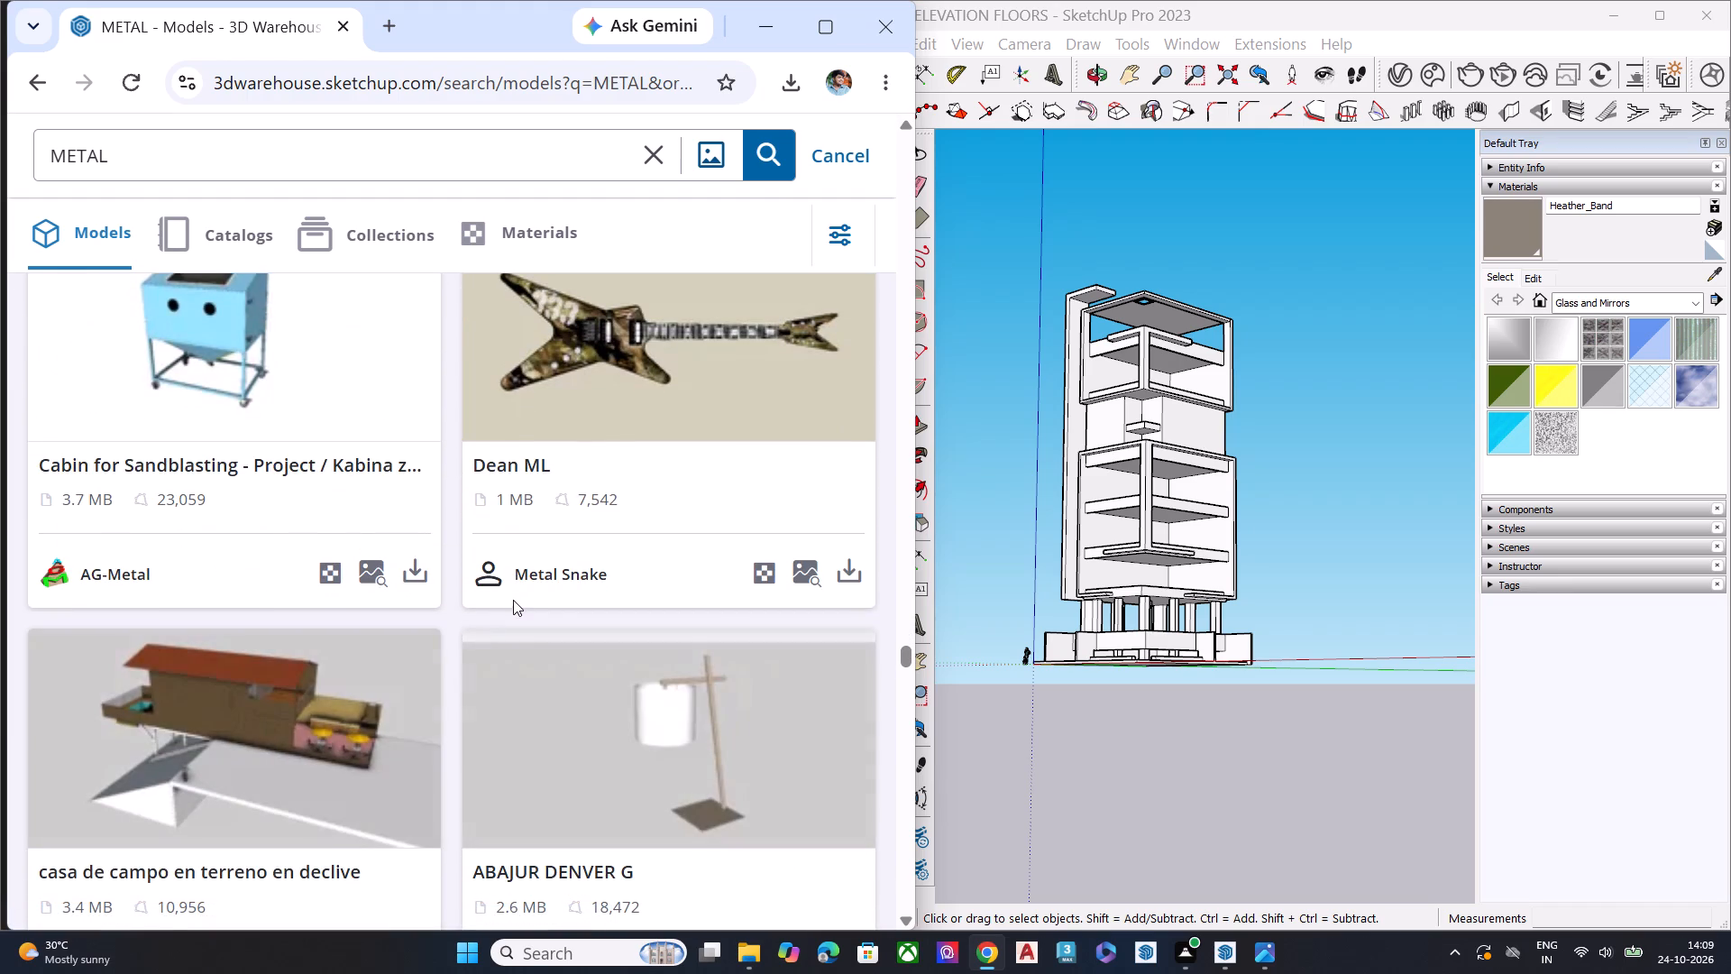
pyautogui.scroll(-3, 479, 602)
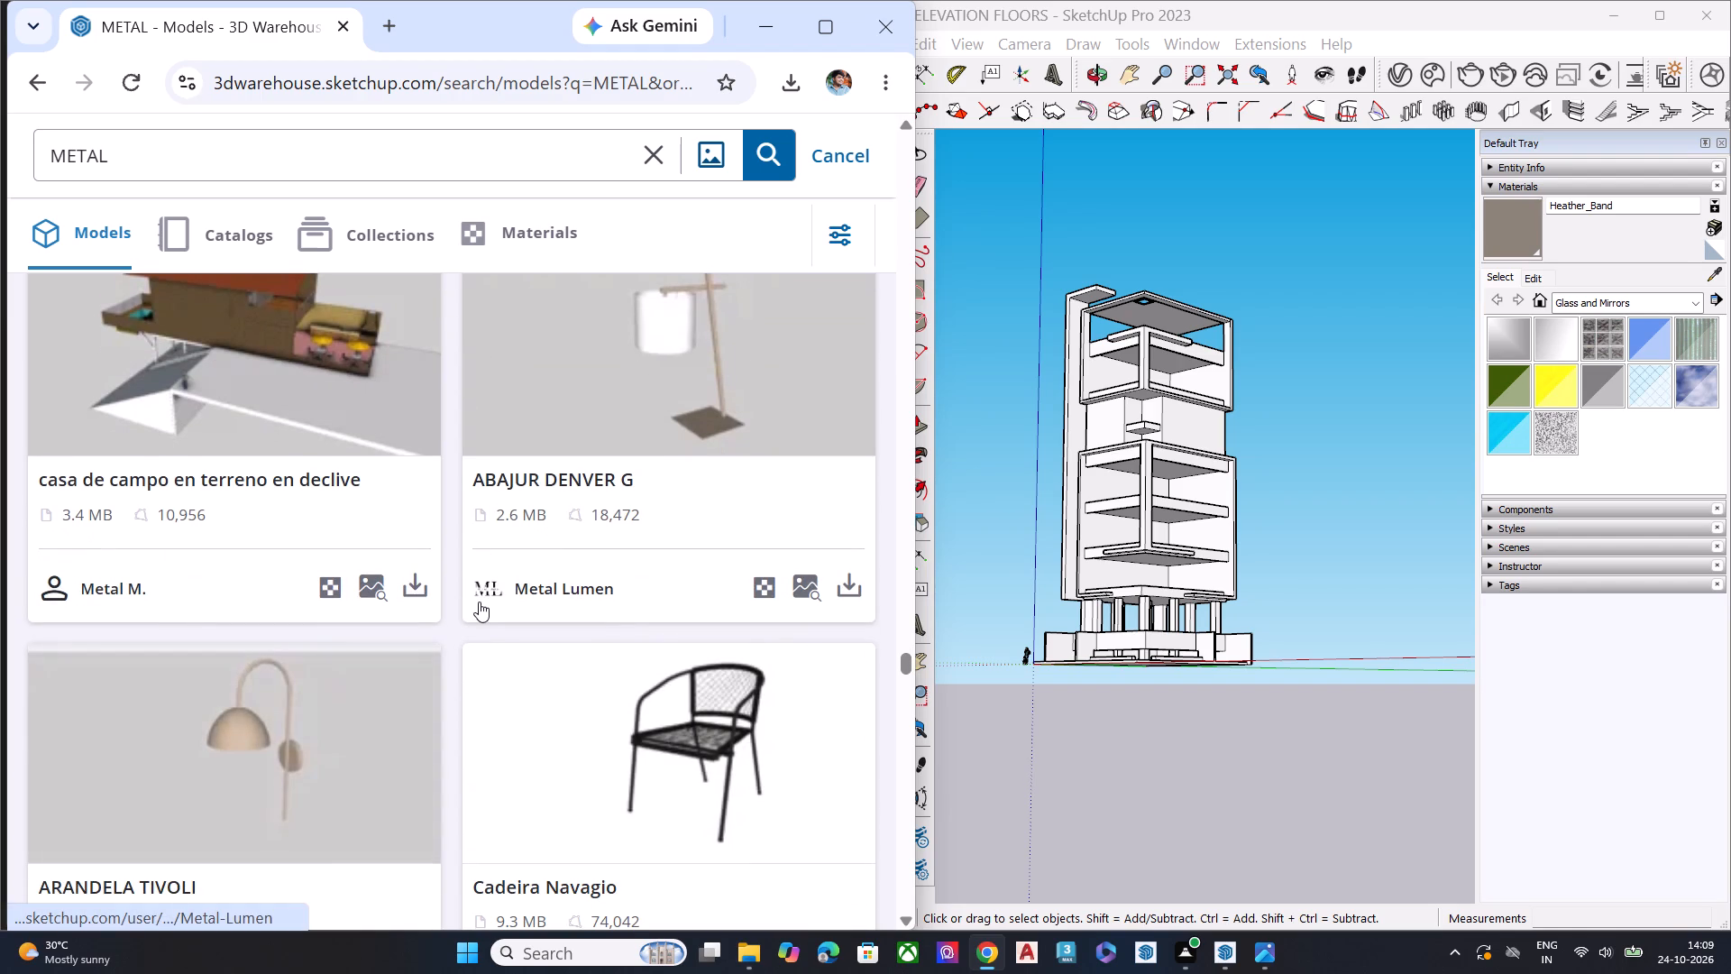
pyautogui.scroll(-3, 479, 602)
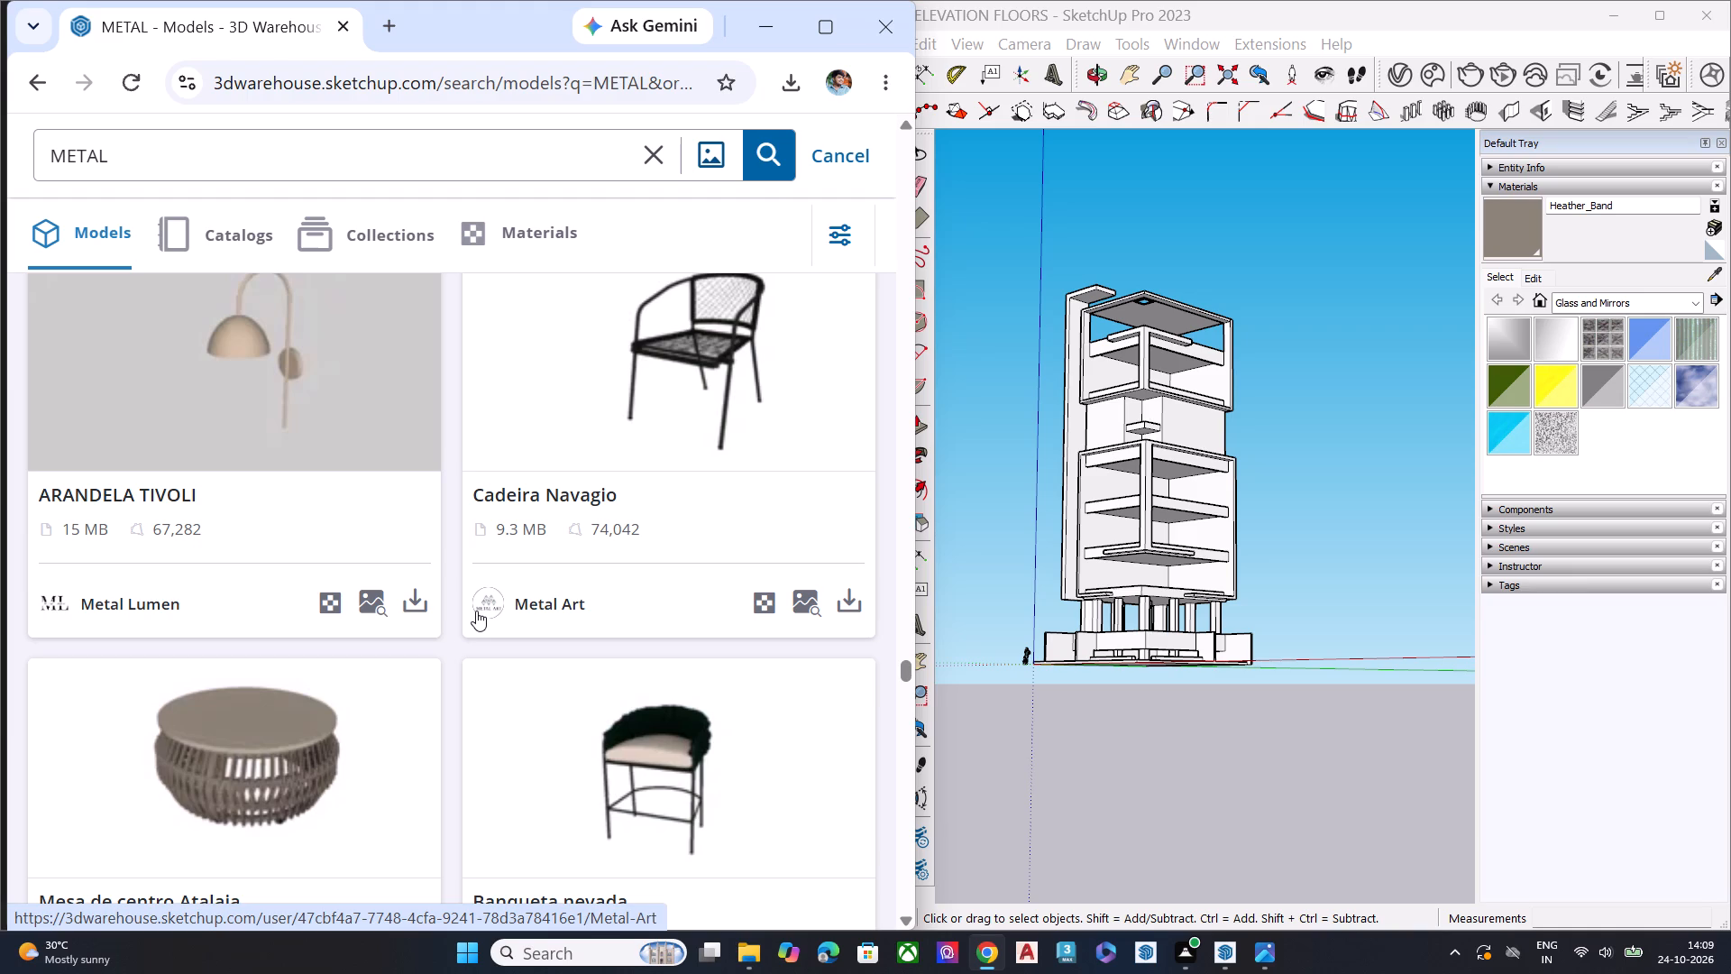
pyautogui.scroll(-5, 453, 639)
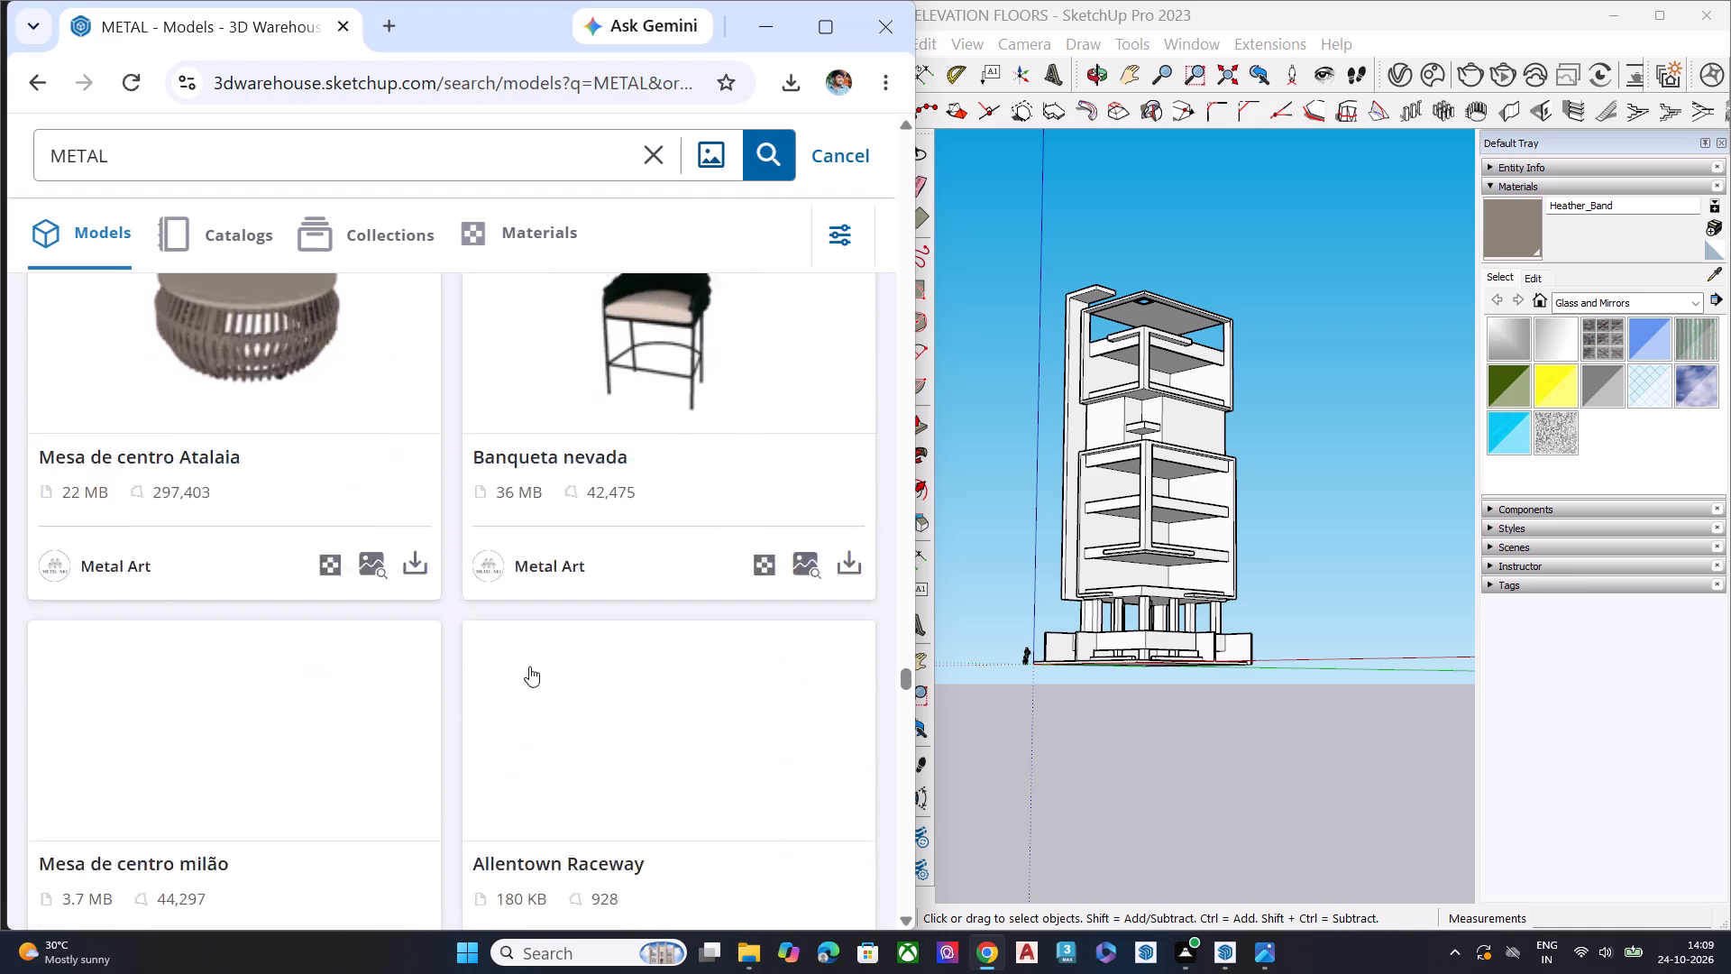
pyautogui.scroll(-3, 590, 623)
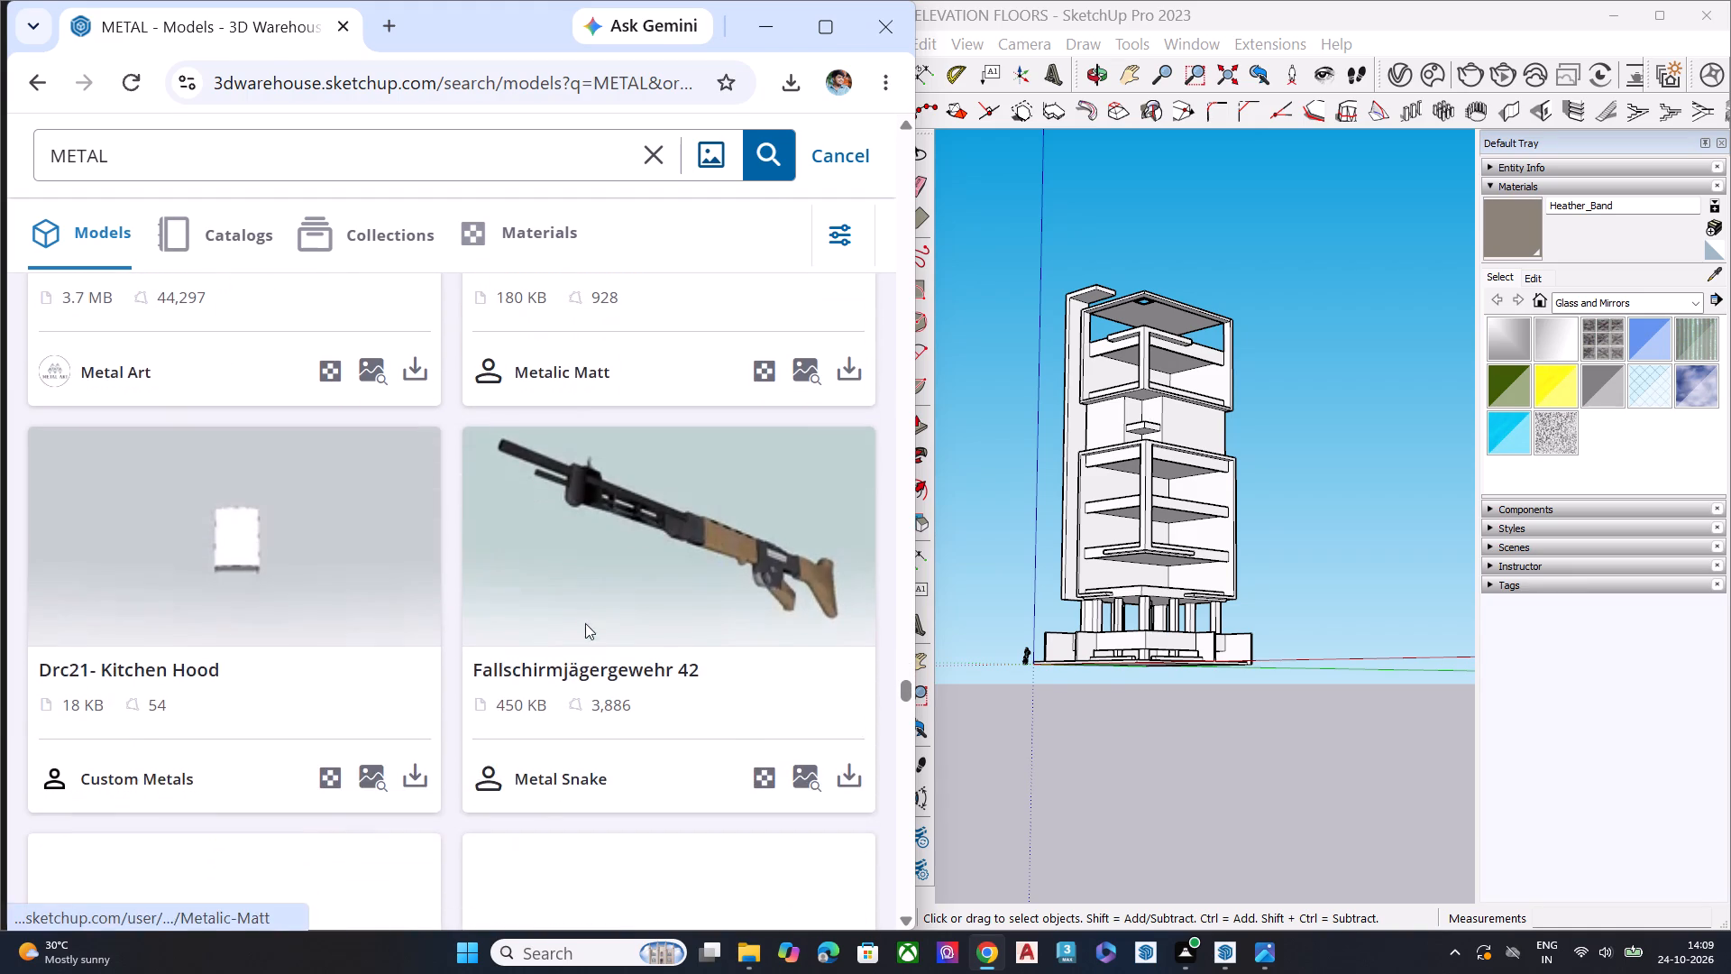
pyautogui.scroll(-1, 580, 630)
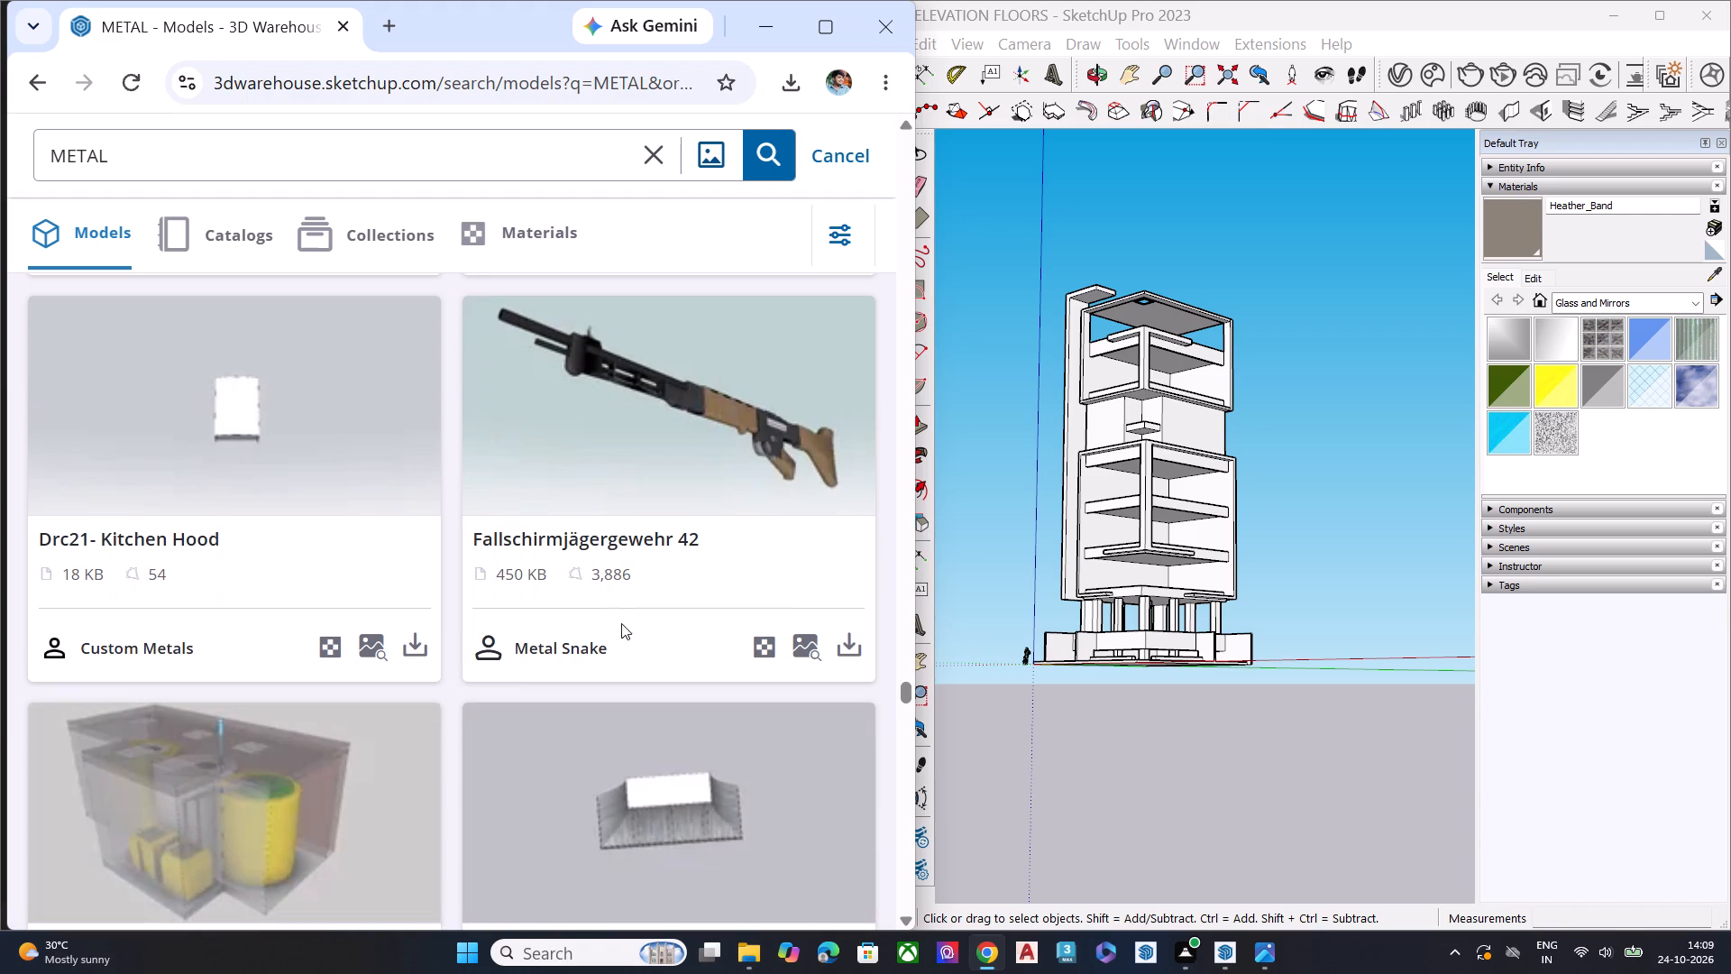
pyautogui.scroll(-9, 621, 623)
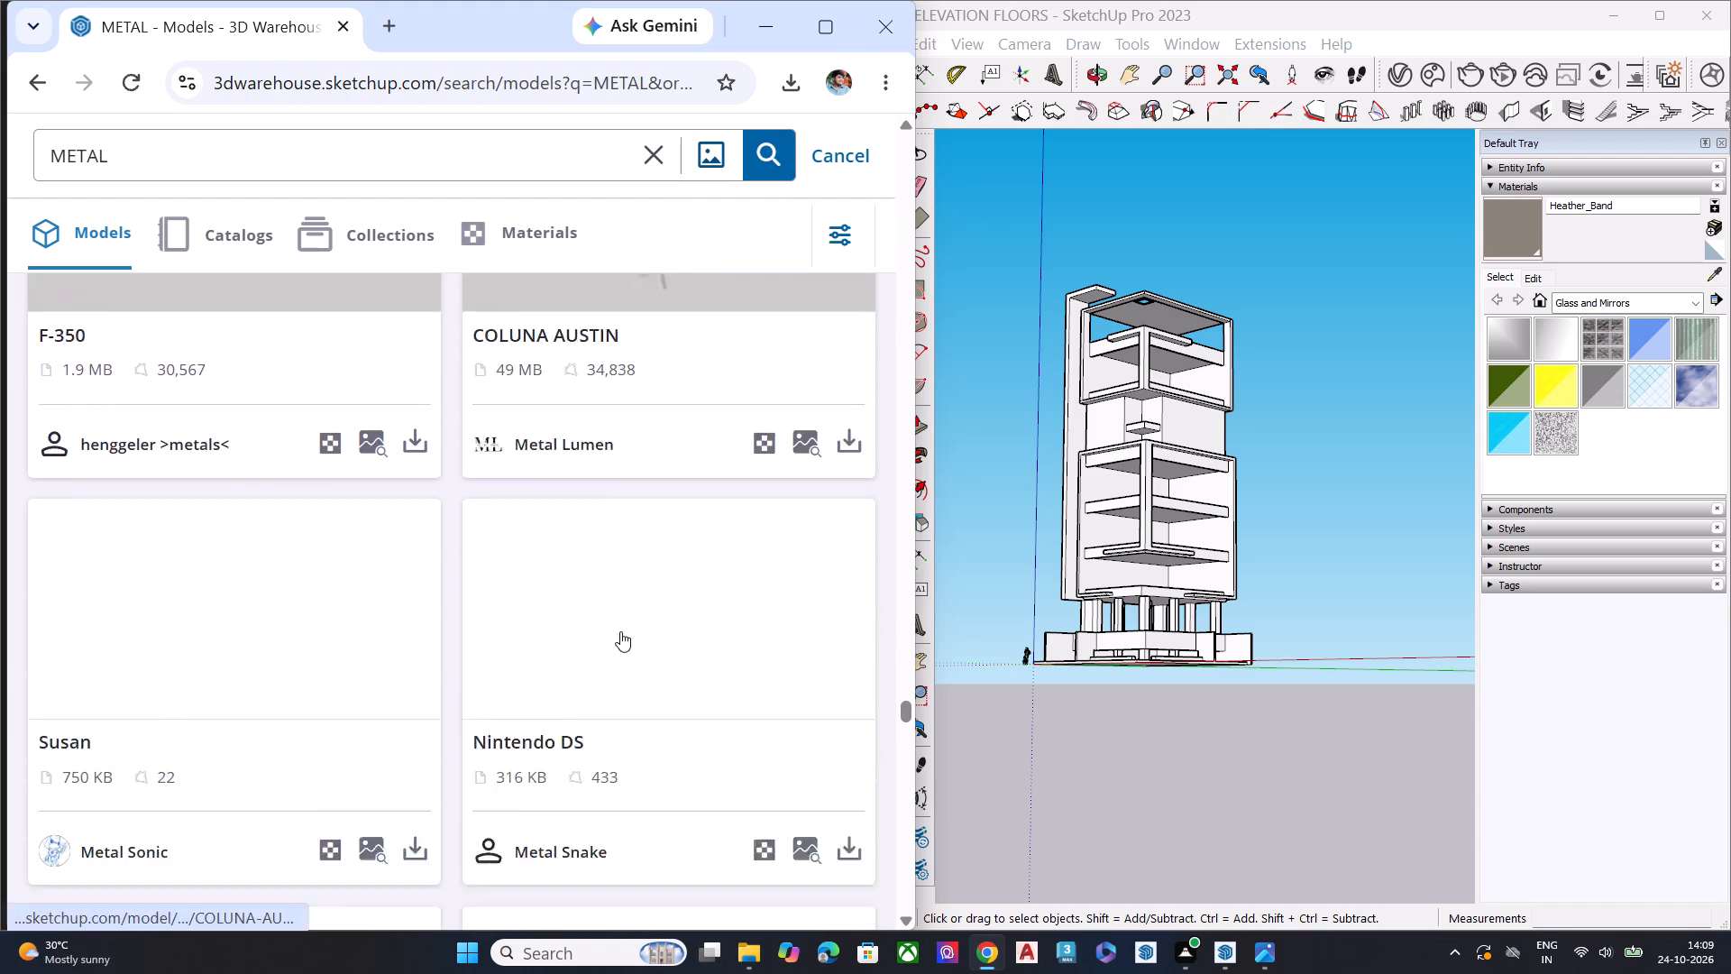
pyautogui.scroll(-2, 574, 623)
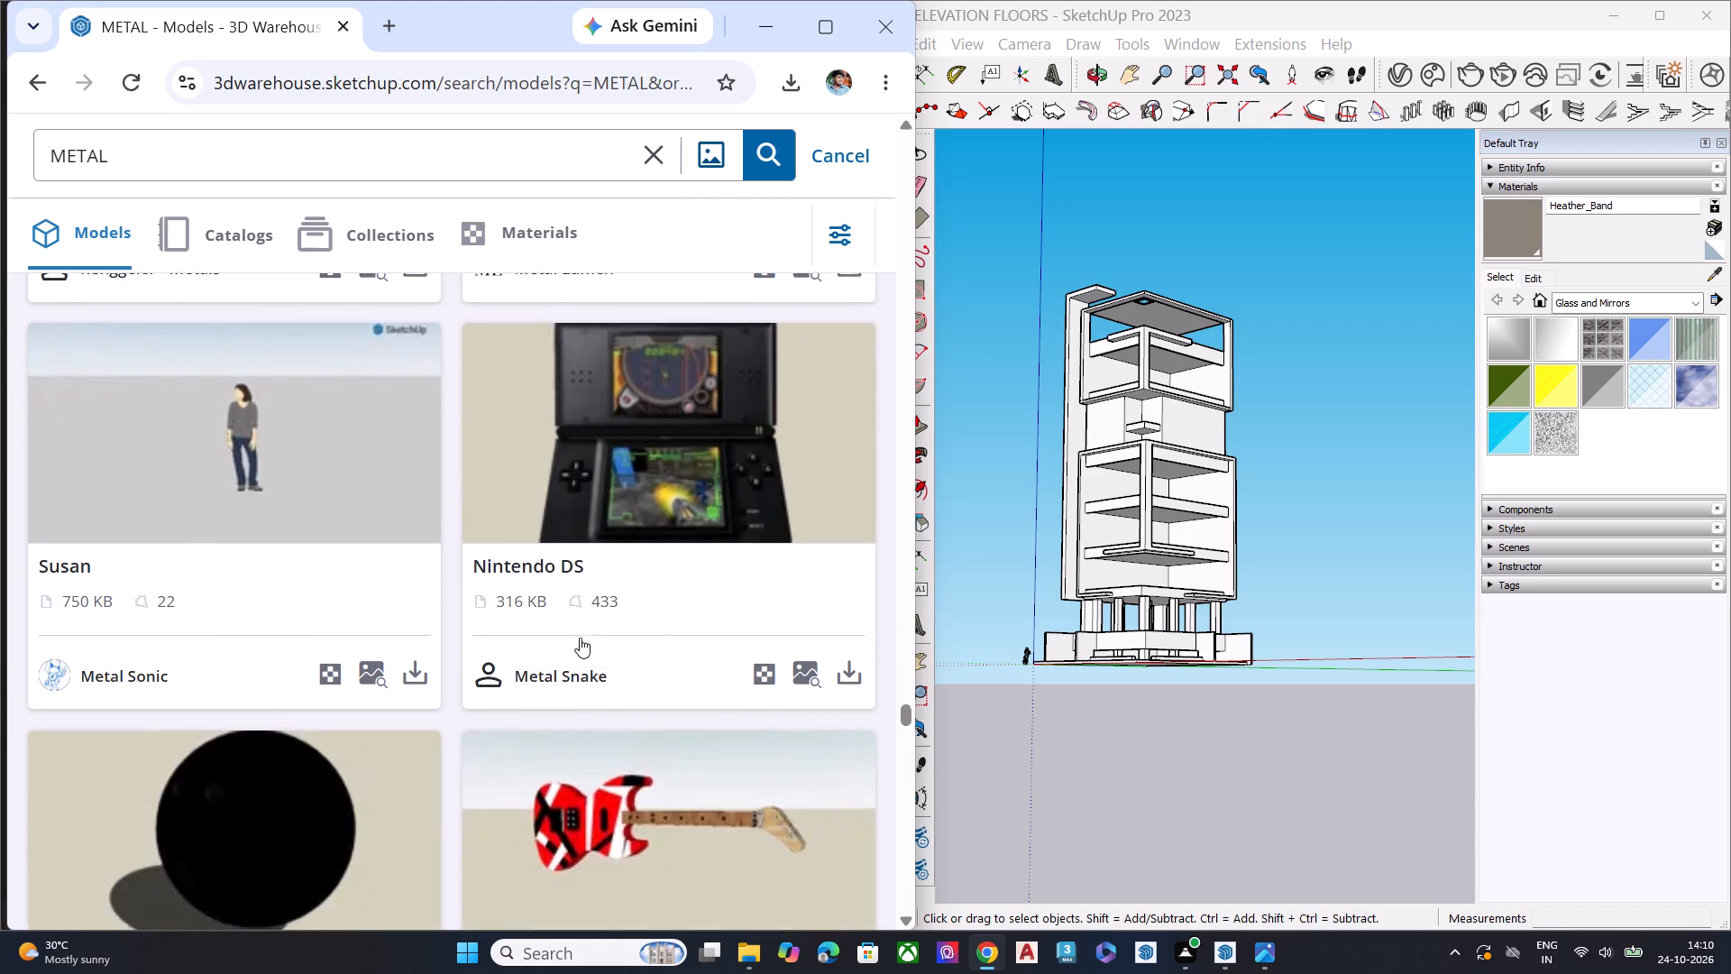
pyautogui.scroll(-1, 580, 638)
# Close the 3D Warehouse browser window and compare the whole tower in SketchUp with the reference building image.
pyautogui.click(900, 36)
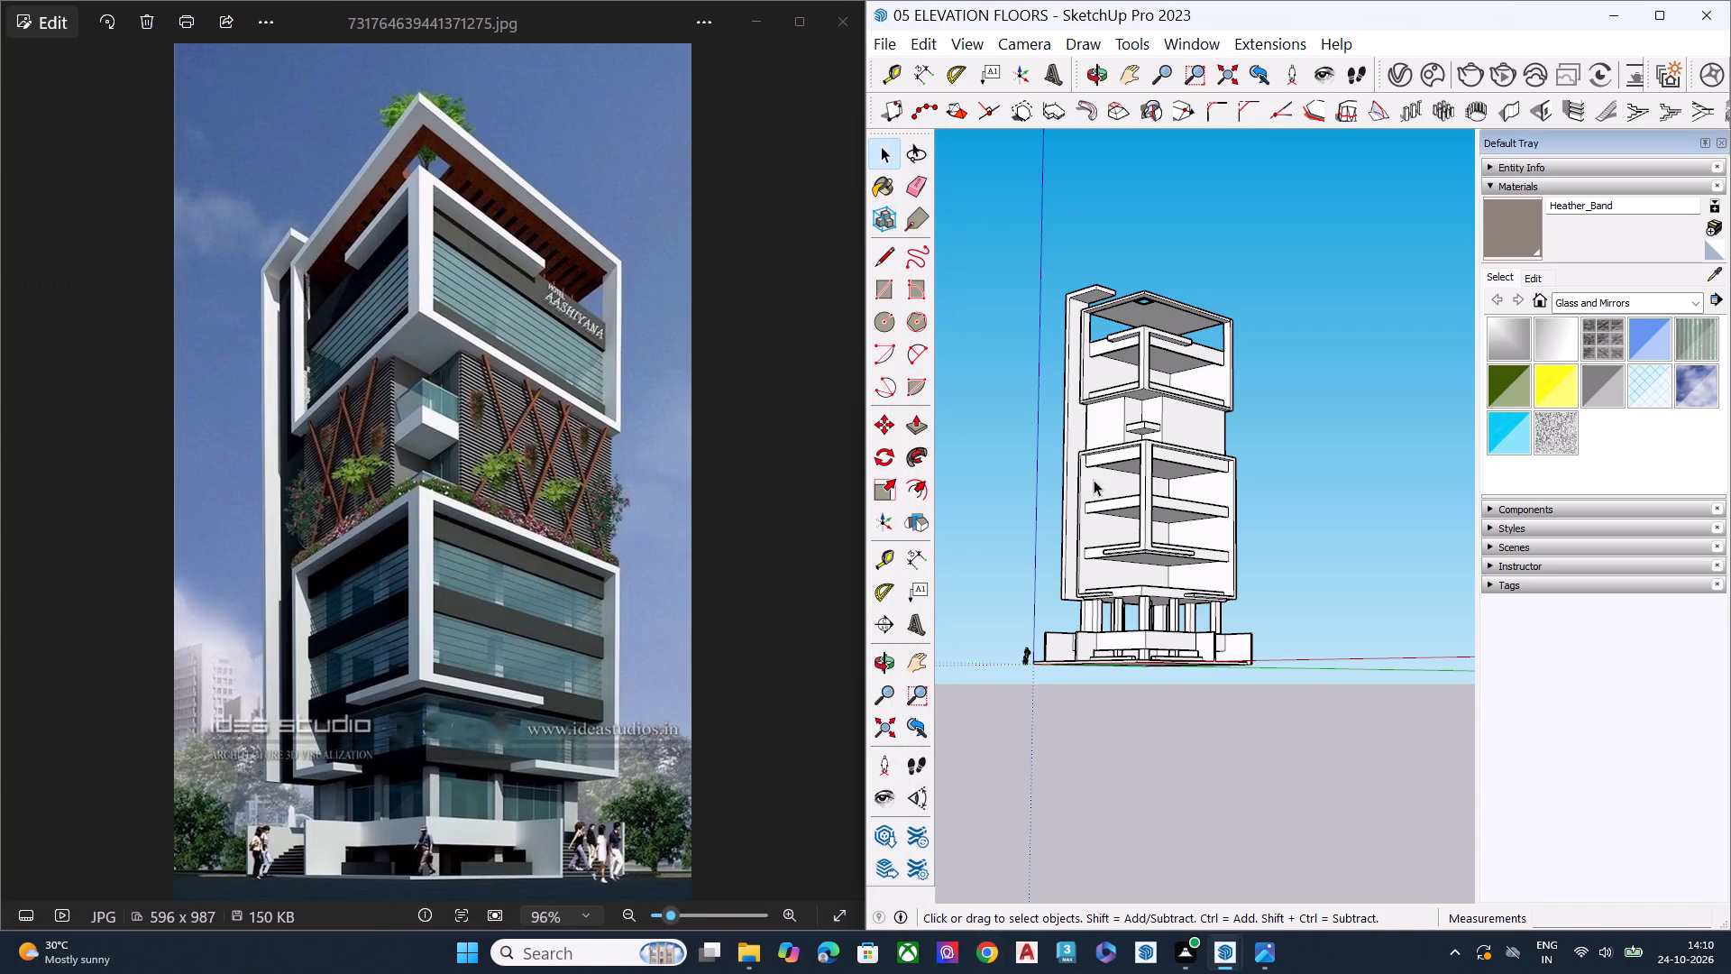
pyautogui.scroll(-2, 1094, 478)
pyautogui.moveTo(1131, 493); pyautogui.dragTo(1148, 599, button='middle')
pyautogui.scroll(1, 1112, 475)
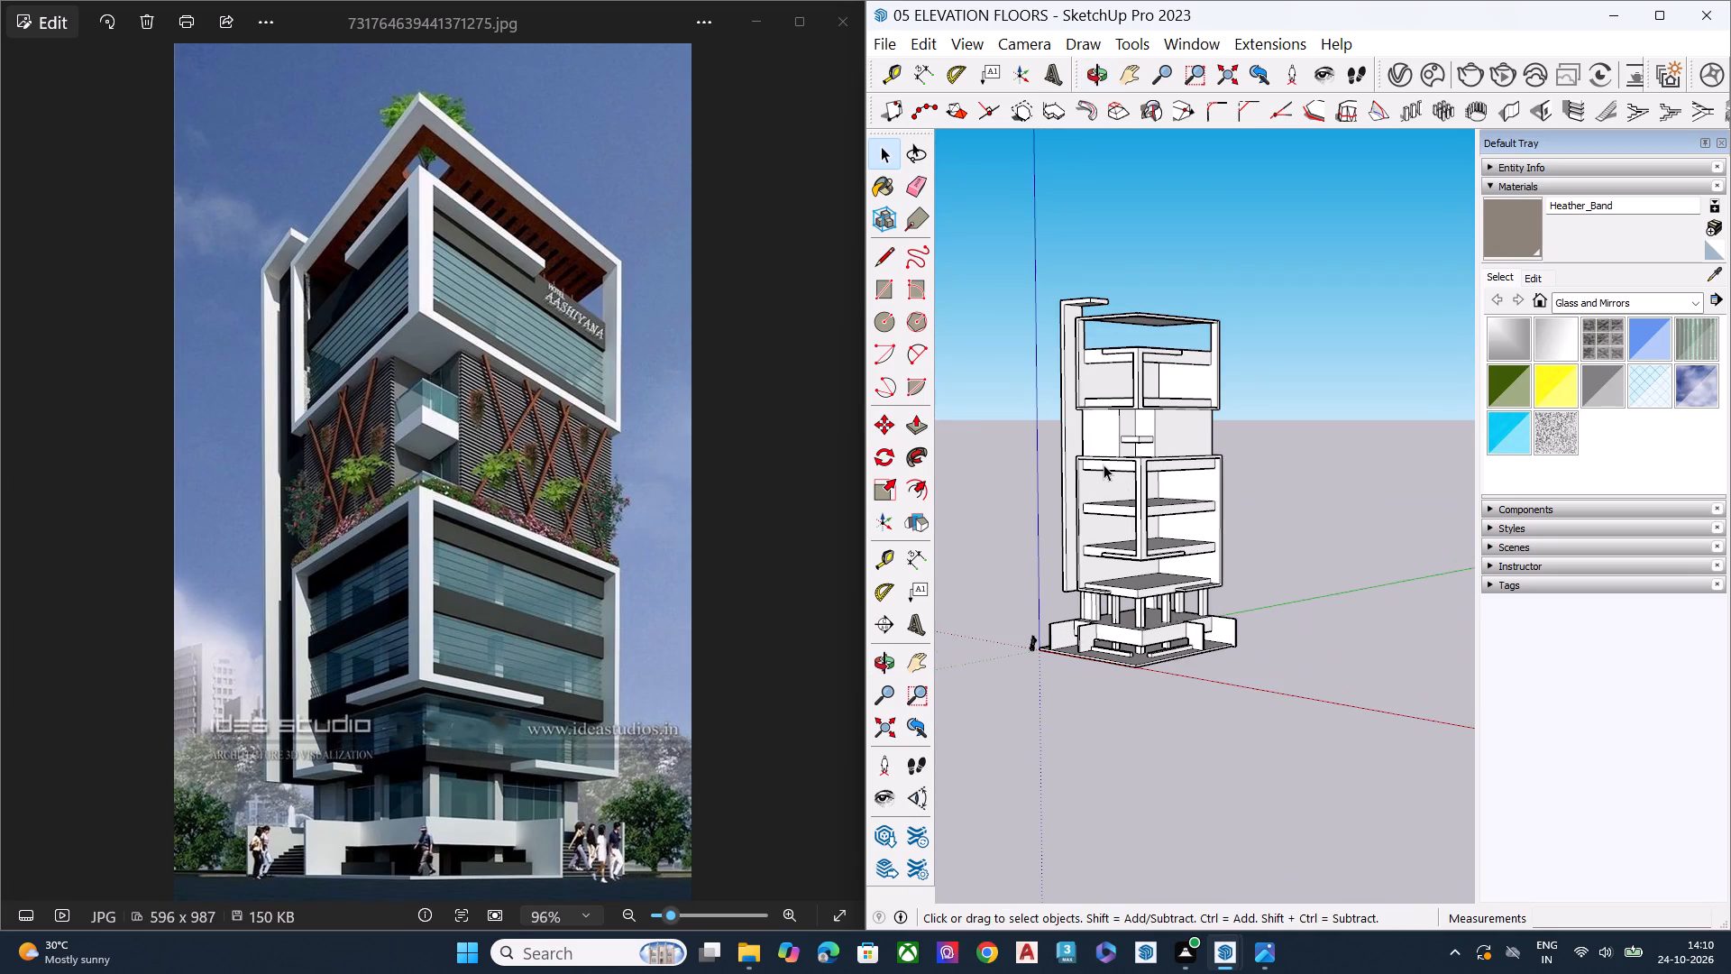
pyautogui.scroll(4, 1103, 465)
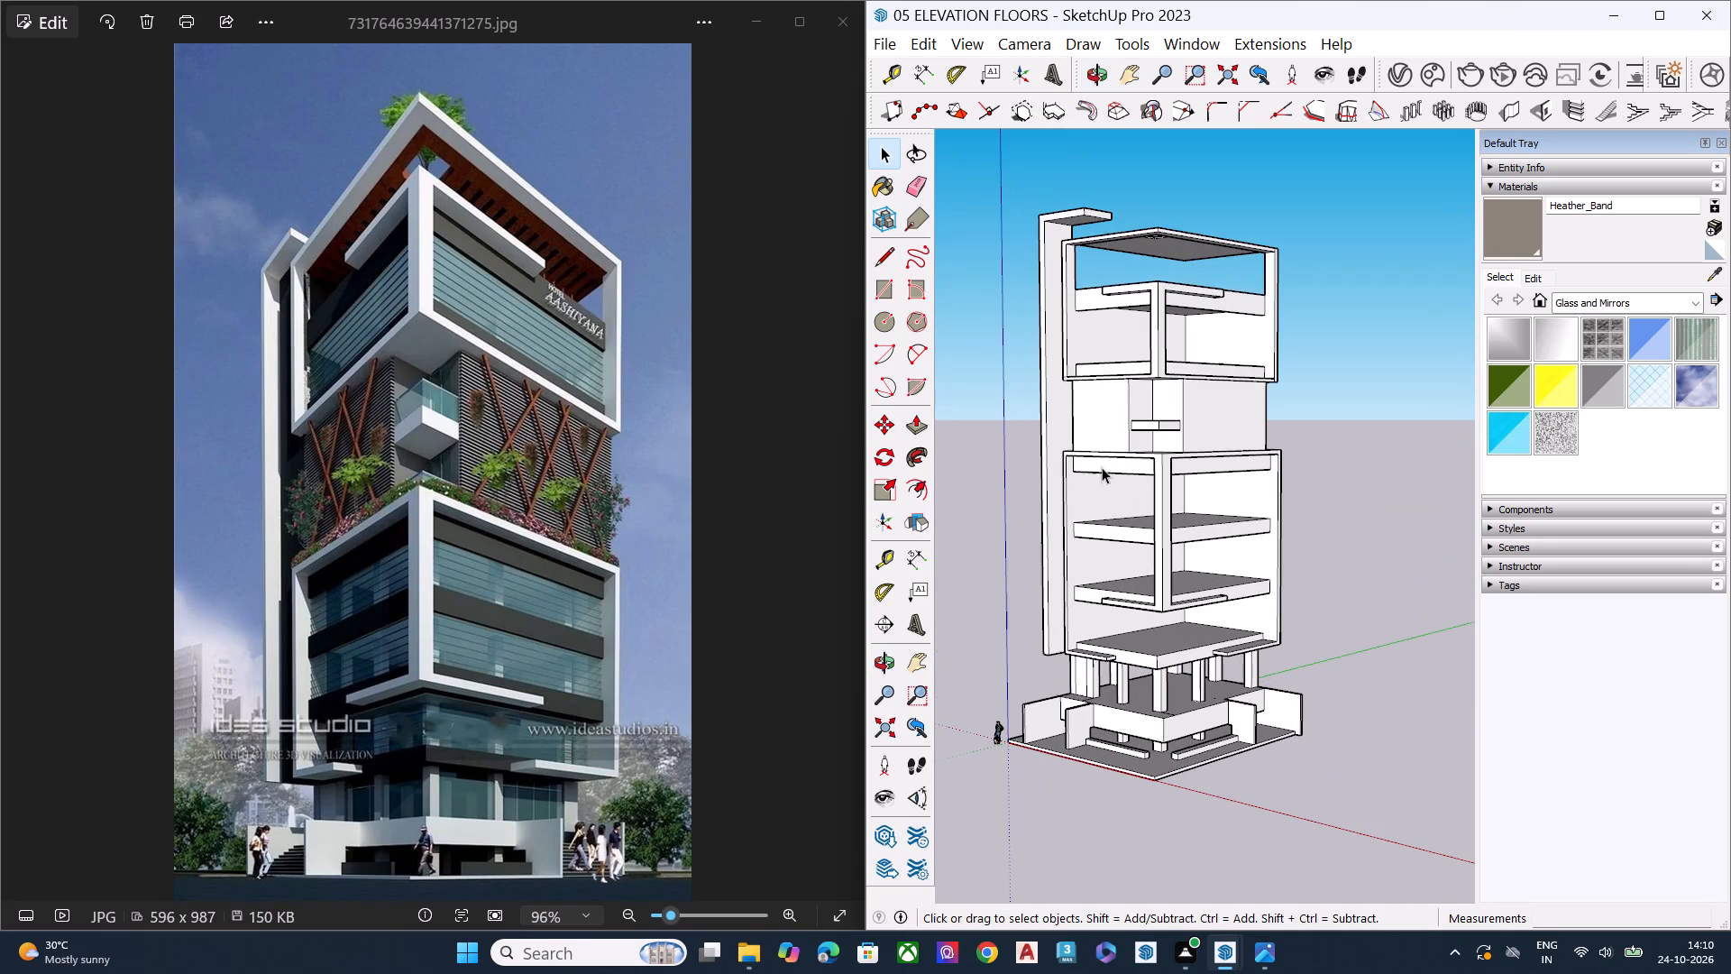
pyautogui.scroll(-5, 410, 657)
pyautogui.scroll(-5, 490, 552)
# Compare the tower's front corner, floors and base with the reference building image.
pyautogui.scroll(7, 428, 765)
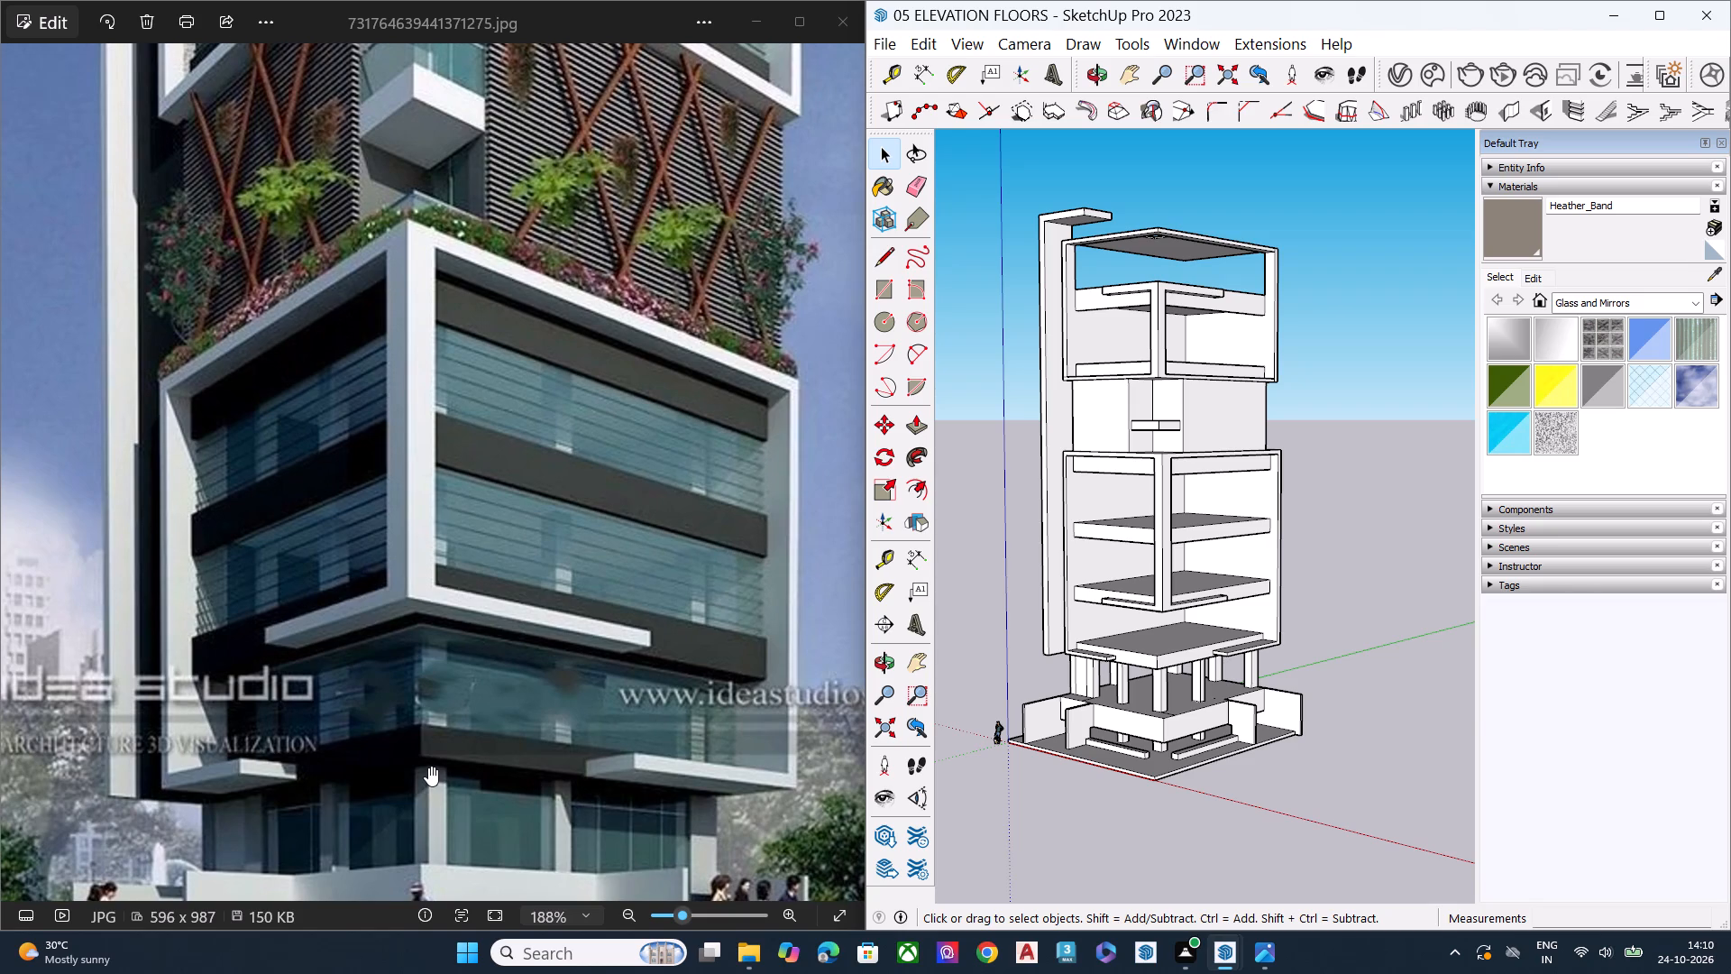
pyautogui.scroll(-10, 428, 767)
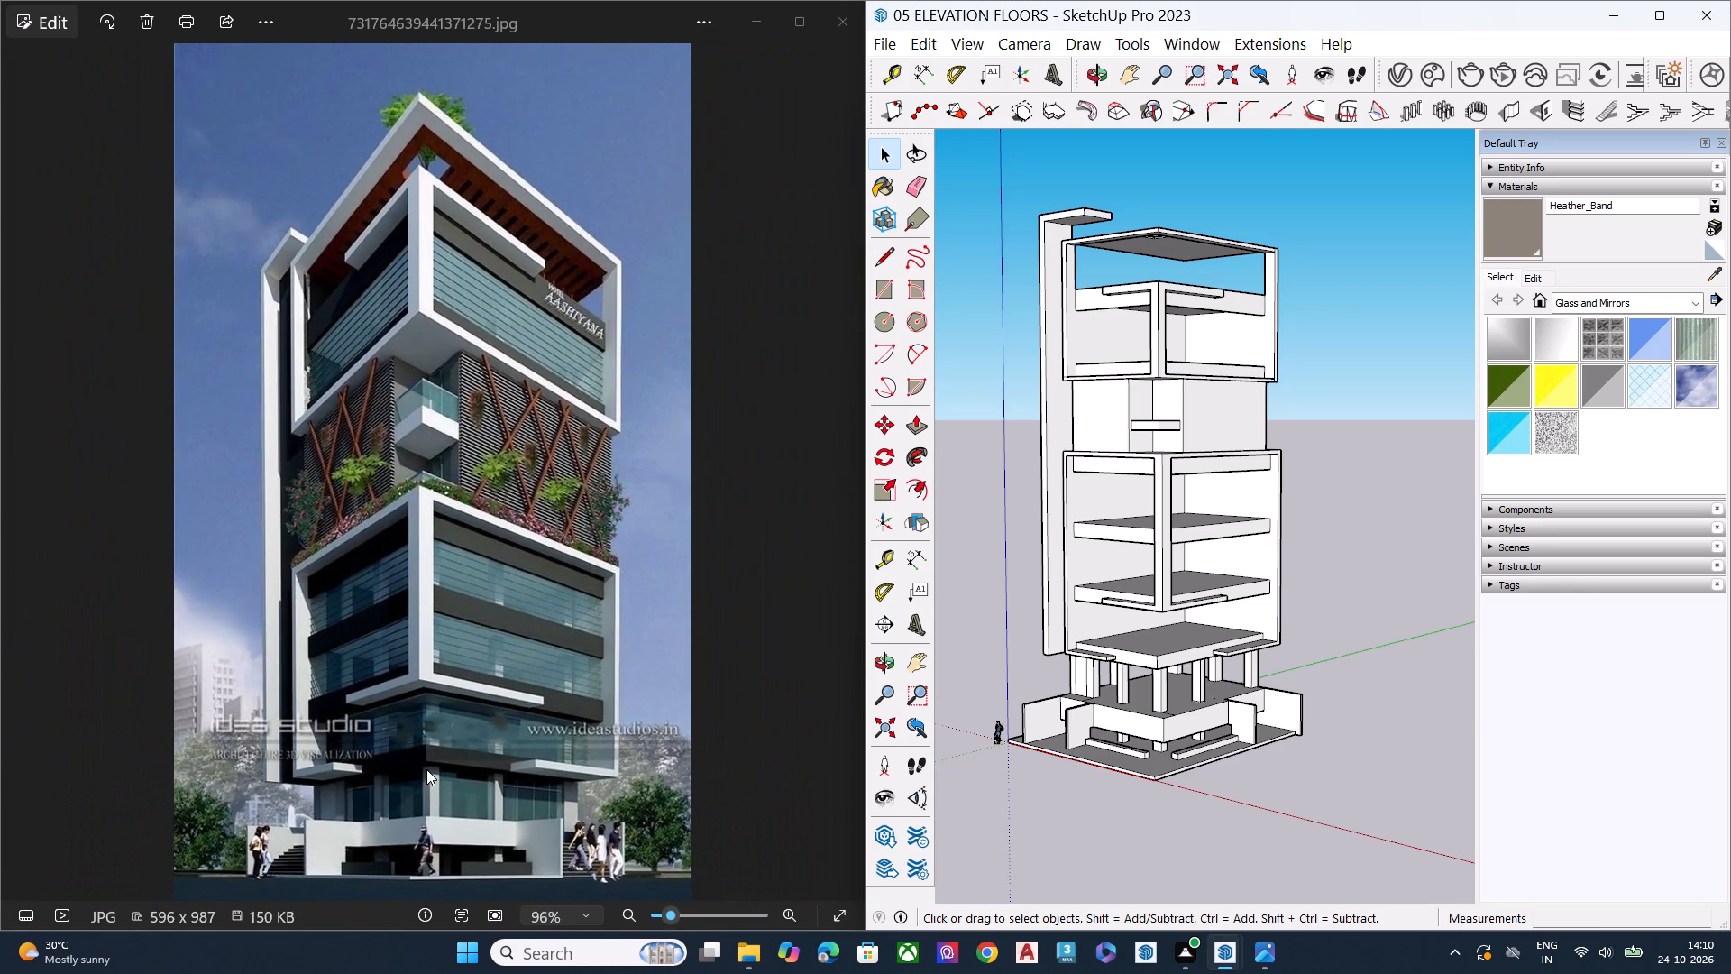
pyautogui.scroll(-2, 1199, 512)
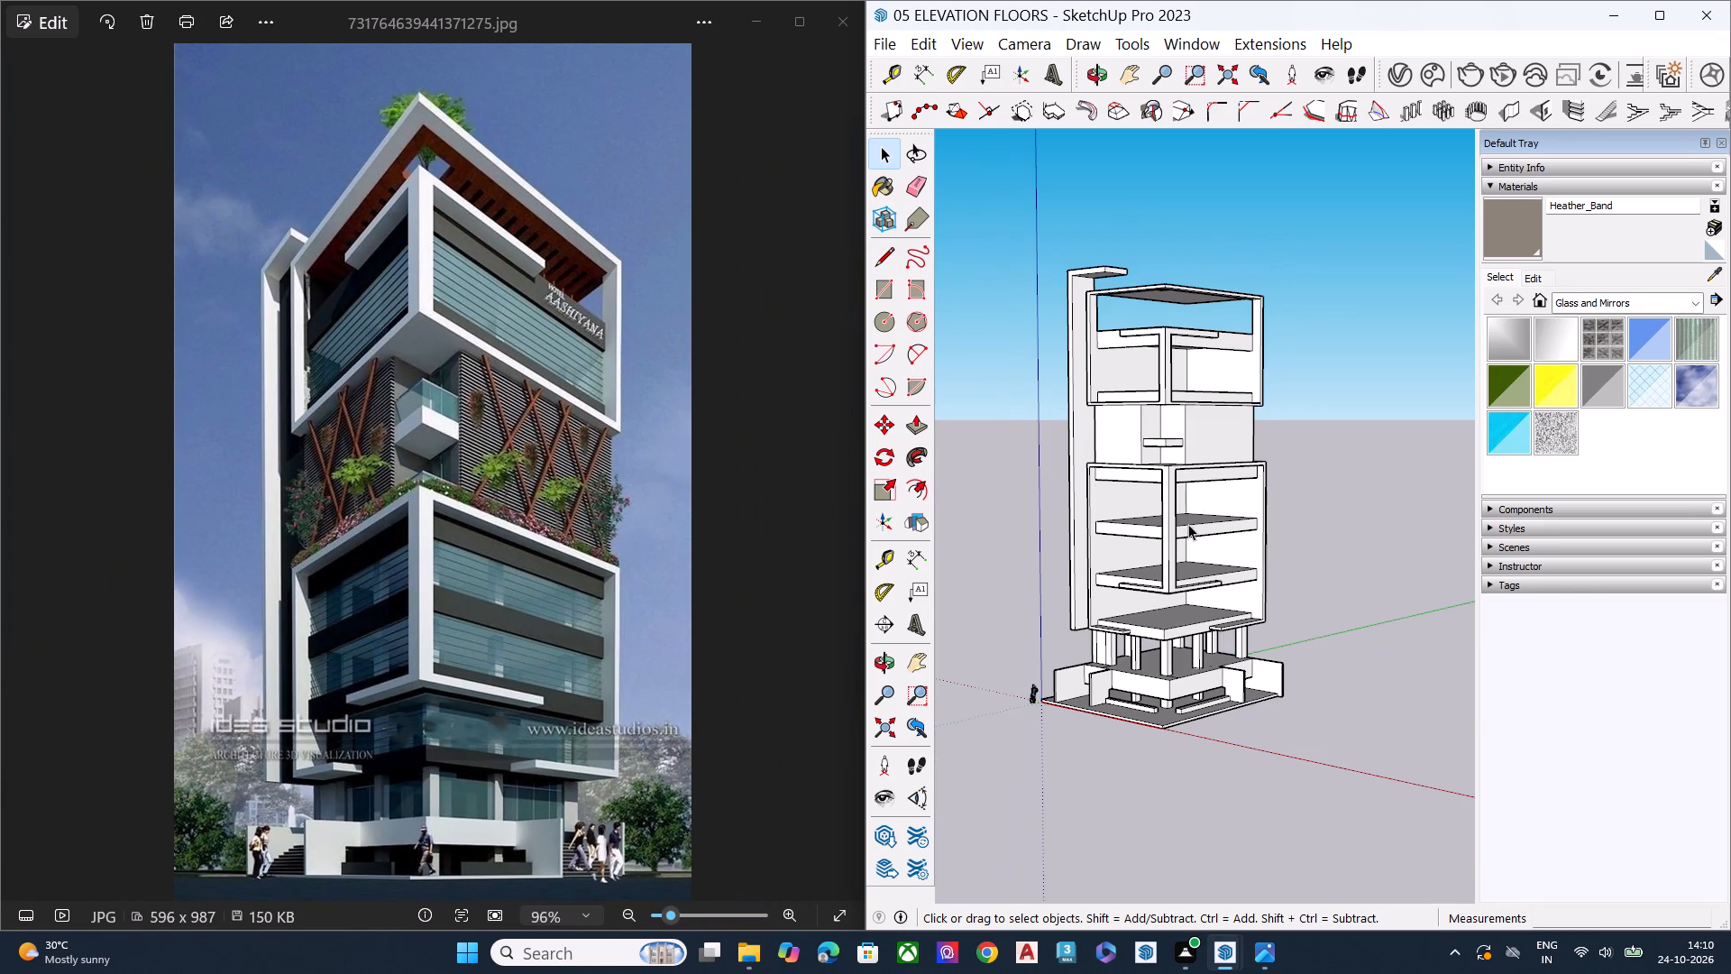
pyautogui.scroll(2, 1239, 588)
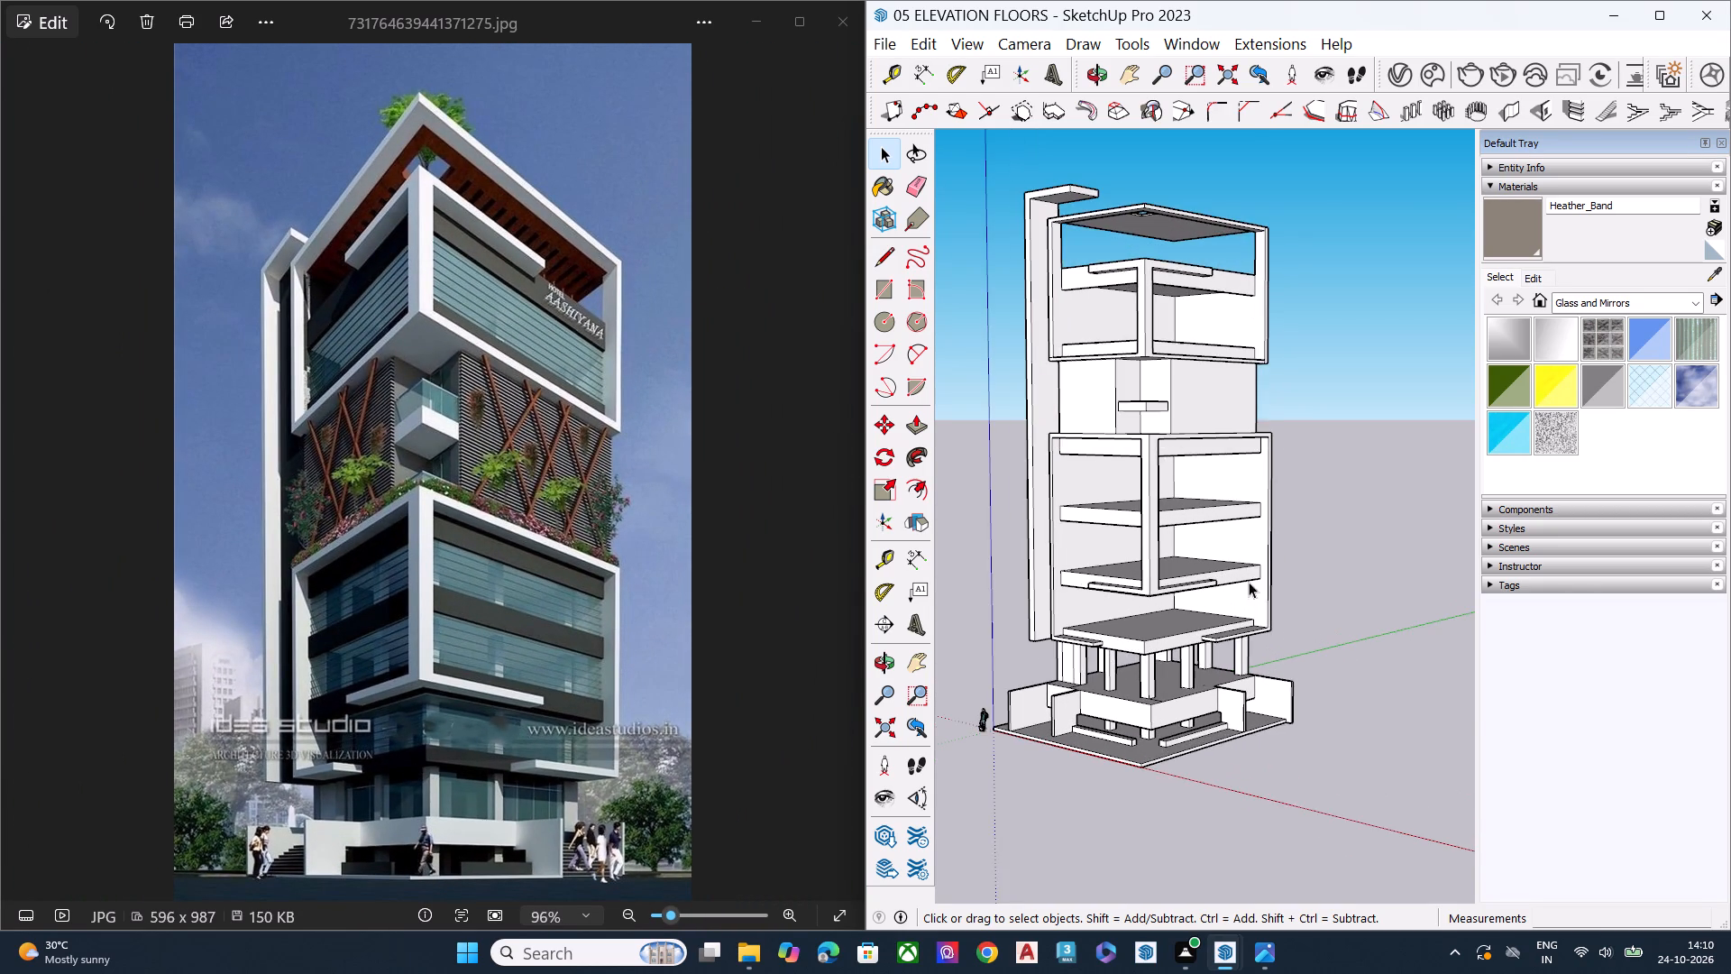
pyautogui.moveTo(1172, 708); pyautogui.dragTo(1154, 606, button='middle')
pyautogui.scroll(3, 1124, 736)
pyautogui.scroll(-1, 1122, 746)
pyautogui.scroll(2, 1121, 746)
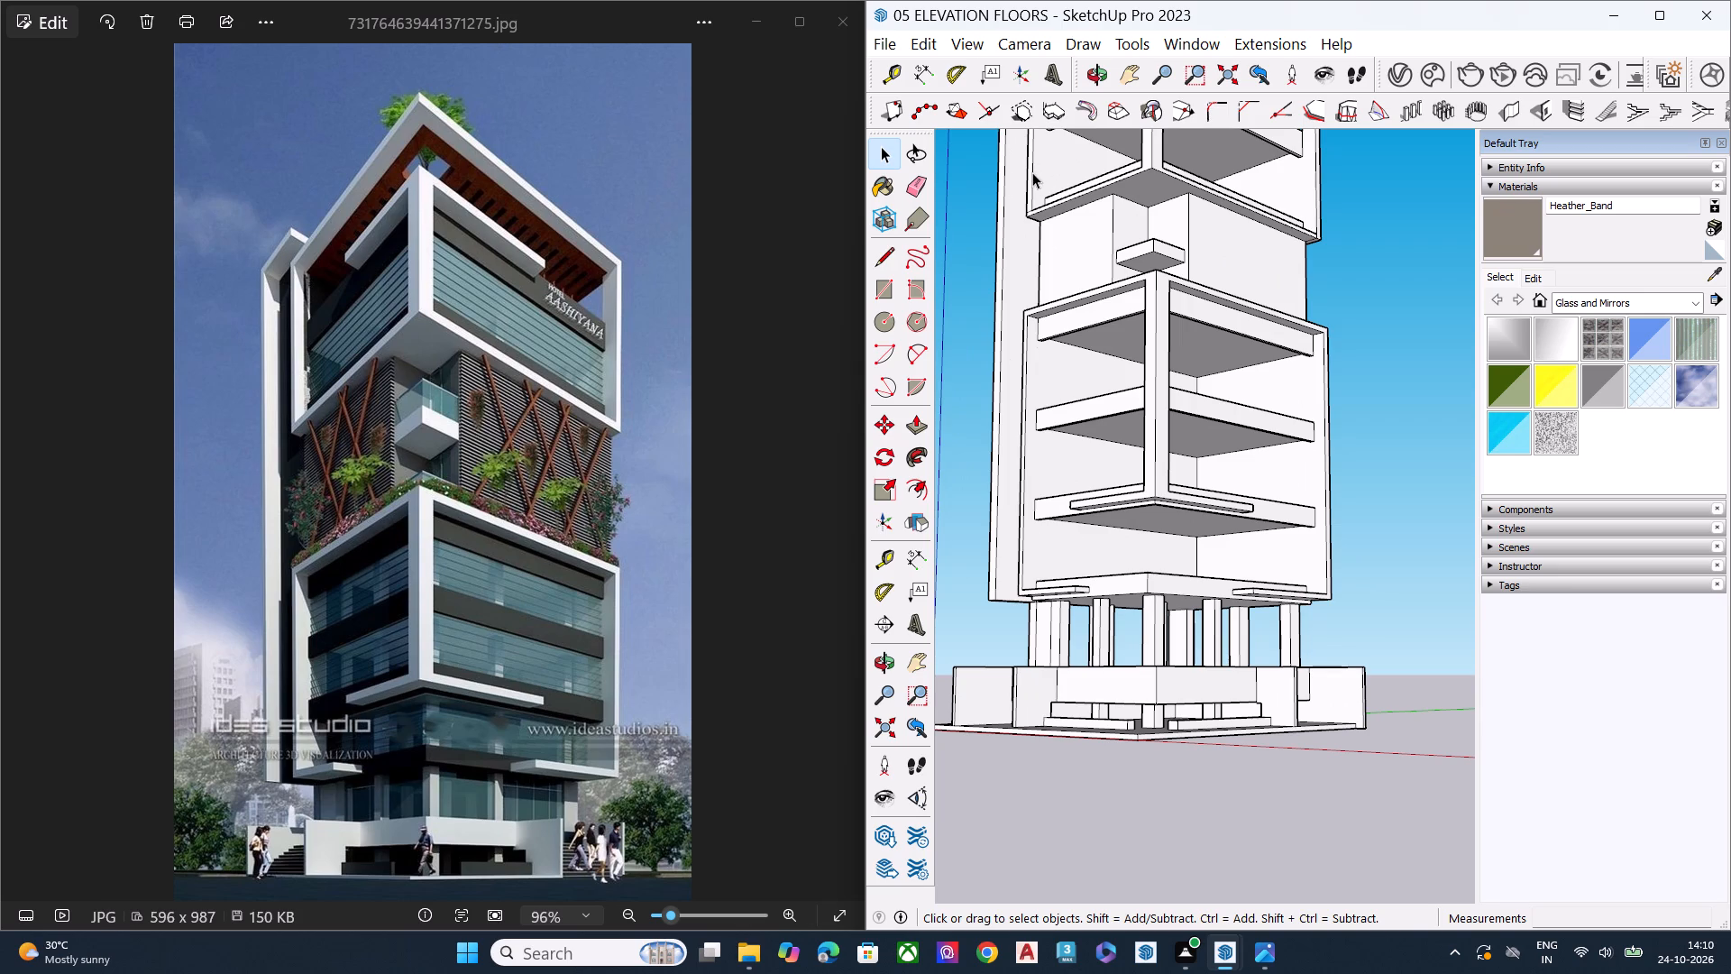
pyautogui.scroll(-7, 1087, 289)
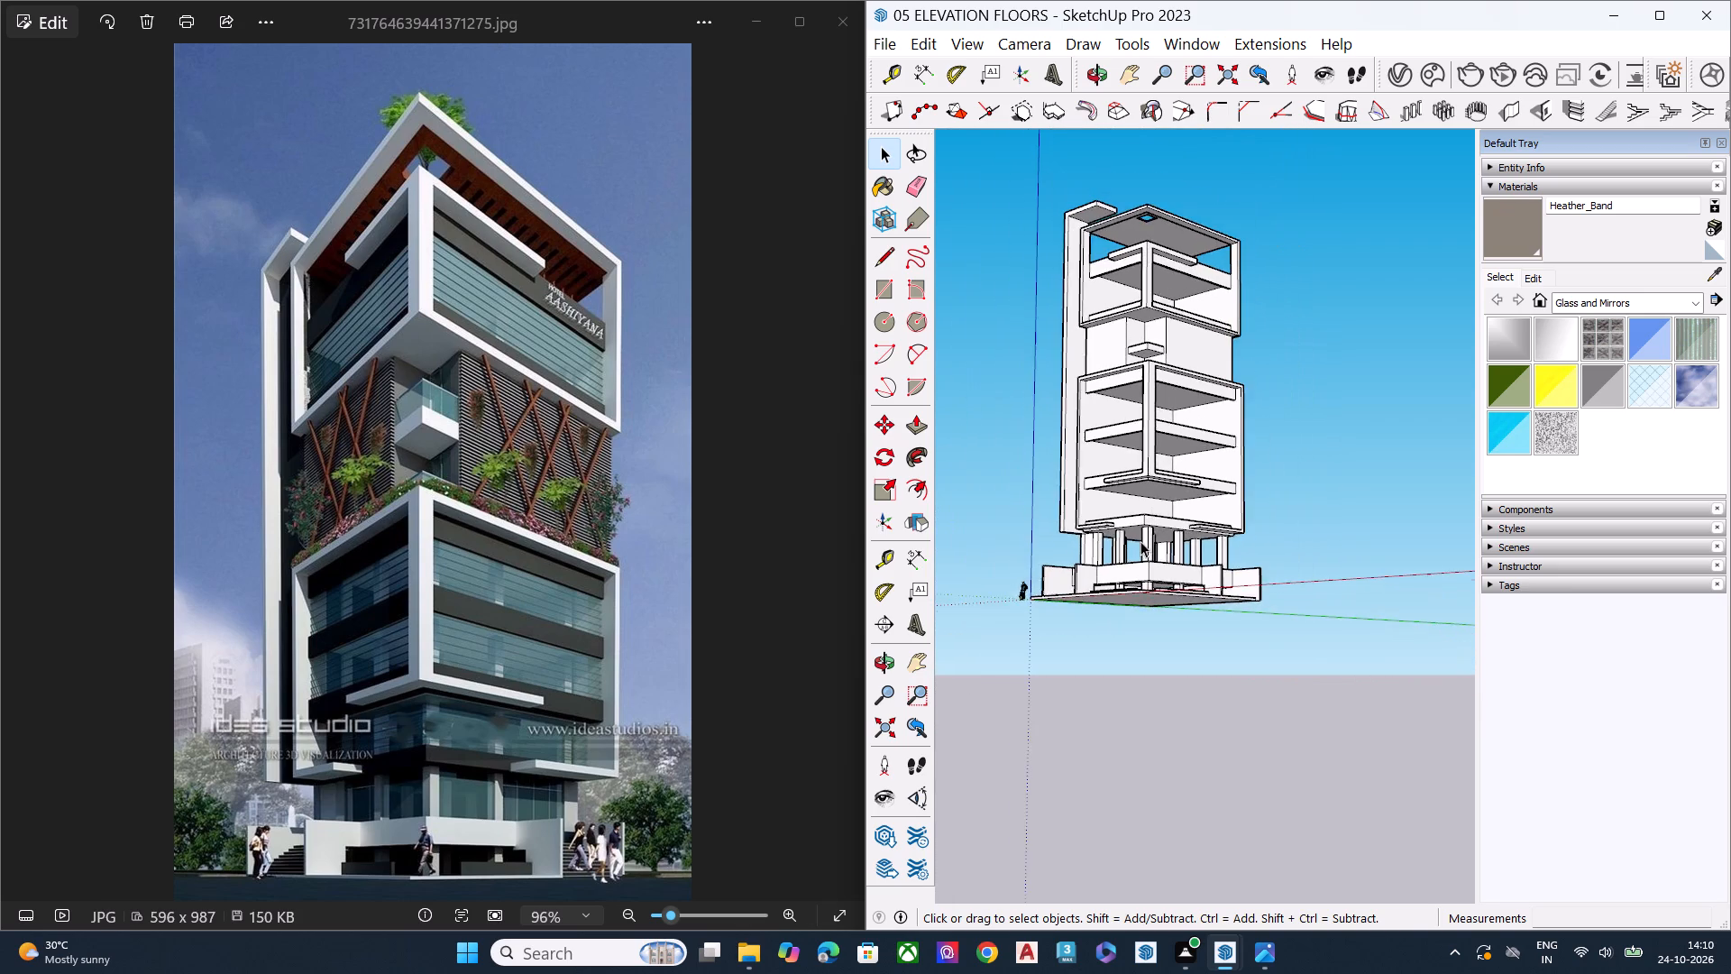
pyautogui.moveTo(1135, 550); pyautogui.dragTo(1099, 634, button='middle')
pyautogui.scroll(6, 1099, 533)
pyautogui.scroll(-1, 1100, 539)
pyautogui.scroll(3, 1102, 547)
pyautogui.scroll(1, 1226, 563)
# Erase the leftover column outline edges on the low base wall at the rear of the tower, below the openings.
pyautogui.moveTo(1178, 577); pyautogui.dragTo(925, 643, button='middle')
pyautogui.moveTo(1285, 602); pyautogui.dragTo(858, 602, button='middle')
pyautogui.moveTo(1251, 602); pyautogui.dragTo(794, 602, button='middle')
pyautogui.moveTo(1209, 654); pyautogui.dragTo(1031, 660, button='middle')
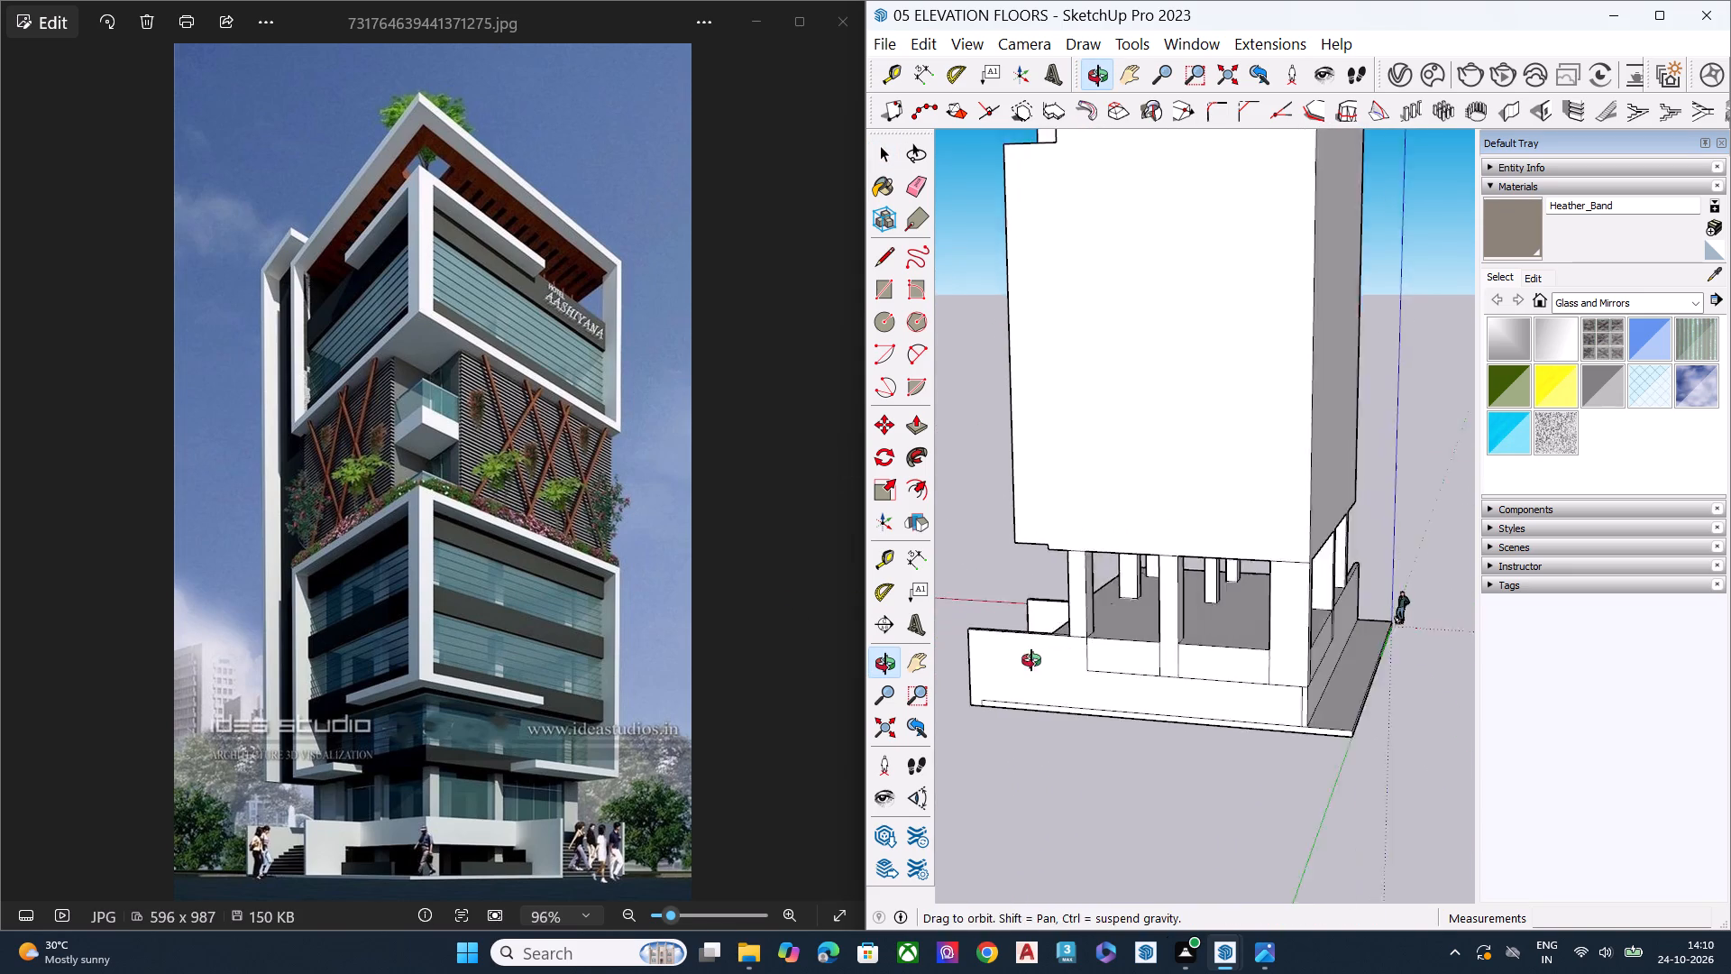
pyautogui.moveTo(1031, 660); pyautogui.dragTo(951, 660, button='middle')
pyautogui.scroll(2, 1076, 676)
pyautogui.scroll(-1, 1117, 681)
pyautogui.scroll(5, 1117, 681)
pyautogui.moveTo(1161, 688); pyautogui.dragTo(993, 632, button='middle')
pyautogui.scroll(3, 991, 632)
pyautogui.scroll(-1, 991, 632)
pyautogui.scroll(1, 991, 632)
pyautogui.press('e')
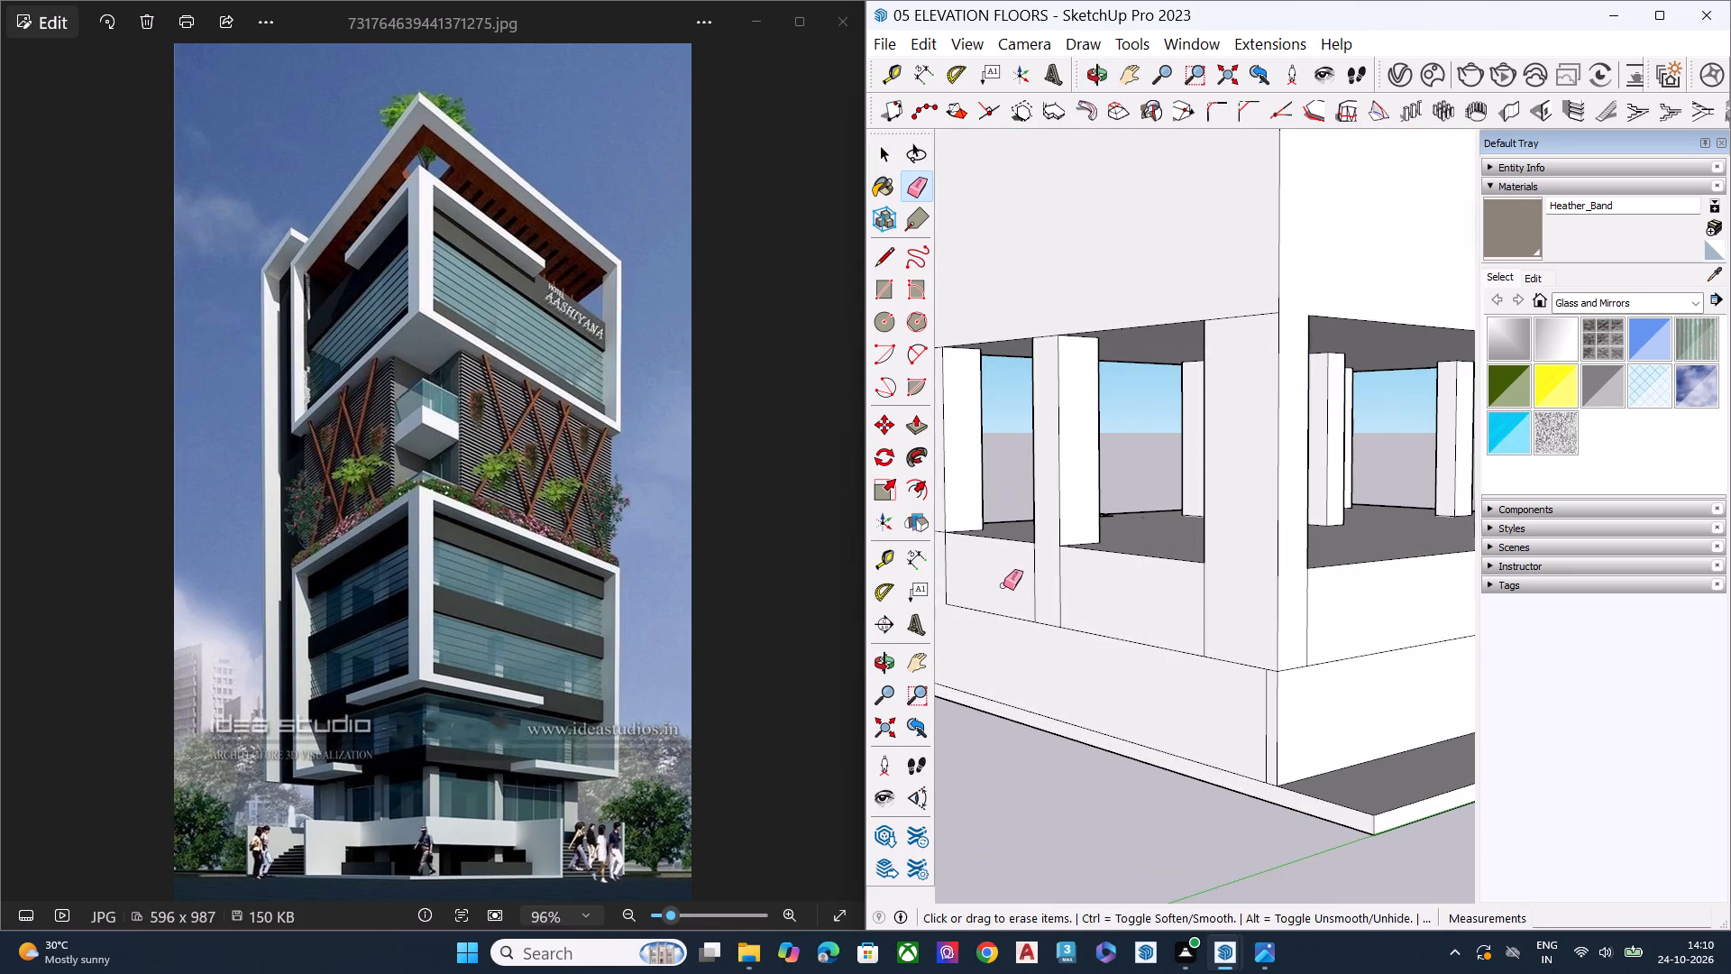
pyautogui.scroll(-6, 1157, 601)
pyautogui.moveTo(1070, 602); pyautogui.dragTo(1104, 540, button='middle')
pyautogui.scroll(5, 1099, 543)
pyautogui.click(1041, 568)
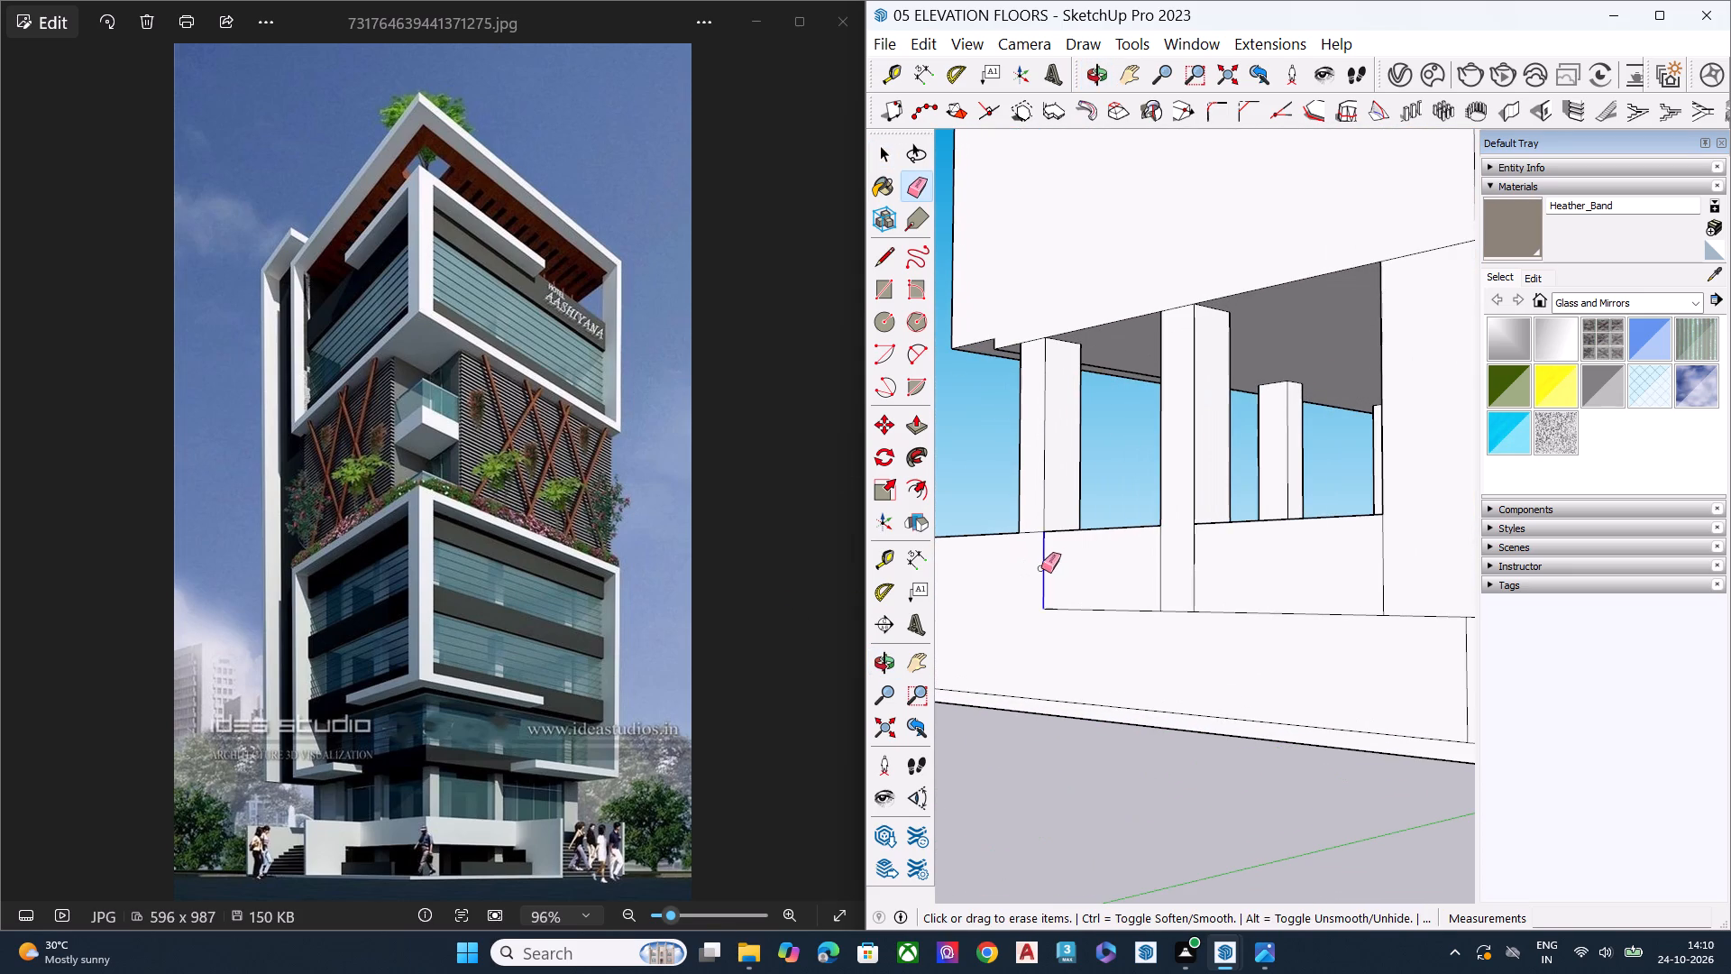
pyautogui.click(1081, 610)
pyautogui.click(1156, 574)
pyautogui.click(1162, 572)
pyautogui.click(1195, 575)
pyautogui.click(1196, 611)
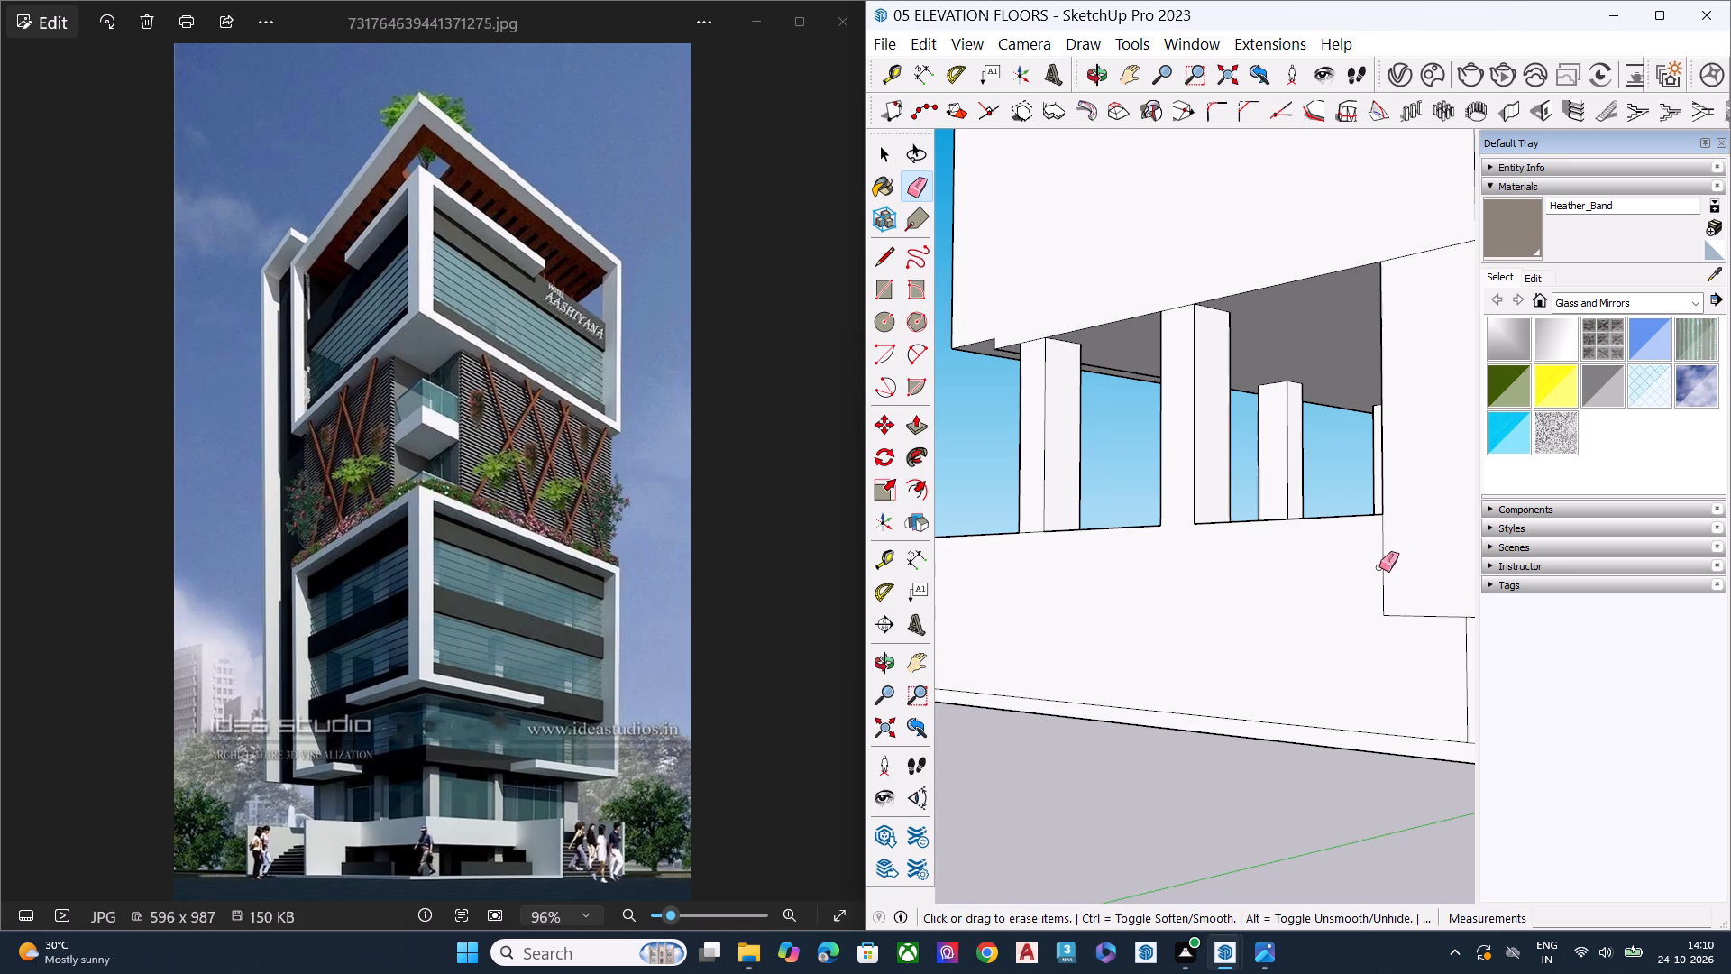
pyautogui.click(1379, 567)
pyautogui.click(1394, 614)
pyautogui.click(1381, 597)
# Erase the leftover column and sill edges on the adjoining base wall that runs along the green axis.
pyautogui.scroll(-4, 1209, 639)
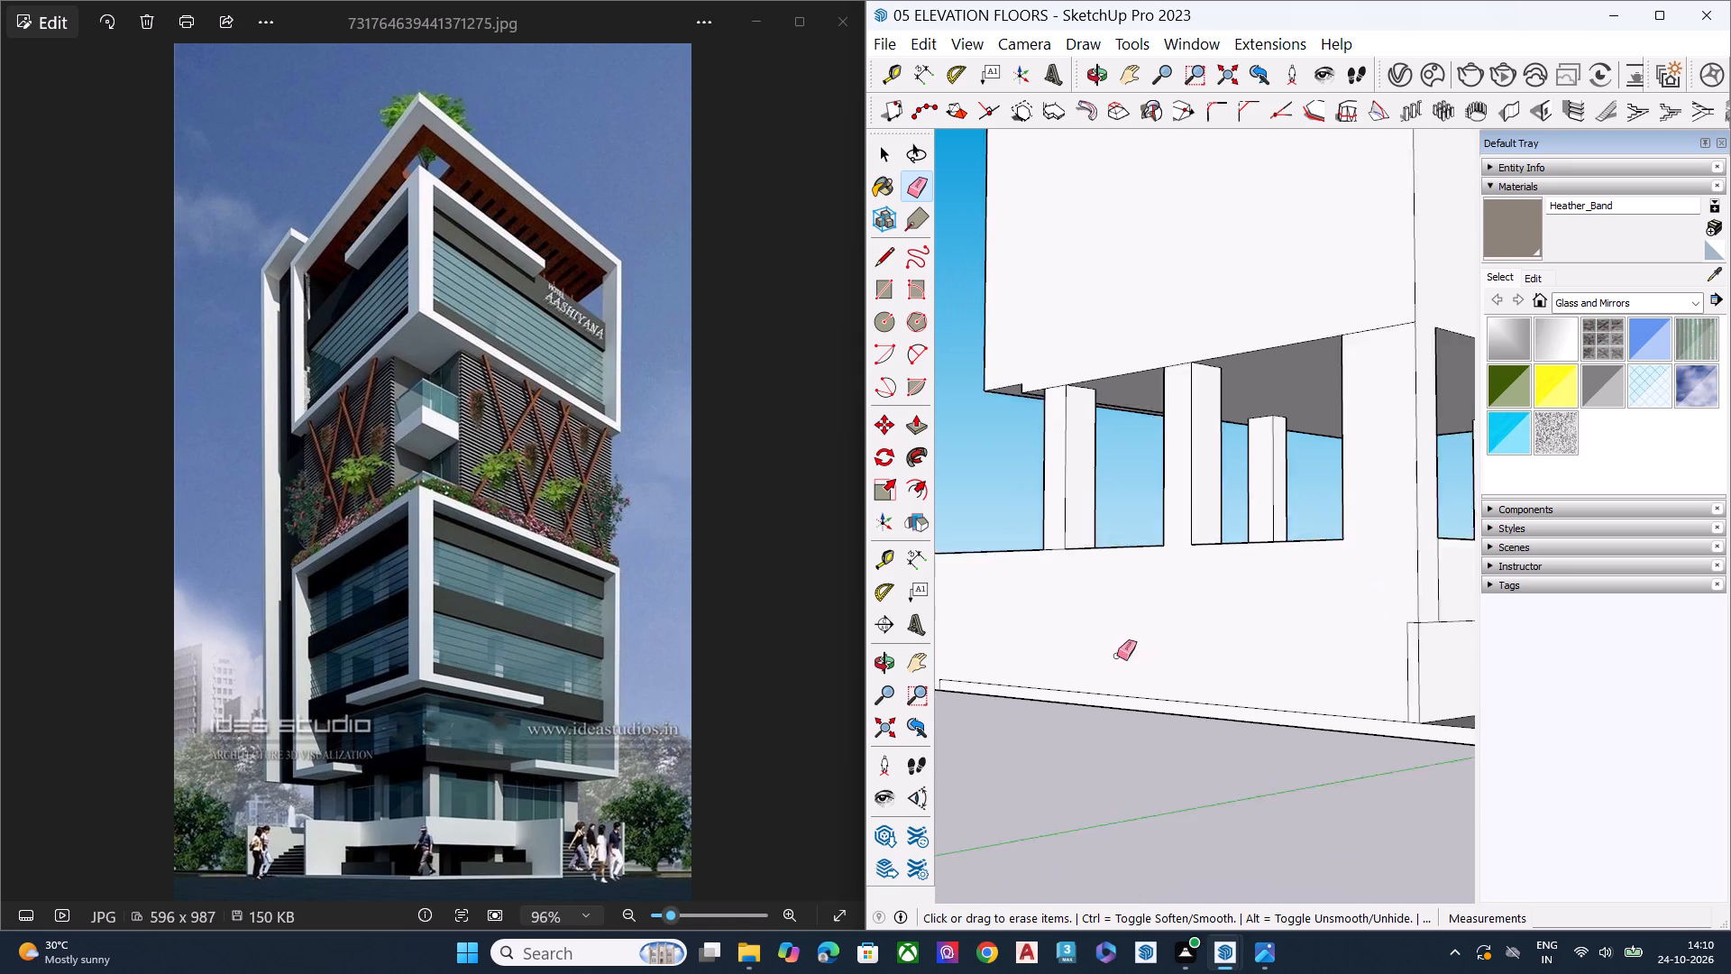
pyautogui.scroll(-3, 1117, 656)
pyautogui.scroll(11, 1283, 656)
pyautogui.moveTo(1275, 629); pyautogui.dragTo(1424, 593, button='middle')
pyautogui.moveTo(1268, 617); pyautogui.dragTo(1002, 629, button='middle')
pyautogui.scroll(1, 1000, 629)
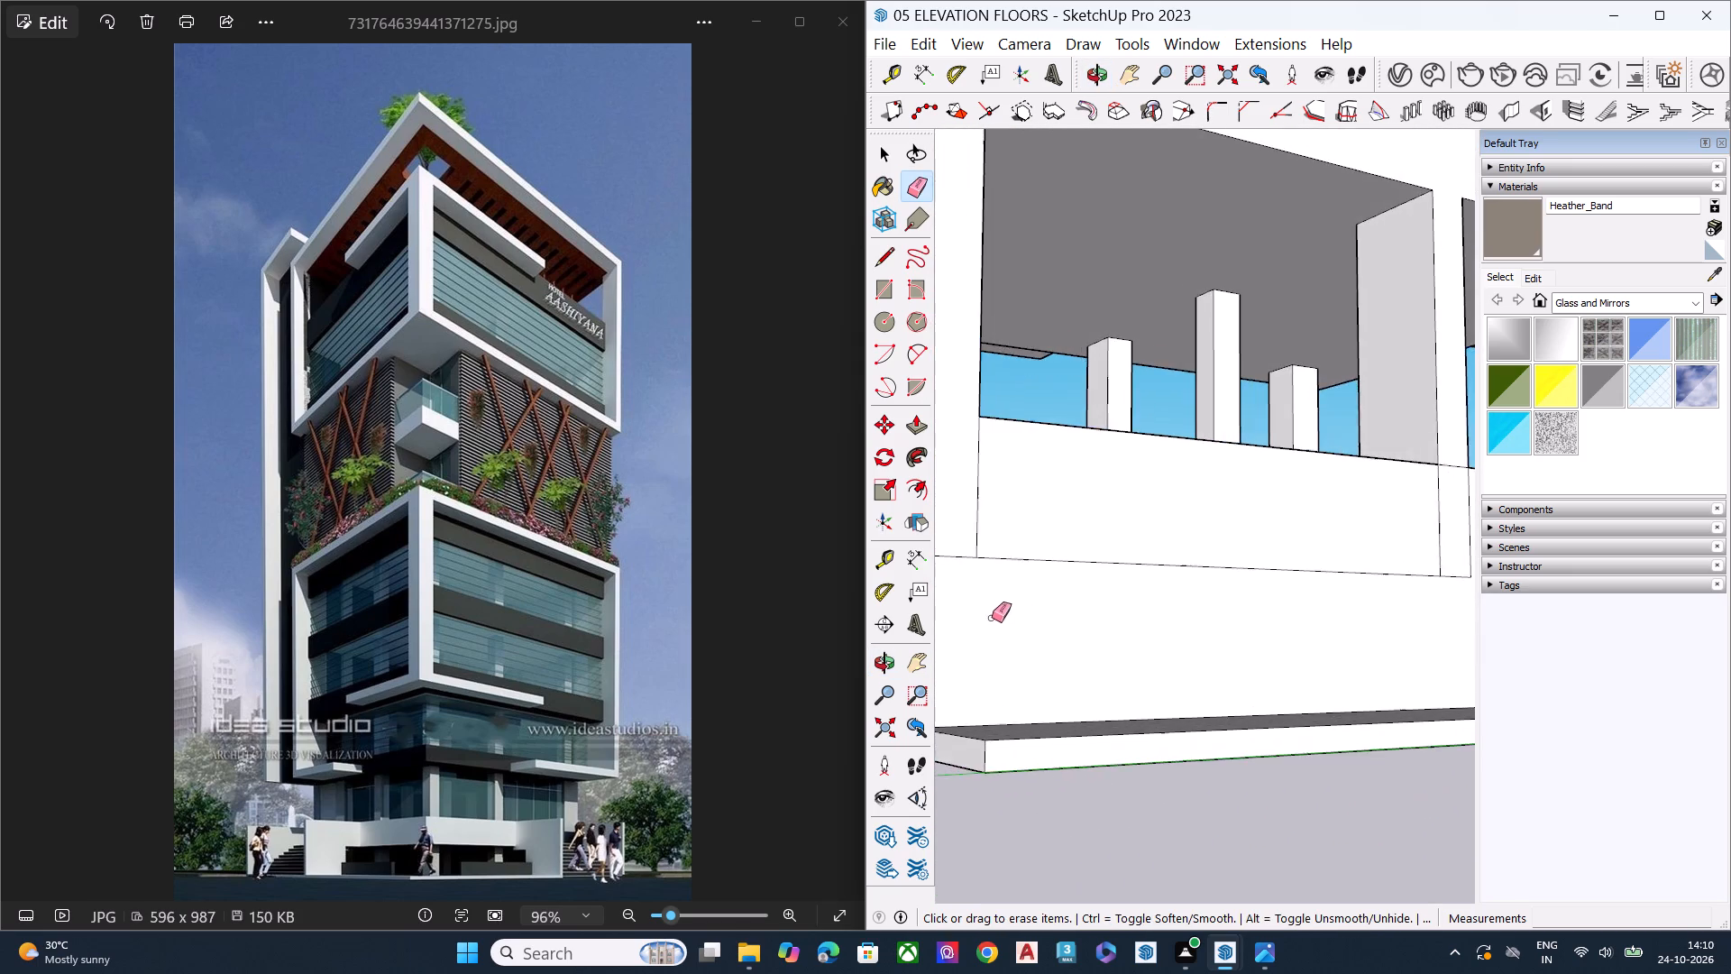
pyautogui.scroll(-16, 970, 584)
pyautogui.moveTo(1008, 620); pyautogui.dragTo(1186, 676, button='middle')
pyautogui.scroll(7, 1155, 615)
pyautogui.scroll(2, 1049, 656)
pyautogui.scroll(-1, 1048, 658)
pyautogui.scroll(5, 1048, 660)
pyautogui.click(1049, 675)
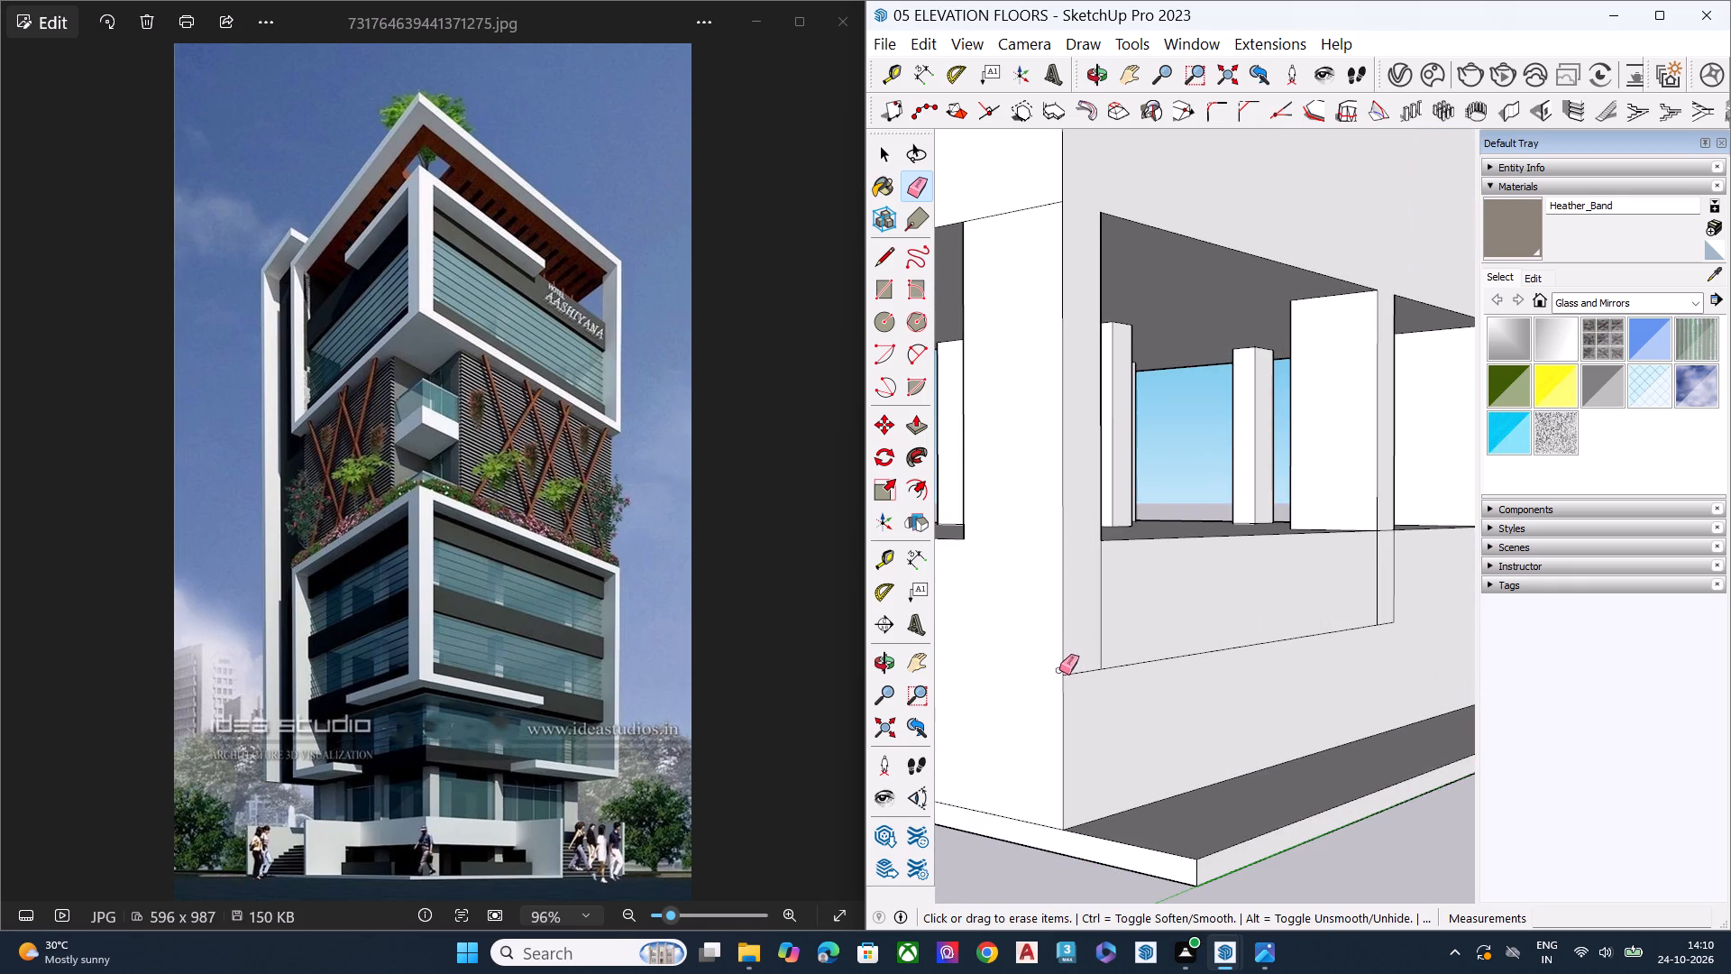
pyautogui.click(1074, 675)
pyautogui.click(1101, 648)
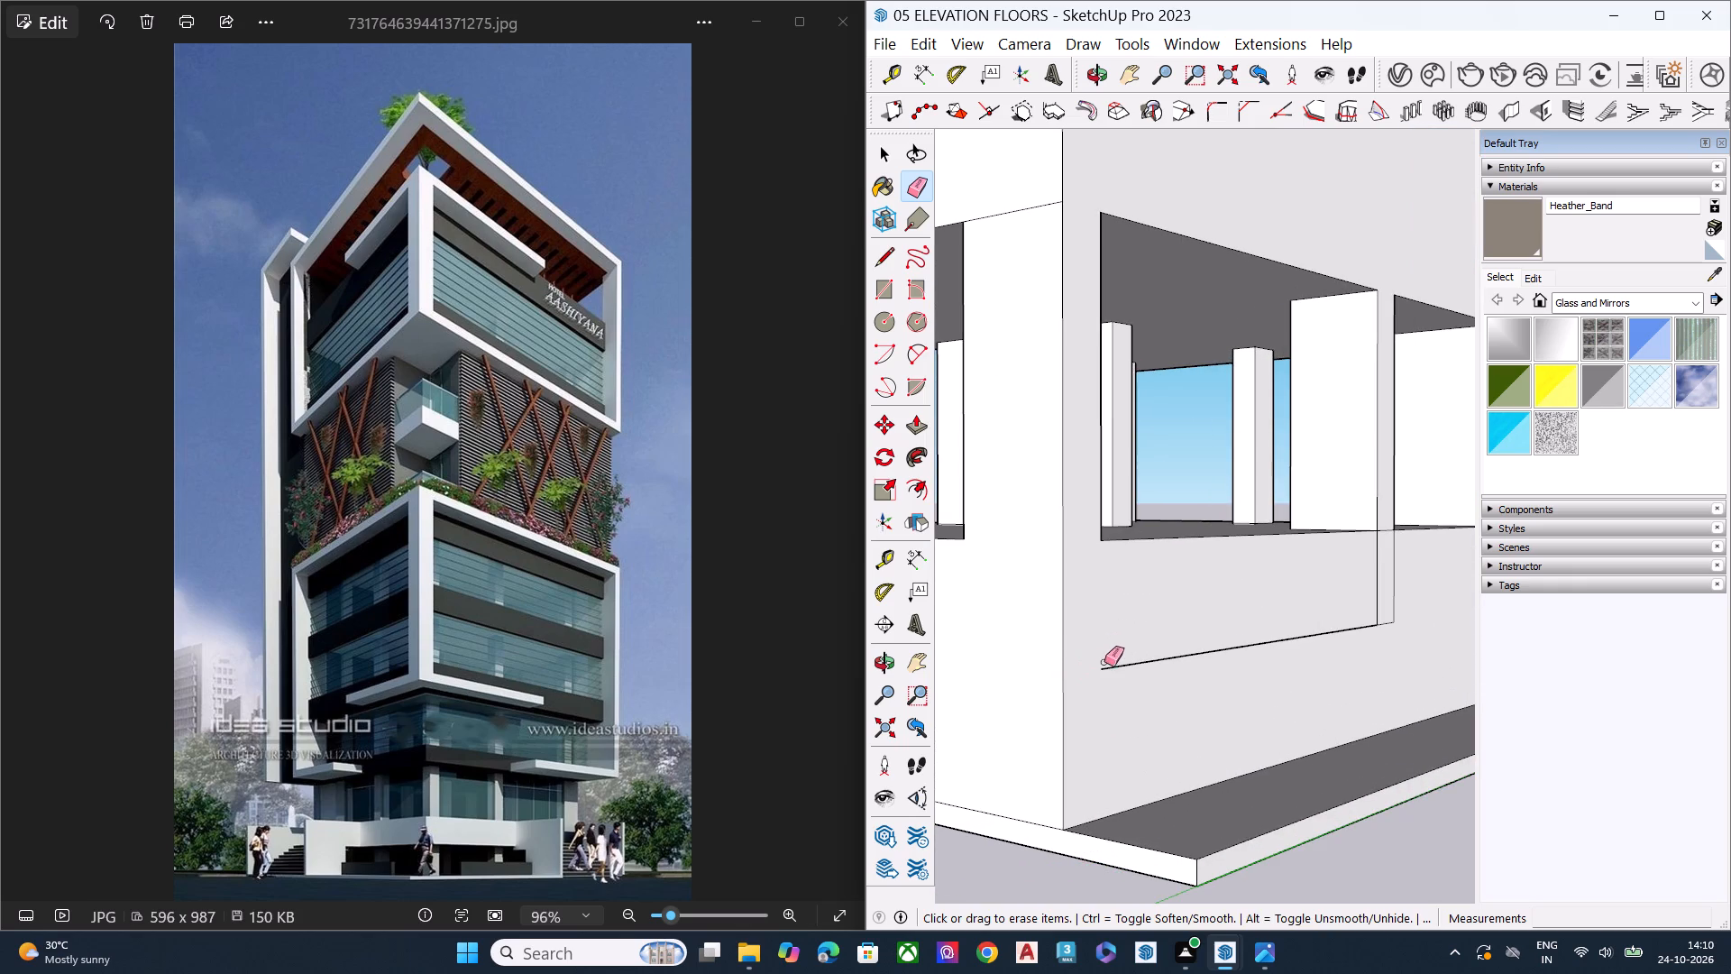
pyautogui.click(1110, 667)
pyautogui.scroll(-1, 1053, 648)
pyautogui.scroll(1, 1050, 648)
pyautogui.scroll(-6, 1044, 646)
pyautogui.scroll(9, 1296, 579)
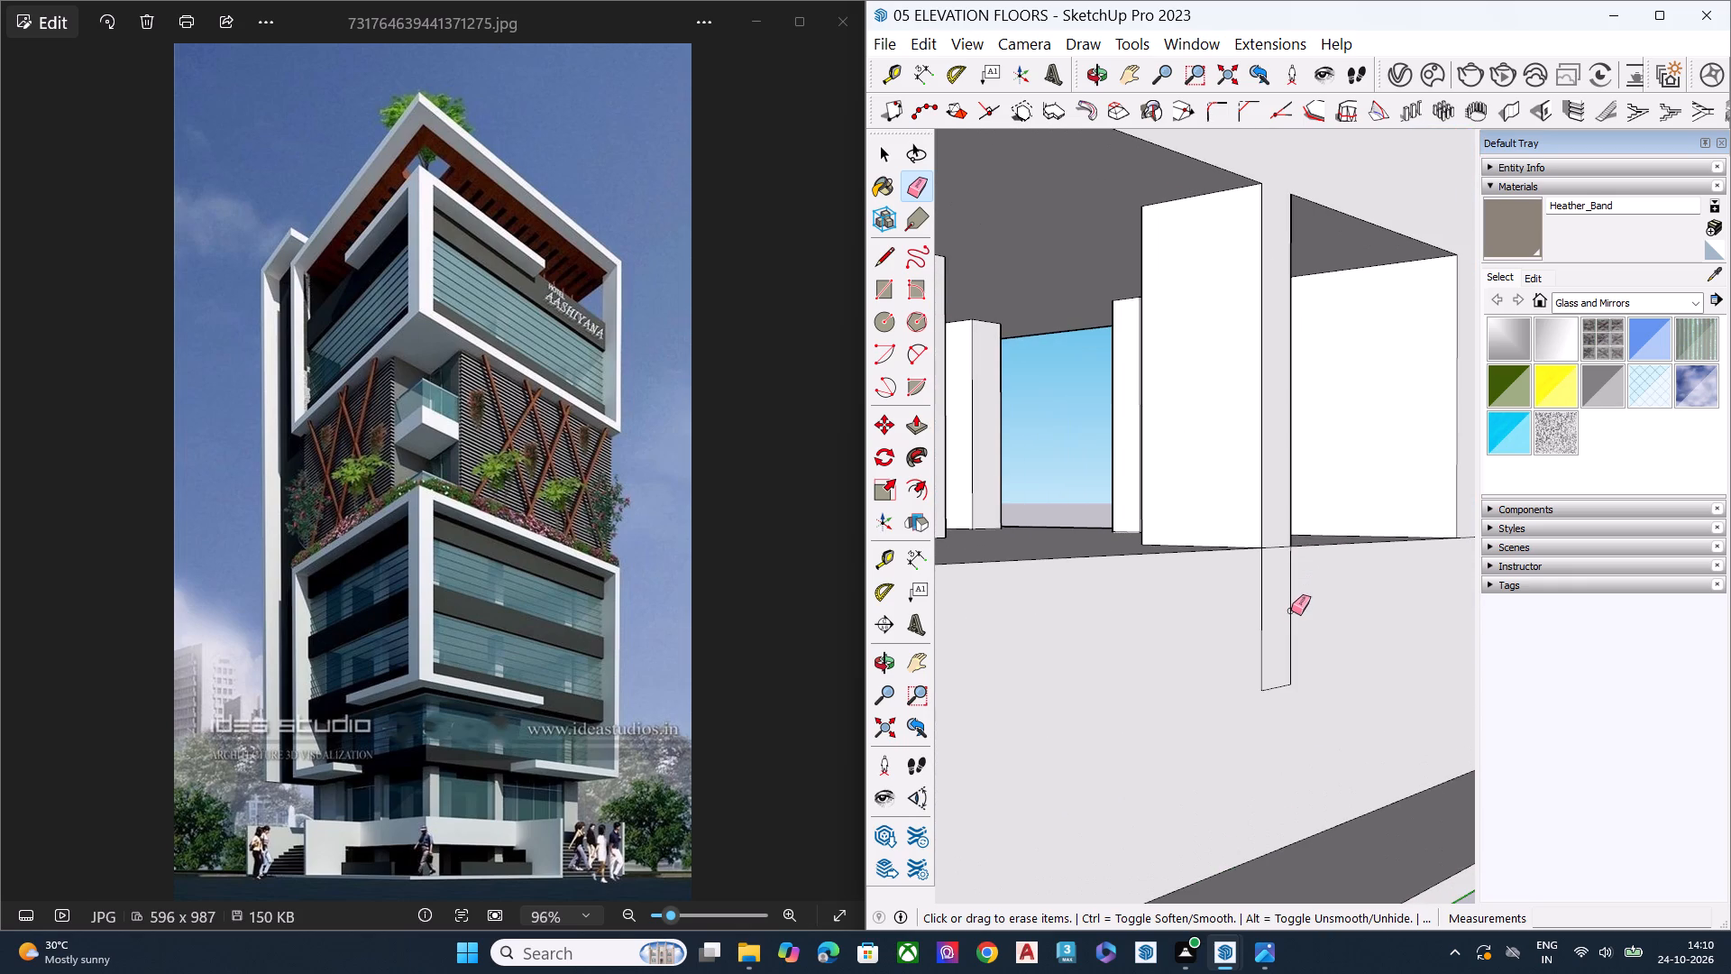
pyautogui.click(1291, 611)
pyautogui.click(1259, 630)
pyautogui.click(1274, 691)
pyautogui.press('space')
# Examine the tower's blank back walls and the ground-floor openings above the low base wall.
pyautogui.scroll(-3, 1176, 574)
pyautogui.scroll(1, 1176, 574)
pyautogui.scroll(-4, 1176, 574)
pyautogui.scroll(-7, 1060, 557)
pyautogui.moveTo(1025, 629); pyautogui.dragTo(1058, 676, button='middle')
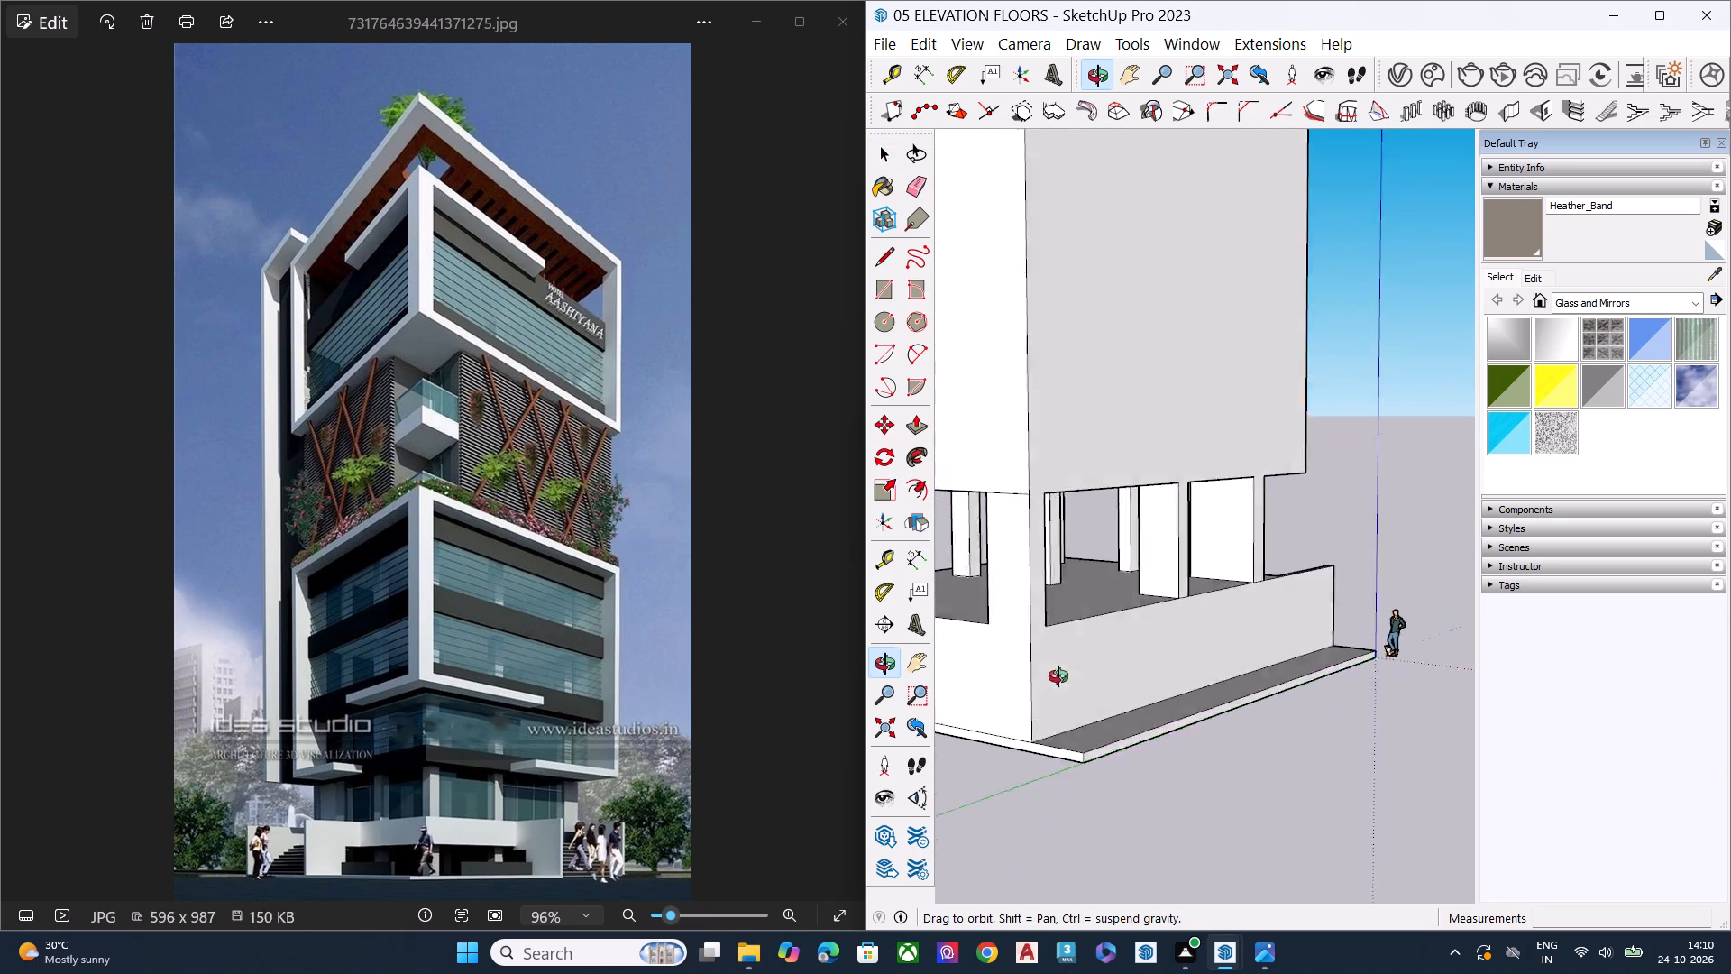
pyautogui.moveTo(1058, 676); pyautogui.dragTo(1232, 688, button='middle')
pyautogui.scroll(-7, 1082, 620)
pyautogui.moveTo(1159, 651); pyautogui.dragTo(910, 725, button='middle')
pyautogui.scroll(5, 1152, 606)
pyautogui.scroll(-1, 1154, 608)
pyautogui.scroll(4, 1154, 609)
pyautogui.moveTo(1139, 638); pyautogui.dragTo(1103, 762, button='middle')
pyautogui.scroll(1, 1105, 740)
pyautogui.scroll(-4, 1179, 691)
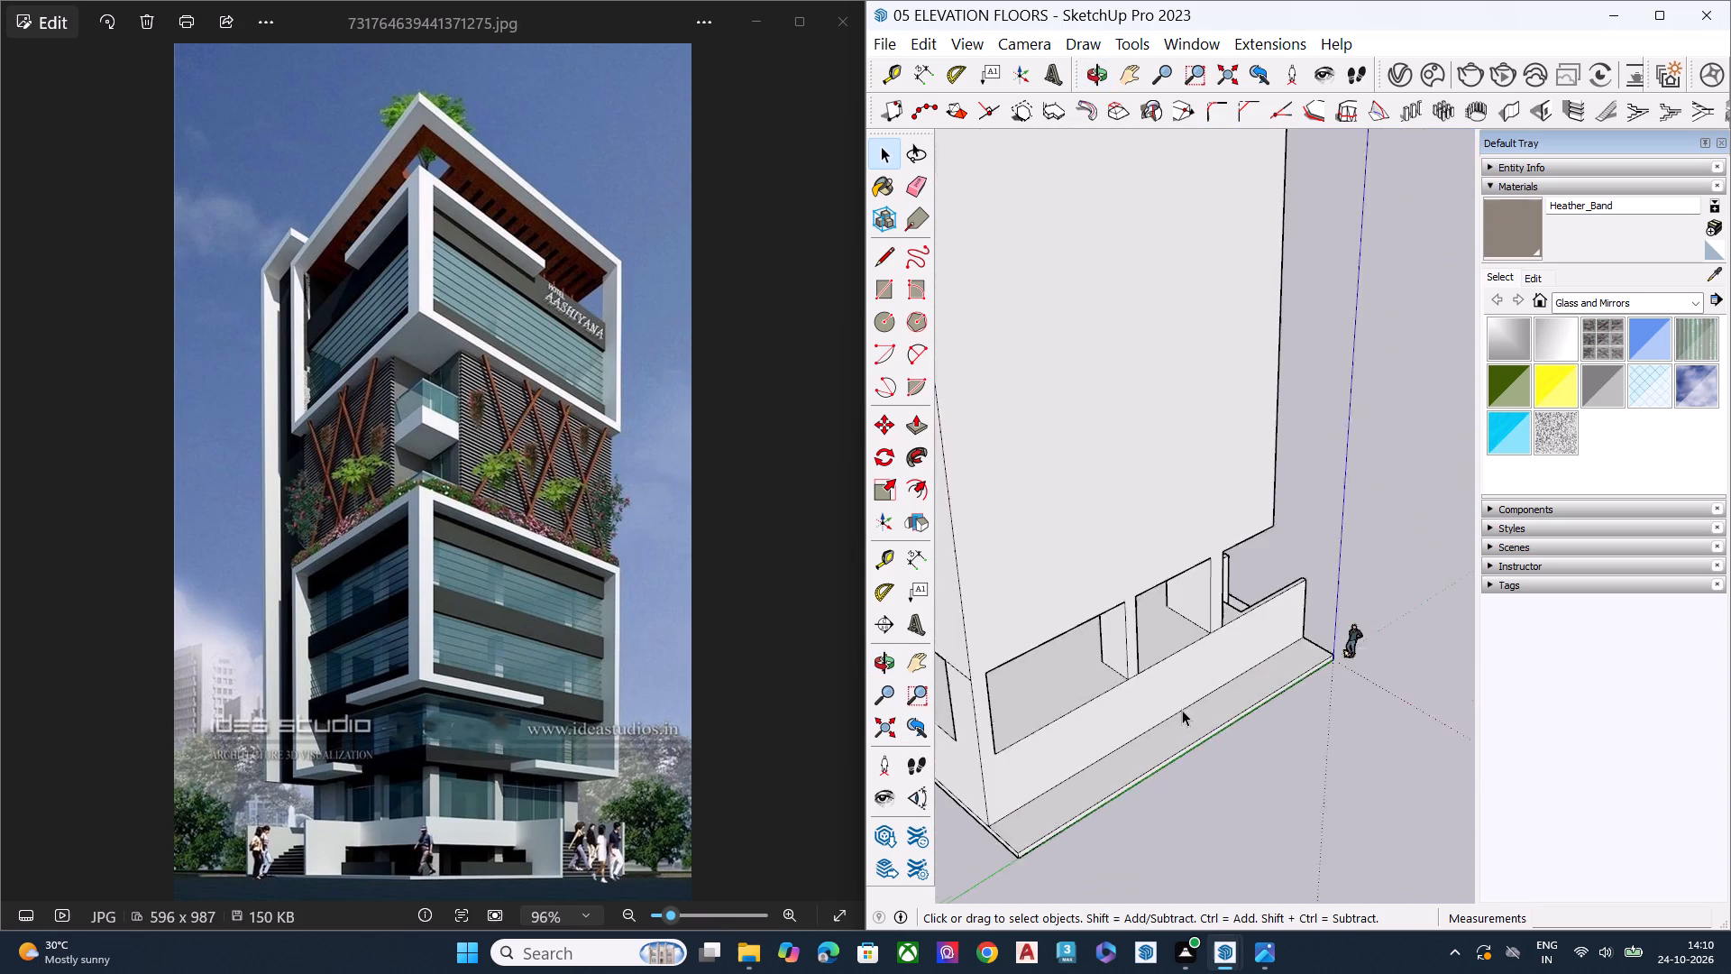
pyautogui.scroll(-4, 1182, 710)
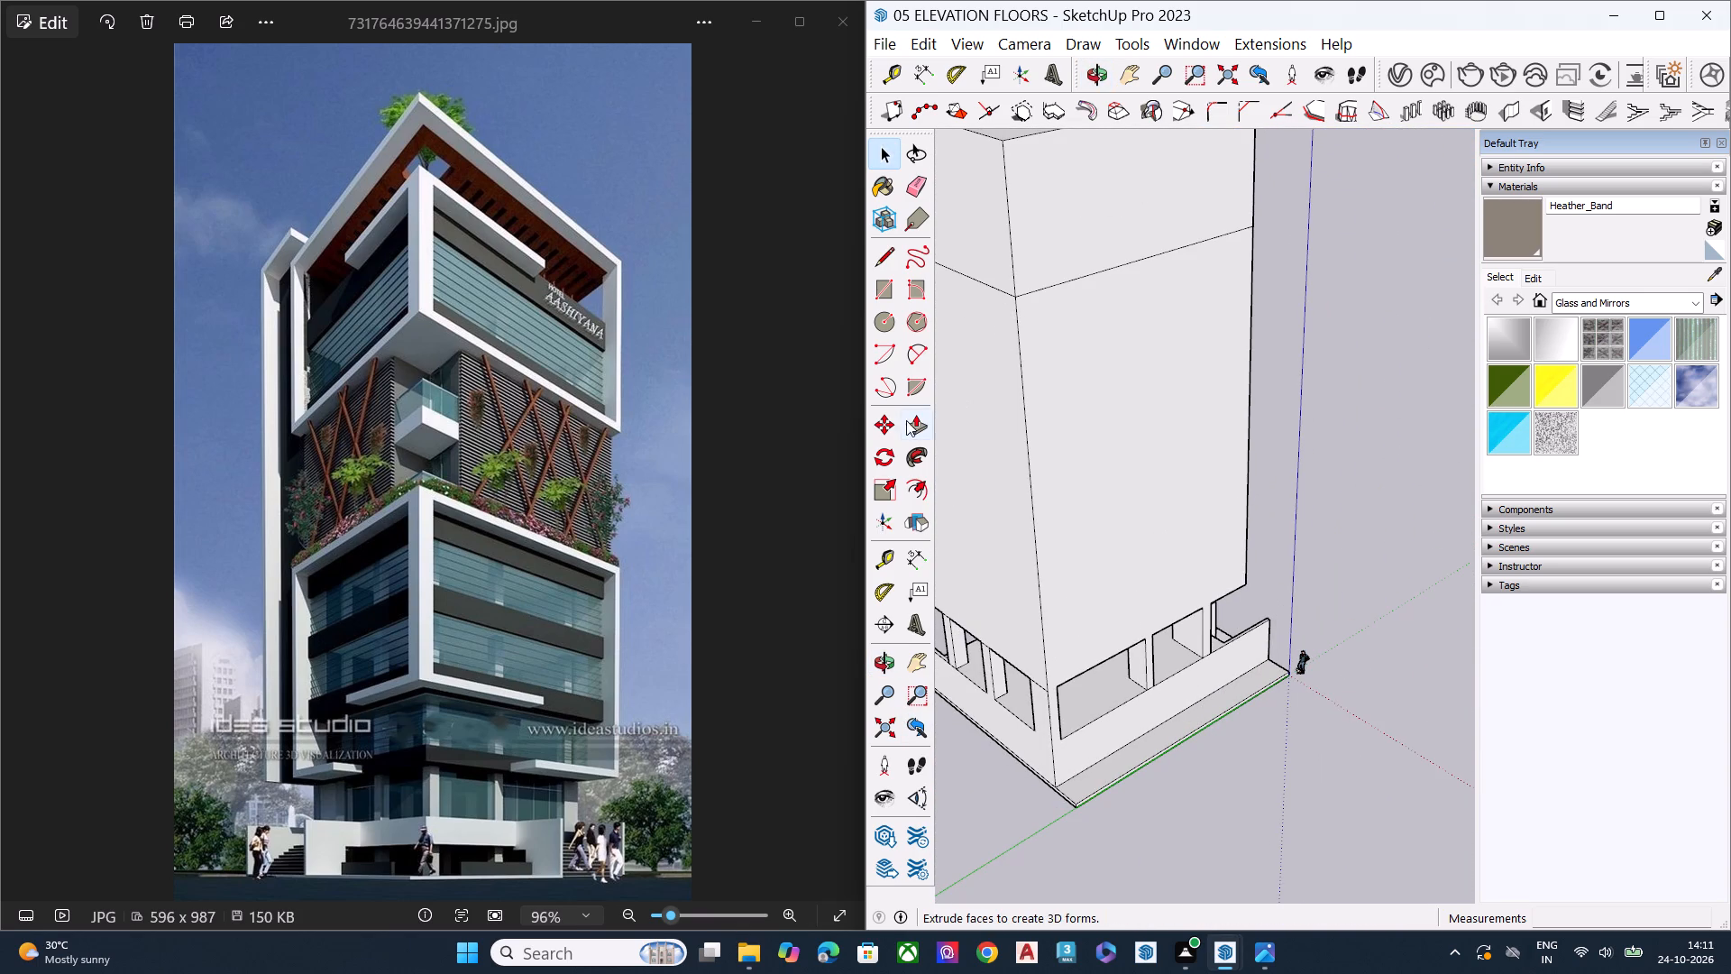
pyautogui.scroll(-7, 1084, 523)
pyautogui.moveTo(1122, 678); pyautogui.dragTo(1030, 758, button='middle')
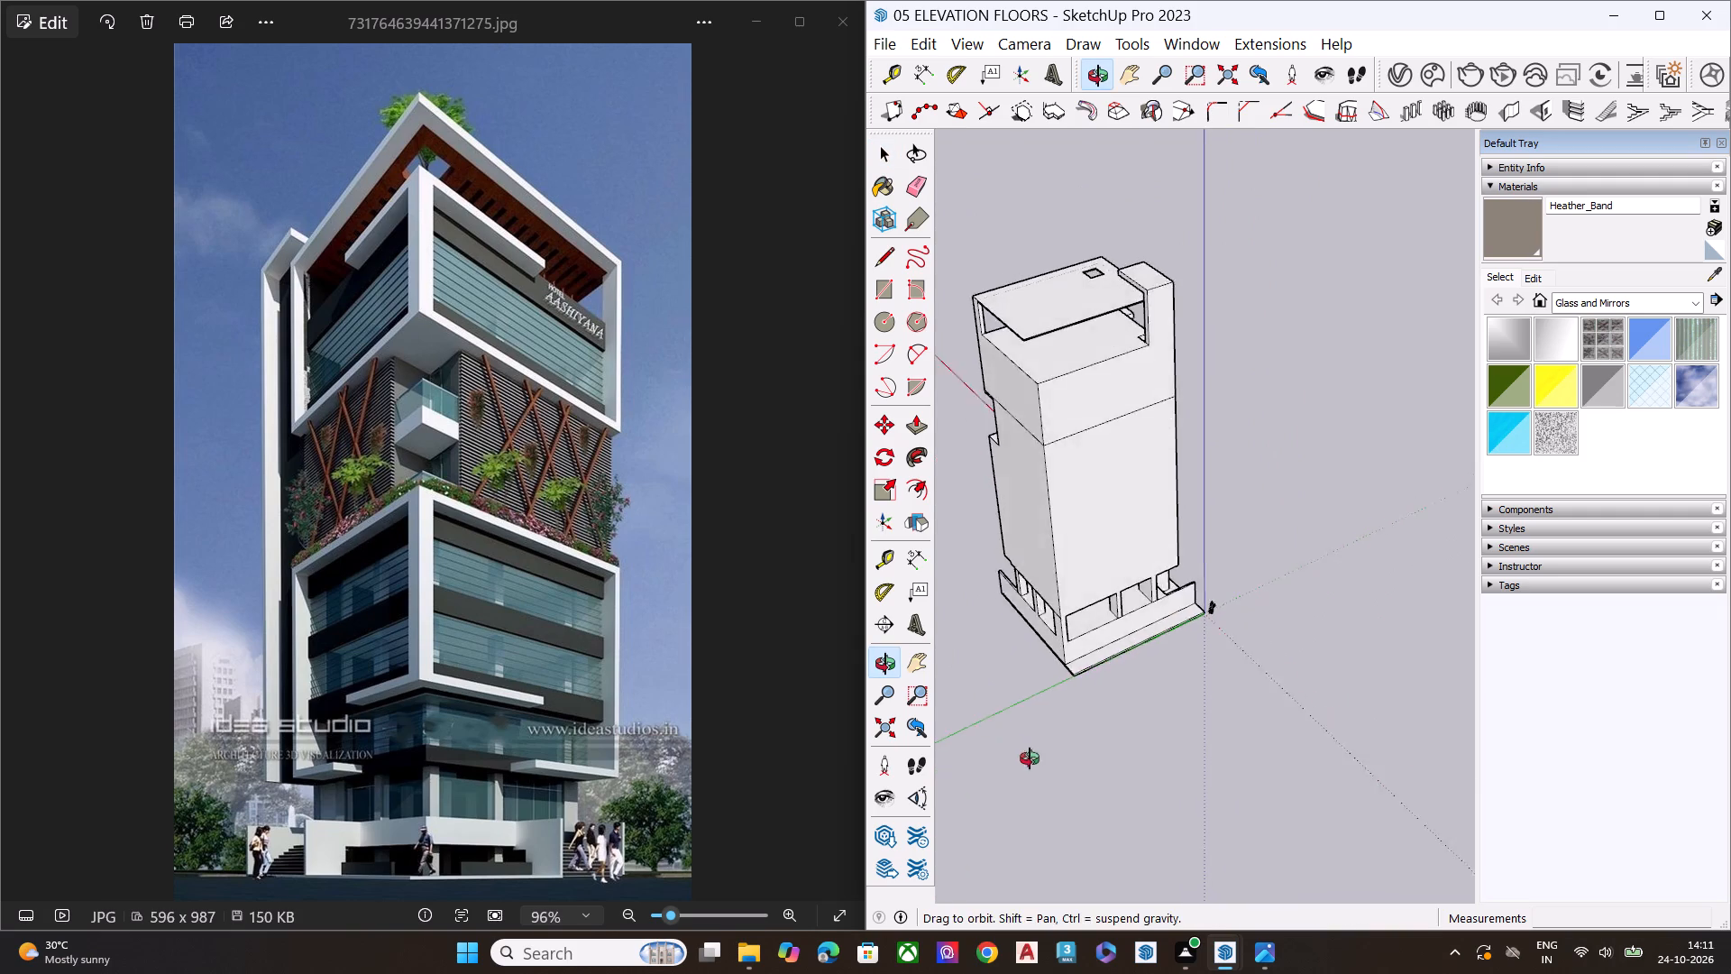
pyautogui.moveTo(1030, 758); pyautogui.dragTo(996, 768, button='middle')
# Draw a line parallel to the green axis across the floor behind the base wall's openings, marking off a narrow wall strip.
pyautogui.scroll(6, 1010, 751)
pyautogui.scroll(-1, 1040, 733)
pyautogui.scroll(3, 1040, 733)
pyautogui.scroll(2, 1106, 593)
pyautogui.scroll(-1, 1104, 587)
pyautogui.scroll(5, 1100, 584)
pyautogui.moveTo(1162, 584); pyautogui.dragTo(1120, 619, button='middle')
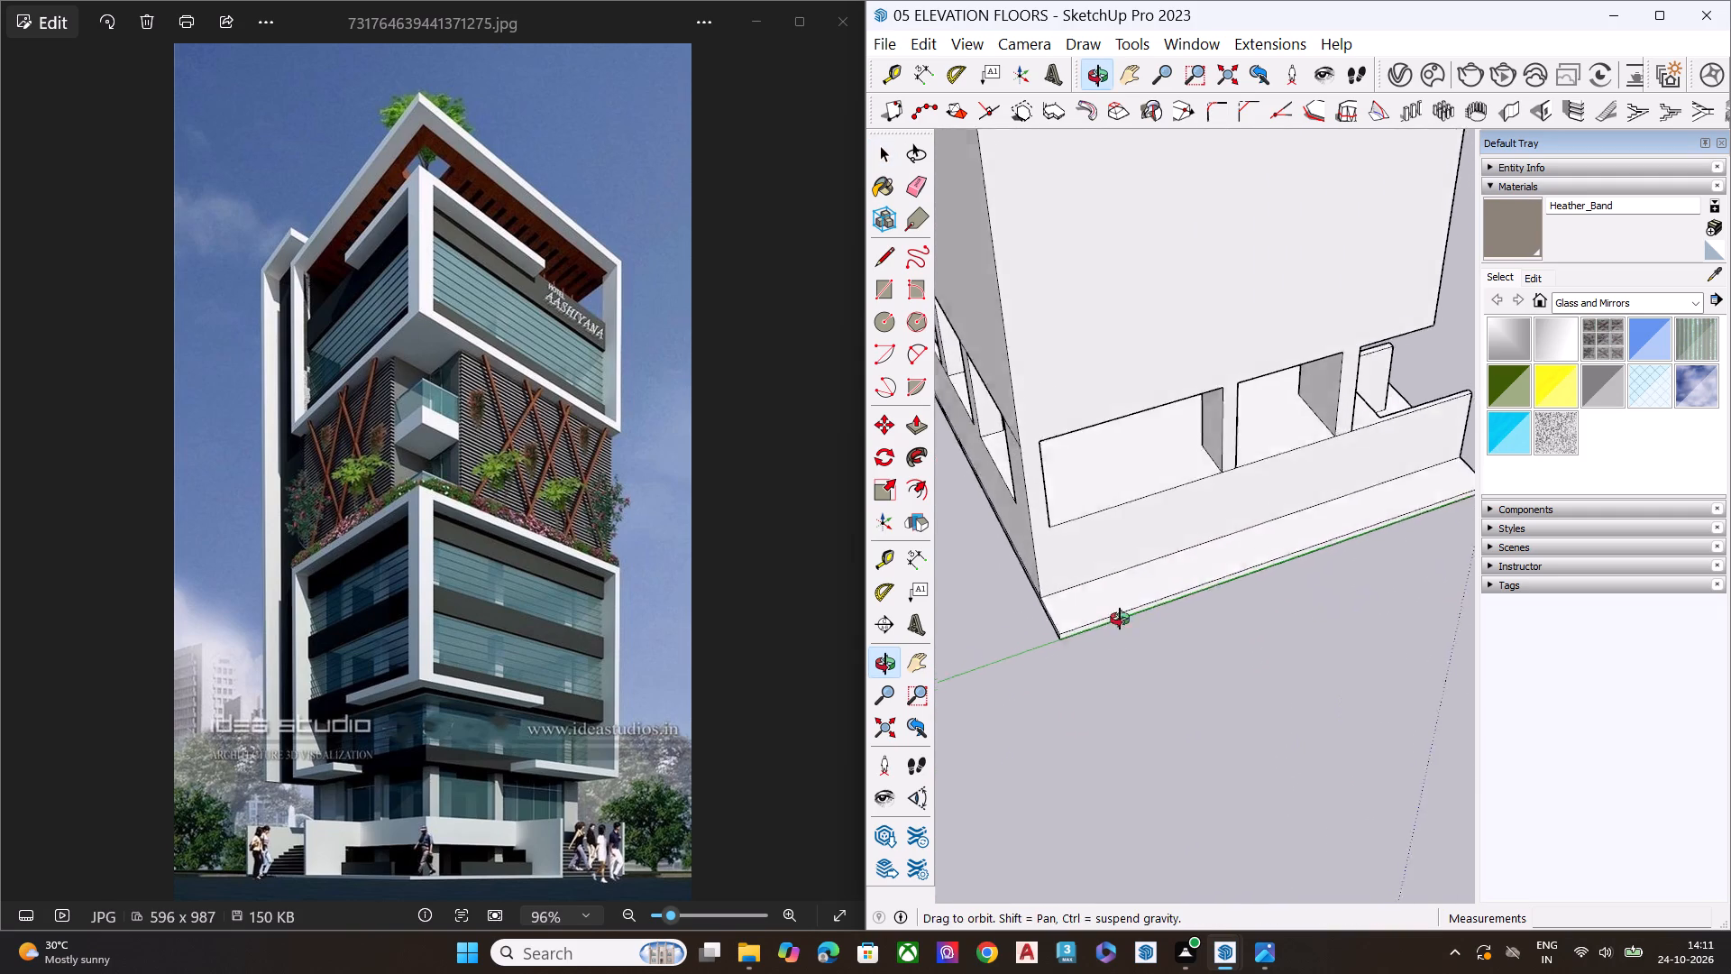
pyautogui.moveTo(1120, 619); pyautogui.dragTo(1012, 730, button='middle')
pyautogui.scroll(3, 1031, 717)
pyautogui.scroll(-1, 1006, 573)
pyautogui.scroll(3, 1003, 556)
pyautogui.moveTo(1206, 573); pyautogui.dragTo(945, 602, button='middle')
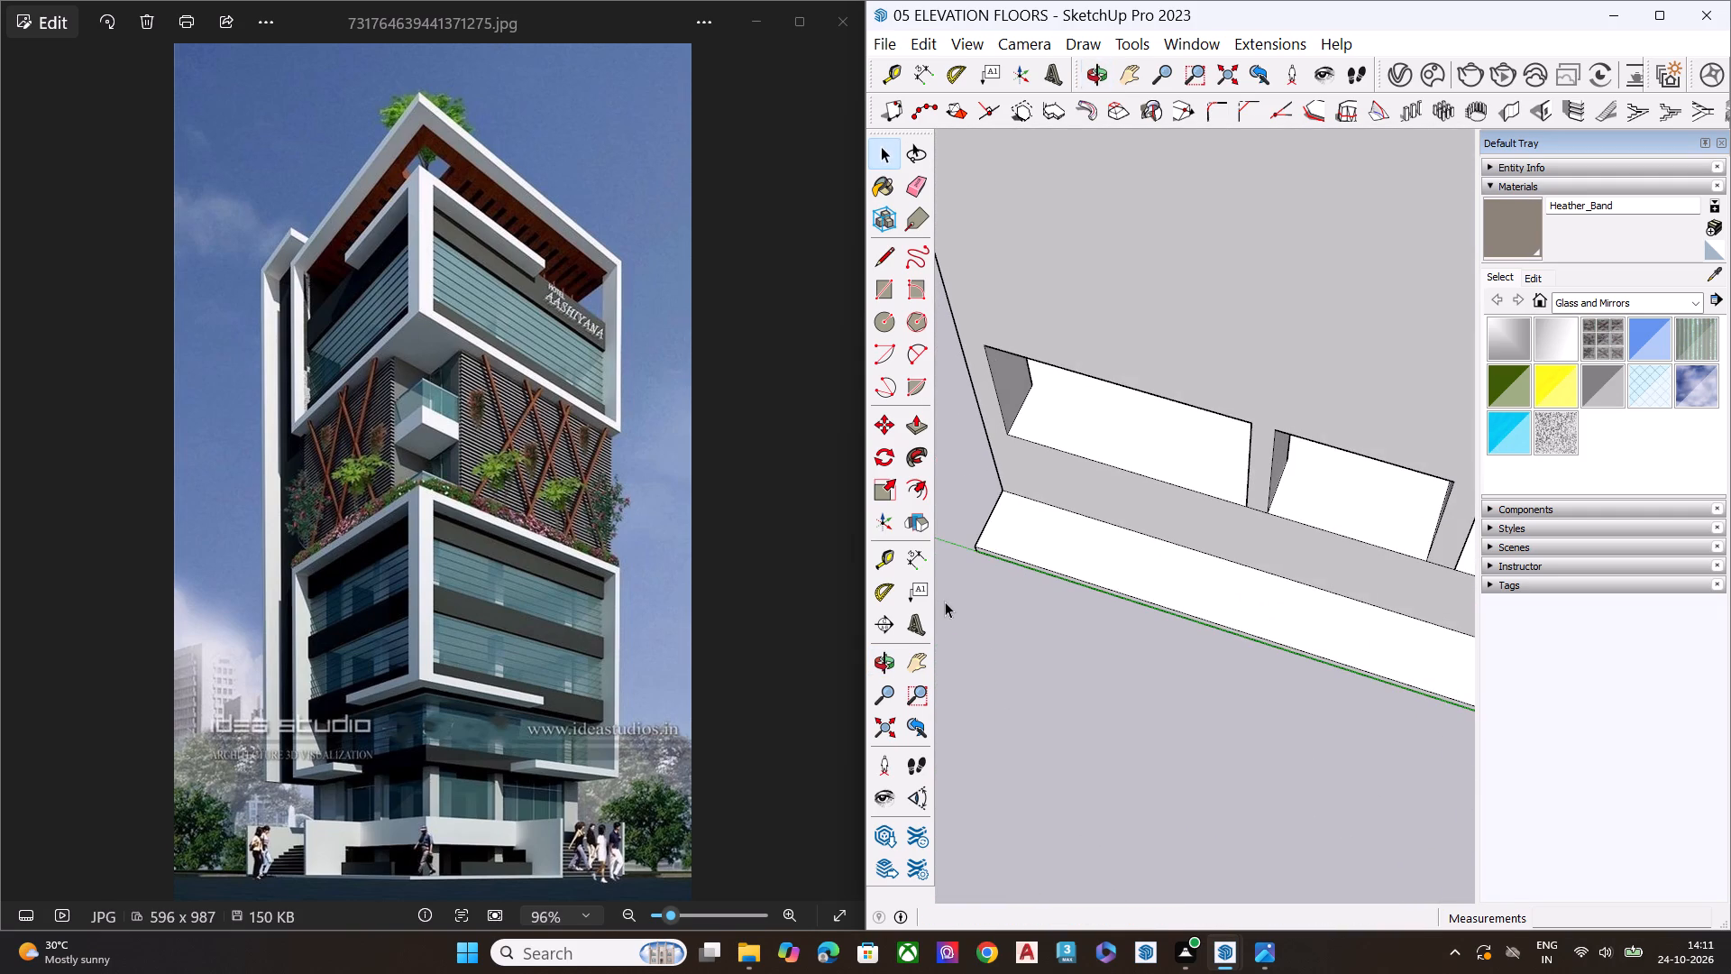
pyautogui.press('l')
pyautogui.scroll(11, 1015, 446)
pyautogui.click(1001, 405)
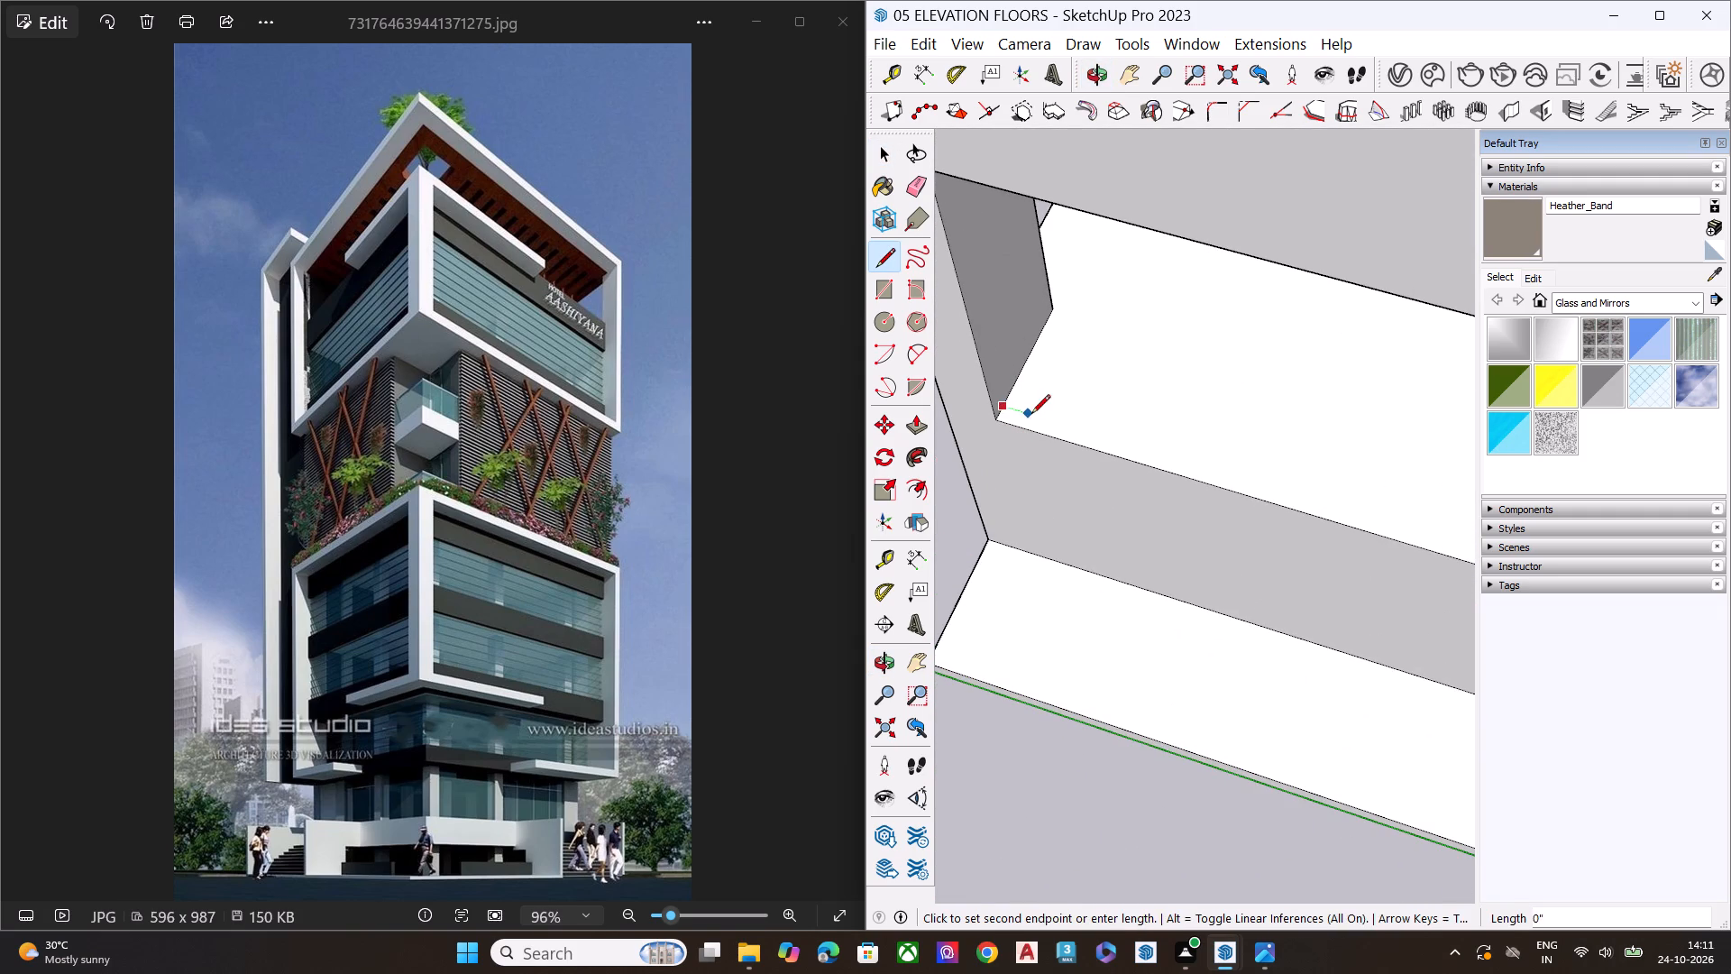
pyautogui.scroll(-4, 1013, 424)
pyautogui.scroll(1, 1007, 431)
pyautogui.scroll(-11, 1006, 431)
pyautogui.scroll(1, 1012, 454)
pyautogui.scroll(-3, 1012, 454)
pyautogui.scroll(6, 1214, 466)
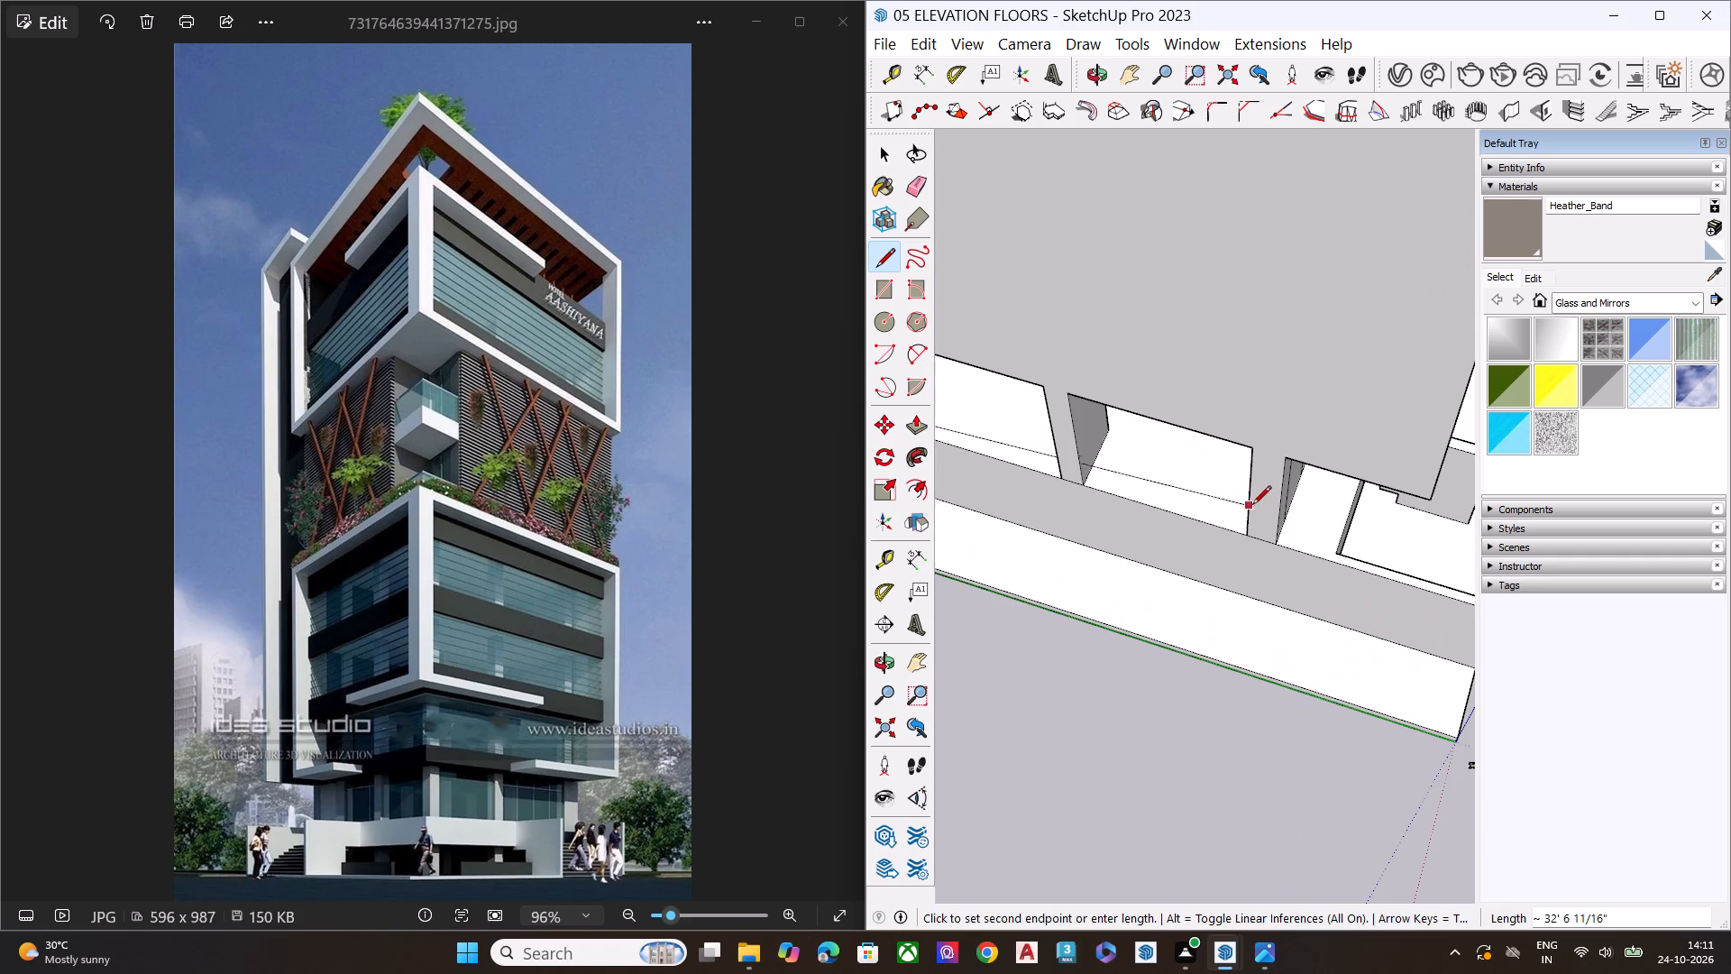
pyautogui.moveTo(1250, 511); pyautogui.dragTo(1032, 292, button='middle')
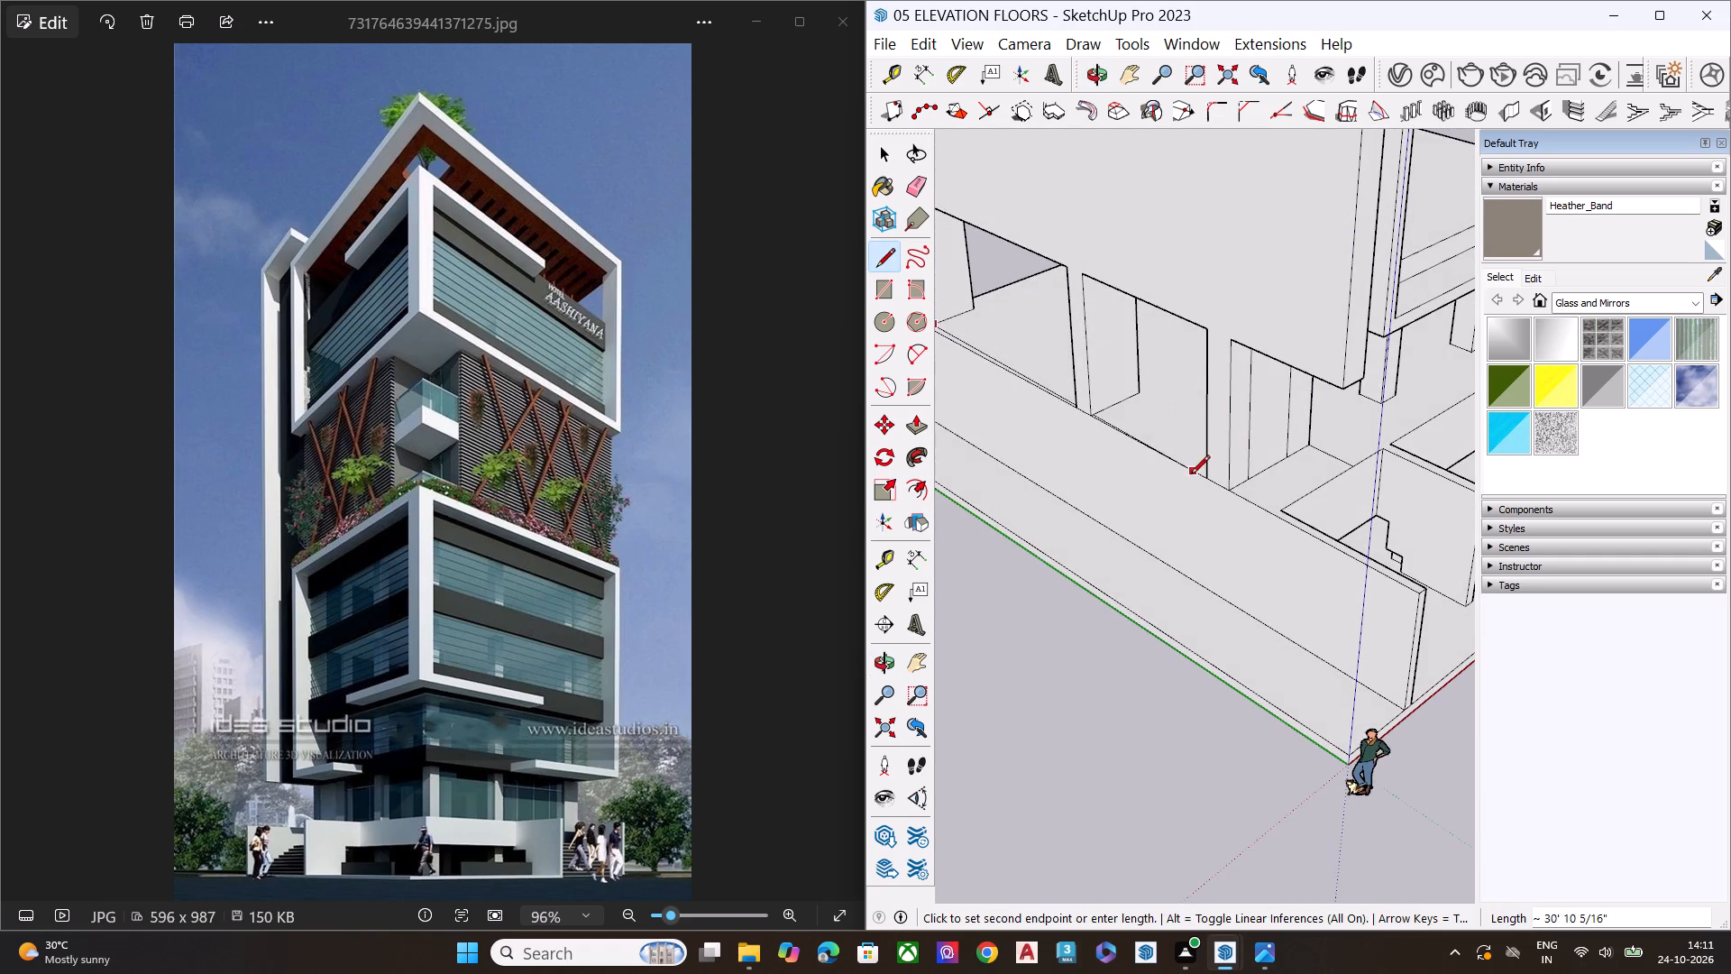
pyautogui.moveTo(1191, 475); pyautogui.dragTo(1459, 528, button='middle')
pyautogui.scroll(7, 1292, 497)
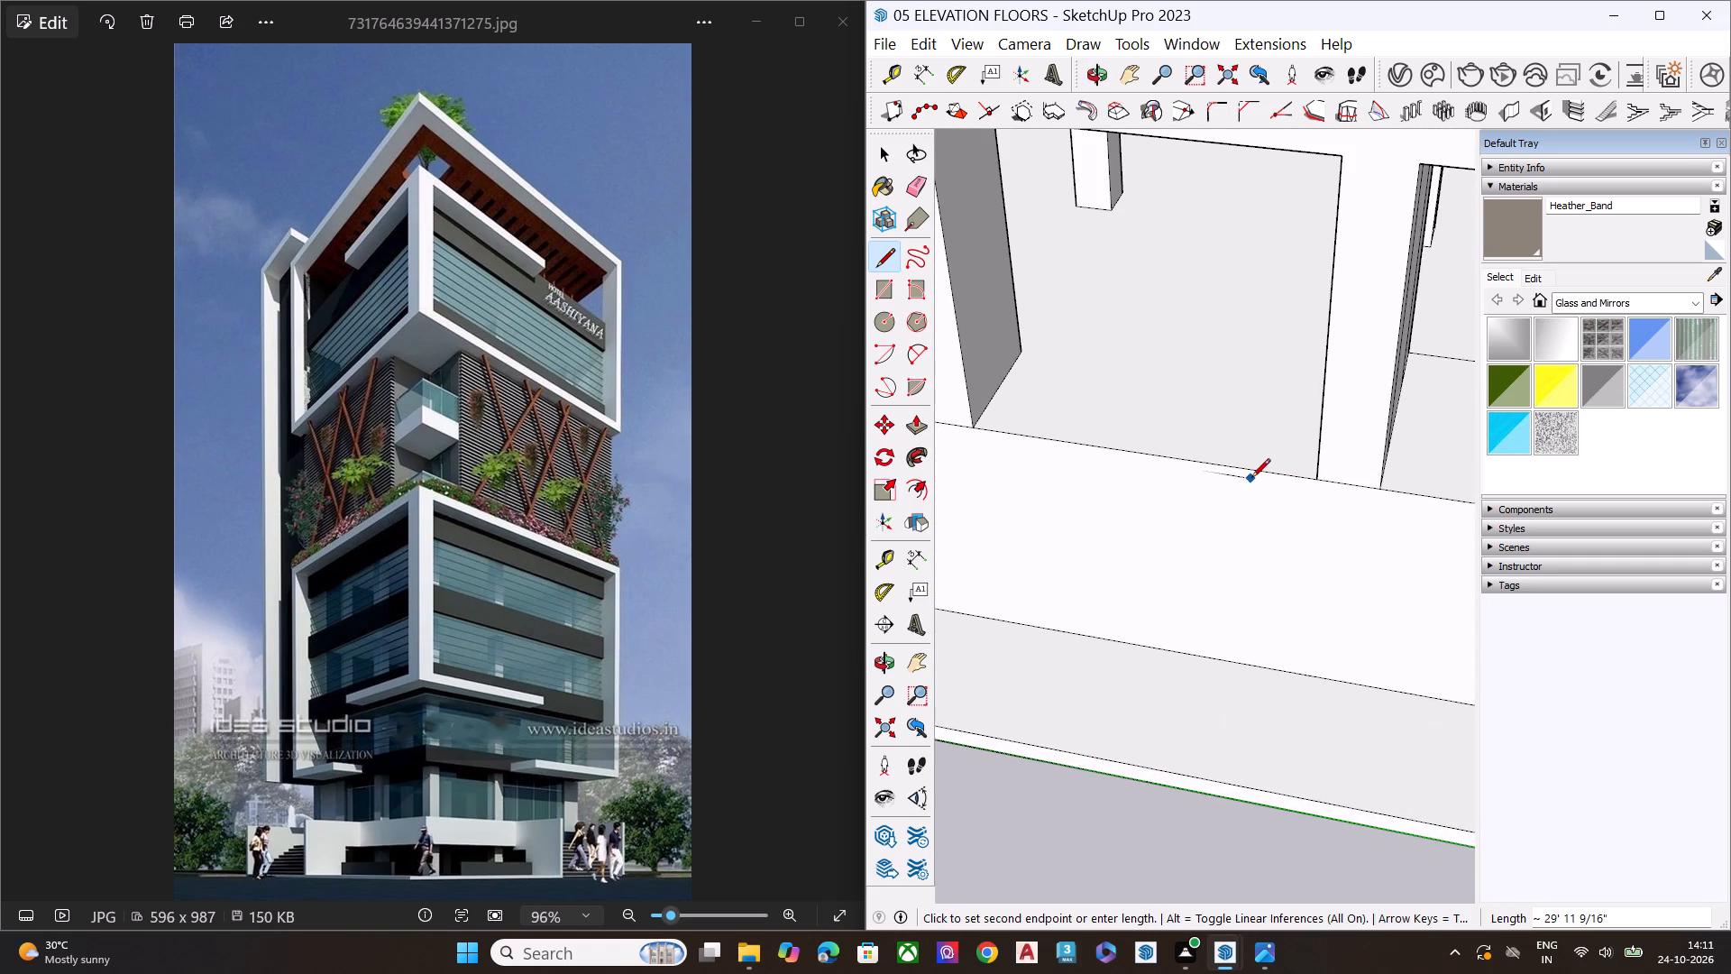
pyautogui.moveTo(1253, 477); pyautogui.dragTo(1501, 515, button='middle')
pyautogui.scroll(1, 1466, 468)
pyautogui.scroll(1, 1070, 452)
pyautogui.scroll(-7, 1055, 460)
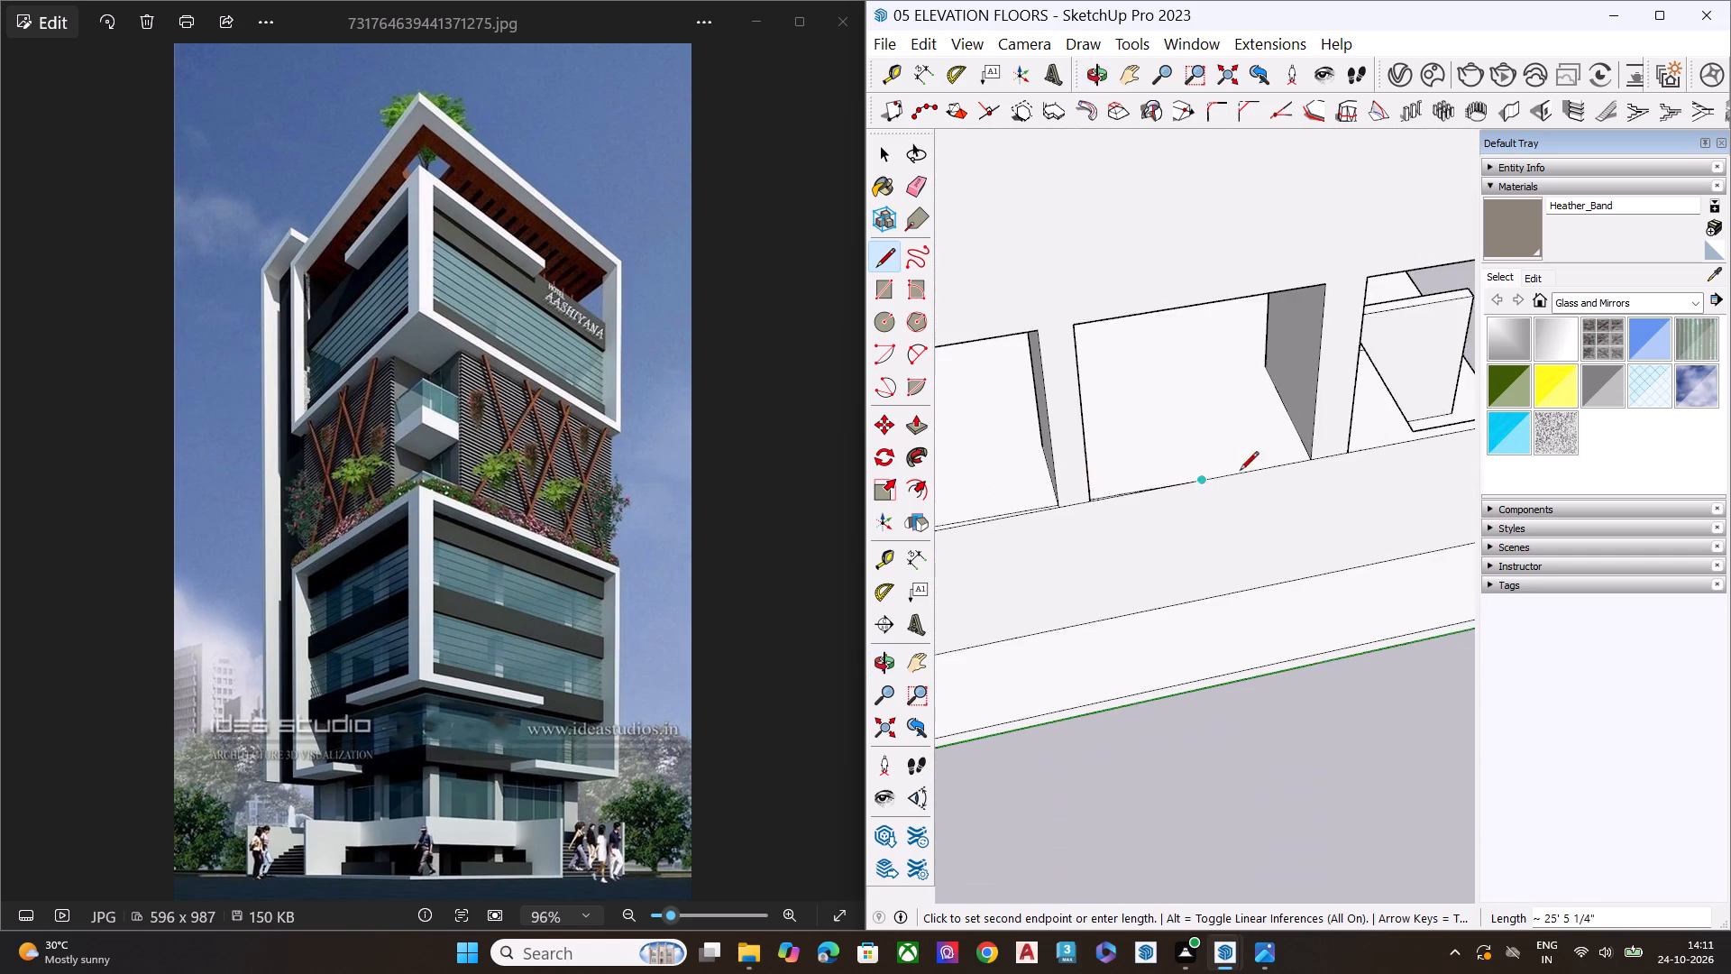
pyautogui.scroll(3, 1257, 466)
pyautogui.scroll(-1, 1269, 465)
pyautogui.scroll(2, 1269, 465)
pyautogui.click(1329, 445)
pyautogui.press('space')
# Push/Pull the floor strip in the first opening up to the opening's top edge, closing it with wall.
pyautogui.scroll(-5, 1372, 475)
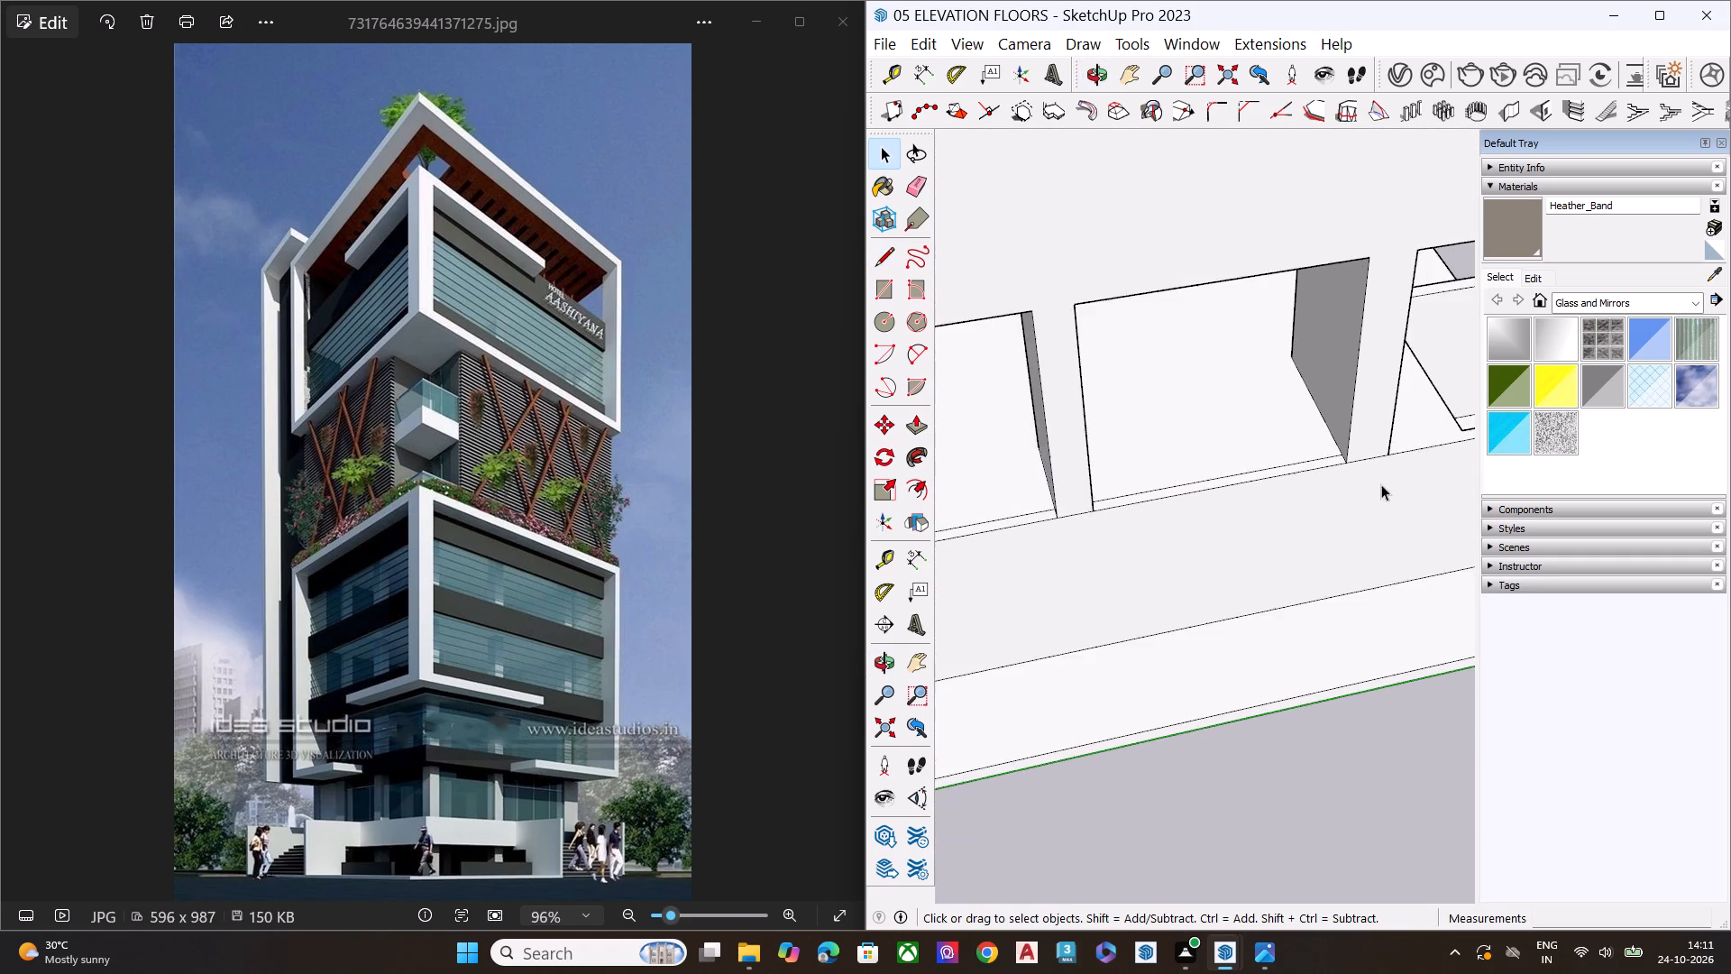
pyautogui.moveTo(1006, 497); pyautogui.dragTo(1341, 496, button='middle')
pyautogui.scroll(-4, 1203, 554)
pyautogui.scroll(3, 1122, 664)
pyautogui.scroll(-1, 1113, 687)
pyautogui.scroll(5, 1112, 691)
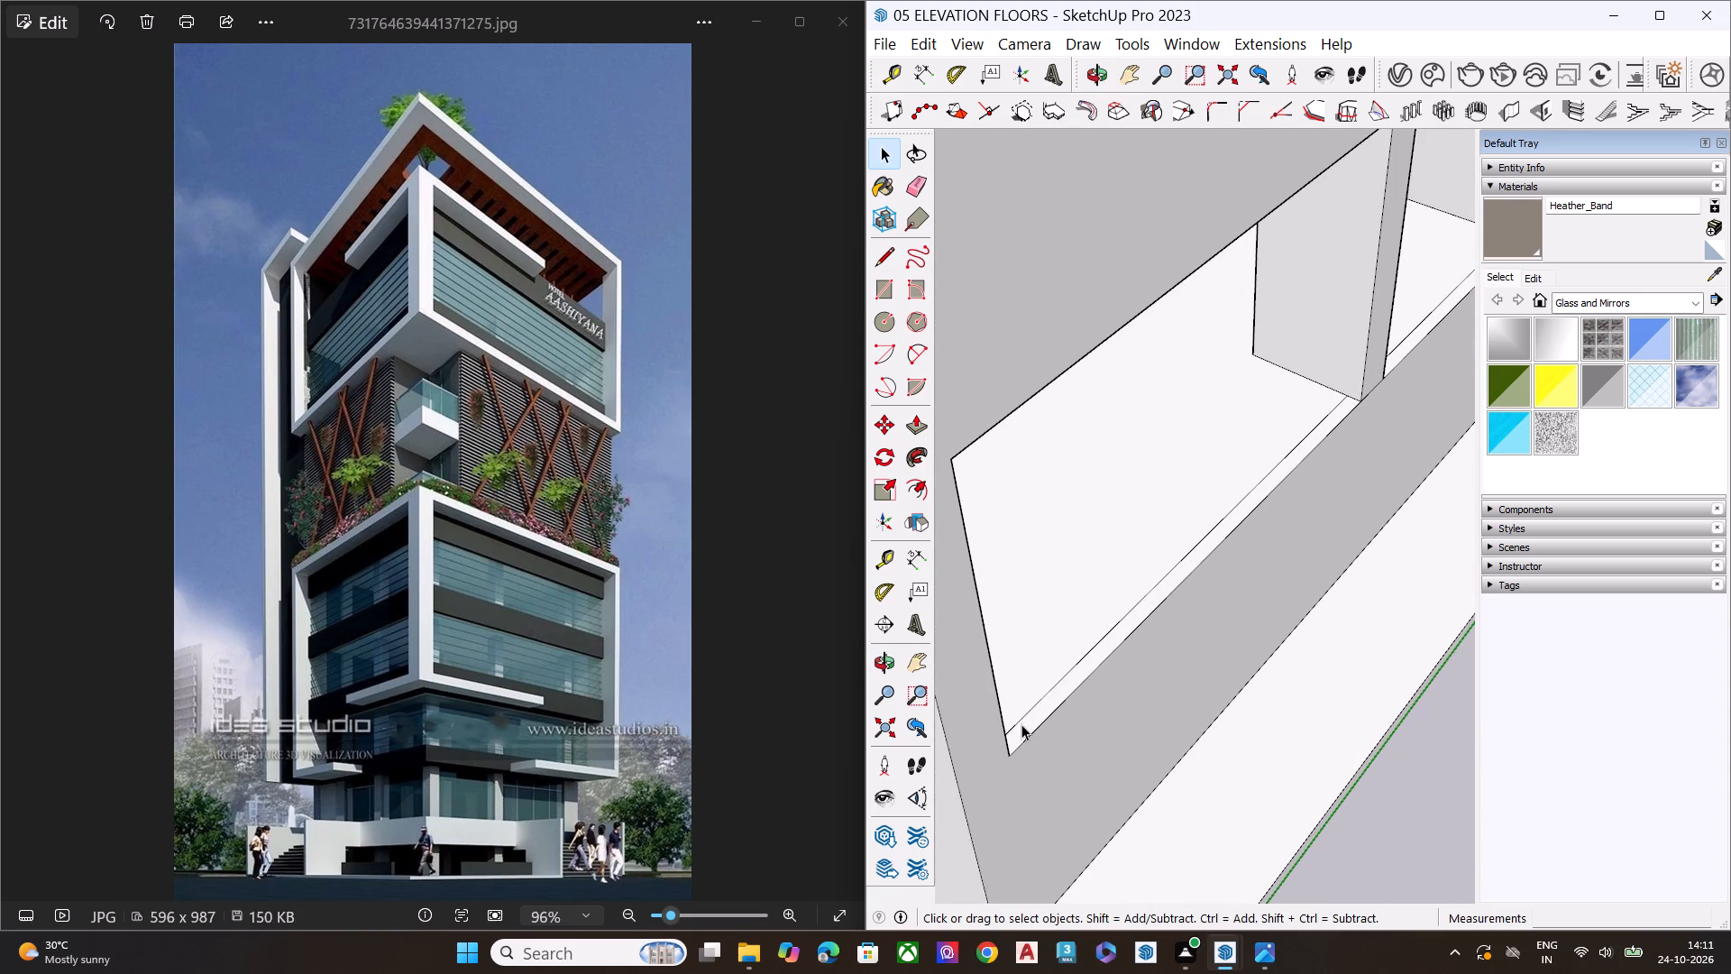
pyautogui.click(1021, 724)
pyautogui.click(1028, 726)
pyautogui.press('p')
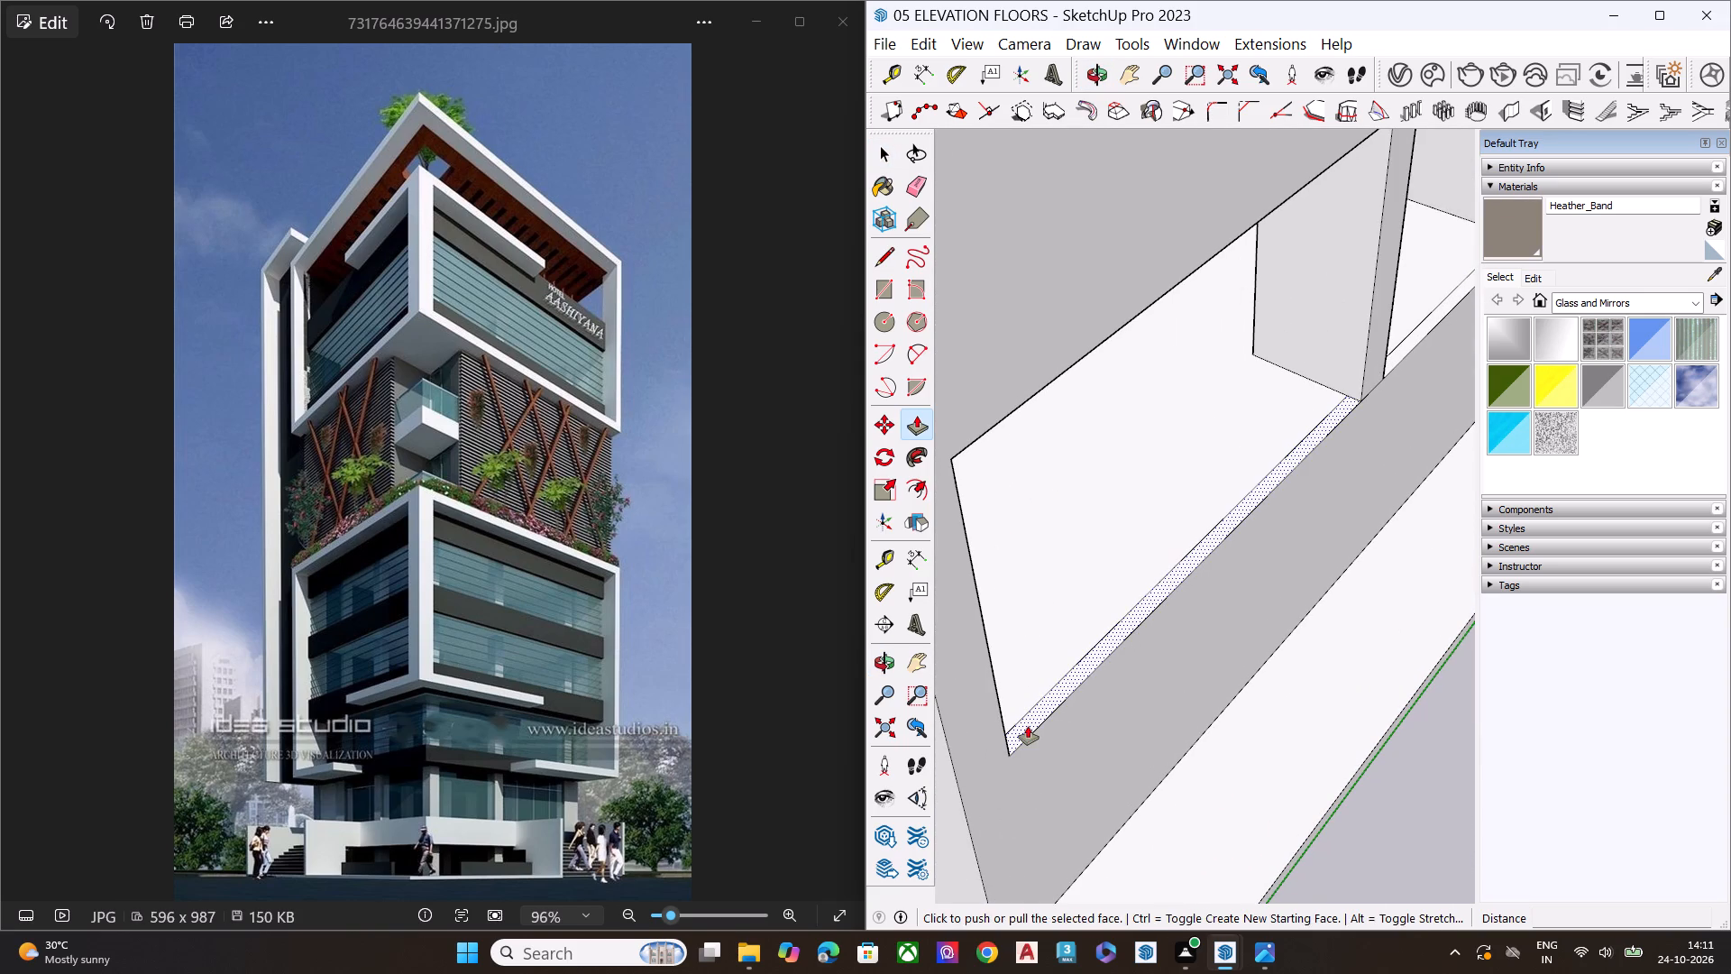
pyautogui.click(1028, 726)
pyautogui.click(952, 450)
pyautogui.press('space')
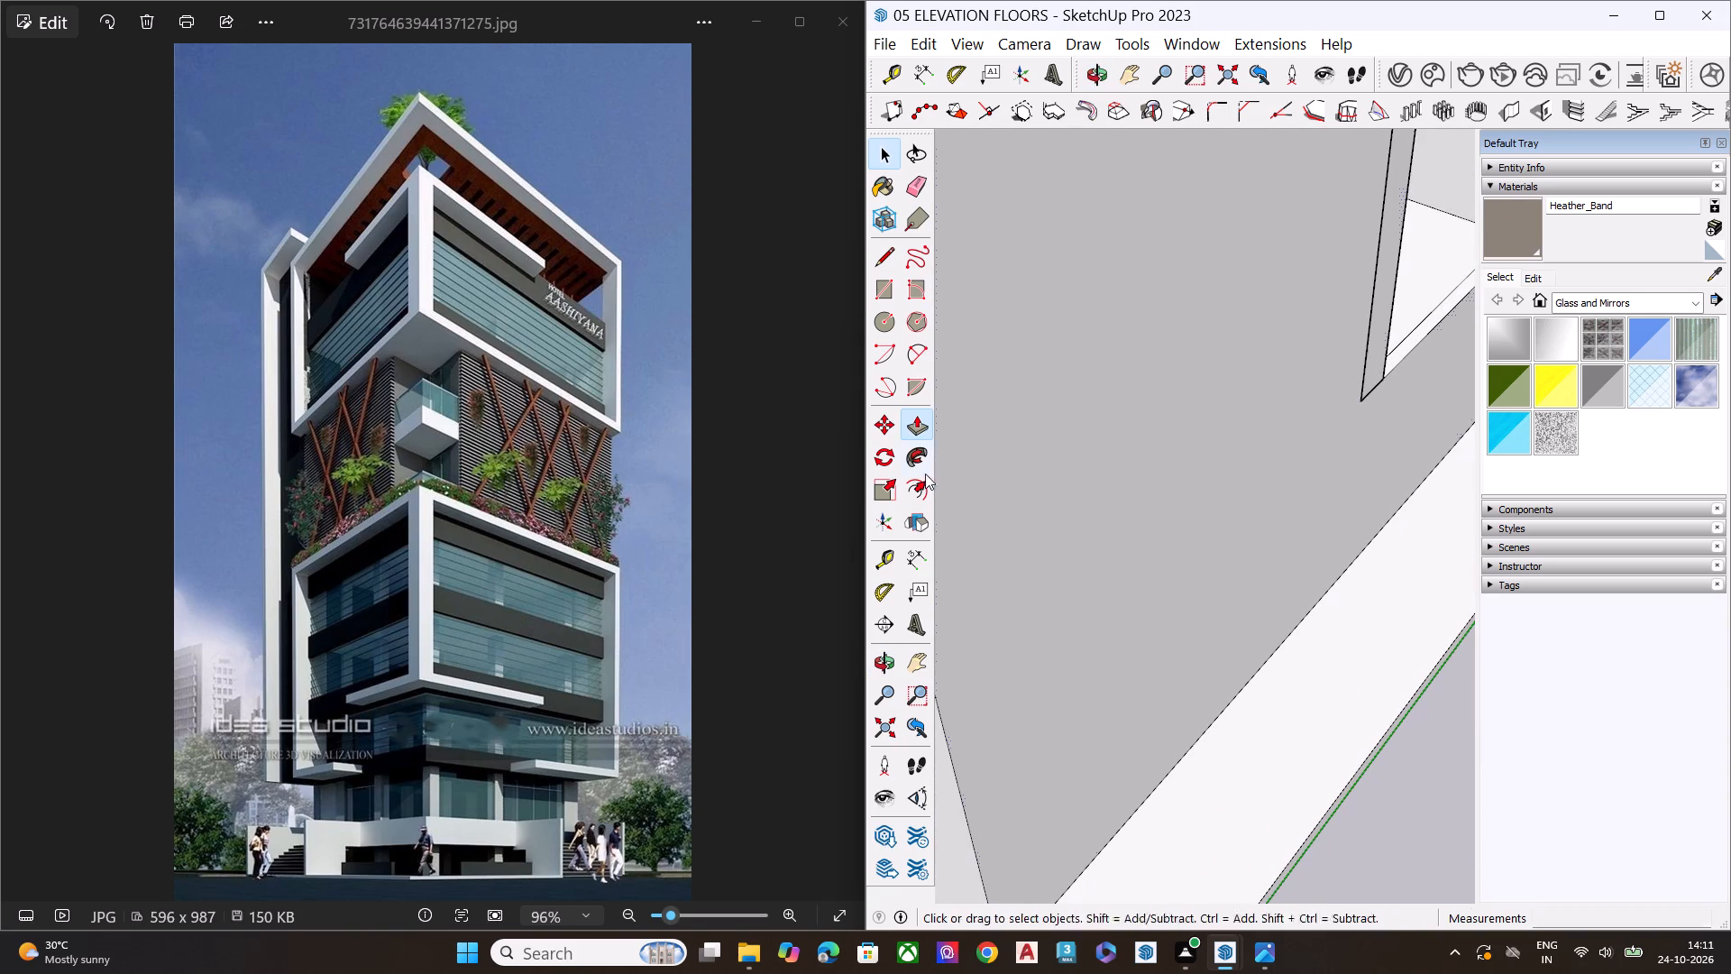
# Push/Pull the floor strip in the next opening up to the opening's top edge, closing it with wall.
pyautogui.scroll(-1, 932, 514)
pyautogui.scroll(3, 934, 519)
pyautogui.scroll(-2, 935, 521)
pyautogui.scroll(1, 936, 526)
pyautogui.scroll(-4, 936, 529)
pyautogui.moveTo(1287, 539); pyautogui.dragTo(838, 529, button='middle')
pyautogui.scroll(1, 1070, 421)
pyautogui.scroll(-1, 1130, 385)
pyautogui.scroll(2, 1135, 383)
pyautogui.scroll(-2, 1158, 387)
pyautogui.scroll(4, 1161, 388)
pyautogui.moveTo(1181, 431); pyautogui.dragTo(1092, 677, button='middle')
pyautogui.scroll(5, 1092, 677)
pyautogui.click(1093, 677)
pyautogui.press('p')
pyautogui.click(1085, 694)
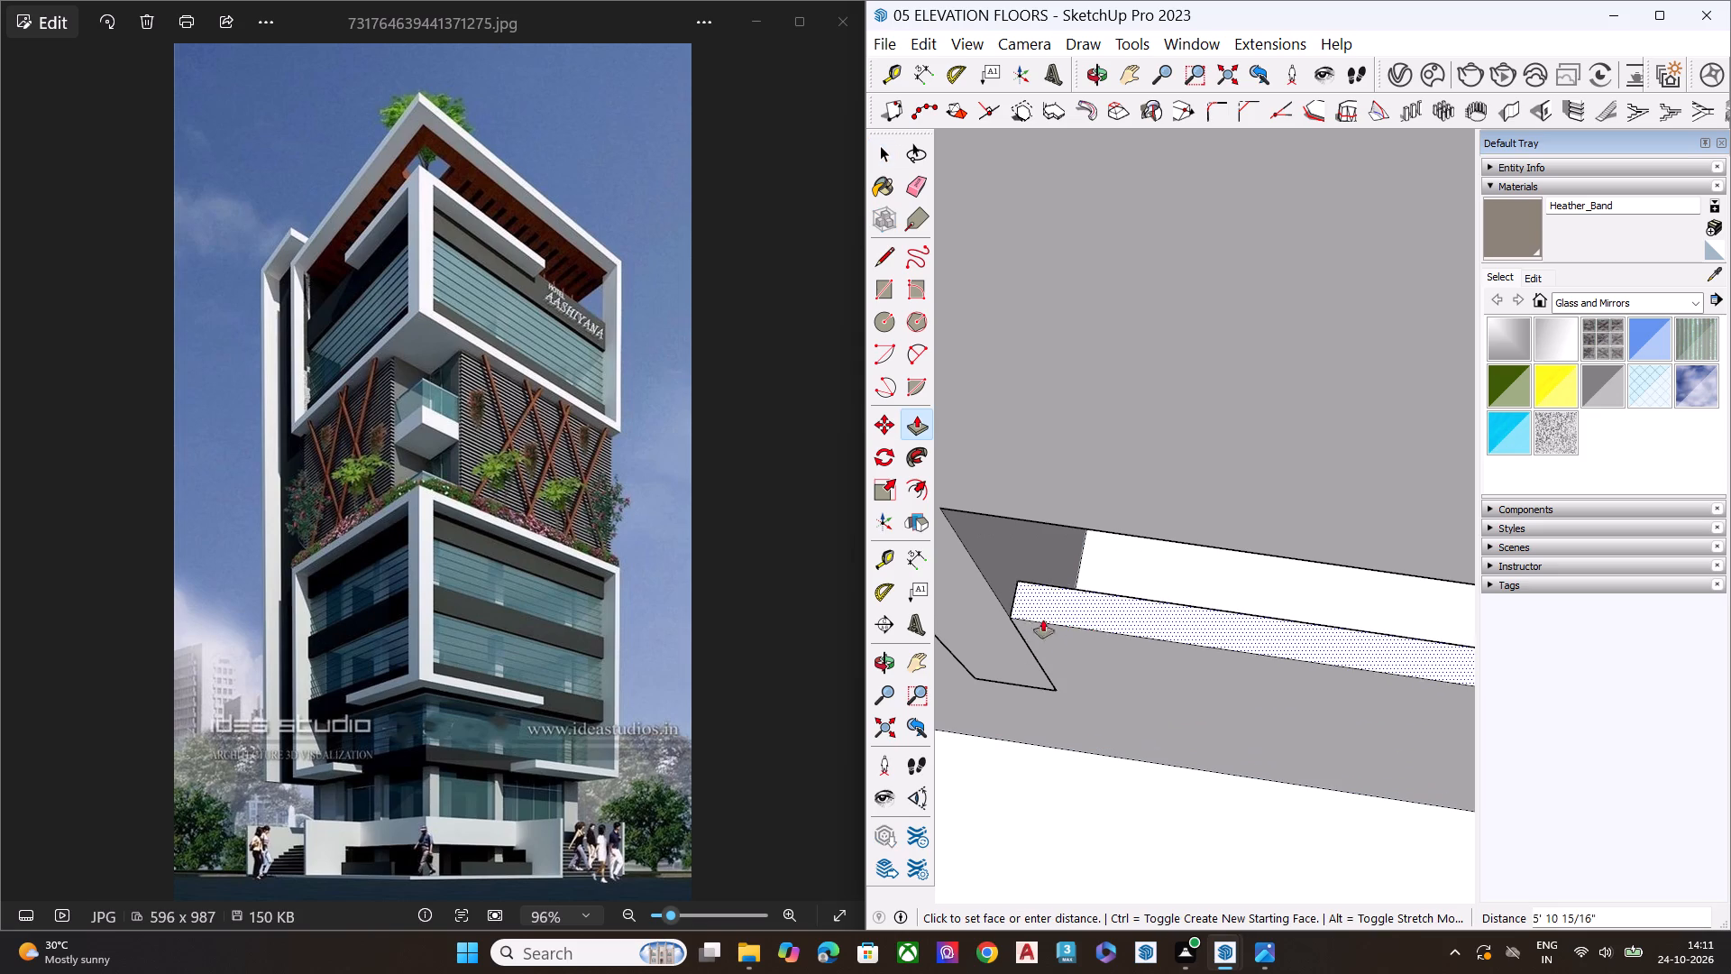
pyautogui.click(952, 502)
pyautogui.press('space')
# Examine the filled-in base walls from inside and around the tower's back, and view the reference building's lower floors up close.
pyautogui.scroll(-3, 1082, 530)
pyautogui.scroll(2, 1085, 540)
pyautogui.scroll(-2, 1087, 543)
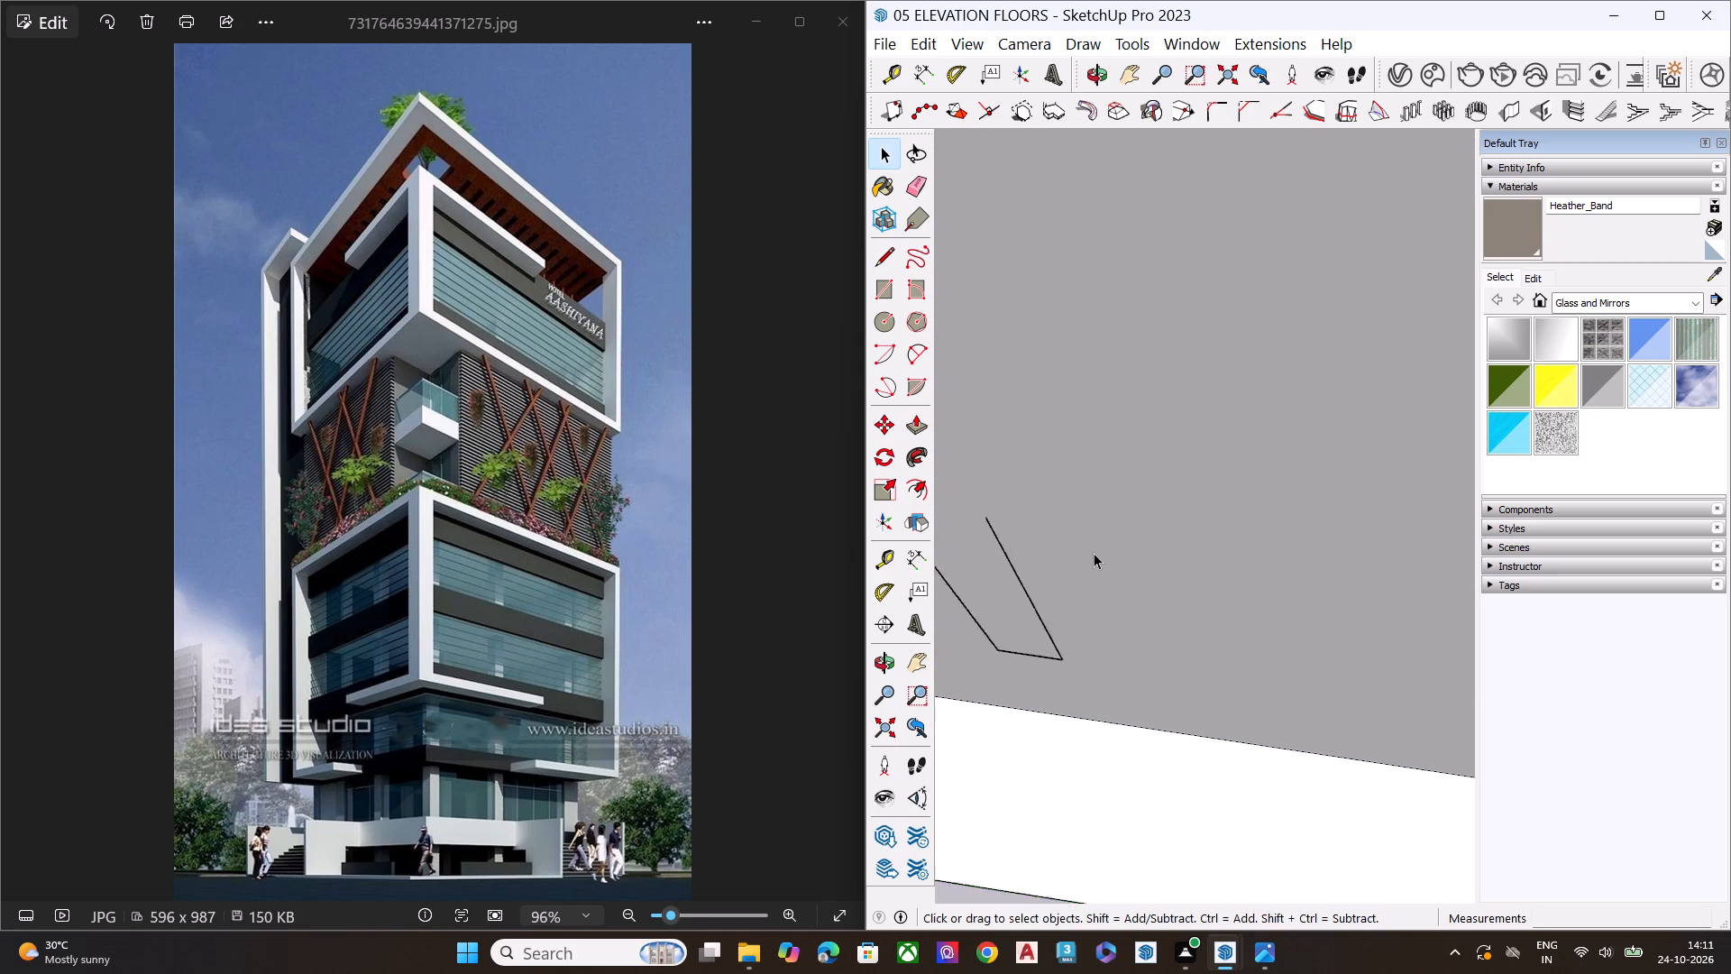
pyautogui.scroll(-3, 1094, 553)
pyautogui.moveTo(1019, 560); pyautogui.dragTo(1140, 446, button='middle')
pyautogui.click(1063, 569)
pyautogui.click(1071, 569)
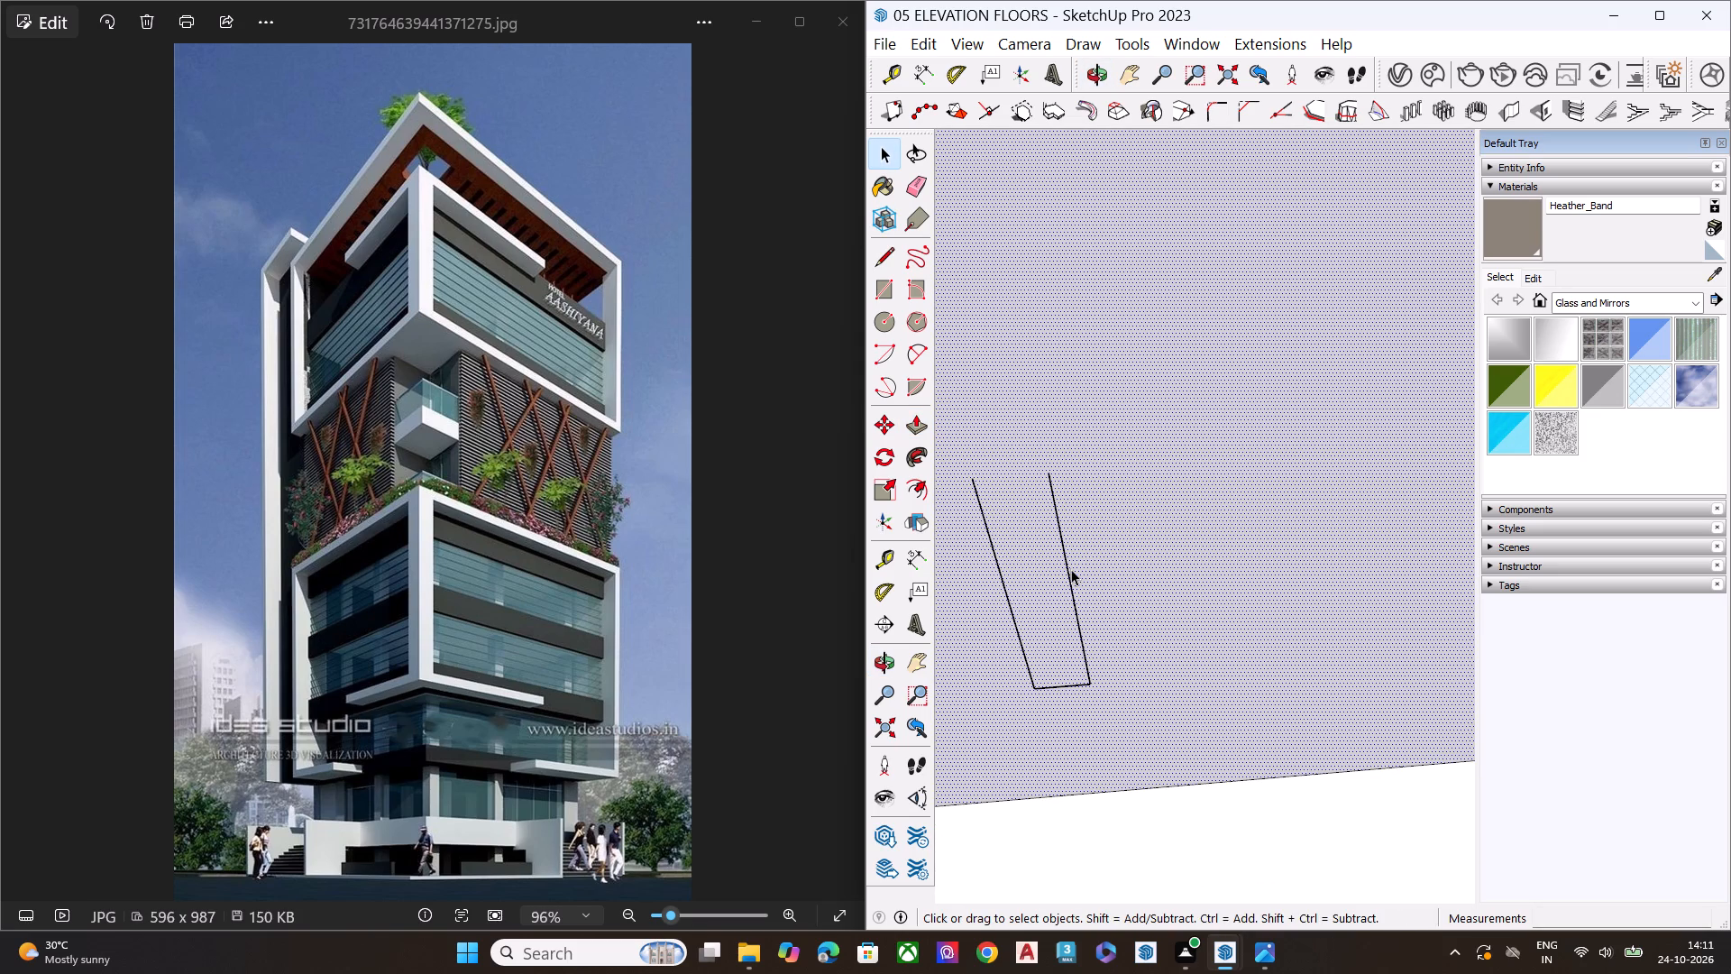
pyautogui.click(1069, 578)
pyautogui.scroll(-12, 1069, 578)
pyautogui.scroll(-9, 1061, 549)
pyautogui.scroll(1, 955, 636)
pyautogui.moveTo(961, 629); pyautogui.dragTo(1462, 409, button='middle')
pyautogui.moveTo(1029, 544); pyautogui.dragTo(1571, 371, button='middle')
pyautogui.moveTo(1277, 470); pyautogui.dragTo(1452, 387, button='middle')
pyautogui.moveTo(1184, 486); pyautogui.dragTo(1605, 469, button='middle')
pyautogui.moveTo(1229, 541); pyautogui.dragTo(1468, 530, button='middle')
pyautogui.moveTo(1326, 547); pyautogui.dragTo(1048, 547, button='middle')
pyautogui.moveTo(1424, 558); pyautogui.dragTo(991, 560, button='middle')
pyautogui.moveTo(1327, 565); pyautogui.dragTo(1000, 560, button='middle')
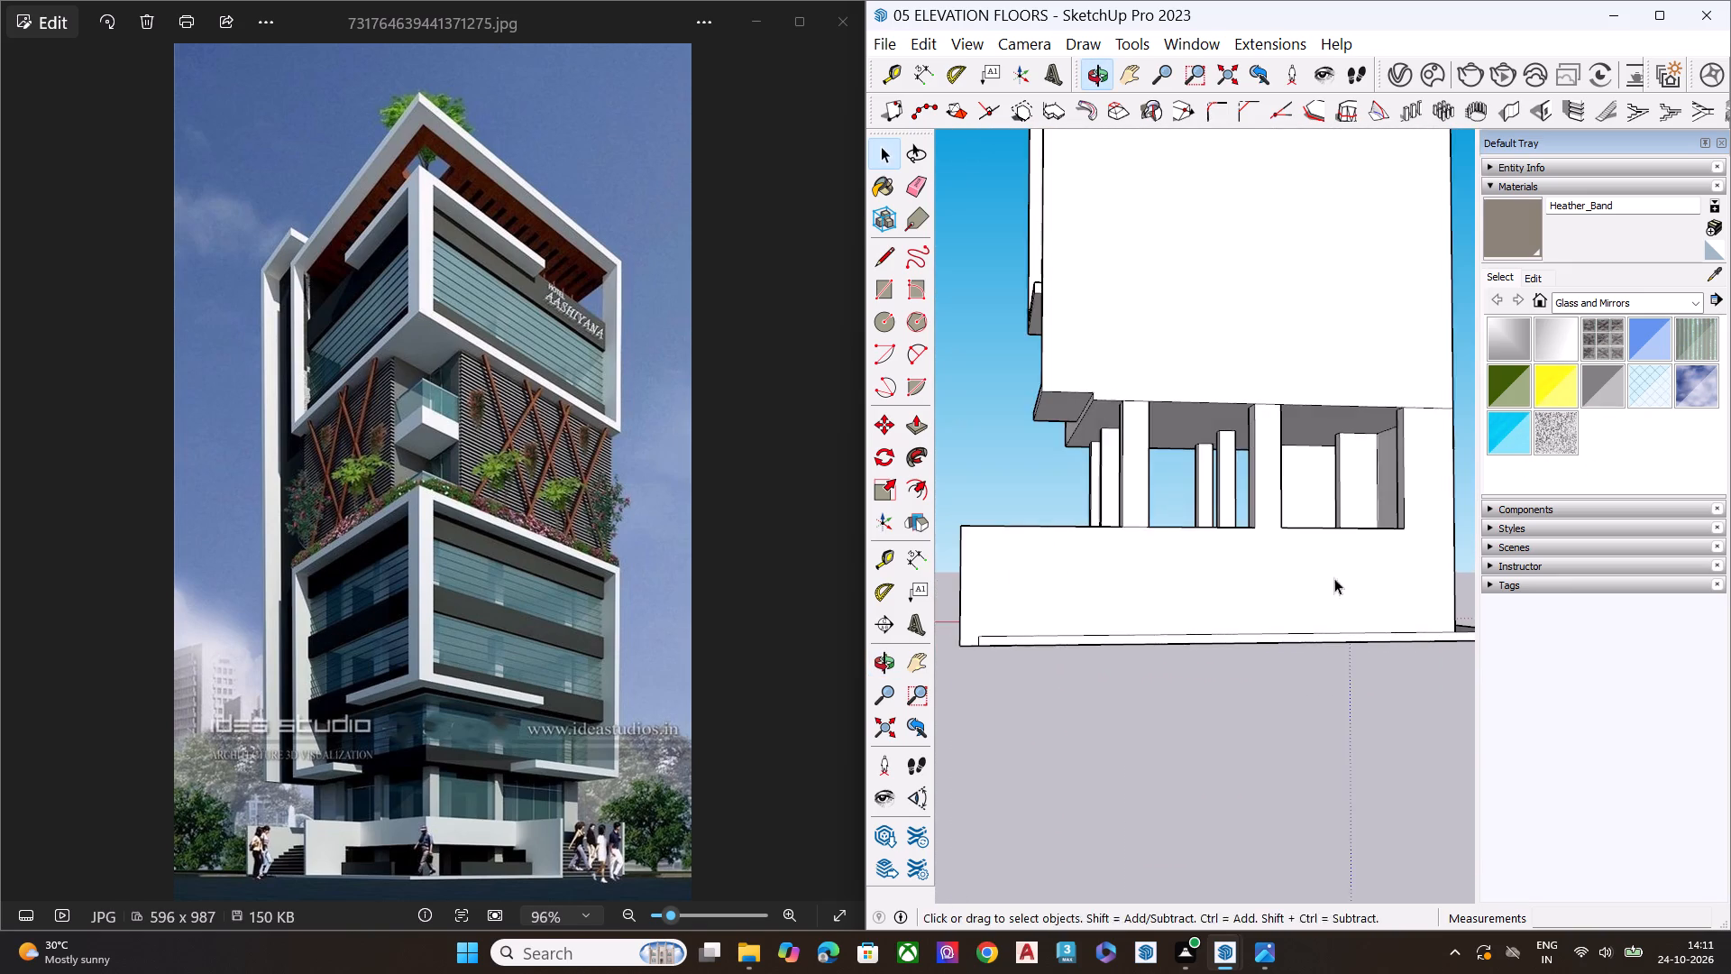
pyautogui.moveTo(1323, 575); pyautogui.dragTo(972, 563, button='middle')
pyautogui.moveTo(1383, 574); pyautogui.dragTo(1032, 565, button='middle')
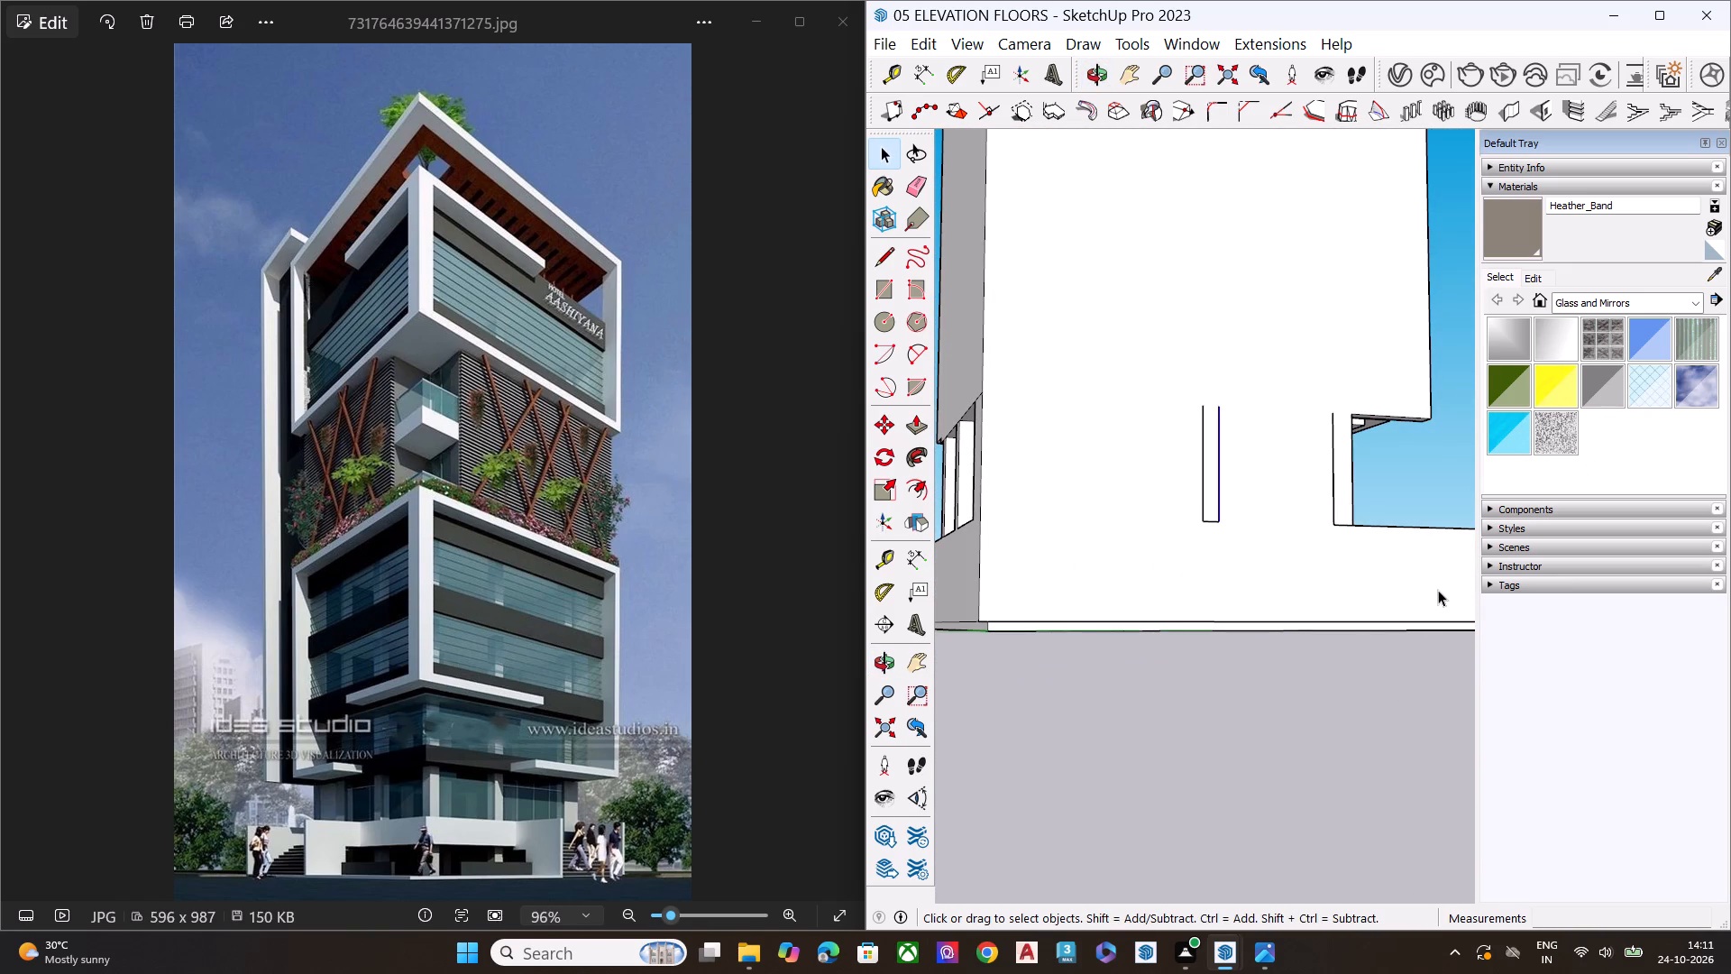
pyautogui.scroll(12, 756, 710)
pyautogui.scroll(-1, 417, 767)
pyautogui.scroll(6, 396, 783)
pyautogui.scroll(-2, 391, 786)
pyautogui.scroll(2, 391, 786)
pyautogui.scroll(4, 225, 795)
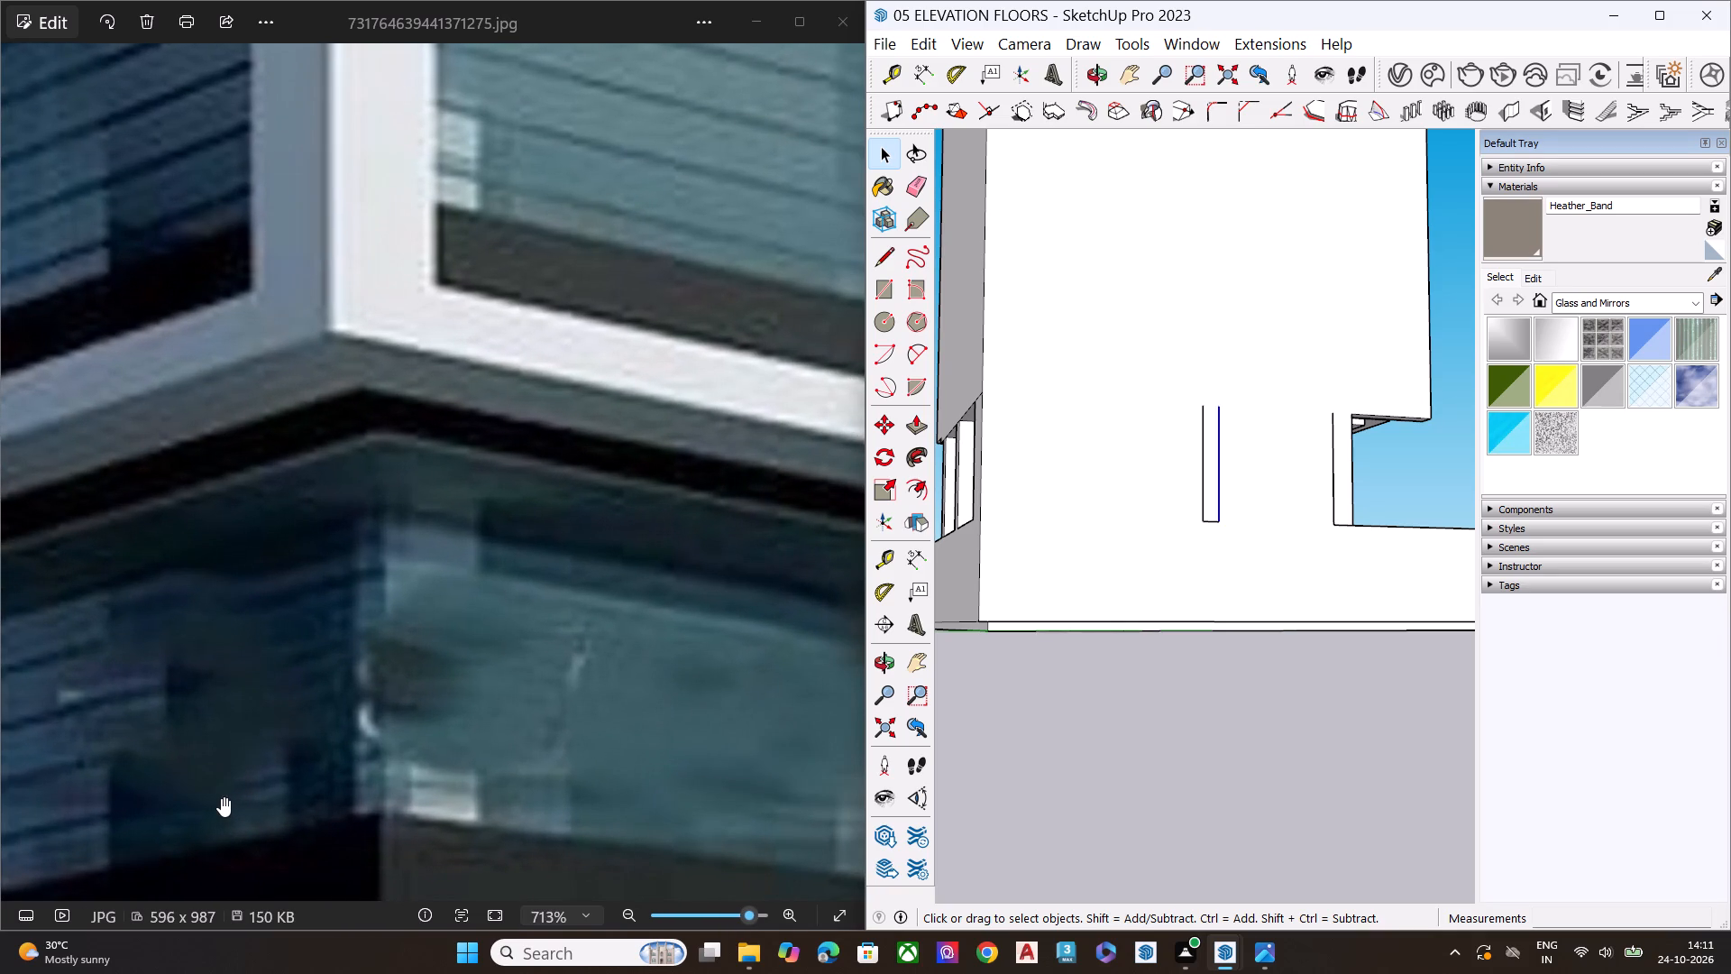
pyautogui.scroll(-6, 489, 777)
pyautogui.scroll(-3, 1131, 566)
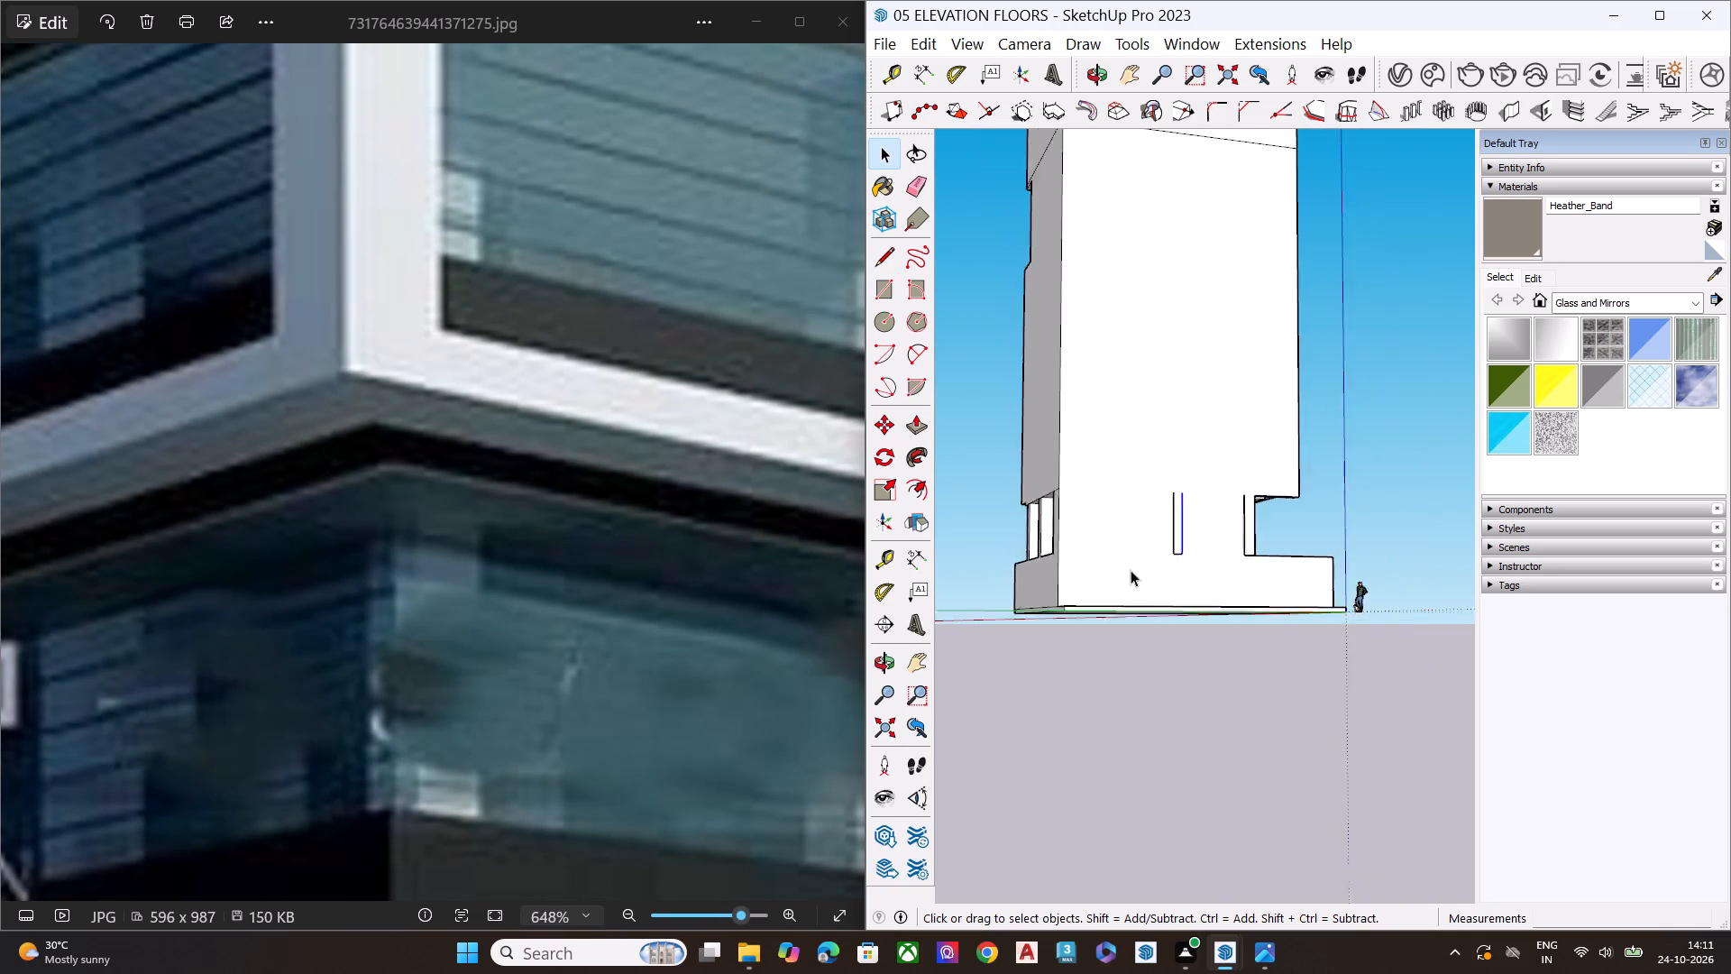
# Erase the leftover column outline edges on the filled back wall, both the middle outline and the one beside the open corner.
pyautogui.scroll(-5, 1131, 570)
pyautogui.scroll(1, 1238, 593)
pyautogui.moveTo(1222, 600); pyautogui.dragTo(1112, 629, button='middle')
pyautogui.scroll(9, 1121, 582)
pyautogui.click(1133, 790)
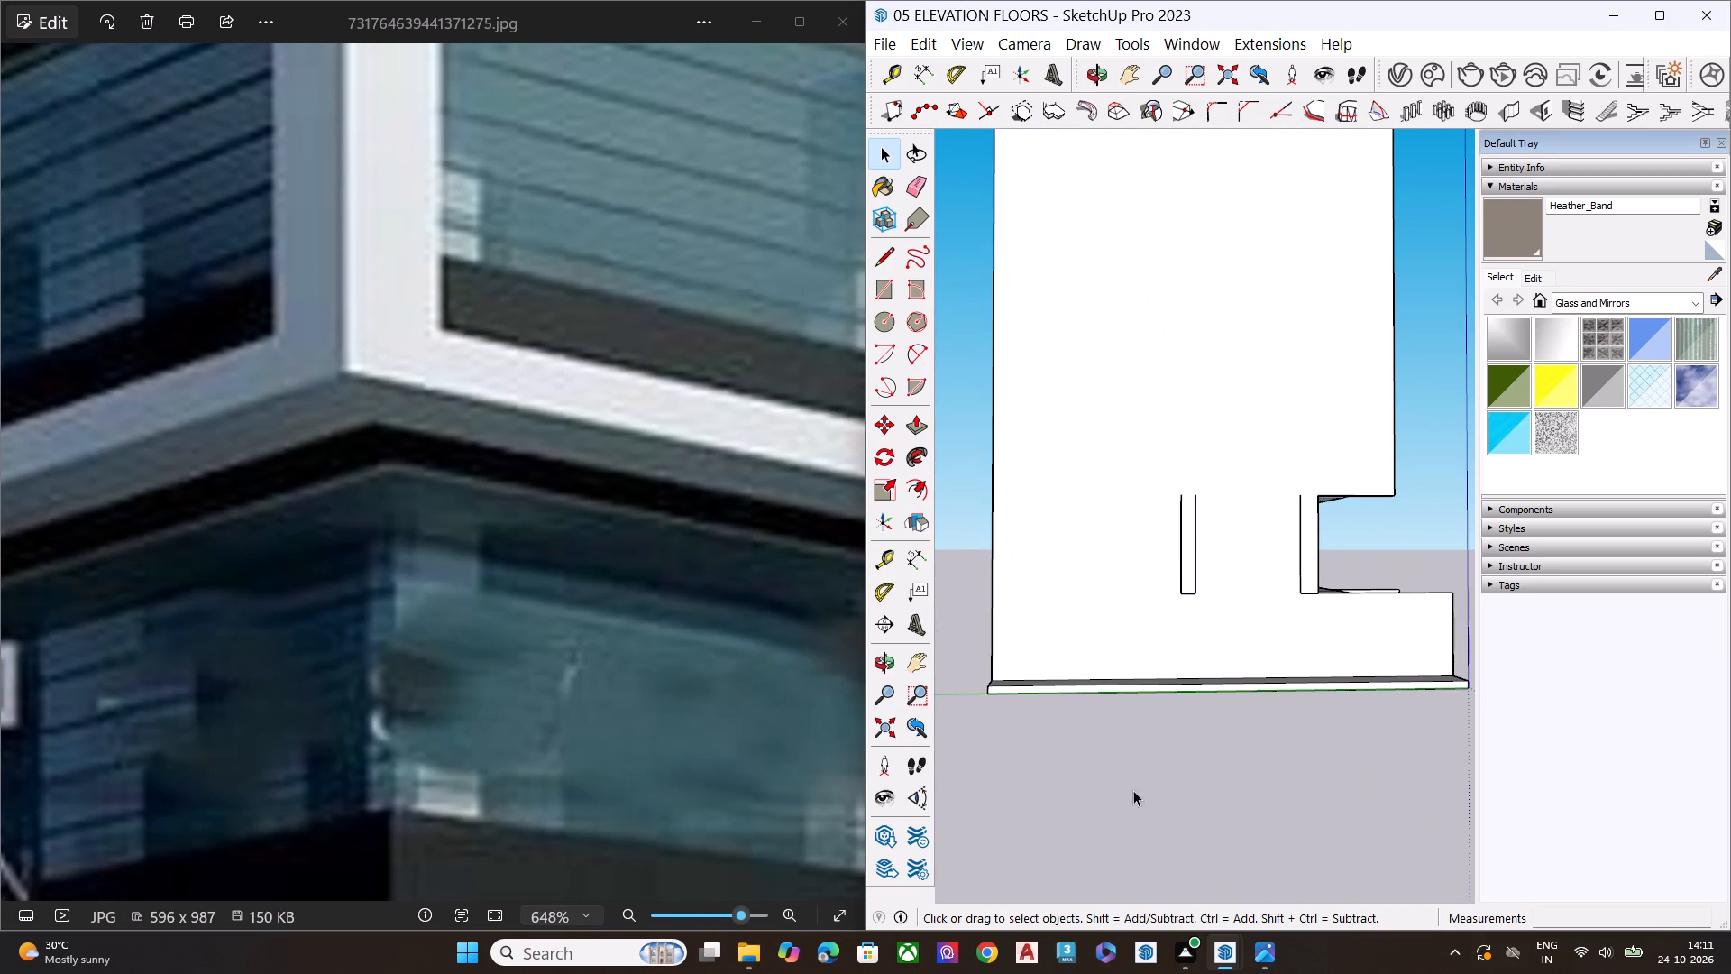
pyautogui.moveTo(1200, 517); pyautogui.dragTo(1234, 583, button='middle')
pyautogui.scroll(5, 1234, 629)
pyautogui.press('e')
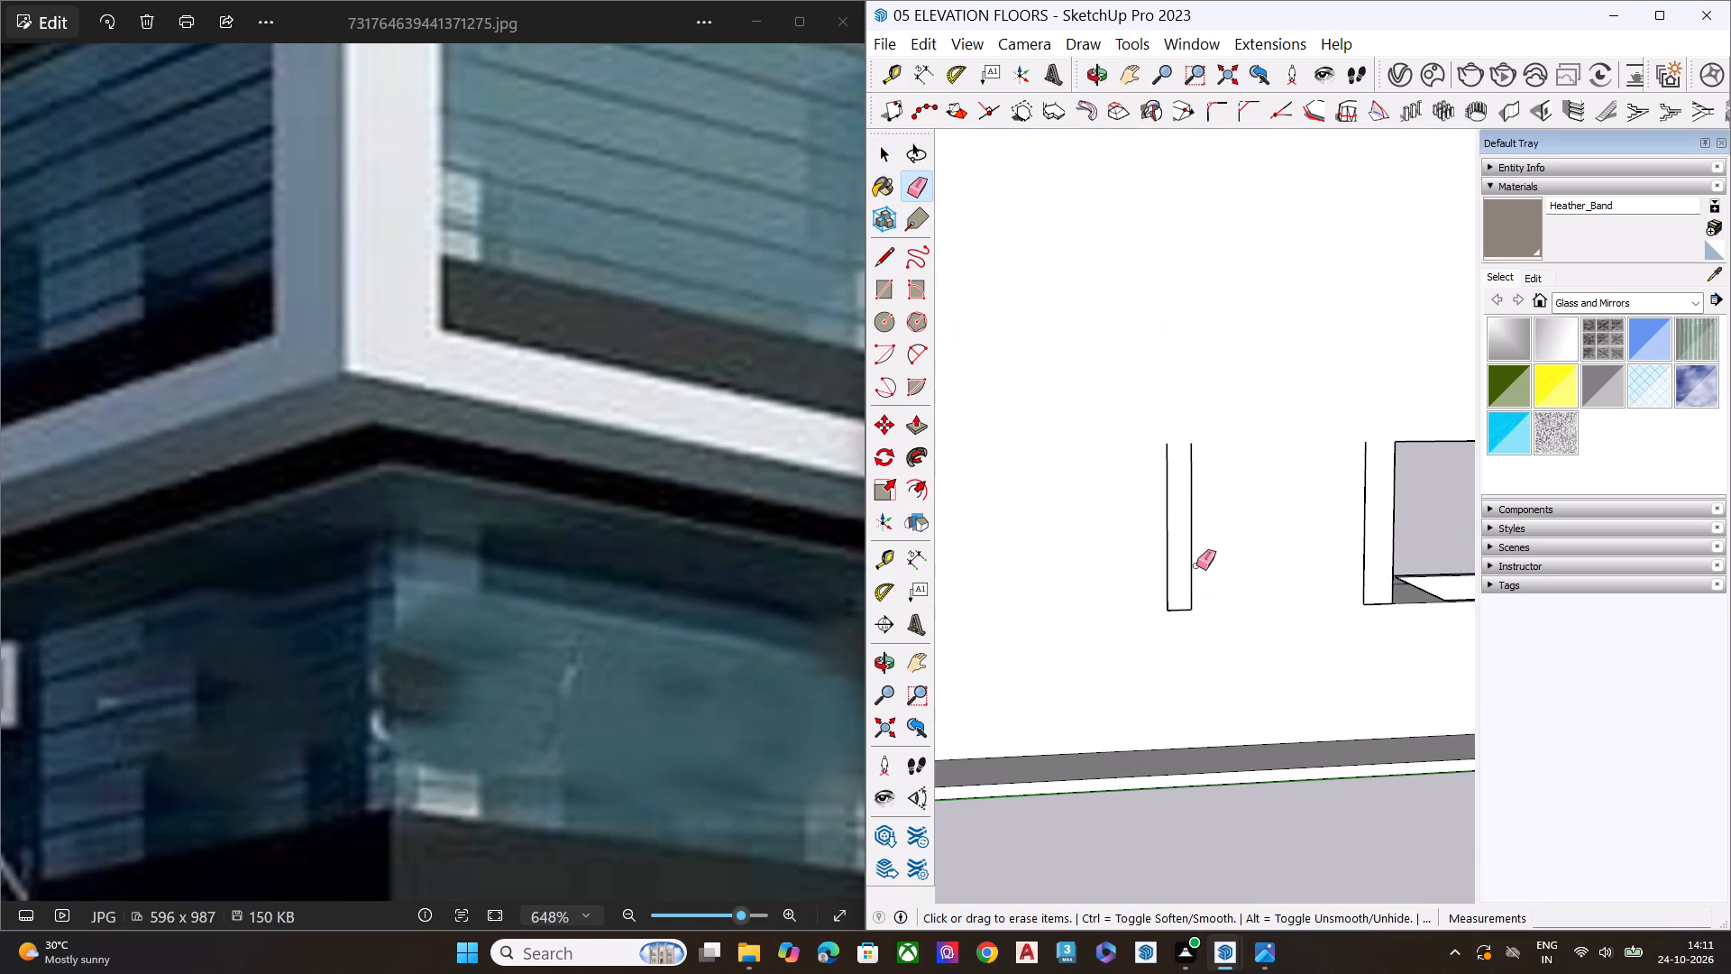
pyautogui.click(1192, 559)
pyautogui.click(1162, 566)
pyautogui.click(1166, 564)
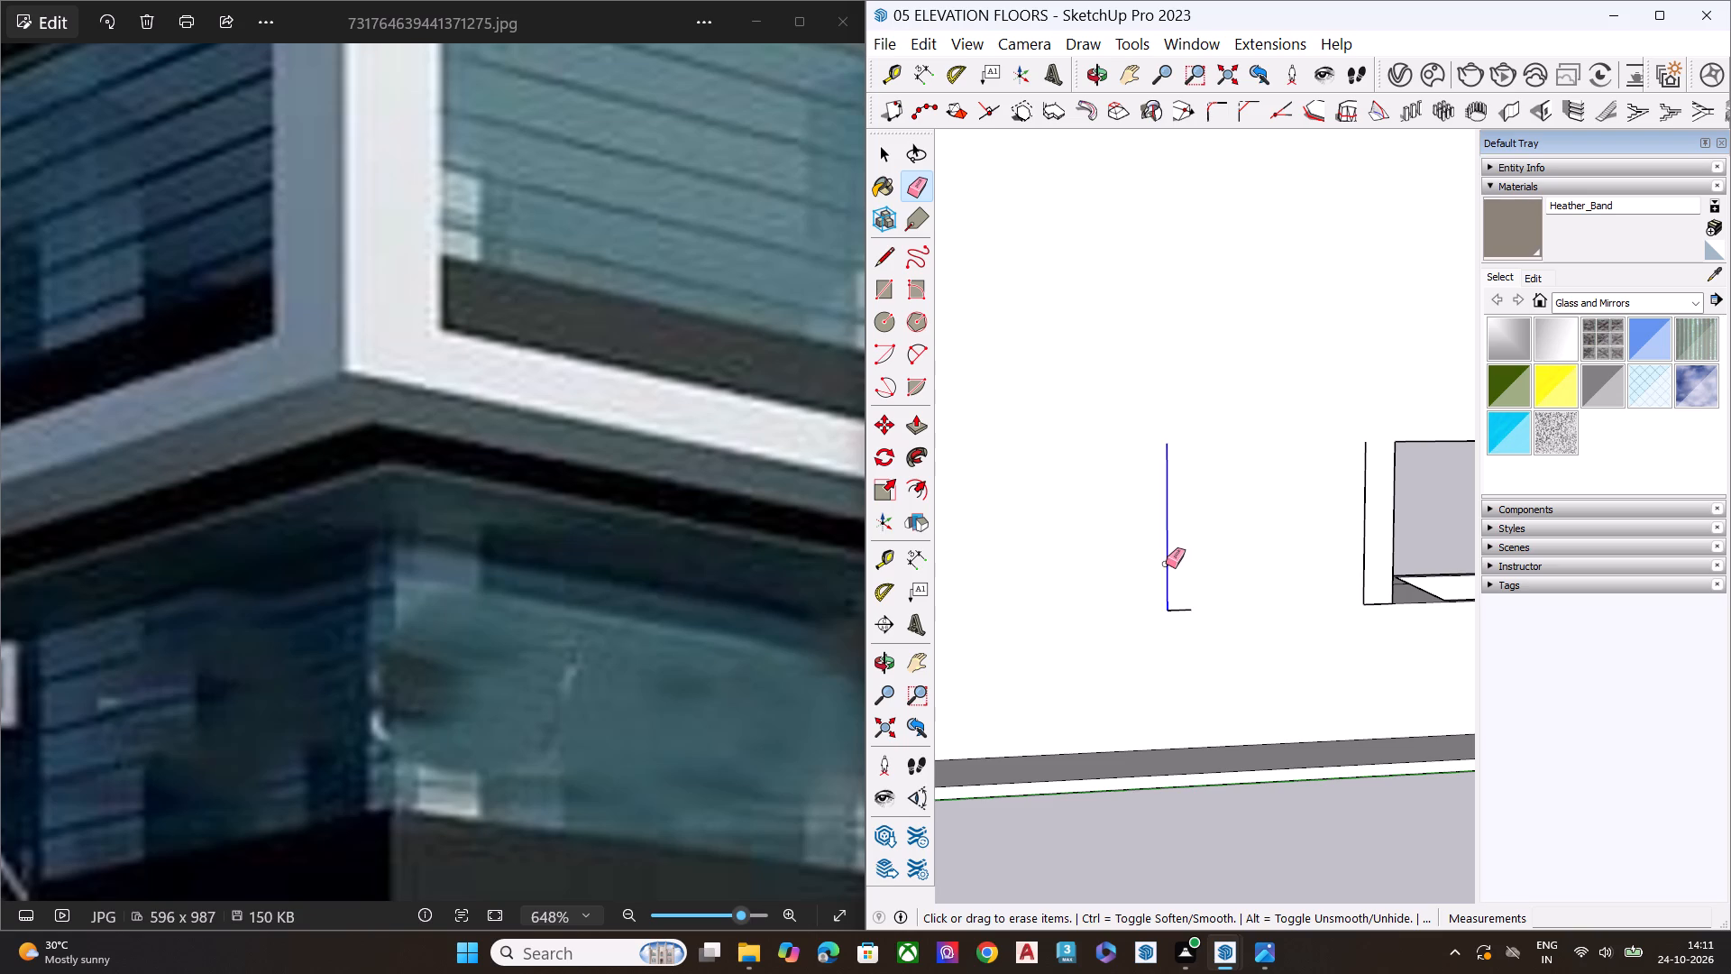
pyautogui.click(1173, 611)
pyautogui.click(1366, 566)
pyautogui.click(1373, 605)
pyautogui.press('space')
# Examine the tower's front ground-floor columns, base walls and steps against the reference building image.
pyautogui.scroll(-8, 1191, 565)
pyautogui.moveTo(1388, 587); pyautogui.dragTo(918, 593, button='middle')
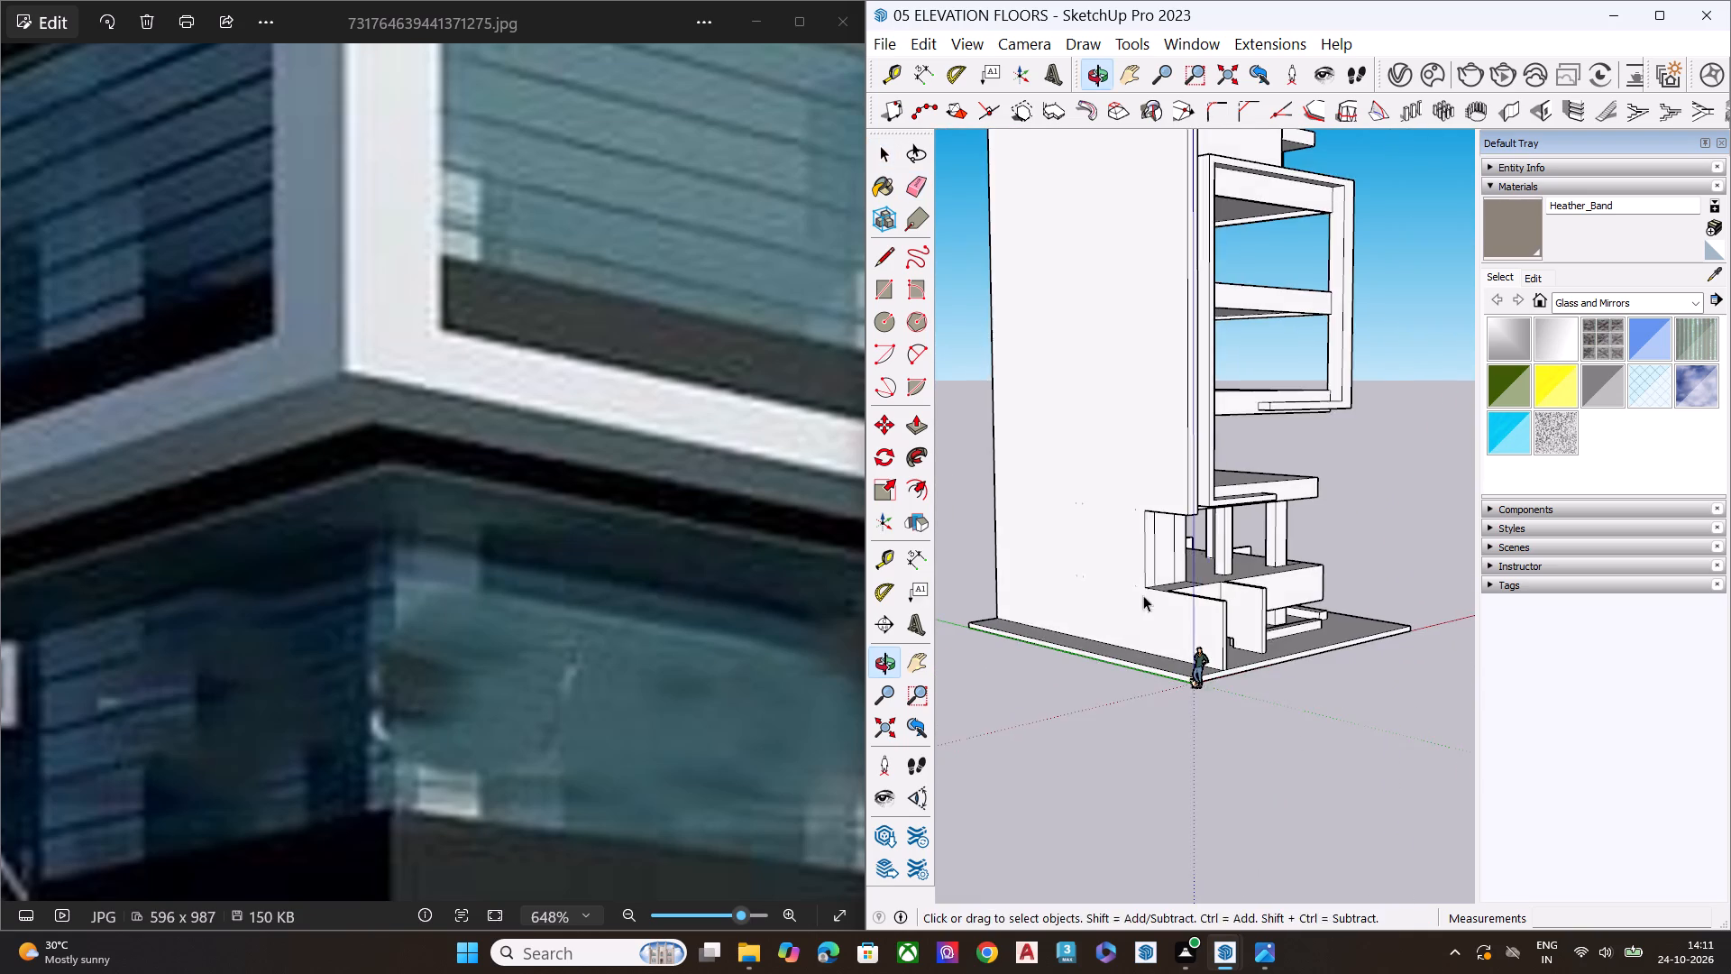
pyautogui.moveTo(1237, 605); pyautogui.dragTo(892, 603, button='middle')
pyautogui.moveTo(1357, 627); pyautogui.dragTo(878, 610, button='middle')
pyautogui.scroll(4, 1084, 575)
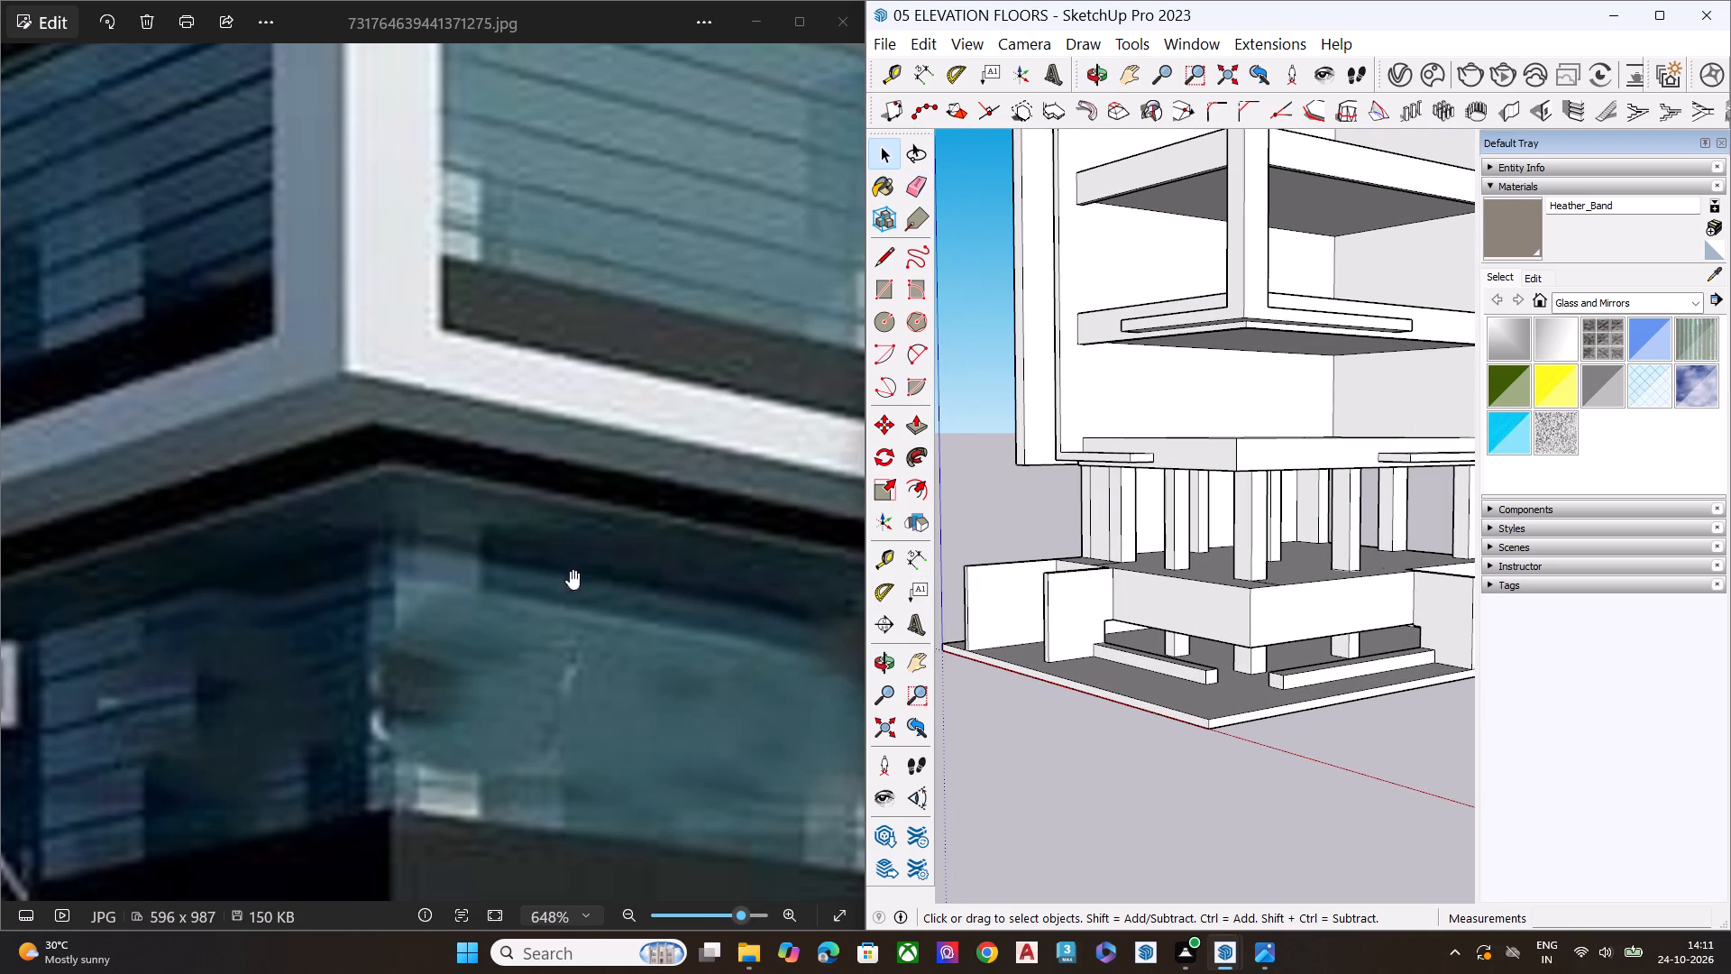
pyautogui.scroll(-12, 503, 538)
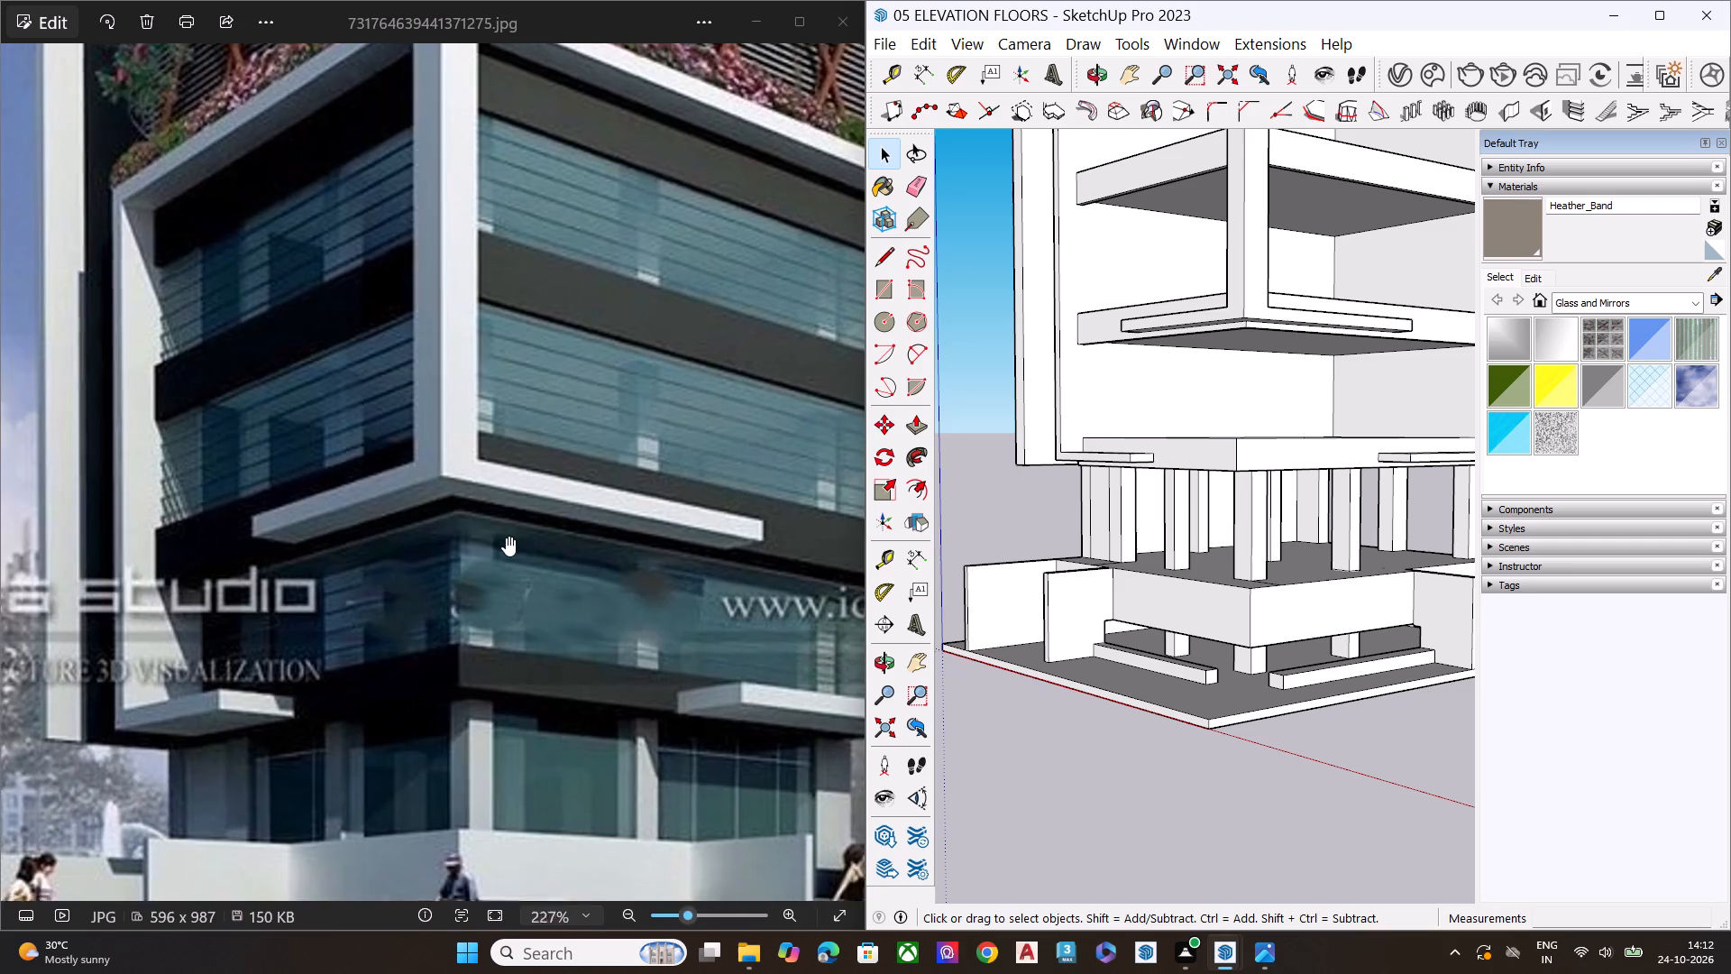
pyautogui.scroll(-16, 506, 537)
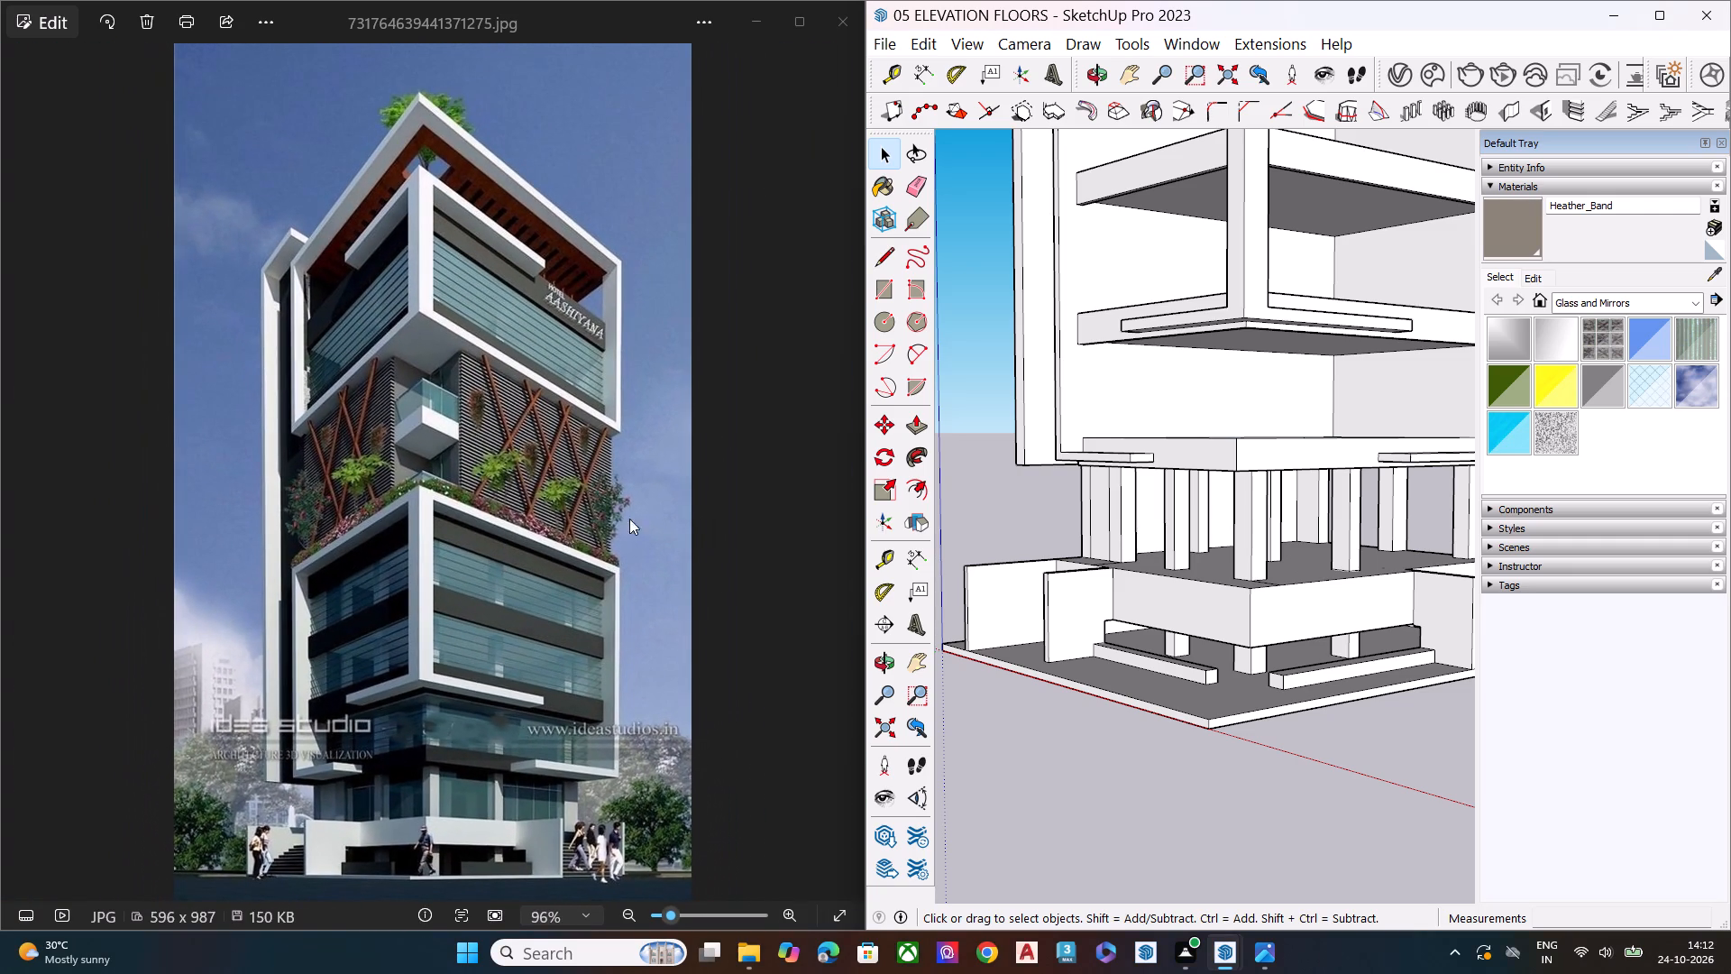
pyautogui.moveTo(1234, 629); pyautogui.dragTo(1249, 565, button='middle')
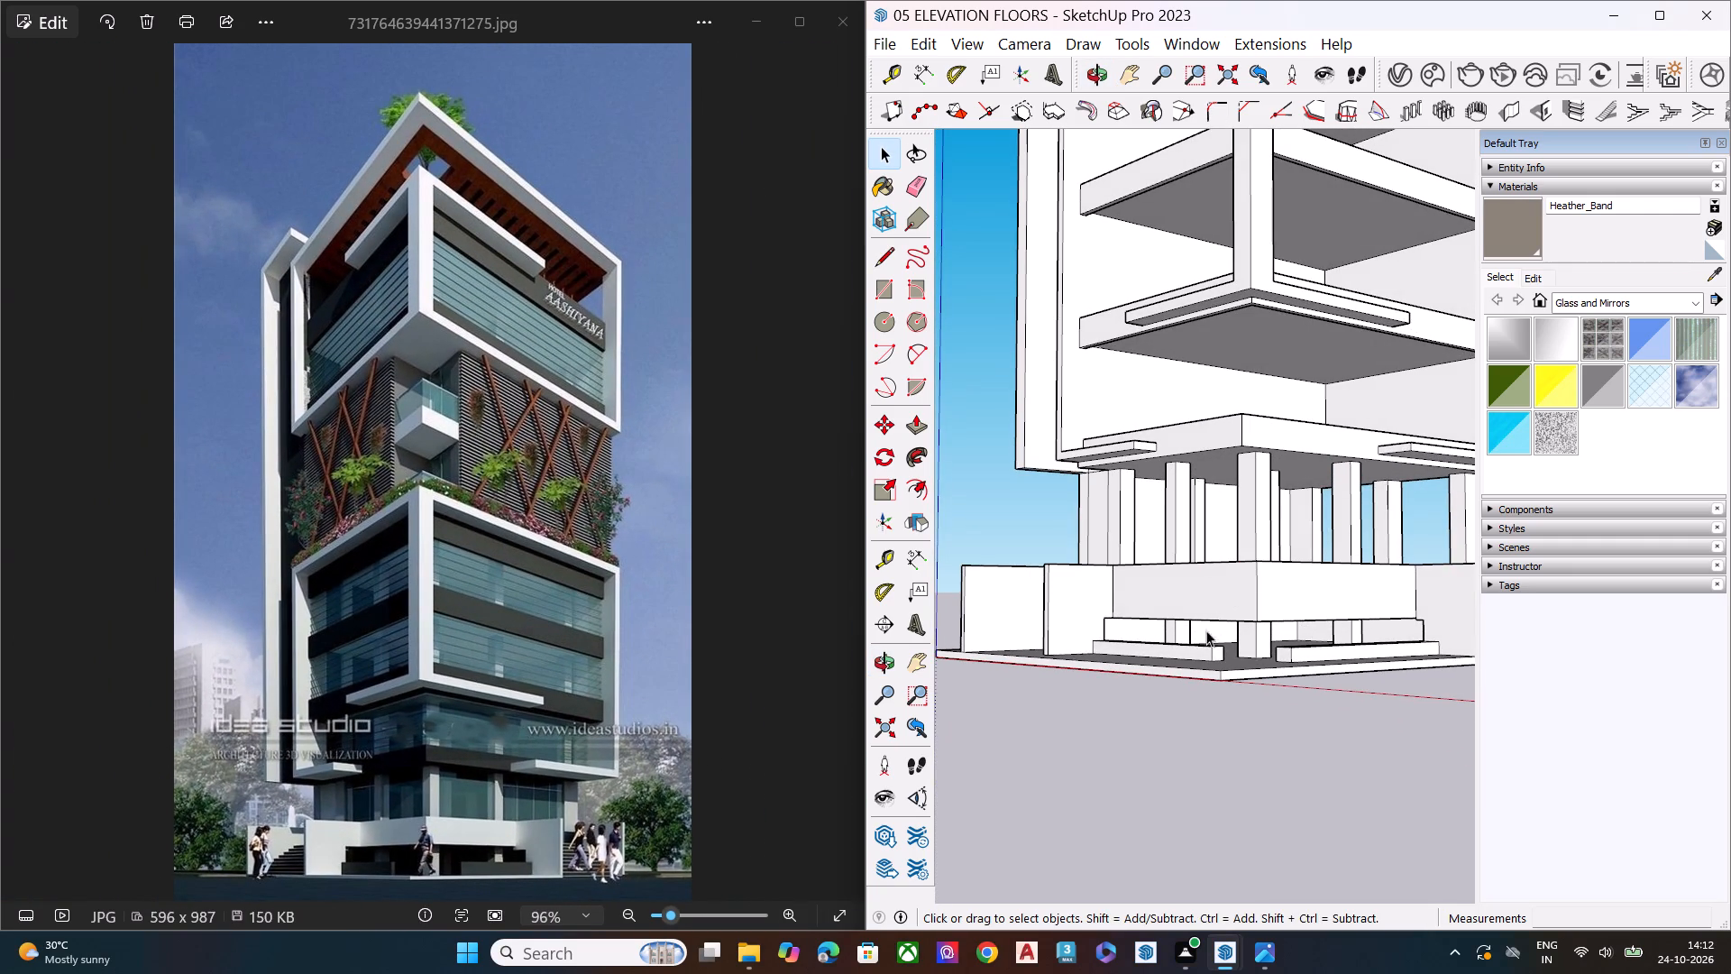
pyautogui.scroll(1, 1077, 674)
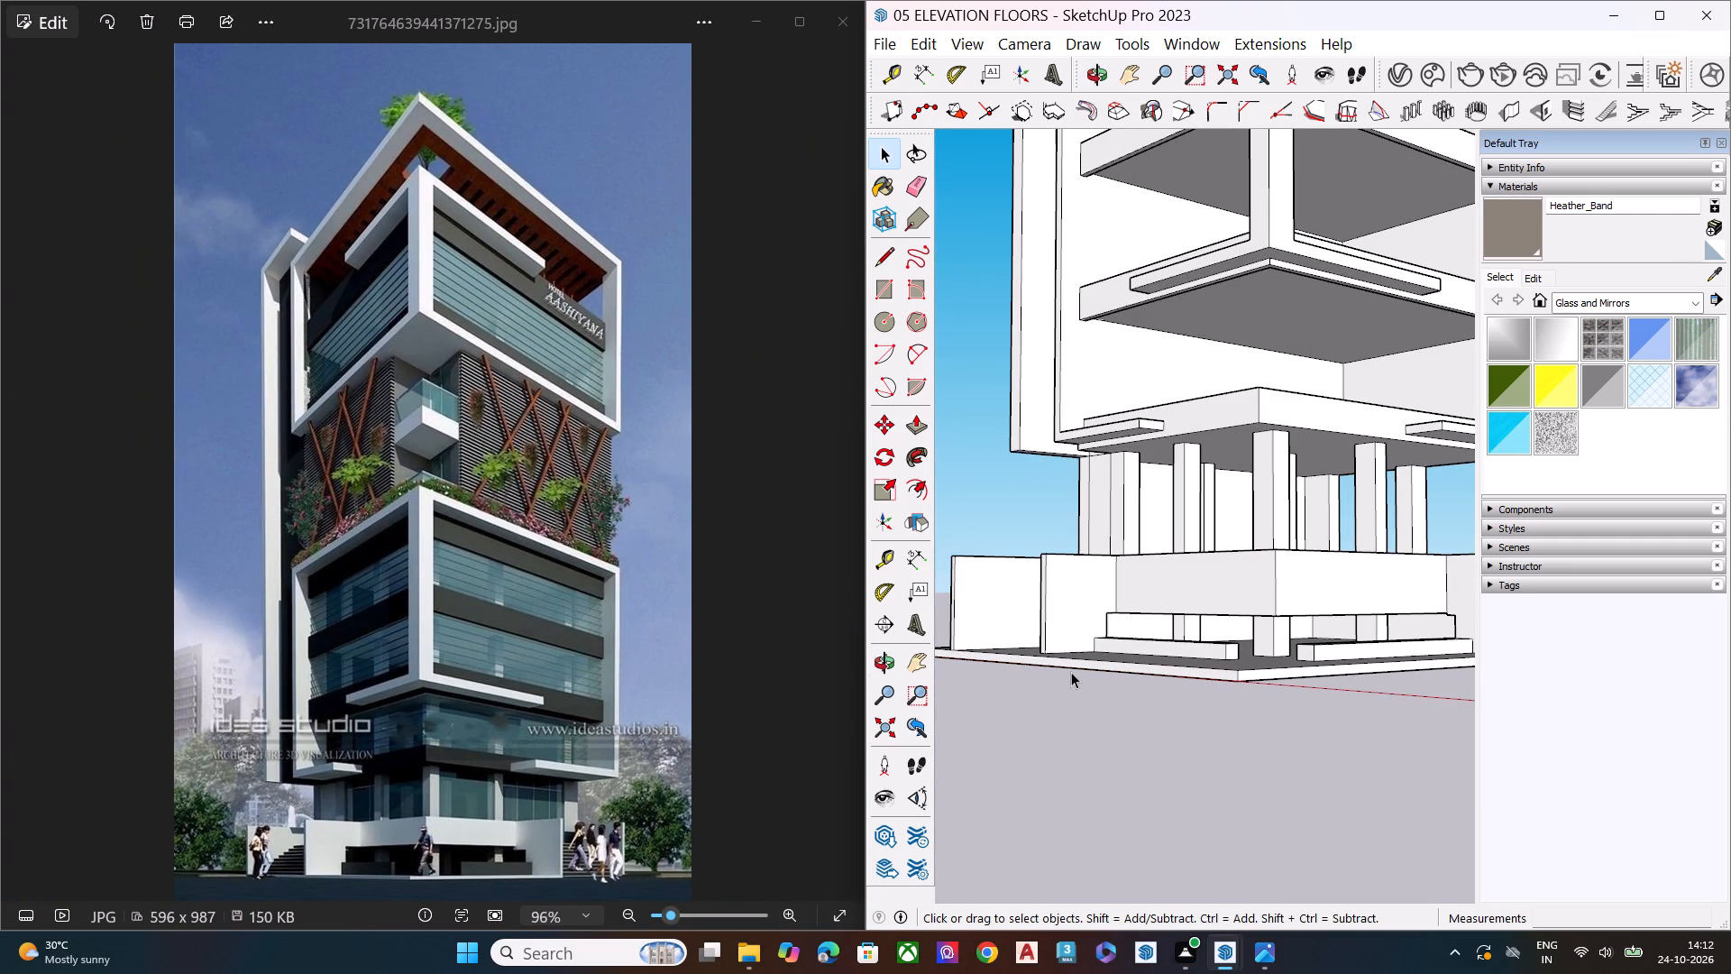
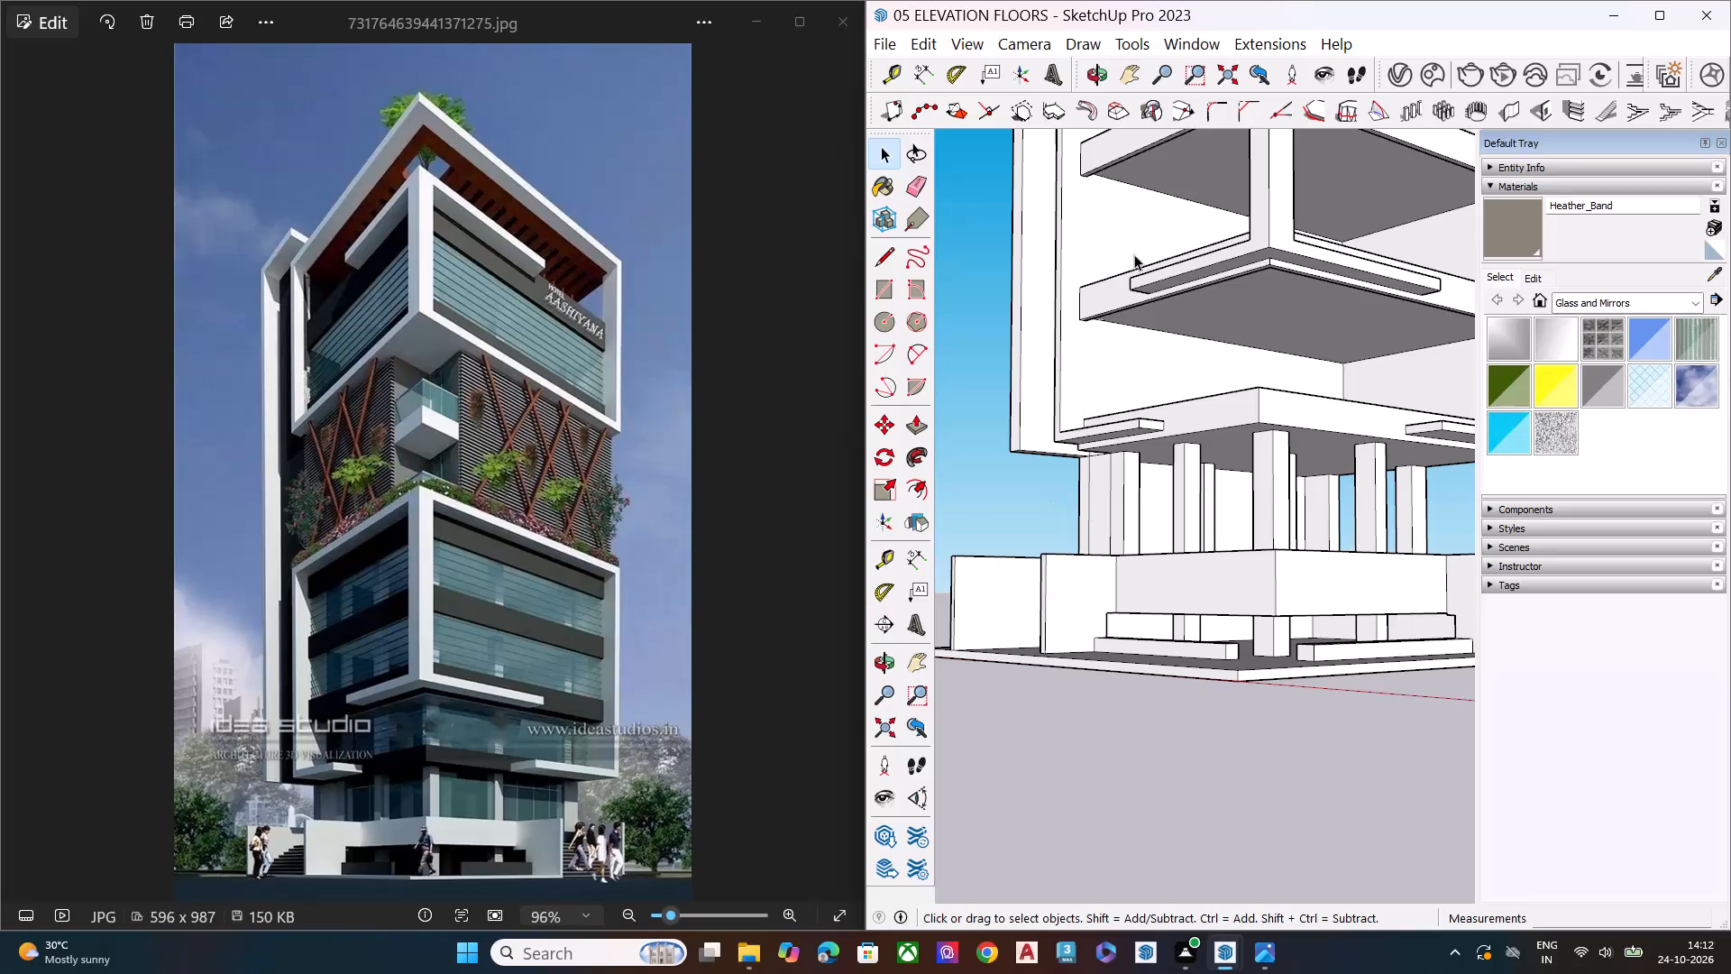
# Examine the whole tower from its front corner, from above and below, against the reference building image.
pyautogui.scroll(-2, 1211, 254)
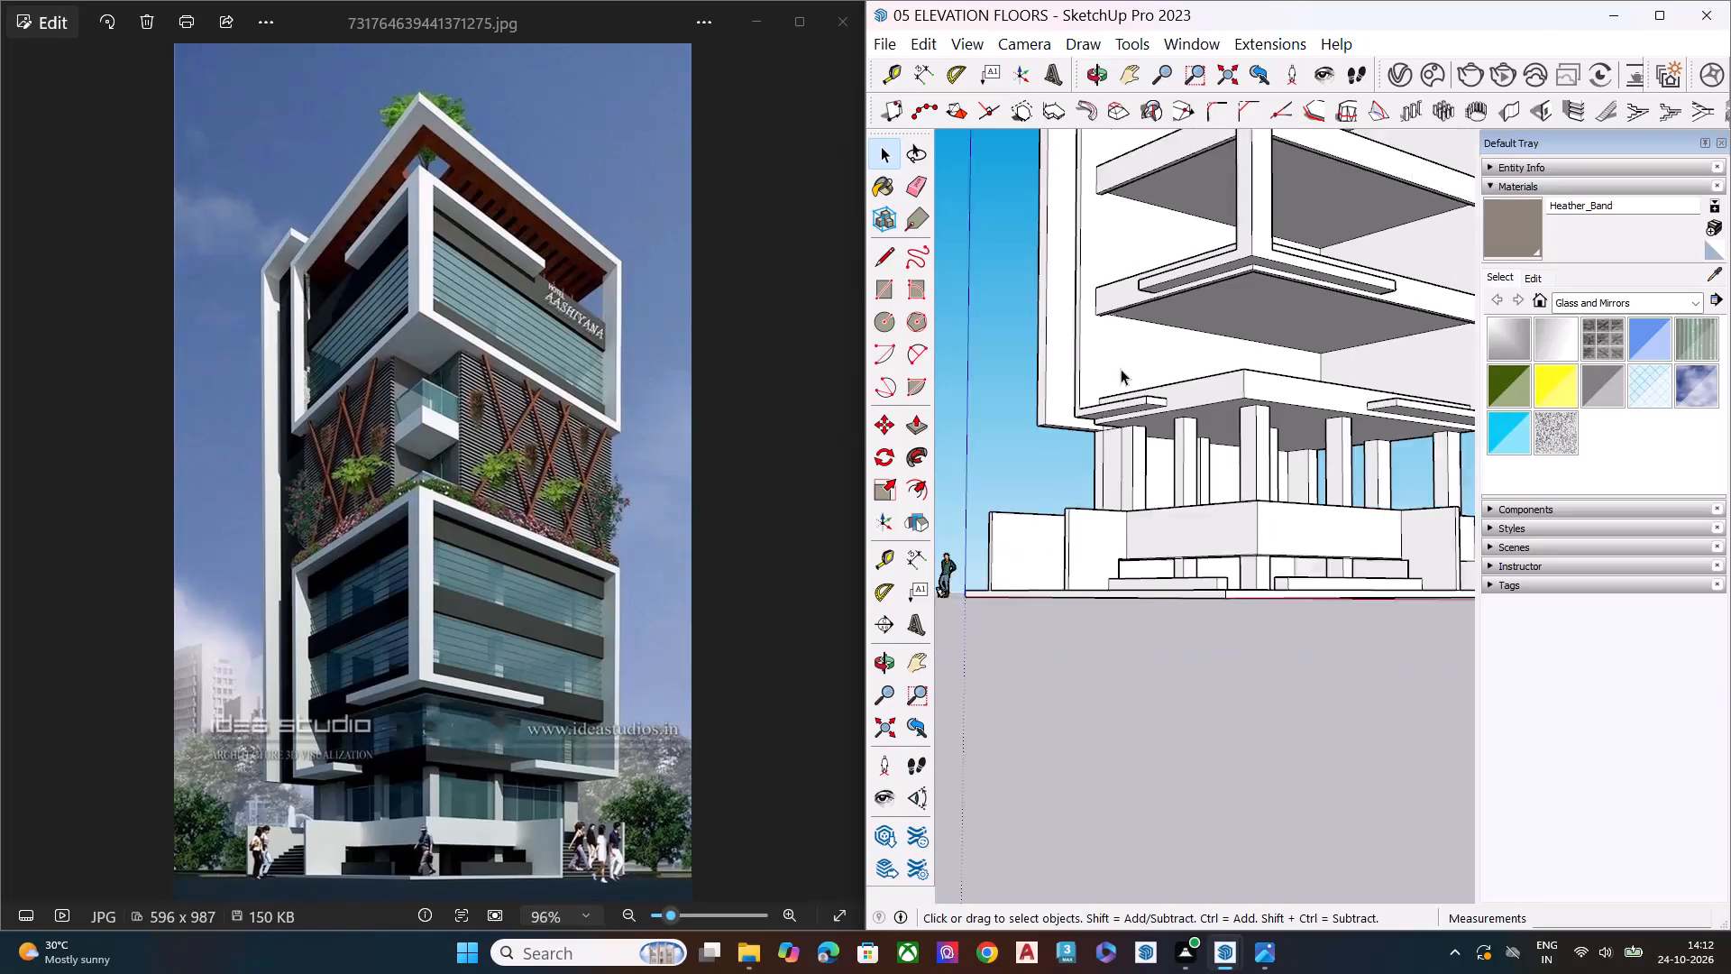
pyautogui.scroll(-6, 1121, 369)
pyautogui.moveTo(1133, 505); pyautogui.dragTo(1141, 678, button='middle')
pyautogui.scroll(-1, 1138, 609)
pyautogui.scroll(6, 1171, 371)
pyautogui.scroll(-5, 1166, 386)
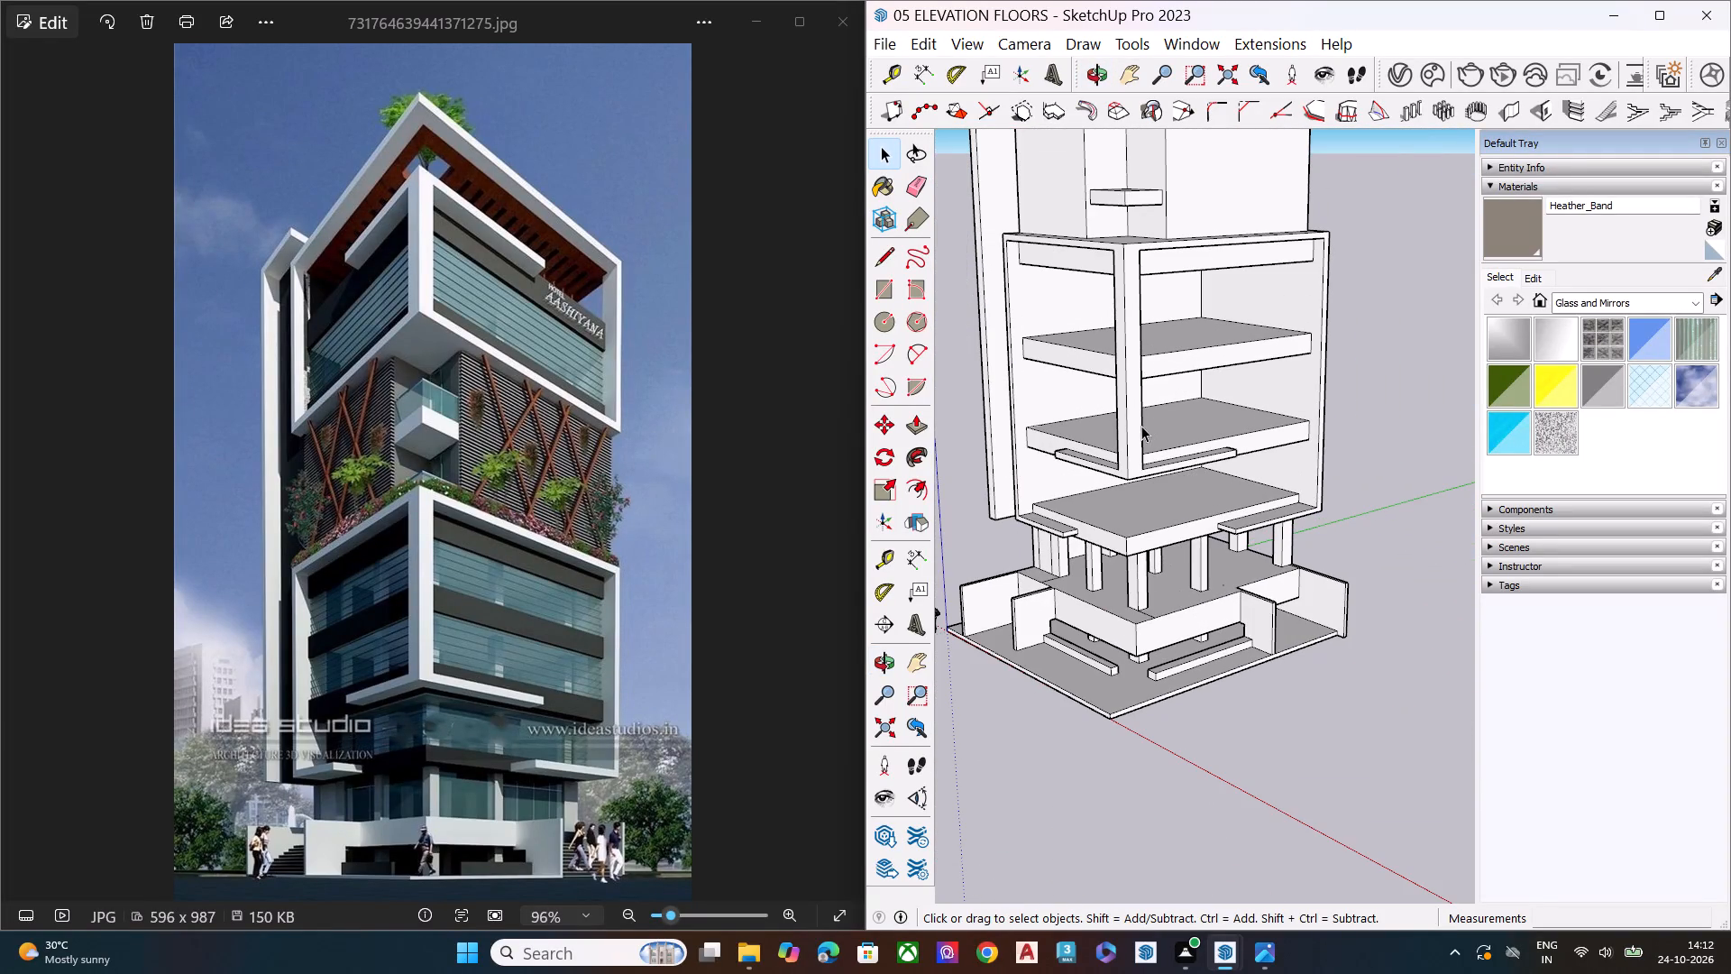
pyautogui.press('space')
pyautogui.scroll(-6, 1131, 413)
pyautogui.moveTo(1126, 401); pyautogui.dragTo(1125, 306, button='middle')
pyautogui.scroll(2, 1140, 274)
pyautogui.scroll(-4, 1119, 325)
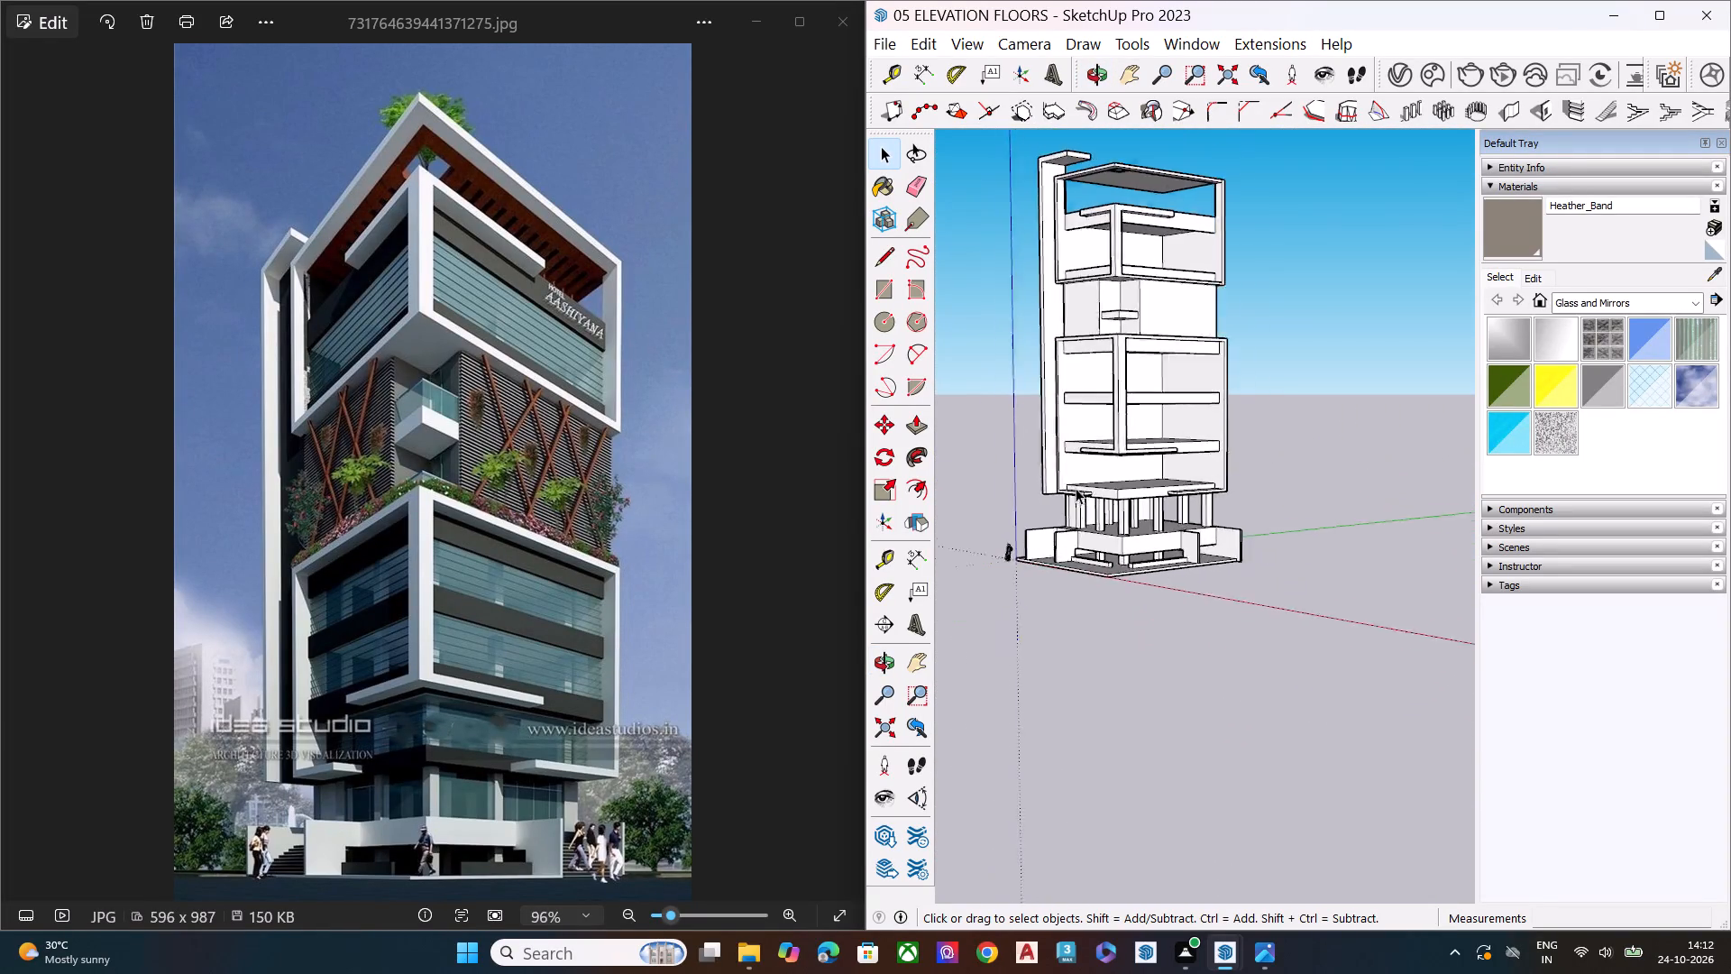
pyautogui.scroll(-5, 1076, 488)
pyautogui.scroll(1, 1097, 250)
pyautogui.scroll(-2, 1097, 250)
pyautogui.scroll(1, 1097, 249)
pyautogui.scroll(-1, 1097, 249)
pyautogui.scroll(5, 1097, 249)
pyautogui.scroll(1, 1104, 510)
pyautogui.moveTo(1103, 492); pyautogui.dragTo(1104, 311, button='middle')
pyautogui.scroll(7, 1129, 471)
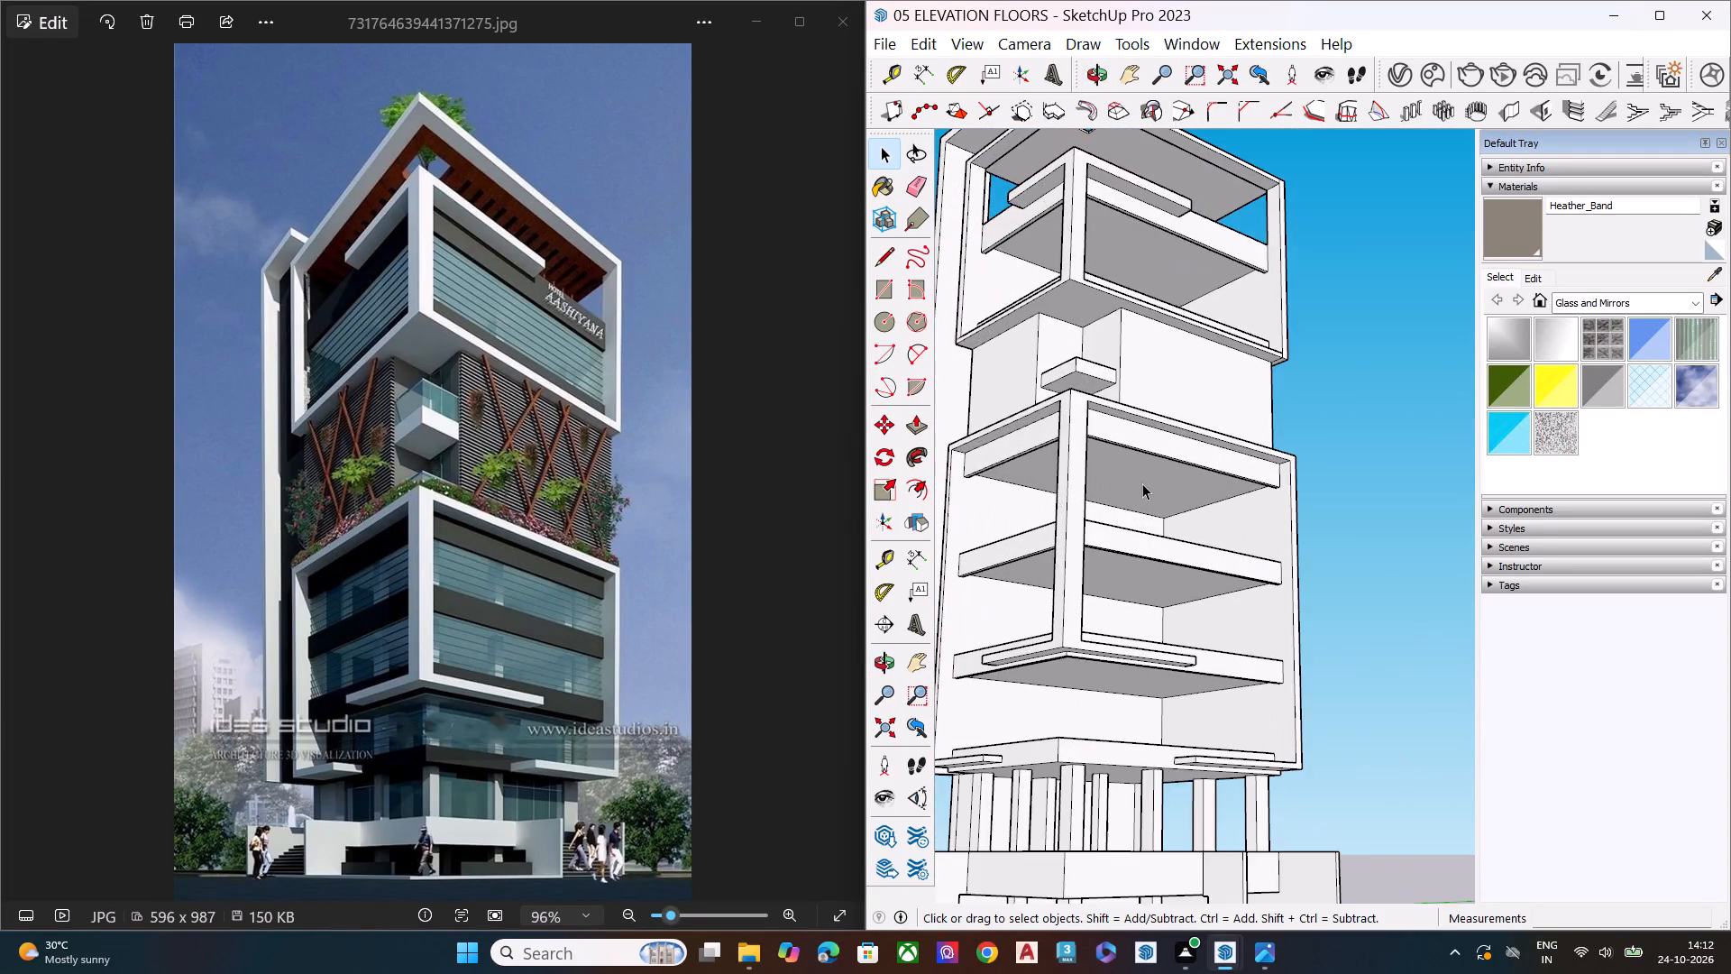
pyautogui.moveTo(1117, 462); pyautogui.dragTo(1085, 409, button='middle')
pyautogui.scroll(1, 1084, 409)
pyautogui.scroll(-3, 1161, 460)
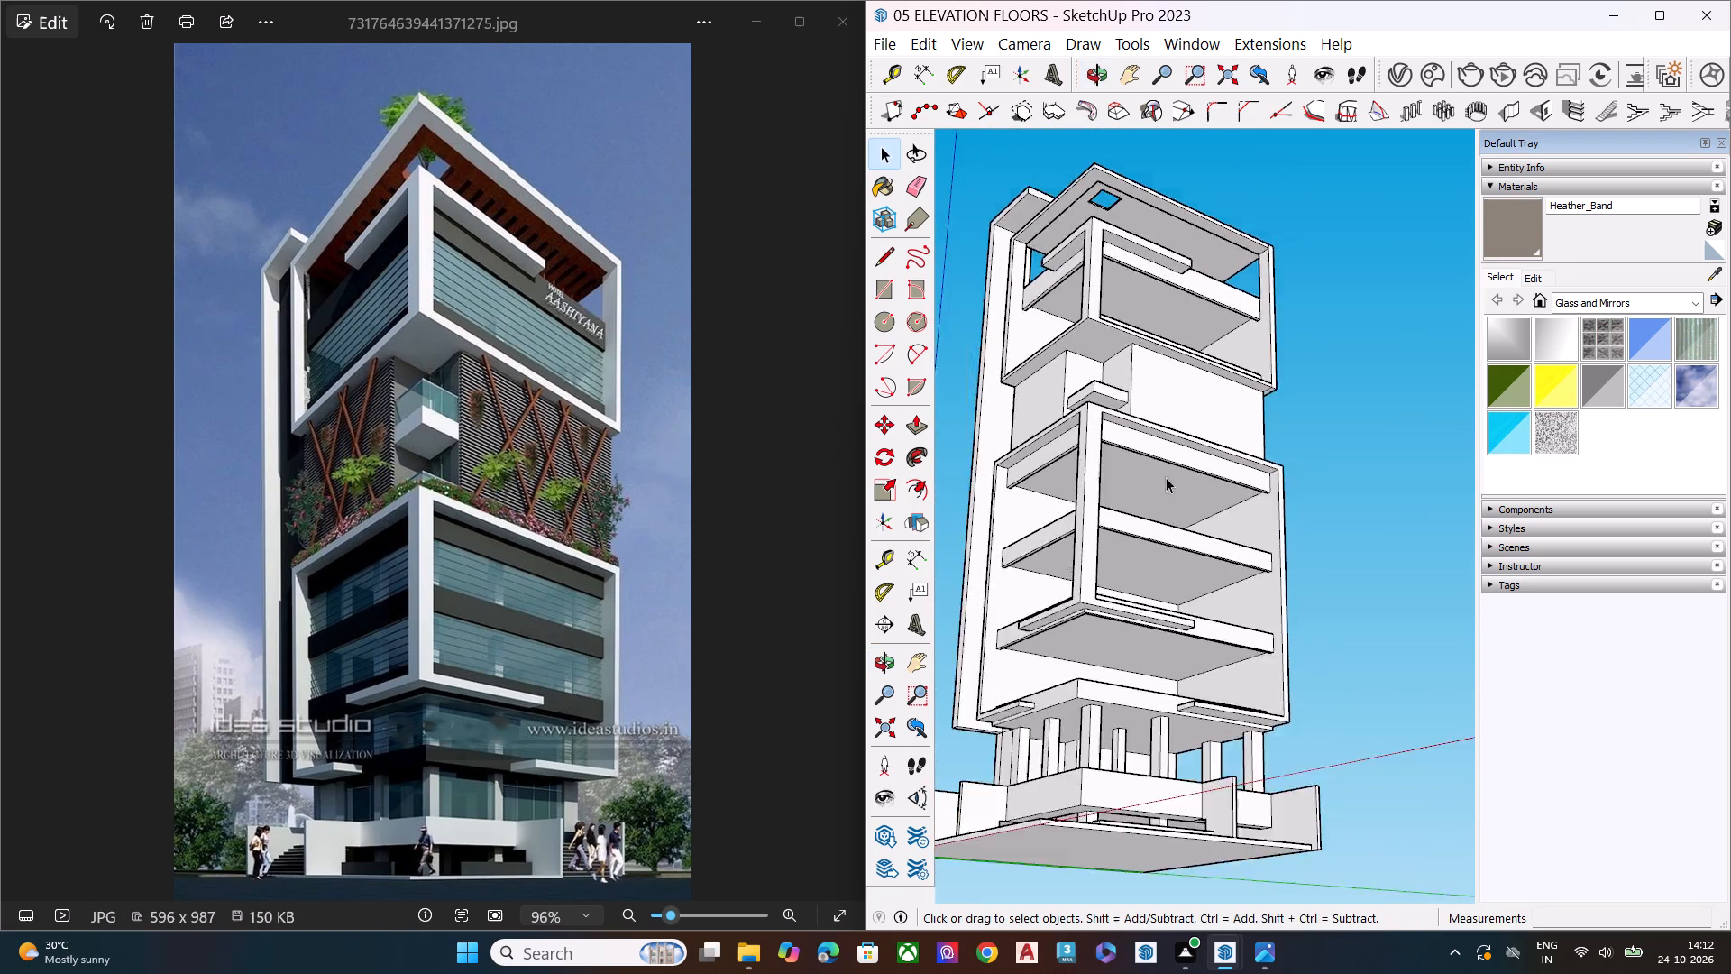
pyautogui.scroll(-4, 1166, 477)
pyautogui.moveTo(1171, 498); pyautogui.dragTo(1195, 589, button='middle')
pyautogui.scroll(2, 1213, 626)
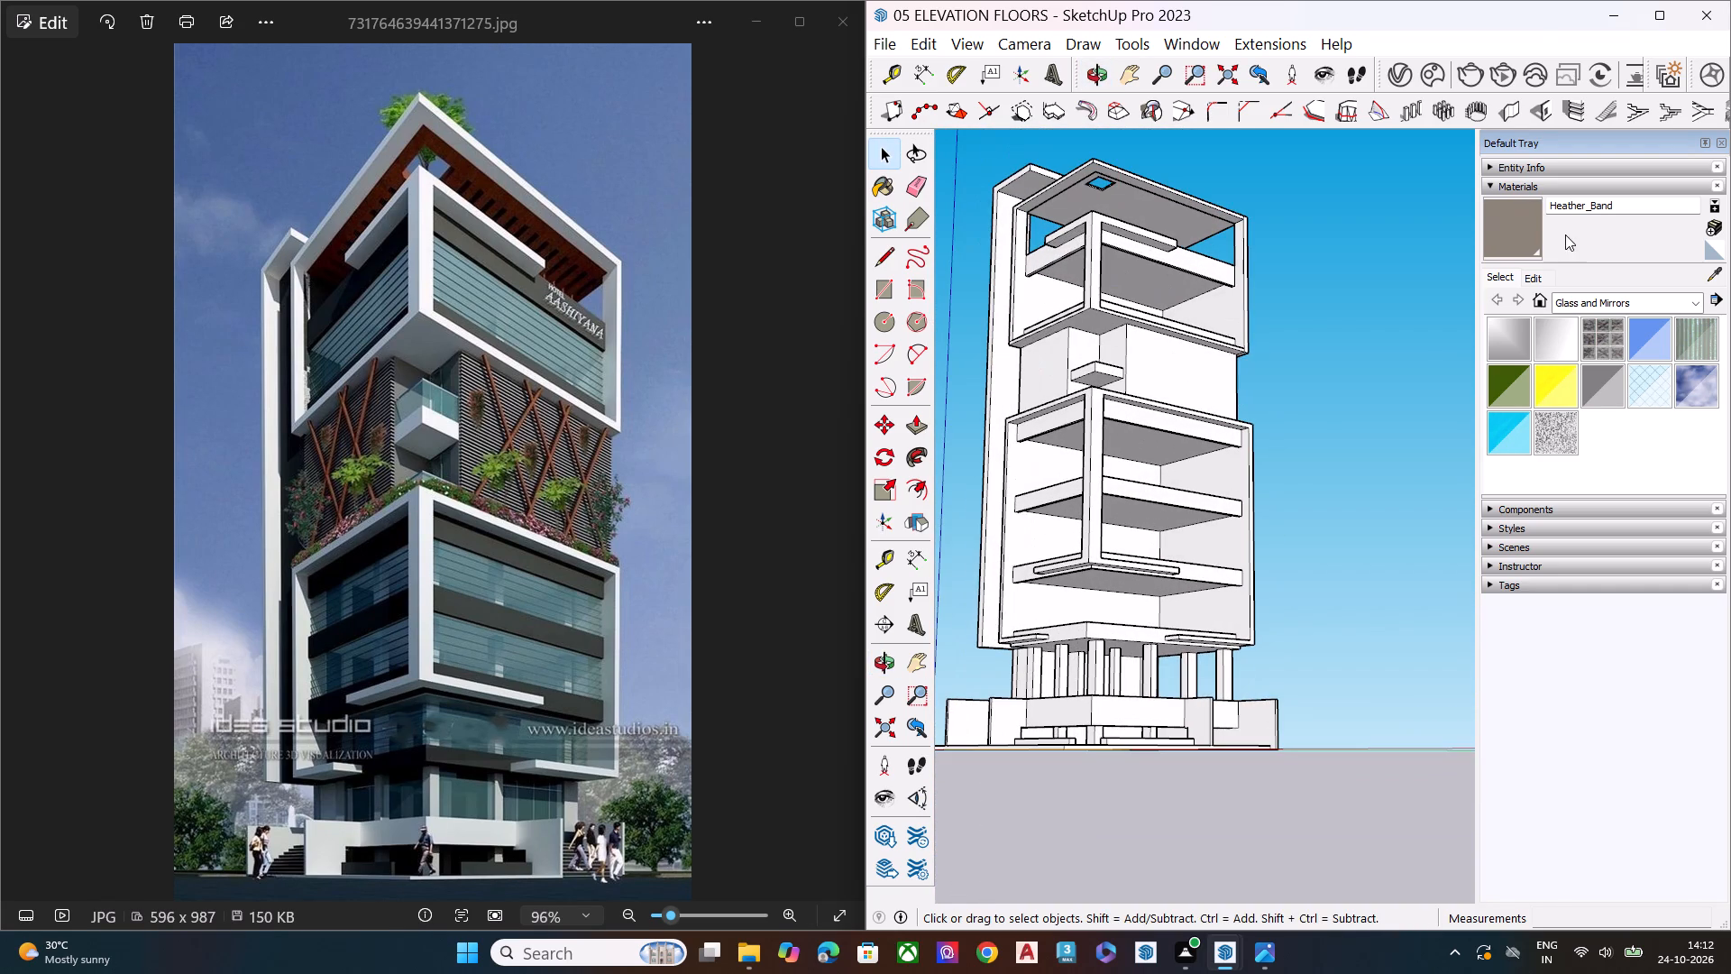
# Paint both front edges of the slab under the roof, including its lower strip, with the Heather_Band material.
pyautogui.click(1496, 235)
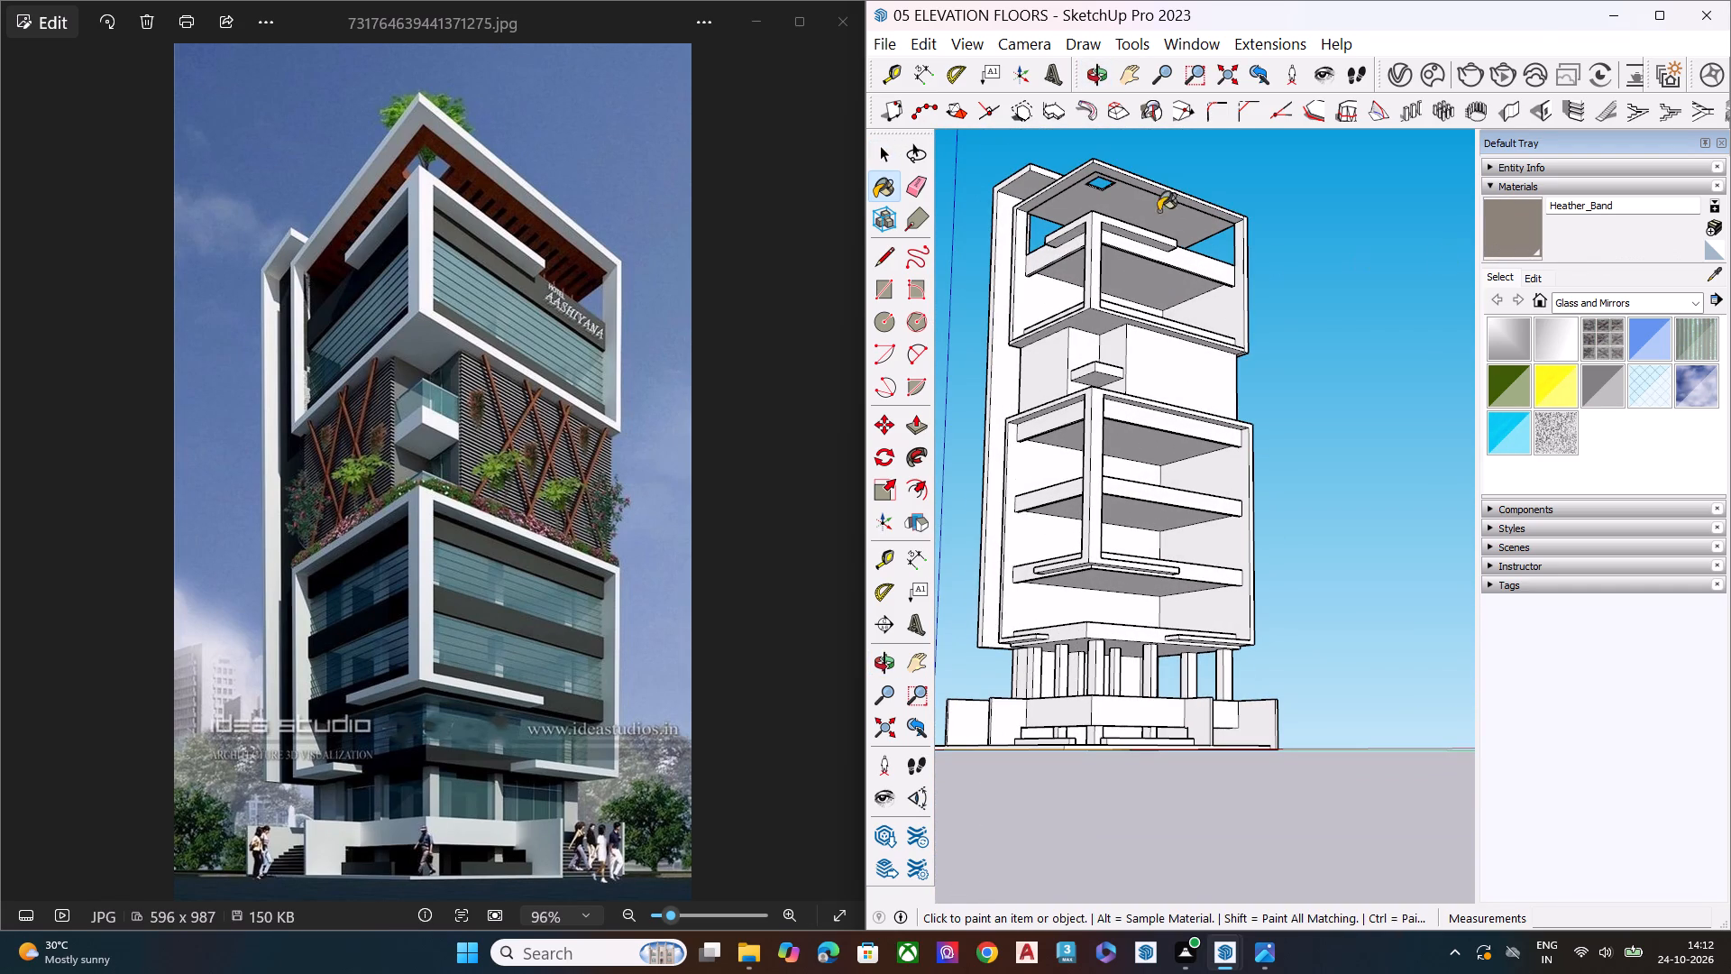
pyautogui.scroll(6, 1140, 216)
pyautogui.click(1040, 263)
pyautogui.click(1158, 267)
pyautogui.scroll(-1, 1123, 308)
pyautogui.scroll(1, 1123, 308)
pyautogui.scroll(-4, 1123, 308)
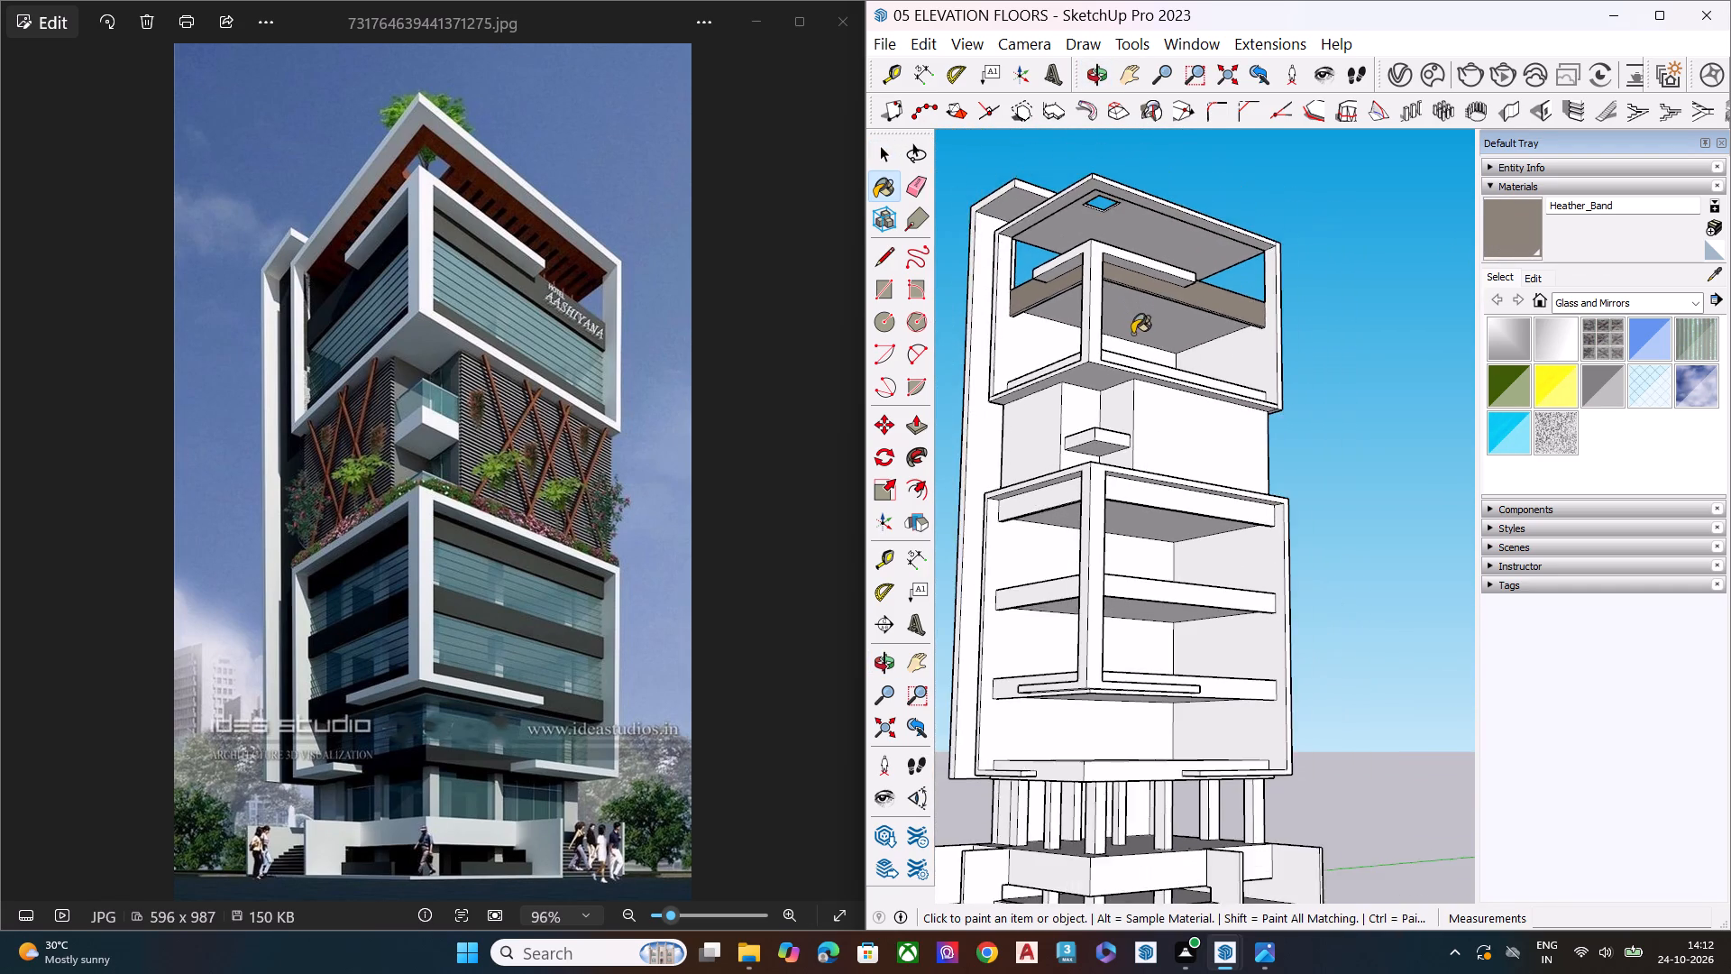
pyautogui.moveTo(1133, 335); pyautogui.dragTo(1095, 142, button='middle')
pyautogui.scroll(1, 1094, 128)
pyautogui.scroll(-2, 1094, 161)
pyautogui.scroll(10, 1094, 205)
pyautogui.scroll(6, 1075, 374)
pyautogui.click(1049, 419)
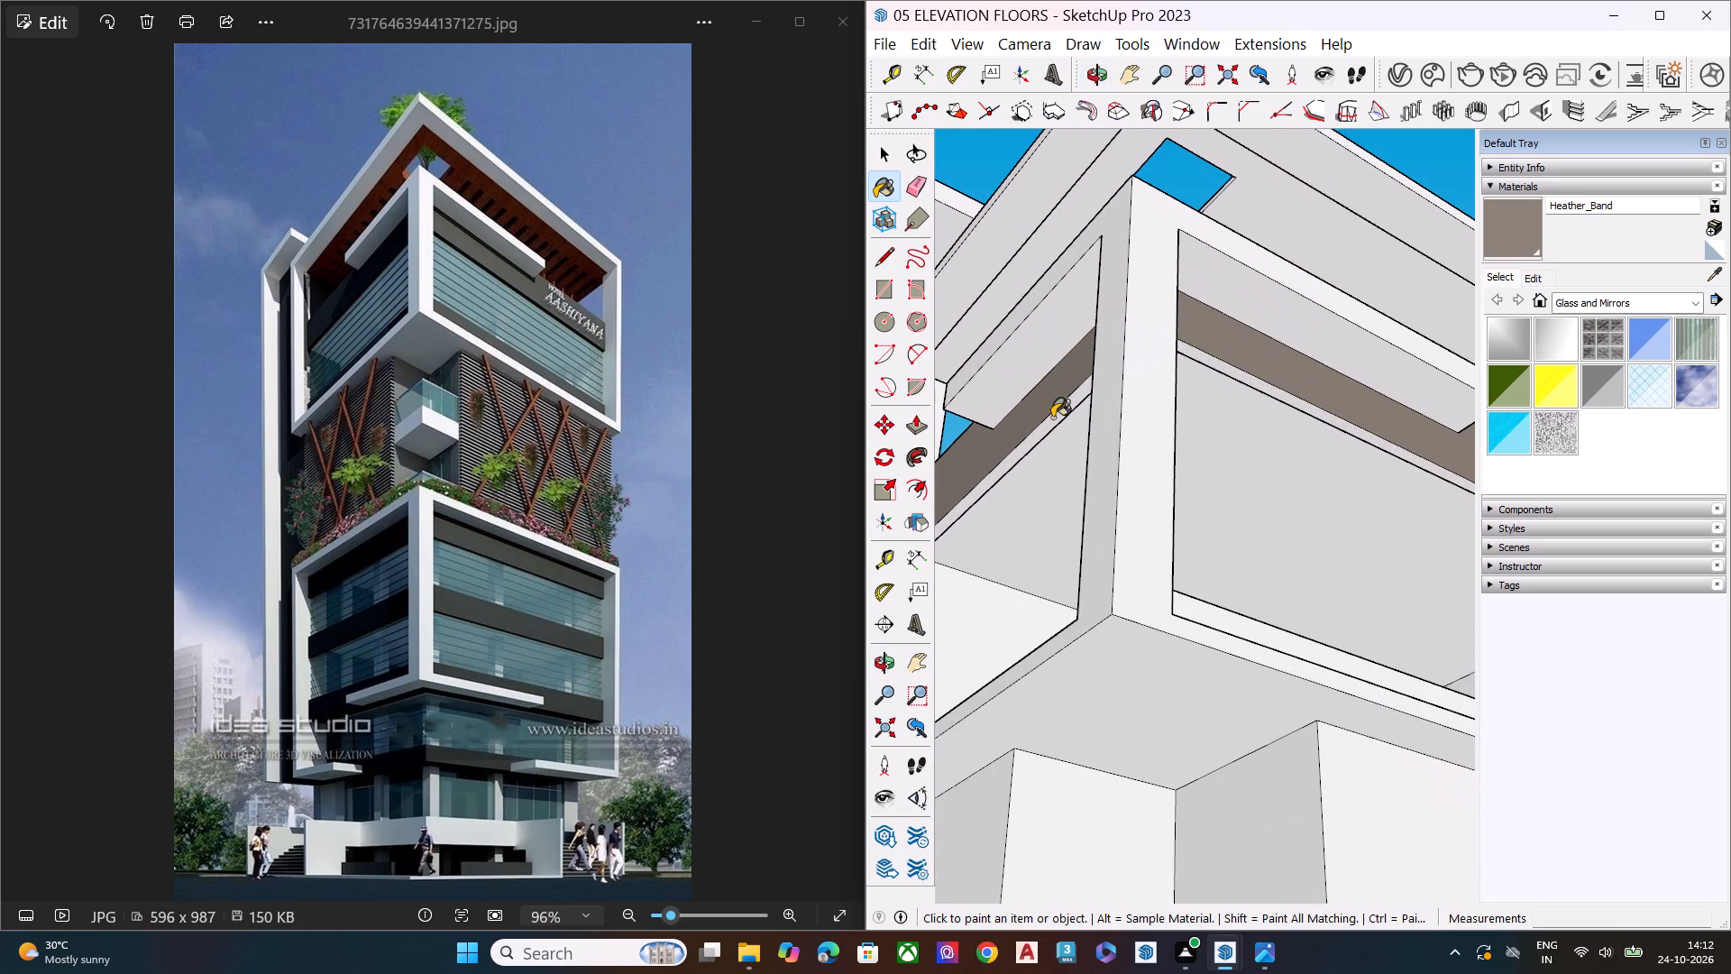
pyautogui.scroll(-12, 1087, 319)
pyautogui.scroll(1, 1143, 288)
pyautogui.scroll(-3, 1143, 293)
# Paint both front edges of the top slab in the lower framed block with Heather_Band, including its lower strip.
pyautogui.moveTo(1170, 538); pyautogui.dragTo(1190, 657, button='middle')
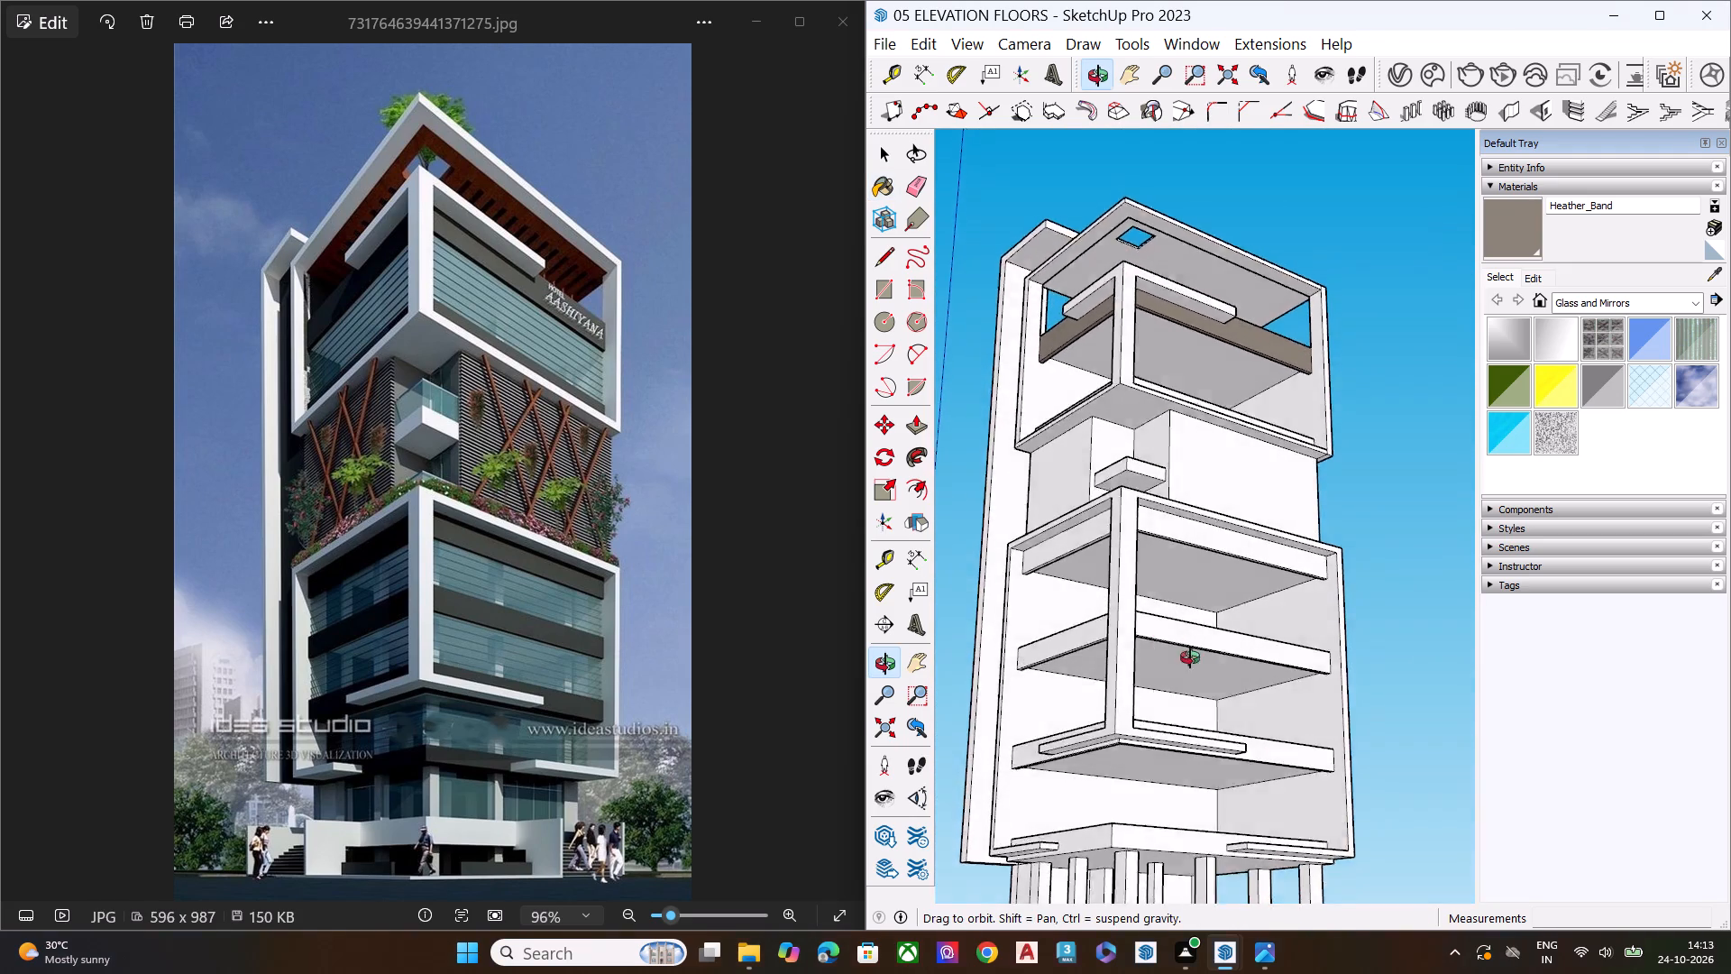
pyautogui.moveTo(1190, 657); pyautogui.dragTo(1207, 724, button='middle')
pyautogui.scroll(8, 1176, 582)
pyautogui.click(1186, 533)
pyautogui.click(1001, 525)
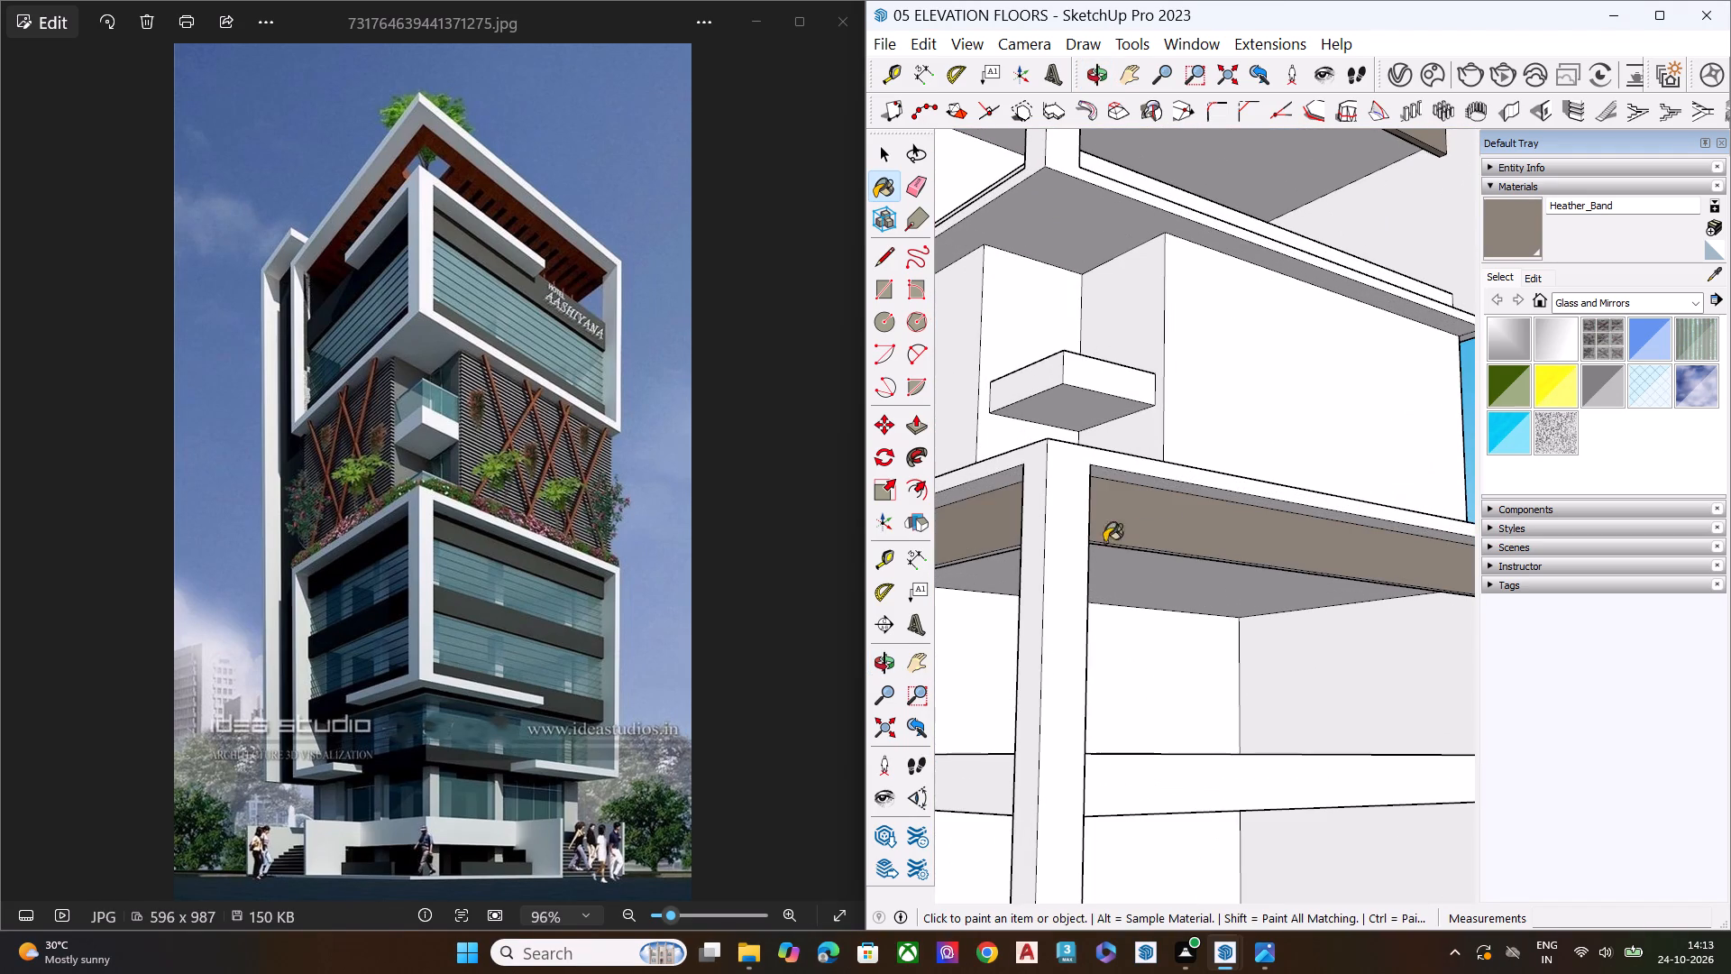
pyautogui.moveTo(1166, 538); pyautogui.dragTo(1123, 274, button='middle')
pyautogui.scroll(1, 1157, 512)
pyautogui.scroll(3, 1119, 394)
pyautogui.click(1109, 445)
pyautogui.scroll(-4, 1239, 446)
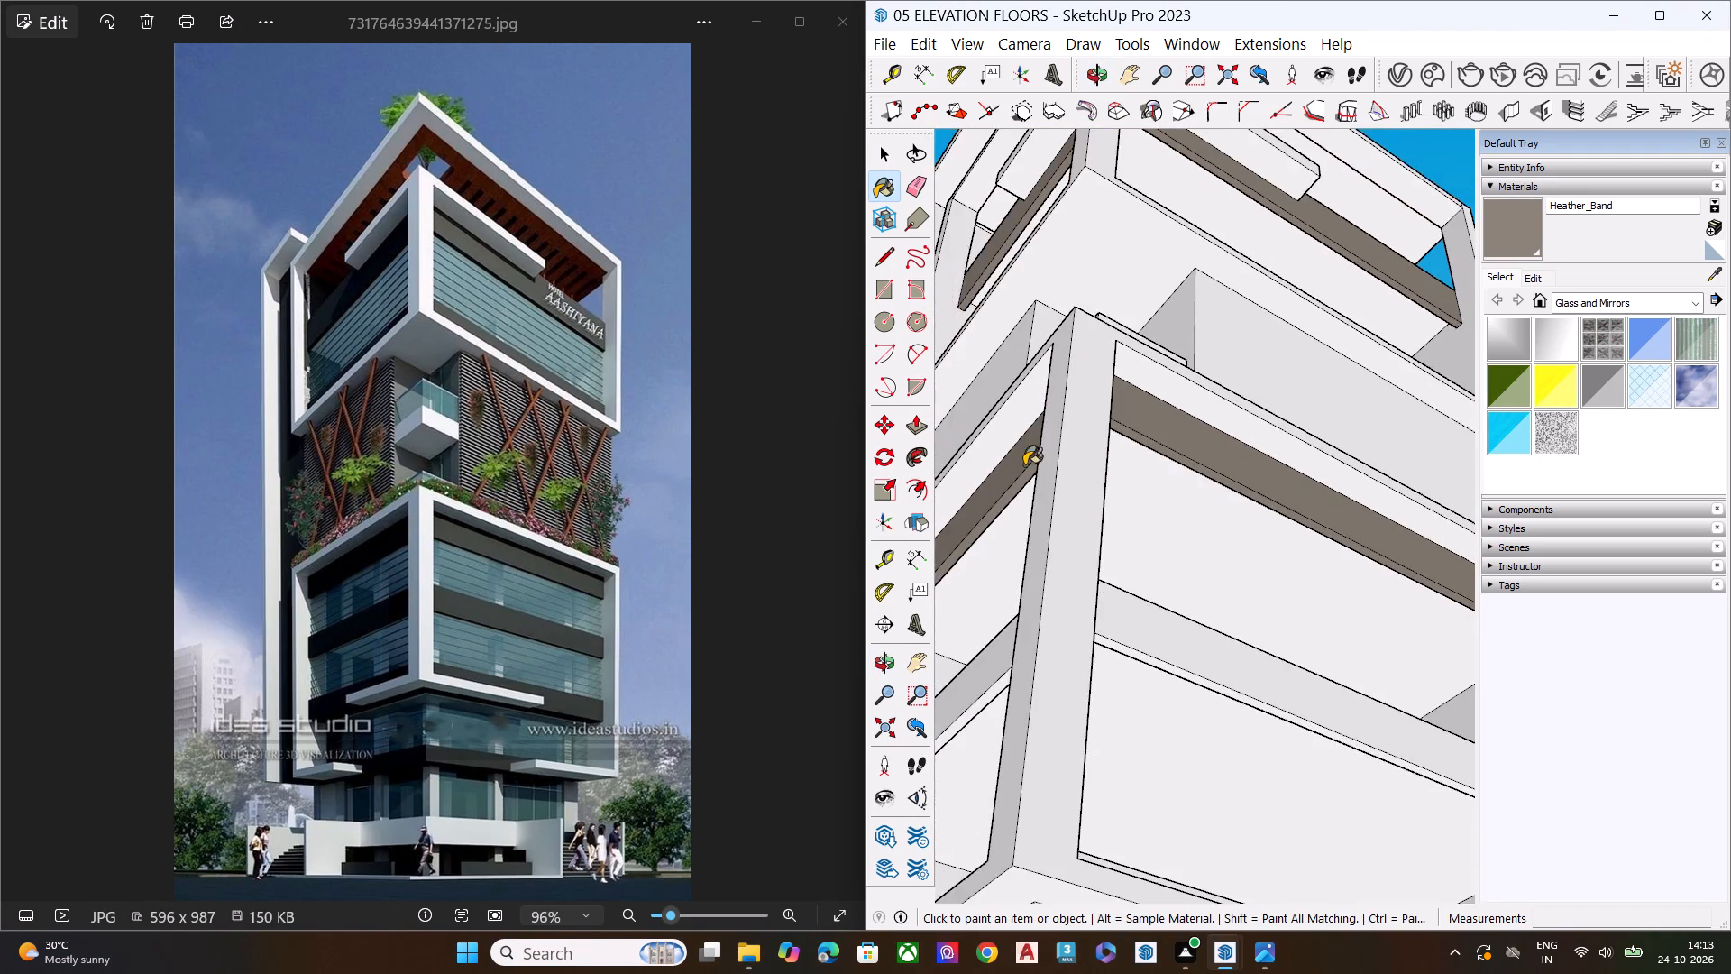
pyautogui.scroll(1, 982, 474)
pyautogui.scroll(-1, 982, 474)
pyautogui.scroll(5, 982, 475)
pyautogui.scroll(-7, 1050, 460)
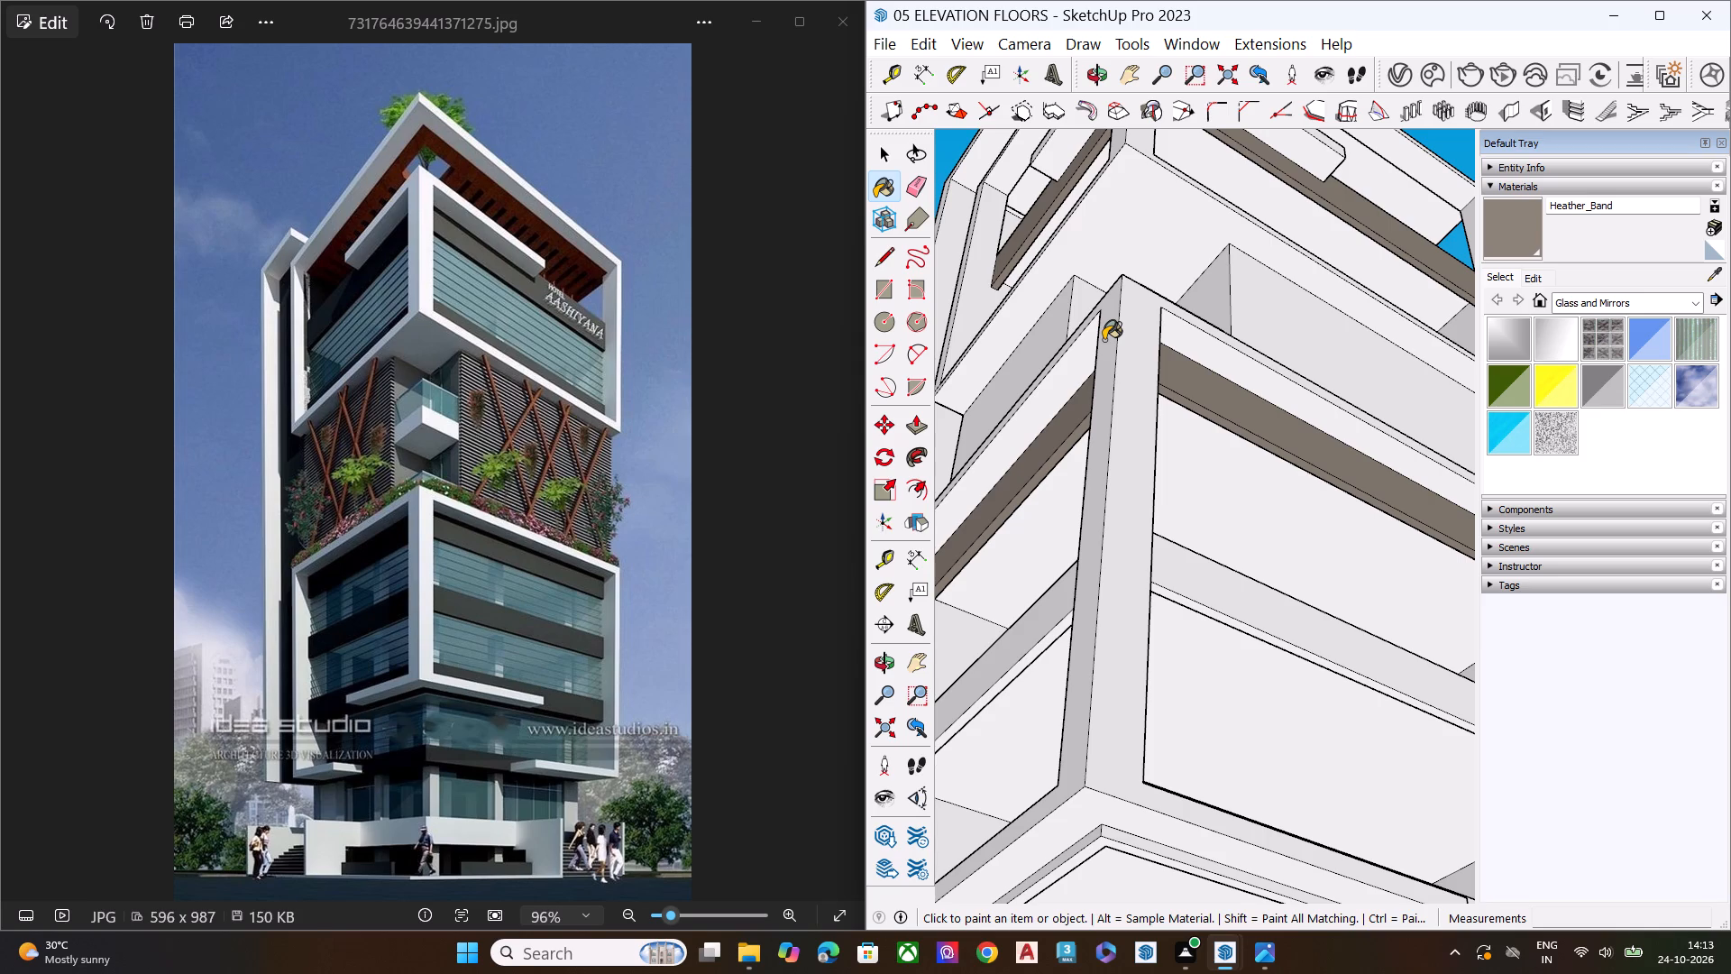
pyautogui.scroll(-8, 1040, 324)
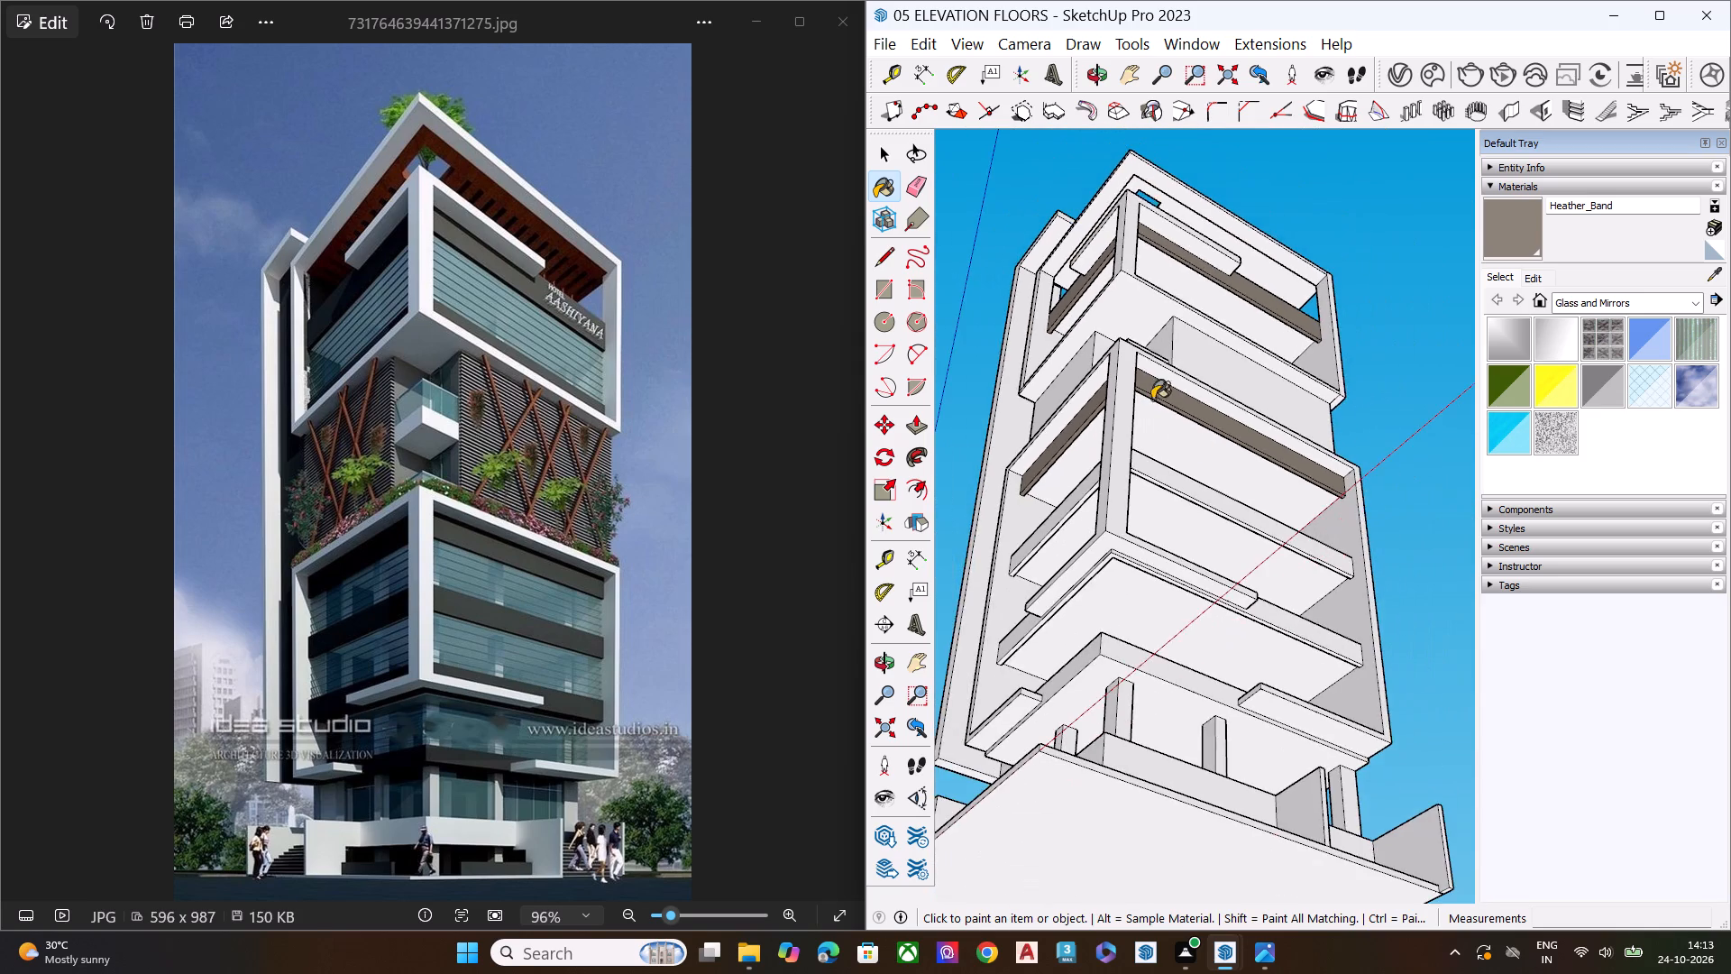
# Paint both front edges of the middle slab in the lower framed block with Heather_Band, including its thin lower strip.
pyautogui.moveTo(1155, 402); pyautogui.dragTo(1201, 666, button='middle')
pyautogui.scroll(-7, 1164, 492)
pyautogui.moveTo(1209, 570); pyautogui.dragTo(1204, 608, button='middle')
pyautogui.scroll(3, 1163, 550)
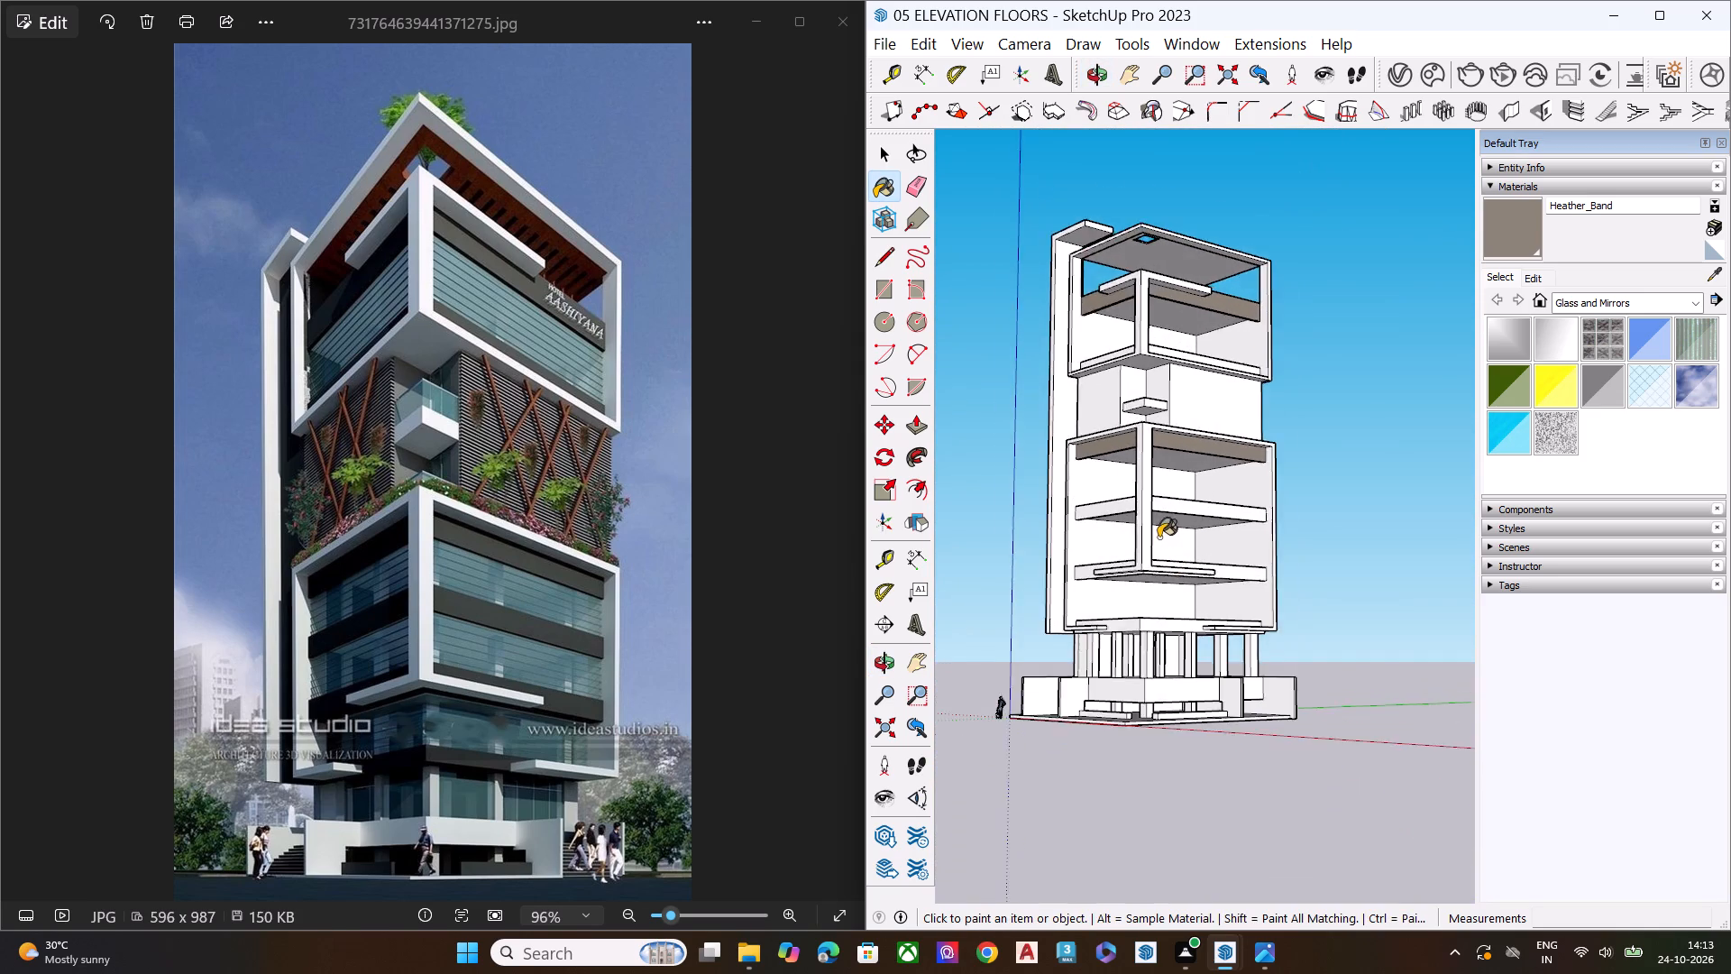
pyautogui.scroll(6, 1159, 538)
pyautogui.scroll(3, 1159, 441)
pyautogui.click(1177, 449)
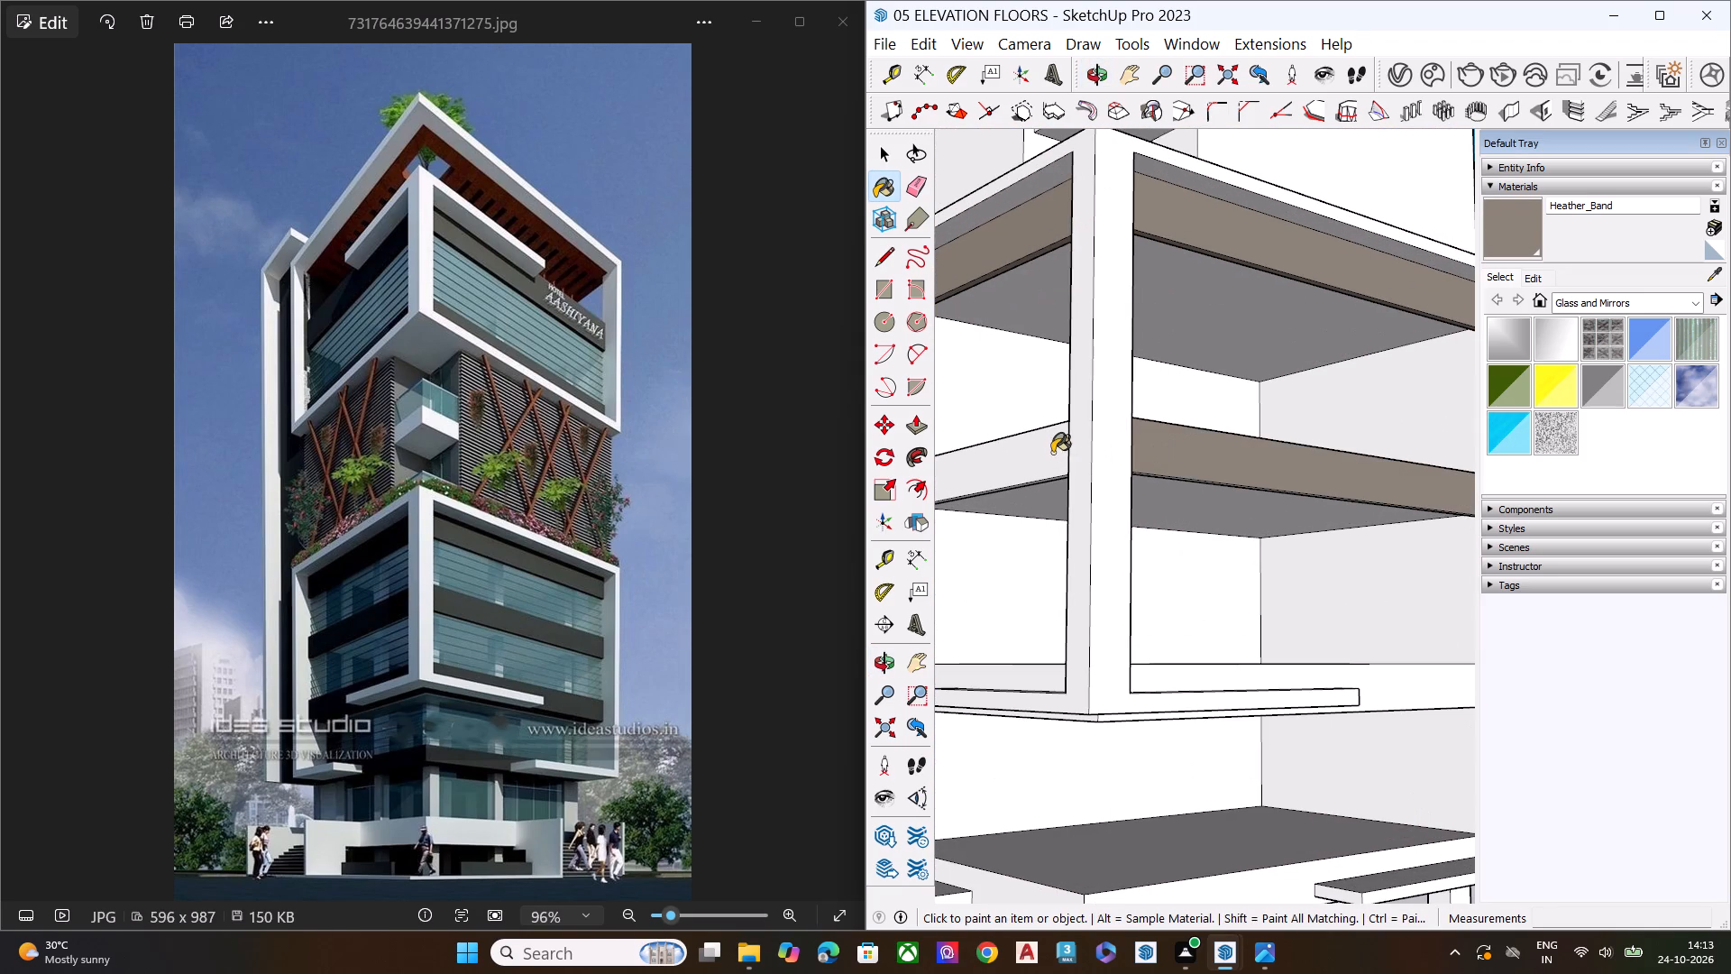
pyautogui.click(1048, 453)
pyautogui.moveTo(1170, 520); pyautogui.dragTo(1094, 275, button='middle')
pyautogui.scroll(5, 1094, 285)
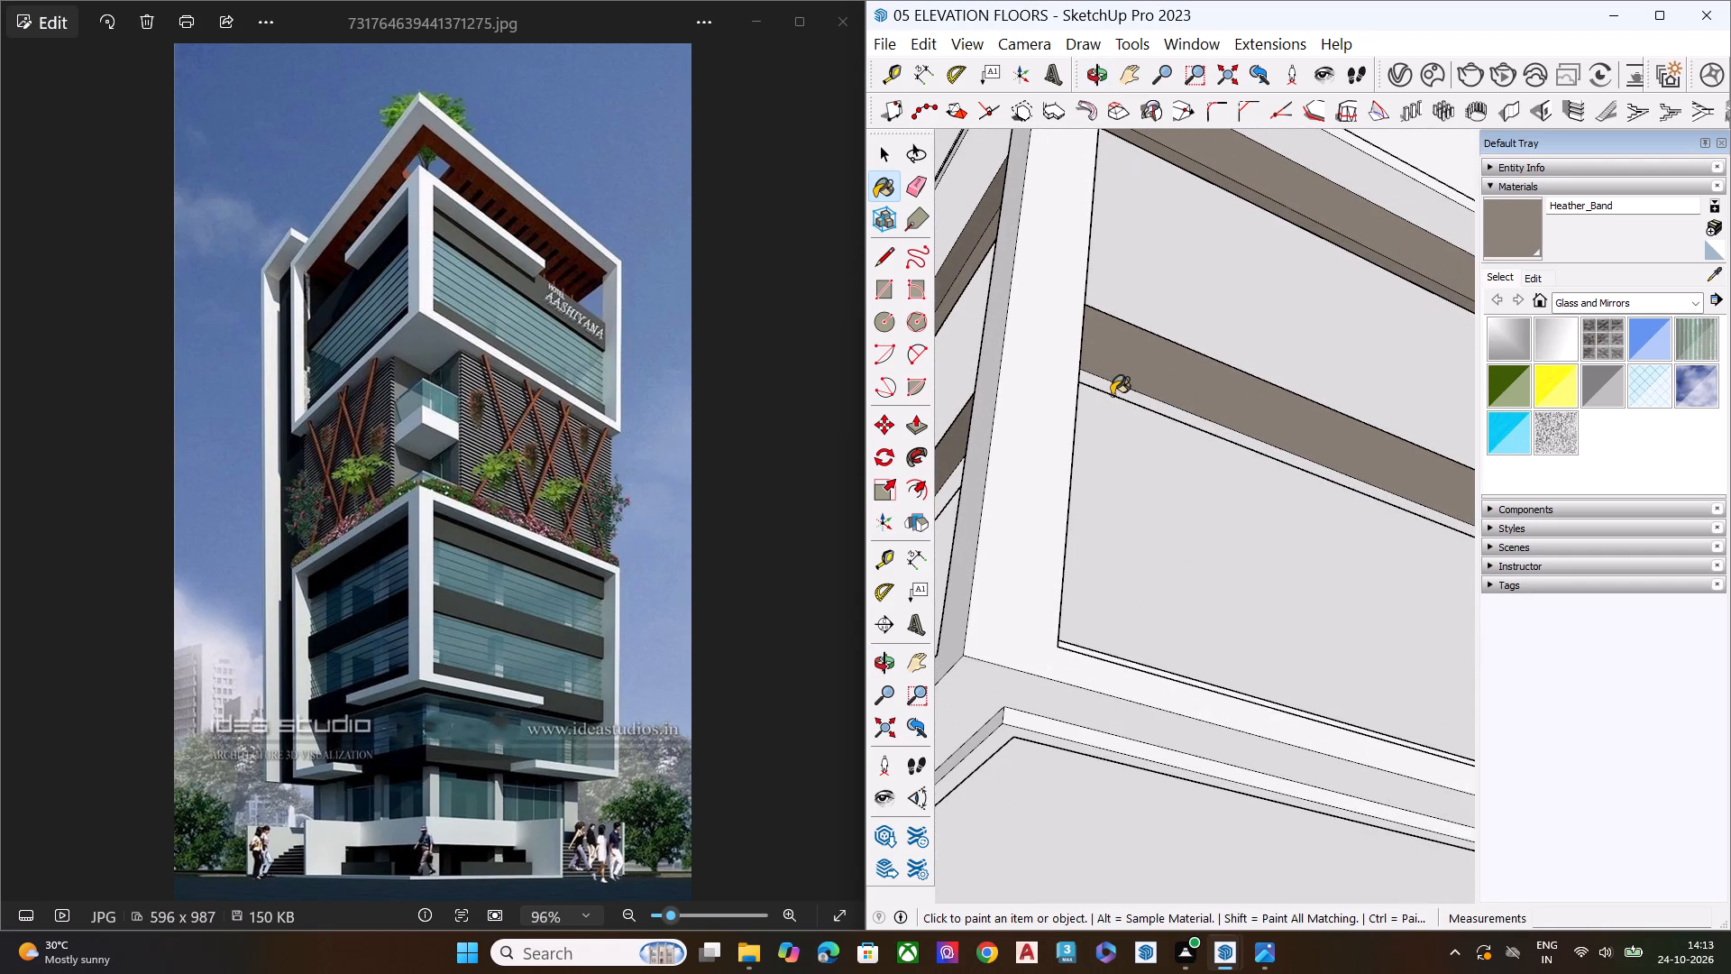
pyautogui.click(1112, 395)
pyautogui.click(1117, 392)
pyautogui.scroll(1, 1148, 403)
pyautogui.scroll(-2, 1163, 412)
pyautogui.scroll(2, 1178, 417)
pyautogui.scroll(-2, 1189, 421)
pyautogui.scroll(3, 1154, 427)
pyautogui.scroll(-2, 1160, 434)
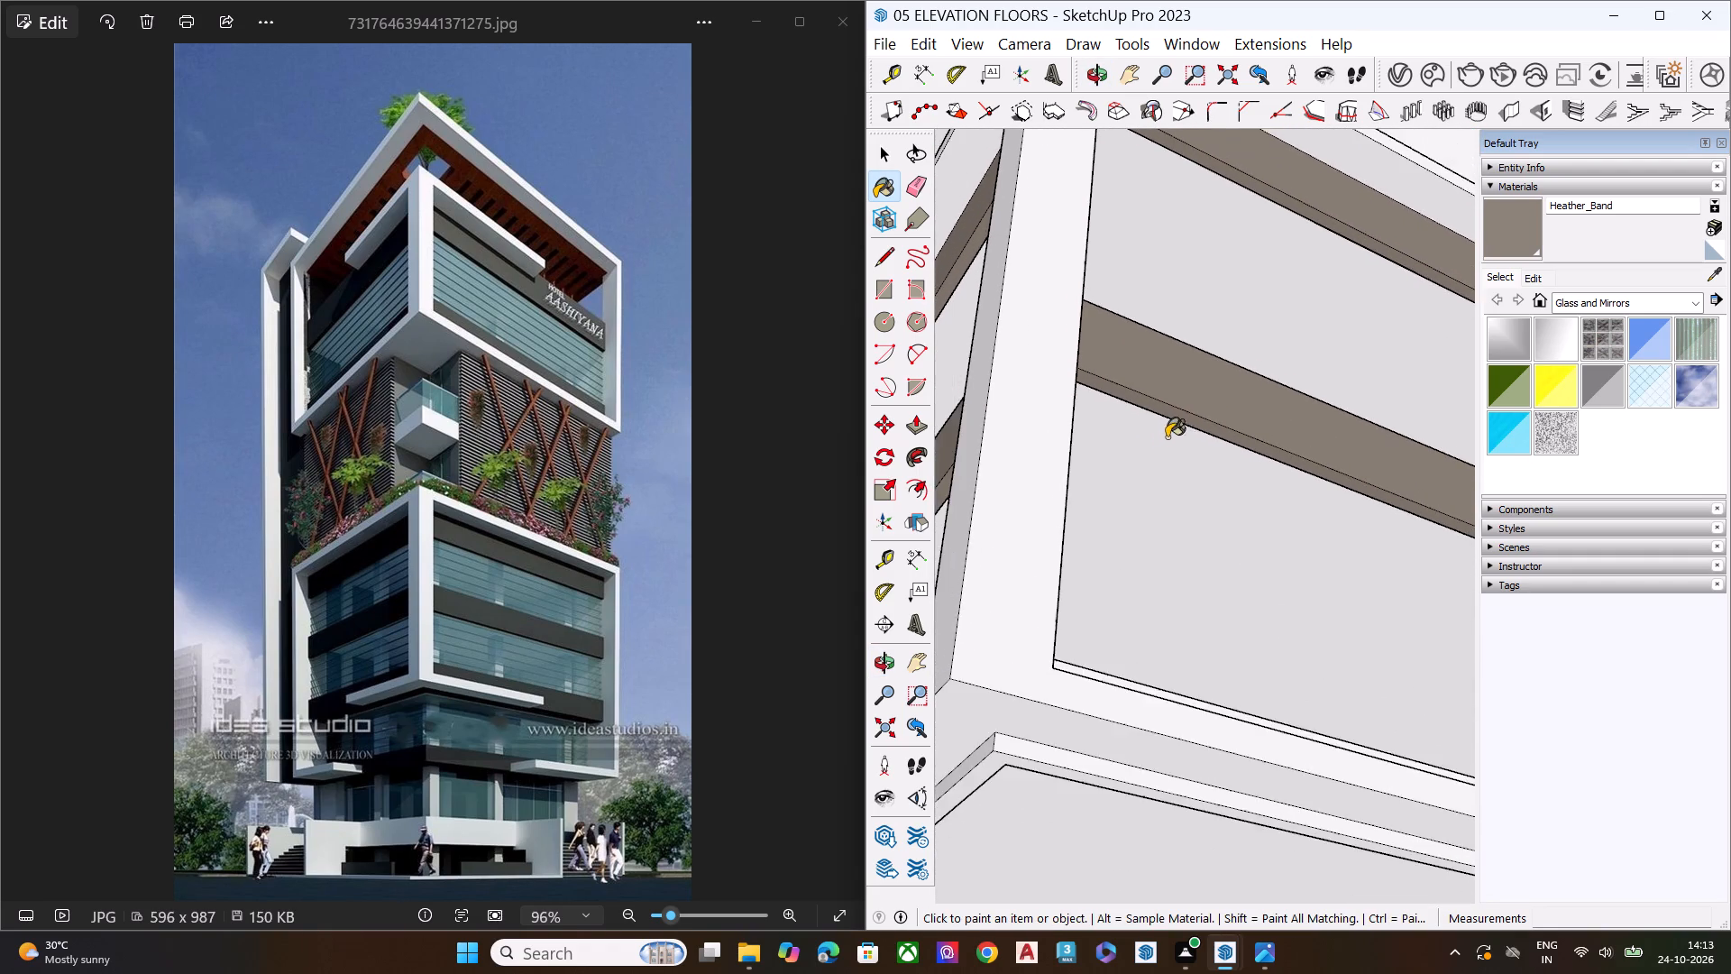
pyautogui.scroll(-11, 1173, 426)
# Paint both front edges of the lowest slab in the lower framed block, behind the projecting ledge, with Heather_Band.
pyautogui.moveTo(1141, 530); pyautogui.dragTo(1199, 749, button='middle')
pyautogui.scroll(5, 1239, 726)
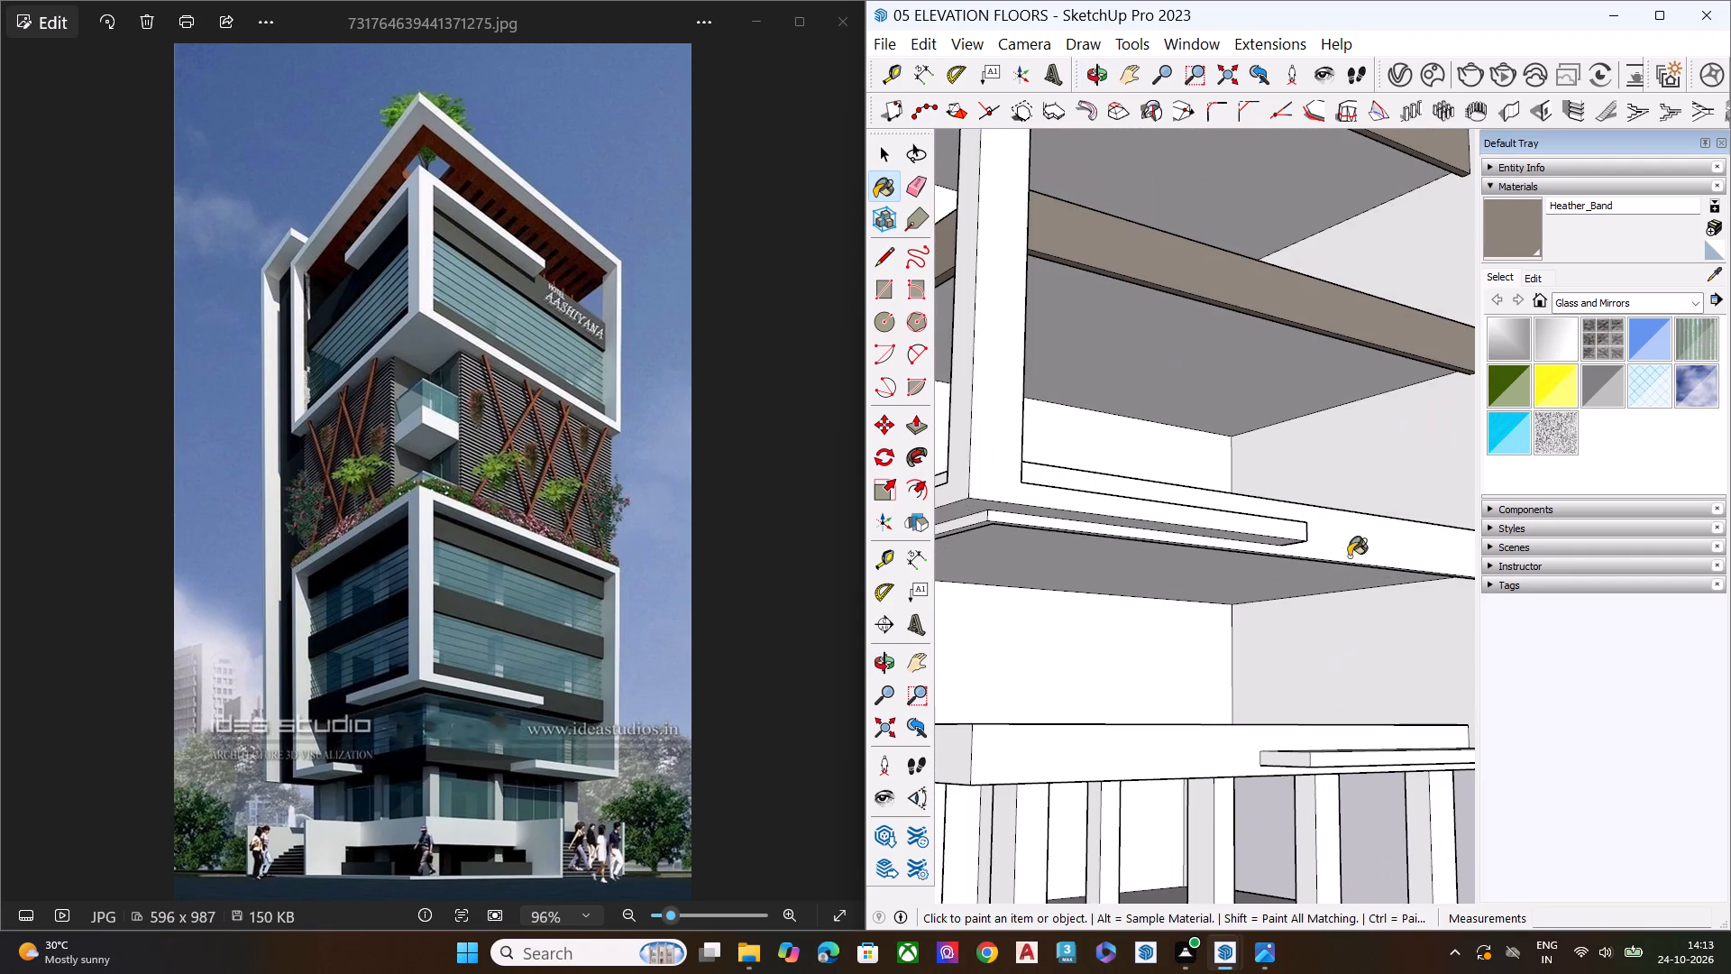
pyautogui.click(1349, 556)
pyautogui.scroll(-4, 1378, 521)
pyautogui.scroll(2, 970, 539)
pyautogui.scroll(-1, 978, 531)
pyautogui.scroll(1, 978, 531)
pyautogui.scroll(-2, 978, 531)
pyautogui.scroll(1, 981, 529)
pyautogui.click(998, 538)
pyautogui.scroll(-8, 987, 532)
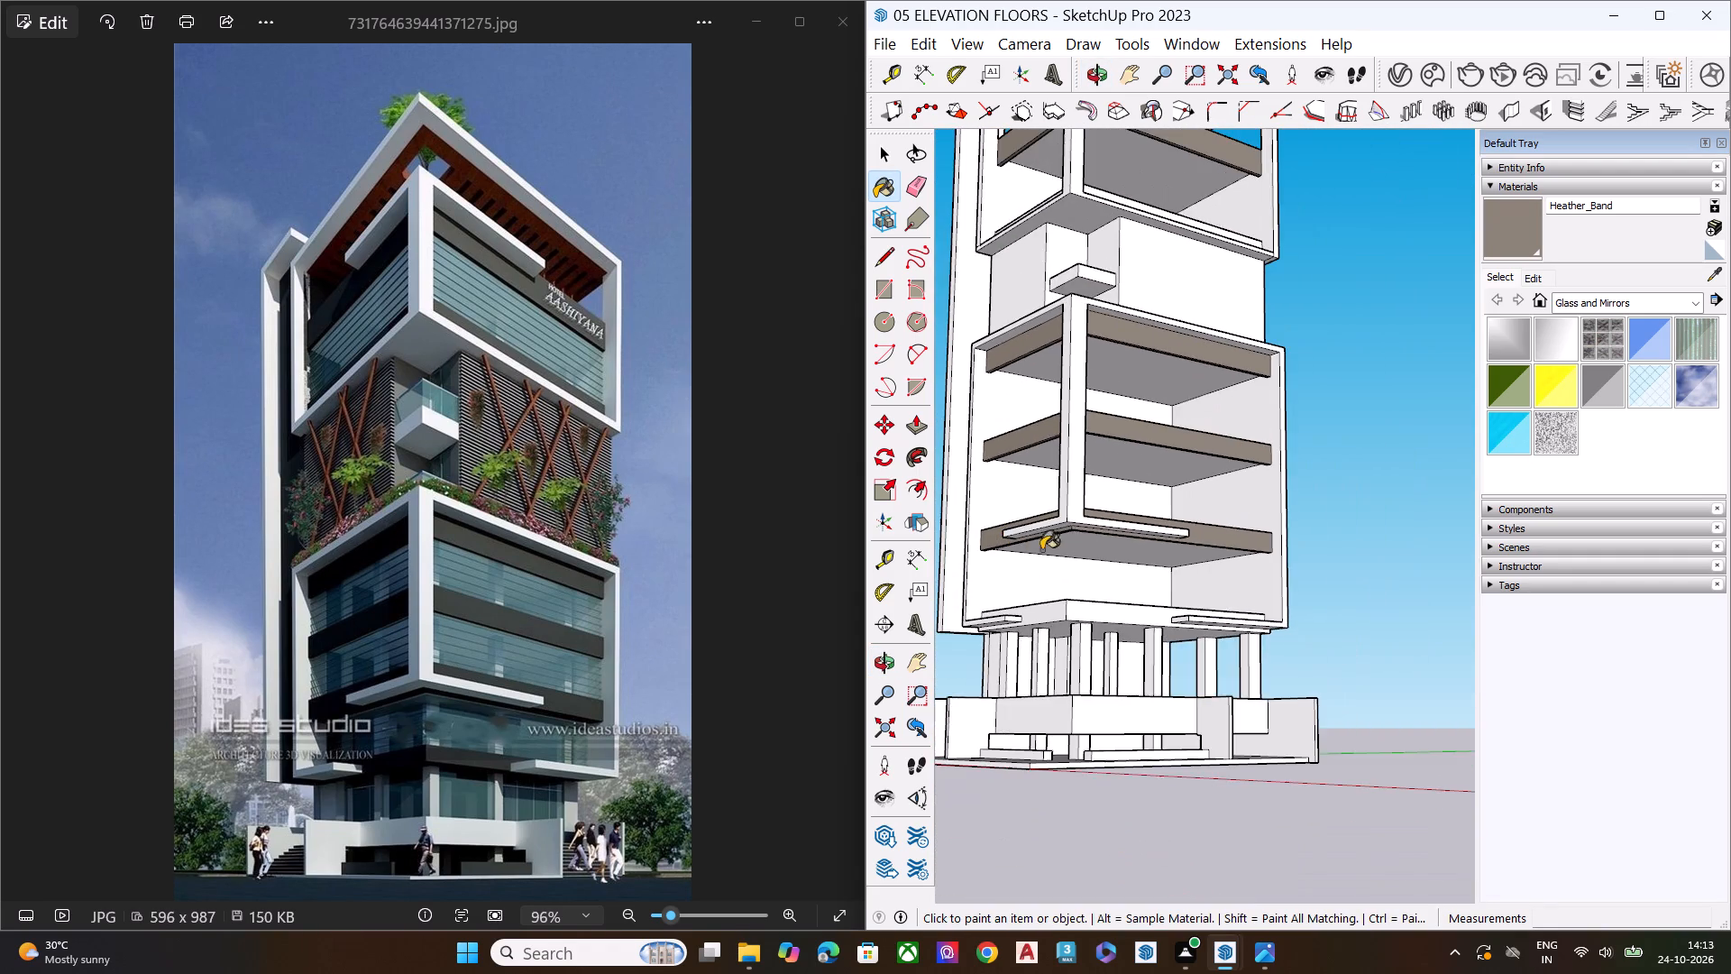
# Paint both front edges of the slab resting on the ground-floor columns with Heather_Band.
pyautogui.moveTo(1094, 528); pyautogui.dragTo(1098, 582, button='middle')
pyautogui.scroll(-1, 1099, 579)
pyautogui.scroll(5, 986, 378)
pyautogui.scroll(-4, 984, 378)
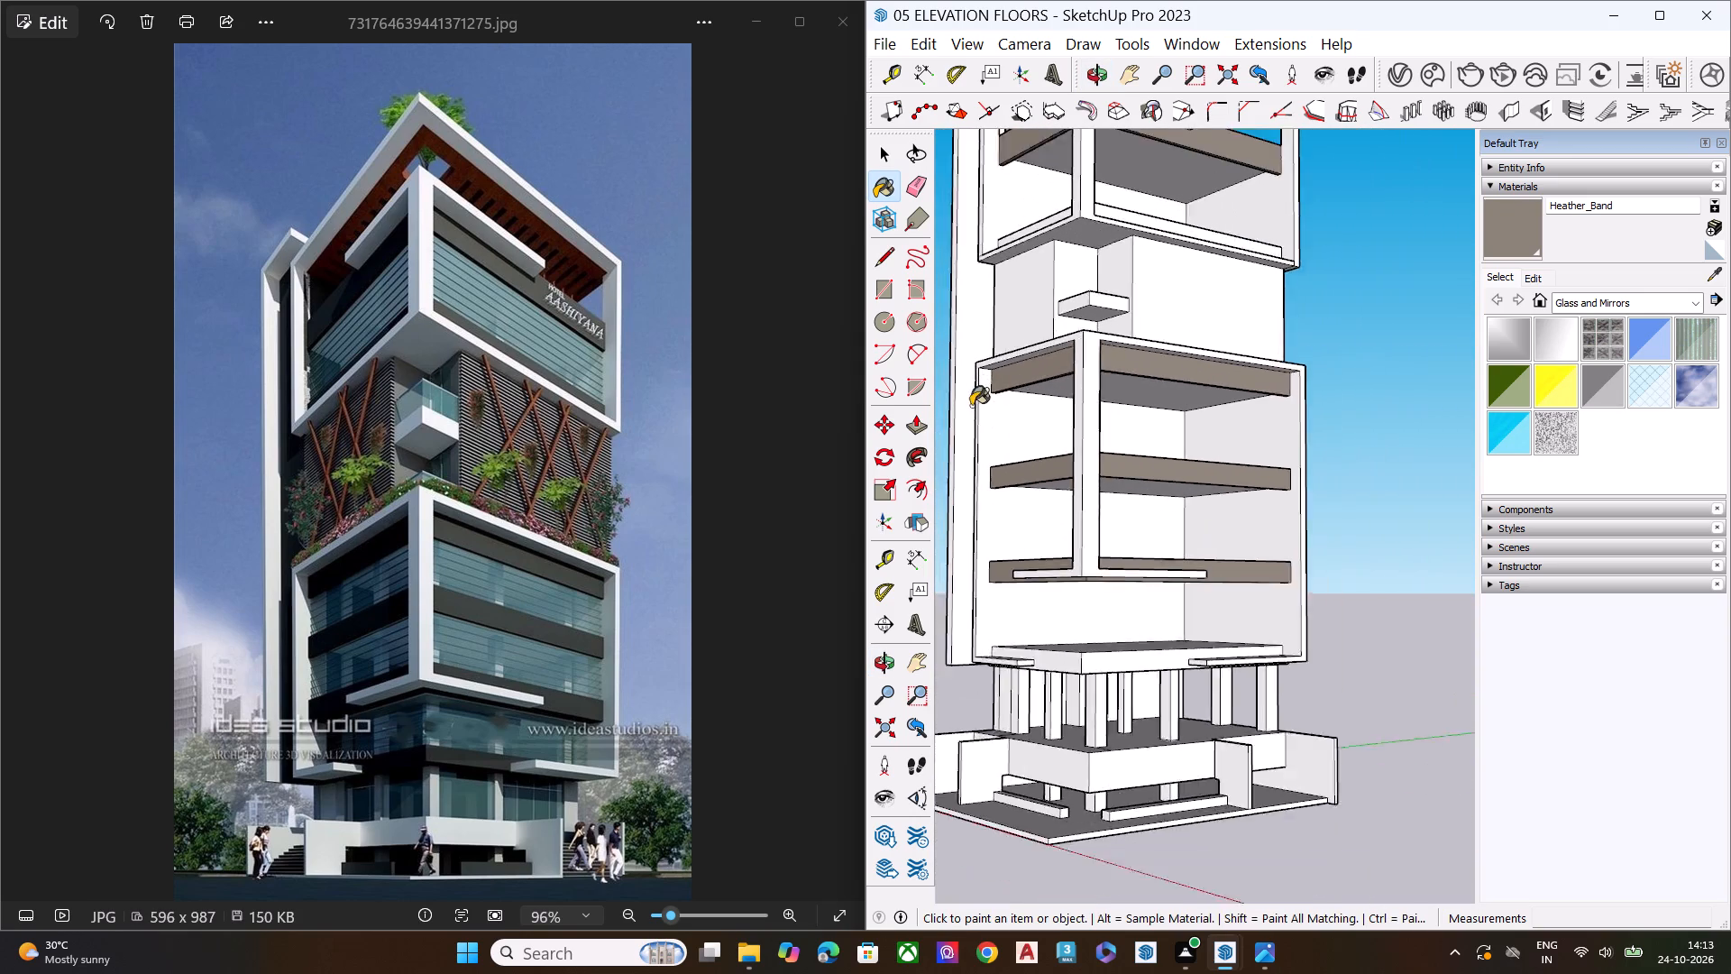
pyautogui.scroll(-3, 971, 406)
pyautogui.scroll(1, 988, 435)
pyautogui.scroll(-2, 1001, 449)
pyautogui.scroll(-5, 1088, 468)
pyautogui.moveTo(1094, 486); pyautogui.dragTo(1125, 423, button='middle')
pyautogui.scroll(7, 1122, 404)
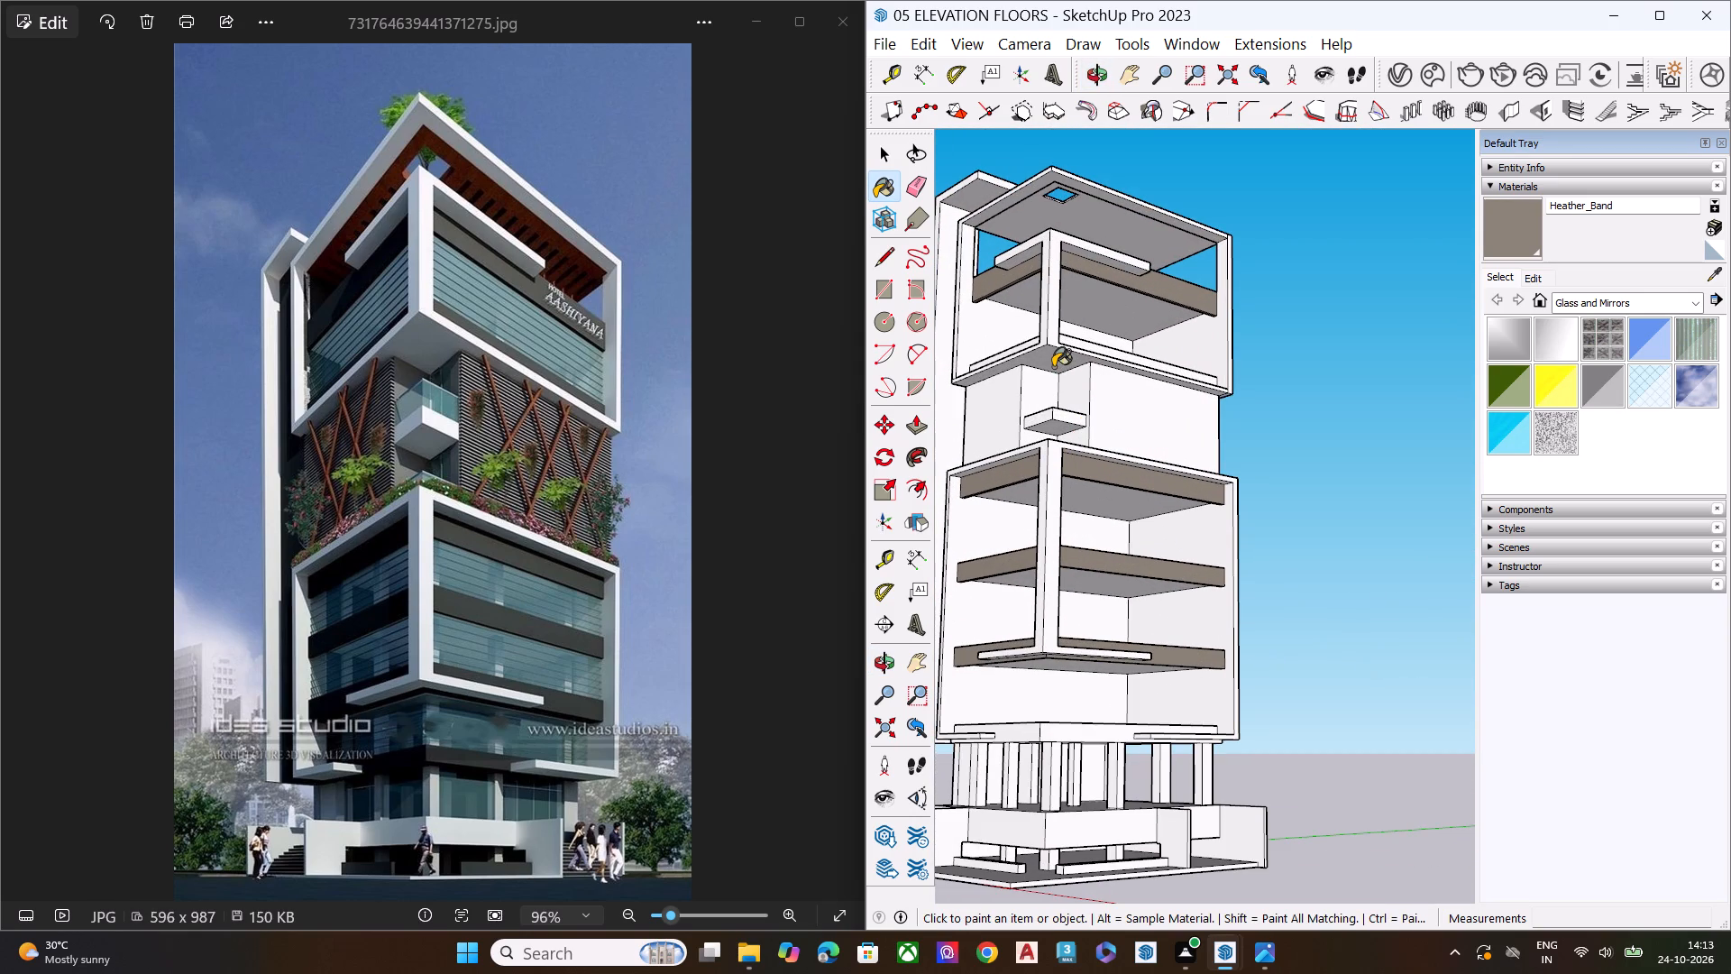
pyautogui.scroll(-4, 1084, 403)
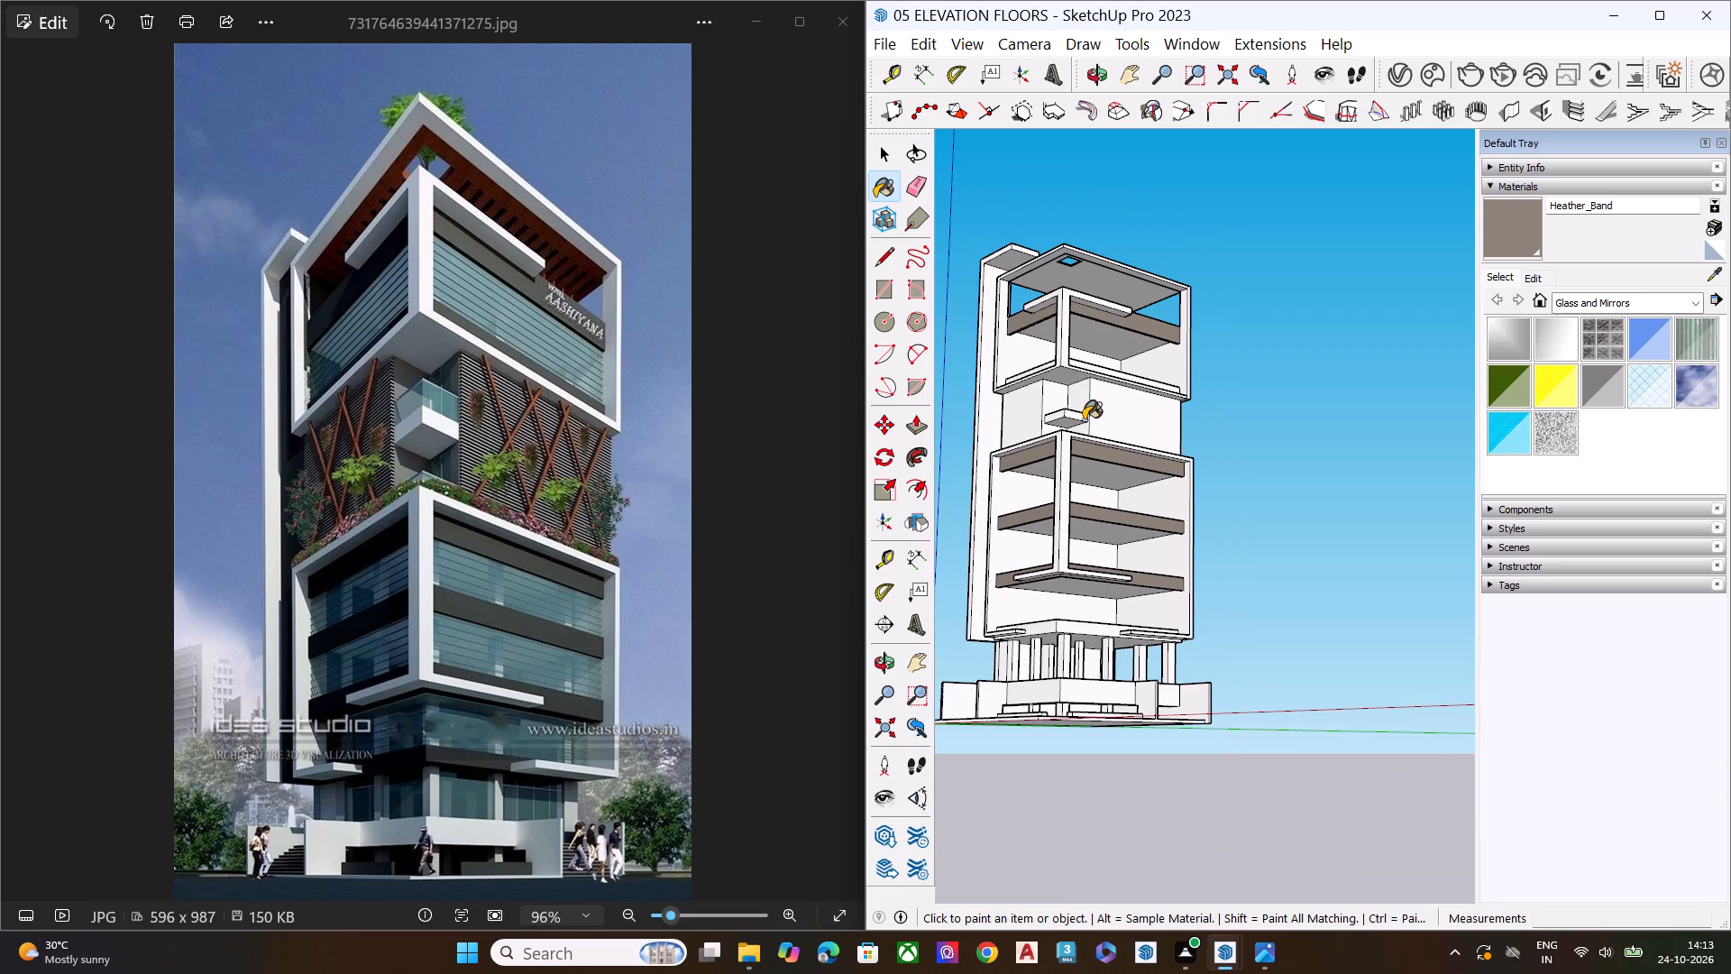
pyautogui.moveTo(1065, 606); pyautogui.dragTo(1049, 571, button='middle')
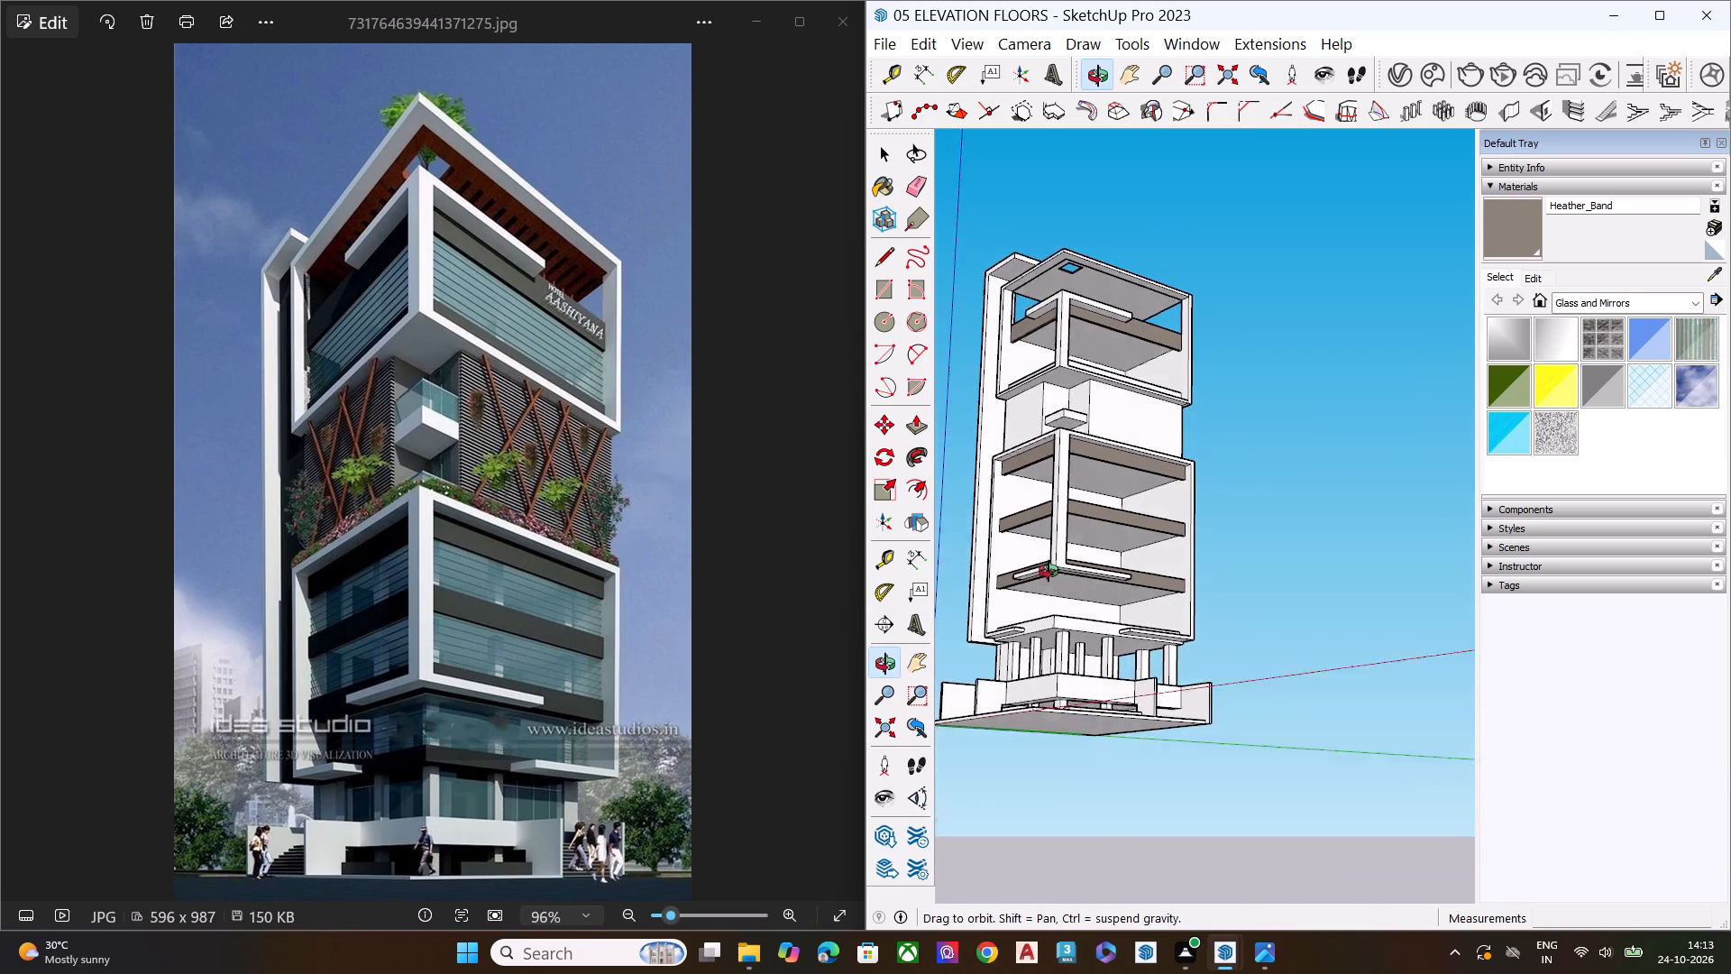
pyautogui.moveTo(1049, 571); pyautogui.dragTo(1062, 556, button='middle')
pyautogui.scroll(8, 1076, 644)
pyautogui.click(1068, 564)
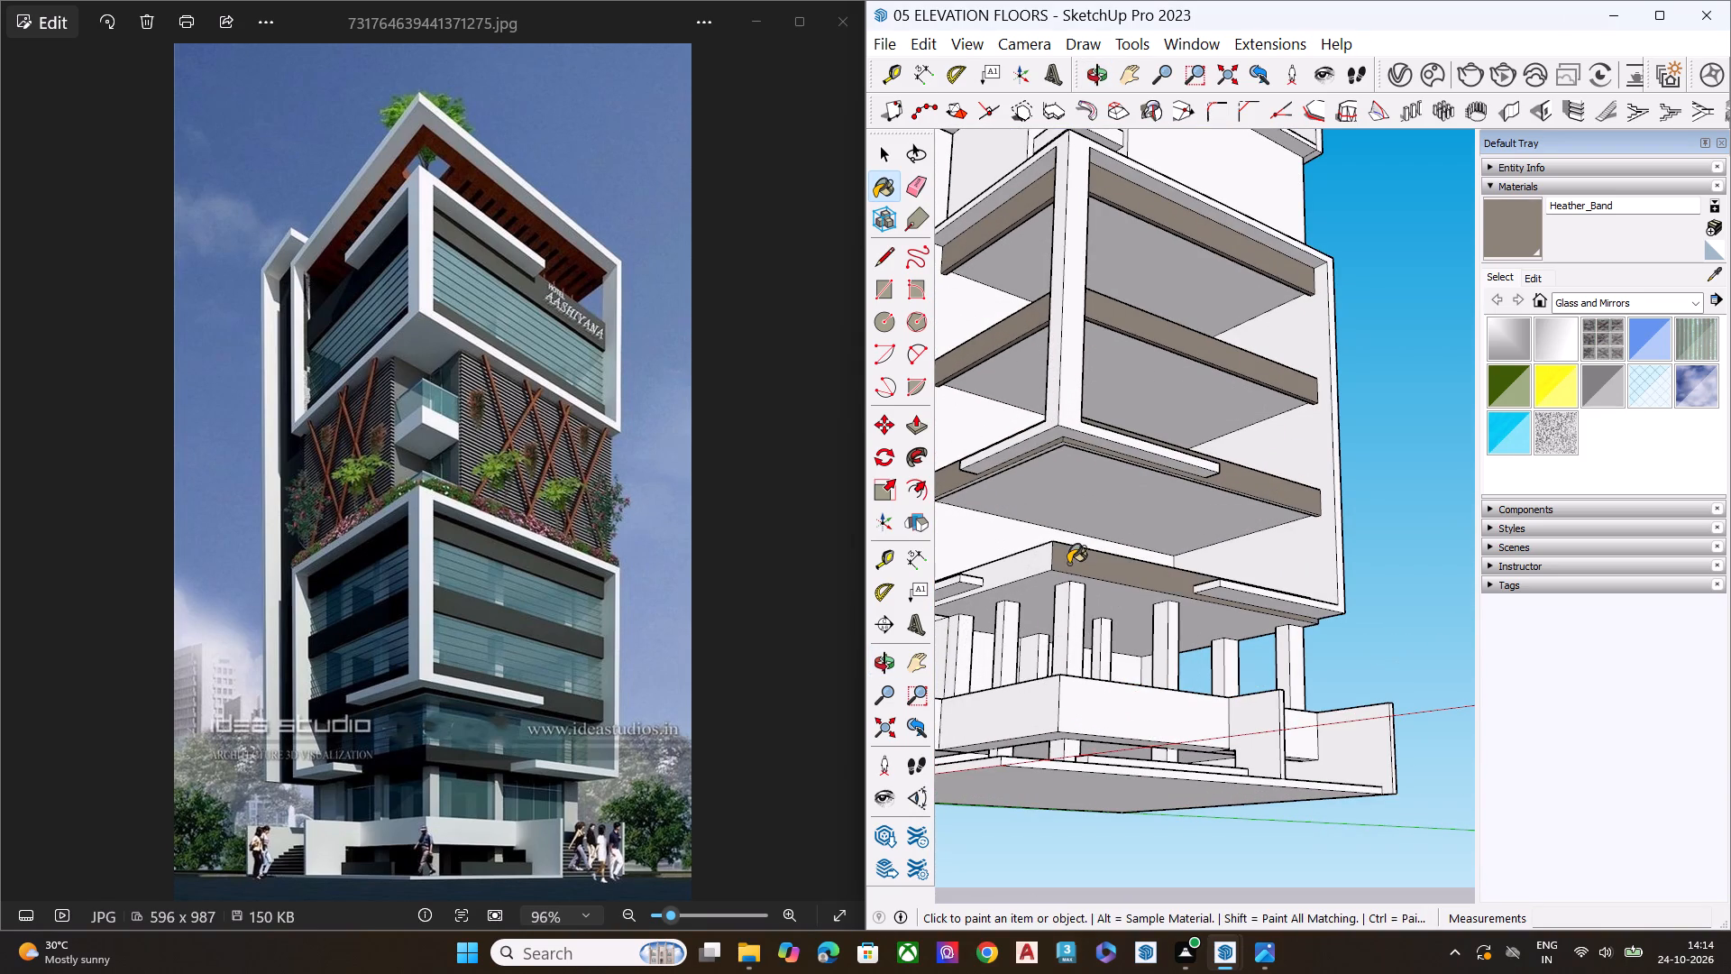
pyautogui.click(1041, 564)
# Examine the painted slab bands across the whole front of the tower against the reference building image.
pyautogui.scroll(-4, 1095, 565)
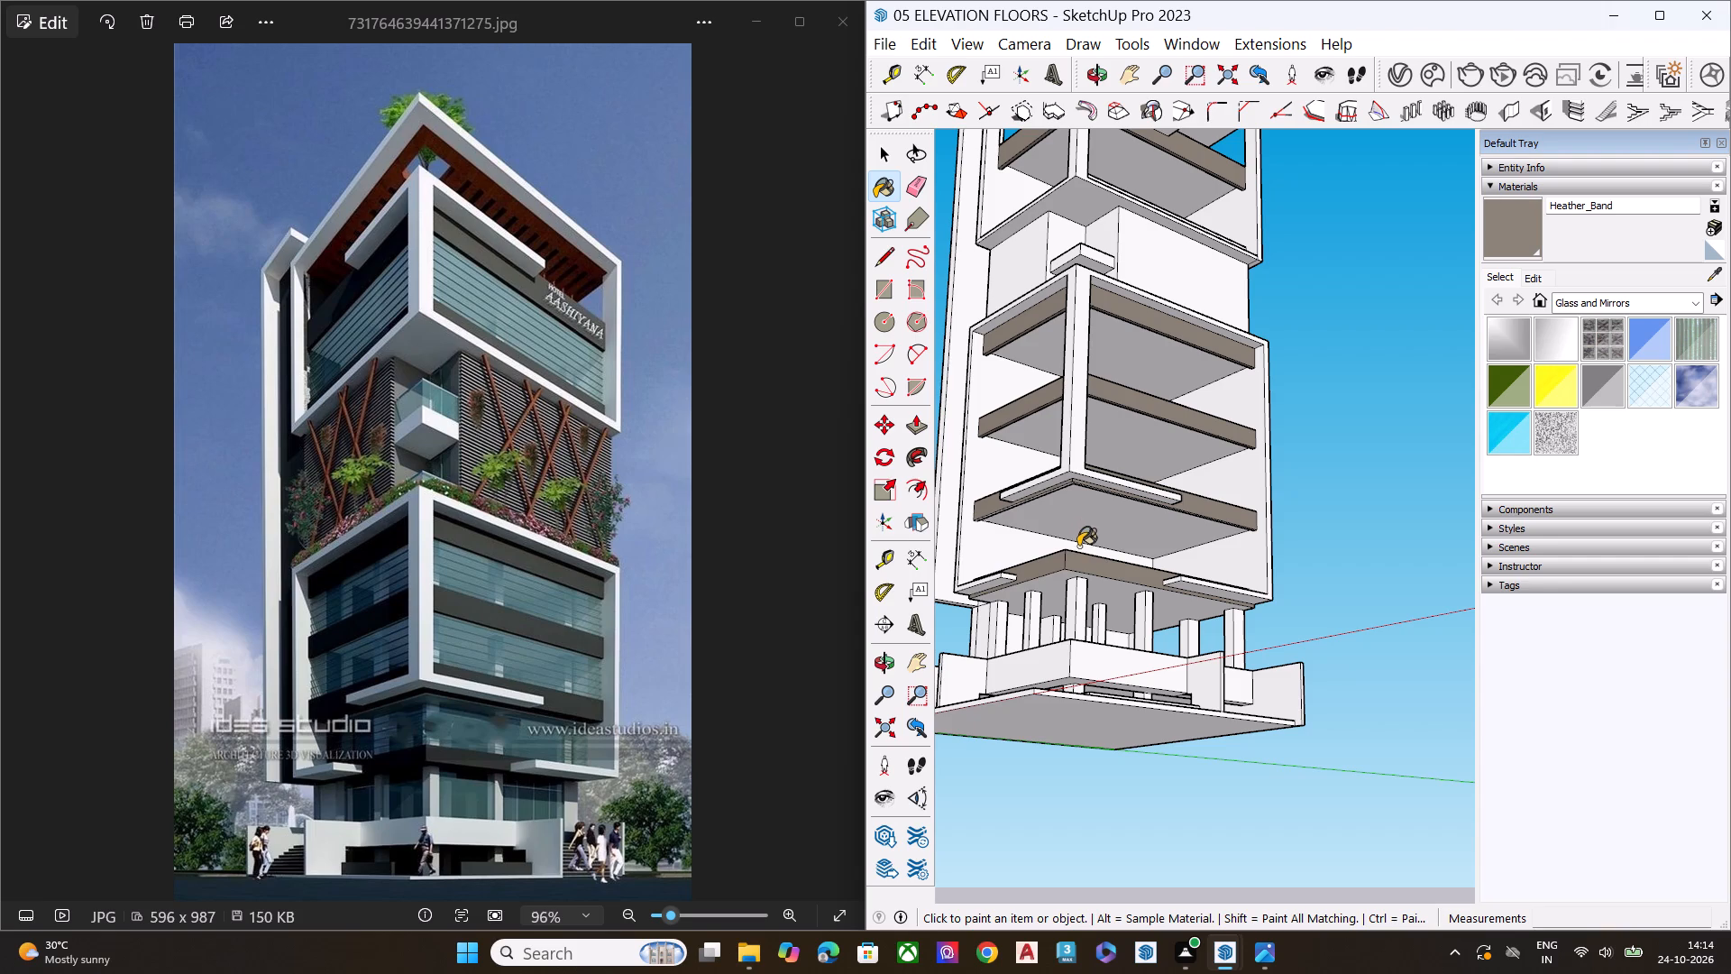
pyautogui.scroll(-4, 1080, 559)
pyautogui.moveTo(1091, 528); pyautogui.dragTo(1118, 618, button='middle')
pyautogui.scroll(-1, 1112, 593)
pyautogui.scroll(4, 1109, 482)
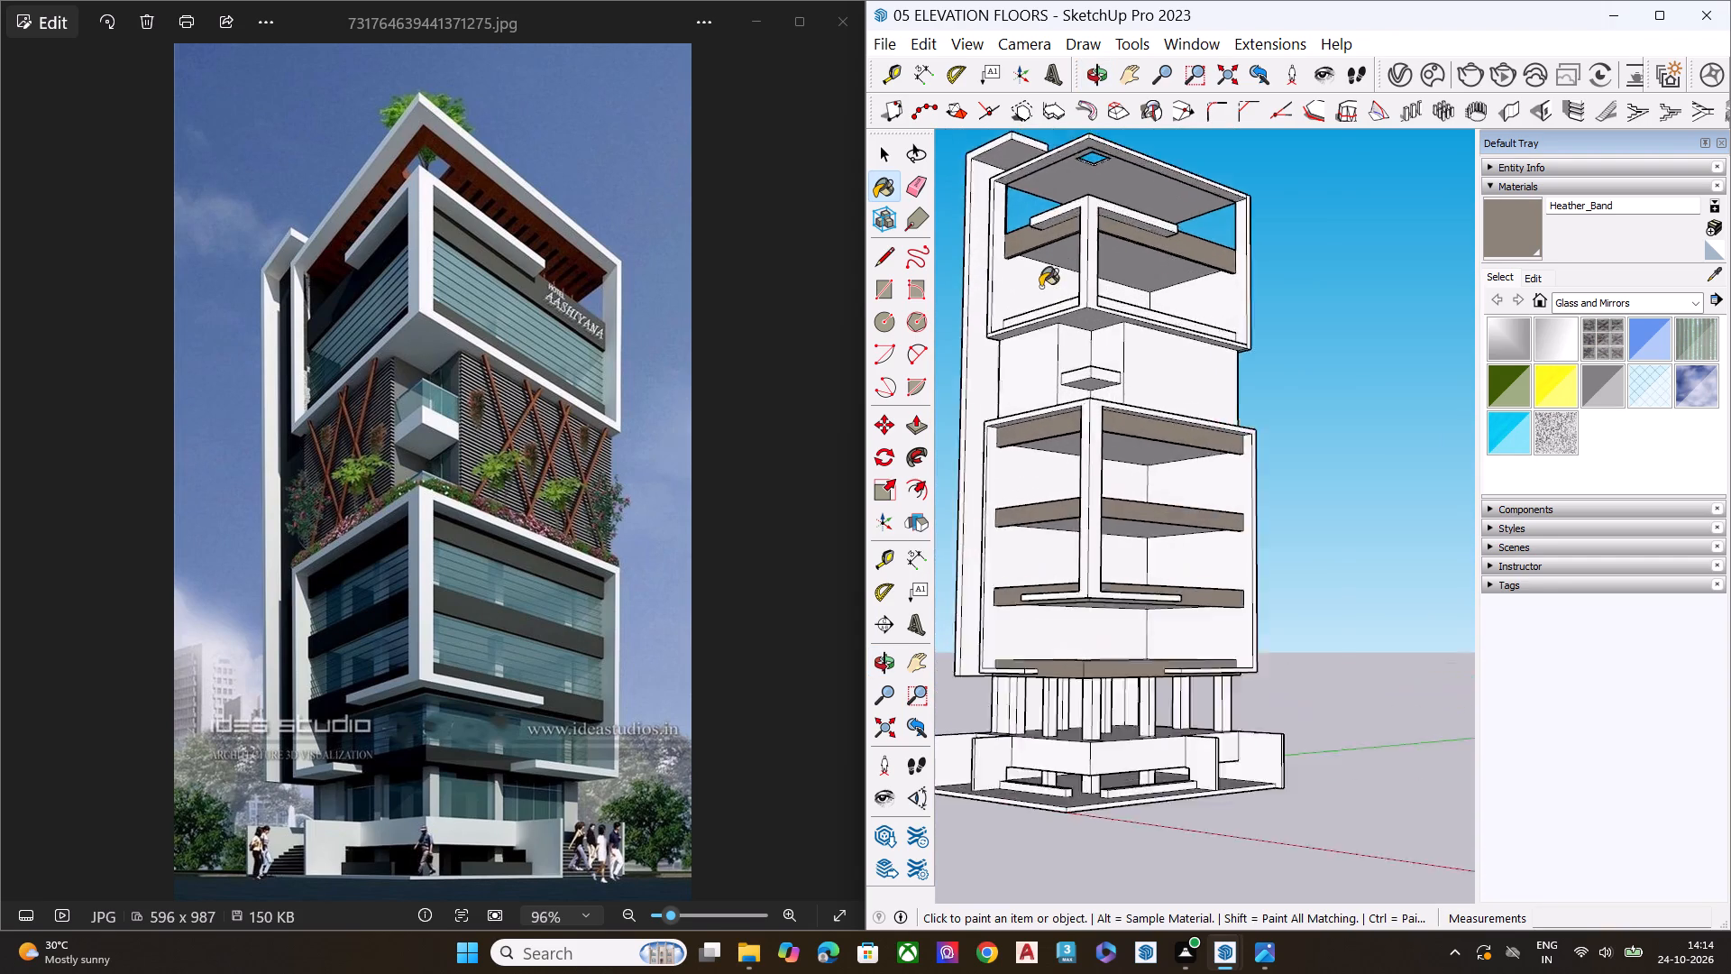
pyautogui.scroll(3, 1040, 287)
pyautogui.scroll(-5, 1063, 322)
pyautogui.moveTo(1121, 412); pyautogui.dragTo(1100, 450, button='middle')
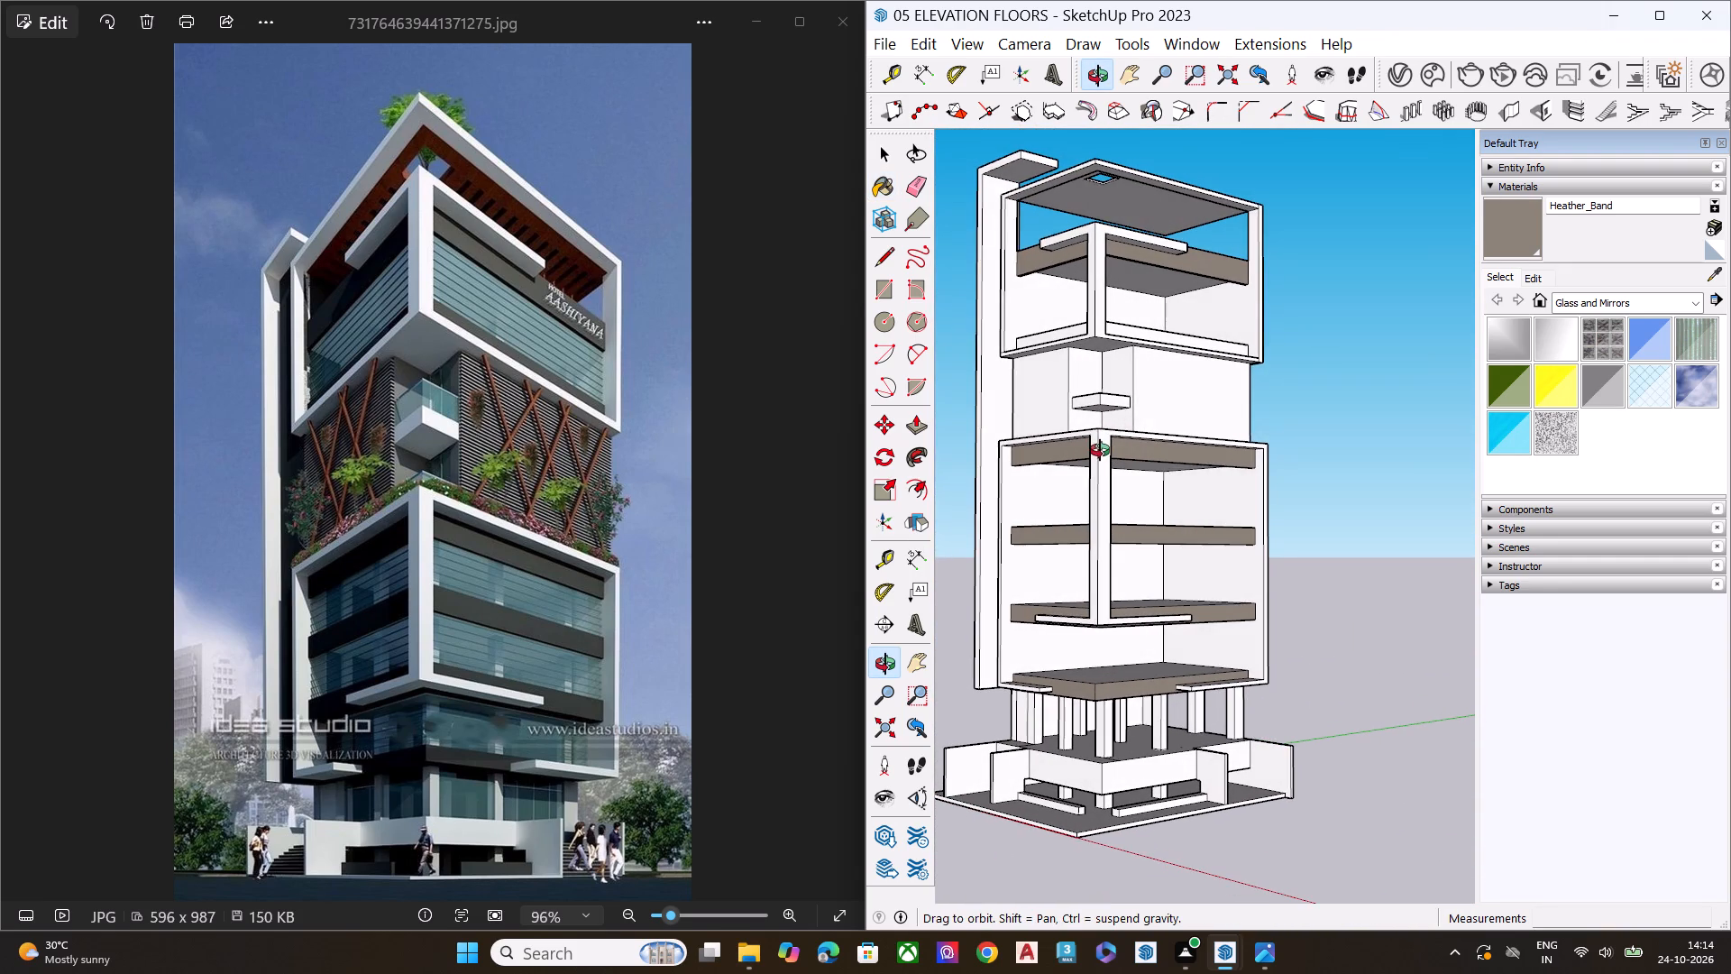
pyautogui.moveTo(1100, 450); pyautogui.dragTo(1100, 449, button='middle')
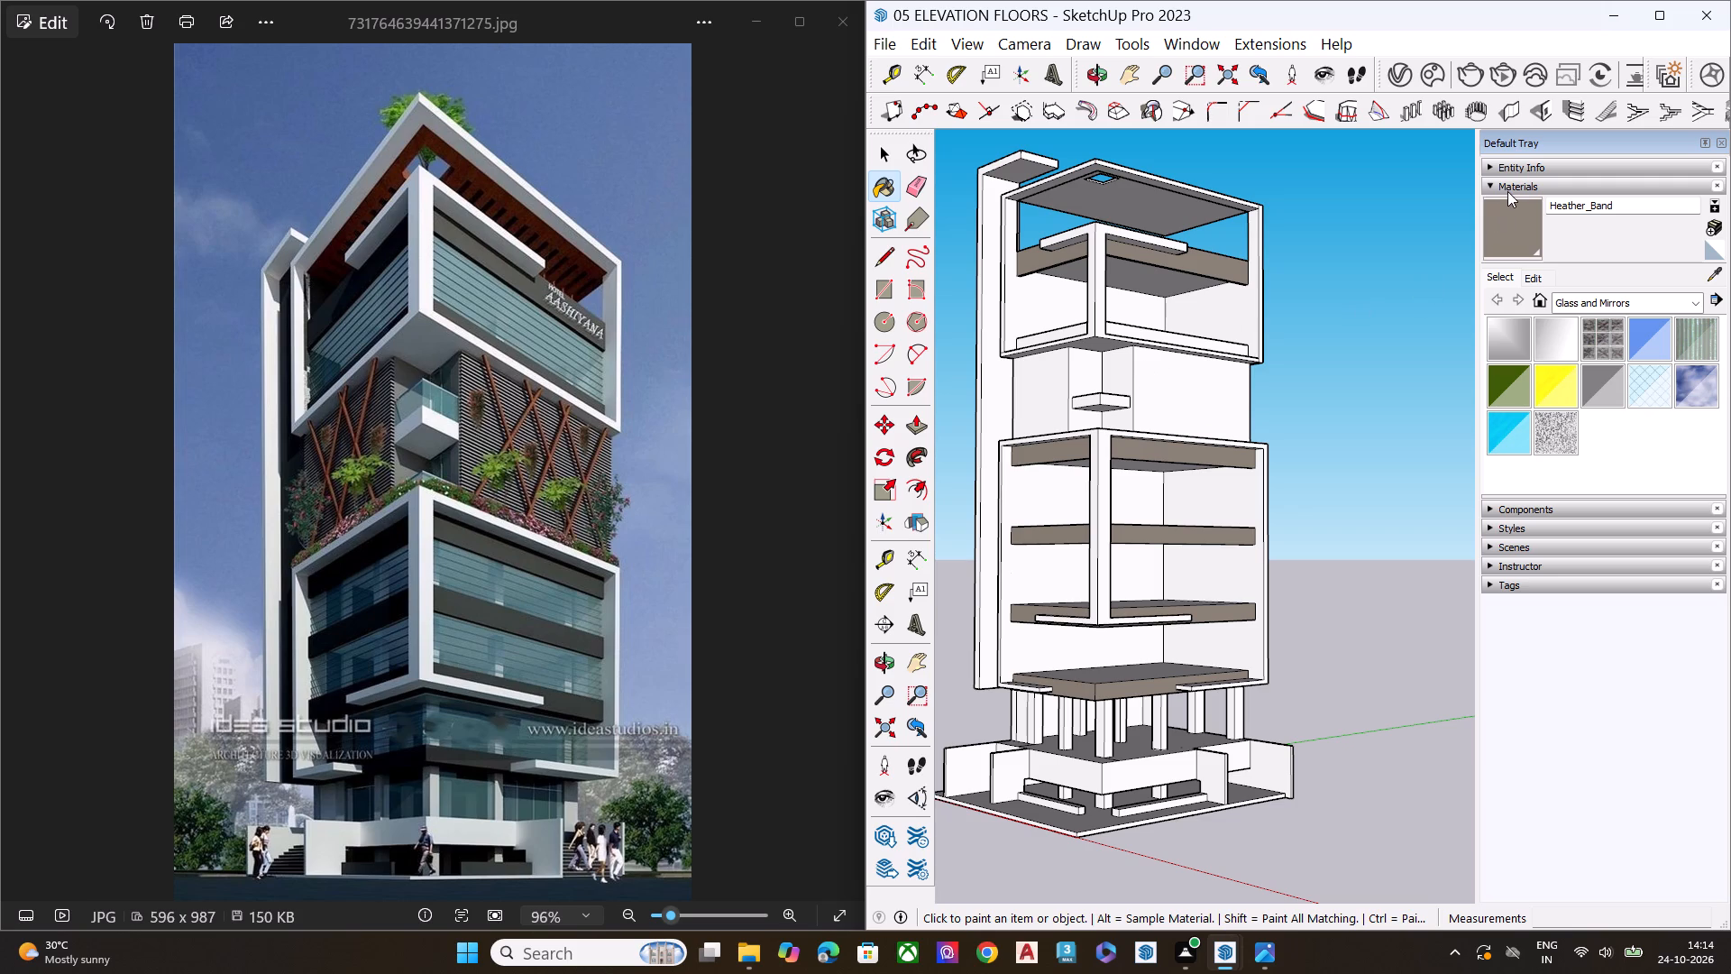
# Apply Color M07 from the Colors collection to the upper block's front corner frame and the projecting strip at its top.
pyautogui.click(1568, 299)
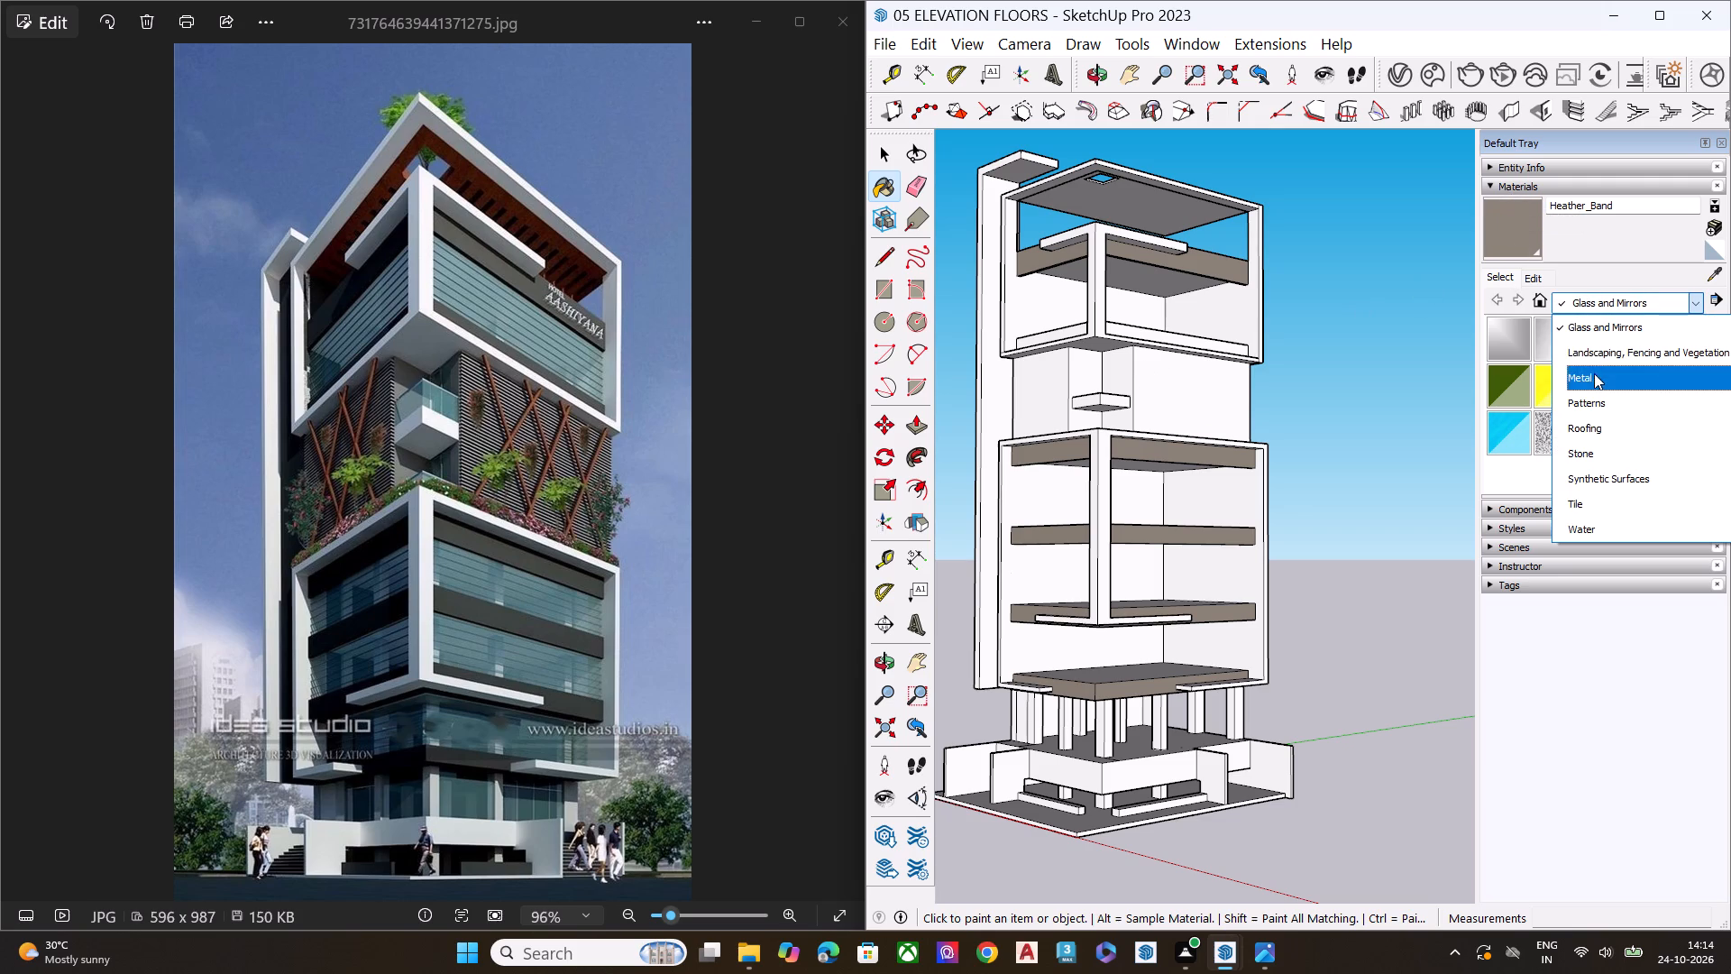
pyautogui.scroll(7, 1607, 426)
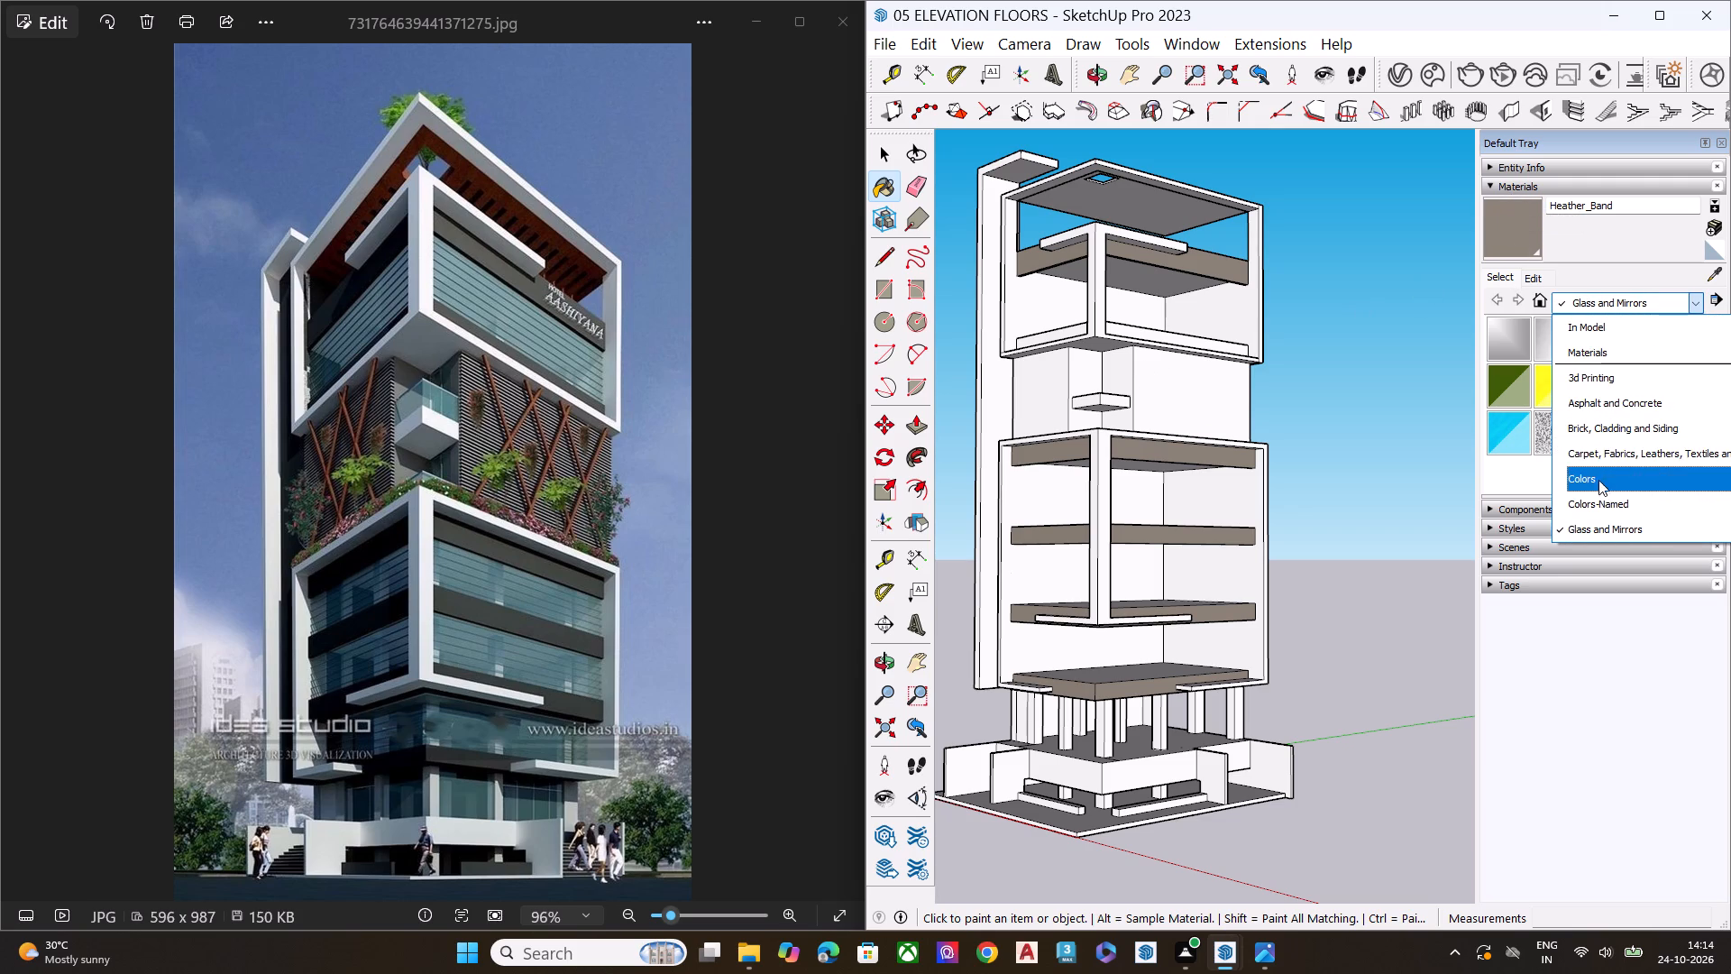
pyautogui.click(1598, 478)
pyautogui.scroll(-2, 1590, 426)
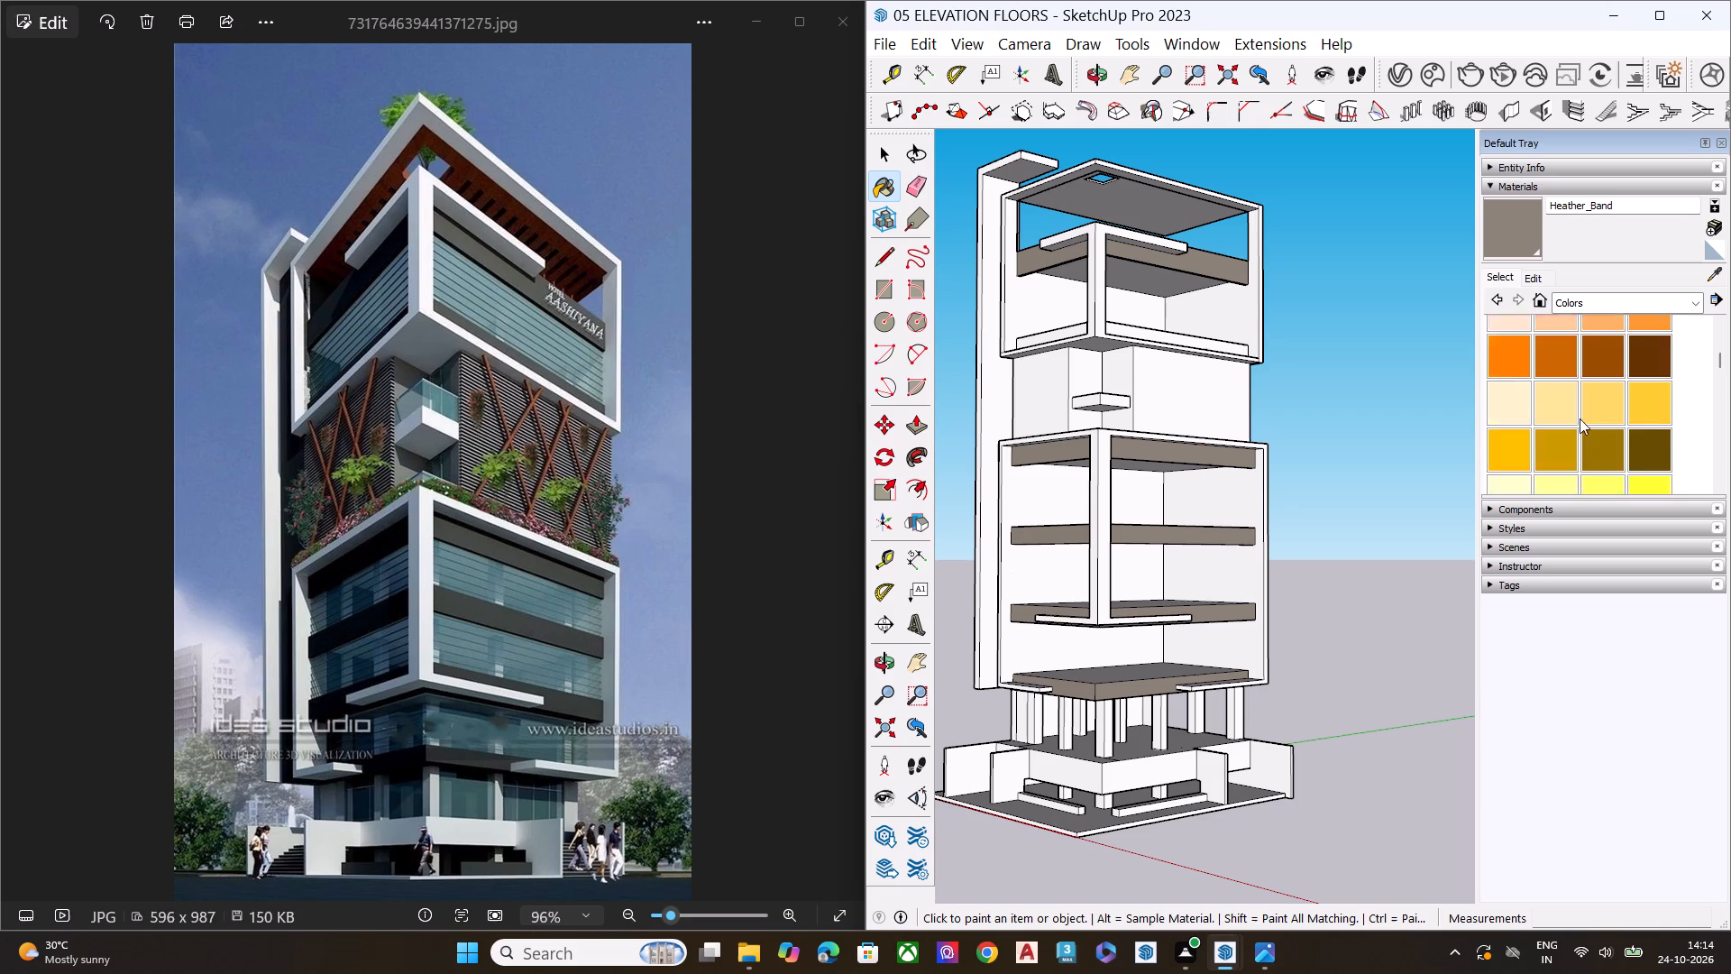
pyautogui.scroll(-12, 1580, 418)
pyautogui.scroll(1, 1599, 394)
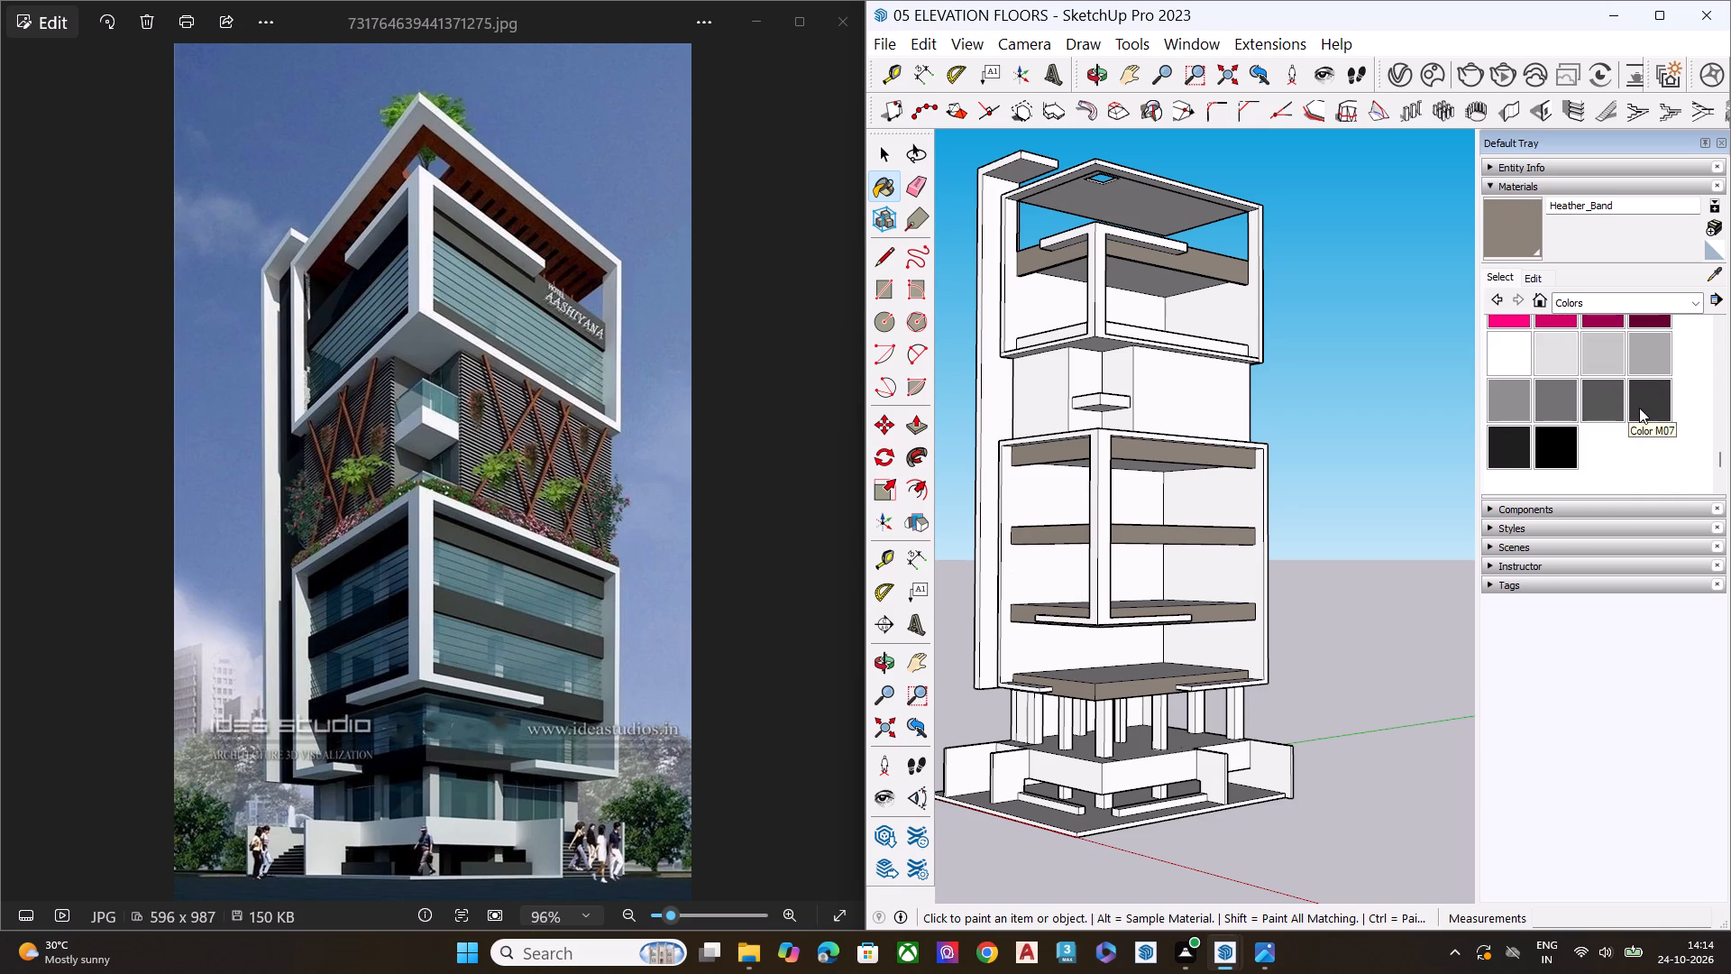
pyautogui.click(1639, 410)
pyautogui.scroll(6, 1094, 209)
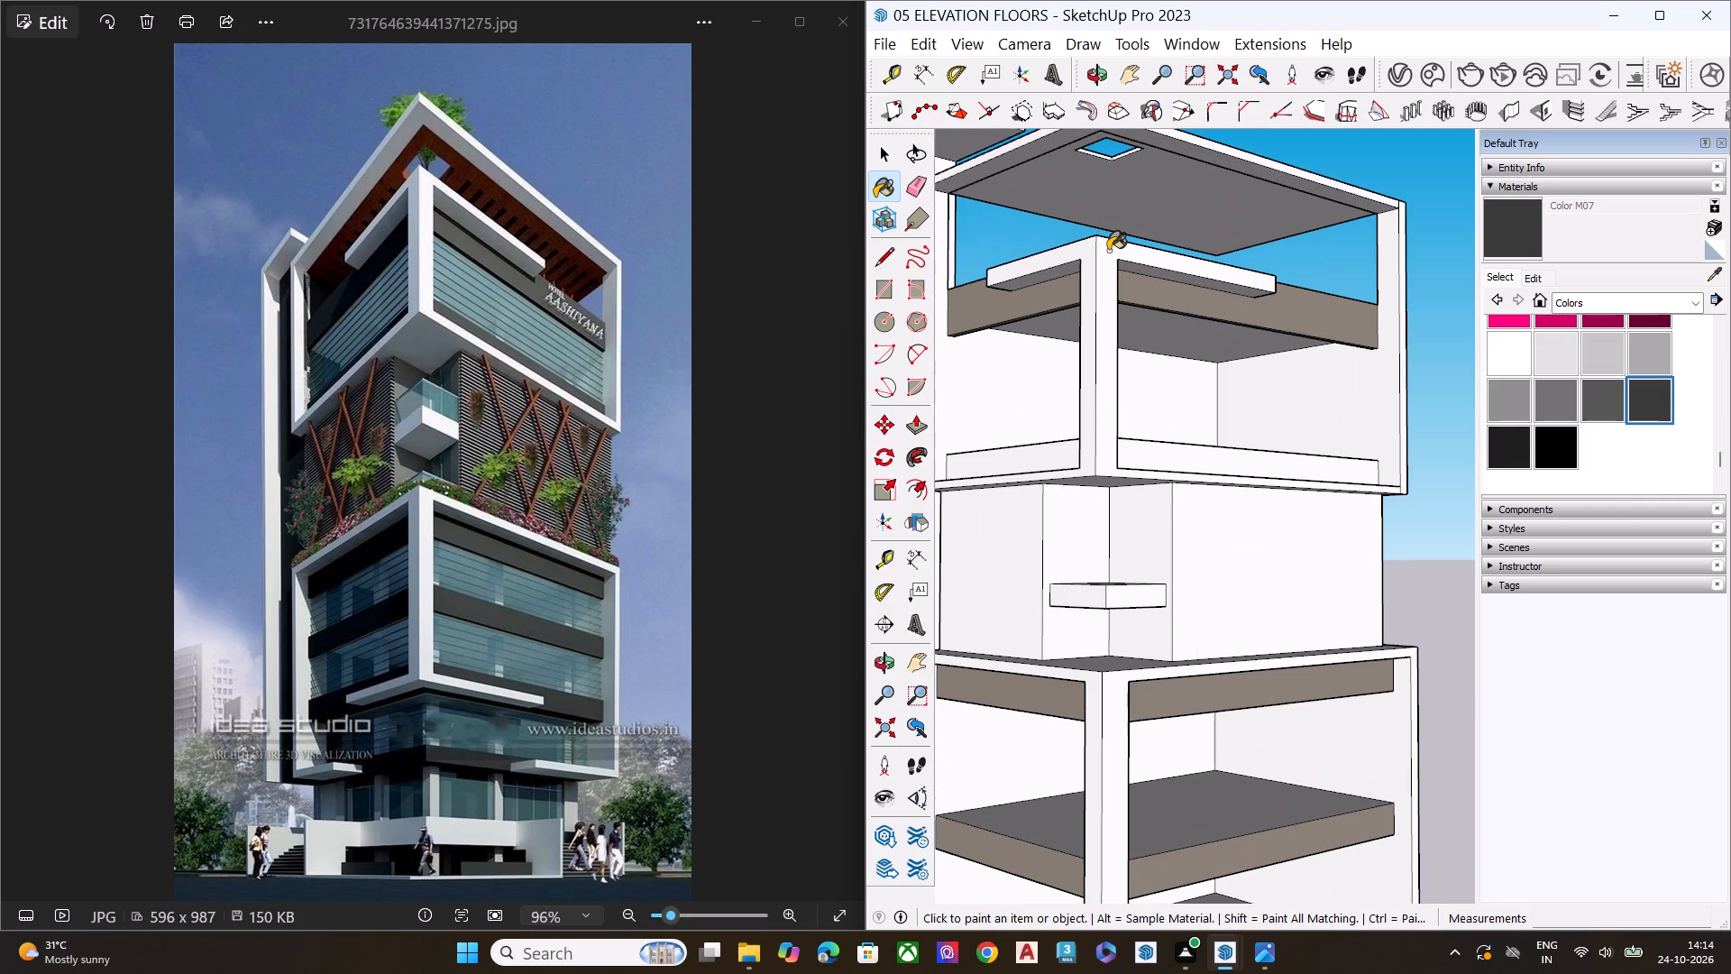
pyautogui.click(1108, 251)
pyautogui.click(1086, 253)
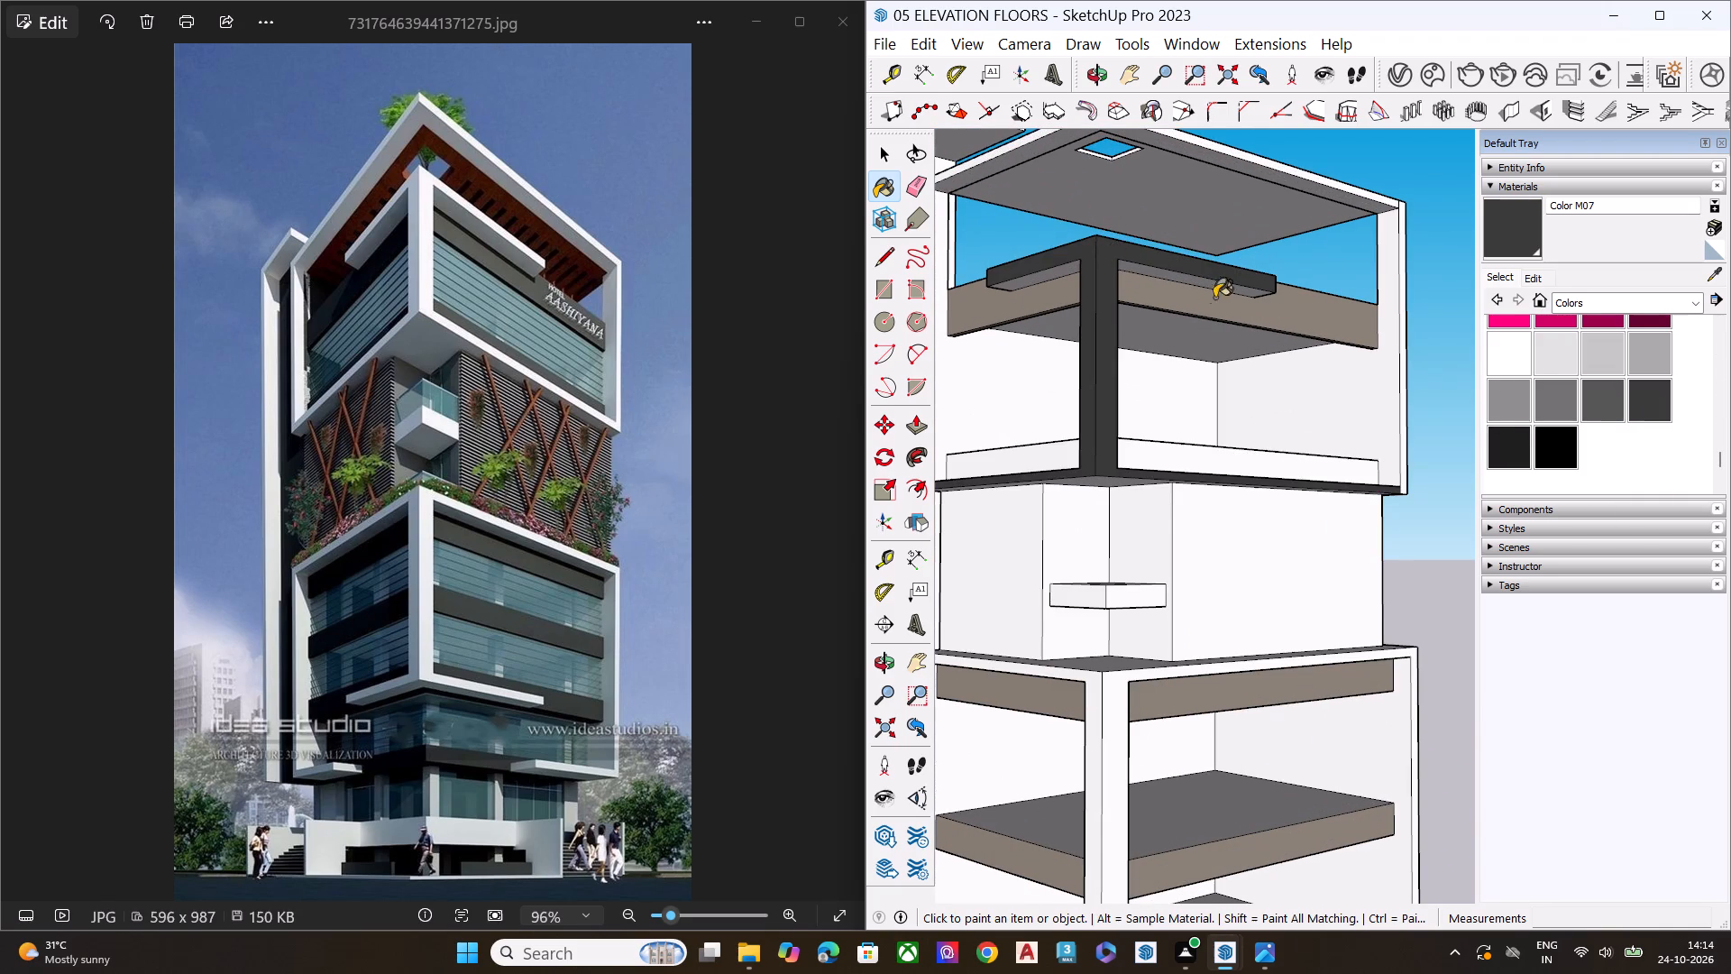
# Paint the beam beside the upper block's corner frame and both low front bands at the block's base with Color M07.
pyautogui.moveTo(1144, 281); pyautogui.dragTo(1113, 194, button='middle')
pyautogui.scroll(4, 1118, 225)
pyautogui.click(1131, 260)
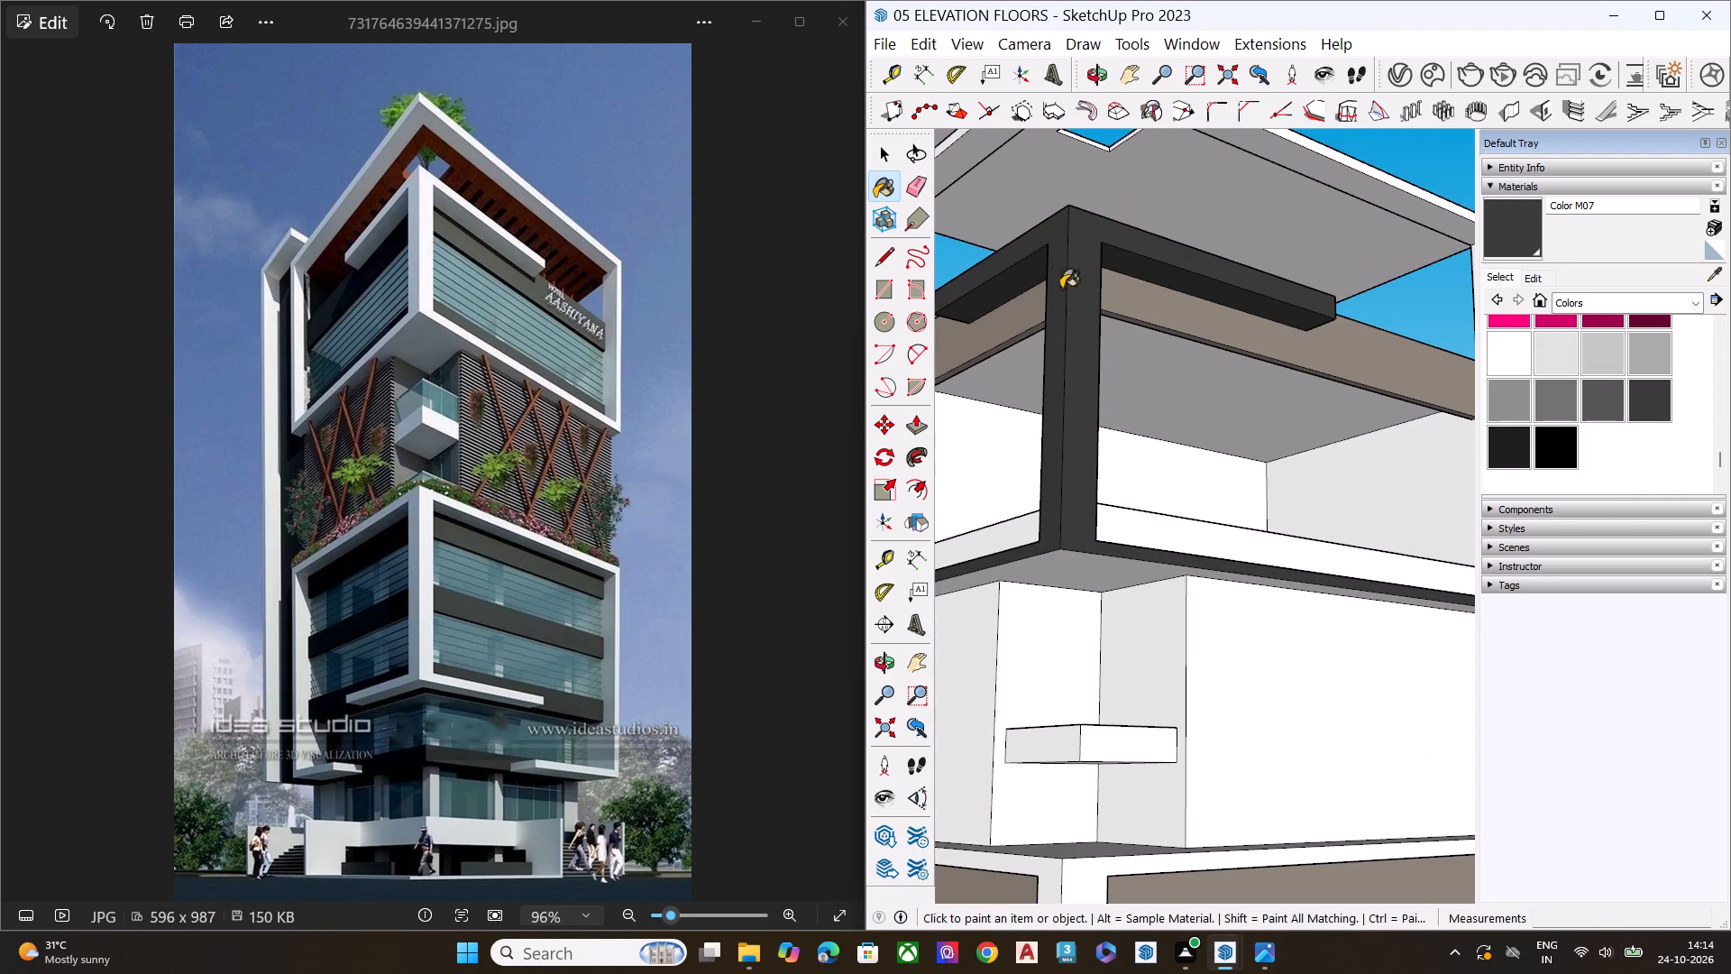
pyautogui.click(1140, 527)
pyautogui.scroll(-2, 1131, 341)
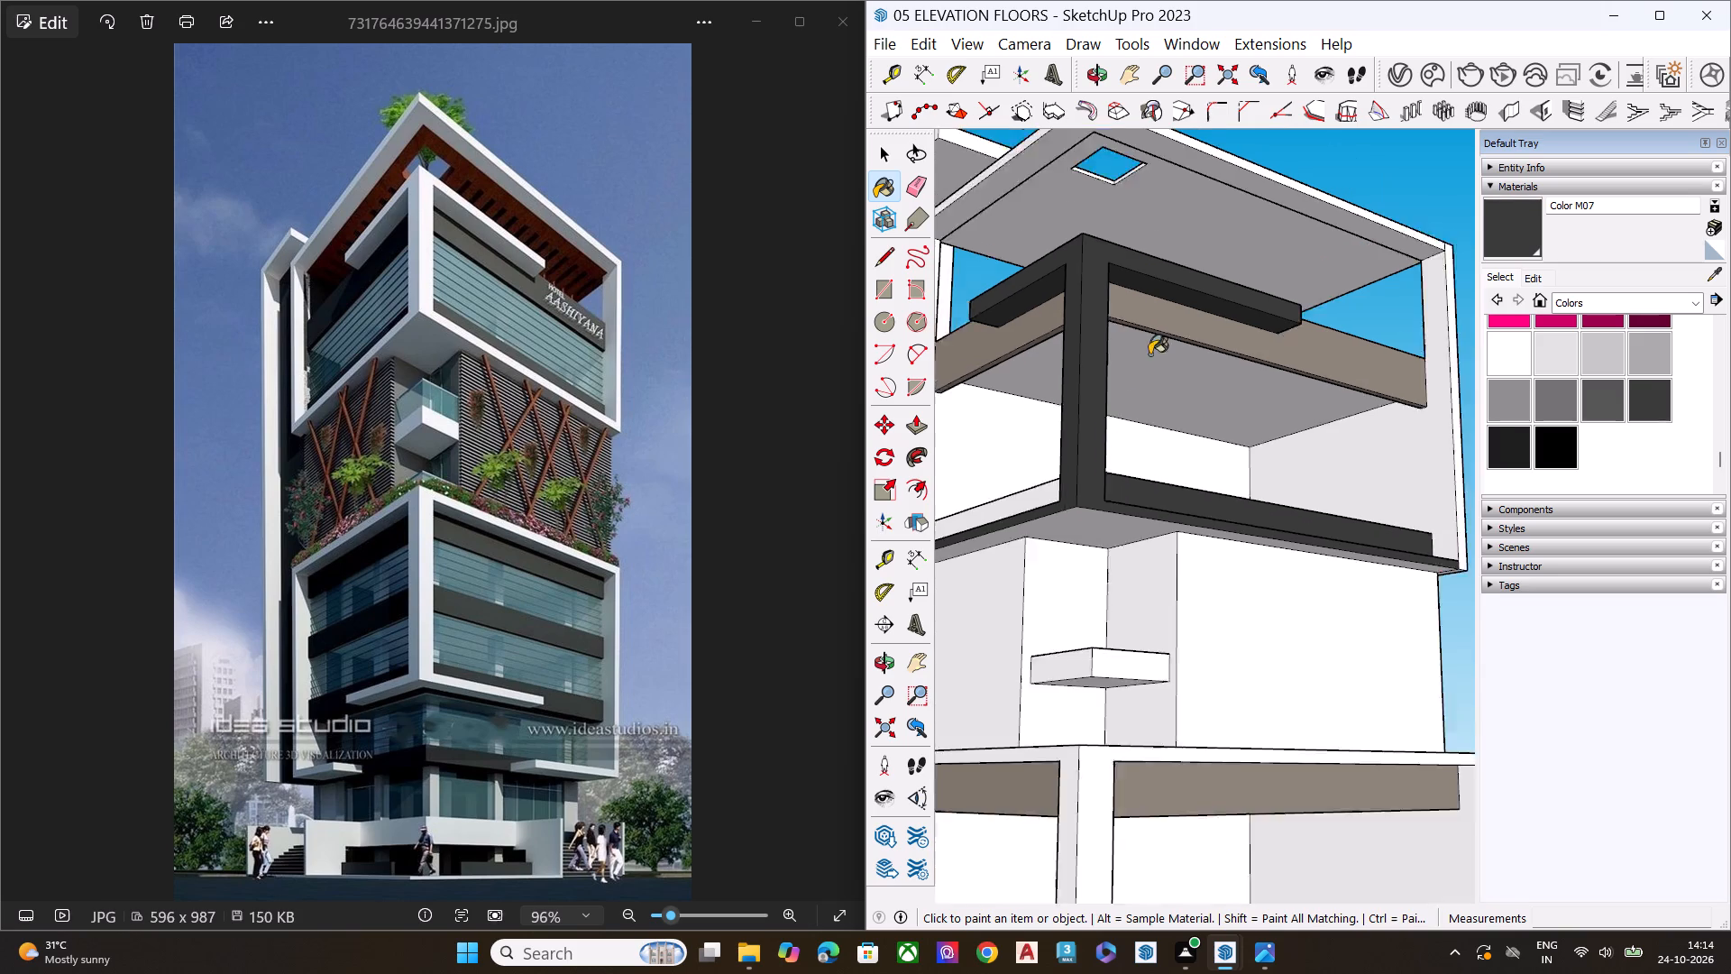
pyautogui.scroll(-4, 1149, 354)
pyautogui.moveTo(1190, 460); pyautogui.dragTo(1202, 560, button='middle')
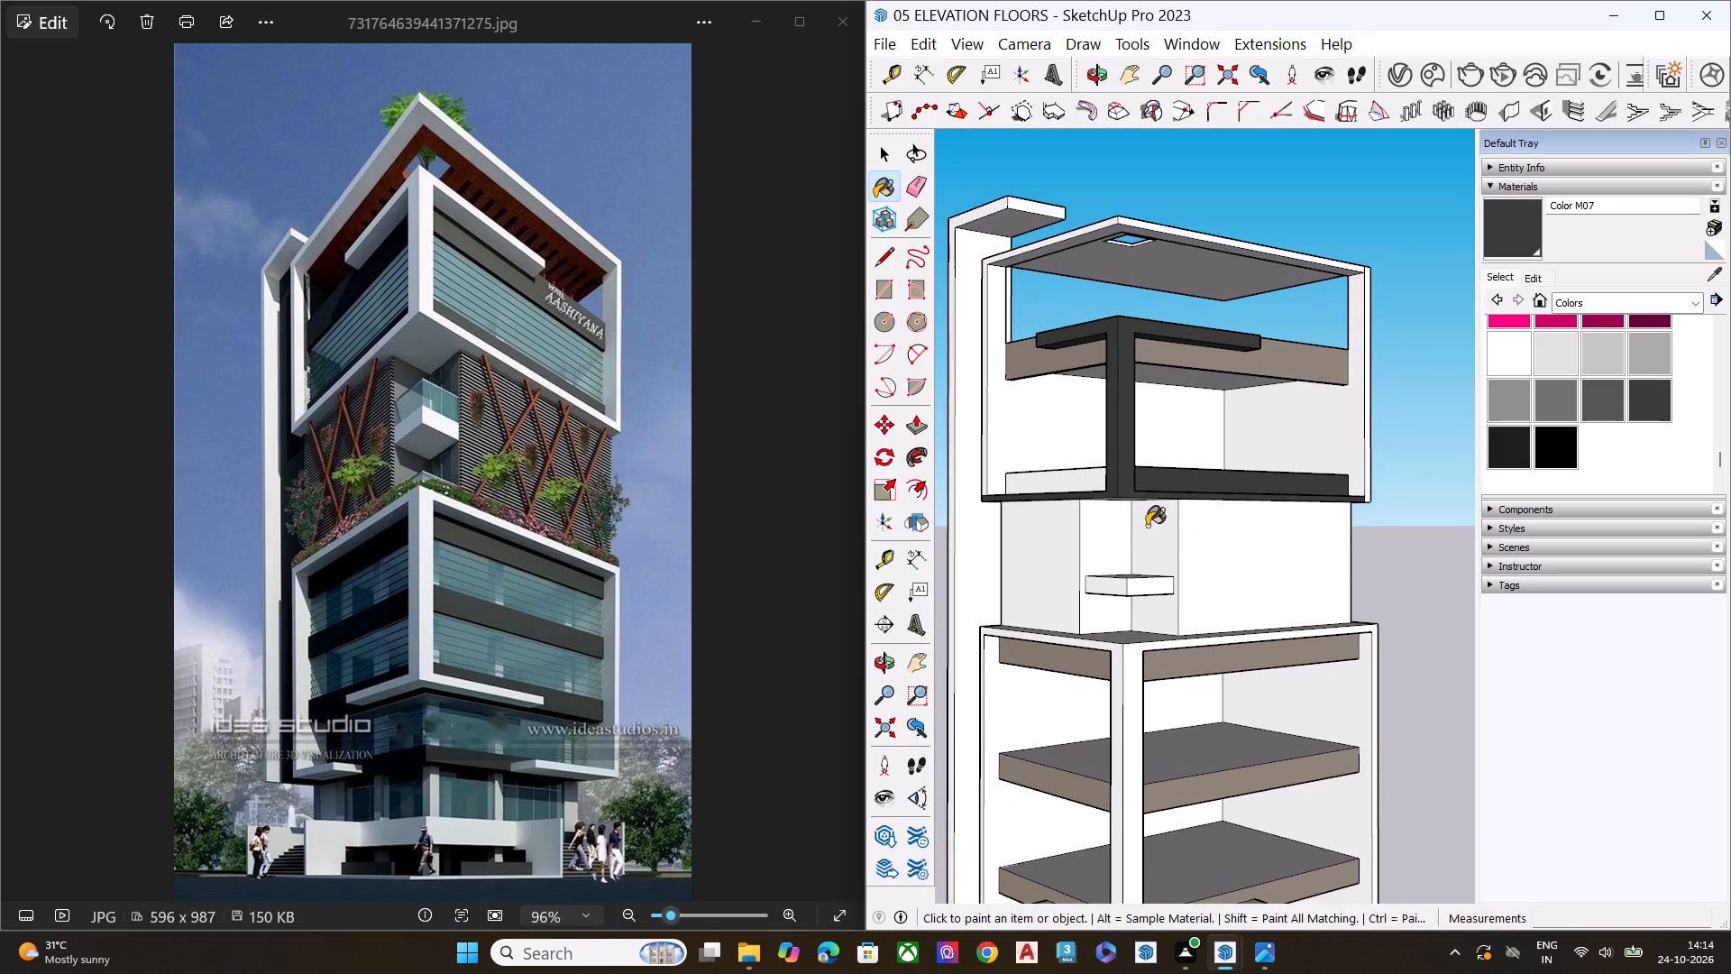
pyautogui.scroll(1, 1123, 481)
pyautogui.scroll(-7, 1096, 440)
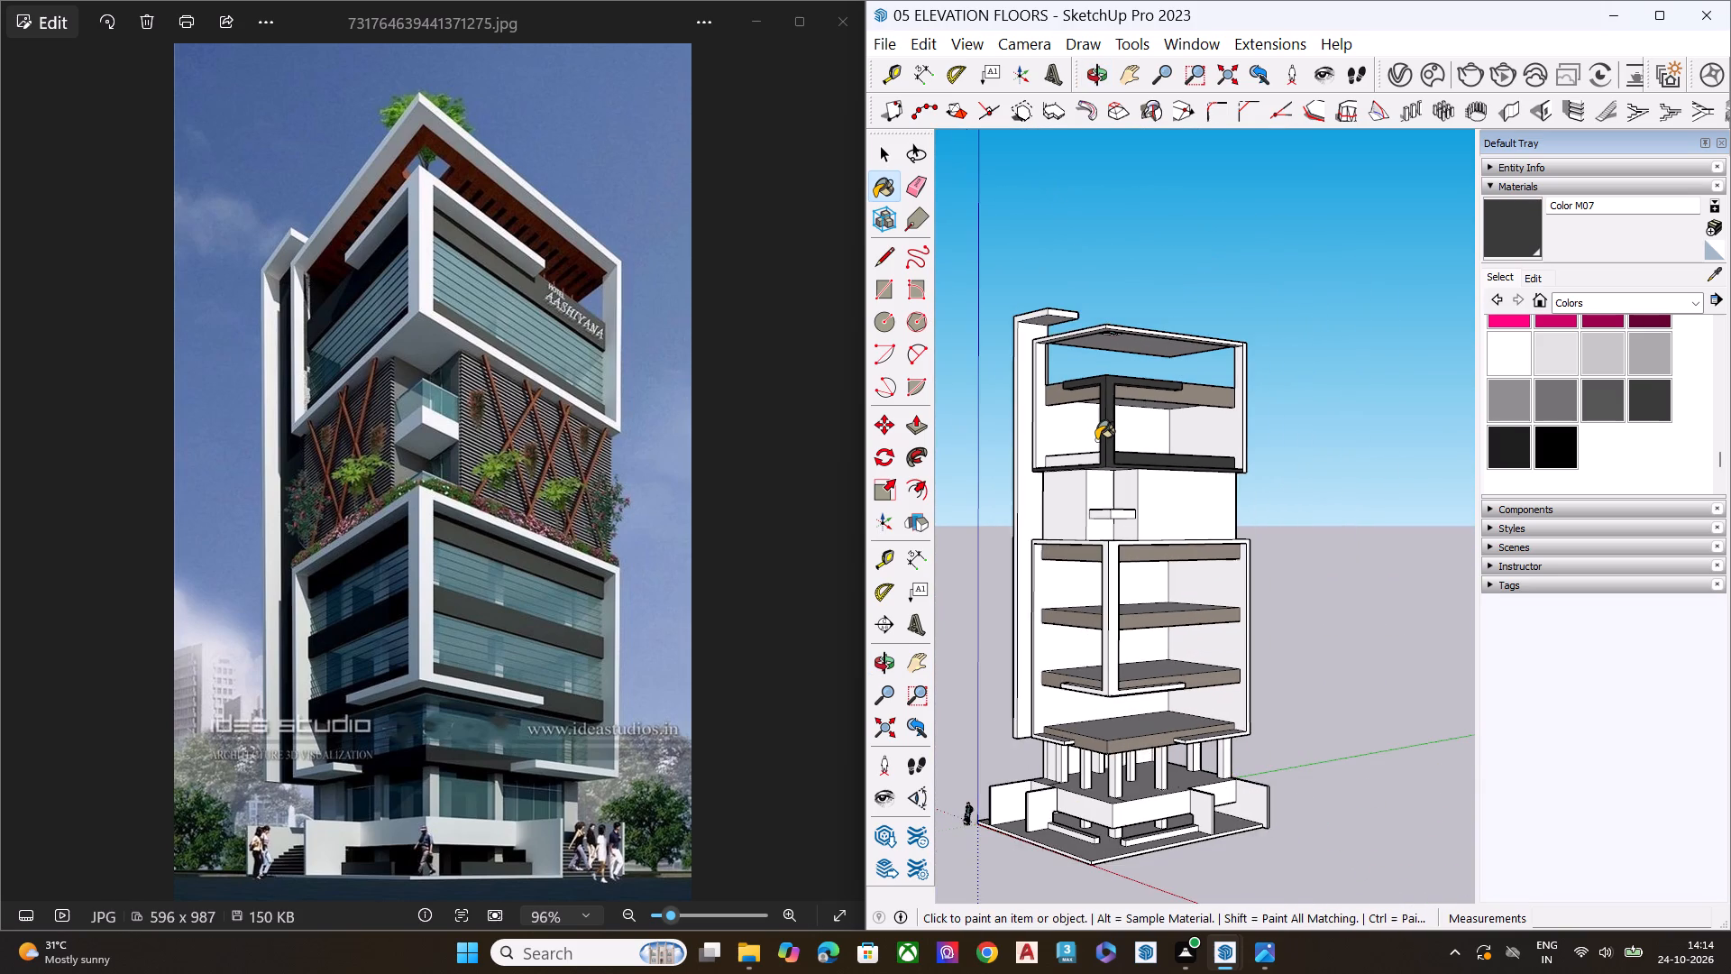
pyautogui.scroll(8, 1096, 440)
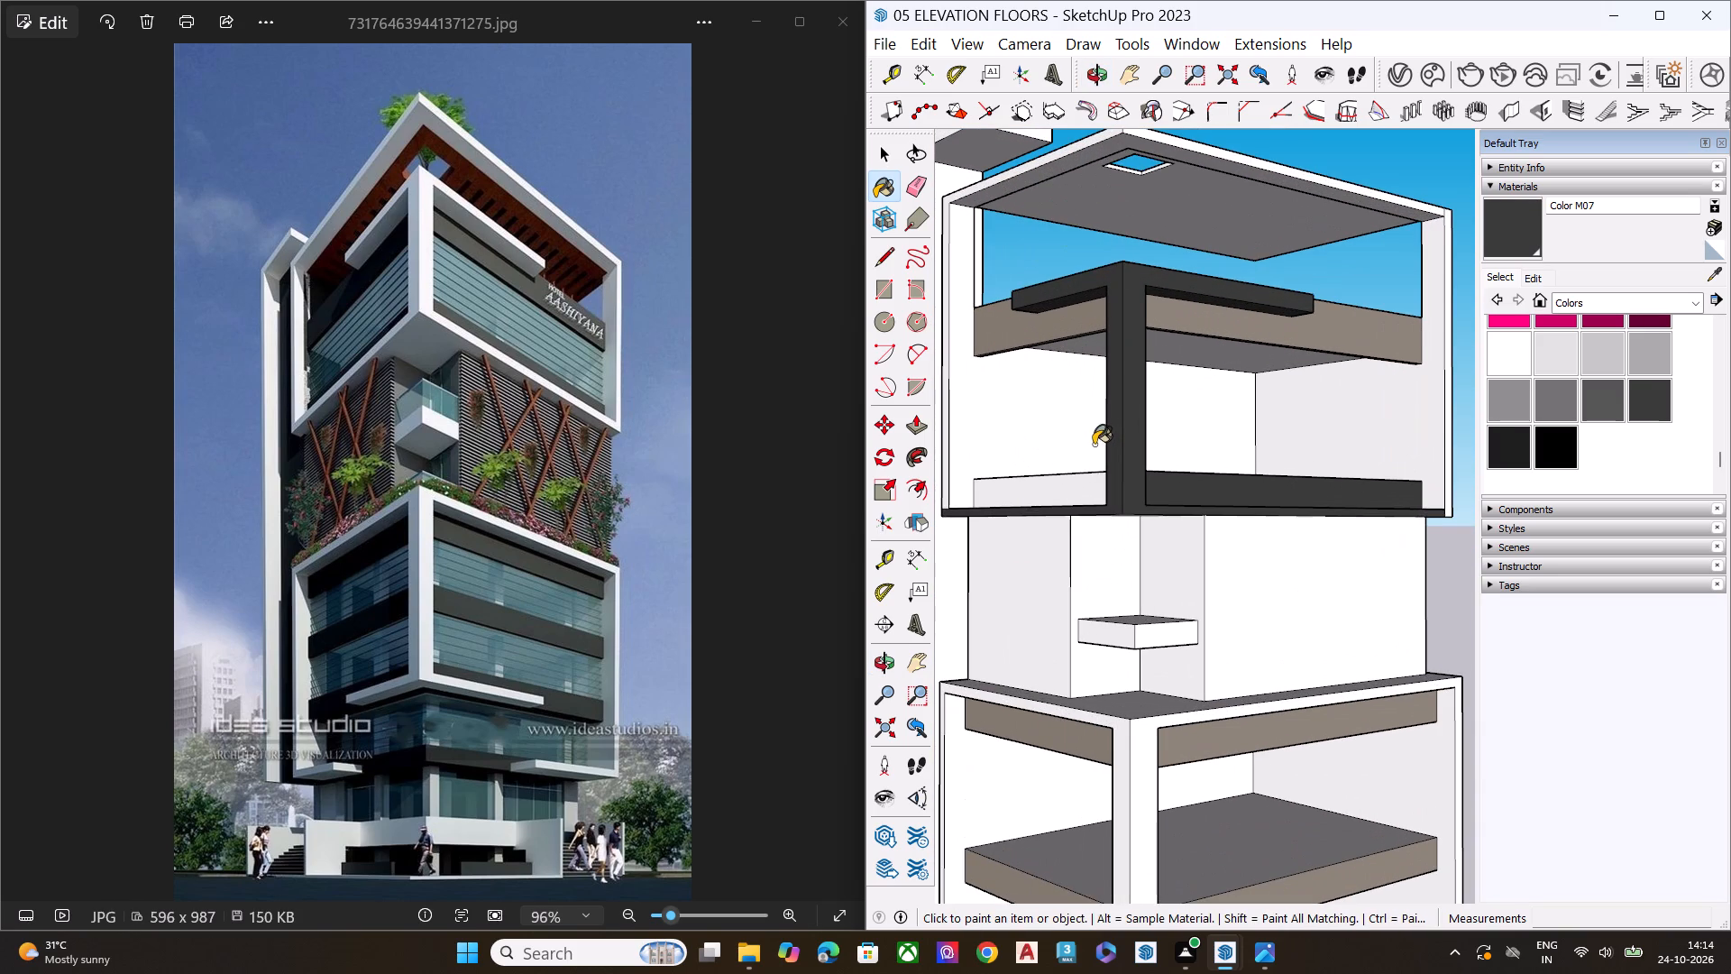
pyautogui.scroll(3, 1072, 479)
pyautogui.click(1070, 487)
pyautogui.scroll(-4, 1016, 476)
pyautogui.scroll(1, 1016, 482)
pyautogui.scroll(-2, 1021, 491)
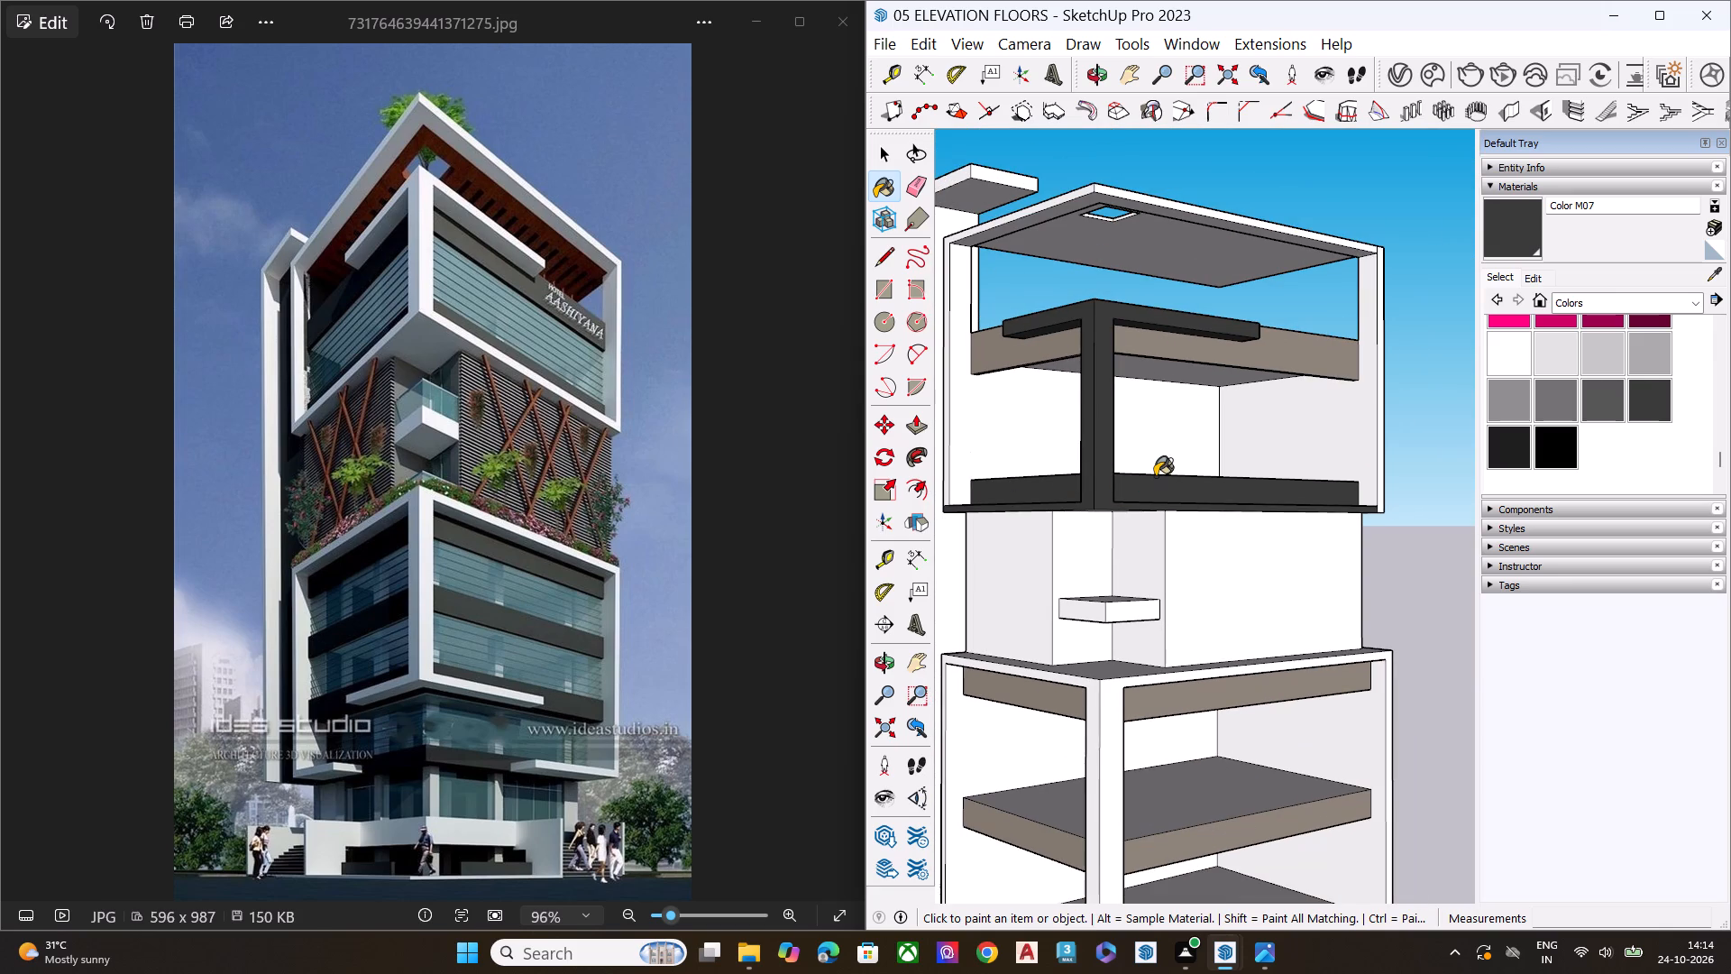
# Undo all the Color M07 painting on the upper block's corner frame, projecting strip and base bands.
pyautogui.hotkey('ctrl', 'z')
pyautogui.hotkey('ctrl', 'z')
pyautogui.hotkey('ctrl', 'z')
pyautogui.hotkey('ctrl', 'z')
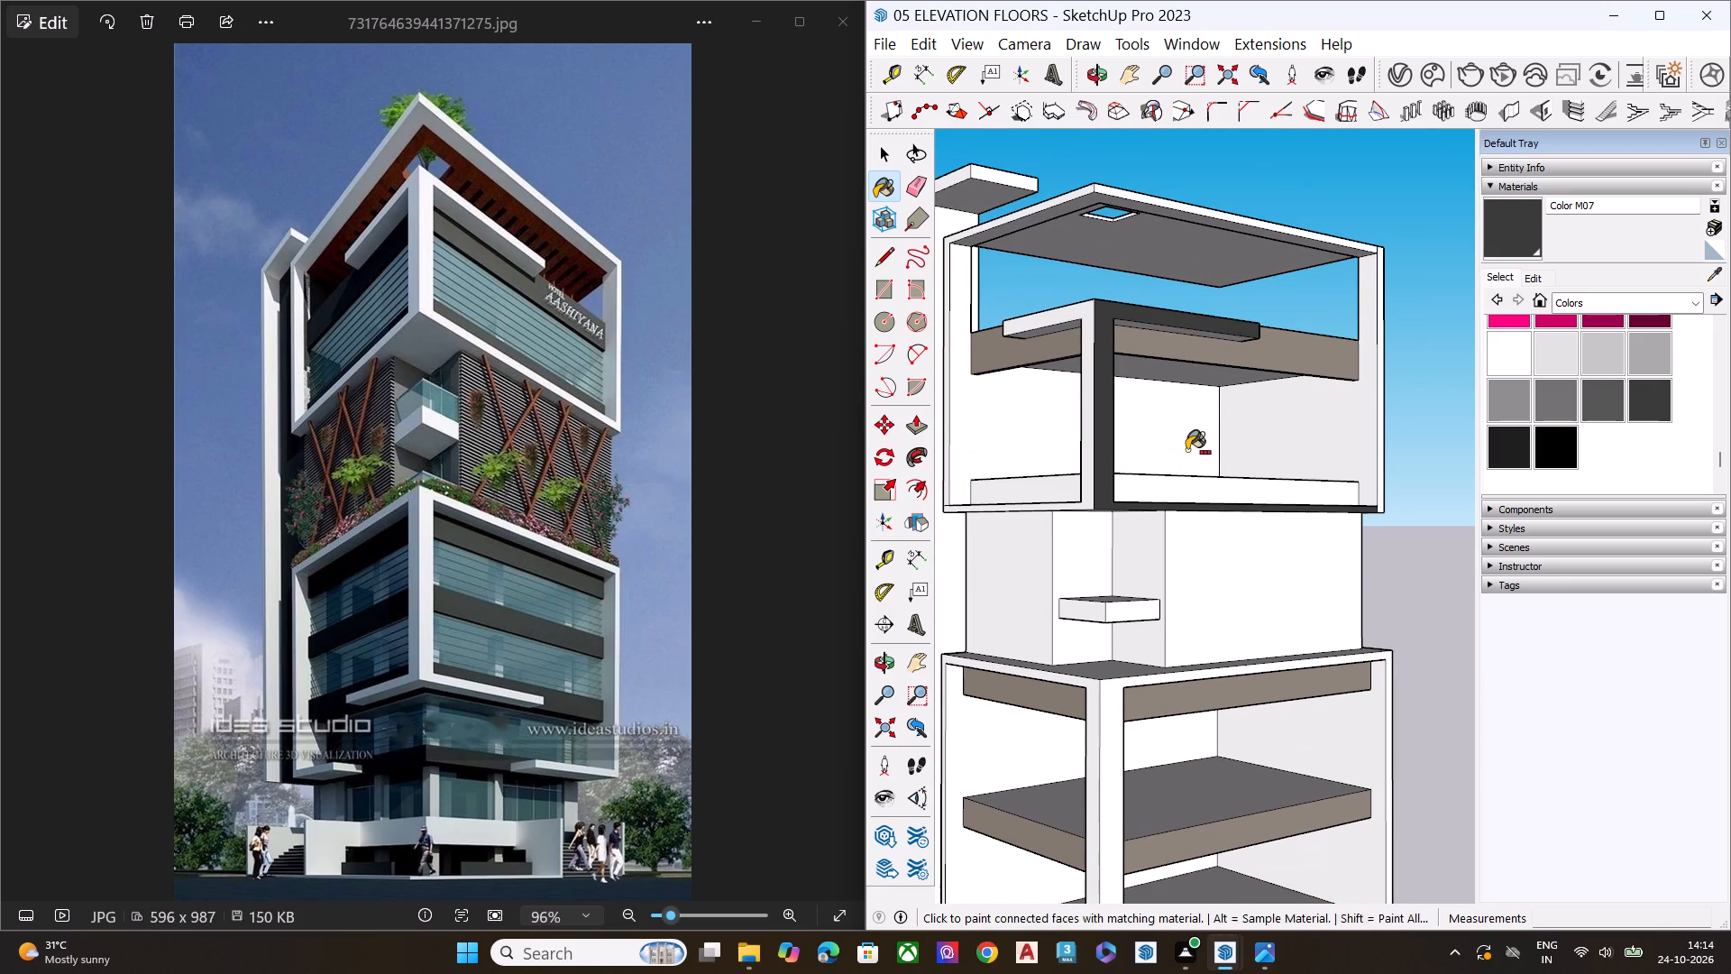
pyautogui.hotkey('ctrl', 'z')
pyautogui.press('space')
pyautogui.scroll(-7, 1176, 452)
pyautogui.moveTo(1184, 492); pyautogui.dragTo(1179, 390, button='middle')
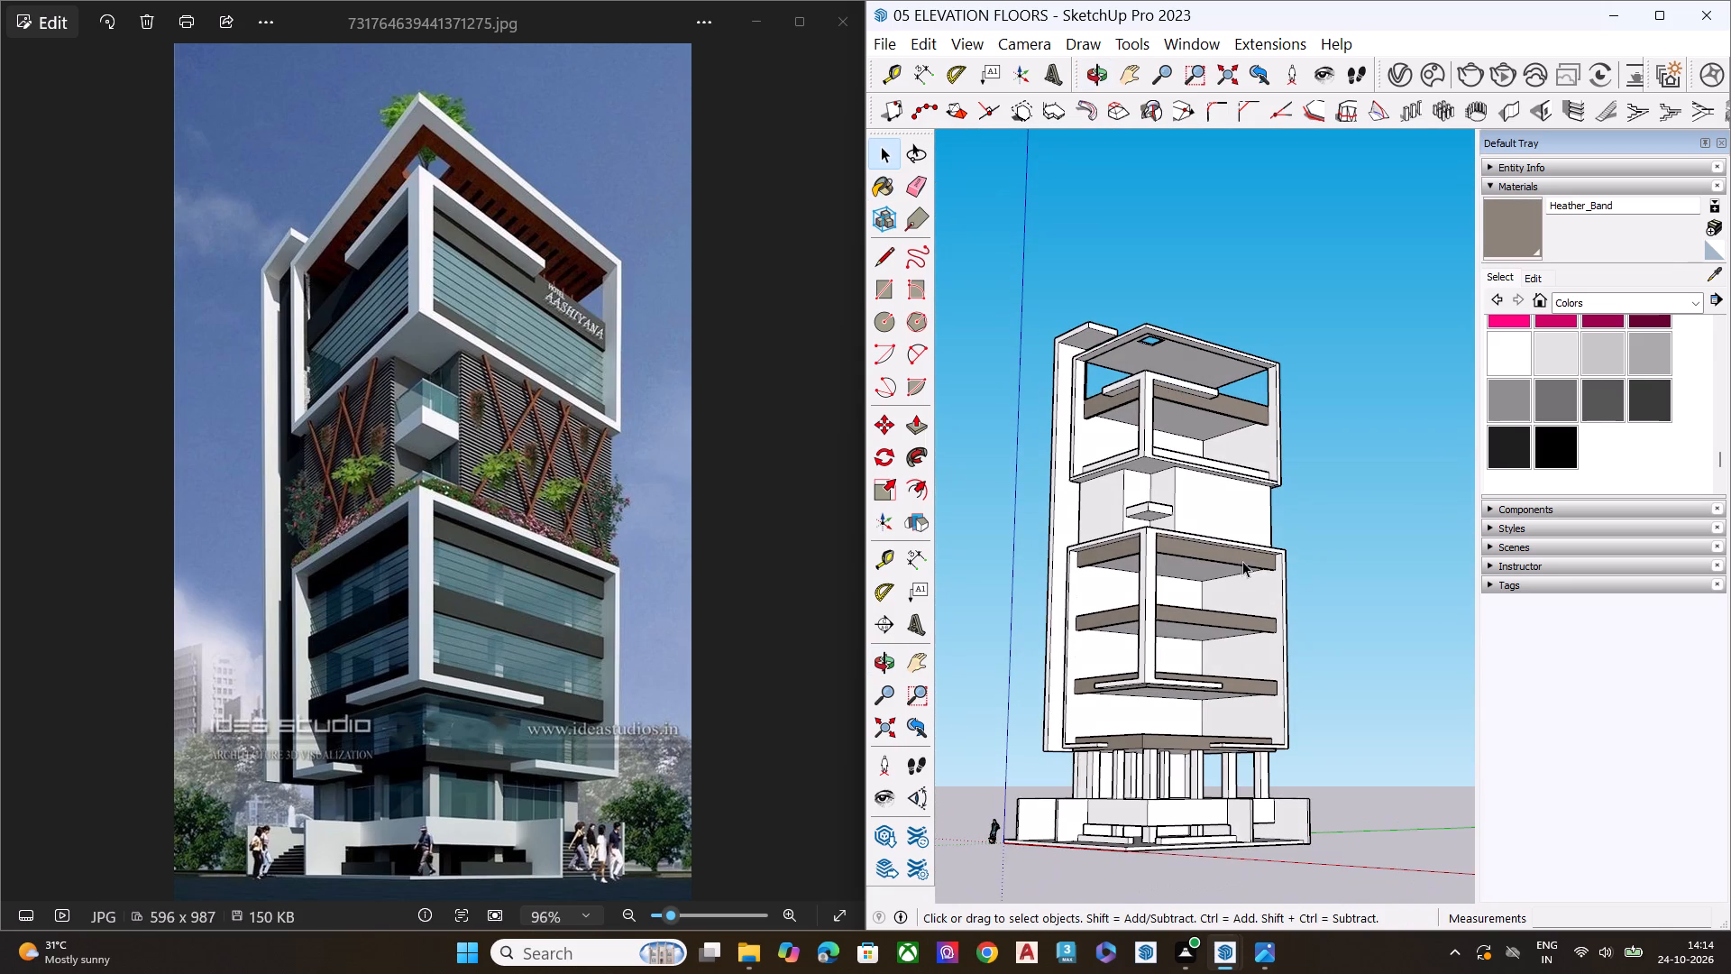
# Undo all the Heather_Band painting on the slab edges across the tower's front and clear the selection.
pyautogui.keyDown('ctrl'); pyautogui.scroll(1, 1237, 561); pyautogui.keyUp('ctrl')
pyautogui.hotkey('ctrl', 'z')
pyautogui.hotkey('ctrl', 'z')
pyautogui.hotkey('ctrl', 'z')
pyautogui.hotkey('ctrl', 'z')
pyautogui.hotkey('ctrl', 'z')
pyautogui.hotkey('ctrl', 'z')
pyautogui.hotkey('ctrl', 'z')
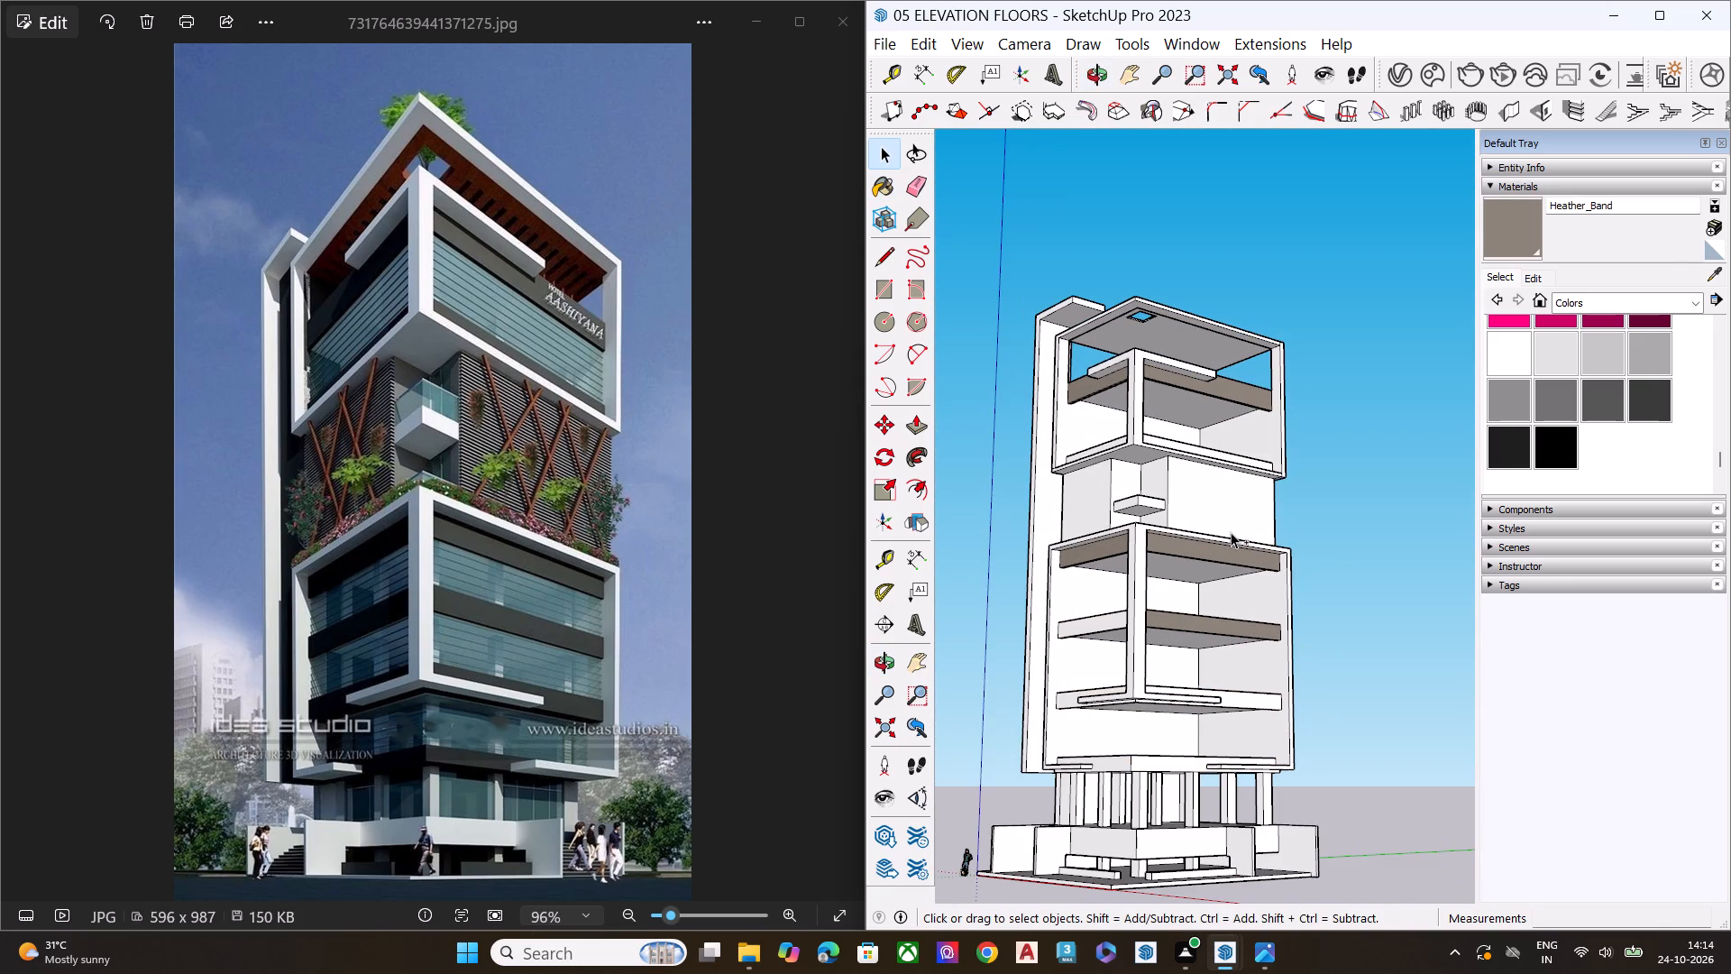
pyautogui.hotkey('ctrl', 'z')
pyautogui.hotkey('ctrl', 'z')
pyautogui.hotkey('ctrl', 'z')
pyautogui.hotkey('ctrl', 'z')
pyautogui.hotkey('ctrl', 'z')
pyautogui.hotkey('ctrl', 'z')
pyautogui.hotkey('ctrl', 'z')
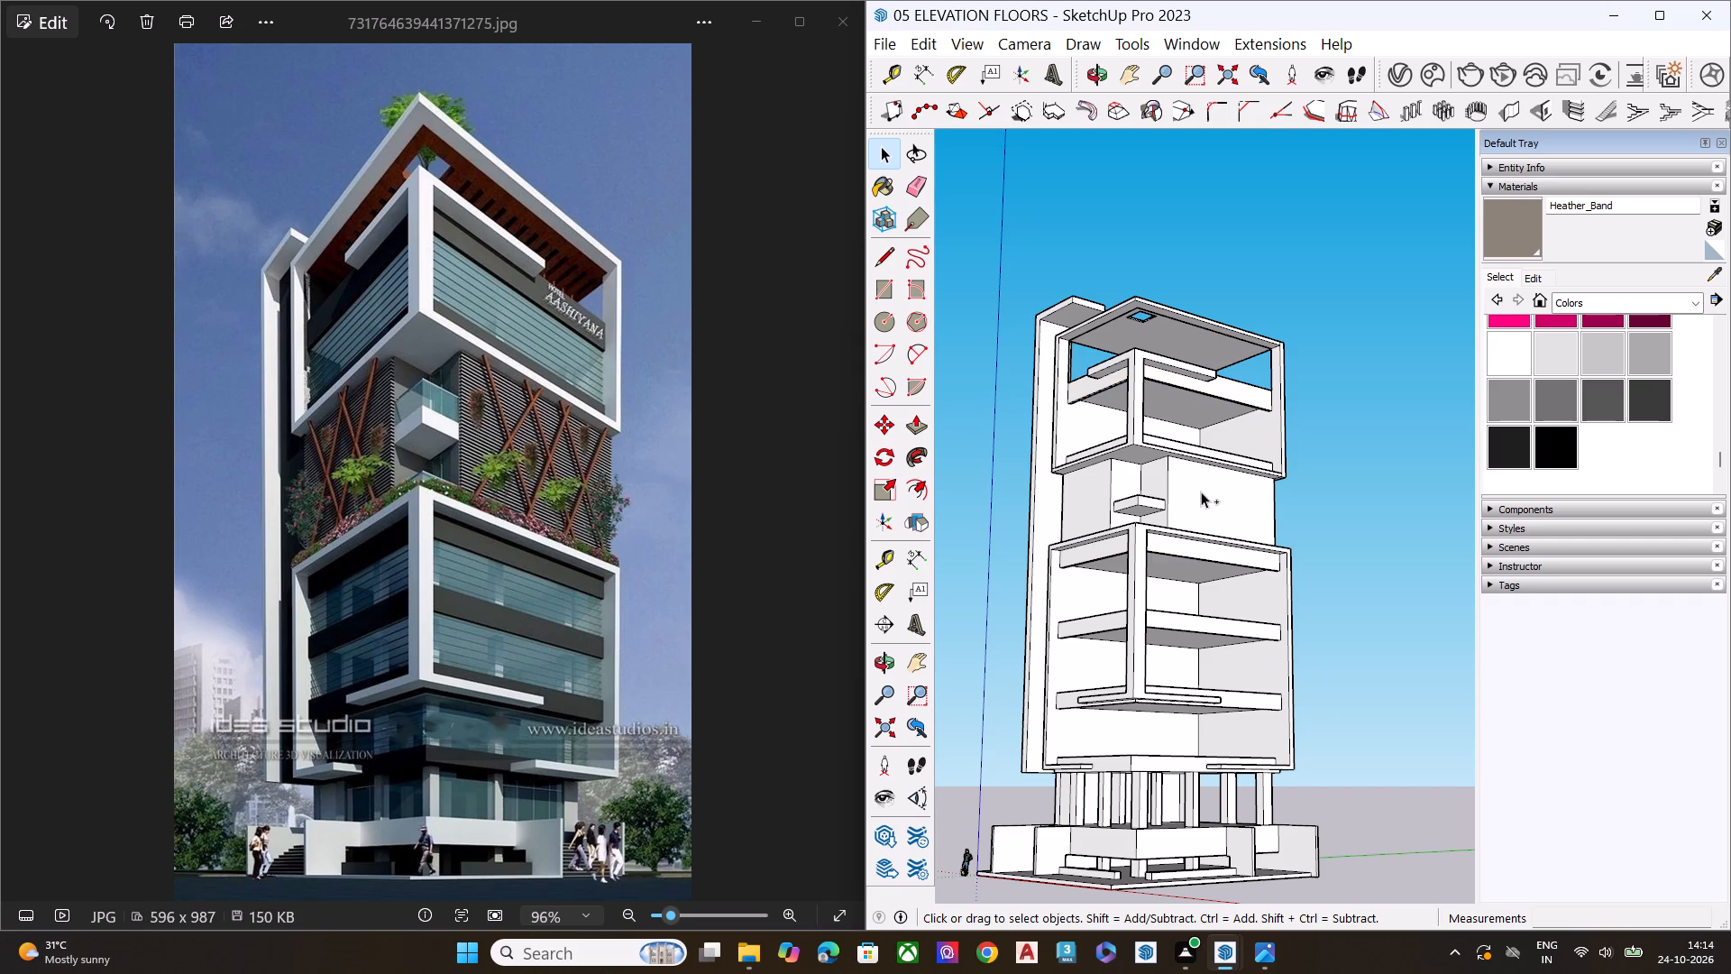
pyautogui.press('space')
pyautogui.click(1370, 528)
# Examine the unpainted tower's front and side massing from several heights and angles against the reference building image.
pyautogui.moveTo(1291, 495); pyautogui.dragTo(1235, 250, button='middle')
pyautogui.scroll(10, 1262, 370)
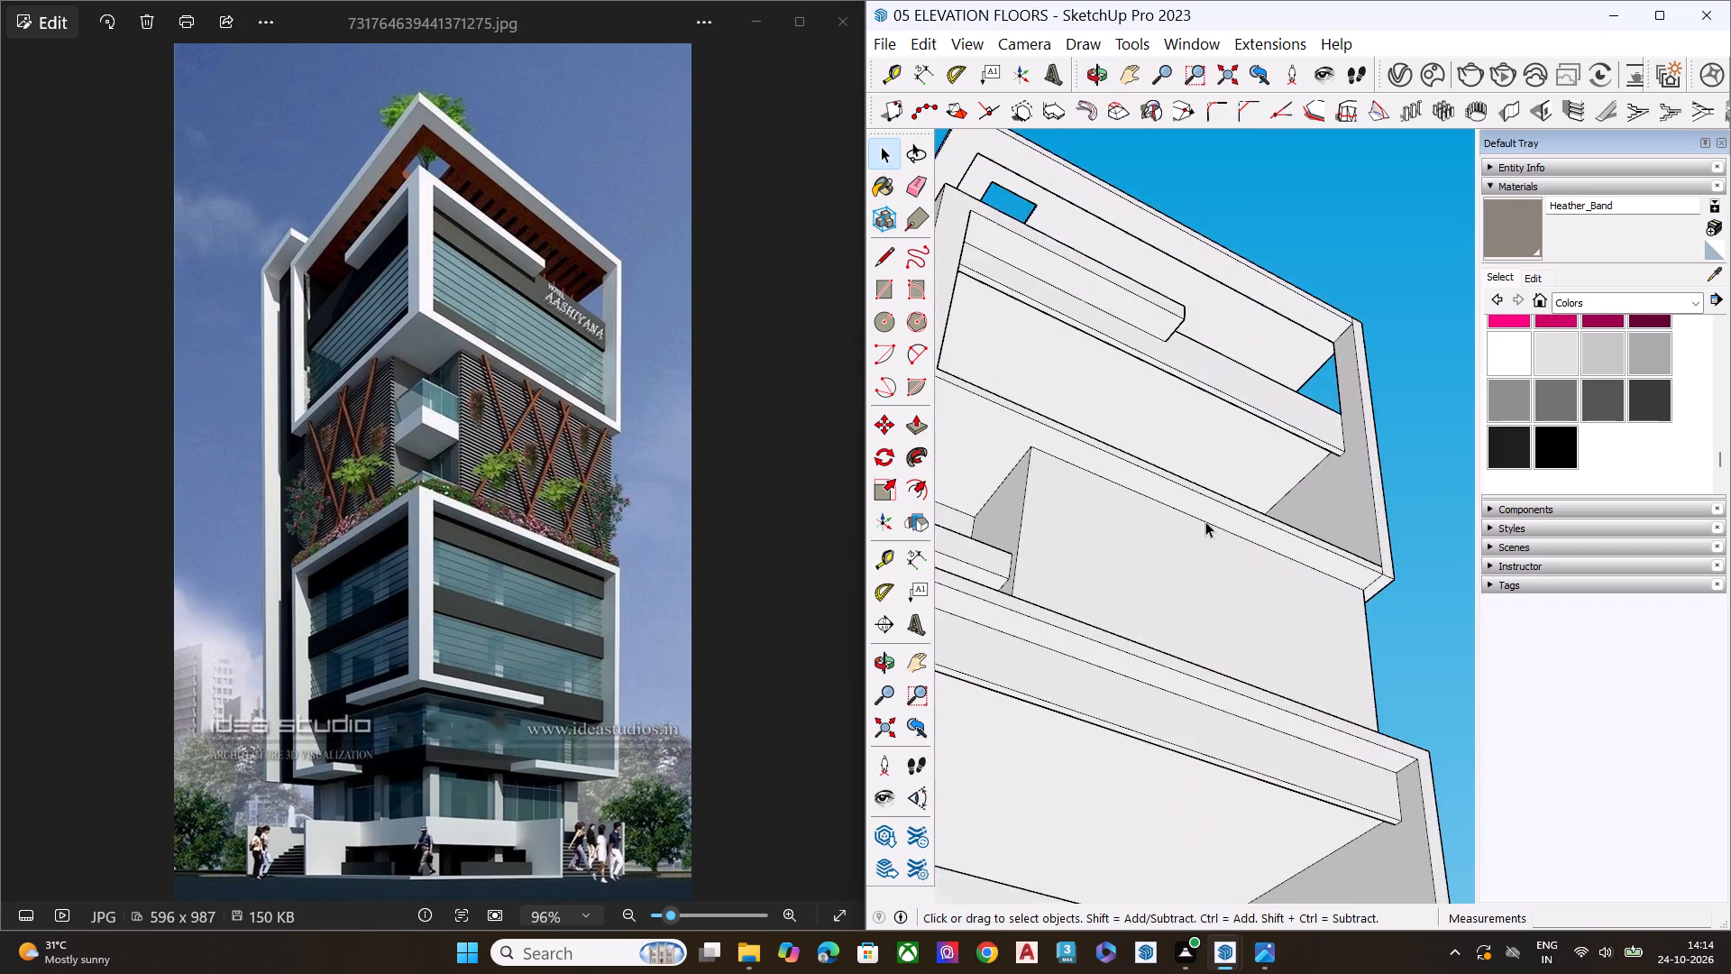
pyautogui.scroll(-3, 1205, 521)
pyautogui.scroll(2, 1225, 514)
pyautogui.scroll(-1, 1235, 514)
pyautogui.scroll(1, 1303, 502)
pyautogui.scroll(-2, 1320, 496)
pyautogui.press('space')
pyautogui.scroll(-7, 1327, 525)
pyautogui.moveTo(1272, 498); pyautogui.dragTo(1335, 668, button='middle')
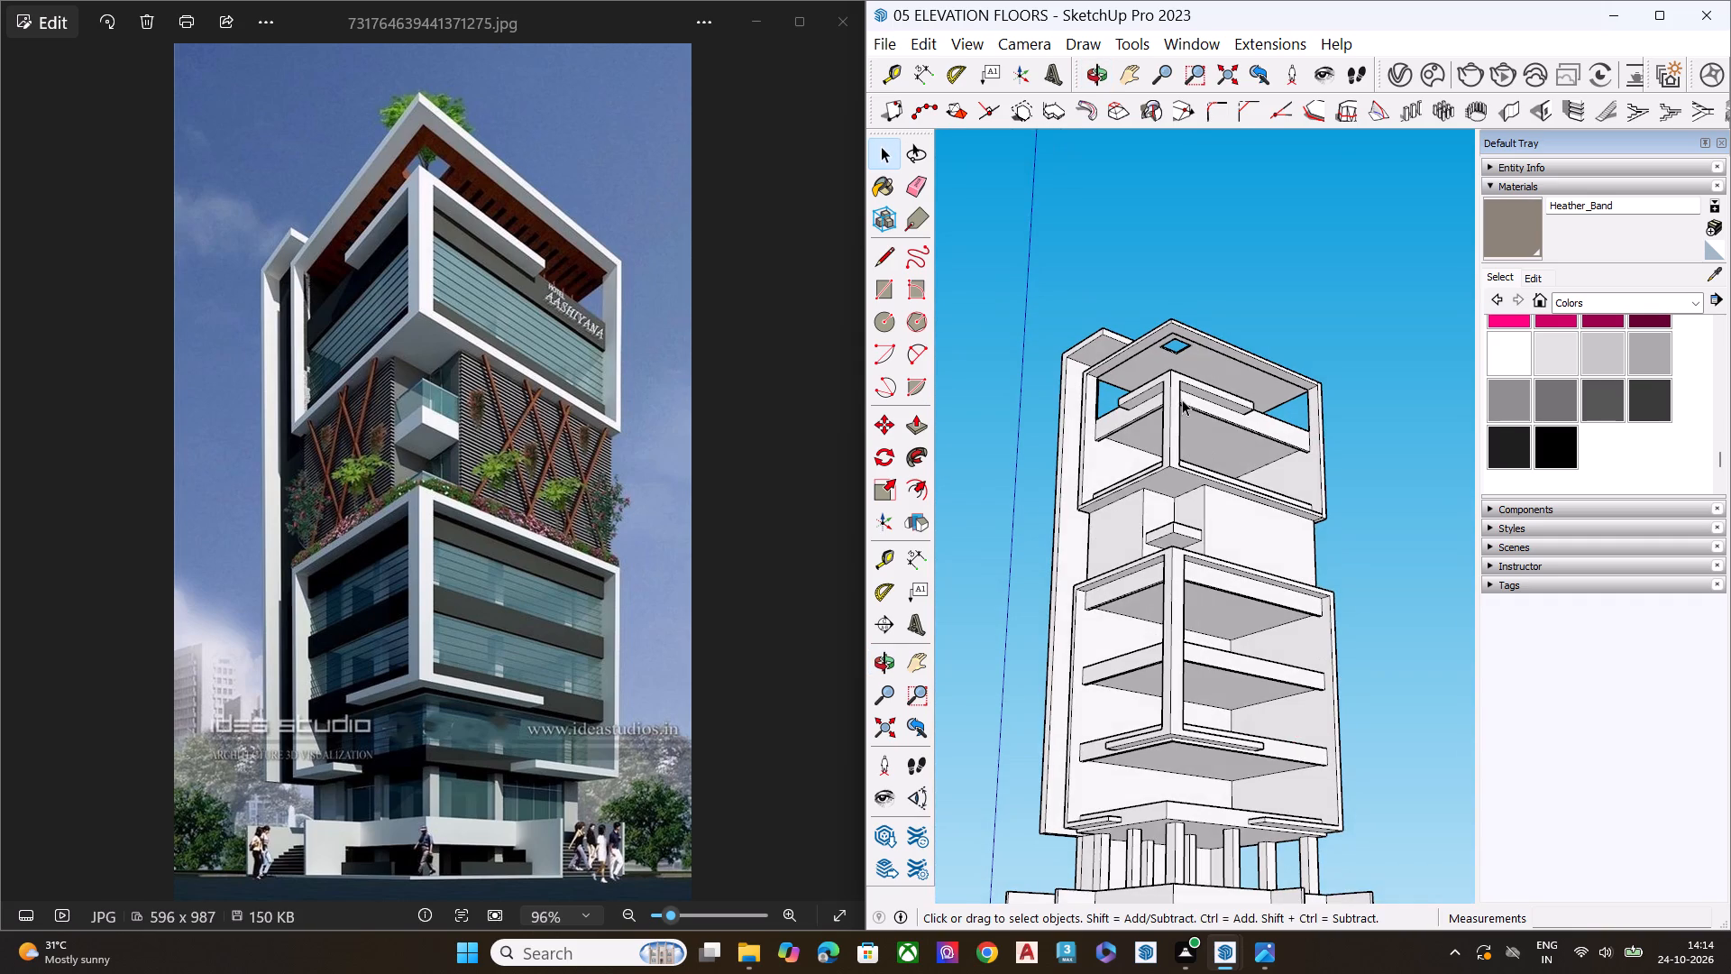
pyautogui.scroll(-2, 1182, 400)
pyautogui.scroll(-2, 1198, 539)
pyautogui.moveTo(1207, 564); pyautogui.dragTo(1207, 648, button='middle')
pyautogui.scroll(3, 1201, 607)
pyautogui.scroll(-1, 1201, 607)
pyautogui.scroll(3, 1201, 607)
pyautogui.scroll(-4, 1181, 616)
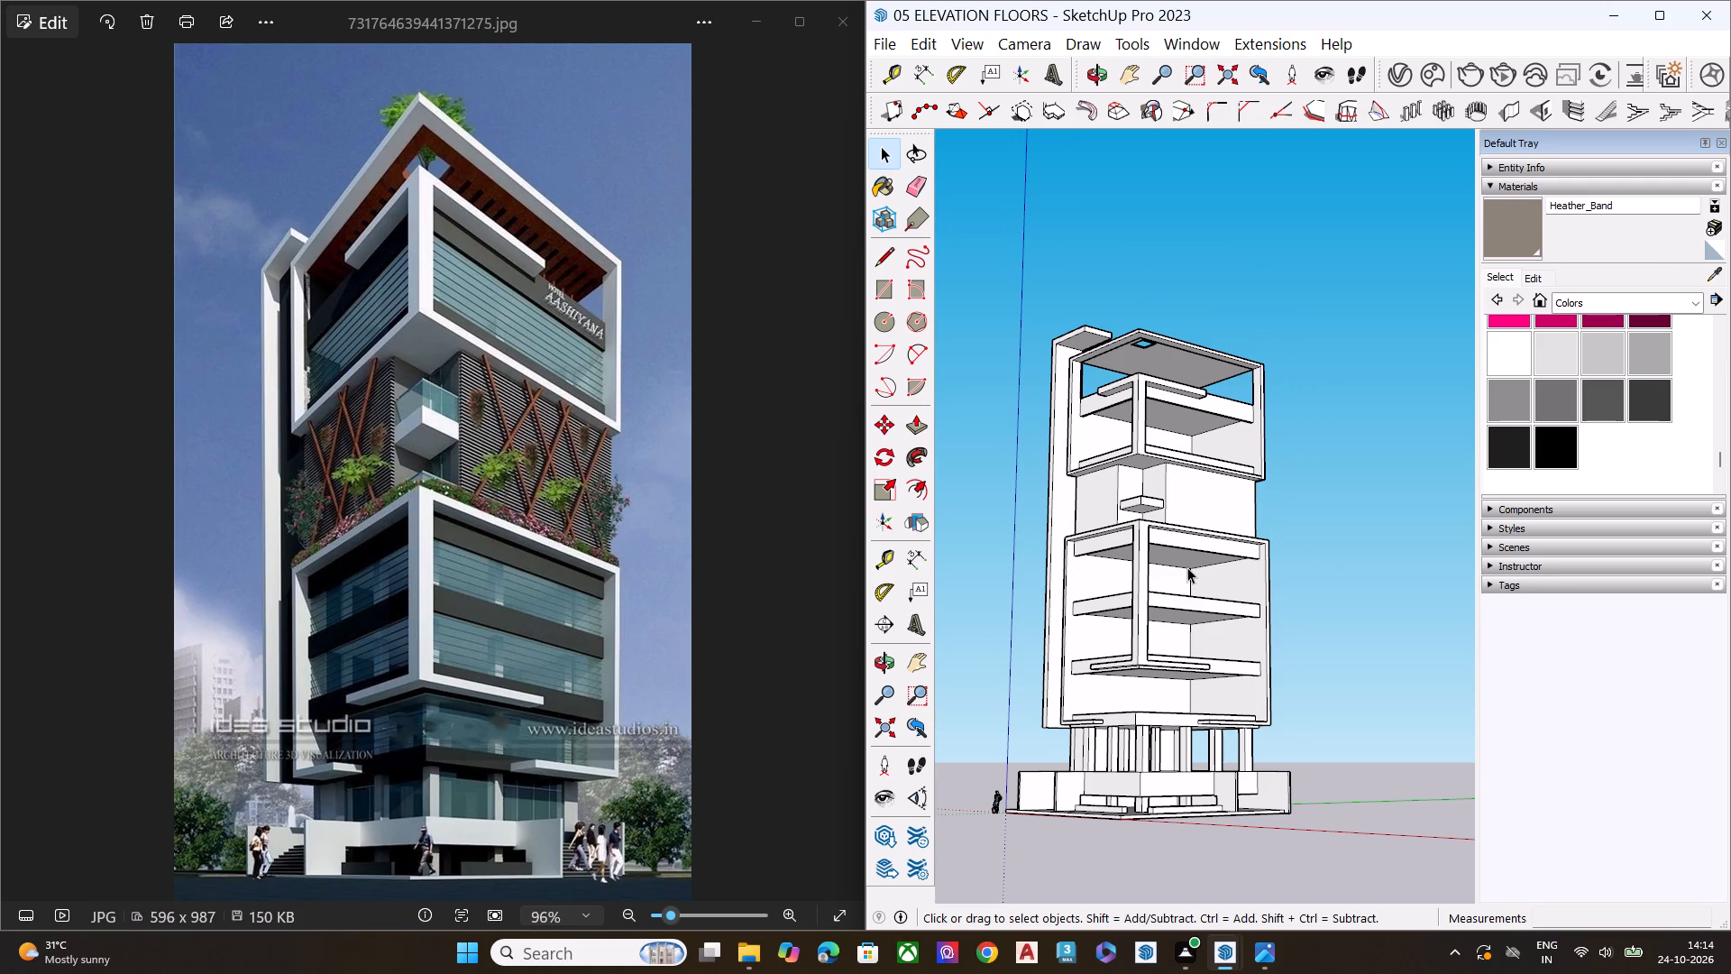
pyautogui.scroll(3, 1227, 598)
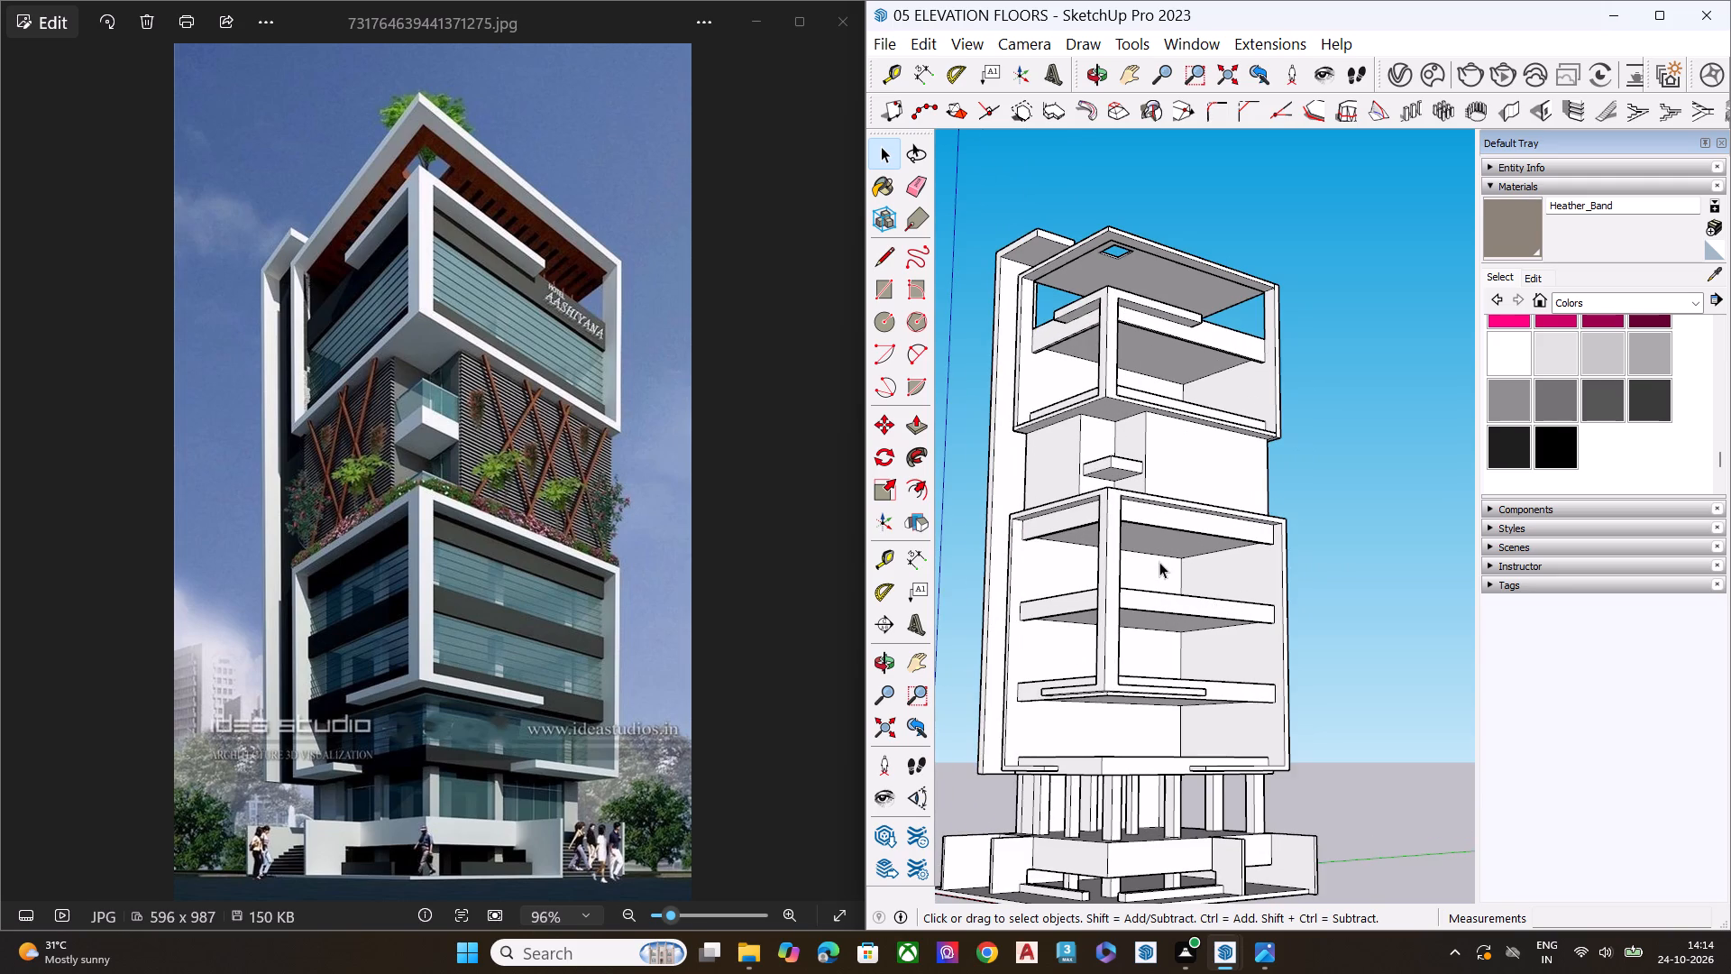
pyautogui.scroll(-6, 1046, 487)
pyautogui.moveTo(1084, 563); pyautogui.dragTo(1090, 695, button='middle')
pyautogui.scroll(7, 1069, 633)
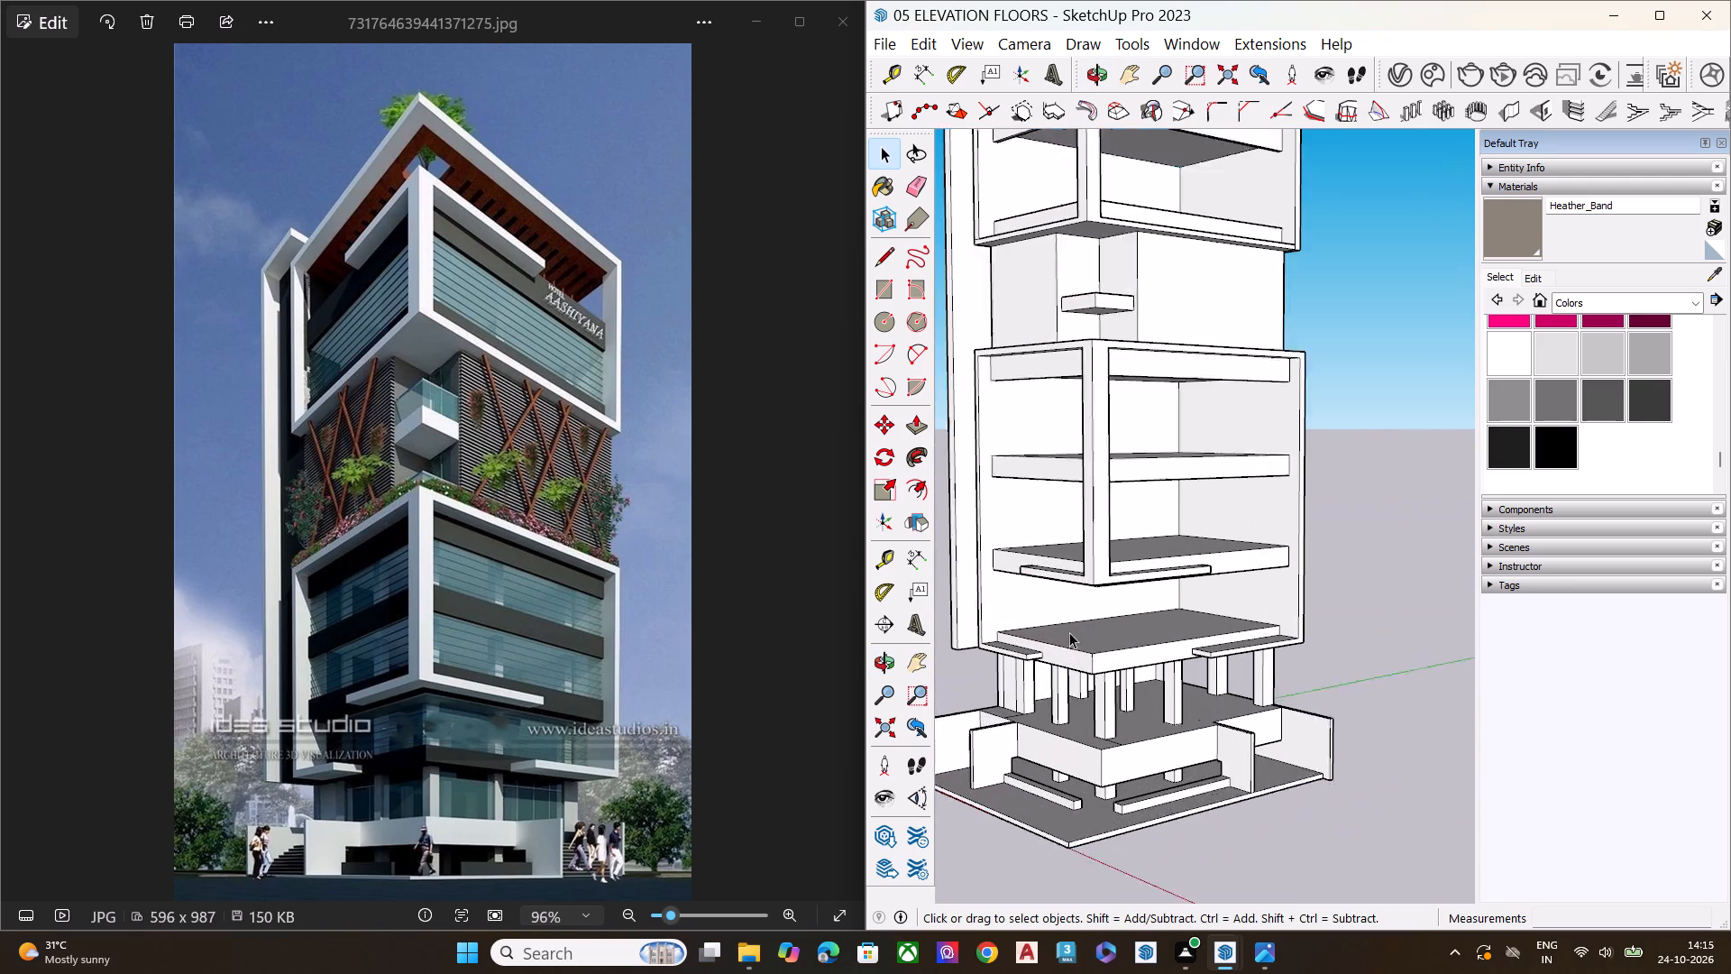
pyautogui.scroll(3, 1069, 632)
pyautogui.moveTo(1304, 599); pyautogui.dragTo(985, 579, button='middle')
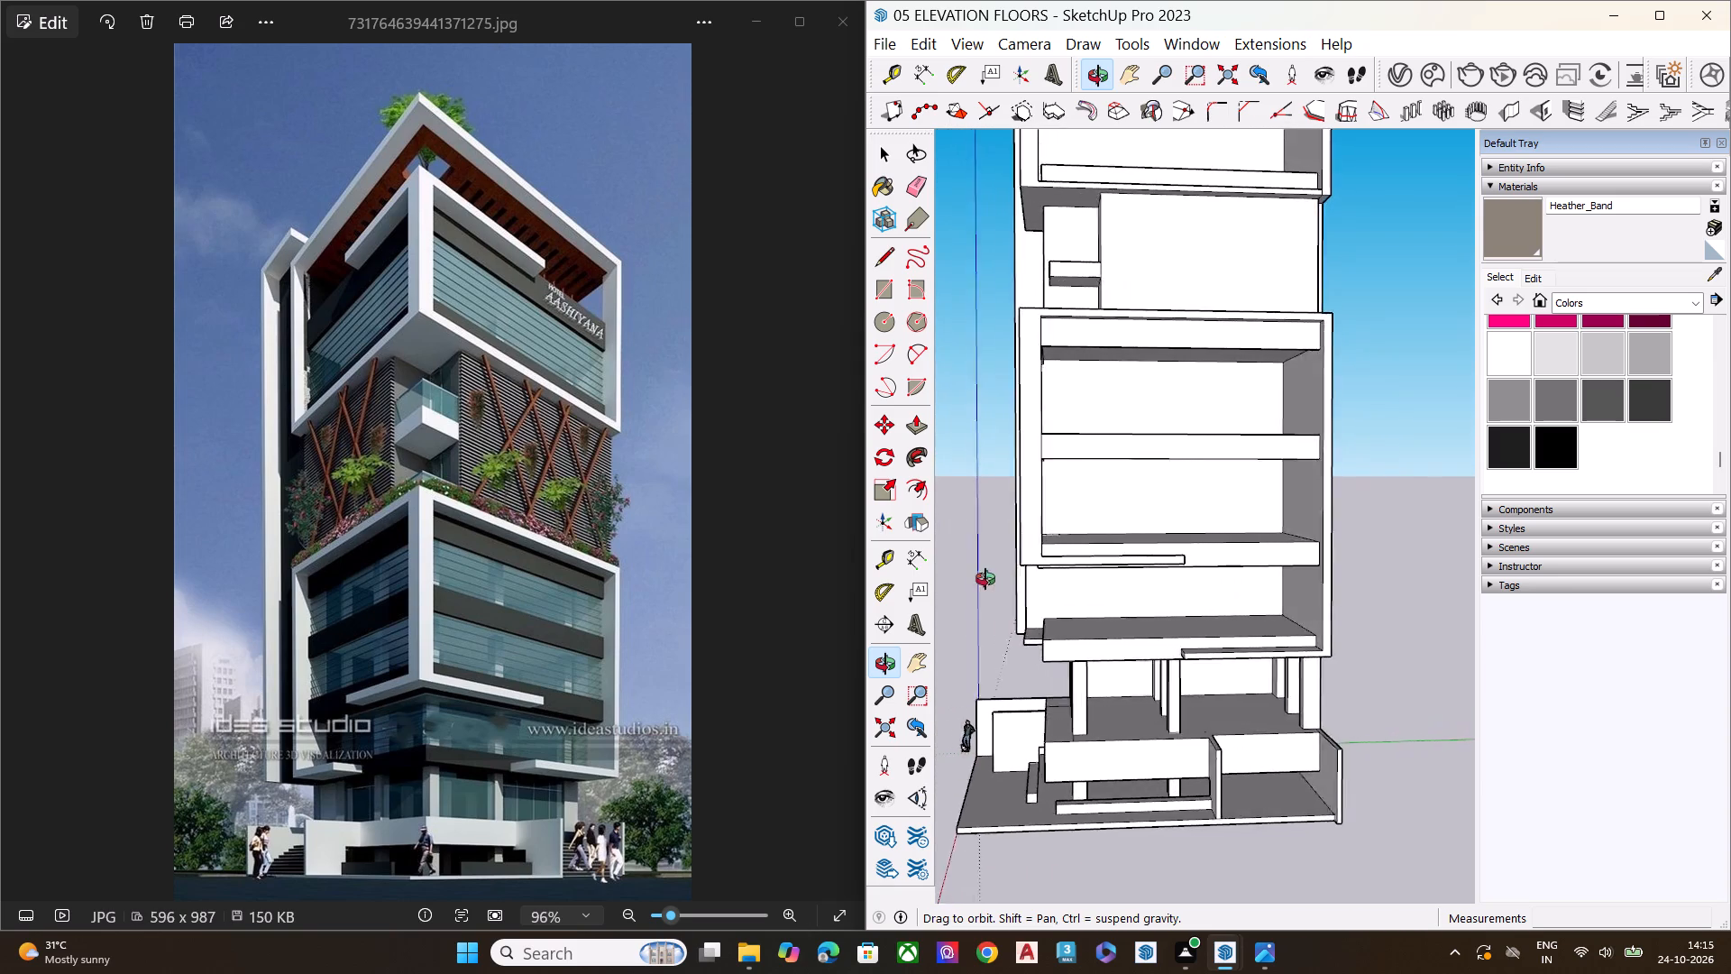
pyautogui.moveTo(985, 579); pyautogui.dragTo(1031, 556, button='middle')
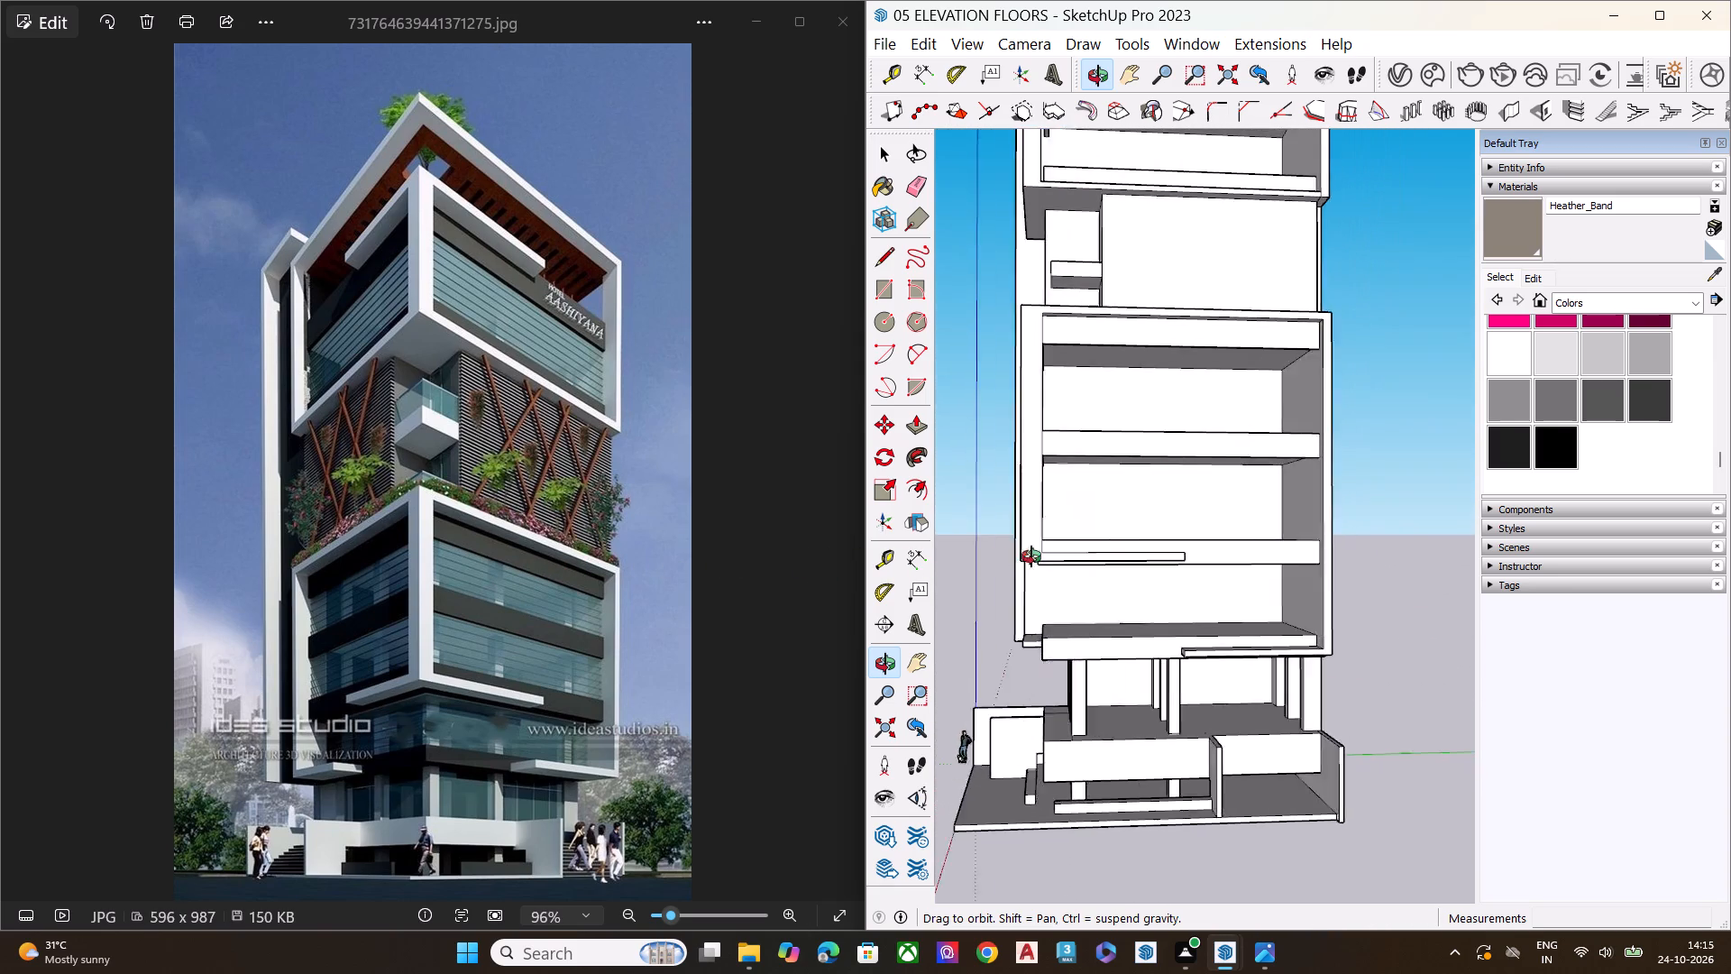
pyautogui.moveTo(1031, 556); pyautogui.dragTo(1328, 557, button='middle')
pyautogui.scroll(3, 1201, 530)
pyautogui.scroll(-9, 1210, 521)
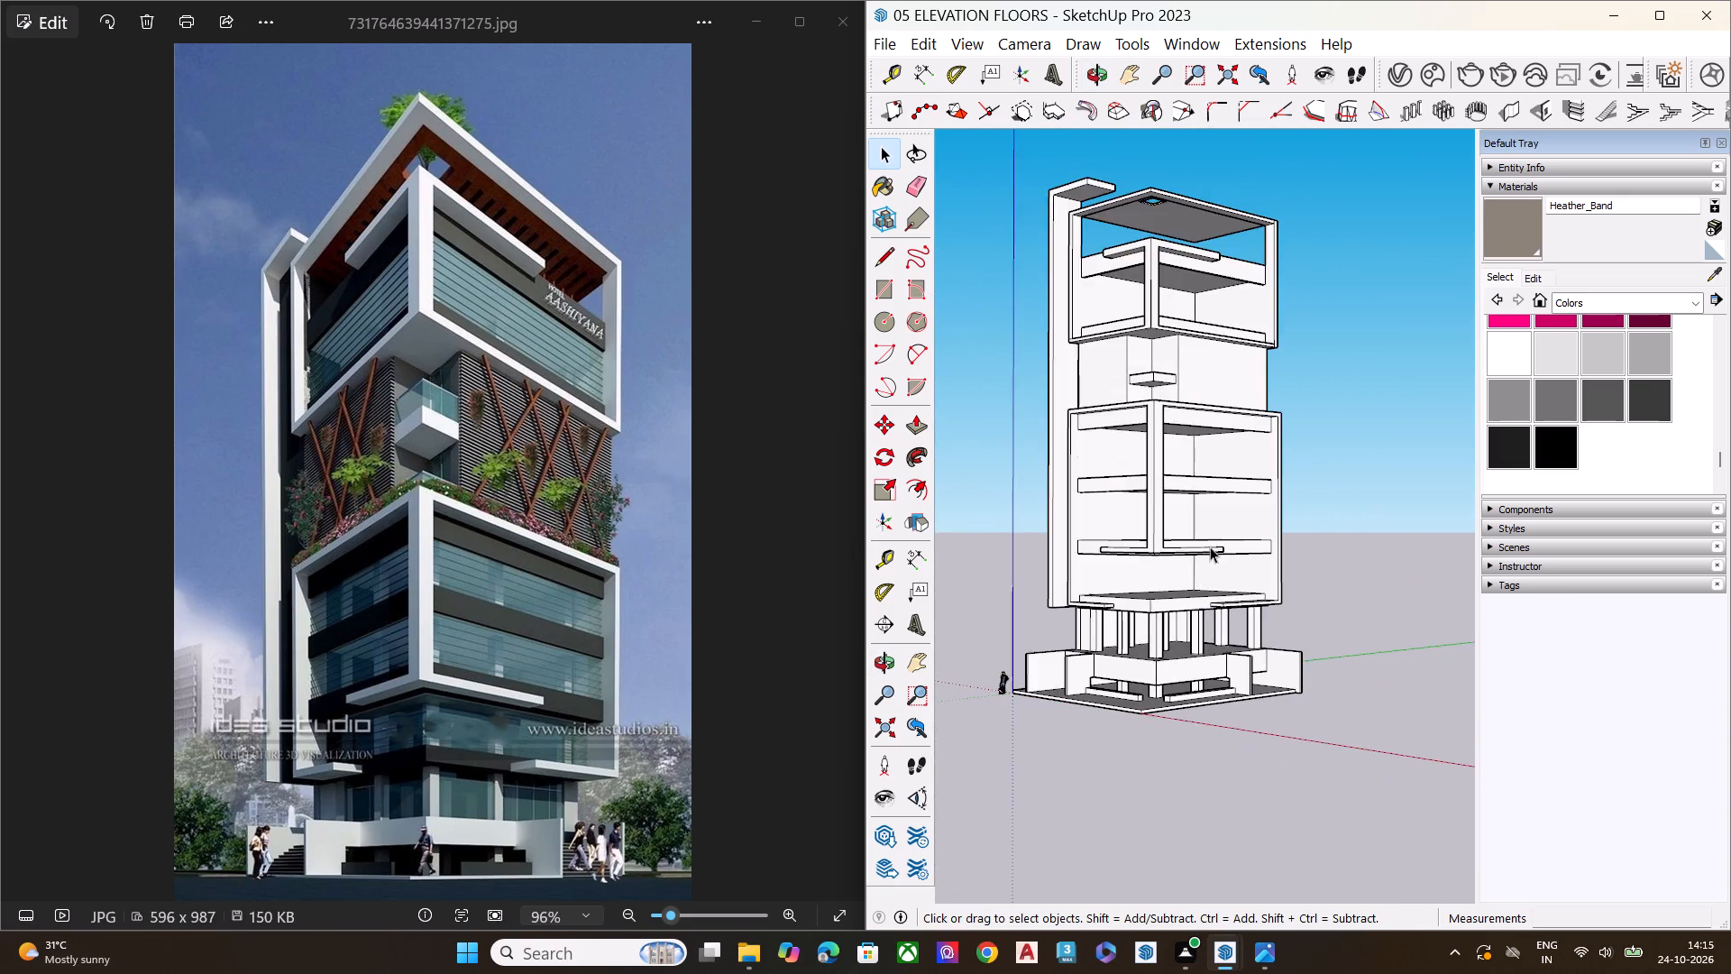
pyautogui.scroll(-5, 1213, 536)
pyautogui.moveTo(1214, 547); pyautogui.dragTo(1217, 501, button='middle')
pyautogui.scroll(4, 1208, 533)
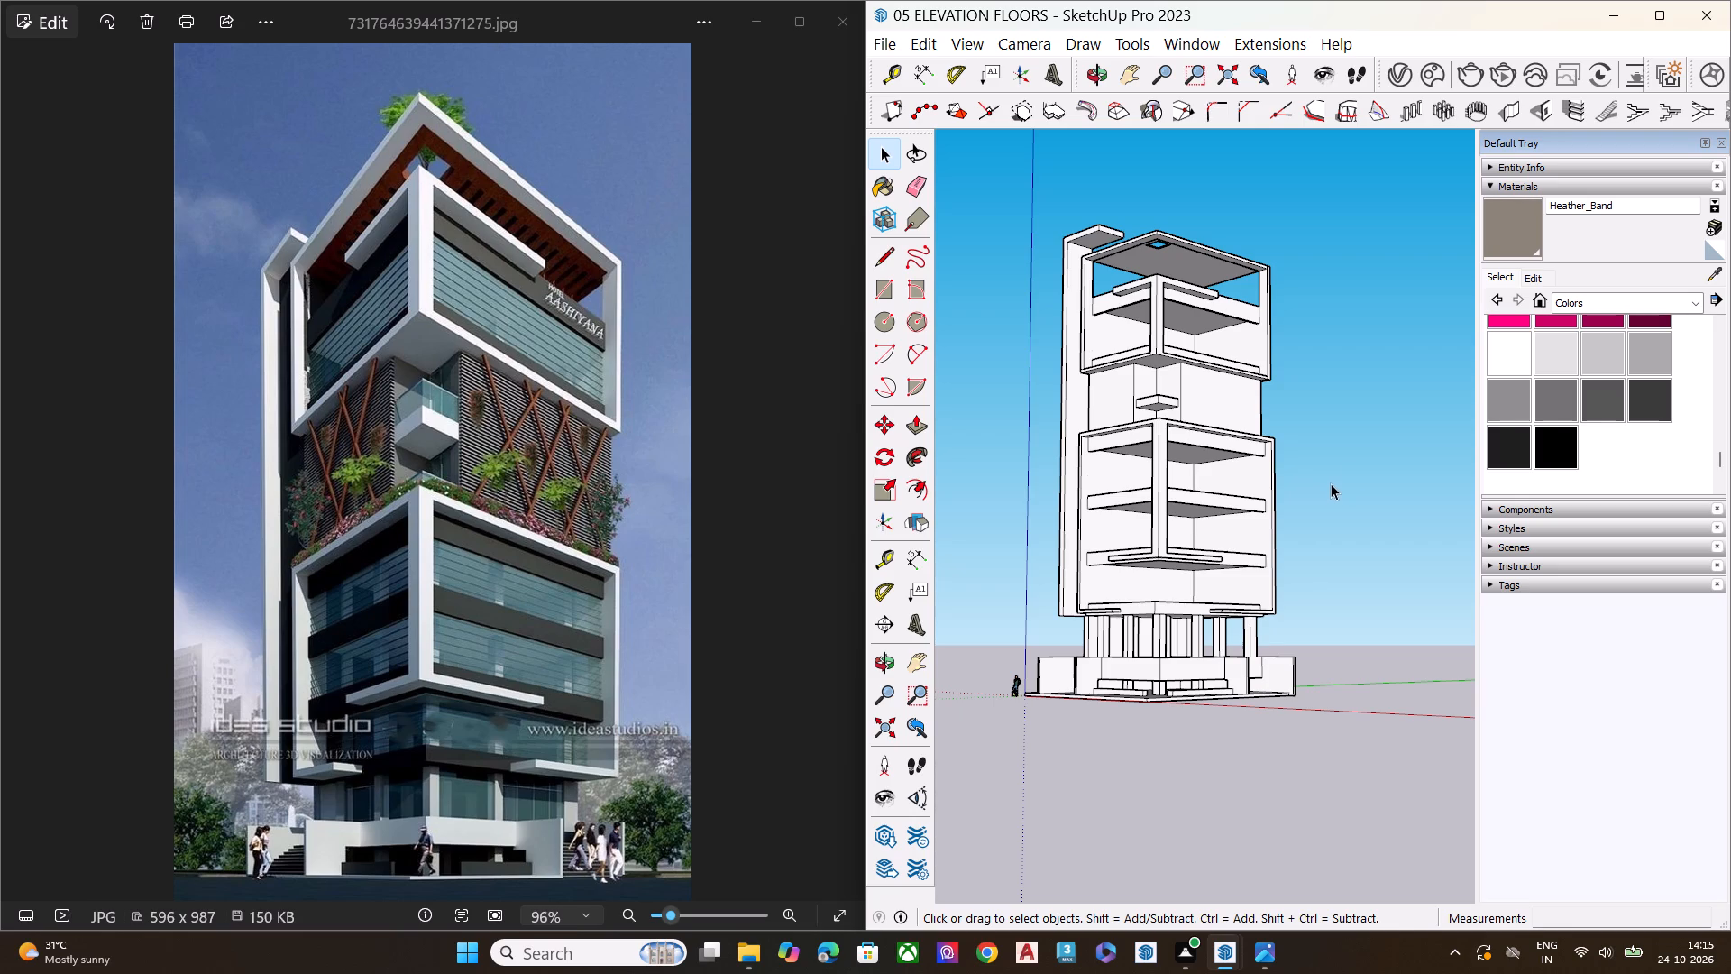
pyautogui.scroll(-6, 1354, 455)
pyautogui.moveTo(1323, 667); pyautogui.dragTo(1326, 846, button='middle')
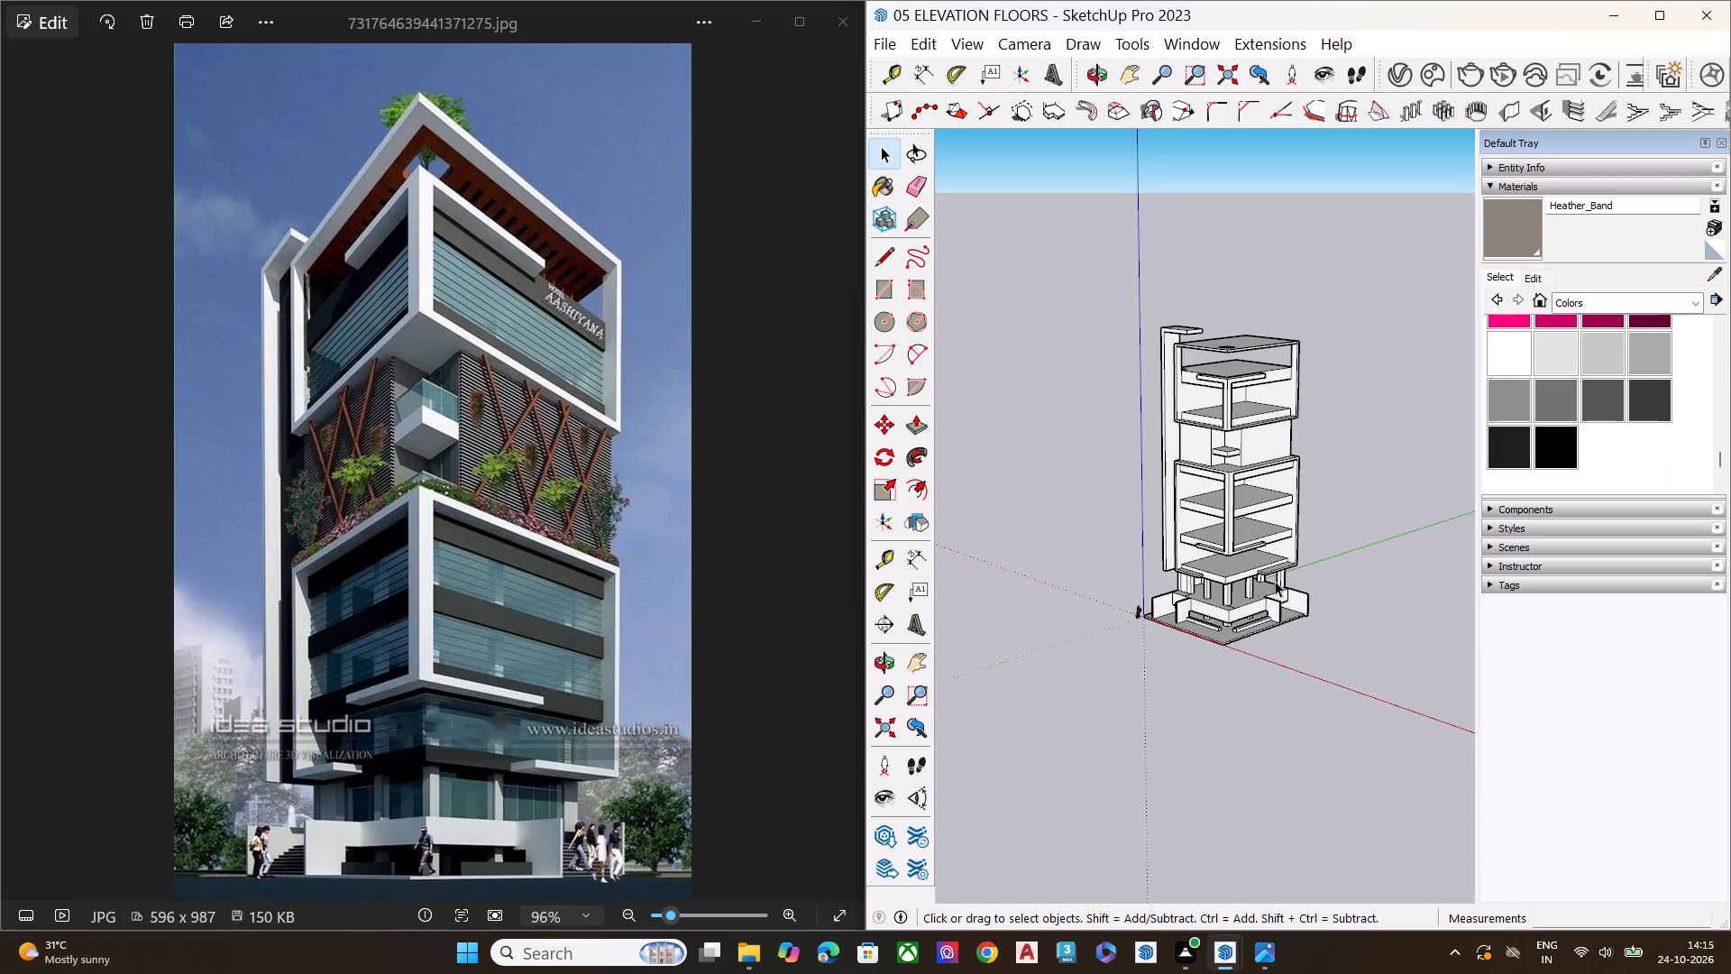
pyautogui.scroll(-4, 1270, 583)
pyautogui.scroll(1, 1237, 631)
pyautogui.moveTo(1217, 555); pyautogui.dragTo(1246, 510, button='middle')
pyautogui.scroll(8, 1263, 490)
pyautogui.moveTo(1193, 578); pyautogui.dragTo(1219, 466, button='middle')
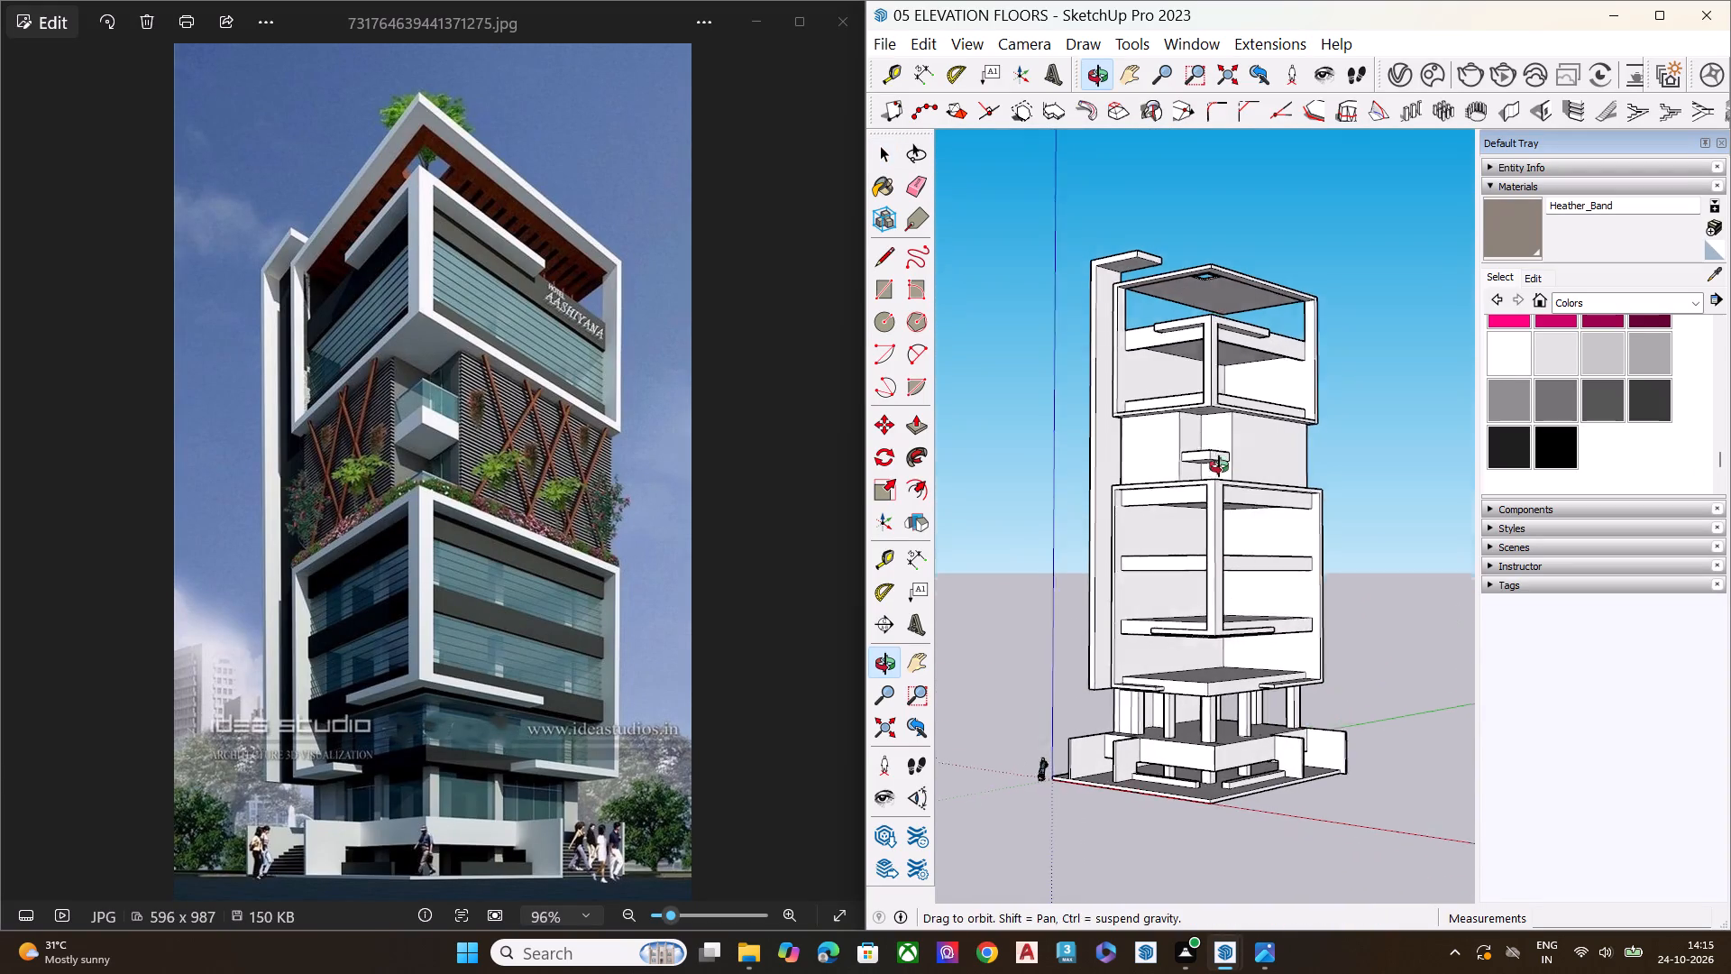
pyautogui.moveTo(1219, 466); pyautogui.dragTo(1221, 462, button='middle')
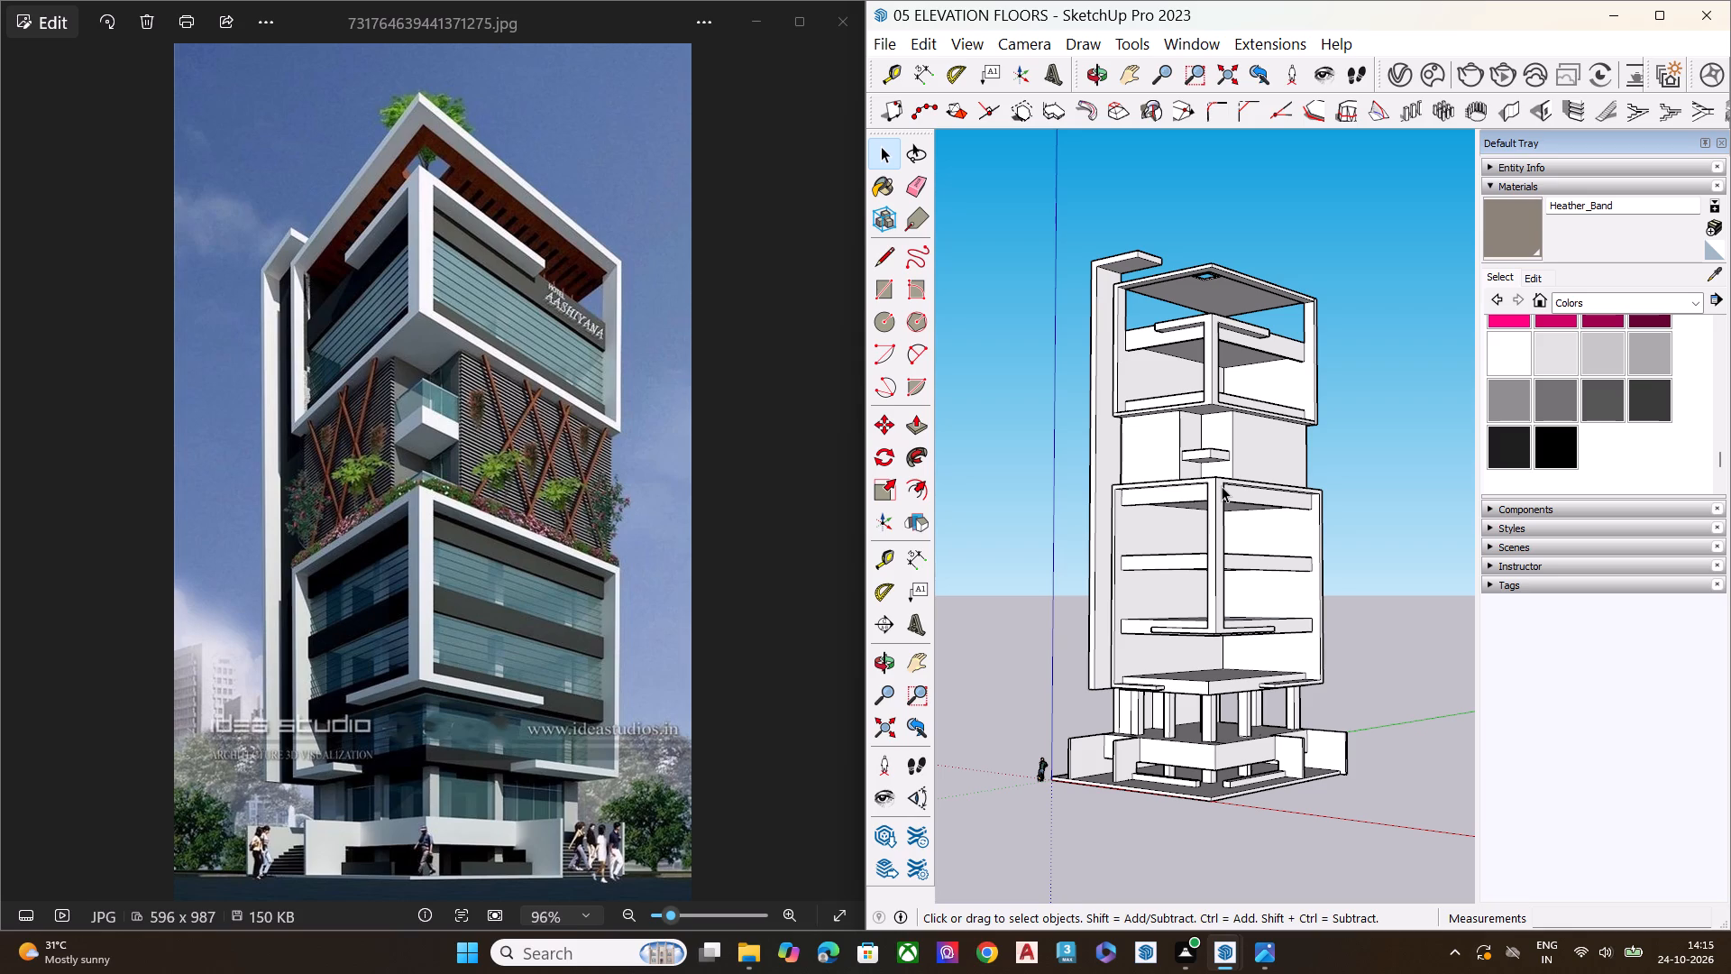
pyautogui.scroll(-7, 1226, 427)
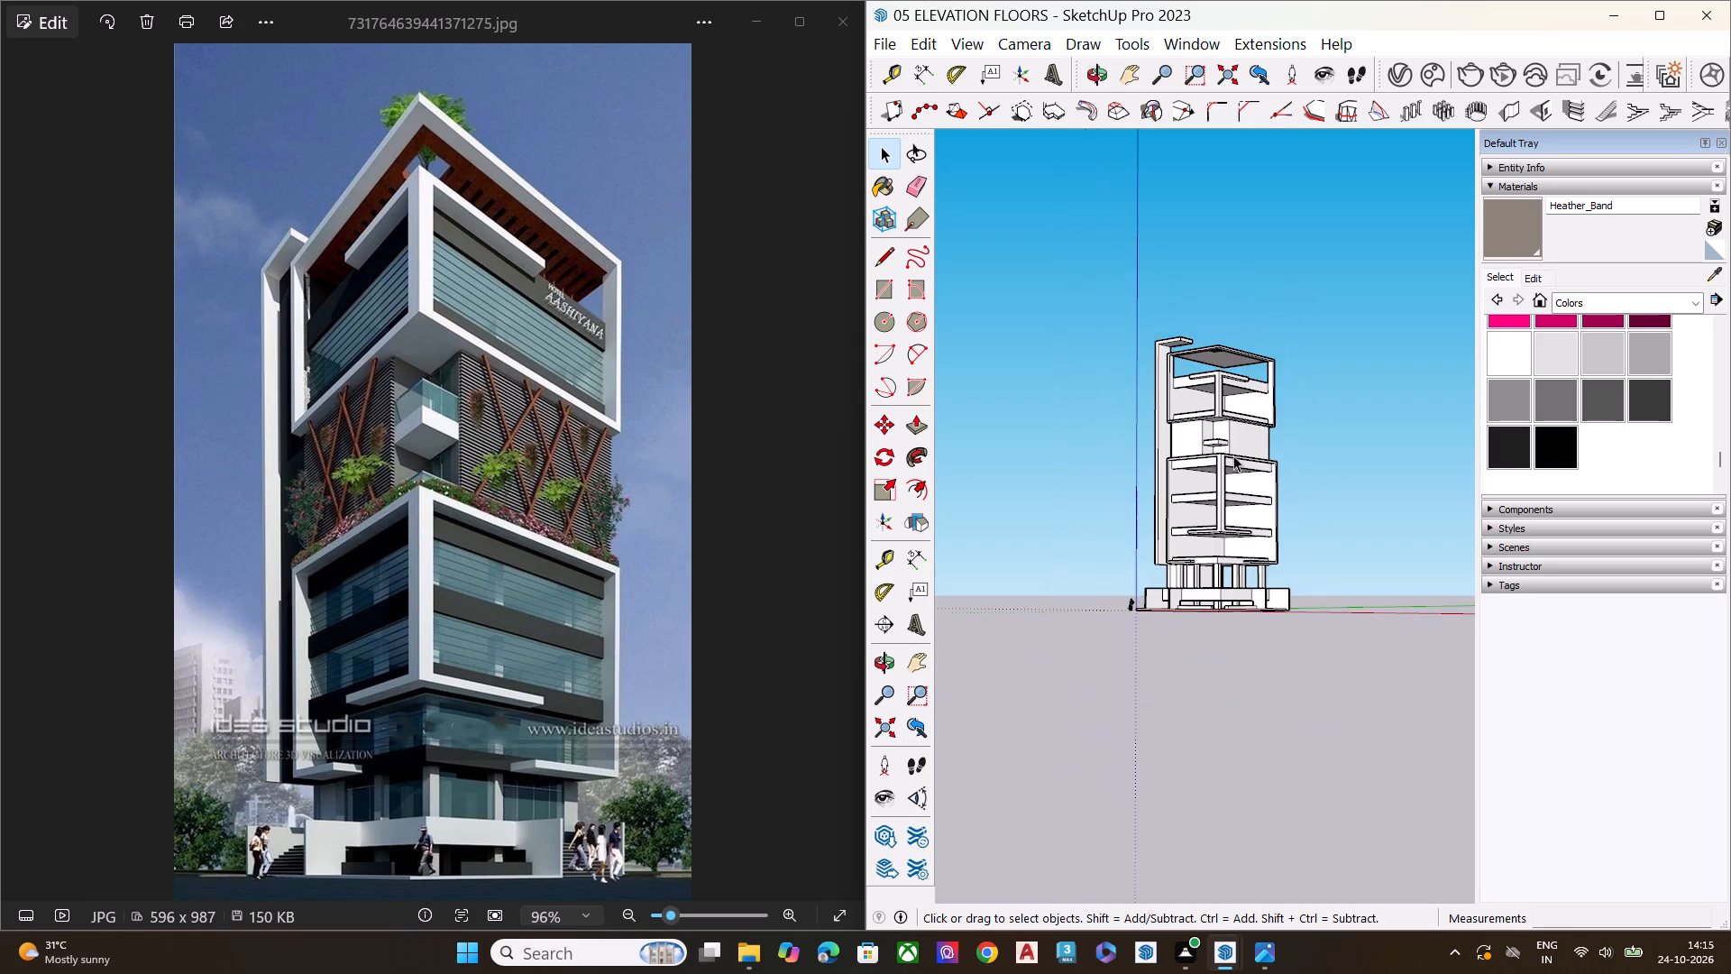
pyautogui.moveTo(1250, 498); pyautogui.dragTo(1376, 549, button='middle')
pyautogui.scroll(8, 1270, 485)
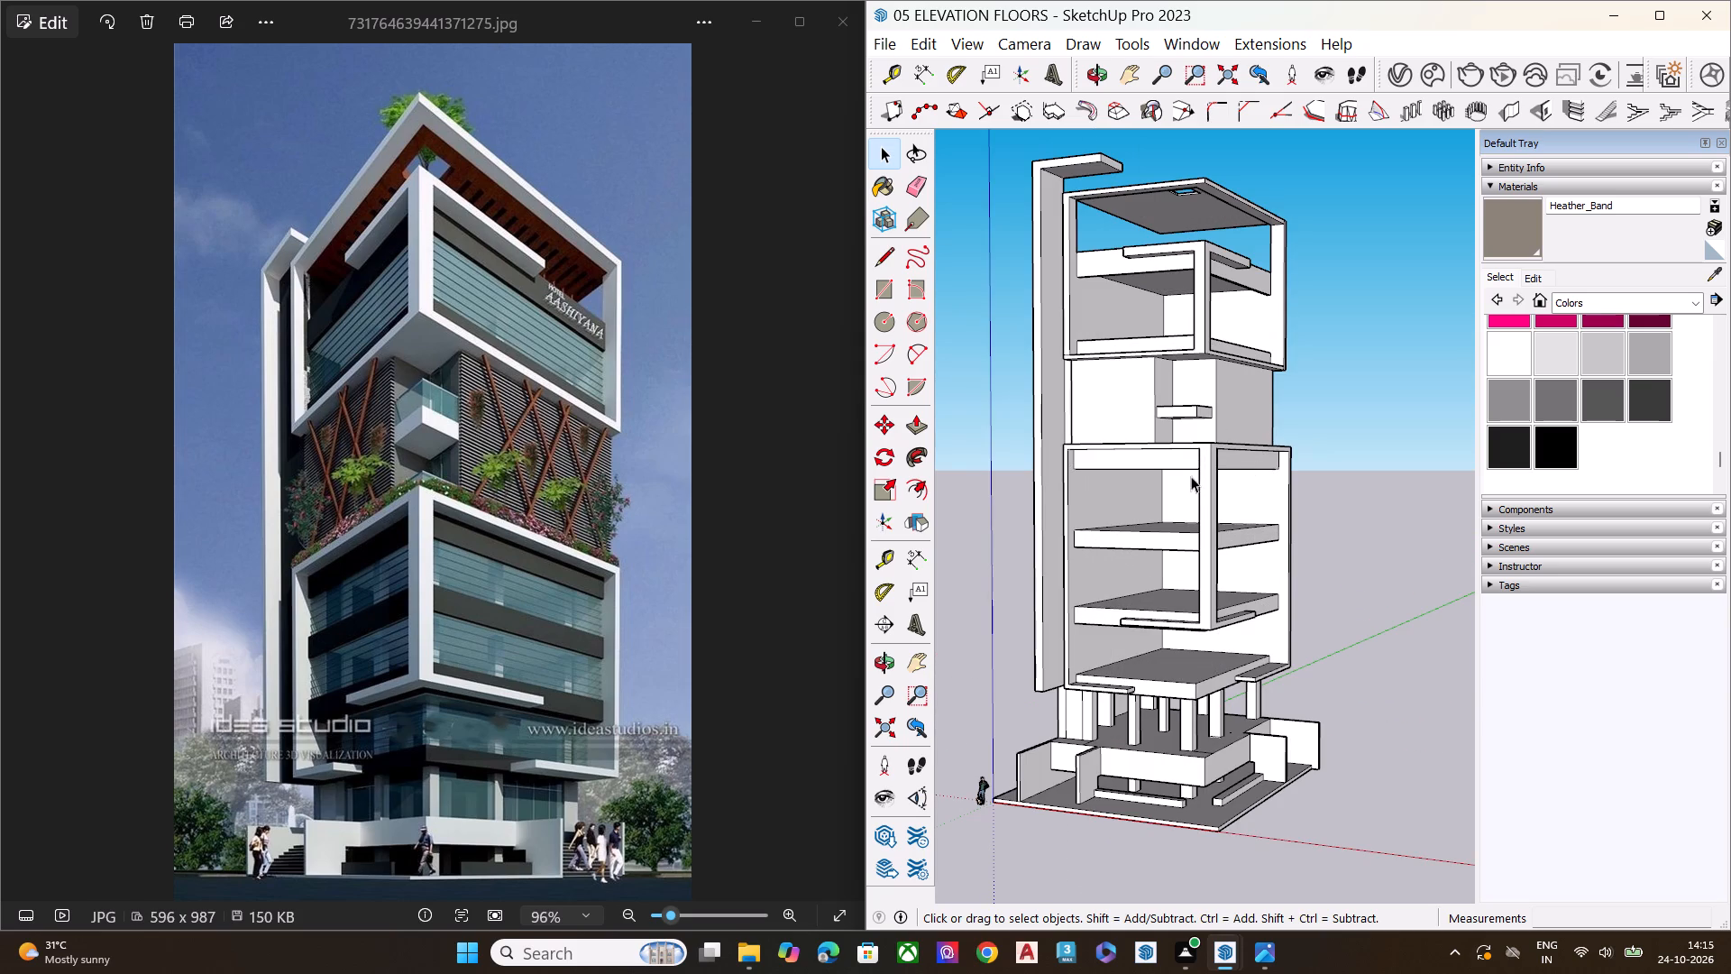
pyautogui.scroll(-6, 1085, 557)
pyautogui.moveTo(1155, 585); pyautogui.dragTo(1016, 550, button='middle')
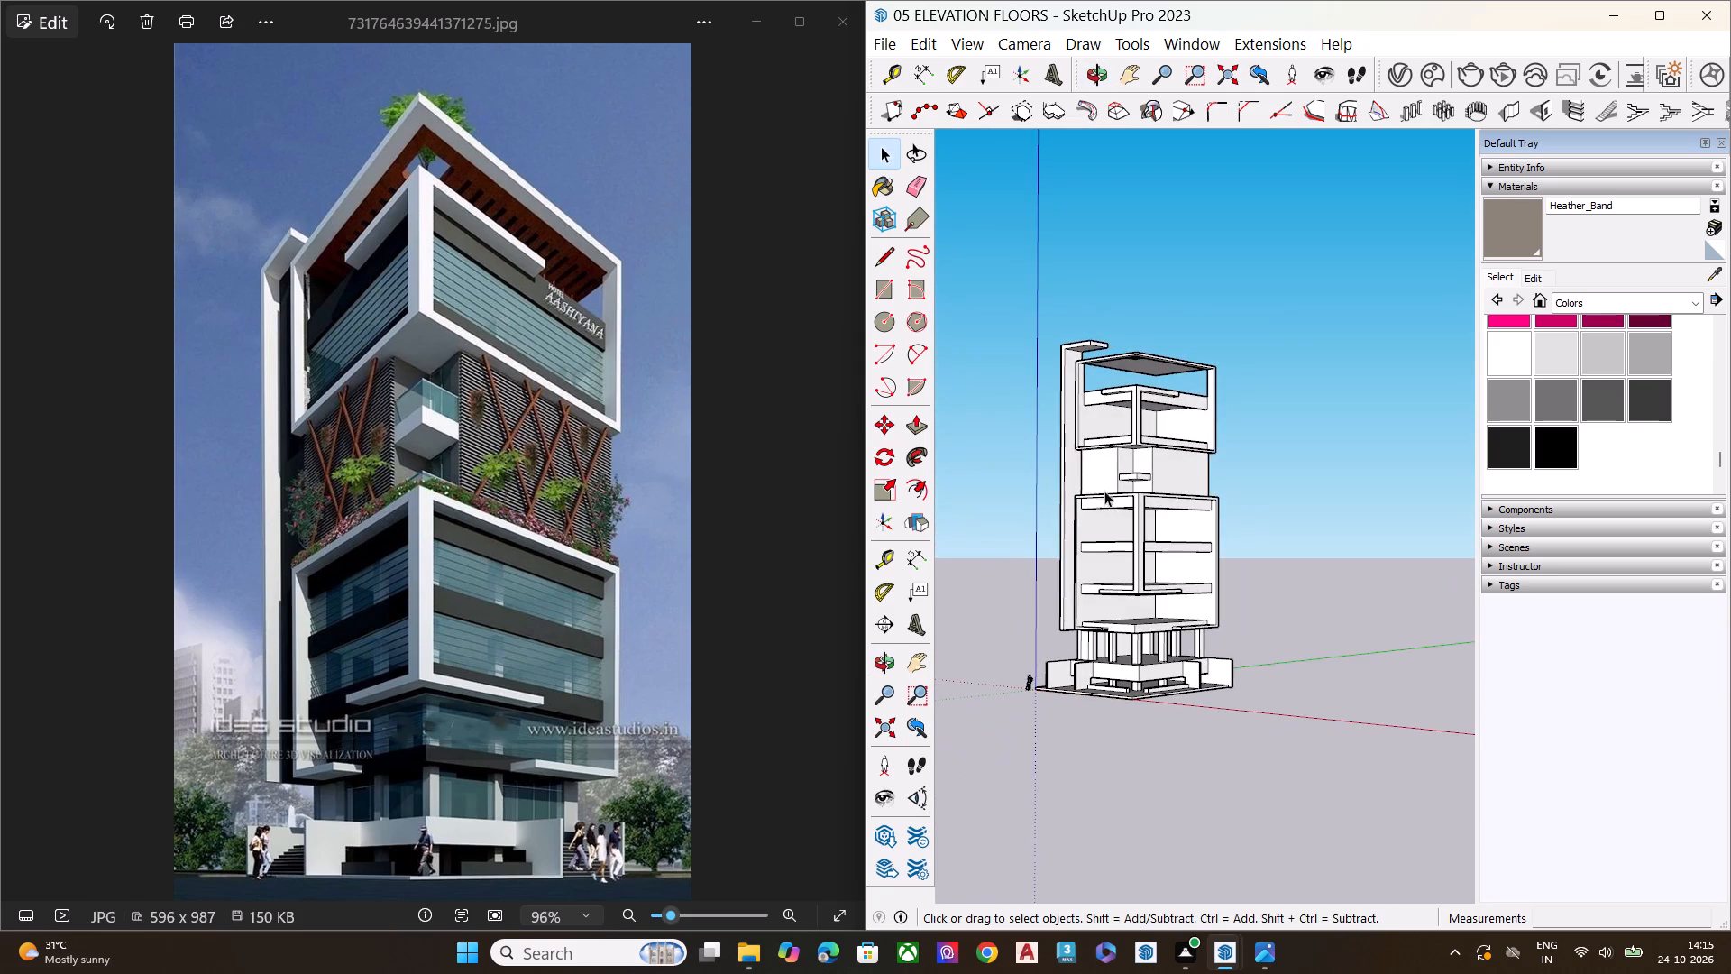
# Examine the recessed middle floor and its balcony, comparing them with a close view of the slatted walls in the reference image.
pyautogui.scroll(7, 1147, 433)
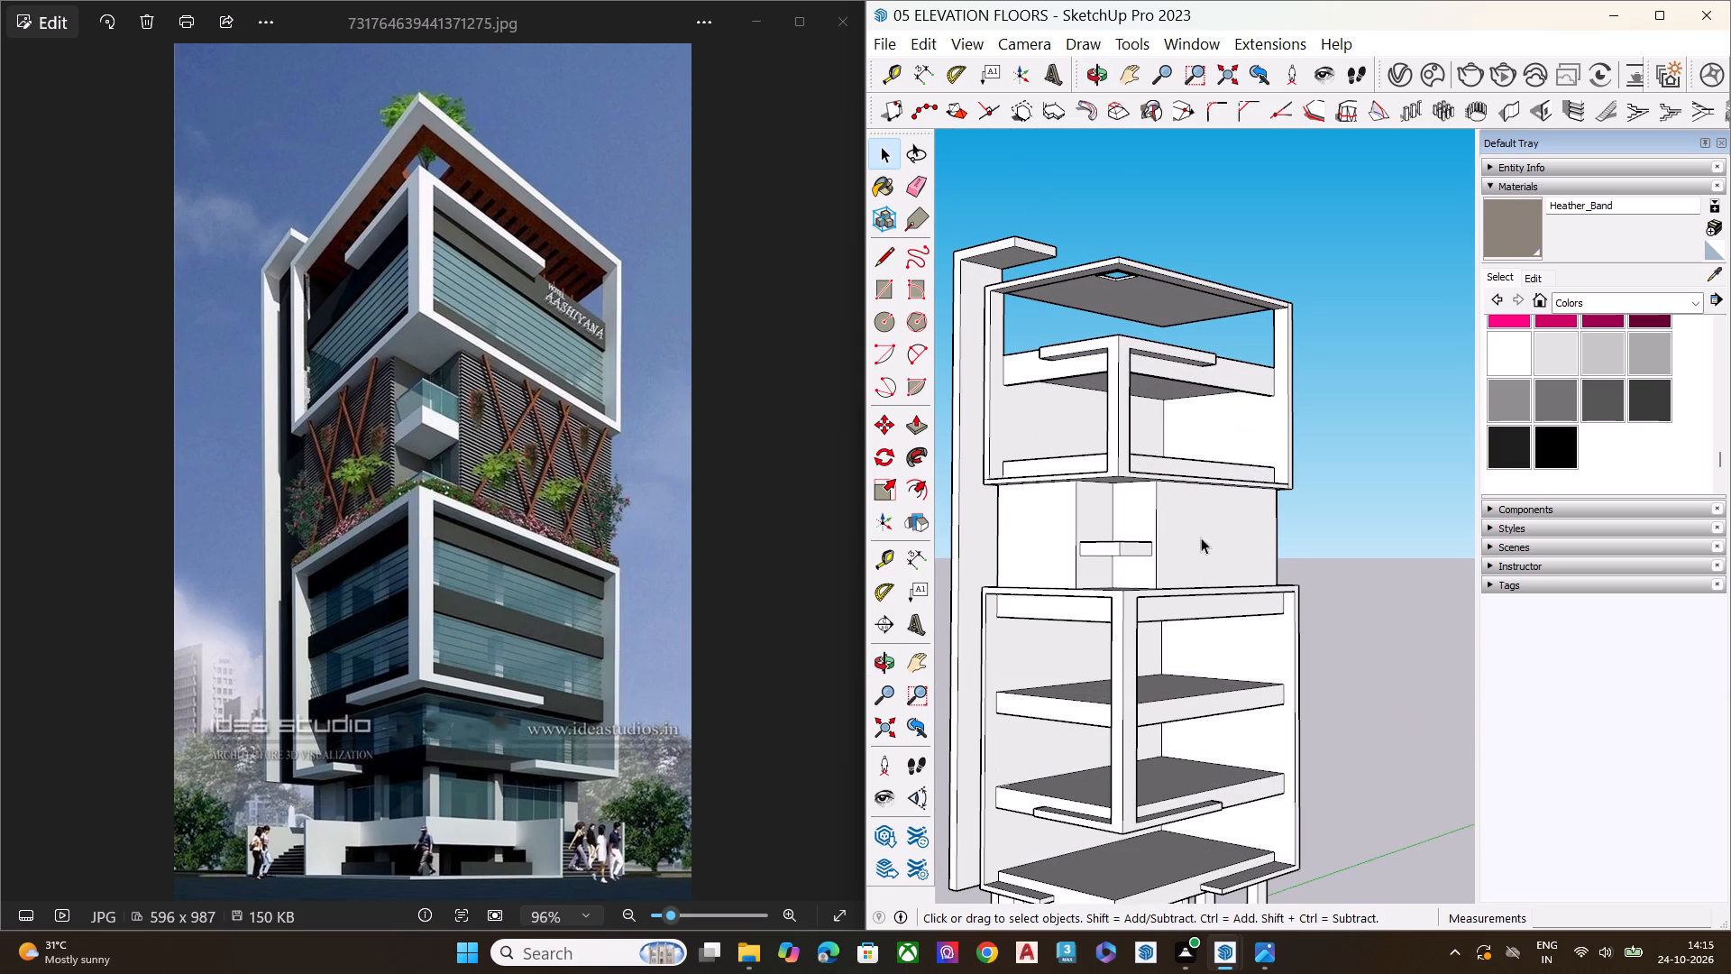
pyautogui.scroll(1, 1224, 558)
pyautogui.scroll(-3, 1240, 419)
pyautogui.moveTo(1232, 510); pyautogui.dragTo(1250, 436, button='middle')
pyautogui.scroll(1, 1246, 452)
pyautogui.scroll(-1, 1236, 468)
pyautogui.scroll(1, 1232, 473)
pyautogui.scroll(-1, 1227, 484)
pyautogui.scroll(4, 1225, 486)
pyautogui.moveTo(1175, 551); pyautogui.dragTo(1234, 523, button='middle')
pyautogui.scroll(8, 1234, 523)
pyautogui.press('space')
pyautogui.scroll(-3, 1110, 526)
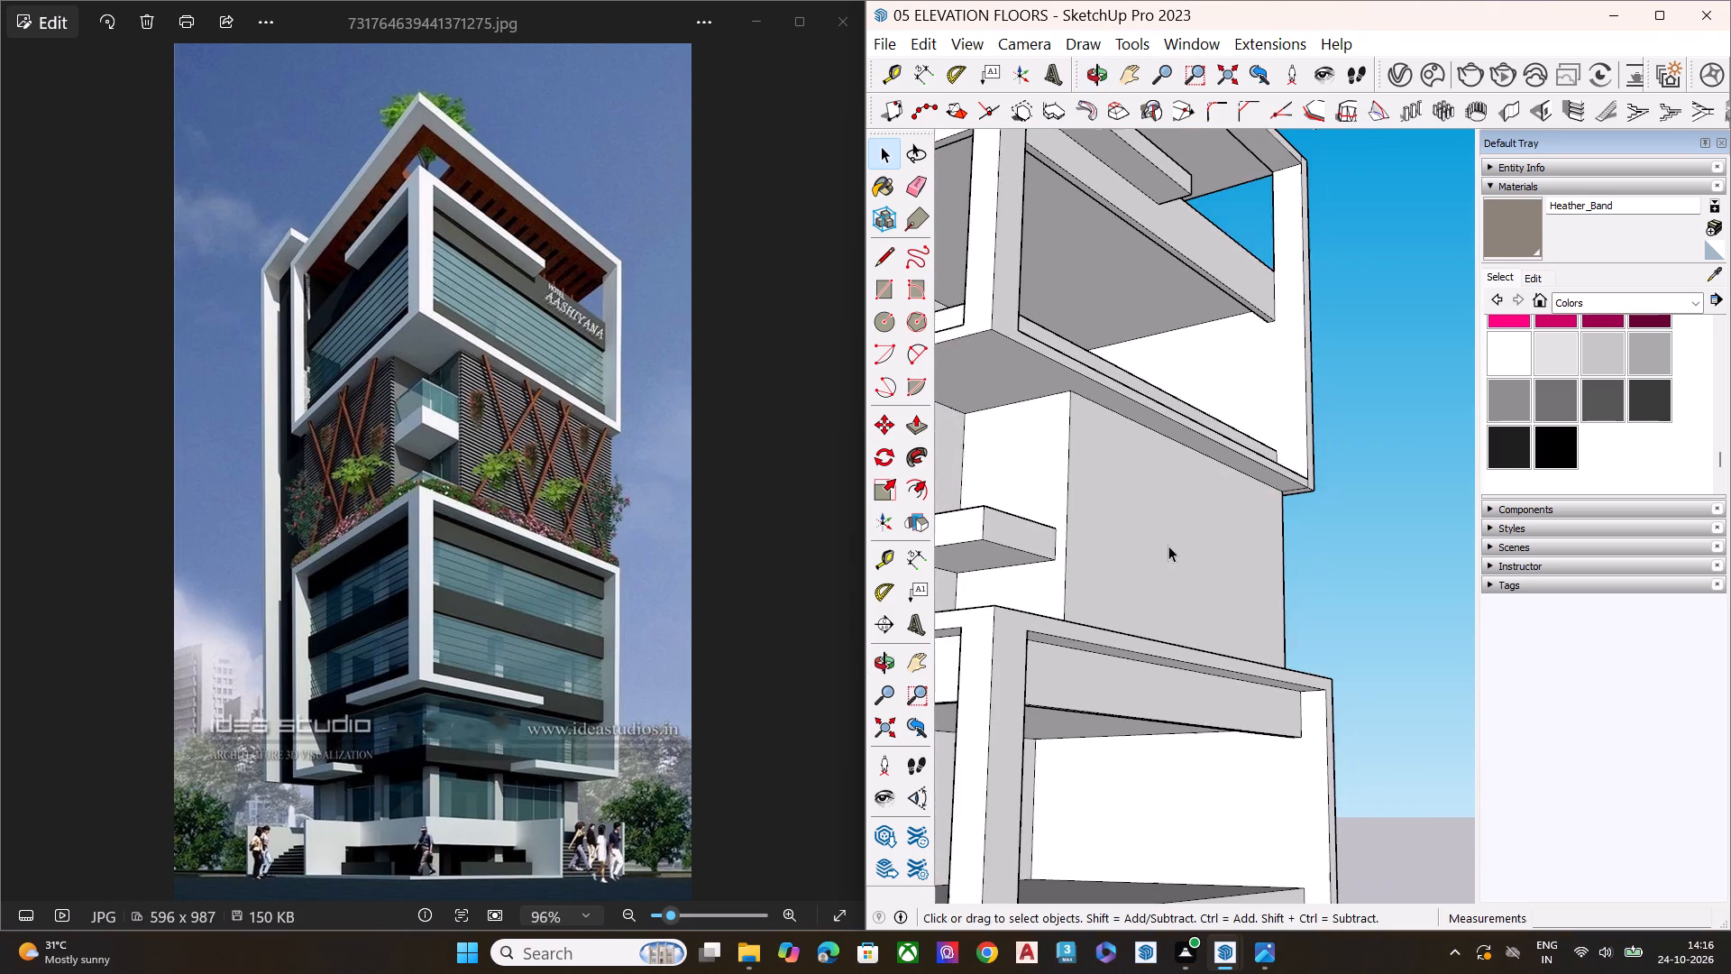
pyautogui.scroll(-1, 1168, 546)
pyautogui.scroll(-5, 1280, 567)
pyautogui.moveTo(1246, 602); pyautogui.dragTo(1169, 668, button='middle')
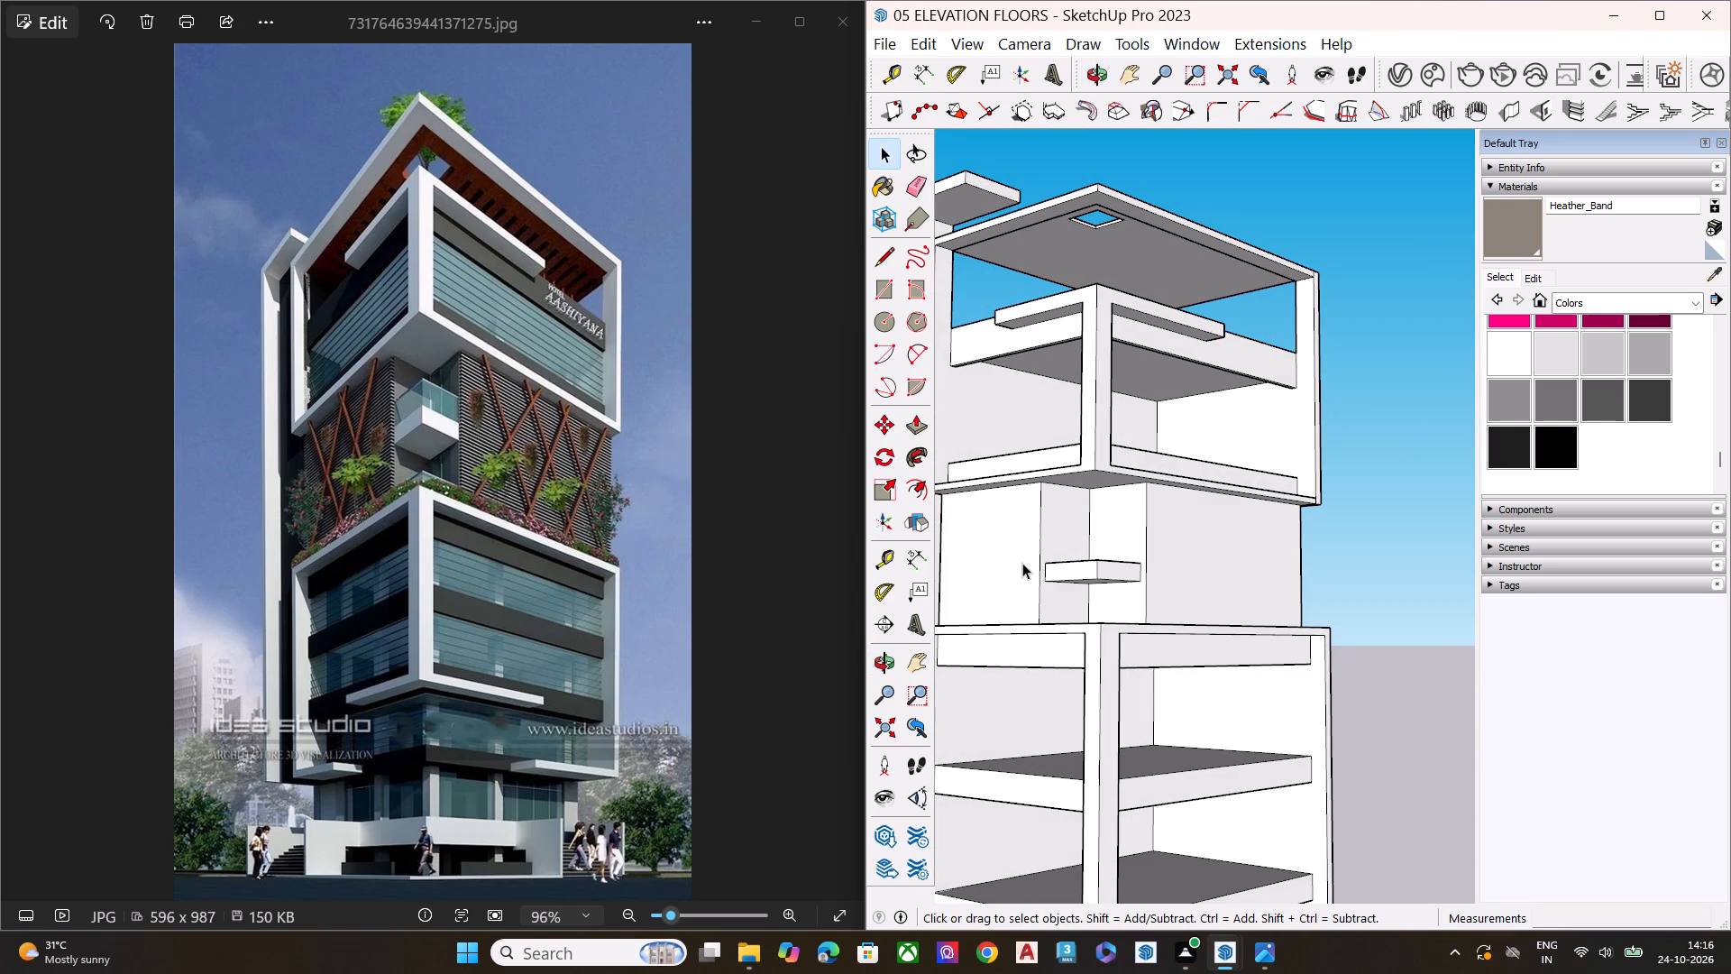
pyautogui.scroll(8, 396, 495)
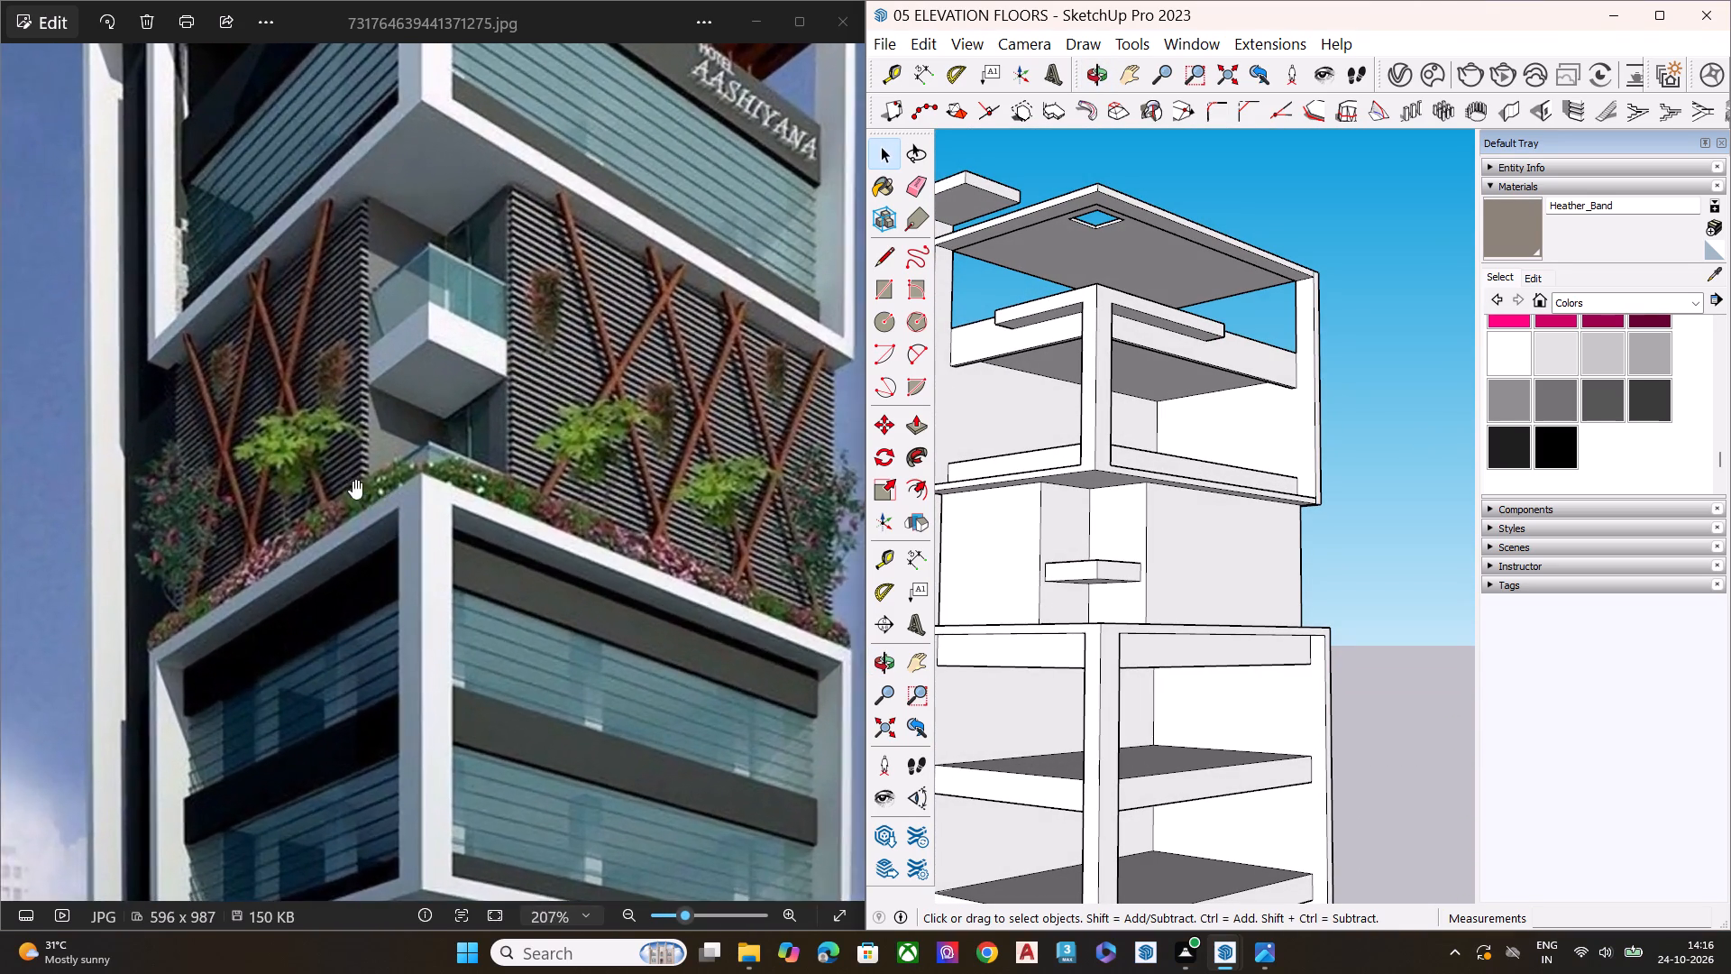
pyautogui.scroll(5, 339, 466)
pyautogui.scroll(1, 474, 455)
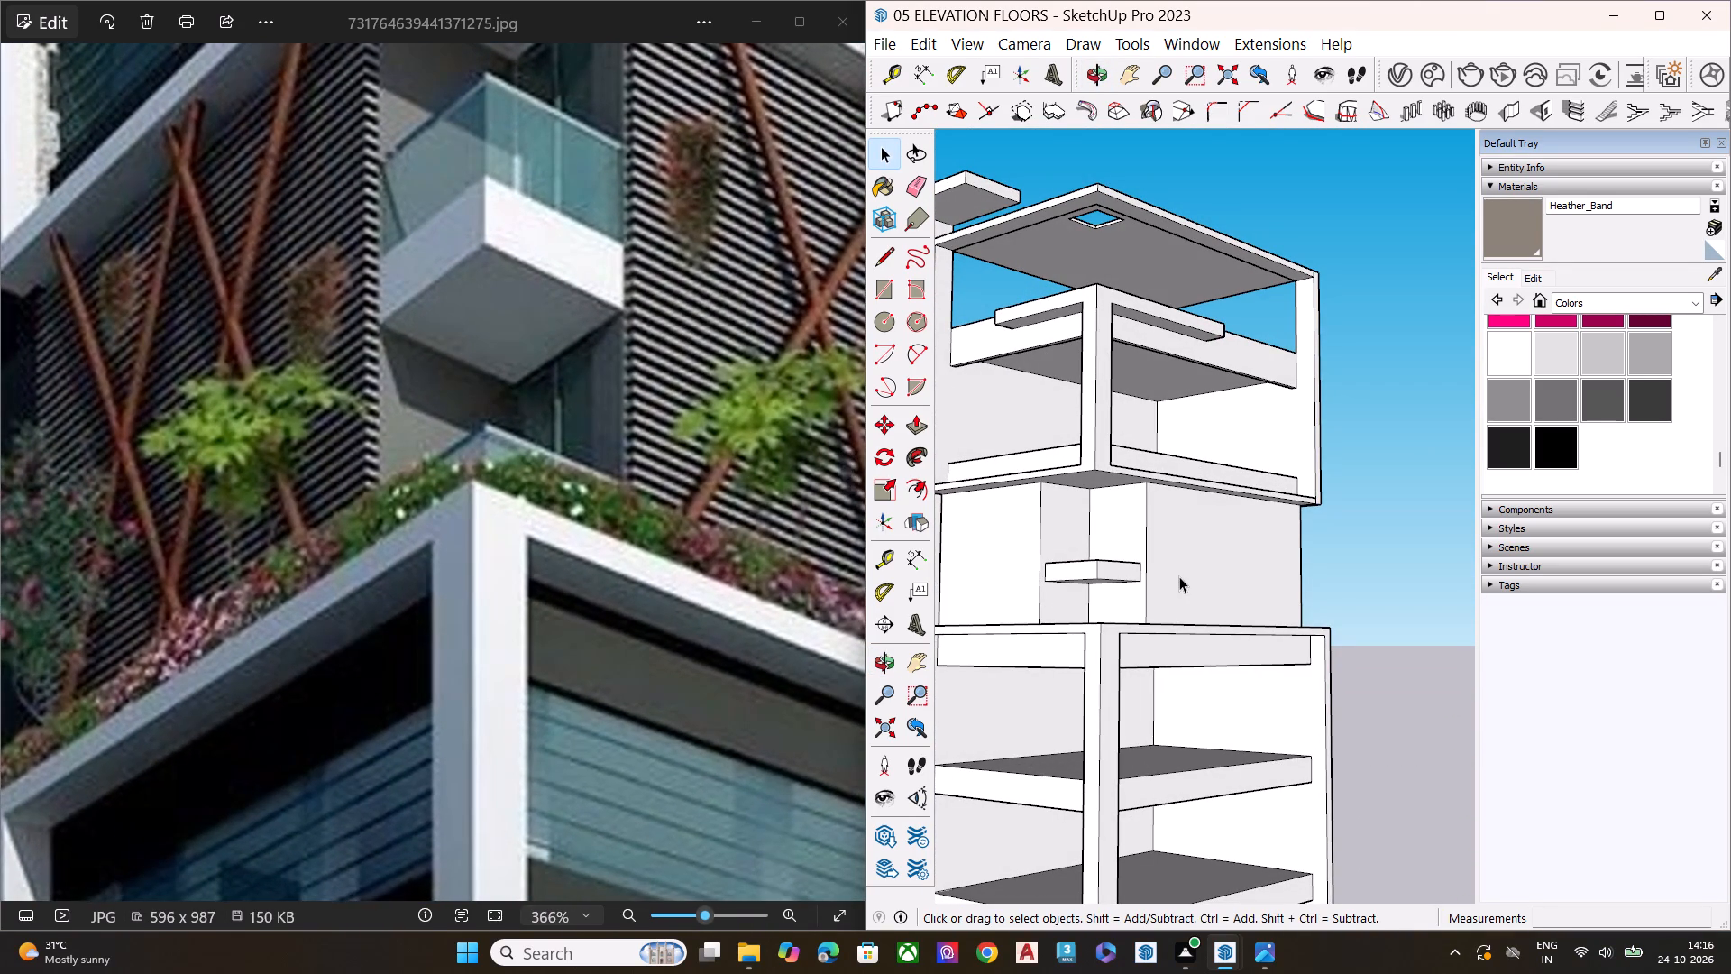
# Push the recessed middle floor's wall face left of the balcony back about 10 1/4" to the balcony slab's edge.
pyautogui.moveTo(1189, 596); pyautogui.dragTo(1200, 693, button='middle')
pyautogui.scroll(-1, 1198, 685)
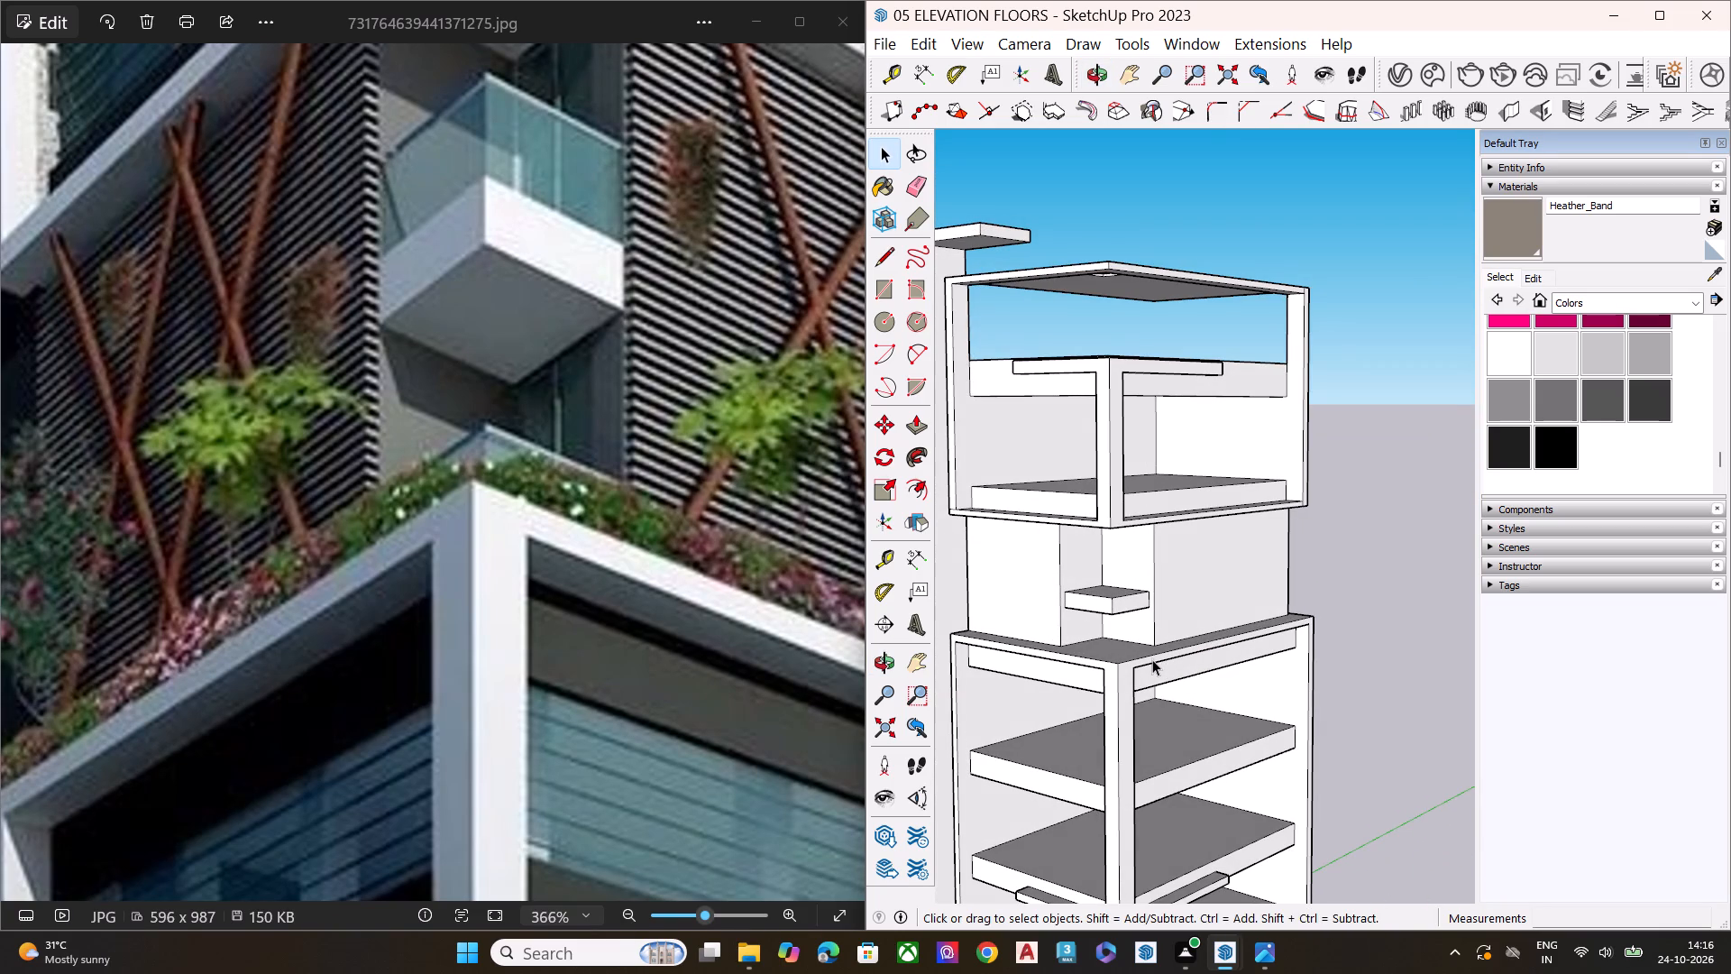
pyautogui.scroll(2, 1122, 643)
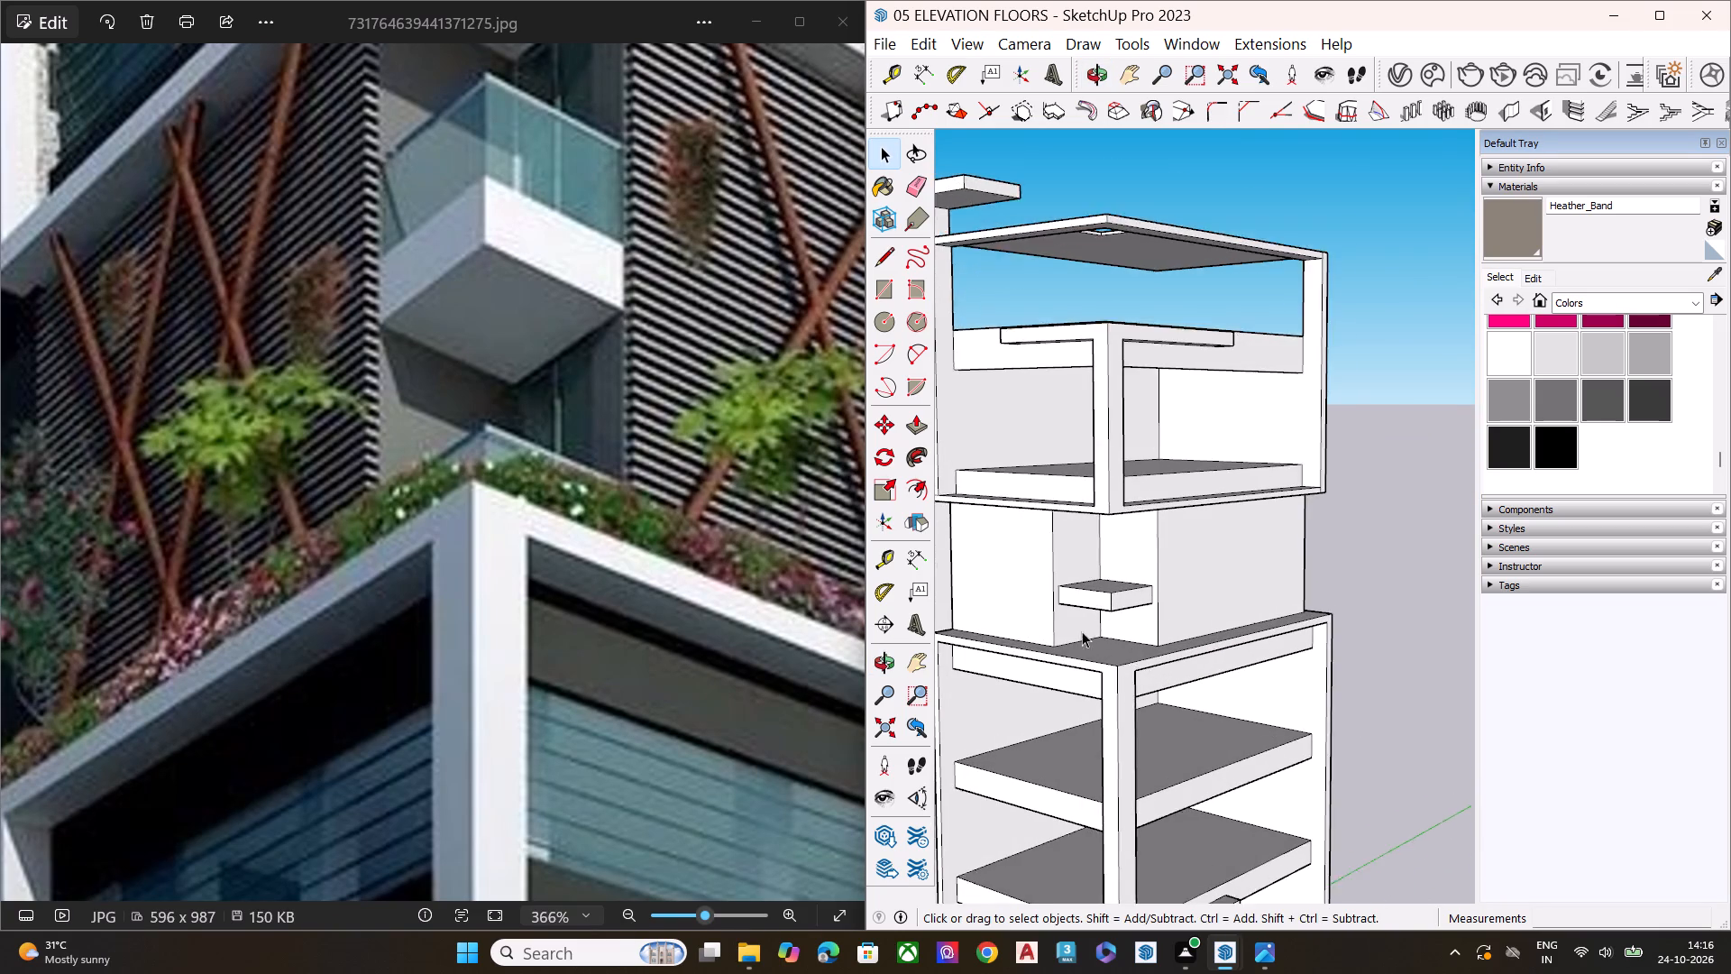
pyautogui.scroll(6, 1082, 631)
pyautogui.click(1006, 560)
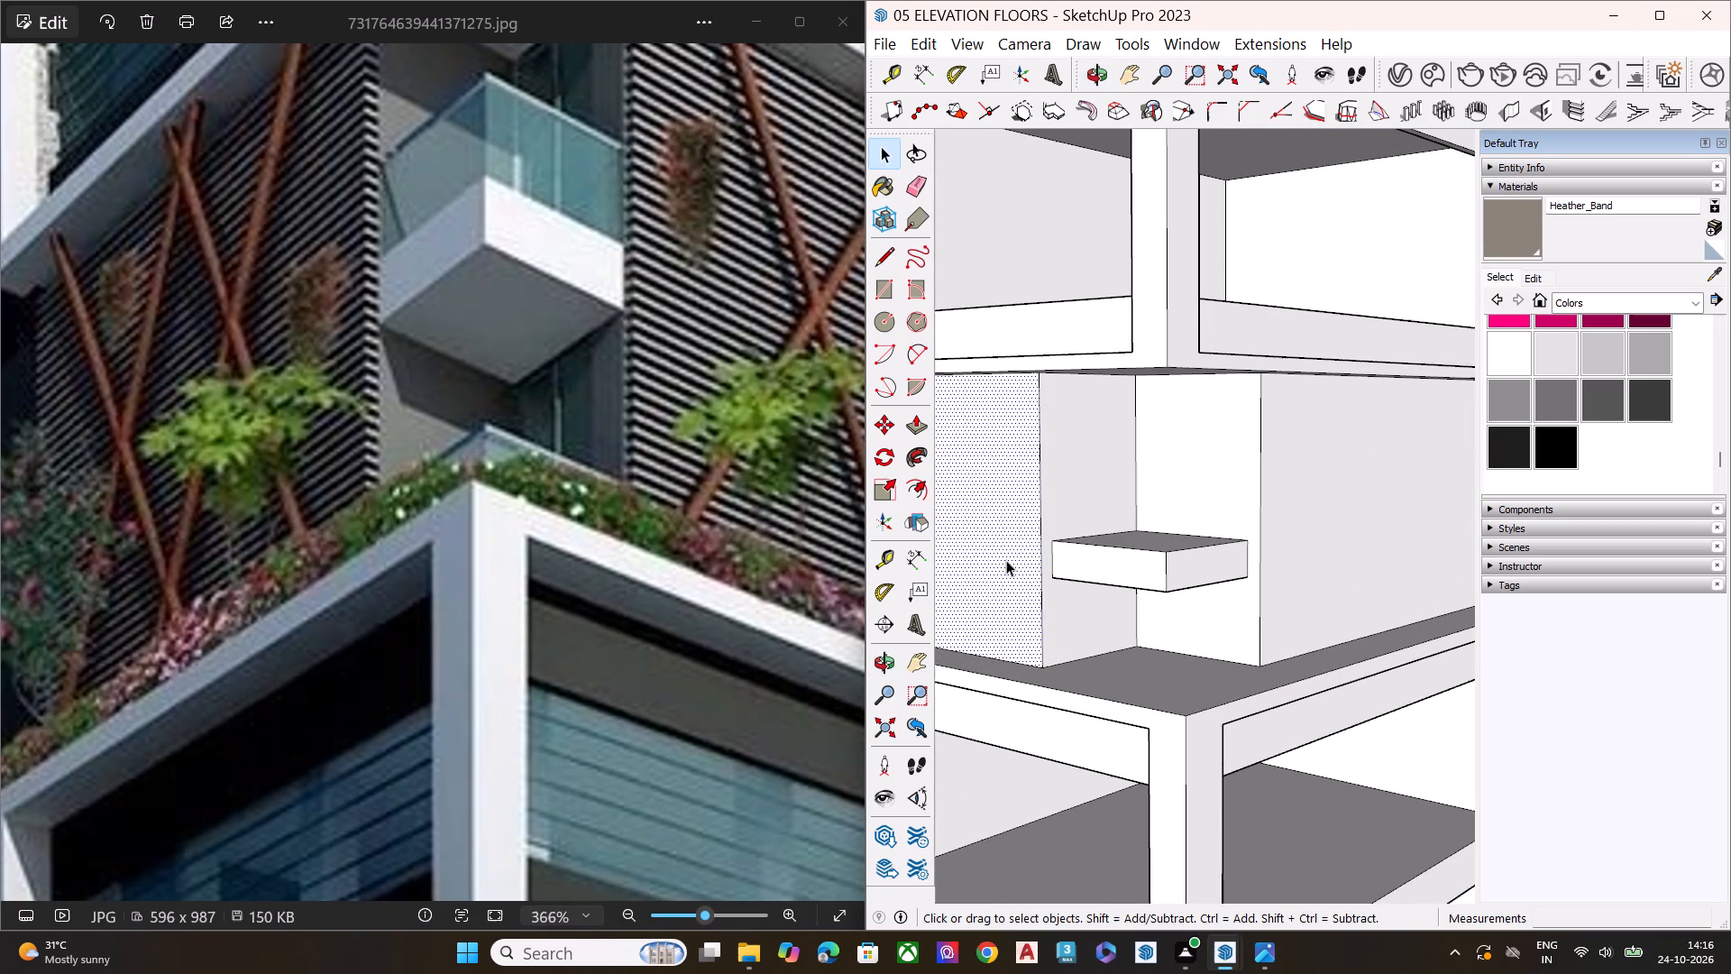
pyautogui.moveTo(1085, 559); pyautogui.dragTo(979, 589, button='middle')
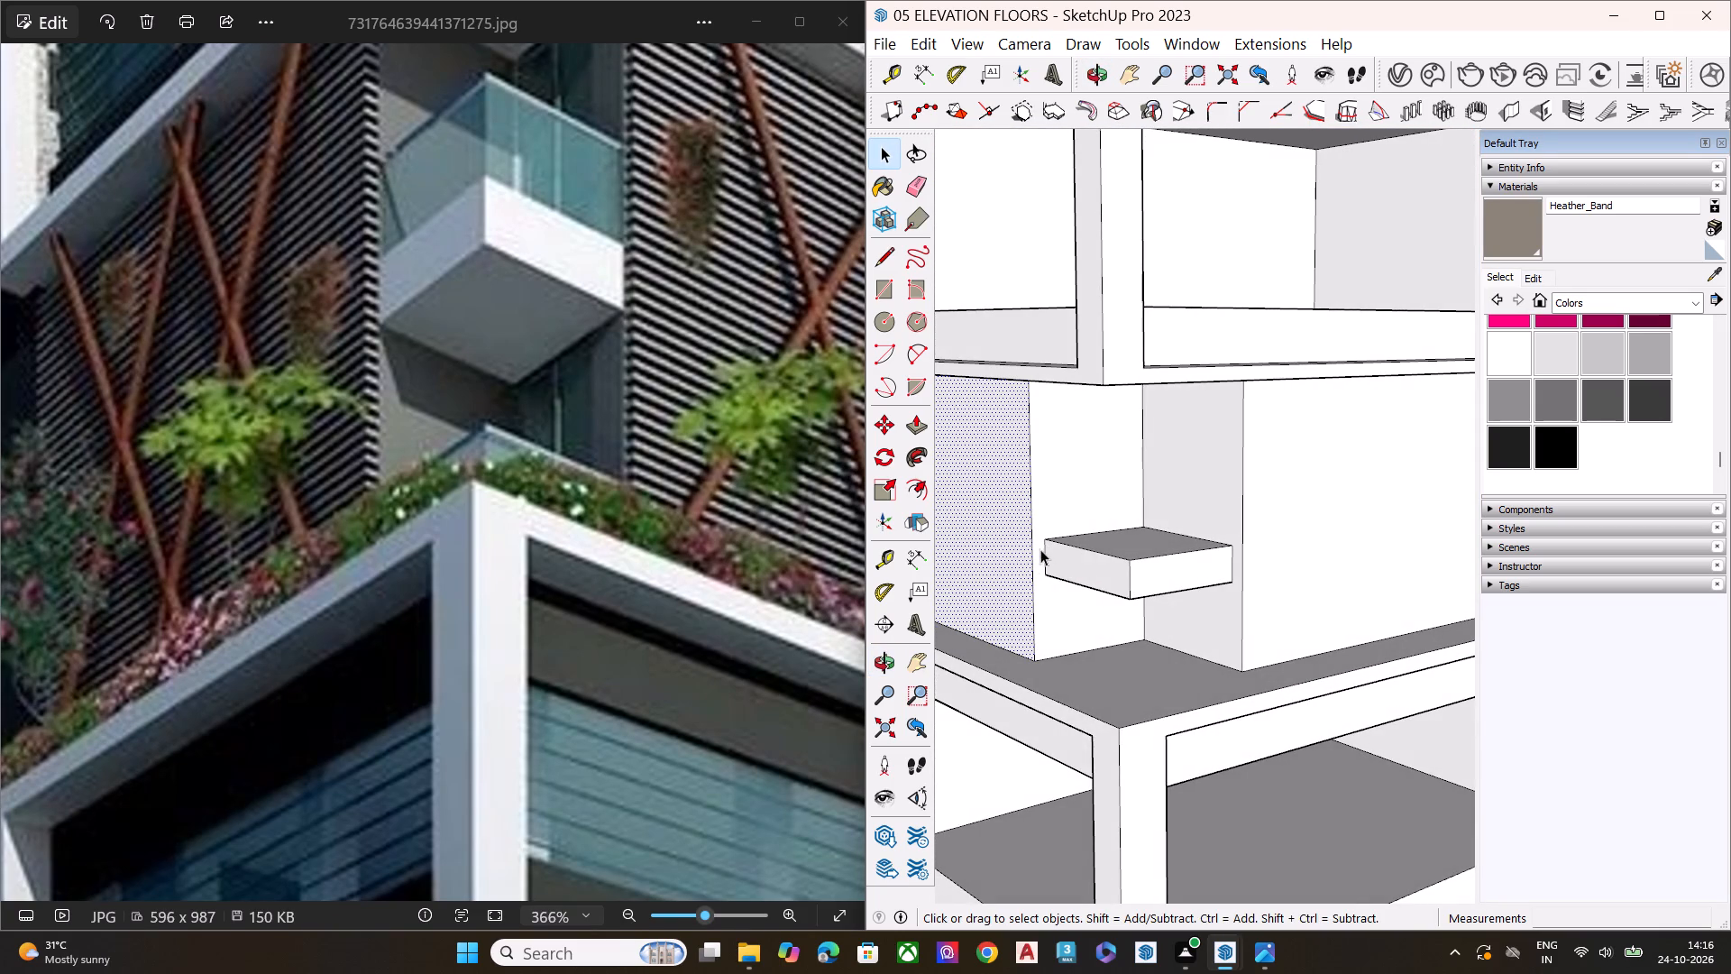
pyautogui.moveTo(1159, 581); pyautogui.dragTo(1163, 480, button='middle')
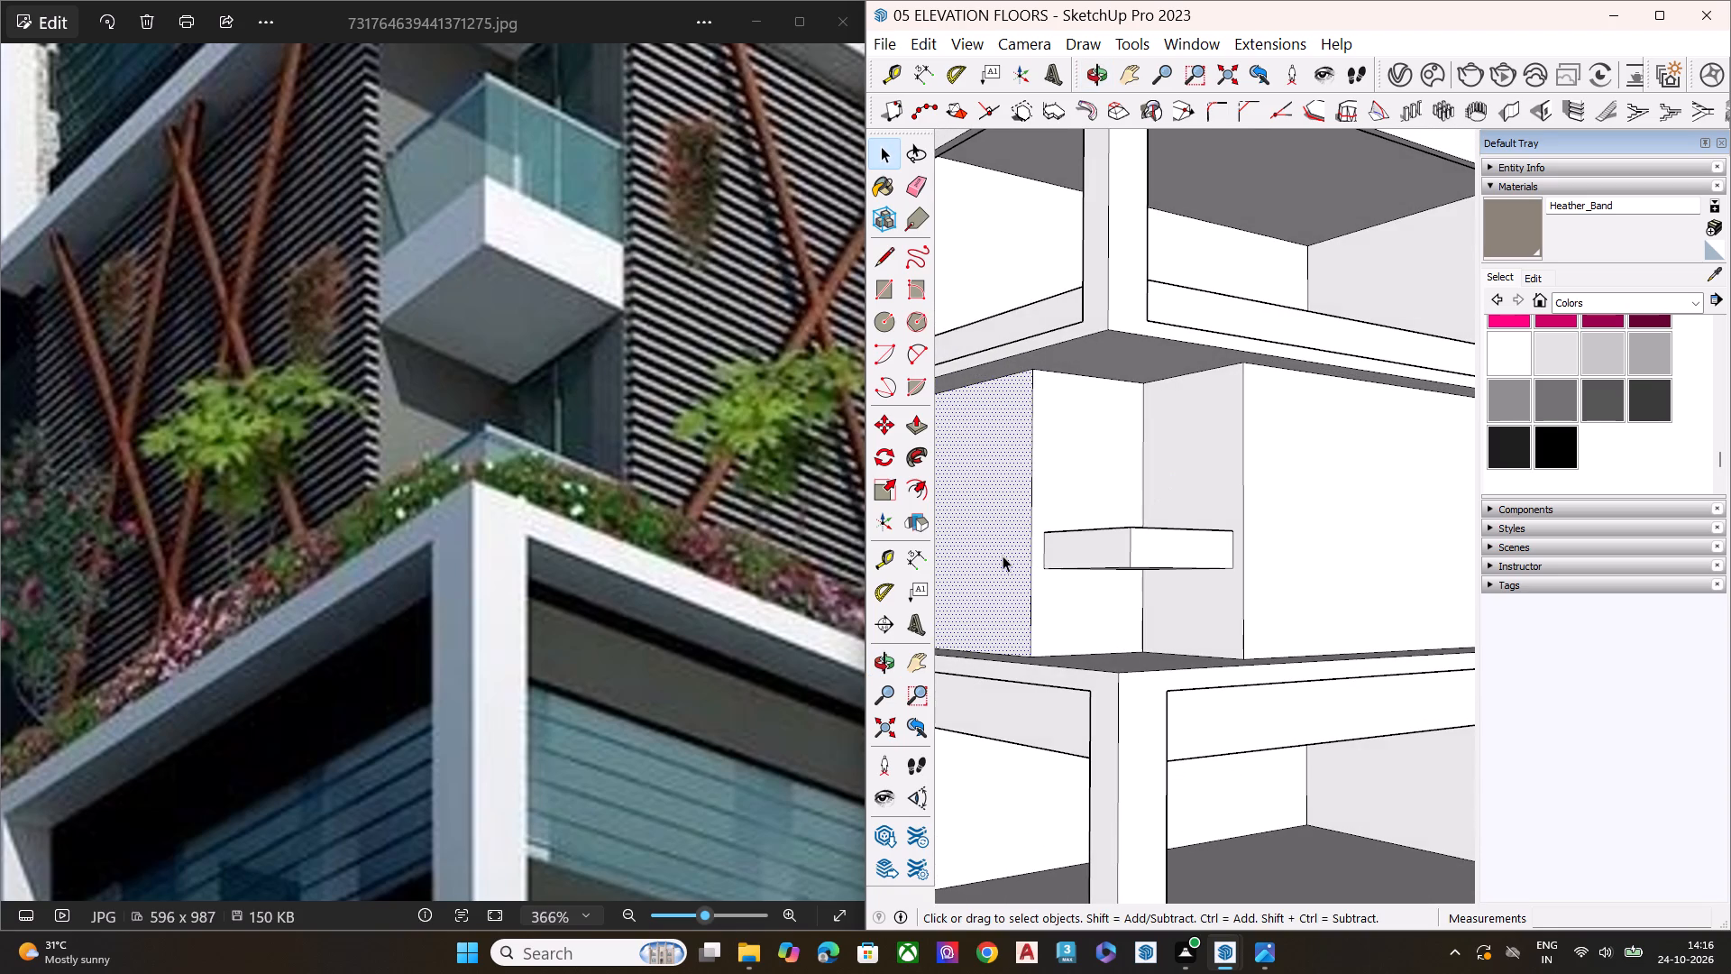
pyautogui.press('p')
pyautogui.click(1012, 550)
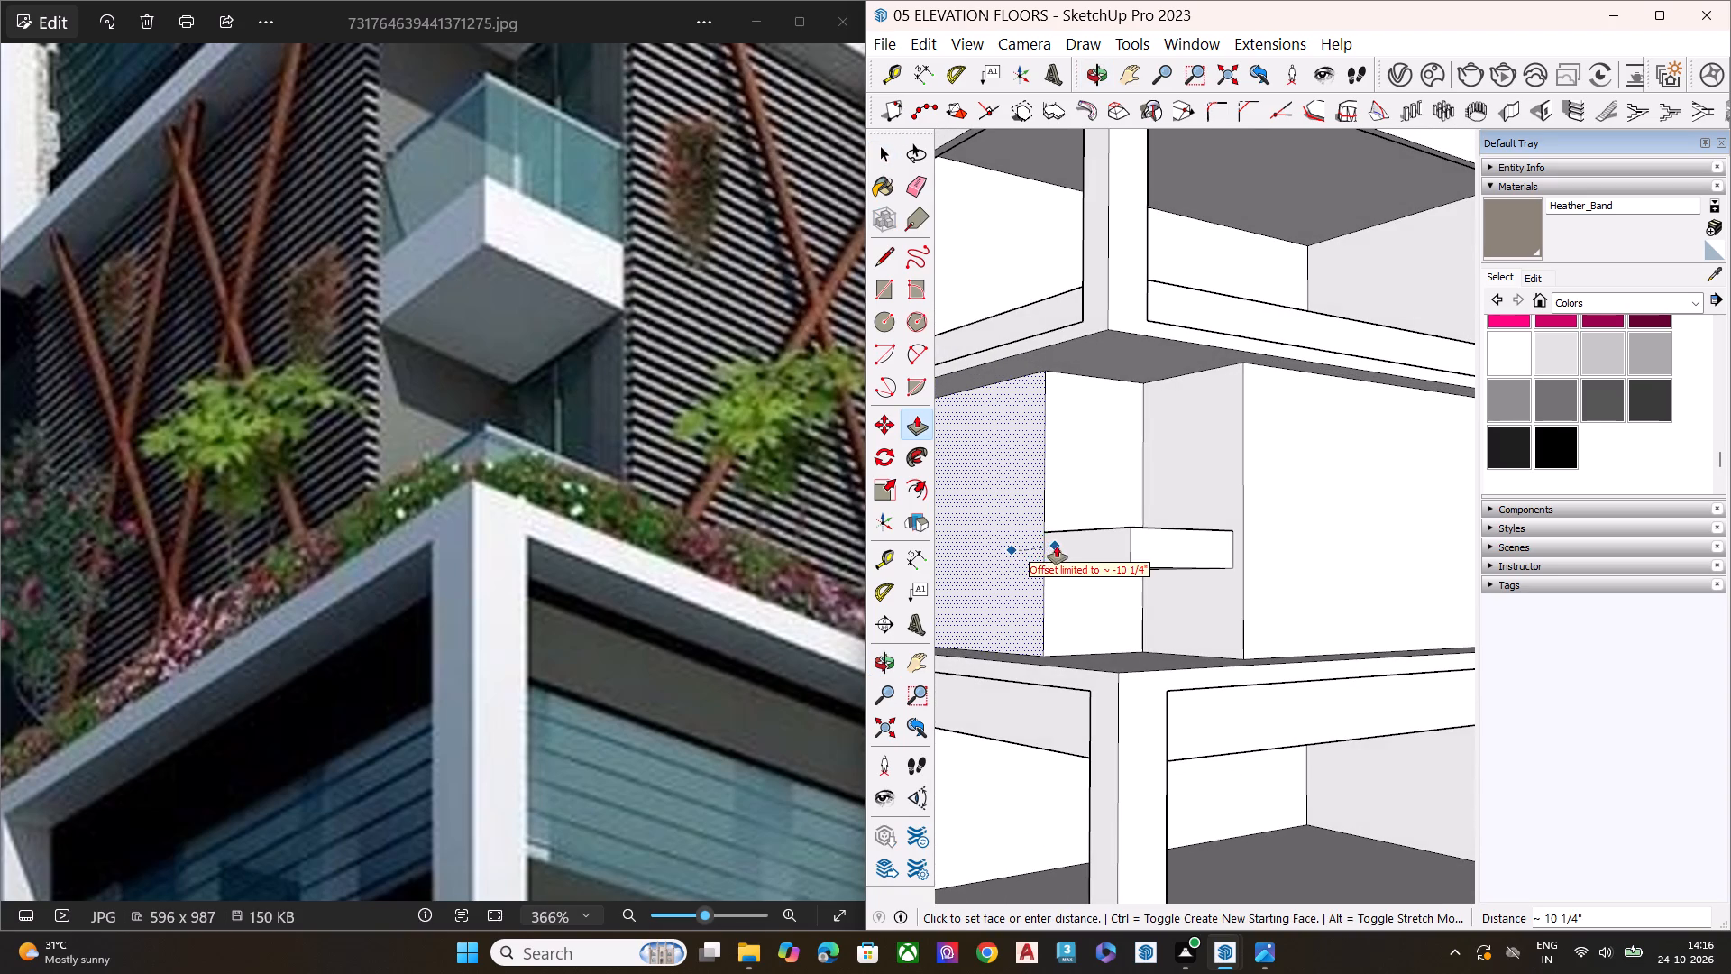
pyautogui.click(1058, 547)
pyautogui.press('space')
# Push the recessed middle floor's wall face right of the balcony about 10 5/8" to the balcony slab's edge and clear the selection.
pyautogui.click(1255, 526)
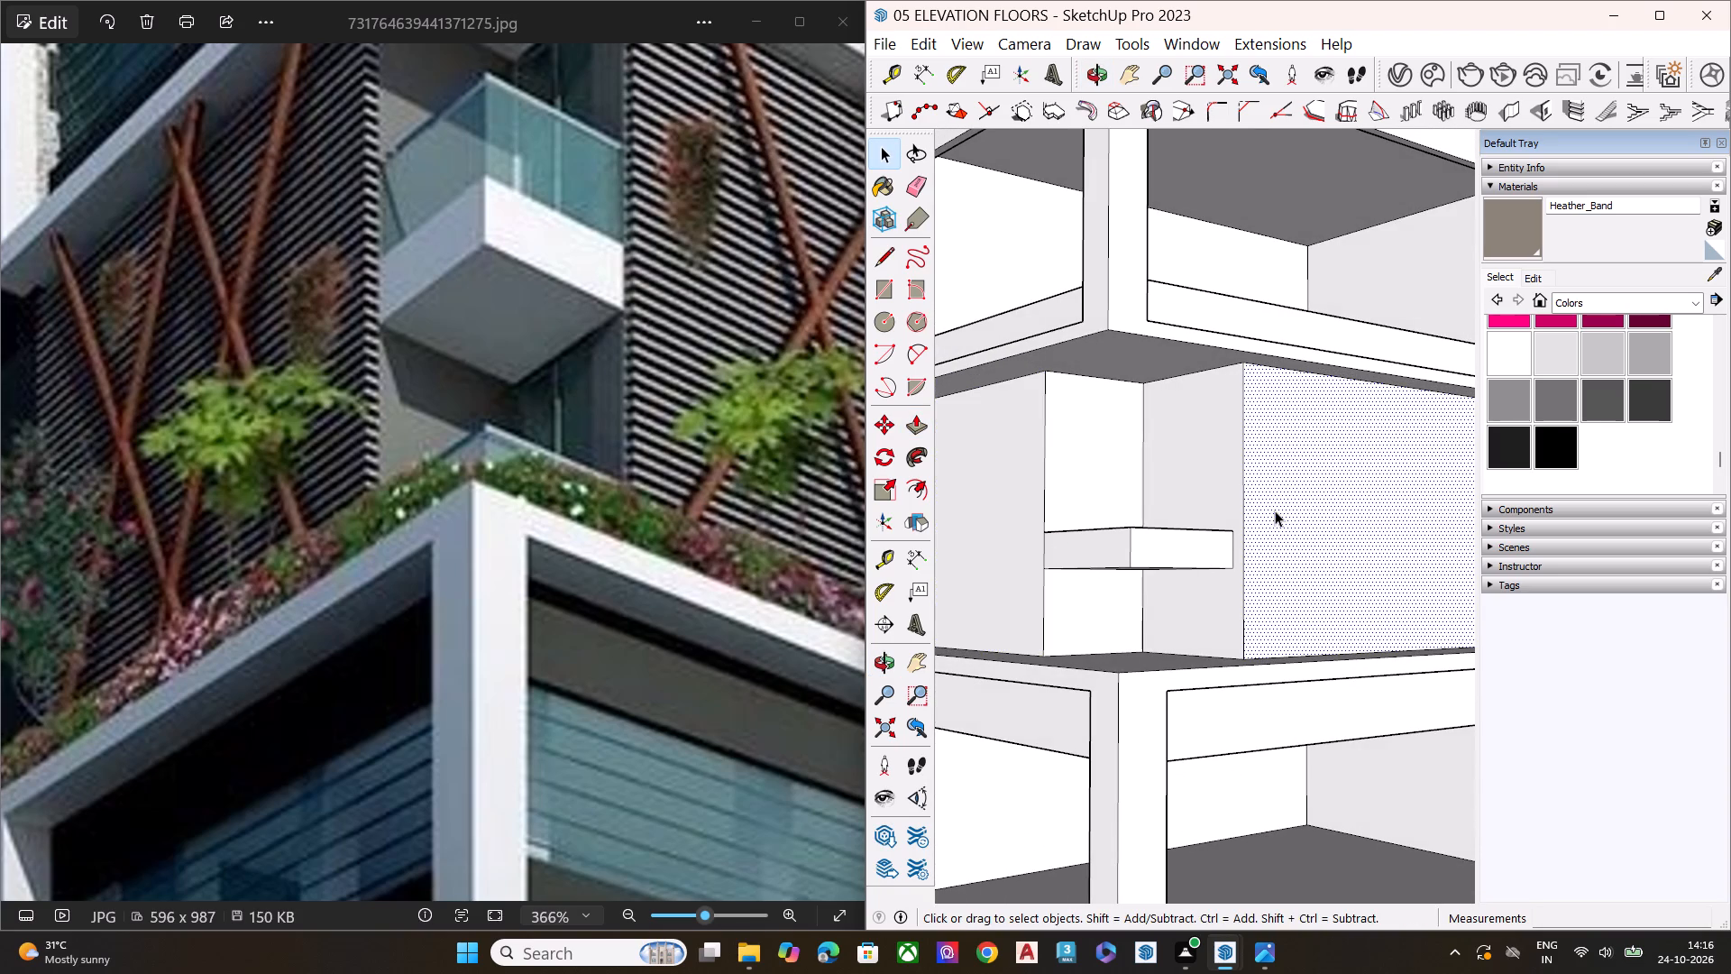
pyautogui.press('p')
pyautogui.click(1275, 516)
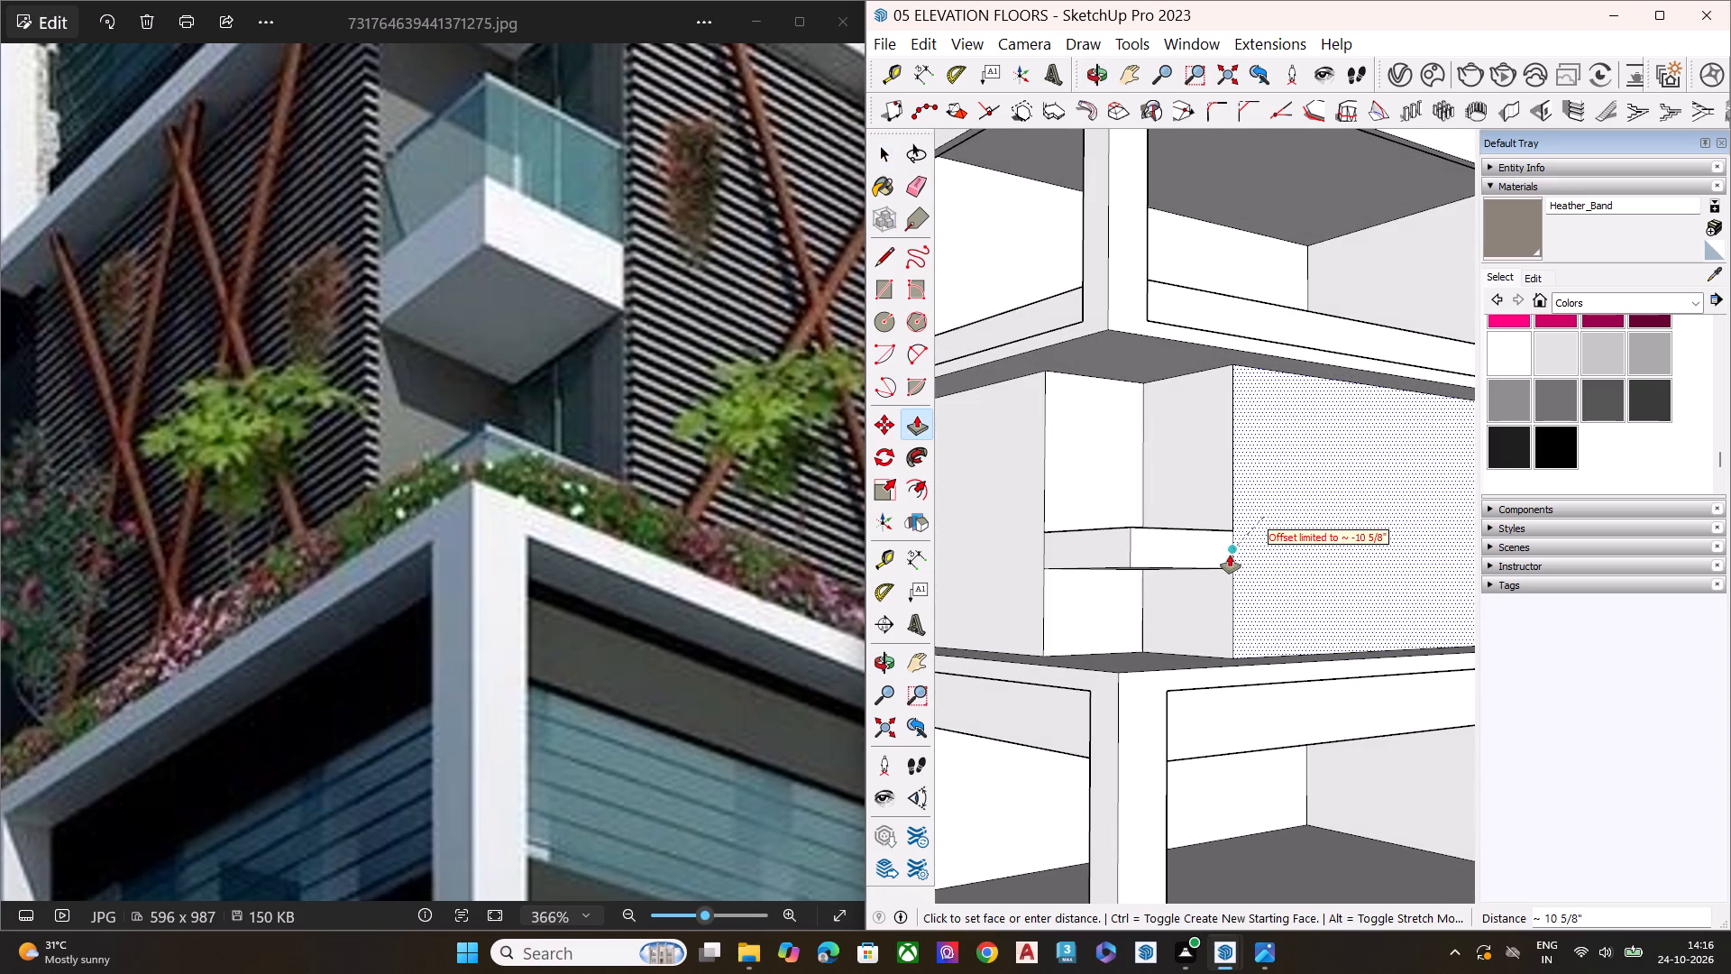
pyautogui.click(1230, 555)
pyautogui.press('space')
pyautogui.scroll(-8, 1058, 550)
pyautogui.click(1334, 590)
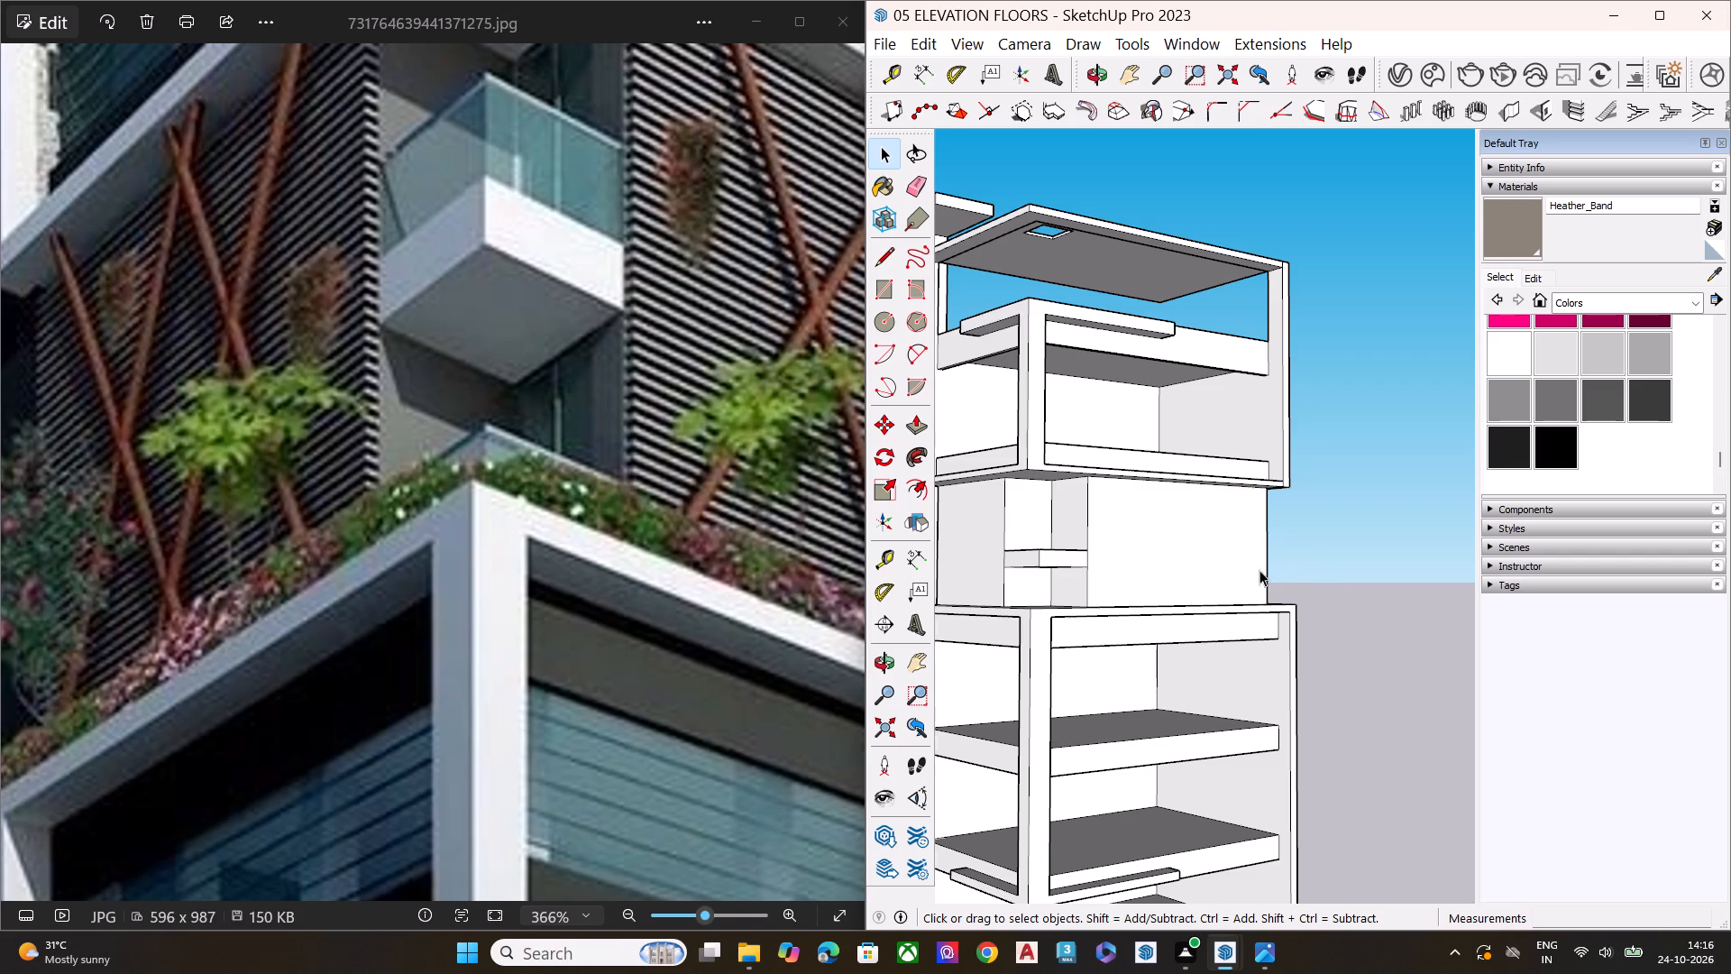
pyautogui.scroll(-6, 1258, 568)
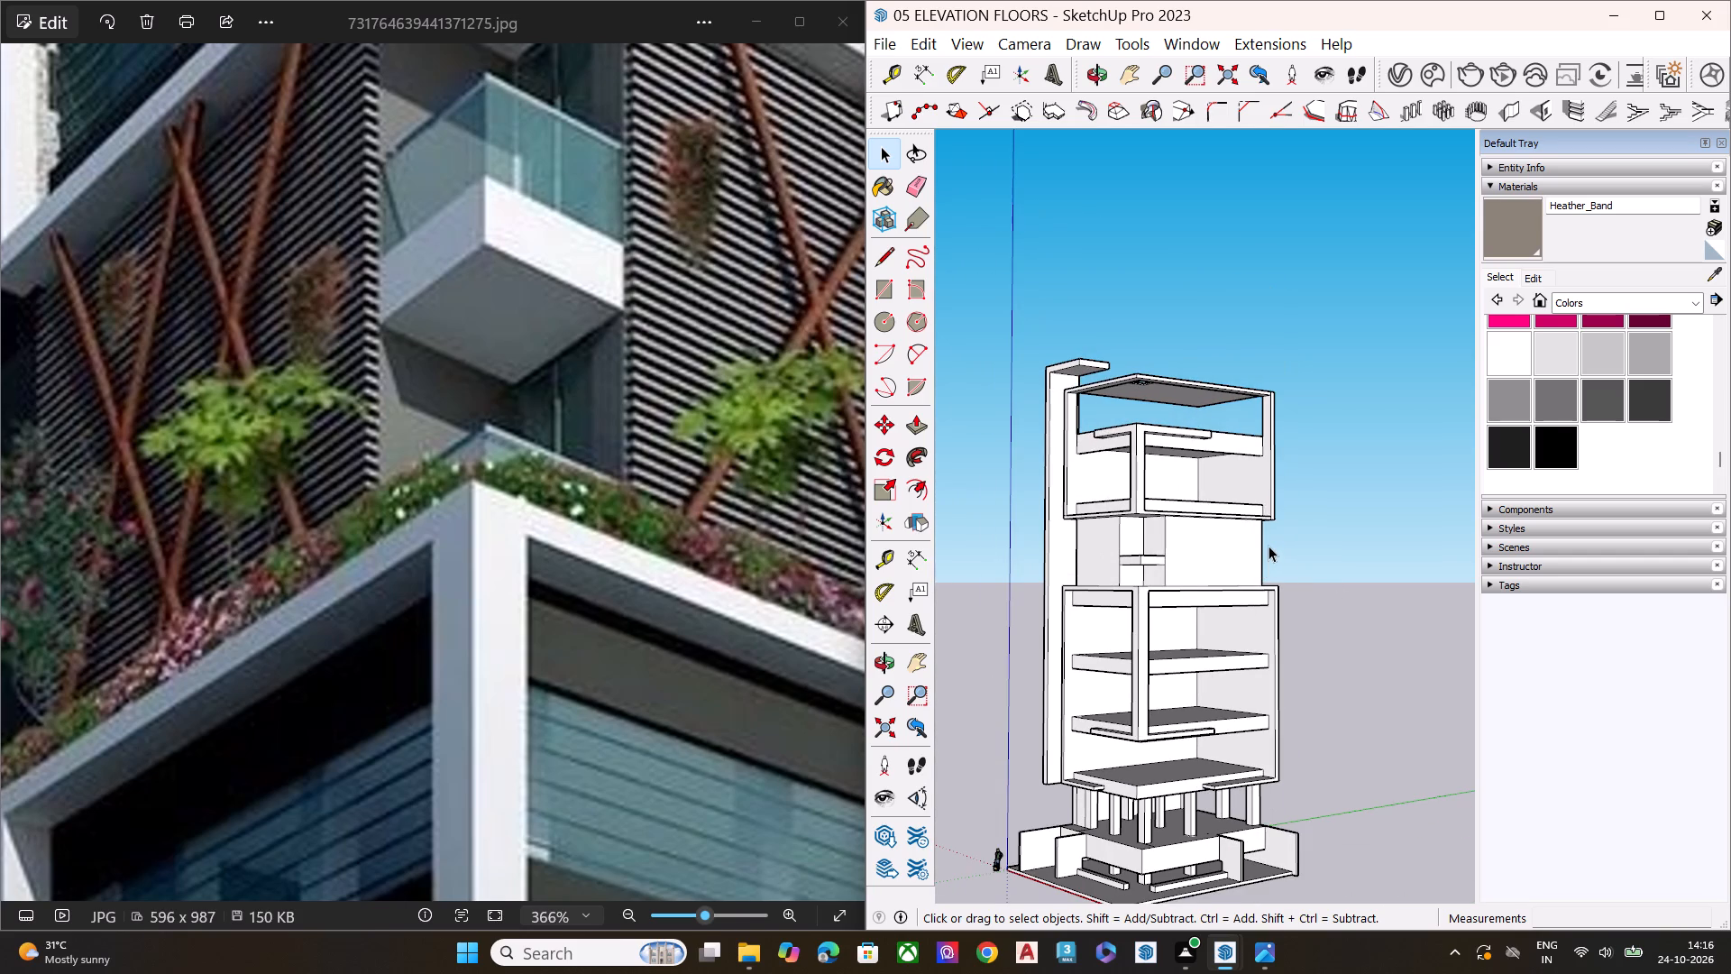
pyautogui.scroll(-1, 1148, 556)
pyautogui.press('space')
pyautogui.click(1305, 547)
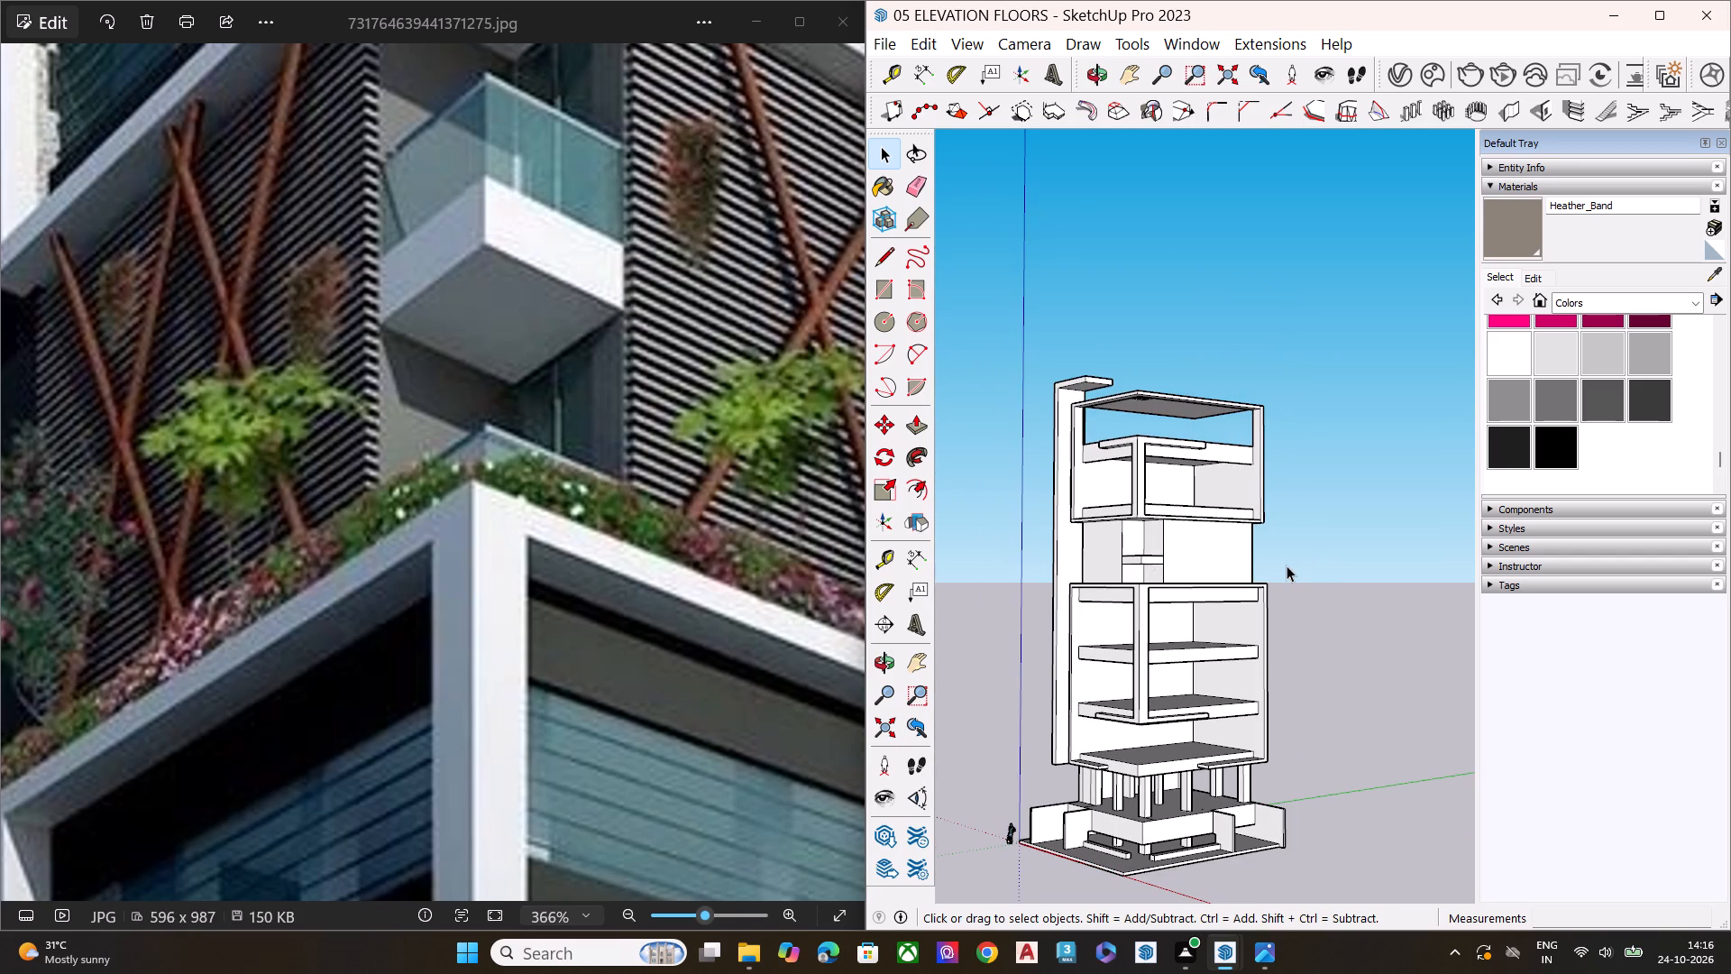
# Examine the recessed floor's slatted walls, crossed bars, balcony and planting in the reference image.
pyautogui.scroll(-8, 622, 523)
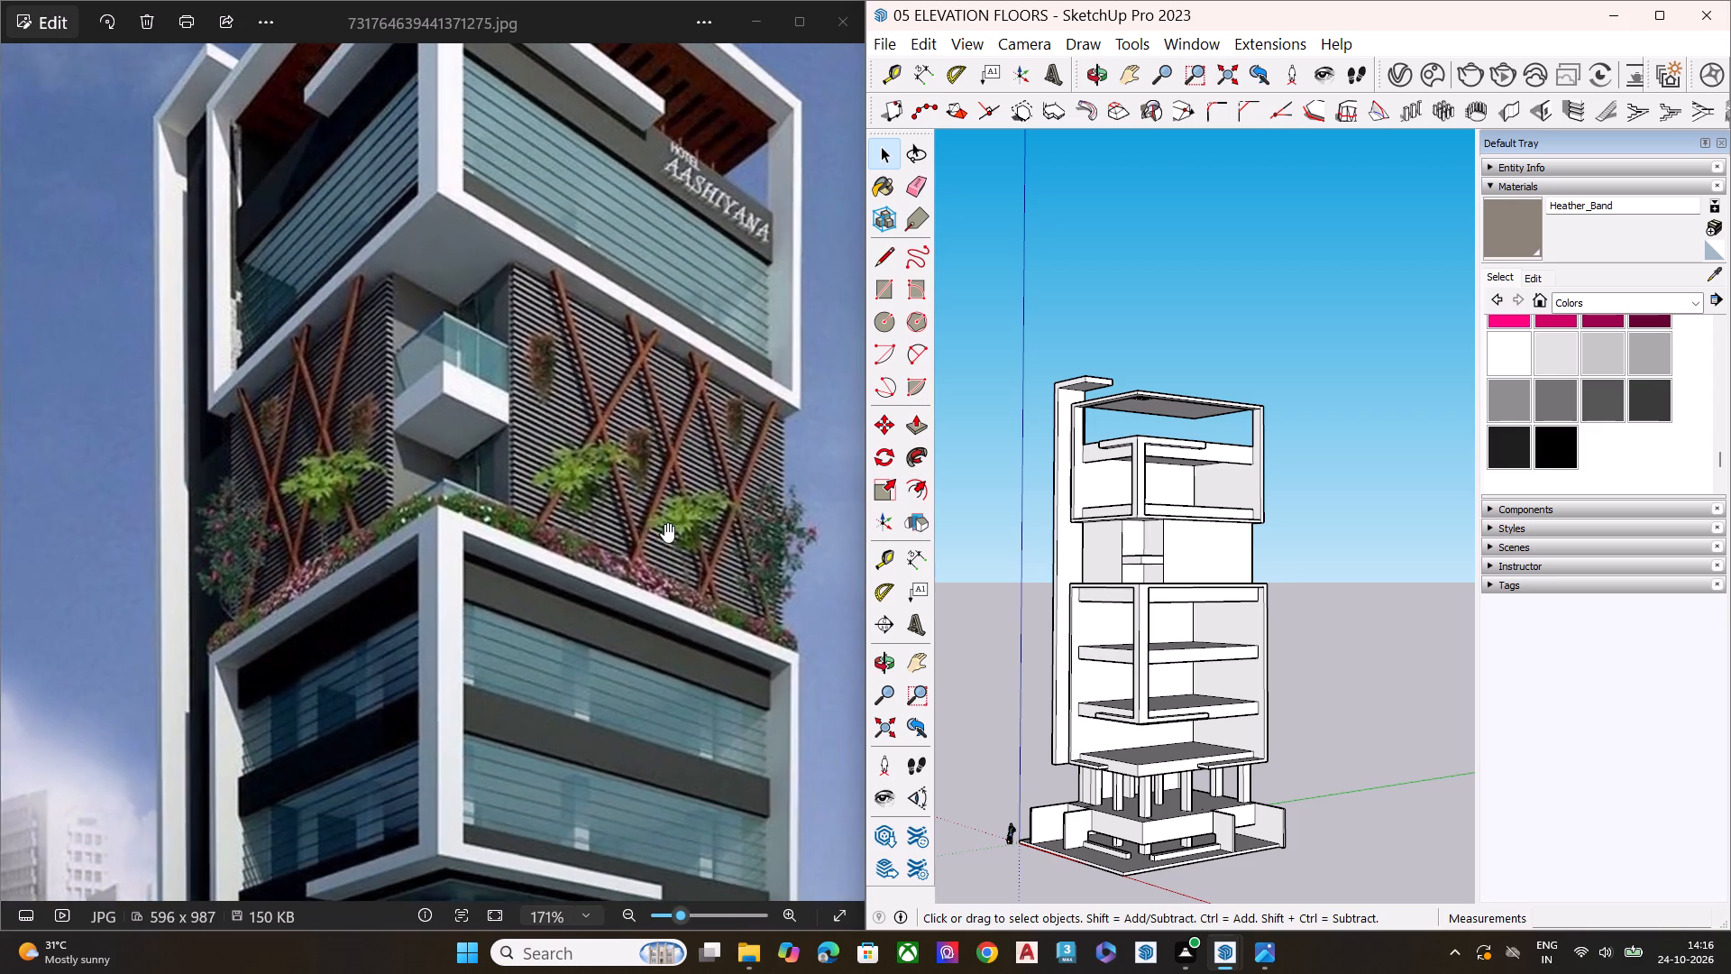
pyautogui.scroll(-6, 666, 518)
pyautogui.scroll(8, 666, 519)
pyautogui.scroll(-2, 701, 512)
pyautogui.scroll(1, 701, 512)
pyautogui.scroll(-1, 701, 512)
pyautogui.scroll(1, 701, 512)
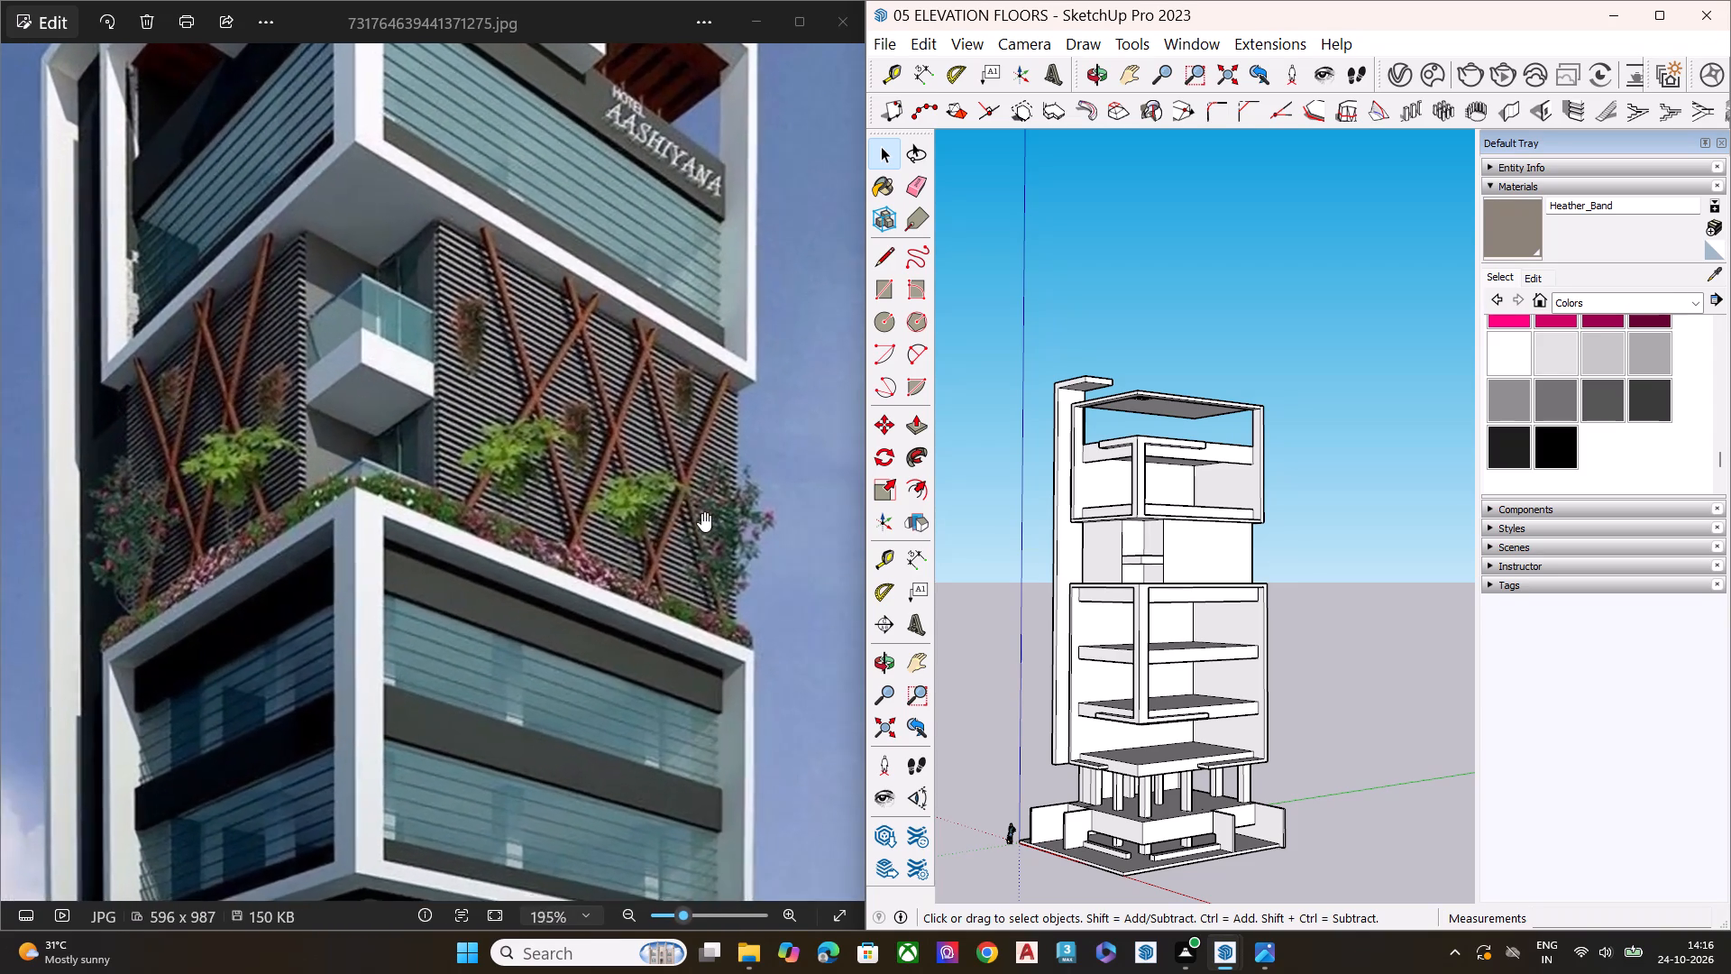
pyautogui.scroll(-1, 701, 512)
pyautogui.scroll(11, 701, 512)
pyautogui.scroll(-10, 716, 535)
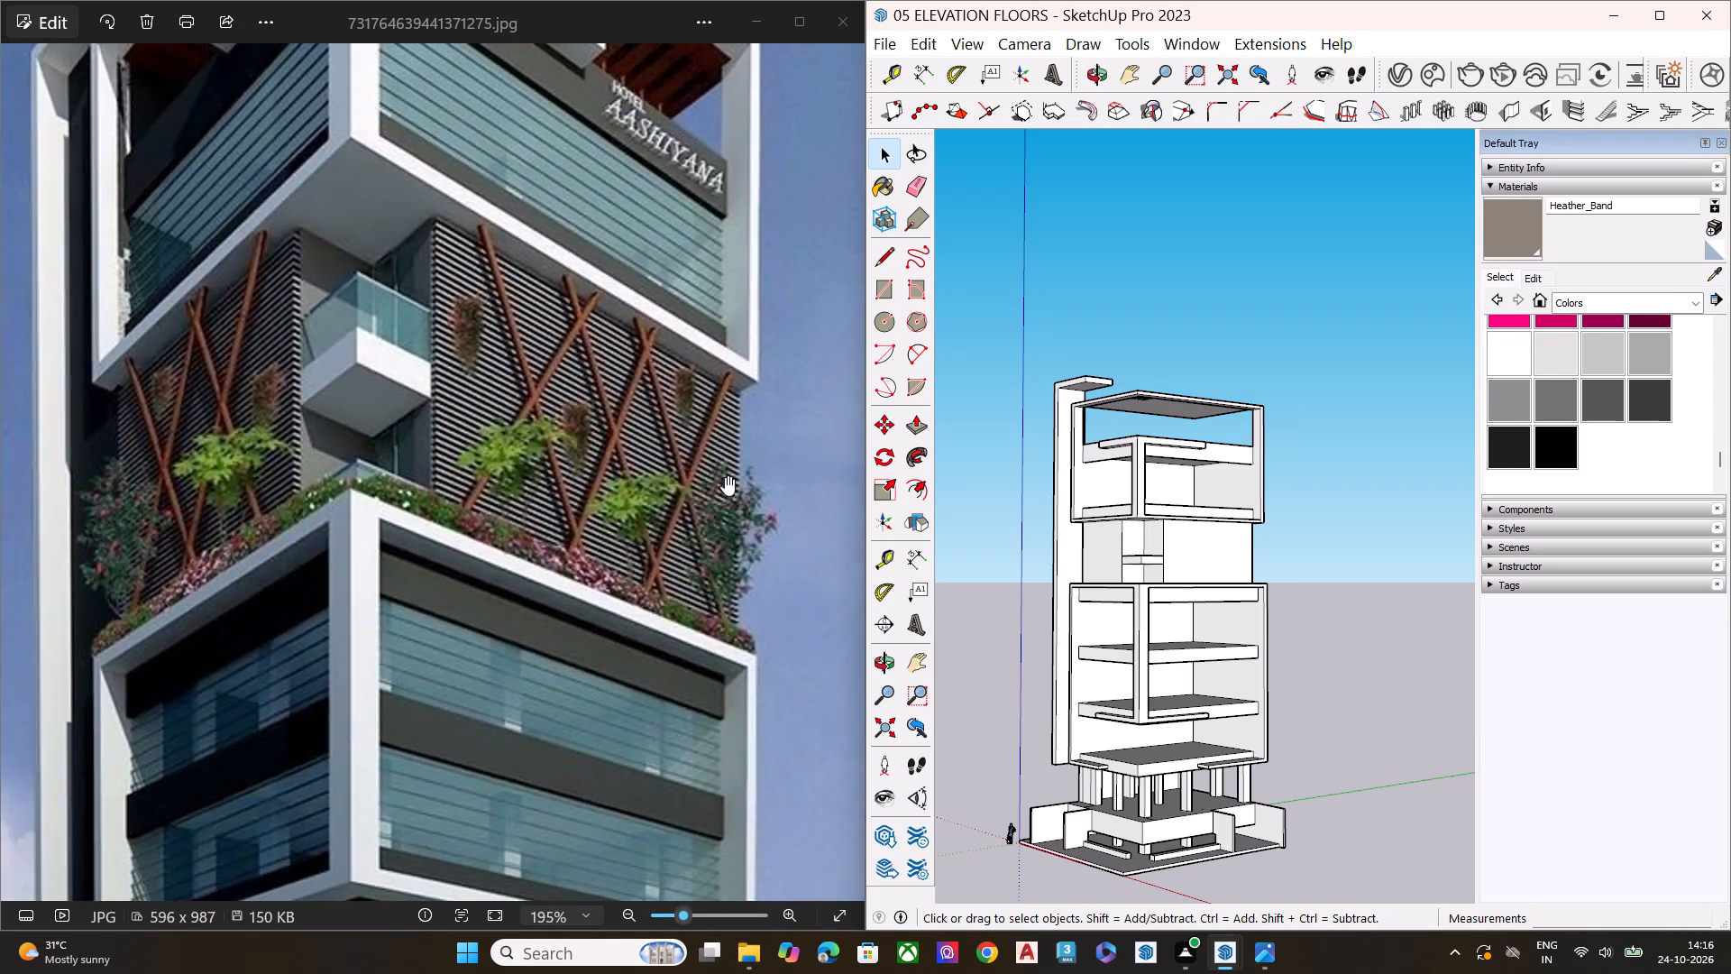
pyautogui.scroll(6, 705, 265)
pyautogui.scroll(-4, 591, 304)
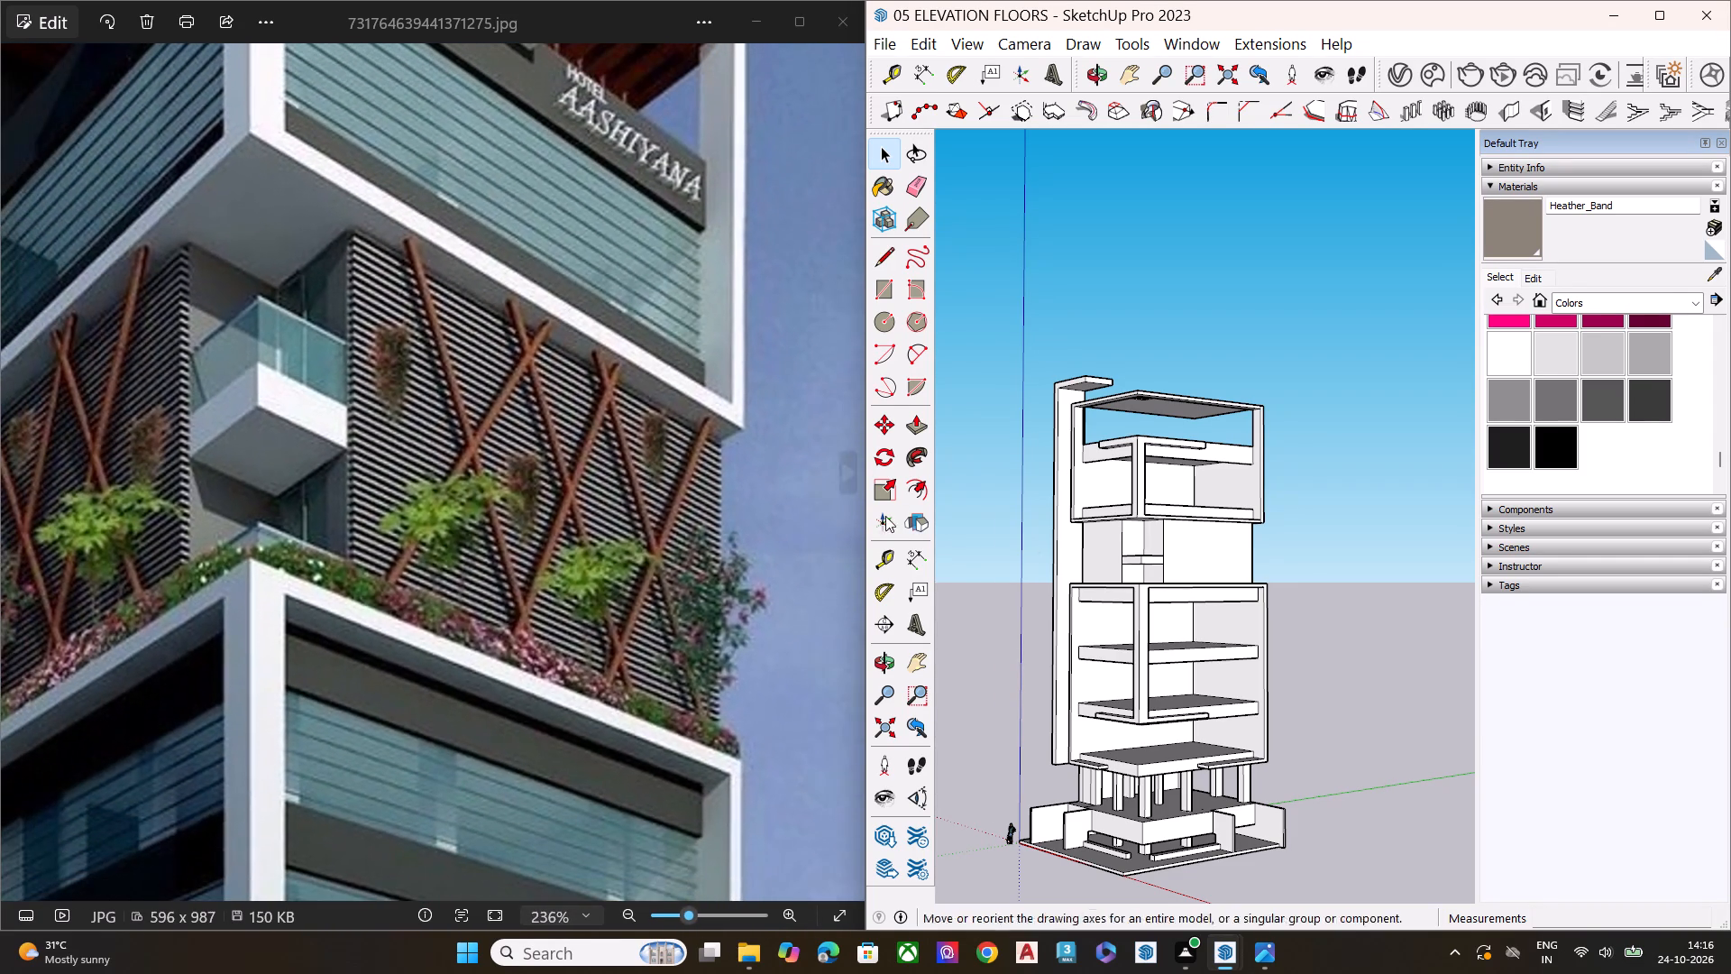
# Examine the whole tower from low, frontal and side angles and compare its massing with the full reference image.
pyautogui.scroll(-8, 1253, 554)
pyautogui.moveTo(1219, 772); pyautogui.dragTo(1236, 678, button='middle')
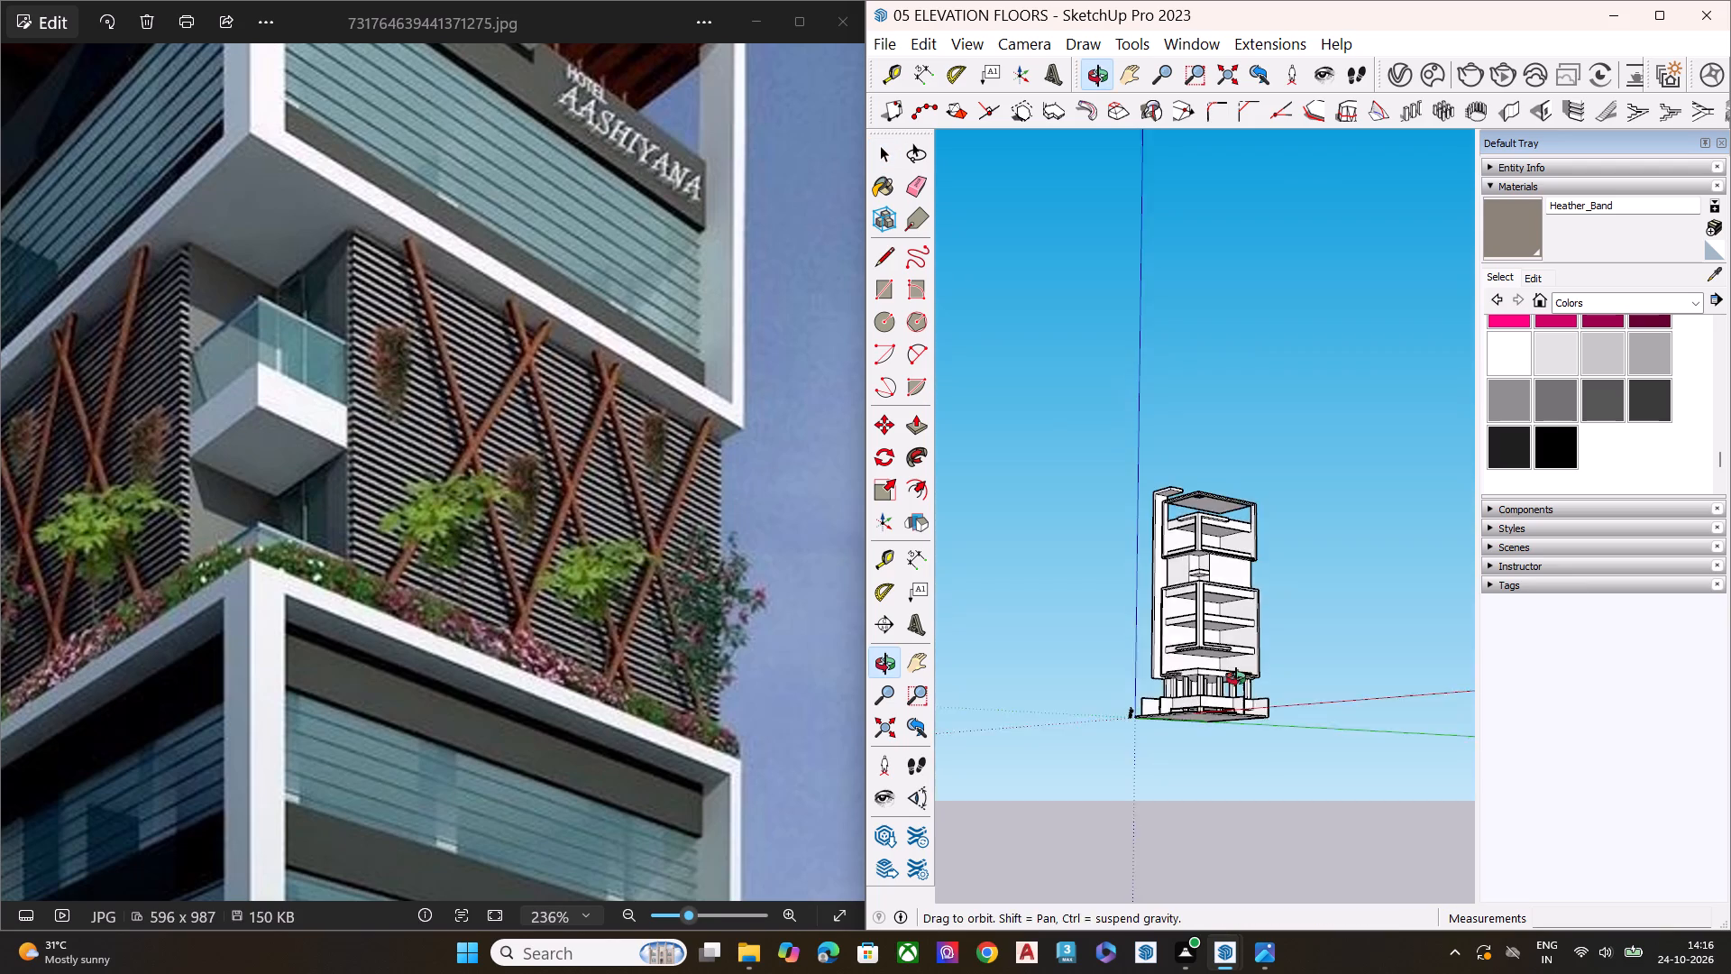
pyautogui.moveTo(1236, 678); pyautogui.dragTo(1241, 666, button='middle')
pyautogui.scroll(5, 1241, 666)
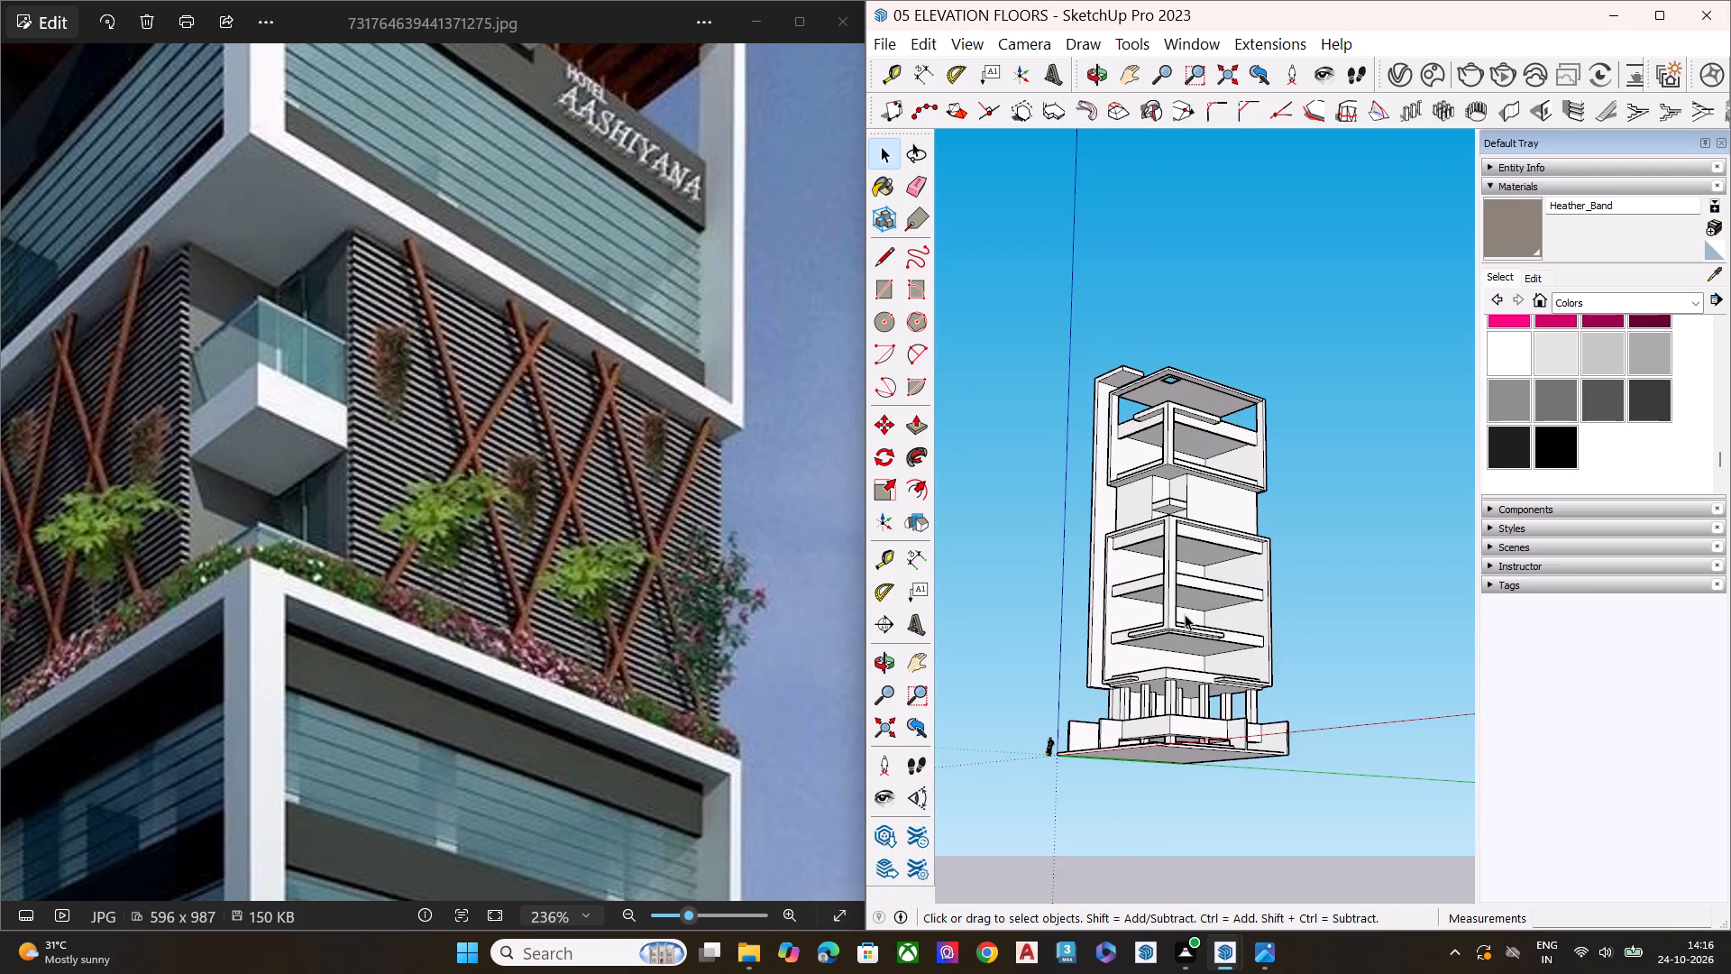
pyautogui.press('space')
pyautogui.scroll(5, 1201, 583)
pyautogui.press('space')
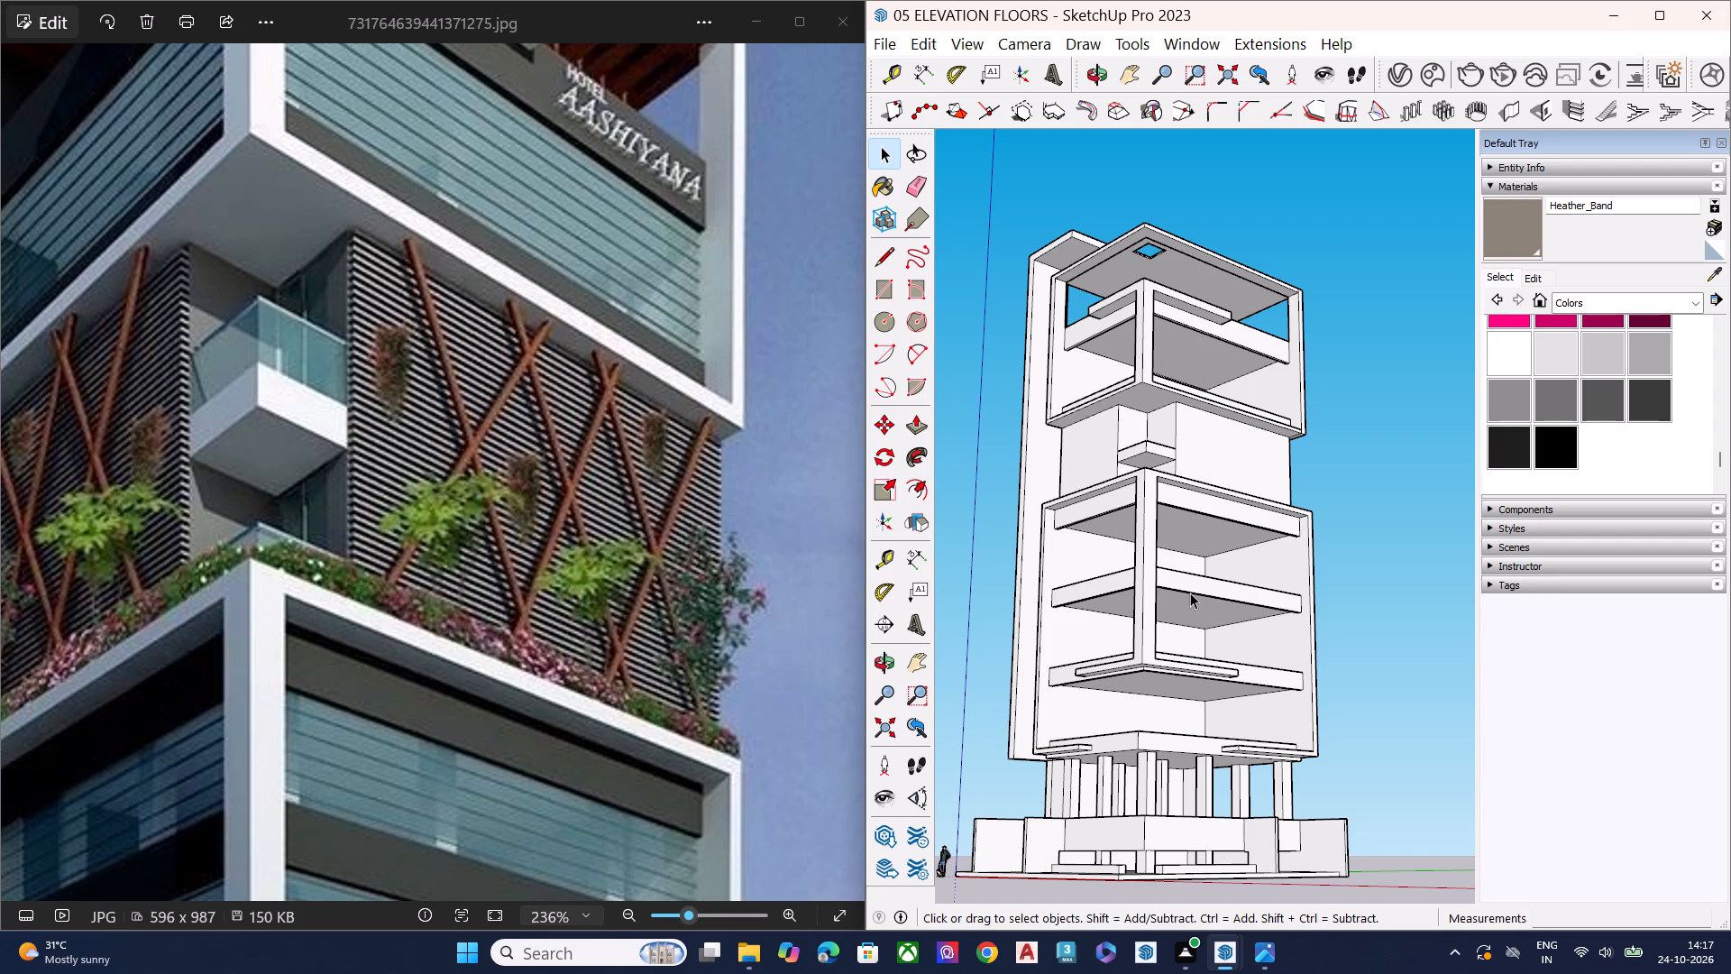
pyautogui.scroll(3, 1204, 548)
pyautogui.scroll(-1, 1204, 548)
pyautogui.scroll(2, 1204, 548)
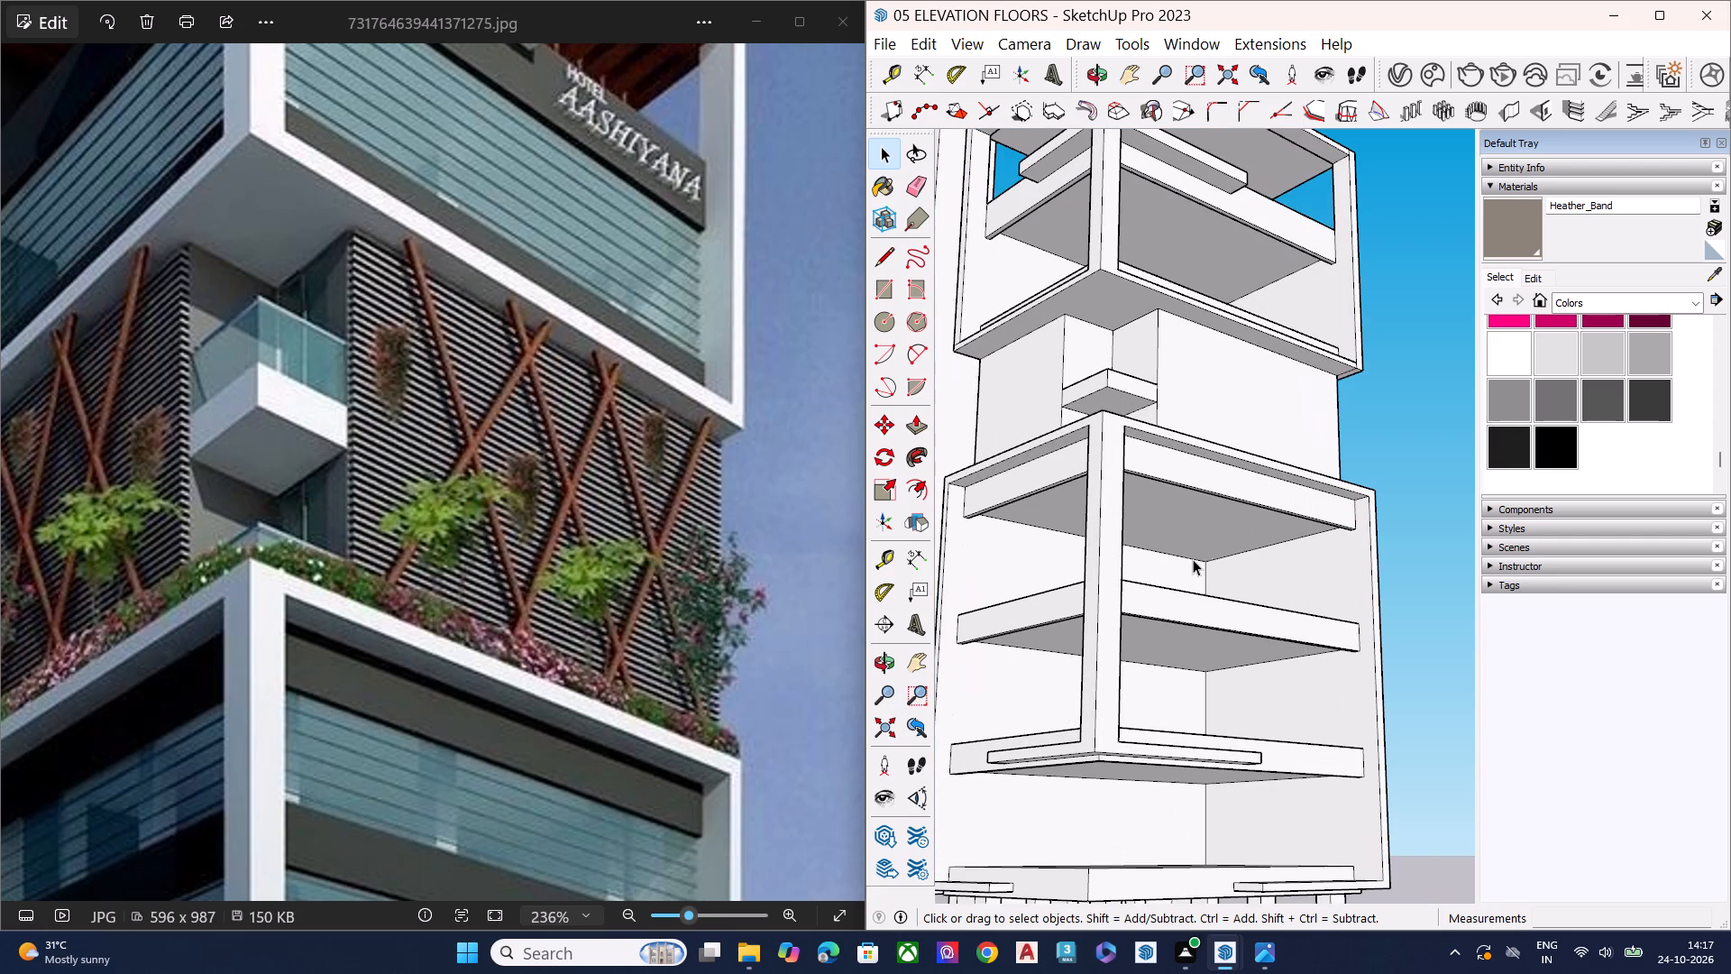
pyautogui.moveTo(1188, 576); pyautogui.dragTo(1170, 698, button='middle')
pyautogui.scroll(-9, 1189, 603)
pyautogui.press('space')
pyautogui.scroll(1, 1184, 579)
pyautogui.moveTo(1287, 582); pyautogui.dragTo(1296, 574, button='middle')
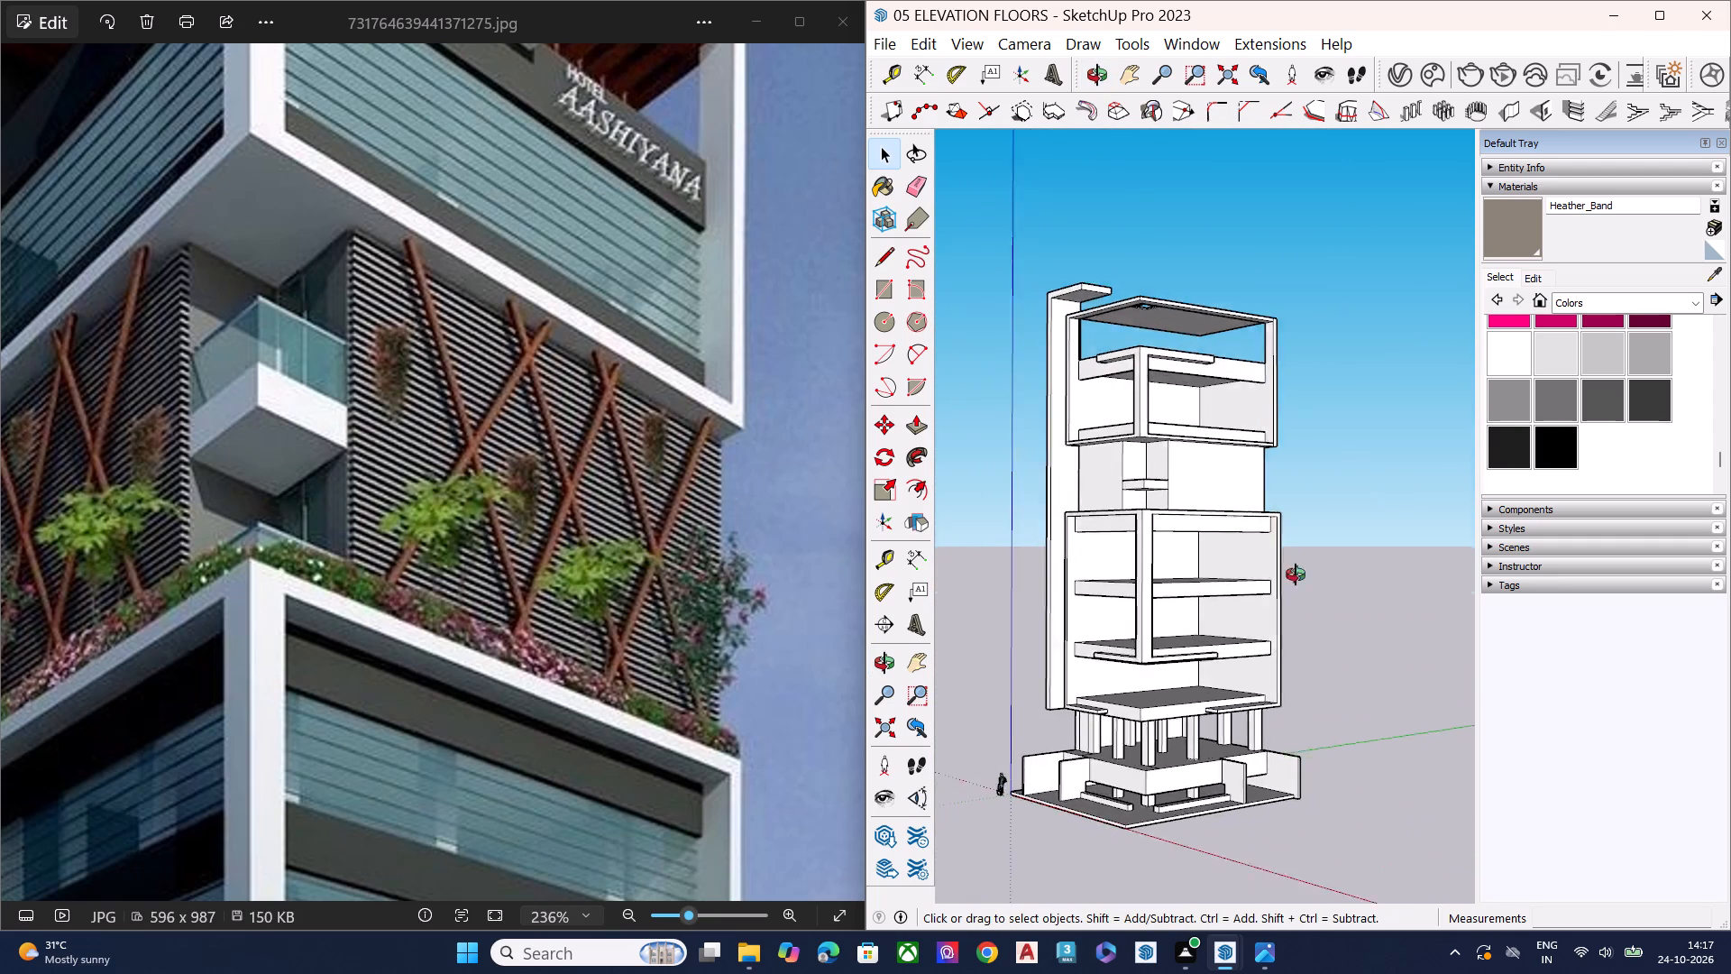
pyautogui.moveTo(1296, 574); pyautogui.dragTo(1306, 561, button='middle')
pyautogui.scroll(4, 1315, 555)
pyautogui.click(1324, 554)
pyautogui.press('space')
pyautogui.doubleClick(1329, 557)
pyautogui.press('space')
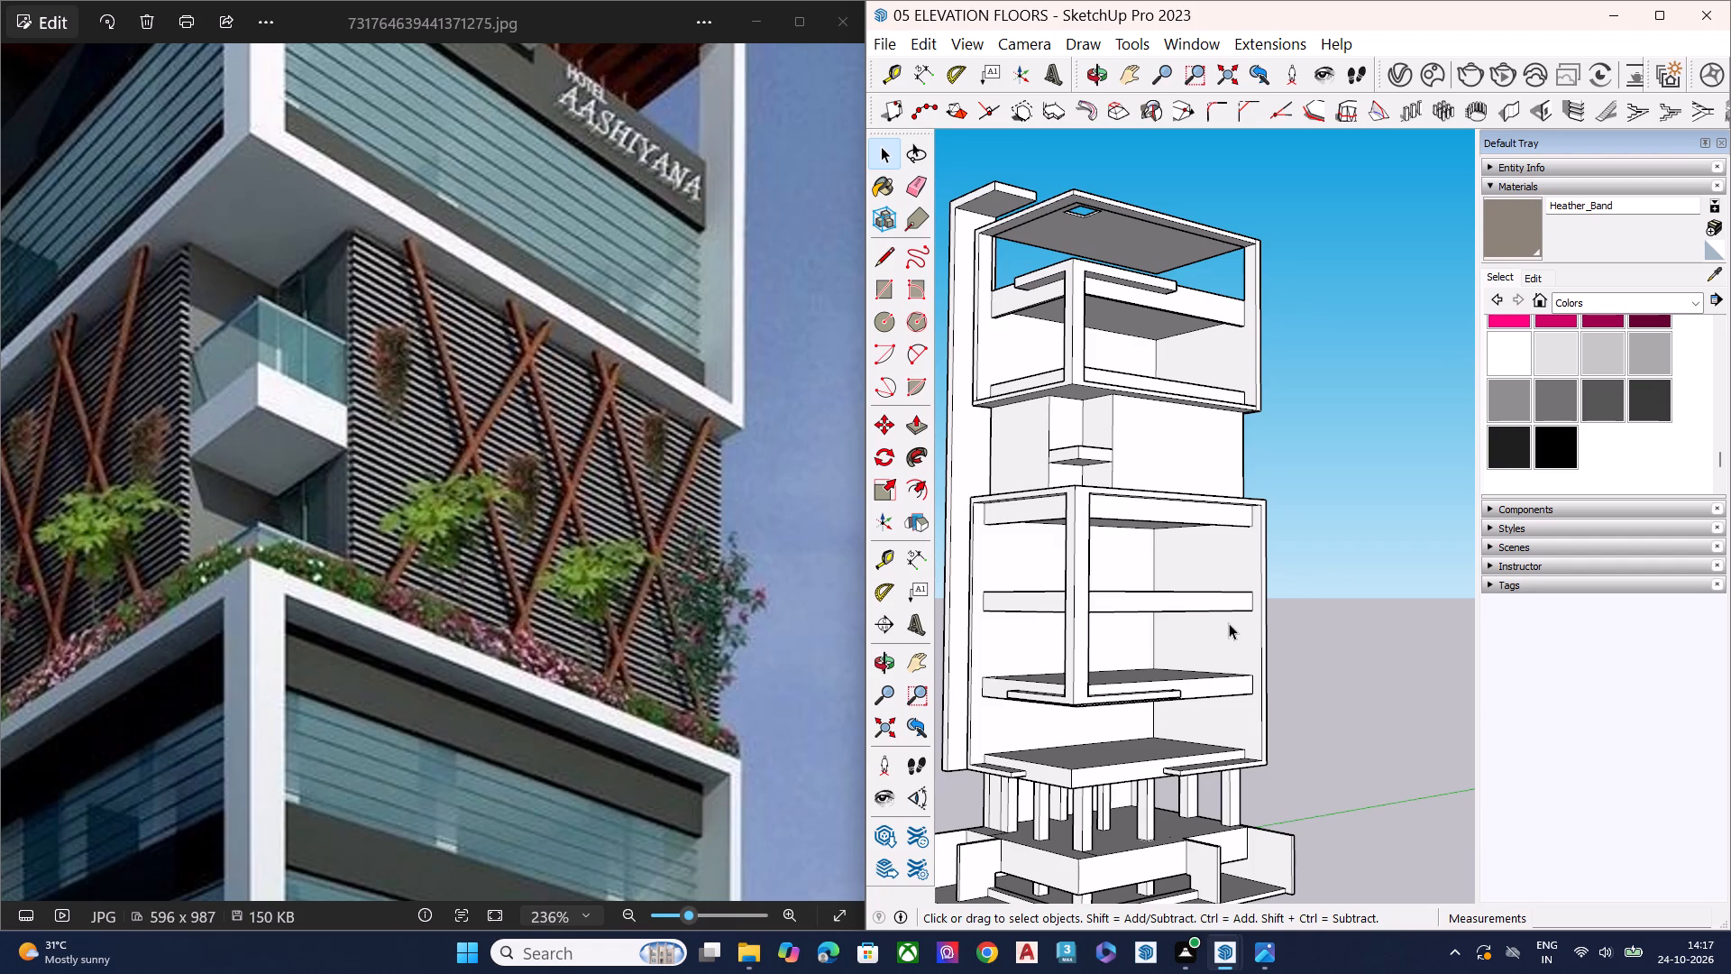
pyautogui.scroll(2, 1229, 623)
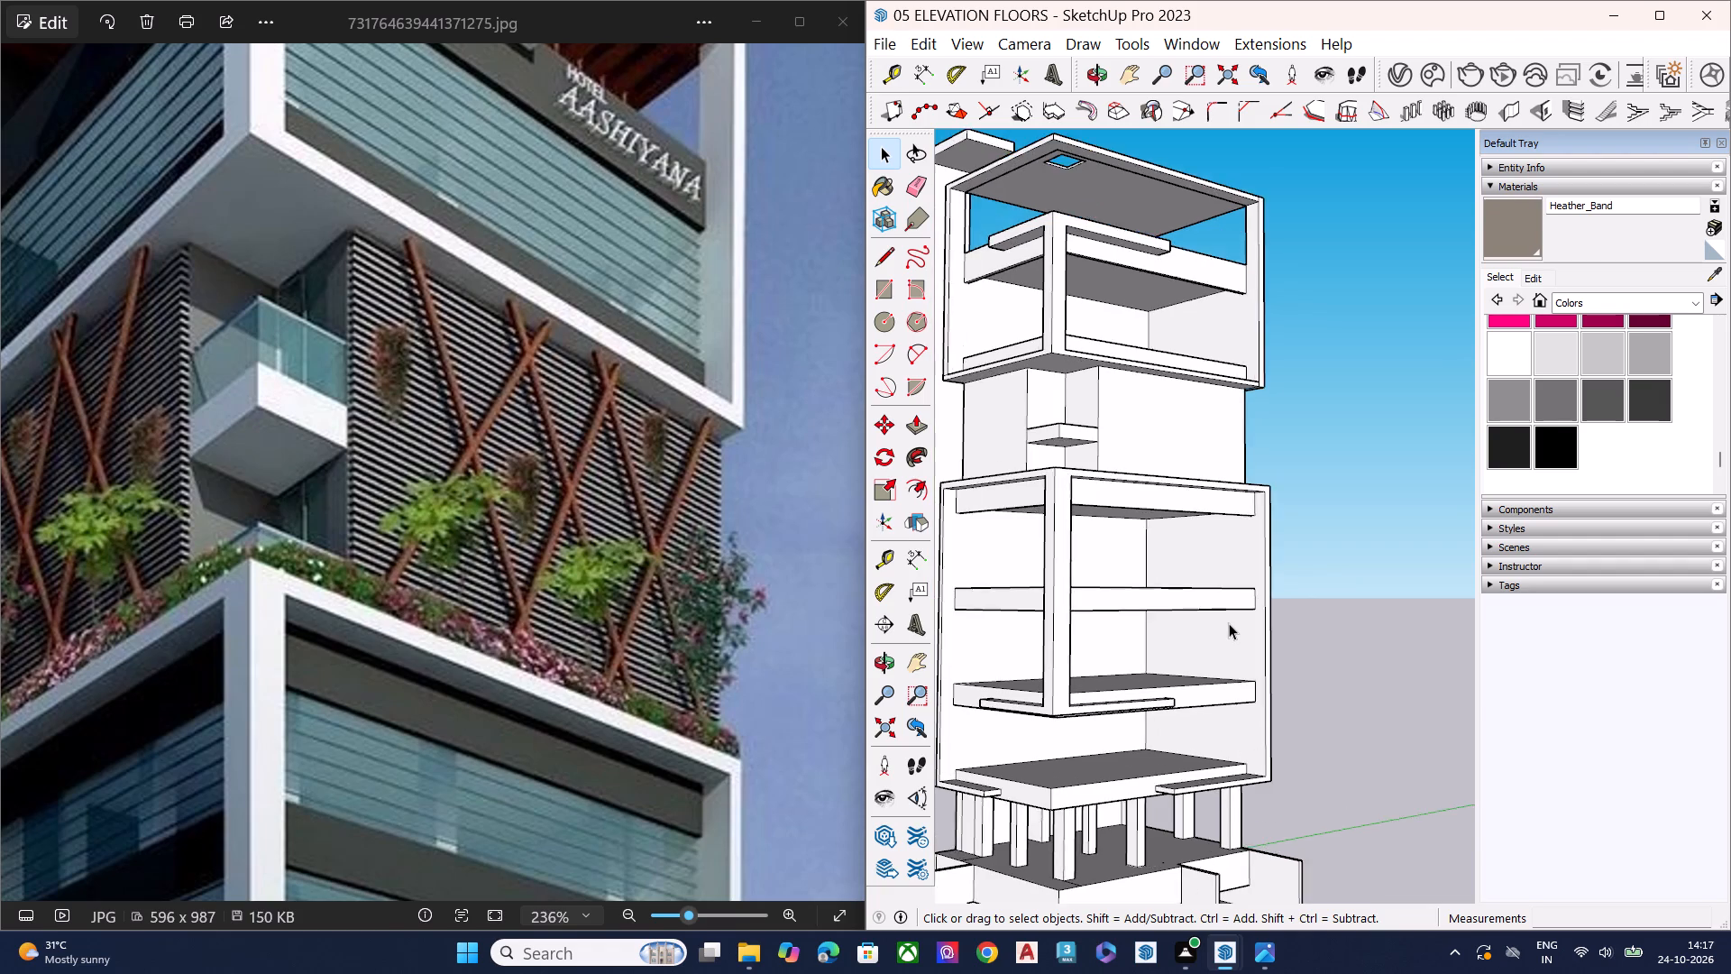
pyautogui.scroll(3, 1229, 623)
pyautogui.scroll(-8, 1229, 623)
pyautogui.moveTo(1191, 736); pyautogui.dragTo(819, 744, button='middle')
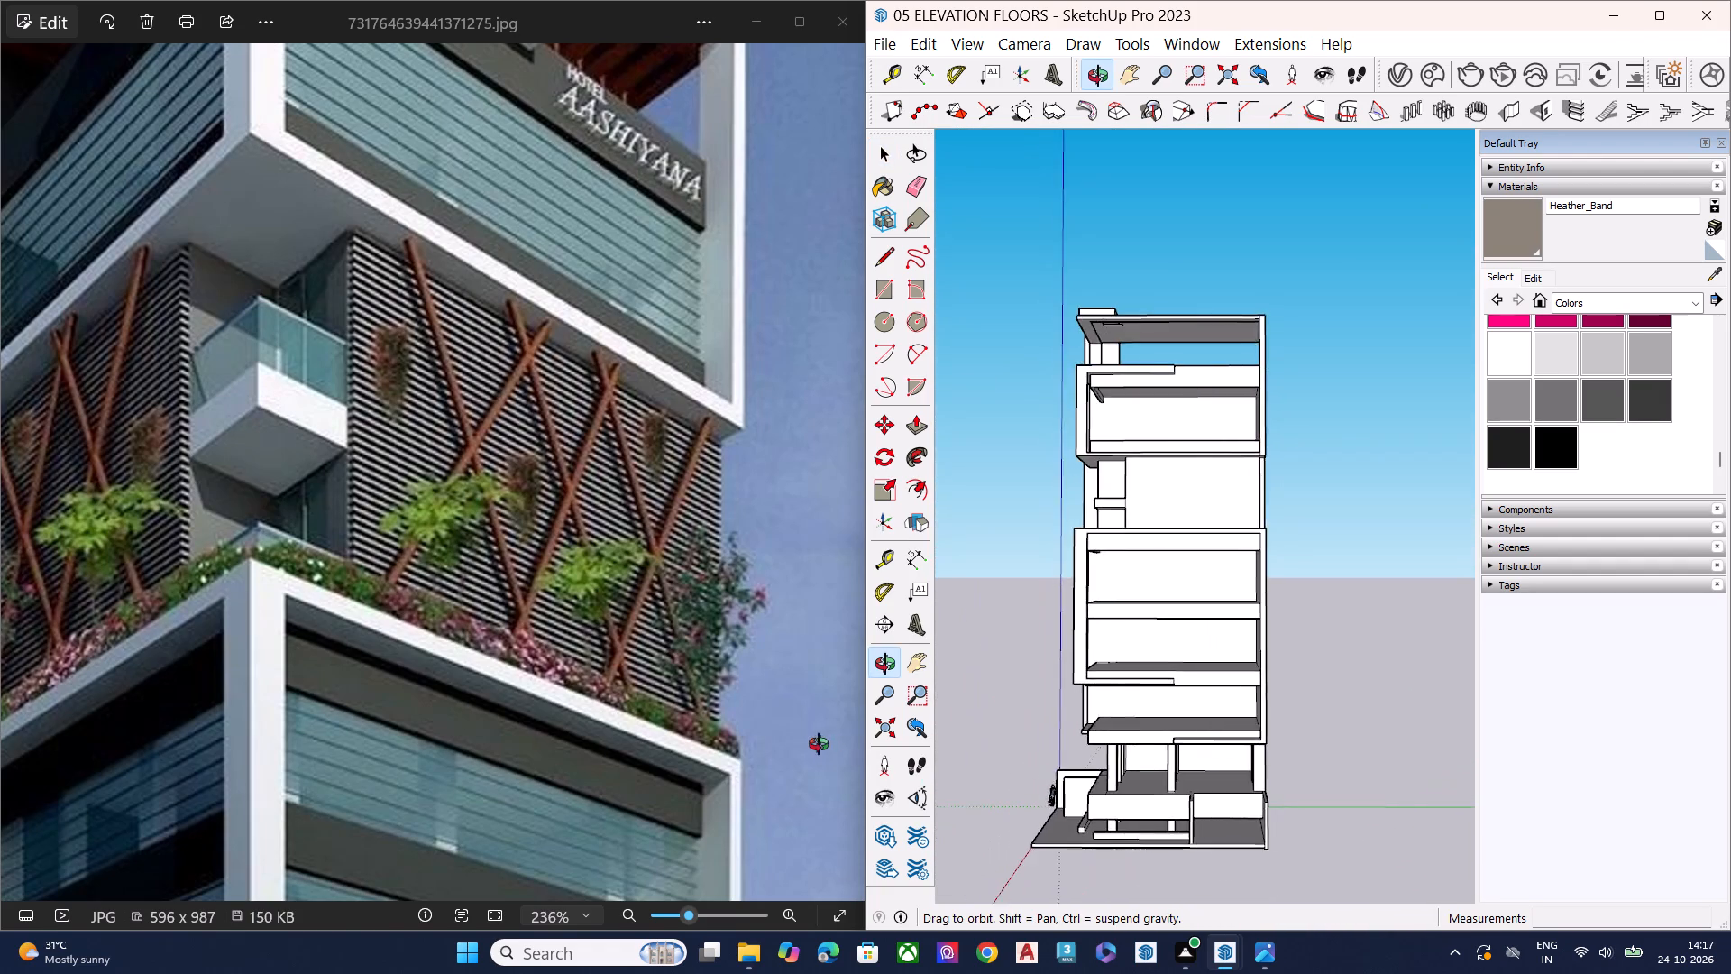
pyautogui.moveTo(819, 744); pyautogui.dragTo(1083, 685, button='middle')
pyautogui.scroll(-8, 473, 558)
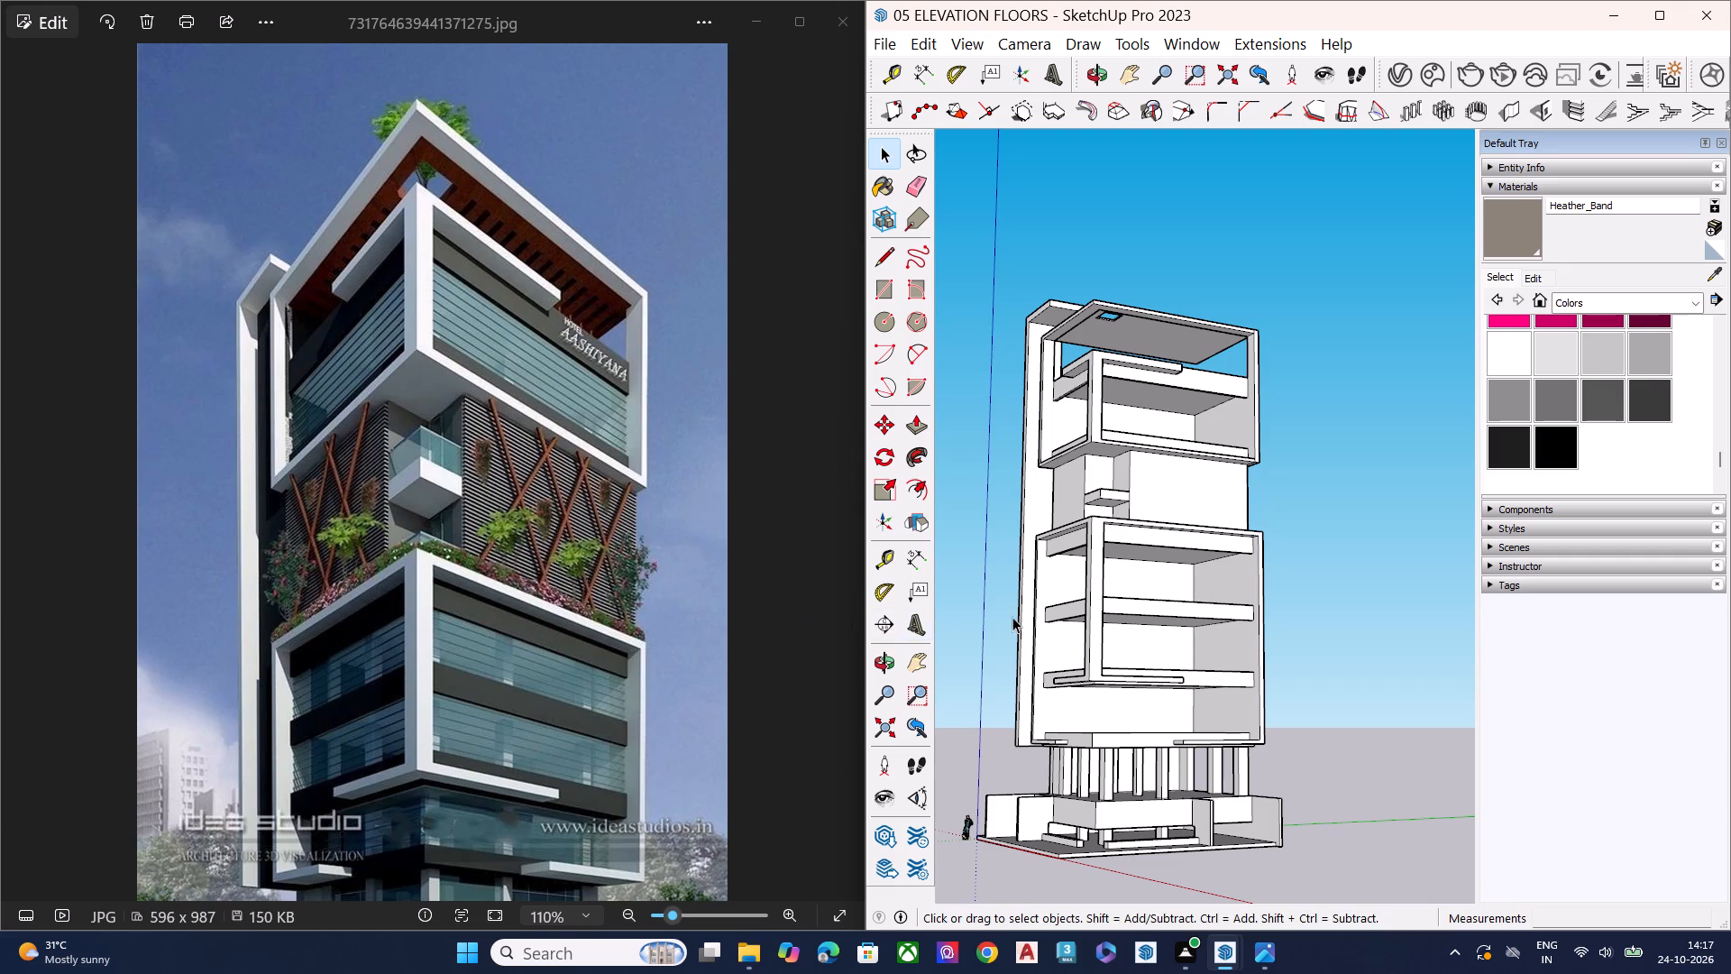
# Browse the Downloads folder's models and images for a component to import.
pyautogui.click(884, 41)
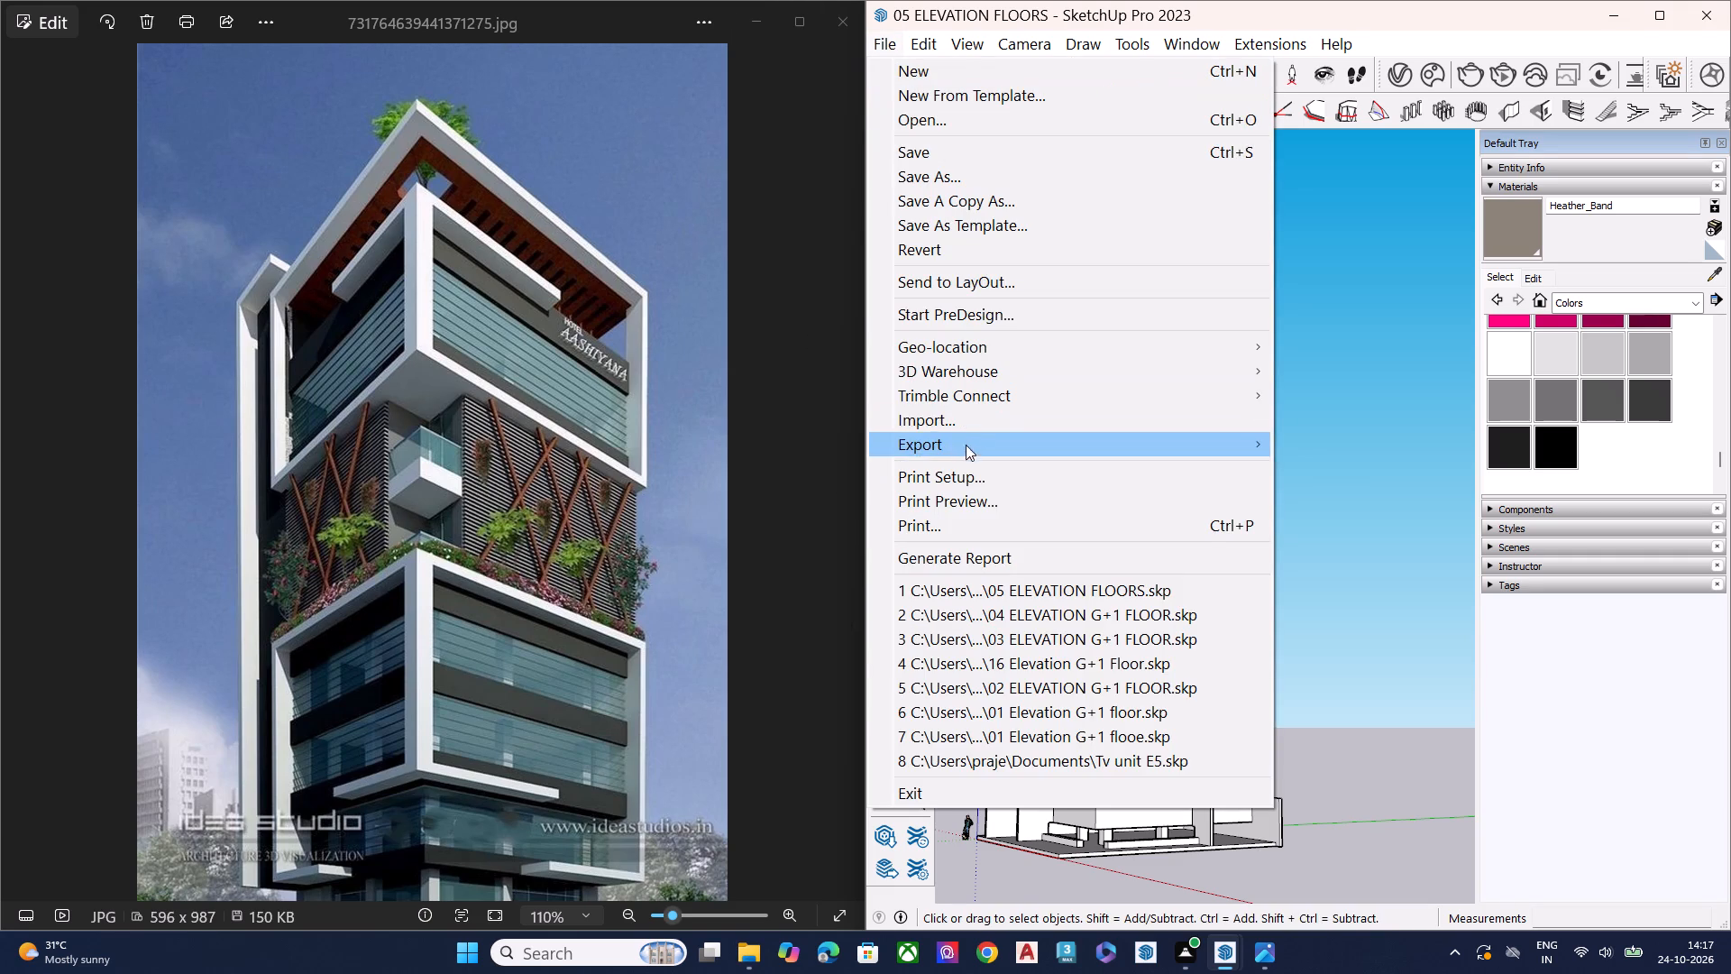
pyautogui.click(980, 425)
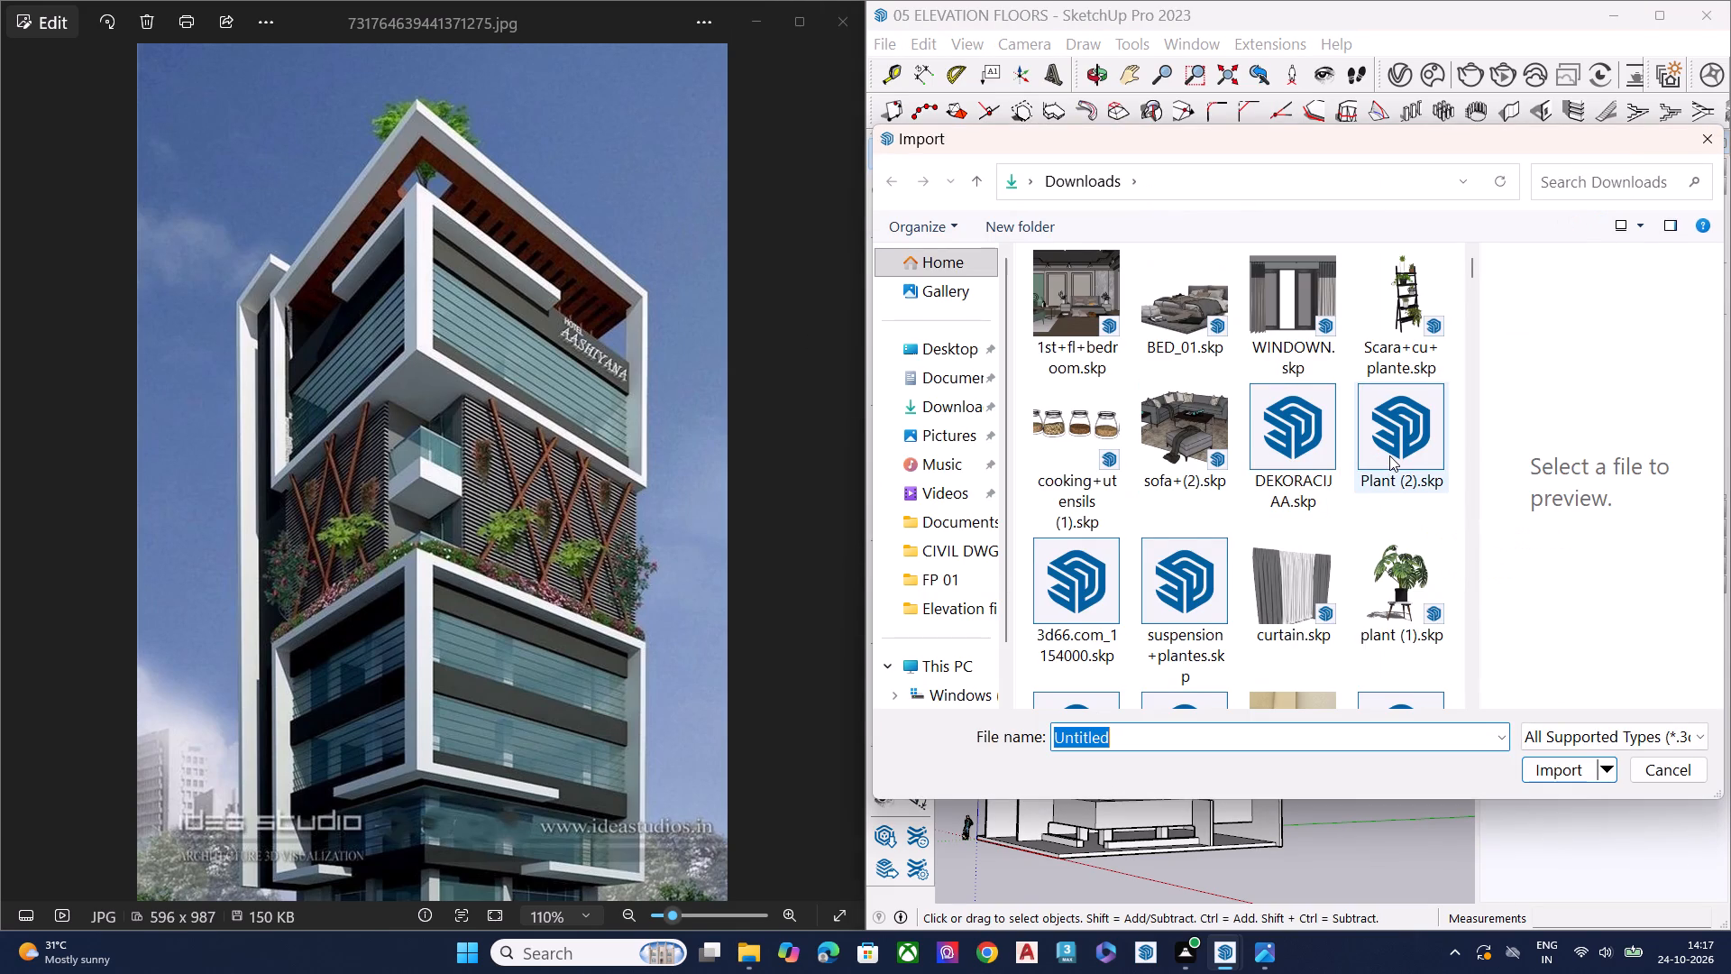
pyautogui.scroll(-4, 1273, 494)
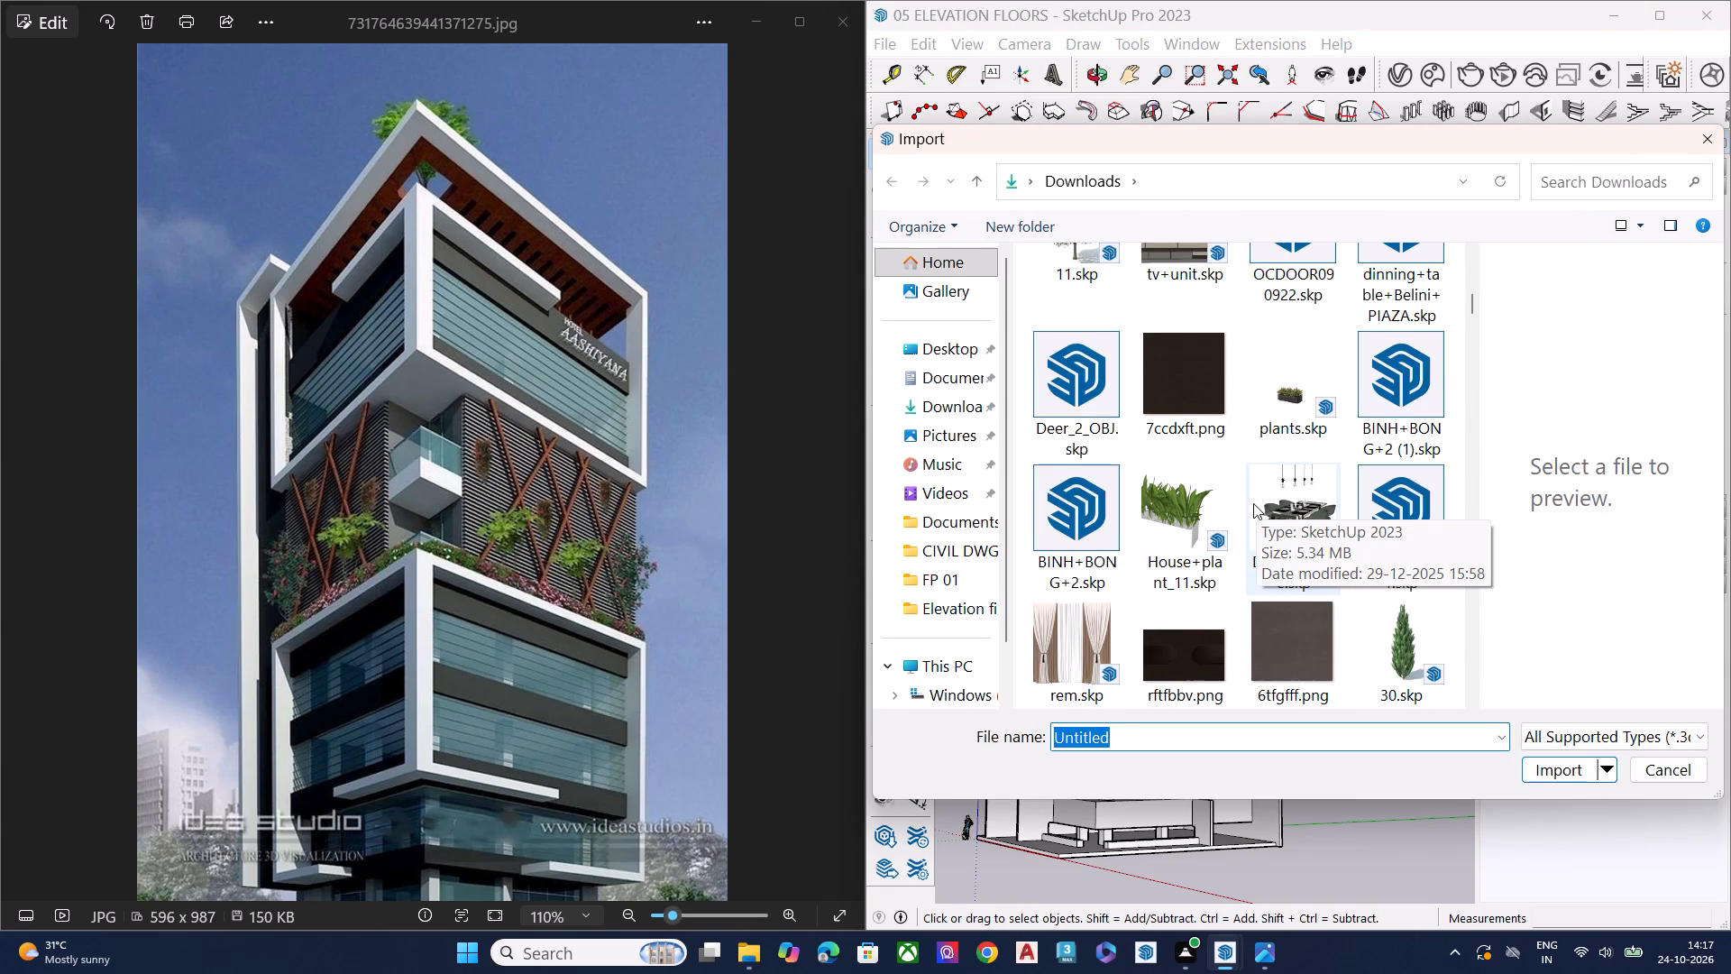
pyautogui.scroll(-3, 1253, 503)
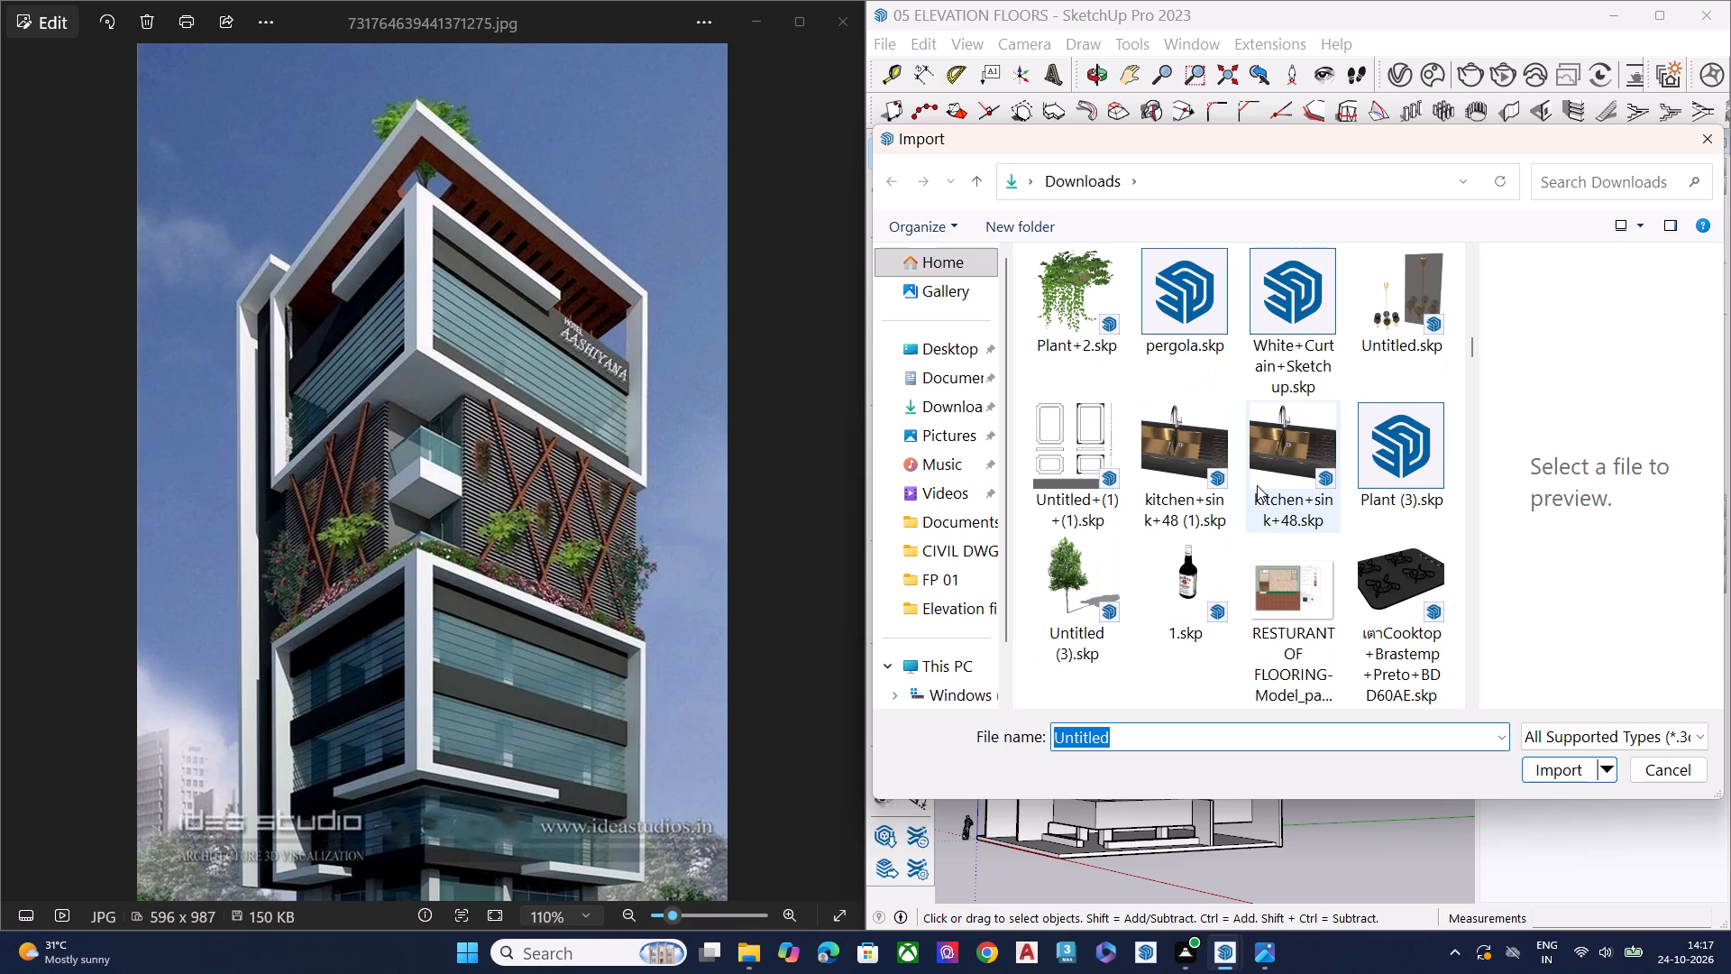
pyautogui.scroll(-2, 1257, 485)
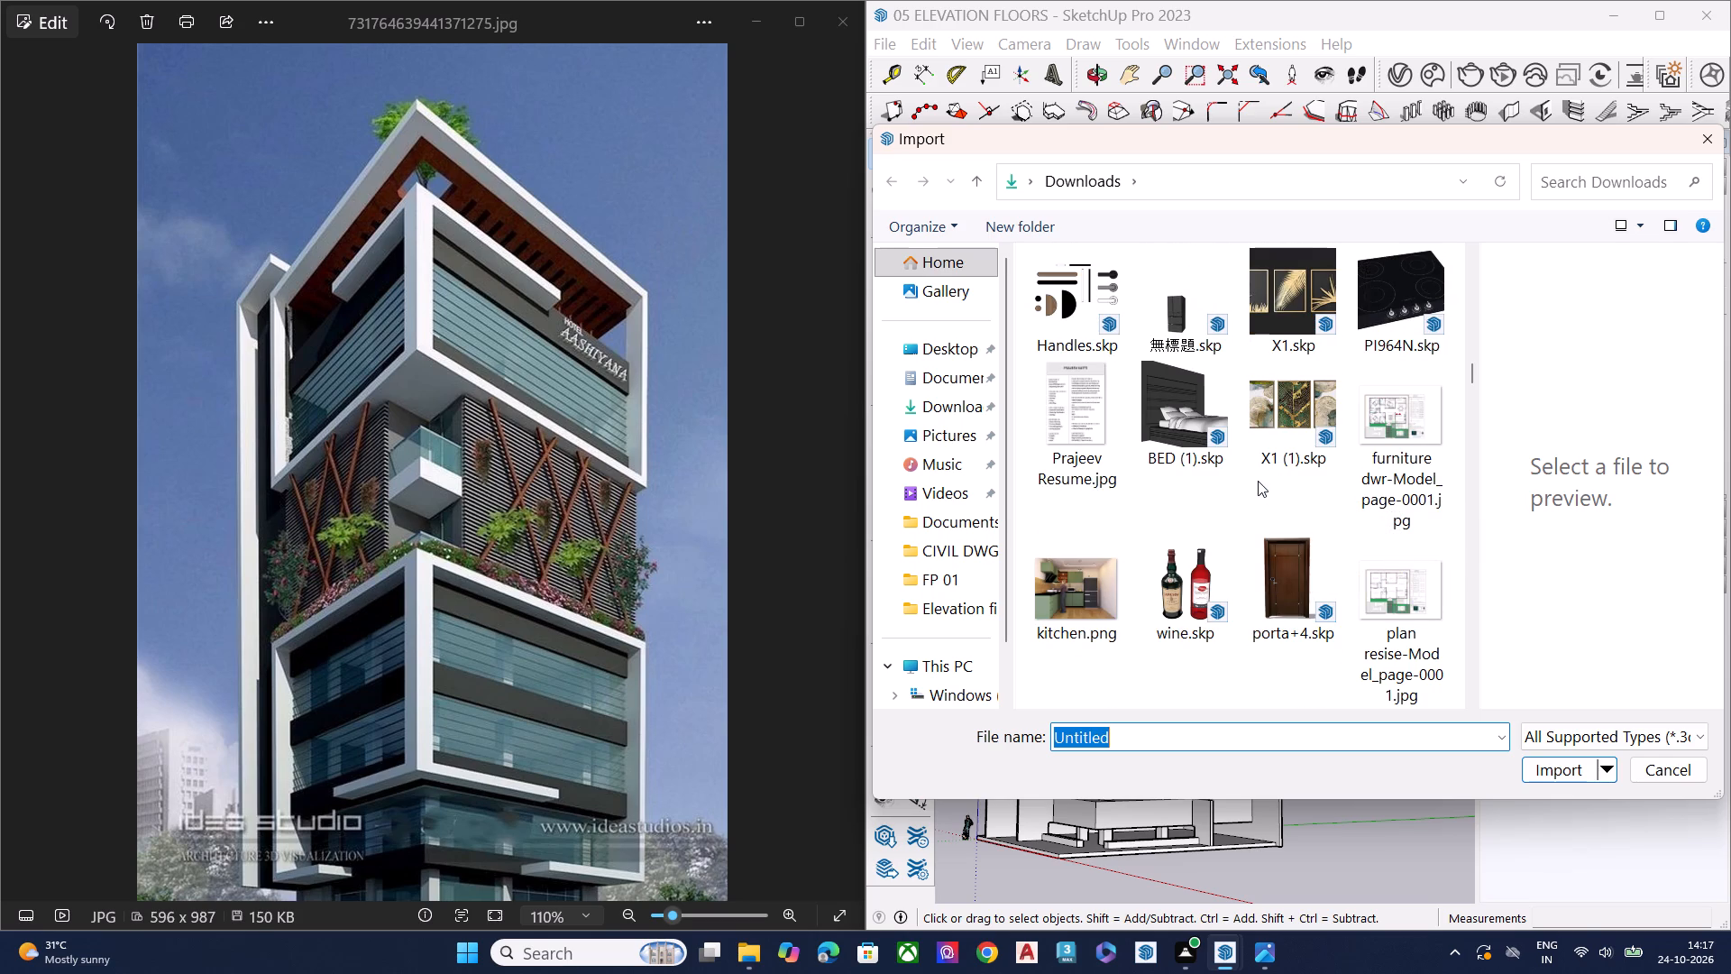
pyautogui.scroll(-2, 1258, 482)
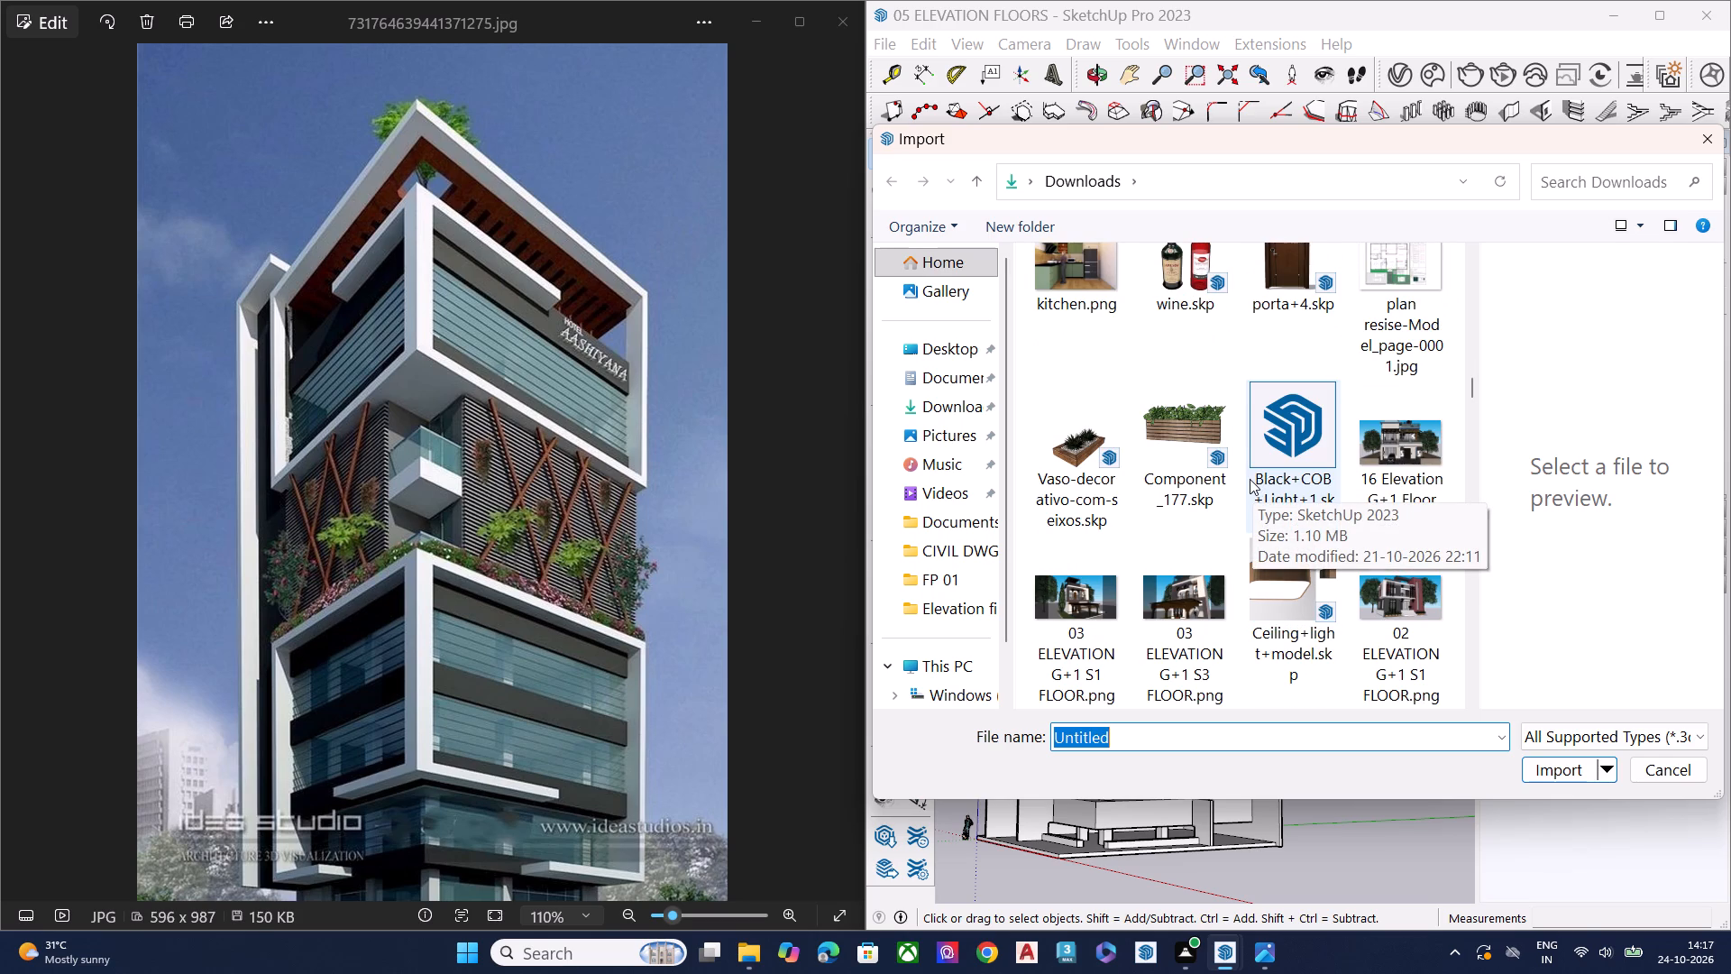
pyautogui.scroll(-5, 1214, 454)
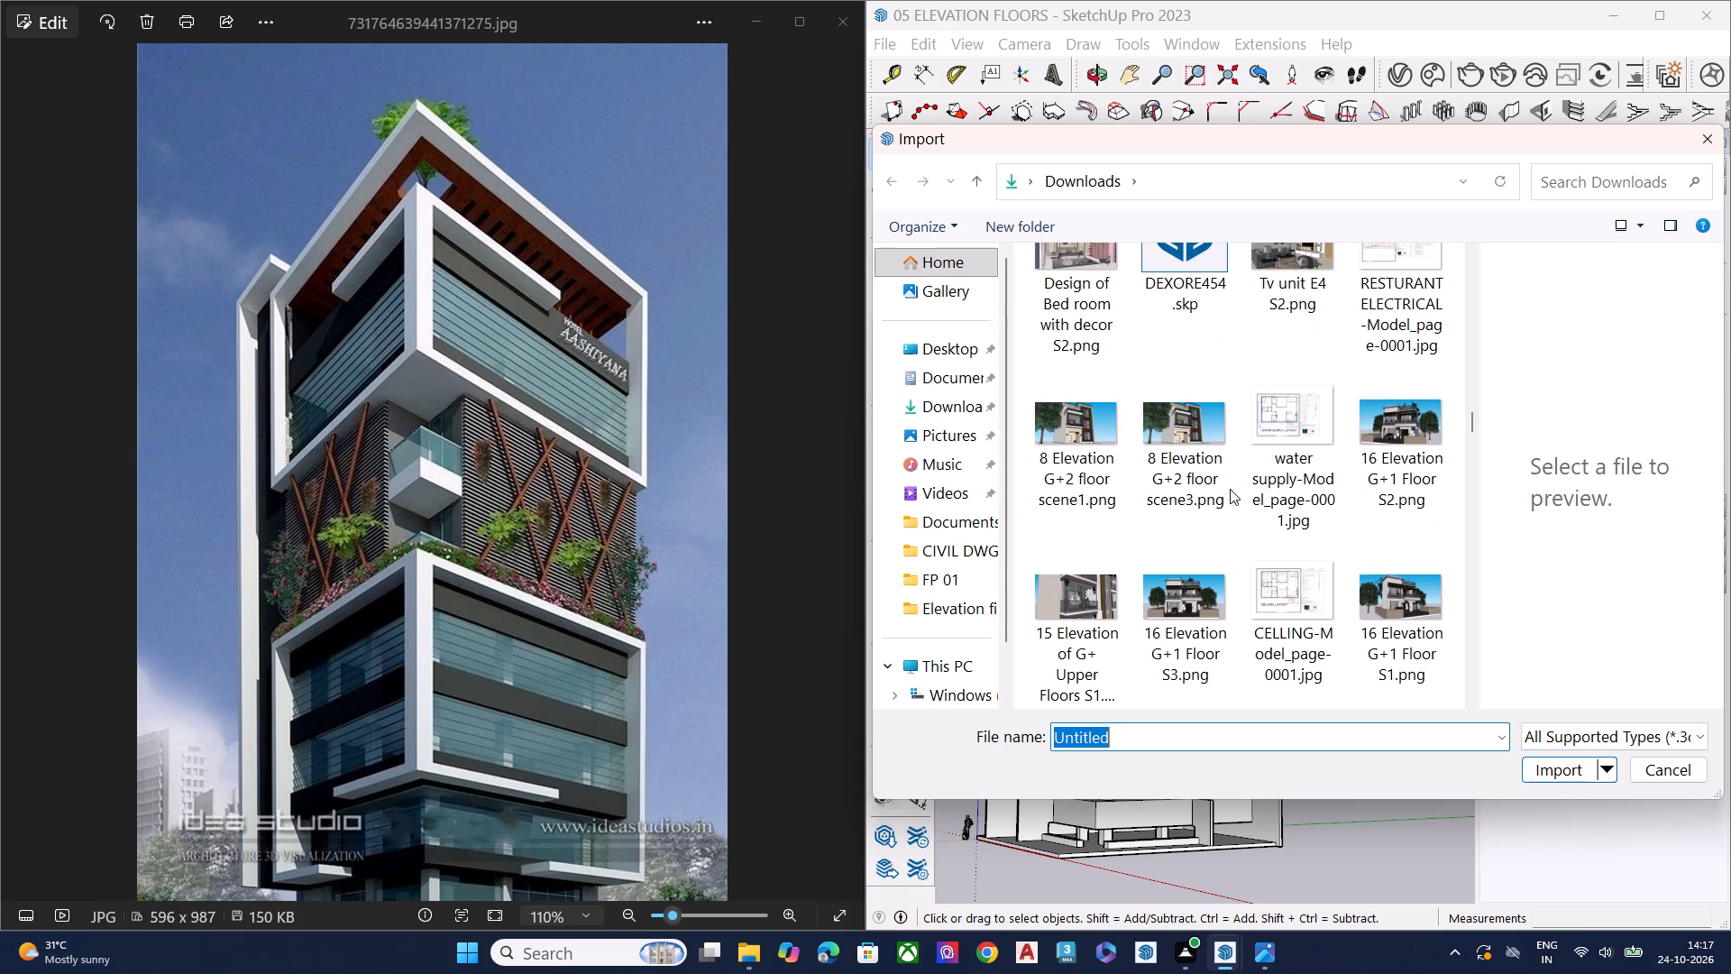
pyautogui.scroll(-5, 1230, 489)
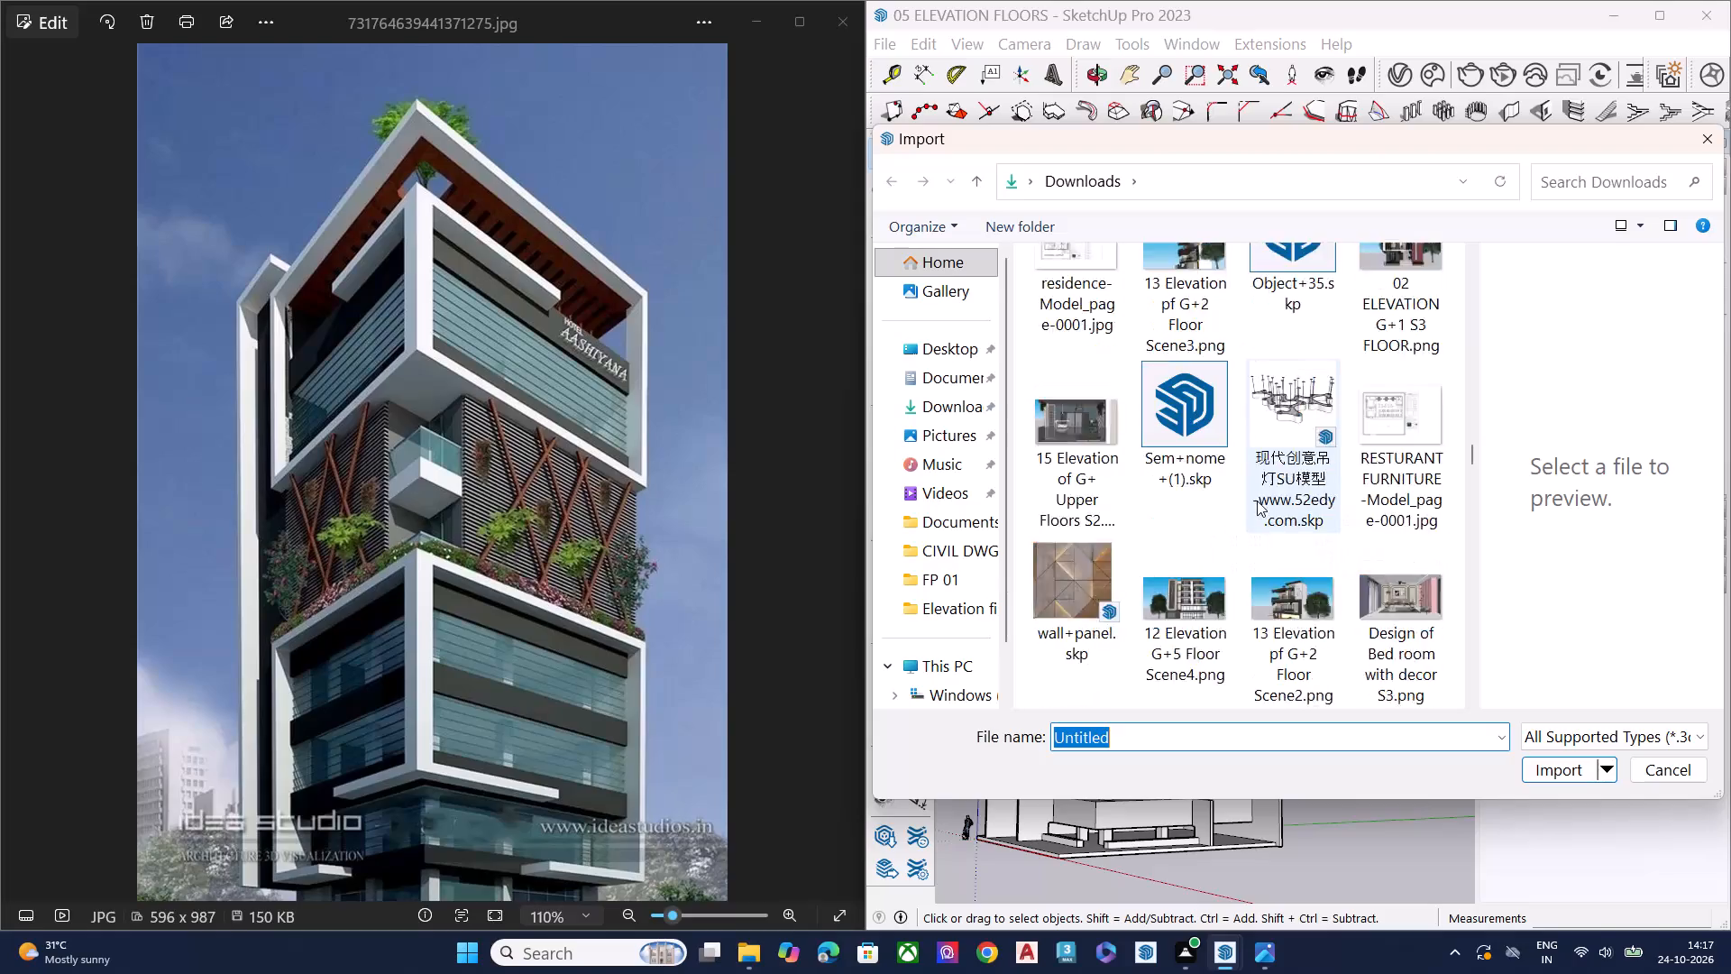
pyautogui.scroll(-2, 1257, 501)
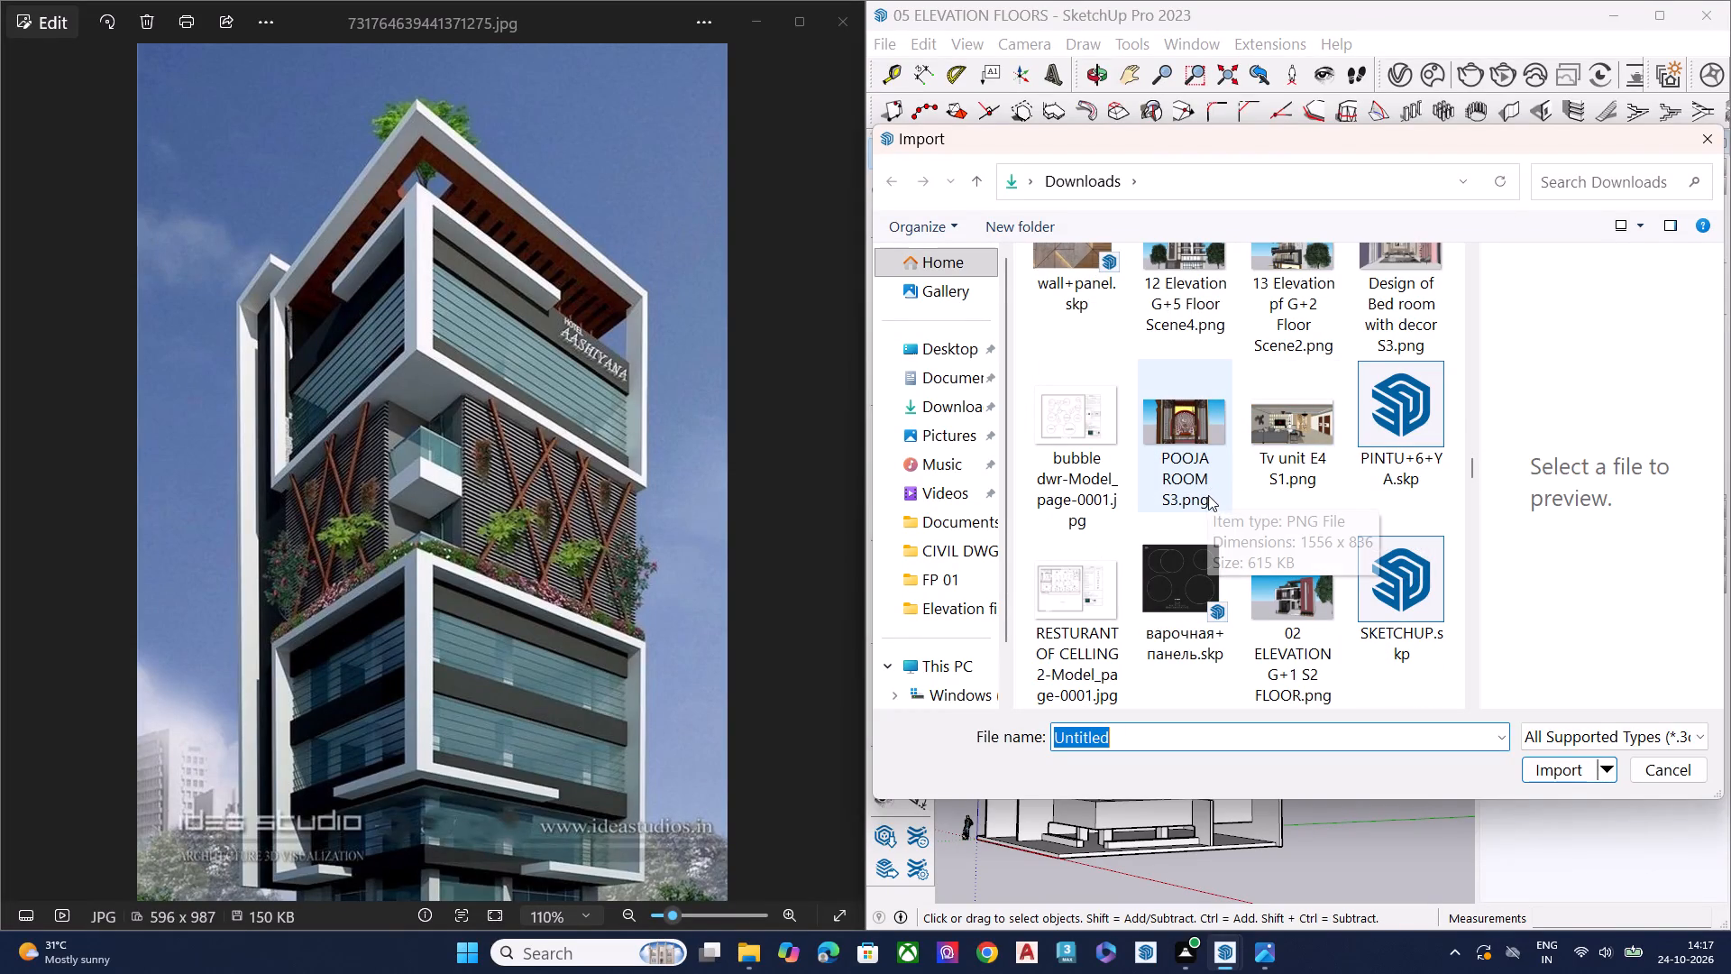
pyautogui.scroll(-5, 1241, 494)
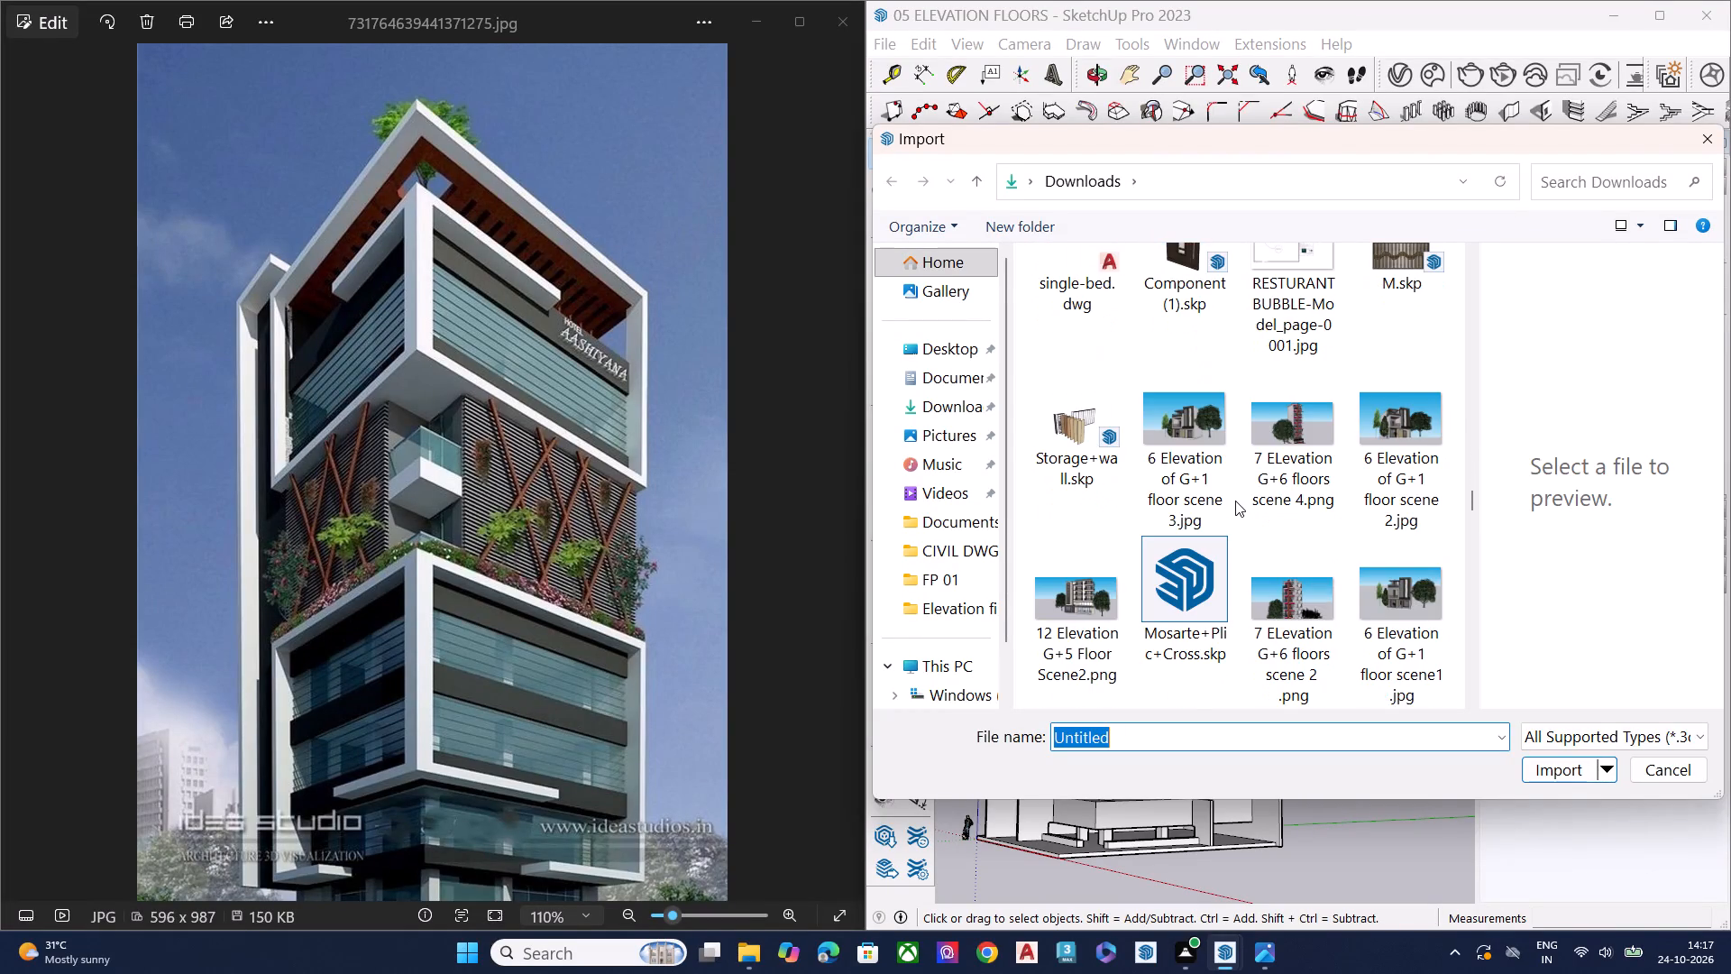
pyautogui.scroll(-4, 1235, 501)
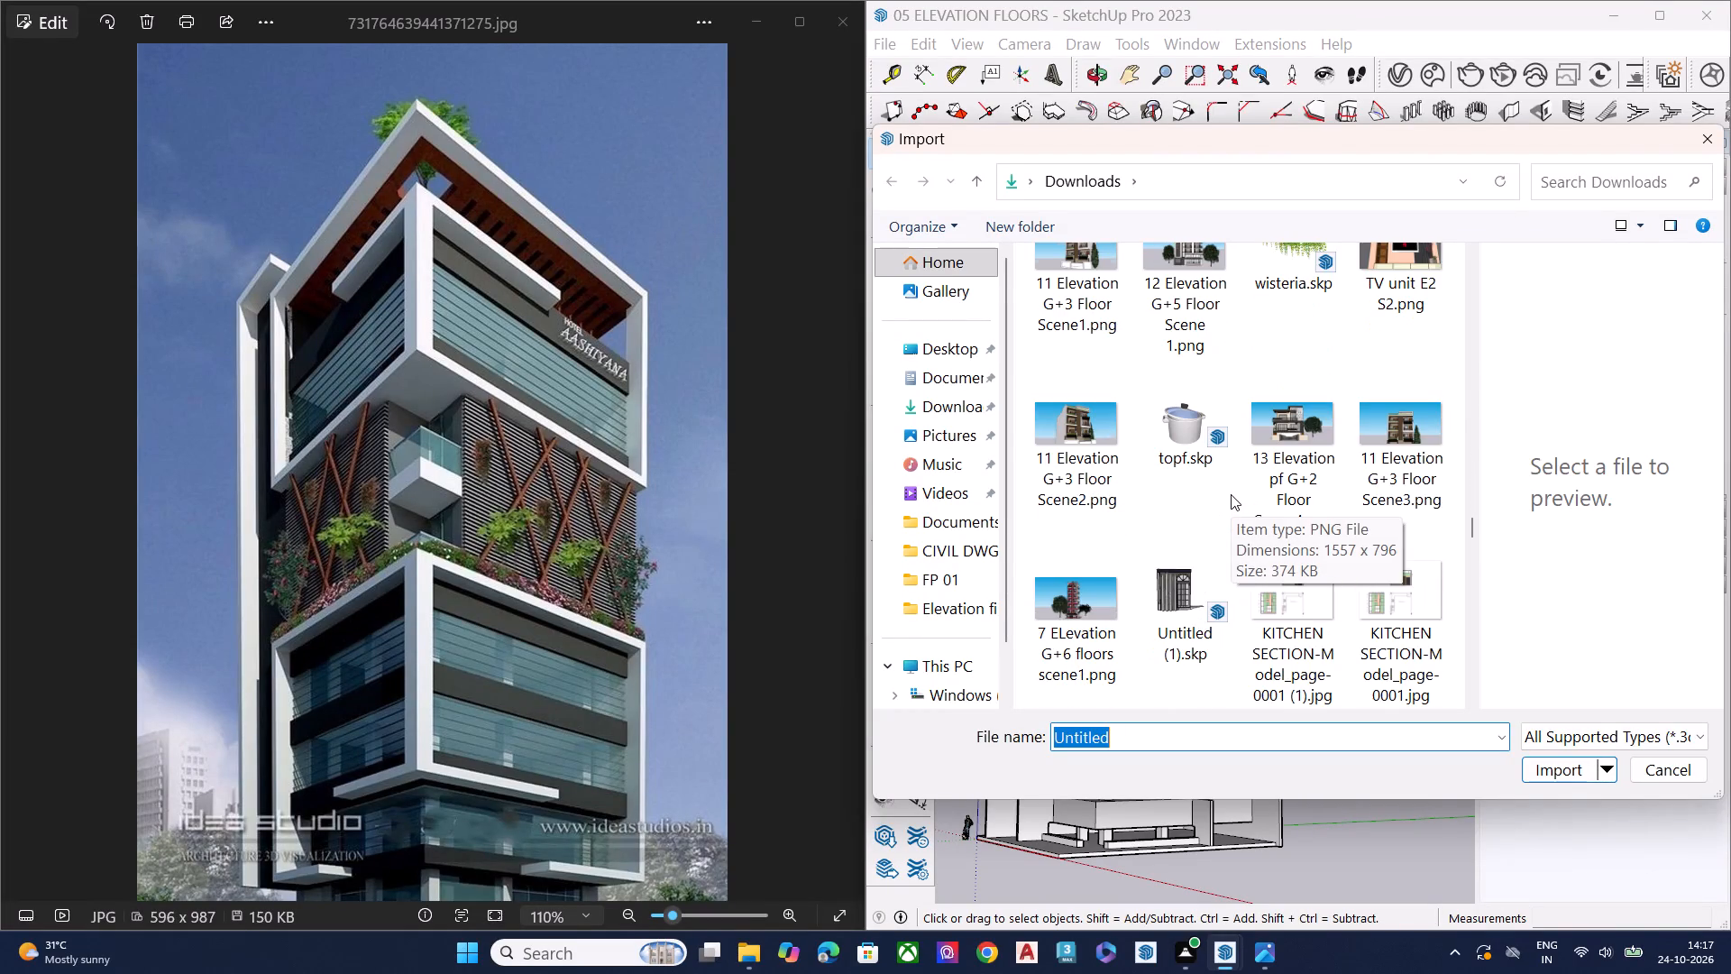
pyautogui.scroll(-3, 1231, 494)
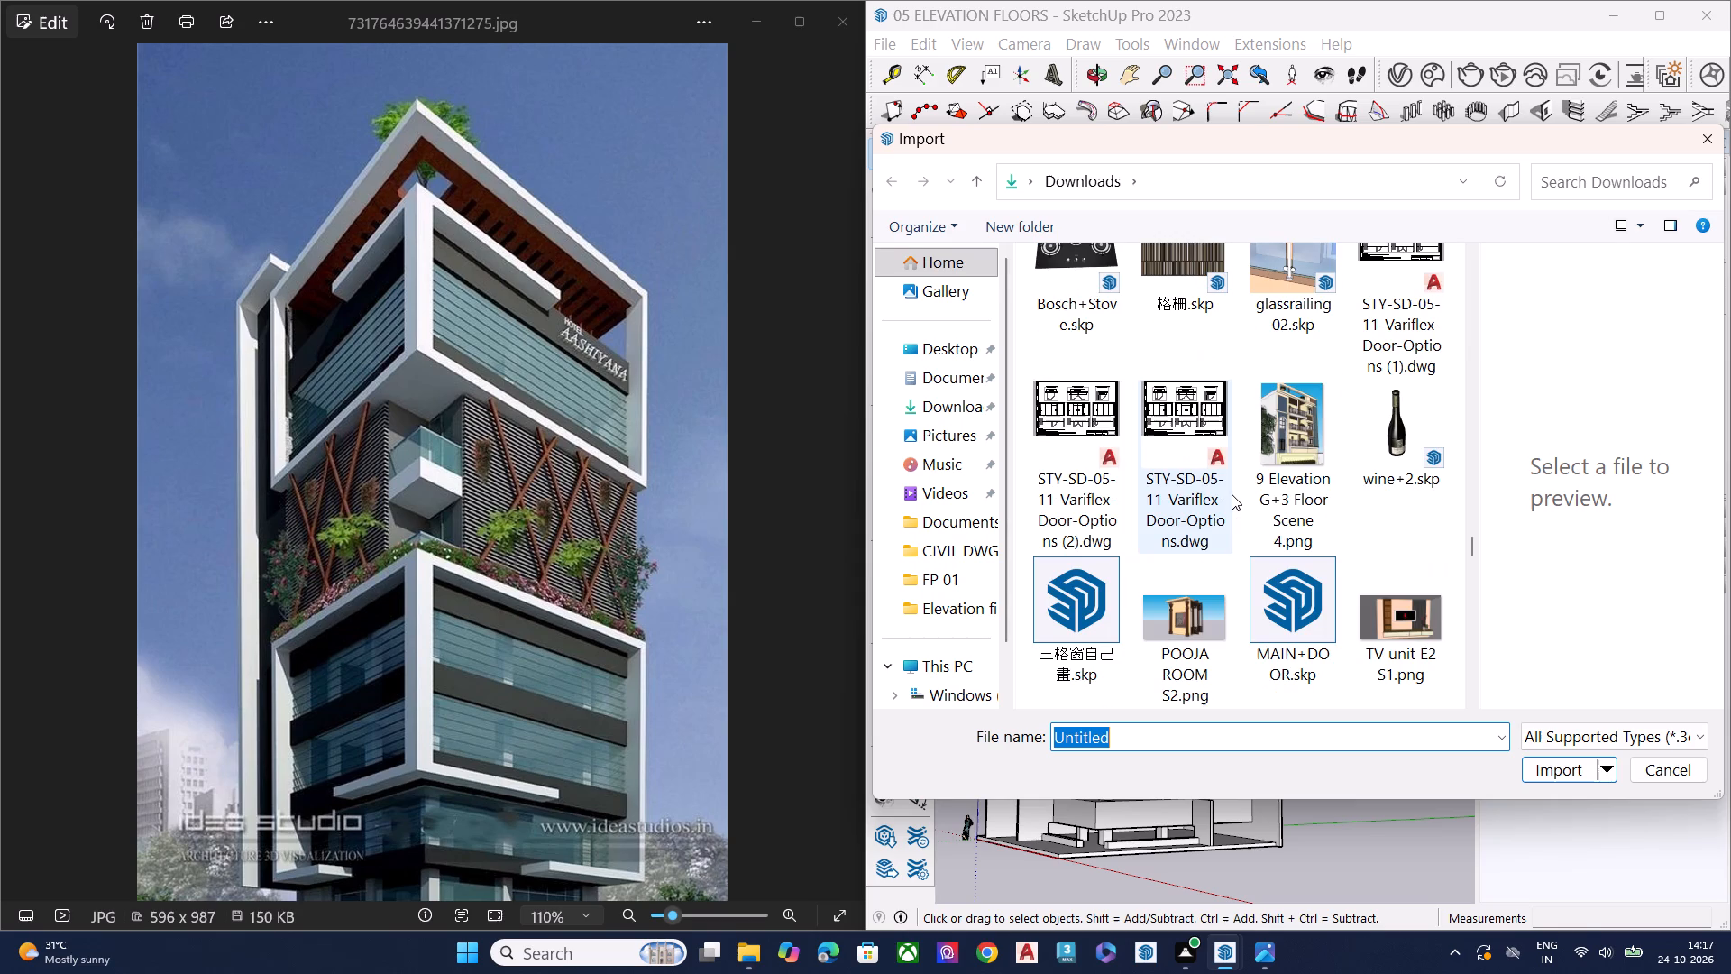
pyautogui.scroll(-2, 1232, 494)
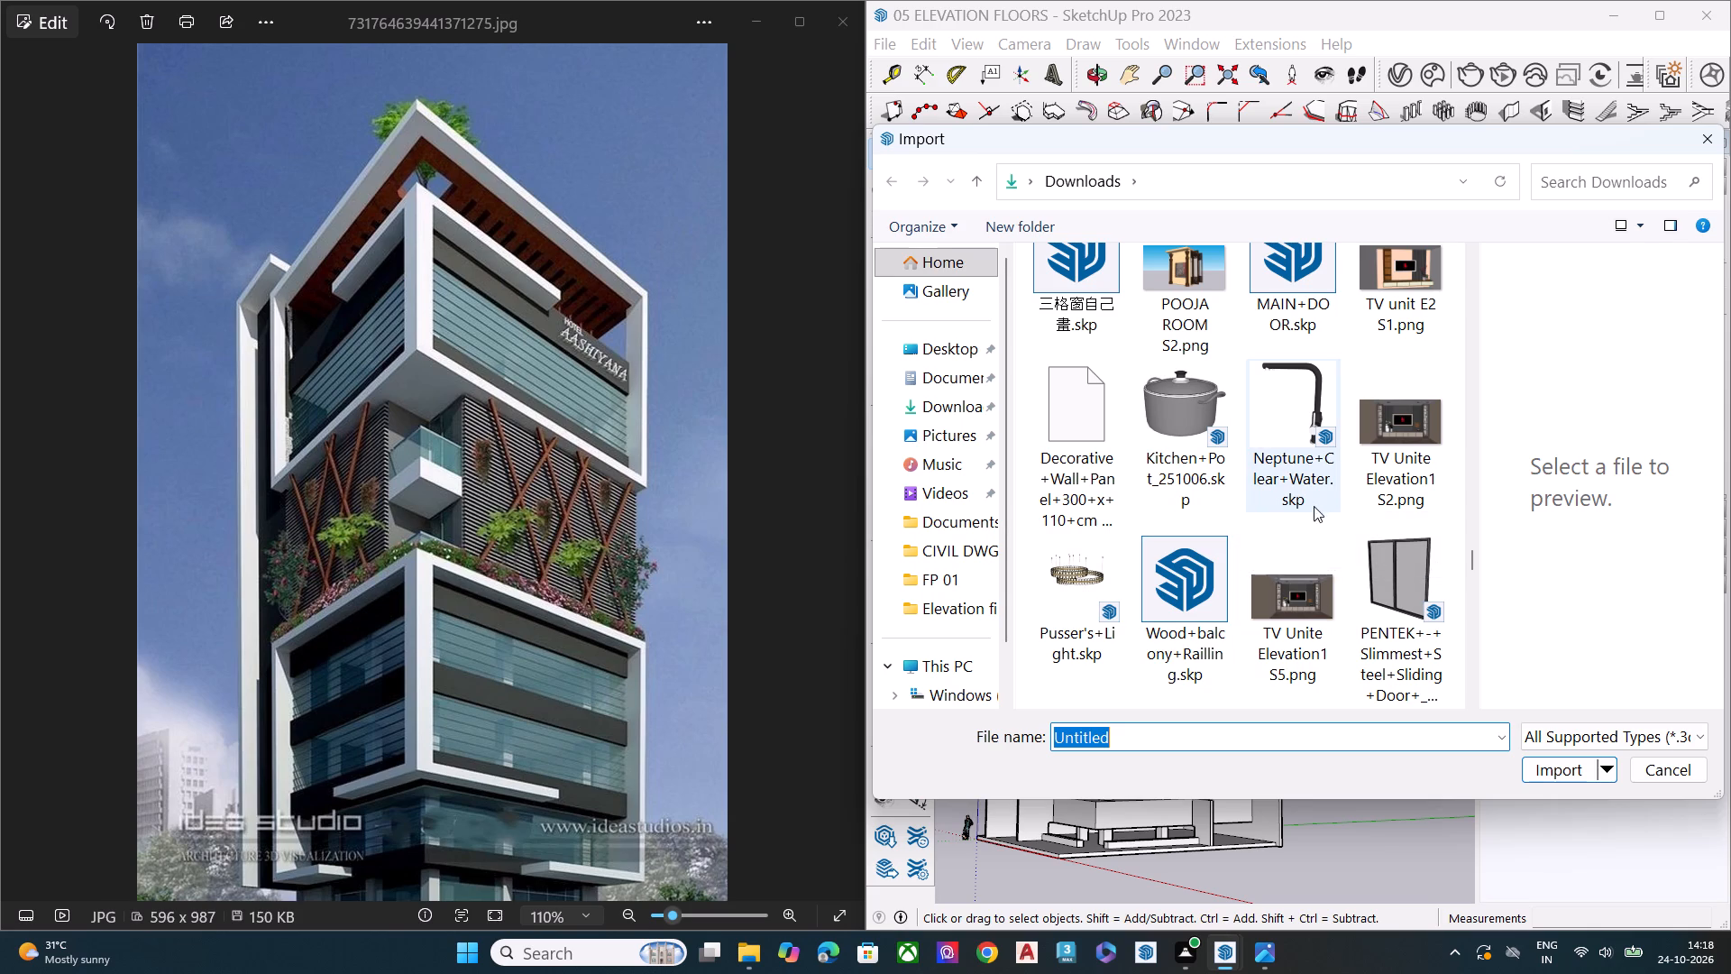
pyautogui.scroll(-3, 1274, 510)
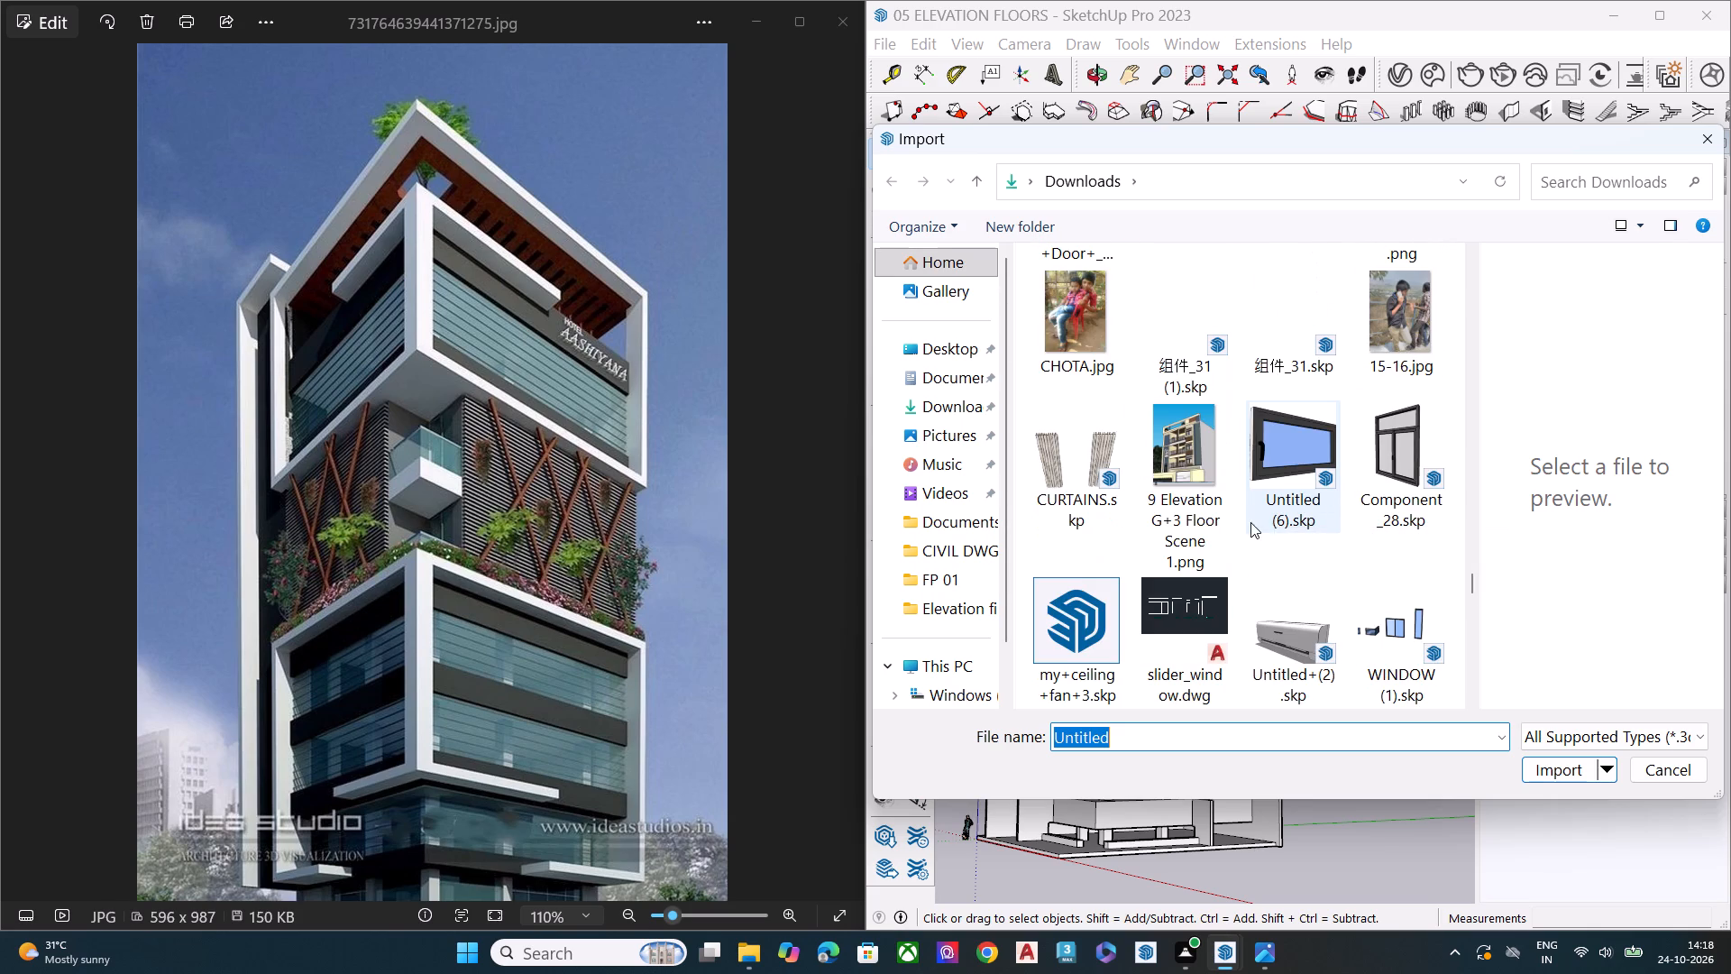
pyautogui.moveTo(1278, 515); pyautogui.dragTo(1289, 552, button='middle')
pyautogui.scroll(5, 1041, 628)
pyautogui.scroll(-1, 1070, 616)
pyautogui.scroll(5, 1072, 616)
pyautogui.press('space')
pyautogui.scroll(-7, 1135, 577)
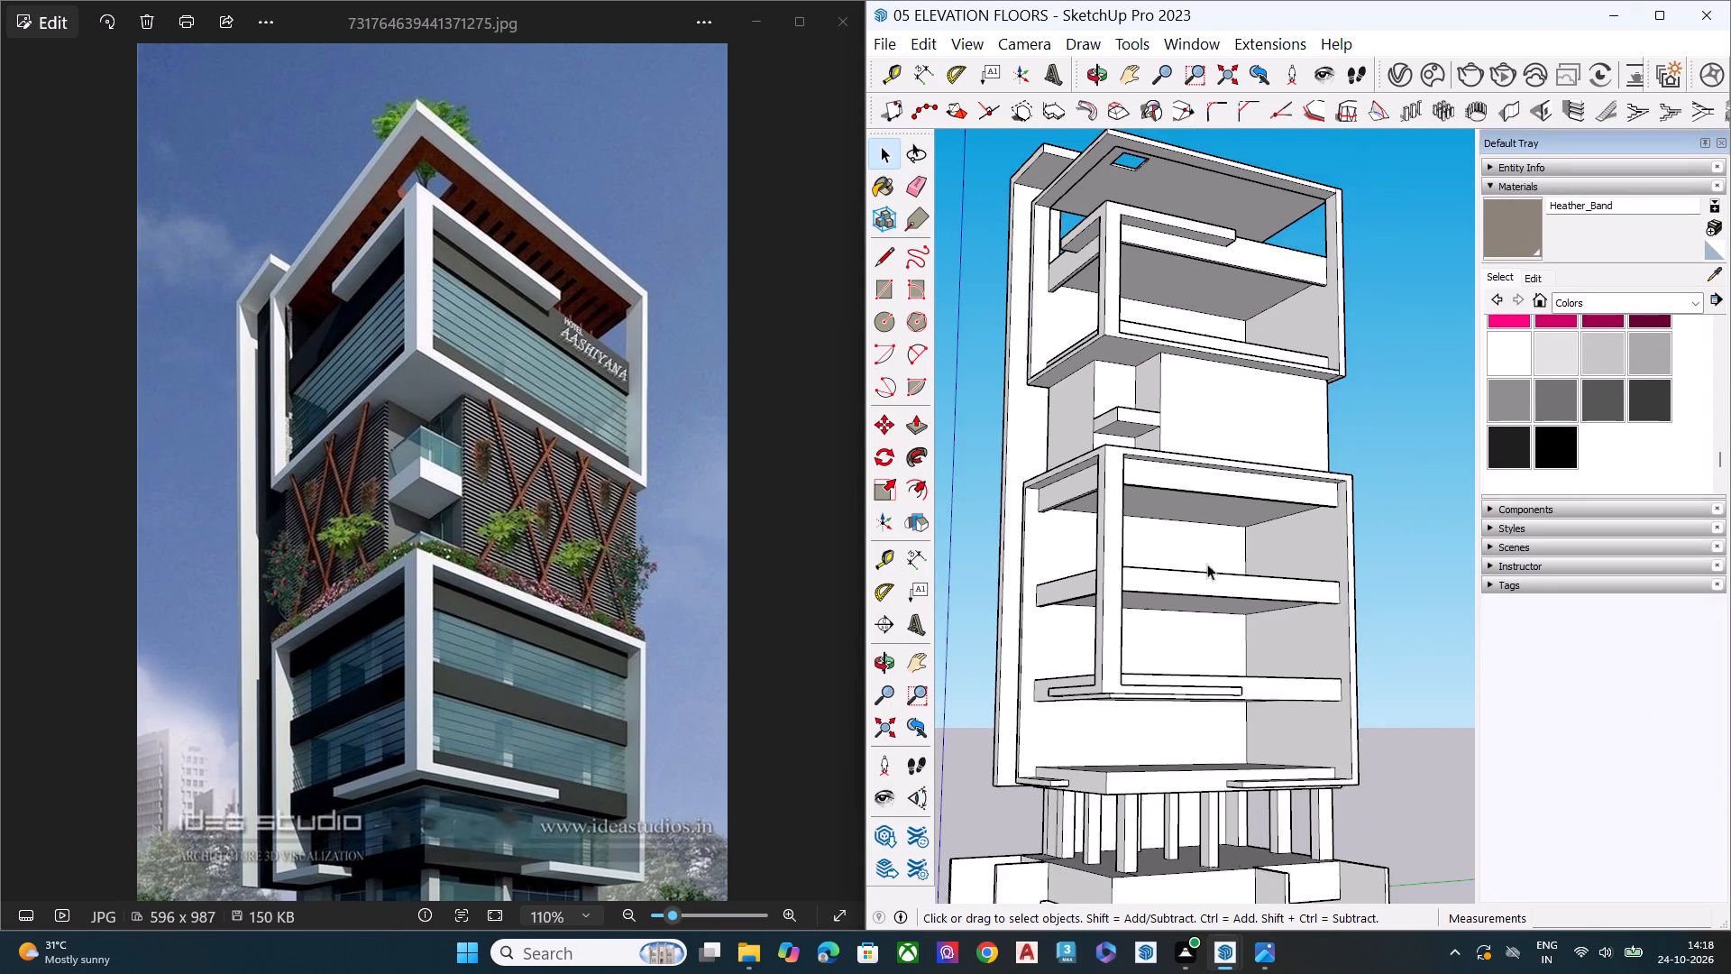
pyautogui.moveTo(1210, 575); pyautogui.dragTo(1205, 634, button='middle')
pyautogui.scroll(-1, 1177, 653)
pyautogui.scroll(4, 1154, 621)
# Import the Glass+Window.skp model from the Downloads folder.
pyautogui.click(894, 32)
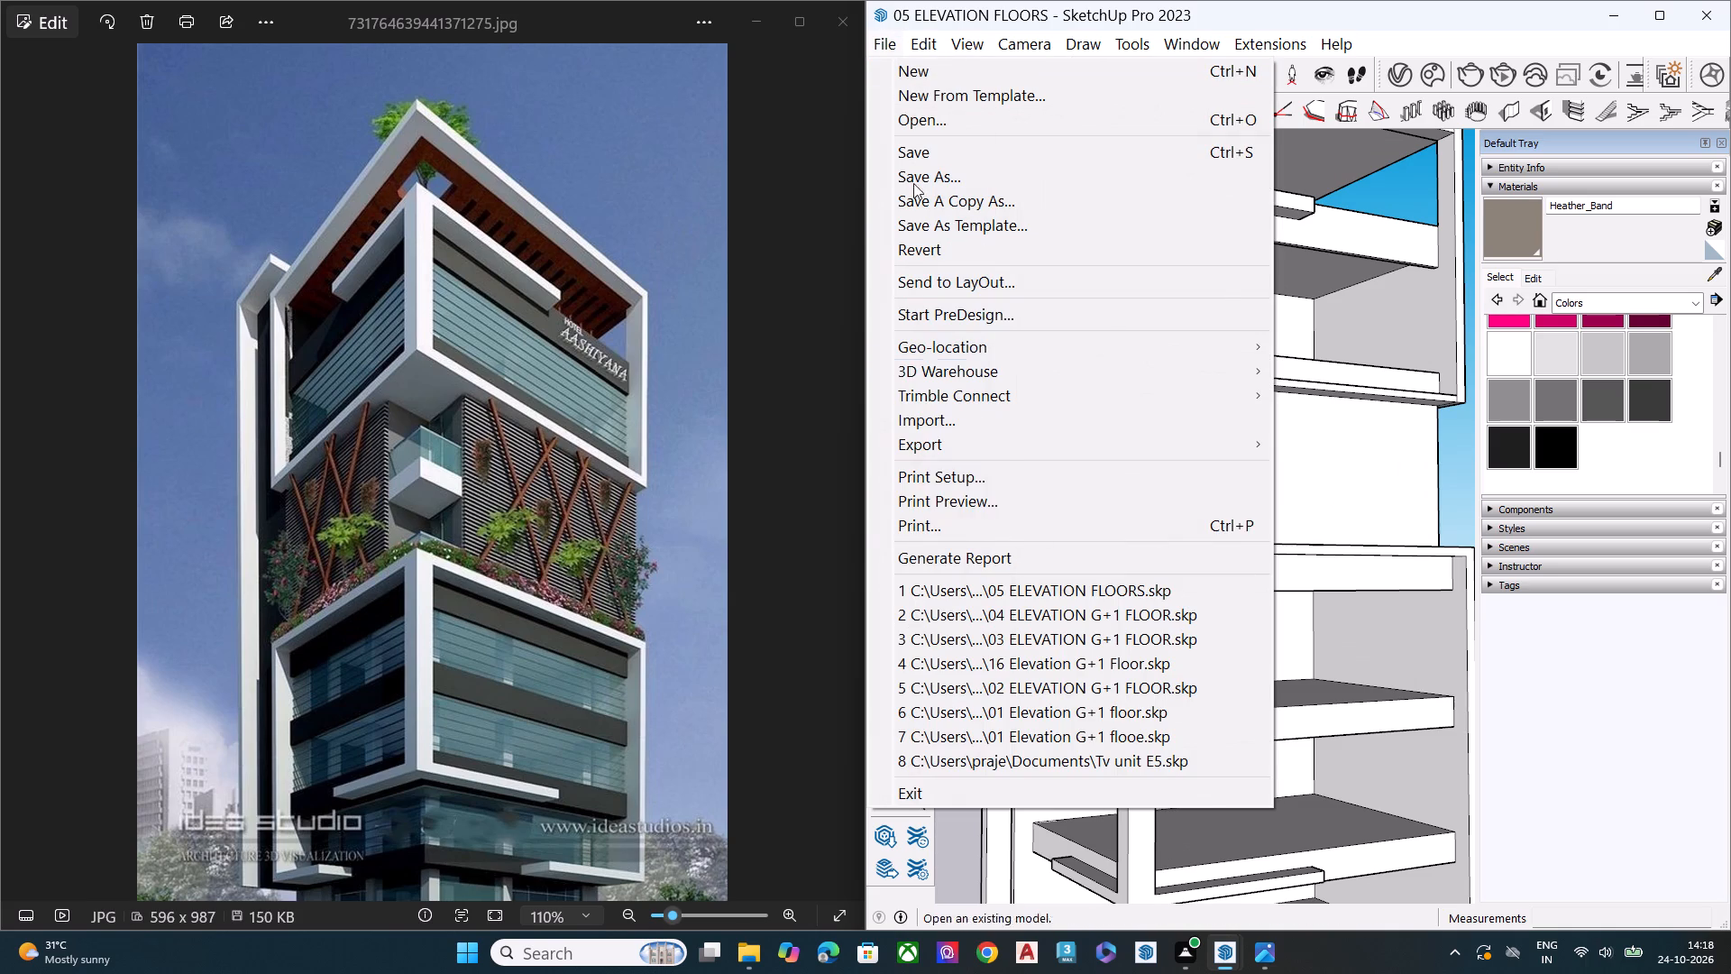
pyautogui.click(1022, 433)
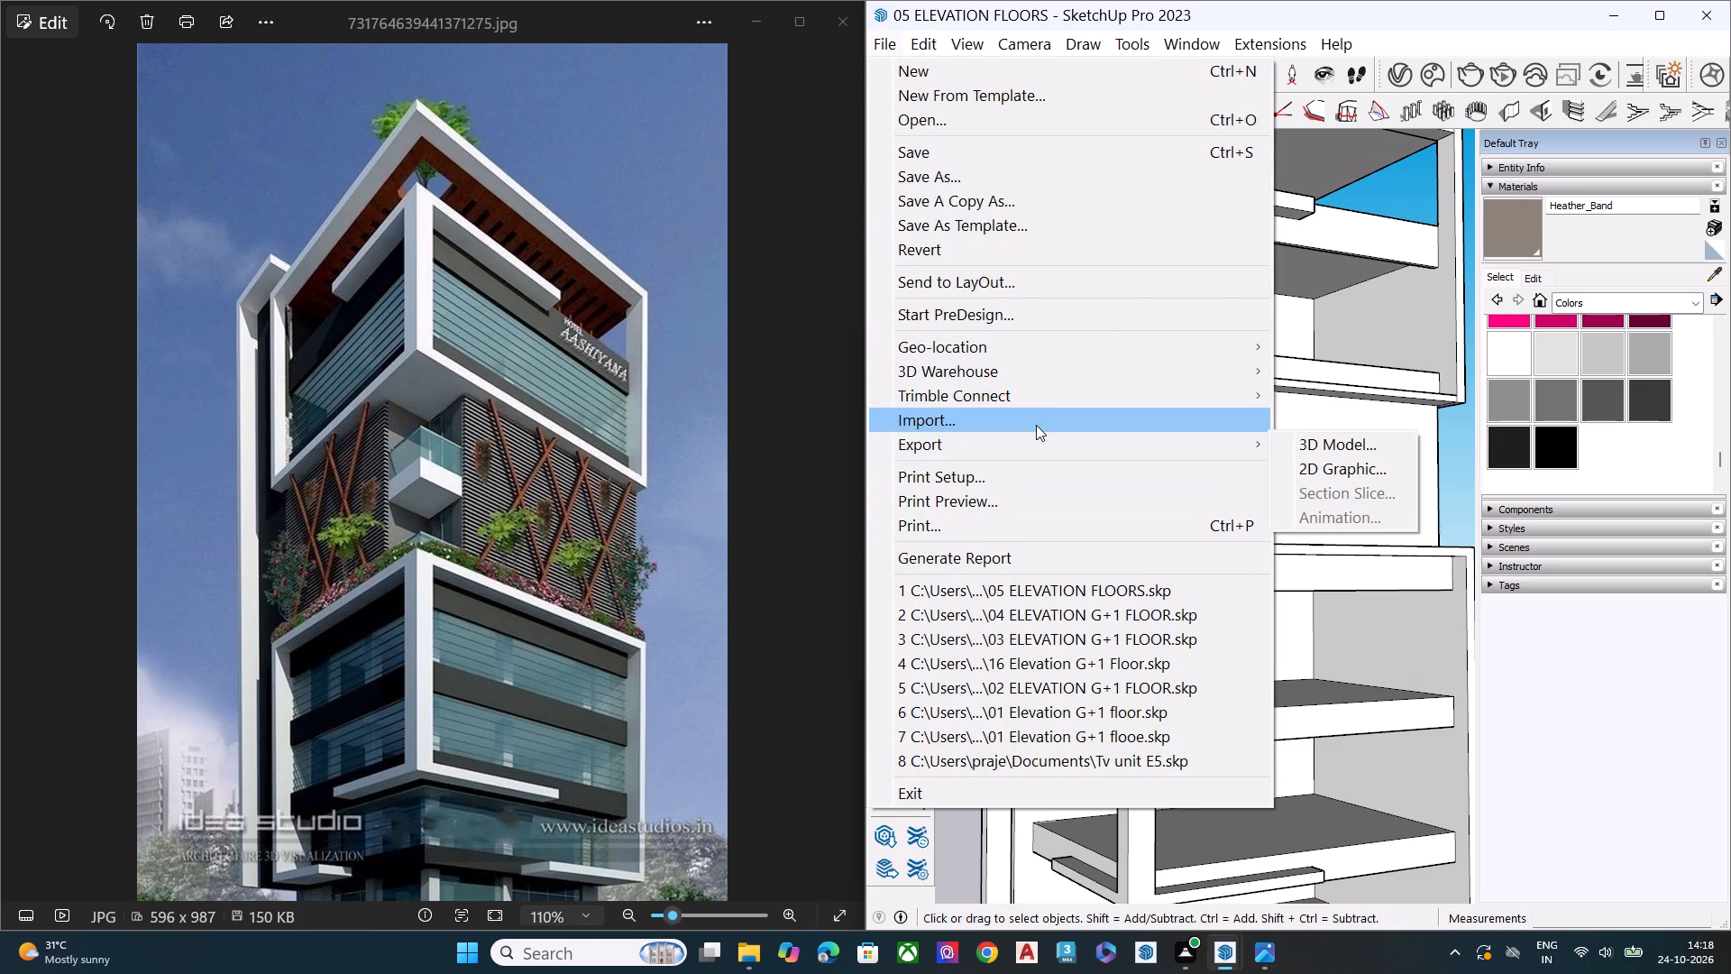
pyautogui.click(1038, 425)
pyautogui.scroll(-6, 1218, 455)
pyautogui.scroll(-4, 1329, 510)
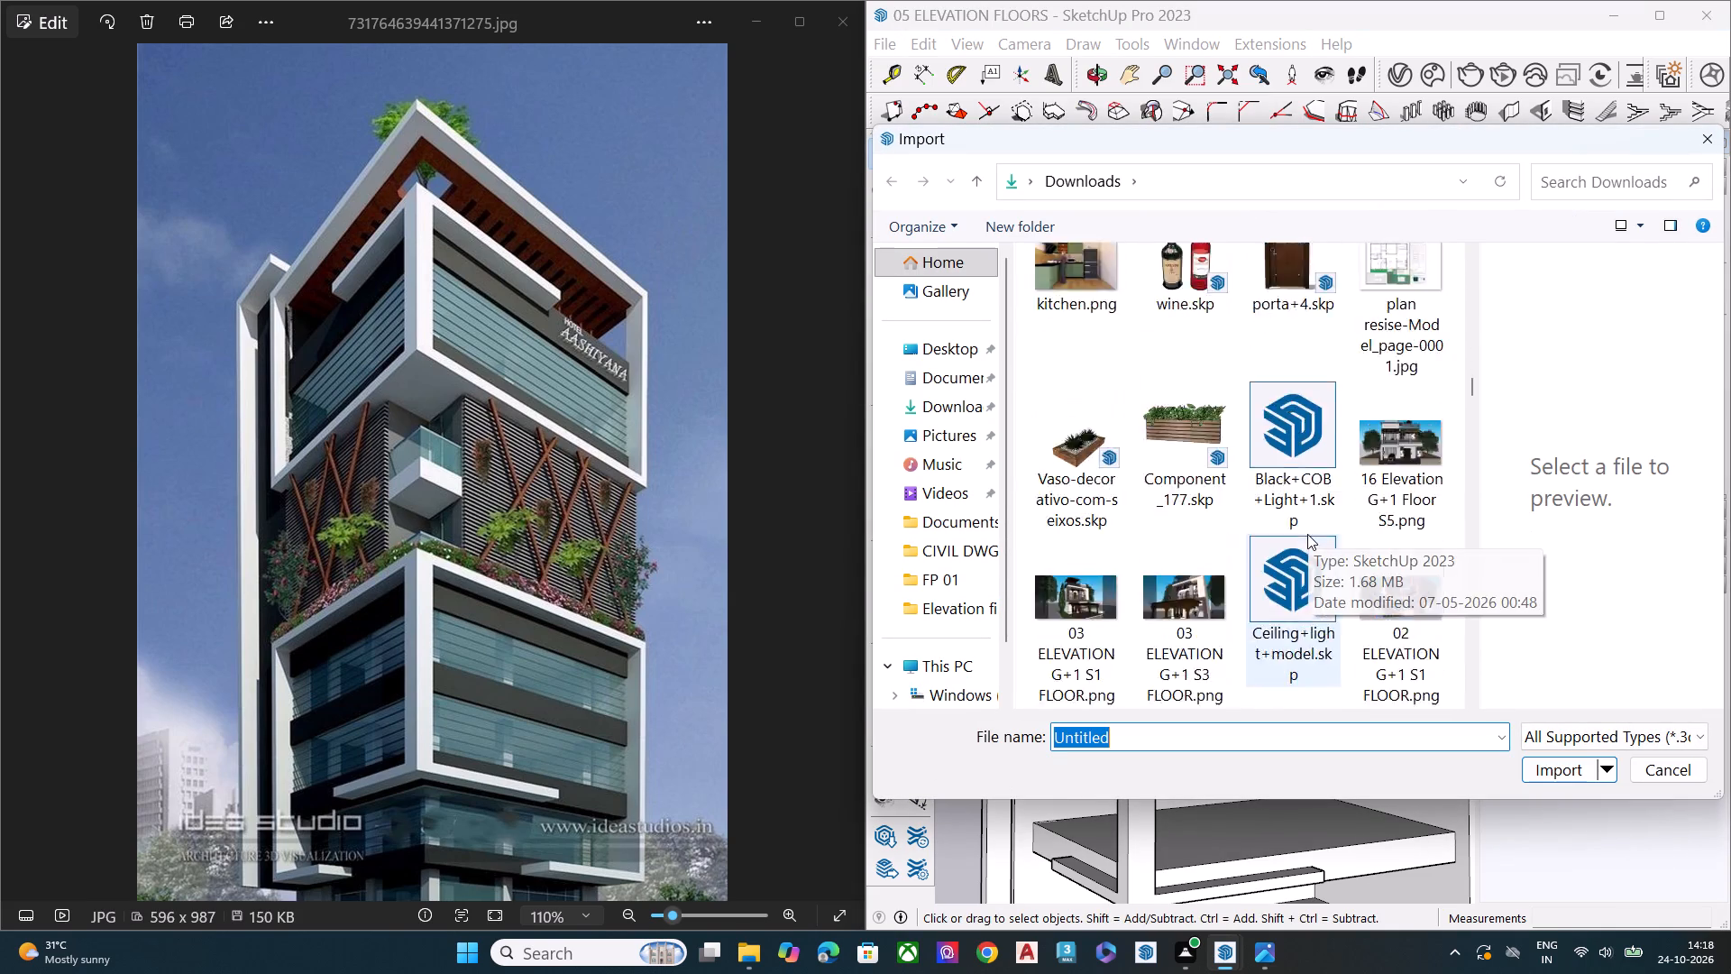
pyautogui.scroll(-17, 1307, 534)
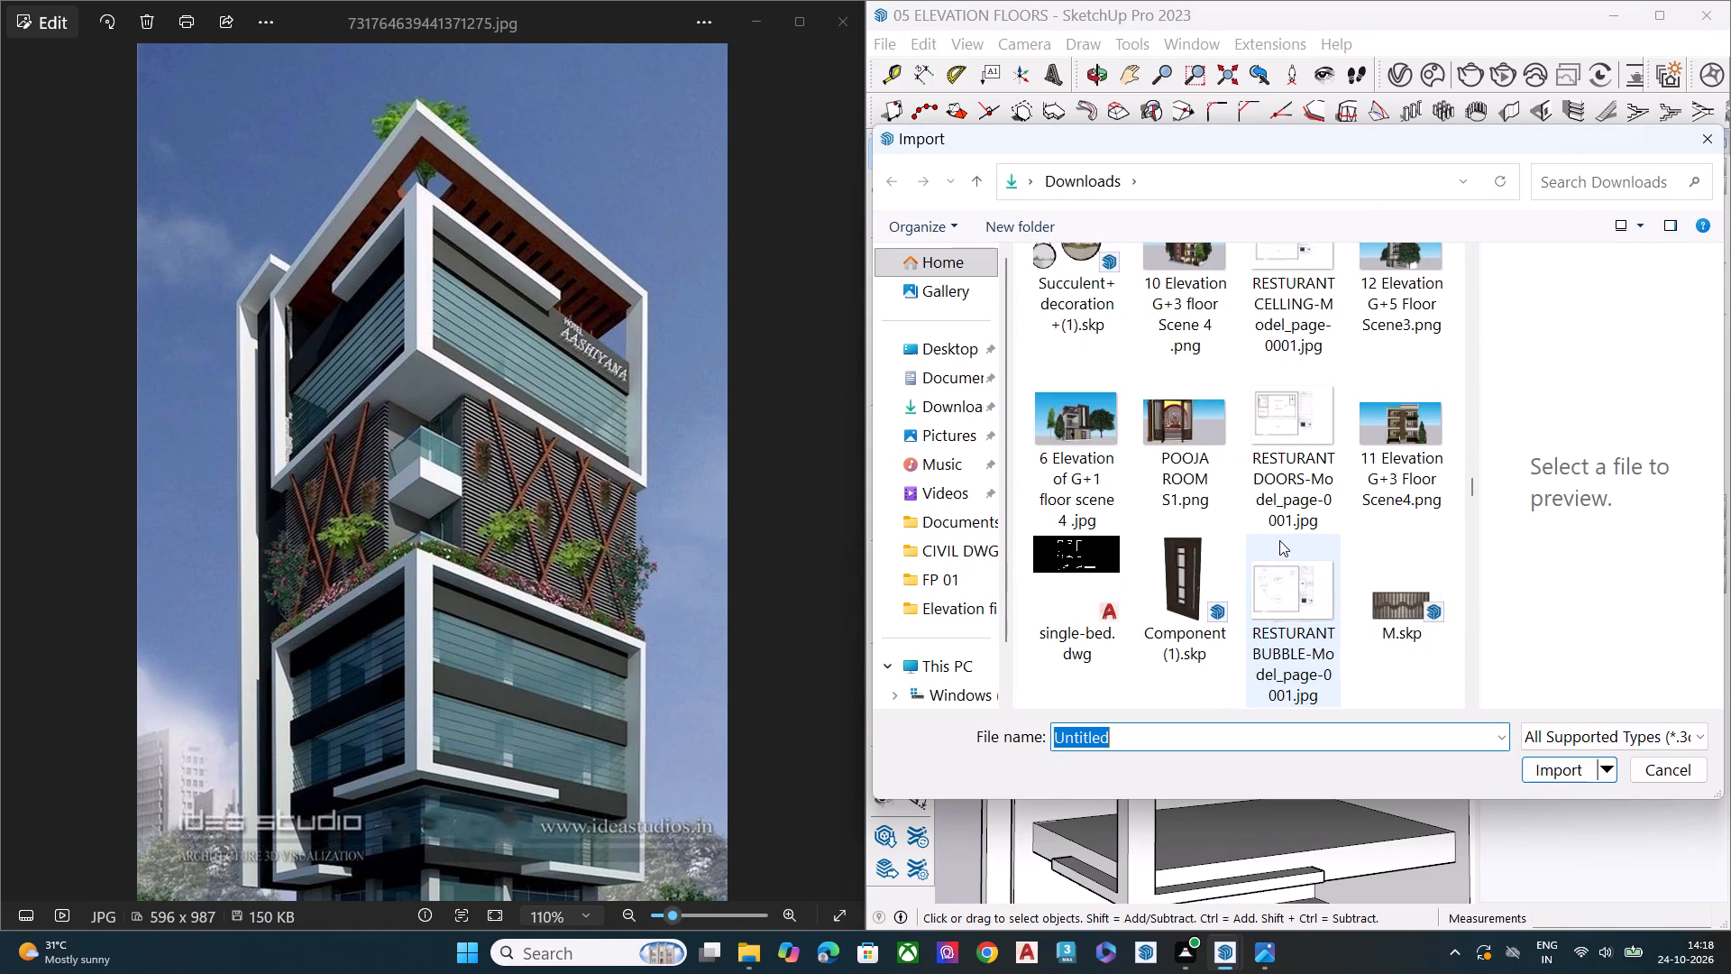
pyautogui.scroll(-4, 1279, 540)
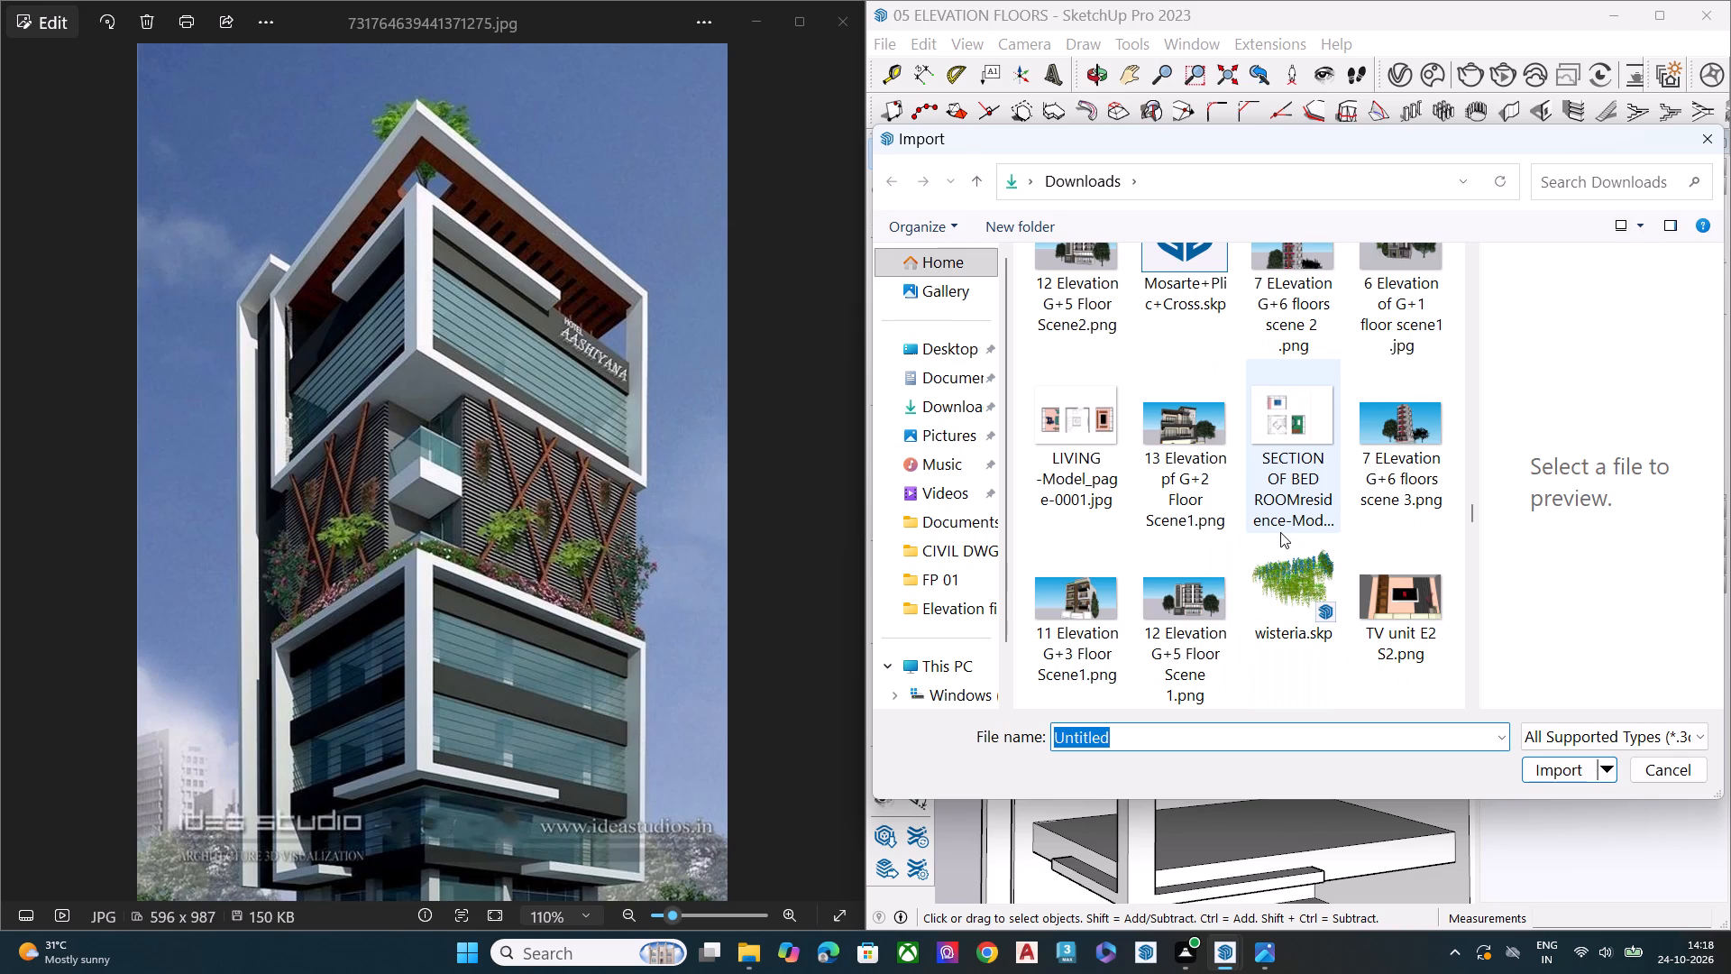
pyautogui.scroll(-12, 1280, 532)
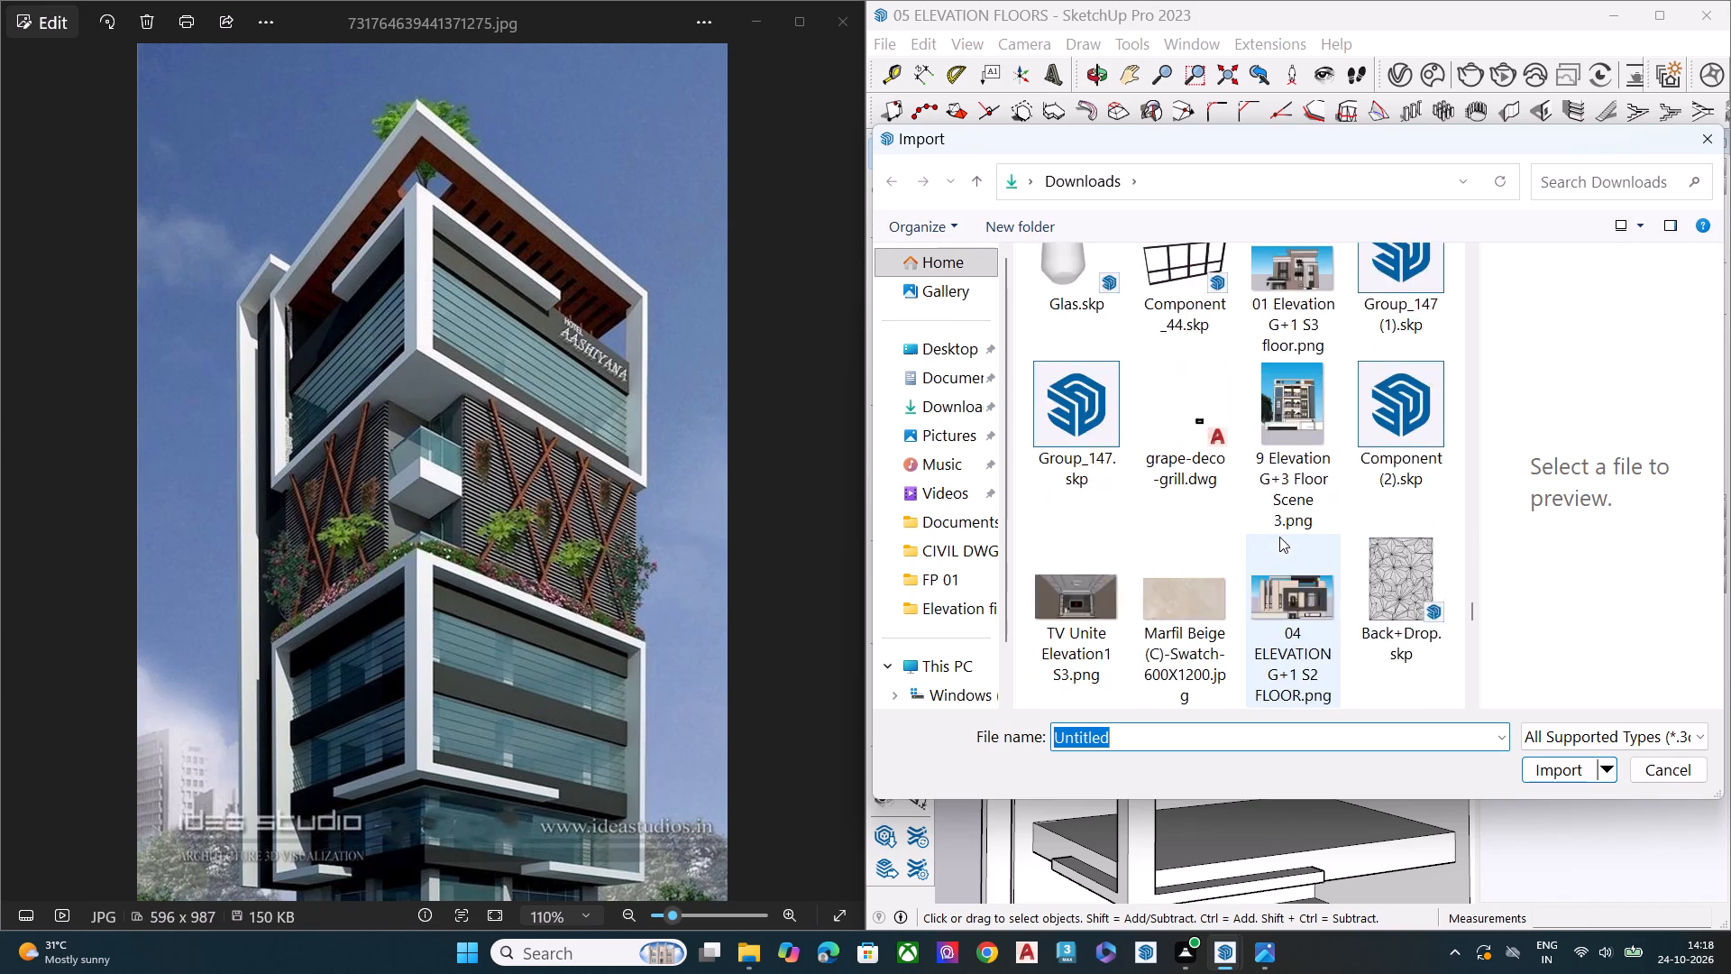
pyautogui.scroll(-5, 1279, 537)
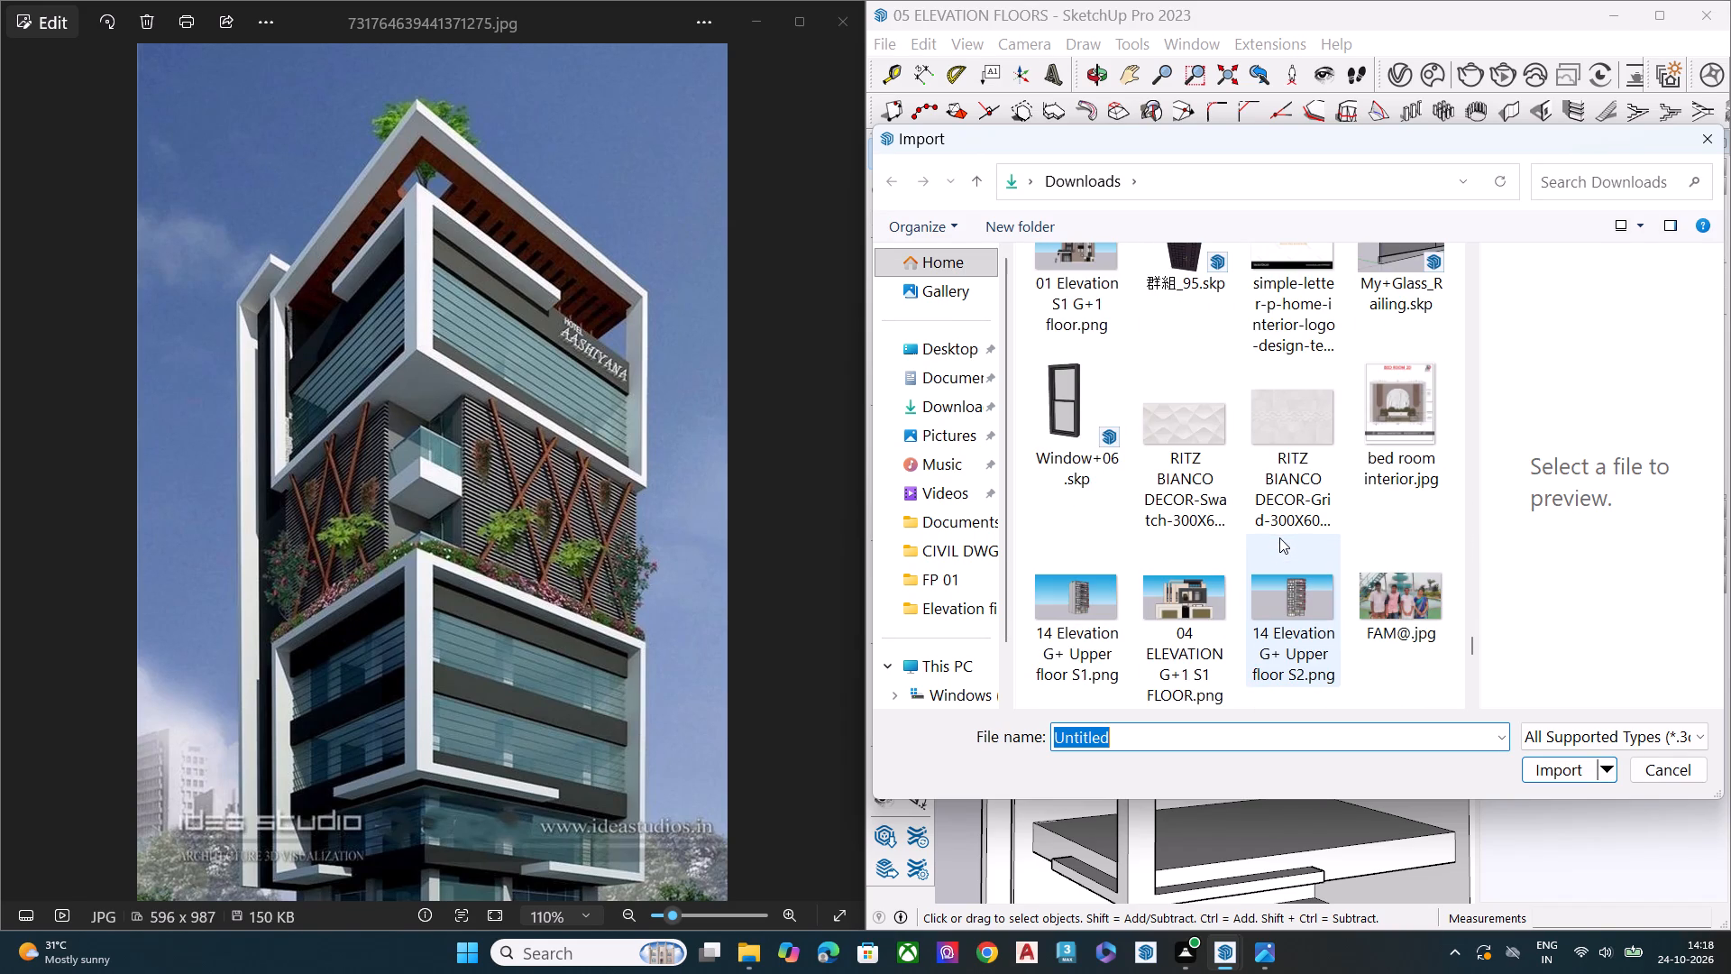
pyautogui.scroll(-1, 1279, 538)
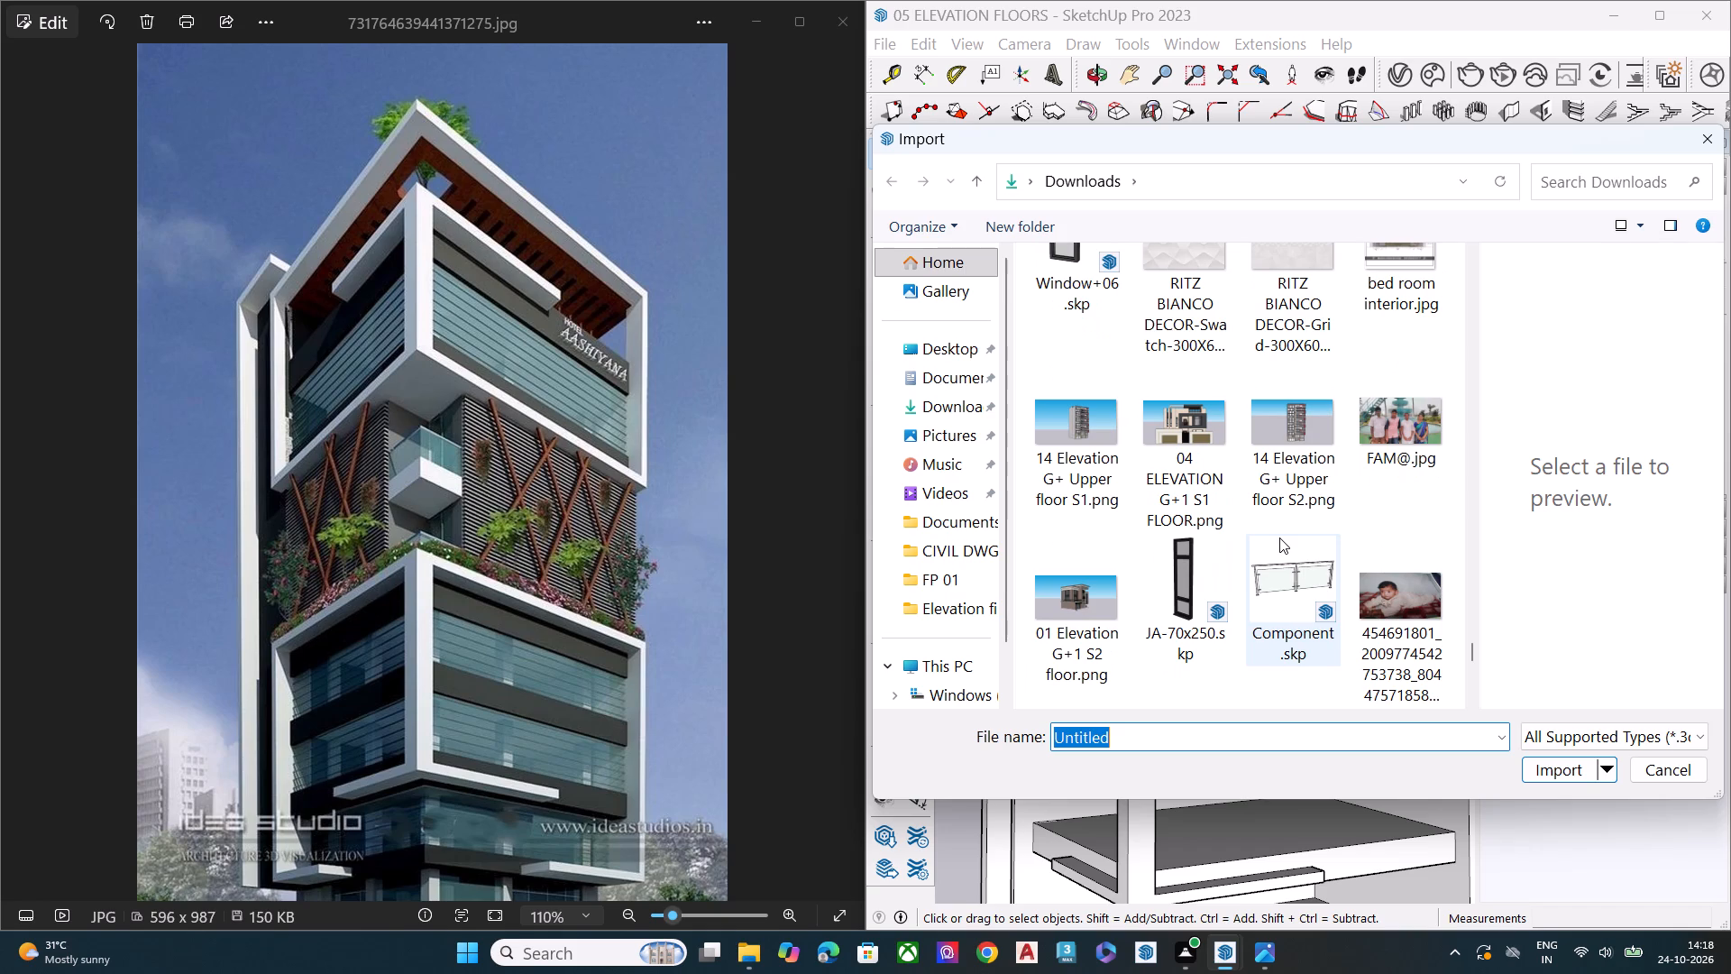
pyautogui.scroll(-2, 1279, 538)
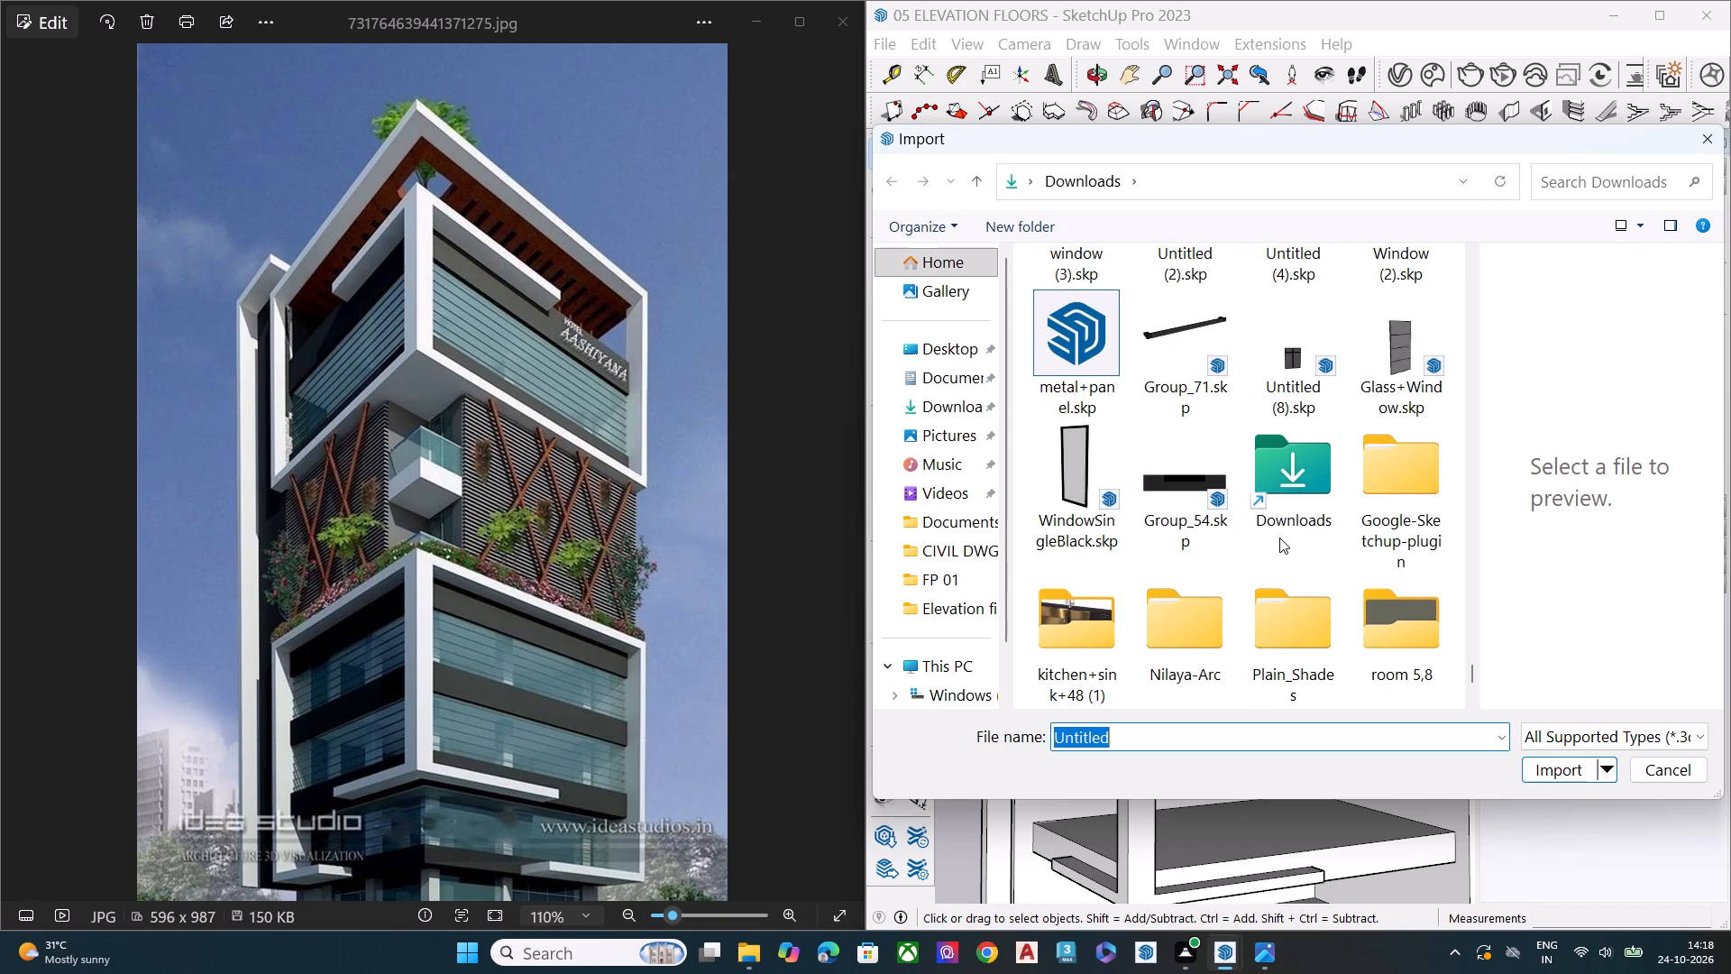
pyautogui.scroll(1, 1273, 541)
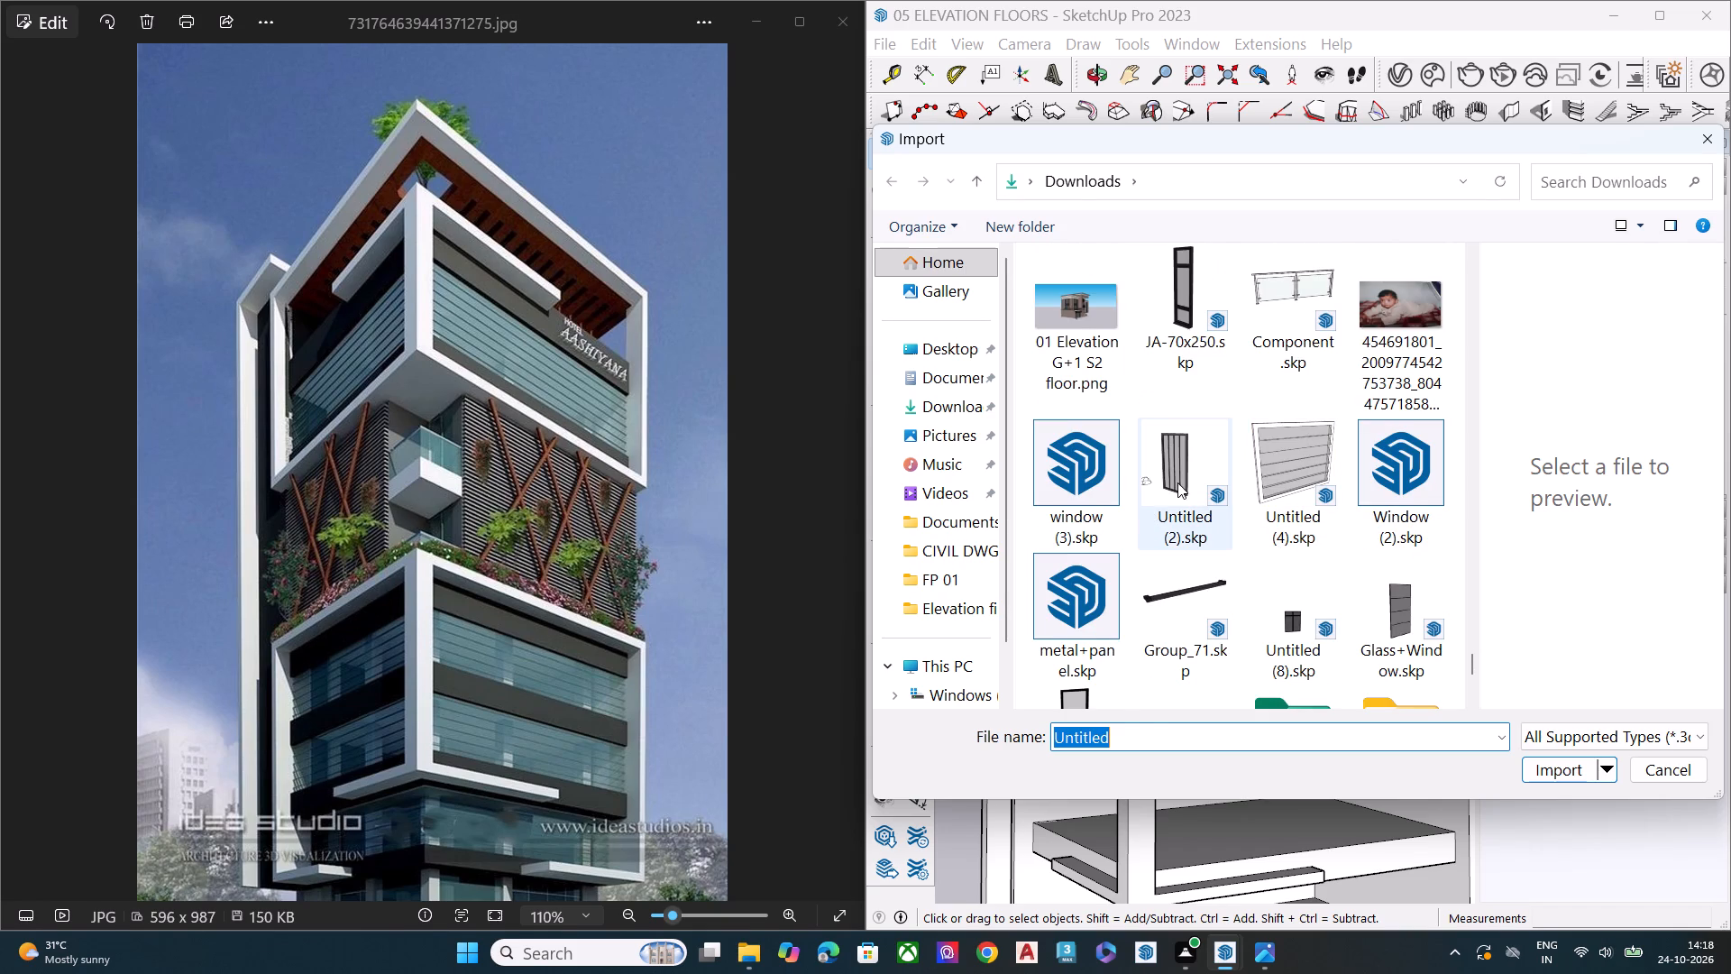
pyautogui.click(1177, 482)
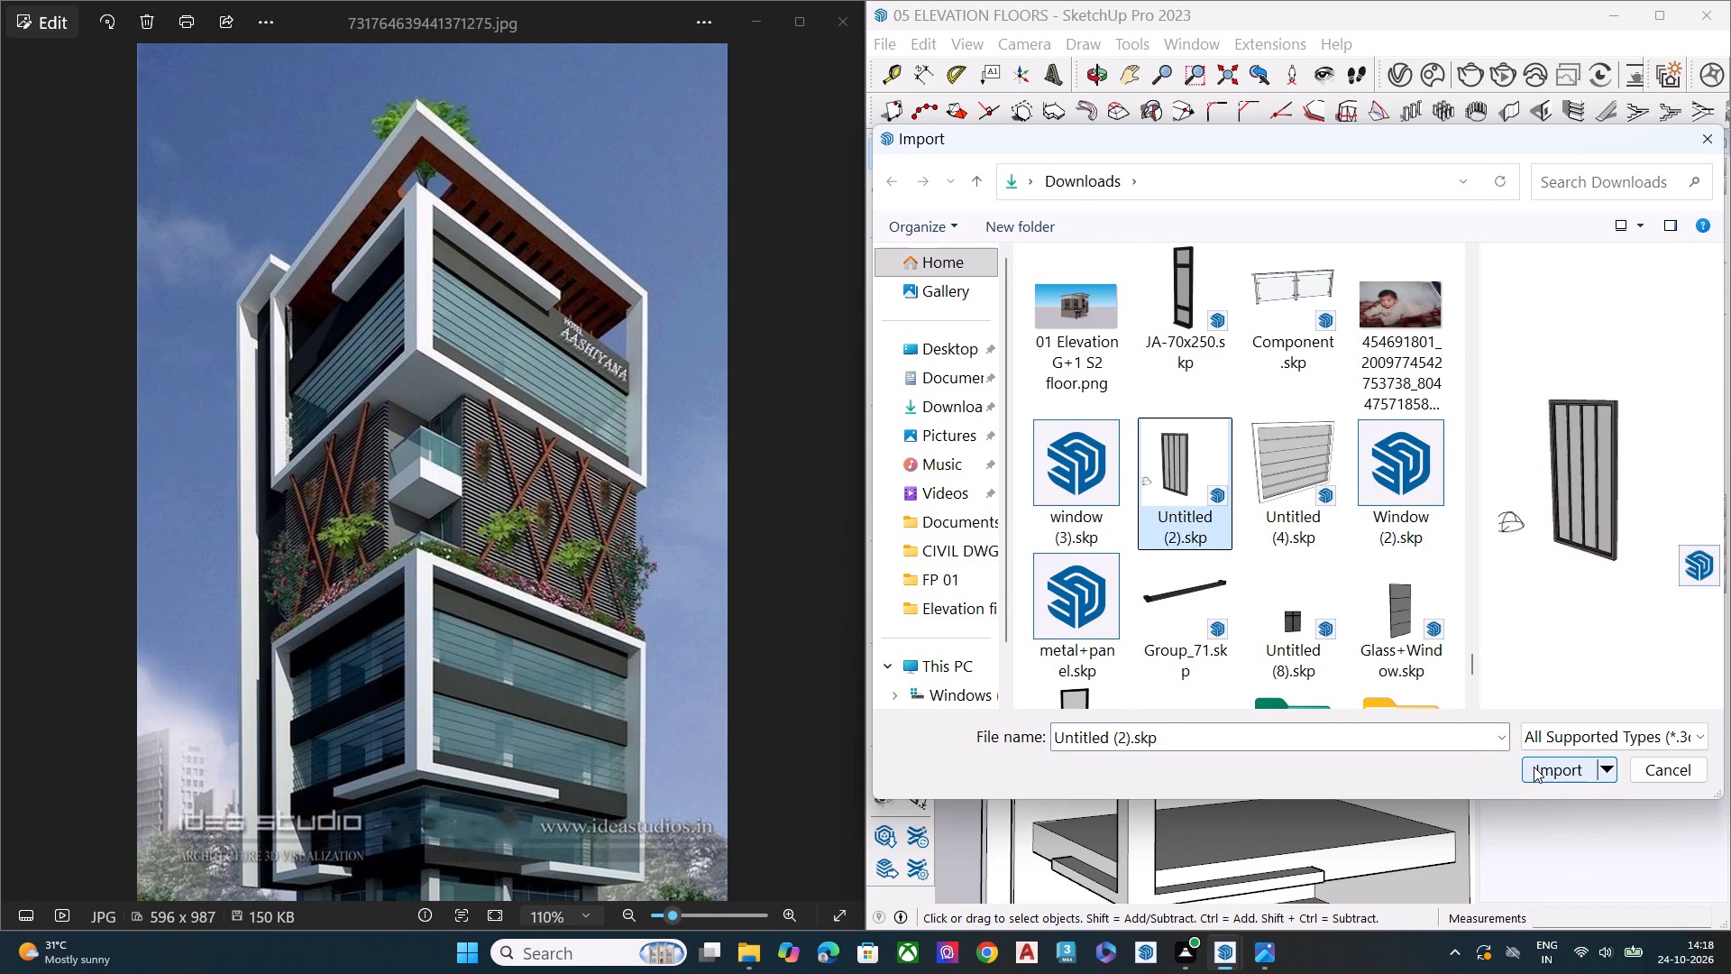
pyautogui.scroll(-1, 1320, 626)
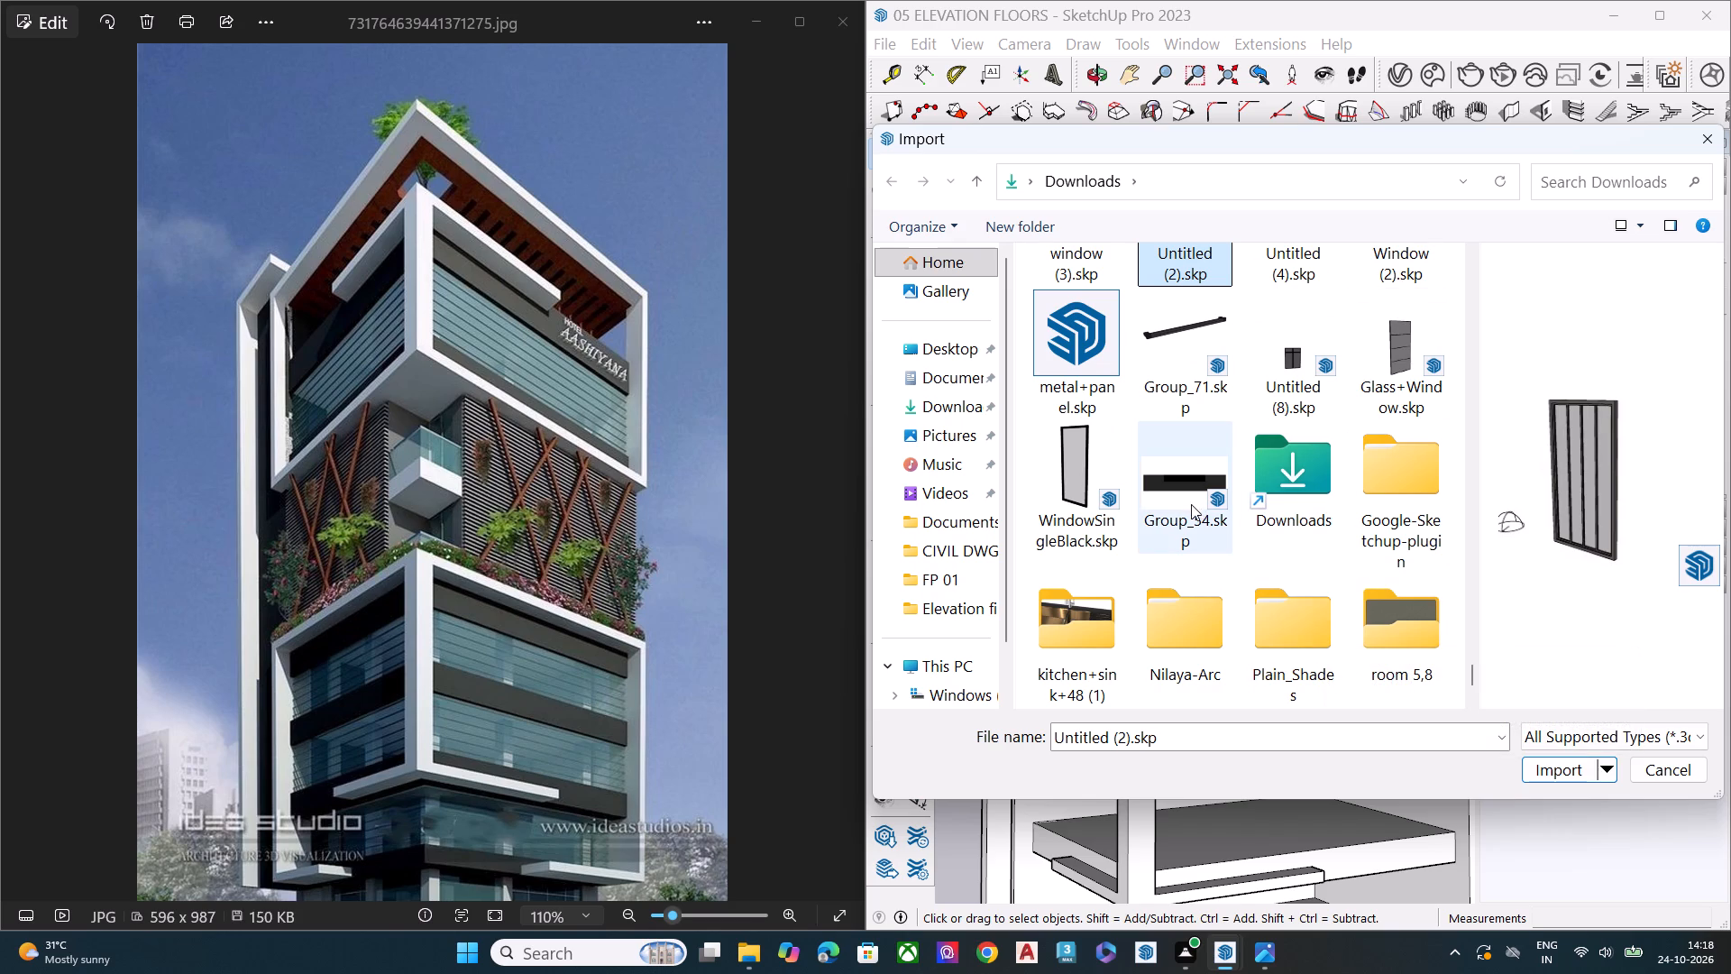
pyautogui.scroll(-2, 1119, 529)
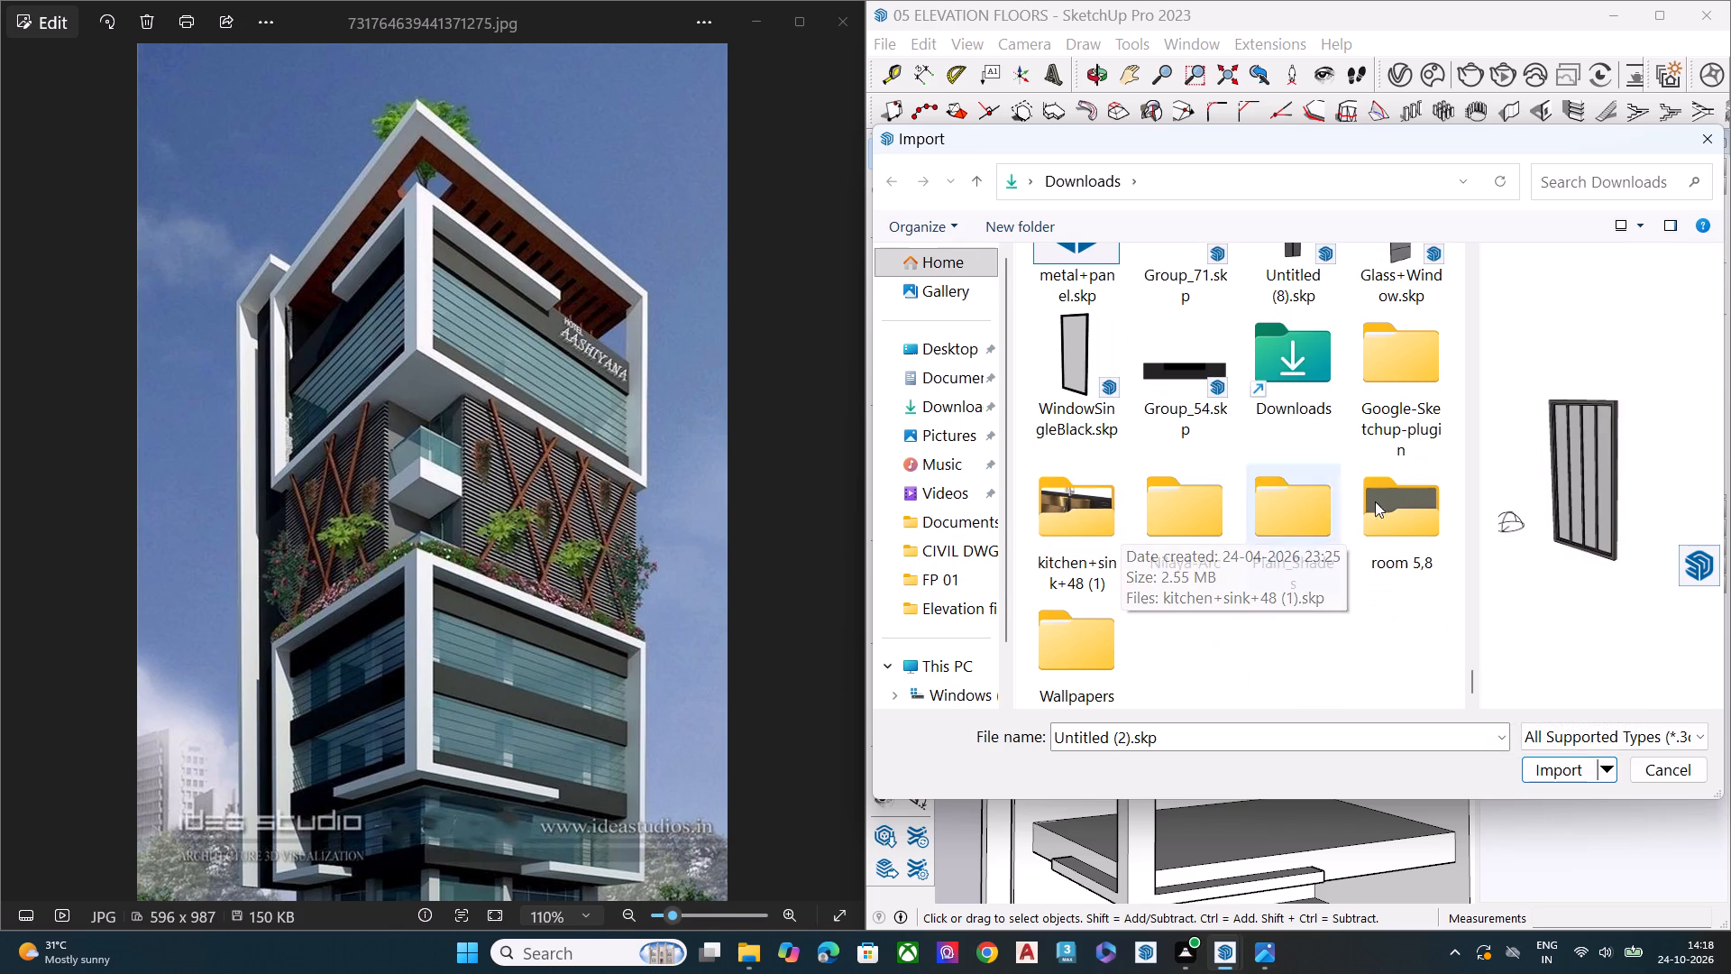
pyautogui.scroll(-1, 1305, 519)
pyautogui.scroll(1, 1513, 519)
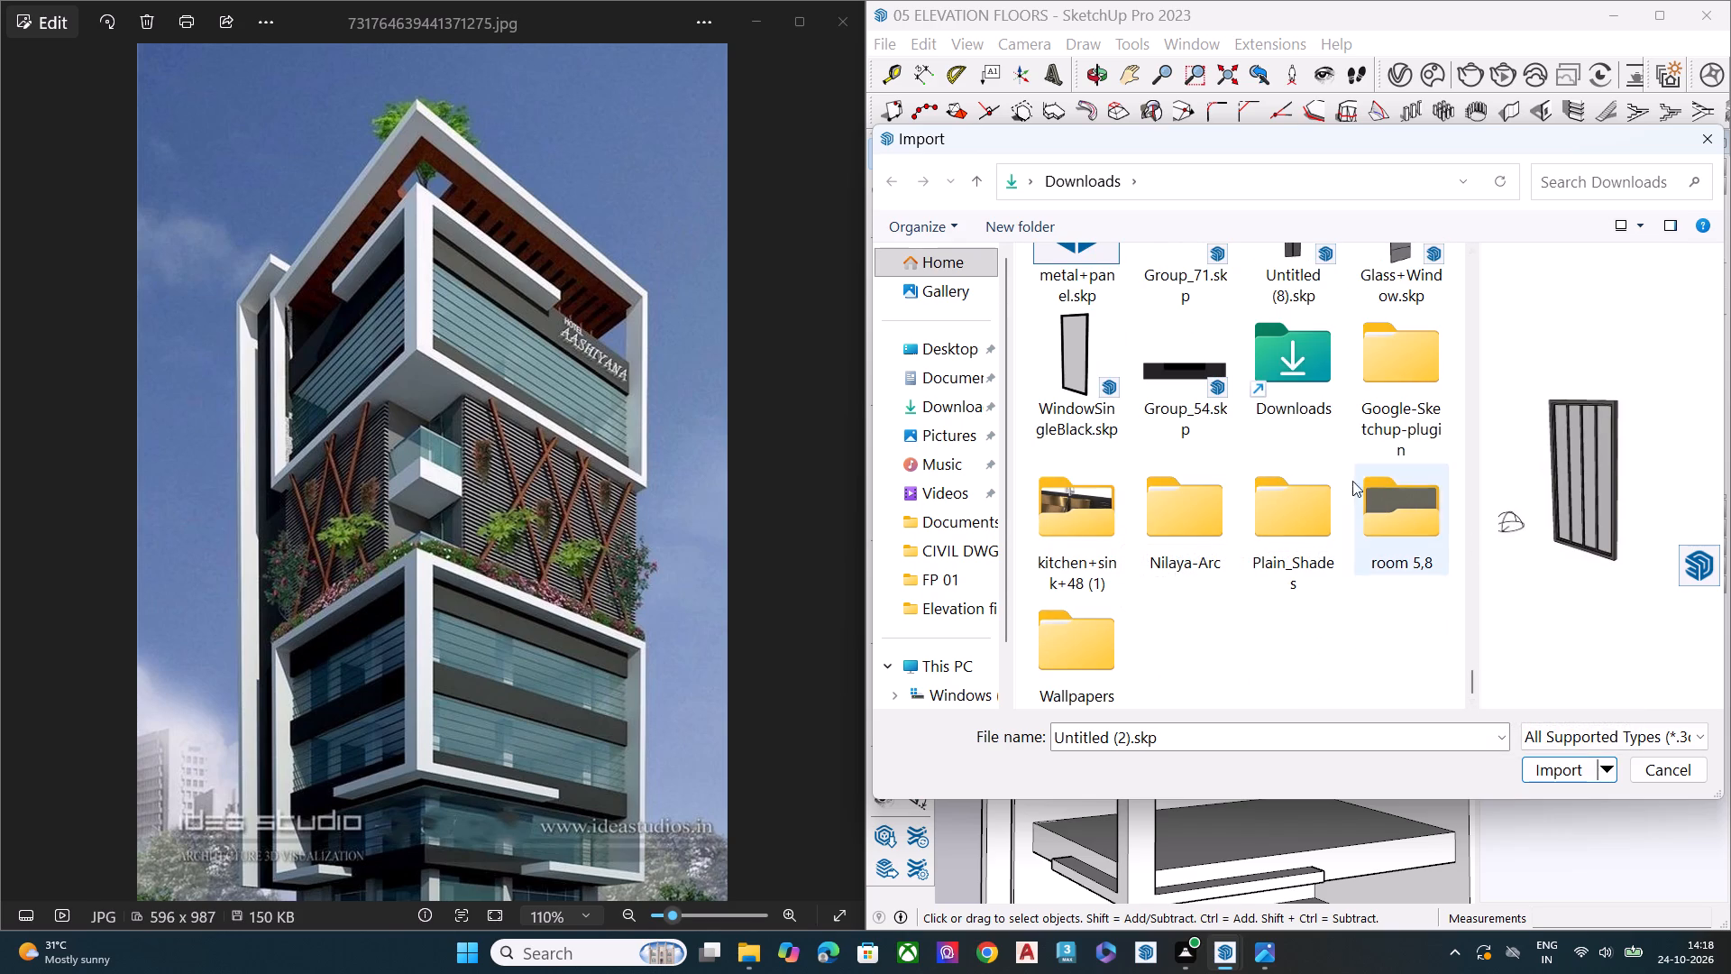
pyautogui.scroll(2, 1342, 478)
pyautogui.scroll(-2, 1390, 465)
pyautogui.scroll(1, 1392, 470)
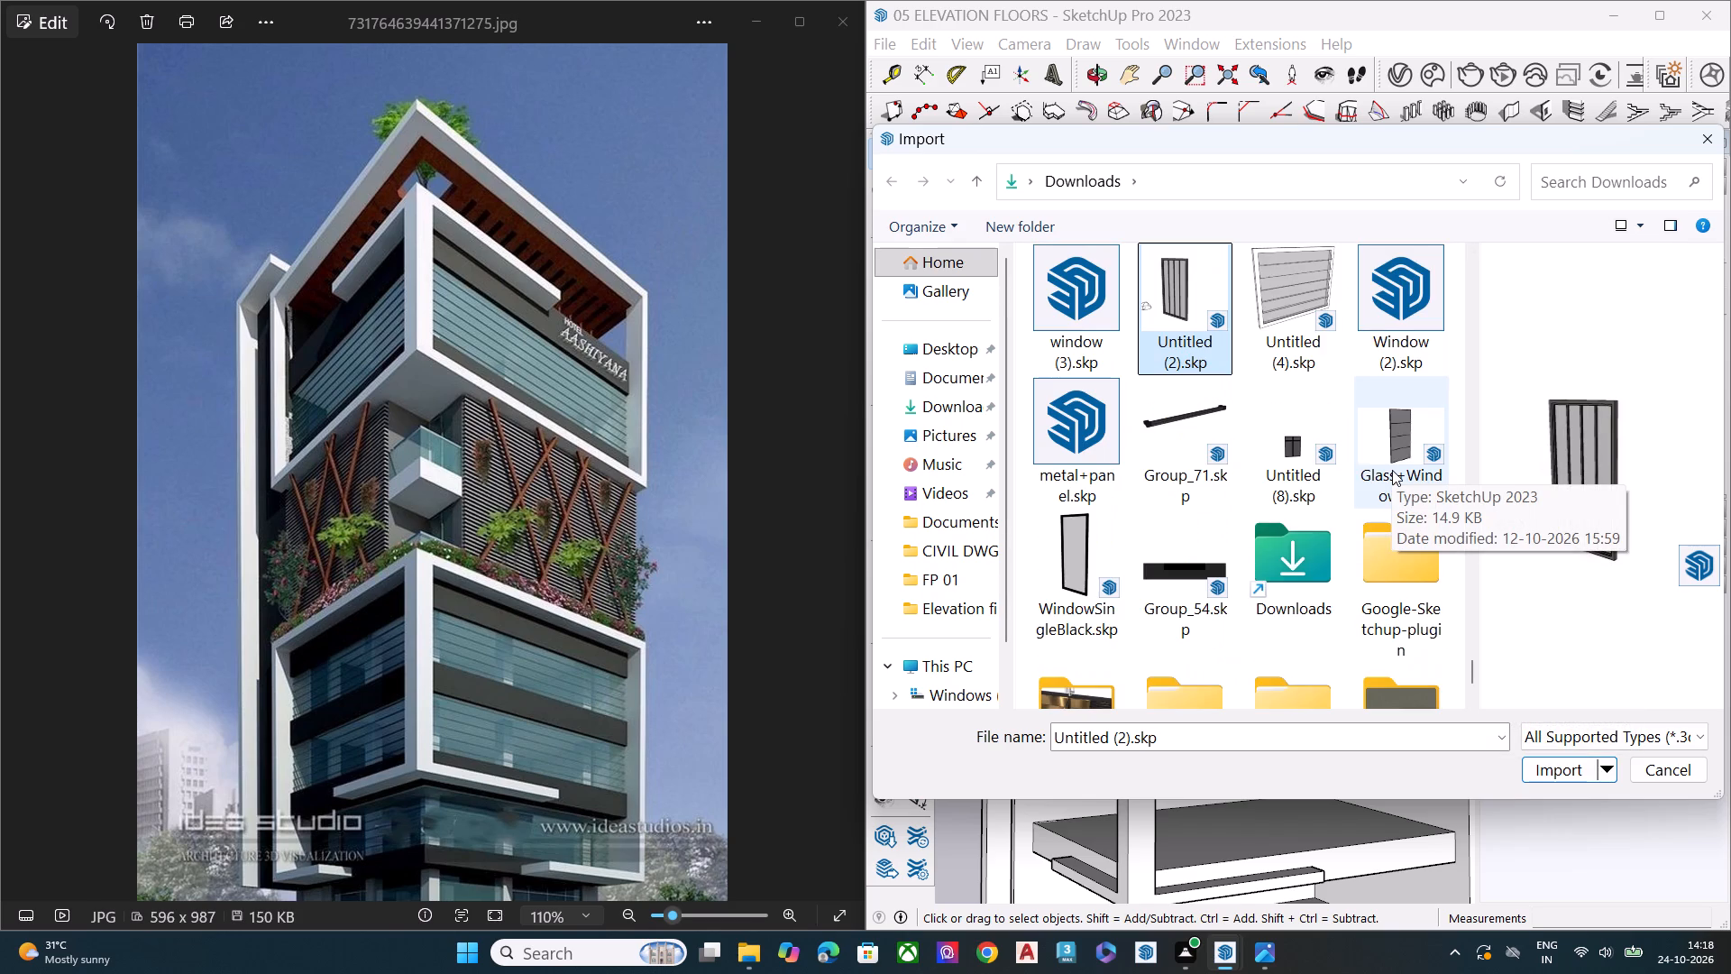
pyautogui.click(1412, 428)
pyautogui.click(1541, 766)
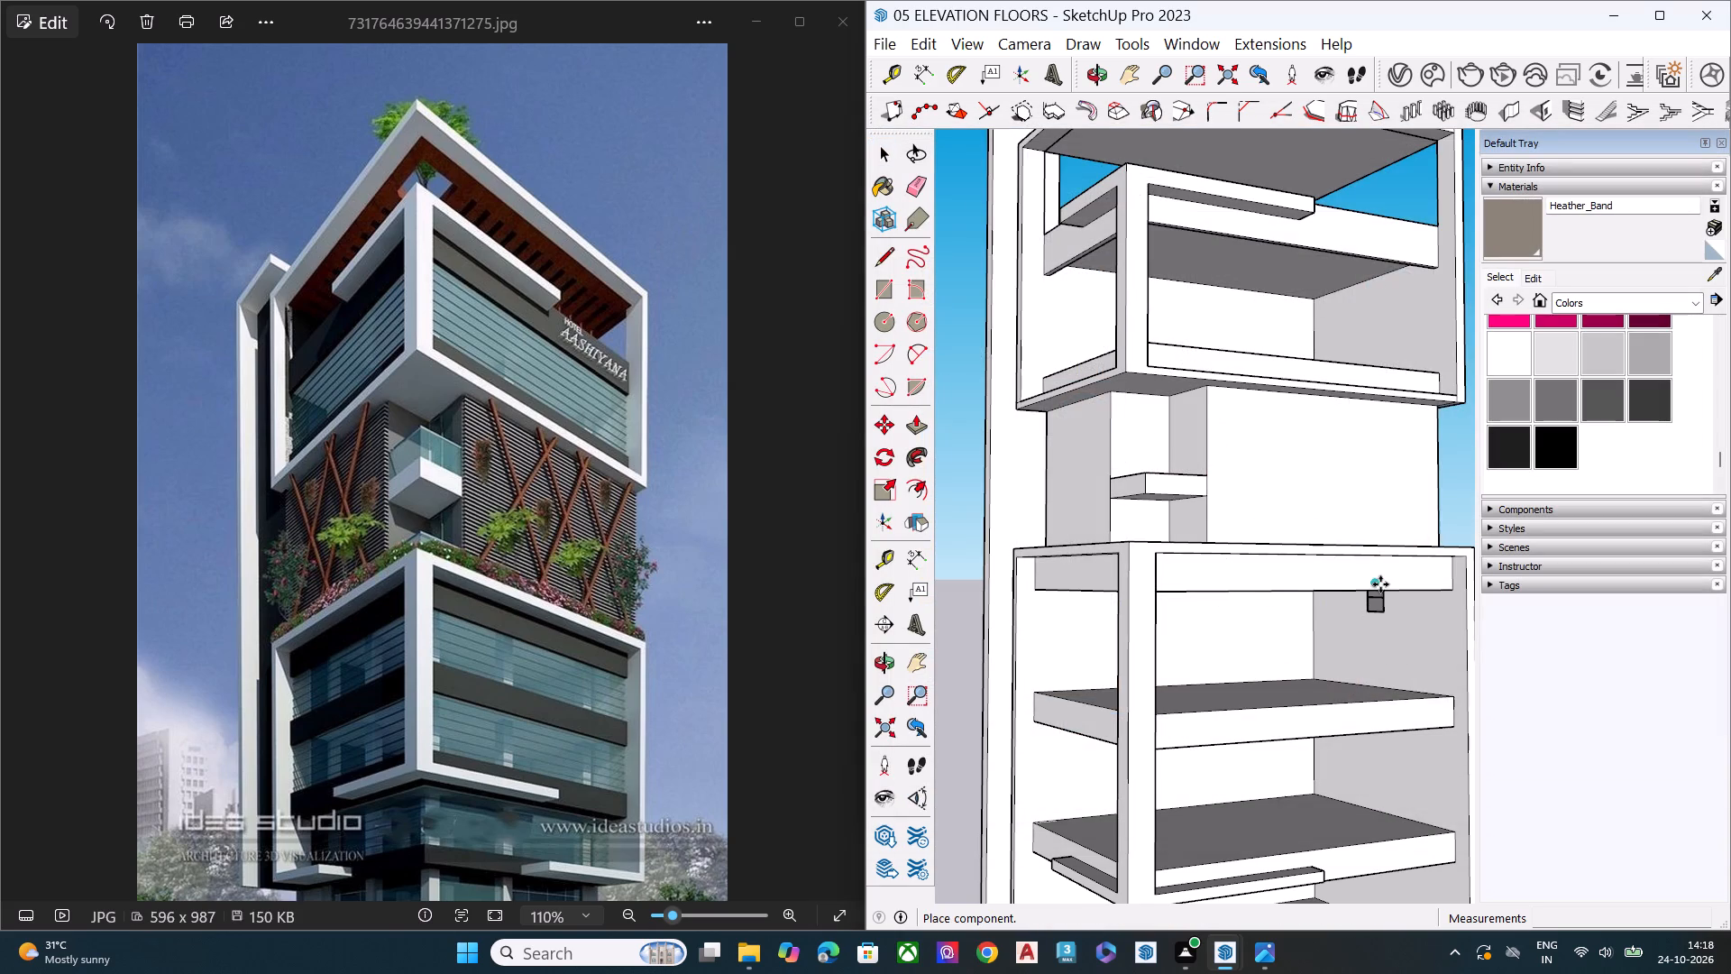
# Place the imported glass window on a floor slab inside the tower's lower block, right of the front corner column.
pyautogui.scroll(-1, 1195, 592)
pyautogui.moveTo(1165, 619); pyautogui.dragTo(1173, 755, button='middle')
pyautogui.scroll(11, 1173, 755)
pyautogui.moveTo(1266, 748); pyautogui.dragTo(1348, 661, button='middle')
pyautogui.click(1359, 818)
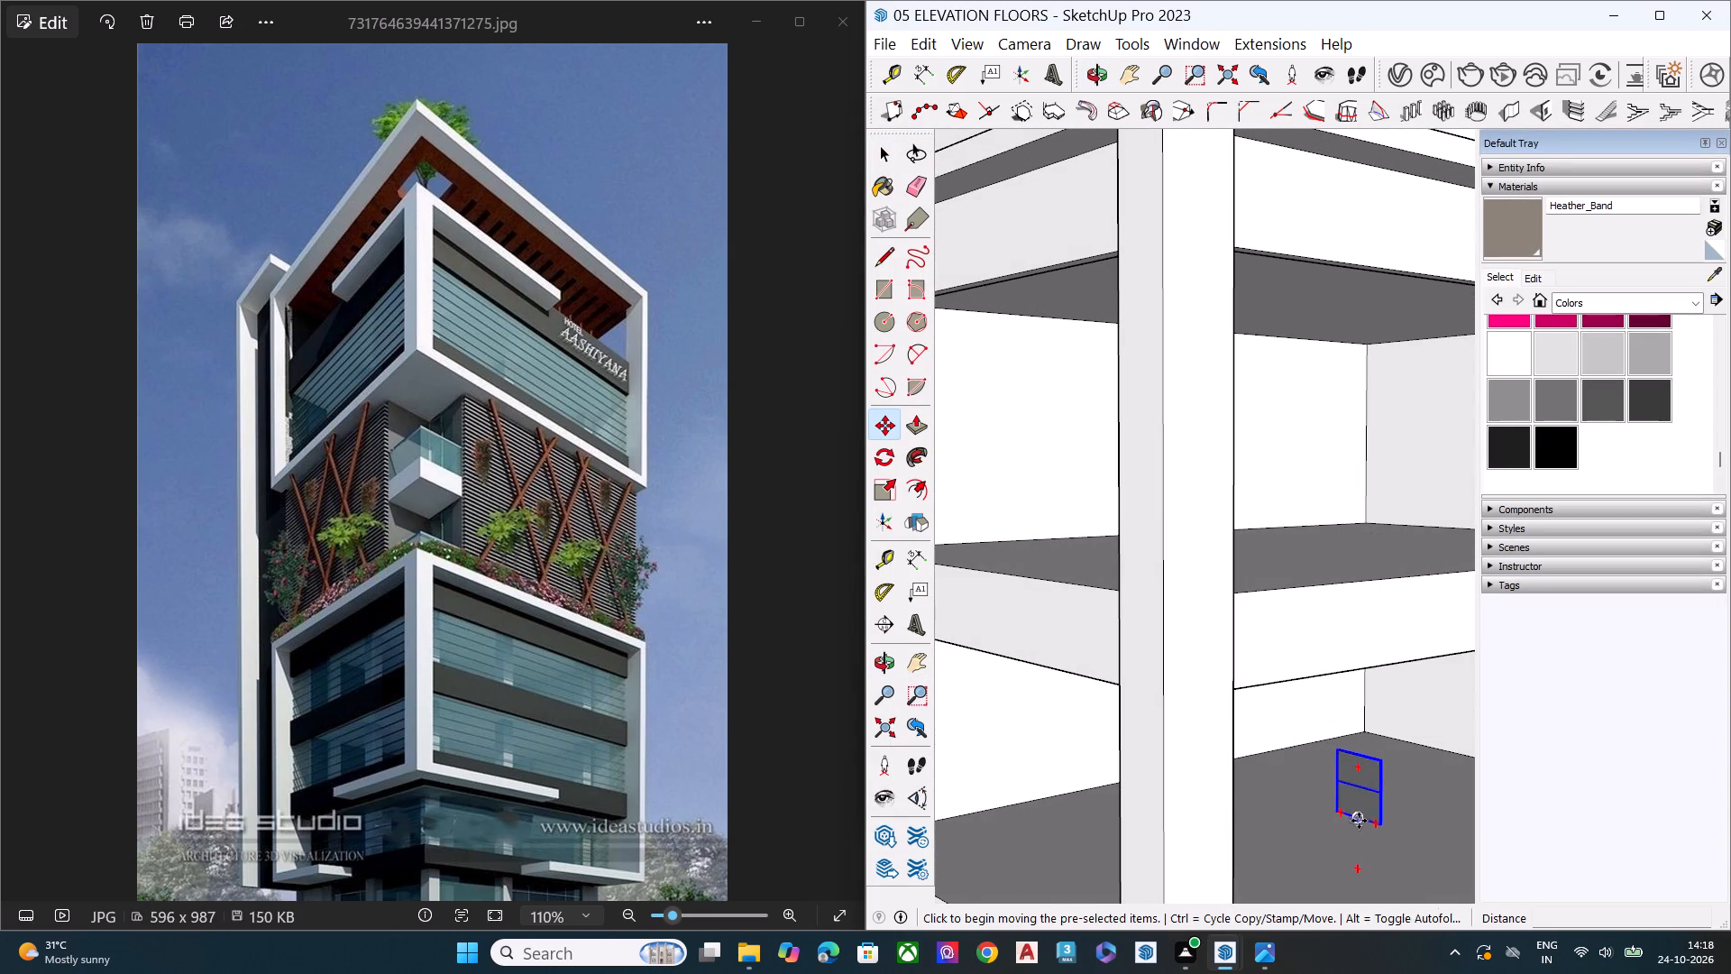
# Raise the glass window about 4' 3" so it stands clear of the floor slab inside the lower block.
pyautogui.scroll(1, 1370, 814)
pyautogui.scroll(-1, 1370, 814)
pyautogui.scroll(8, 1370, 814)
pyautogui.moveTo(1399, 745); pyautogui.dragTo(1157, 649, button='middle')
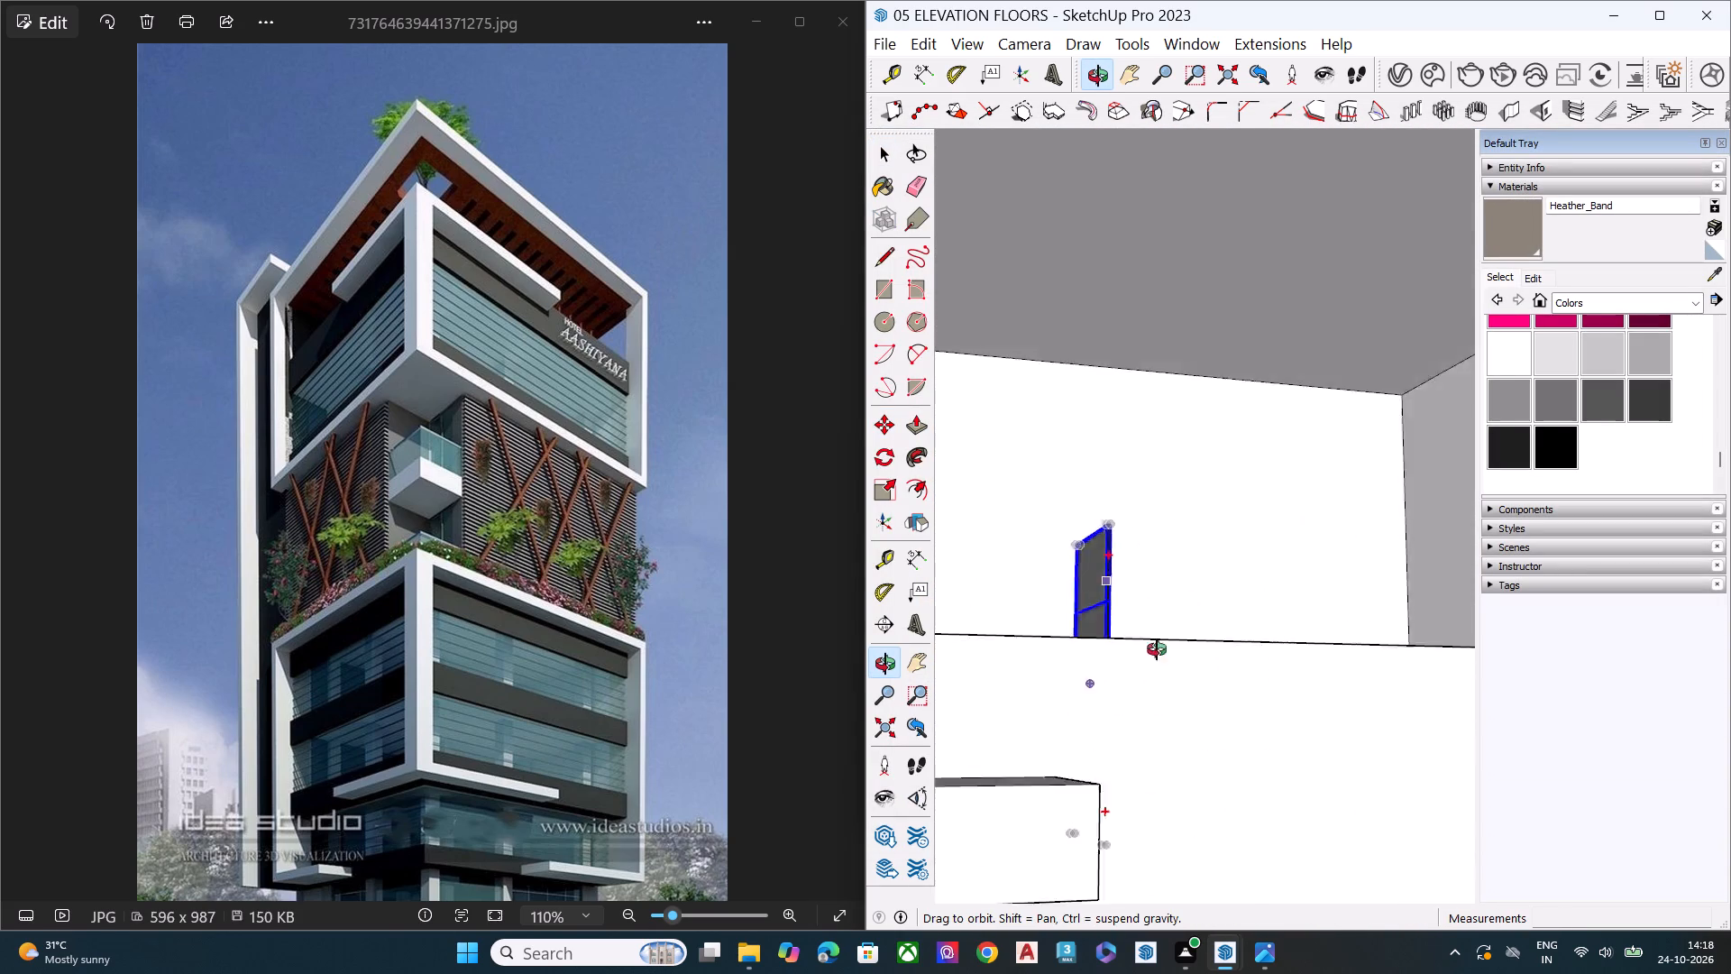
pyautogui.moveTo(1157, 649); pyautogui.dragTo(1119, 694, button='middle')
pyautogui.scroll(8, 889, 723)
pyautogui.scroll(-3, 1195, 712)
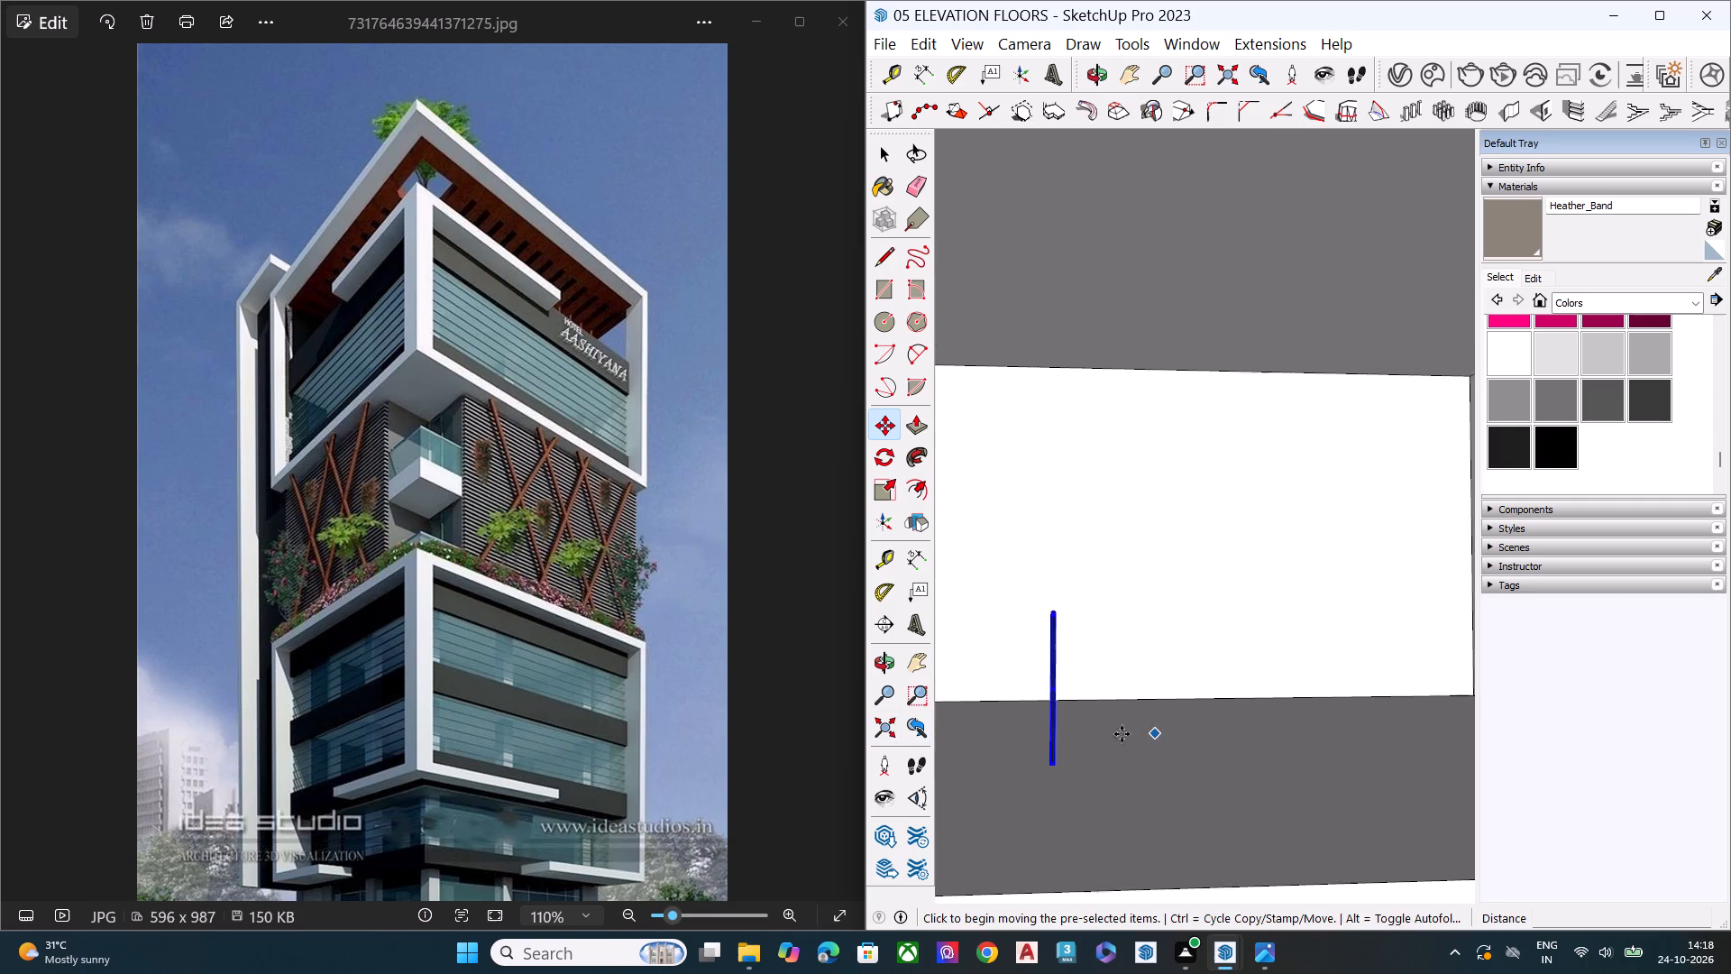
pyautogui.moveTo(1061, 744); pyautogui.dragTo(902, 758, button='middle')
pyautogui.scroll(-5, 1302, 712)
pyautogui.scroll(9, 1015, 730)
pyautogui.moveTo(1312, 731); pyautogui.dragTo(1229, 726, button='middle')
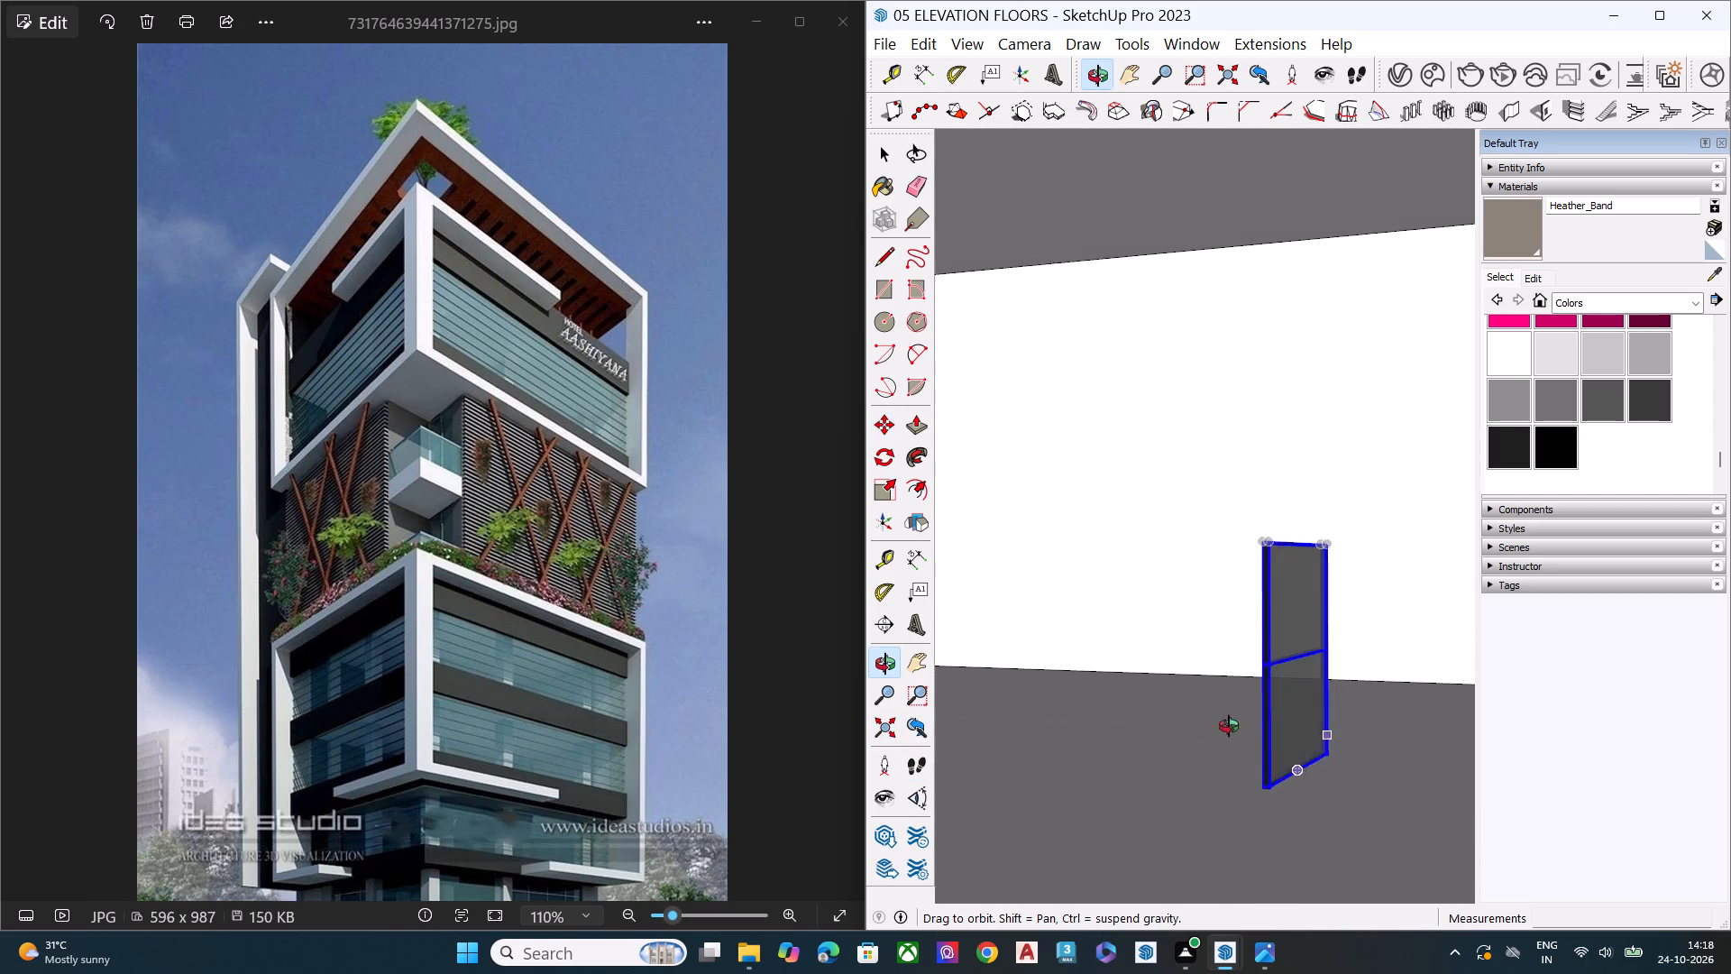
pyautogui.moveTo(1229, 726); pyautogui.dragTo(1600, 736, button='middle')
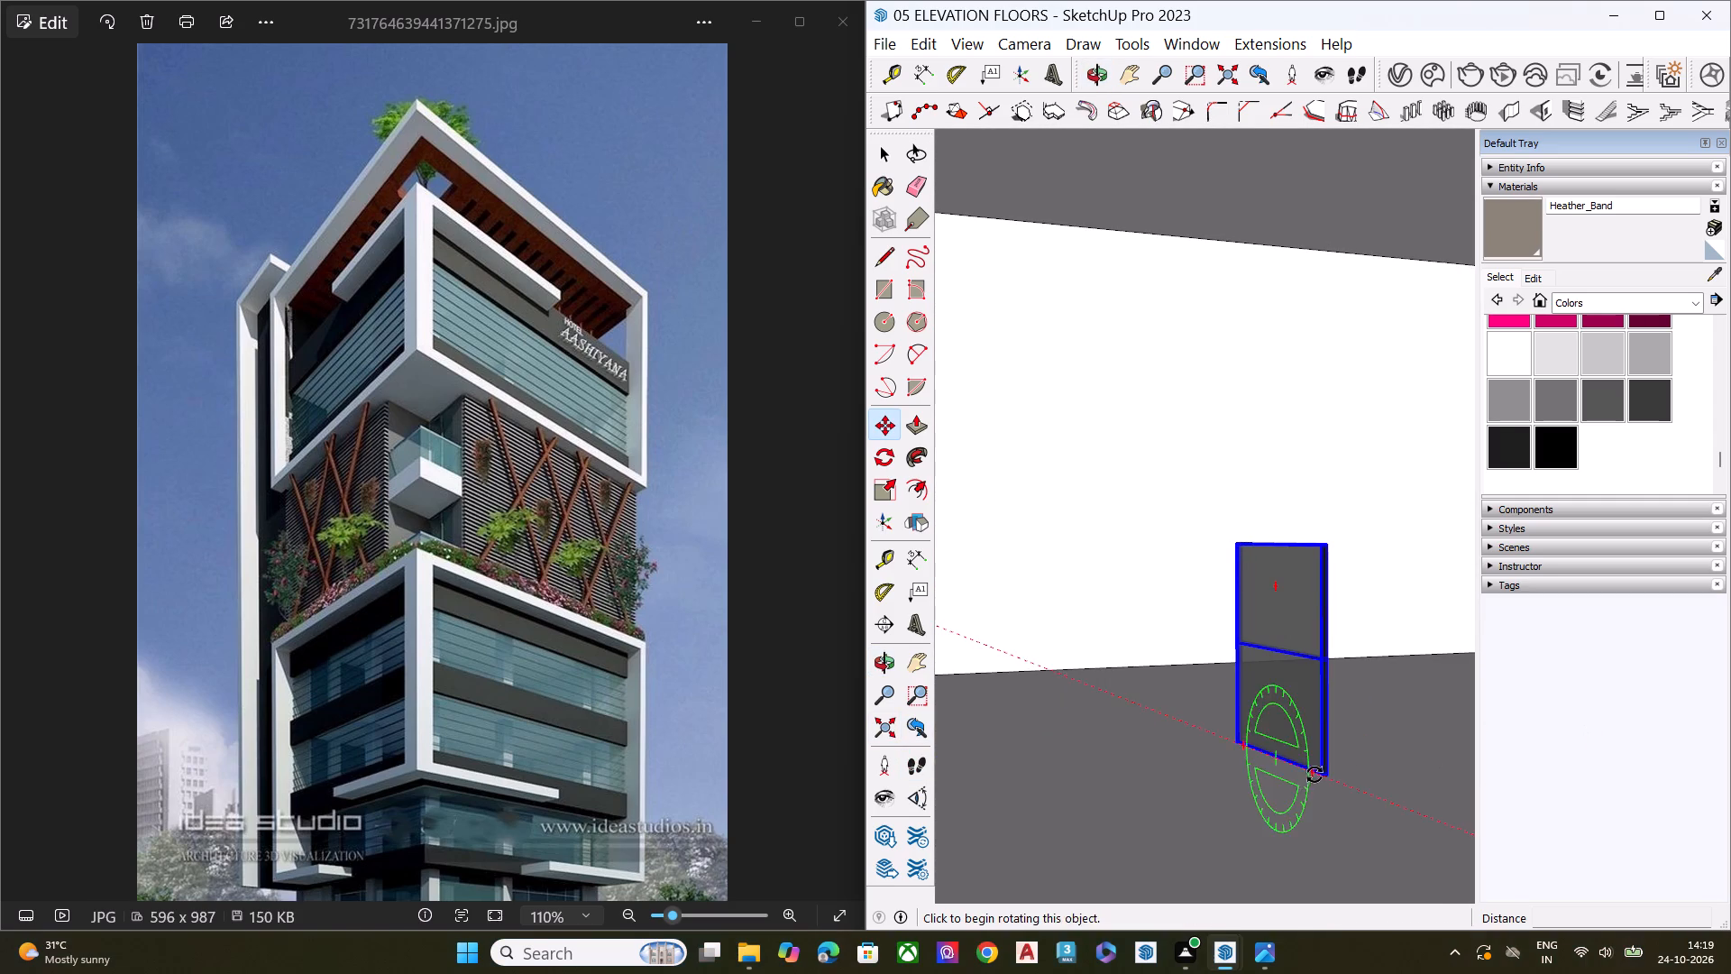
pyautogui.click(1323, 775)
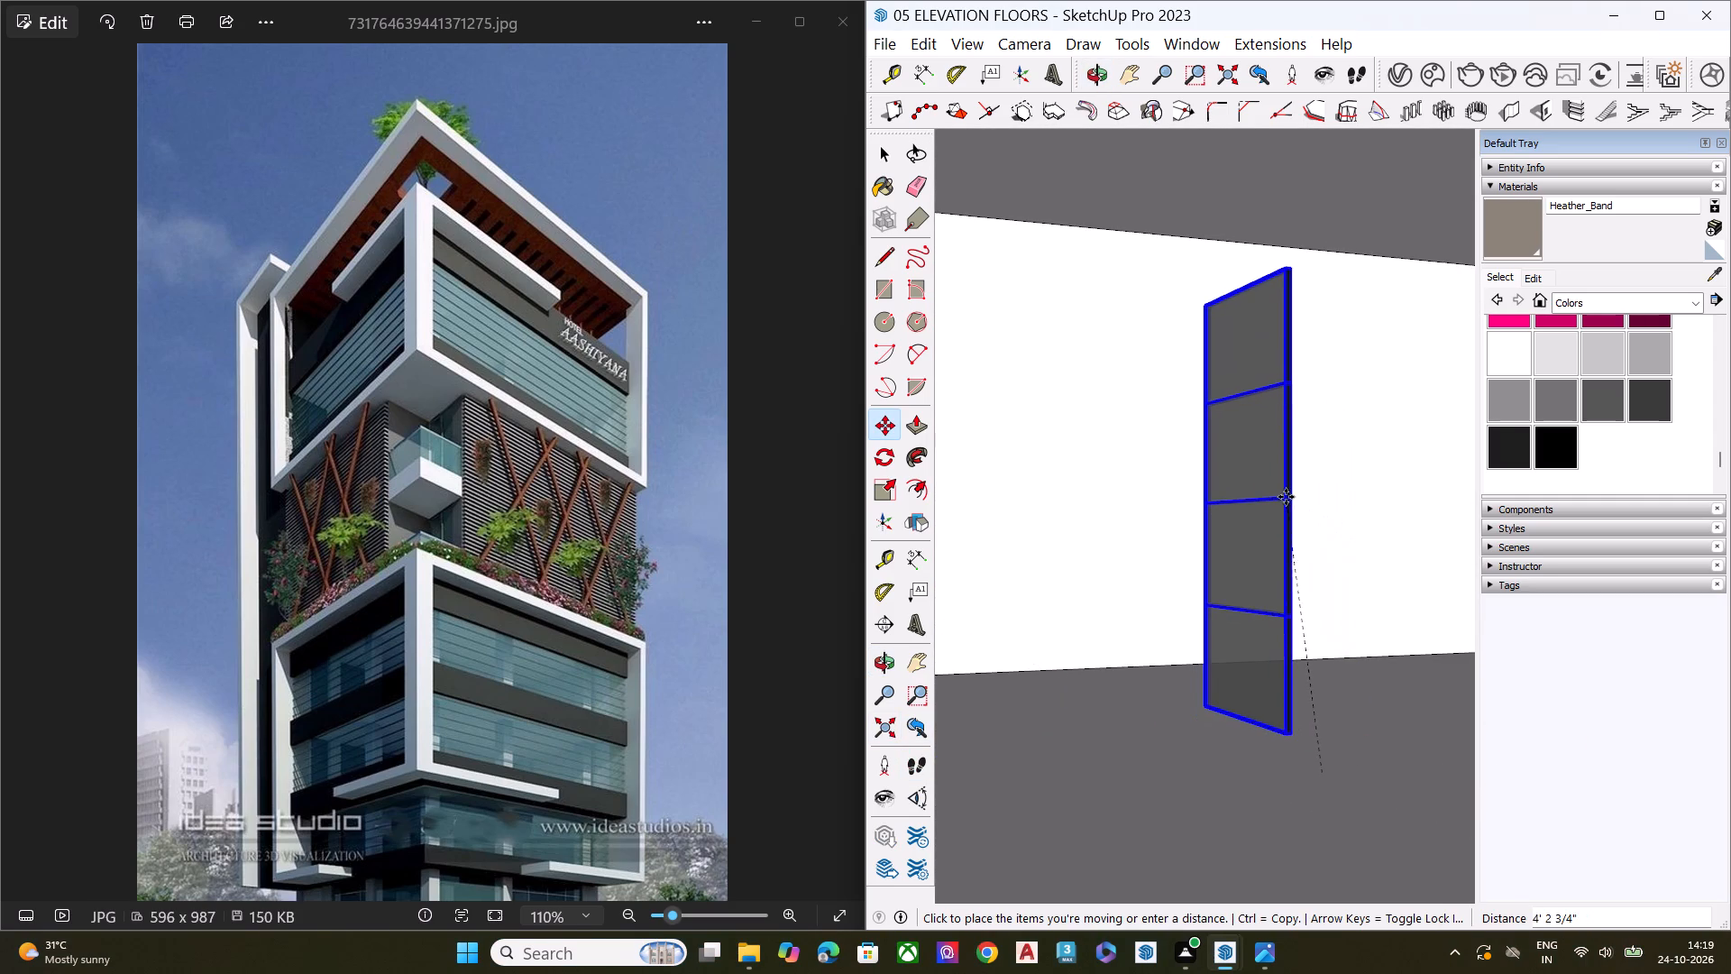
pyautogui.click(1286, 497)
pyautogui.press('space')
# Rotate the glass window a quarter turn in its own vertical plane so its long side lies horizontal.
pyautogui.moveTo(1242, 610); pyautogui.dragTo(1549, 649, button='middle')
pyautogui.scroll(-3, 1157, 657)
pyautogui.scroll(1, 1152, 656)
pyautogui.scroll(-1, 1152, 656)
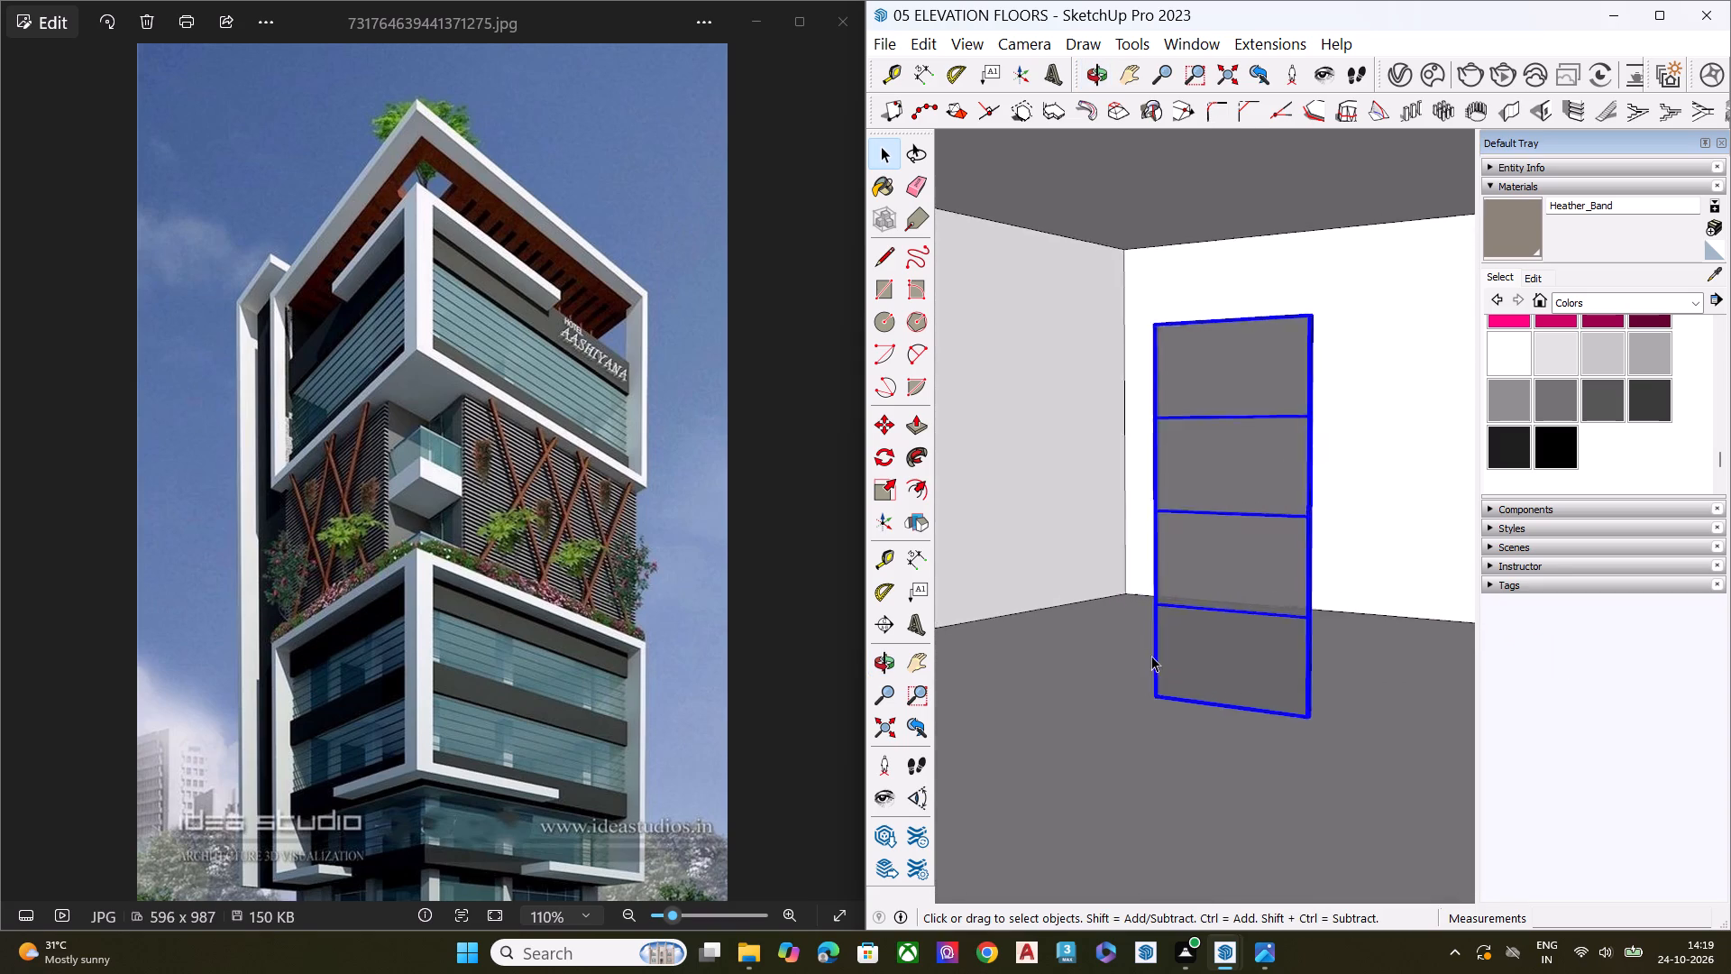
pyautogui.scroll(-7, 1151, 656)
pyautogui.scroll(1, 1069, 644)
pyautogui.scroll(-6, 1069, 644)
pyautogui.scroll(1, 1048, 611)
pyautogui.scroll(-5, 1047, 611)
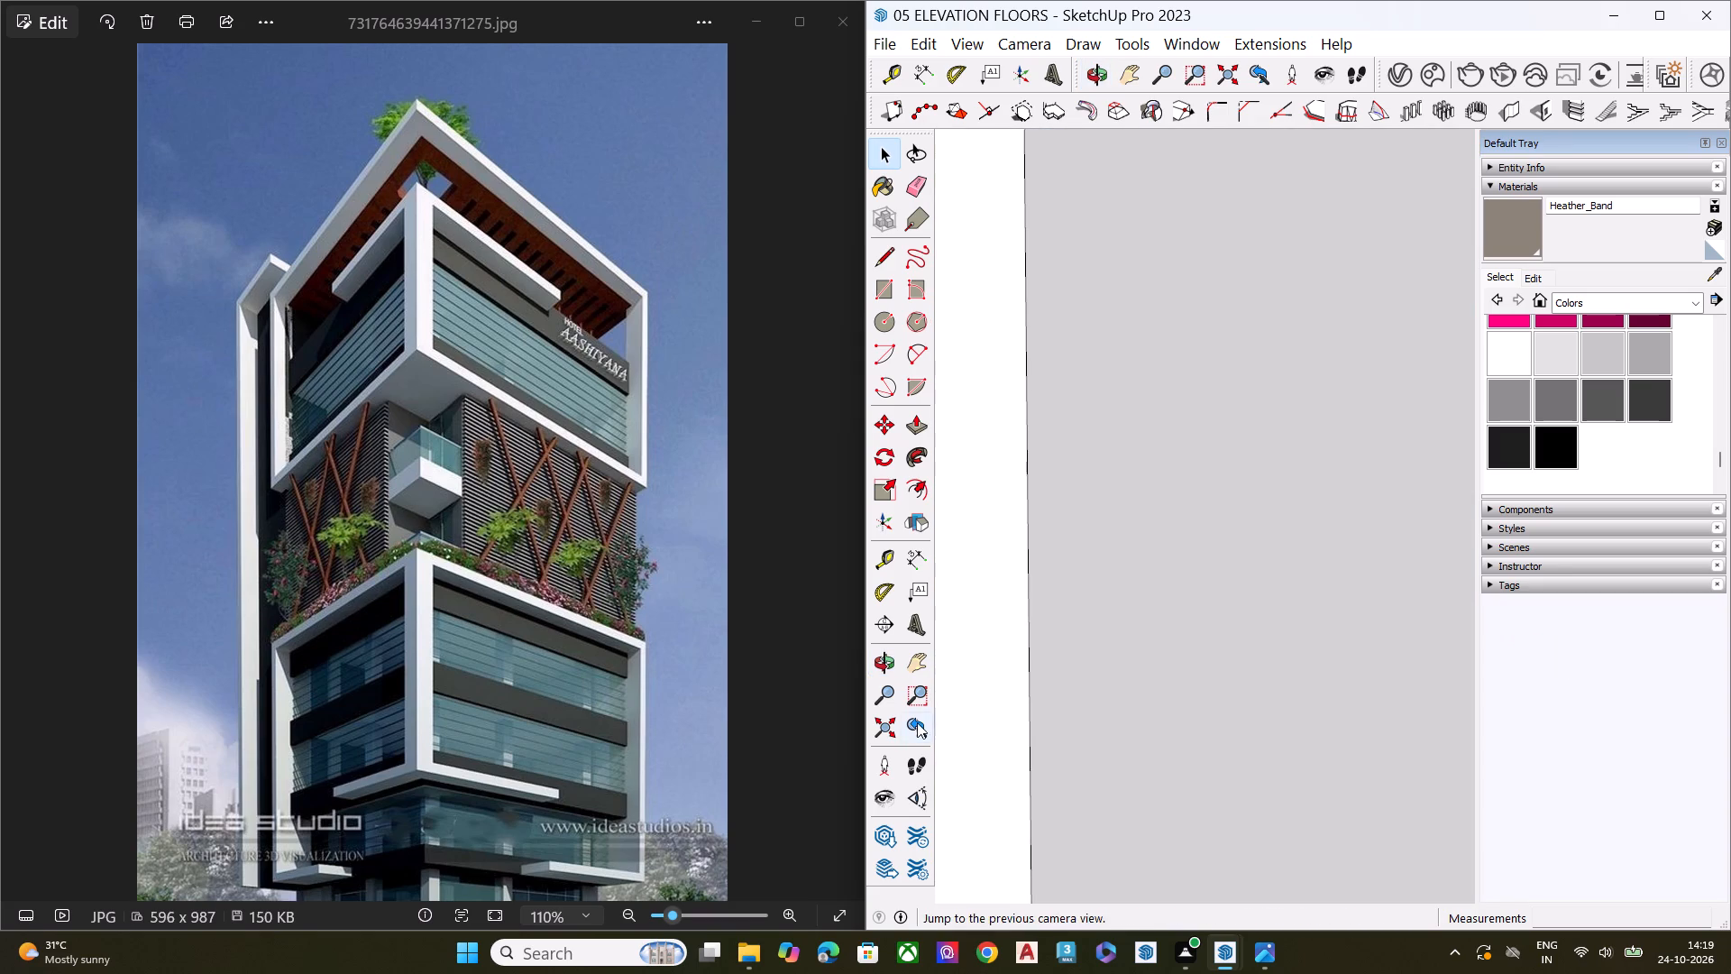
pyautogui.click(887, 732)
pyautogui.scroll(-2, 1171, 664)
pyautogui.moveTo(1237, 660); pyautogui.dragTo(1074, 658, button='middle')
pyautogui.scroll(2, 1278, 594)
pyautogui.scroll(-1, 1291, 593)
pyautogui.scroll(6, 1291, 593)
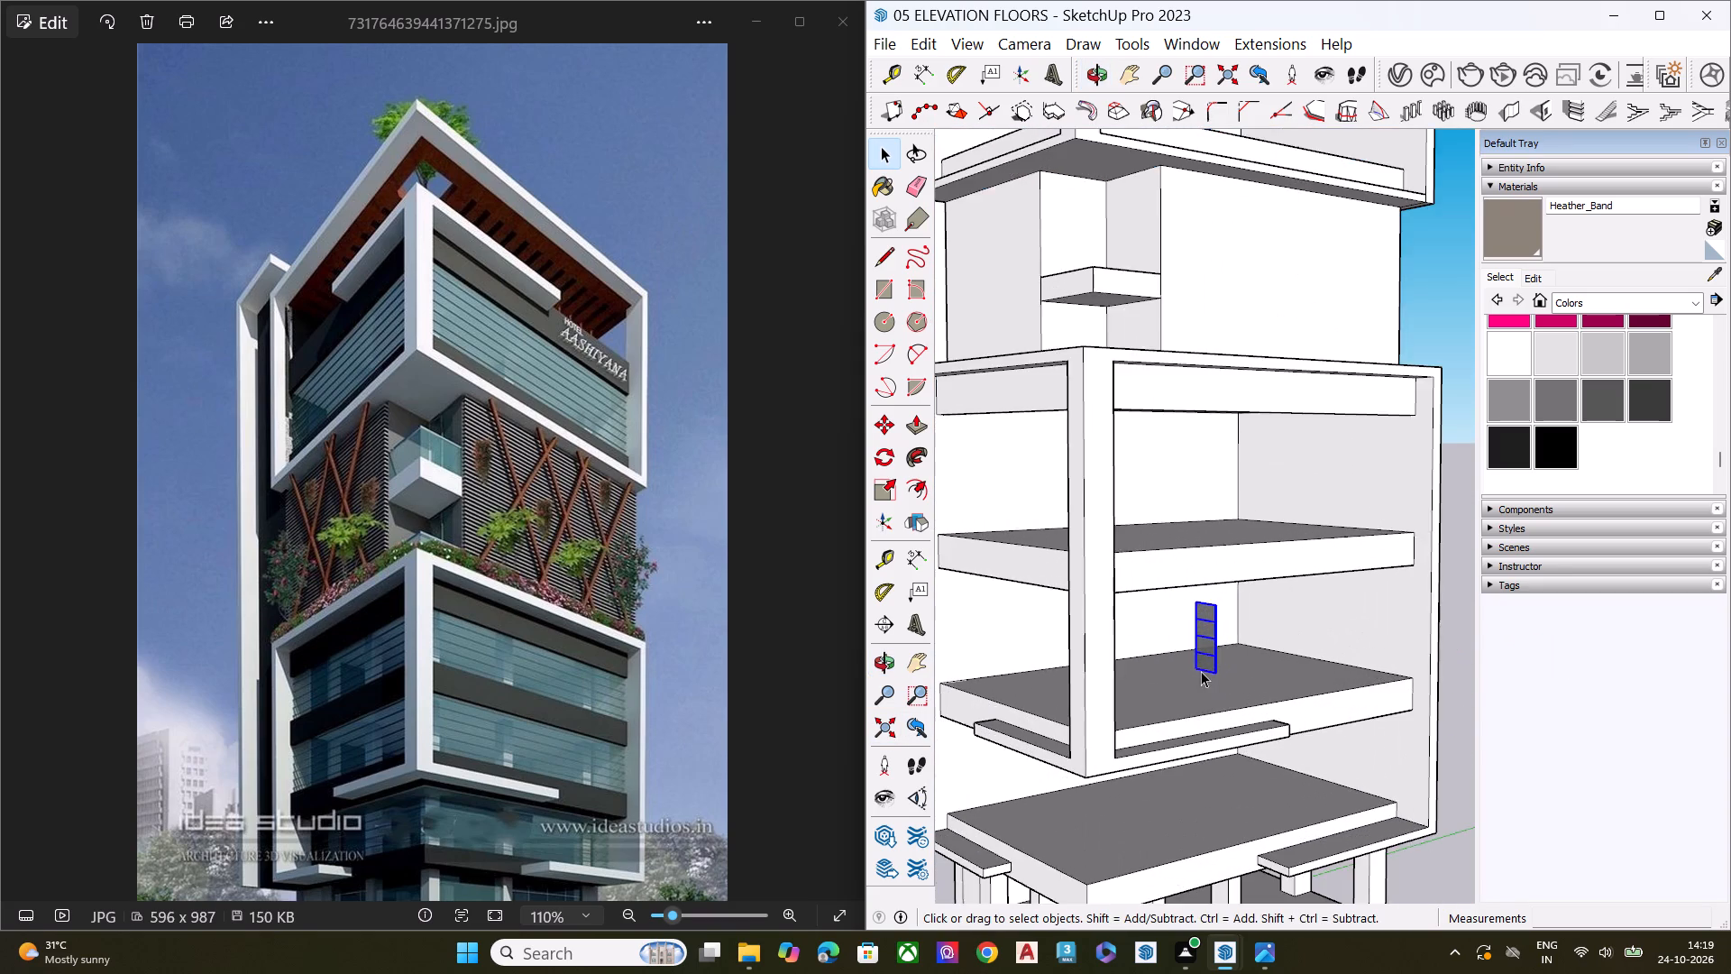
pyautogui.moveTo(1201, 671); pyautogui.dragTo(1298, 658, button='middle')
pyautogui.scroll(2, 1211, 668)
pyautogui.press('q')
pyautogui.scroll(7, 1227, 650)
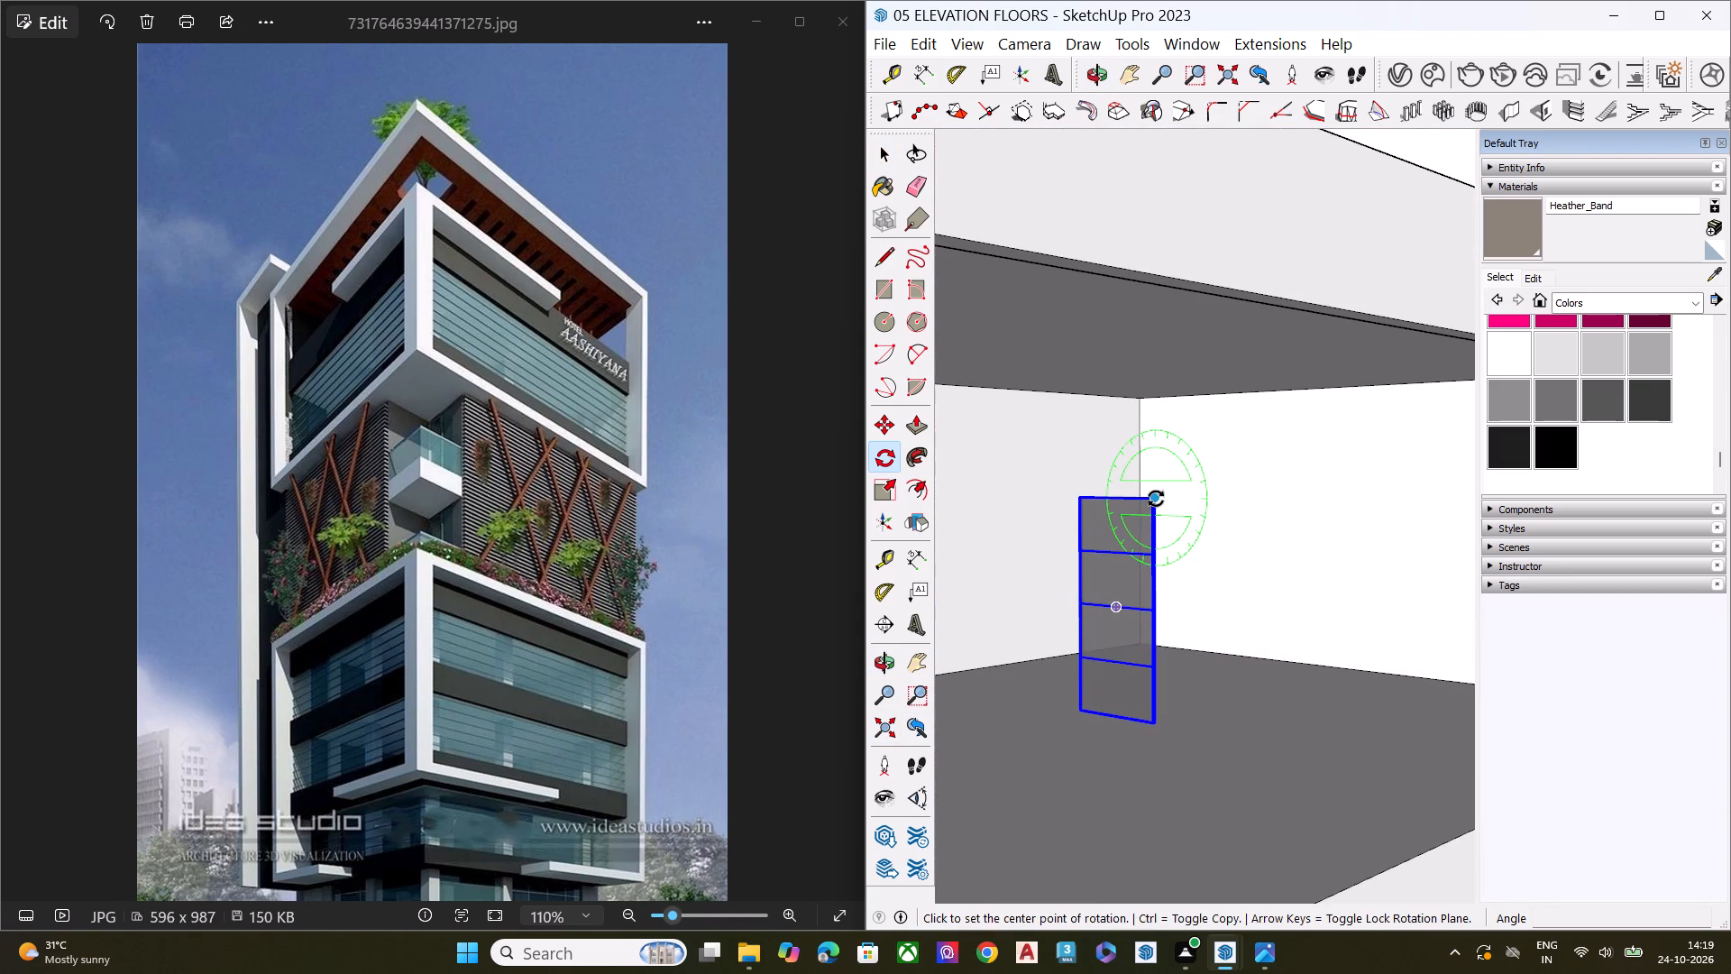
pyautogui.click(1156, 499)
pyautogui.click(1215, 504)
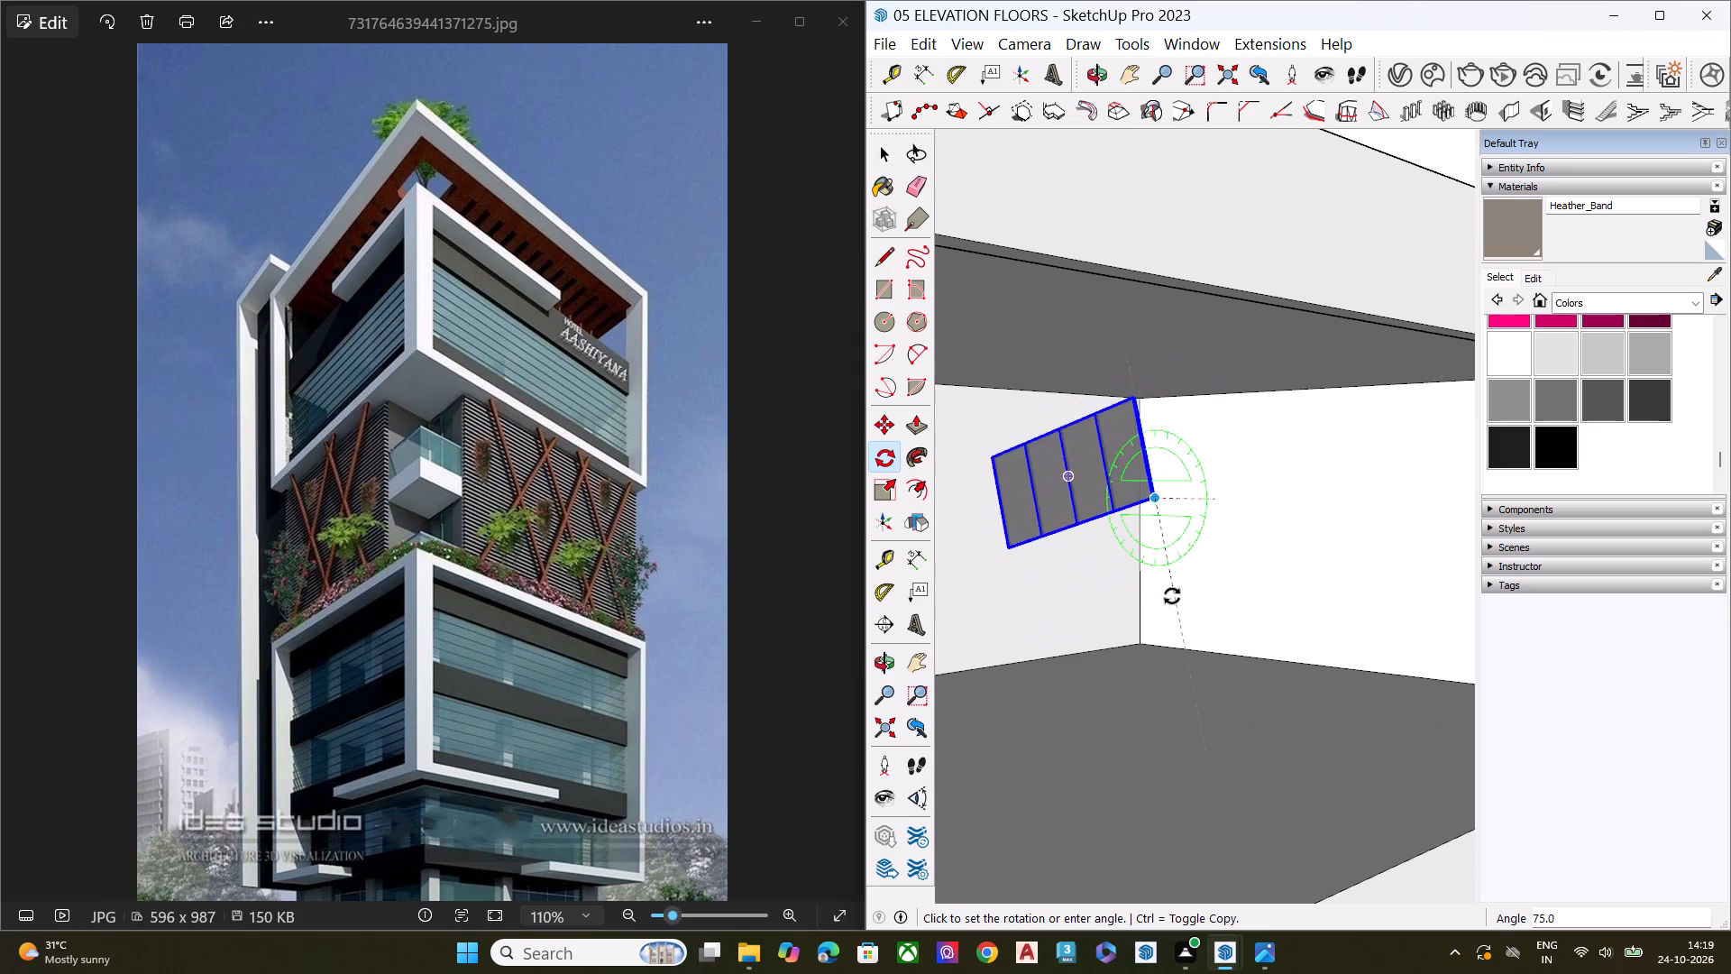
pyautogui.click(1157, 603)
pyautogui.press('space')
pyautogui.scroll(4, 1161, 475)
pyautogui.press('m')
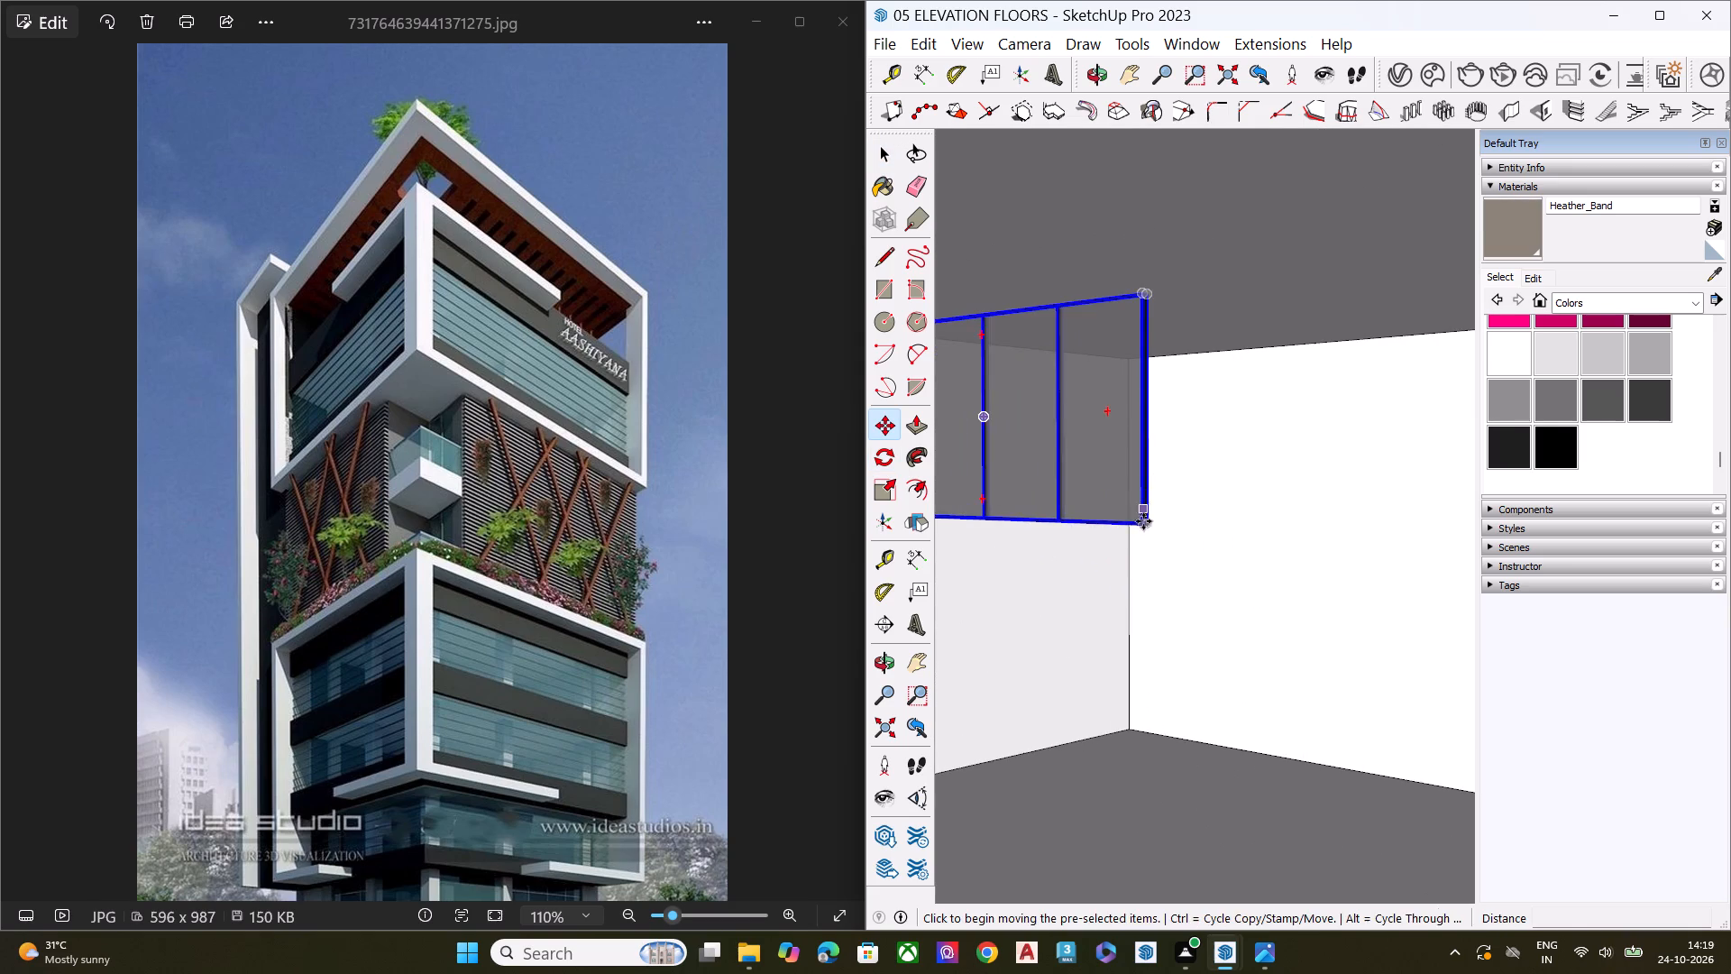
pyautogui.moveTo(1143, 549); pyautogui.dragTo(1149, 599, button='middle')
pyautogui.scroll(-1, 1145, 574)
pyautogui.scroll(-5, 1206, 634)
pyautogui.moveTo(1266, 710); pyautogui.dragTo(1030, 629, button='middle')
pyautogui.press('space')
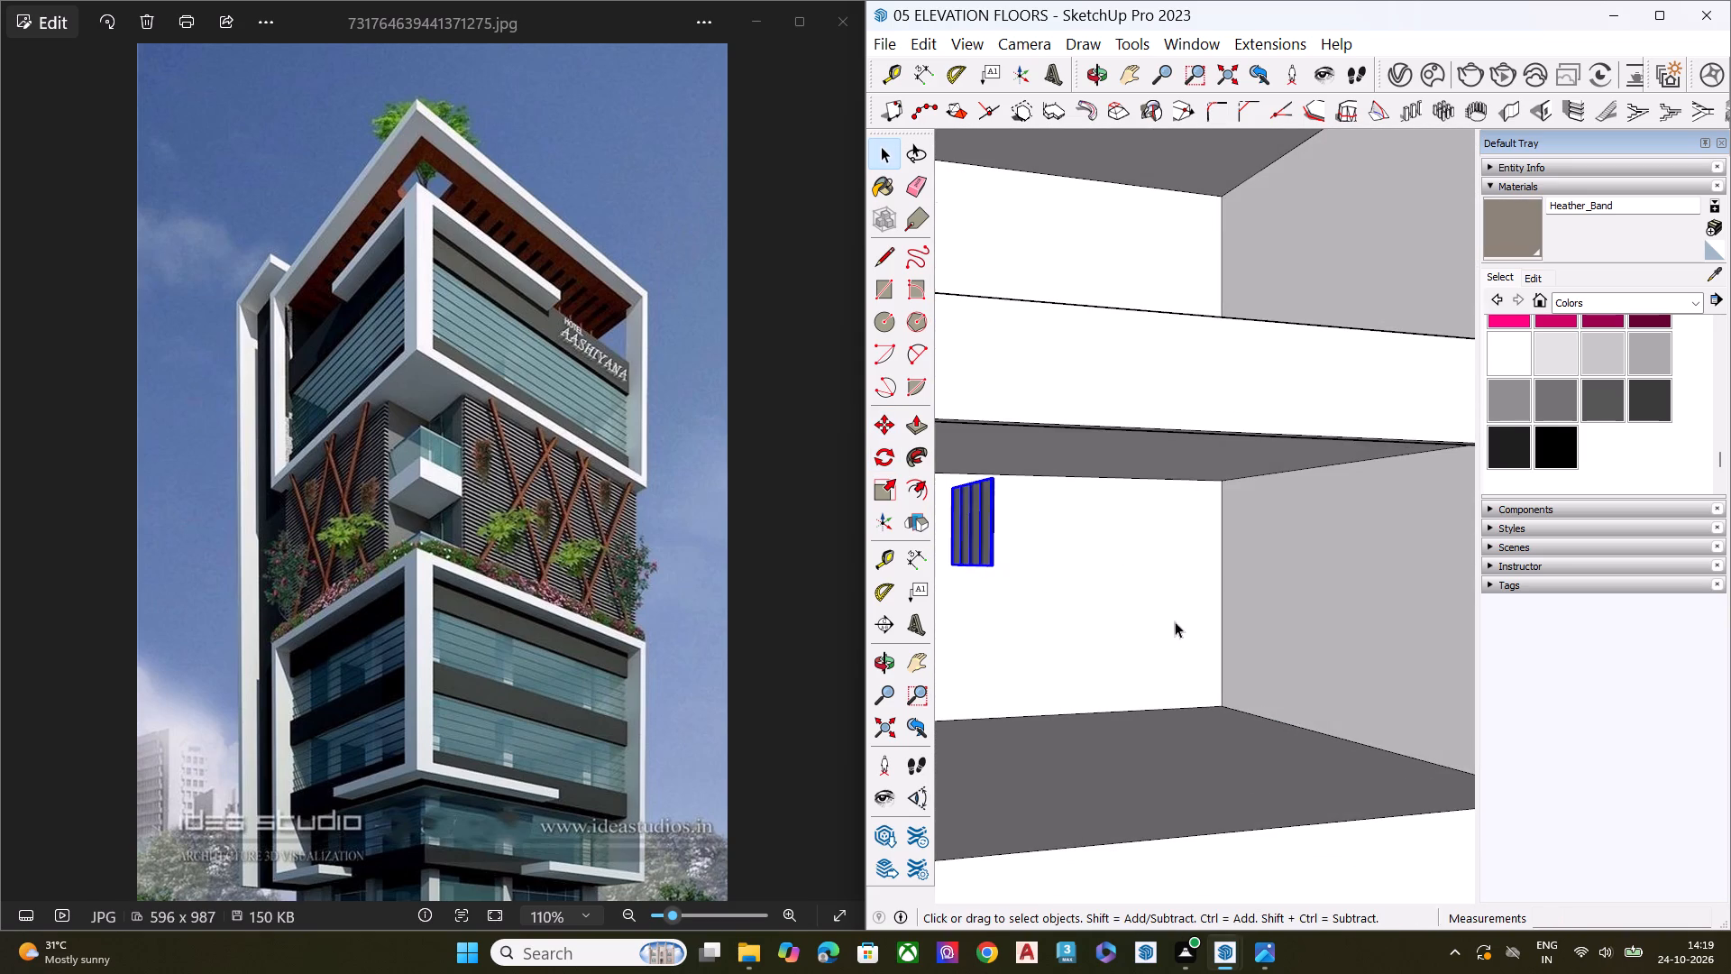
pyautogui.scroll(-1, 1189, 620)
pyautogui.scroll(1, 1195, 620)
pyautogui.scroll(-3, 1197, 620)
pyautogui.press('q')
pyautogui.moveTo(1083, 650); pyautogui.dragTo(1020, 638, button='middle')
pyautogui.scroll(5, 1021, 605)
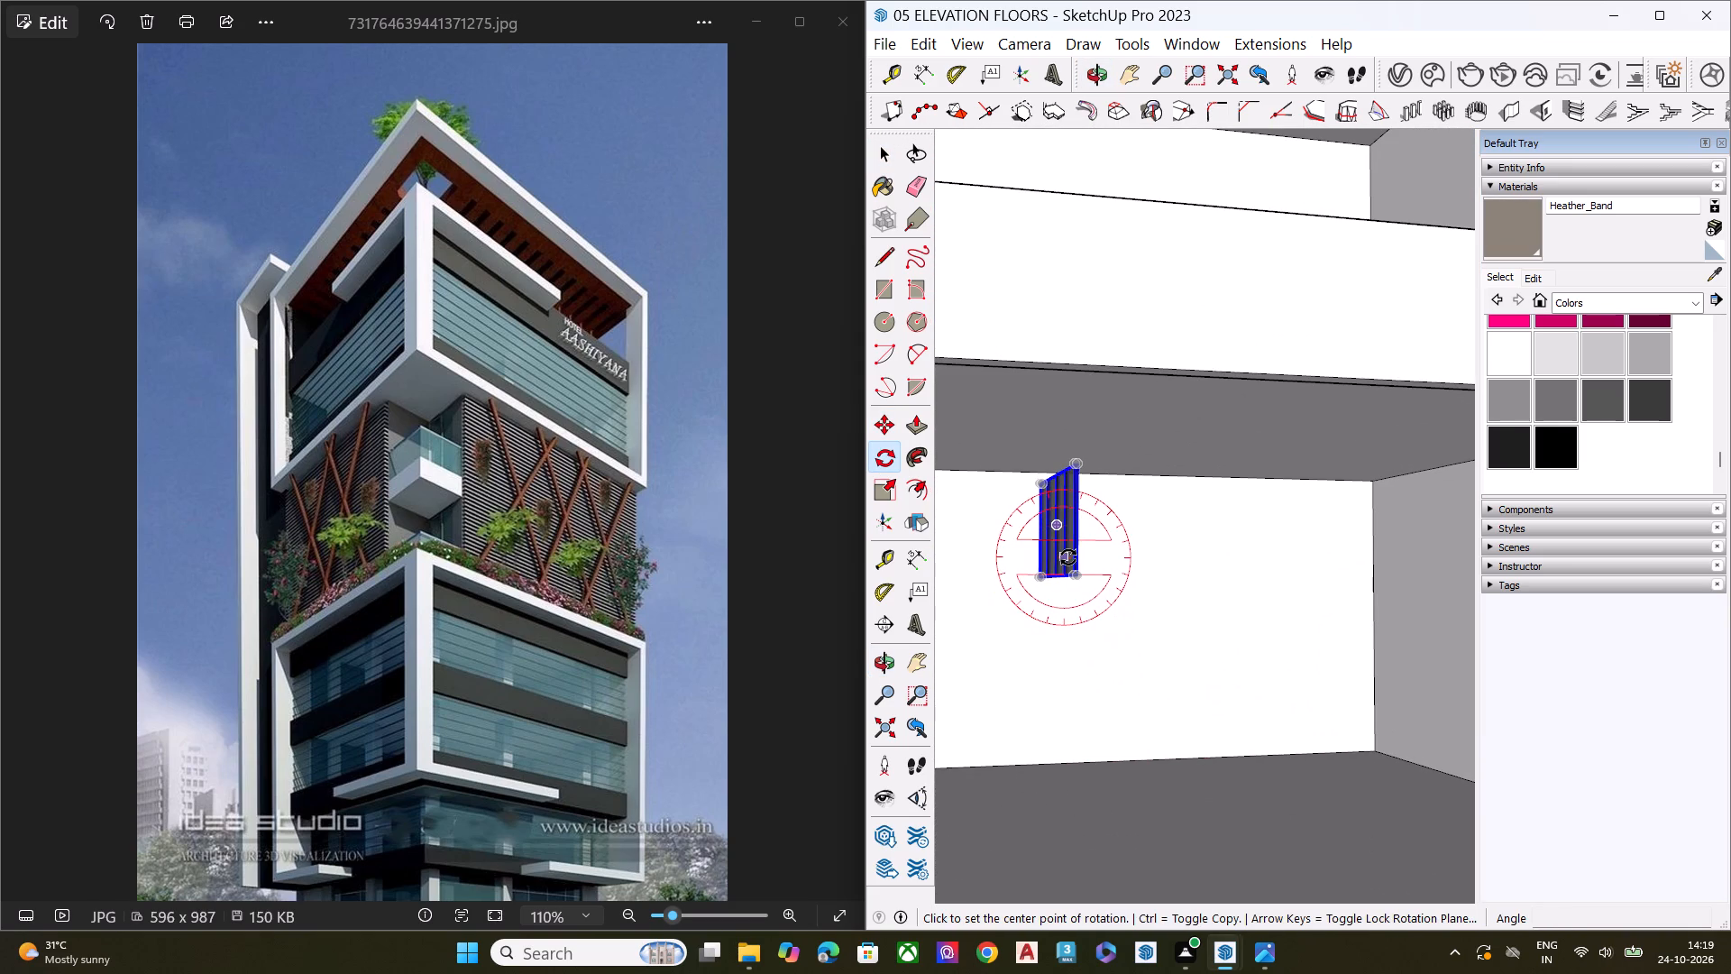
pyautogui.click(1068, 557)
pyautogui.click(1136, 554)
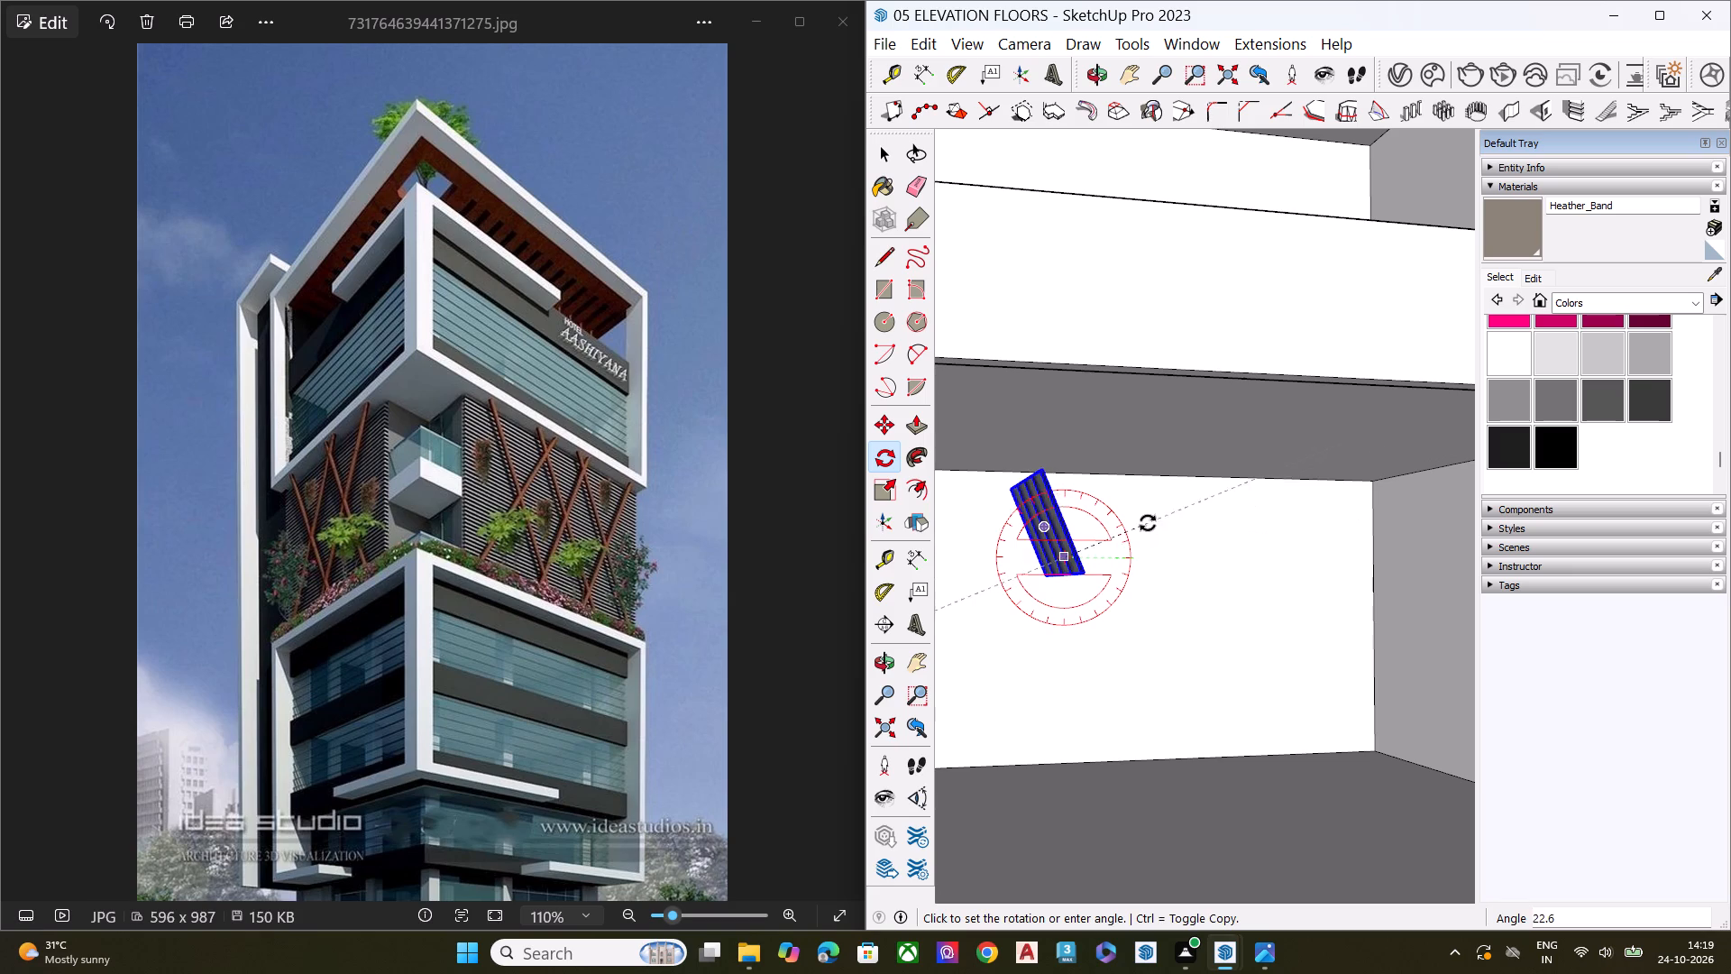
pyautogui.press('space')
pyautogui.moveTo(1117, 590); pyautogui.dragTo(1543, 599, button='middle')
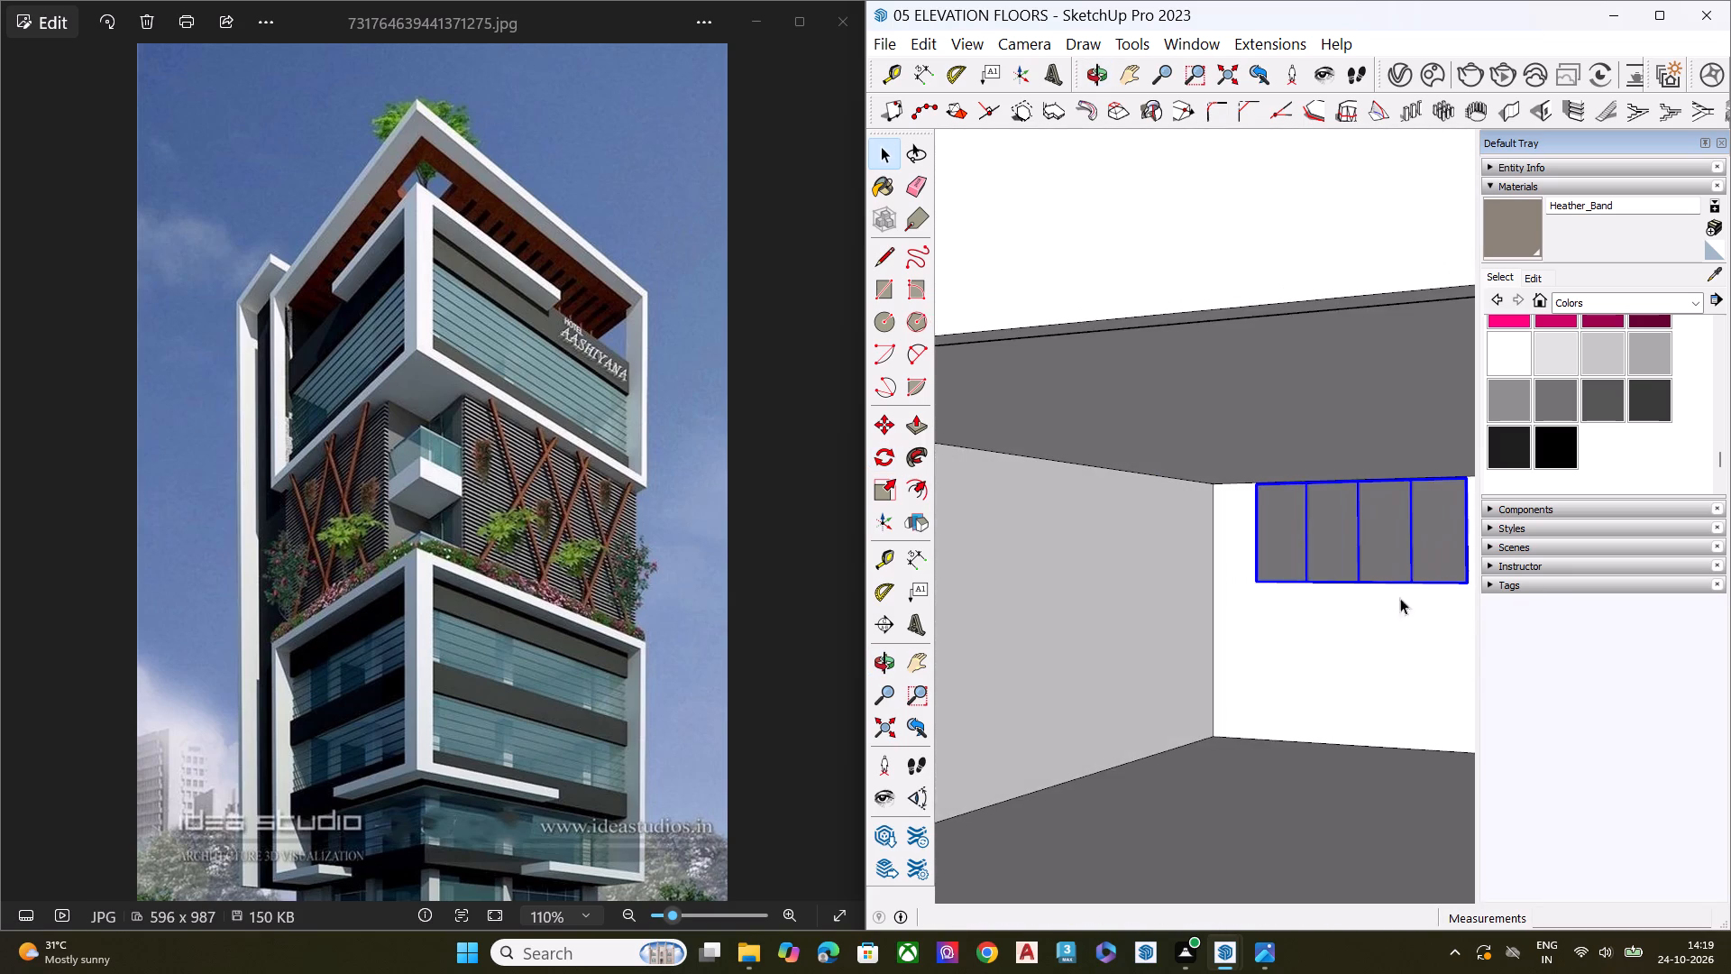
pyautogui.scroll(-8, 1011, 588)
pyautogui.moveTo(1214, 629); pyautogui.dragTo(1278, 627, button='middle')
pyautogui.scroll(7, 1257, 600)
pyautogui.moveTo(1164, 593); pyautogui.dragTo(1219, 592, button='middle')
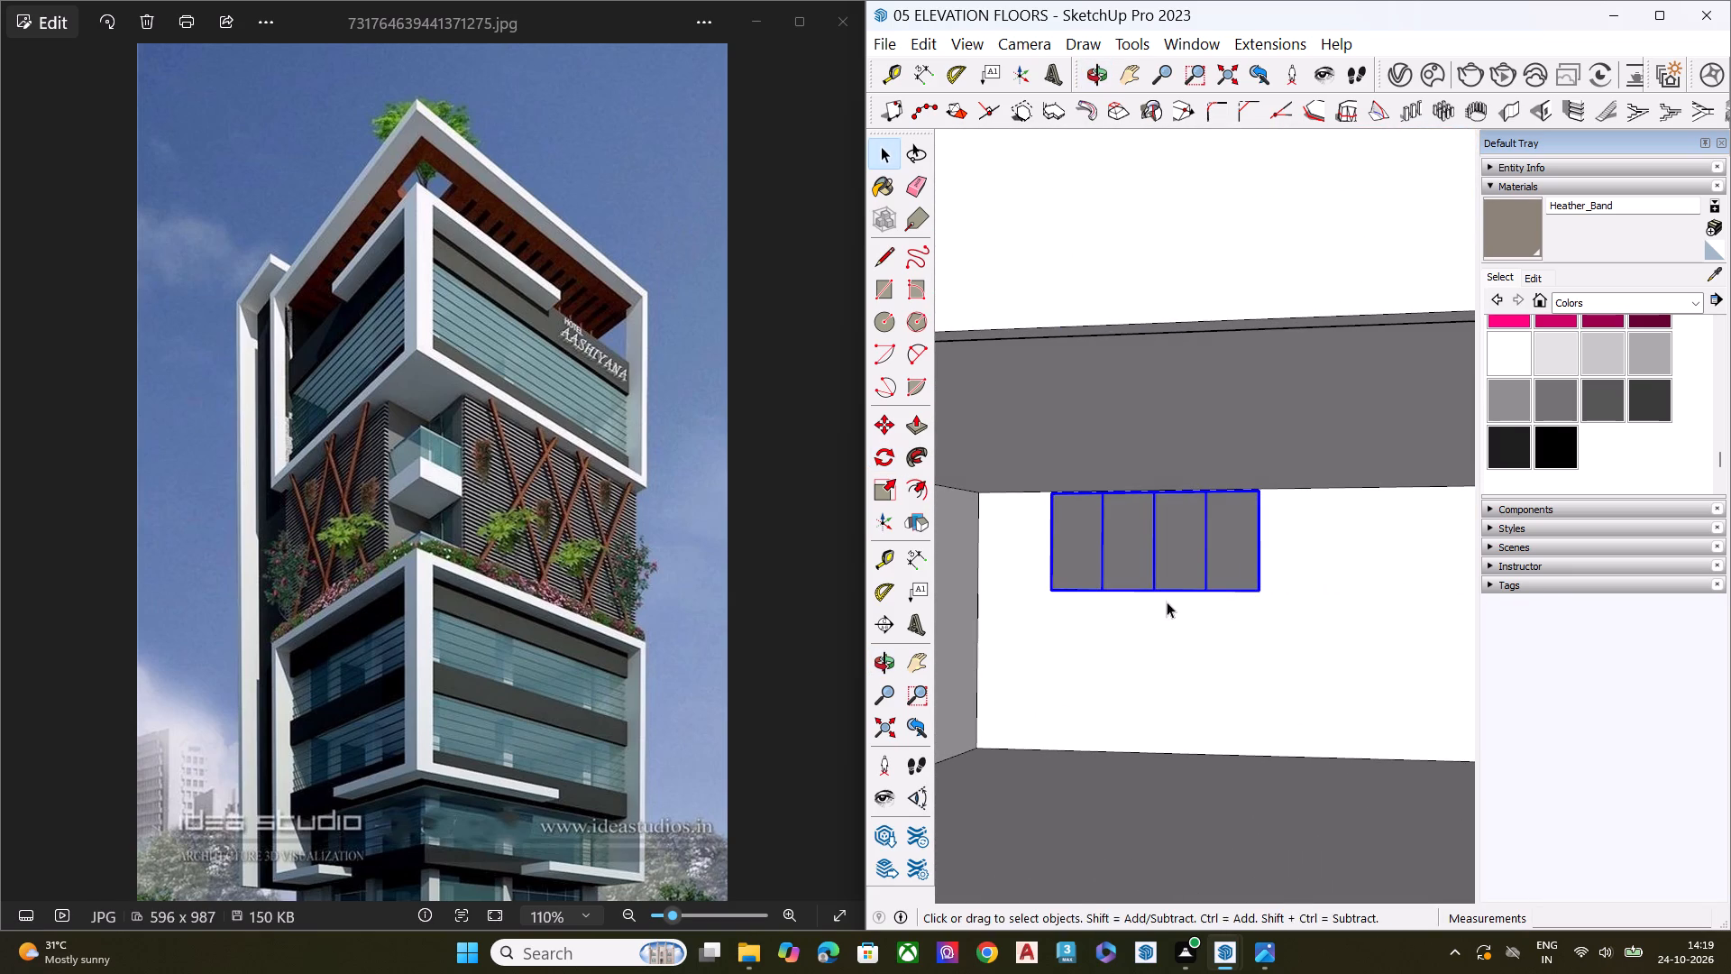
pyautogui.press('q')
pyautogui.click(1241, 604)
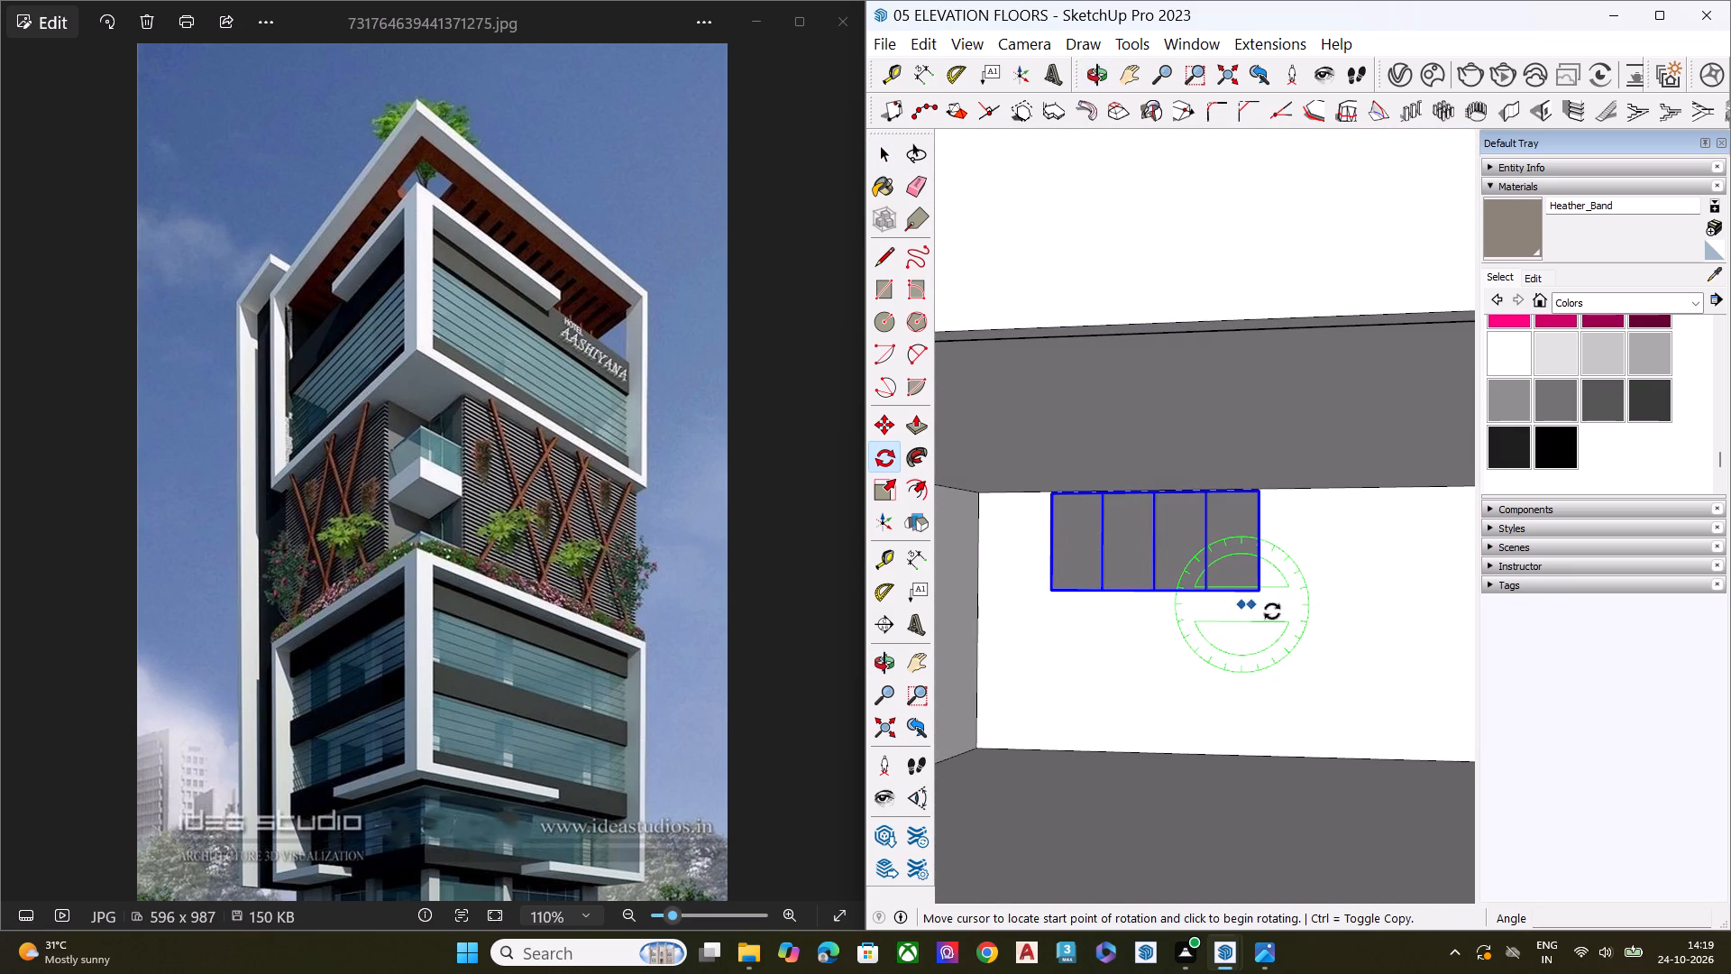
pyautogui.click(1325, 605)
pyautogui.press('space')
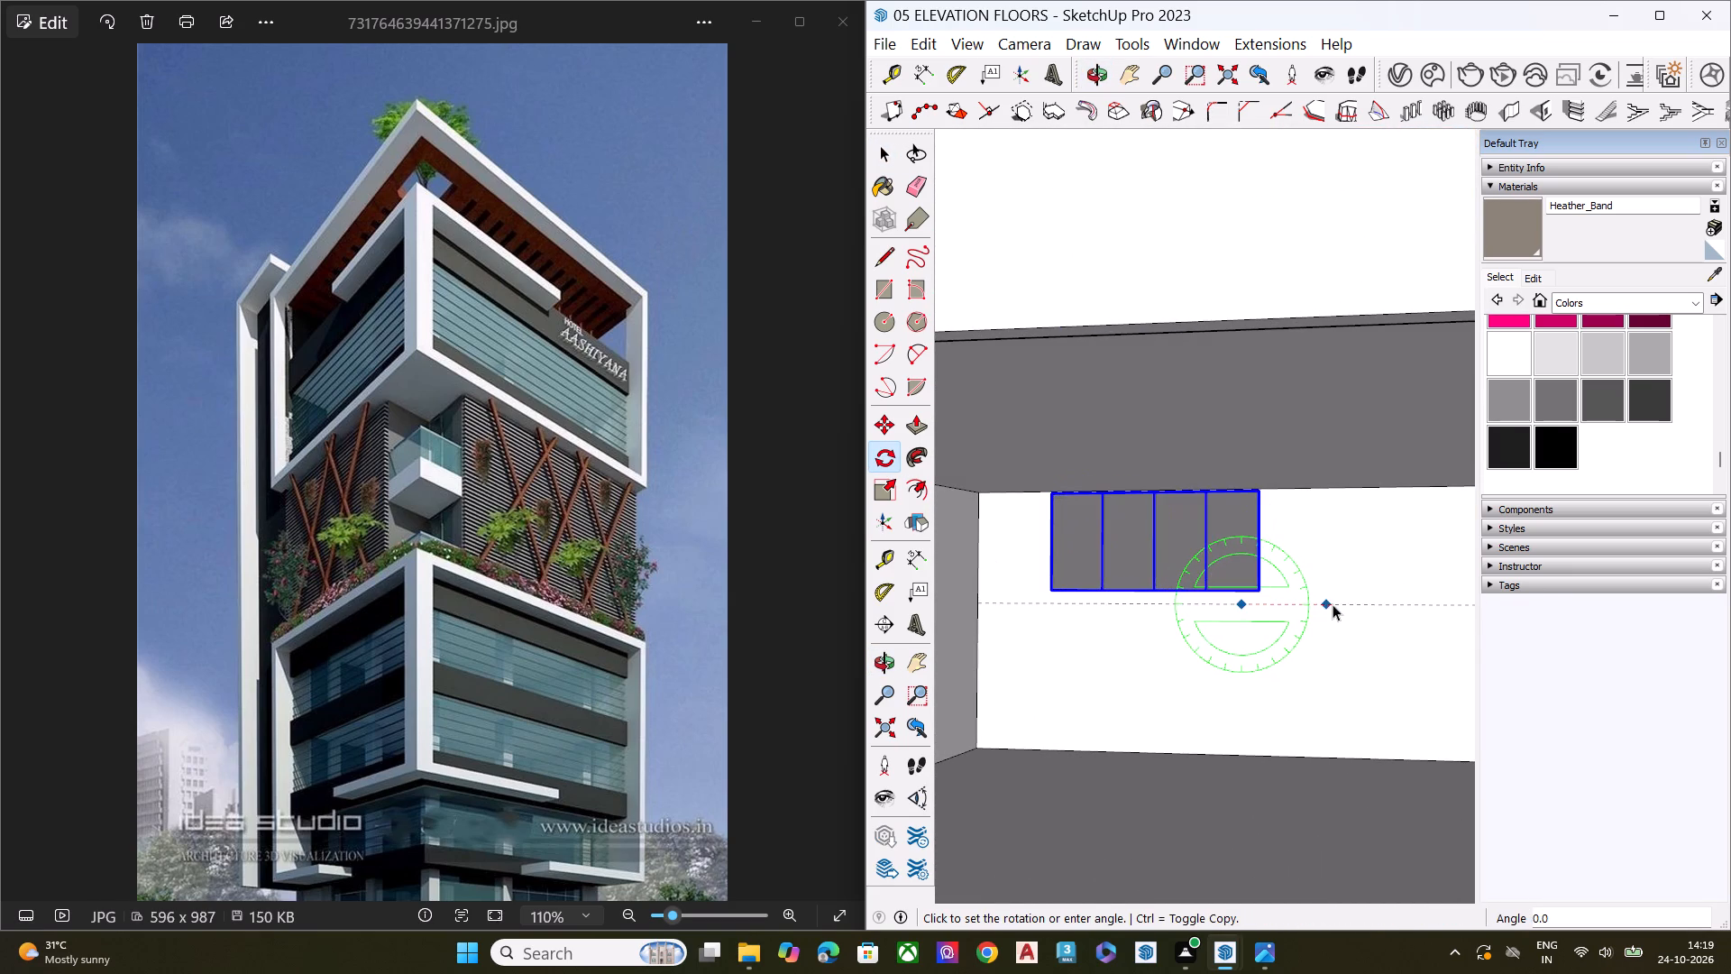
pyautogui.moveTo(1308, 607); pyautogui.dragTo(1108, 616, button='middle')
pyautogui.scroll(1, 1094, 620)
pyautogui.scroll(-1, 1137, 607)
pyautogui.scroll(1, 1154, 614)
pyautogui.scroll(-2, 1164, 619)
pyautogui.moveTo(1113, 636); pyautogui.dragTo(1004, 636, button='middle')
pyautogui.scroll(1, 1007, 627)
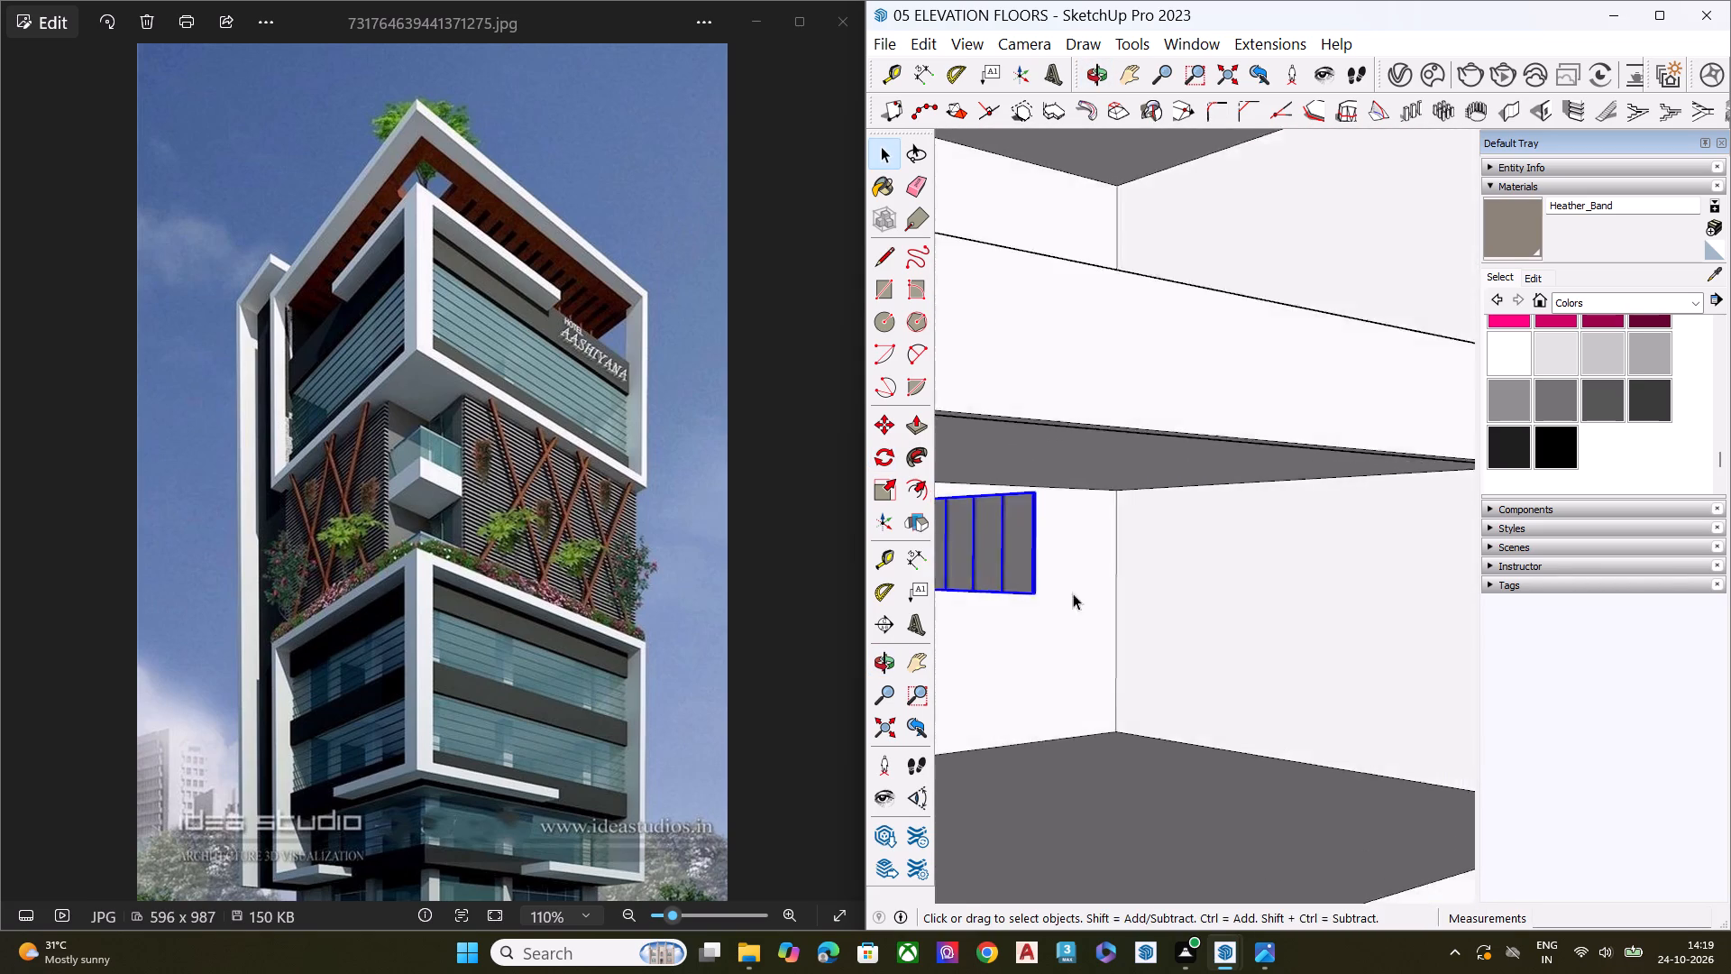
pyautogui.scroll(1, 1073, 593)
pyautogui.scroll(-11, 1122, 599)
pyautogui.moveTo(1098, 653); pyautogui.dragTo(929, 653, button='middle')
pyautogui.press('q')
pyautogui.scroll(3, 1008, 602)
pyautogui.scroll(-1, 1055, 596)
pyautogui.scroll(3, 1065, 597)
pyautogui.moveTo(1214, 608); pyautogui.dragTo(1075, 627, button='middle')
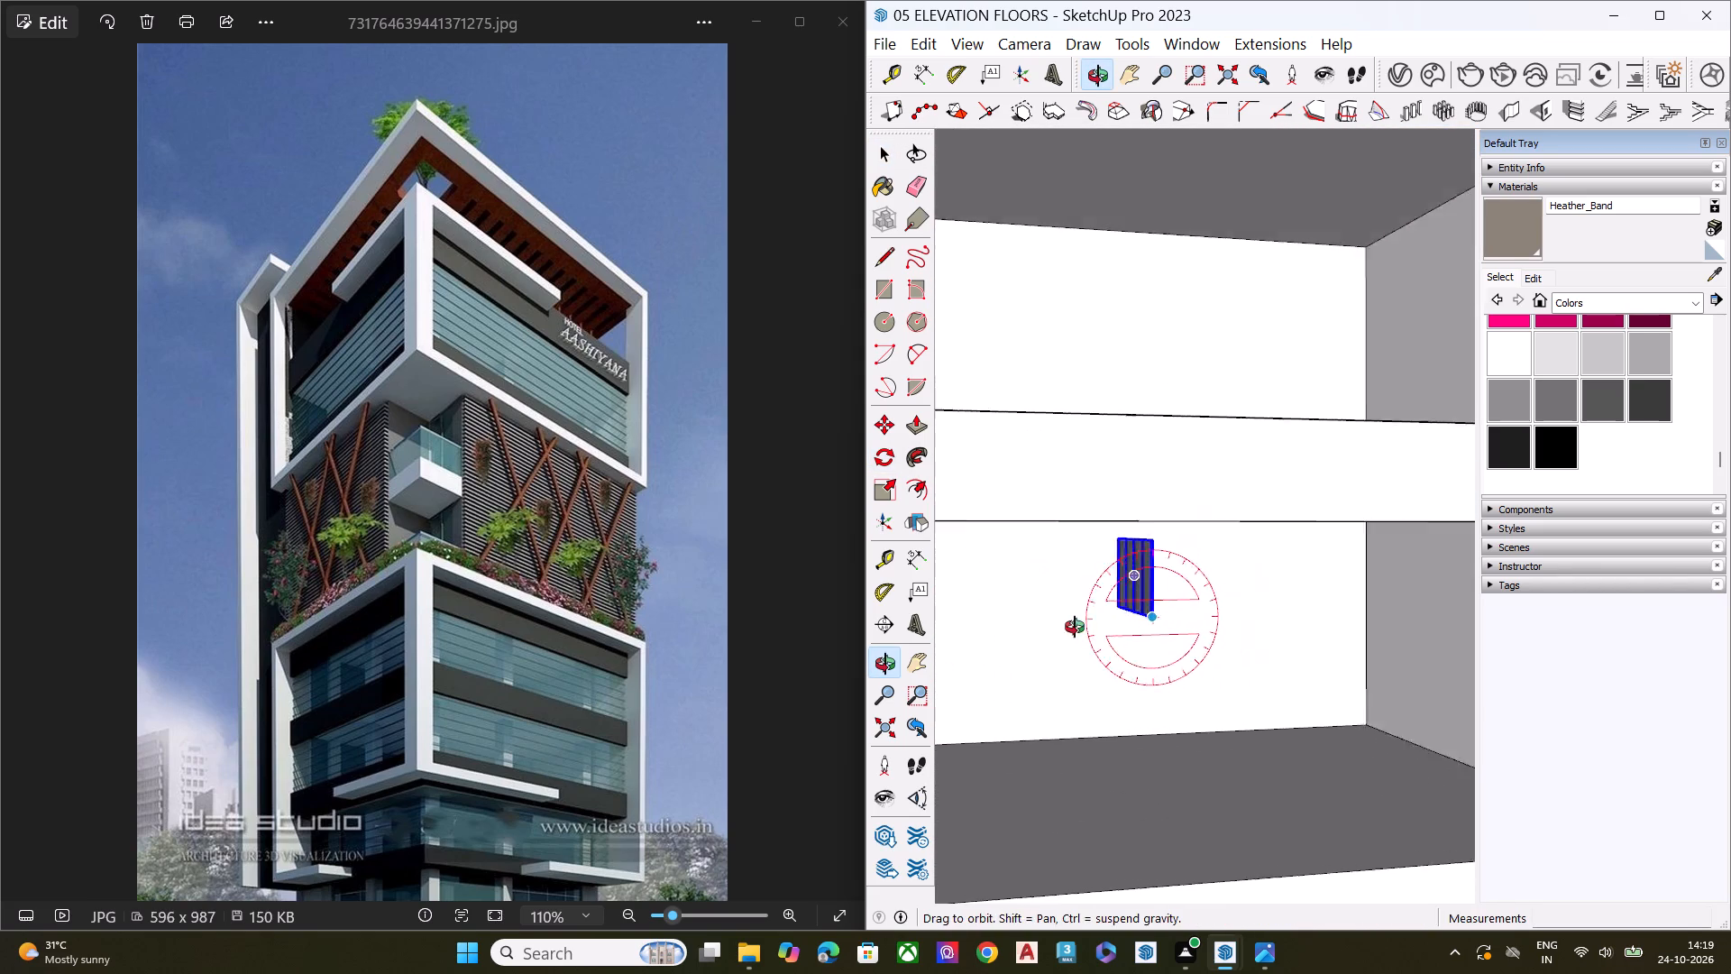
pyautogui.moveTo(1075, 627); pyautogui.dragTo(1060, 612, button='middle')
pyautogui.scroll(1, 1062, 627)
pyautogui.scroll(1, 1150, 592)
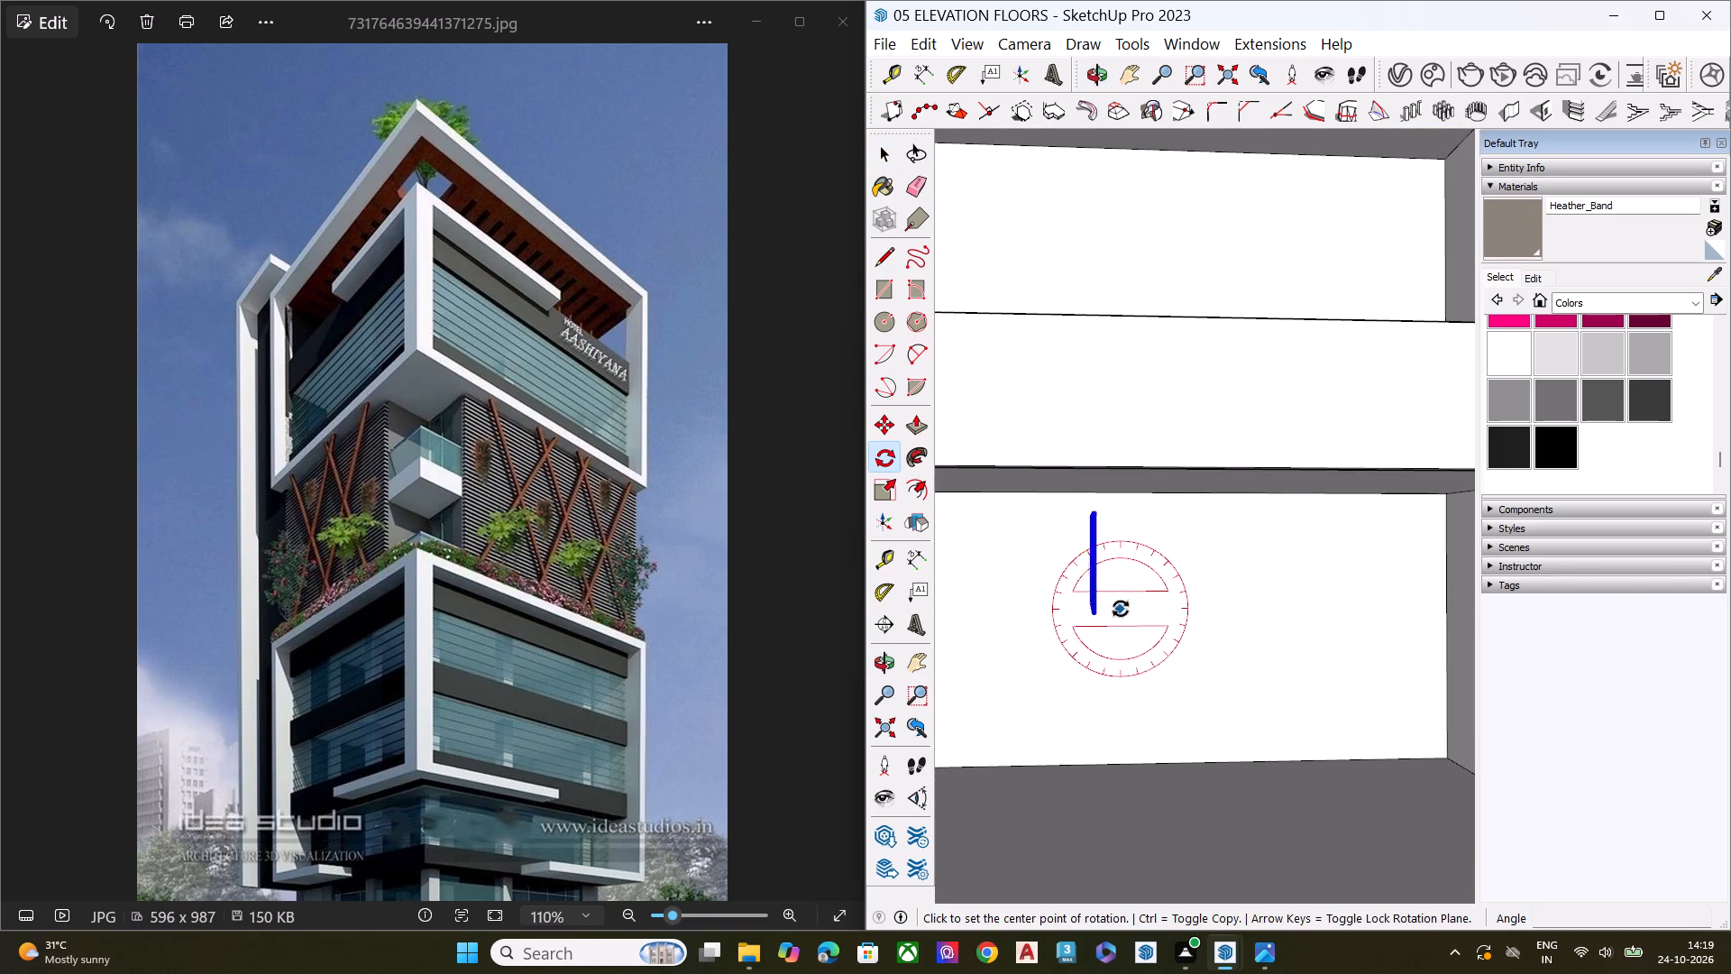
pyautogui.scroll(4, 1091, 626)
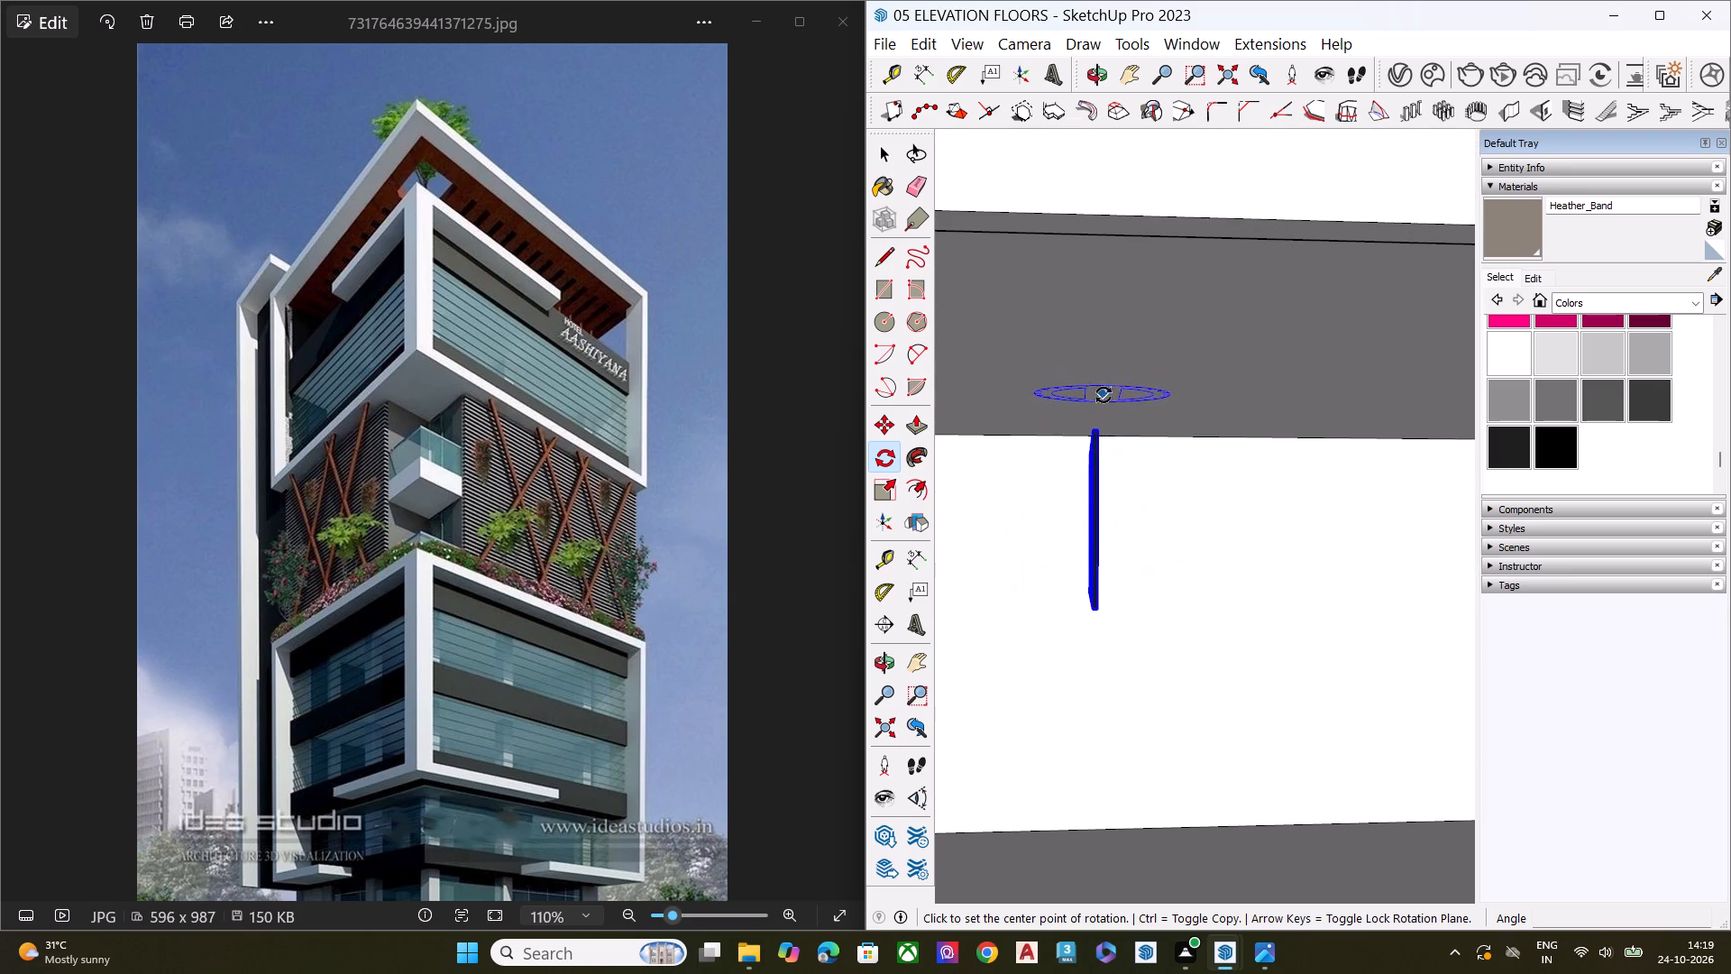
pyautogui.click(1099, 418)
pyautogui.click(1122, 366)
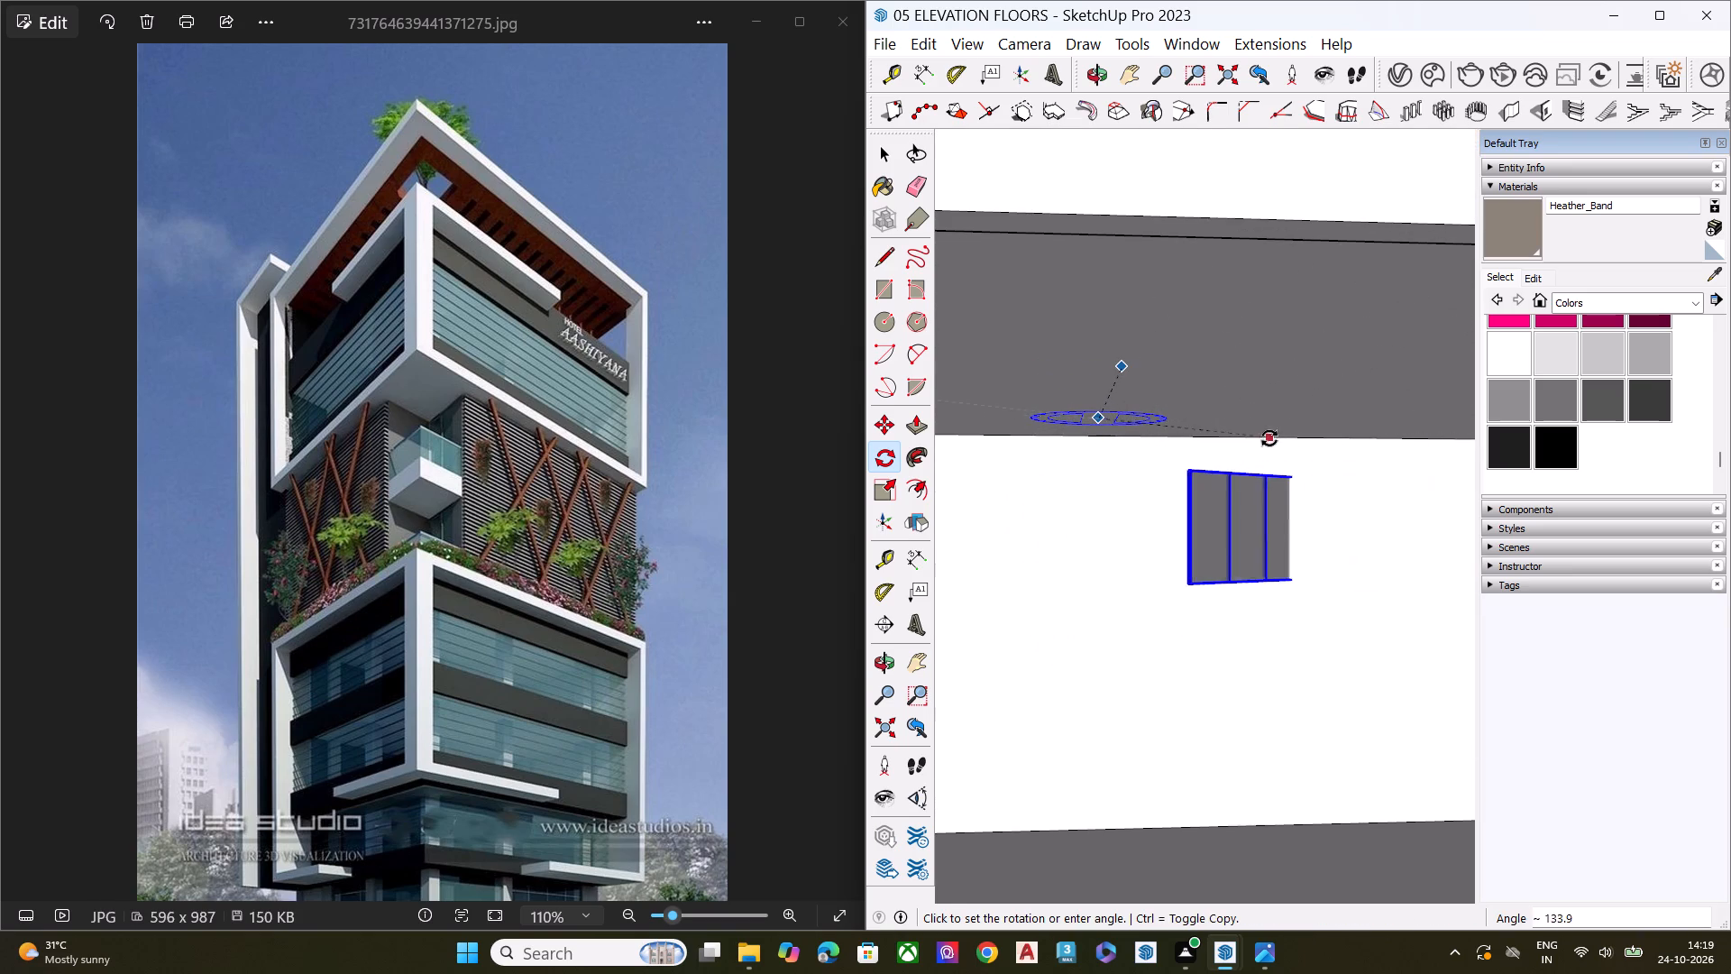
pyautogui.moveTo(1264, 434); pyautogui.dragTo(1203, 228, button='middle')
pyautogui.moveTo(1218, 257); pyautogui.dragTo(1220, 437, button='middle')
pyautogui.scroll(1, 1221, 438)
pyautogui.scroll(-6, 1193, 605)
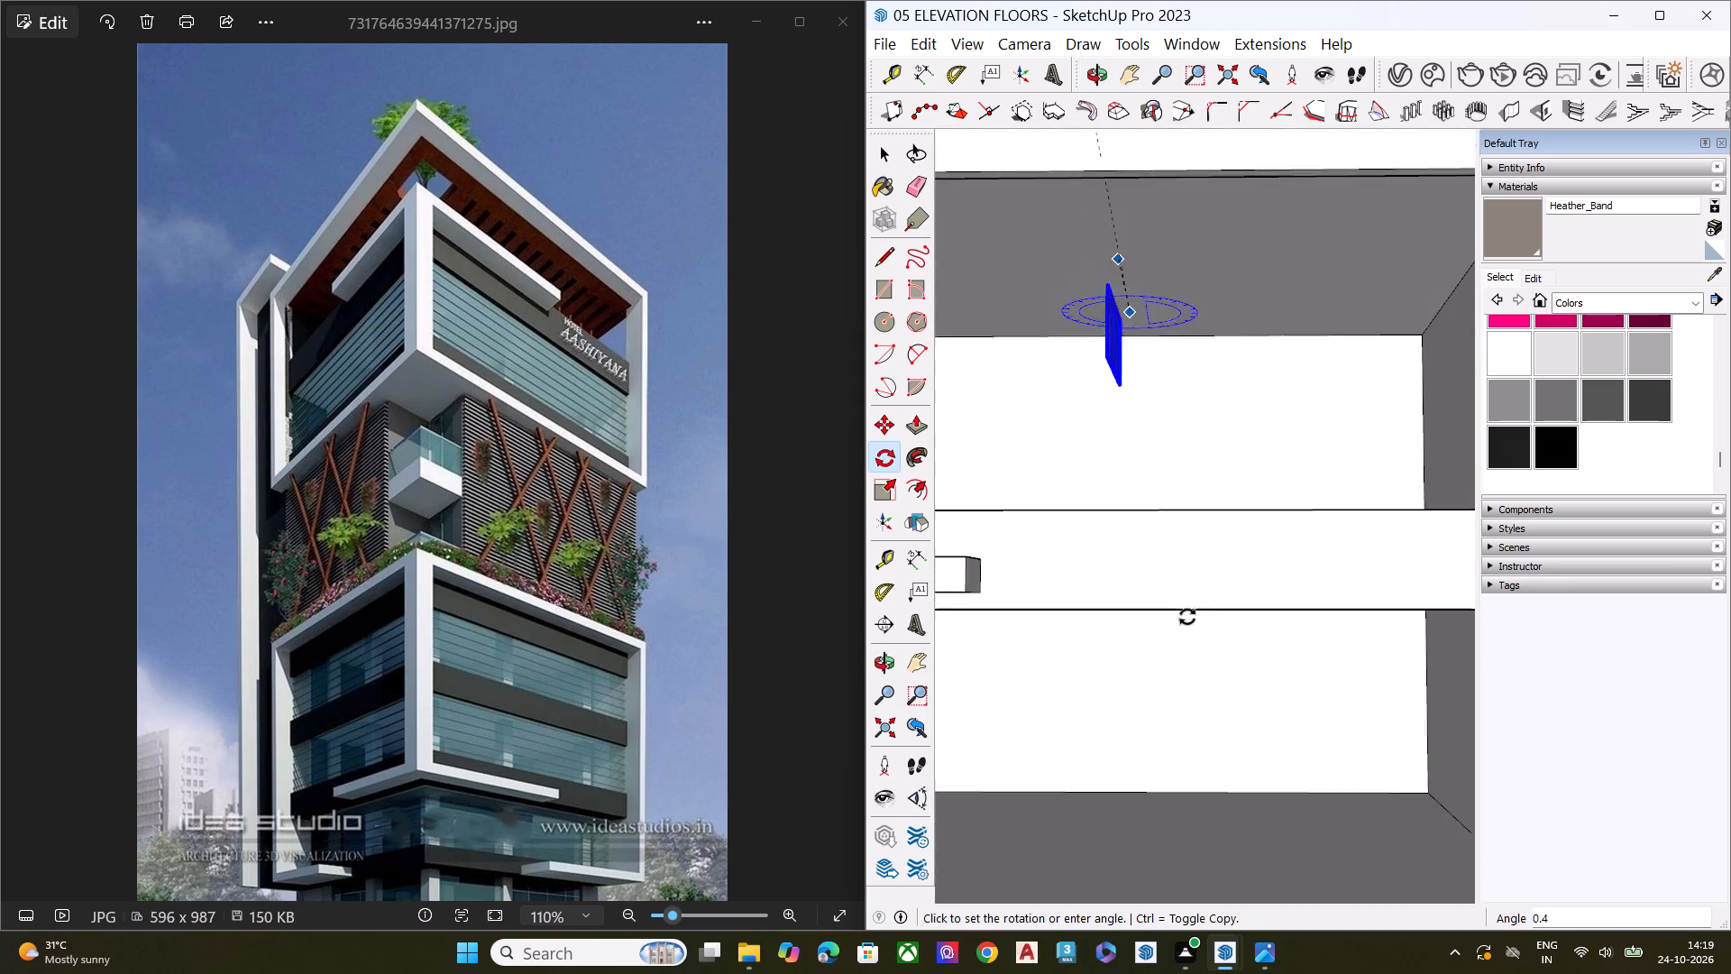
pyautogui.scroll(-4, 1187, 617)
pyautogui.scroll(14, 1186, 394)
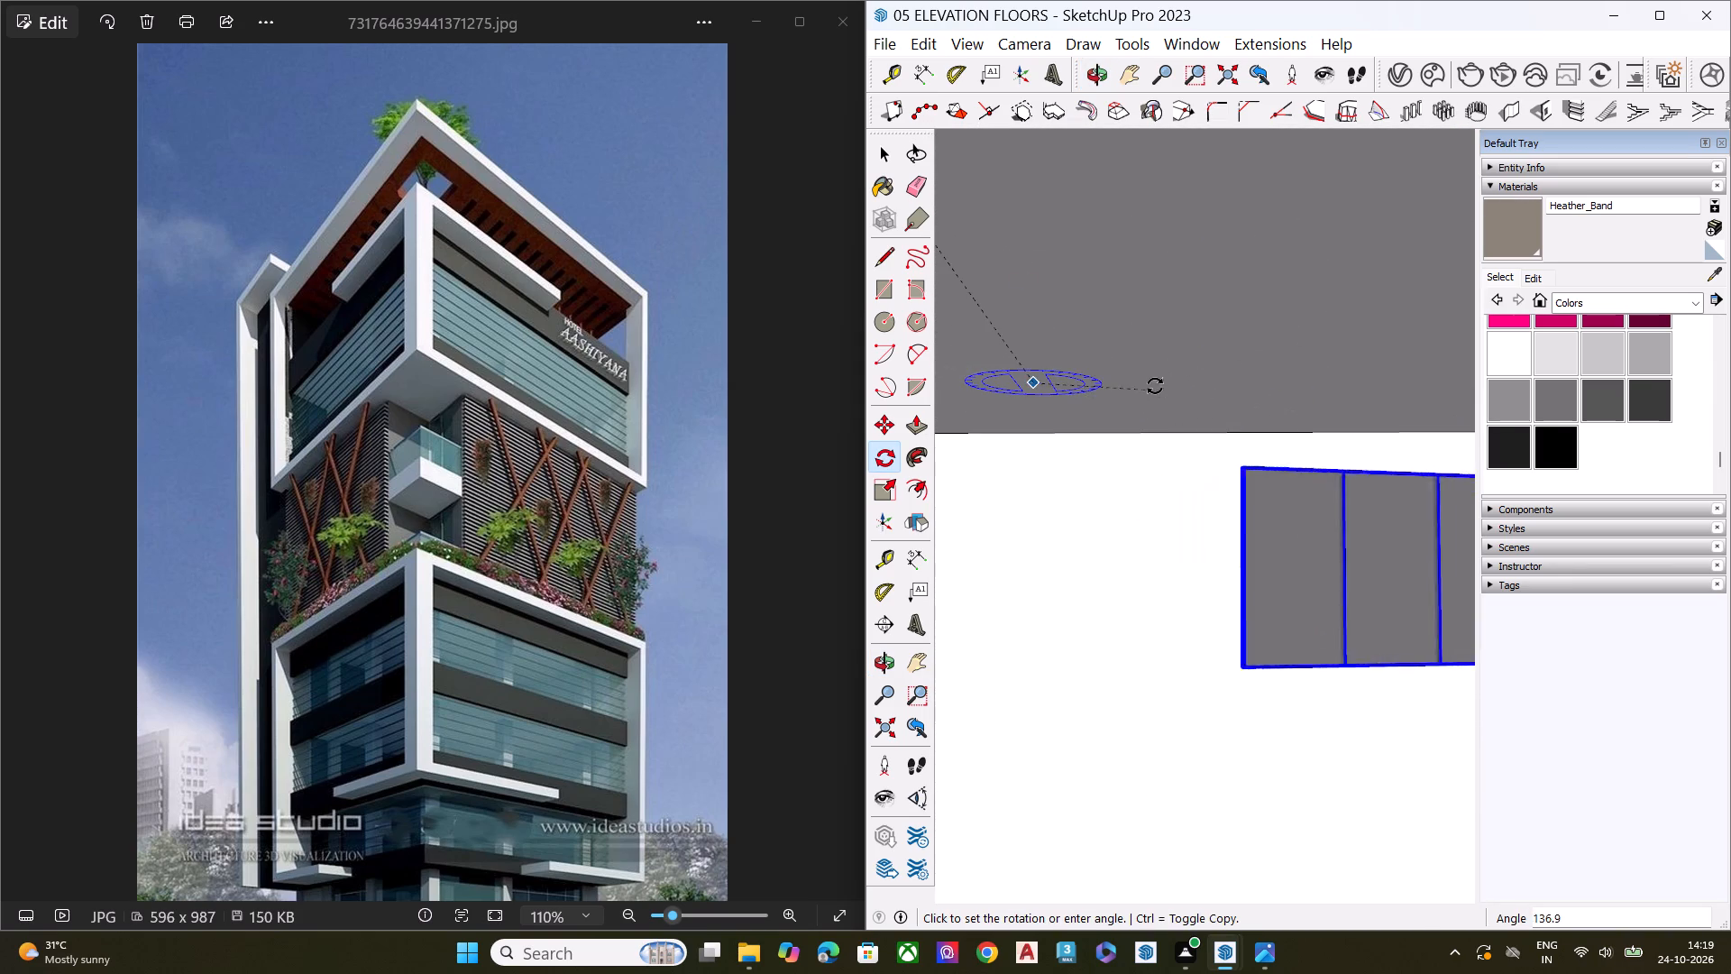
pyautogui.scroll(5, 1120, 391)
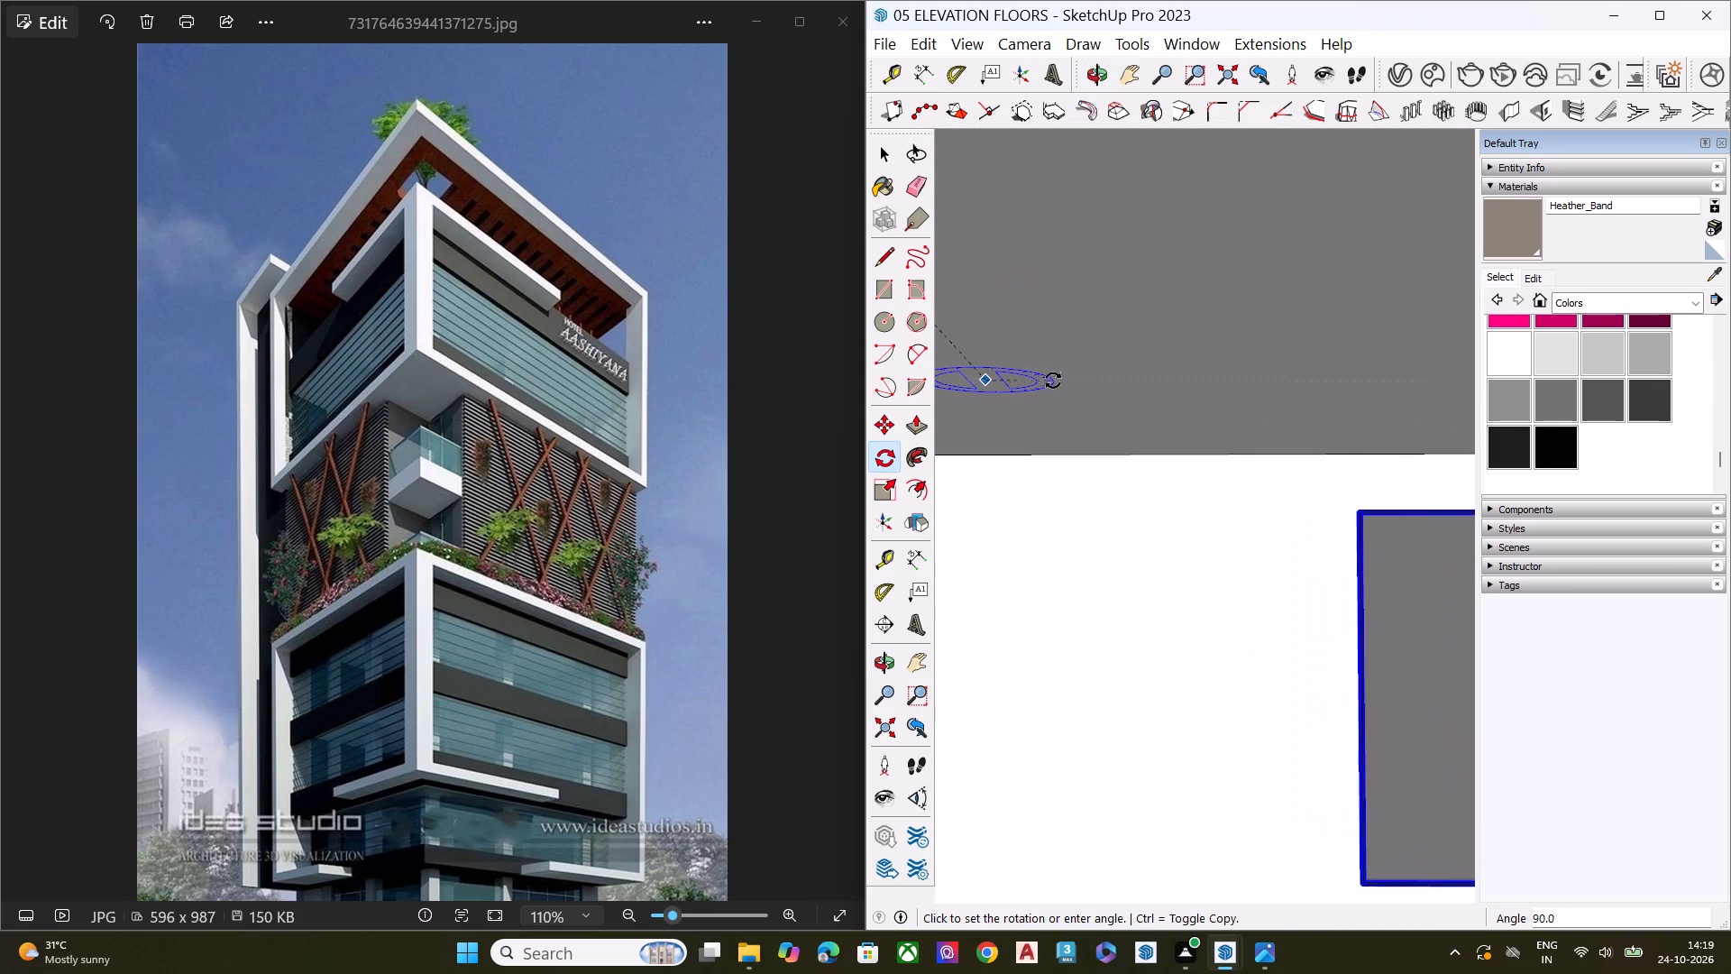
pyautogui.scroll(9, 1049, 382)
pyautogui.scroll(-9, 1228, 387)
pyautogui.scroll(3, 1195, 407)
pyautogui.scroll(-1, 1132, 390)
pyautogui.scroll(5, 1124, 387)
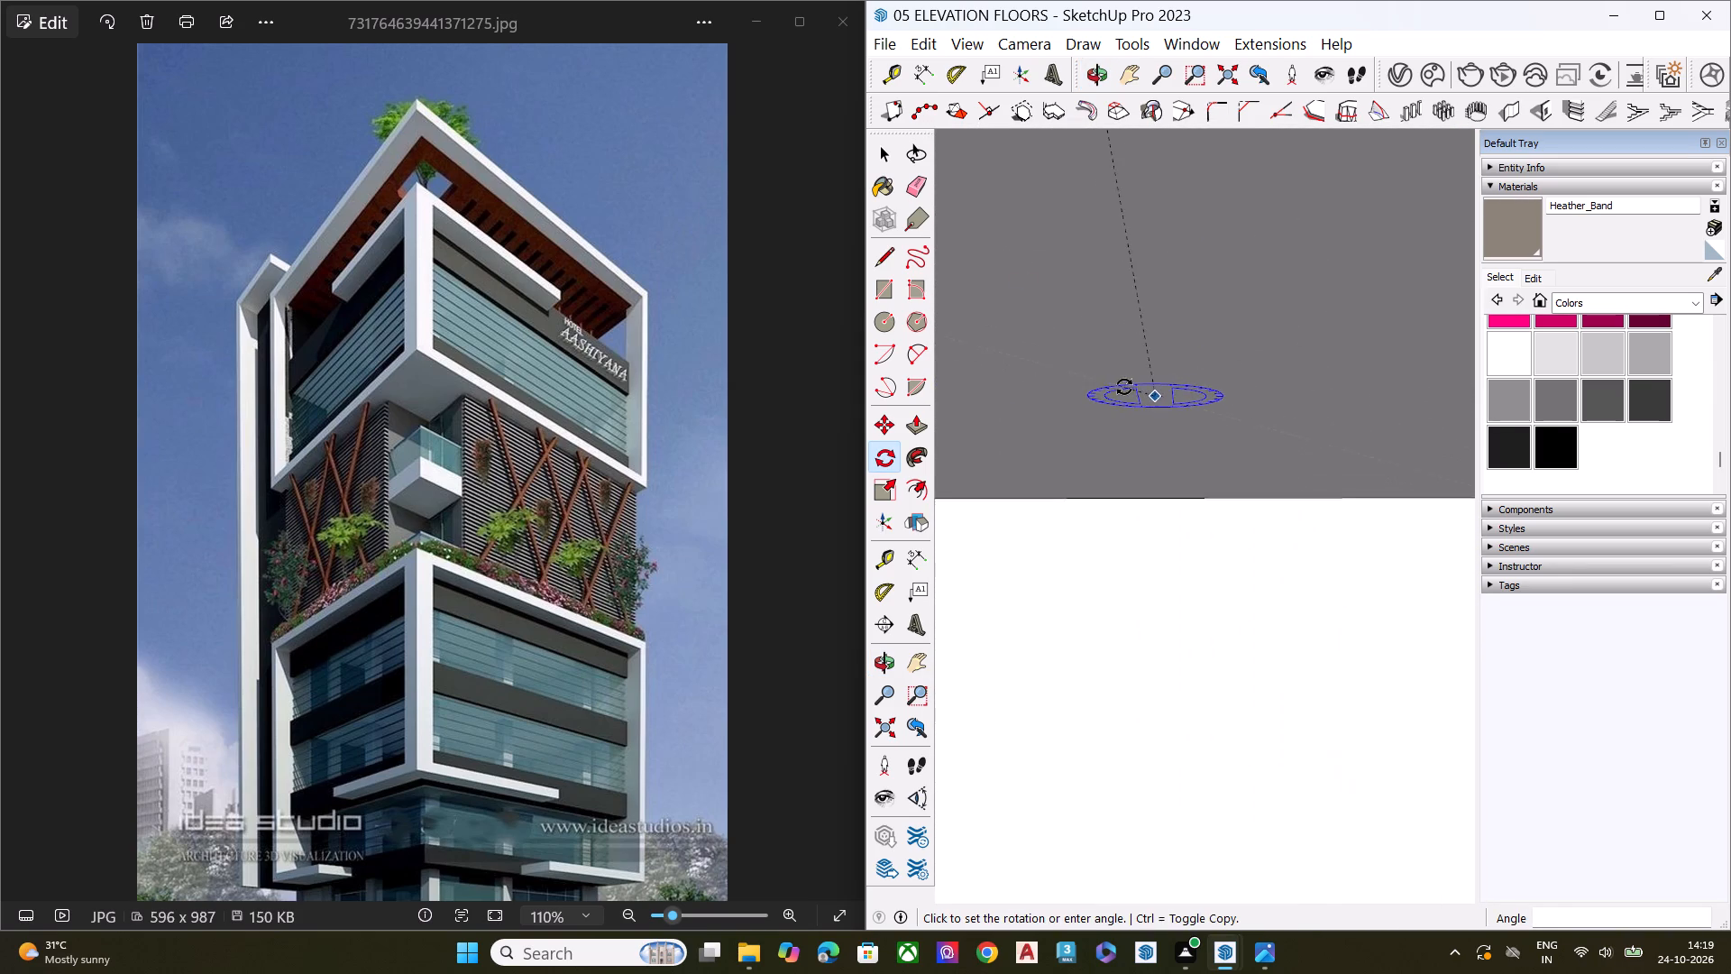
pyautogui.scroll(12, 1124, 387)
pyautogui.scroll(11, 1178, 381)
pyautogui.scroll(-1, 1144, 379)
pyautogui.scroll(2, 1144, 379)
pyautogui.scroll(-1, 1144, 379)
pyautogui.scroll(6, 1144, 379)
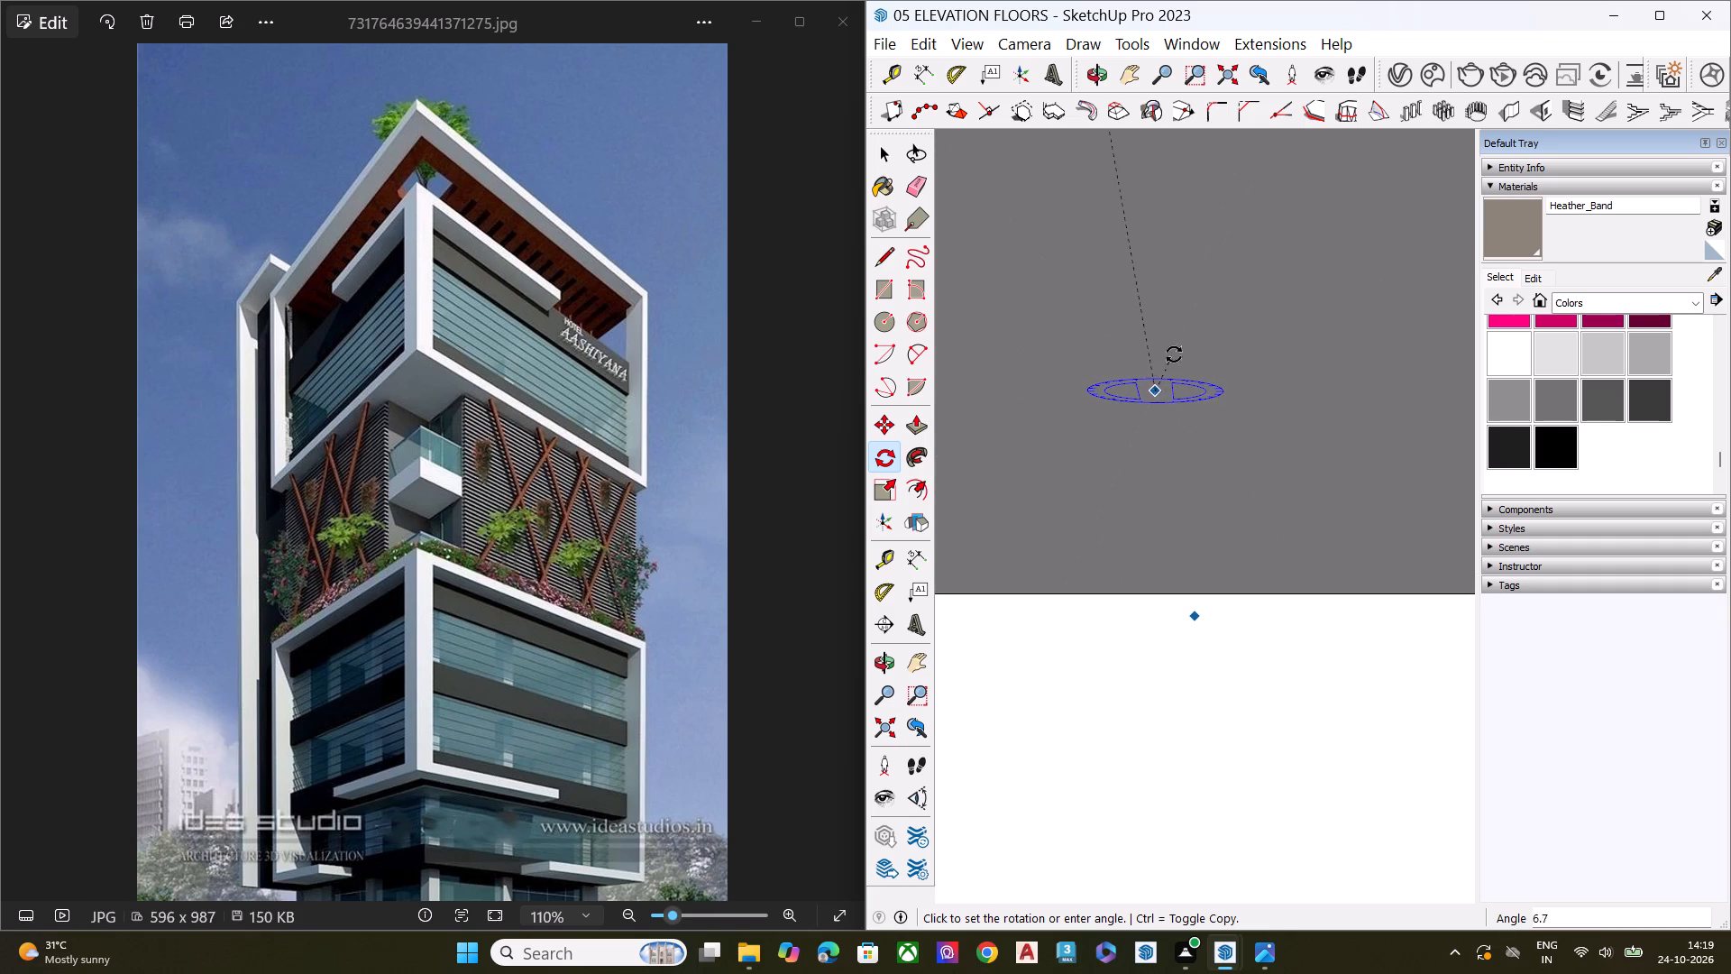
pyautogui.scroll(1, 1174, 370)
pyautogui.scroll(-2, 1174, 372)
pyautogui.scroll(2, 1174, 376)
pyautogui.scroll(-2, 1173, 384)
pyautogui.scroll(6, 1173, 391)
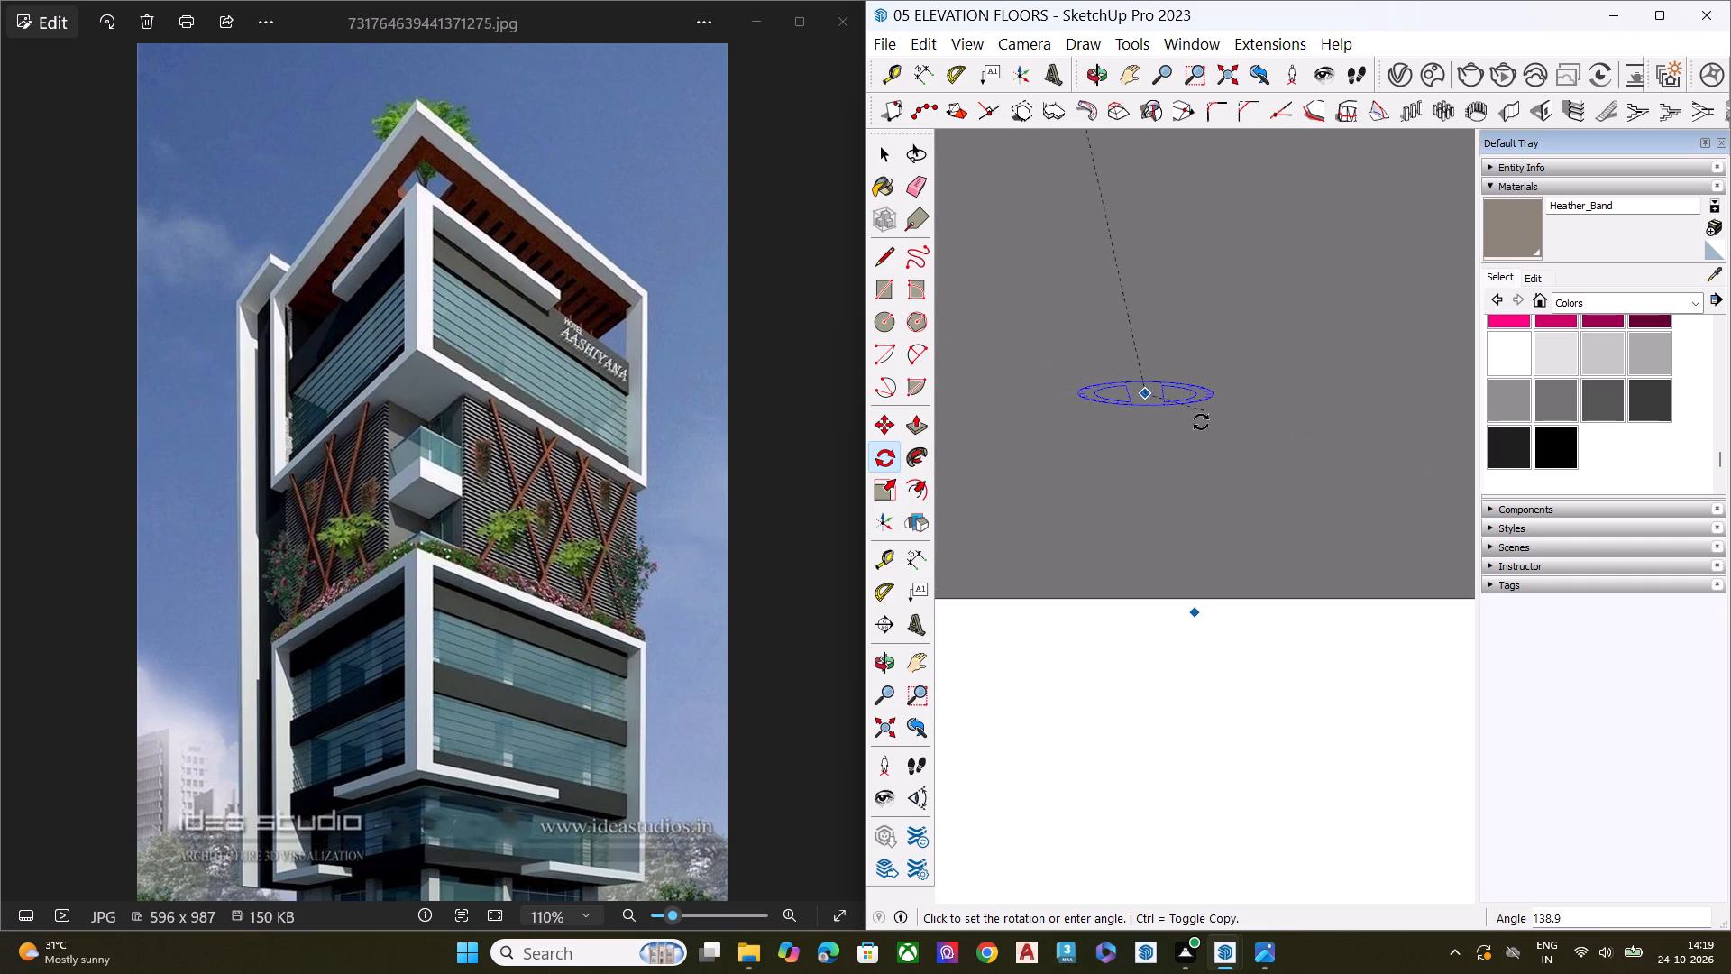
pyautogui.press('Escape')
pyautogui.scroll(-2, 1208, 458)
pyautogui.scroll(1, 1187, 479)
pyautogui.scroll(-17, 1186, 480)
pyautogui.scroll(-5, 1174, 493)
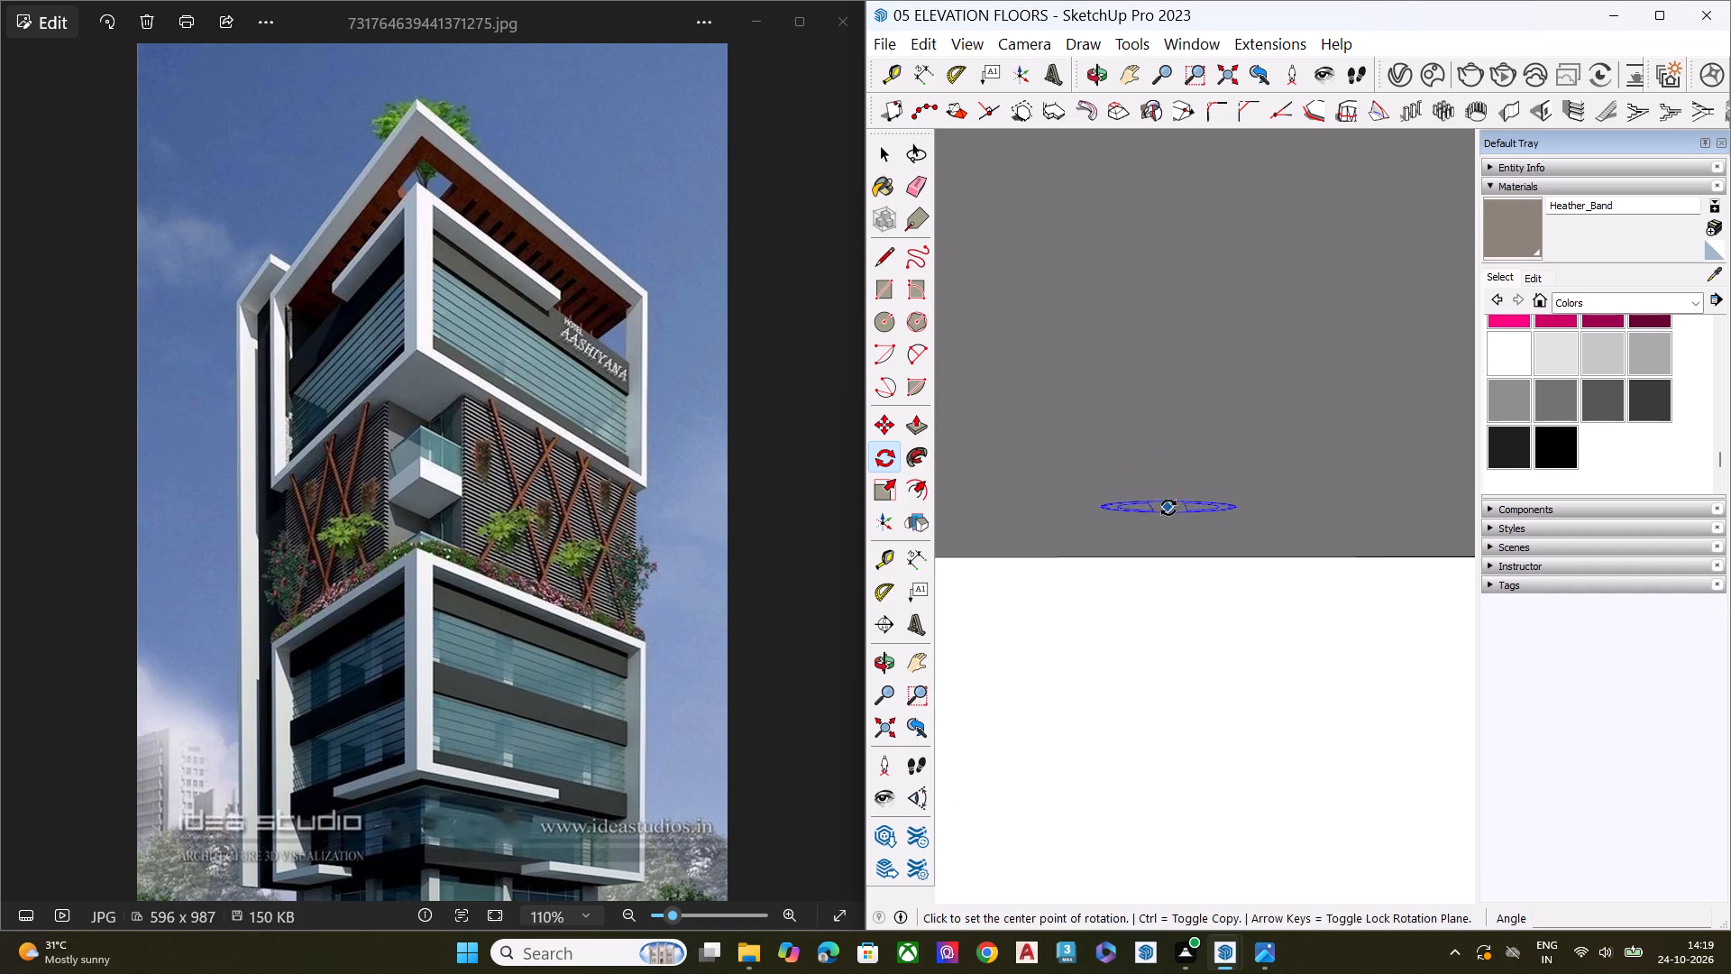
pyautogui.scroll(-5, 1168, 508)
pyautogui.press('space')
# Move the glass window out of the tower's lower block to the open area in front of the building's base.
pyautogui.scroll(-9, 1084, 588)
pyautogui.moveTo(1114, 586); pyautogui.dragTo(1131, 638, button='middle')
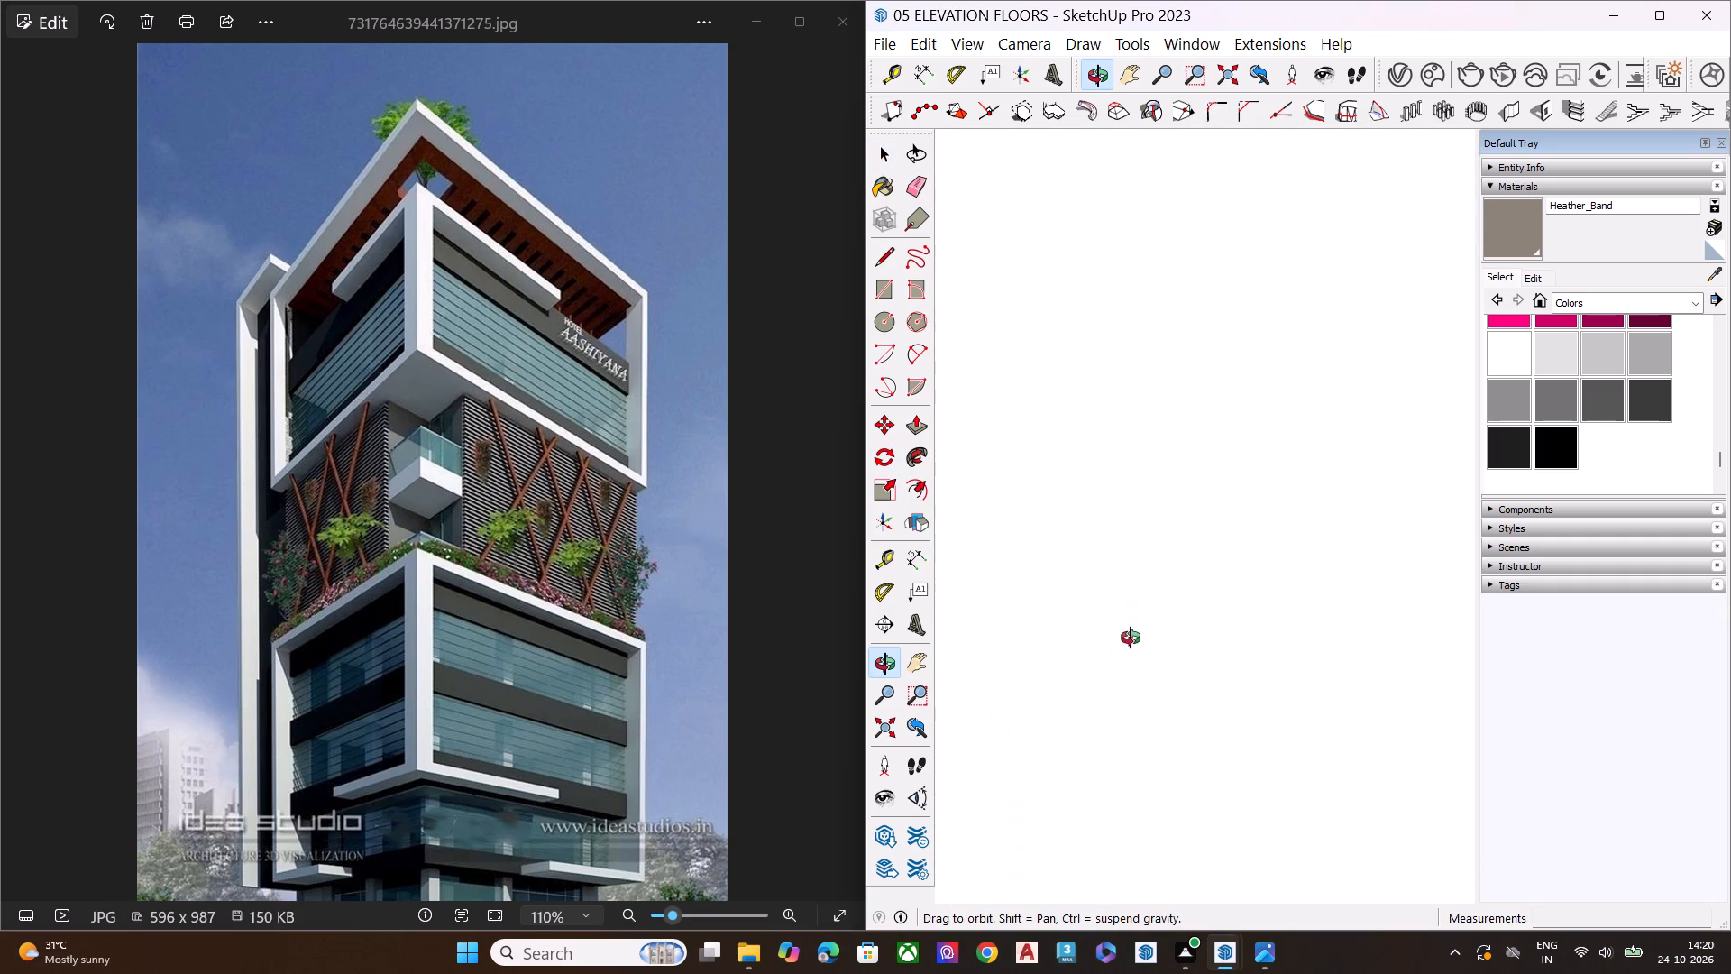
pyautogui.moveTo(1131, 638); pyautogui.dragTo(1127, 652, button='middle')
pyautogui.scroll(-9, 1085, 565)
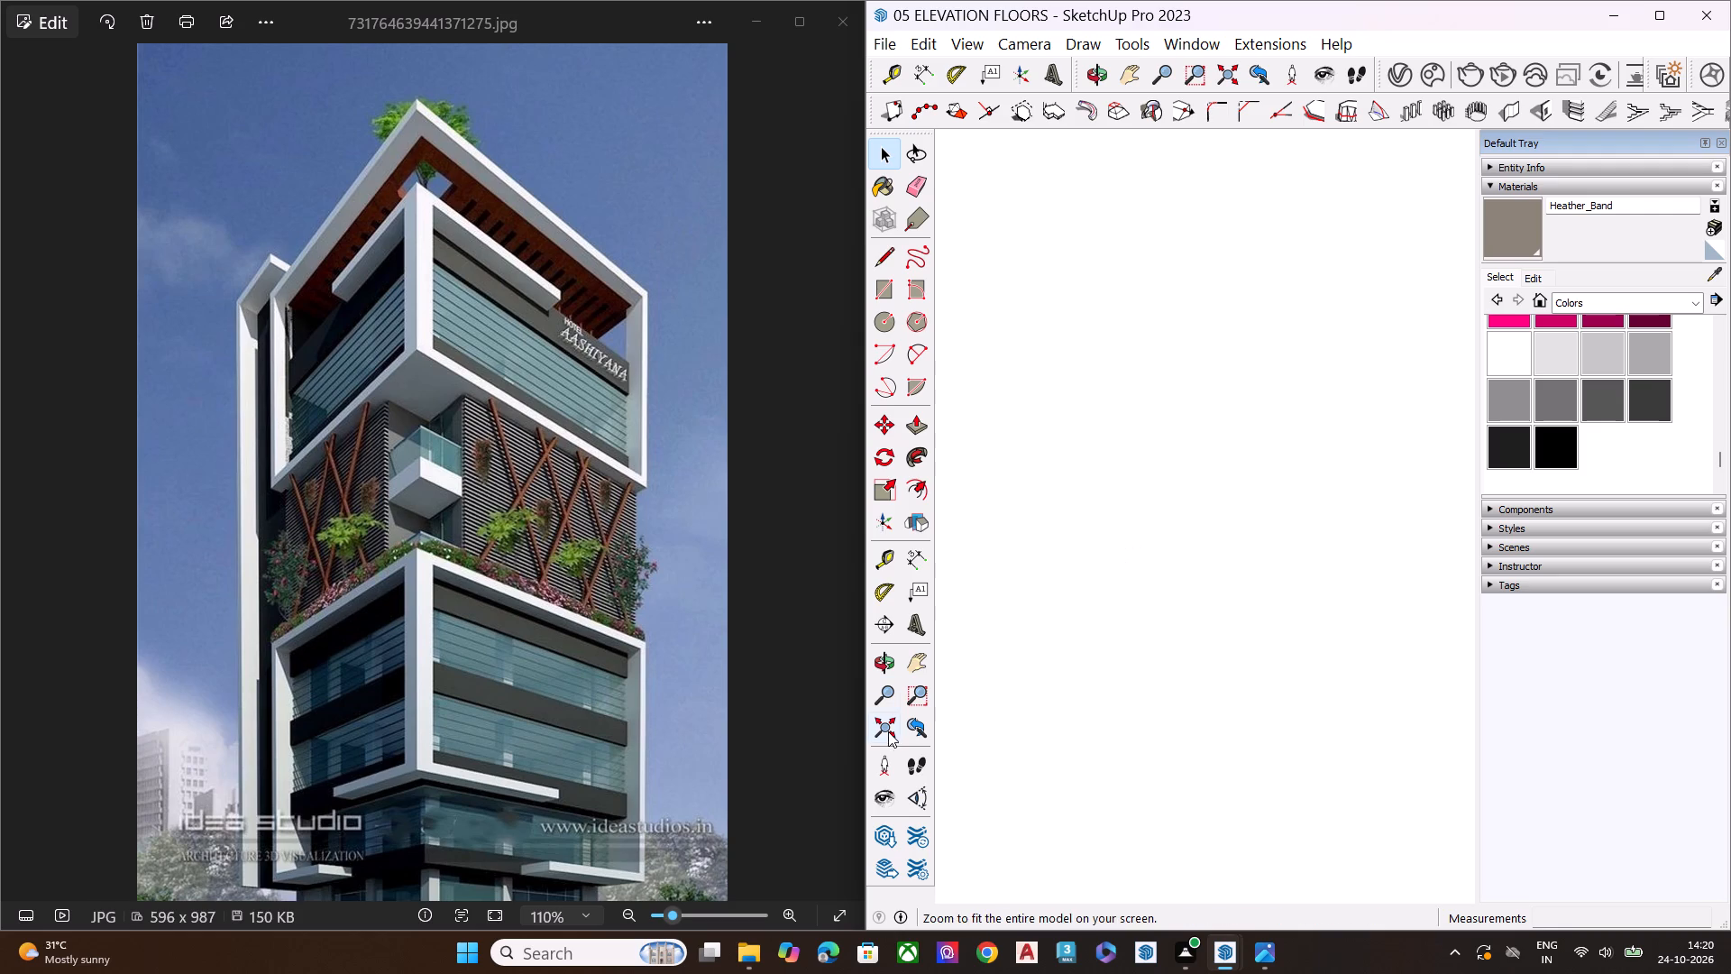
pyautogui.click(888, 731)
pyautogui.scroll(-3, 1131, 611)
pyautogui.moveTo(1191, 620); pyautogui.dragTo(1319, 586, button='middle')
pyautogui.scroll(10, 1287, 583)
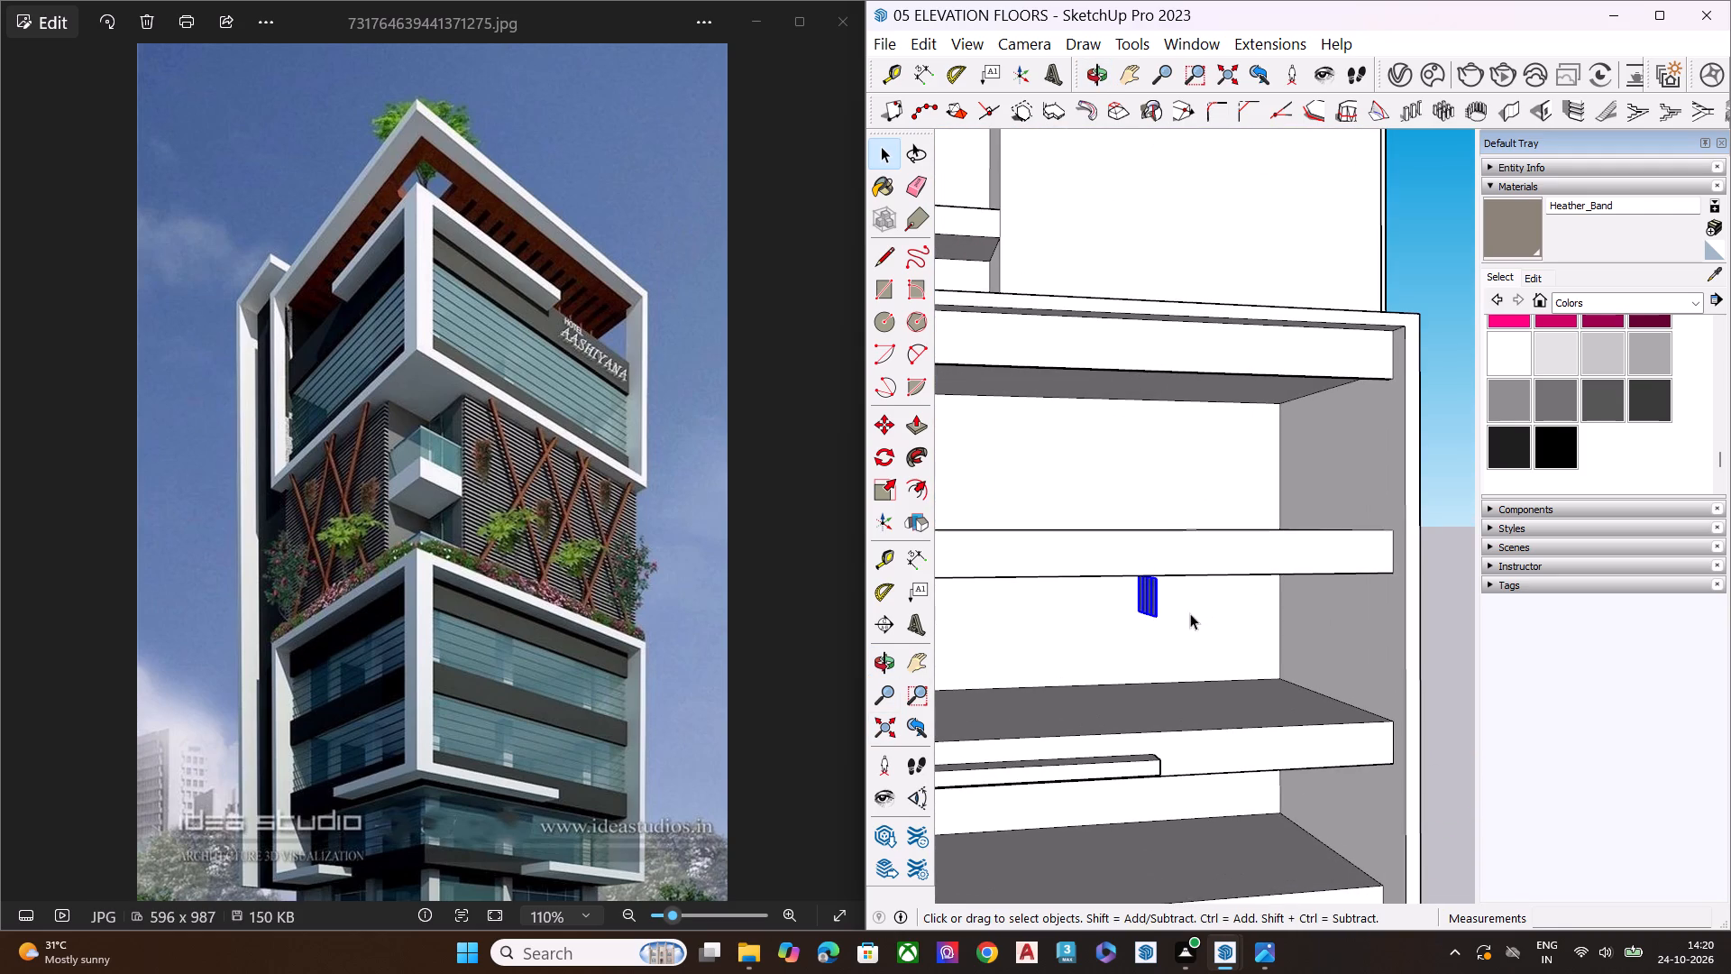
pyautogui.middleClick(1189, 613)
pyautogui.press('m')
pyautogui.click(1153, 610)
pyautogui.scroll(-8, 1067, 633)
pyautogui.scroll(-9, 1305, 672)
pyautogui.moveTo(1220, 805); pyautogui.dragTo(1221, 891, button='middle')
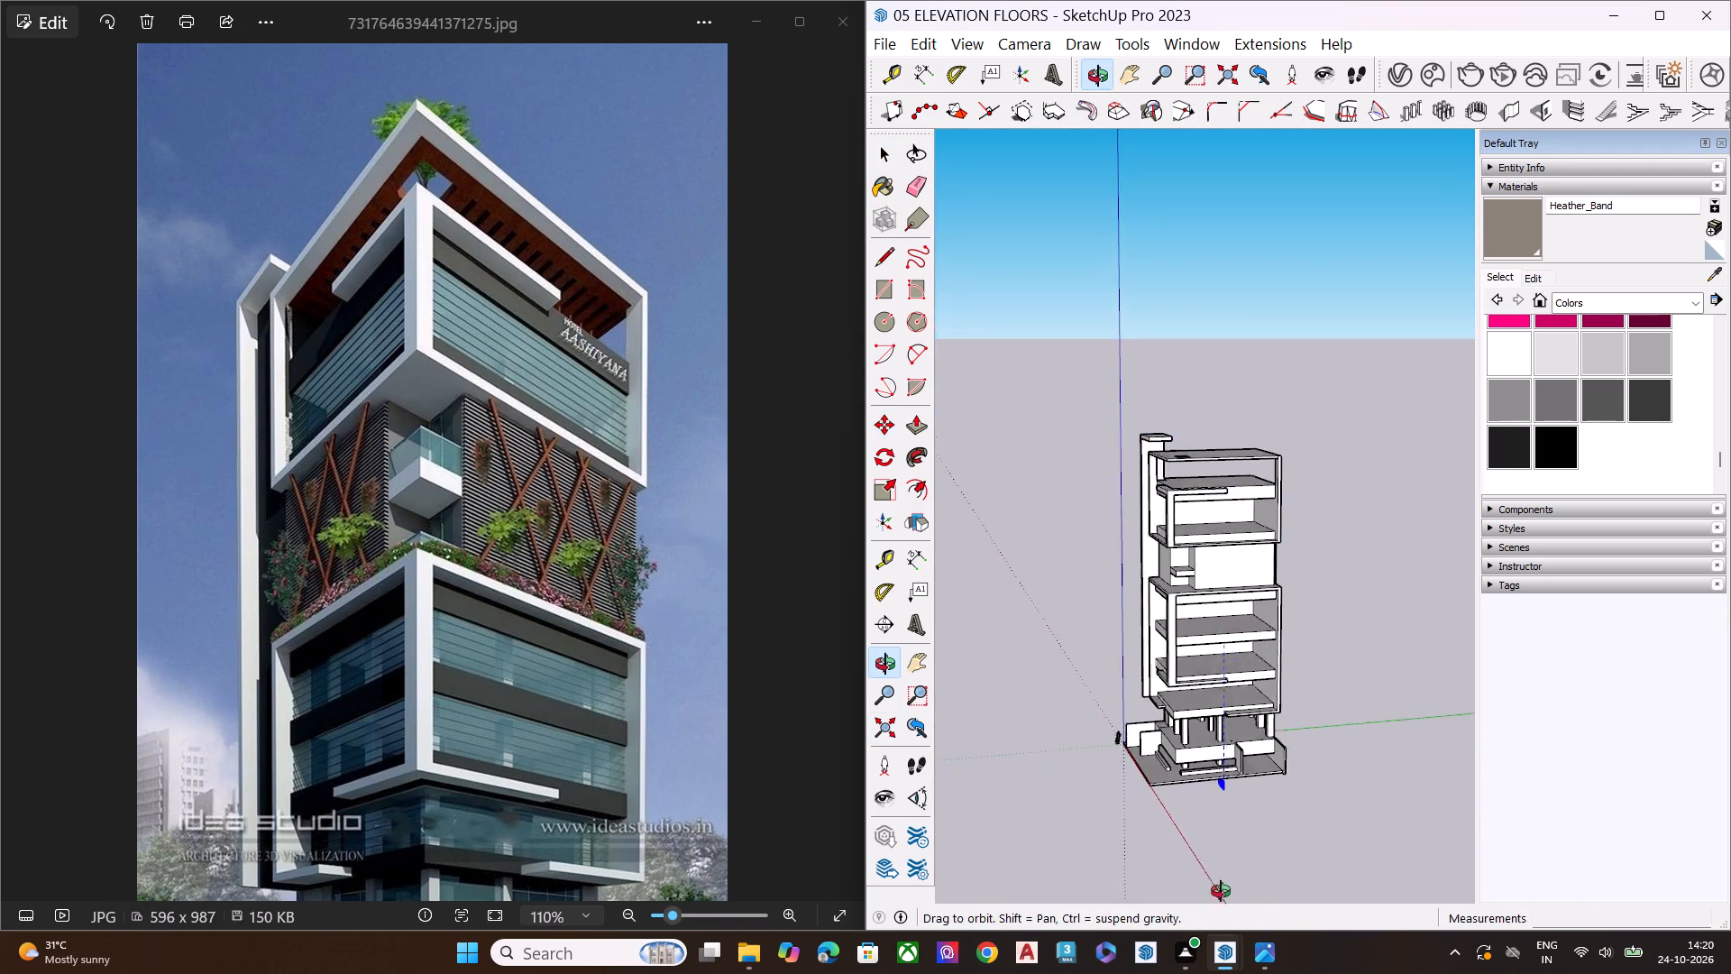
pyautogui.moveTo(1221, 891); pyautogui.dragTo(1215, 918, button='middle')
pyautogui.click(1212, 819)
pyautogui.press('space')
pyautogui.scroll(8, 1218, 840)
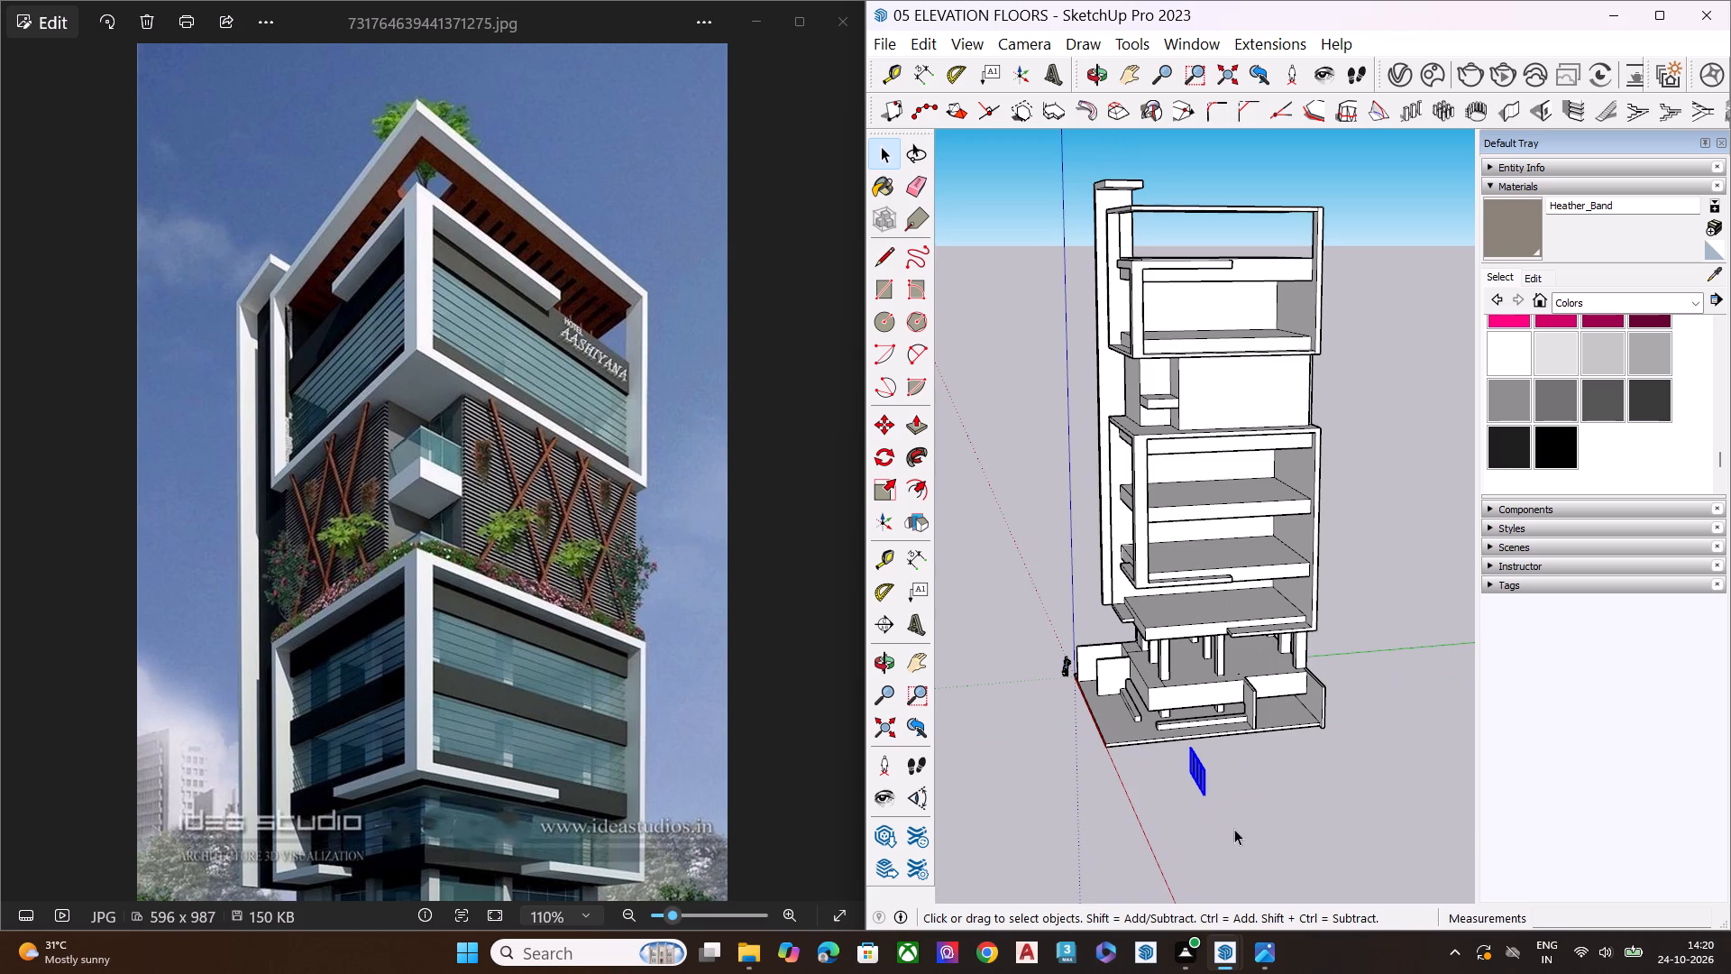
# Rotate the glass window a quarter turn about the vertical axis so it runs parallel to the building's front face.
pyautogui.scroll(1, 1230, 832)
pyautogui.moveTo(1225, 833); pyautogui.dragTo(1137, 898, button='middle')
pyautogui.scroll(8, 1137, 898)
pyautogui.press('q')
pyautogui.scroll(-2, 1083, 640)
pyautogui.scroll(2, 1100, 631)
pyautogui.scroll(-10, 1104, 628)
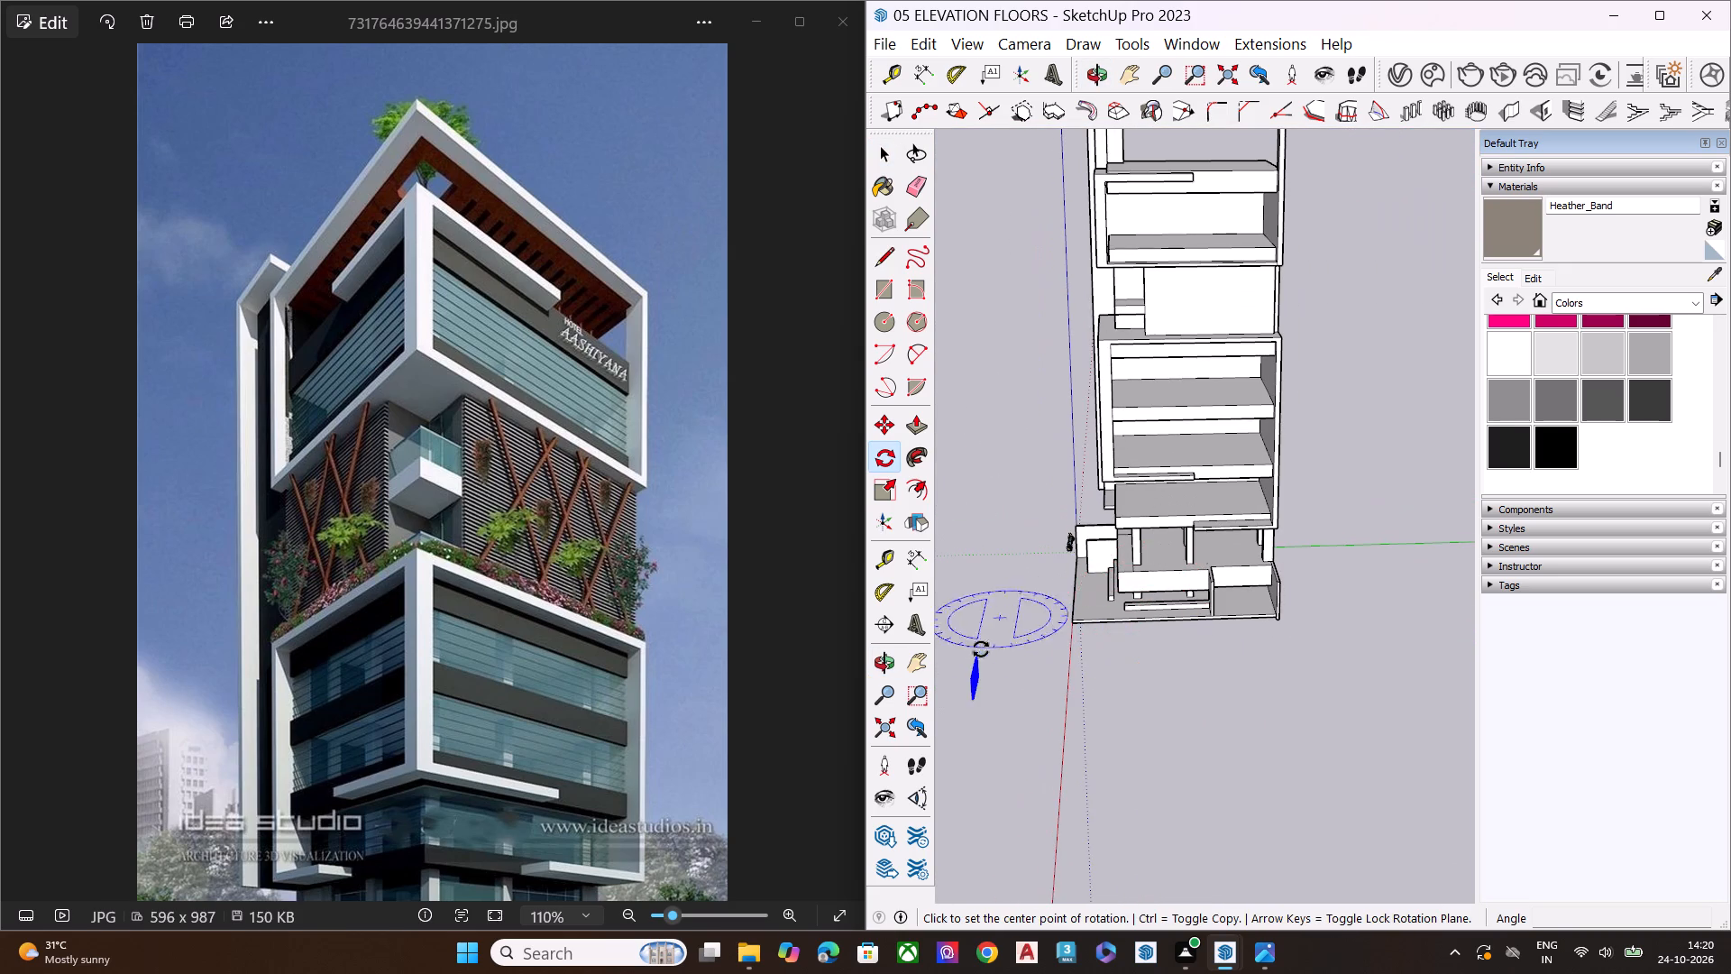
pyautogui.scroll(9, 960, 703)
pyautogui.click(999, 703)
pyautogui.click(994, 766)
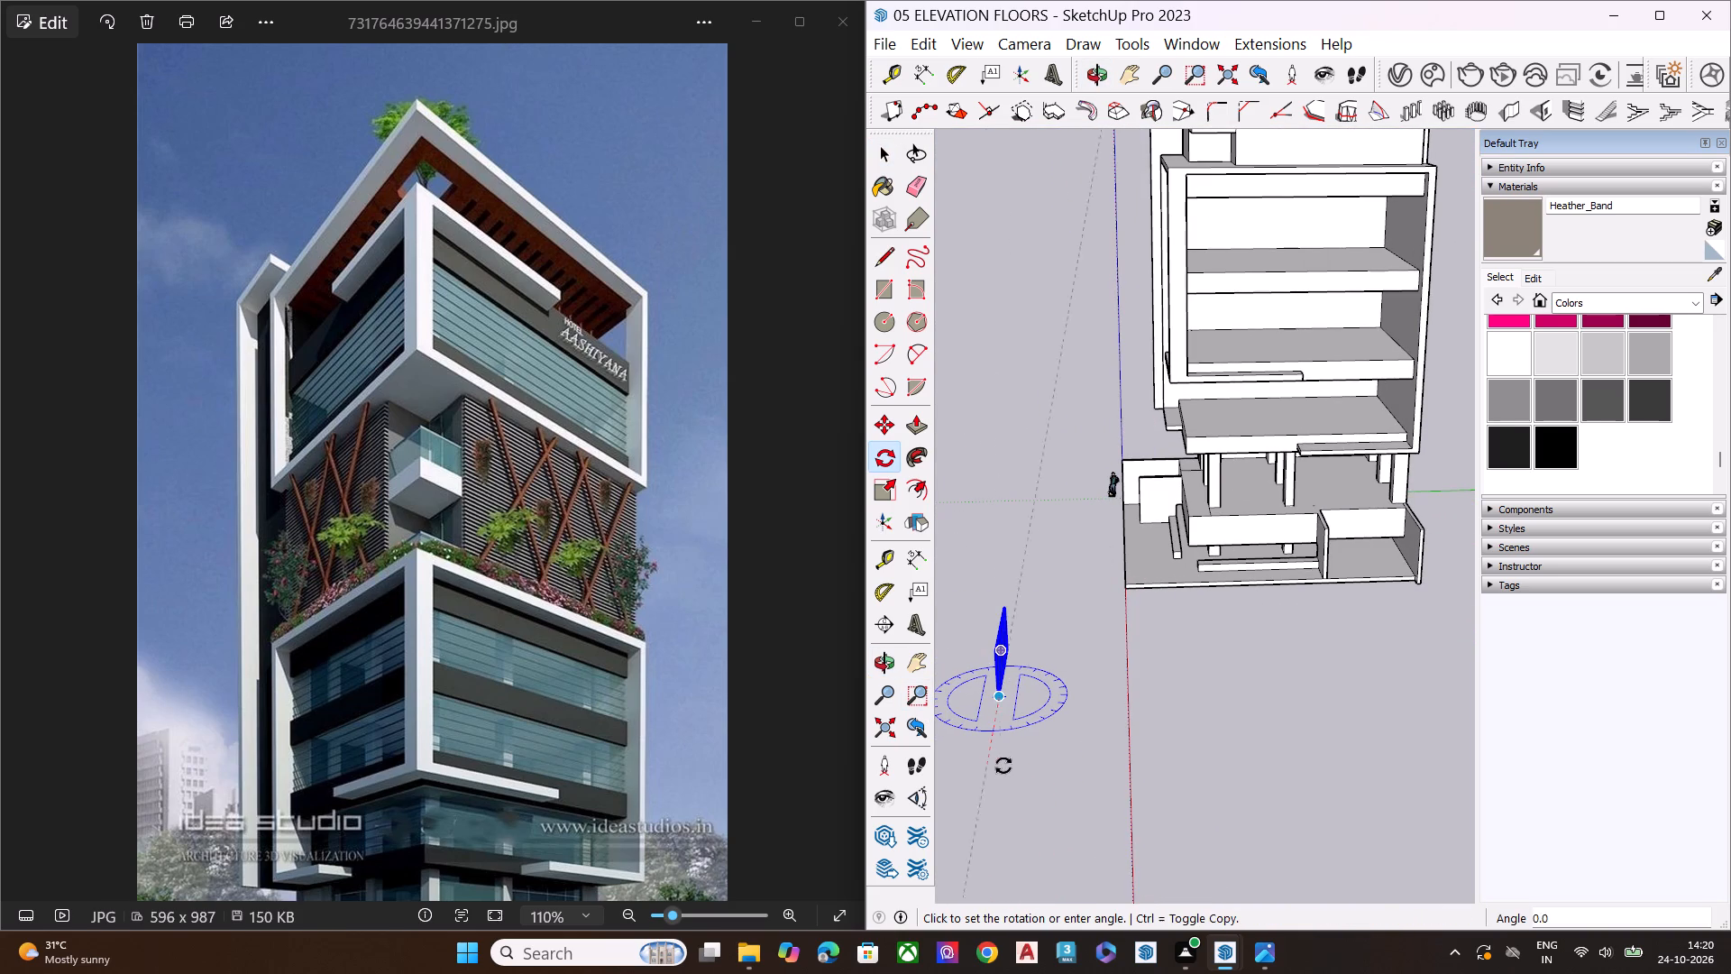
pyautogui.click(1104, 701)
pyautogui.press('space')
pyautogui.click(1100, 748)
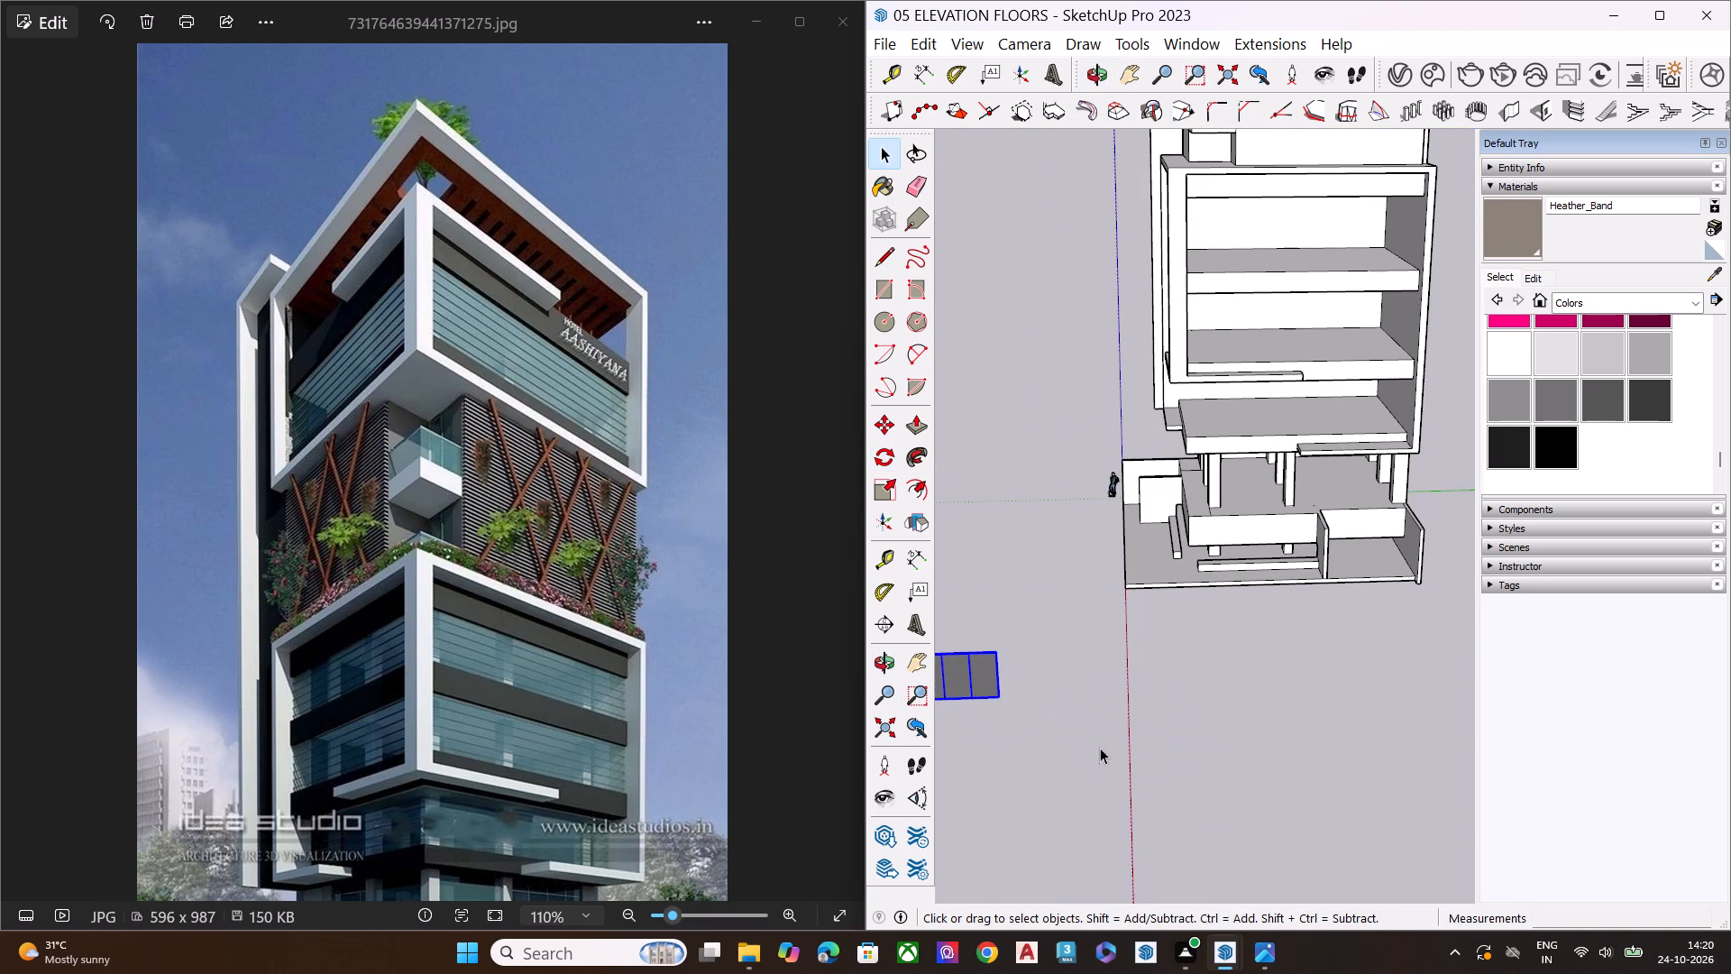
# Move the glass window by its bottom corner onto the front of a floor slab in the lower block, beside the front corner column.
pyautogui.scroll(-6, 1280, 734)
pyautogui.scroll(6, 1150, 703)
pyautogui.moveTo(1149, 700); pyautogui.dragTo(1139, 668, button='middle')
pyautogui.scroll(8, 1078, 607)
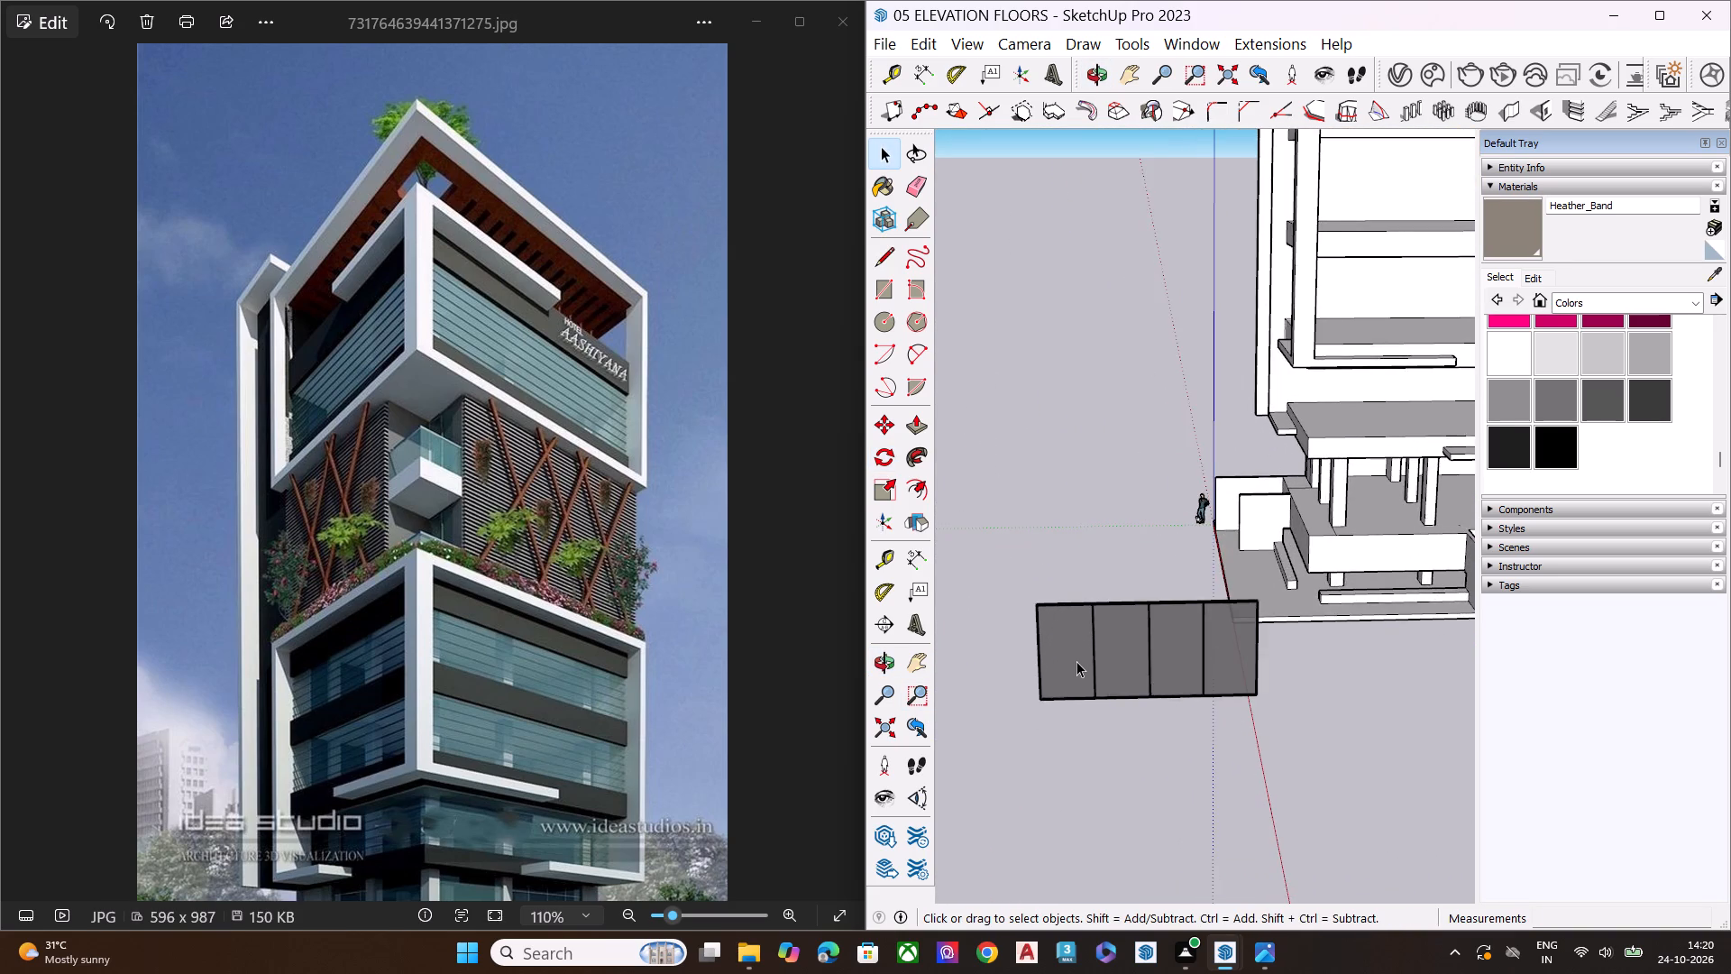
pyautogui.scroll(4, 1076, 661)
pyautogui.press('m')
pyautogui.click(1015, 729)
pyautogui.scroll(-3, 1021, 665)
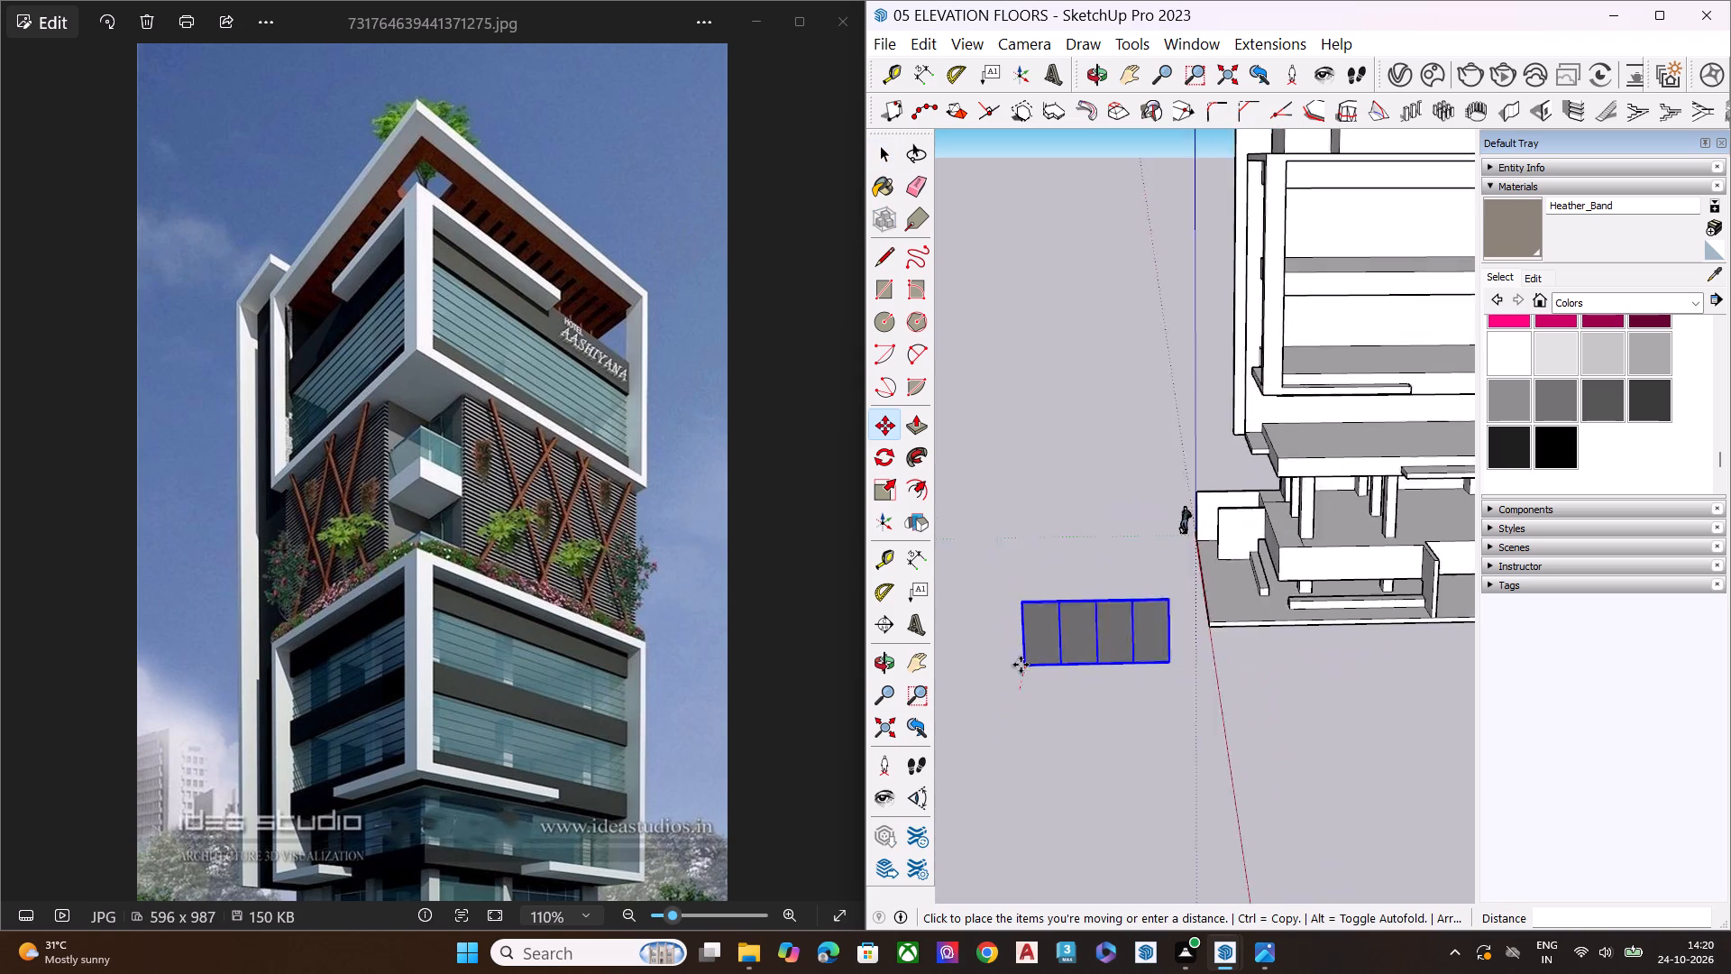
pyautogui.scroll(-4, 1021, 665)
pyautogui.scroll(1, 1020, 676)
pyautogui.scroll(-10, 1018, 682)
pyautogui.moveTo(1266, 517); pyautogui.dragTo(1153, 754, button='middle')
pyautogui.scroll(2, 1181, 494)
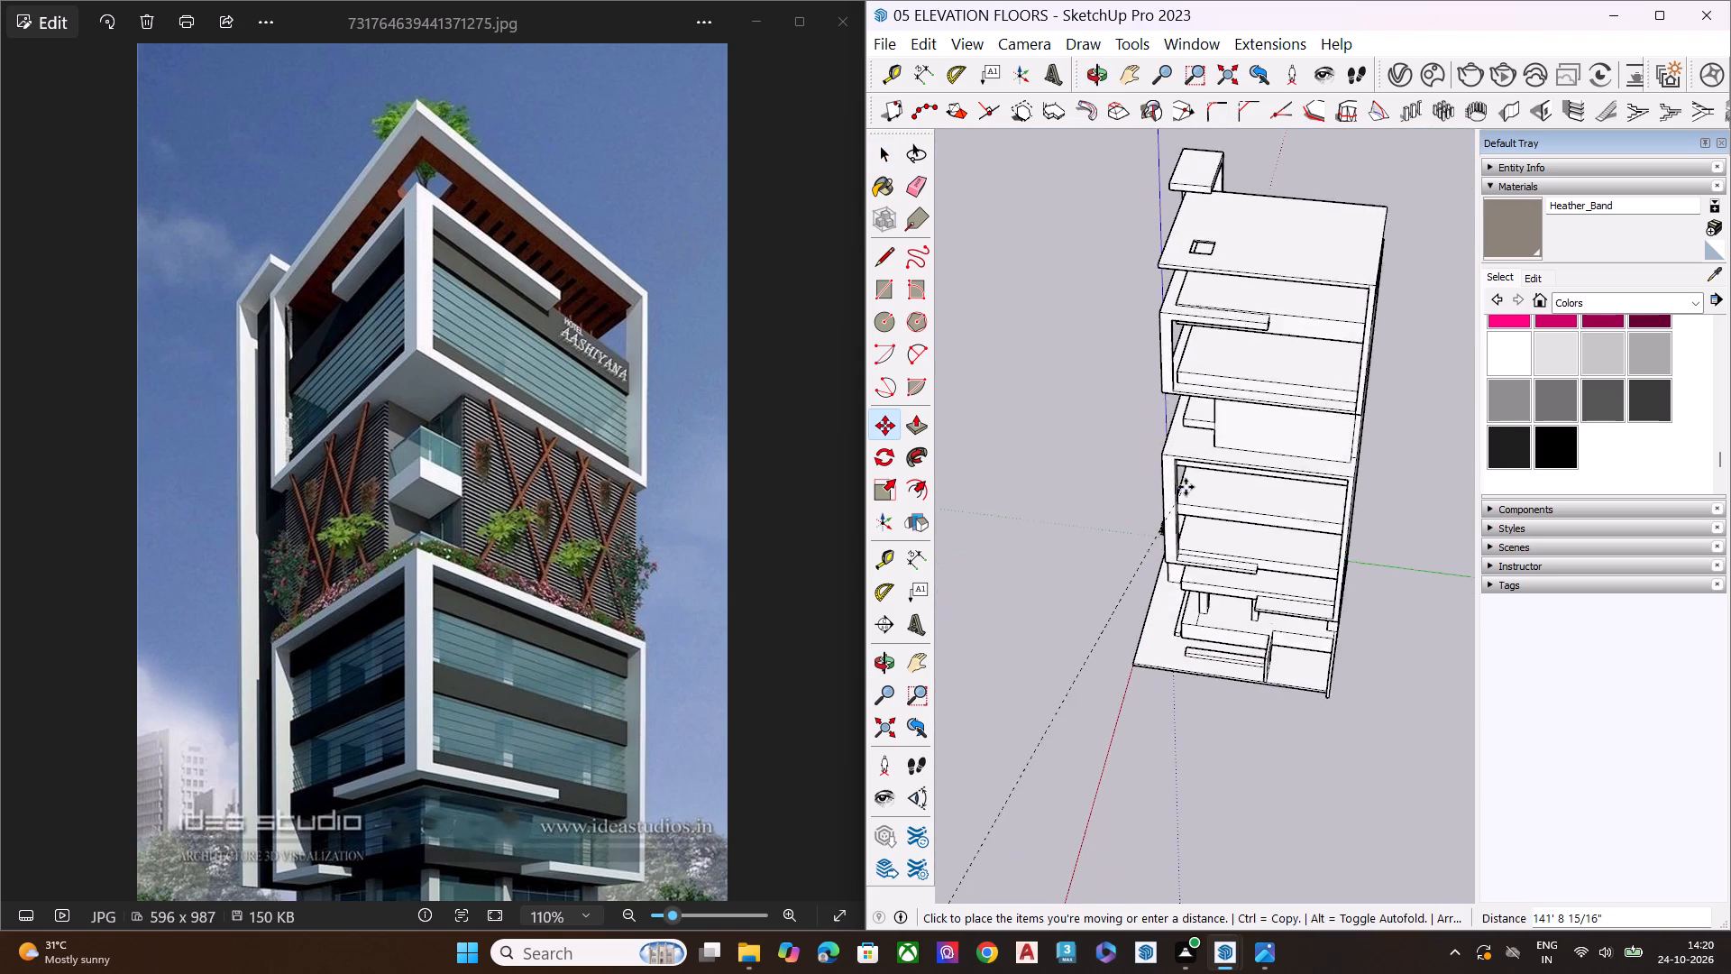
pyautogui.scroll(15, 1186, 487)
pyautogui.scroll(8, 1186, 538)
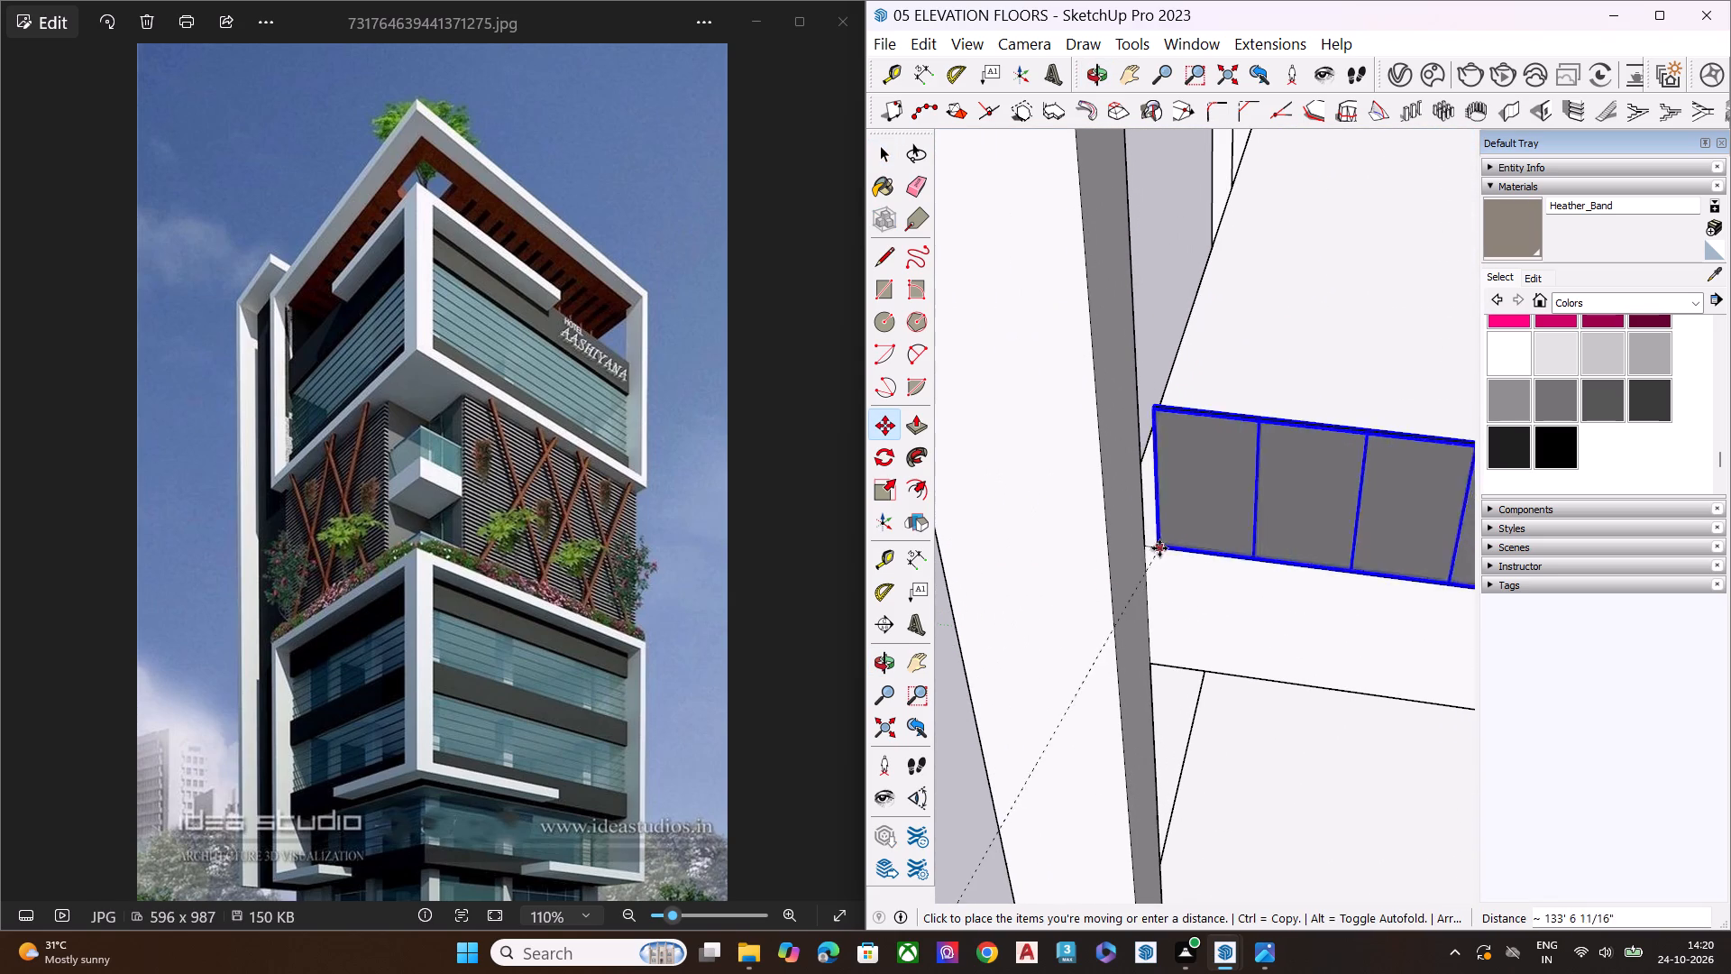
pyautogui.click(1161, 543)
pyautogui.press('space')
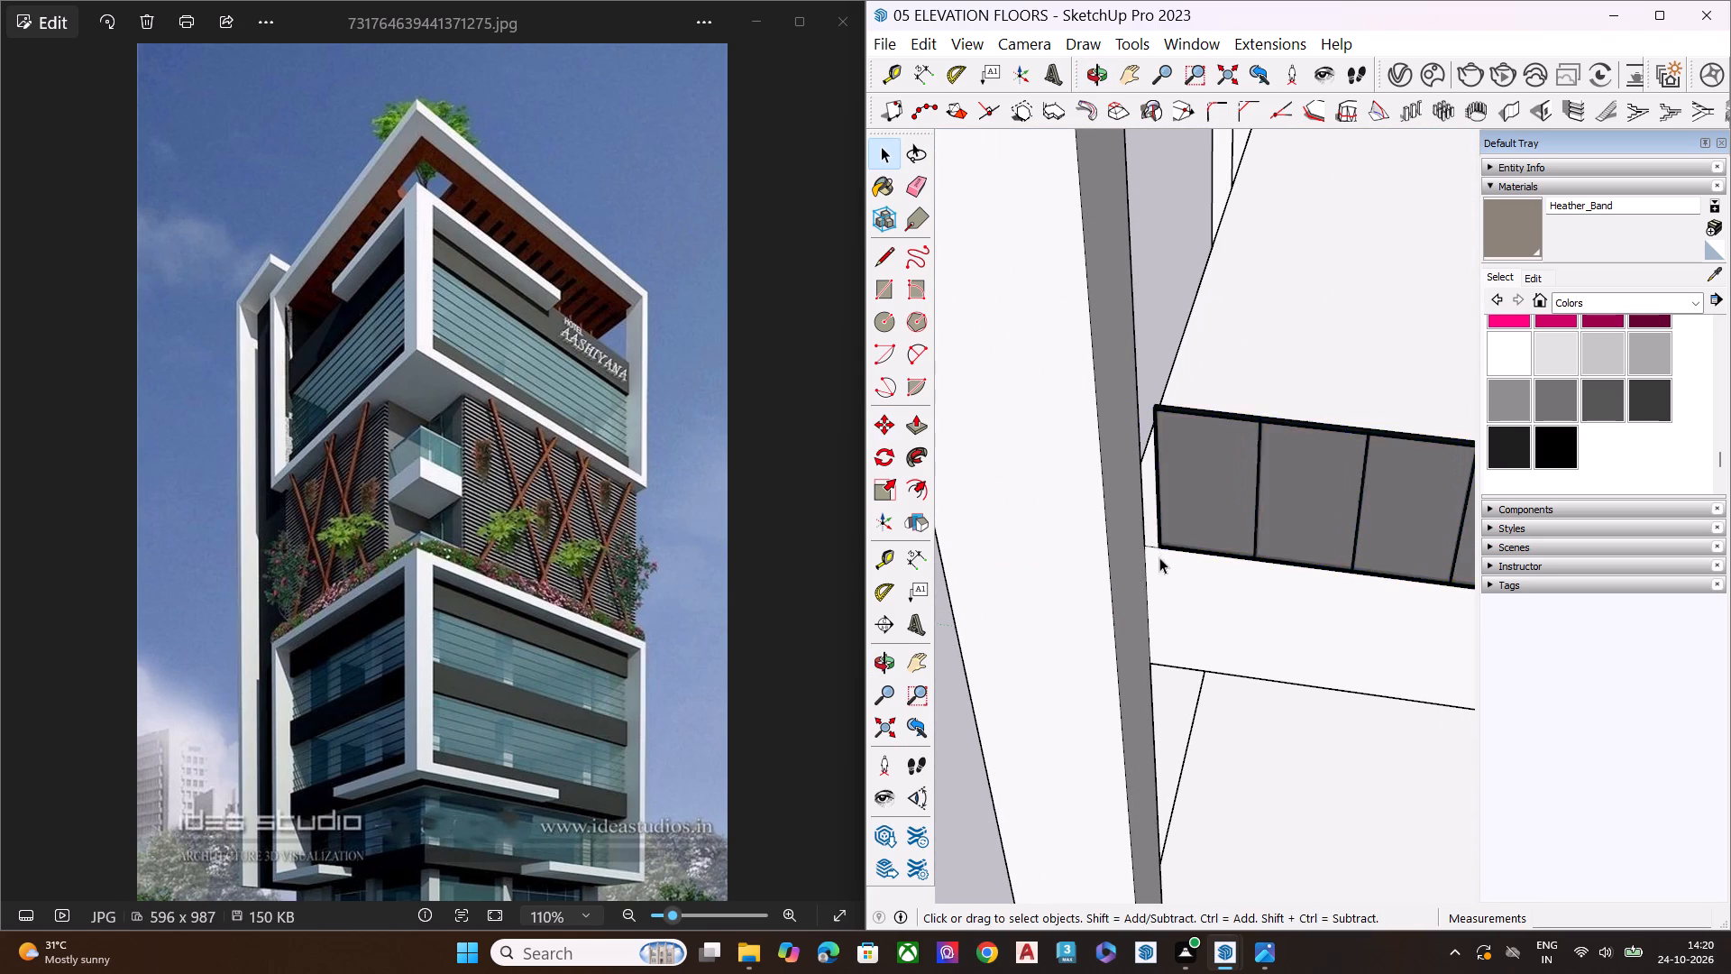
# Shift the glass window slightly so its bottom corner sits flush against the front corner column on the slab.
pyautogui.moveTo(1159, 557); pyautogui.dragTo(1730, 528, button='middle')
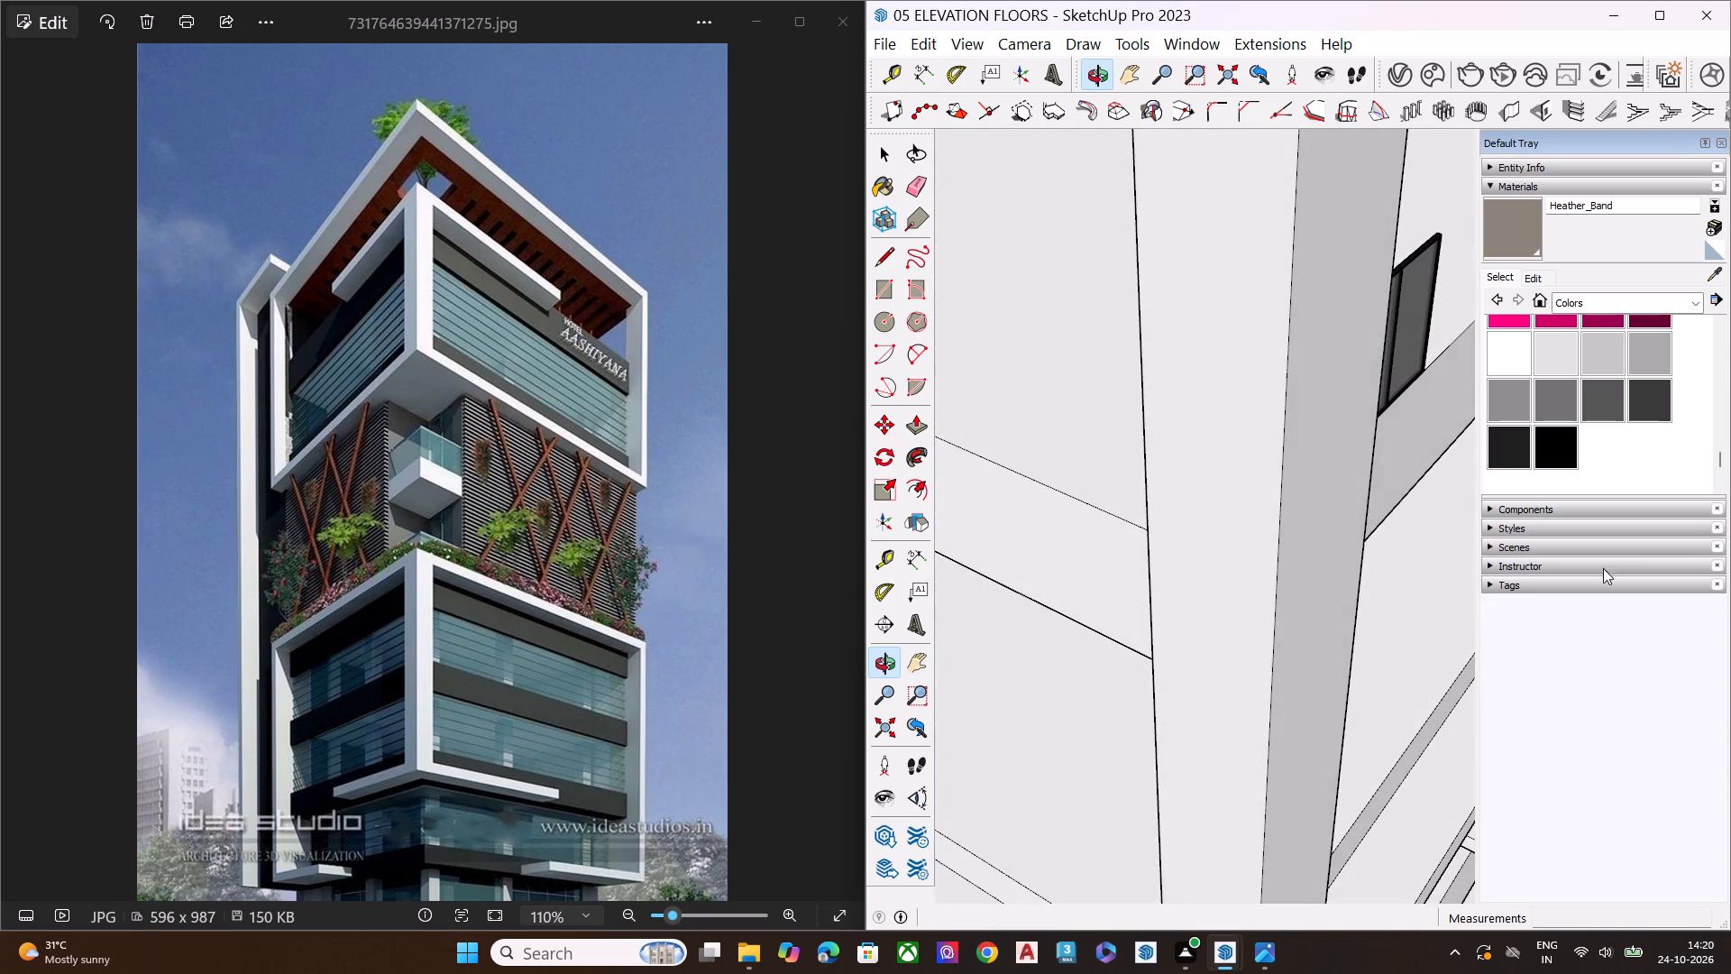
pyautogui.moveTo(1179, 599); pyautogui.dragTo(1639, 495, button='middle')
pyautogui.scroll(7, 1355, 501)
pyautogui.scroll(7, 1263, 454)
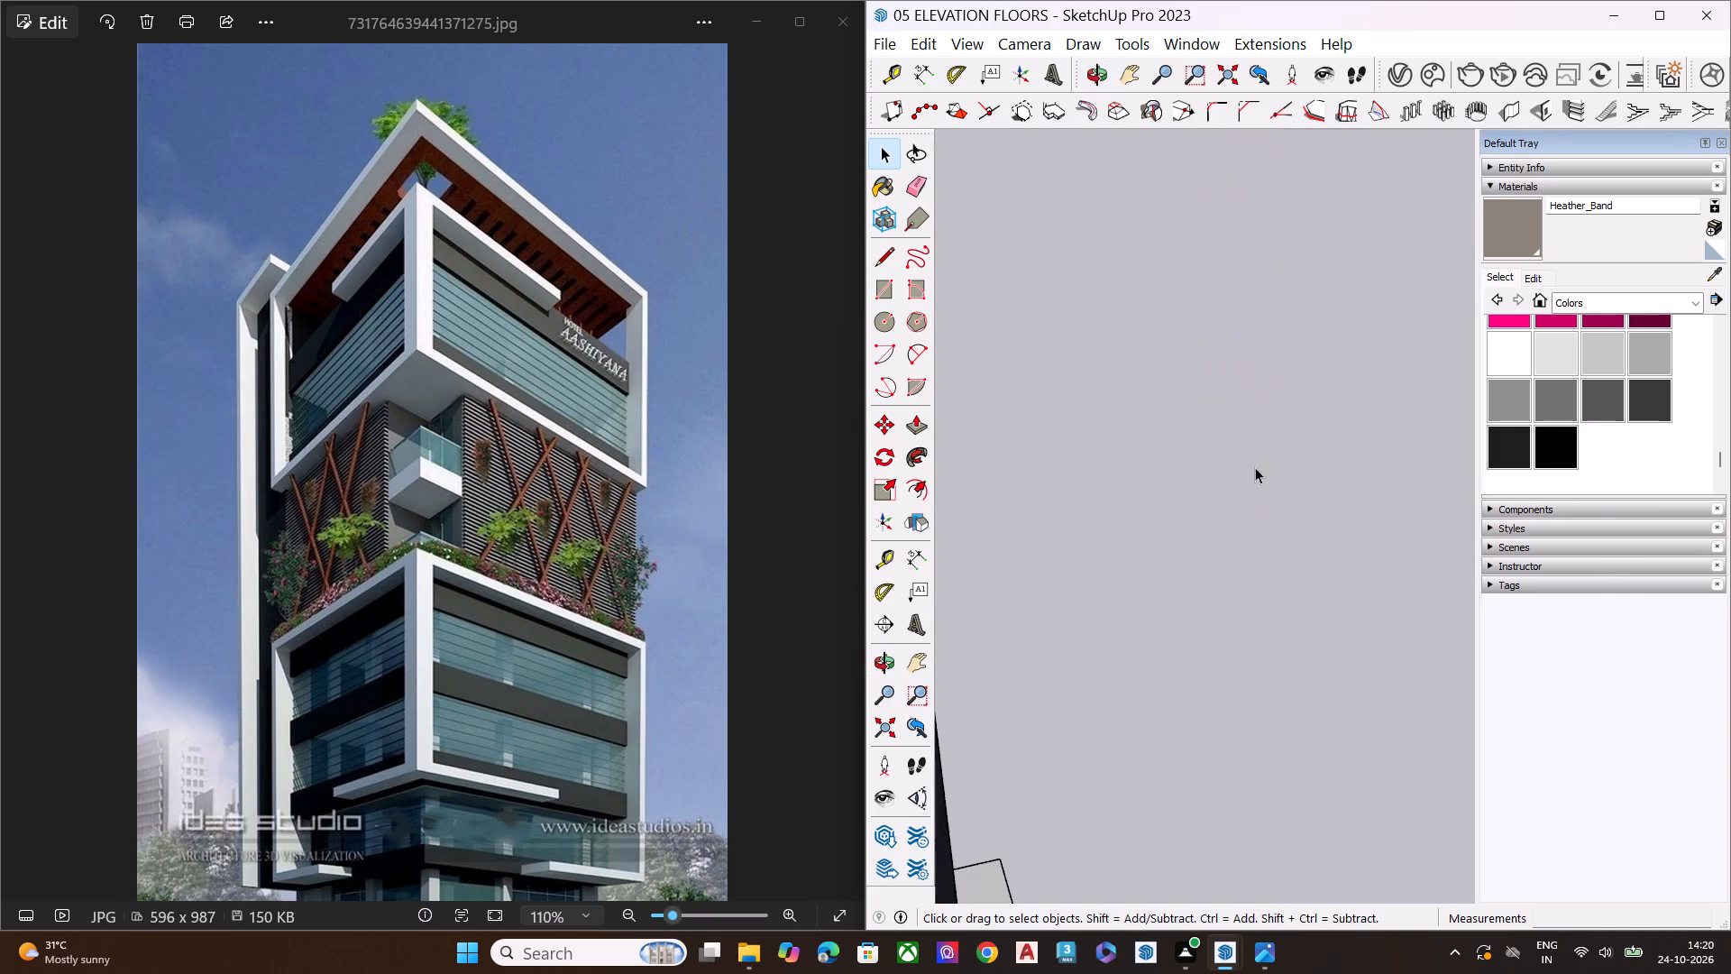
pyautogui.scroll(-5, 1213, 525)
pyautogui.scroll(1, 1212, 535)
pyautogui.scroll(-2, 1212, 535)
pyautogui.scroll(4, 1211, 536)
pyautogui.click(1206, 539)
pyautogui.scroll(3, 1210, 553)
pyautogui.scroll(-1, 1210, 553)
pyautogui.scroll(1, 1210, 553)
pyautogui.scroll(-1, 1210, 553)
pyautogui.scroll(3, 1210, 553)
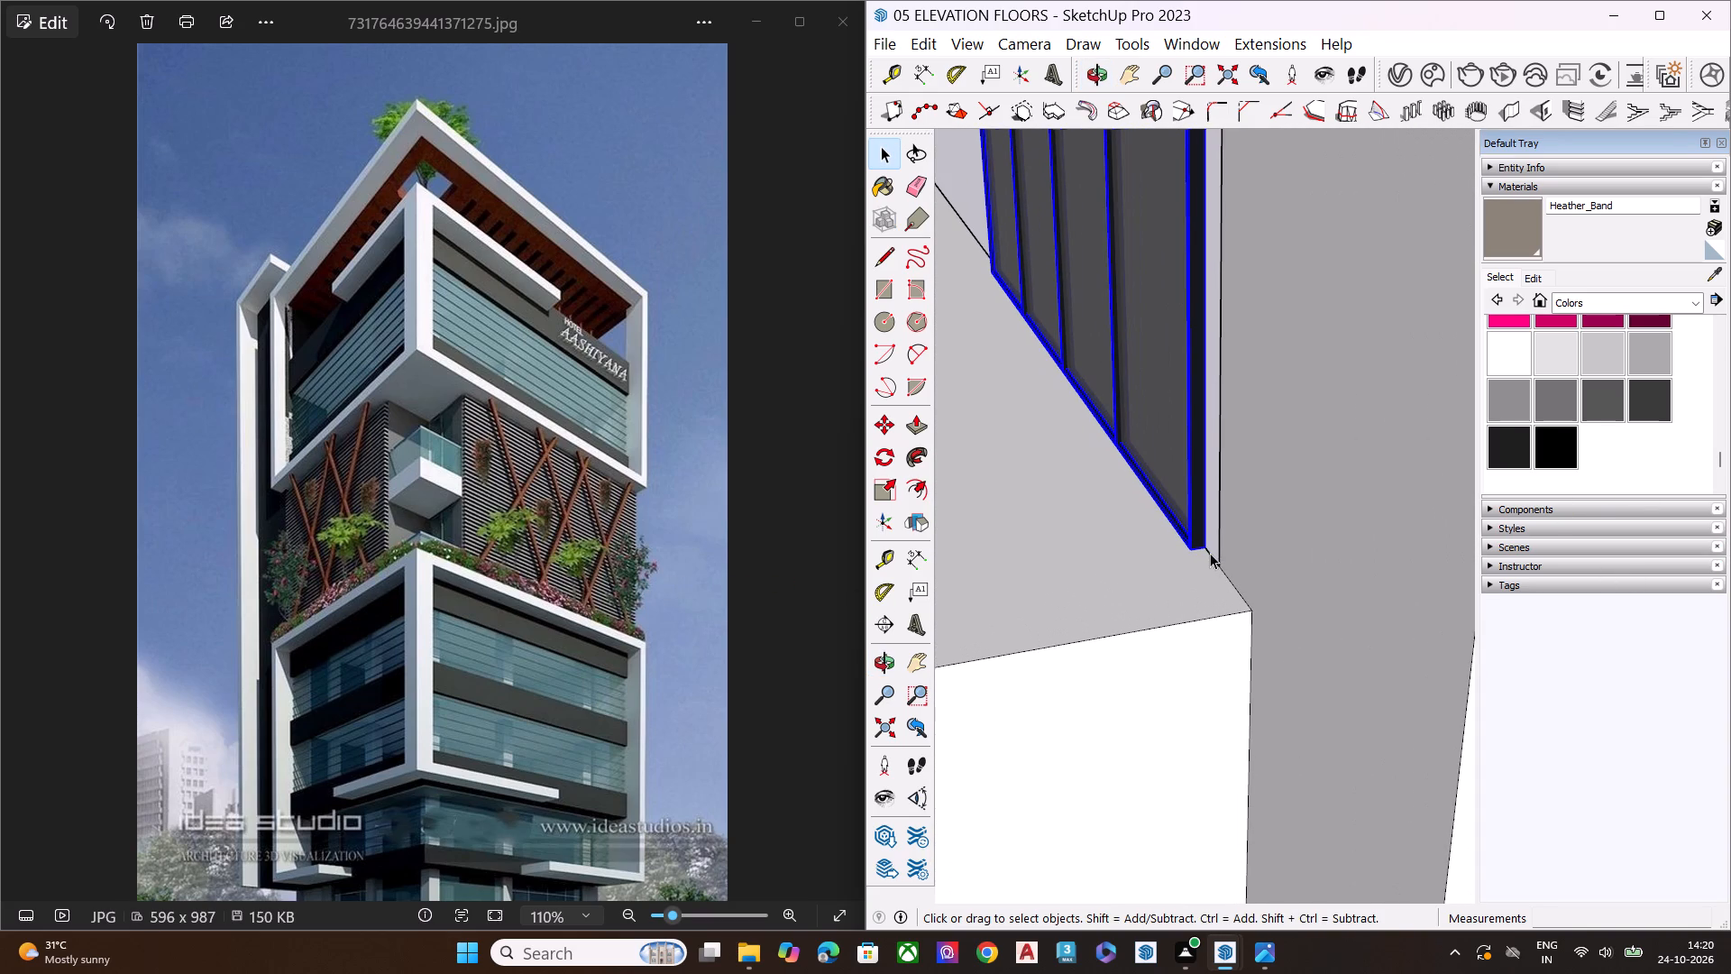
pyautogui.press('m')
pyautogui.click(1210, 549)
pyautogui.click(1220, 562)
pyautogui.press('space')
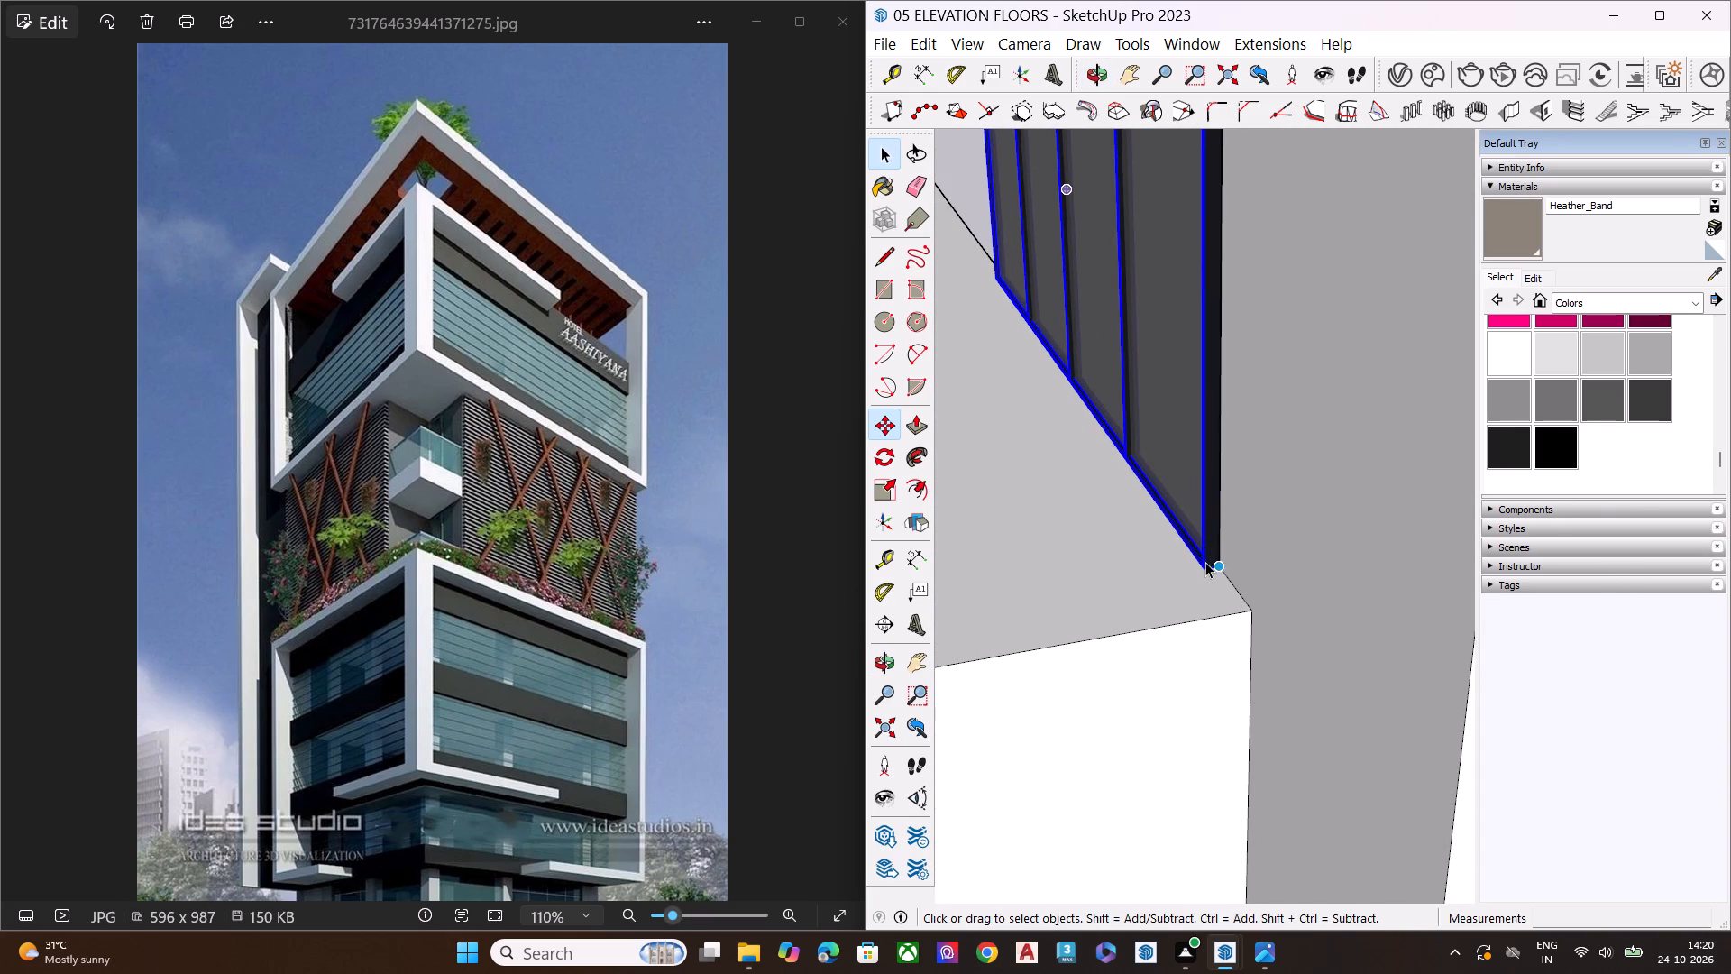
# Scale the glass window's thickness by about 2.50 along the green axis.
pyautogui.scroll(-3, 1196, 557)
pyautogui.scroll(1, 1196, 557)
pyautogui.scroll(-3, 1196, 557)
pyautogui.press('s')
pyautogui.click(1095, 310)
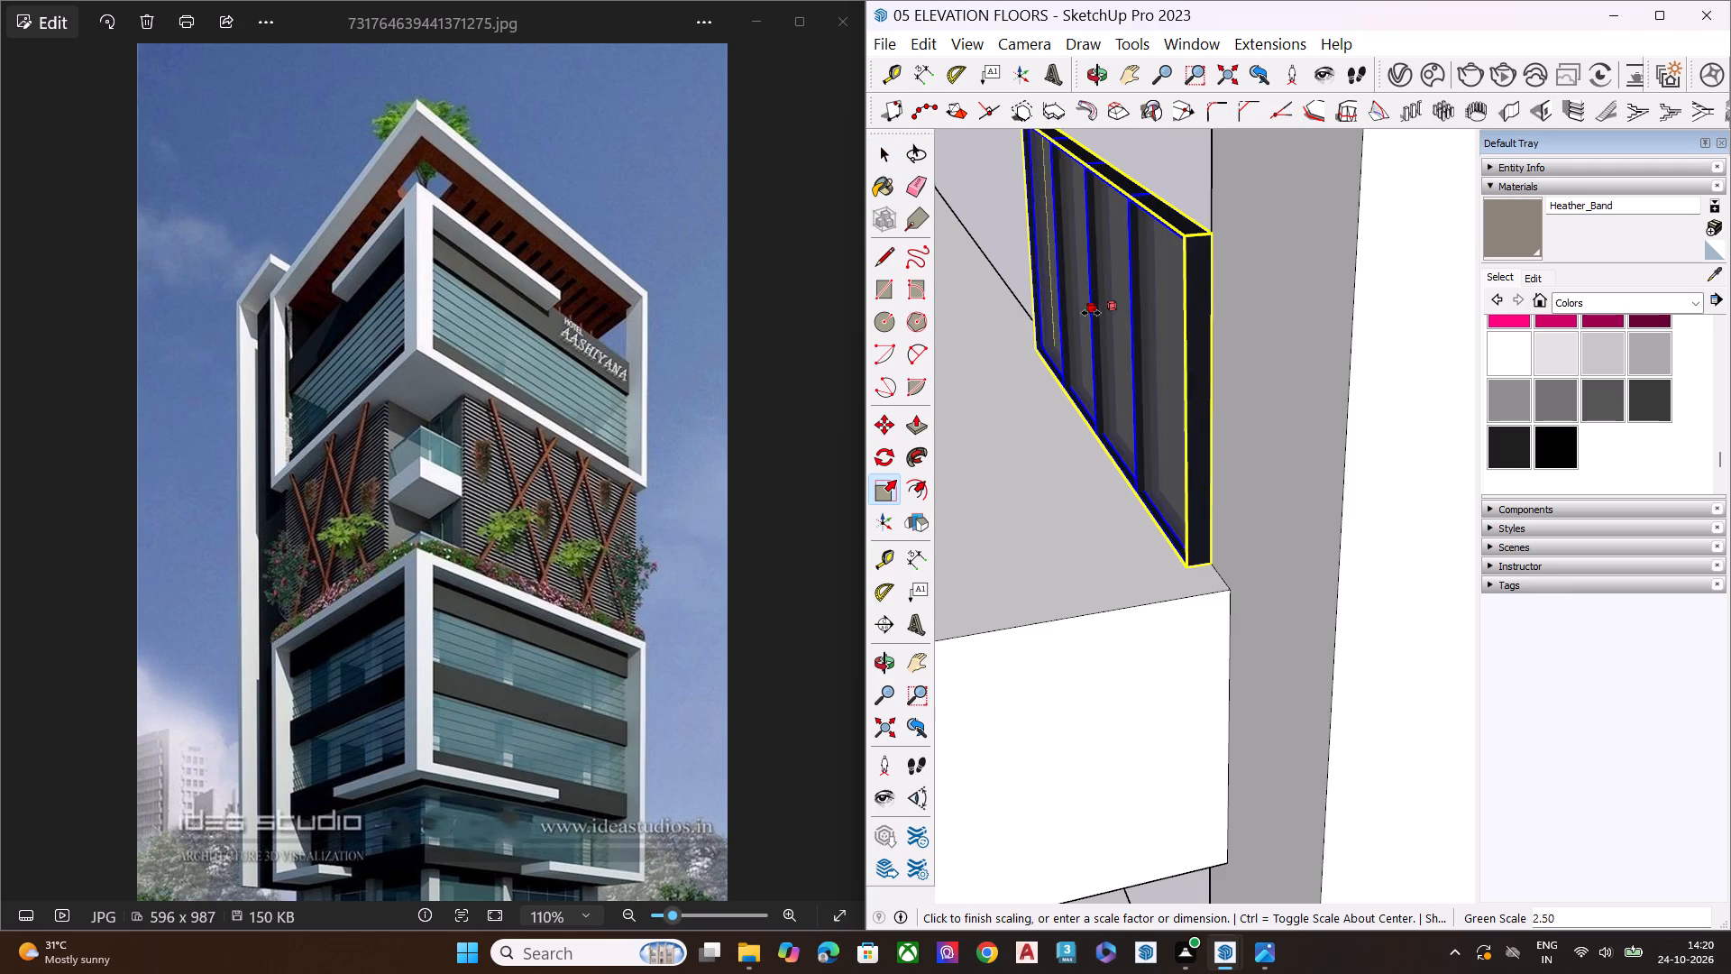
pyautogui.click(1094, 311)
pyautogui.press('space')
# Scale the glass window's length by about 5.52 so it spans the lower block's front opening to the opposite side wall.
pyautogui.scroll(-3, 1044, 415)
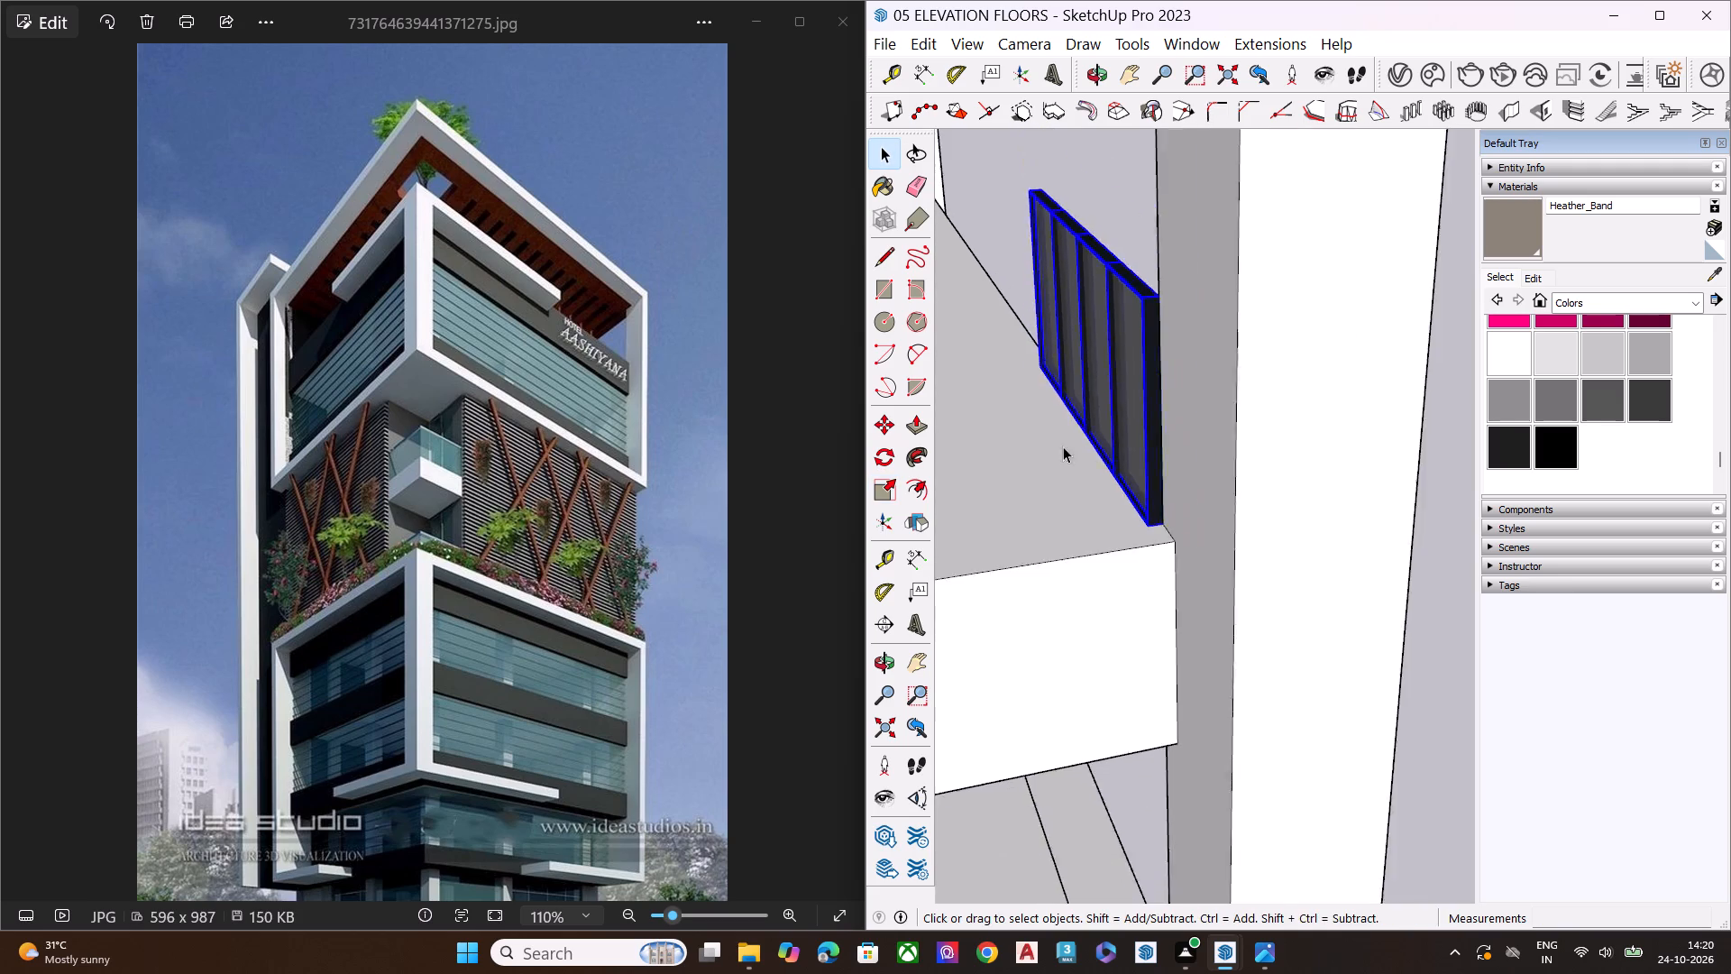
pyautogui.scroll(-1, 1063, 446)
pyautogui.scroll(1, 1063, 446)
pyautogui.scroll(-2, 1068, 449)
pyautogui.moveTo(1361, 504); pyautogui.dragTo(1060, 455, button='middle')
pyautogui.scroll(-4, 1249, 440)
pyautogui.scroll(3, 1241, 458)
pyautogui.scroll(-2, 1241, 467)
pyautogui.moveTo(1317, 509); pyautogui.dragTo(833, 479, button='middle')
pyautogui.scroll(-2, 1435, 485)
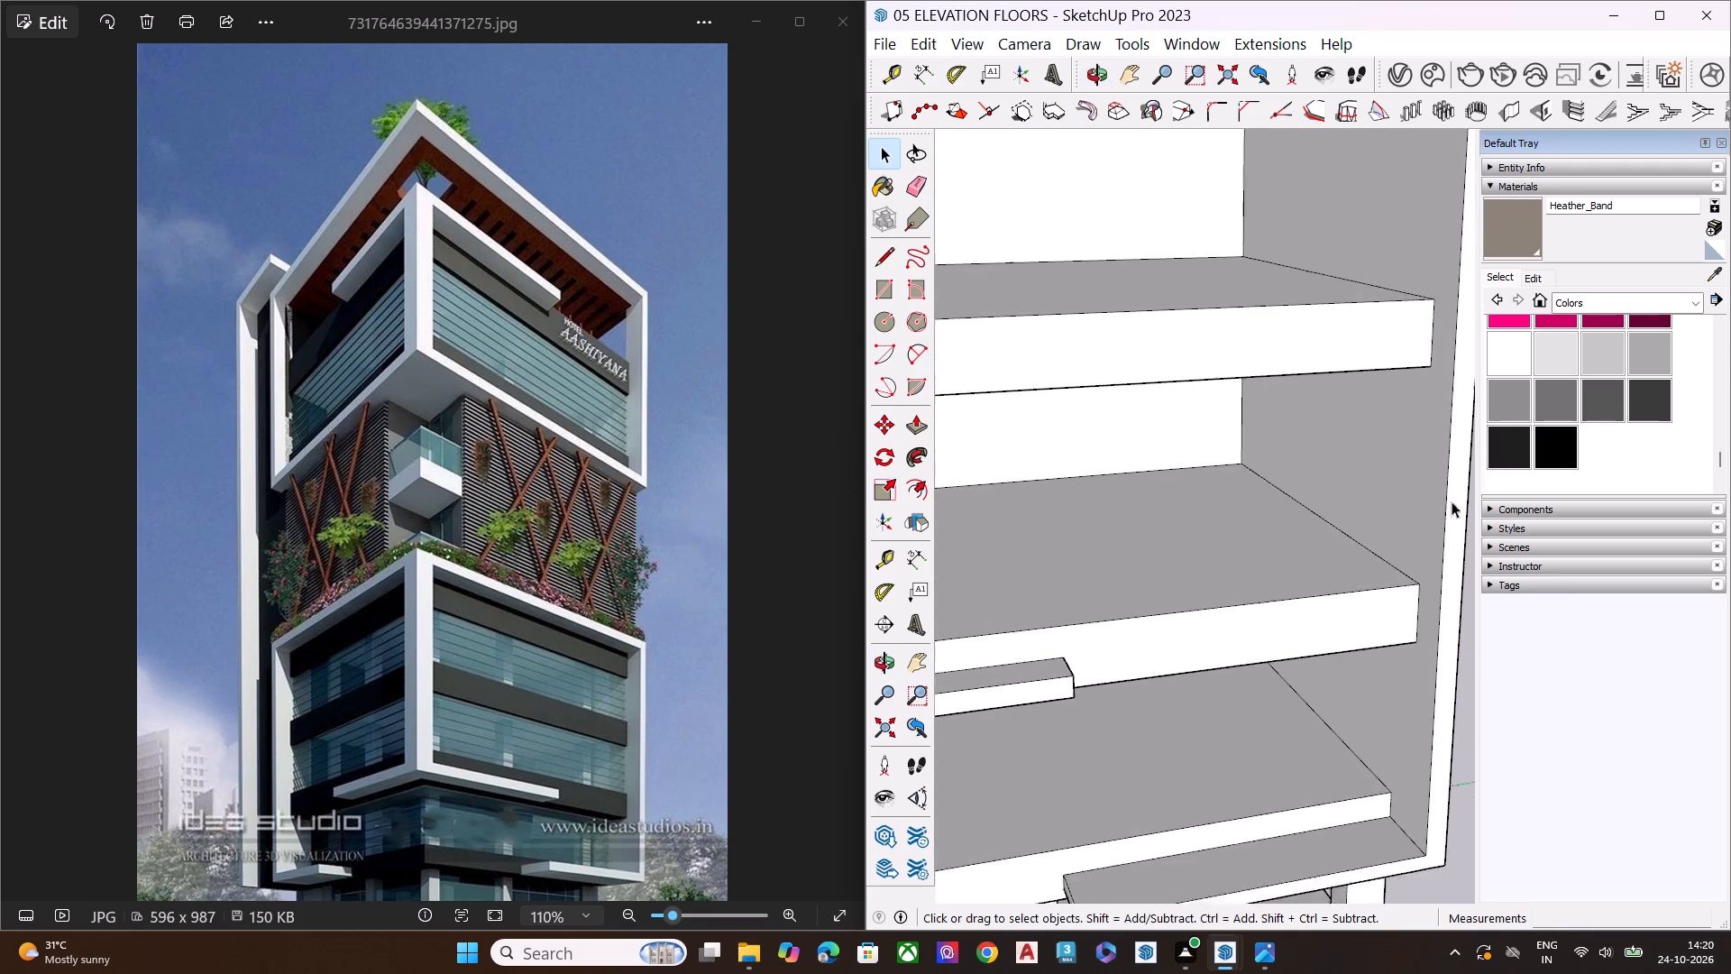
pyautogui.scroll(-3, 1452, 501)
pyautogui.scroll(1, 1462, 514)
pyautogui.scroll(-4, 1462, 515)
pyautogui.moveTo(1200, 615); pyautogui.dragTo(1084, 611, button='middle')
pyautogui.scroll(9, 866, 365)
pyautogui.scroll(-1, 1047, 381)
pyautogui.scroll(1, 1054, 401)
pyautogui.scroll(-1, 1054, 402)
pyautogui.scroll(1, 1054, 402)
pyautogui.scroll(-1, 1054, 402)
pyautogui.scroll(2, 1054, 402)
pyautogui.click(1050, 409)
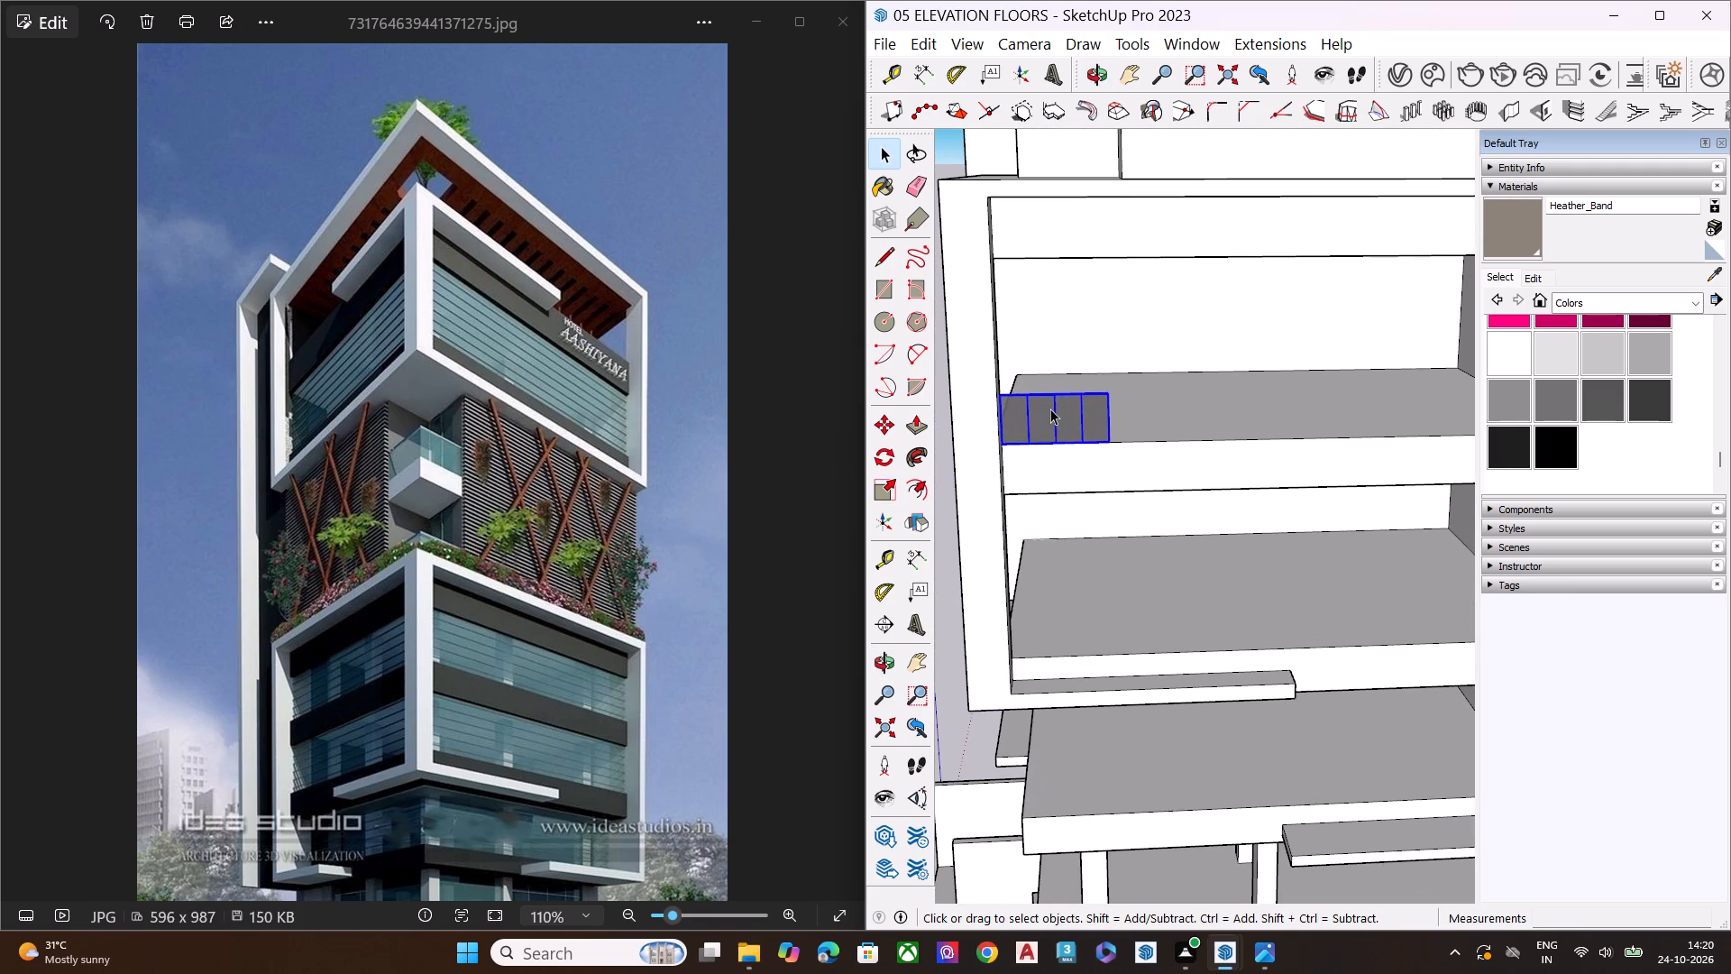
pyautogui.scroll(4, 1055, 420)
pyautogui.press('s')
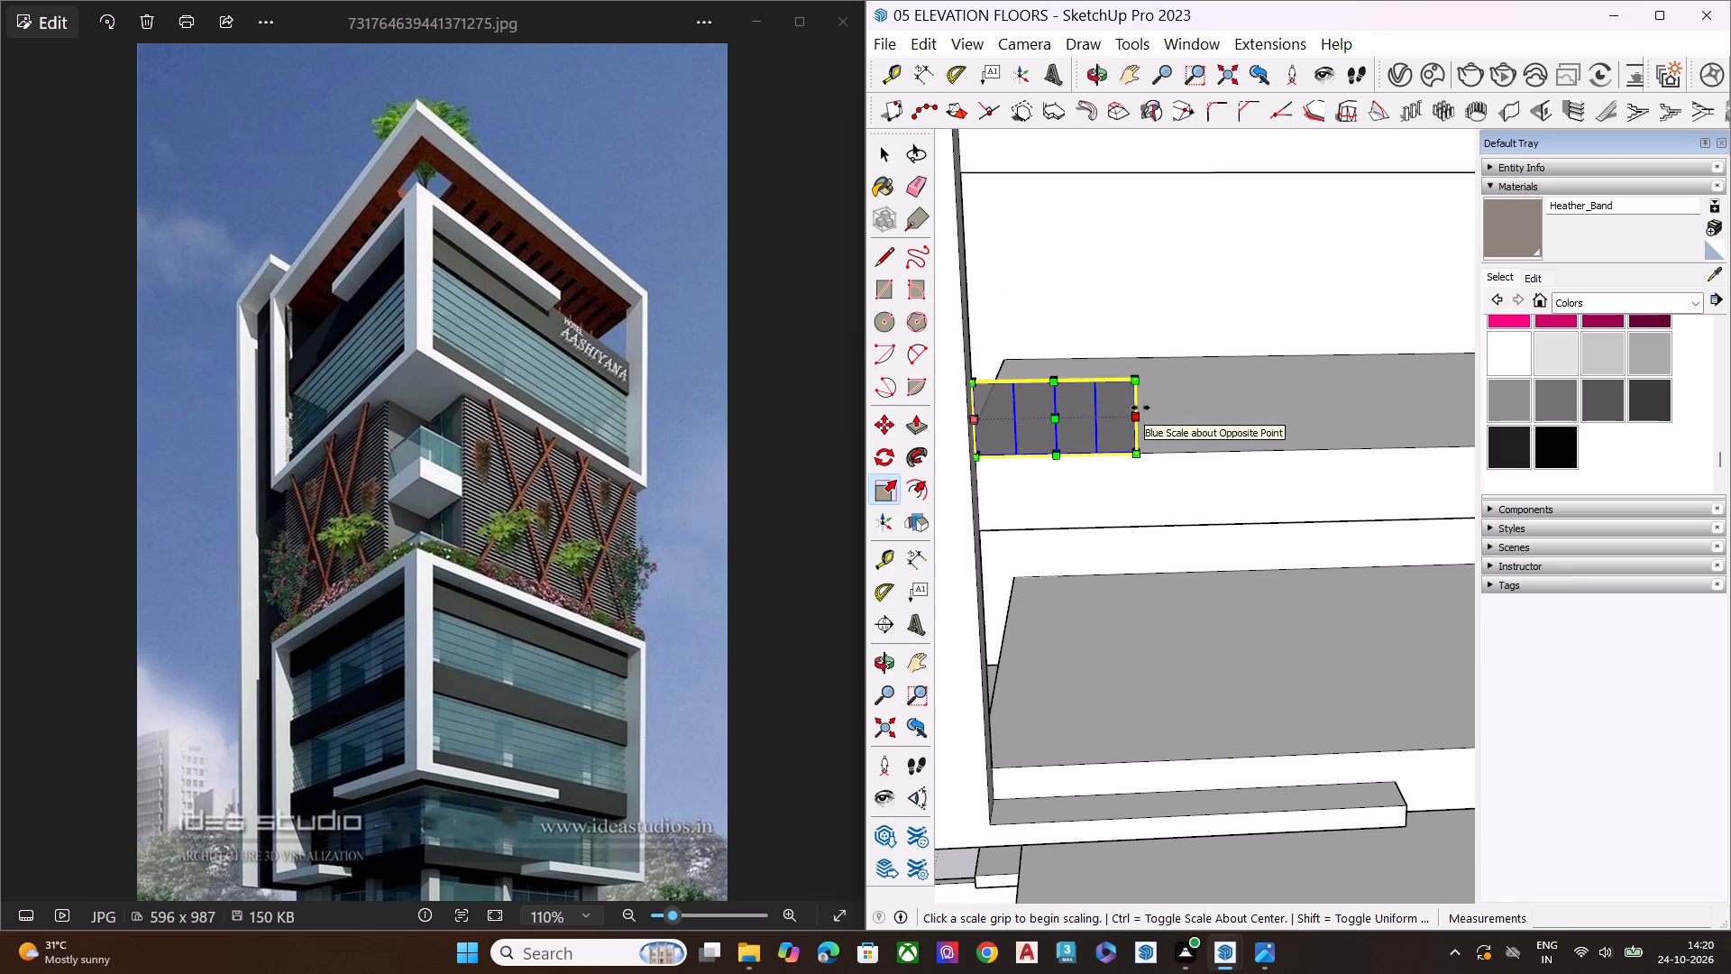
pyautogui.click(1140, 408)
pyautogui.scroll(-4, 1081, 407)
pyautogui.scroll(1, 1075, 407)
pyautogui.scroll(-5, 1075, 407)
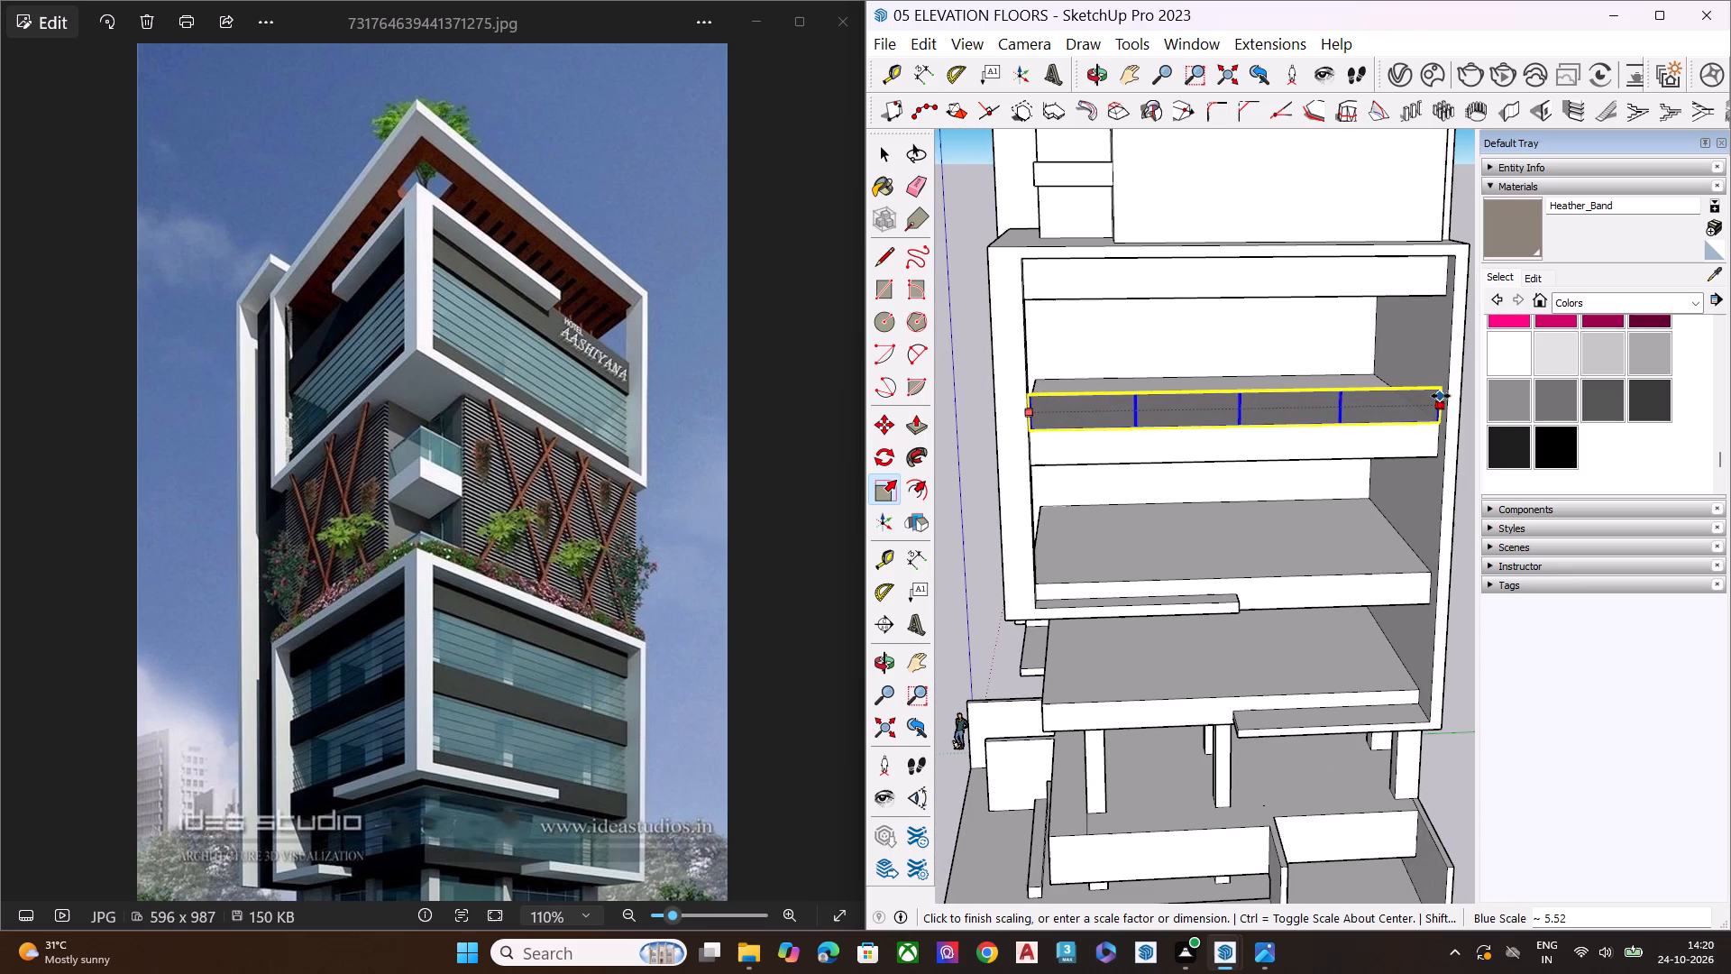
pyautogui.click(1441, 396)
pyautogui.press('space')
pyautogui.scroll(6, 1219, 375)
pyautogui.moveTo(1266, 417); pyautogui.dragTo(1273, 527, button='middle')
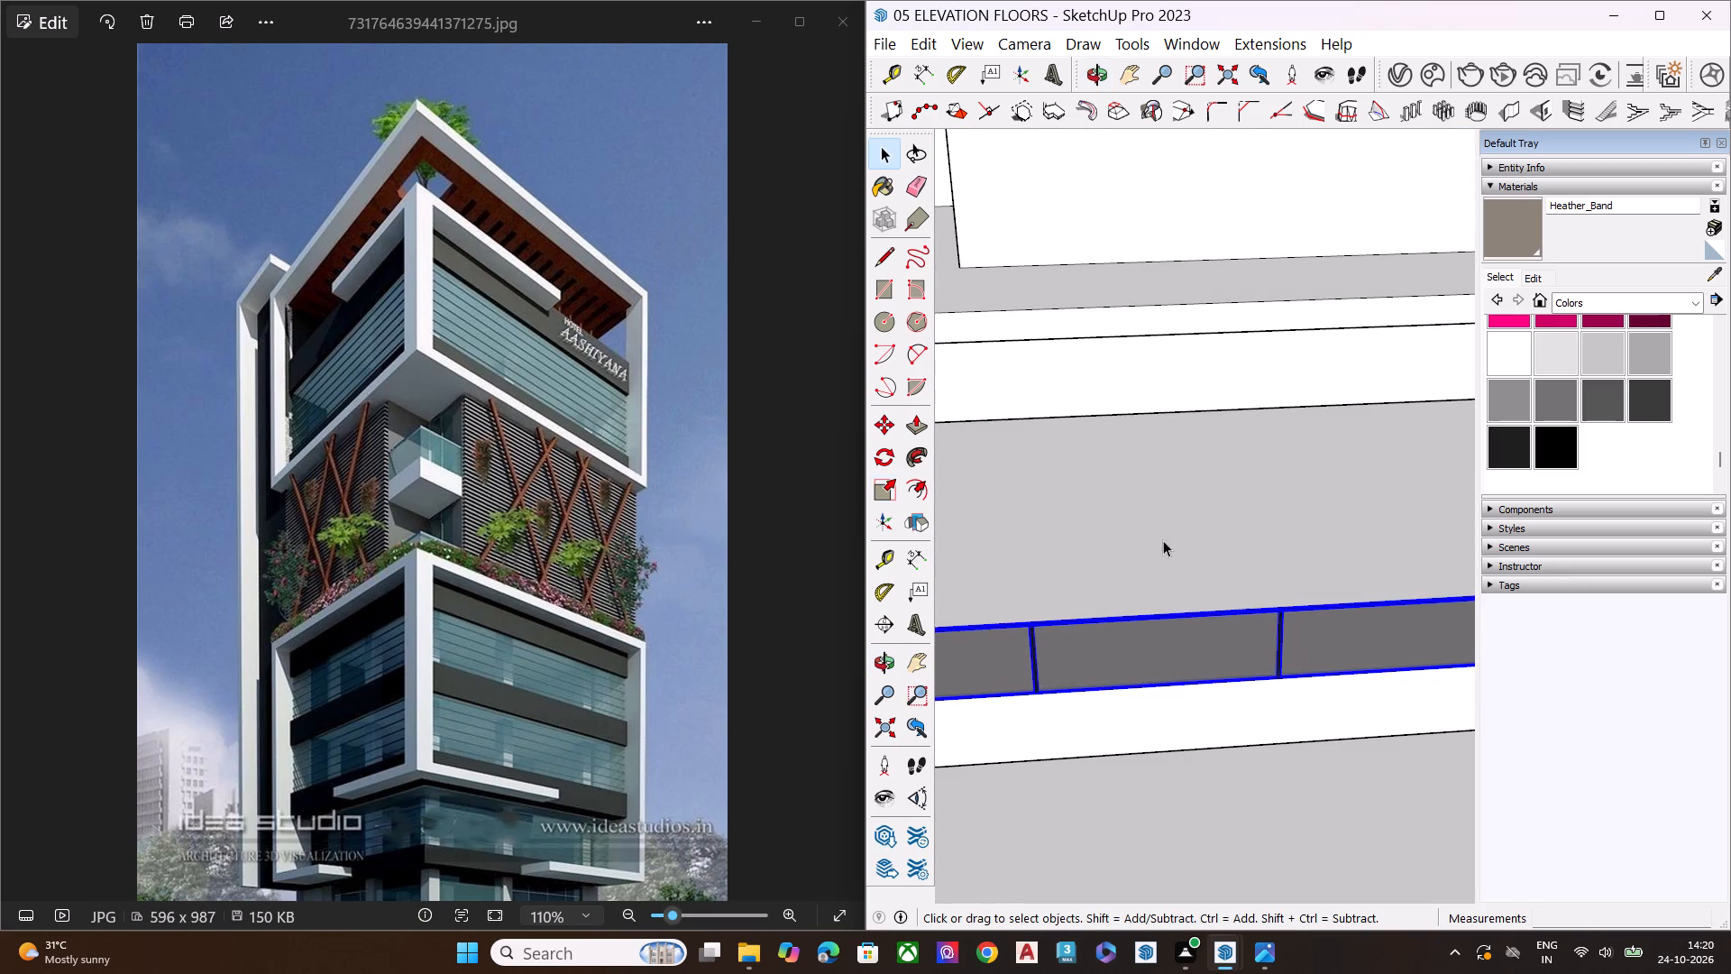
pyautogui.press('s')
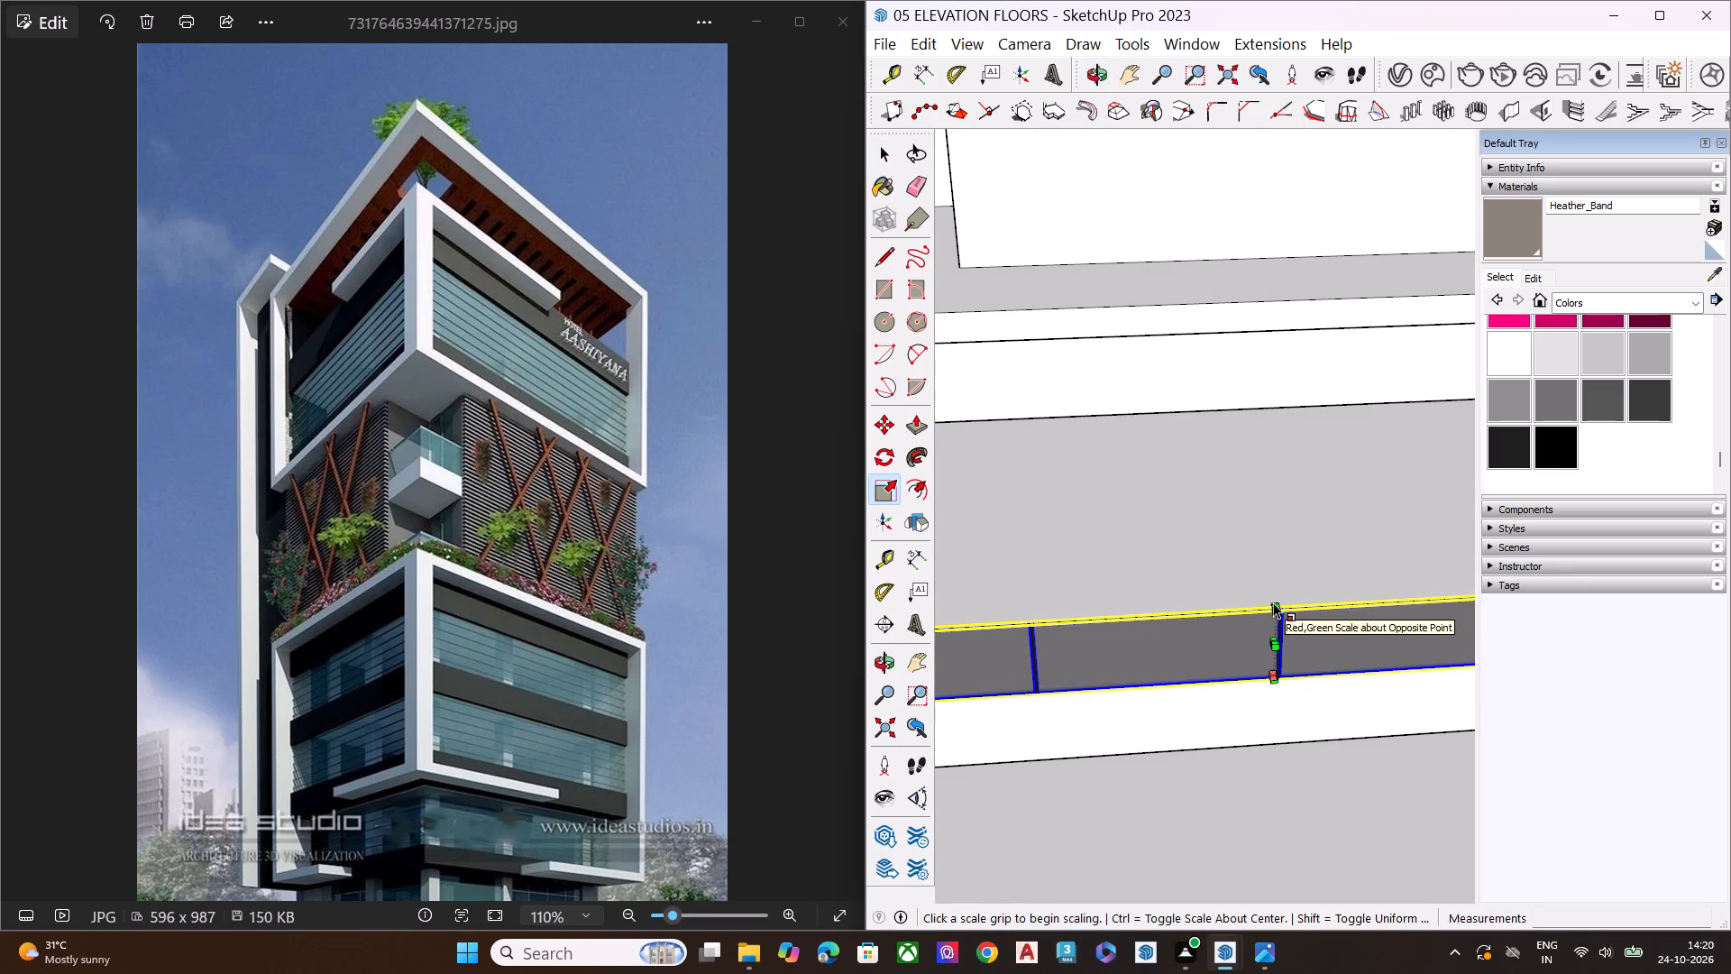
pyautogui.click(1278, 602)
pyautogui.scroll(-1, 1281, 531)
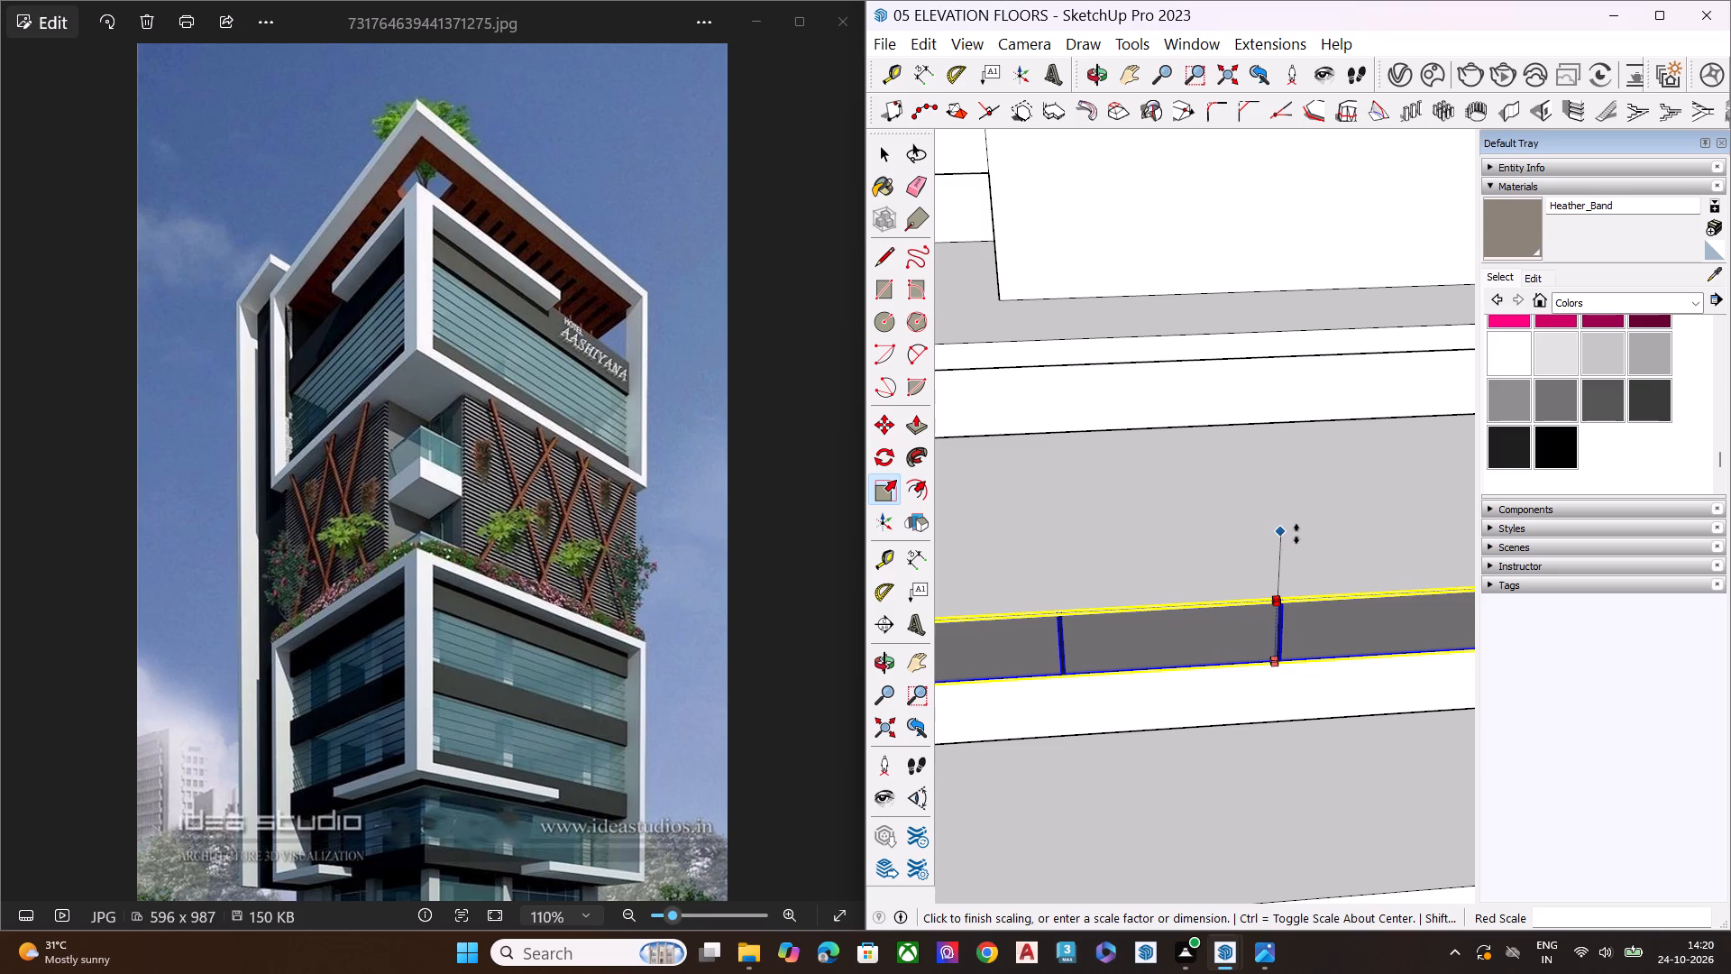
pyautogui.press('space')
# Scale the glass window's height by about 3.66 from its base toward the underside of the beam above.
pyautogui.moveTo(1275, 600); pyautogui.dragTo(1294, 648, button='middle')
pyautogui.scroll(-8, 1134, 534)
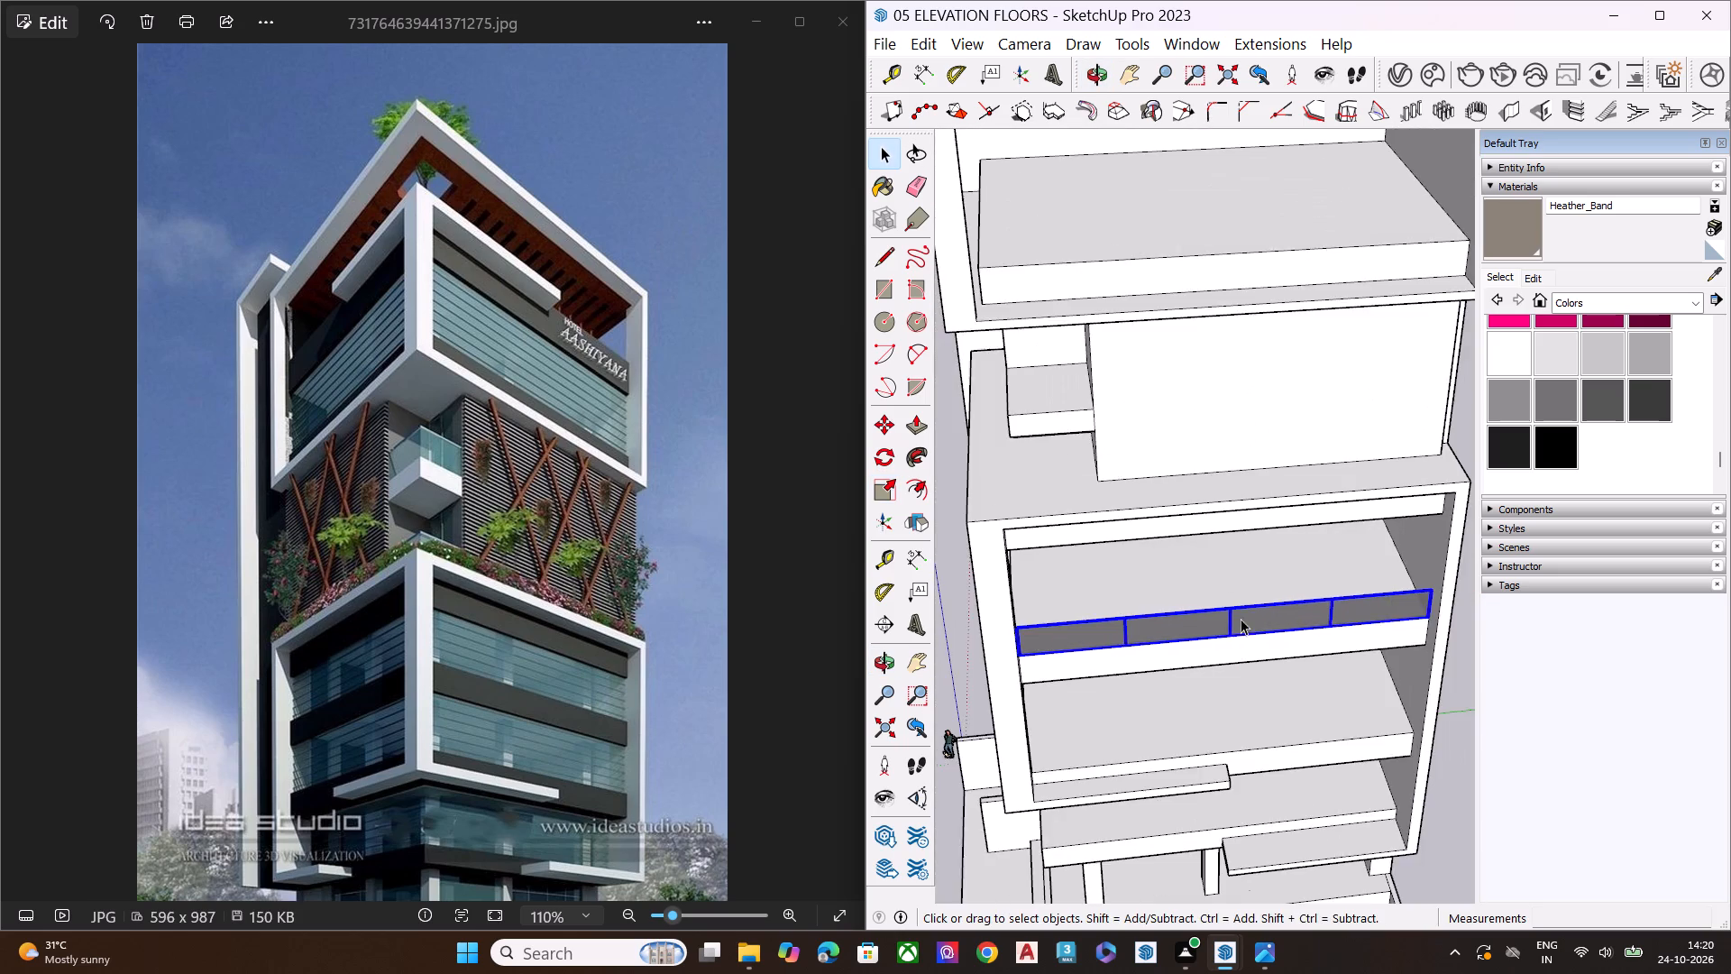
pyautogui.moveTo(1240, 637); pyautogui.dragTo(1242, 701, button='middle')
pyautogui.scroll(8, 1242, 701)
pyautogui.press('s')
pyautogui.scroll(9, 1215, 584)
pyautogui.scroll(-1, 1206, 549)
pyautogui.scroll(6, 1206, 547)
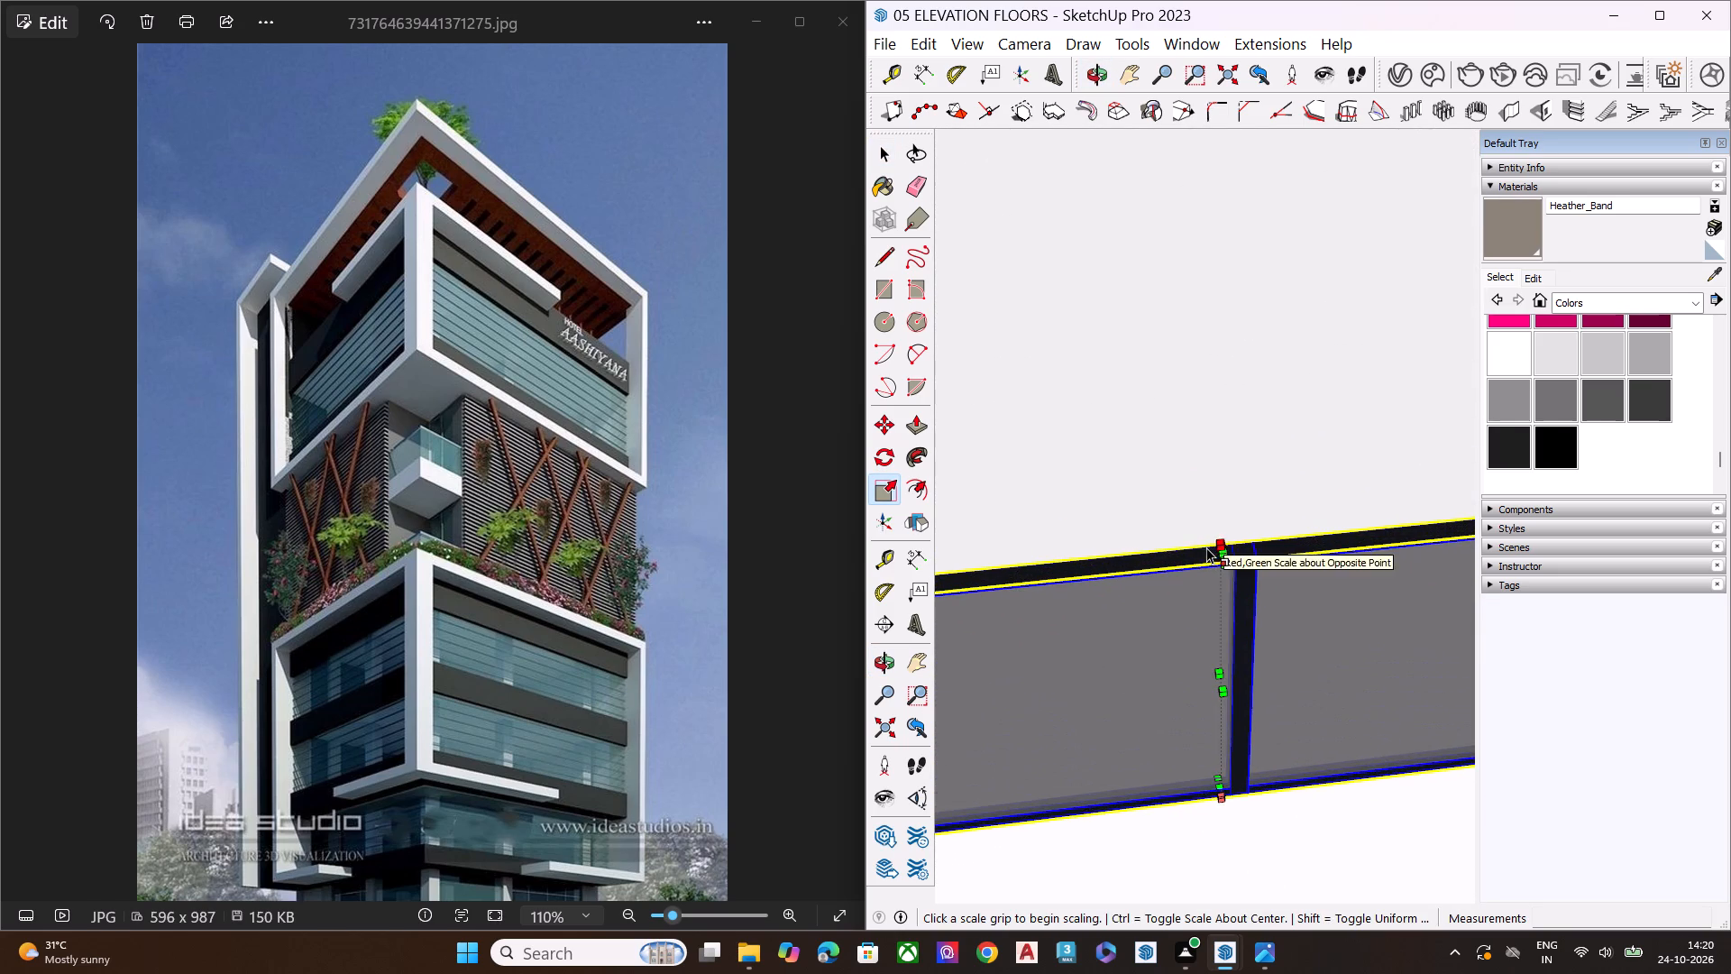
pyautogui.click(1218, 551)
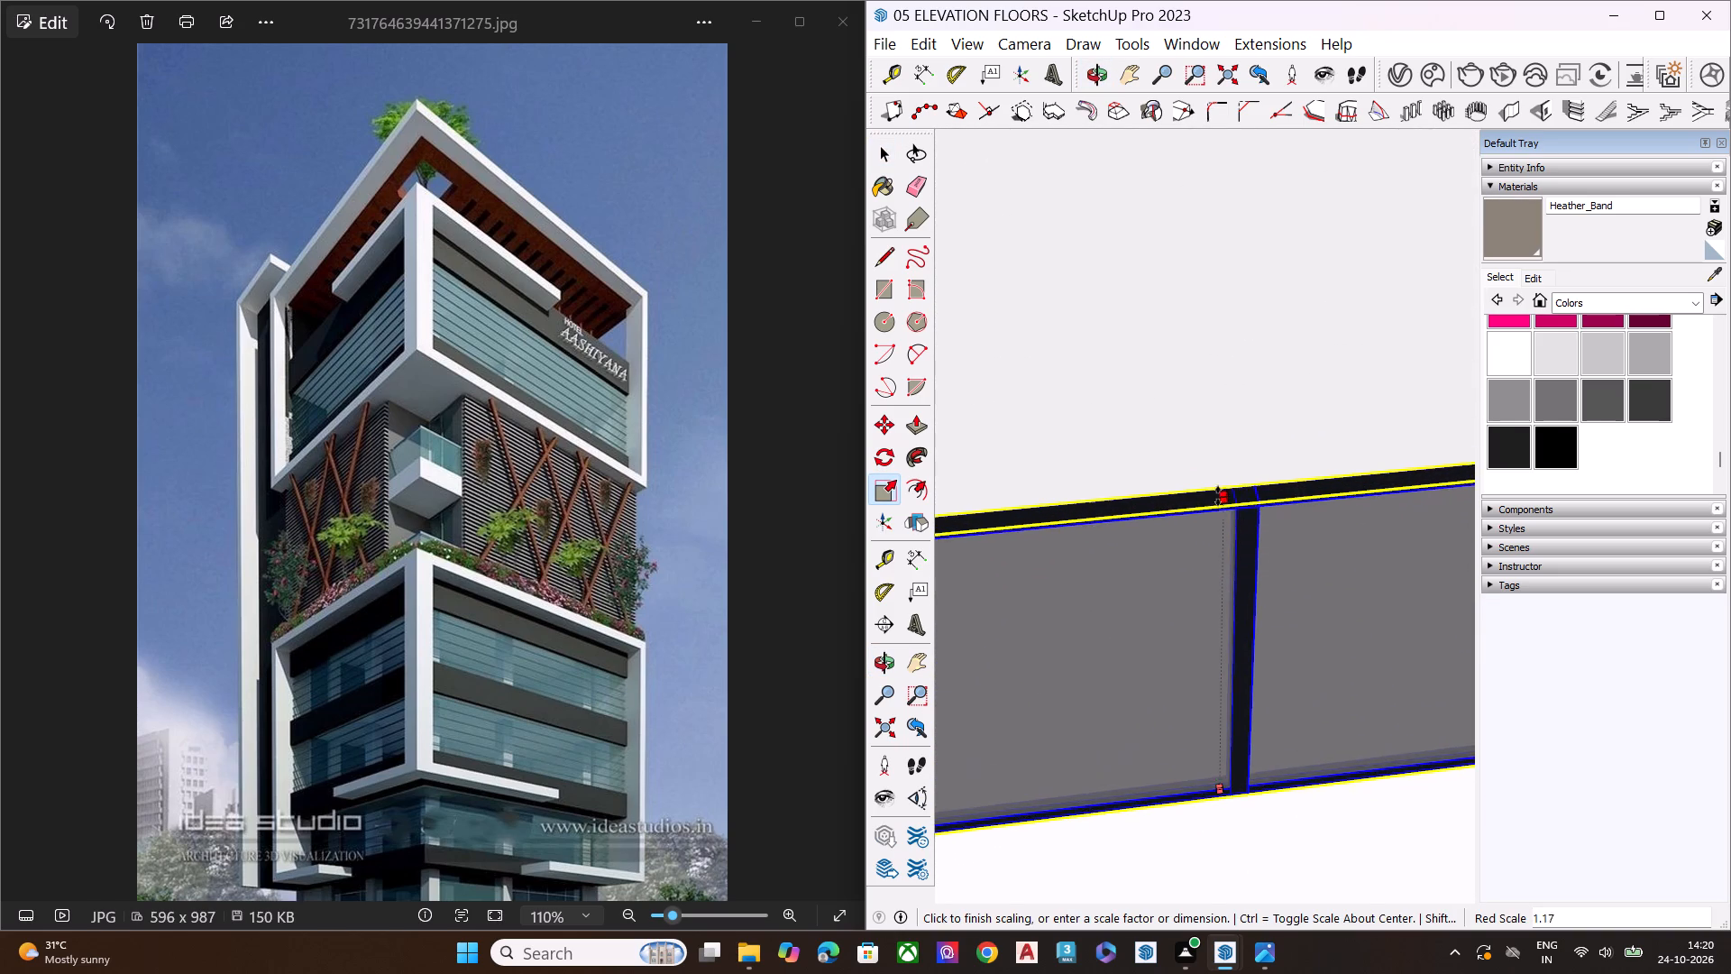
pyautogui.scroll(-16, 1218, 496)
pyautogui.scroll(-7, 1218, 496)
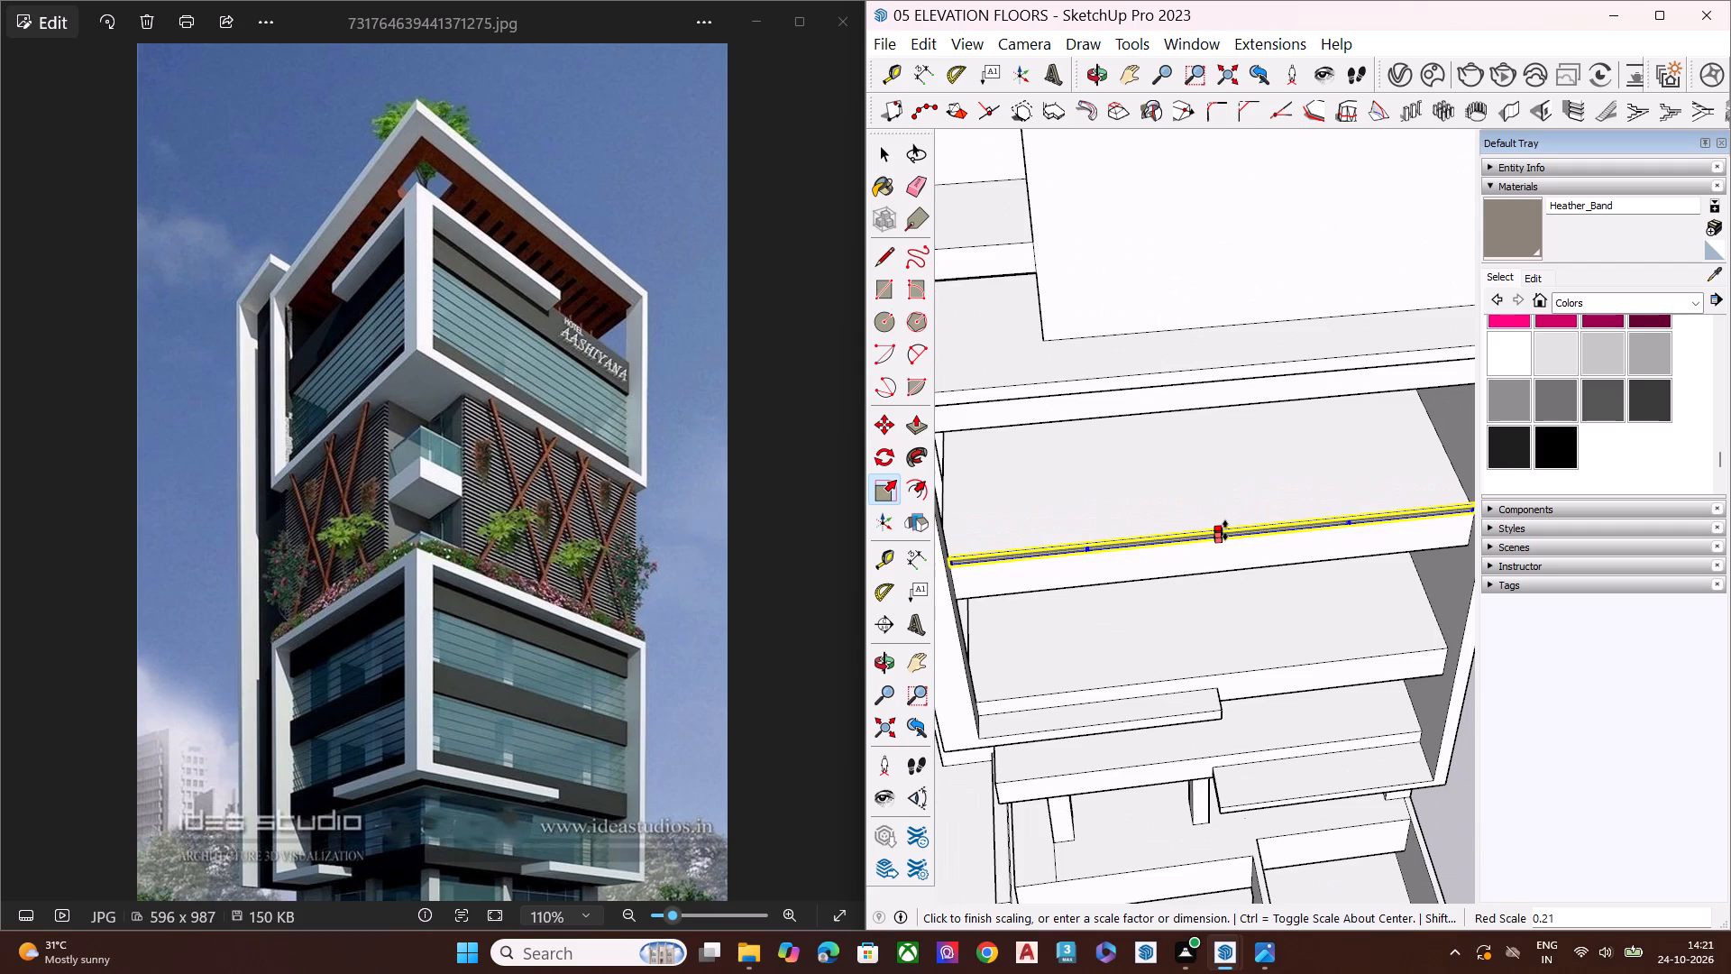
pyautogui.moveTo(1213, 505); pyautogui.dragTo(1211, 361, button='middle')
pyautogui.scroll(-4, 1201, 366)
pyautogui.moveTo(1226, 328); pyautogui.dragTo(1293, 237, button='middle')
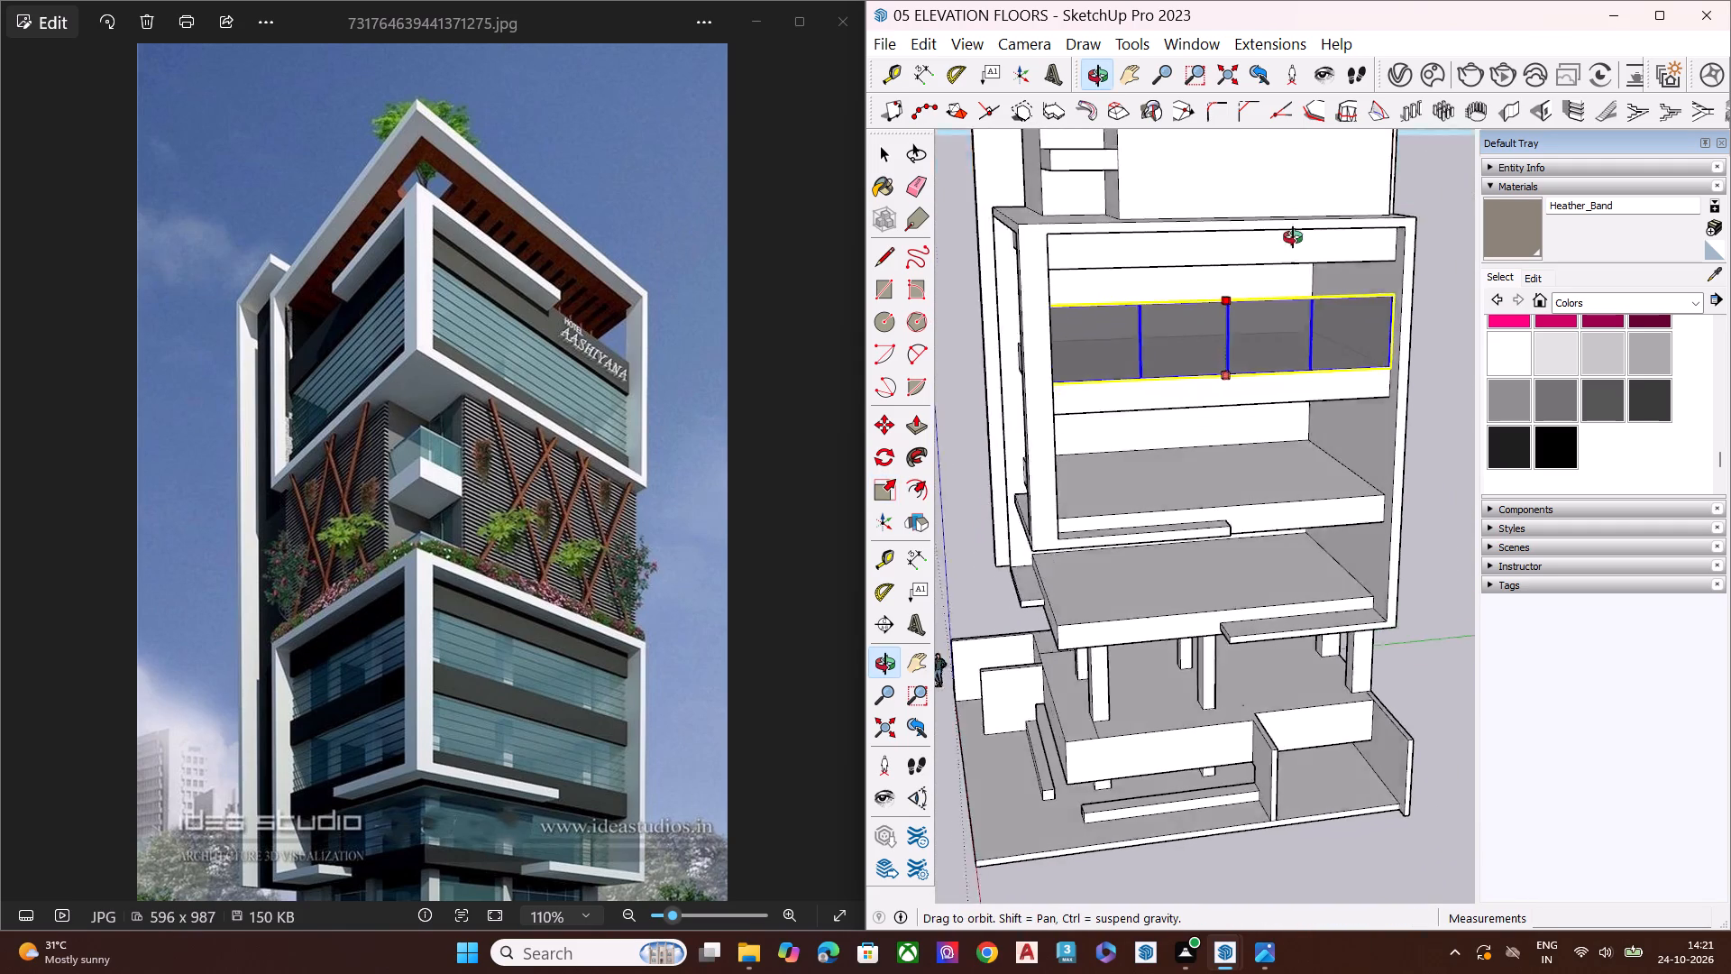
pyautogui.moveTo(1293, 237); pyautogui.dragTo(1380, 173, button='middle')
pyautogui.scroll(5, 1323, 222)
pyautogui.moveTo(1288, 249); pyautogui.dragTo(1375, 180, button='middle')
pyautogui.scroll(3, 1352, 204)
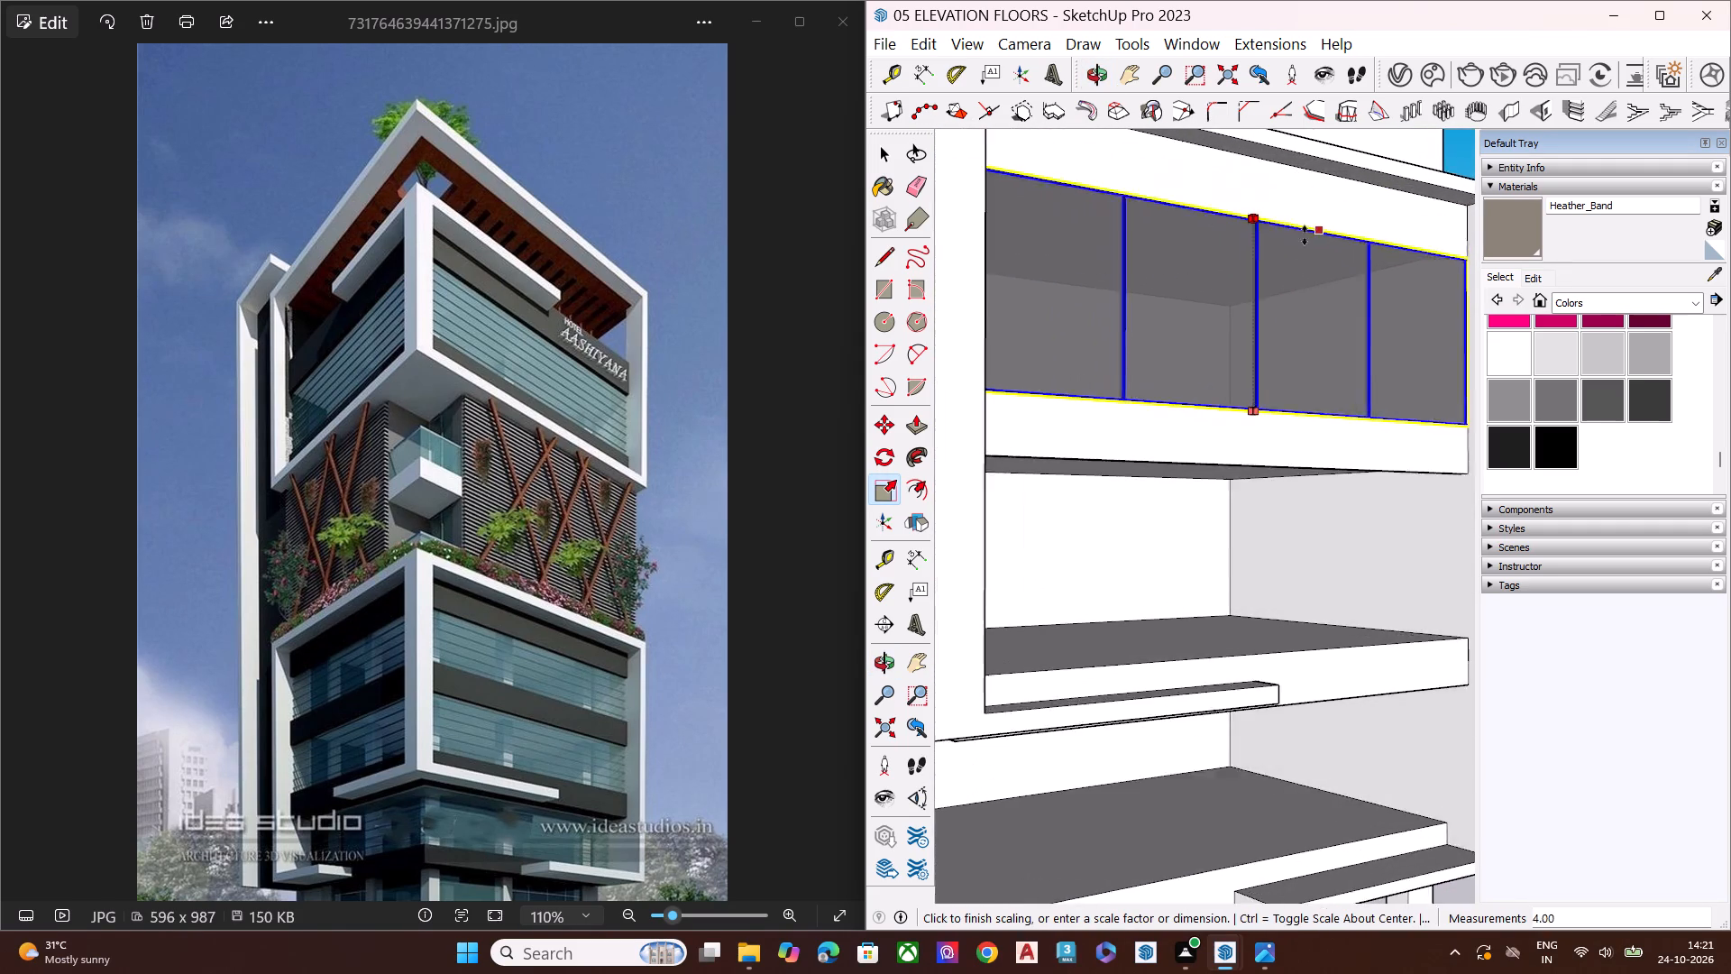
pyautogui.scroll(4, 1305, 235)
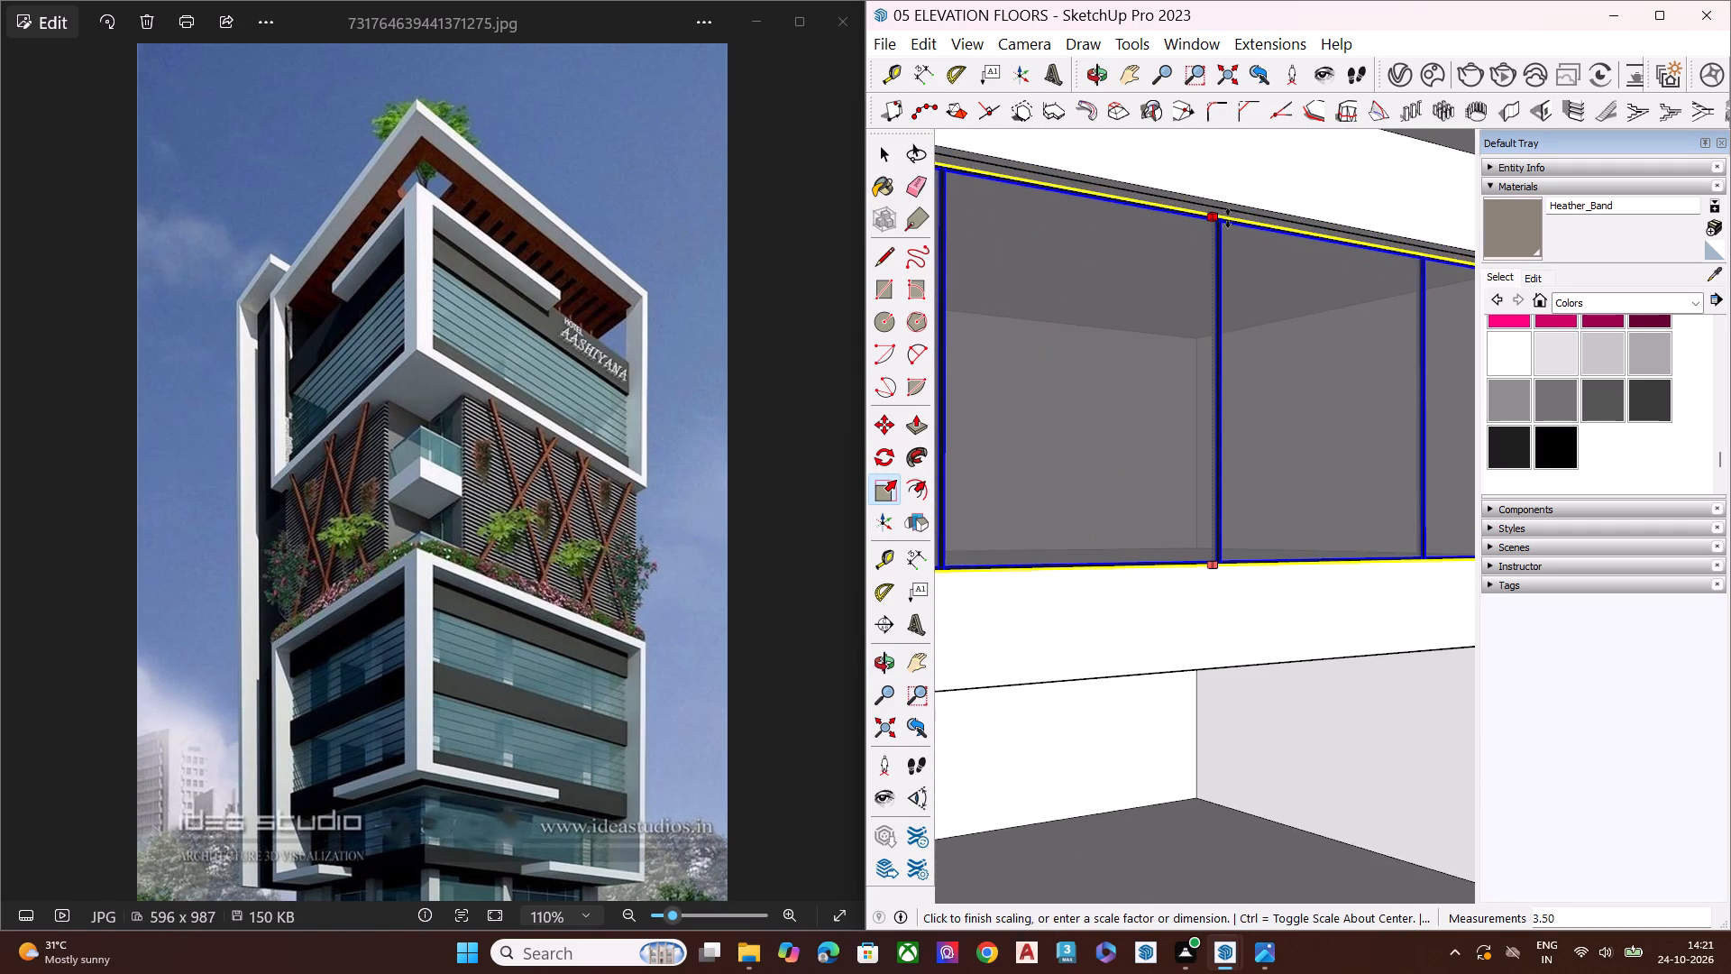
pyautogui.scroll(8, 1223, 218)
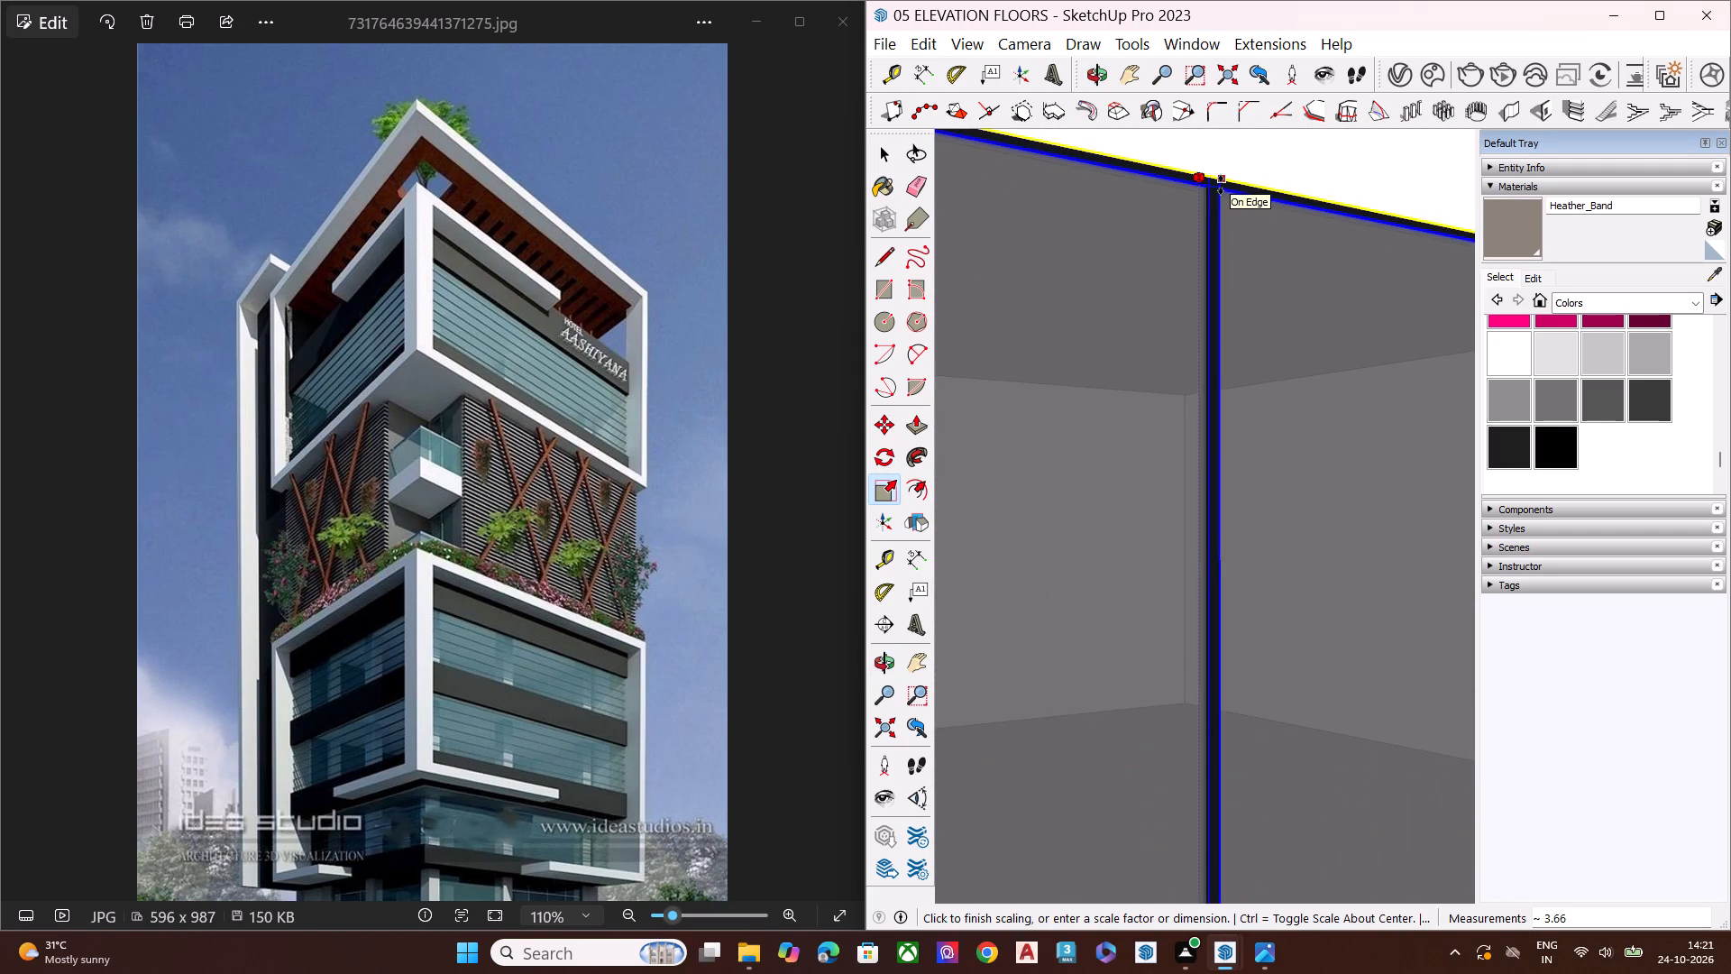
pyautogui.click(1214, 200)
pyautogui.press('space')
# Scale the glass window's height by about 1.02 to close the remaining gap below the beam above.
pyautogui.scroll(-1, 1096, 350)
pyautogui.scroll(1, 1100, 354)
pyautogui.scroll(-6, 1111, 362)
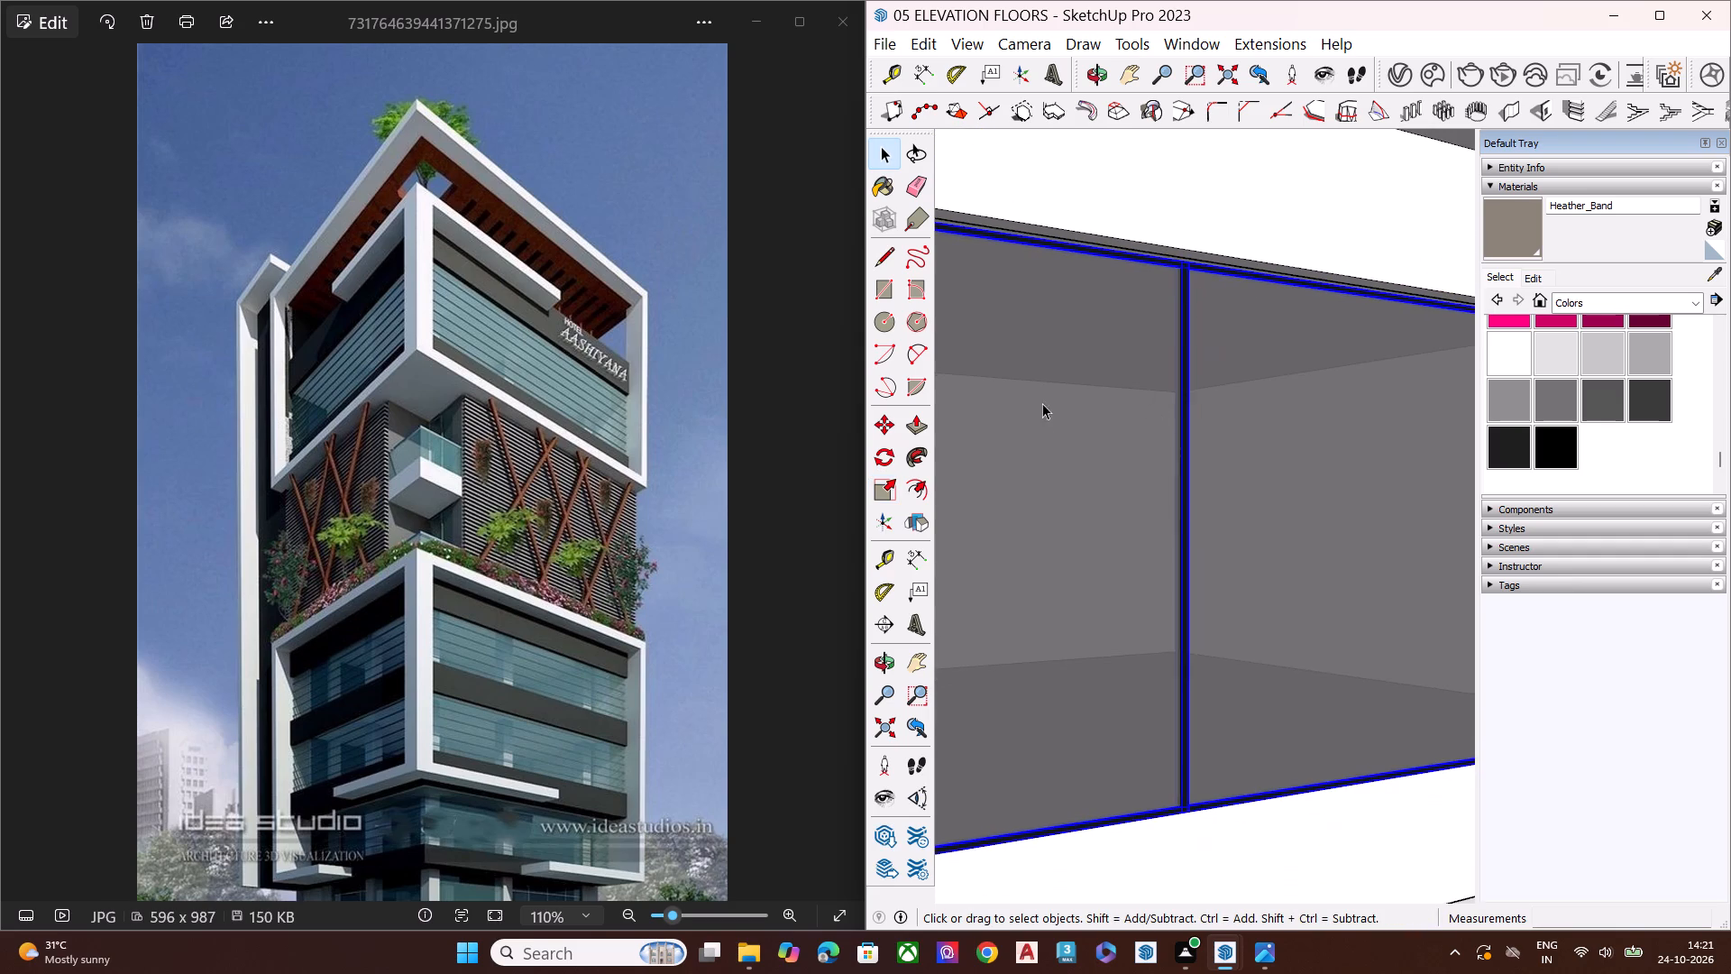
pyautogui.scroll(-7, 1059, 376)
pyautogui.moveTo(1062, 417); pyautogui.dragTo(1410, 424, button='middle')
pyautogui.scroll(1, 1397, 429)
pyautogui.scroll(-1, 1014, 390)
pyautogui.scroll(2, 1008, 390)
pyautogui.scroll(-4, 1006, 391)
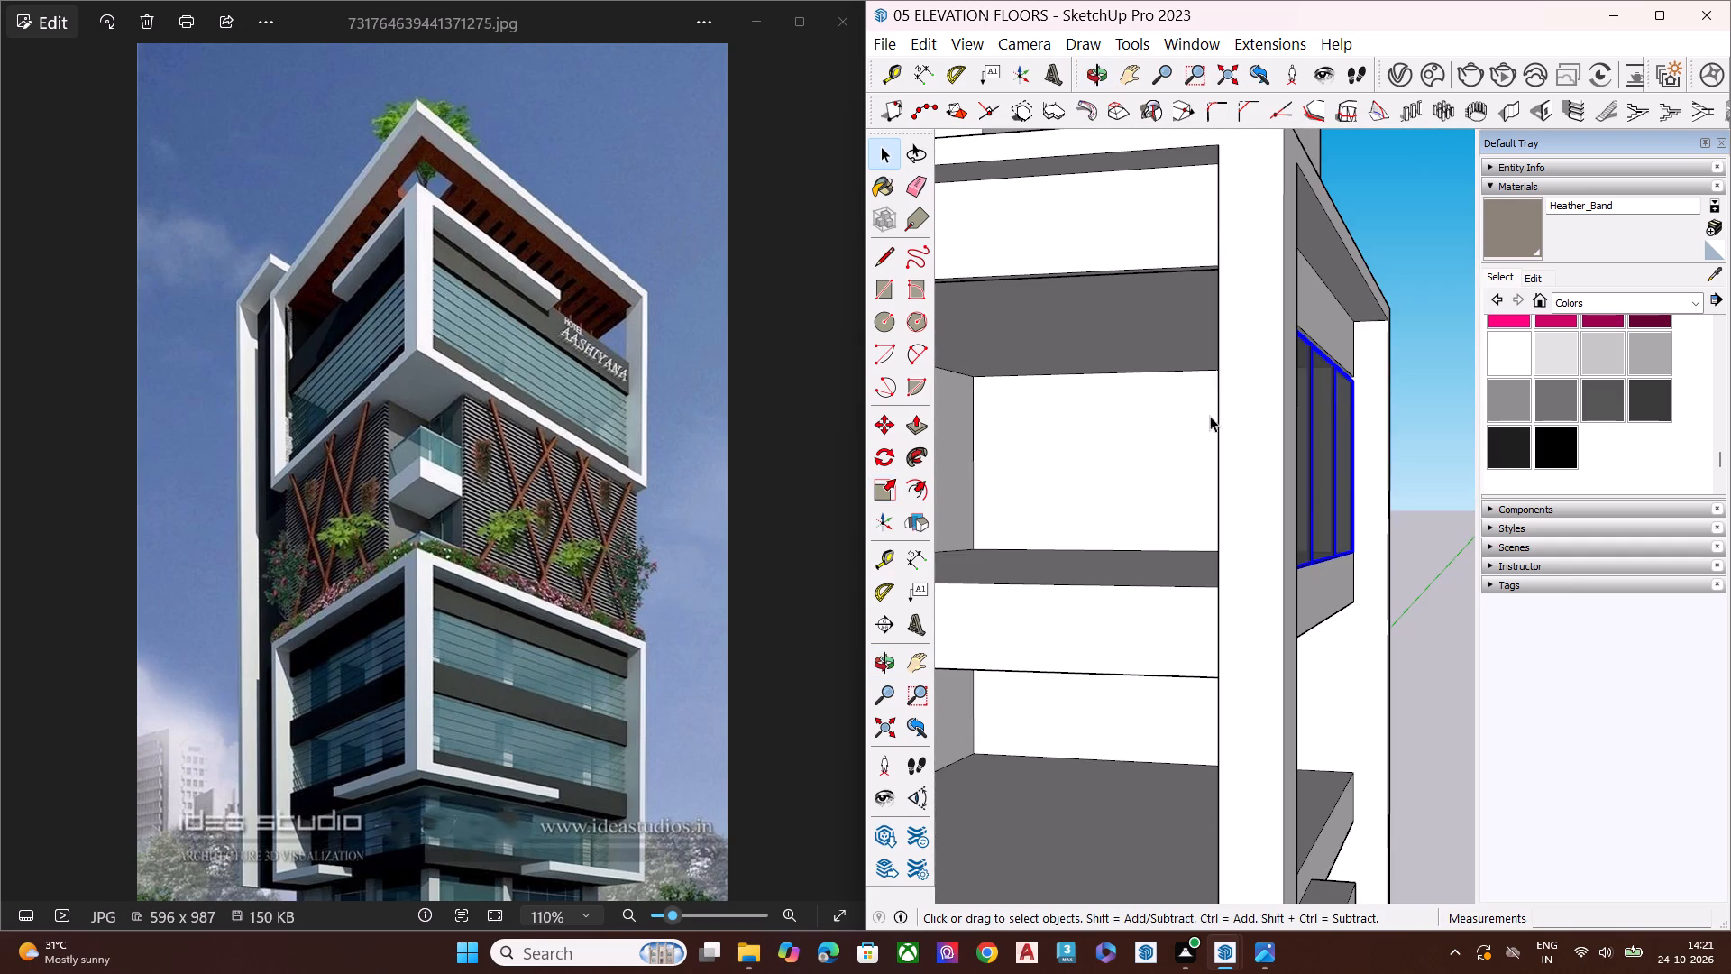
pyautogui.scroll(15, 1391, 365)
pyautogui.scroll(-7, 1241, 407)
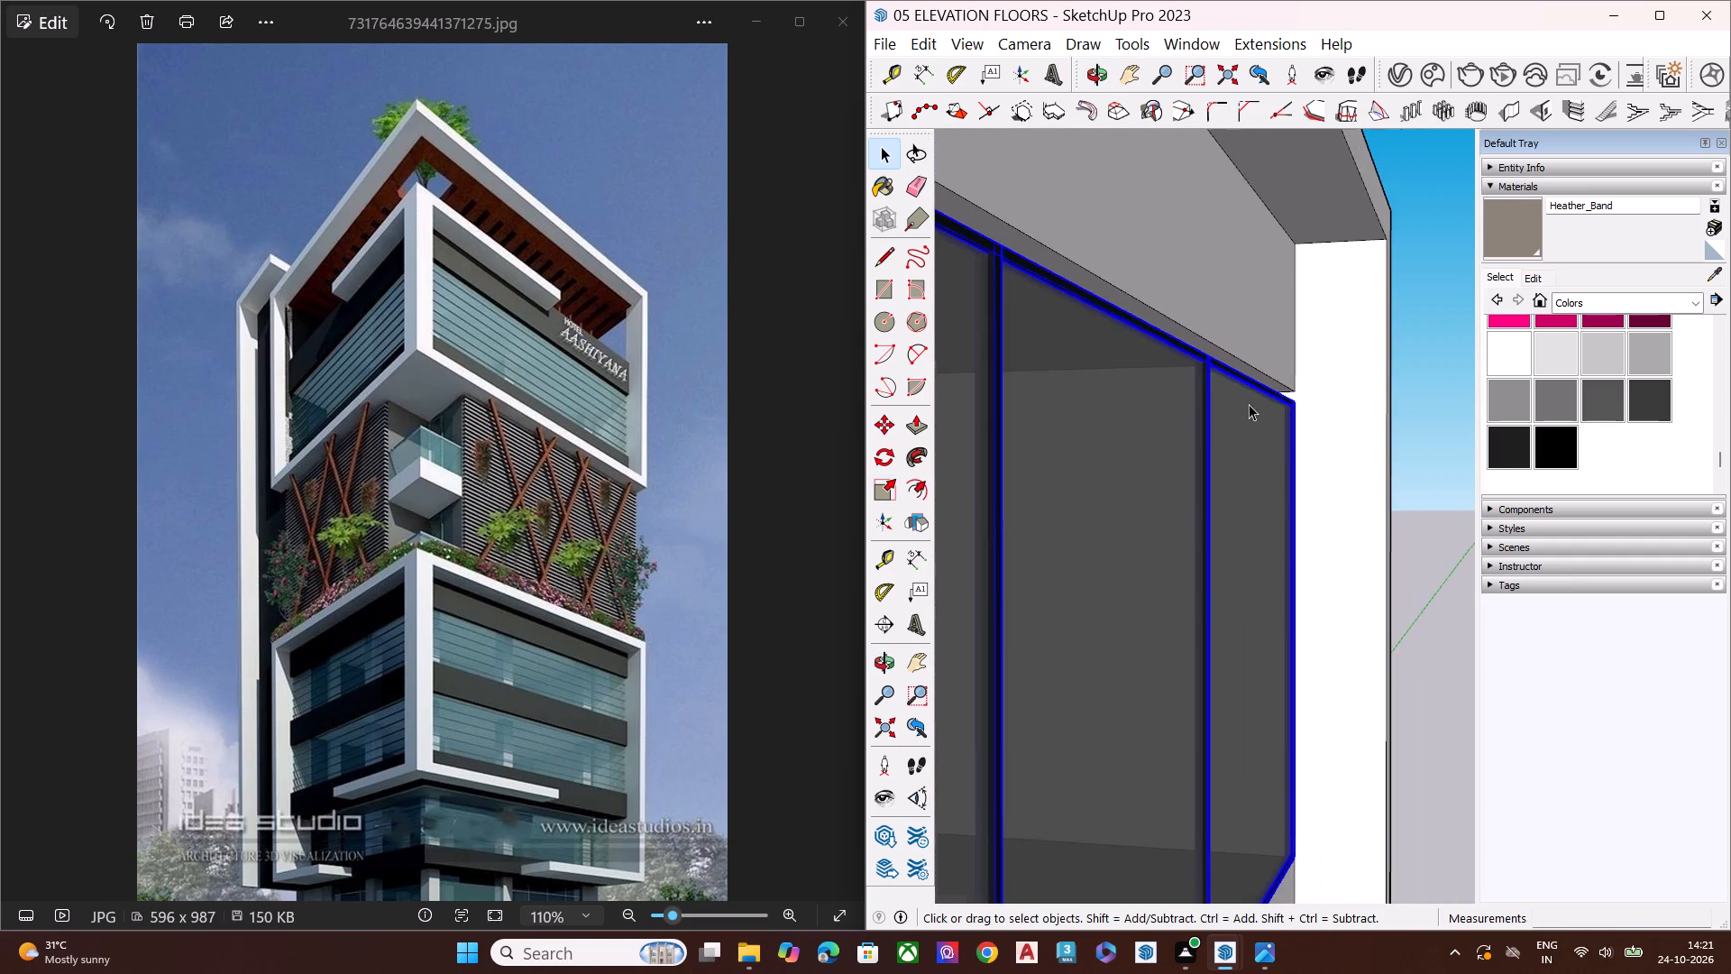
pyautogui.scroll(-1, 1249, 404)
pyautogui.moveTo(1146, 448); pyautogui.dragTo(1250, 487, button='middle')
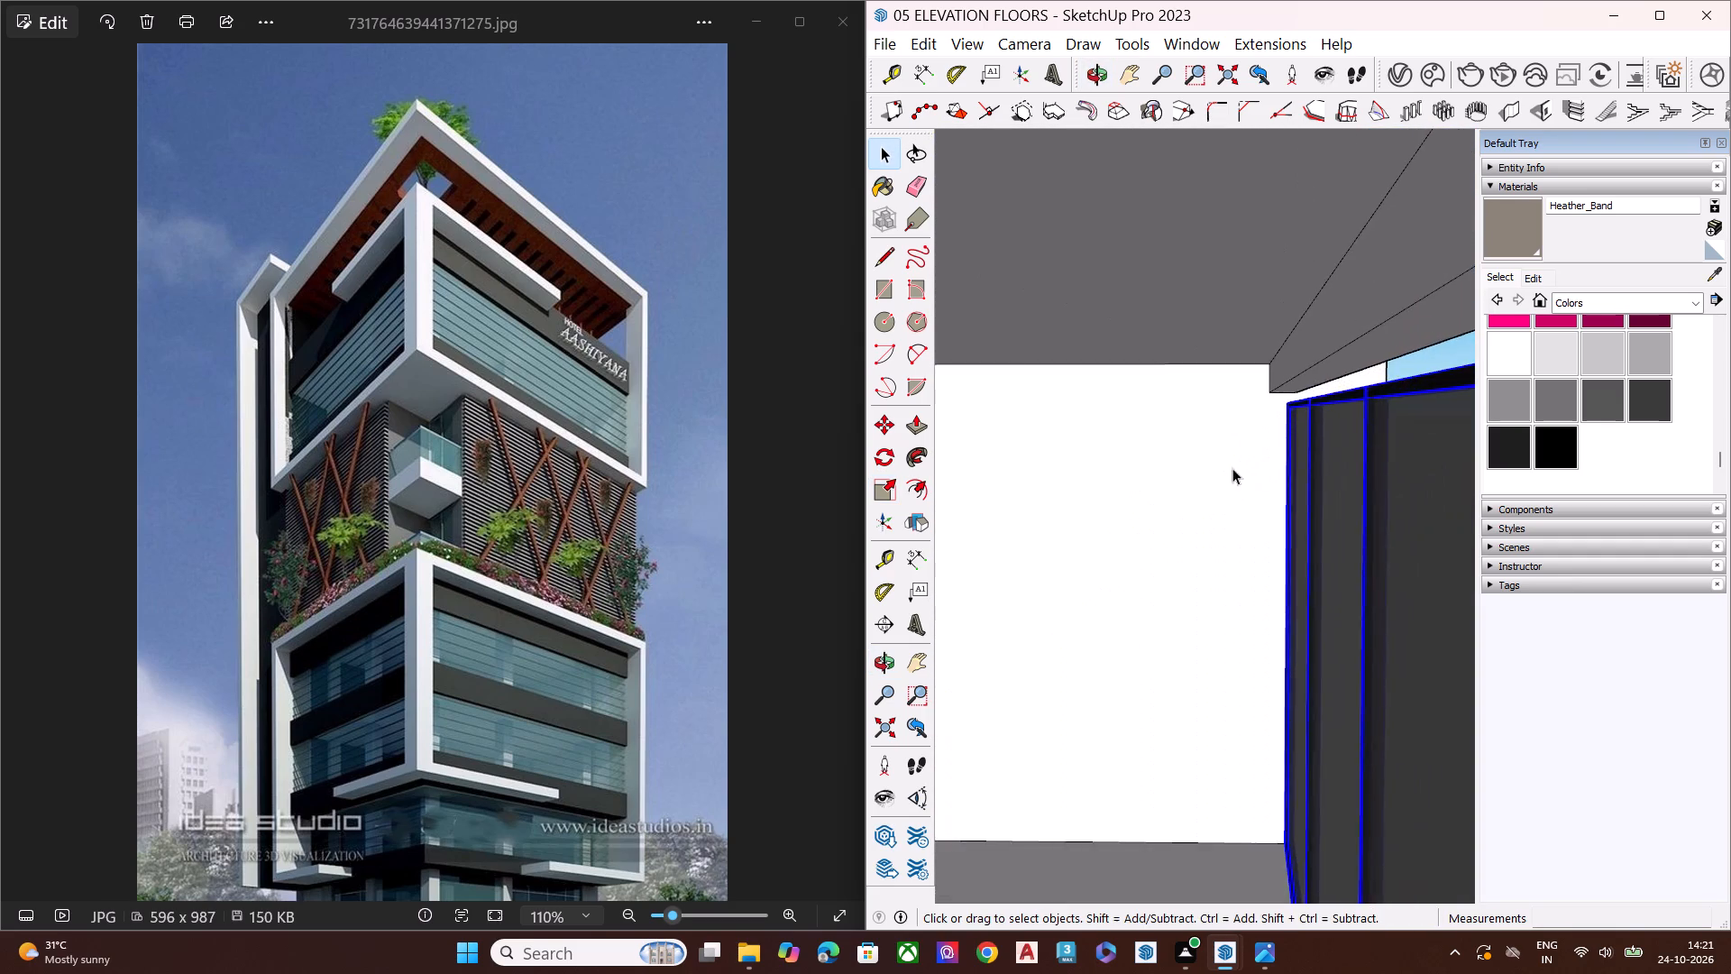
pyautogui.scroll(-8, 1193, 440)
pyautogui.moveTo(1161, 474); pyautogui.dragTo(1228, 454, button='middle')
pyautogui.scroll(9, 1268, 421)
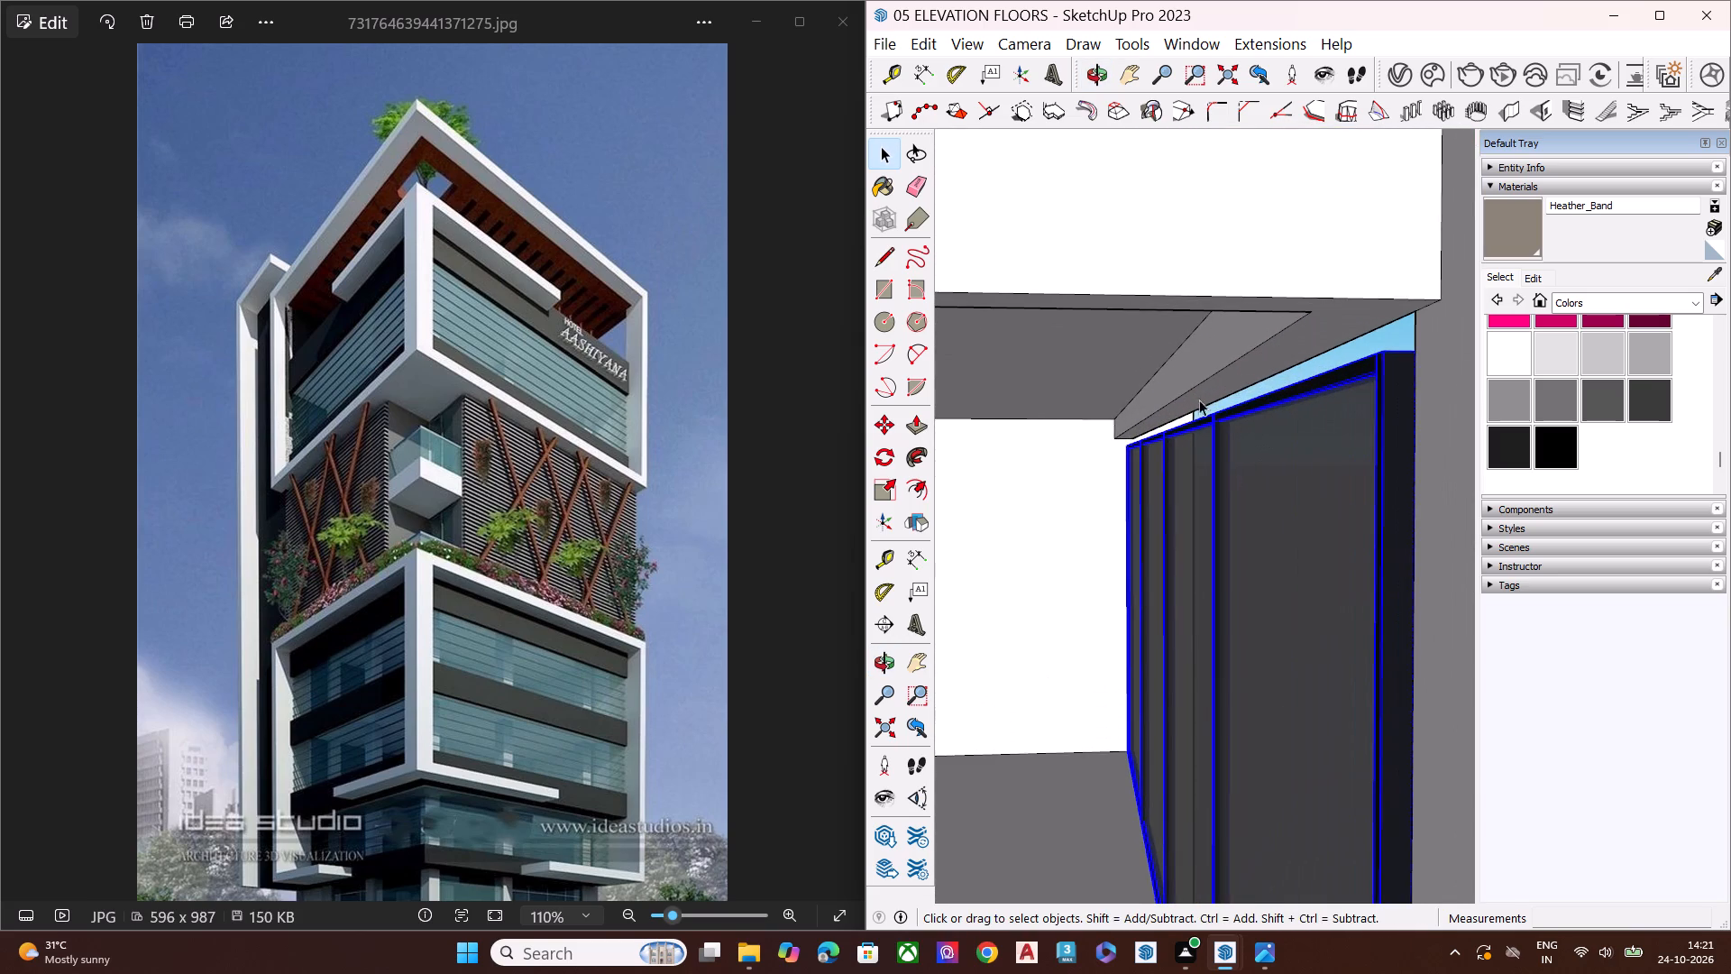
pyautogui.press('s')
pyautogui.scroll(6, 1188, 381)
pyautogui.click(1167, 442)
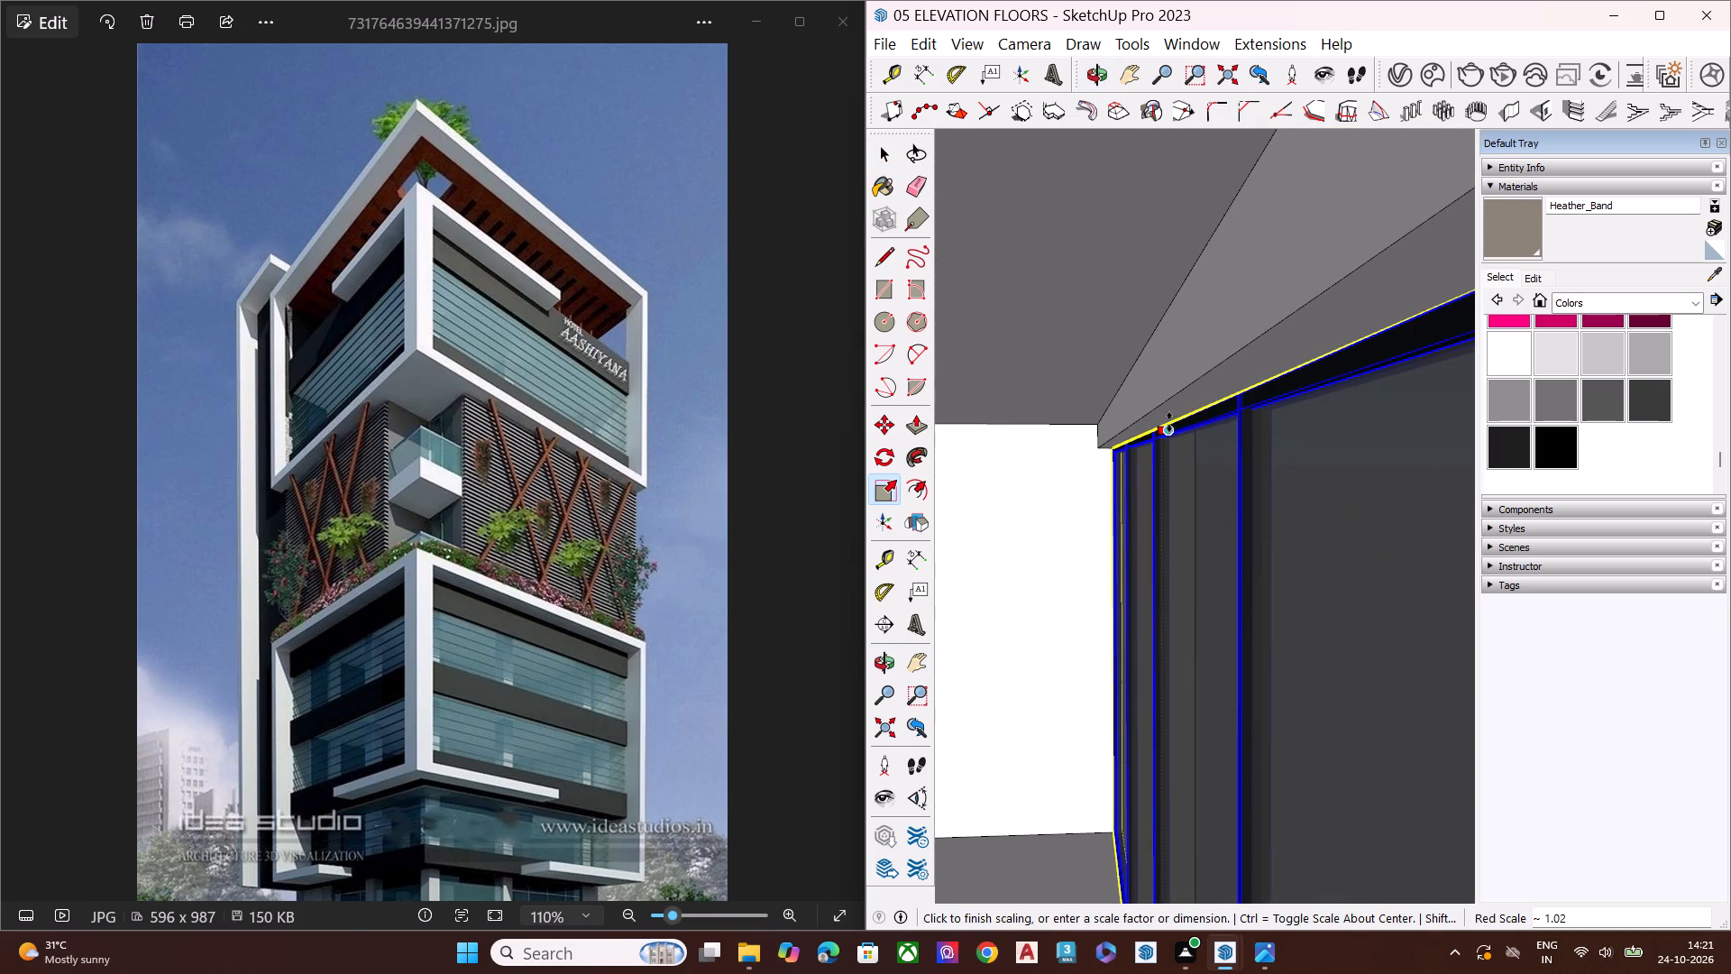
pyautogui.click(1170, 416)
pyautogui.press('space')
# Move the glass window about 5/8" by its top corner toward the underside of the beam, and deselect it.
pyautogui.scroll(-6, 1058, 375)
pyautogui.scroll(1, 1058, 375)
pyautogui.scroll(-1, 1058, 375)
pyautogui.moveTo(1194, 354); pyautogui.dragTo(1222, 330, button='middle')
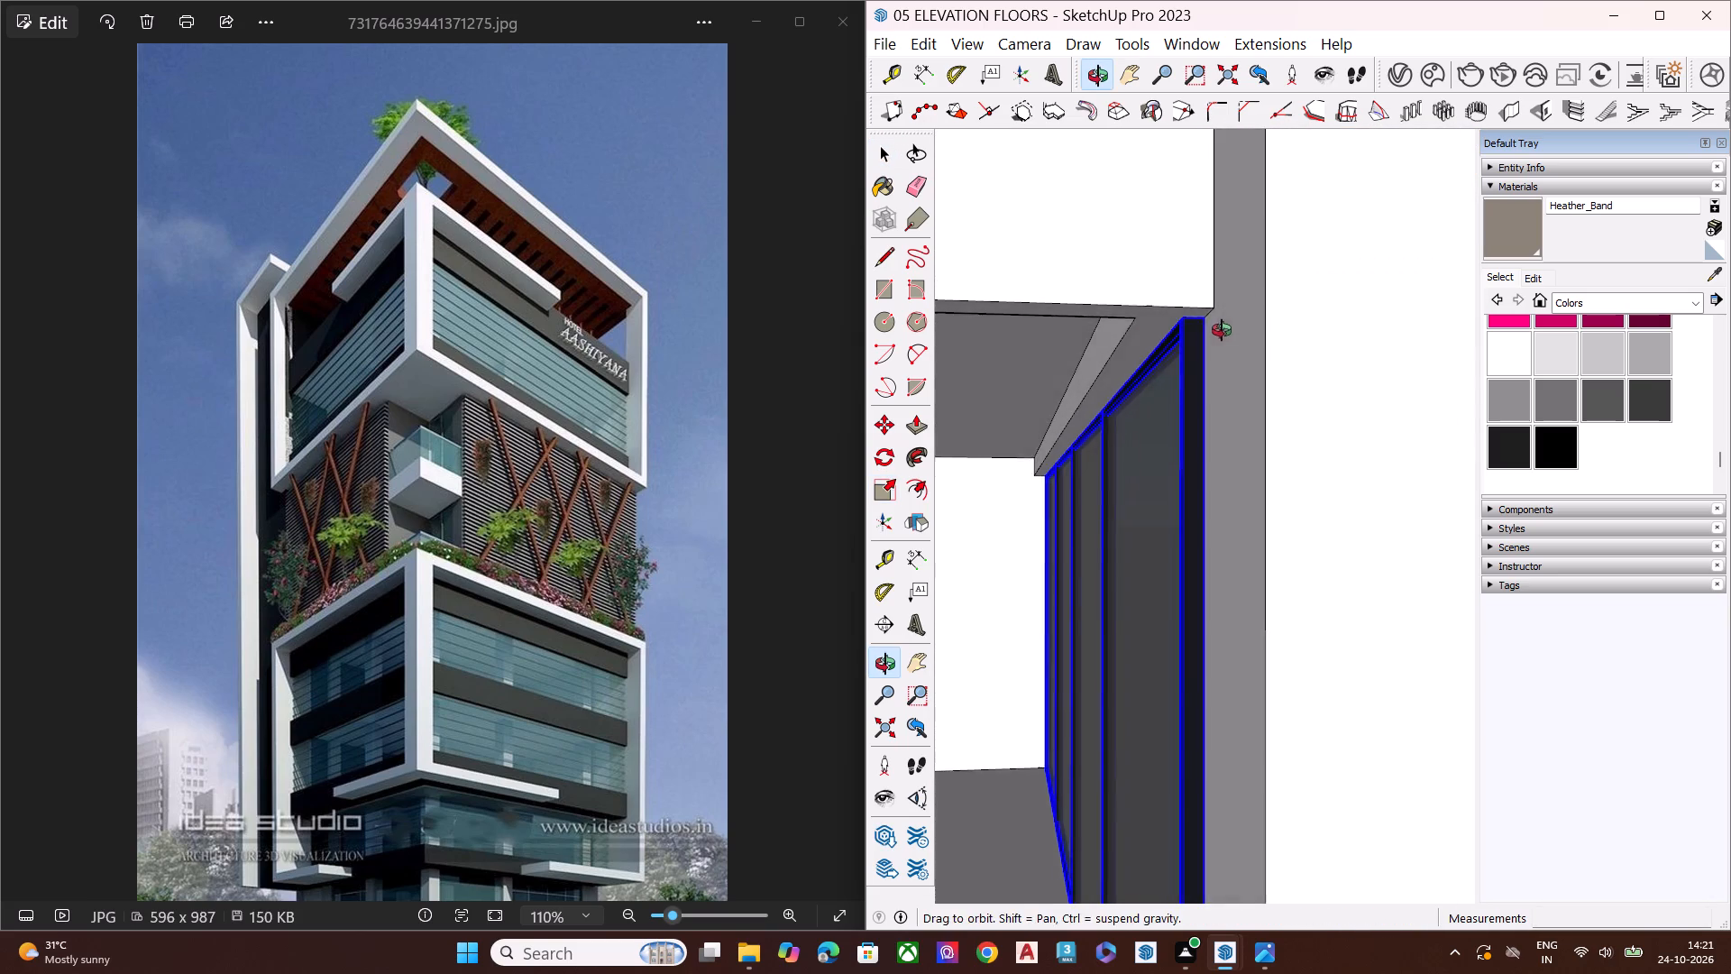
pyautogui.moveTo(1222, 330); pyautogui.dragTo(1223, 329, button='middle')
pyautogui.scroll(8, 1208, 336)
pyautogui.press('m')
pyautogui.click(1165, 304)
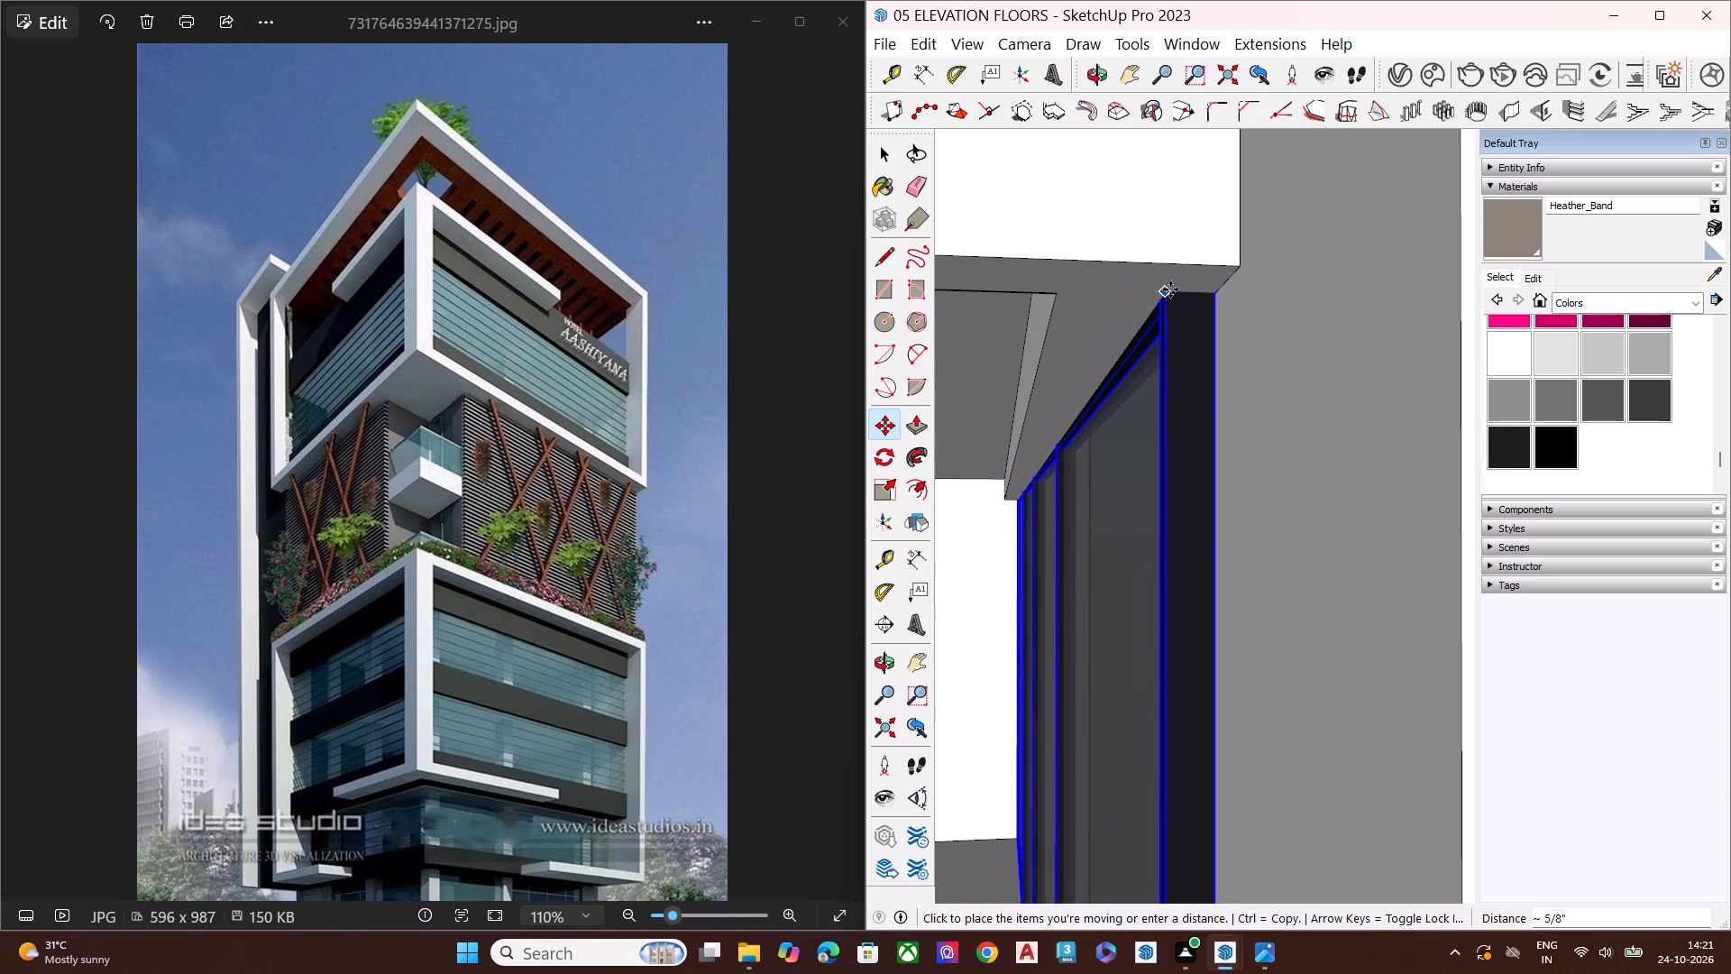
pyautogui.click(1170, 289)
pyautogui.press('space')
pyautogui.scroll(-10, 963, 331)
pyautogui.moveTo(1174, 411); pyautogui.dragTo(920, 442, button='middle')
pyautogui.scroll(1, 920, 442)
pyautogui.scroll(-5, 1143, 414)
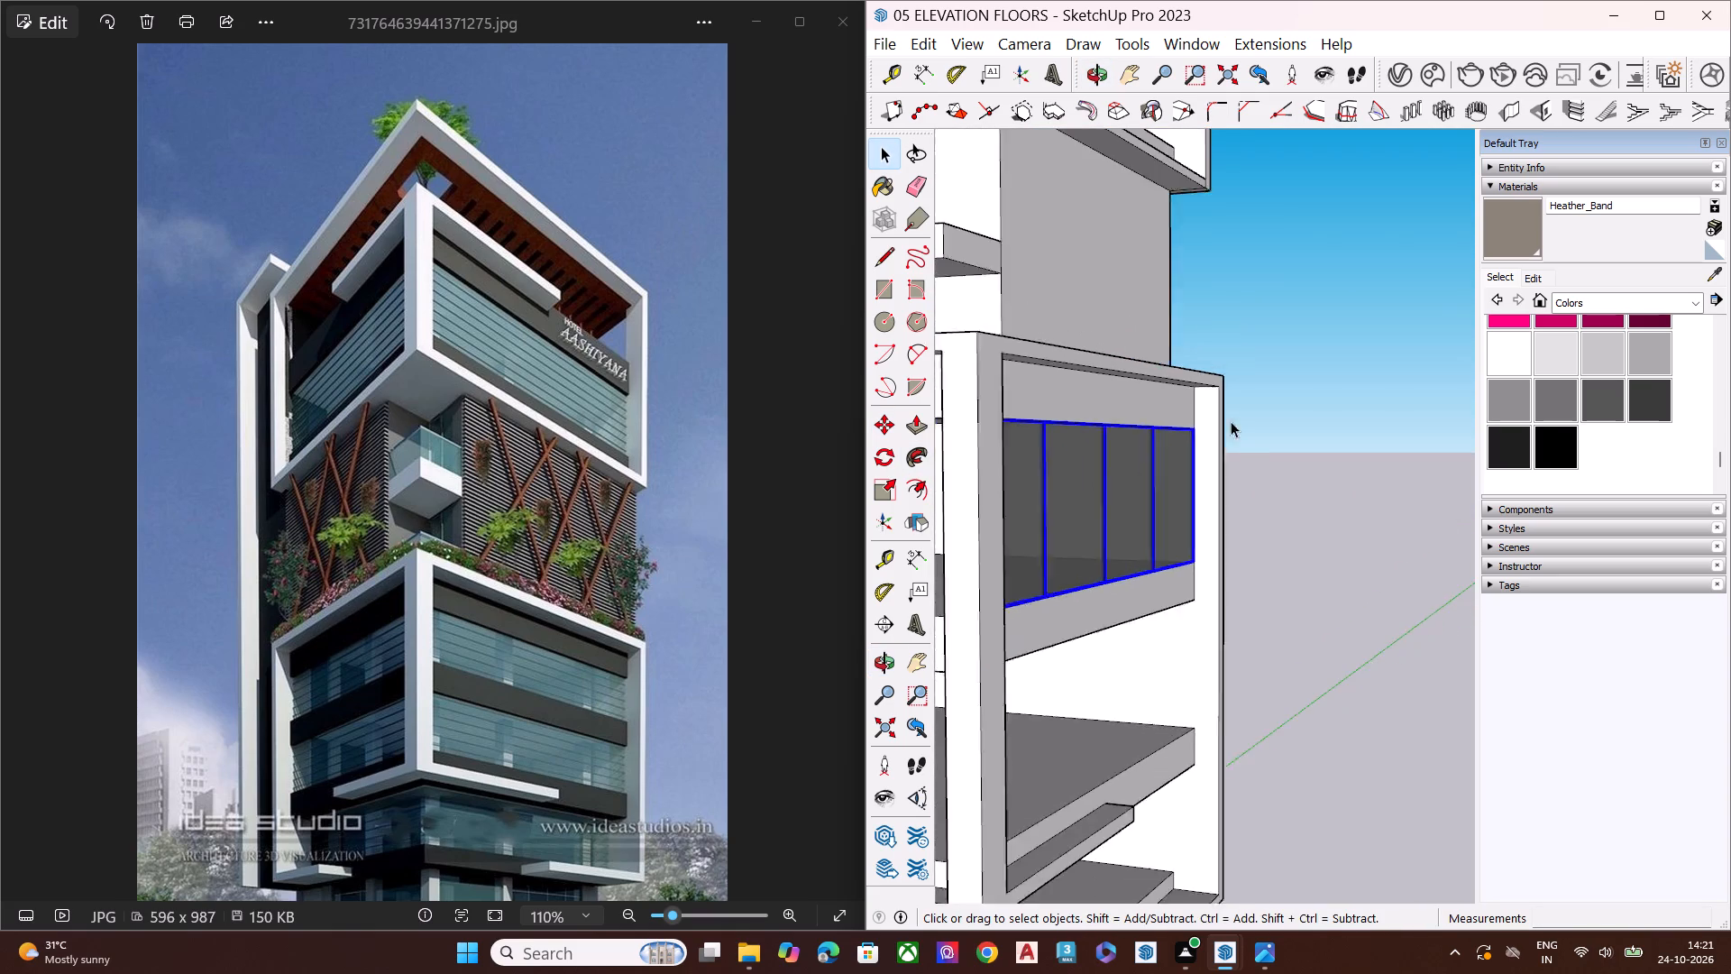
pyautogui.scroll(-3, 1231, 421)
pyautogui.doubleClick(1288, 463)
# Examine the fitted glass window and the lower block's beams from several angles against the reference image.
pyautogui.scroll(1, 1208, 456)
pyautogui.scroll(-17, 1208, 456)
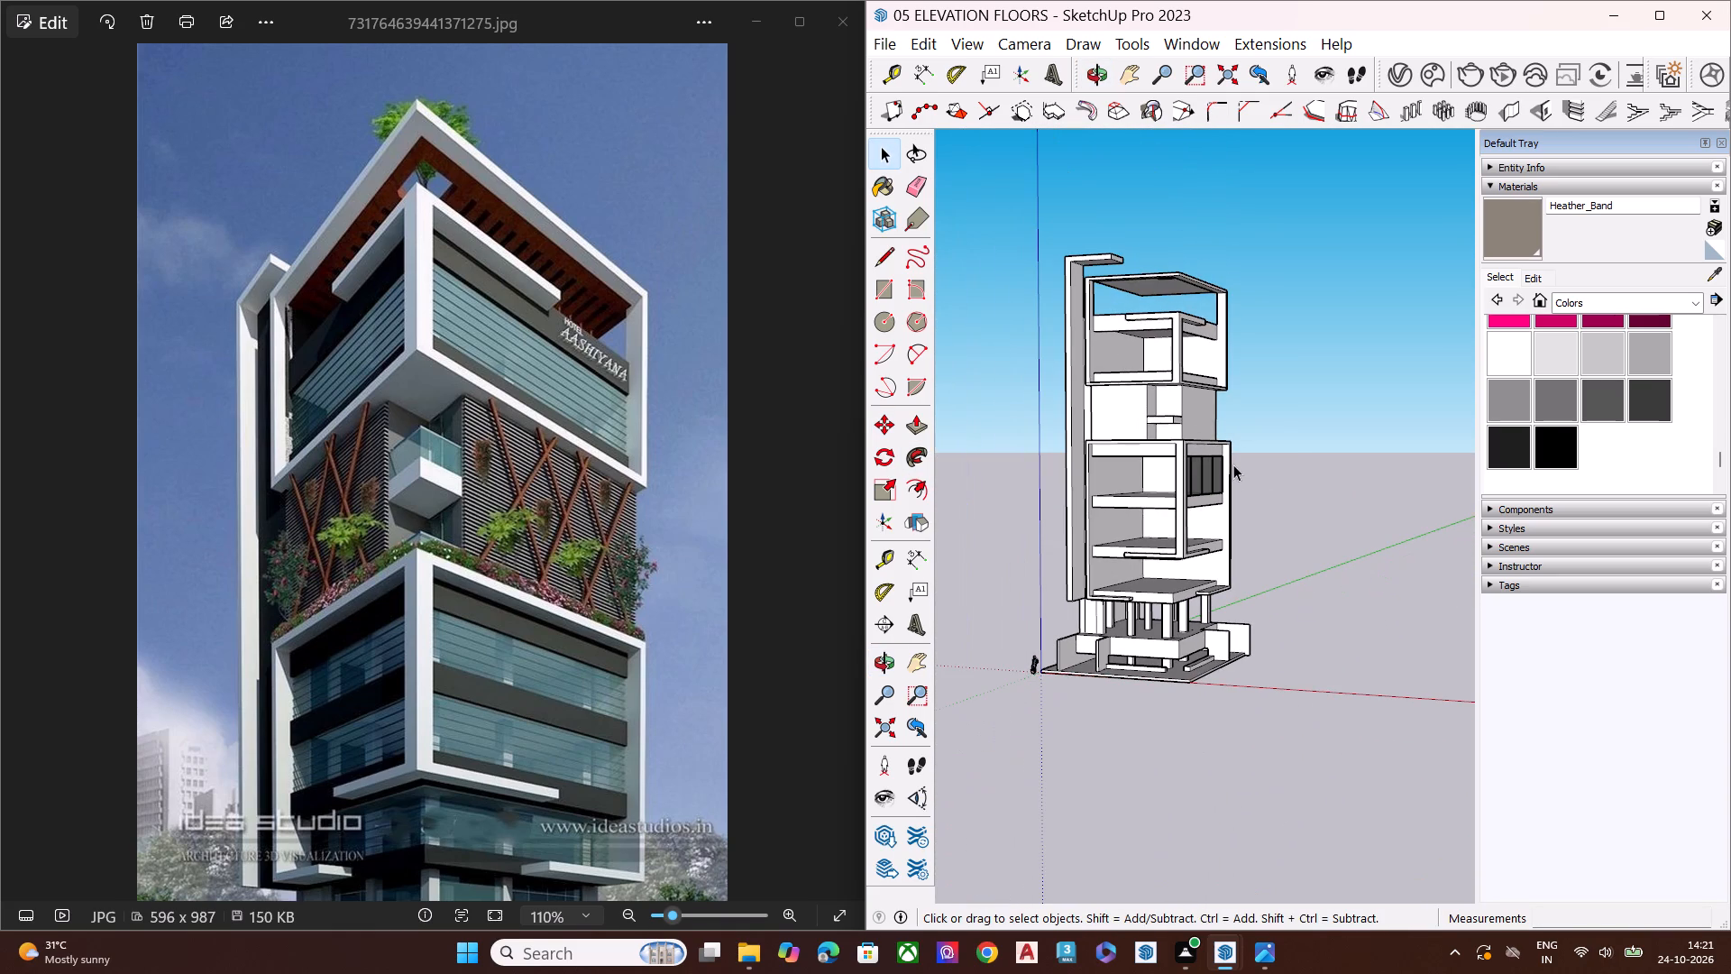
pyautogui.scroll(-6, 1119, 461)
pyautogui.moveTo(1197, 524); pyautogui.dragTo(1089, 525, button='middle')
pyautogui.scroll(4, 1175, 501)
pyautogui.scroll(-1, 1175, 501)
pyautogui.scroll(4, 1175, 501)
pyautogui.scroll(-1, 1167, 513)
pyautogui.scroll(5, 1159, 522)
pyautogui.scroll(3, 1164, 395)
pyautogui.scroll(-1, 1164, 395)
pyautogui.scroll(3, 1164, 395)
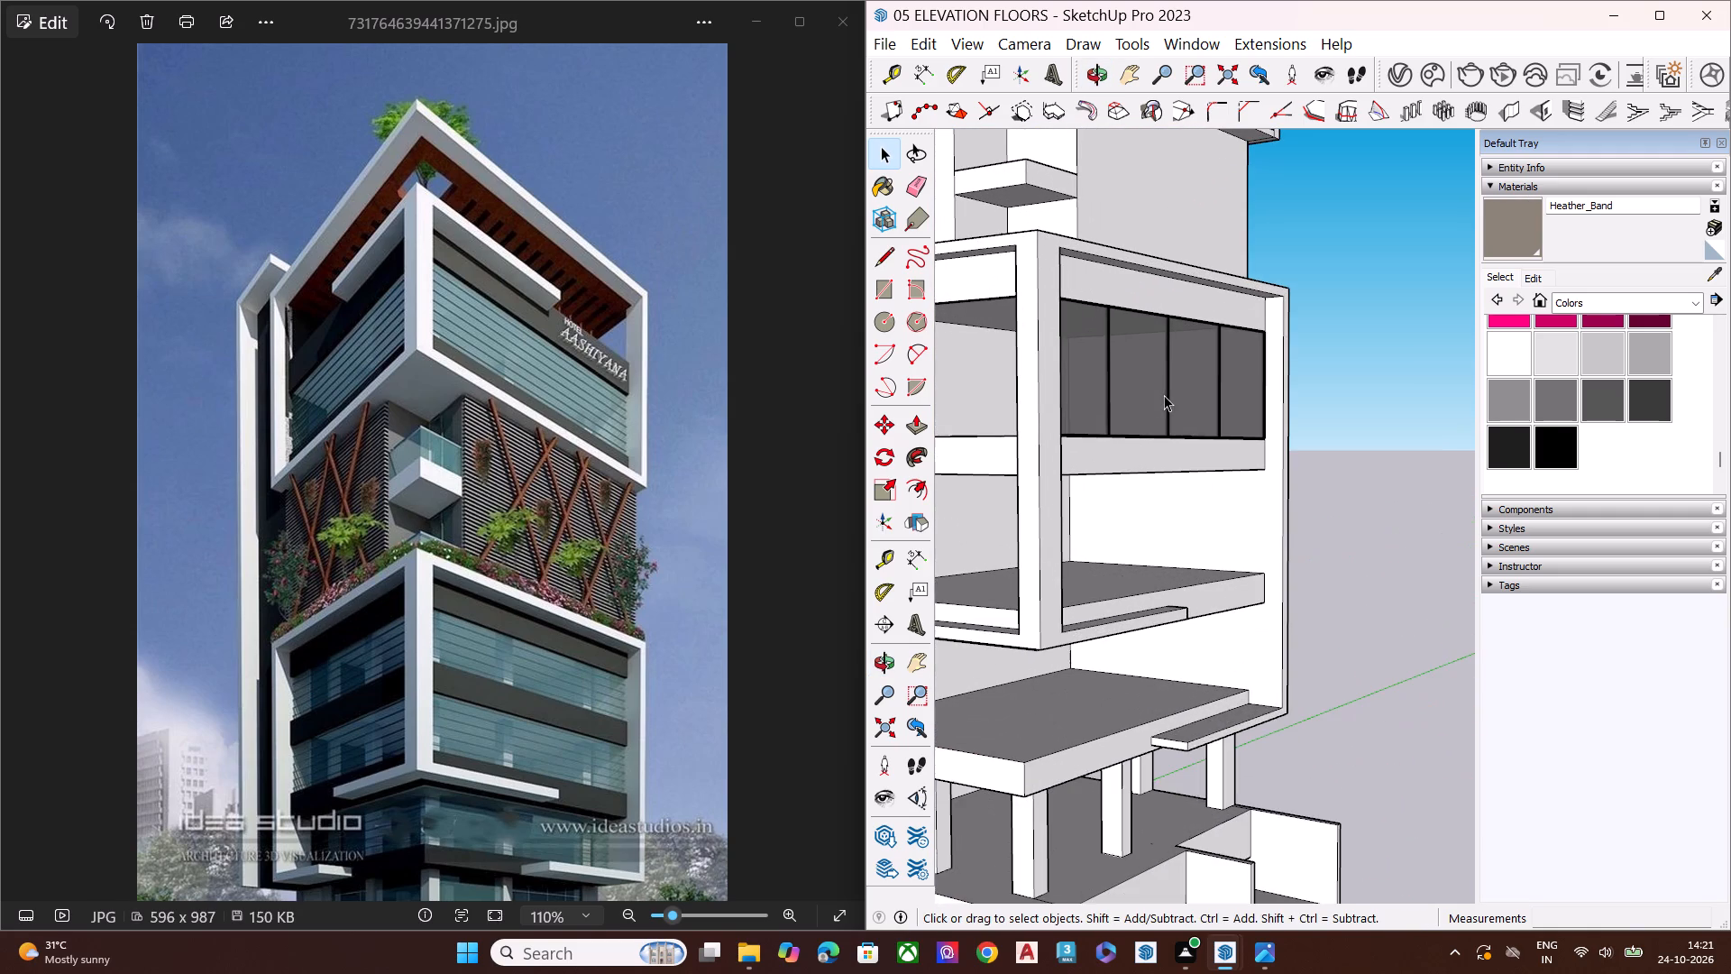
pyautogui.moveTo(1150, 433); pyautogui.dragTo(998, 360, button='middle')
pyautogui.scroll(1, 1144, 429)
pyautogui.scroll(1, 1016, 354)
pyautogui.scroll(-8, 1314, 323)
pyautogui.scroll(1, 1325, 380)
pyautogui.scroll(-3, 1325, 380)
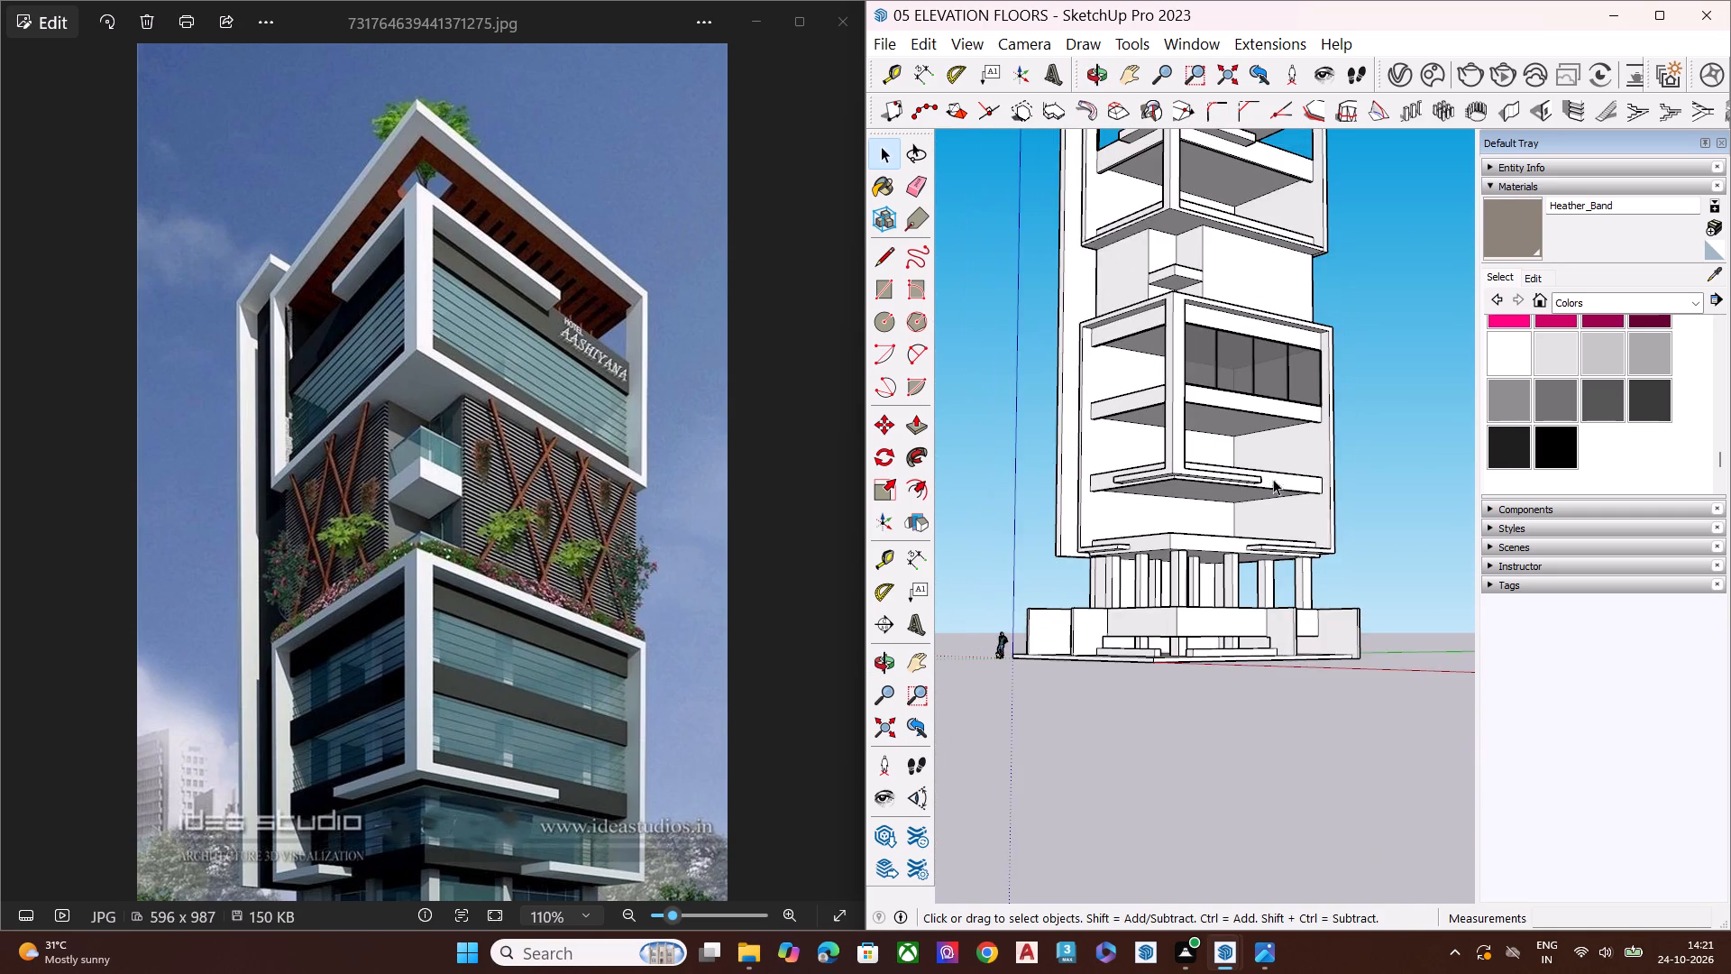
pyautogui.moveTo(1260, 482); pyautogui.dragTo(1155, 485, button='middle')
pyautogui.middleClick(1087, 489)
pyautogui.moveTo(1085, 489); pyautogui.dragTo(1009, 484, button='middle')
# Paint the beam faces directly above and below the glass window with the Heather_Band material.
pyautogui.click(1513, 231)
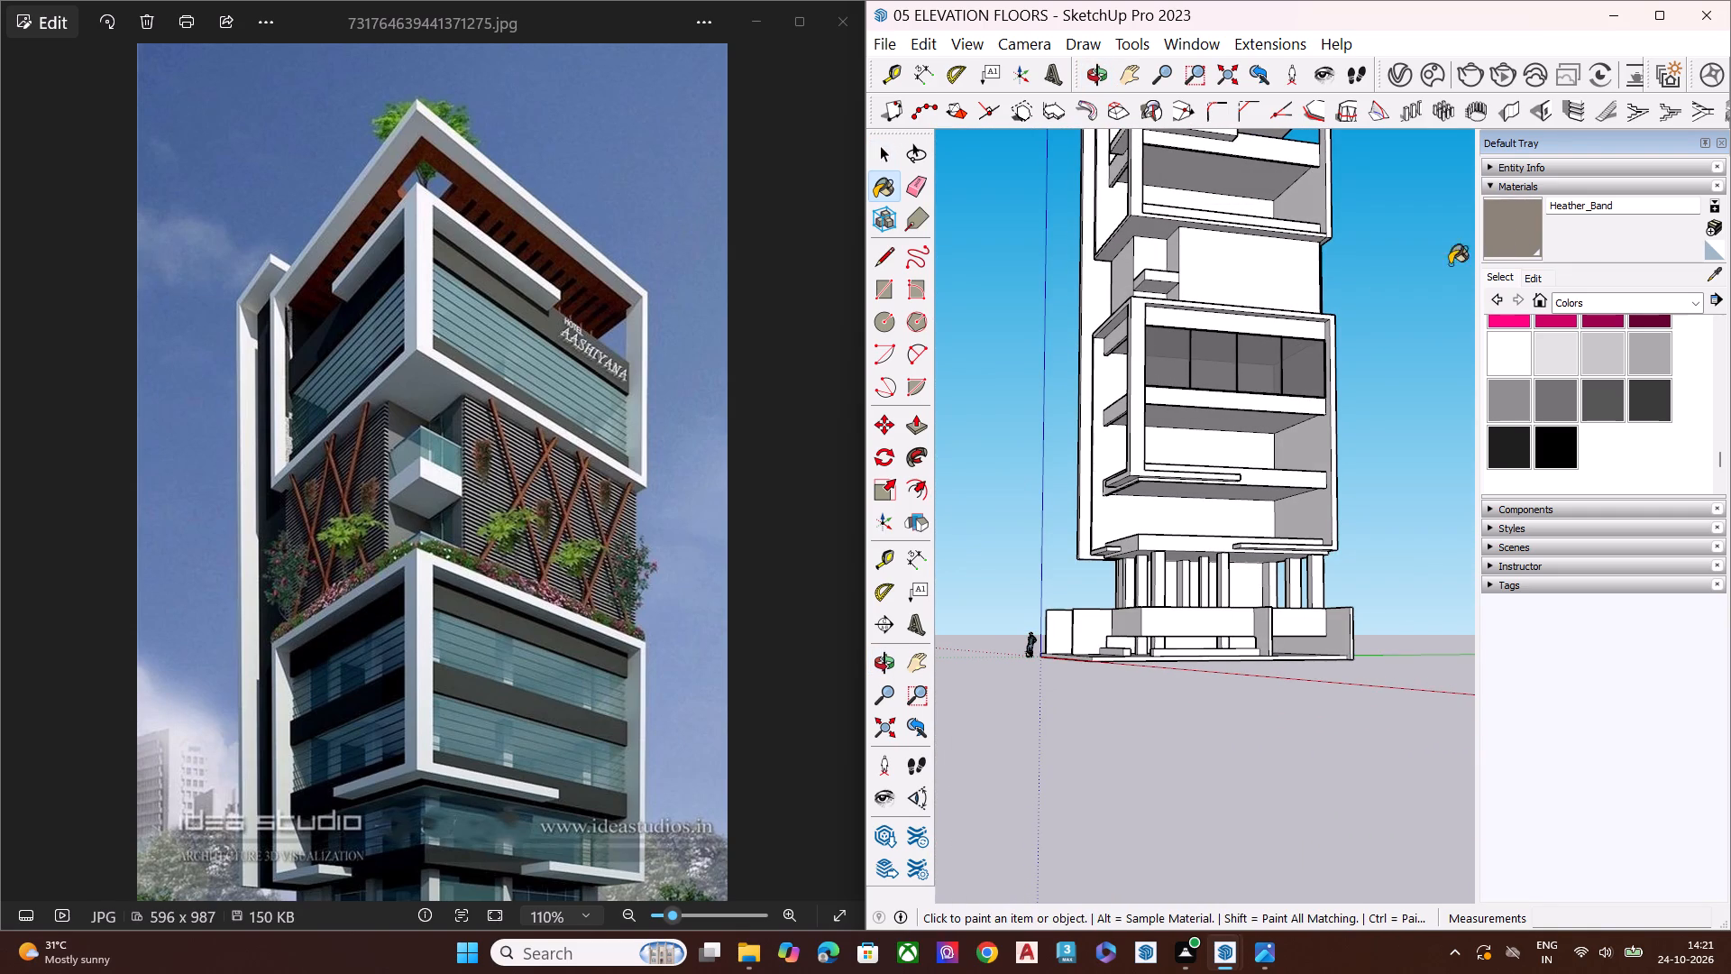
pyautogui.click(1239, 333)
pyautogui.click(1268, 327)
pyautogui.moveTo(1263, 387); pyautogui.dragTo(1165, 396, button='middle')
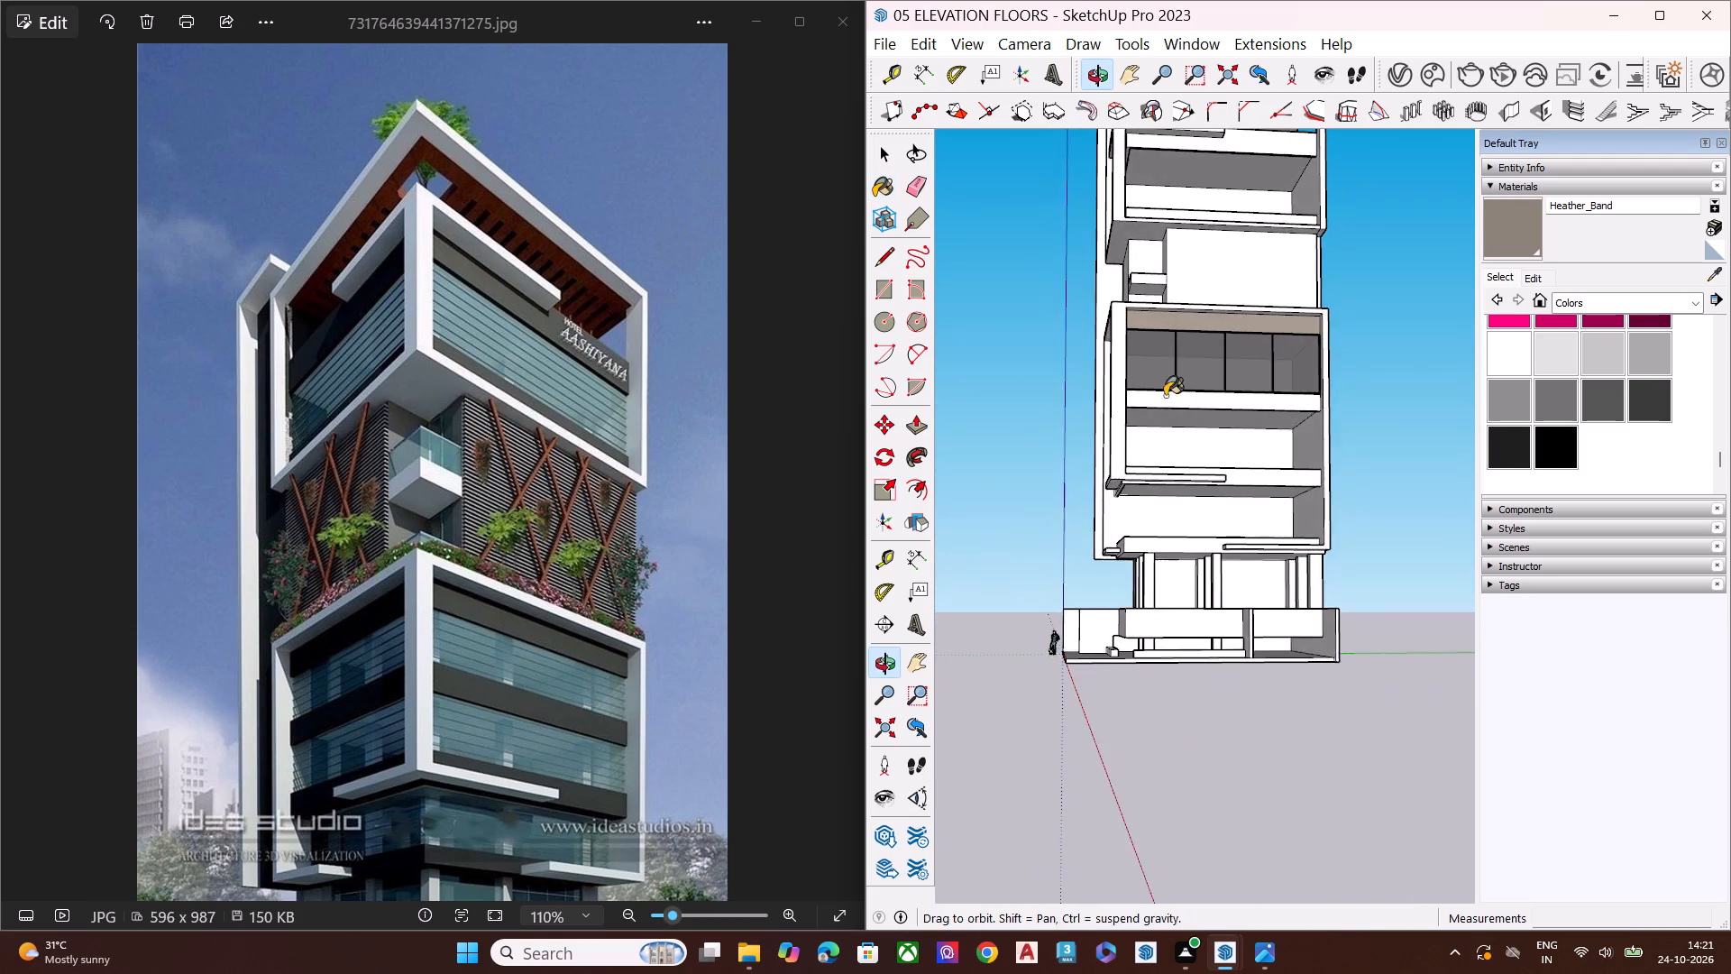
pyautogui.scroll(5, 1171, 398)
pyautogui.click(1239, 399)
pyautogui.moveTo(1347, 400); pyautogui.dragTo(1109, 381, button='middle')
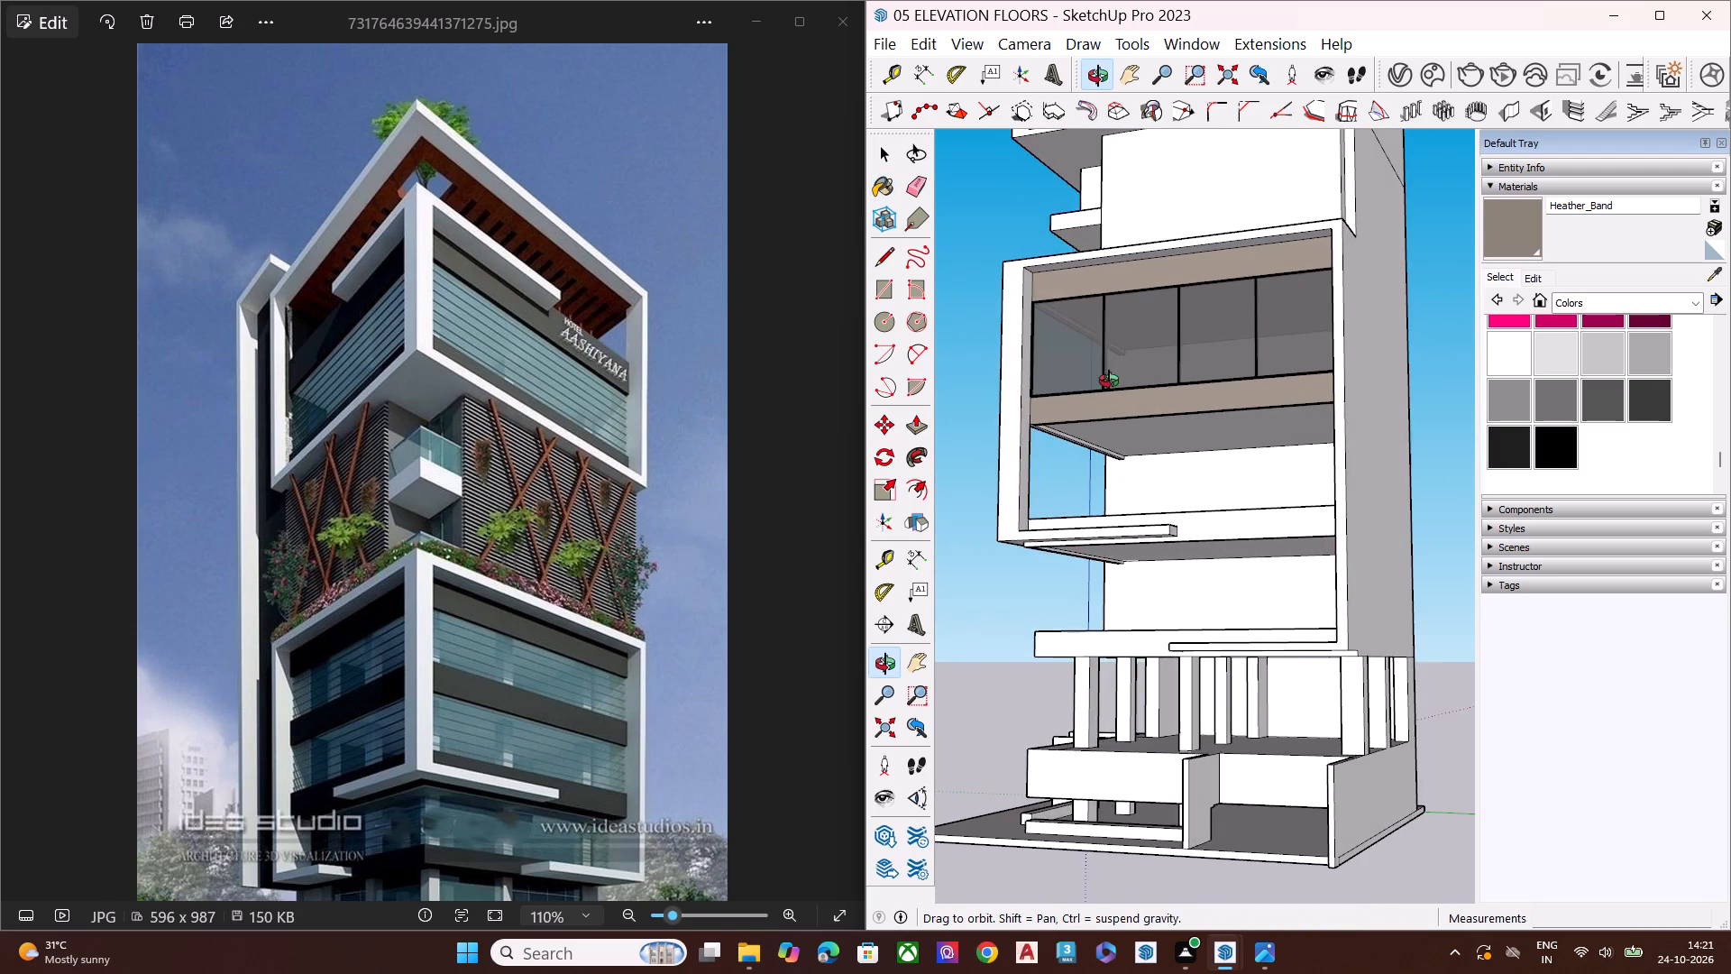
pyautogui.moveTo(1109, 381); pyautogui.dragTo(1579, 381, button='middle')
# Paint the upper and middle beam faces on the lower block's adjacent, unglazed side with Heather_Band.
pyautogui.scroll(1, 1214, 309)
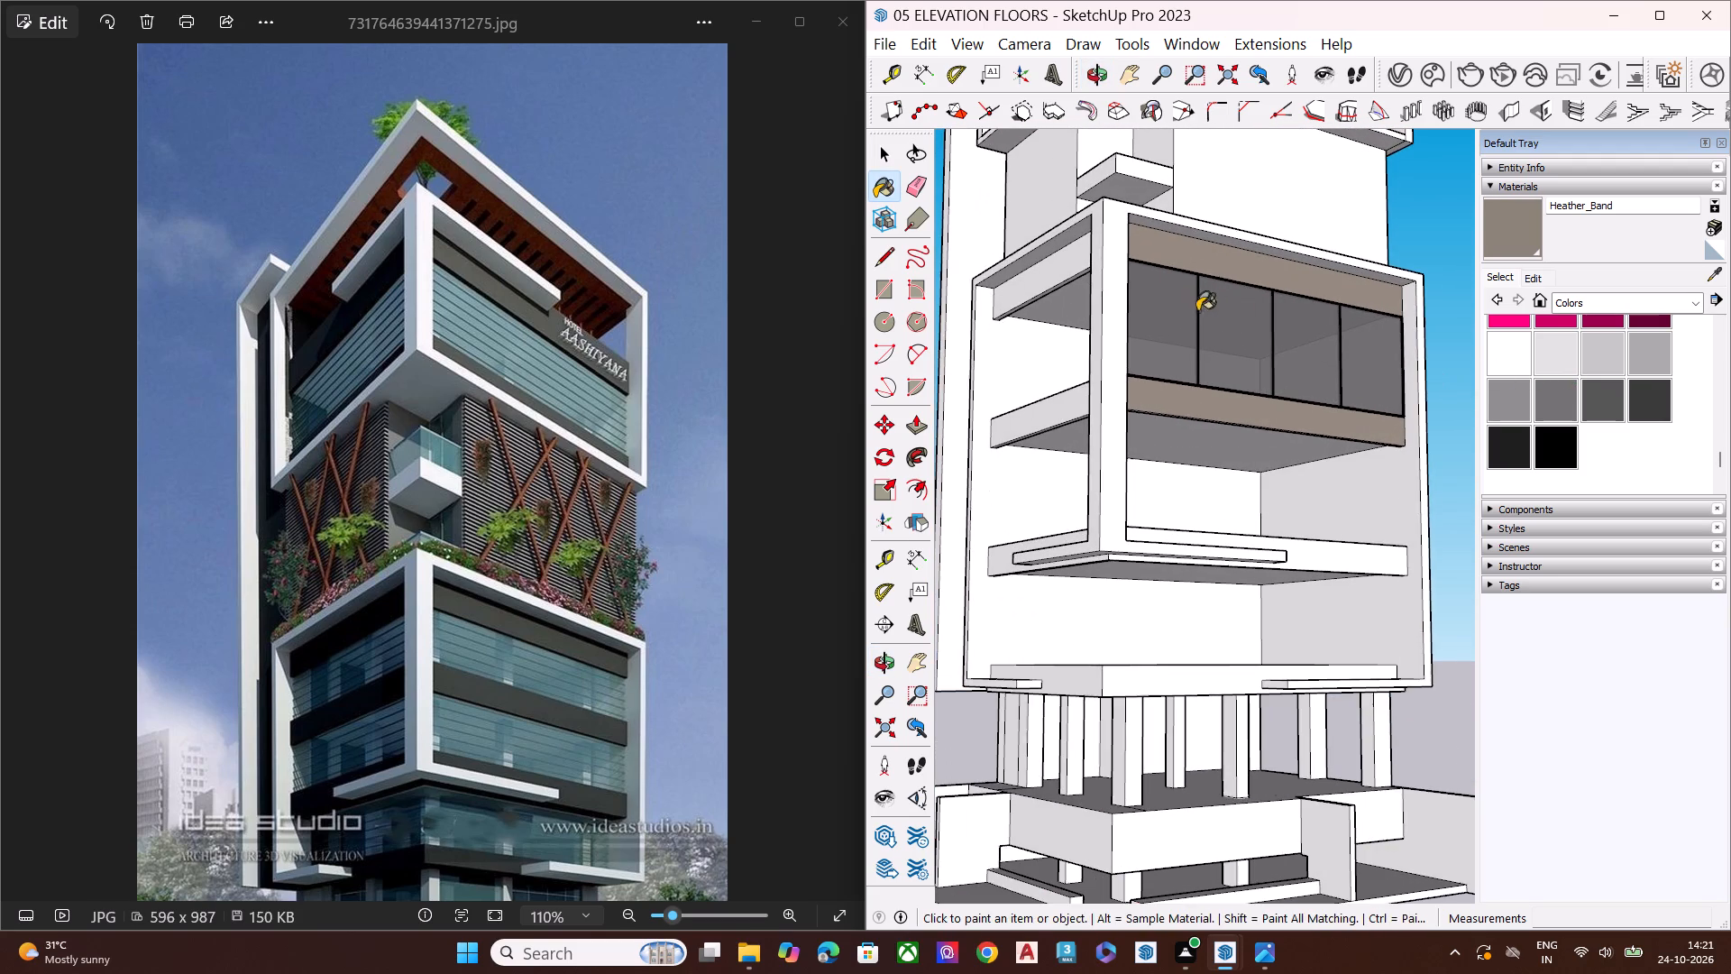
pyautogui.moveTo(1168, 340); pyautogui.dragTo(1275, 342, button='middle')
pyautogui.click(1120, 394)
pyautogui.click(1099, 249)
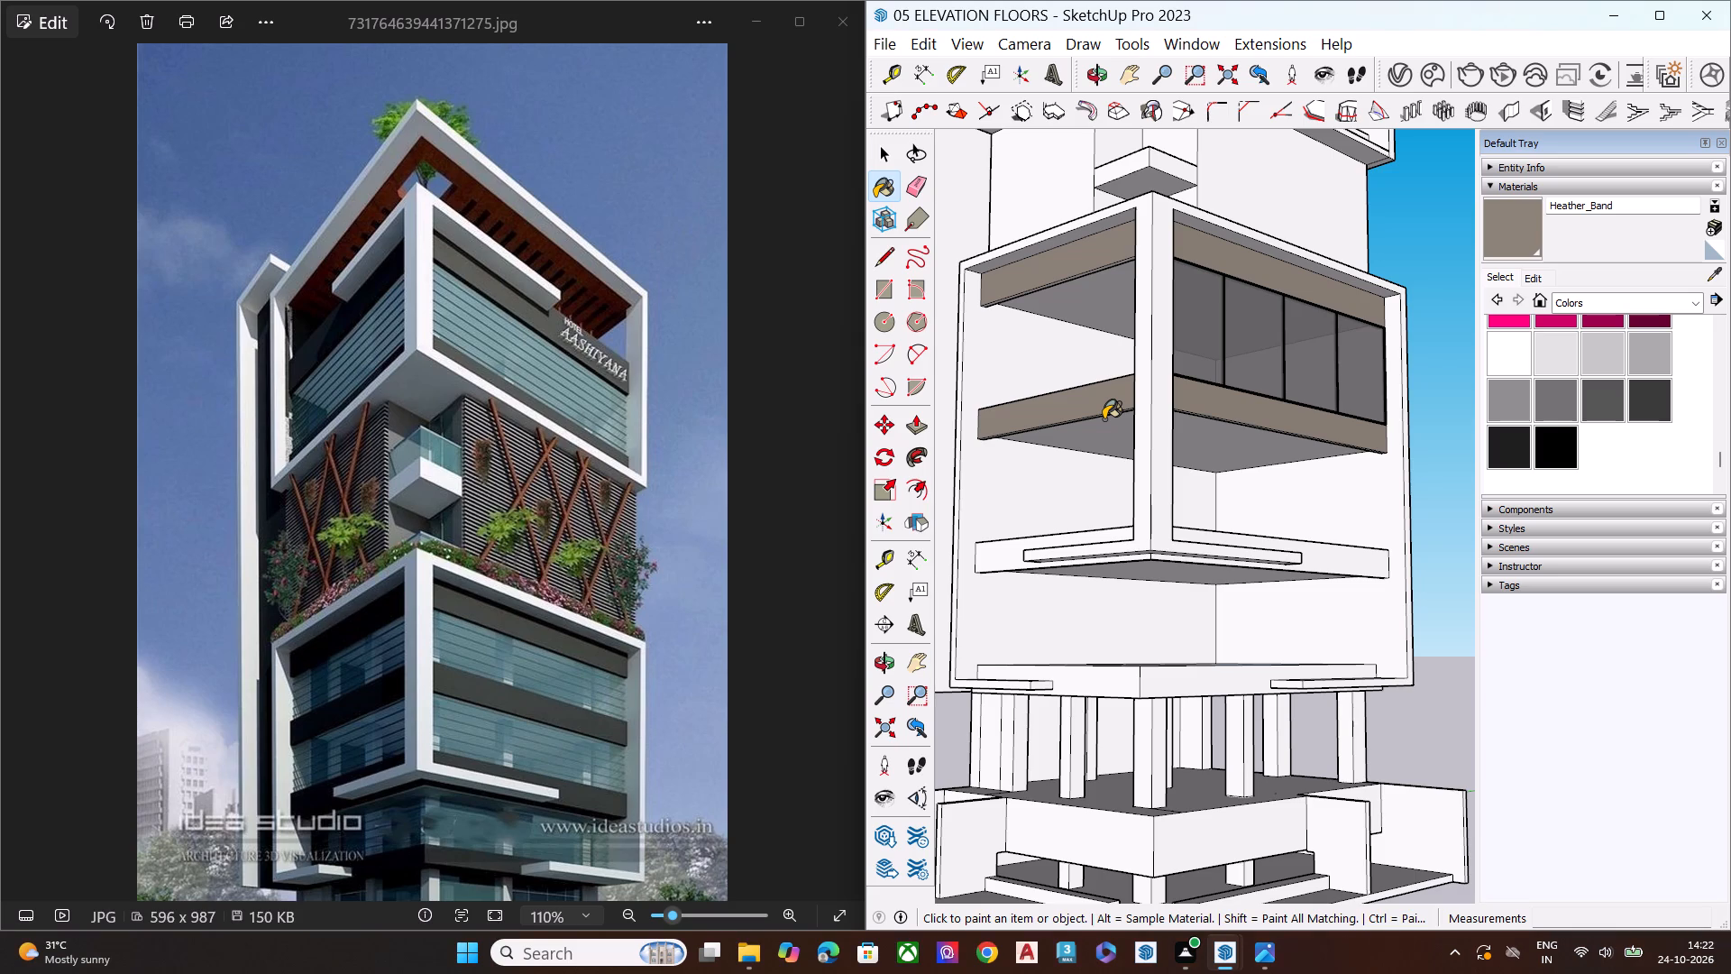
# Paint the underside of the lower block's upper beam with Heather_Band.
pyautogui.scroll(-3, 1241, 498)
pyautogui.moveTo(1299, 598); pyautogui.dragTo(1292, 694, button='middle')
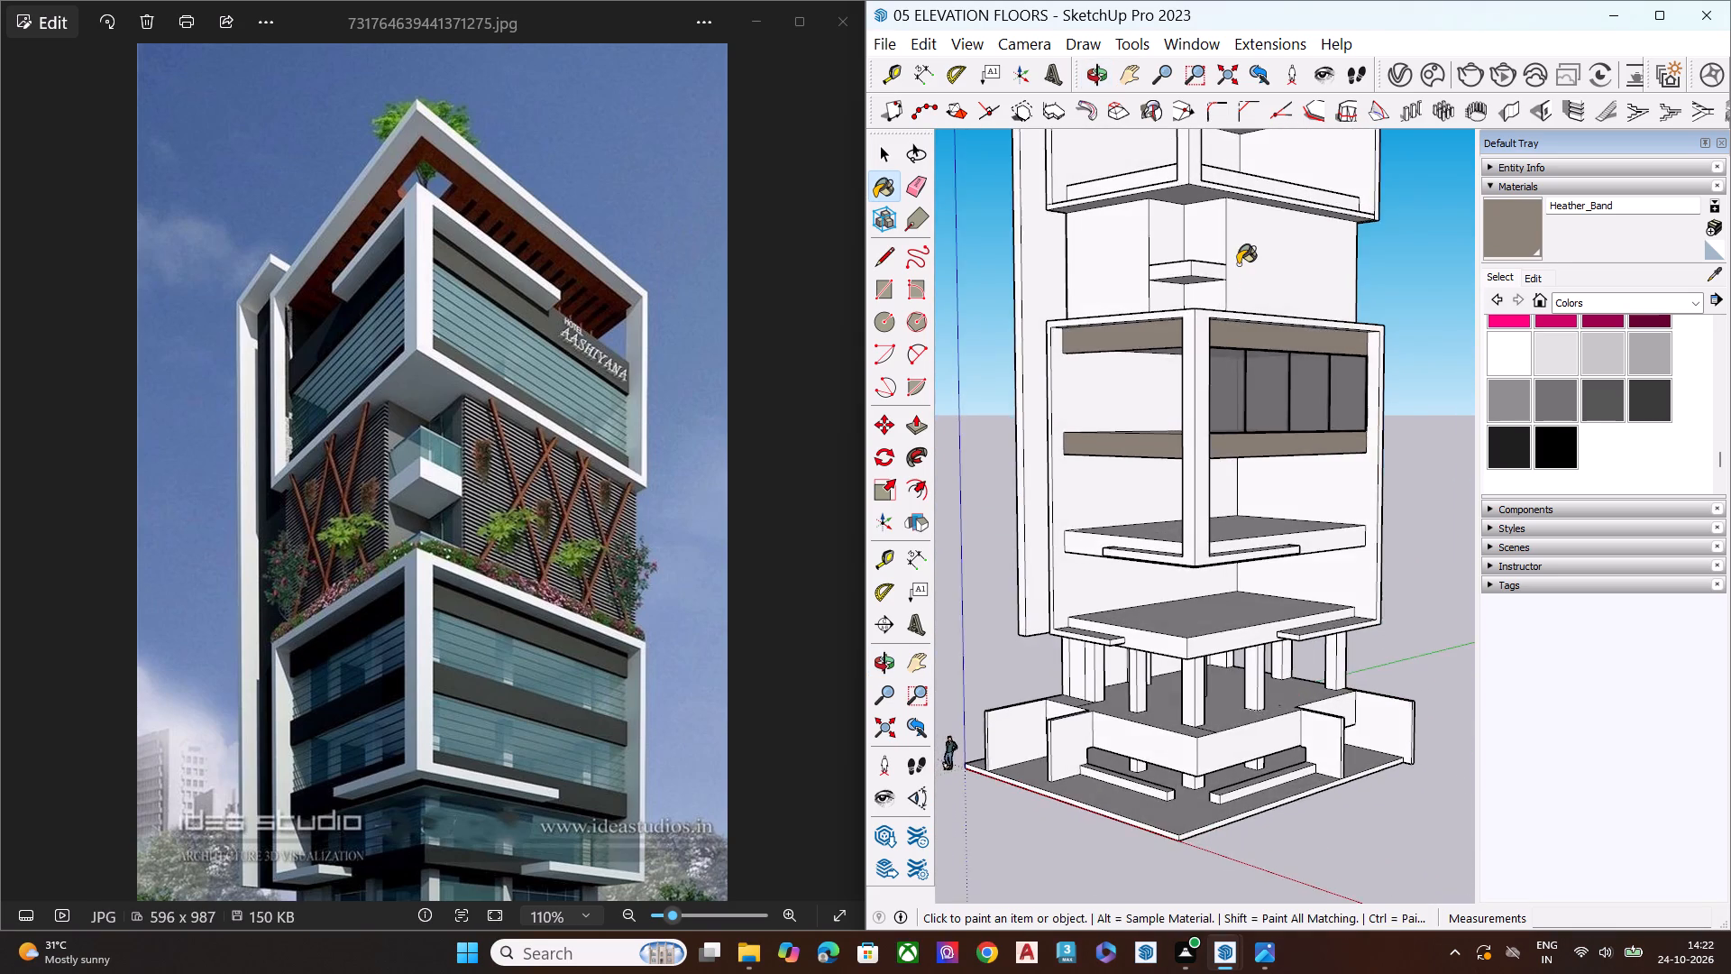
pyautogui.scroll(3, 1238, 264)
pyautogui.scroll(-1, 1238, 264)
pyautogui.scroll(2, 1238, 264)
pyautogui.scroll(-1, 1238, 264)
pyautogui.scroll(3, 1238, 264)
pyautogui.moveTo(1198, 485); pyautogui.dragTo(1076, 427, button='middle')
pyautogui.moveTo(1201, 468); pyautogui.dragTo(1256, 380)
pyautogui.scroll(-3, 1149, 473)
pyautogui.scroll(1, 1129, 497)
pyautogui.scroll(-6, 1126, 500)
pyautogui.moveTo(1162, 588); pyautogui.dragTo(1372, 447, button='middle')
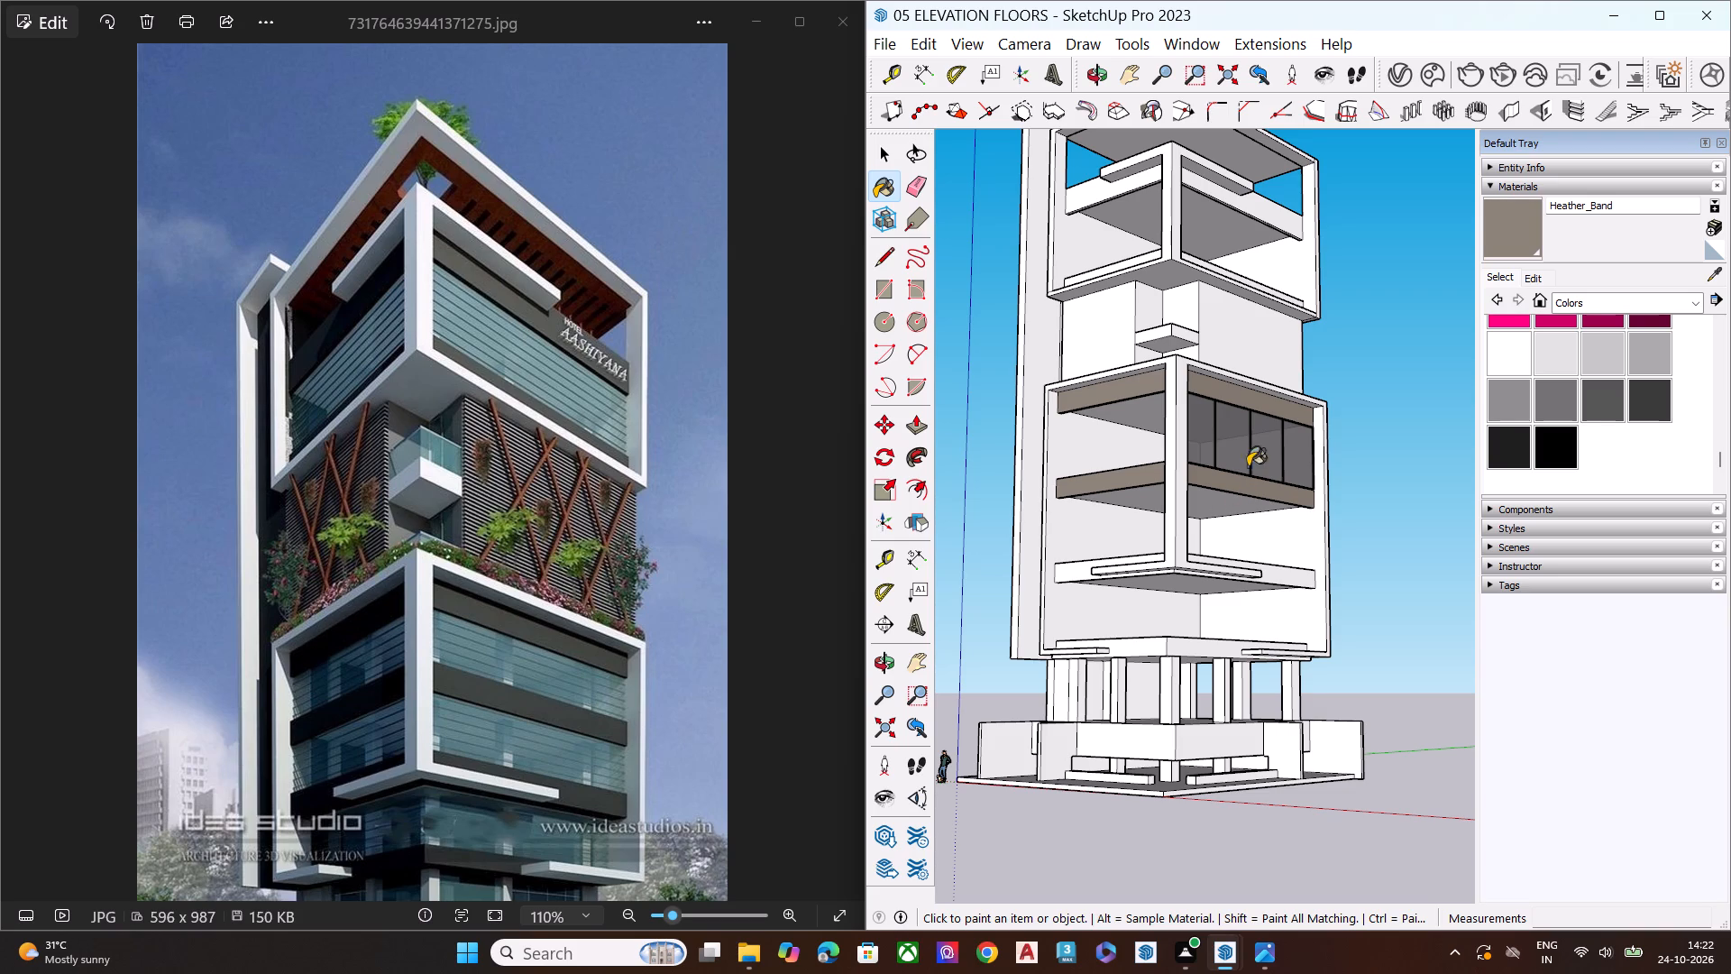
pyautogui.scroll(10, 1190, 399)
pyautogui.moveTo(1144, 409); pyautogui.dragTo(1126, 255, button='middle')
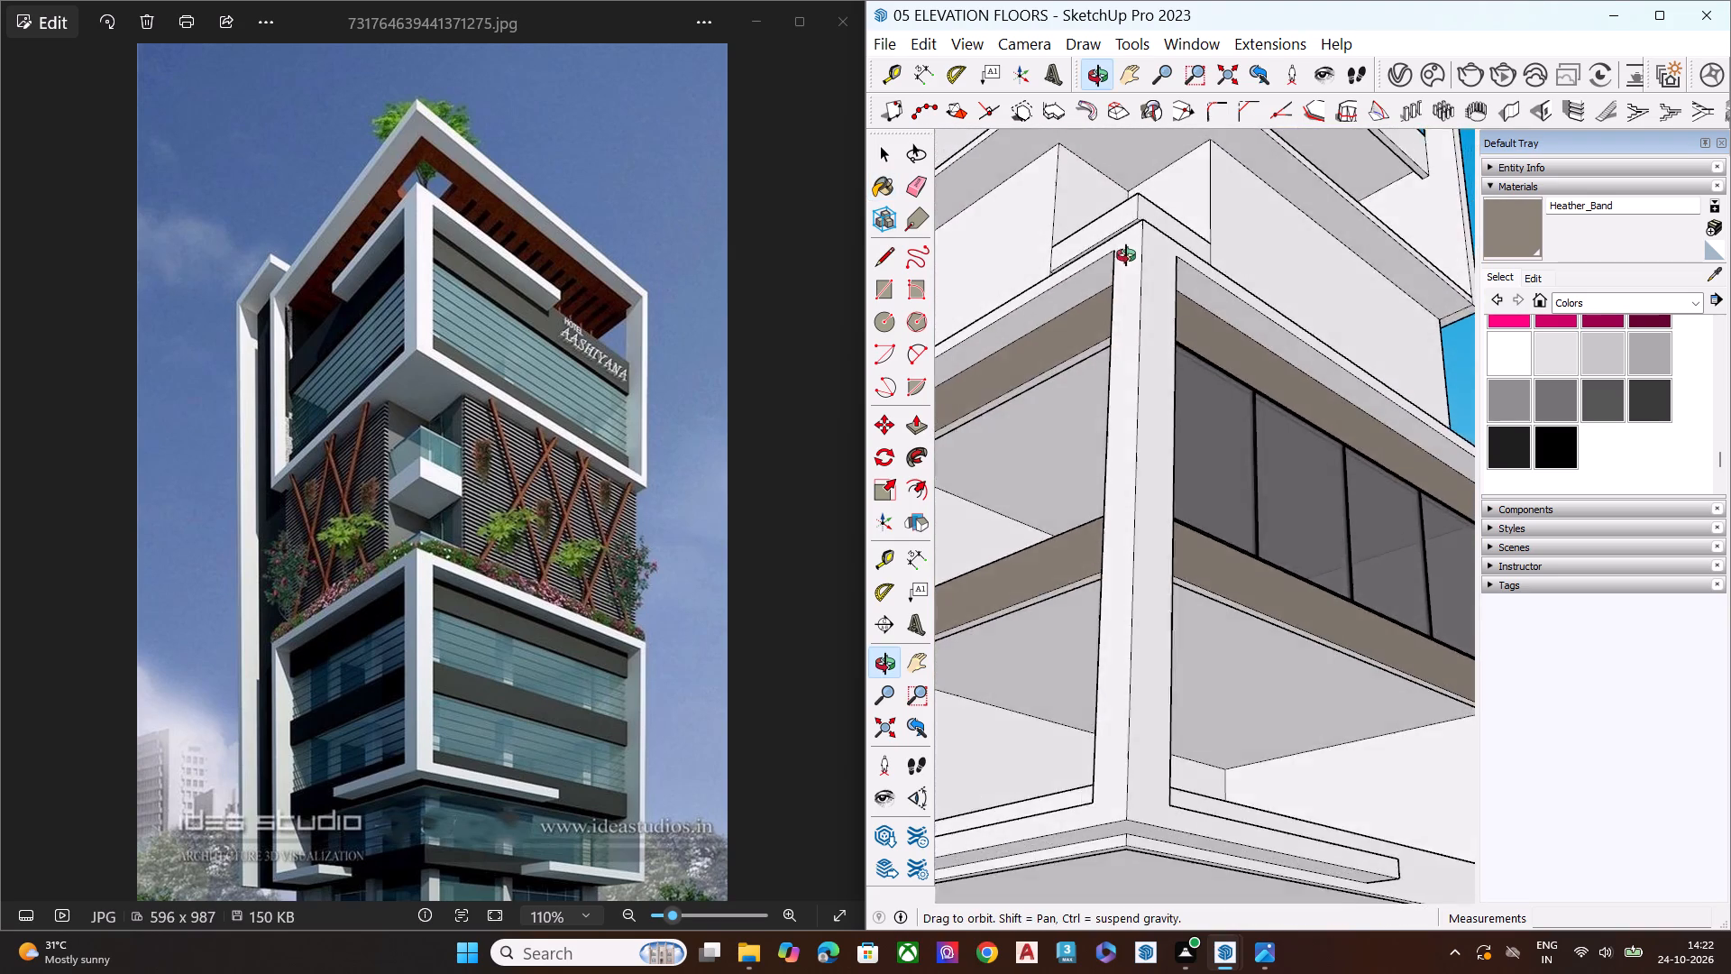
pyautogui.moveTo(1126, 255); pyautogui.dragTo(1122, 251, button='middle')
pyautogui.scroll(8, 1118, 257)
pyautogui.click(1099, 400)
# Paint the underside of the beam below the glass window with Heather_Band.
pyautogui.scroll(4, 1351, 410)
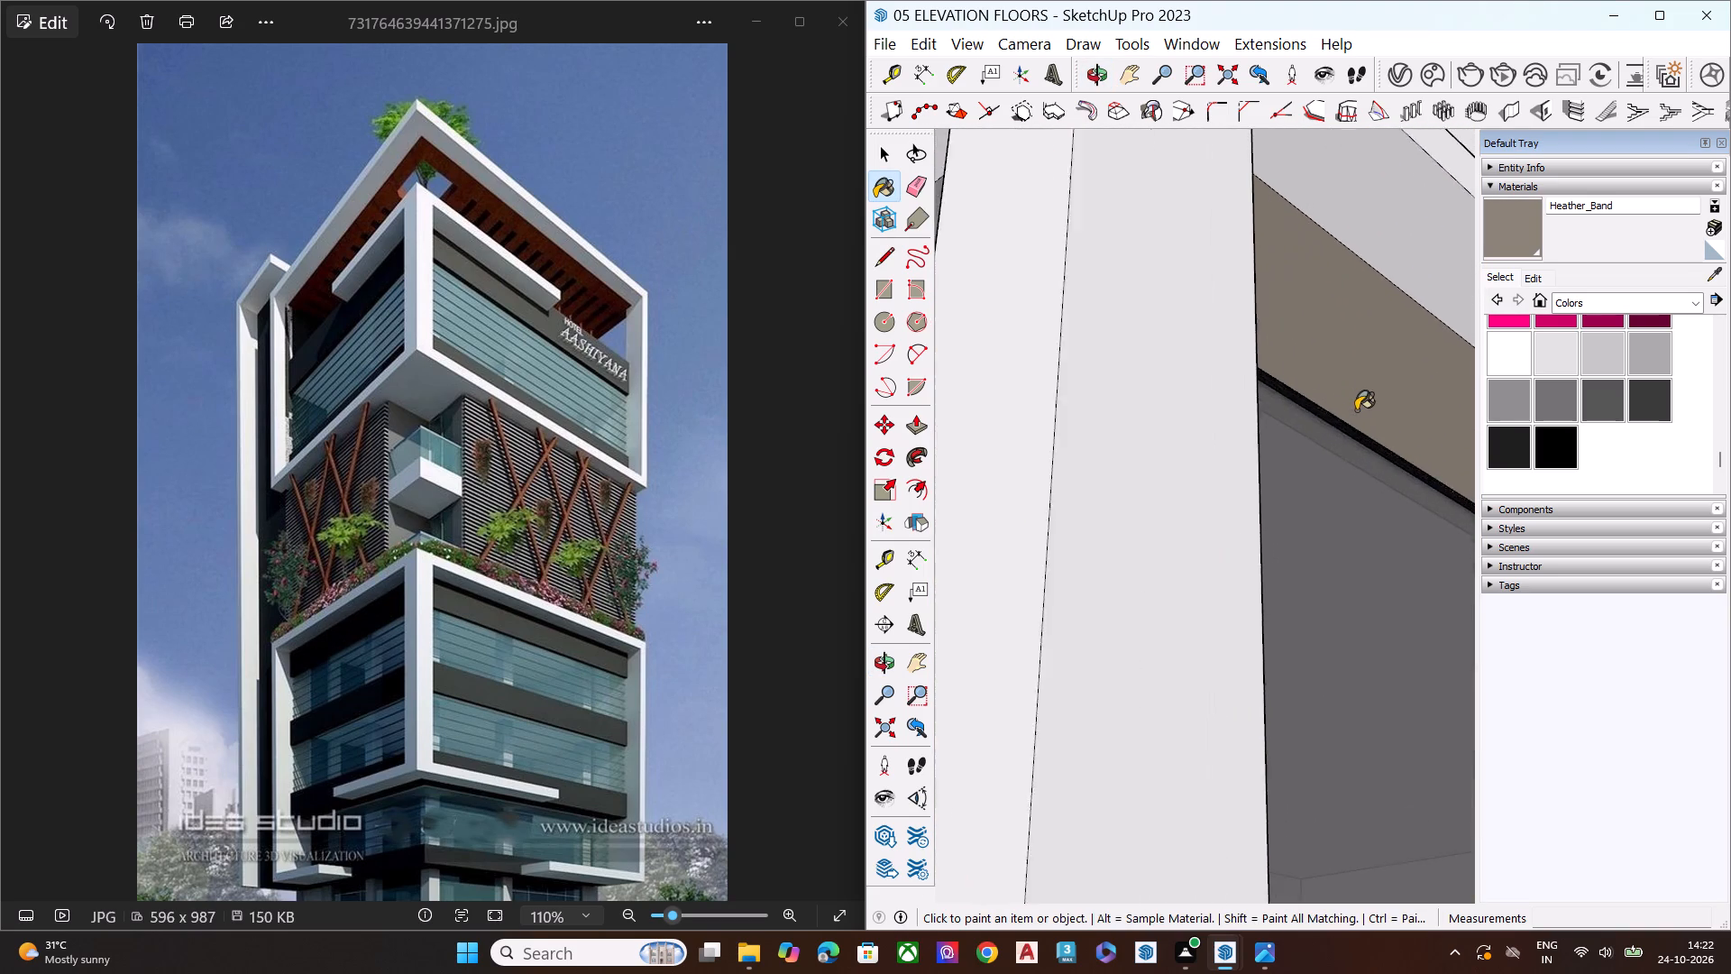
pyautogui.scroll(4, 1356, 410)
pyautogui.scroll(-7, 1322, 427)
pyautogui.moveTo(1144, 485); pyautogui.dragTo(1466, 381, button='middle')
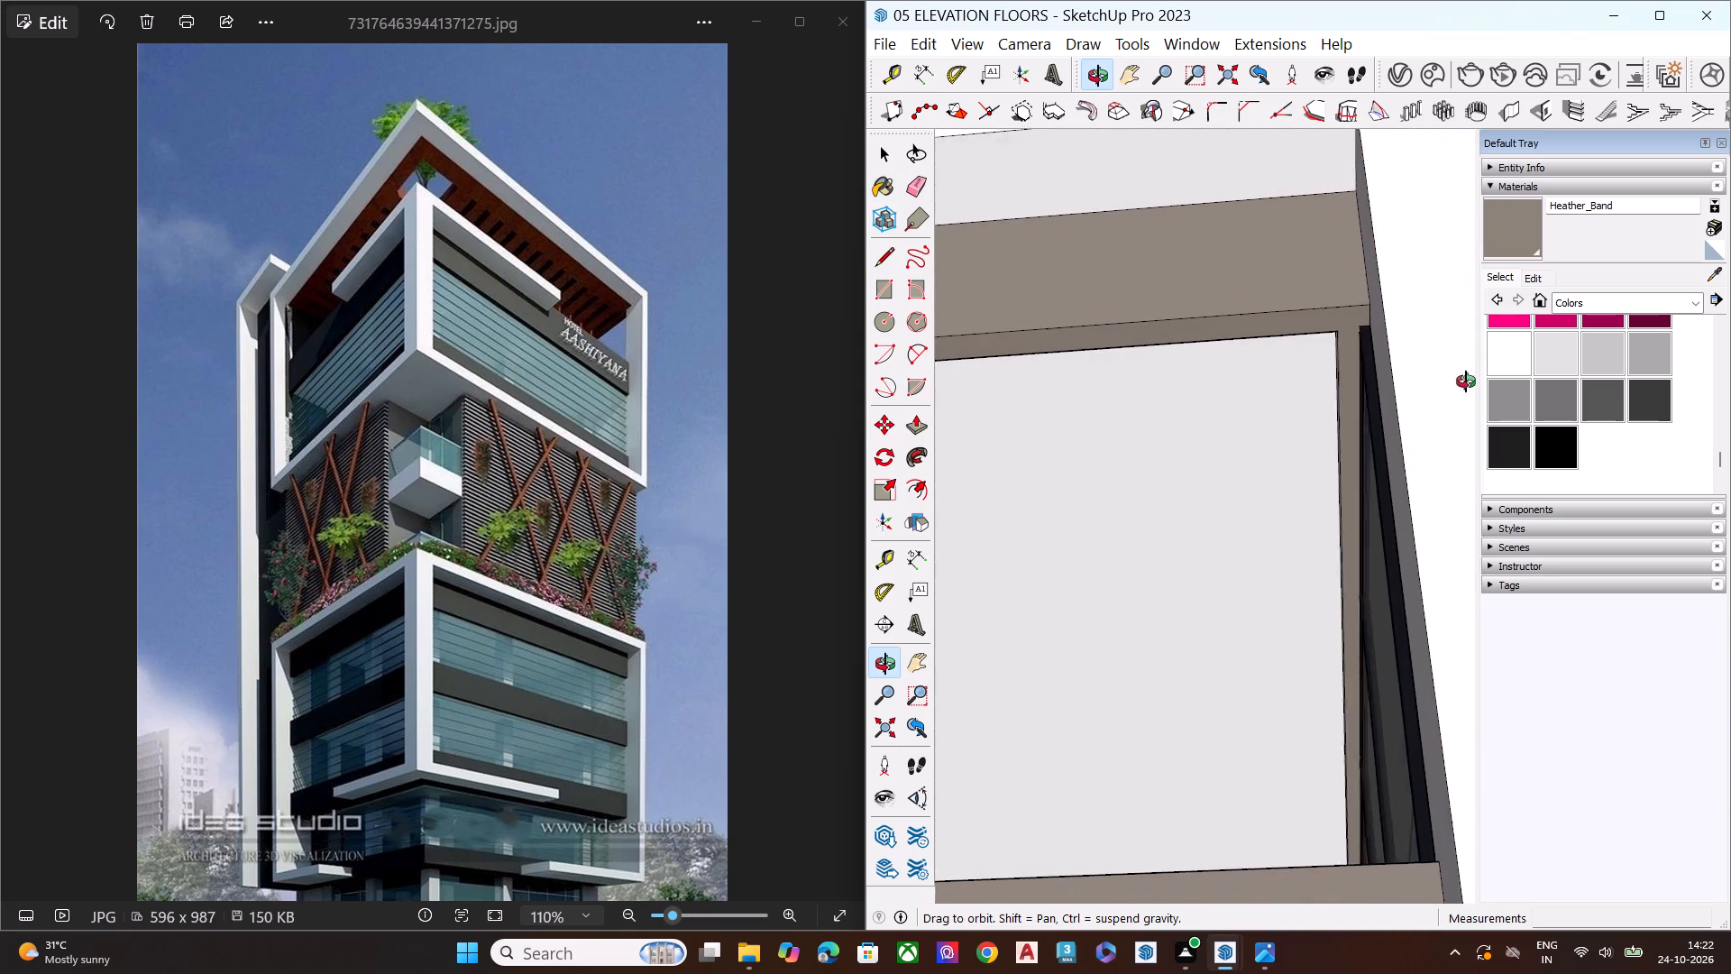
pyautogui.moveTo(1466, 381); pyautogui.dragTo(1478, 381, button='middle')
pyautogui.scroll(7, 1369, 405)
pyautogui.scroll(-15, 1312, 435)
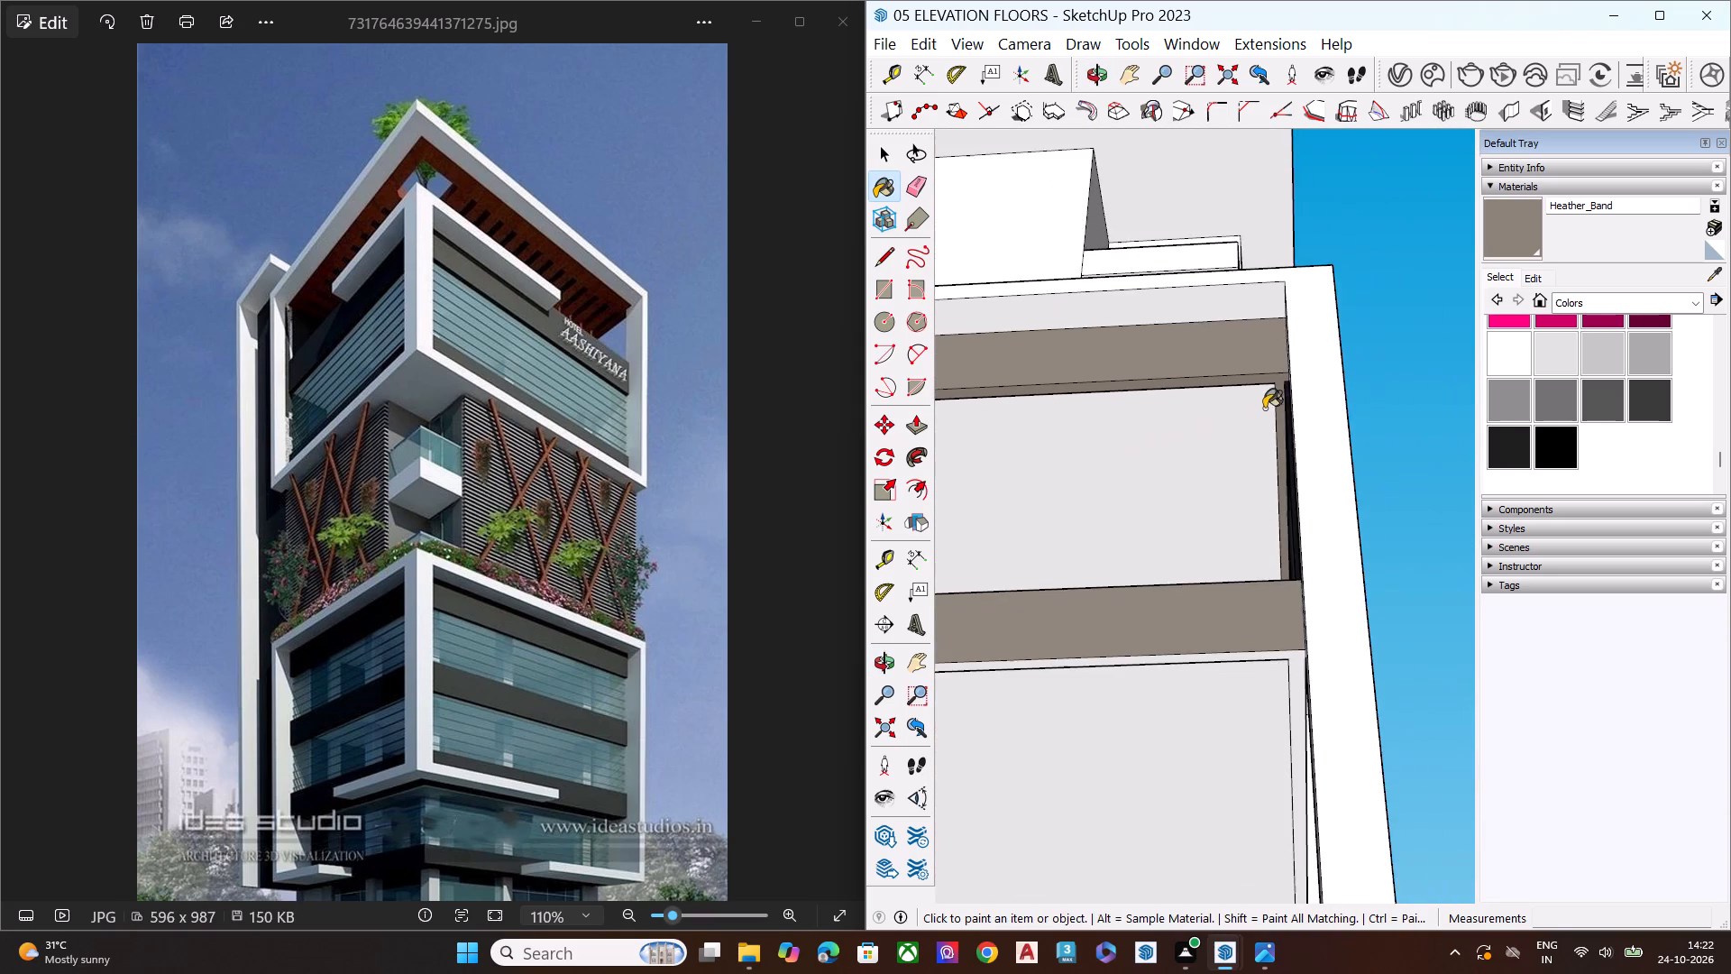
pyautogui.moveTo(1320, 421); pyautogui.dragTo(1072, 468, button='middle')
pyautogui.scroll(-11, 1140, 432)
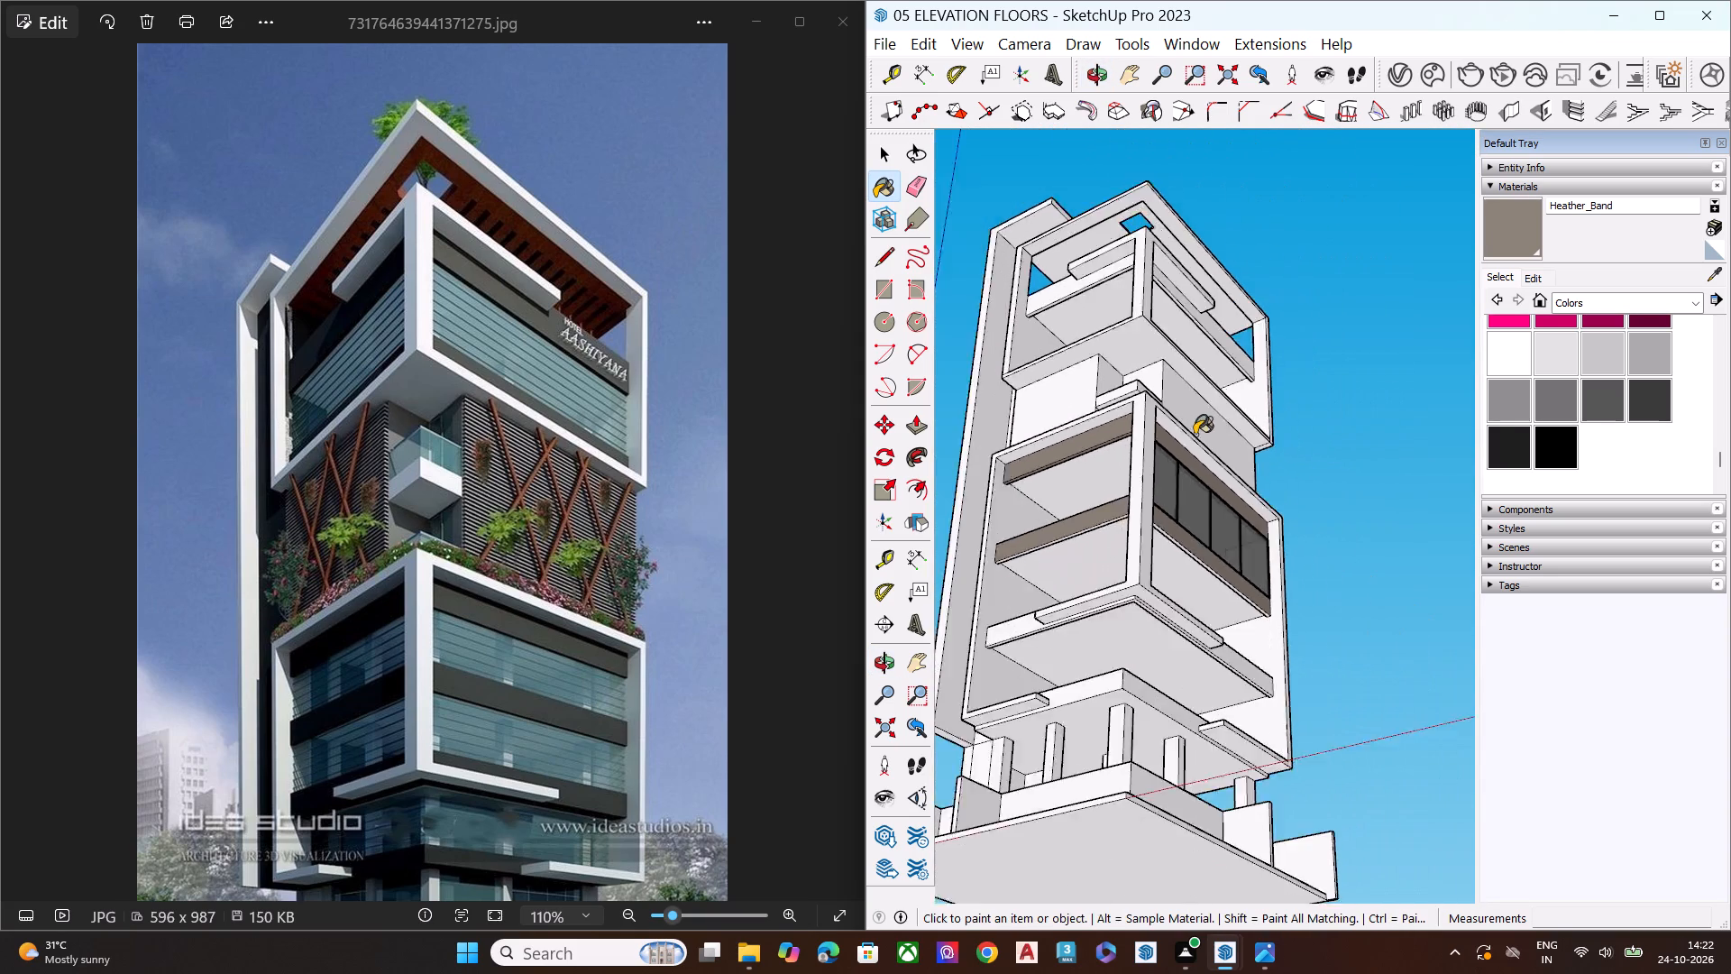
pyautogui.scroll(-4, 1195, 435)
pyautogui.scroll(9, 1142, 522)
pyautogui.scroll(9, 1214, 480)
pyautogui.click(1254, 473)
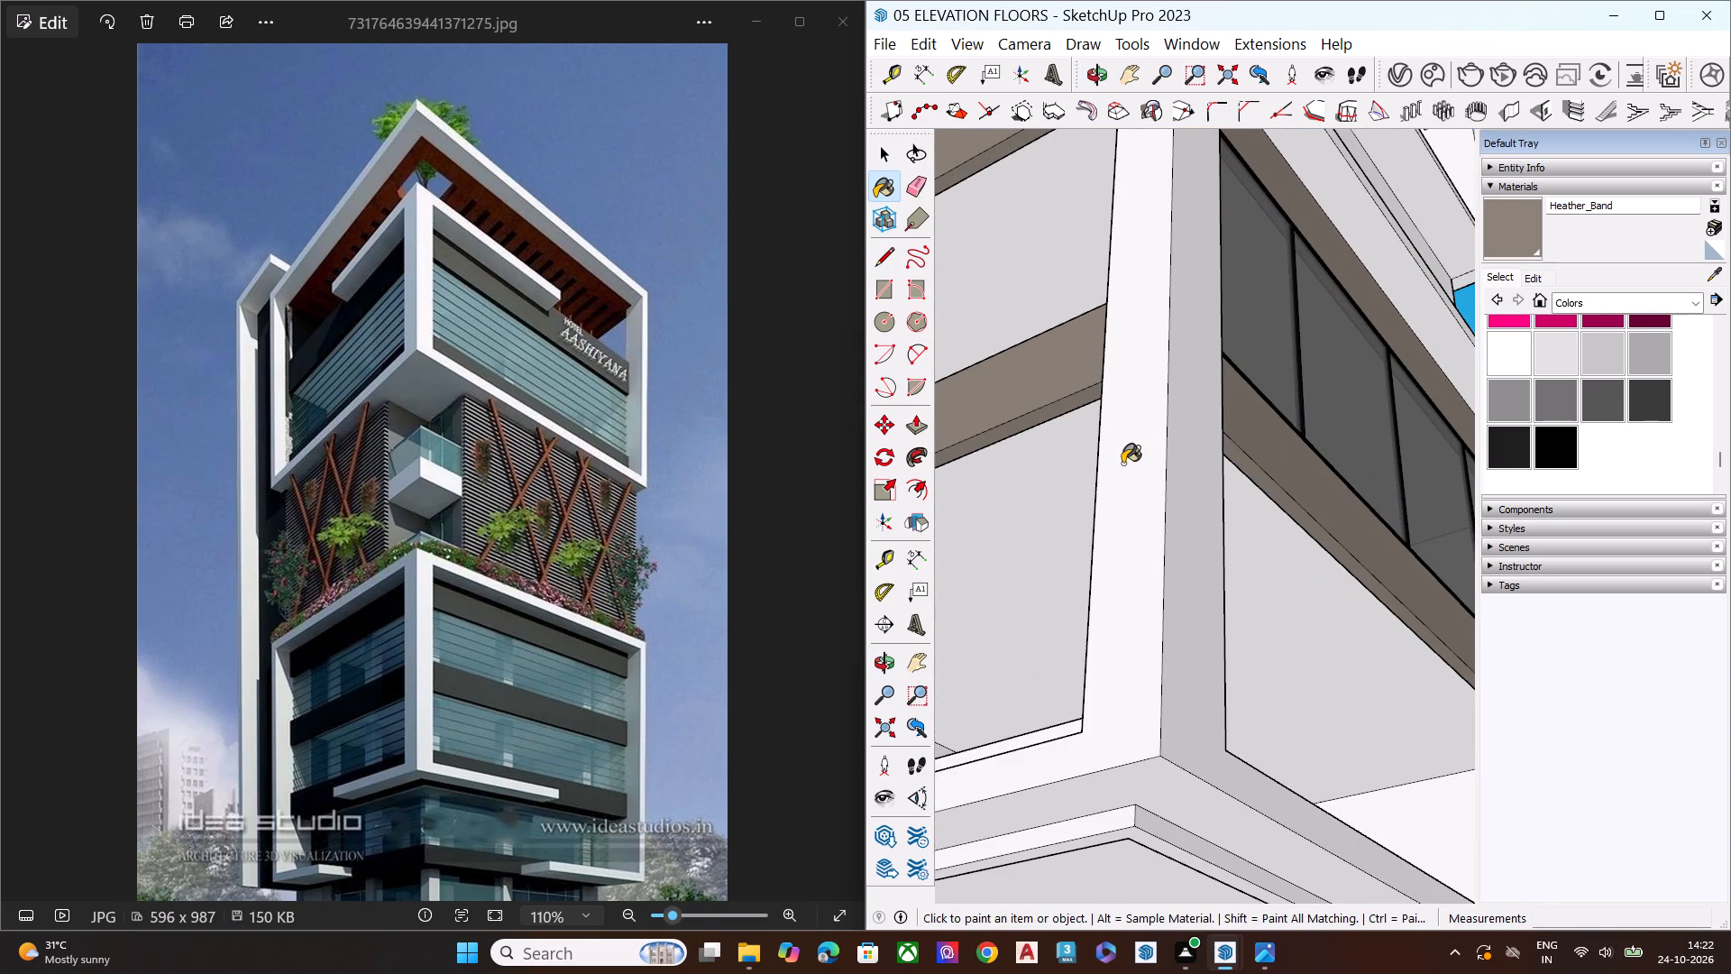
pyautogui.scroll(-1, 1118, 464)
pyautogui.scroll(2, 1115, 464)
pyautogui.scroll(-4, 1113, 464)
pyautogui.scroll(1, 1099, 463)
pyautogui.scroll(-5, 1099, 463)
pyautogui.moveTo(1227, 459); pyautogui.dragTo(1221, 611, button='middle')
pyautogui.press('space')
# Examine the painted beams and the glazed opening from several angles and at full tower height.
pyautogui.scroll(-5, 1305, 478)
pyautogui.moveTo(1364, 504); pyautogui.dragTo(1332, 648, button='middle')
pyautogui.scroll(7, 1362, 559)
pyautogui.scroll(-9, 1036, 476)
pyautogui.moveTo(1069, 576); pyautogui.dragTo(1095, 626, button='middle')
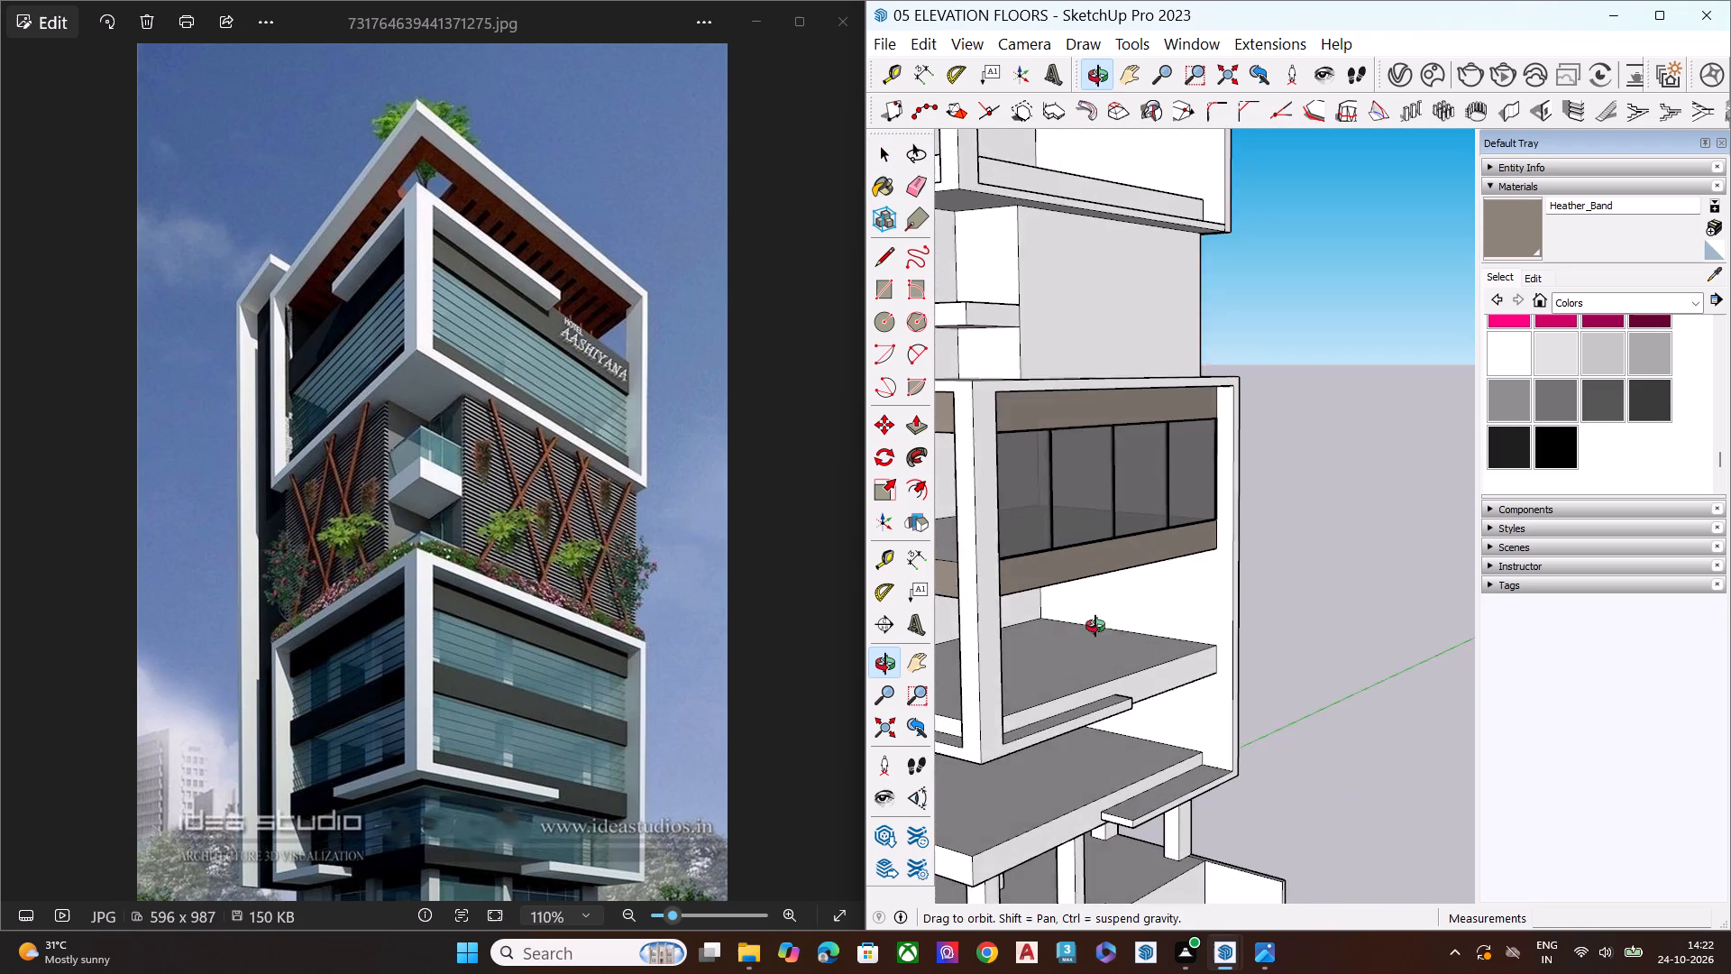
pyautogui.moveTo(1095, 626); pyautogui.dragTo(1129, 613, button='middle')
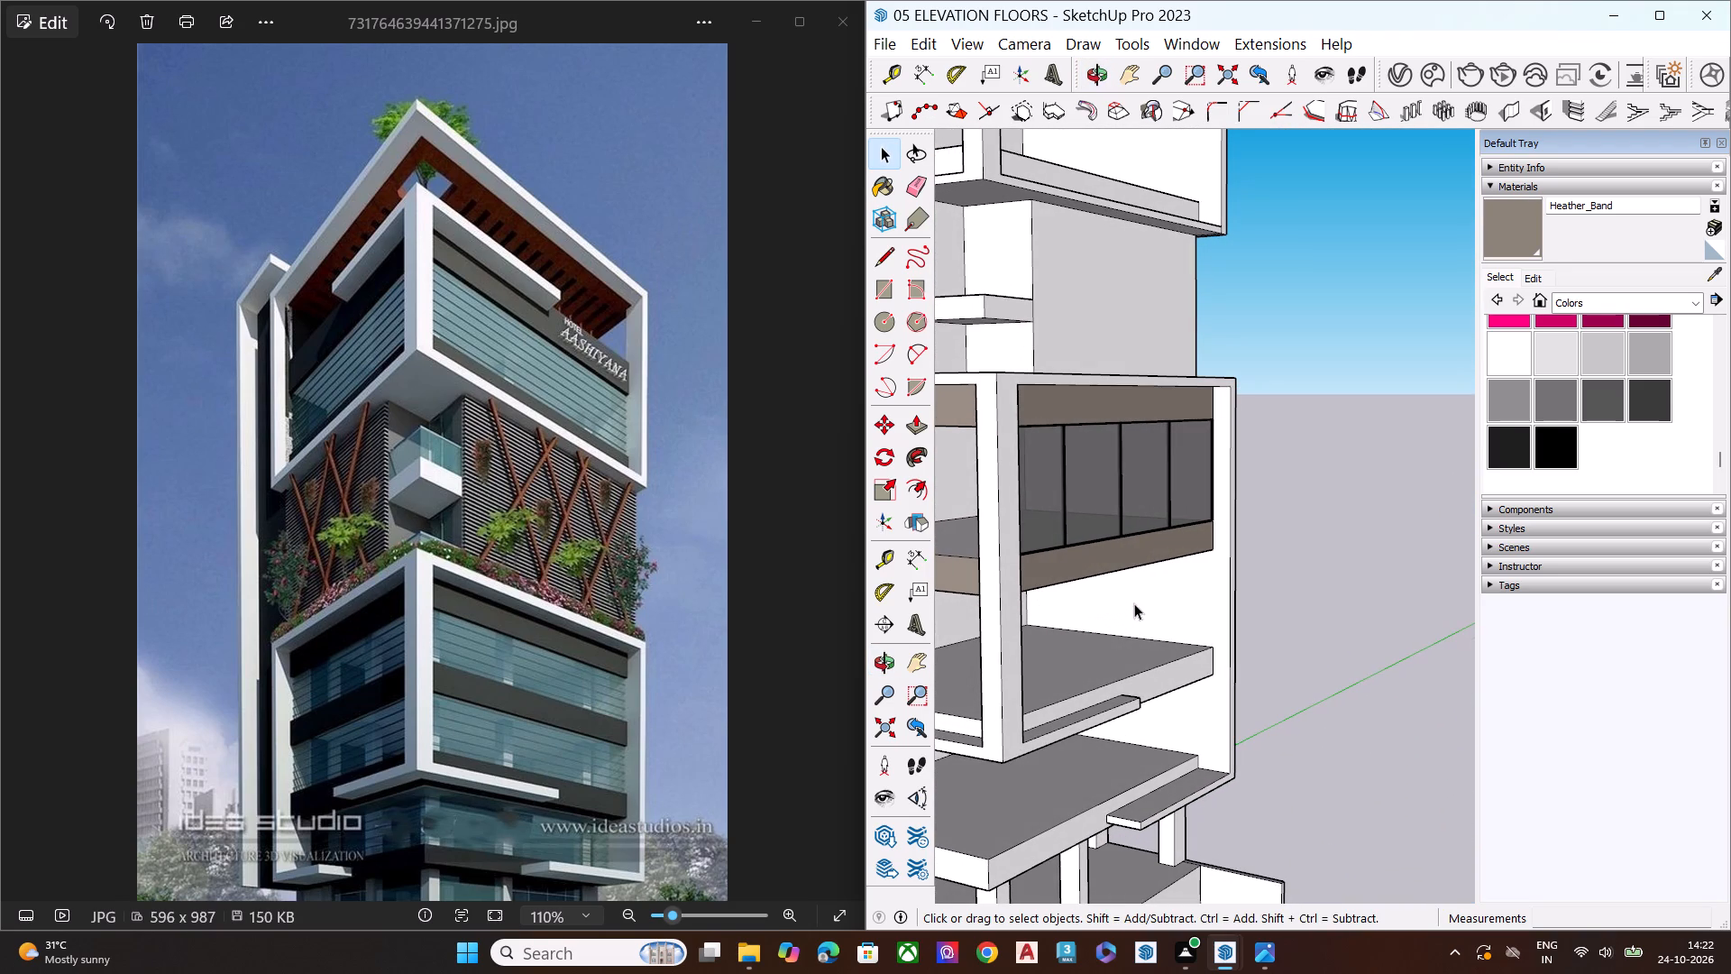
pyautogui.scroll(7, 1166, 499)
pyautogui.scroll(-6, 1233, 466)
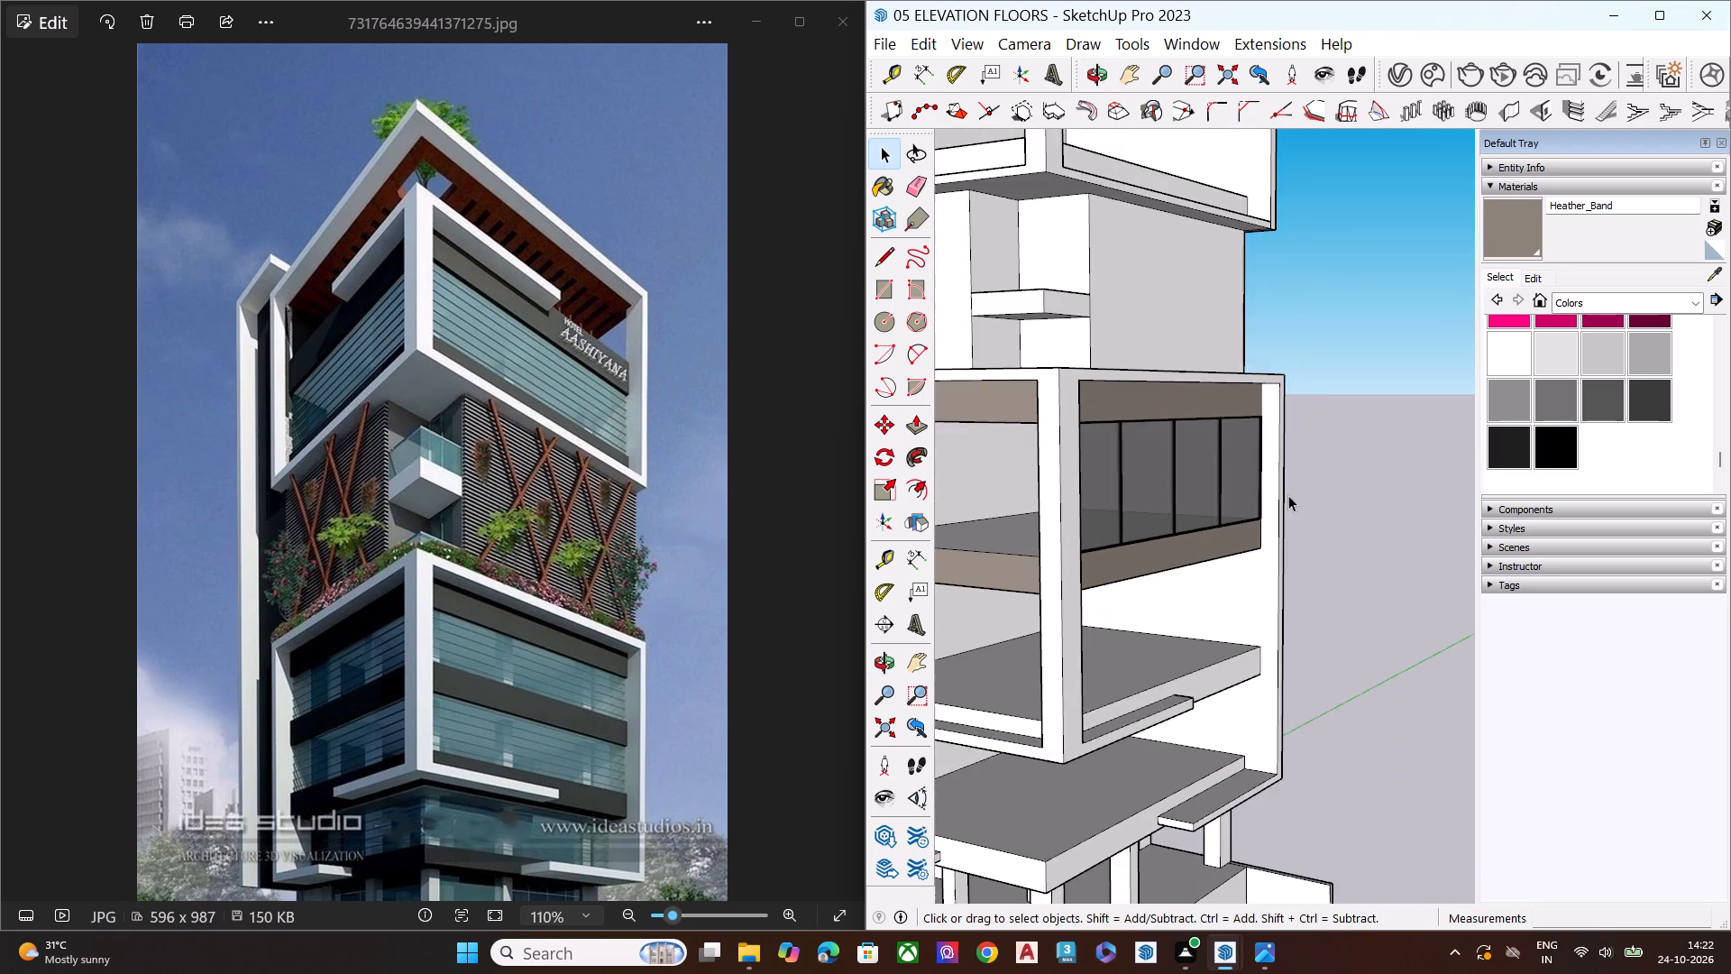
pyautogui.scroll(-10, 1288, 495)
pyautogui.moveTo(1164, 530); pyautogui.dragTo(1150, 447, button='middle')
pyautogui.scroll(1, 1185, 461)
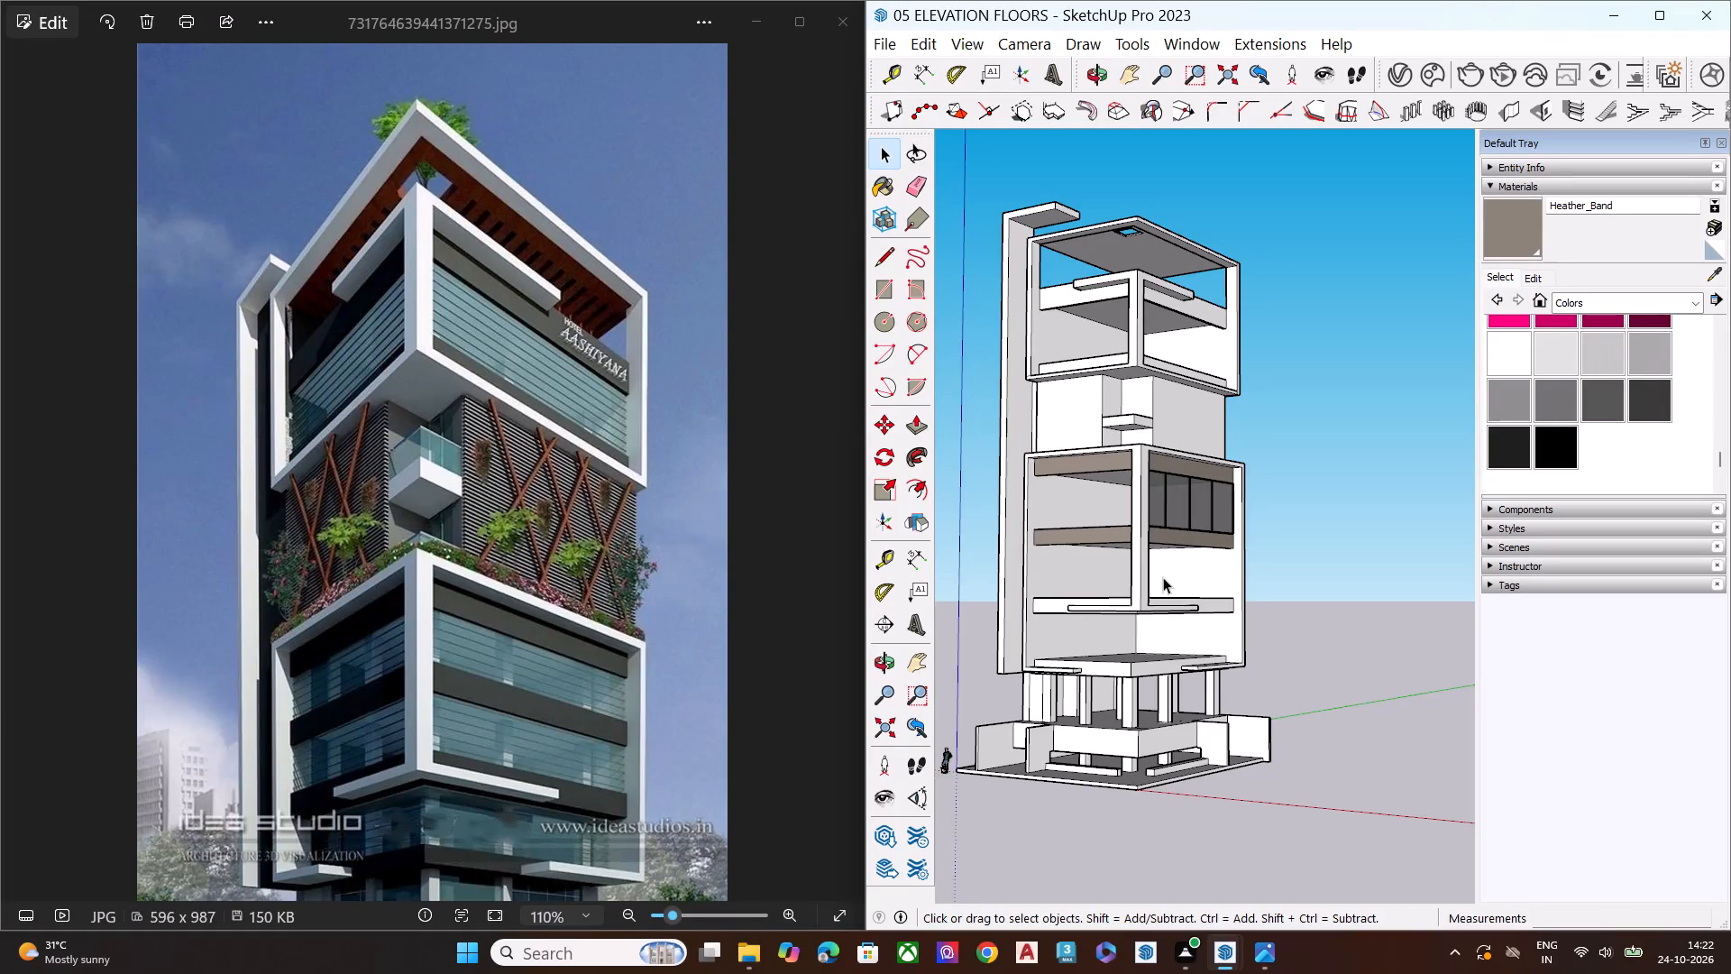
pyautogui.moveTo(1201, 588); pyautogui.dragTo(1124, 599, button='middle')
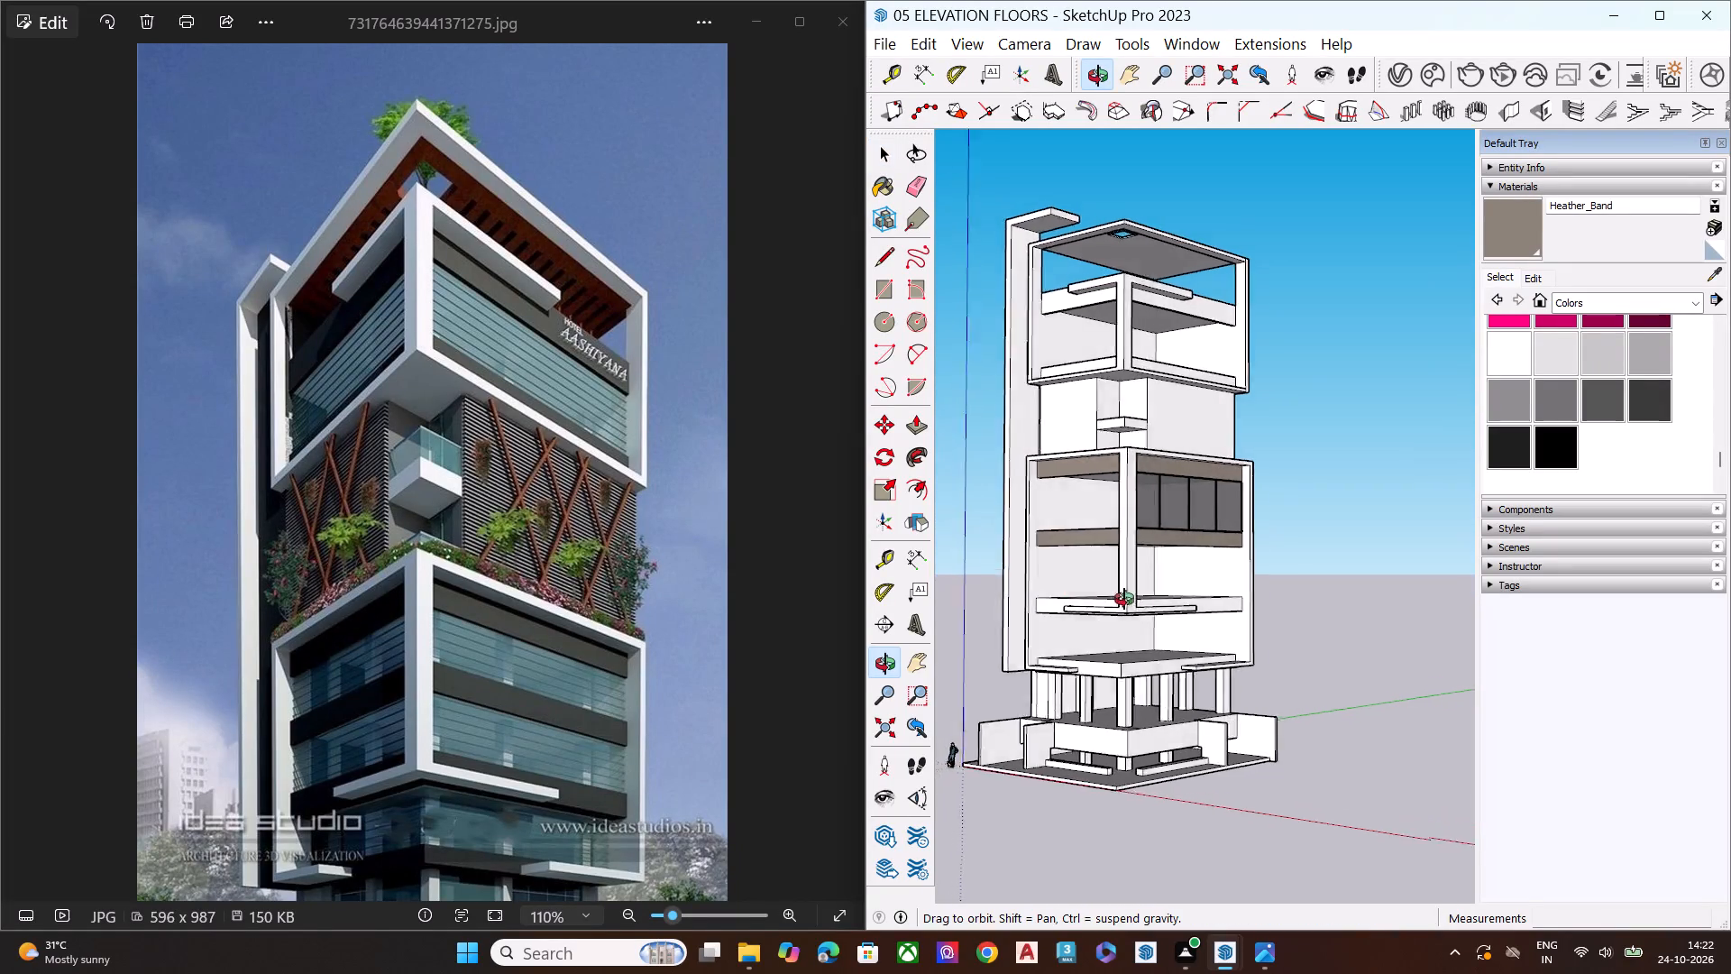
pyautogui.moveTo(1124, 599); pyautogui.dragTo(783, 563, button='middle')
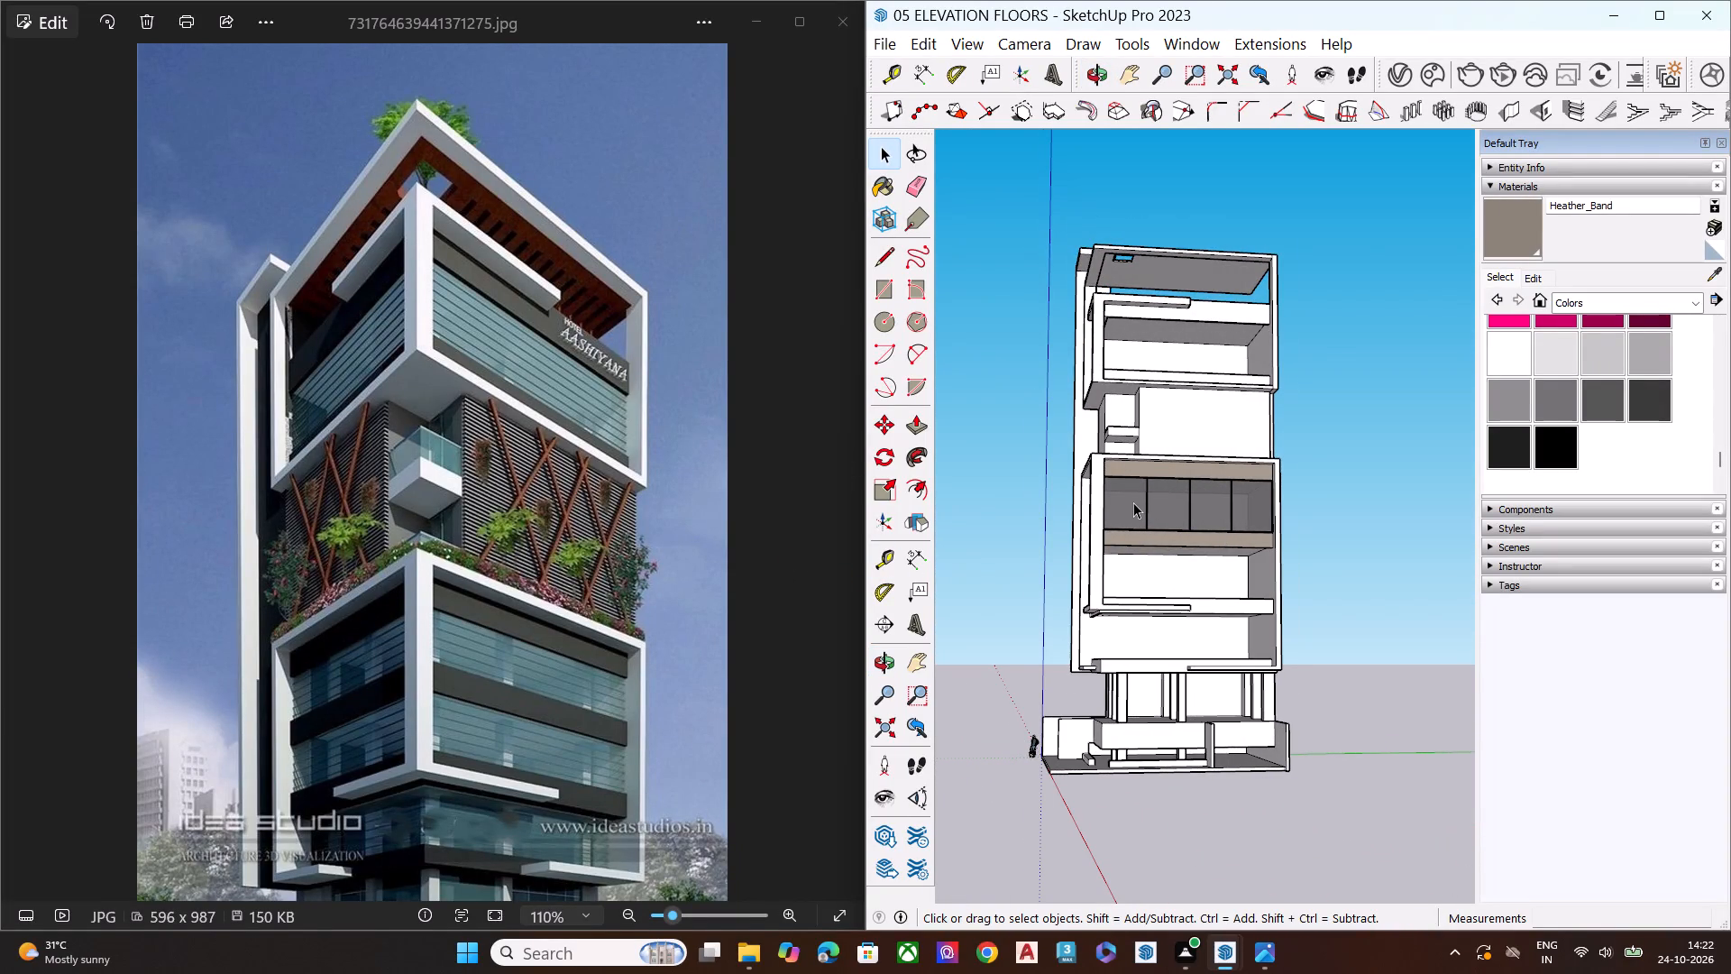
# Lighten the Heather_Band material by setting its HSB brightness to 67.
pyautogui.scroll(5, 1135, 498)
pyautogui.click(1488, 230)
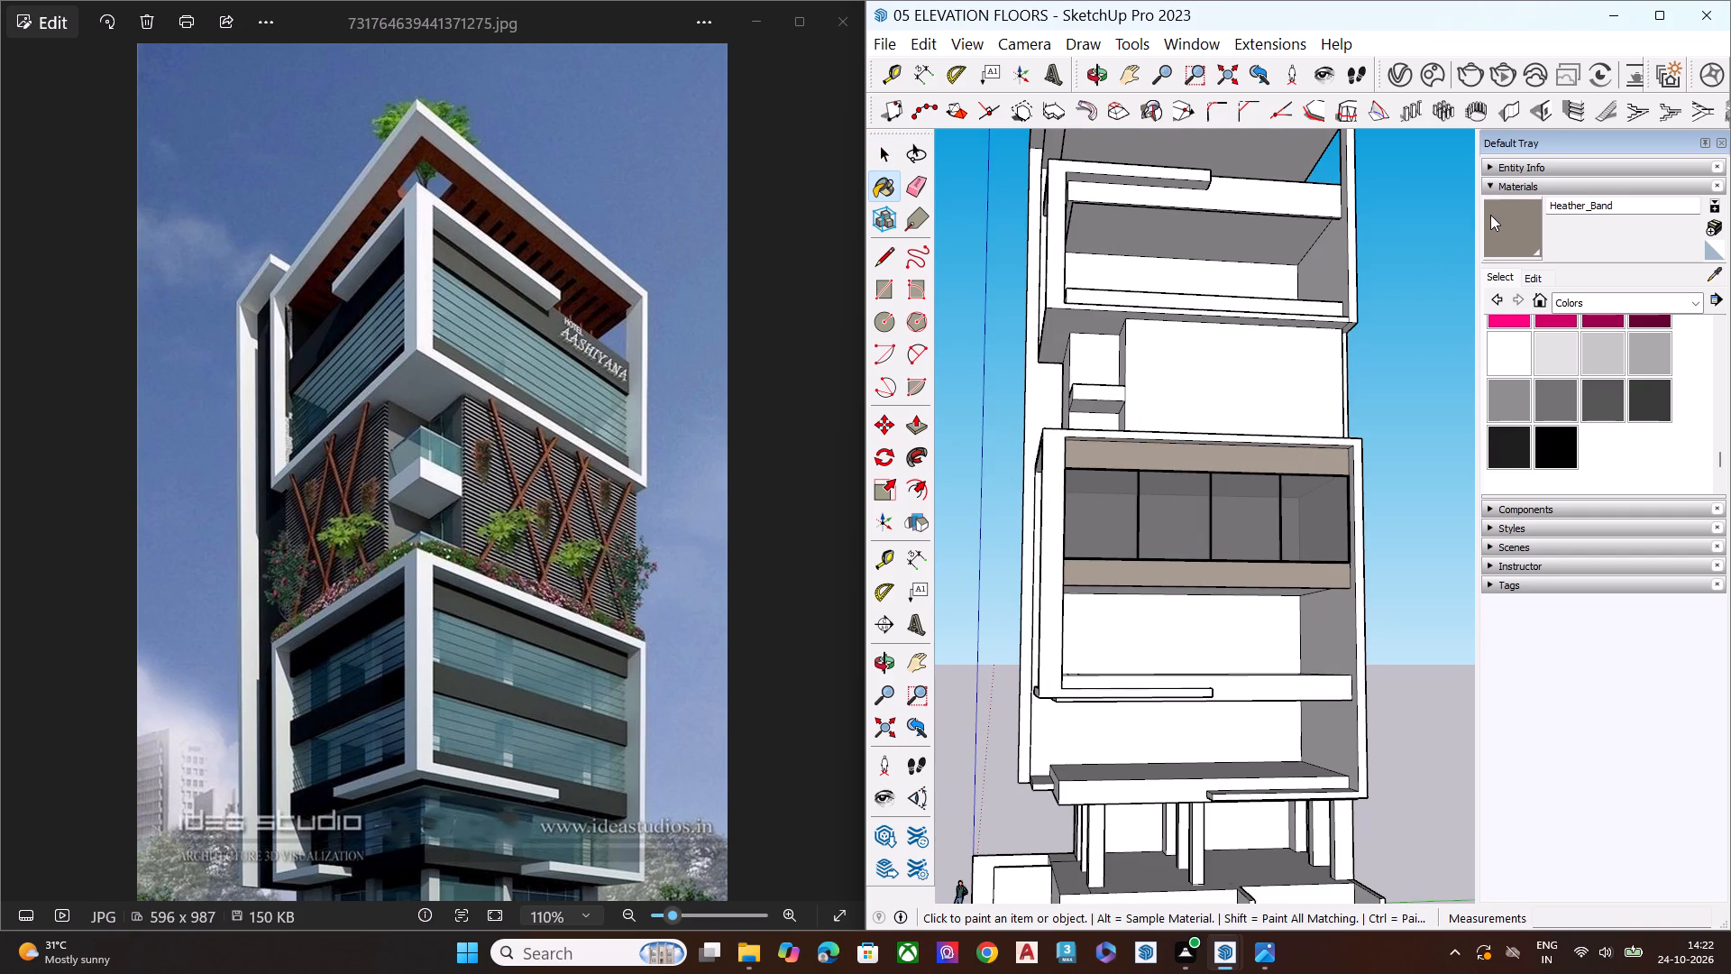
pyautogui.click(1534, 282)
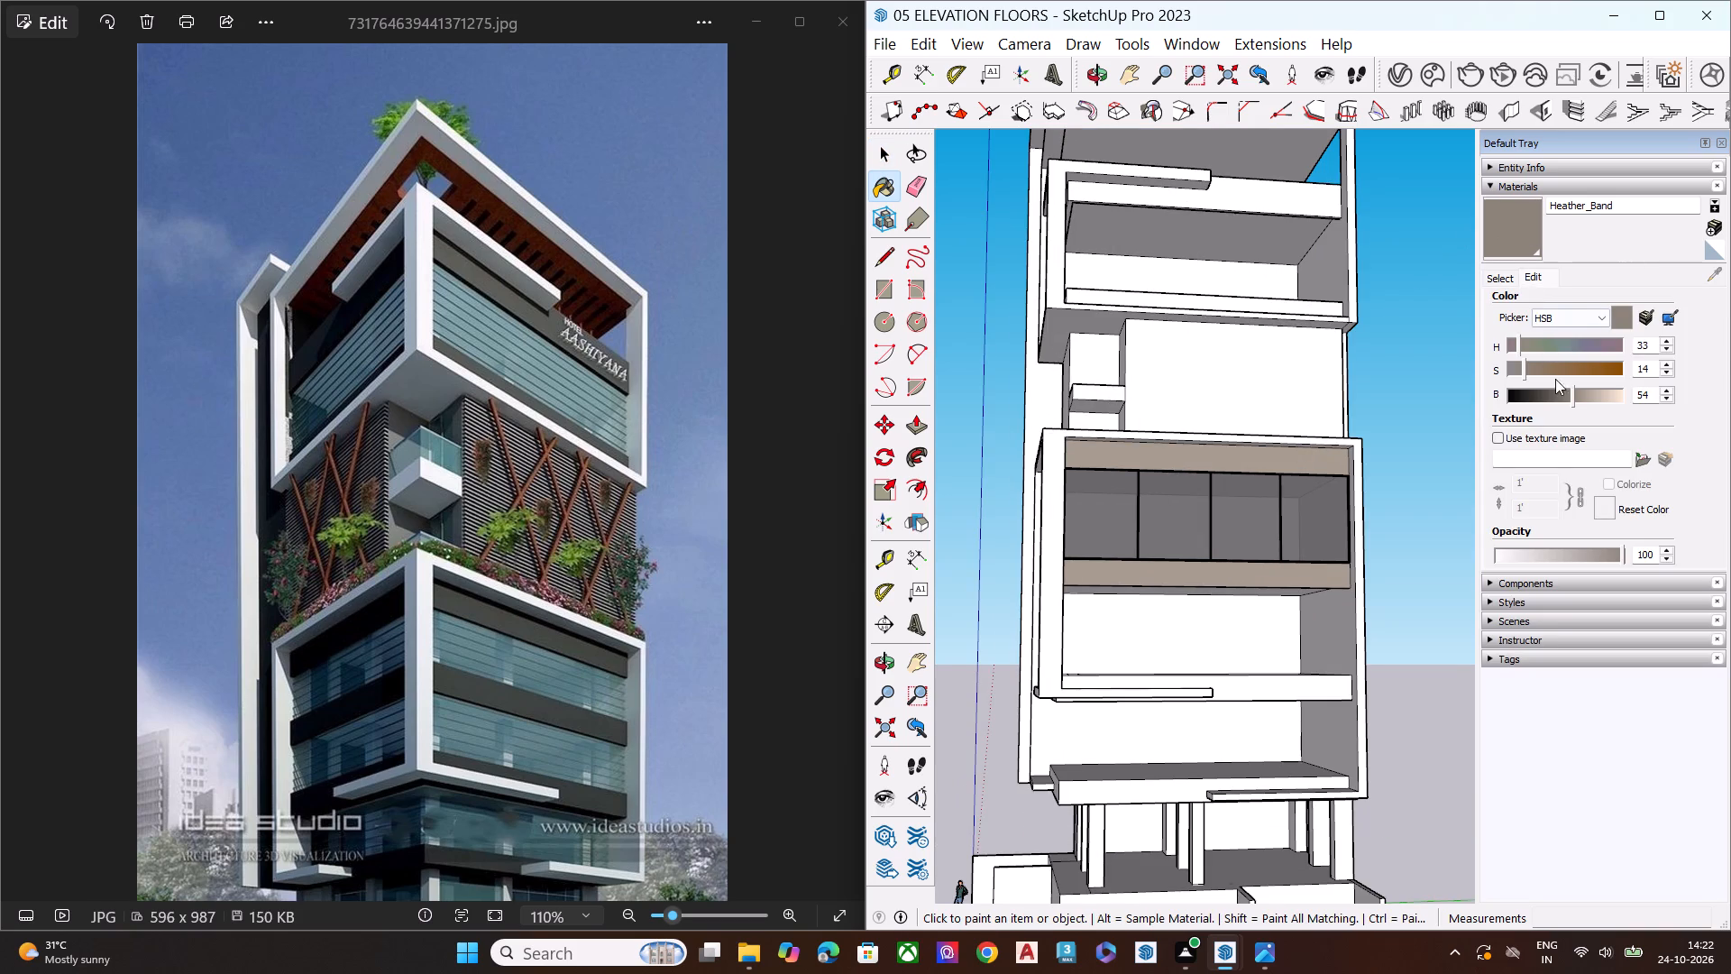
pyautogui.moveTo(1572, 397); pyautogui.dragTo(1578, 398)
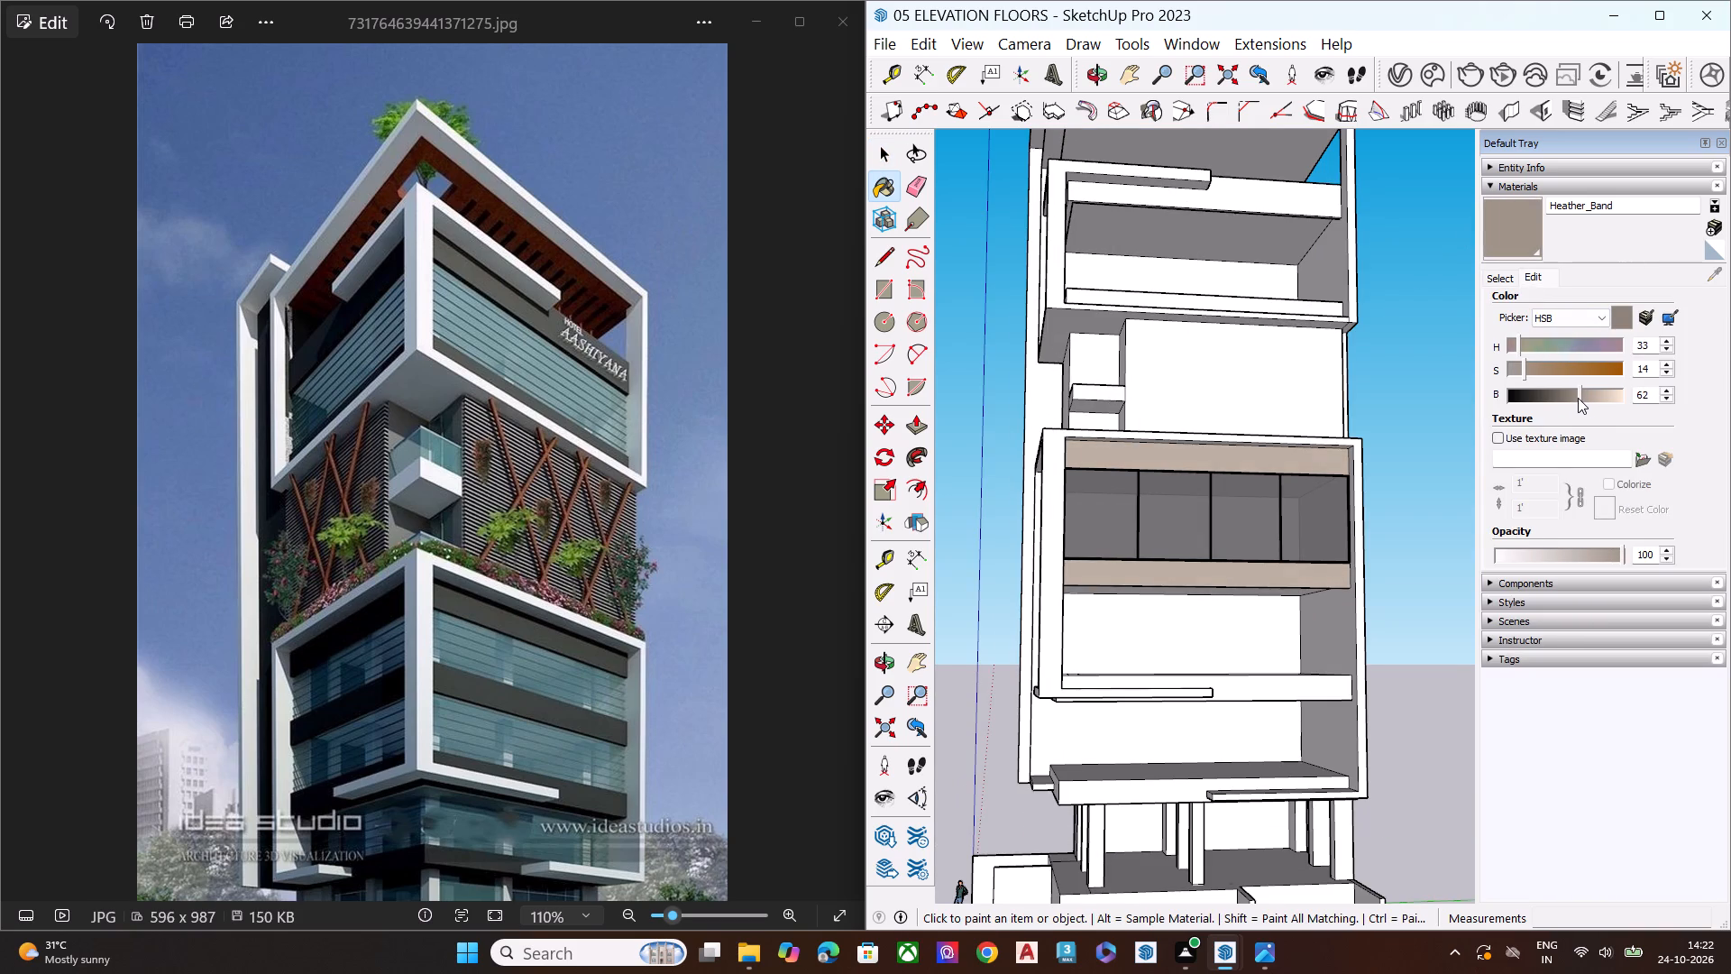
pyautogui.moveTo(1578, 398); pyautogui.dragTo(1584, 398)
pyautogui.scroll(-4, 1206, 399)
pyautogui.moveTo(1188, 442); pyautogui.dragTo(1396, 423, button='middle')
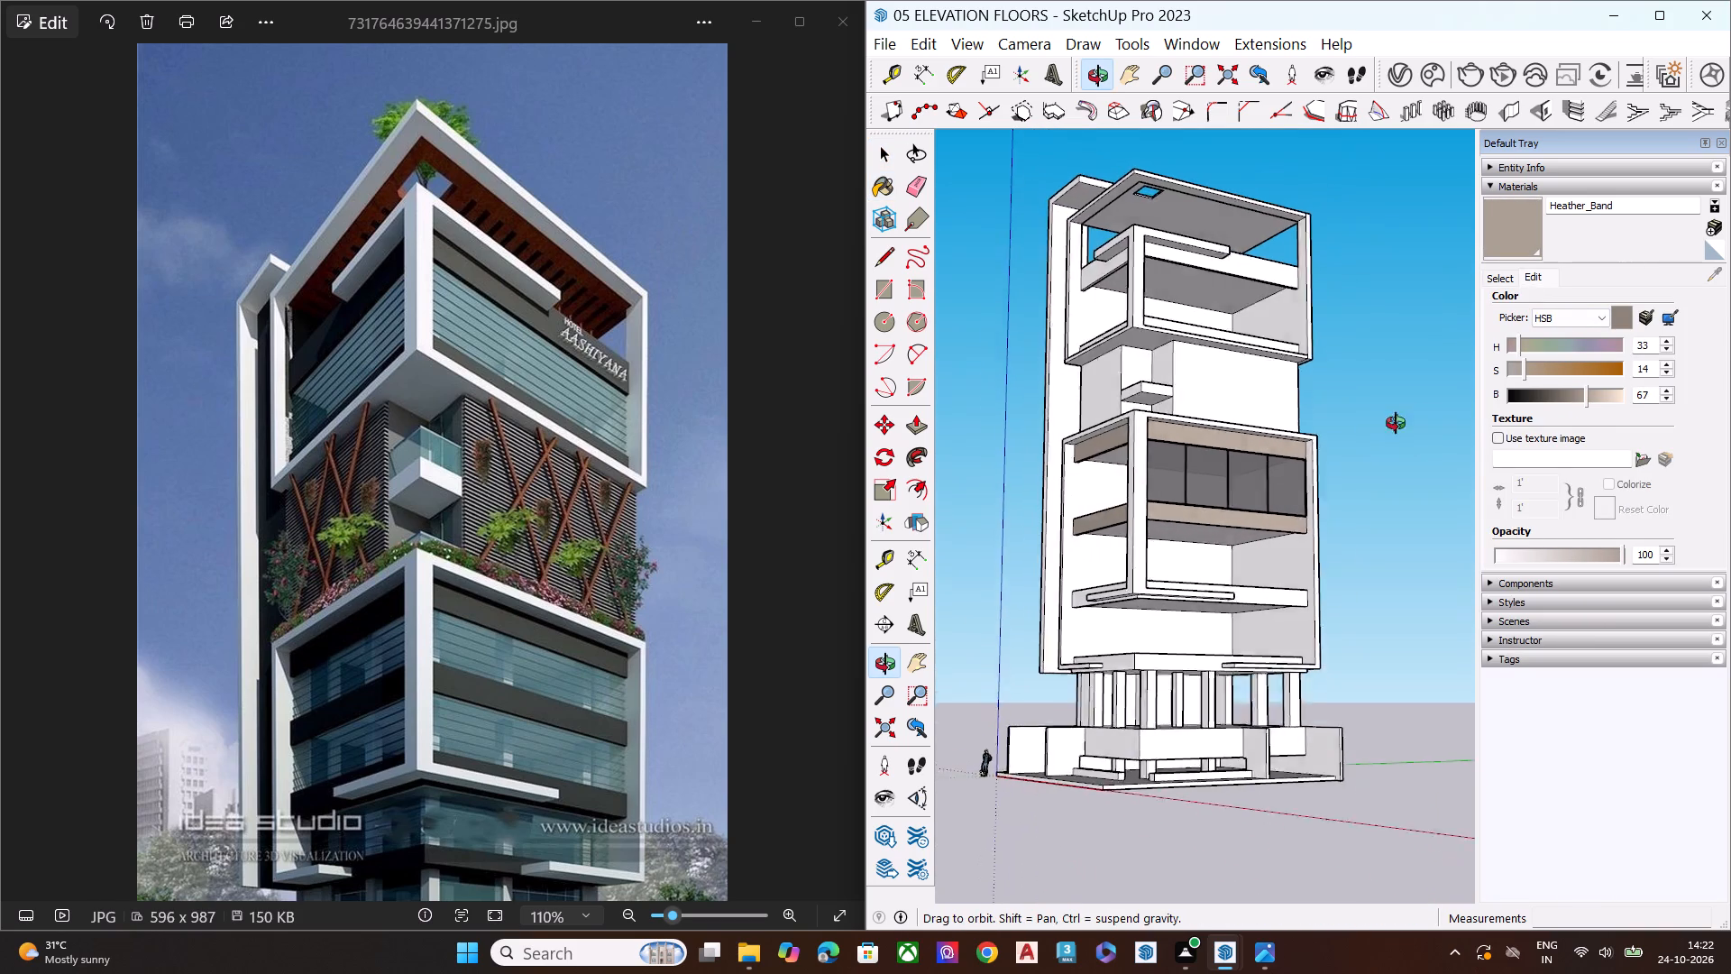
# Lighten the Heather_Band material further by setting its HSB brightness to 83.
pyautogui.moveTo(1396, 423); pyautogui.dragTo(1461, 405, button='middle')
pyautogui.scroll(3, 1253, 443)
pyautogui.scroll(-1, 1204, 446)
pyautogui.scroll(3, 1187, 446)
pyautogui.moveTo(1092, 428); pyautogui.dragTo(1185, 409, button='middle')
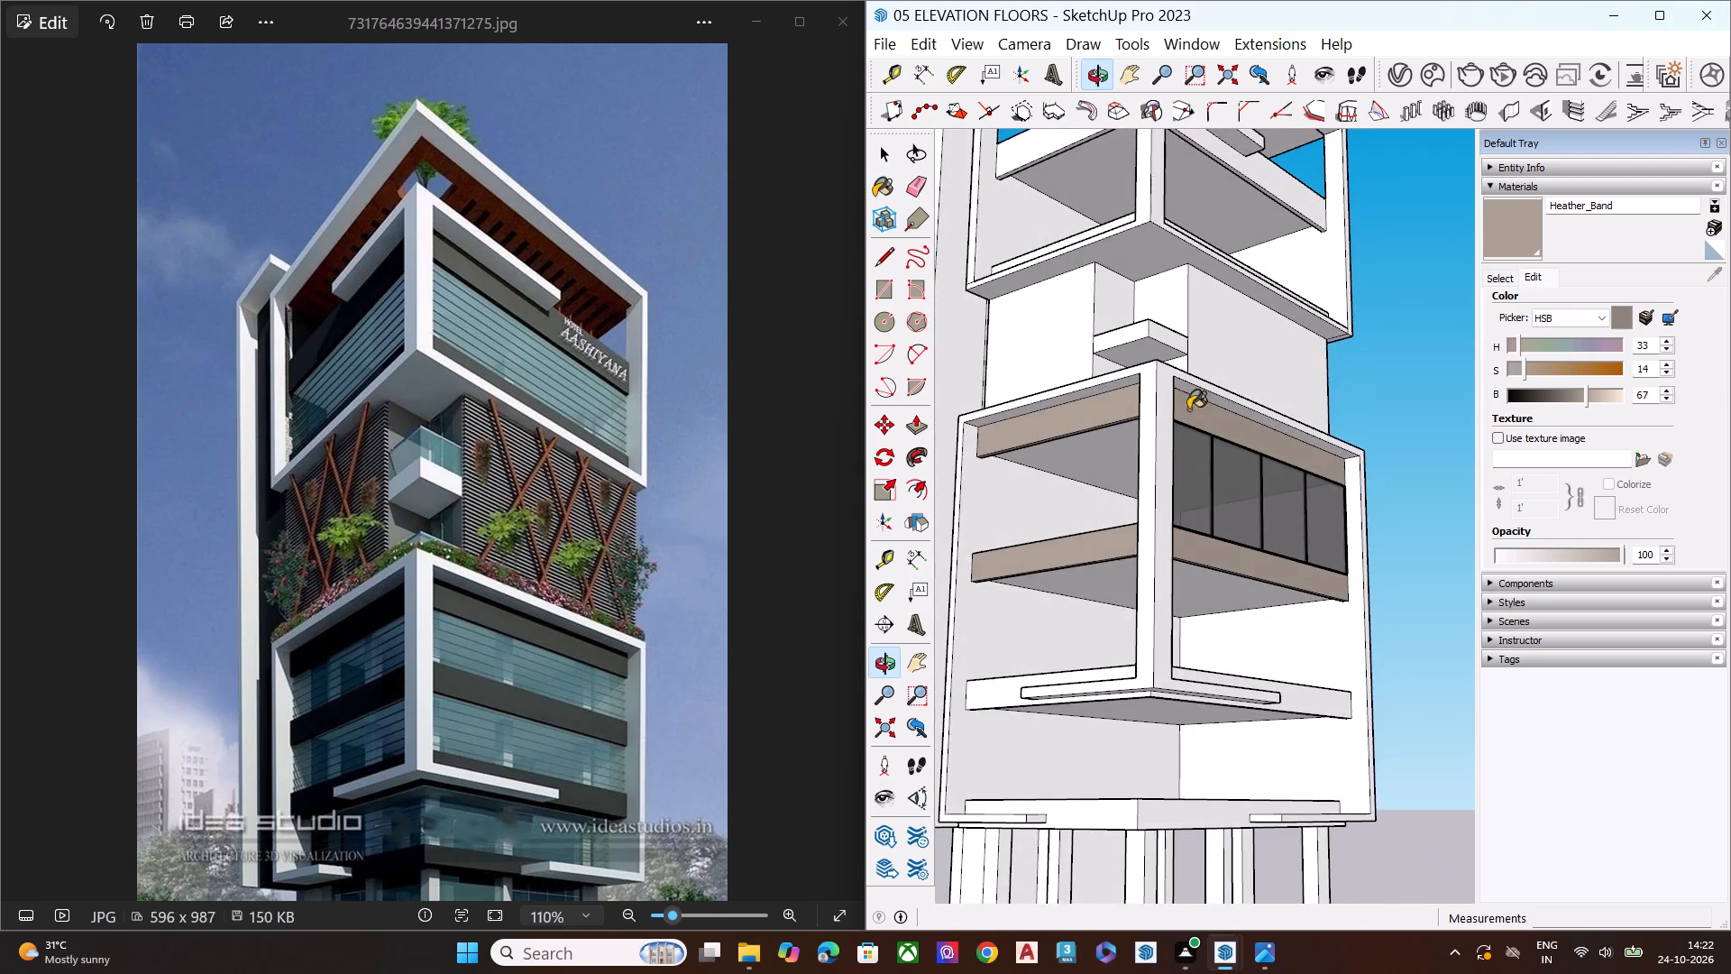
pyautogui.scroll(1, 1369, 413)
pyautogui.moveTo(1587, 396); pyautogui.dragTo(1607, 400)
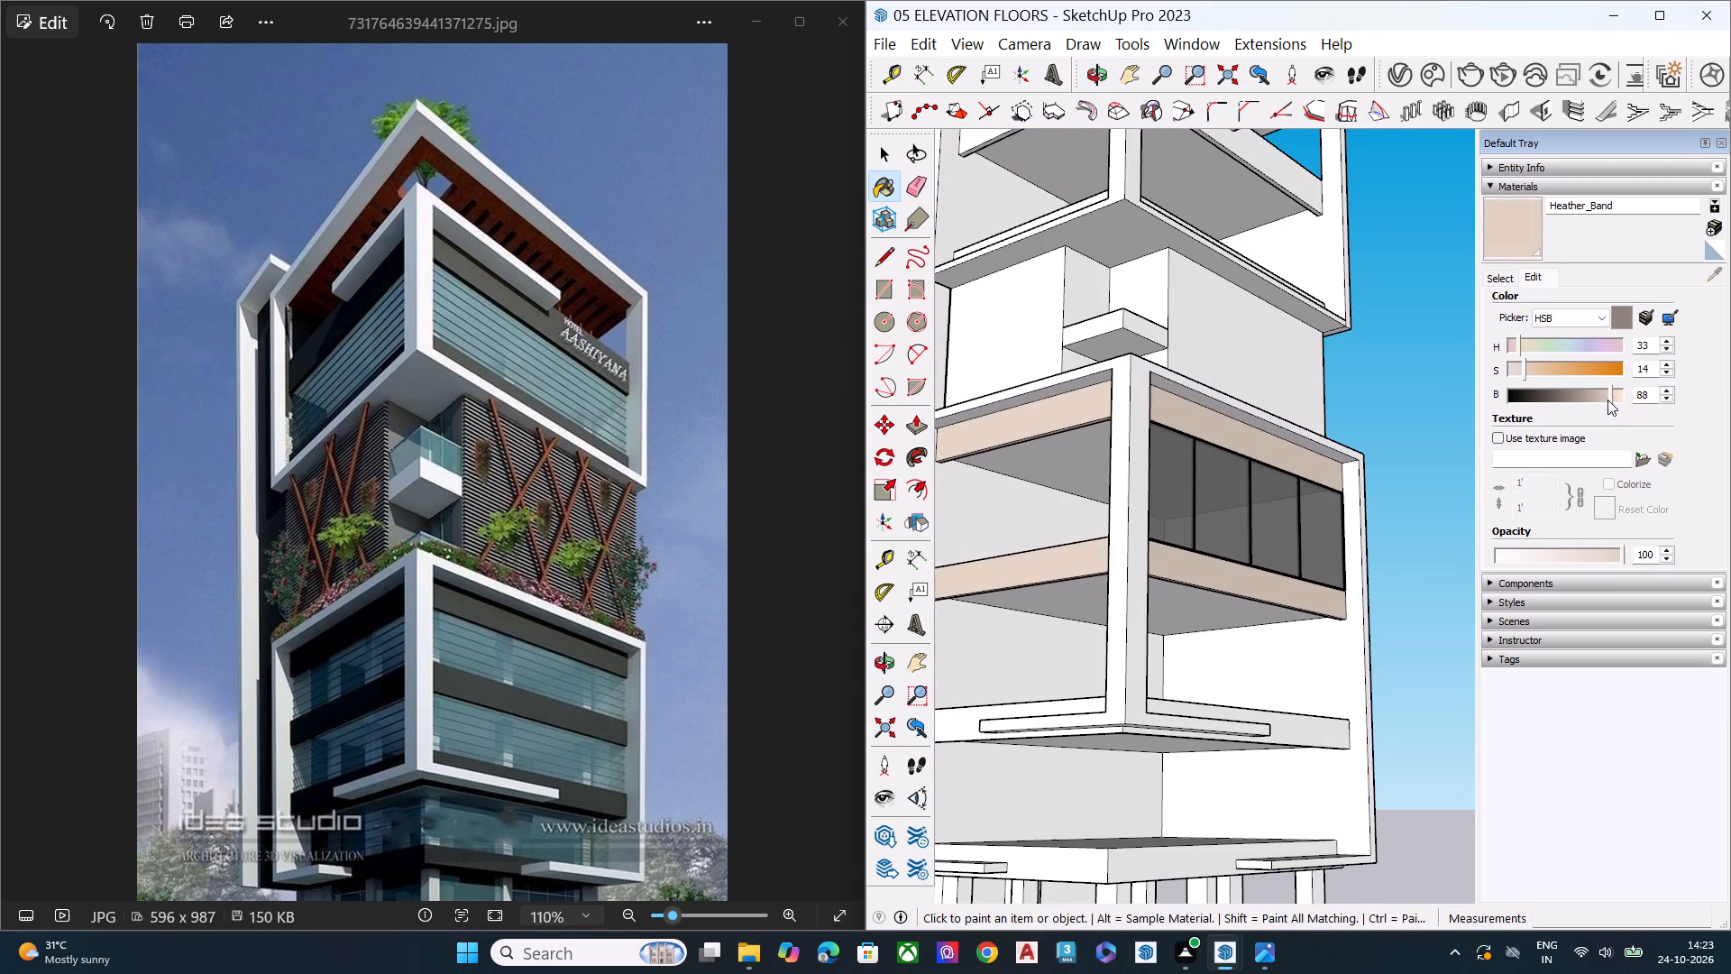
pyautogui.moveTo(1607, 400); pyautogui.dragTo(1601, 403)
# Examine the recoloured beams of the lower block from above and from below.
pyautogui.press('space')
pyautogui.scroll(-1, 1141, 401)
pyautogui.scroll(1, 1141, 403)
pyautogui.scroll(-1, 1140, 409)
pyautogui.scroll(1, 1140, 409)
pyautogui.scroll(-6, 1140, 411)
pyautogui.moveTo(1228, 443); pyautogui.dragTo(1226, 618, button='middle')
pyautogui.scroll(3, 1216, 603)
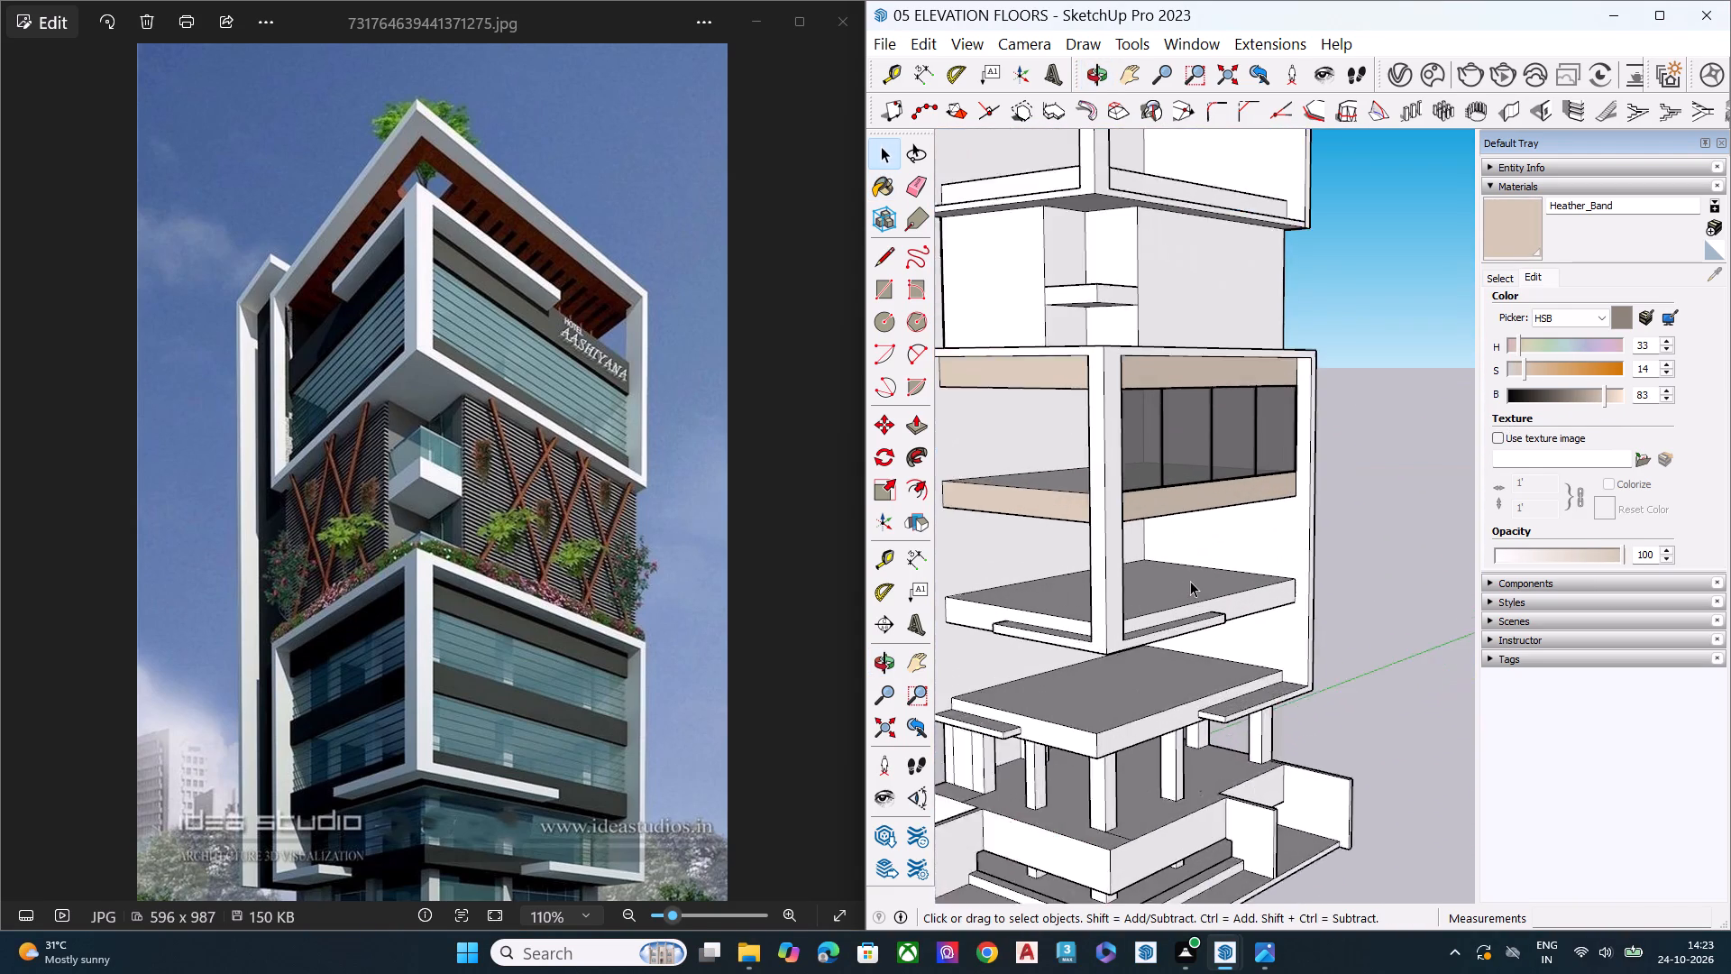
pyautogui.scroll(3, 1190, 581)
pyautogui.scroll(-5, 1264, 459)
pyautogui.moveTo(1120, 446); pyautogui.dragTo(1131, 147, button='middle')
pyautogui.scroll(1, 1109, 221)
pyautogui.scroll(2, 1192, 384)
pyautogui.scroll(-1, 1221, 456)
pyautogui.scroll(1, 1223, 466)
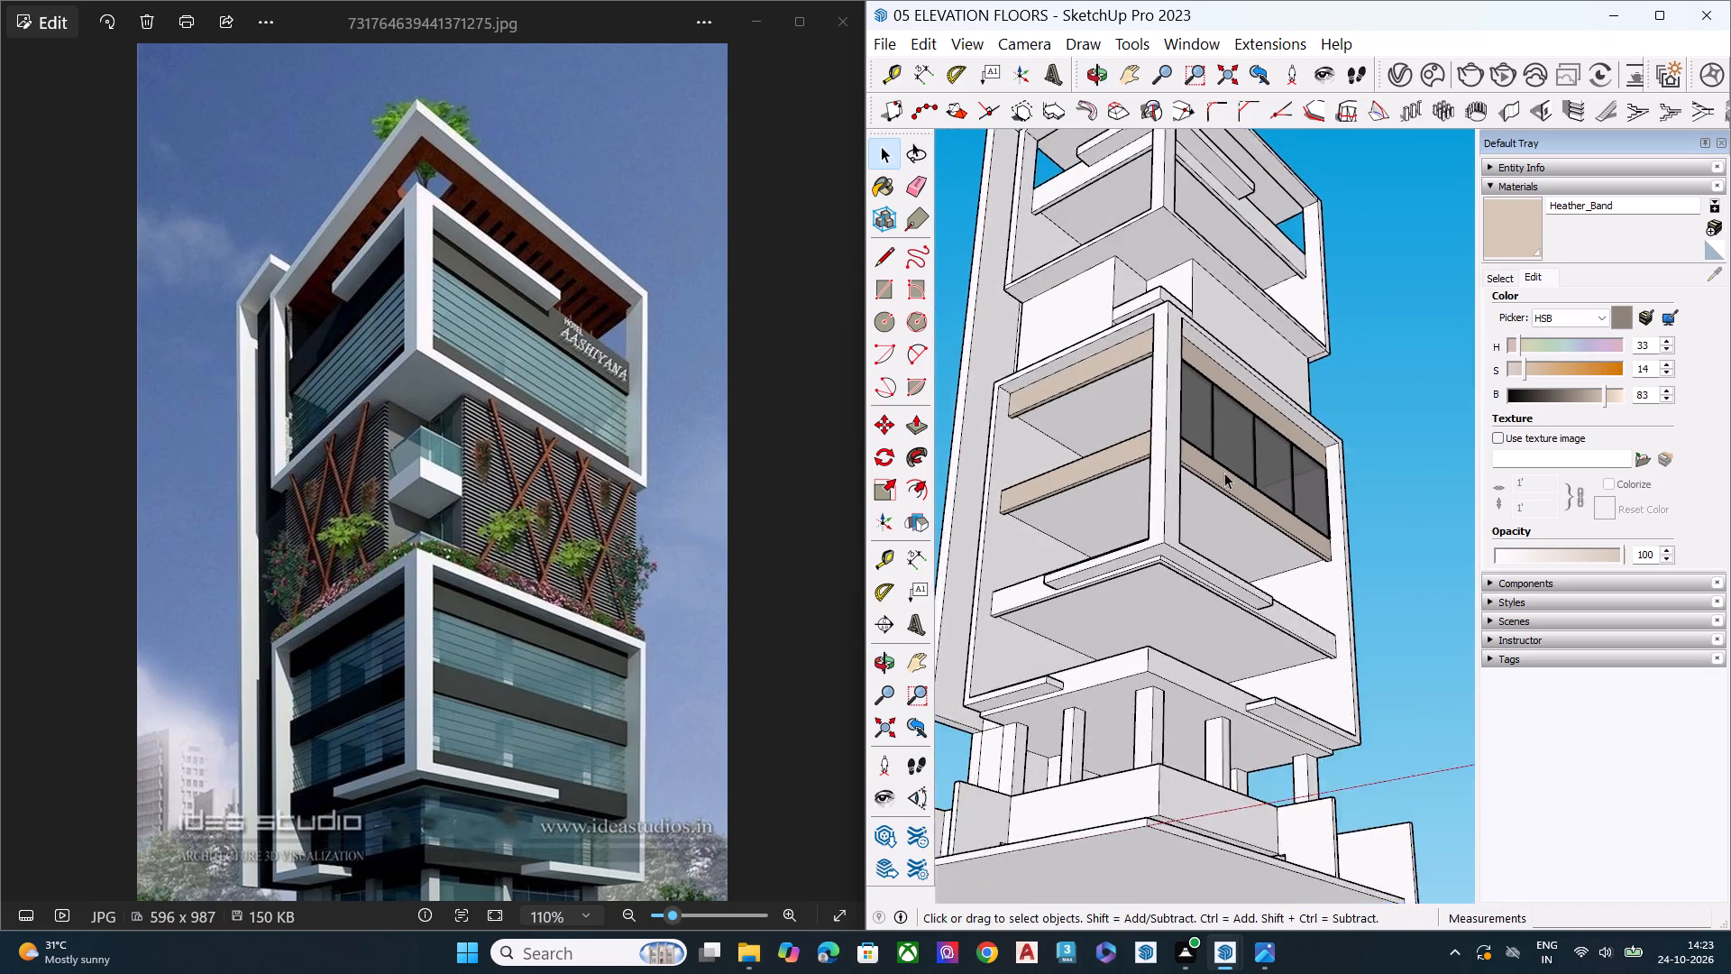
pyautogui.scroll(3, 1224, 473)
pyautogui.moveTo(1158, 451); pyautogui.dragTo(1157, 354, button='middle')
pyautogui.scroll(3, 1157, 354)
# Paint both outer faces of the lower block's bottom beam with Heather_Band.
pyautogui.click(1521, 232)
pyautogui.scroll(-2, 1059, 473)
pyautogui.scroll(1, 1078, 506)
pyautogui.scroll(-4, 1094, 522)
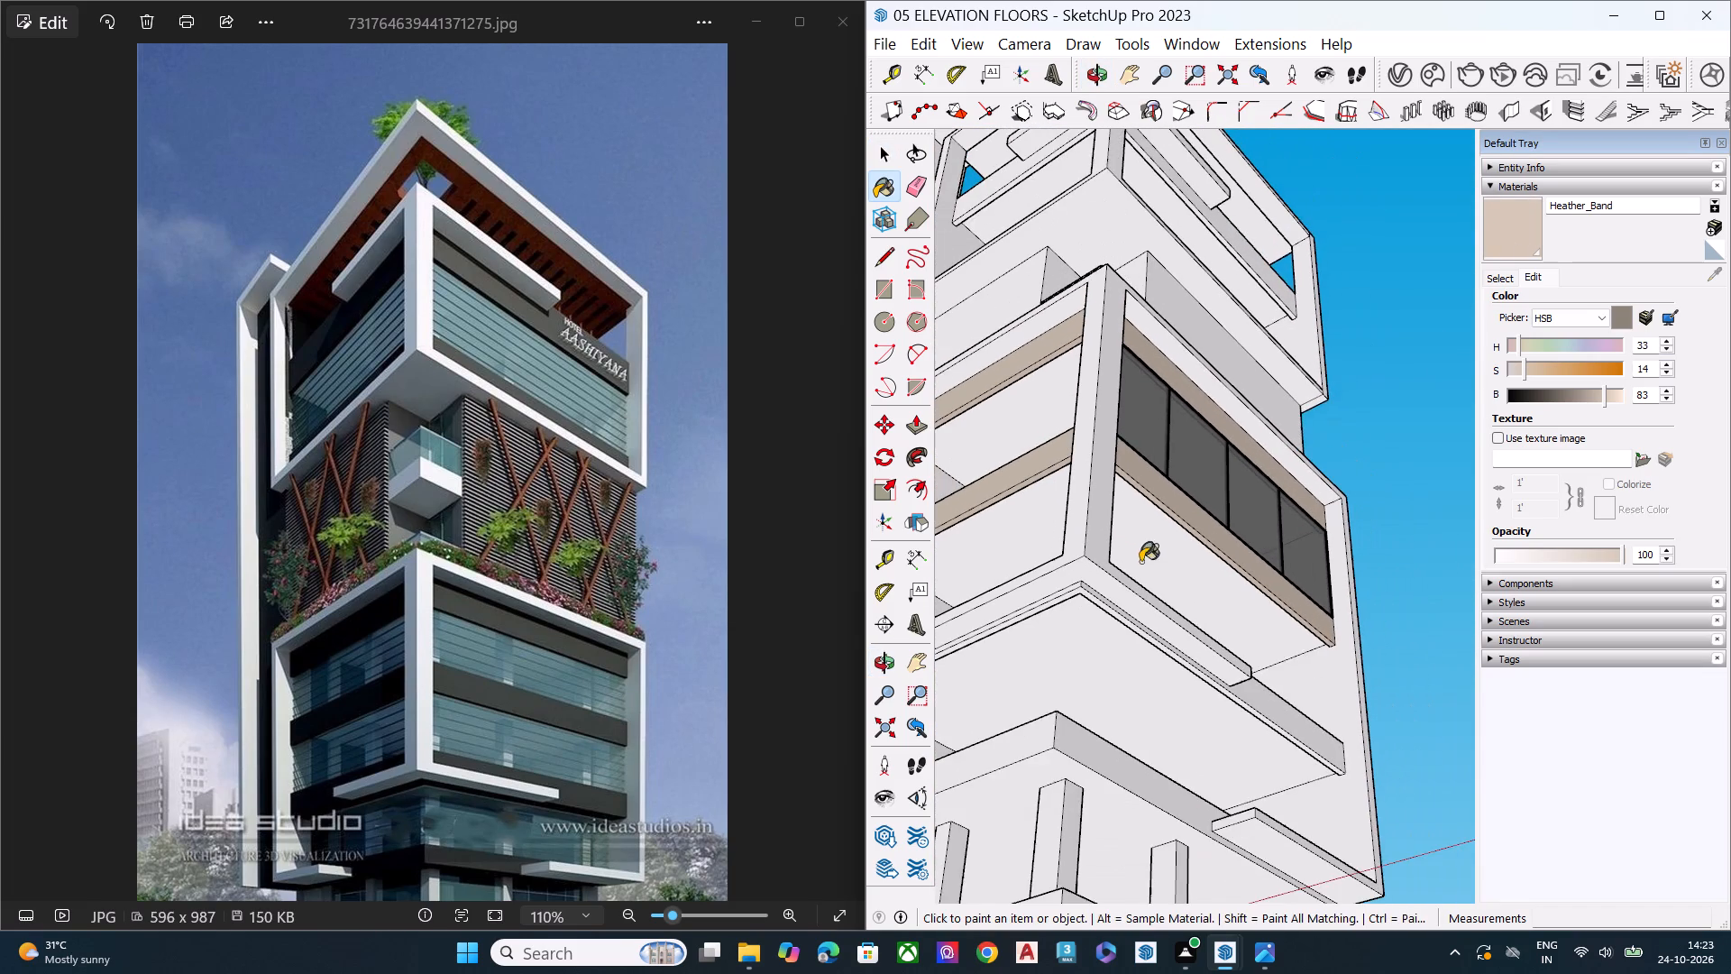
pyautogui.scroll(1, 1113, 593)
pyautogui.moveTo(1135, 564); pyautogui.dragTo(1155, 761, button='middle')
pyautogui.scroll(4, 1186, 728)
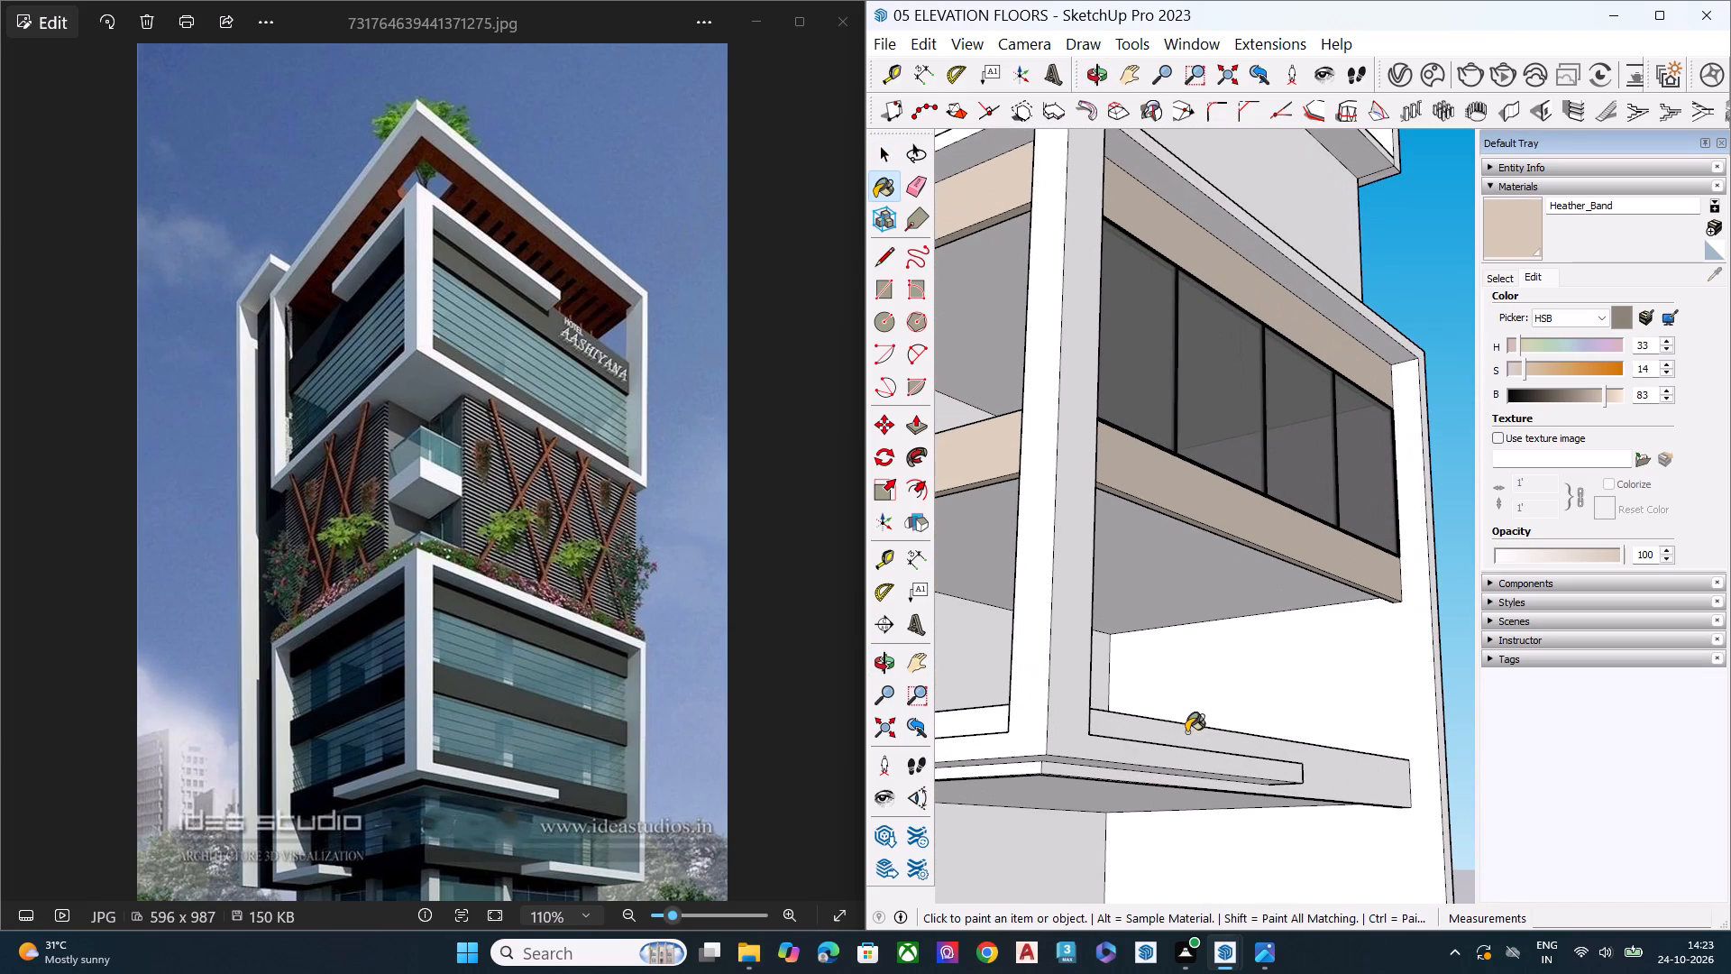
pyautogui.click(1186, 732)
pyautogui.click(990, 714)
pyautogui.scroll(-5, 1211, 622)
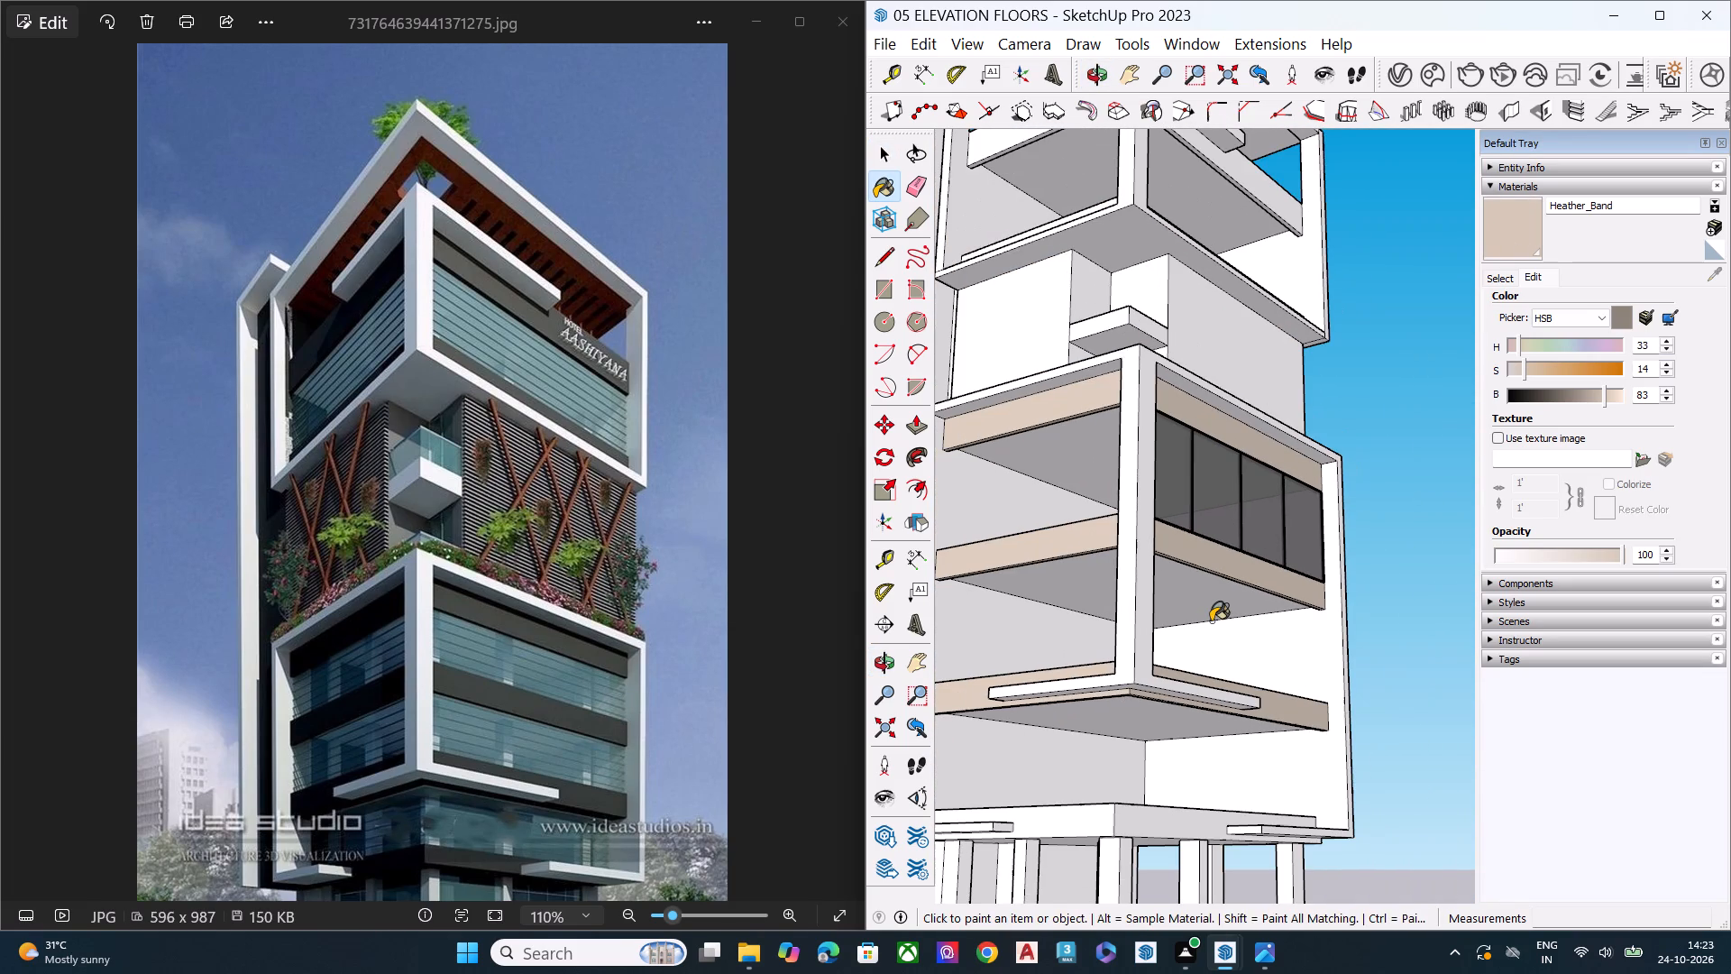
# Paint the underside edge strip of the lower block's bottom beam with Heather_Band.
pyautogui.scroll(-4, 1215, 510)
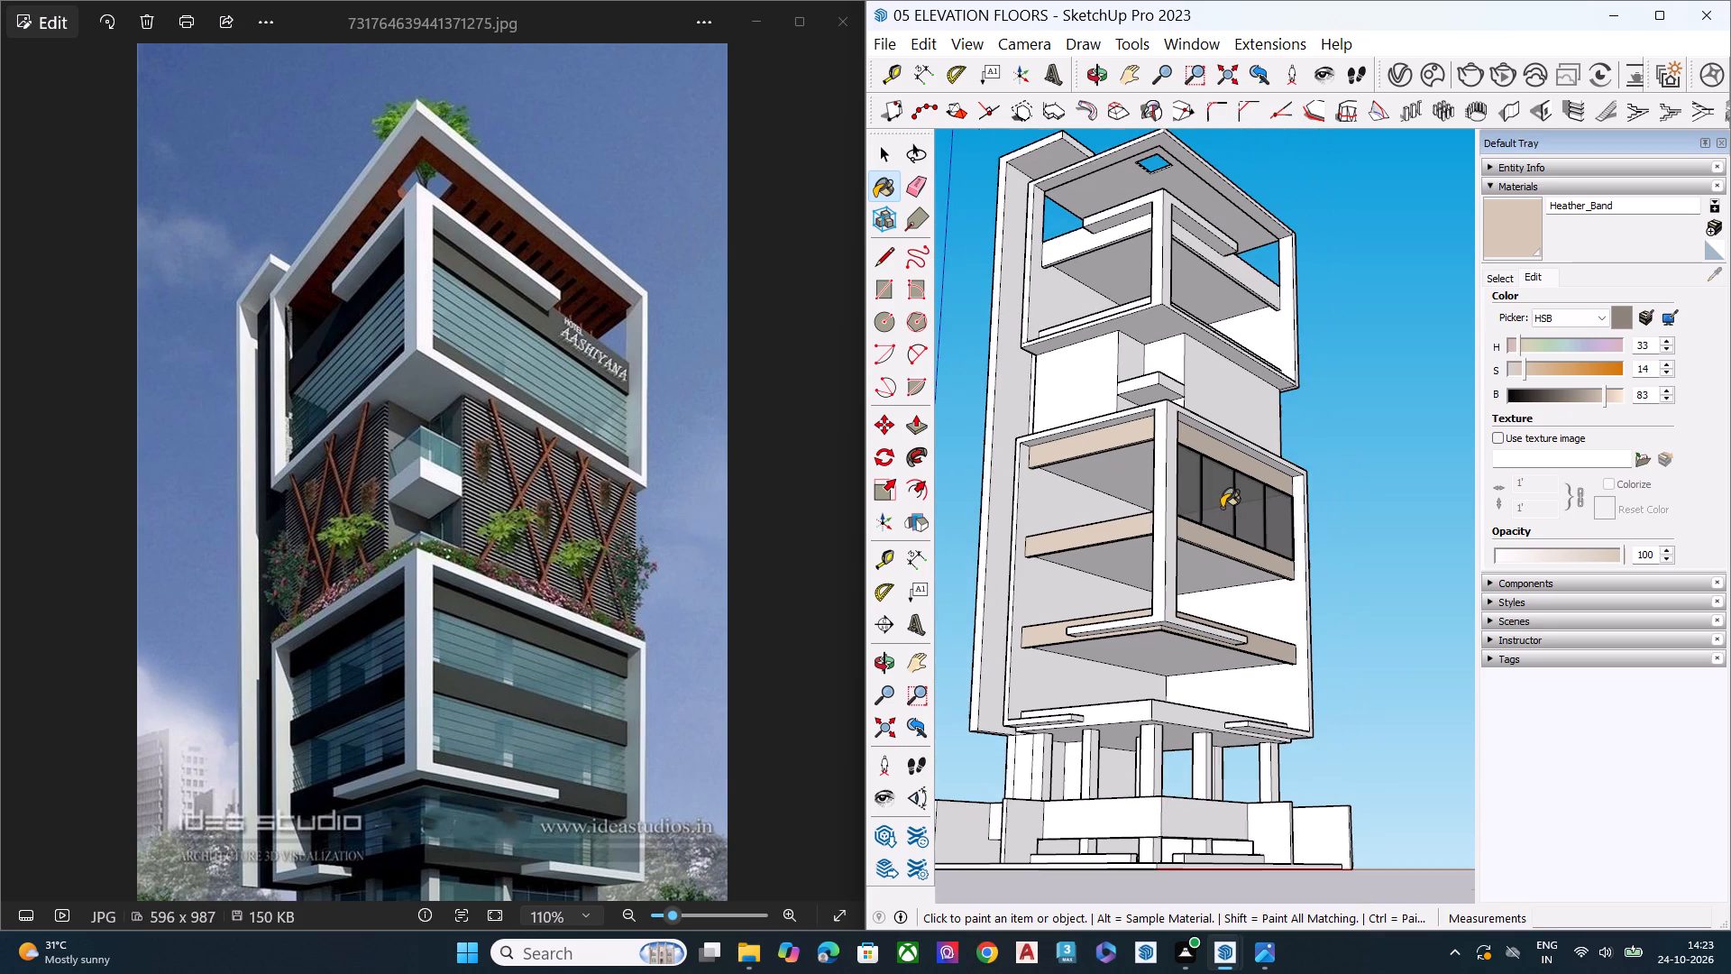
pyautogui.scroll(-4, 1222, 516)
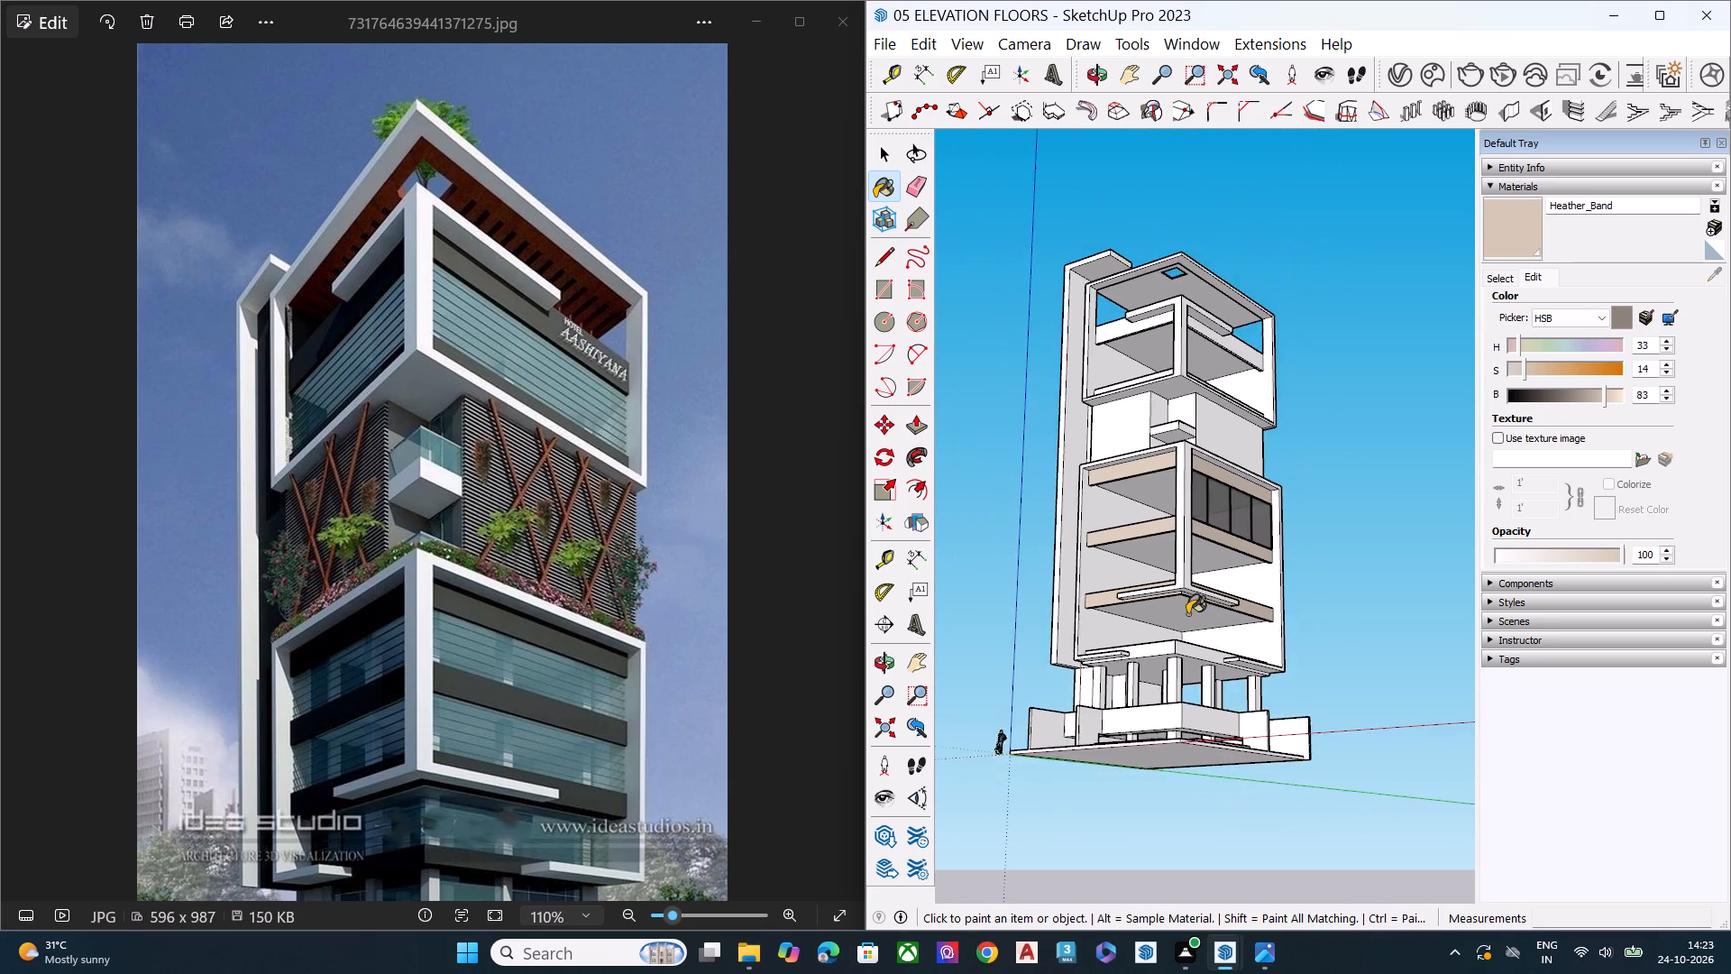
pyautogui.moveTo(1186, 614); pyautogui.dragTo(1179, 553, button='middle')
pyautogui.scroll(19, 1189, 565)
pyautogui.moveTo(1148, 584); pyautogui.dragTo(1146, 578, button='middle')
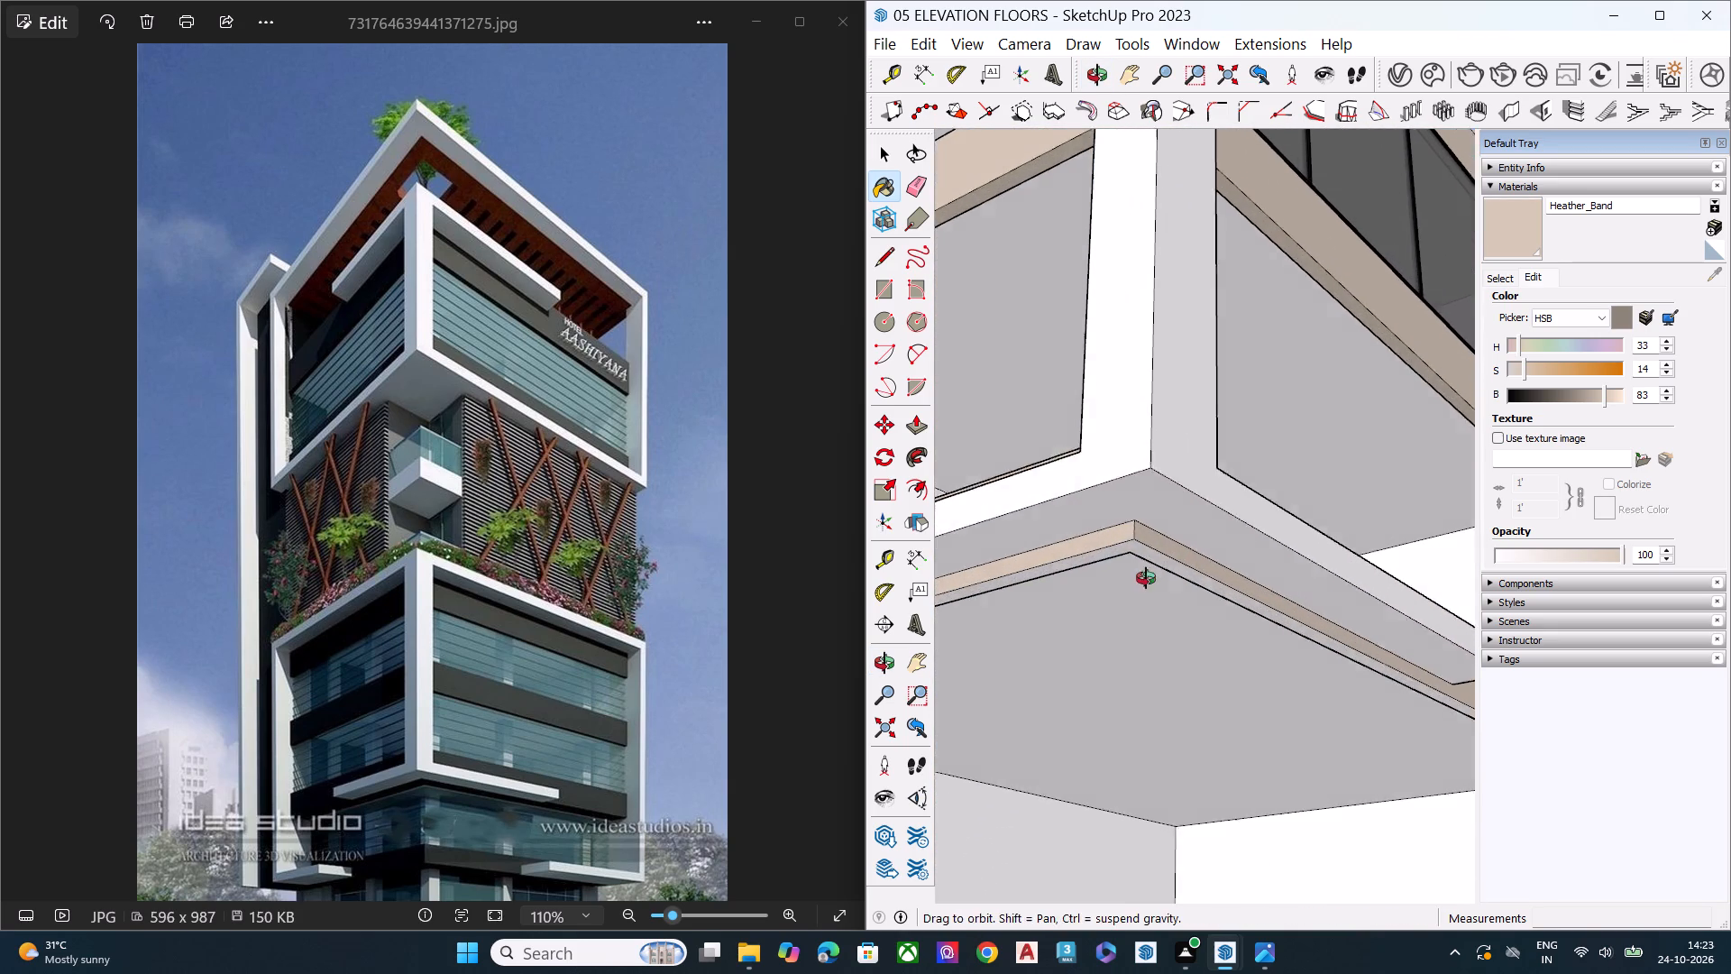
pyautogui.moveTo(1146, 578); pyautogui.dragTo(1144, 522, button='middle')
pyautogui.scroll(4, 1141, 519)
pyautogui.click(1144, 541)
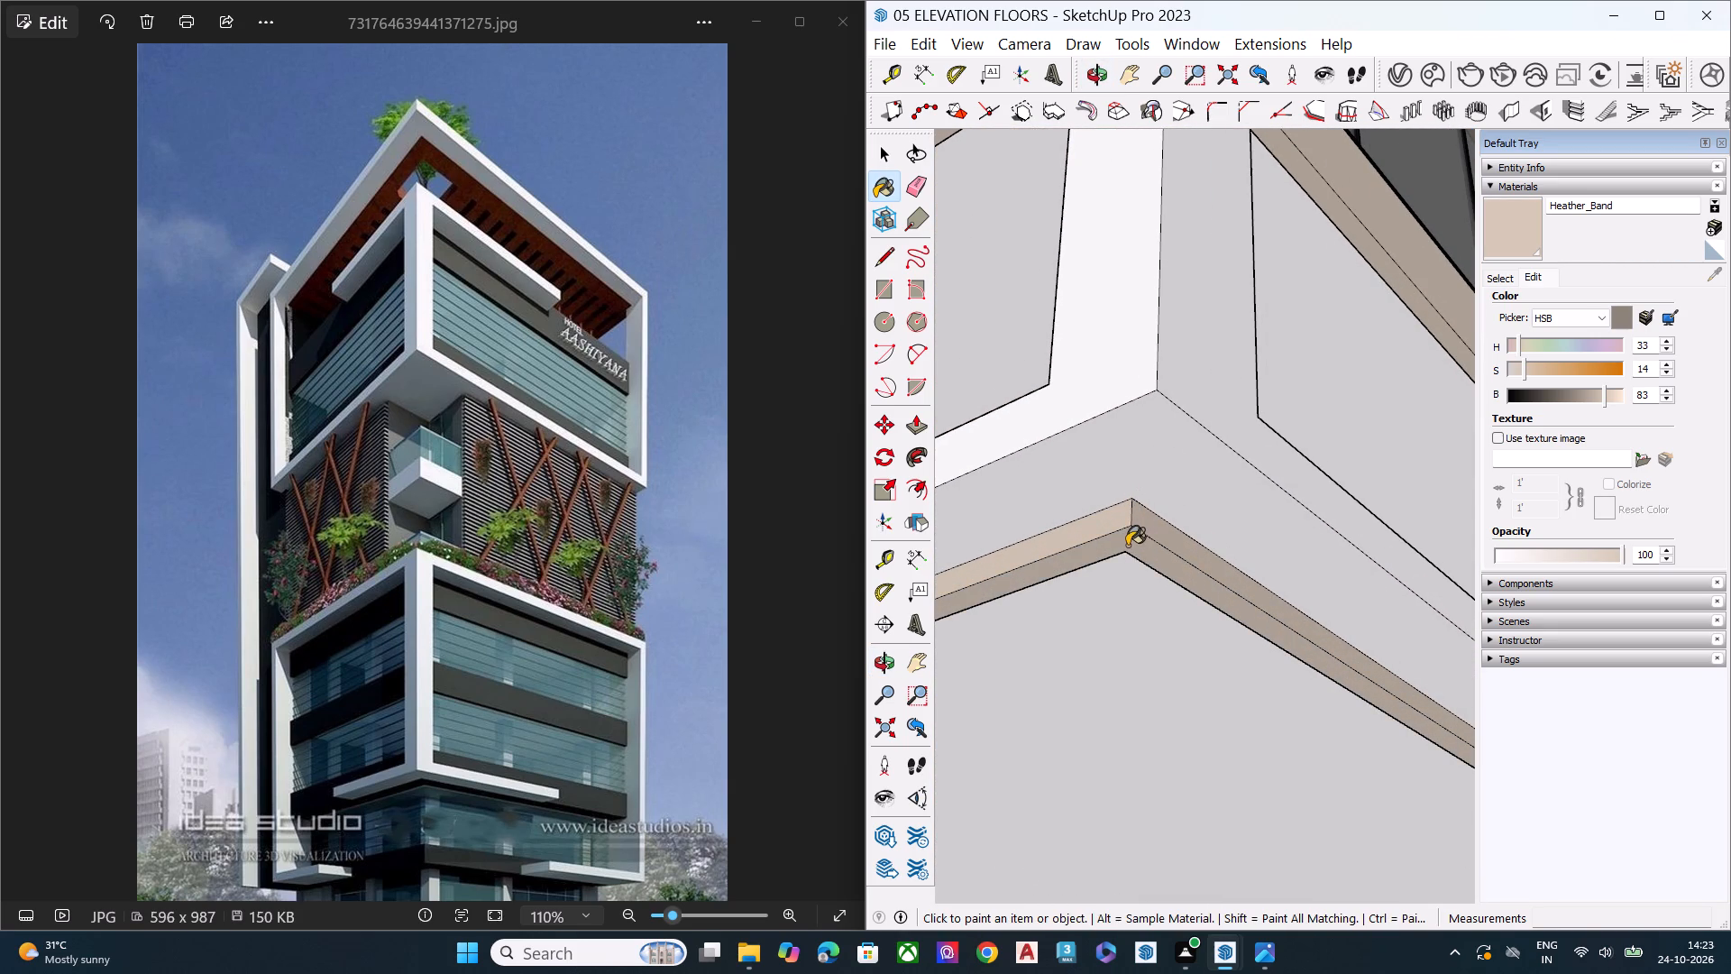
# Paint both outer faces of the slab resting on the ground-floor columns with Heather_Band.
pyautogui.scroll(-13, 1137, 501)
pyautogui.scroll(2, 1155, 467)
pyautogui.scroll(-1, 1155, 467)
pyautogui.scroll(1, 1155, 467)
pyautogui.scroll(-5, 1155, 467)
pyautogui.scroll(3, 1177, 445)
pyautogui.scroll(-4, 1177, 445)
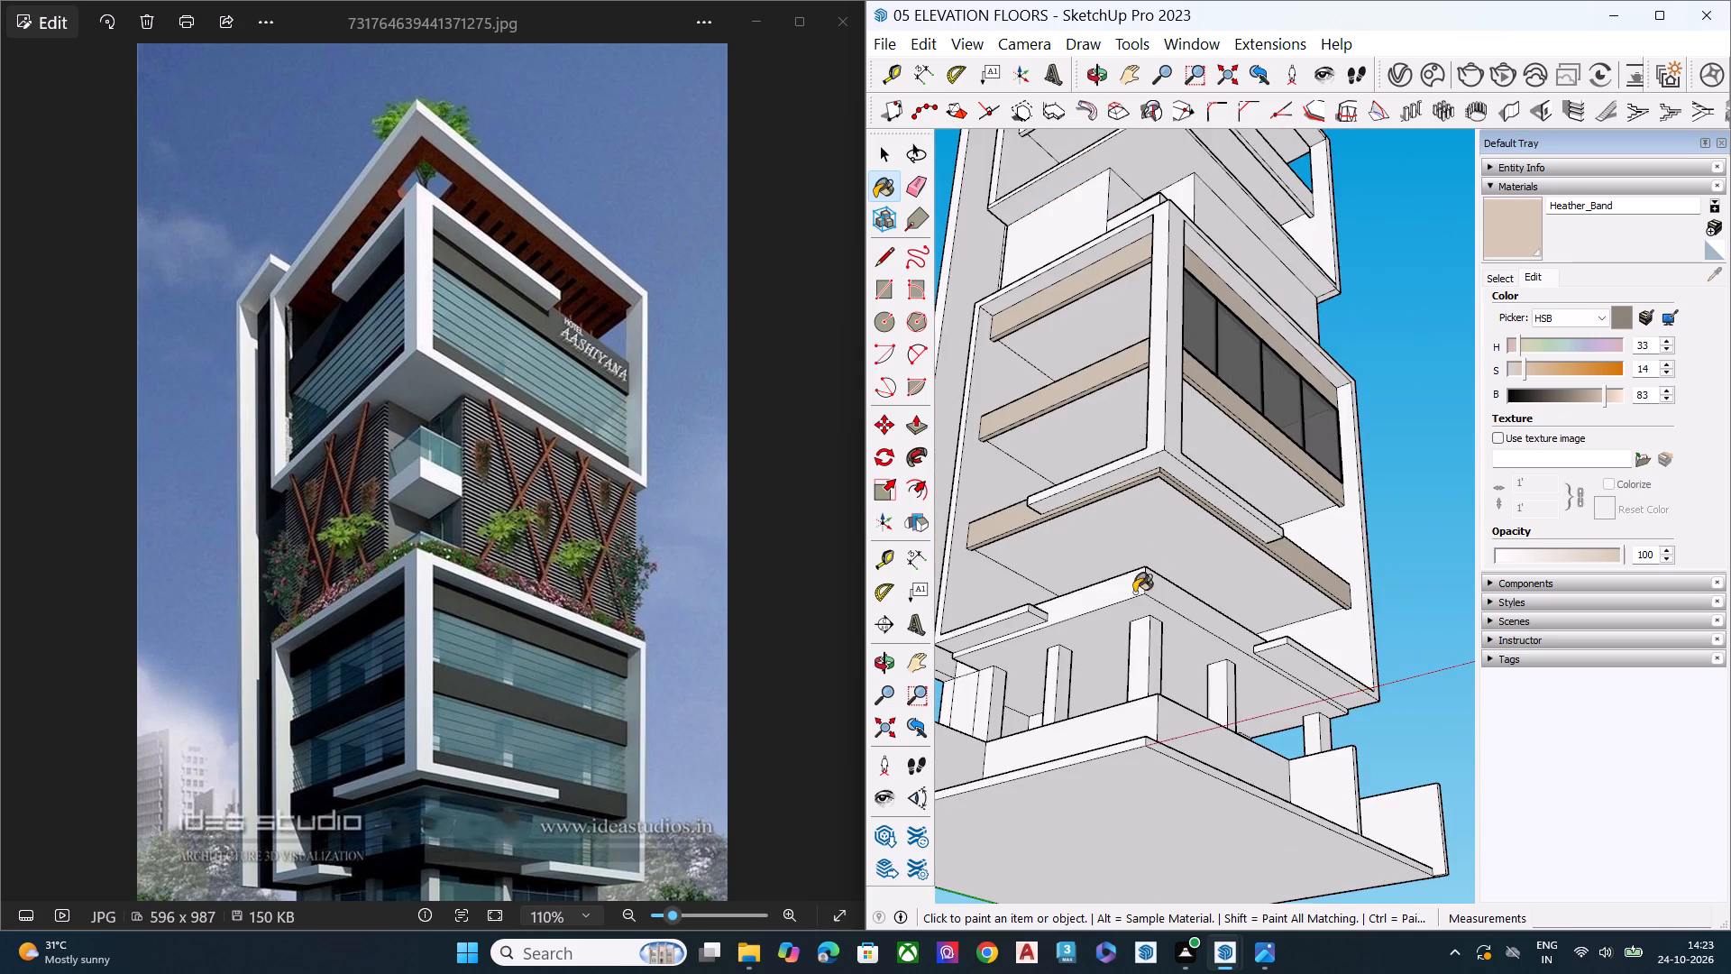
pyautogui.scroll(3, 1132, 602)
pyautogui.scroll(-1, 1132, 602)
pyautogui.scroll(4, 1132, 602)
pyautogui.click(1190, 571)
pyautogui.click(1106, 574)
pyautogui.scroll(-6, 1076, 479)
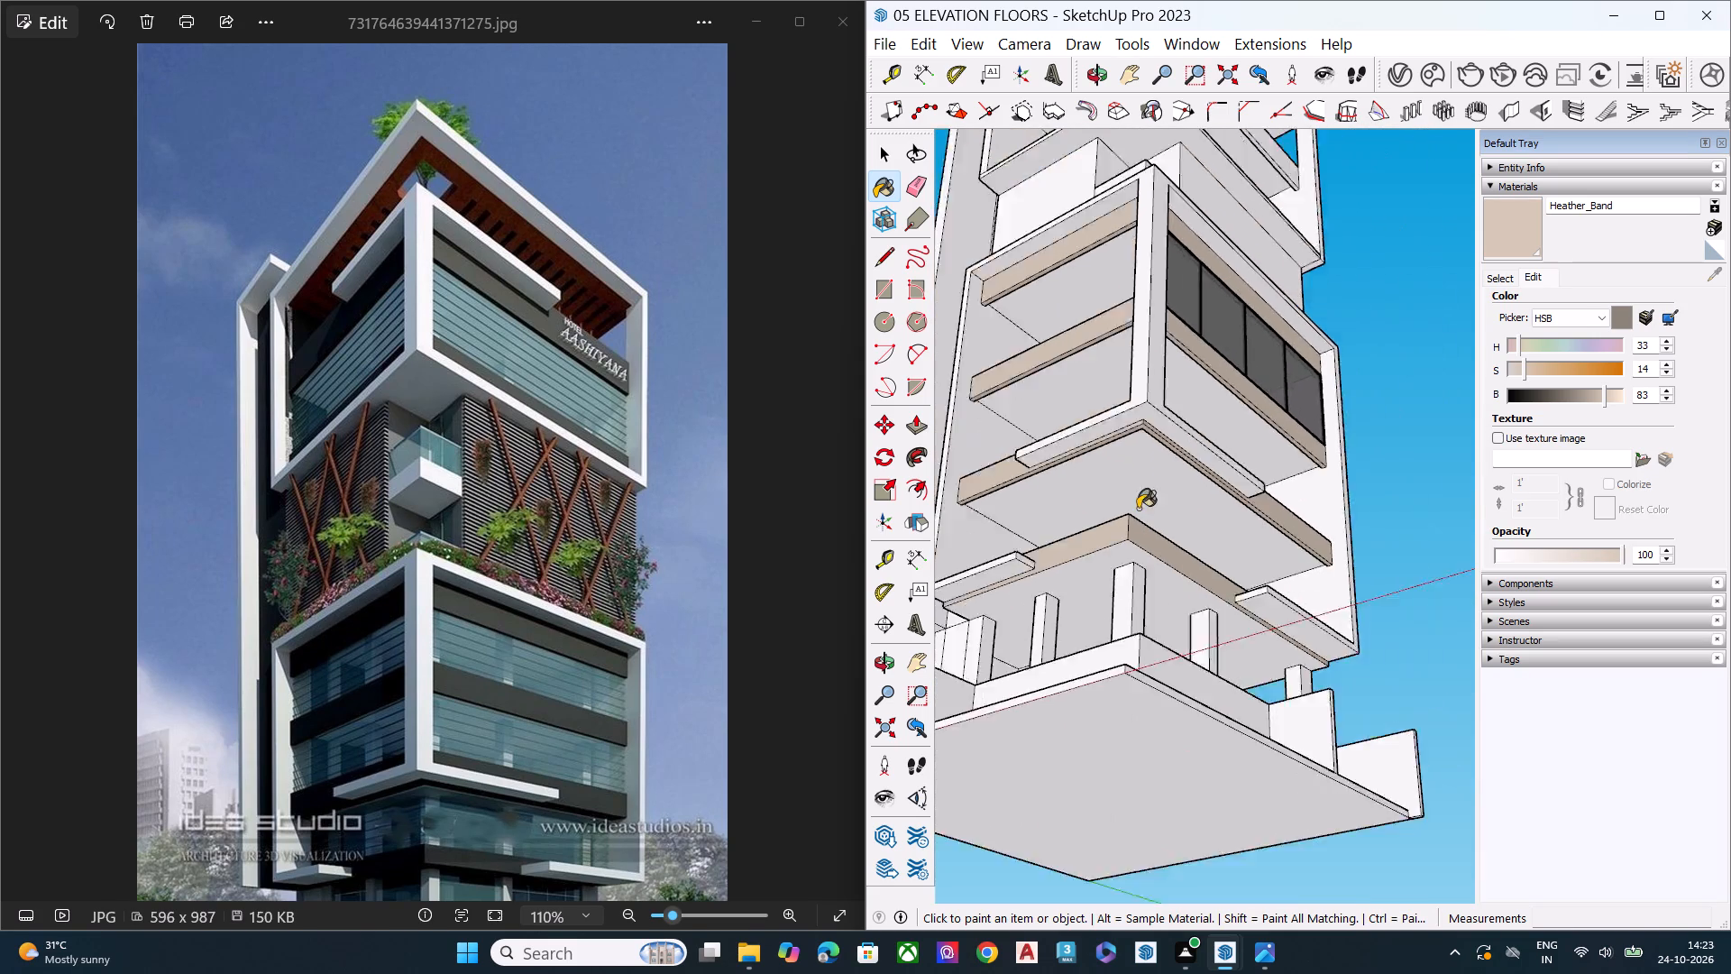
# Paint both outer faces of the upper block's top beam with Heather_Band.
pyautogui.scroll(-3, 1138, 509)
pyautogui.moveTo(1174, 525); pyautogui.dragTo(1159, 713, button='middle')
pyautogui.moveTo(1156, 465); pyautogui.dragTo(1145, 542, button='middle')
pyautogui.scroll(1, 1147, 497)
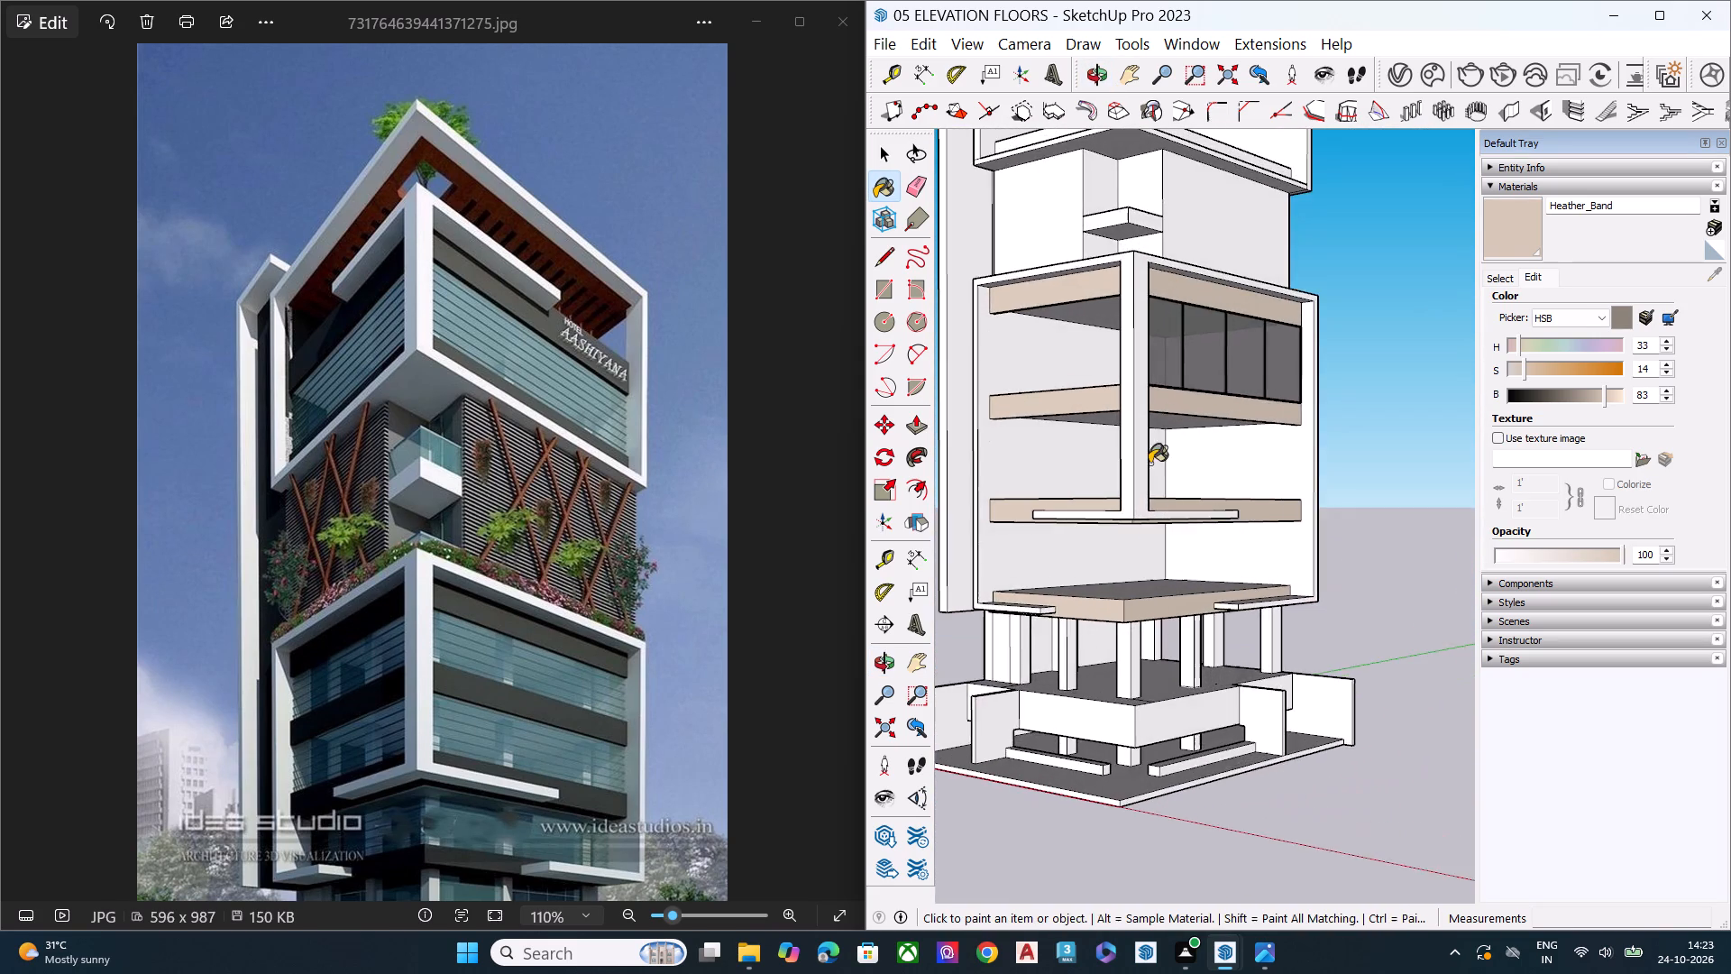
pyautogui.scroll(-4, 1154, 452)
pyautogui.scroll(1, 1156, 484)
pyautogui.scroll(-6, 1156, 488)
pyautogui.scroll(1, 1160, 140)
pyautogui.scroll(-1, 1158, 124)
pyautogui.scroll(4, 1157, 127)
pyautogui.scroll(3, 1129, 335)
pyautogui.scroll(-1, 1125, 341)
pyautogui.scroll(5, 1125, 343)
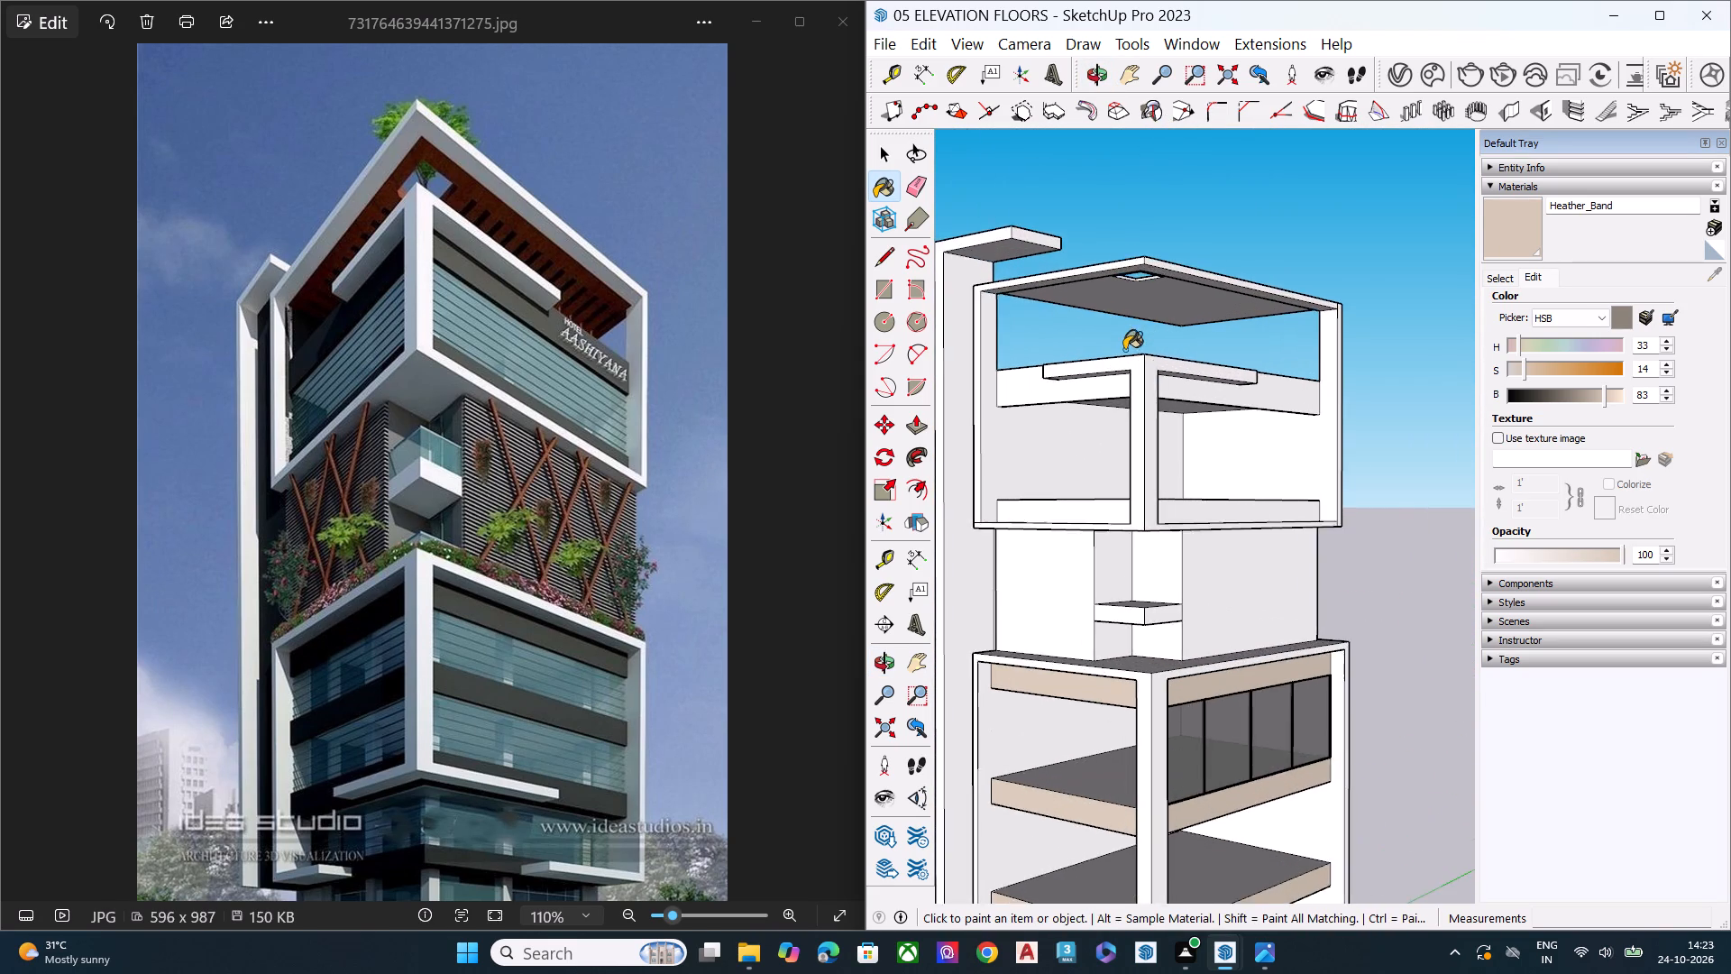
pyautogui.scroll(7, 1165, 393)
pyautogui.click(1169, 389)
pyautogui.click(1064, 391)
pyautogui.scroll(-4, 1145, 436)
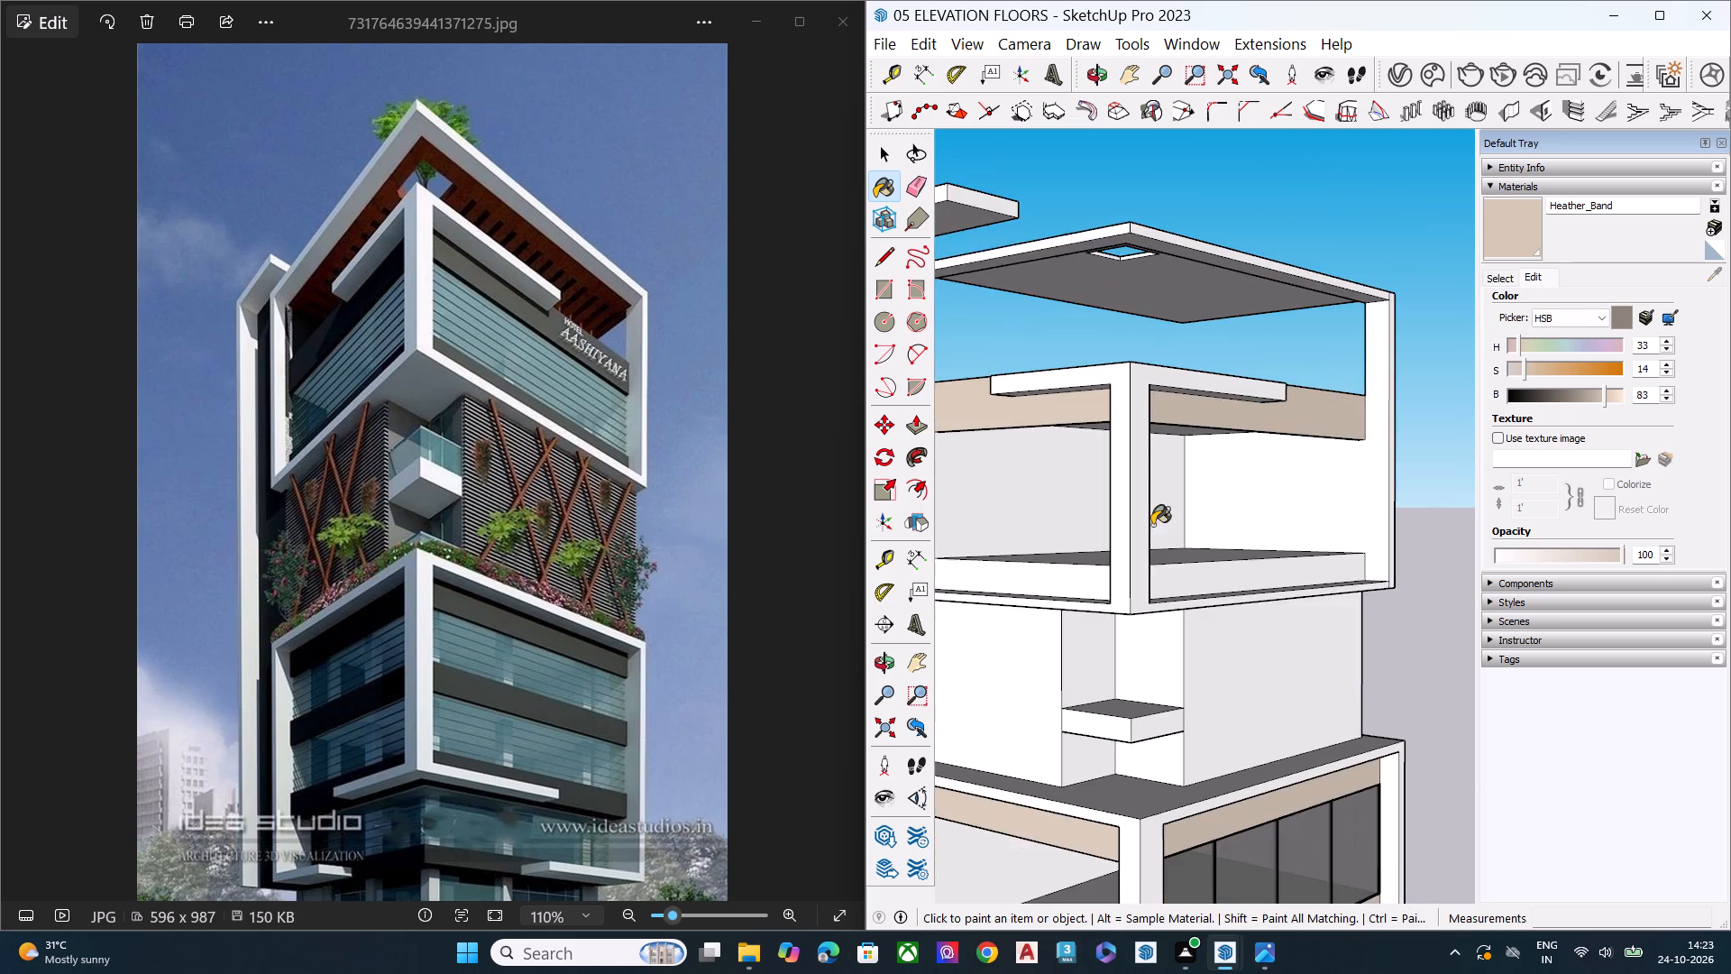
# Paint both outer faces of the upper block's bottom beam with Heather_Band.
pyautogui.scroll(3, 1158, 583)
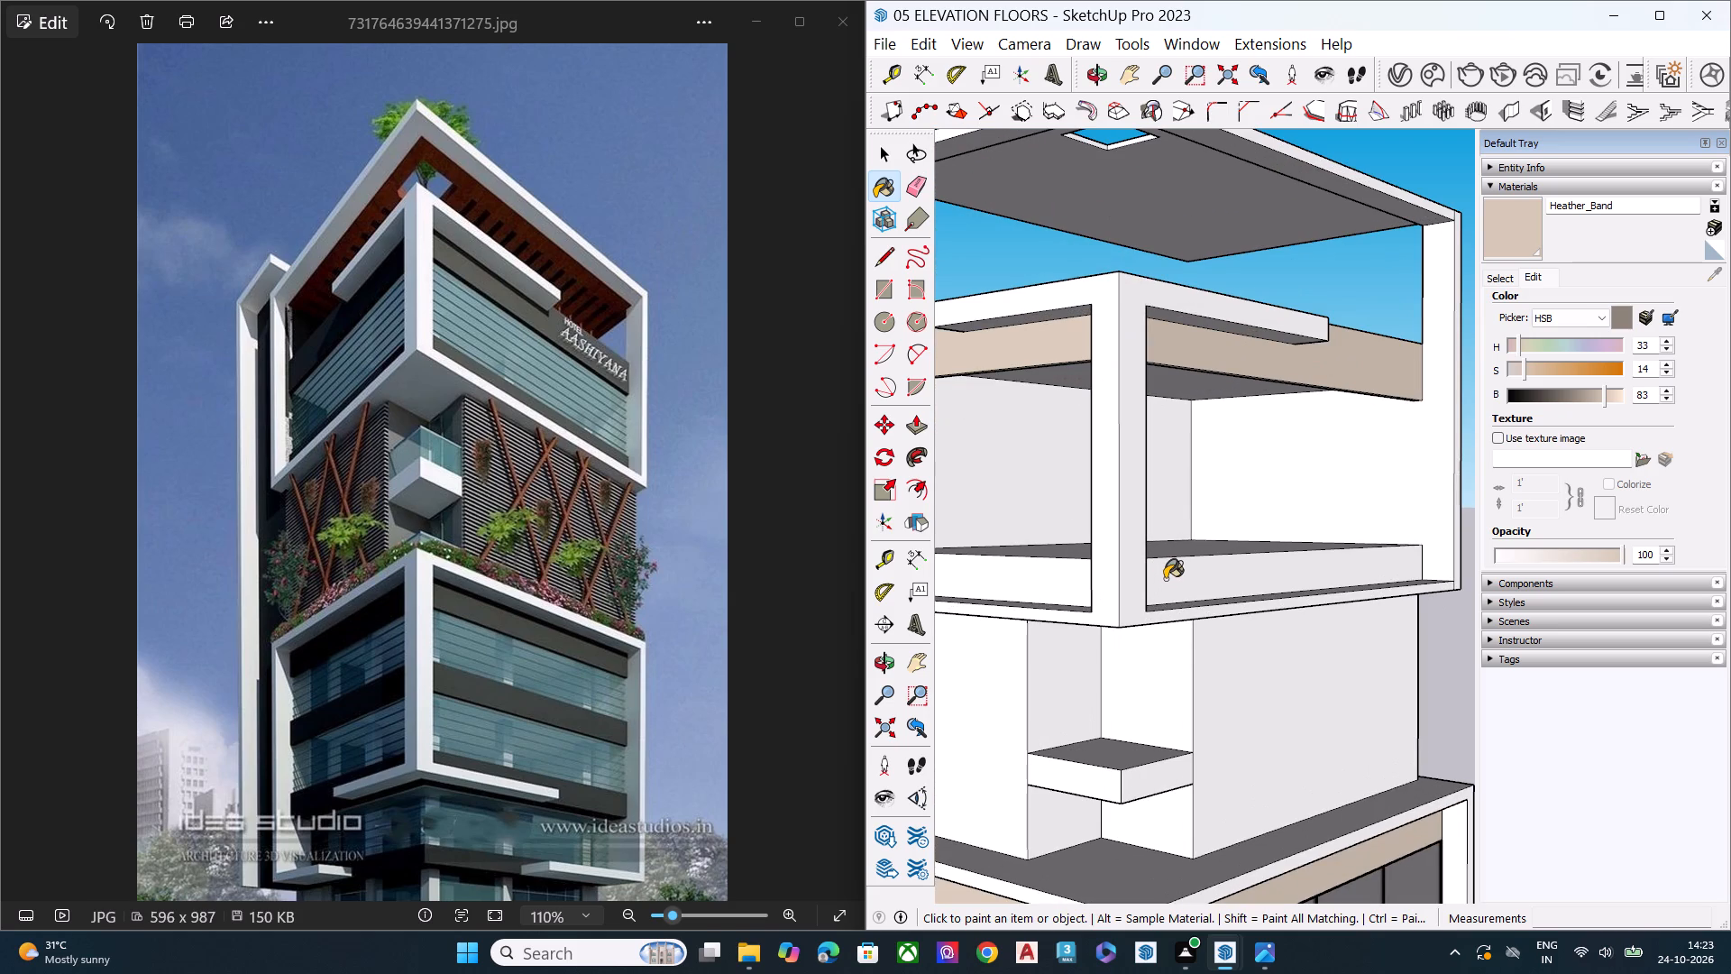
pyautogui.click(1165, 579)
pyautogui.click(1058, 585)
# Paint the underside of the upper block's top beam with Heather_Band.
pyautogui.moveTo(1122, 582); pyautogui.dragTo(1159, 693, button='middle')
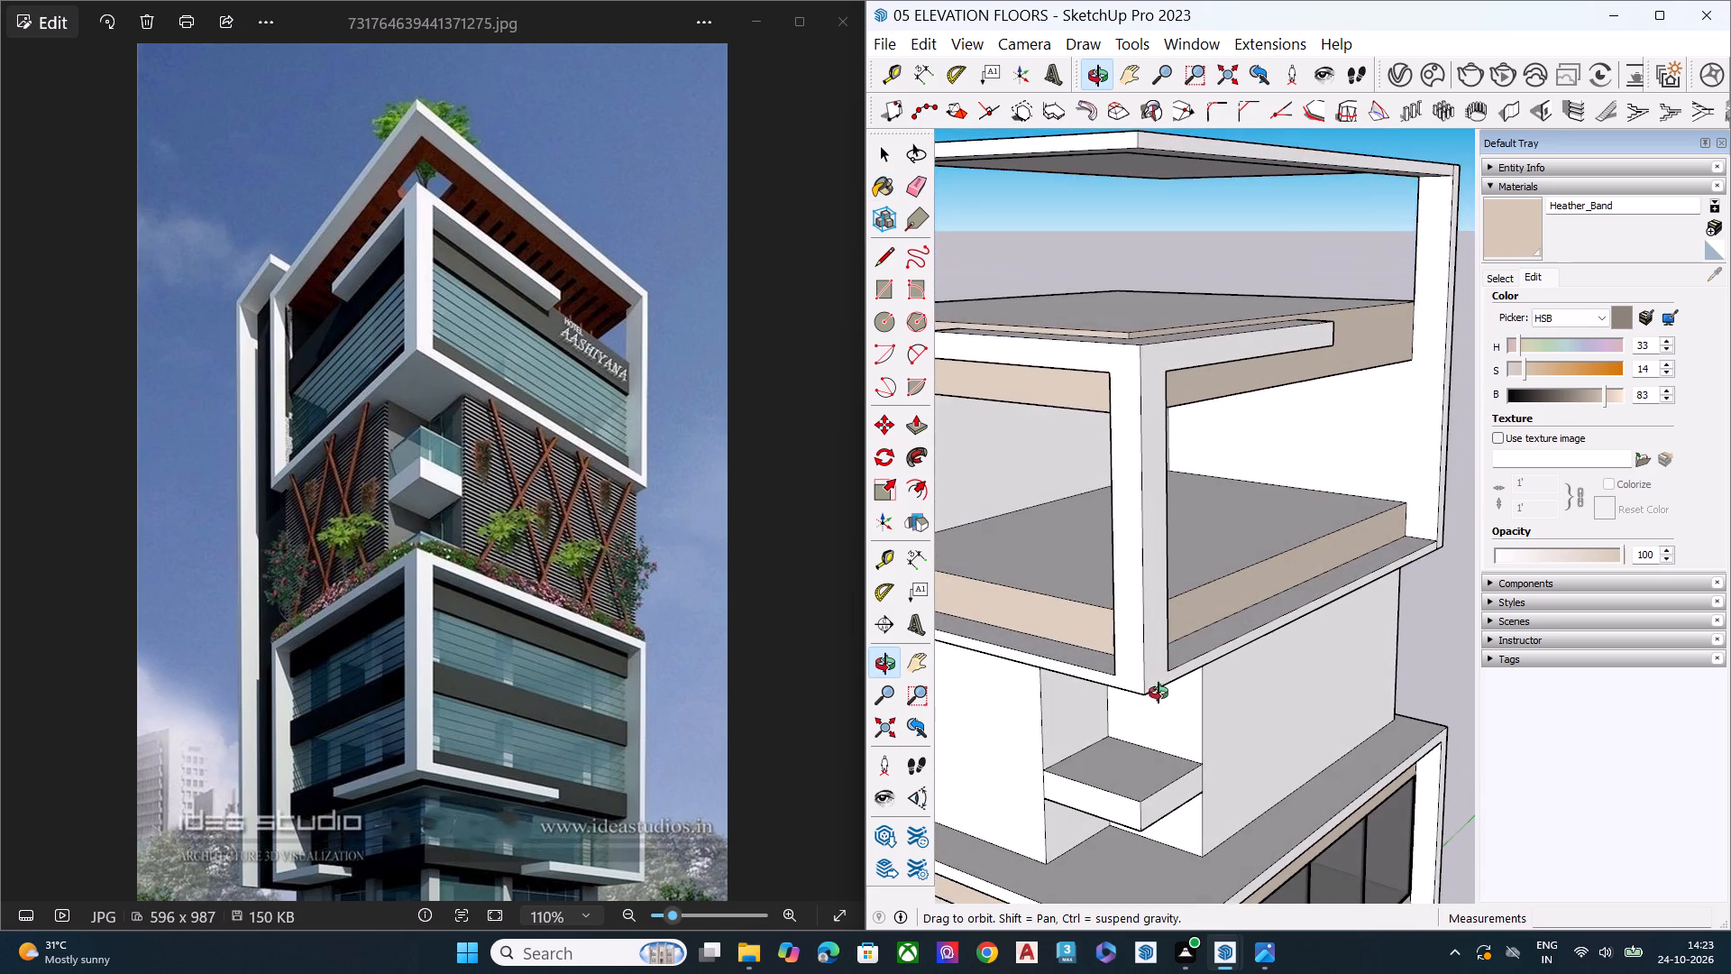
pyautogui.moveTo(1159, 693); pyautogui.dragTo(1253, 223, button='middle')
pyautogui.scroll(5, 1229, 257)
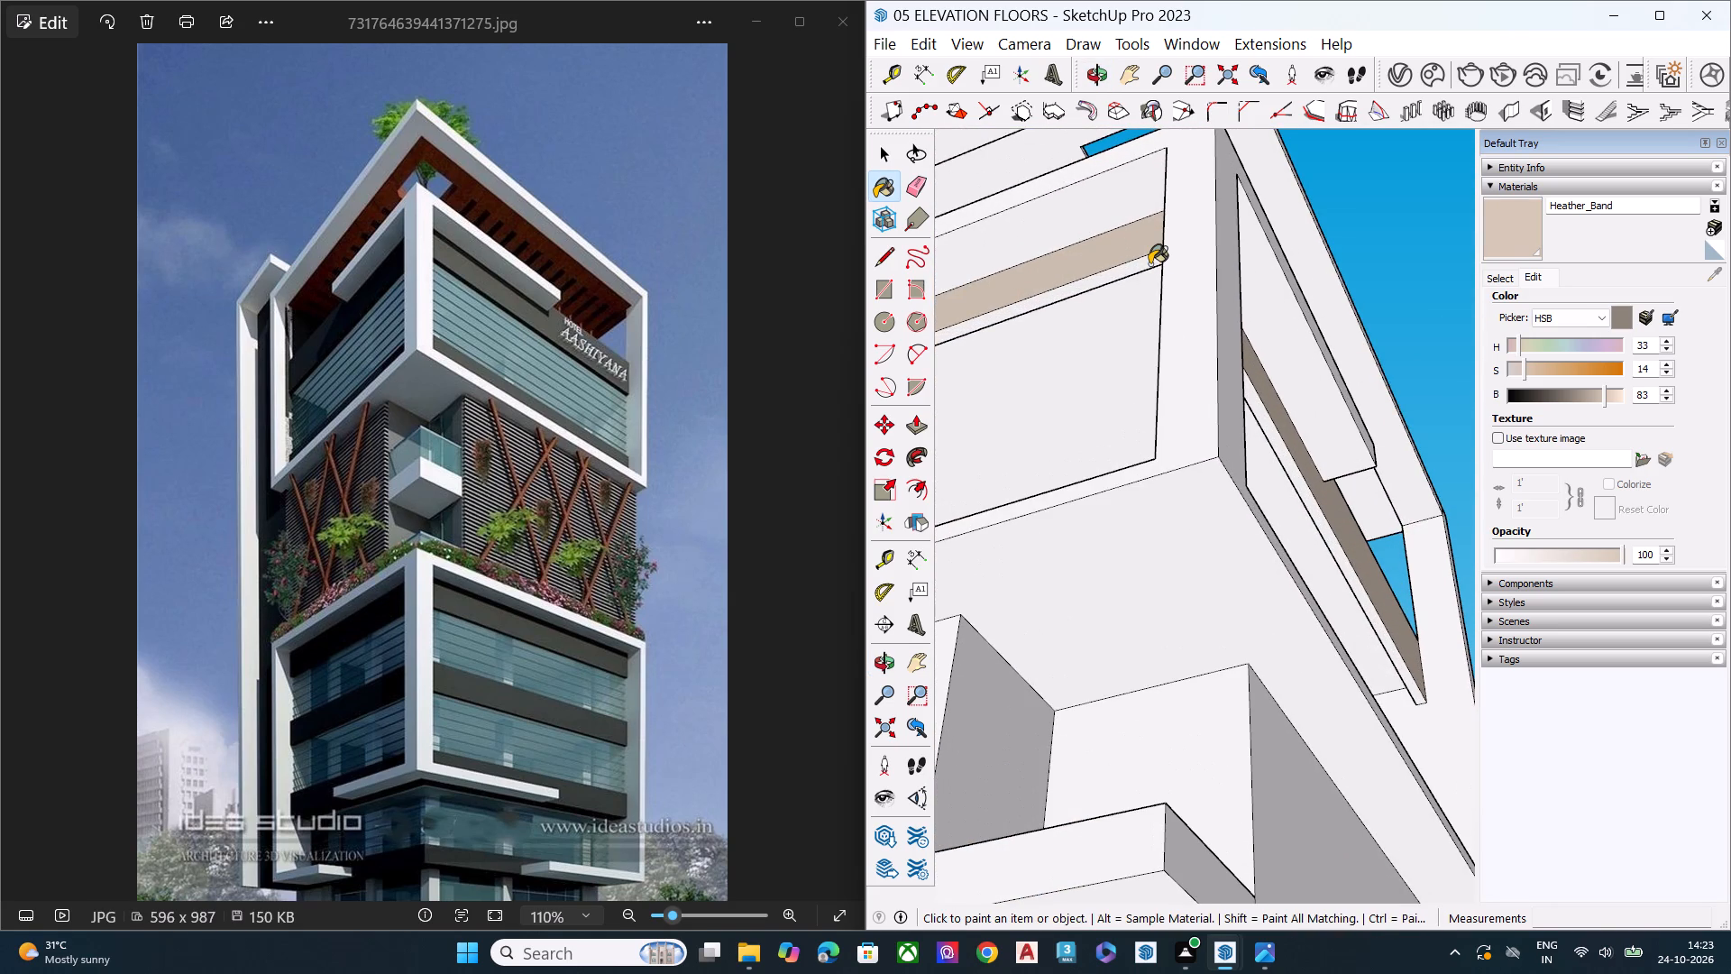
pyautogui.click(1147, 261)
pyautogui.moveTo(1264, 432); pyautogui.dragTo(1182, 457, button='middle')
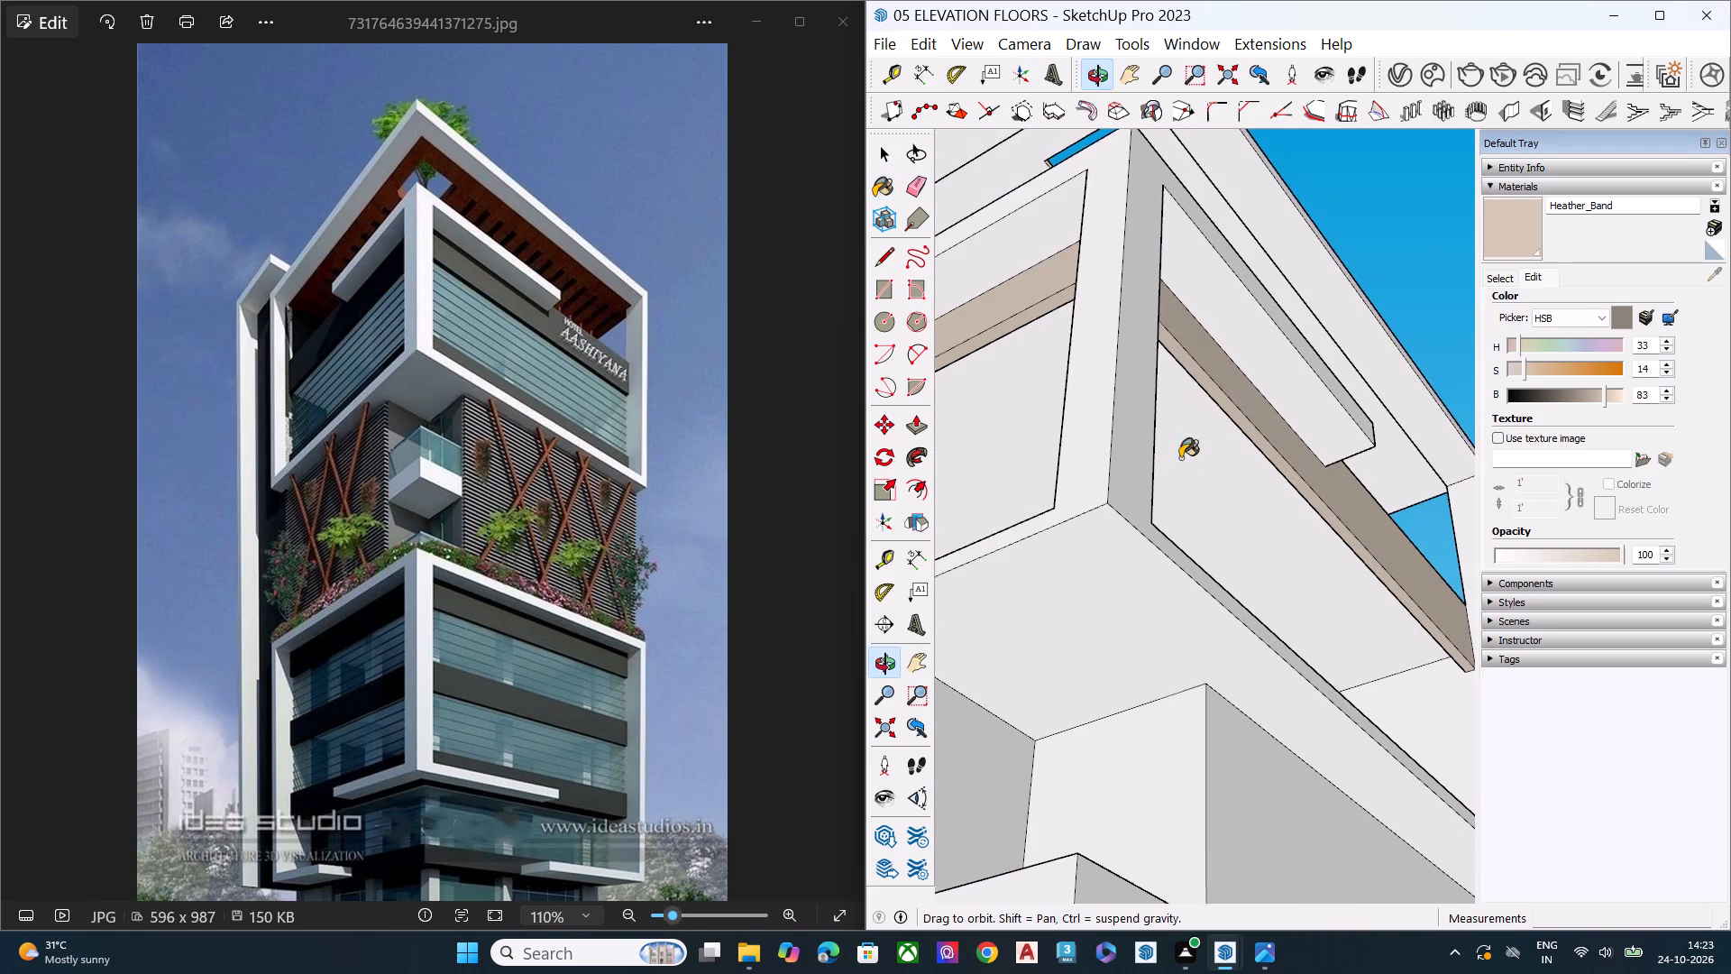
# Examine the painted beam bands on both blocks at full tower height.
pyautogui.press('space')
pyautogui.scroll(-9, 1193, 378)
pyautogui.scroll(2, 1208, 351)
pyautogui.scroll(-5, 1207, 351)
pyautogui.press('space')
pyautogui.click(1316, 356)
pyautogui.press('space')
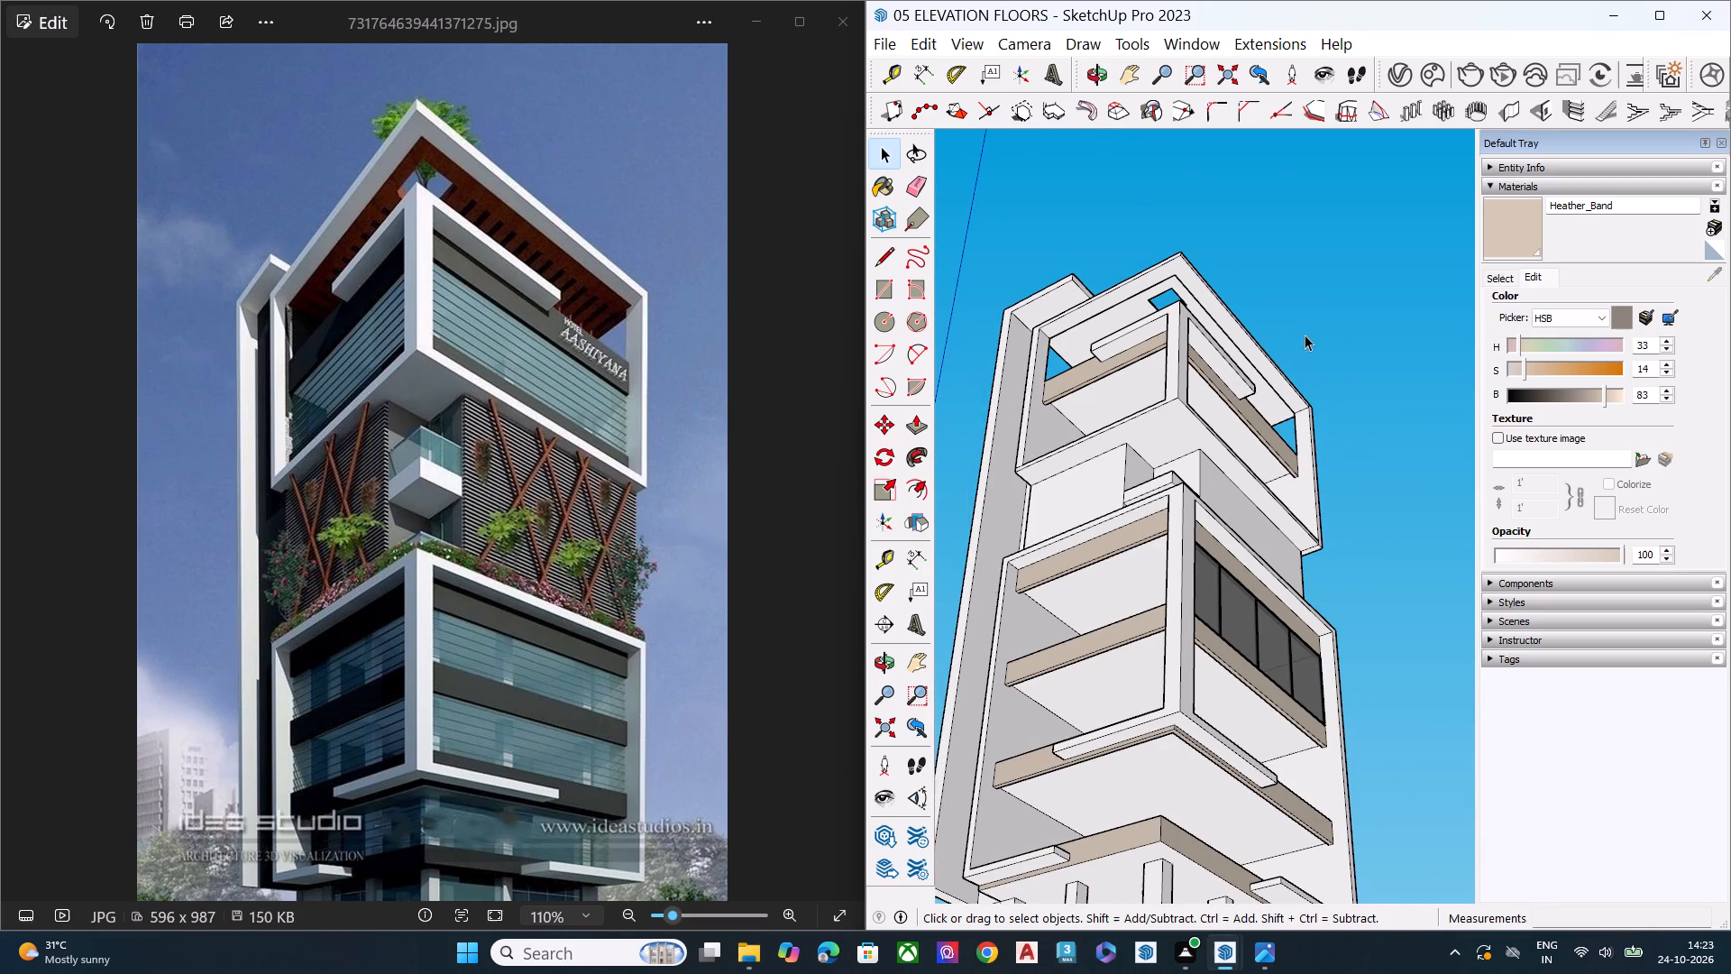
pyautogui.scroll(-5, 1306, 330)
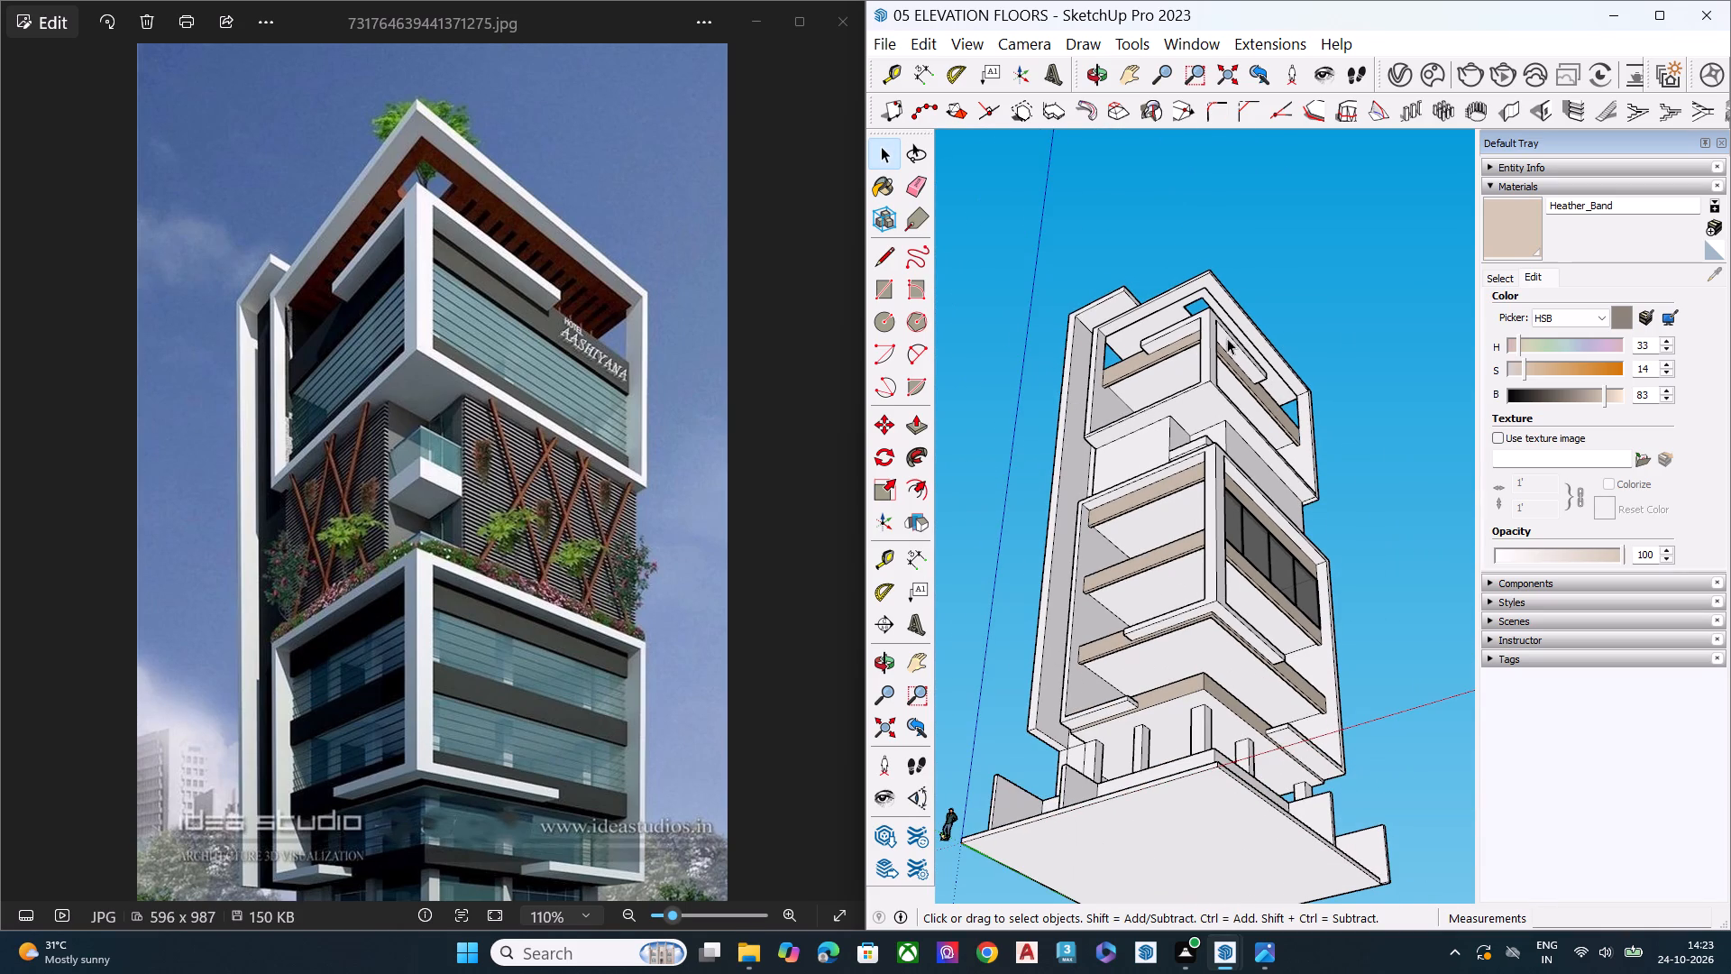
pyautogui.scroll(-6, 1162, 337)
pyautogui.moveTo(1187, 469); pyautogui.dragTo(1154, 697, button='middle')
# Move the glass window down about 5/8" so its lower outer corner snaps onto the top corner of the beam below.
pyautogui.scroll(8, 1163, 651)
pyautogui.moveTo(1276, 388); pyautogui.dragTo(1198, 571, button='middle')
pyautogui.scroll(9, 1294, 486)
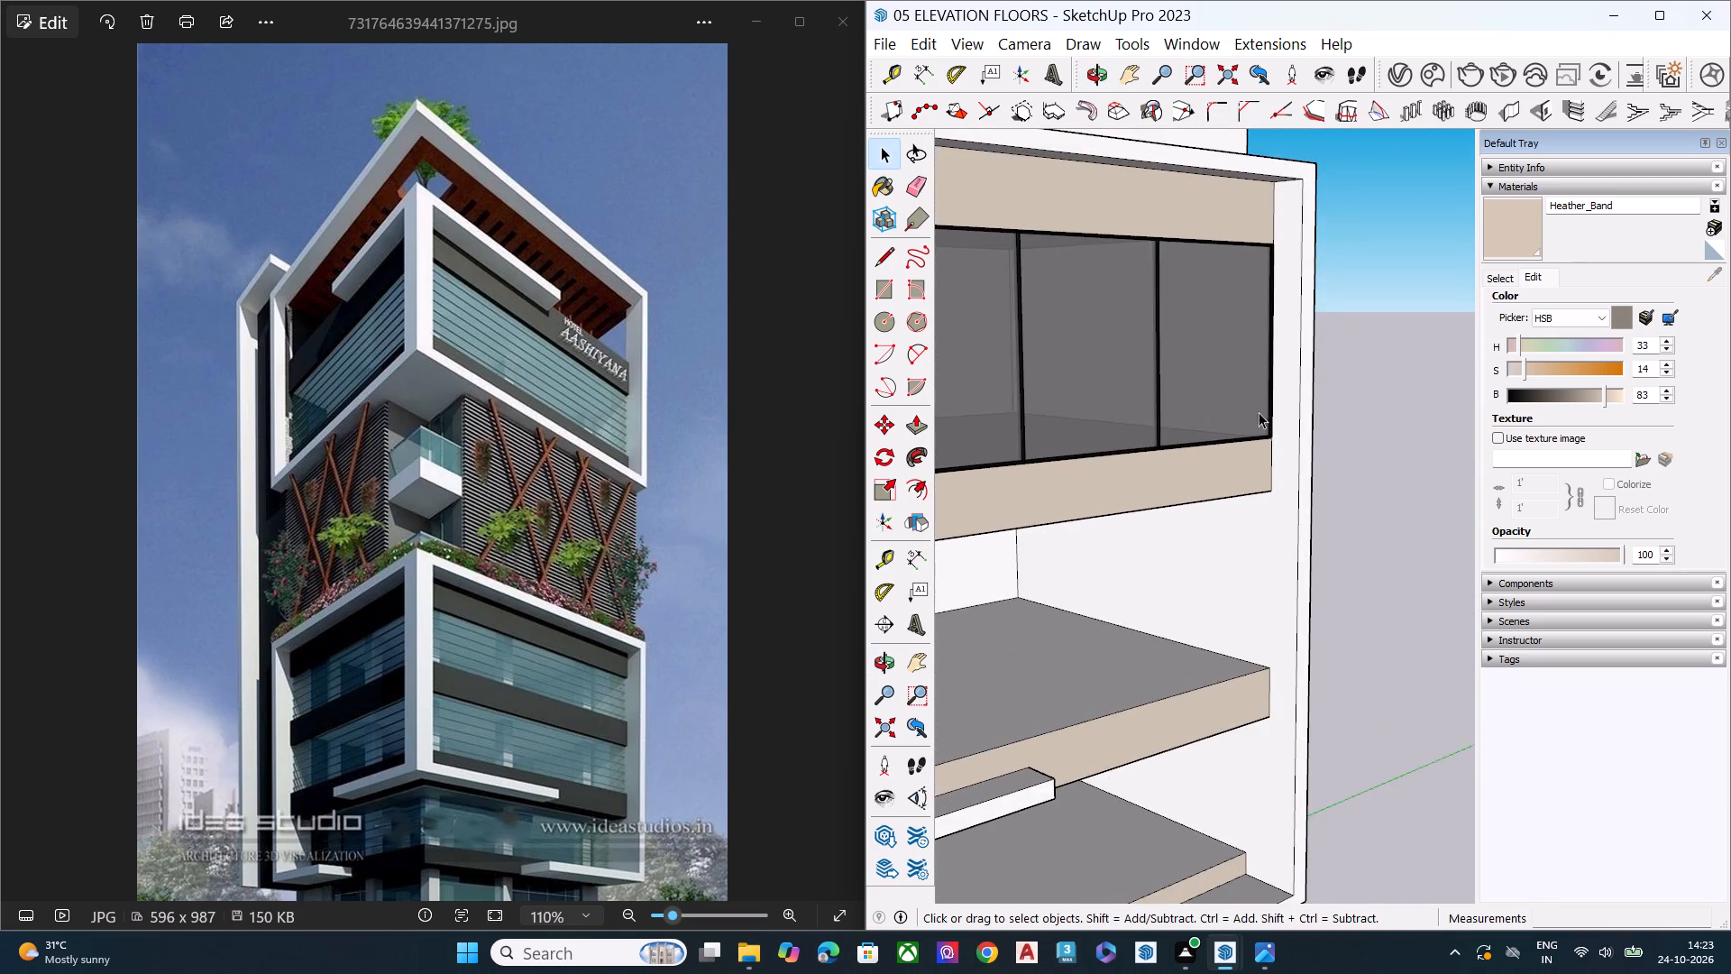
pyautogui.moveTo(1257, 418); pyautogui.dragTo(1305, 668, button='middle')
pyautogui.scroll(10, 1304, 624)
pyautogui.scroll(2, 1263, 449)
pyautogui.scroll(-1, 1266, 441)
pyautogui.scroll(6, 1267, 439)
pyautogui.middleClick(1268, 439)
pyautogui.scroll(-1, 1268, 439)
pyautogui.scroll(2, 1268, 439)
pyautogui.moveTo(1282, 470); pyautogui.dragTo(1373, 535, button='middle')
pyautogui.scroll(8, 1362, 499)
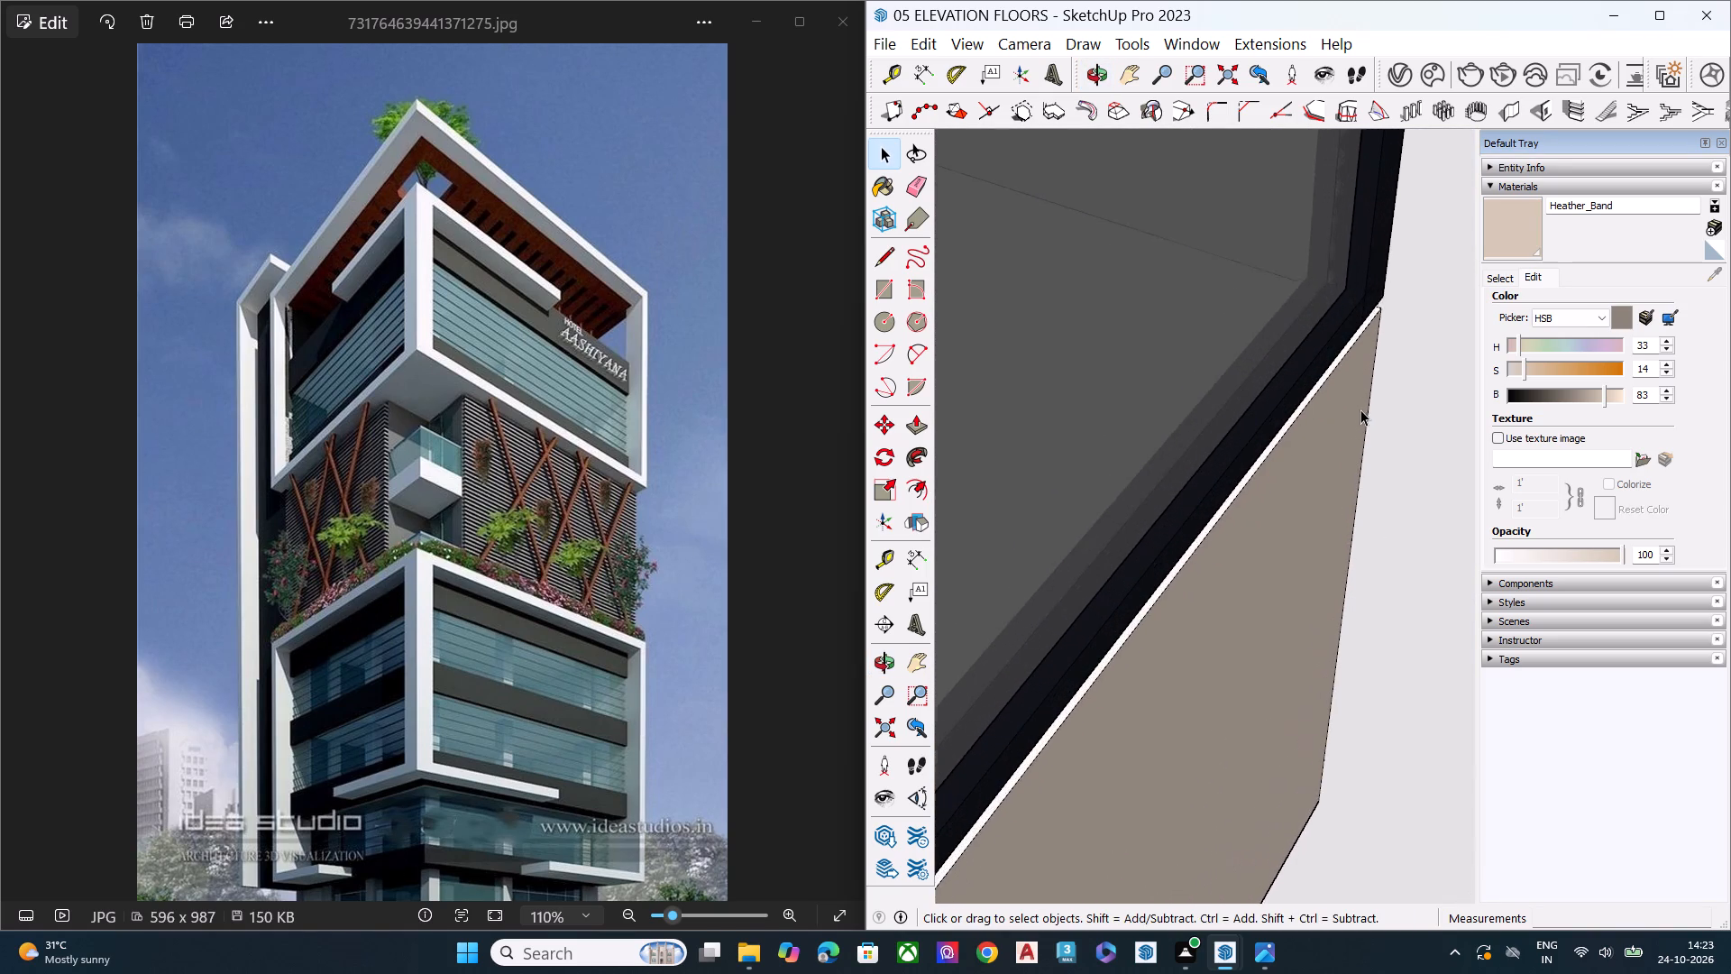
pyautogui.scroll(2, 1360, 409)
pyautogui.scroll(4, 1339, 291)
pyautogui.scroll(-1, 1345, 289)
pyautogui.scroll(3, 1345, 289)
pyautogui.moveTo(1392, 338); pyautogui.dragTo(1119, 176, button='middle')
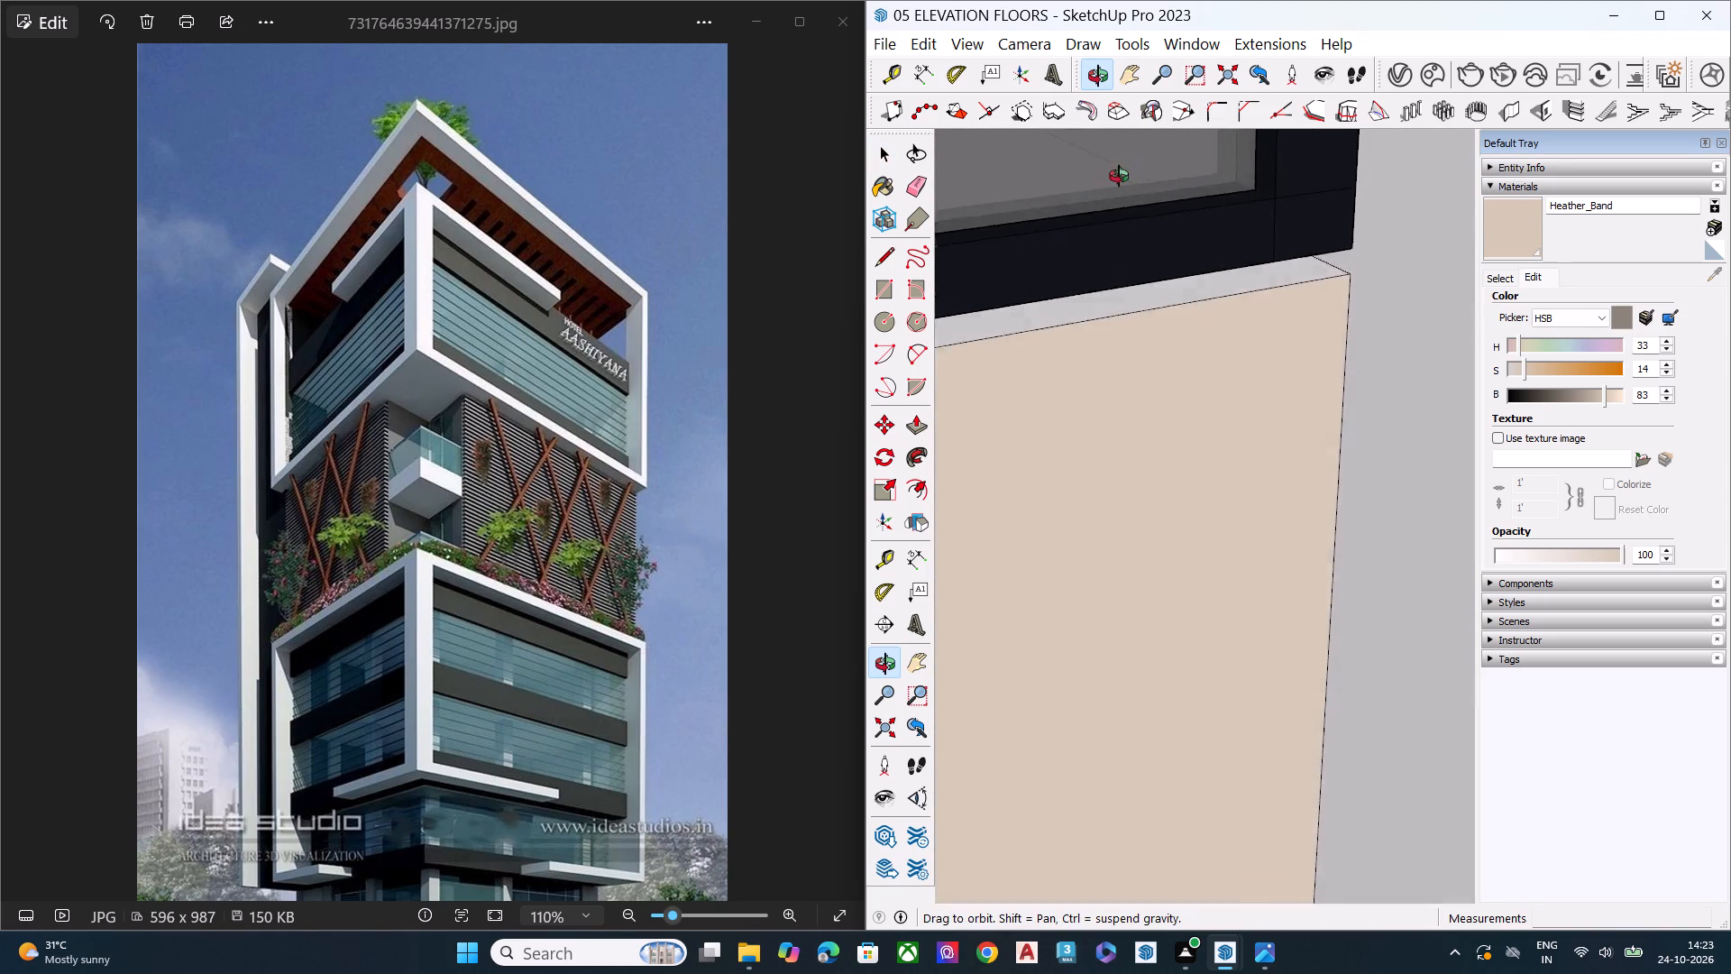
pyautogui.moveTo(1119, 176); pyautogui.dragTo(1176, 87, button='middle')
pyautogui.scroll(1, 1177, 94)
pyautogui.scroll(-8, 1379, 302)
pyautogui.scroll(6, 1382, 270)
pyautogui.scroll(-1, 1397, 266)
pyautogui.scroll(1, 1397, 266)
pyautogui.scroll(-1, 1397, 266)
pyautogui.scroll(2, 1397, 266)
pyautogui.moveTo(1362, 360); pyautogui.dragTo(1298, 360, button='middle')
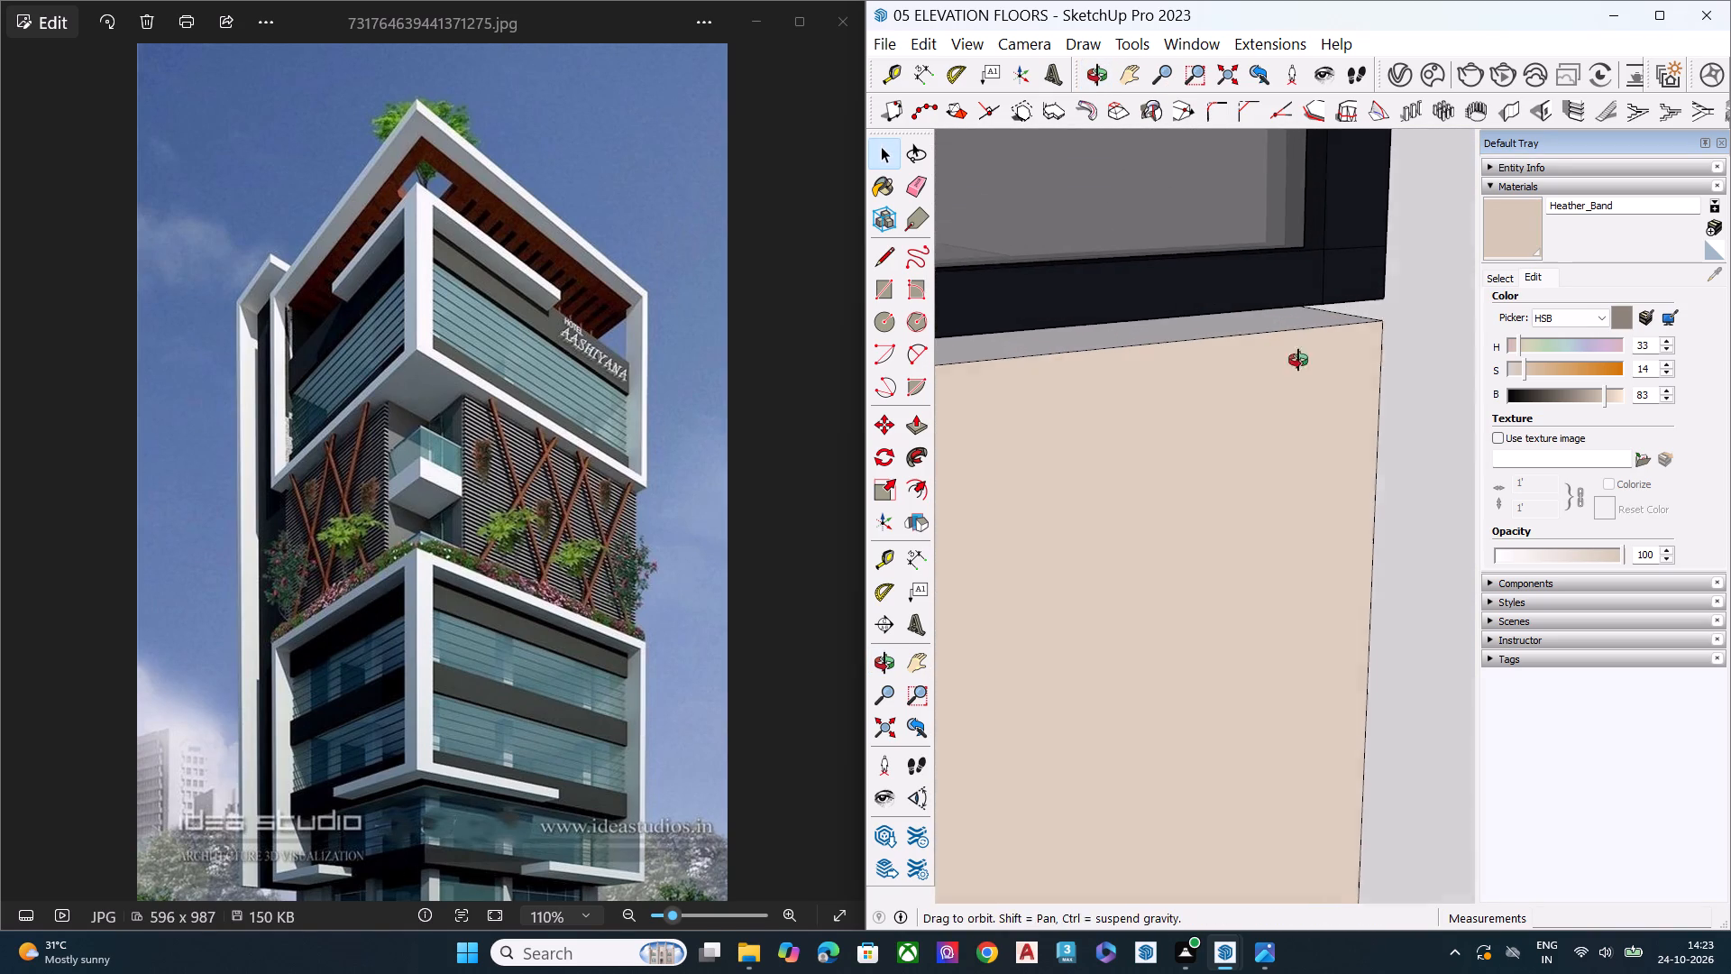
pyautogui.moveTo(1298, 360); pyautogui.dragTo(1249, 351, button='middle')
pyautogui.click(1345, 271)
pyautogui.moveTo(1371, 366); pyautogui.dragTo(1335, 401, button='middle')
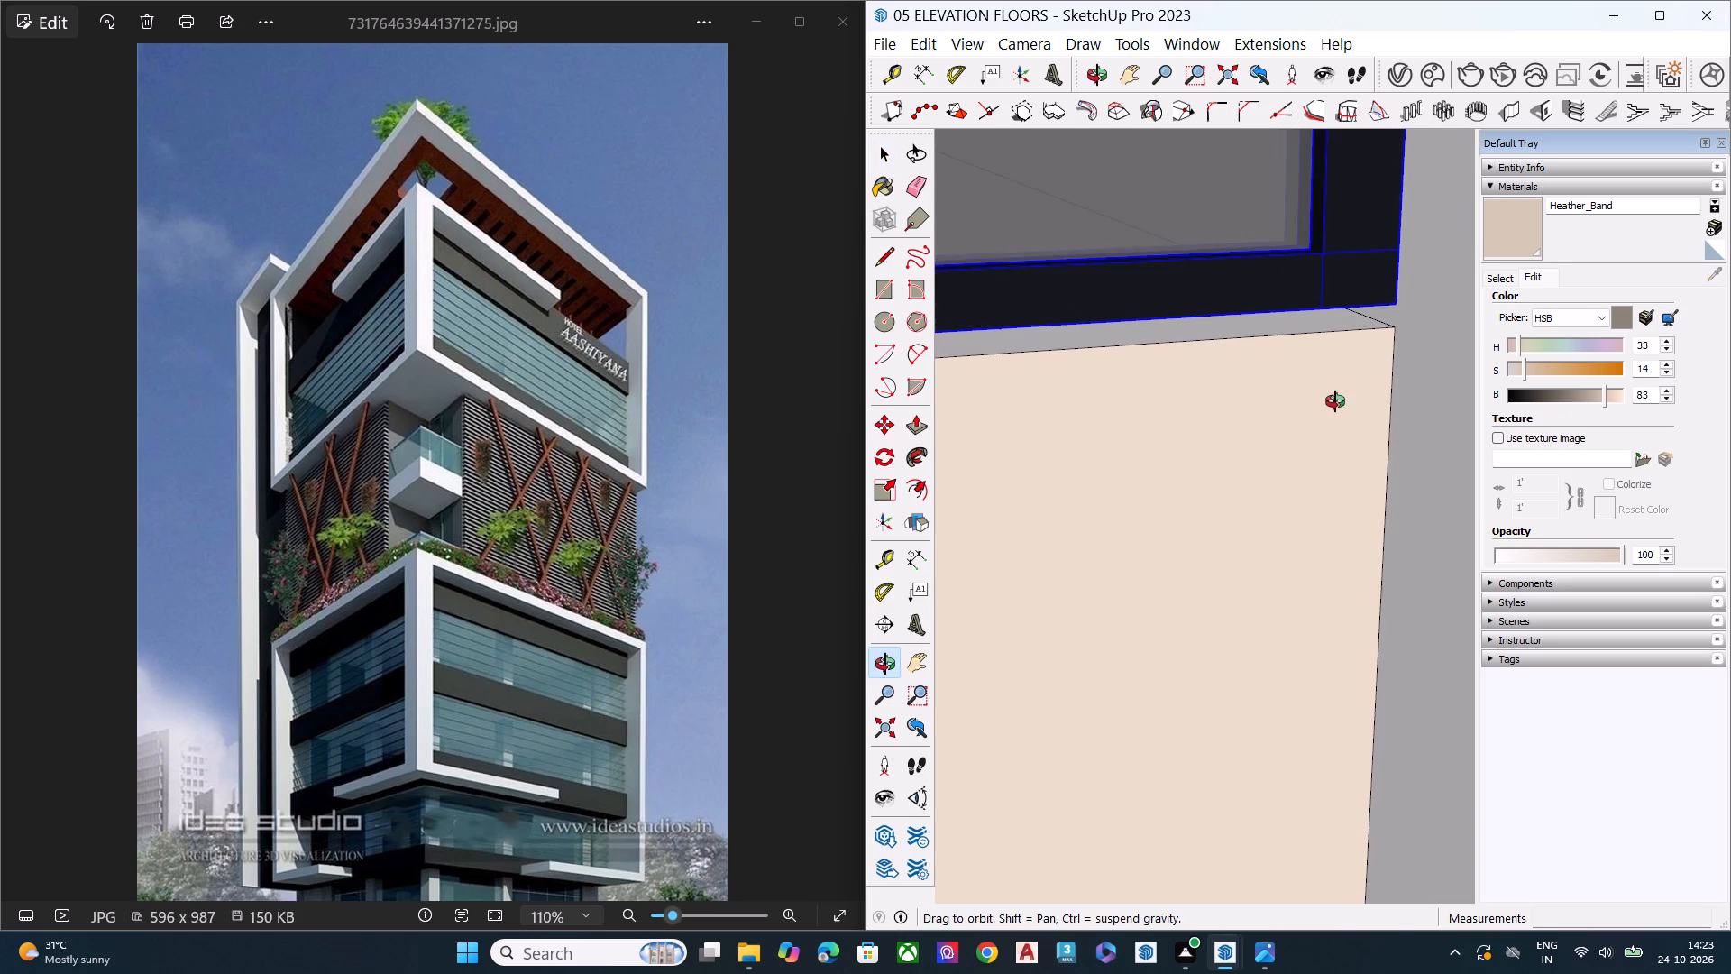
pyautogui.moveTo(1335, 401); pyautogui.dragTo(1334, 401, button='middle')
pyautogui.press('m')
pyautogui.click(1399, 305)
pyautogui.click(1392, 324)
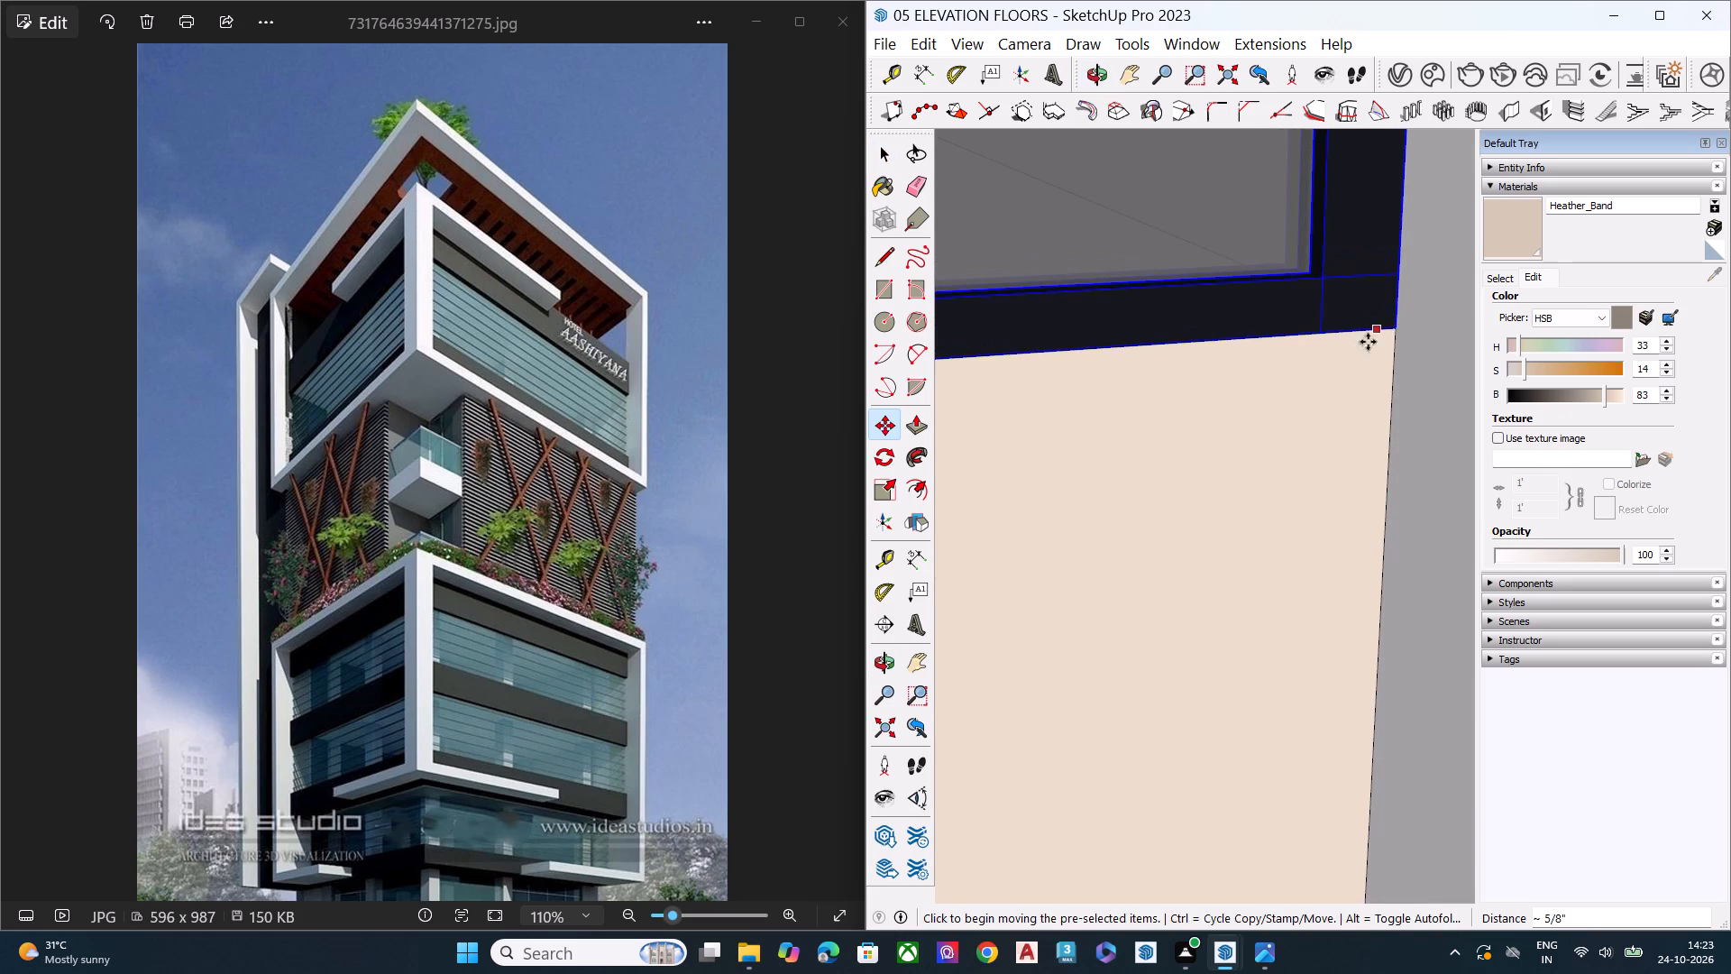
pyautogui.scroll(-8, 1333, 365)
pyautogui.press('space')
# Examine how the moved window meets the beams above and below it, and review the glazed opening.
pyautogui.scroll(-7, 1371, 384)
pyautogui.scroll(-17, 1394, 463)
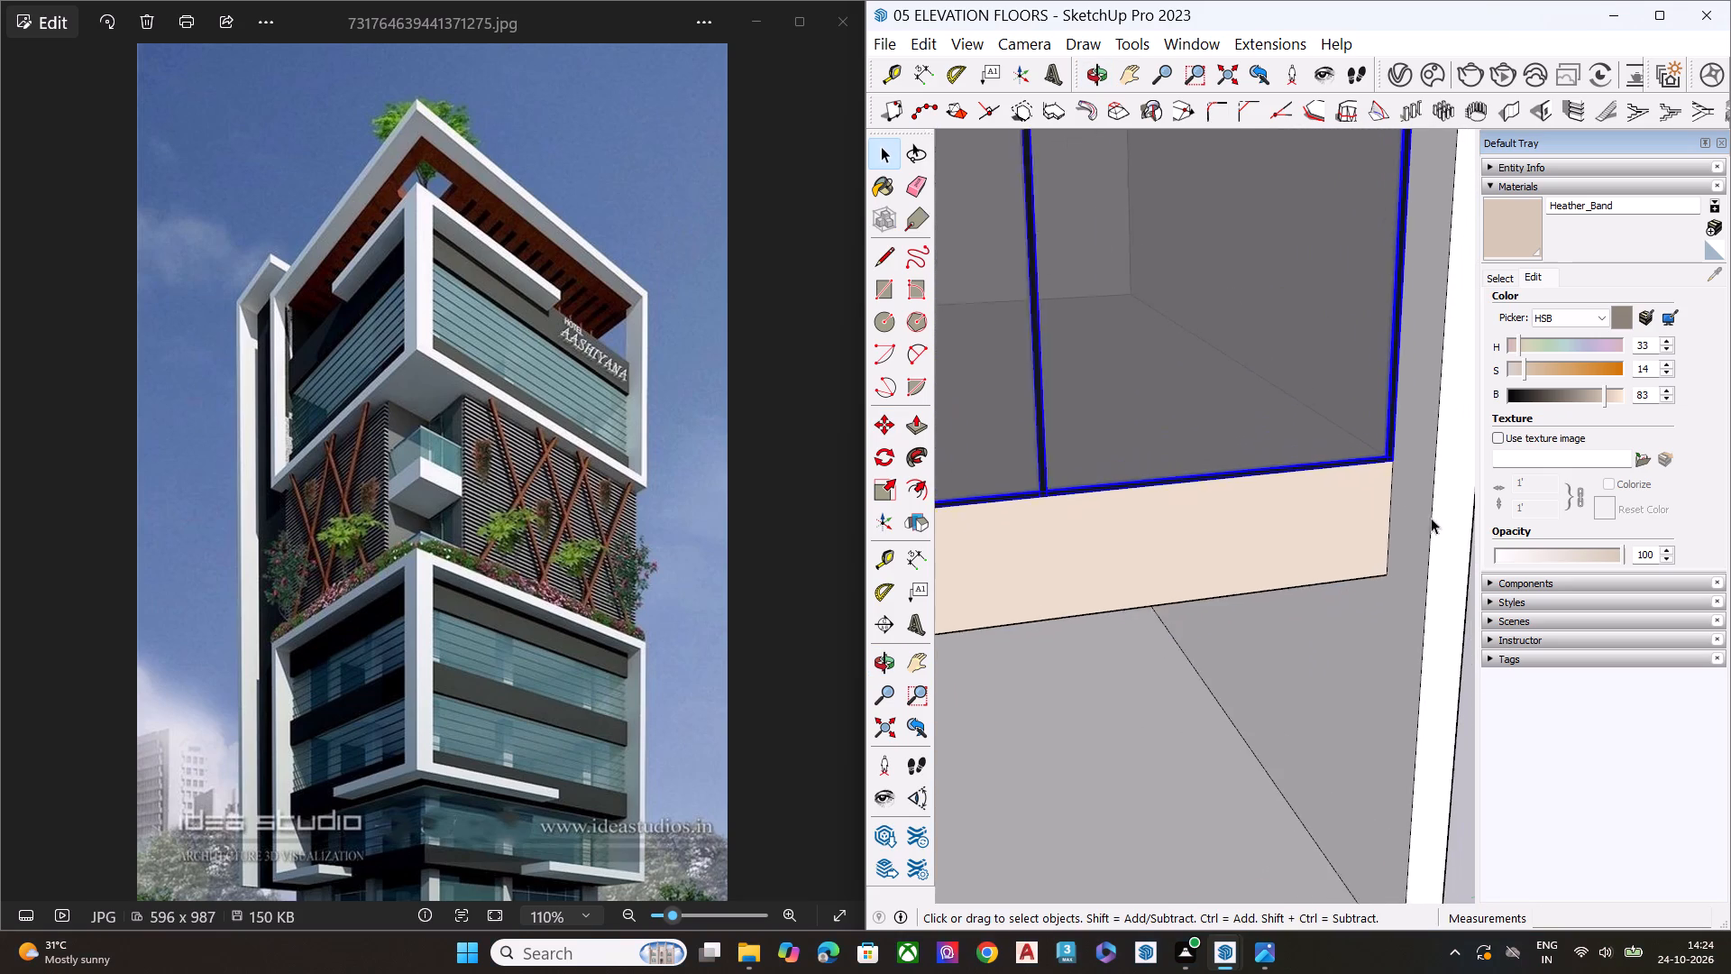
pyautogui.scroll(-6, 1431, 518)
pyautogui.moveTo(1146, 357); pyautogui.dragTo(1119, 220, button='middle')
pyautogui.scroll(10, 1353, 187)
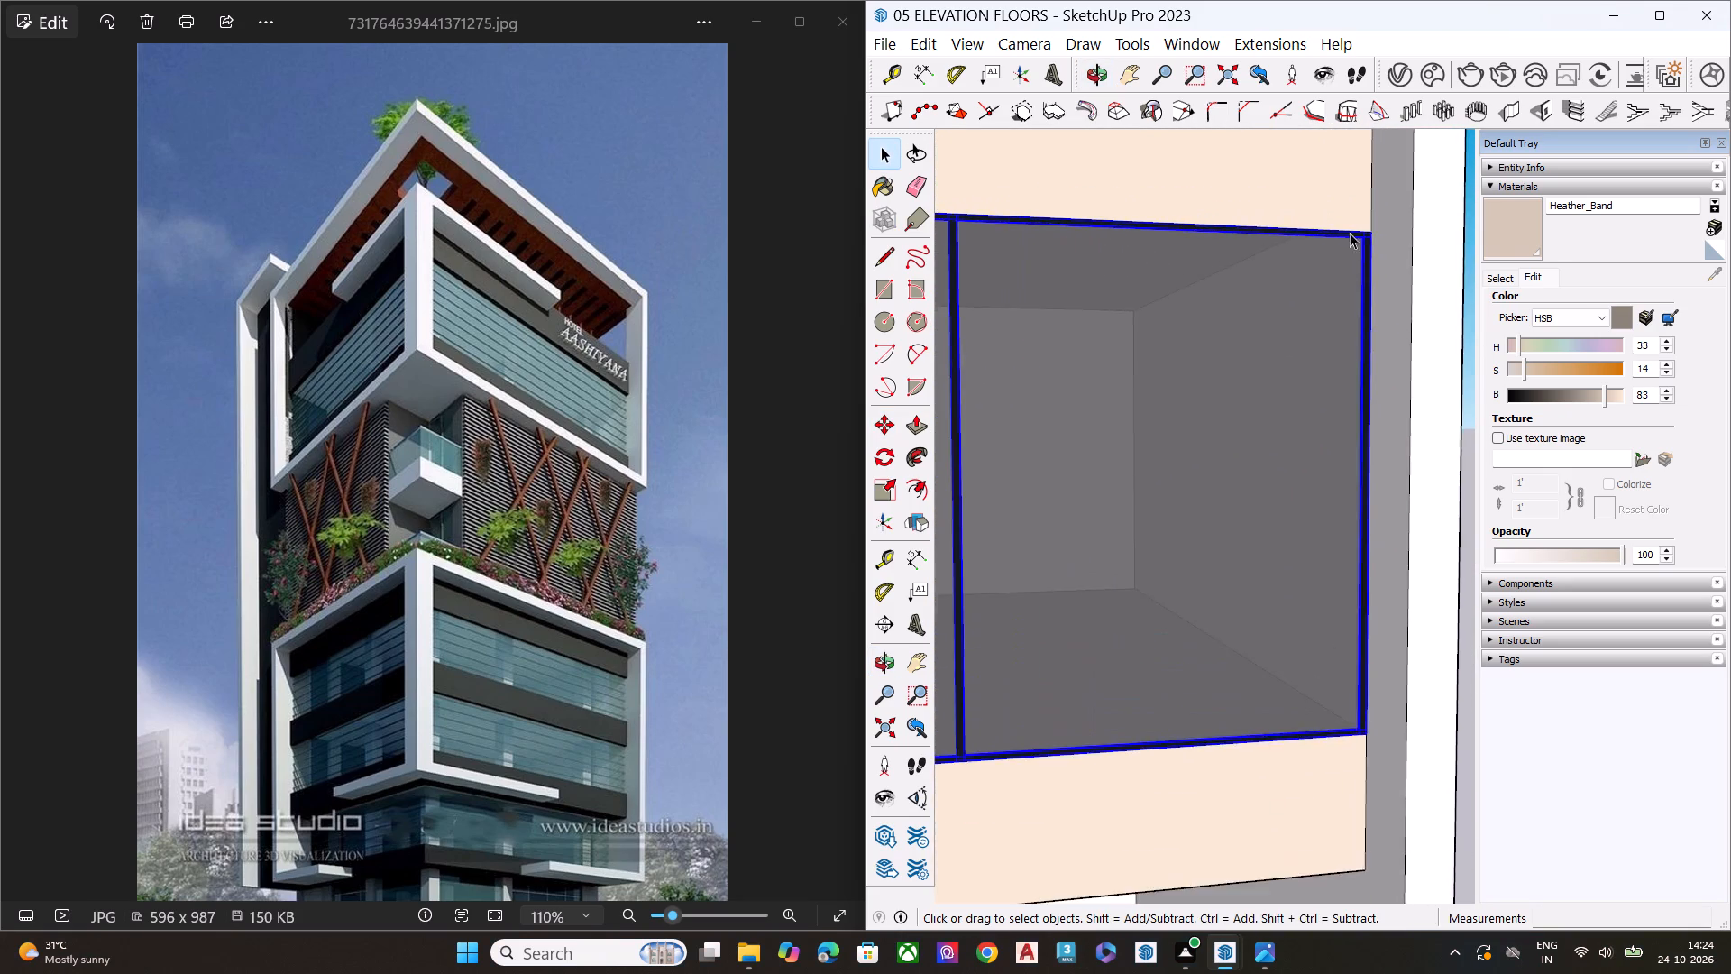
pyautogui.scroll(11, 1325, 227)
pyautogui.scroll(-4, 1378, 239)
pyautogui.scroll(6, 1378, 239)
pyautogui.moveTo(1348, 278); pyautogui.dragTo(1351, 464, button='middle')
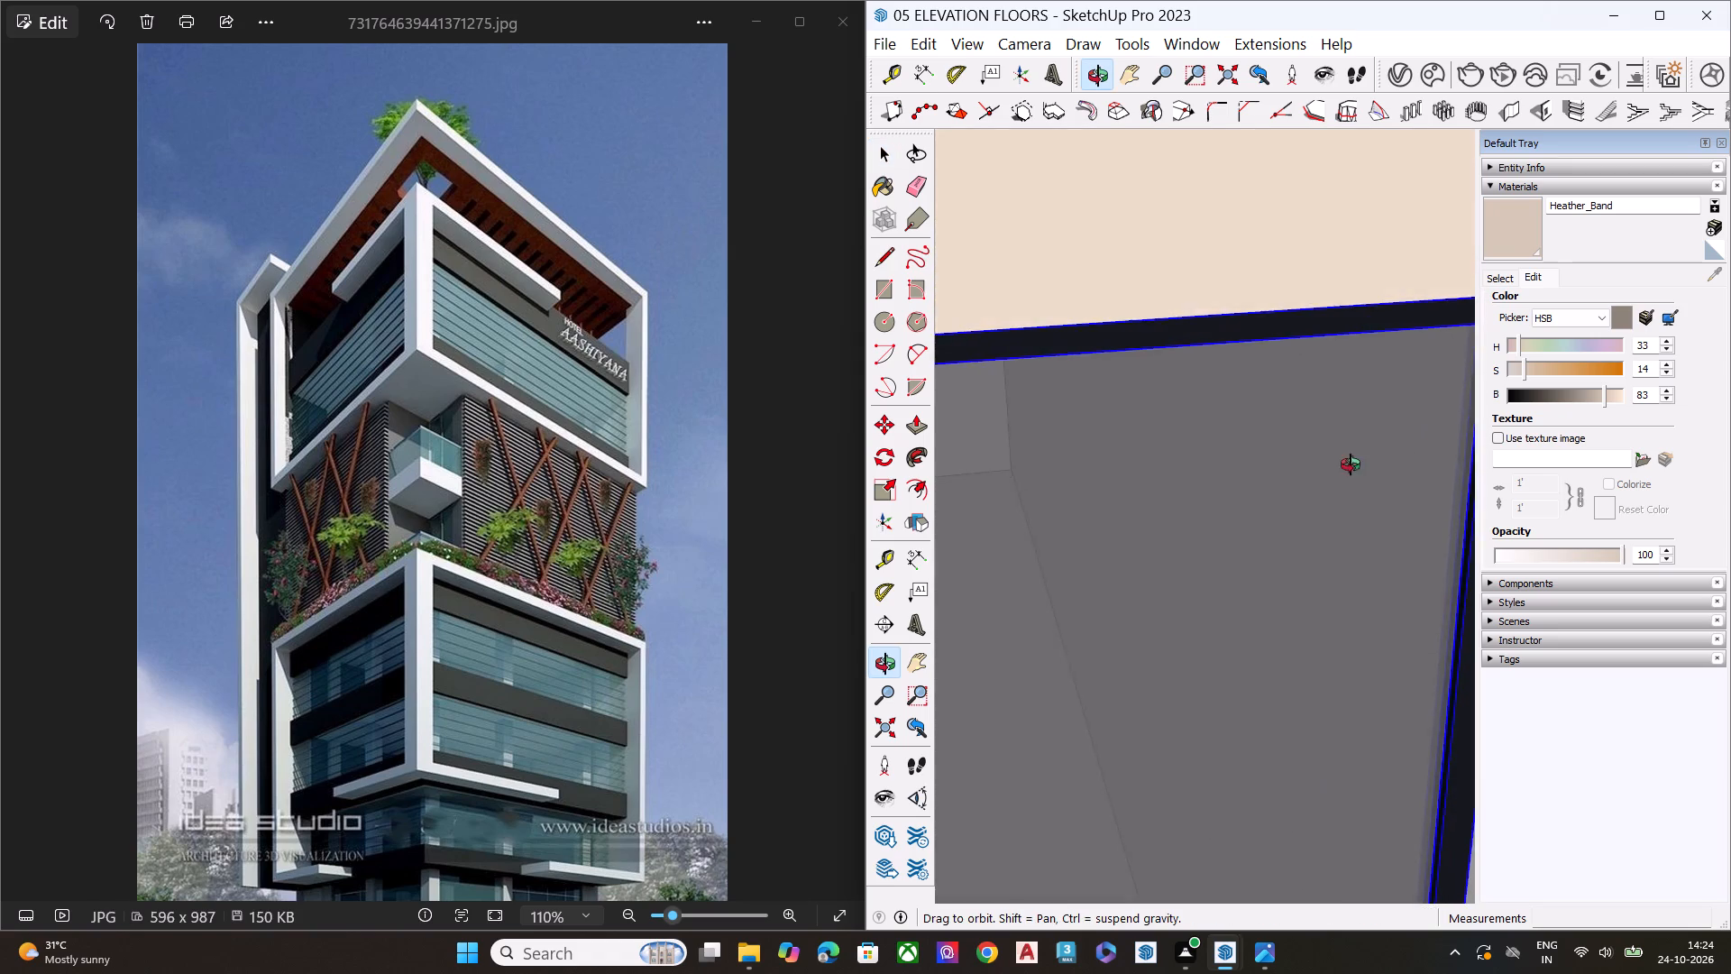
pyautogui.moveTo(1351, 464); pyautogui.dragTo(1730, 429, button='middle')
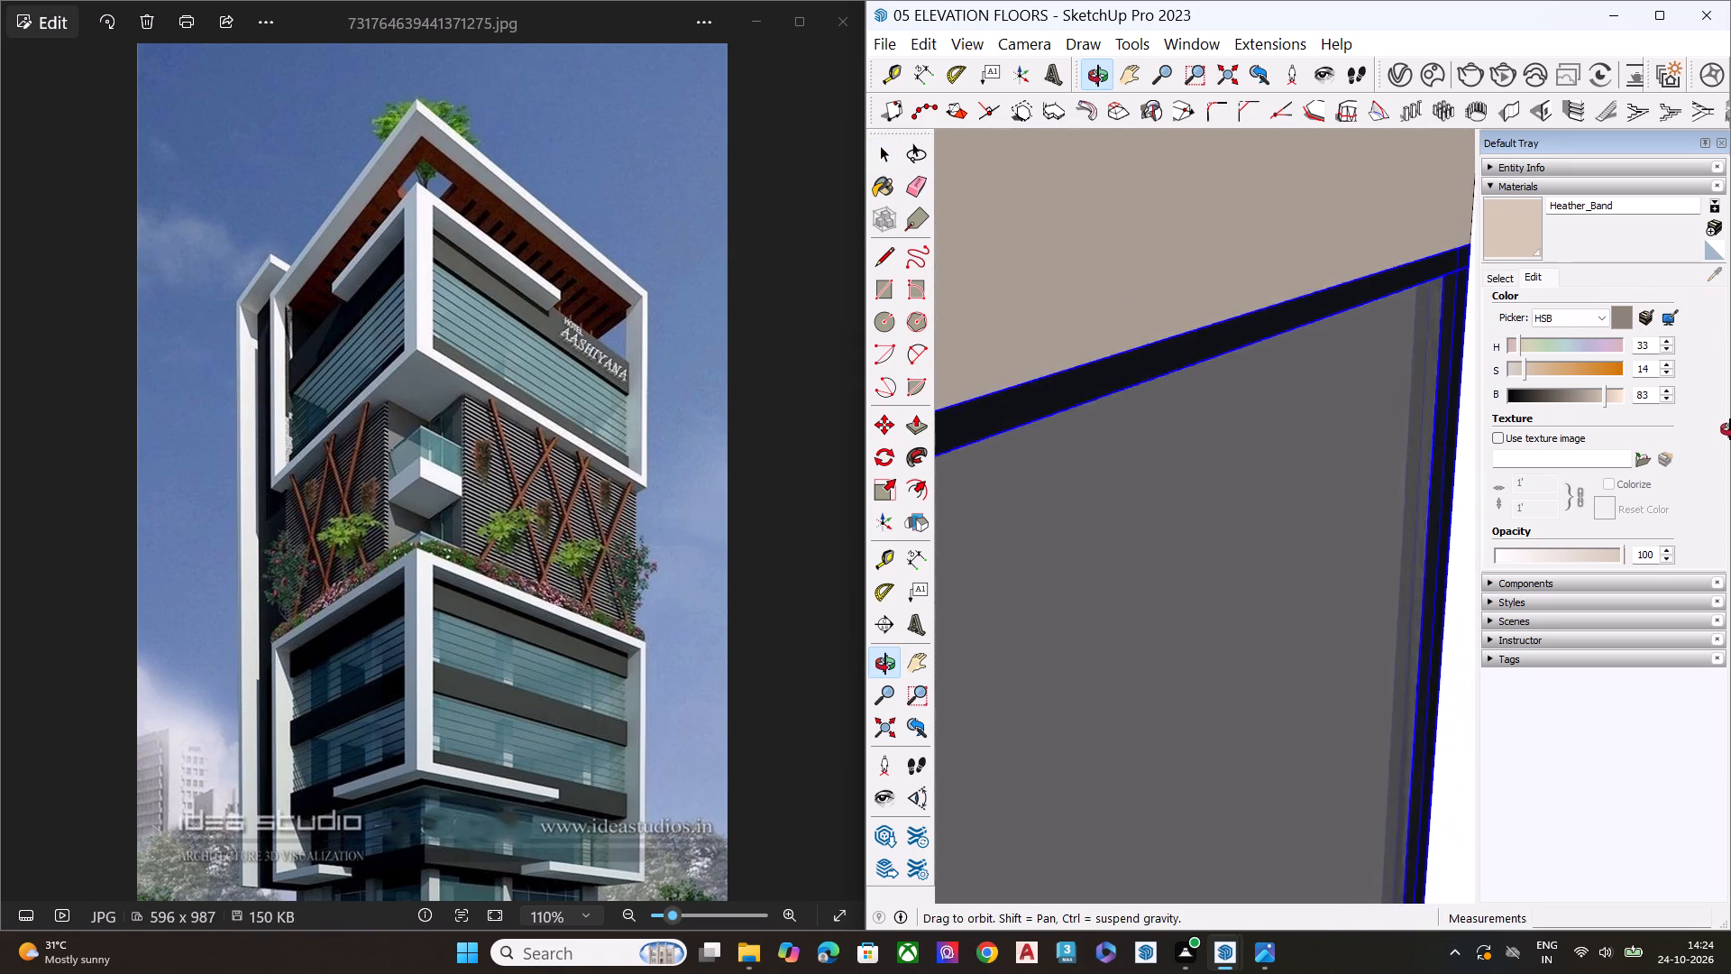
pyautogui.moveTo(1730, 429); pyautogui.dragTo(1456, 543, button='middle')
pyautogui.press('space')
pyautogui.scroll(-17, 1084, 329)
pyautogui.scroll(2, 1253, 349)
pyautogui.scroll(-4, 1260, 354)
pyautogui.click(1413, 387)
pyautogui.scroll(-11, 1422, 390)
pyautogui.scroll(2, 1371, 419)
pyautogui.scroll(-1, 1372, 418)
pyautogui.scroll(1, 1375, 418)
pyautogui.scroll(-2, 1378, 418)
pyautogui.scroll(1, 1379, 418)
pyautogui.scroll(-3, 1381, 418)
pyautogui.moveTo(1218, 480); pyautogui.dragTo(1173, 468, button='middle')
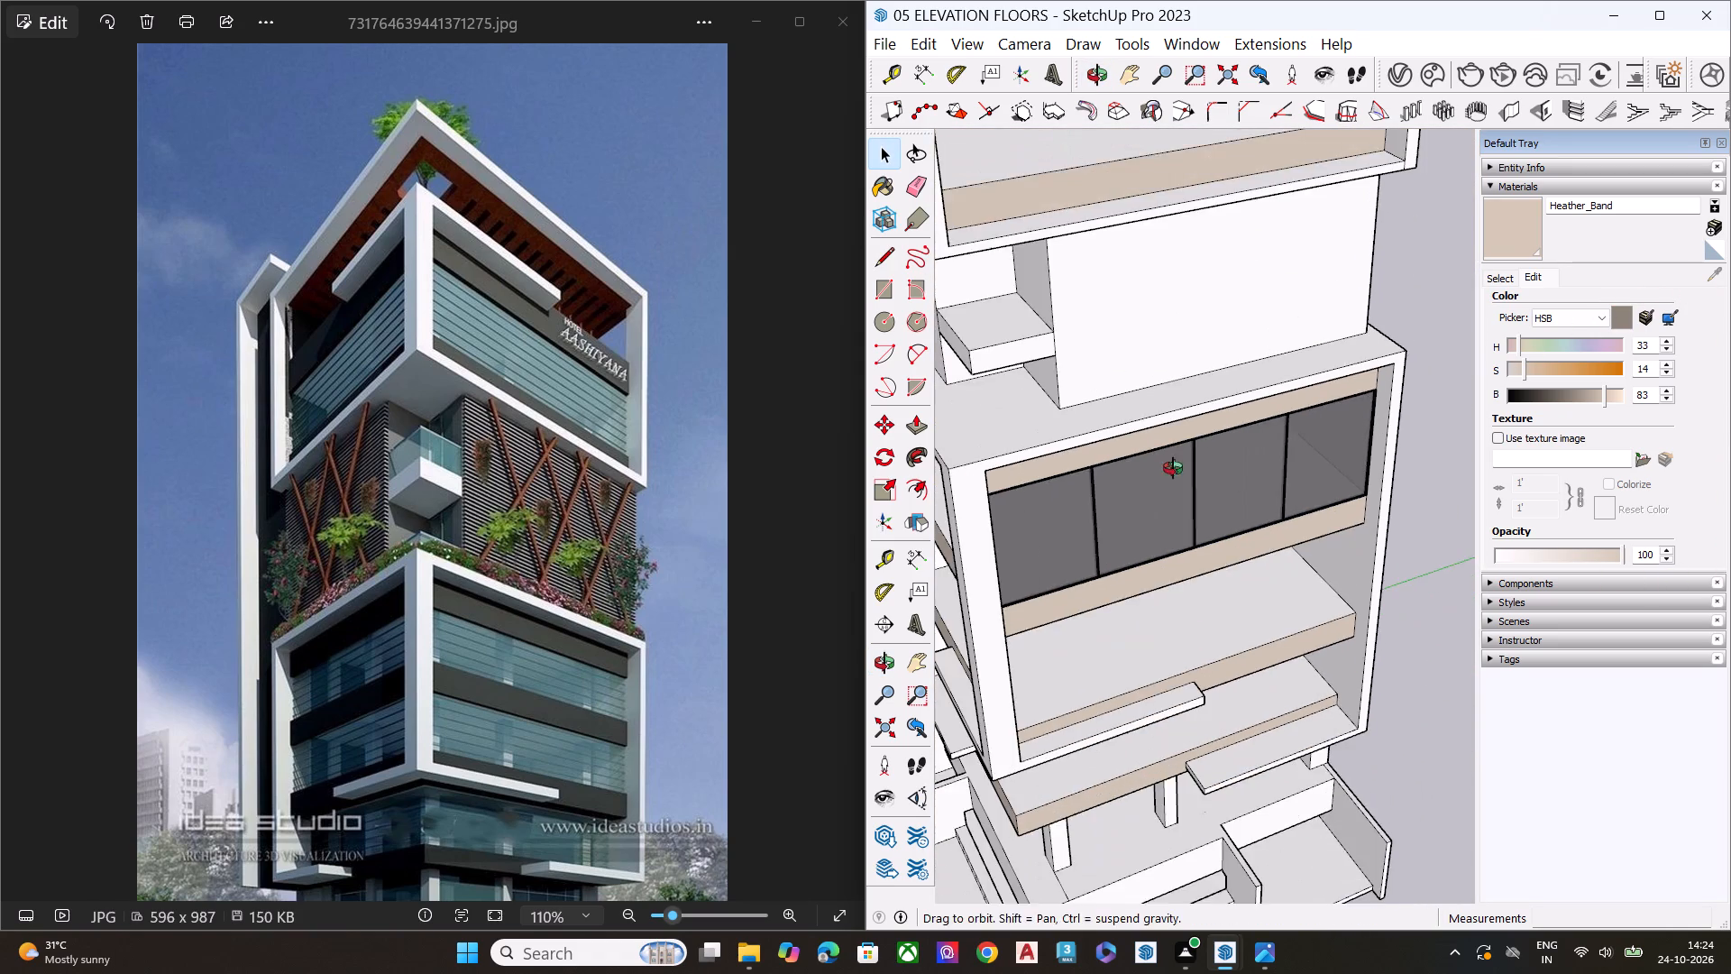
# Copy the glass window into the lower block's middle opening, about 15' 3" down, snapping its outer lower corner onto the beam's top corner.
pyautogui.moveTo(1173, 468); pyautogui.dragTo(1098, 452, button='middle')
pyautogui.scroll(4, 1065, 473)
pyautogui.click(1022, 482)
pyautogui.scroll(-8, 1225, 434)
pyautogui.moveTo(1166, 505); pyautogui.dragTo(1165, 393, button='middle')
pyautogui.scroll(-7, 1328, 364)
pyautogui.moveTo(1260, 427); pyautogui.dragTo(1482, 289, button='middle')
pyautogui.scroll(1, 1441, 335)
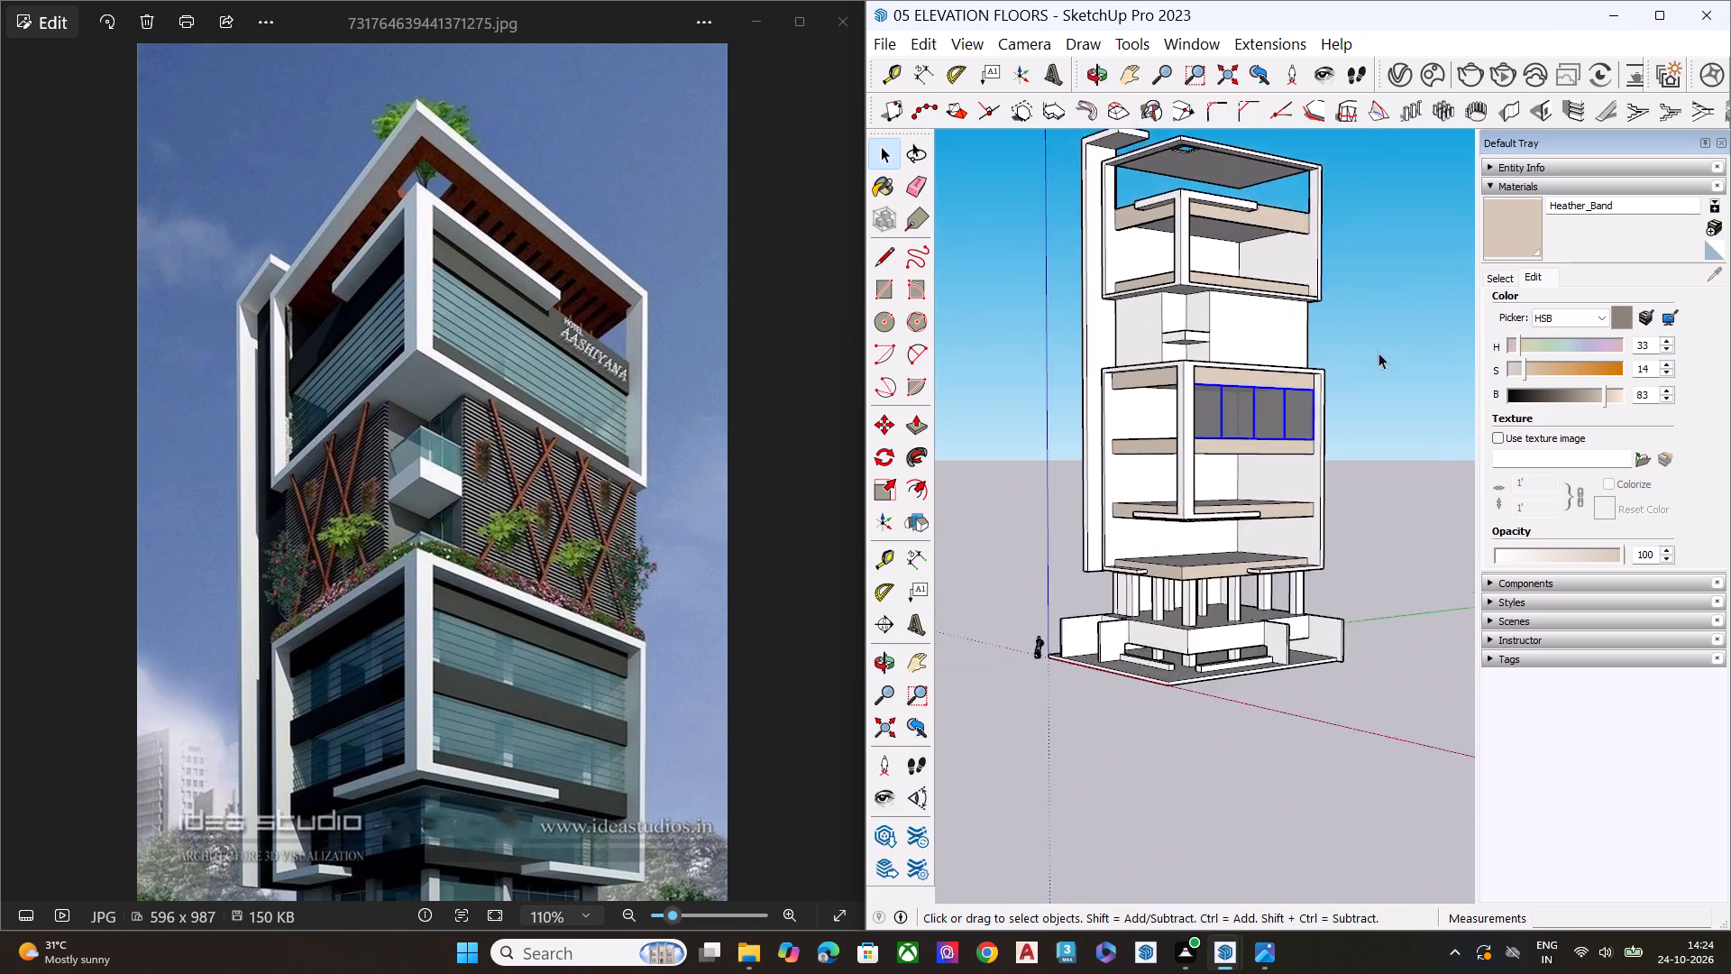
pyautogui.scroll(1, 1378, 353)
pyautogui.scroll(-1, 1363, 357)
pyautogui.scroll(5, 1350, 361)
pyautogui.scroll(5, 1054, 445)
pyautogui.scroll(-1, 1070, 456)
pyautogui.scroll(1, 1085, 459)
pyautogui.scroll(-5, 1139, 472)
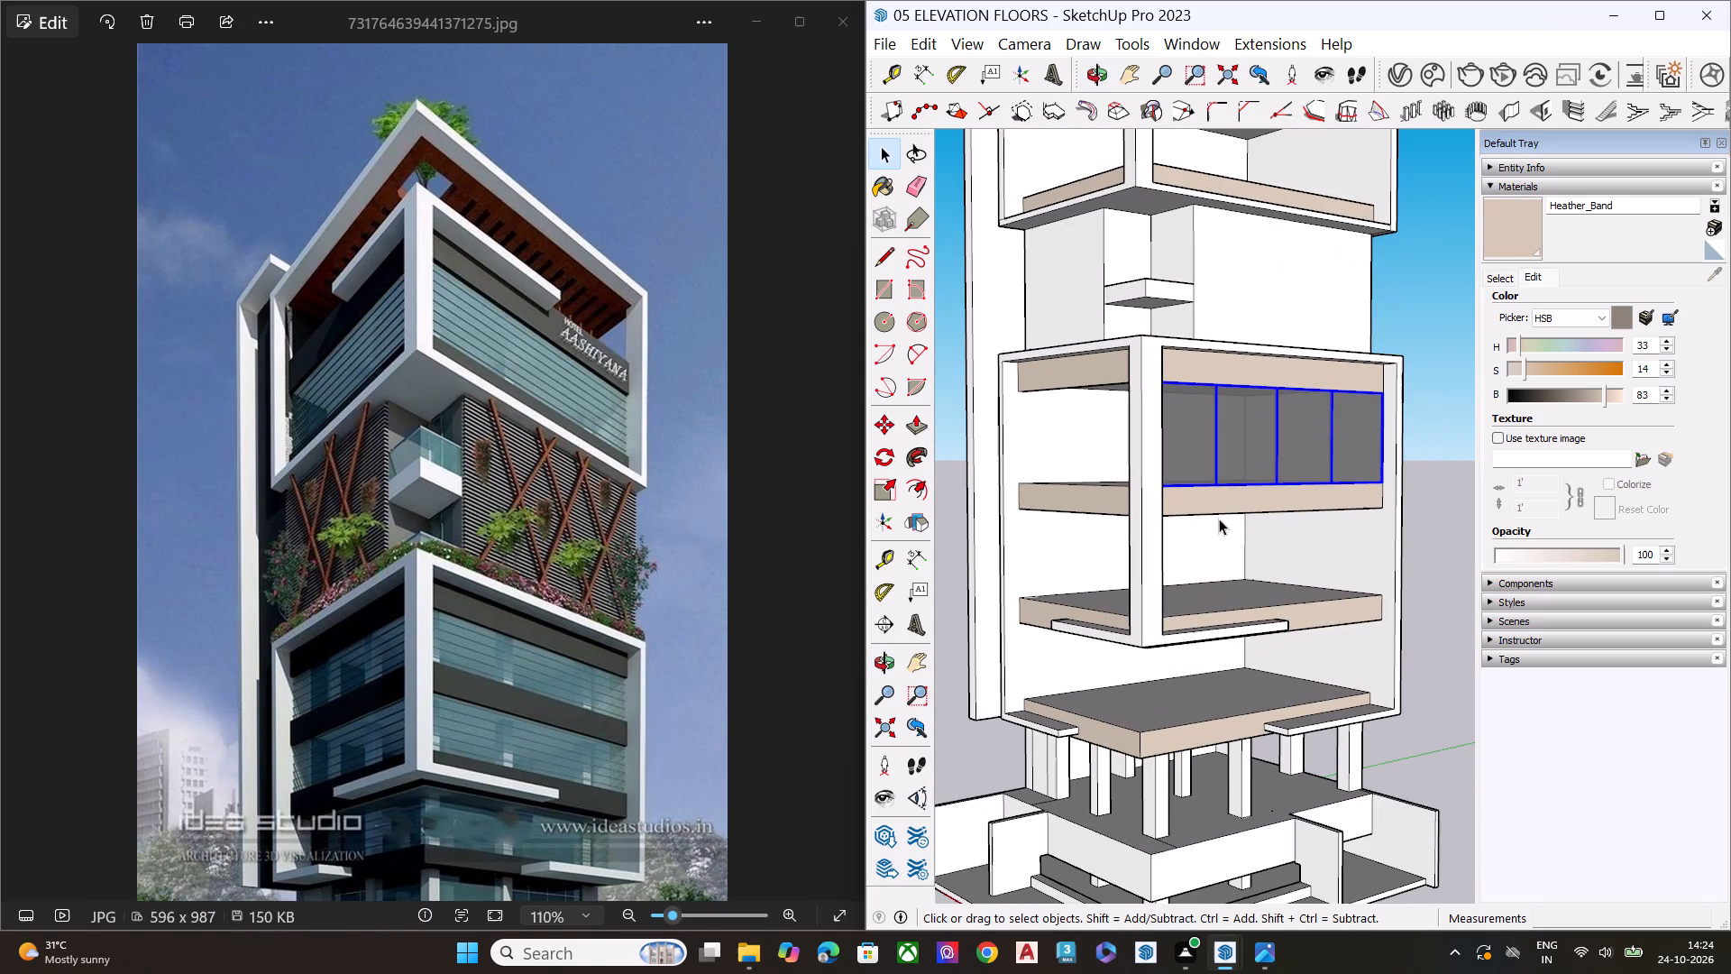
pyautogui.press('m')
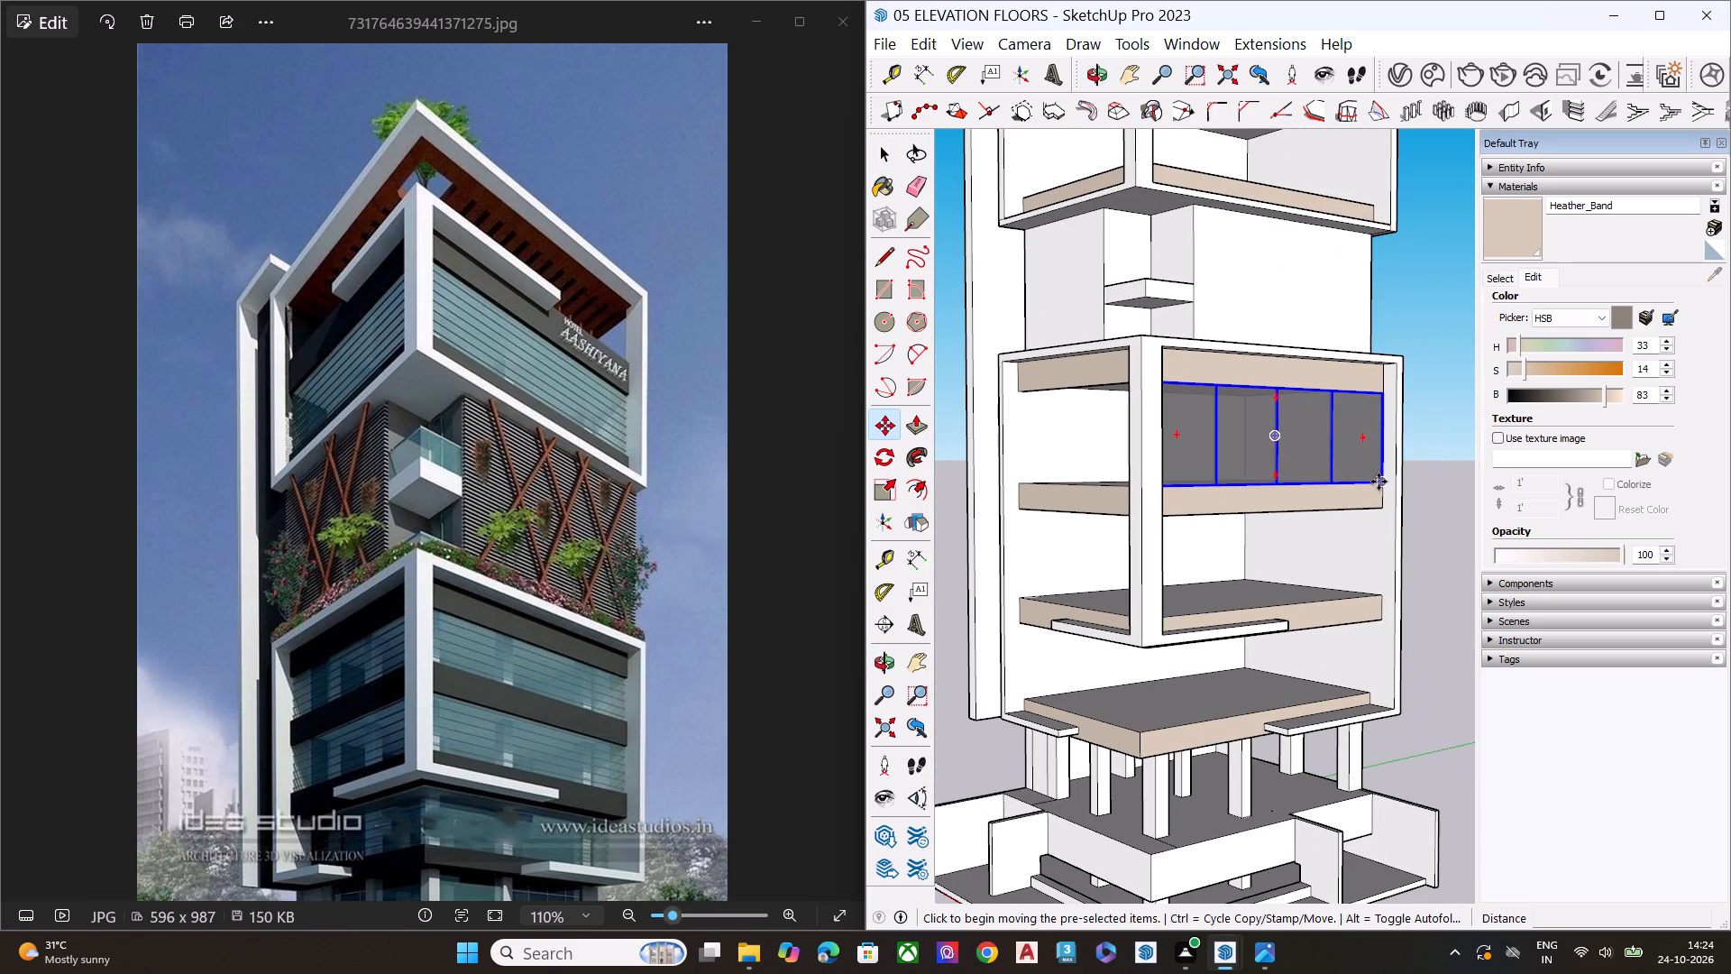
pyautogui.click(1378, 482)
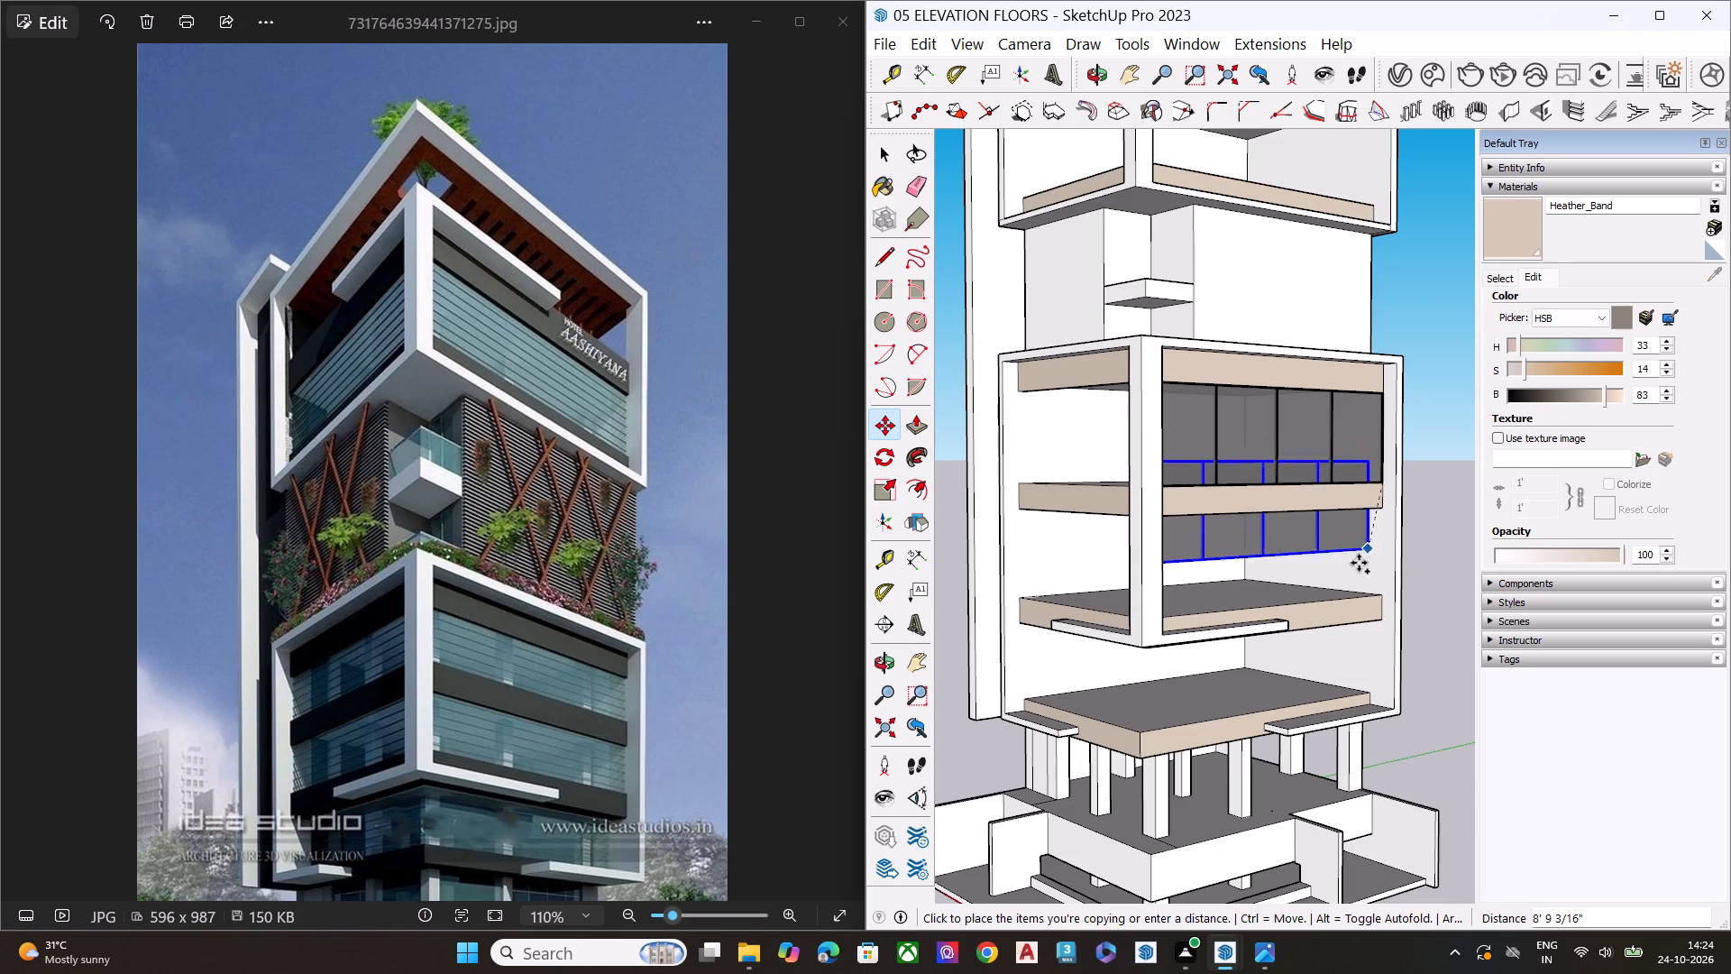
pyautogui.scroll(3, 1365, 593)
pyautogui.scroll(-2, 1365, 593)
pyautogui.scroll(5, 1365, 593)
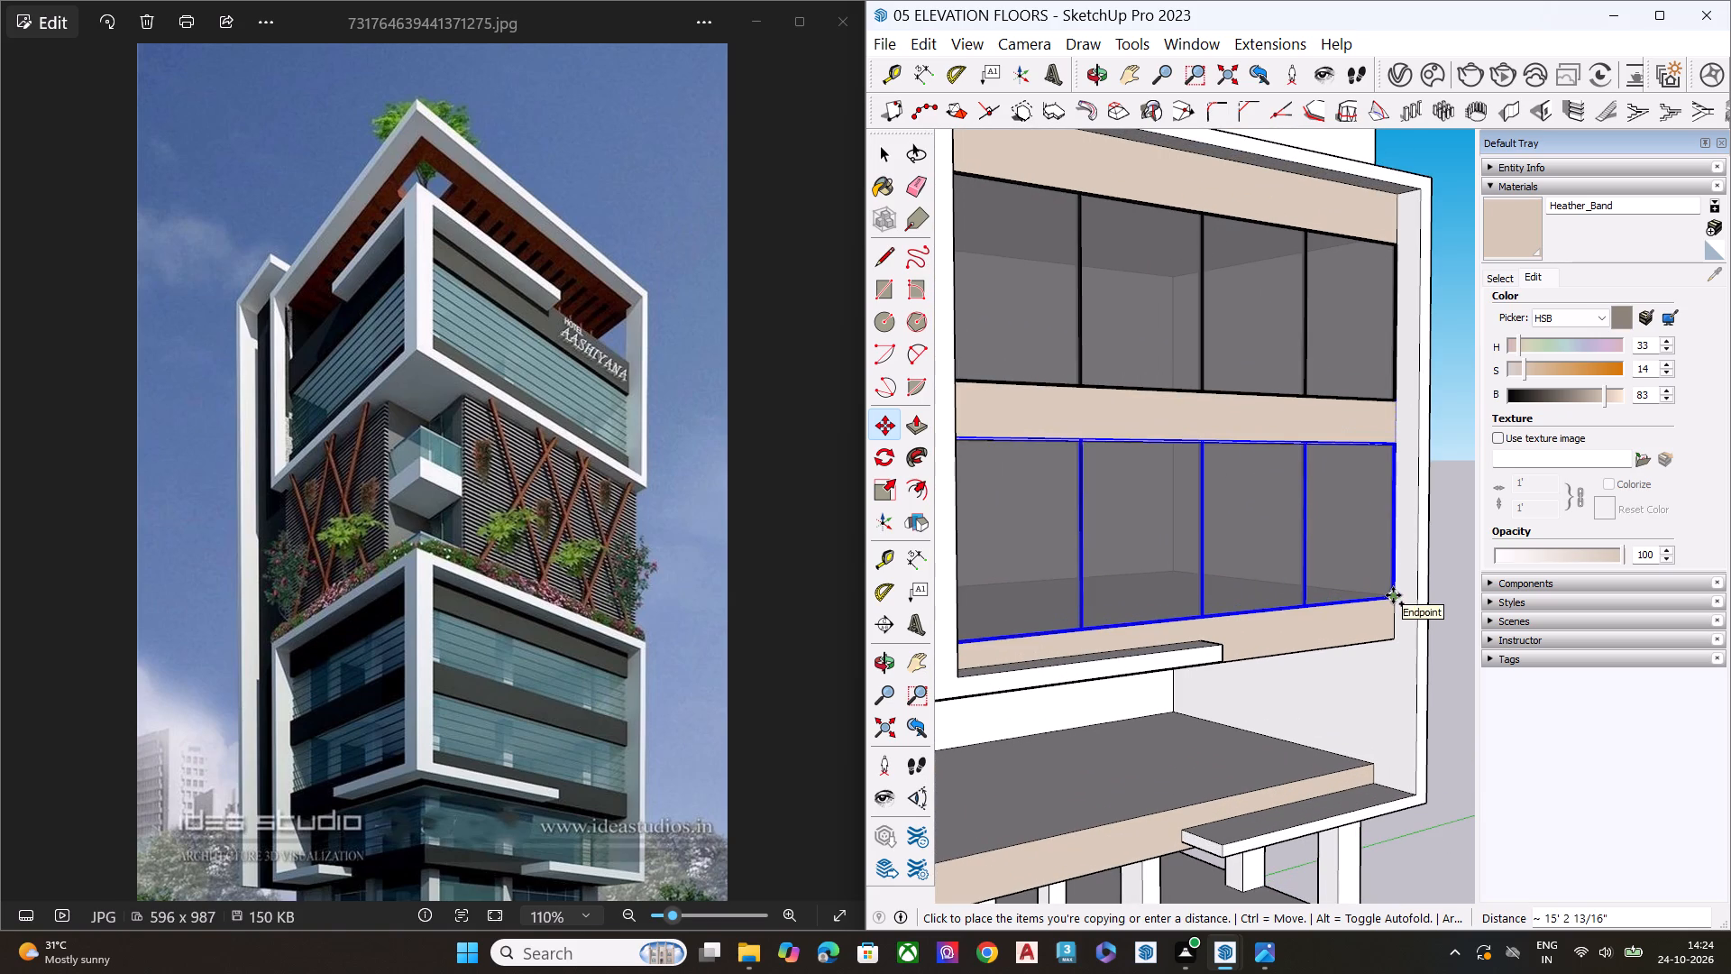
pyautogui.click(1393, 595)
pyautogui.scroll(-6, 1224, 513)
pyautogui.moveTo(1245, 577); pyautogui.dragTo(1275, 510, button='middle')
pyautogui.scroll(1, 1307, 517)
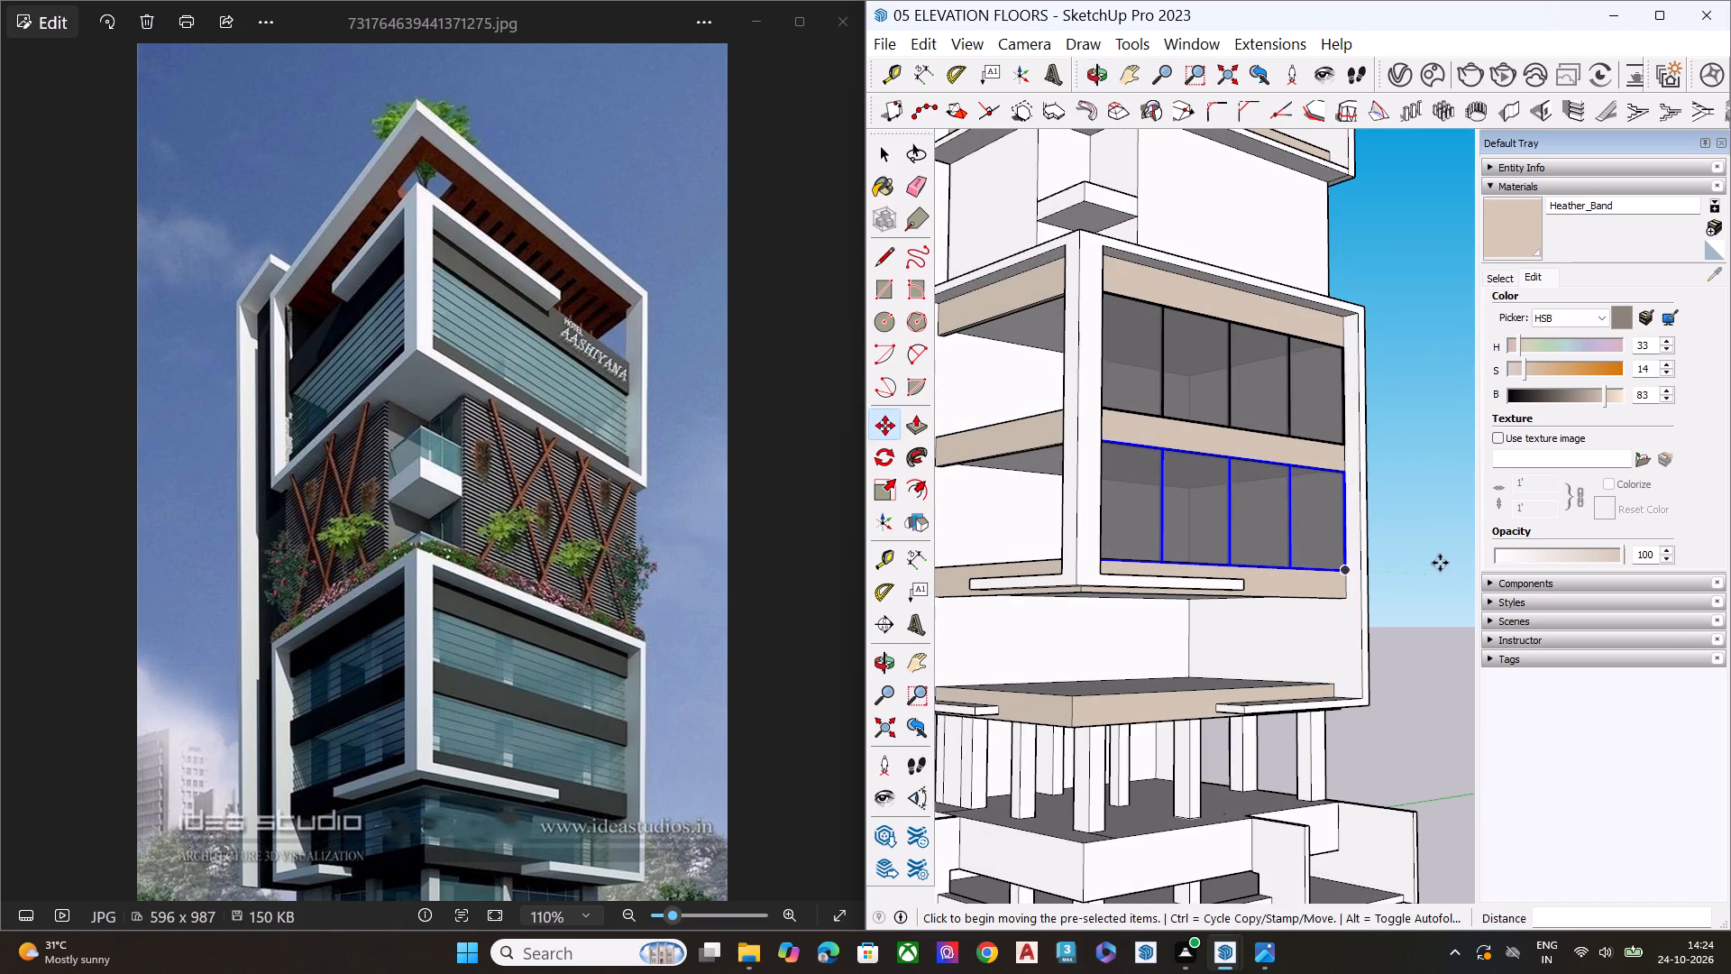
pyautogui.press('space')
pyautogui.click(1446, 553)
# Copy the middle window down into the lowest opening, about 13' 8" away, snapping its outer lower corner onto the lowest beam's top corner.
pyautogui.scroll(-1, 1232, 481)
pyautogui.scroll(1, 1232, 481)
pyautogui.scroll(-3, 1232, 483)
pyautogui.scroll(1, 1262, 538)
pyautogui.moveTo(1262, 538); pyautogui.dragTo(1353, 537, button='middle')
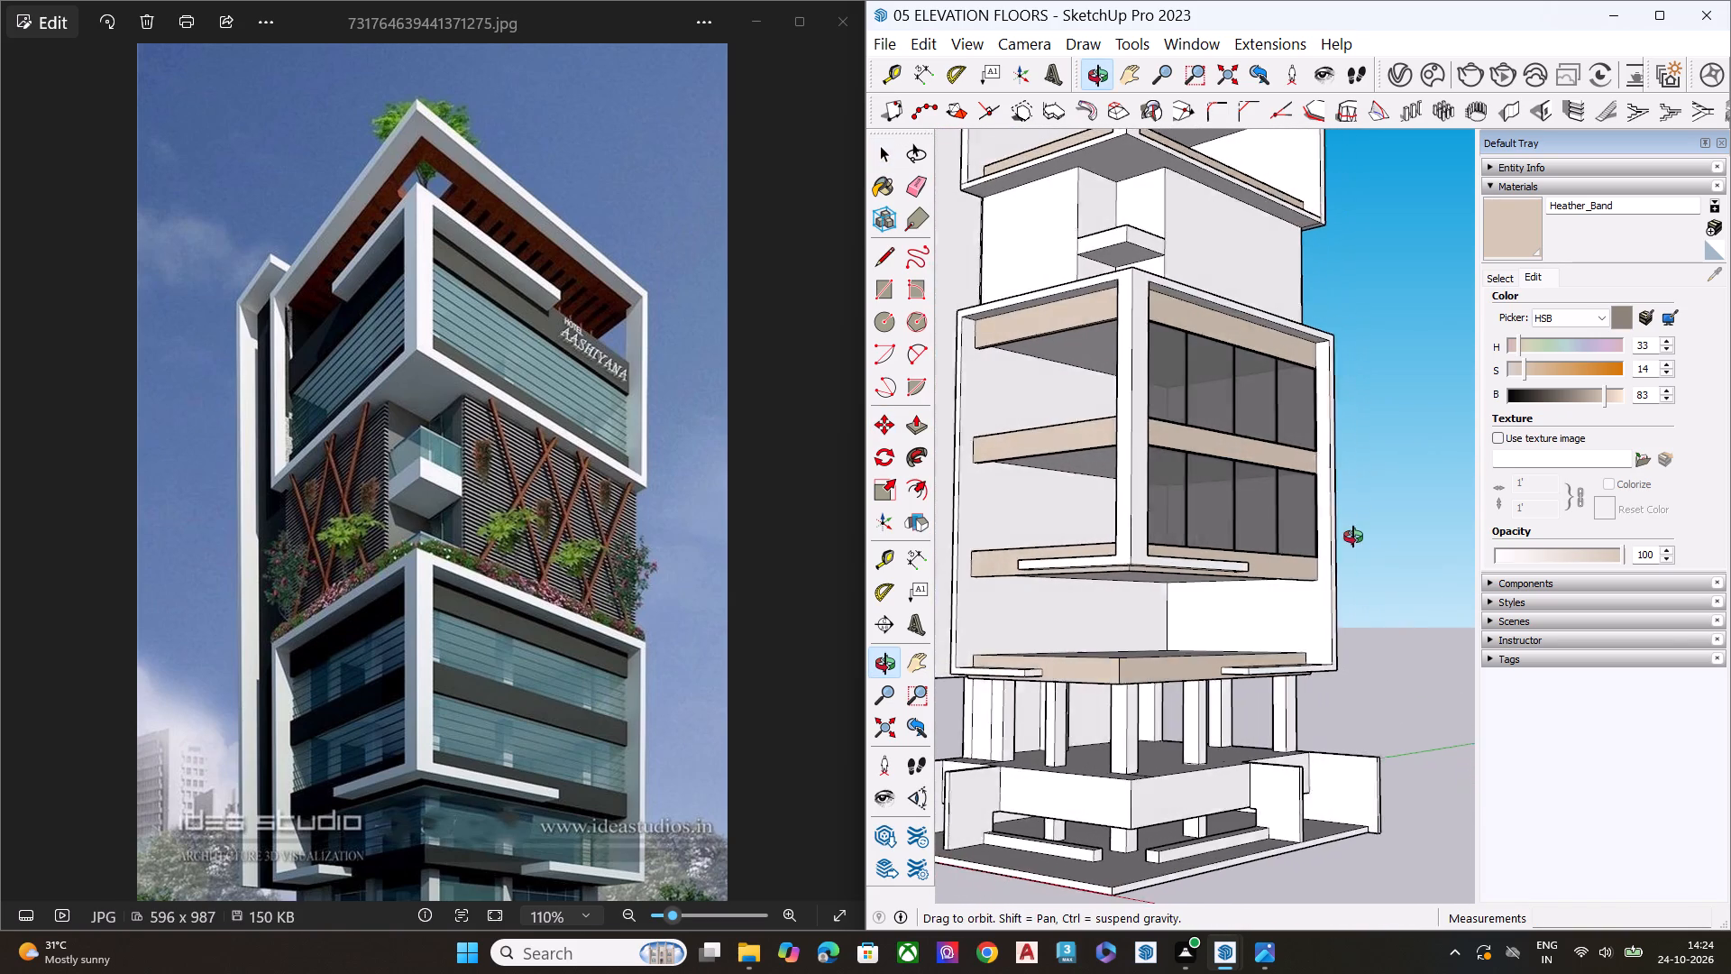
pyautogui.moveTo(1353, 537); pyautogui.dragTo(1285, 583, button='middle')
pyautogui.scroll(7, 1307, 568)
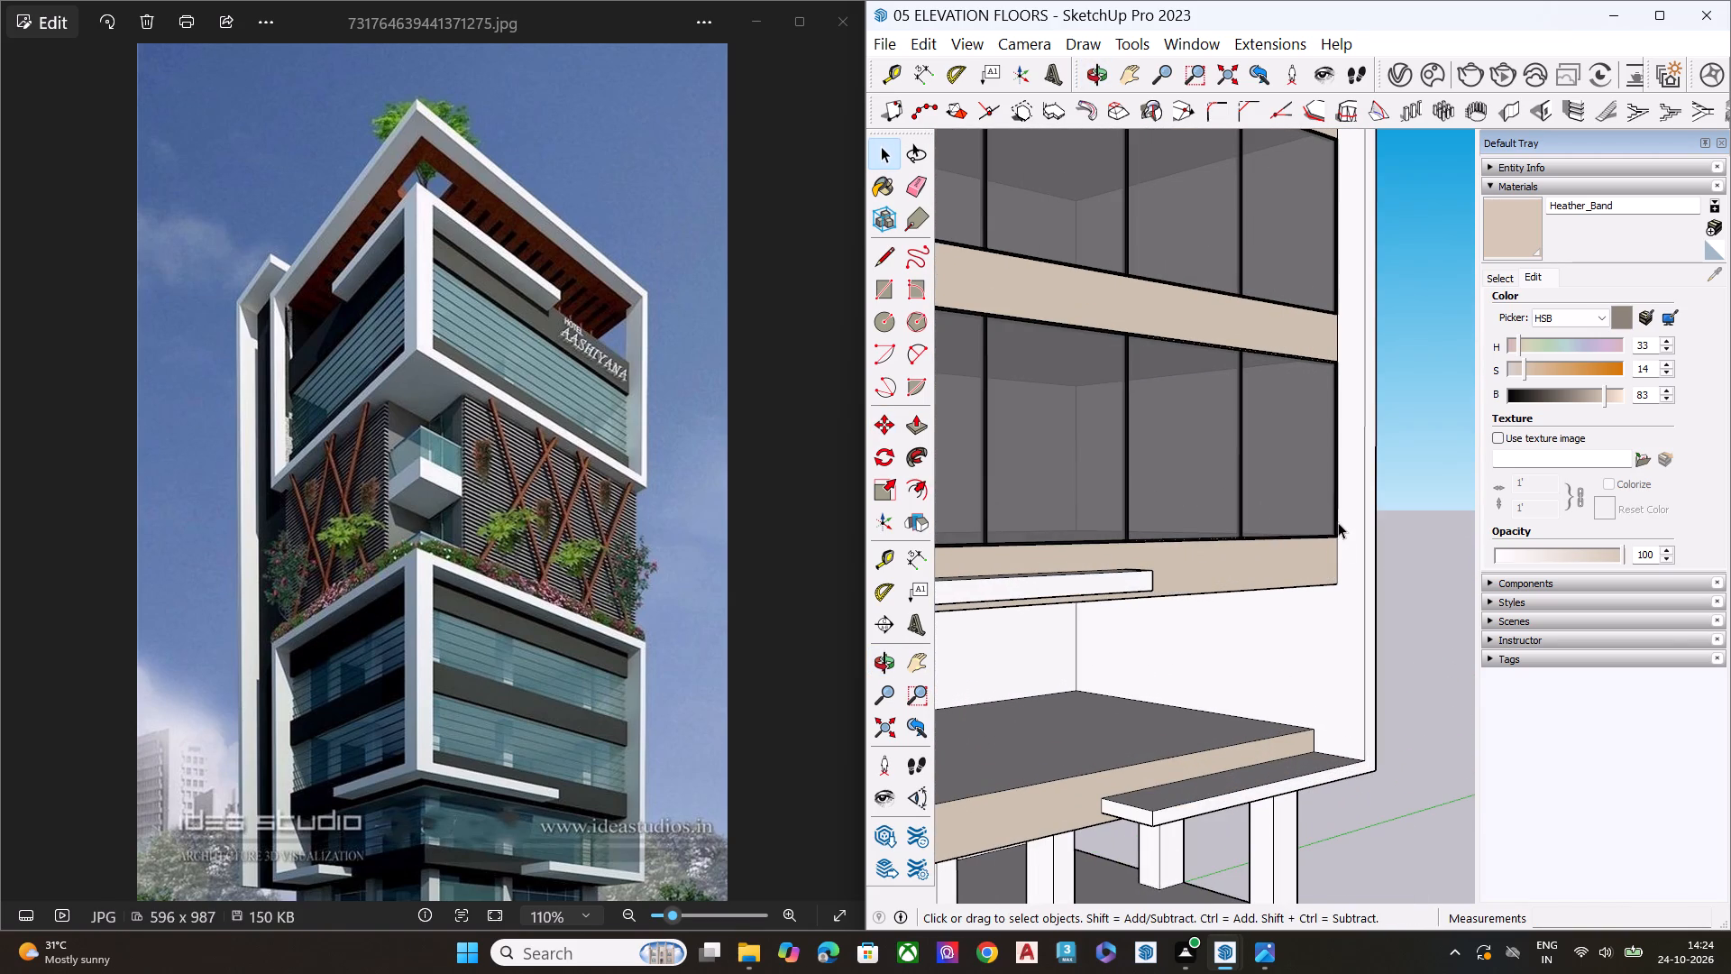
pyautogui.press('m')
pyautogui.click(1334, 535)
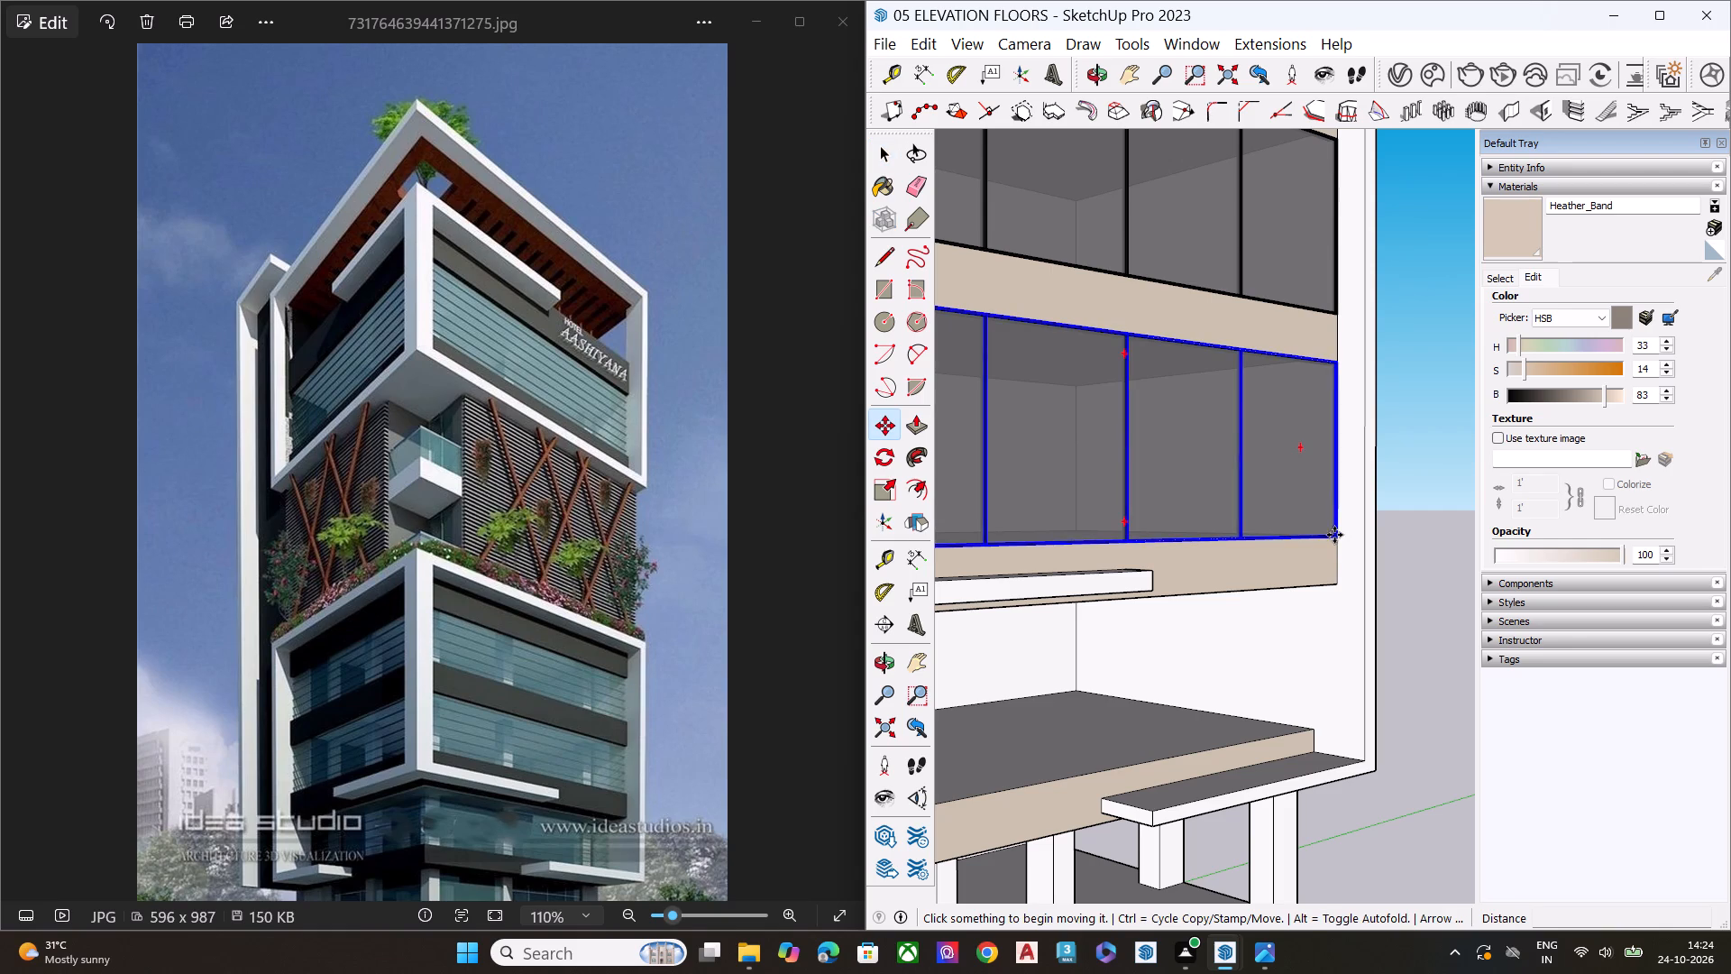
pyautogui.scroll(-1, 1252, 590)
pyautogui.scroll(9, 1279, 677)
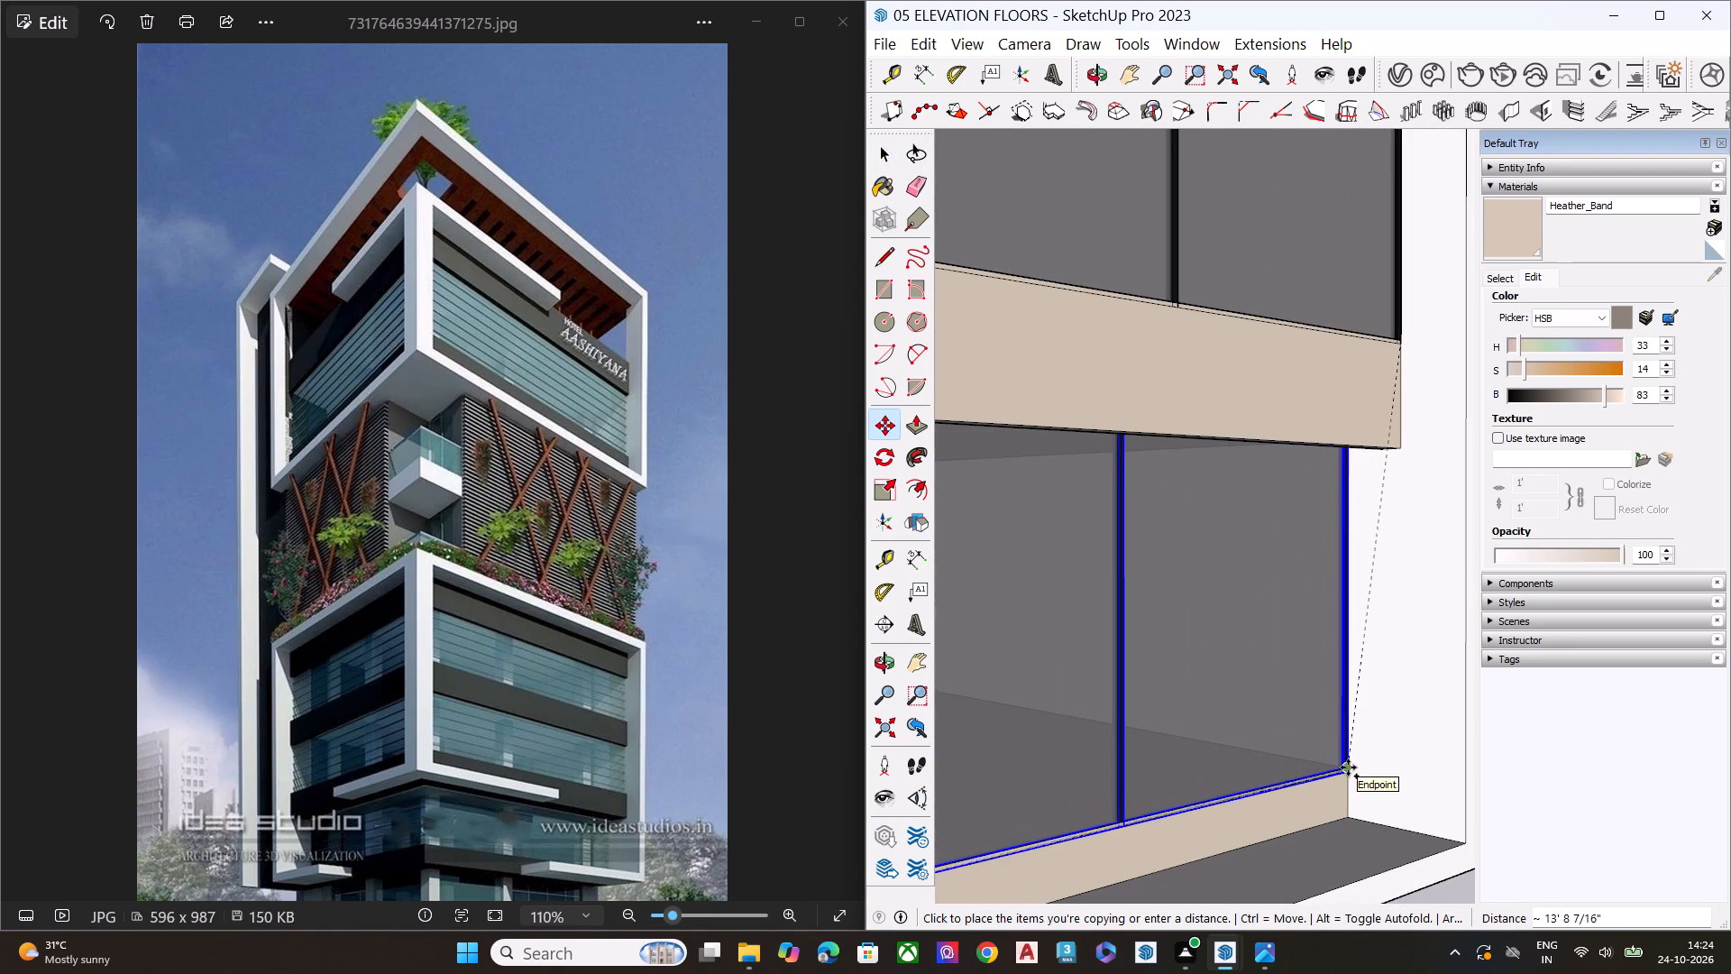
pyautogui.scroll(-6, 1259, 528)
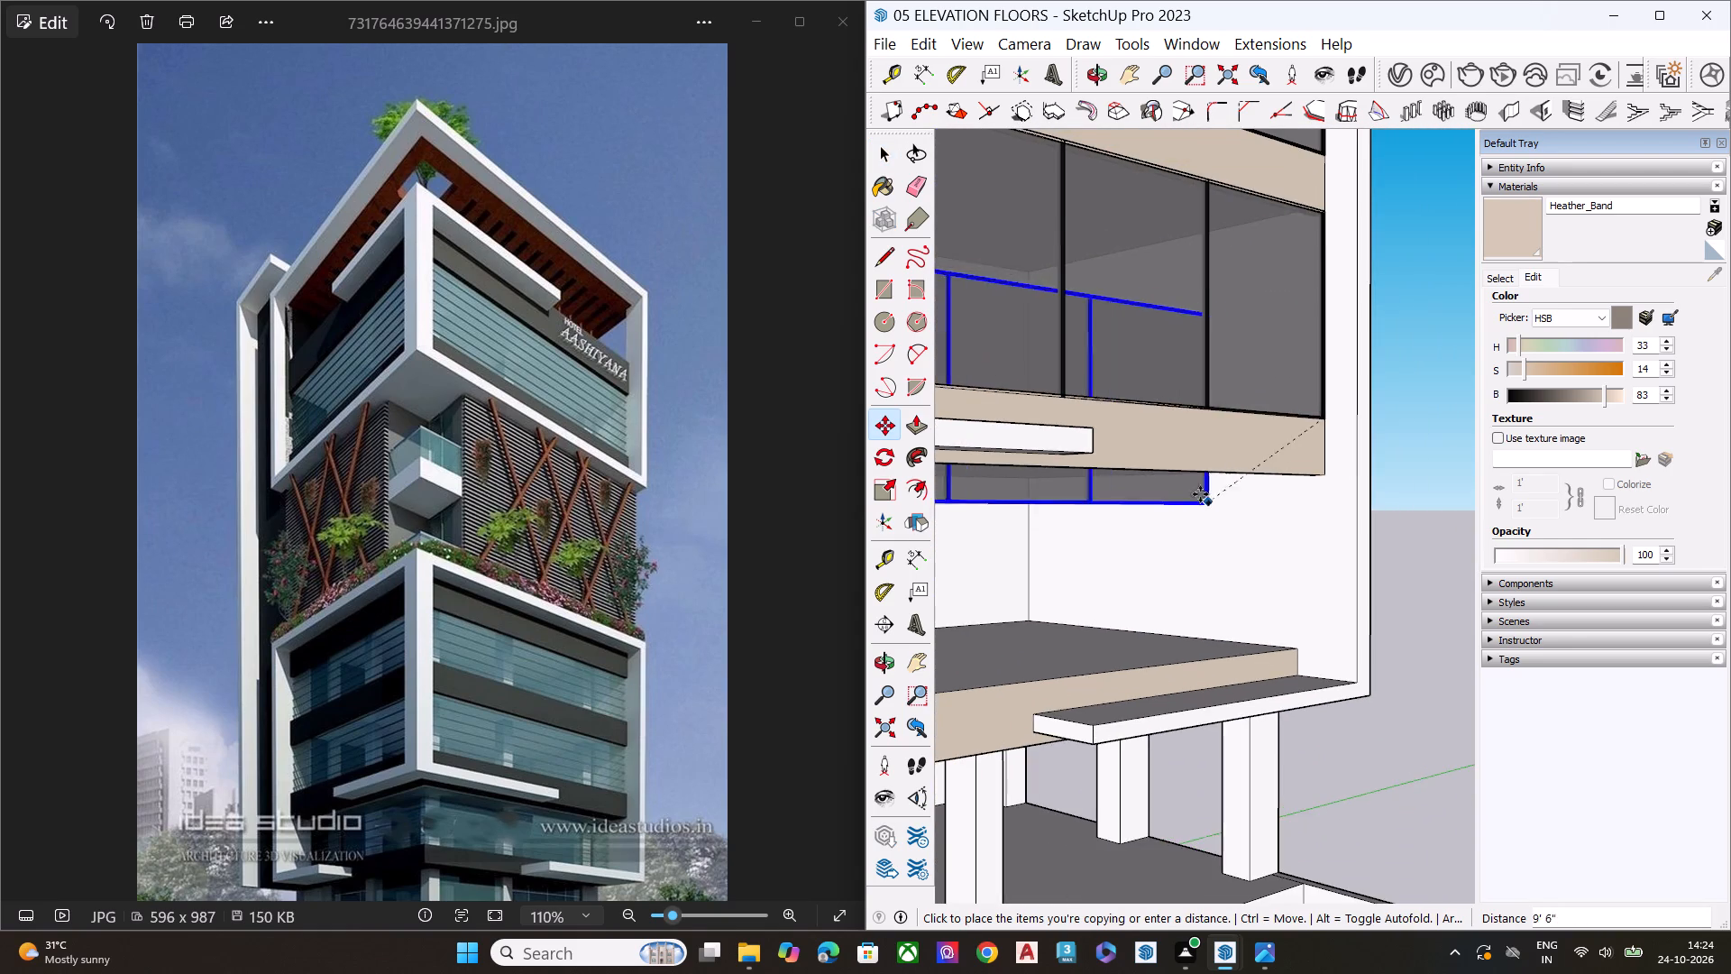
pyautogui.scroll(-6, 1229, 476)
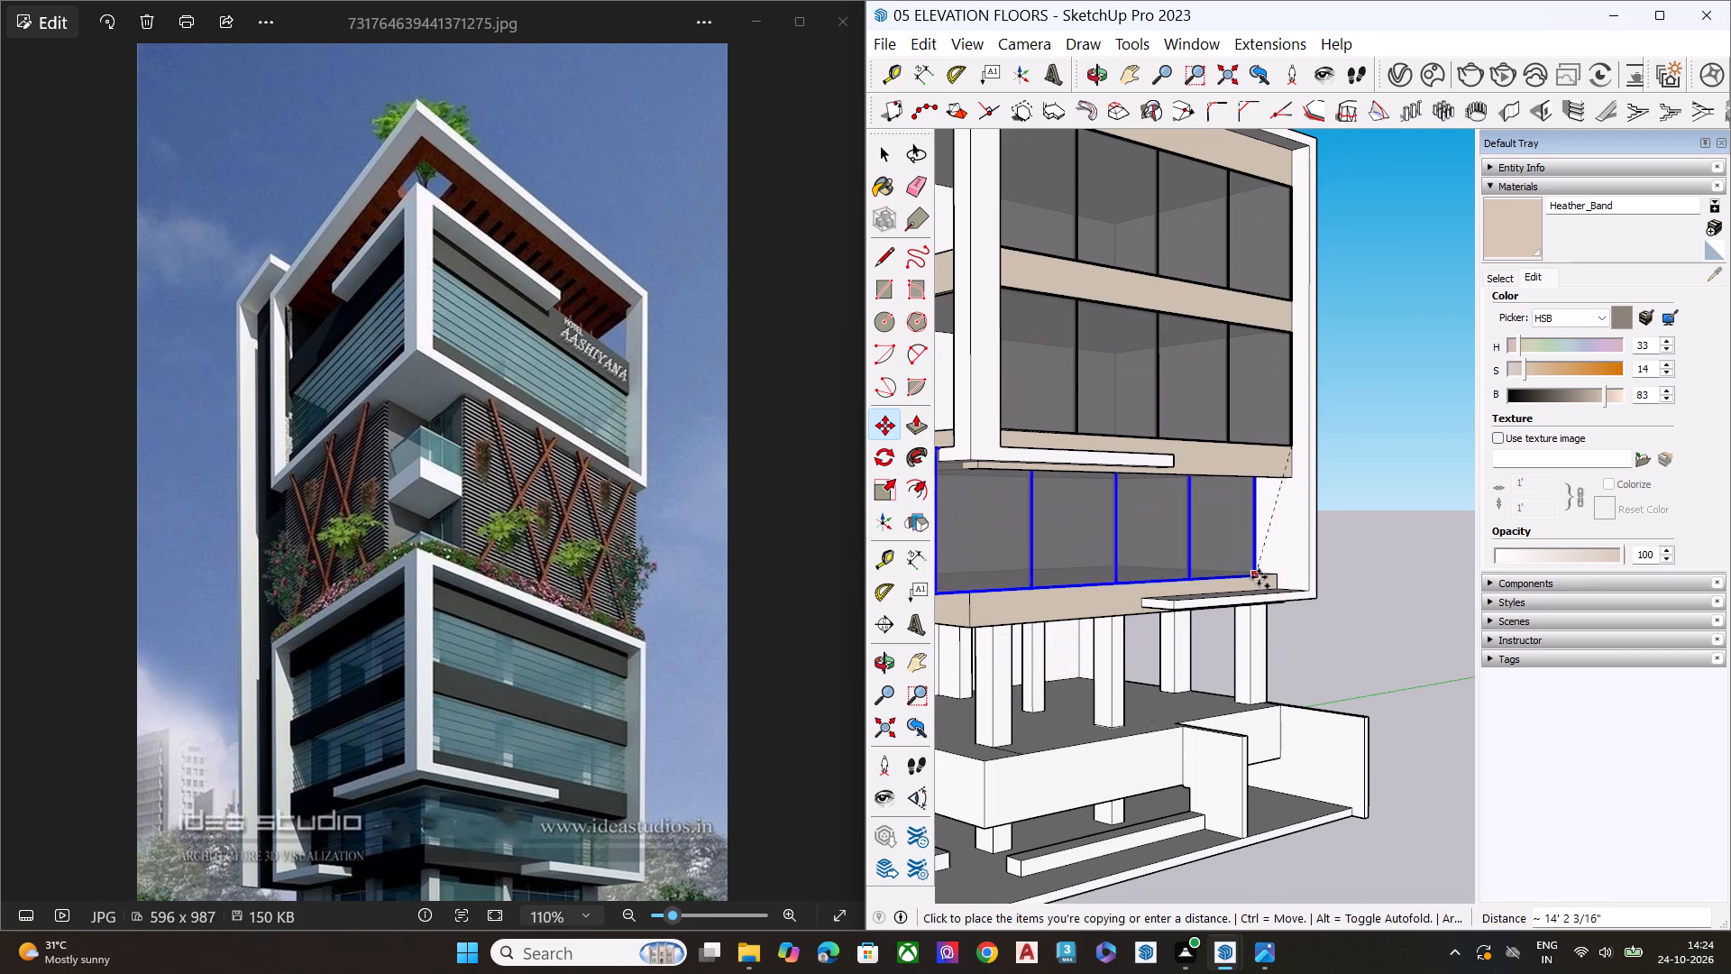
pyautogui.scroll(10, 1263, 573)
pyautogui.click(1297, 574)
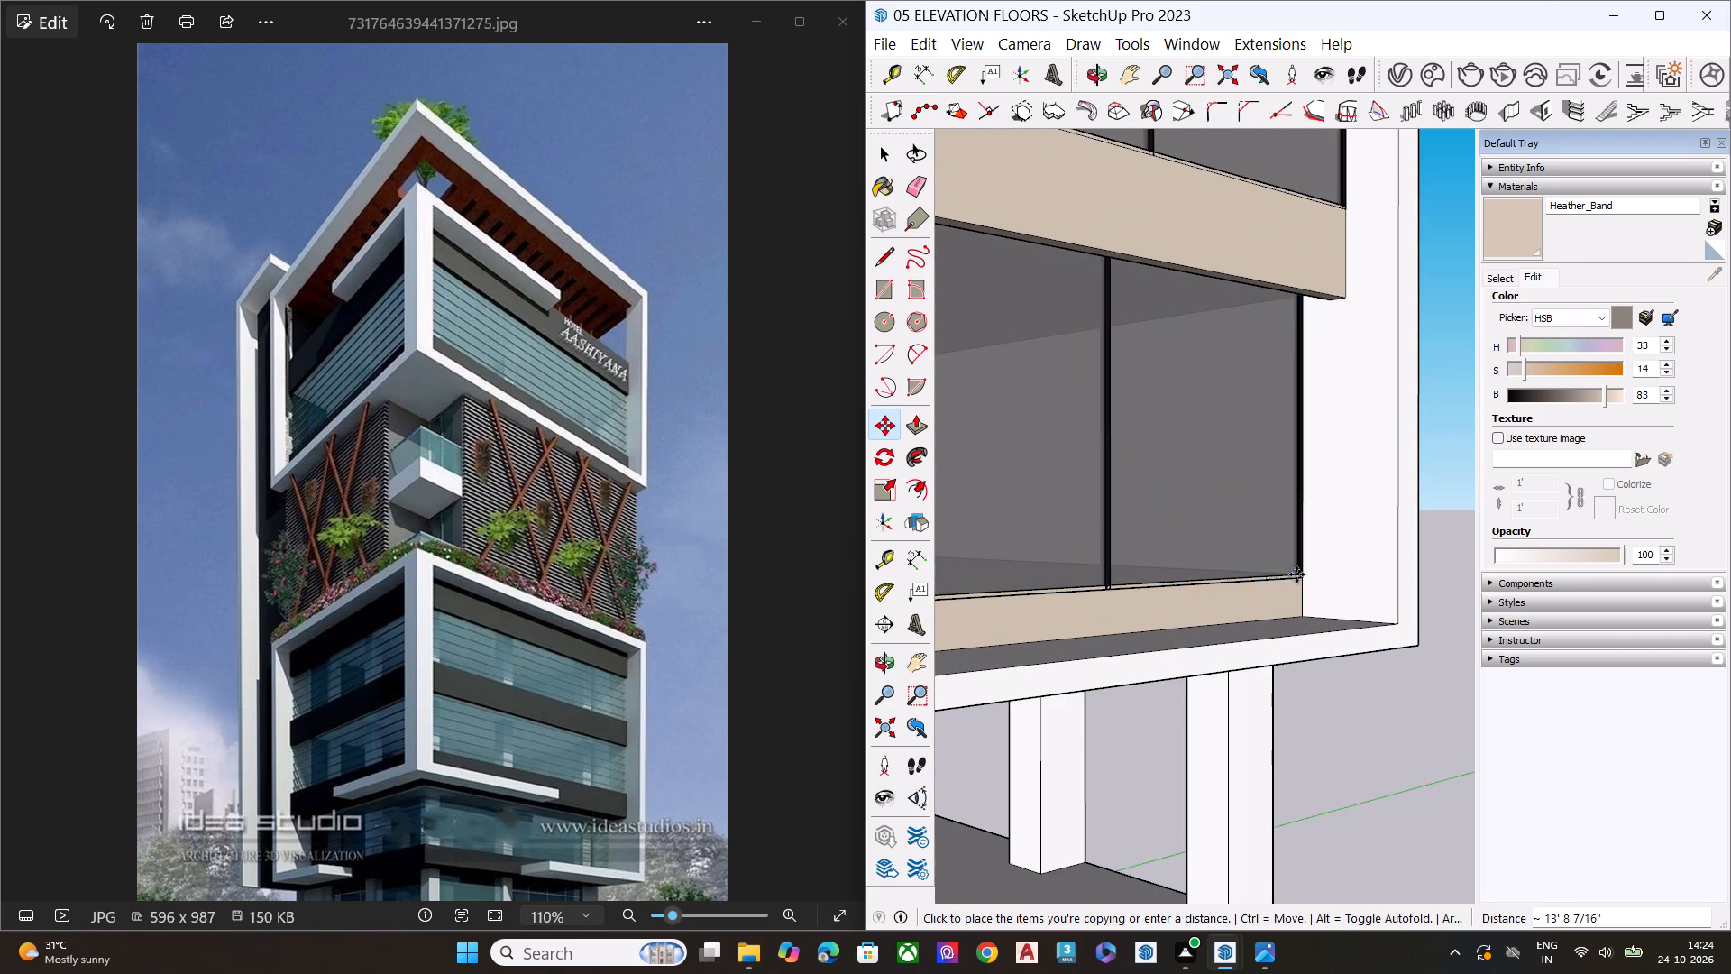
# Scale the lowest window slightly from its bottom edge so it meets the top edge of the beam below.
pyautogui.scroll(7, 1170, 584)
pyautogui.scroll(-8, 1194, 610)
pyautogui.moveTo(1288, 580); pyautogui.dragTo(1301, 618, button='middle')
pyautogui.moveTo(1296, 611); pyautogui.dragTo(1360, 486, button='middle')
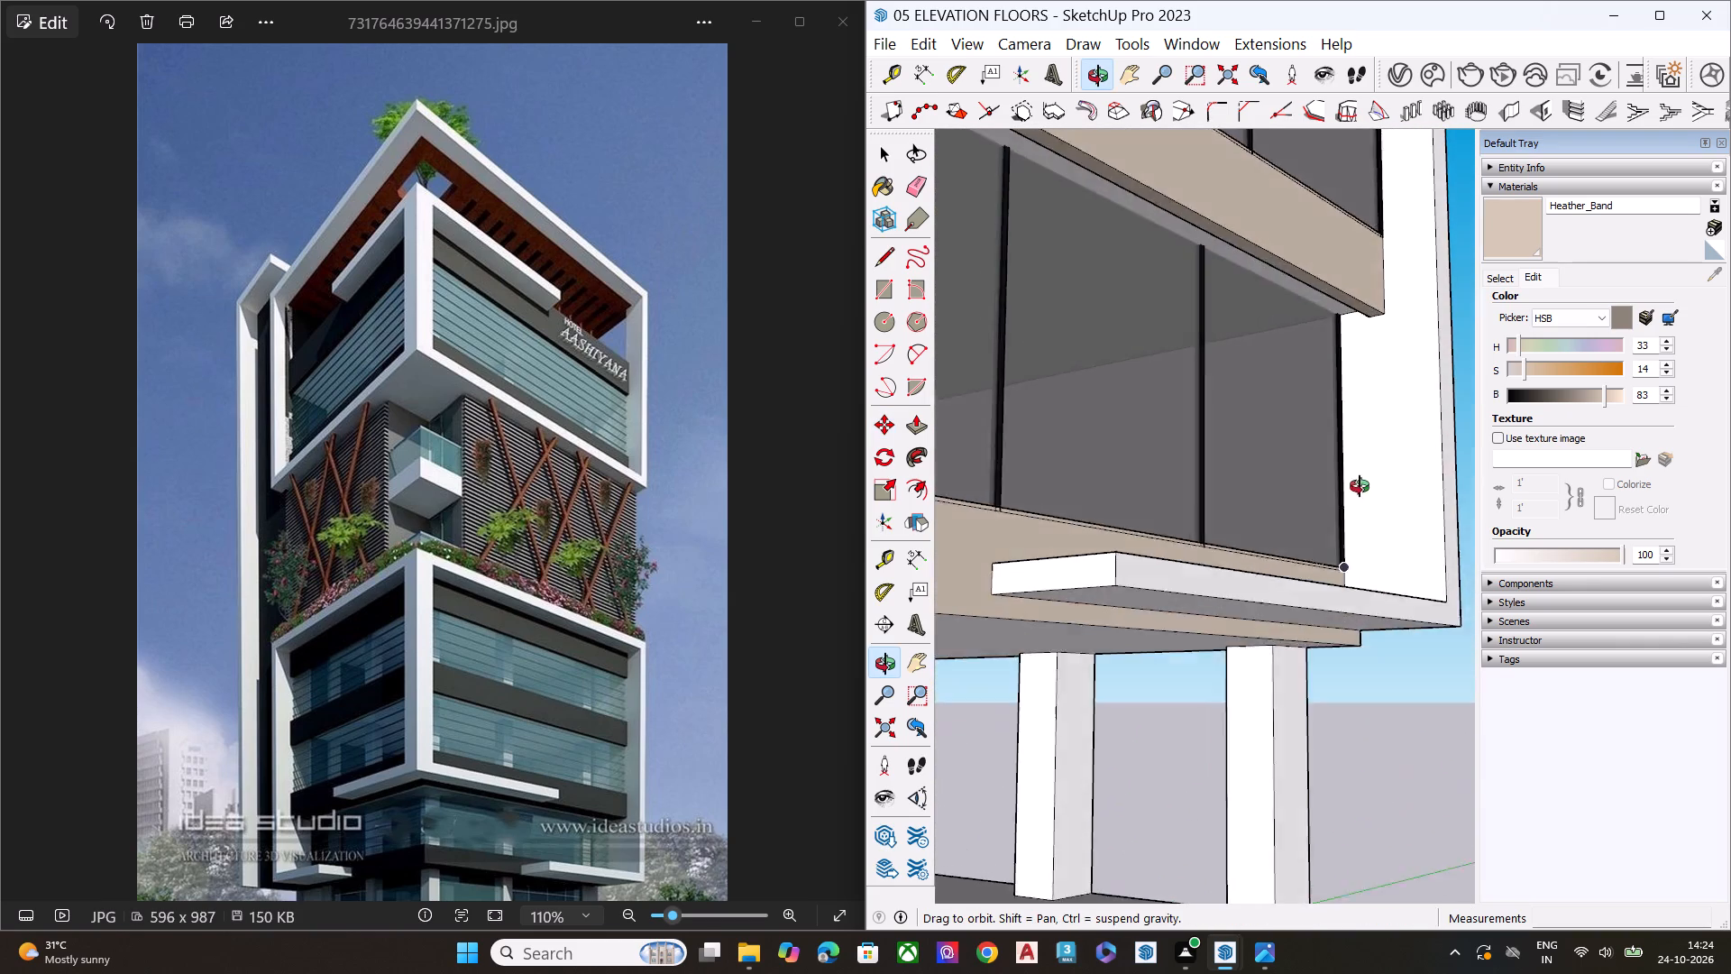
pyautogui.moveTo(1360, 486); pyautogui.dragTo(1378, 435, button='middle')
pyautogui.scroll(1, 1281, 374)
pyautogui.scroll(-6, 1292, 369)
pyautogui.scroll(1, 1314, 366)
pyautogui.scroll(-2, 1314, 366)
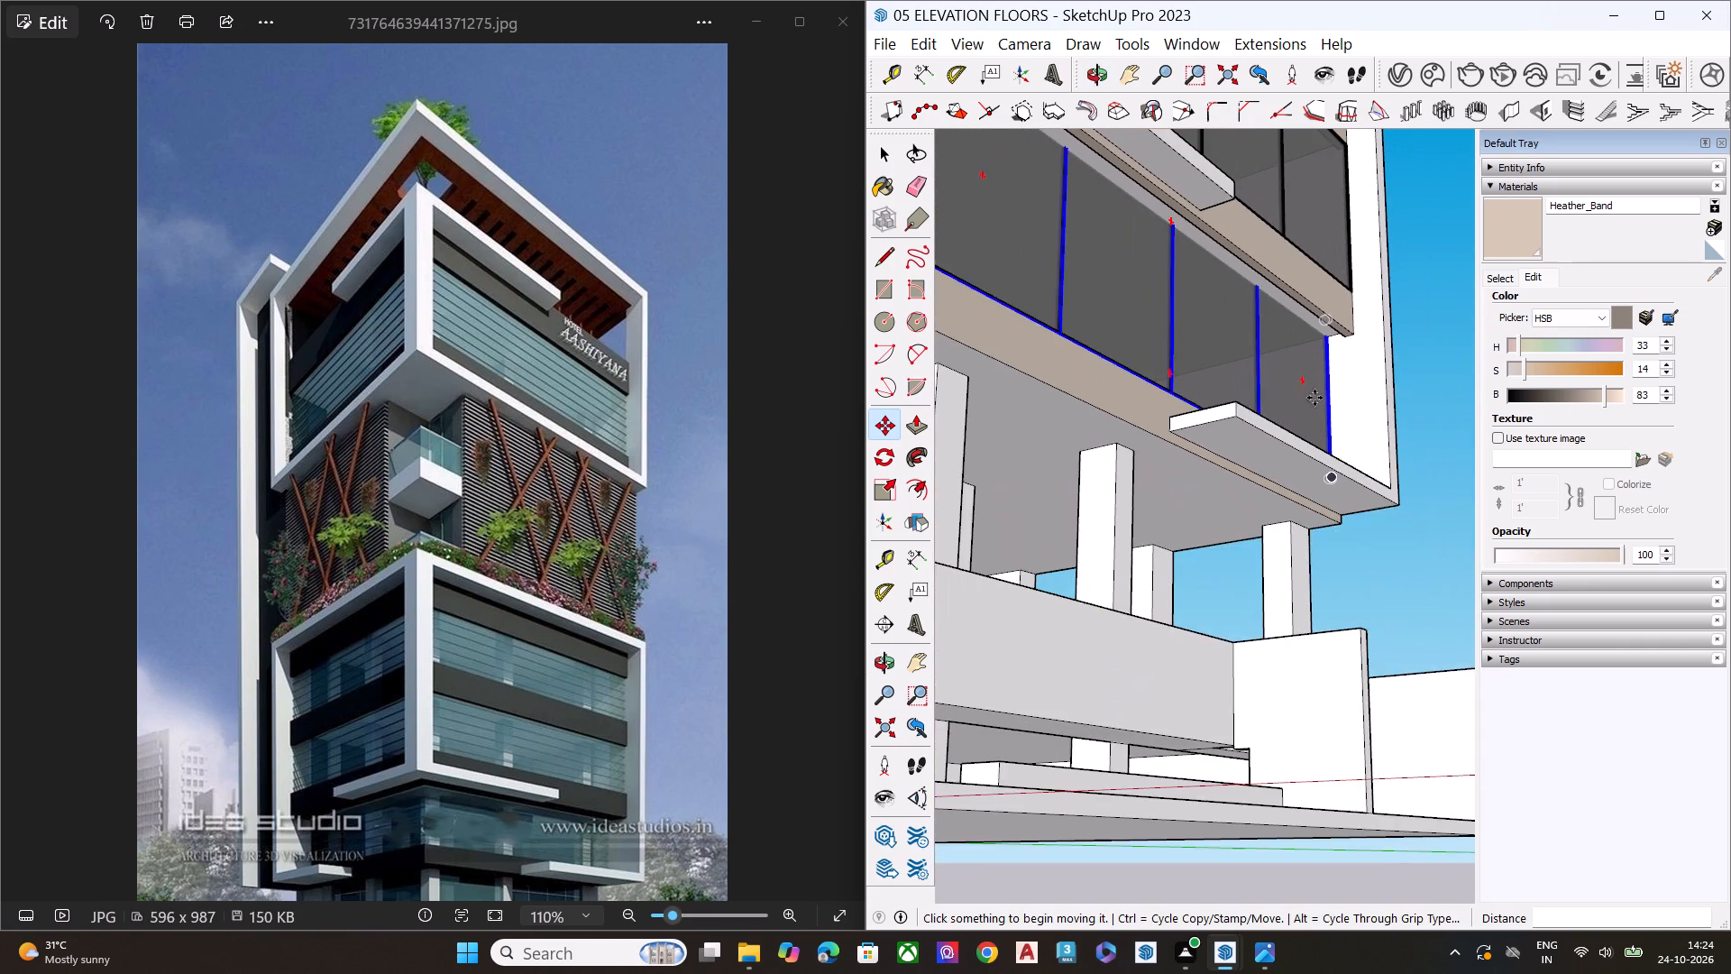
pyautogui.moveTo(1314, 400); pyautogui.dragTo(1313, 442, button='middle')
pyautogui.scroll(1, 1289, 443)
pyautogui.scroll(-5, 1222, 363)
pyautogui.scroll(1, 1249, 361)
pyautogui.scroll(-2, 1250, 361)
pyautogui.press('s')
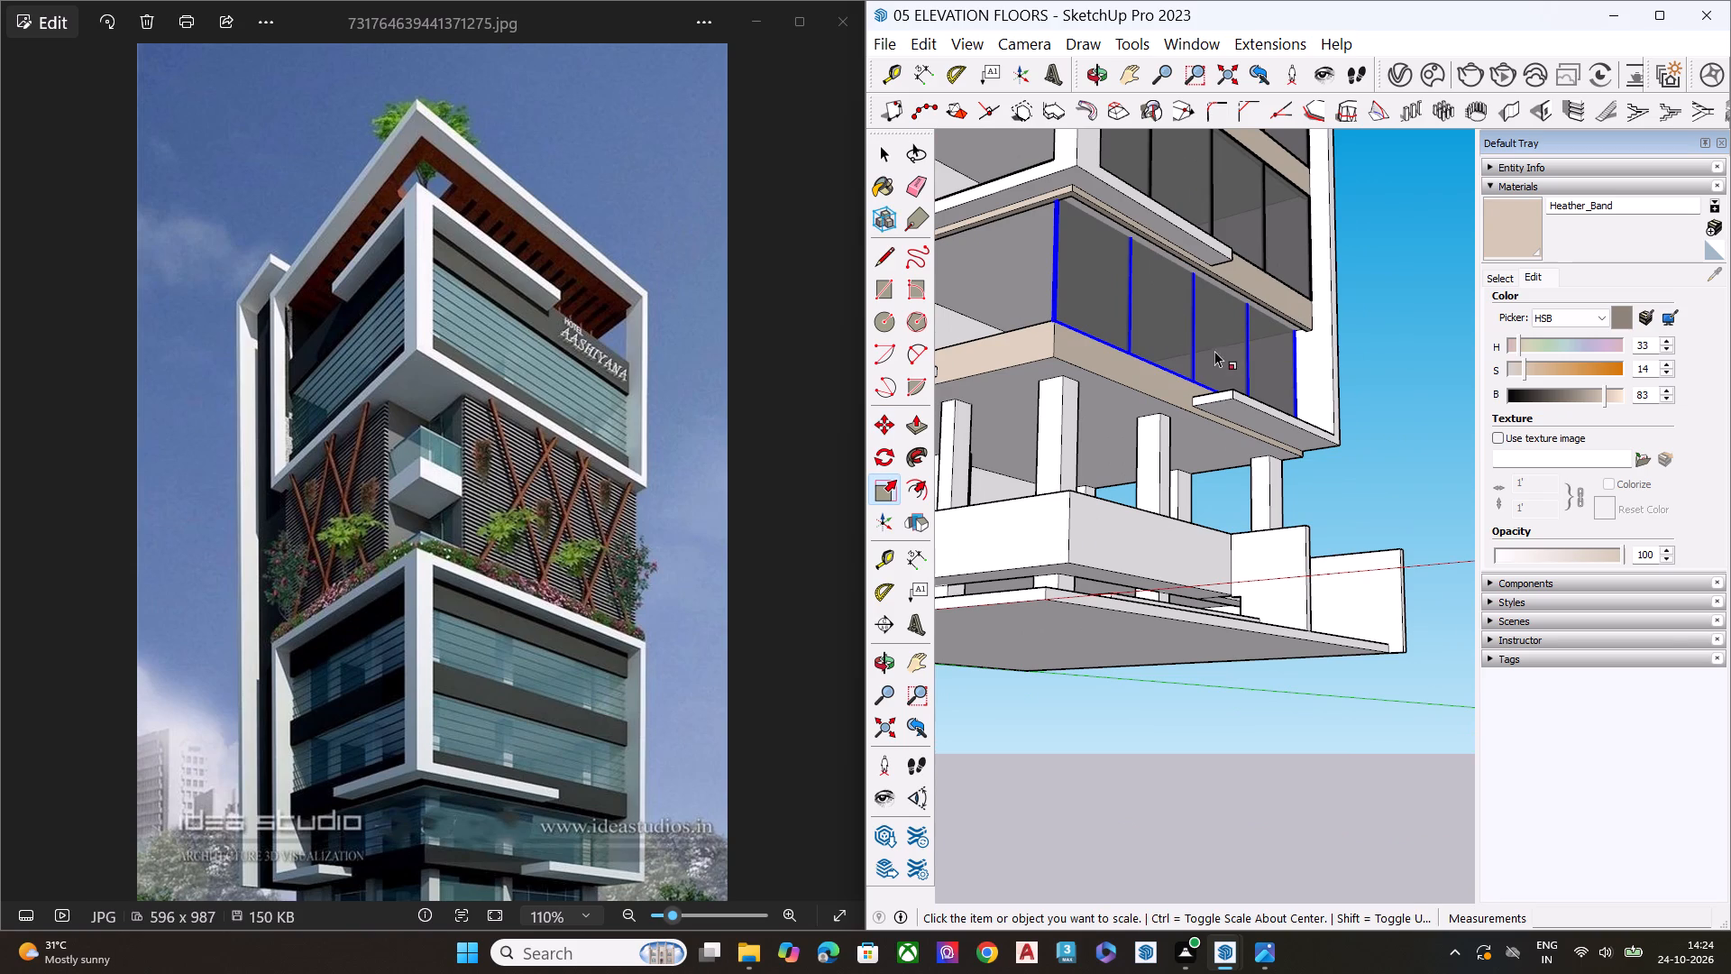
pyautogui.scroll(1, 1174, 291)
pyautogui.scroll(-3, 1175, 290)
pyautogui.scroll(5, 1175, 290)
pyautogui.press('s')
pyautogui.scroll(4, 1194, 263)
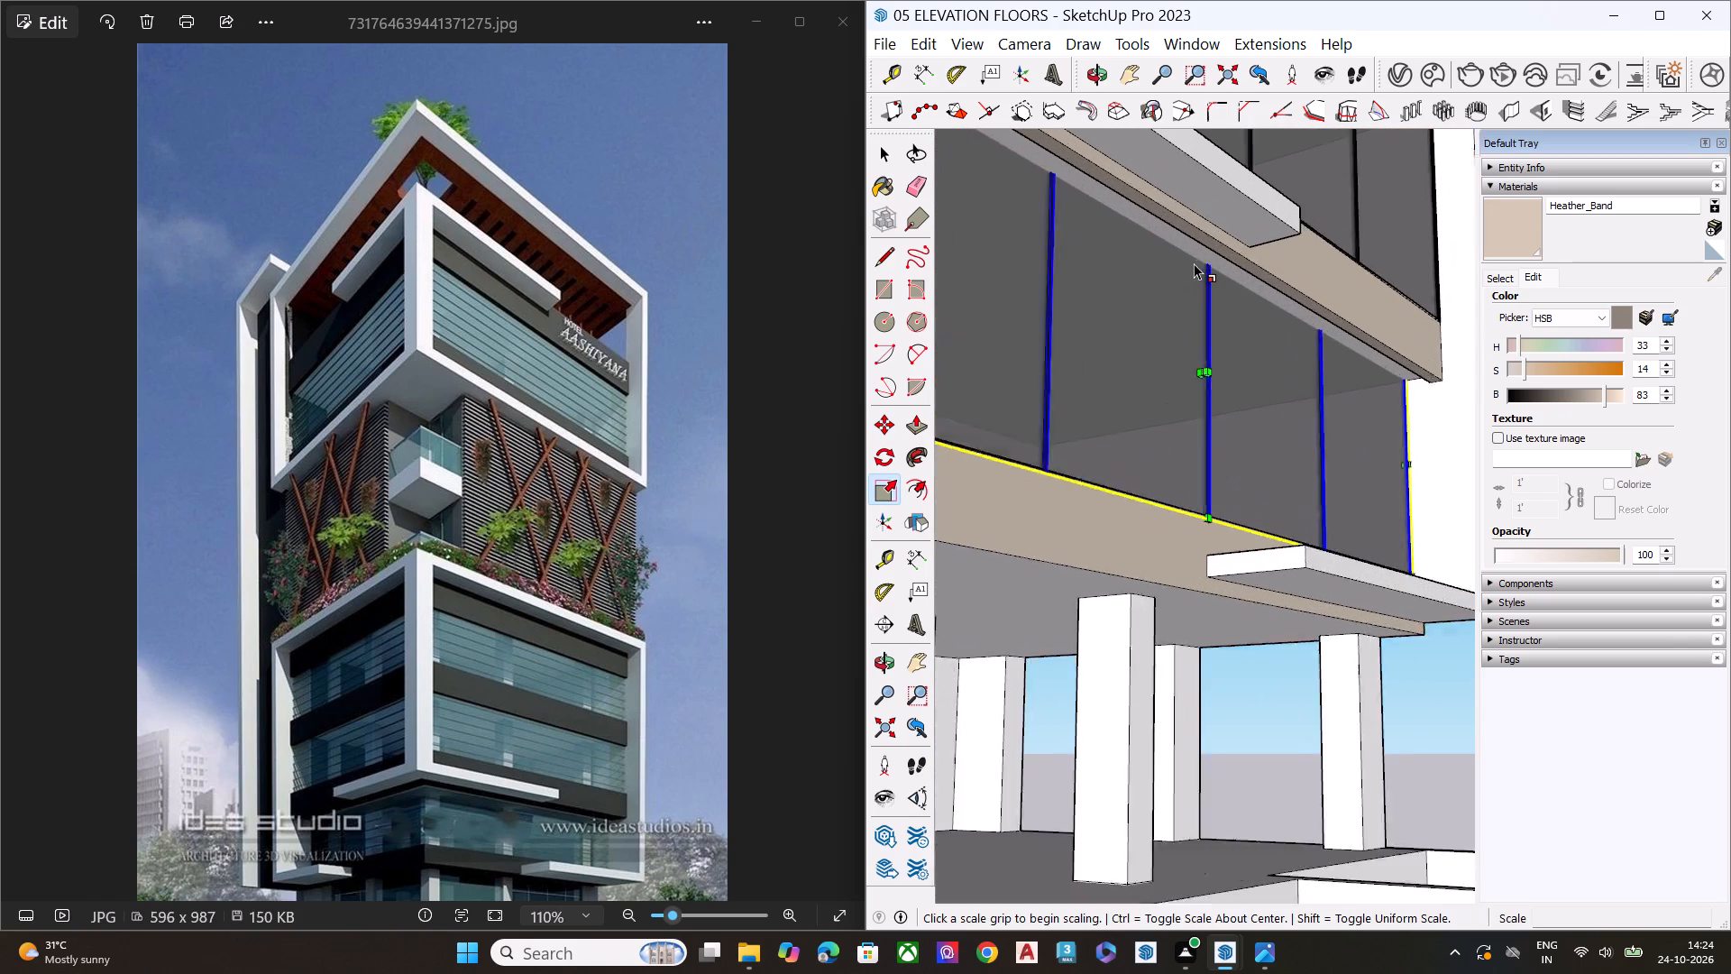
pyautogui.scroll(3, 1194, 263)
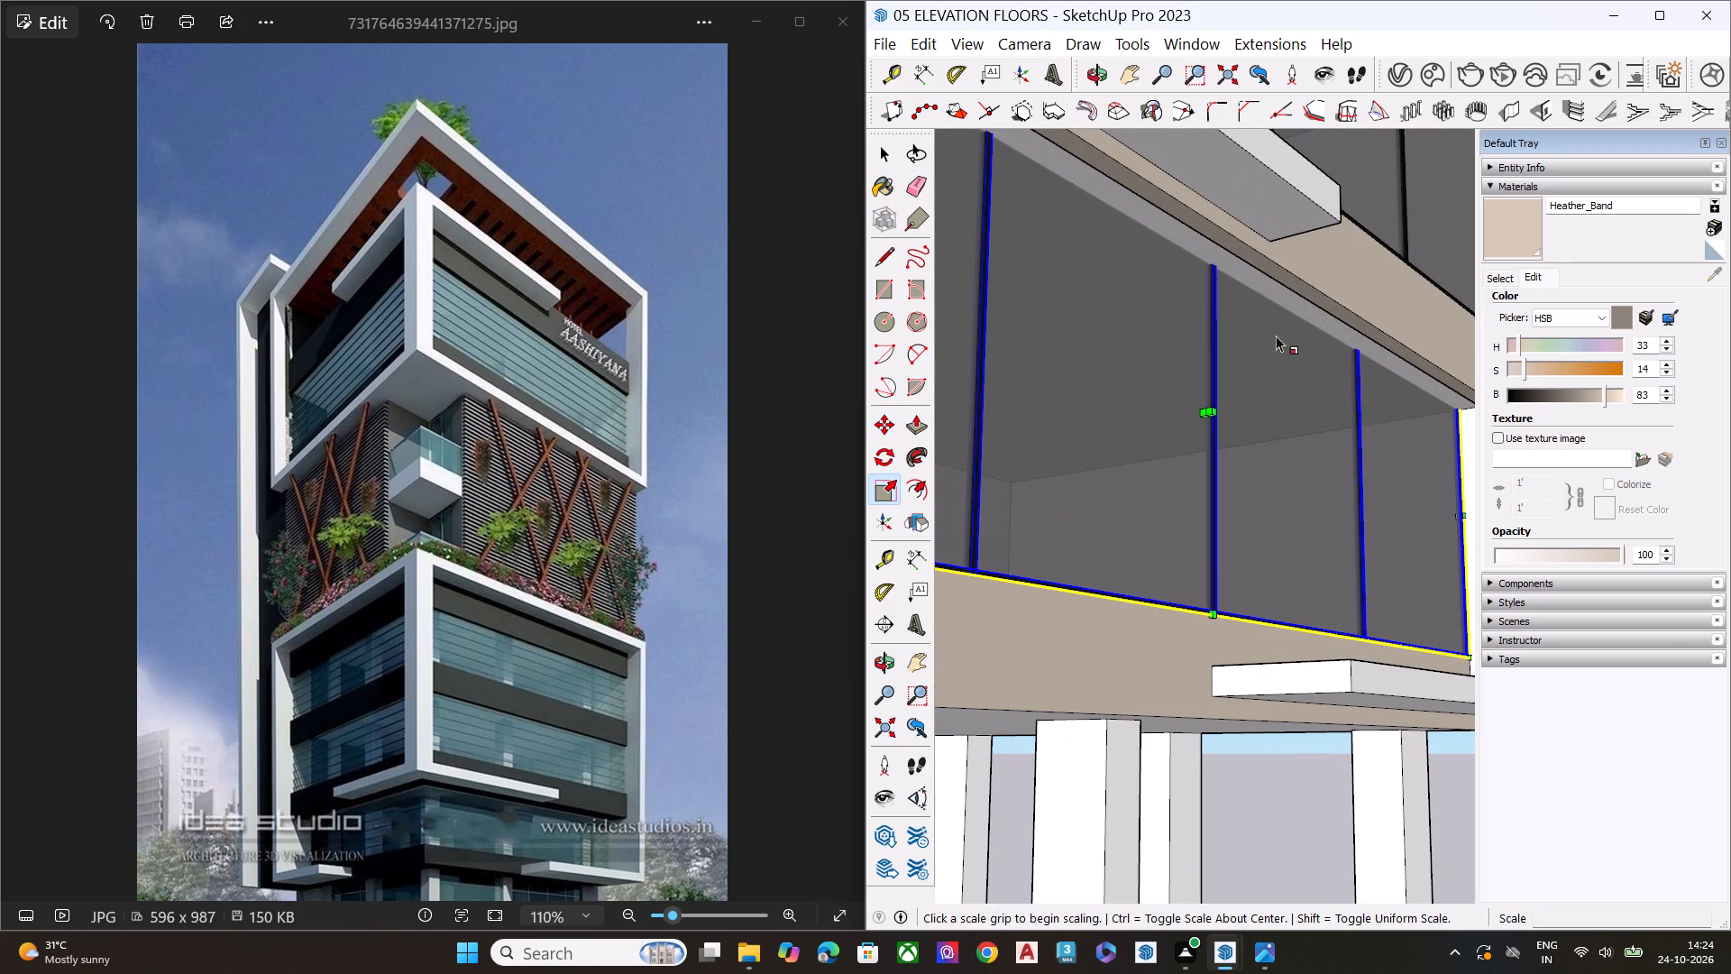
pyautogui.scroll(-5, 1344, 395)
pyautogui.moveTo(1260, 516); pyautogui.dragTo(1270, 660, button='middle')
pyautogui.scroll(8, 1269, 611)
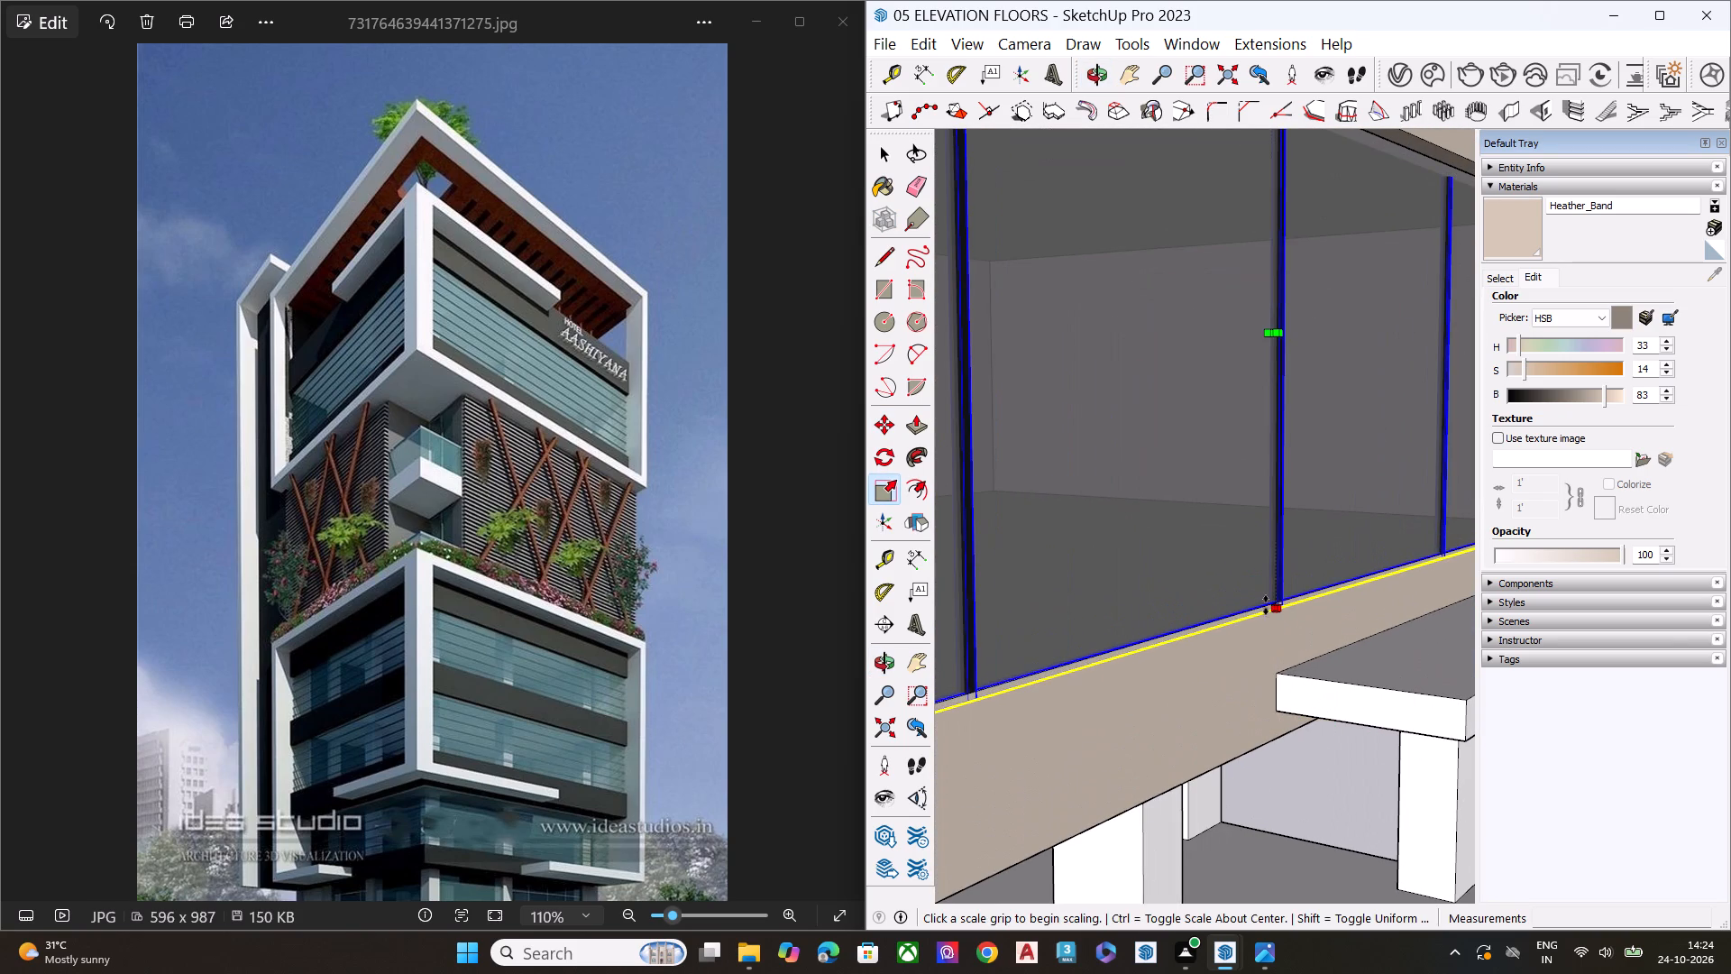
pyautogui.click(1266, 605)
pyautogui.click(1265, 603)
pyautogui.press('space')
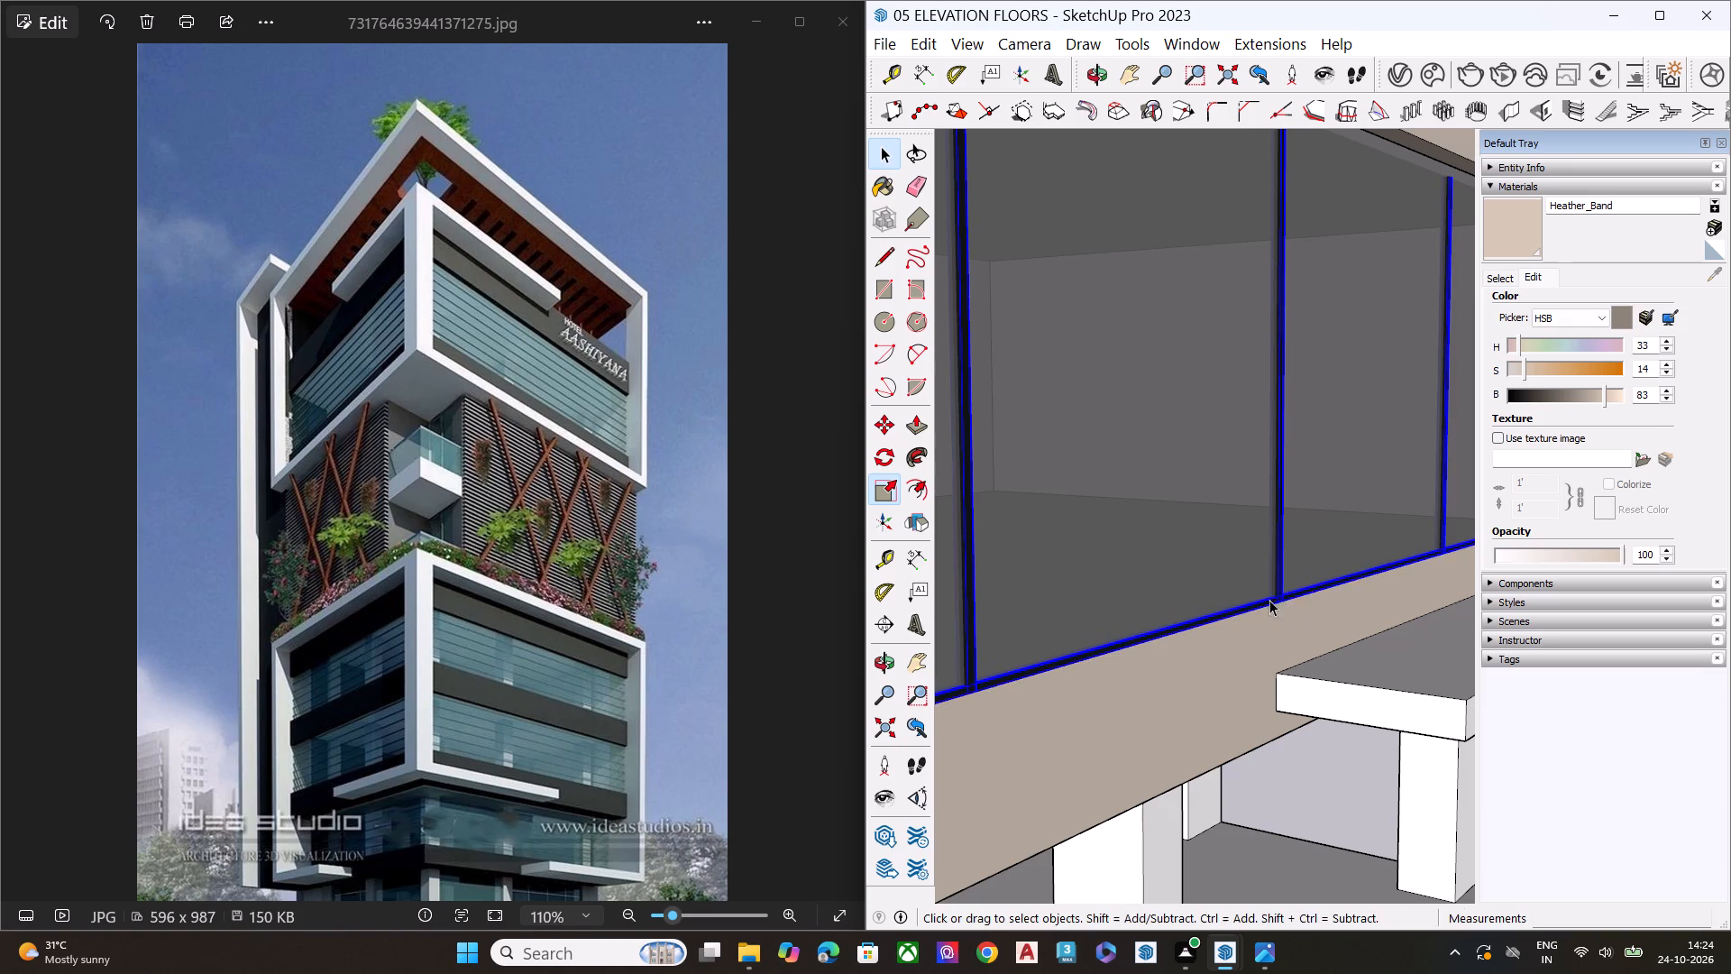
# Examine from below and inside how the lowest window's top edge meets the slab above.
pyautogui.moveTo(1312, 485); pyautogui.dragTo(1322, 390, button='middle')
pyautogui.scroll(1, 1323, 403)
pyautogui.scroll(-8, 1323, 412)
pyautogui.scroll(-2, 1219, 350)
pyautogui.scroll(1, 1247, 369)
pyautogui.scroll(-5, 1259, 381)
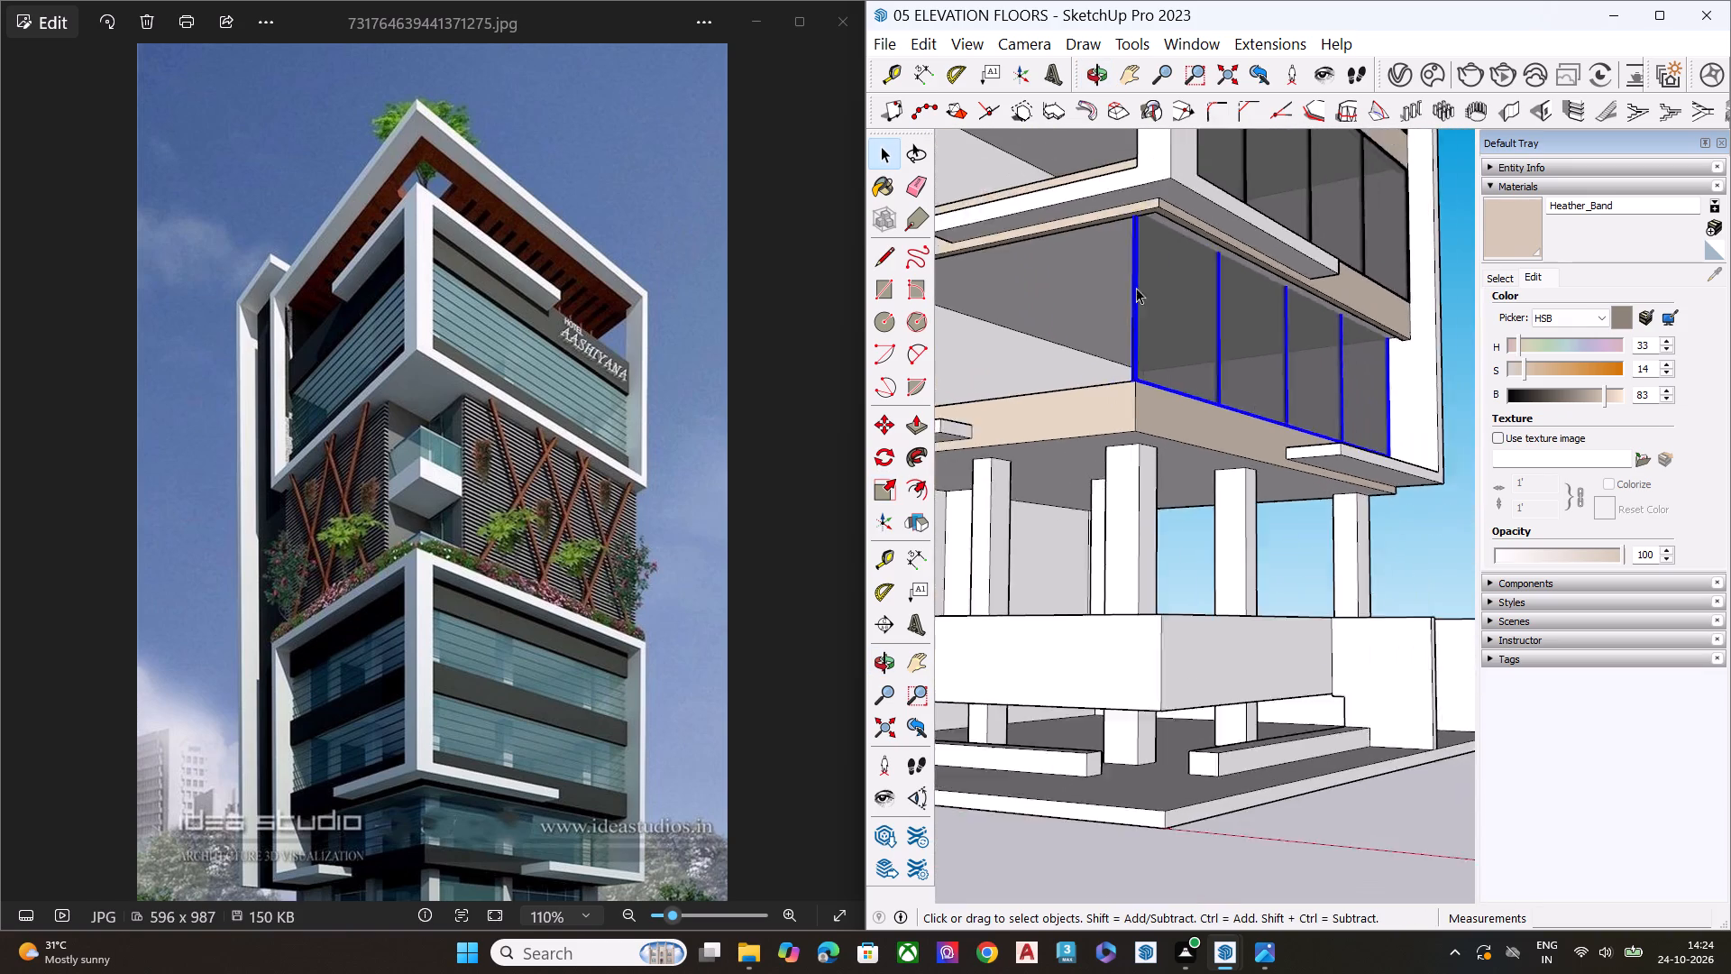
pyautogui.moveTo(1141, 286); pyautogui.dragTo(1478, 276, button='middle')
pyautogui.moveTo(1337, 285); pyautogui.dragTo(1385, 258, button='middle')
pyautogui.scroll(6, 1385, 258)
pyautogui.press('s')
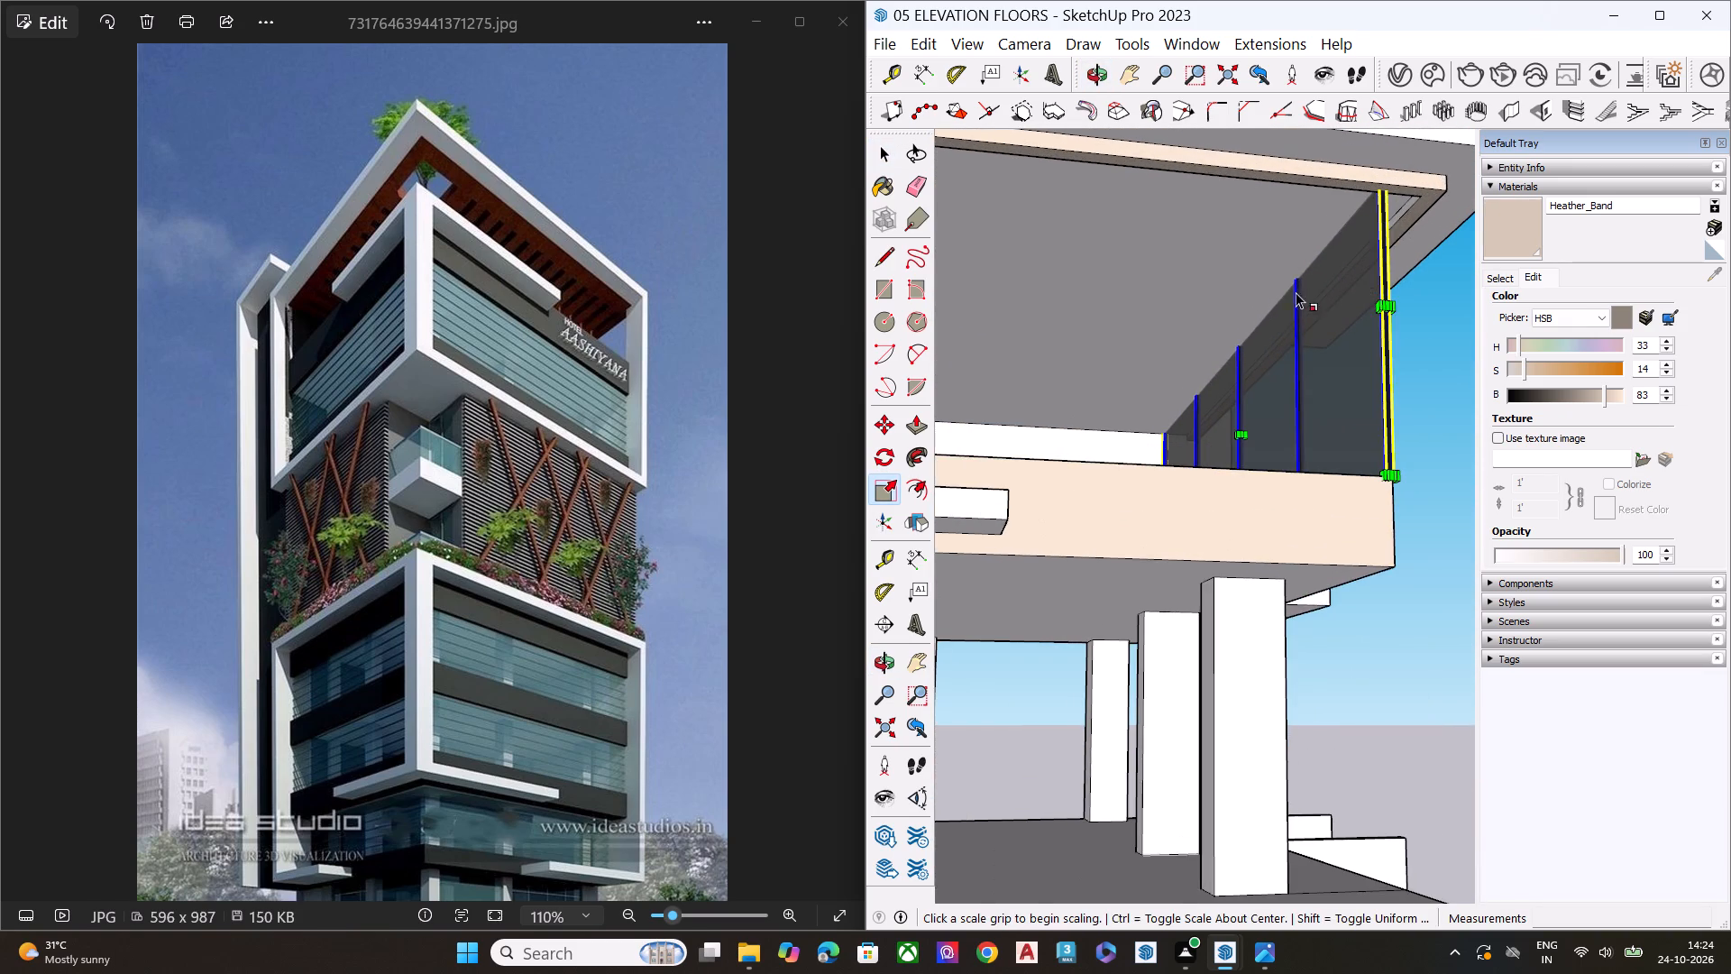
pyautogui.scroll(7, 1246, 333)
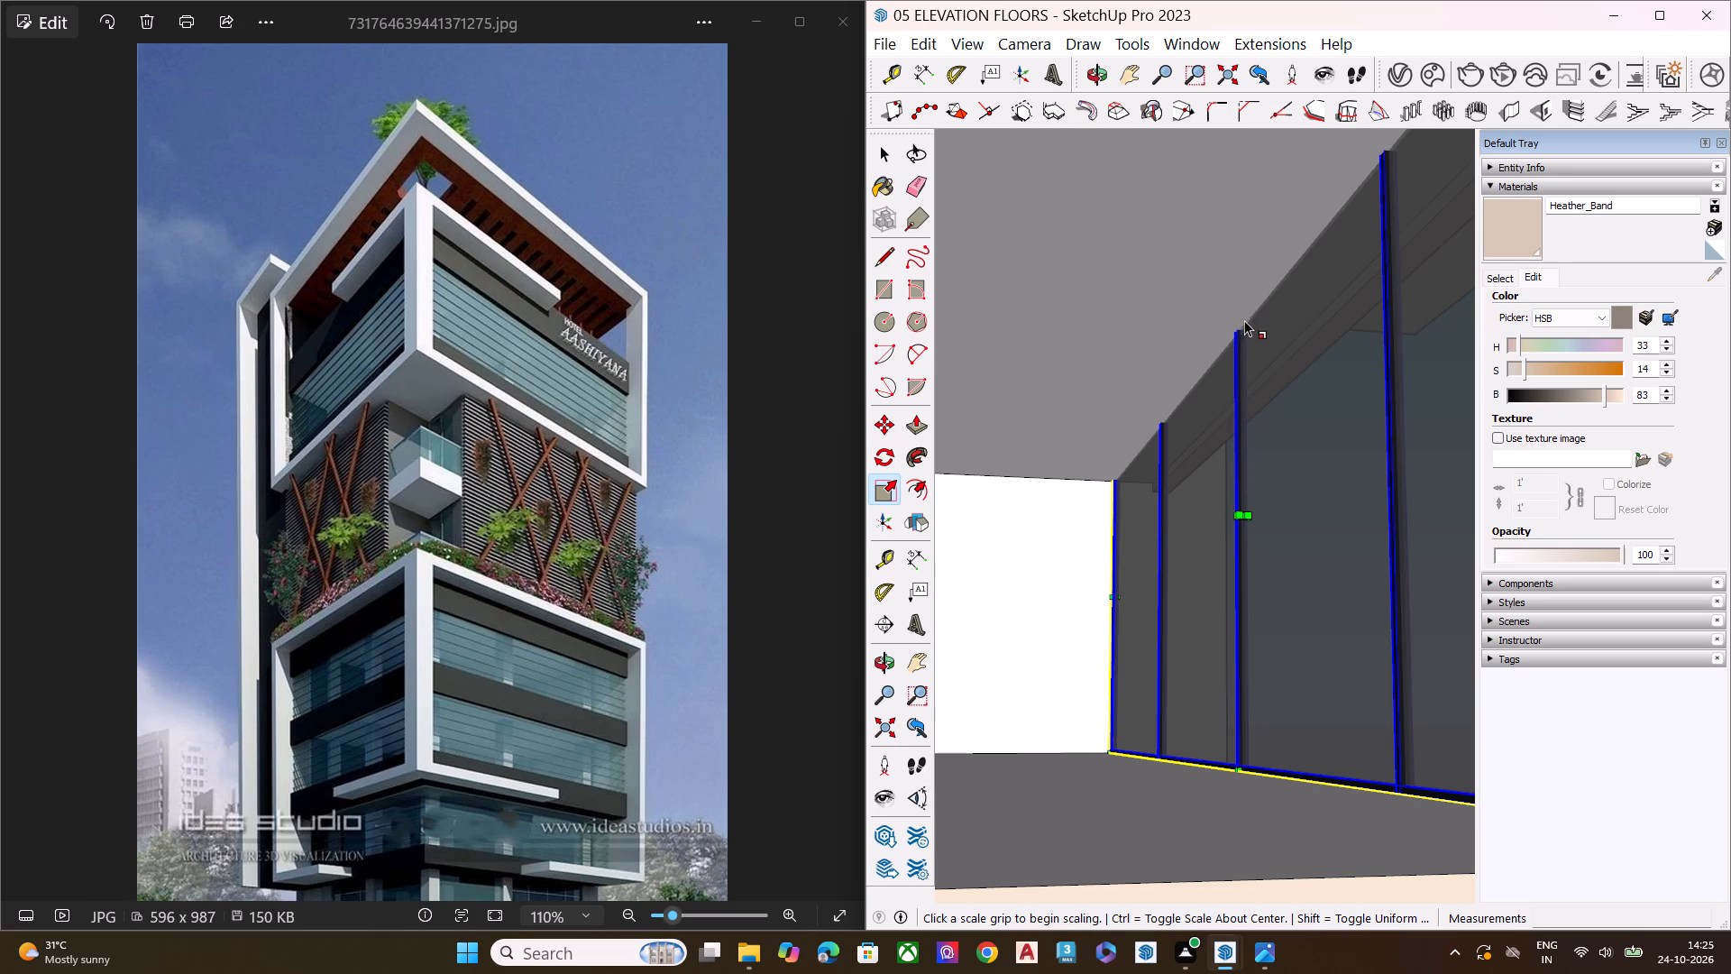
pyautogui.press('space')
# Move the lowest window straight down about 1' 6" so its top frame comes below the slab above.
pyautogui.scroll(-8, 1117, 370)
pyautogui.moveTo(1120, 417); pyautogui.dragTo(627, 532, button='middle')
pyautogui.moveTo(1200, 477); pyautogui.dragTo(1251, 460, button='middle')
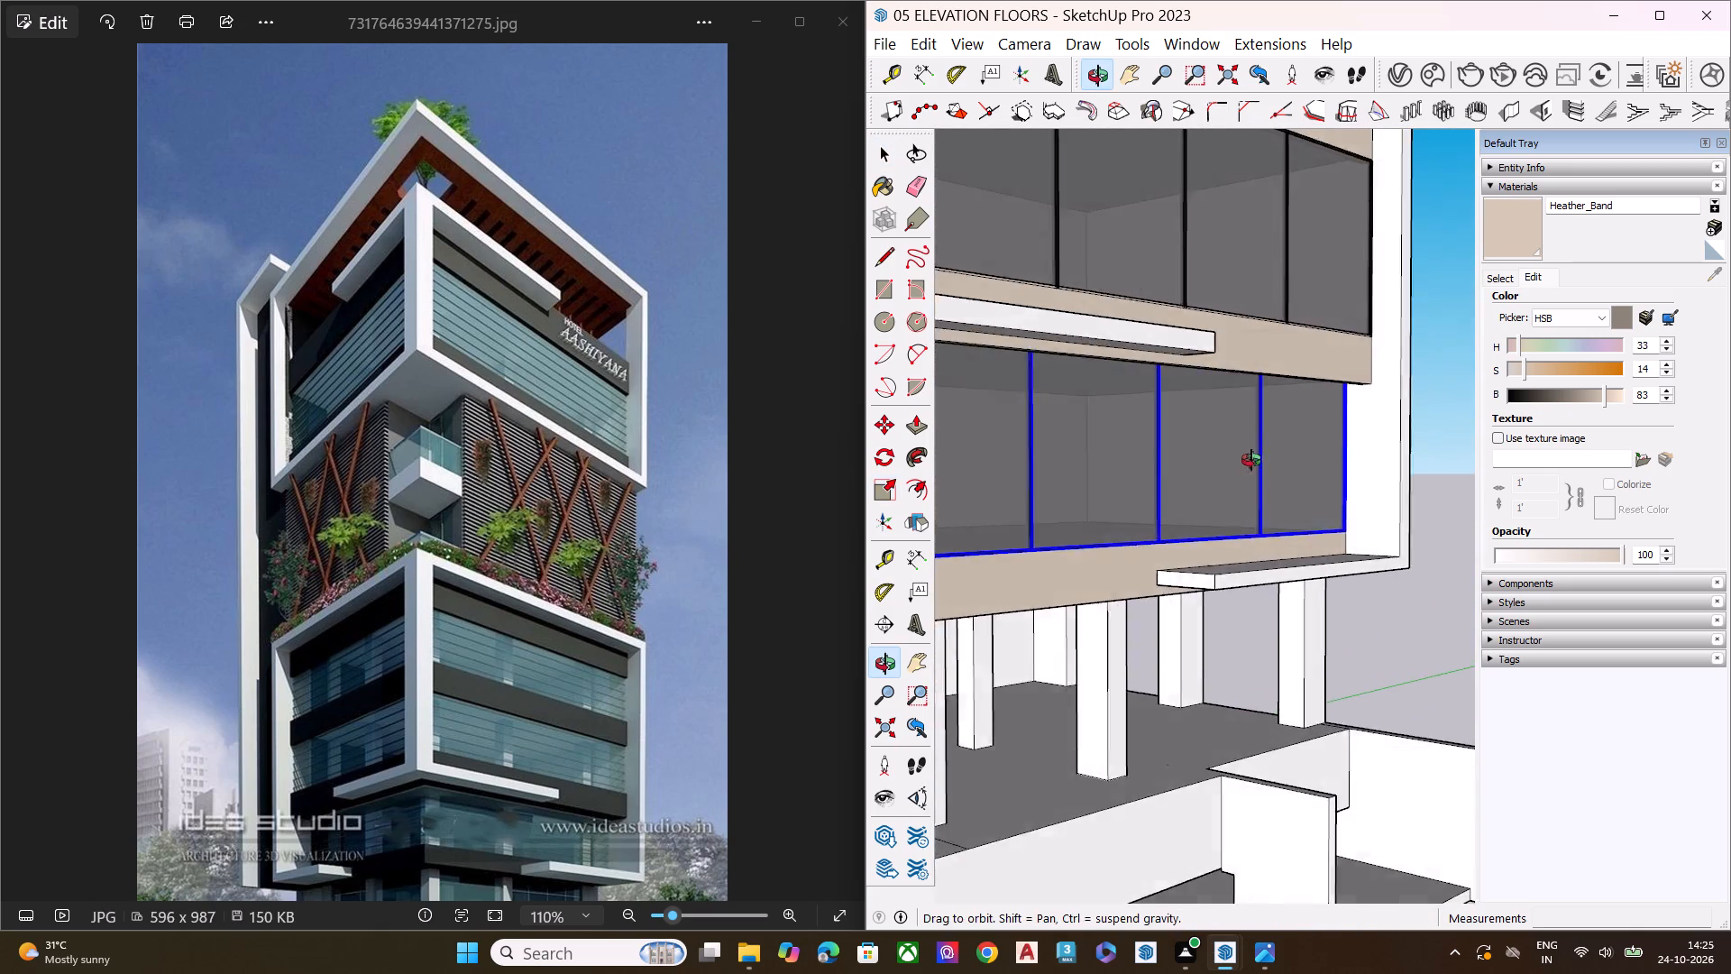
pyautogui.moveTo(1251, 460); pyautogui.dragTo(1387, 455, button='middle')
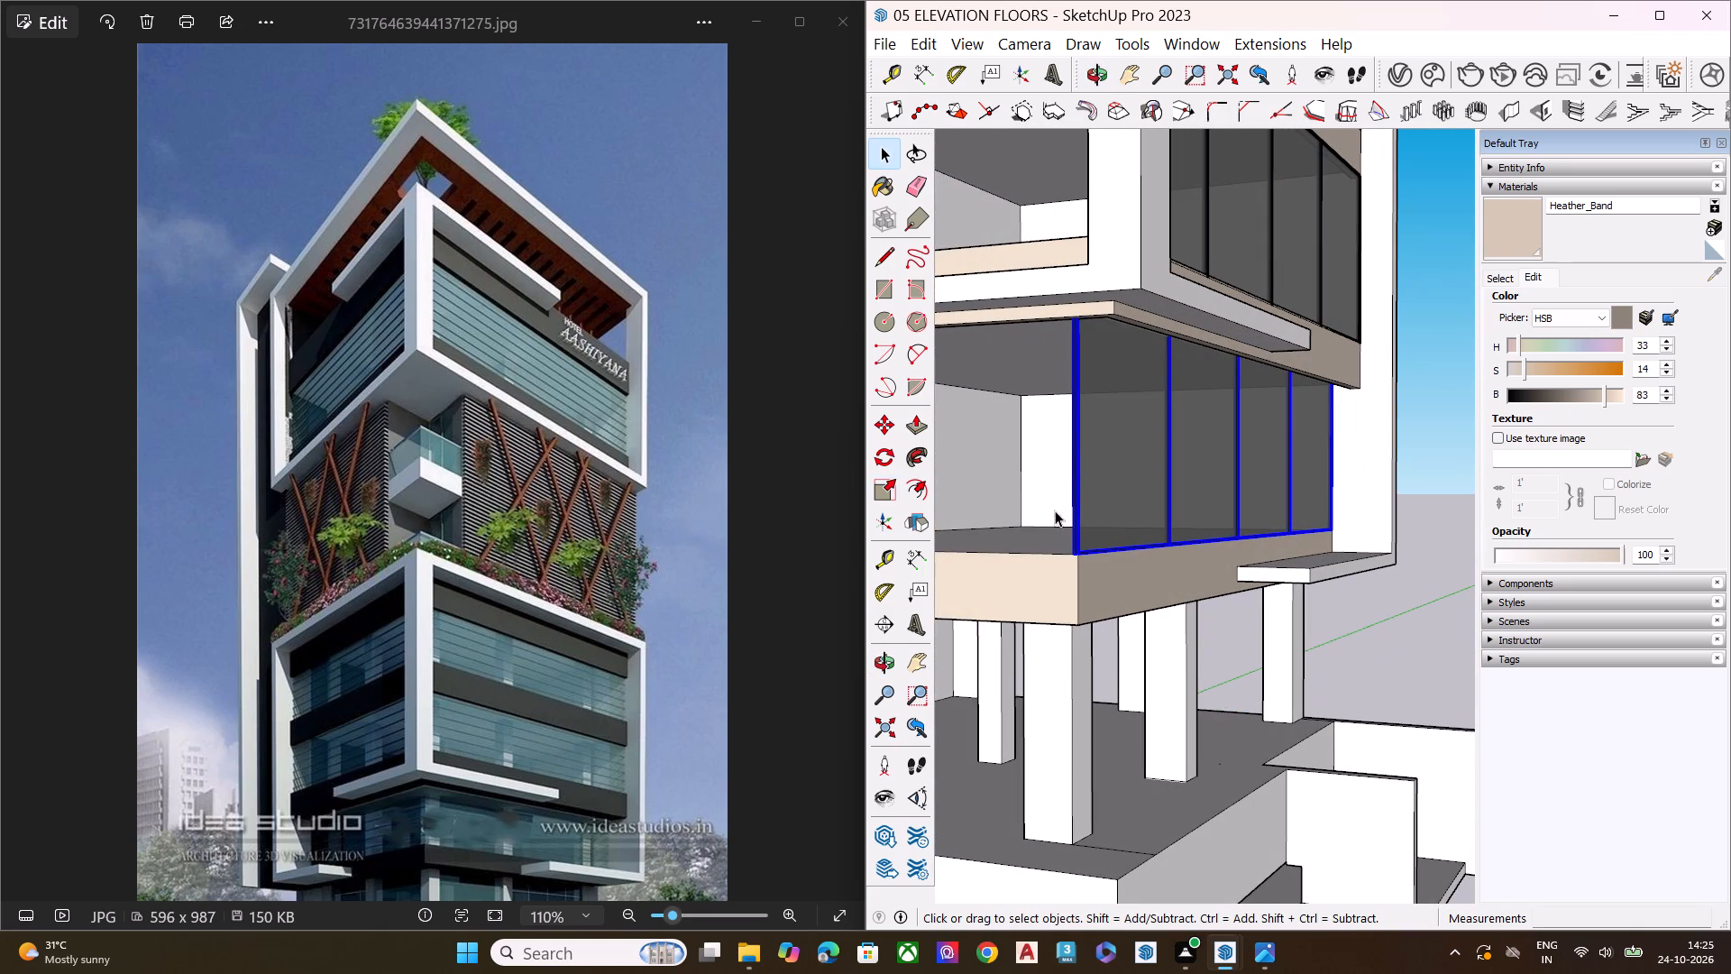
pyautogui.press('m')
pyautogui.click(1079, 557)
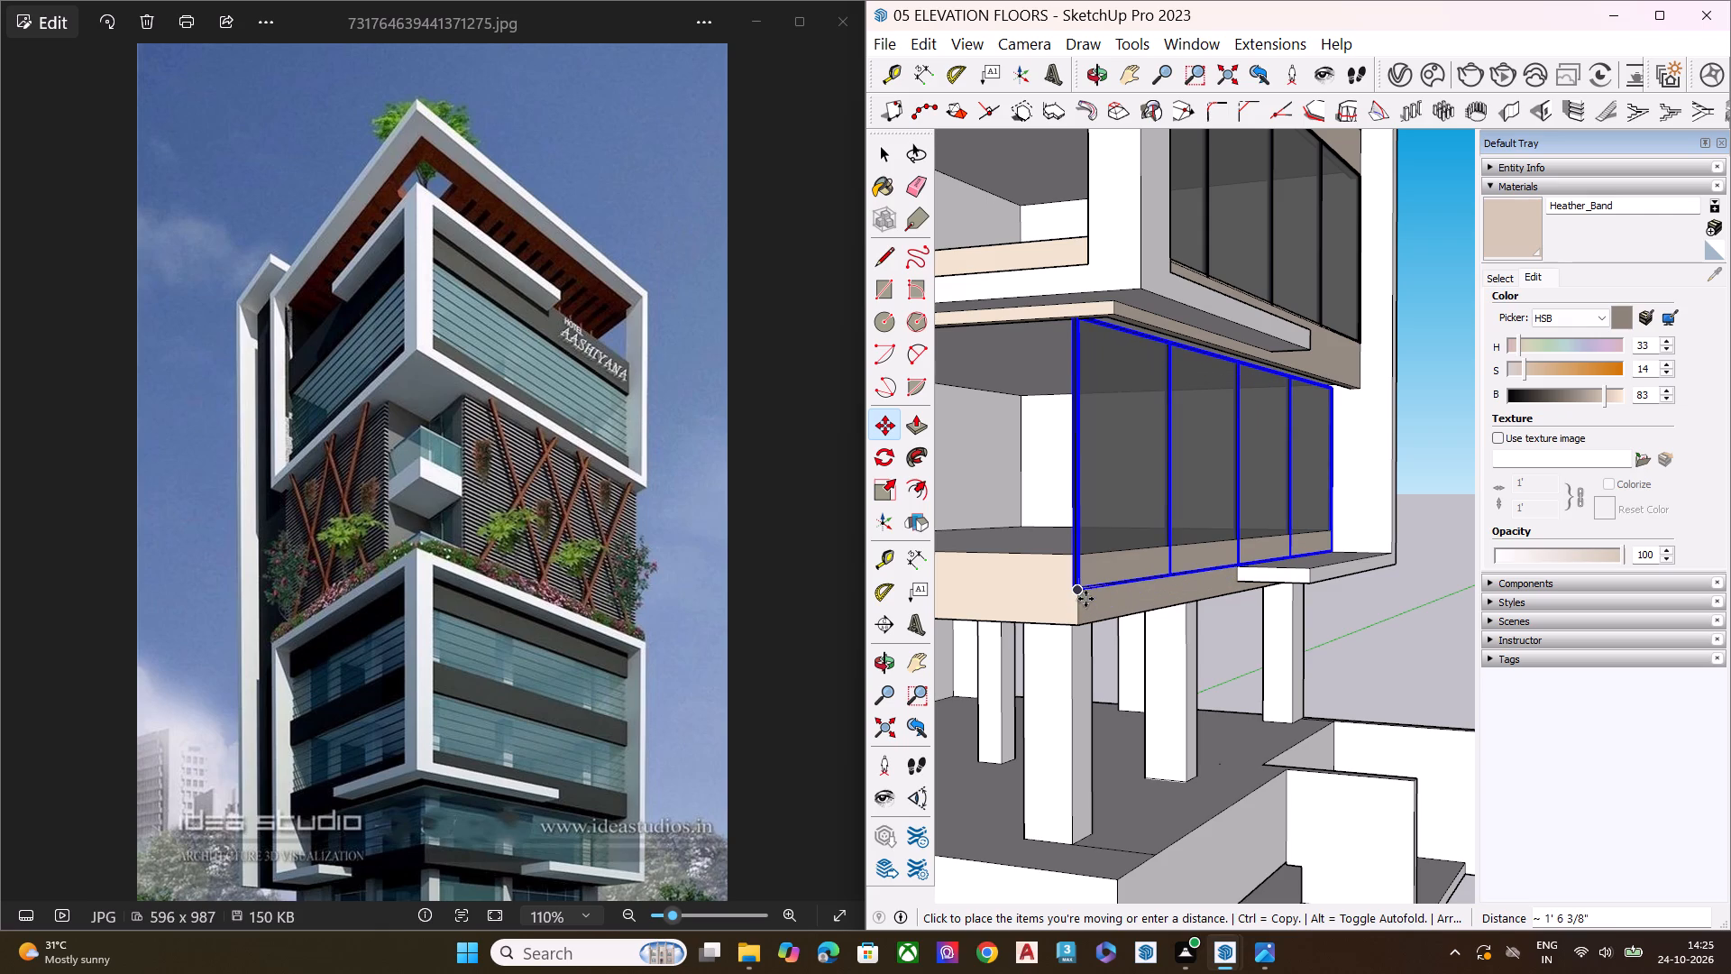
pyautogui.click(1086, 597)
# Scale the lowest window's height by about 0.87 from its bottom edge, snapping it up to the beam's top edge.
pyautogui.scroll(8, 1091, 244)
pyautogui.moveTo(1083, 355); pyautogui.dragTo(1250, 234, button='middle')
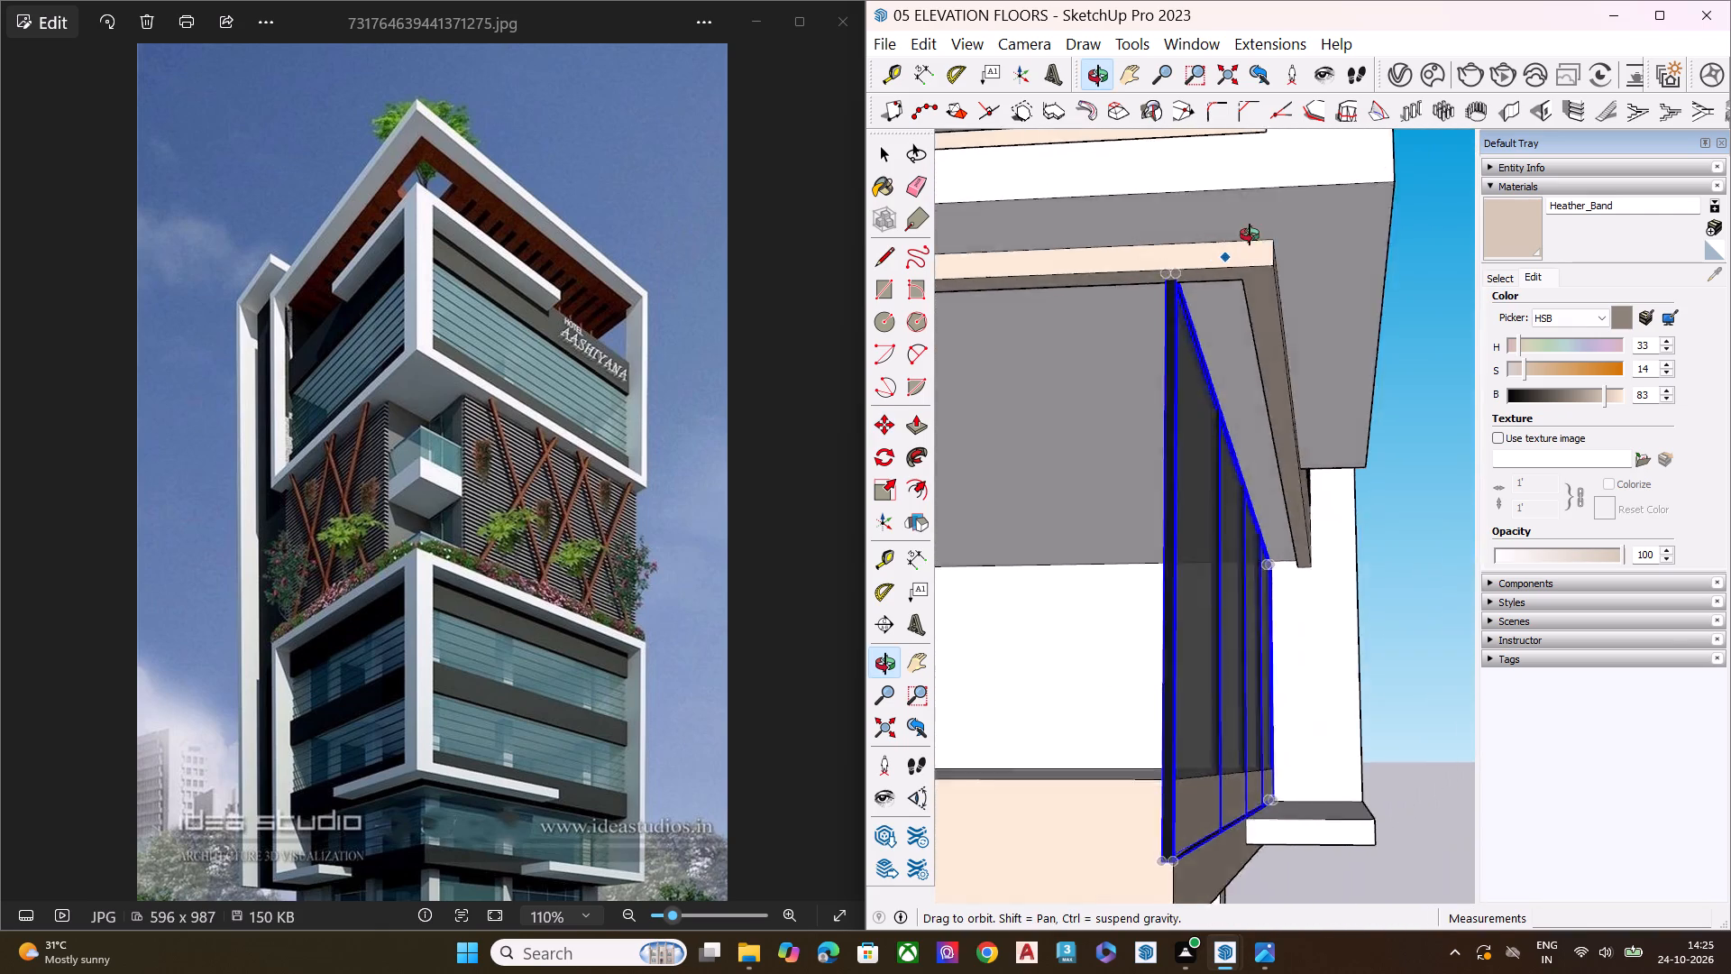
pyautogui.moveTo(1250, 234); pyautogui.dragTo(1457, 243, button='middle')
pyautogui.scroll(5, 1386, 351)
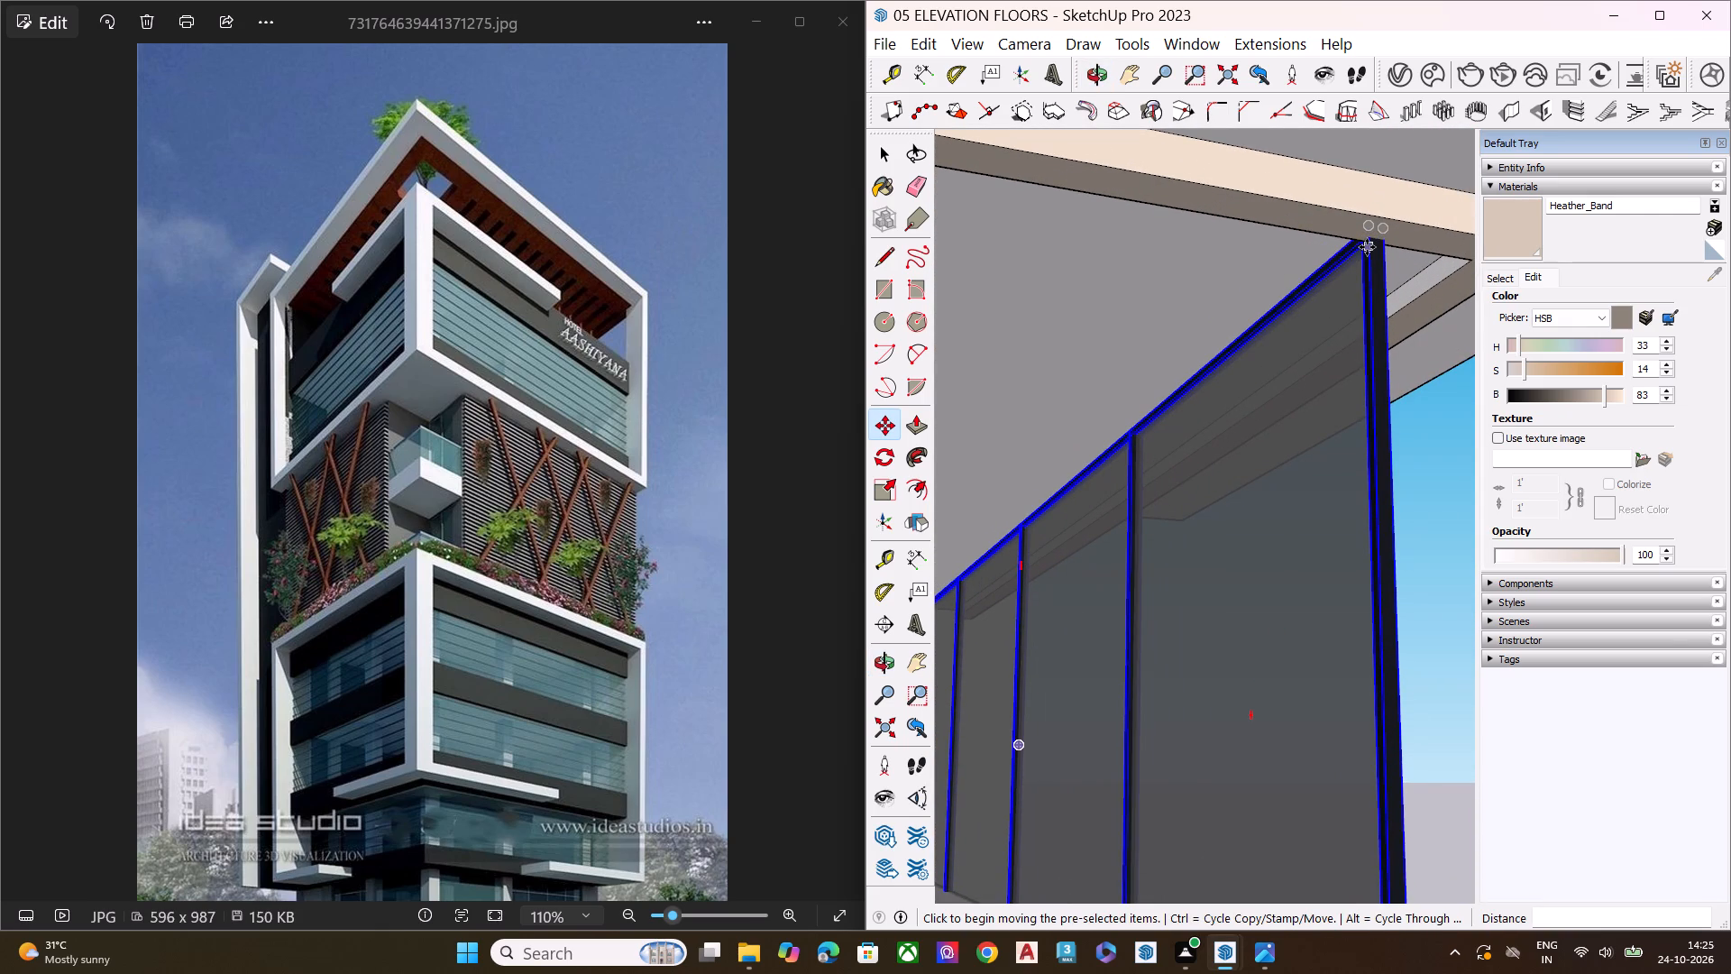
pyautogui.scroll(-7, 1083, 334)
pyautogui.moveTo(1162, 618); pyautogui.dragTo(984, 646, button='middle')
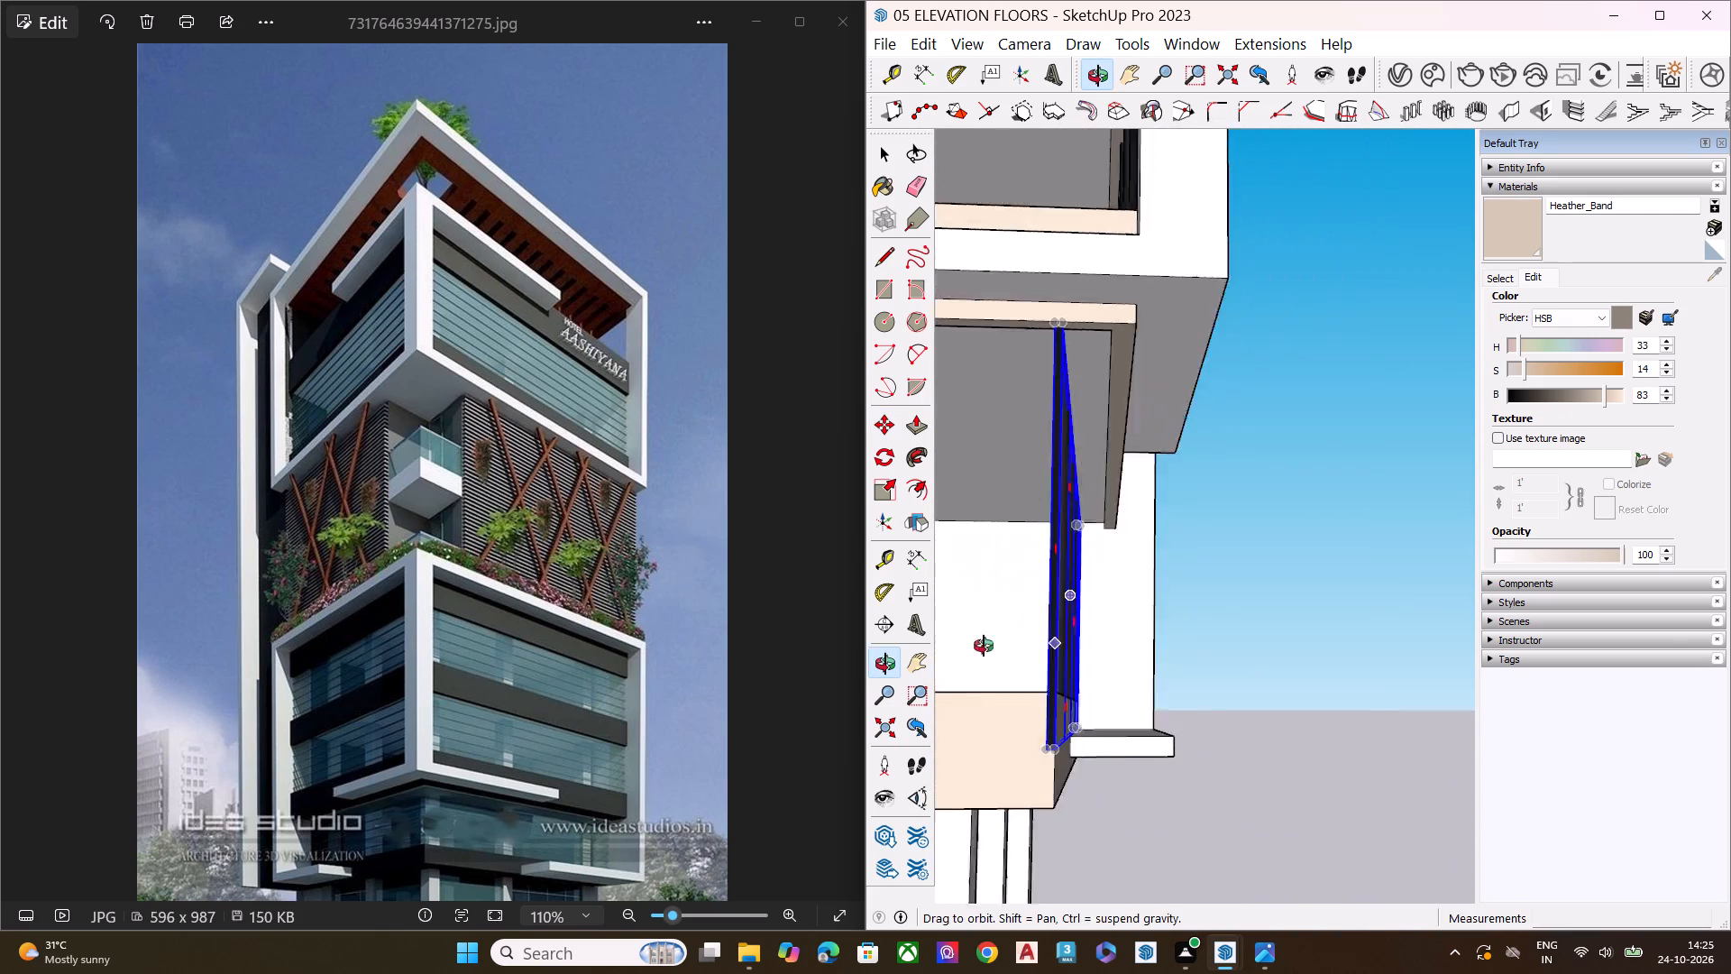
pyautogui.moveTo(984, 646); pyautogui.dragTo(786, 646, button='middle')
pyautogui.press('d')
pyautogui.press('s')
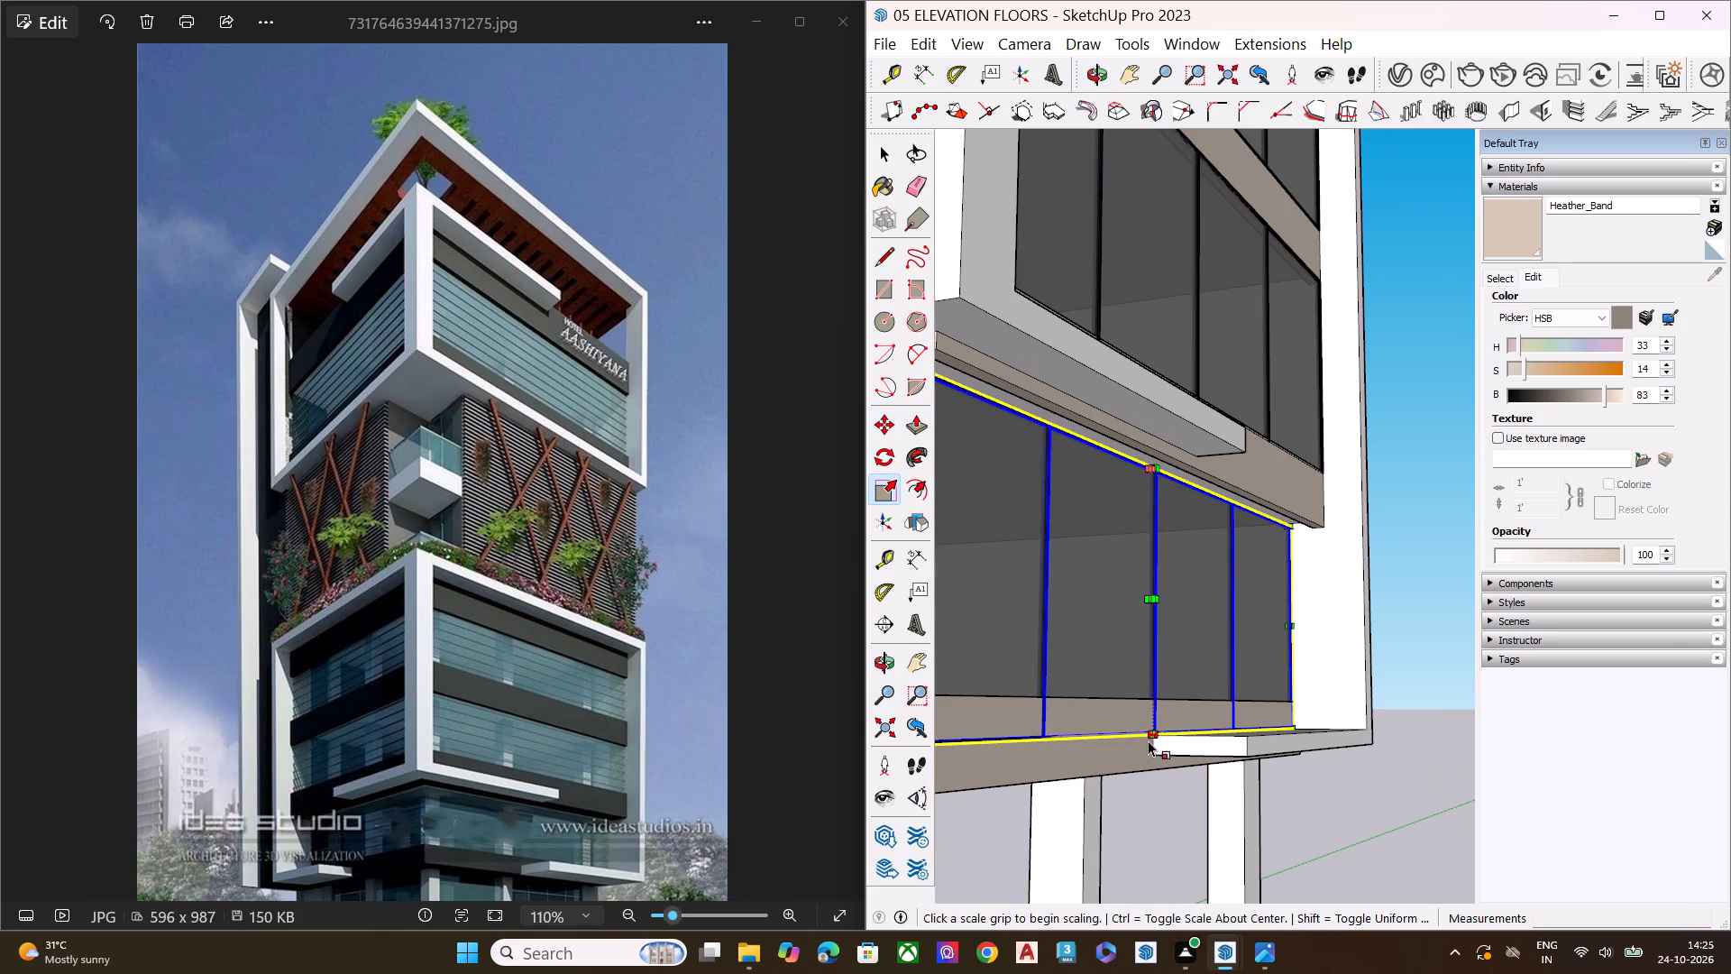
pyautogui.scroll(8, 1139, 732)
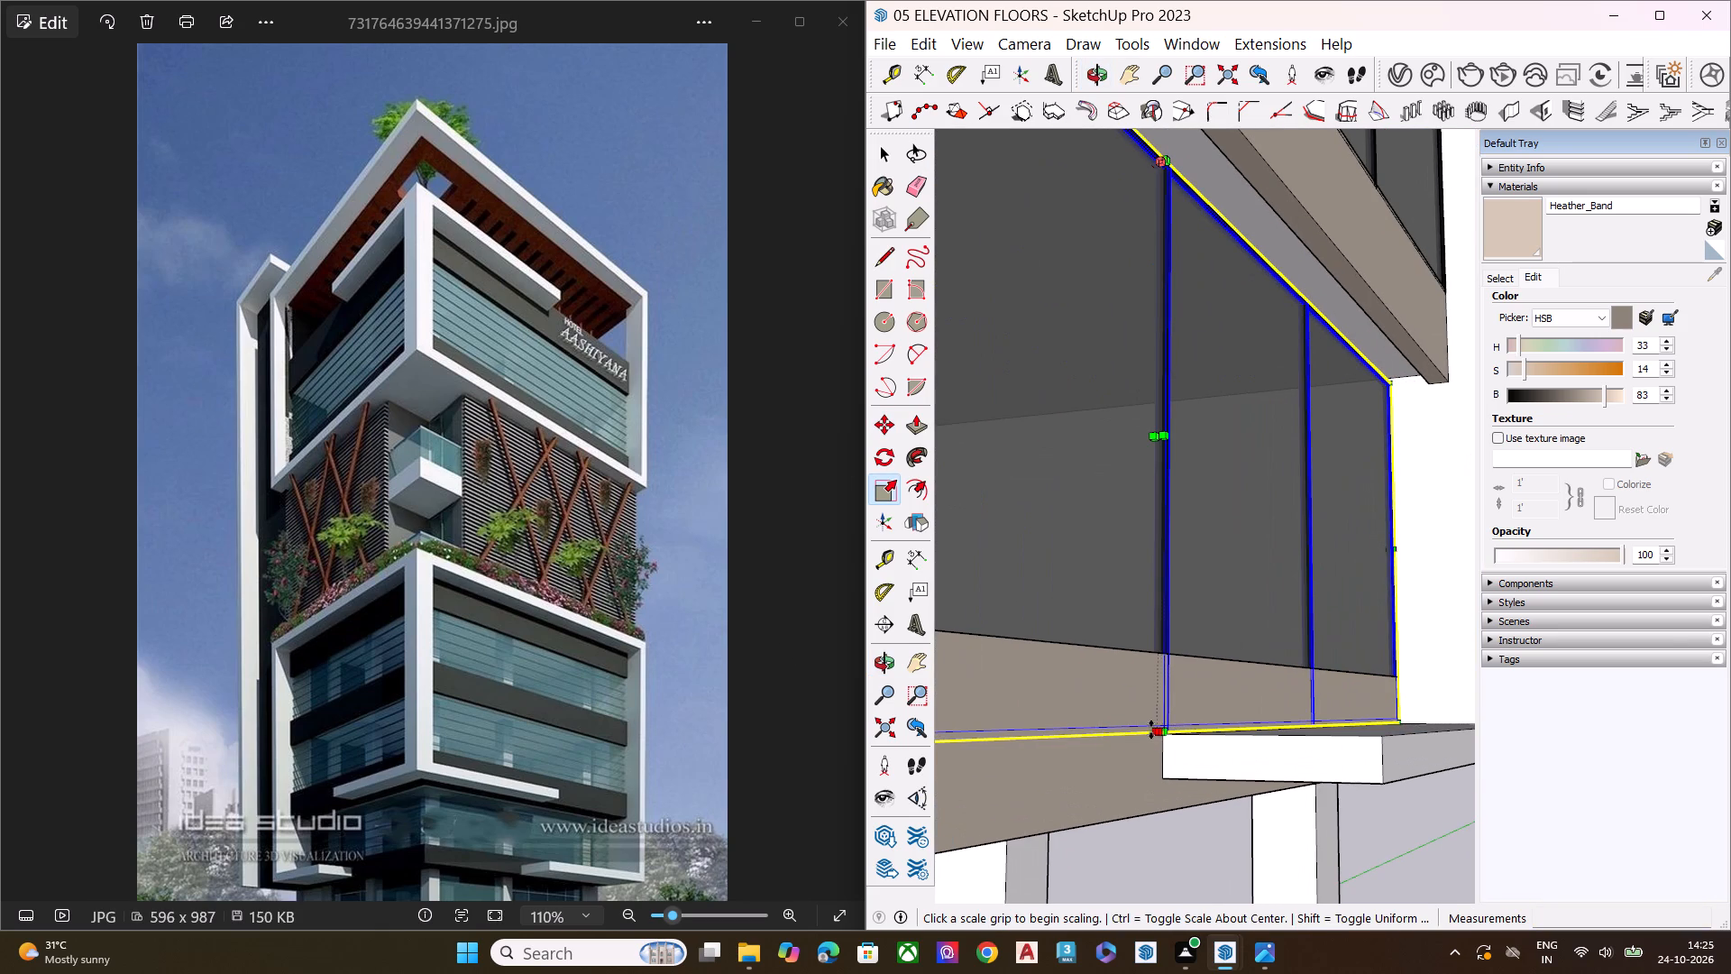
pyautogui.click(1151, 730)
pyautogui.click(1172, 658)
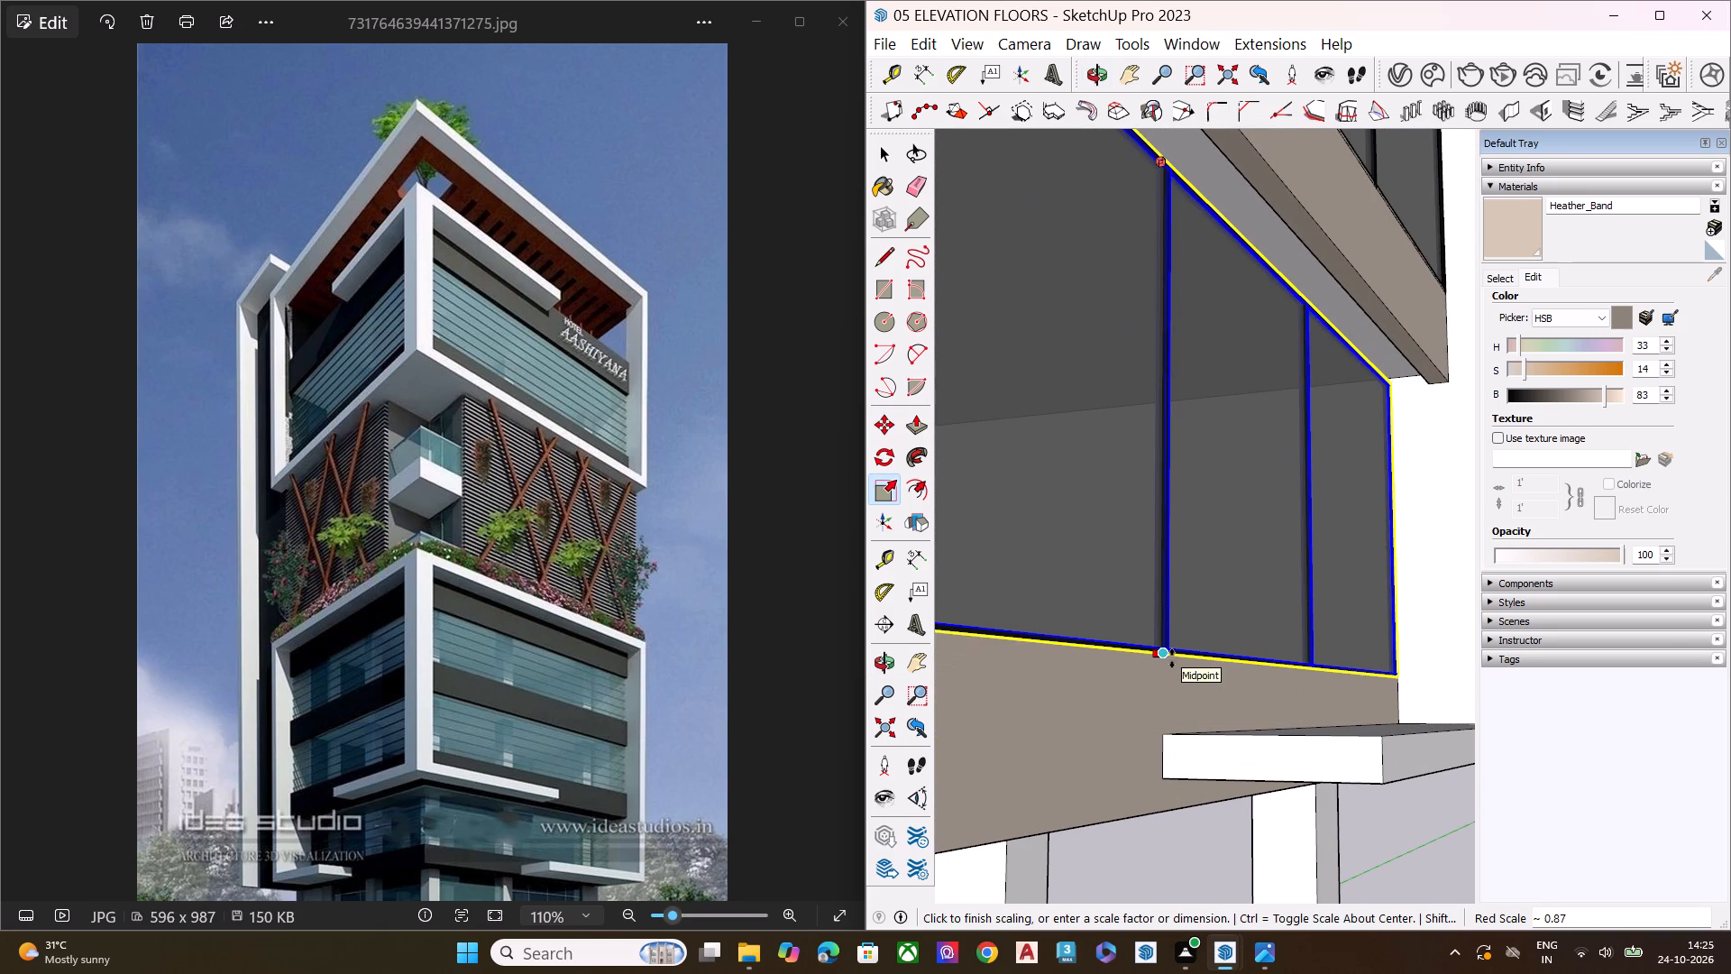
pyautogui.press('space')
# Examine how the rescaled lowest window fits between the beams and lines up with the floor's outer corner.
pyautogui.scroll(-1, 1149, 538)
pyautogui.scroll(1, 1157, 535)
pyautogui.scroll(-6, 1177, 529)
pyautogui.moveTo(1264, 471); pyautogui.dragTo(1347, 427, button='middle')
pyautogui.scroll(-2, 1208, 451)
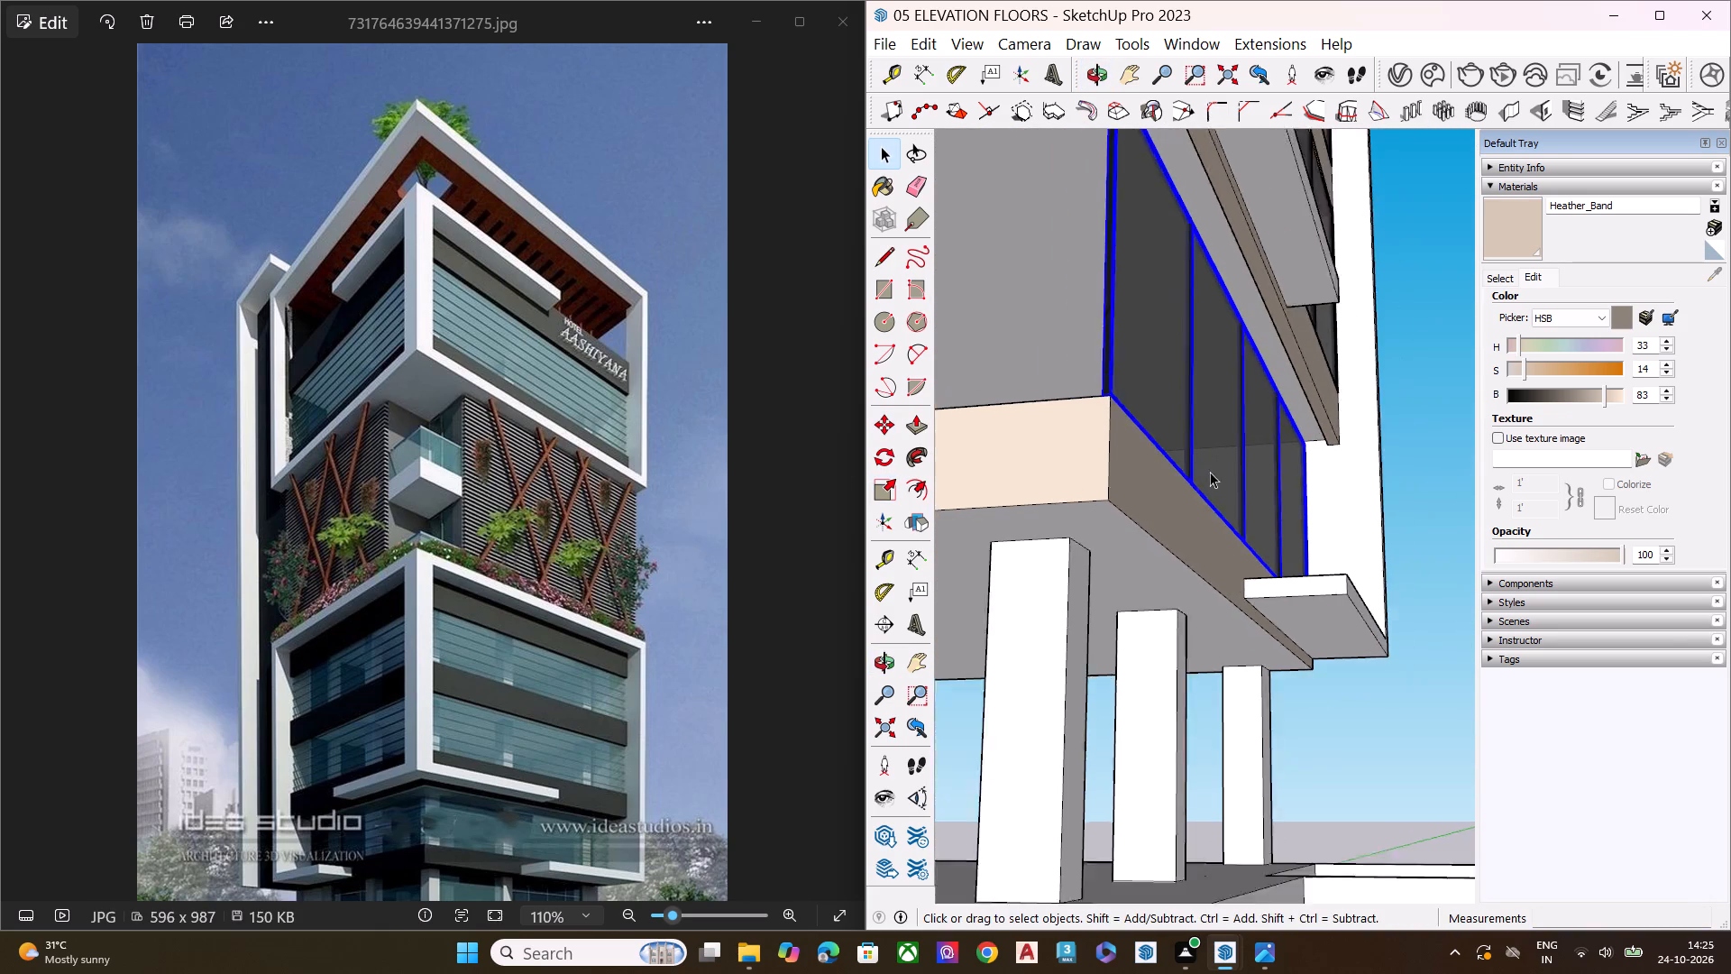
pyautogui.scroll(-4, 1210, 472)
pyautogui.moveTo(1217, 486); pyautogui.dragTo(1236, 550, button='middle')
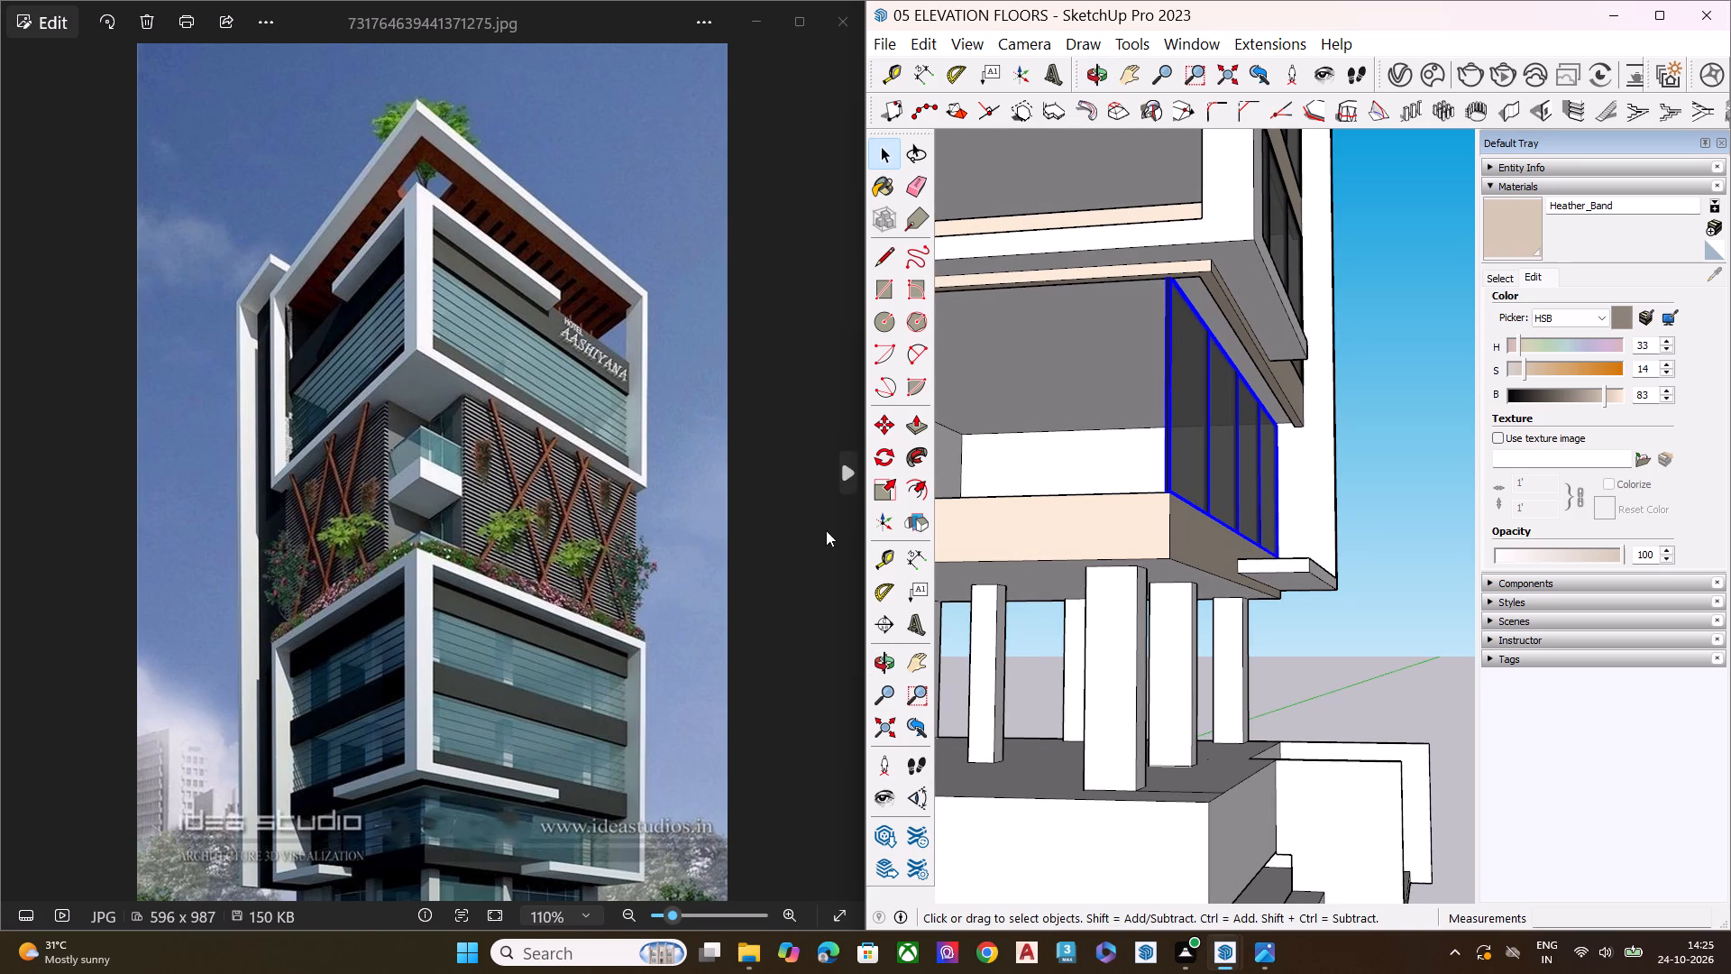
pyautogui.scroll(-5, 1000, 602)
pyautogui.moveTo(1113, 529); pyautogui.dragTo(1223, 448, button='middle')
pyautogui.scroll(2, 1223, 446)
pyautogui.scroll(-1, 1209, 446)
pyautogui.scroll(6, 1208, 446)
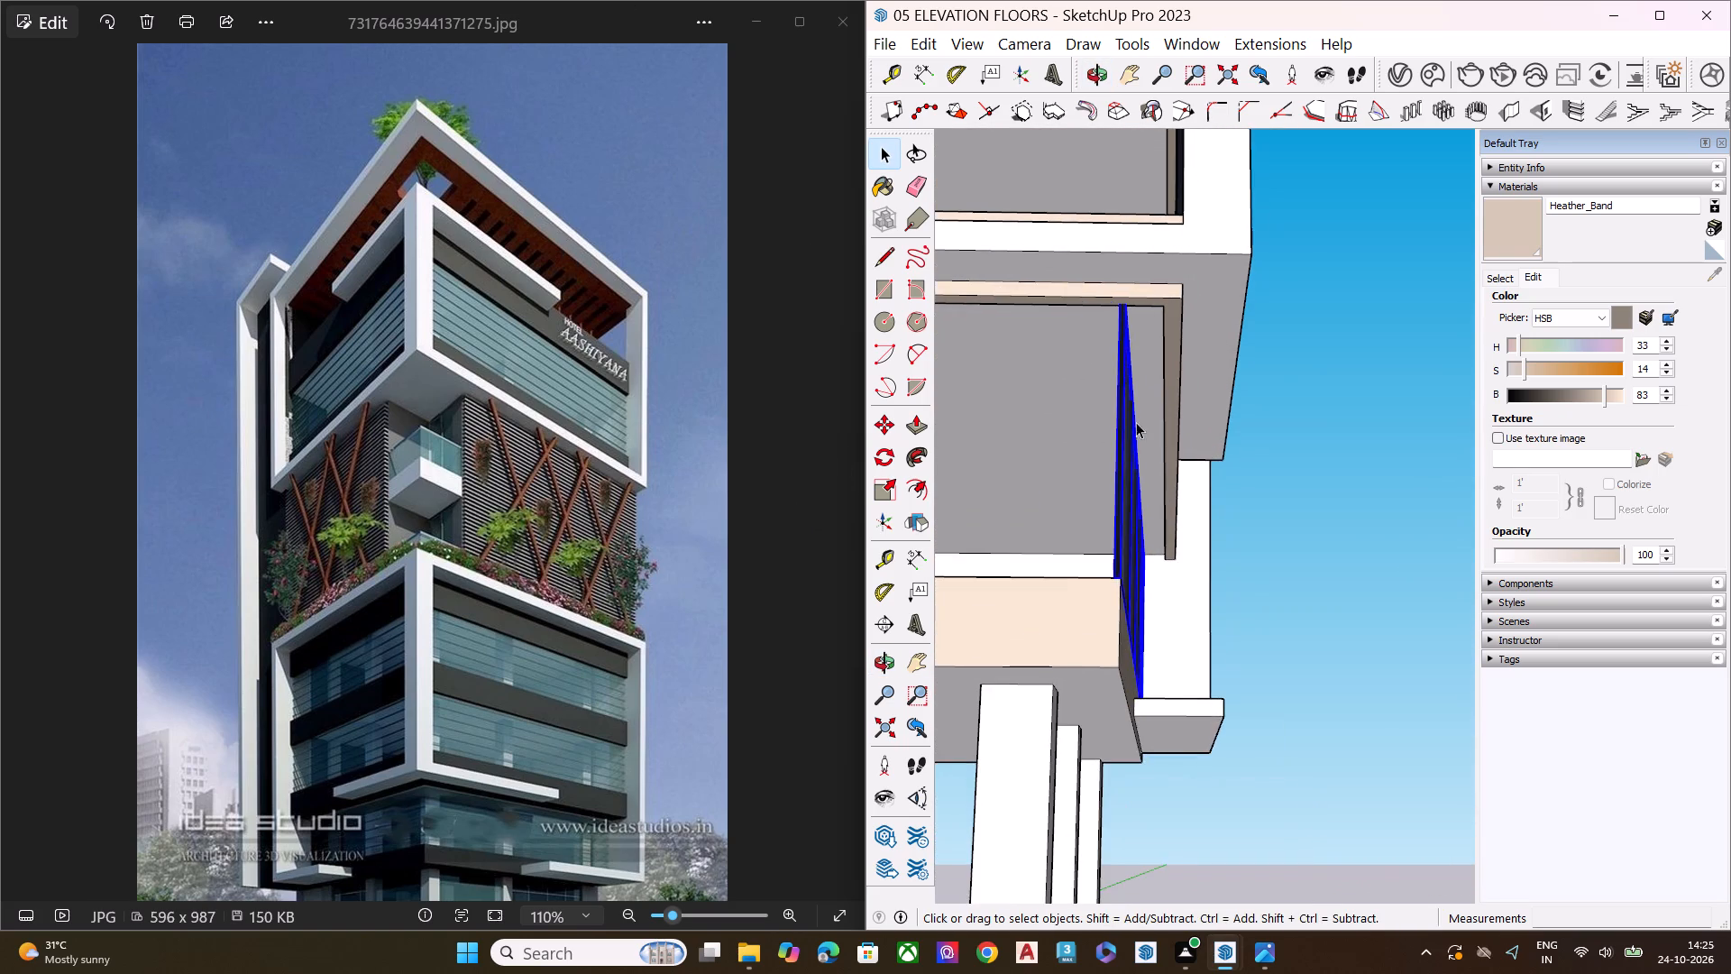
# Push/pull the narrow inner face under the beam above the lowest window about 6" toward the glass.
pyautogui.scroll(1, 1146, 381)
pyautogui.moveTo(1146, 381); pyautogui.dragTo(1186, 350, button='middle')
pyautogui.scroll(3, 1192, 350)
pyautogui.scroll(-1, 1201, 341)
pyautogui.scroll(1, 1203, 338)
pyautogui.moveTo(1216, 346); pyautogui.dragTo(1252, 433, button='middle')
pyautogui.scroll(7, 1246, 426)
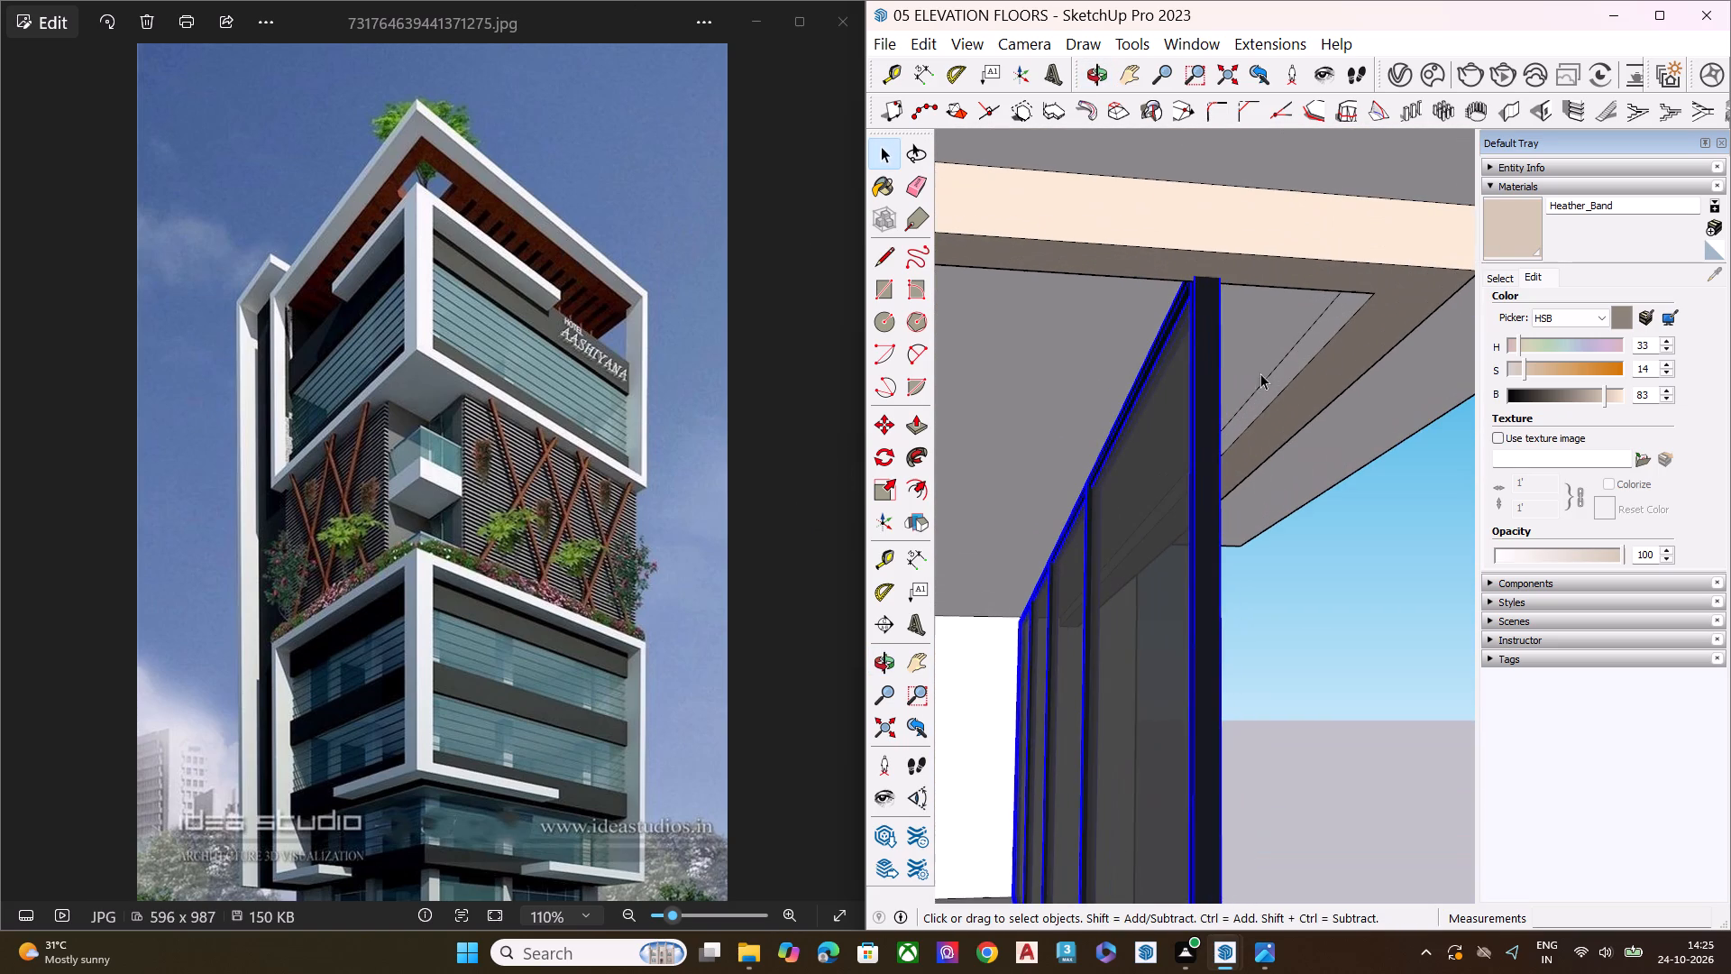
pyautogui.click(1287, 371)
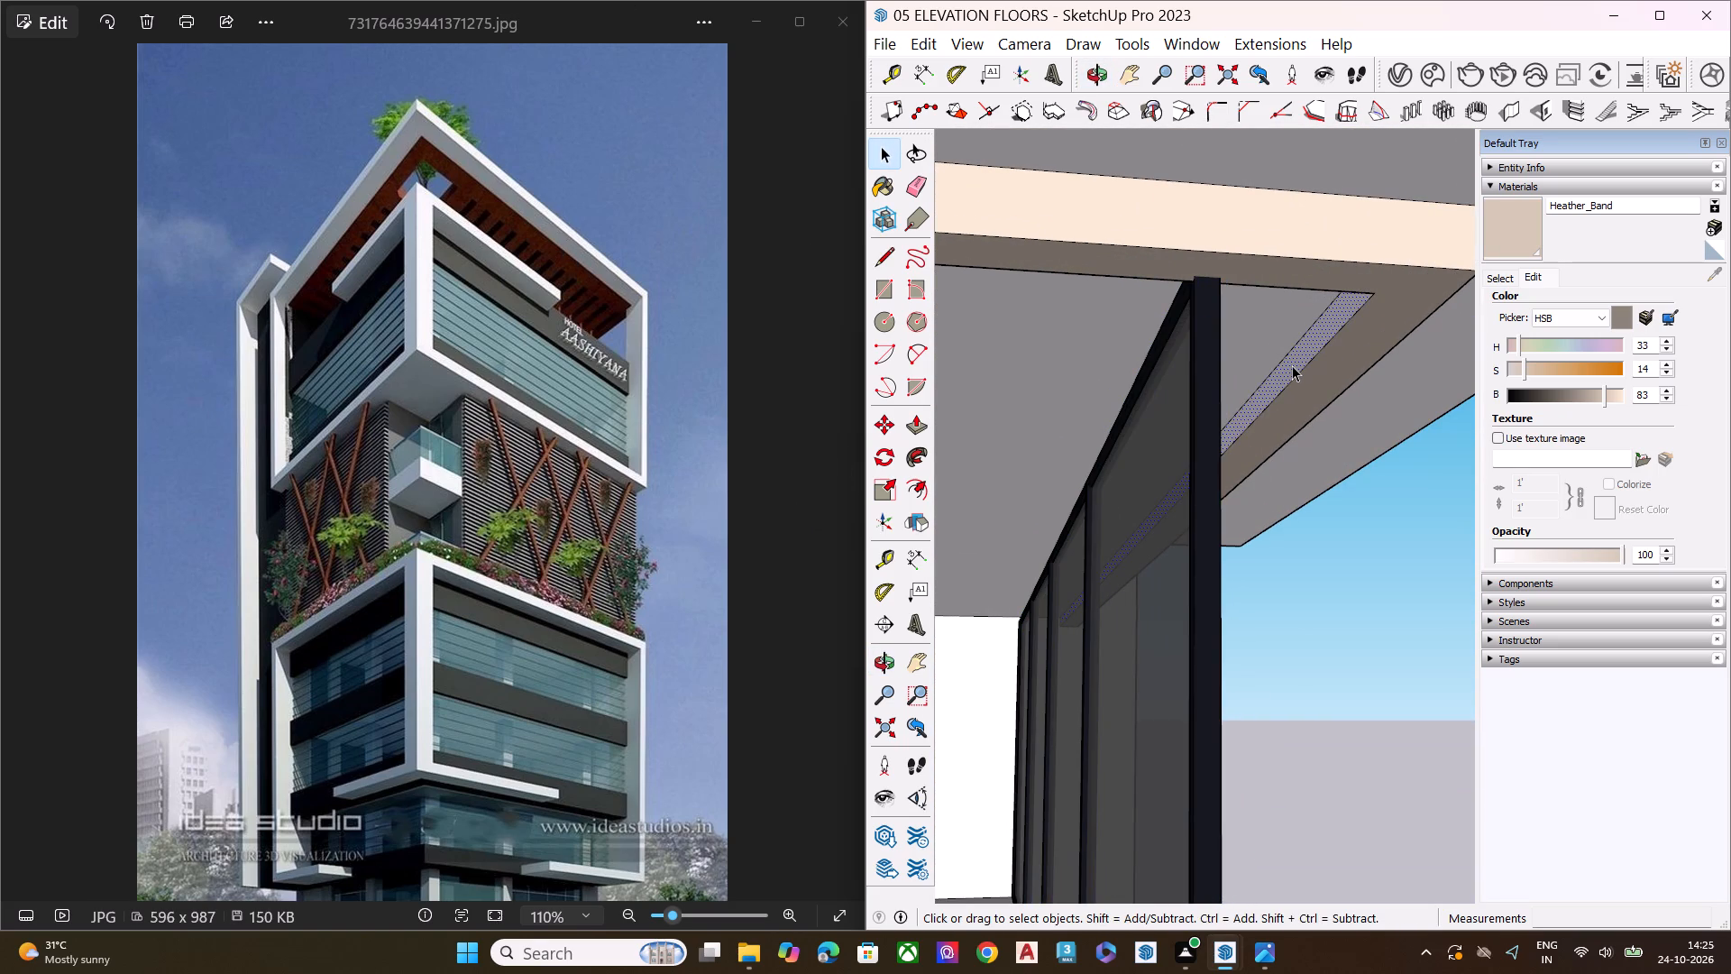
pyautogui.press('p')
pyautogui.click(1292, 365)
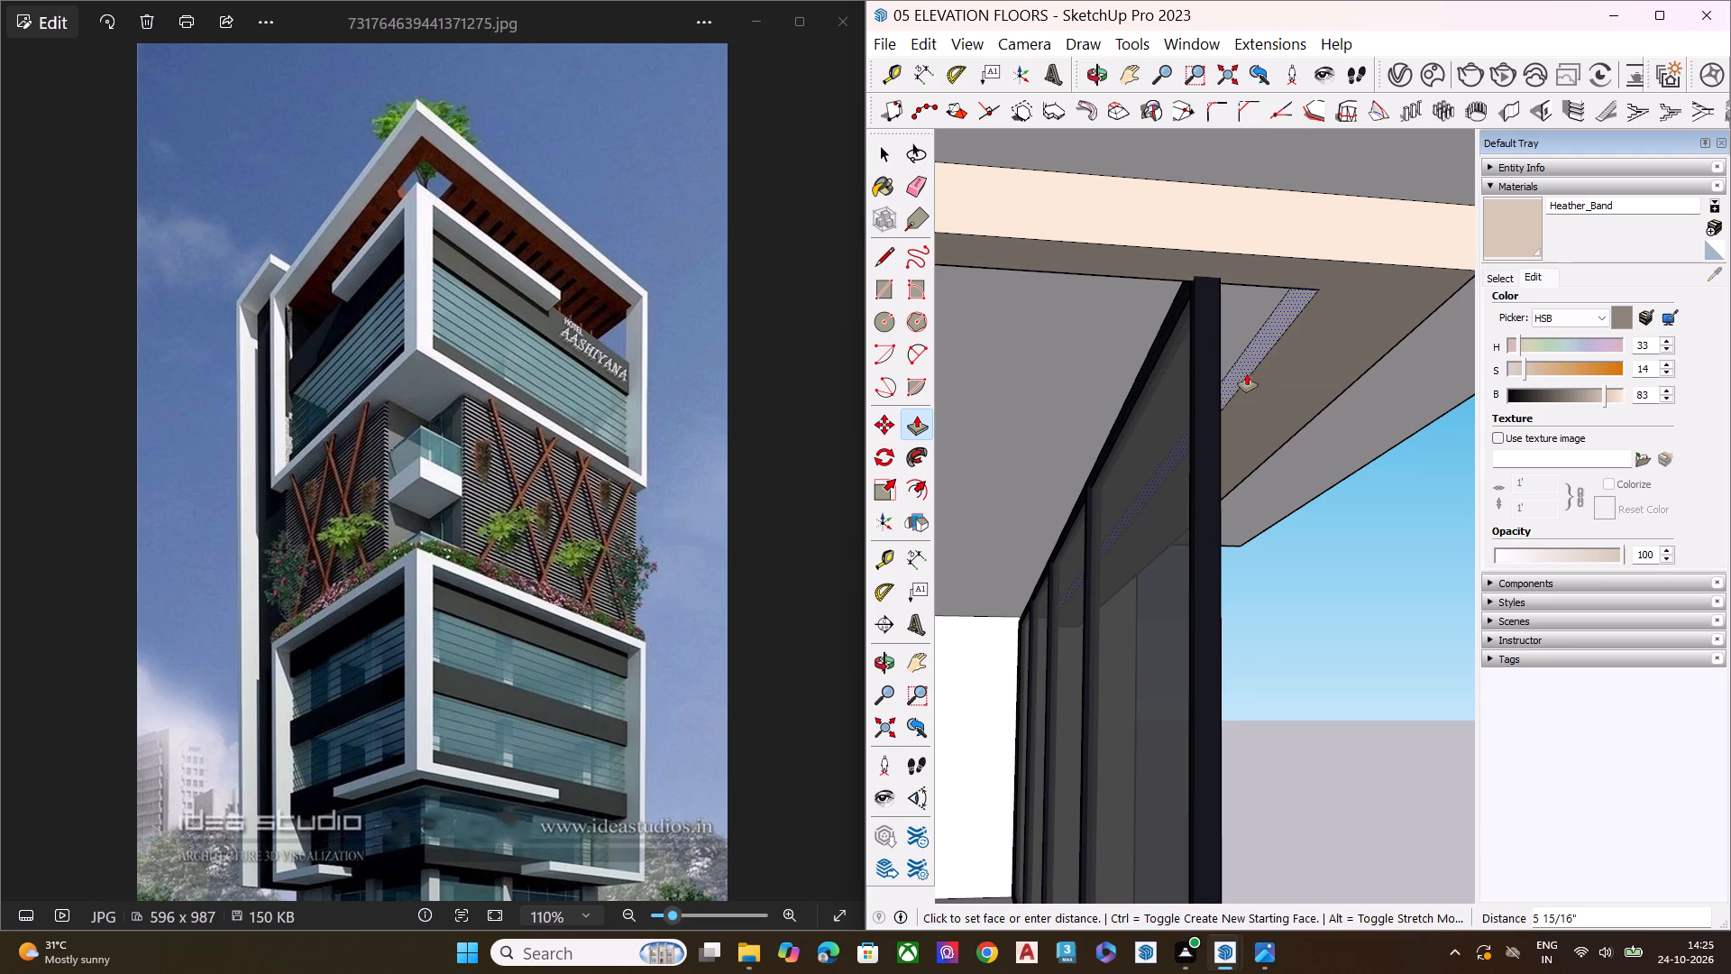
pyautogui.click(1247, 373)
pyautogui.press('space')
# Scale the lowest side window lengthwise to about 0.99 from its end at the floor's outer corner.
pyautogui.scroll(-5, 1107, 418)
pyautogui.moveTo(1111, 450); pyautogui.dragTo(1285, 396, button='middle')
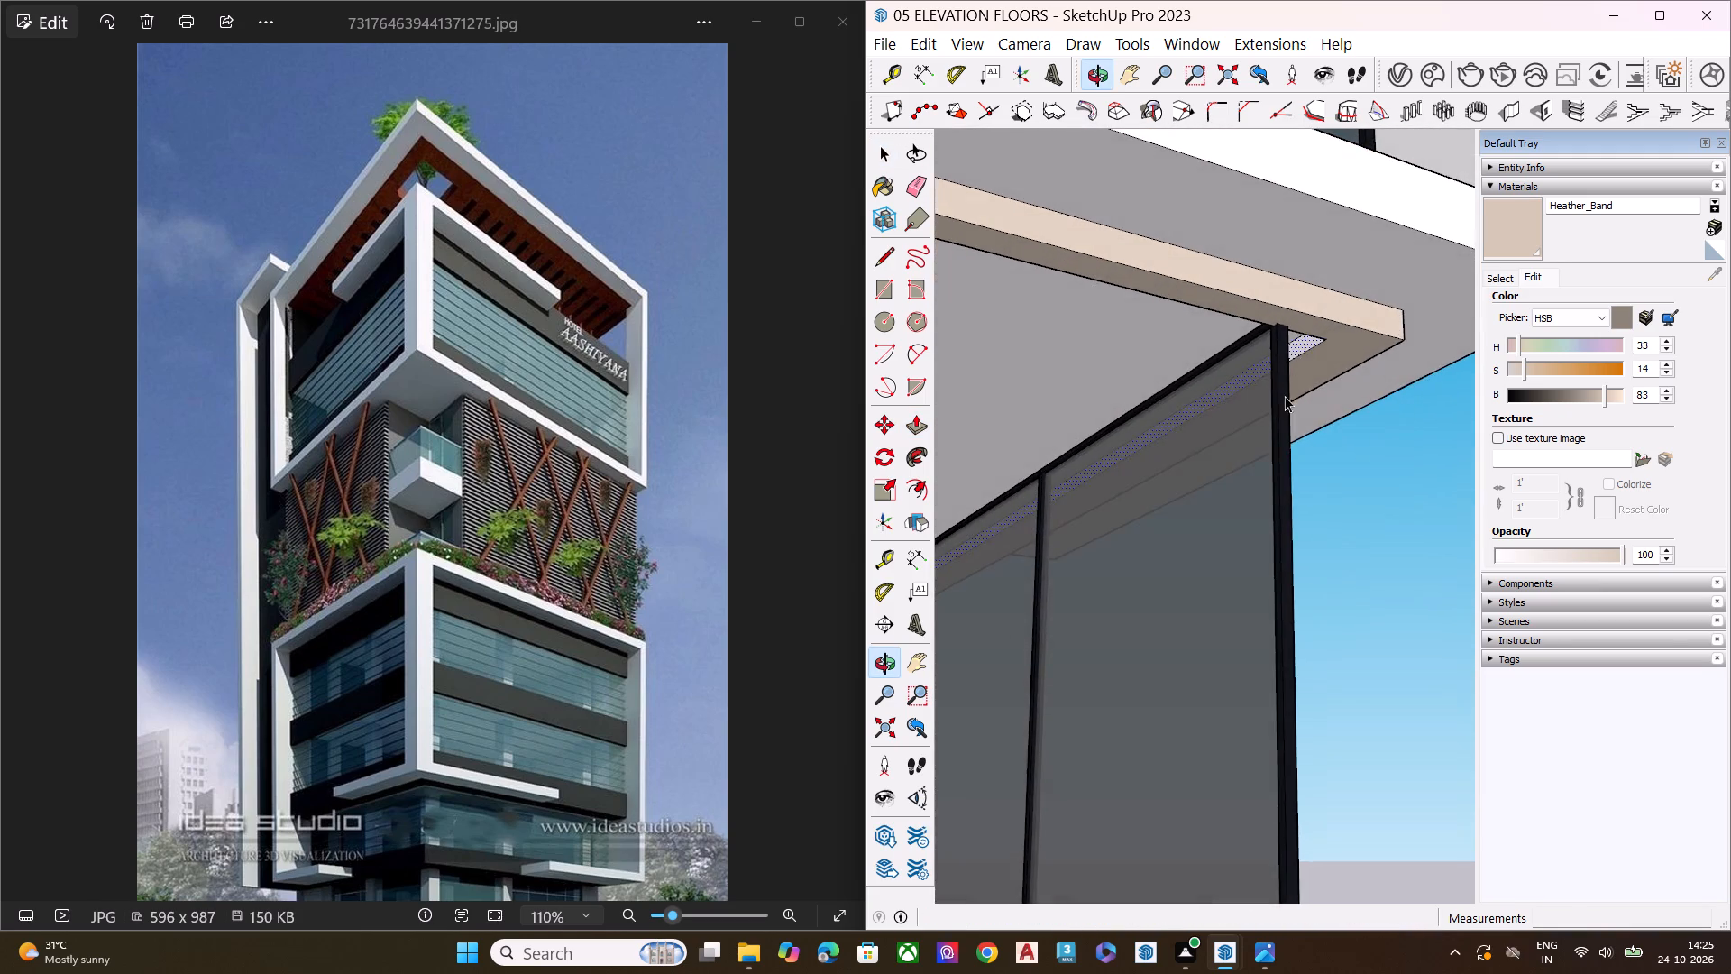
pyautogui.scroll(-9, 1213, 389)
pyautogui.moveTo(1186, 555); pyautogui.dragTo(1246, 611, button='middle')
pyautogui.scroll(3, 1198, 563)
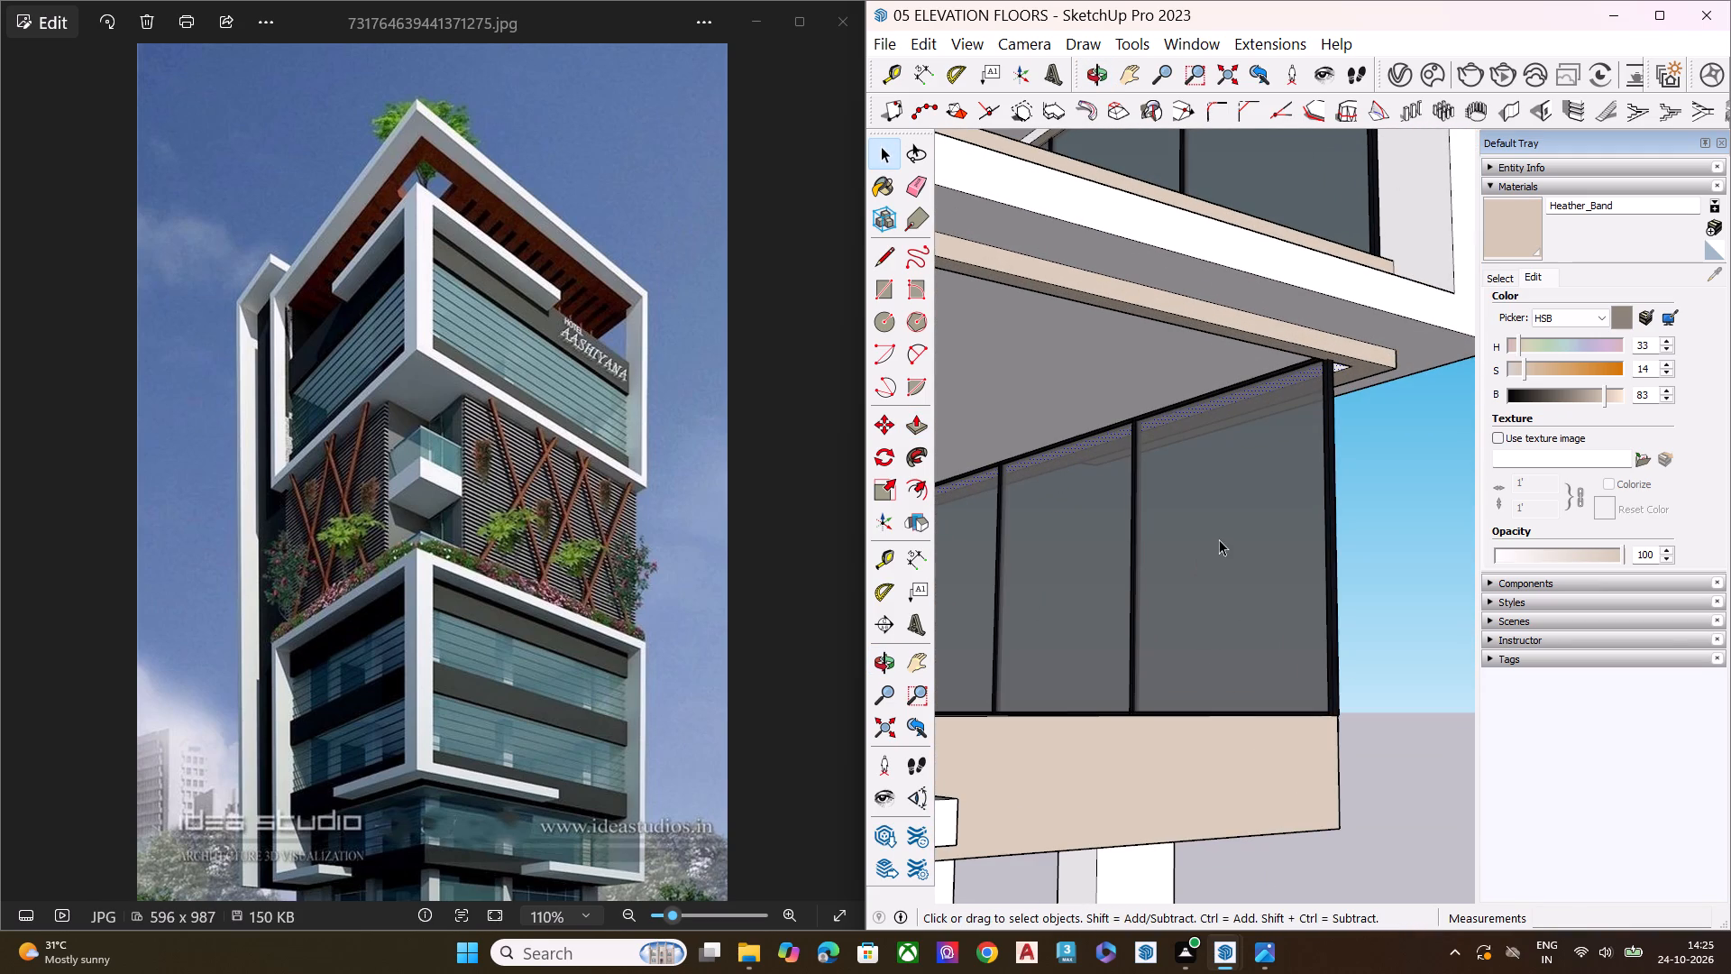
pyautogui.click(1317, 489)
pyautogui.scroll(1, 1130, 488)
pyautogui.scroll(-6, 1130, 488)
pyautogui.moveTo(1175, 522); pyautogui.dragTo(1140, 654, button='middle')
pyautogui.scroll(-1, 1131, 661)
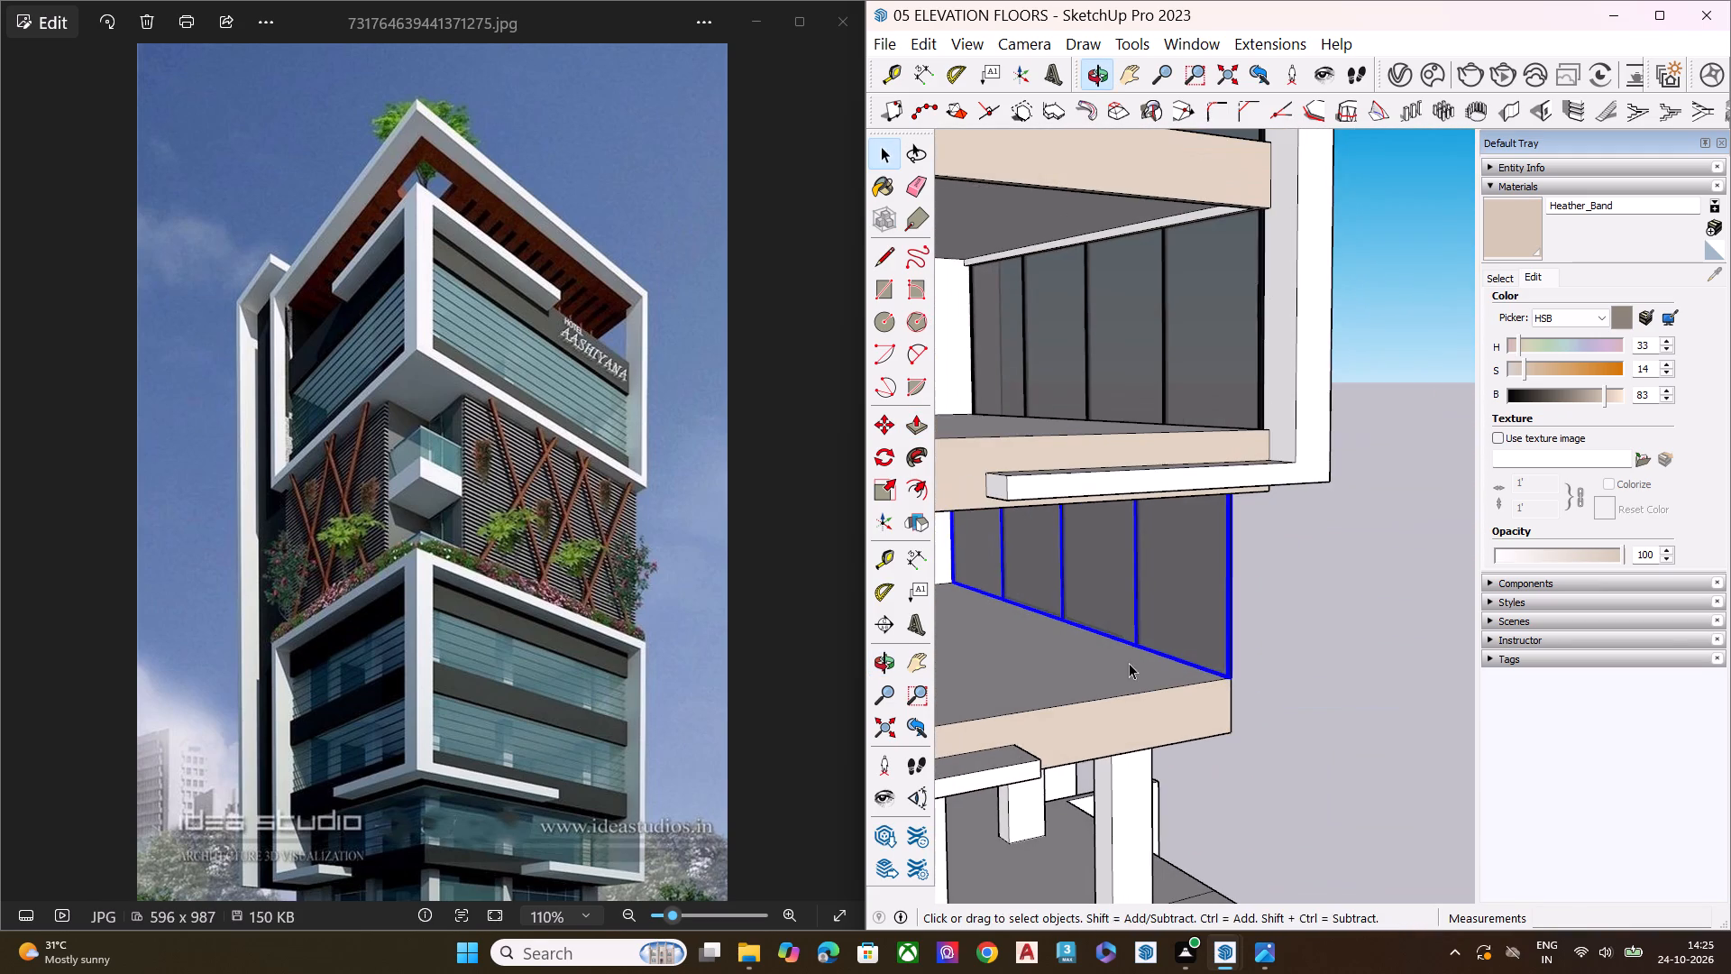
pyautogui.press('s')
pyautogui.scroll(10, 1207, 581)
pyautogui.scroll(-1, 1253, 584)
pyautogui.scroll(5, 1253, 584)
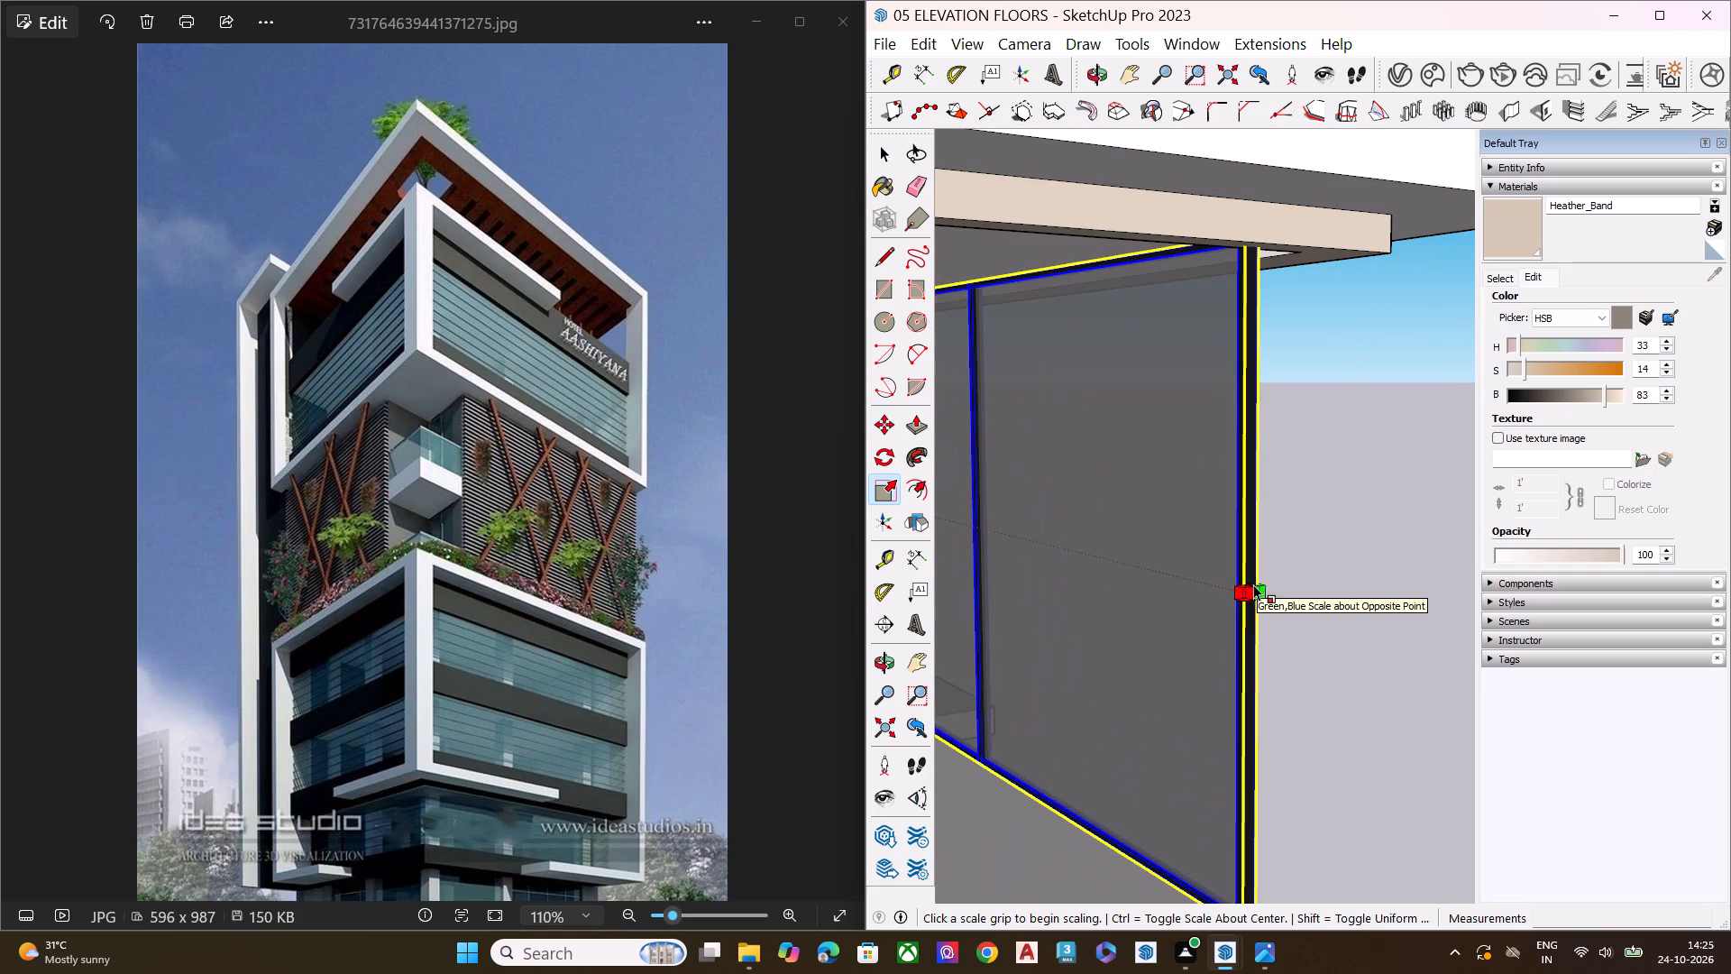
pyautogui.click(1255, 586)
pyautogui.click(1237, 583)
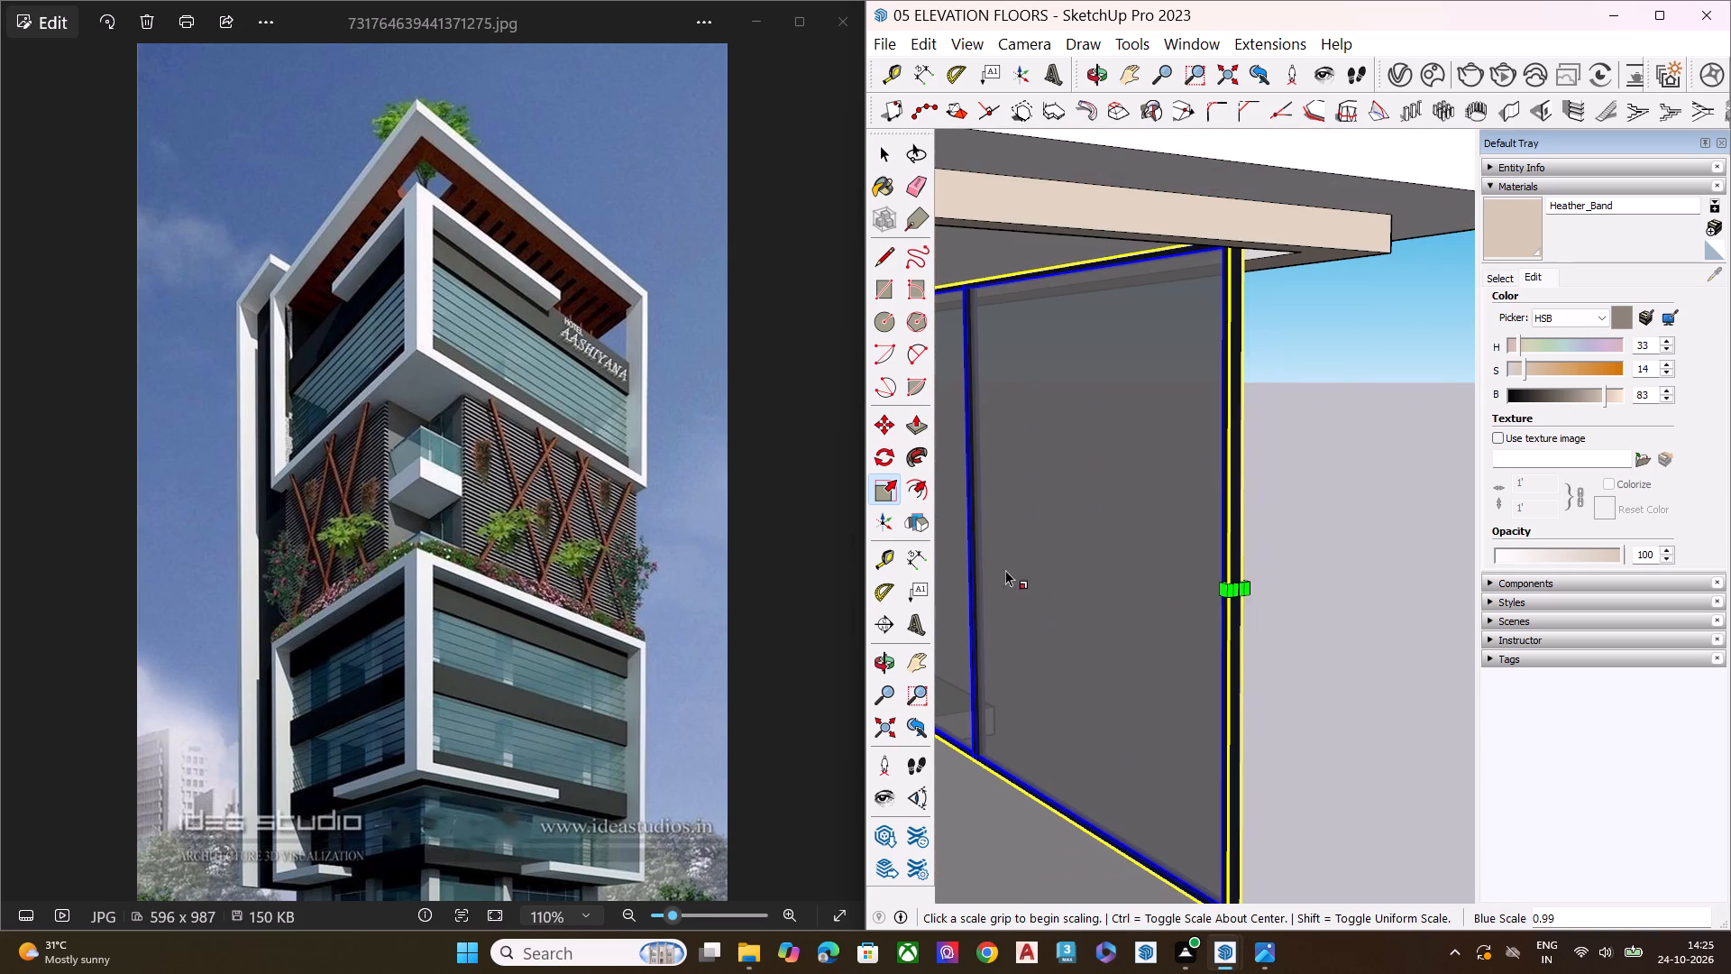
pyautogui.scroll(-7, 993, 547)
pyautogui.moveTo(1121, 685); pyautogui.dragTo(948, 758, button='middle')
pyautogui.scroll(3, 948, 758)
pyautogui.click(1236, 626)
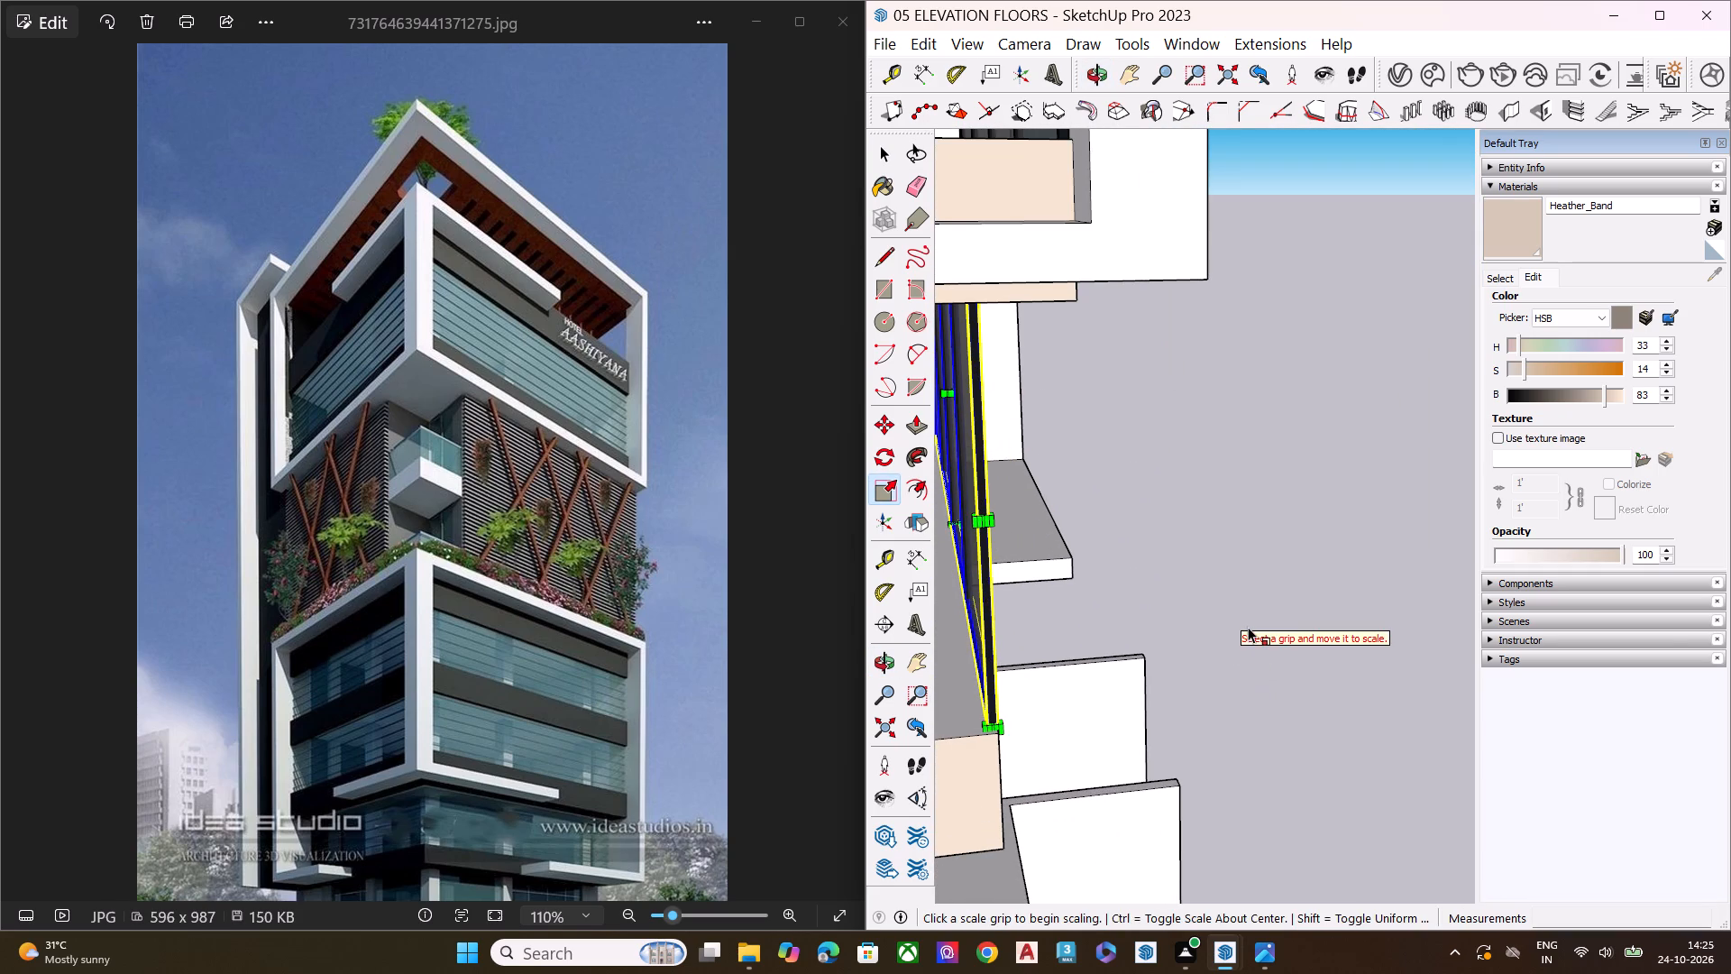
pyautogui.press('space')
pyautogui.click(1246, 625)
# Stretch the lowest side window slightly lengthwise so its end frame reaches the beam's outer corner.
pyautogui.scroll(1, 1250, 685)
pyautogui.moveTo(1248, 687); pyautogui.dragTo(972, 682, button='middle')
pyautogui.scroll(1, 970, 648)
pyautogui.scroll(-7, 1117, 546)
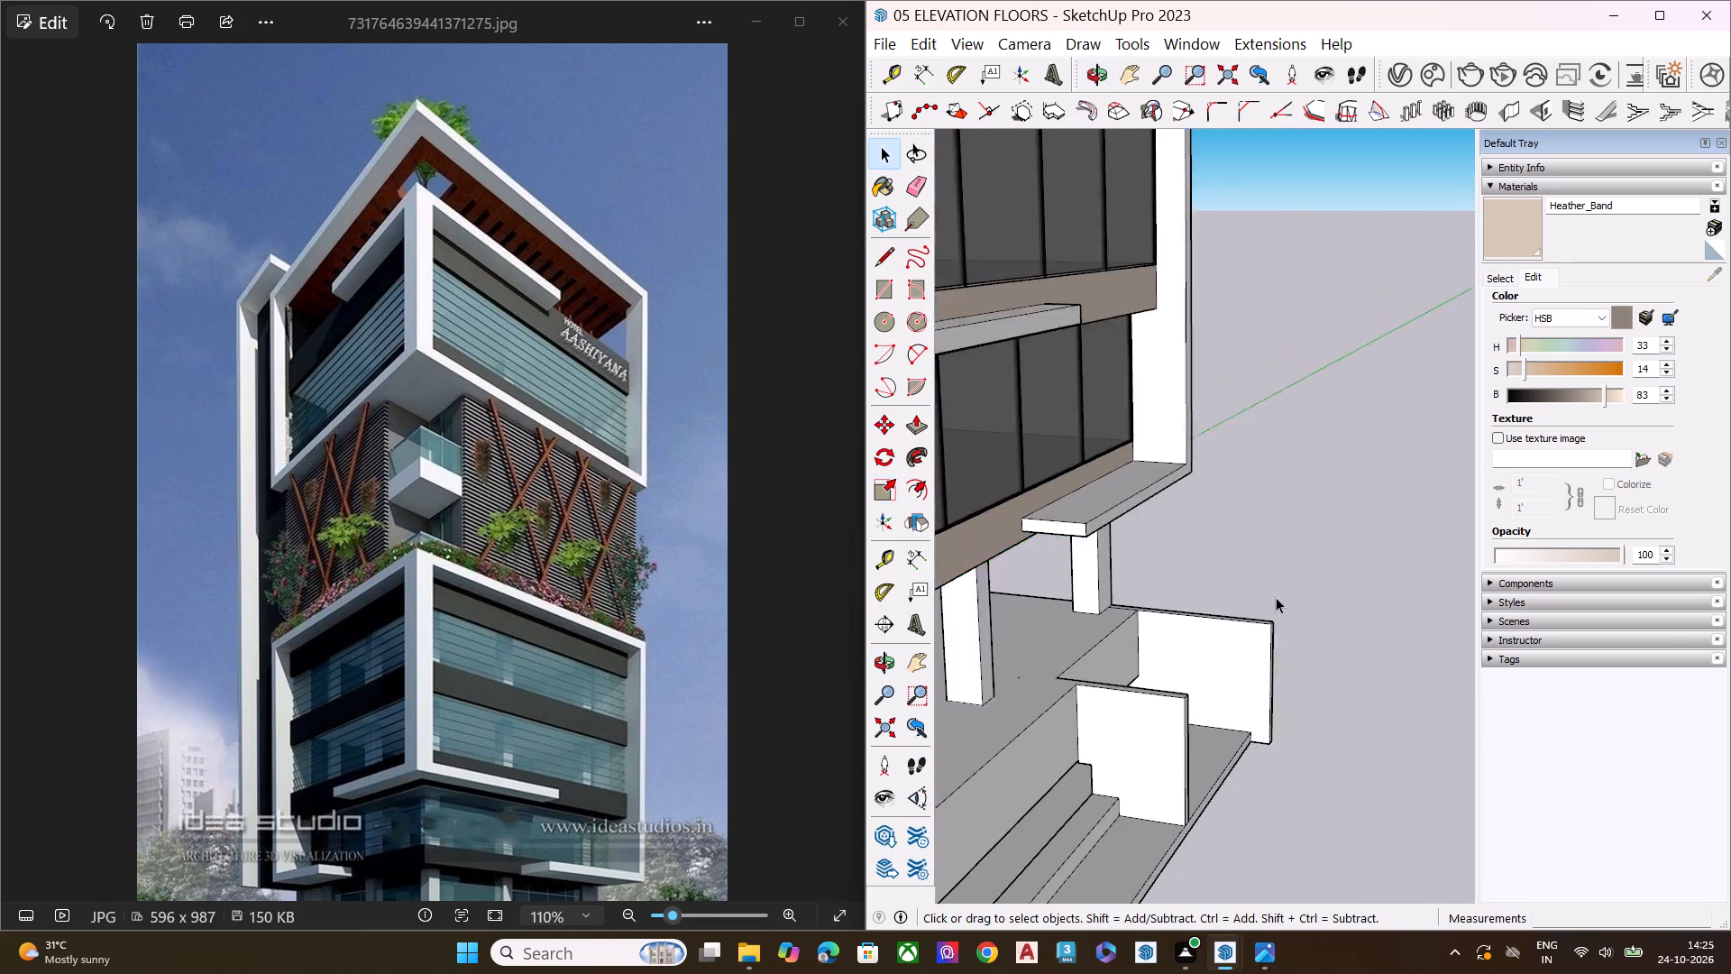
pyautogui.scroll(-2, 1276, 597)
pyautogui.moveTo(958, 669); pyautogui.dragTo(1102, 538, button='middle')
pyautogui.scroll(4, 1056, 473)
pyautogui.scroll(-1, 1040, 453)
pyautogui.scroll(6, 1040, 453)
pyautogui.scroll(-2, 1081, 452)
pyautogui.scroll(1, 1081, 452)
pyautogui.scroll(-2, 1081, 452)
pyautogui.scroll(4, 1081, 452)
pyautogui.moveTo(1043, 469); pyautogui.dragTo(1041, 499, button='middle')
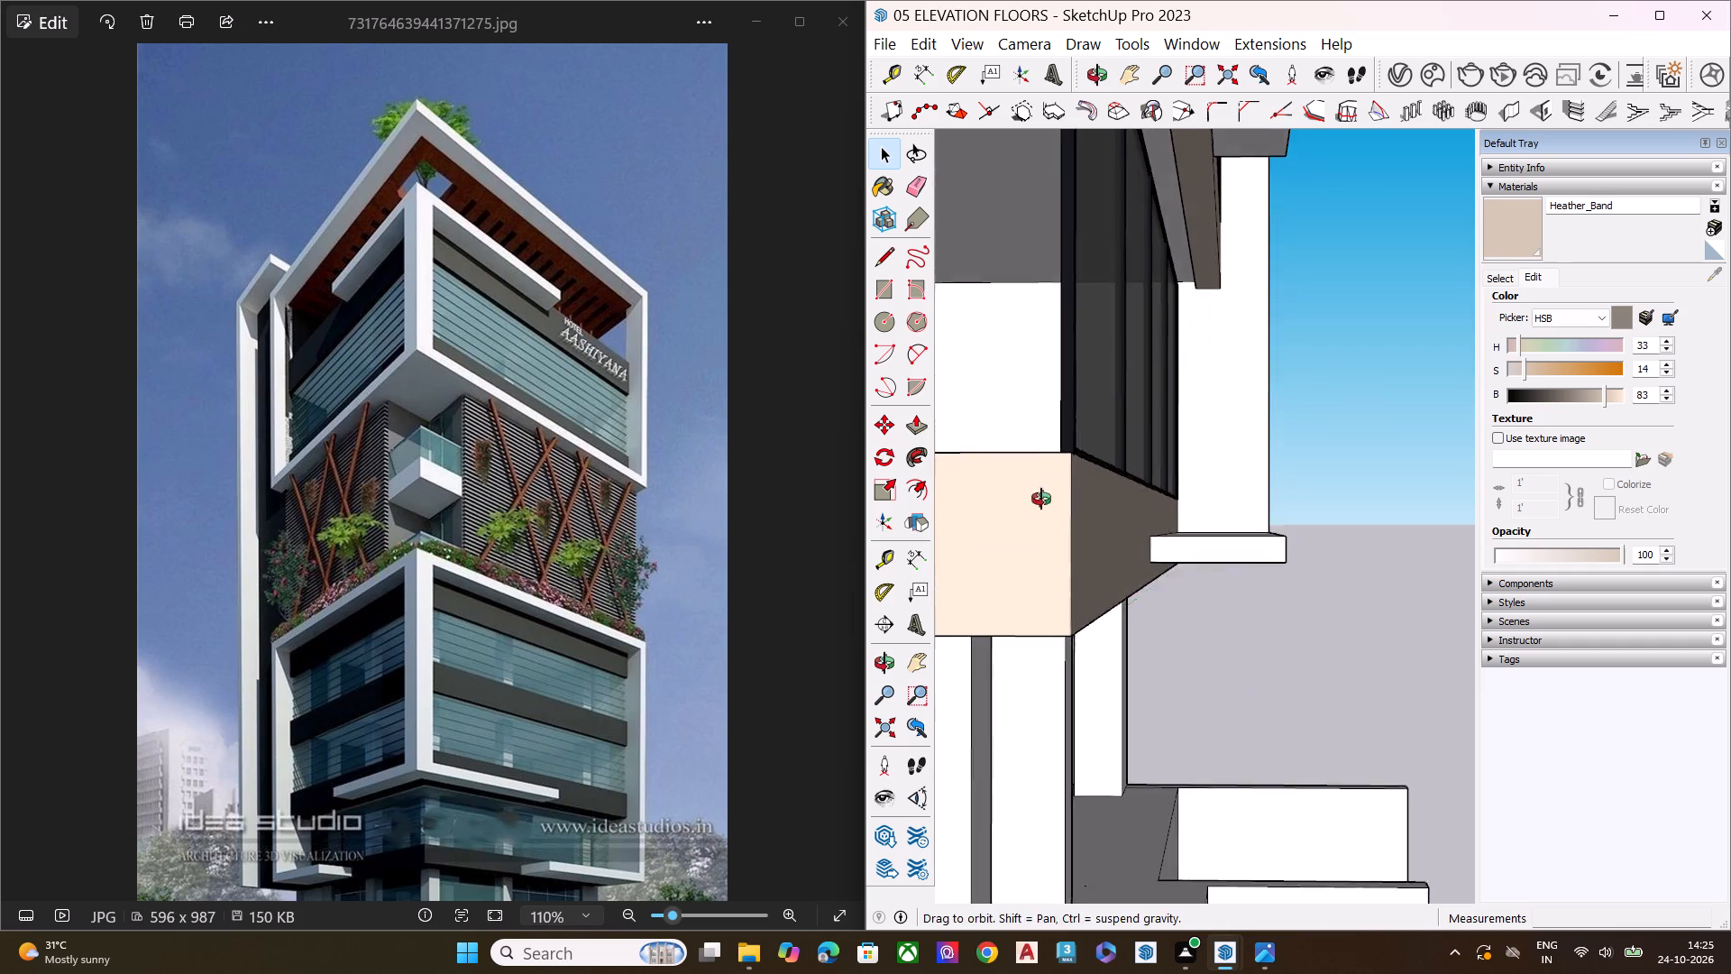
pyautogui.moveTo(1041, 499); pyautogui.dragTo(1045, 607, button='middle')
pyautogui.scroll(9, 1047, 607)
pyautogui.middleClick(1058, 606)
pyautogui.moveTo(1088, 815); pyautogui.dragTo(967, 795, button='middle')
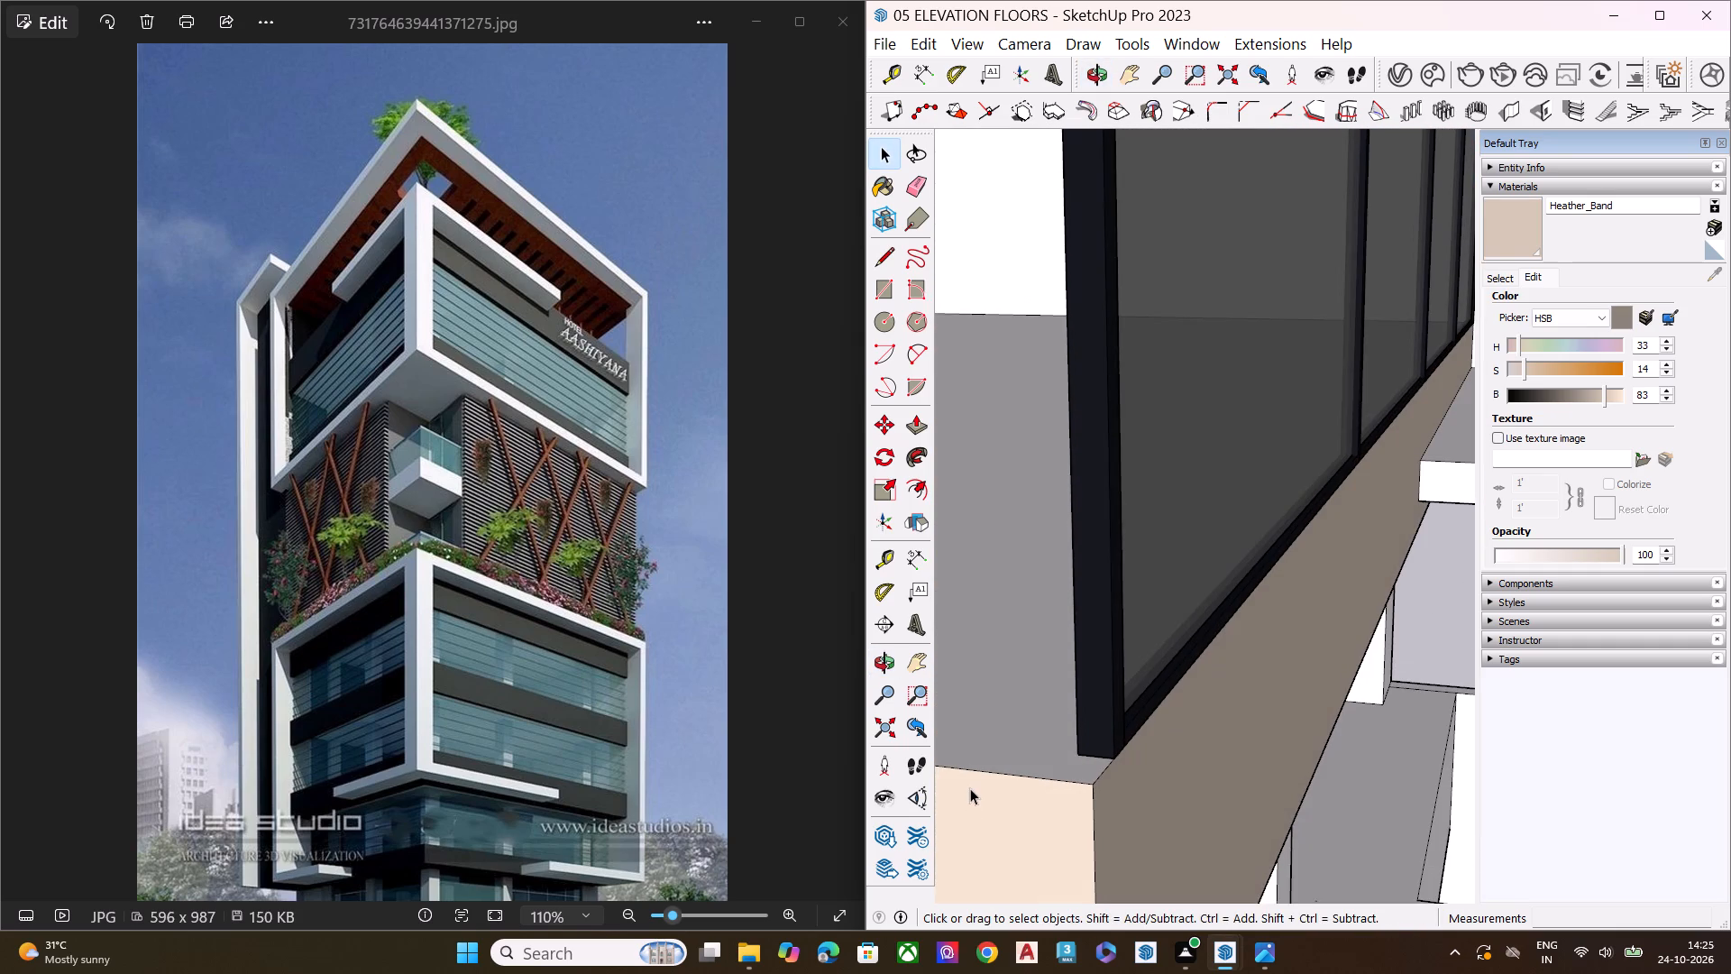
pyautogui.press('s')
pyautogui.scroll(-8, 1084, 637)
pyautogui.click(1091, 584)
pyautogui.press('s')
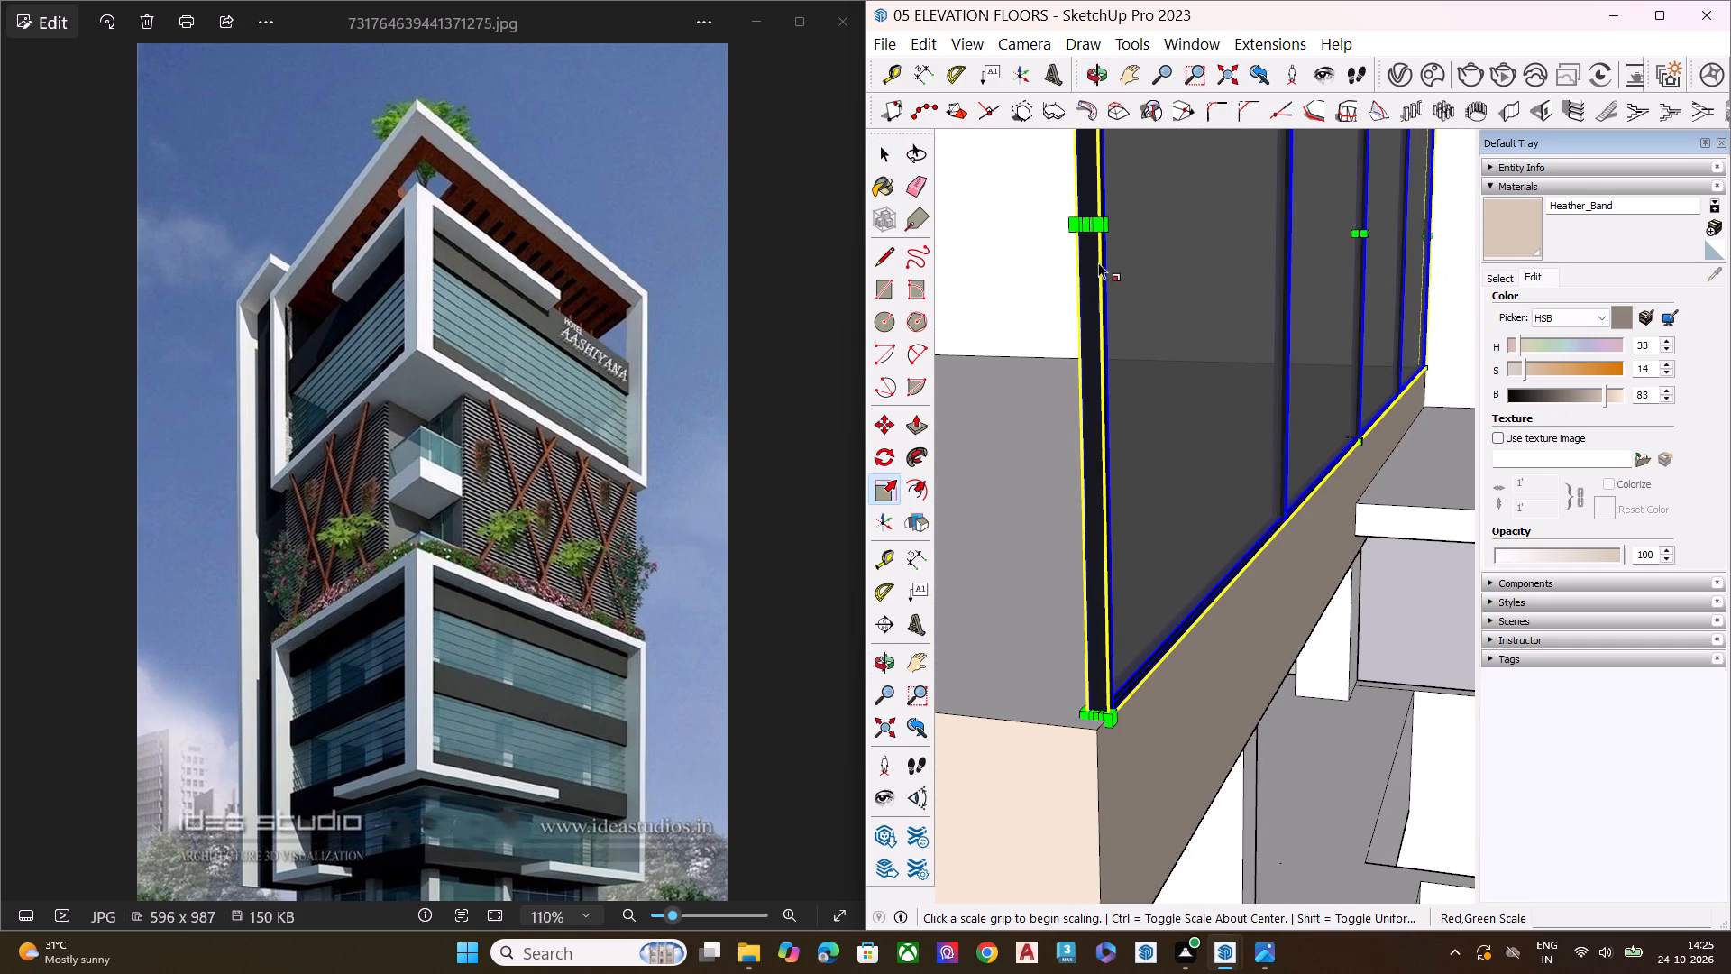
pyautogui.click(1084, 230)
pyautogui.click(1077, 239)
pyautogui.press('space')
pyautogui.scroll(-5, 1054, 443)
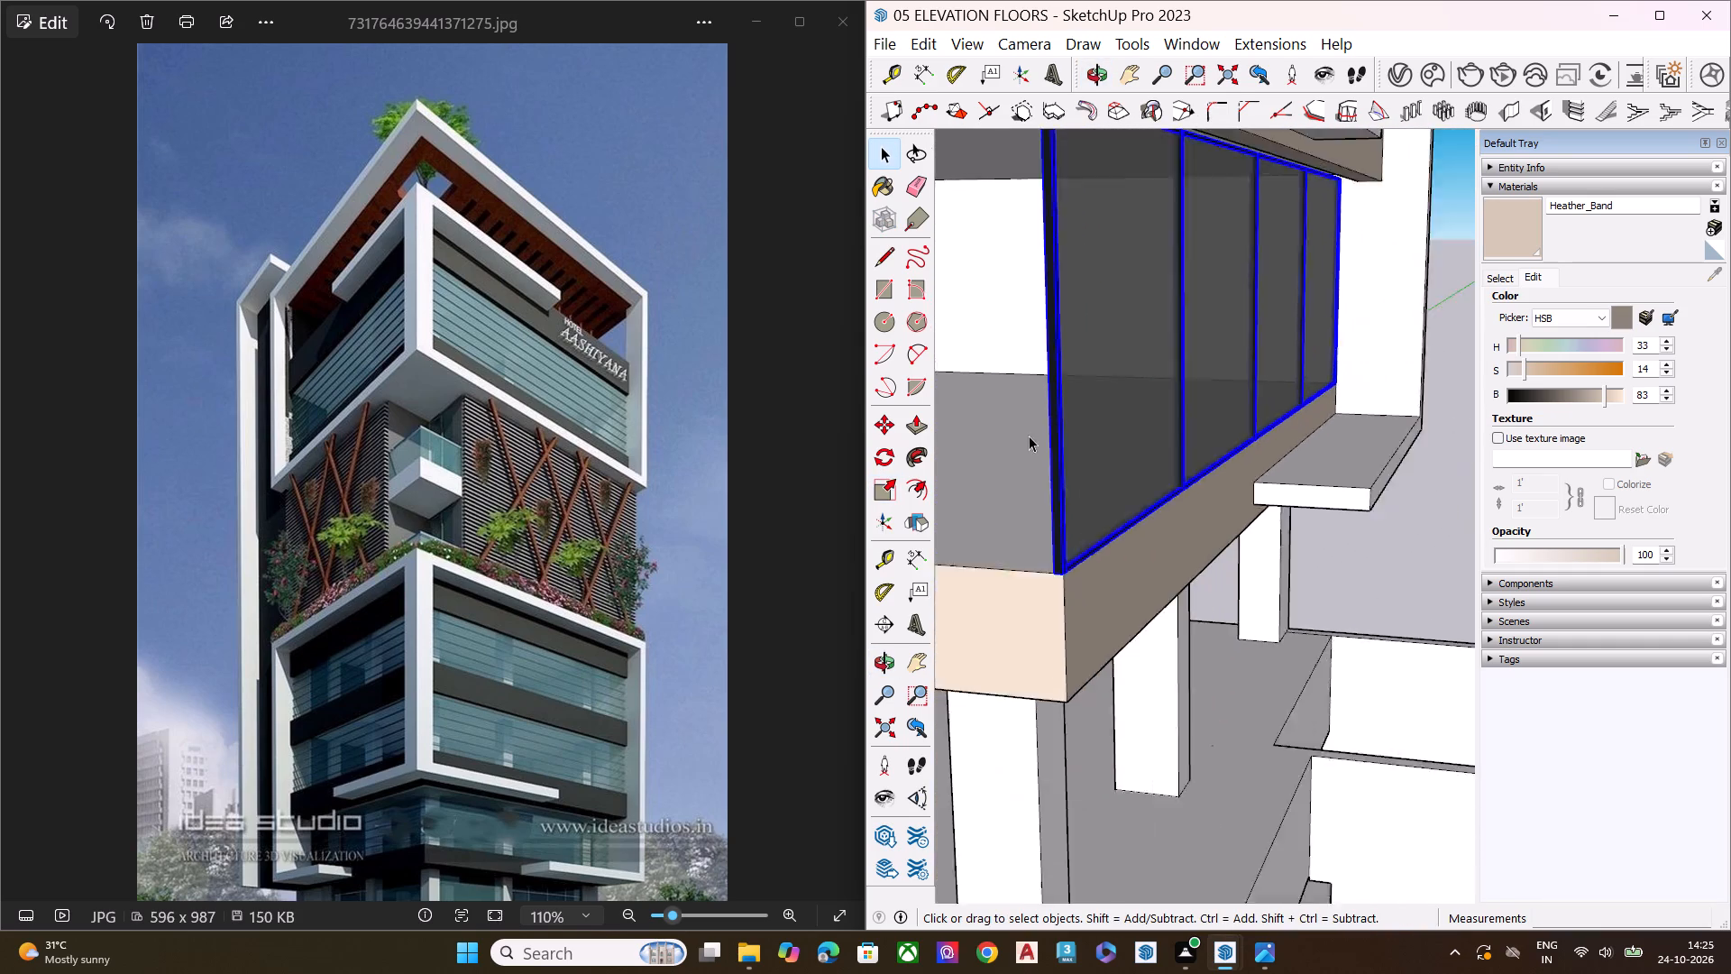
# Copy the lowest side window about 23' outward from the building's side into open space.
pyautogui.scroll(-4, 1029, 436)
pyautogui.click(1360, 440)
pyautogui.moveTo(1077, 528); pyautogui.dragTo(1240, 451, button='middle')
pyautogui.moveTo(1223, 352); pyautogui.dragTo(1262, 313, button='middle')
pyautogui.middleClick(1262, 313)
pyautogui.click(1235, 332)
pyautogui.moveTo(1231, 350); pyautogui.dragTo(1217, 409, button='middle')
pyautogui.press('m')
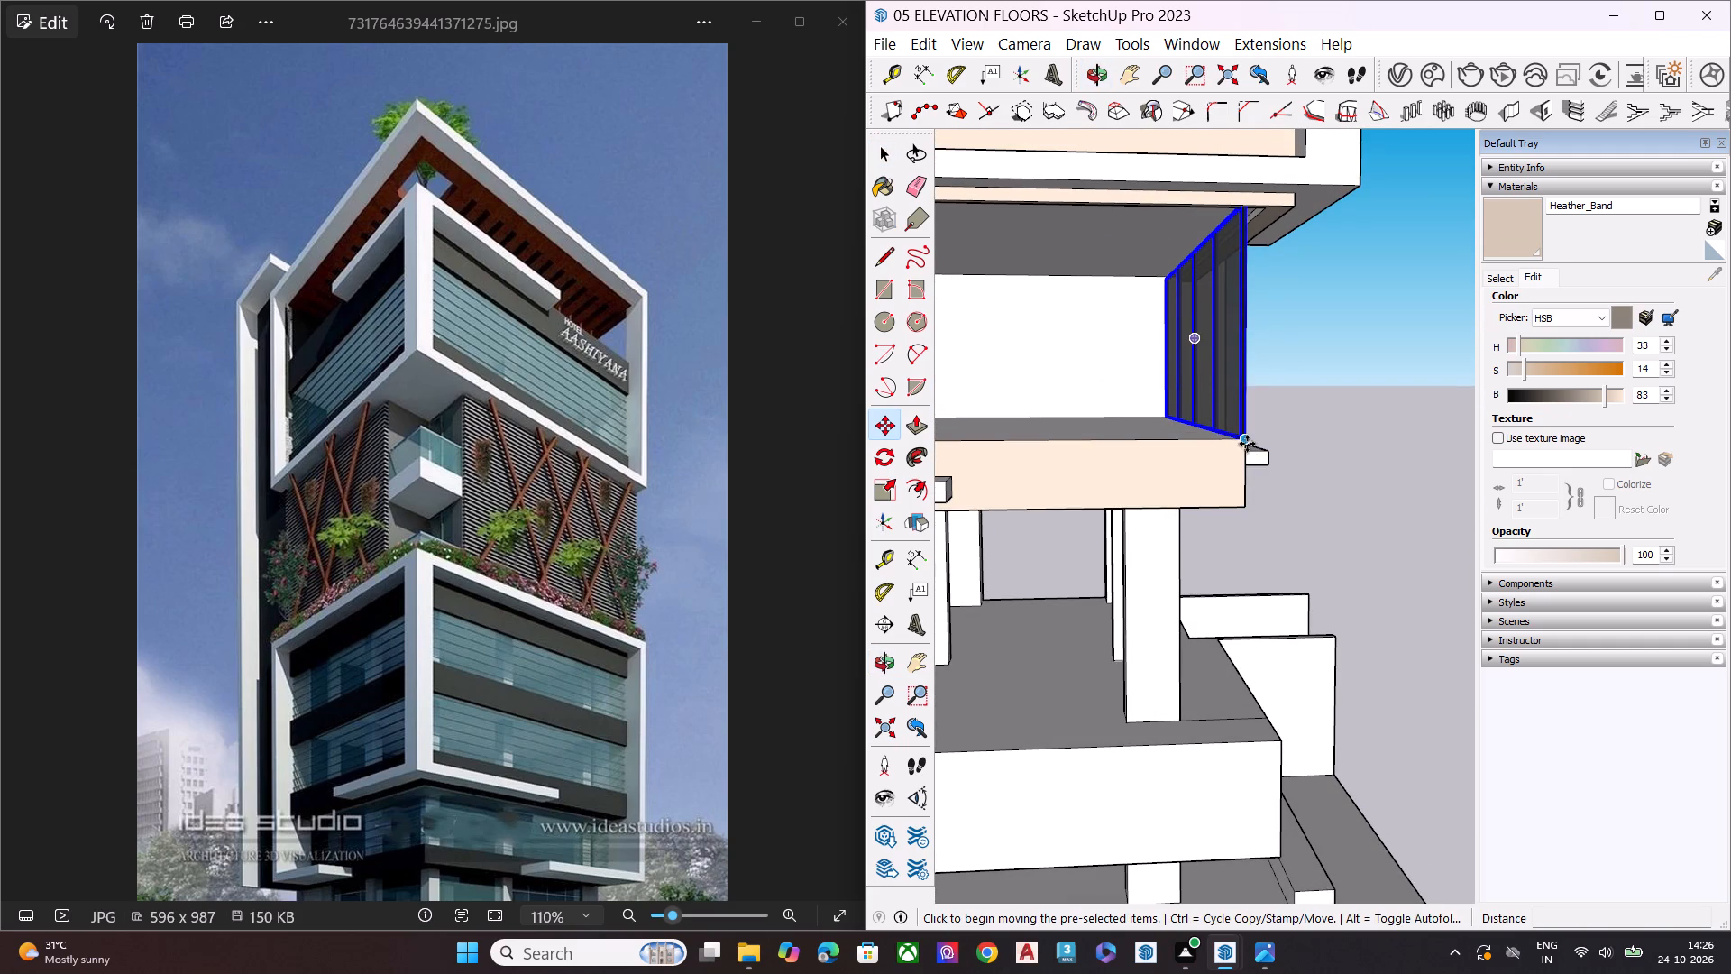
pyautogui.click(1247, 444)
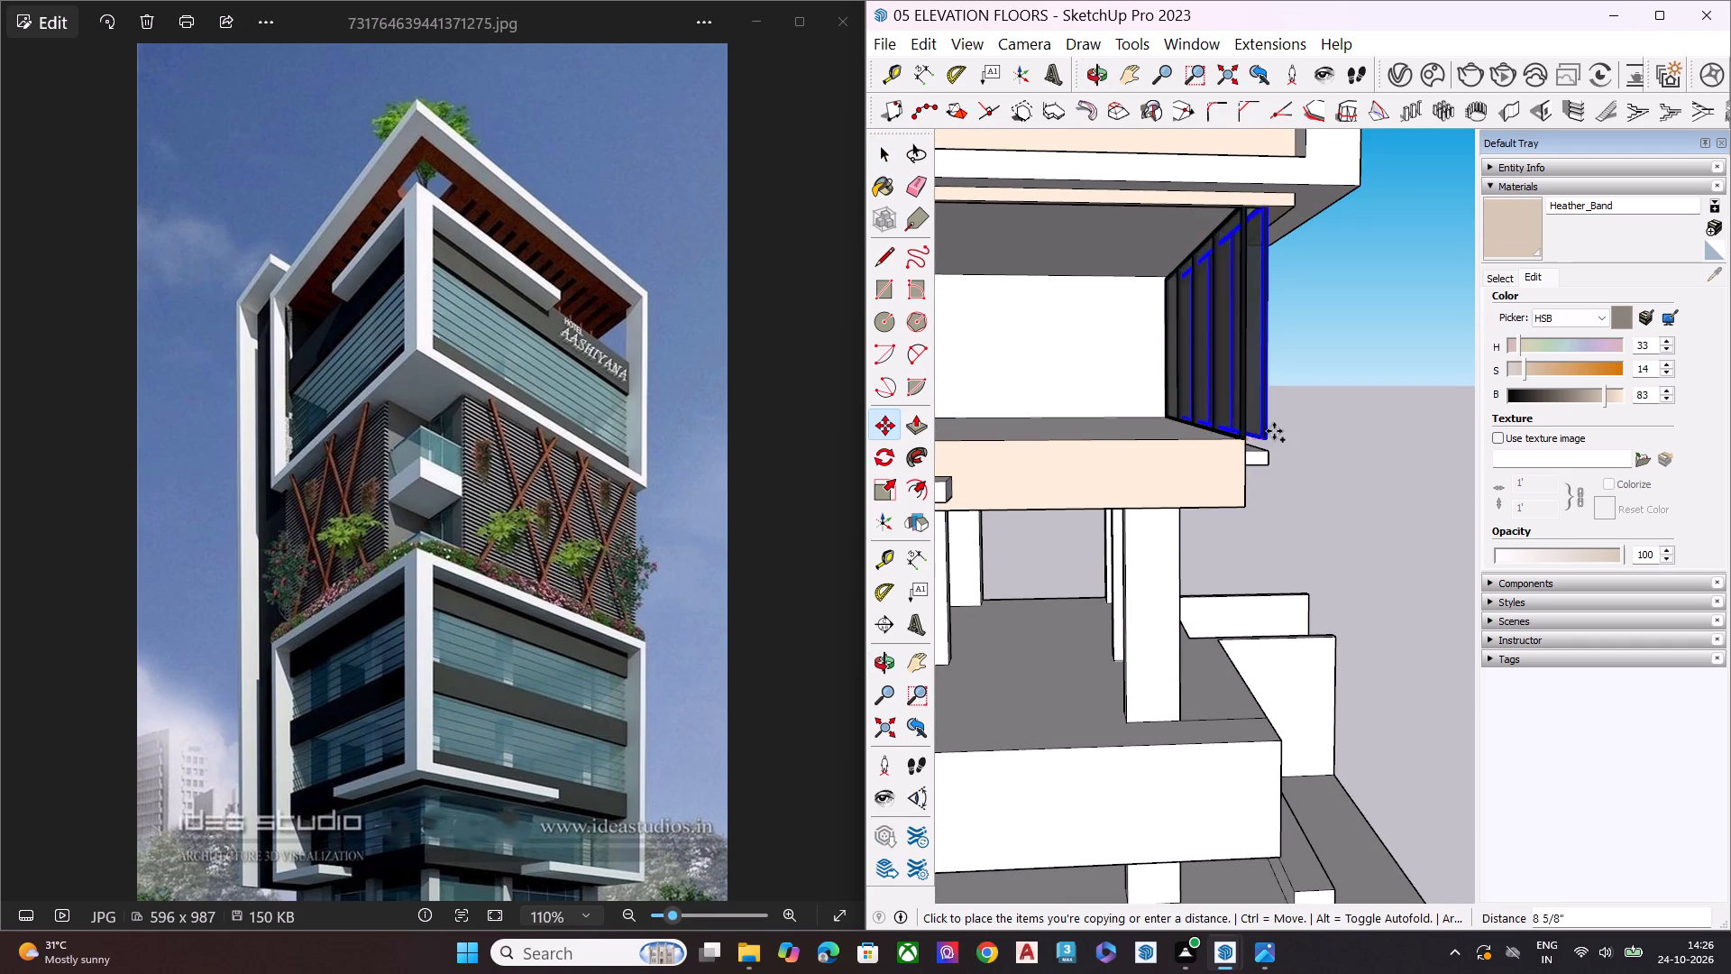
pyautogui.scroll(-8, 1274, 484)
pyautogui.scroll(-7, 1158, 603)
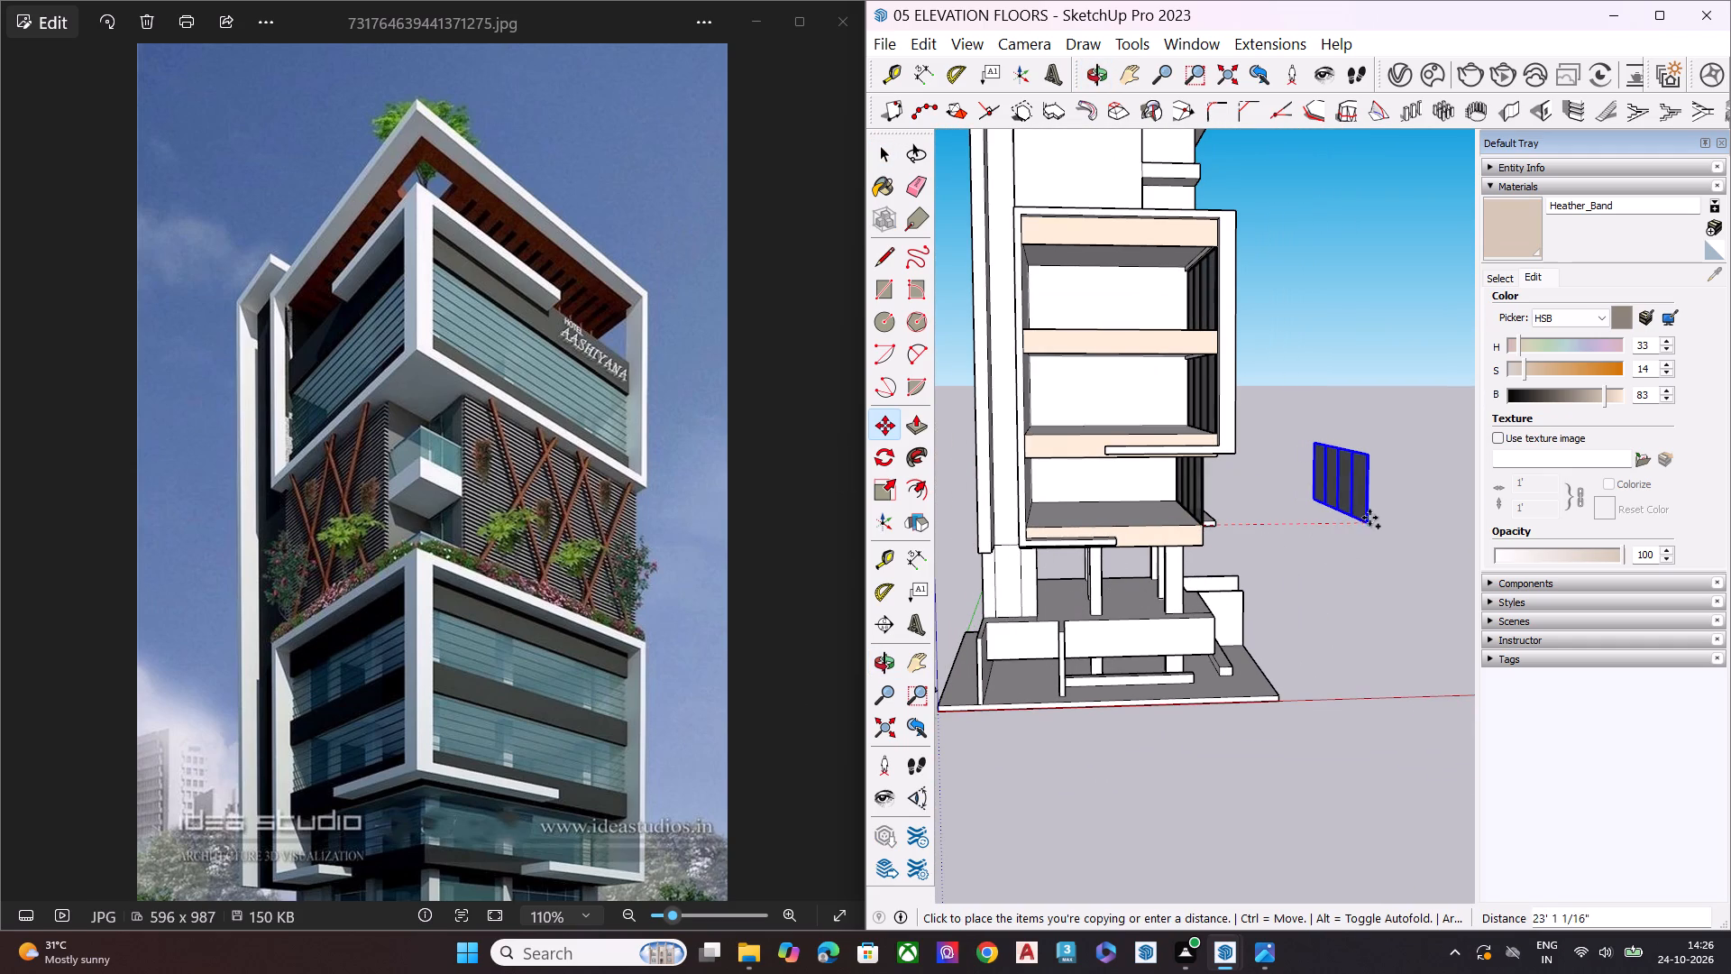
pyautogui.click(1371, 510)
# Rotate the copied window 90 degrees horizontally about its lower corner.
pyautogui.moveTo(1283, 572); pyautogui.dragTo(1208, 710, button='middle')
pyautogui.press('space')
pyautogui.scroll(8, 1310, 606)
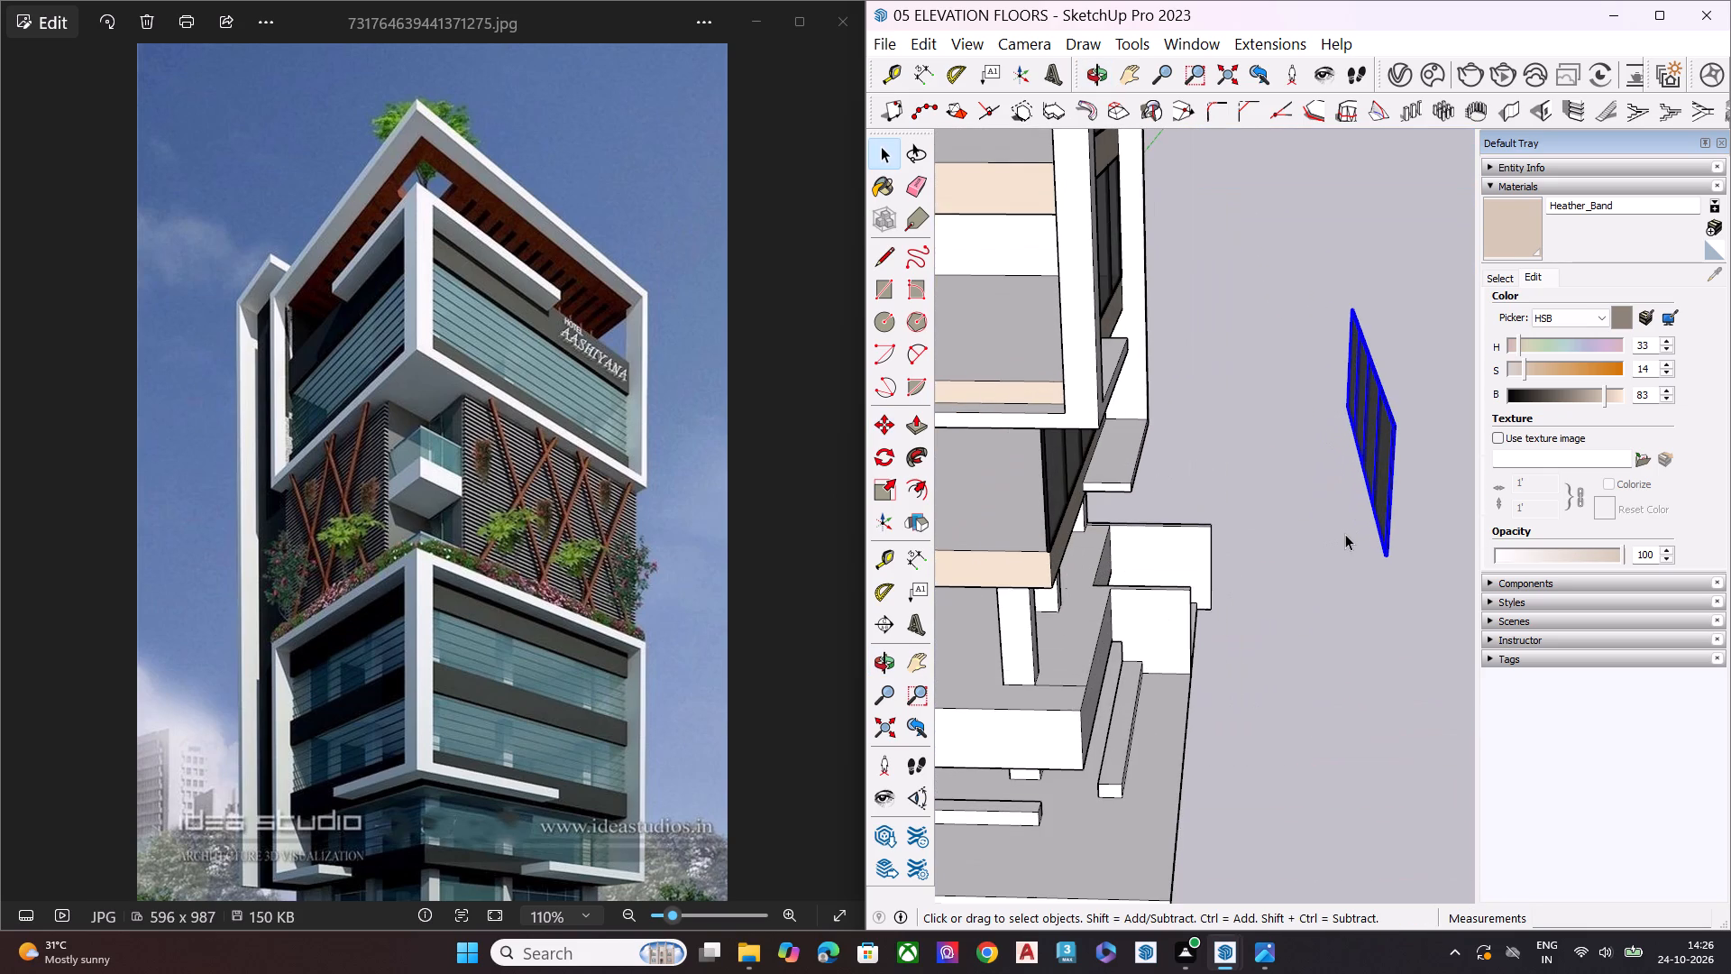
pyautogui.press('q')
pyautogui.click(1391, 553)
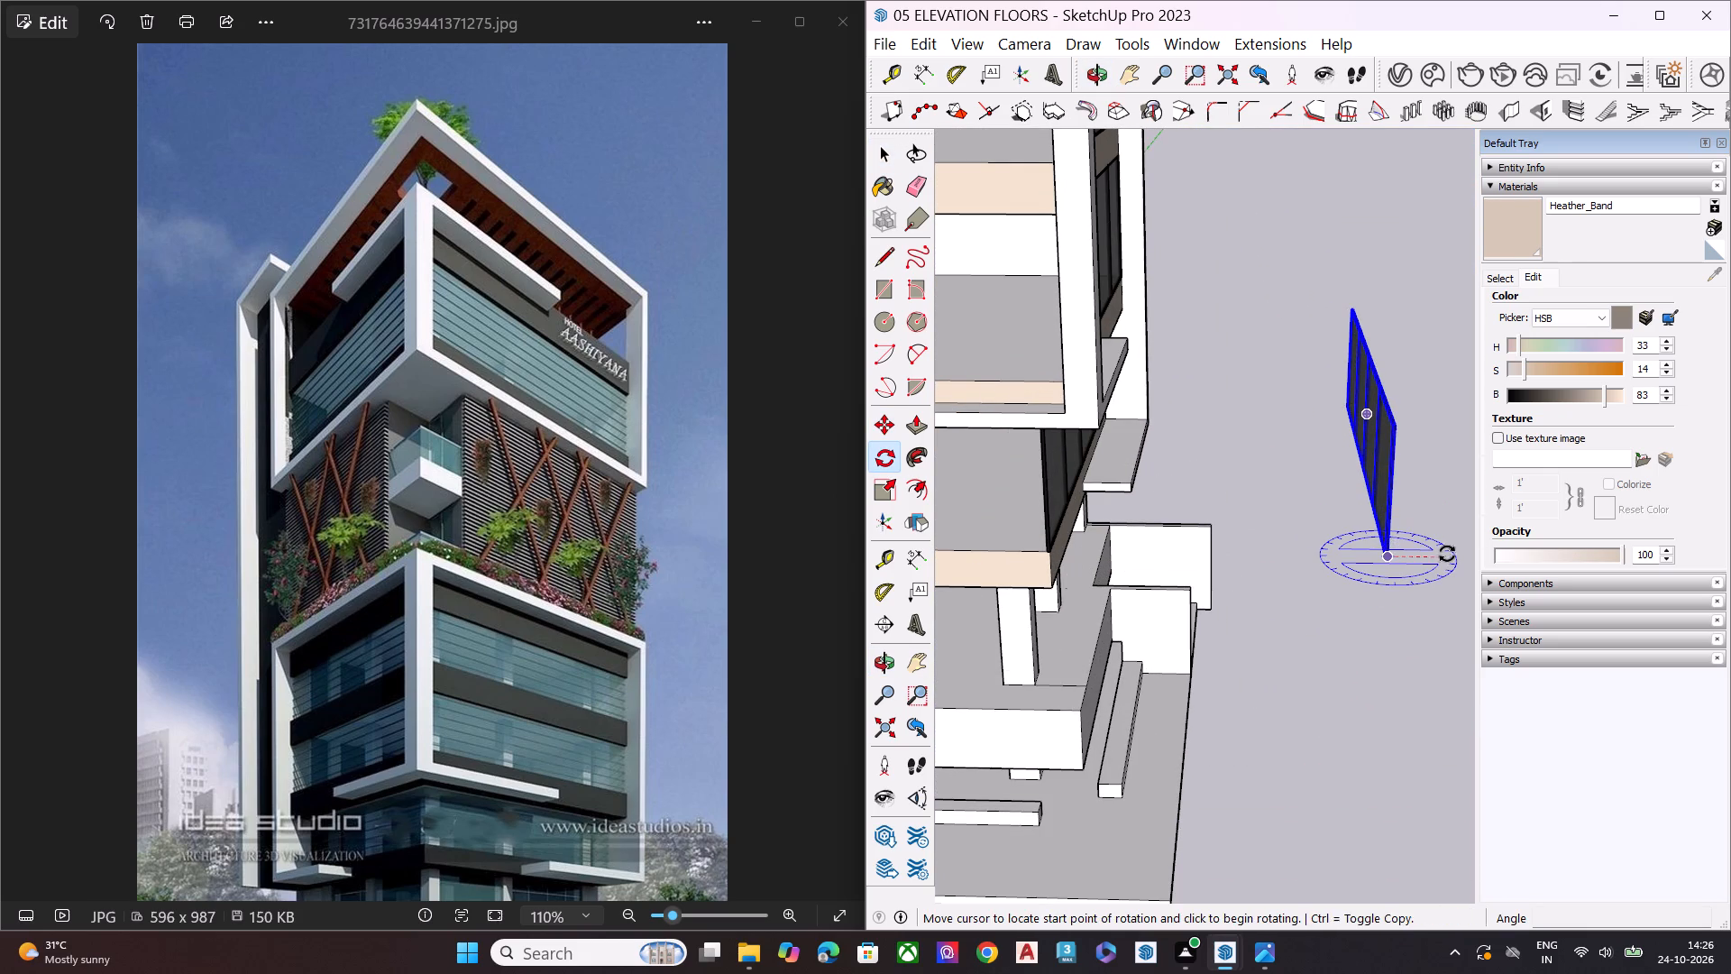
pyautogui.click(1449, 554)
pyautogui.click(1391, 608)
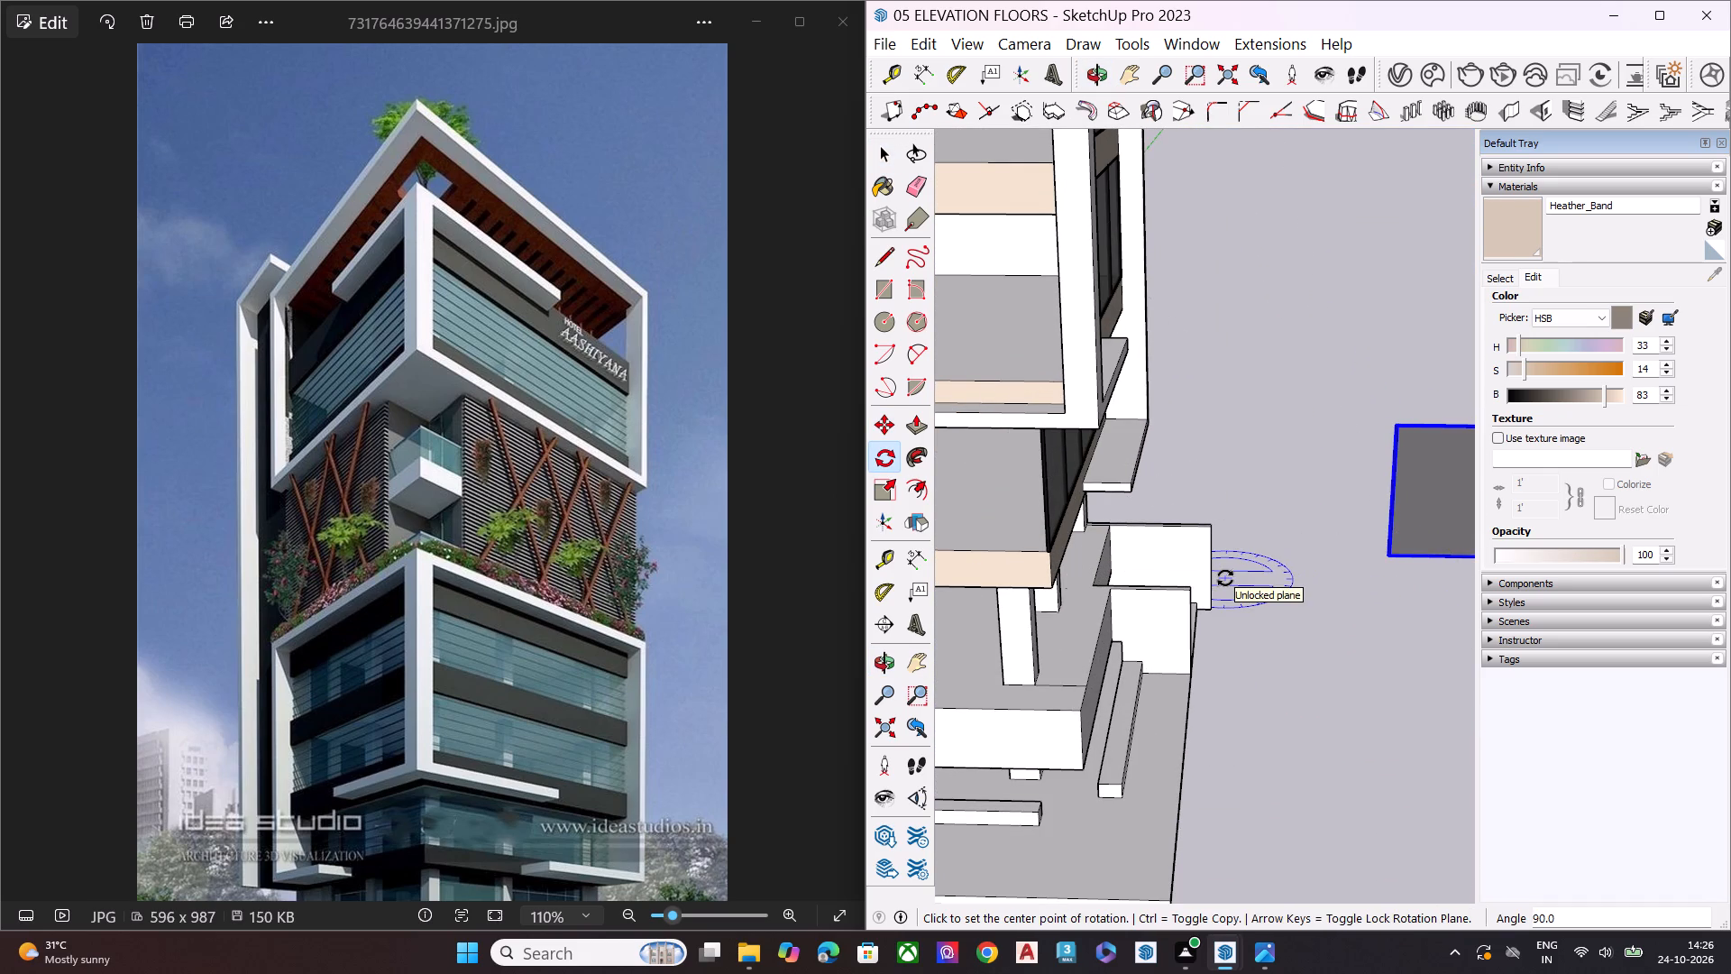
pyautogui.press('space')
# Move the rotated window copy by its upper end corner to the front of the lowest floor, beneath the beam.
pyautogui.scroll(-7, 1316, 598)
pyautogui.scroll(-11, 1128, 571)
pyautogui.scroll(8, 1351, 607)
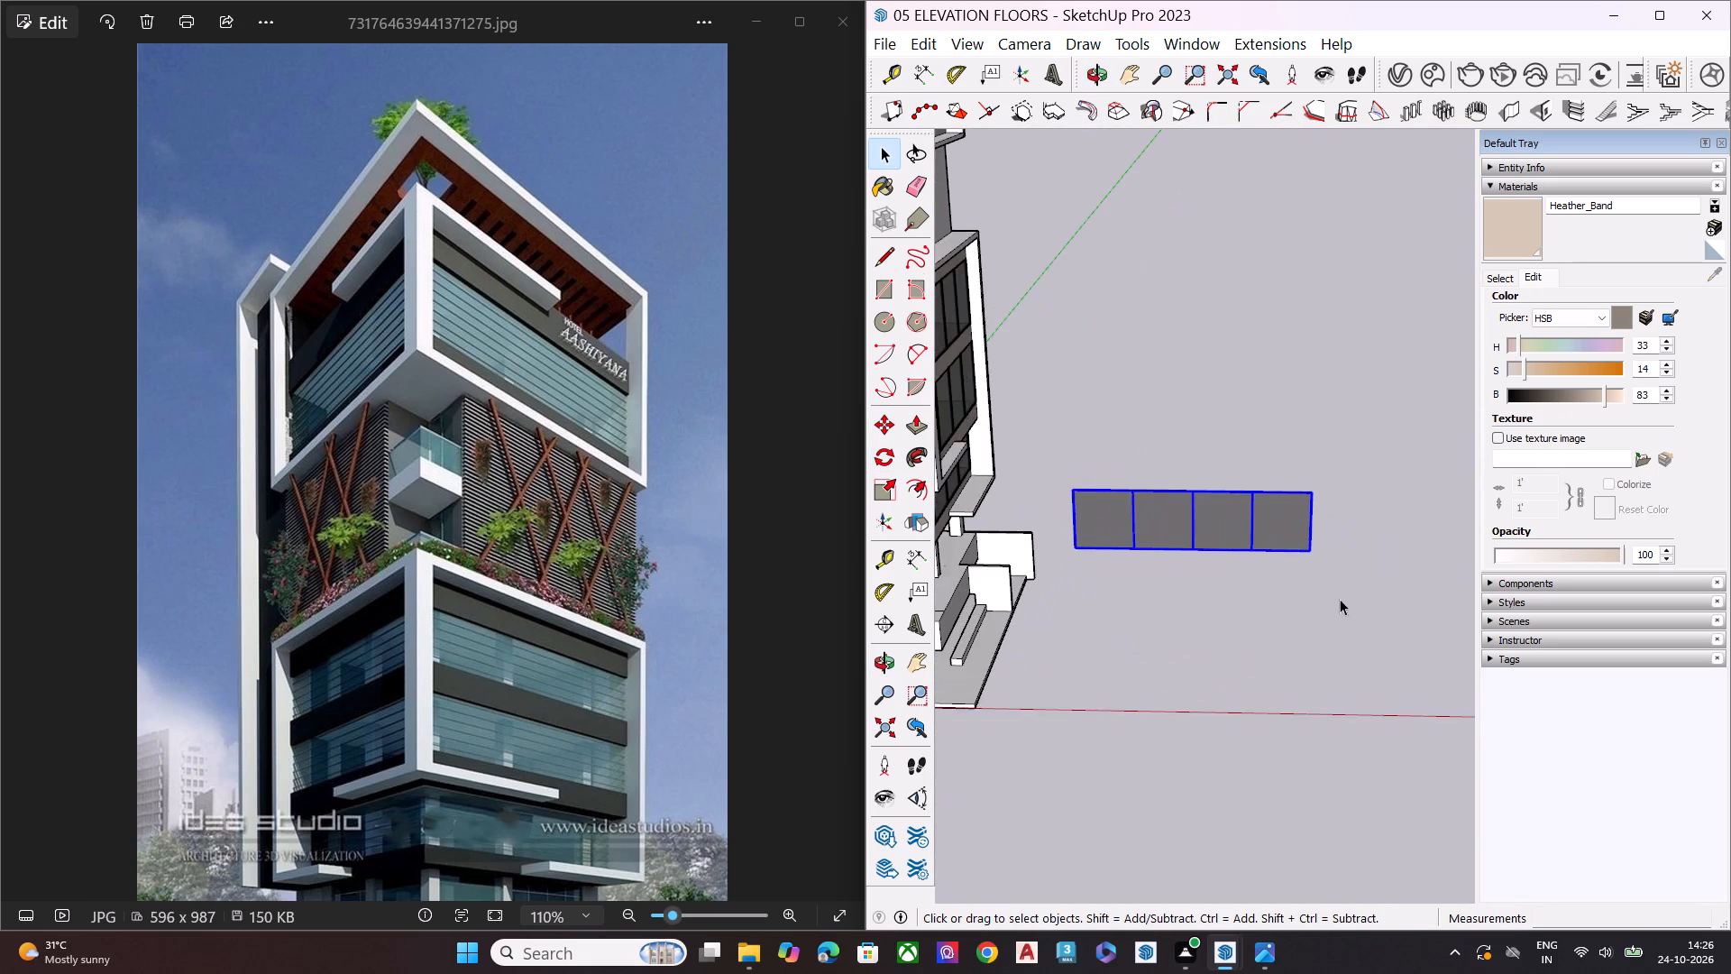
pyautogui.scroll(7, 1327, 592)
pyautogui.press('m')
pyautogui.scroll(1, 1157, 451)
pyautogui.scroll(-1, 1391, 444)
pyautogui.scroll(1, 1403, 446)
pyautogui.scroll(-2, 1424, 449)
pyautogui.scroll(1, 1427, 451)
pyautogui.scroll(-3, 1435, 455)
pyautogui.moveTo(1095, 467); pyautogui.dragTo(1377, 462, button='middle')
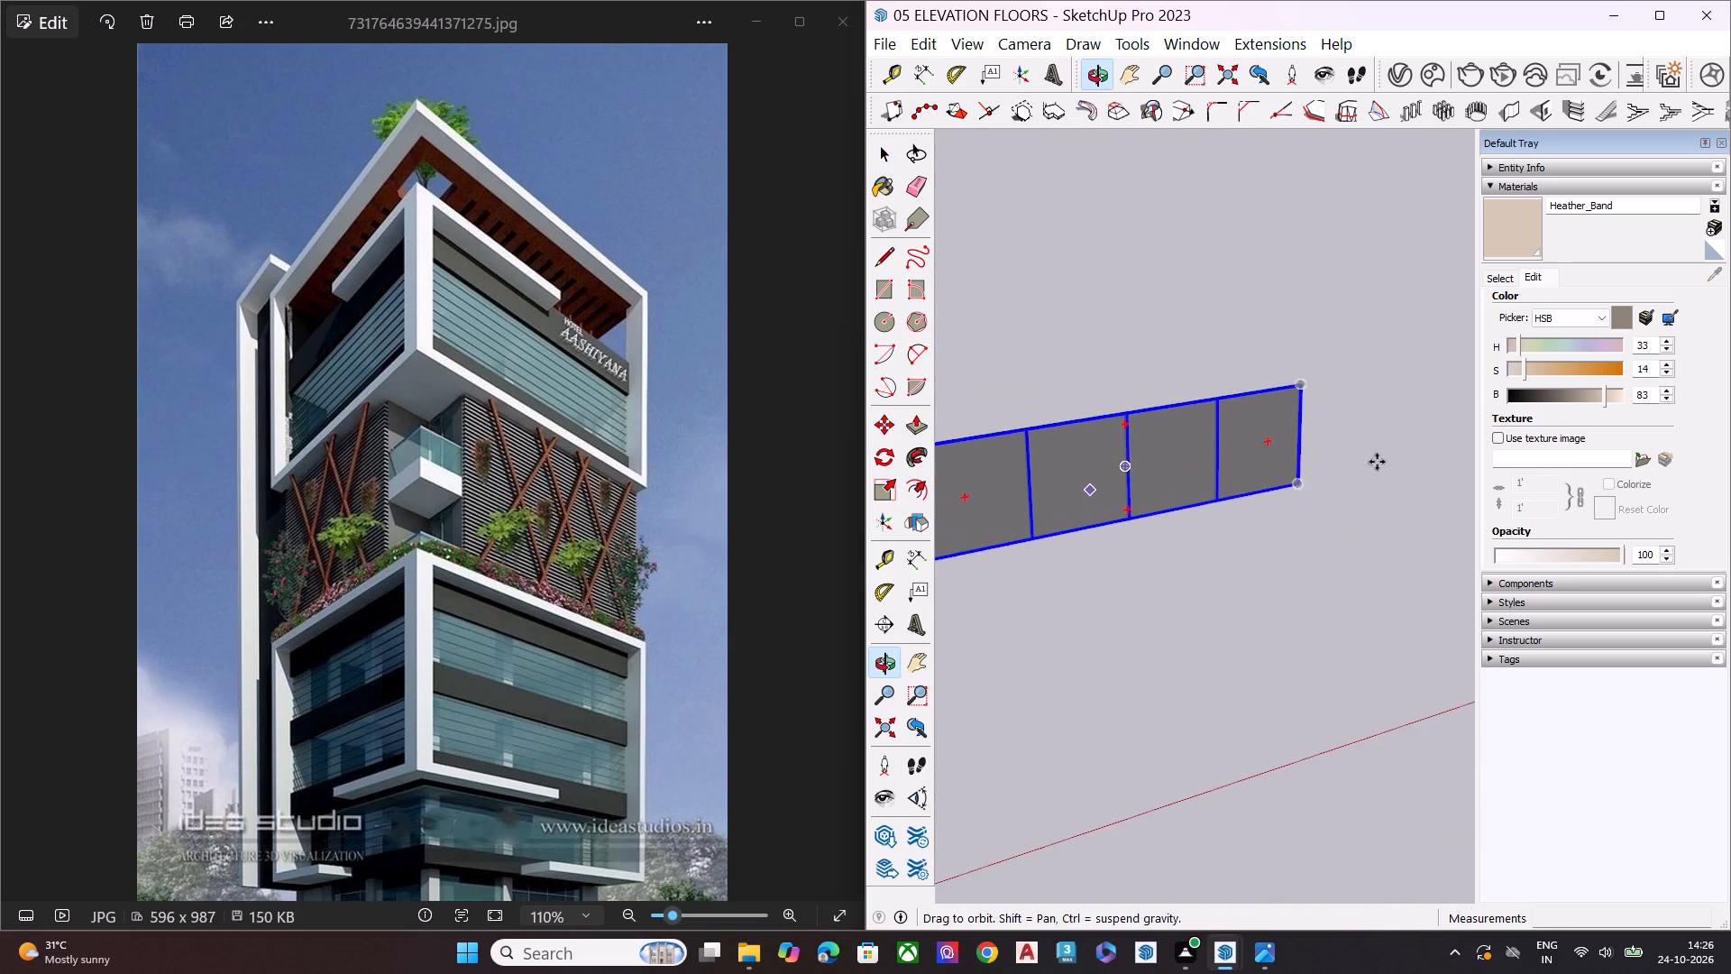
pyautogui.scroll(-1, 1268, 499)
pyautogui.scroll(2, 1271, 499)
pyautogui.scroll(-3, 1281, 502)
pyautogui.scroll(7, 982, 502)
pyautogui.click(1012, 426)
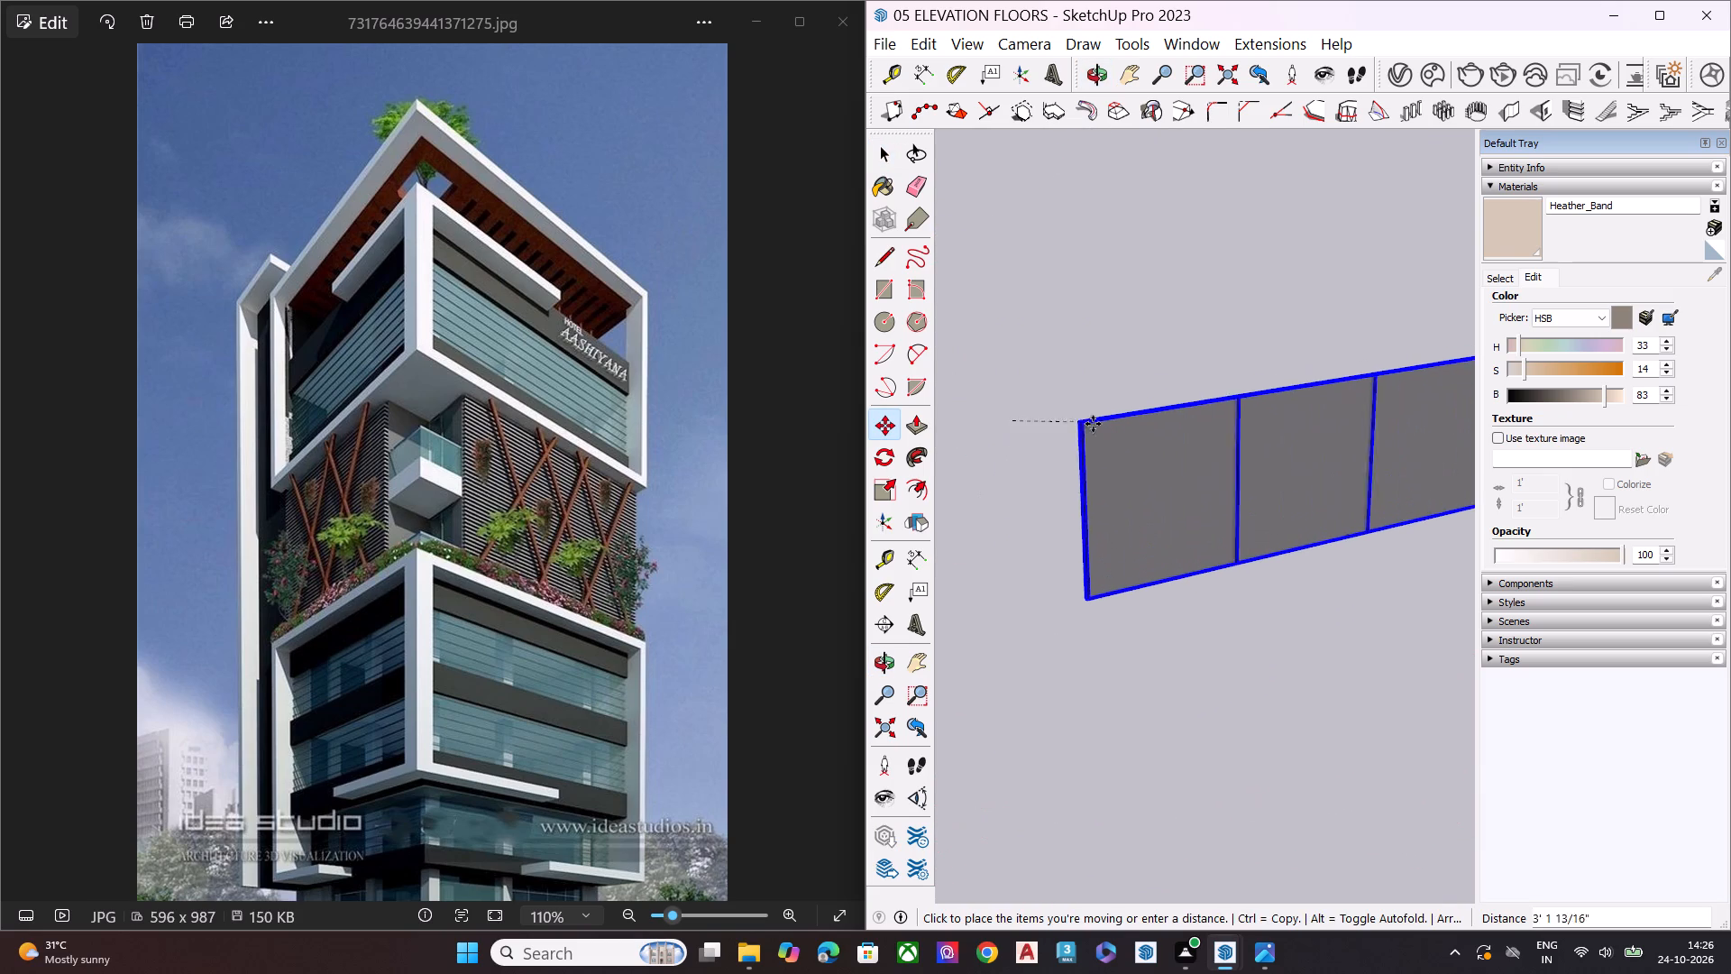
pyautogui.scroll(-6, 1106, 436)
pyautogui.scroll(-9, 1179, 415)
pyautogui.scroll(1, 1176, 419)
pyautogui.scroll(-2, 1176, 419)
pyautogui.scroll(1, 1176, 425)
pyautogui.scroll(-2, 1177, 427)
pyautogui.scroll(1, 1190, 432)
pyautogui.scroll(-8, 1218, 427)
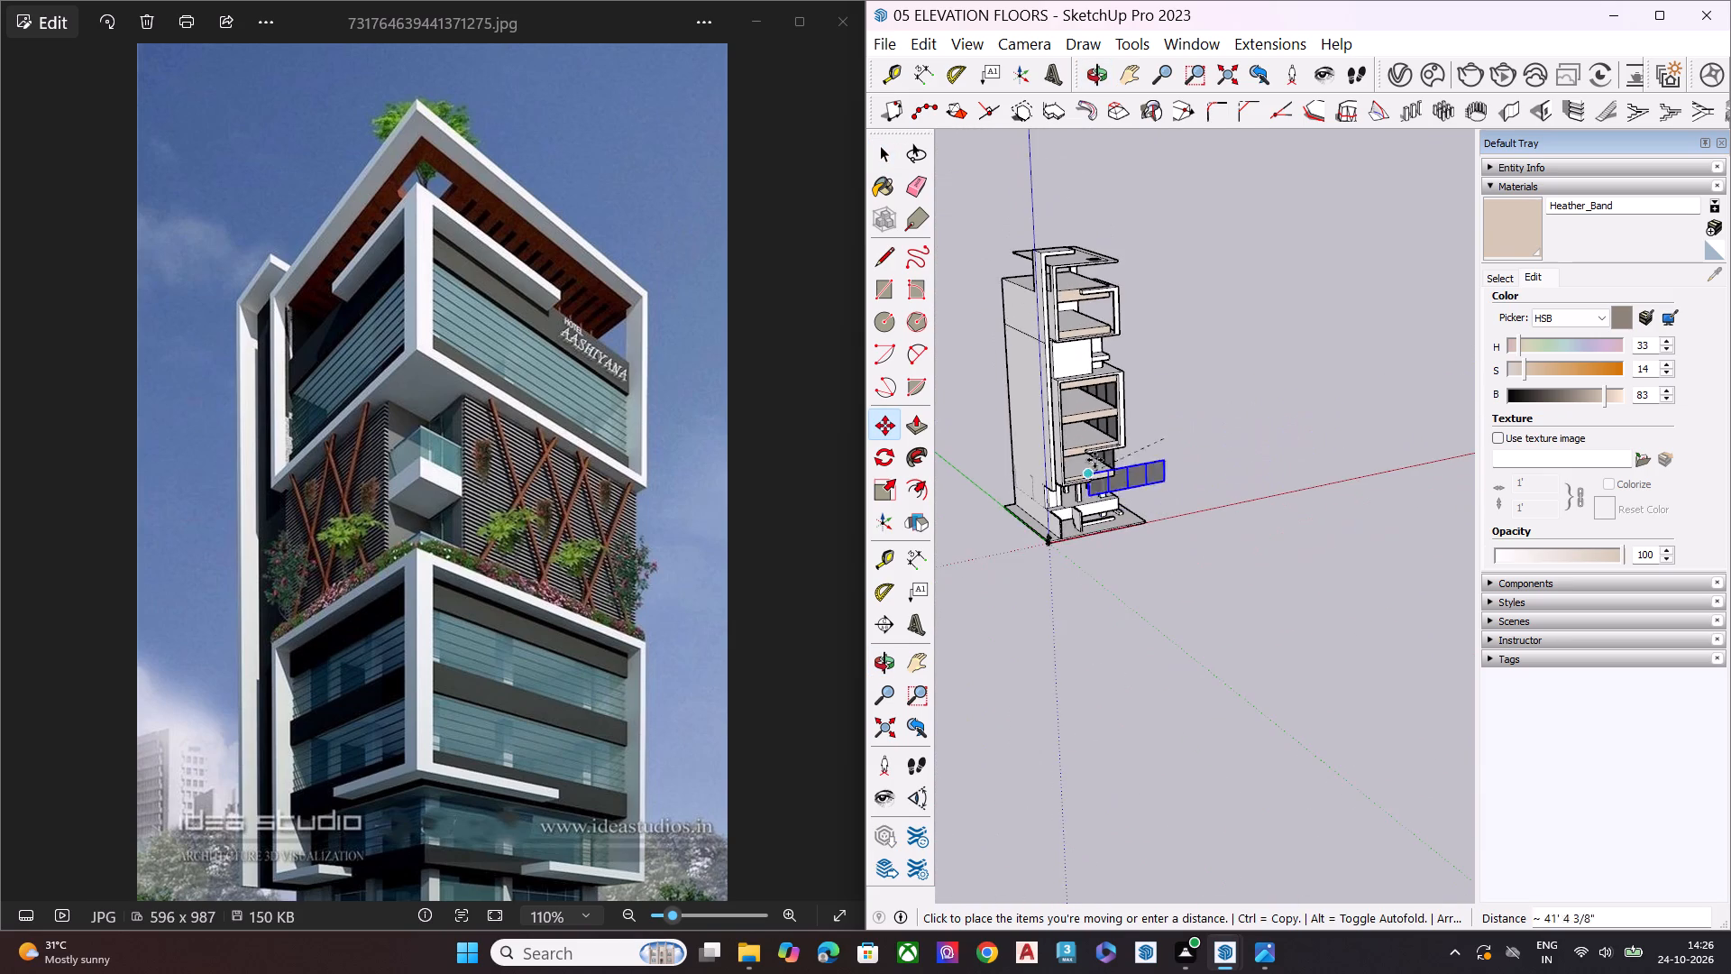
pyautogui.moveTo(1062, 464); pyautogui.dragTo(931, 501, button='middle')
pyautogui.scroll(9, 940, 501)
pyautogui.moveTo(1067, 467); pyautogui.dragTo(707, 426, button='middle')
pyautogui.scroll(6, 948, 425)
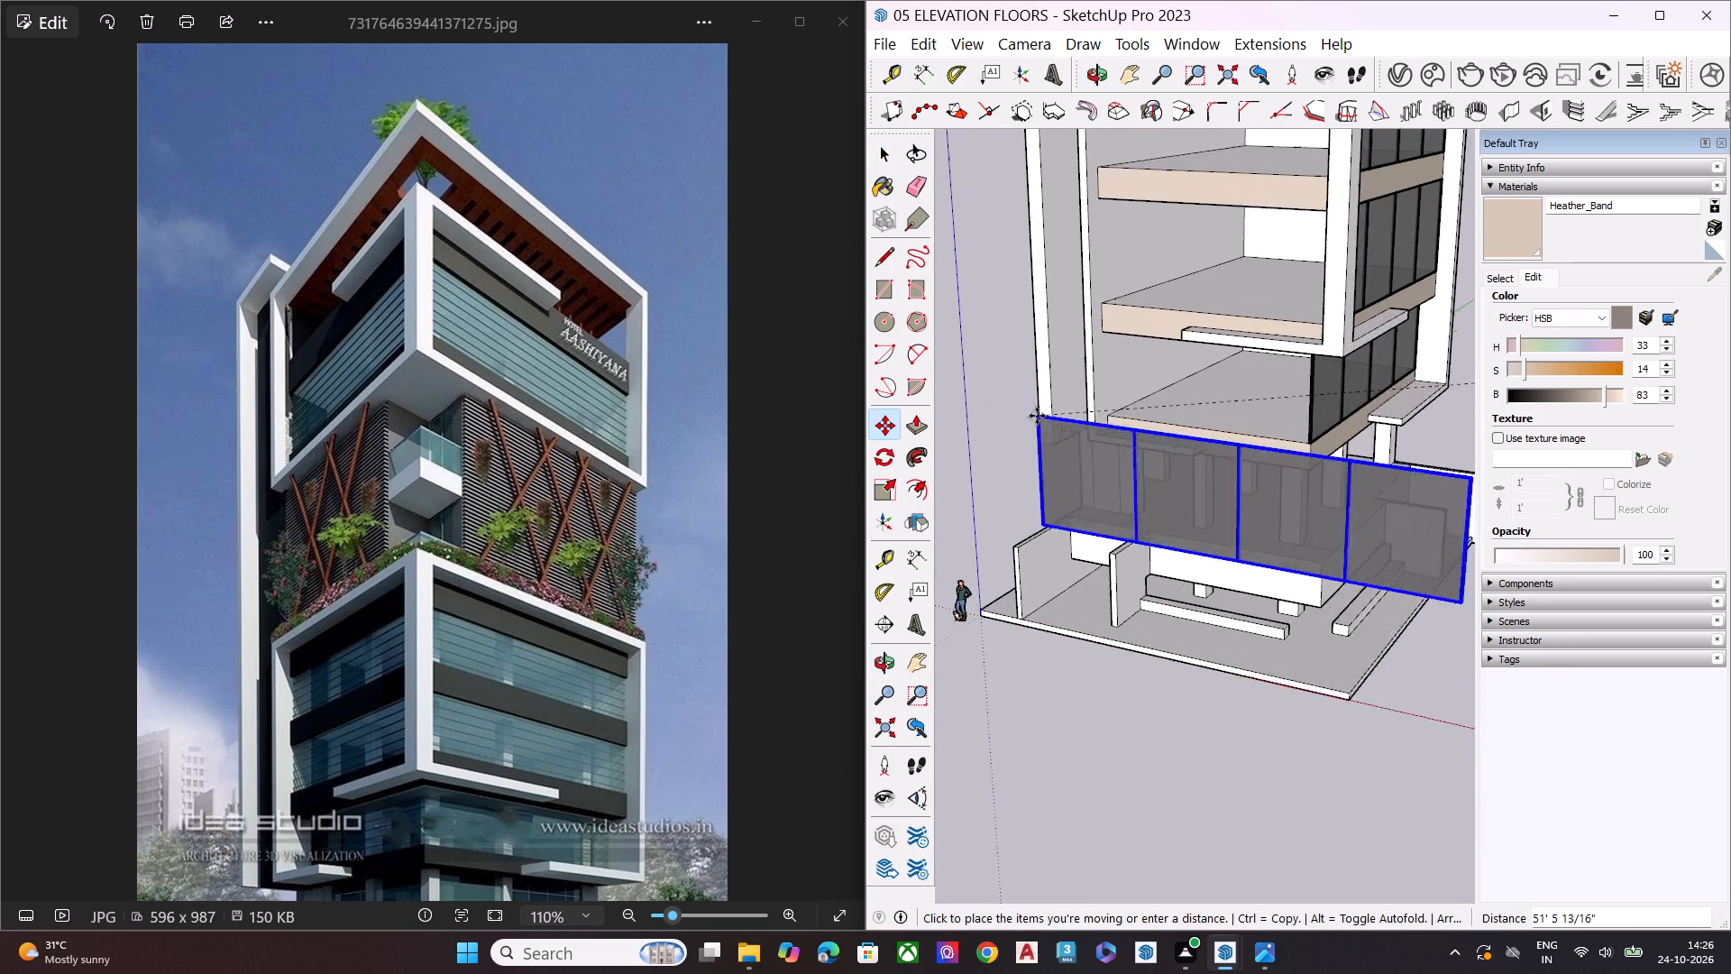
pyautogui.scroll(2, 1037, 416)
pyautogui.scroll(3, 1135, 373)
pyautogui.scroll(-1, 1132, 368)
pyautogui.scroll(4, 1132, 368)
pyautogui.click(1099, 320)
# Move the front window by its lower end corner onto the lowest beam's top edge beside the side window.
pyautogui.scroll(1, 962, 364)
pyautogui.scroll(-8, 924, 371)
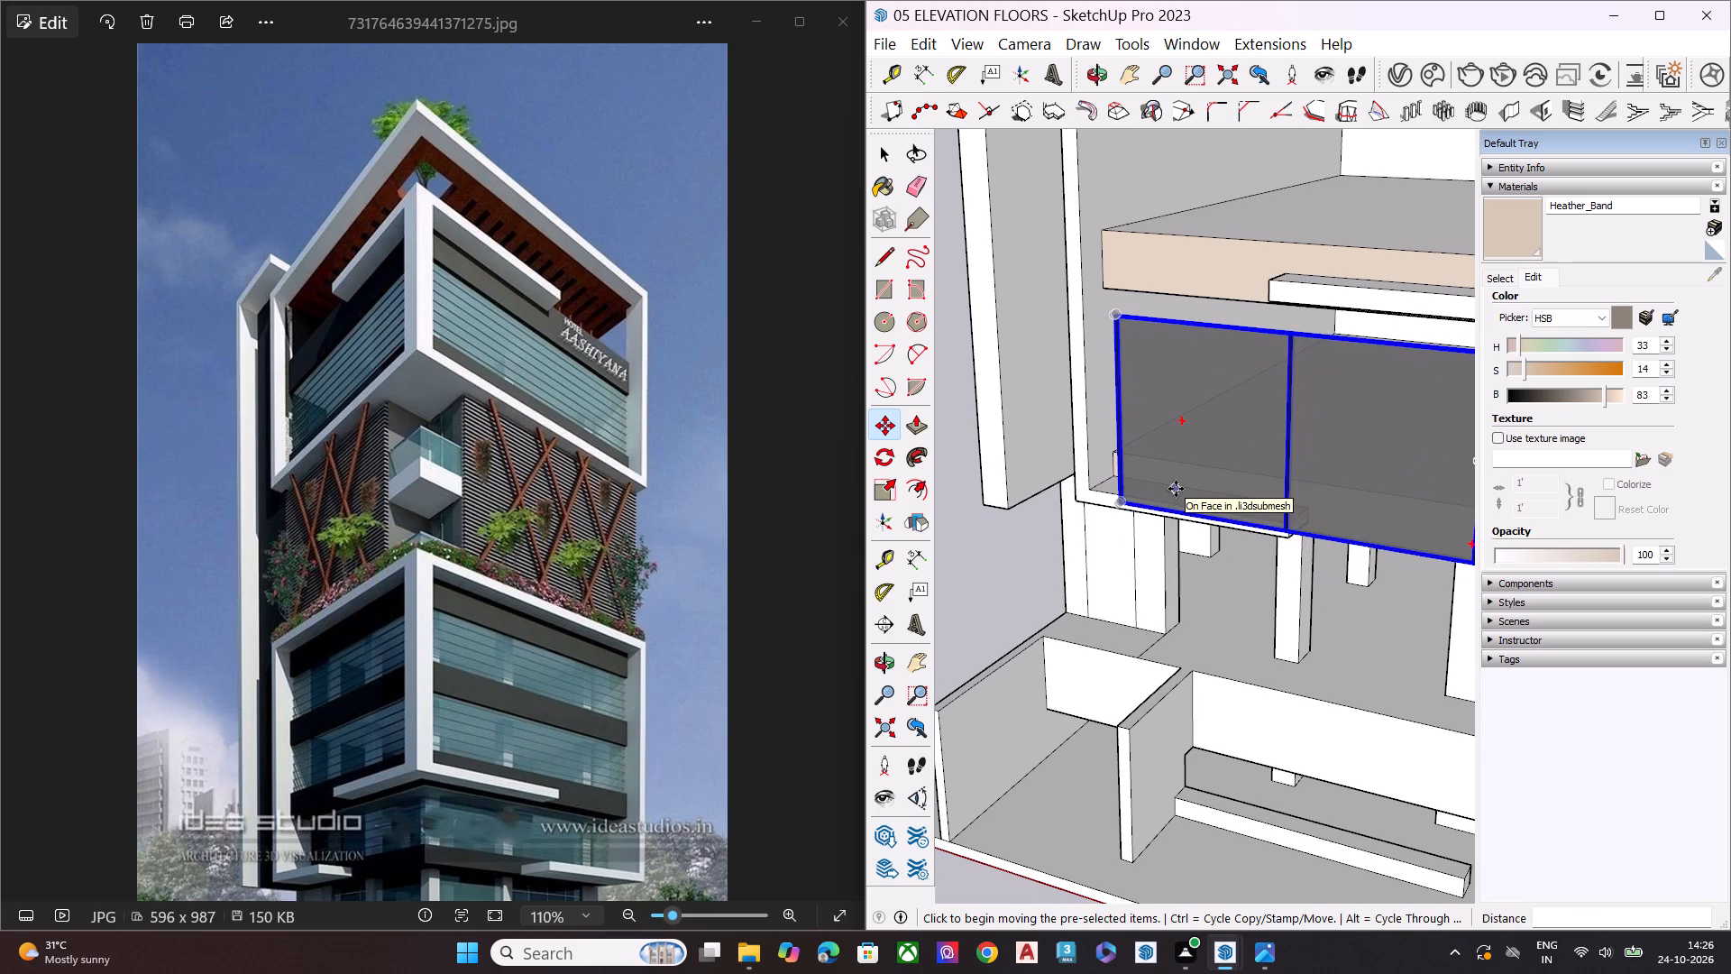
pyautogui.scroll(-1, 1118, 506)
pyautogui.scroll(1, 1118, 506)
pyautogui.scroll(-6, 1118, 506)
pyautogui.moveTo(1358, 553); pyautogui.dragTo(1176, 490, button='middle')
pyautogui.scroll(2, 1144, 485)
pyautogui.scroll(-1, 1169, 440)
pyautogui.scroll(1, 1169, 440)
pyautogui.scroll(-4, 1171, 446)
pyautogui.moveTo(1352, 575); pyautogui.dragTo(1190, 547, button='middle')
pyautogui.scroll(8, 1190, 547)
pyautogui.scroll(8, 1274, 519)
pyautogui.scroll(-5, 1206, 559)
pyautogui.scroll(6, 1199, 563)
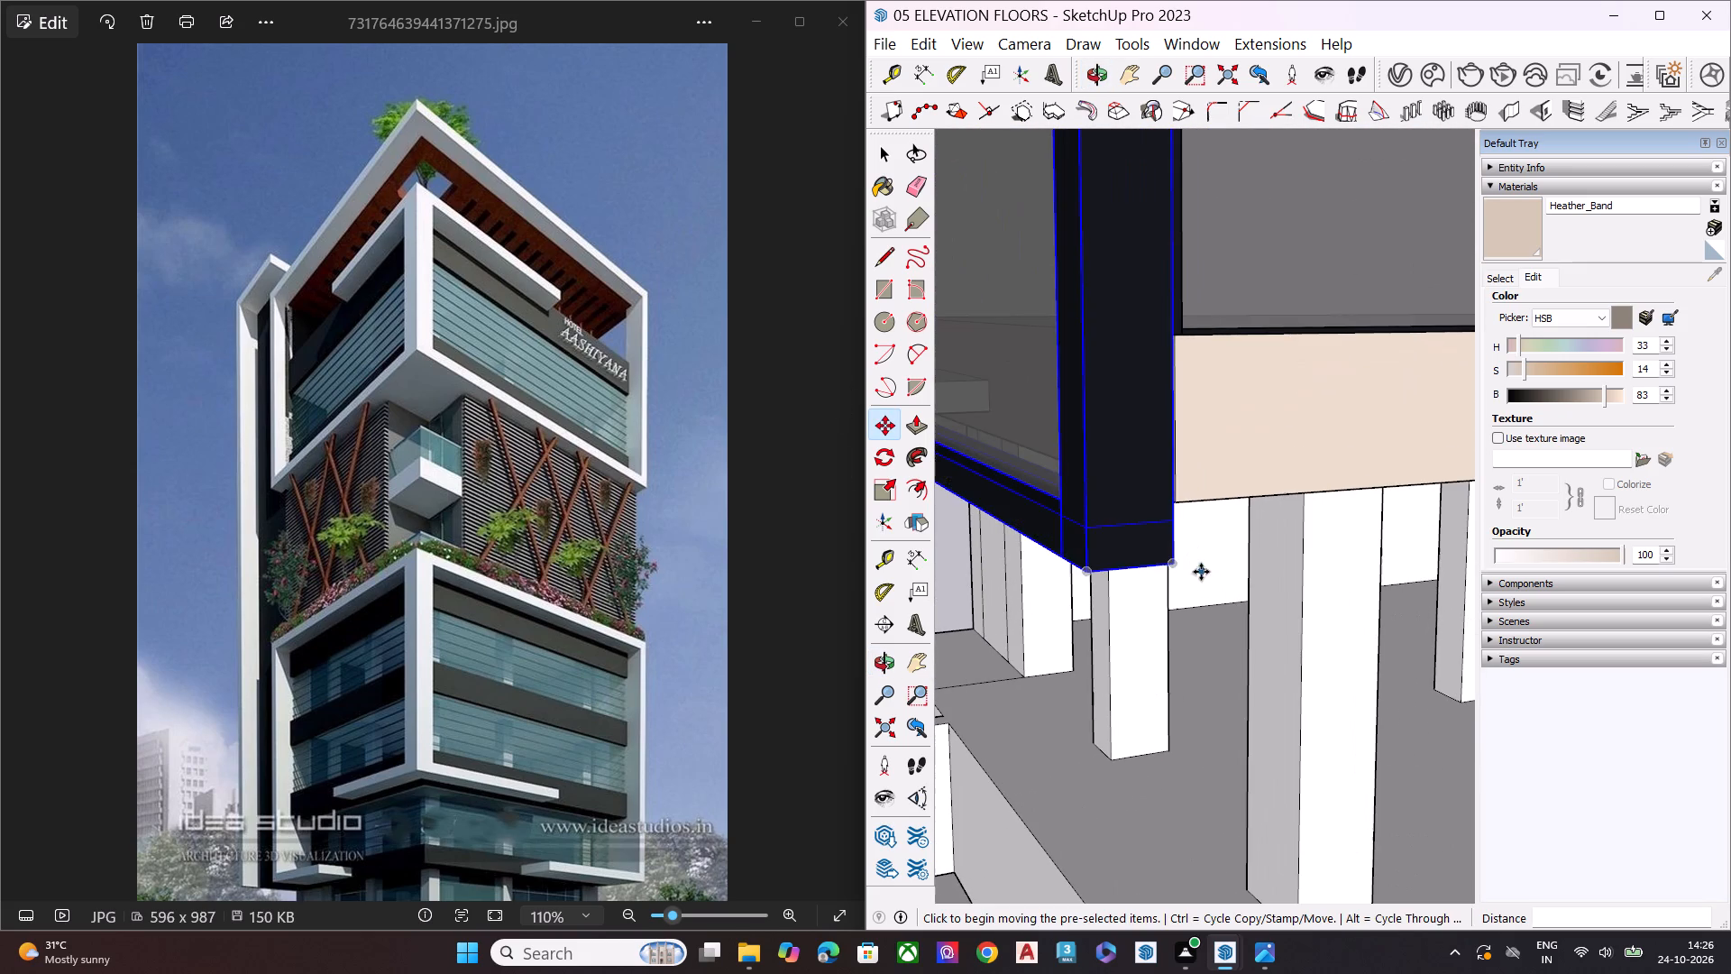
pyautogui.click(1177, 565)
pyautogui.moveTo(1171, 335); pyautogui.dragTo(1140, 507, button='middle')
pyautogui.scroll(-17, 1136, 444)
pyautogui.scroll(5, 1064, 349)
pyautogui.scroll(-1, 1133, 345)
pyautogui.scroll(4, 1133, 345)
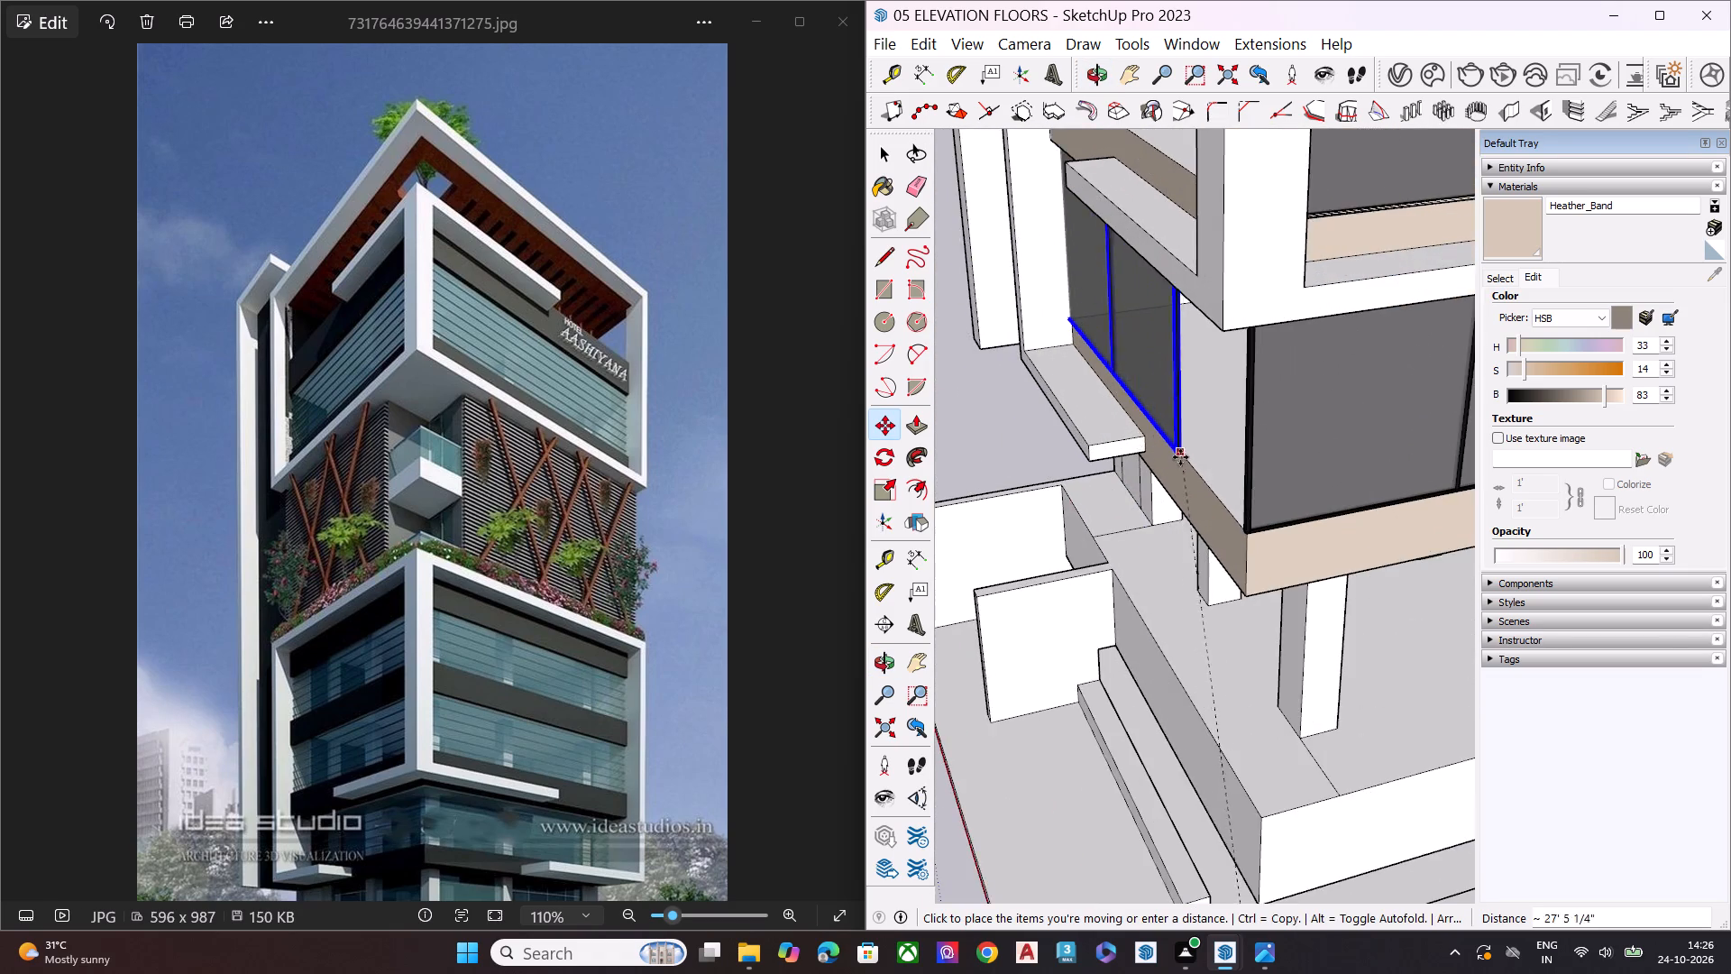
pyautogui.scroll(1, 1192, 471)
pyautogui.scroll(-2, 1193, 473)
pyautogui.scroll(8, 1196, 476)
pyautogui.scroll(2, 1272, 555)
pyautogui.scroll(-1, 1275, 560)
pyautogui.scroll(5, 1277, 564)
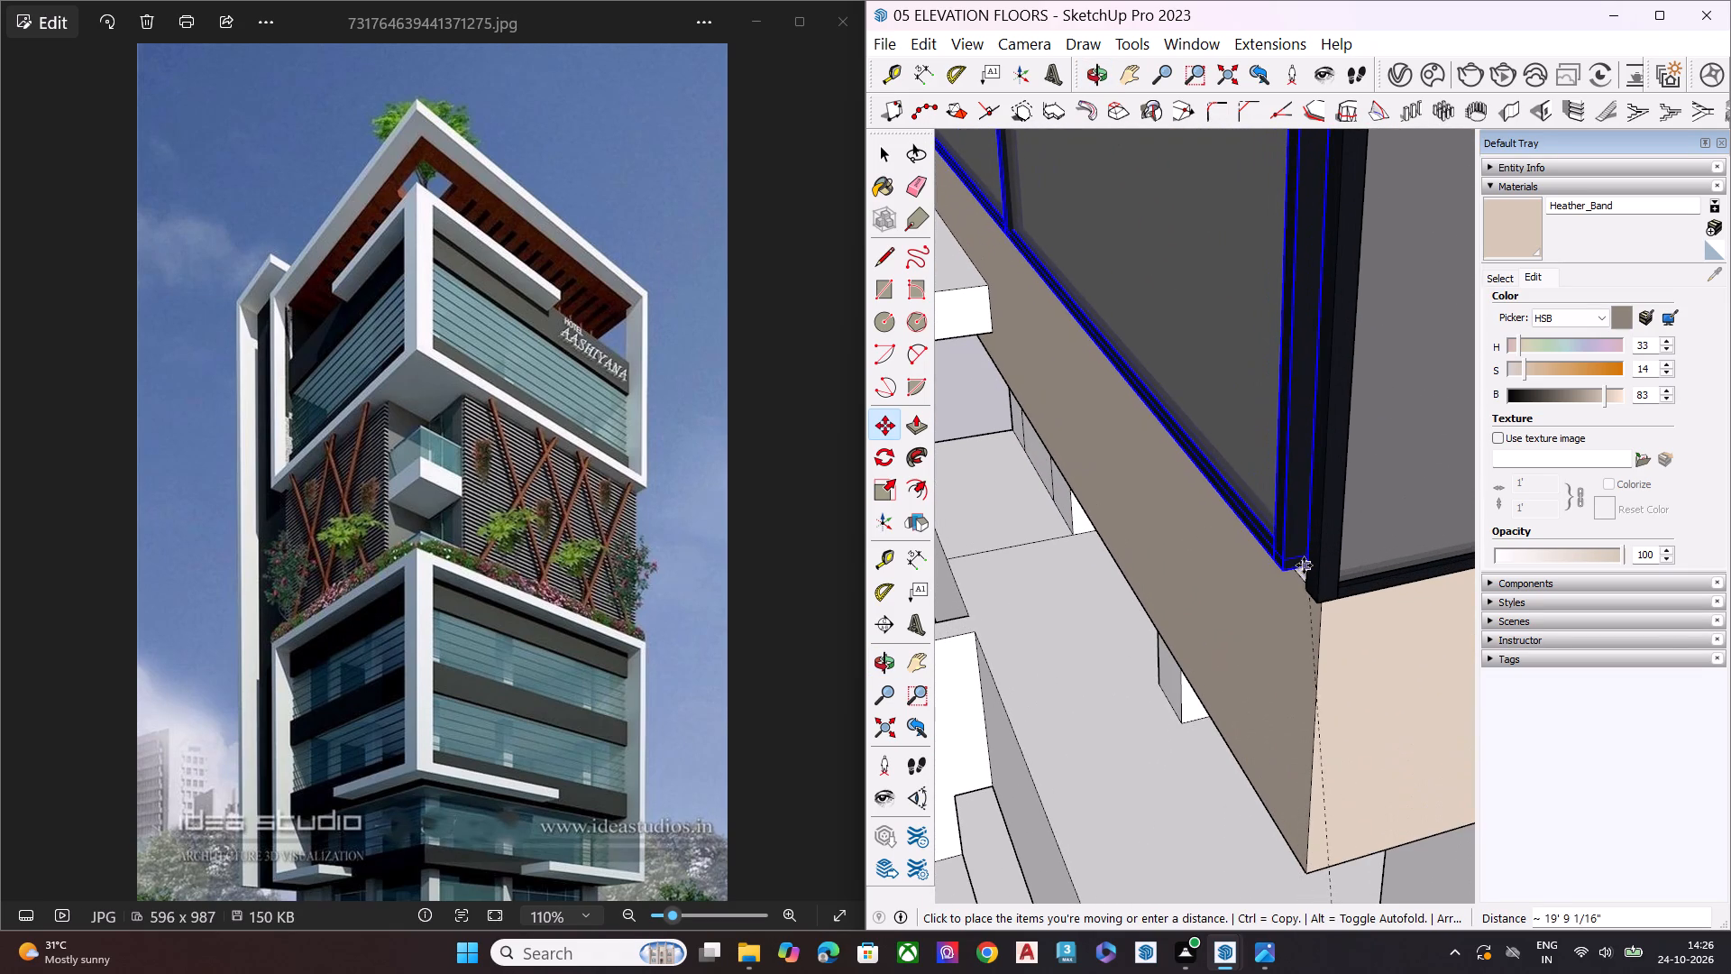
pyautogui.moveTo(1304, 565); pyautogui.dragTo(1443, 363, button='middle')
pyautogui.scroll(10, 1405, 429)
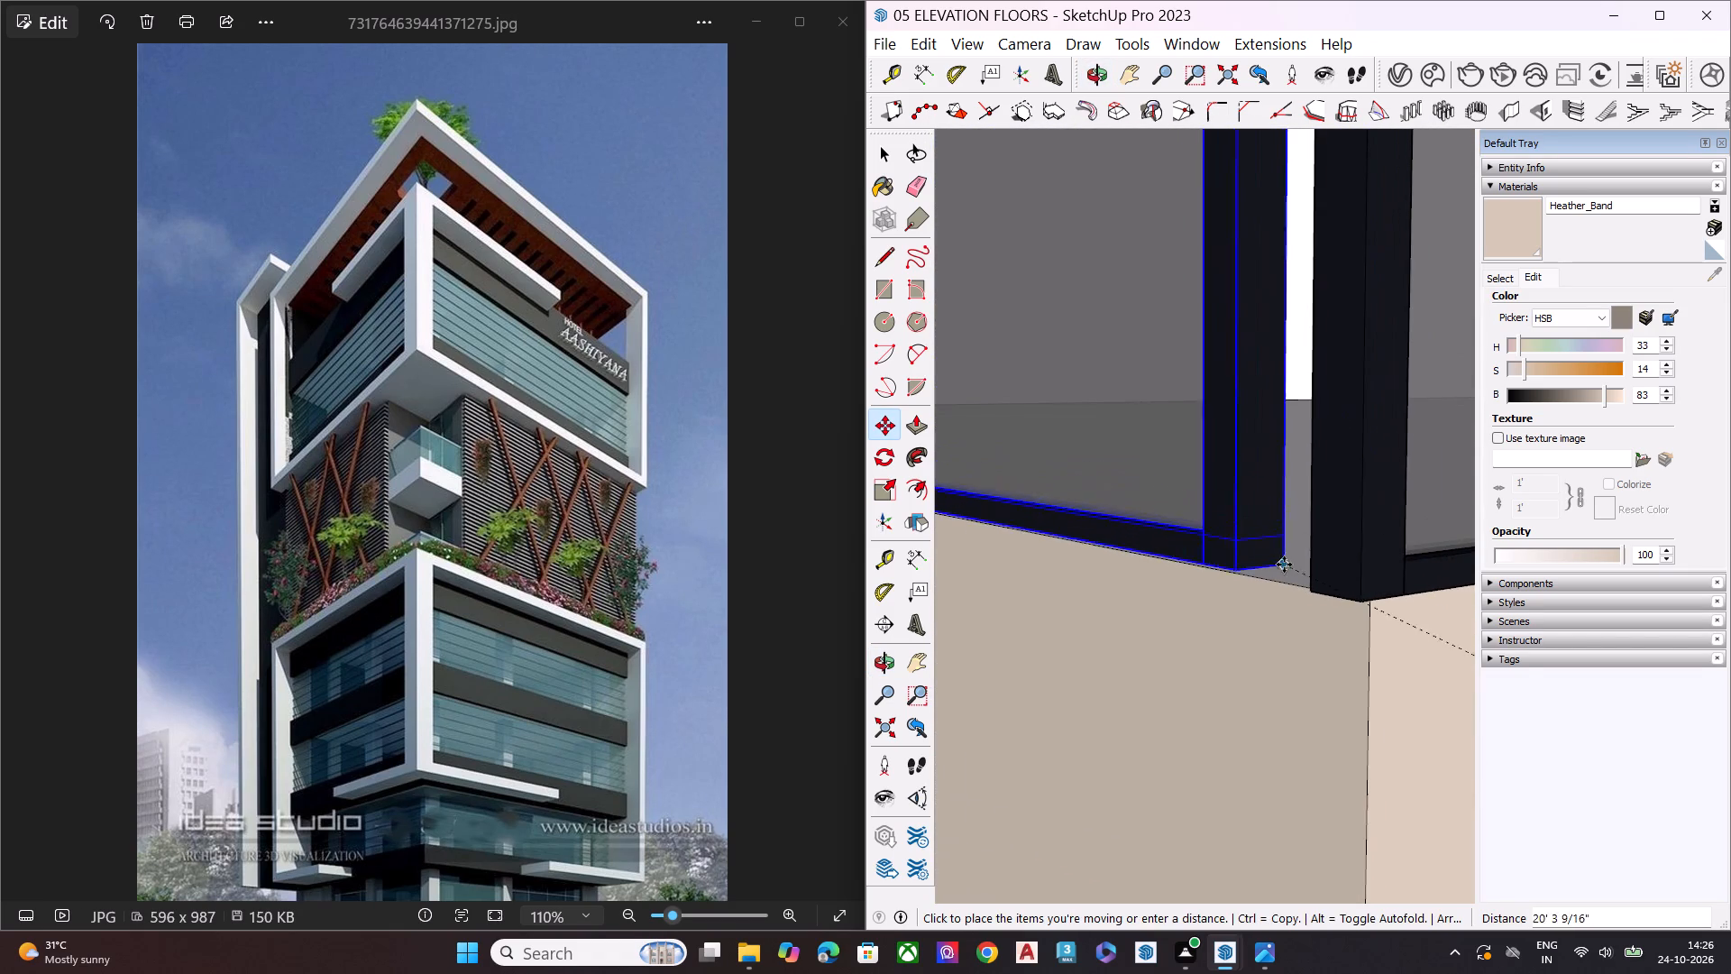
pyautogui.scroll(9, 1284, 565)
pyautogui.click(1342, 575)
# Shift the front window slightly along the beam so its end frame butts against the side window's corner frame.
pyautogui.click(1205, 595)
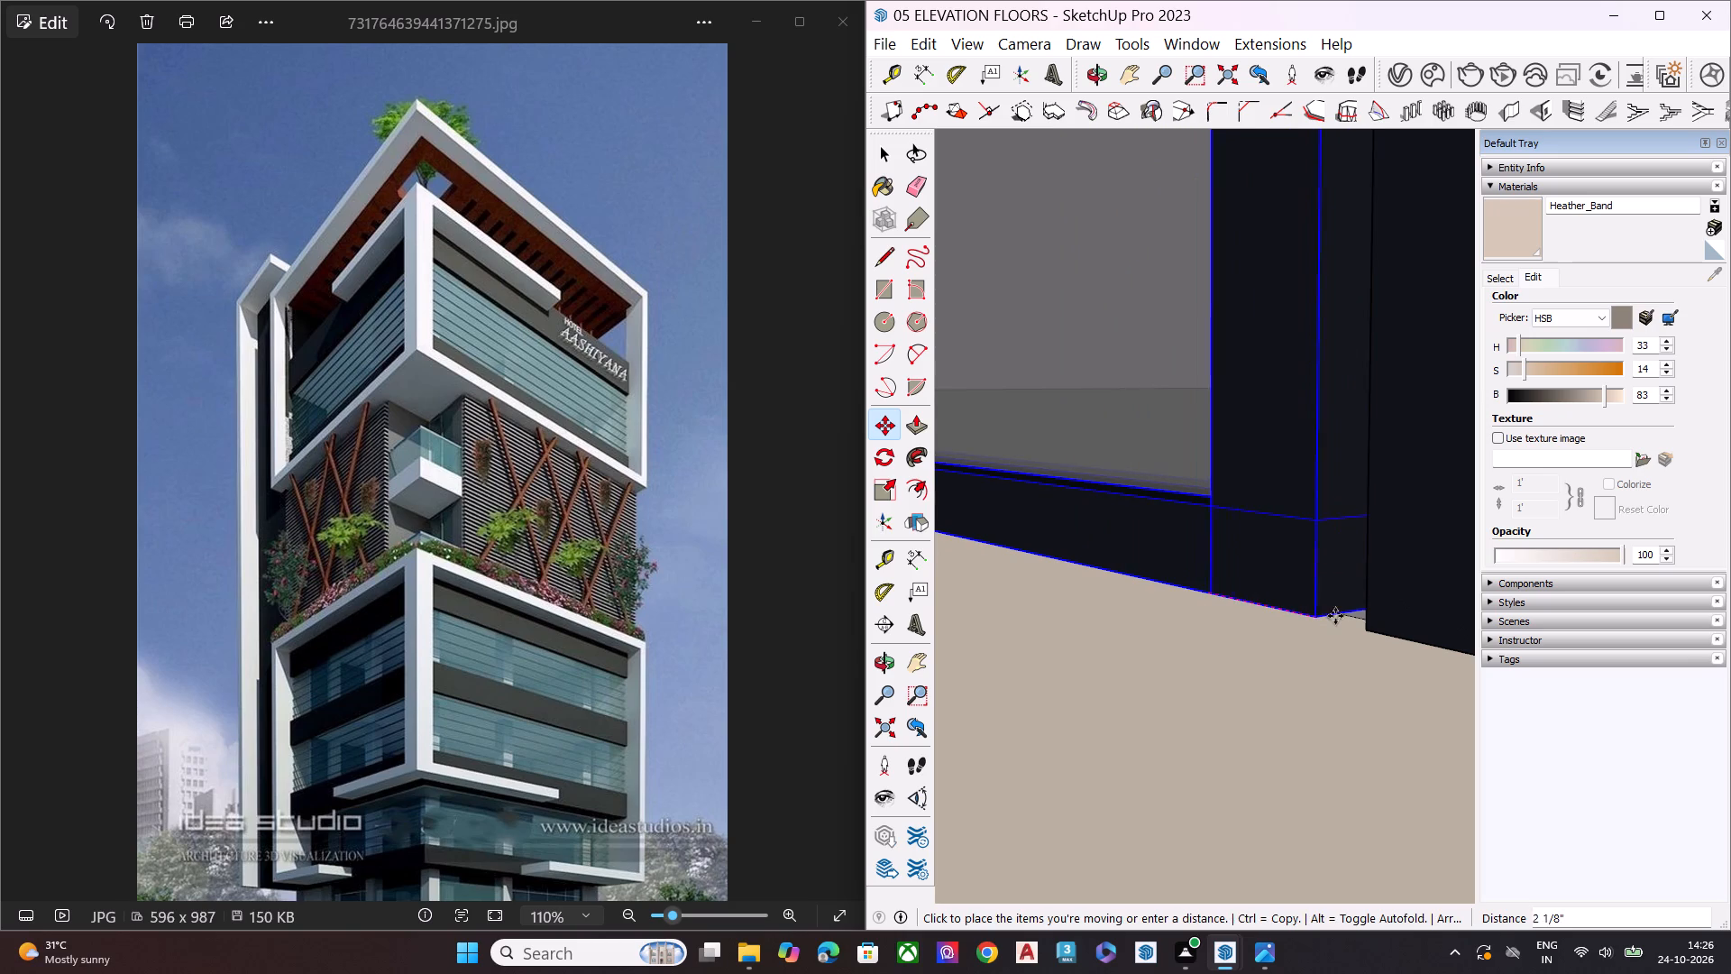
pyautogui.click(1365, 633)
# Scale the lowest floor's front window lengthwise by about 0.66, pulling its overhanging far end back to the beam's end.
pyautogui.scroll(-14, 1395, 492)
pyautogui.scroll(1, 1328, 550)
pyautogui.scroll(-6, 1329, 556)
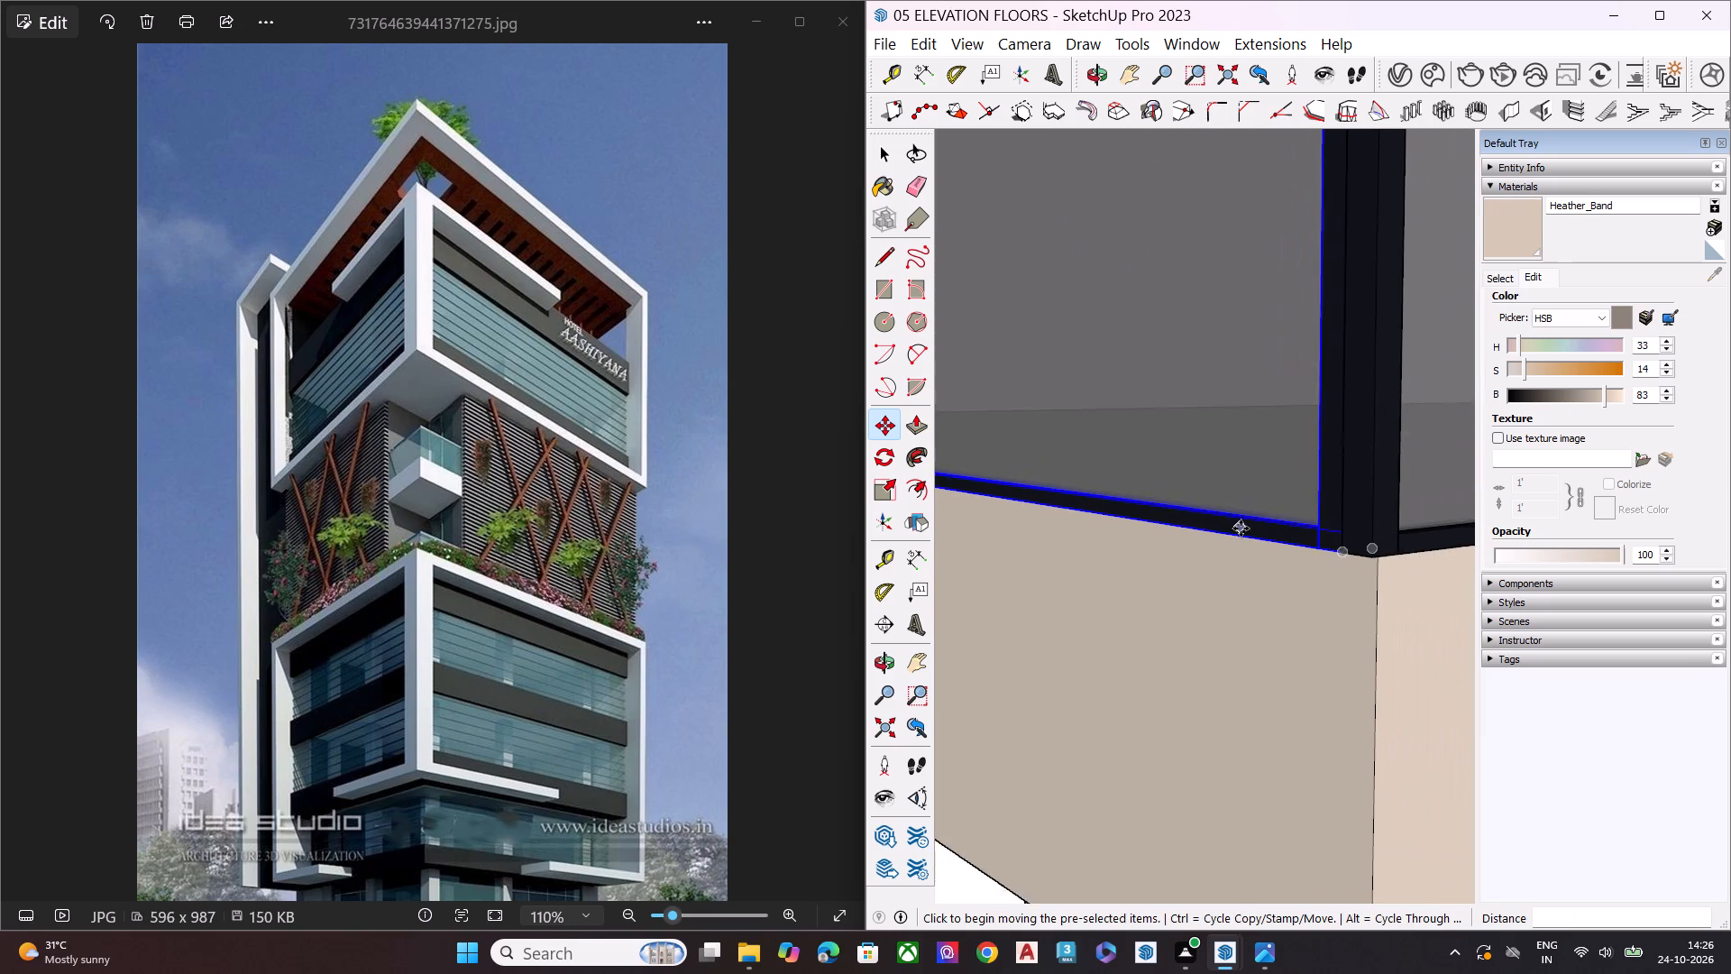
pyautogui.scroll(-1, 1241, 528)
pyautogui.scroll(4, 1241, 529)
pyautogui.scroll(-4, 1245, 538)
pyautogui.press('s')
pyautogui.scroll(-11, 1251, 531)
pyautogui.scroll(-8, 1352, 547)
pyautogui.moveTo(1098, 528); pyautogui.dragTo(1397, 523, button='middle')
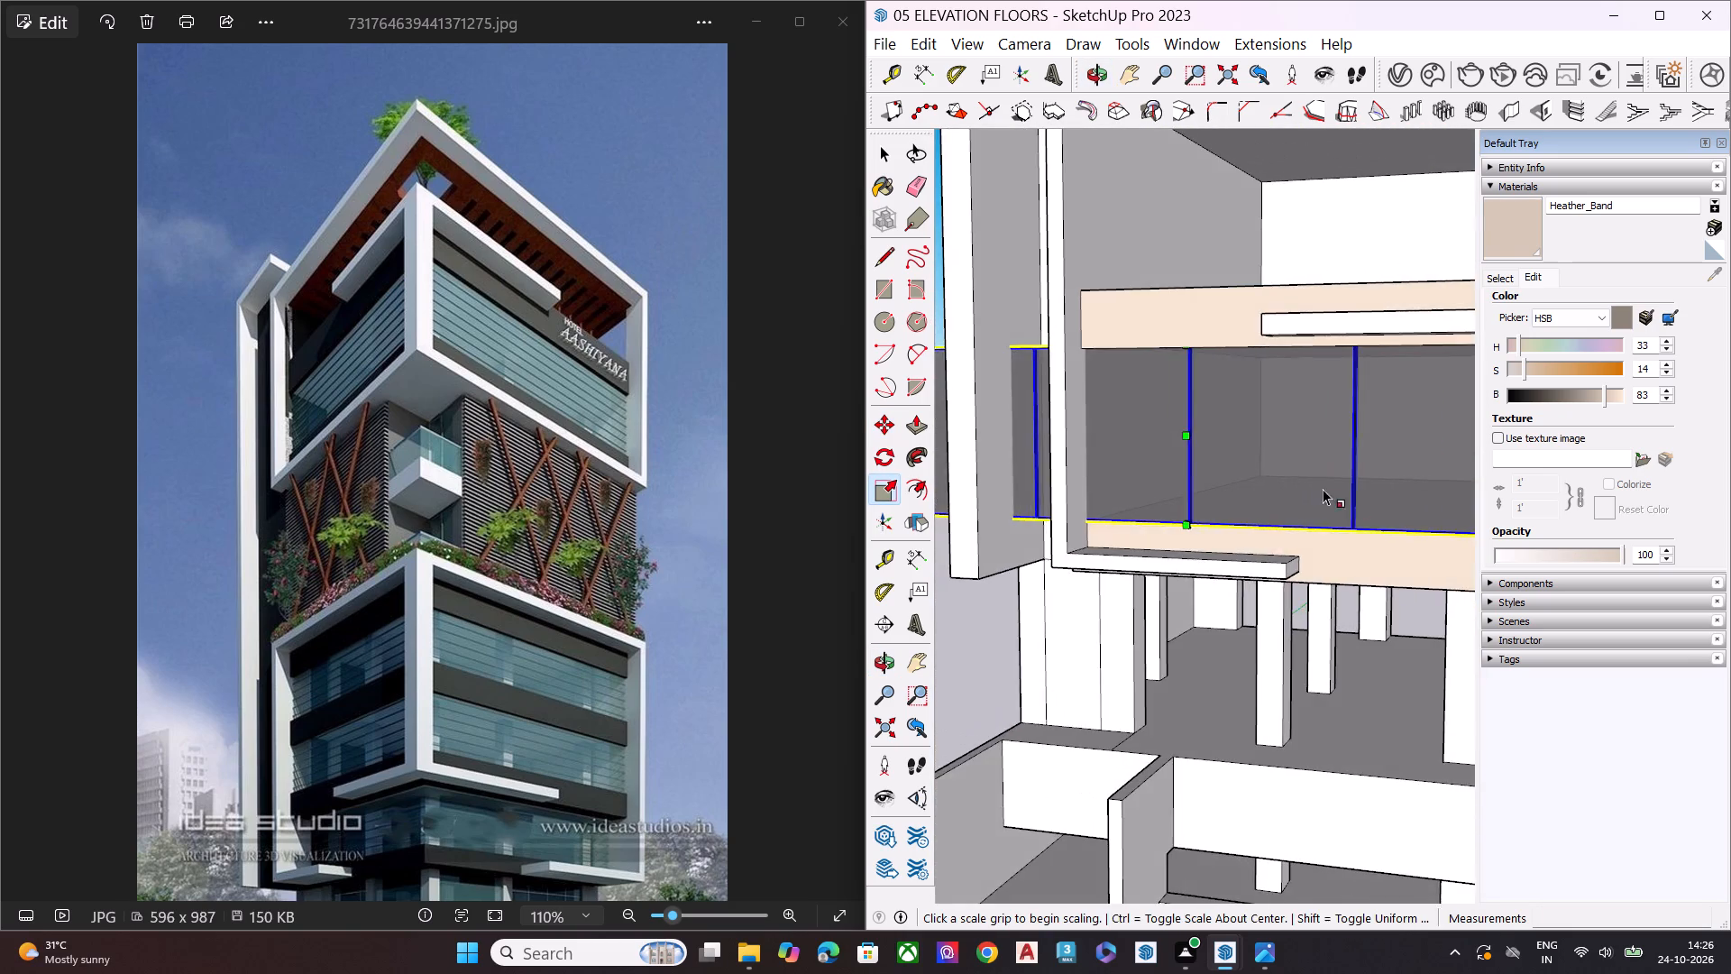
pyautogui.scroll(-1, 1323, 490)
pyautogui.scroll(1, 1342, 502)
pyautogui.scroll(-4, 1359, 511)
pyautogui.scroll(9, 1070, 456)
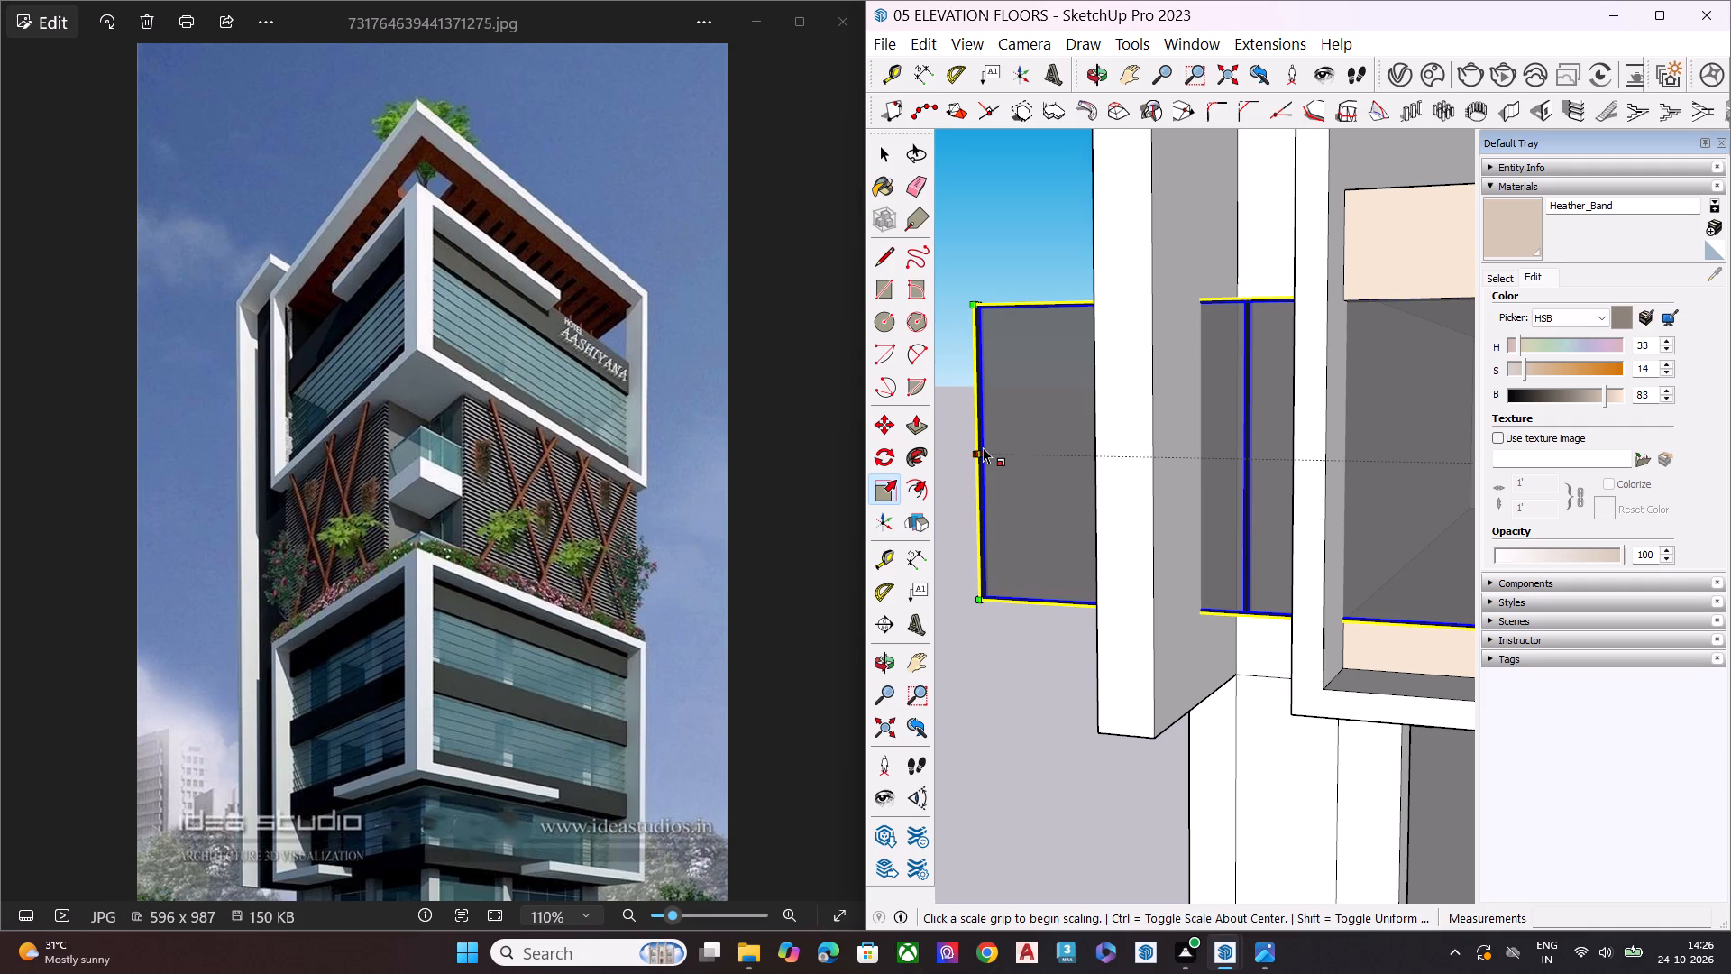
pyautogui.scroll(8, 981, 455)
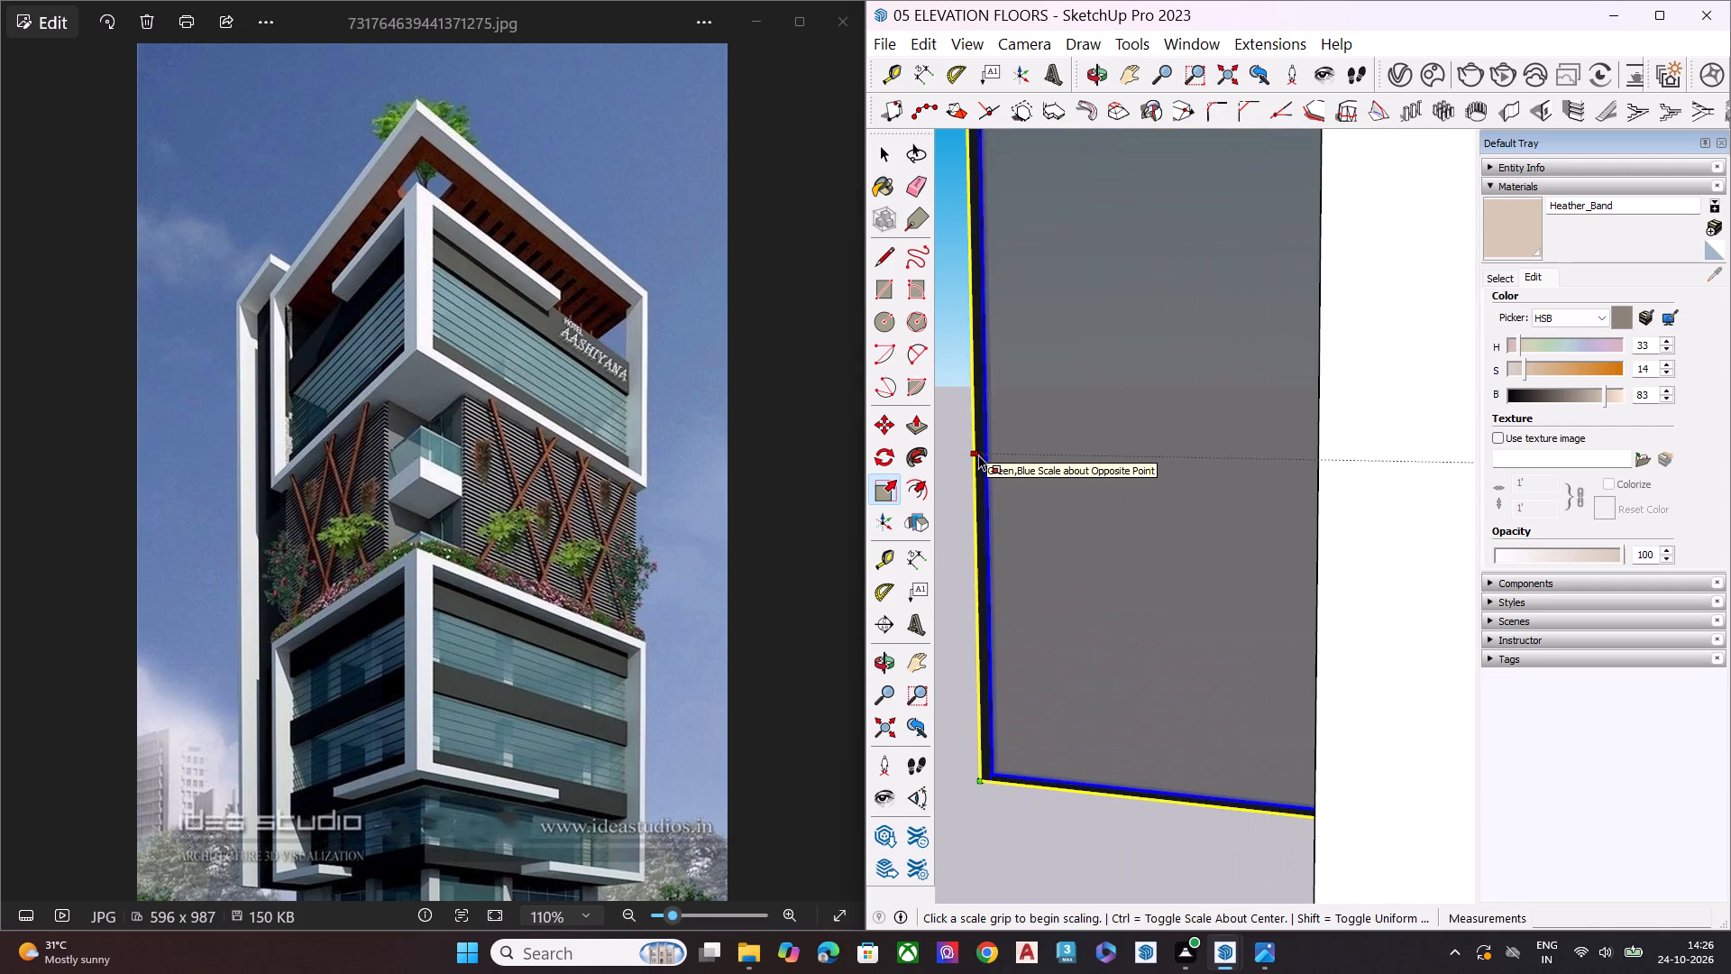
pyautogui.scroll(-1, 1014, 456)
pyautogui.moveTo(1014, 456); pyautogui.dragTo(989, 542, button='middle')
pyautogui.scroll(10, 966, 435)
pyautogui.scroll(-5, 1018, 510)
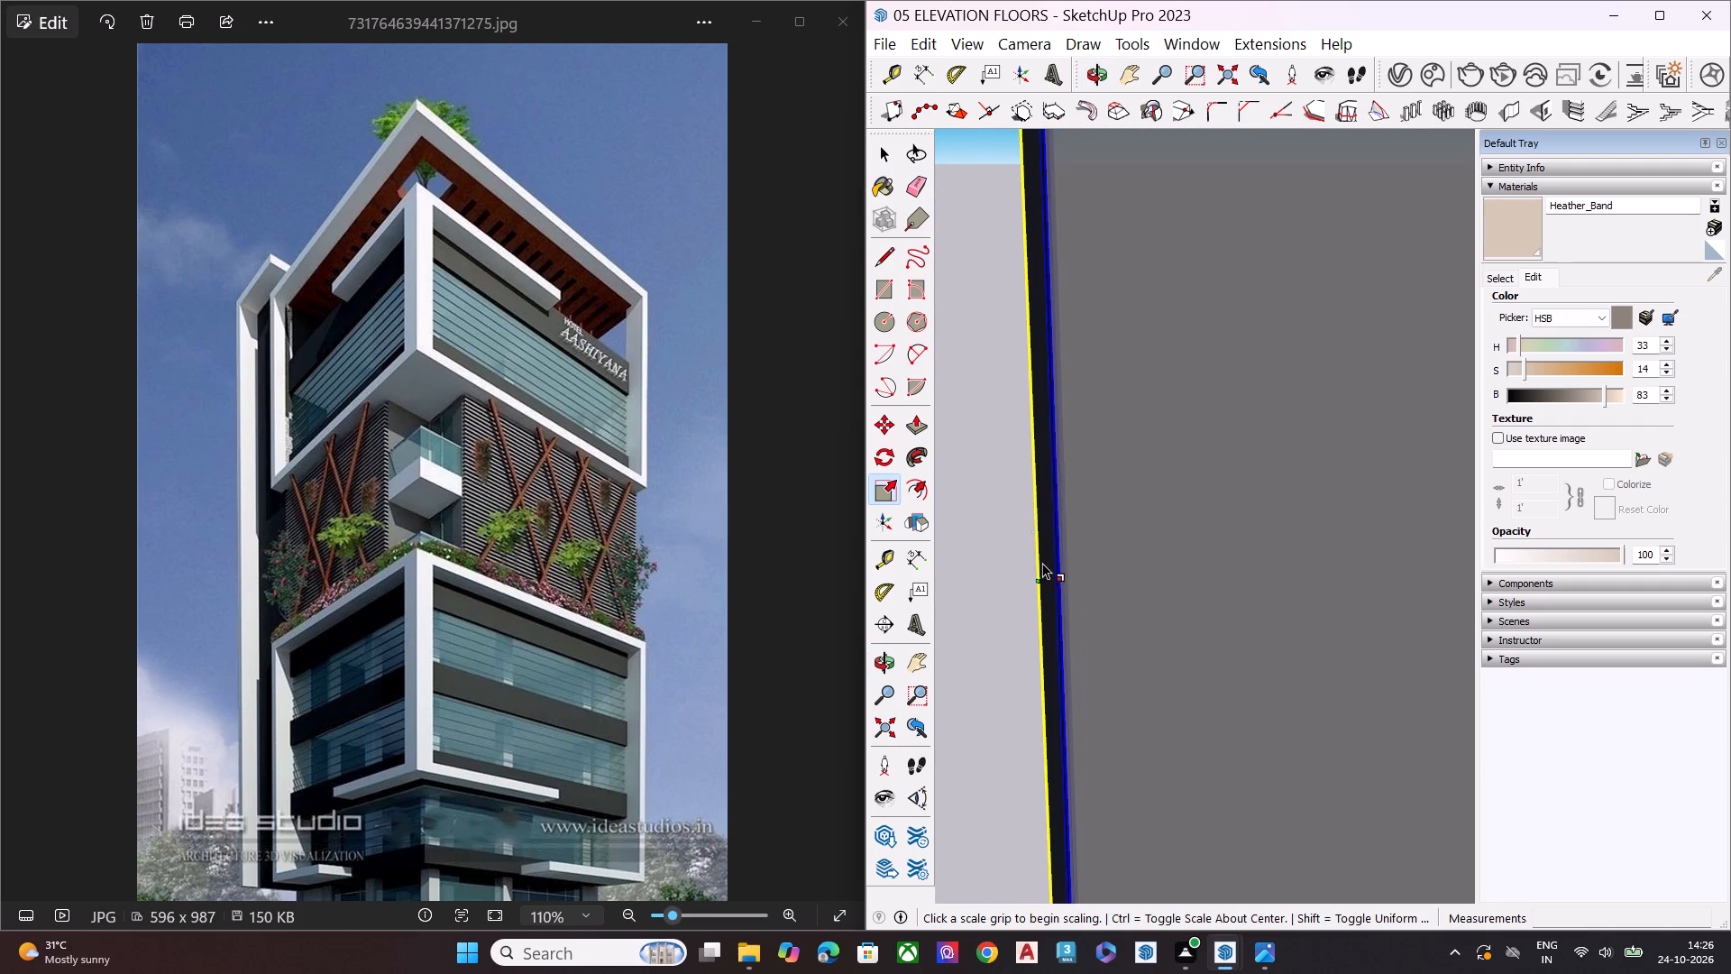
pyautogui.click(1053, 574)
pyautogui.scroll(-14, 1025, 486)
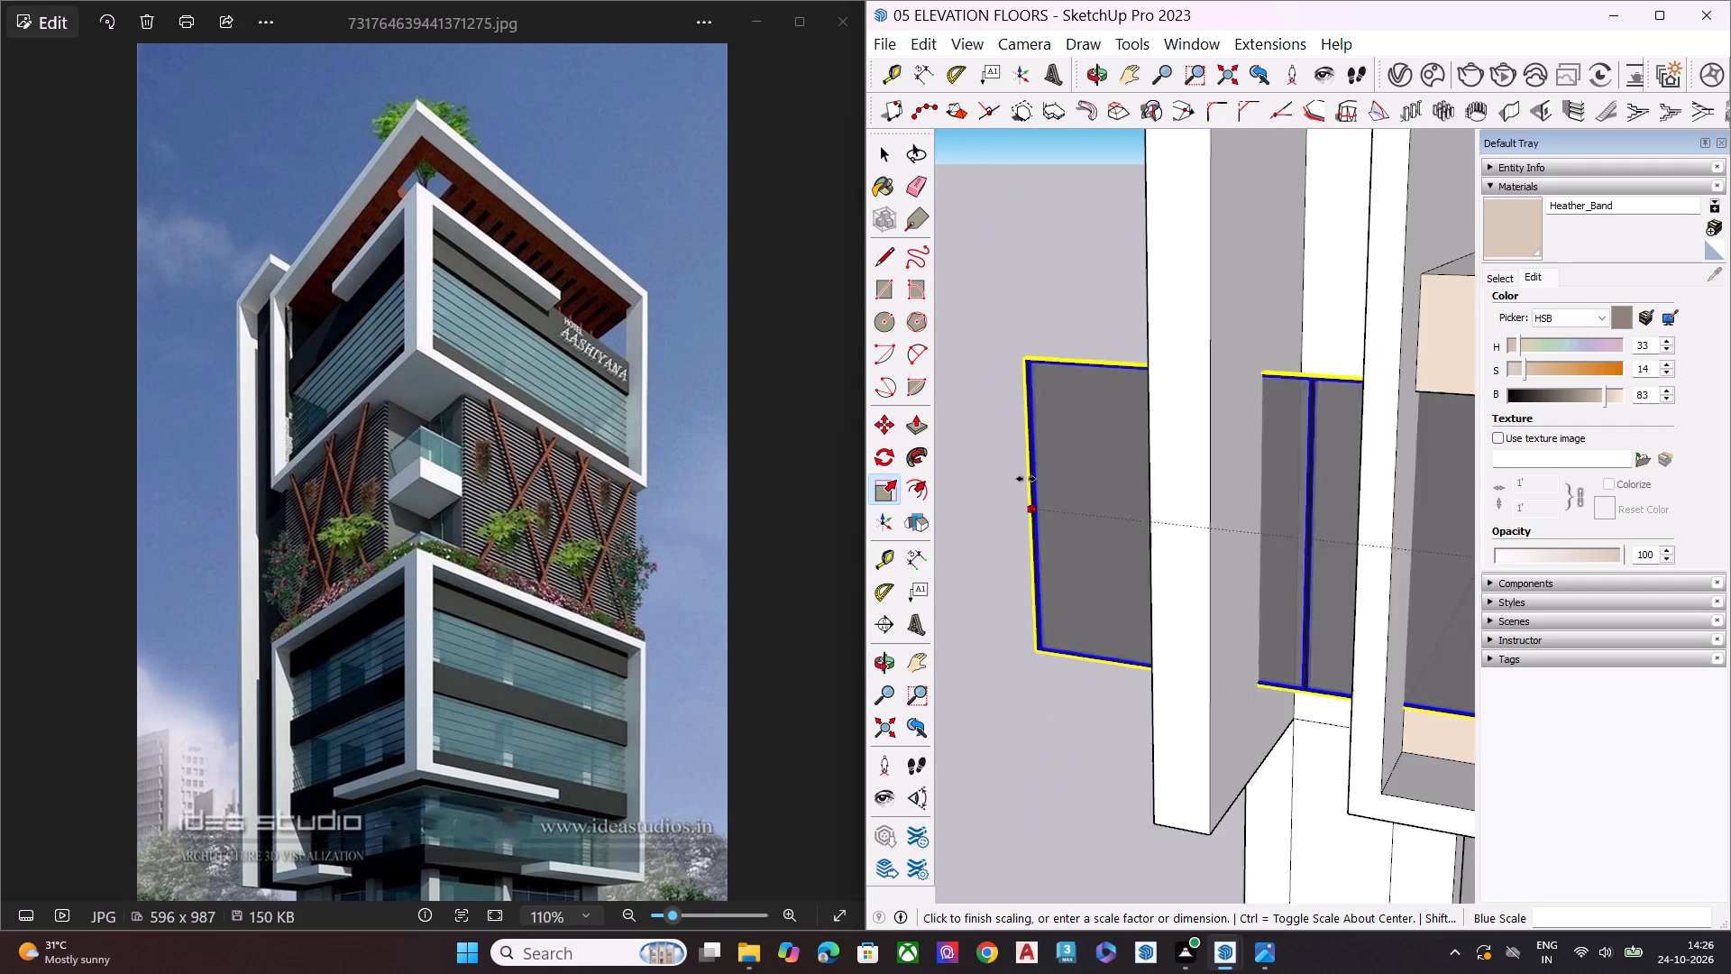
pyautogui.scroll(-7, 1026, 479)
pyautogui.click(1241, 511)
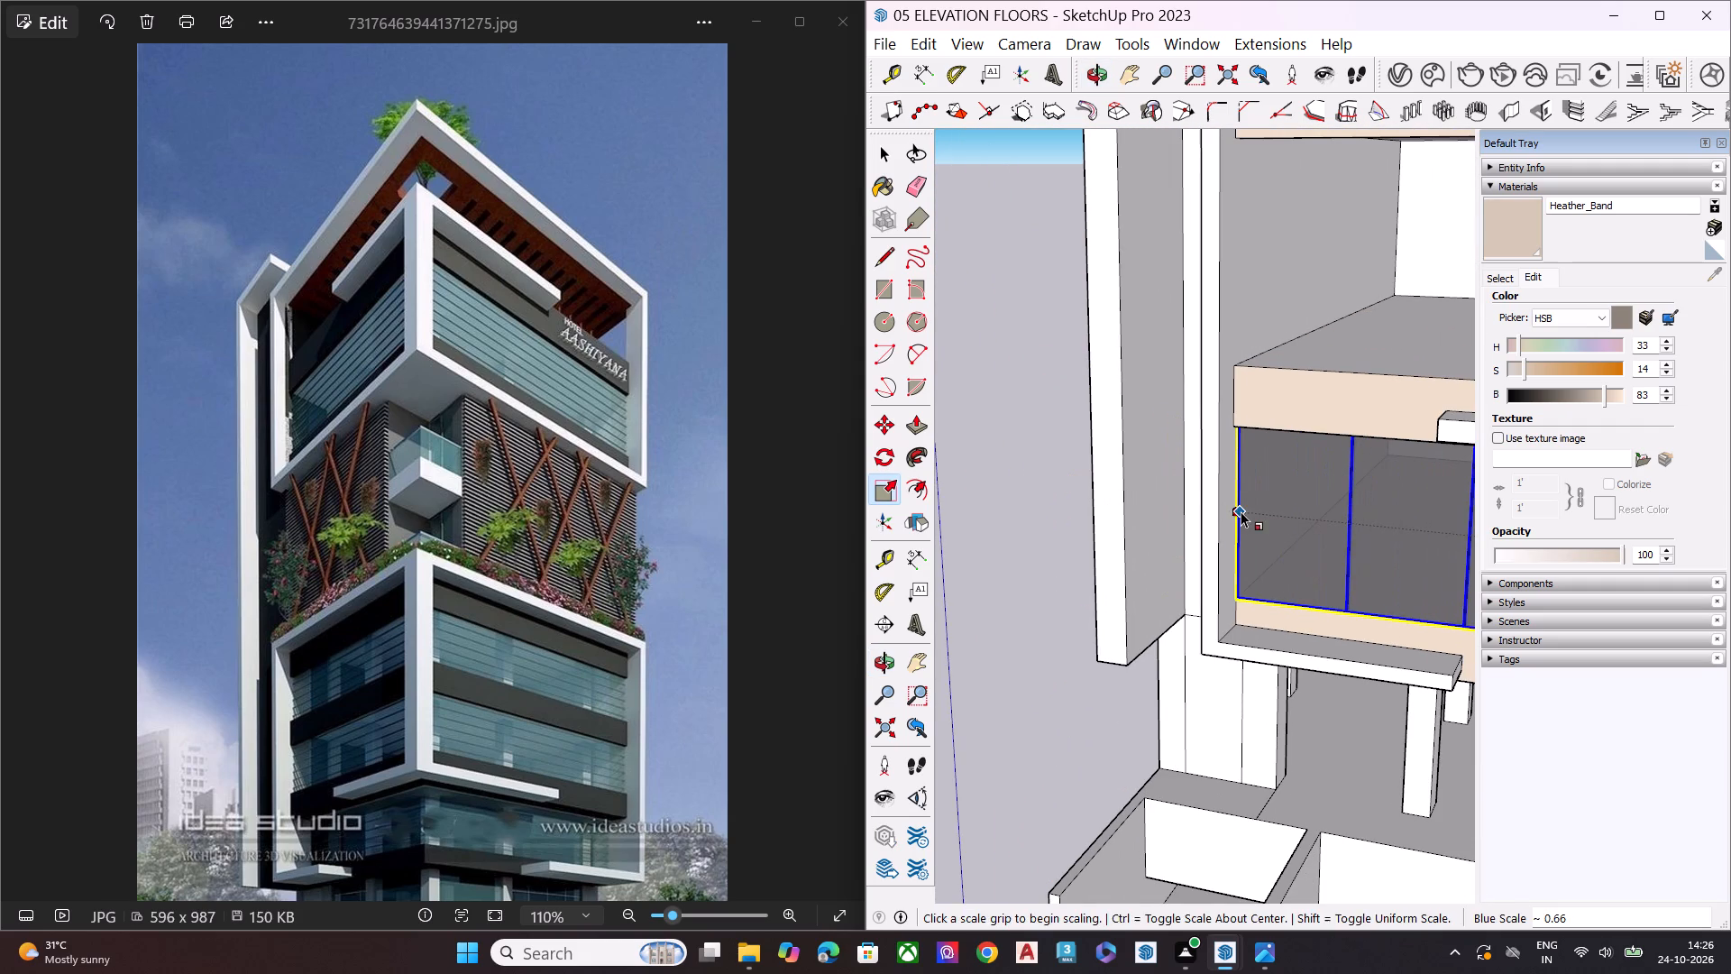
pyautogui.press('space')
pyautogui.click(995, 523)
# Move the lowest front window about 3/8" by its lower outer corner onto the beam's end corner.
pyautogui.moveTo(1296, 638); pyautogui.dragTo(1102, 433, button='middle')
pyautogui.scroll(7, 1102, 433)
pyautogui.scroll(-1, 1140, 513)
pyautogui.scroll(2, 1140, 520)
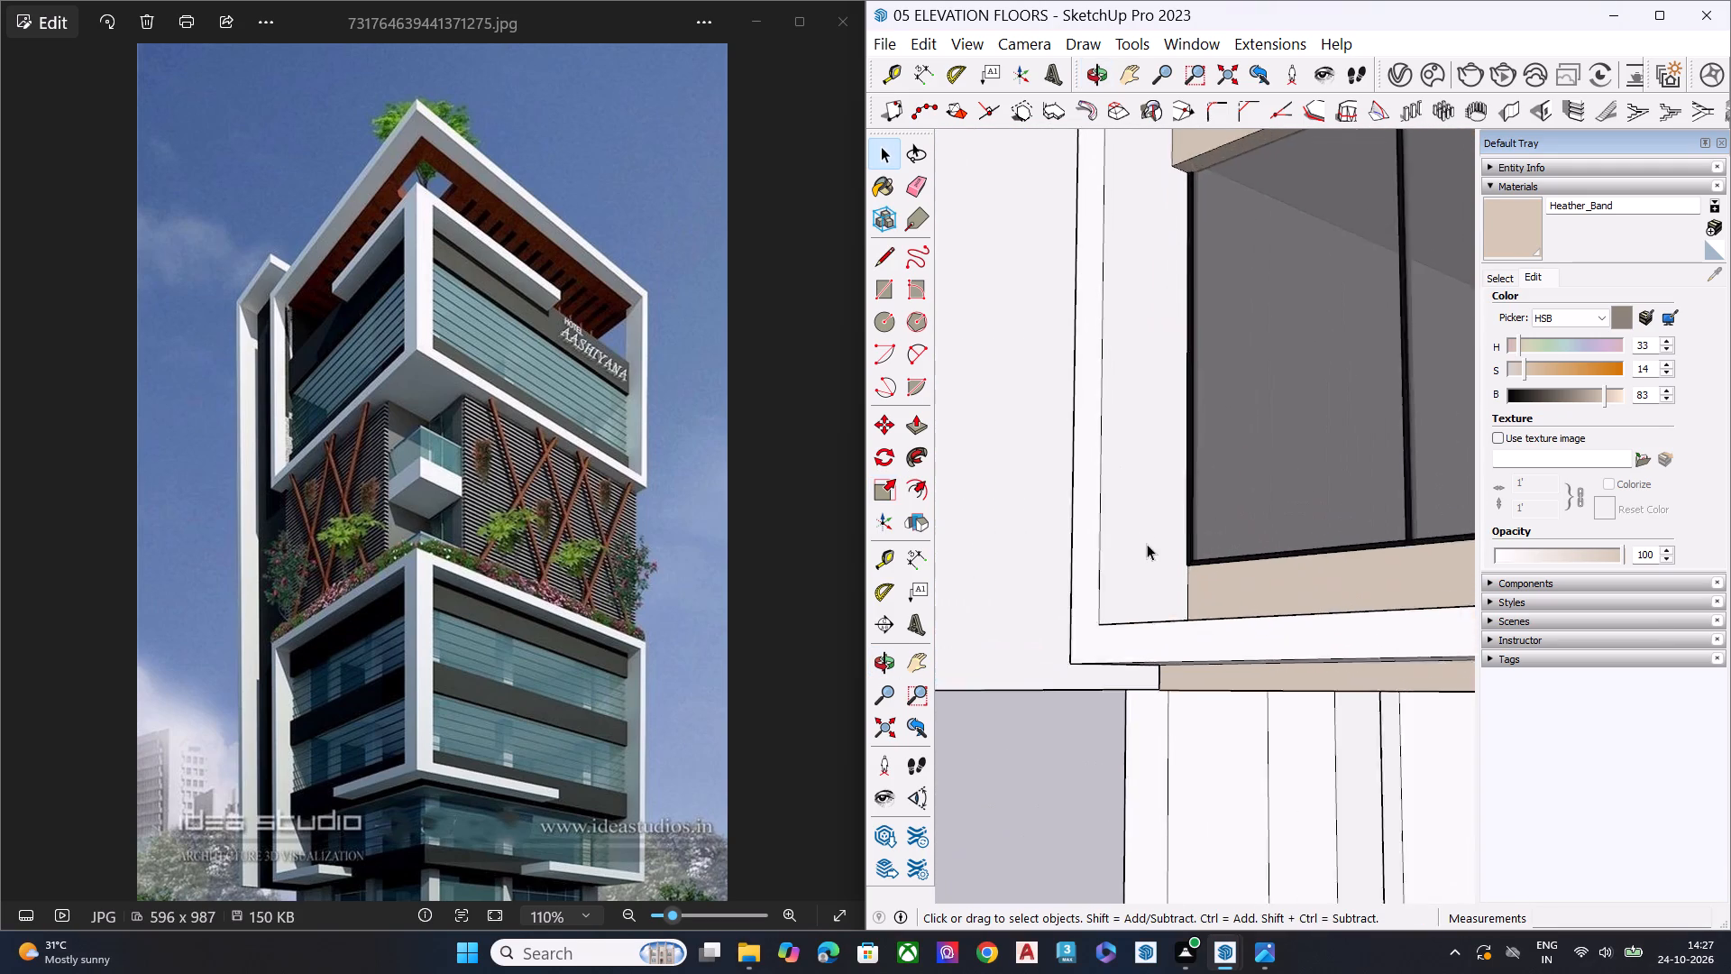
pyautogui.scroll(13, 1147, 544)
pyautogui.scroll(-1, 1193, 557)
pyautogui.scroll(12, 1192, 557)
pyautogui.moveTo(1217, 545); pyautogui.dragTo(1190, 519, button='middle')
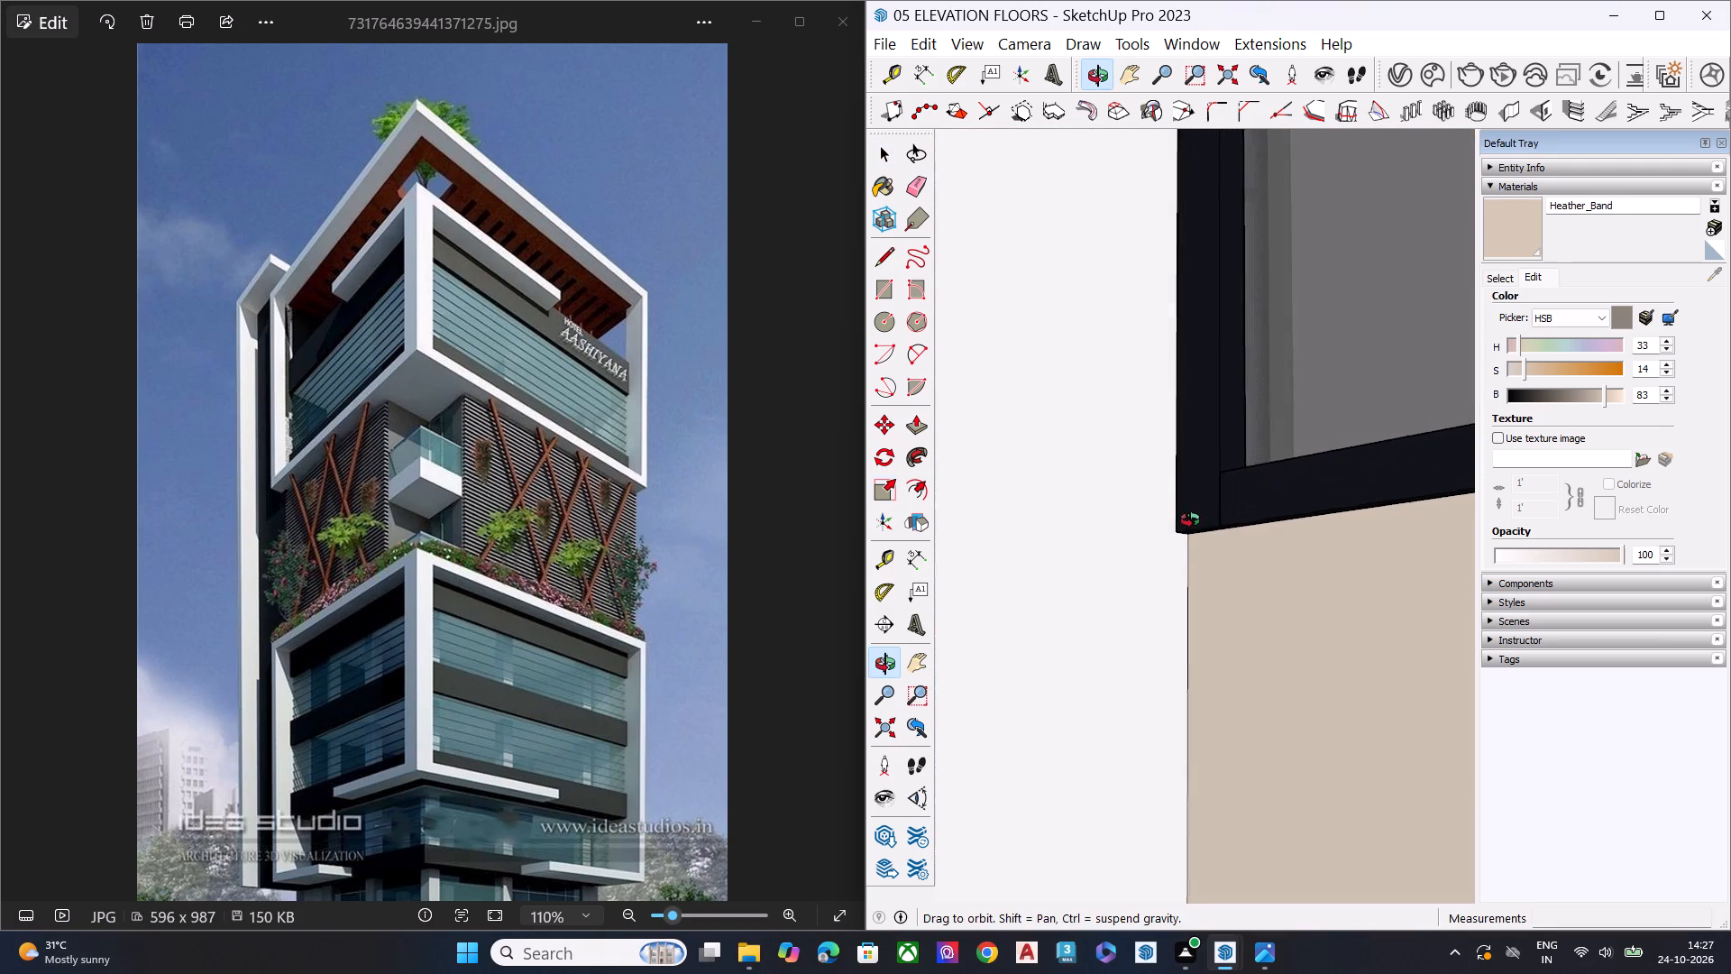
pyautogui.moveTo(1190, 519); pyautogui.dragTo(1052, 420, button='middle')
pyautogui.scroll(9, 1131, 506)
pyautogui.press('m')
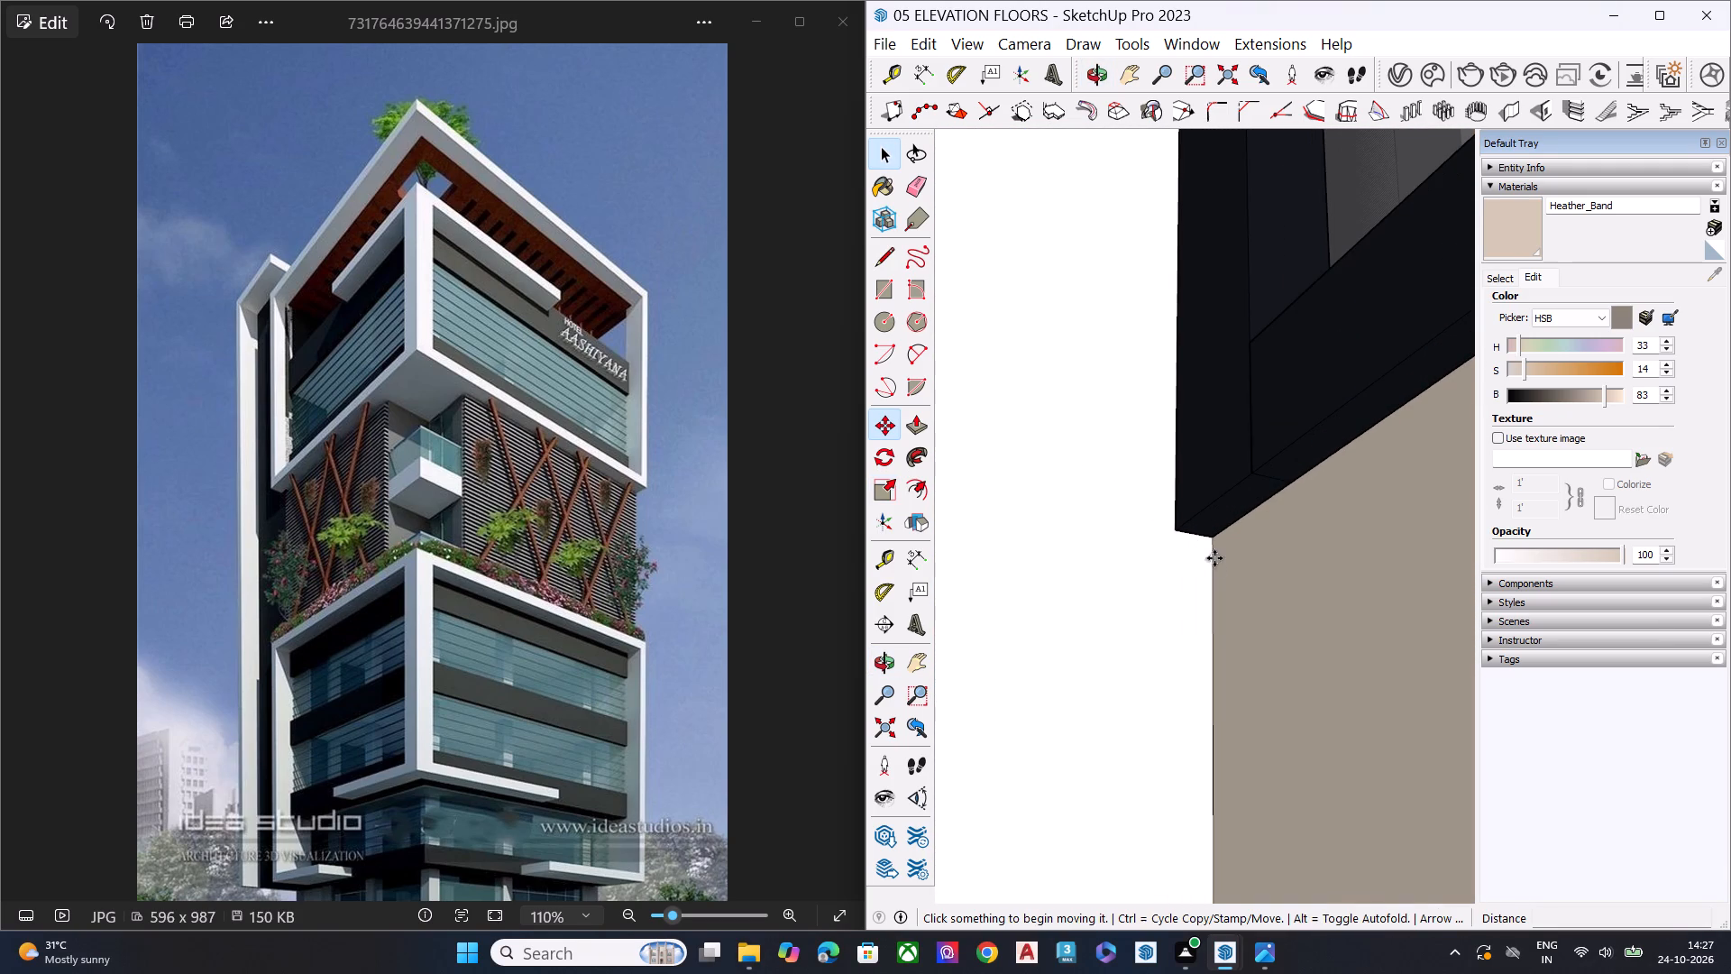
pyautogui.press('space')
pyautogui.click(1197, 490)
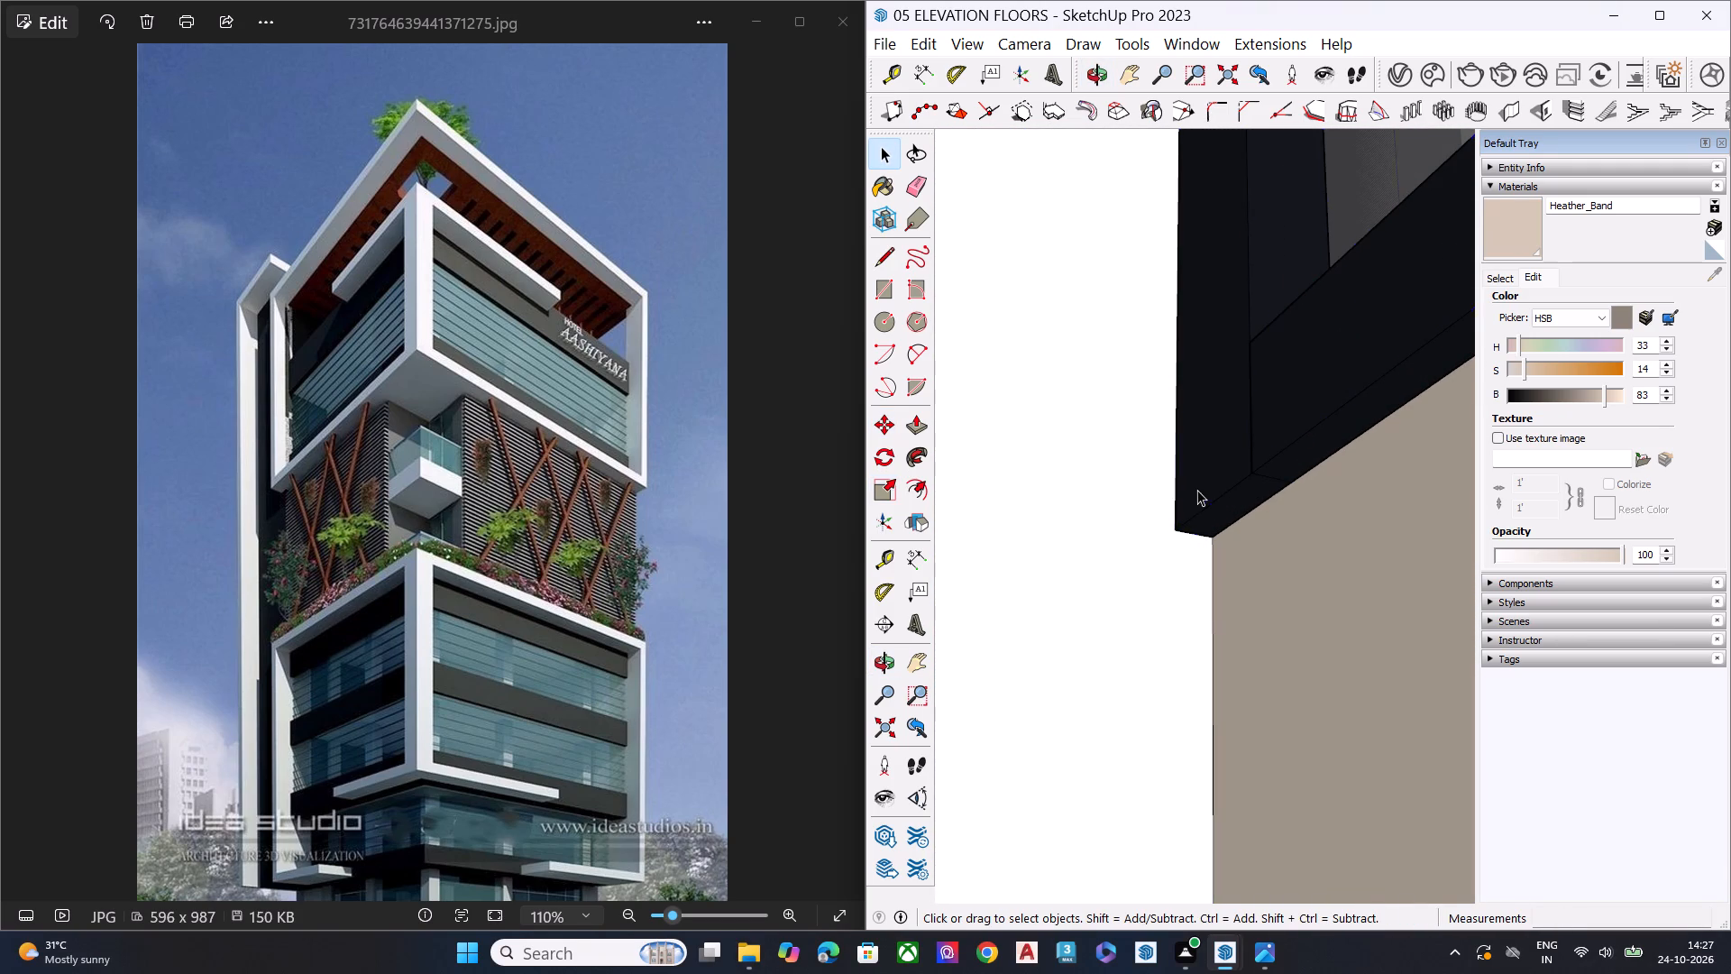
pyautogui.press('m')
pyautogui.click(1173, 530)
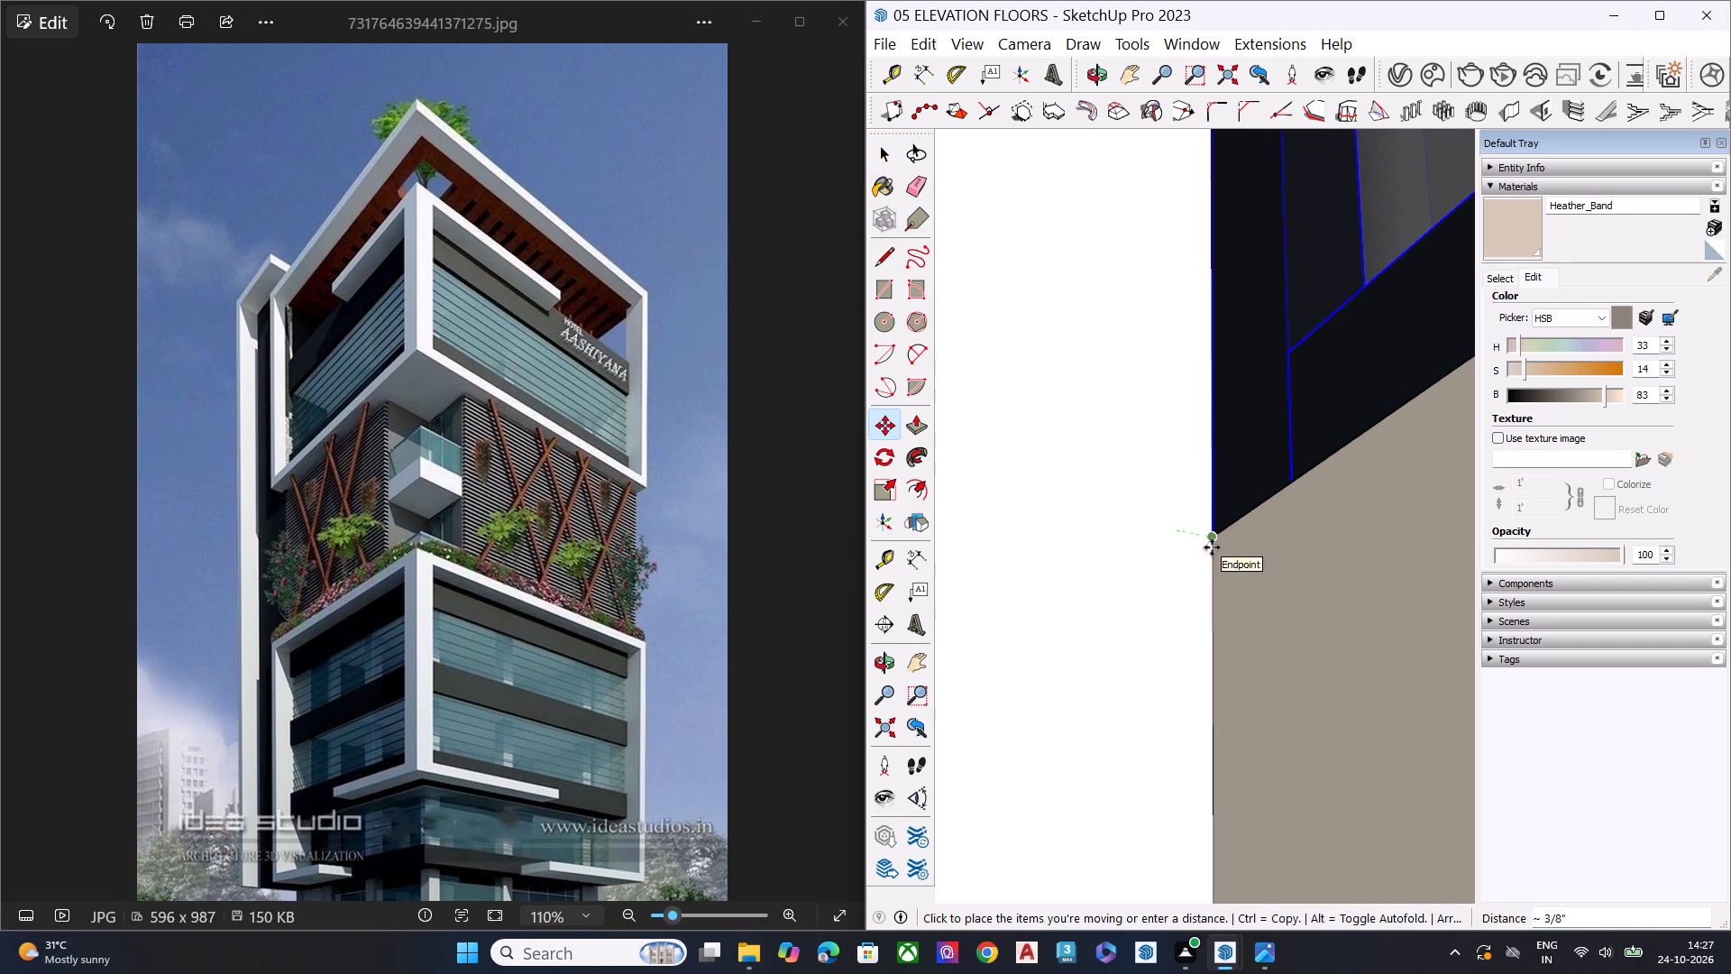
pyautogui.click(1212, 547)
pyautogui.press('space')
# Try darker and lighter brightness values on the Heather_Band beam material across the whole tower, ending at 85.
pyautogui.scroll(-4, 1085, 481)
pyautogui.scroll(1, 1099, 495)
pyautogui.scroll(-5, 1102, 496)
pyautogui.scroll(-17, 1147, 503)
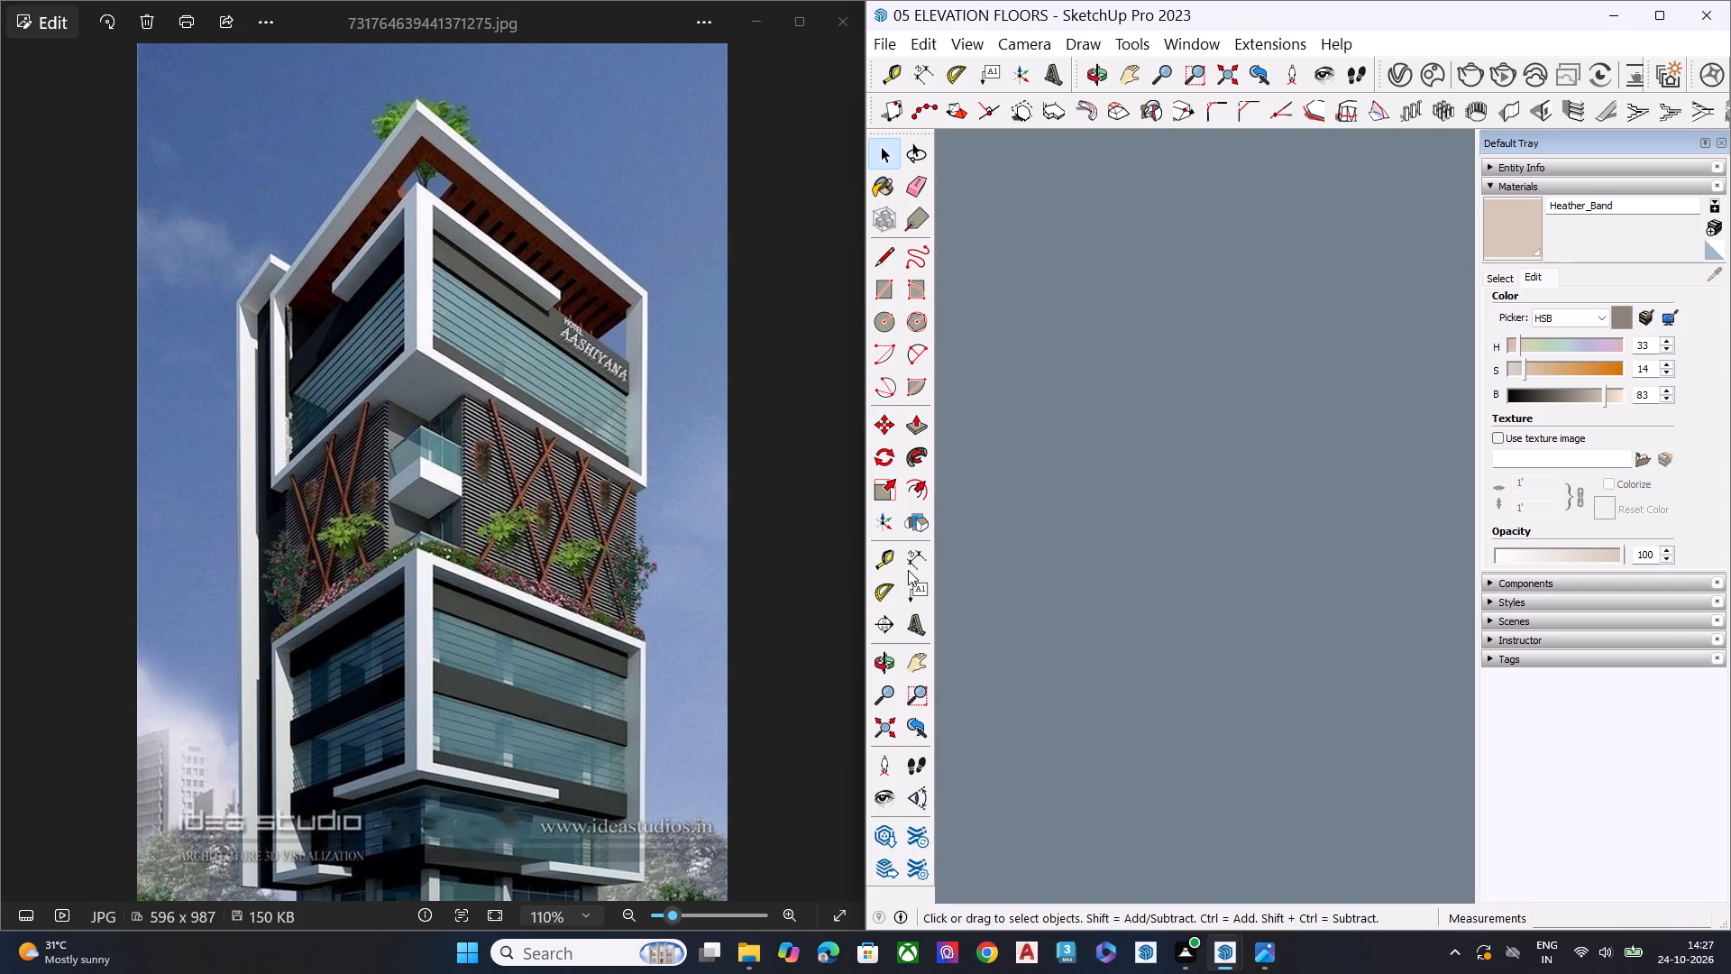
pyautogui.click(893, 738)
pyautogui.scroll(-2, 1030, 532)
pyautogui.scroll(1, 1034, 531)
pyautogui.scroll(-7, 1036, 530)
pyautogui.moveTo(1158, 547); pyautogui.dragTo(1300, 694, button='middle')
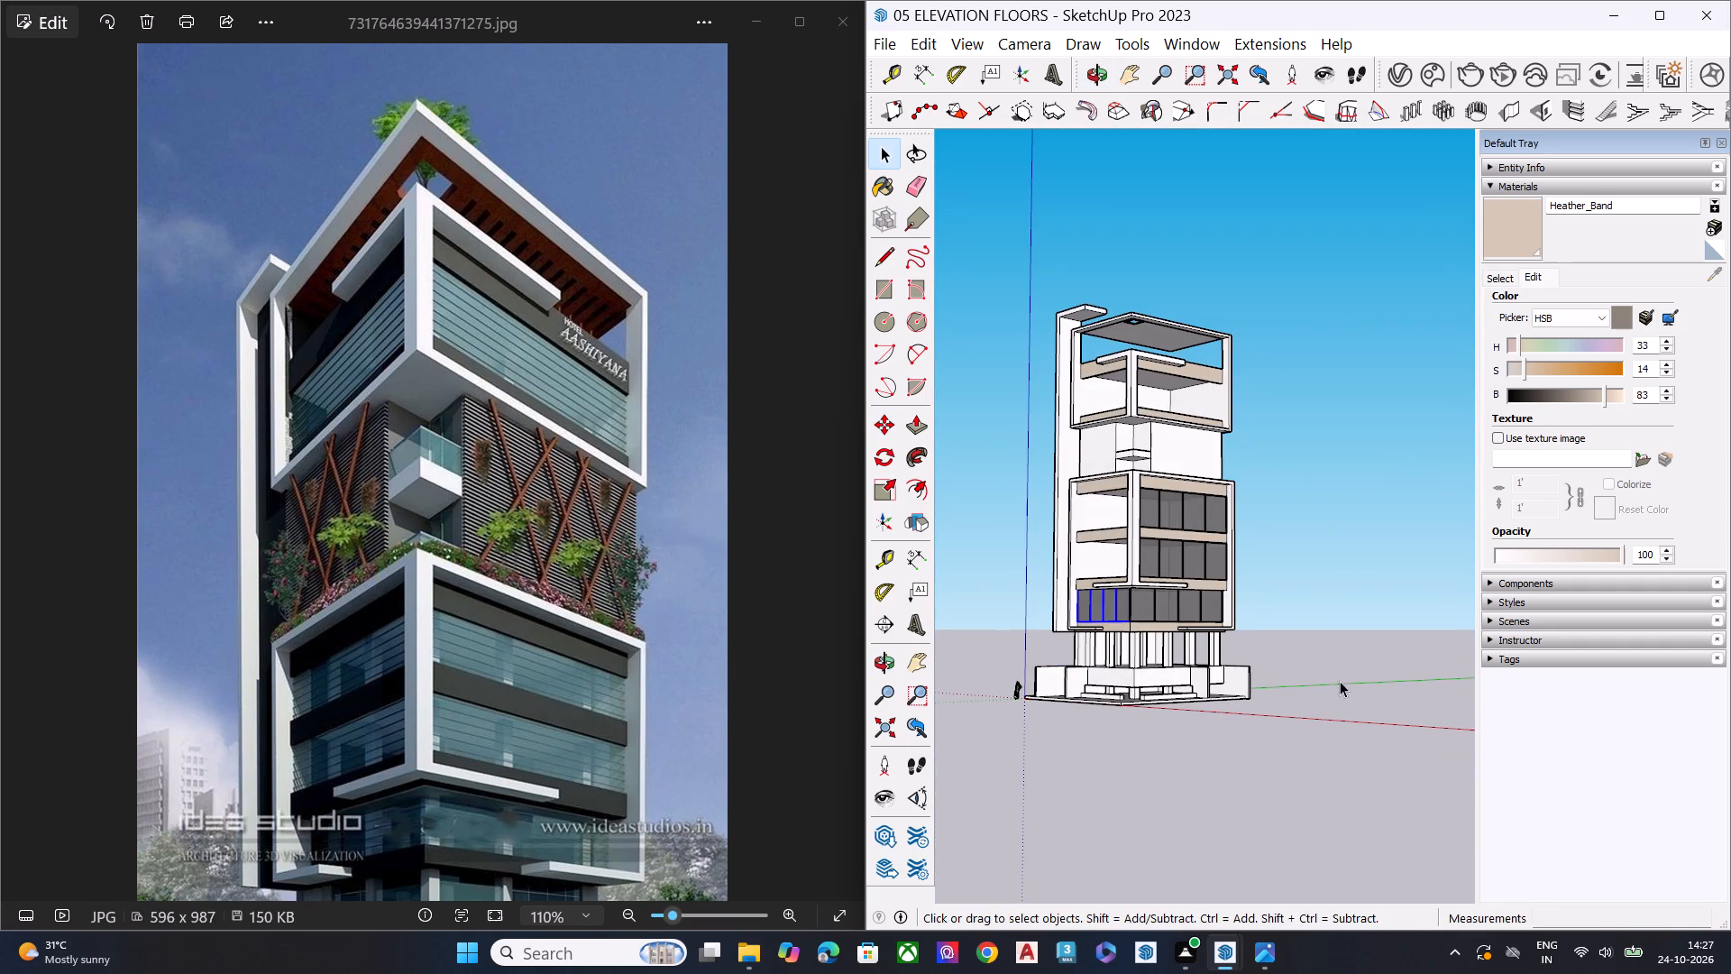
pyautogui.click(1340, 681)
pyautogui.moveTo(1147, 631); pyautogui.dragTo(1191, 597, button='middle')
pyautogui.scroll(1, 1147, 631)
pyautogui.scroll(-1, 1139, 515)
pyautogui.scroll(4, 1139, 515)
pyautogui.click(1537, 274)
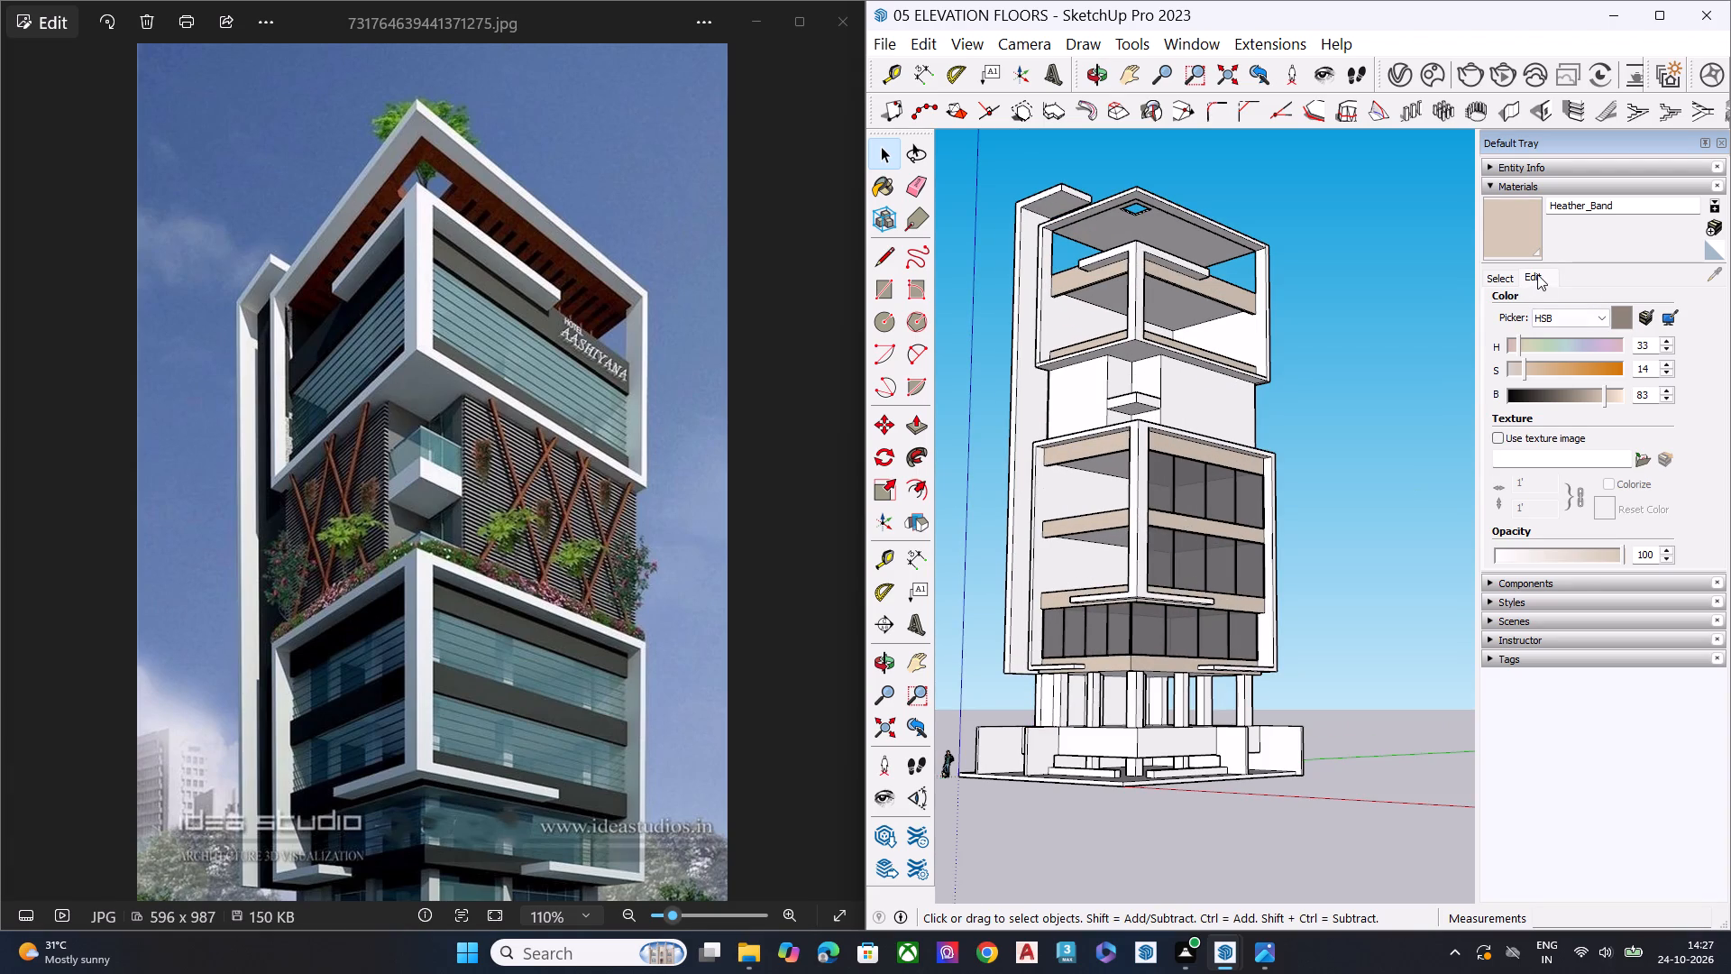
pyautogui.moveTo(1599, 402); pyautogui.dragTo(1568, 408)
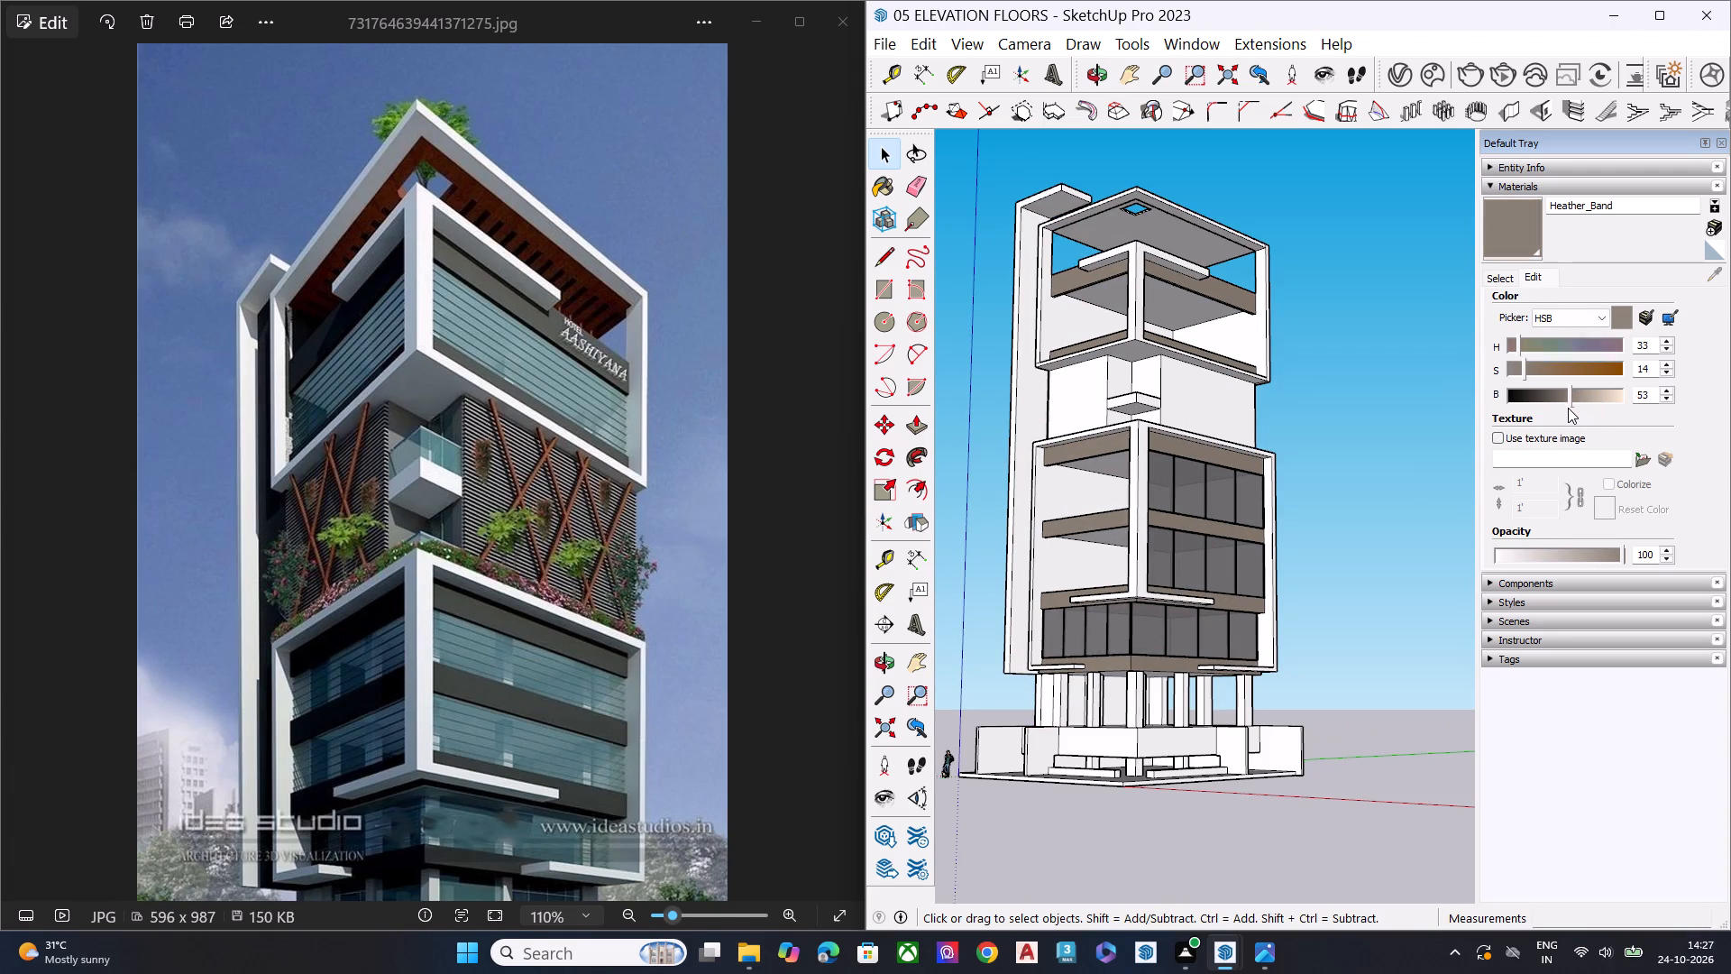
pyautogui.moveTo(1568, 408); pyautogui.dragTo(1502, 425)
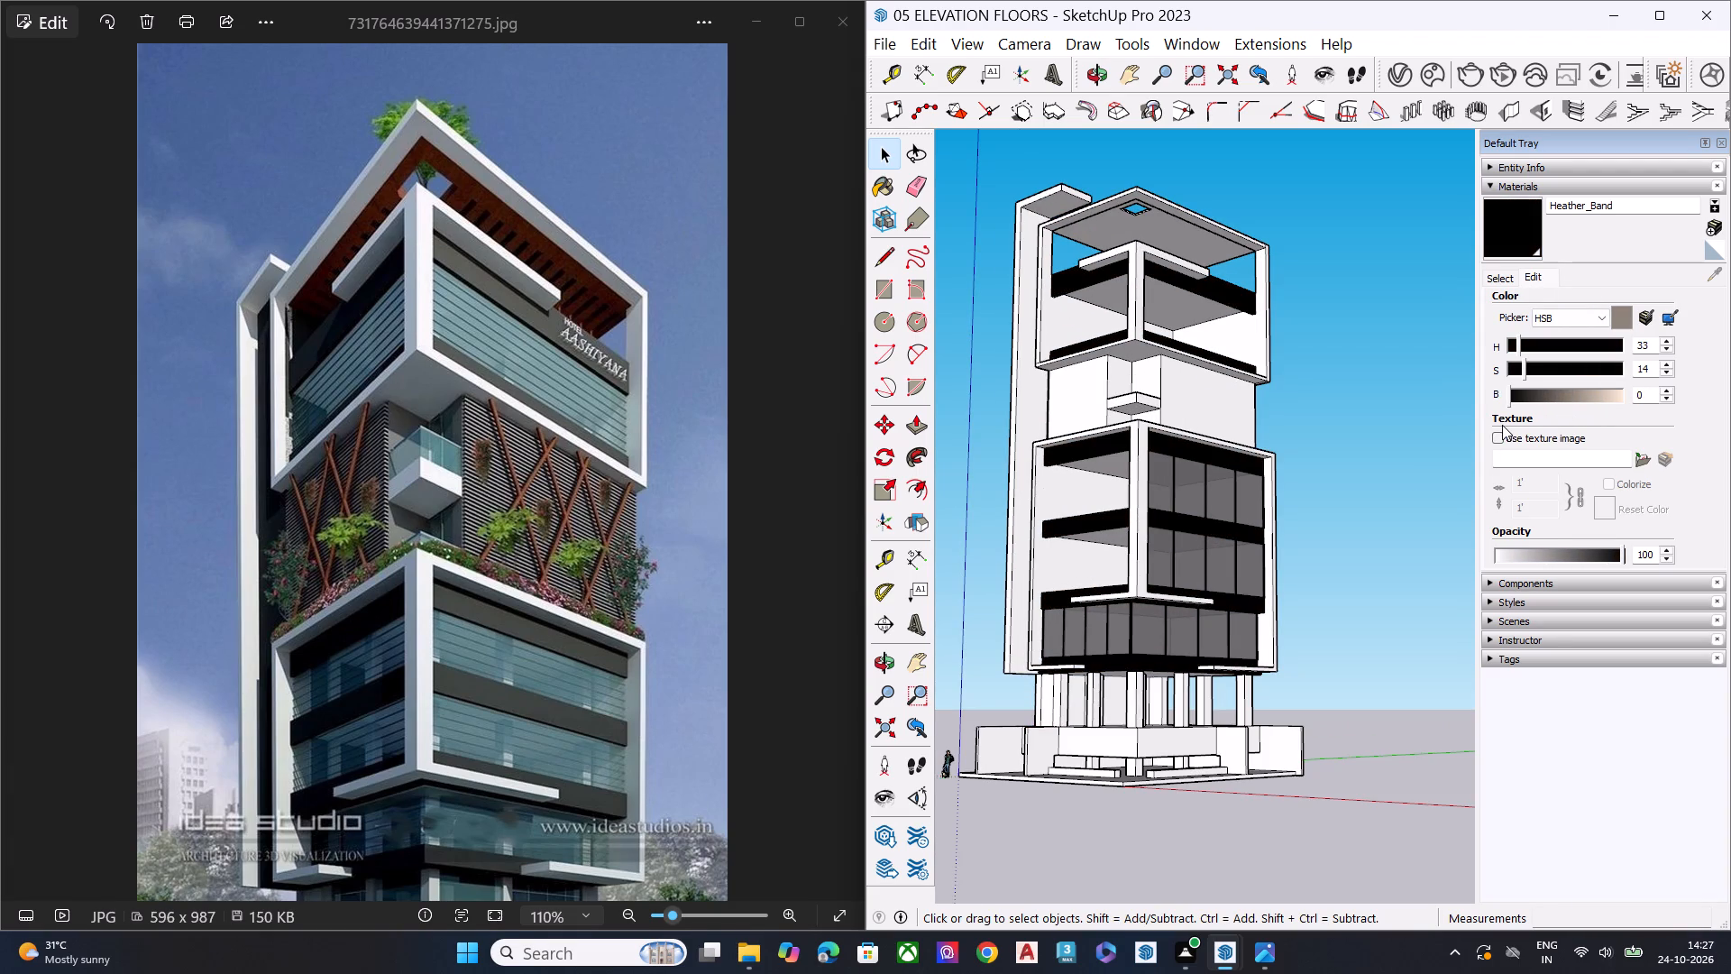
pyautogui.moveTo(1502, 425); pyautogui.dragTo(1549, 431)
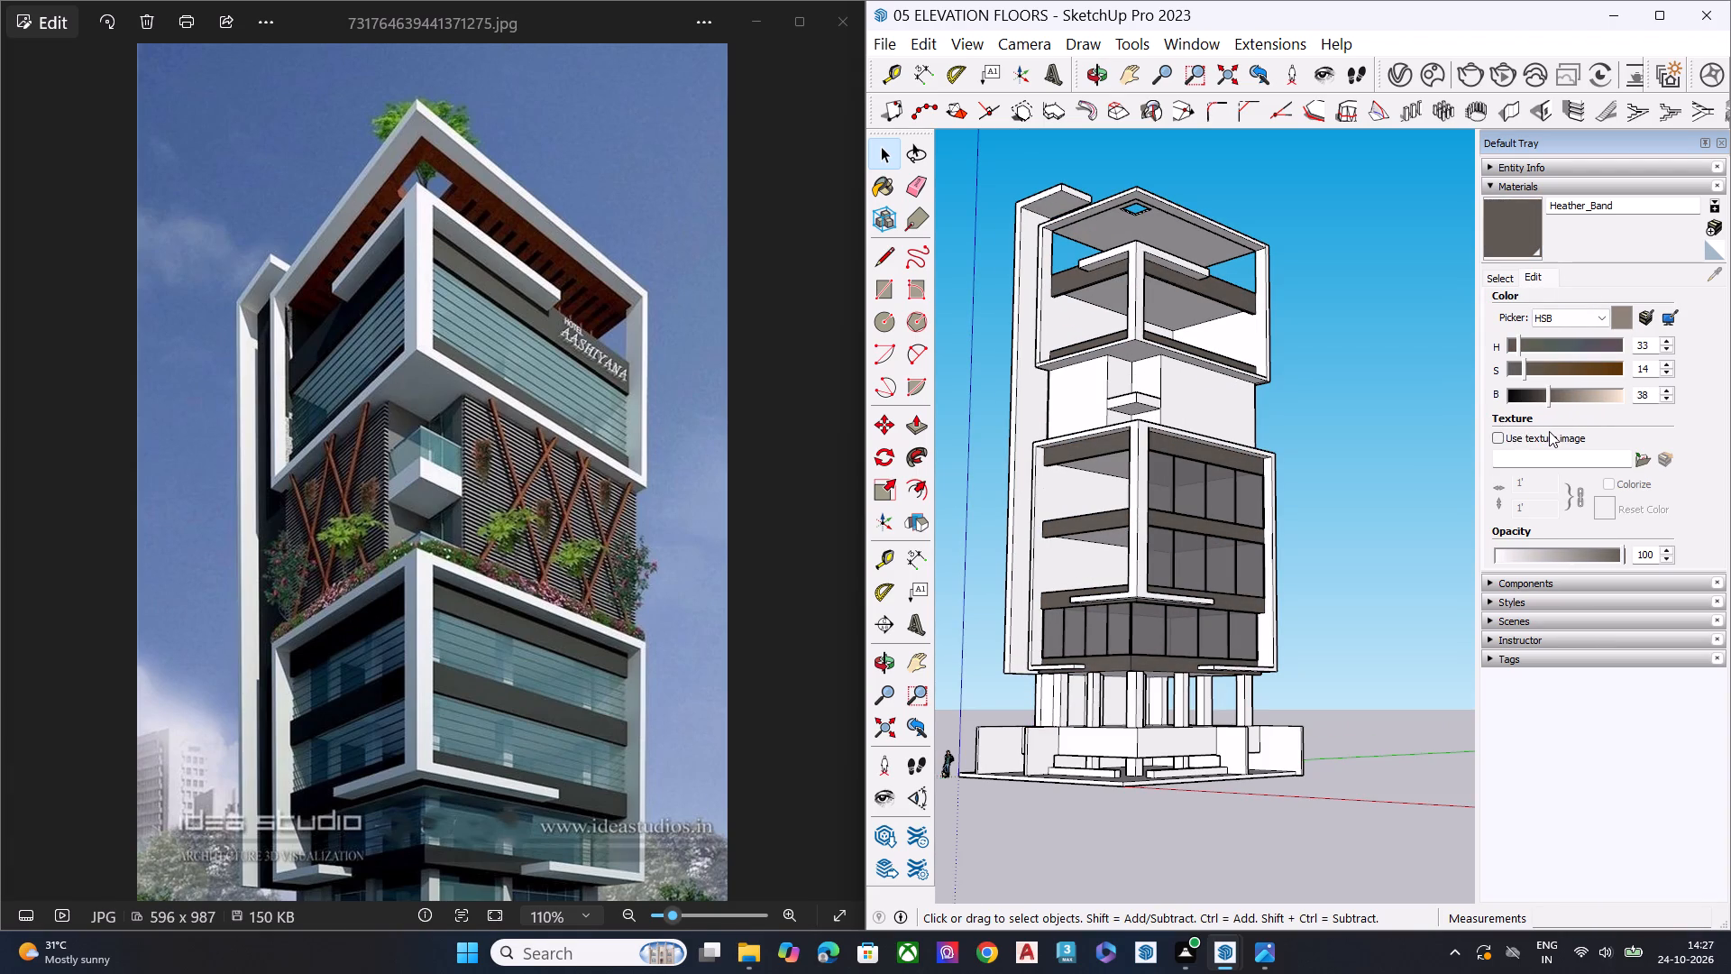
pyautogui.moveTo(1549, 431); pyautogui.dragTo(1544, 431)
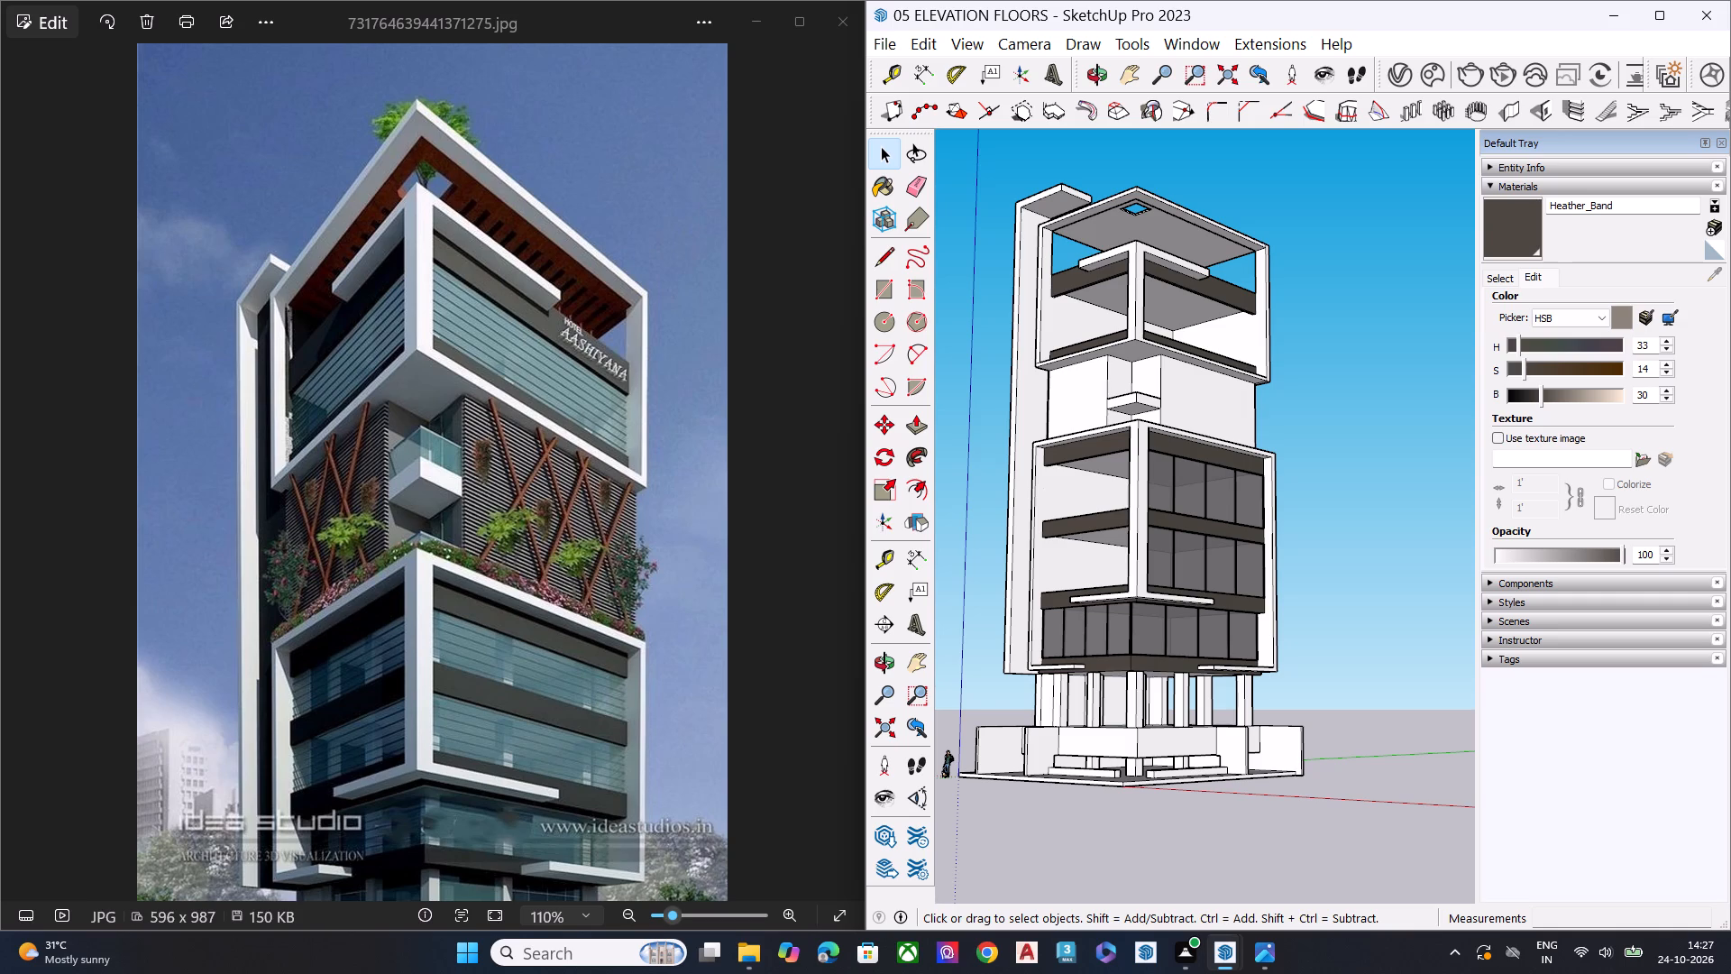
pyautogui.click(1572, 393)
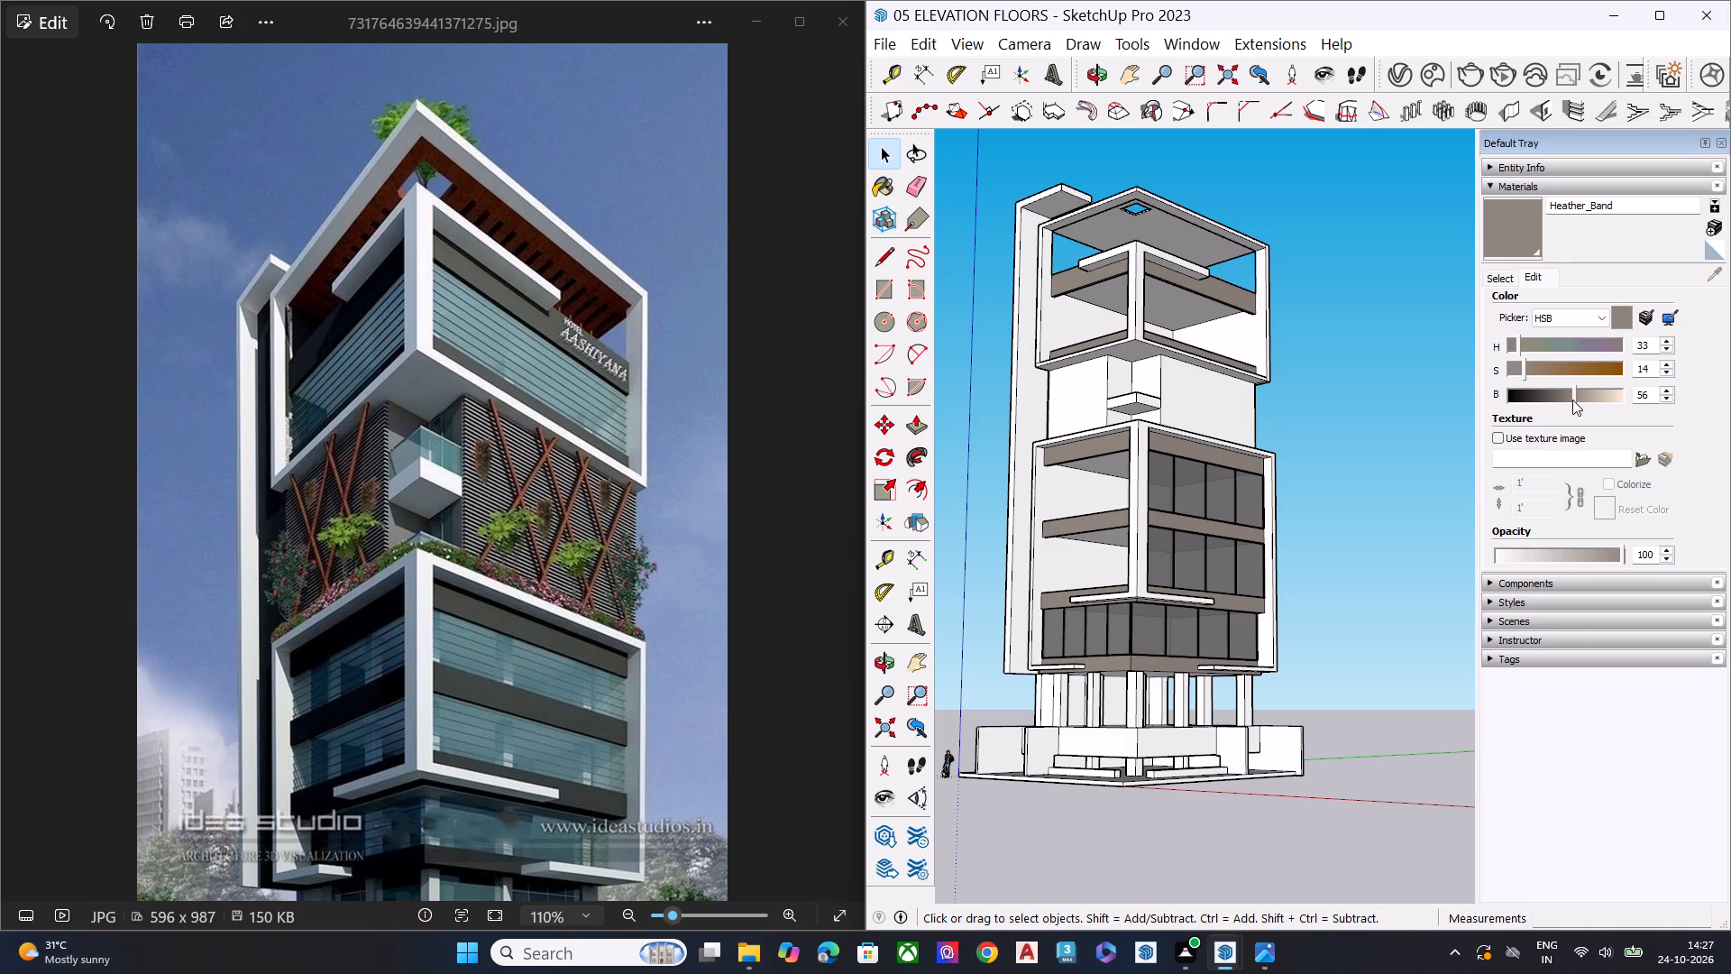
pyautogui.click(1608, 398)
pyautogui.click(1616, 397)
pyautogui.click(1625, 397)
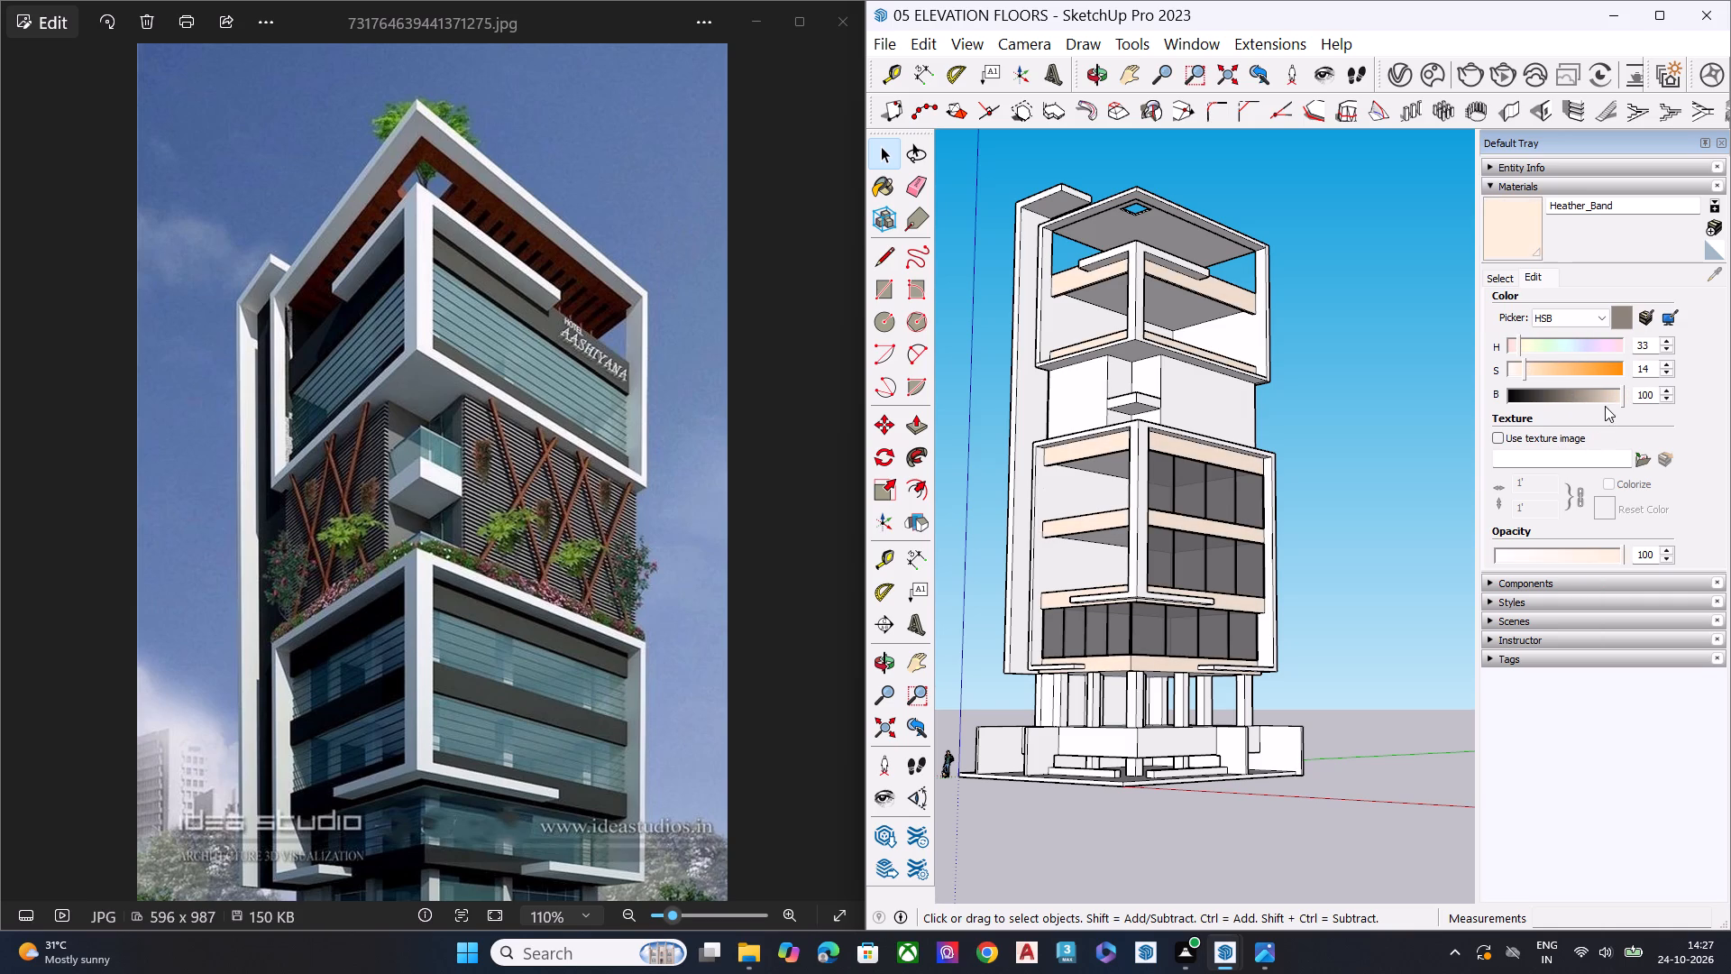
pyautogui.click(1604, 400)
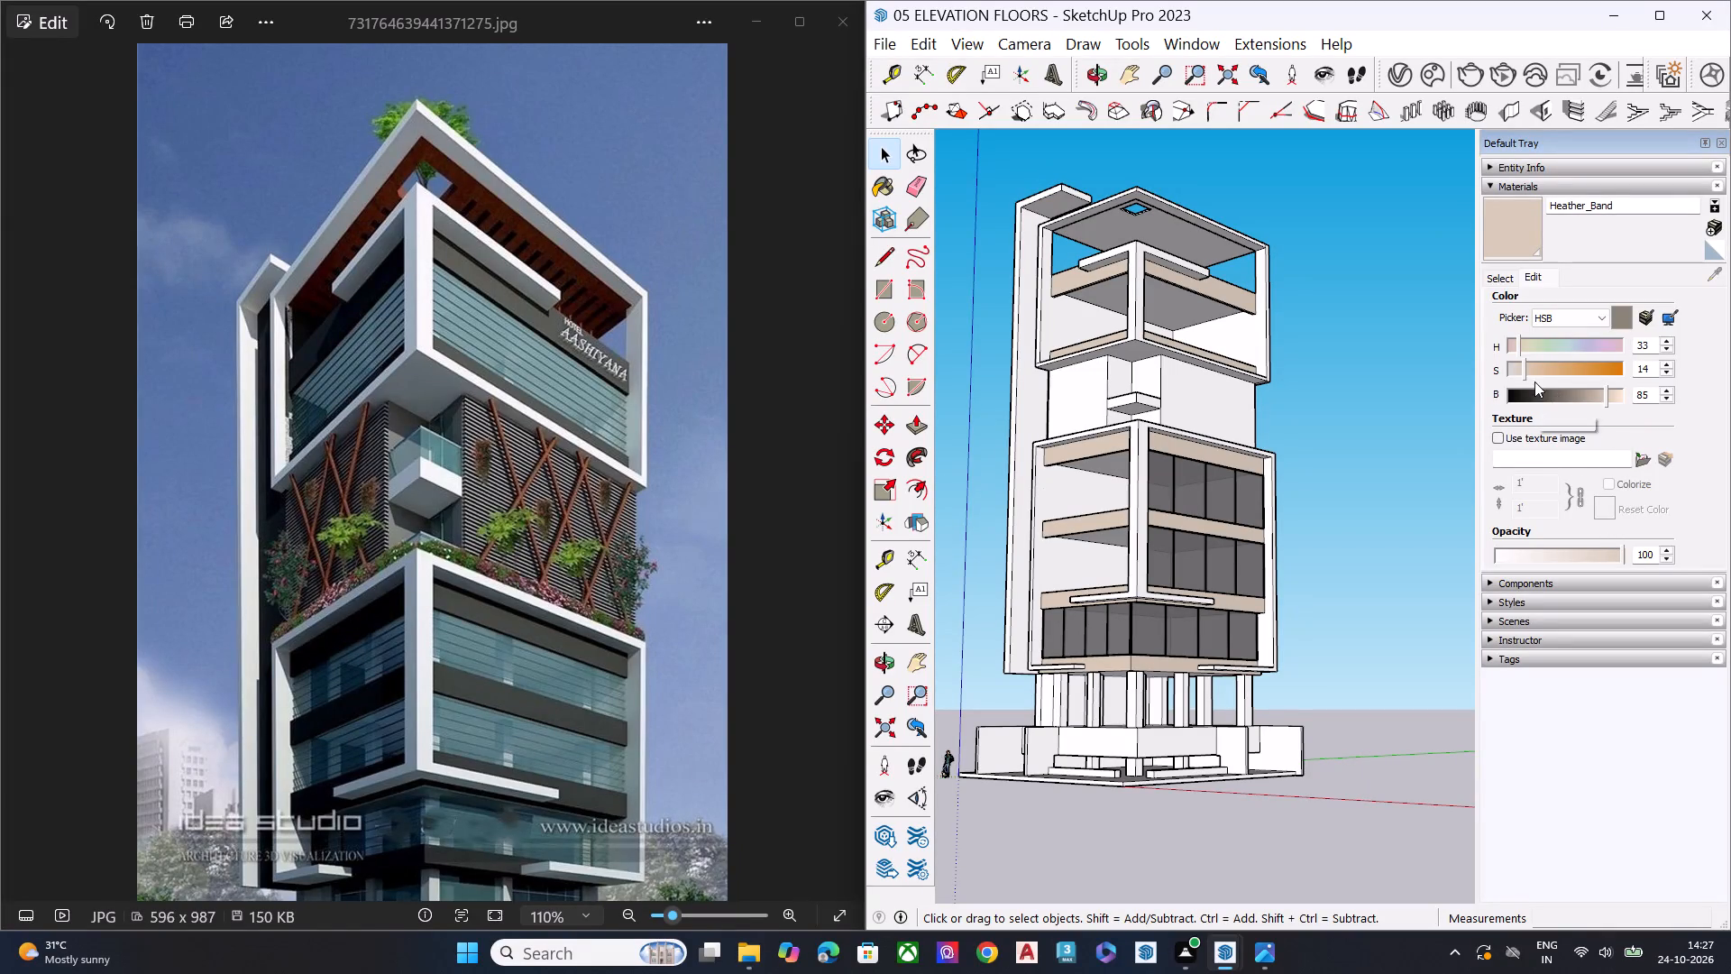
# Recolour the Heather_Band beams red with hue 0 and saturation 57, trying blue and green hues on the way.
pyautogui.moveTo(1525, 374); pyautogui.dragTo(1534, 375)
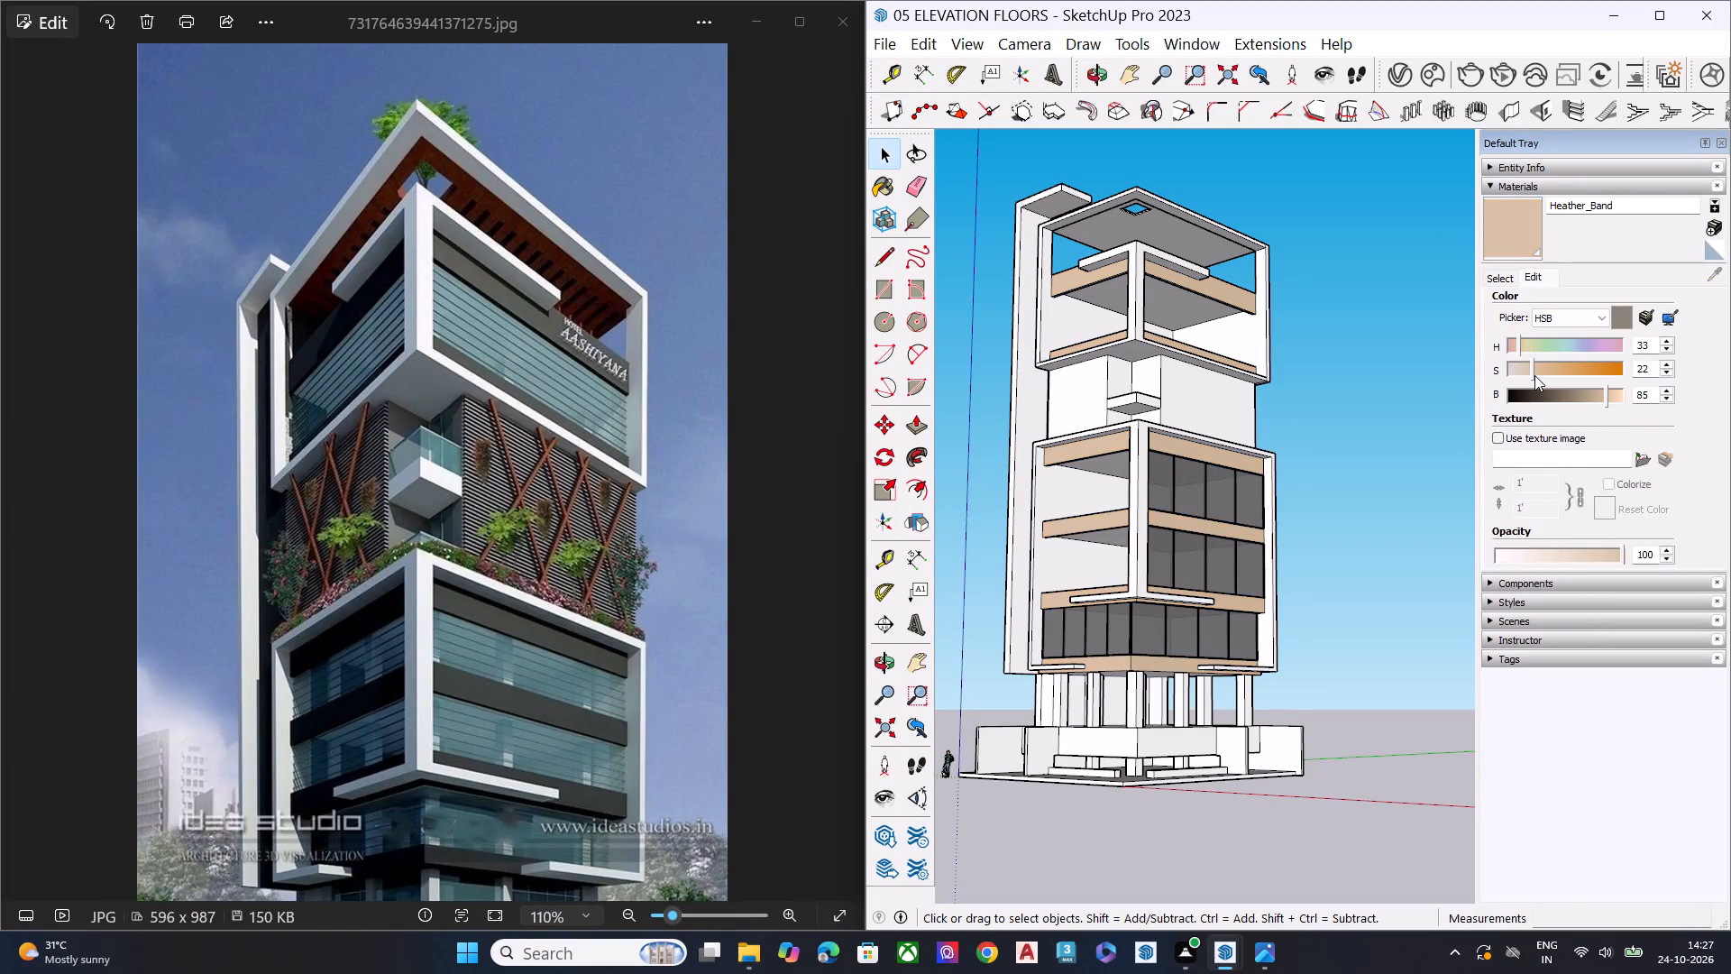
pyautogui.moveTo(1534, 375); pyautogui.dragTo(1574, 377)
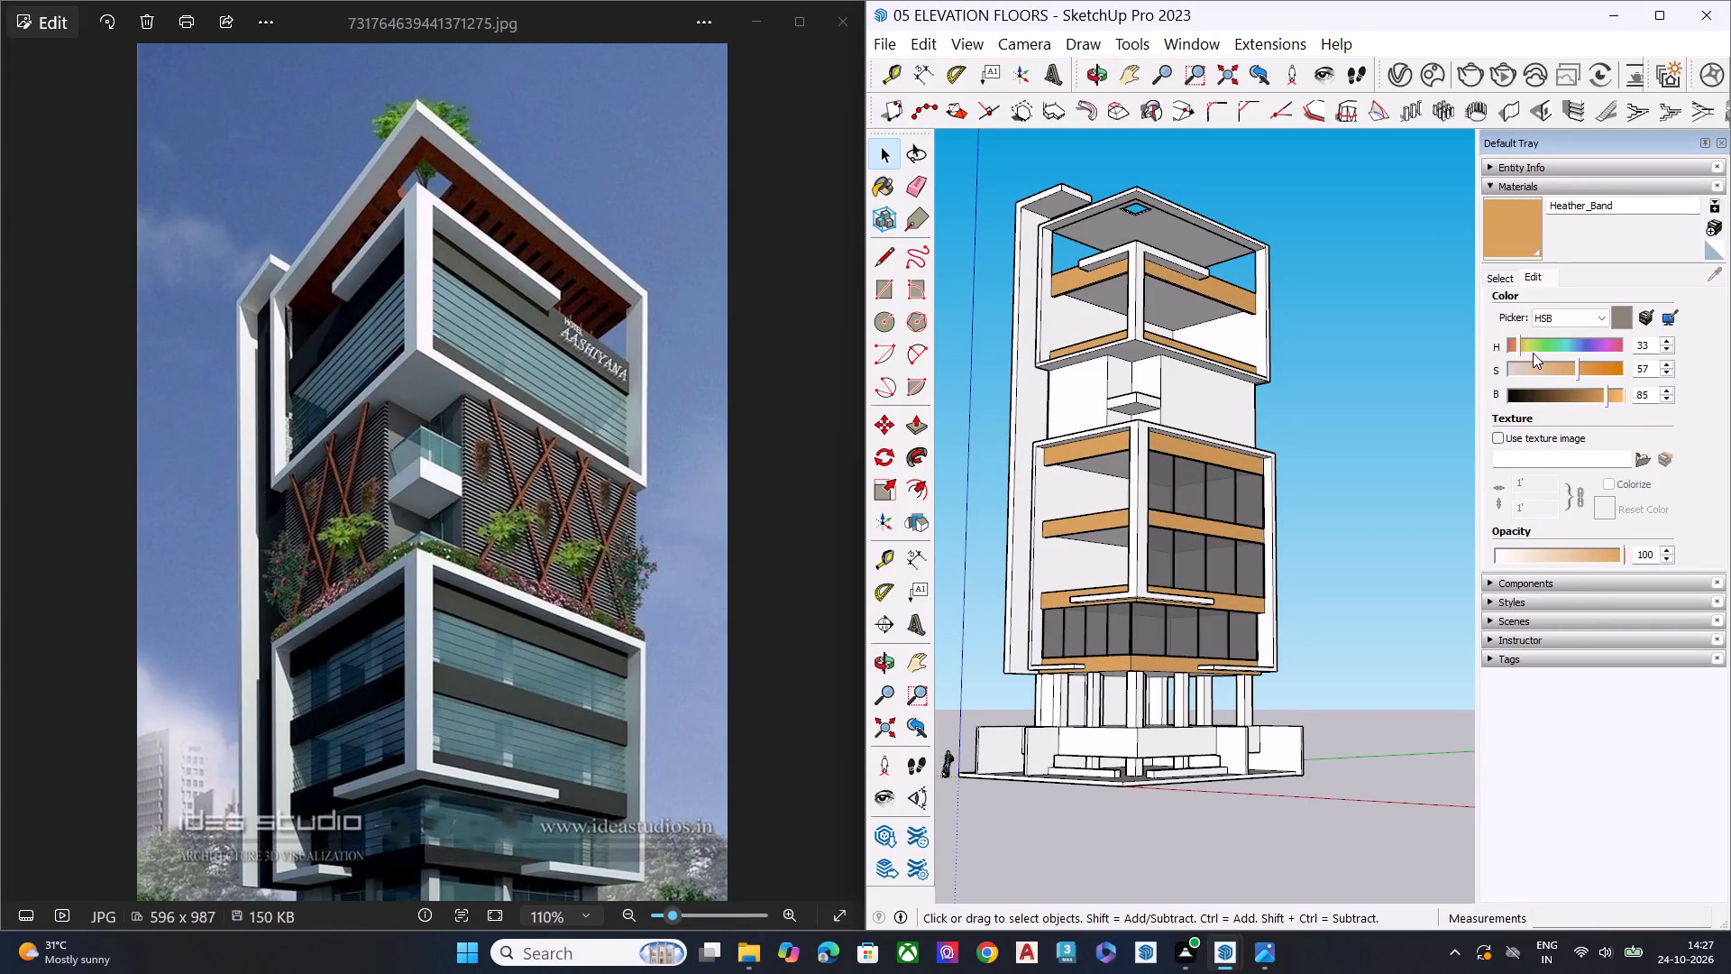
pyautogui.moveTo(1517, 345); pyautogui.dragTo(1585, 346)
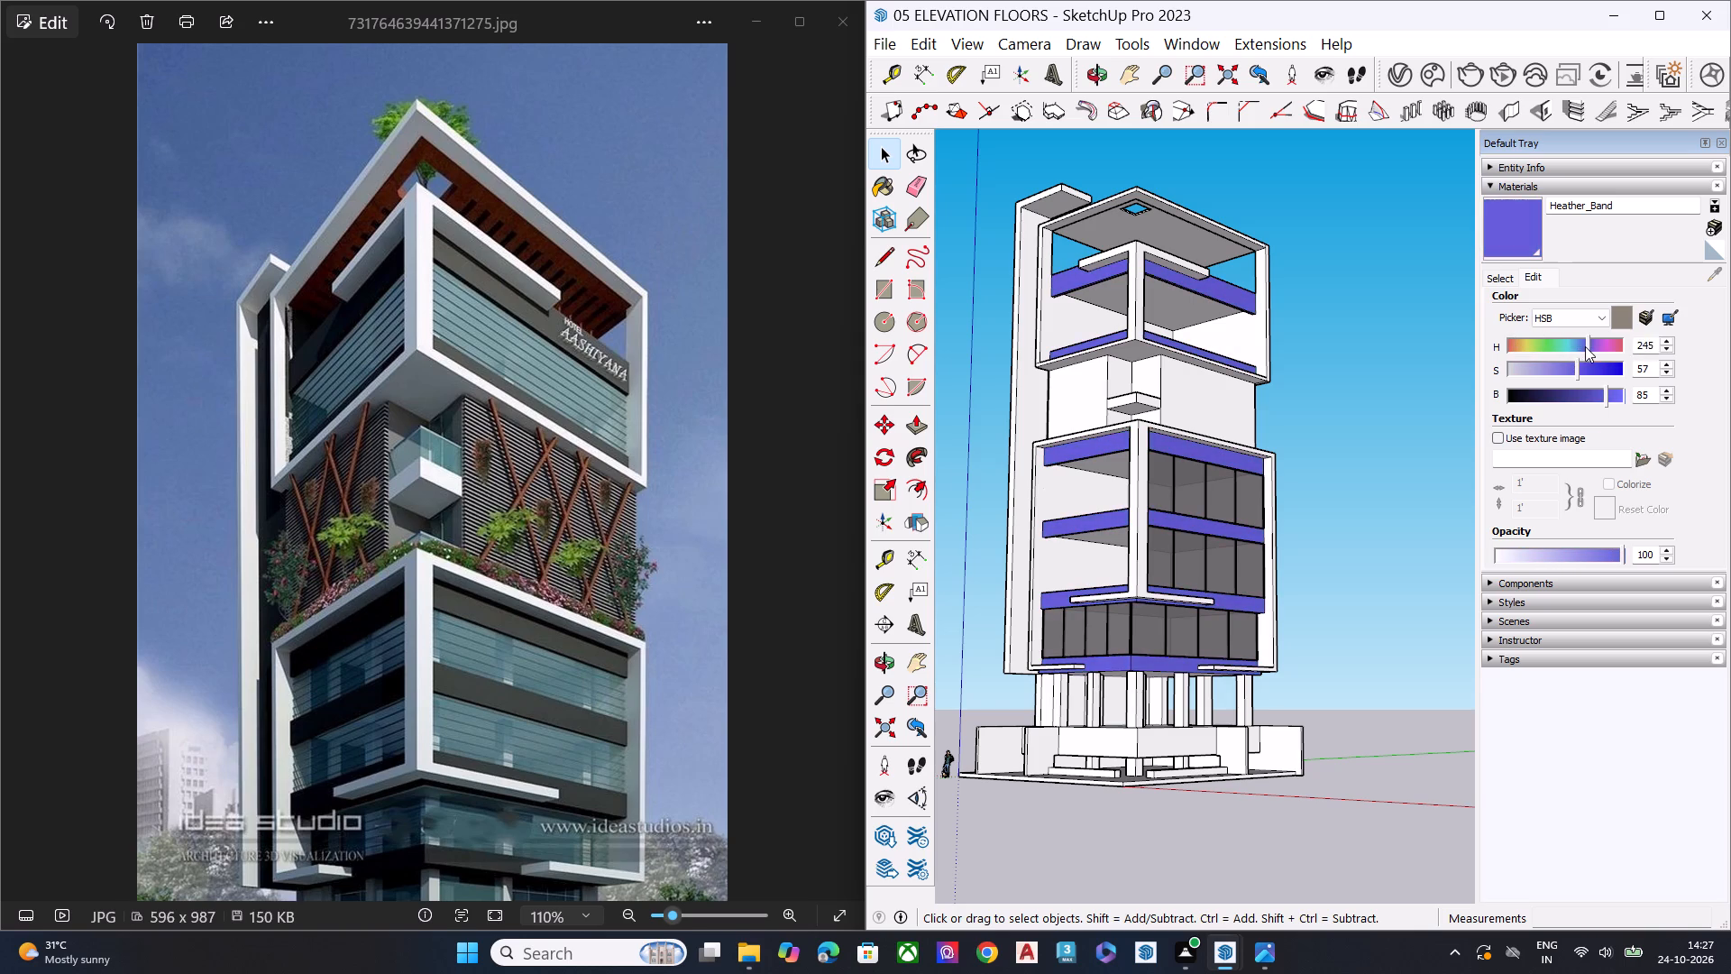
pyautogui.moveTo(1585, 346); pyautogui.dragTo(1542, 354)
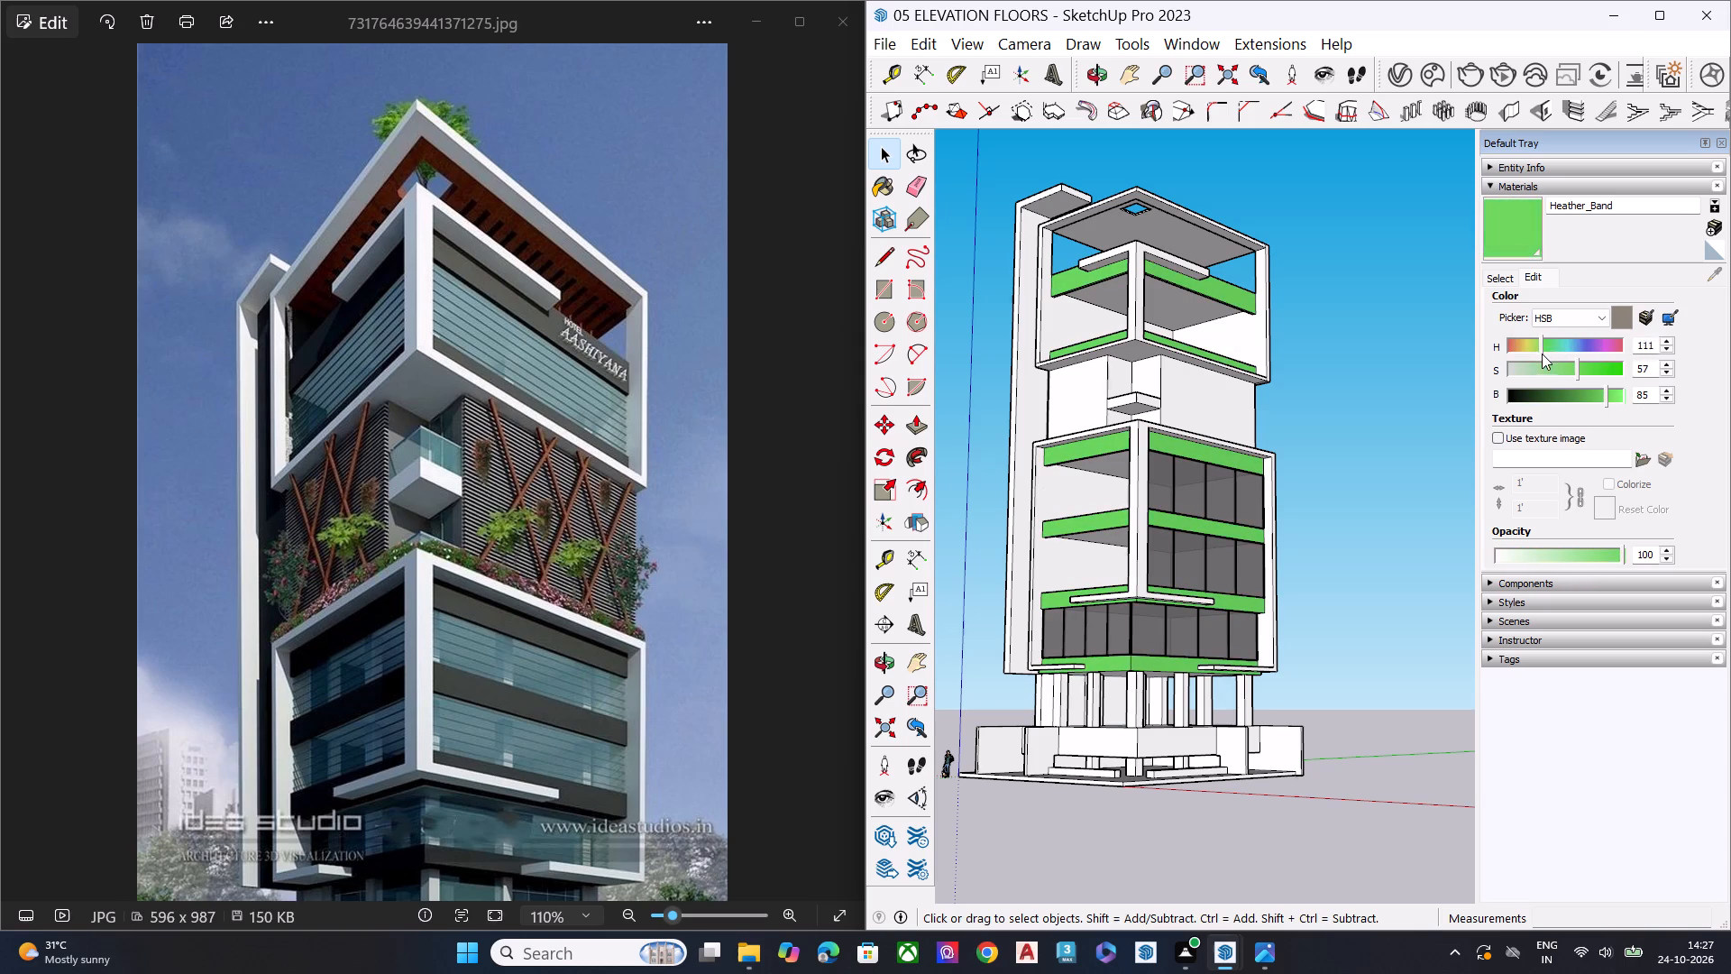
pyautogui.moveTo(1542, 354); pyautogui.dragTo(1458, 363)
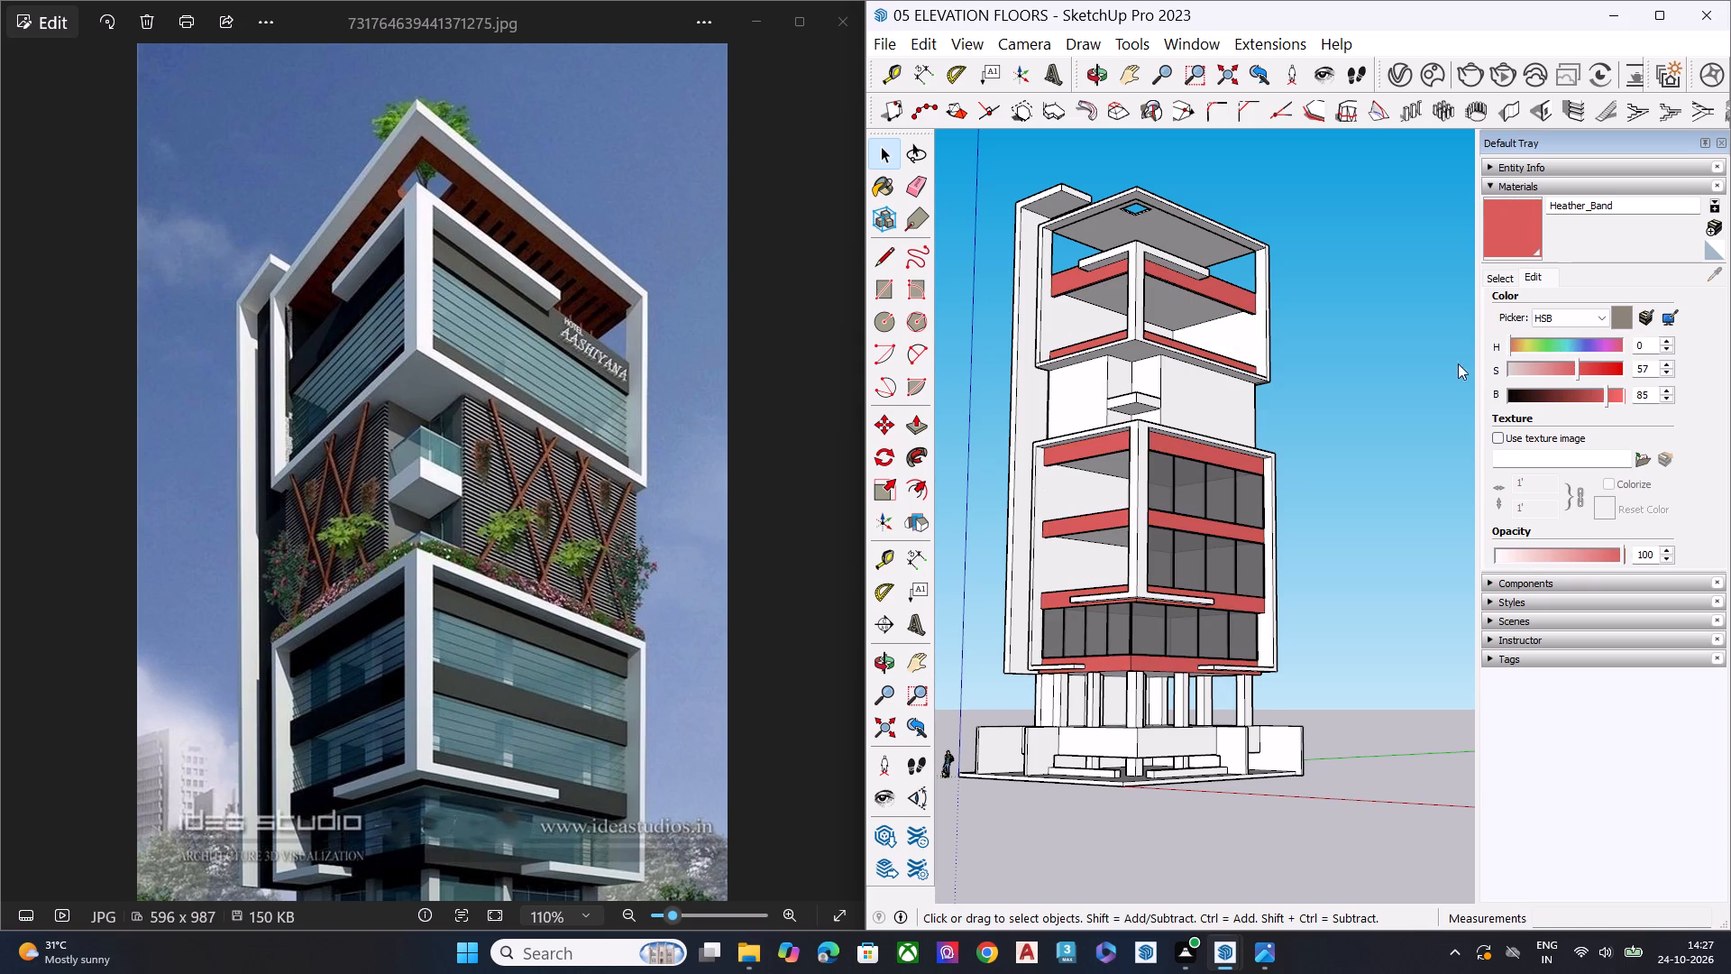
pyautogui.moveTo(1458, 363); pyautogui.dragTo(1638, 373)
pyautogui.moveTo(1638, 373); pyautogui.dragTo(1470, 369)
pyautogui.moveTo(1505, 342); pyautogui.dragTo(1516, 344)
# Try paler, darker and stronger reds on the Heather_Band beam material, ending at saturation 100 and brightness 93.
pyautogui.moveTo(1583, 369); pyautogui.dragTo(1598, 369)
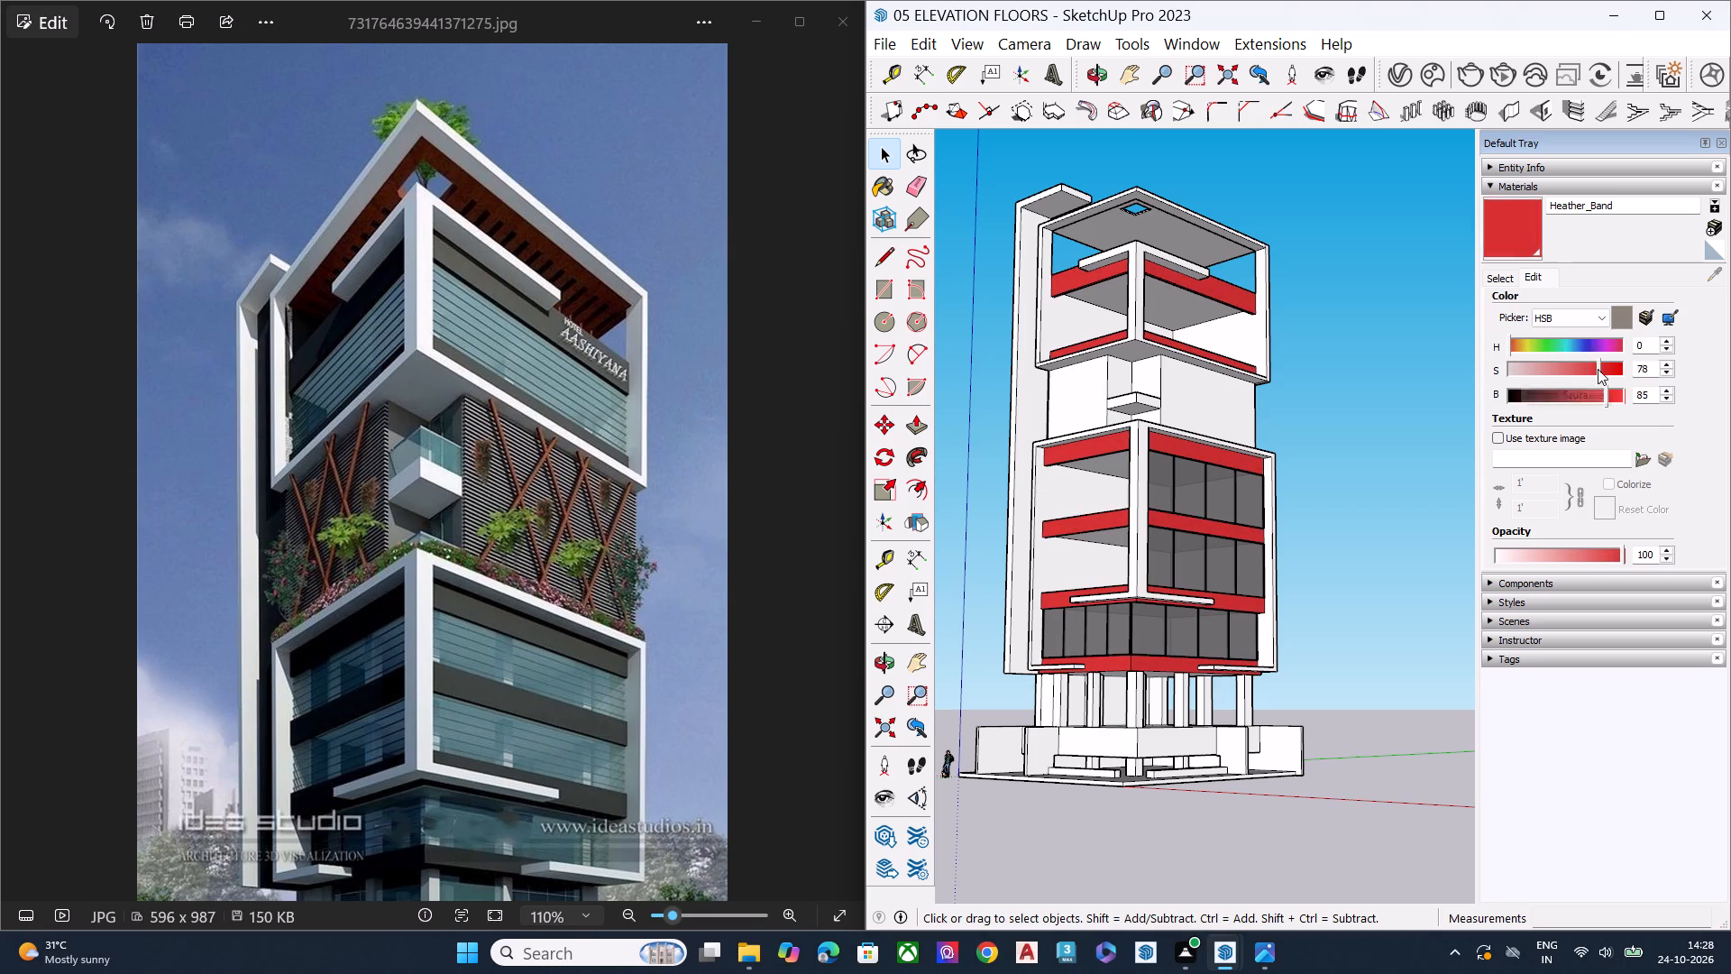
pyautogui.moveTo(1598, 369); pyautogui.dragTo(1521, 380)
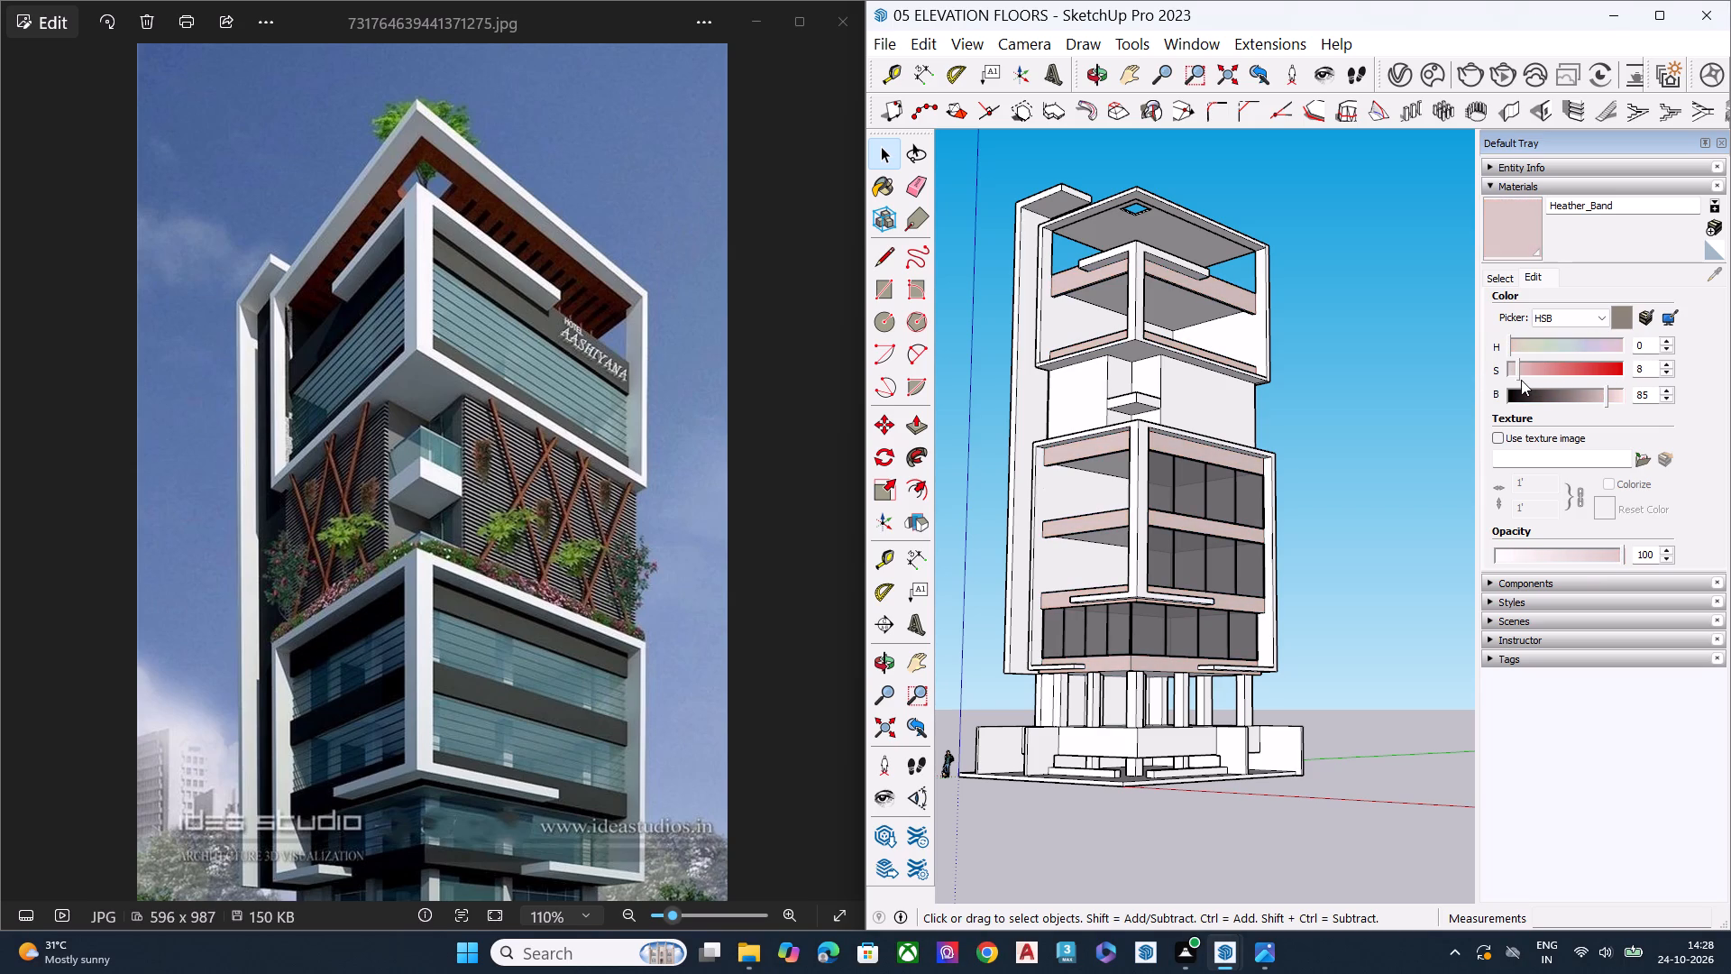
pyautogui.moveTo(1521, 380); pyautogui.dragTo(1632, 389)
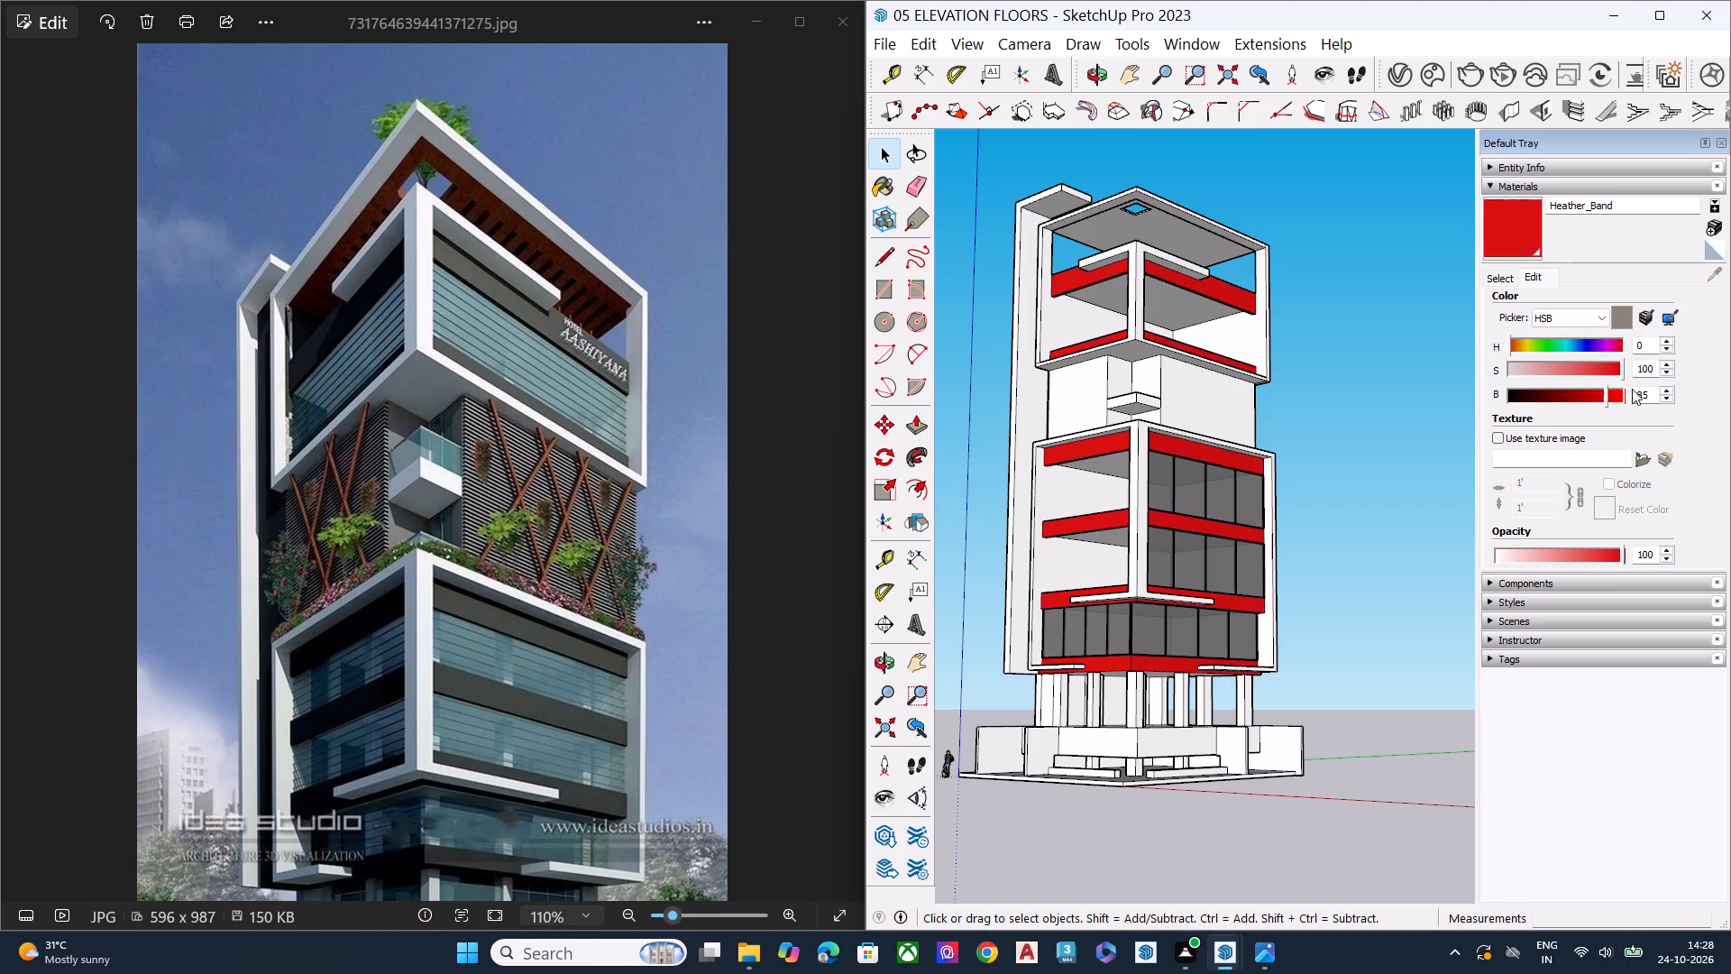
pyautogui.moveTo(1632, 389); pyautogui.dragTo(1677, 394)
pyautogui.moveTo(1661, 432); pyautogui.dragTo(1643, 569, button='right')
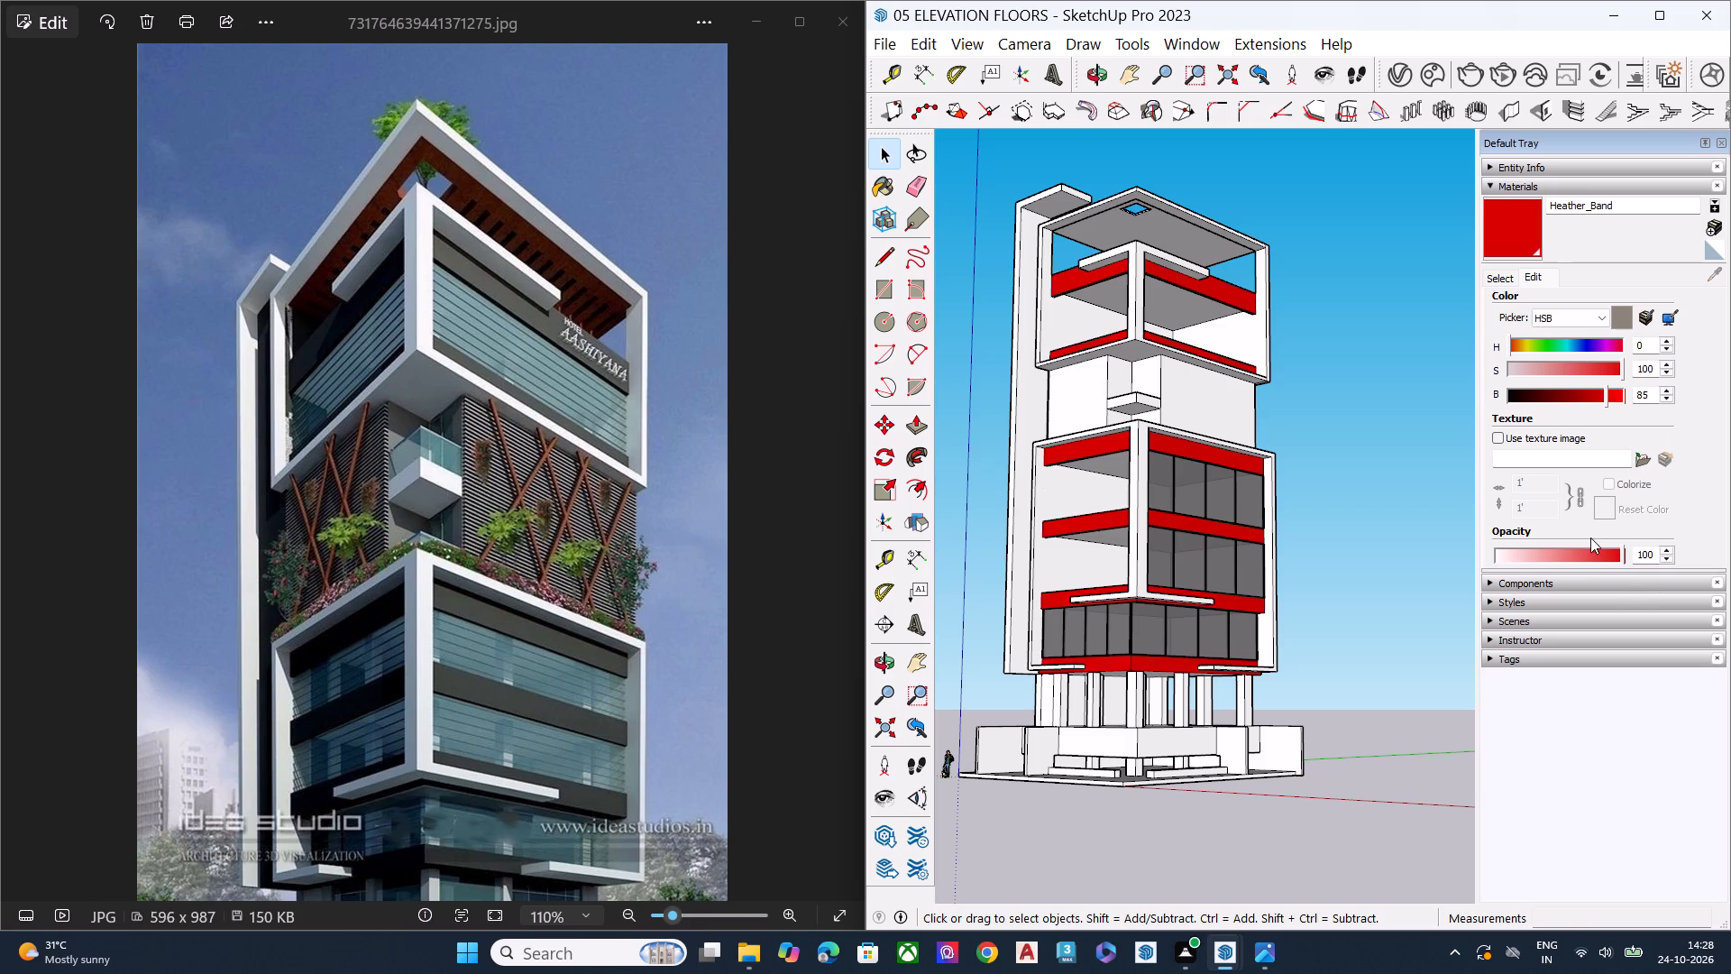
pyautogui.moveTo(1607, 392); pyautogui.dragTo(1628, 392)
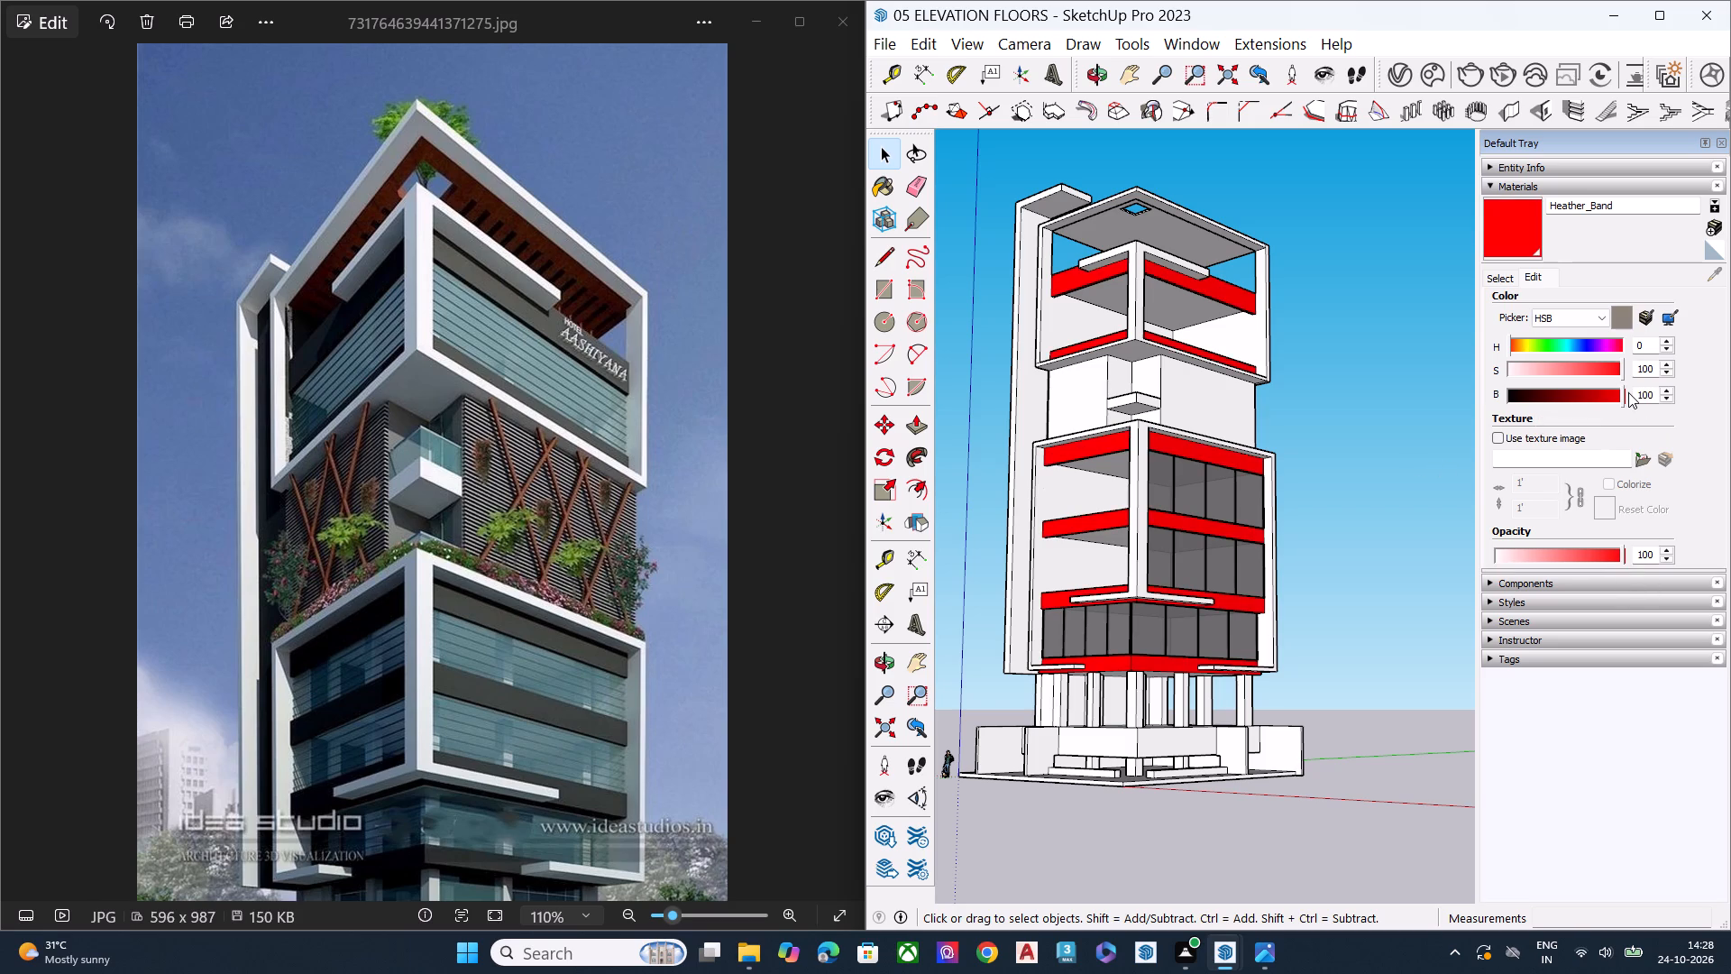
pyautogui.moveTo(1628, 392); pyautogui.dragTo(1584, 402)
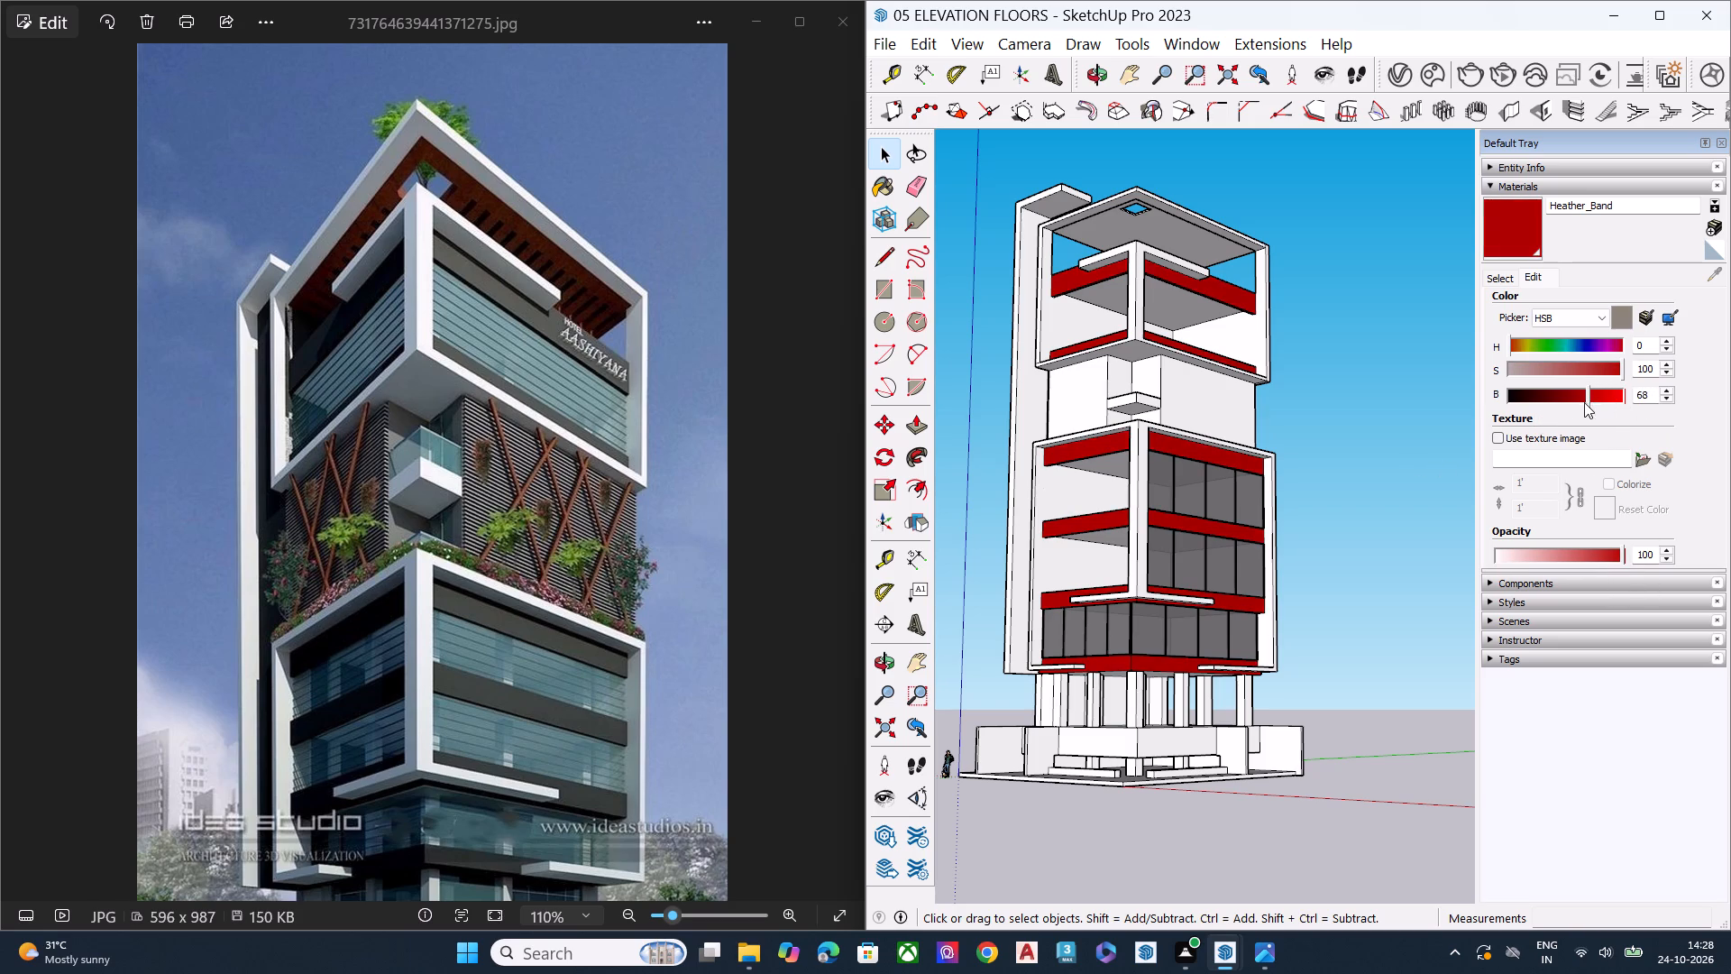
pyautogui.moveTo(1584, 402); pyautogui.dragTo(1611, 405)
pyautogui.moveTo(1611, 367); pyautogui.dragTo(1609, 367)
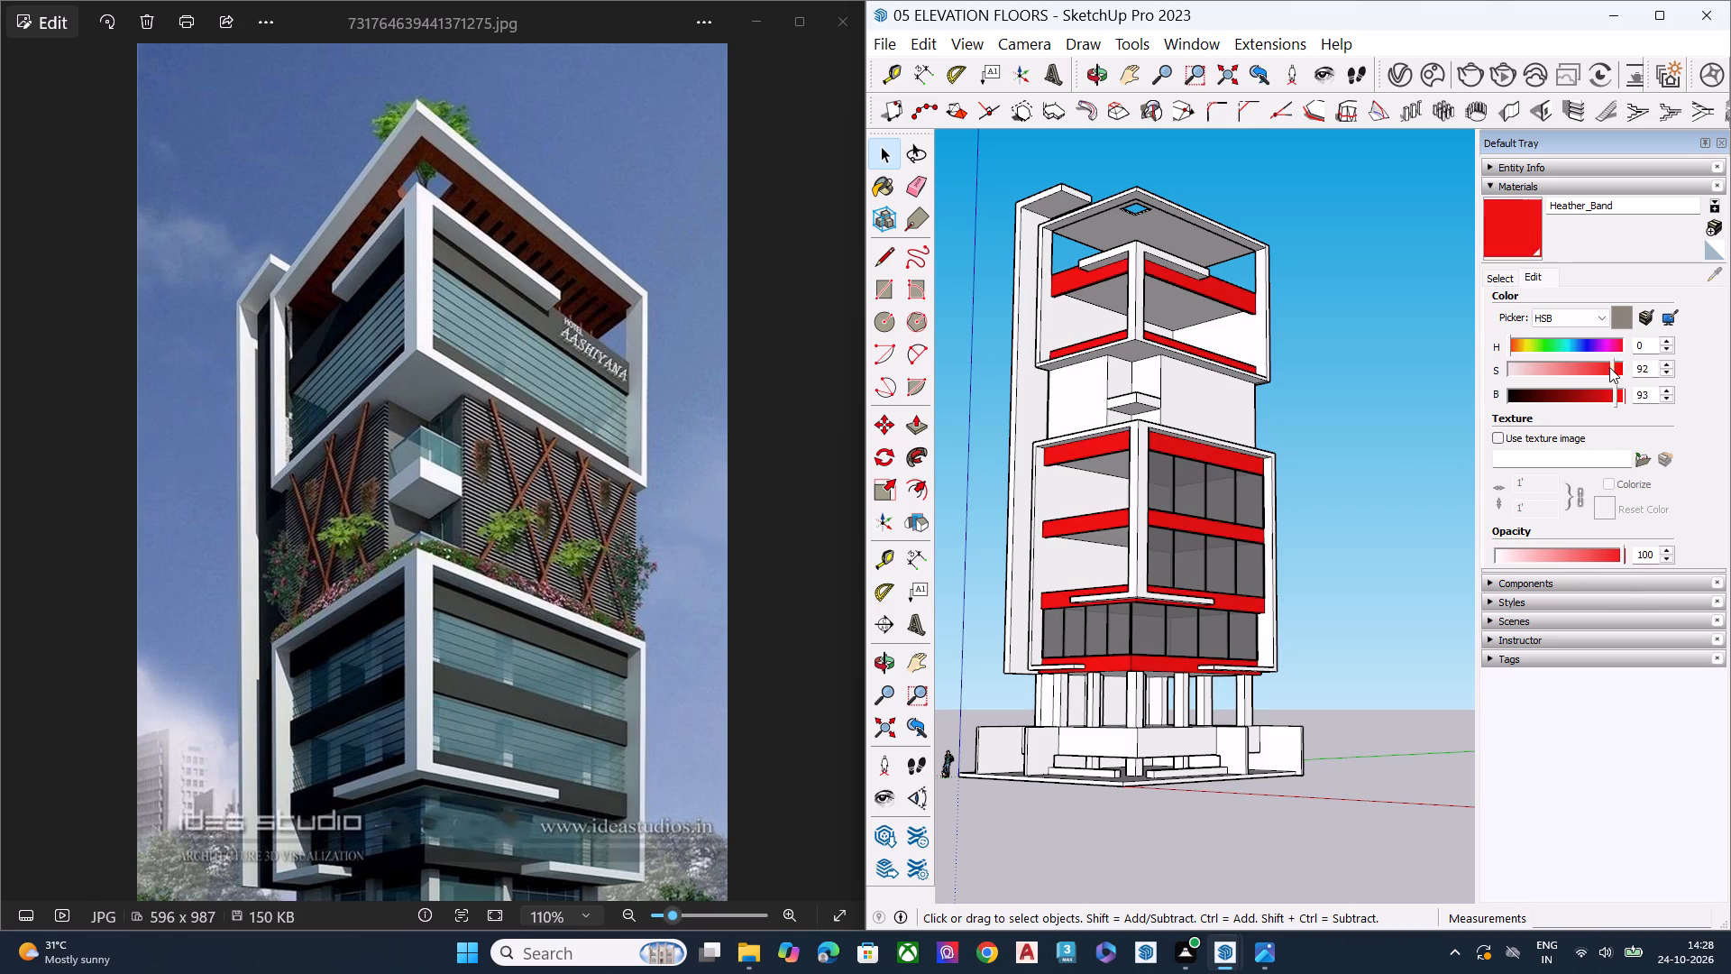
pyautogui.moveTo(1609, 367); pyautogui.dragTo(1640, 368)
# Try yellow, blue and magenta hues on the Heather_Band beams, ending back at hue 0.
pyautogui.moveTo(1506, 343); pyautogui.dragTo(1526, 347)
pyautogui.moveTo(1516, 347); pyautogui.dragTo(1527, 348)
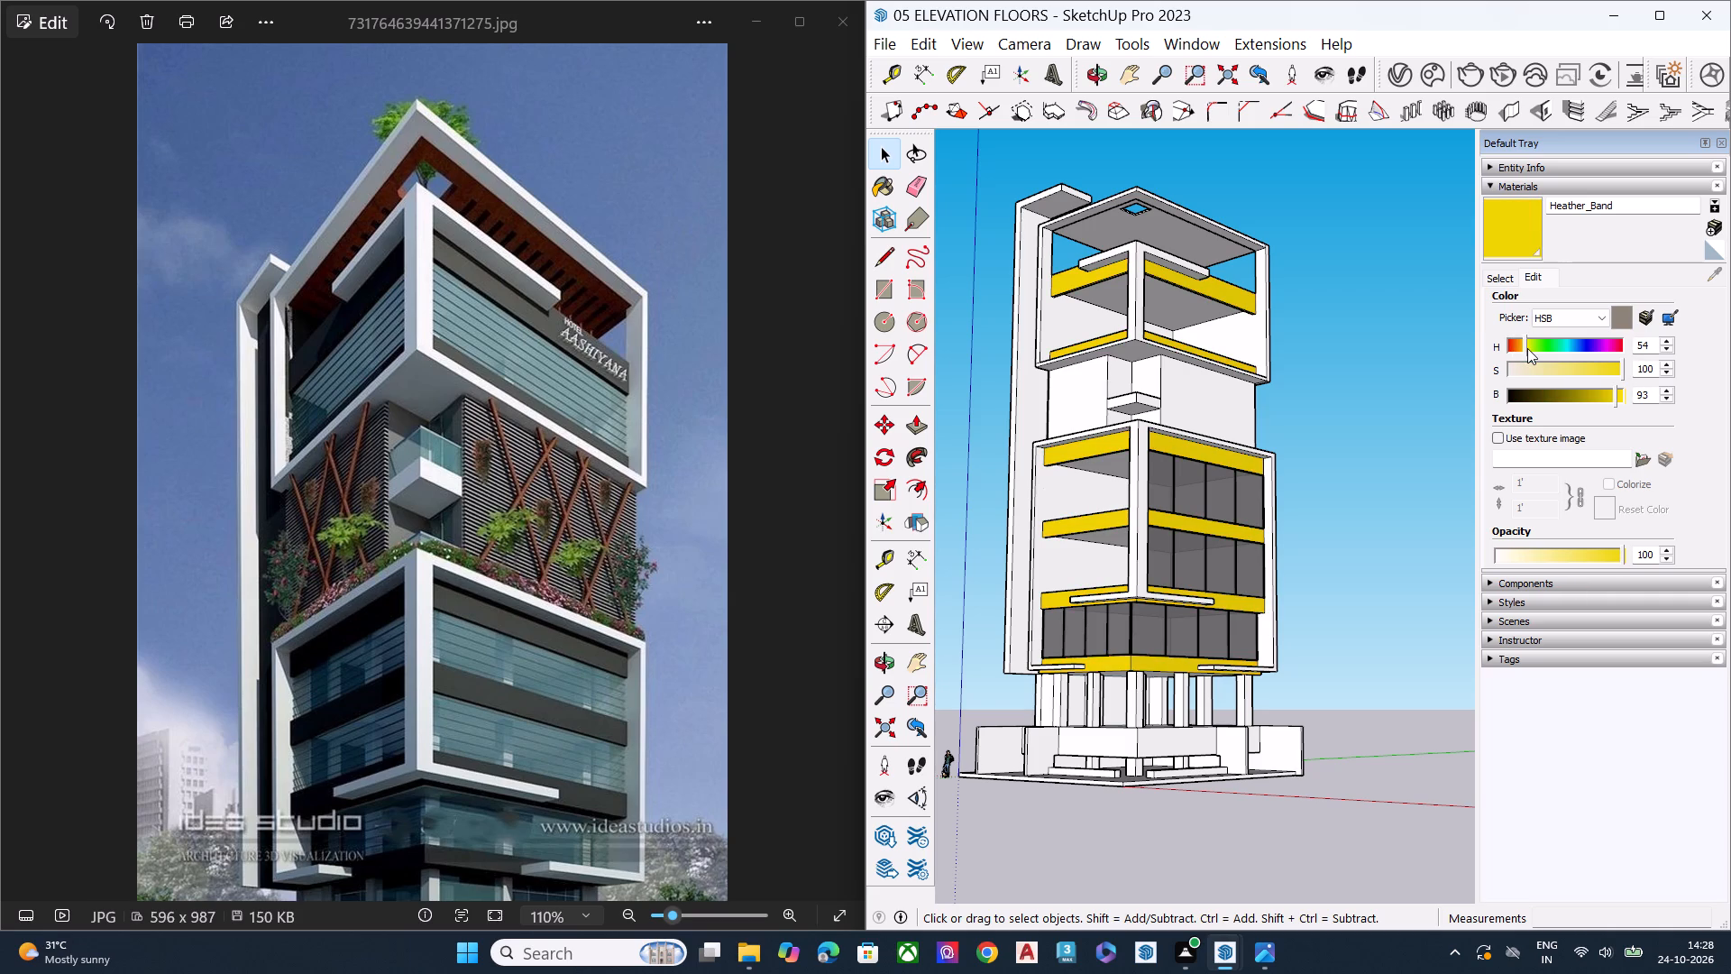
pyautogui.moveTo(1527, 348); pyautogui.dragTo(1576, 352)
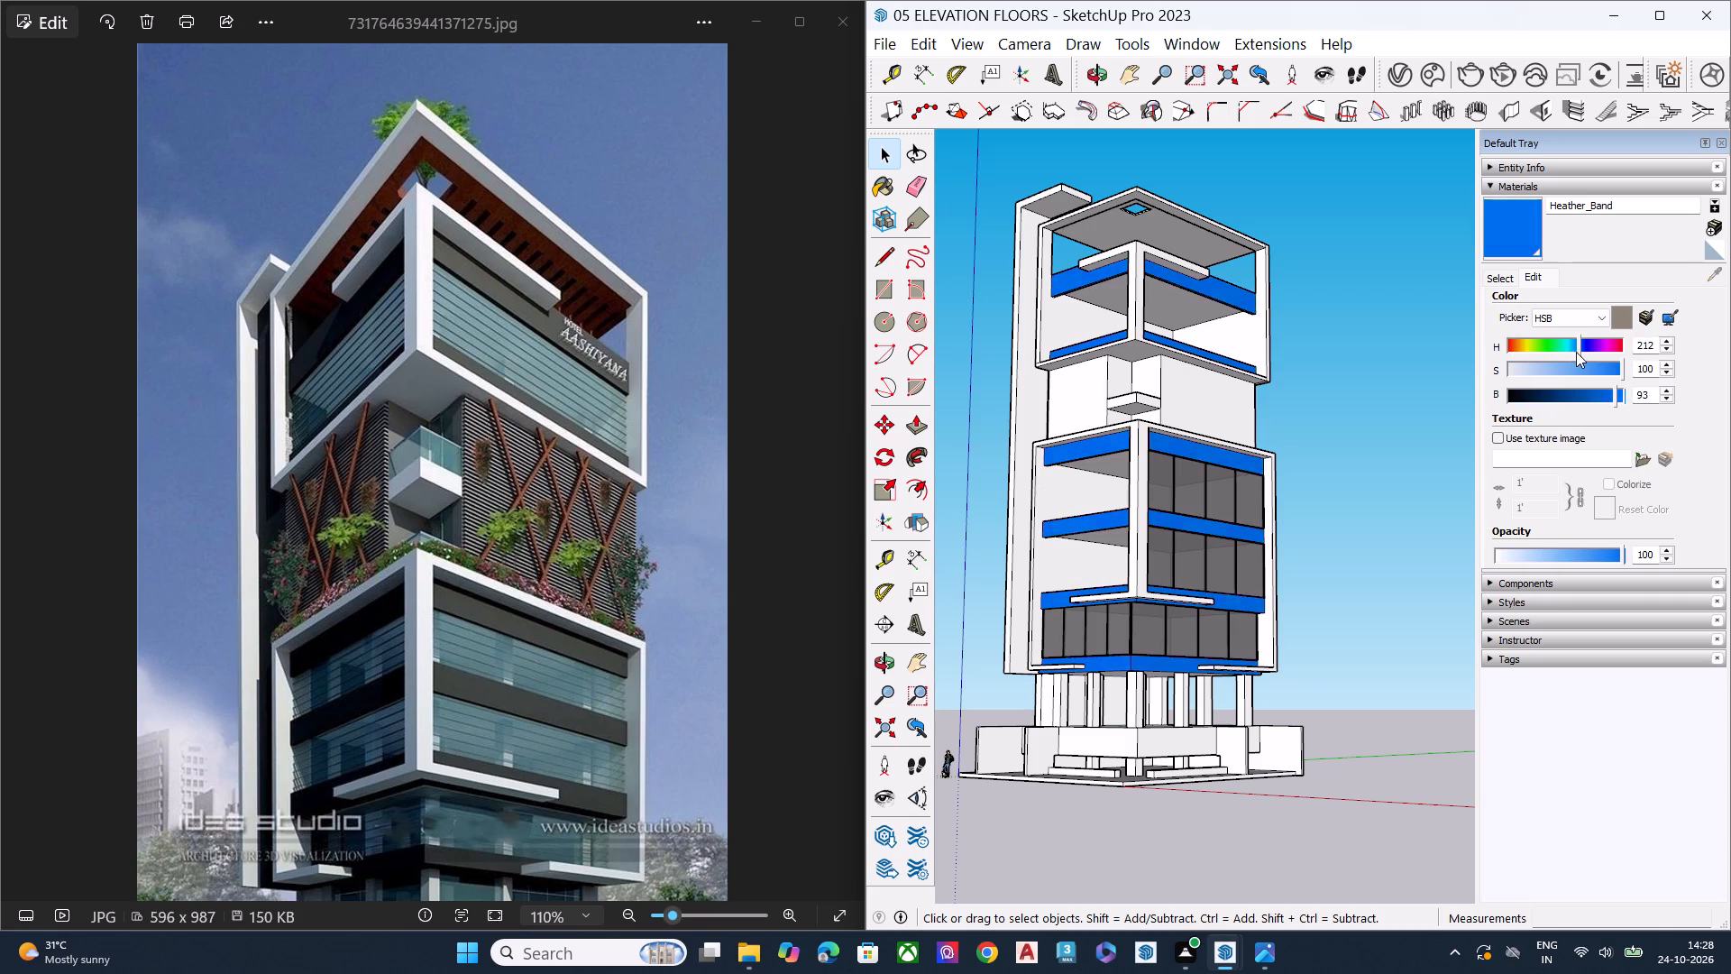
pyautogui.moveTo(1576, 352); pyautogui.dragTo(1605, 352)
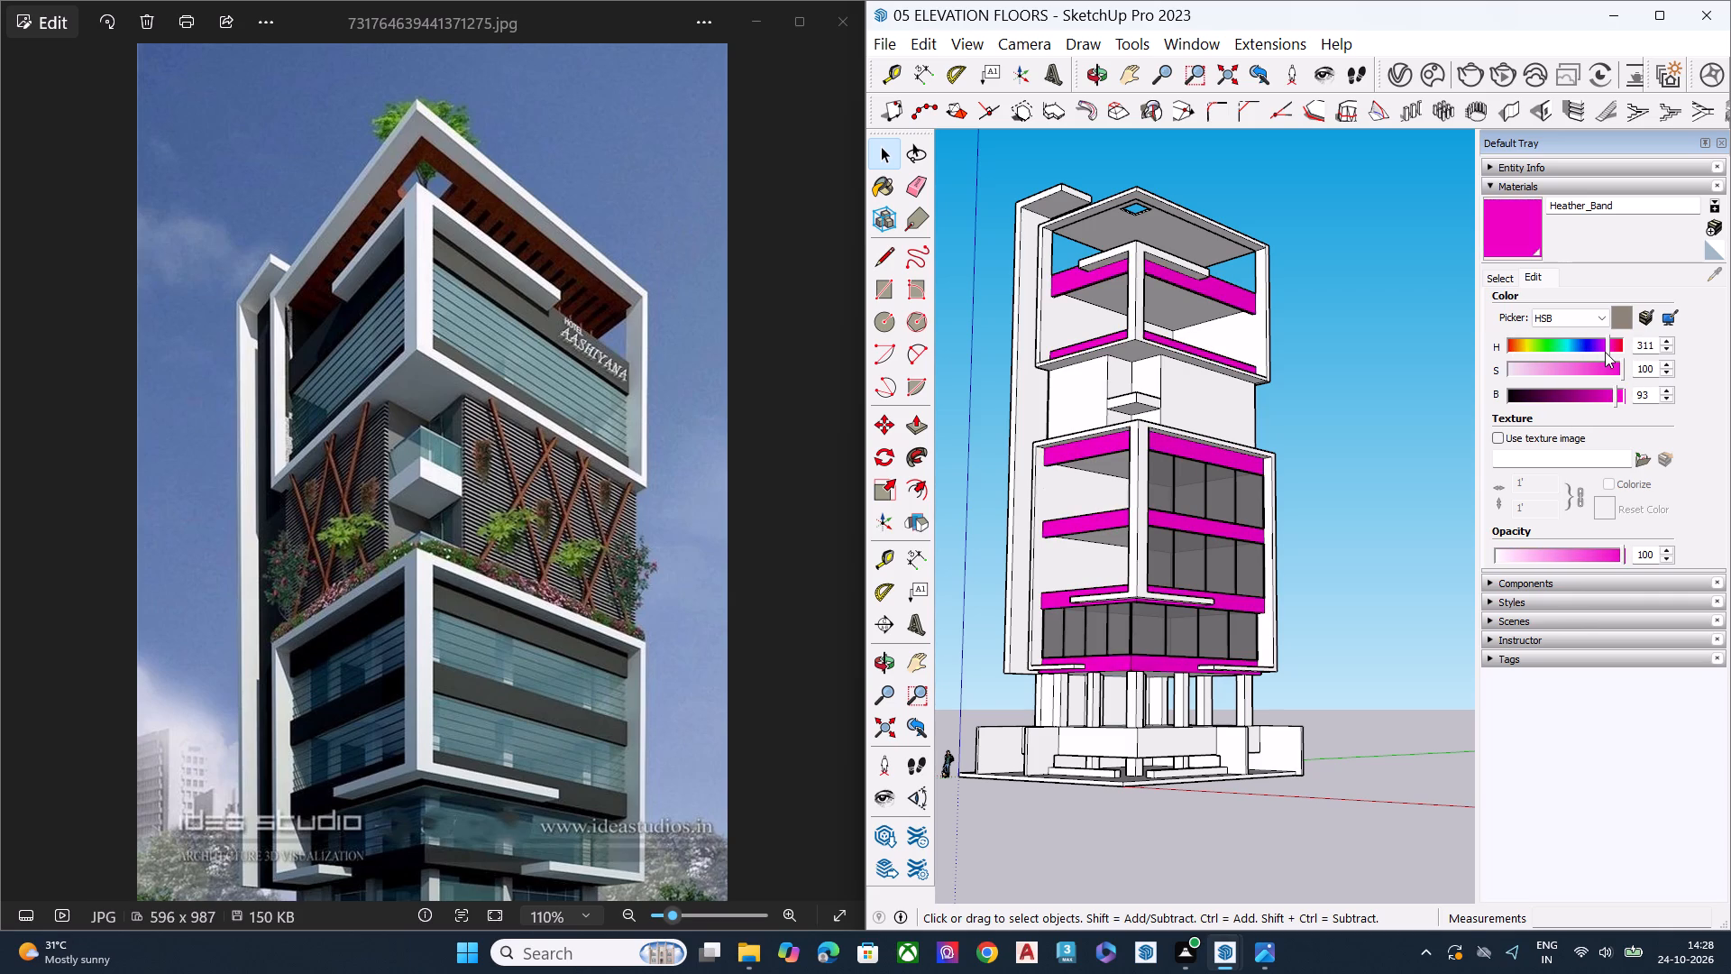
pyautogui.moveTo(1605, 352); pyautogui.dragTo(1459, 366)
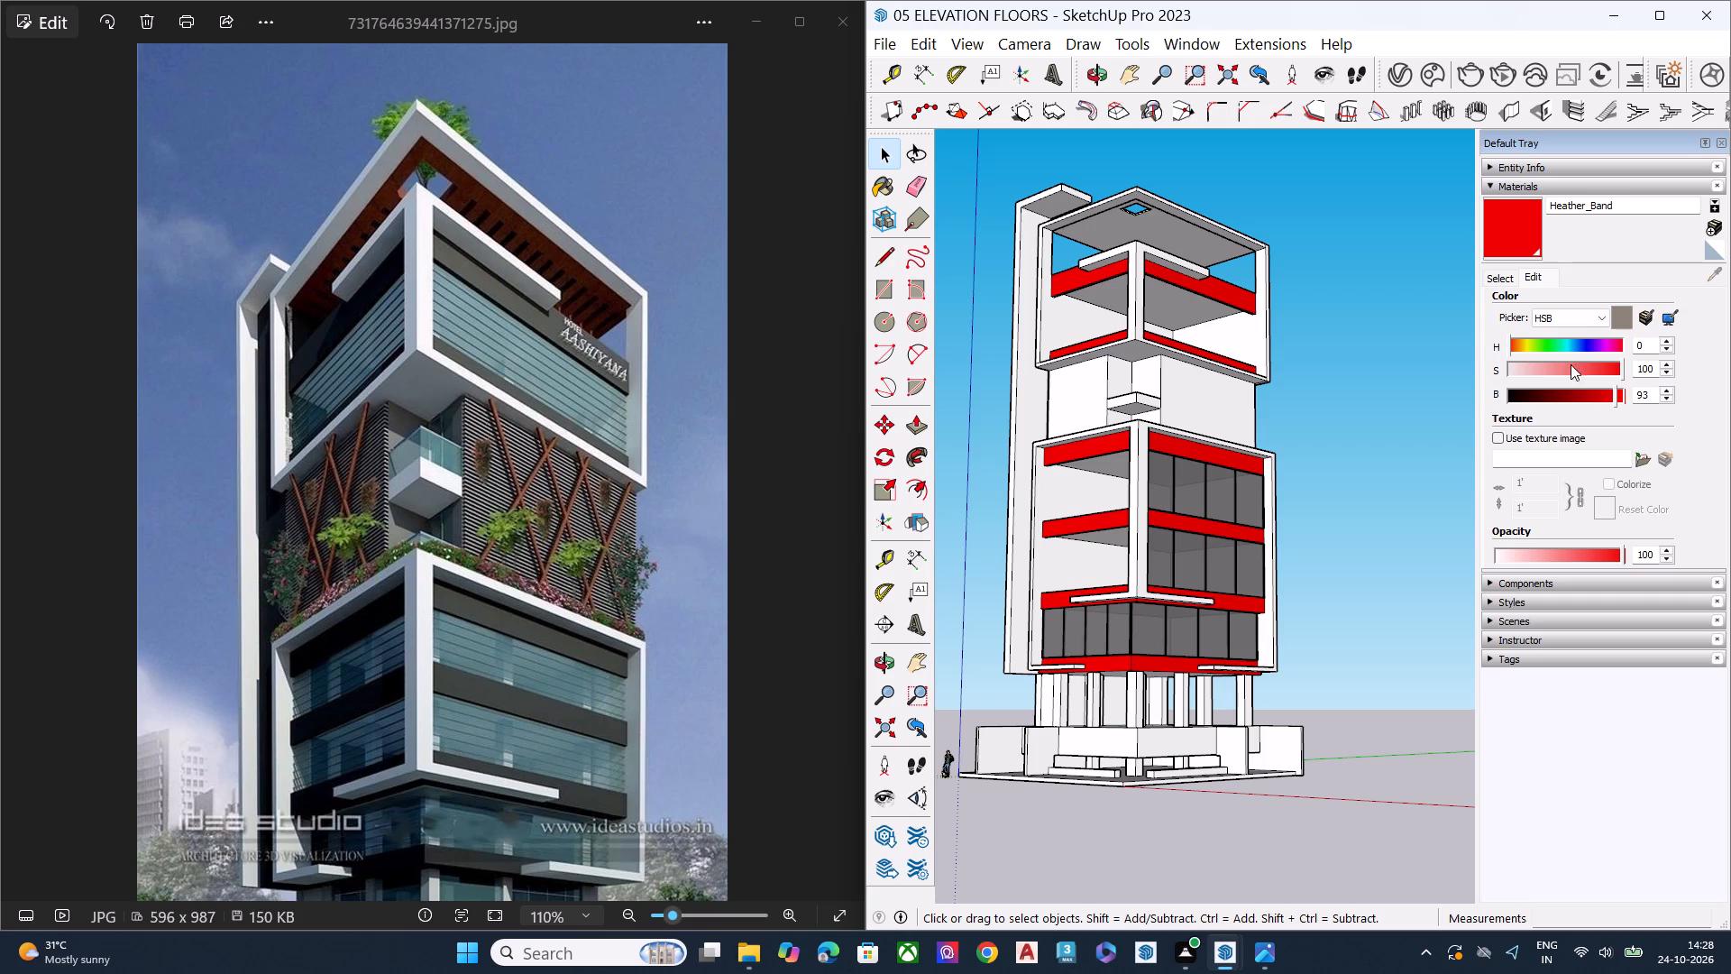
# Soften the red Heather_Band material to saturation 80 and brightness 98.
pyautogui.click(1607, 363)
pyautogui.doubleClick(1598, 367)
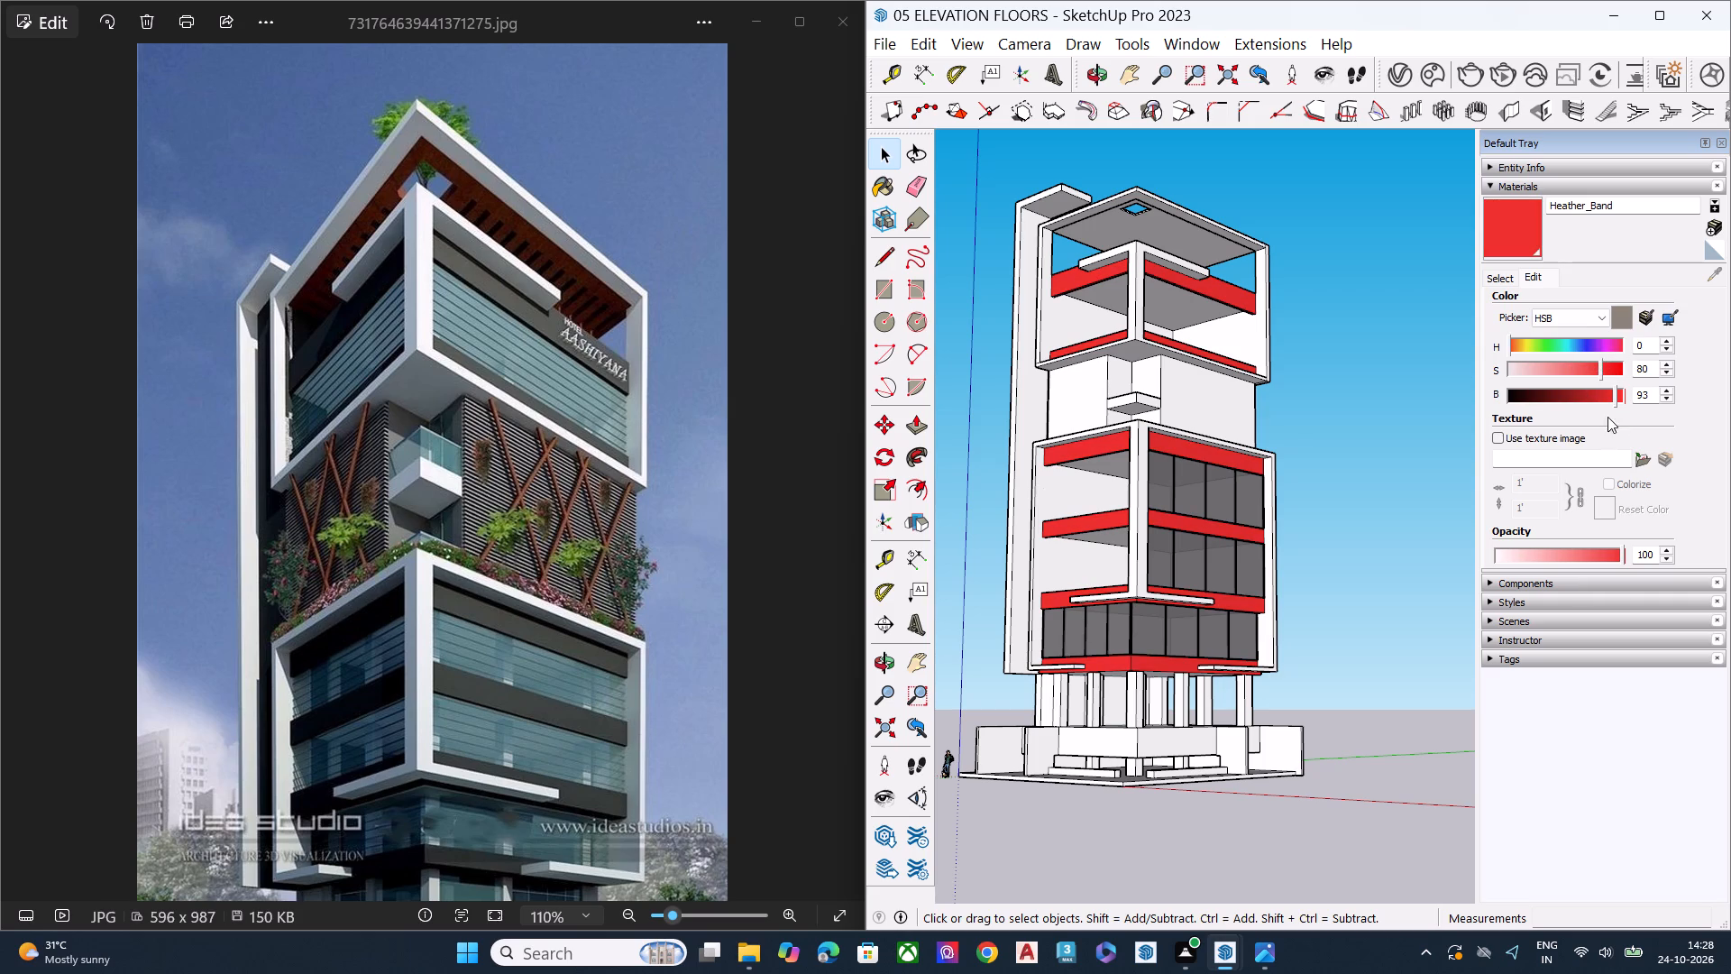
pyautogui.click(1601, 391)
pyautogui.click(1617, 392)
# Examine the red beam bands on the whole tower from the side, the front and below.
pyautogui.scroll(-3, 1140, 492)
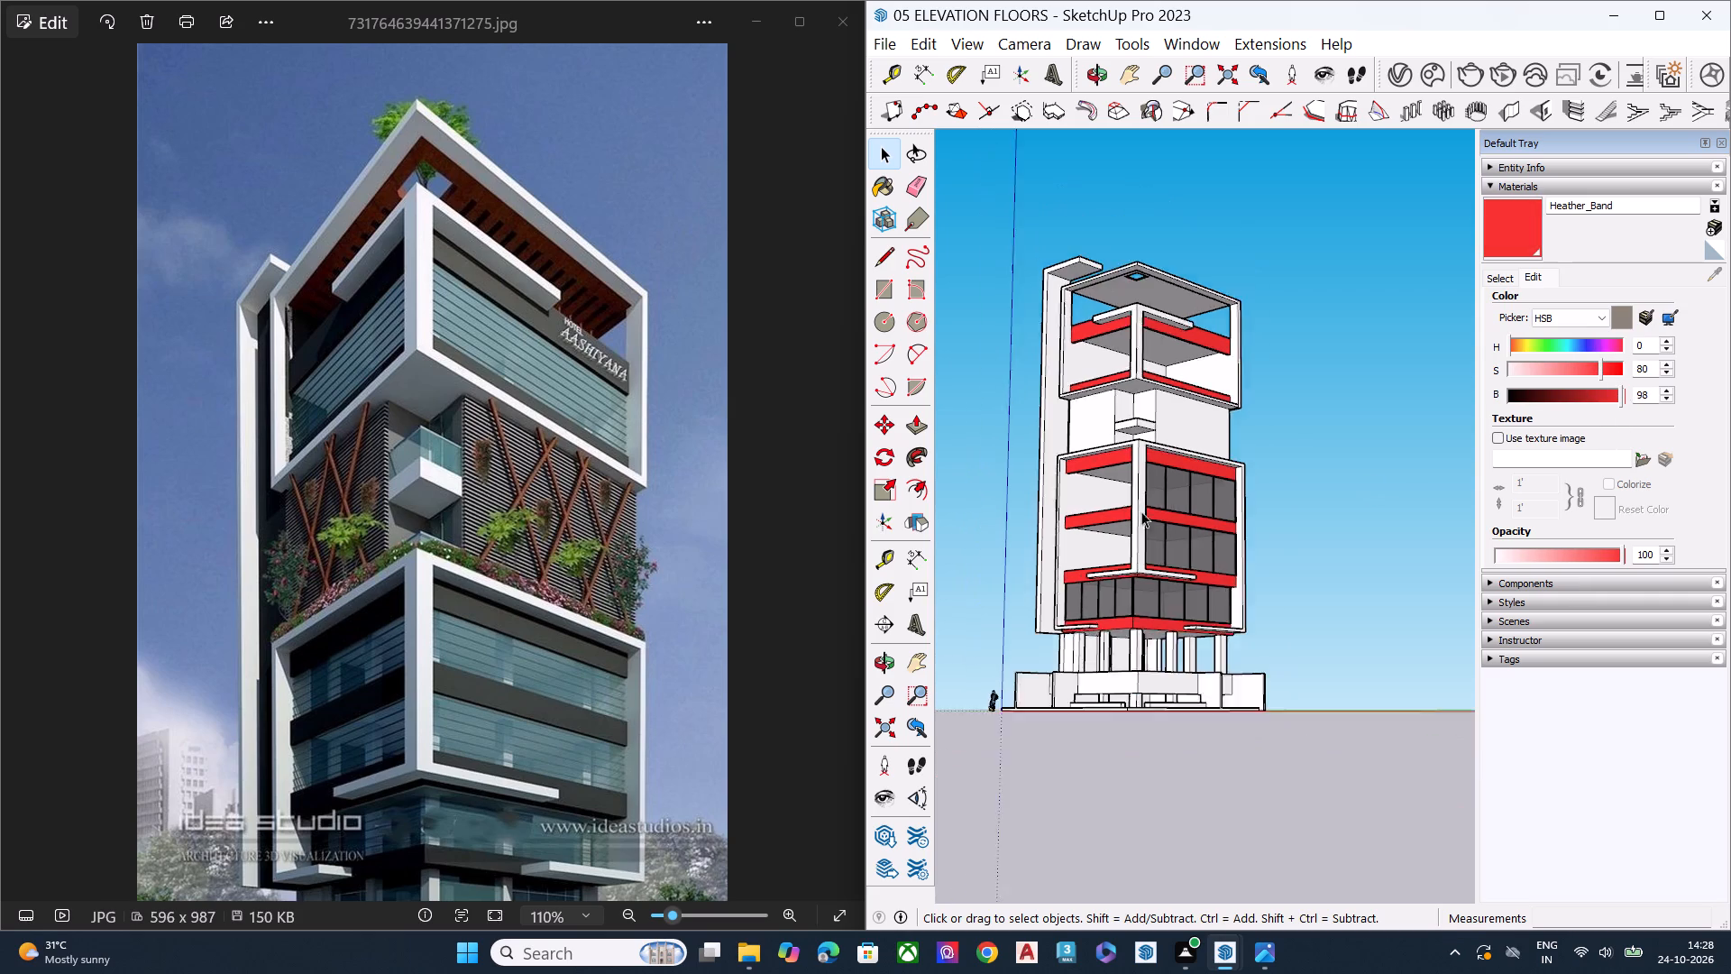
pyautogui.scroll(-3, 1141, 511)
pyautogui.moveTo(1208, 619); pyautogui.dragTo(1410, 709, button='middle')
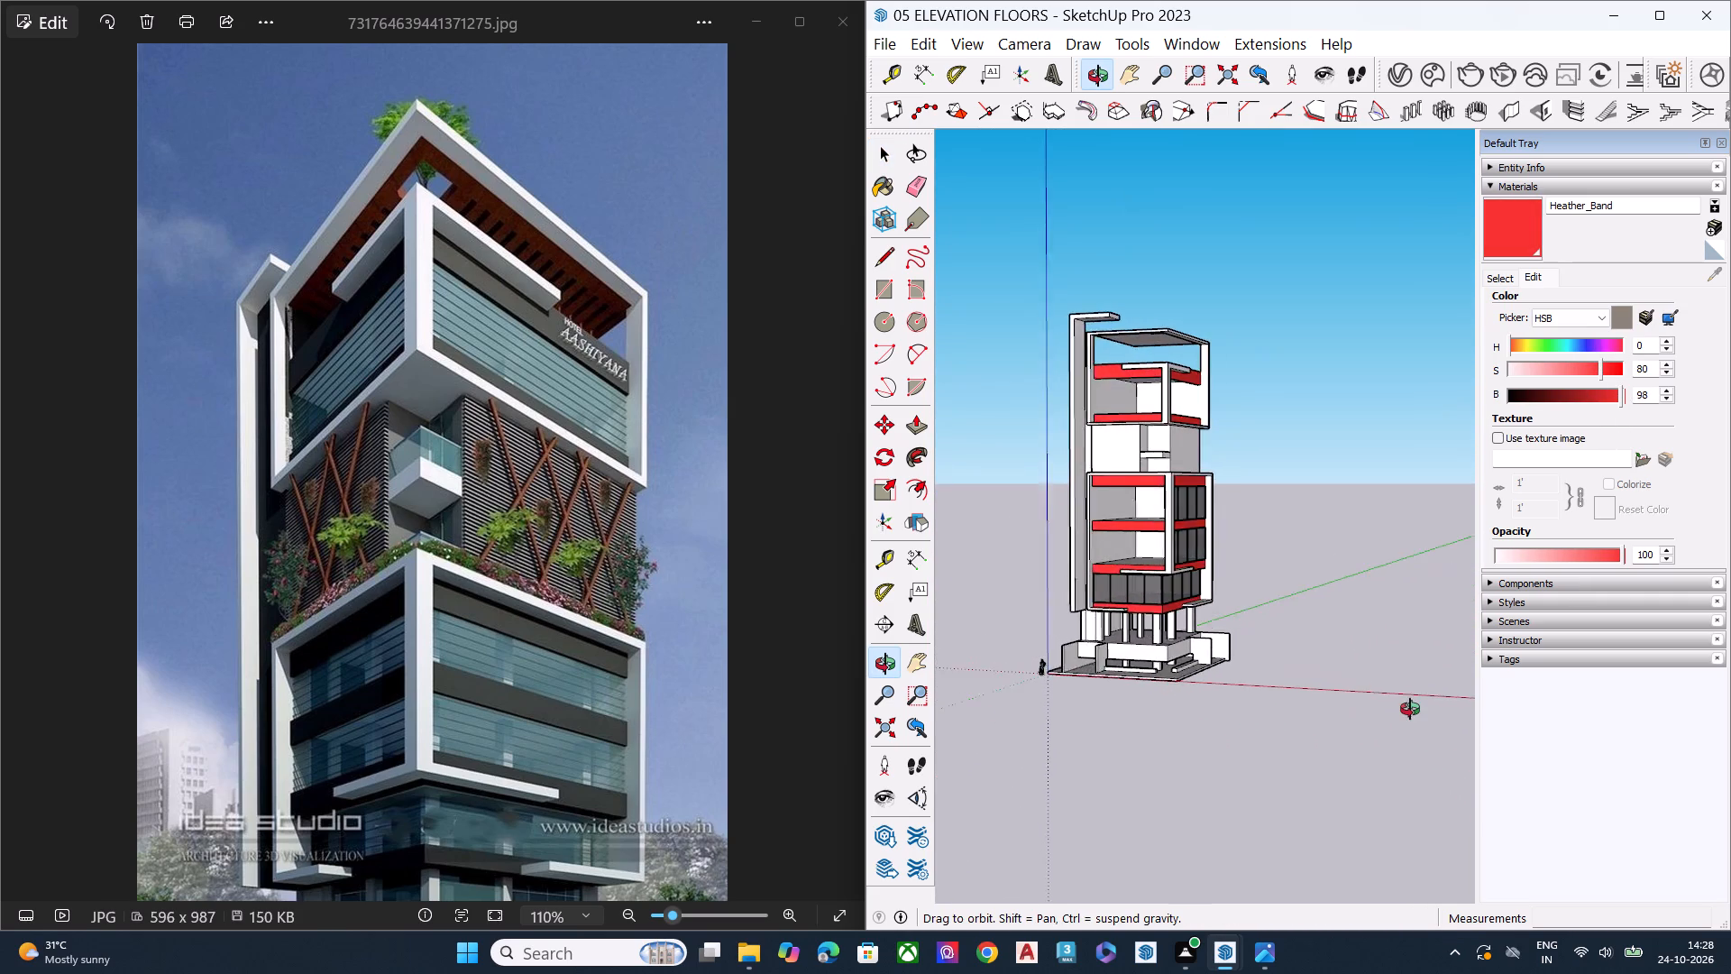
pyautogui.moveTo(1410, 709); pyautogui.dragTo(881, 688, button='middle')
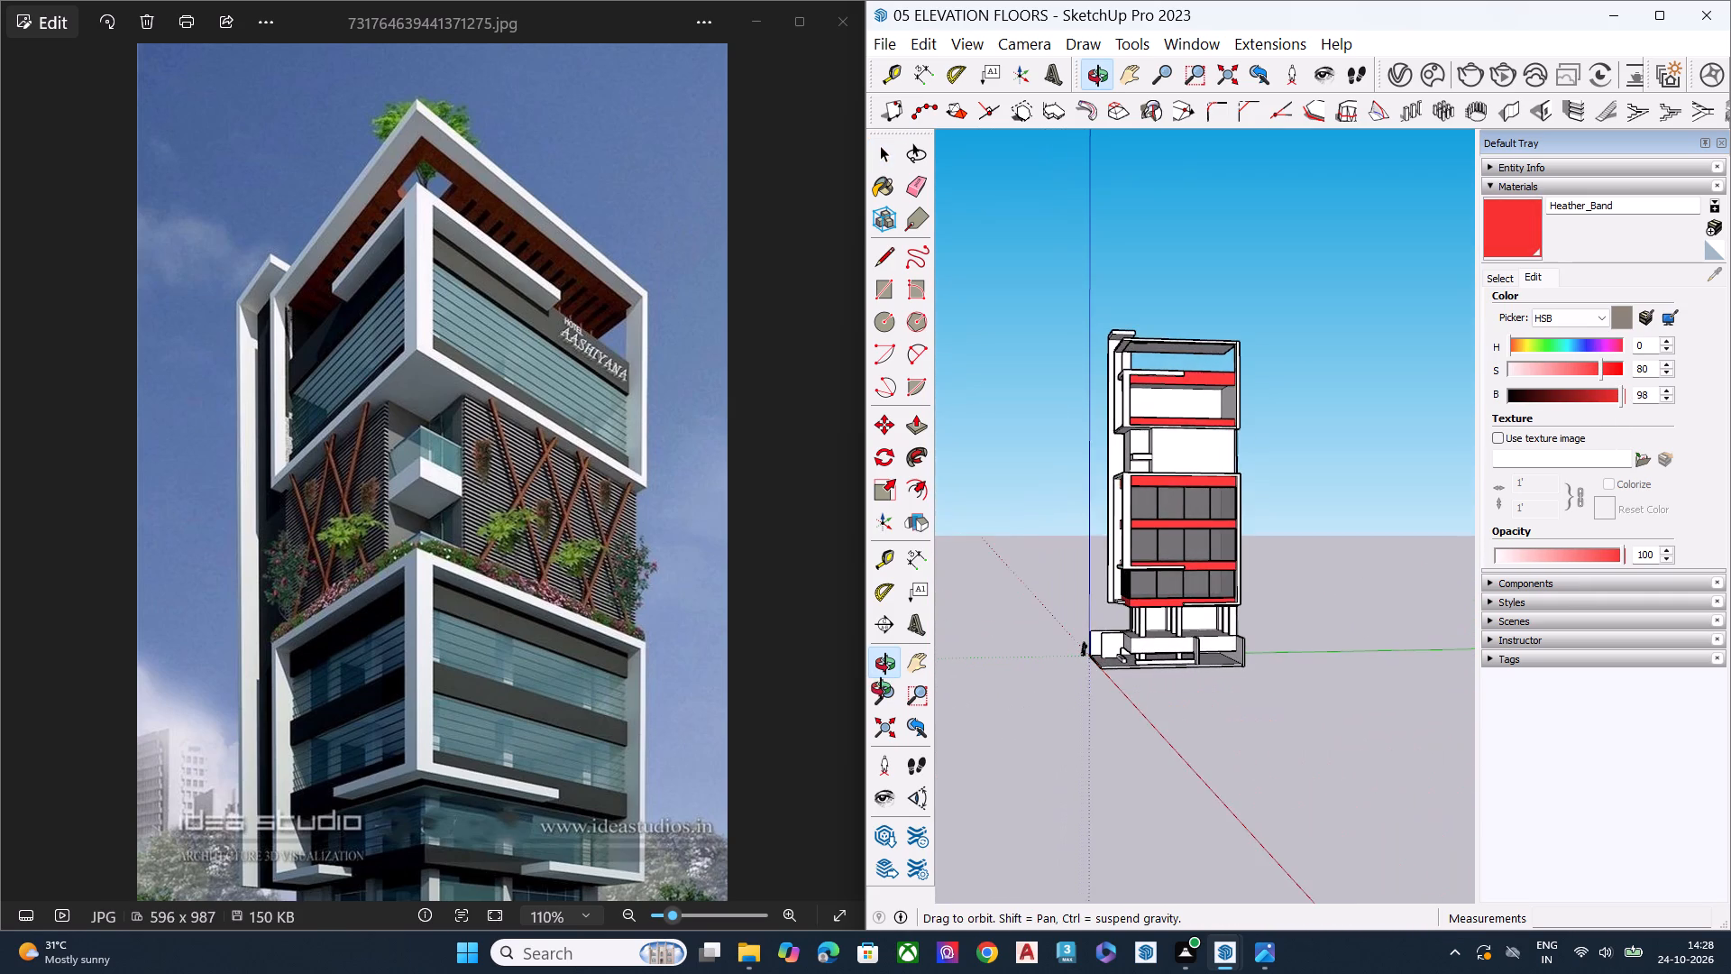
pyautogui.moveTo(881, 688); pyautogui.dragTo(1177, 514, button='middle')
pyautogui.scroll(2, 1165, 492)
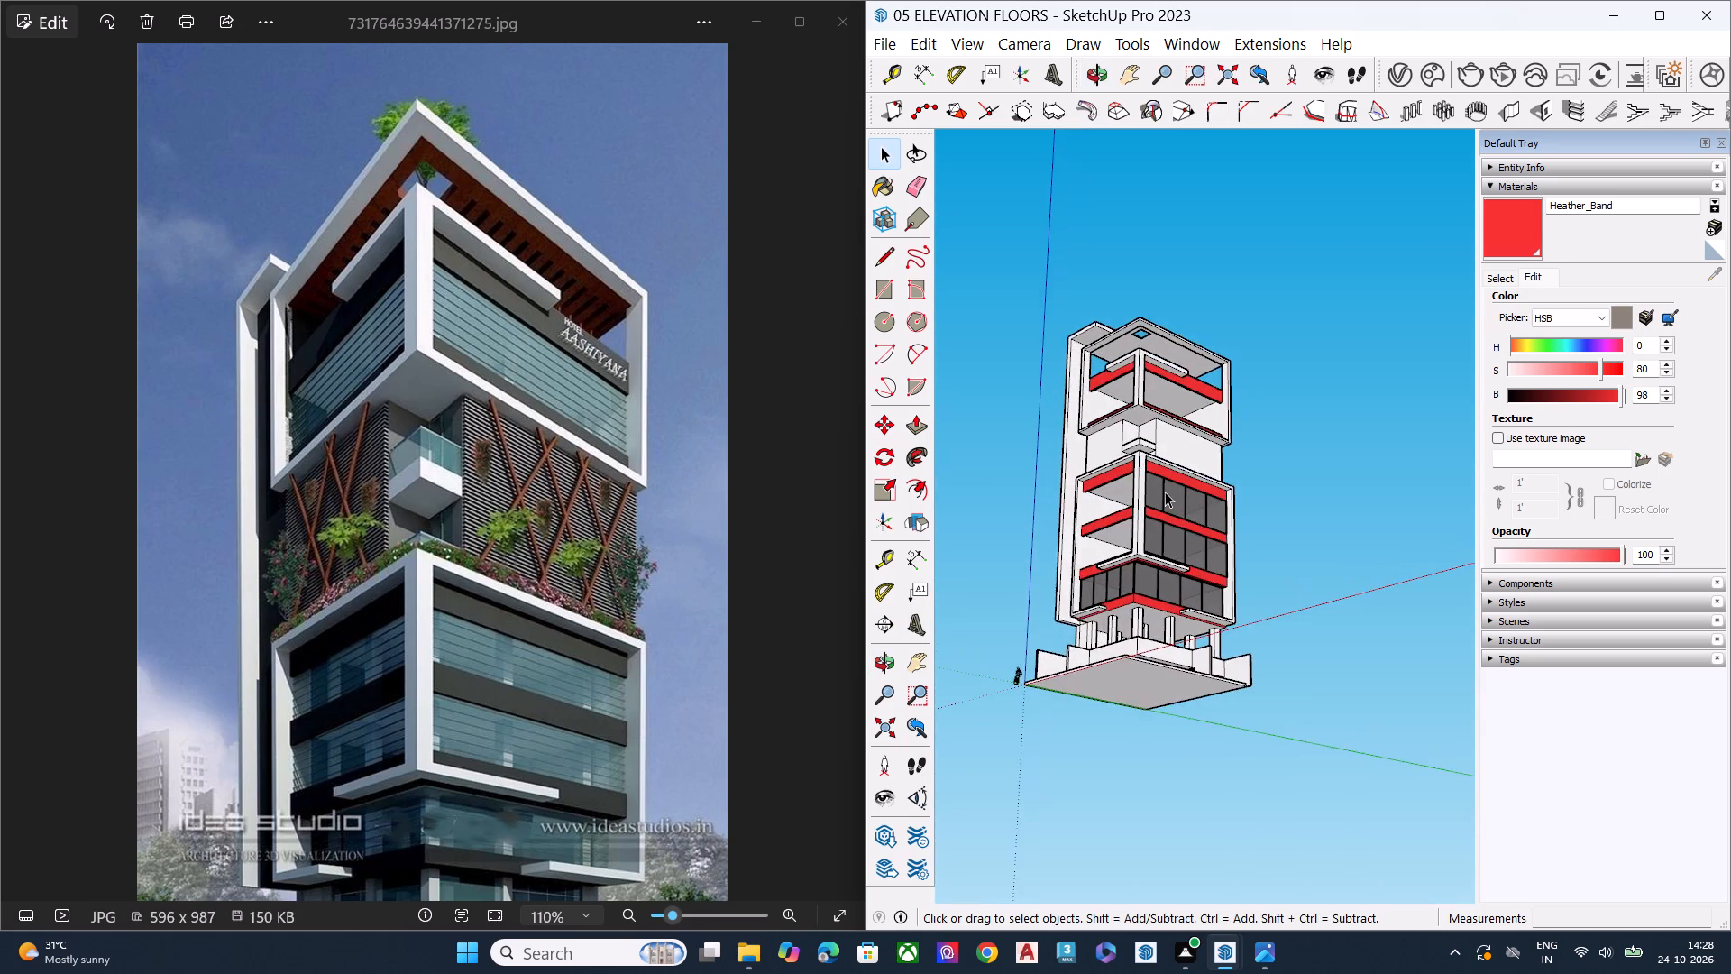
pyautogui.scroll(4, 1165, 492)
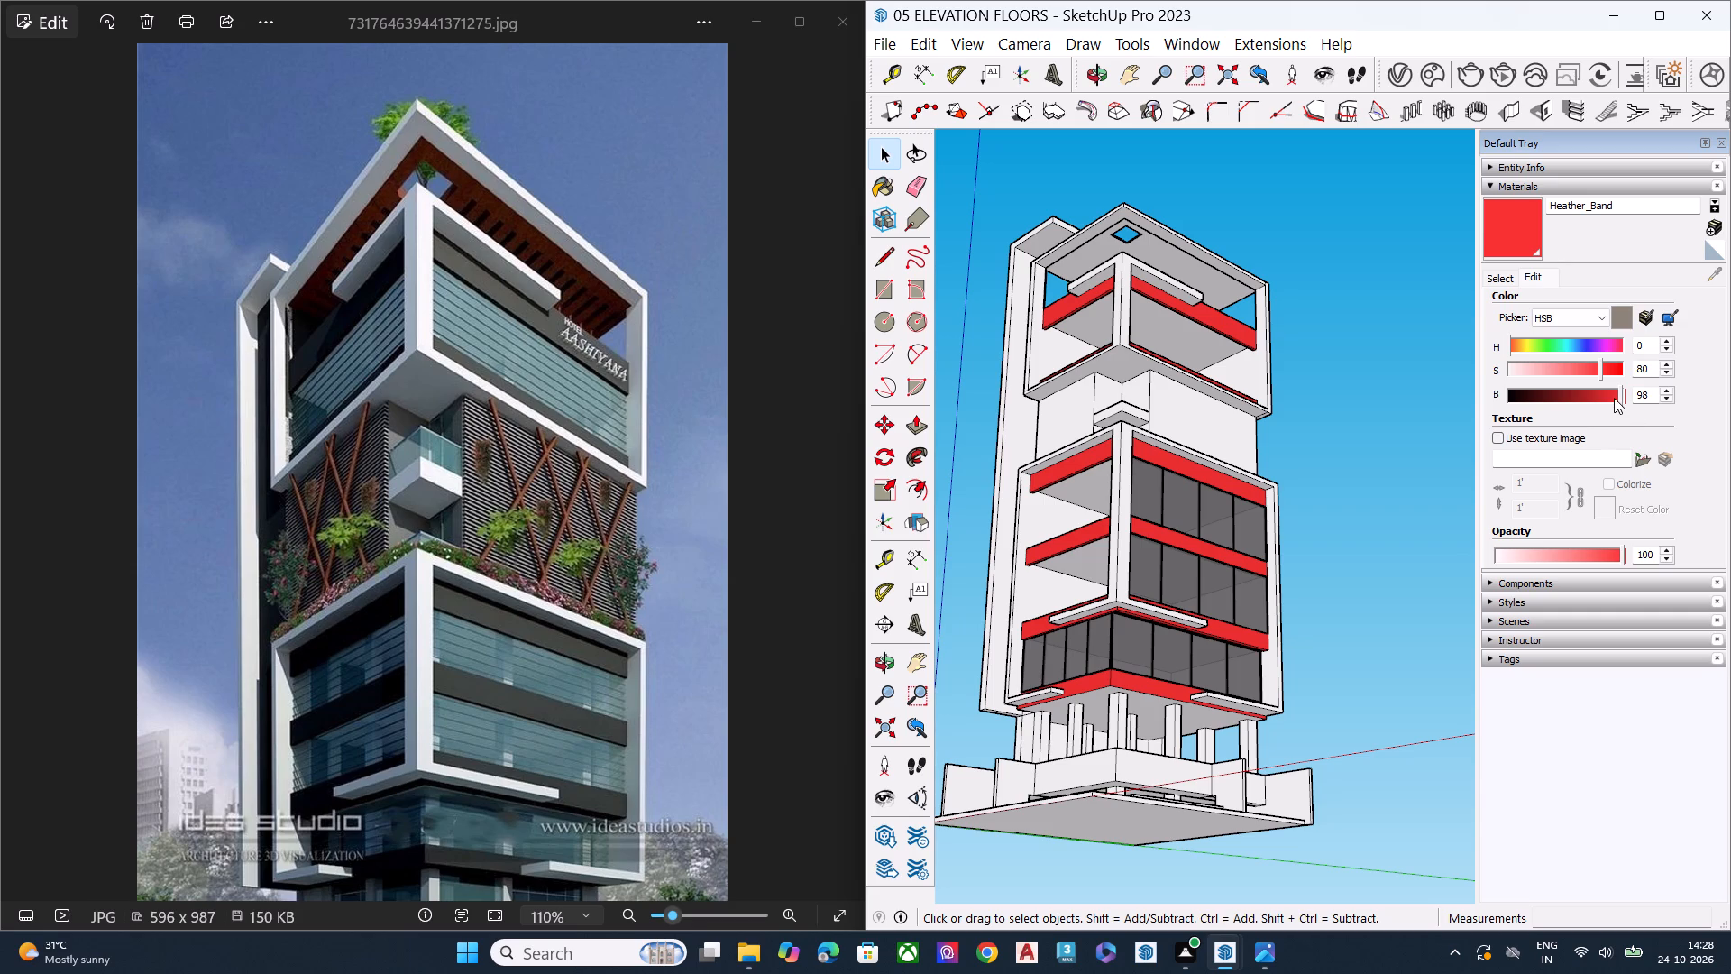
# Set the Heather_Band material's brightness and saturation both to 100 for a pure red, trying a darker brightness on the way.
pyautogui.moveTo(1615, 397); pyautogui.dragTo(1584, 398)
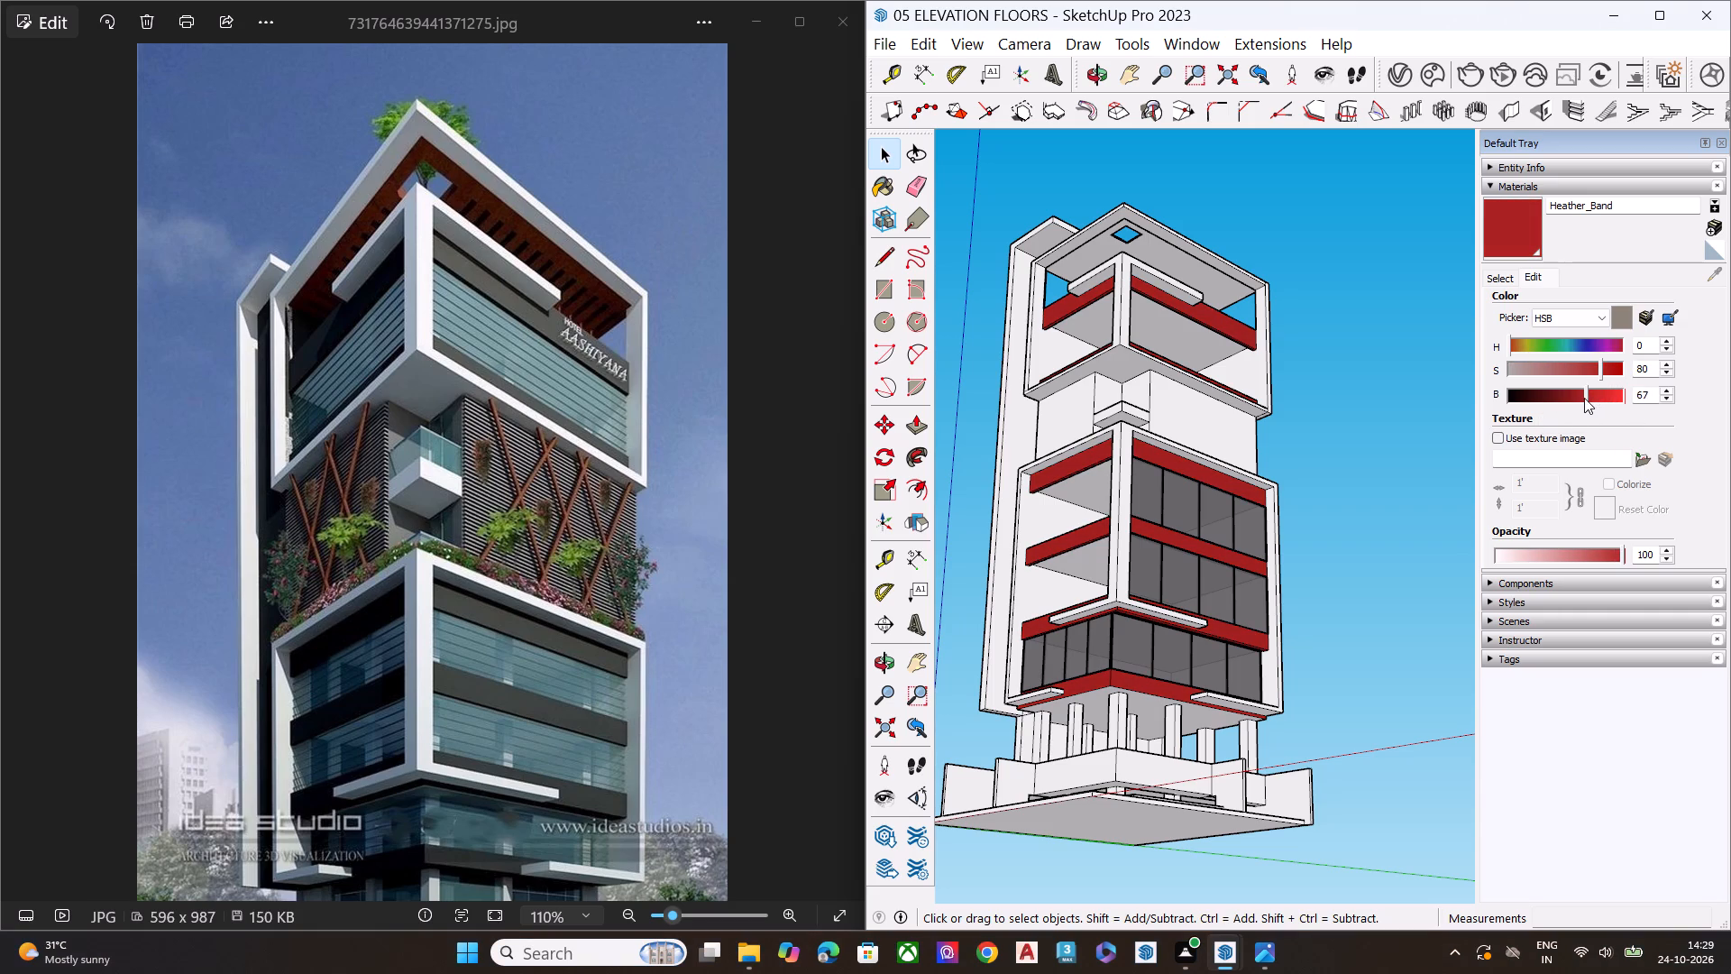
pyautogui.moveTo(1584, 398); pyautogui.dragTo(1673, 400)
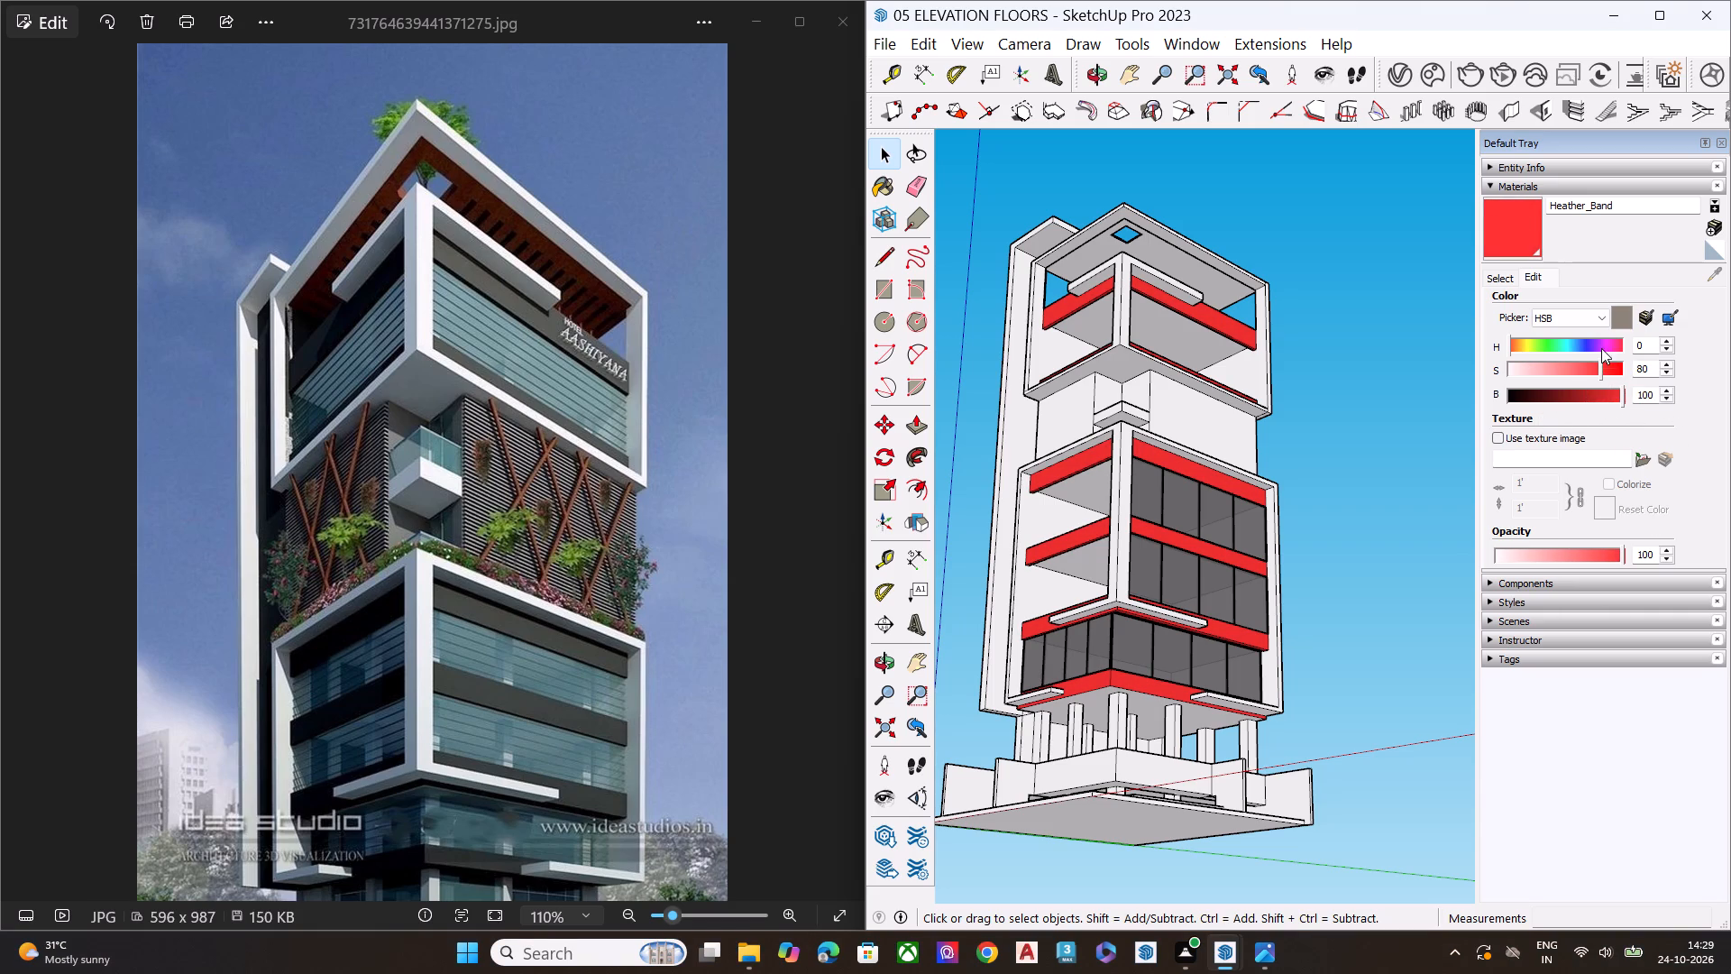
pyautogui.moveTo(1604, 359); pyautogui.dragTo(1631, 363)
# Examine the pure red beam bands and the window openings on both facades, near and far, from several angles.
pyautogui.moveTo(1193, 457); pyautogui.dragTo(1210, 615, button='middle')
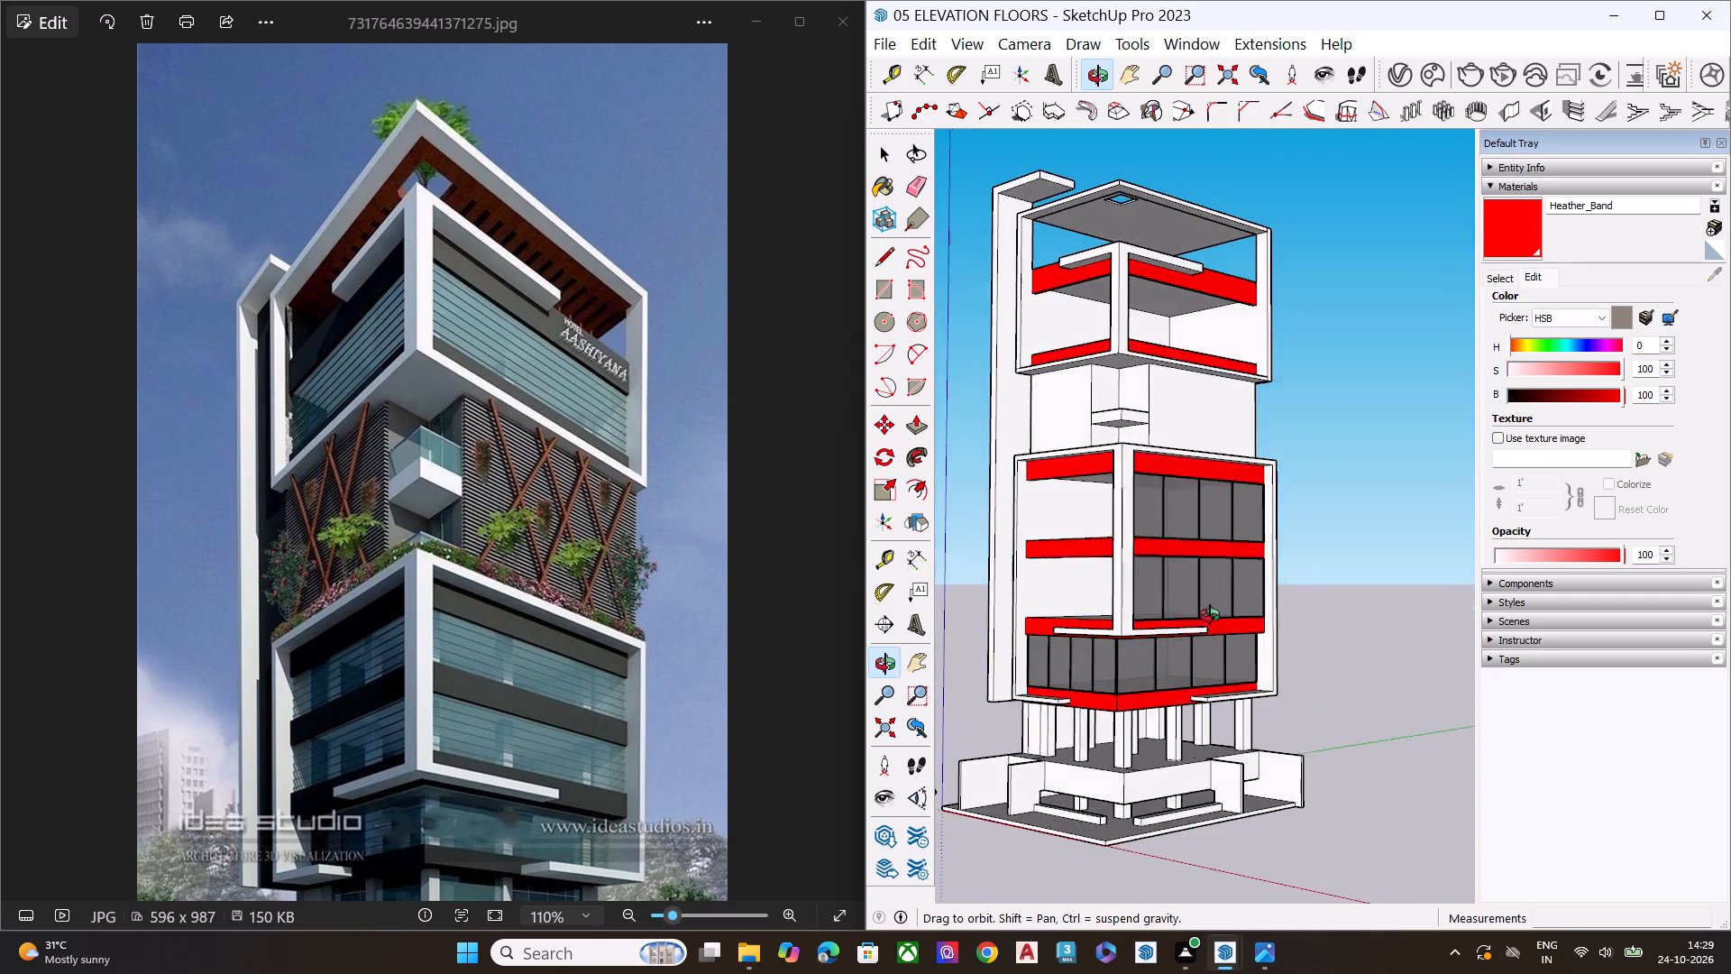
pyautogui.moveTo(1210, 615); pyautogui.dragTo(1225, 633, button='middle')
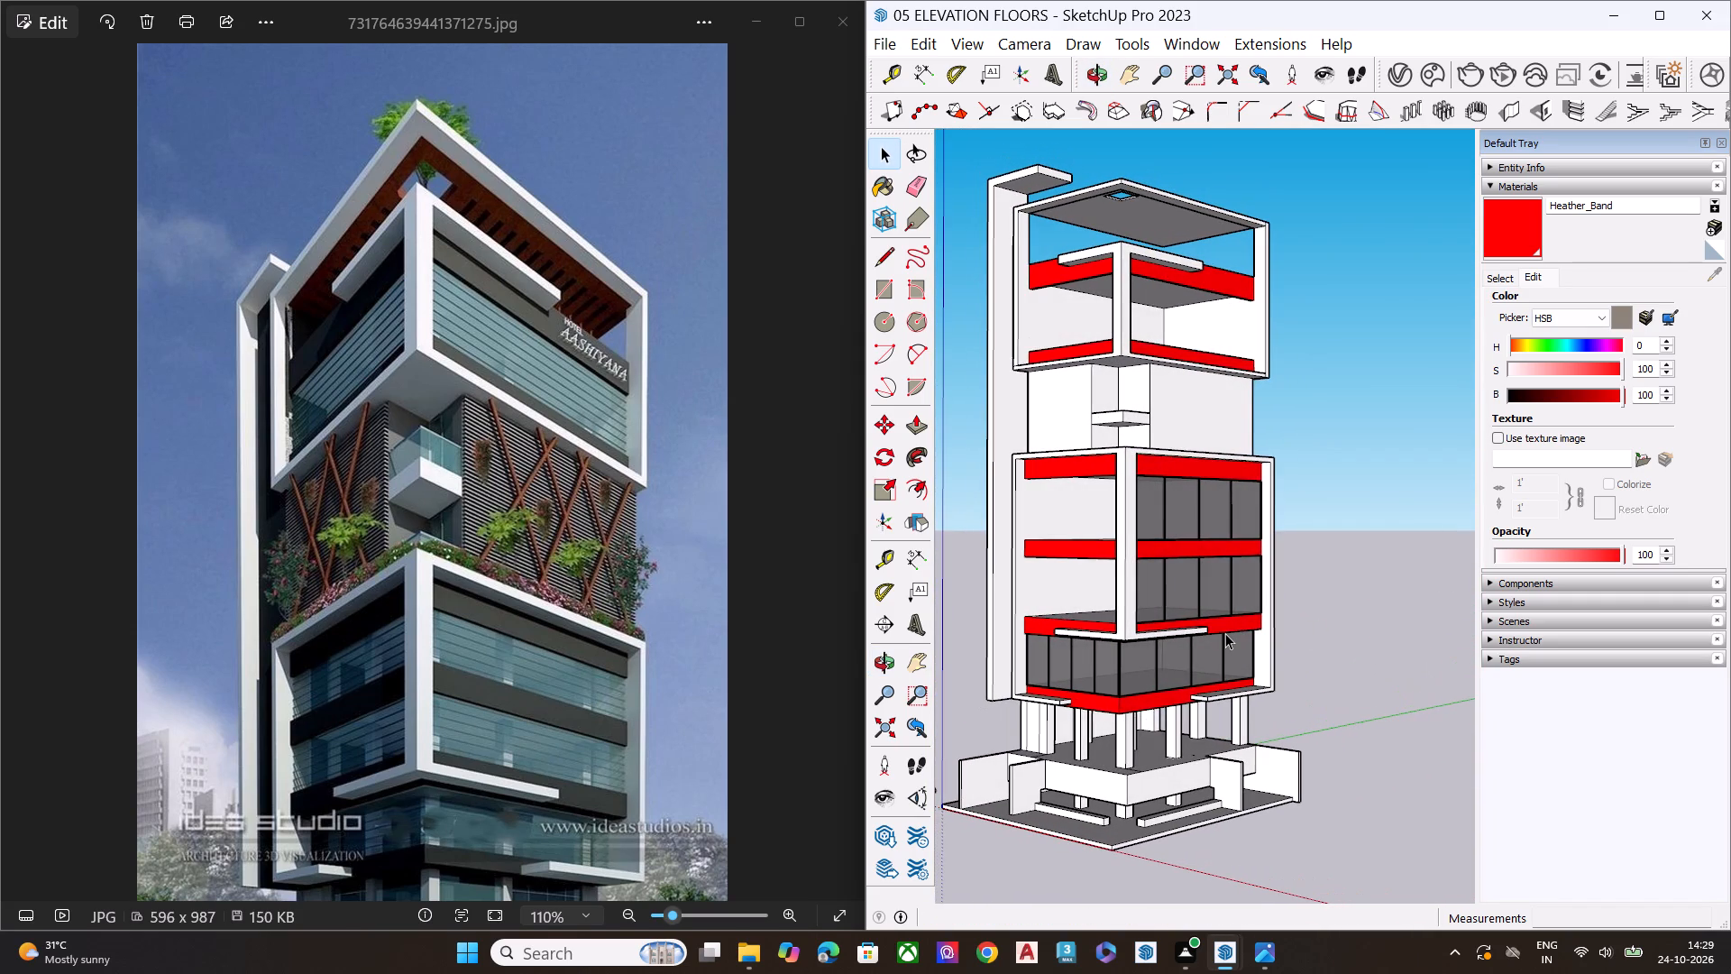
pyautogui.press('space')
pyautogui.press('space')
pyautogui.scroll(1, 1268, 637)
pyautogui.click(1338, 645)
pyautogui.press('space')
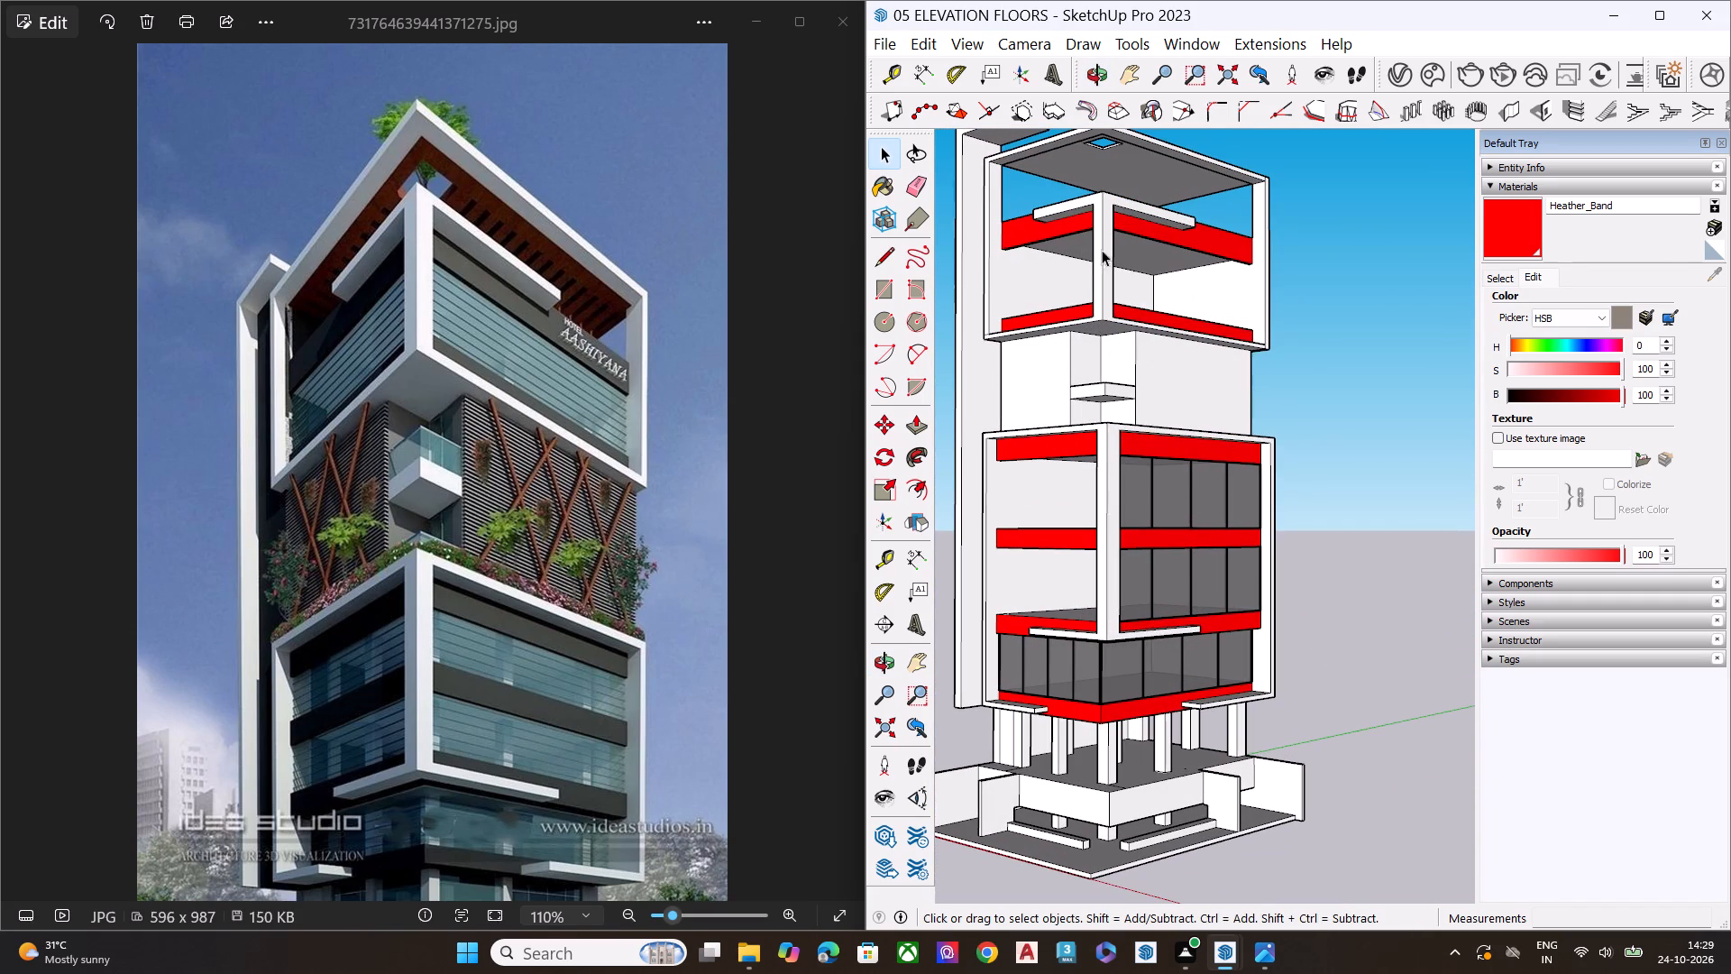
pyautogui.moveTo(1140, 211); pyautogui.dragTo(1156, 163, button='middle')
pyautogui.scroll(4, 1140, 240)
pyautogui.scroll(-6, 1147, 462)
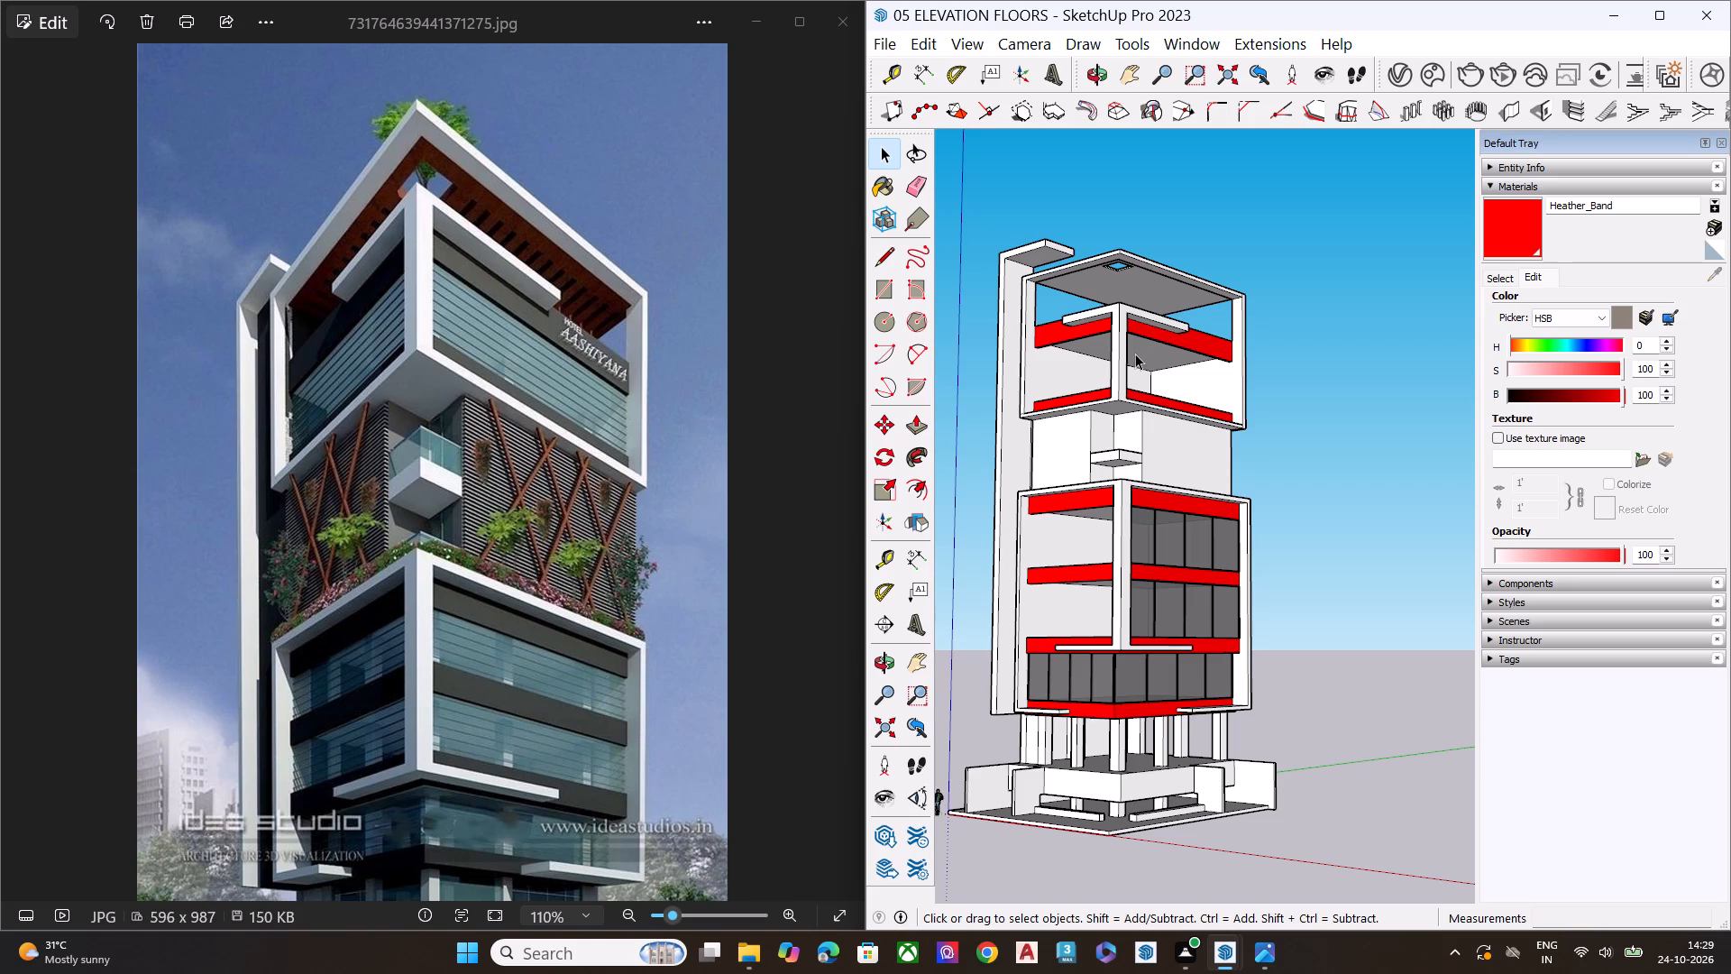
pyautogui.scroll(-1, 1186, 401)
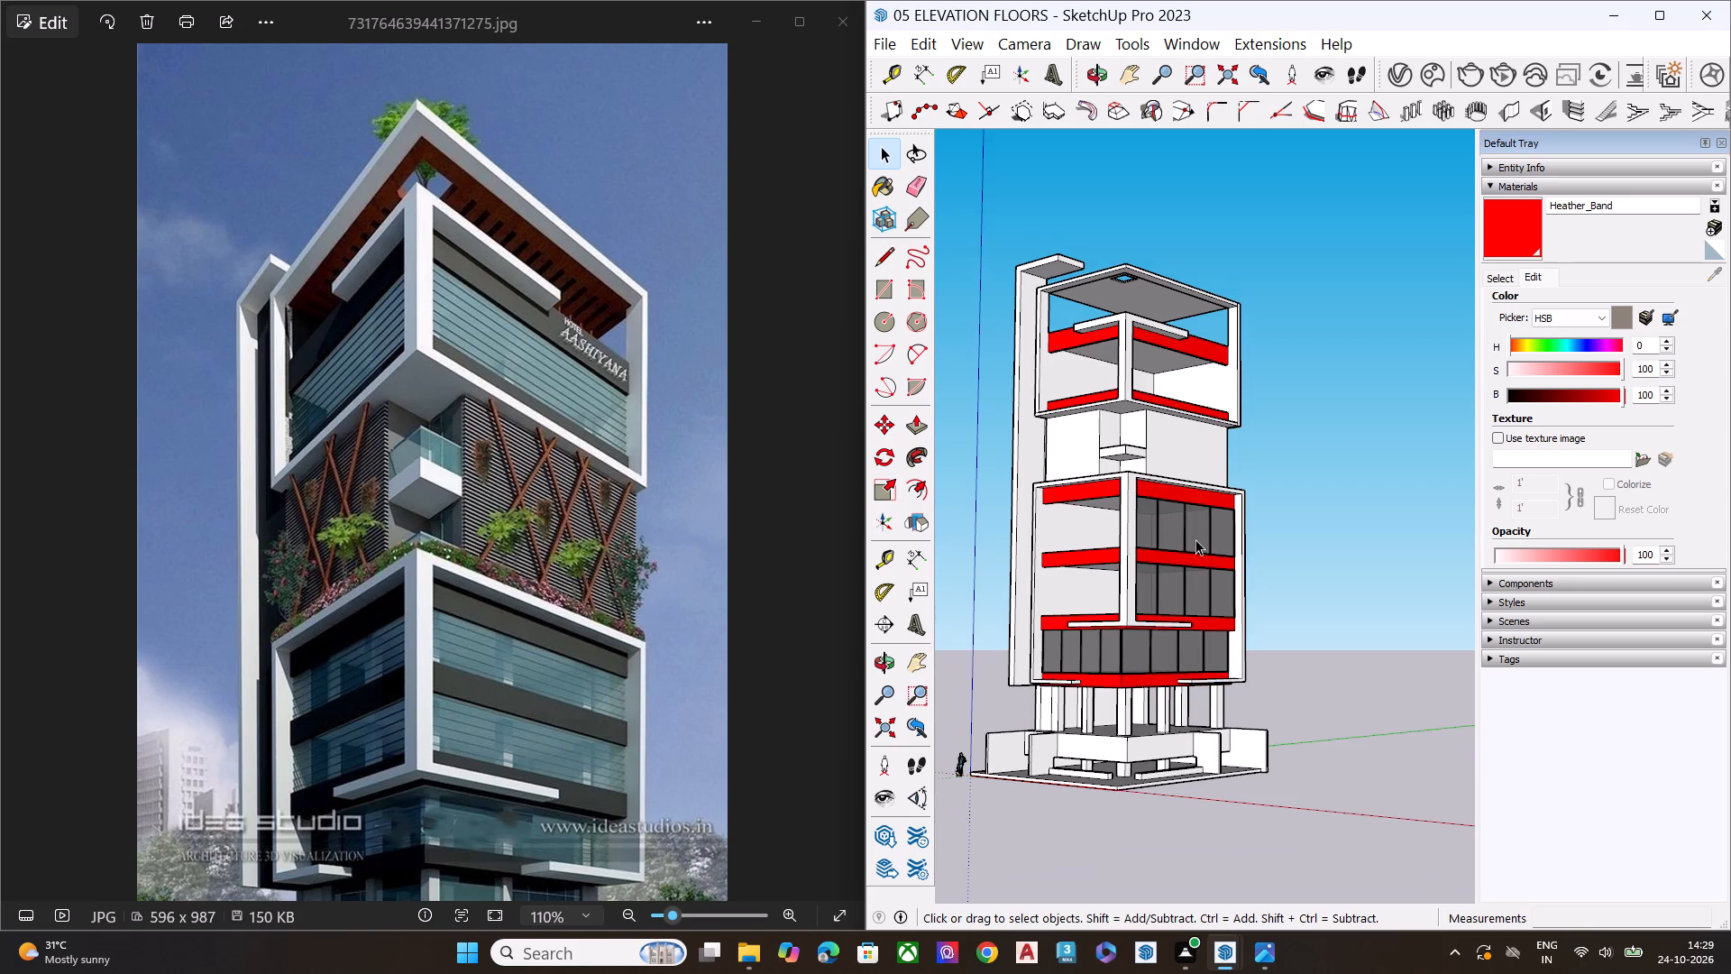
pyautogui.moveTo(1173, 619); pyautogui.dragTo(1156, 700, button='middle')
pyautogui.scroll(7, 1121, 464)
pyautogui.moveTo(1132, 532); pyautogui.dragTo(928, 446, button='middle')
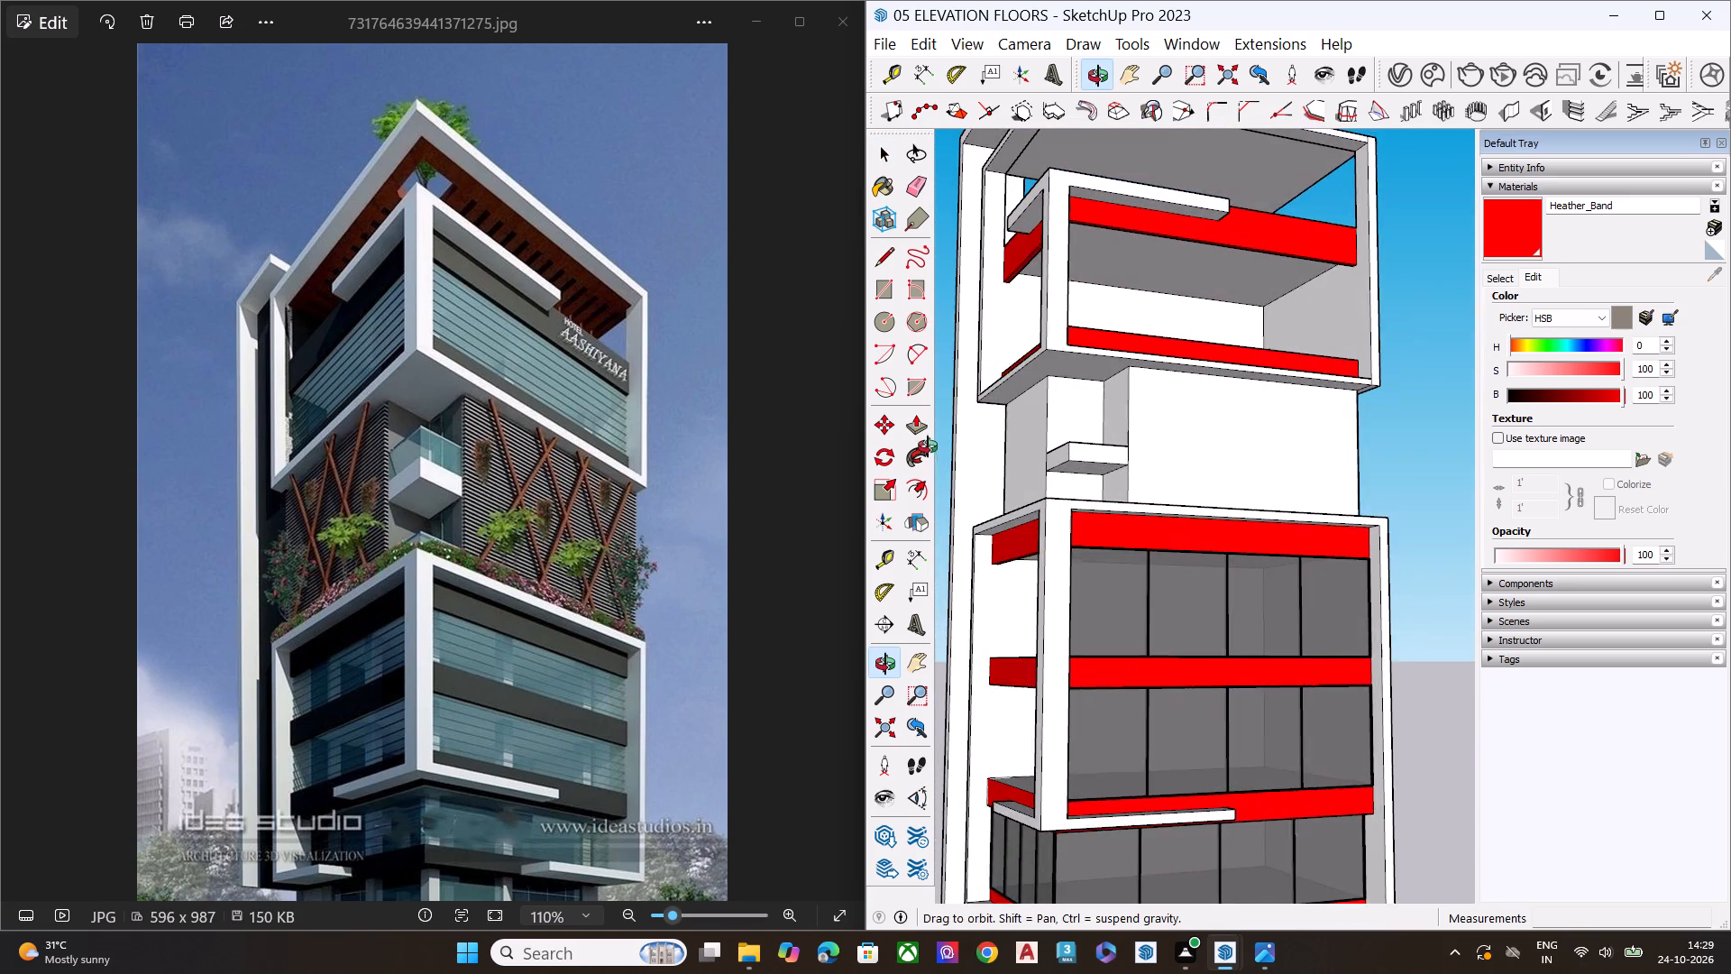
pyautogui.moveTo(928, 446); pyautogui.dragTo(929, 436, button='middle')
pyautogui.scroll(1, 1150, 413)
pyautogui.scroll(-9, 1143, 431)
pyautogui.moveTo(1162, 583); pyautogui.dragTo(879, 583, button='middle')
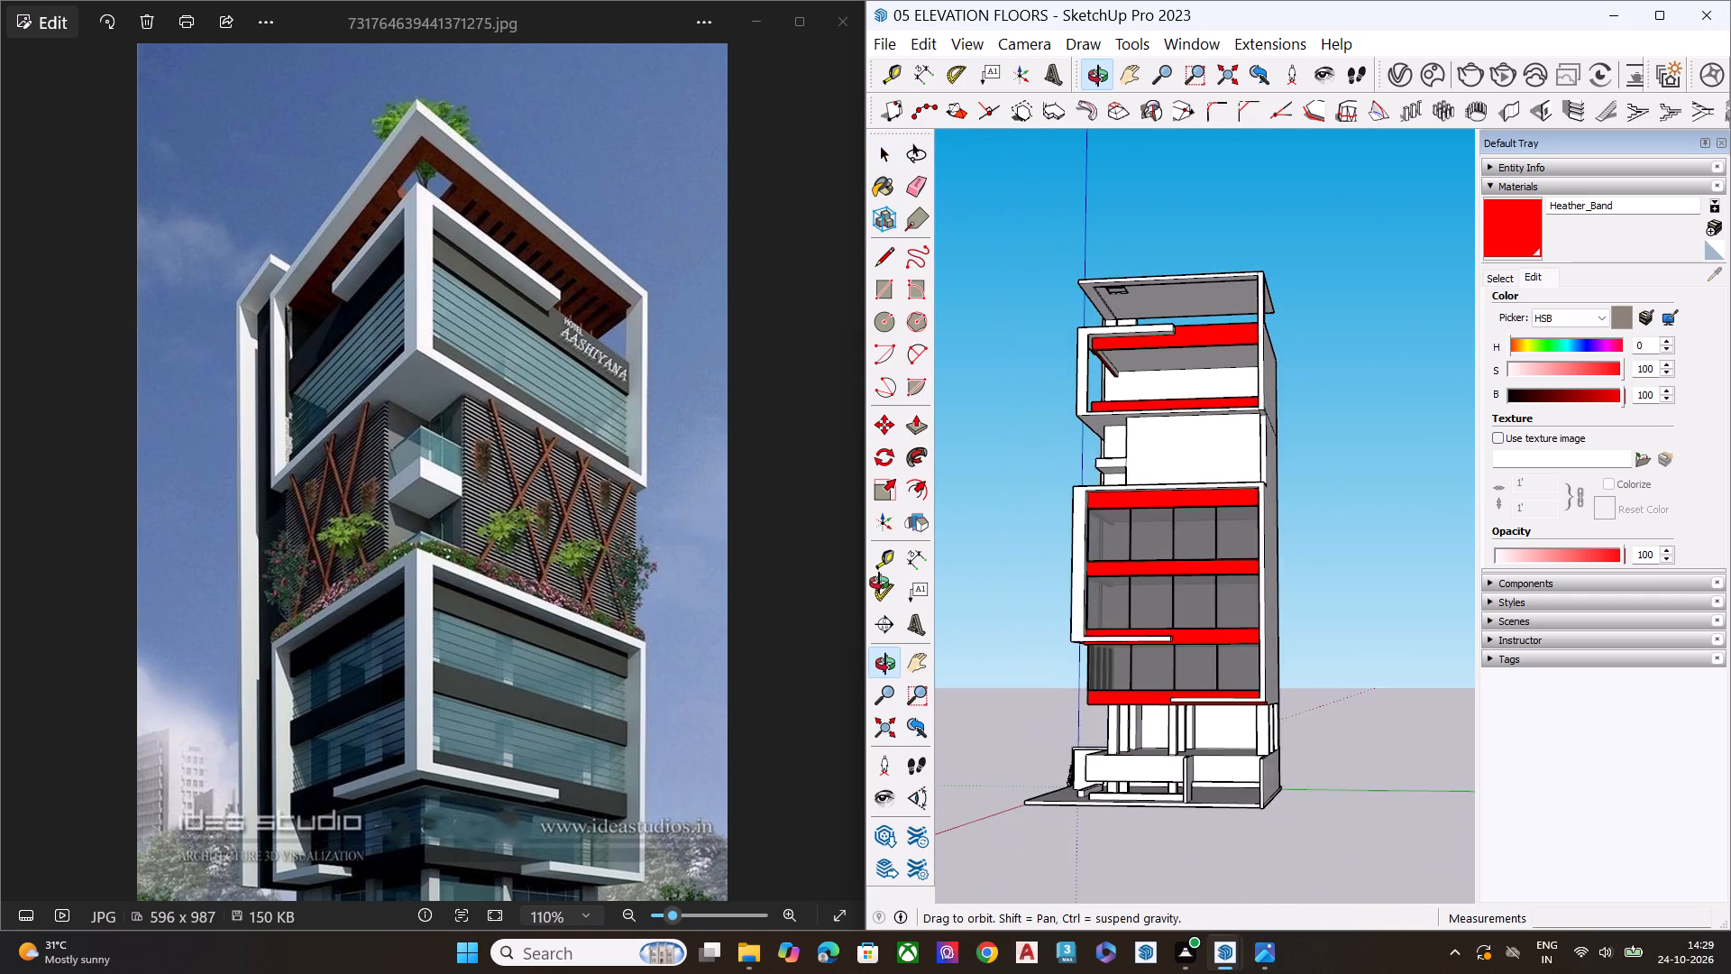
pyautogui.moveTo(879, 583); pyautogui.dragTo(1305, 594, button='middle')
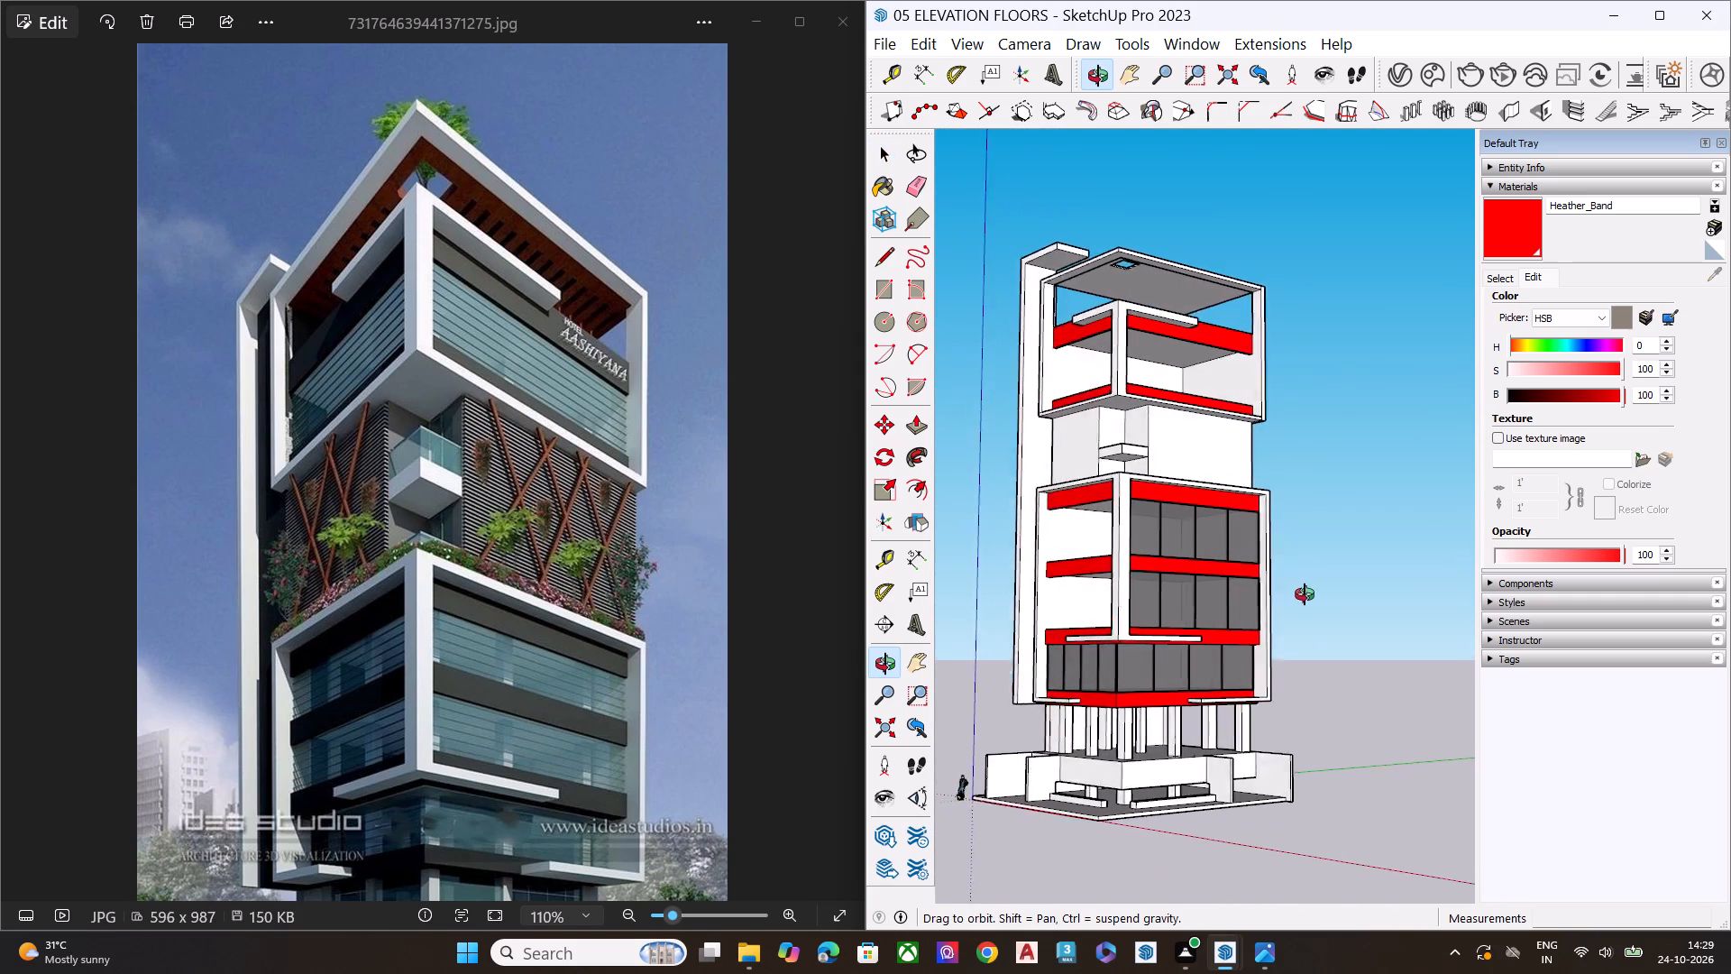
pyautogui.moveTo(1305, 594); pyautogui.dragTo(1501, 561, button='middle')
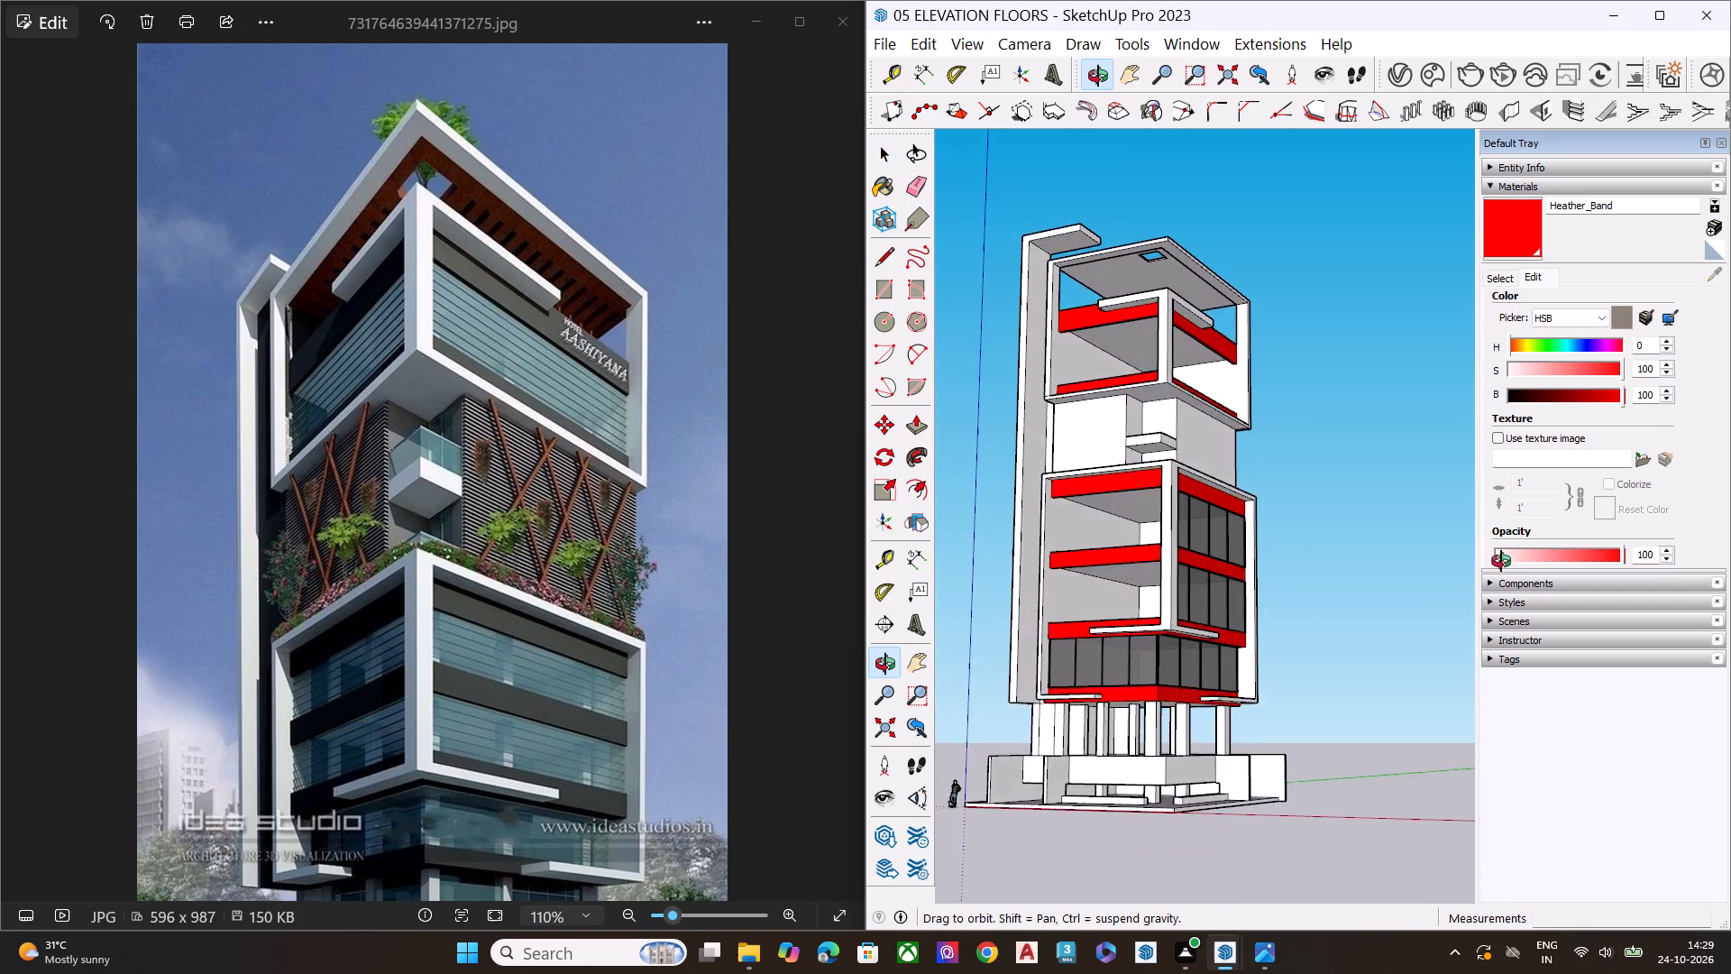
pyautogui.moveTo(1501, 561); pyautogui.dragTo(1317, 460, button='middle')
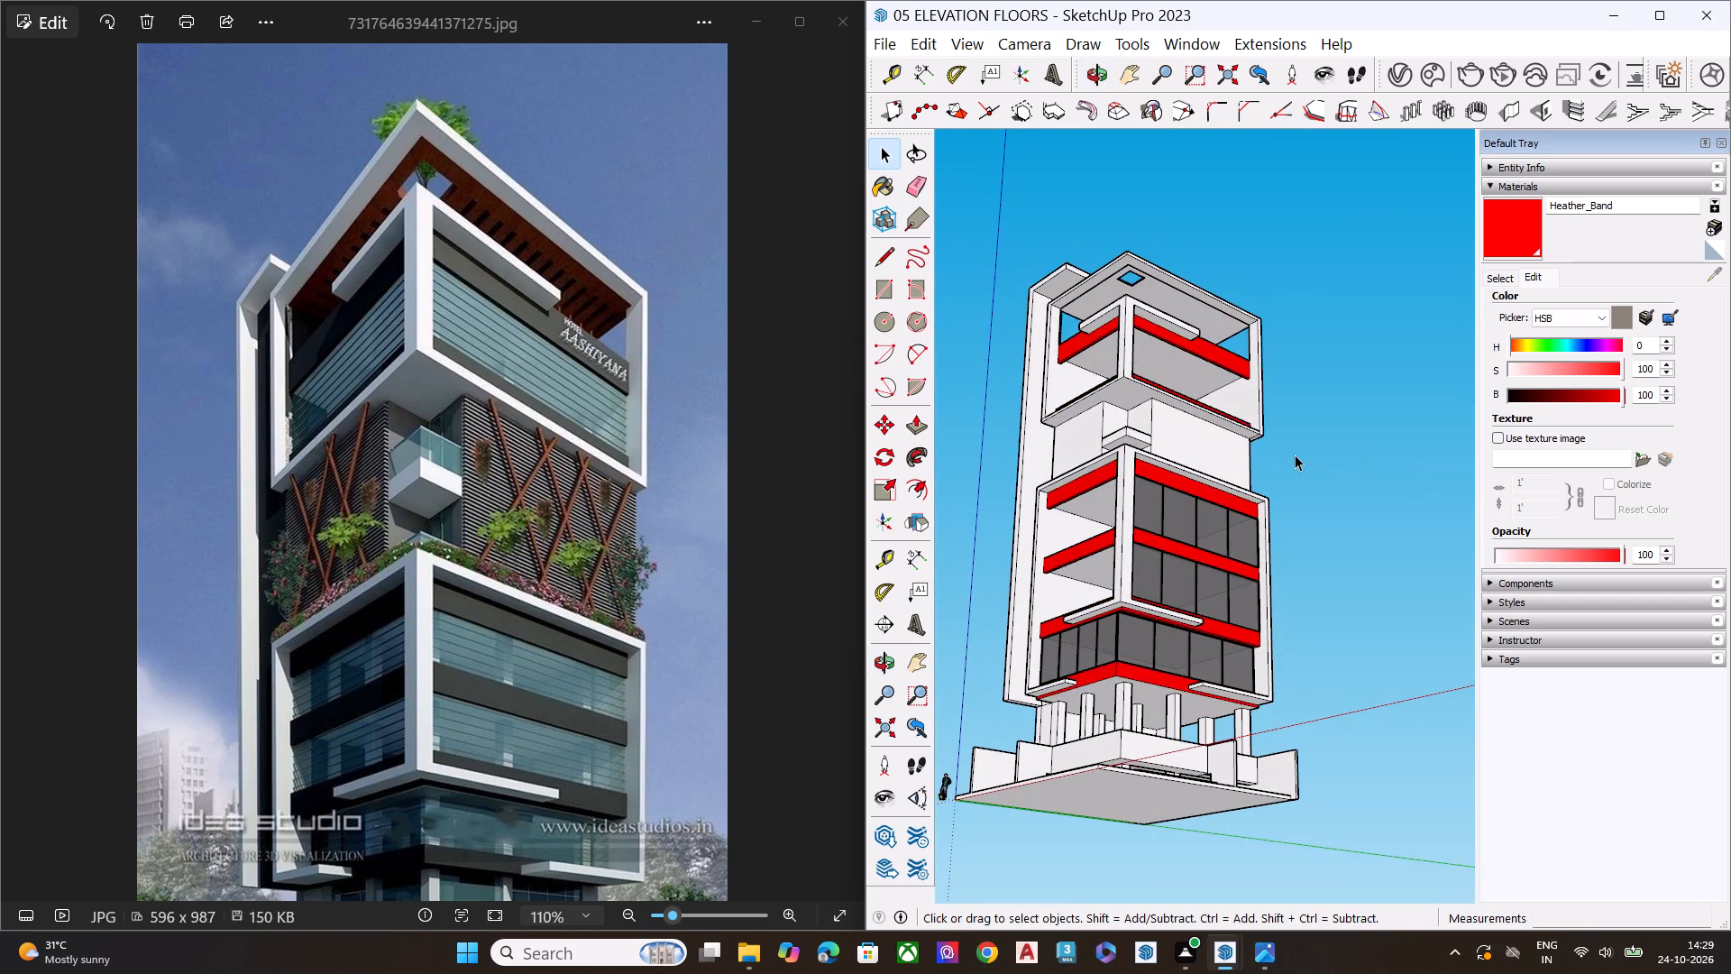
# Compare the tower's upper floors and overall facade with the reference image, viewing the whole building in both.
pyautogui.scroll(7, 1152, 378)
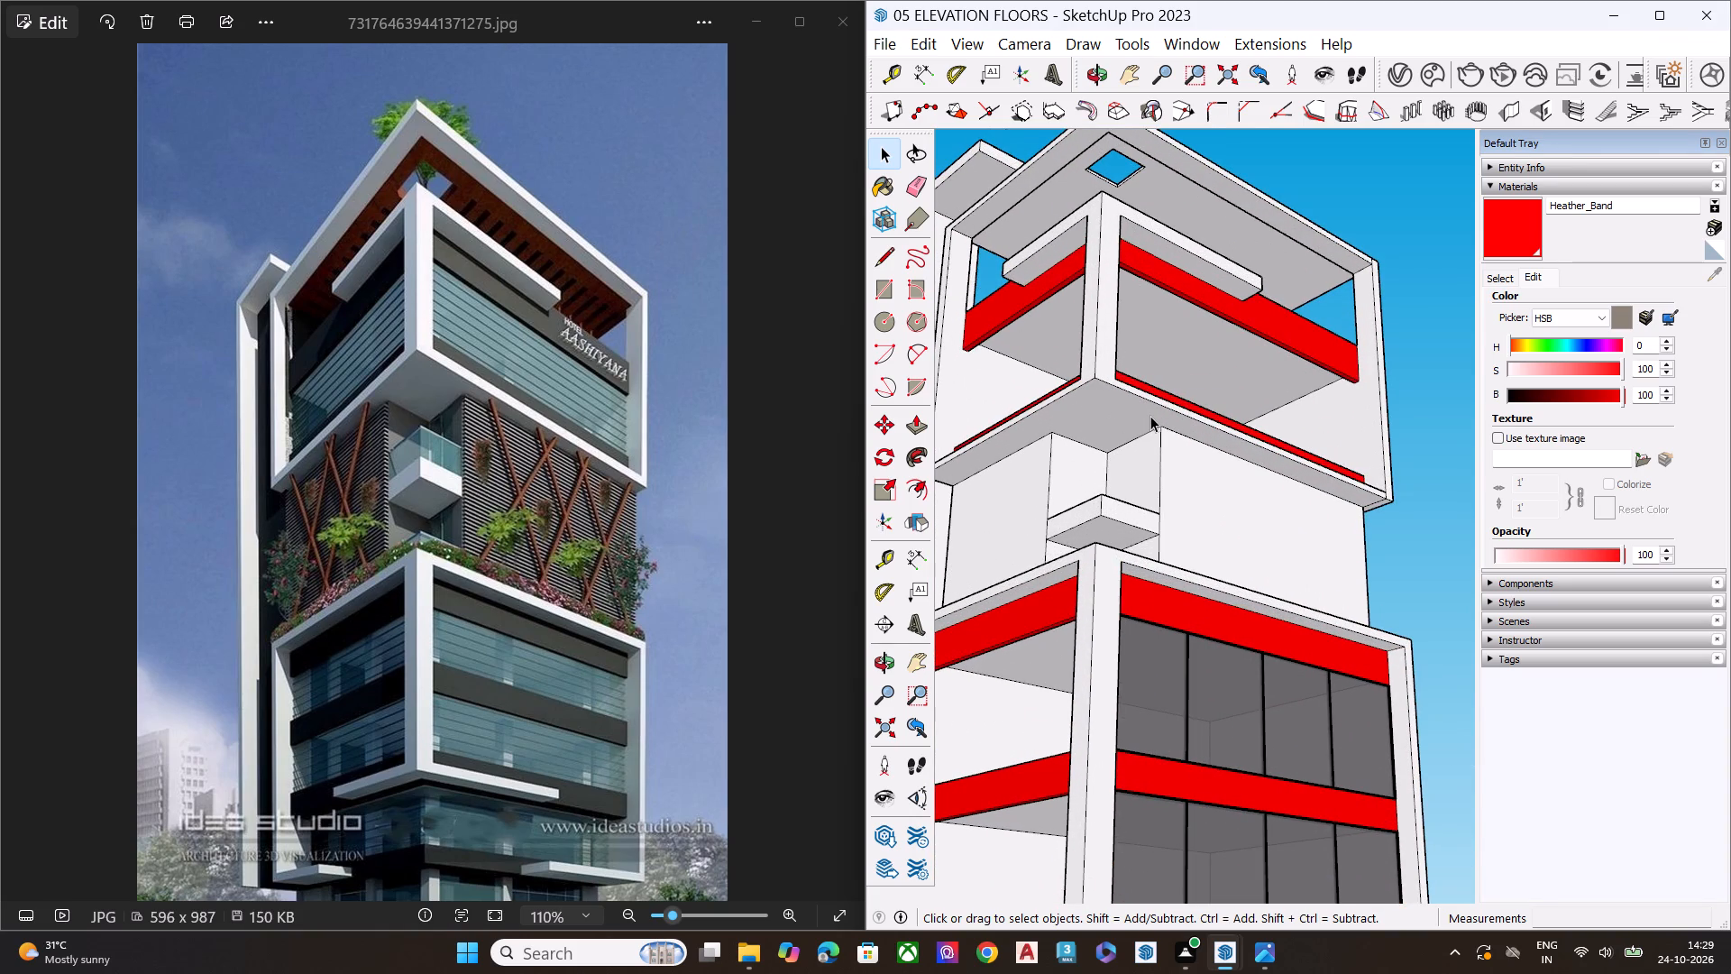
pyautogui.scroll(-2, 1150, 416)
pyautogui.scroll(-6, 469, 655)
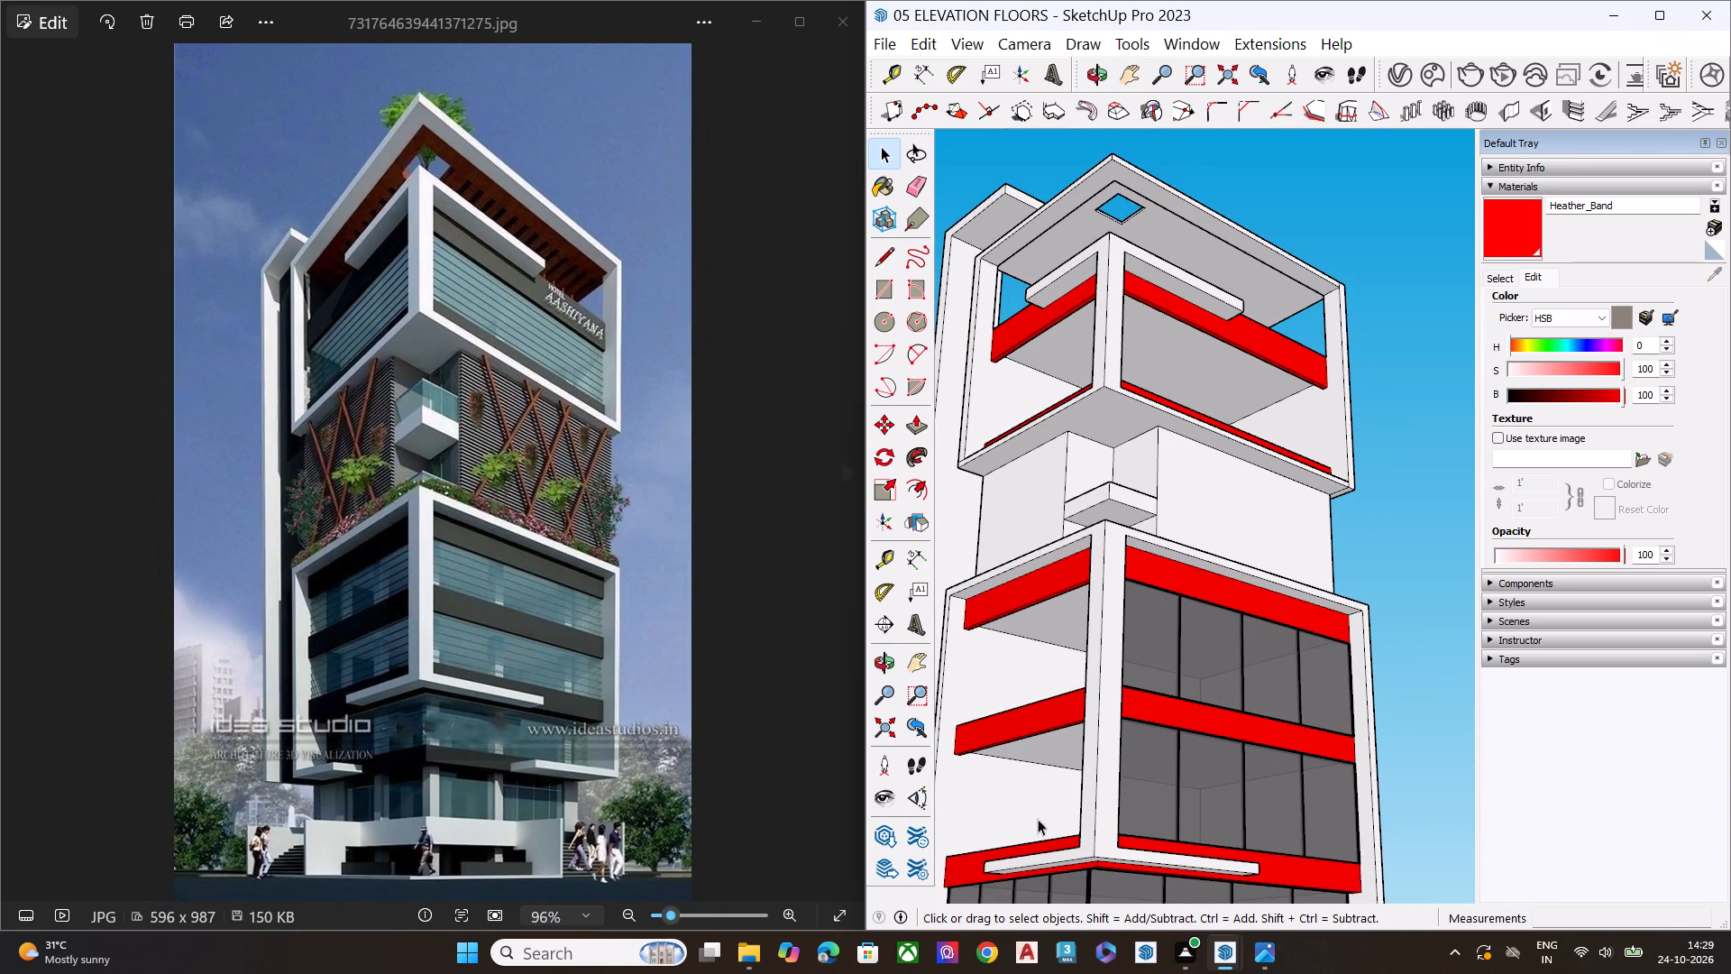
pyautogui.scroll(-8, 1142, 629)
pyautogui.scroll(1, 1159, 706)
pyautogui.scroll(-2, 1147, 545)
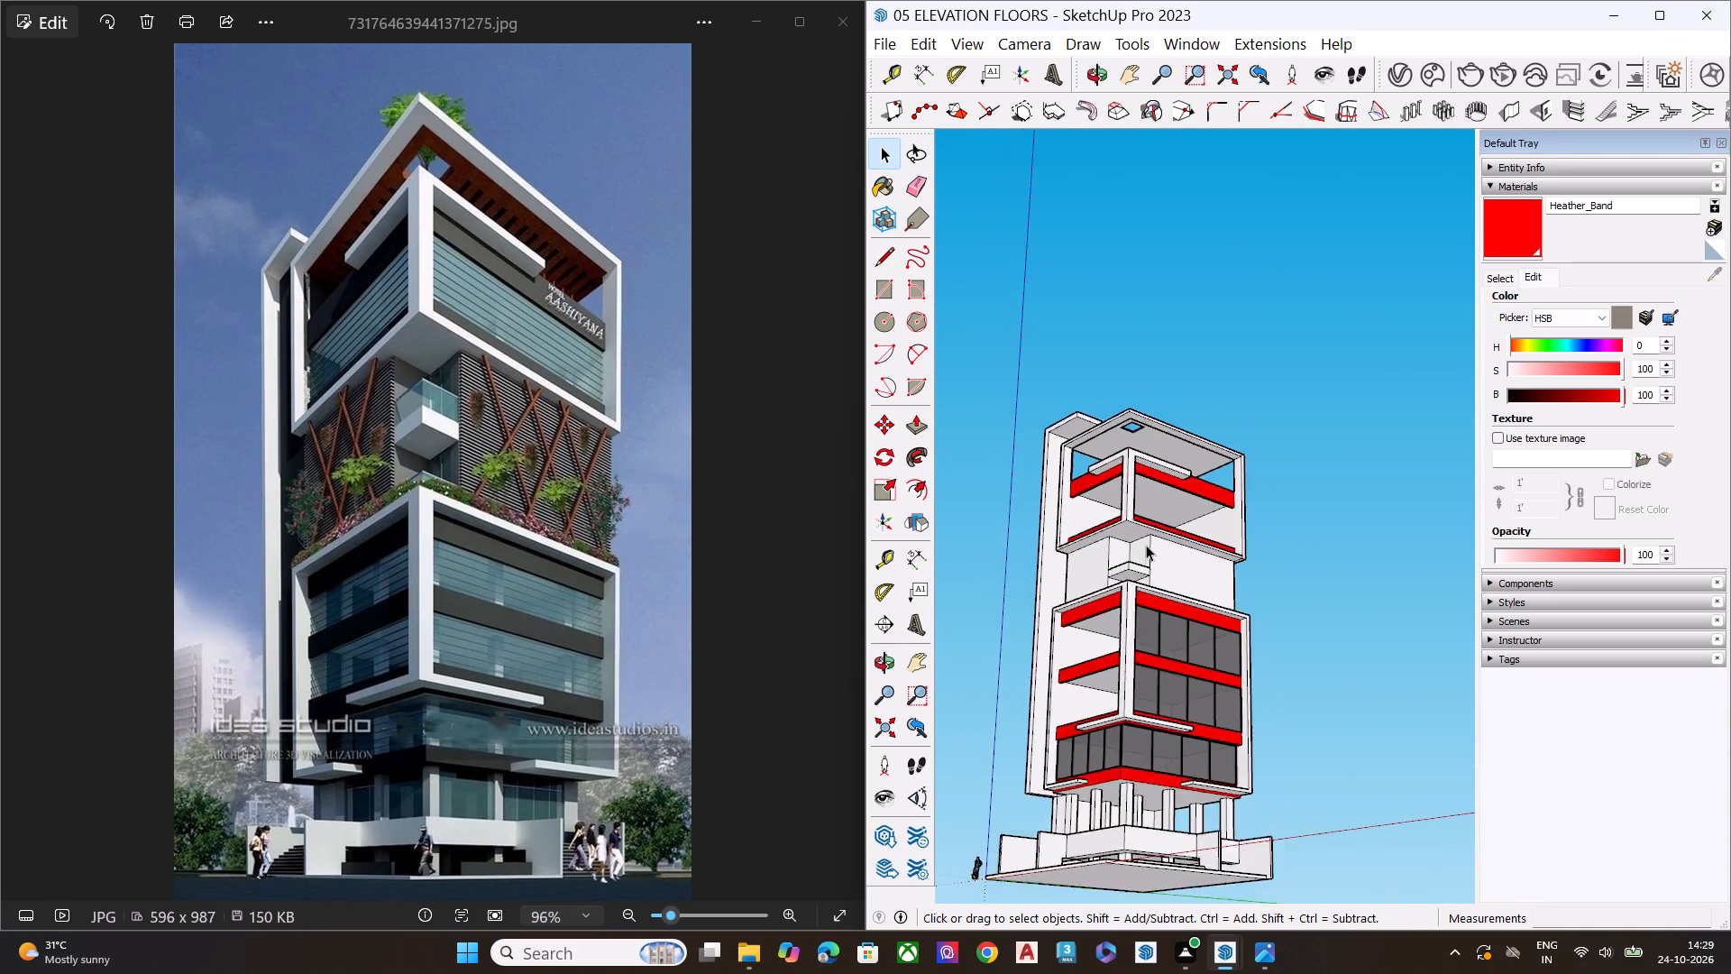
pyautogui.scroll(-4, 1146, 545)
pyautogui.moveTo(1150, 636); pyautogui.dragTo(1154, 764, button='middle')
pyautogui.scroll(4, 1148, 647)
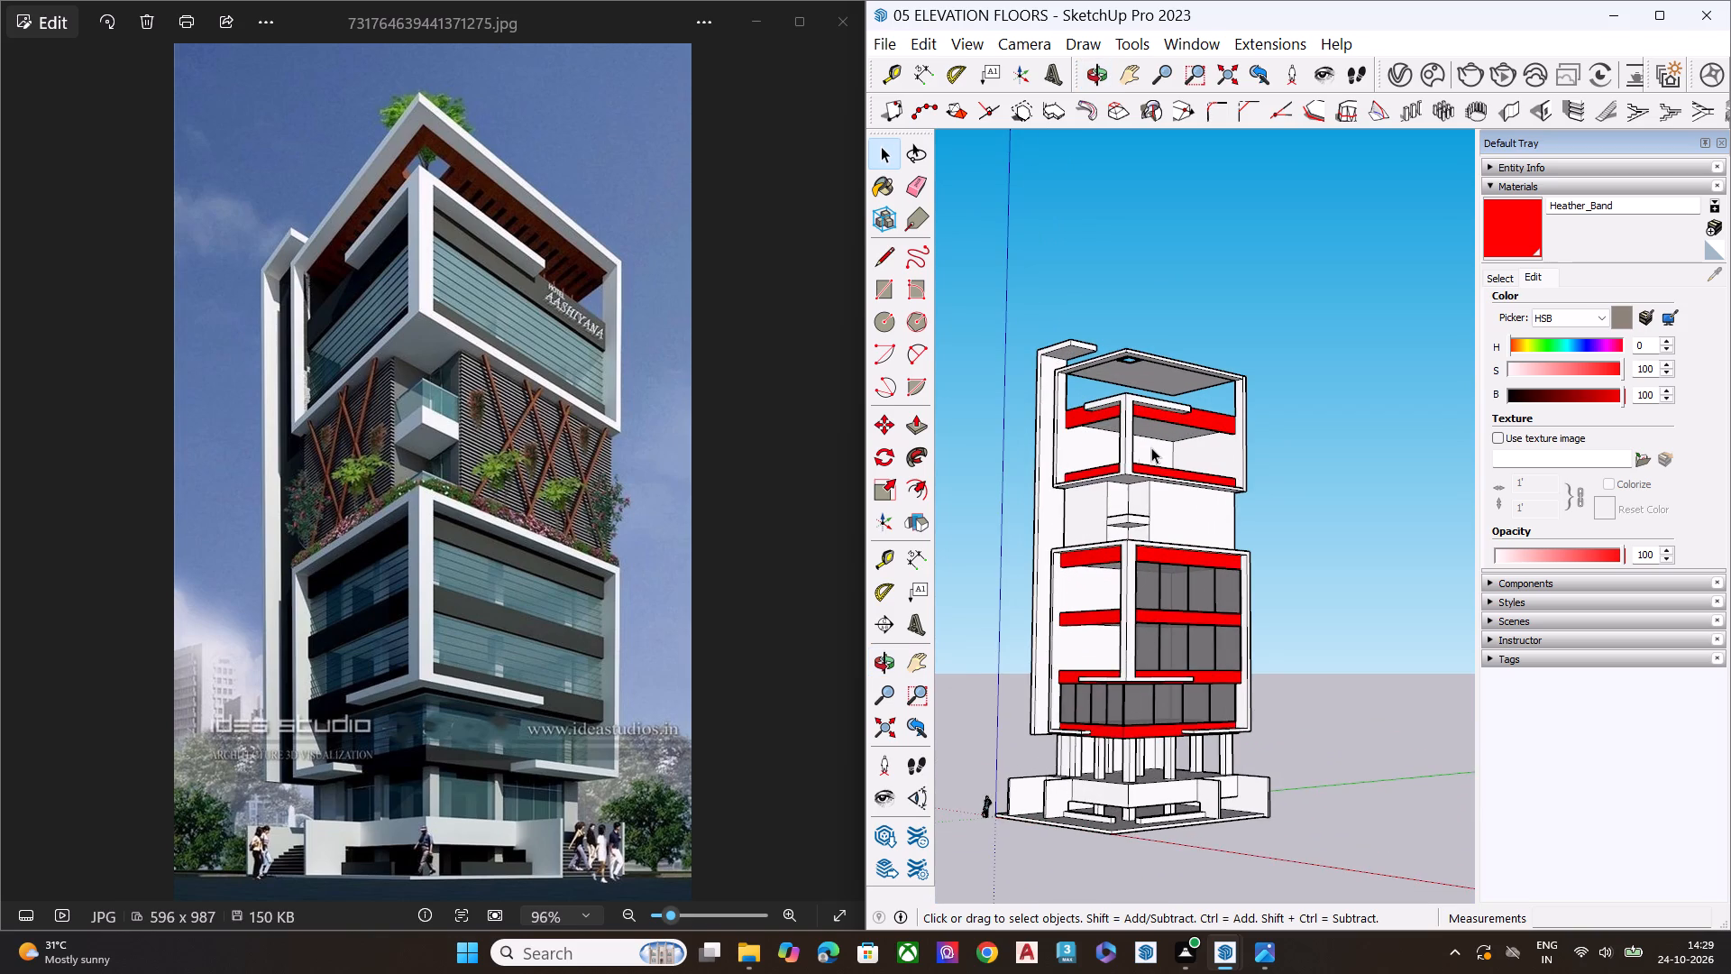
pyautogui.scroll(1, 1151, 446)
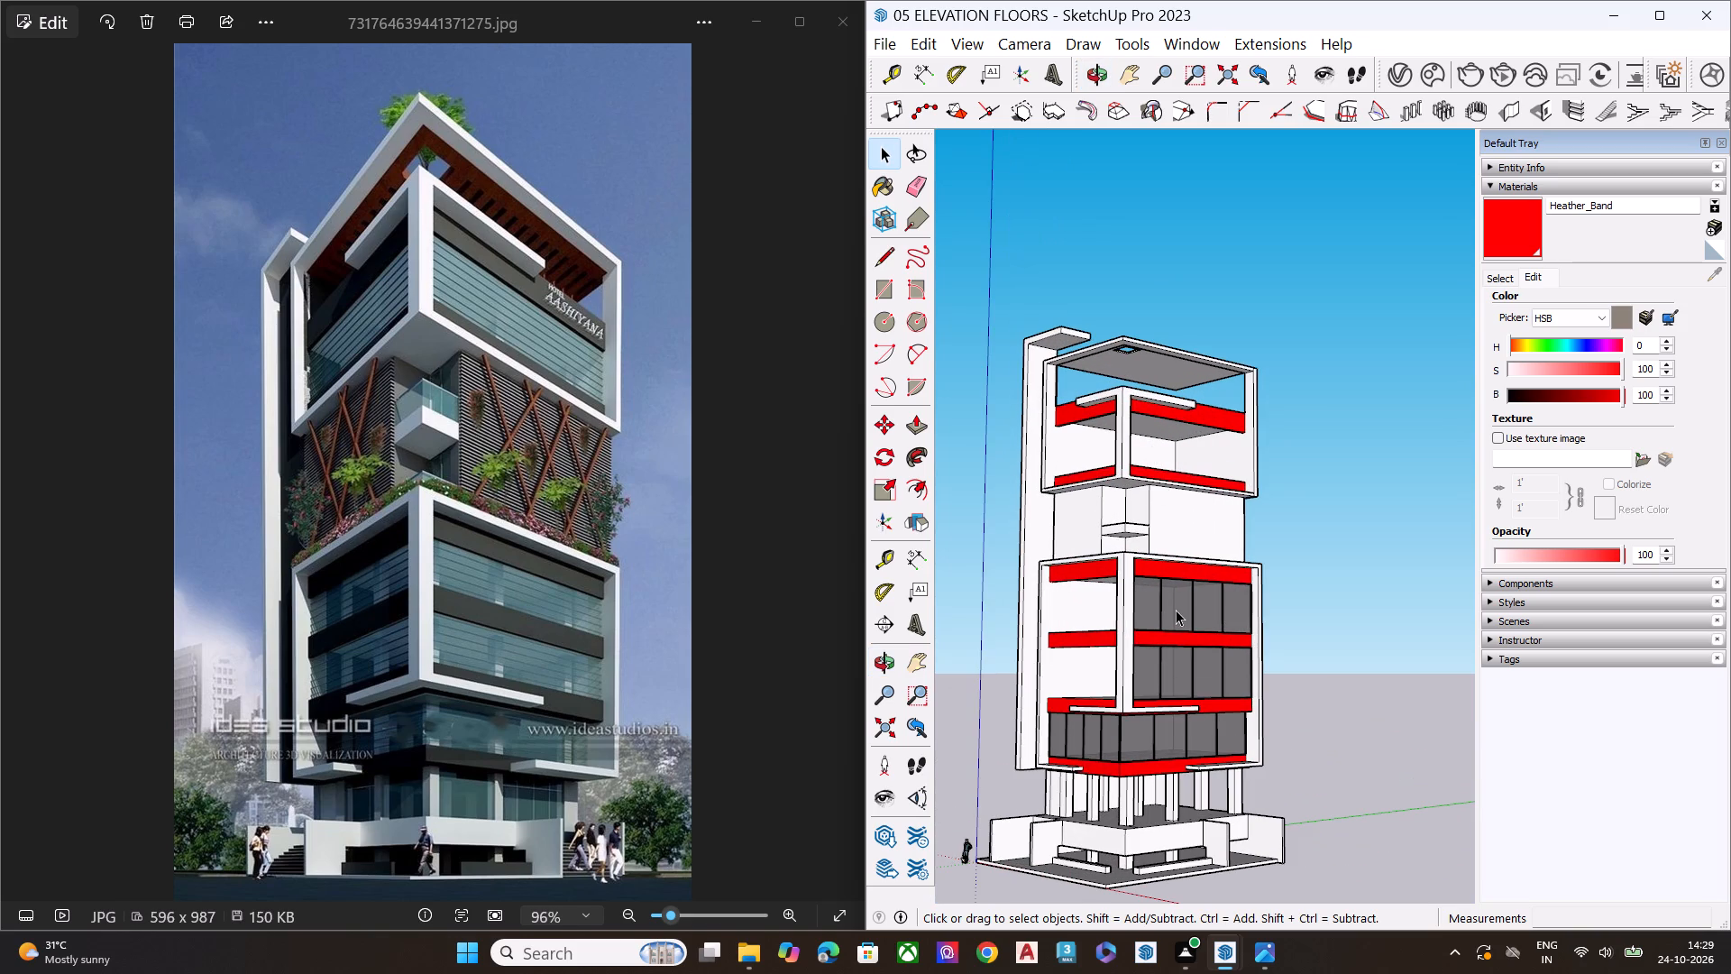
# Examine the tower's red beam bands and both facades from several low angles around the front corner.
pyautogui.moveTo(1178, 595); pyautogui.dragTo(1291, 538, button='middle')
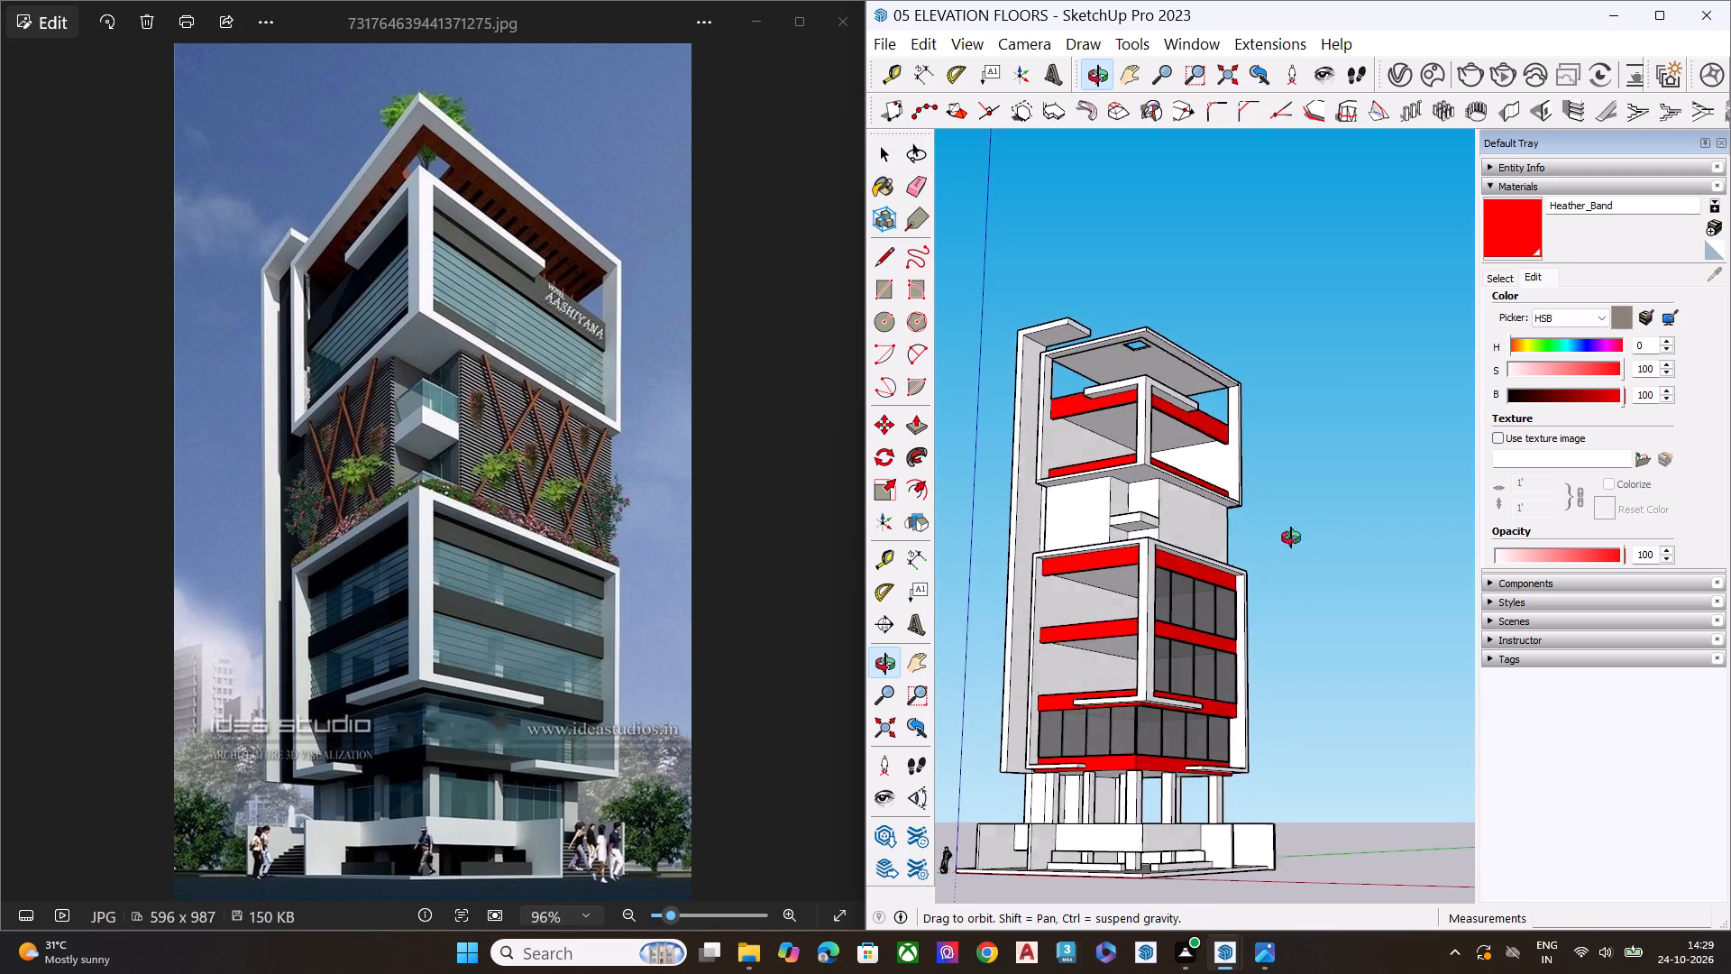
pyautogui.moveTo(1291, 538); pyautogui.dragTo(954, 514, button='middle')
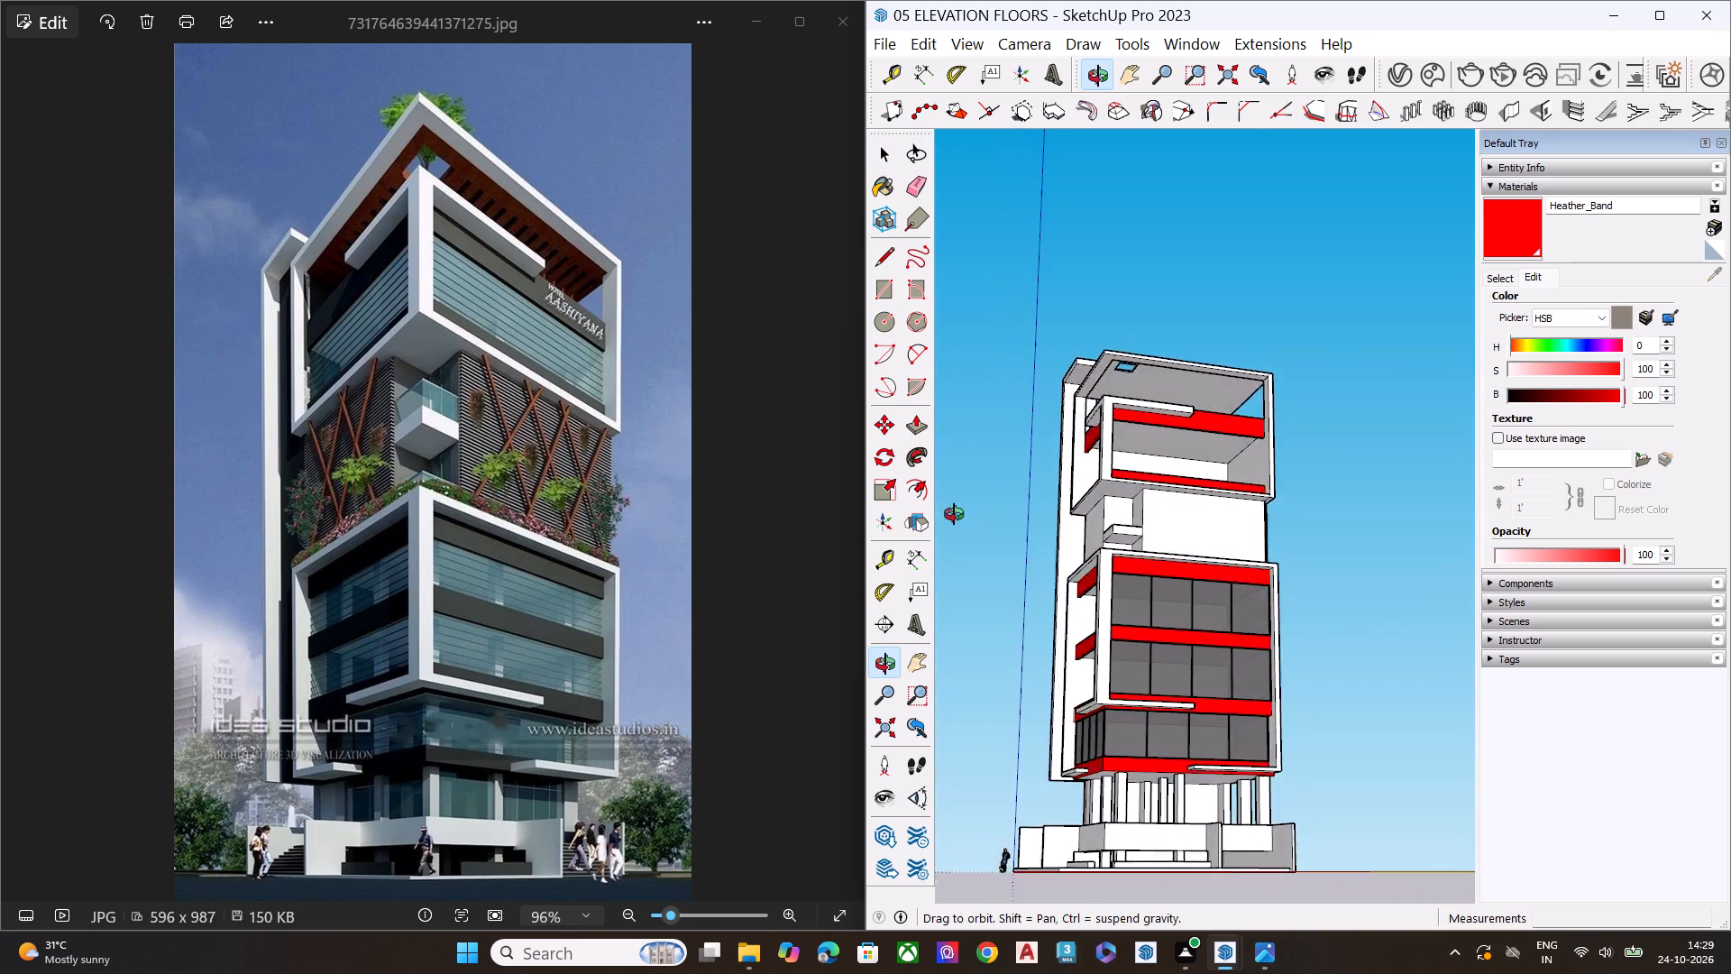
pyautogui.moveTo(954, 514); pyautogui.dragTo(1061, 520, button='middle')
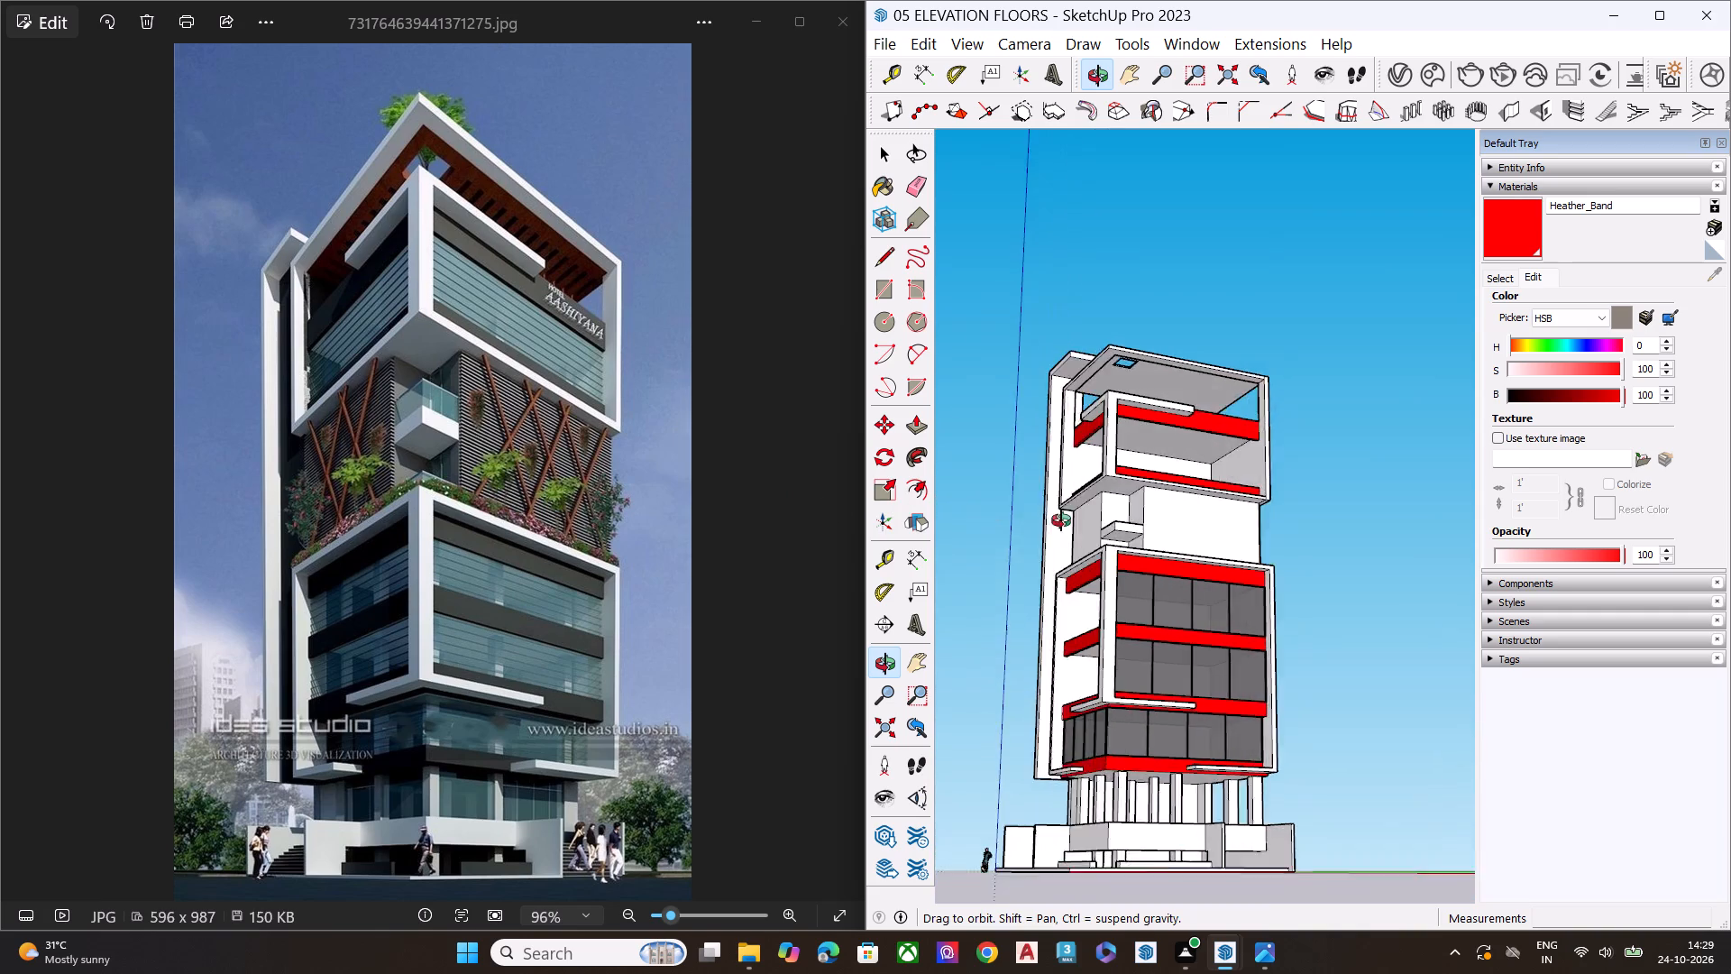
pyautogui.moveTo(1061, 520); pyautogui.dragTo(1252, 528, button='middle')
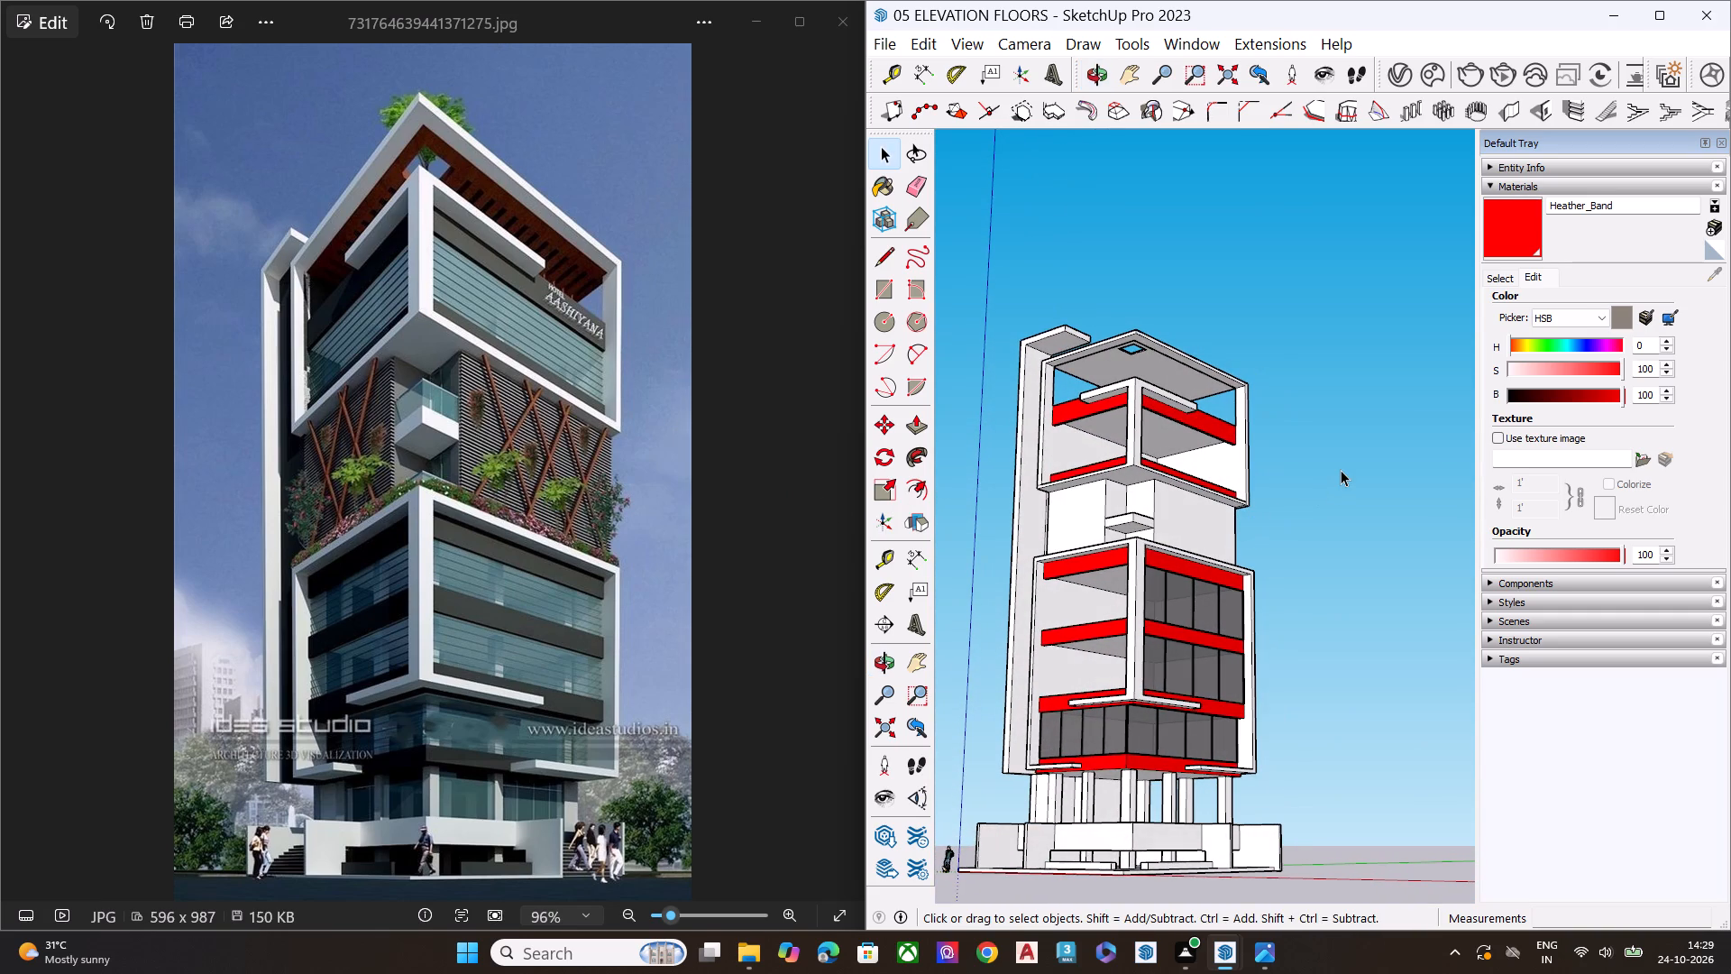
pyautogui.press('space')
pyautogui.press('space')
pyautogui.press('space')
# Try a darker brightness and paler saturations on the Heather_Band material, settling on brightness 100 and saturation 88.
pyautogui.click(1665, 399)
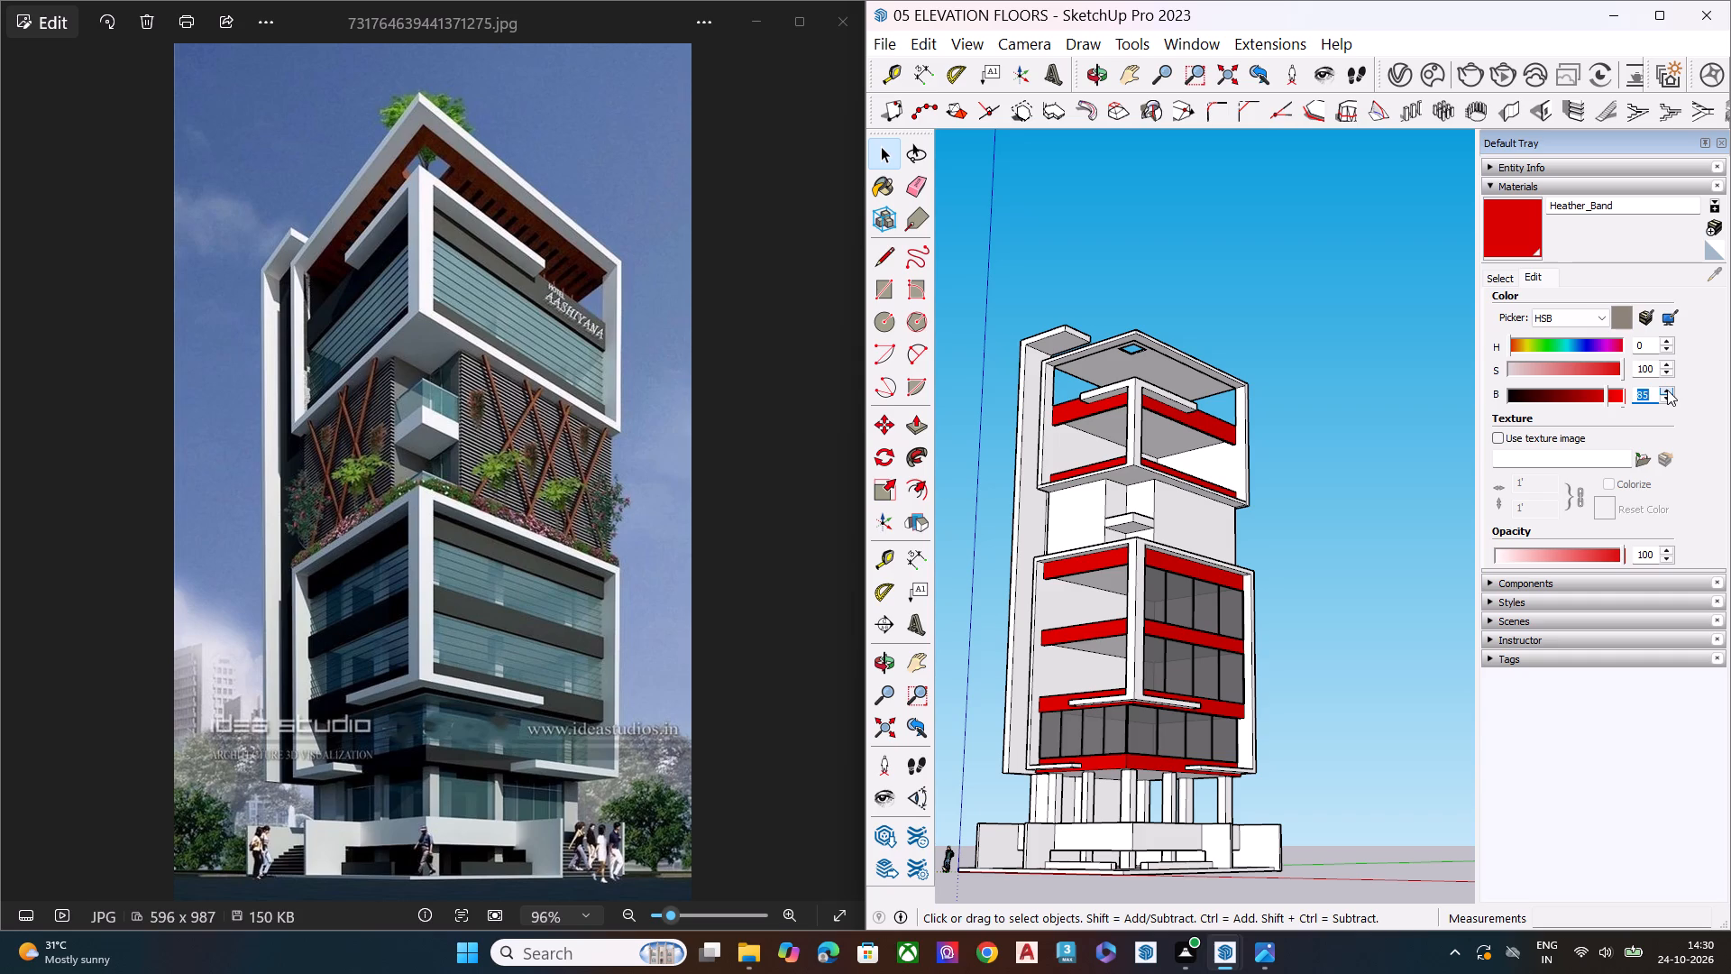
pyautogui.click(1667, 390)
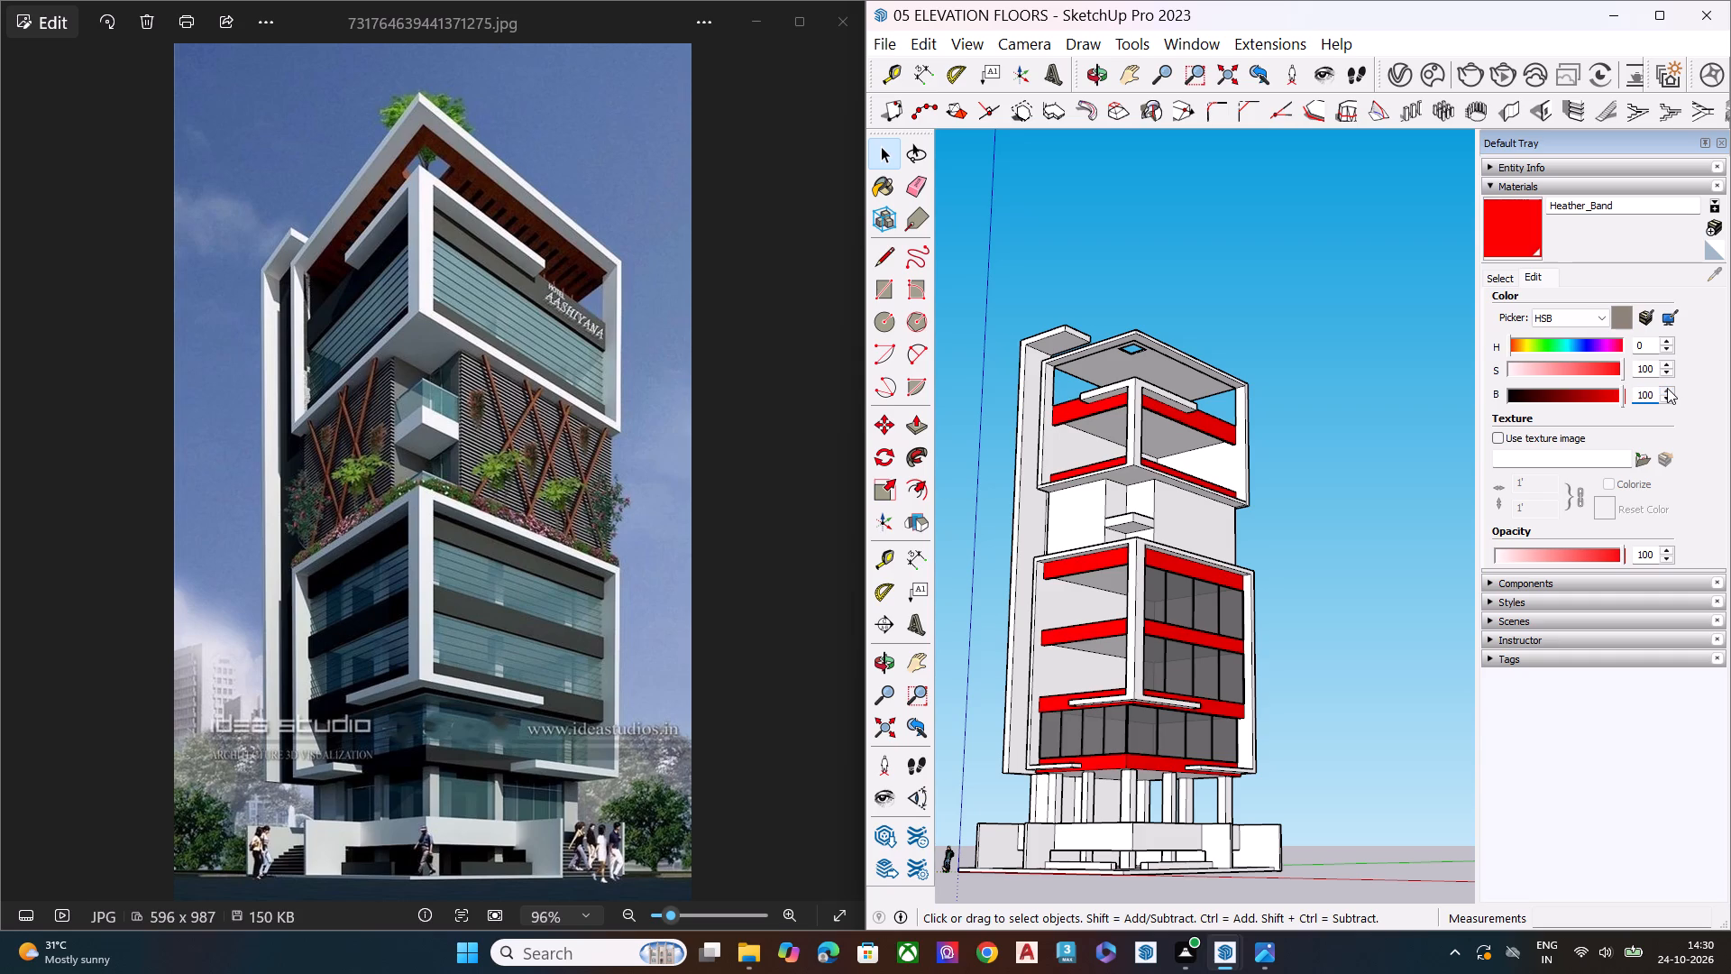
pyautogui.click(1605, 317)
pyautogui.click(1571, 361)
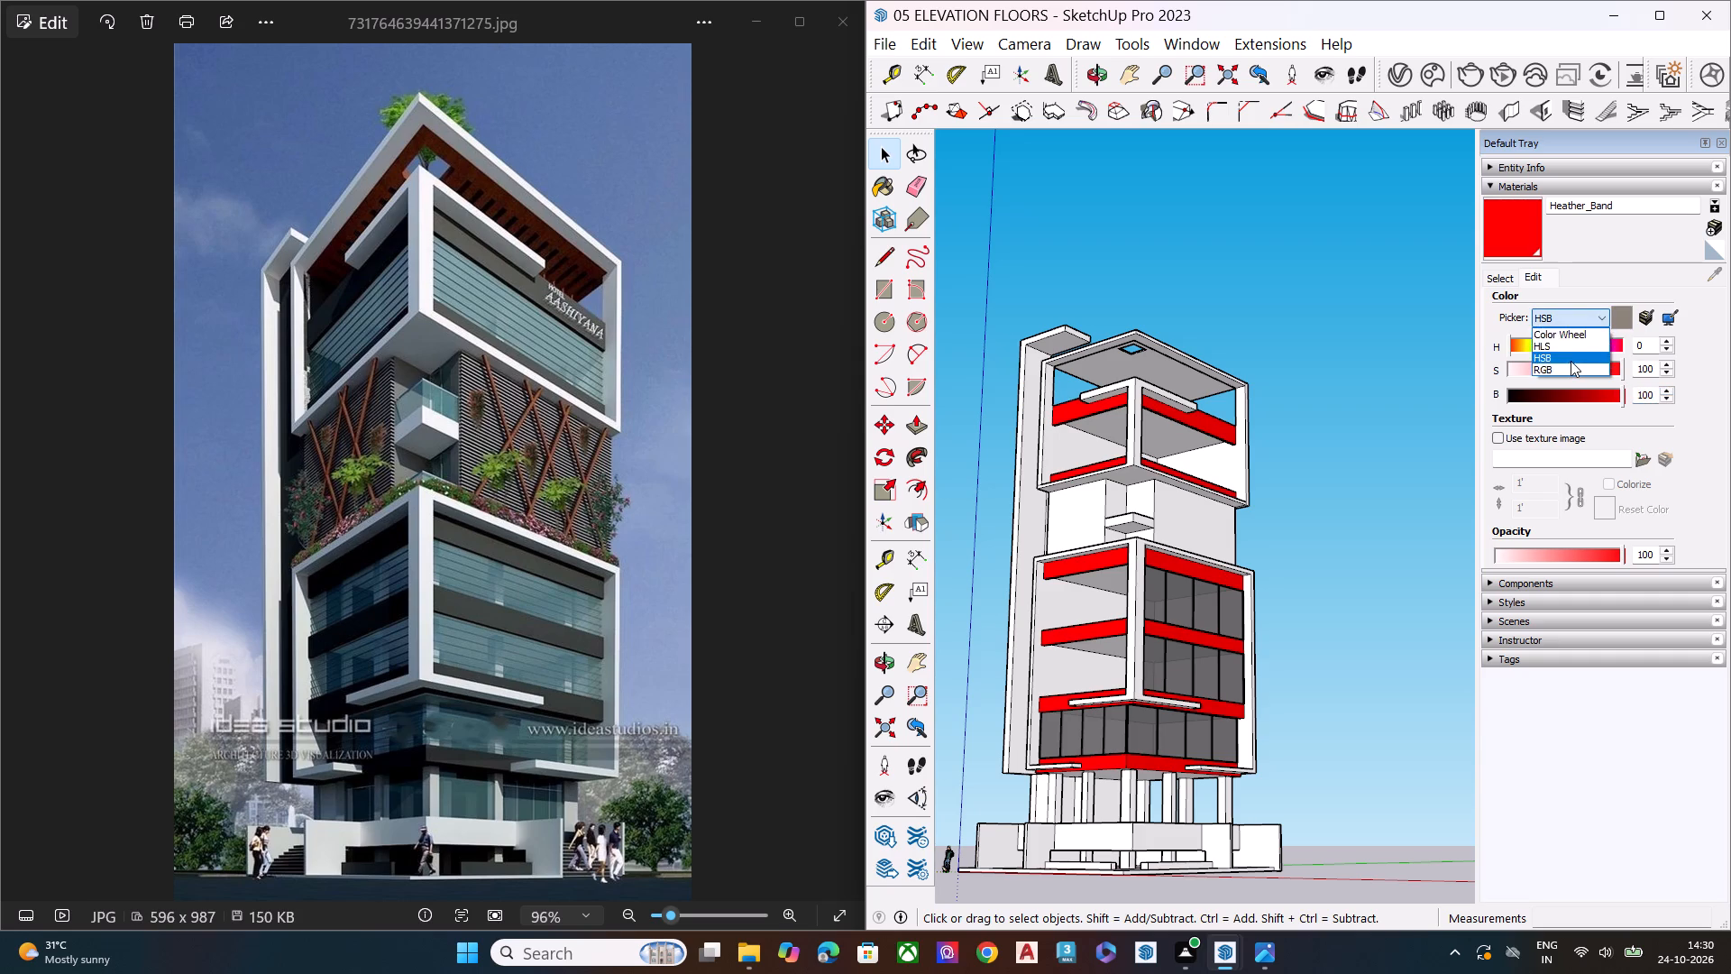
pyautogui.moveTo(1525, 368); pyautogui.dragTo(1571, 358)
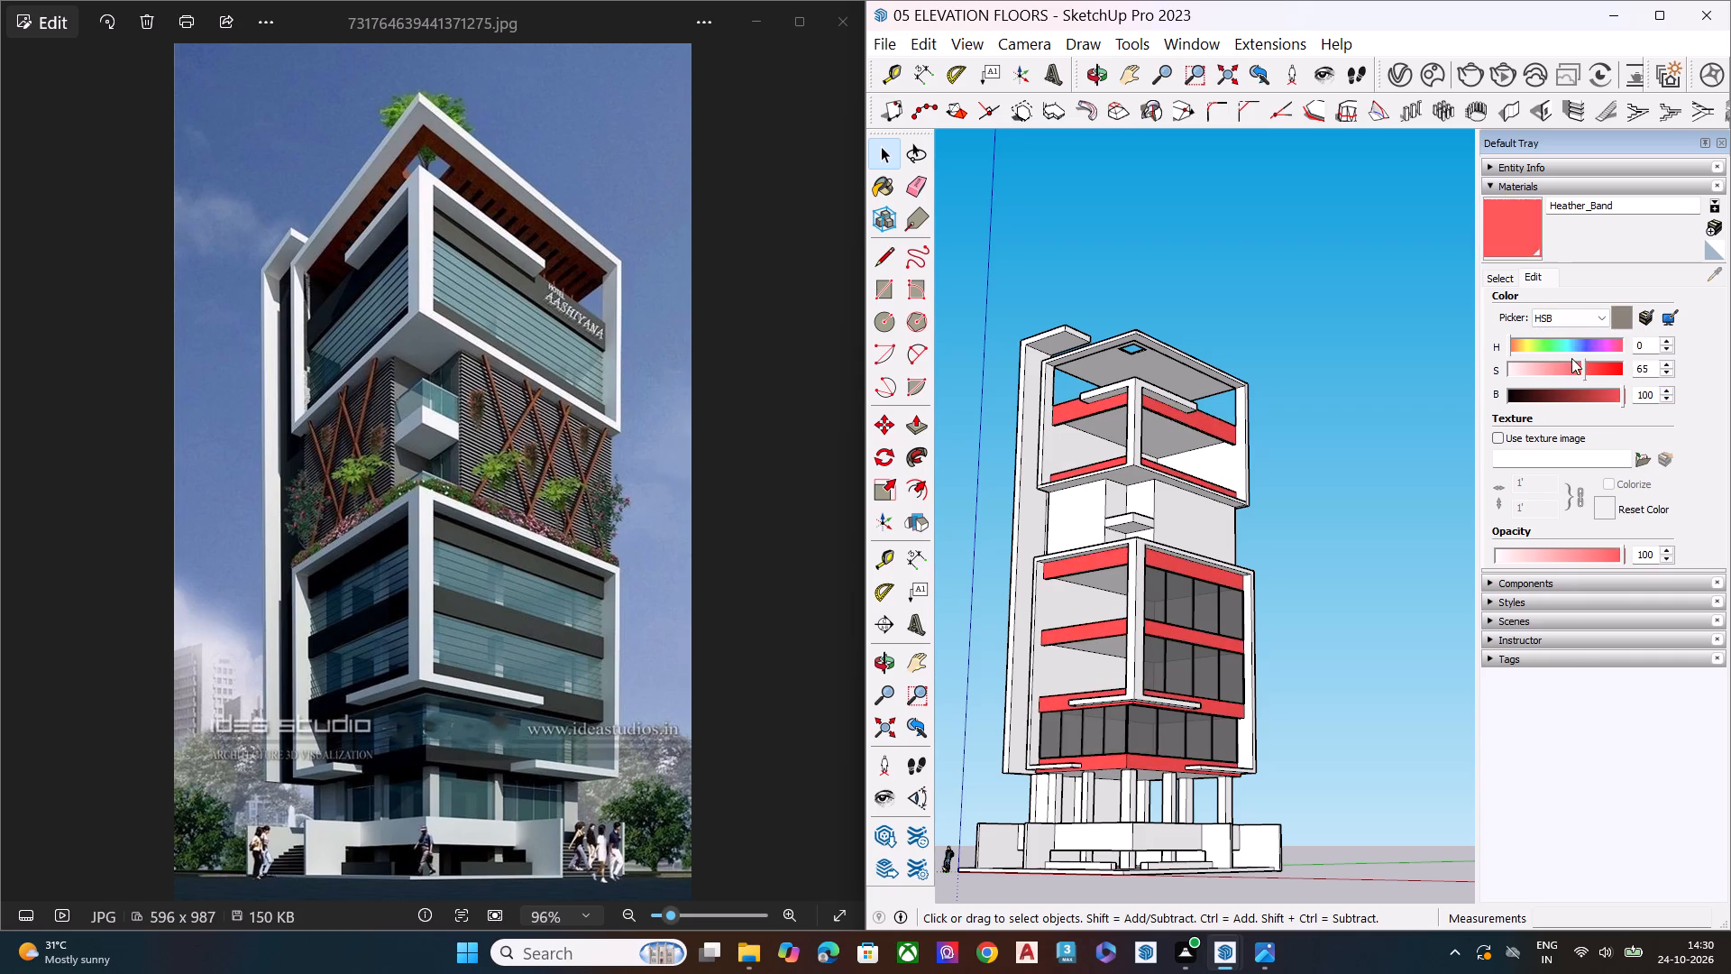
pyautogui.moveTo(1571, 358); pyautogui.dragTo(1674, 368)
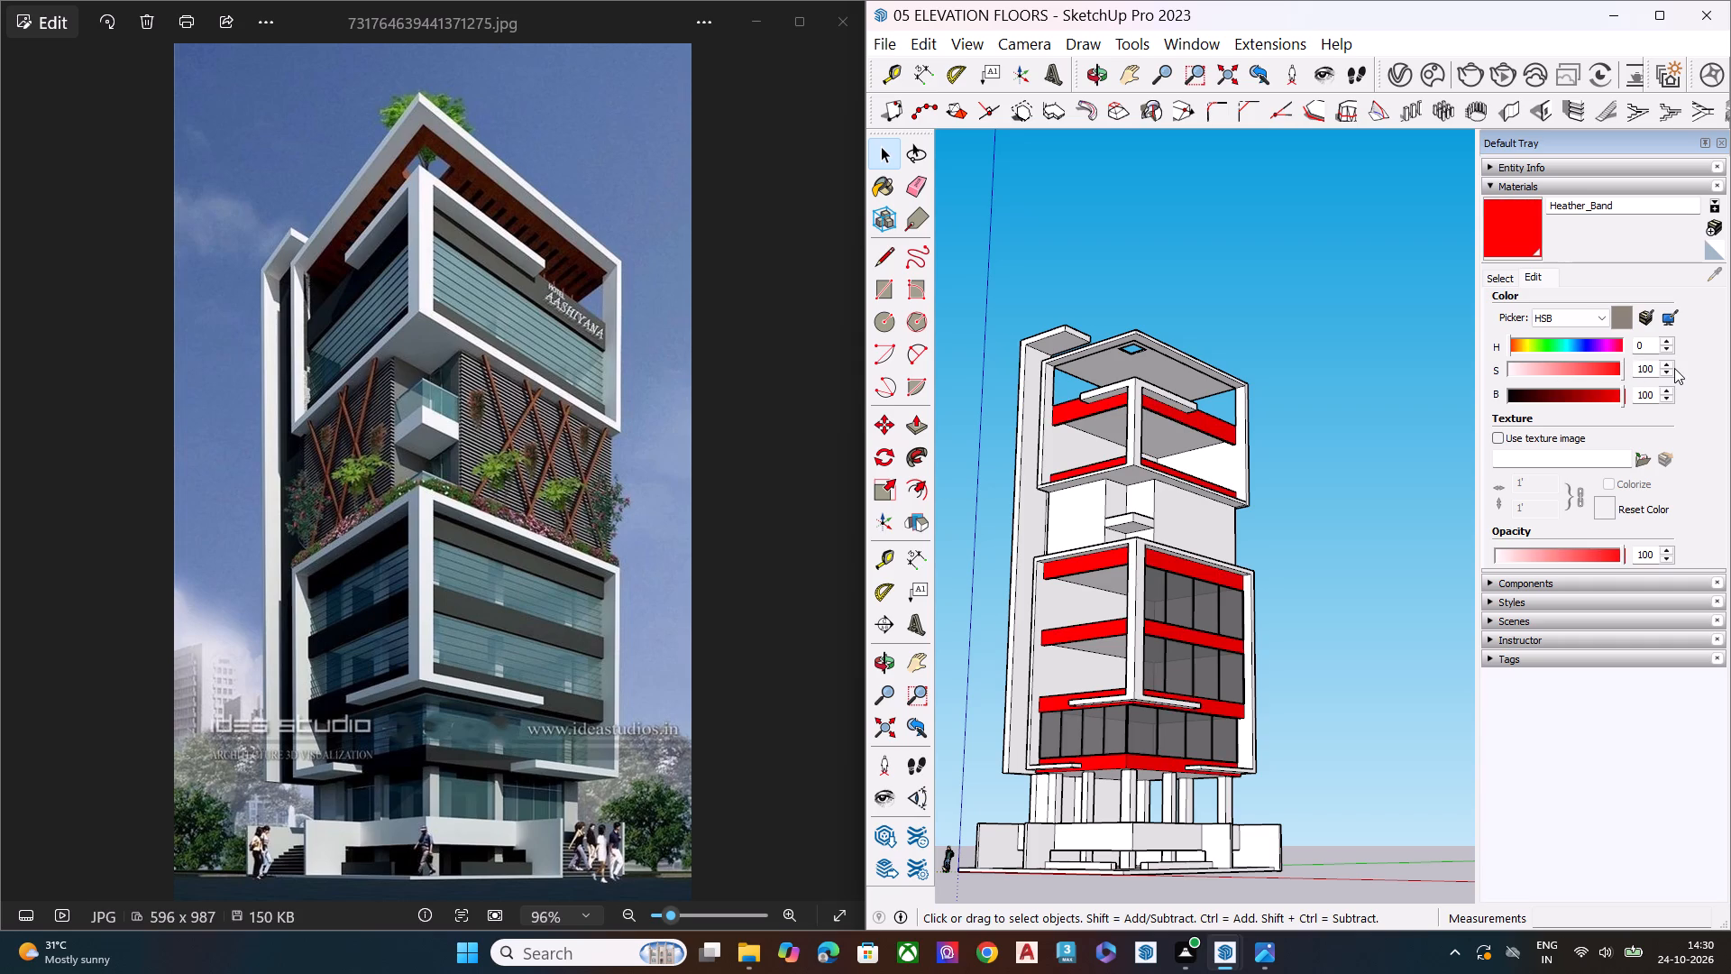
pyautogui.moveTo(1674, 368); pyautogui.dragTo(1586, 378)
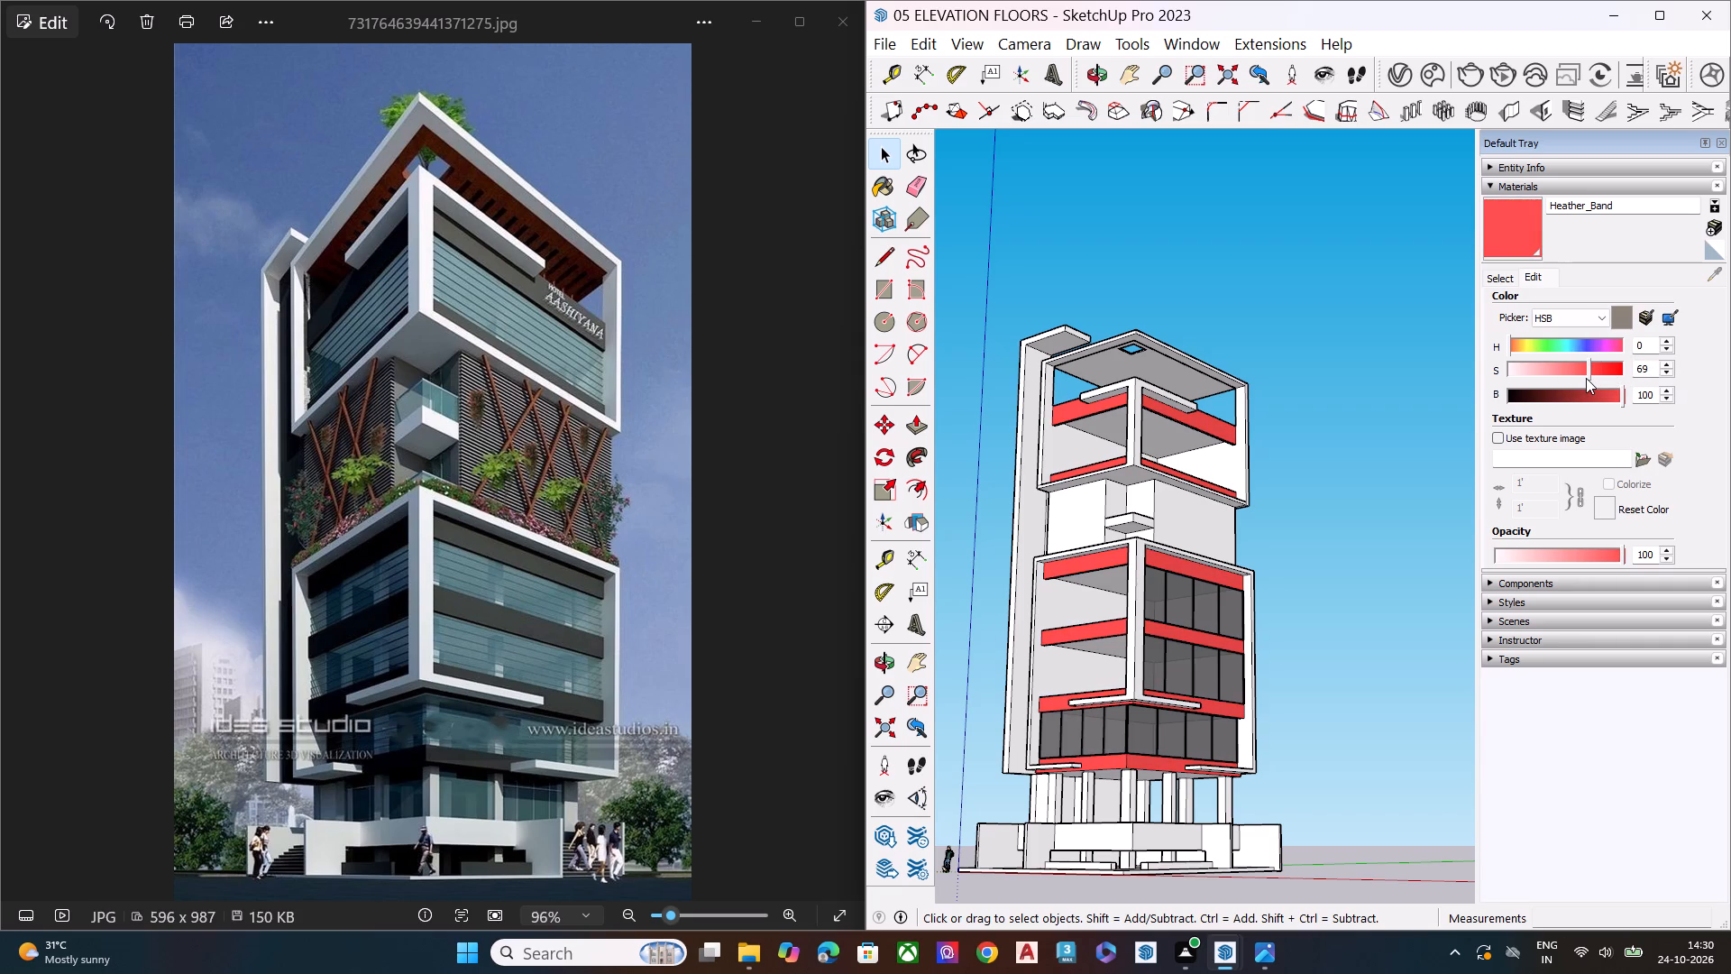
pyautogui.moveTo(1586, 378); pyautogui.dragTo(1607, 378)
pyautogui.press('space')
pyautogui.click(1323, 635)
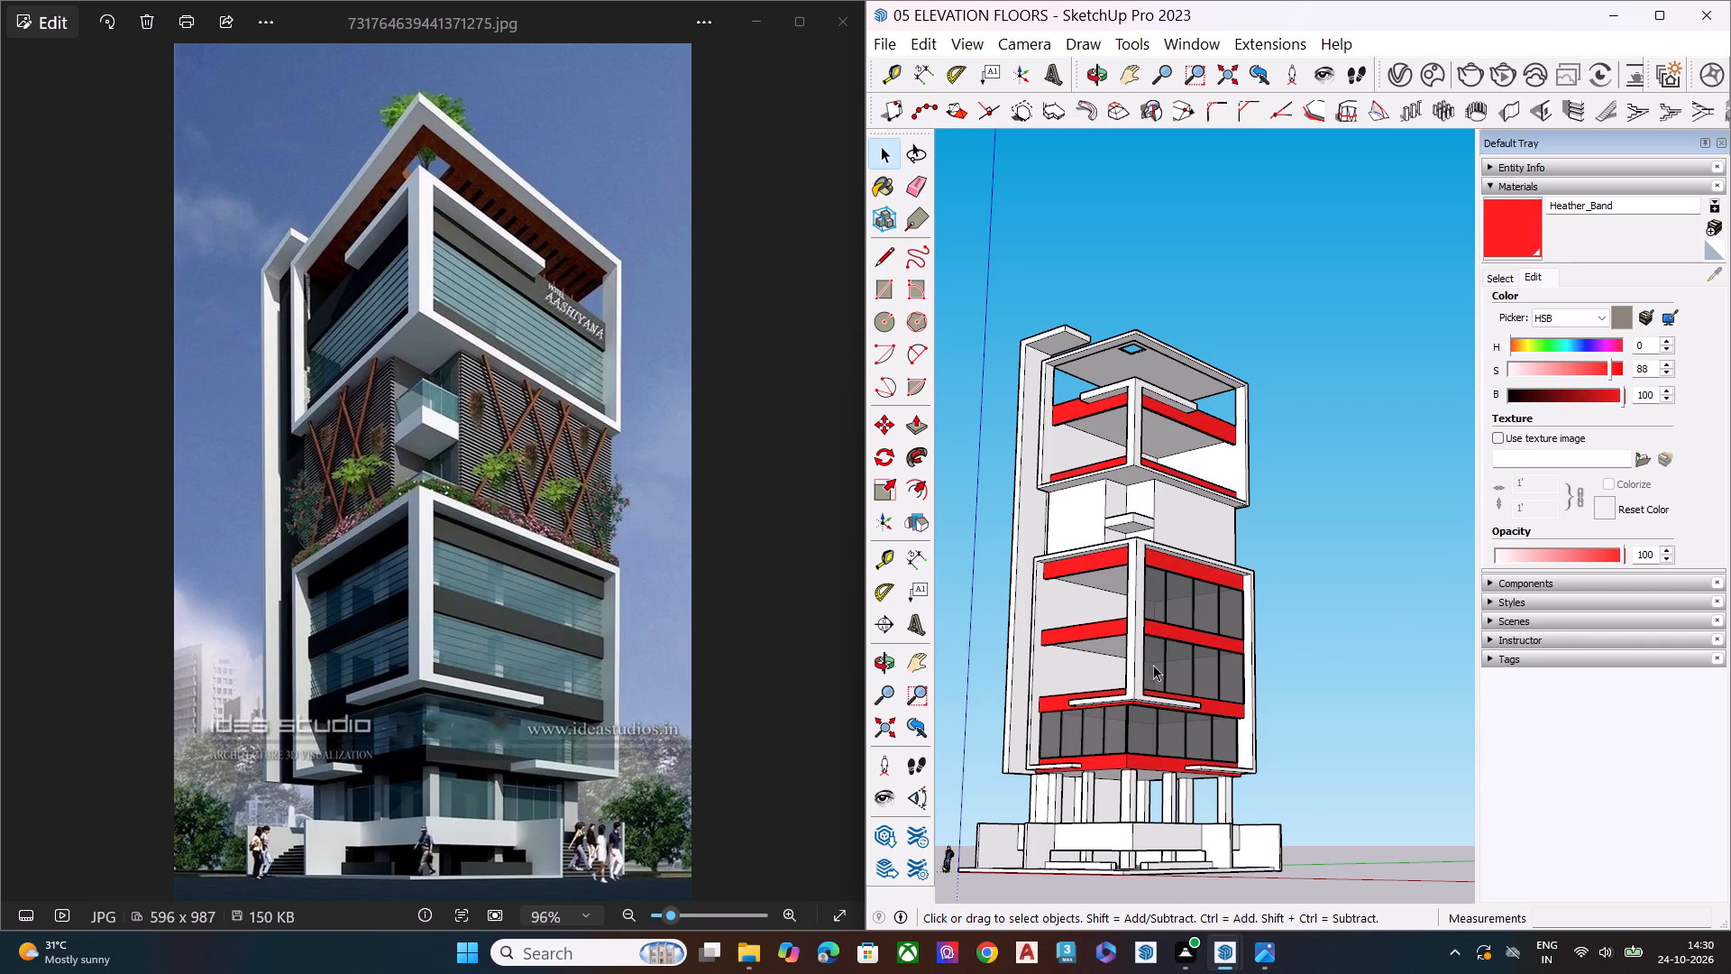
# Examine the recoloured beam bands and the glazed window openings up close, from below and on the whole tower.
pyautogui.scroll(8, 1153, 665)
pyautogui.scroll(-2, 1152, 665)
pyautogui.moveTo(1152, 665); pyautogui.dragTo(1161, 754, button='middle')
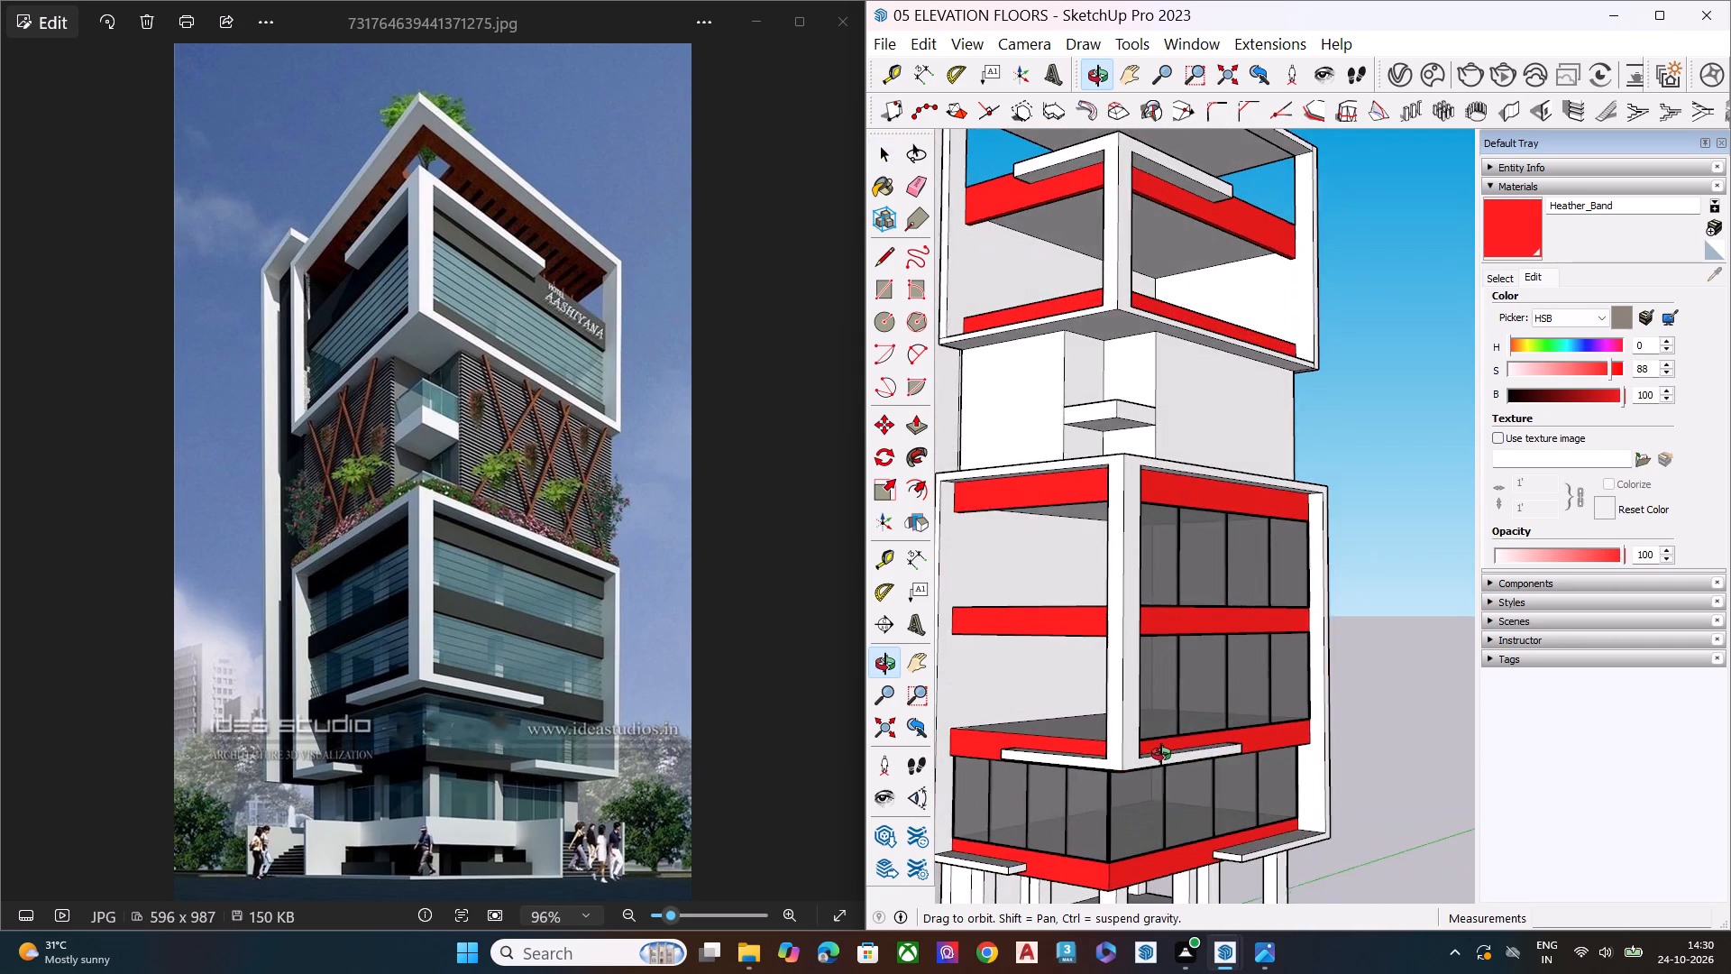
pyautogui.moveTo(1161, 754); pyautogui.dragTo(921, 695, button='middle')
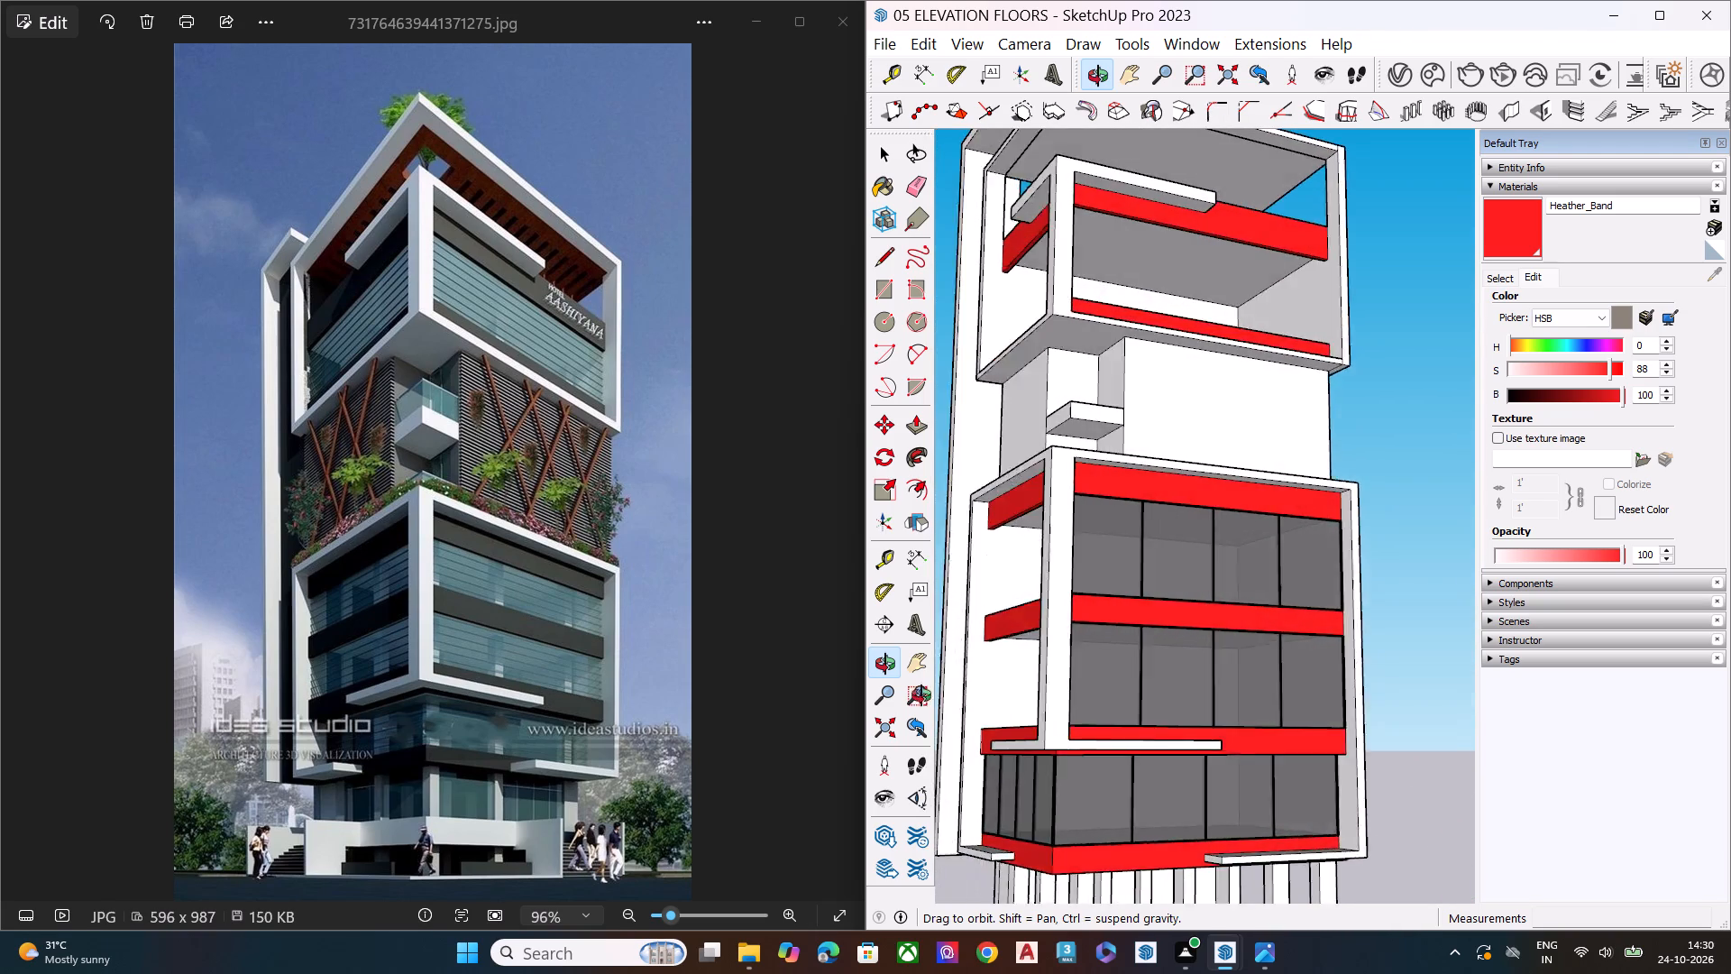
pyautogui.moveTo(921, 695); pyautogui.dragTo(1105, 582, button='middle')
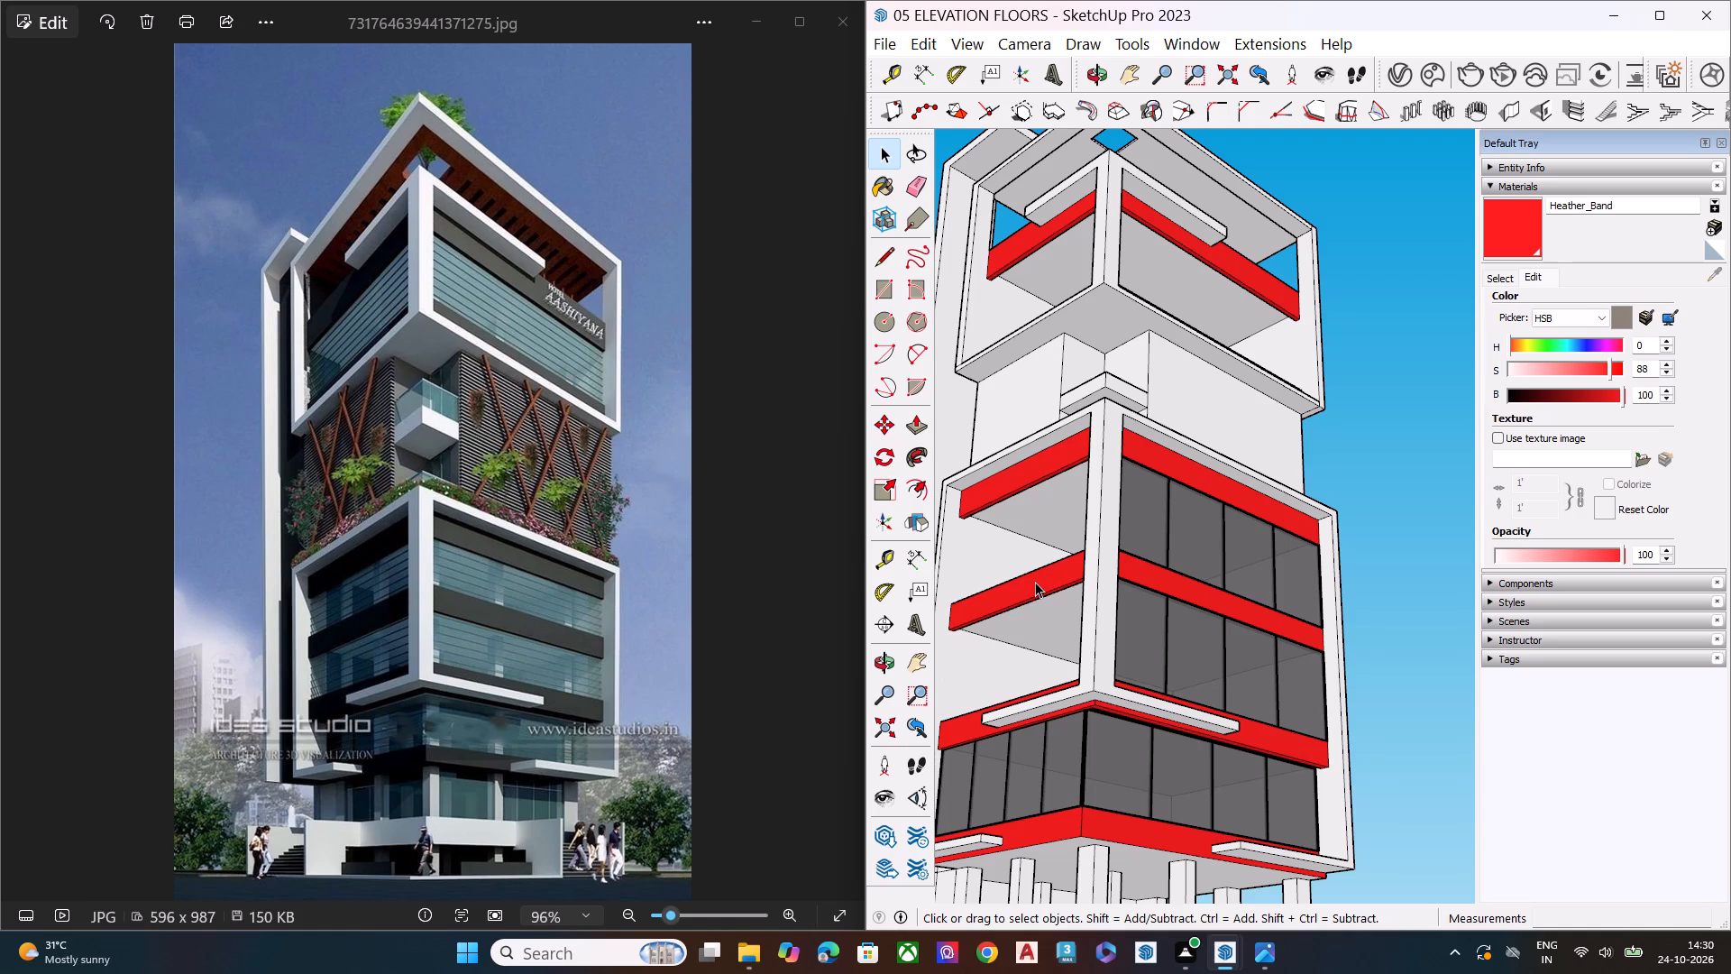
pyautogui.press('space')
pyautogui.press('space')
pyautogui.press('space')
pyautogui.click(1275, 610)
pyautogui.click(1275, 610)
pyautogui.click(1275, 610)
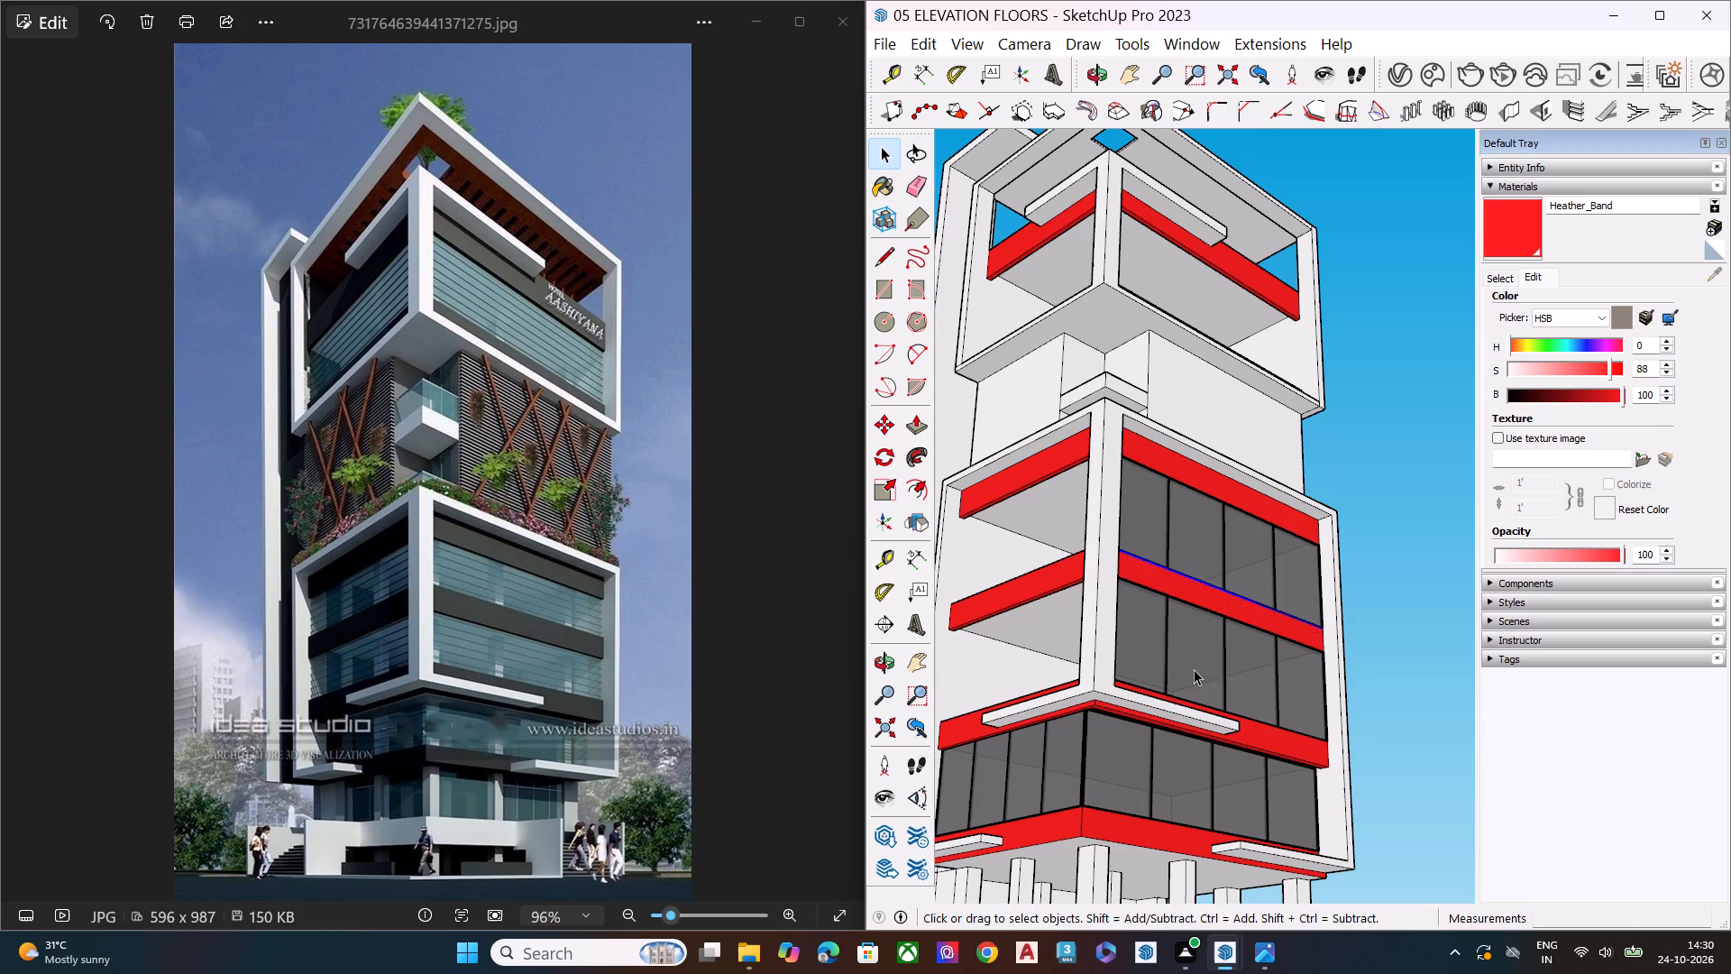
pyautogui.press('space')
pyautogui.scroll(-5, 1241, 764)
pyautogui.click(1348, 722)
pyautogui.press('space')
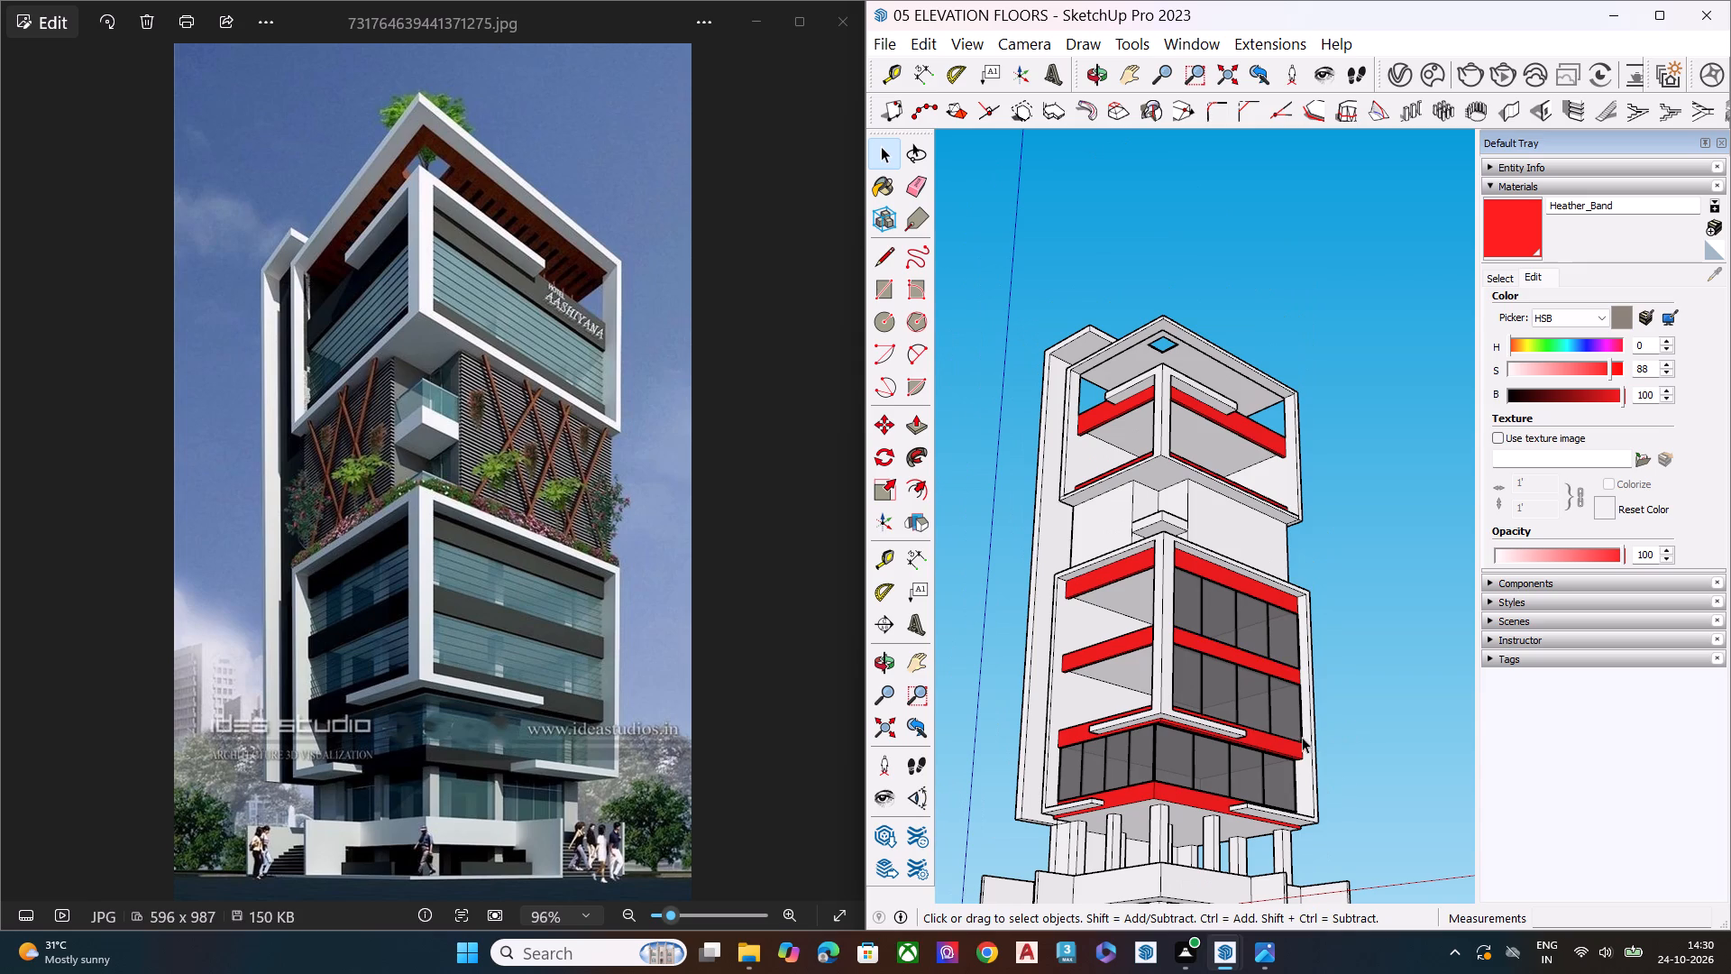
pyautogui.moveTo(1284, 743); pyautogui.dragTo(1271, 801, button='middle')
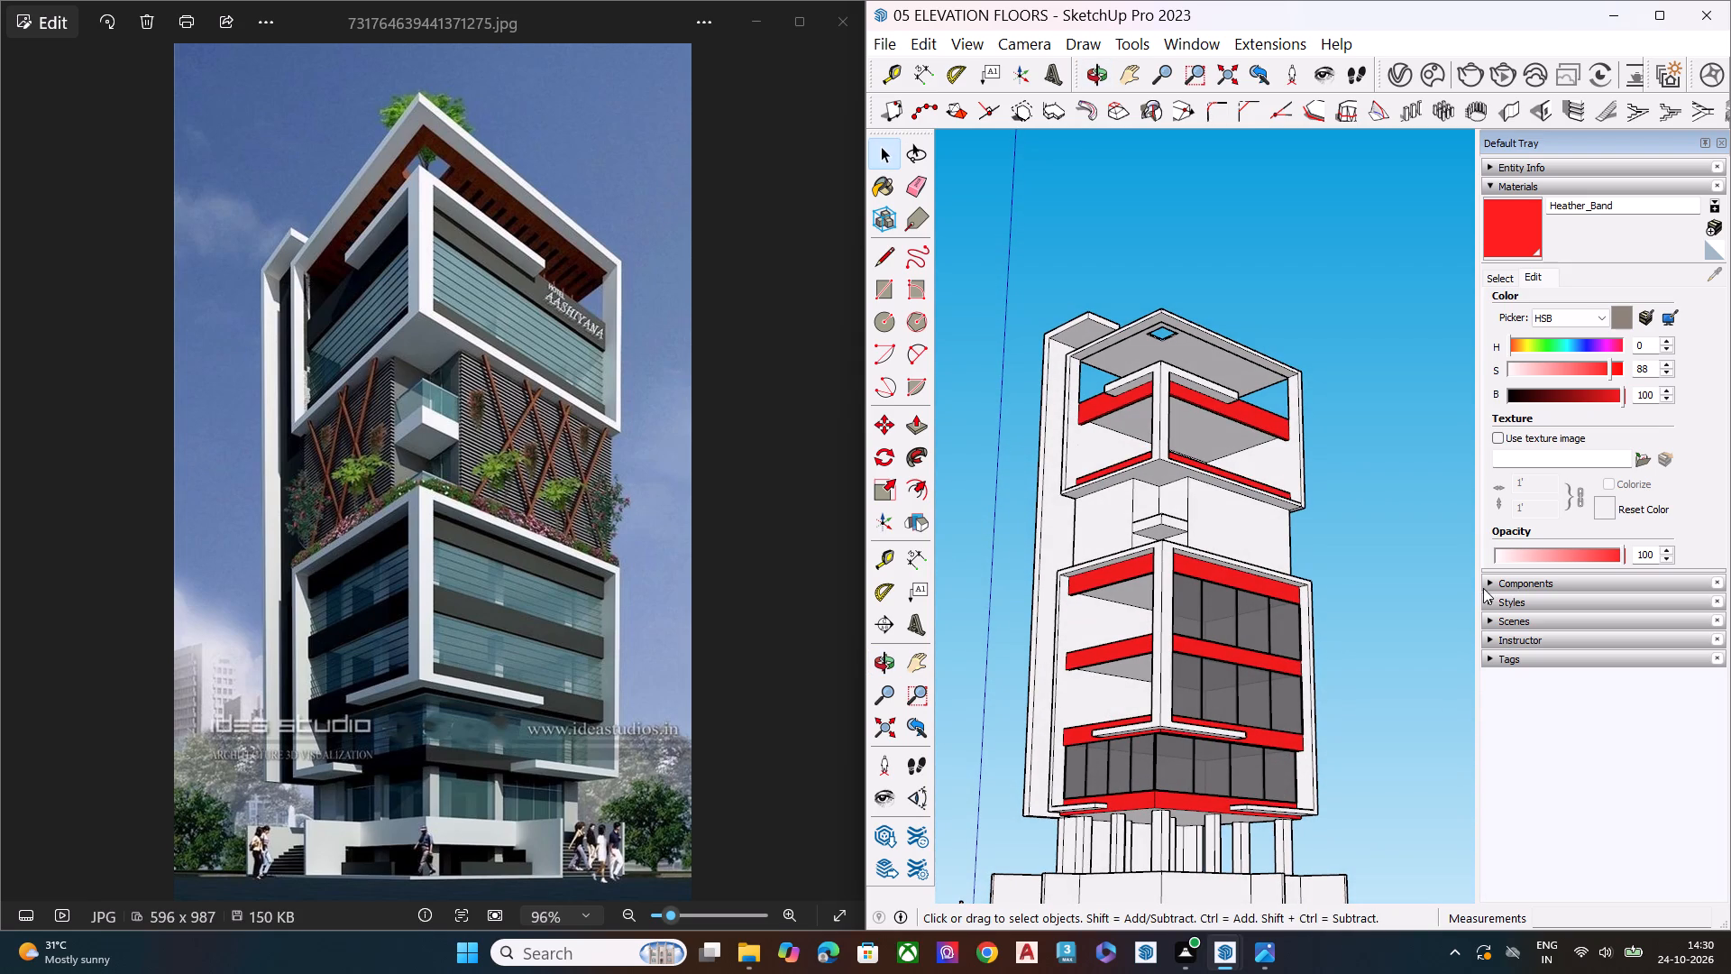
# Set the Heather_Band material's saturation to 92, trying pale pink, salmon and pure red tints on the way.
pyautogui.moveTo(1607, 364); pyautogui.dragTo(1614, 365)
pyautogui.moveTo(1614, 365); pyautogui.dragTo(1555, 385)
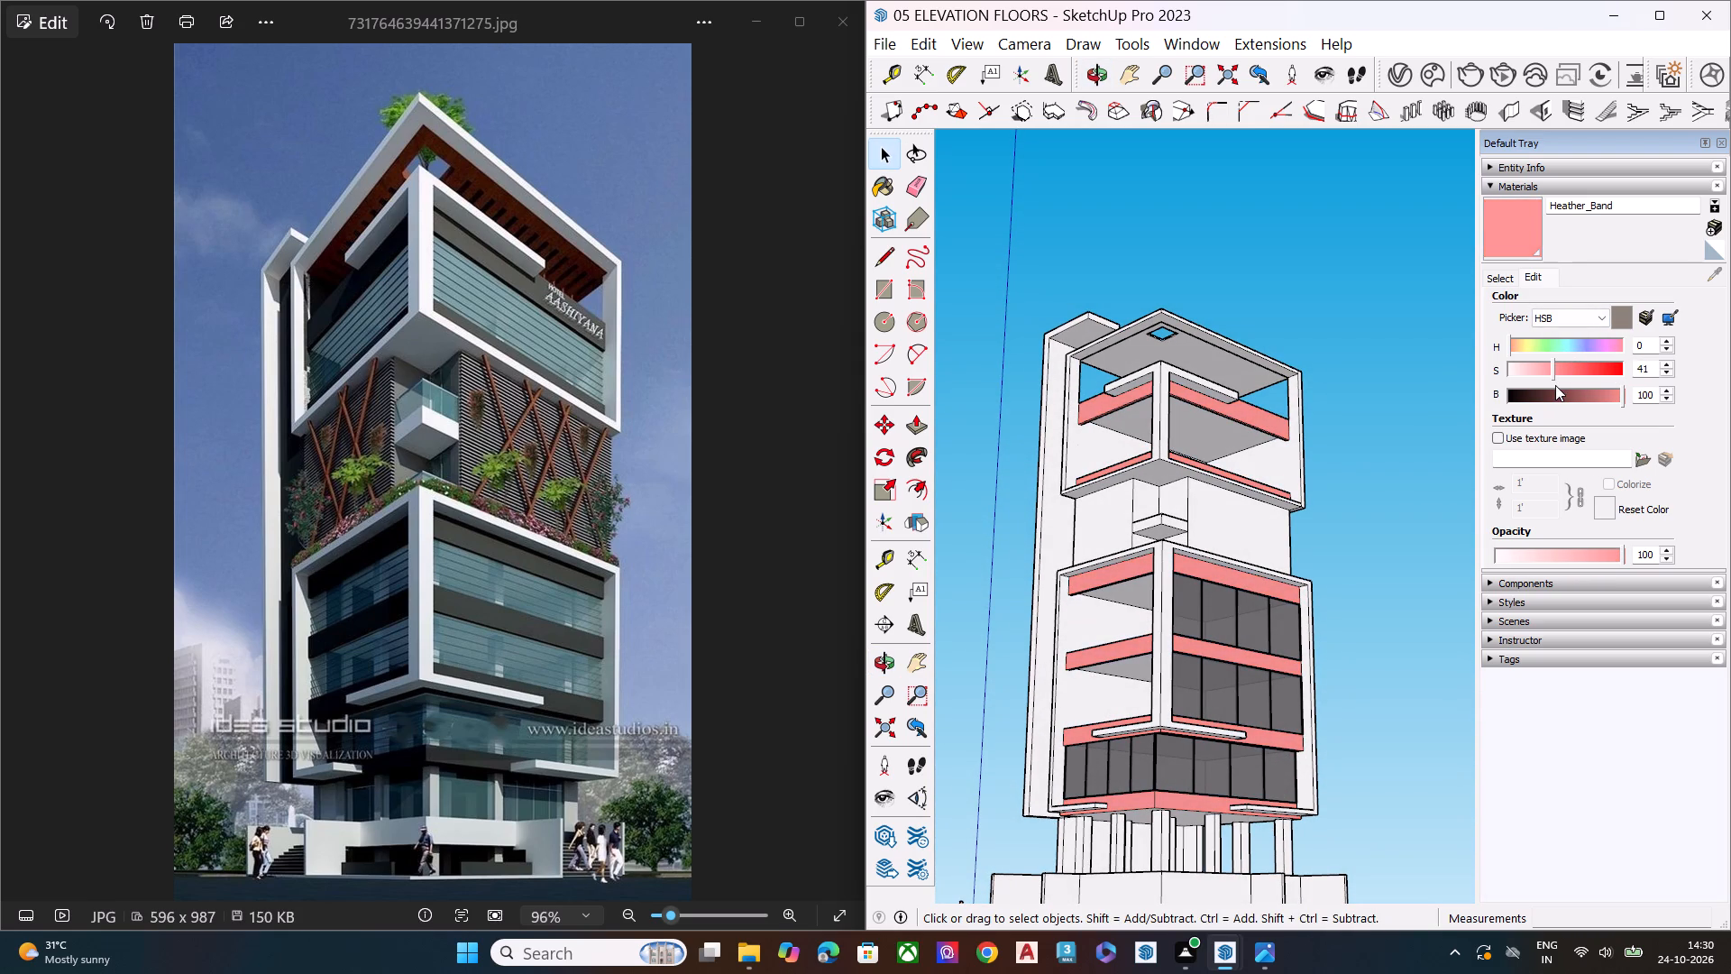
pyautogui.moveTo(1555, 385); pyautogui.dragTo(1523, 398)
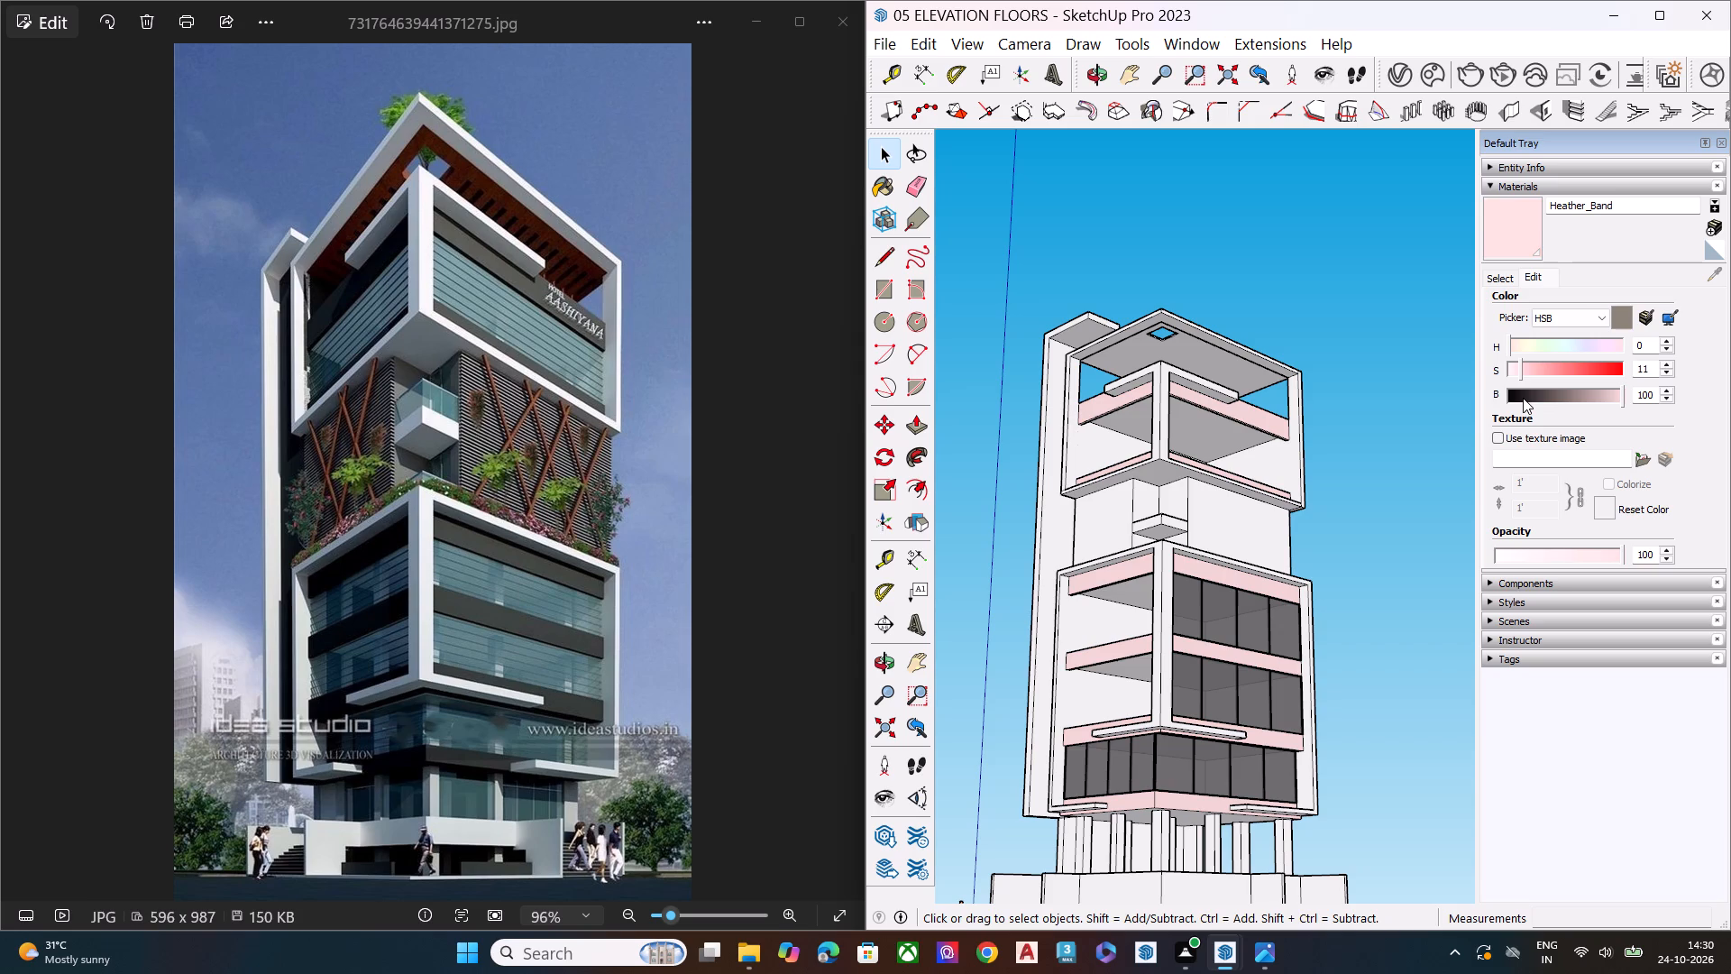
pyautogui.moveTo(1523, 398); pyautogui.dragTo(1644, 386)
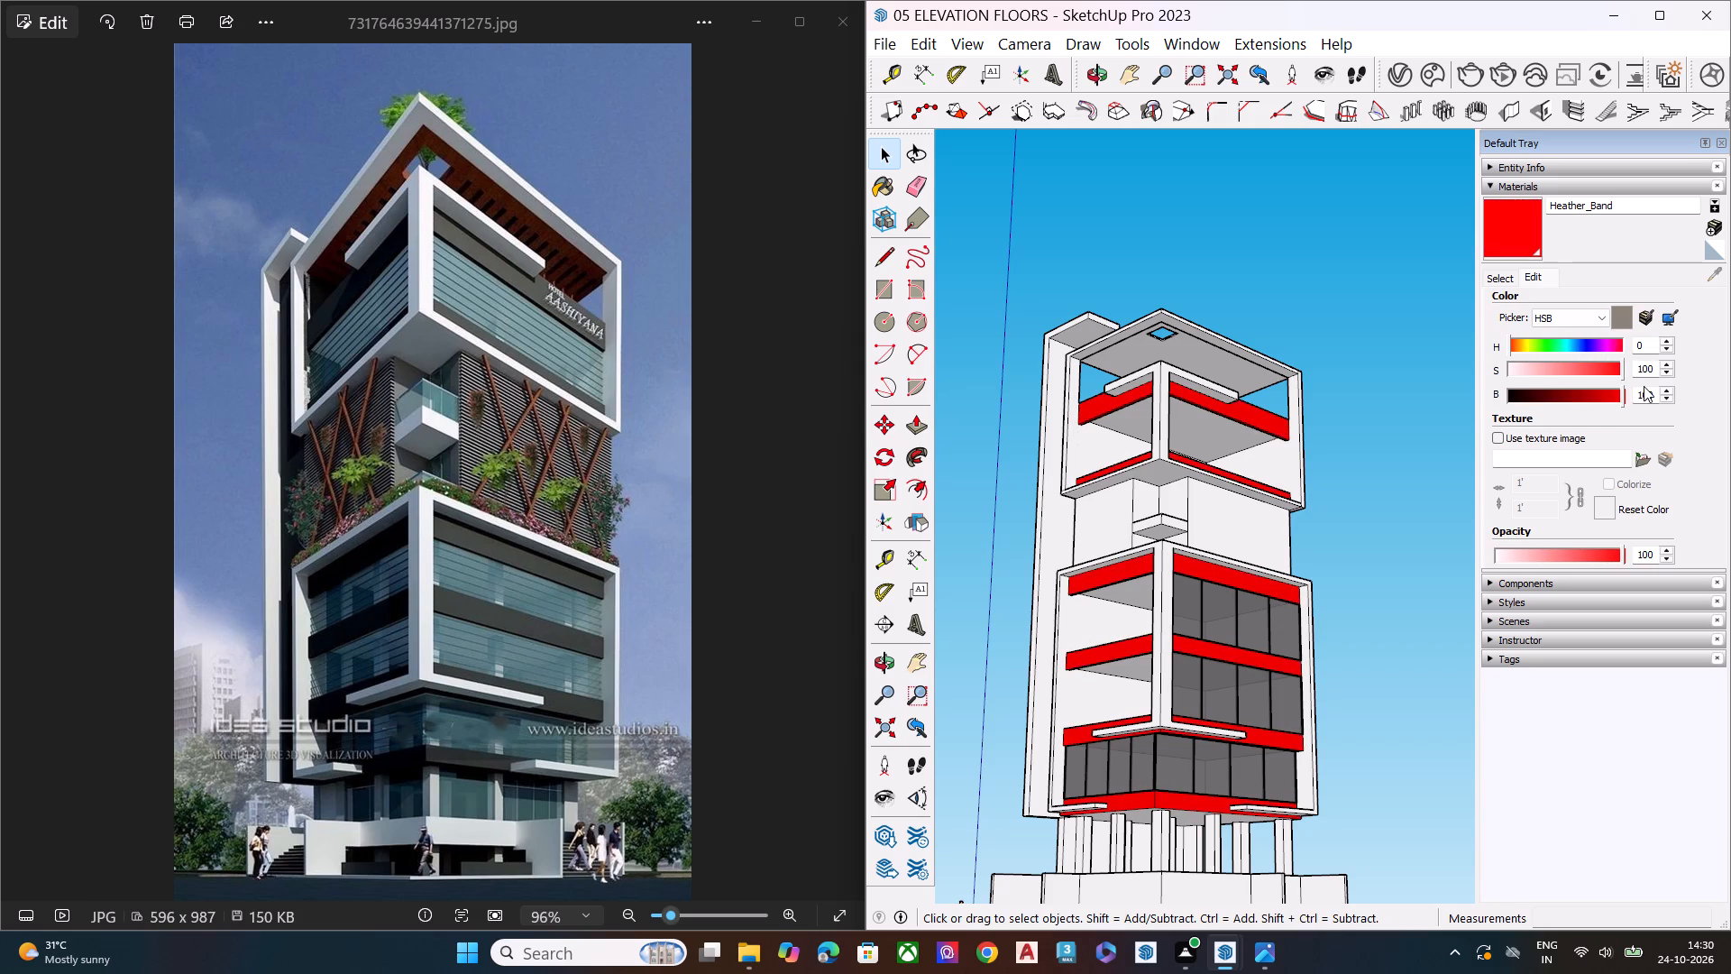
pyautogui.moveTo(1644, 386); pyautogui.dragTo(1575, 401)
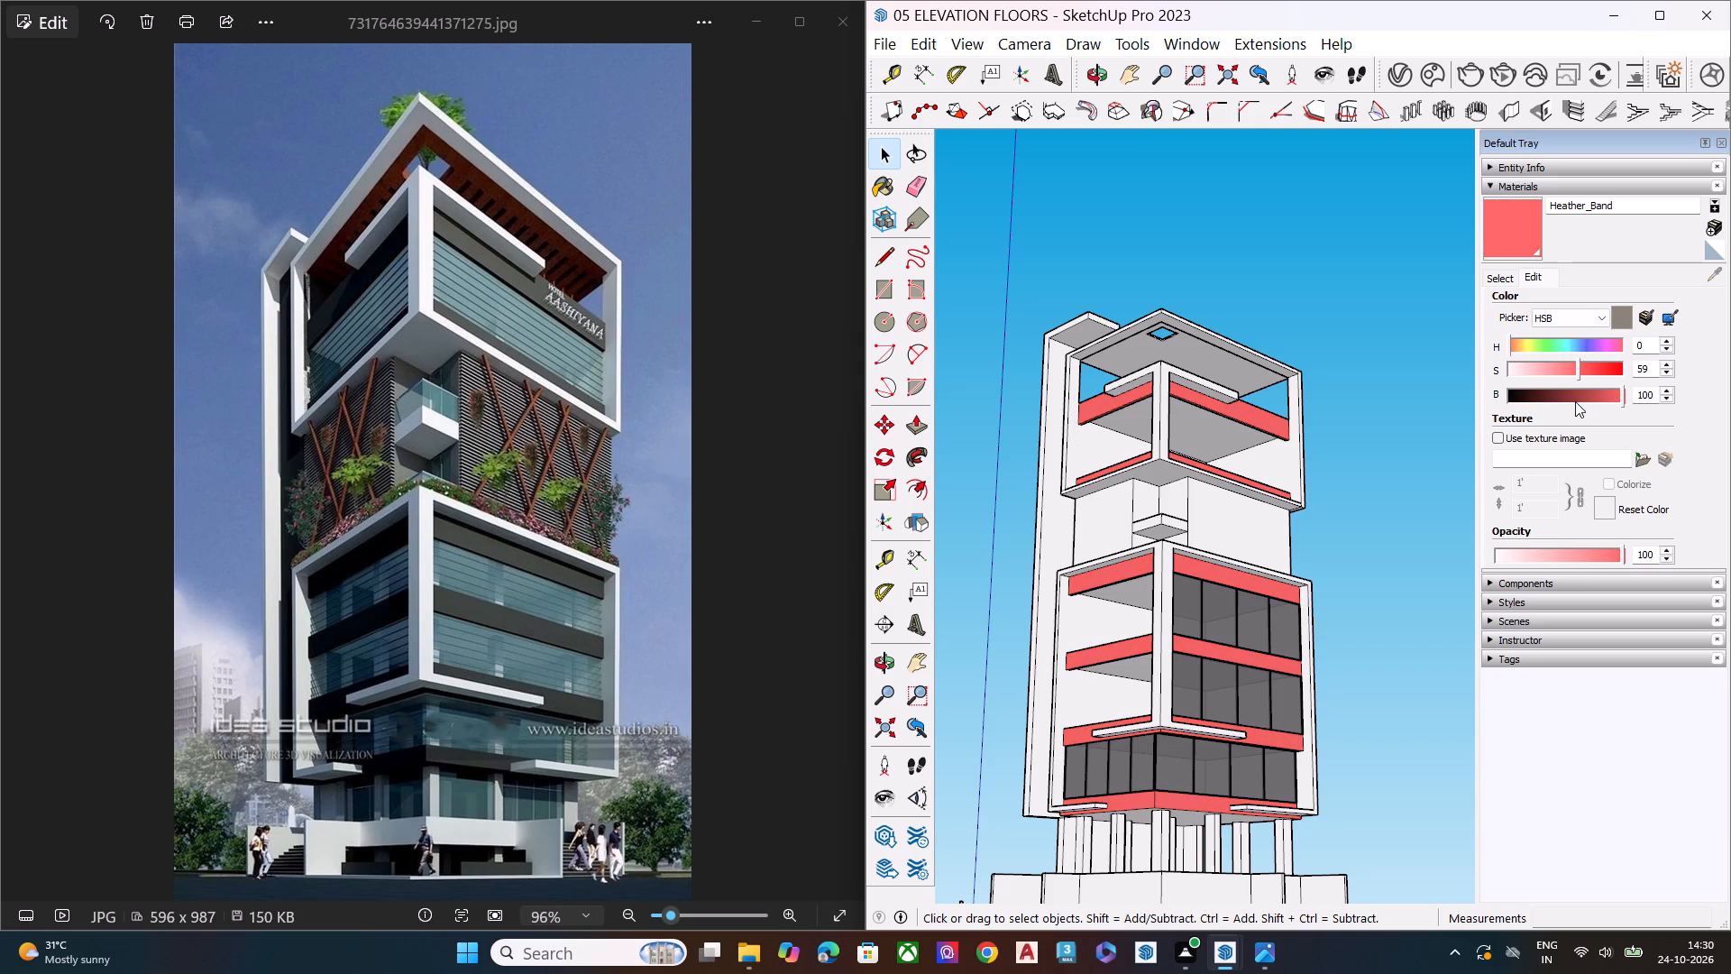
pyautogui.moveTo(1575, 401); pyautogui.dragTo(1566, 410)
pyautogui.moveTo(1174, 548); pyautogui.dragTo(1021, 656, button='middle')
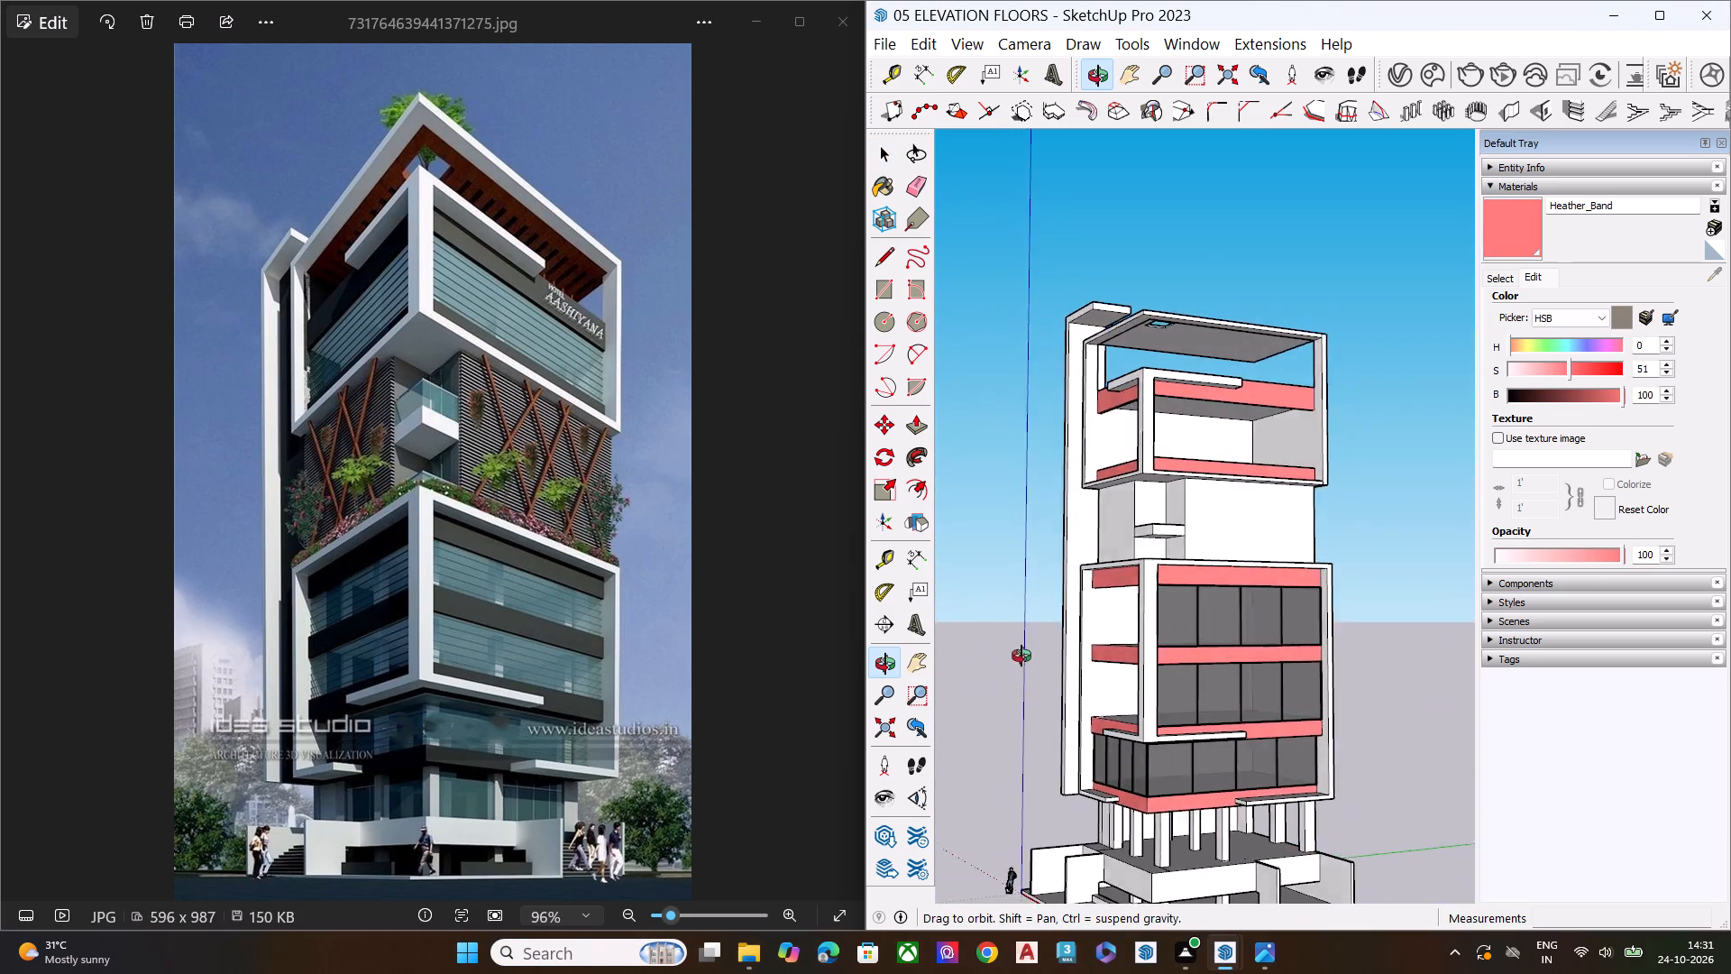
pyautogui.moveTo(1021, 656); pyautogui.dragTo(1189, 628, button='middle')
pyautogui.click(1585, 362)
pyautogui.click(1611, 371)
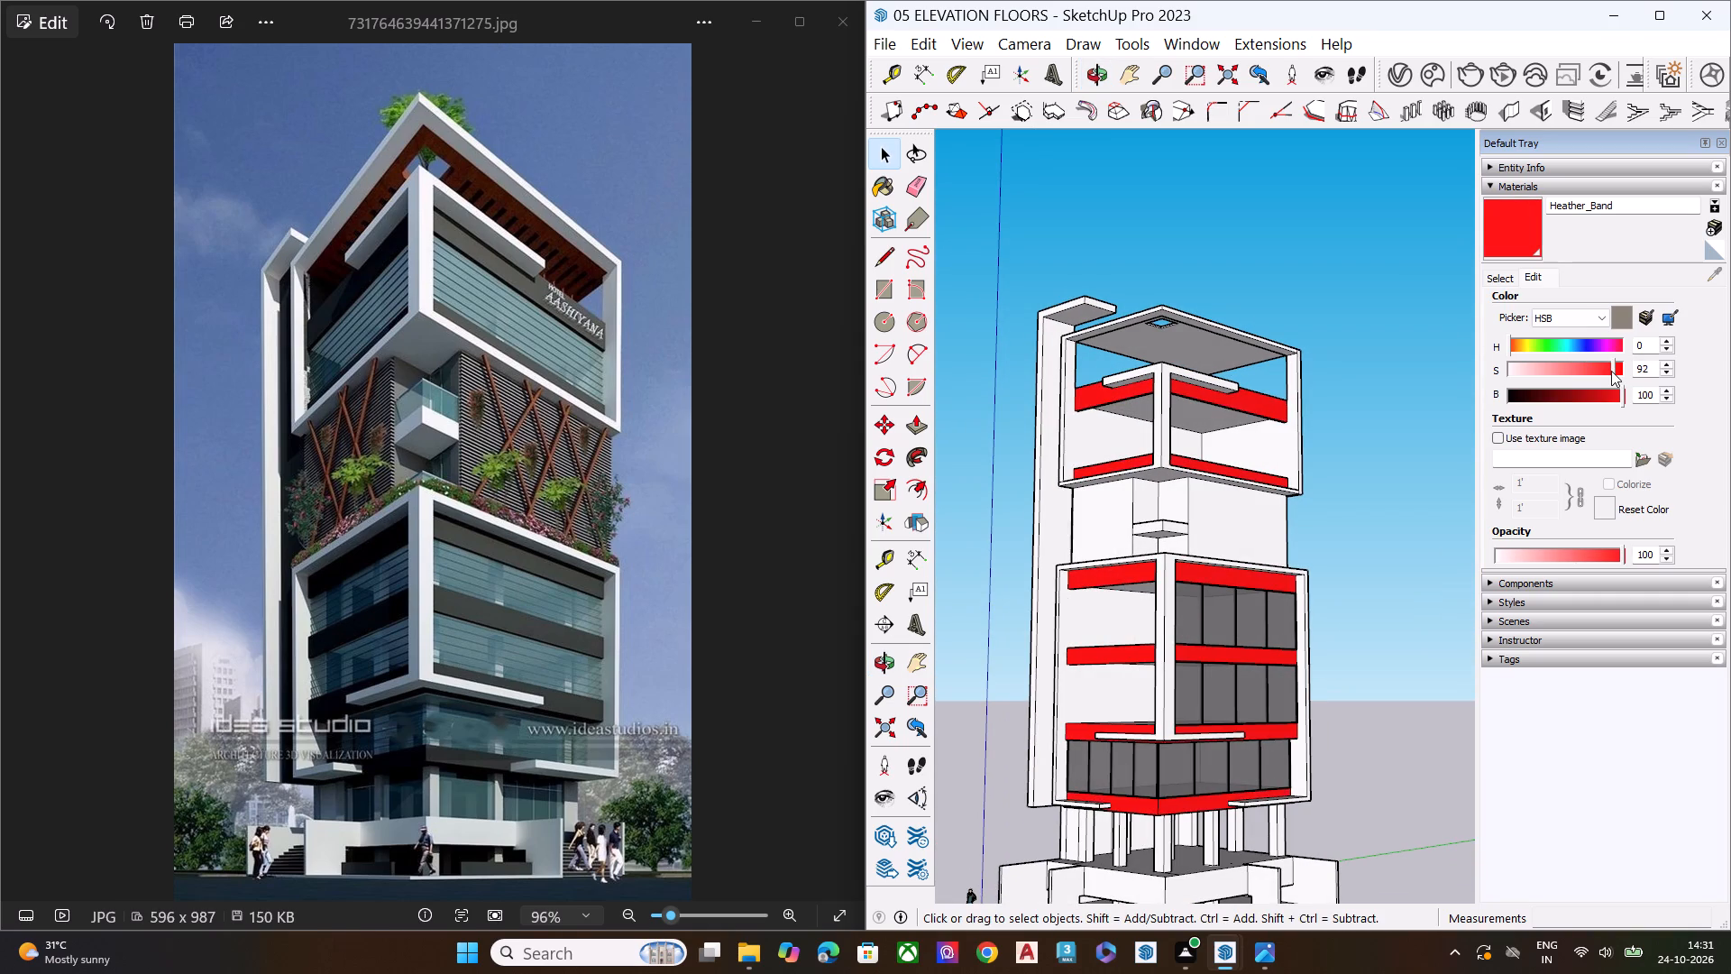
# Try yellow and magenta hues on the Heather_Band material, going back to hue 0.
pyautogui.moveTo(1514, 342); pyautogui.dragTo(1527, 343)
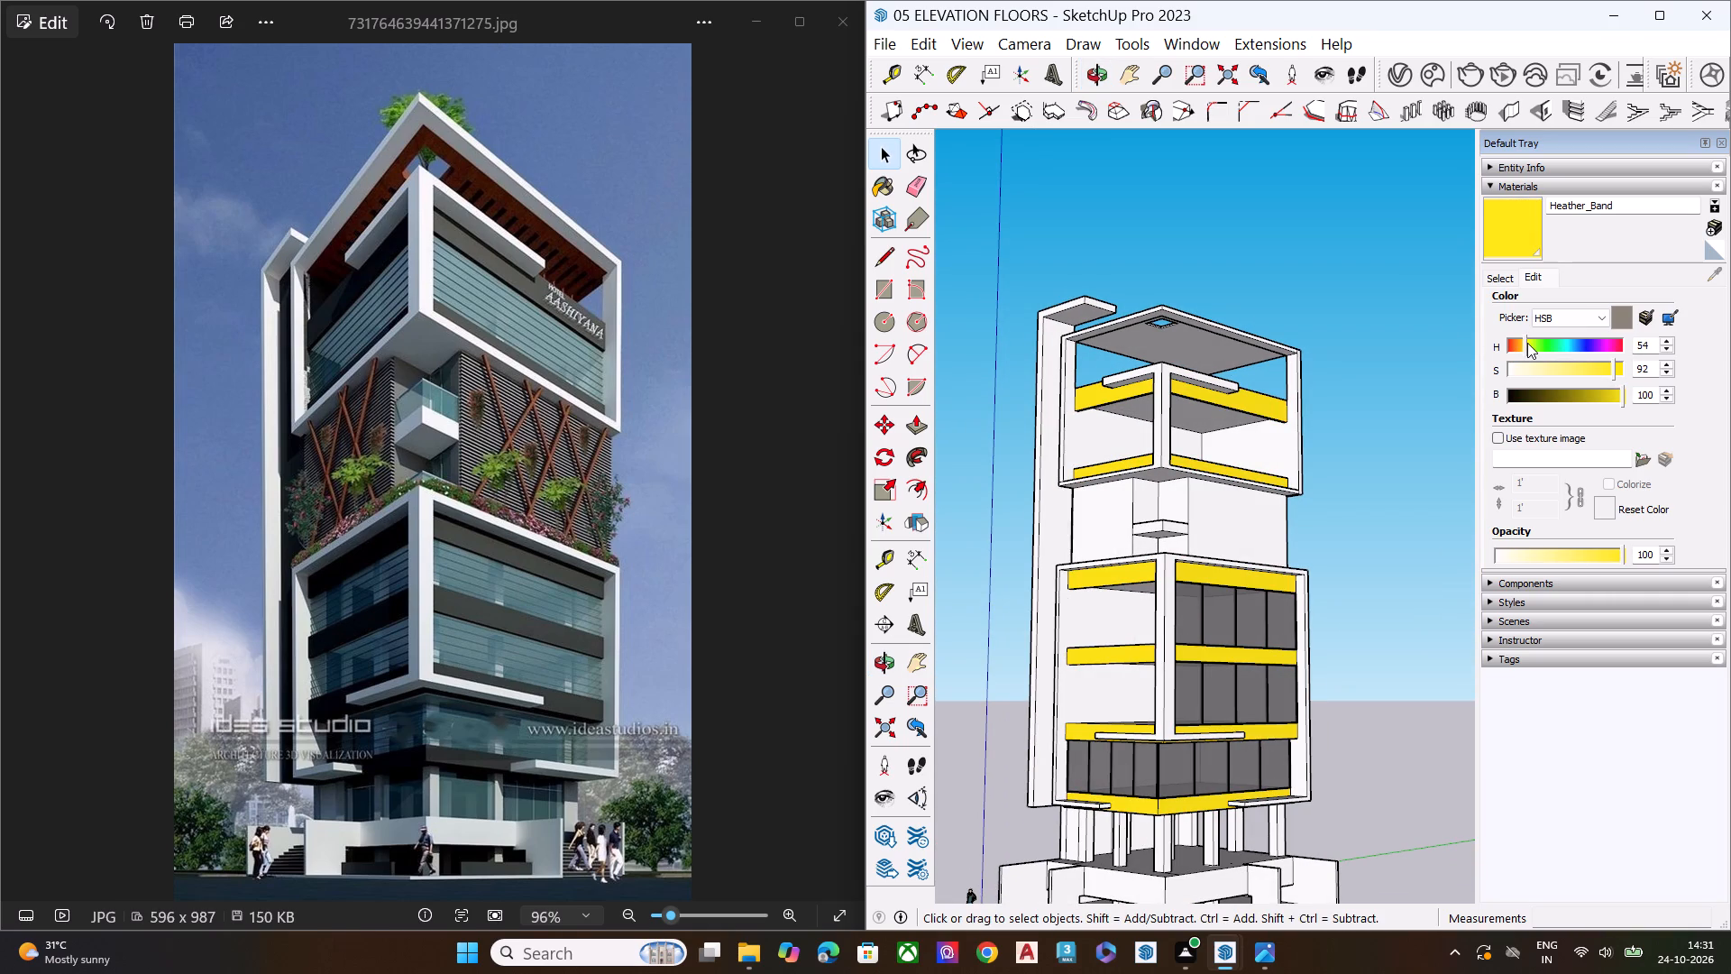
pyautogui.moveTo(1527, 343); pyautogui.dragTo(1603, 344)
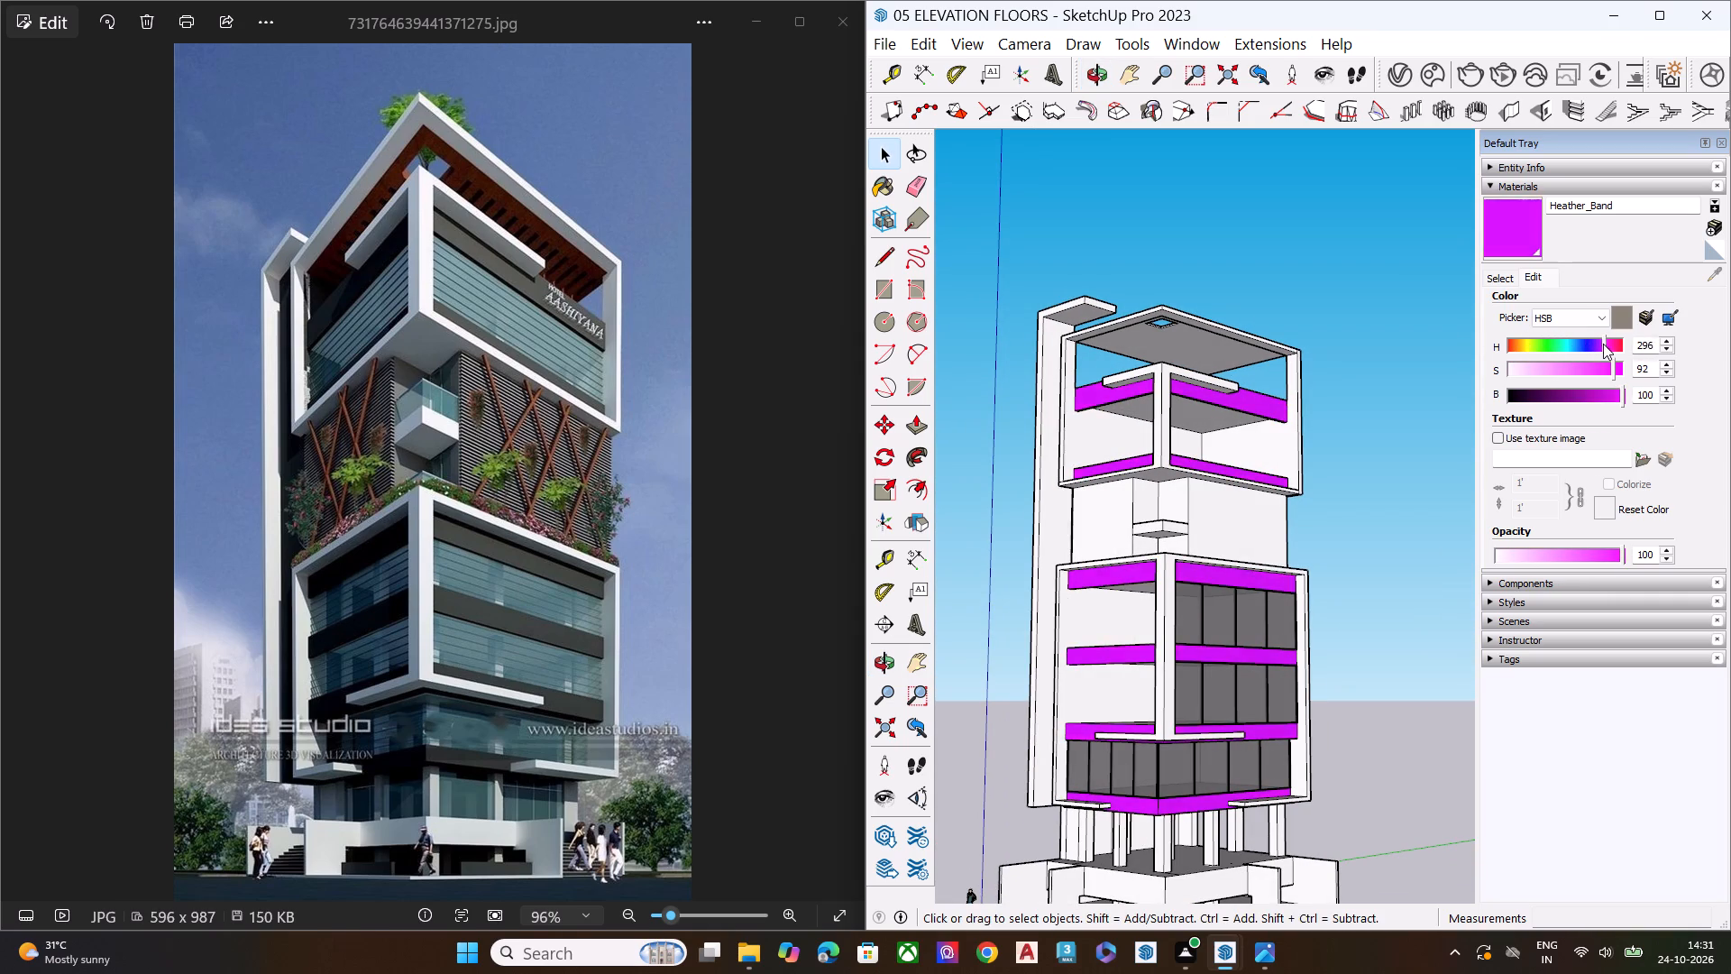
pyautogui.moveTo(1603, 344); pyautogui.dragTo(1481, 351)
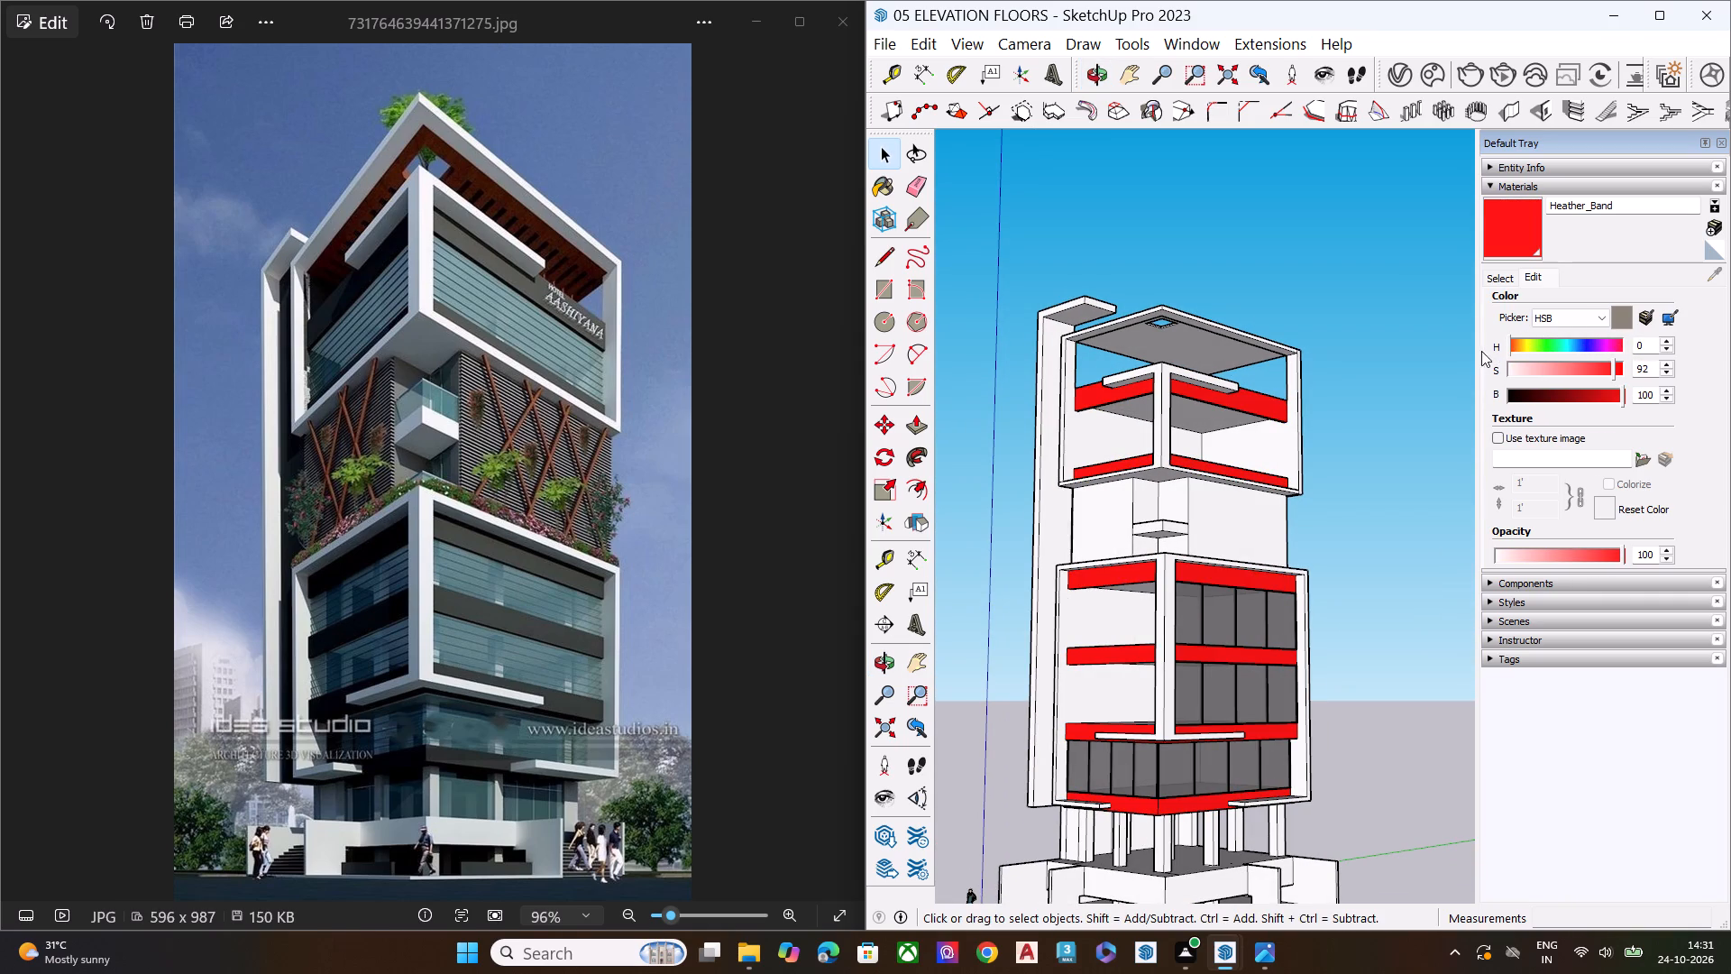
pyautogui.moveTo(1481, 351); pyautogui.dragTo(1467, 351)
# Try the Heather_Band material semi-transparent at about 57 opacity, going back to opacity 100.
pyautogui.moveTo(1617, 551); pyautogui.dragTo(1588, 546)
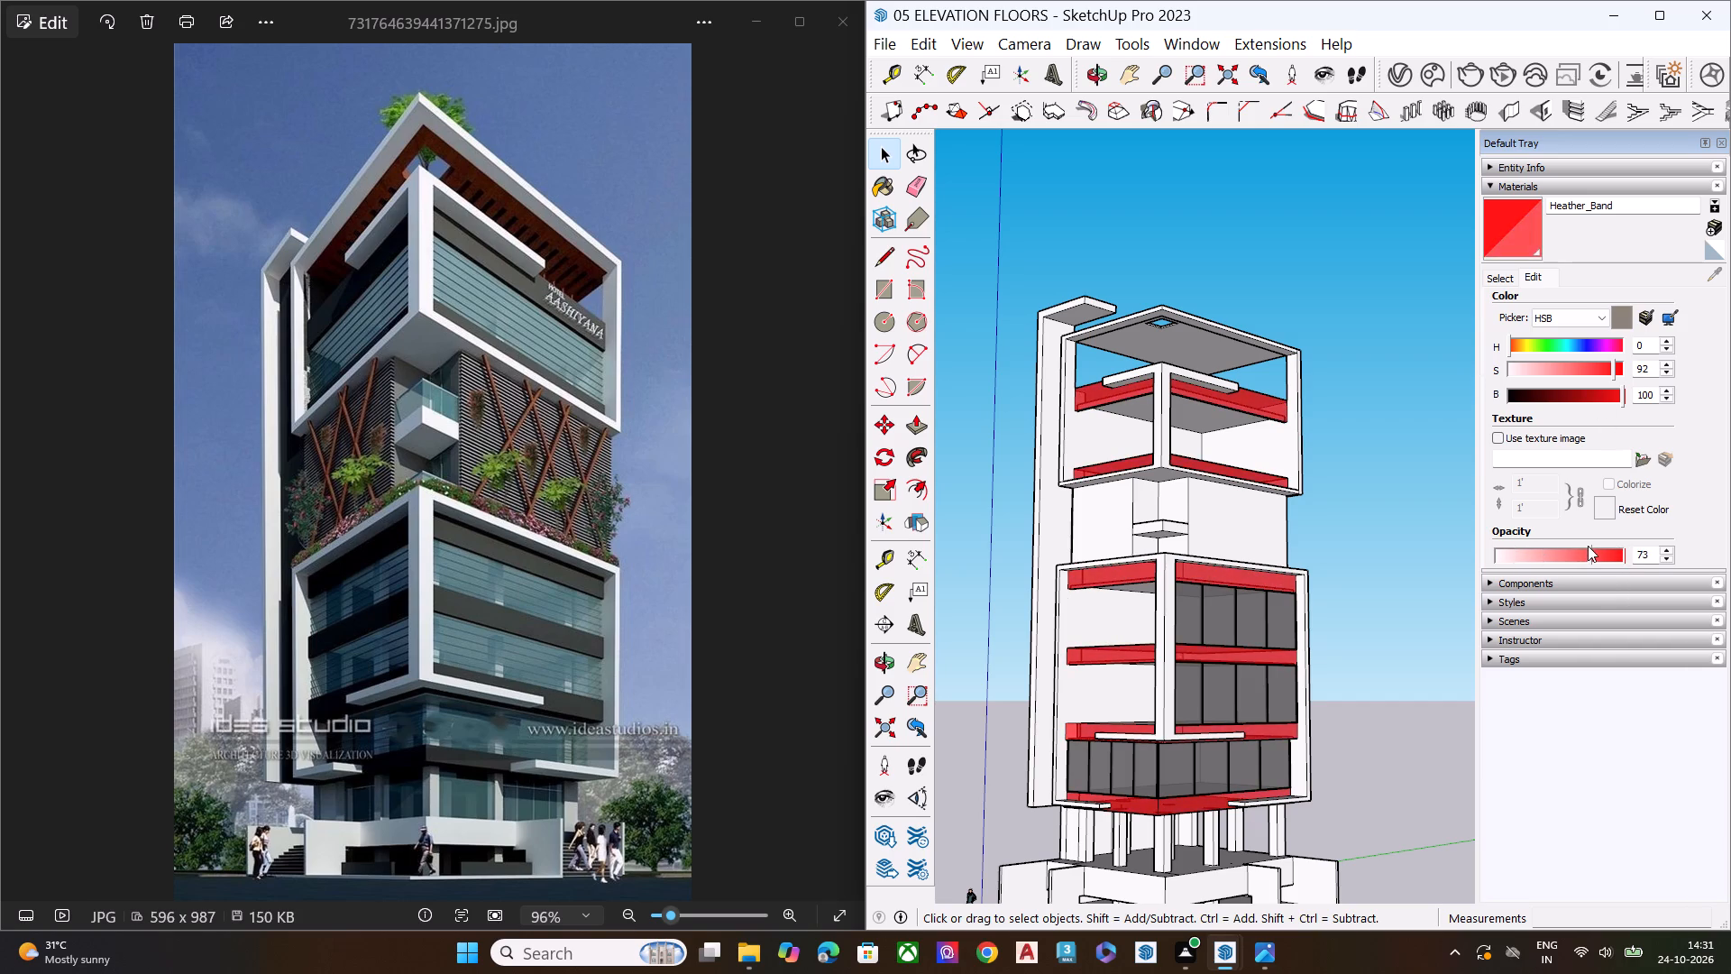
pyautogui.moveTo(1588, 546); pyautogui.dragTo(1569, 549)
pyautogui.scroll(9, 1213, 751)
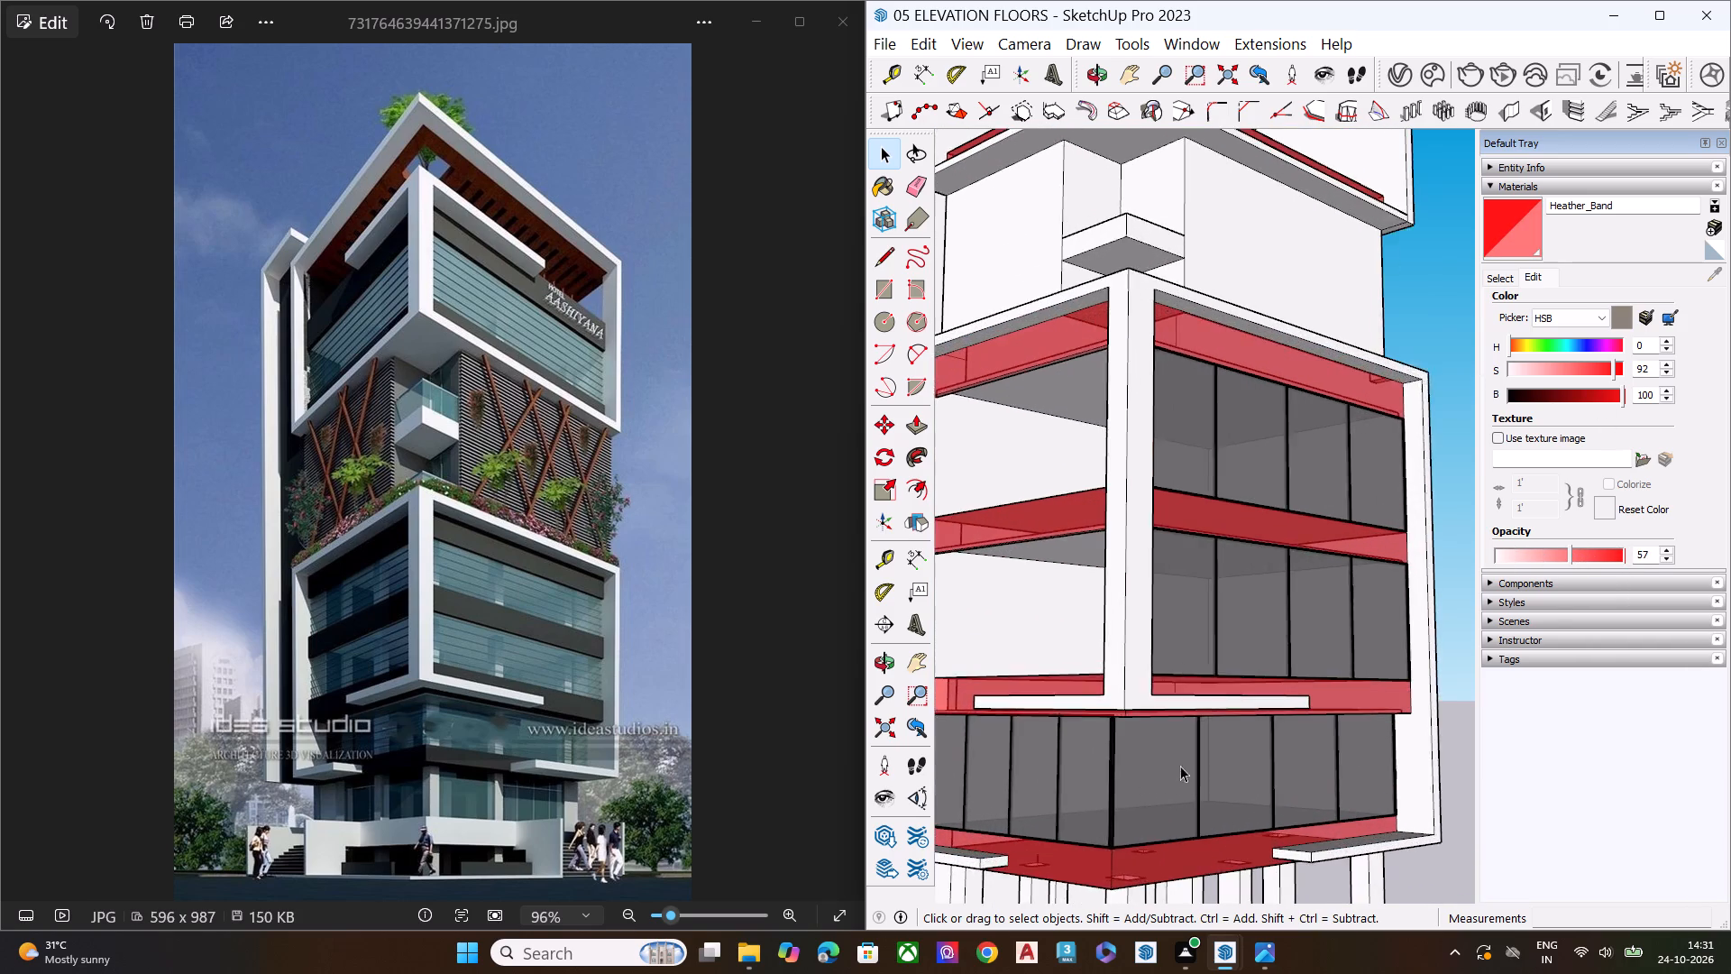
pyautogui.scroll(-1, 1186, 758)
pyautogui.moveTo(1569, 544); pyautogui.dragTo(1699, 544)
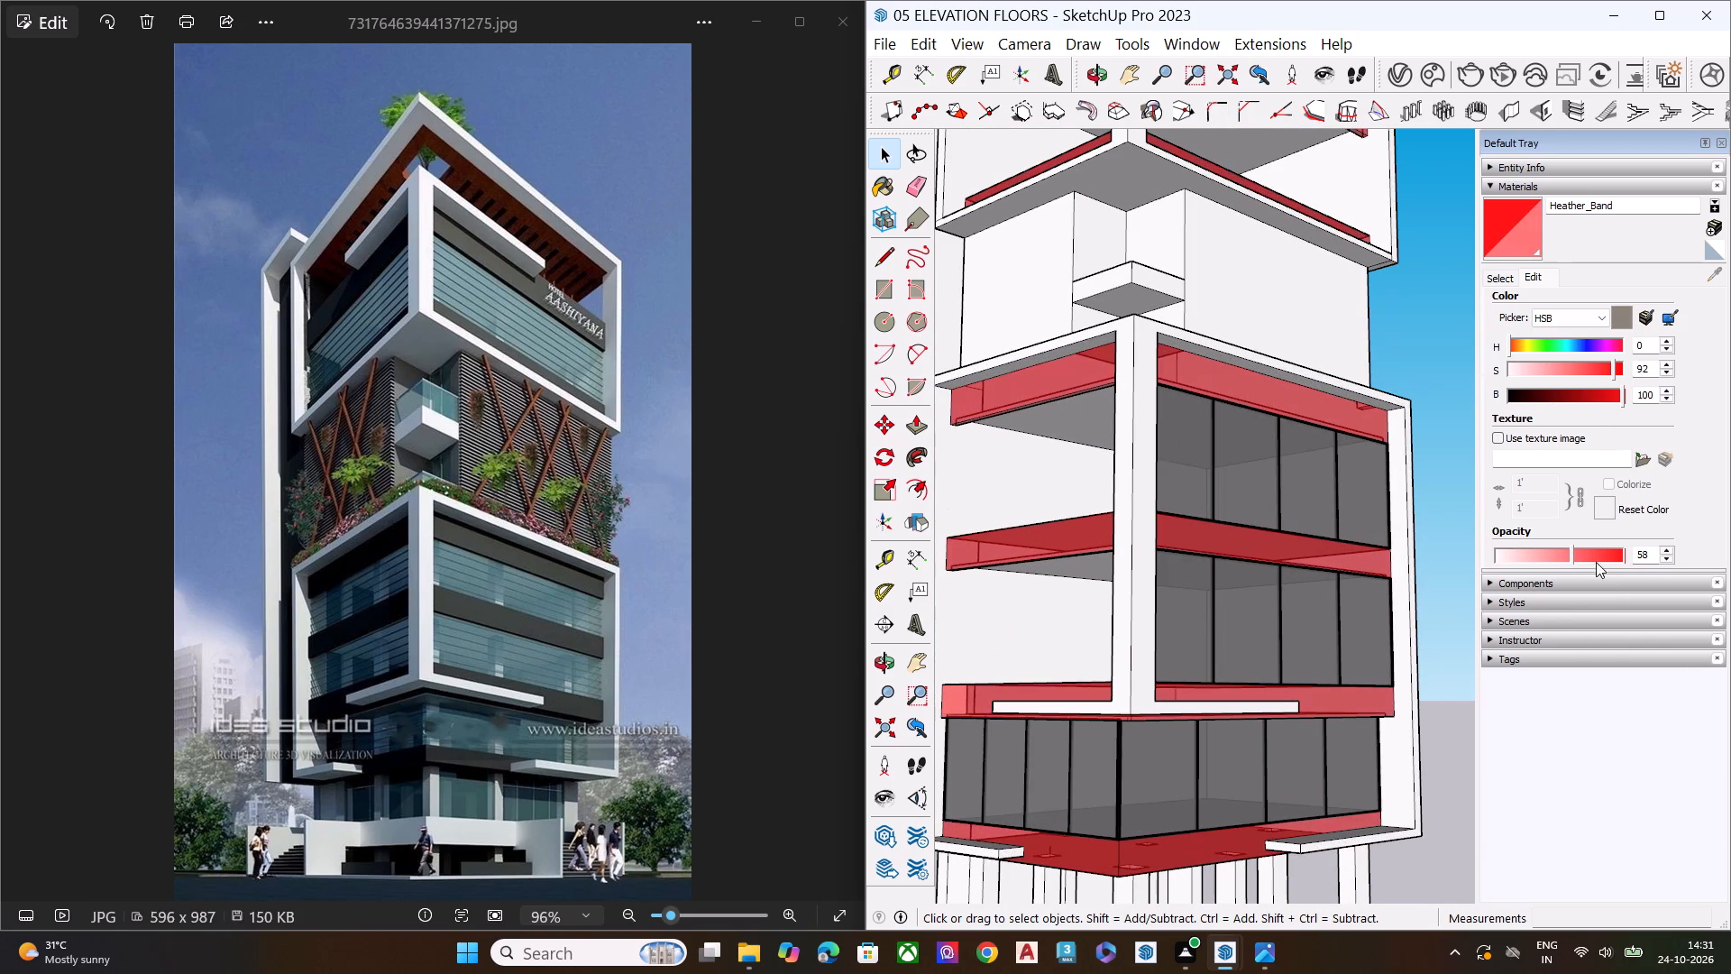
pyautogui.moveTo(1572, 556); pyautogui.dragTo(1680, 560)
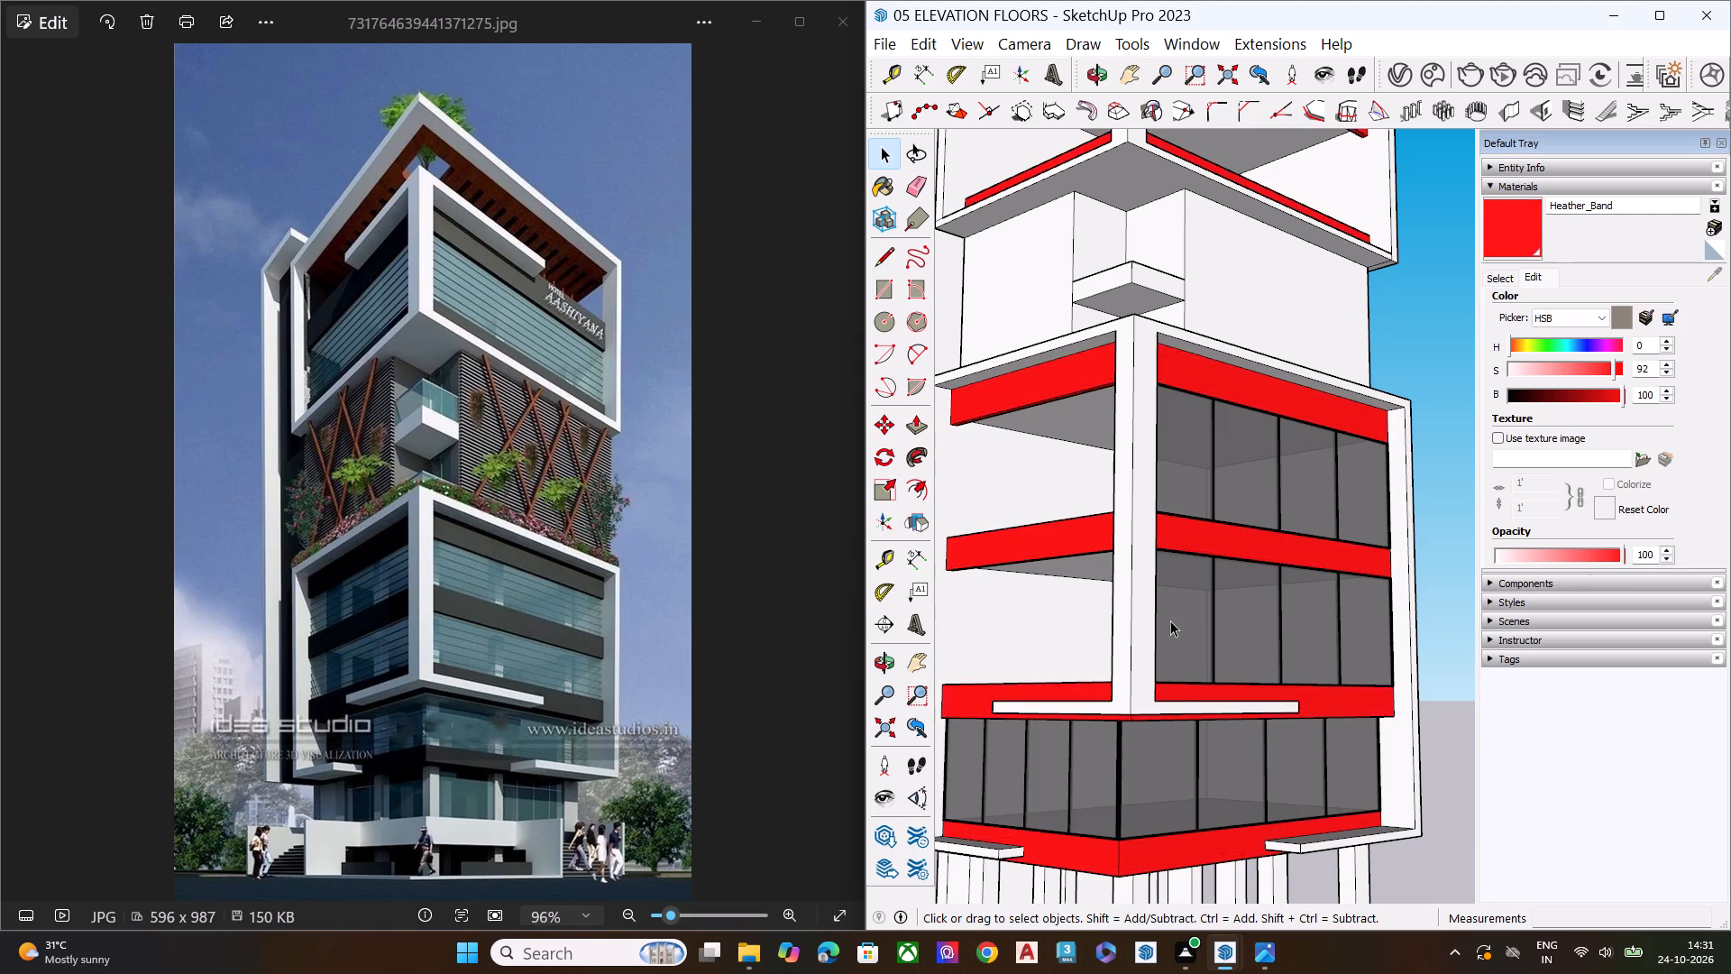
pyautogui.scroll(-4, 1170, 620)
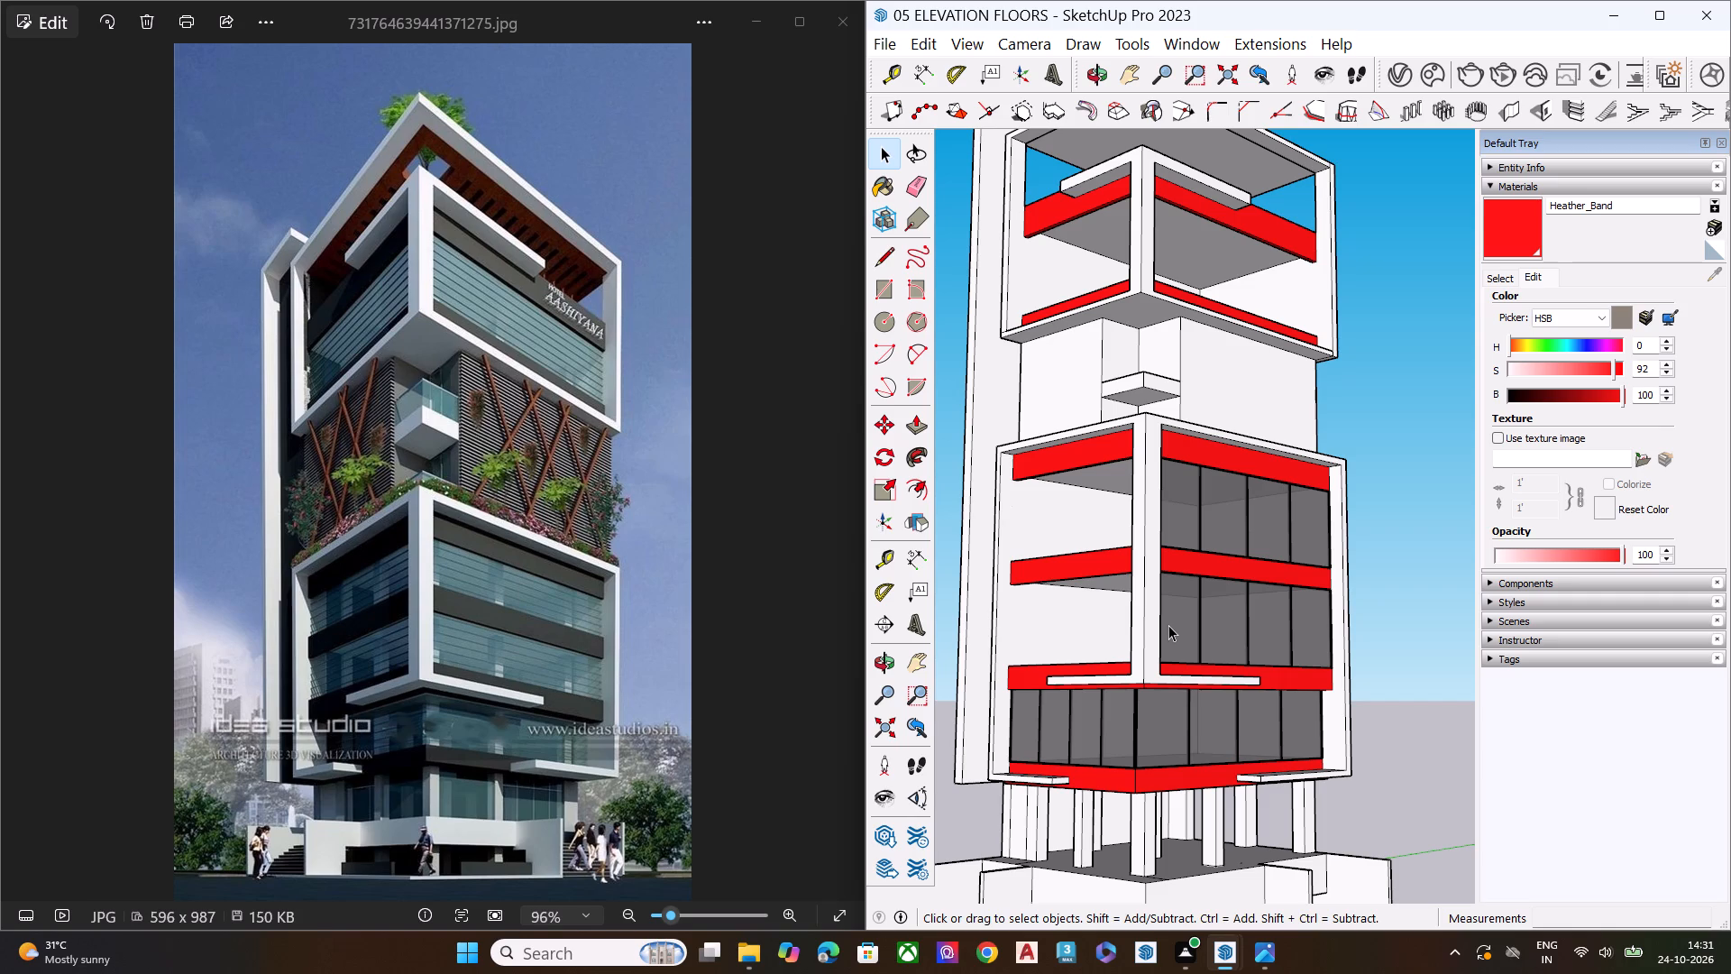
# Examine the whole tower's red beam bands and glazed openings from several angles against the reference image.
pyautogui.scroll(-3, 1214, 568)
pyautogui.scroll(1, 1212, 591)
pyautogui.scroll(-4, 1212, 592)
pyautogui.moveTo(1220, 680); pyautogui.dragTo(1207, 643, button='middle')
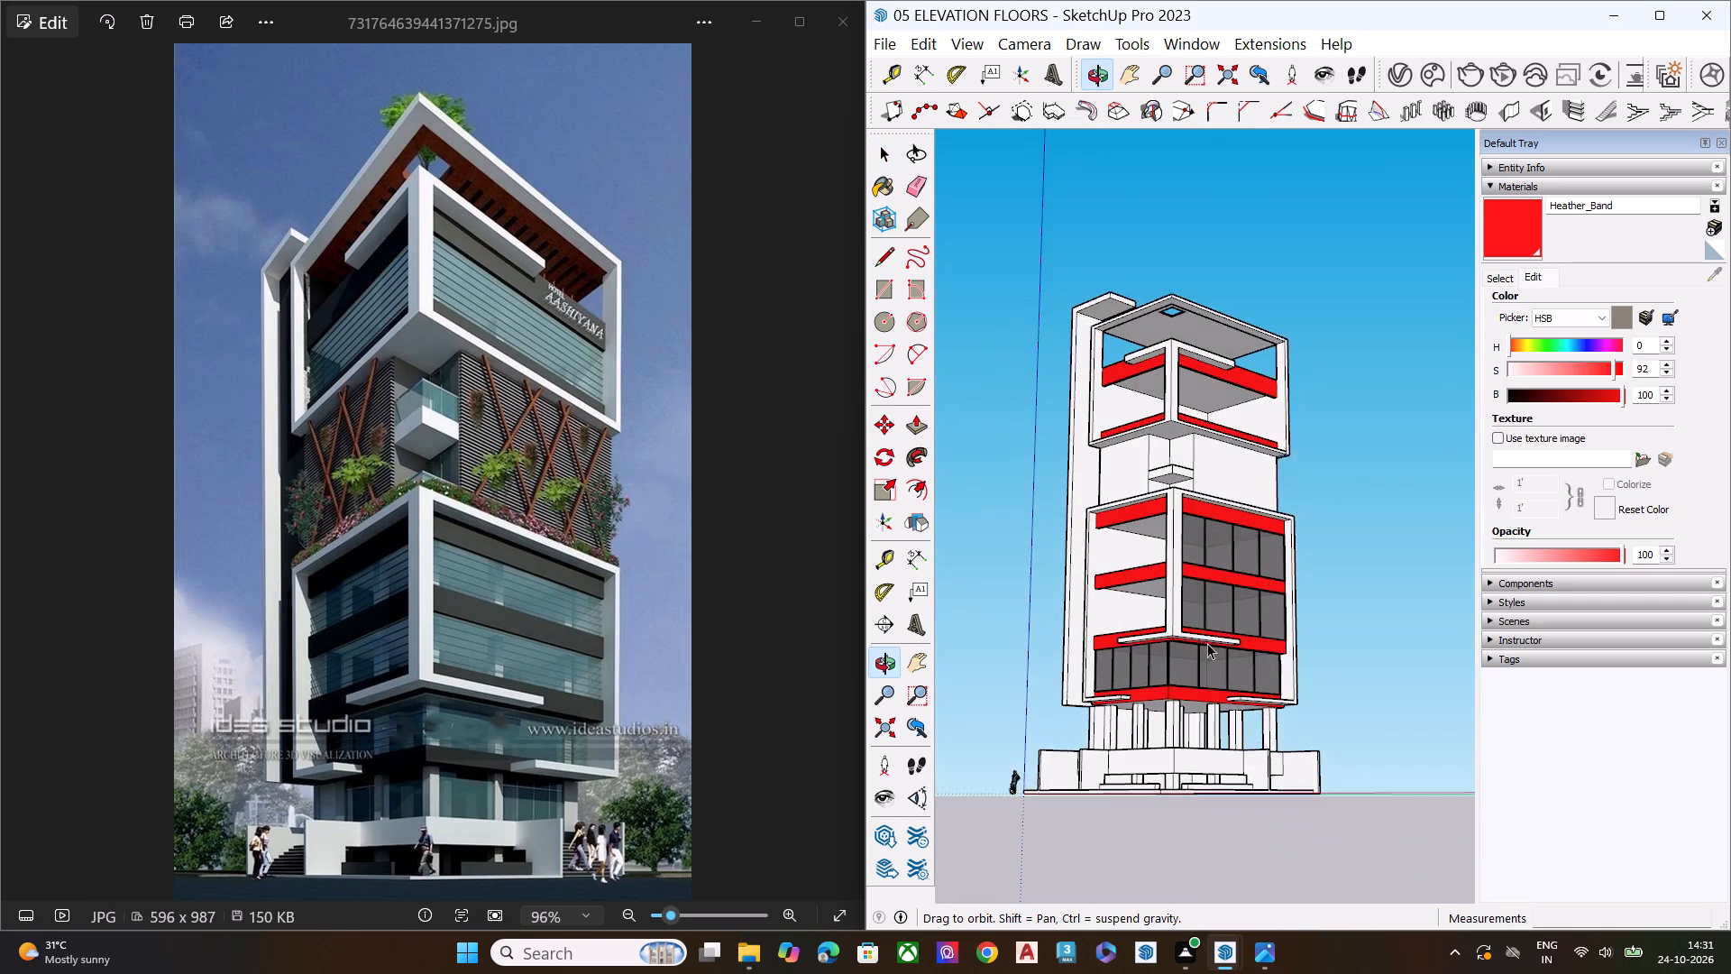
pyautogui.scroll(4, 1182, 666)
pyautogui.moveTo(1228, 556); pyautogui.dragTo(1251, 543, button='middle')
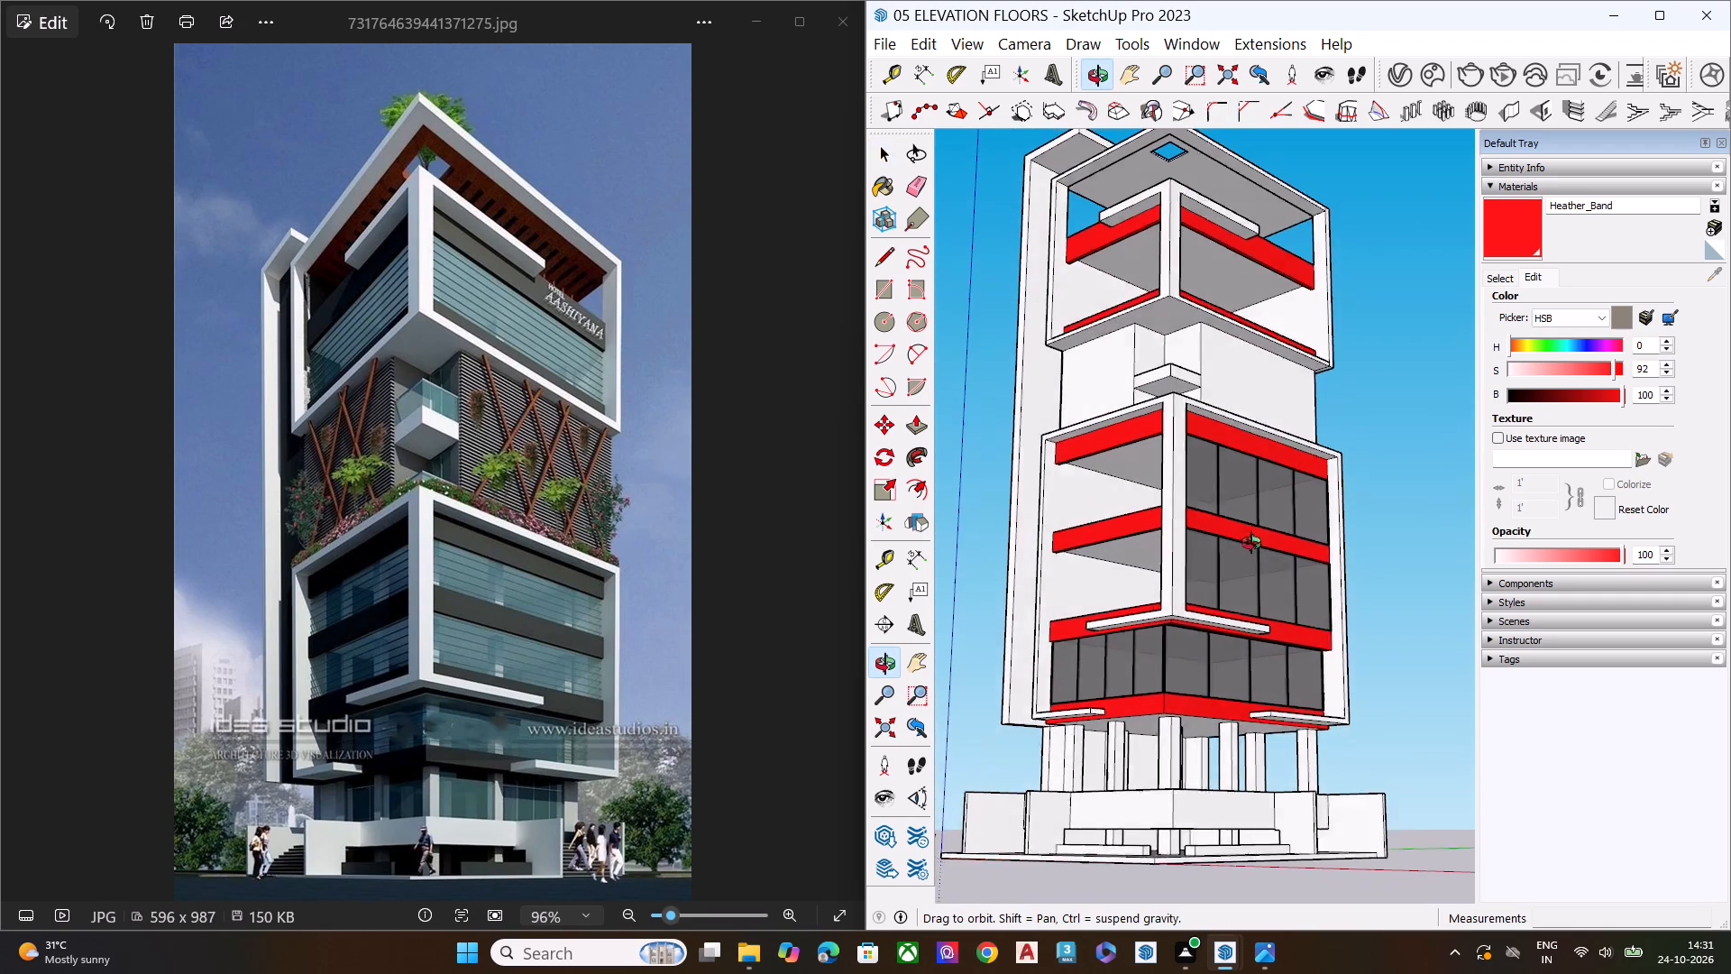
pyautogui.moveTo(1251, 543); pyautogui.dragTo(1171, 519, button='middle')
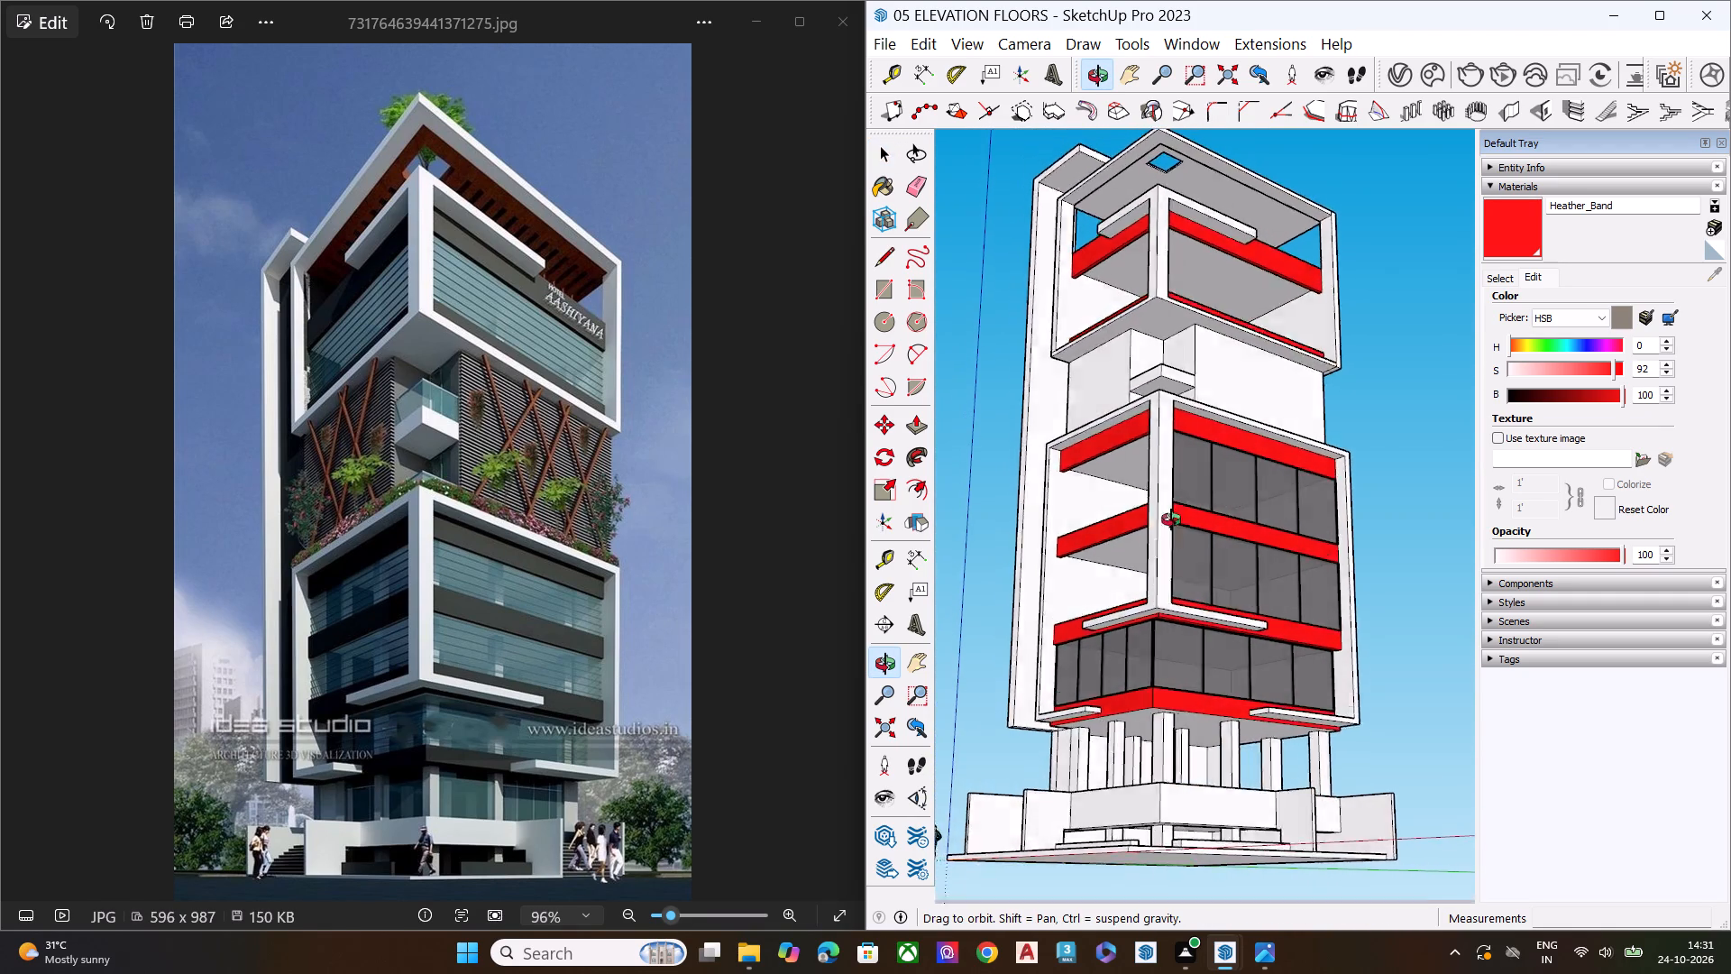
pyautogui.moveTo(1171, 519); pyautogui.dragTo(1214, 547, button='middle')
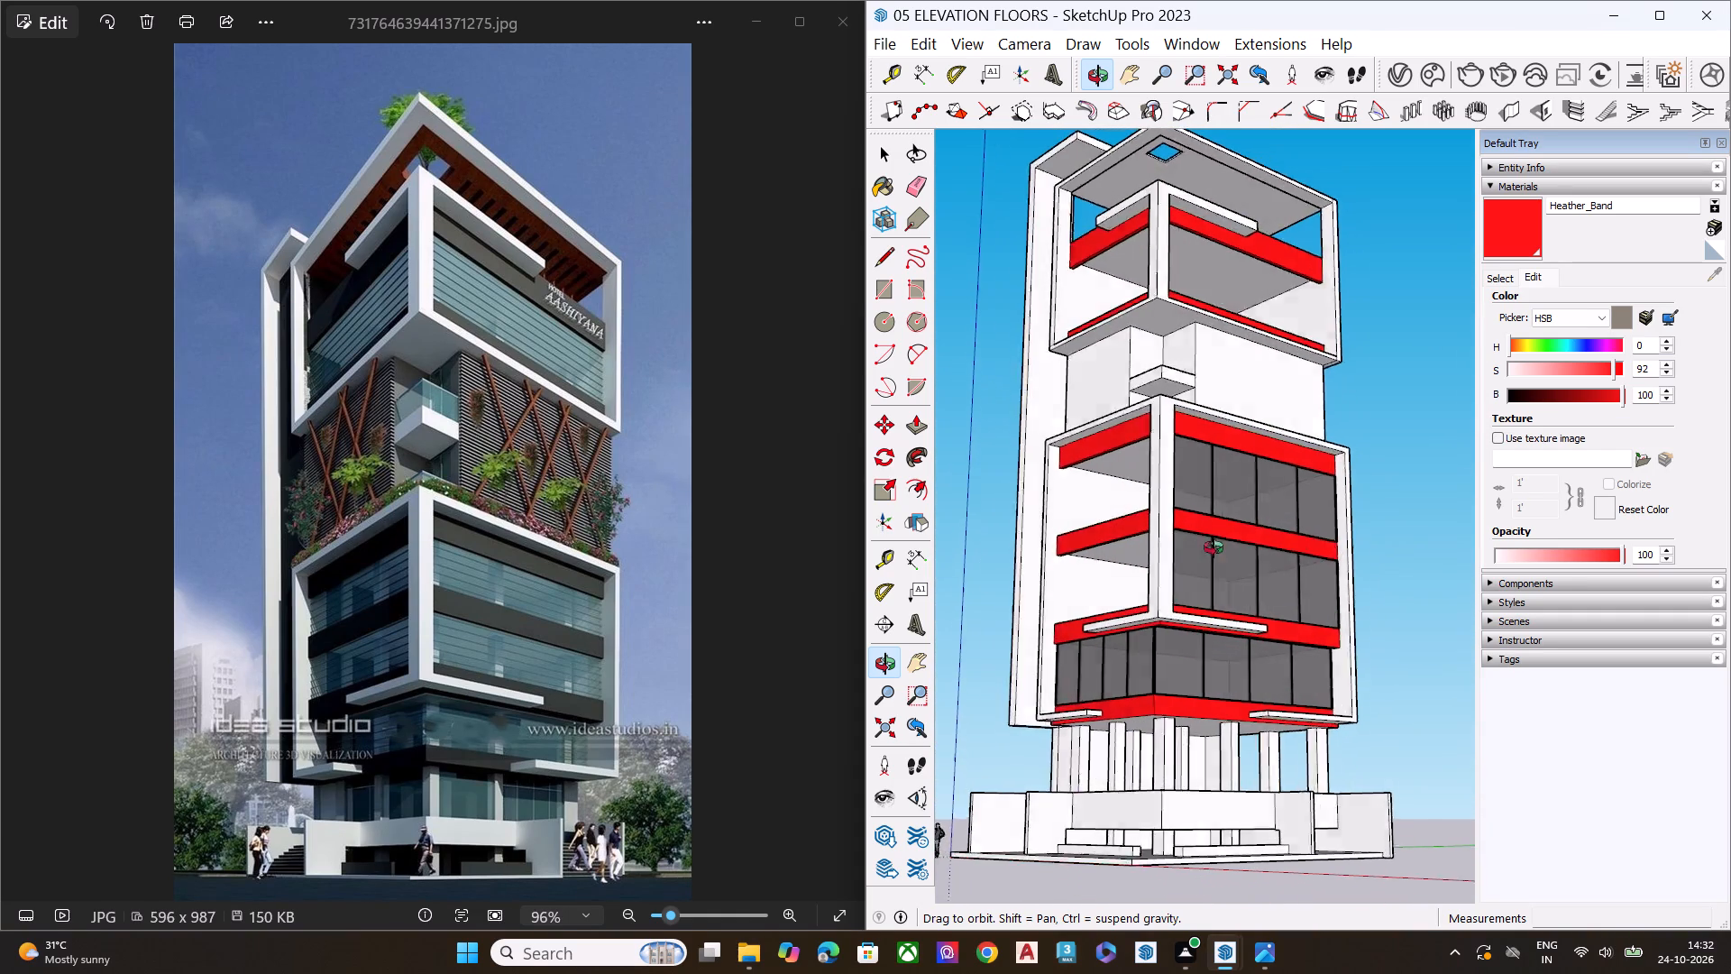
pyautogui.moveTo(1214, 547); pyautogui.dragTo(1242, 548, button='middle')
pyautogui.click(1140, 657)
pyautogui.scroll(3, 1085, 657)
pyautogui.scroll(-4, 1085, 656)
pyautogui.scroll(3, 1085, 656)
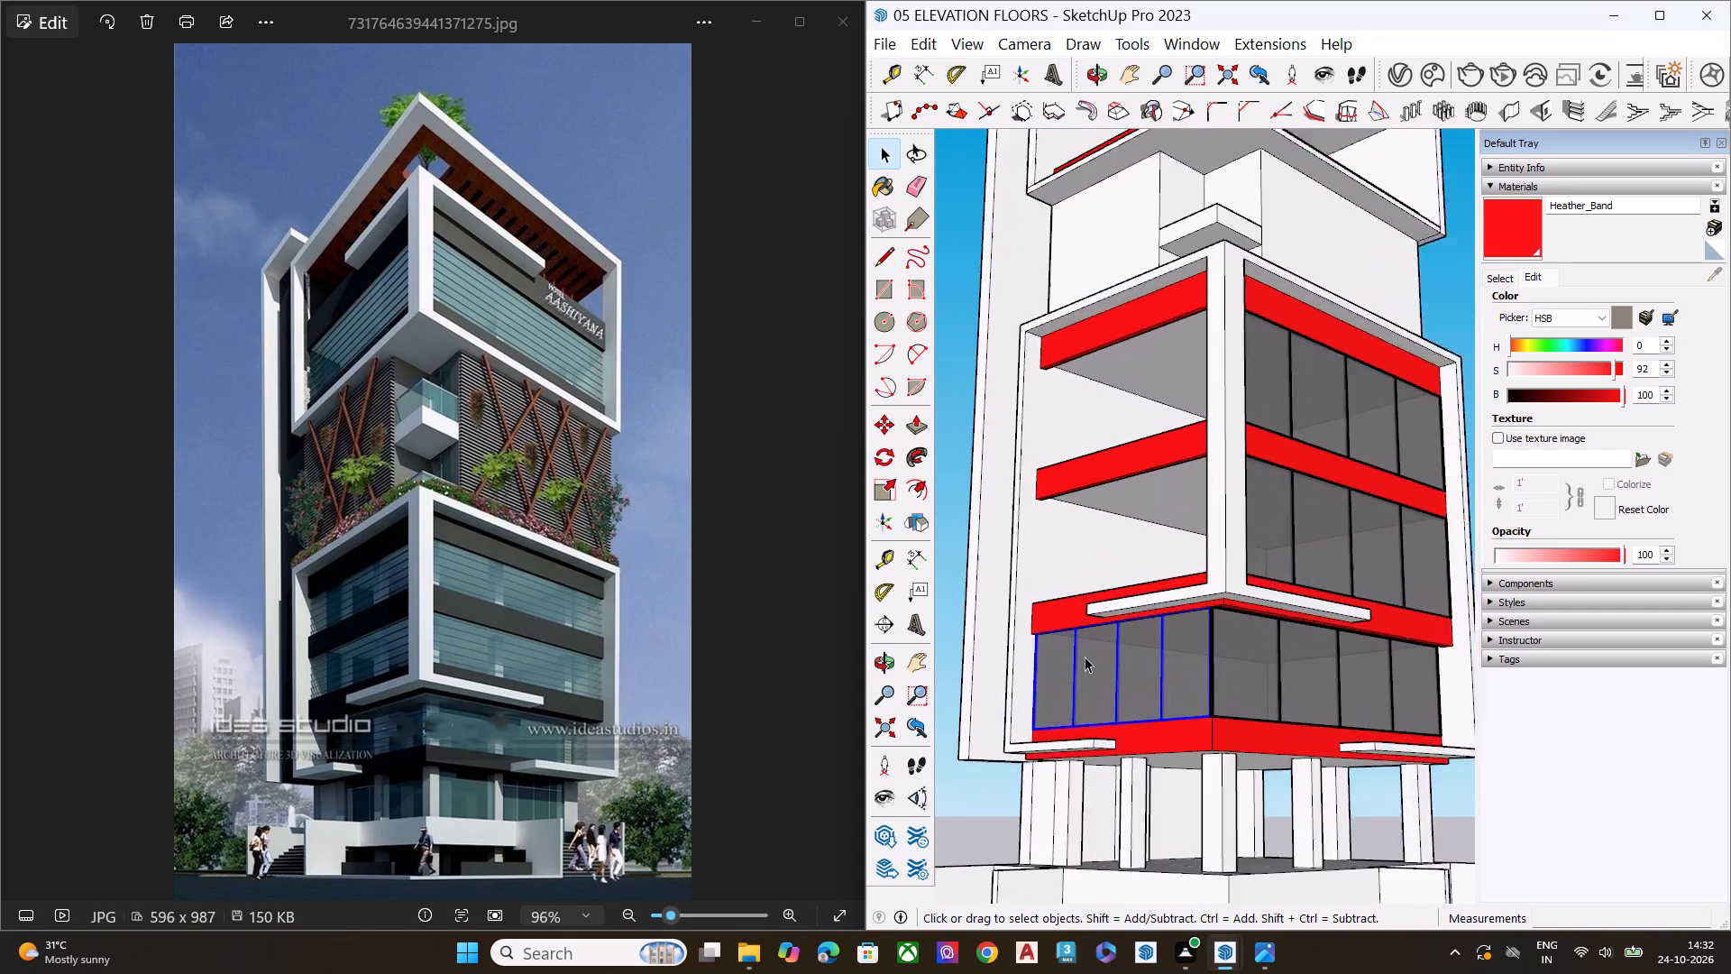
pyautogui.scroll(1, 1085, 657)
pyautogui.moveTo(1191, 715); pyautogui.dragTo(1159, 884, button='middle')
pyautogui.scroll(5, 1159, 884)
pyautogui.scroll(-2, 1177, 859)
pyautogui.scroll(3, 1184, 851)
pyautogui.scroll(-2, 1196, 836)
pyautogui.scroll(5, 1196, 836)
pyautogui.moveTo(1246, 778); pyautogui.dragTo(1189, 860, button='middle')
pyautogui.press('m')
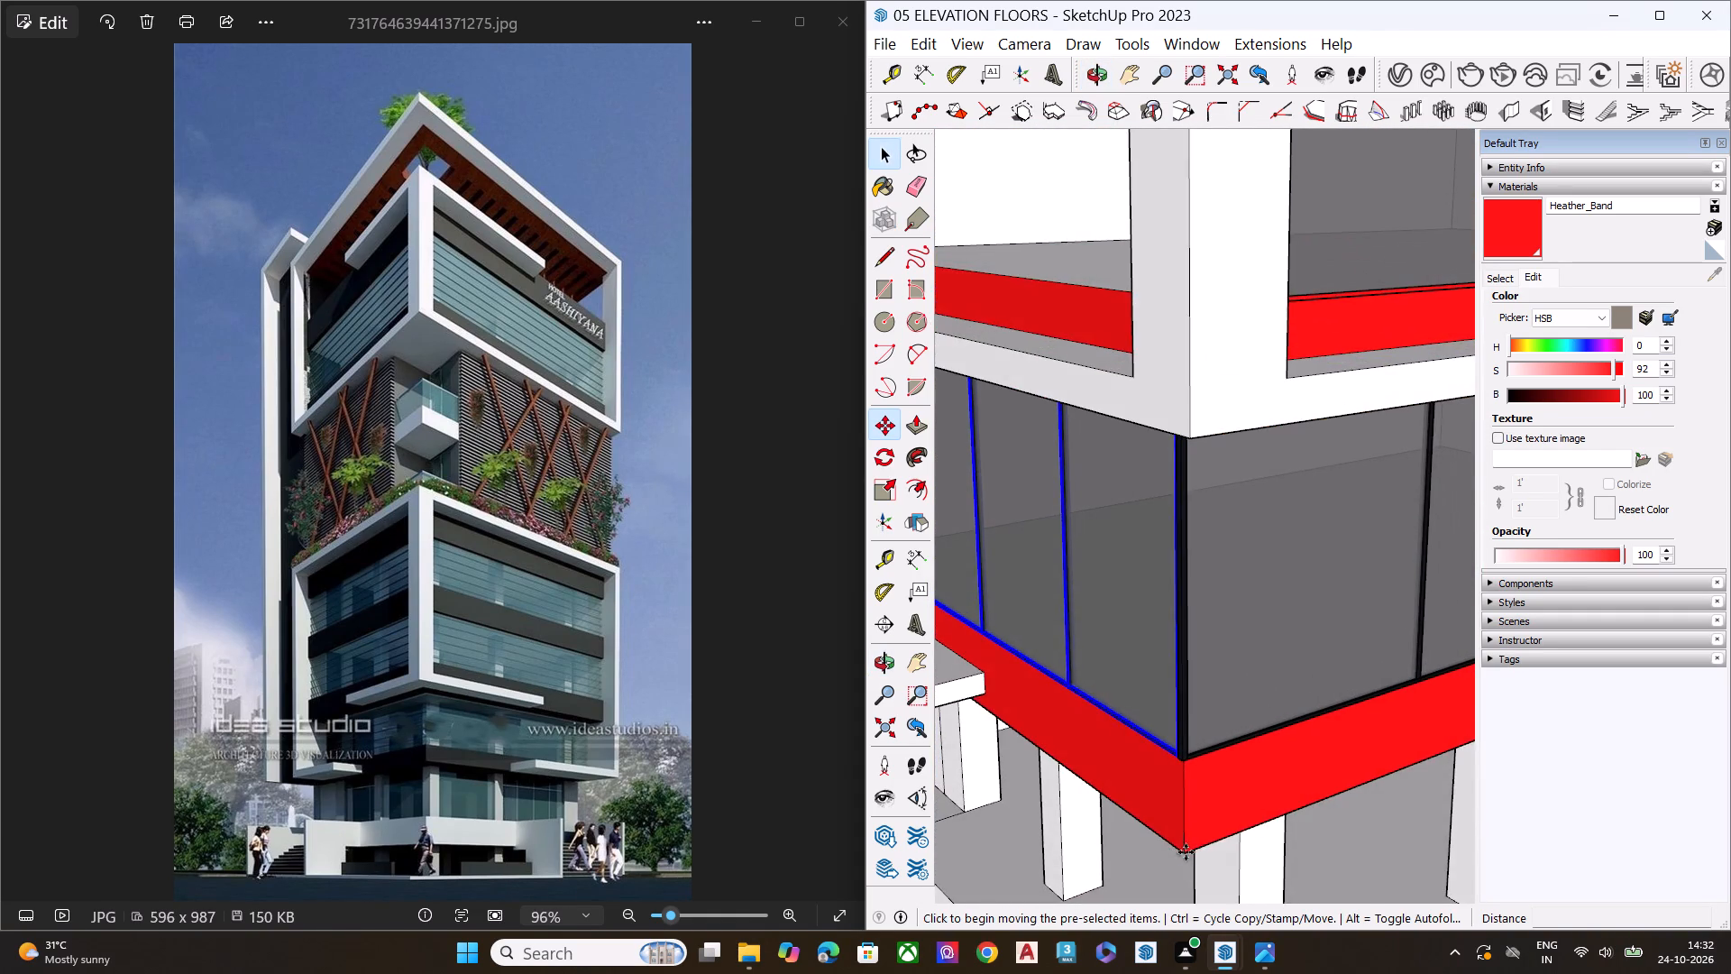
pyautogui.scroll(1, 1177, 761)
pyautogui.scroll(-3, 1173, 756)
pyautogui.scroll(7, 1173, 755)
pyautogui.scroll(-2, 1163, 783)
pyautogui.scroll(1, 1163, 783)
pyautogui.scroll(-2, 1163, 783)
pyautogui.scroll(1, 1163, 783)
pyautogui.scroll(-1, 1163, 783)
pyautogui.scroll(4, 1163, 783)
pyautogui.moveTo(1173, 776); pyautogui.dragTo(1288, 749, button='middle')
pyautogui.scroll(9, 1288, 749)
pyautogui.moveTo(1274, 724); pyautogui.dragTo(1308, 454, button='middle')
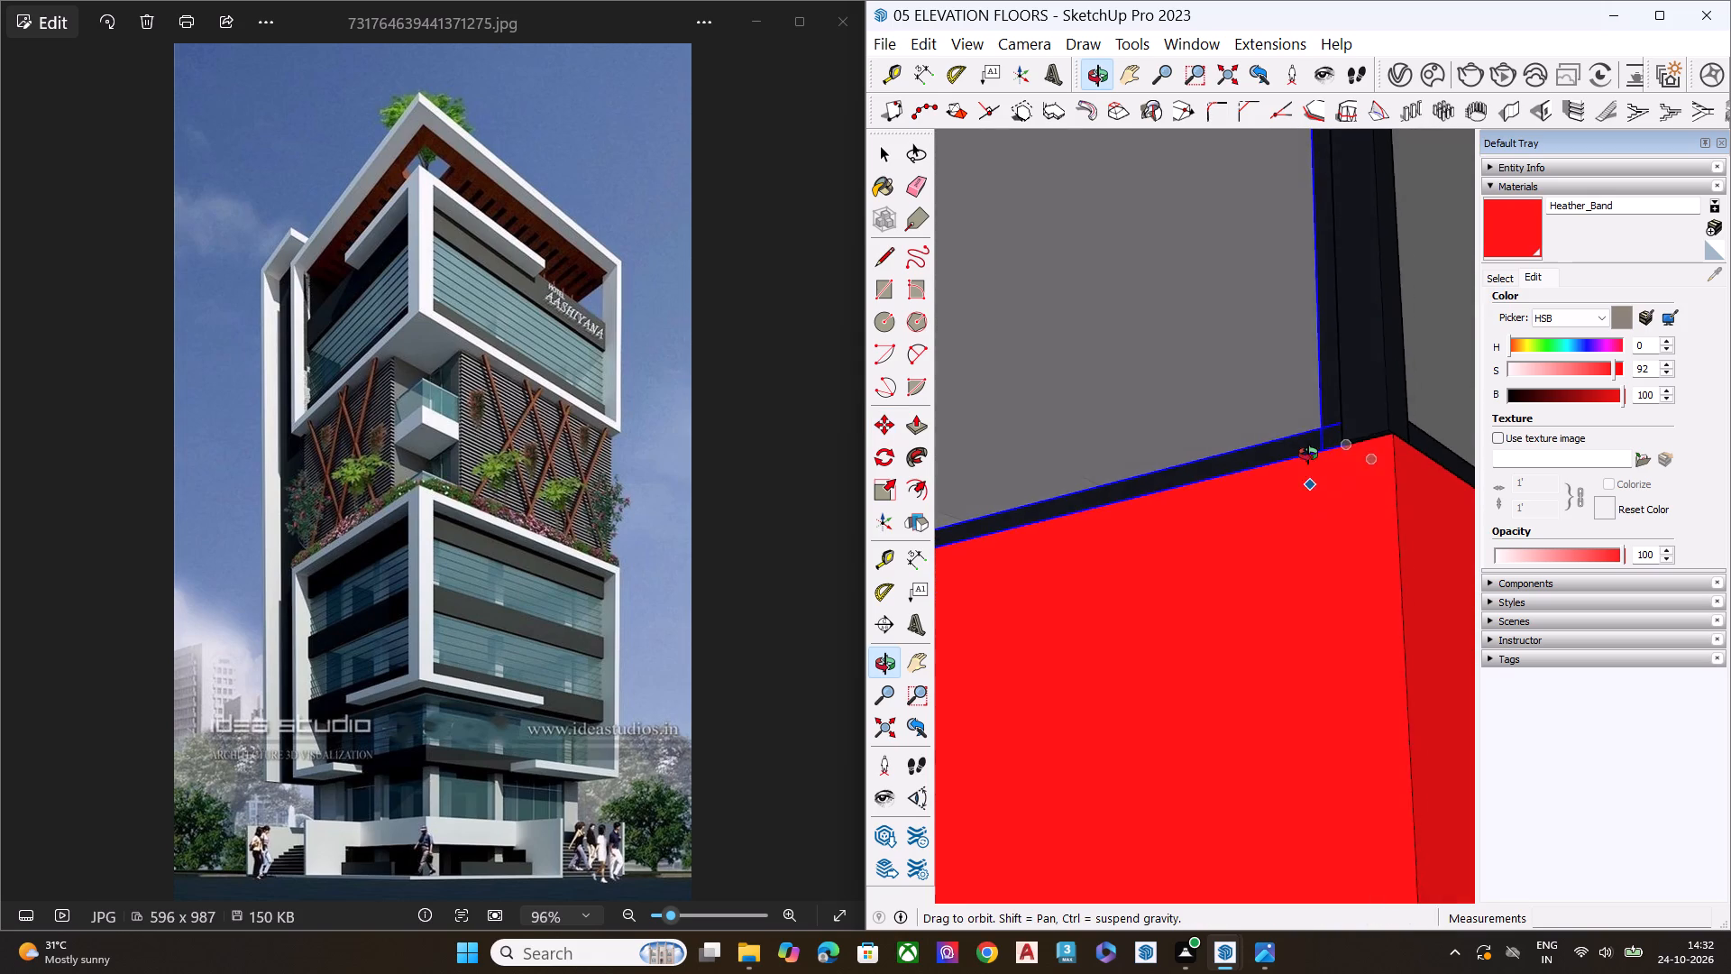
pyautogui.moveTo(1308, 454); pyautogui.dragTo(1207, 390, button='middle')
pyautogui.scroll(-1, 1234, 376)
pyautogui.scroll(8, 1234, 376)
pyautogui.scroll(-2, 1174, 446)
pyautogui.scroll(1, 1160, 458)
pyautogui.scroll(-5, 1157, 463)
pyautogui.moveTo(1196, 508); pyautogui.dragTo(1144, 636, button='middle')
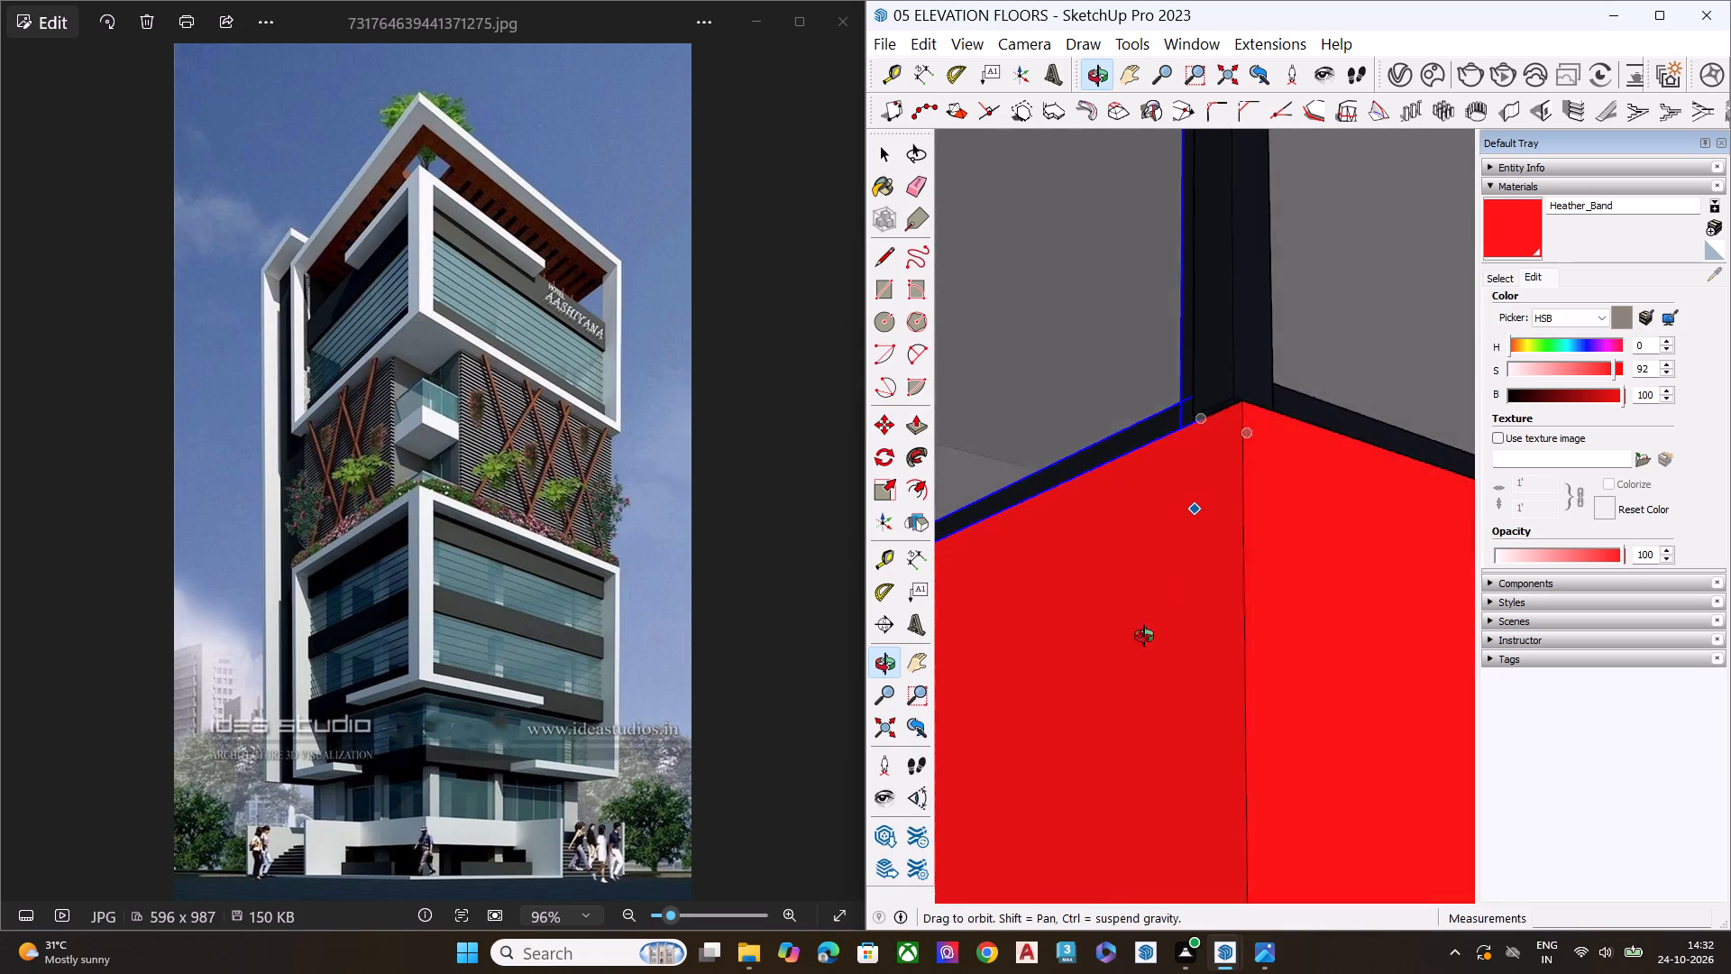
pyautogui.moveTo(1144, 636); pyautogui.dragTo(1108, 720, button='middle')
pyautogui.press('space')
# Scale the lowest glazed floor's right-face window lengthwise by about 1.00, bringing its end to the beam band corner.
pyautogui.scroll(1, 1215, 446)
pyautogui.click(1232, 346)
pyautogui.scroll(-2, 1193, 493)
pyautogui.scroll(2, 1188, 497)
pyautogui.scroll(-6, 1188, 497)
pyautogui.moveTo(1196, 439); pyautogui.dragTo(1187, 356, button='middle')
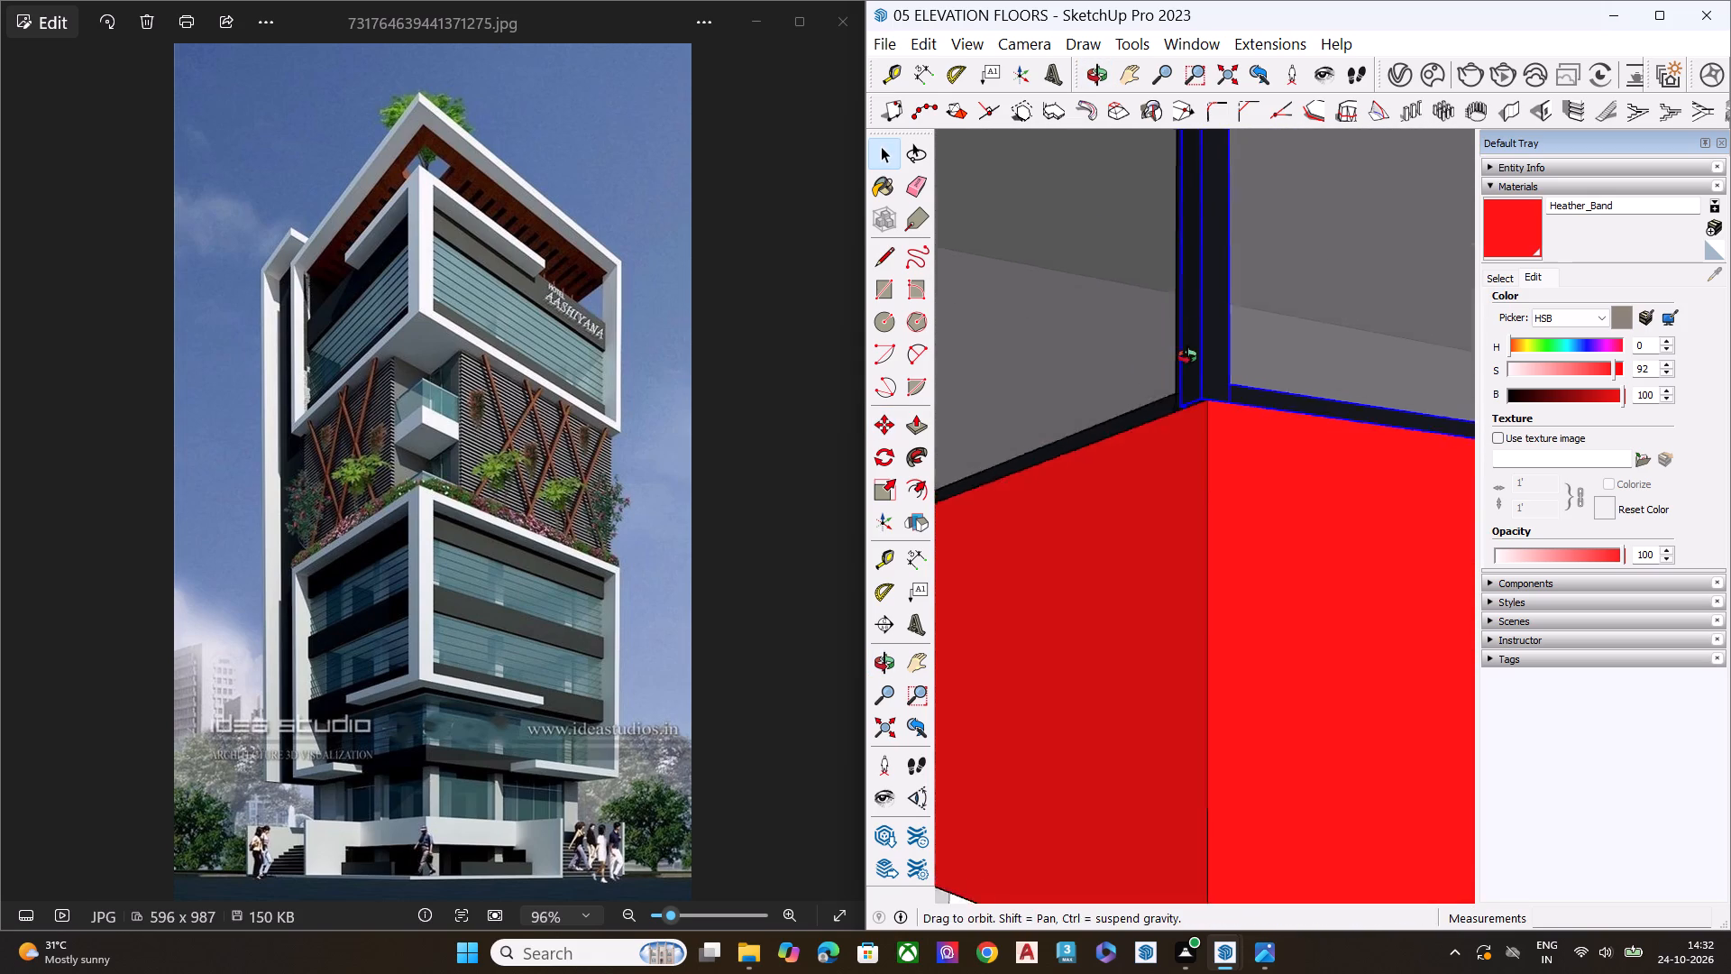
pyautogui.moveTo(1187, 356); pyautogui.dragTo(1145, 126, button='middle')
pyautogui.scroll(1, 1145, 126)
pyautogui.scroll(-3, 1140, 390)
pyautogui.scroll(1, 1138, 419)
pyautogui.scroll(-1, 1138, 421)
pyautogui.press('s')
pyautogui.scroll(-10, 1137, 439)
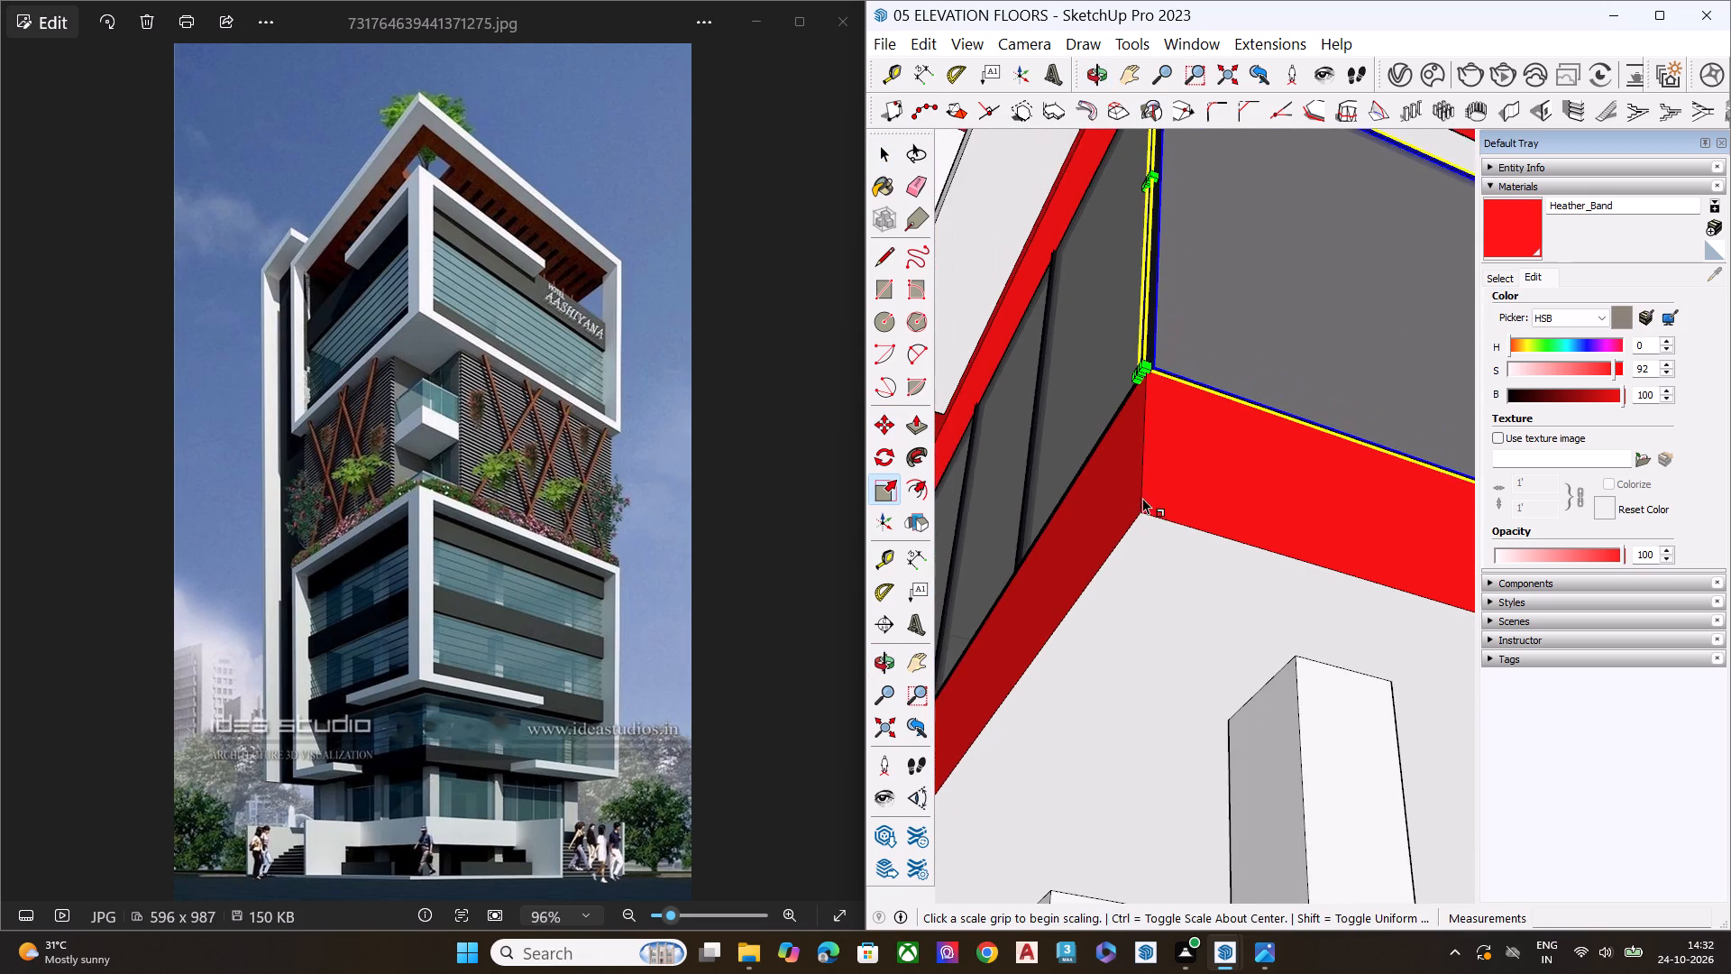
pyautogui.scroll(-5, 1140, 497)
pyautogui.scroll(6, 1101, 274)
pyautogui.scroll(7, 1178, 298)
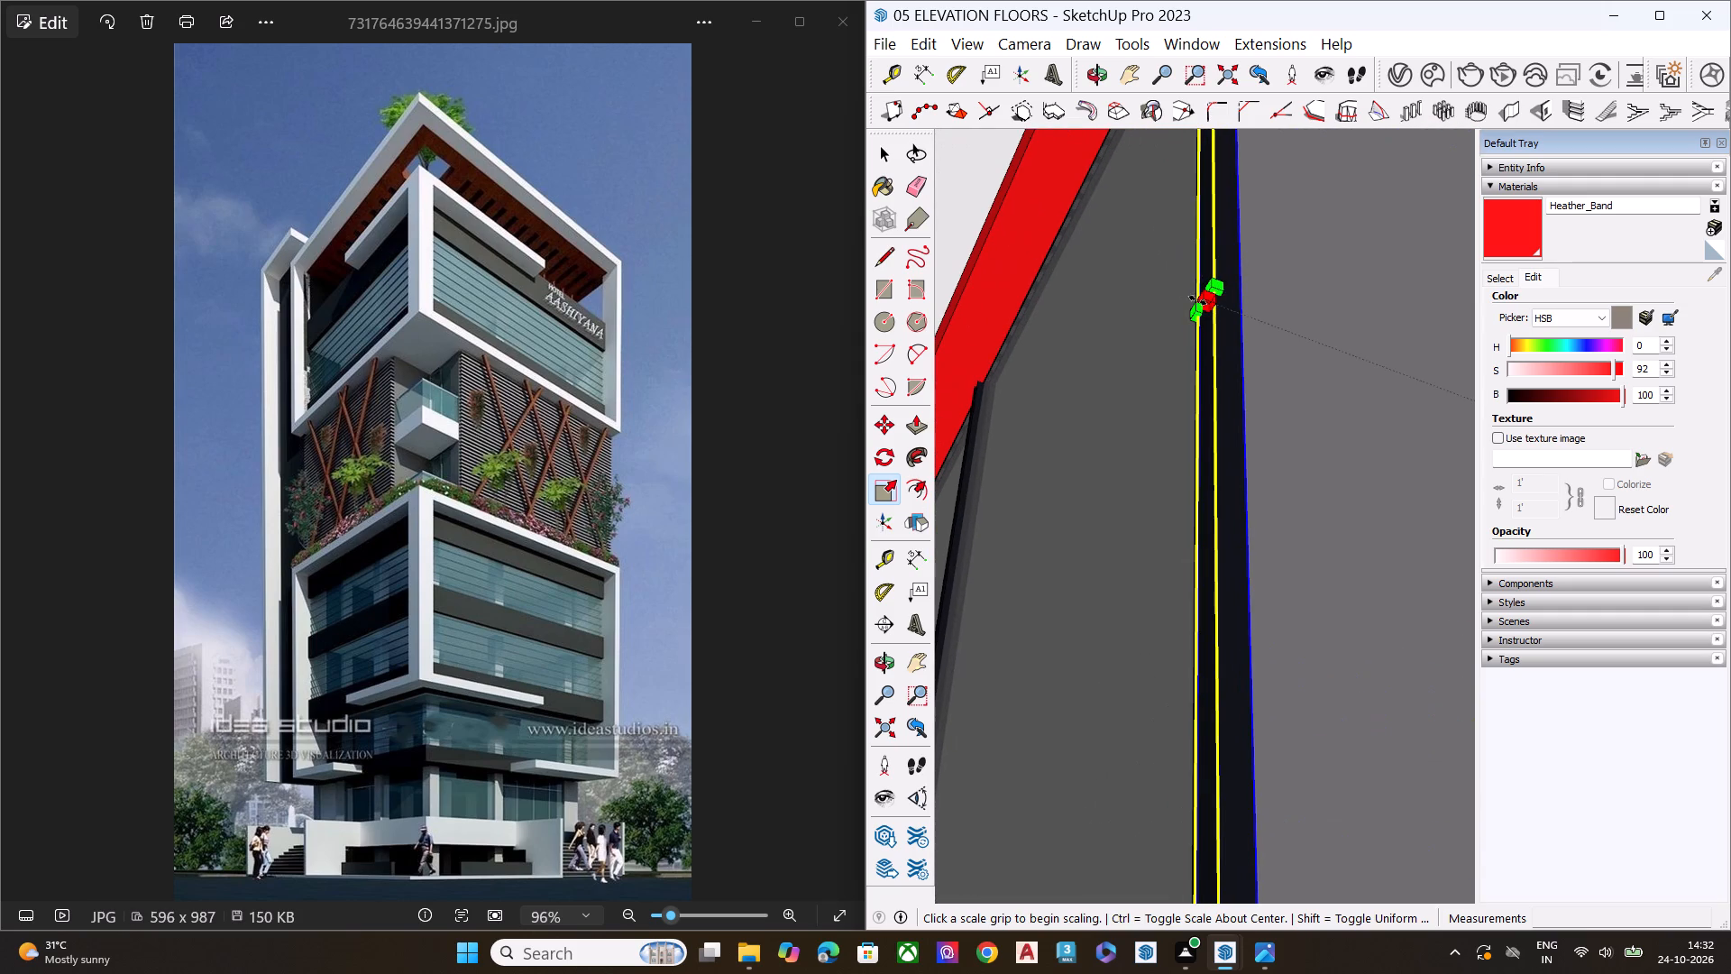
pyautogui.click(1198, 300)
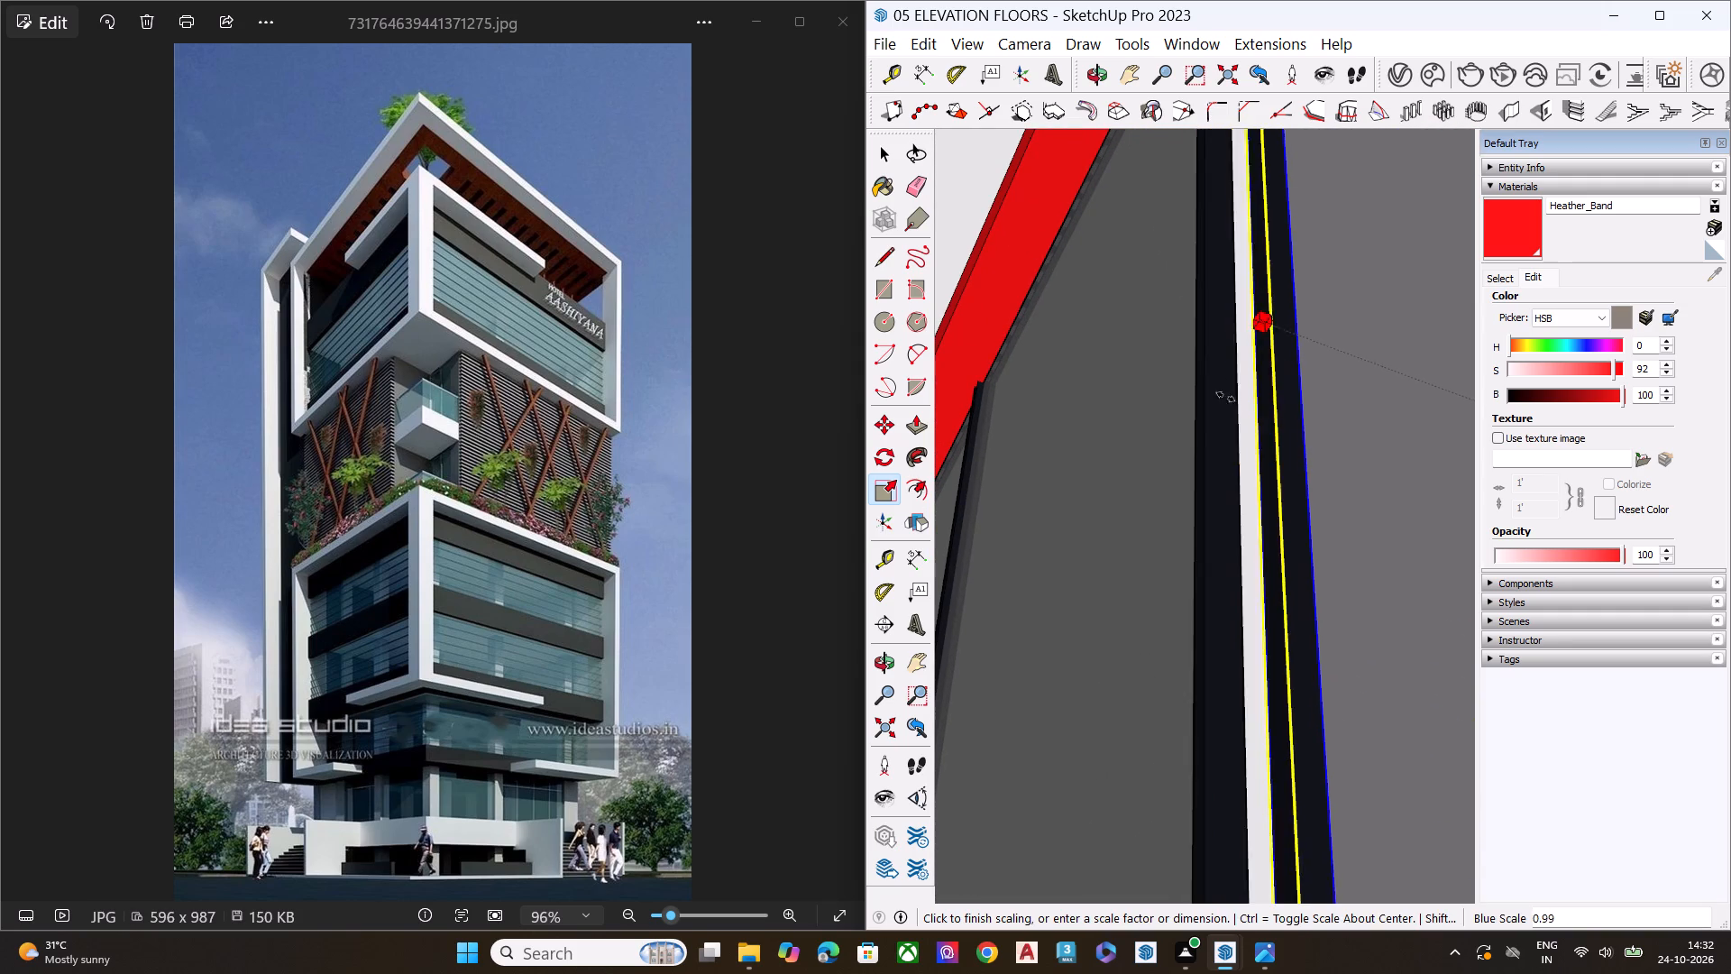
pyautogui.scroll(-4, 1226, 399)
pyautogui.scroll(1, 1224, 406)
pyautogui.scroll(-3, 1224, 408)
pyautogui.click(1232, 846)
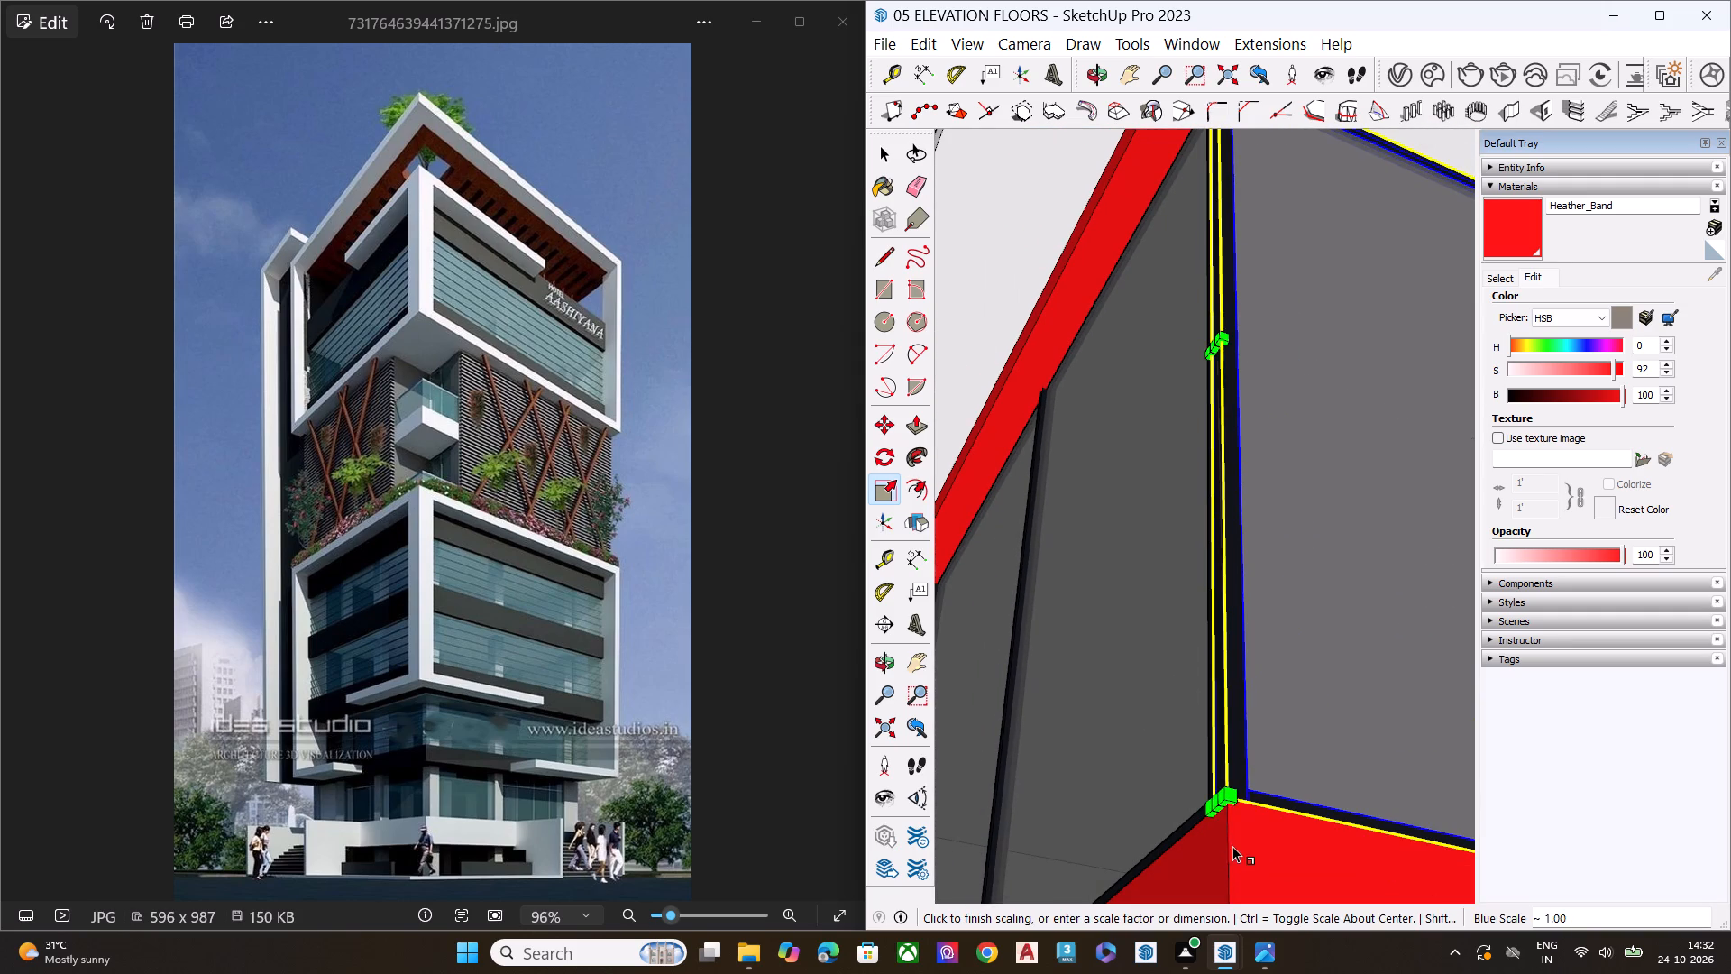
pyautogui.press('space')
# Copy the lowest glazed floor's left-face window into the empty opening directly above, aligning its bottom corner with the red beam band's corner.
pyautogui.scroll(-3, 1159, 636)
pyautogui.moveTo(1187, 752); pyautogui.dragTo(1197, 693, button='middle')
pyautogui.scroll(5, 1192, 732)
pyautogui.scroll(-1, 1194, 746)
pyautogui.scroll(2, 1191, 758)
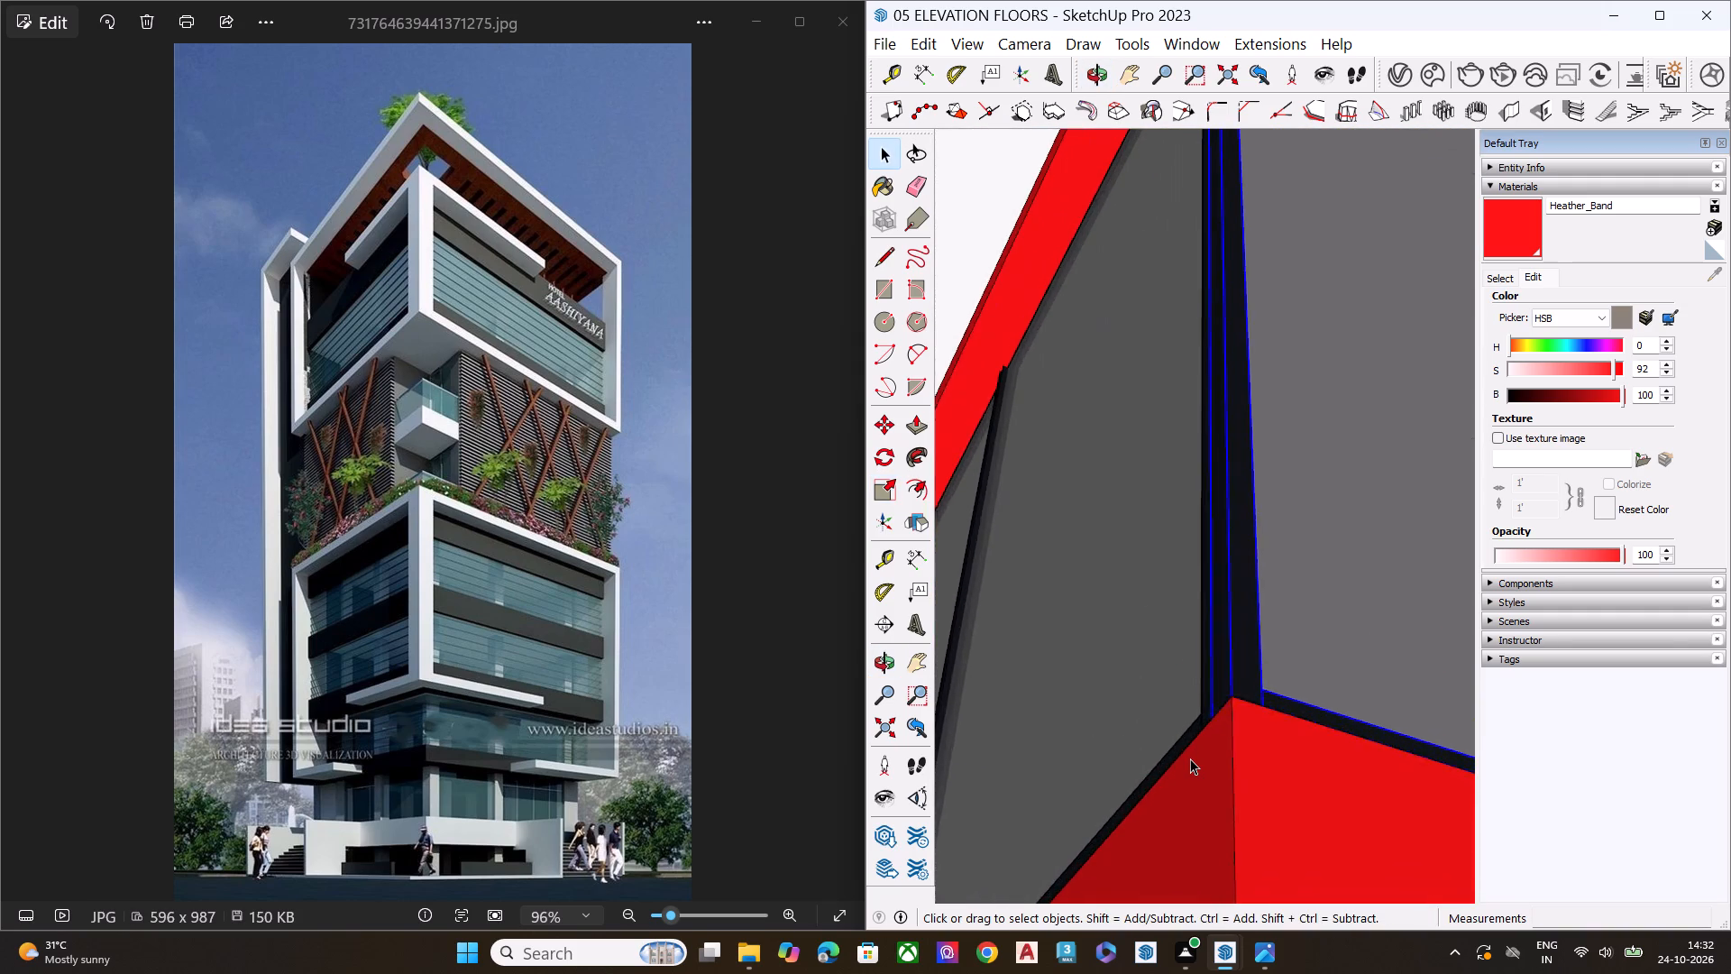
pyautogui.scroll(5, 1190, 758)
pyautogui.scroll(-1, 1204, 726)
pyautogui.scroll(9, 1204, 726)
pyautogui.scroll(-1, 1221, 708)
pyautogui.scroll(11, 1221, 708)
pyautogui.click(1196, 671)
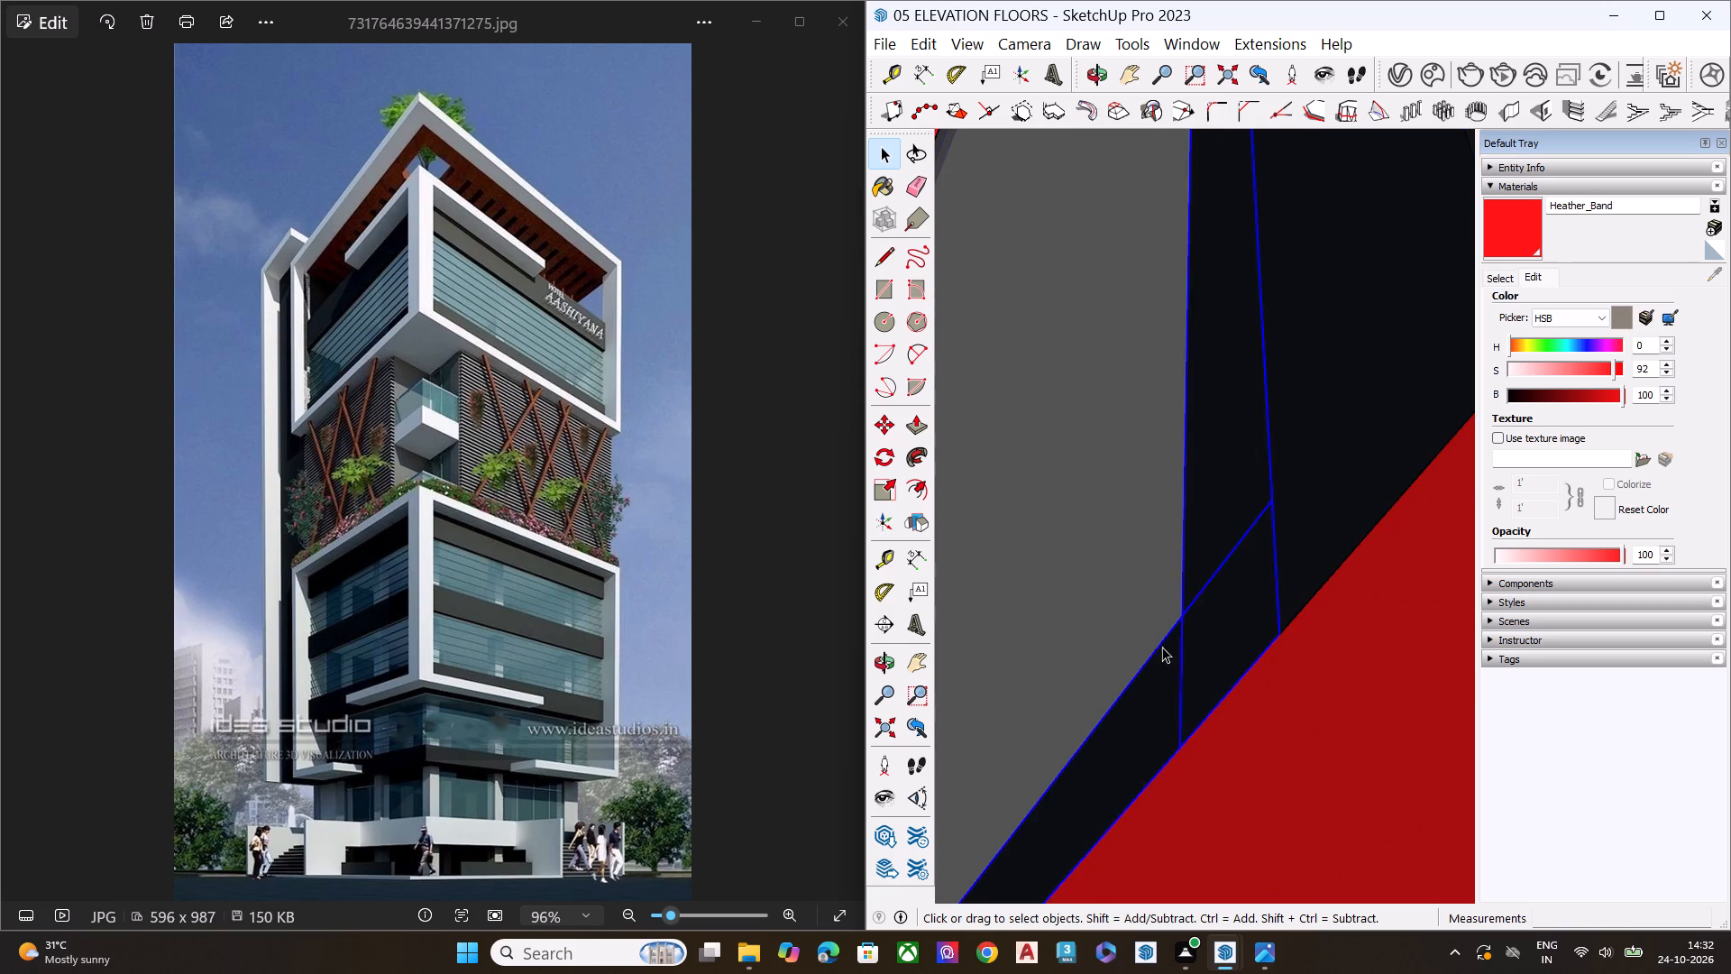
pyautogui.scroll(2, 1155, 616)
pyautogui.moveTo(1247, 632); pyautogui.dragTo(1215, 912, button='middle')
pyautogui.scroll(1, 1233, 973)
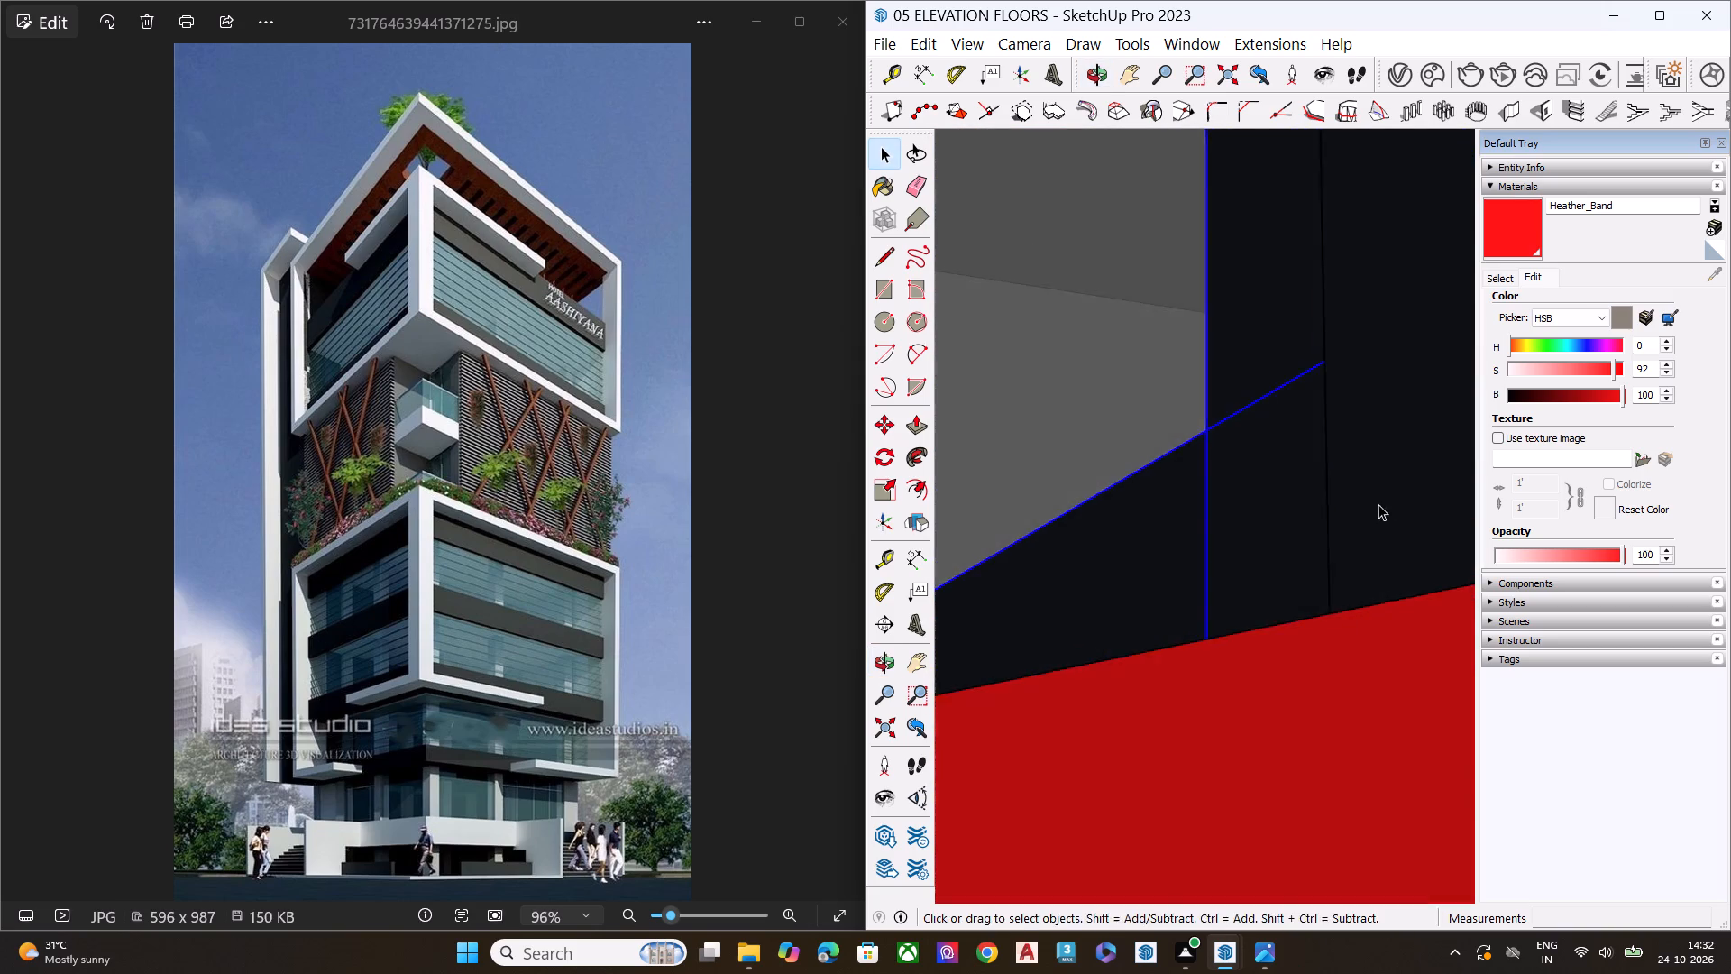
pyautogui.moveTo(1378, 505); pyautogui.dragTo(1343, 757, button='middle')
pyautogui.scroll(5, 1339, 679)
pyautogui.scroll(-1, 1326, 653)
pyautogui.scroll(3, 1326, 653)
pyautogui.press('m')
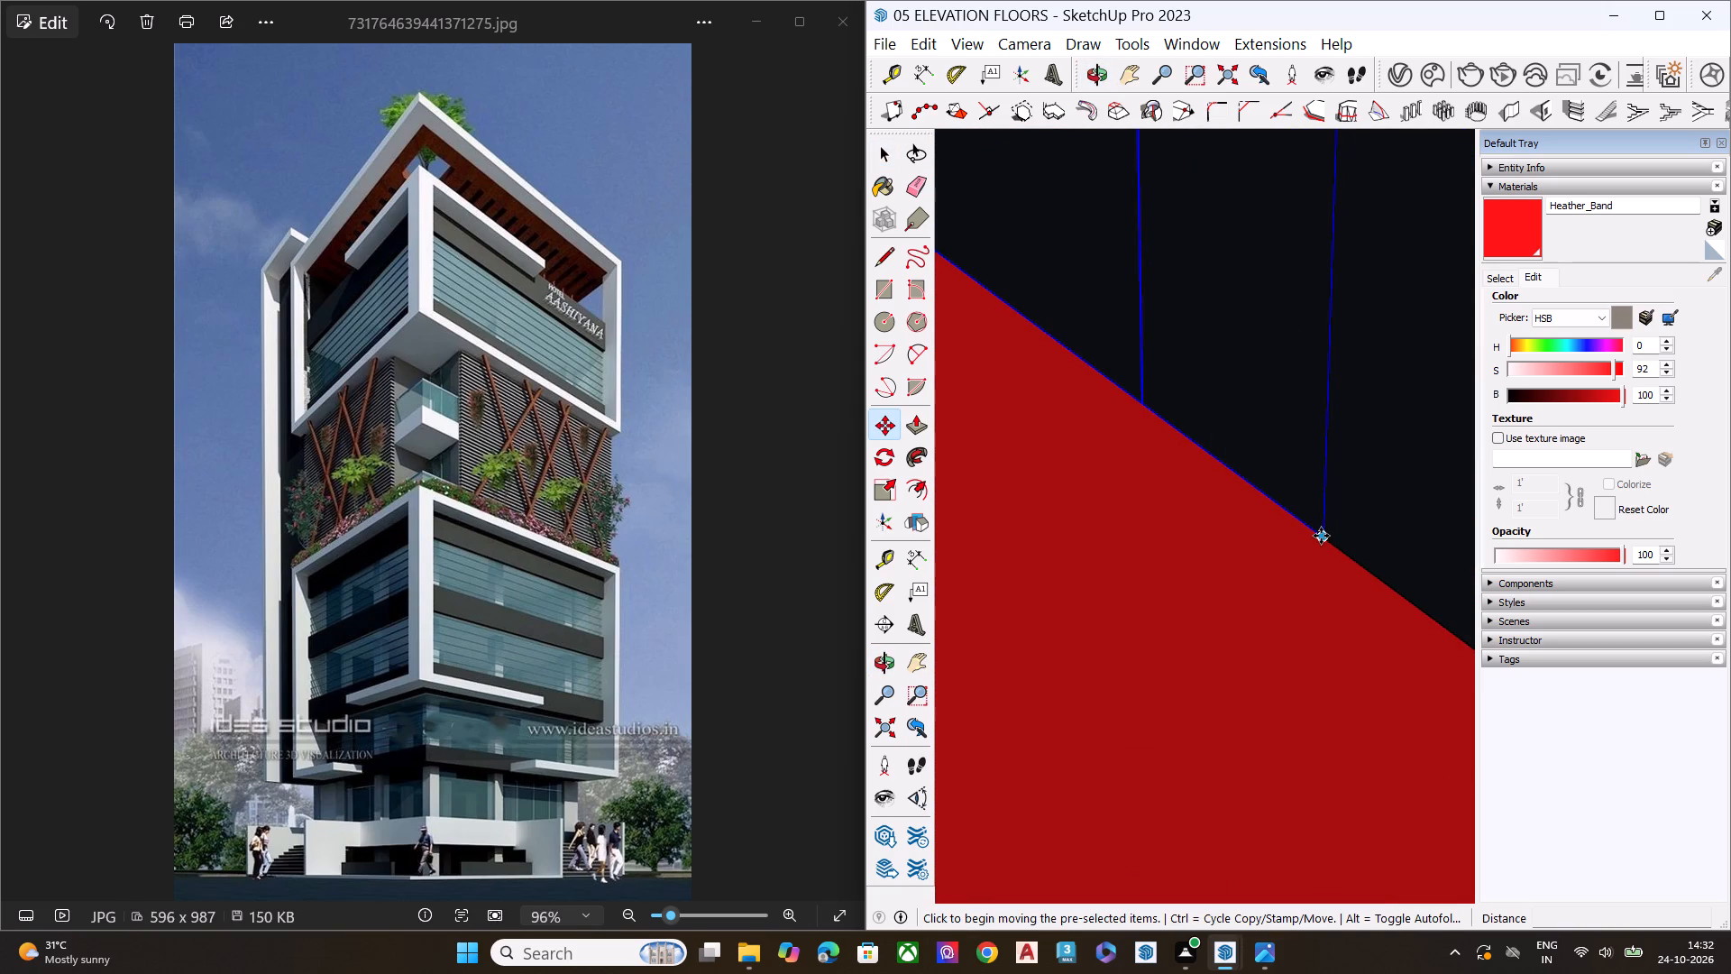
pyautogui.click(1321, 536)
pyautogui.scroll(-8, 1126, 436)
pyautogui.scroll(-5, 1199, 488)
pyautogui.scroll(1, 1217, 505)
pyautogui.scroll(-5, 1221, 507)
pyautogui.scroll(1, 1278, 516)
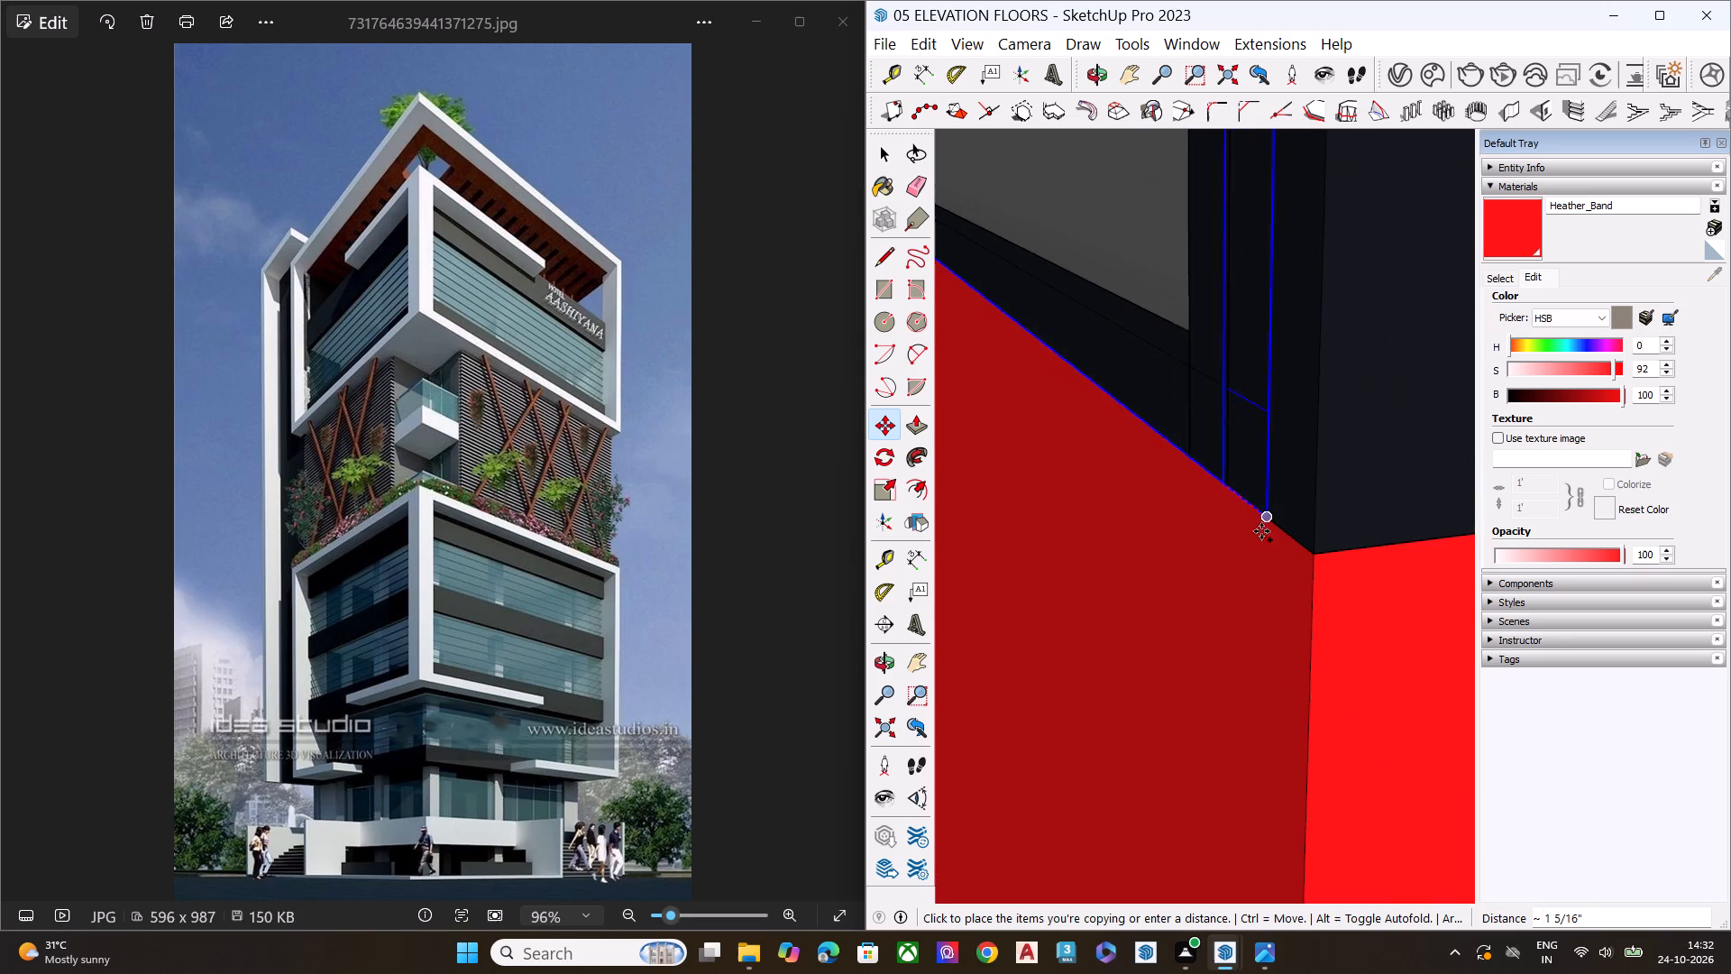
pyautogui.scroll(-1, 1179, 538)
pyautogui.scroll(2, 1177, 538)
pyautogui.scroll(-20, 1160, 544)
pyautogui.scroll(-5, 1160, 544)
pyautogui.scroll(1, 1327, 544)
pyautogui.scroll(-1, 1327, 547)
pyautogui.scroll(1, 1327, 547)
pyautogui.scroll(-4, 1327, 547)
pyautogui.scroll(-9, 1416, 567)
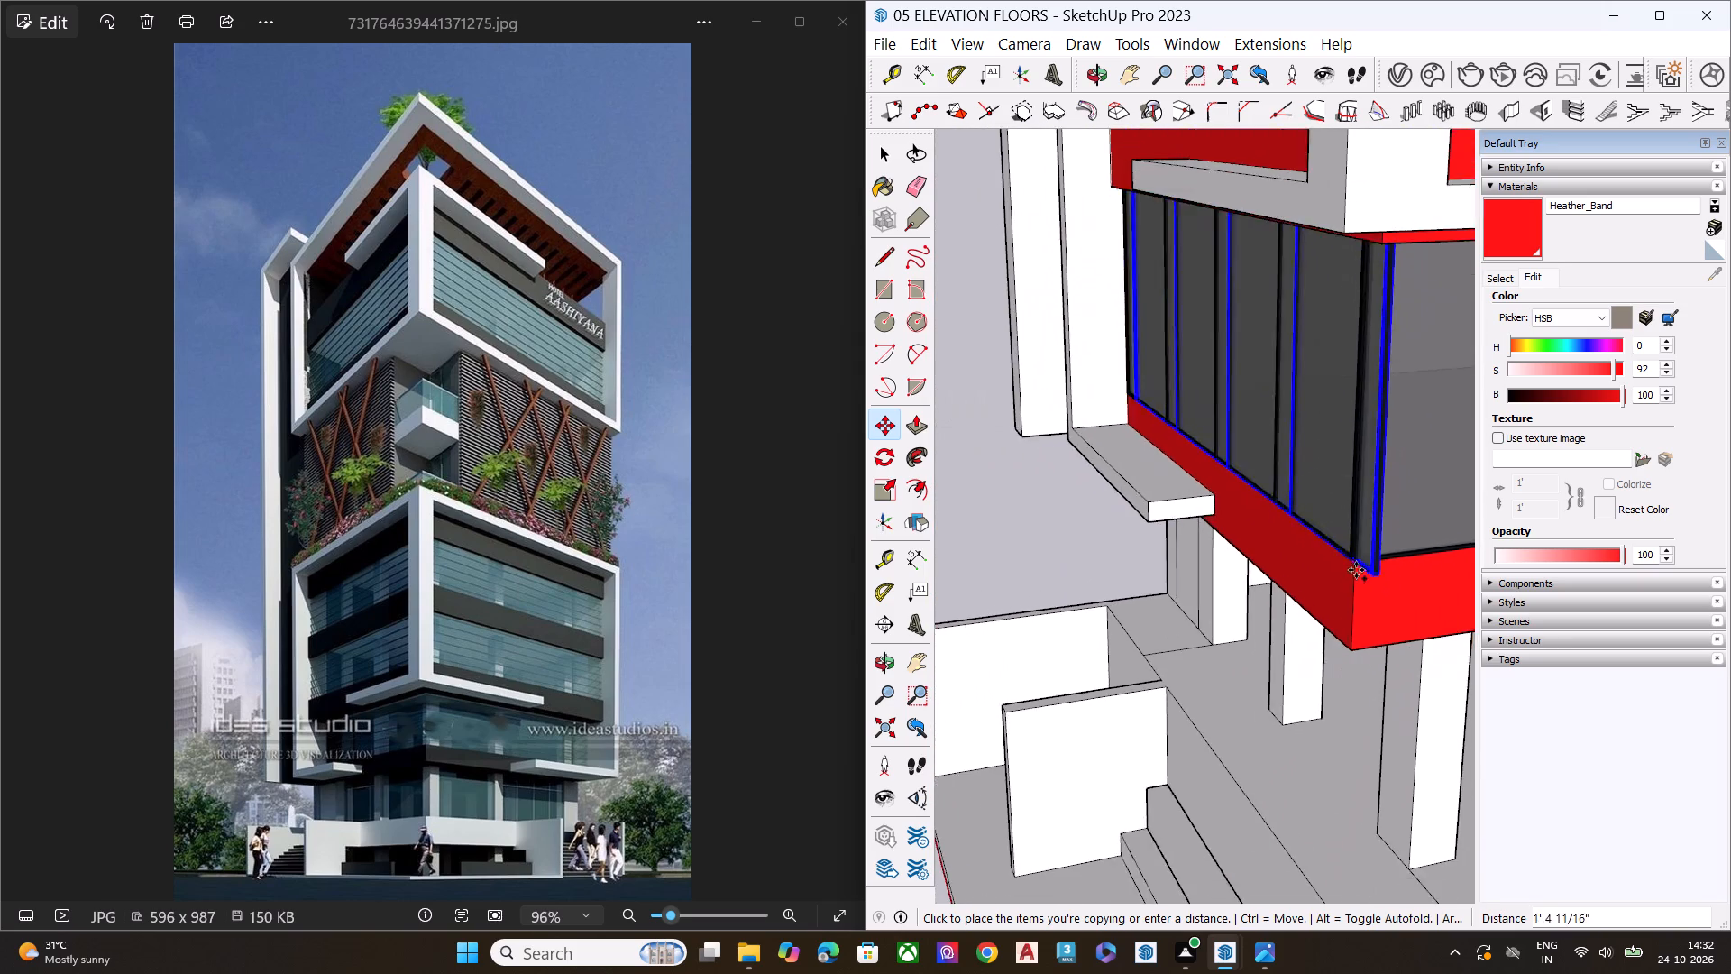
pyautogui.scroll(1, 1191, 519)
pyautogui.scroll(-8, 1192, 519)
pyautogui.moveTo(1196, 393); pyautogui.dragTo(1373, 338, button='middle')
pyautogui.scroll(4, 1373, 338)
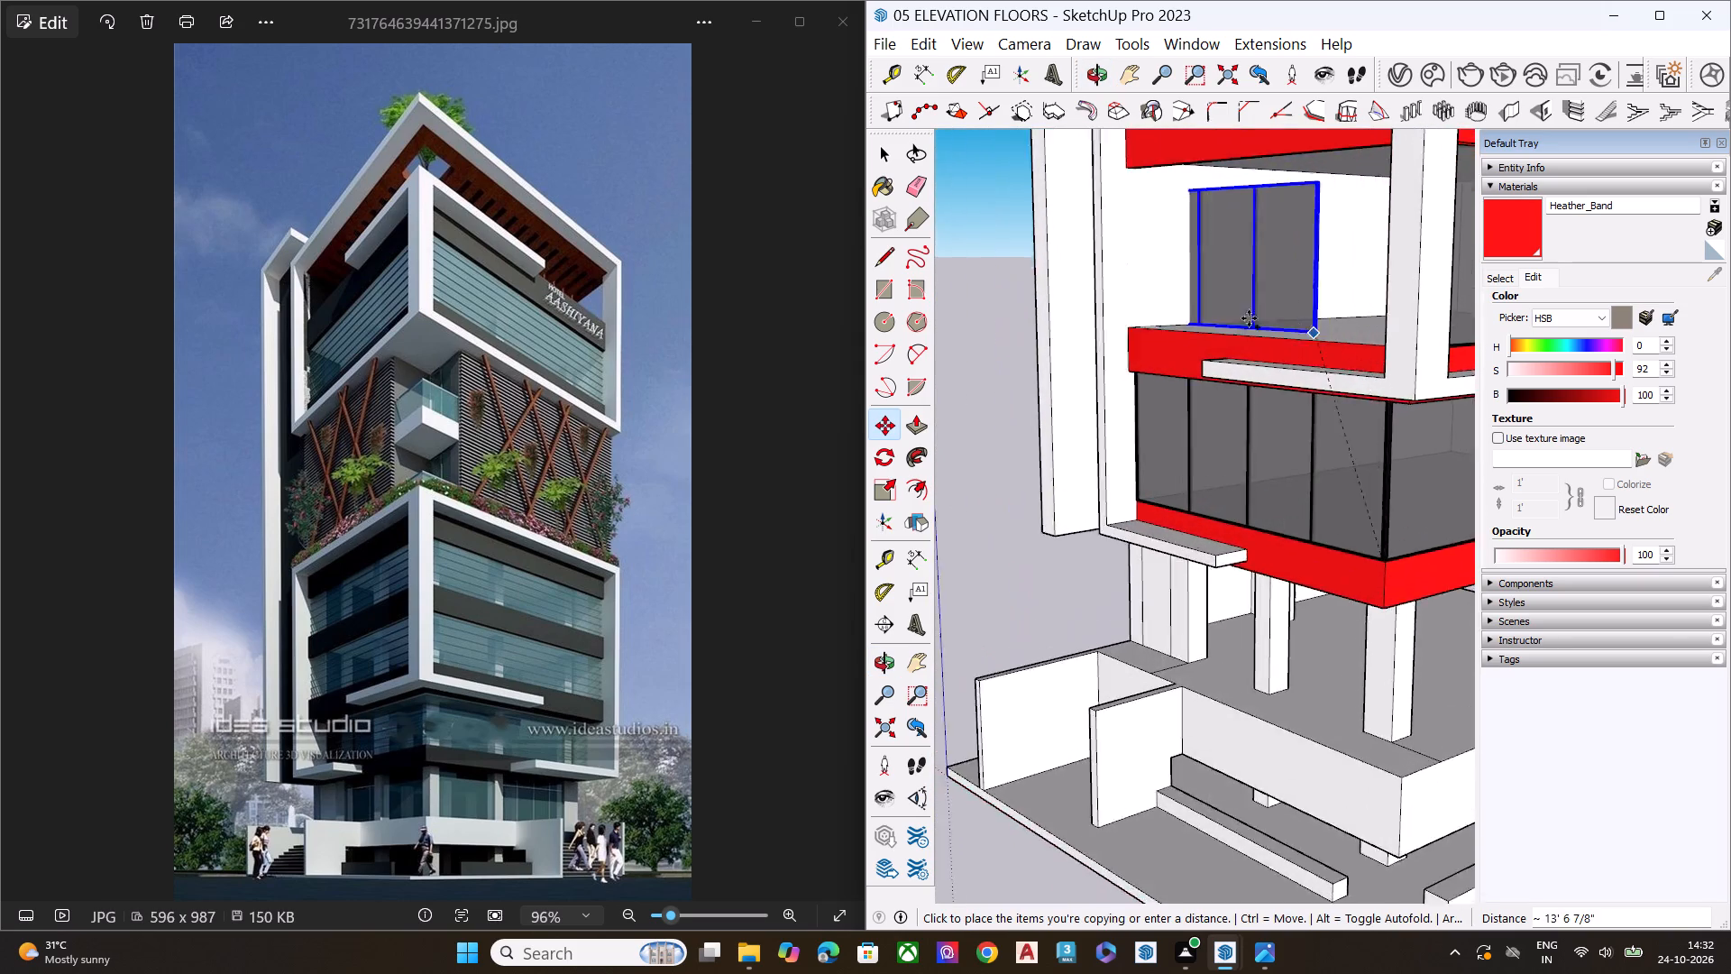
pyautogui.scroll(5, 1249, 318)
pyautogui.scroll(-4, 1259, 354)
pyautogui.scroll(1, 1151, 383)
pyautogui.scroll(-5, 1150, 385)
pyautogui.moveTo(1193, 451); pyautogui.dragTo(1380, 577, button='middle')
pyautogui.scroll(1, 1378, 562)
pyautogui.scroll(-4, 1094, 462)
pyautogui.scroll(1, 1081, 483)
pyautogui.scroll(-4, 1080, 488)
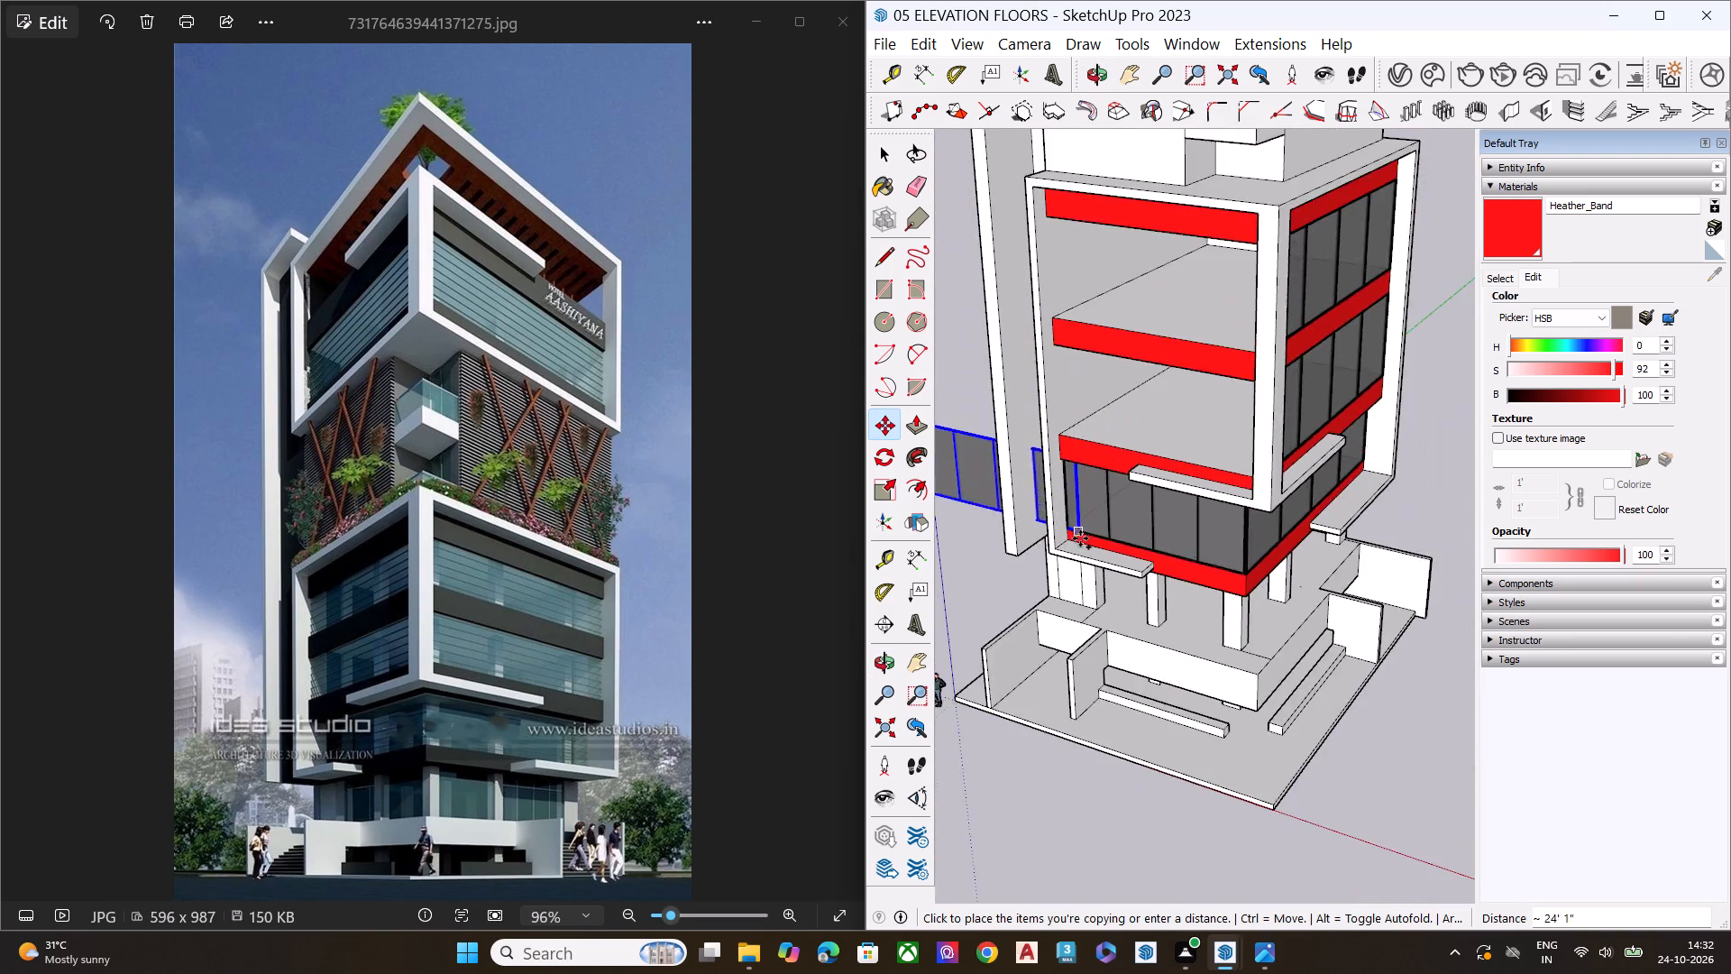
pyautogui.moveTo(1084, 559); pyautogui.dragTo(1398, 549, button='middle')
pyautogui.scroll(10, 1386, 495)
pyautogui.scroll(8, 1352, 374)
pyautogui.scroll(-1, 1354, 393)
pyautogui.scroll(1, 1354, 395)
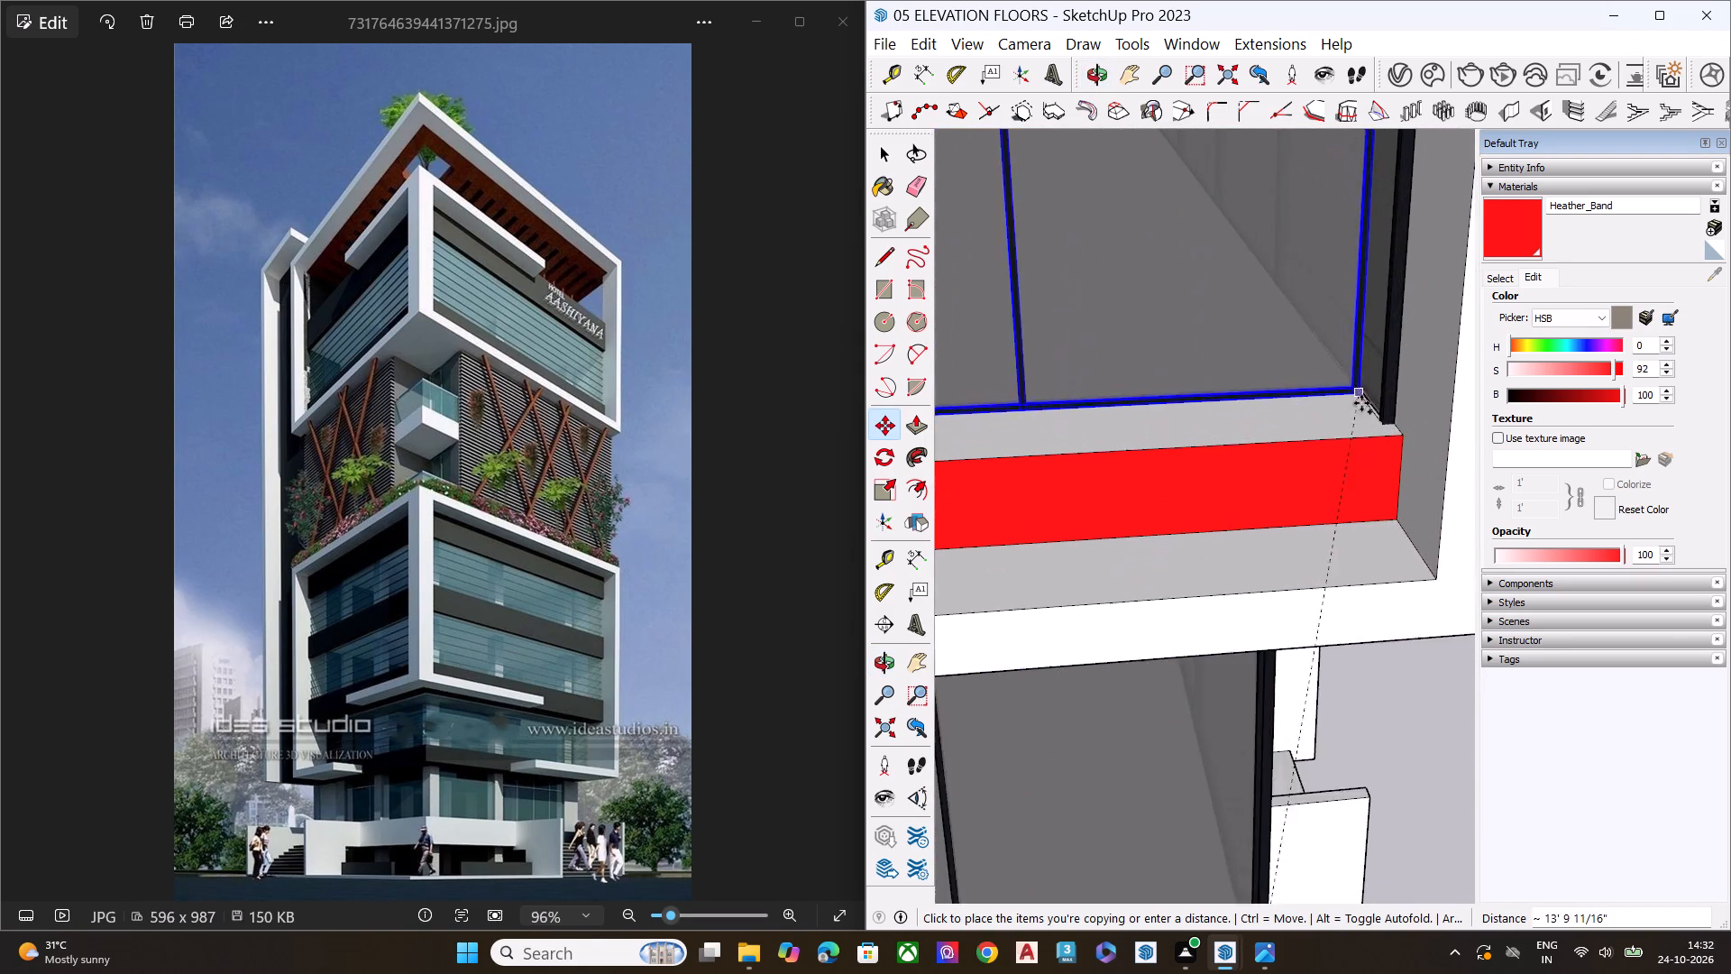
pyautogui.scroll(7, 1394, 416)
pyautogui.click(1413, 450)
# Copy the newly placed left-face window from its bottom corner up to the tower's top storey, placing it over the upper red beam band.
pyautogui.scroll(-5, 1152, 456)
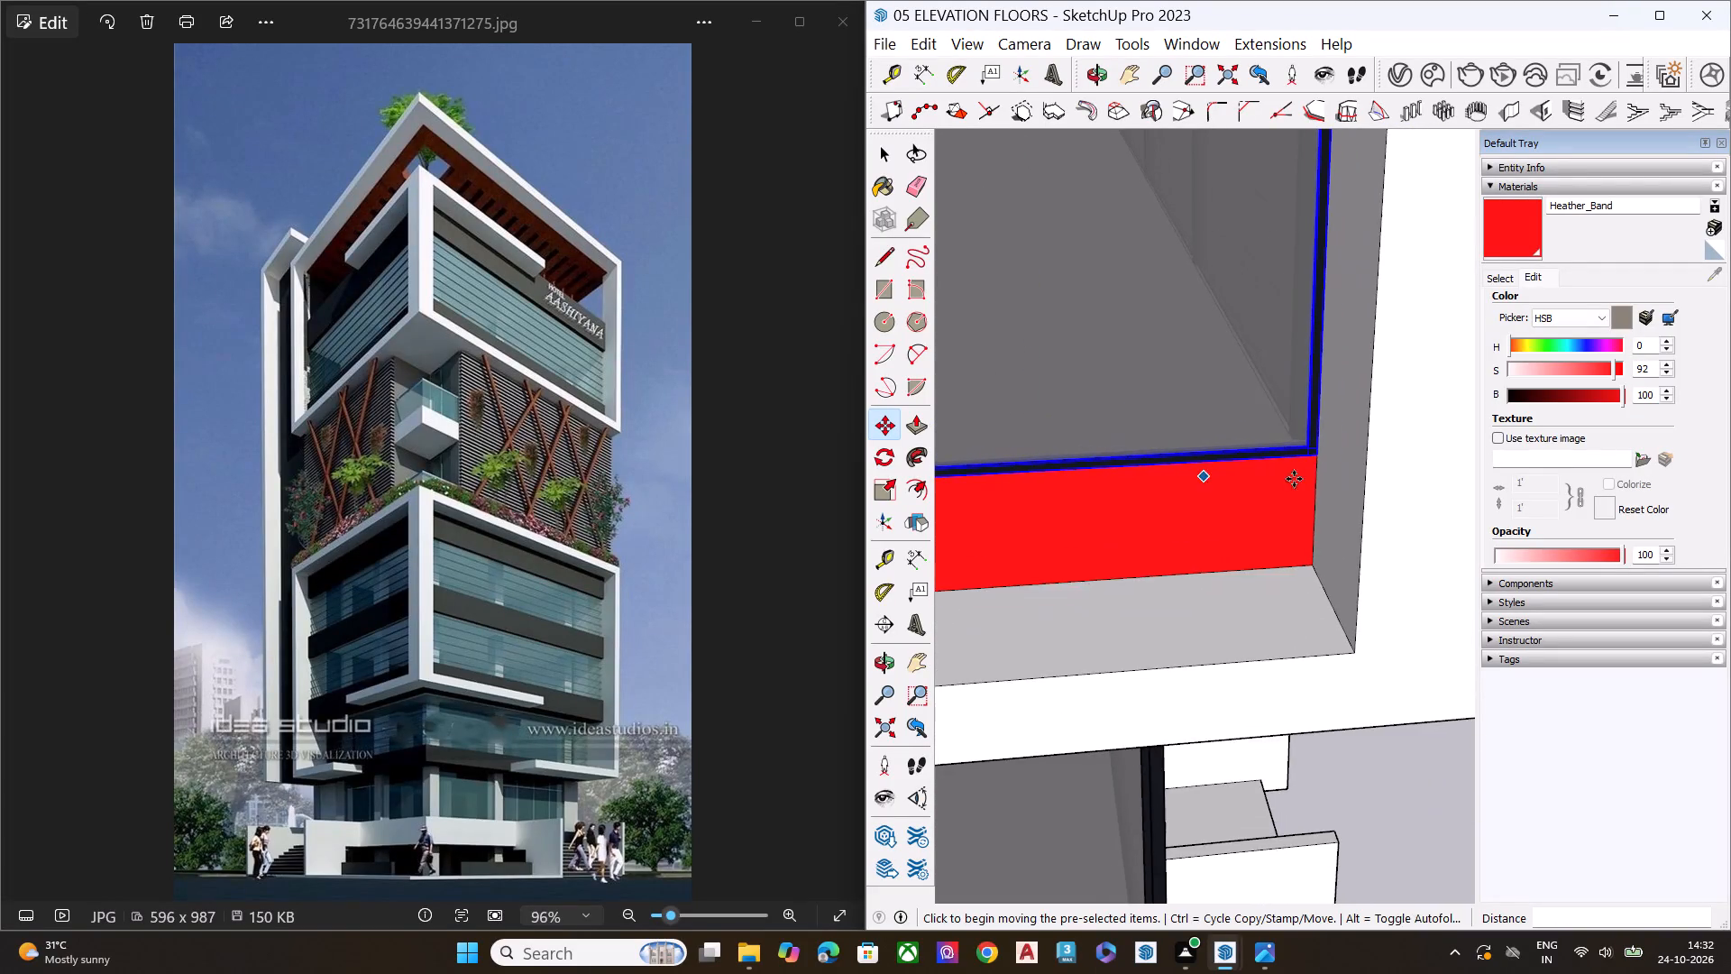
pyautogui.moveTo(1313, 479); pyautogui.dragTo(1221, 593, button='middle')
pyautogui.scroll(7, 1324, 511)
pyautogui.click(1288, 473)
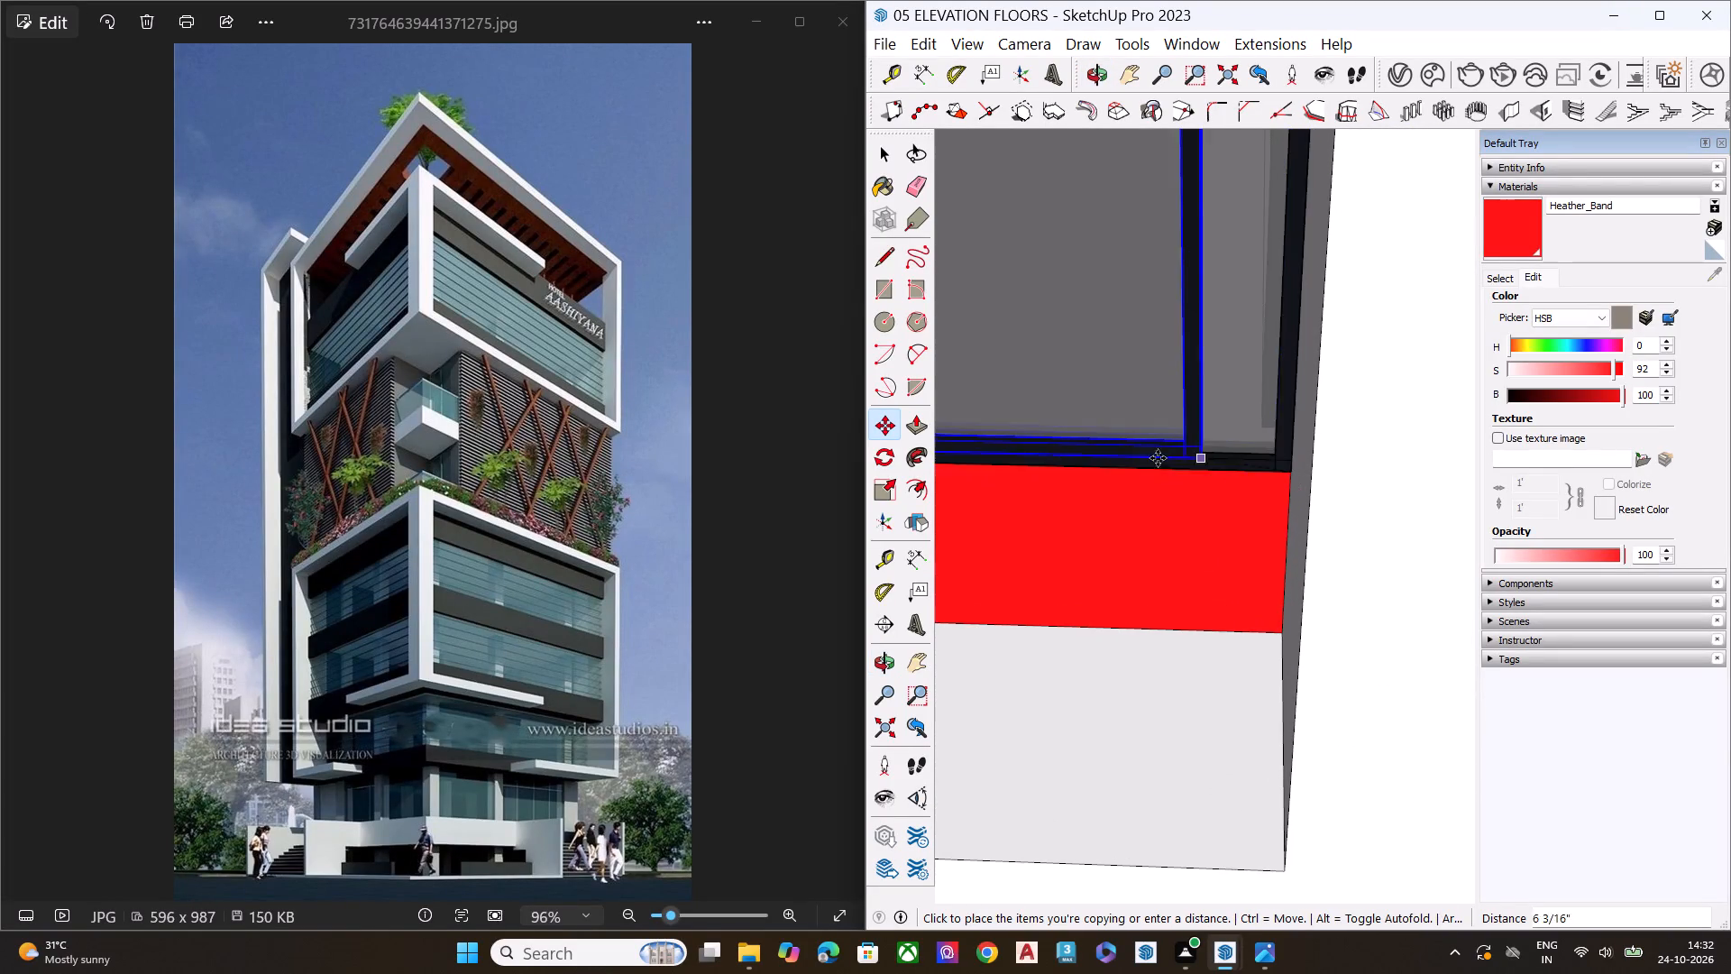
pyautogui.scroll(-10, 1148, 426)
pyautogui.scroll(1, 1196, 441)
pyautogui.scroll(-1, 1211, 456)
pyautogui.scroll(2, 1213, 459)
pyautogui.scroll(-9, 1215, 463)
pyautogui.scroll(1, 1272, 550)
pyautogui.scroll(-8, 1276, 552)
pyautogui.scroll(1, 1311, 585)
pyautogui.scroll(-2, 1311, 587)
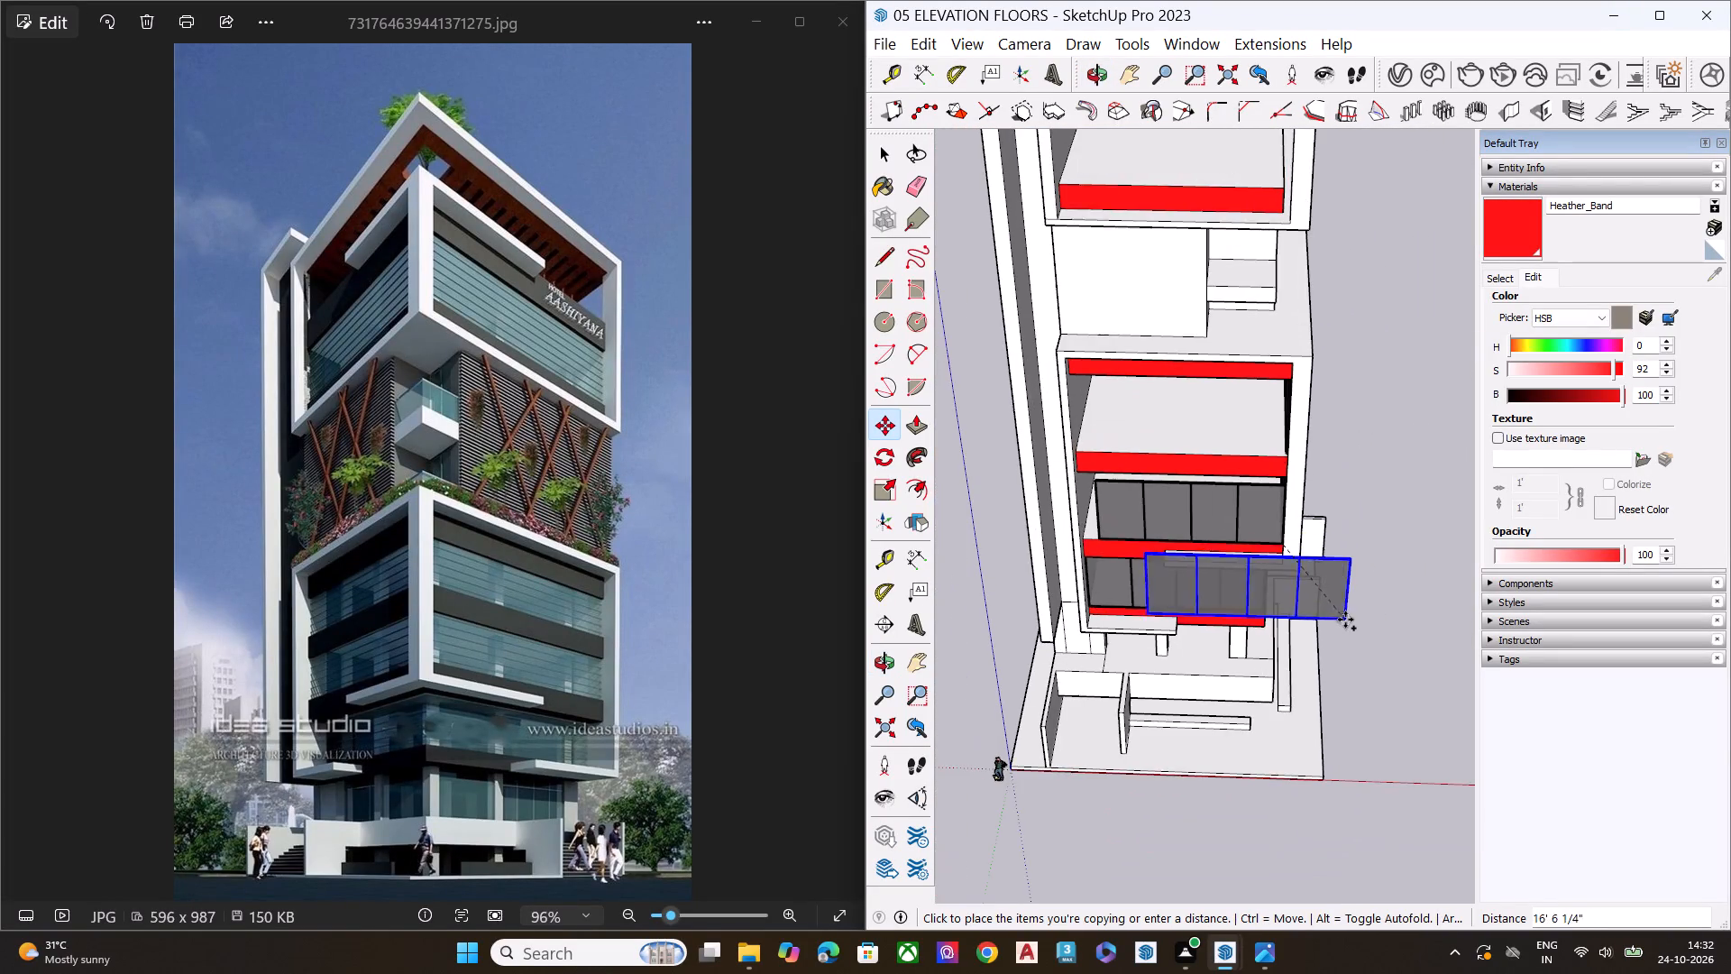
pyautogui.scroll(-2, 1303, 585)
pyautogui.scroll(1, 1303, 588)
pyautogui.scroll(-6, 1303, 589)
pyautogui.moveTo(1280, 547); pyautogui.dragTo(1259, 360, button='middle')
pyautogui.scroll(5, 1272, 345)
pyautogui.scroll(-1, 1283, 335)
pyautogui.scroll(4, 1283, 335)
pyautogui.moveTo(1283, 335); pyautogui.dragTo(1284, 438)
pyautogui.scroll(2, 1265, 426)
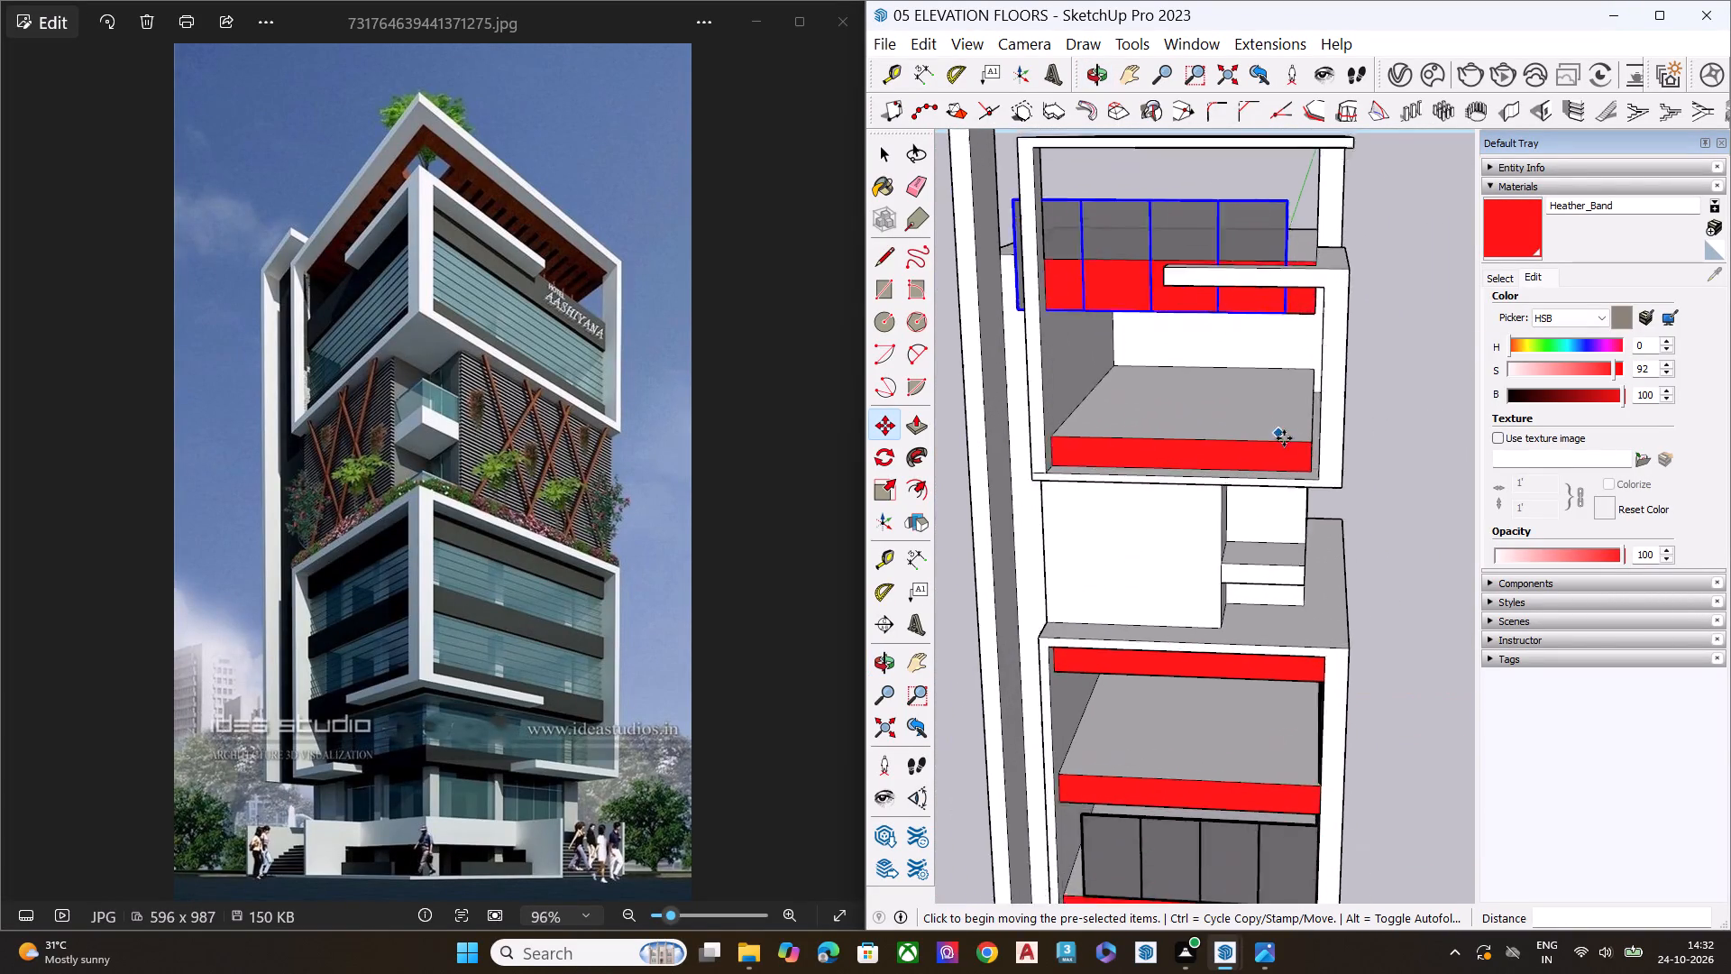
pyautogui.moveTo(1284, 438); pyautogui.dragTo(1286, 442)
# Copy the top-storey left-face window from its bottom corner down about 12' 8 7/16" onto the upper corner of the lower red band.
pyautogui.scroll(5, 1284, 438)
pyautogui.moveTo(1095, 480); pyautogui.dragTo(769, 492, button='middle')
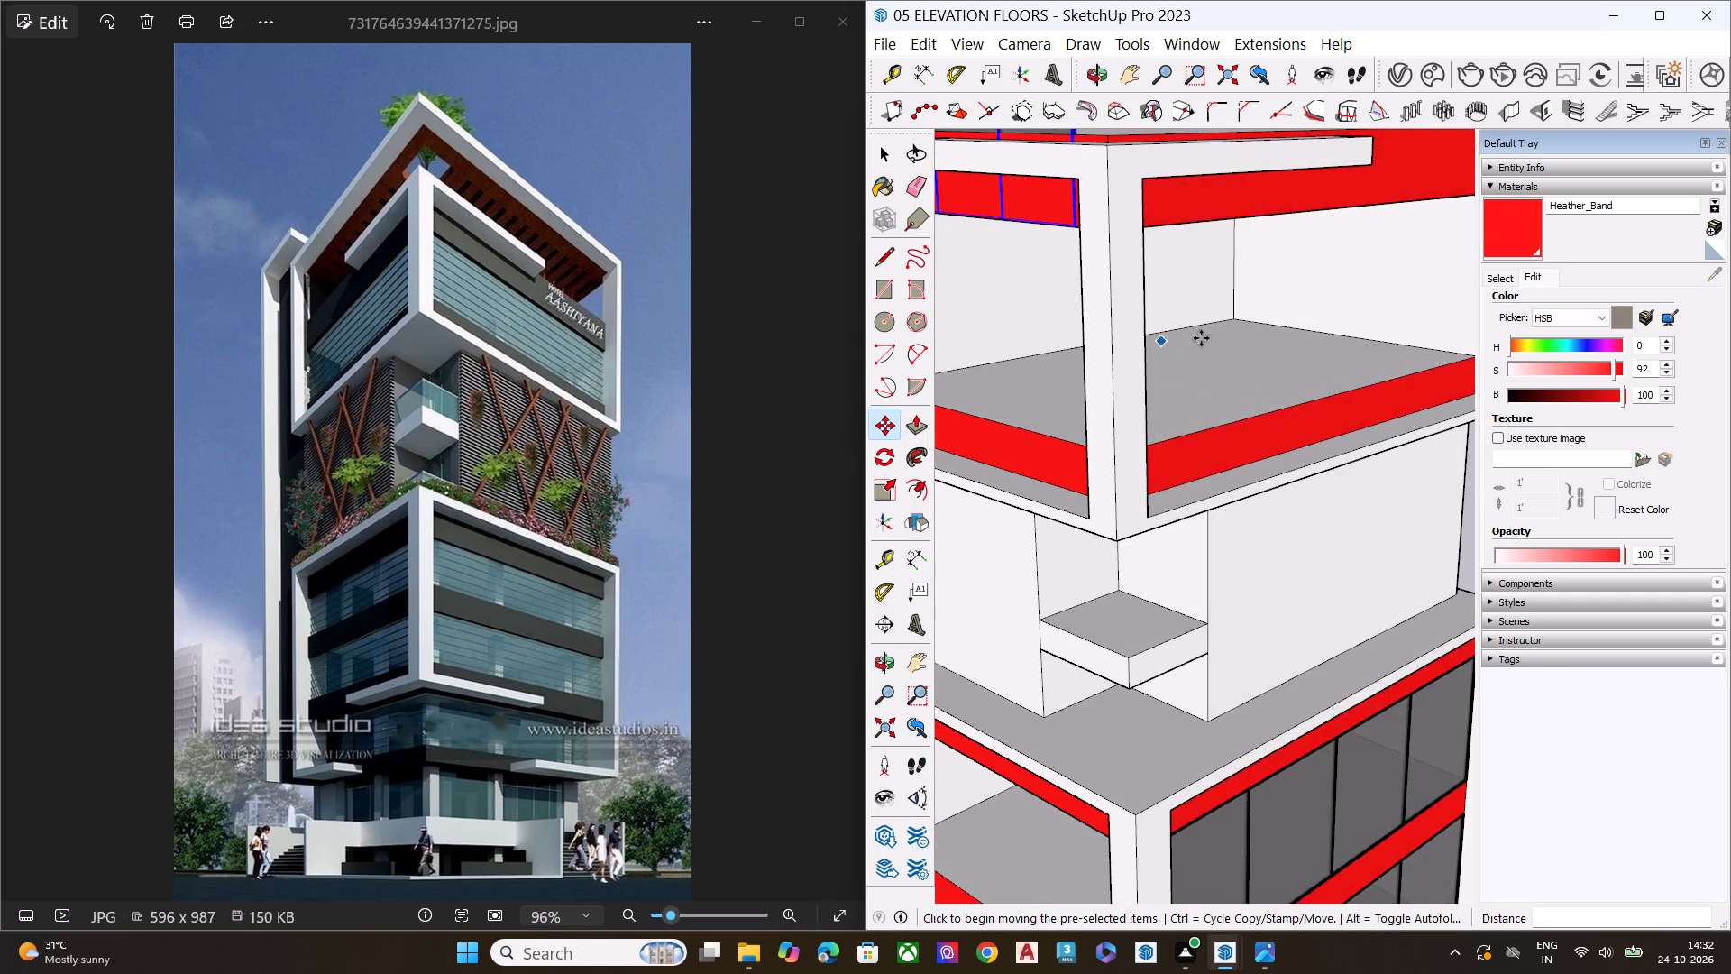
pyautogui.scroll(-4, 1205, 362)
pyautogui.scroll(1, 1205, 393)
pyautogui.scroll(-5, 1210, 407)
pyautogui.scroll(1, 1275, 451)
pyautogui.scroll(-7, 1278, 455)
pyautogui.moveTo(1239, 496); pyautogui.dragTo(1230, 315, button='middle')
pyautogui.scroll(16, 1173, 345)
pyautogui.scroll(2, 1227, 549)
pyautogui.scroll(-1, 1227, 552)
pyautogui.scroll(3, 1227, 553)
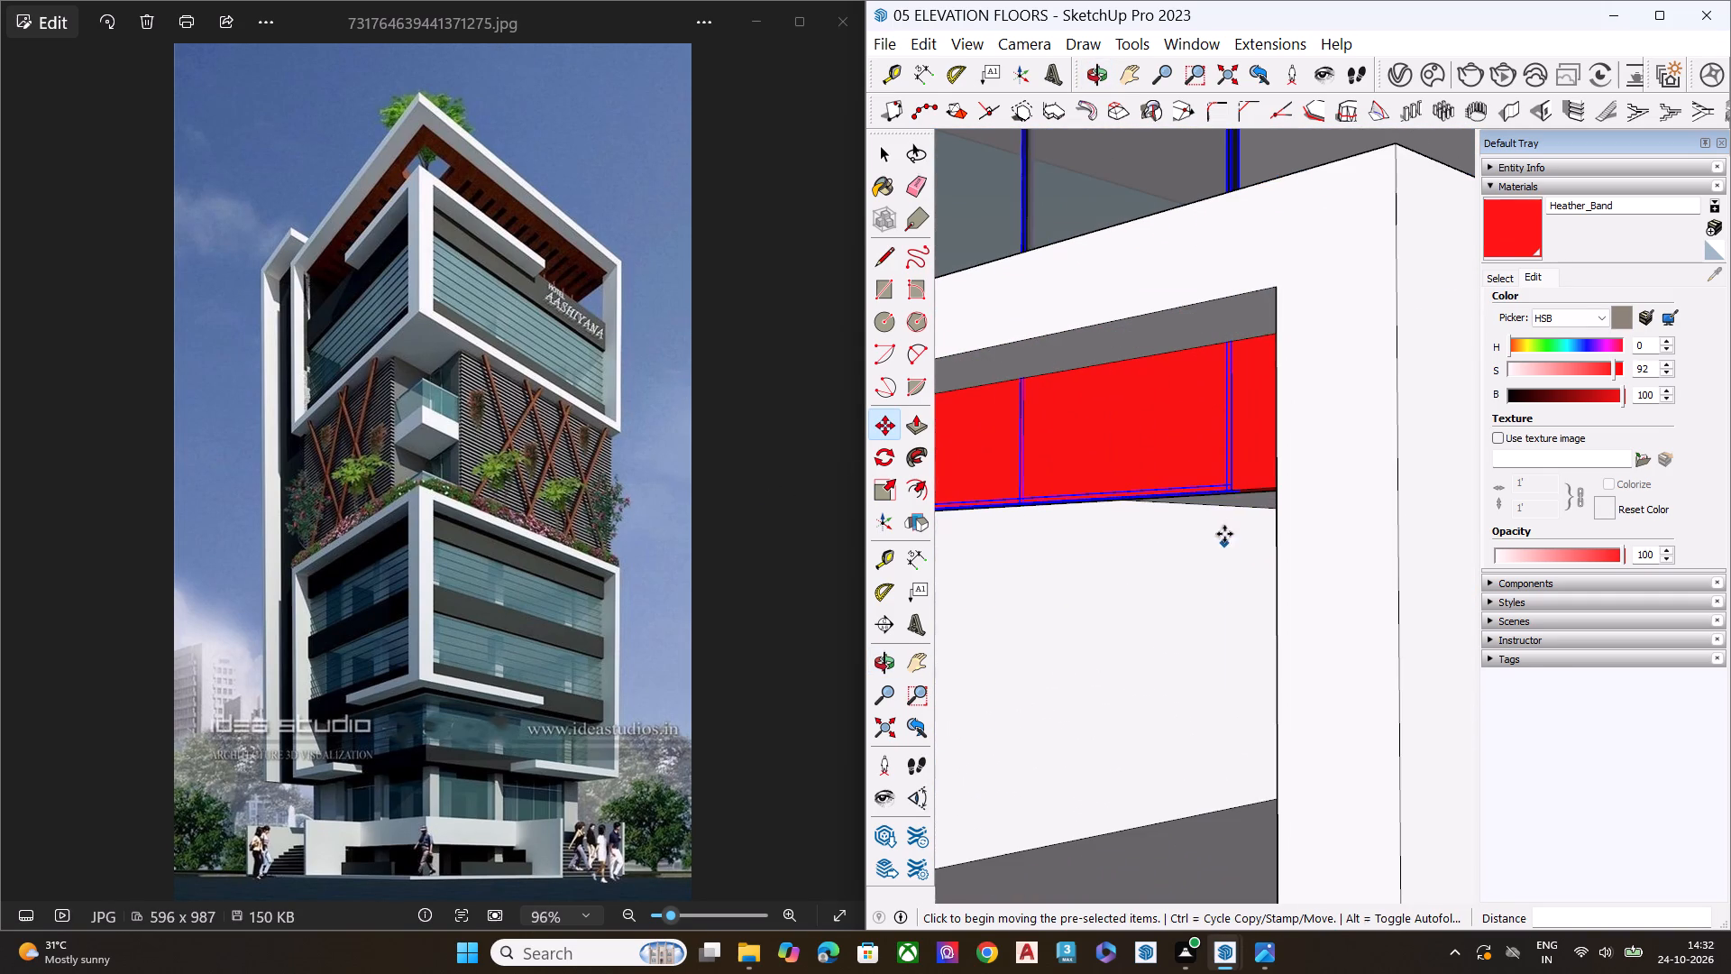
pyautogui.click(1231, 493)
pyautogui.scroll(-4, 957, 476)
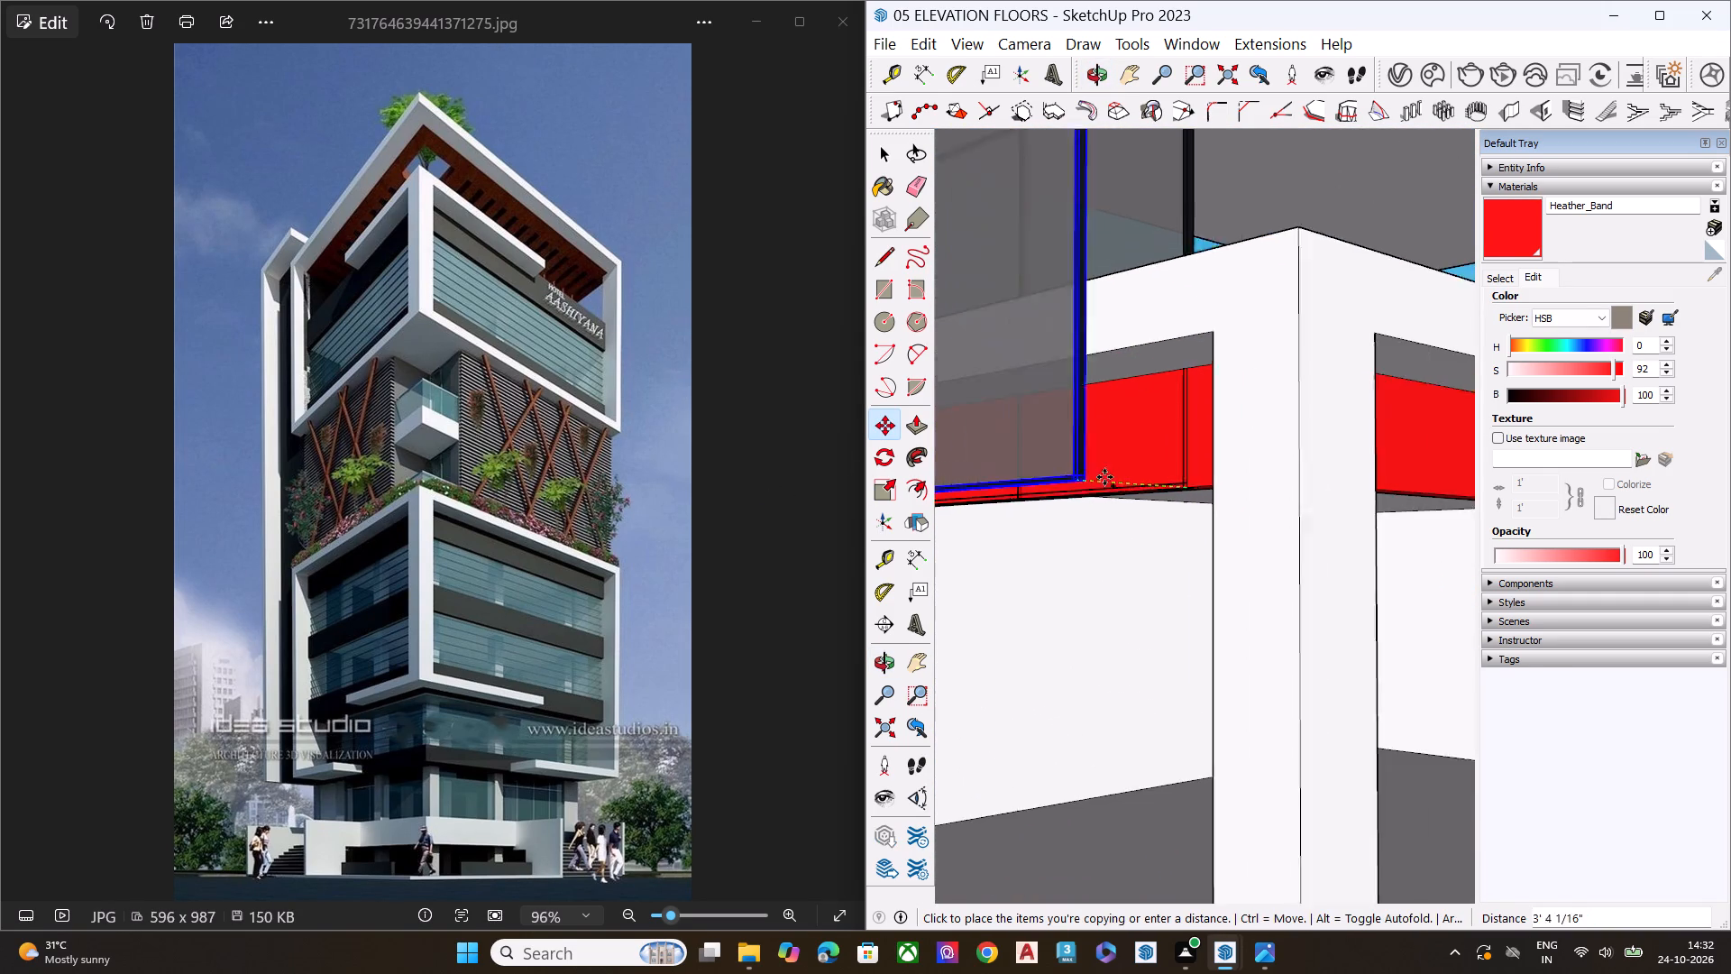
pyautogui.scroll(-4, 1104, 477)
pyautogui.scroll(-7, 1046, 361)
pyautogui.moveTo(1065, 532); pyautogui.dragTo(1467, 724, button='middle')
pyautogui.scroll(2, 1406, 677)
pyautogui.scroll(-1, 1213, 615)
pyautogui.scroll(6, 1213, 615)
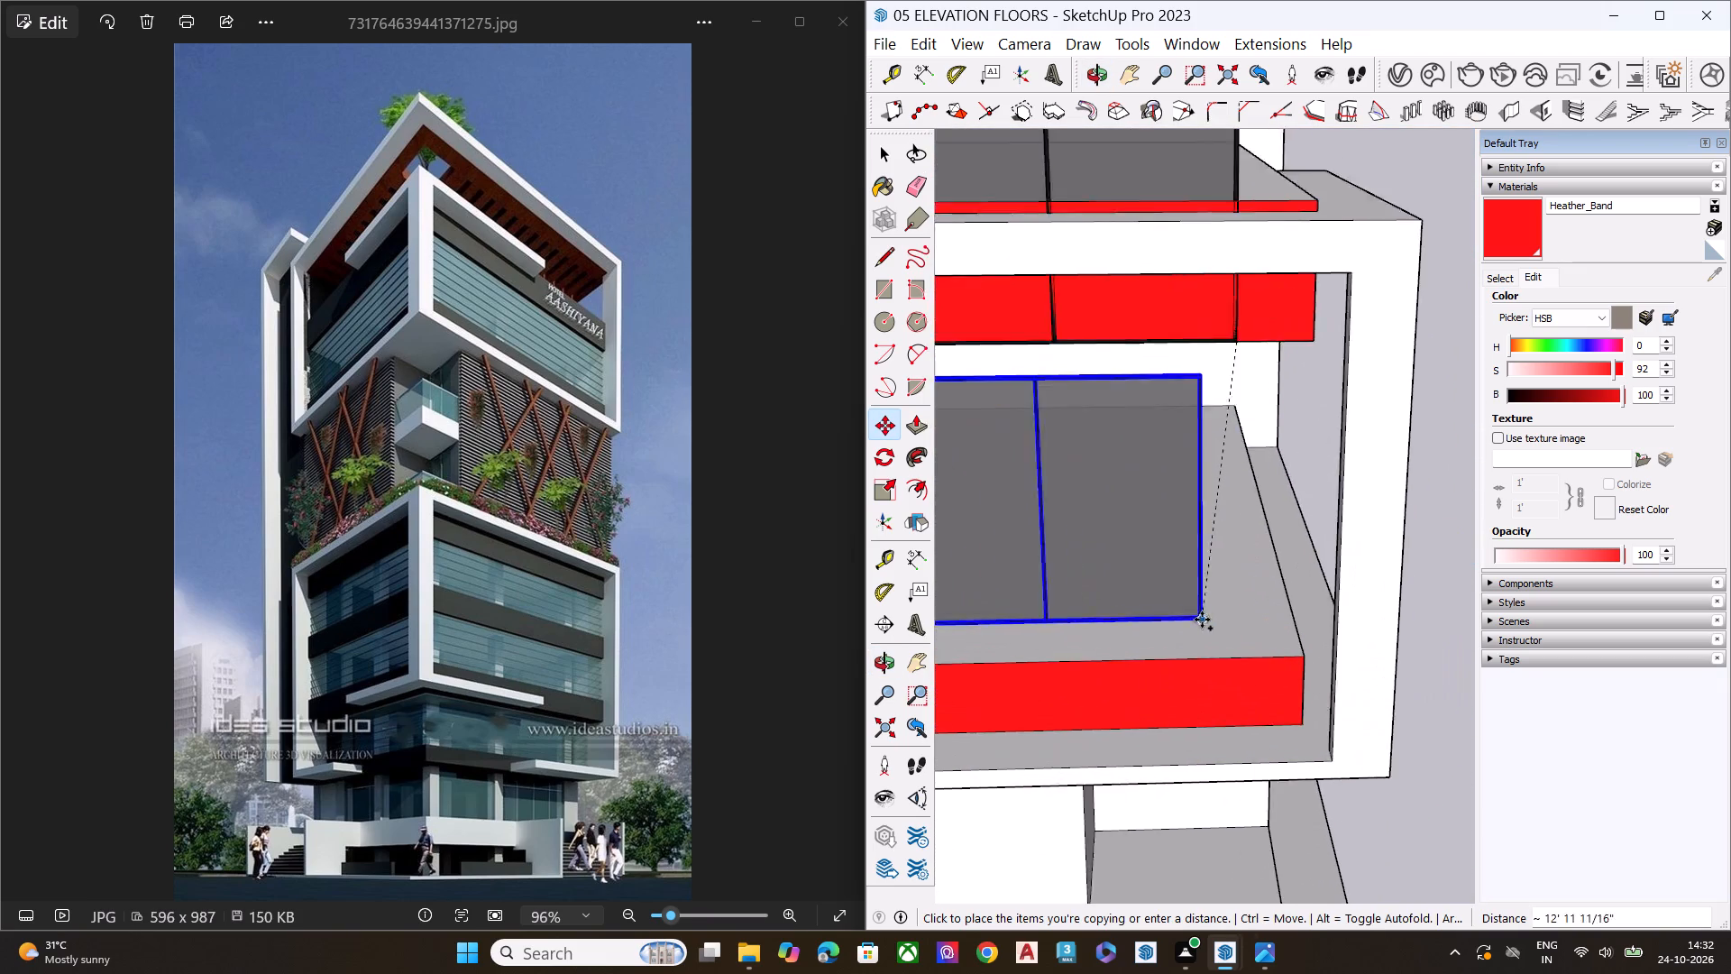
pyautogui.scroll(1, 1202, 620)
pyautogui.scroll(8, 1299, 681)
pyautogui.click(1334, 642)
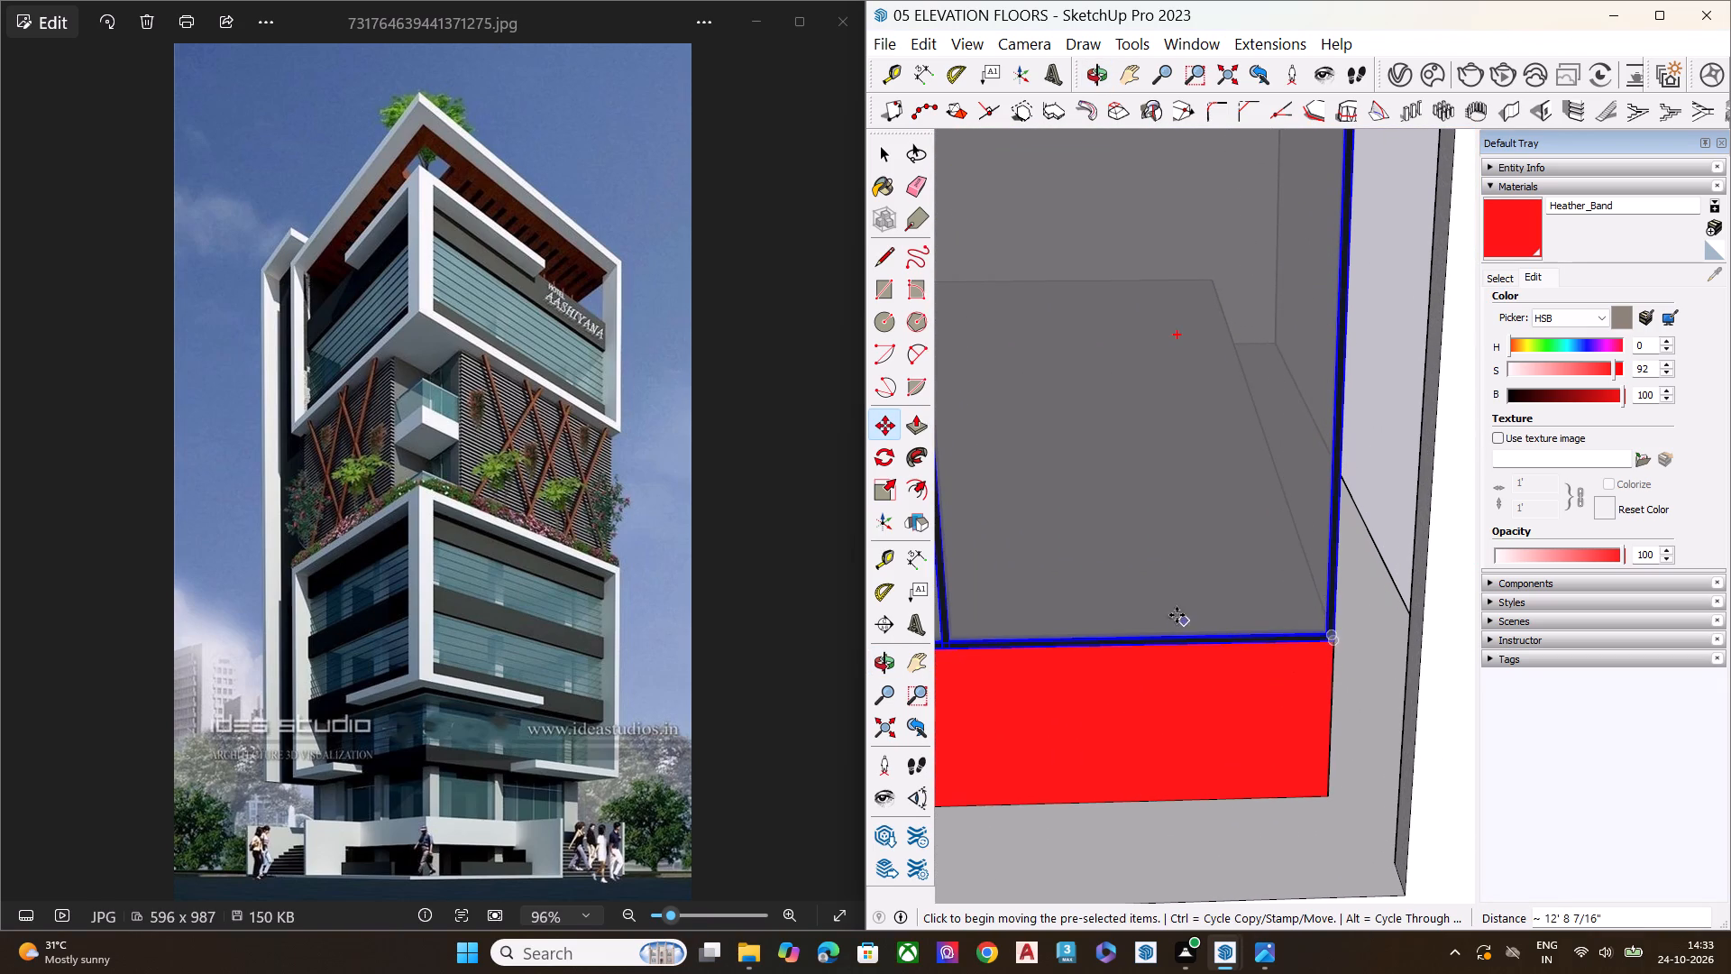
# Delete the extra left-face window overlapping the upper red band beneath the roof frame.
pyautogui.scroll(-7, 1160, 610)
pyautogui.press('space')
pyautogui.scroll(-3, 1213, 611)
pyautogui.scroll(3, 1238, 617)
pyautogui.scroll(-1, 1256, 622)
pyautogui.scroll(1, 1257, 623)
pyautogui.scroll(-2, 1260, 624)
pyautogui.moveTo(1341, 640); pyautogui.dragTo(948, 572, button='middle')
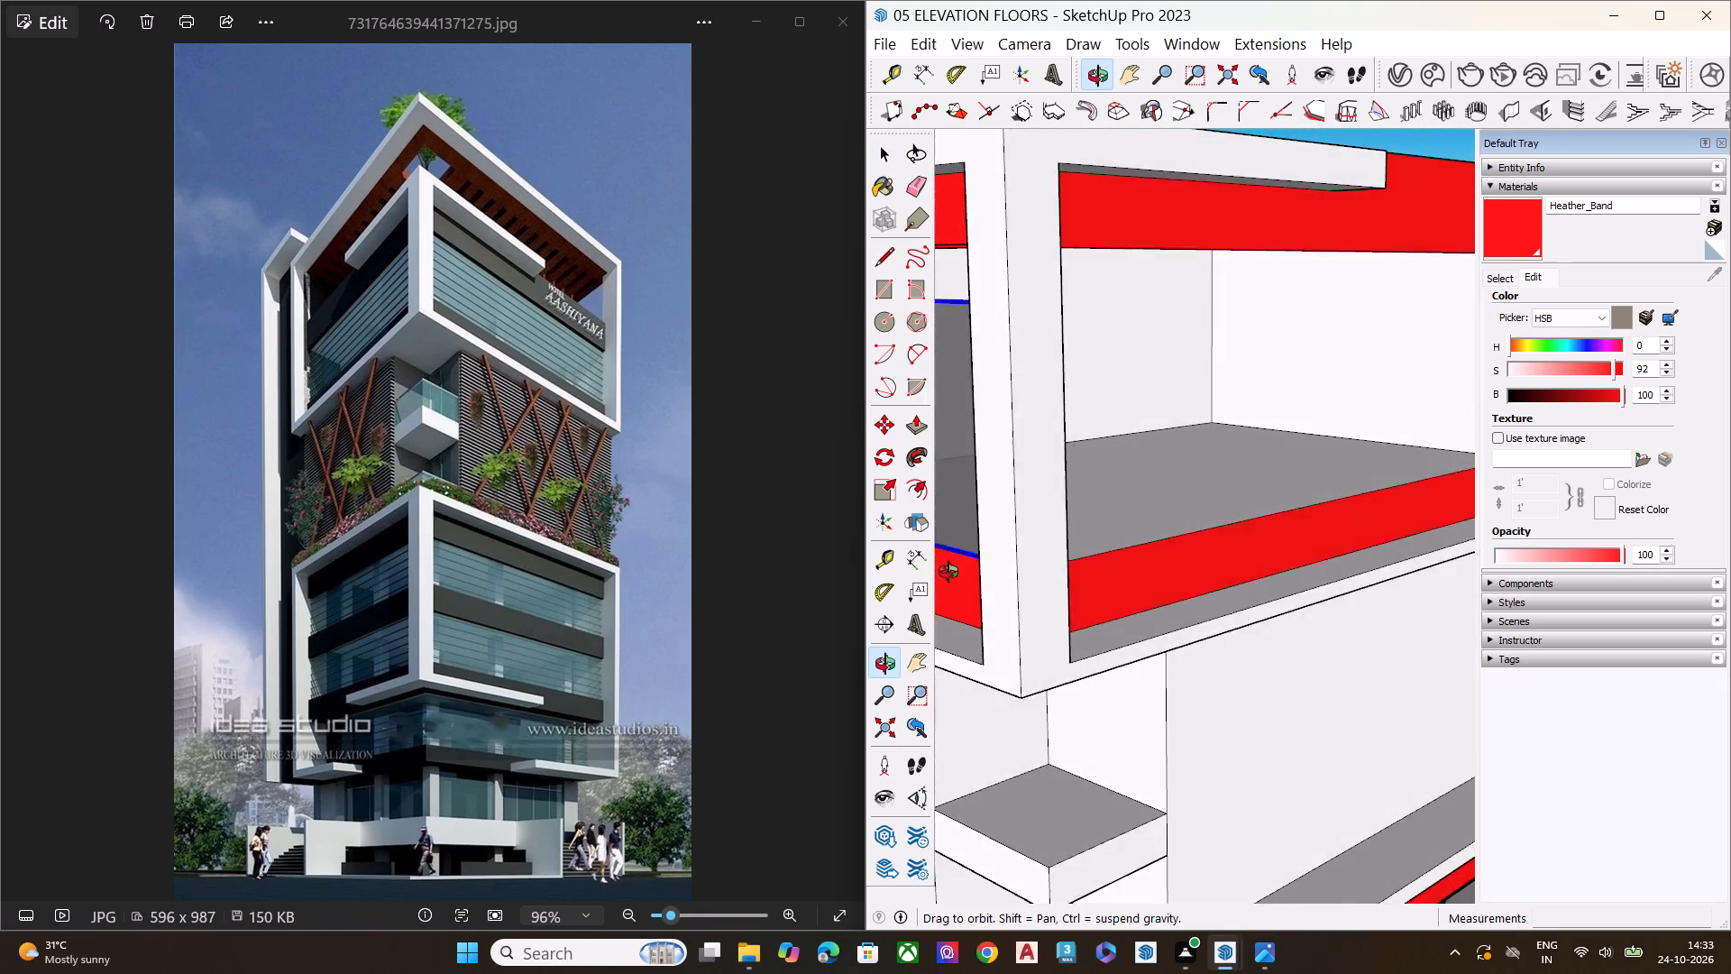
pyautogui.moveTo(948, 572); pyautogui.dragTo(1094, 658, button='middle')
pyautogui.scroll(6, 1218, 578)
pyautogui.scroll(1, 1020, 583)
pyautogui.scroll(-7, 1020, 583)
pyautogui.moveTo(1171, 623); pyautogui.dragTo(894, 593, button='middle')
pyautogui.scroll(-8, 1265, 530)
pyautogui.moveTo(1180, 626); pyautogui.dragTo(790, 553, button='middle')
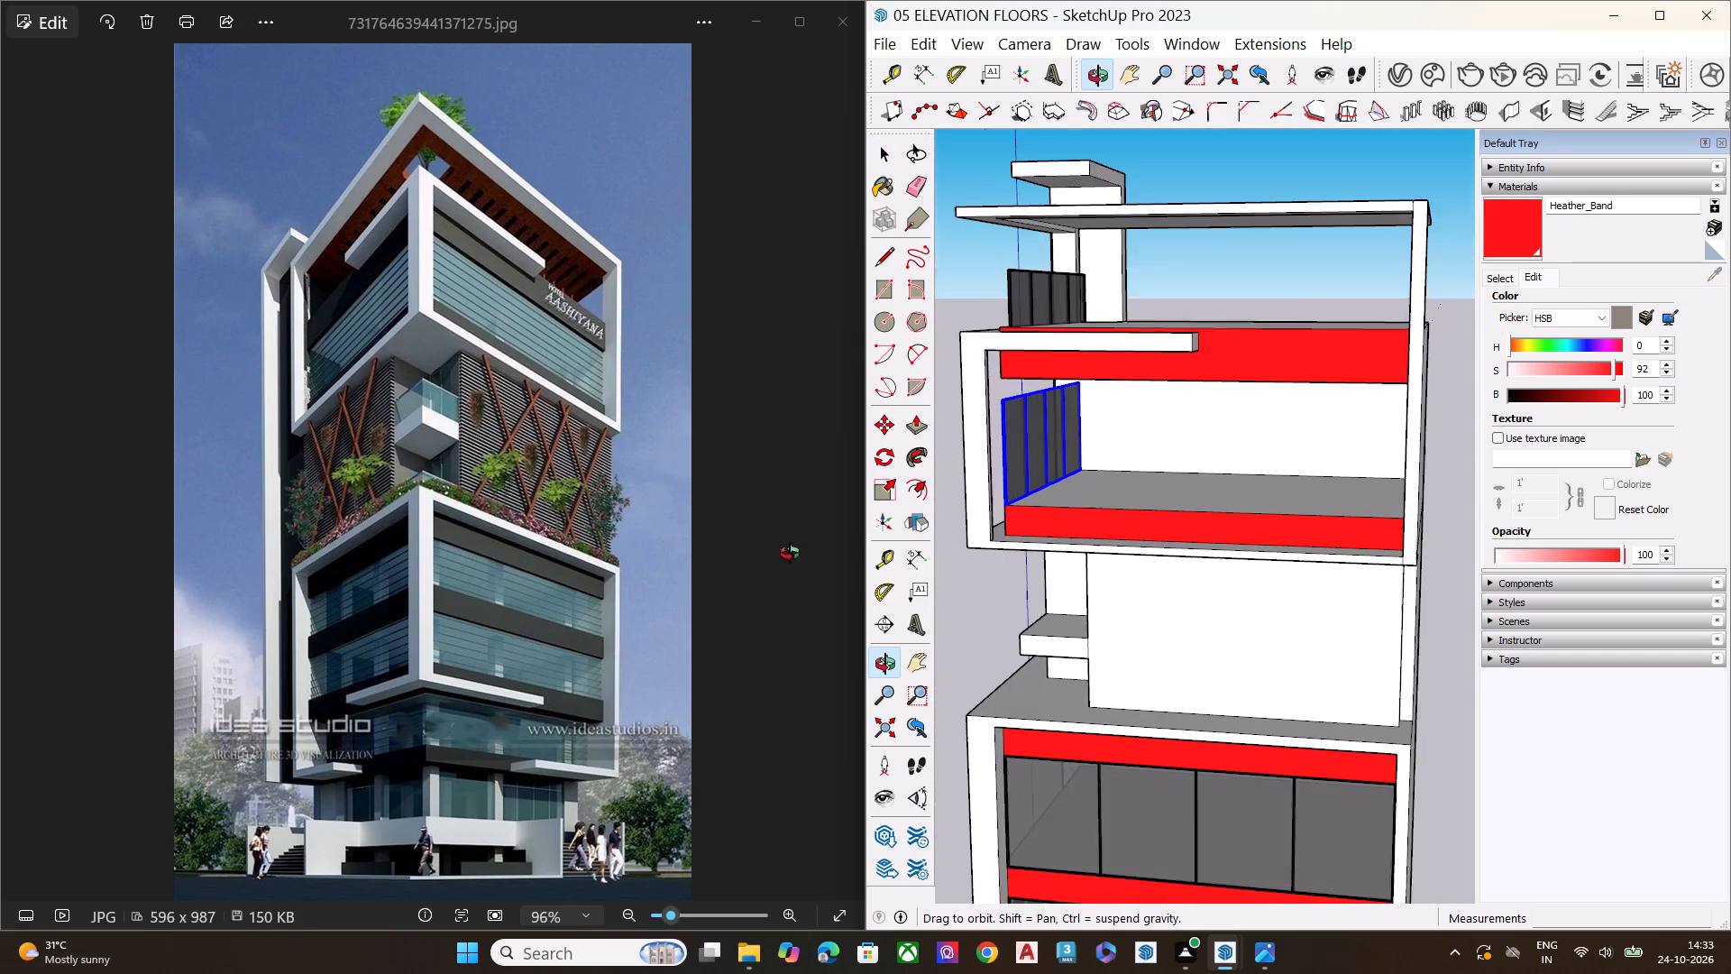
pyautogui.moveTo(790, 553); pyautogui.dragTo(785, 552, button='middle')
pyautogui.moveTo(868, 521); pyautogui.dragTo(1104, 406, button='middle')
pyautogui.moveTo(1042, 531); pyautogui.dragTo(1403, 459, button='middle')
pyautogui.moveTo(1076, 534); pyautogui.dragTo(1287, 472, button='middle')
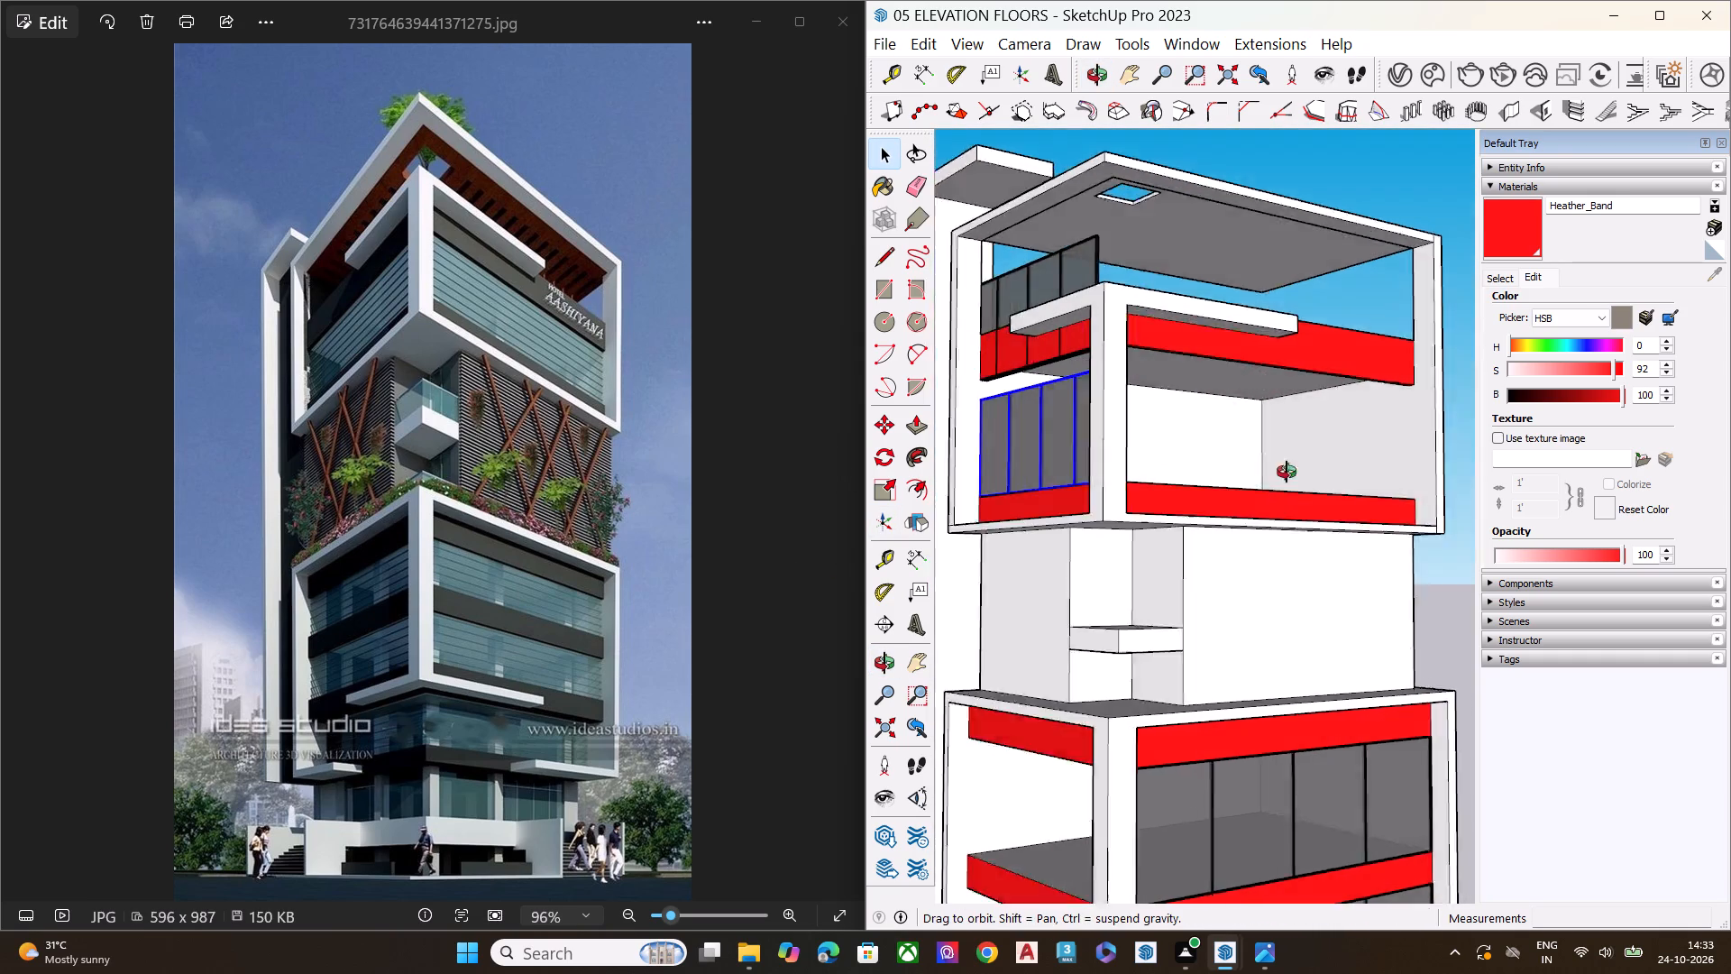
pyautogui.moveTo(1287, 472); pyautogui.dragTo(1325, 461, button='middle')
pyautogui.scroll(1, 1298, 432)
pyautogui.click(1113, 216)
pyautogui.press('Delete')
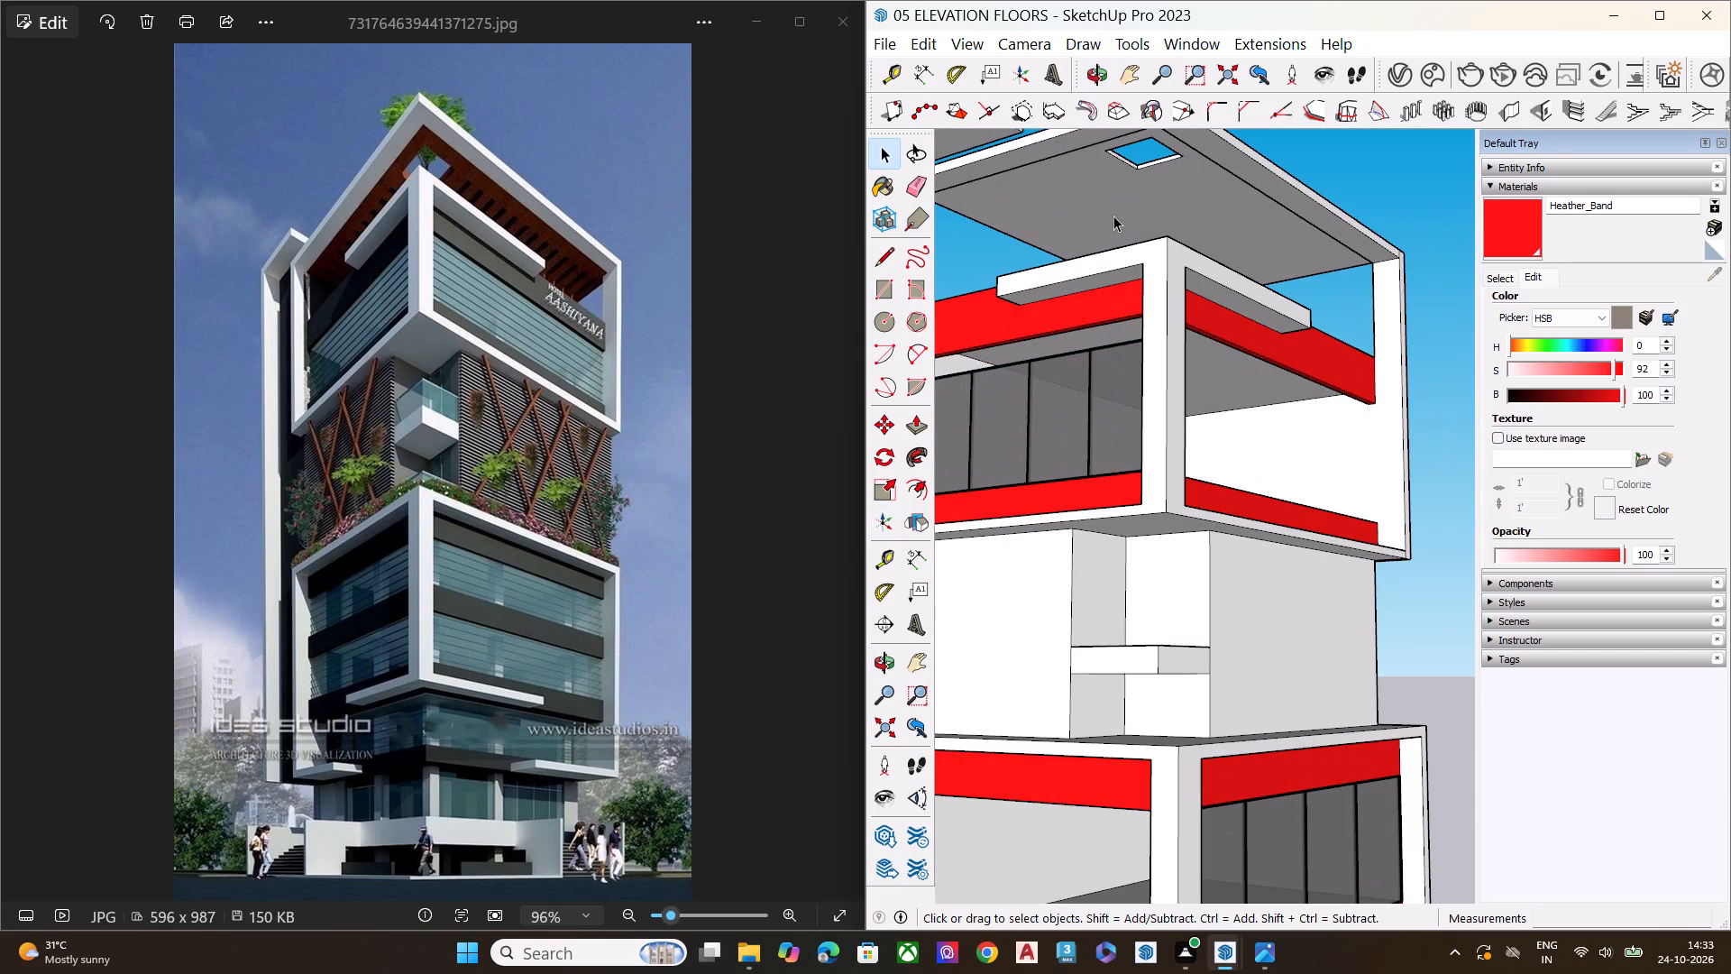
# Scale the upper block's left-face window in height by about 1.20, bringing its top to the underside of the upper red band.
pyautogui.scroll(-6, 1096, 360)
pyautogui.moveTo(1071, 364); pyautogui.dragTo(1081, 409, button='middle')
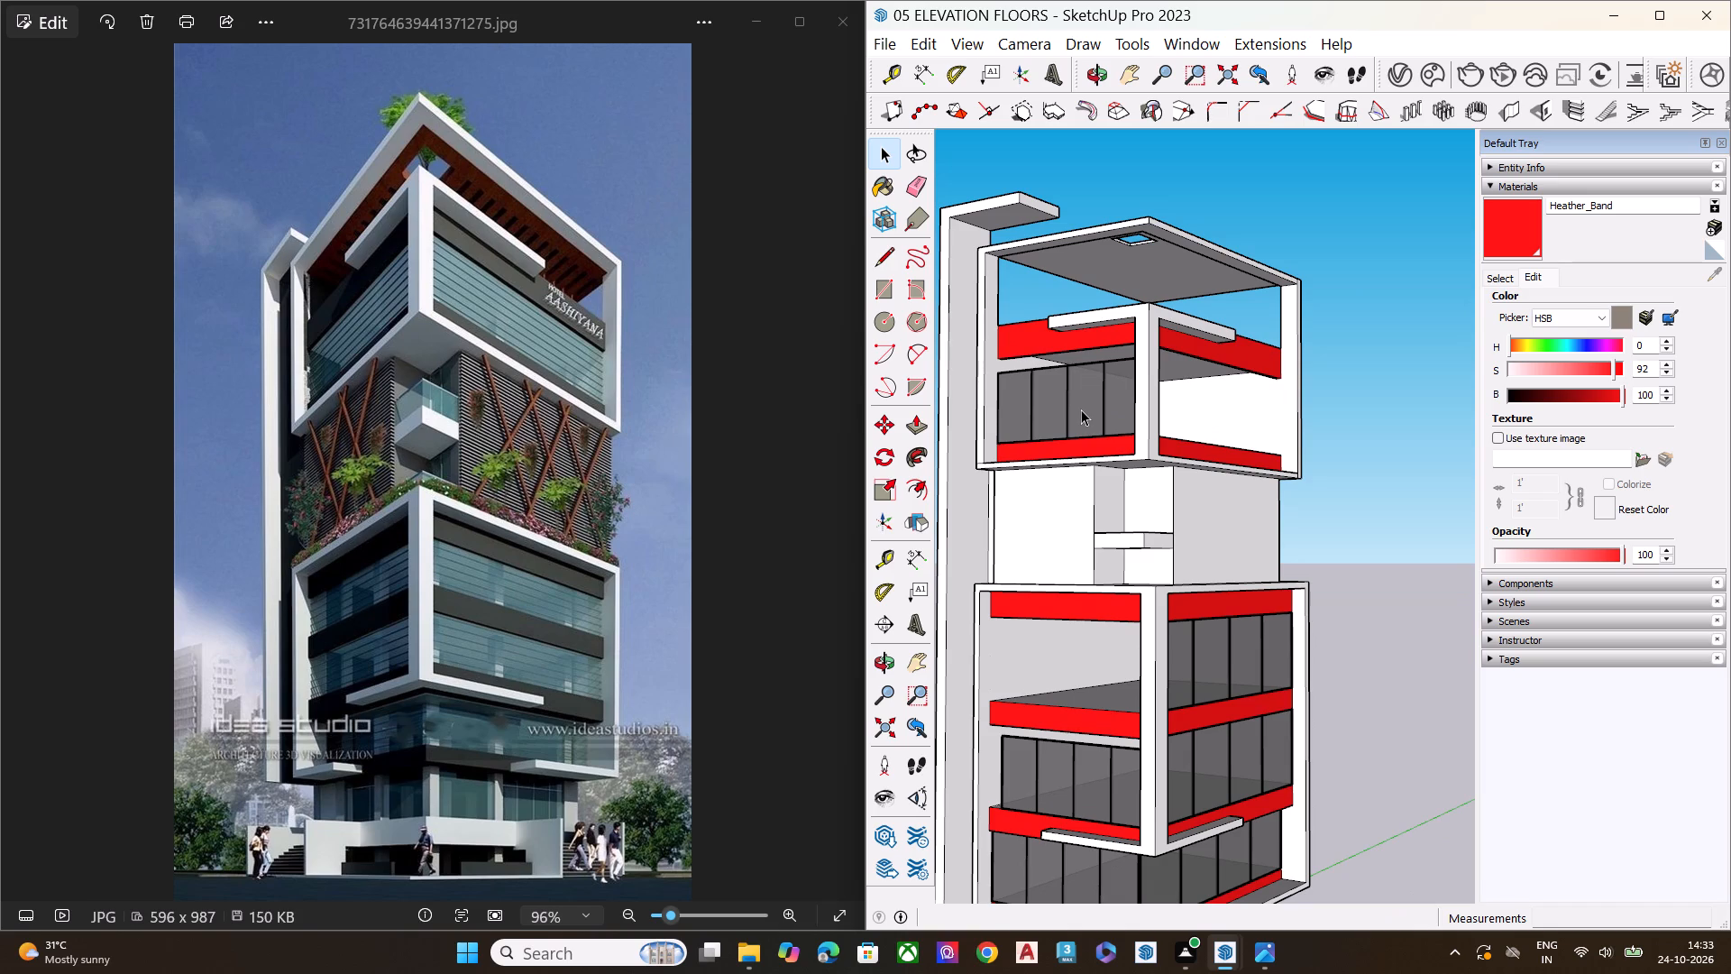
pyautogui.scroll(5, 952, 359)
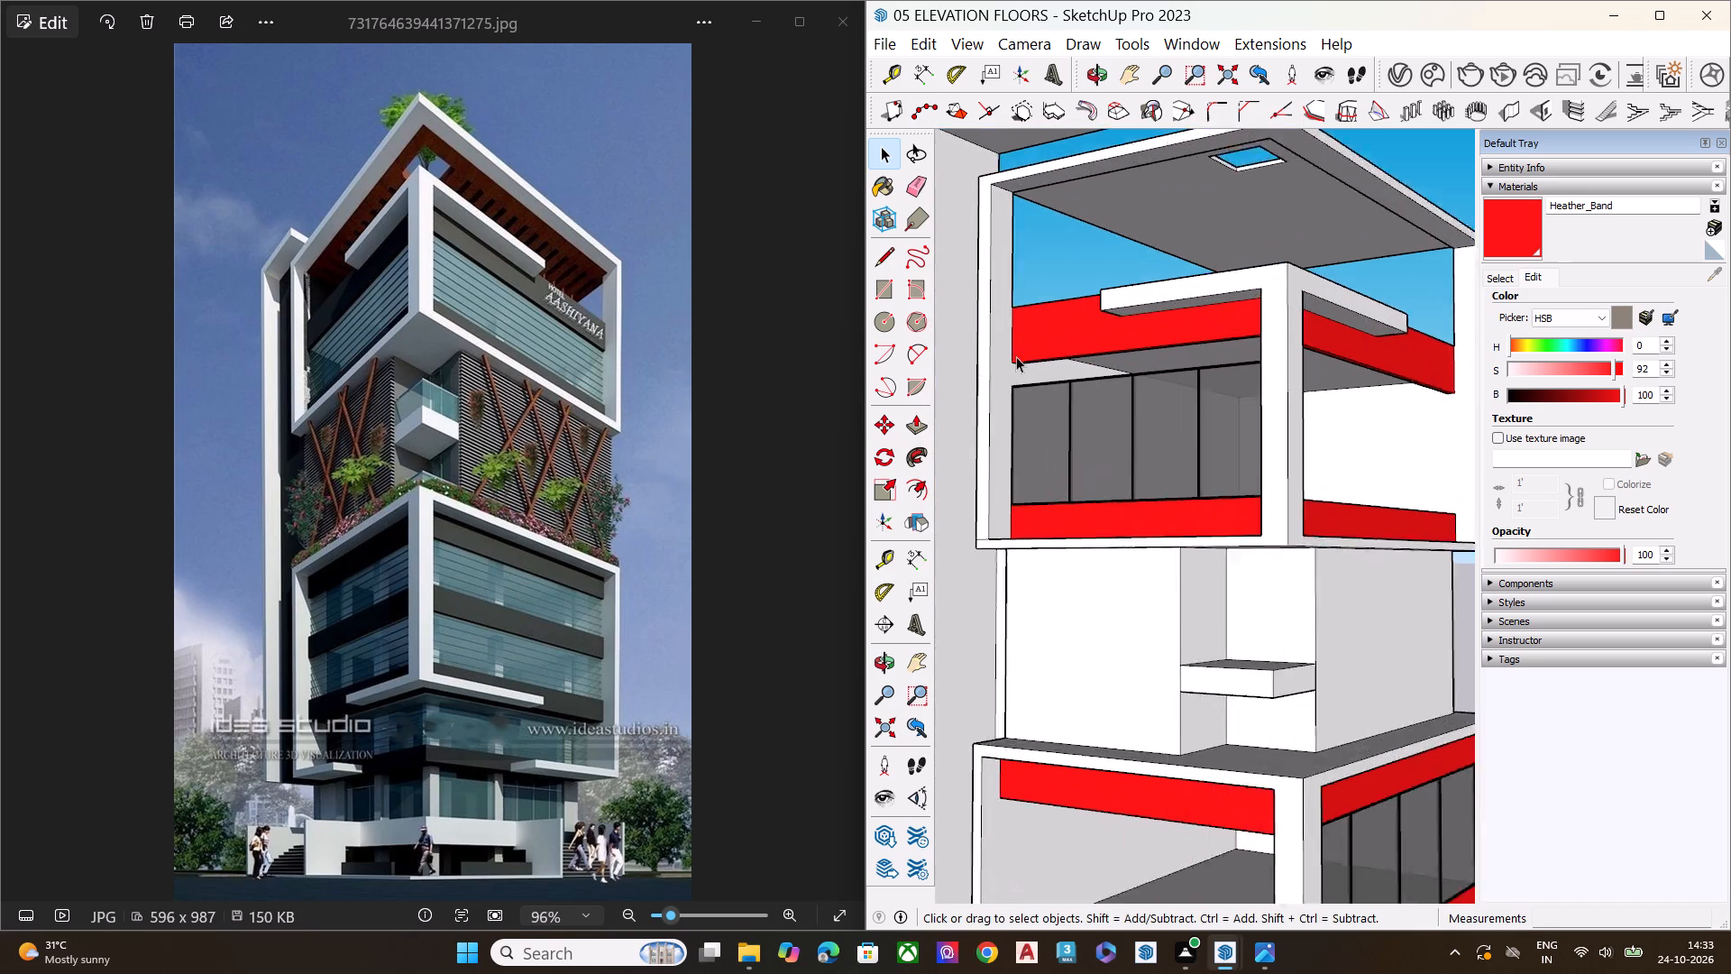
pyautogui.scroll(2, 1016, 356)
pyautogui.moveTo(1200, 446); pyautogui.dragTo(1171, 507, button='middle')
pyautogui.press('s')
pyautogui.scroll(5, 1149, 401)
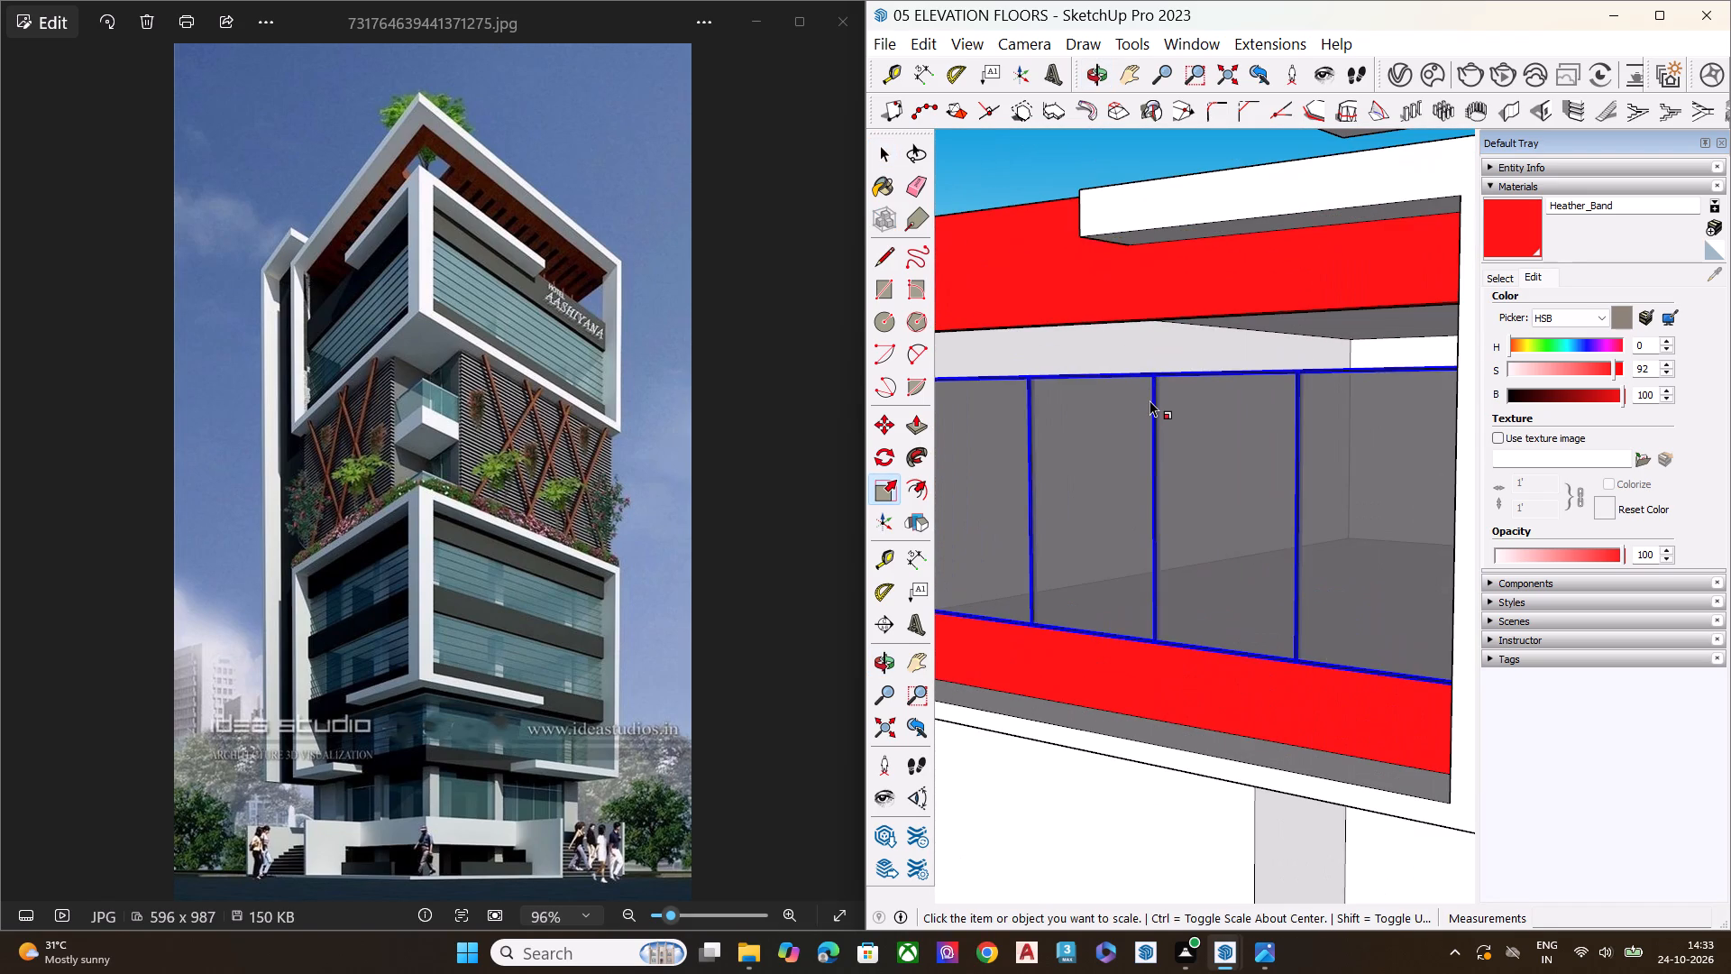
pyautogui.press('s')
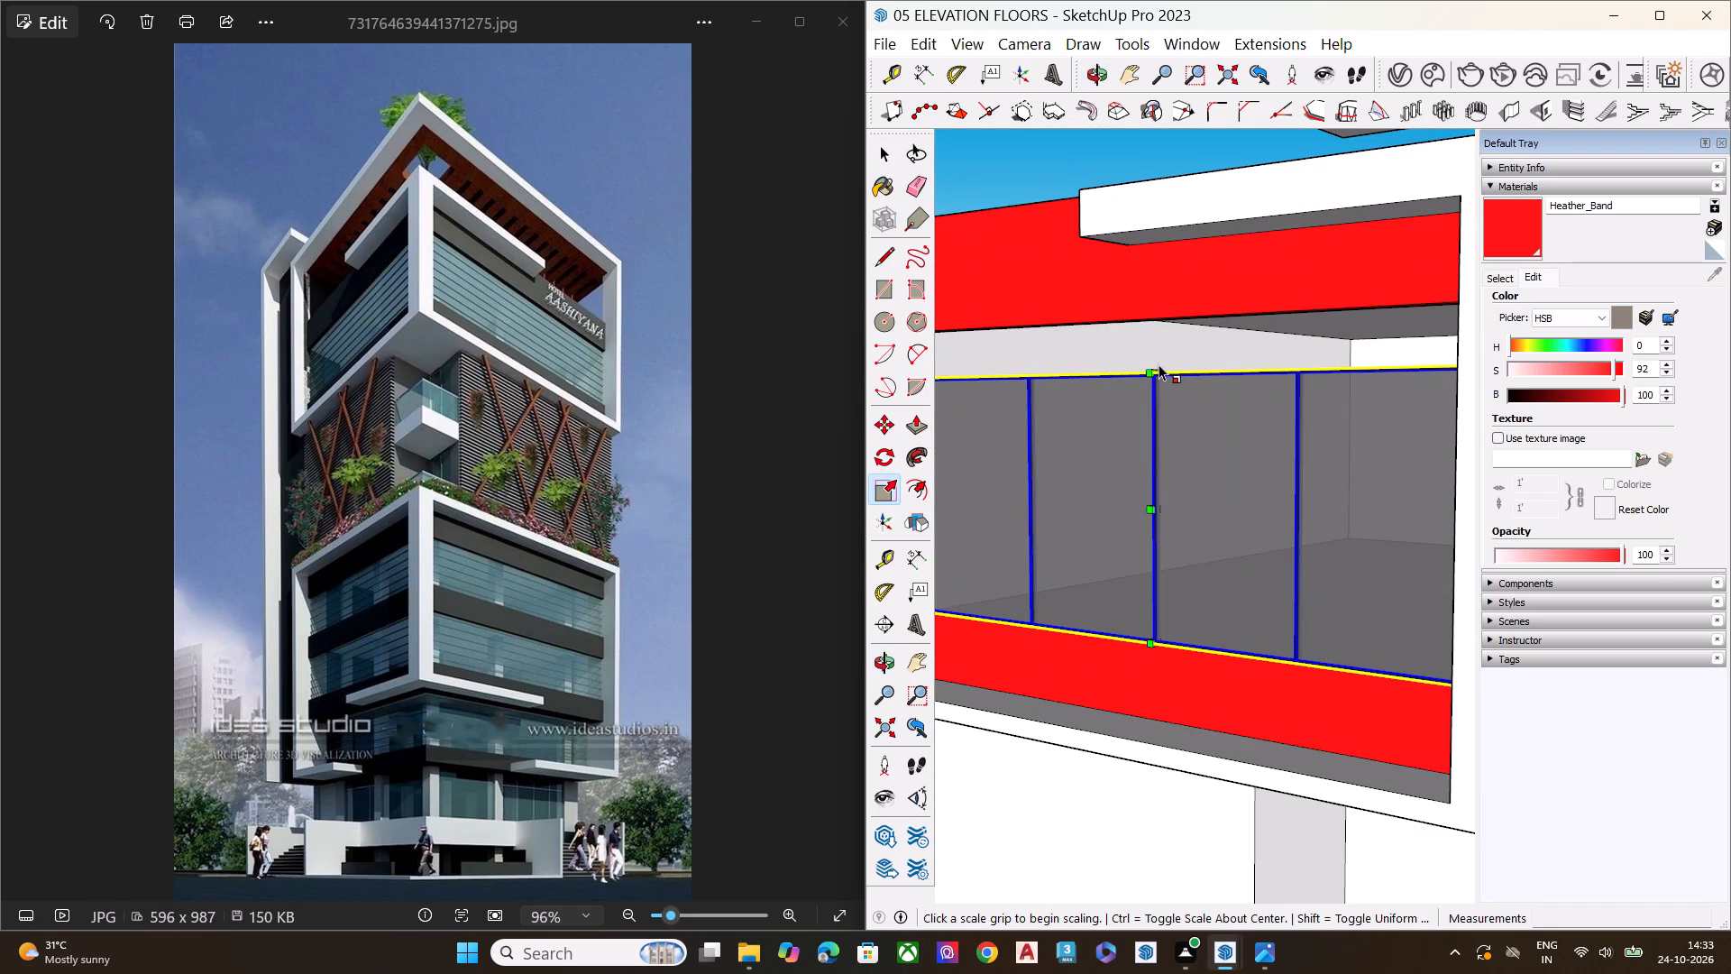
pyautogui.moveTo(1148, 406); pyautogui.dragTo(1144, 471, button='middle')
pyautogui.scroll(9, 1140, 446)
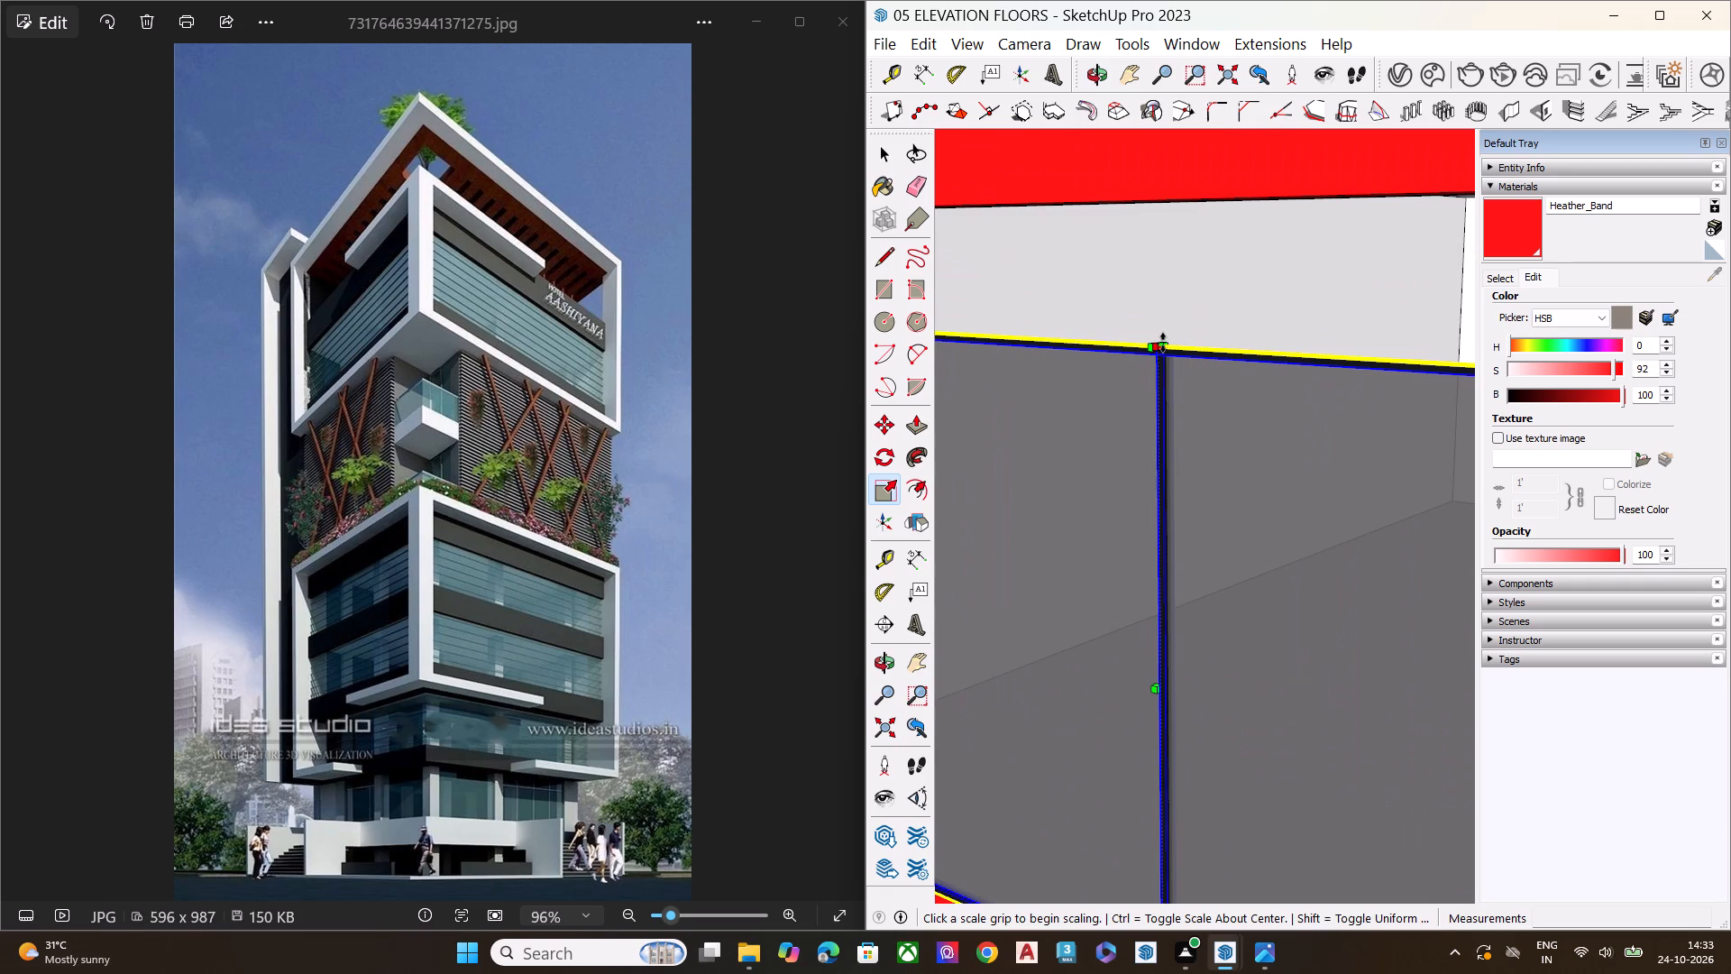
pyautogui.click(1163, 343)
pyautogui.scroll(-6, 1178, 301)
pyautogui.click(1174, 243)
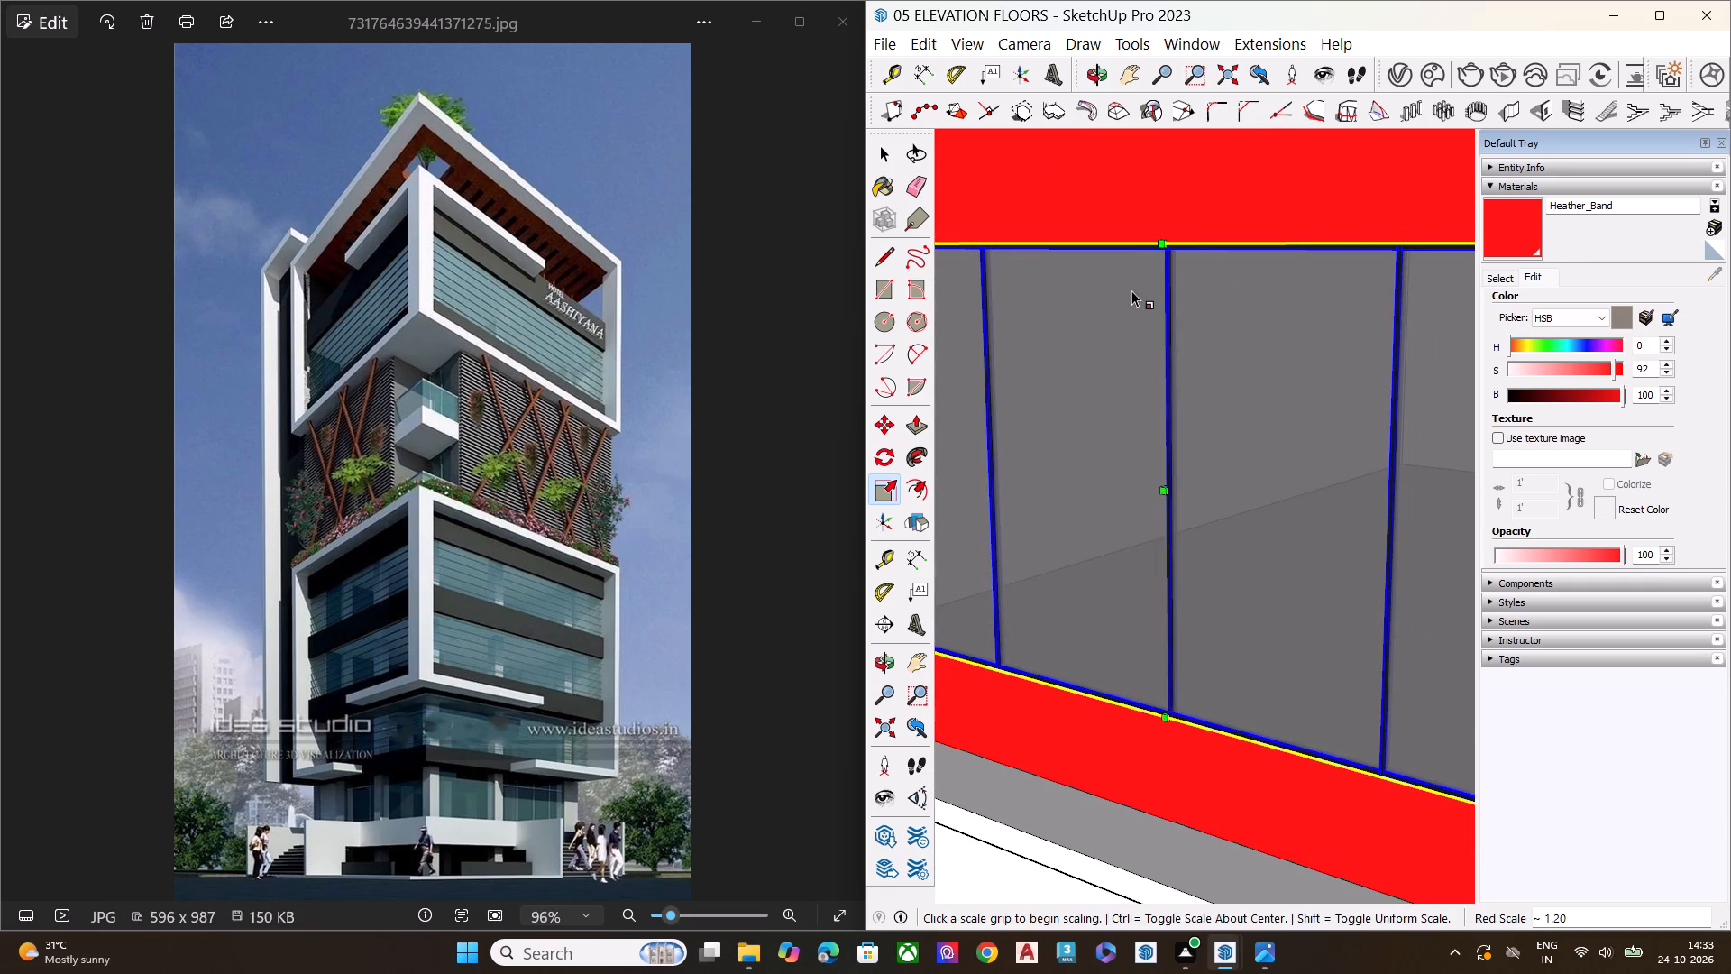
pyautogui.press('space')
pyautogui.scroll(-2, 1097, 317)
pyautogui.scroll(1, 1092, 322)
pyautogui.scroll(-18, 1091, 322)
pyautogui.moveTo(1126, 463); pyautogui.dragTo(1095, 208, button='middle')
pyautogui.scroll(1, 1093, 205)
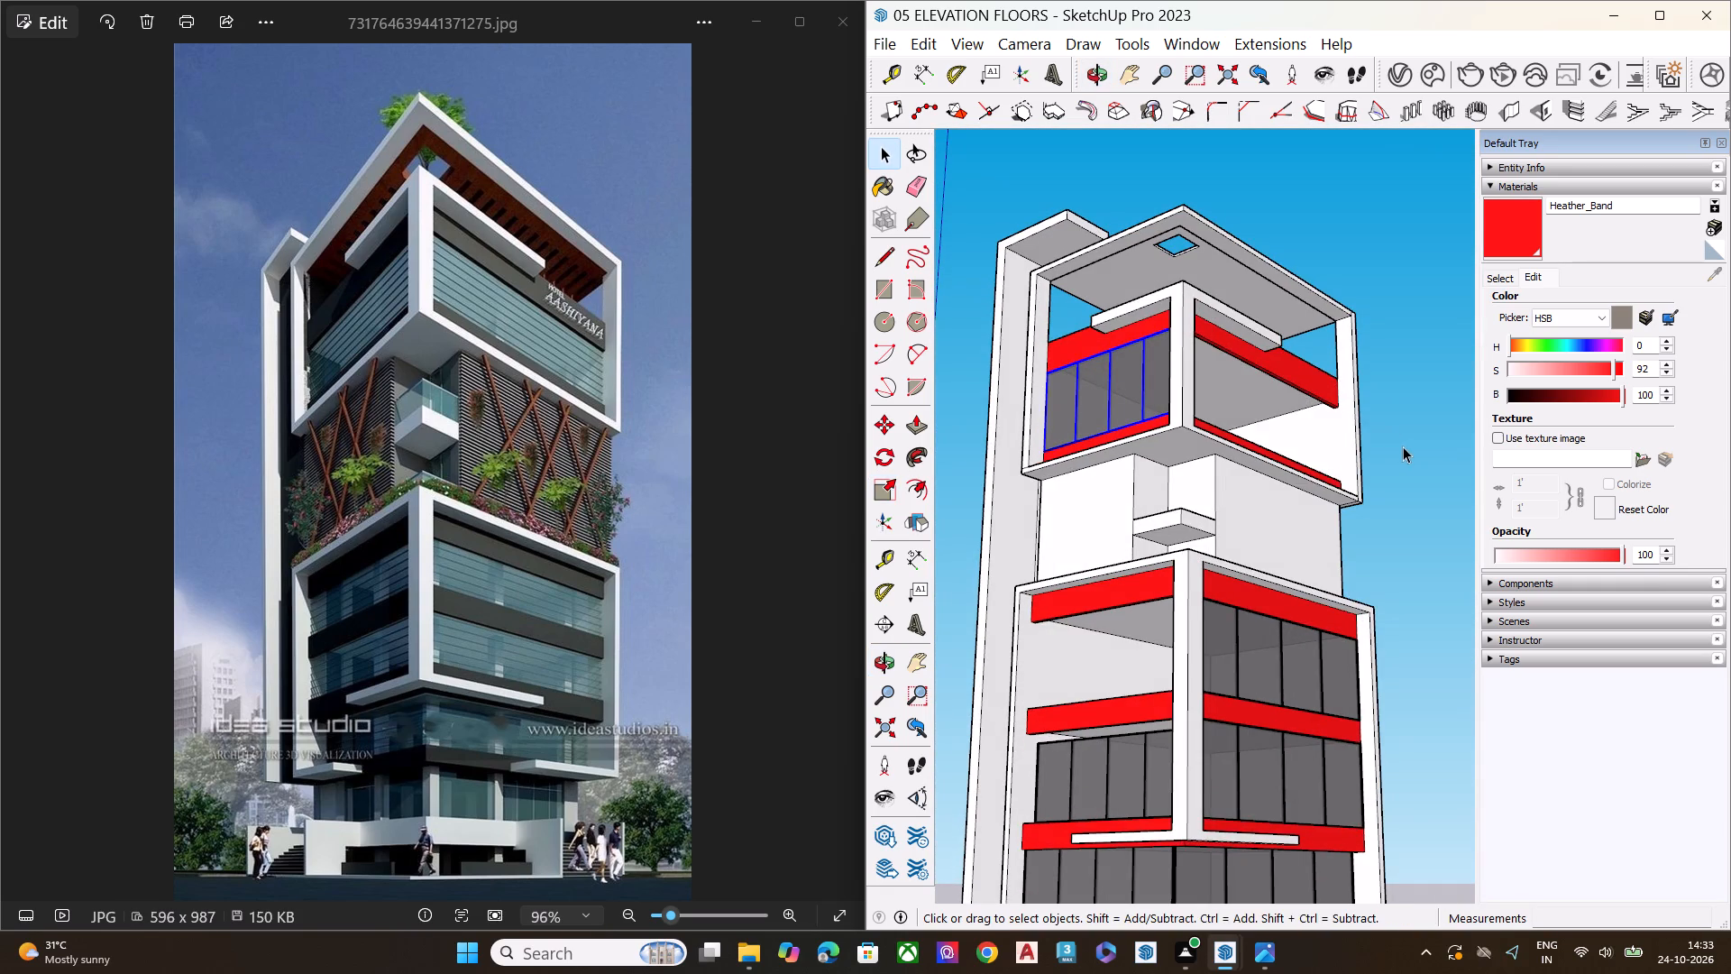
pyautogui.click(1403, 446)
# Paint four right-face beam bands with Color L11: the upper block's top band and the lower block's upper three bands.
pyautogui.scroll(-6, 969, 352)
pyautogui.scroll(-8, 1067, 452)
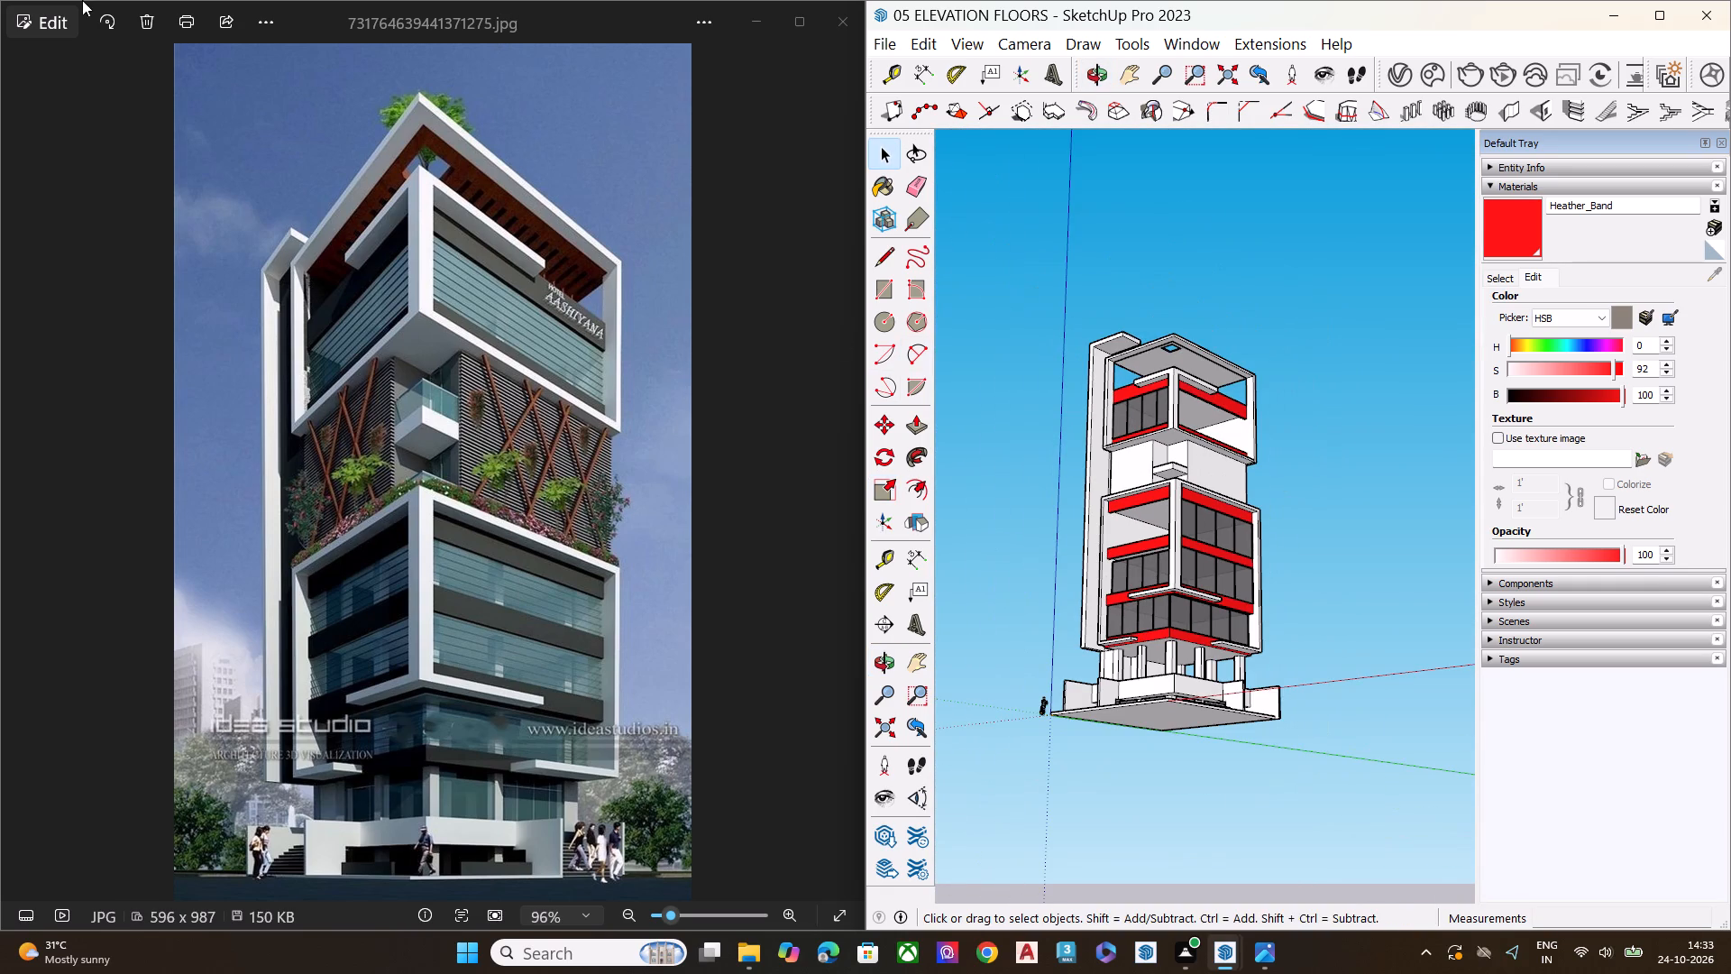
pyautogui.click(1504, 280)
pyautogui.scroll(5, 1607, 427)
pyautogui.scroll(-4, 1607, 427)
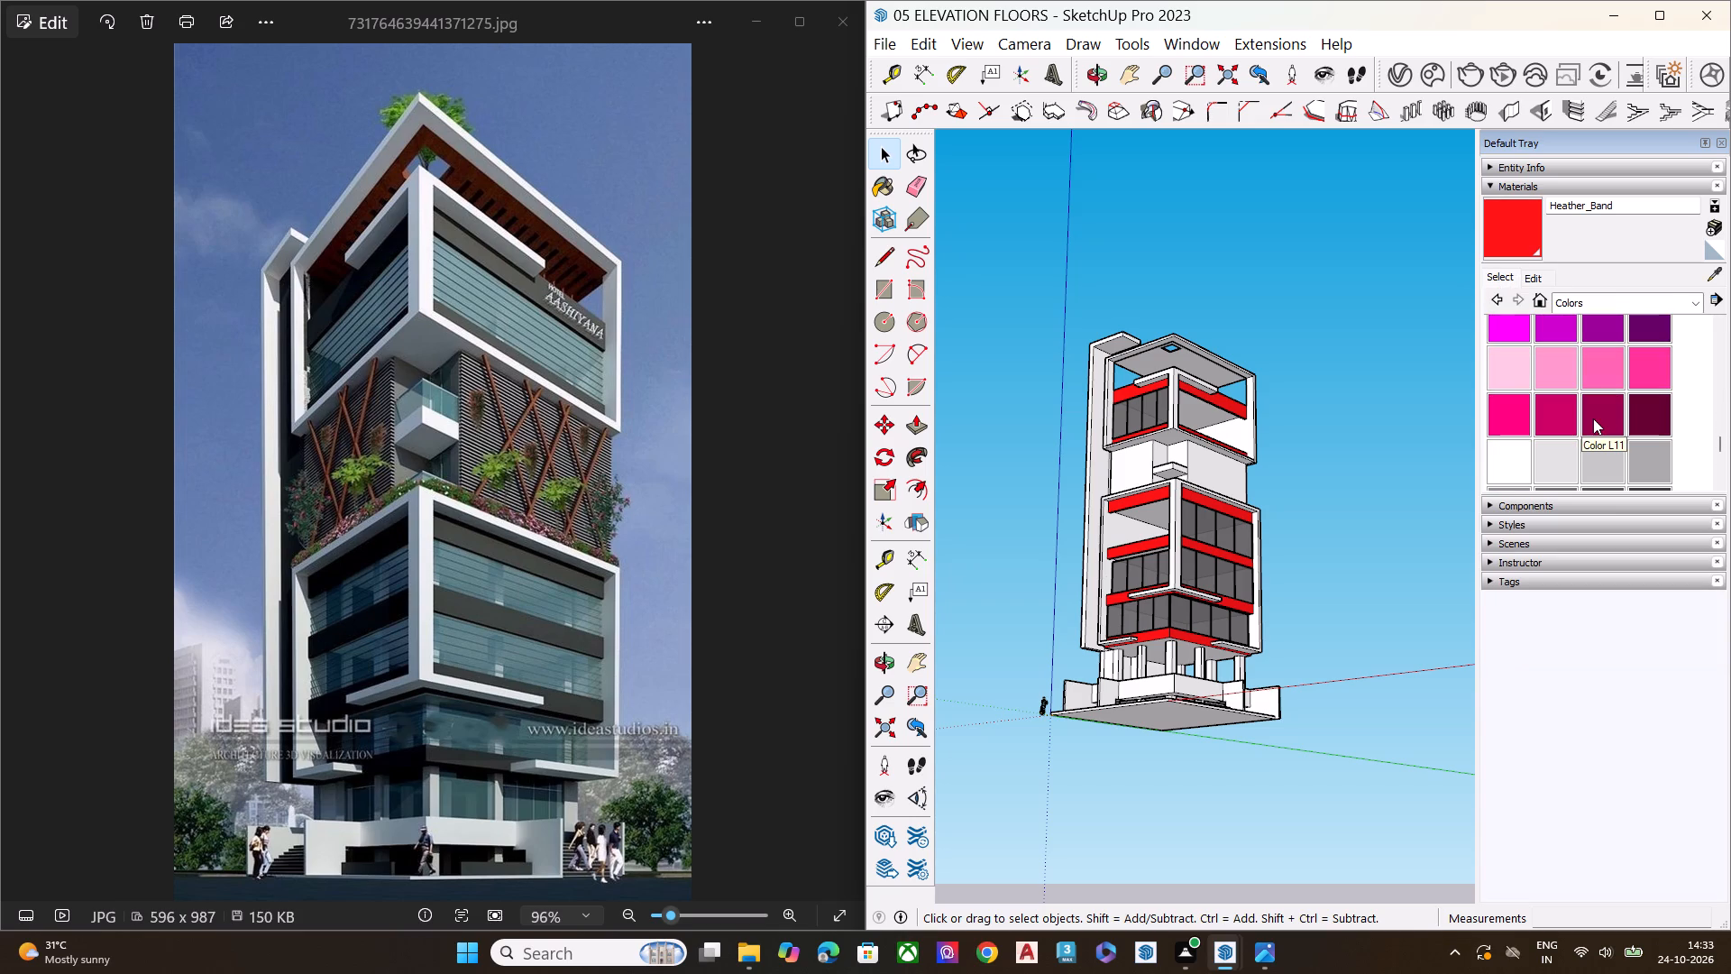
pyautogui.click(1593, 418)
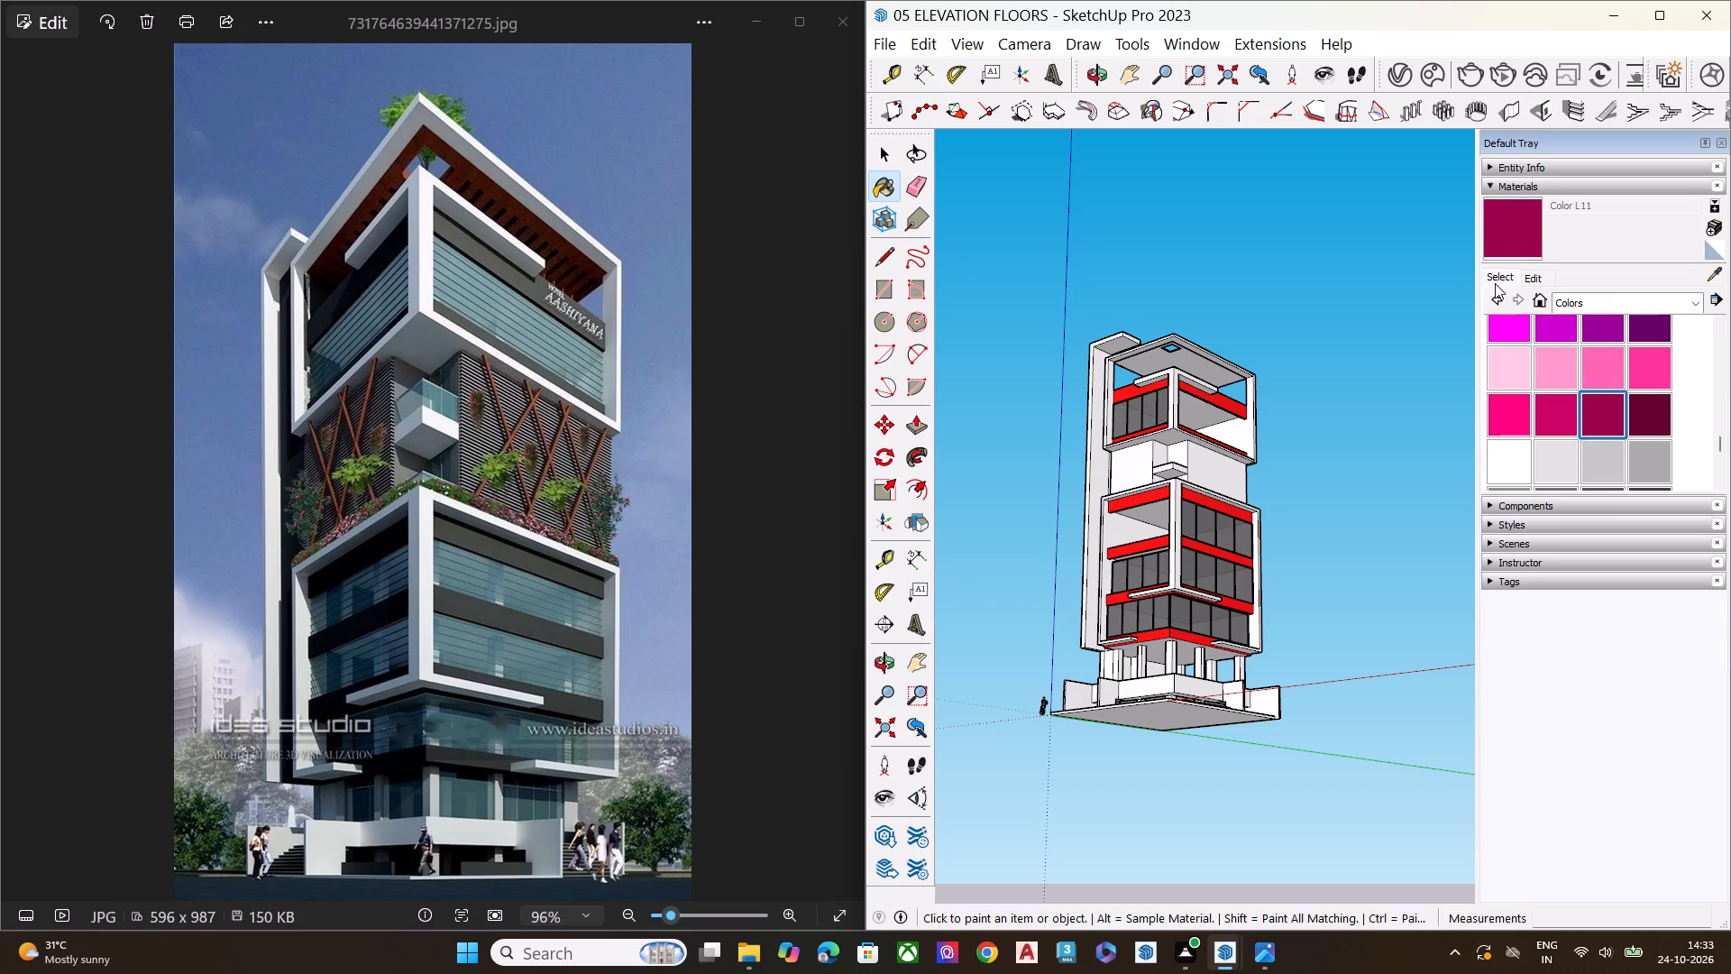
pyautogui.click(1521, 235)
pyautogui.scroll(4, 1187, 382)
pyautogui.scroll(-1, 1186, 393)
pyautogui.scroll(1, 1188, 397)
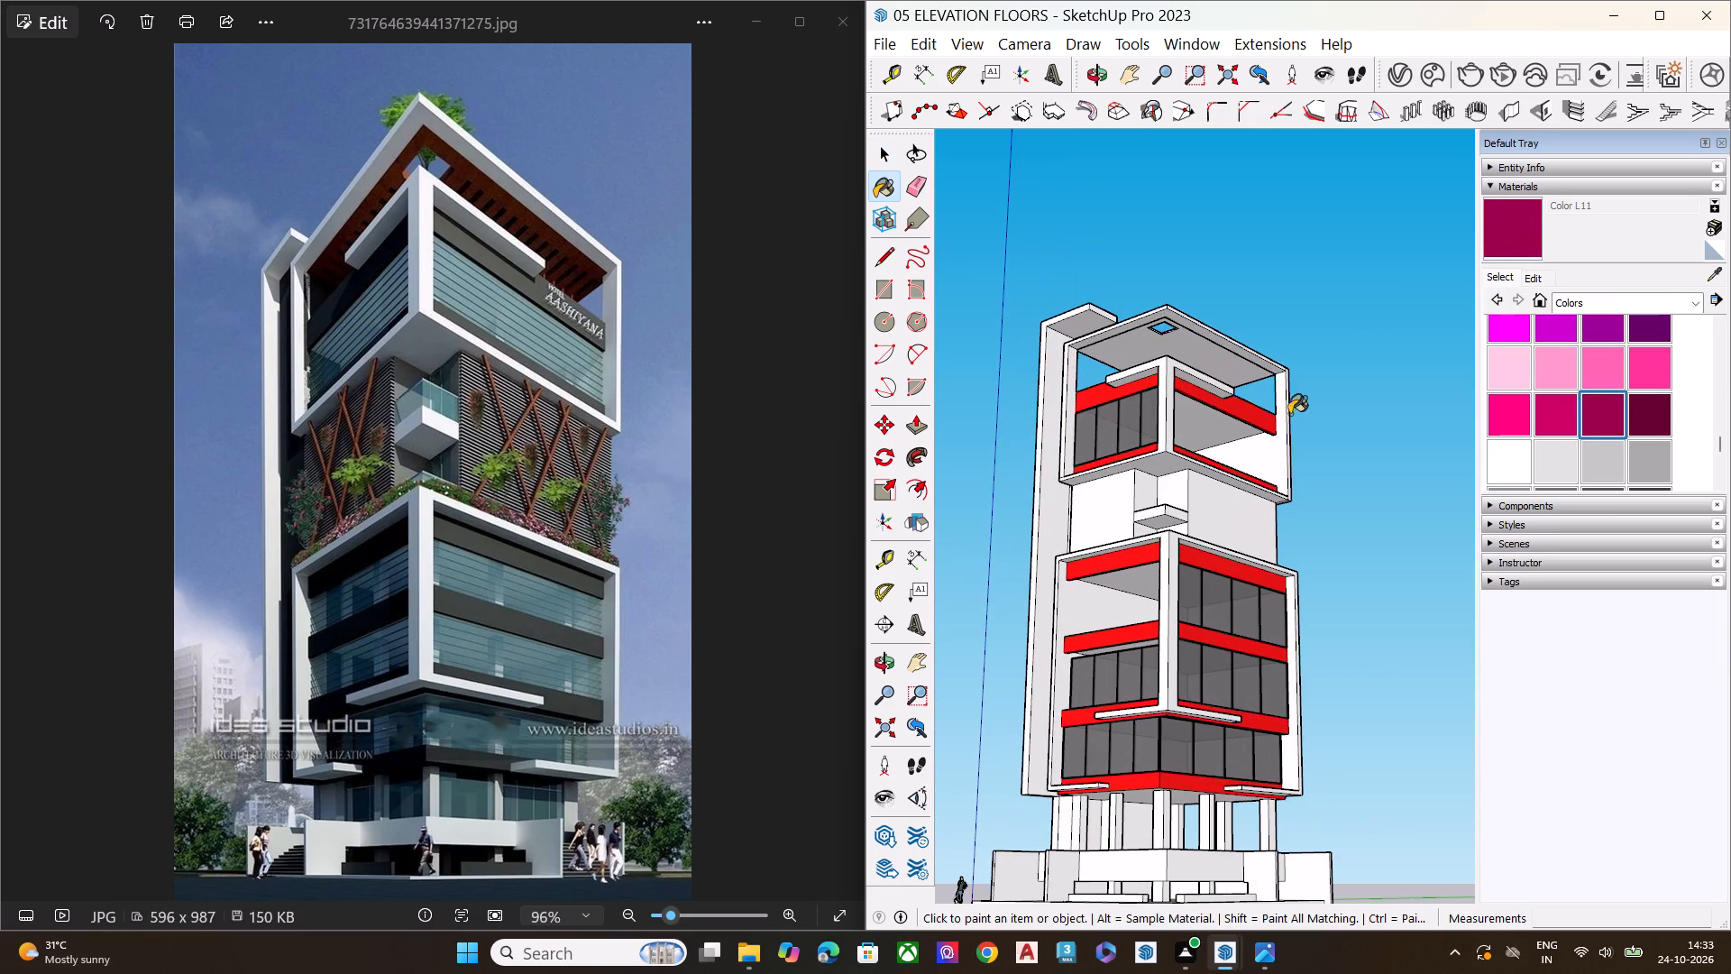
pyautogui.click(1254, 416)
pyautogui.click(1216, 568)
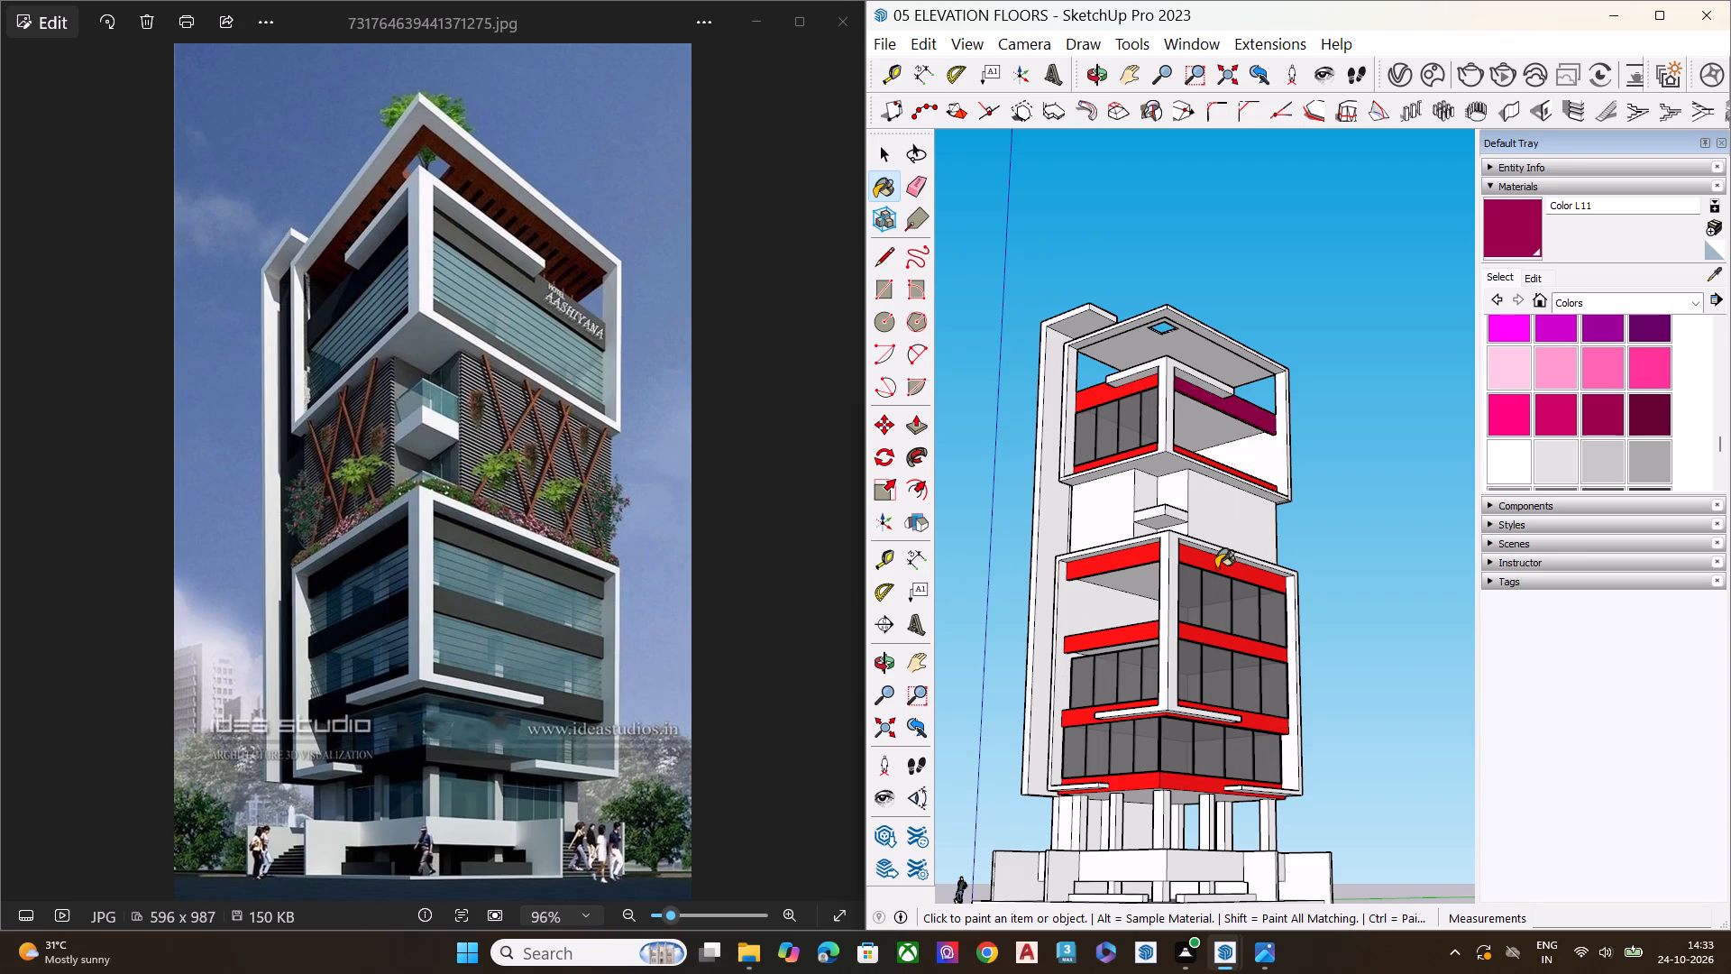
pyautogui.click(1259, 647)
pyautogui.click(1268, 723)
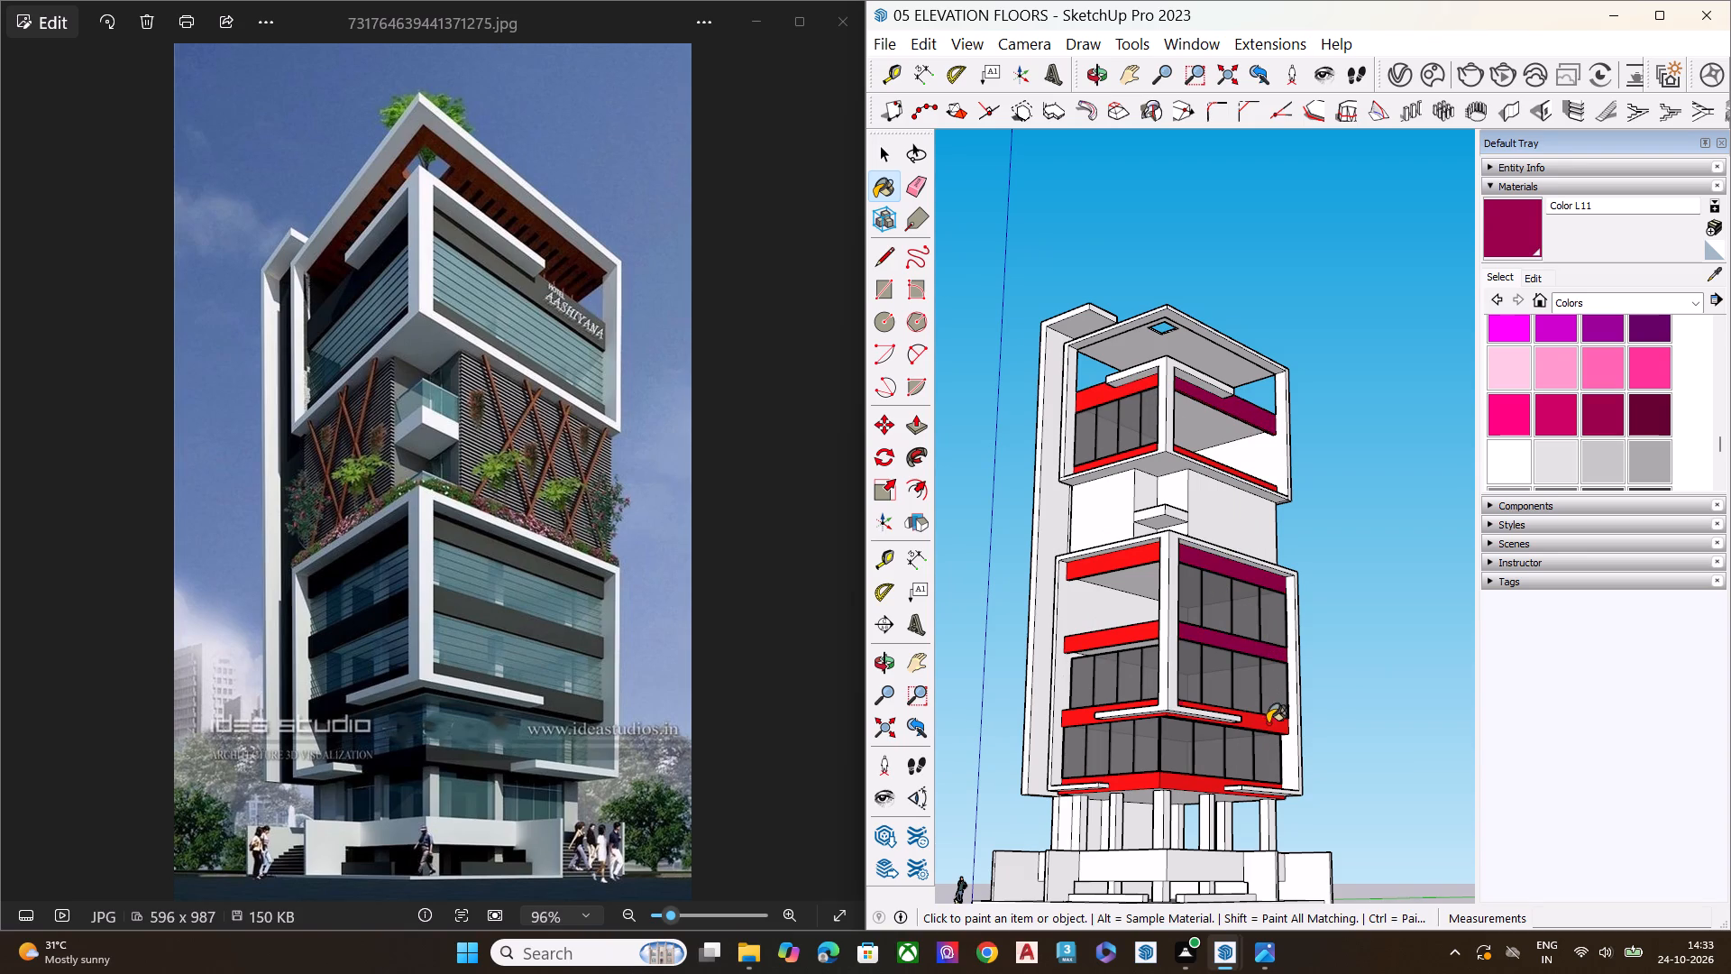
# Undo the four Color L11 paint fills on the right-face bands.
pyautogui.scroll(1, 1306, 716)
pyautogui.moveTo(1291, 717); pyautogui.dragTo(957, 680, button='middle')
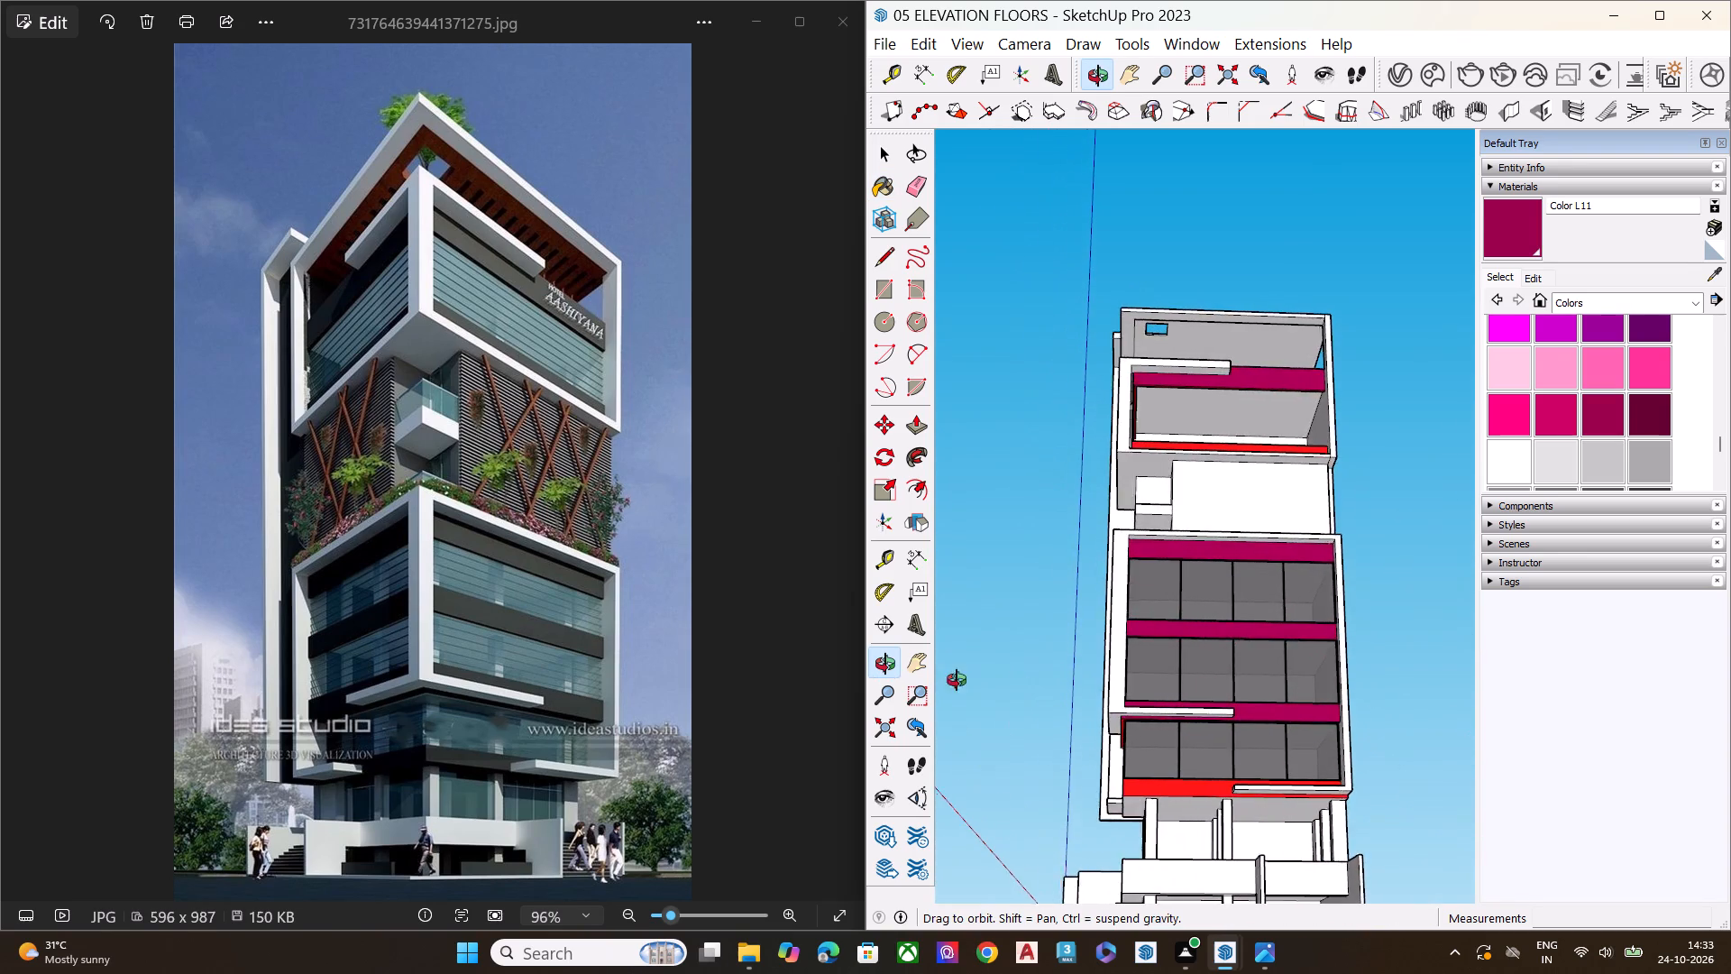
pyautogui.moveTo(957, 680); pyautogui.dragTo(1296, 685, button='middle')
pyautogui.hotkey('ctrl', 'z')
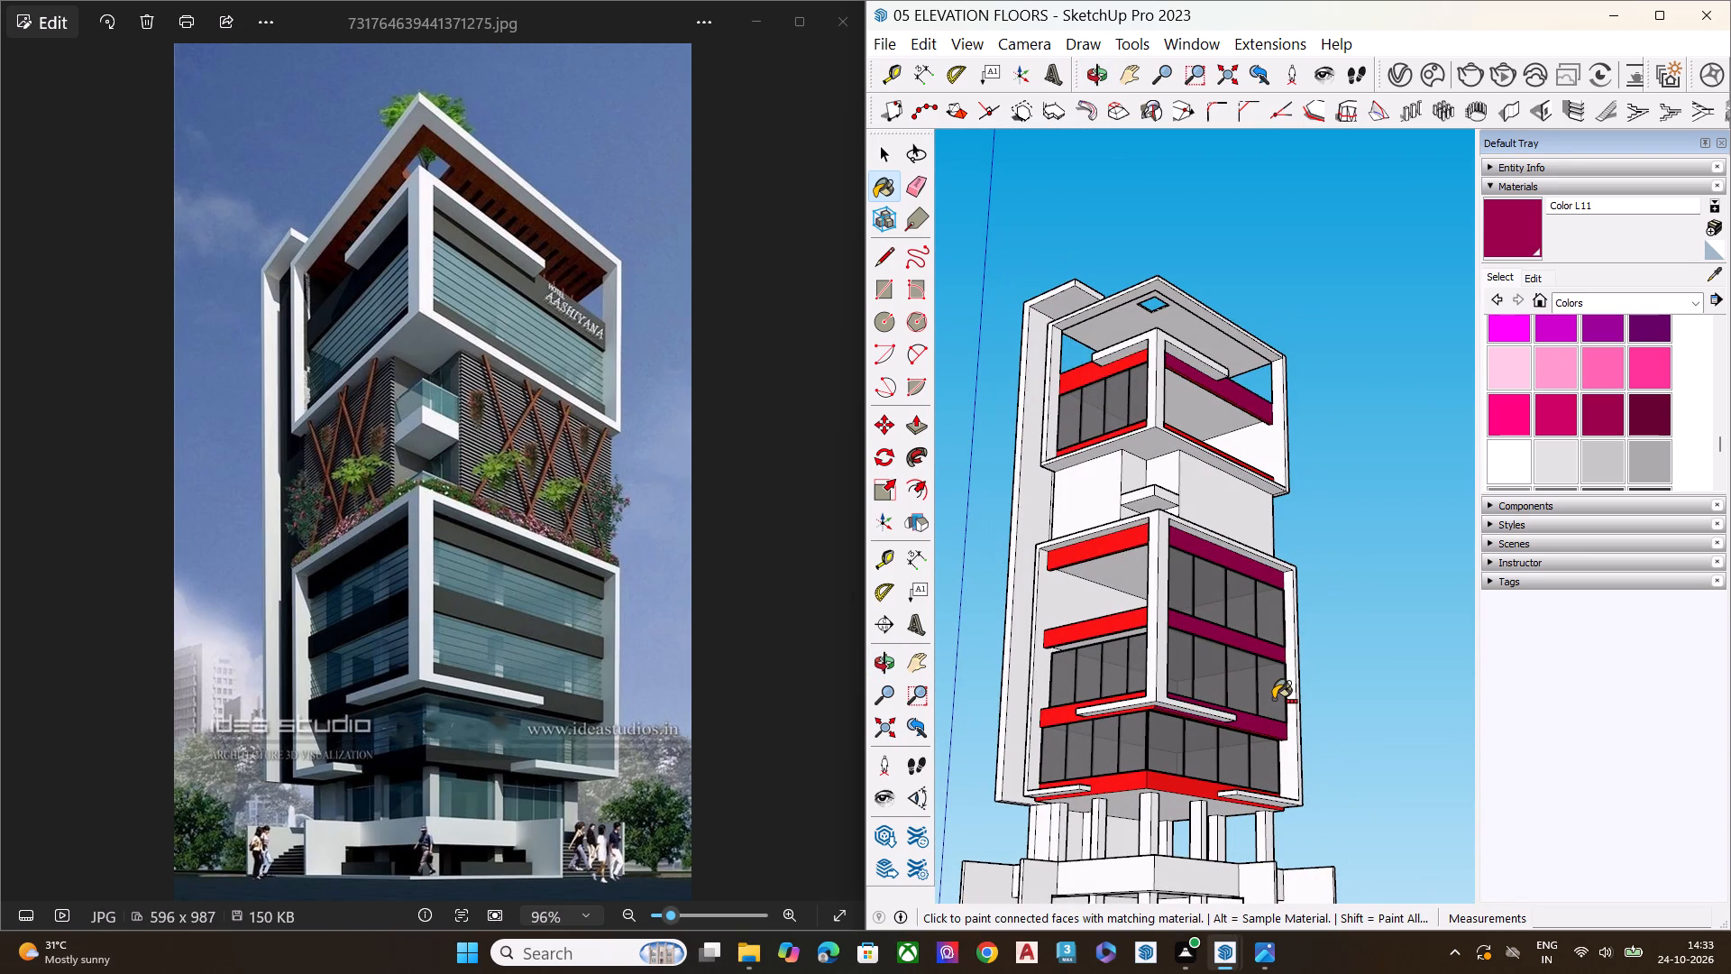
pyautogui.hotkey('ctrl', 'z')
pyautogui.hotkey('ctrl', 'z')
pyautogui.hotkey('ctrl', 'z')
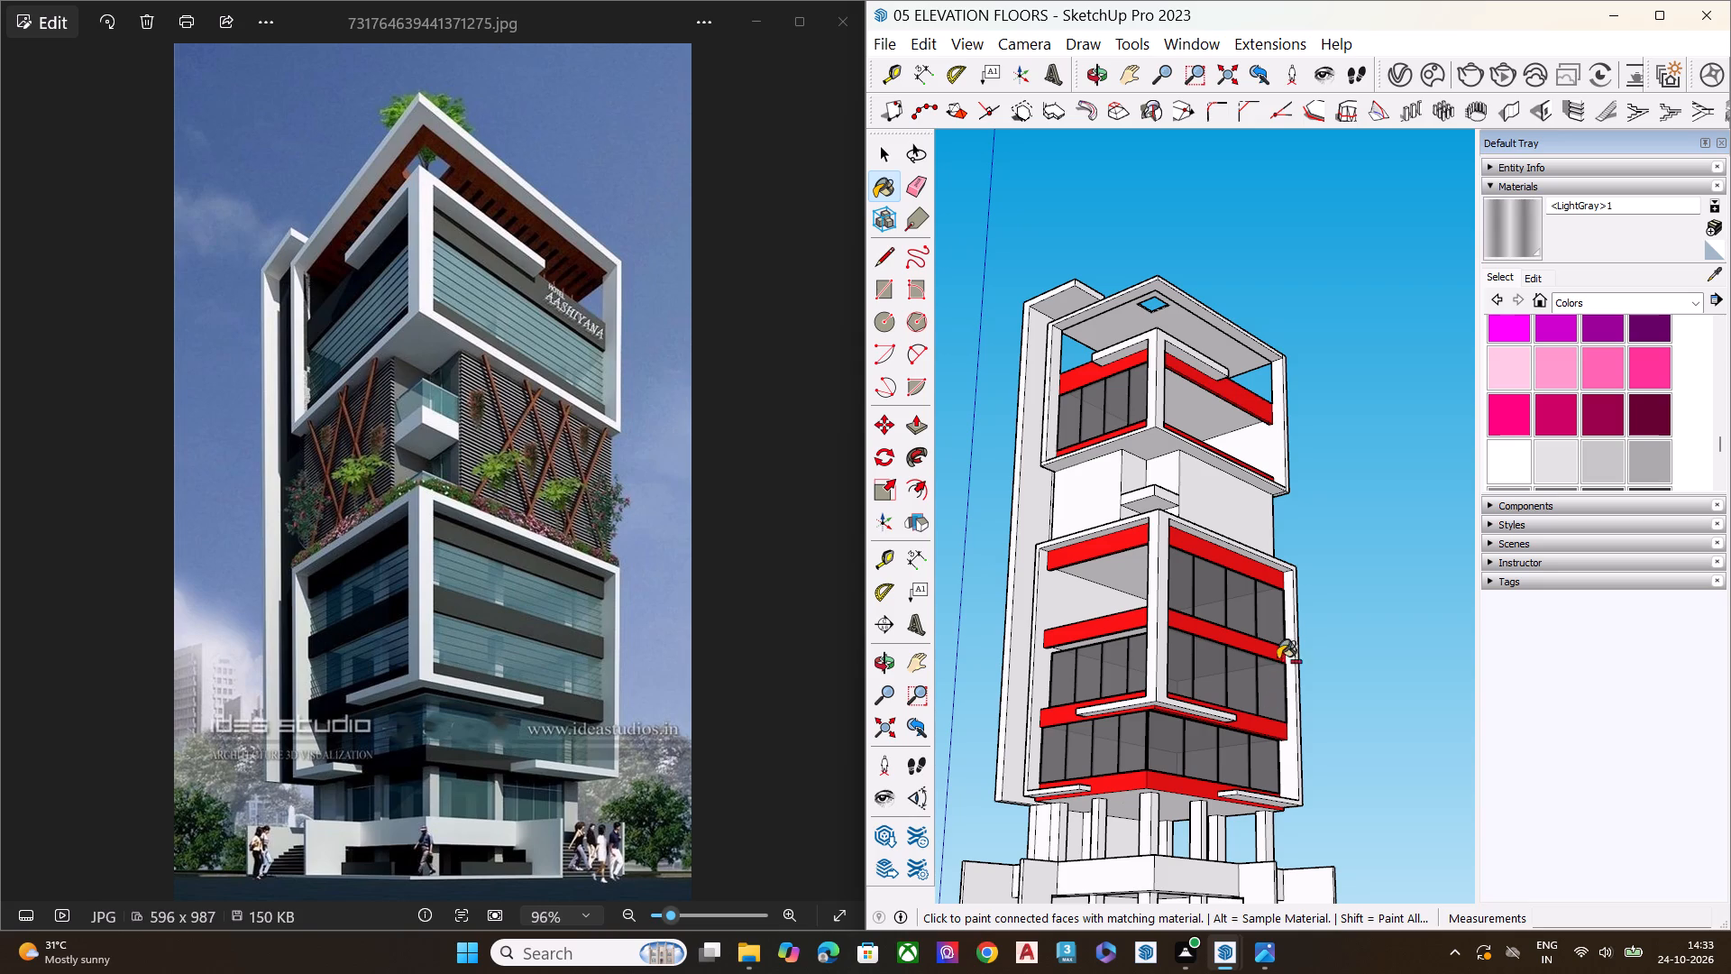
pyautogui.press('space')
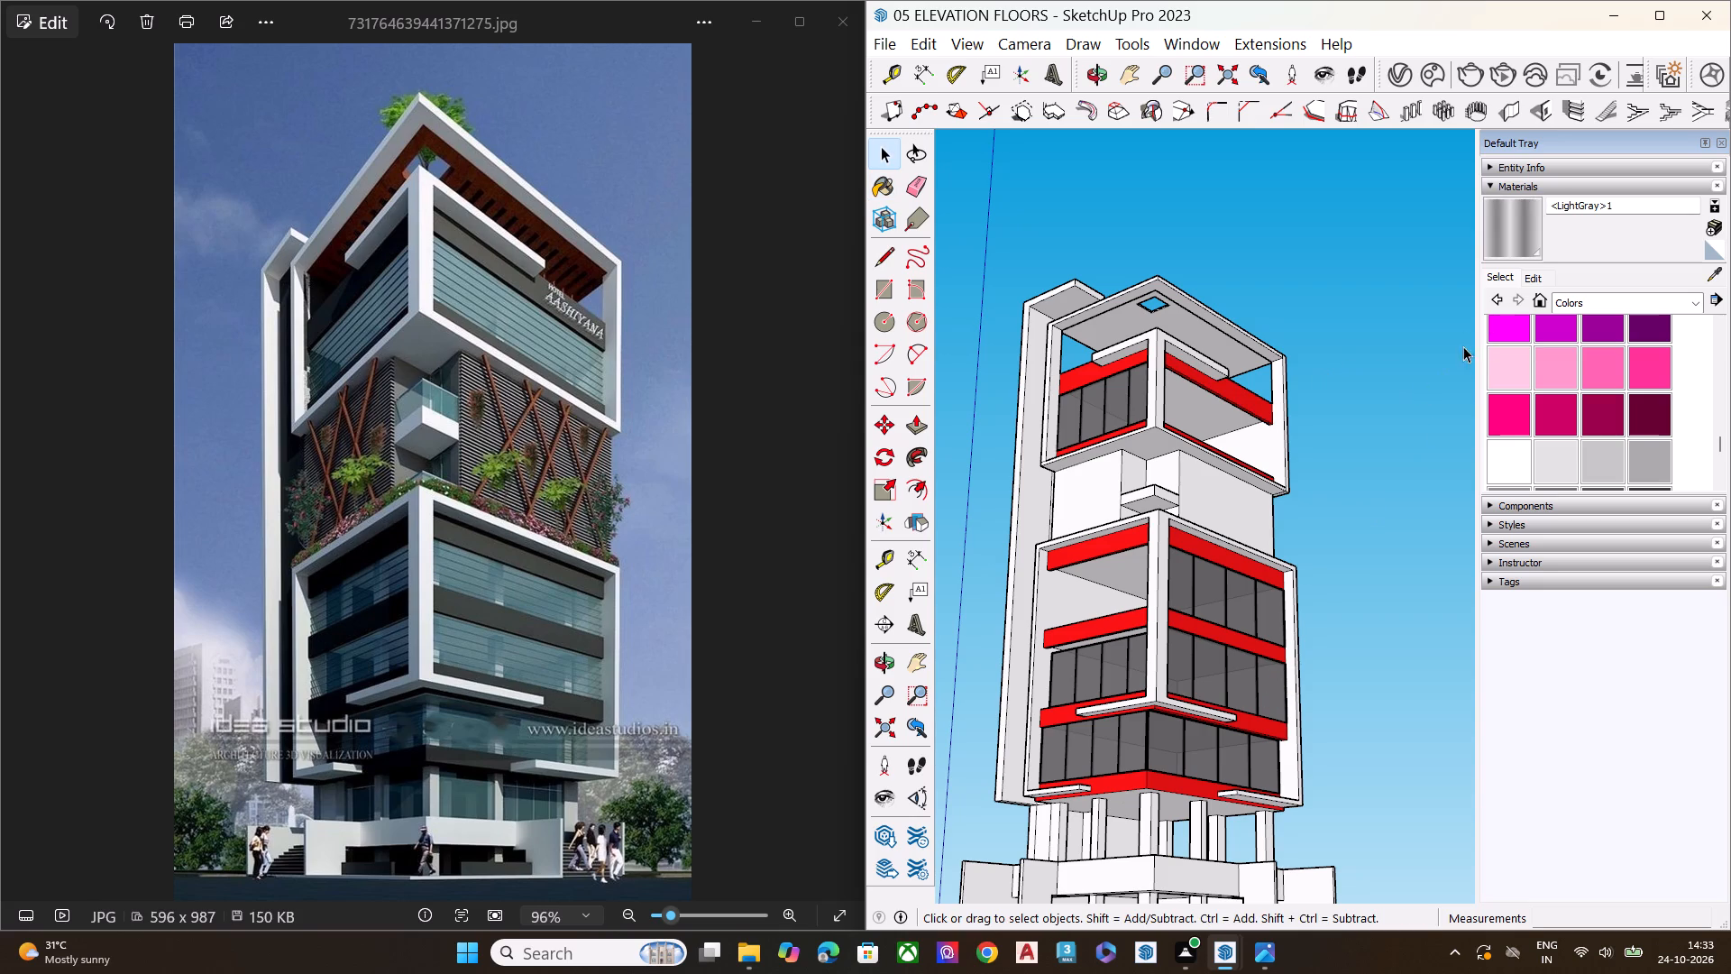
# Scale the lower block's middle-floor left-face window in height by about 1.13, bringing its top to the underside of the red band above.
pyautogui.scroll(7, 1466, 320)
pyautogui.scroll(-8, 1127, 409)
pyautogui.moveTo(1122, 562); pyautogui.dragTo(1123, 660, button='middle')
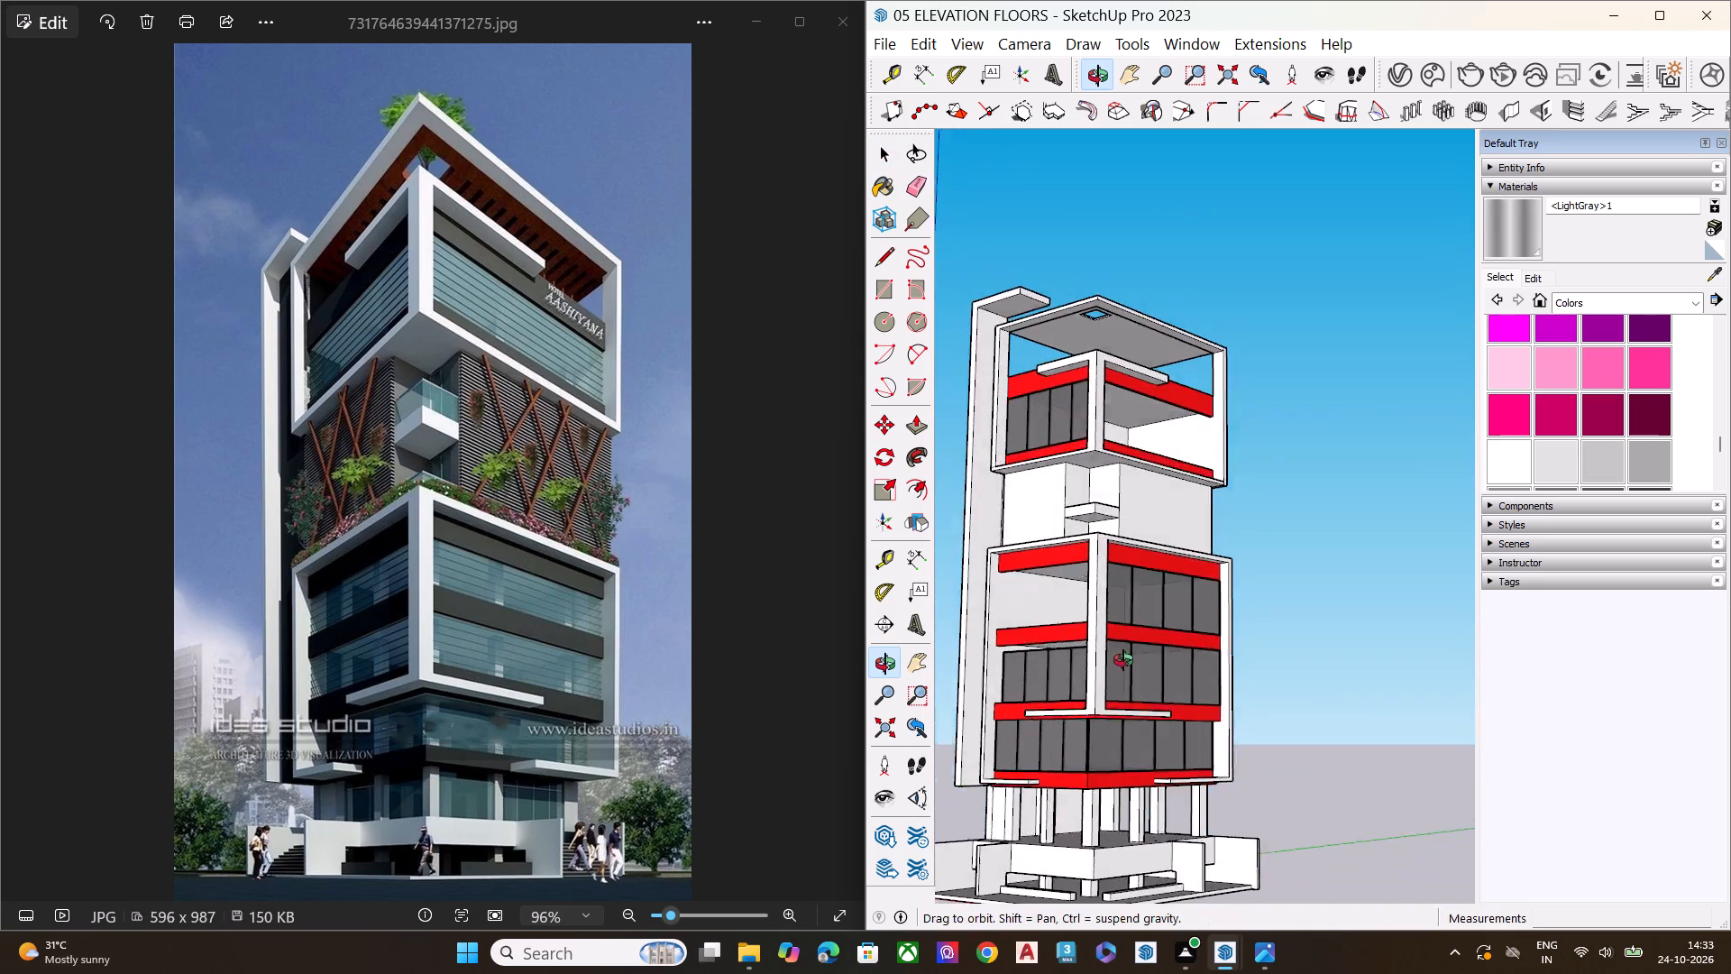
pyautogui.moveTo(1123, 660); pyautogui.dragTo(1124, 693, button='middle')
pyautogui.scroll(7, 987, 565)
pyautogui.moveTo(1049, 753); pyautogui.dragTo(1120, 752, button='middle')
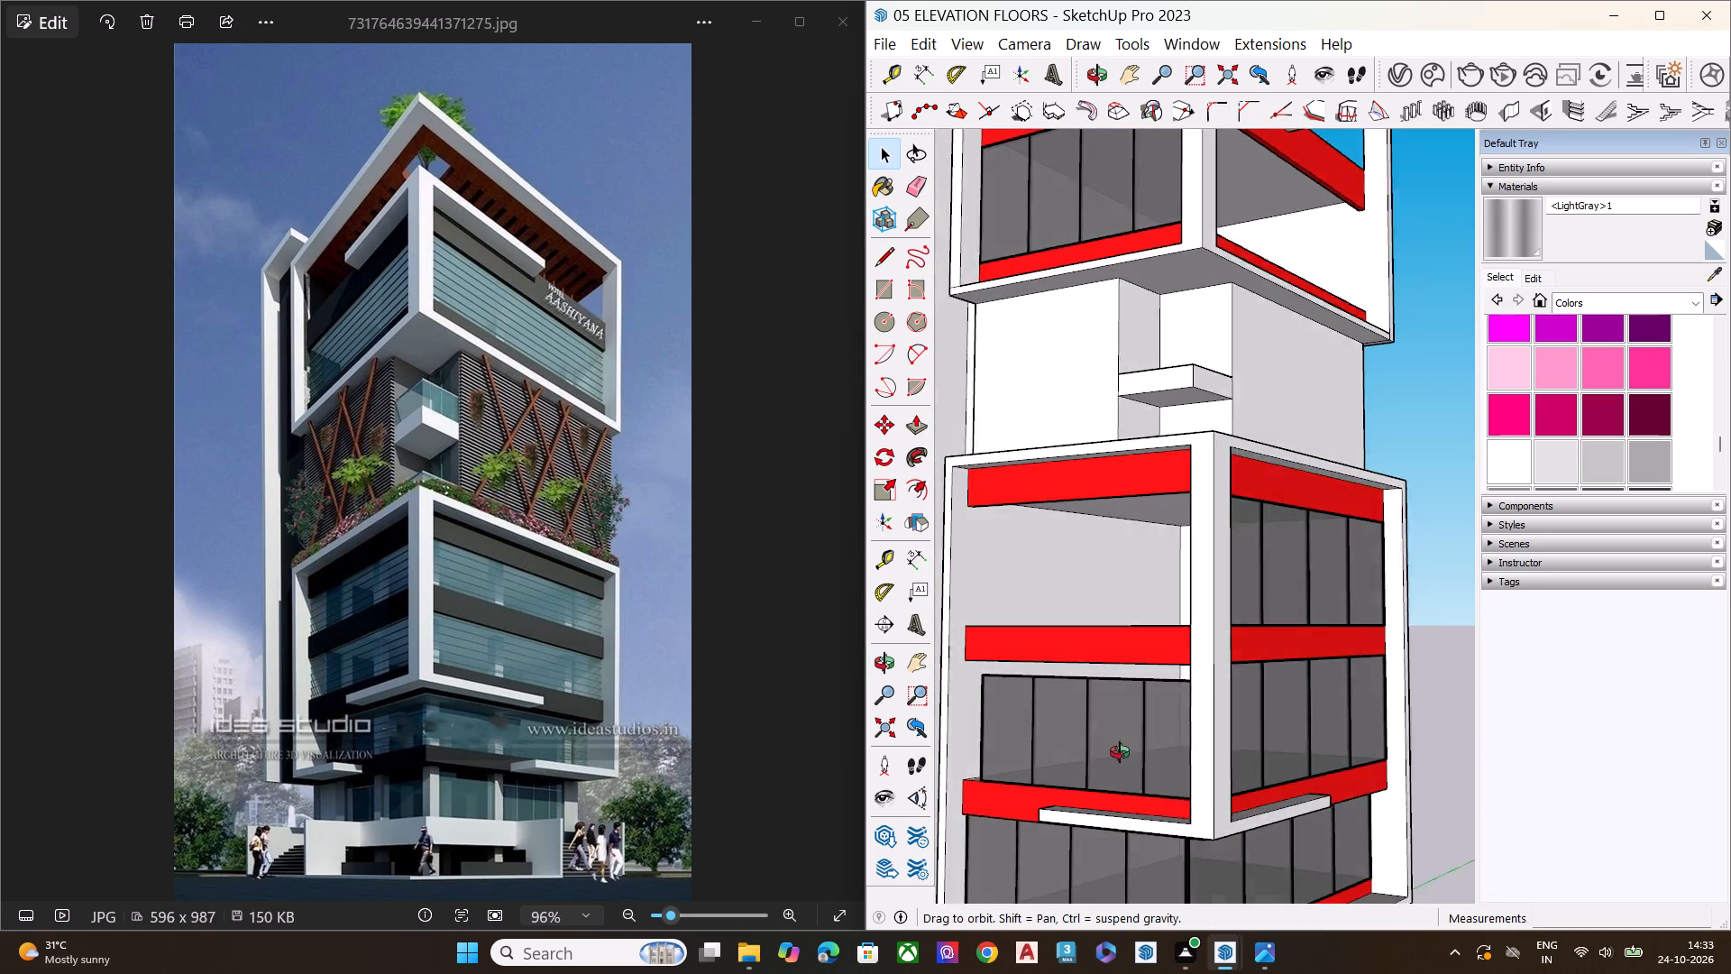
pyautogui.moveTo(1120, 752); pyautogui.dragTo(1387, 439, button='middle')
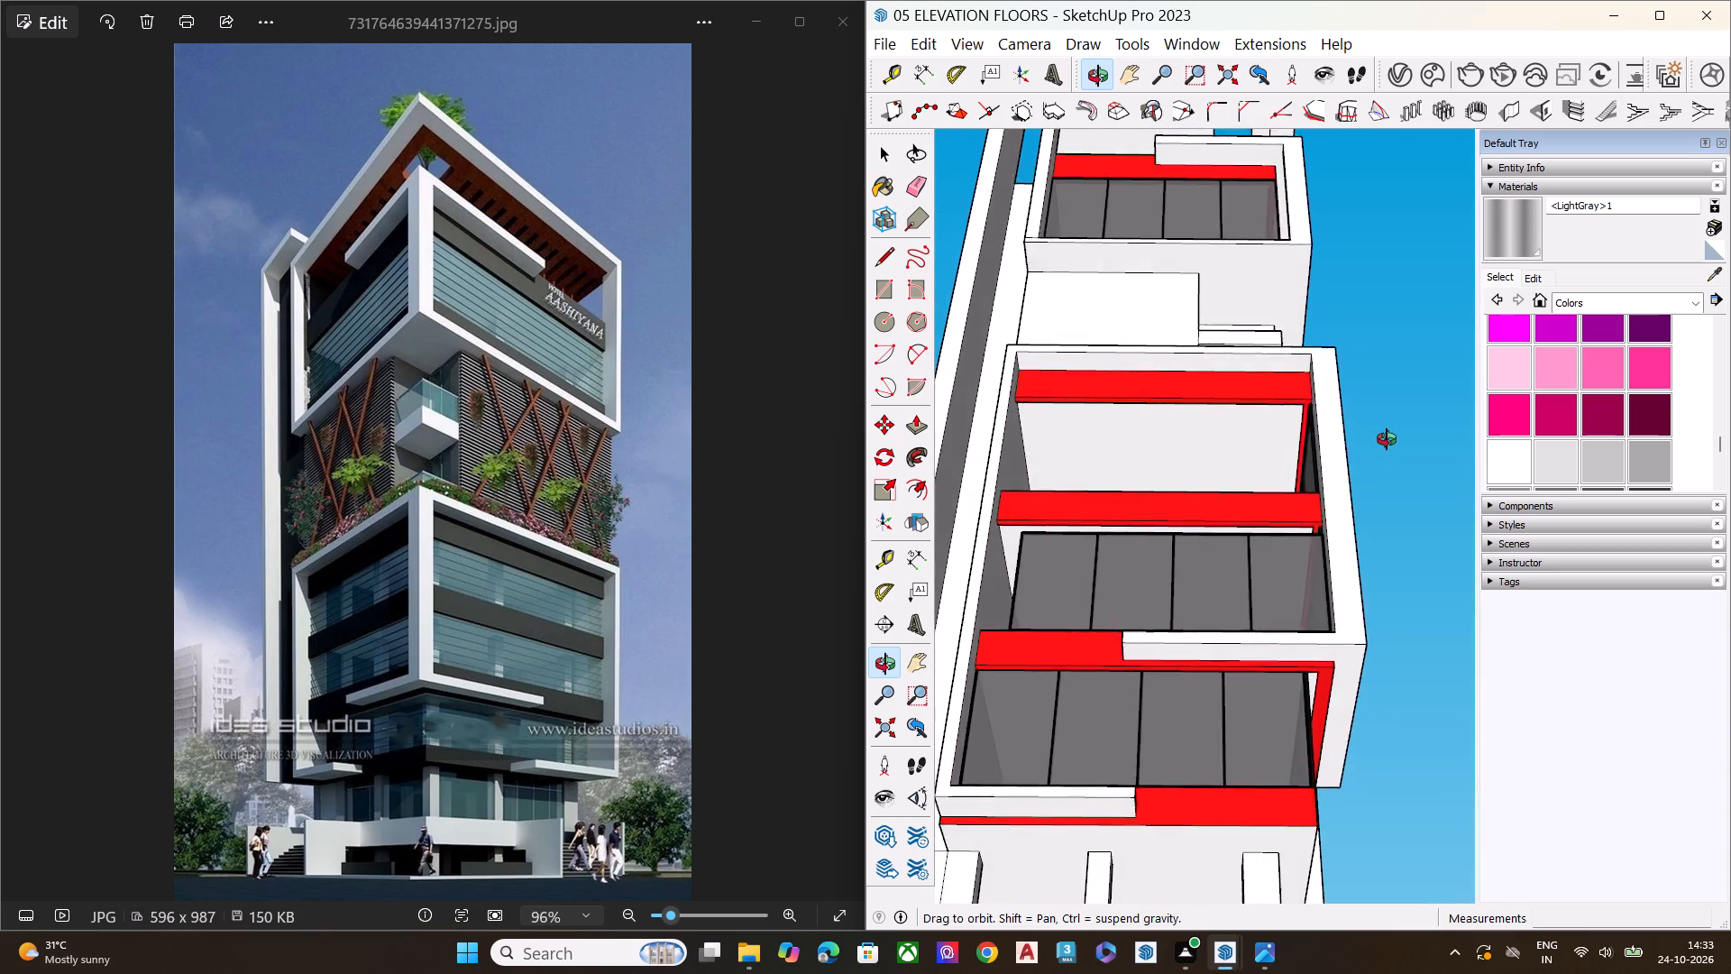
pyautogui.moveTo(1387, 439); pyautogui.dragTo(1451, 566, button='middle')
pyautogui.scroll(7, 1354, 659)
pyautogui.click(1214, 607)
pyautogui.scroll(-4, 1278, 568)
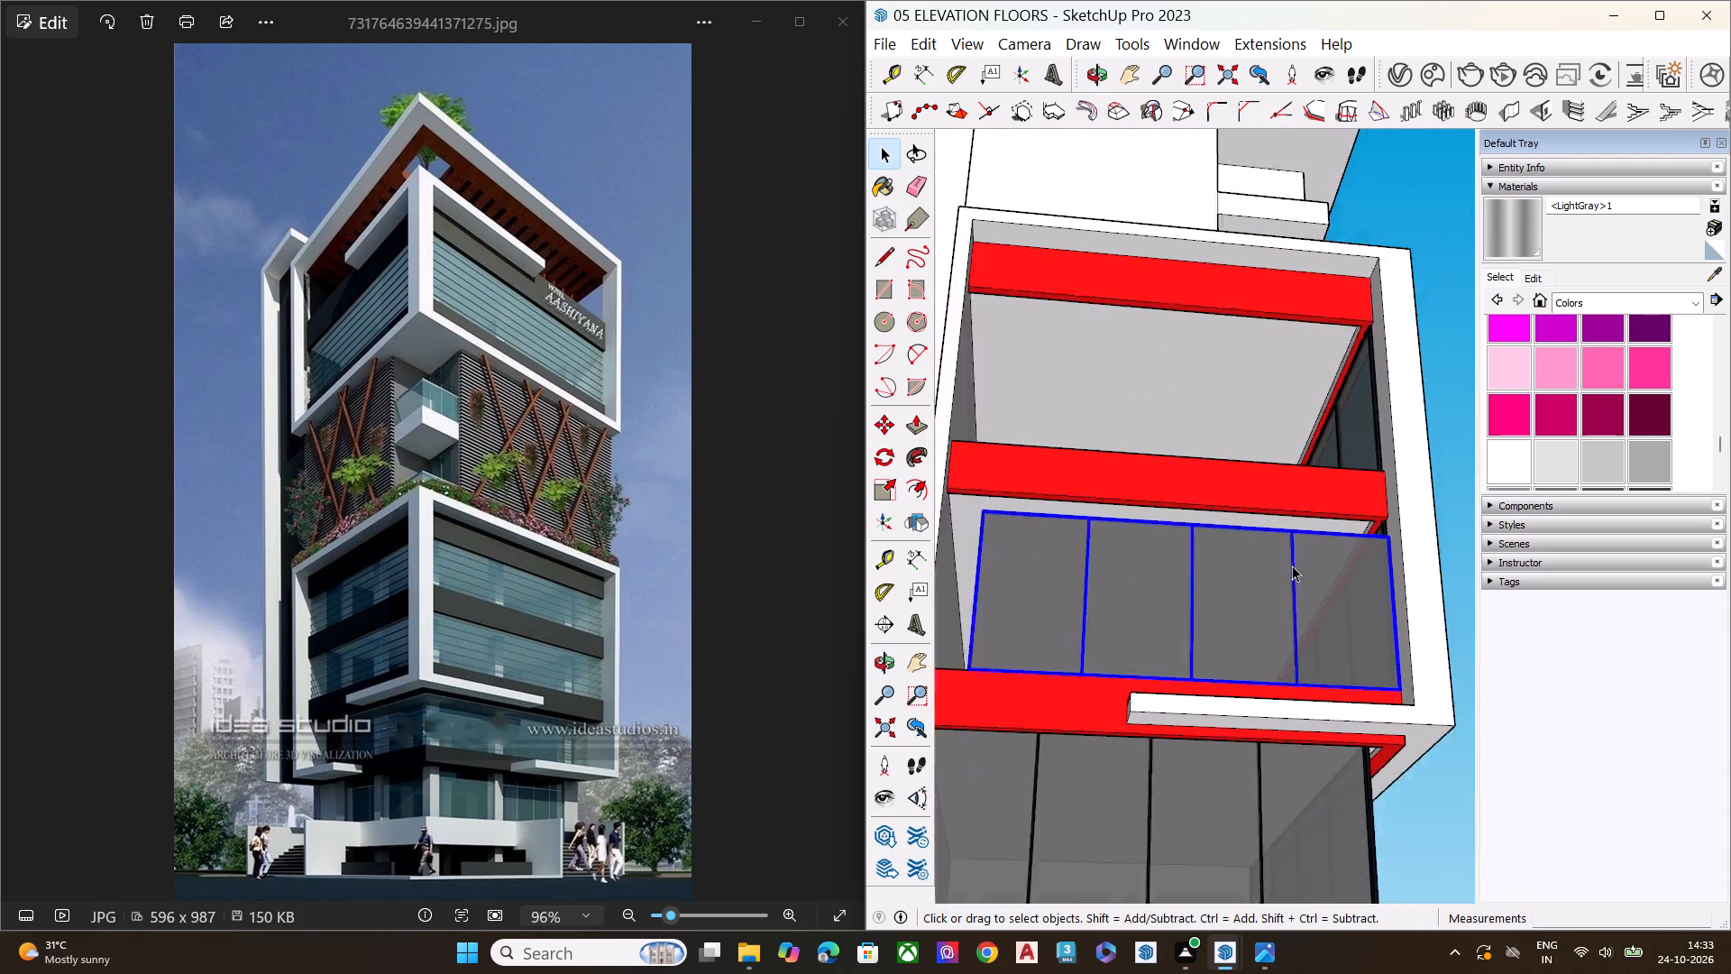
pyautogui.scroll(-3, 1292, 565)
pyautogui.moveTo(1299, 573); pyautogui.dragTo(1309, 708, button='middle')
pyautogui.scroll(6, 1177, 696)
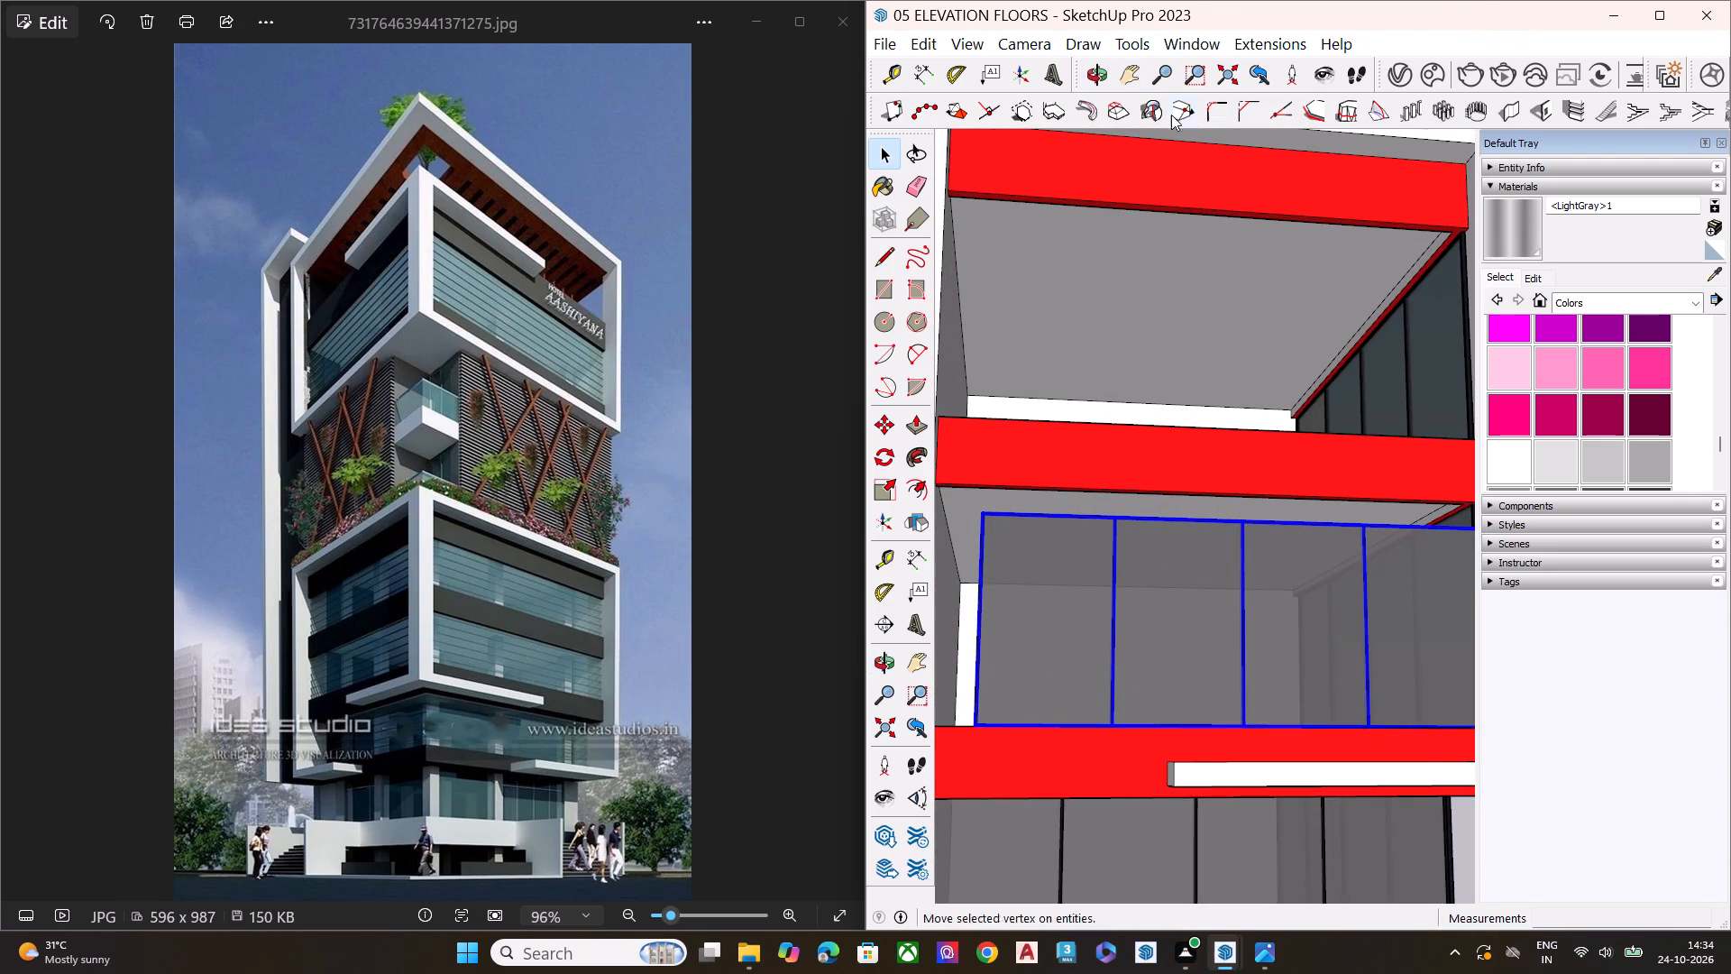
pyautogui.scroll(-7, 1195, 179)
pyautogui.moveTo(1391, 362); pyautogui.dragTo(1313, 551, button='middle')
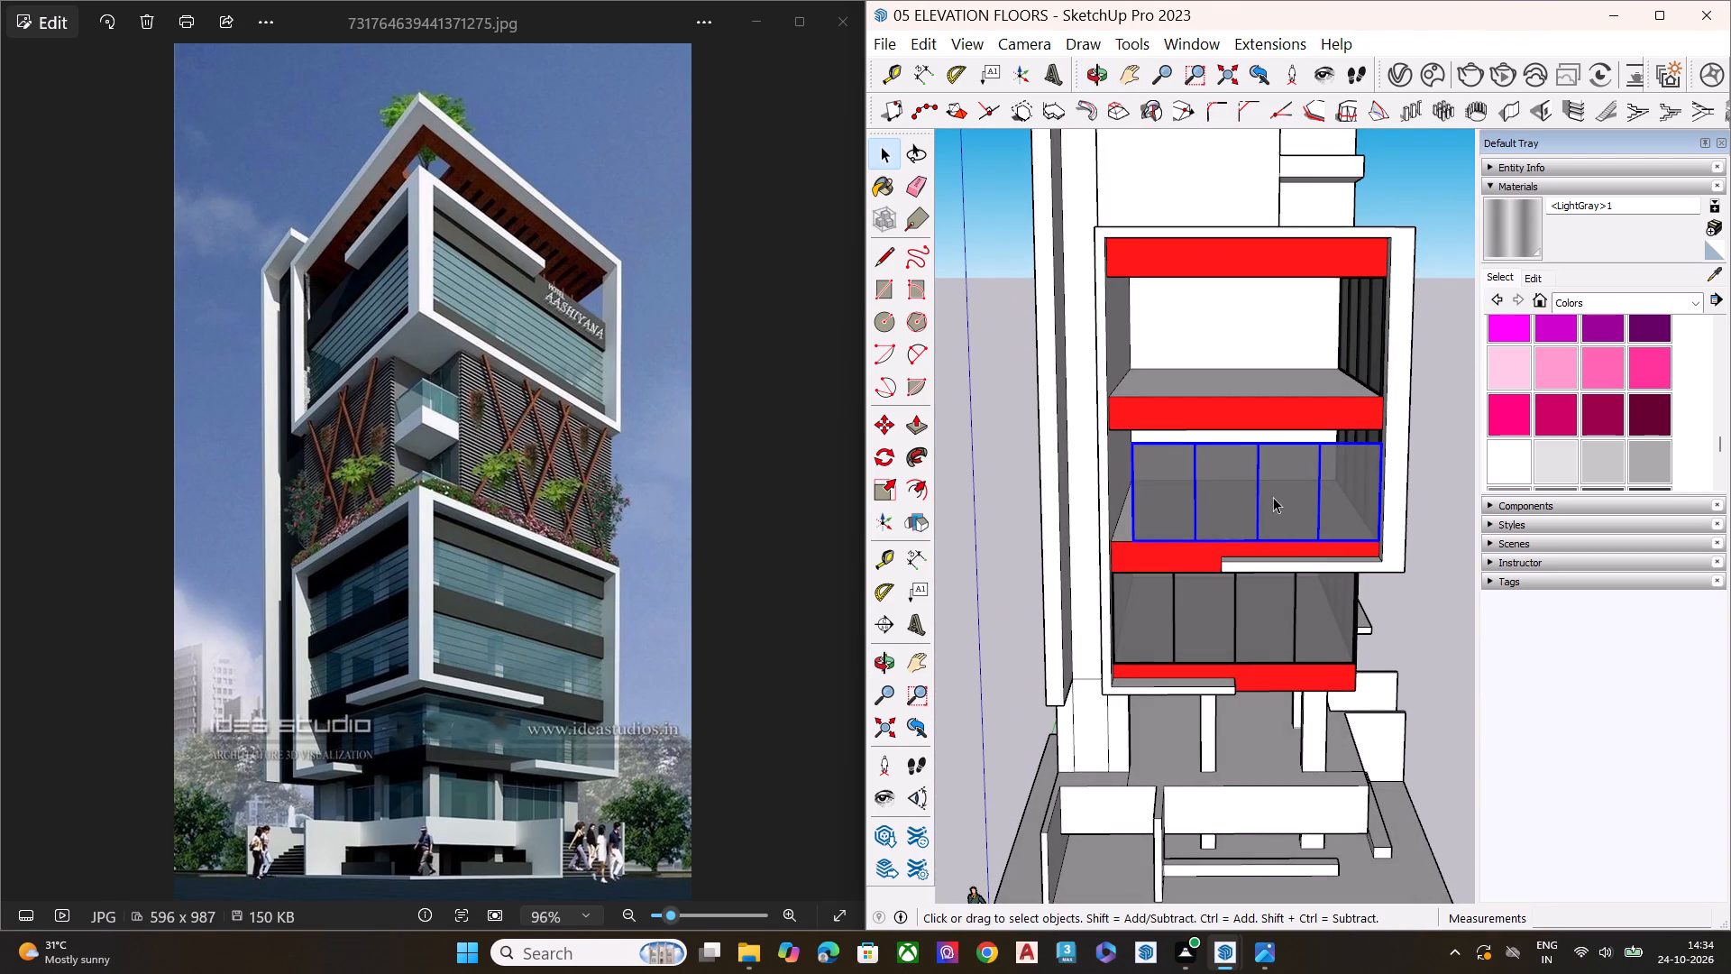
pyautogui.press('s')
pyautogui.scroll(4, 1259, 489)
pyautogui.scroll(-1, 1254, 463)
pyautogui.scroll(5, 1254, 463)
pyautogui.moveTo(1263, 451); pyautogui.dragTo(1099, 557, button='middle')
pyautogui.scroll(2, 1083, 535)
pyautogui.scroll(-2, 1050, 528)
pyautogui.scroll(3, 1050, 528)
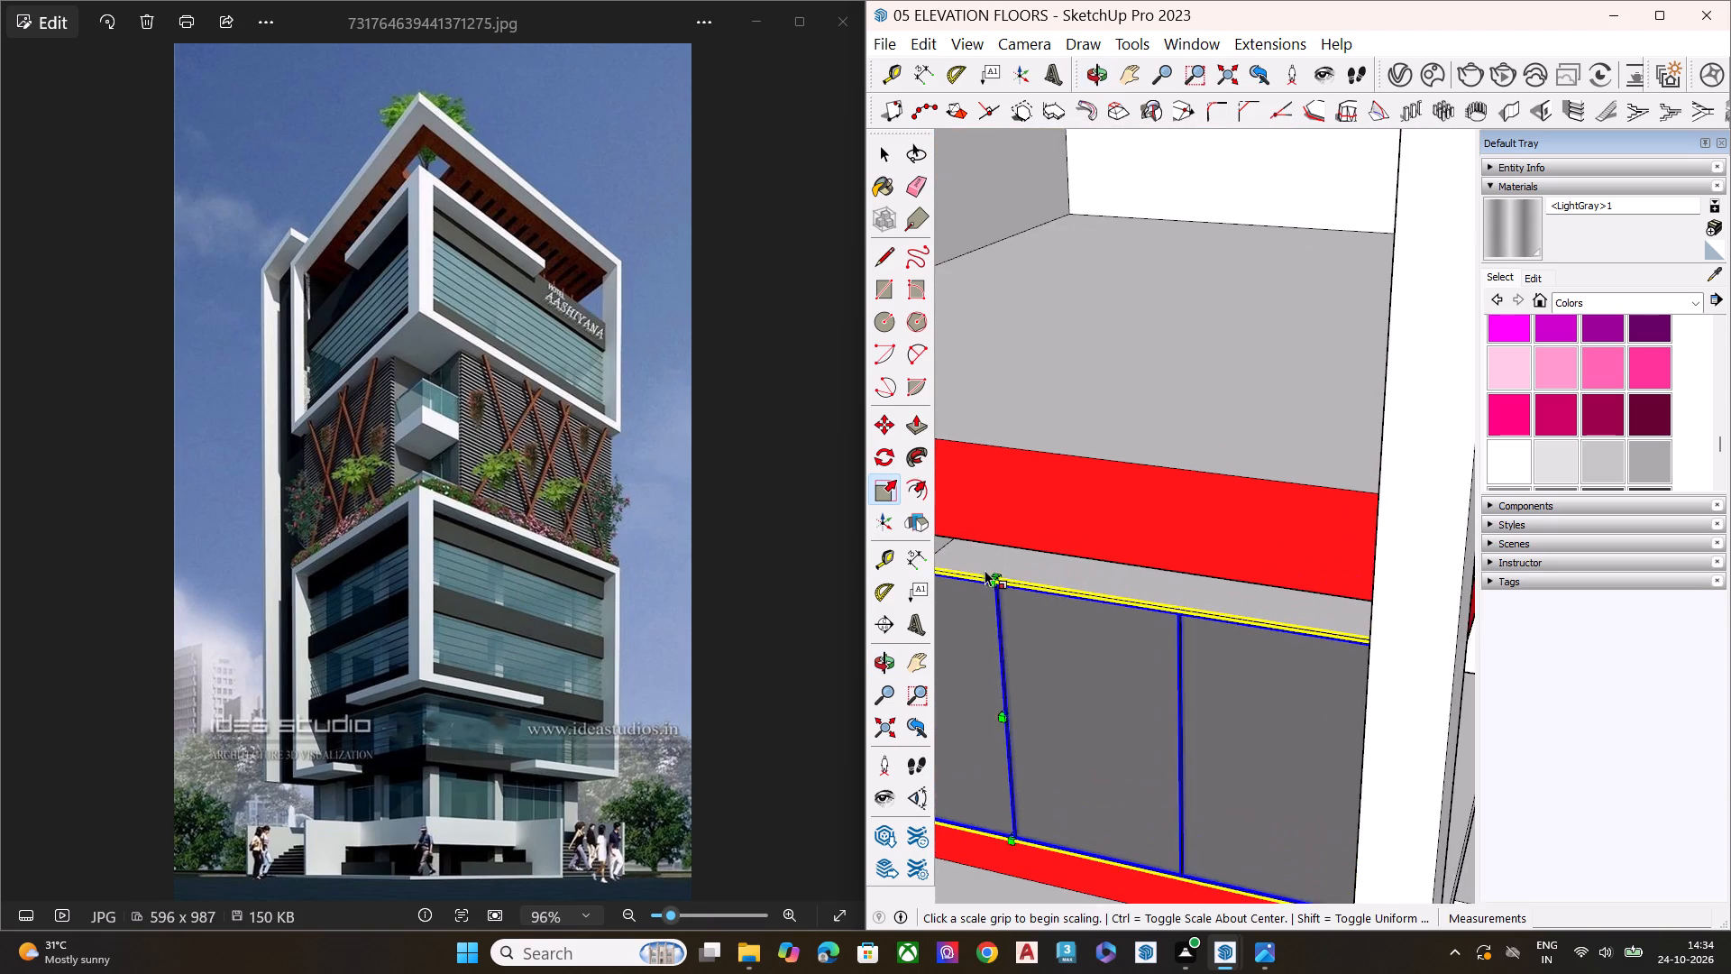
pyautogui.scroll(9, 995, 580)
pyautogui.scroll(-1, 1011, 630)
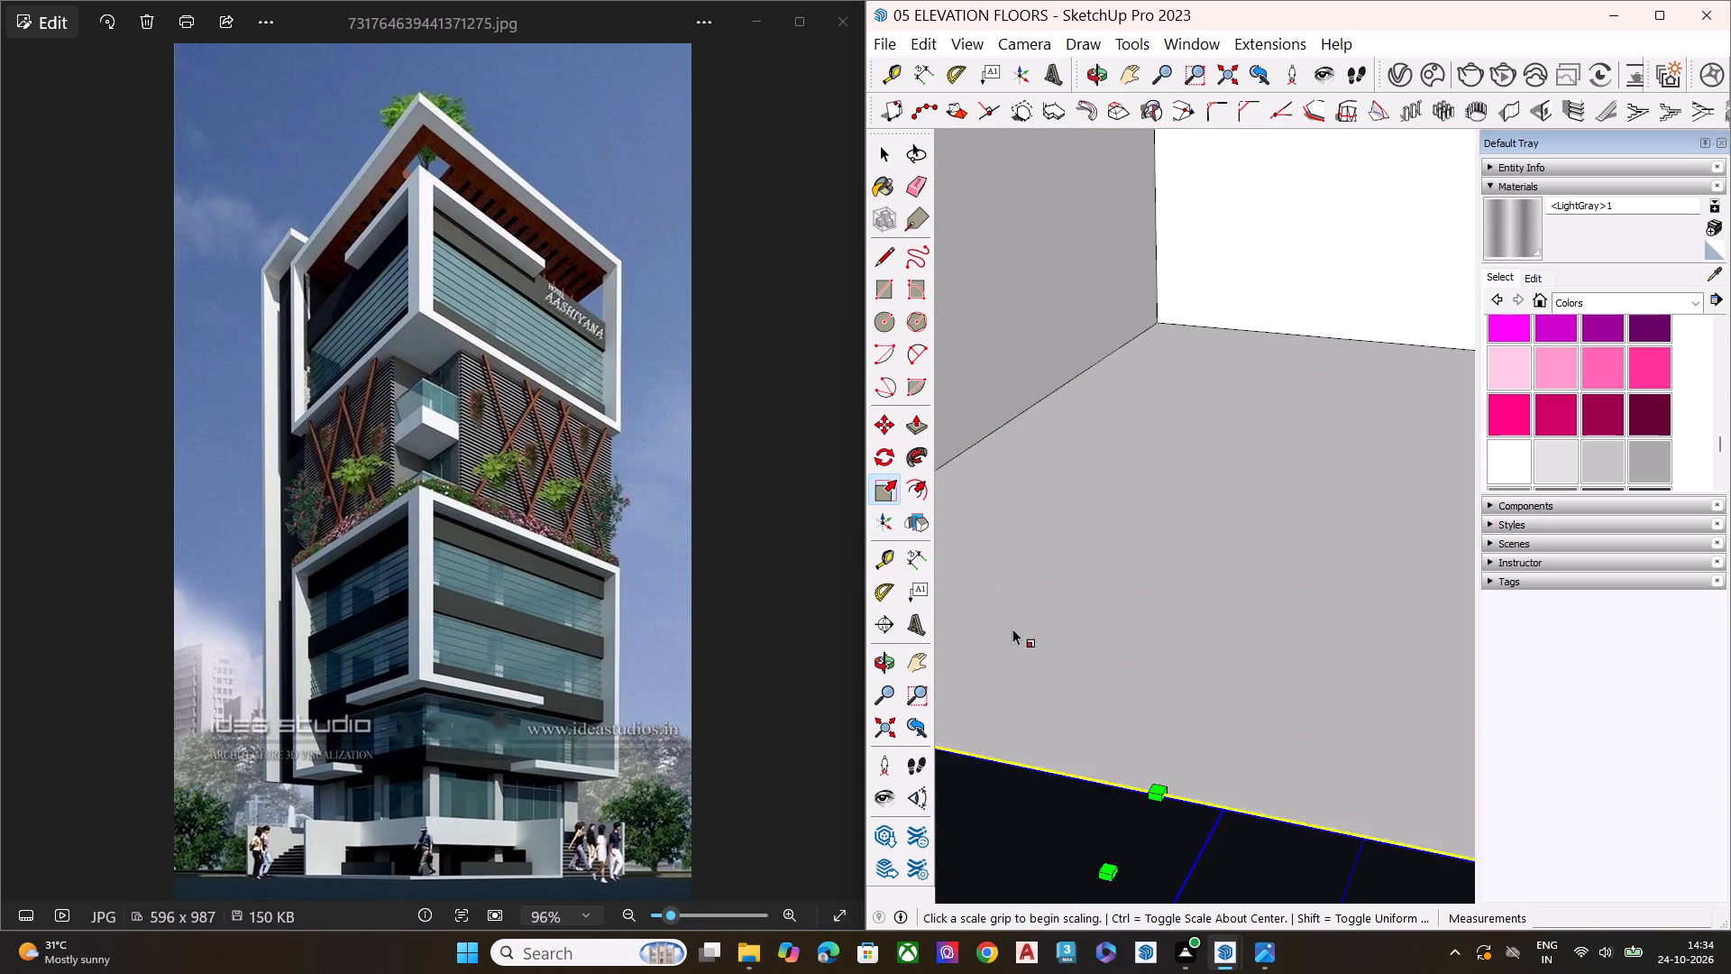
pyautogui.scroll(-2, 1012, 629)
pyautogui.click(1031, 665)
pyautogui.scroll(-2, 1104, 522)
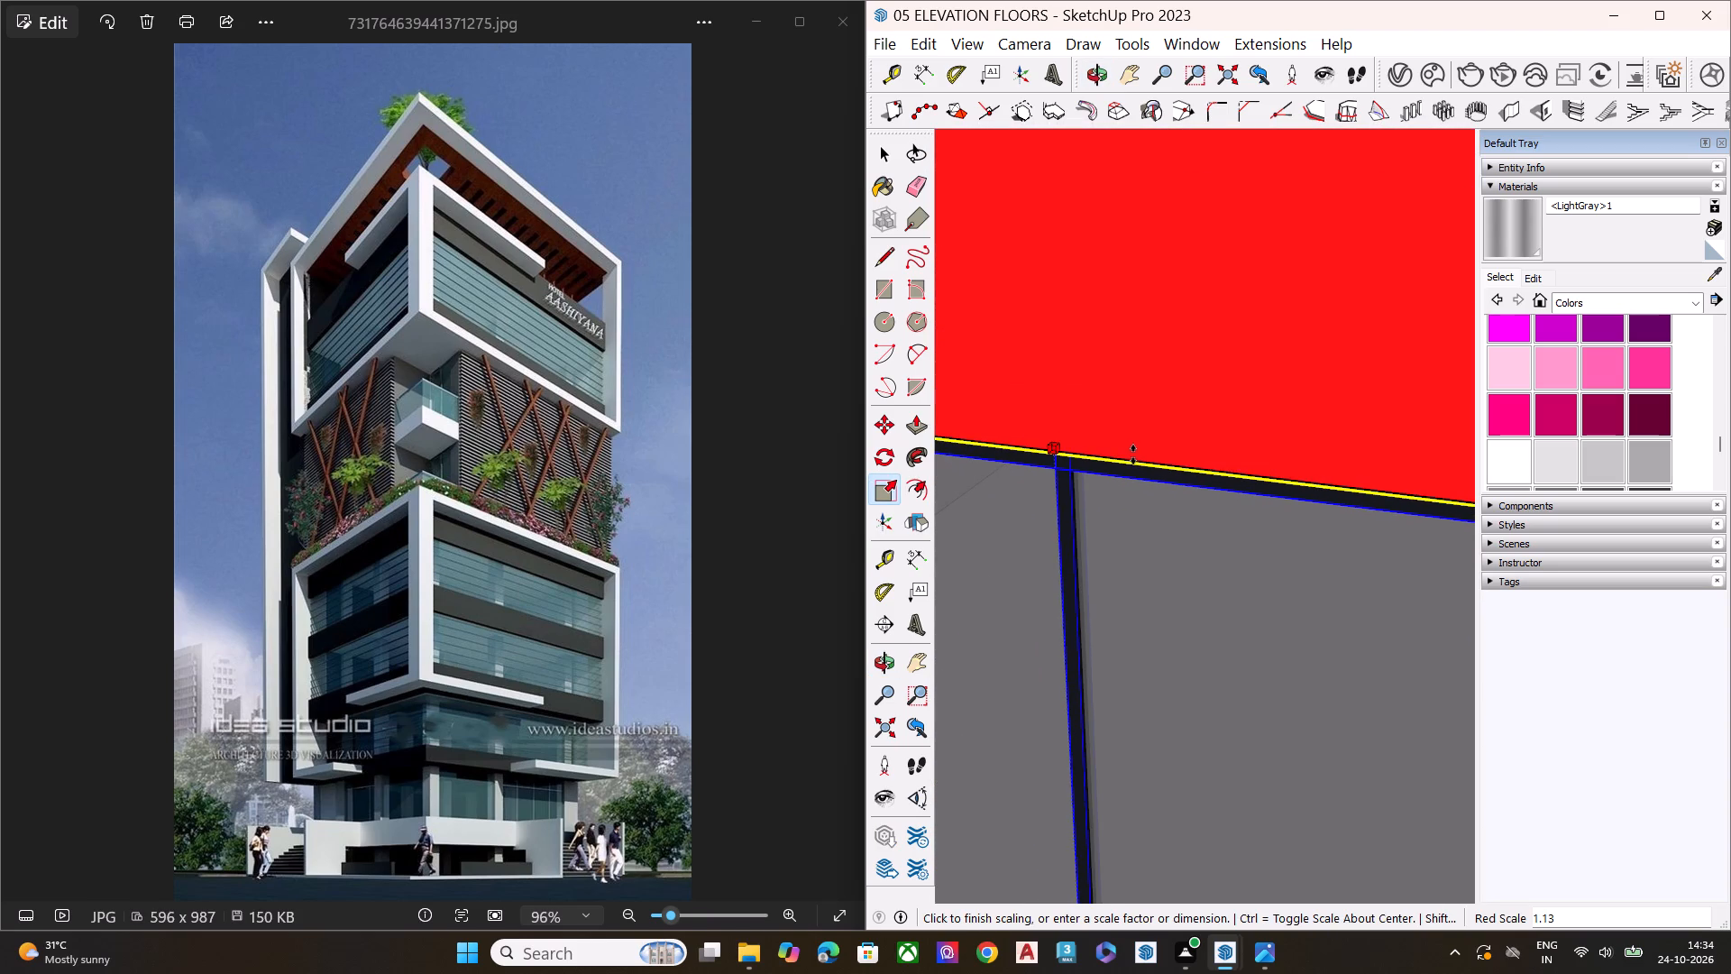
pyautogui.click(1131, 455)
pyautogui.press('space')
# Scale the lower block's middle-floor left-face window in width so its outer side reaches the white frame beside the opening.
pyautogui.scroll(-1, 1089, 484)
pyautogui.scroll(1, 1107, 483)
pyautogui.scroll(-10, 1128, 483)
pyautogui.scroll(2, 1242, 439)
pyautogui.scroll(-3, 1243, 440)
pyautogui.scroll(-7, 1101, 422)
pyautogui.moveTo(1078, 491); pyautogui.dragTo(1083, 488, button='middle')
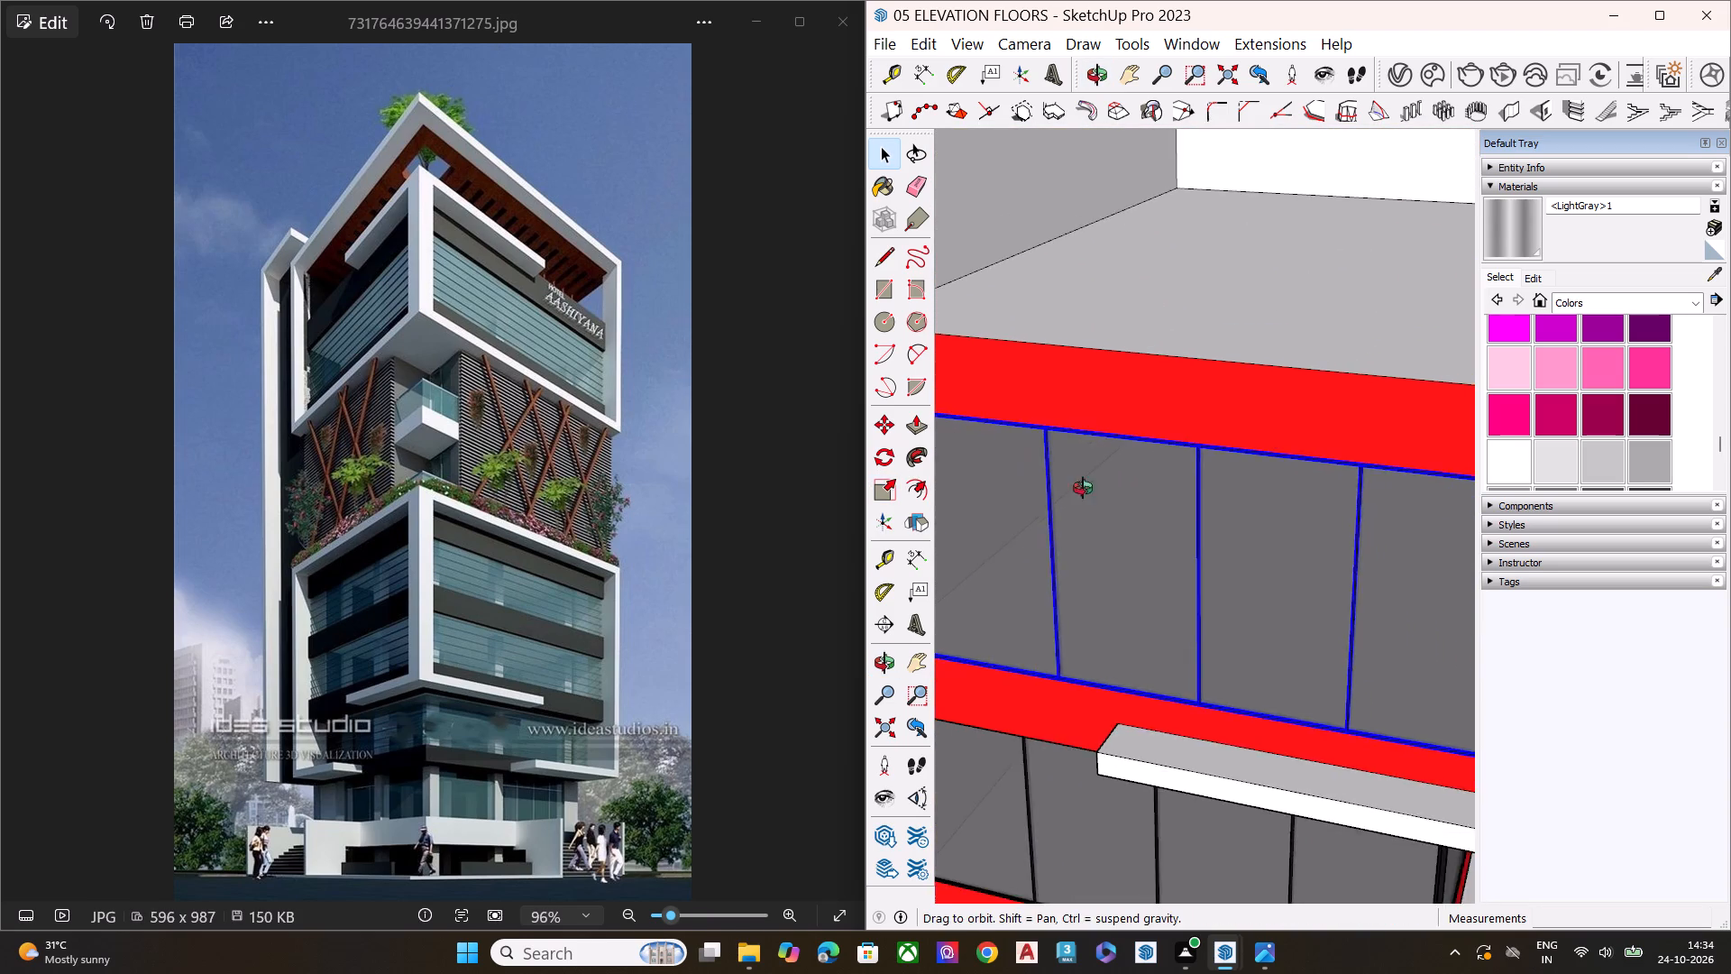
pyautogui.moveTo(1083, 488); pyautogui.dragTo(1474, 441, button='middle')
pyautogui.scroll(-1, 1088, 443)
pyautogui.scroll(1, 1076, 446)
pyautogui.scroll(-5, 1060, 451)
pyautogui.scroll(-4, 936, 471)
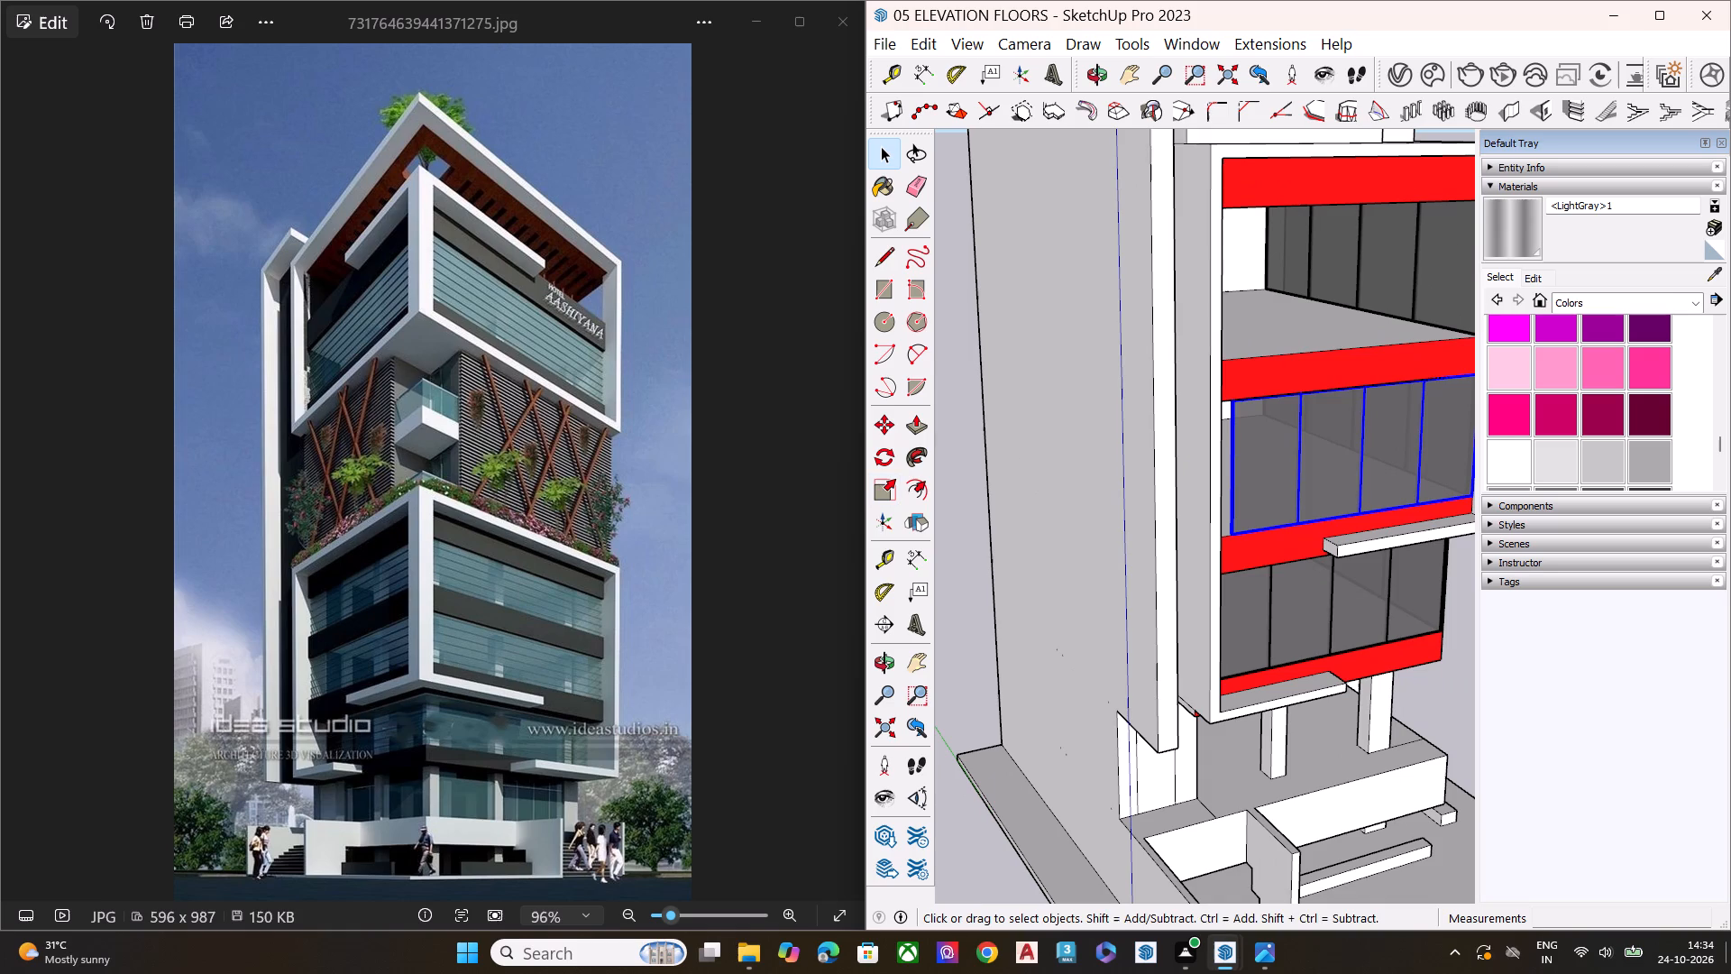
pyautogui.scroll(-4, 735, 745)
pyautogui.scroll(-3, 653, 749)
pyautogui.scroll(-7, 816, 629)
pyautogui.scroll(4, 1233, 538)
pyautogui.scroll(-1, 1234, 537)
pyautogui.scroll(1, 1234, 537)
pyautogui.scroll(-6, 937, 582)
pyautogui.scroll(-8, 935, 678)
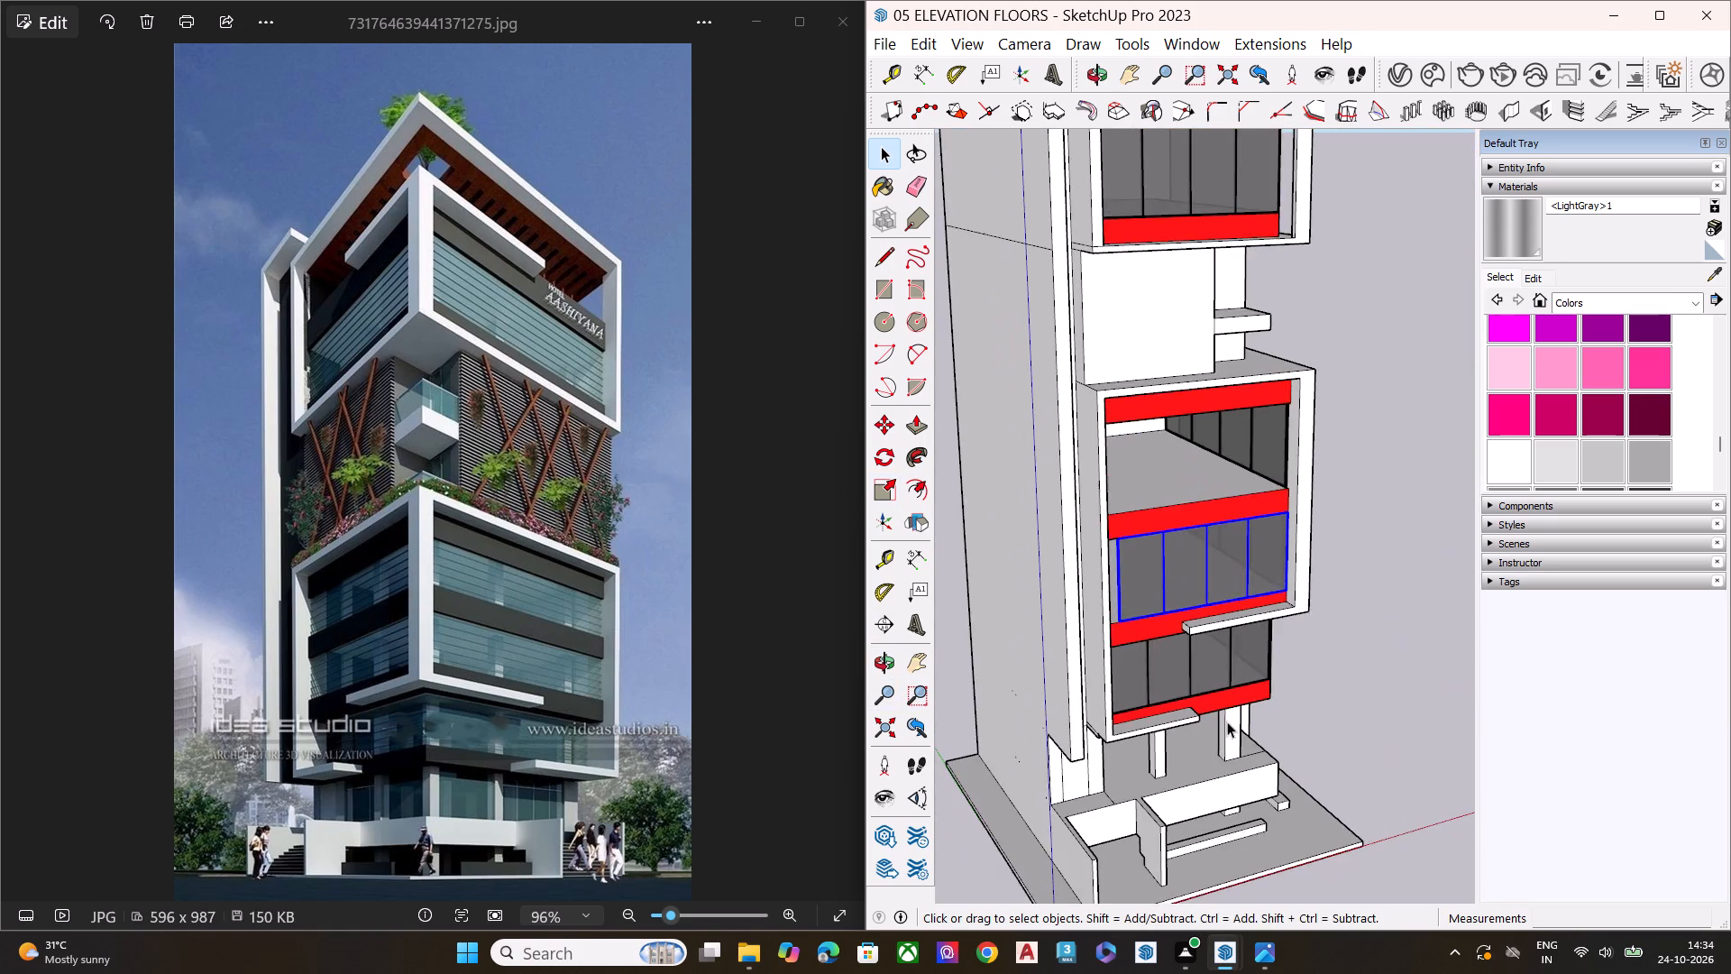
pyautogui.moveTo(1211, 692); pyautogui.dragTo(1184, 526, button='middle')
pyautogui.scroll(6, 1180, 488)
pyautogui.press('s')
pyautogui.scroll(7, 1034, 569)
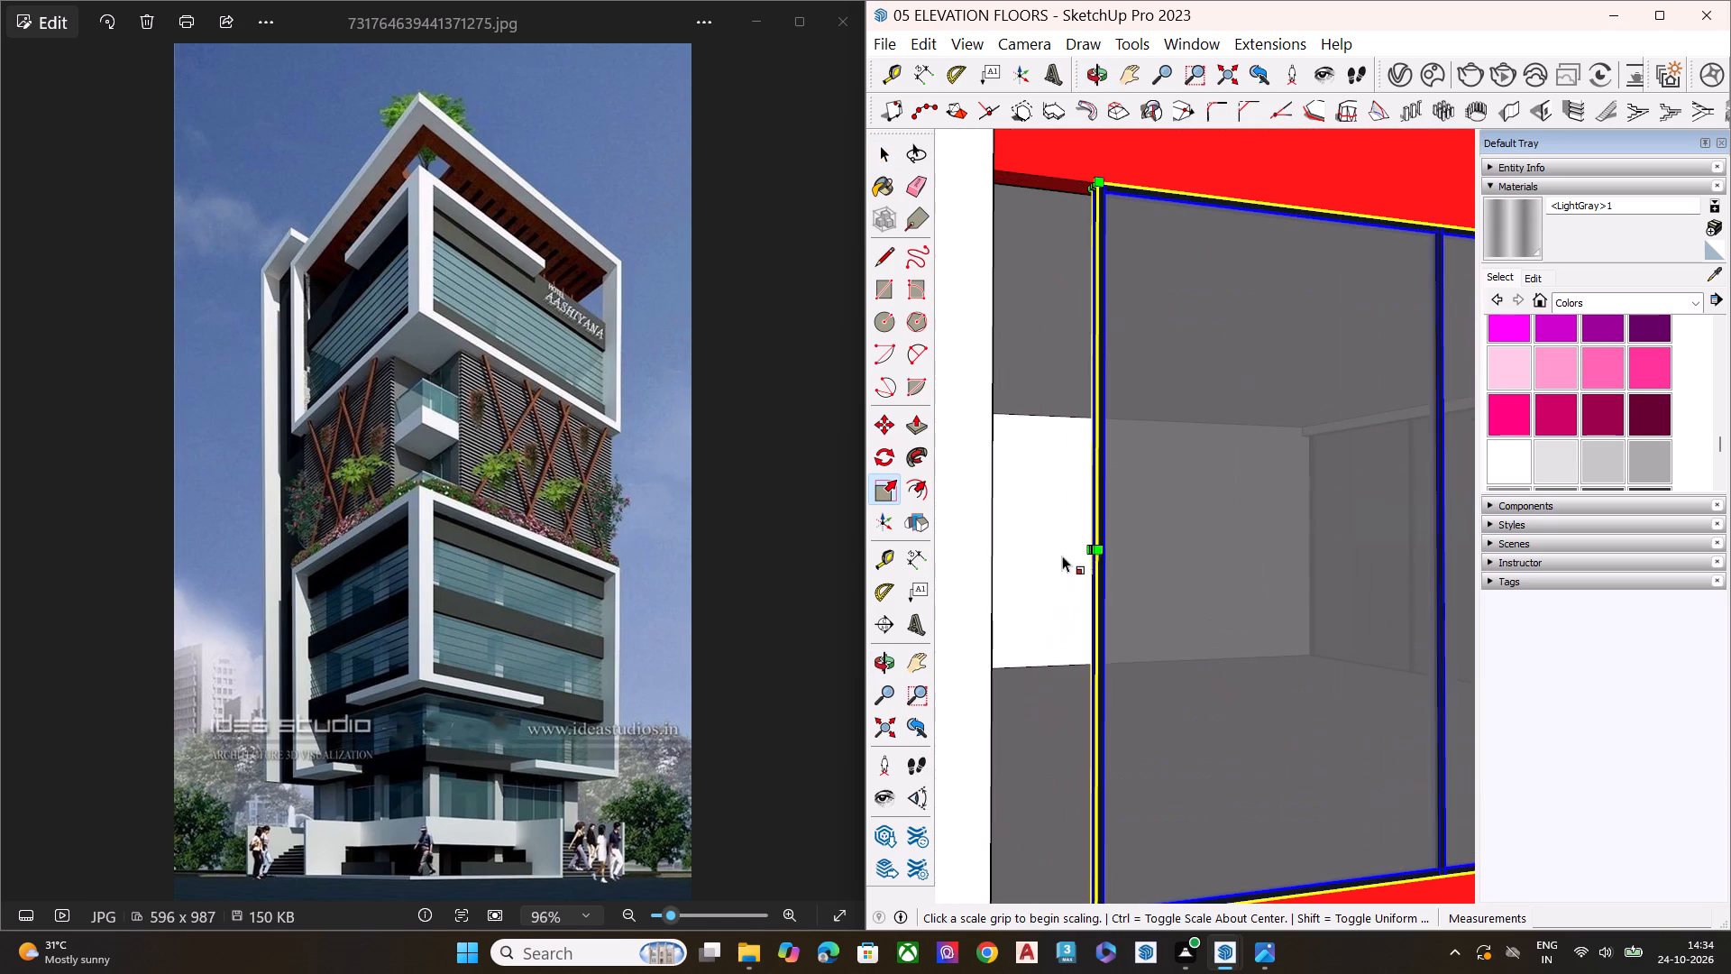
pyautogui.click(1087, 547)
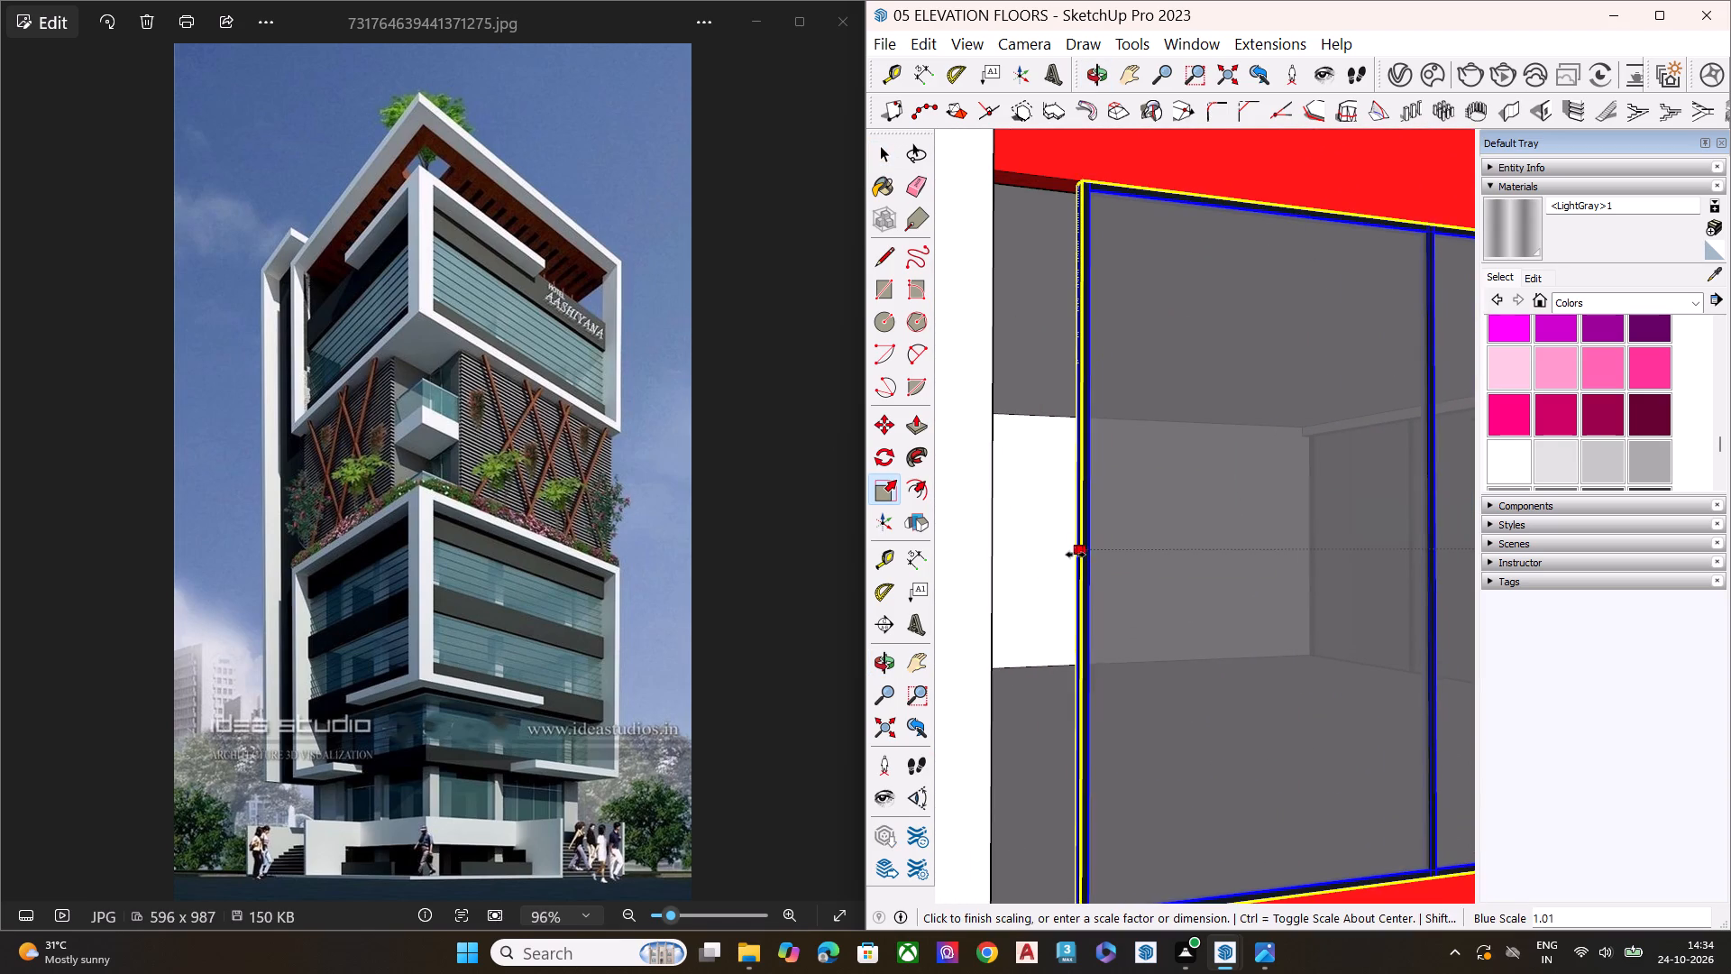
pyautogui.scroll(-6, 1075, 556)
pyautogui.moveTo(1063, 562); pyautogui.dragTo(887, 583, button='middle')
pyautogui.scroll(-8, 1083, 572)
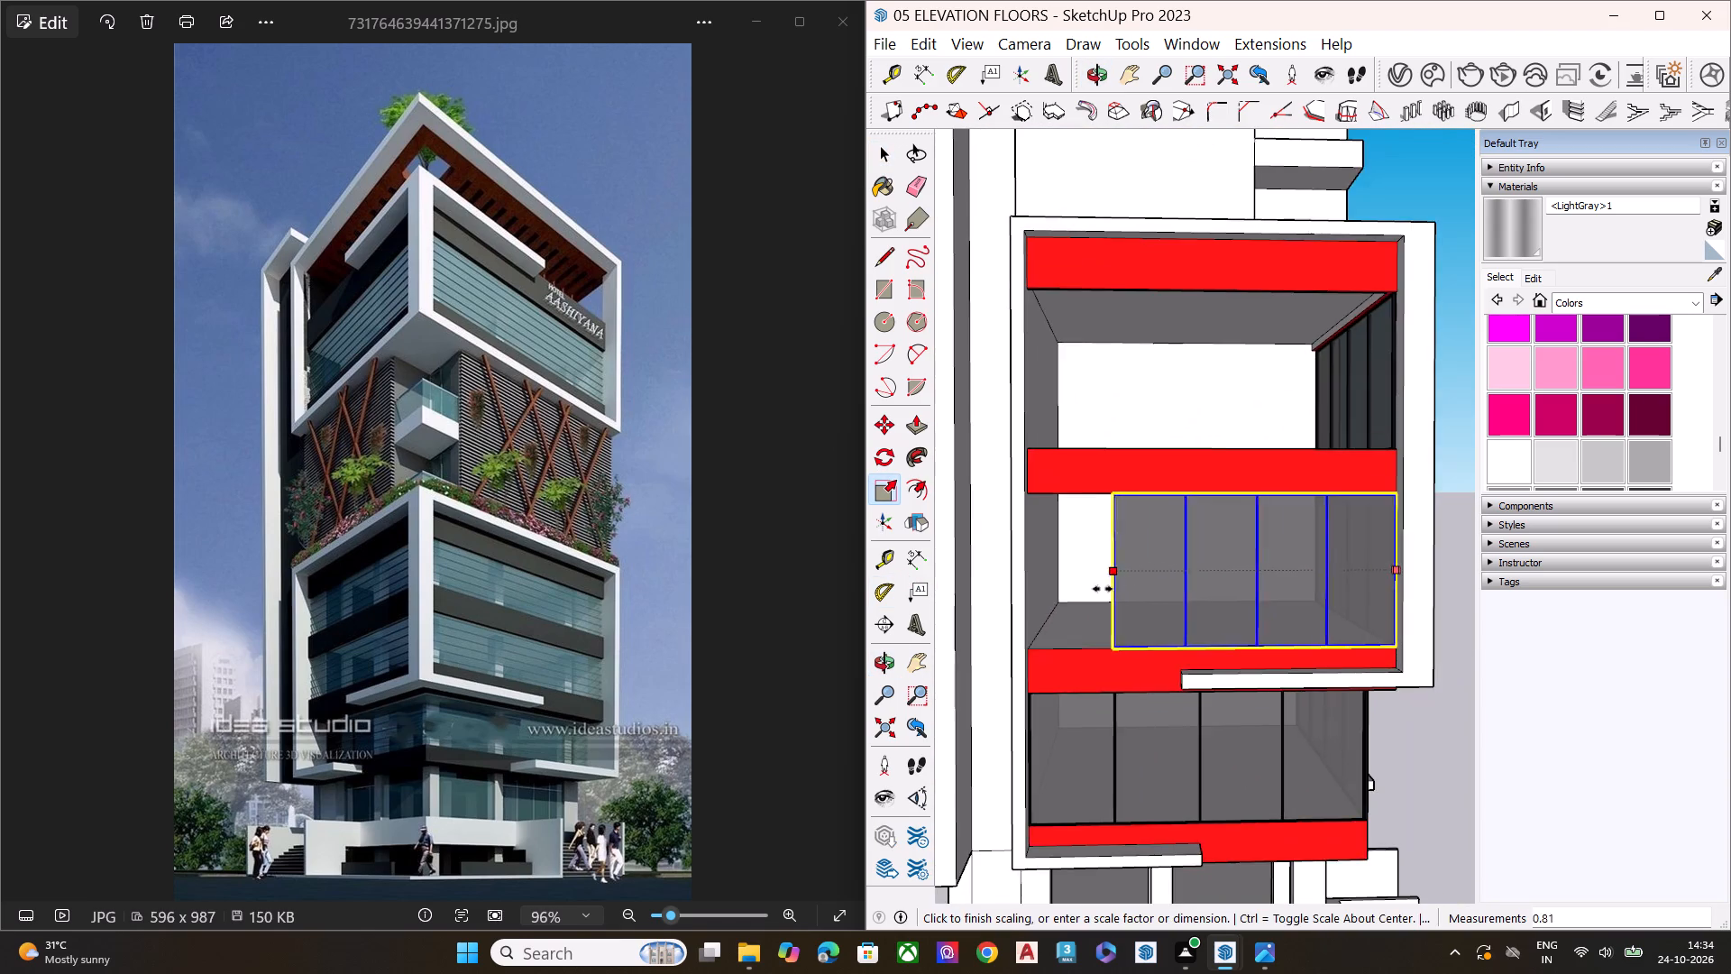
pyautogui.moveTo(1076, 593); pyautogui.dragTo(1024, 593, button='middle')
pyautogui.click(1006, 589)
pyautogui.press('space')
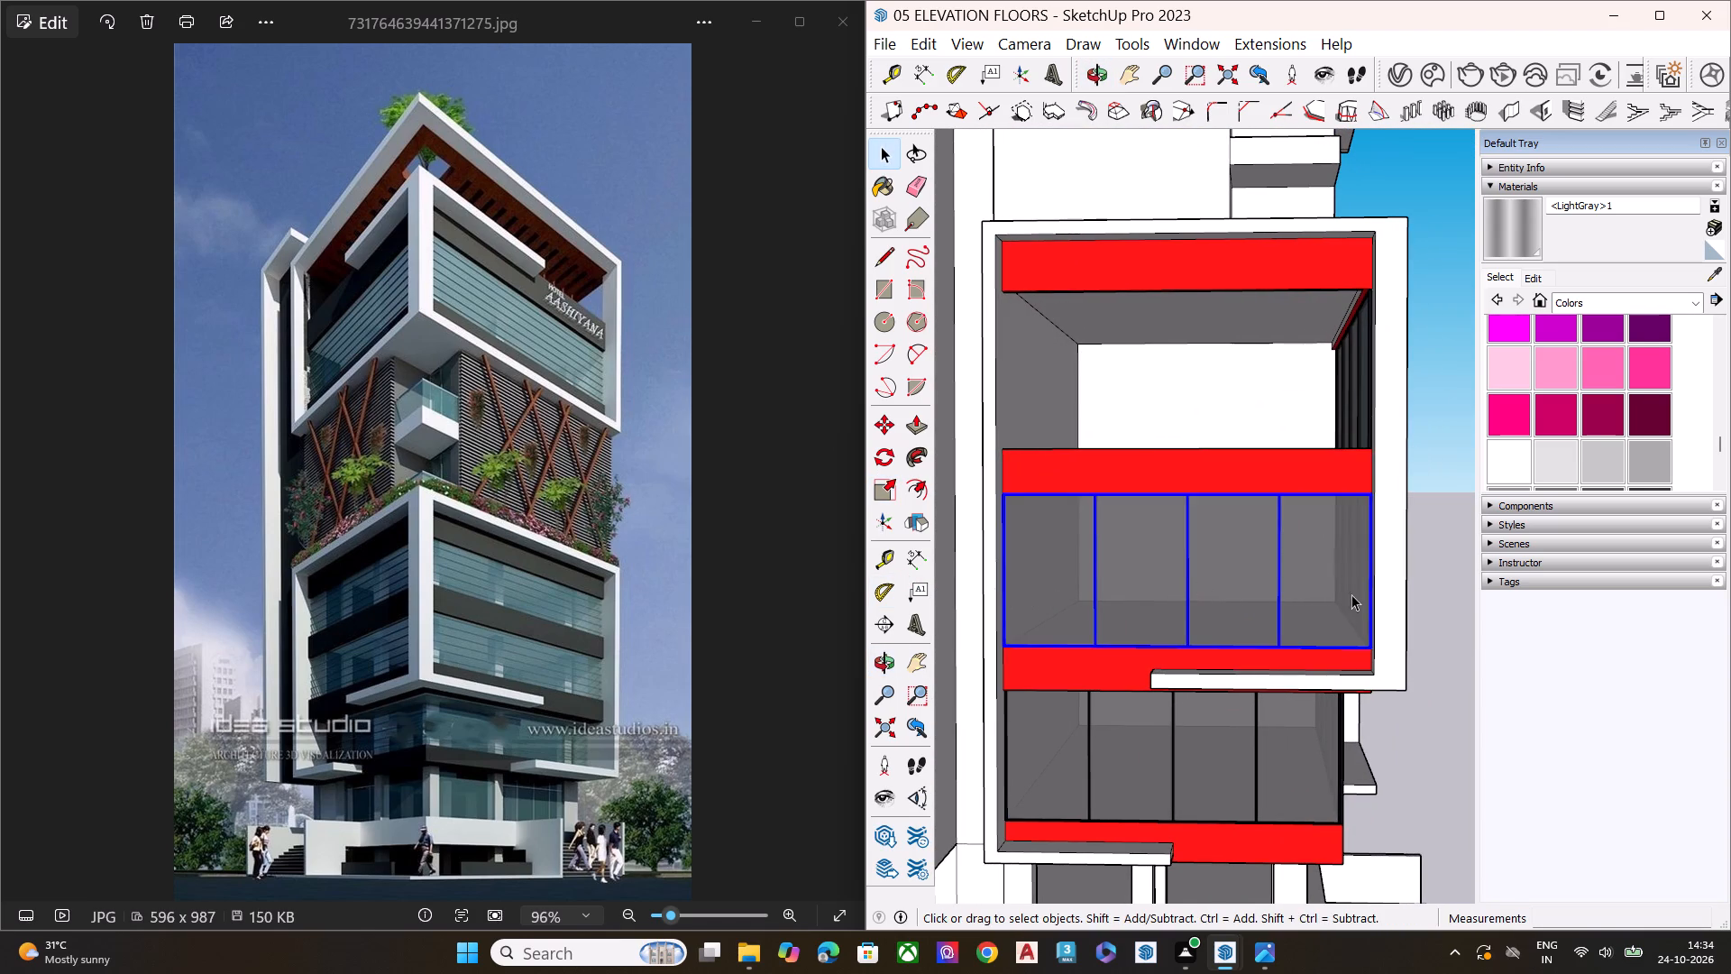
pyautogui.scroll(-2, 1362, 609)
pyautogui.click(1437, 618)
# Copy the middle-floor left-face window about 14' 8" up into the lower block's empty top-floor opening, onto the red band.
pyautogui.moveTo(1412, 627); pyautogui.dragTo(1200, 768, button='middle')
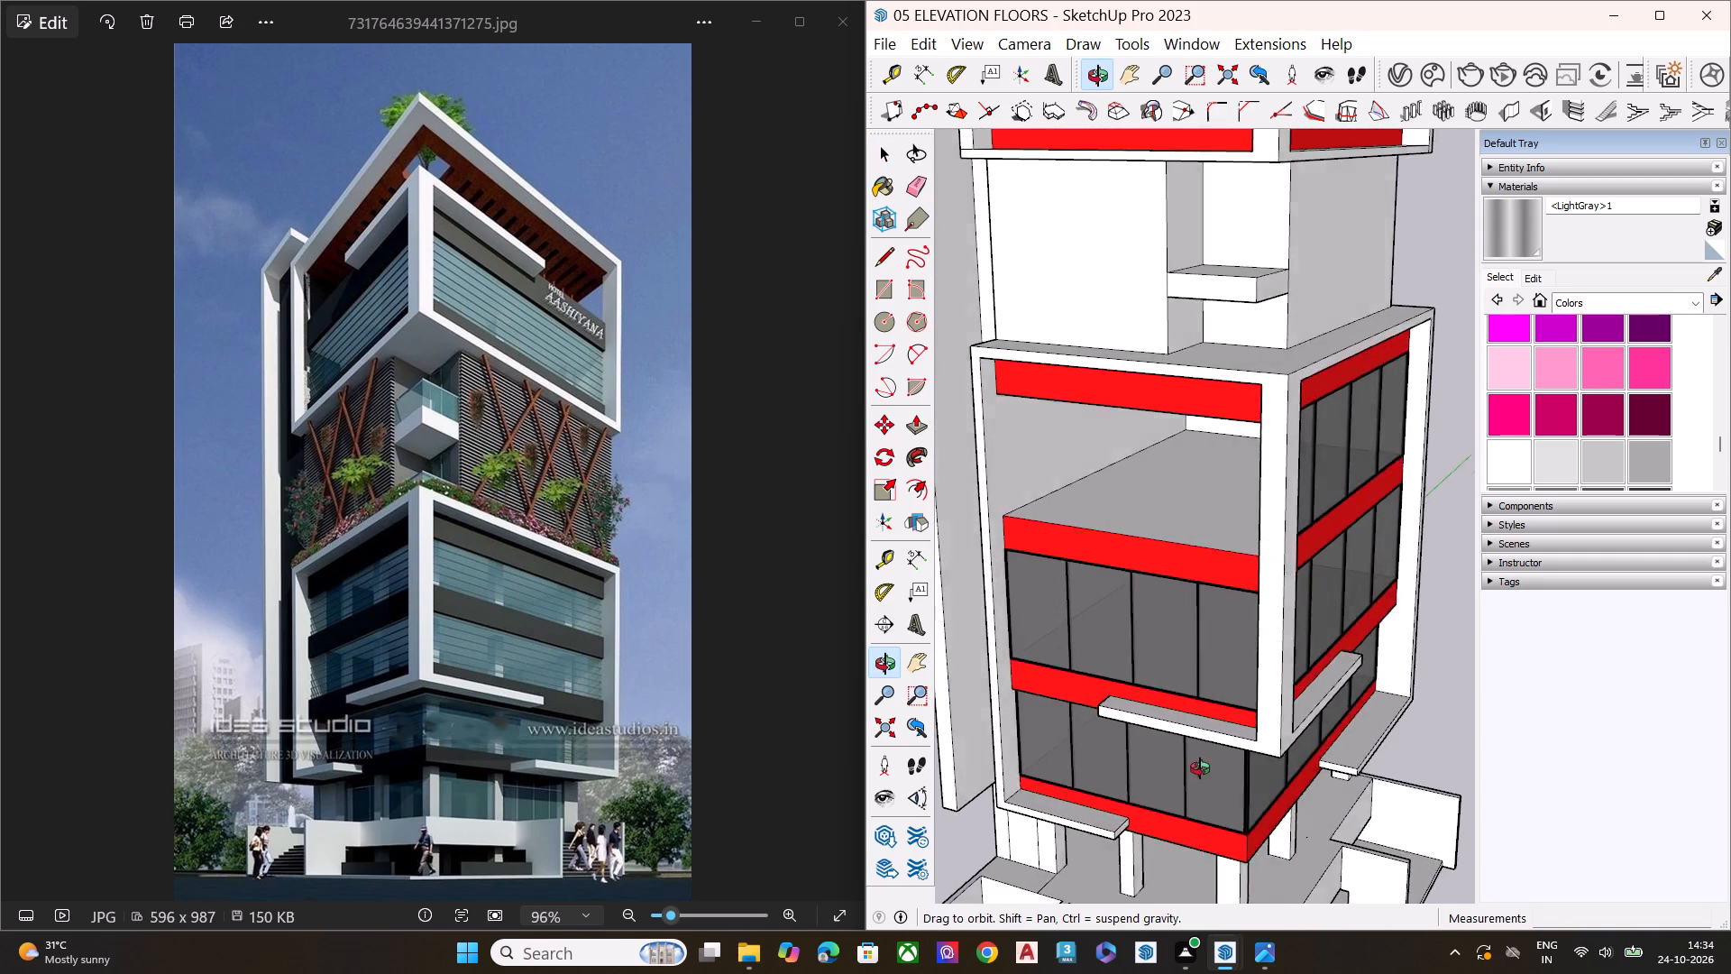
pyautogui.moveTo(1200, 768); pyautogui.dragTo(1186, 768, button='middle')
pyautogui.scroll(5, 1171, 779)
pyautogui.scroll(-7, 1267, 740)
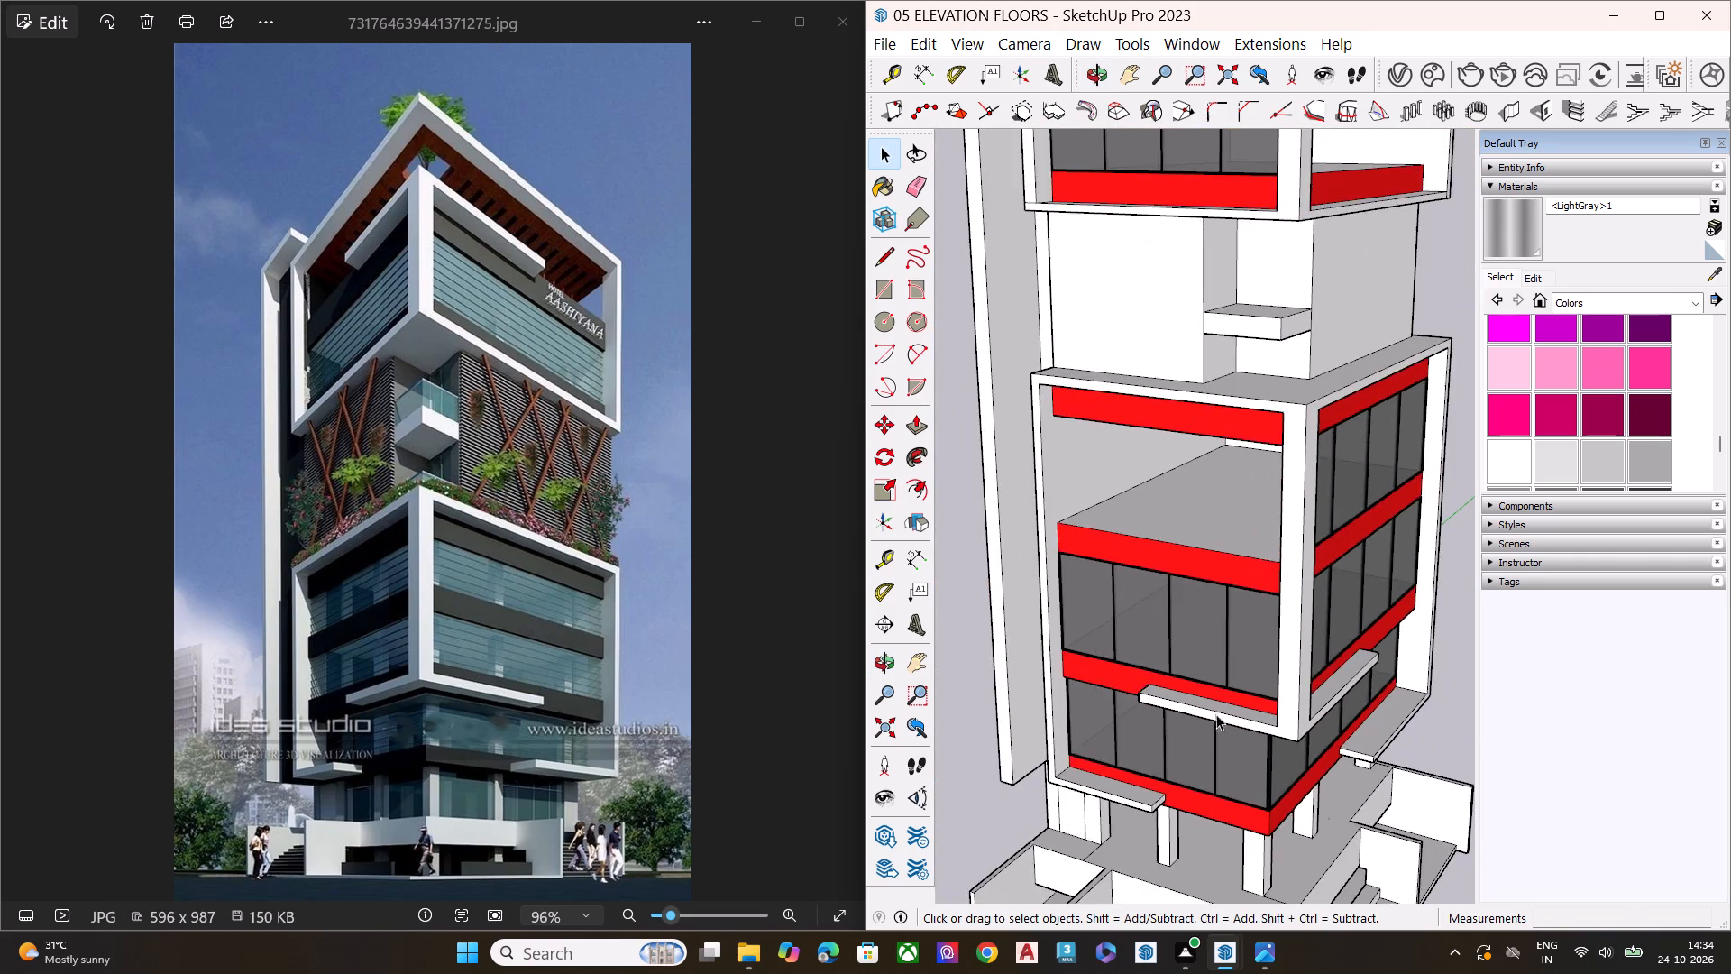
pyautogui.moveTo(1170, 674); pyautogui.dragTo(1450, 654, button='middle')
pyautogui.scroll(5, 1344, 615)
pyautogui.click(1325, 627)
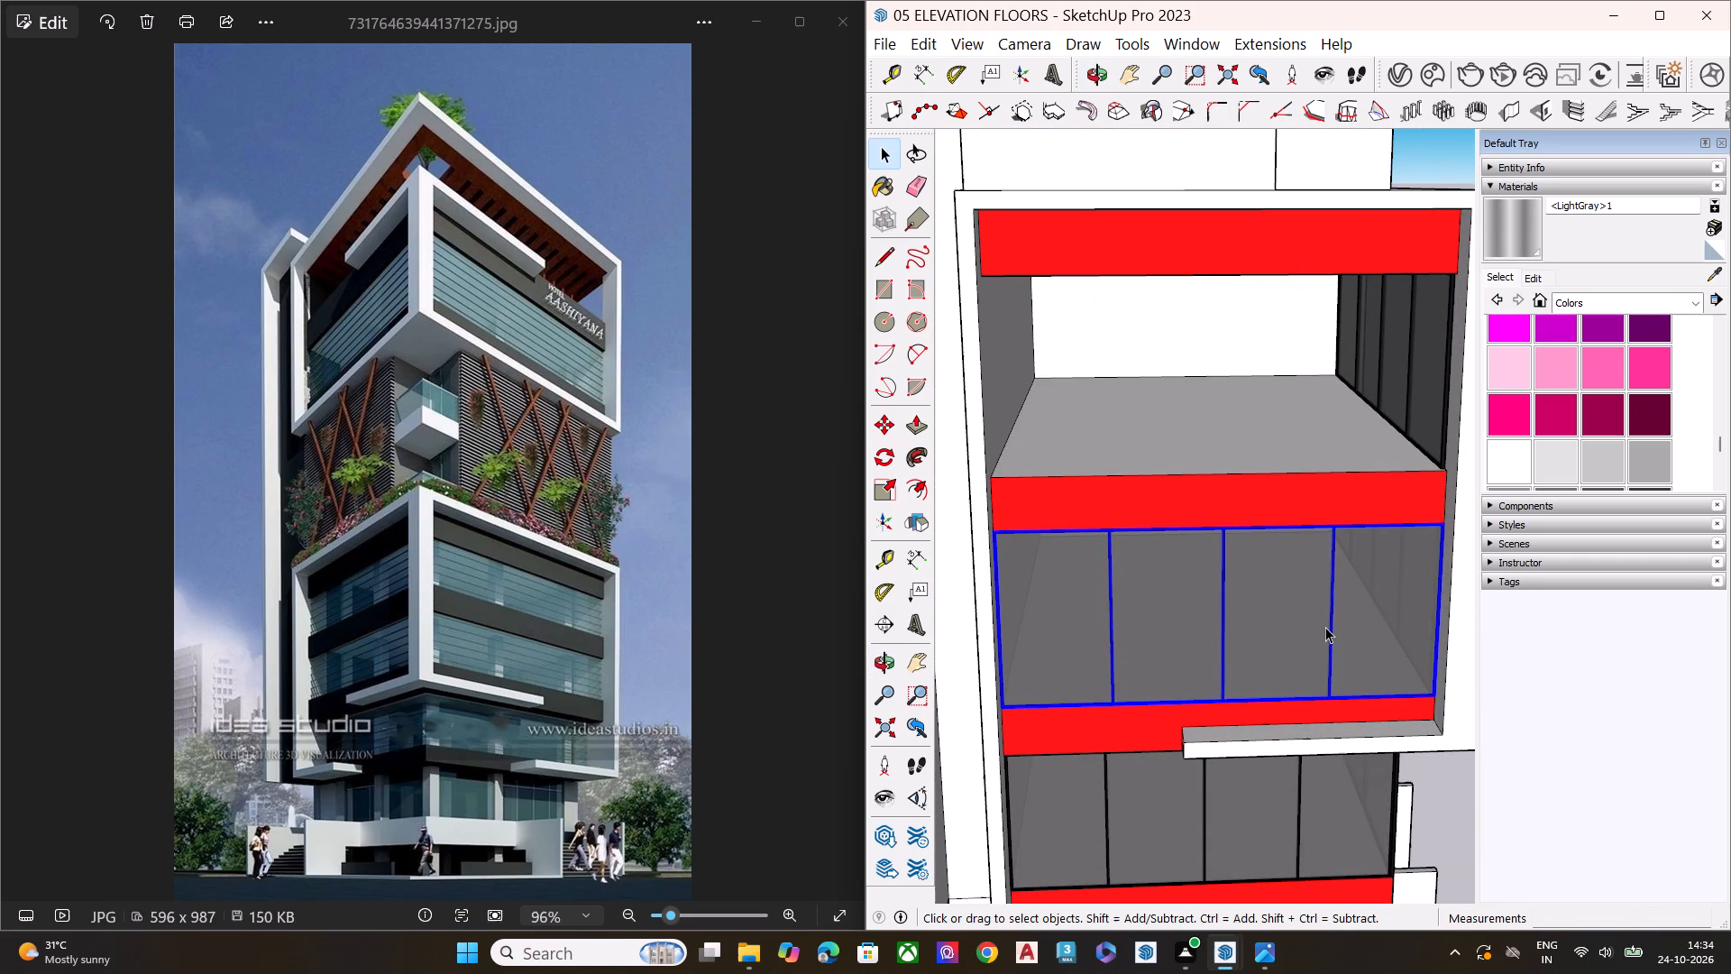
pyautogui.press('m')
pyautogui.click(1429, 695)
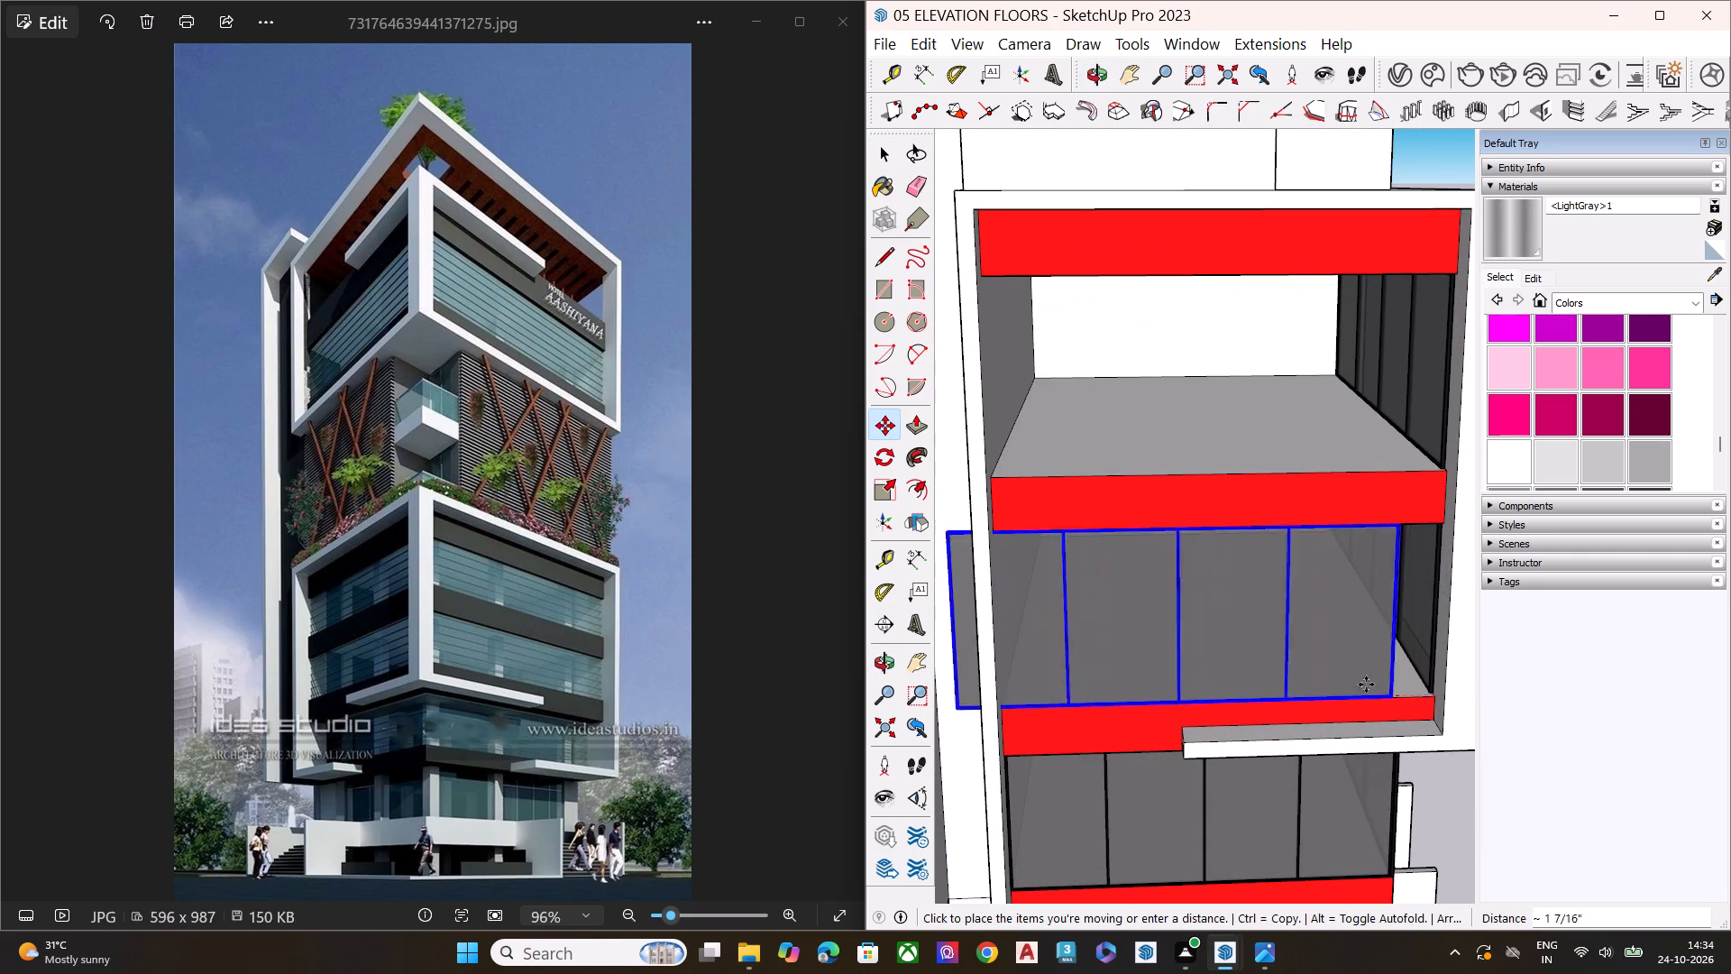
pyautogui.scroll(2, 1407, 462)
pyautogui.scroll(-4, 1407, 462)
pyautogui.scroll(2, 1407, 462)
pyautogui.scroll(-7, 1243, 467)
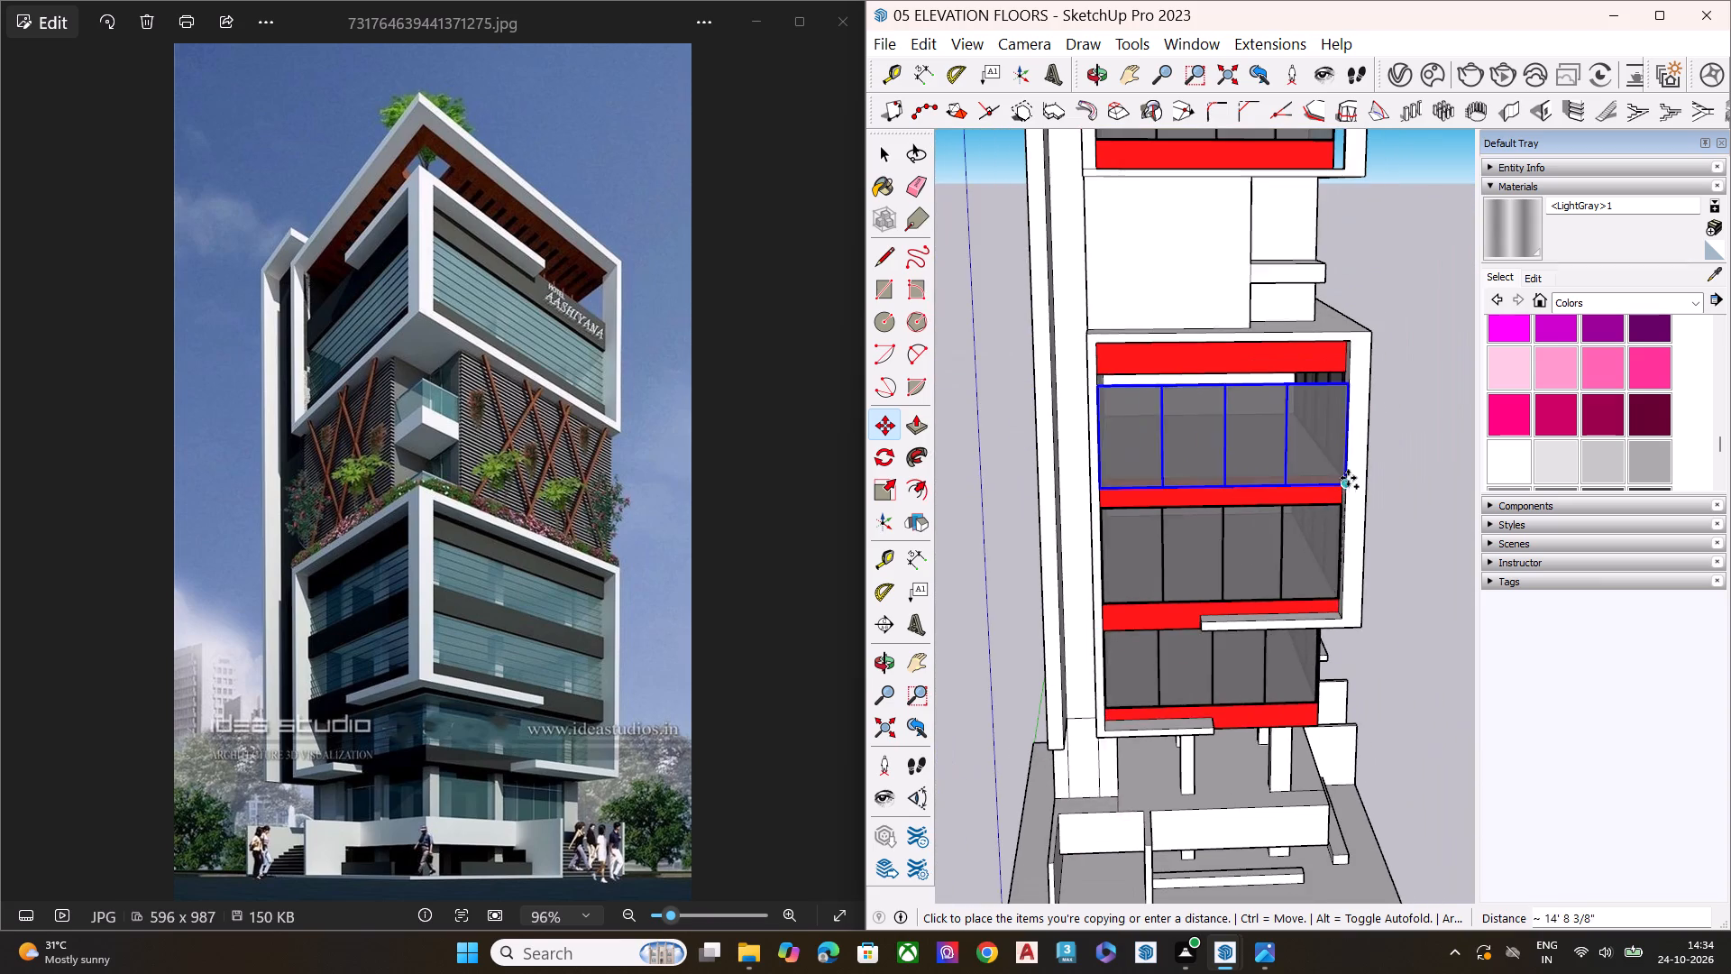
pyautogui.moveTo(1332, 501); pyautogui.dragTo(1301, 562, button='middle')
pyautogui.scroll(4, 1308, 537)
pyautogui.scroll(-1, 1327, 505)
pyautogui.scroll(12, 1327, 505)
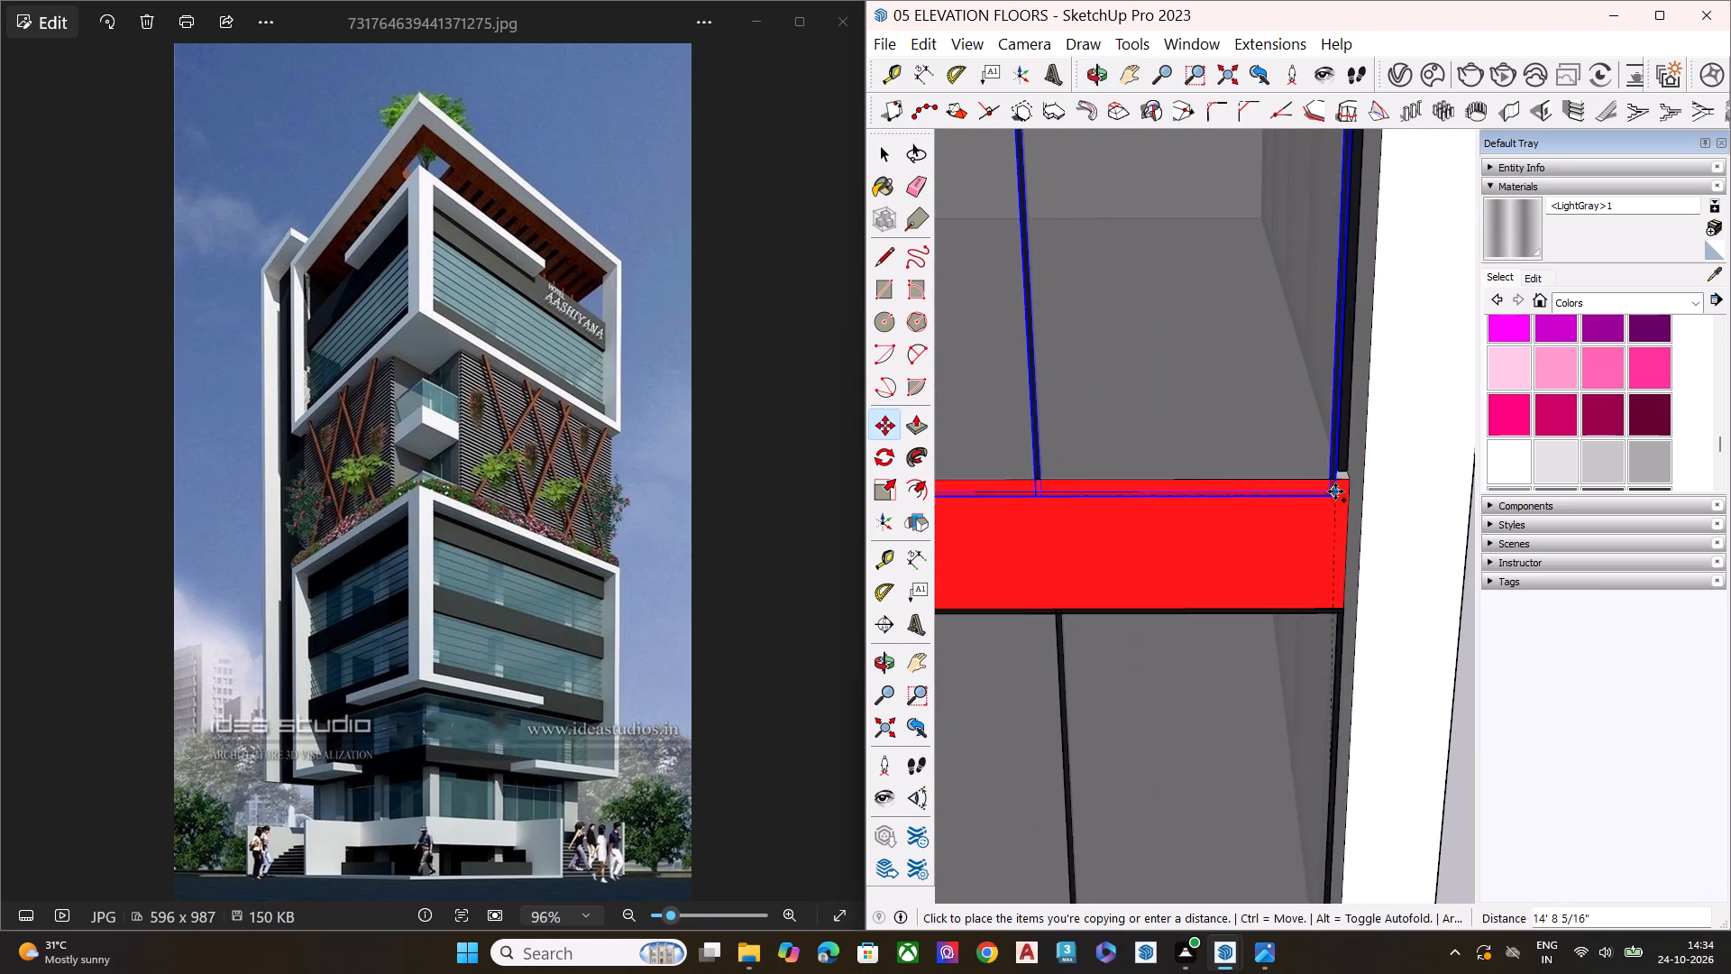
pyautogui.click(1347, 478)
# Nudge the copied top-floor window slightly so its lower corner aligns with the top corner of the red band beneath it.
pyautogui.scroll(1, 1342, 492)
pyautogui.scroll(-1, 1342, 491)
pyautogui.scroll(8, 1344, 487)
pyautogui.scroll(-1, 1354, 492)
pyautogui.scroll(4, 1354, 492)
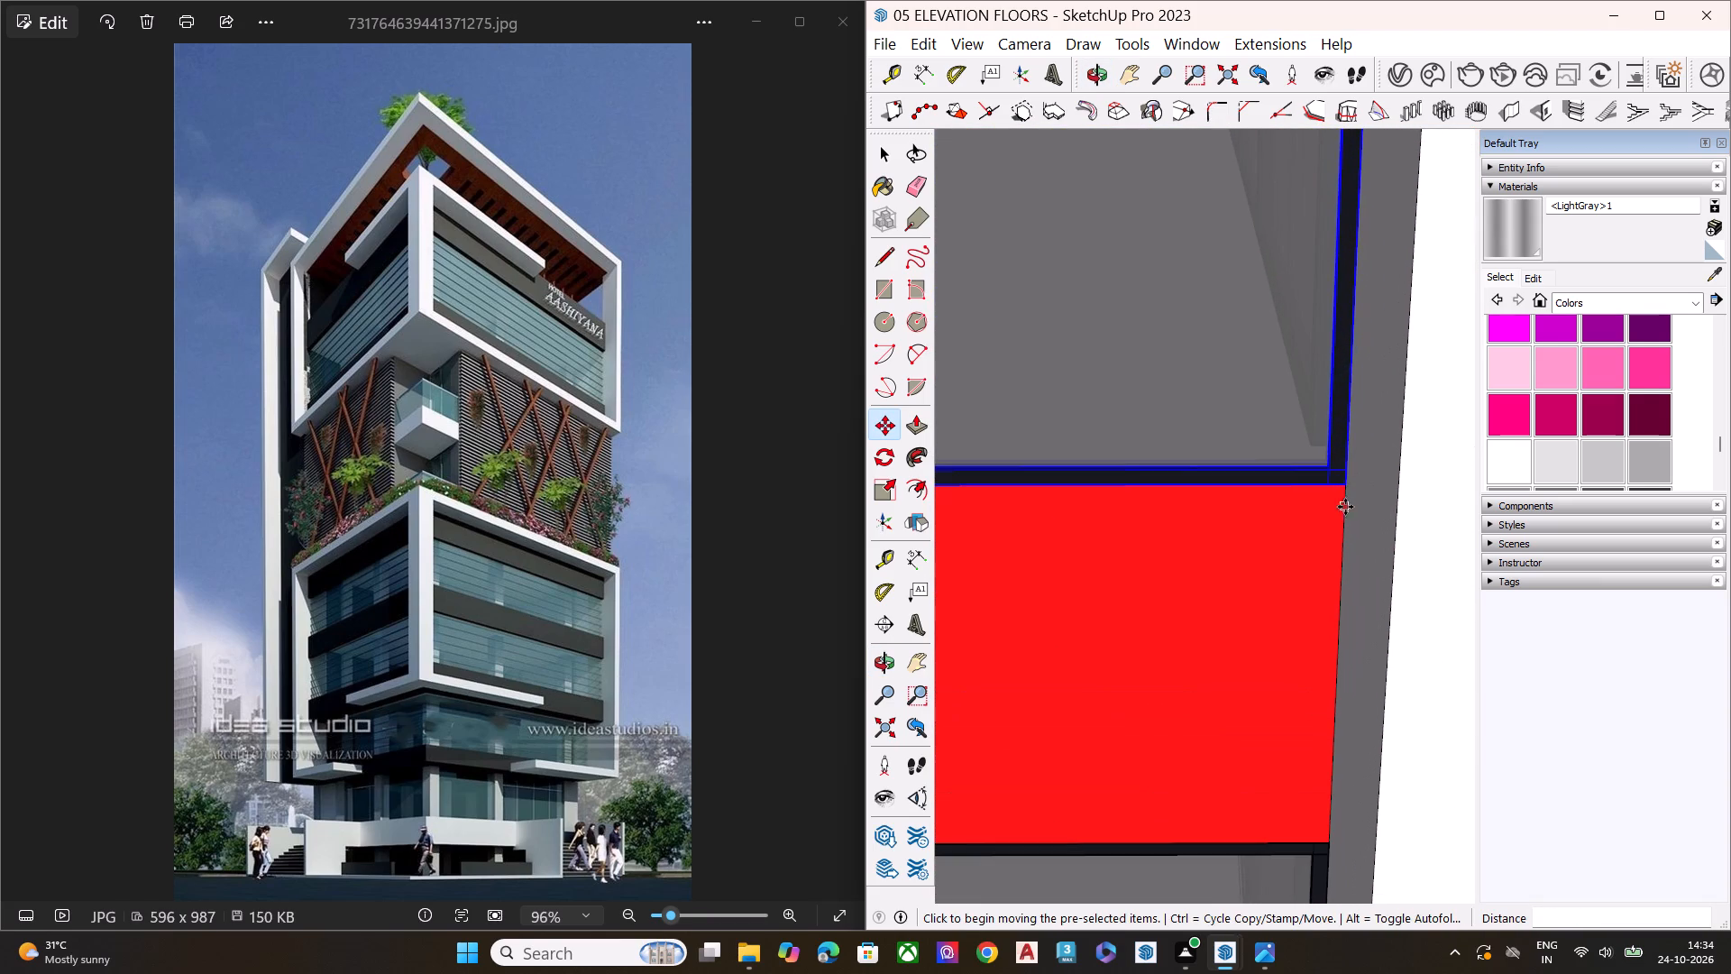
pyautogui.click(1343, 492)
pyautogui.click(1343, 475)
pyautogui.press('space')
pyautogui.scroll(-5, 1186, 509)
pyautogui.scroll(2, 1149, 500)
pyautogui.scroll(-4, 1140, 498)
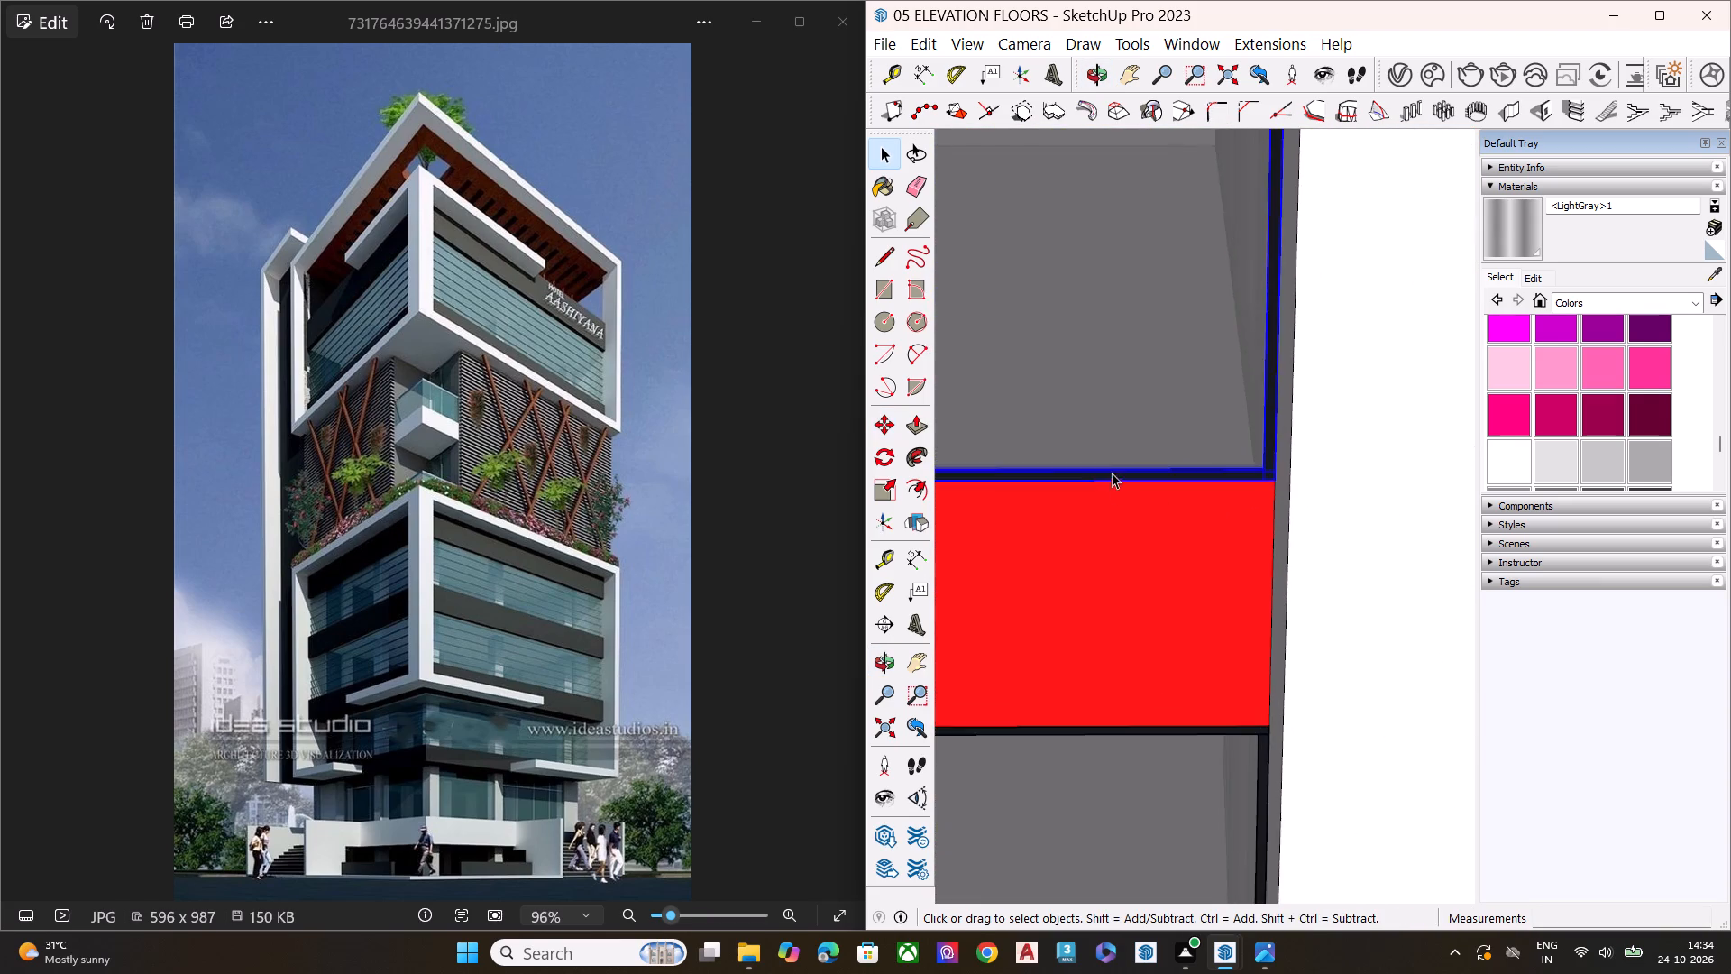
pyautogui.scroll(-11, 1112, 473)
pyautogui.scroll(1, 1194, 498)
pyautogui.scroll(-1, 1236, 506)
pyautogui.click(1348, 532)
# Examine the whole tower from the reference image's viewpoint to check the windows and red bands on both faces.
pyautogui.scroll(-5, 1353, 532)
pyautogui.scroll(2, 1358, 542)
pyautogui.scroll(-1, 1358, 542)
pyautogui.scroll(1, 1360, 551)
pyautogui.scroll(-2, 1363, 554)
pyautogui.moveTo(1371, 655); pyautogui.dragTo(1187, 533, button='middle')
pyautogui.scroll(2, 1168, 460)
pyautogui.scroll(-9, 1231, 403)
pyautogui.scroll(1, 1275, 528)
pyautogui.moveTo(1273, 528); pyautogui.dragTo(1148, 354, button='middle')
pyautogui.scroll(-9, 1168, 382)
pyautogui.moveTo(1244, 538); pyautogui.dragTo(1073, 513, button='middle')
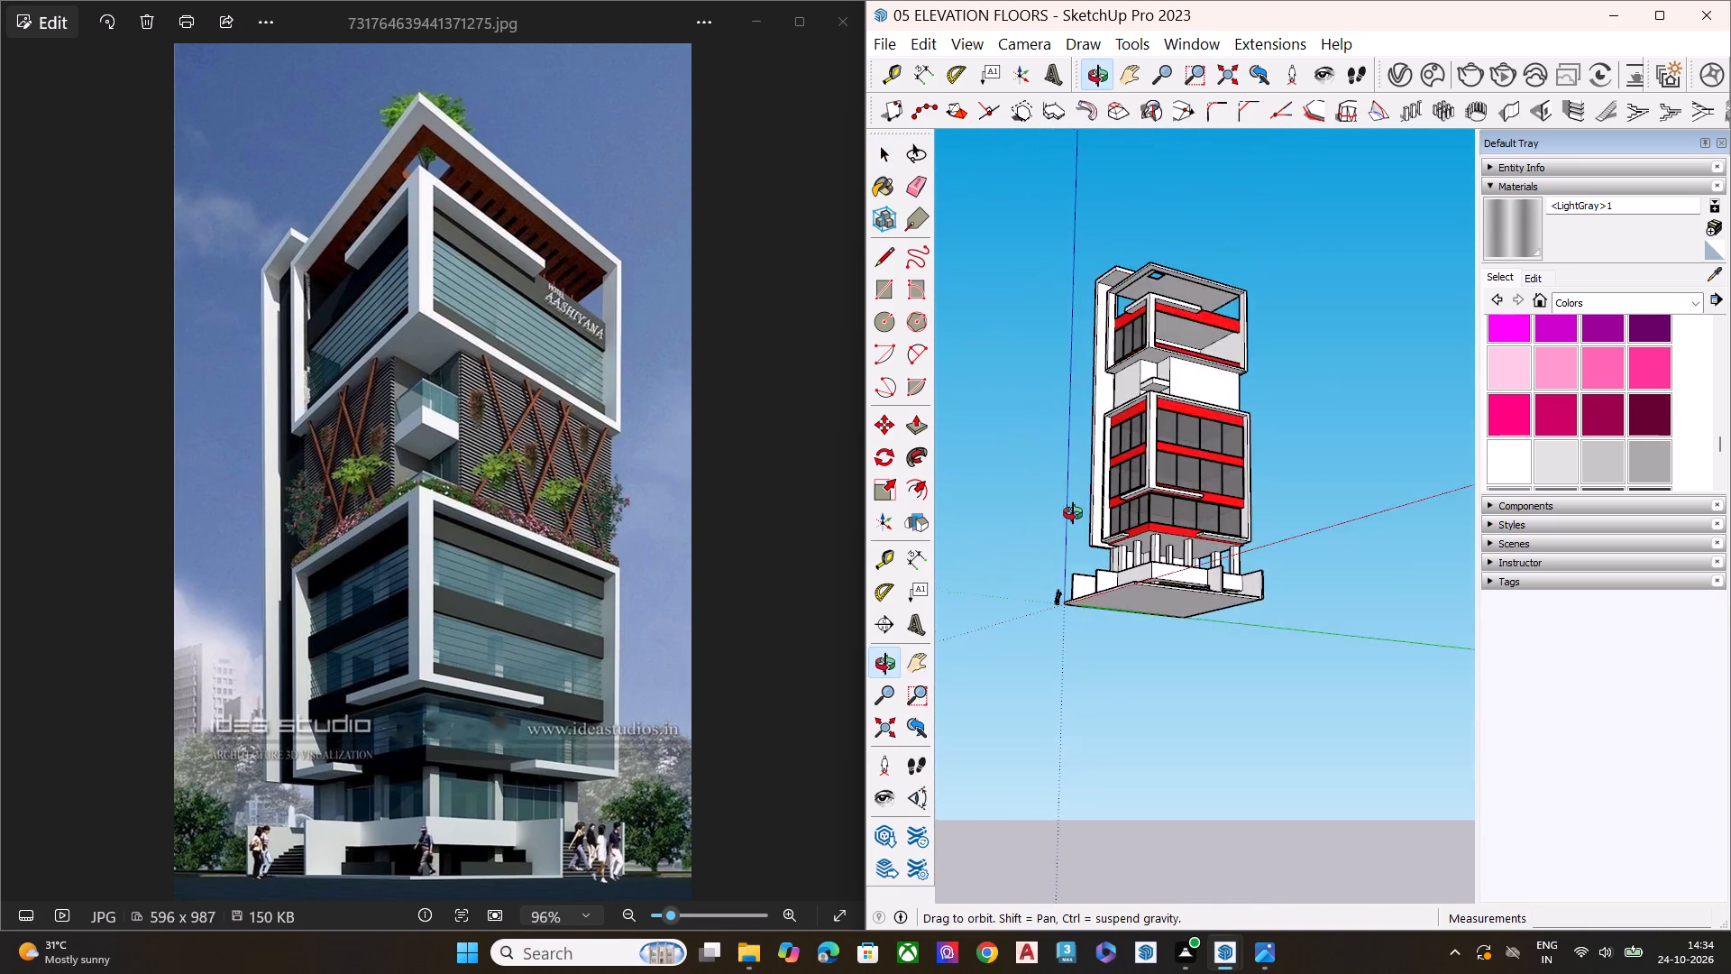
pyautogui.moveTo(1073, 513); pyautogui.dragTo(1232, 510, button='middle')
pyautogui.scroll(8, 1261, 378)
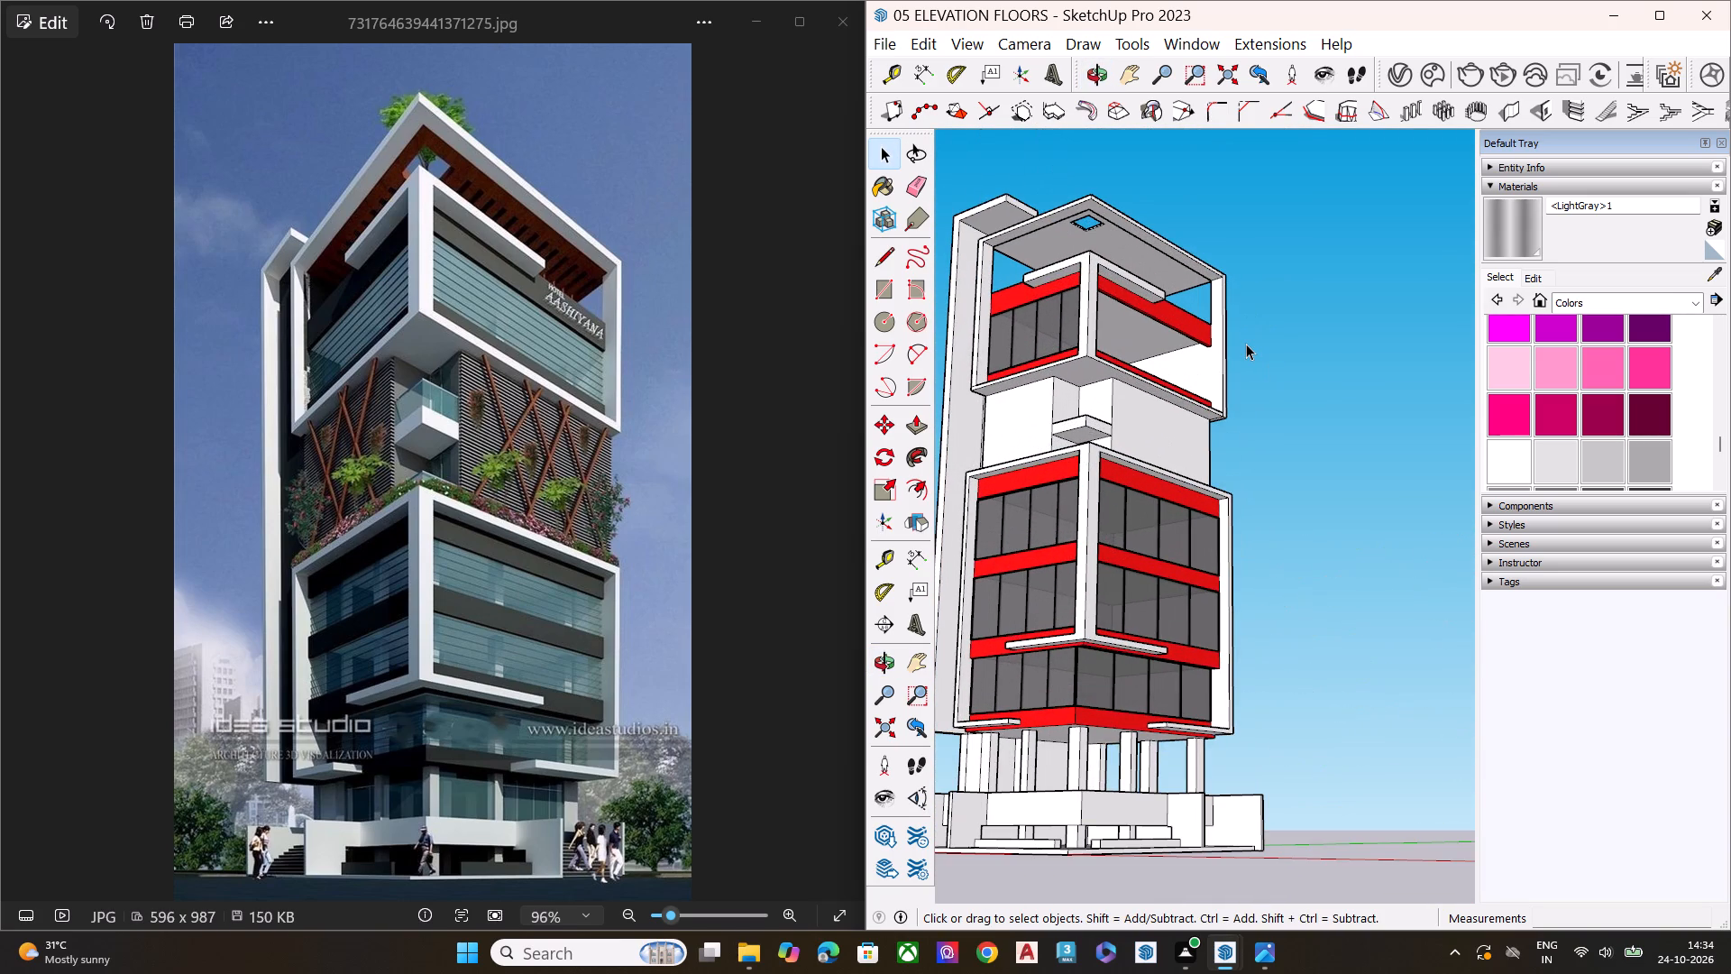
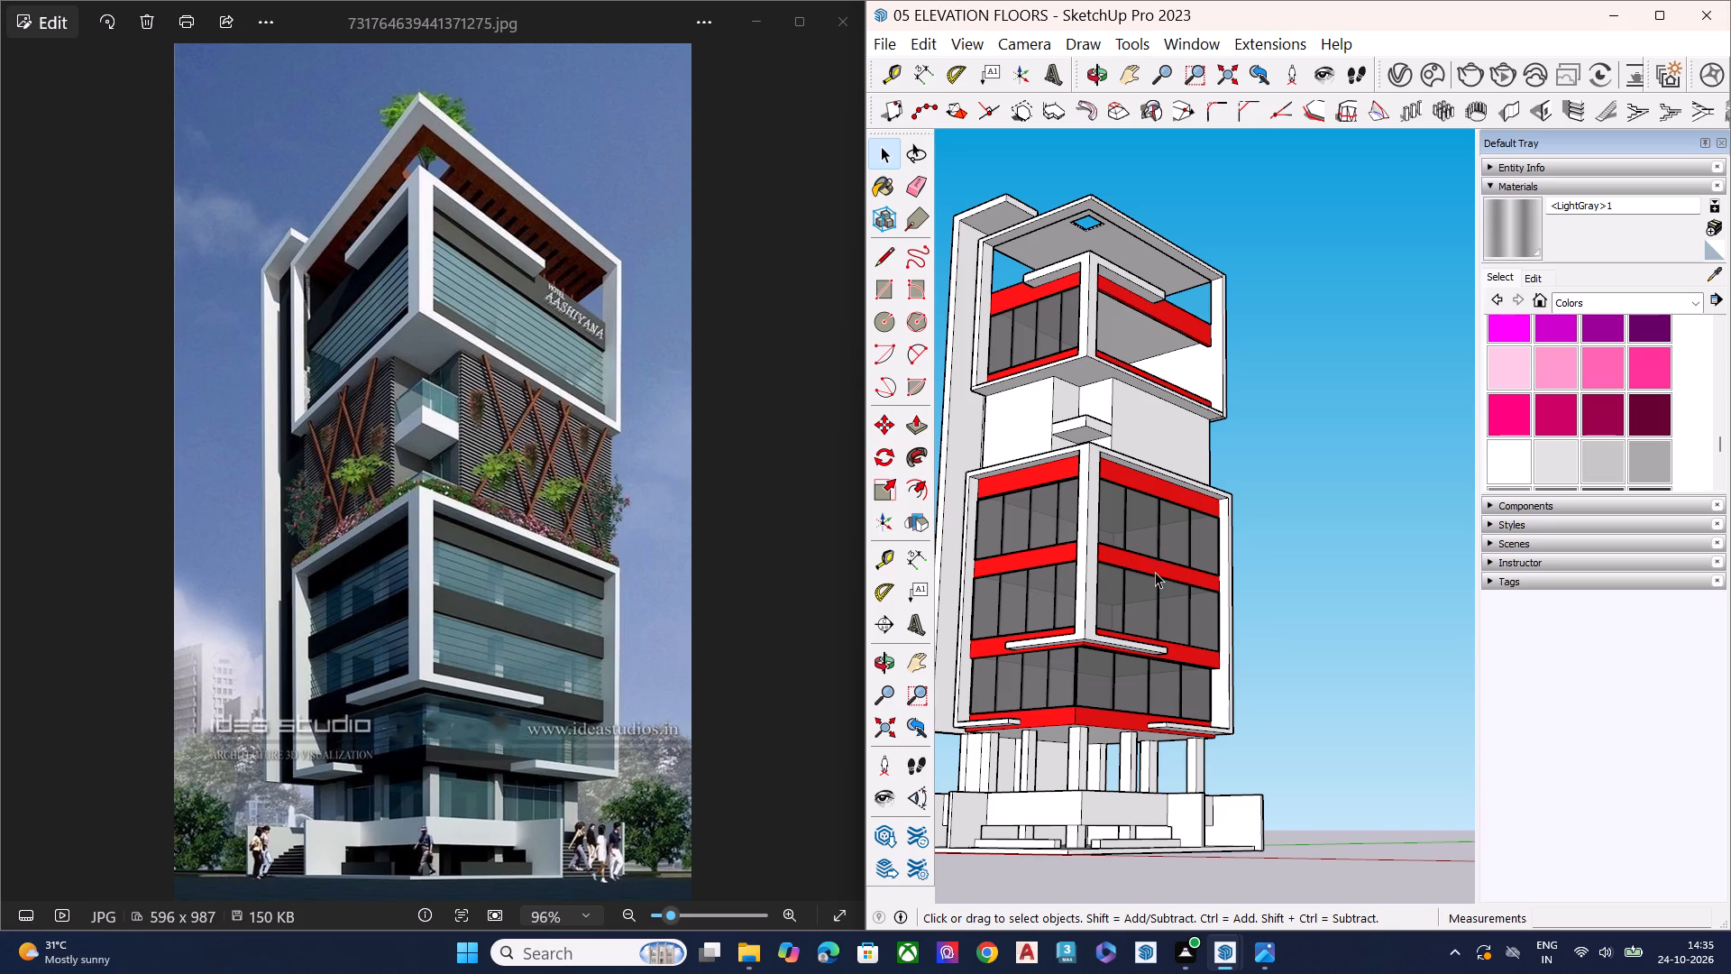
# Copy the lower block's top-floor right-face window up into the upper block's empty right-face opening, onto the red band.
pyautogui.scroll(-4, 1156, 579)
pyautogui.moveTo(1129, 567); pyautogui.dragTo(1128, 679, button='middle')
pyautogui.scroll(-1, 1119, 630)
pyautogui.scroll(6, 1104, 483)
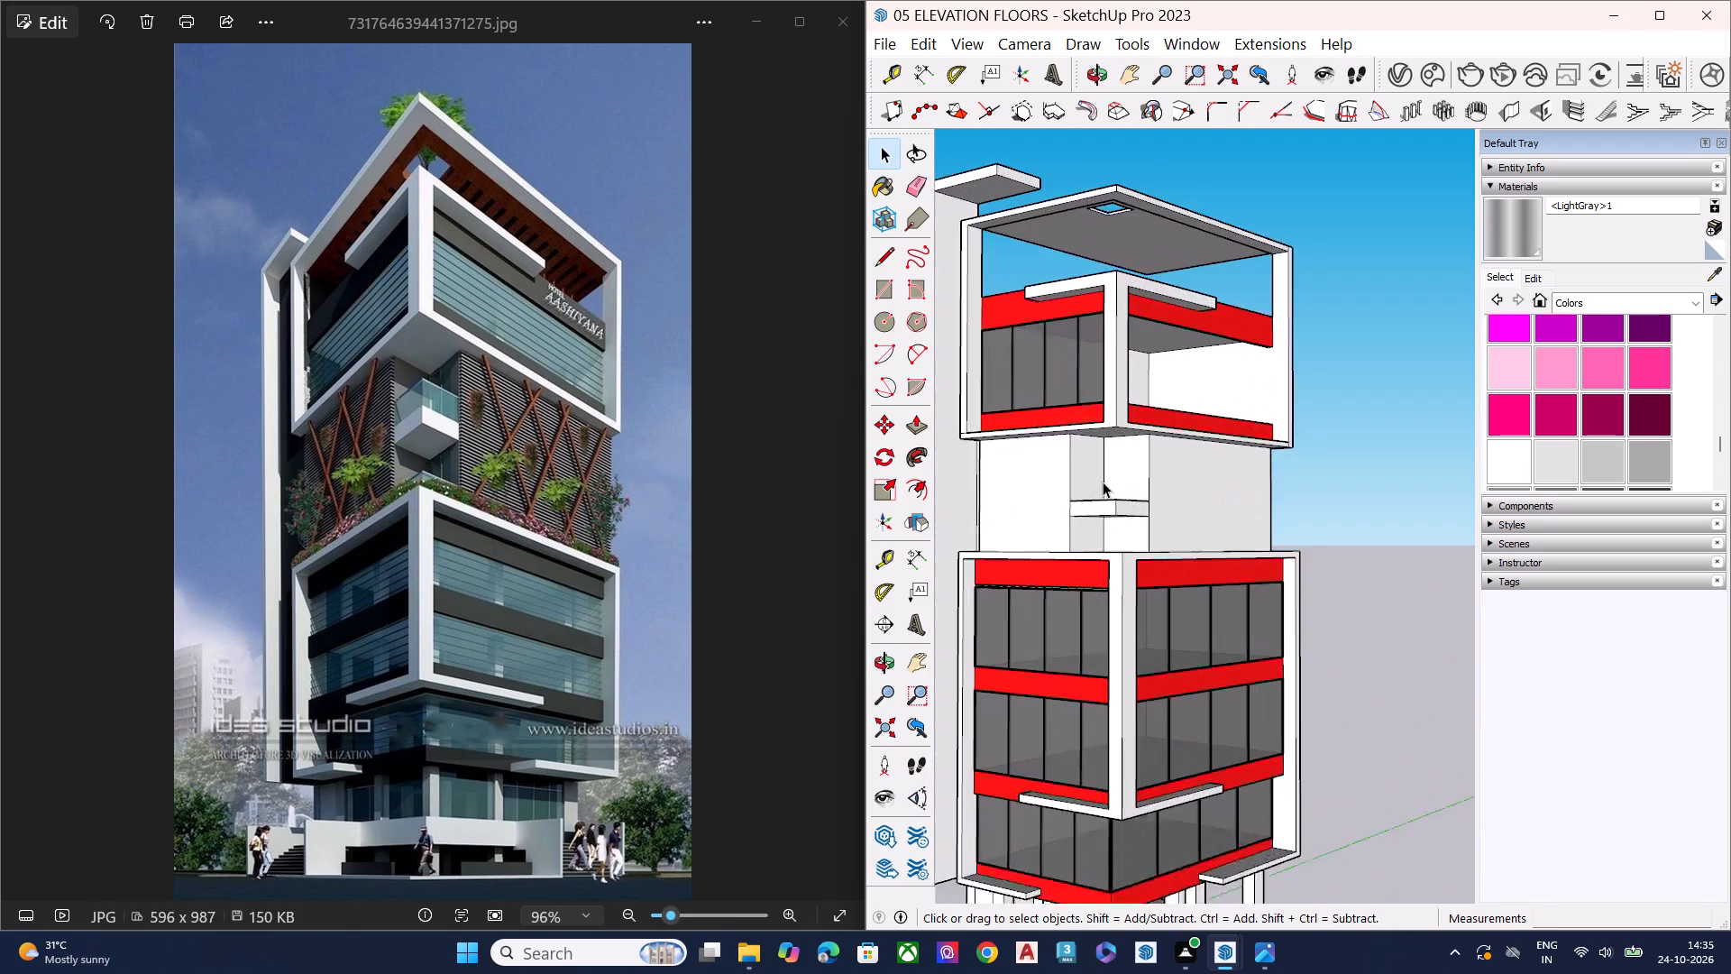
pyautogui.scroll(3, 1103, 482)
pyautogui.moveTo(1103, 492); pyautogui.dragTo(1049, 646, button='middle')
pyautogui.scroll(3, 1104, 687)
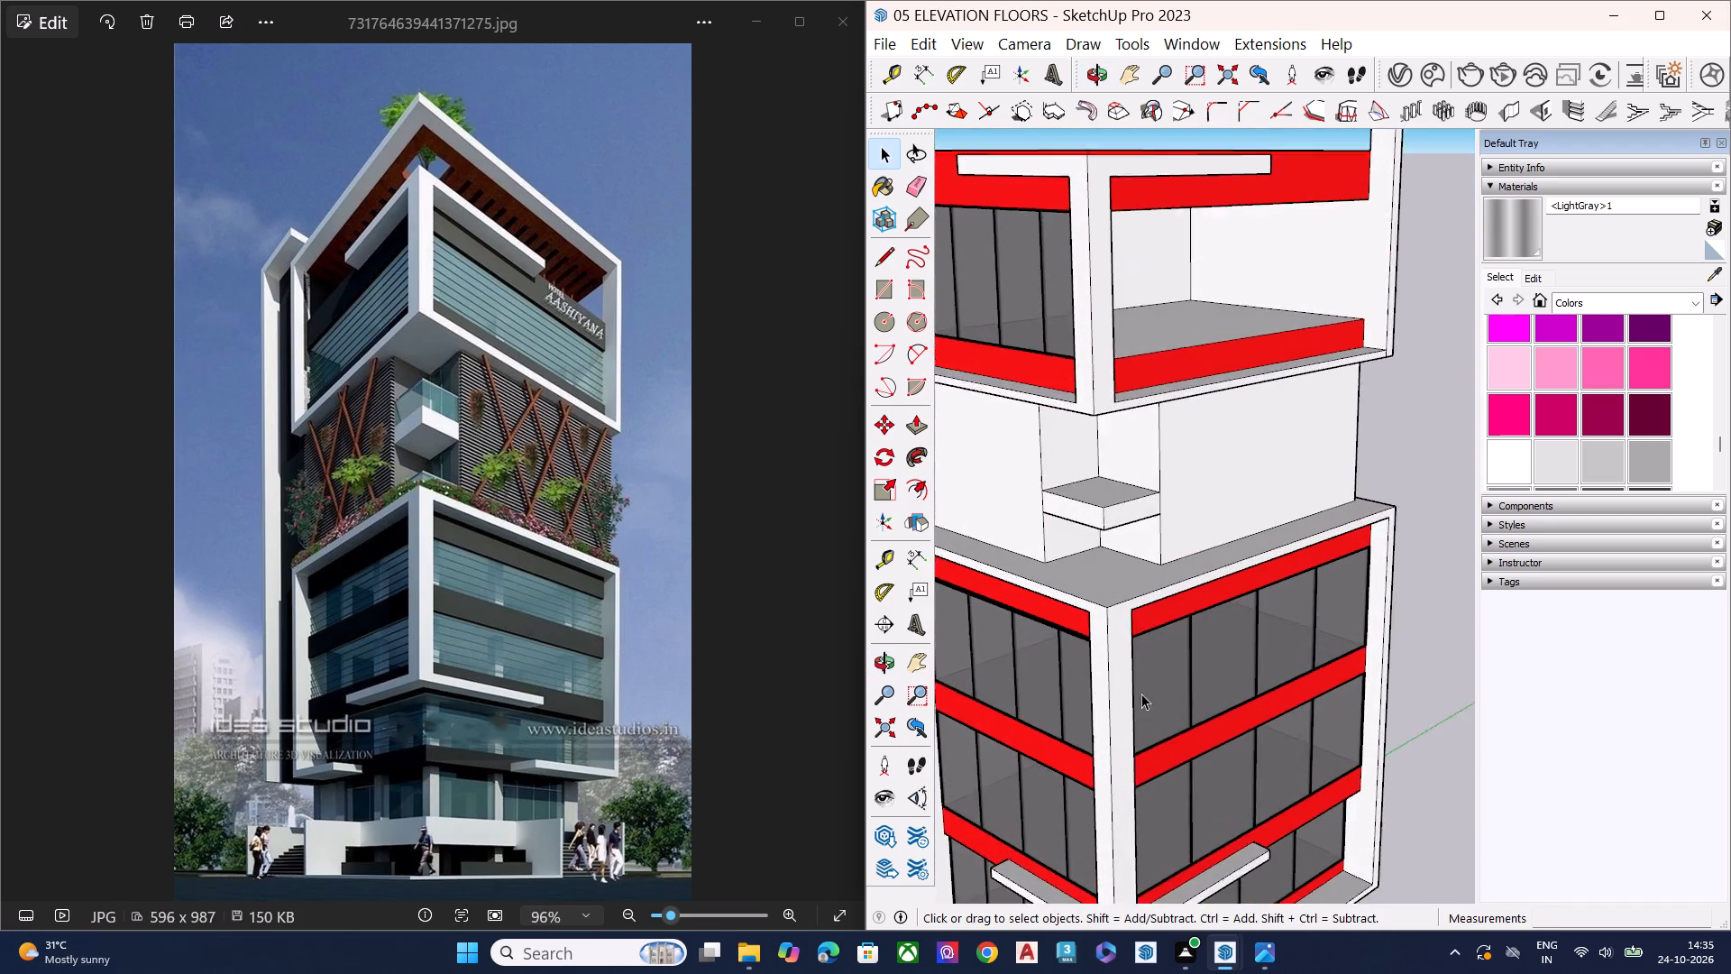
pyautogui.scroll(4, 1141, 694)
pyautogui.scroll(-5, 1186, 626)
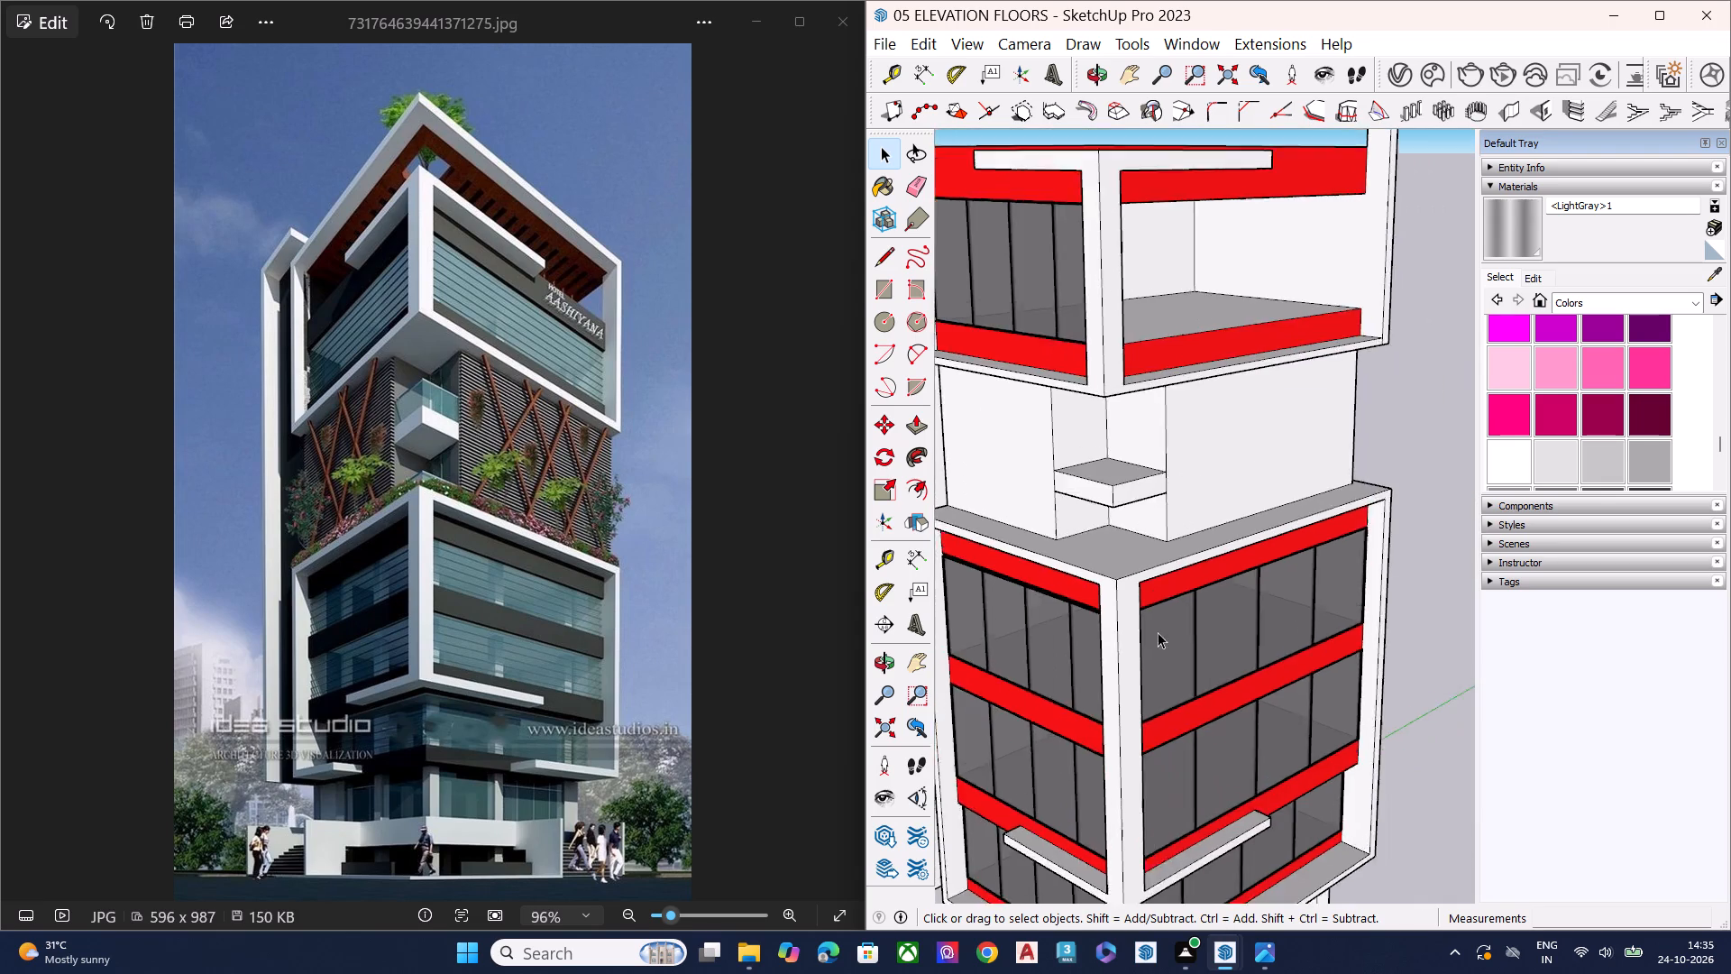
pyautogui.scroll(-3, 1158, 632)
pyautogui.moveTo(1200, 648); pyautogui.dragTo(988, 578, button='middle')
pyautogui.scroll(4, 1212, 611)
pyautogui.click(1225, 627)
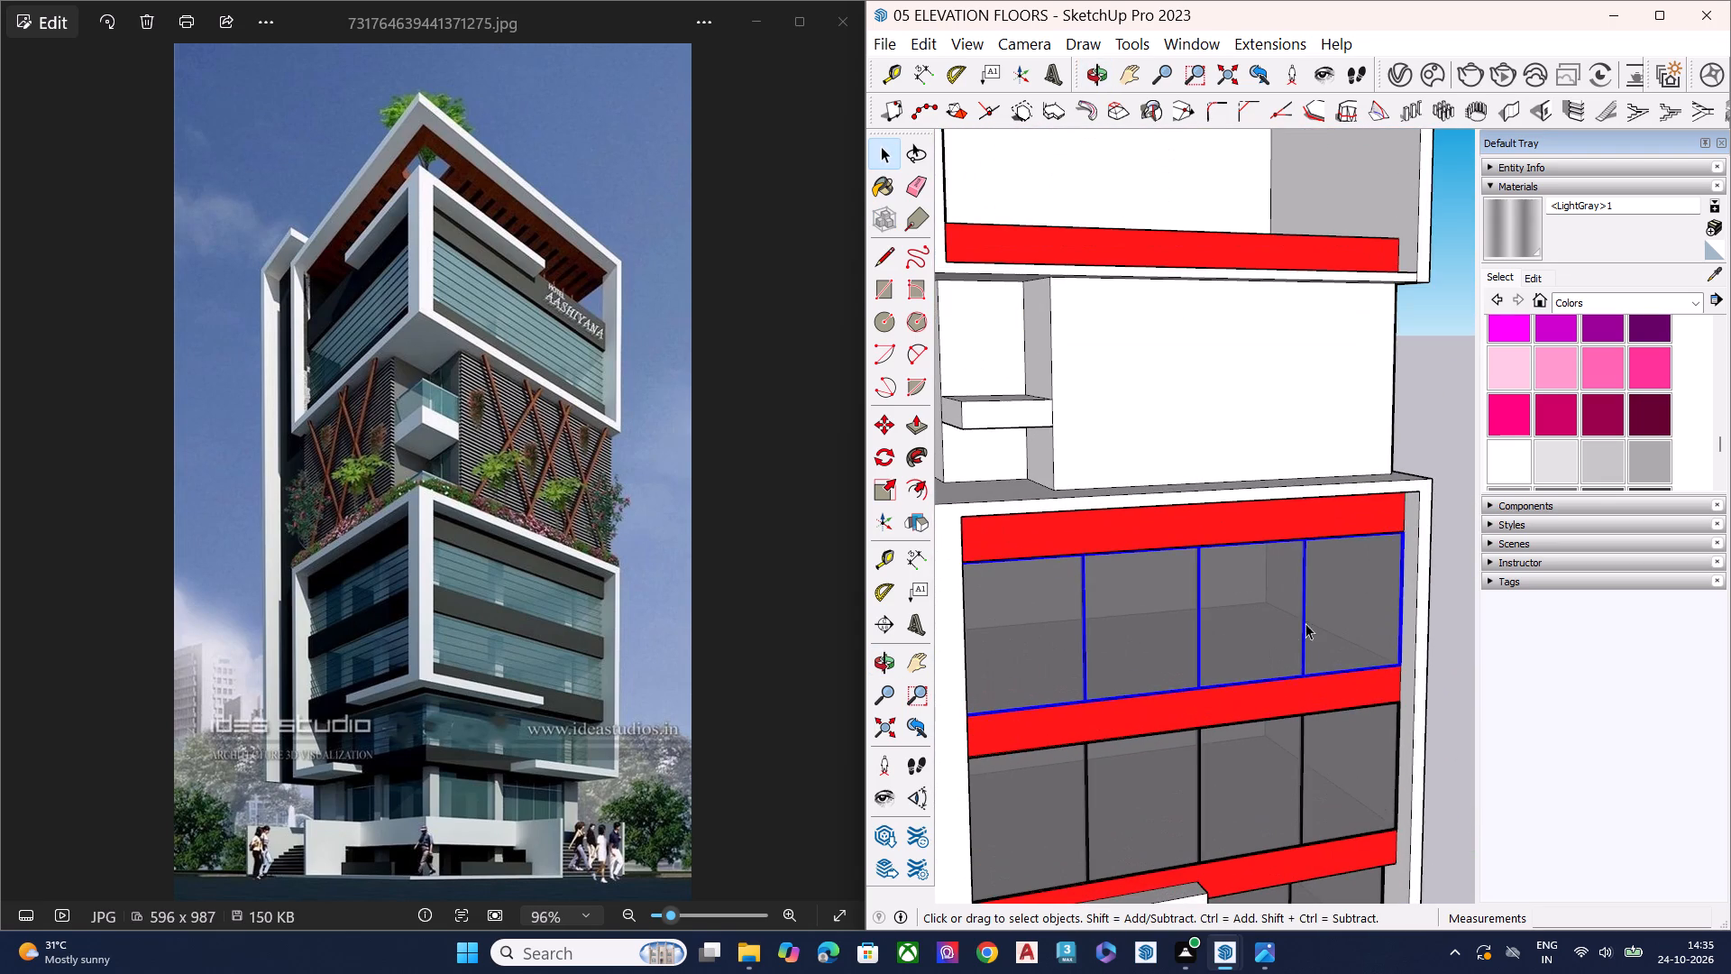
pyautogui.scroll(-4, 1305, 623)
pyautogui.moveTo(1344, 653); pyautogui.dragTo(1280, 676, button='middle')
pyautogui.scroll(6, 1316, 665)
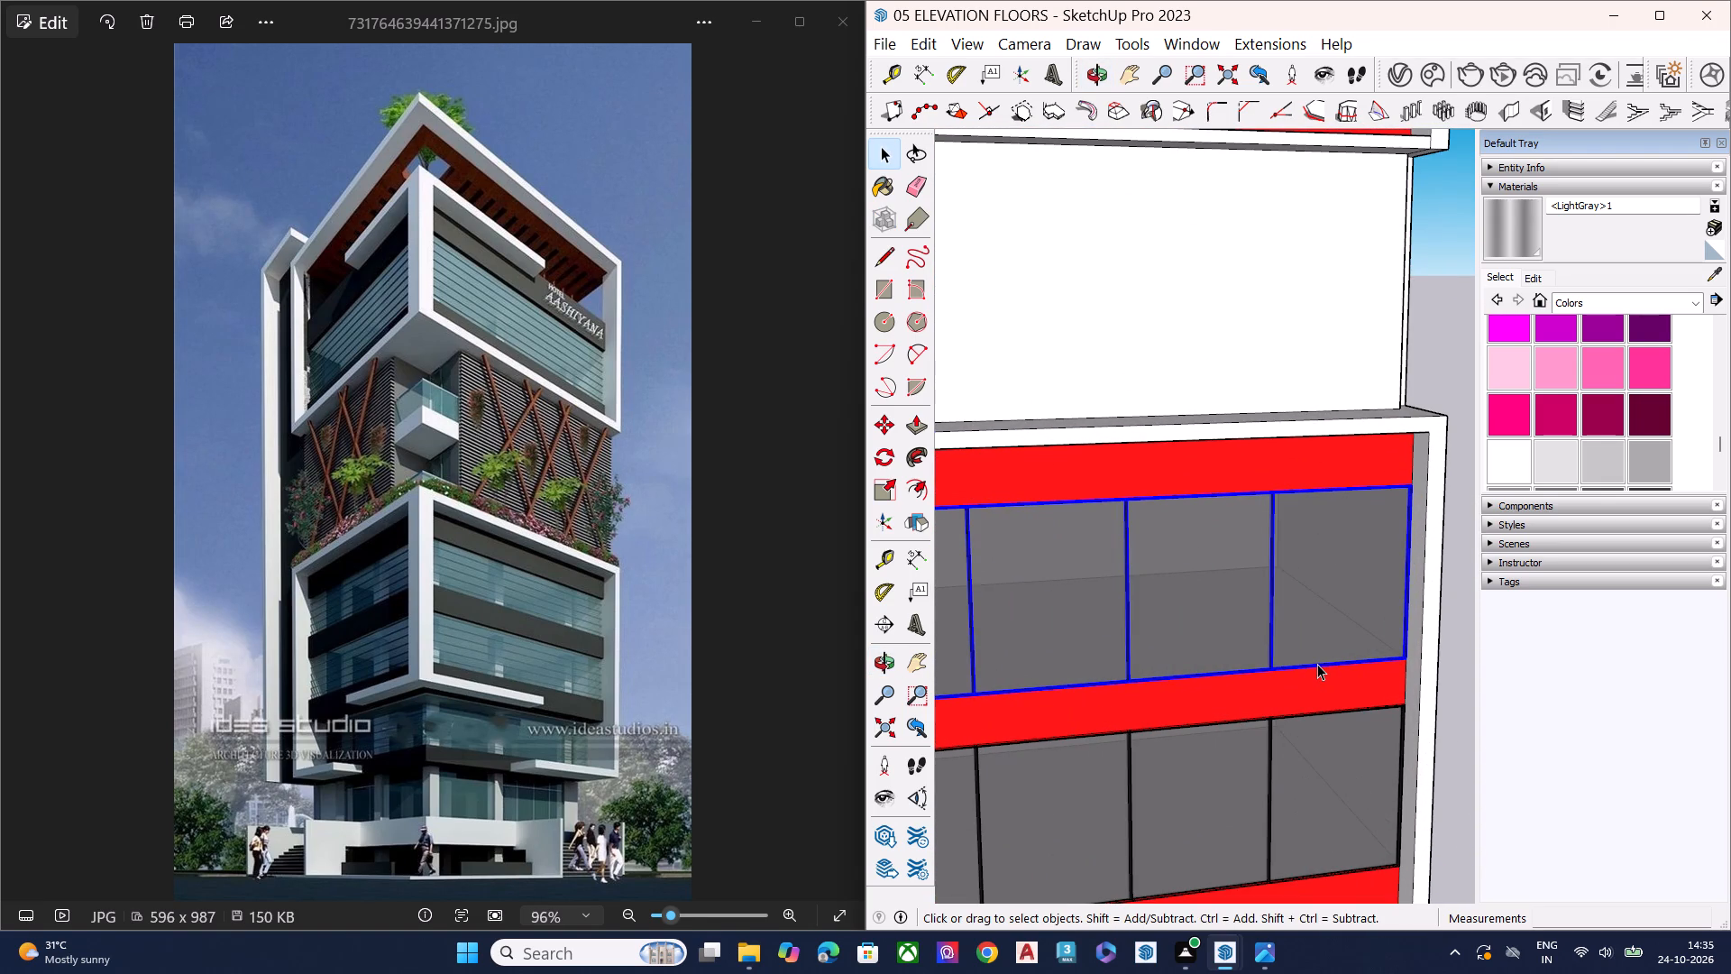
pyautogui.press('m')
pyautogui.click(1405, 659)
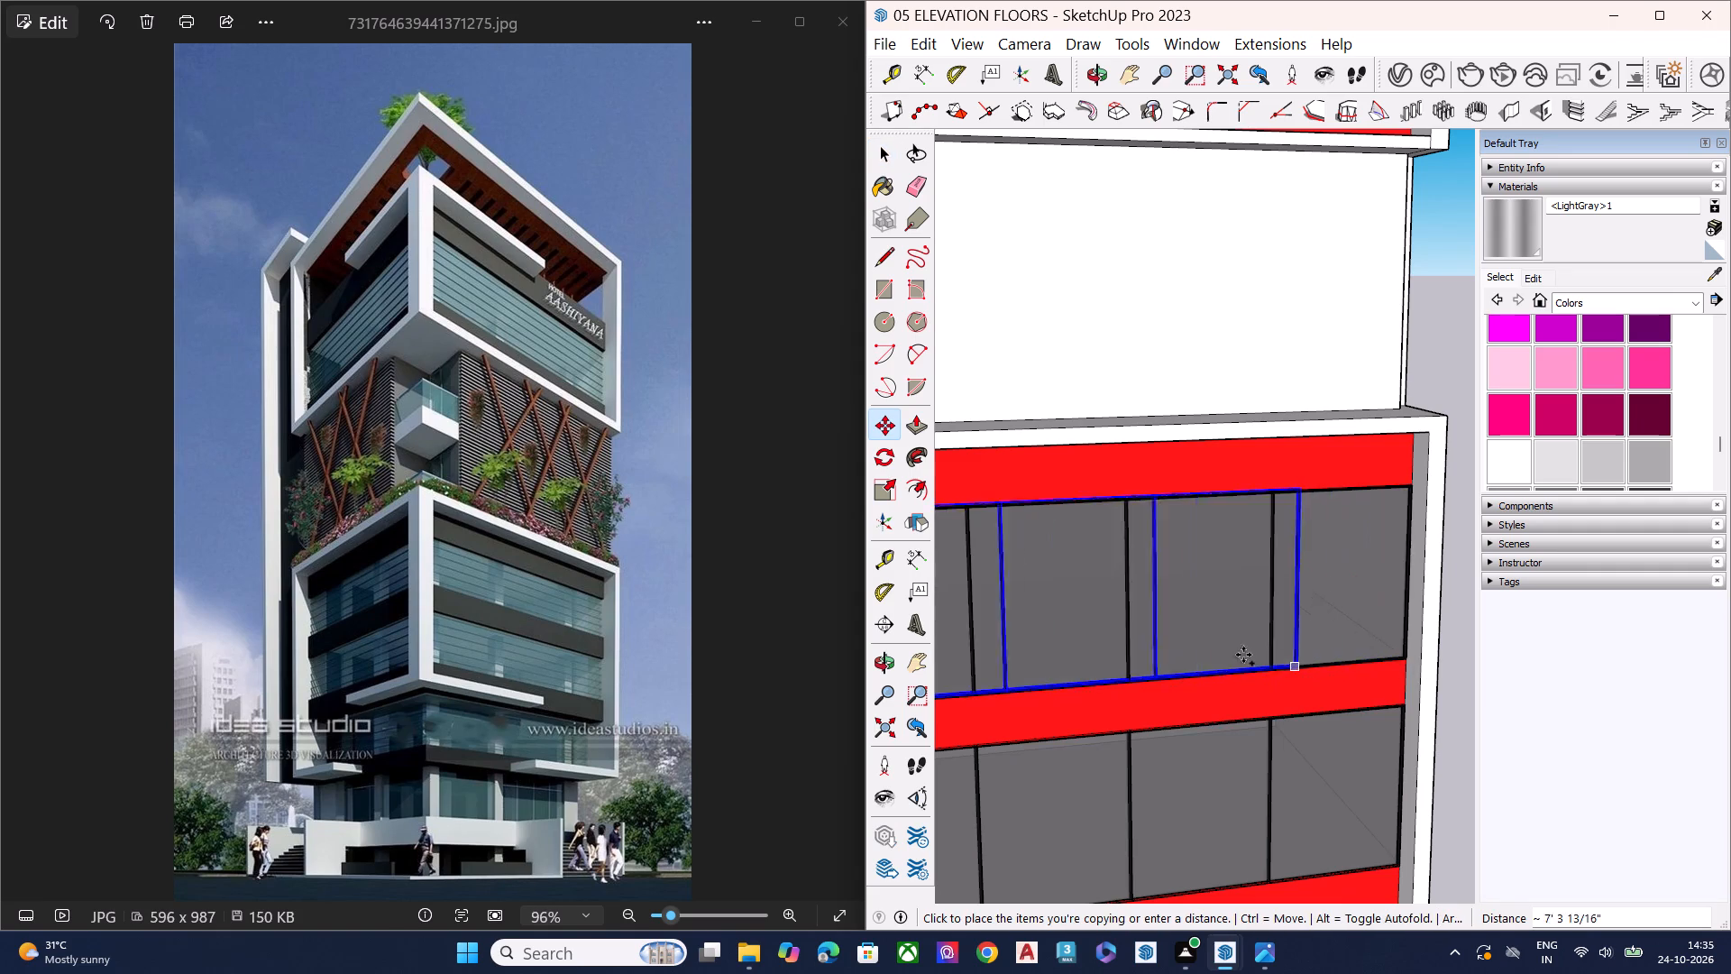
pyautogui.scroll(-8, 1146, 642)
pyautogui.scroll(7, 1235, 570)
pyautogui.scroll(-8, 1285, 589)
pyautogui.scroll(8, 1328, 436)
pyautogui.click(1344, 453)
pyautogui.press('space')
# Scale the copied upper-block right-face window in height so its top edge meets the red band above it.
pyautogui.scroll(-5, 1216, 502)
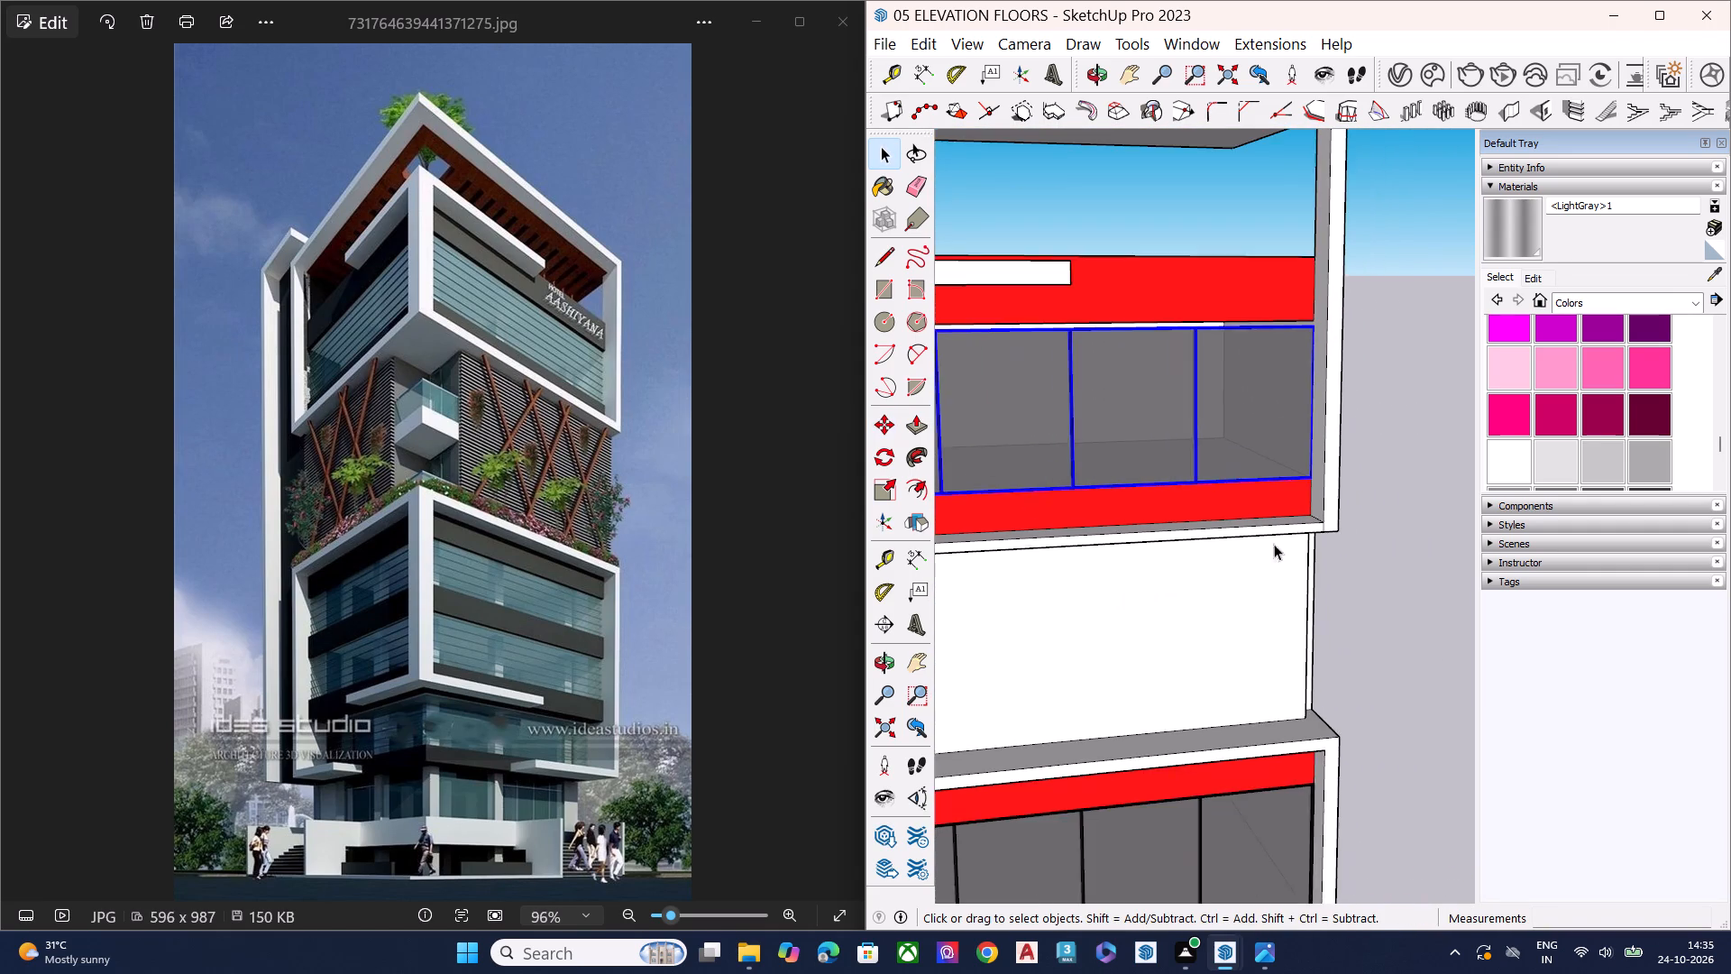
pyautogui.moveTo(1018, 561); pyautogui.dragTo(1145, 478, button='middle')
pyautogui.scroll(1, 1105, 503)
pyautogui.scroll(-6, 1261, 446)
pyautogui.scroll(2, 1138, 299)
pyautogui.scroll(-1, 1138, 299)
pyautogui.scroll(1, 1139, 299)
pyautogui.scroll(-2, 1152, 303)
pyautogui.scroll(3, 1155, 304)
pyautogui.scroll(2, 1186, 502)
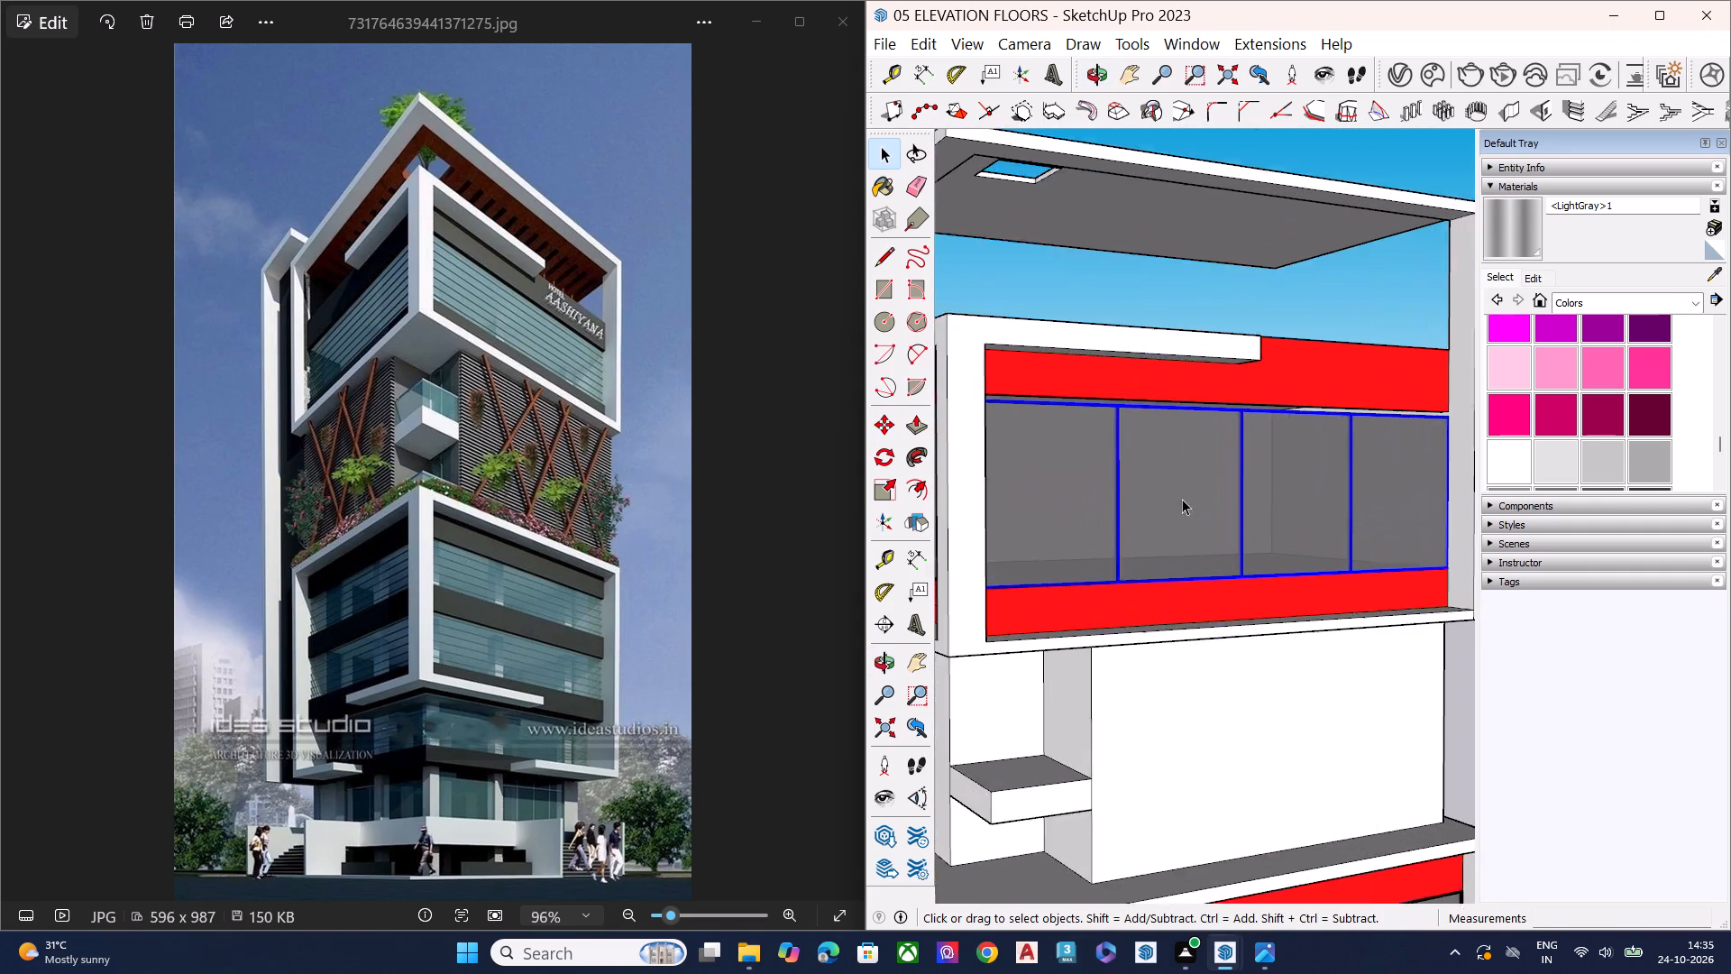
pyautogui.scroll(3, 1182, 499)
pyautogui.scroll(-4, 1192, 477)
pyautogui.press('s')
pyautogui.scroll(8, 1216, 408)
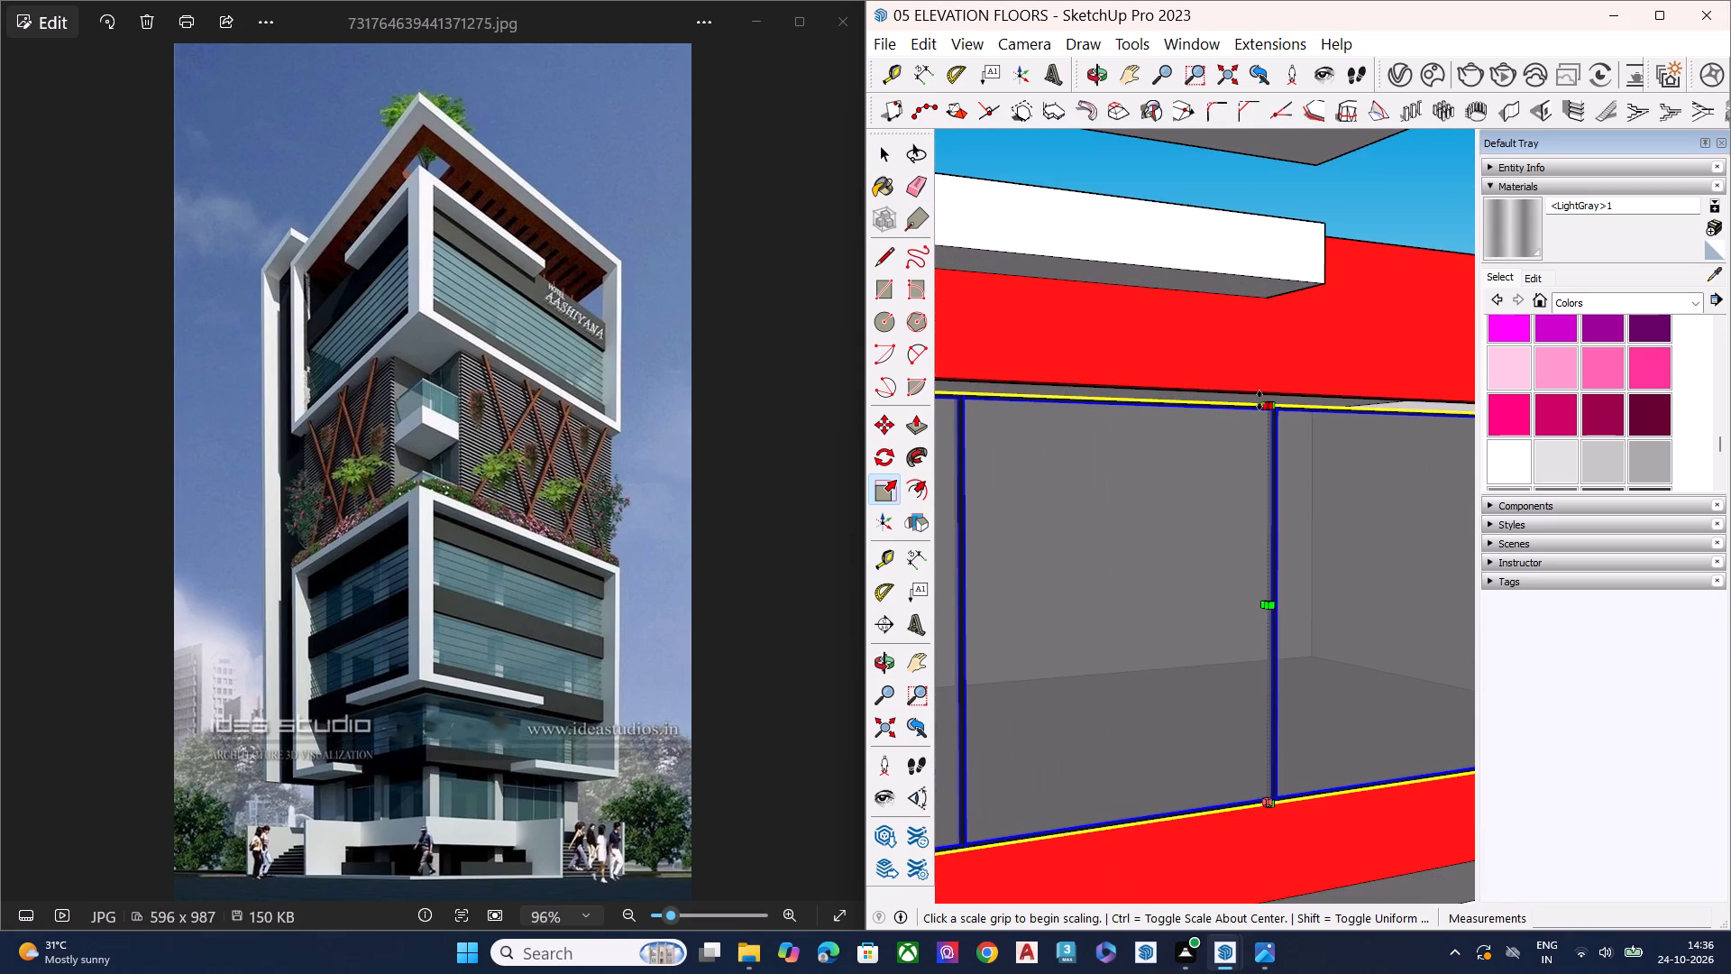
pyautogui.click(1260, 400)
pyautogui.click(1261, 391)
pyautogui.press('space')
pyautogui.scroll(-9, 1170, 441)
pyautogui.scroll(-8, 1096, 501)
# Examine the whole tower from several angles against the reference image to check the windows on both faces.
pyautogui.click(1435, 541)
pyautogui.scroll(-8, 1084, 513)
pyautogui.moveTo(1122, 621); pyautogui.dragTo(1186, 494, button='middle')
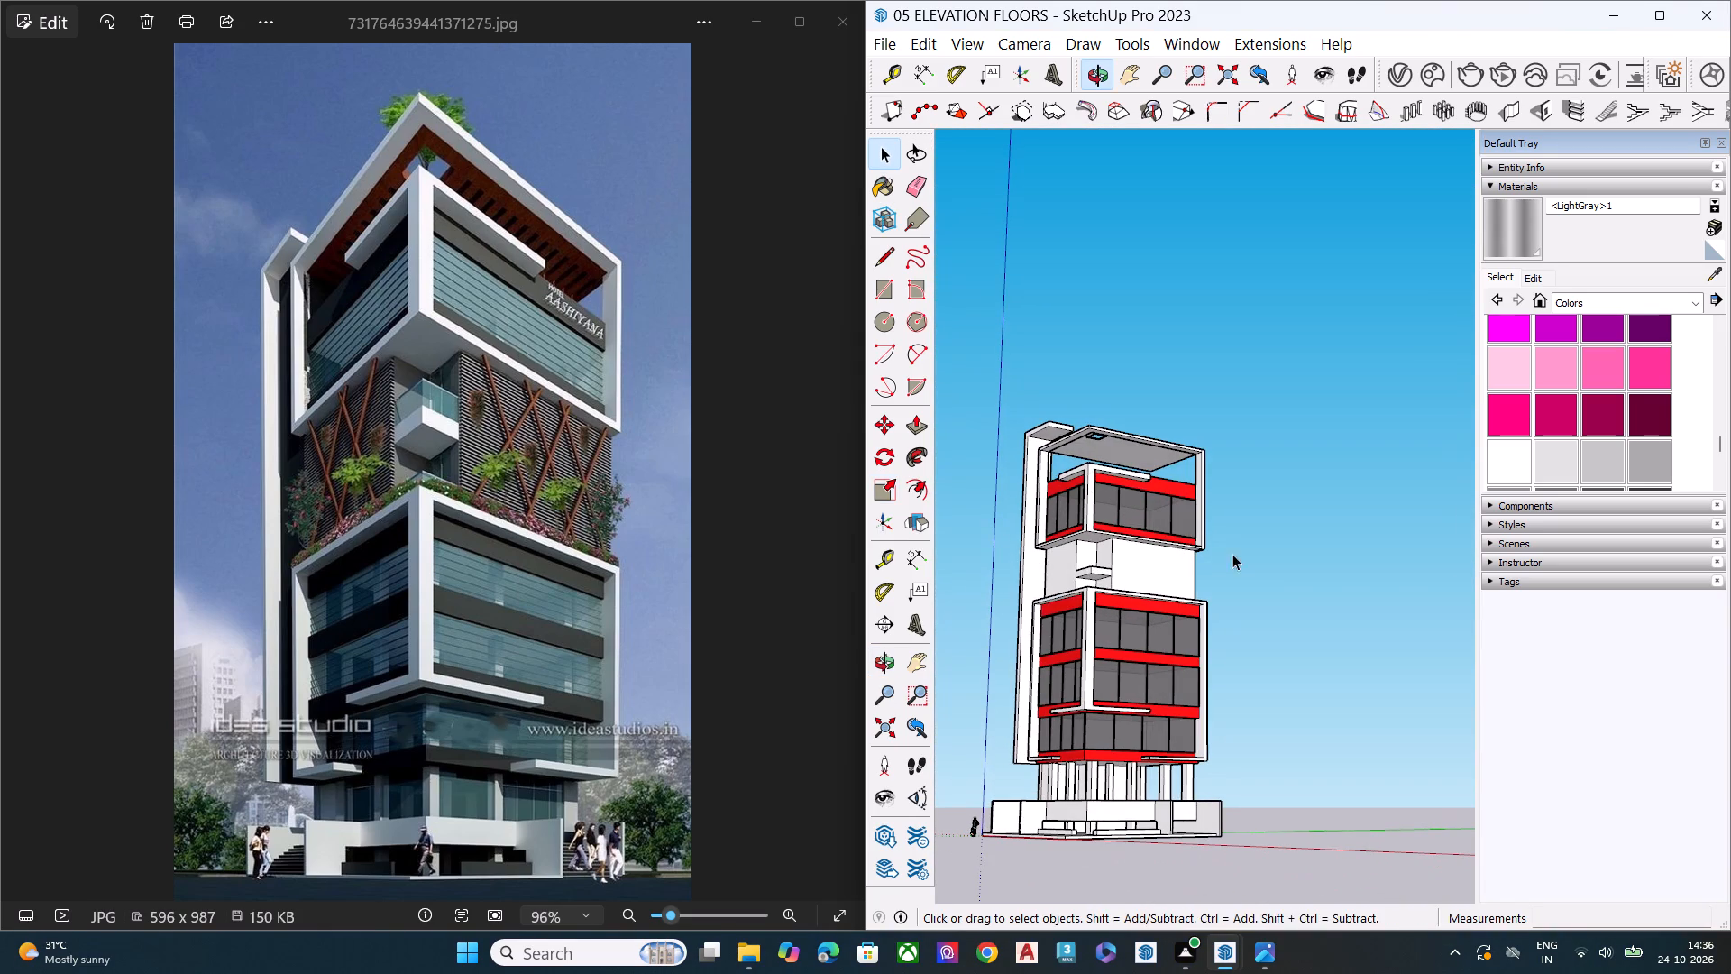
pyautogui.click(1258, 601)
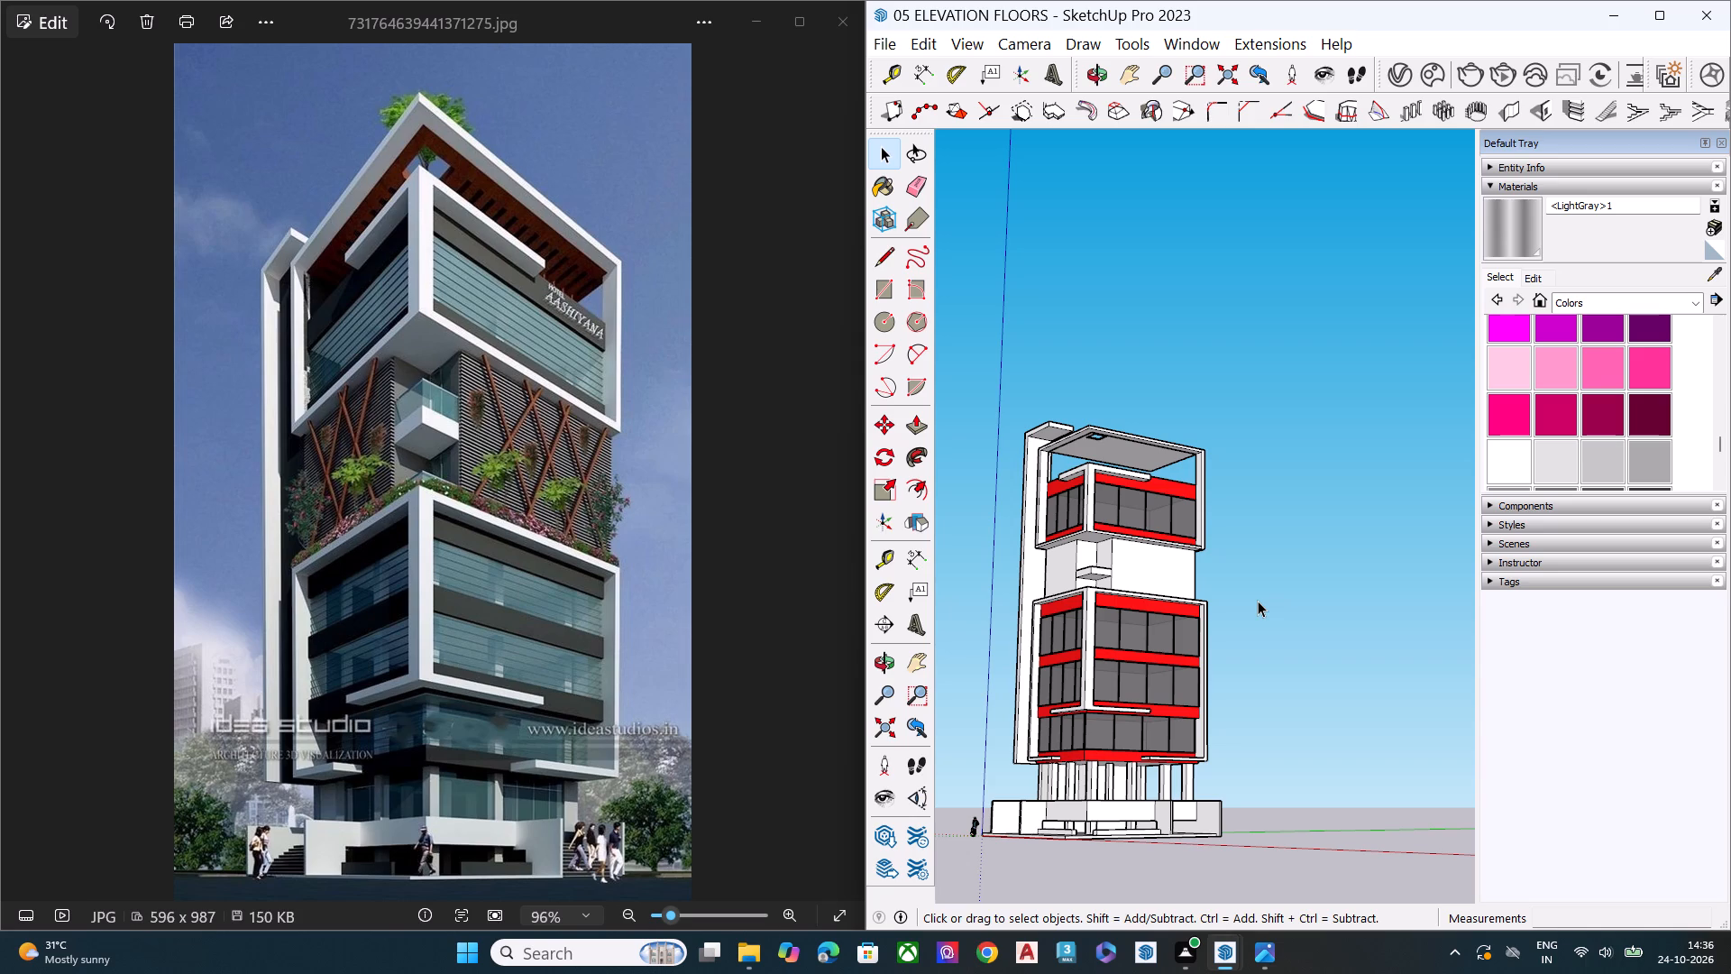
pyautogui.click(1281, 675)
pyautogui.moveTo(1130, 616); pyautogui.dragTo(1168, 701, button='middle')
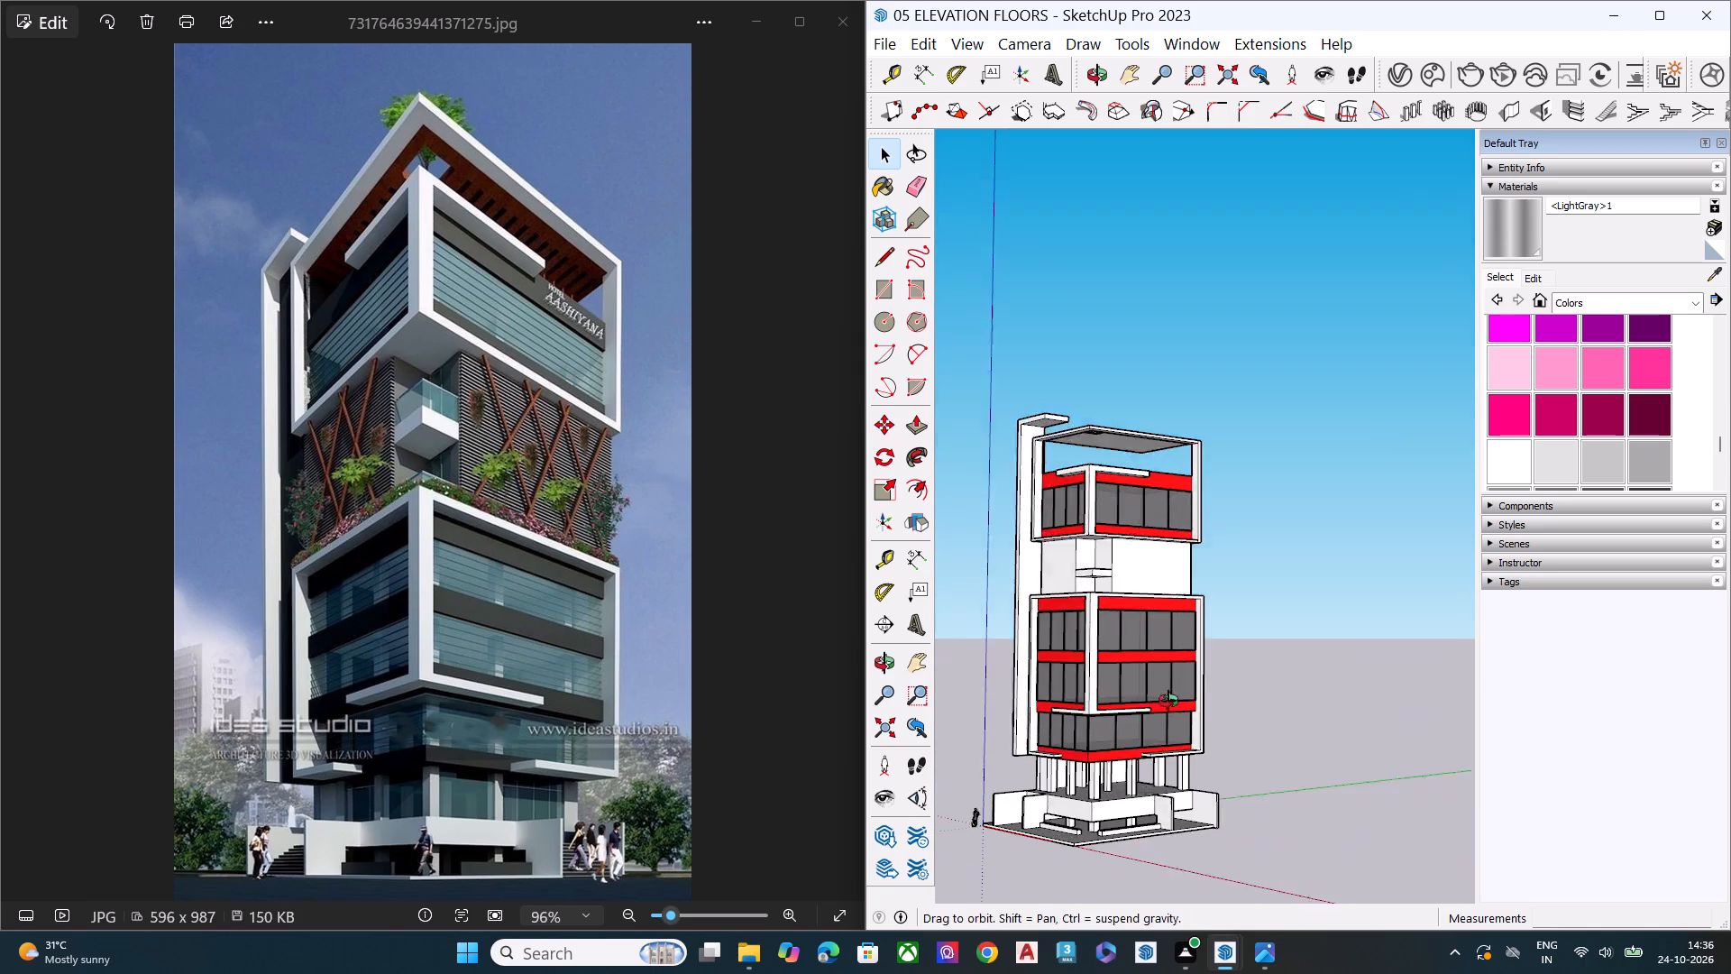
pyautogui.moveTo(1168, 701); pyautogui.dragTo(1173, 715, button='middle')
pyautogui.scroll(3, 1061, 726)
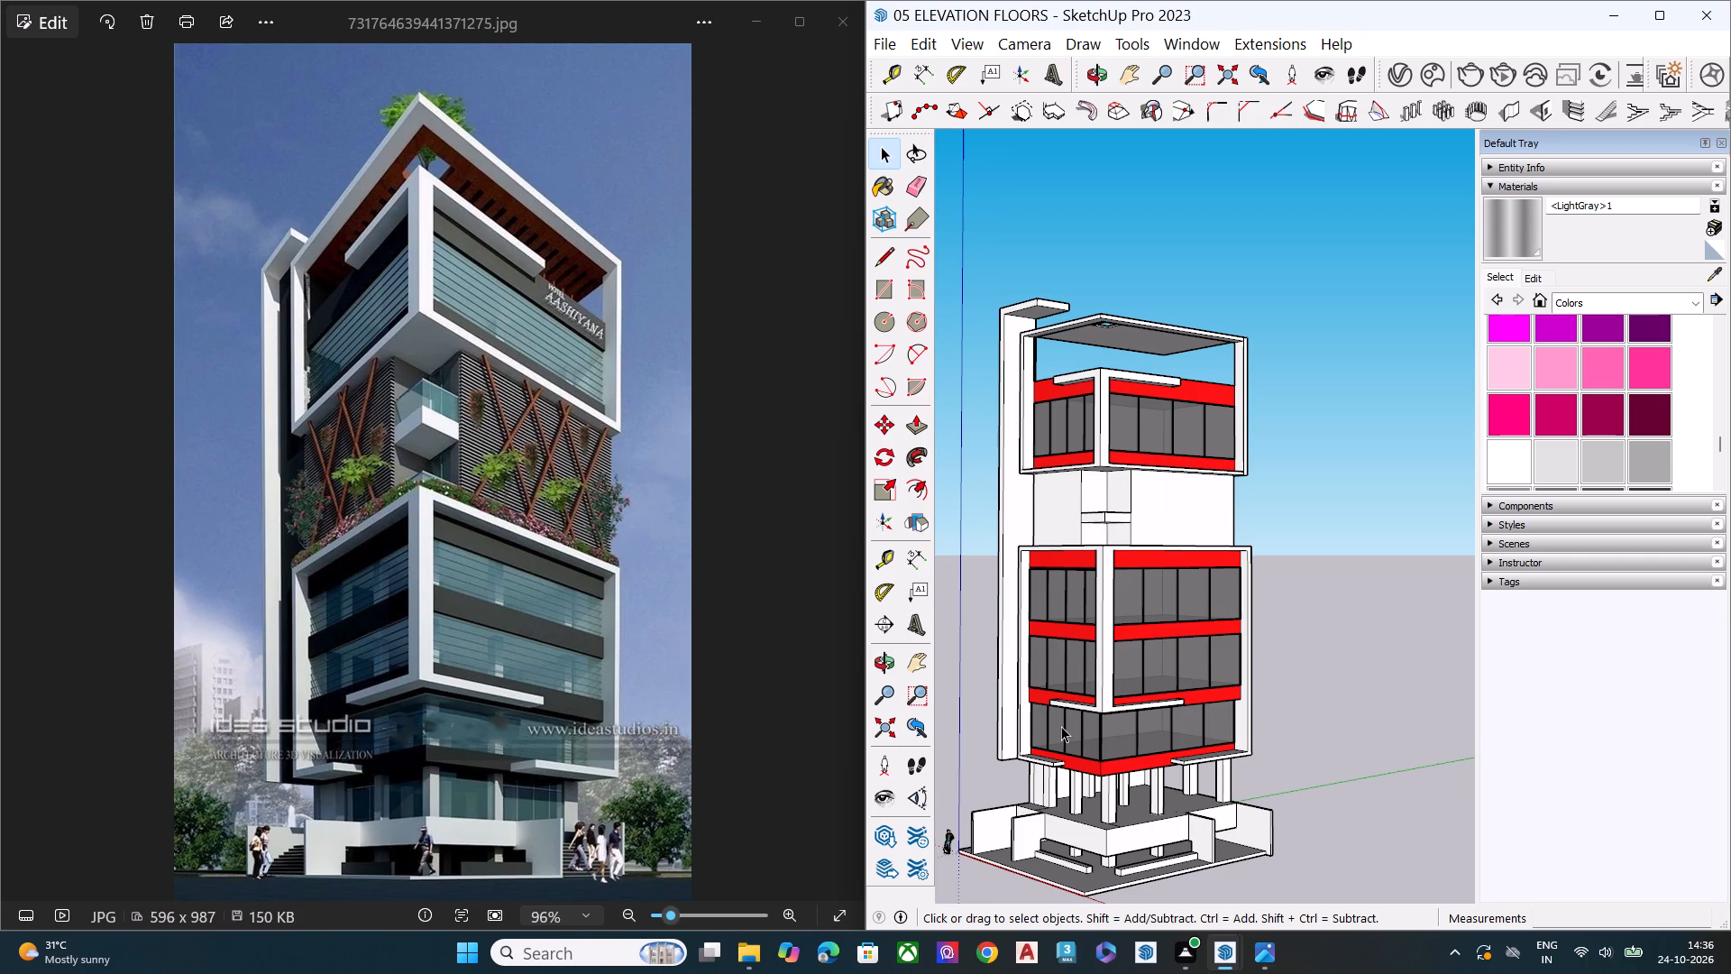
pyautogui.scroll(2, 1110, 698)
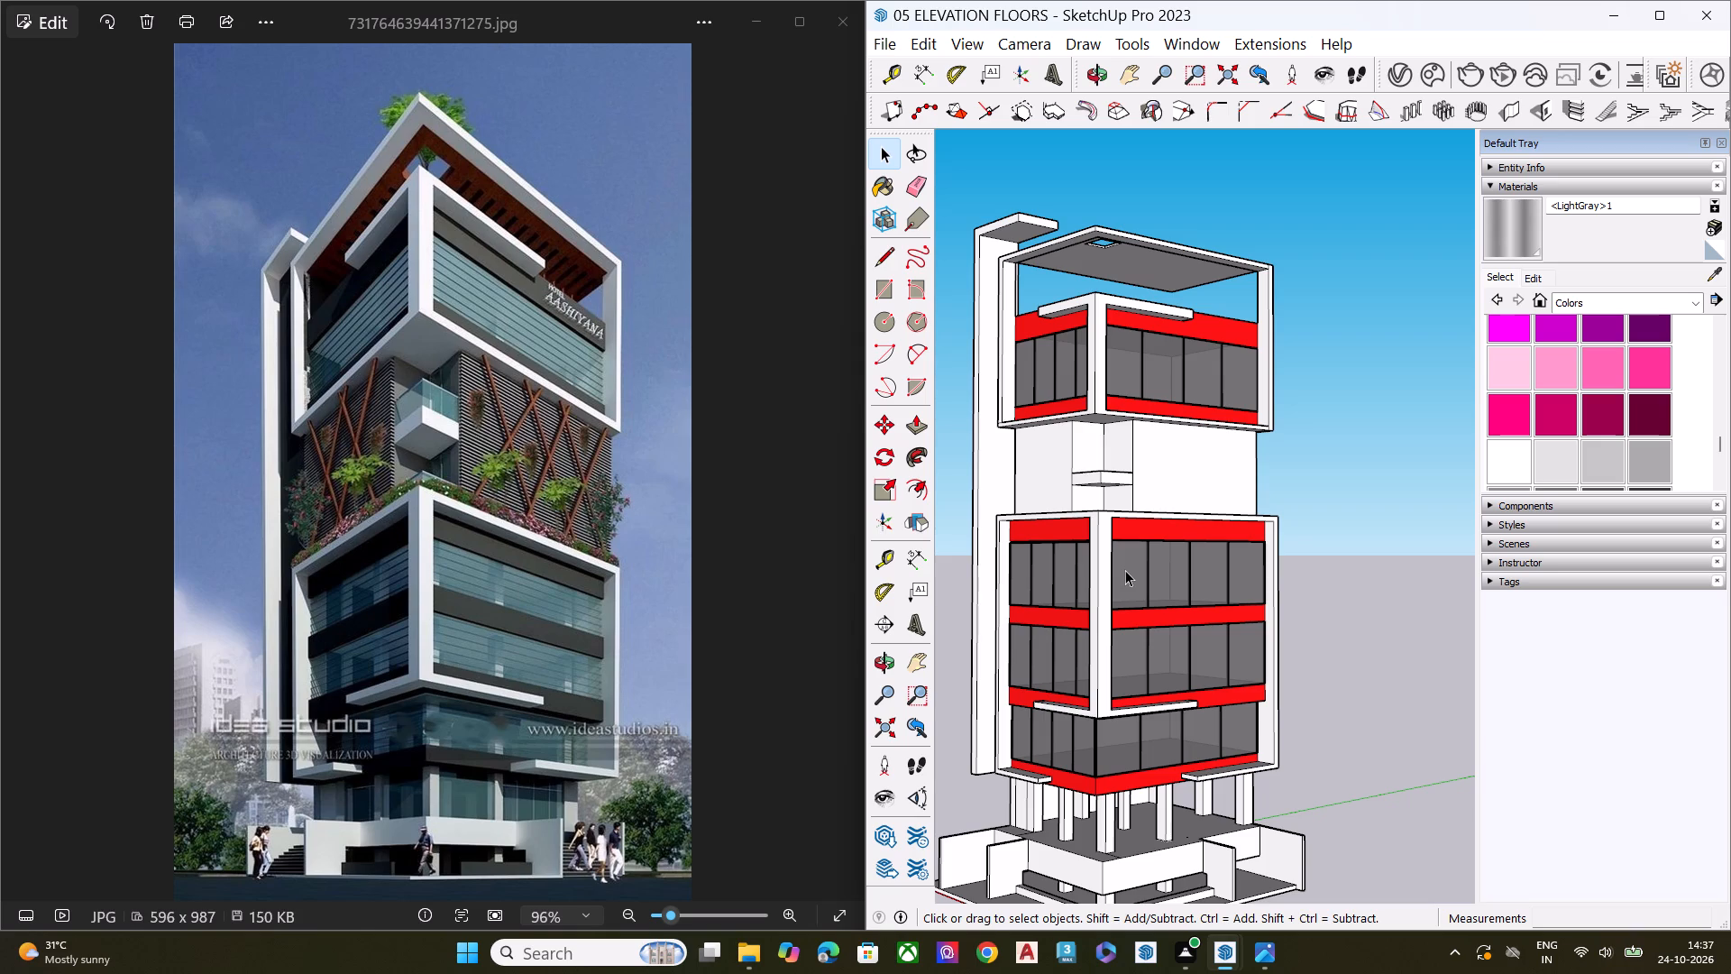
pyautogui.scroll(-6, 1157, 511)
pyautogui.moveTo(1141, 619); pyautogui.dragTo(1148, 479, button='middle')
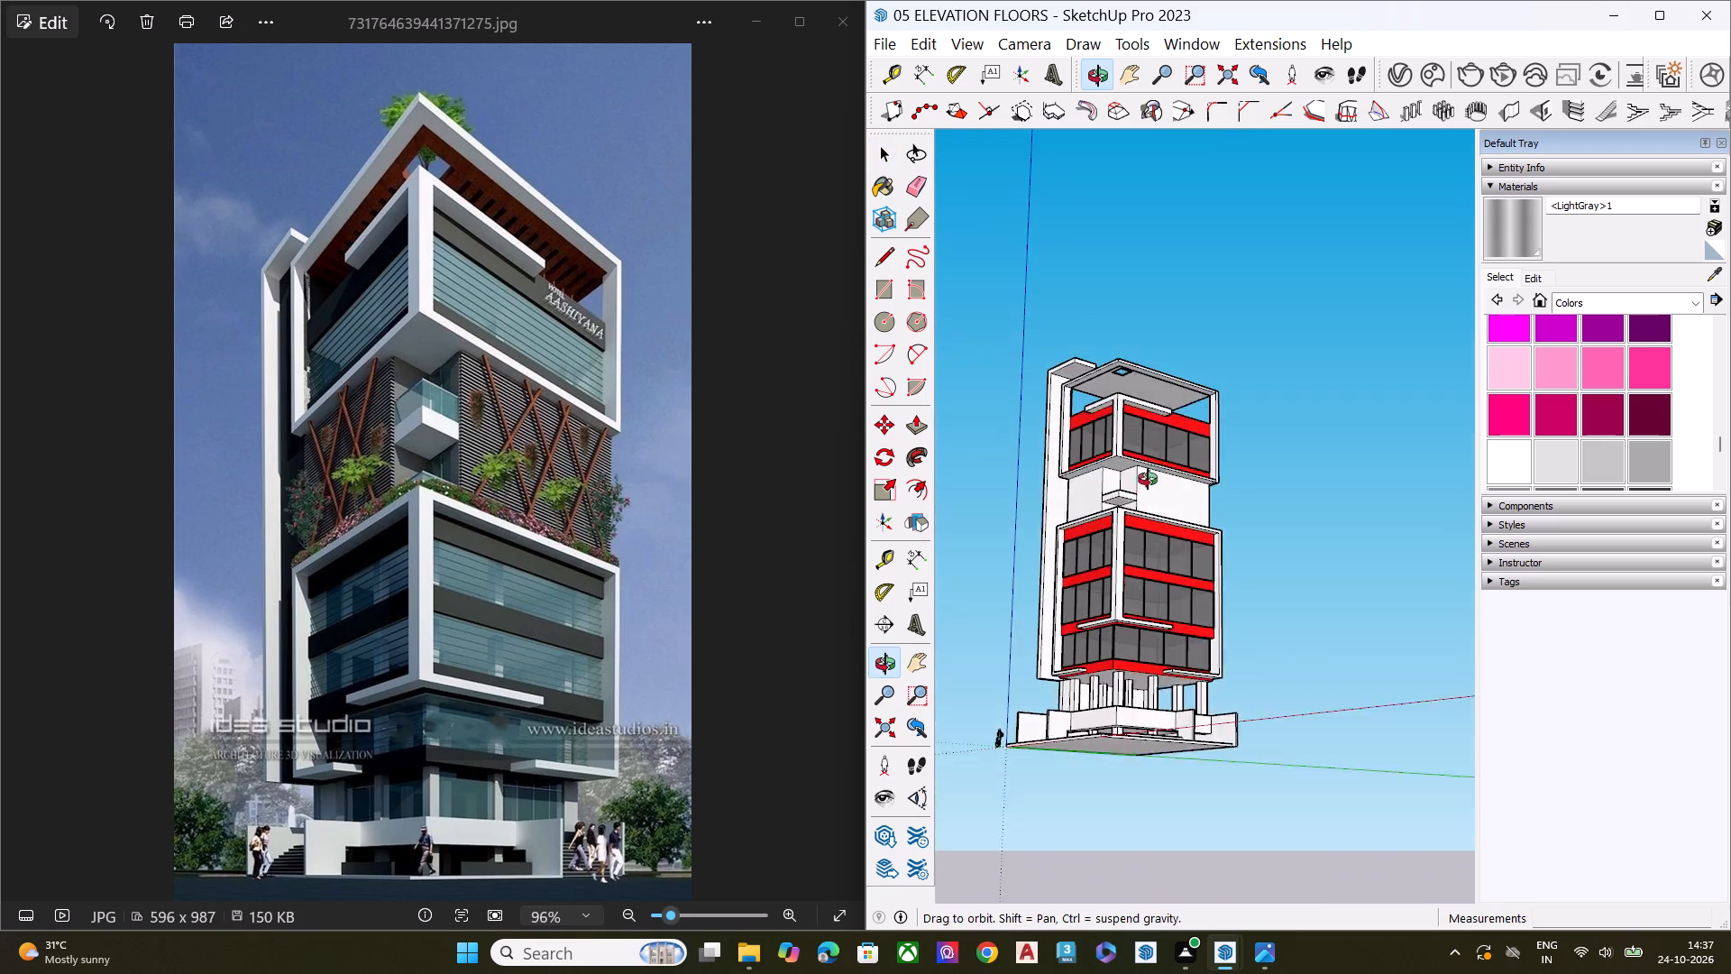
pyautogui.moveTo(1148, 479); pyautogui.dragTo(1149, 475, button='middle')
pyautogui.scroll(2, 1159, 485)
pyautogui.scroll(-1, 1167, 501)
pyautogui.scroll(7, 1167, 504)
pyautogui.moveTo(1166, 472); pyautogui.dragTo(1181, 522, button='middle')
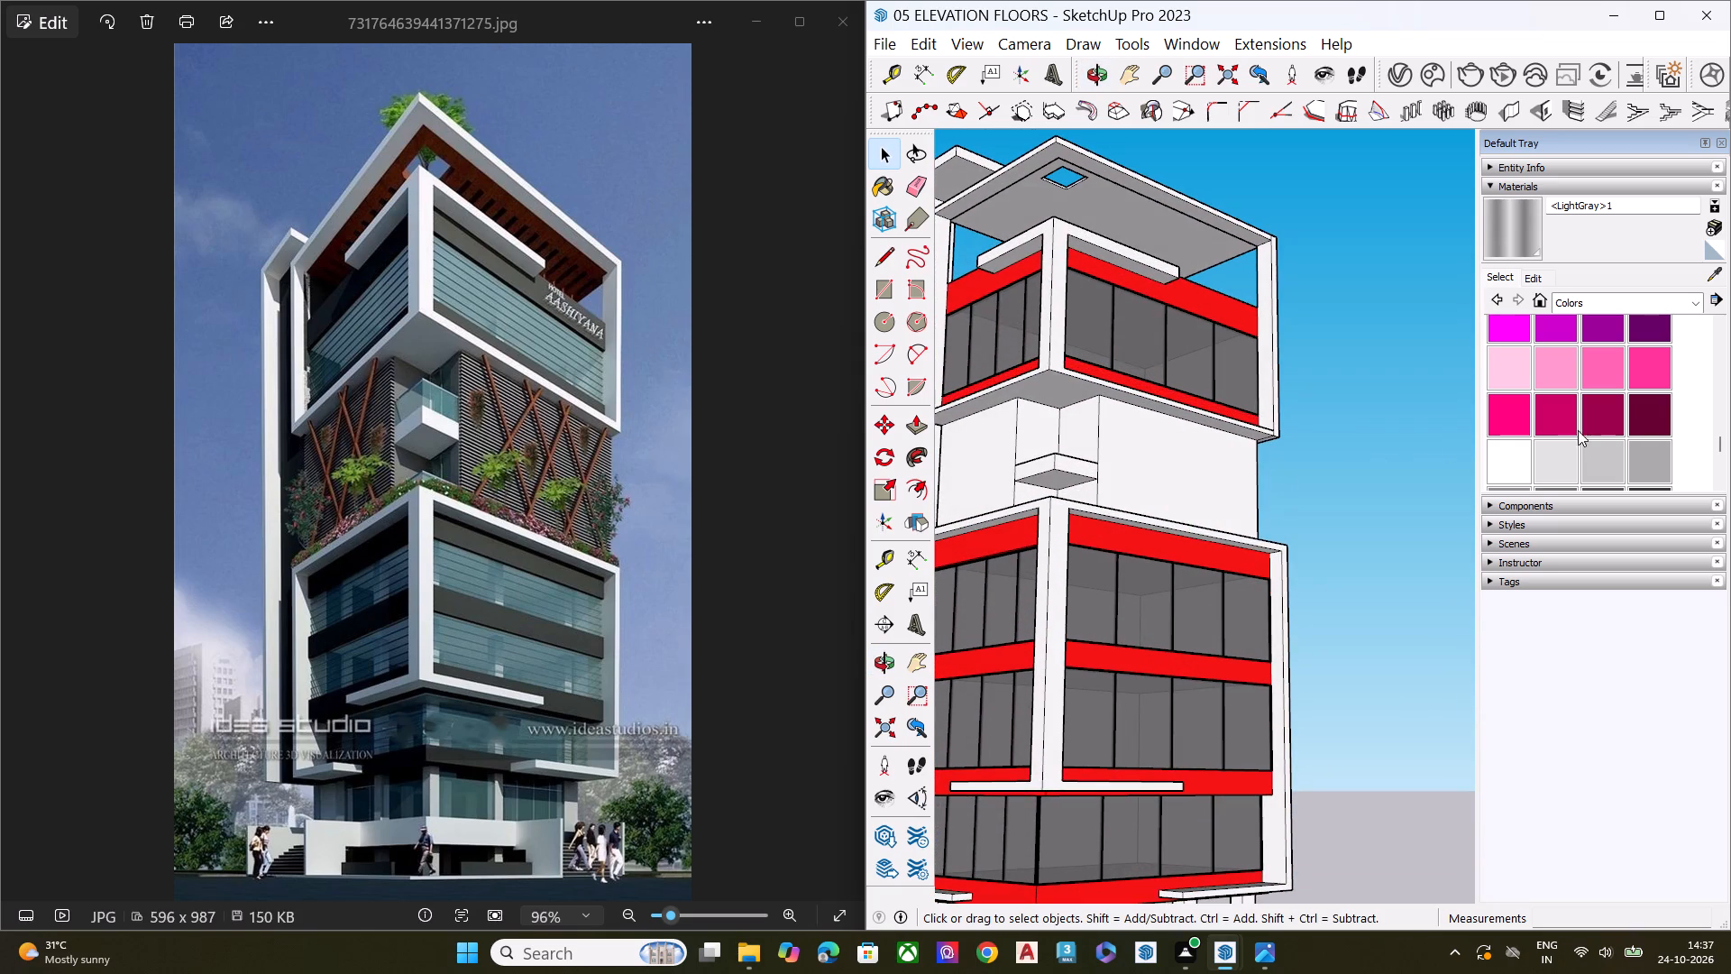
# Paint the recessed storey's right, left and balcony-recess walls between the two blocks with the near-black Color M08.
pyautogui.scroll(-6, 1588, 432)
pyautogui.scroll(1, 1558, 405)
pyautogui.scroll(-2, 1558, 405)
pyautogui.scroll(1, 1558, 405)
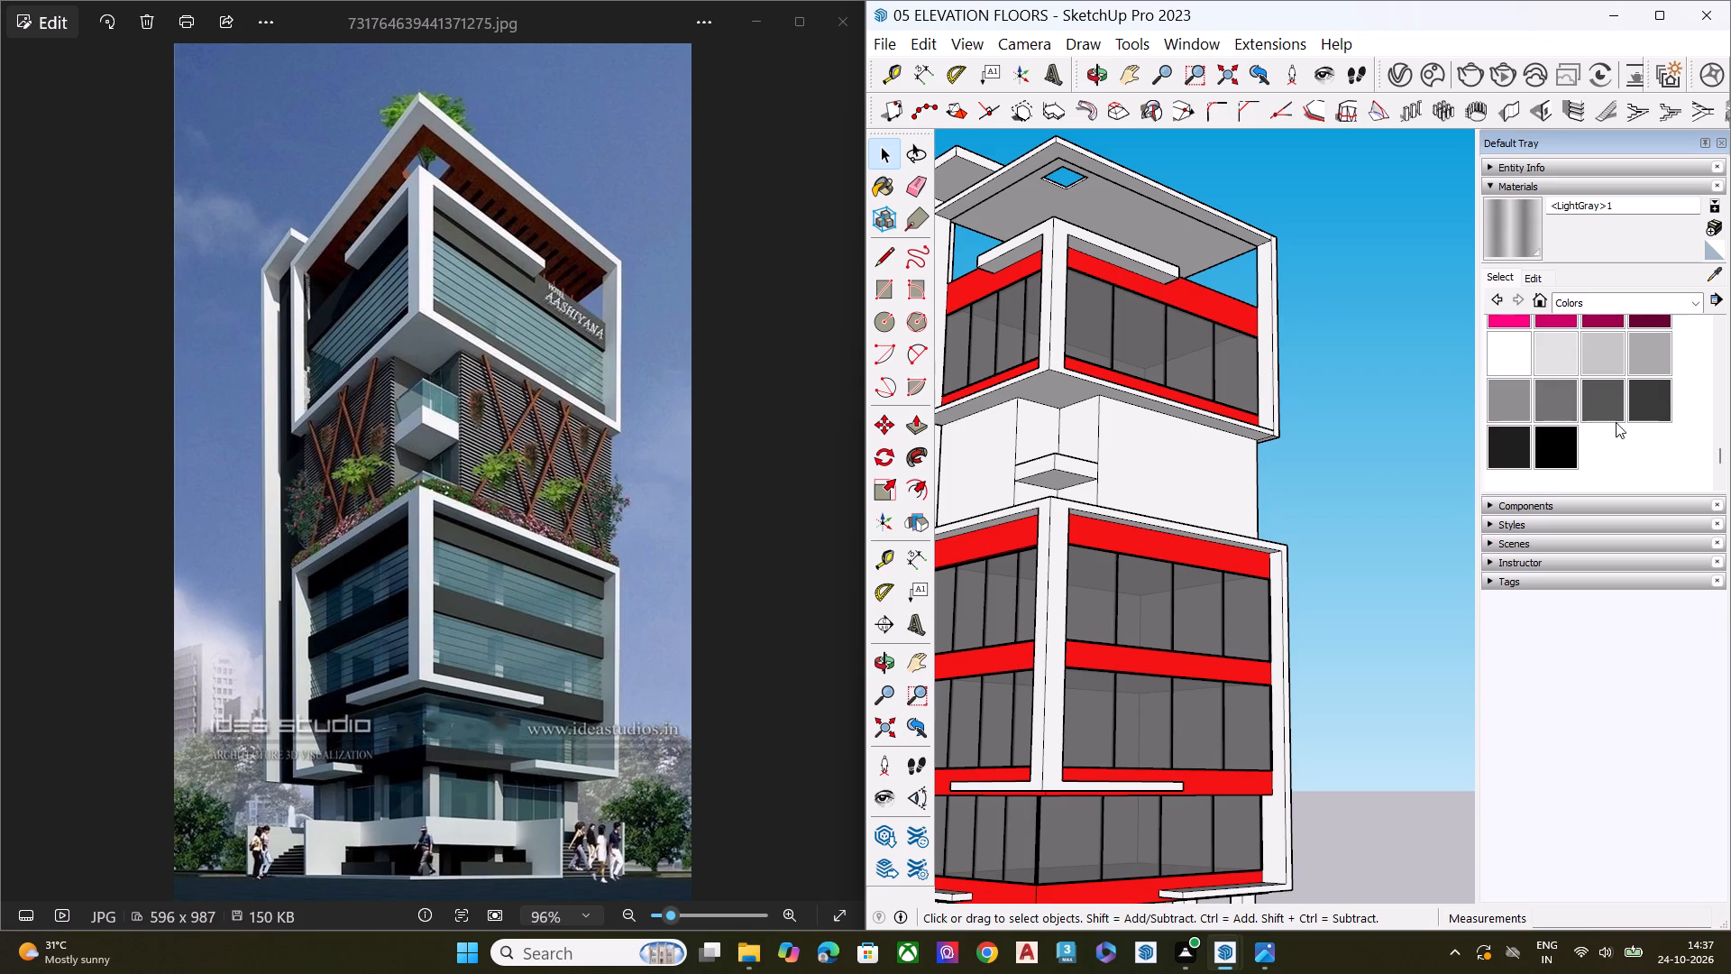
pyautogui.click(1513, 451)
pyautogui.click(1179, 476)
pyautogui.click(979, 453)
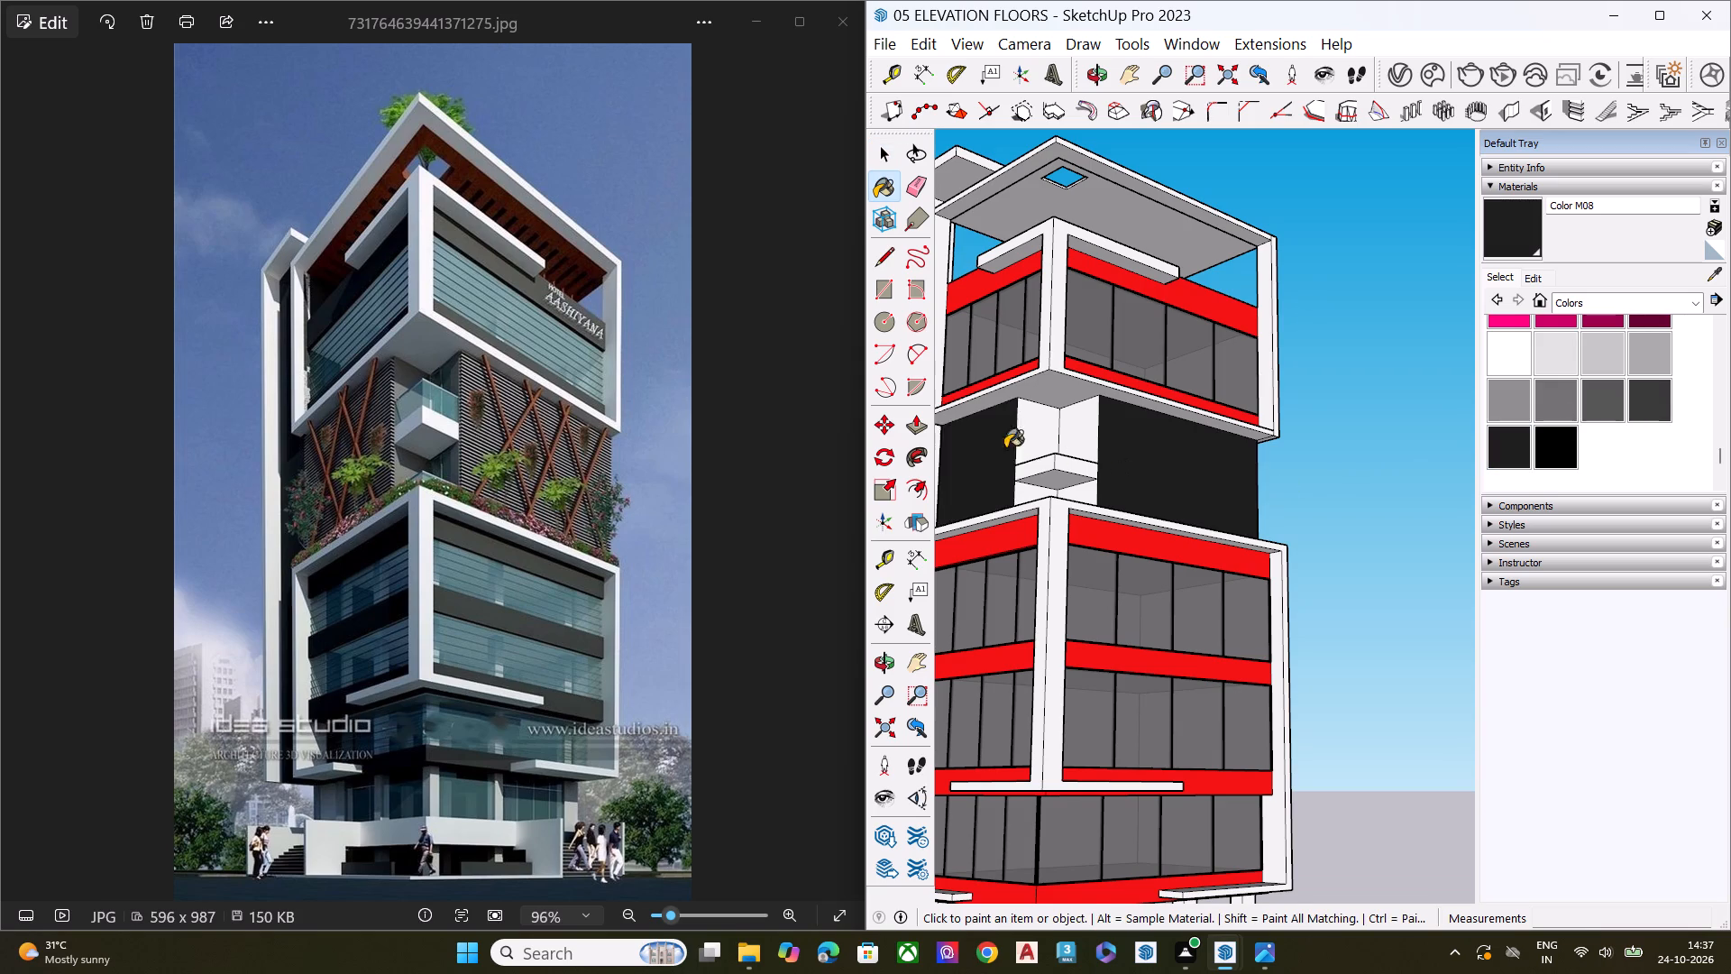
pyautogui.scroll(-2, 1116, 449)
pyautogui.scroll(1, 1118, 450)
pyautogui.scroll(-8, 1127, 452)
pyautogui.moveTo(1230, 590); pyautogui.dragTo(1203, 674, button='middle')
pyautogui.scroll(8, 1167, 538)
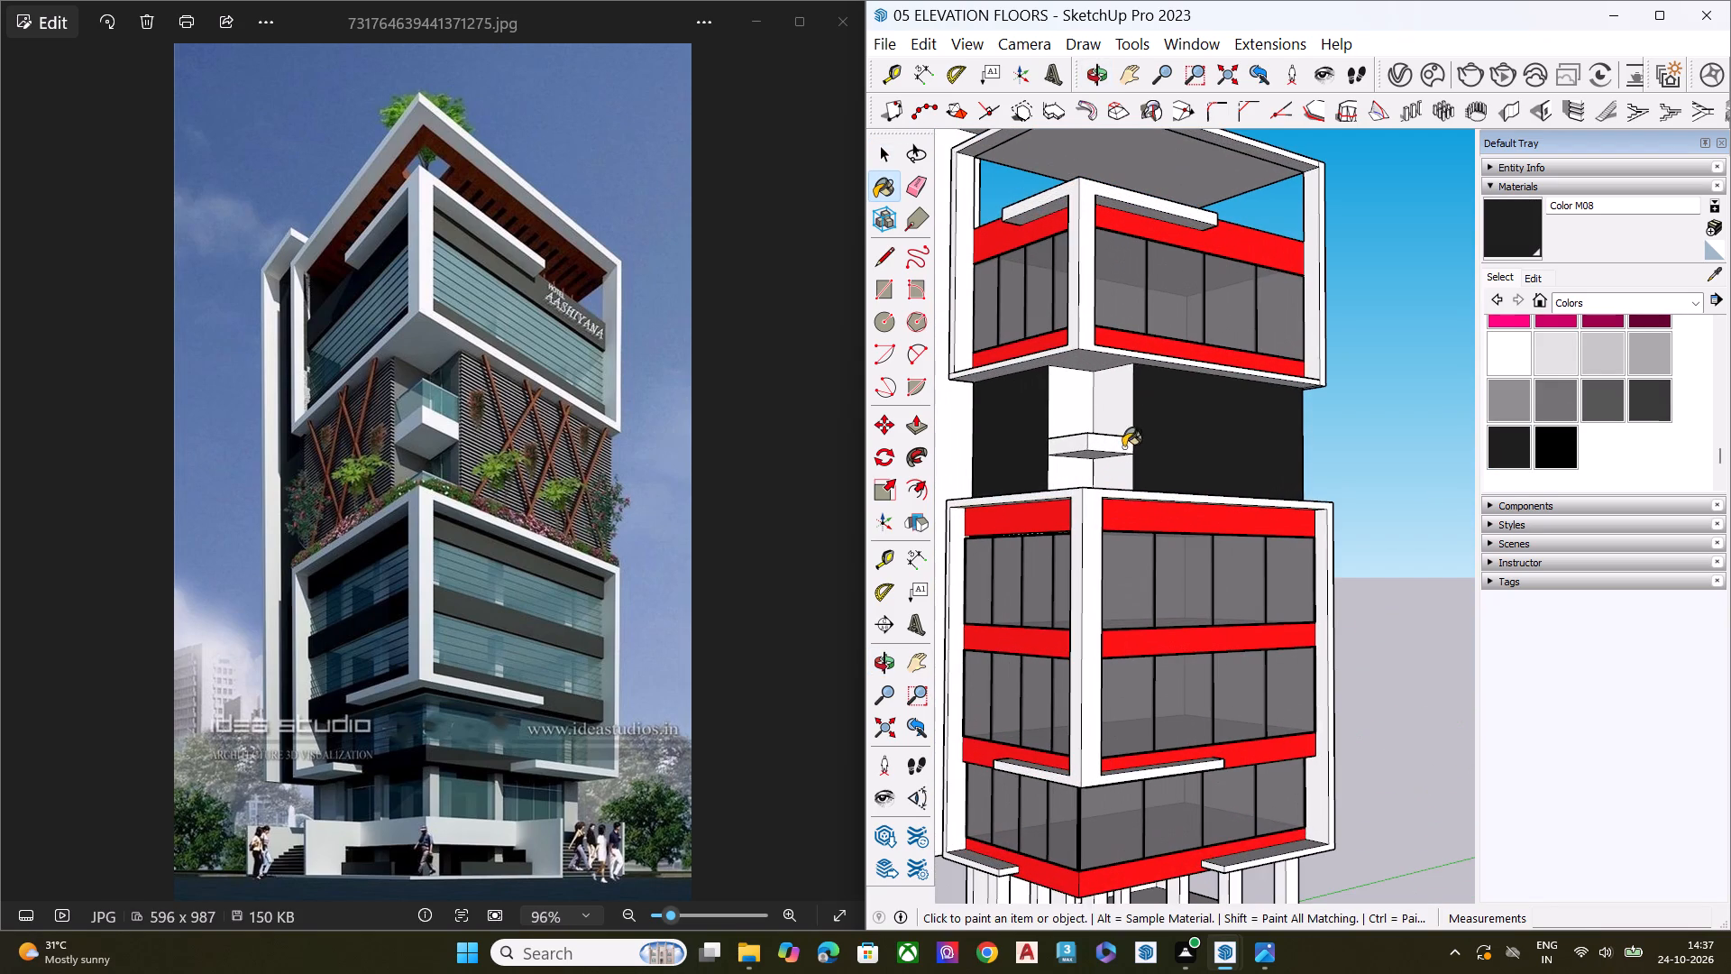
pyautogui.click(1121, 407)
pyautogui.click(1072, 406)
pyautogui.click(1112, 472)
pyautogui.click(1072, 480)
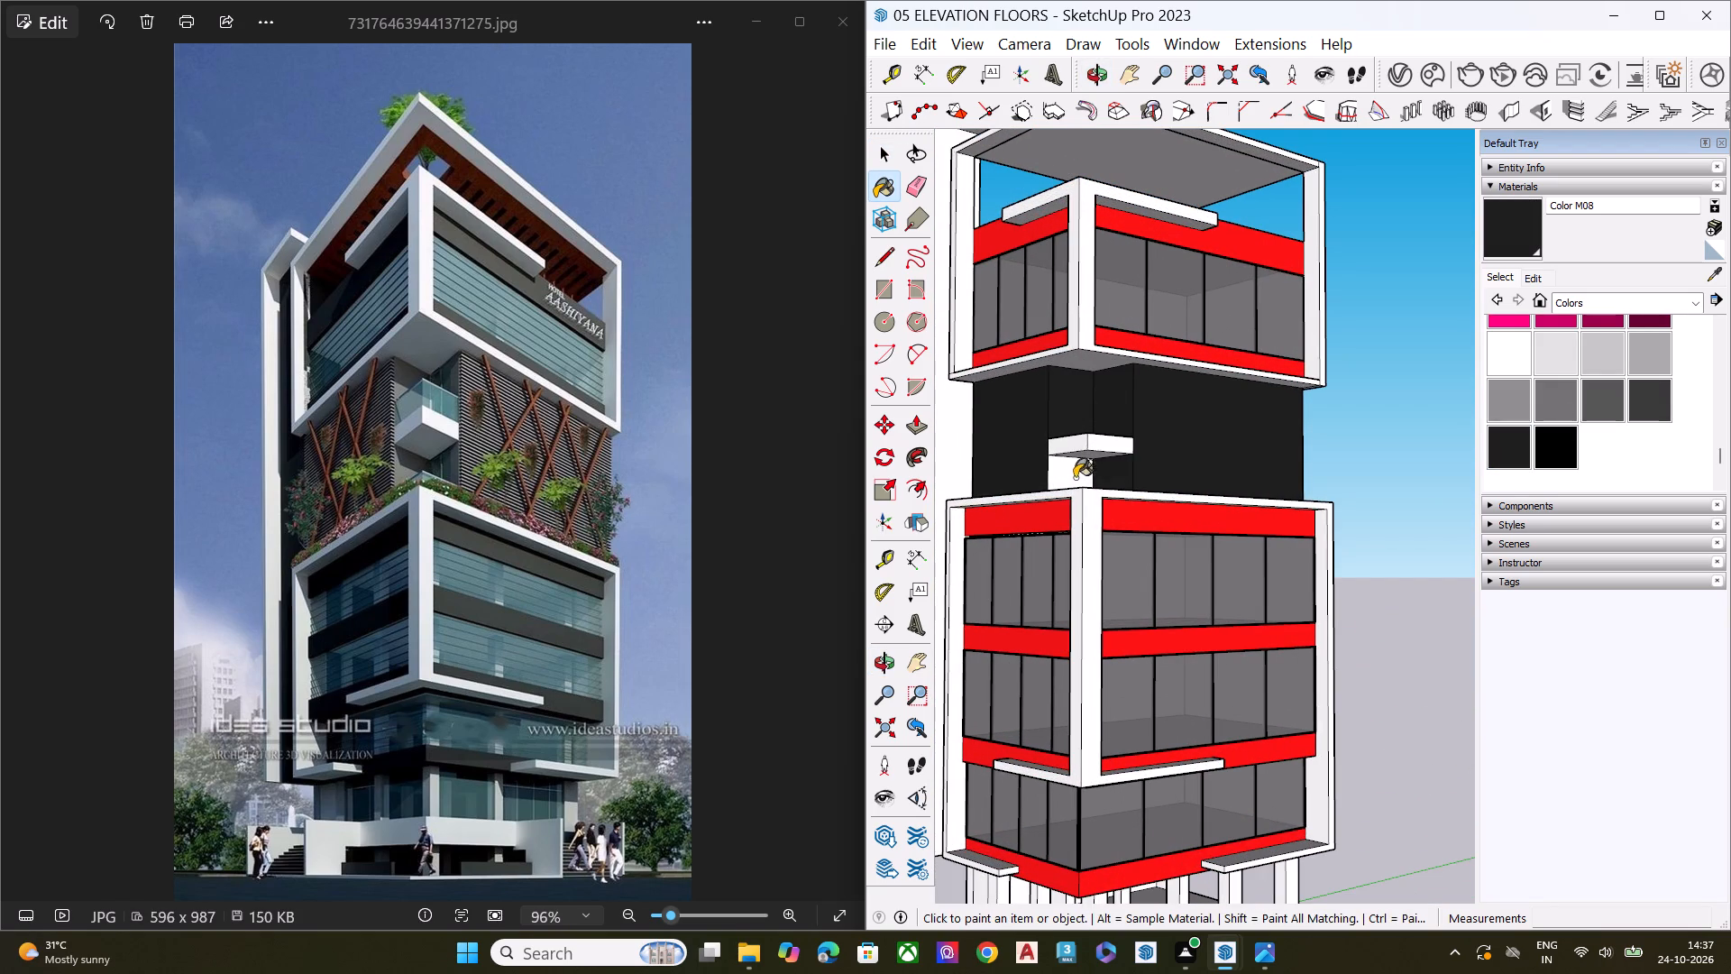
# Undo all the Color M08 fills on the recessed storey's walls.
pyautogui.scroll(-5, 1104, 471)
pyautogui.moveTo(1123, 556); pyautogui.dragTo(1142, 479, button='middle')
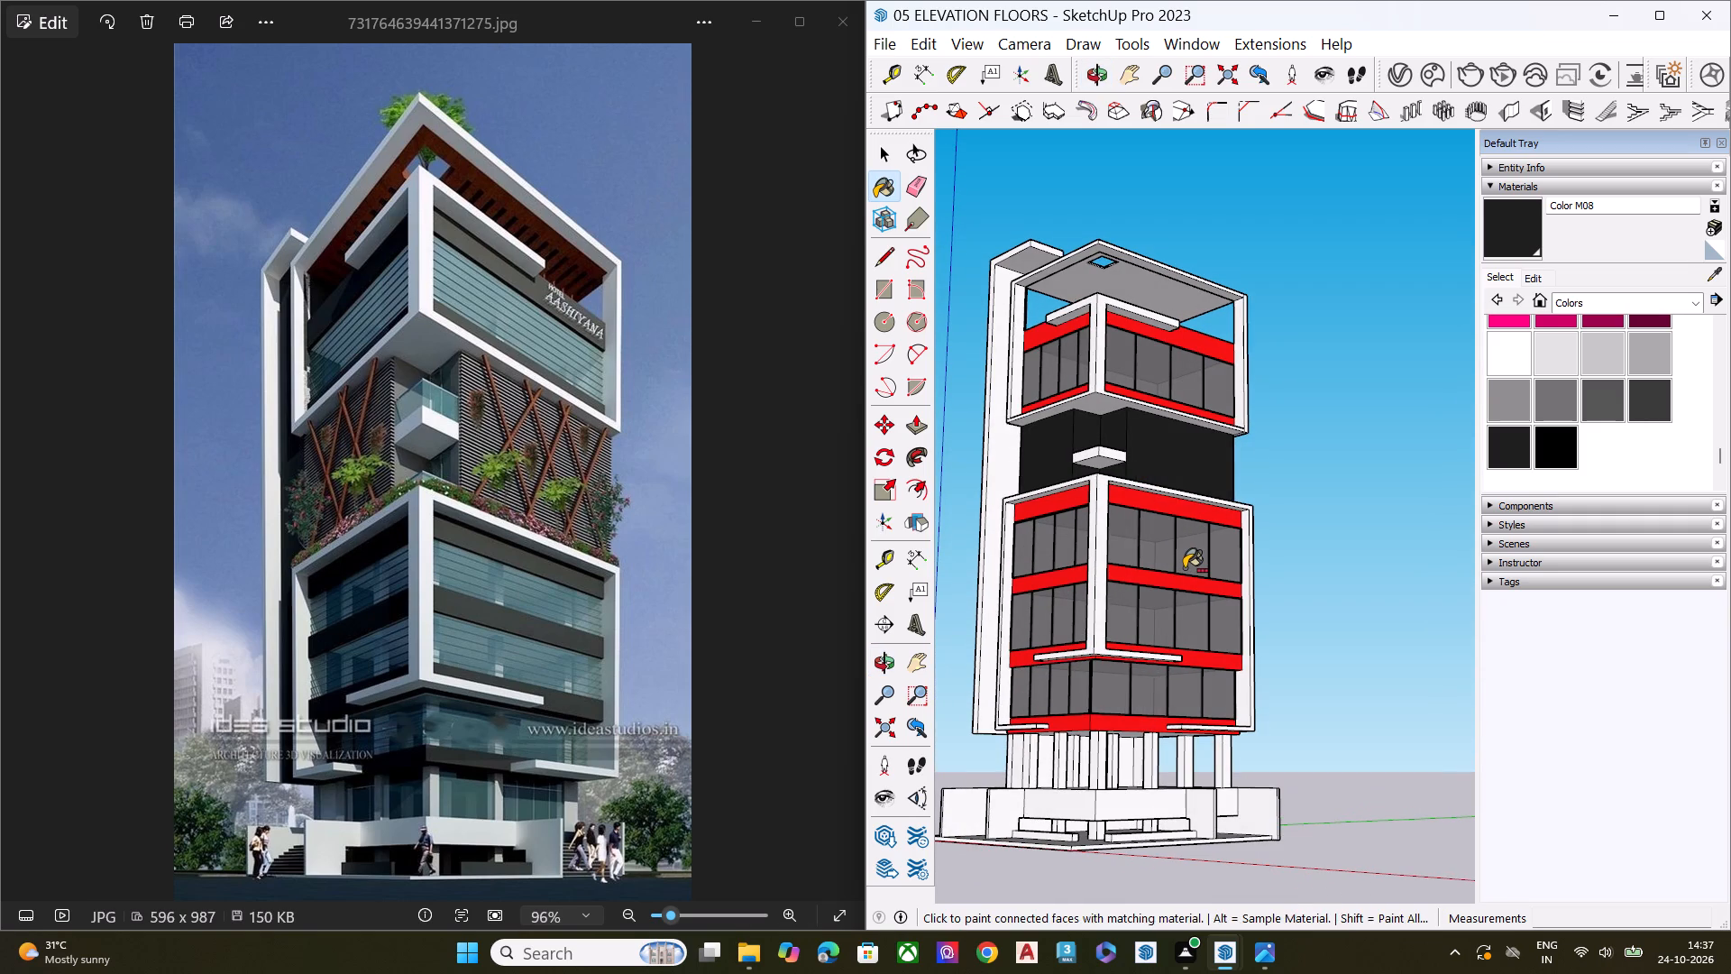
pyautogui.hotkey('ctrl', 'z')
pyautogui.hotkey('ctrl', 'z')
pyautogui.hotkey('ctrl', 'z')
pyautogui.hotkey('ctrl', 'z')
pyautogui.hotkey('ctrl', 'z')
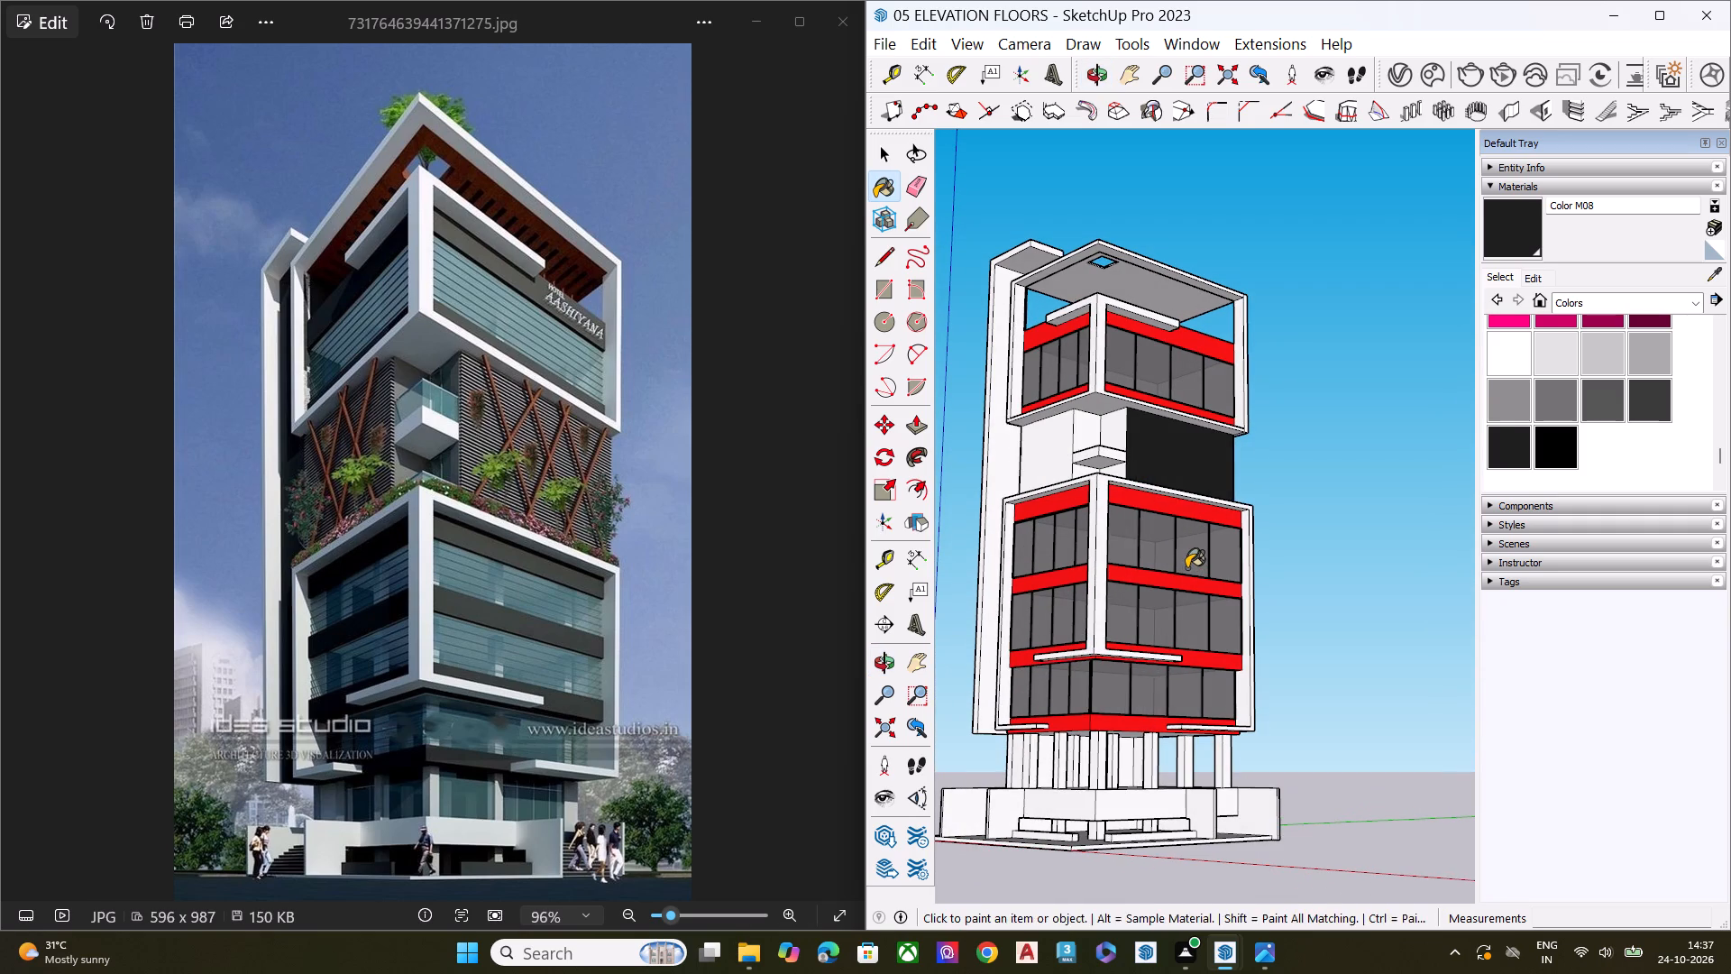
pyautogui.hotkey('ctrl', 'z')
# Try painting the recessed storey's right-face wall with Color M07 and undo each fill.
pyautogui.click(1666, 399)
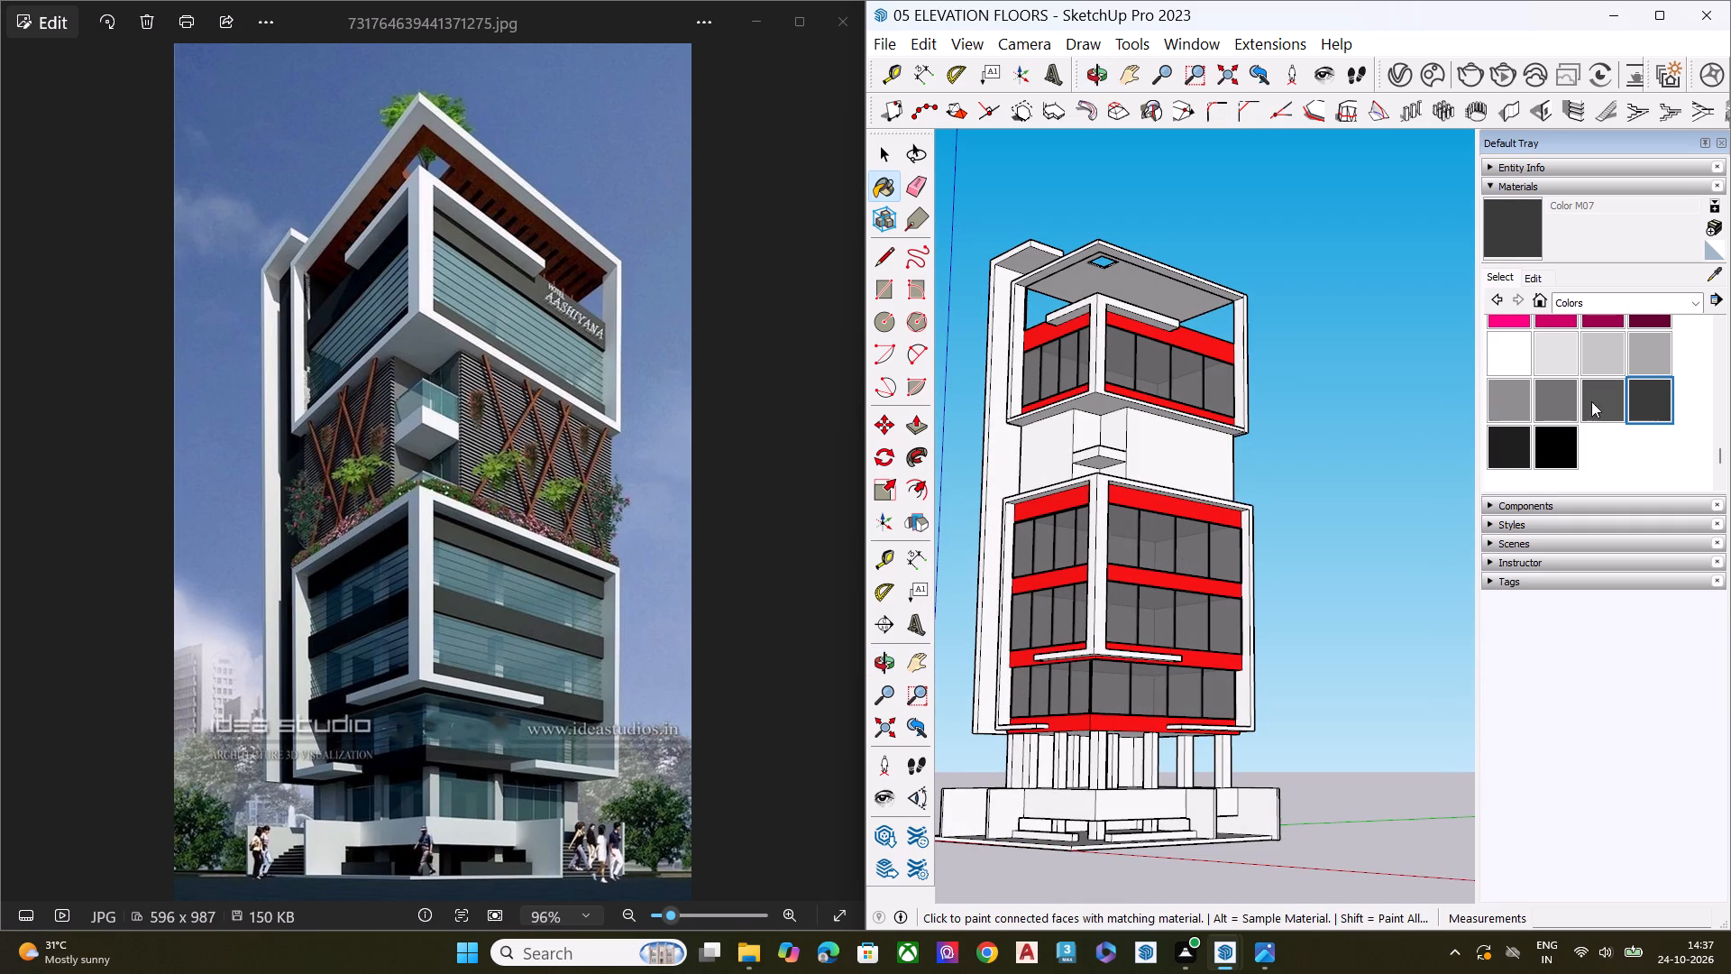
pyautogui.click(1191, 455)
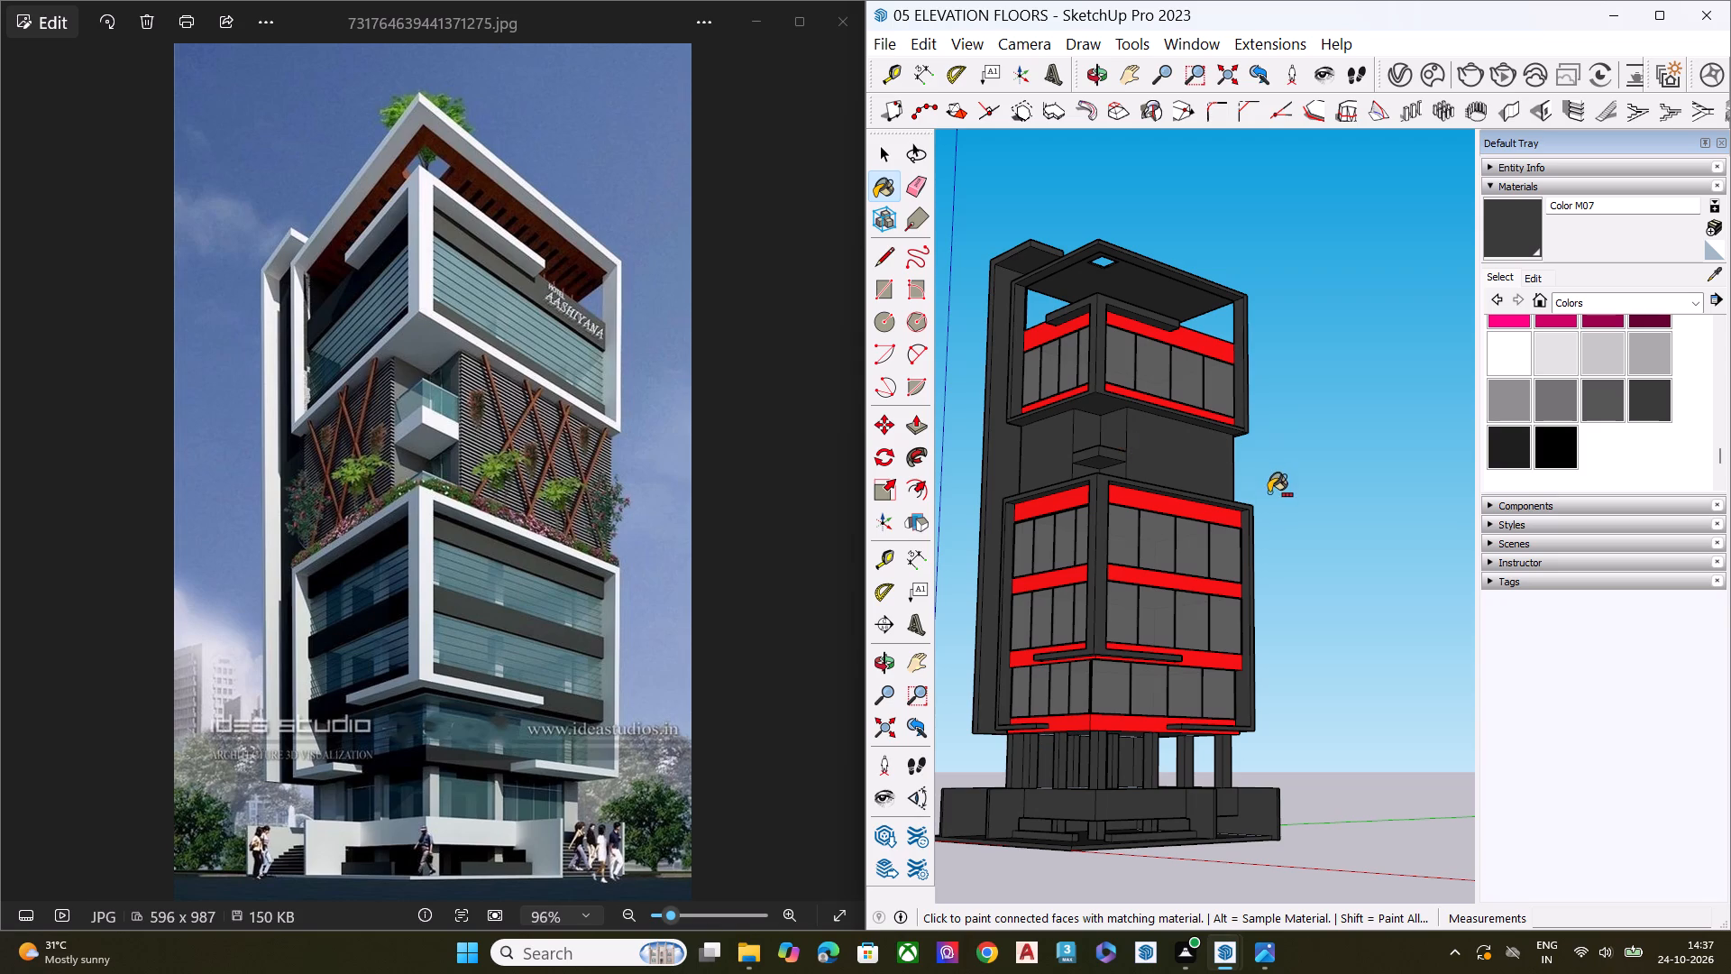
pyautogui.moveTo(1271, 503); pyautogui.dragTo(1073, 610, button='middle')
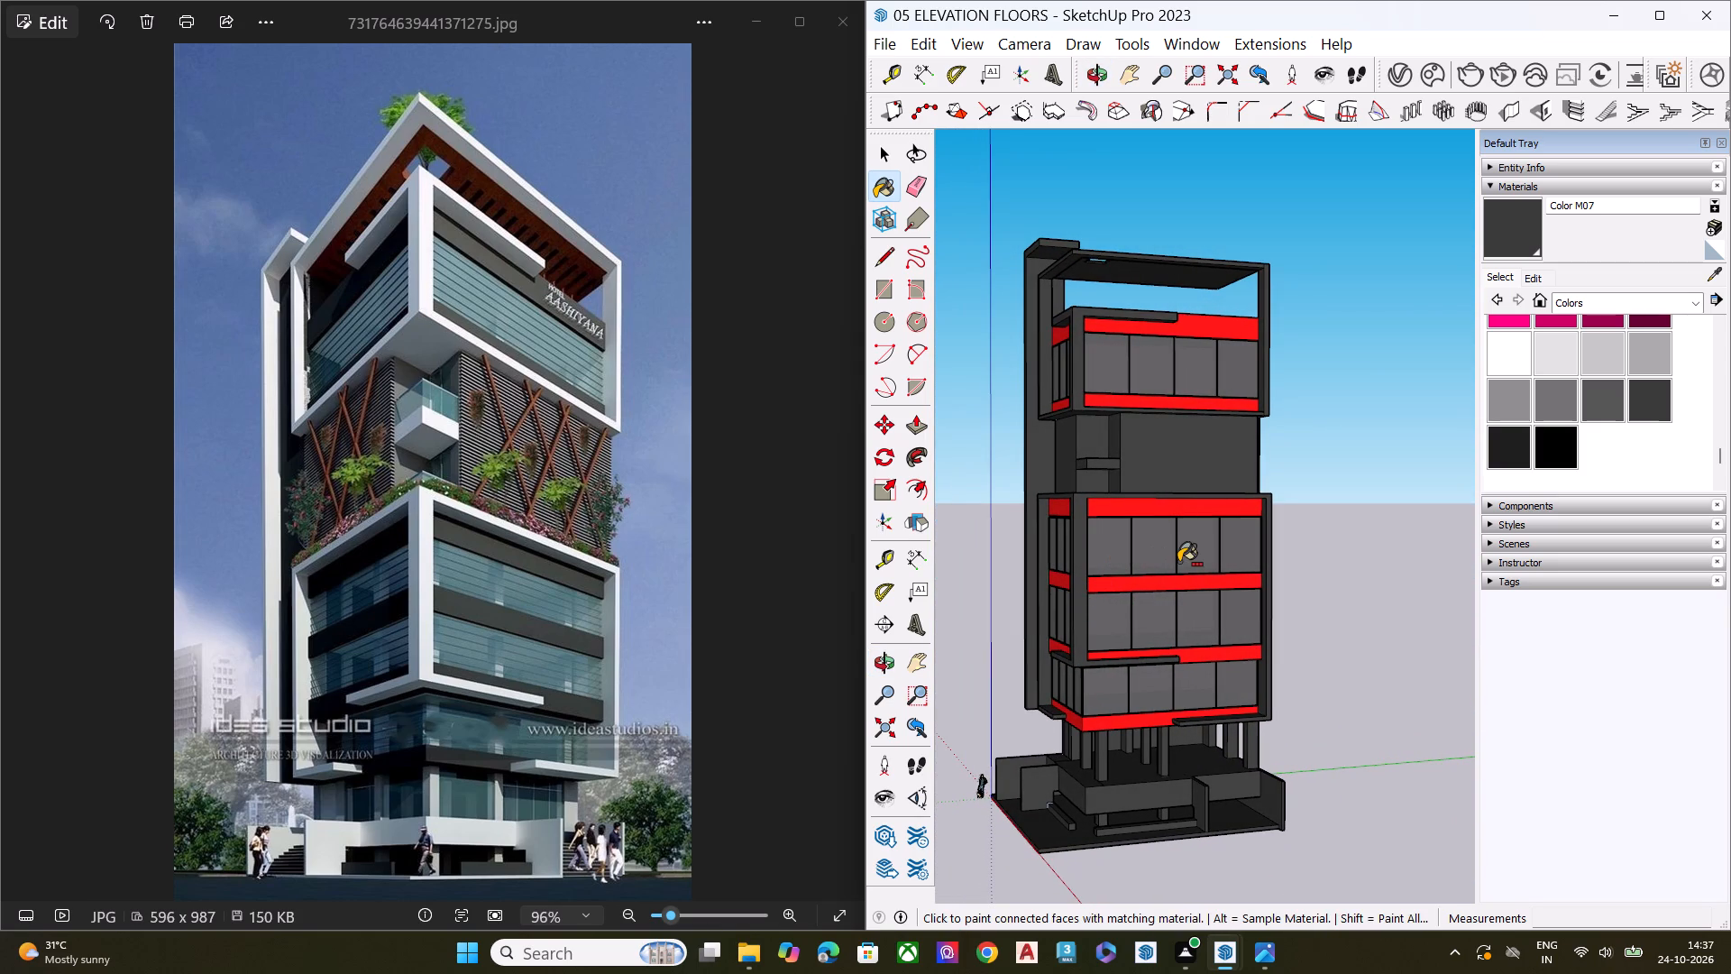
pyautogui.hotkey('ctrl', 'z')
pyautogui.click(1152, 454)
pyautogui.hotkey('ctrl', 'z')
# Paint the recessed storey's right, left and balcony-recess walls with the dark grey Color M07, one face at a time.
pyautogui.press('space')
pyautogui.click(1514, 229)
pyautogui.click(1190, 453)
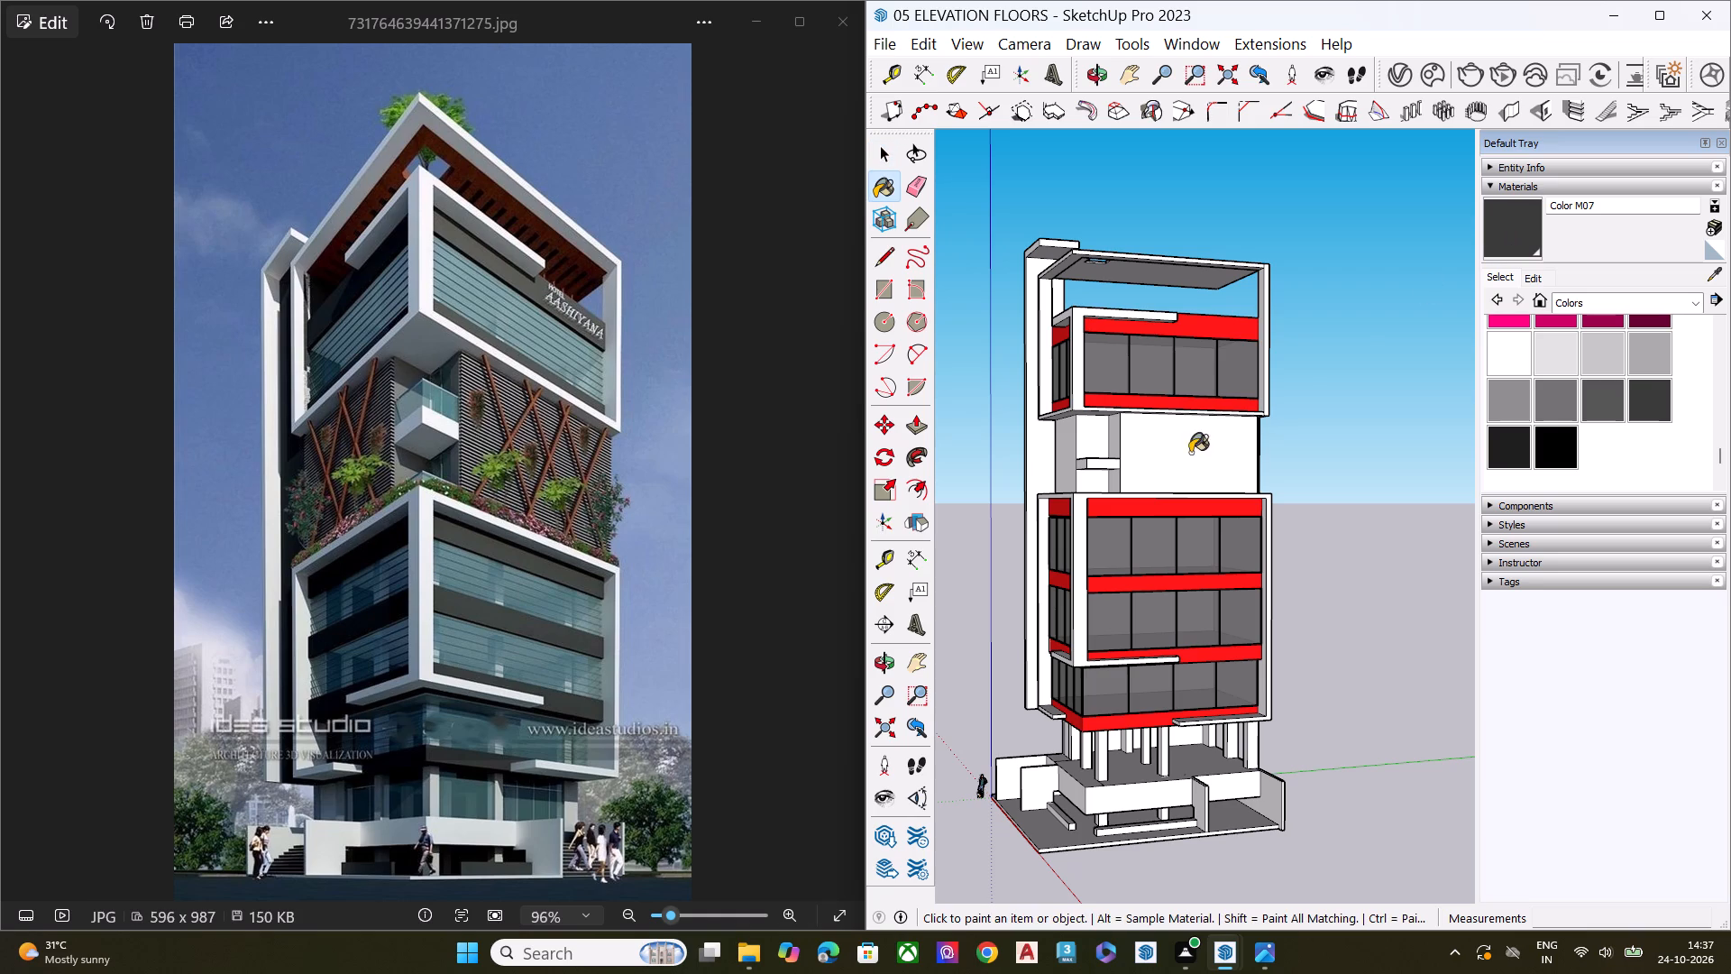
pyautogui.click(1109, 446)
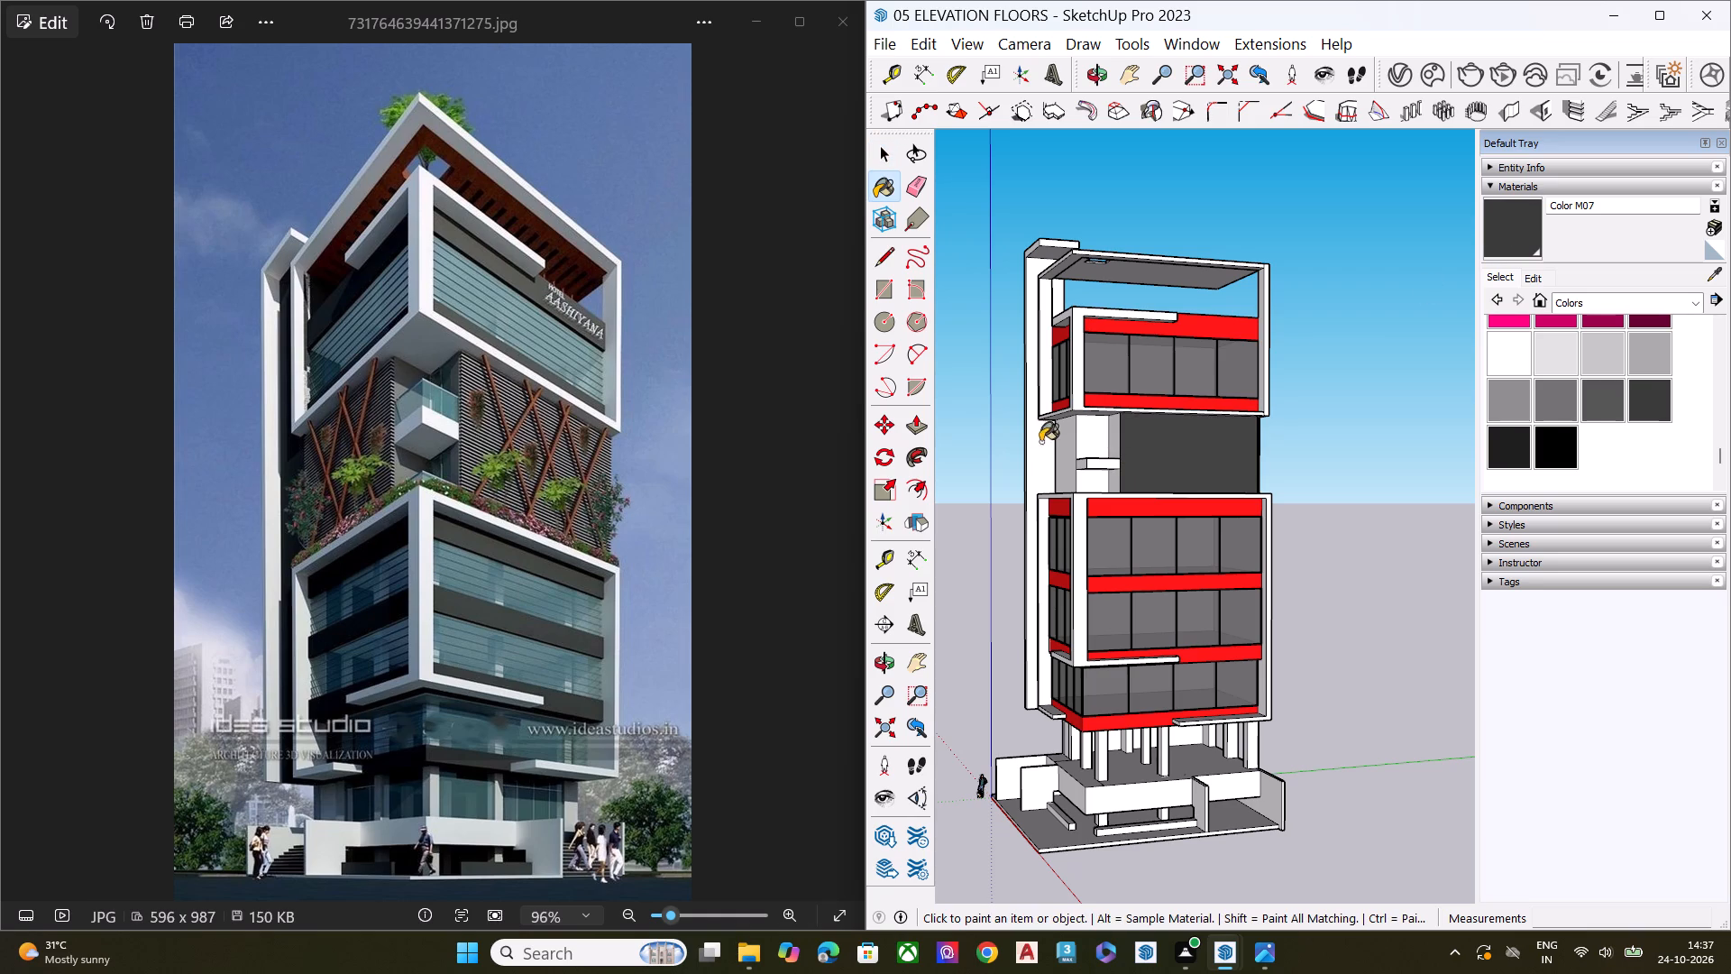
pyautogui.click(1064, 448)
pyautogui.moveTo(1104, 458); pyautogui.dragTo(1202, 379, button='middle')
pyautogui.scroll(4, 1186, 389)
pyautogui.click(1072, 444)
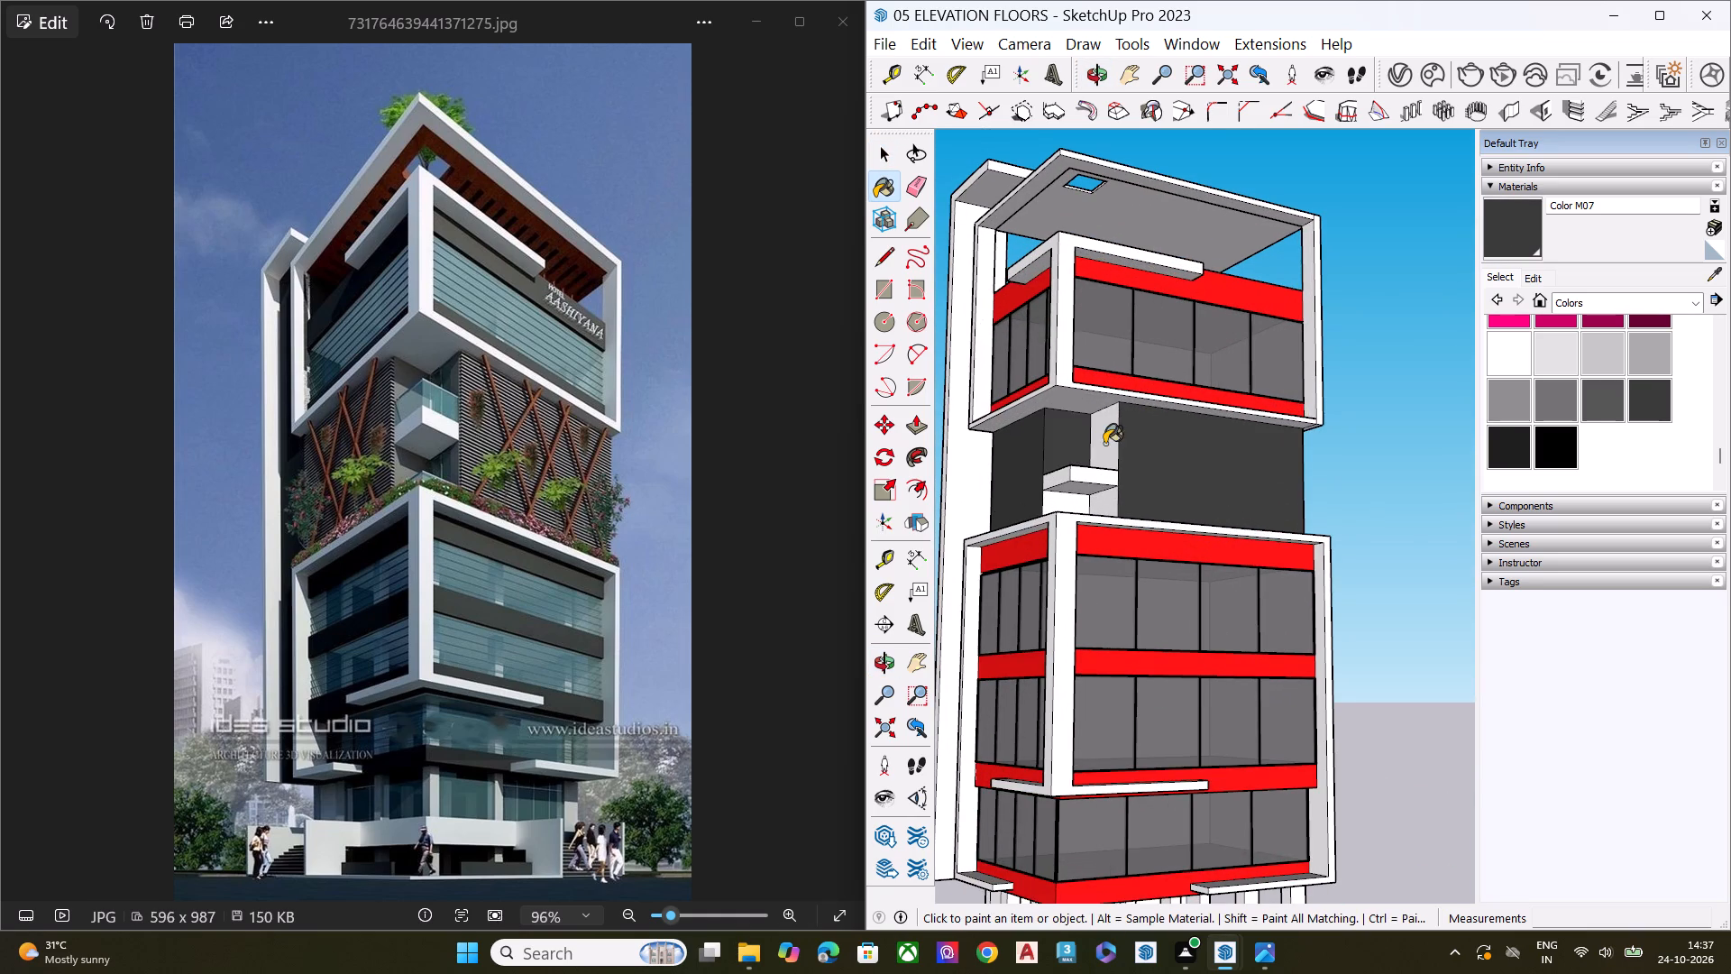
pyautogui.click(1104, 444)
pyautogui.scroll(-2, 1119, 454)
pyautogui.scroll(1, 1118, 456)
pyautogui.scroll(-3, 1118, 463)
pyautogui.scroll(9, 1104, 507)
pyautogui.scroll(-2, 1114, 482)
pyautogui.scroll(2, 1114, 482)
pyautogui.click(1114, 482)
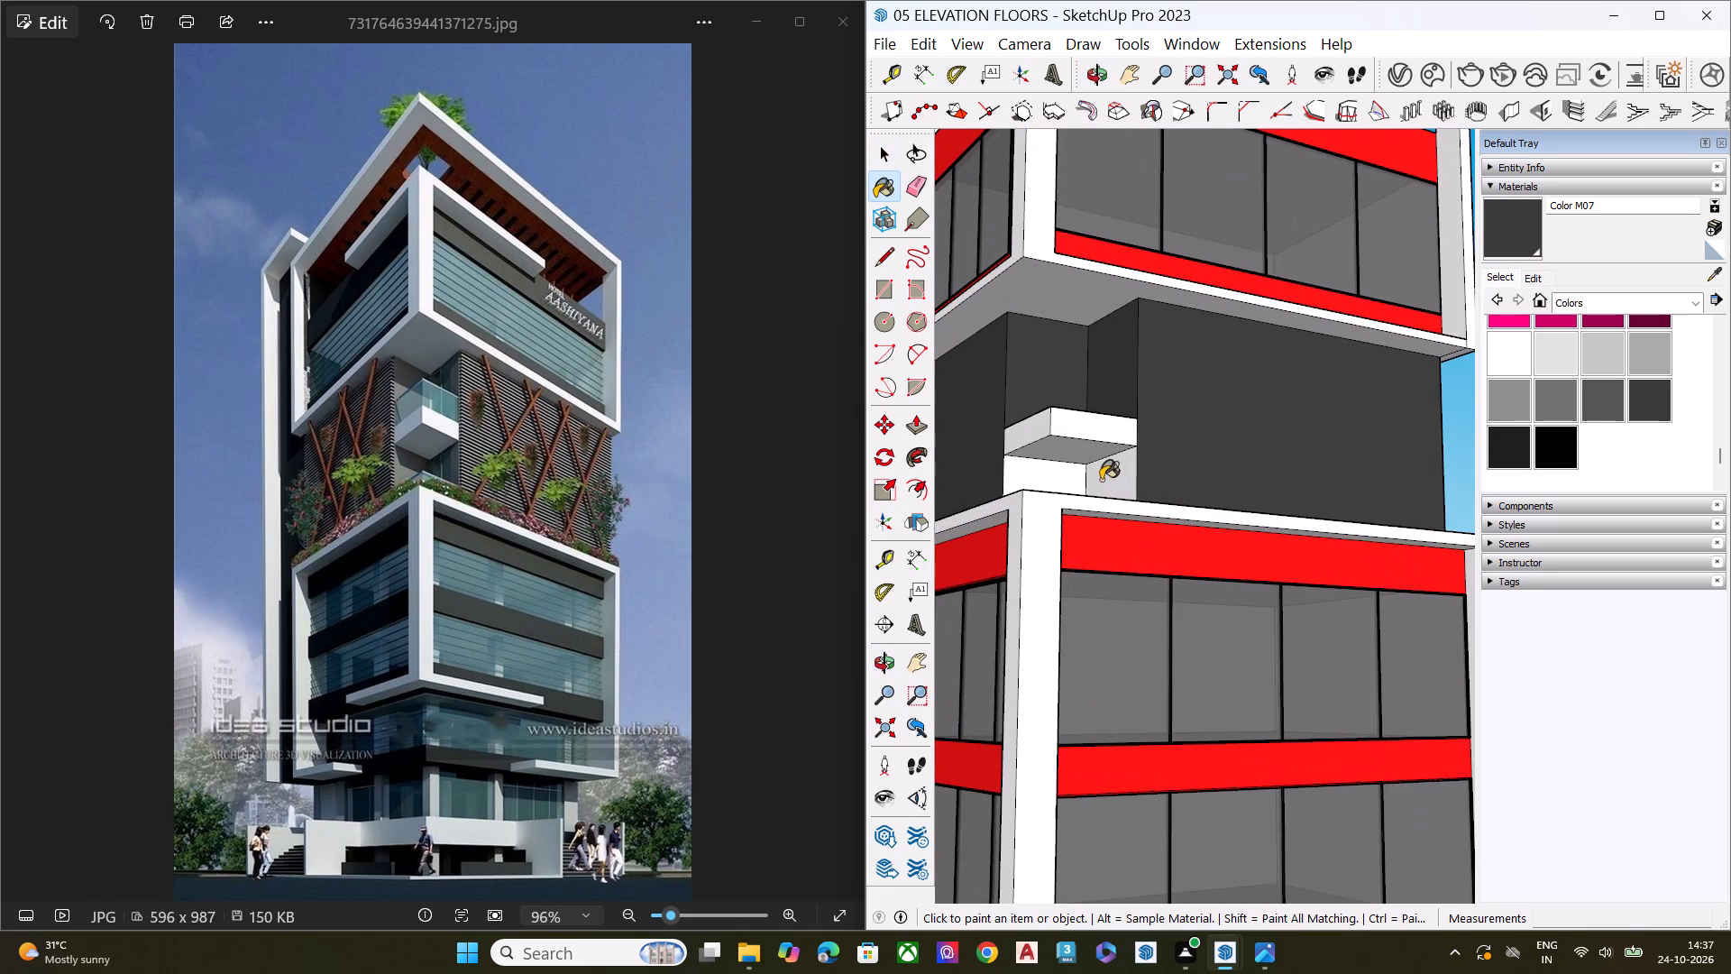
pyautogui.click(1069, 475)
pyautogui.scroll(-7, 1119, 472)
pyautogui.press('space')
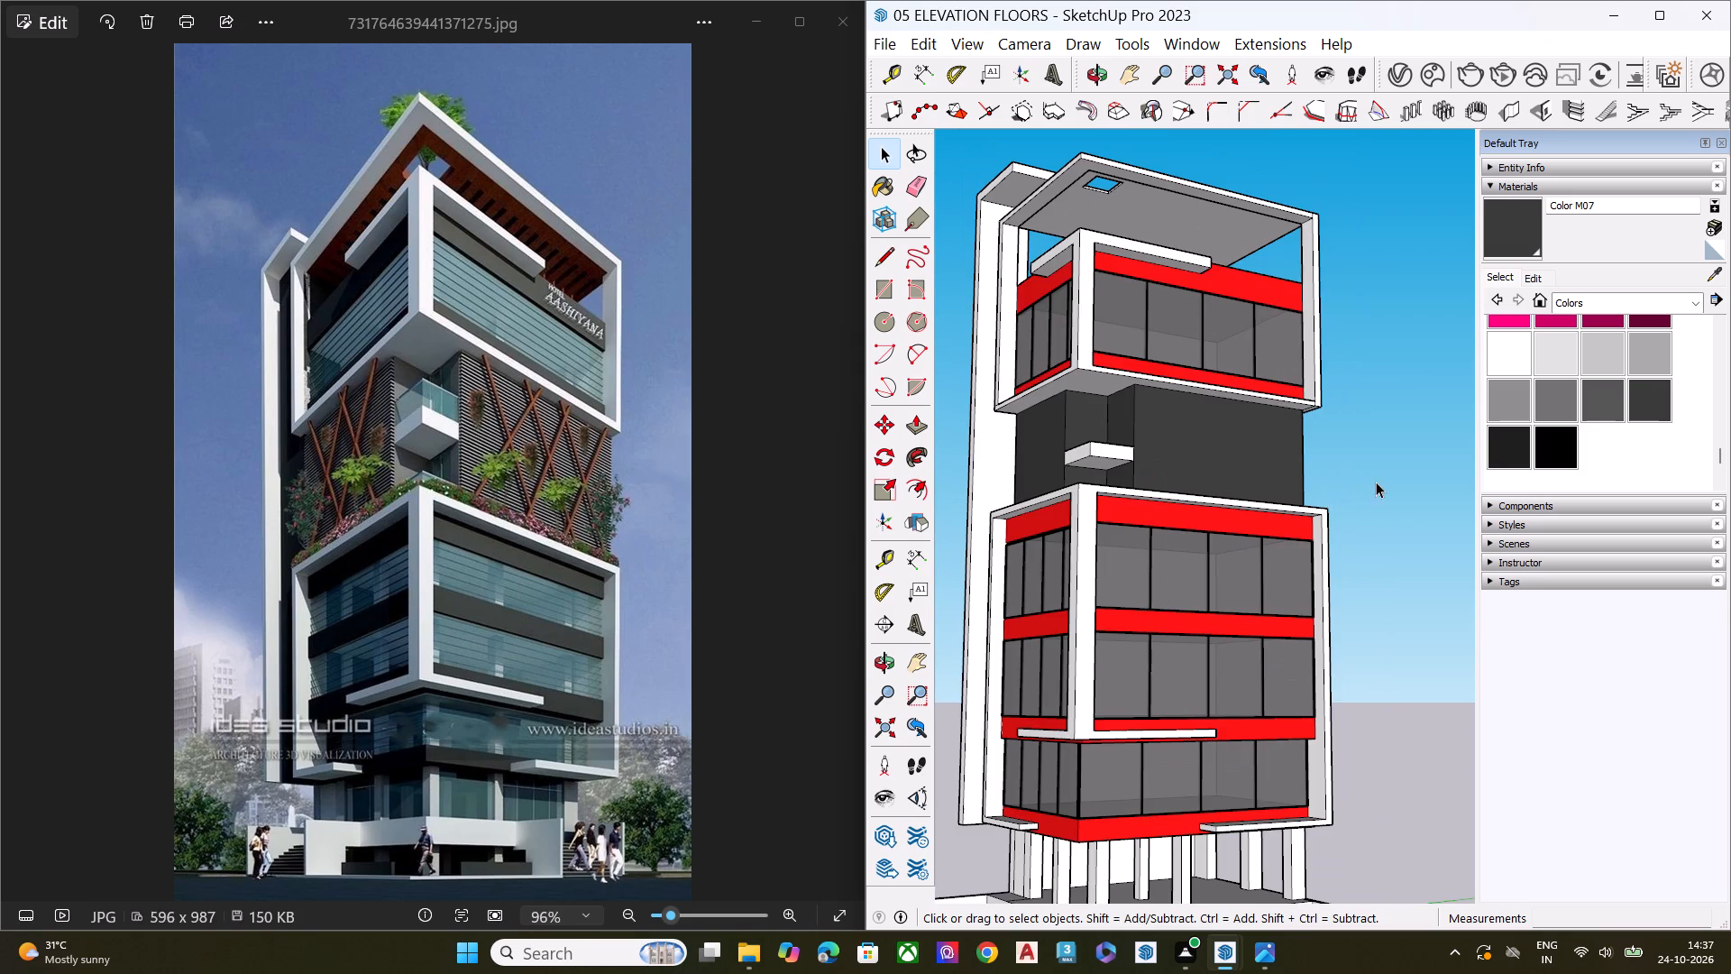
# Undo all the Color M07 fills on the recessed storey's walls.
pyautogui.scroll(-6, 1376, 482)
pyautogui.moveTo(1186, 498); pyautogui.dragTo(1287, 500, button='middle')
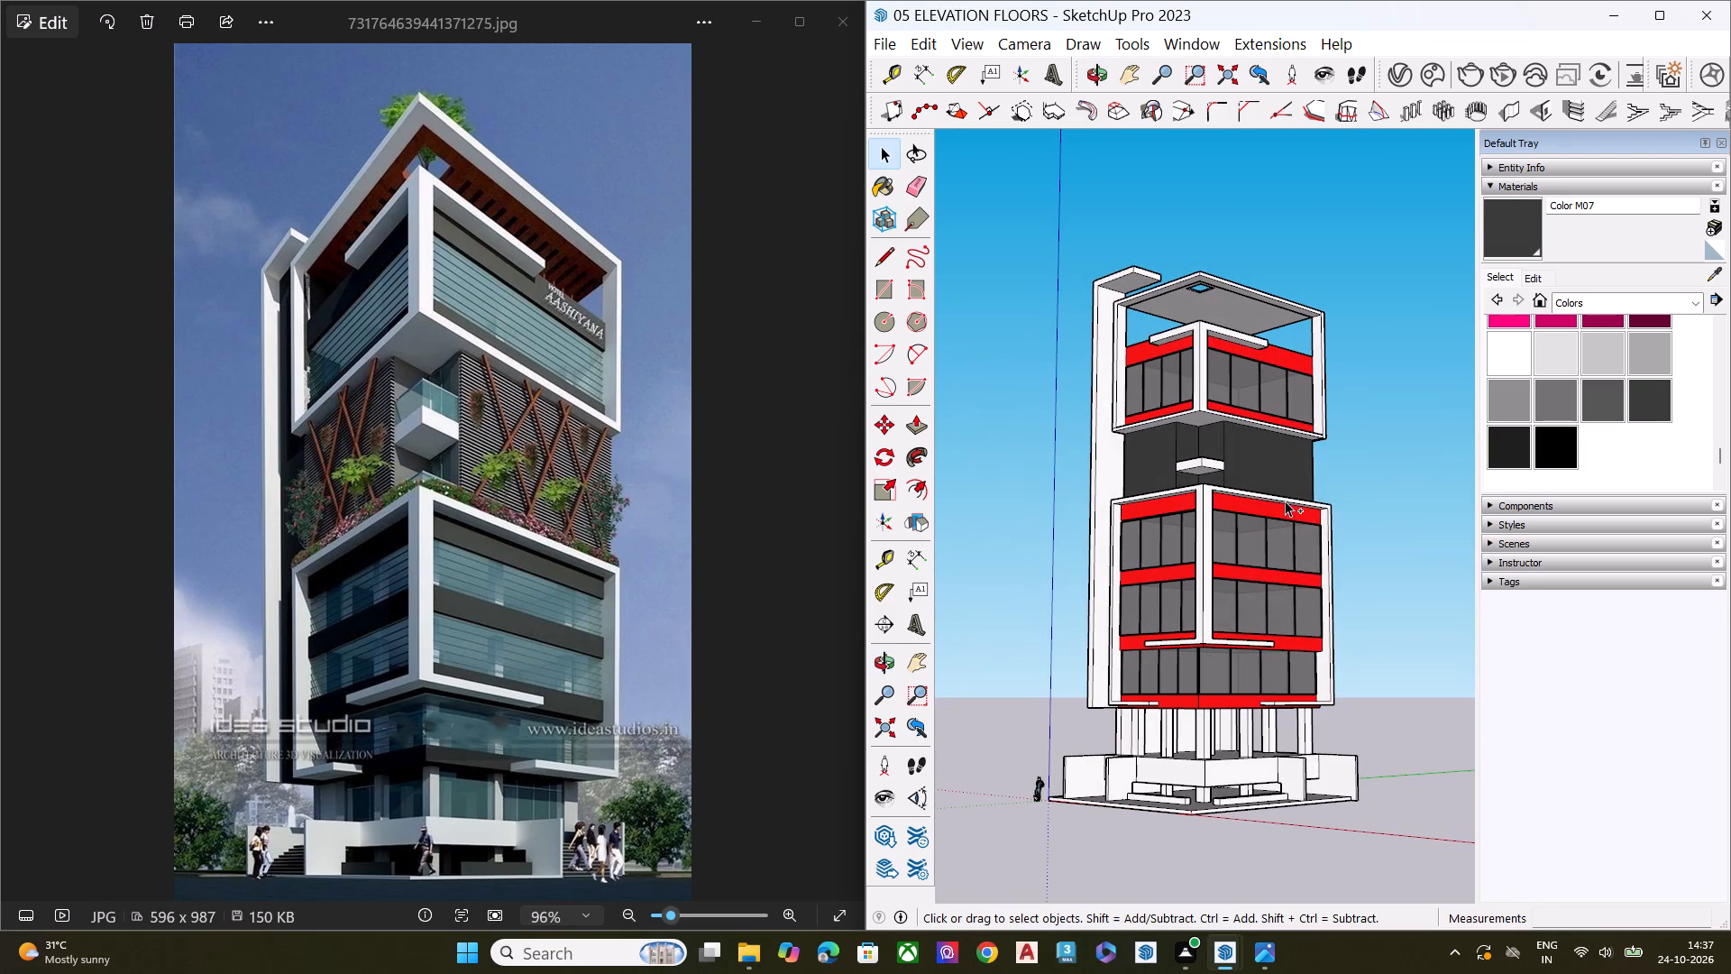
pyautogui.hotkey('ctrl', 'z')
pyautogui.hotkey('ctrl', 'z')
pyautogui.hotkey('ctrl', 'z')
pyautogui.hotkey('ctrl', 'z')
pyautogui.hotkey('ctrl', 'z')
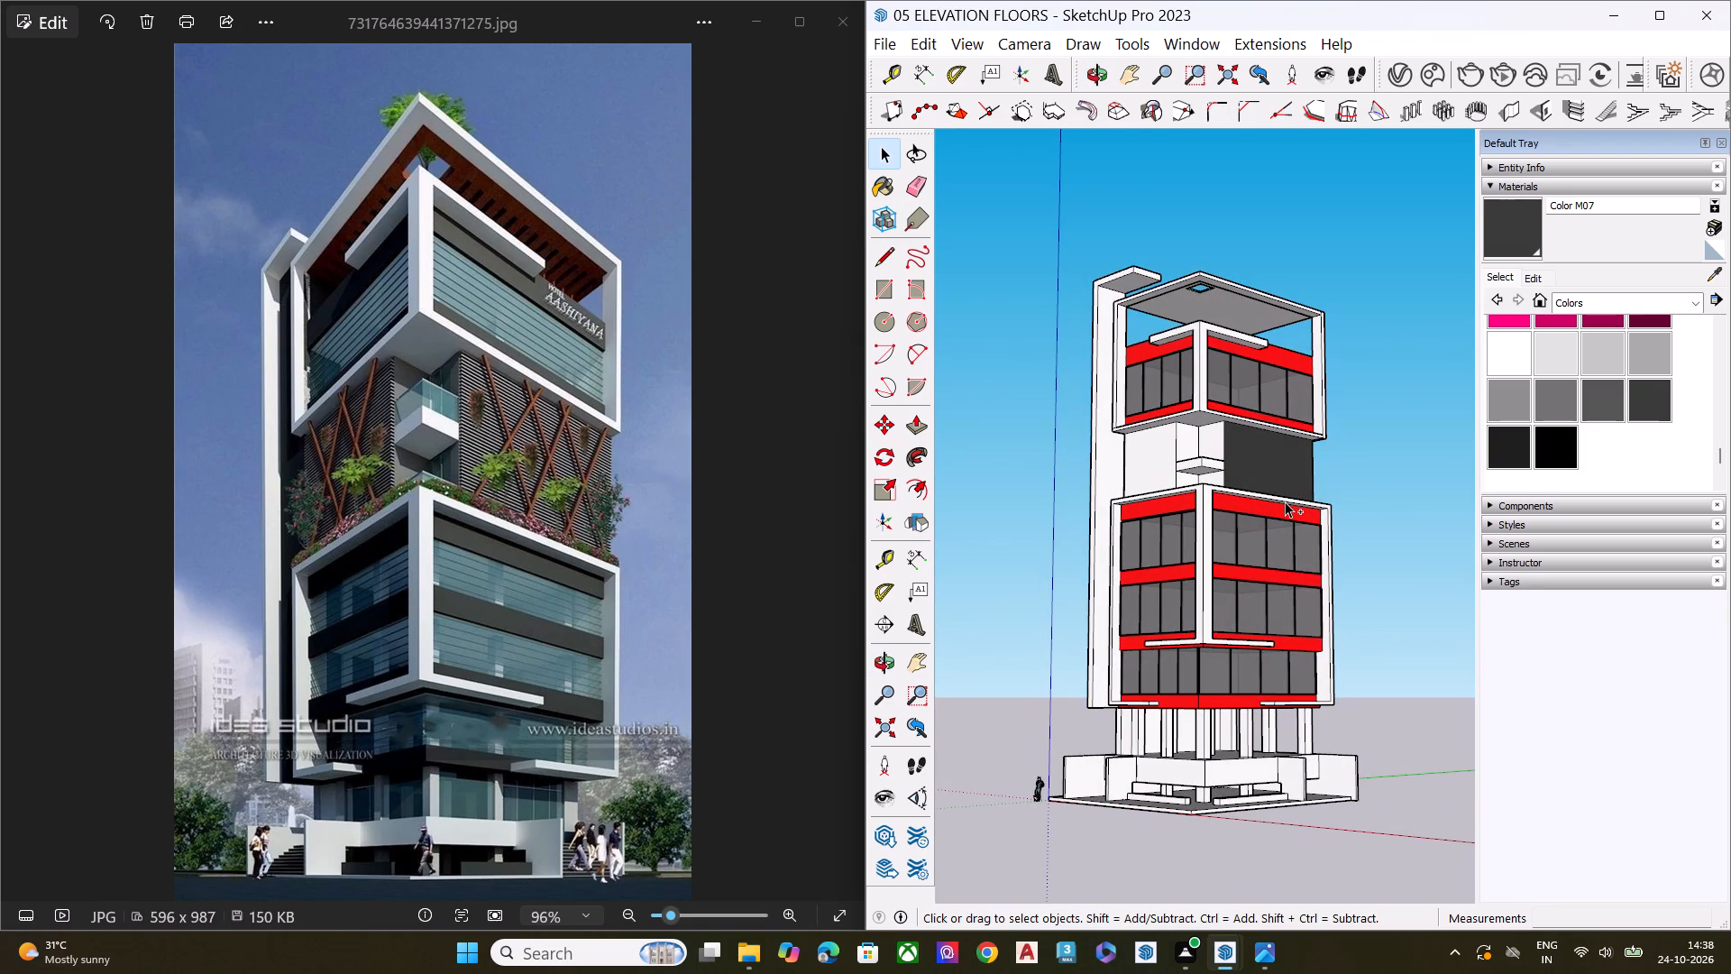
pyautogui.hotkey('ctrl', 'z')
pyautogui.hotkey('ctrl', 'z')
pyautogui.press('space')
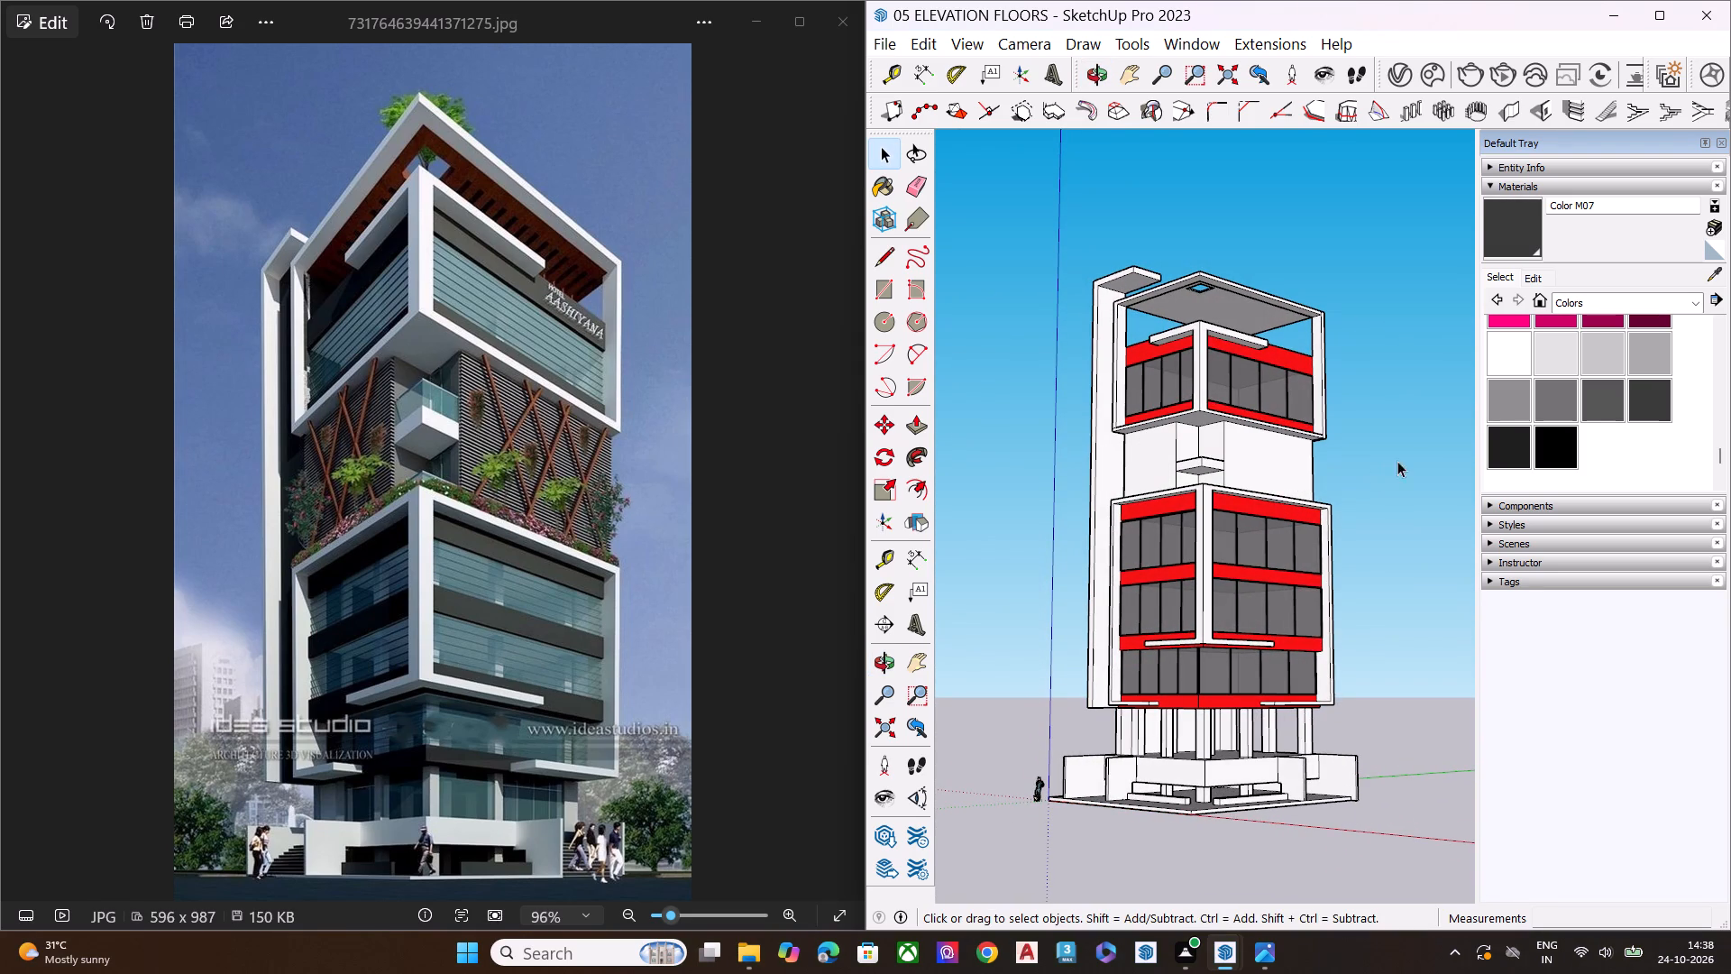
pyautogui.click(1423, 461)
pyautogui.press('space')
# Examine the tower model from several angles and distances against the reference image.
pyautogui.scroll(-1, 1104, 737)
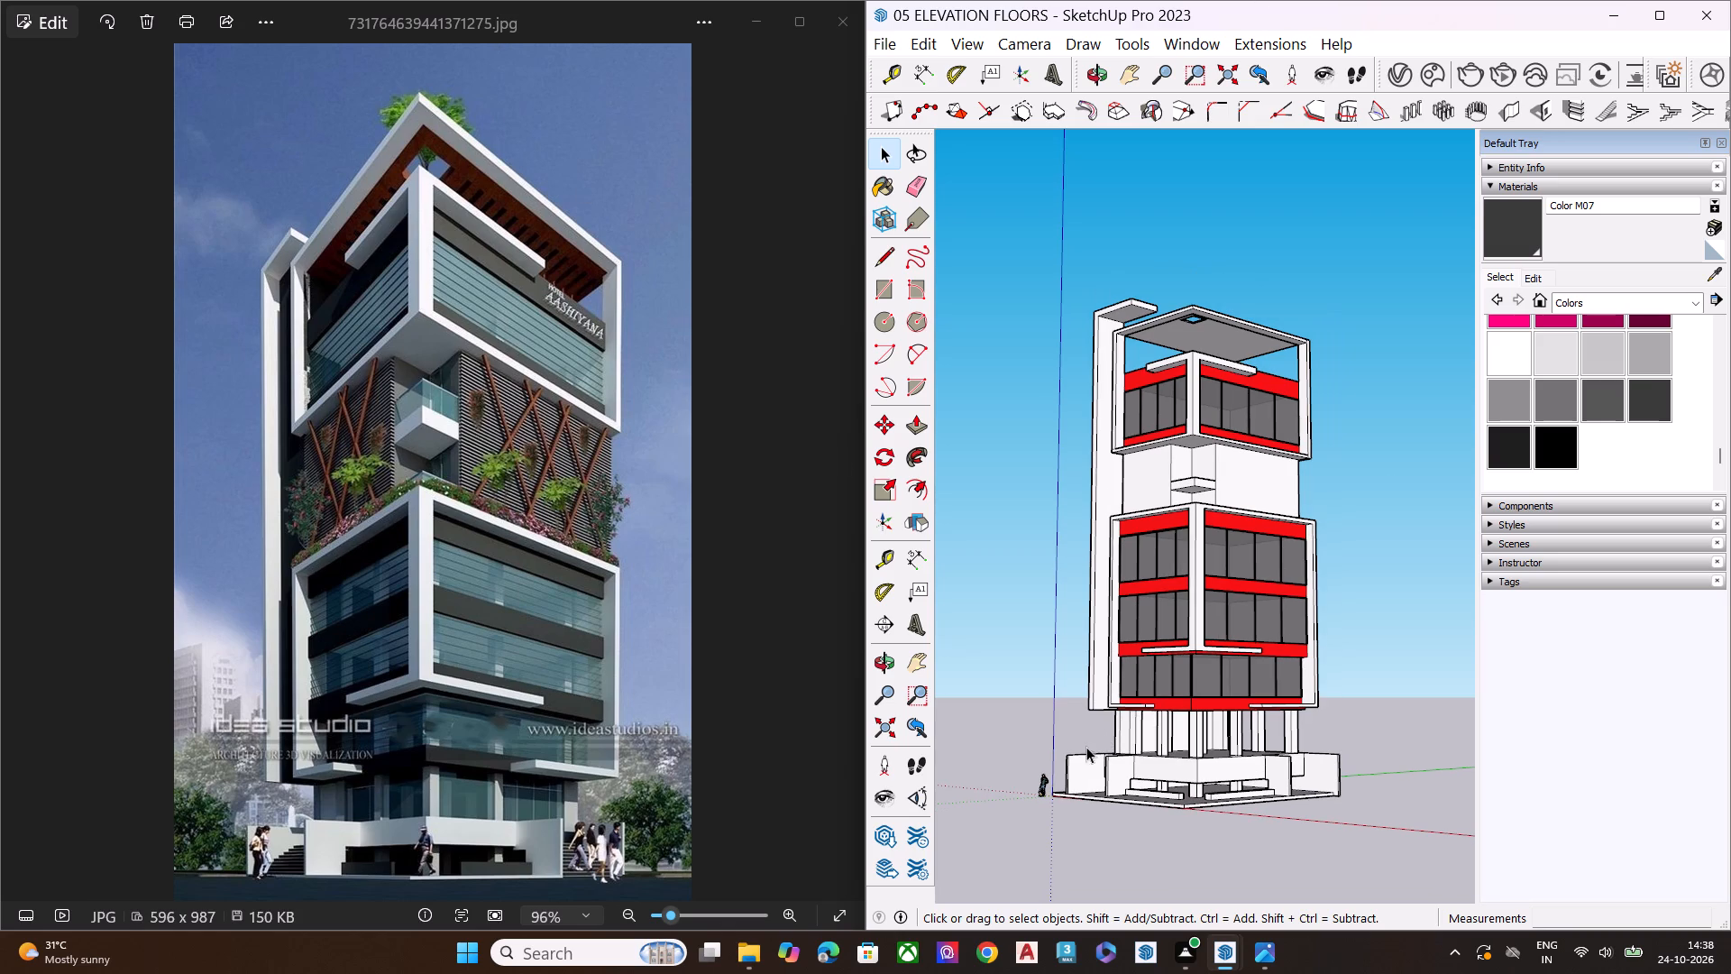
pyautogui.scroll(-4, 1085, 694)
pyautogui.moveTo(1193, 776); pyautogui.dragTo(1131, 827, button='middle')
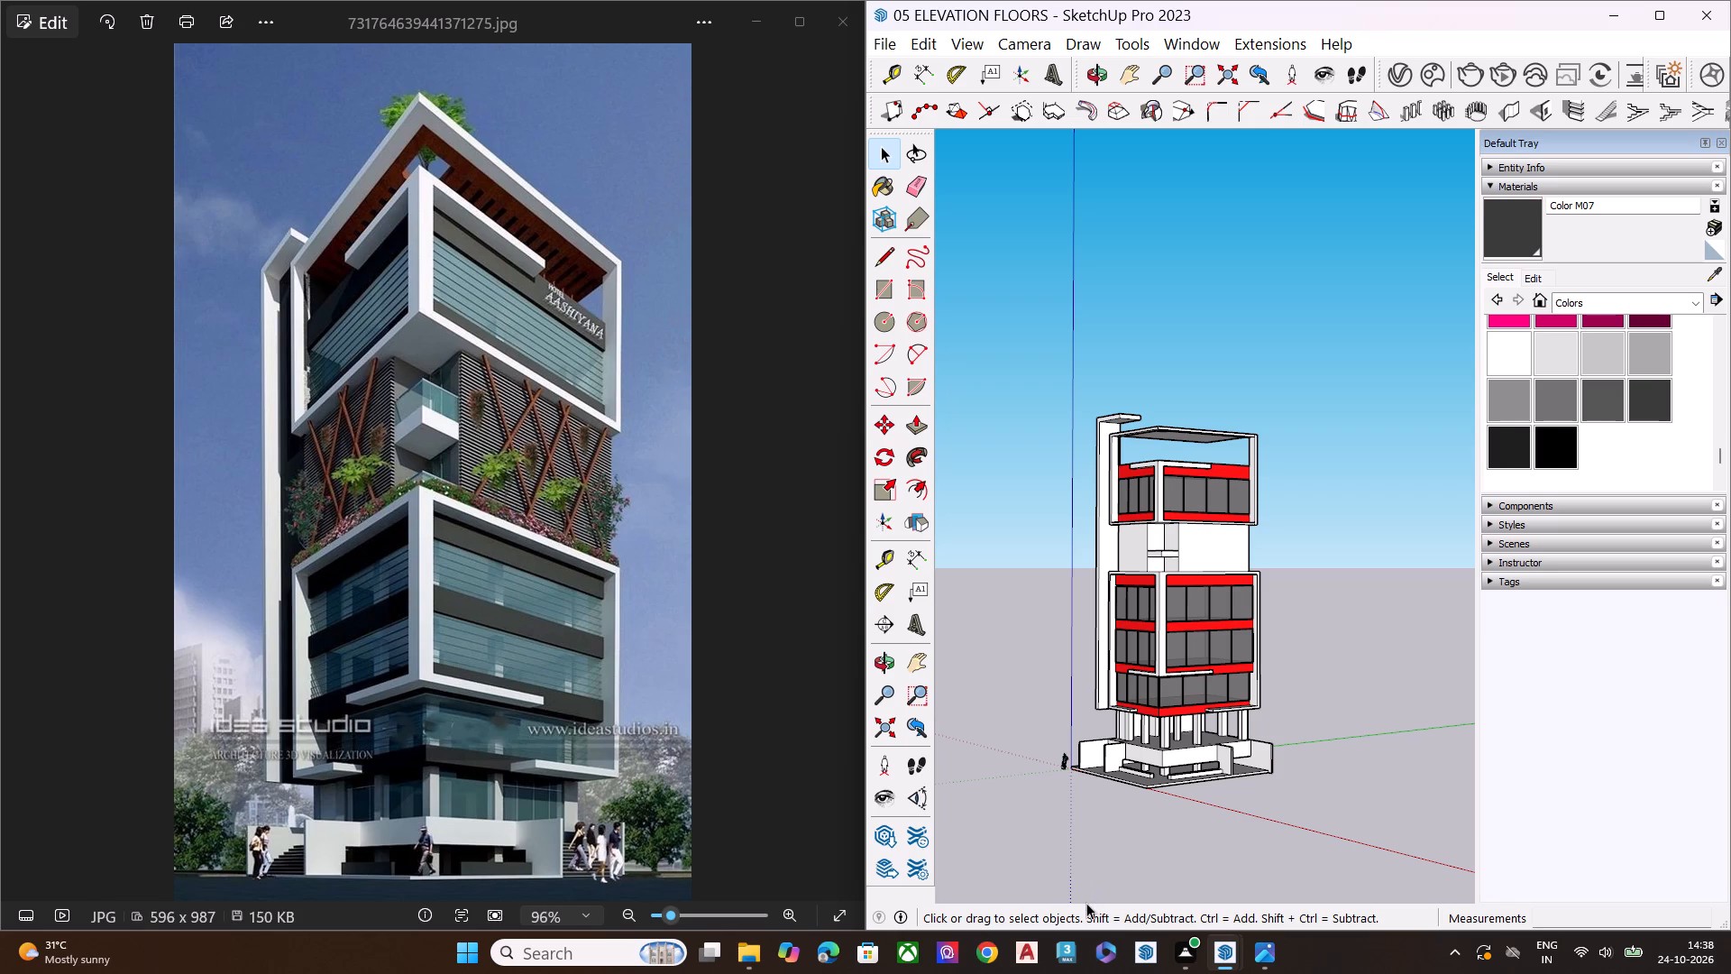
pyautogui.scroll(-3, 1057, 846)
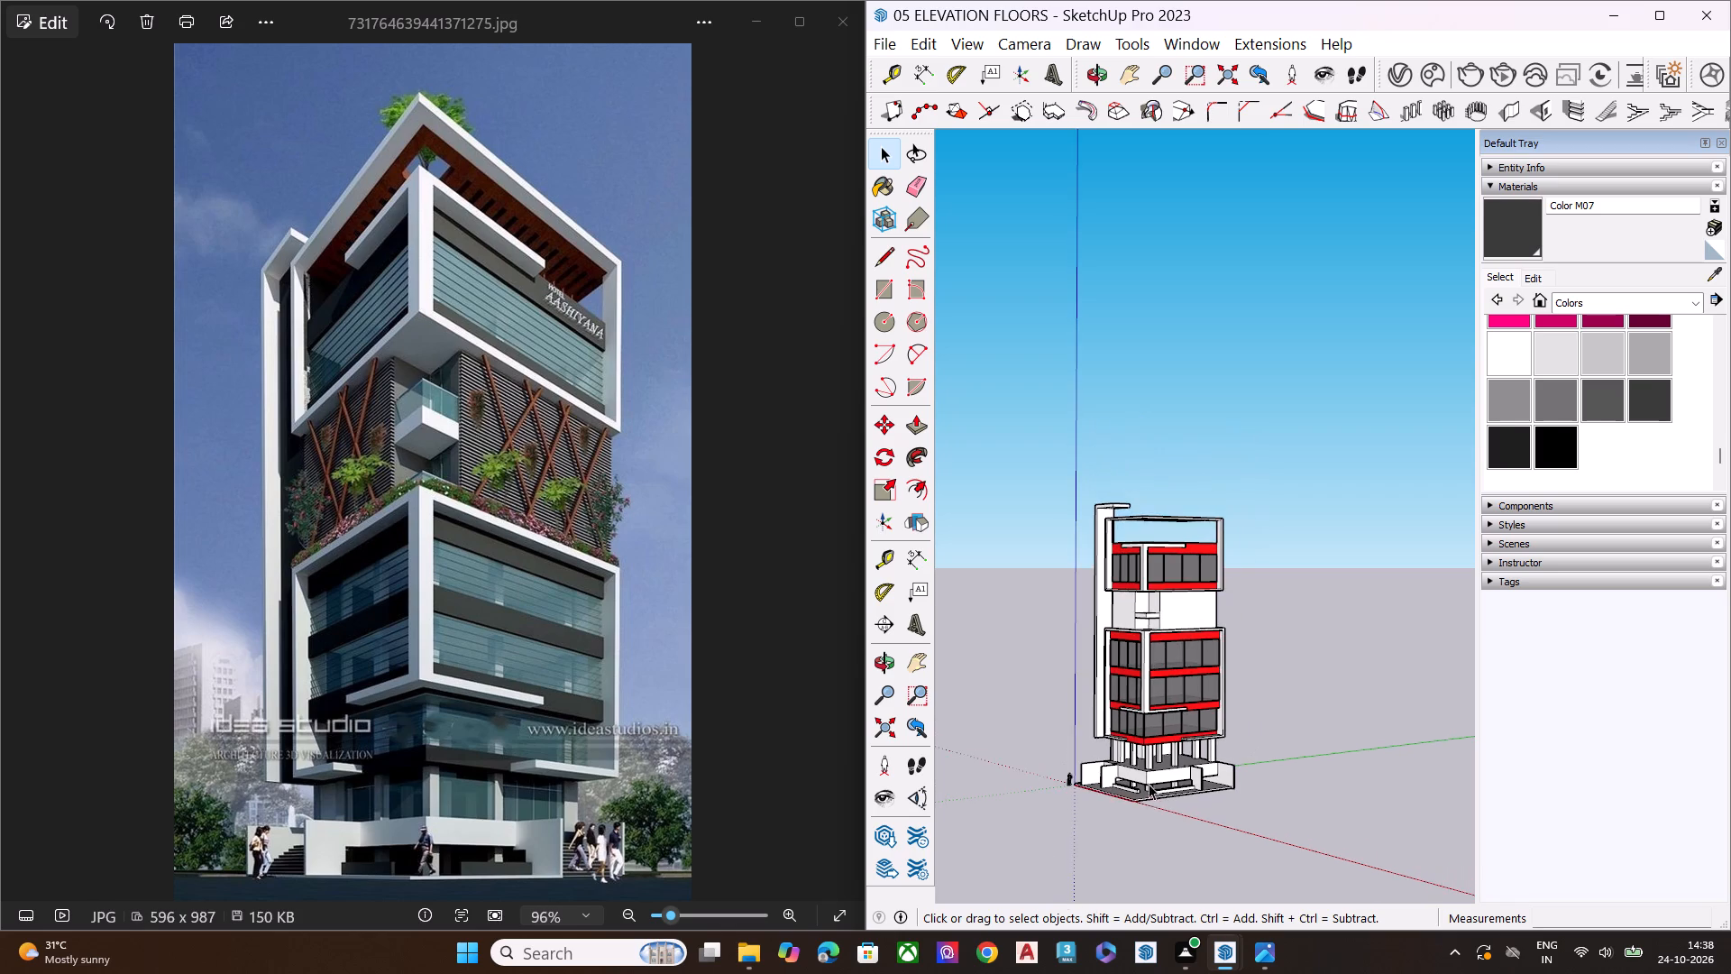
pyautogui.moveTo(1149, 761); pyautogui.dragTo(1124, 672, button='middle')
pyautogui.scroll(8, 1131, 705)
pyautogui.moveTo(1193, 871); pyautogui.dragTo(1182, 871, button='middle')
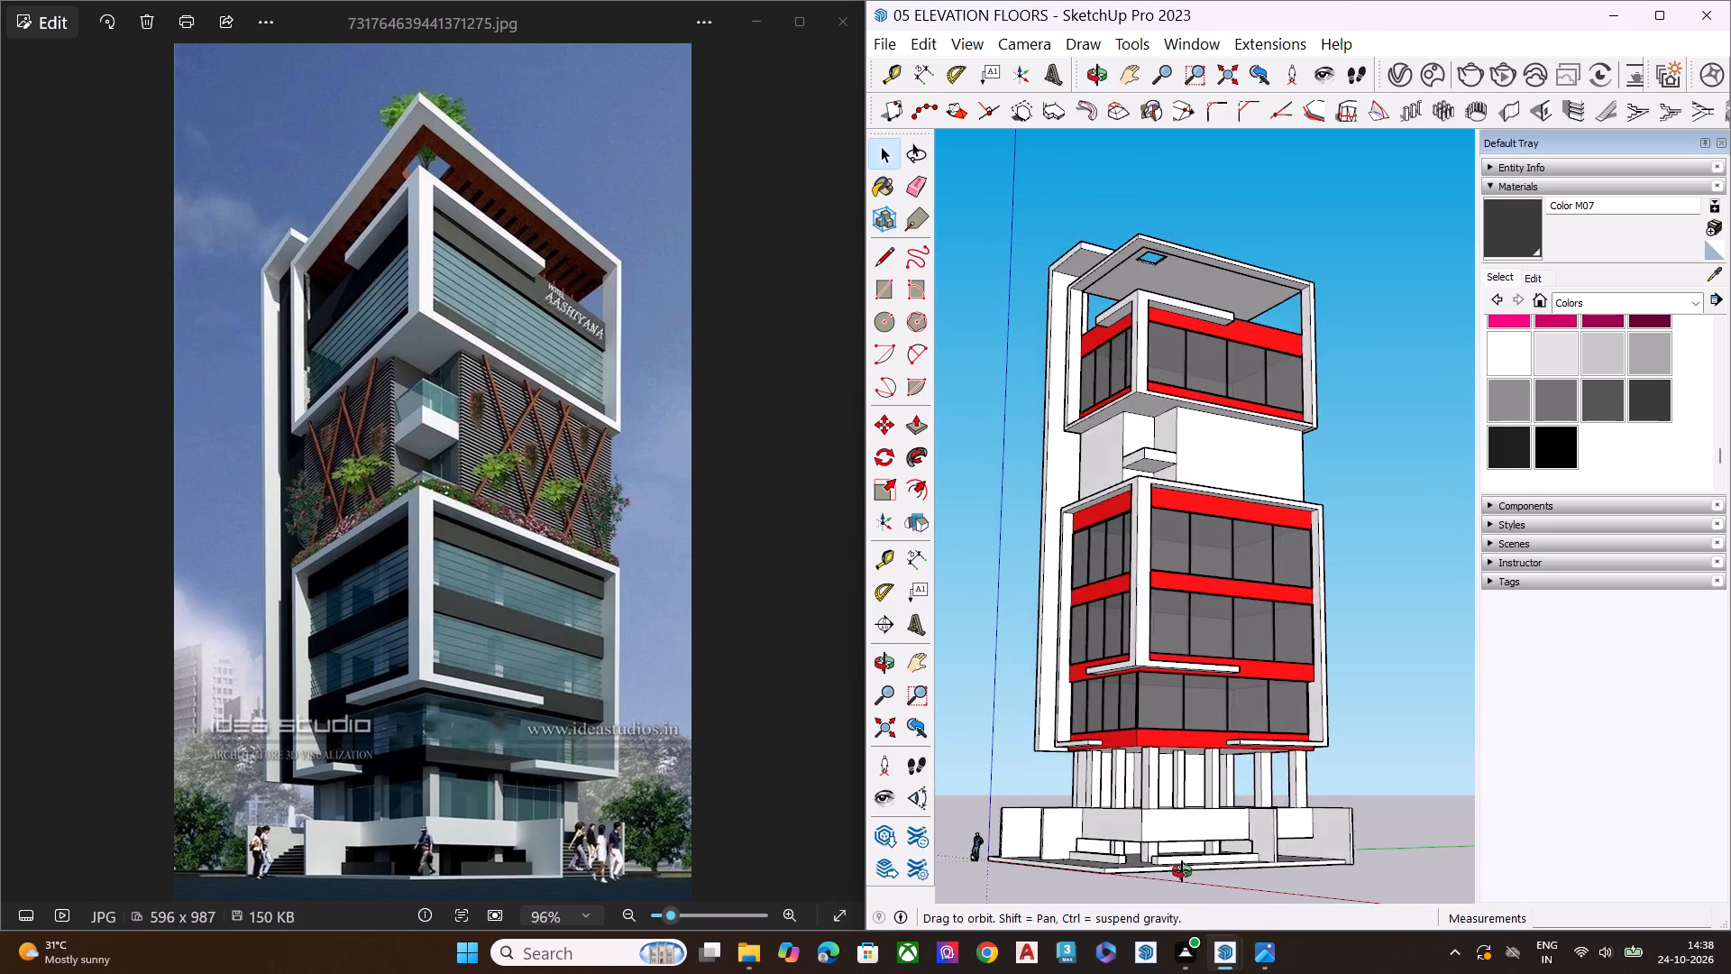
pyautogui.moveTo(1182, 871); pyautogui.dragTo(923, 871, button='middle')
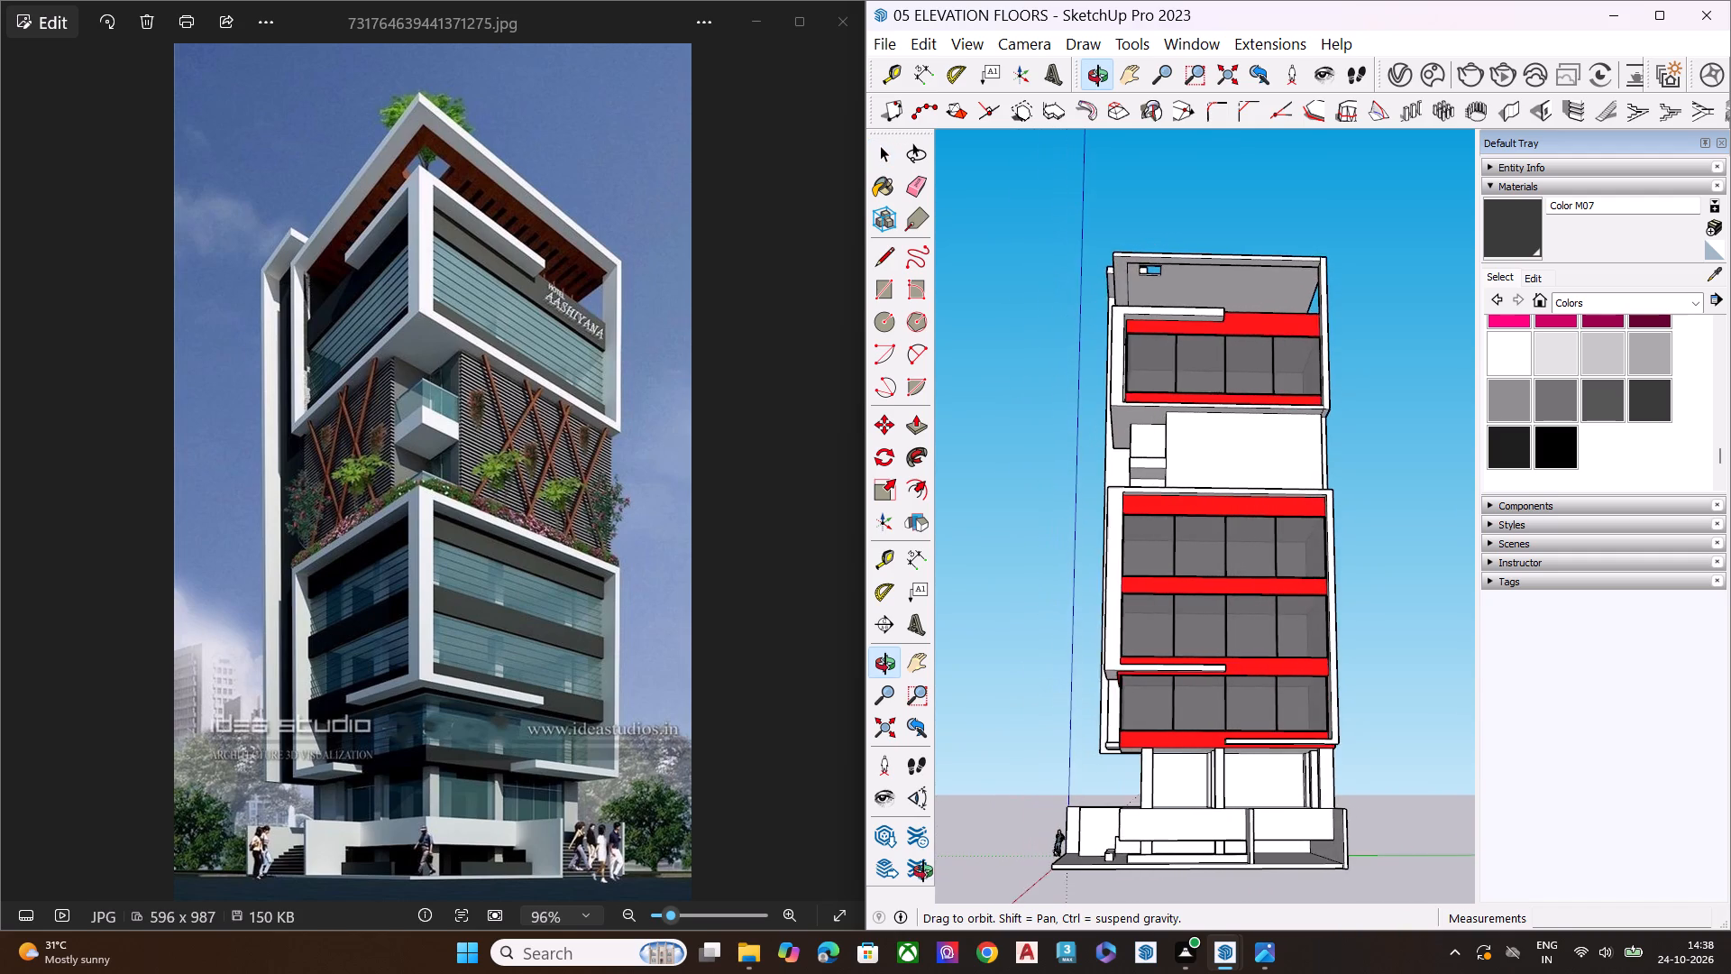
pyautogui.moveTo(923, 871); pyautogui.dragTo(1292, 837, button='middle')
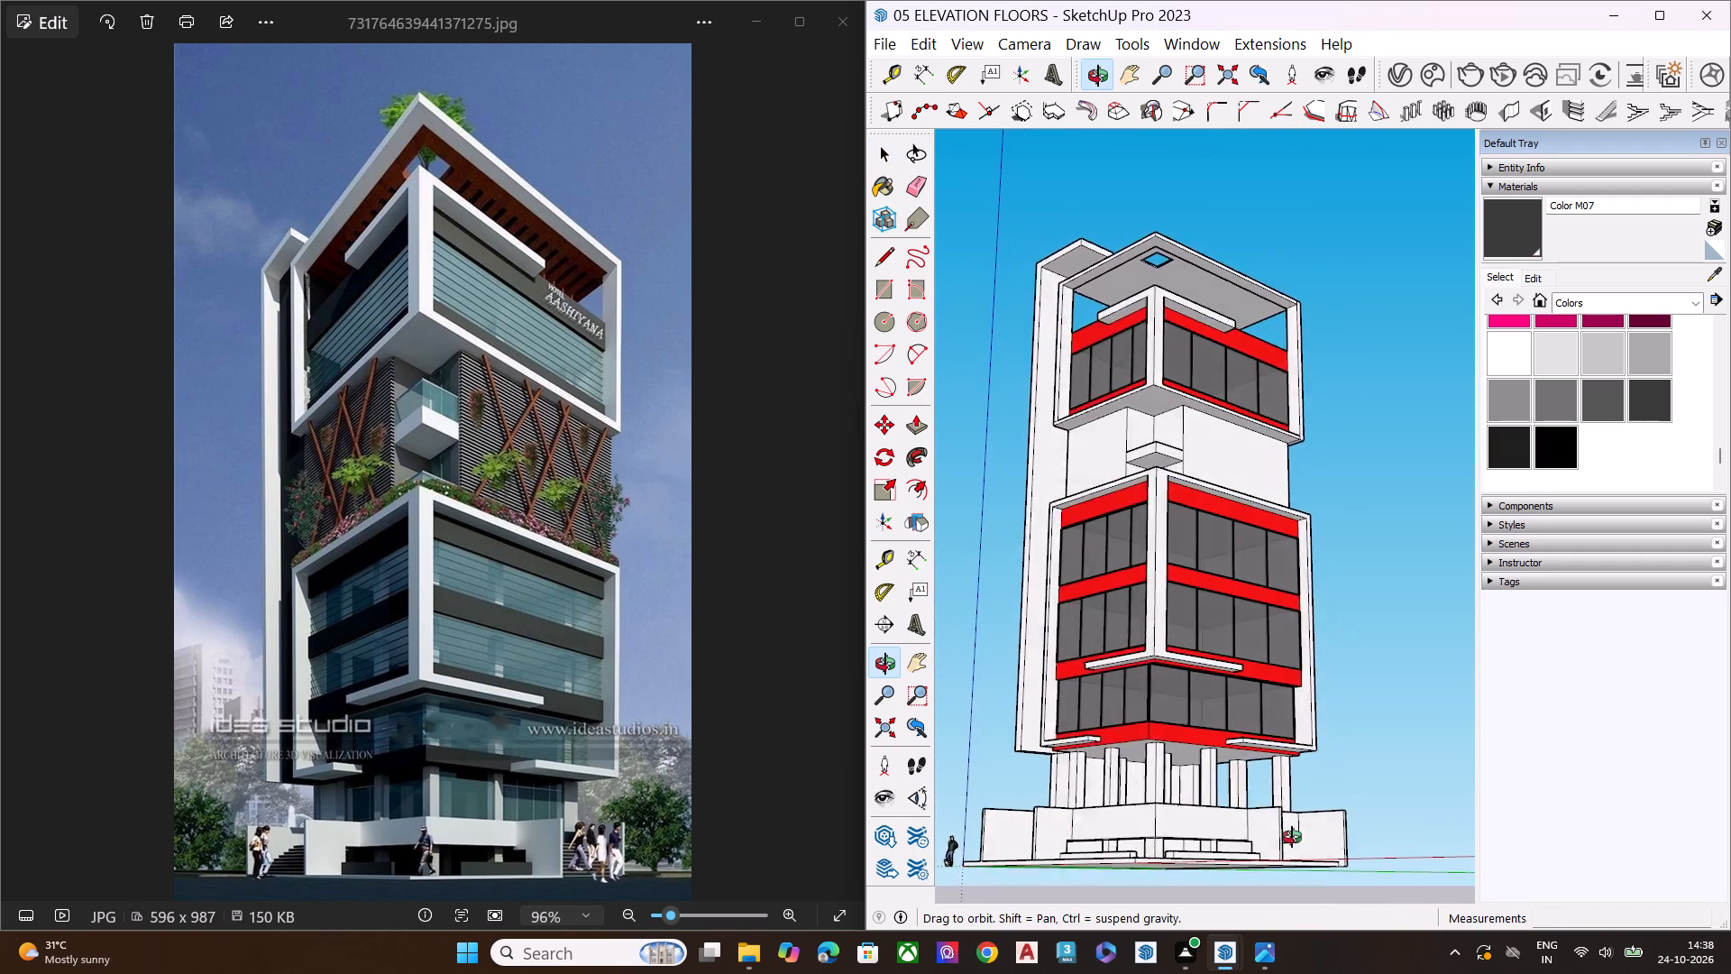
pyautogui.moveTo(1292, 837); pyautogui.dragTo(1330, 933, button='middle')
pyautogui.scroll(1, 1268, 922)
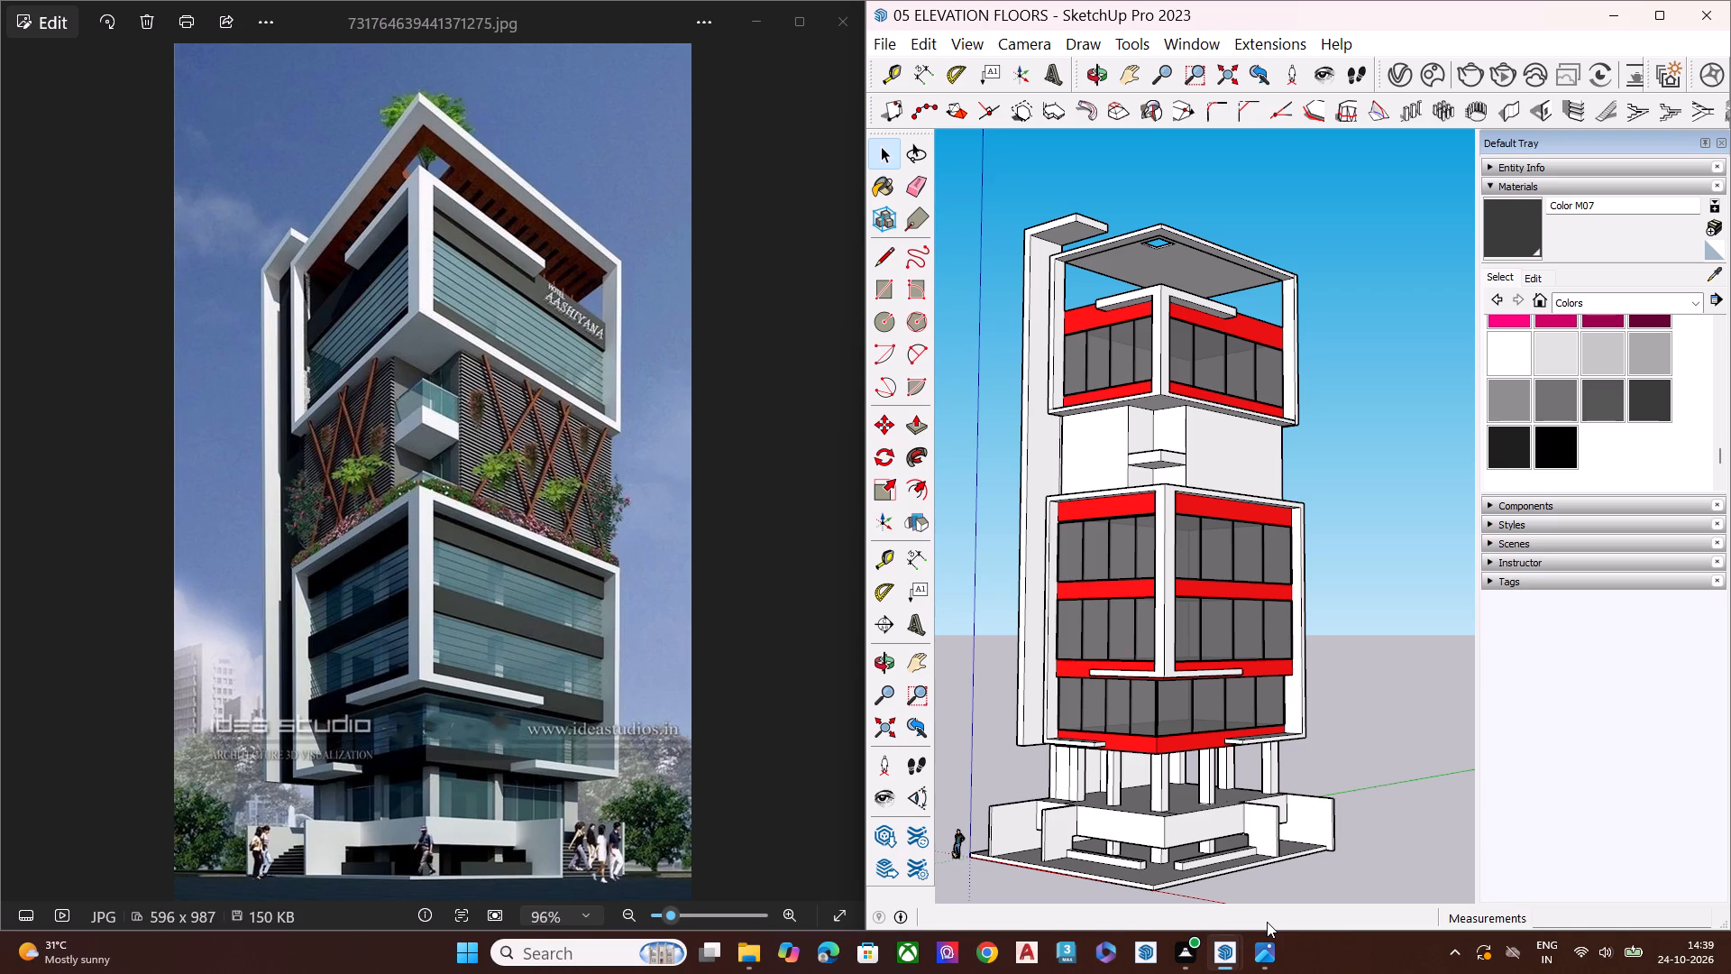
pyautogui.scroll(-2, 597, 804)
pyautogui.scroll(-3, 462, 581)
pyautogui.scroll(-1, 1321, 656)
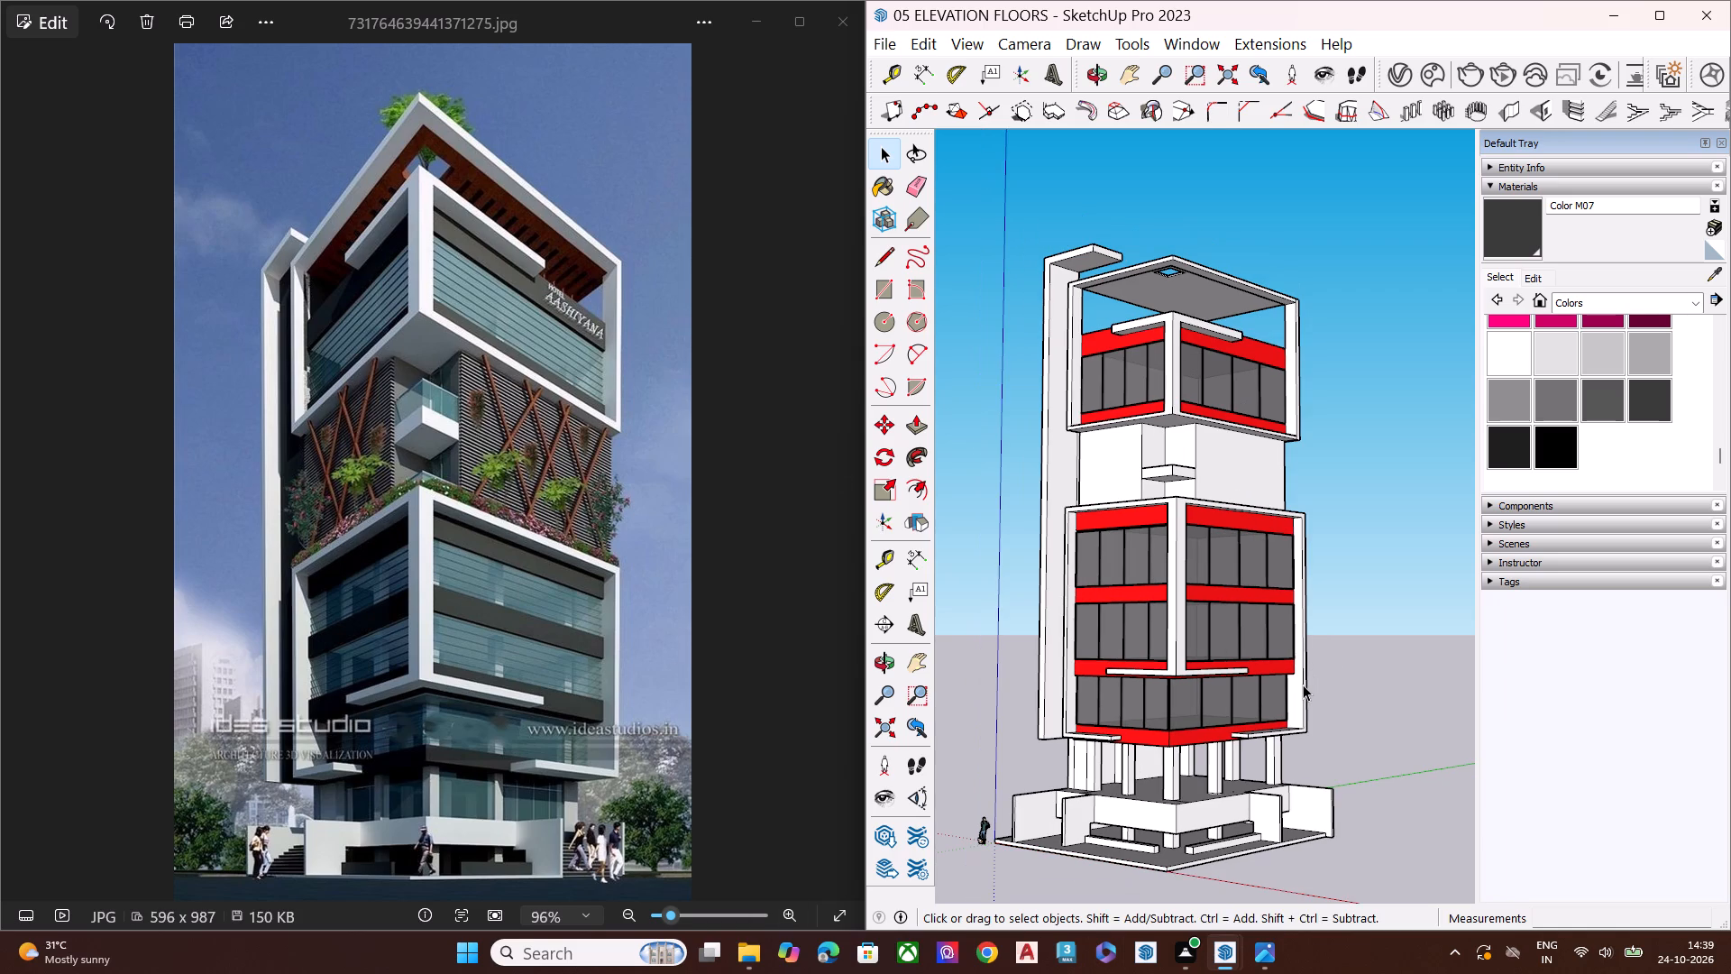
pyautogui.scroll(2, 1254, 717)
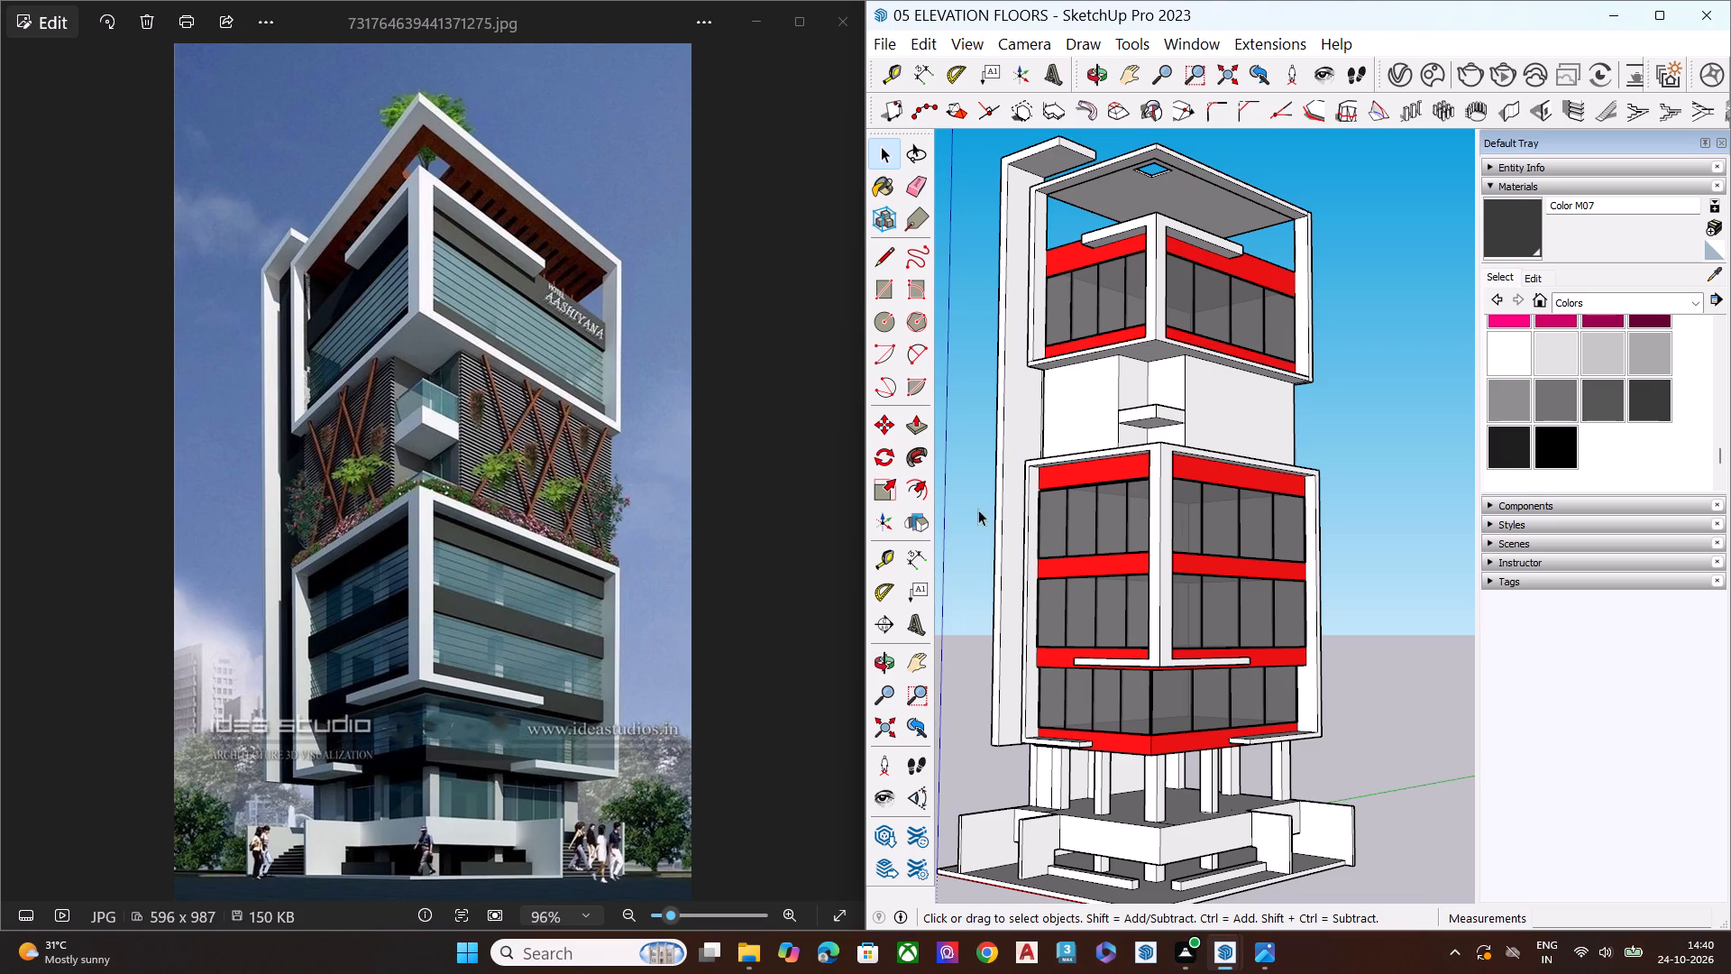
pyautogui.scroll(-3, 1052, 556)
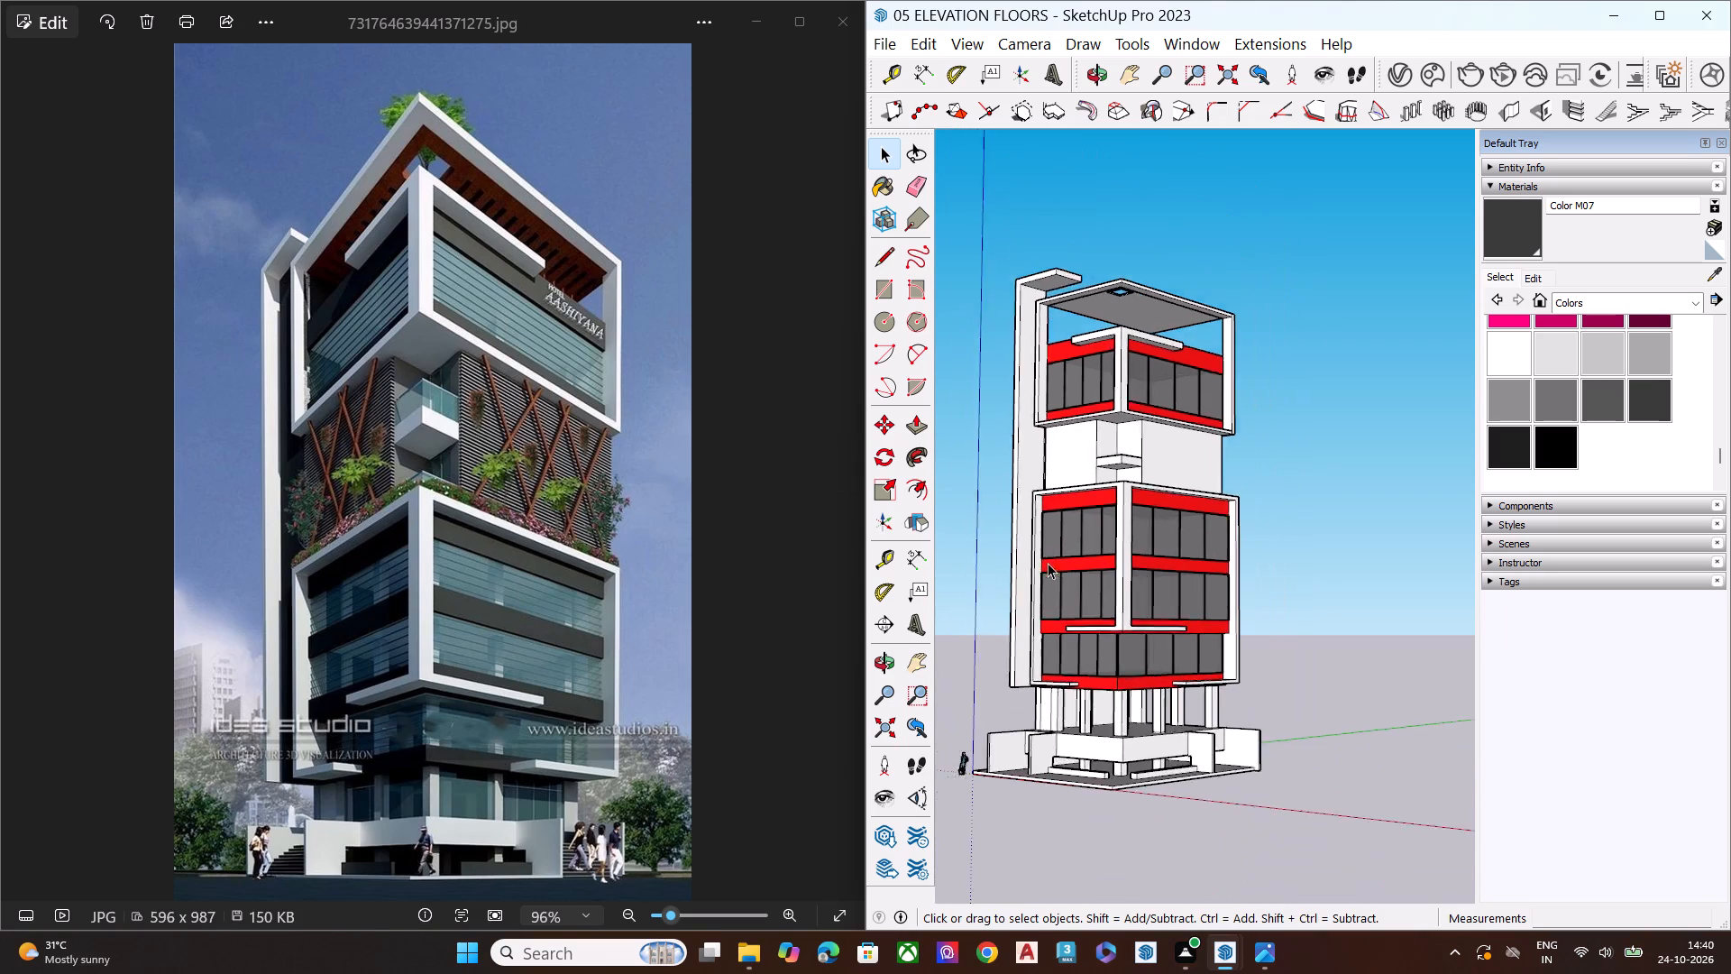
pyautogui.scroll(-2, 1048, 563)
pyautogui.moveTo(1108, 620); pyautogui.dragTo(1076, 613, button='middle')
pyautogui.scroll(3, 1076, 613)
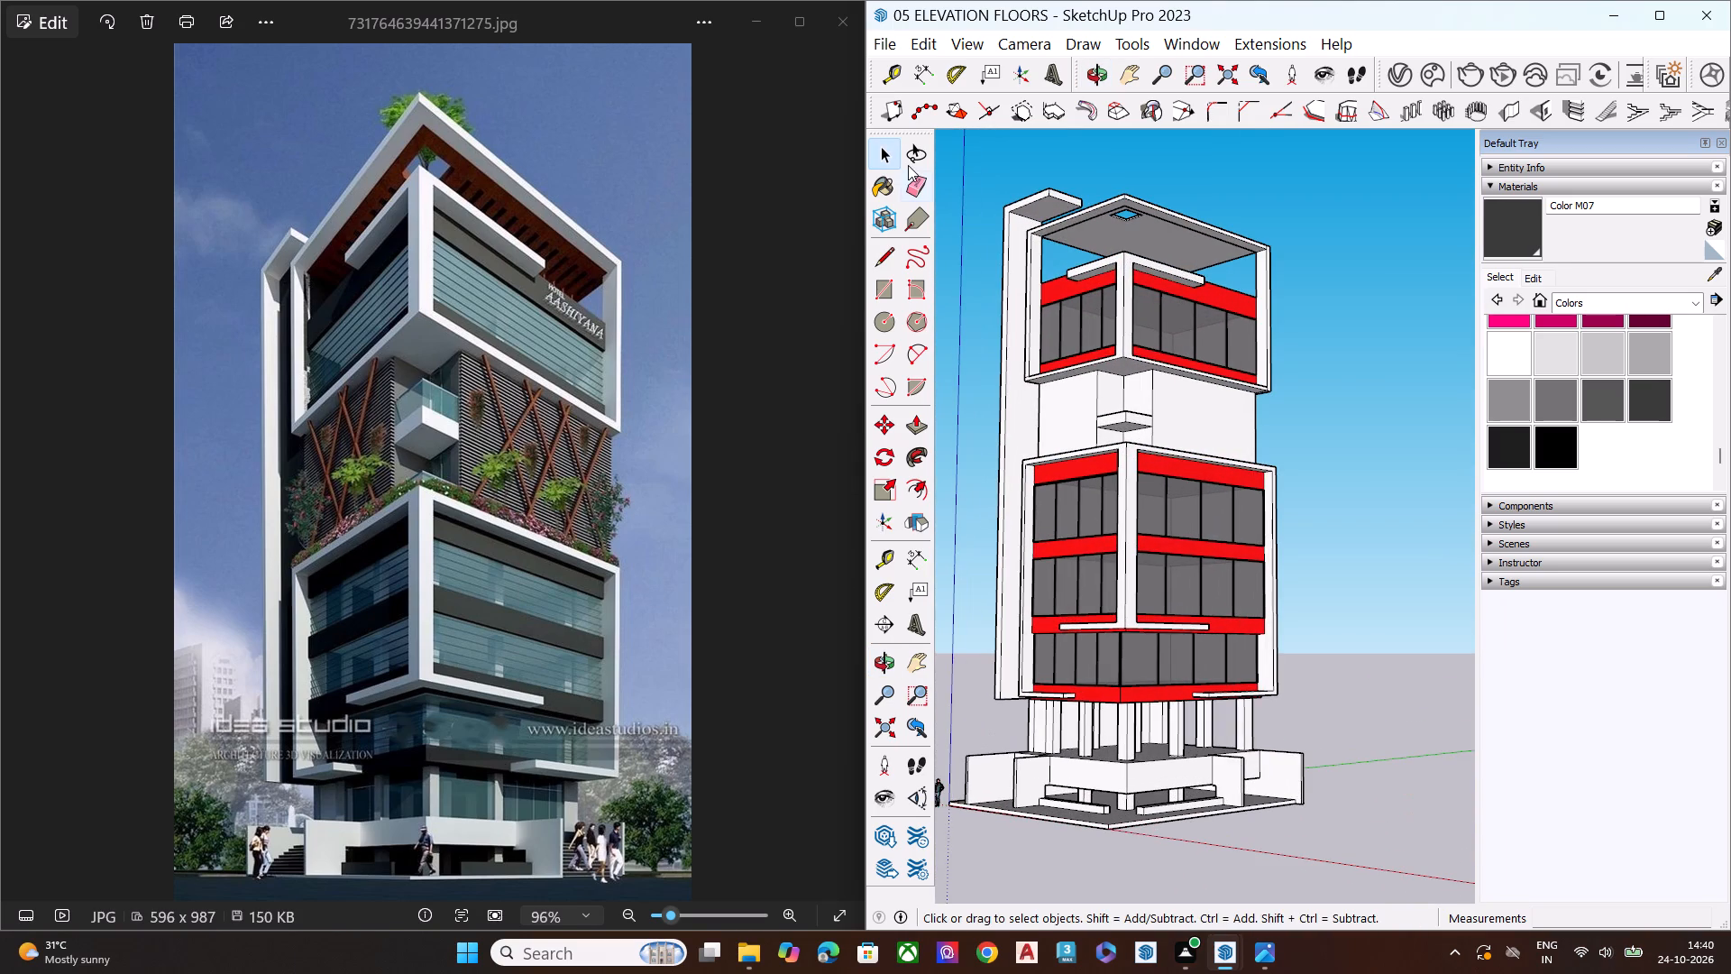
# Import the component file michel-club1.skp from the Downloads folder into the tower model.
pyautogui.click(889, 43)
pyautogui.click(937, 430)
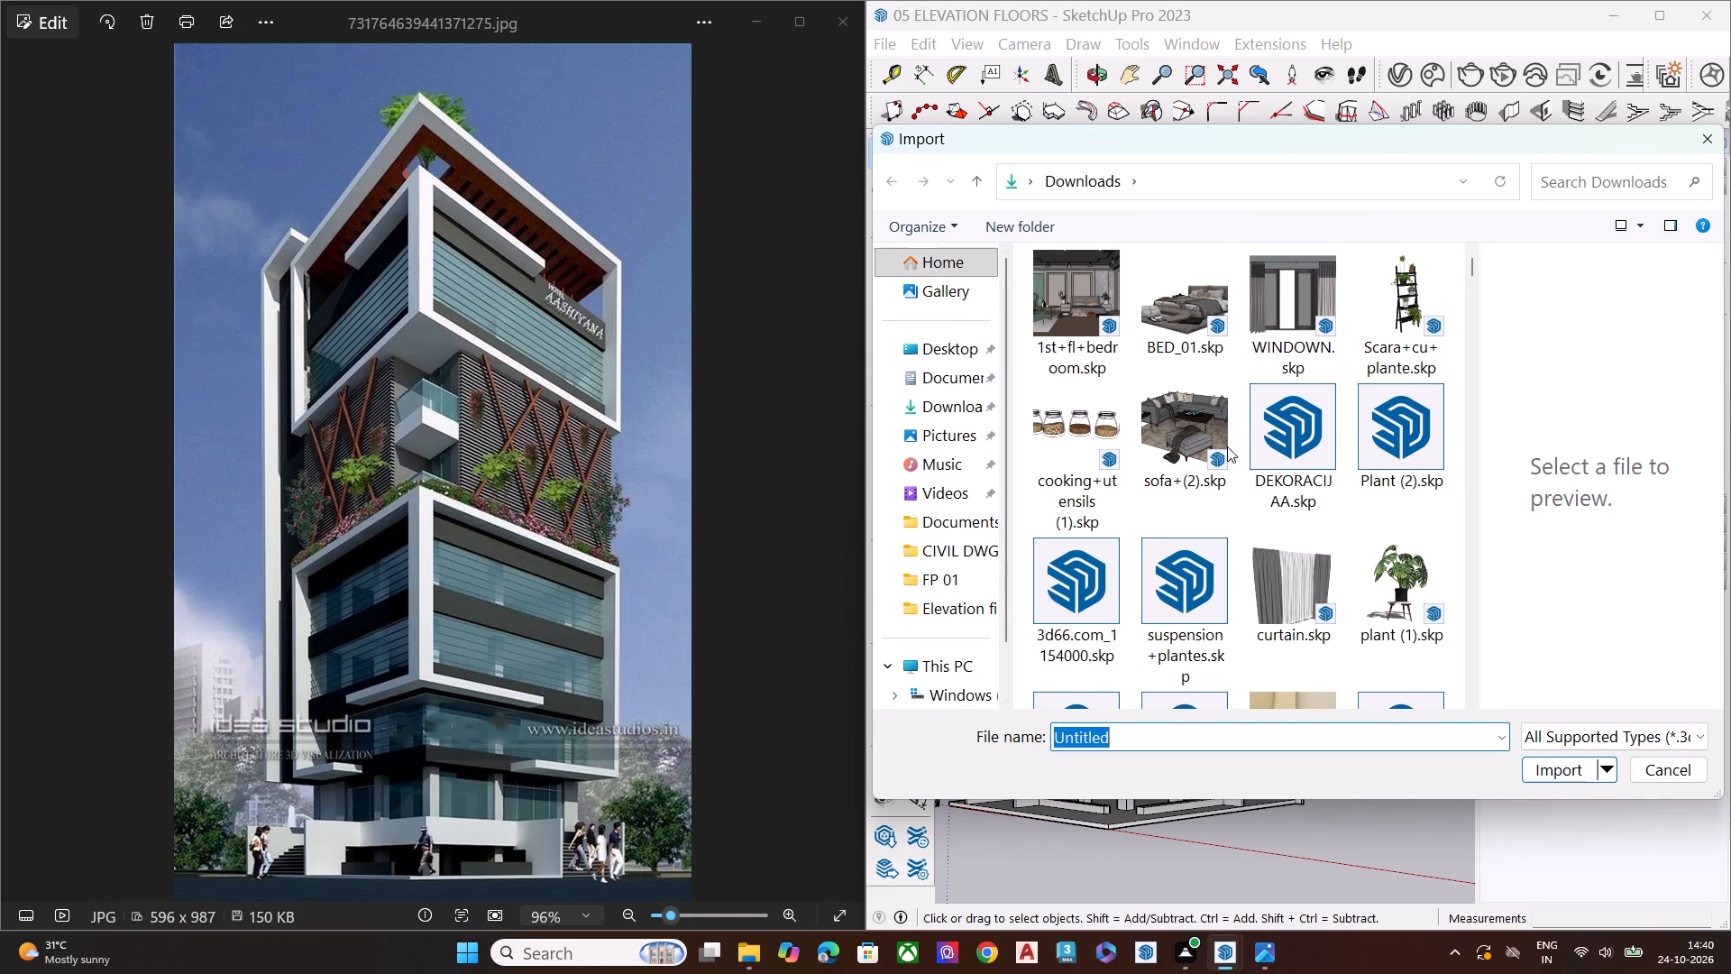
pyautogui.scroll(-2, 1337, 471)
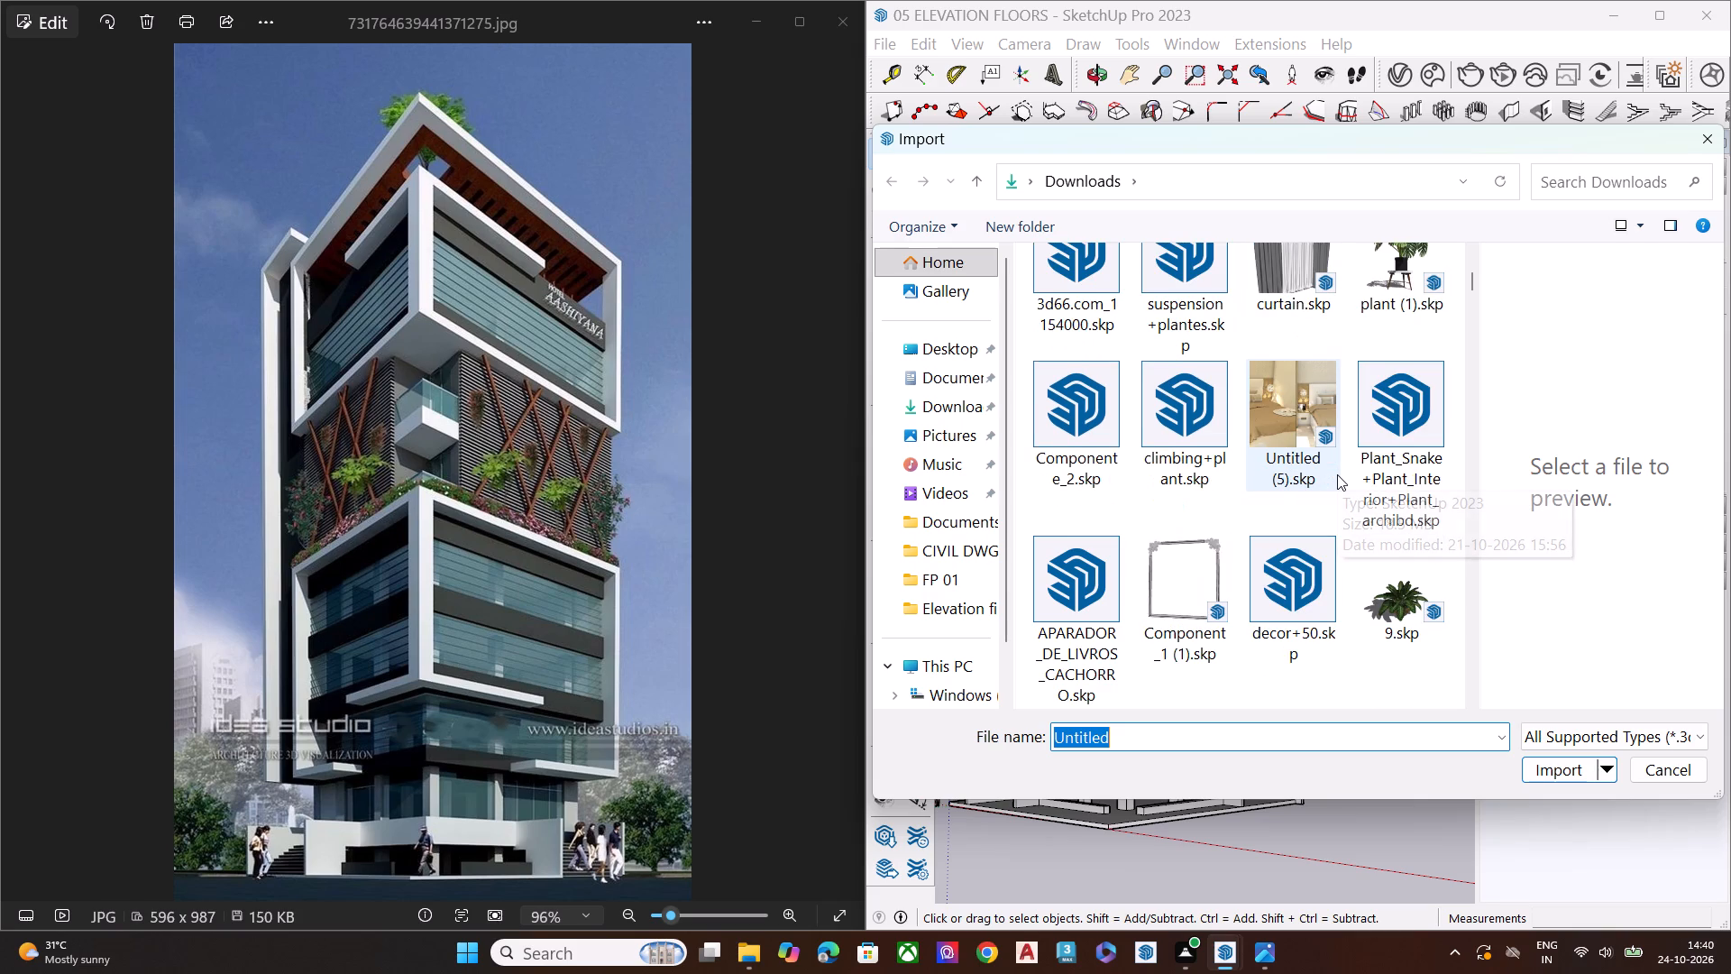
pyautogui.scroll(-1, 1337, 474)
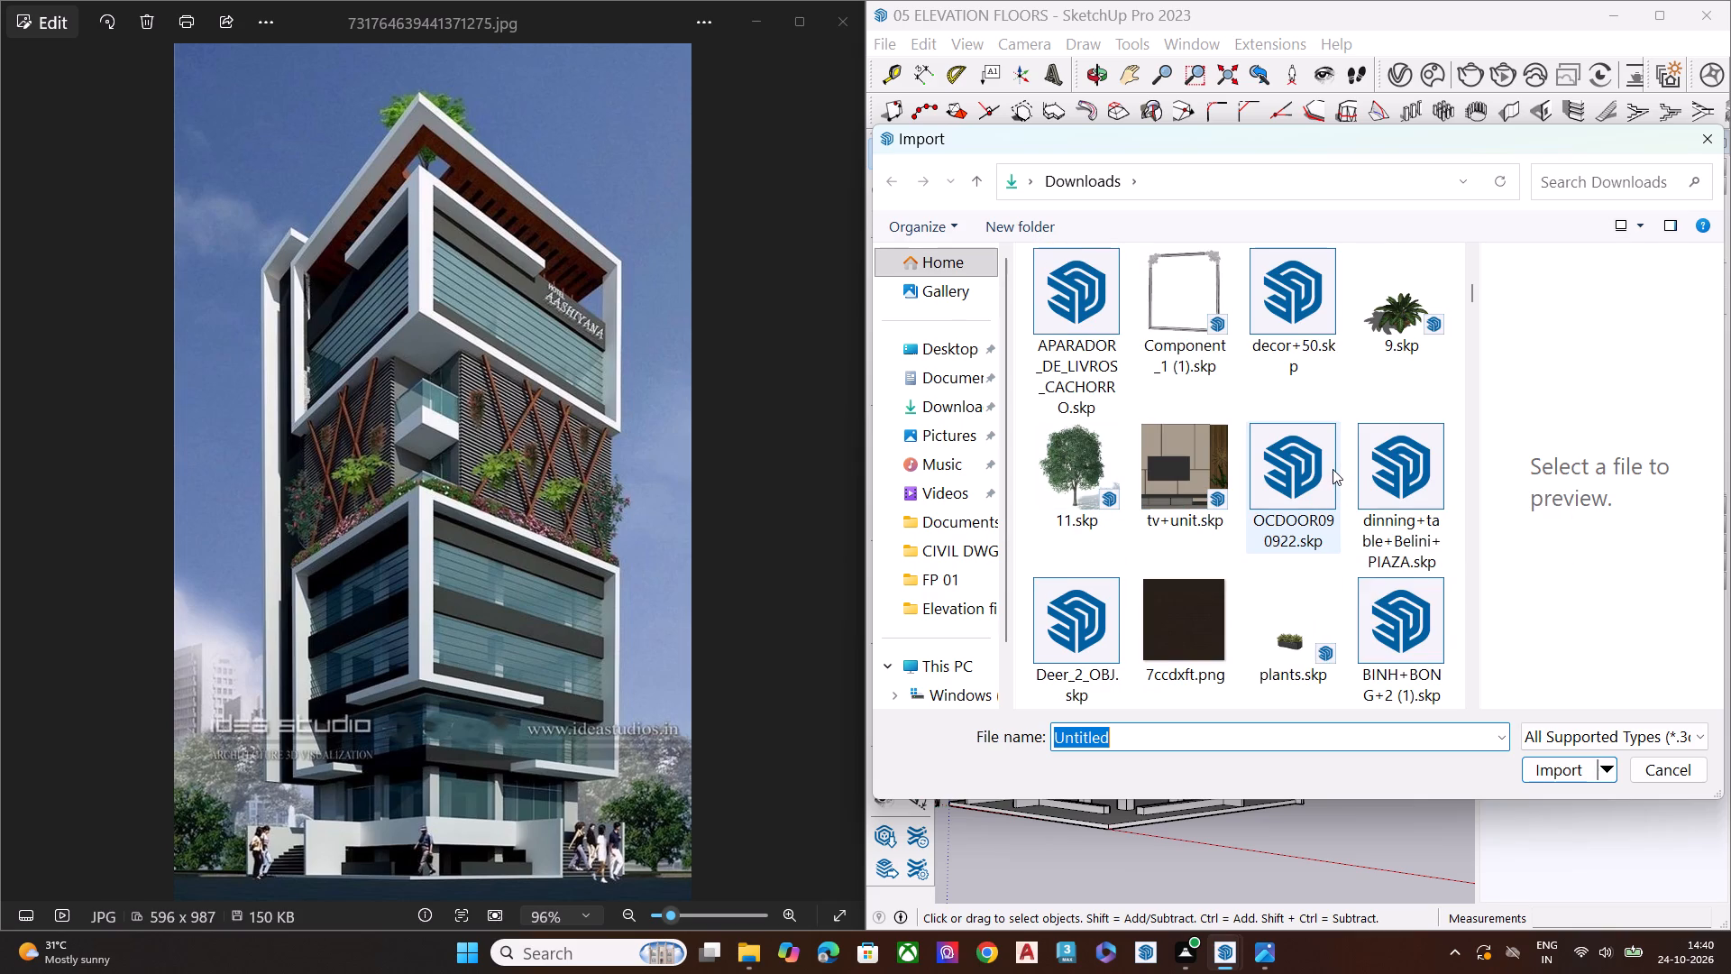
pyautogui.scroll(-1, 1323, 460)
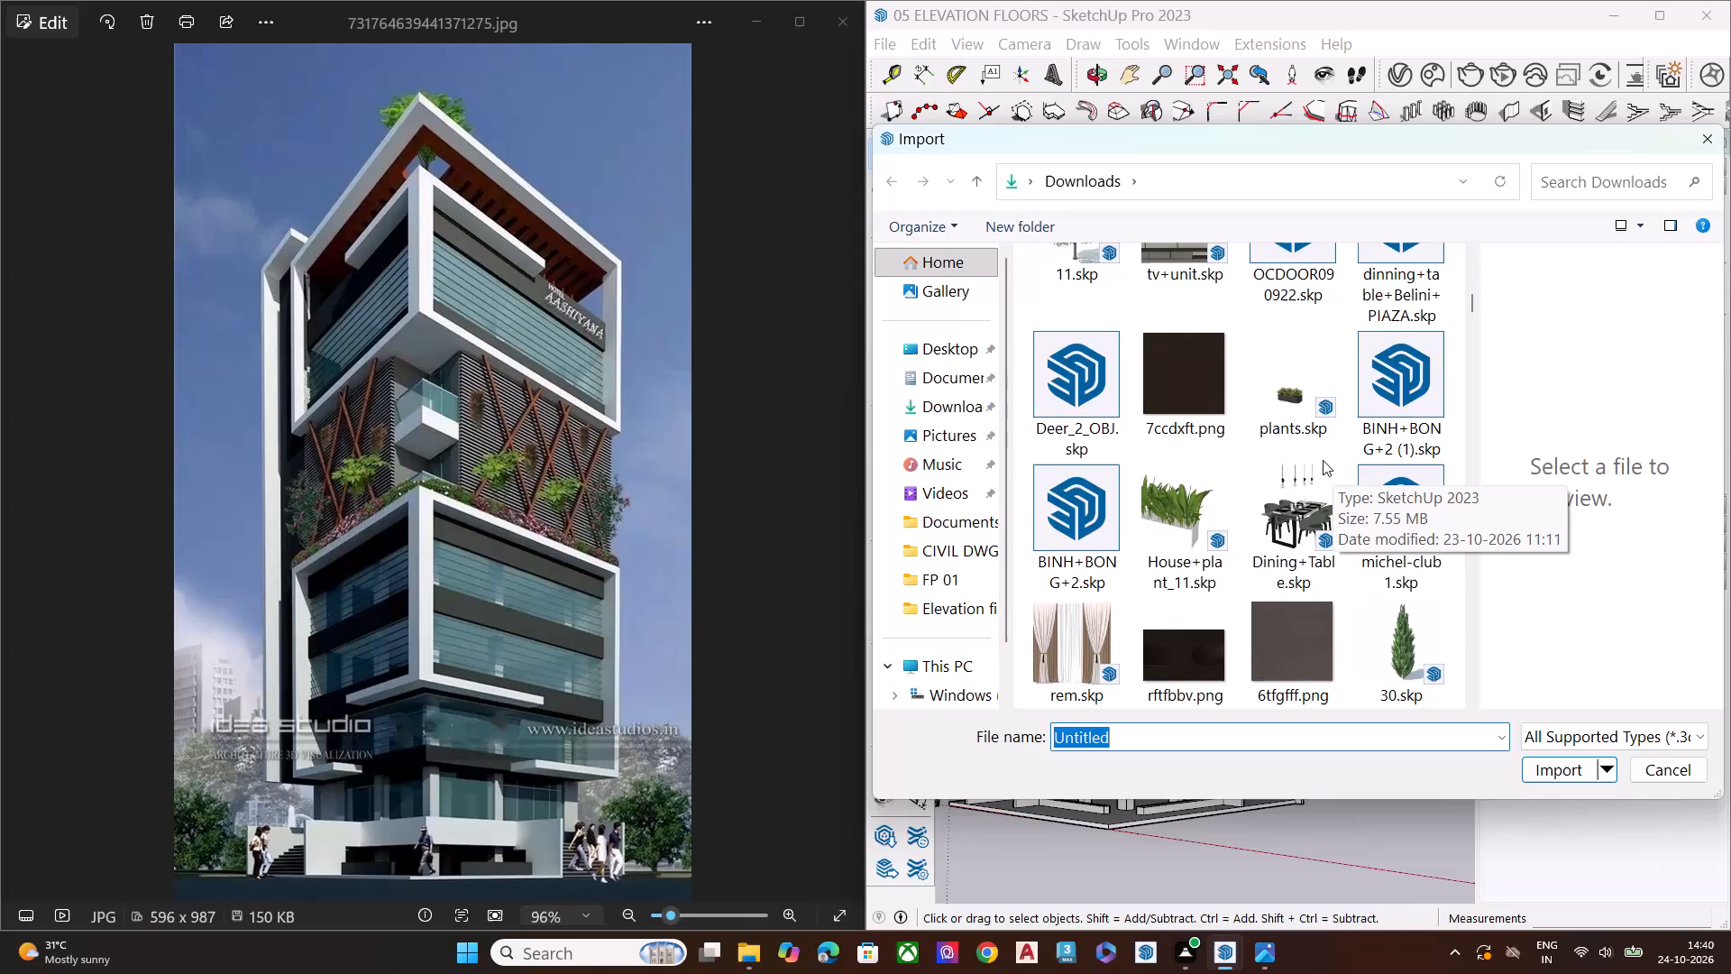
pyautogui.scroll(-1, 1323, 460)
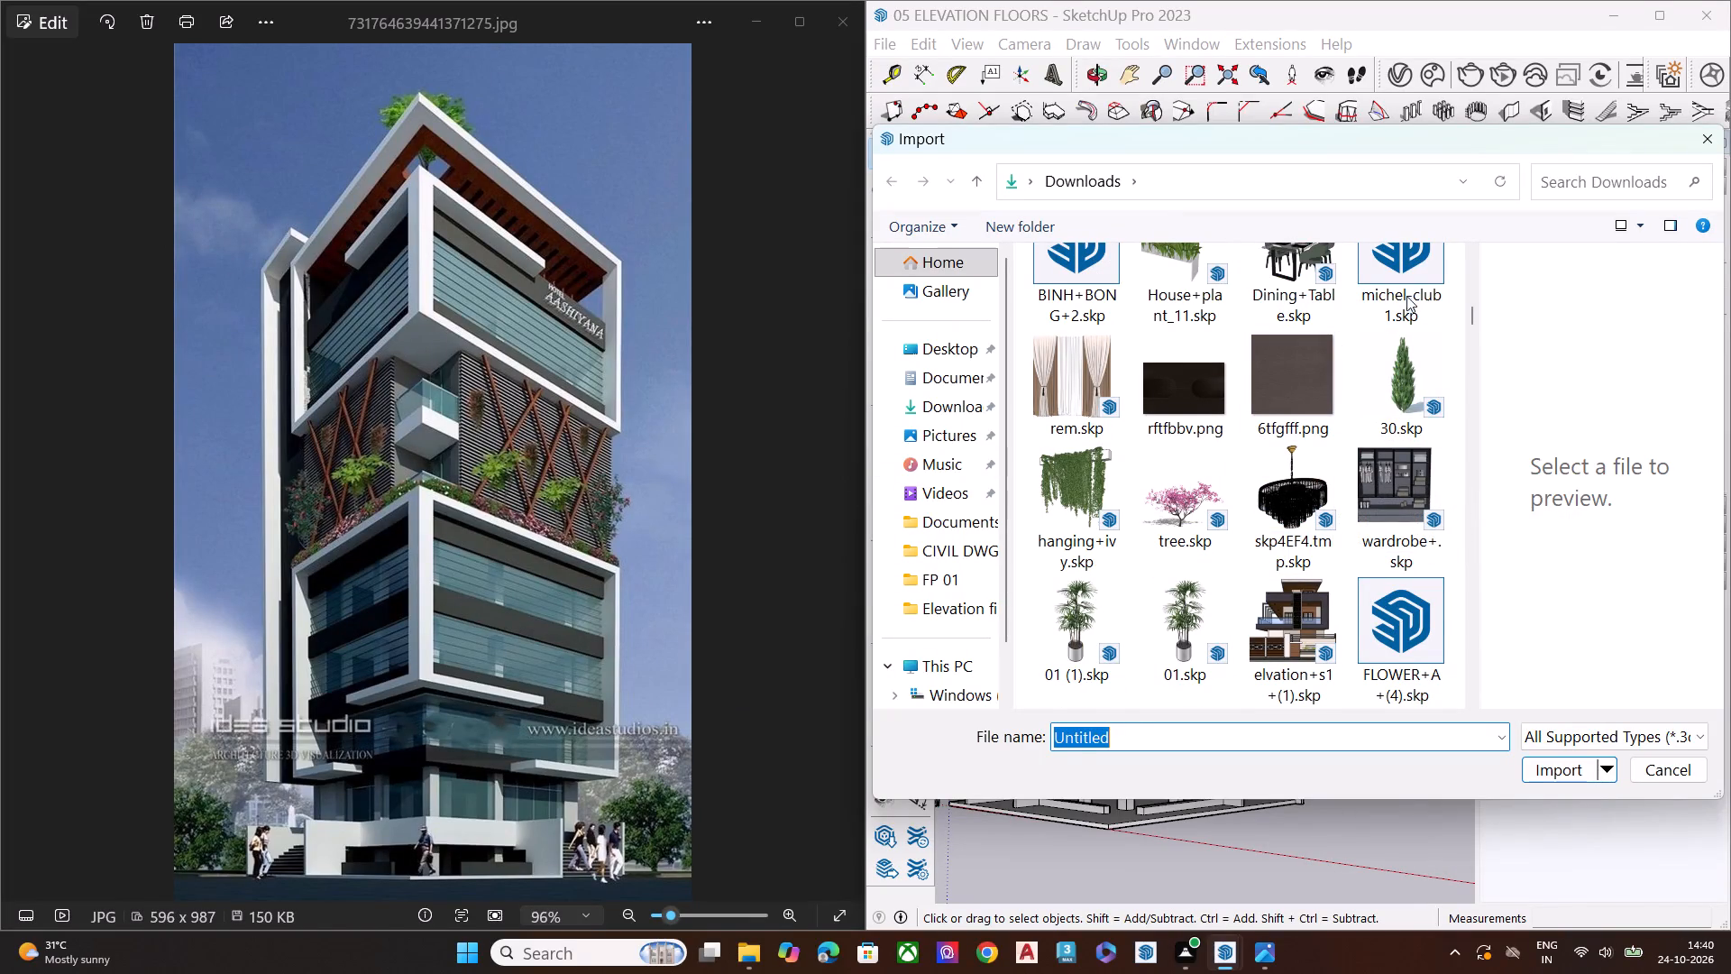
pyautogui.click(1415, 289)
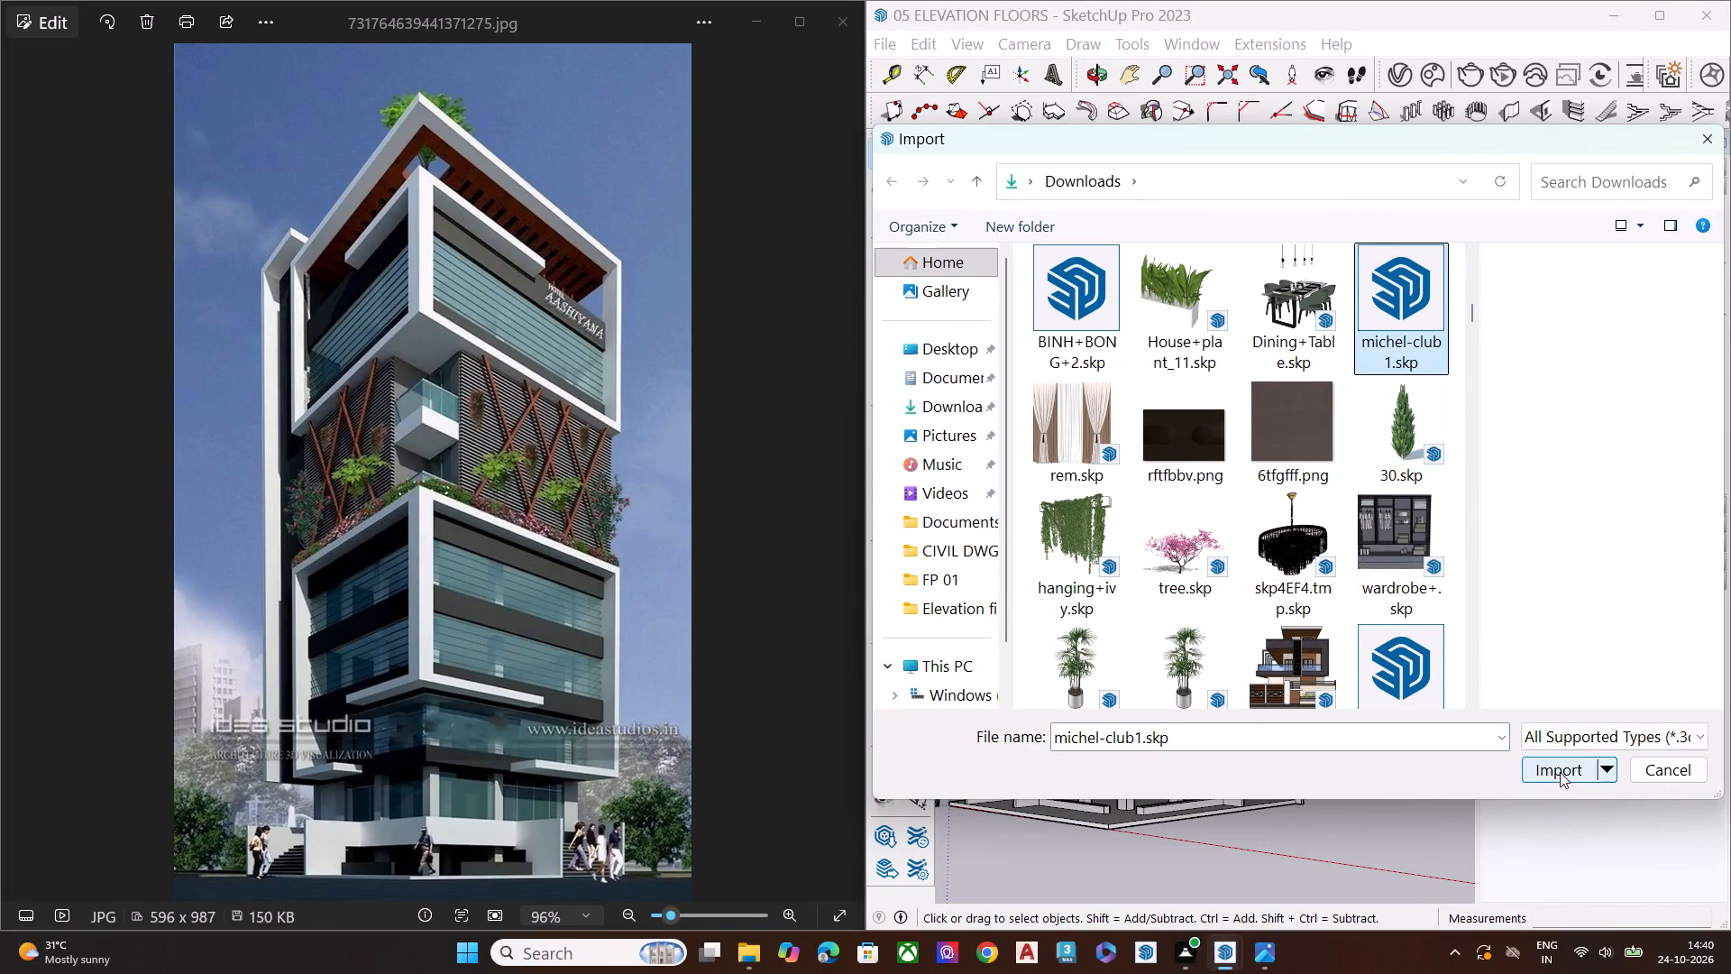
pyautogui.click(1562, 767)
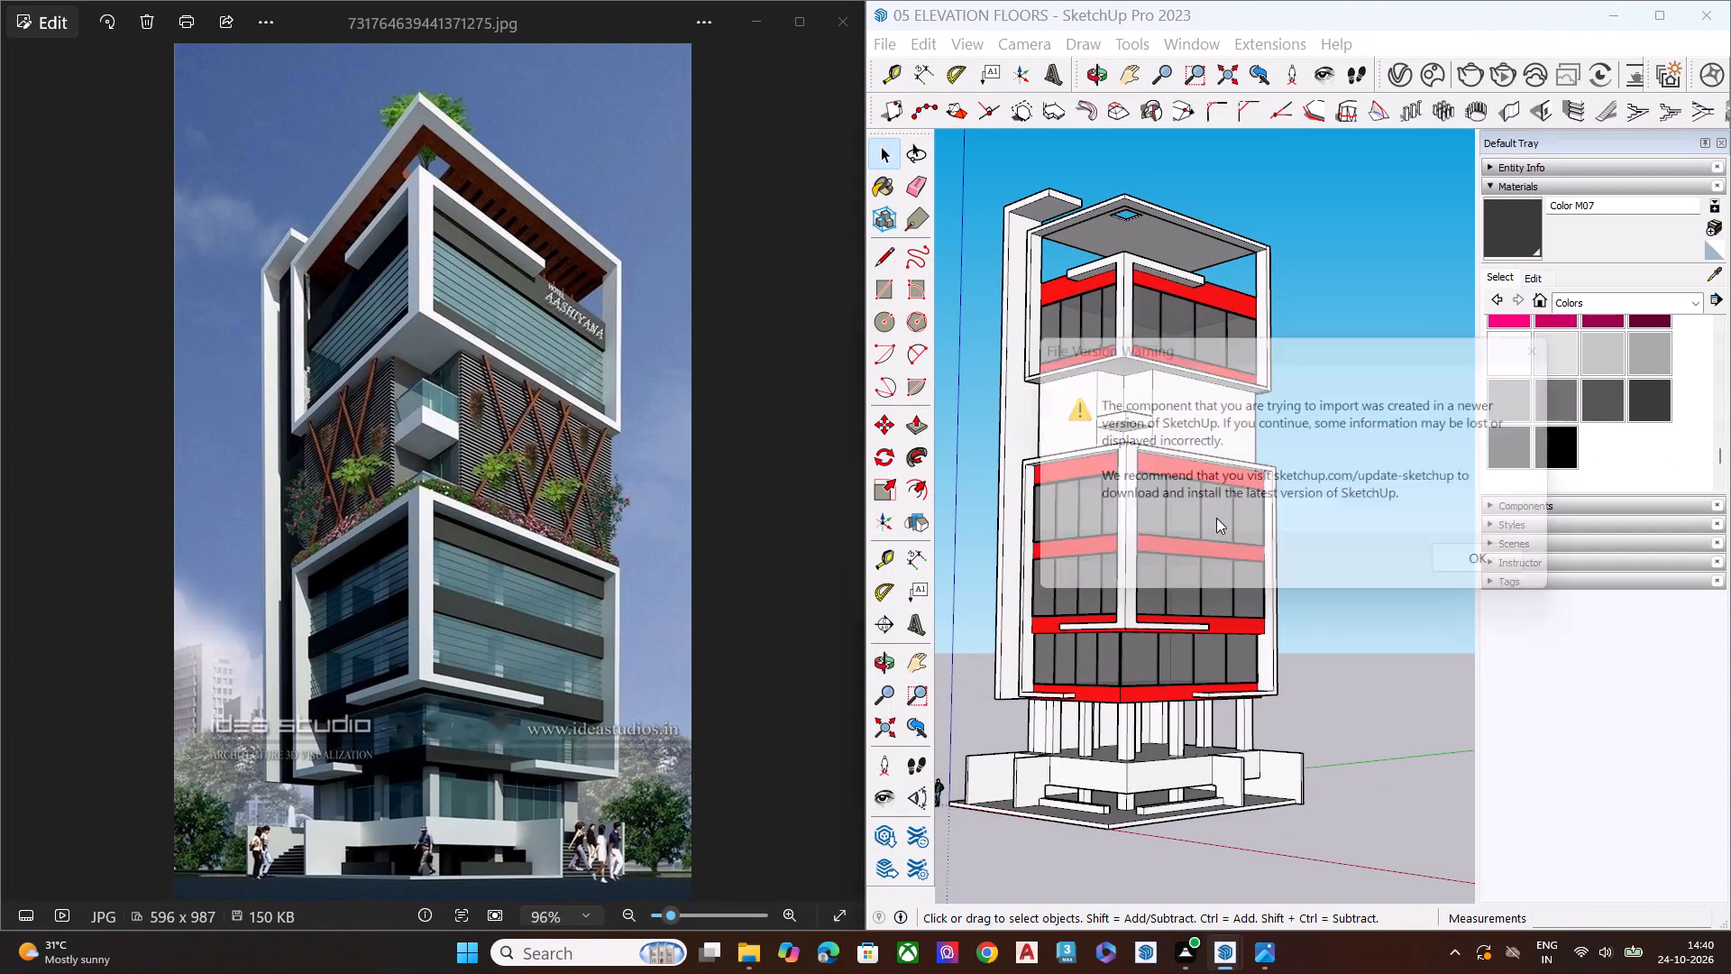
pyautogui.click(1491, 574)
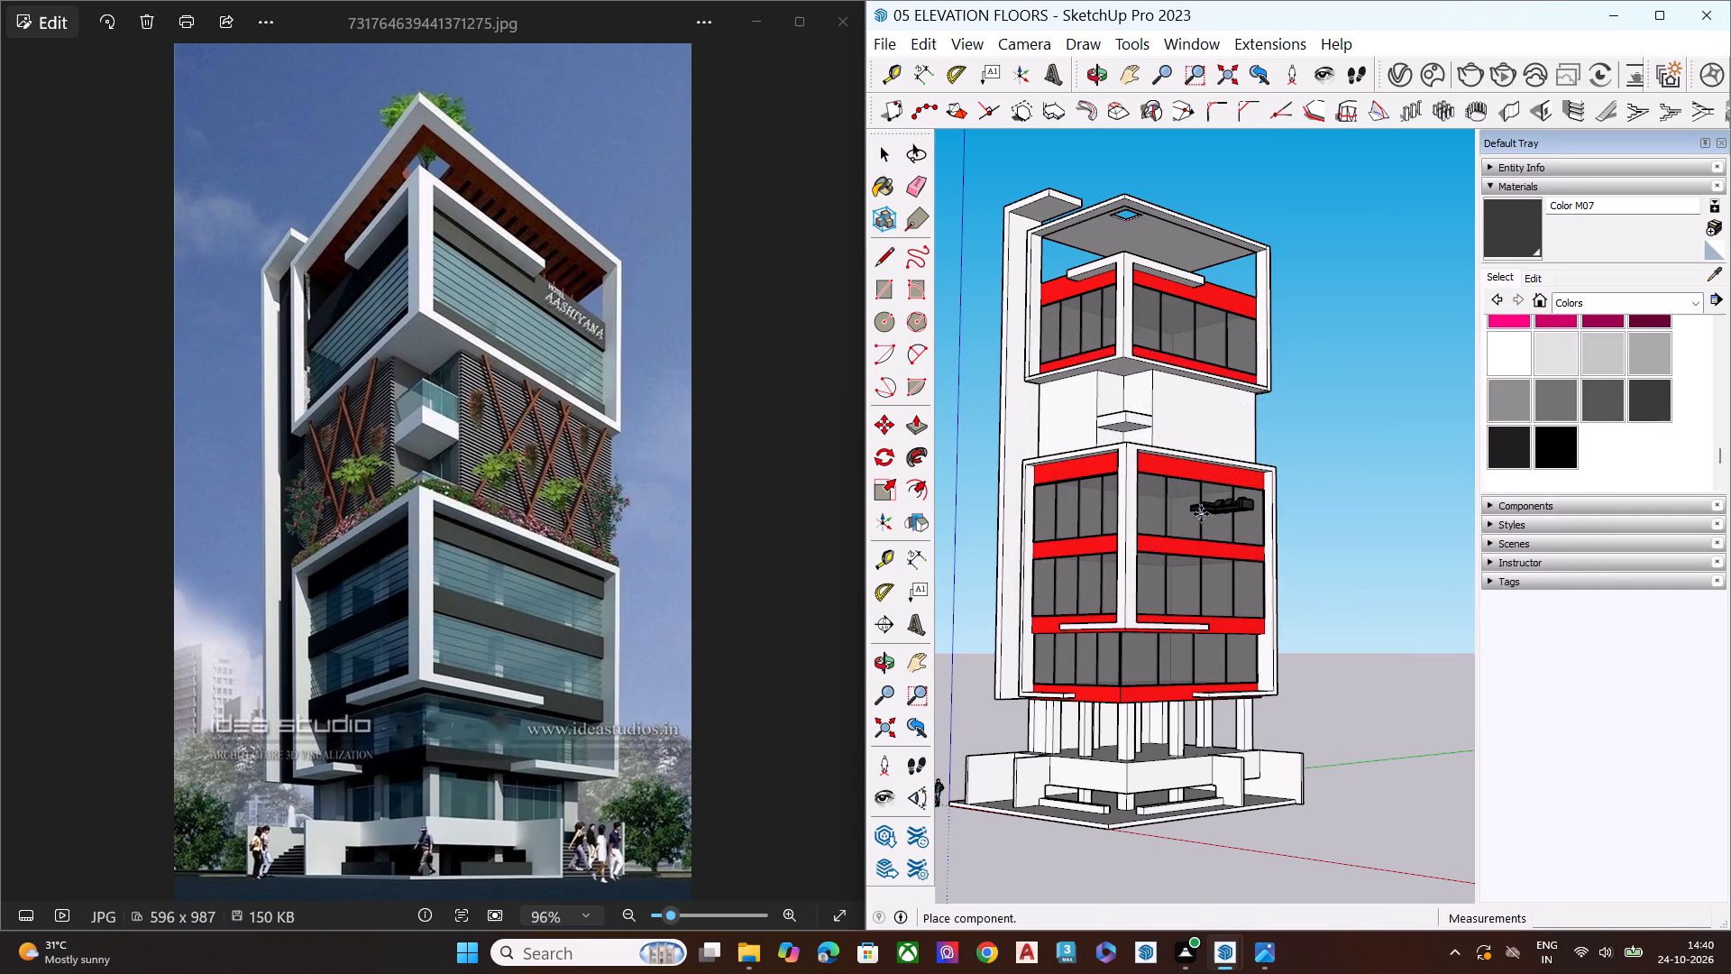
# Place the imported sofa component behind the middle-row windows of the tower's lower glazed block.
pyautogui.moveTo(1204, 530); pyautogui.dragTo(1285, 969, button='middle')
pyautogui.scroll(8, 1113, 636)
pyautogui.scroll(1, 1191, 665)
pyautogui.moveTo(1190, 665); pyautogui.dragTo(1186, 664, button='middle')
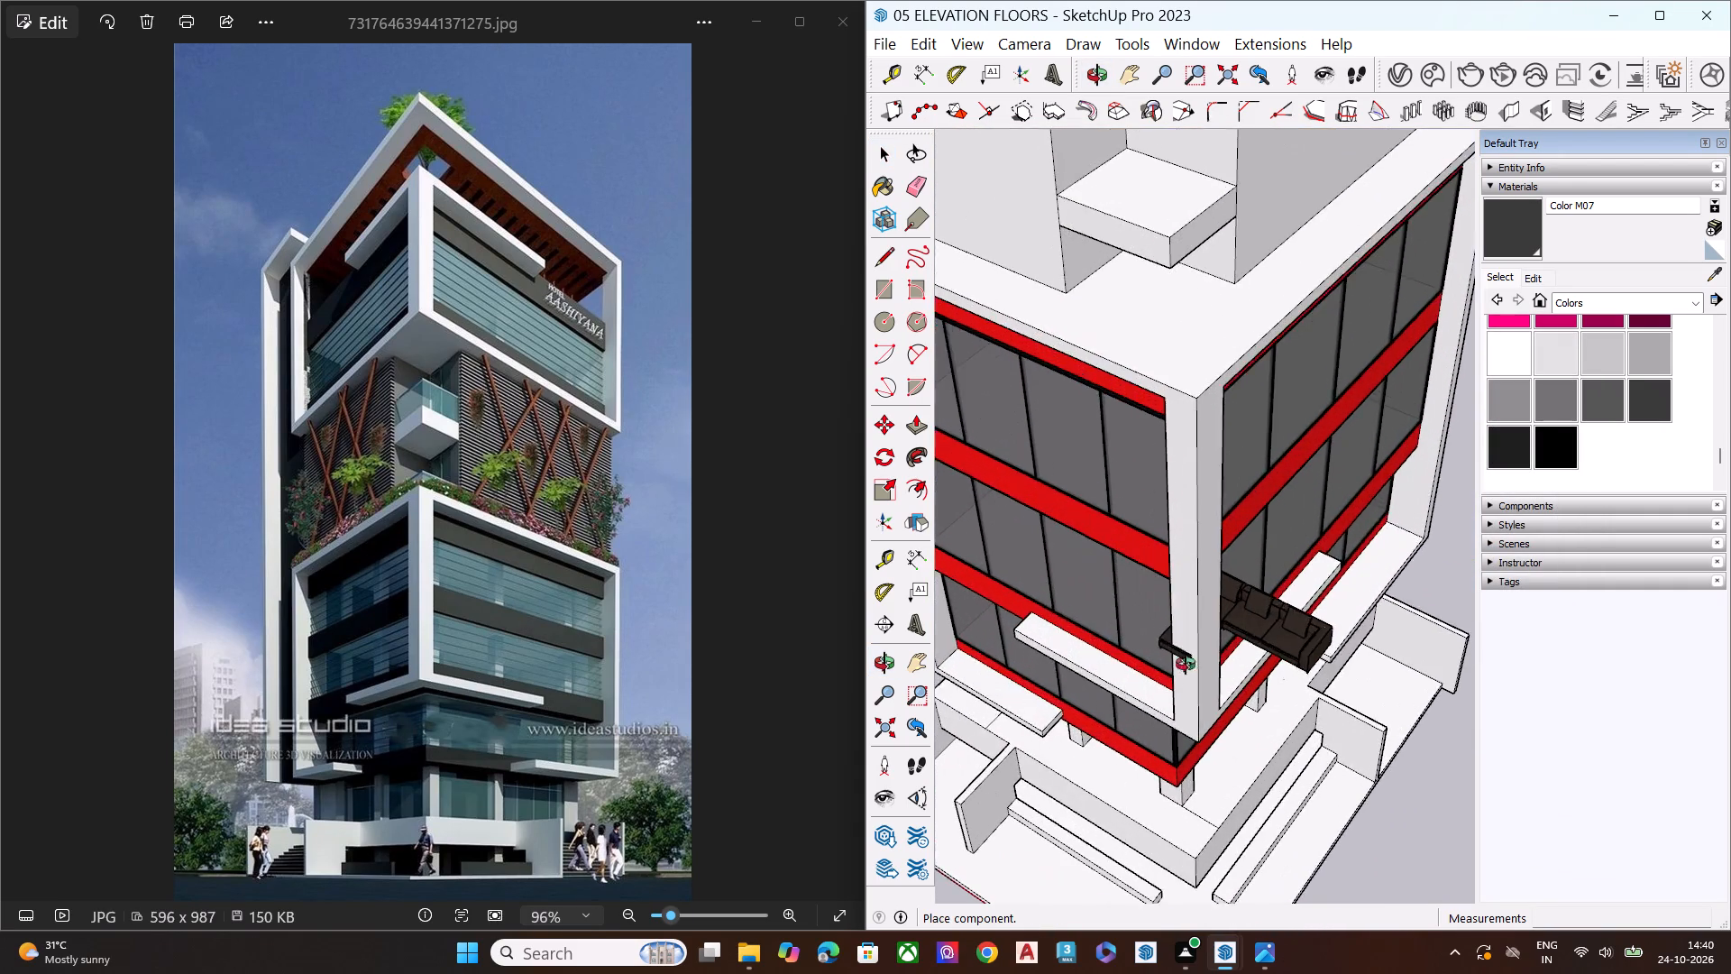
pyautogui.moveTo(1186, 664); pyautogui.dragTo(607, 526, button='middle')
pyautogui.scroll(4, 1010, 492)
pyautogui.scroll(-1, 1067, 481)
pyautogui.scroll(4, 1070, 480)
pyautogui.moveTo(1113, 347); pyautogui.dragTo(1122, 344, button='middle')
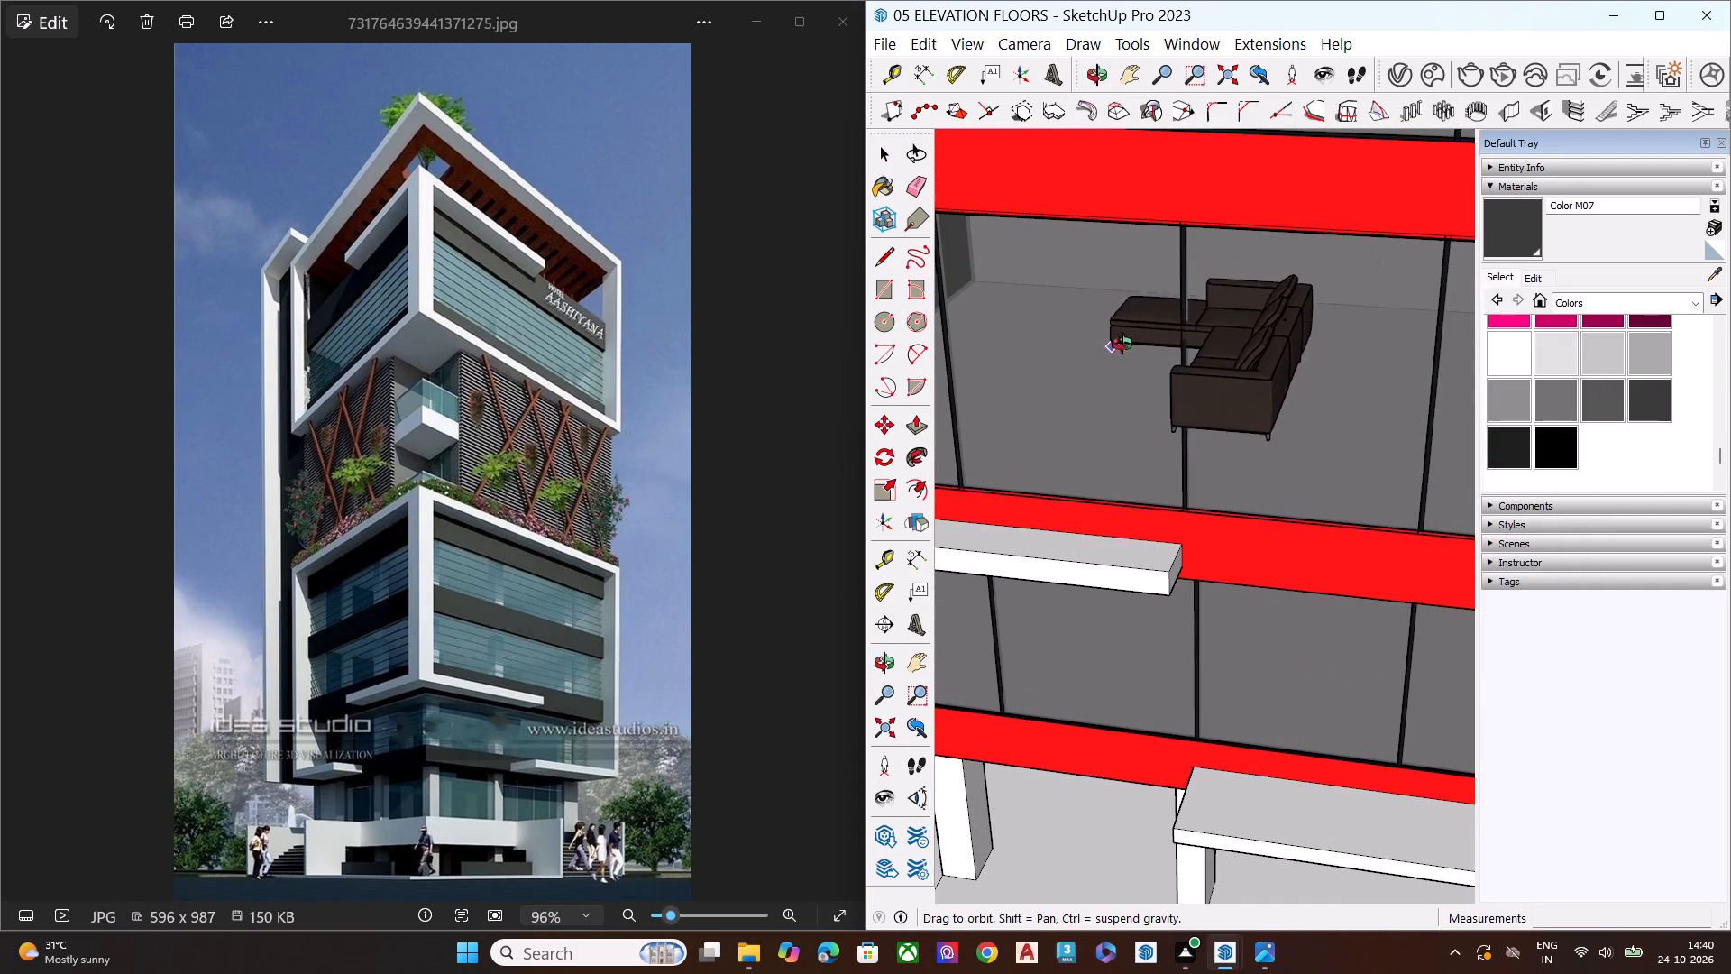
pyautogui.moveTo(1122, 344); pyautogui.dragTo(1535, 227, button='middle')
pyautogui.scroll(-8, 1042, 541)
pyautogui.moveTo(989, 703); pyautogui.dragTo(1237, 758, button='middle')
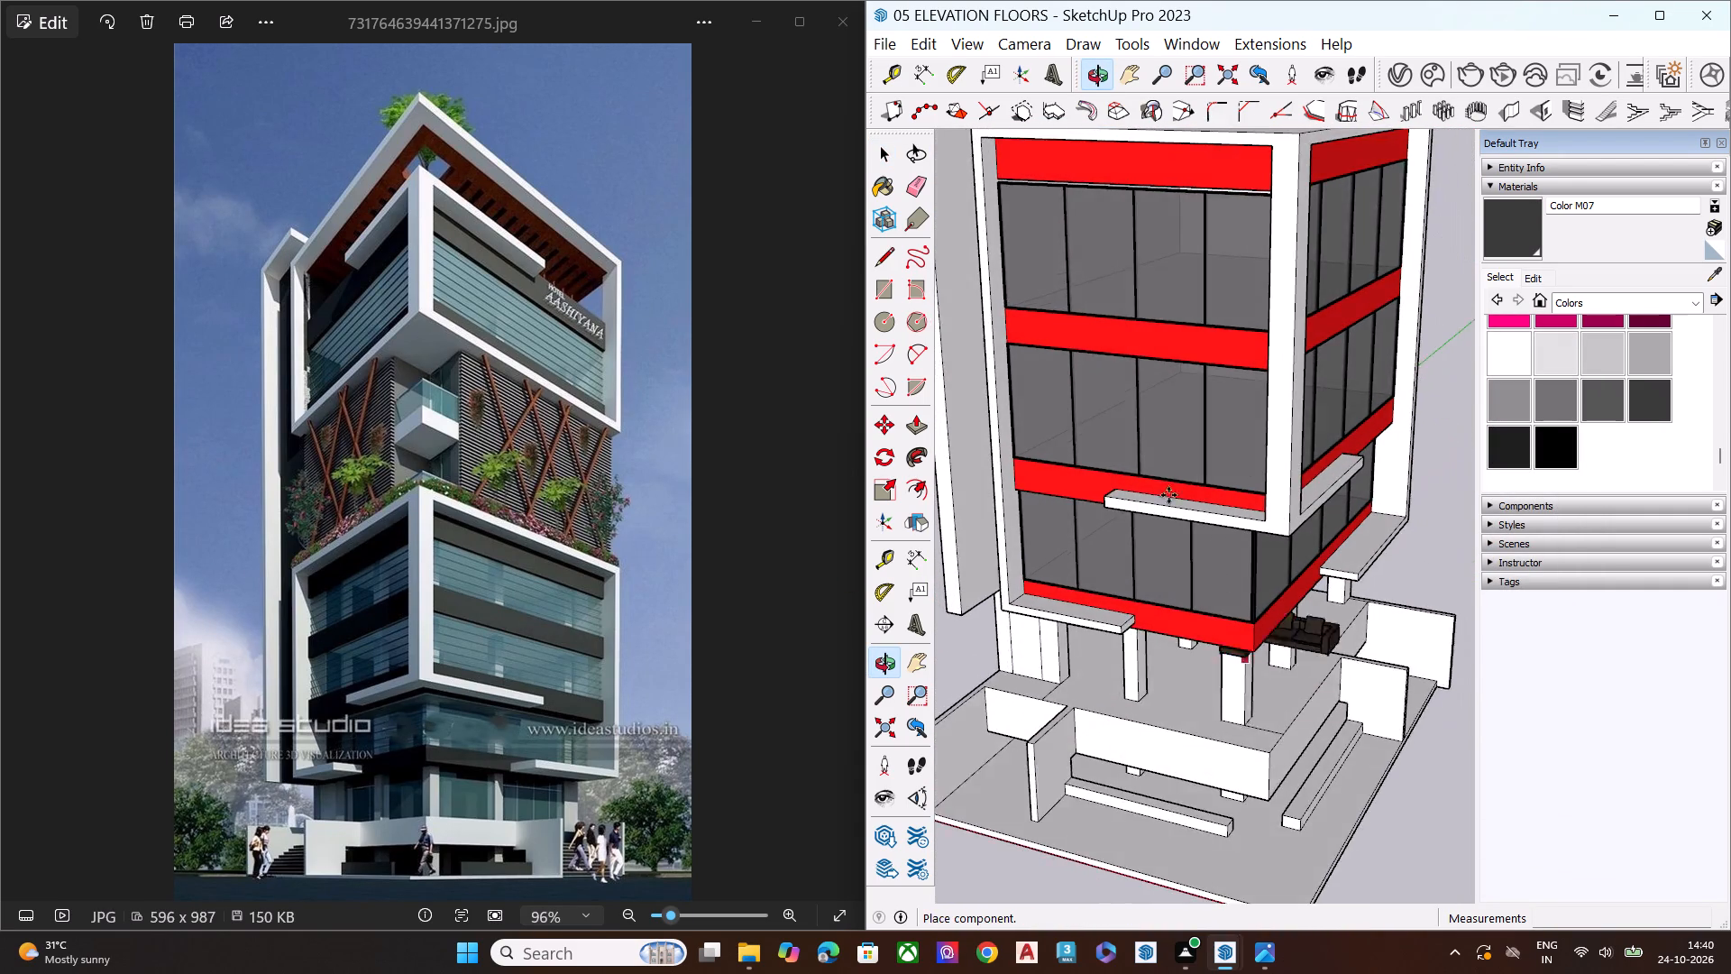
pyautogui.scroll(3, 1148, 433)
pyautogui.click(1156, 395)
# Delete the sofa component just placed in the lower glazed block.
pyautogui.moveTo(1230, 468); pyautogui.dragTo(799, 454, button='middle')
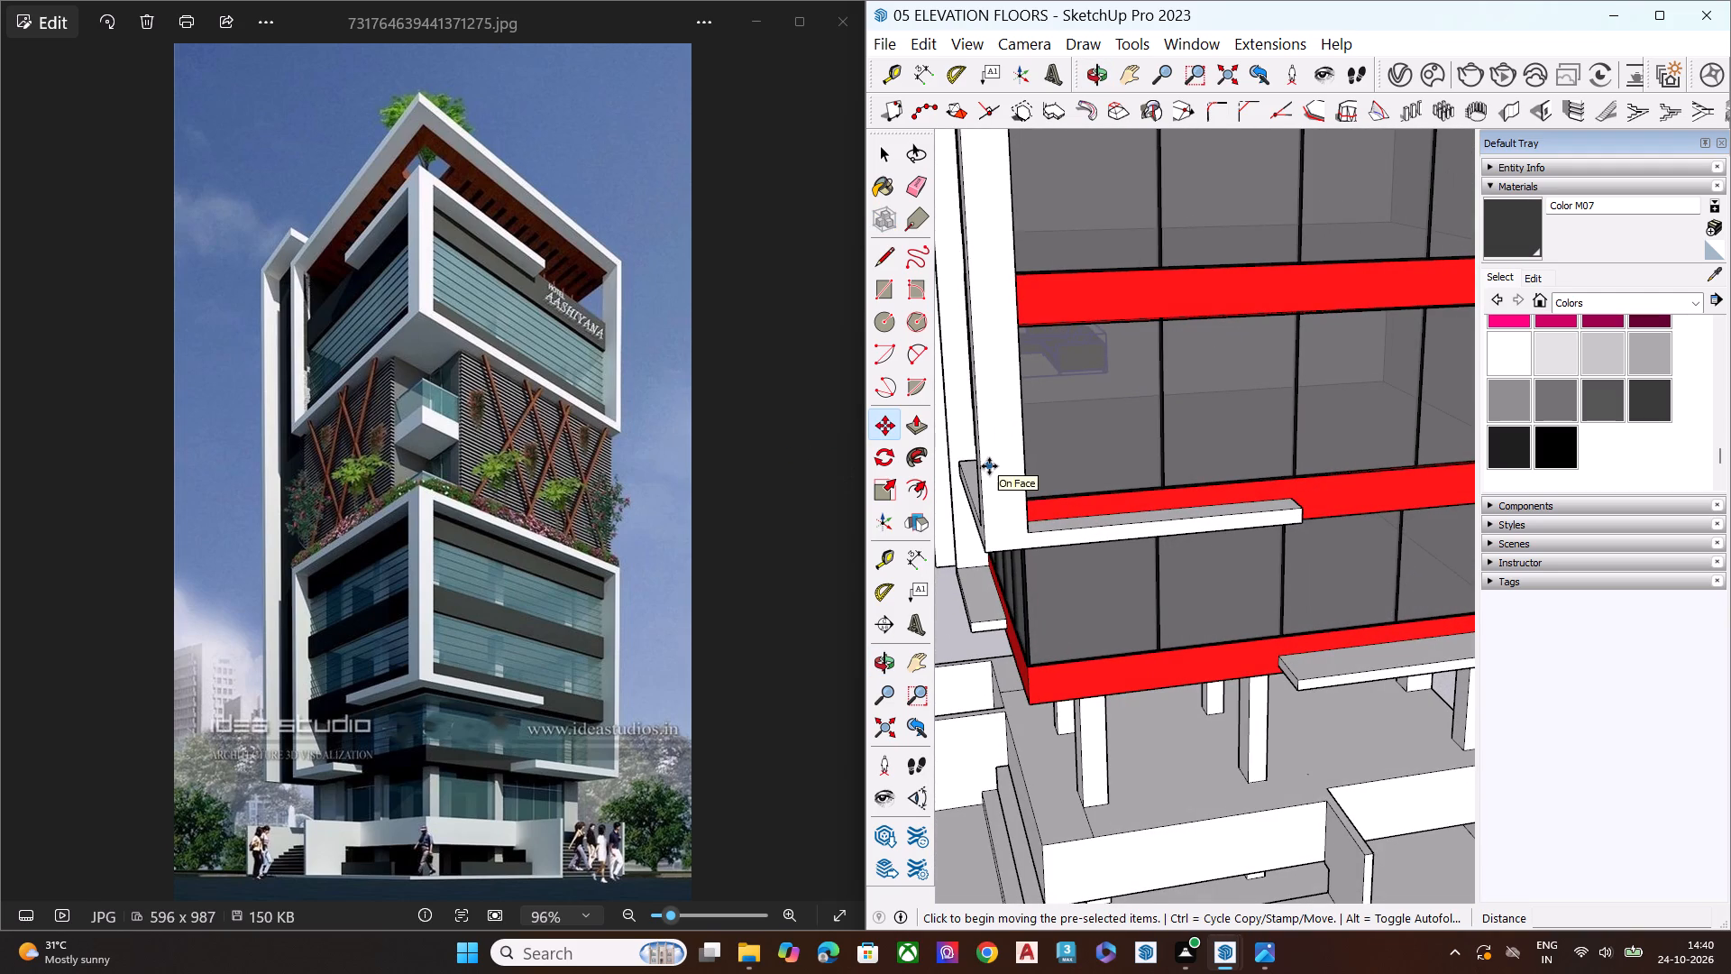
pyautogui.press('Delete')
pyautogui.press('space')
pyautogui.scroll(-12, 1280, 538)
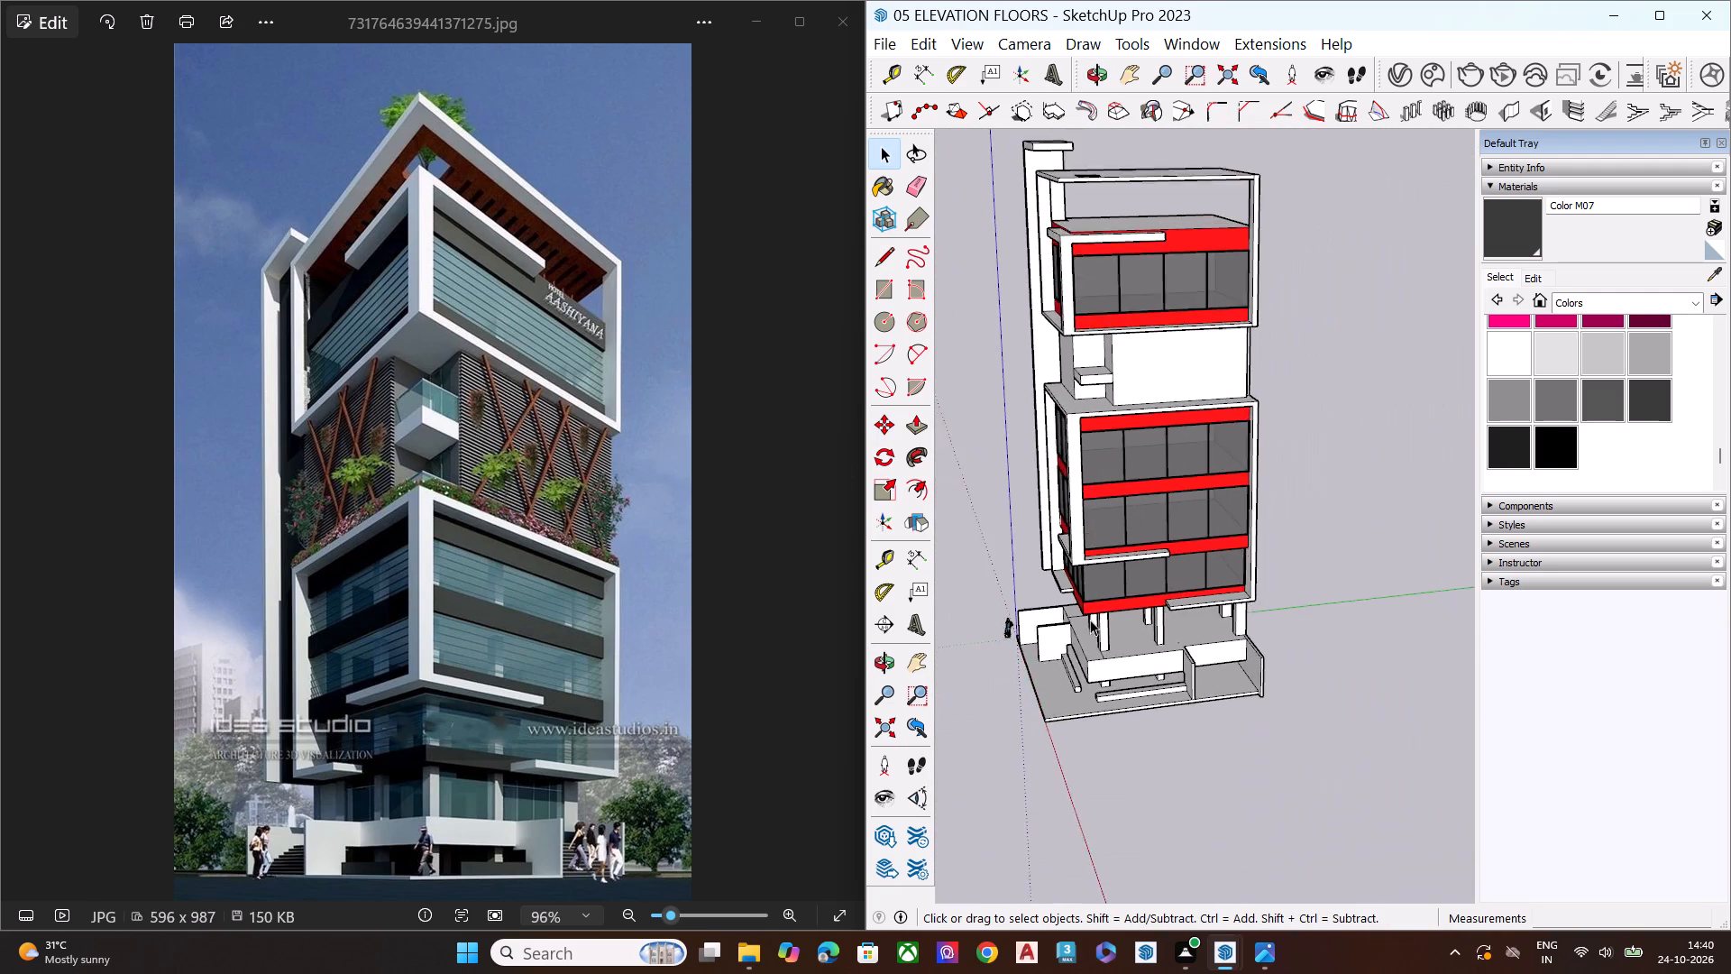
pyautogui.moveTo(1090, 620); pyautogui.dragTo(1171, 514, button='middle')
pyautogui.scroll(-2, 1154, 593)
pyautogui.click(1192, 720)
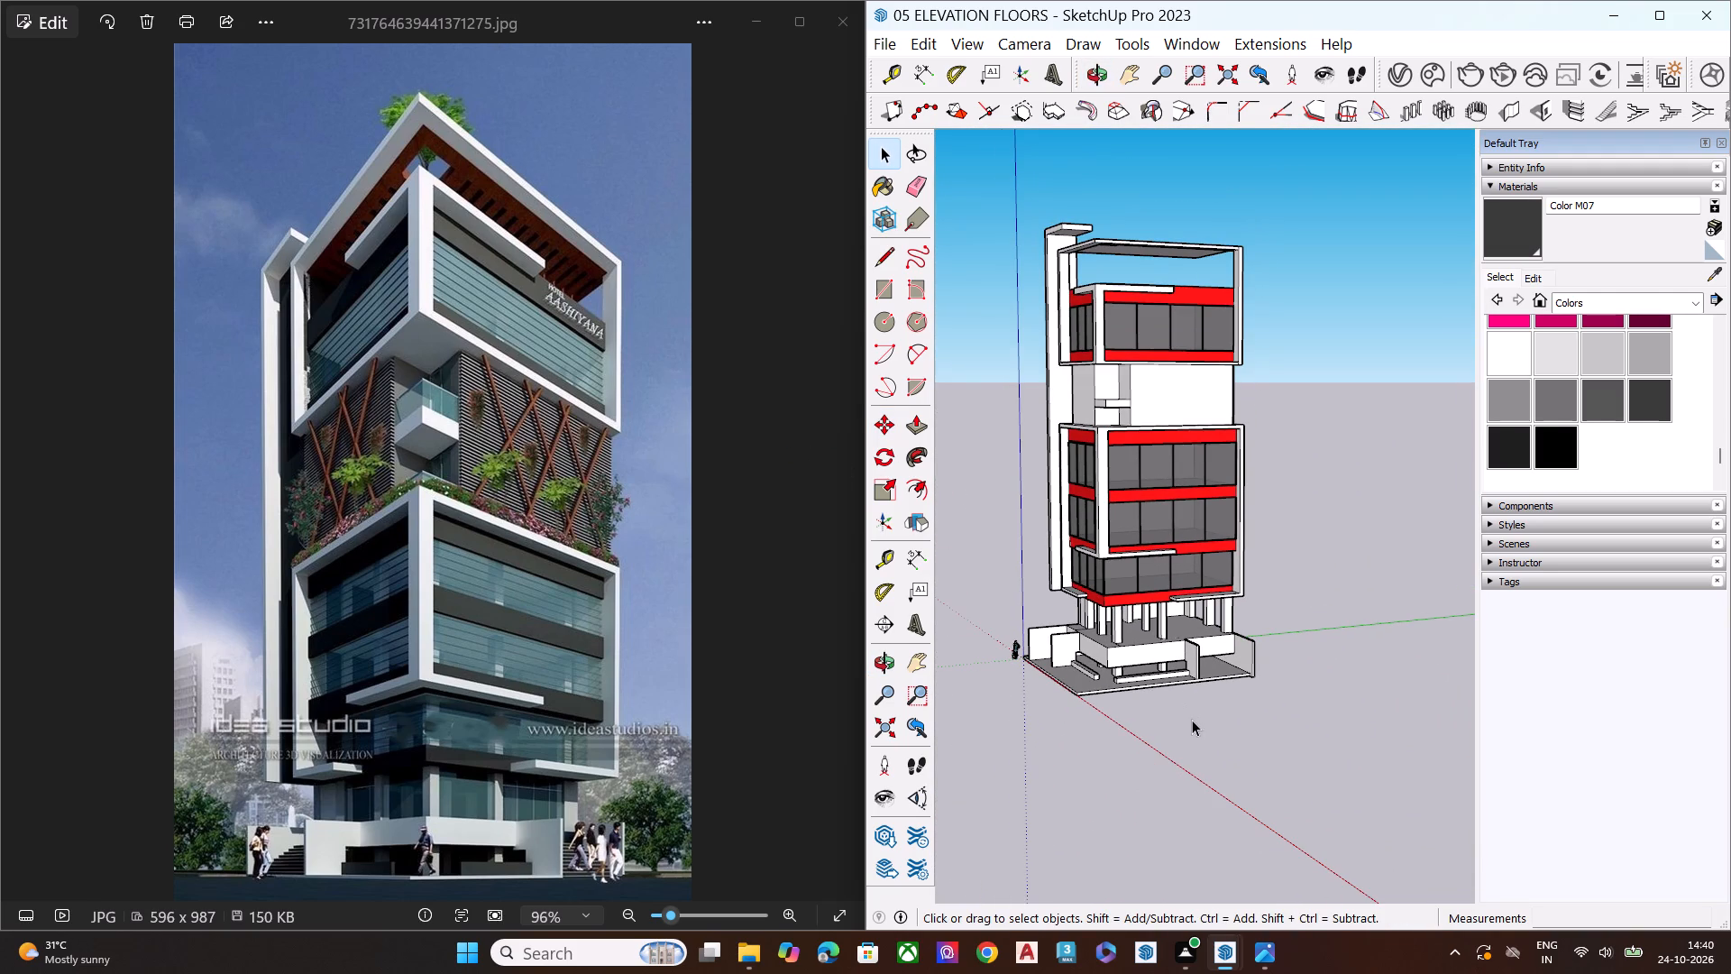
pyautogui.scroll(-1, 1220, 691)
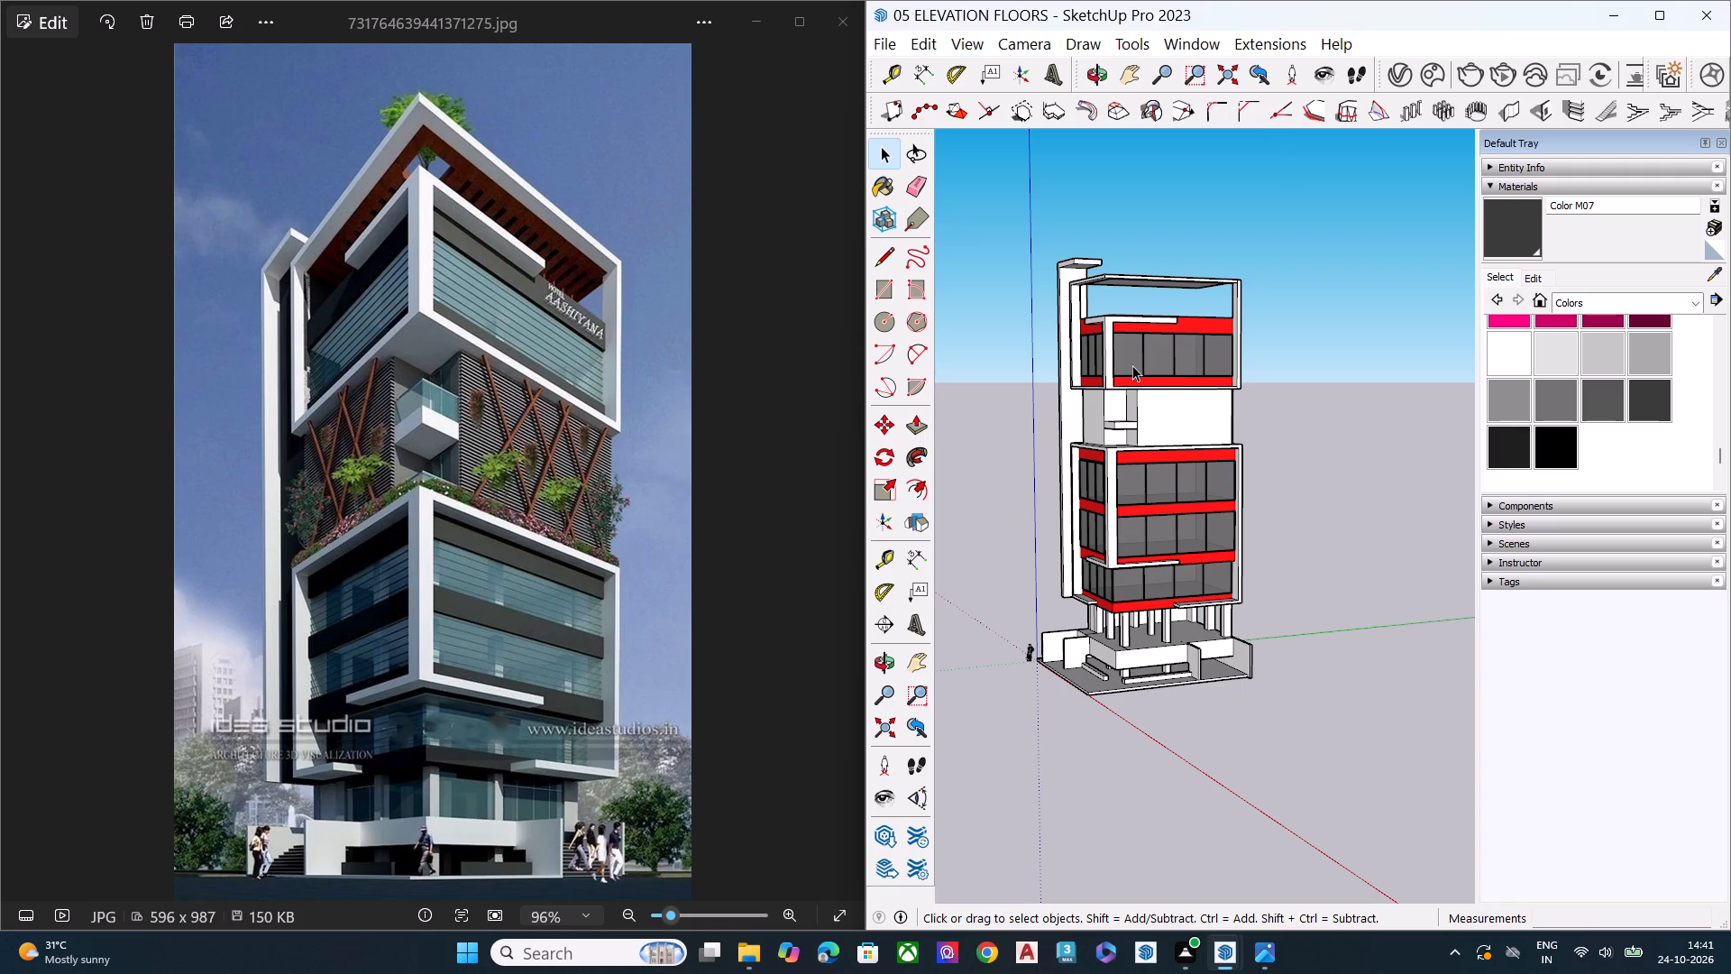
# Look through the importable files in the Downloads folder for a facade wall component, previewing Back+Drop.skp, and leave without importing.
pyautogui.click(896, 47)
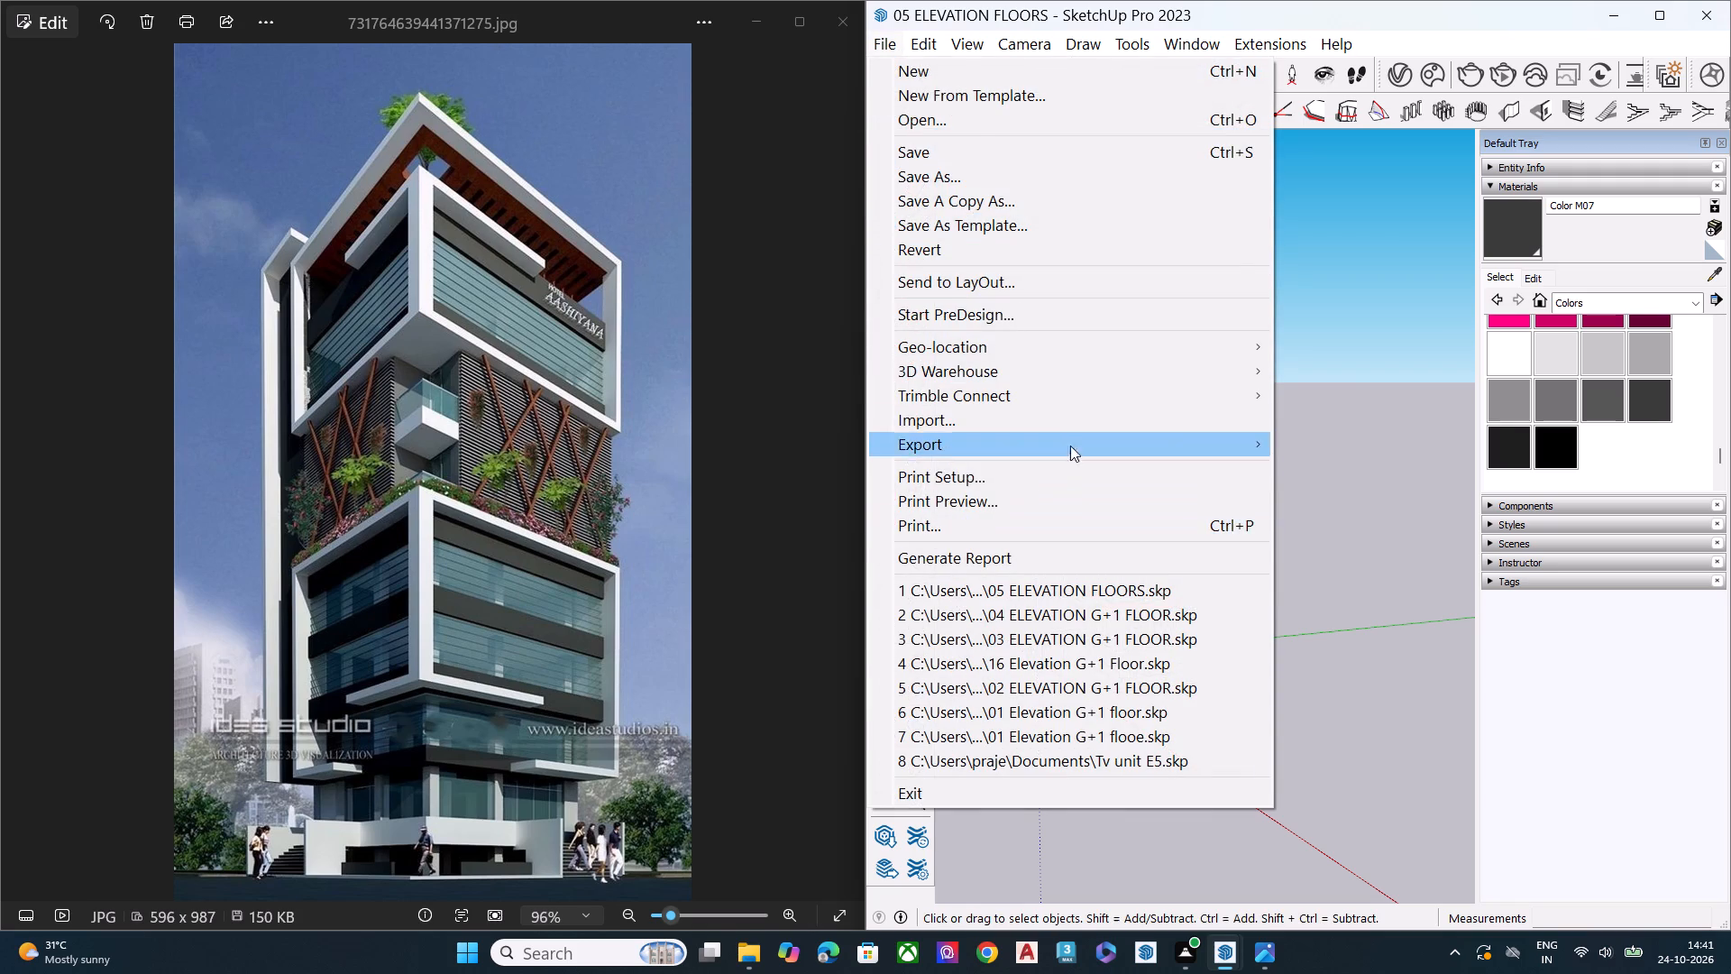
pyautogui.click(1067, 419)
pyautogui.scroll(-2, 1210, 529)
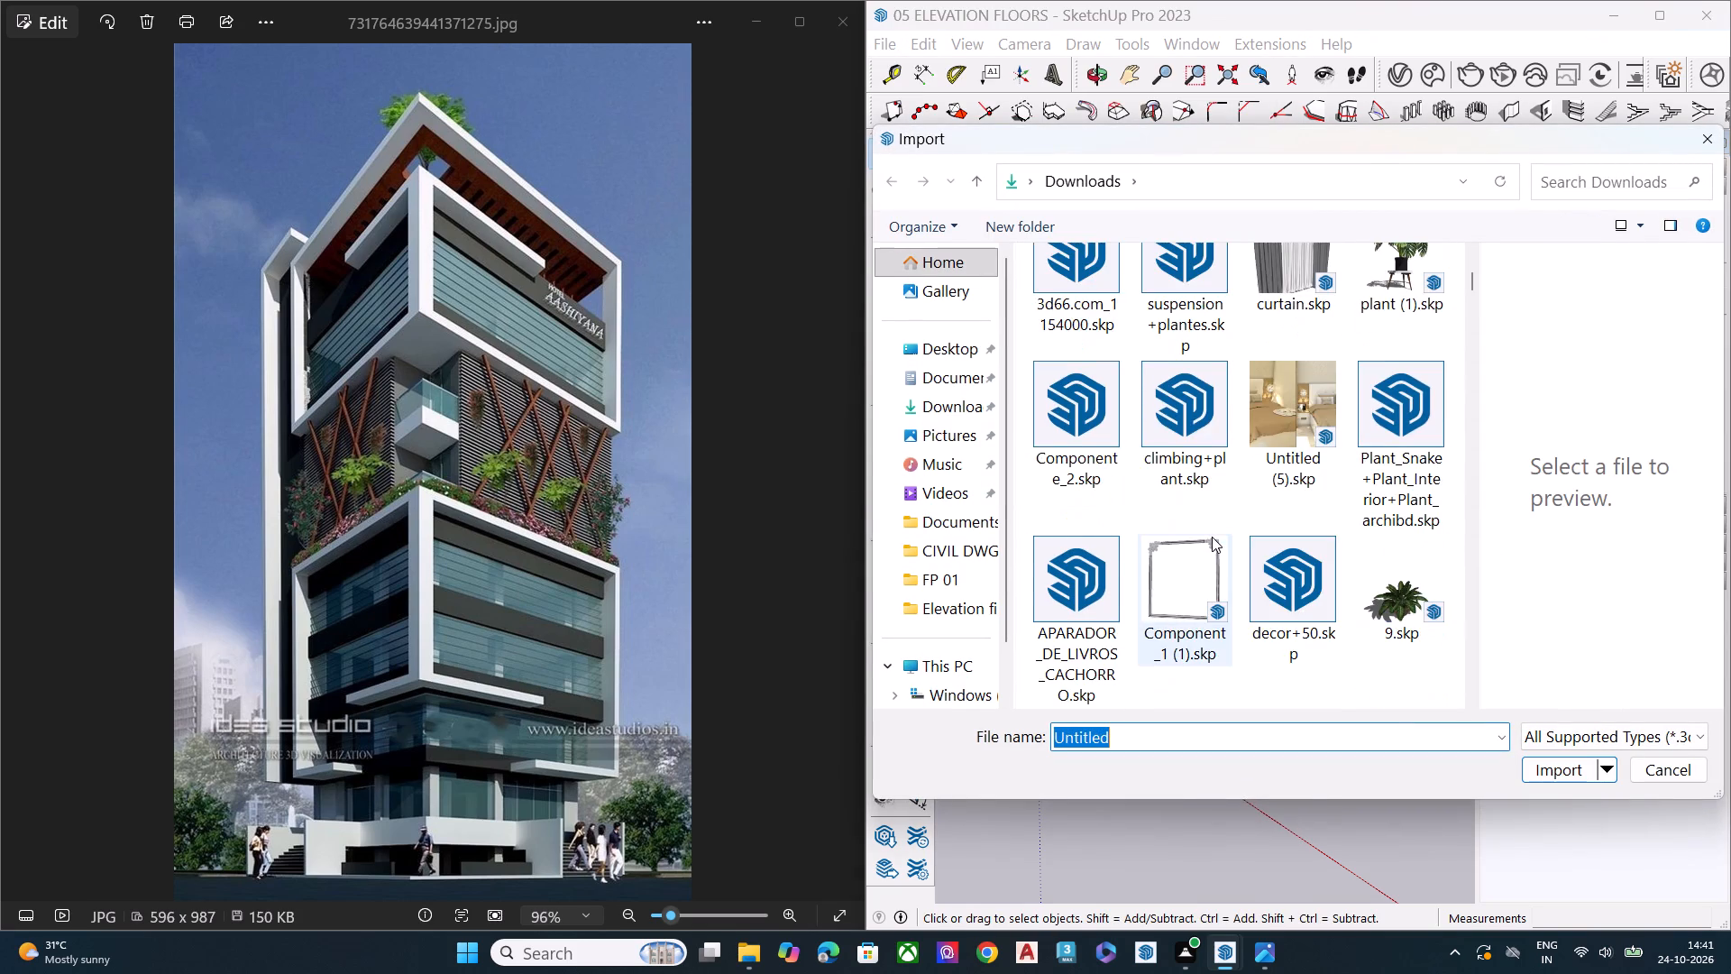
pyautogui.scroll(-6, 1212, 538)
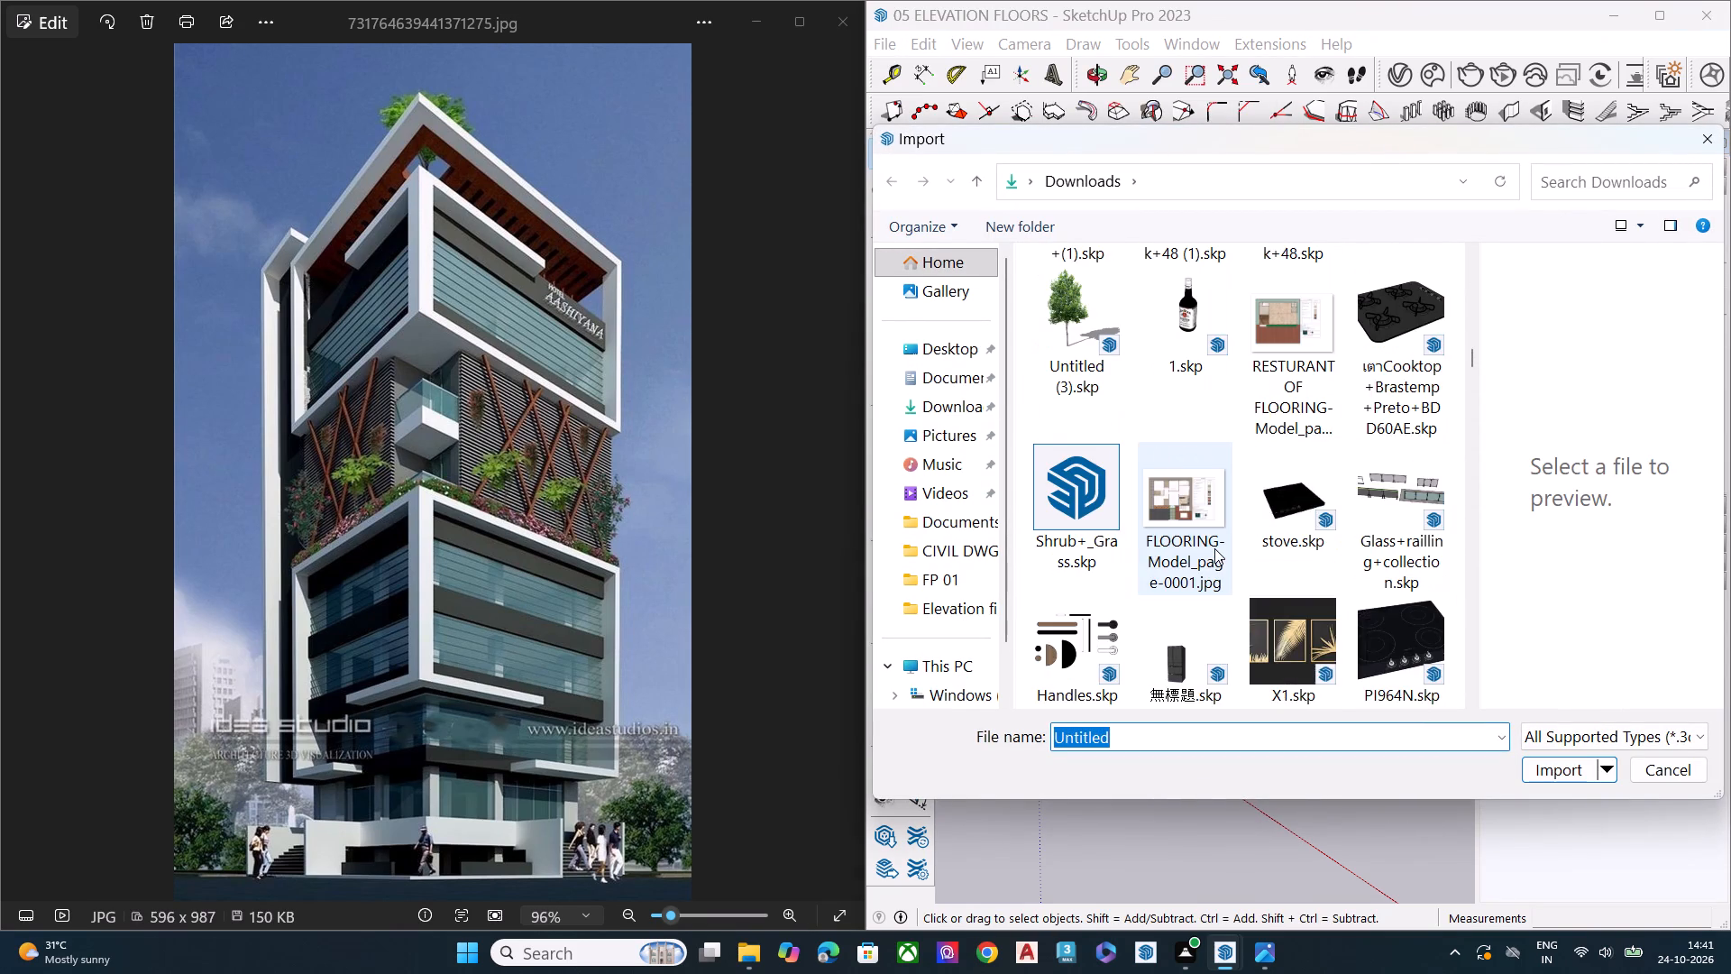
pyautogui.scroll(-6, 1214, 548)
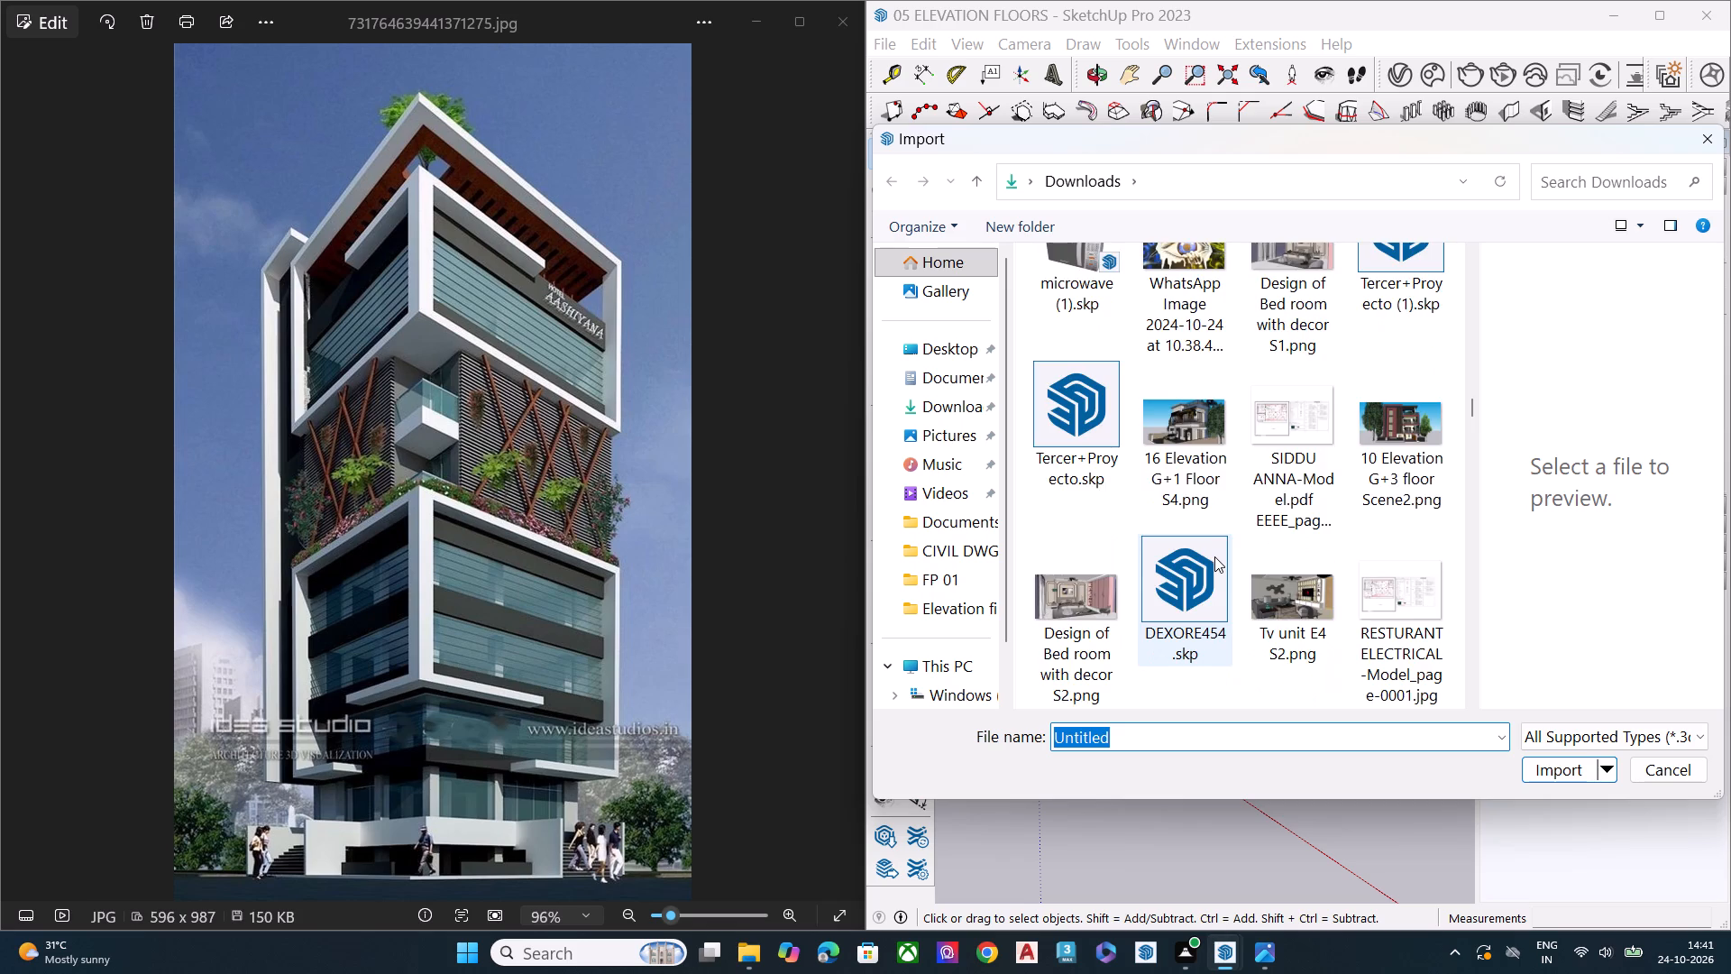
pyautogui.scroll(-2, 1214, 556)
pyautogui.scroll(2, 1214, 556)
pyautogui.scroll(-3, 1214, 556)
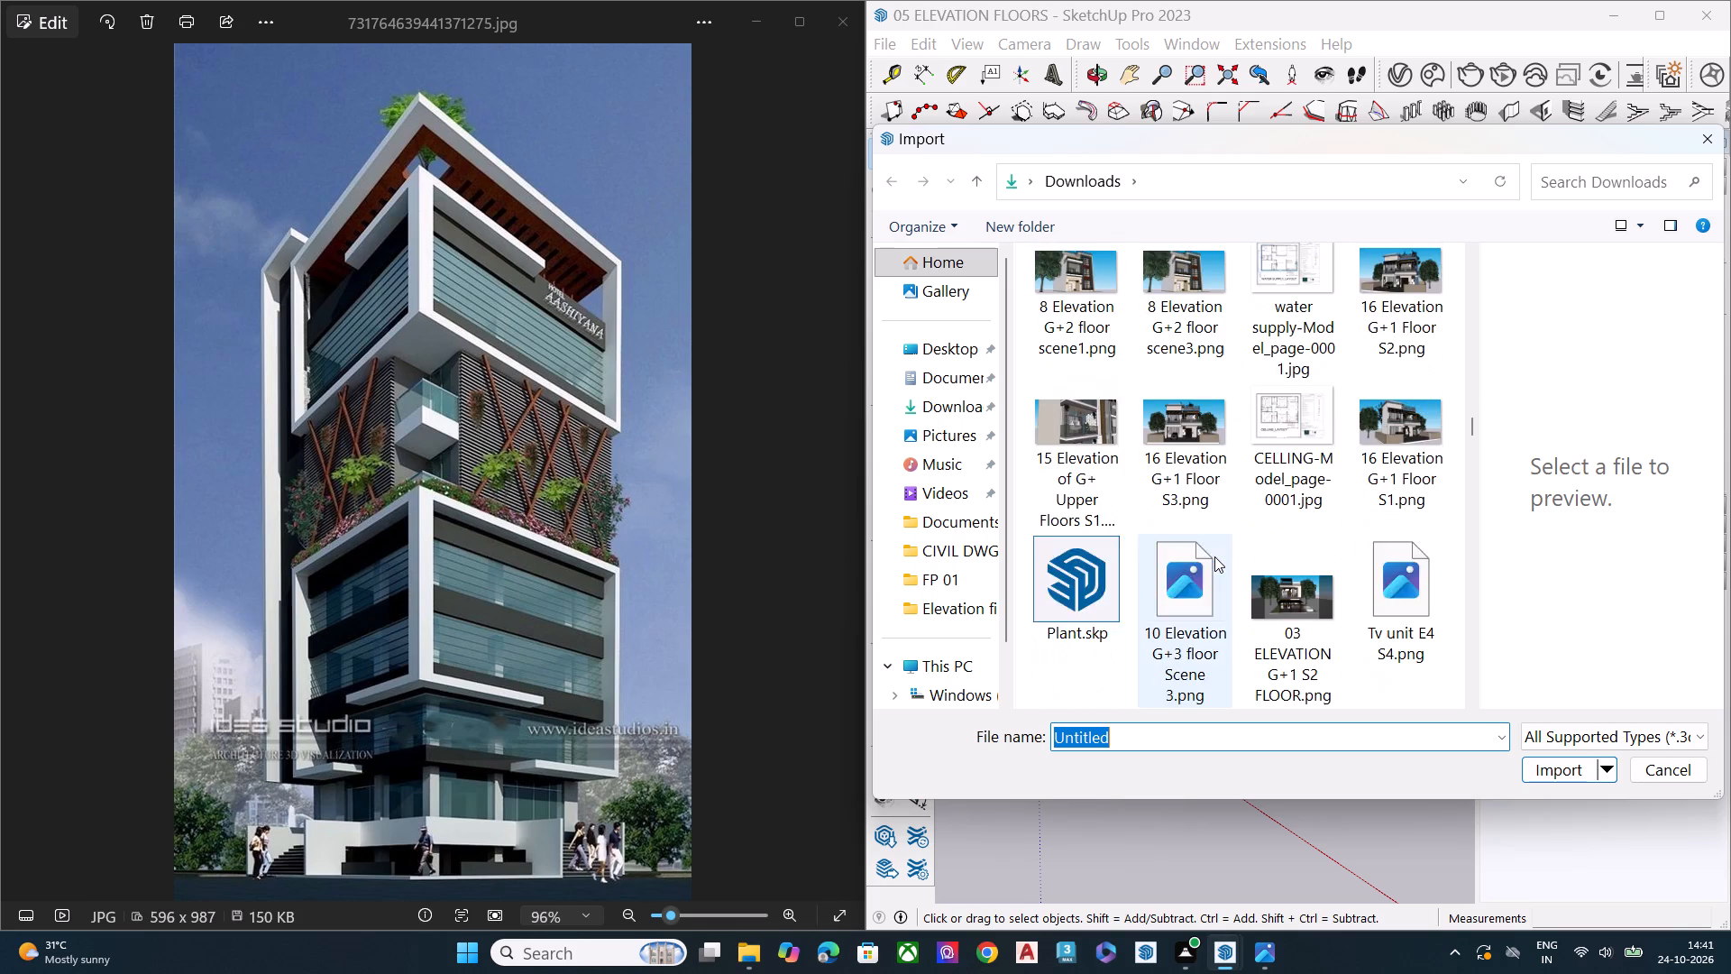
pyautogui.scroll(-2, 1214, 556)
pyautogui.scroll(-3, 1326, 588)
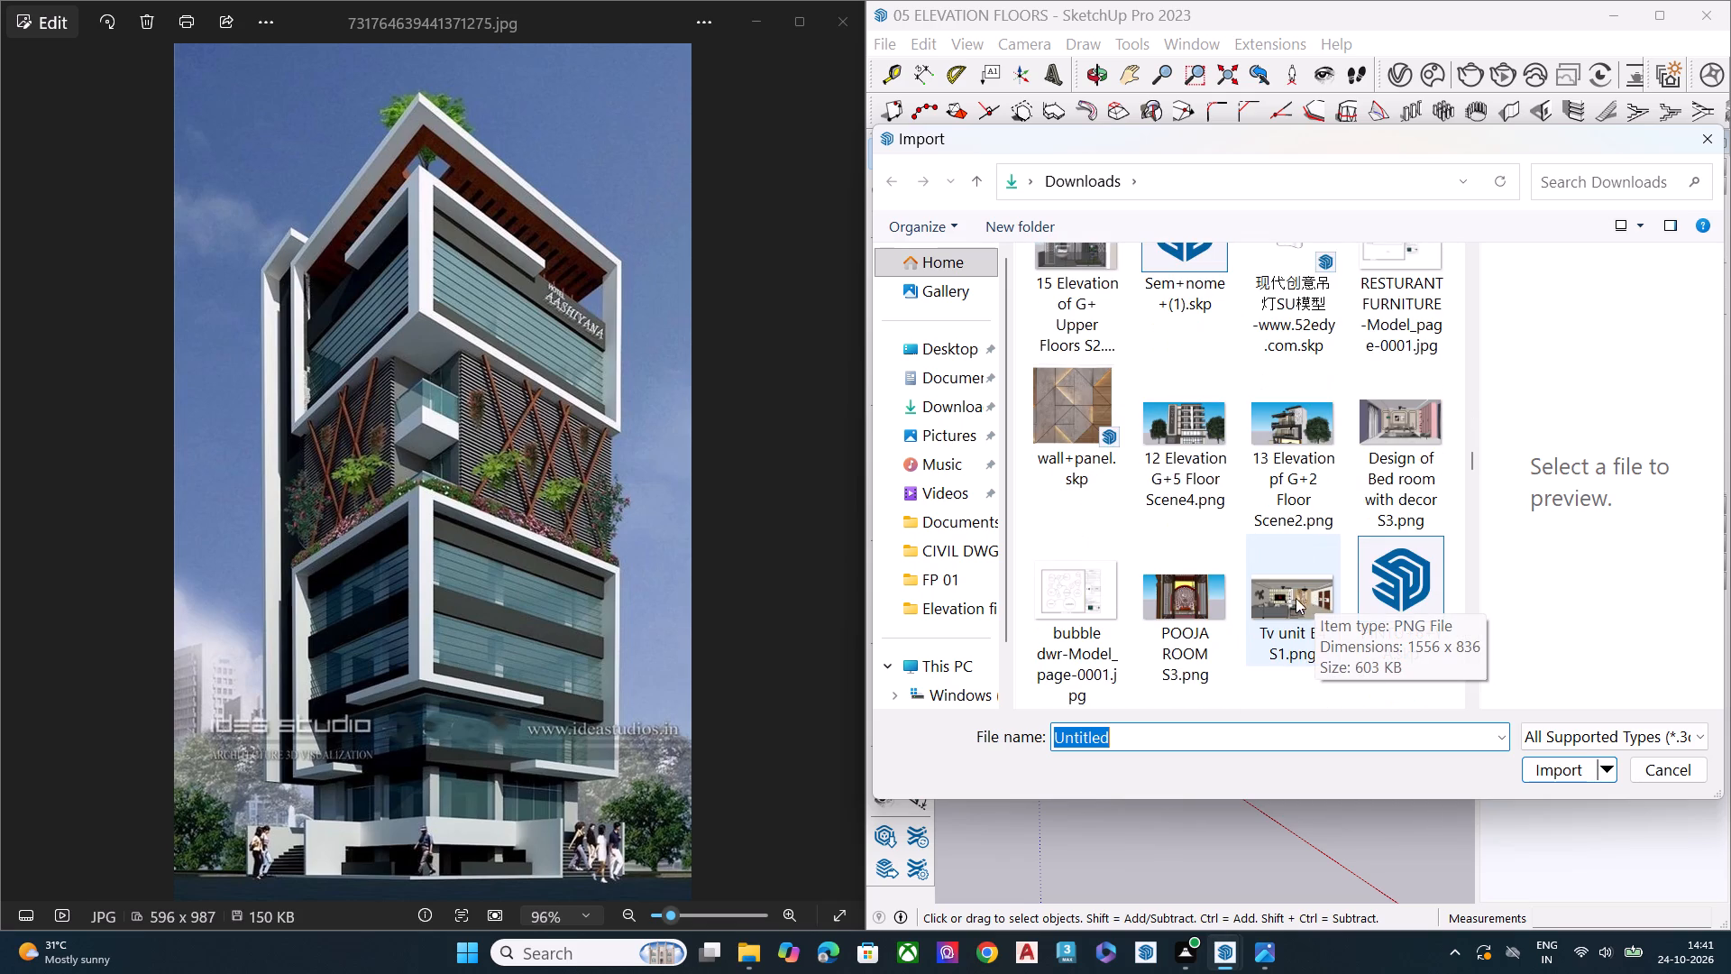
pyautogui.scroll(1, 1282, 598)
pyautogui.scroll(-3, 1282, 598)
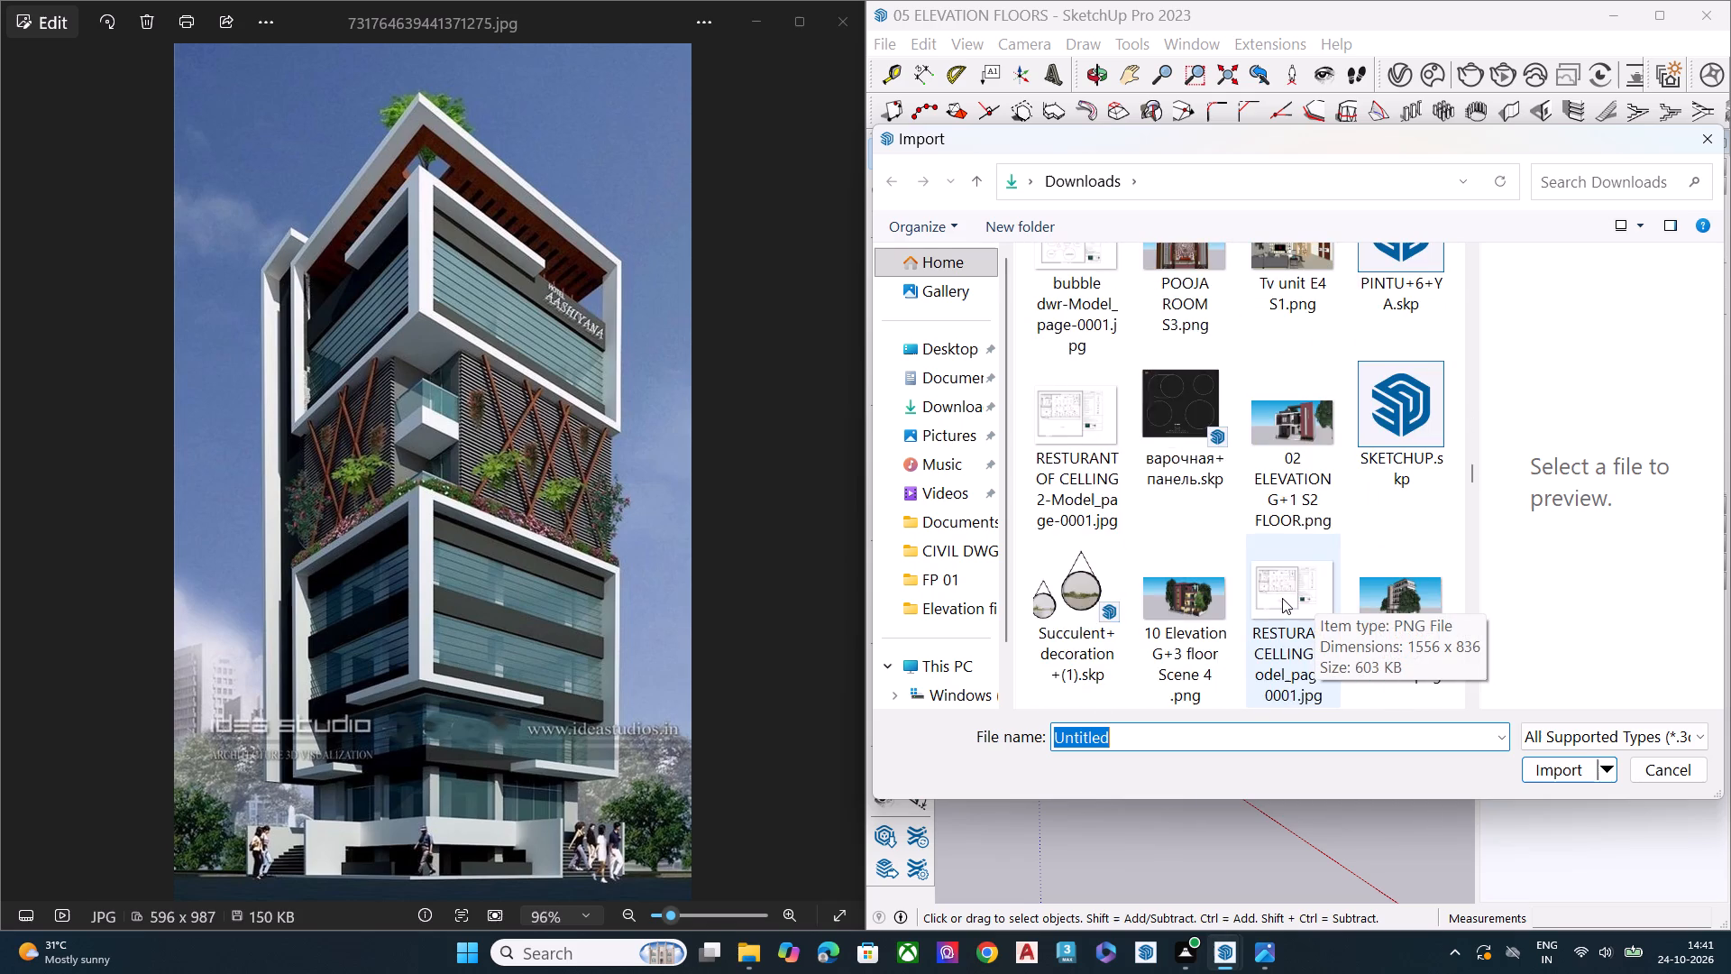
pyautogui.scroll(-12, 1282, 598)
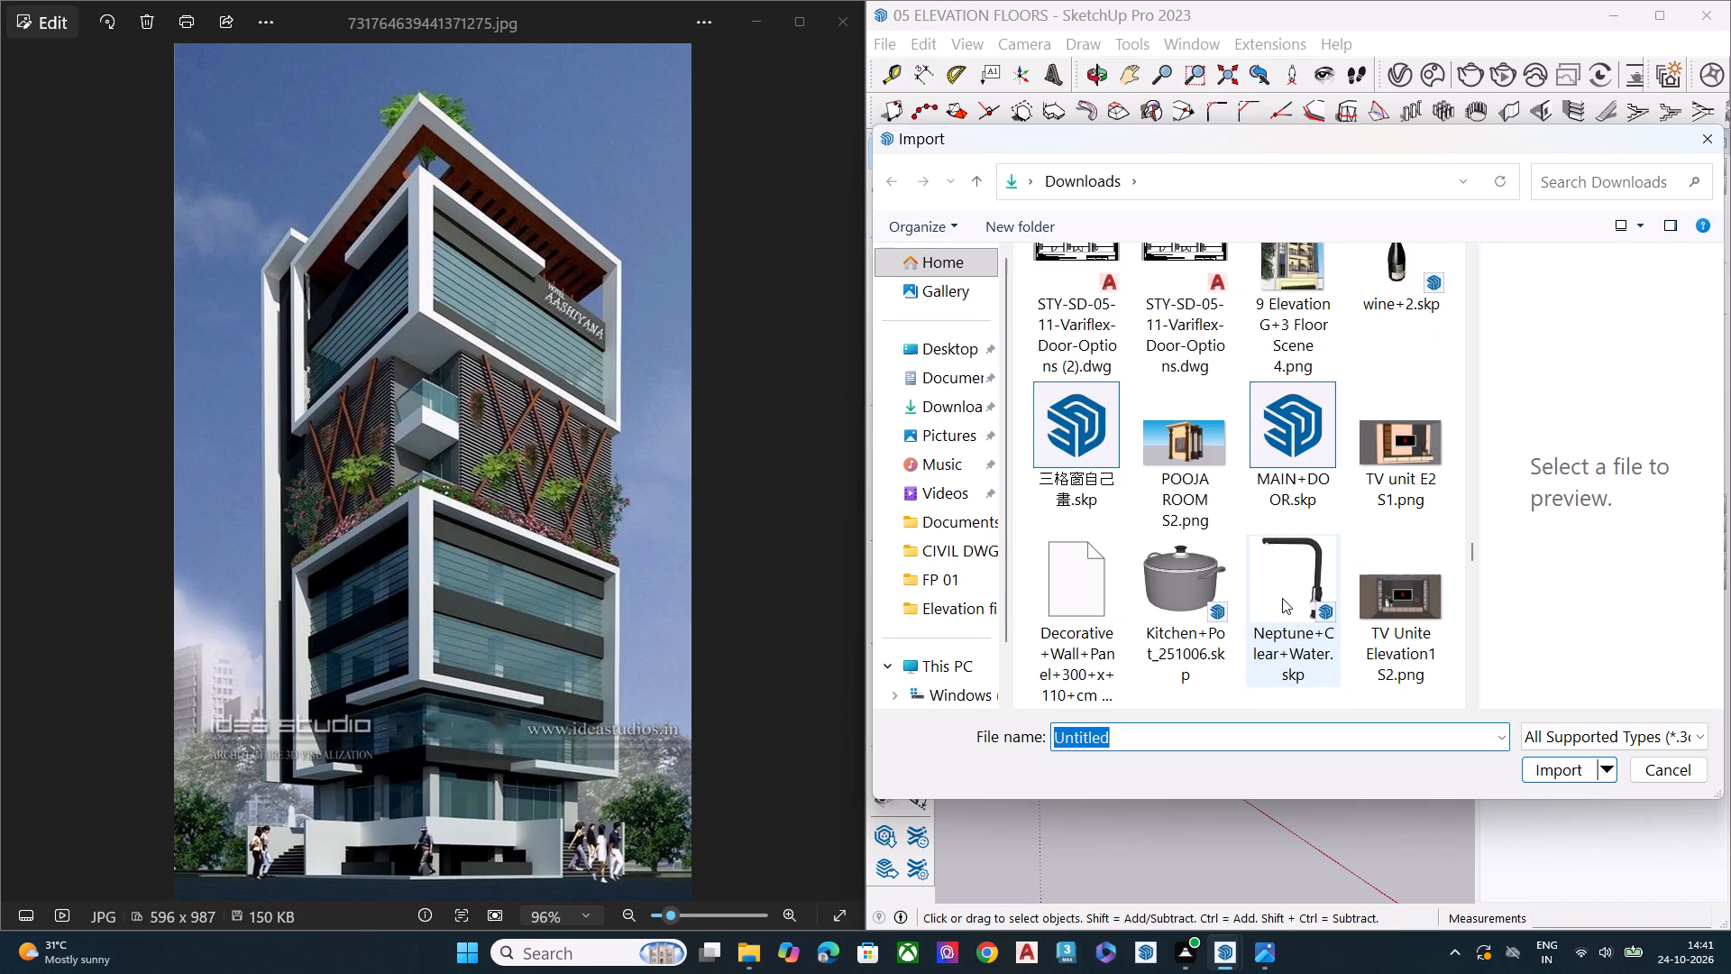
pyautogui.scroll(-2, 1282, 598)
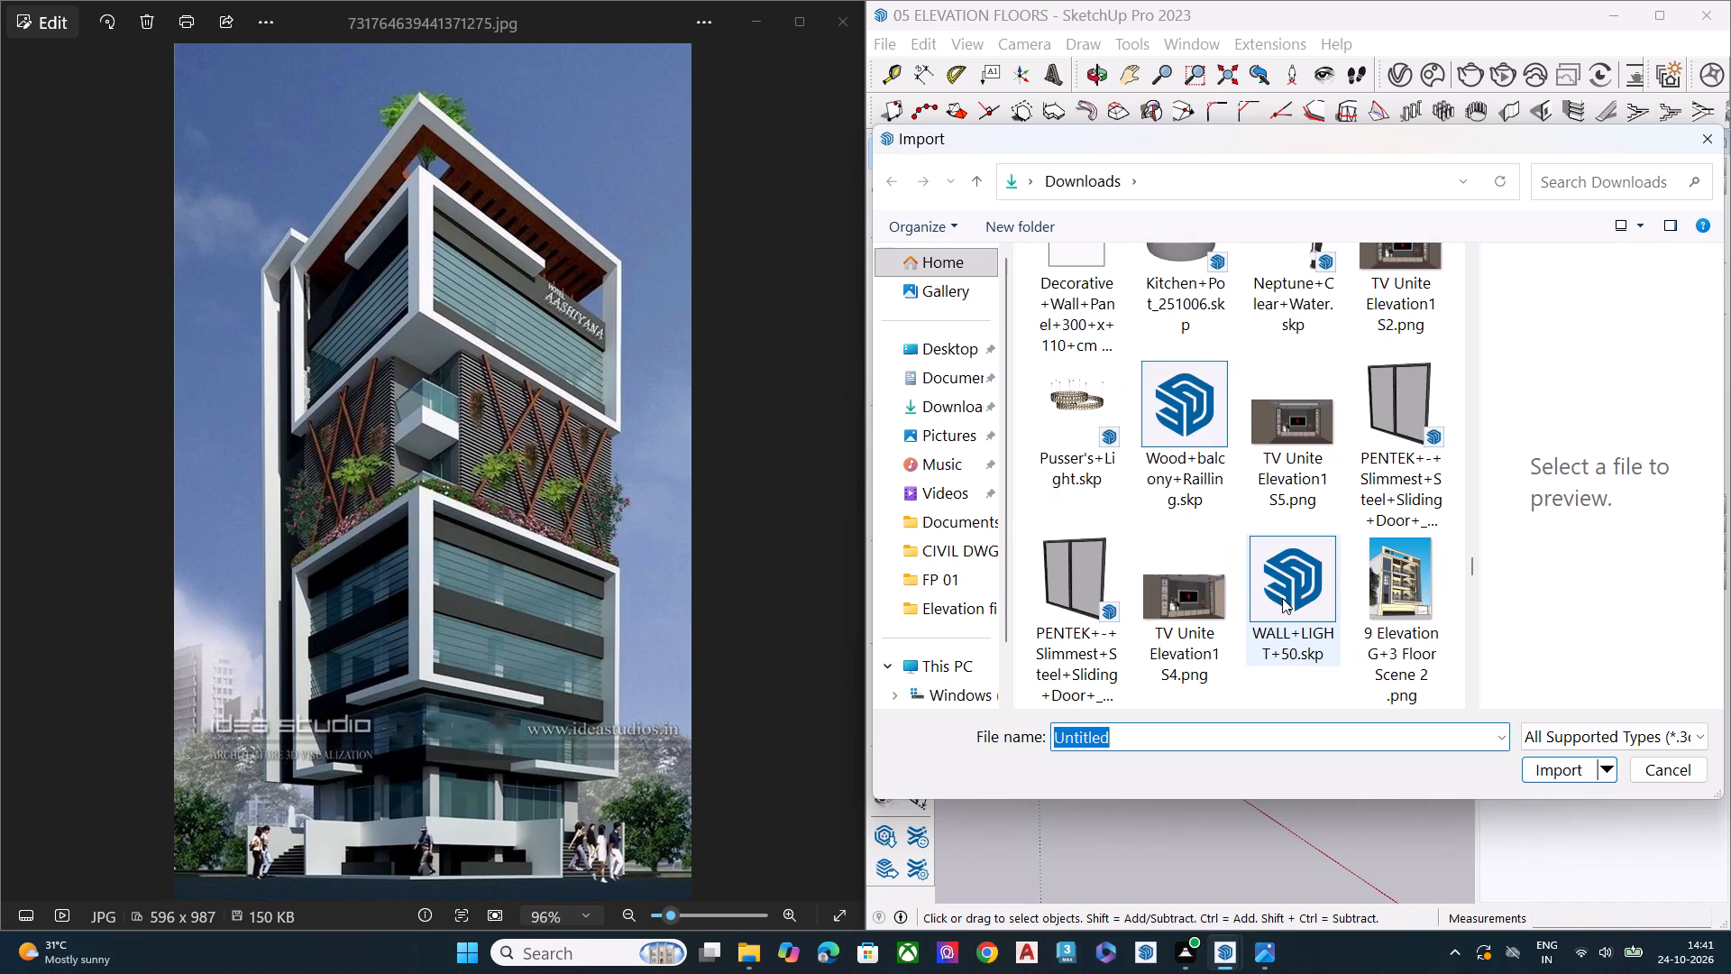
pyautogui.scroll(-2, 1282, 598)
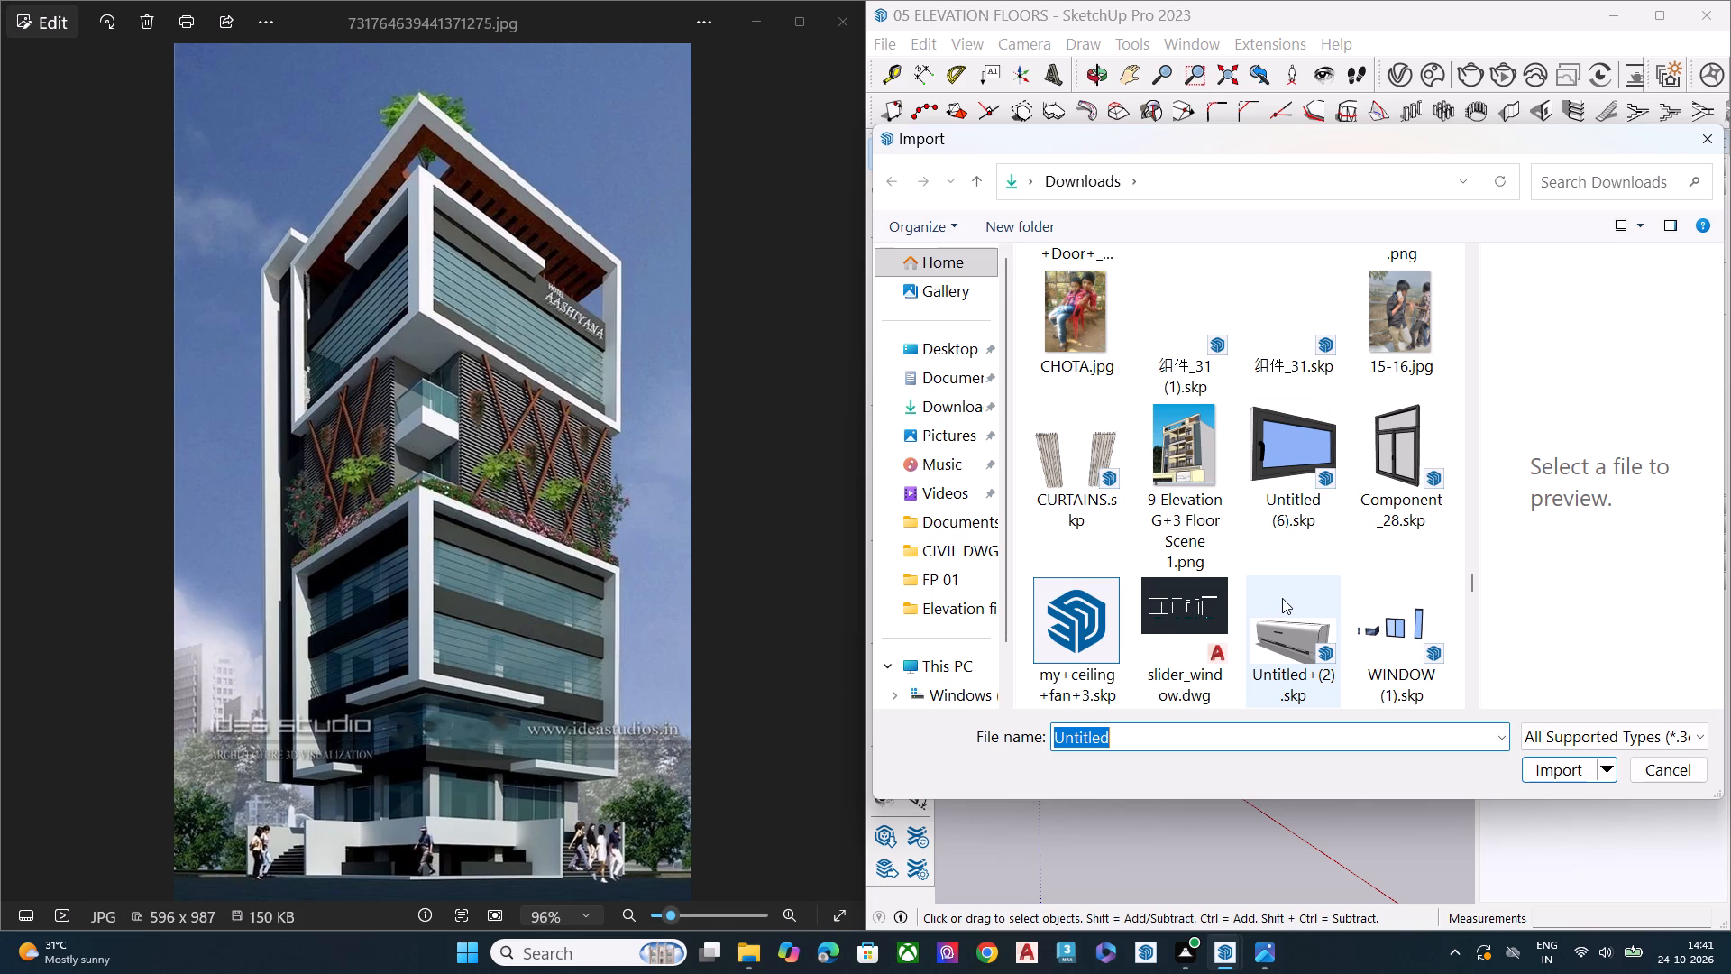
pyautogui.scroll(-1, 1282, 598)
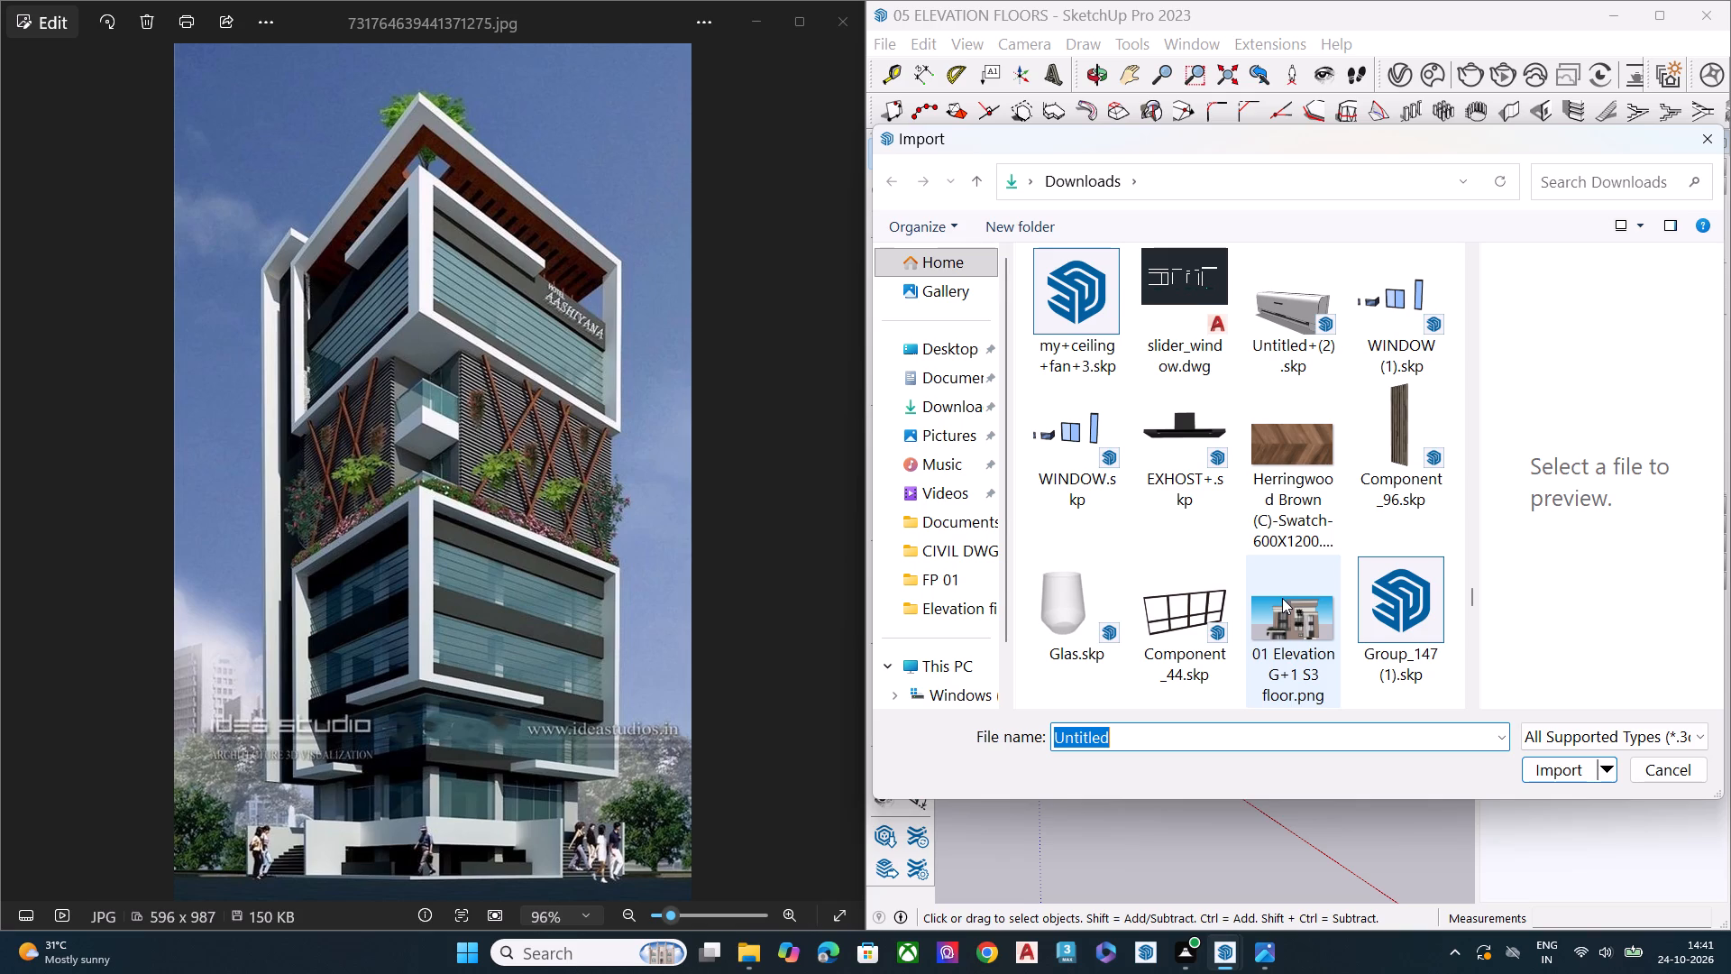
pyautogui.scroll(-2, 1282, 598)
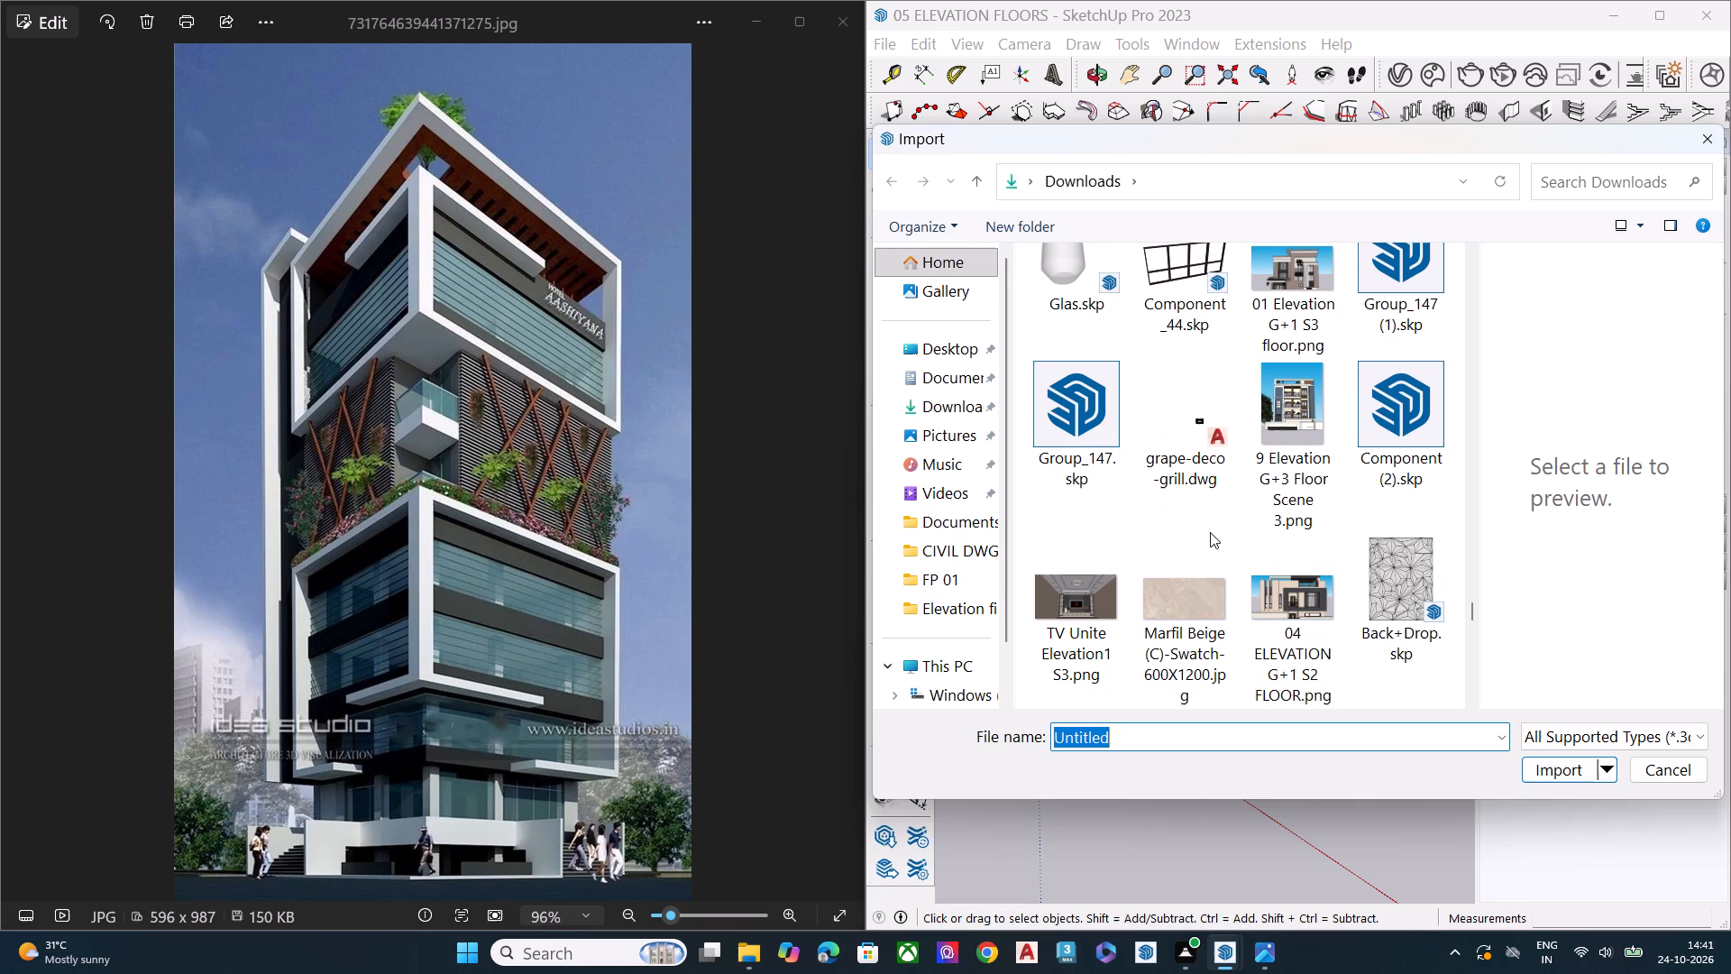
pyautogui.scroll(-1, 1210, 532)
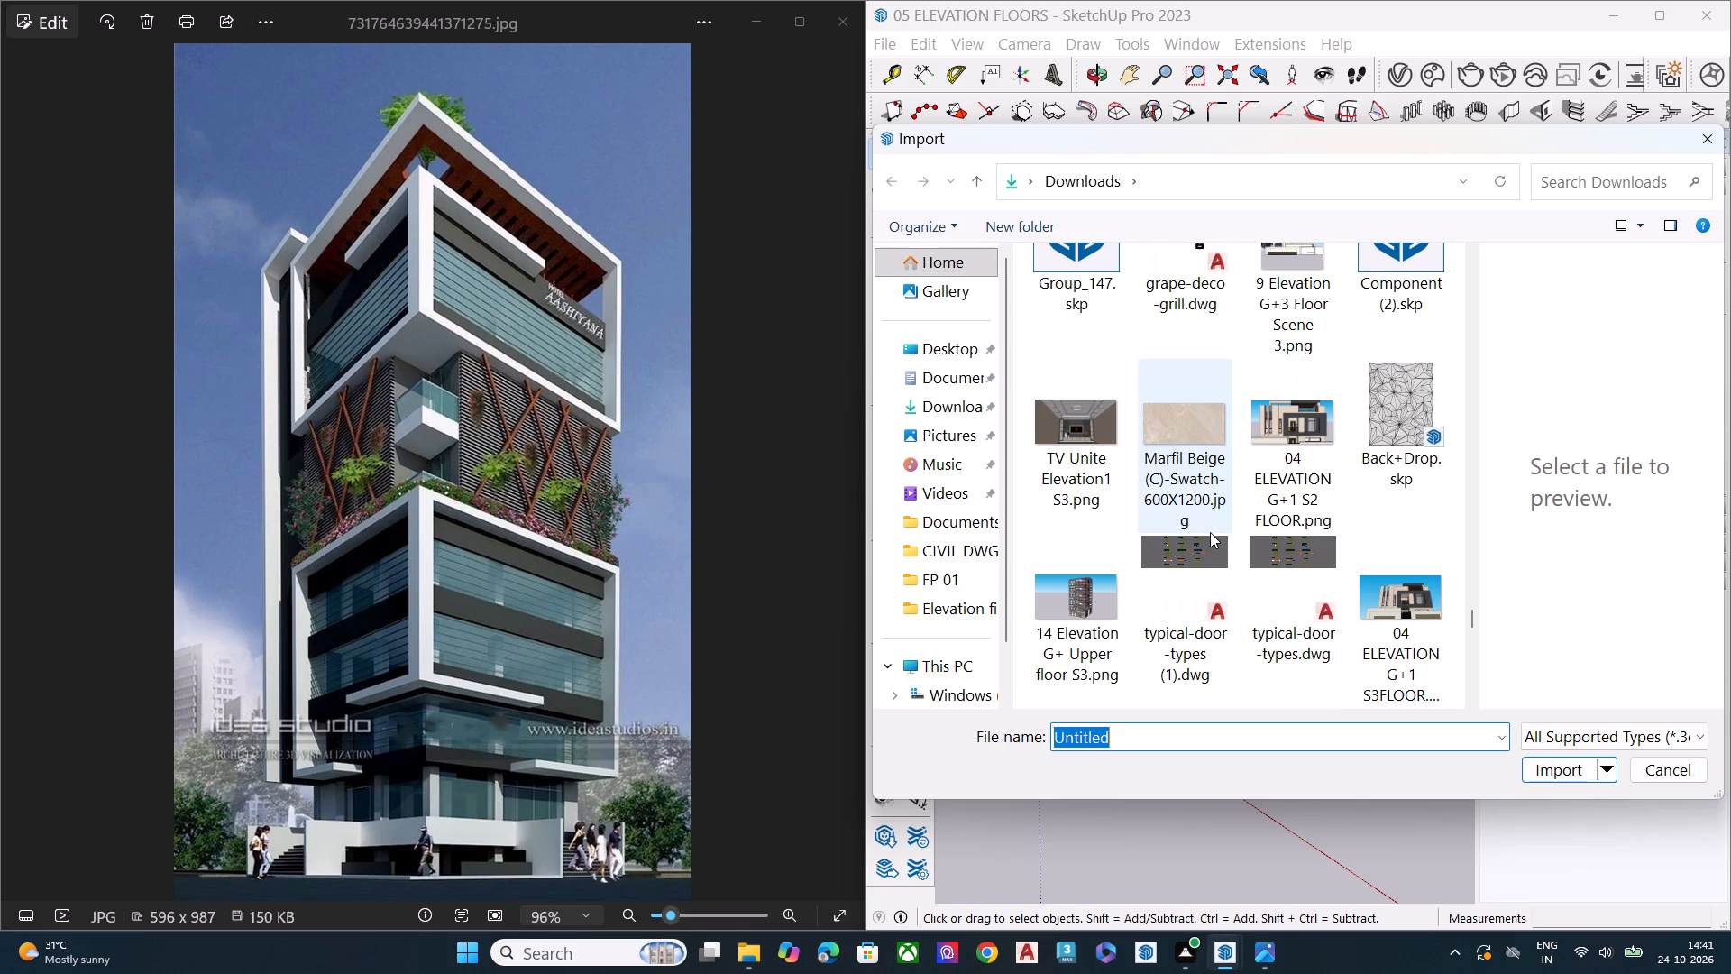
pyautogui.click(1380, 381)
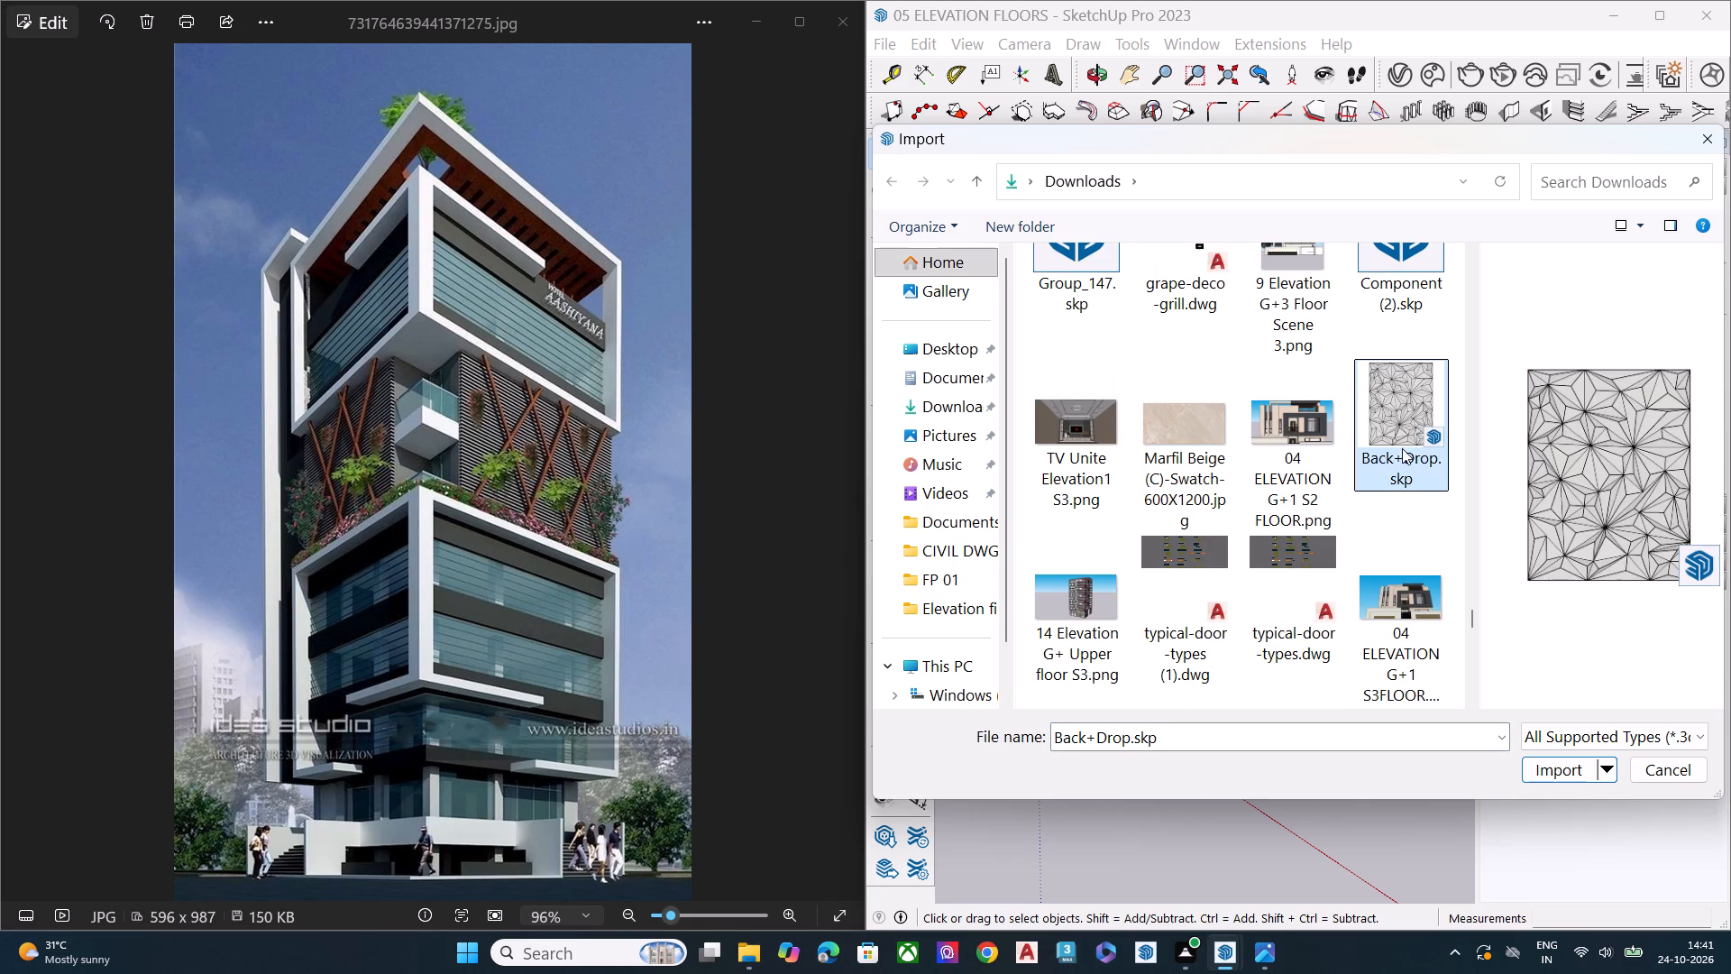
pyautogui.scroll(-1, 1223, 612)
pyautogui.scroll(3, 1231, 609)
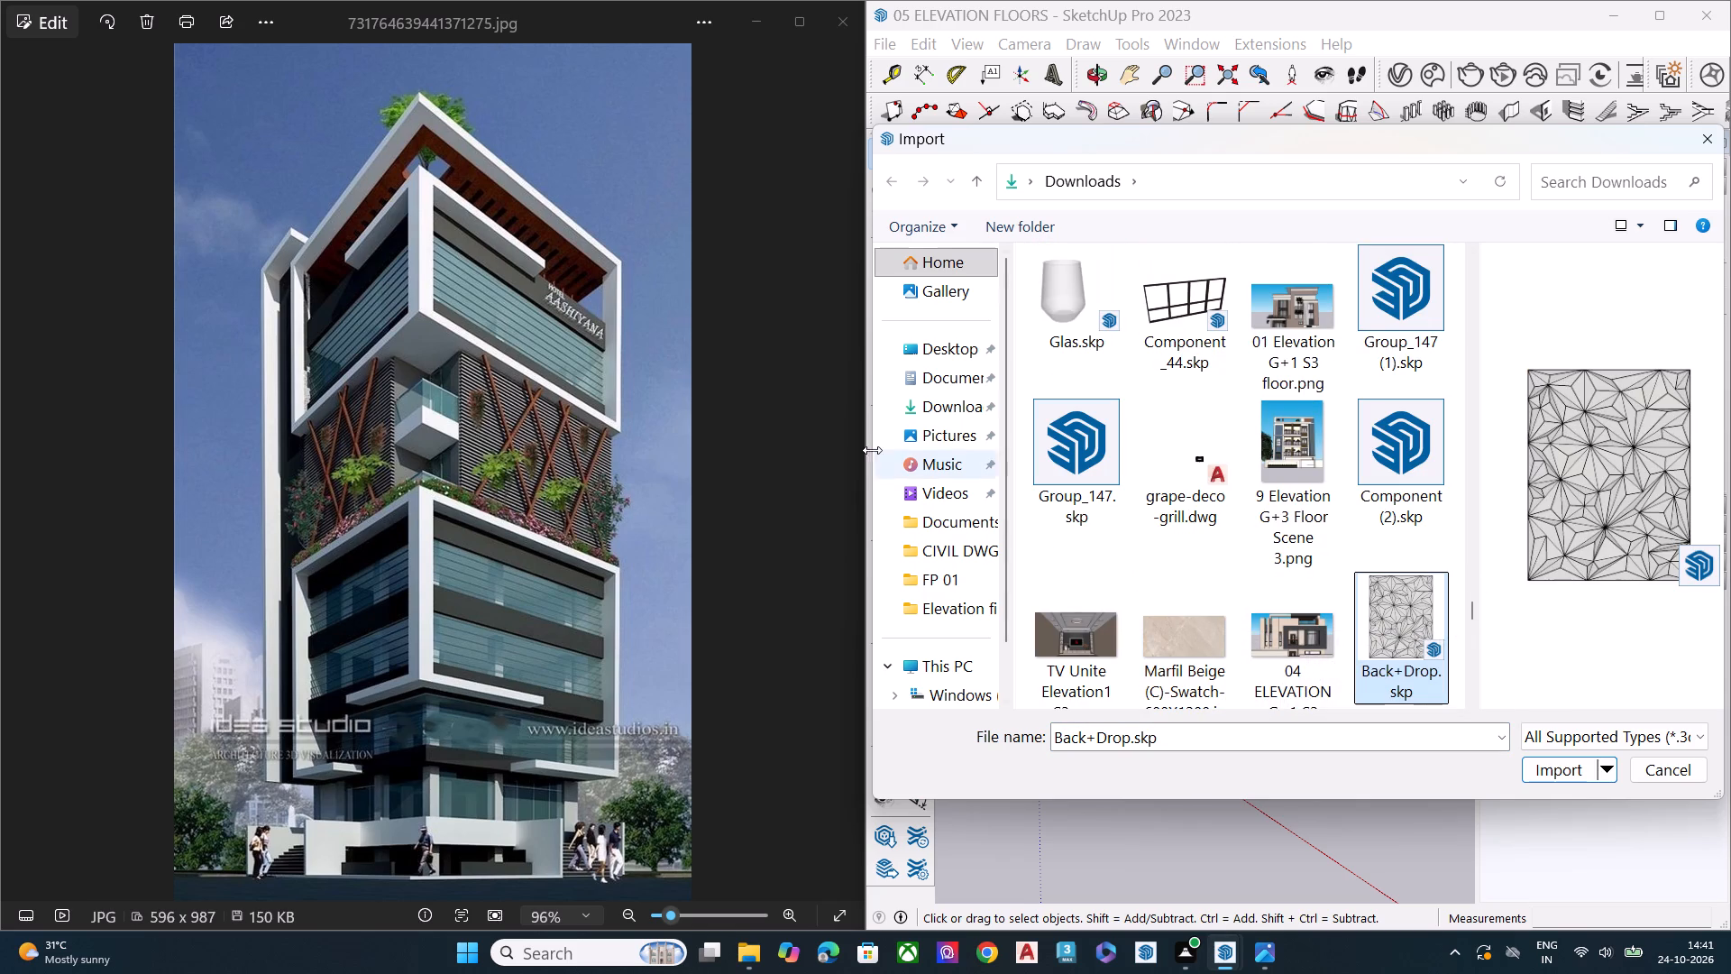
pyautogui.click(1393, 75)
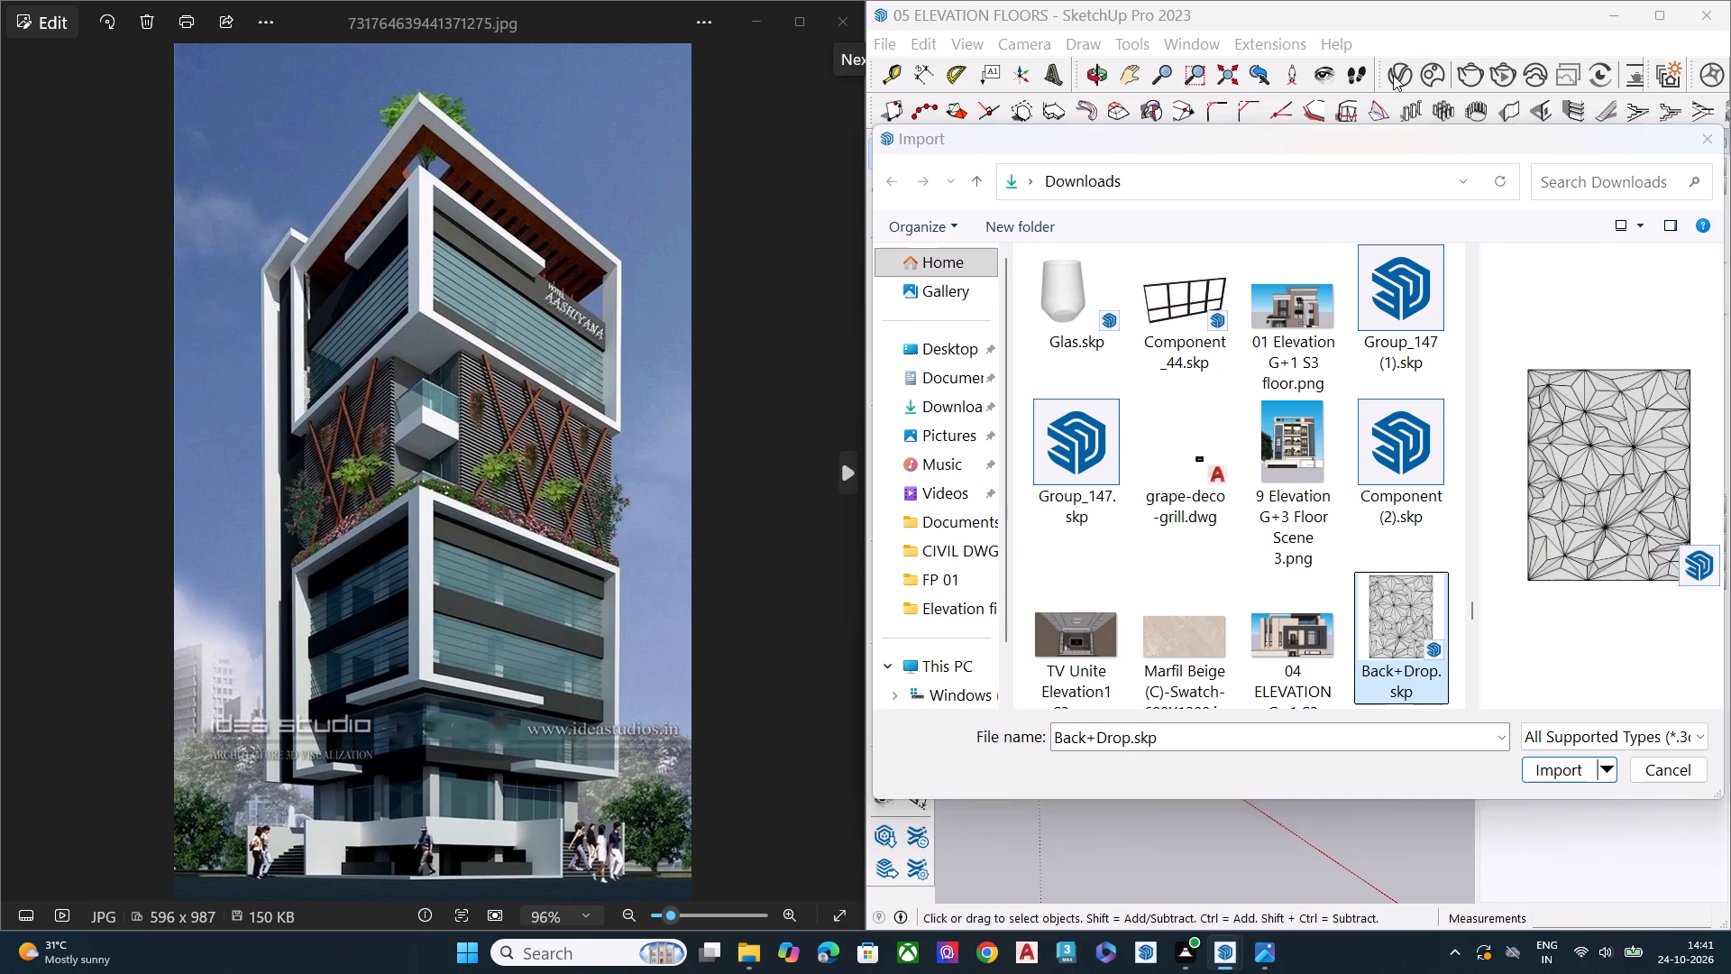
pyautogui.click(1699, 145)
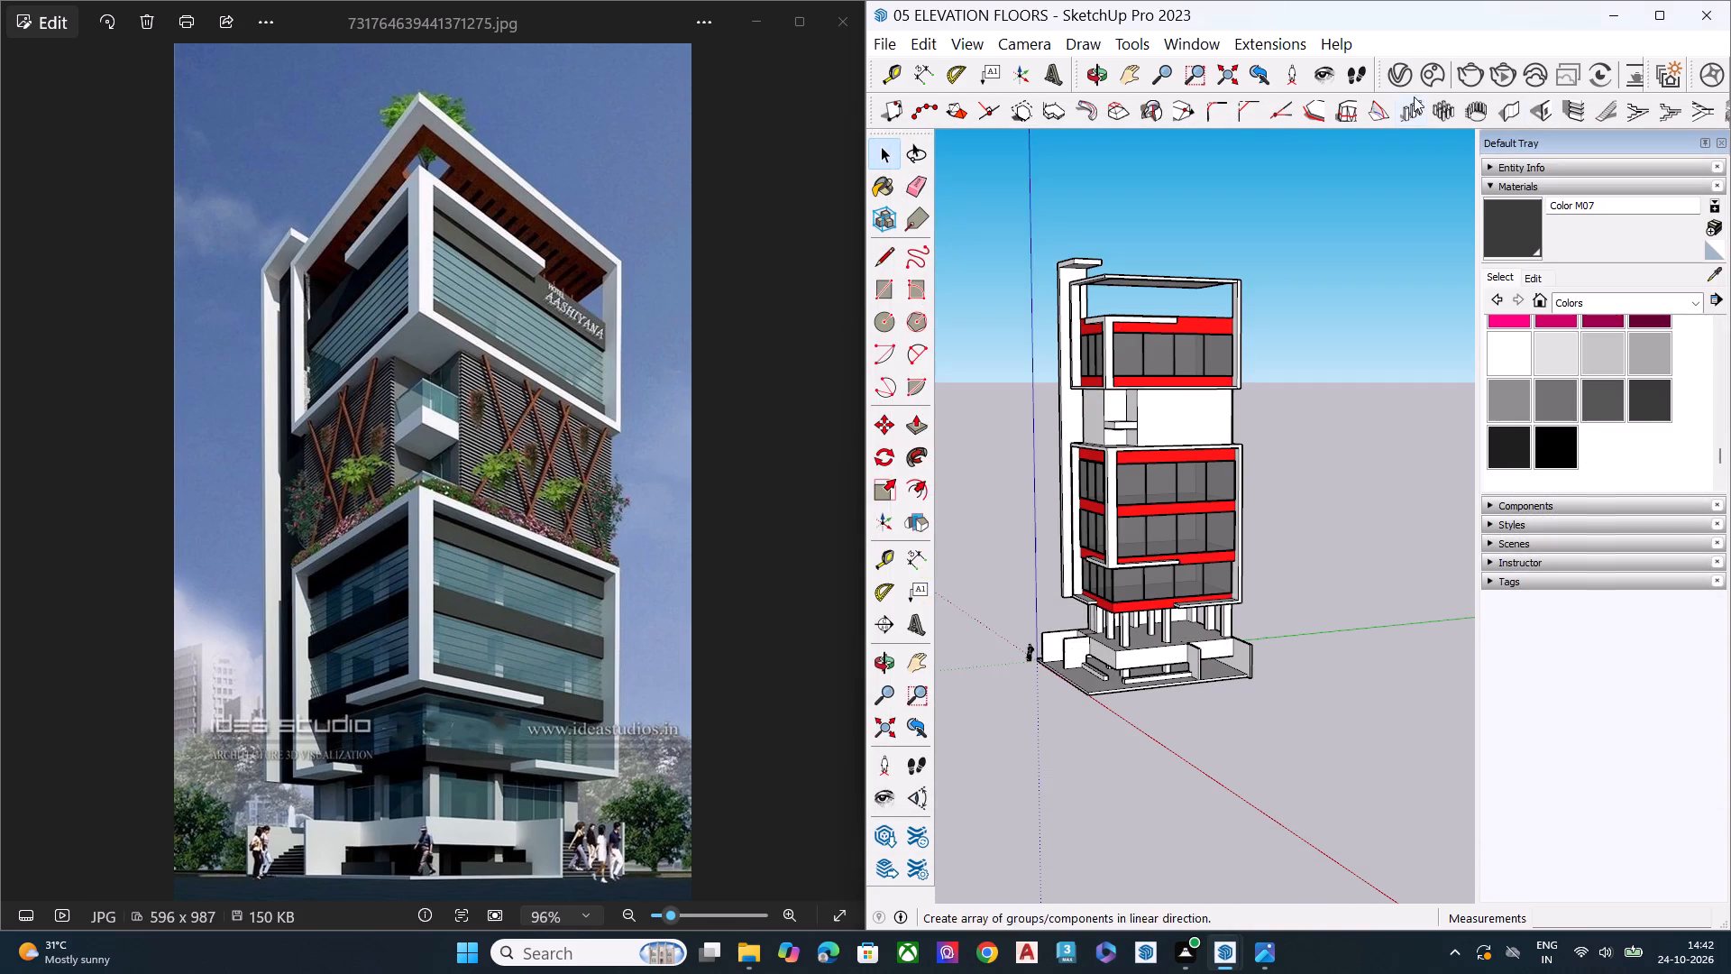
# Open the Chaos Cosmos library from V-Ray and show the online 3D Models > Architecture > Architectural elements category.
pyautogui.click(1394, 69)
pyautogui.click(550, 158)
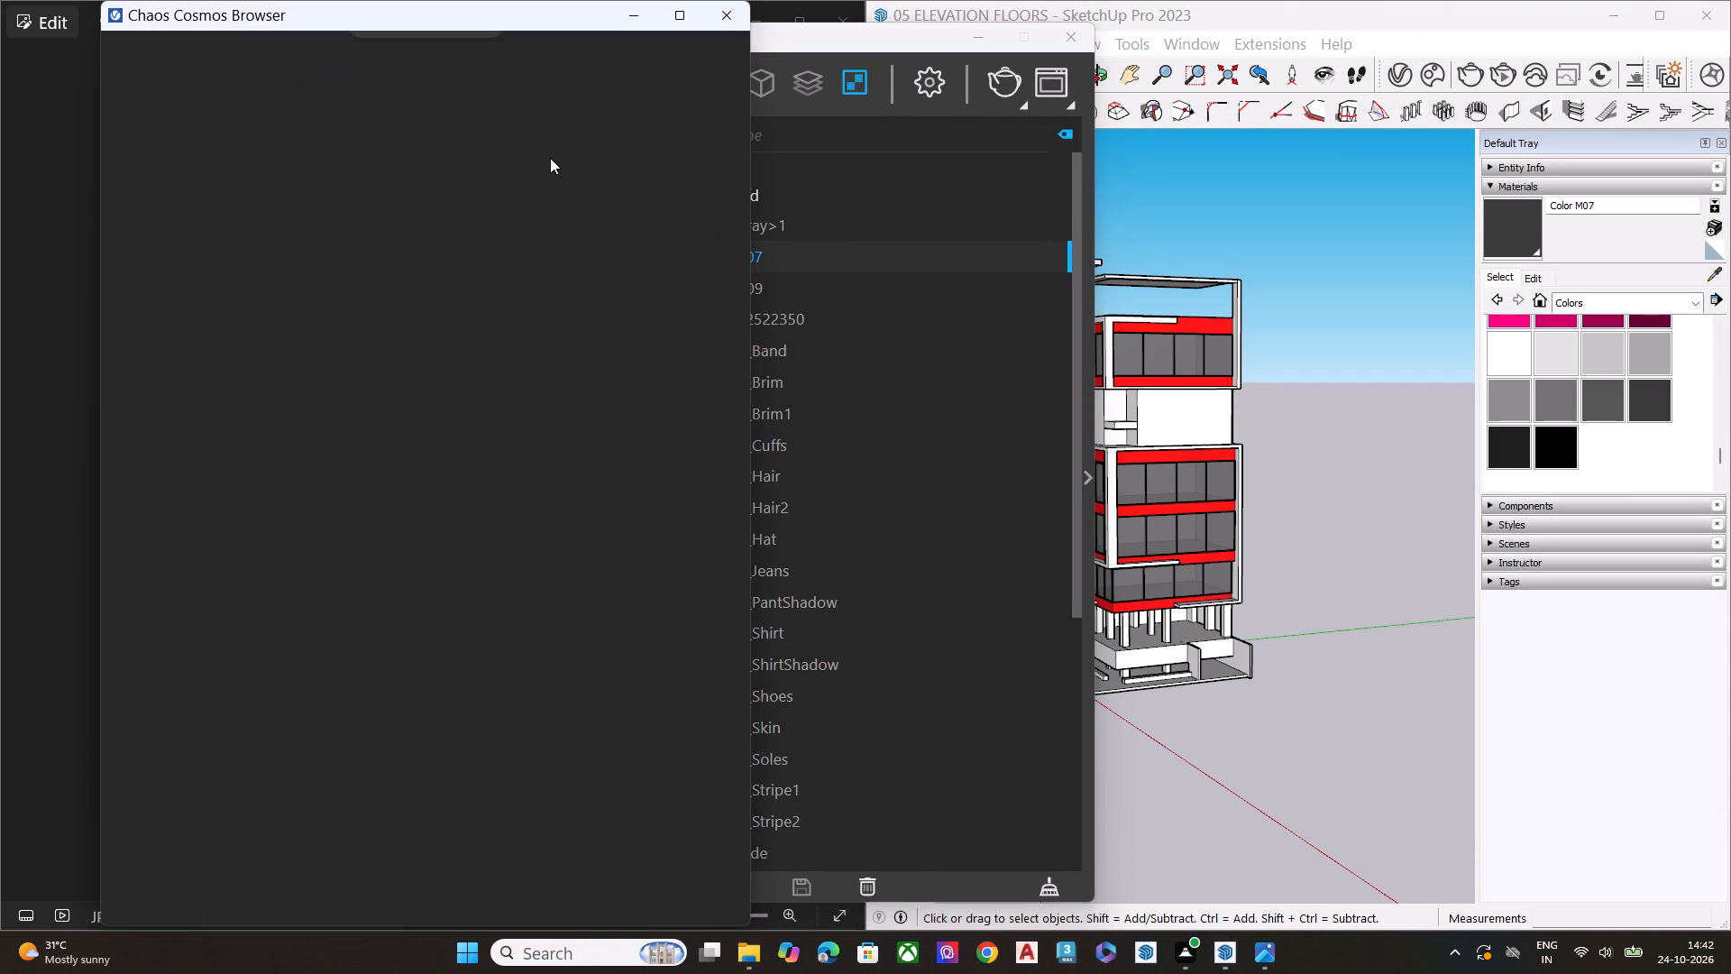
pyautogui.click(730, 15)
pyautogui.click(504, 172)
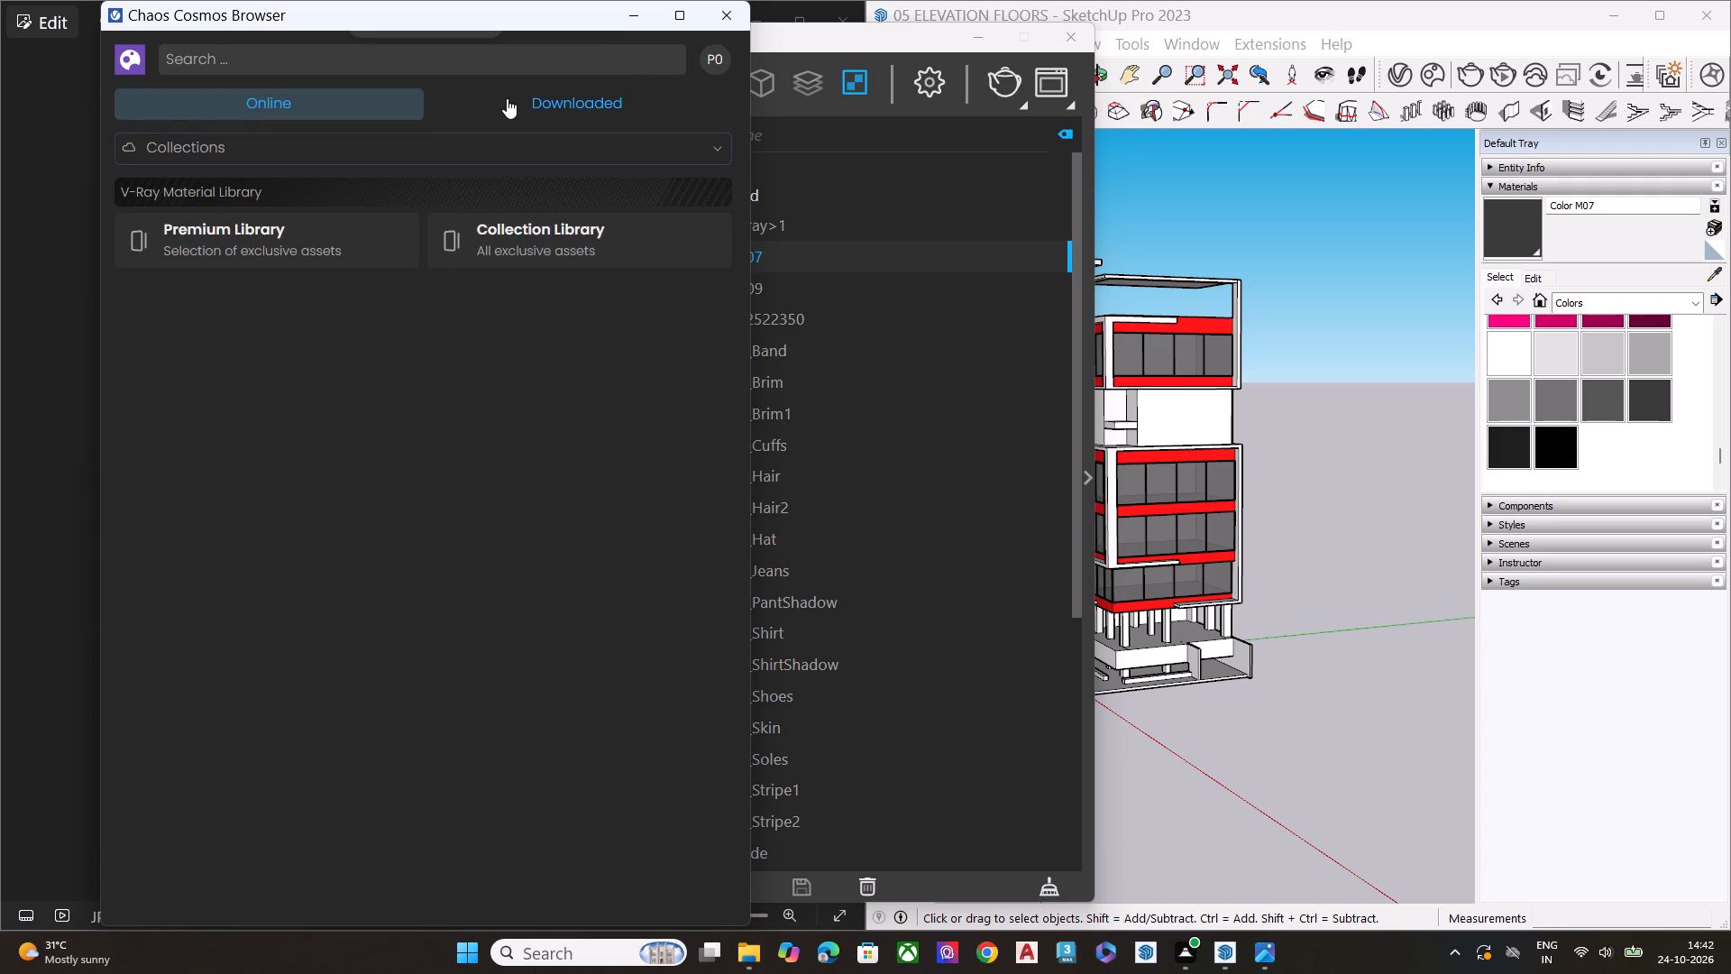
pyautogui.click(472, 142)
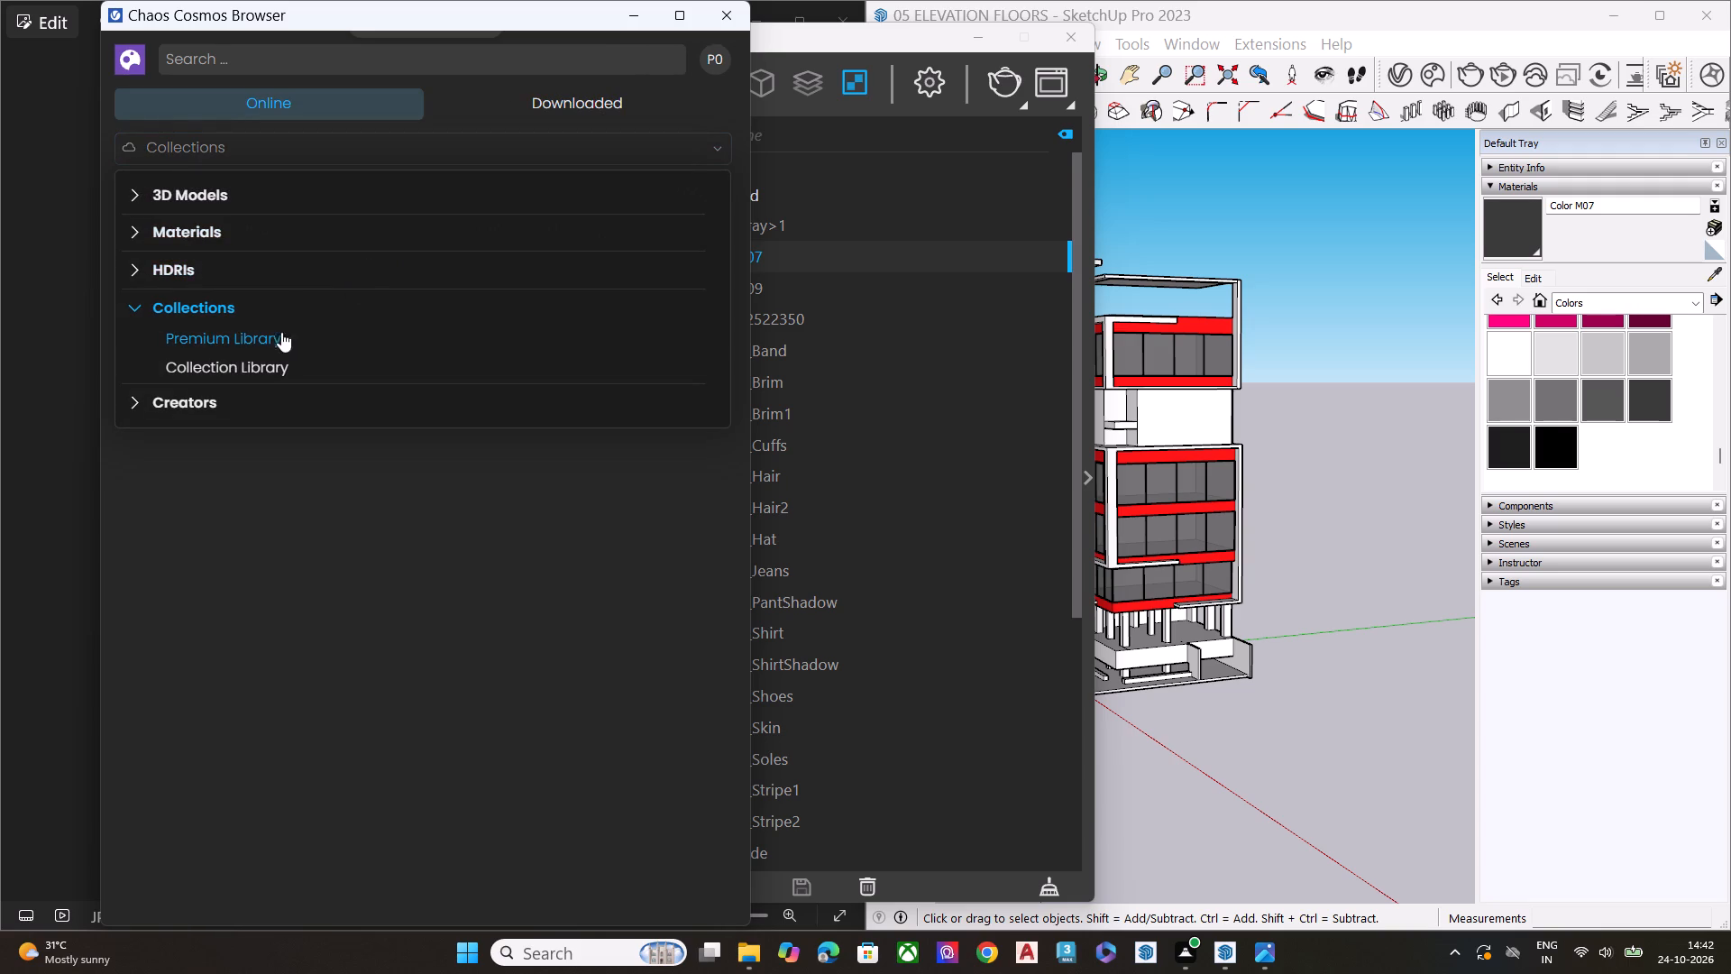
pyautogui.click(283, 205)
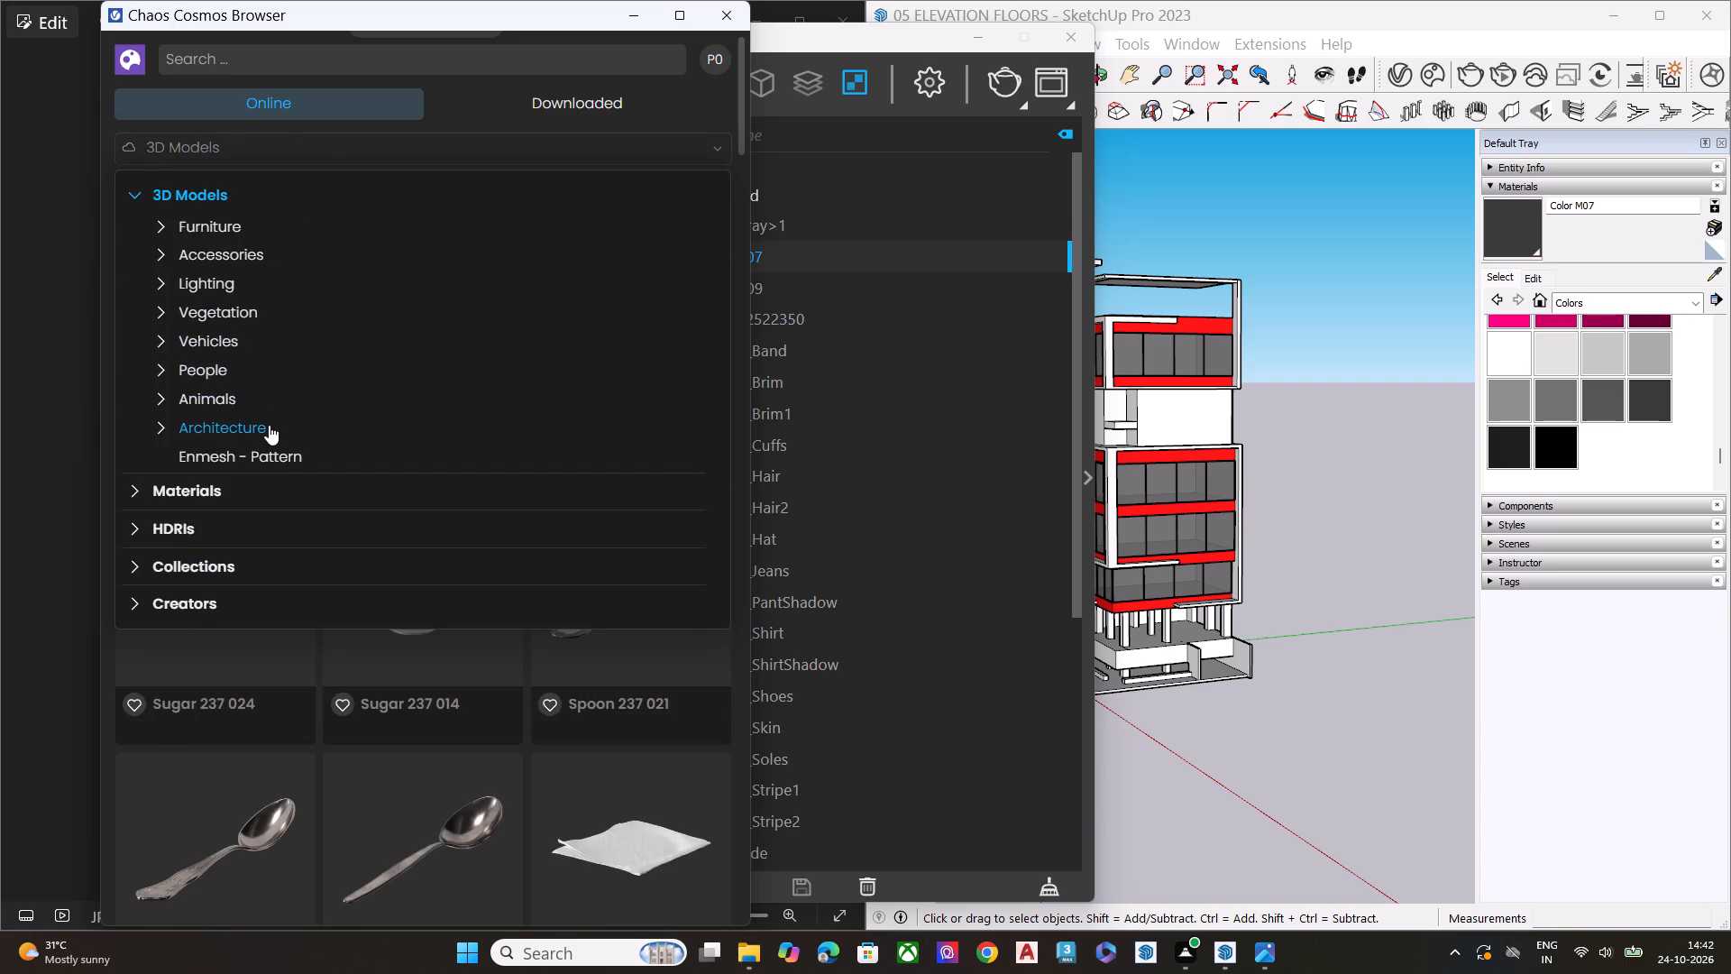
pyautogui.click(269, 425)
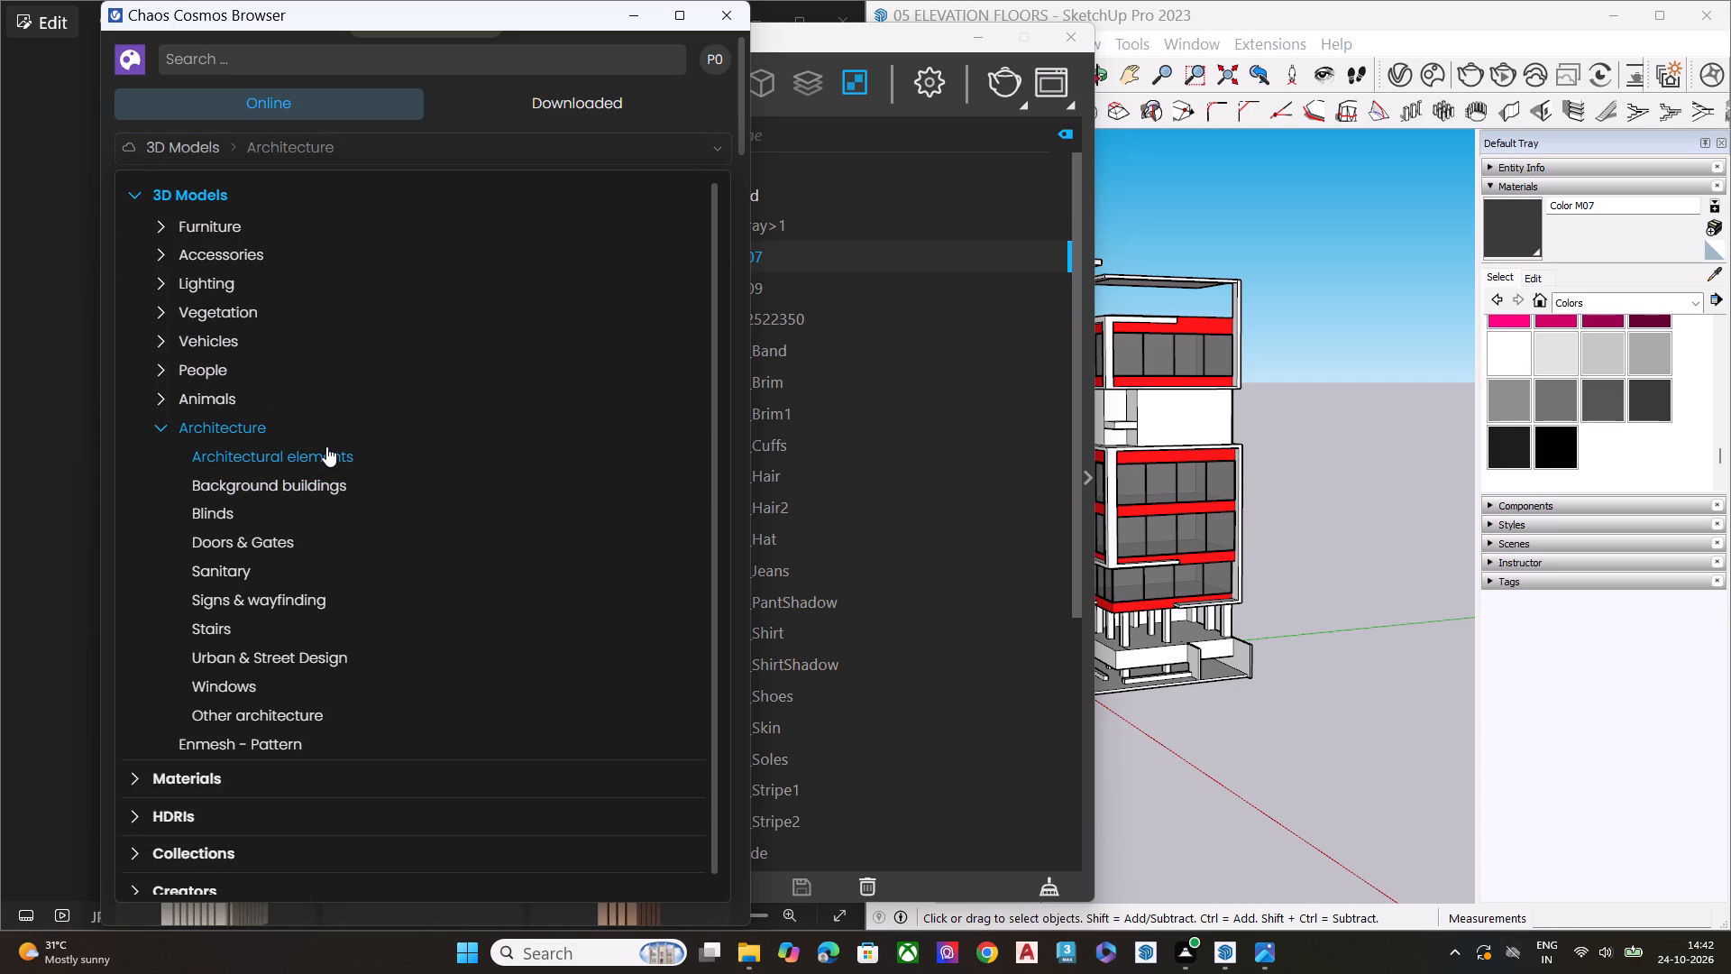
pyautogui.click(326, 446)
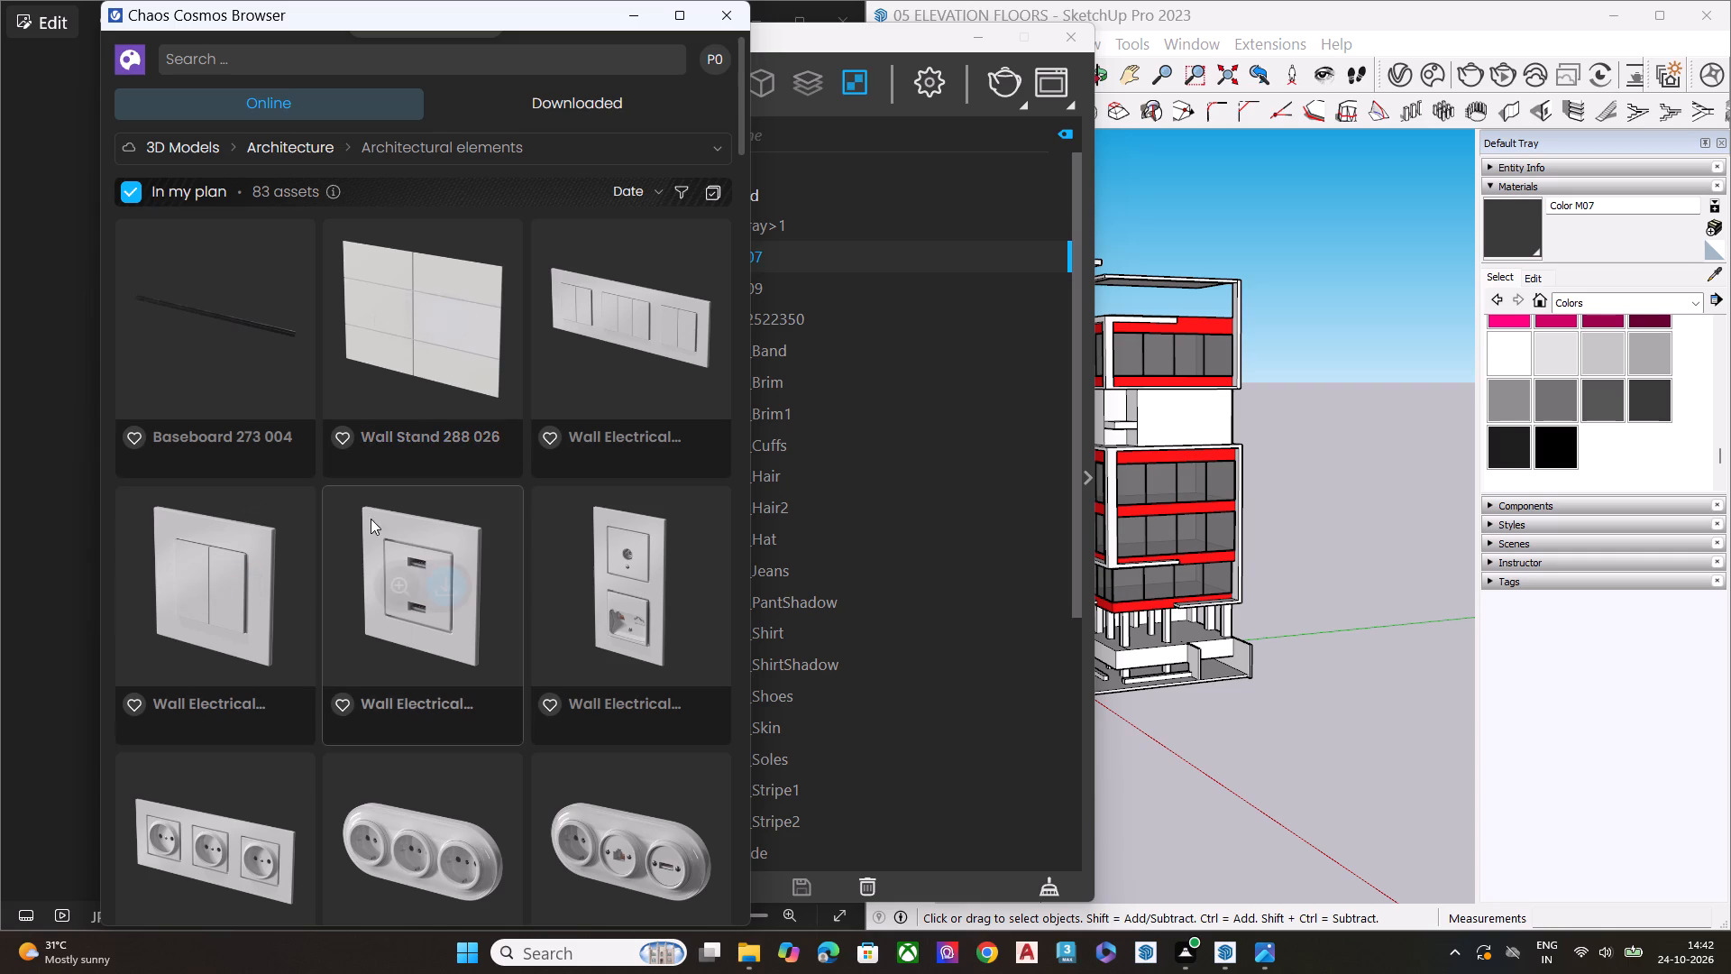
# Examine the Architectural elements assets through to the end of the list for a wall panel suited to the tower.
pyautogui.scroll(-7, 378, 538)
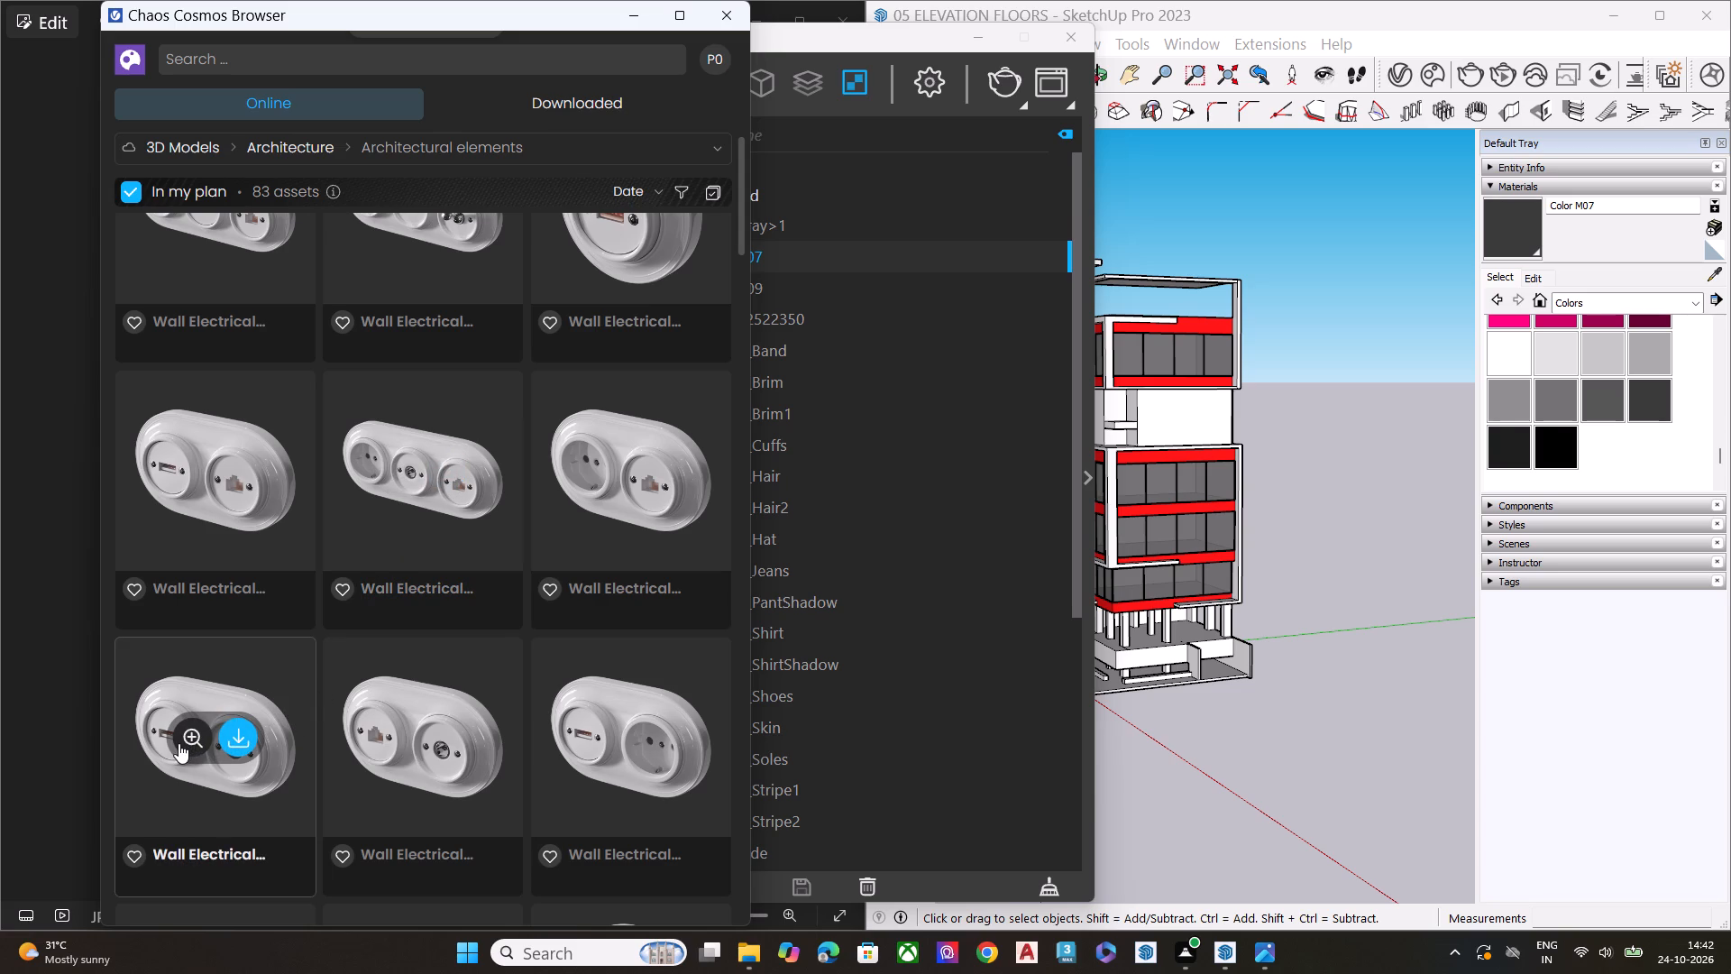
pyautogui.scroll(-2, 367, 662)
pyautogui.scroll(-1, 493, 605)
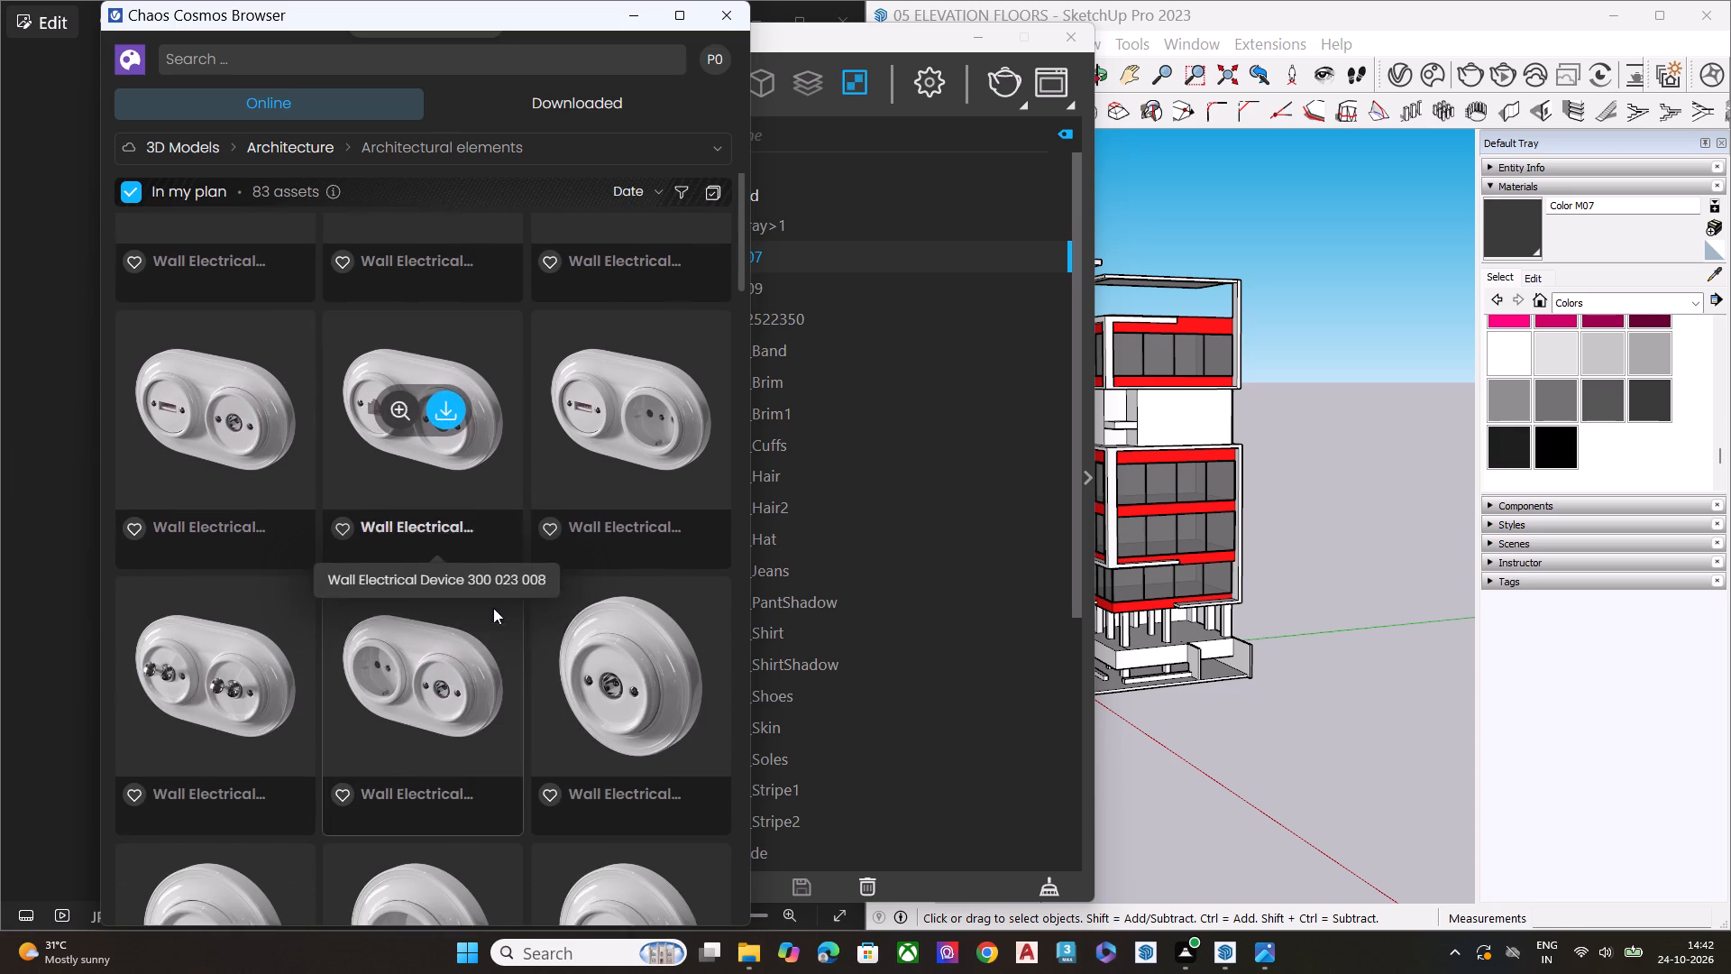
pyautogui.scroll(-6, 493, 611)
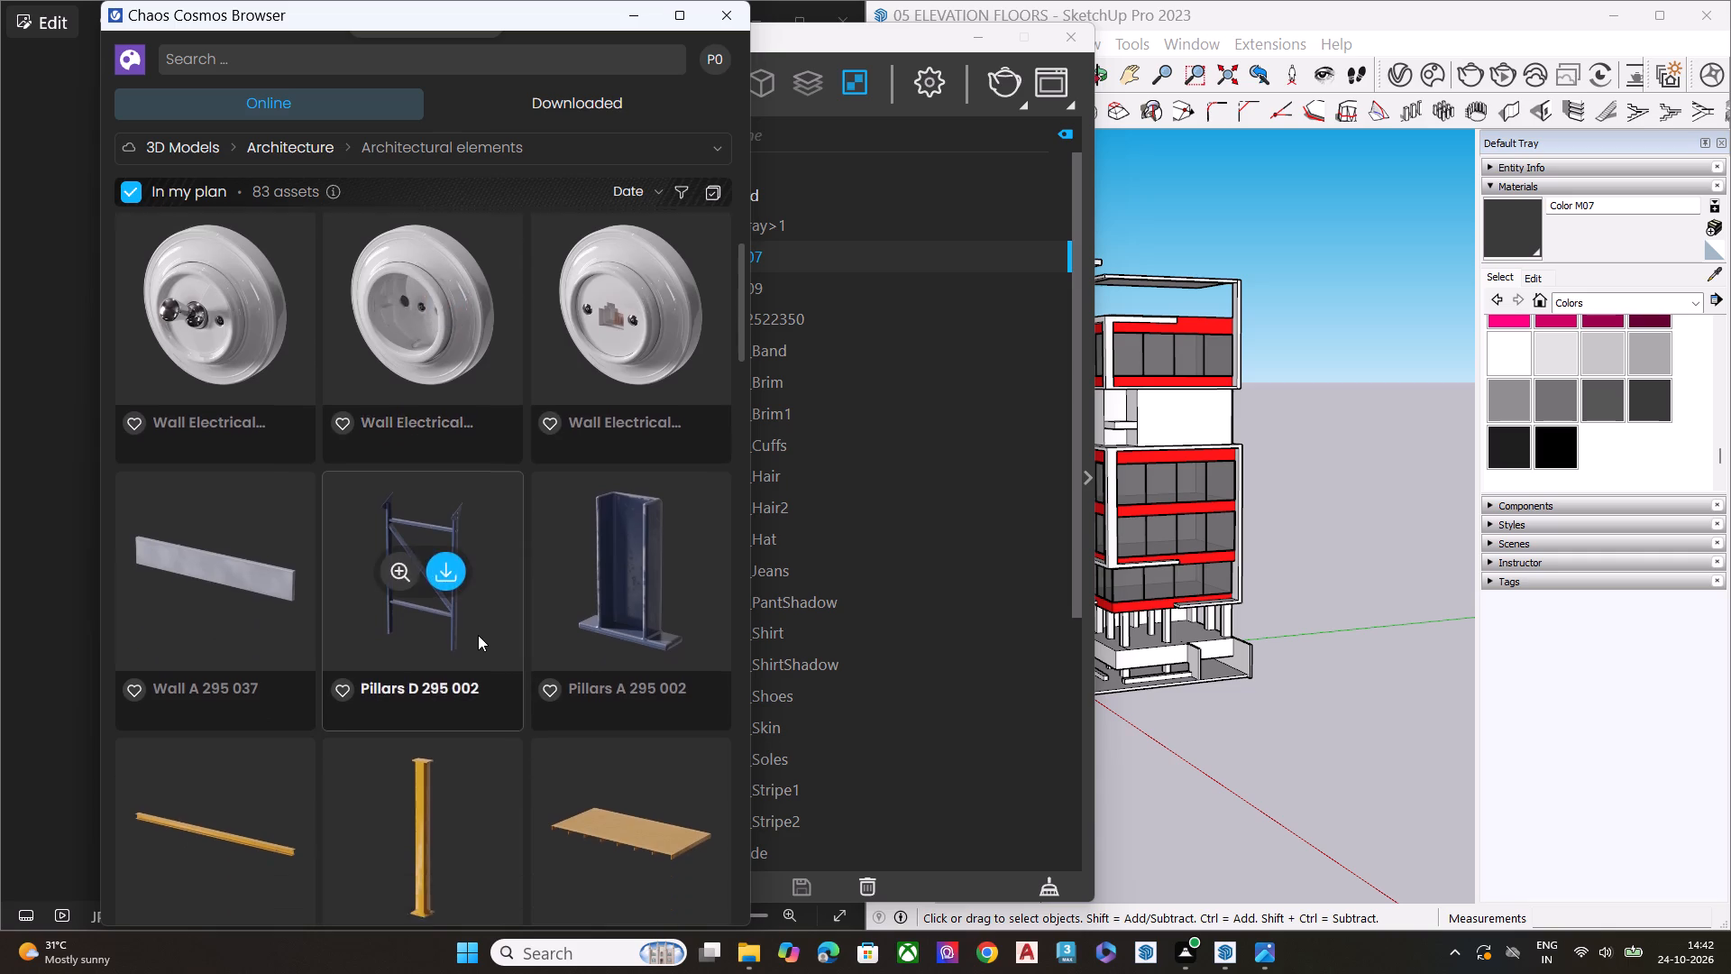
pyautogui.scroll(-7, 478, 635)
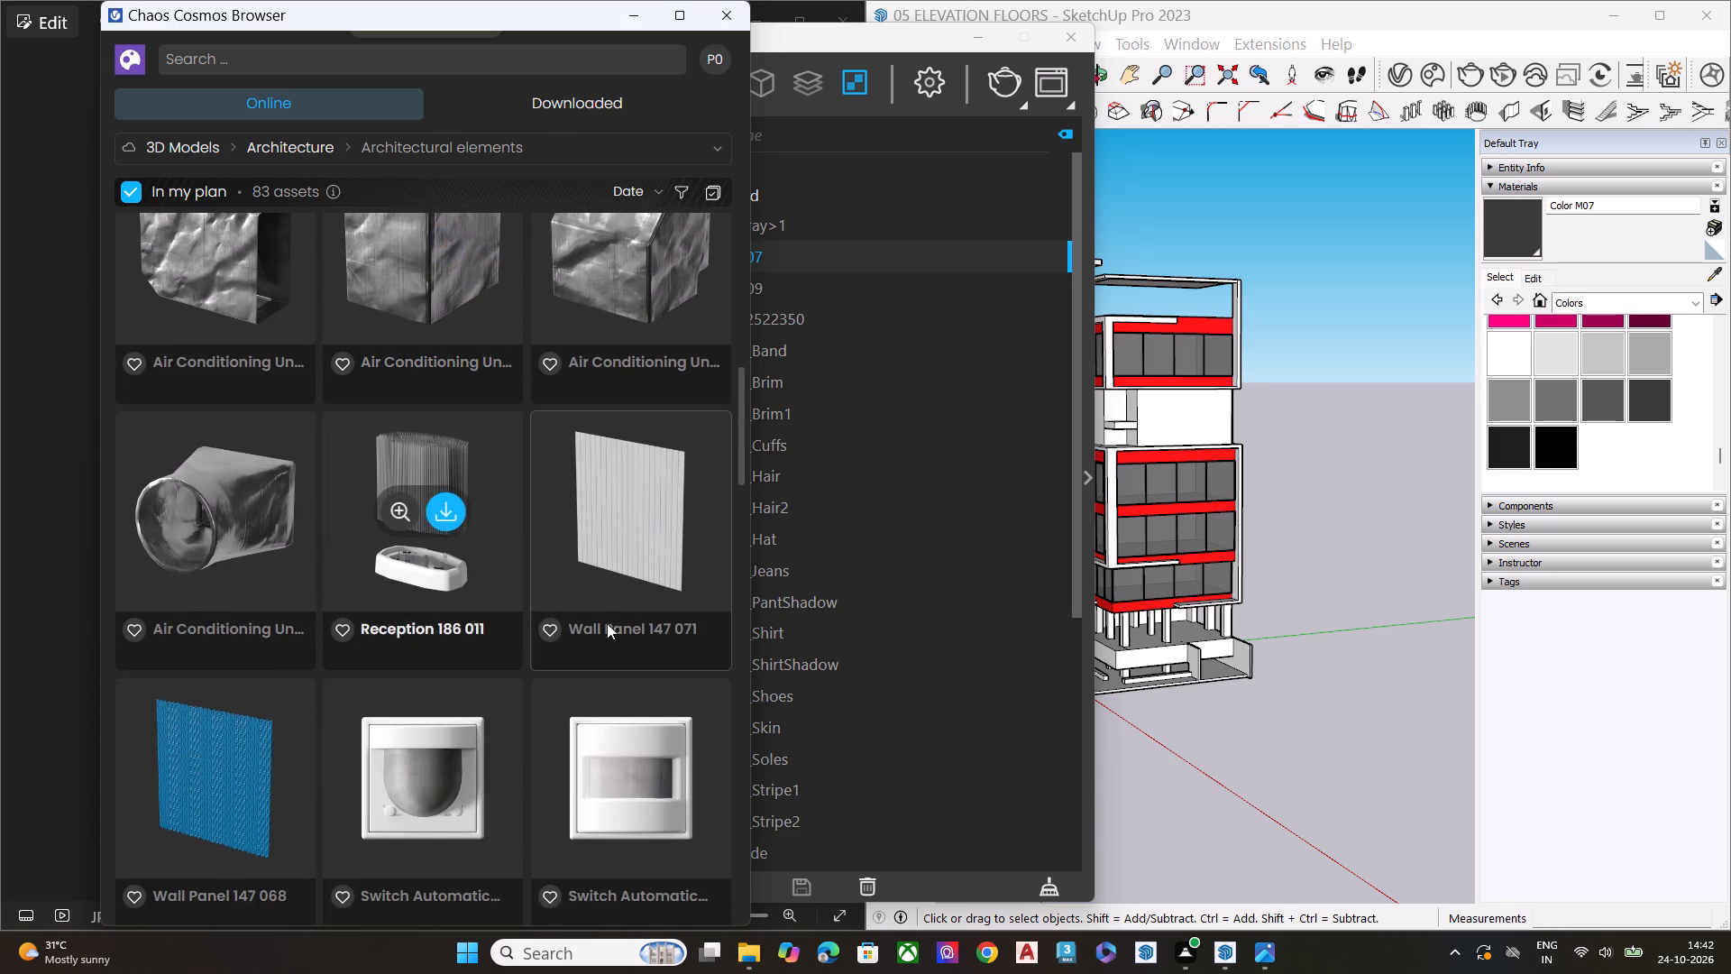
pyautogui.scroll(-2, 506, 645)
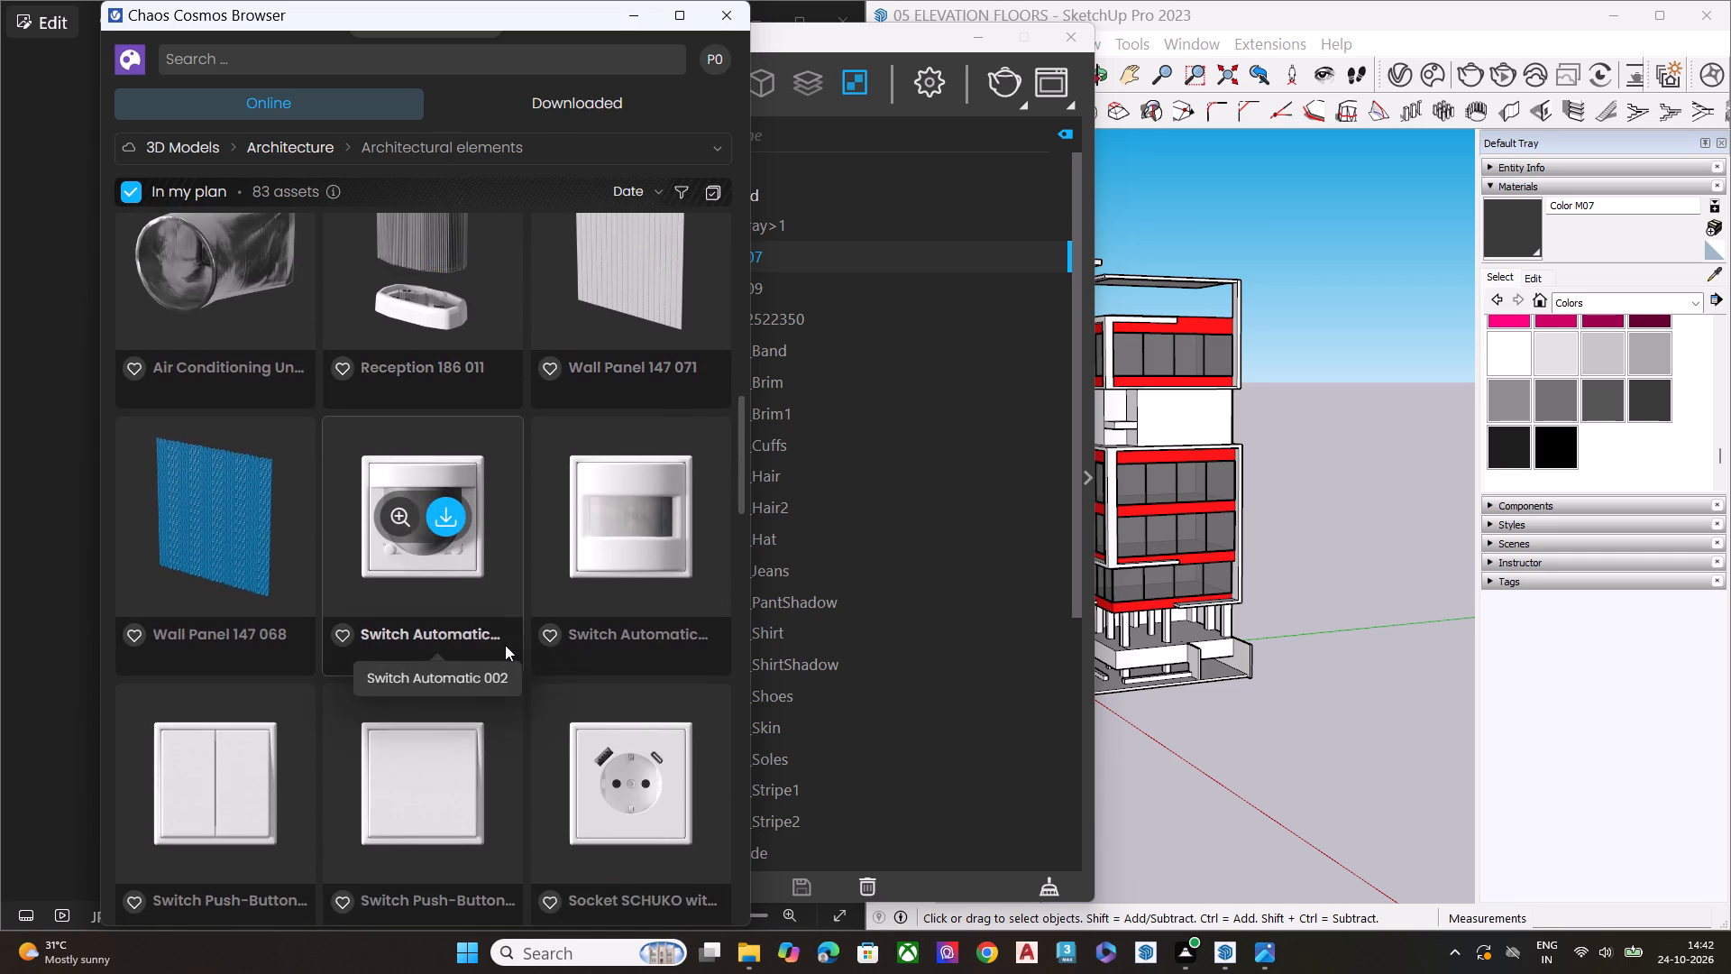
pyautogui.scroll(-7, 505, 645)
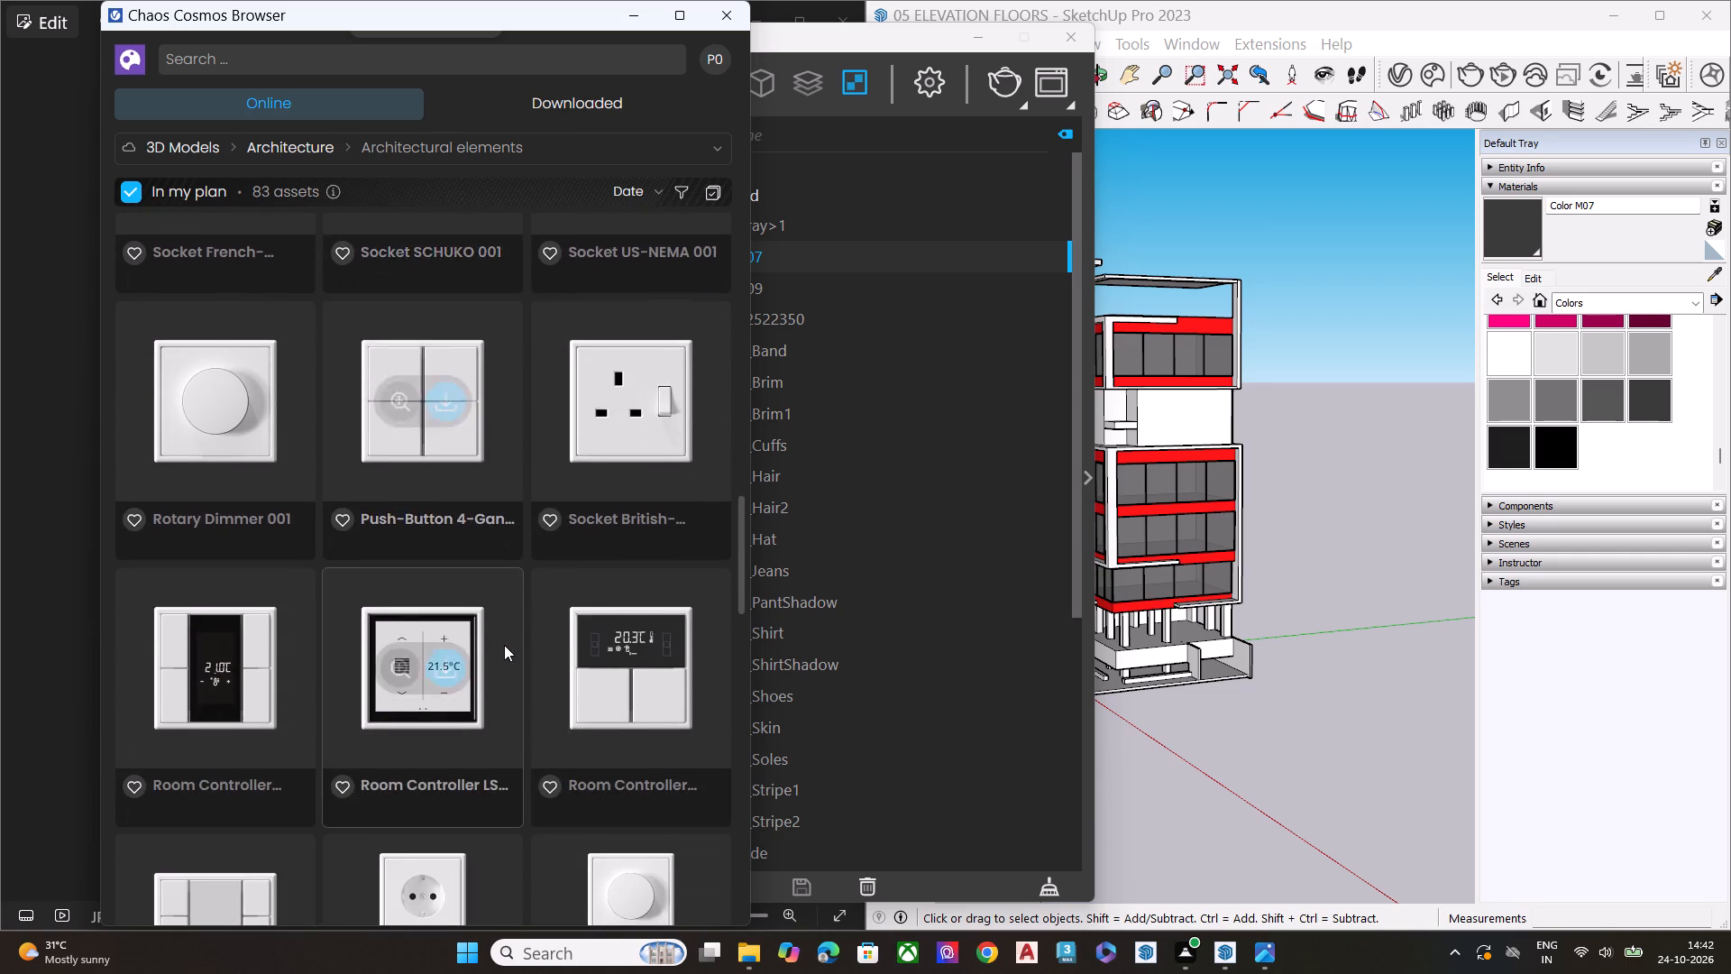
pyautogui.scroll(-7, 504, 645)
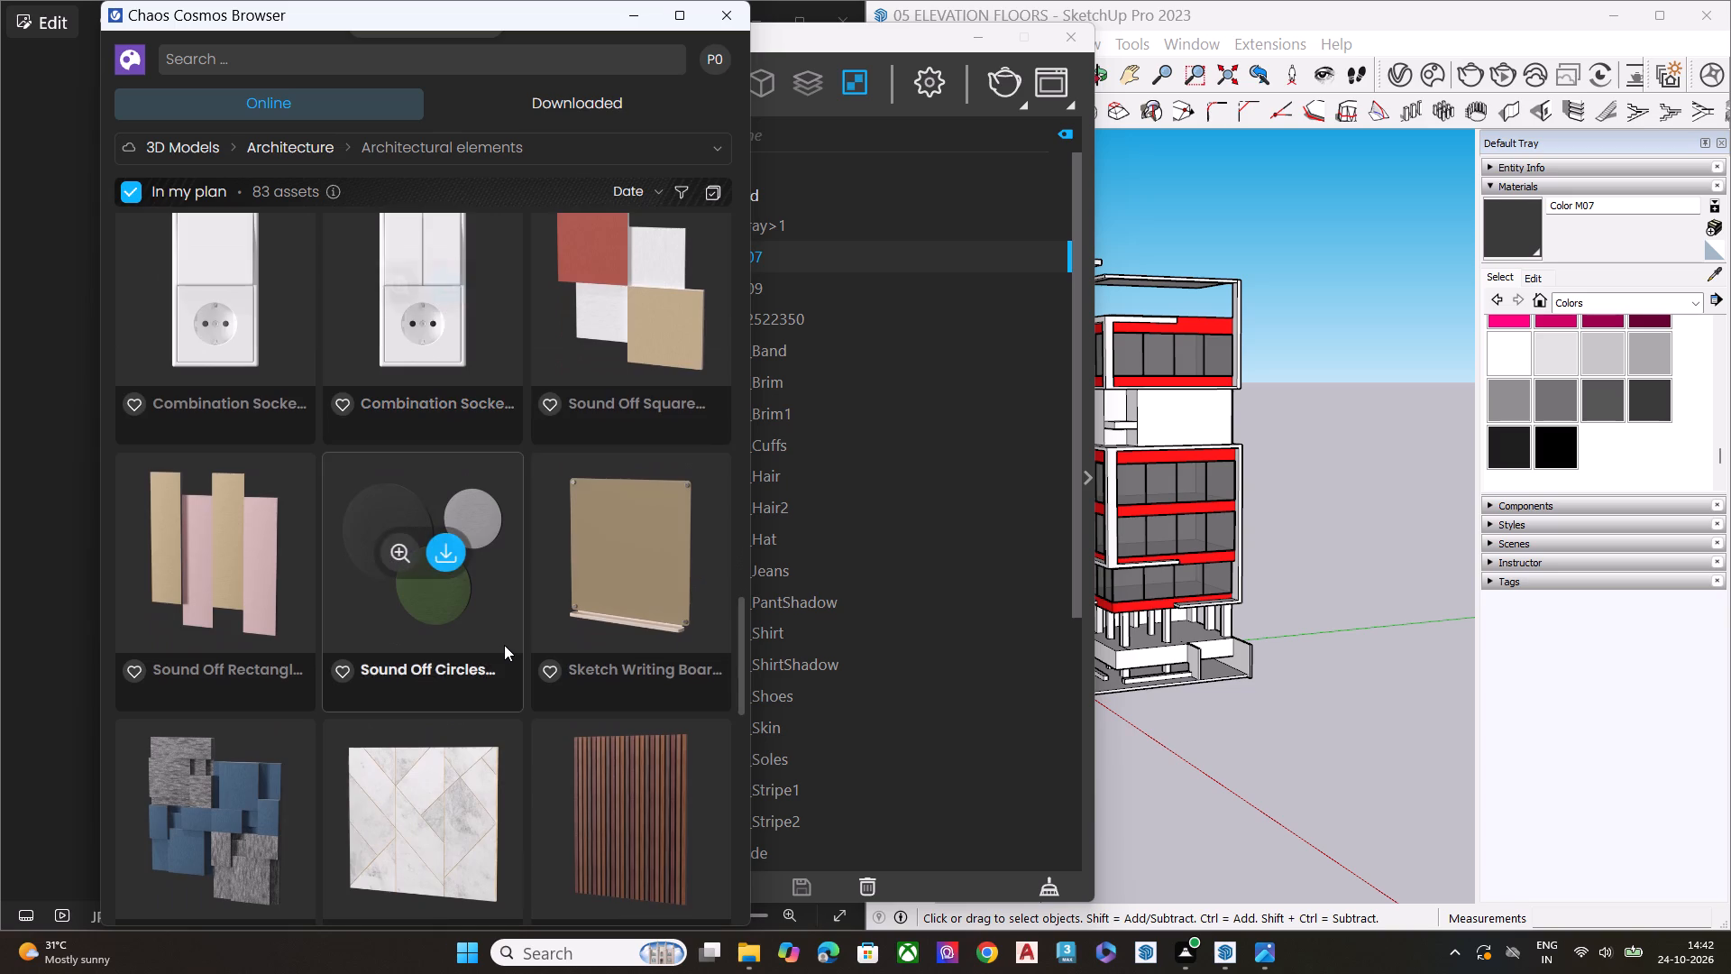
pyautogui.scroll(-2, 504, 645)
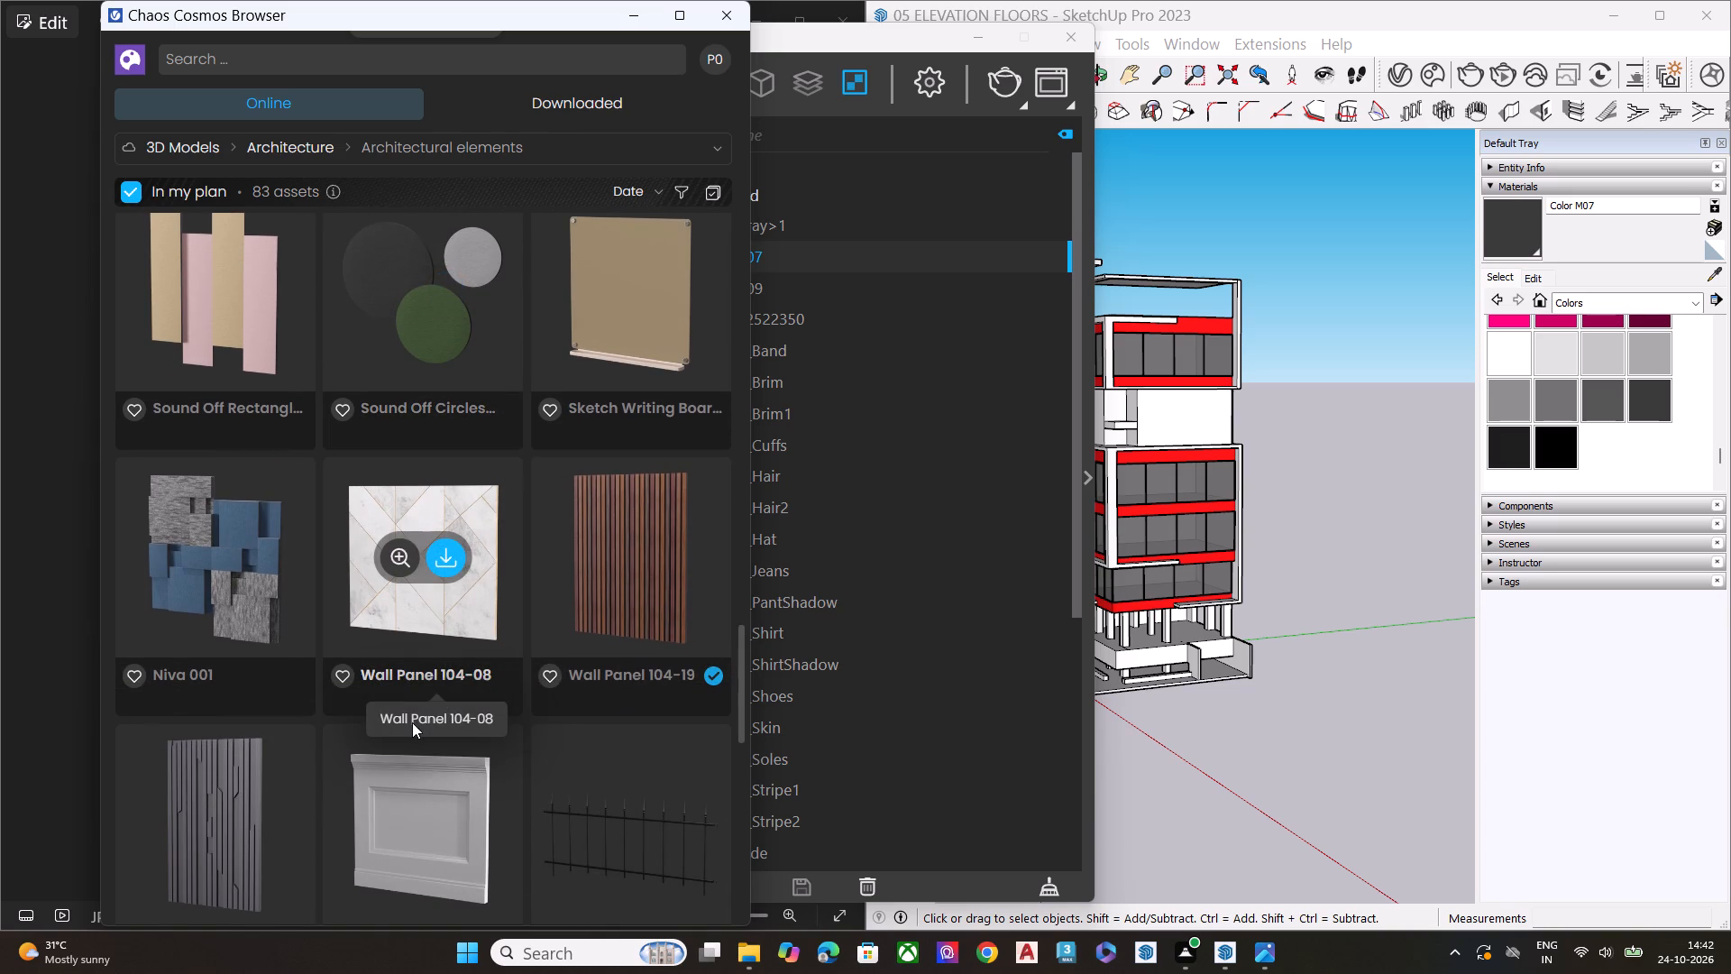
pyautogui.scroll(-1, 413, 722)
pyautogui.scroll(-3, 290, 622)
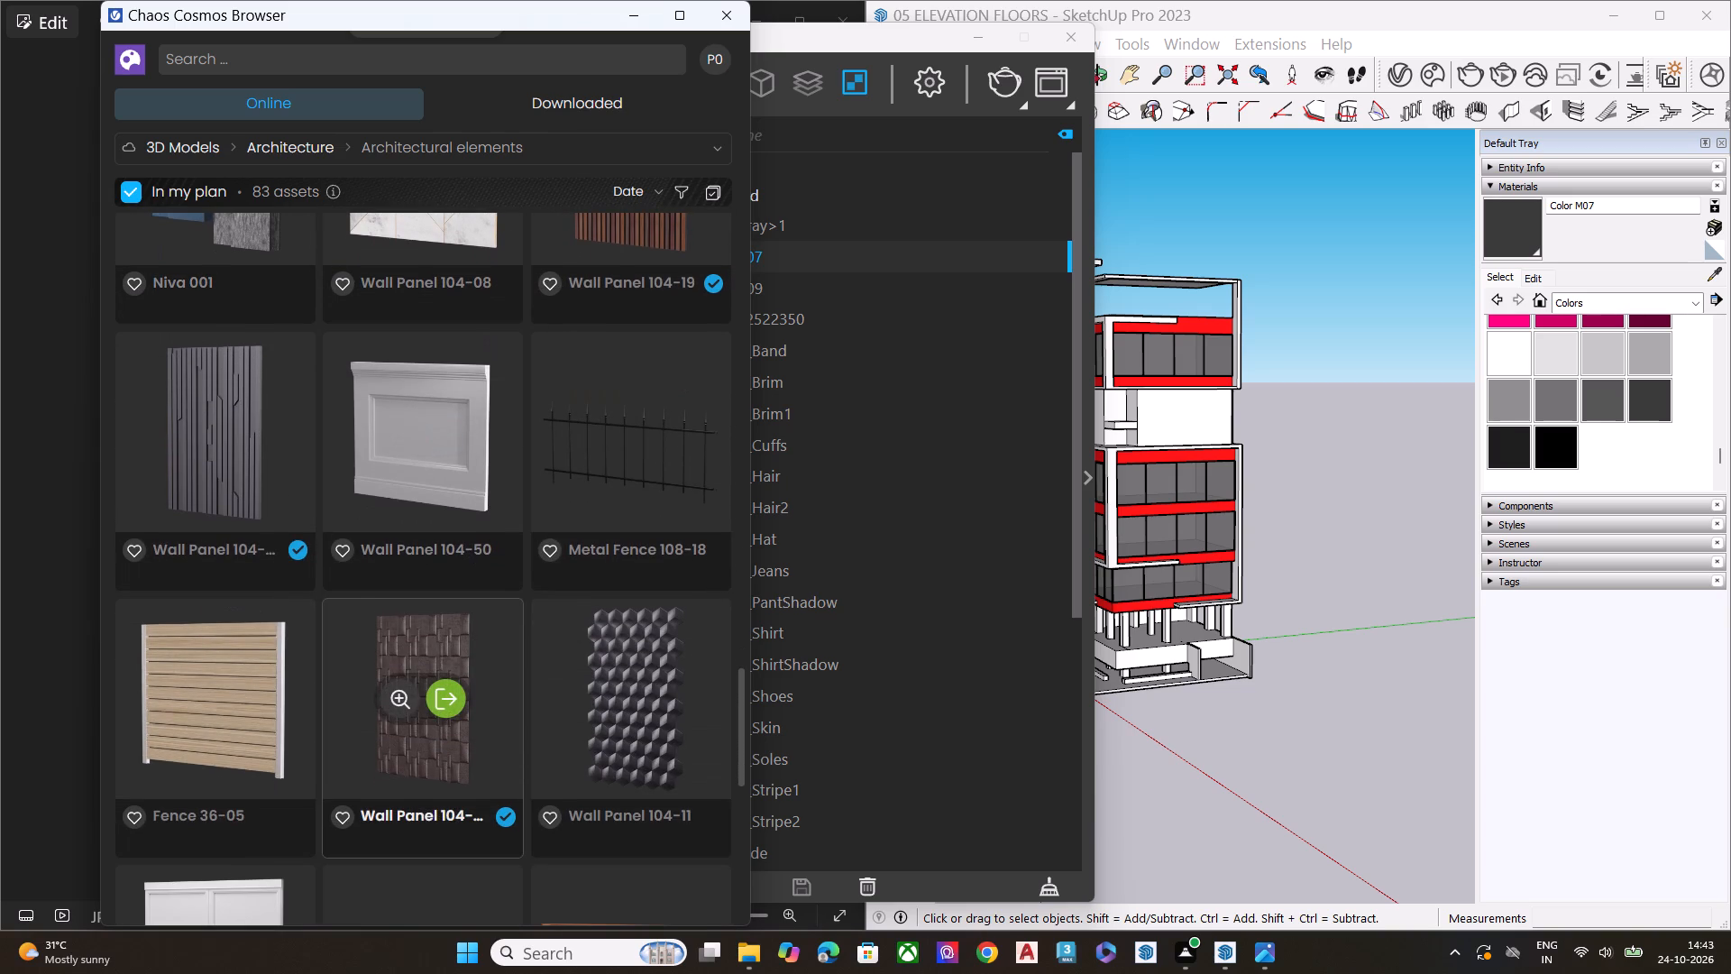
pyautogui.scroll(-4, 454, 604)
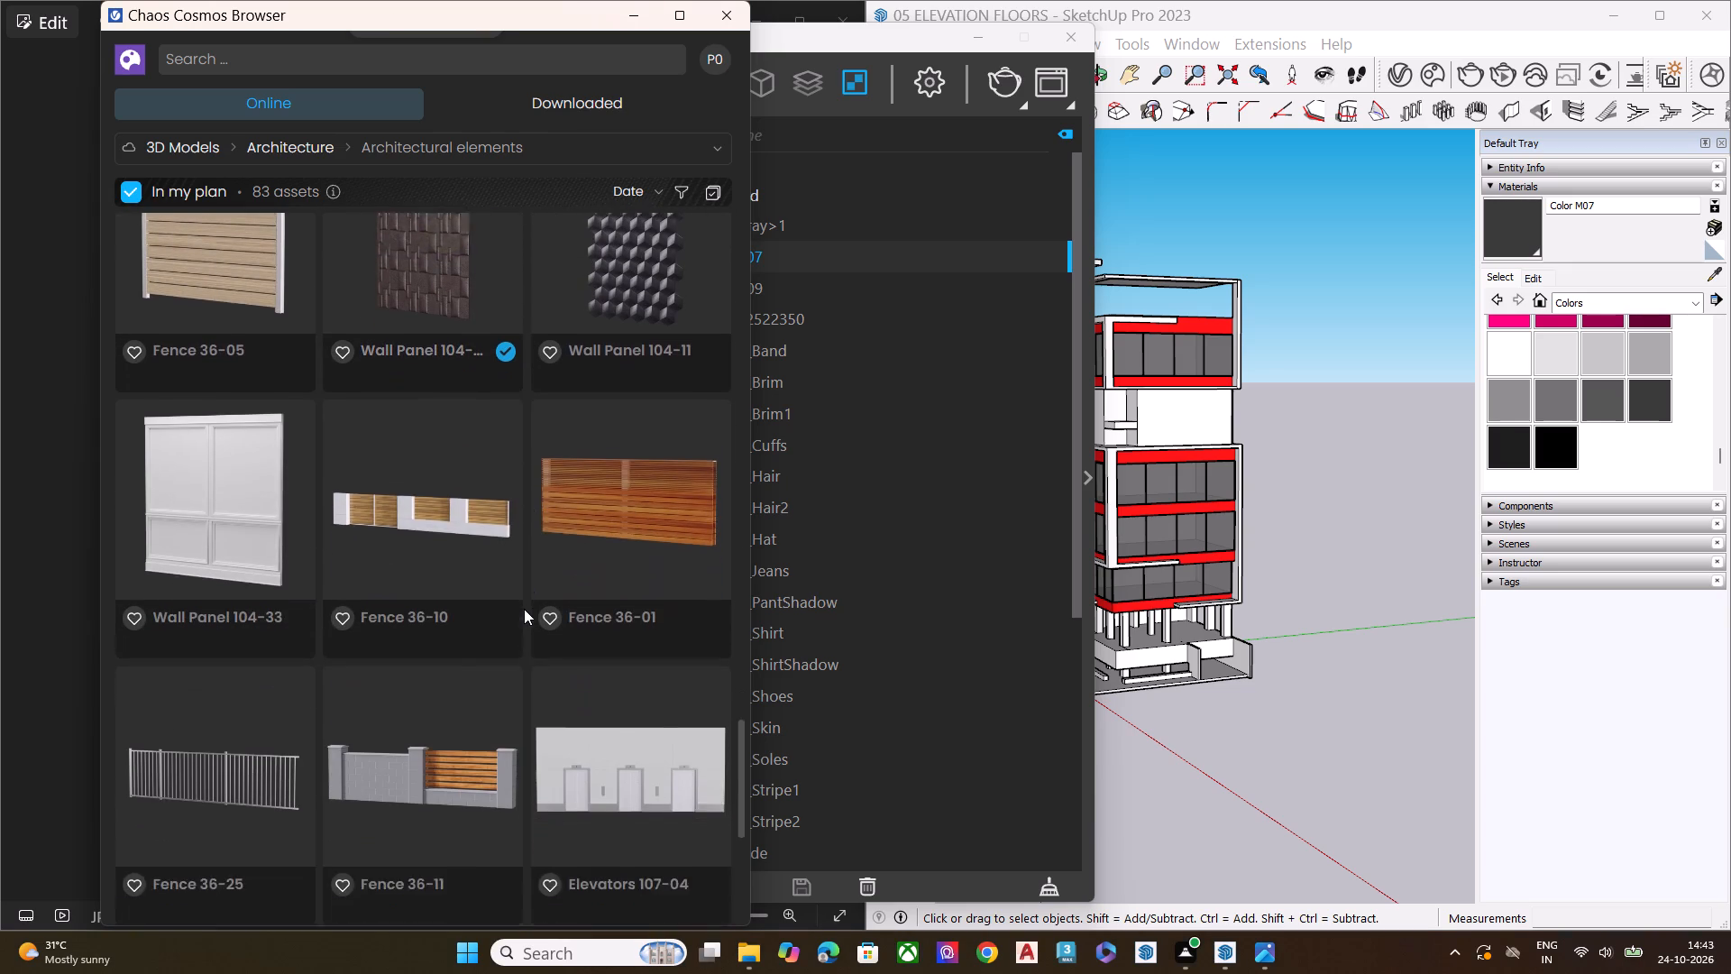
pyautogui.scroll(-3, 516, 619)
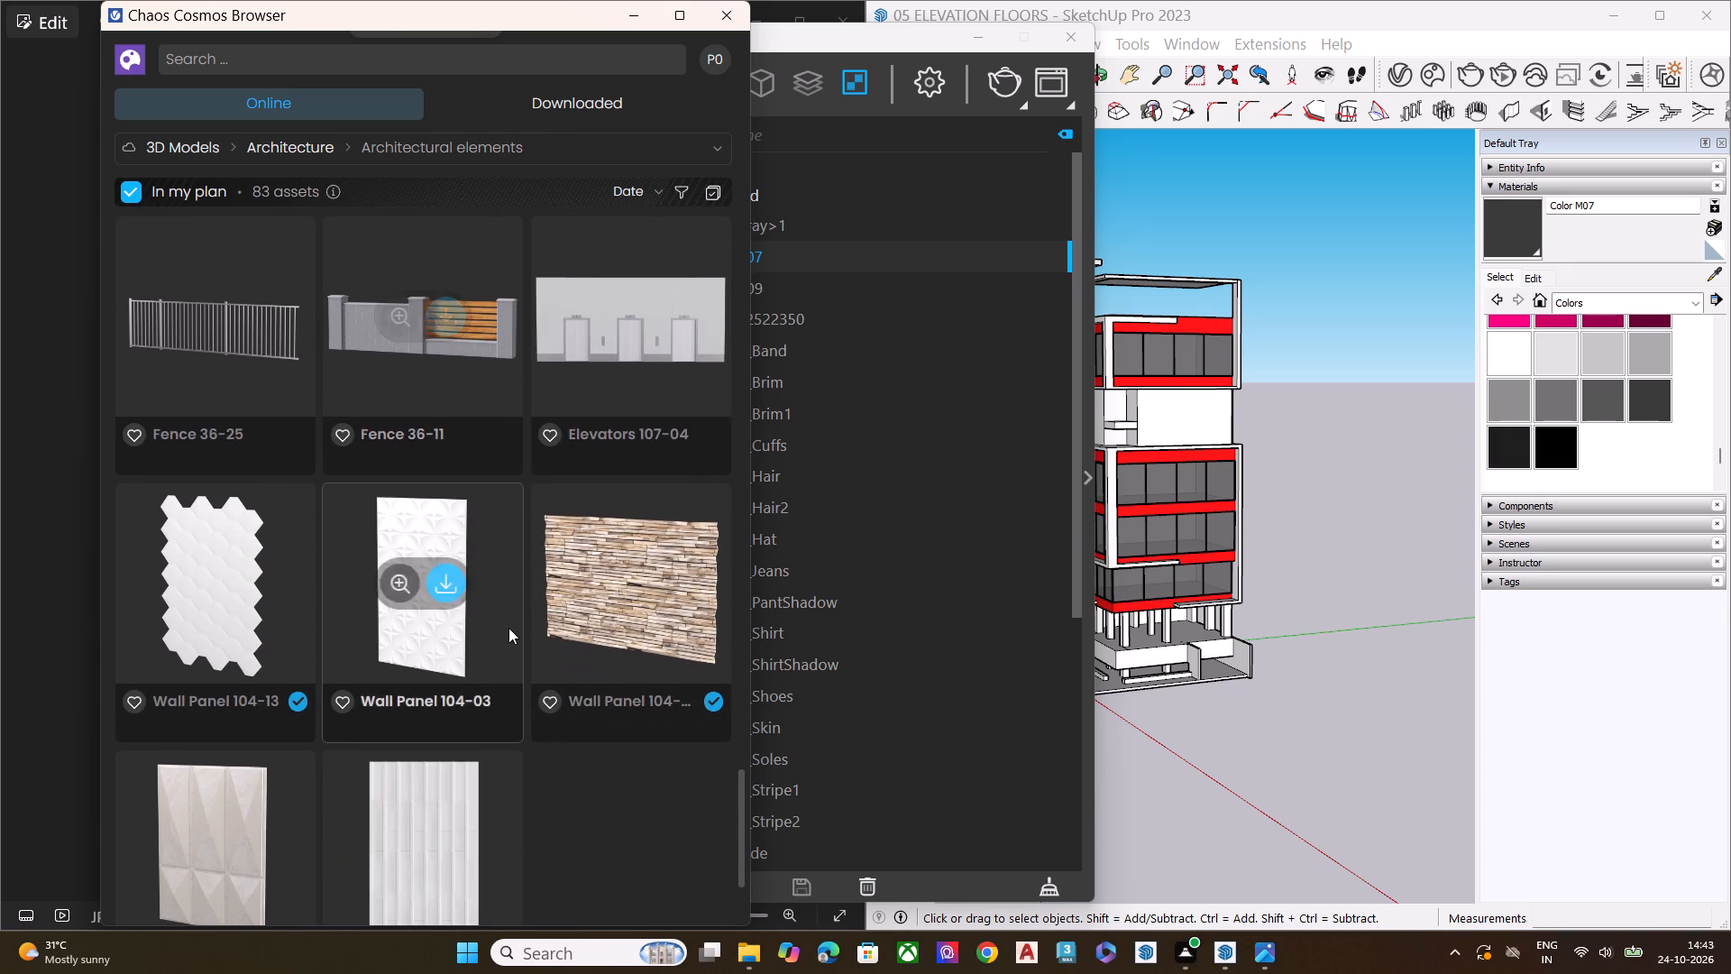
pyautogui.scroll(-1, 508, 628)
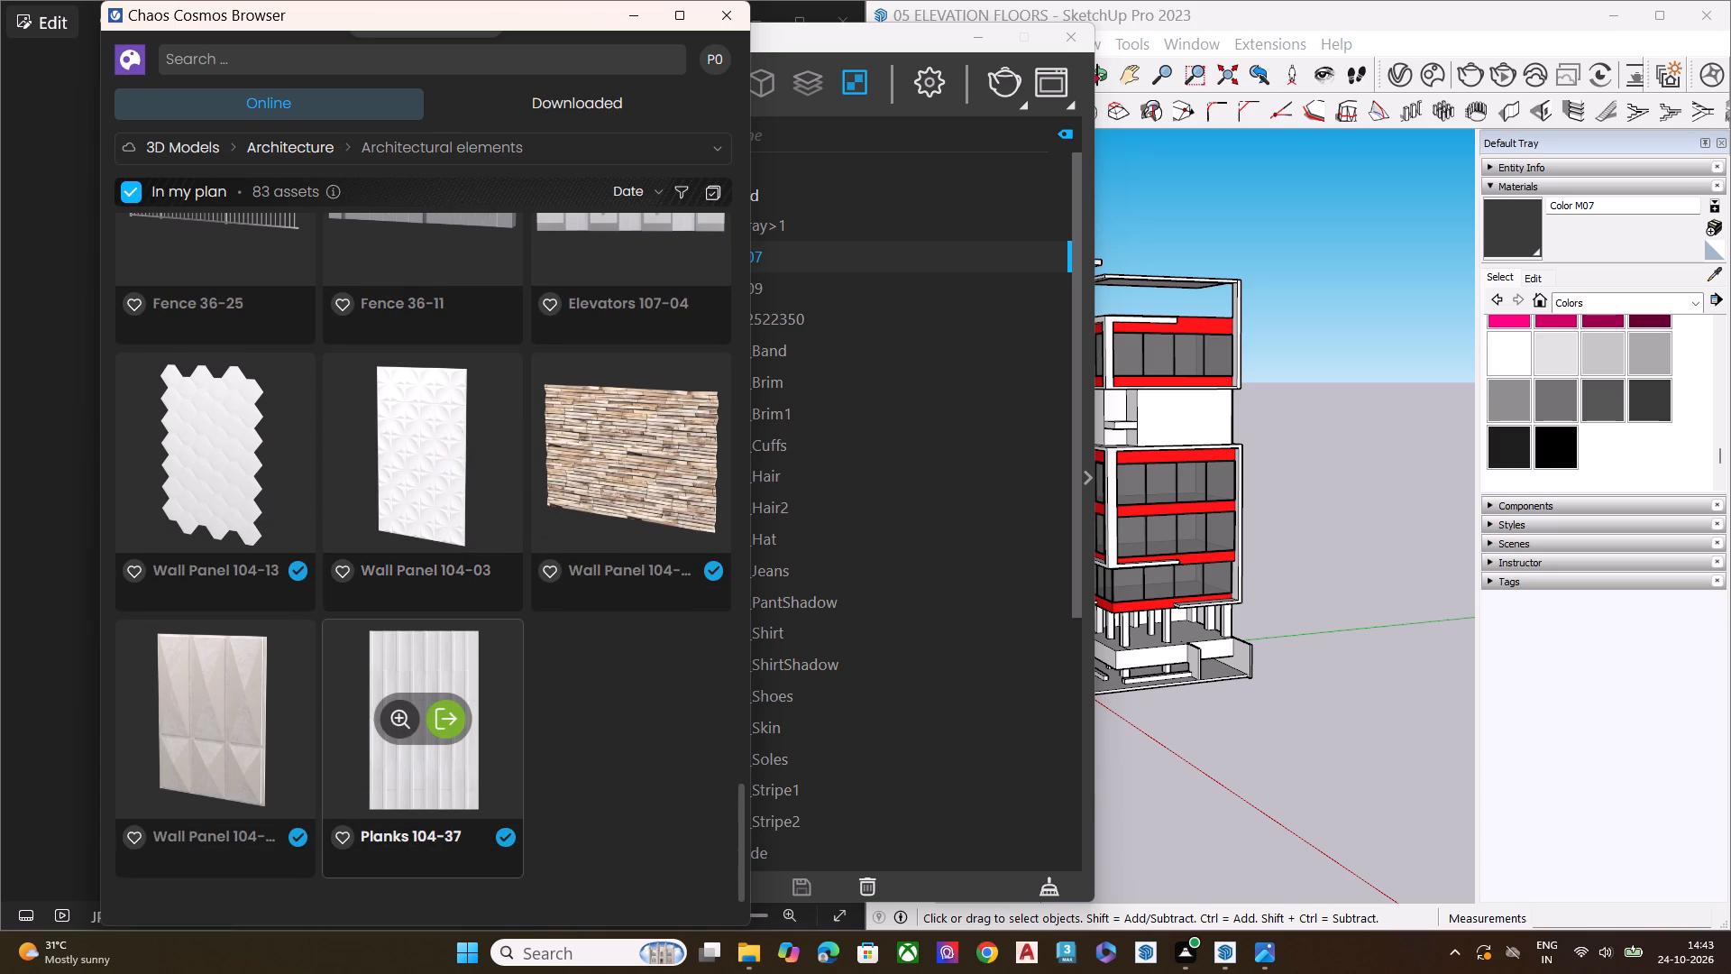
pyautogui.scroll(-3, 504, 635)
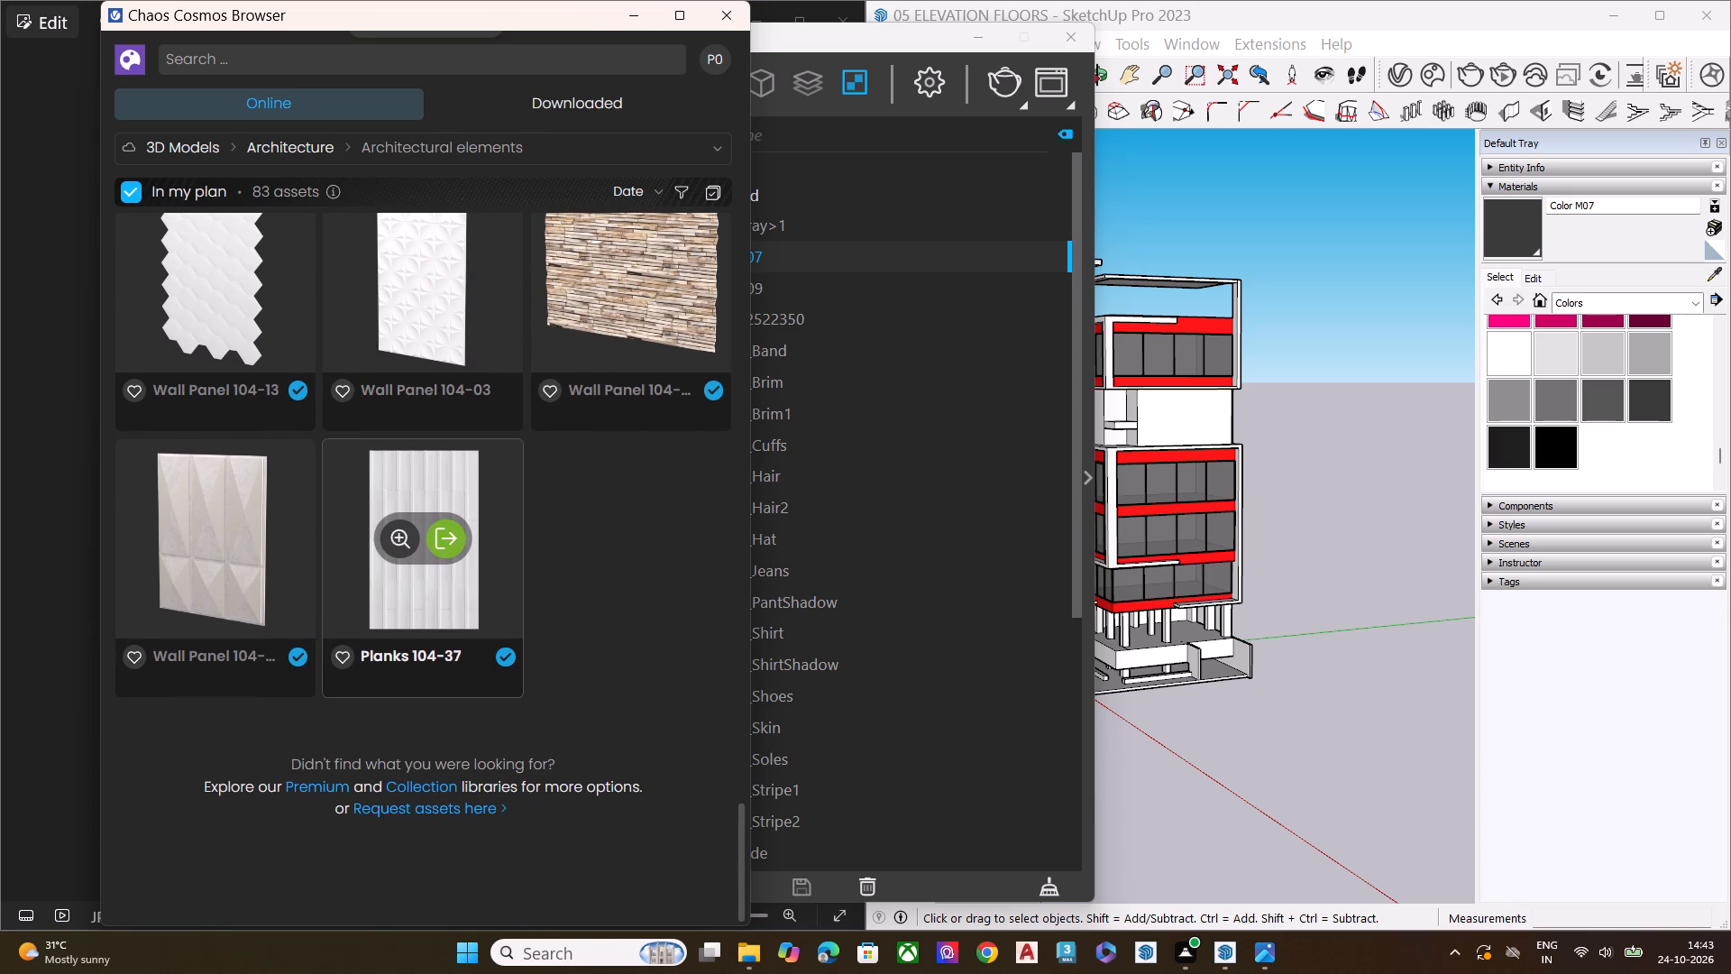
pyautogui.scroll(-3, 504, 635)
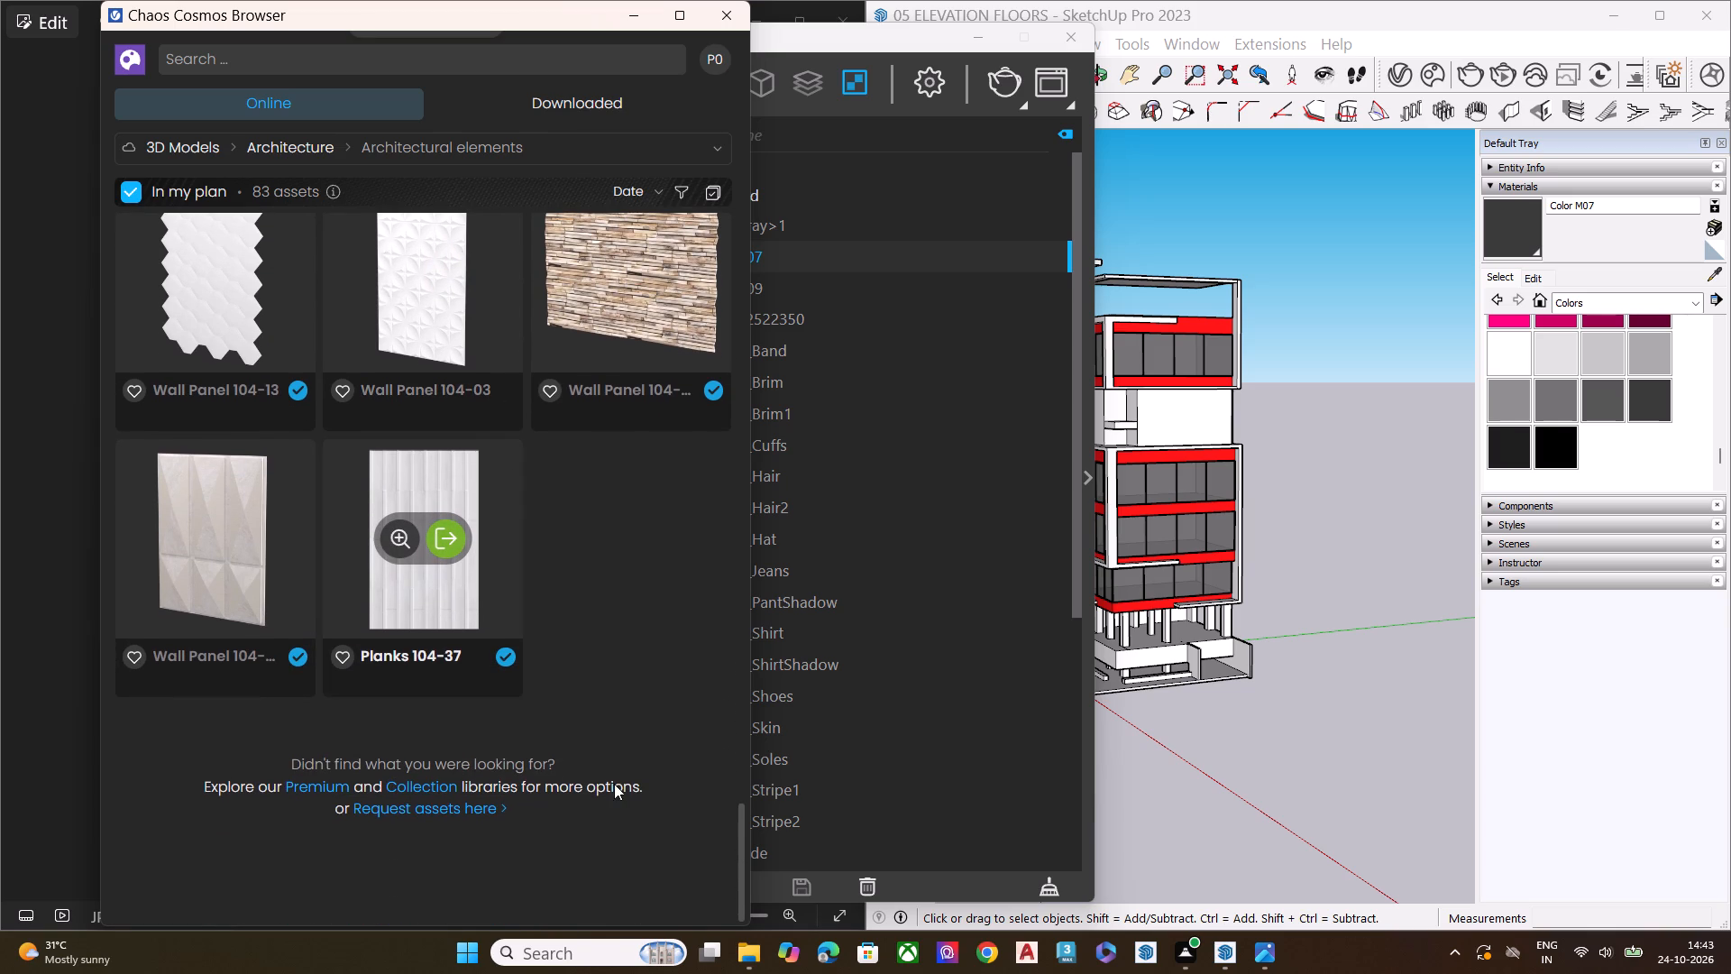
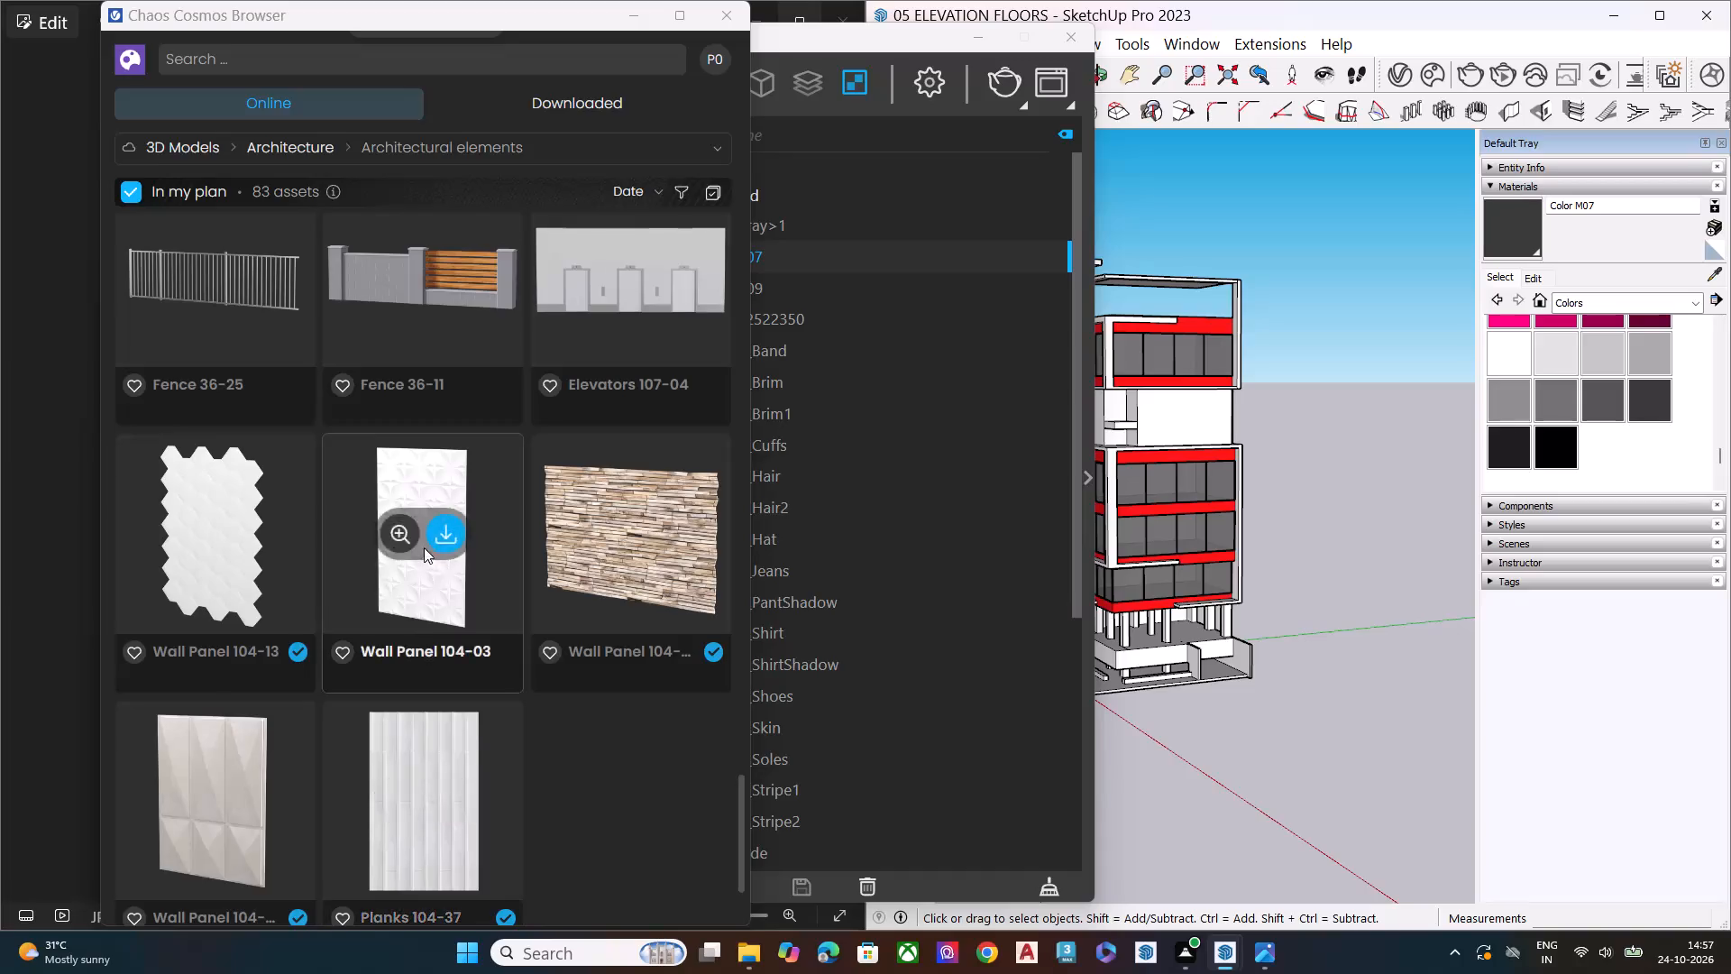
# Go back through the Architectural elements assets and import Wall Panel 104-26, the dark vertically grooved panel, into the model.
pyautogui.scroll(5, 425, 547)
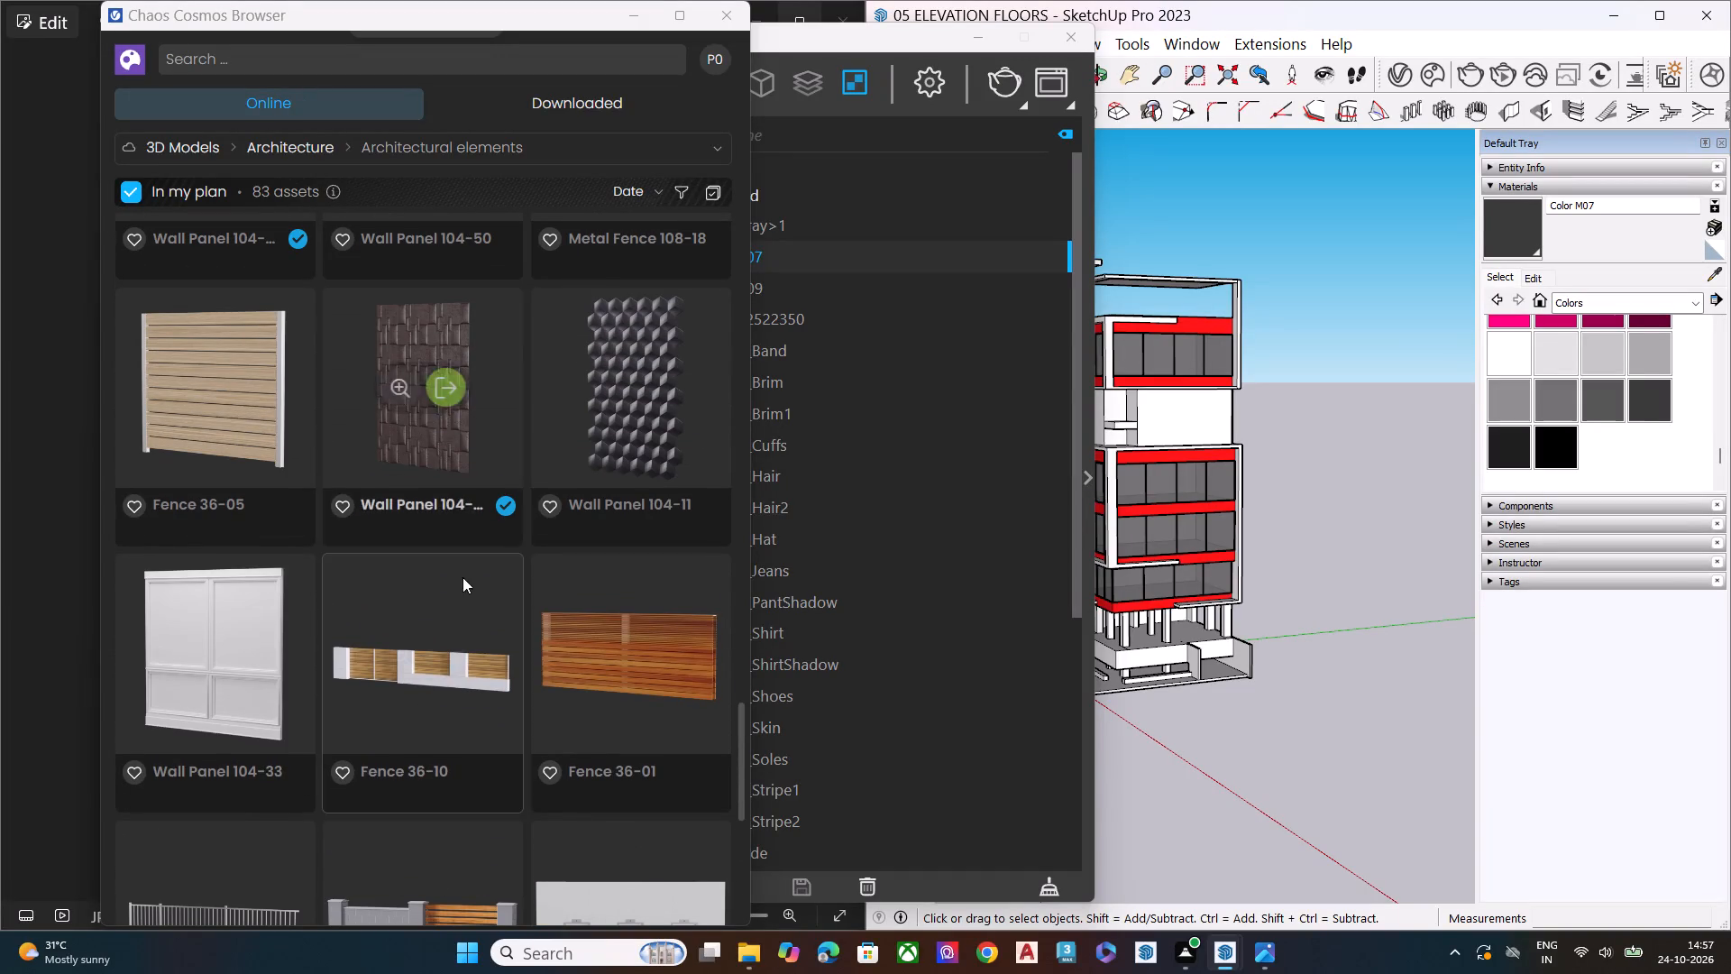
pyautogui.scroll(2, 456, 609)
pyautogui.scroll(2, 387, 507)
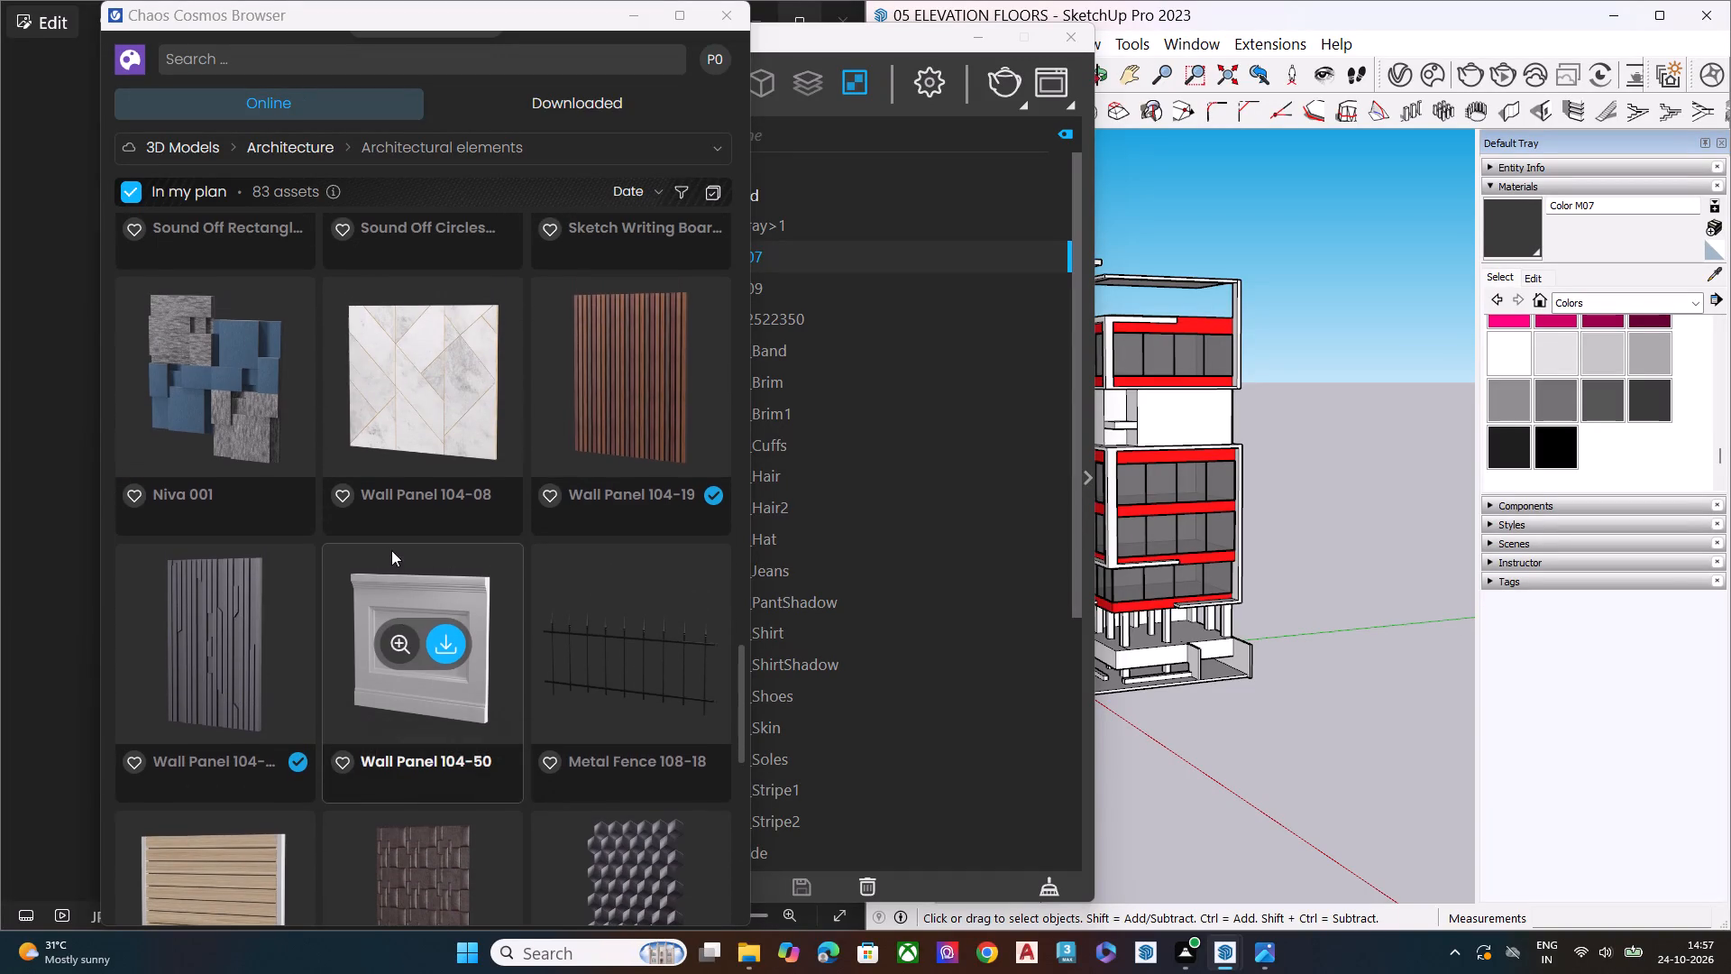
pyautogui.scroll(1, 652, 495)
pyautogui.scroll(-1, 652, 495)
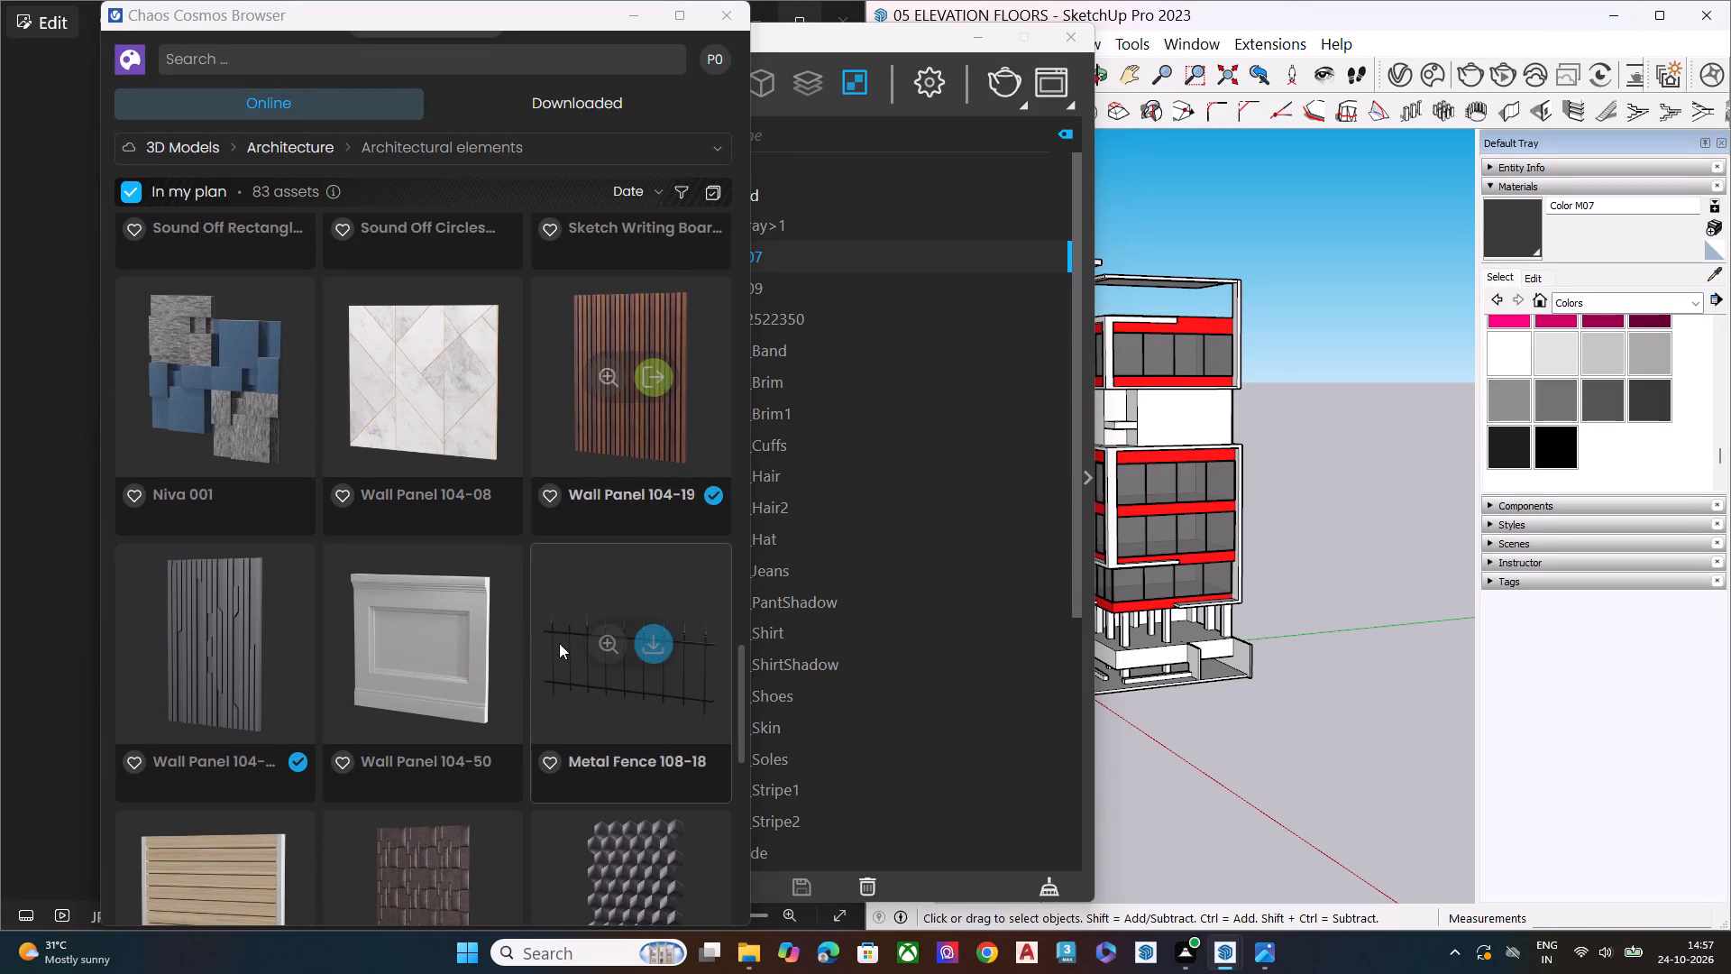
pyautogui.scroll(2, 564, 580)
pyautogui.scroll(-1, 489, 581)
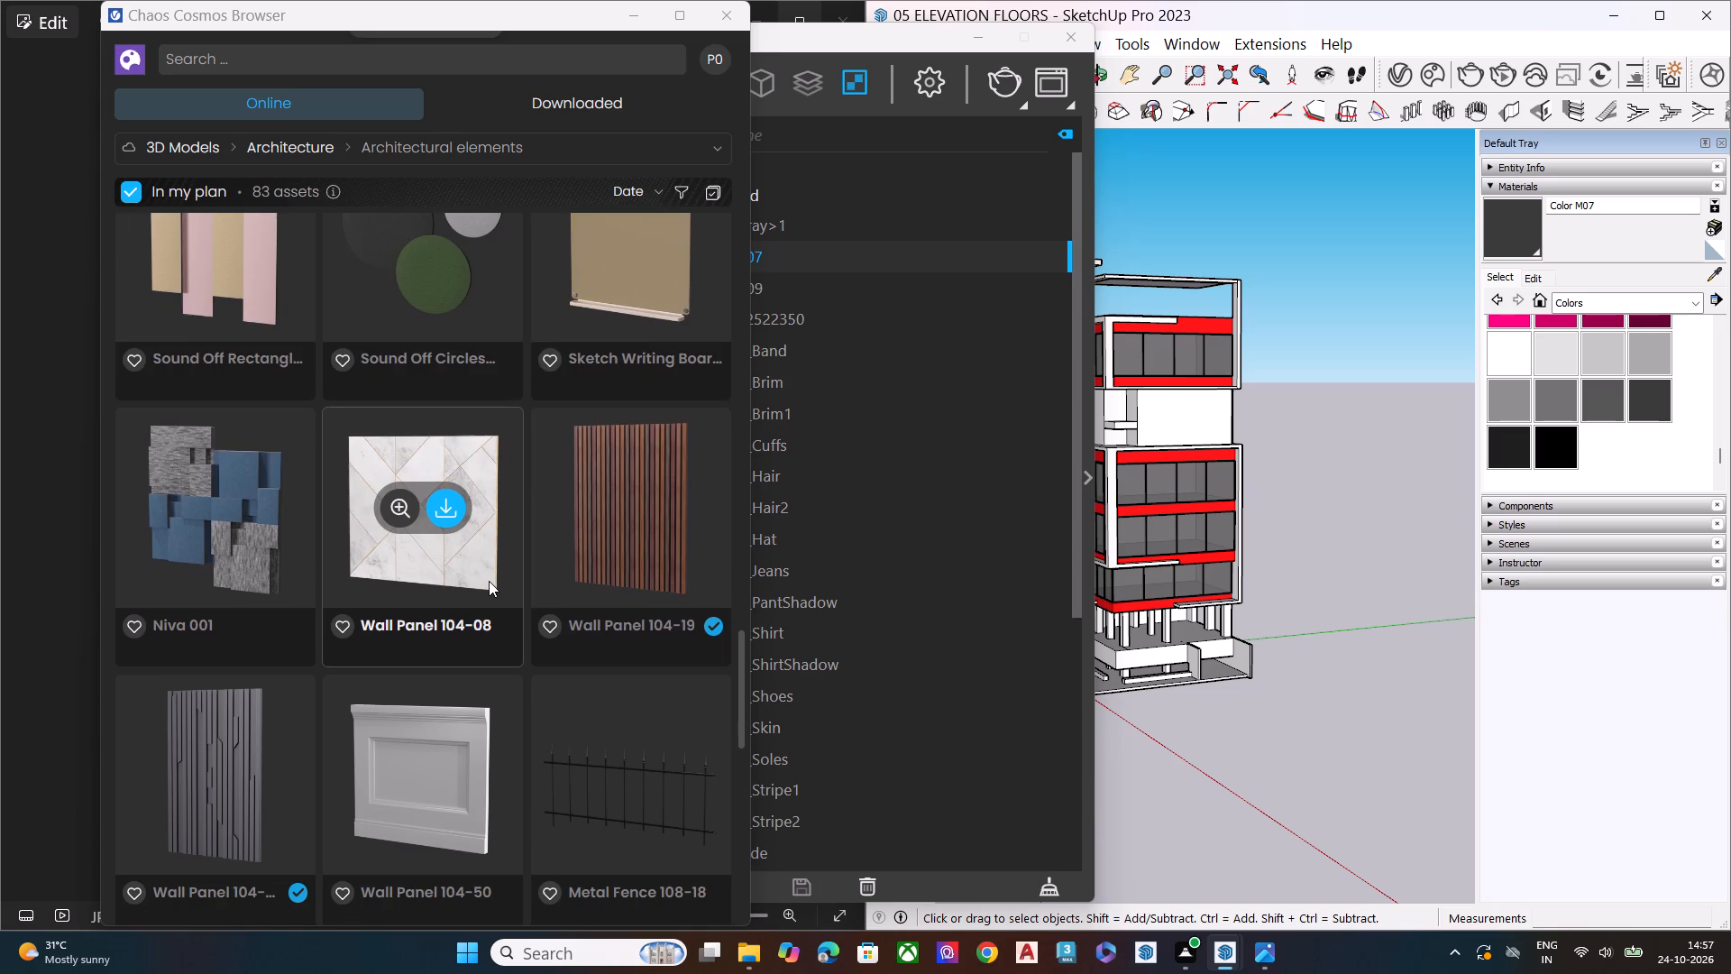
pyautogui.scroll(-2, 489, 581)
pyautogui.click(234, 524)
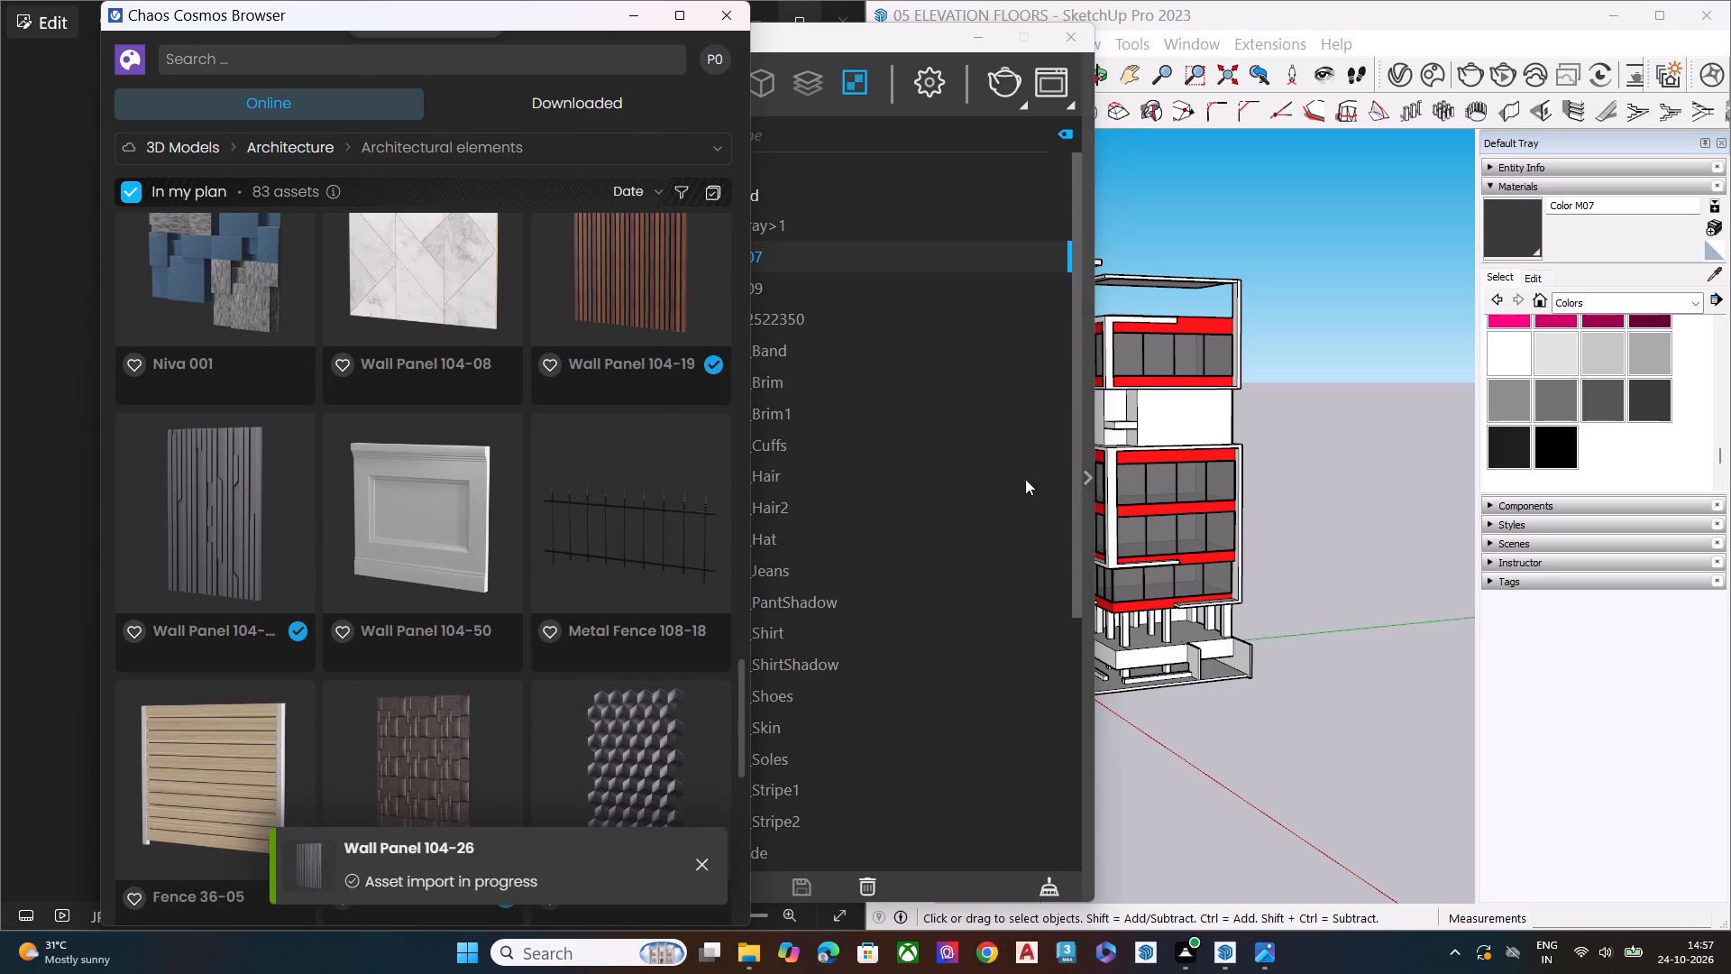
# Place the Wall Panel 104-26 component on the open ground in front of the tower's entrance steps and minimise the V-Ray Asset Editor.
pyautogui.moveTo(1232, 510); pyautogui.dragTo(1189, 883, button='middle')
pyautogui.scroll(-1, 1232, 531)
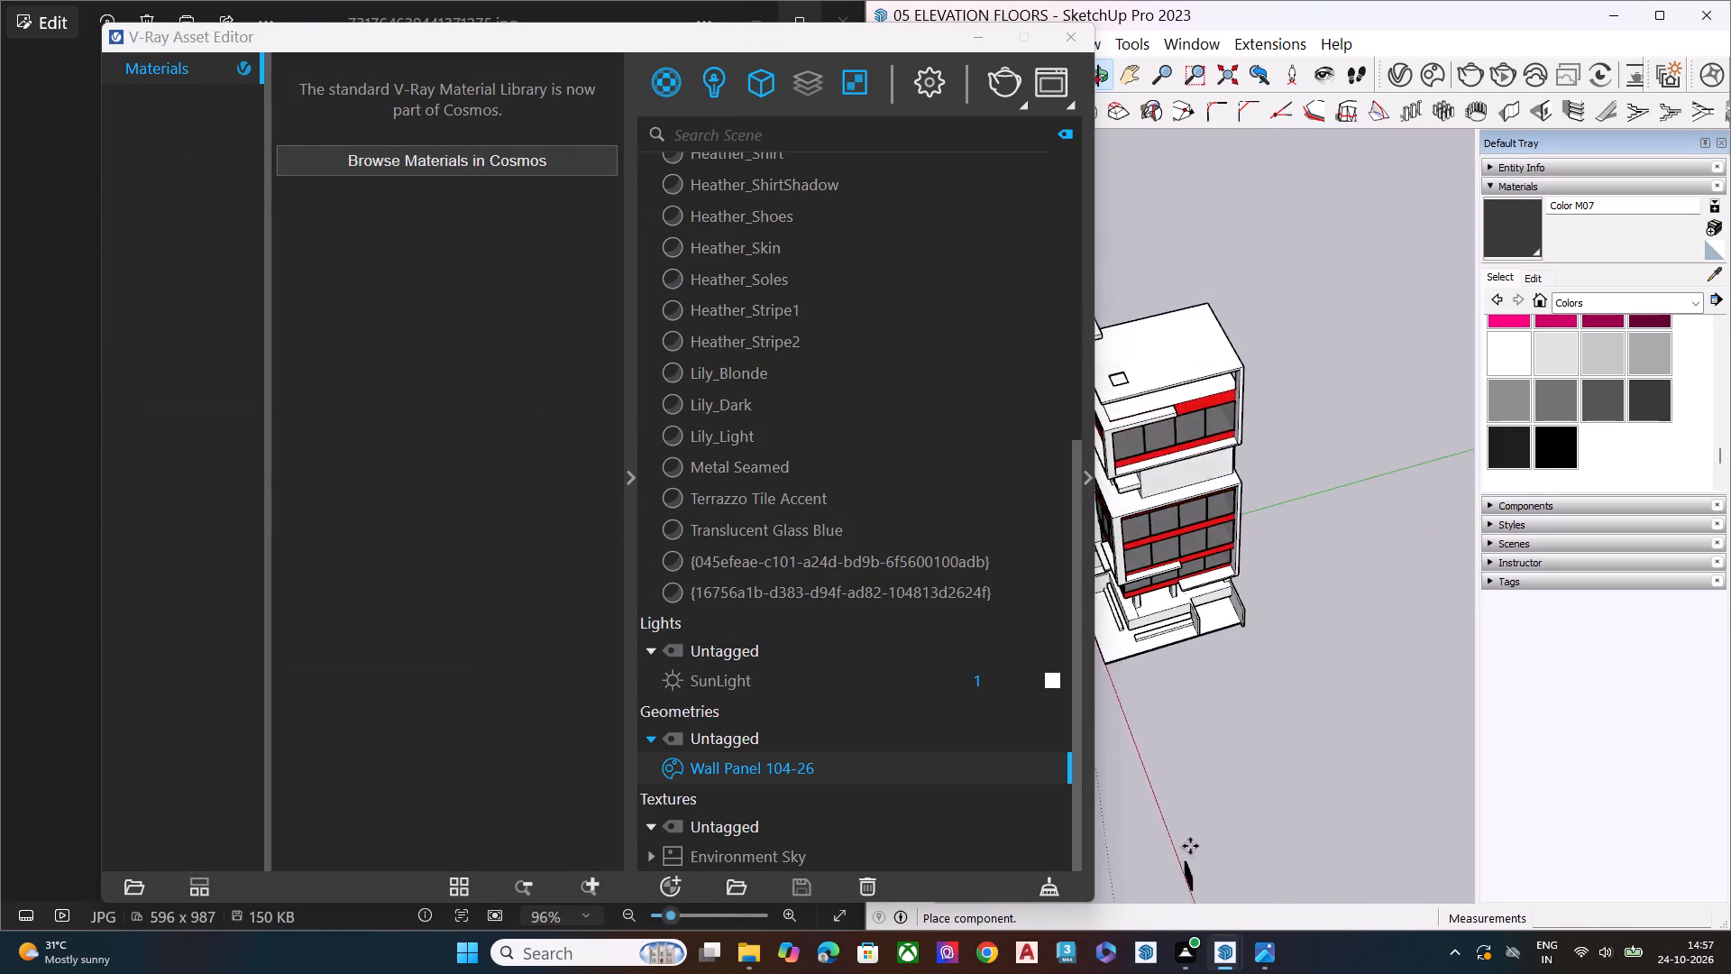
pyautogui.scroll(7, 1193, 798)
pyautogui.click(1177, 633)
pyautogui.scroll(-1, 1186, 658)
pyautogui.scroll(2, 1186, 658)
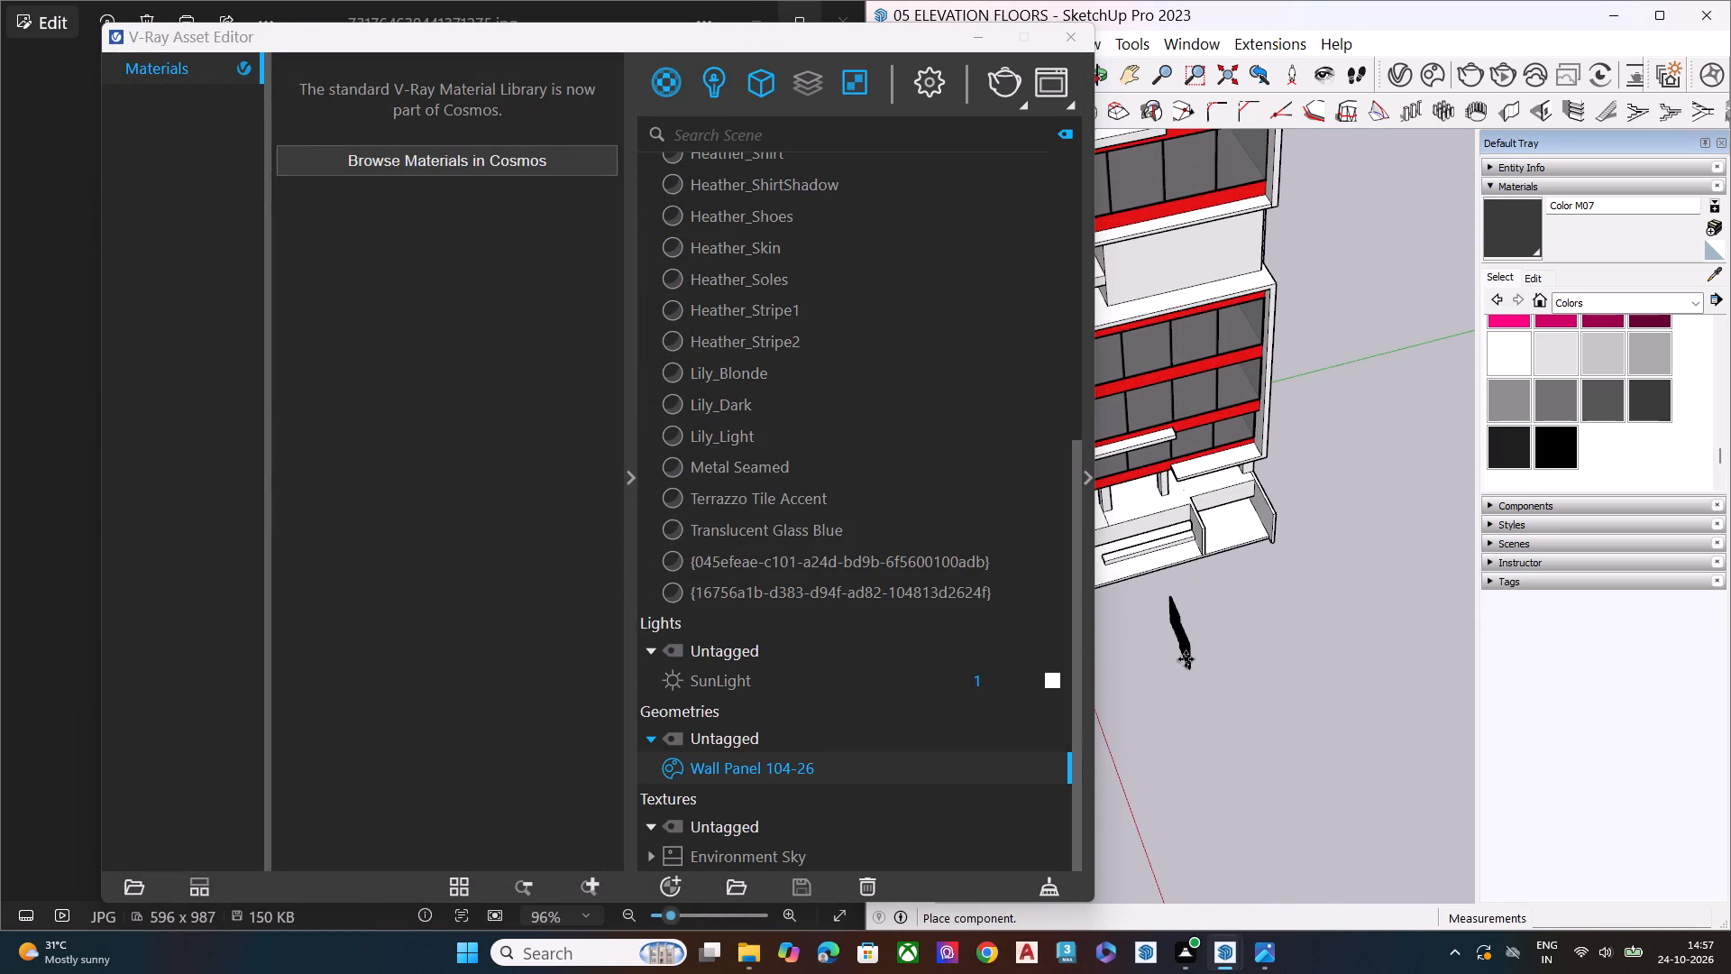
pyautogui.press('space')
pyautogui.scroll(2, 1188, 649)
pyautogui.scroll(-1, 1186, 638)
pyautogui.scroll(4, 1186, 638)
pyautogui.scroll(-1, 1186, 638)
pyautogui.scroll(2, 1186, 638)
pyautogui.click(982, 32)
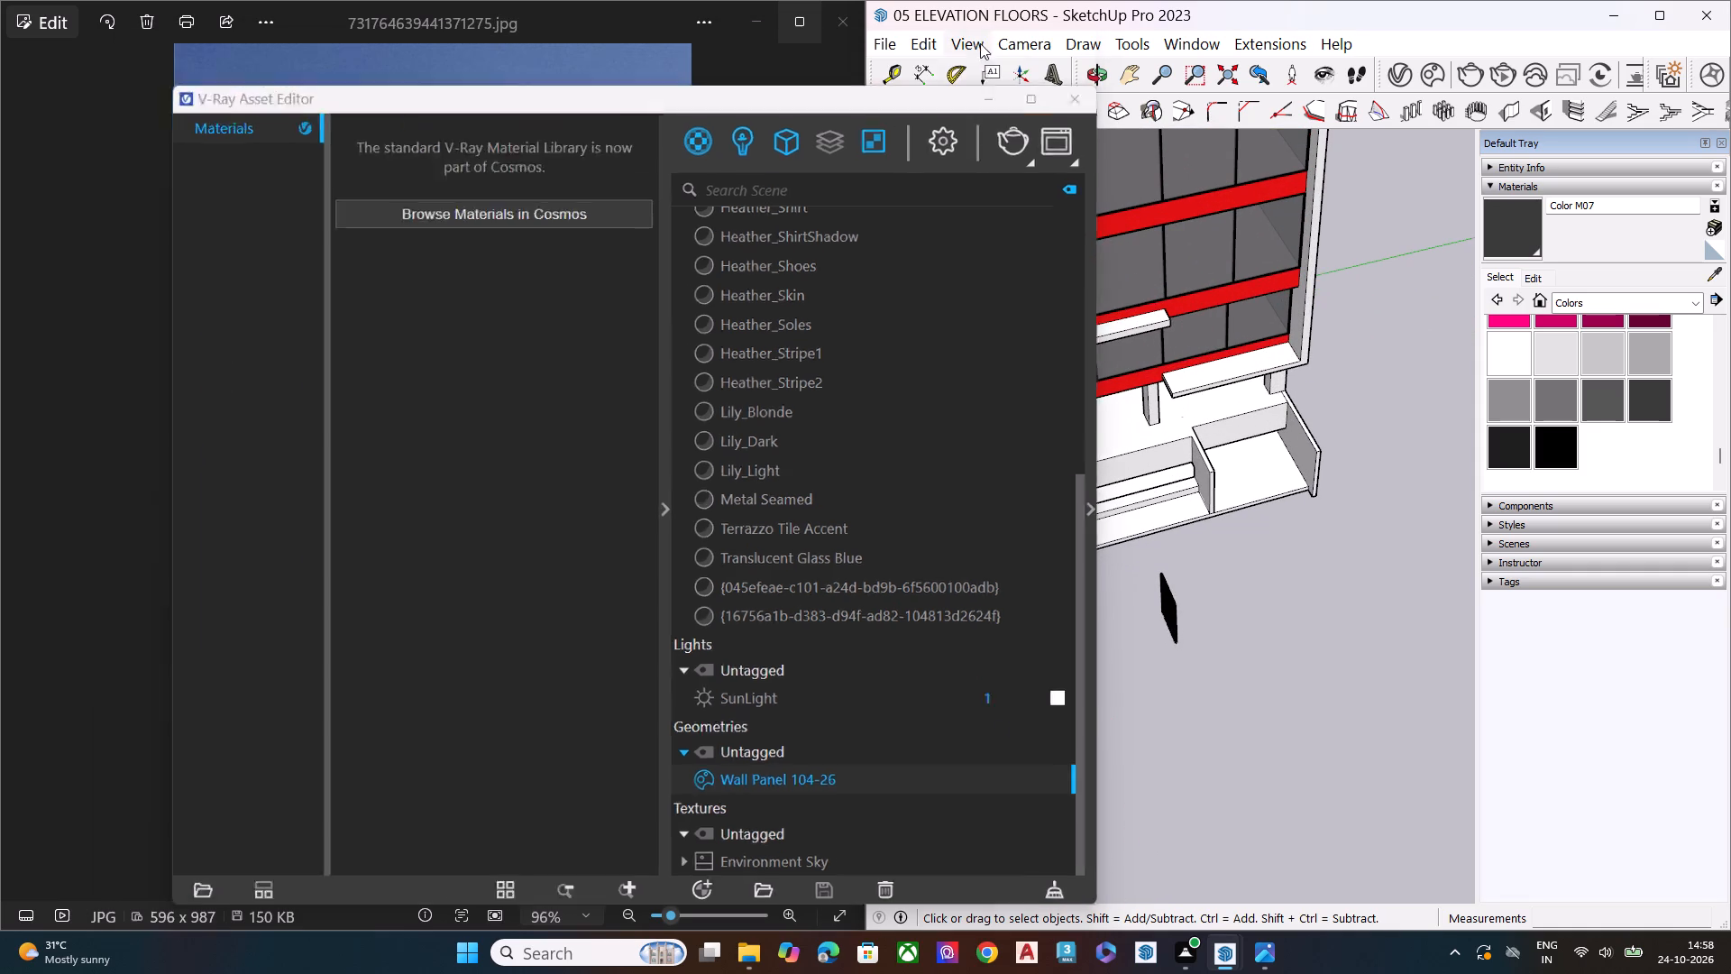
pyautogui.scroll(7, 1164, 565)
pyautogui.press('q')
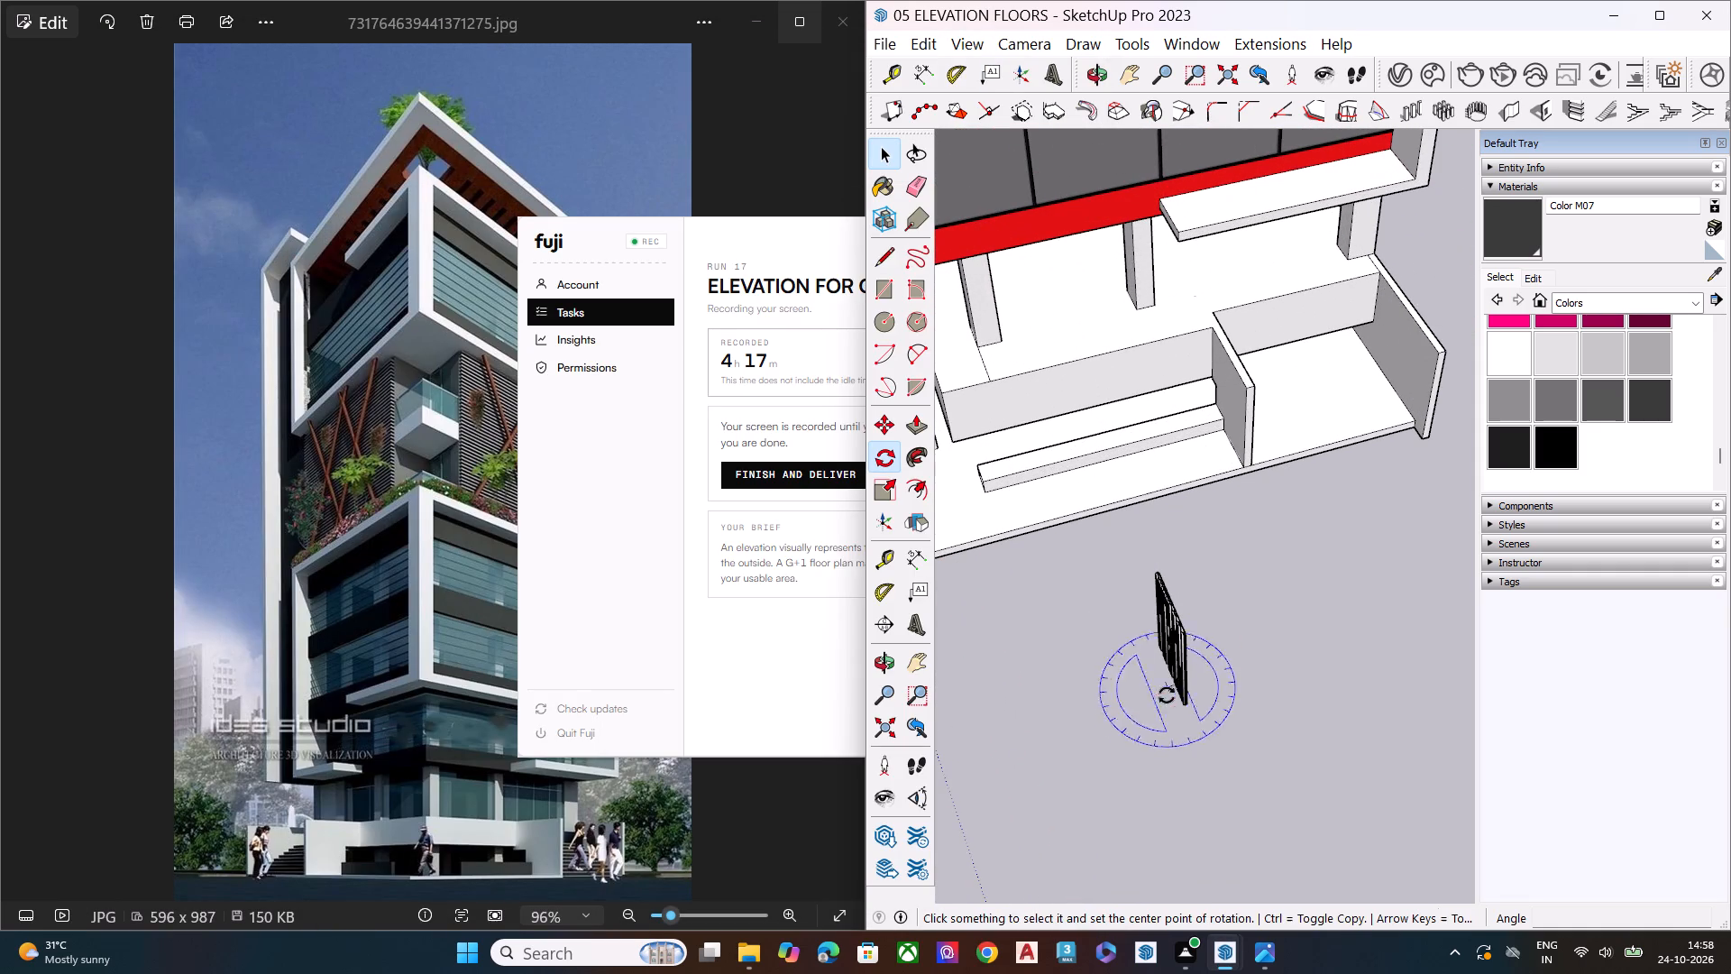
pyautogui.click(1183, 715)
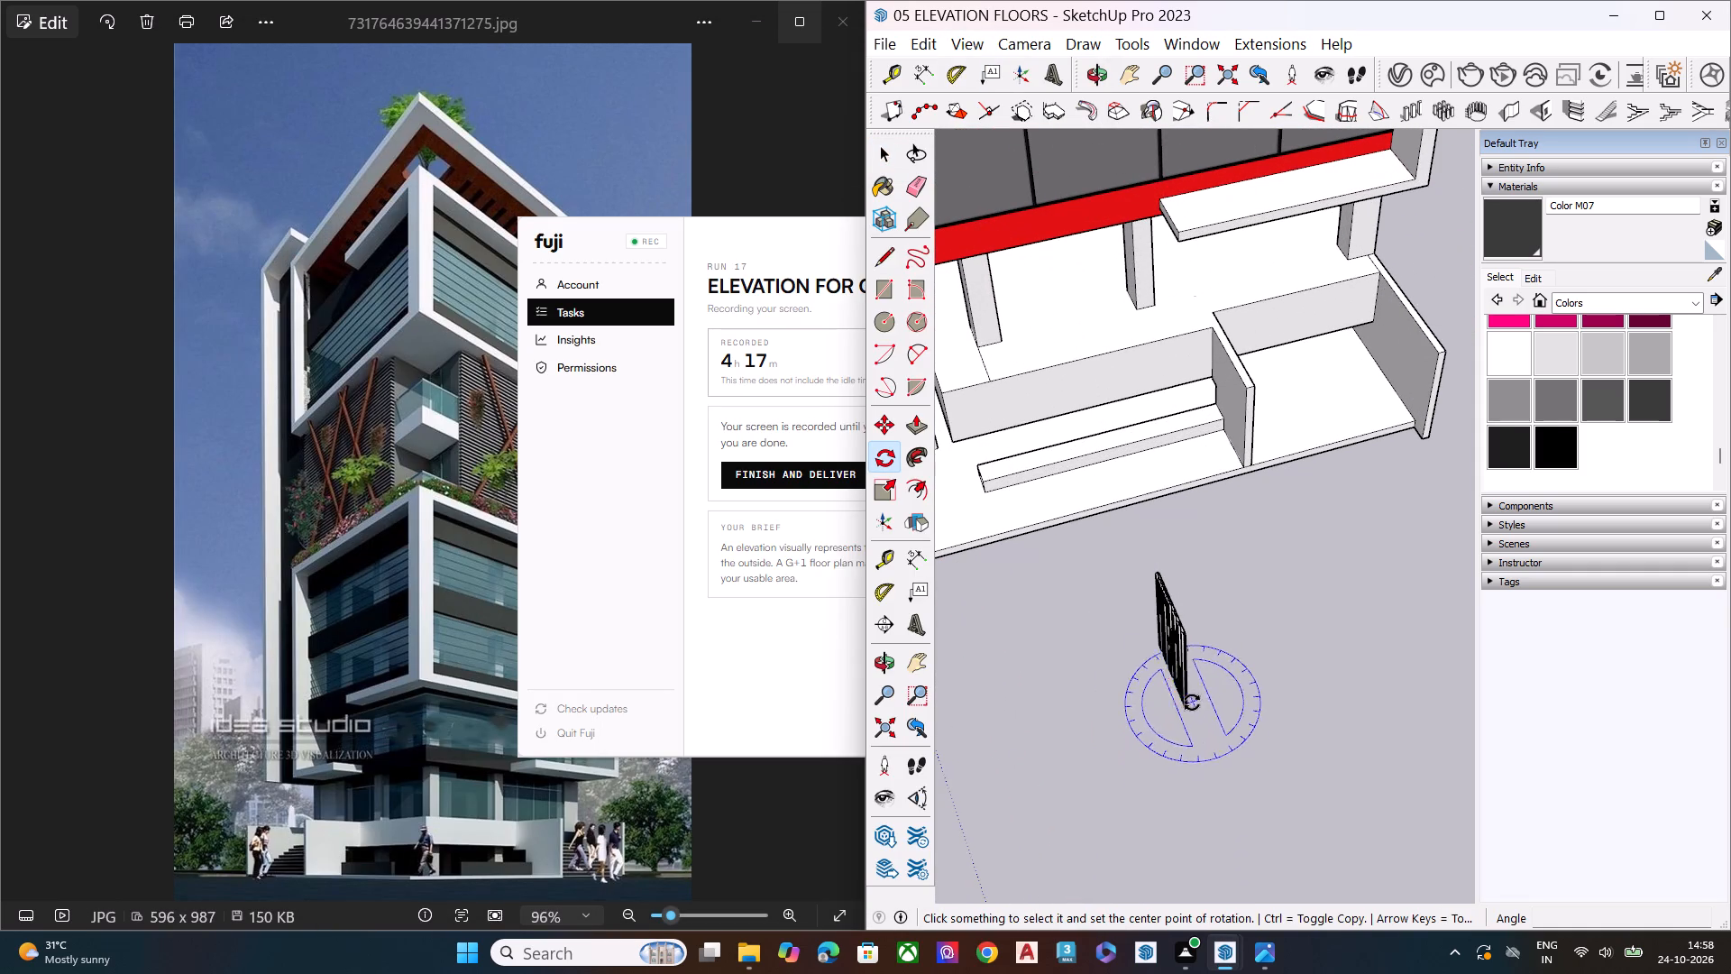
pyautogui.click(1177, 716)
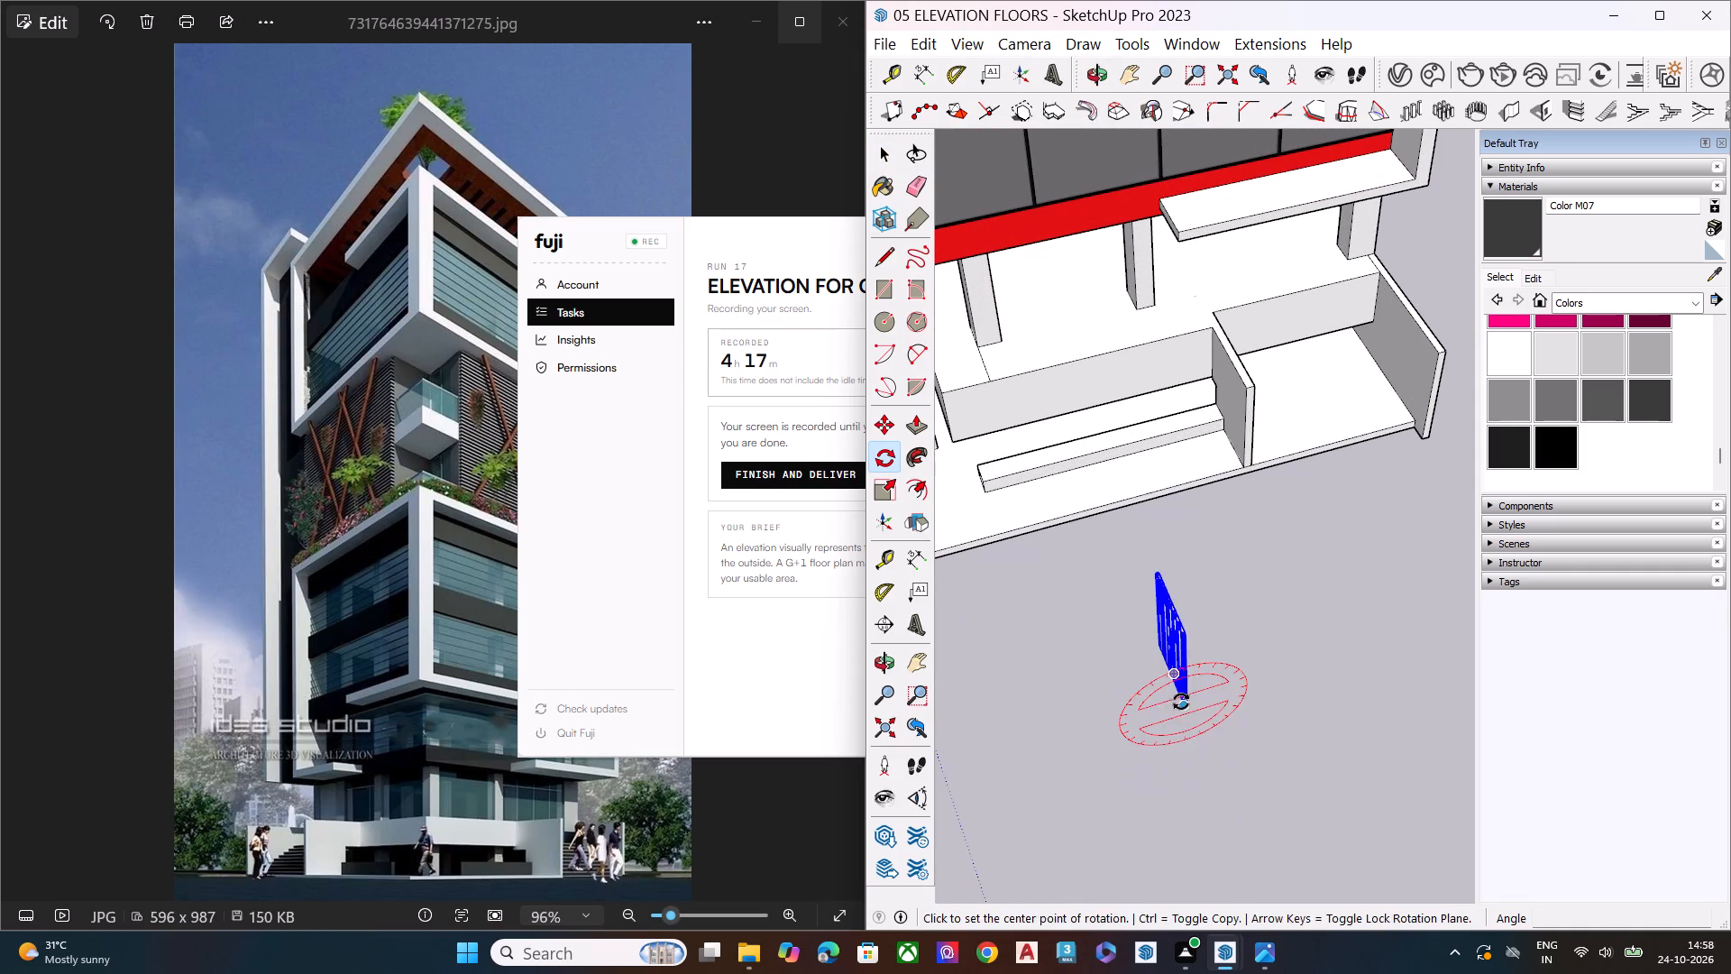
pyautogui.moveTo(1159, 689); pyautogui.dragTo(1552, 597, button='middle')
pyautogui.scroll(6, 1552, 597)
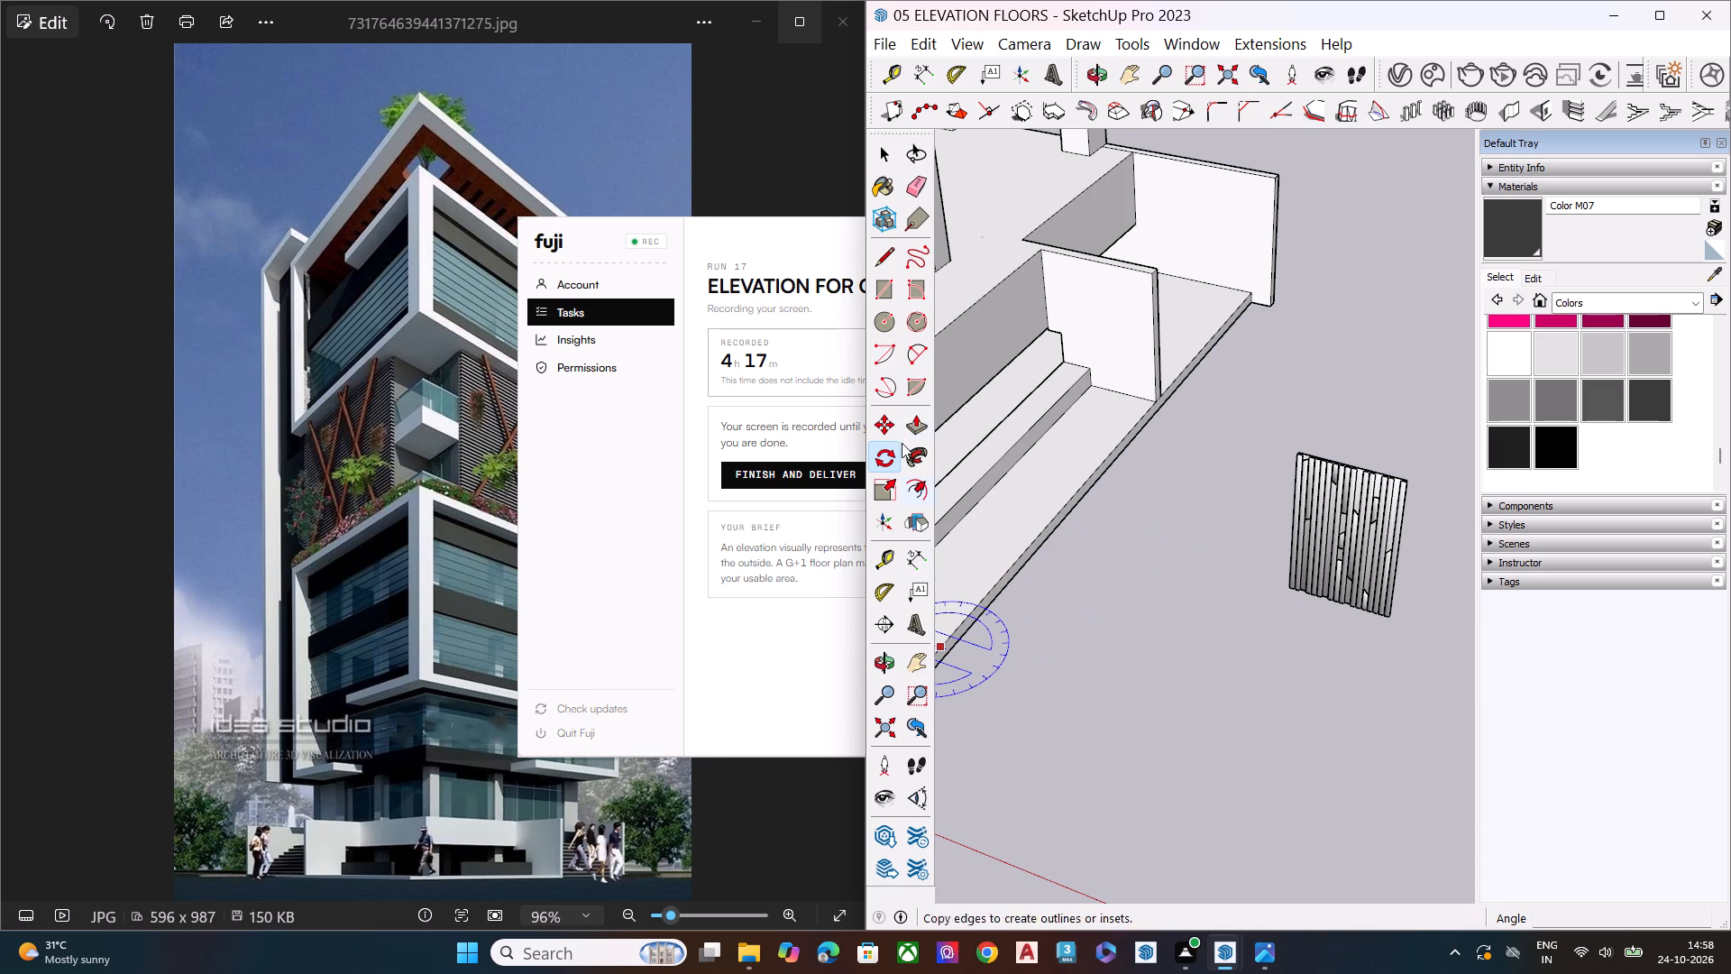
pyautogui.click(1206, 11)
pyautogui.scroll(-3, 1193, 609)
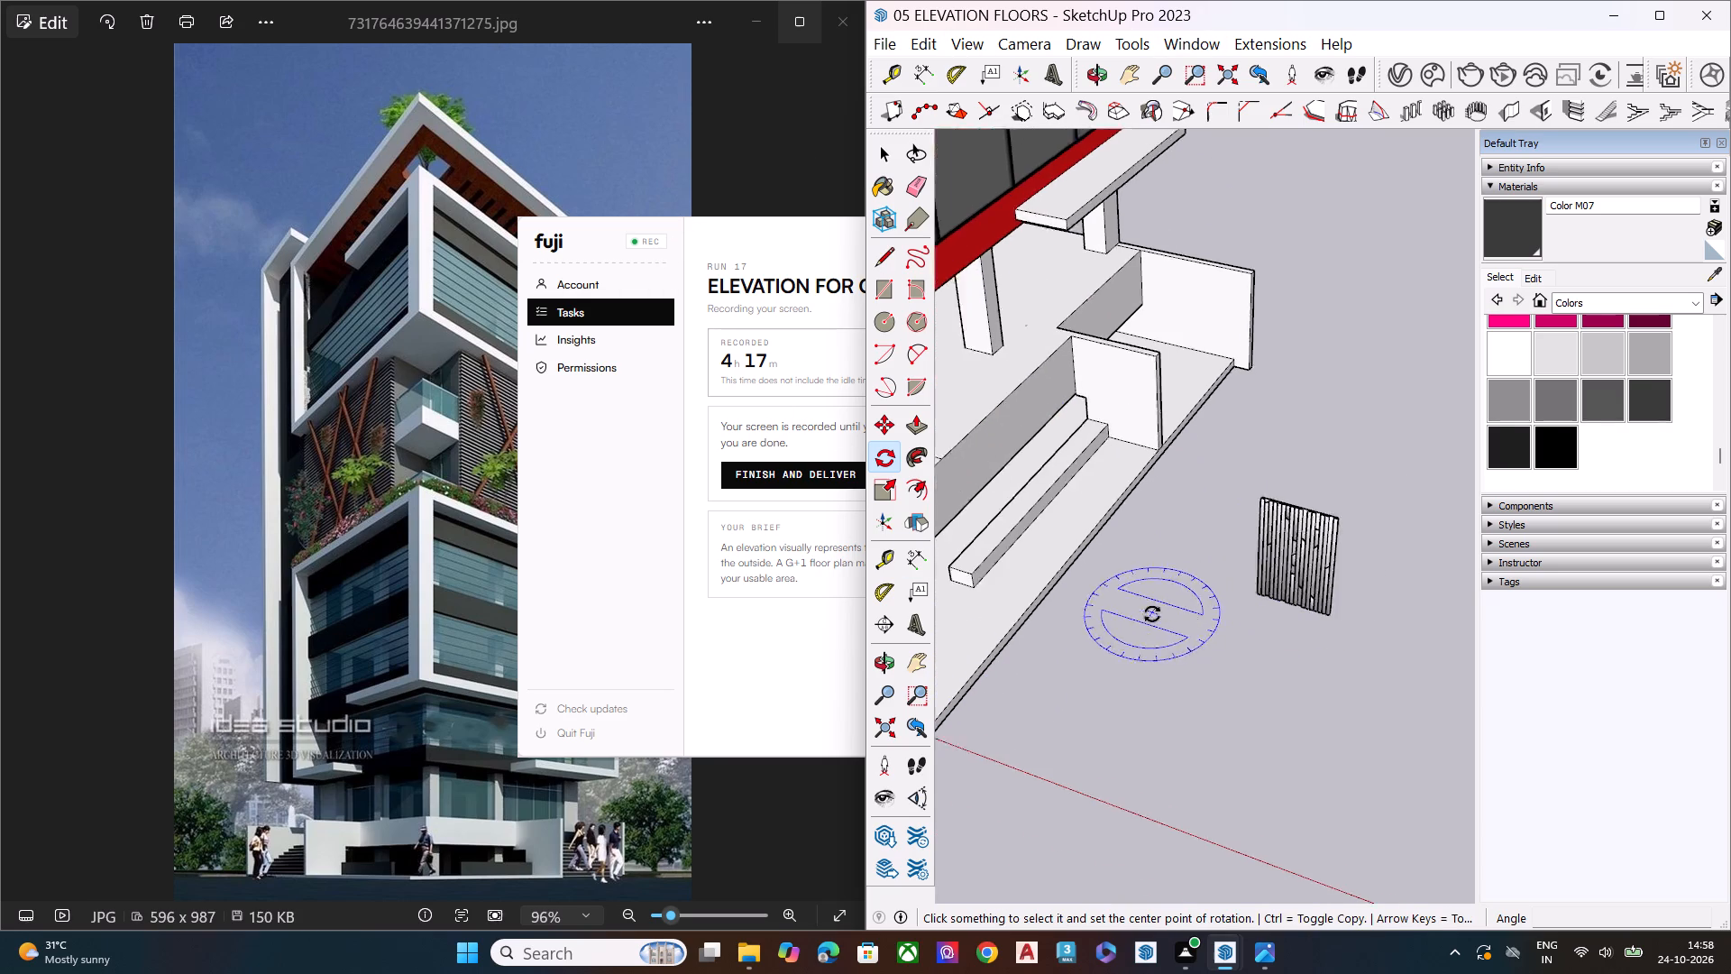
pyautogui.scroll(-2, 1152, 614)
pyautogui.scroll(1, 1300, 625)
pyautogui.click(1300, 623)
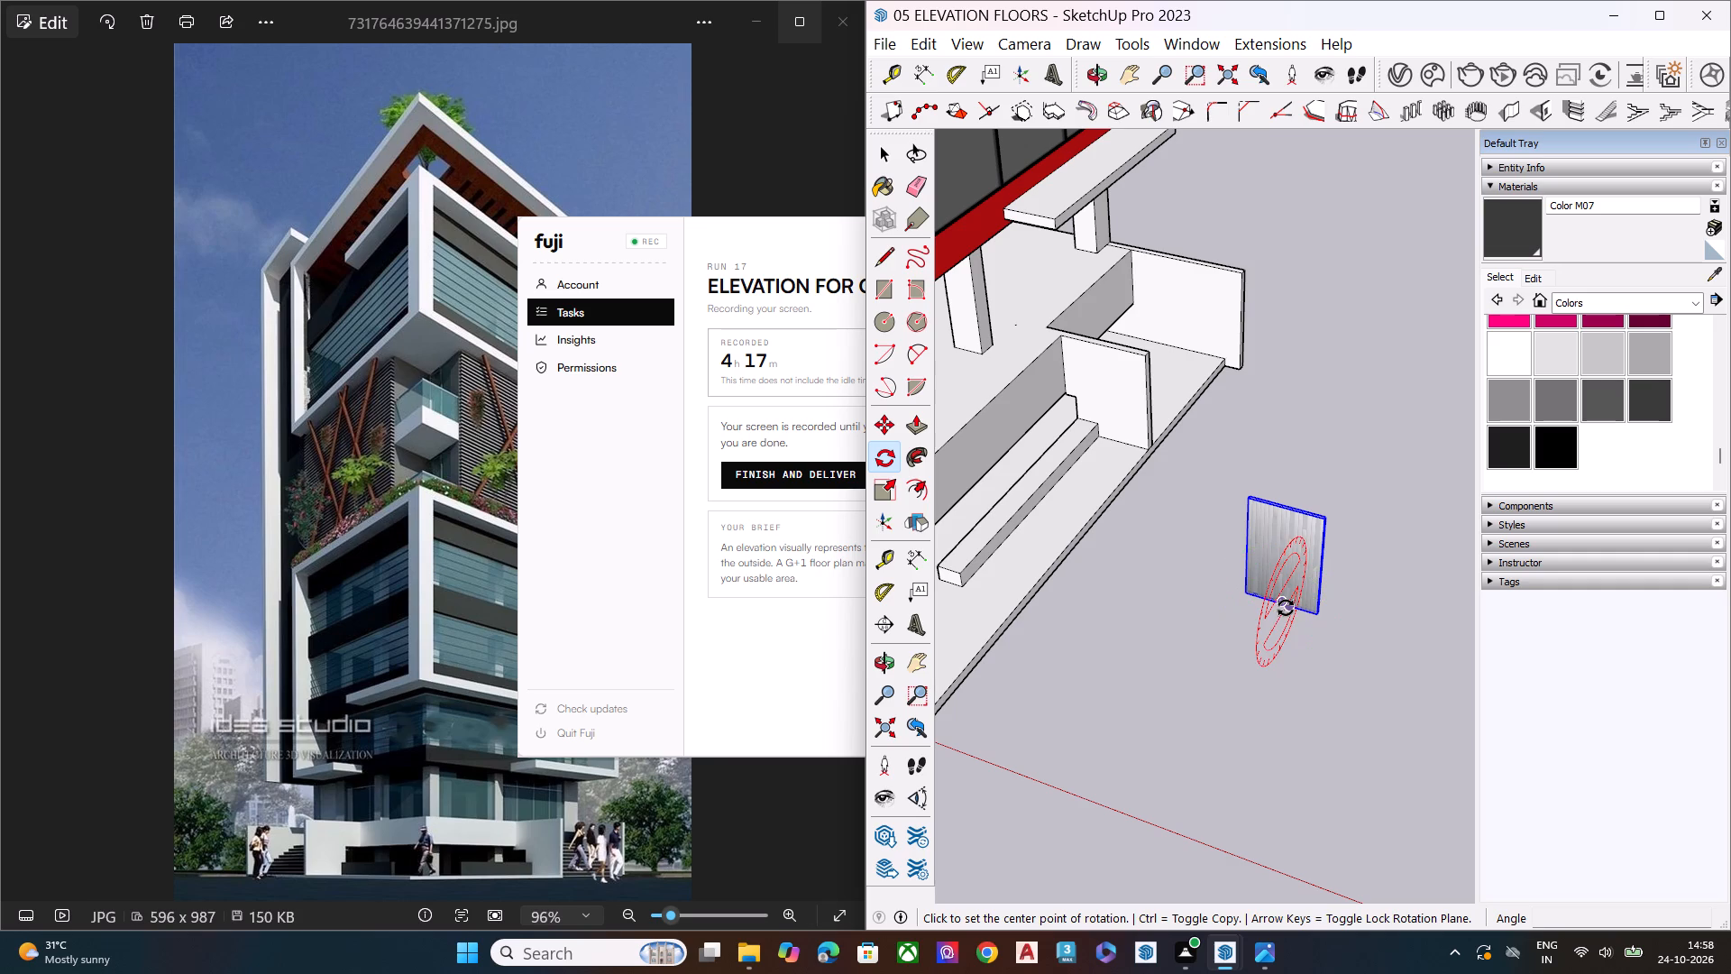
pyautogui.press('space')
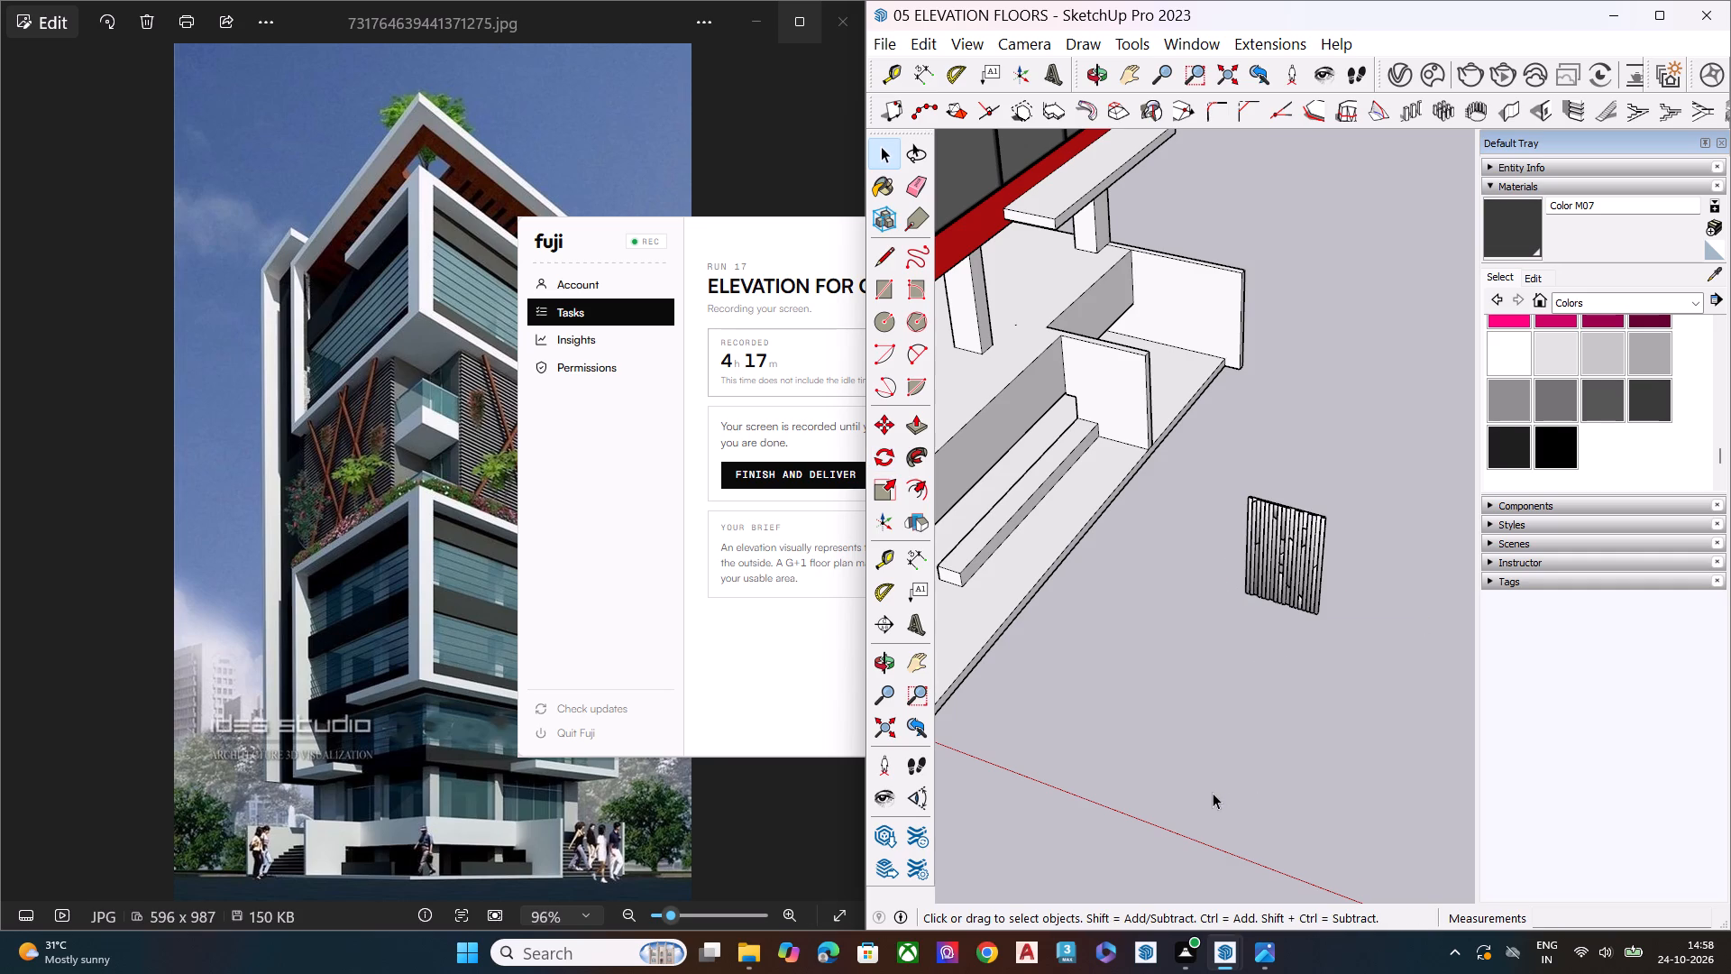
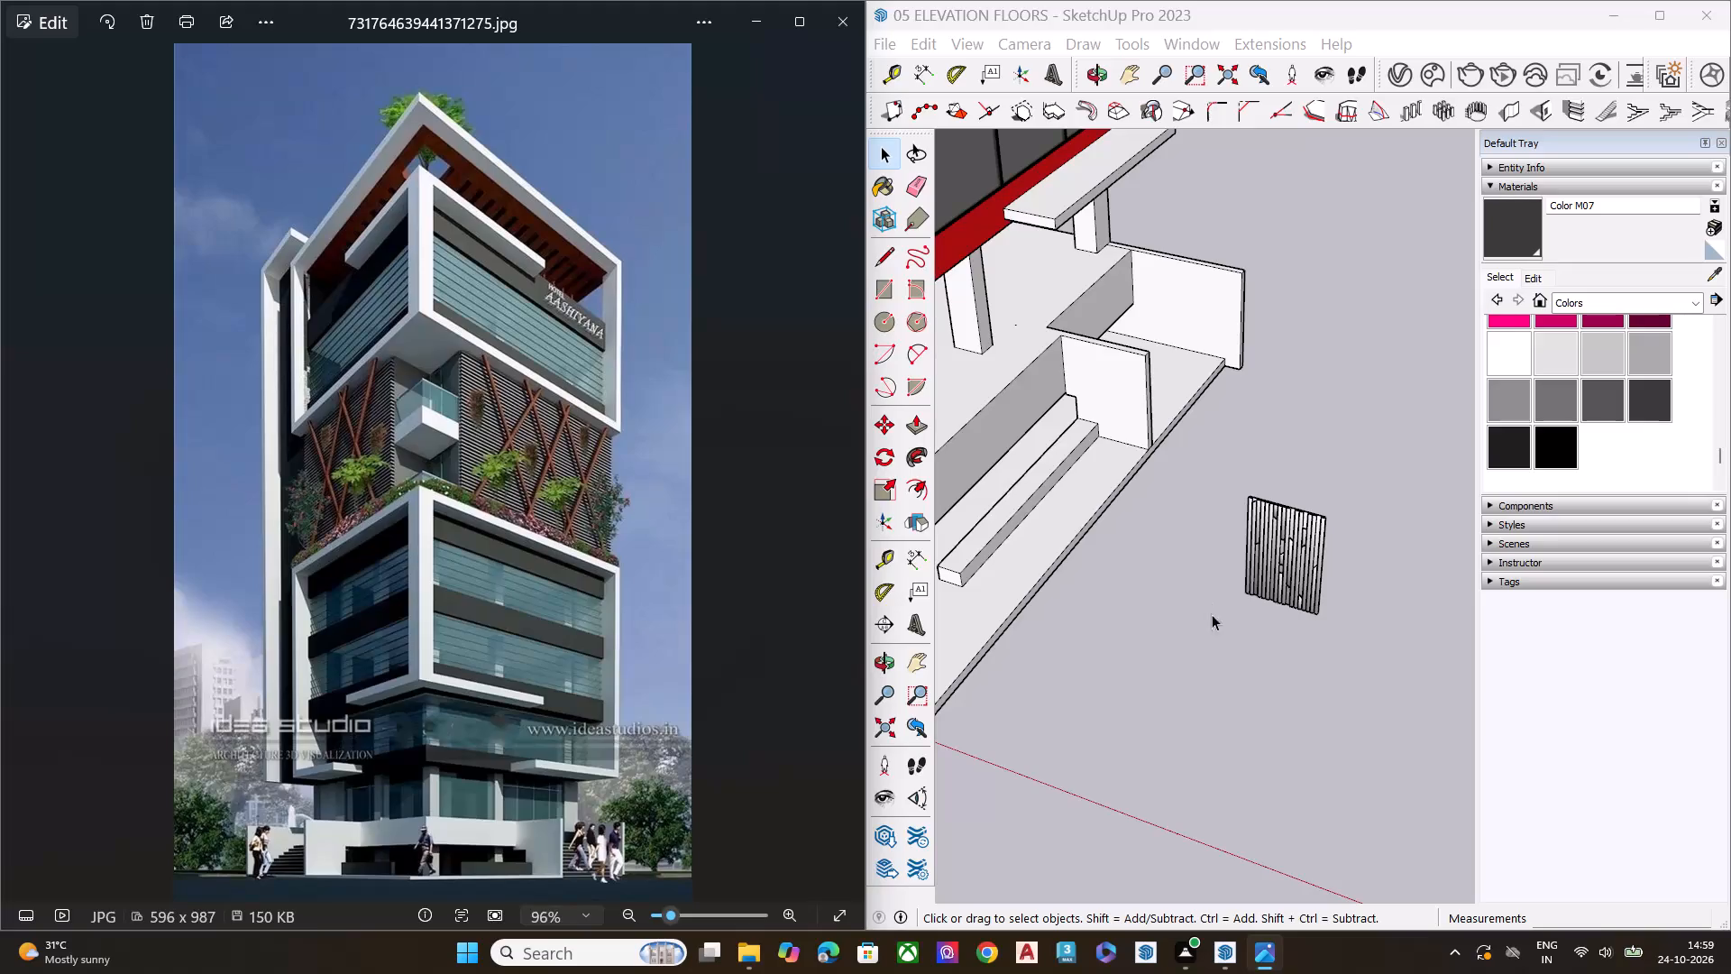
# Rotate the slatted panel about its lower corner so that it runs in the perpendicular direction.
pyautogui.click(1304, 605)
pyautogui.press('q')
pyautogui.click(1323, 626)
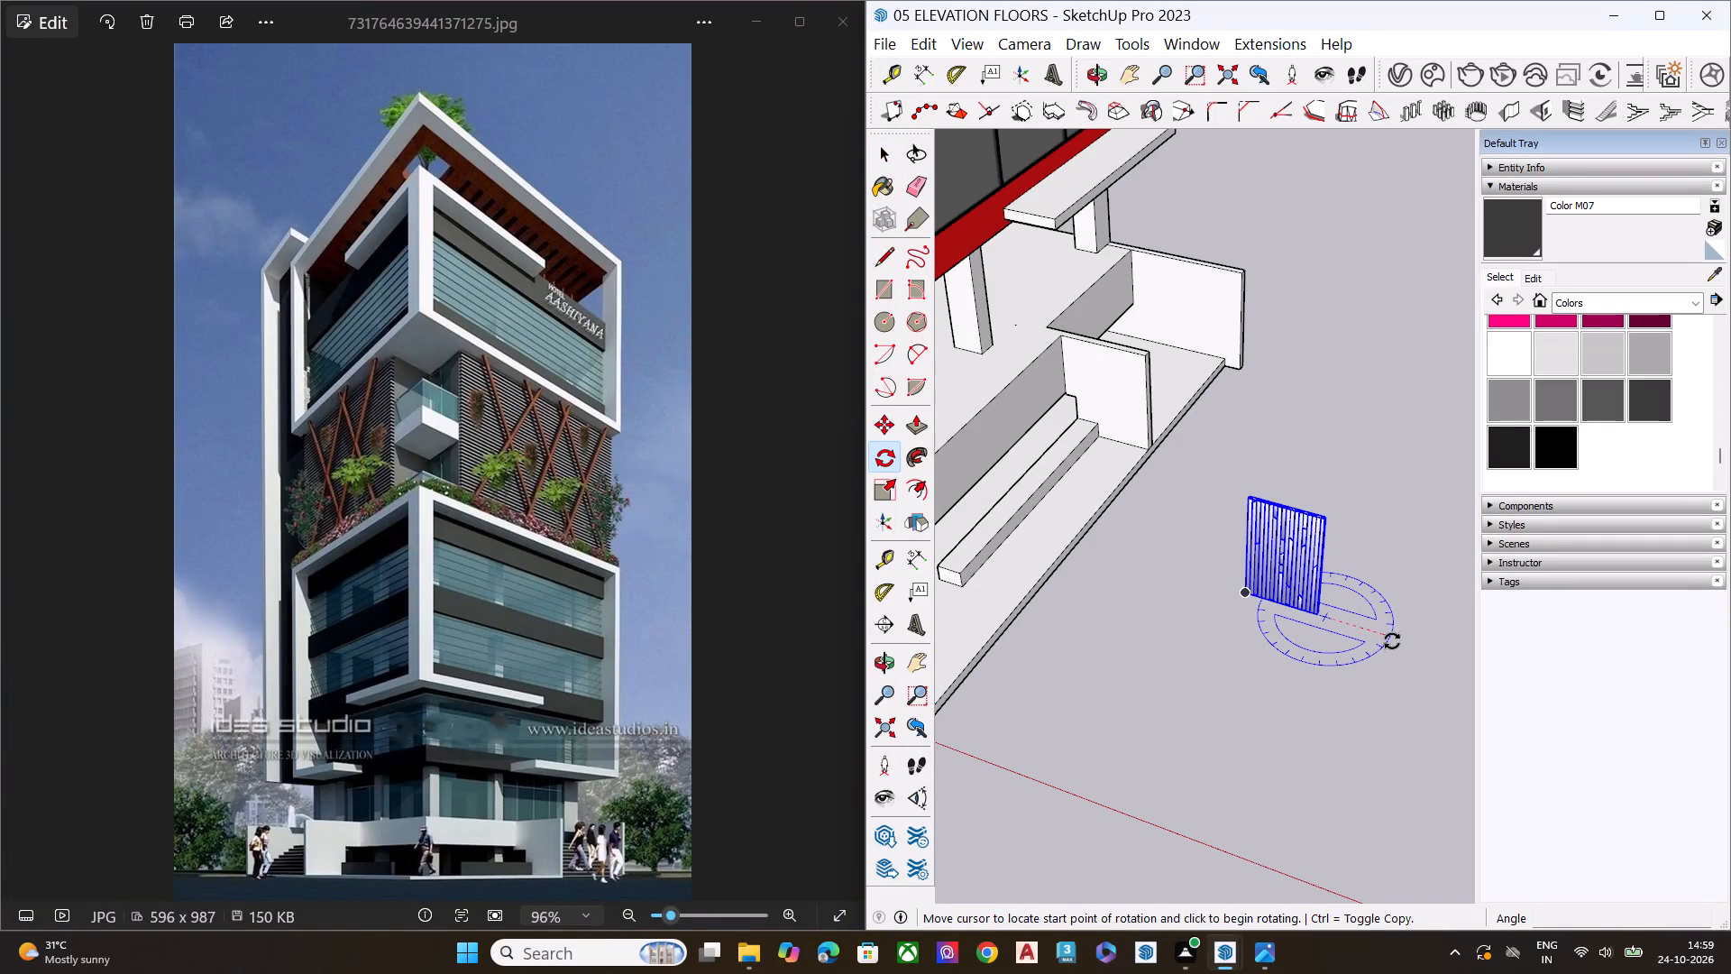
pyautogui.click(1392, 641)
pyautogui.click(1370, 550)
pyautogui.press('space')
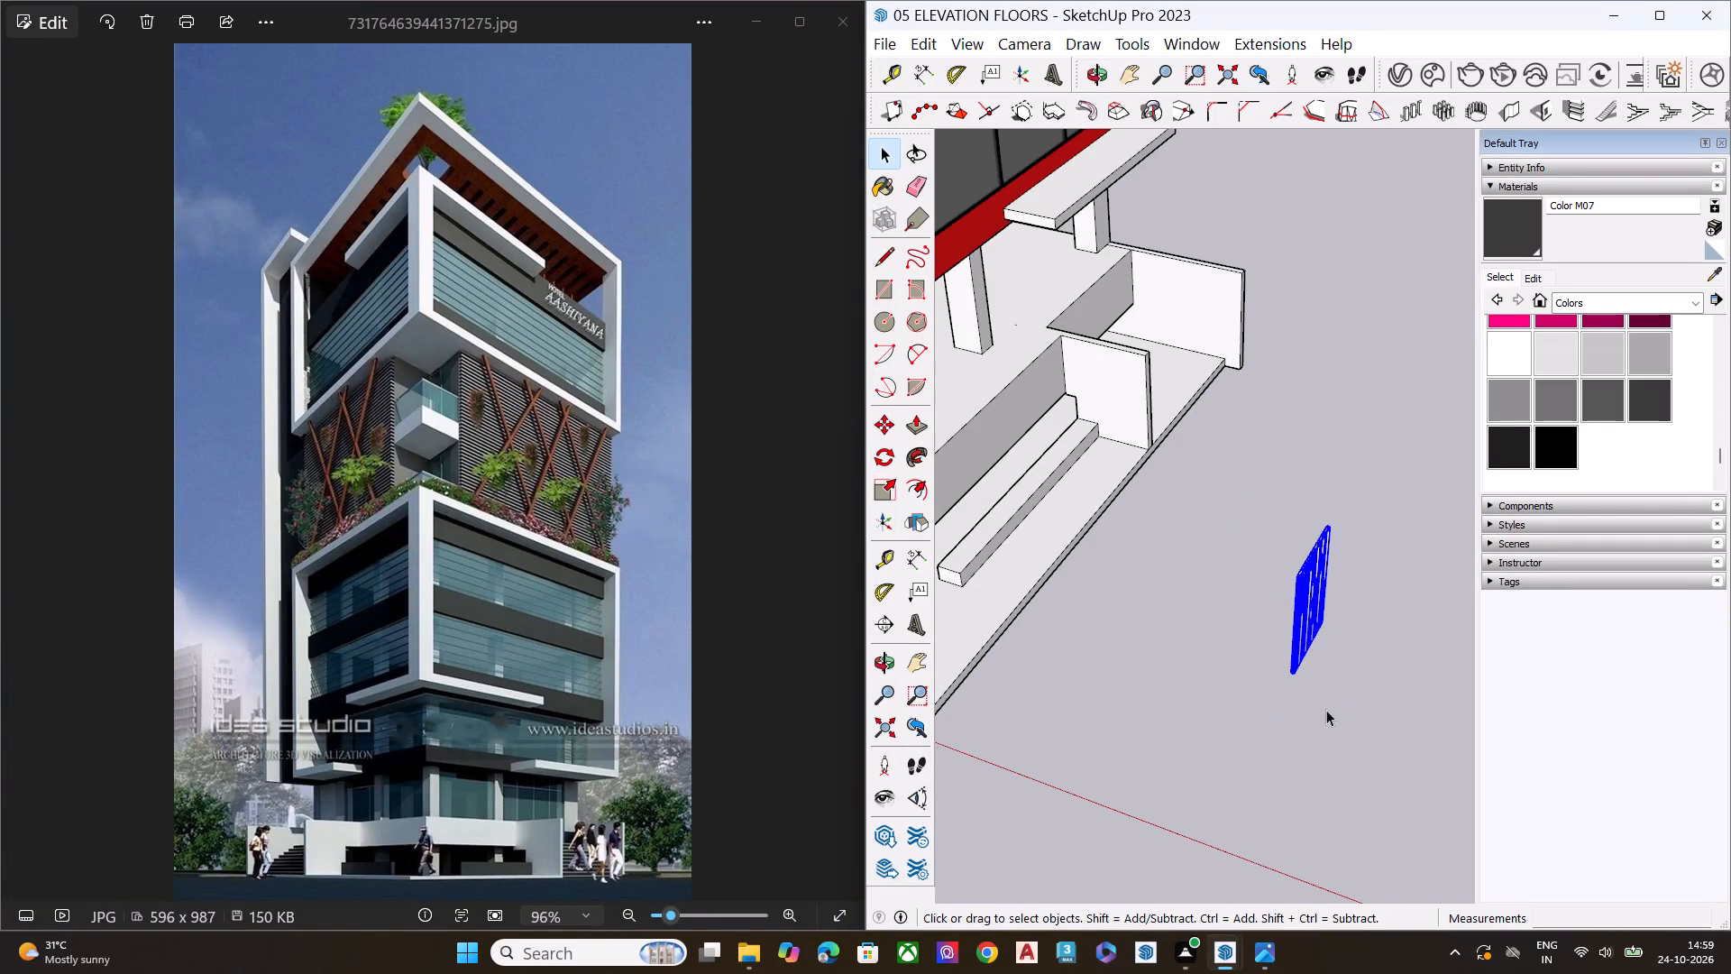
# Scale the rotated slatted panel's thickness along the green axis by a factor of about 1.76.
pyautogui.moveTo(1323, 705); pyautogui.dragTo(1072, 572, button='middle')
pyautogui.scroll(7, 1075, 561)
pyautogui.scroll(-1, 1076, 555)
pyautogui.scroll(2, 1076, 555)
pyautogui.press('s')
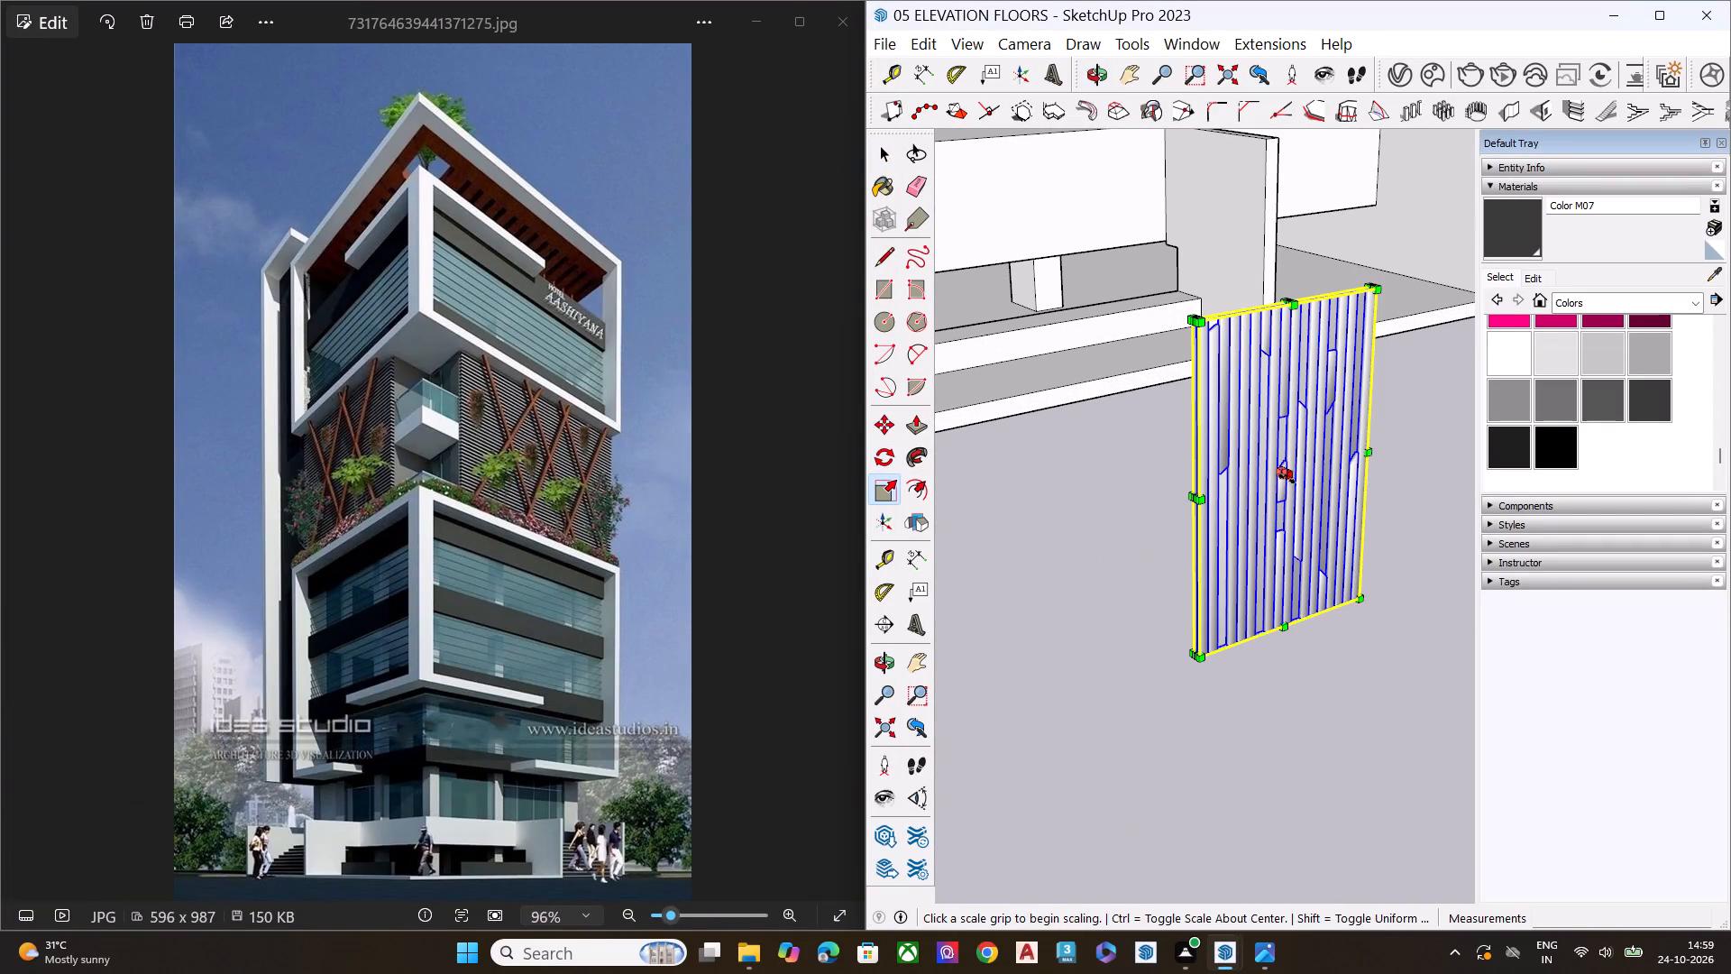
pyautogui.click(1291, 479)
pyautogui.click(1289, 482)
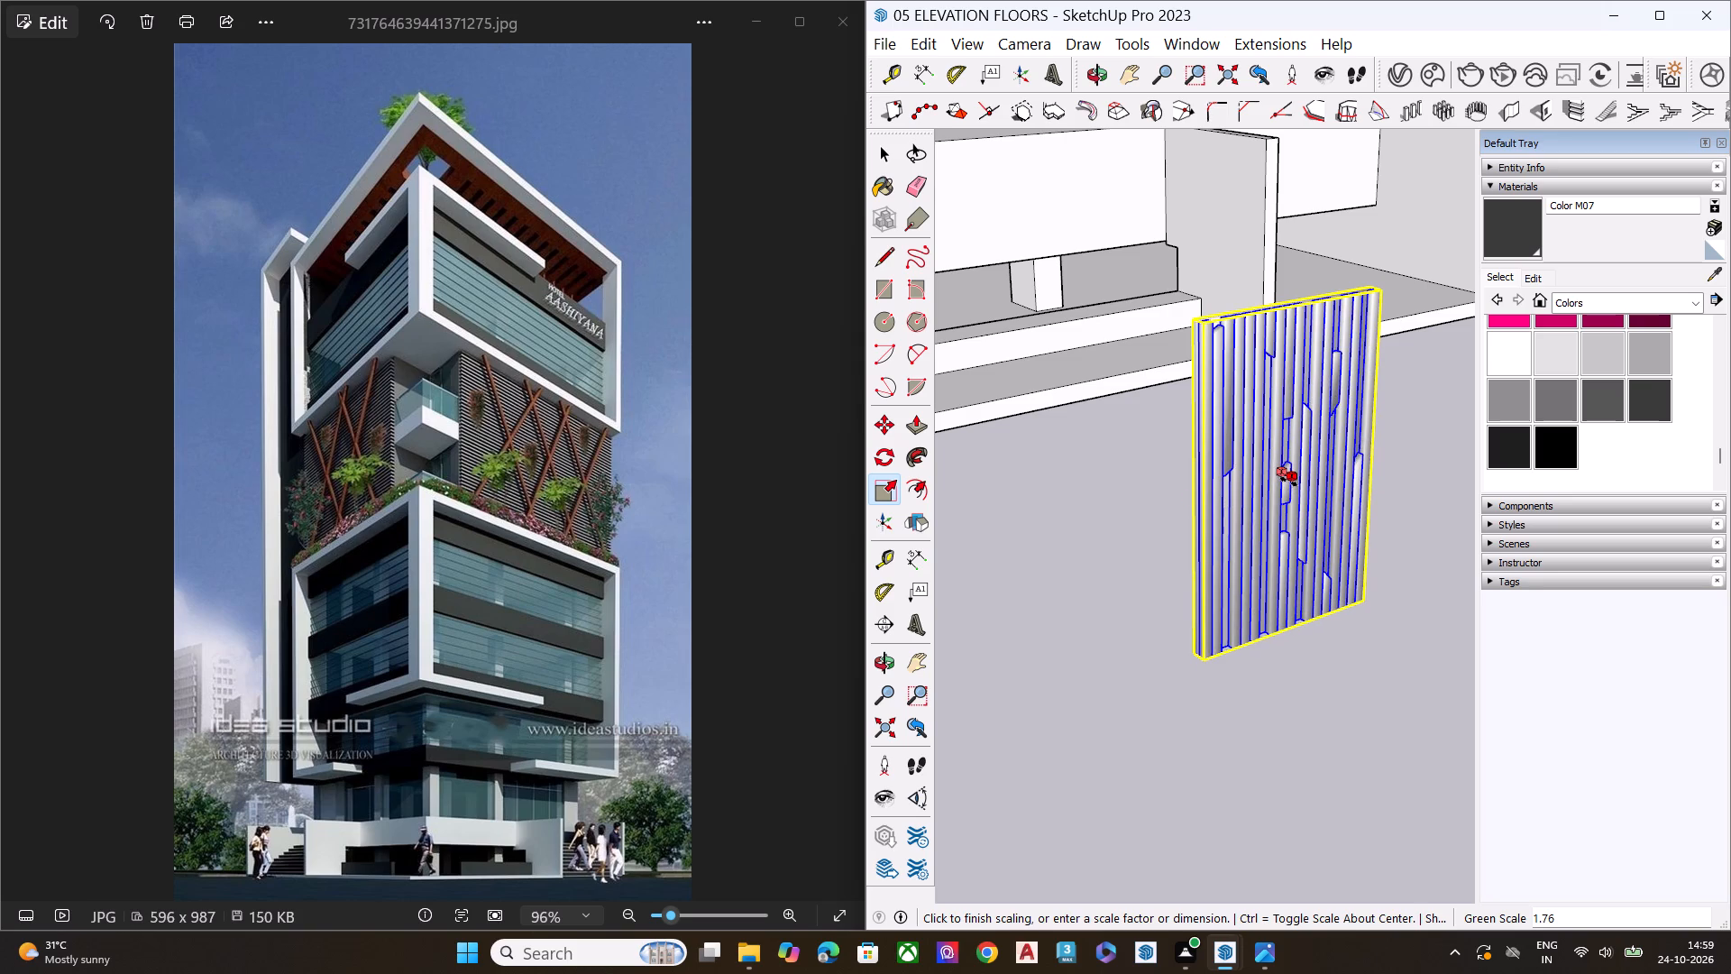
# Reduce the slatted panel's thickness by scaling it along the green axis to about 0.62, and deselect it.
pyautogui.moveTo(1257, 530); pyautogui.dragTo(1369, 566, button='middle')
pyautogui.scroll(1, 1123, 480)
pyautogui.scroll(-13, 1072, 480)
pyautogui.moveTo(1241, 573); pyautogui.dragTo(1274, 570, button='middle')
pyautogui.scroll(6, 1297, 534)
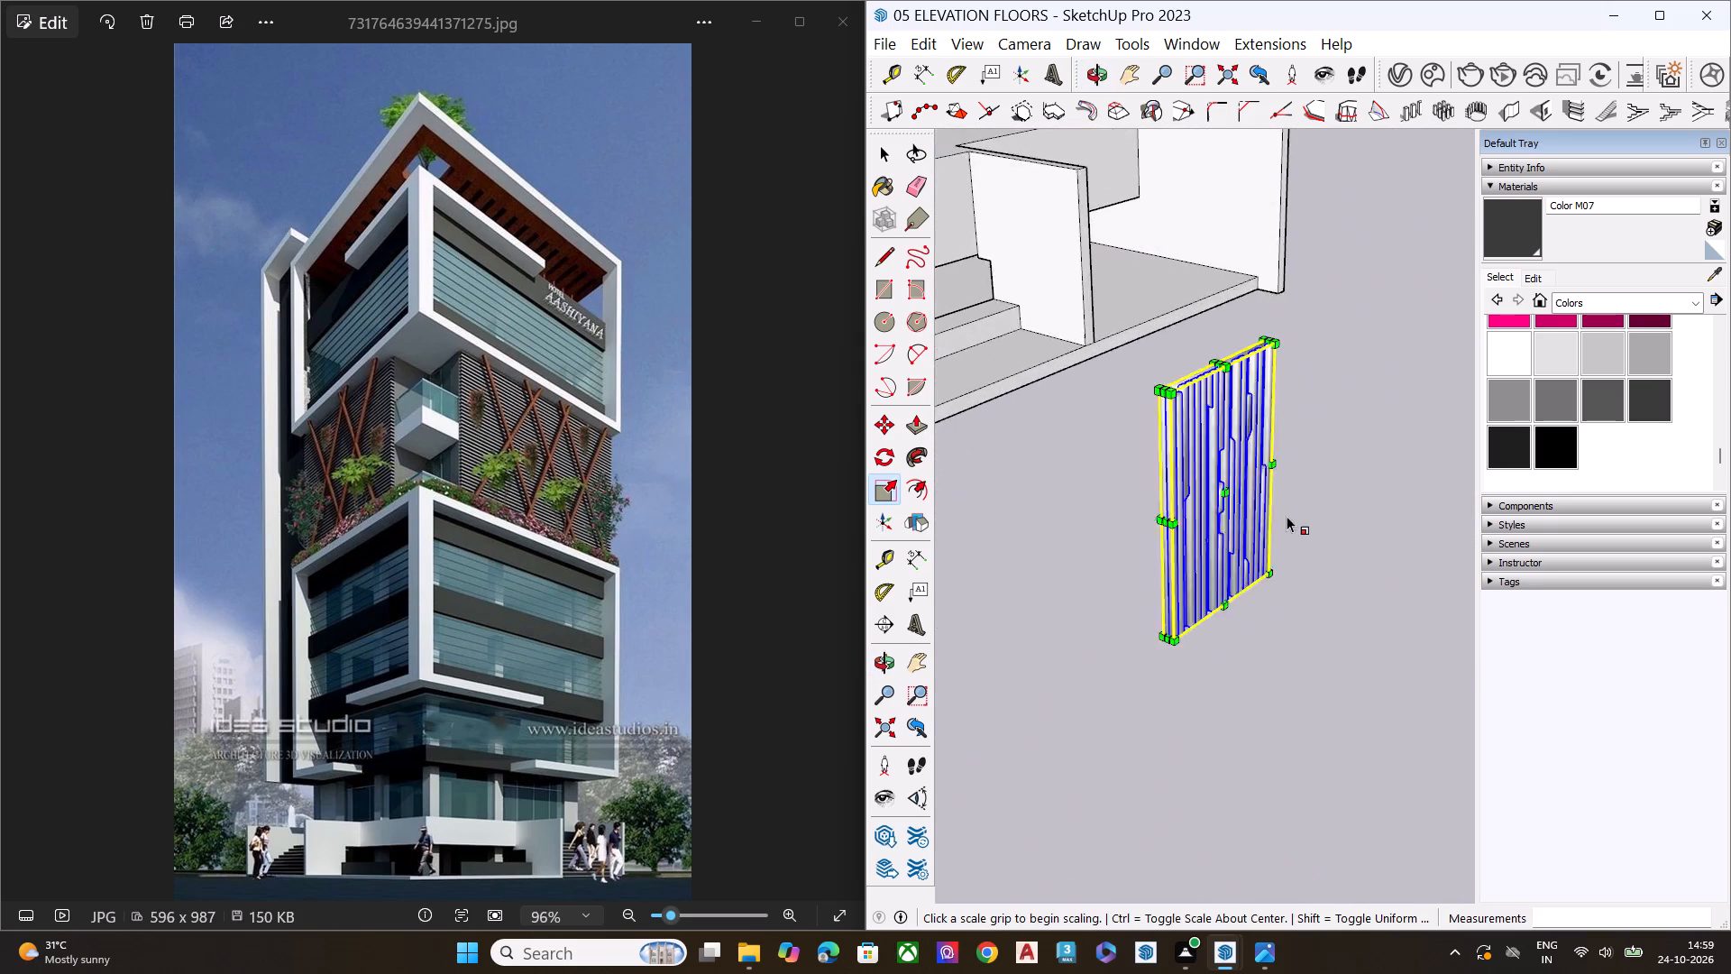
pyautogui.scroll(2, 1287, 516)
pyautogui.scroll(5, 1121, 470)
pyautogui.scroll(-1, 1121, 470)
pyautogui.scroll(2, 1124, 468)
pyautogui.click(1271, 501)
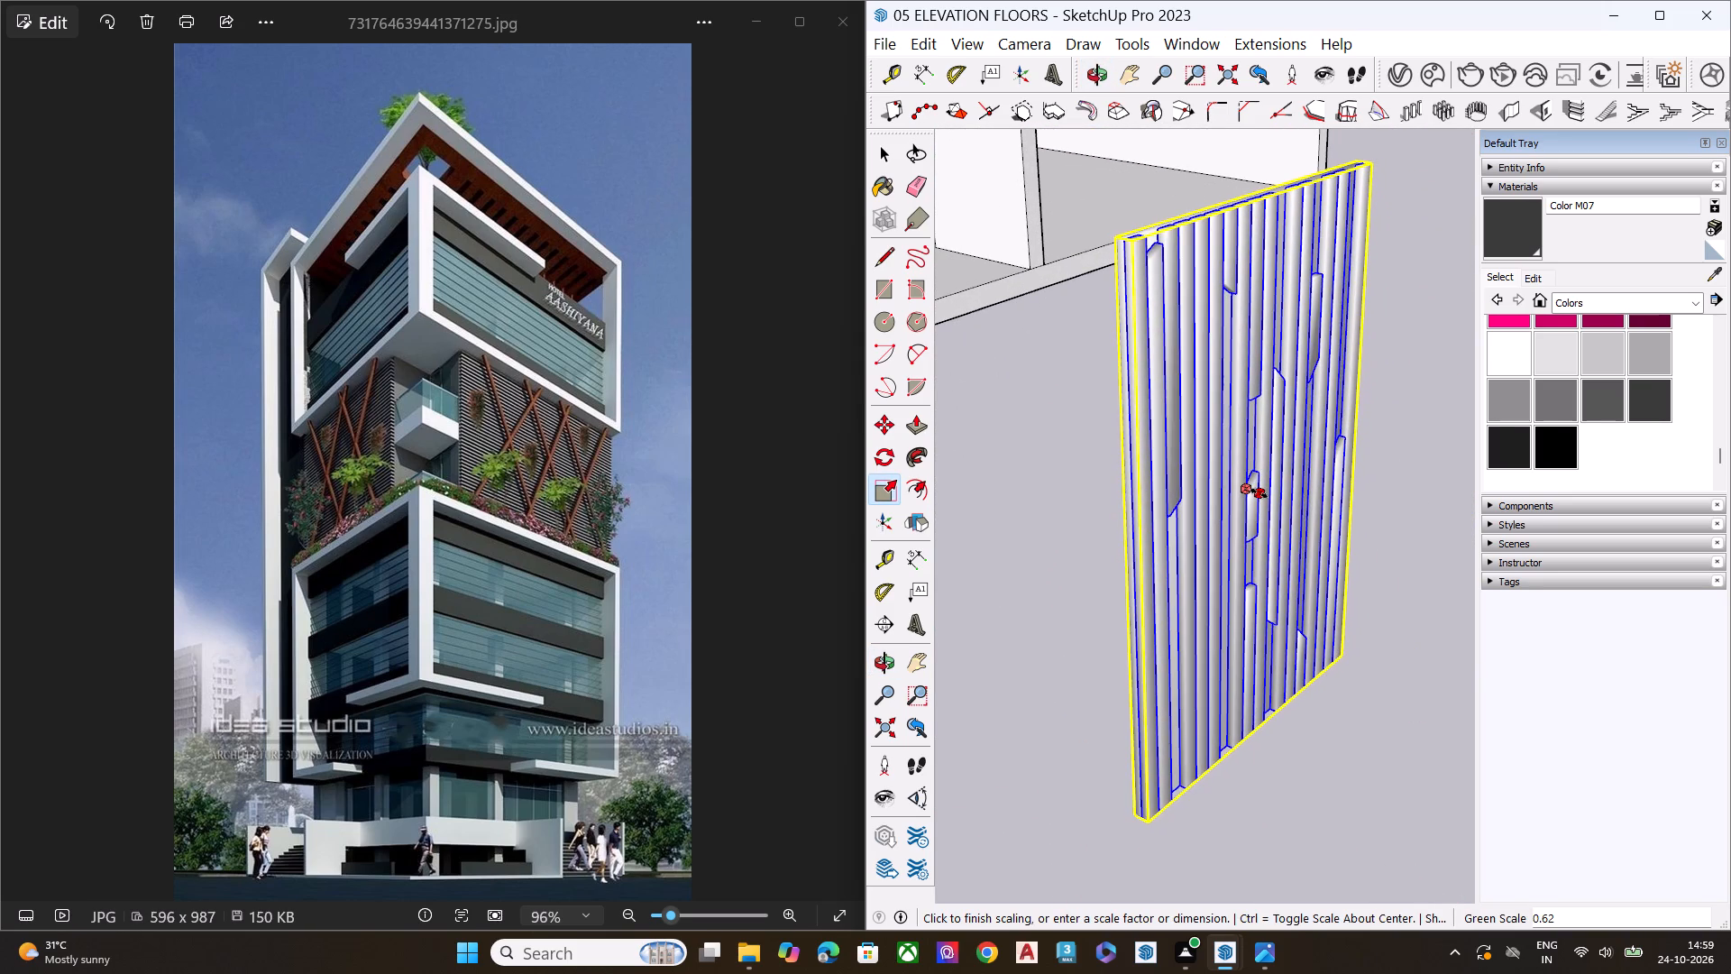
pyautogui.click(1258, 492)
pyautogui.press('space')
pyautogui.click(1278, 821)
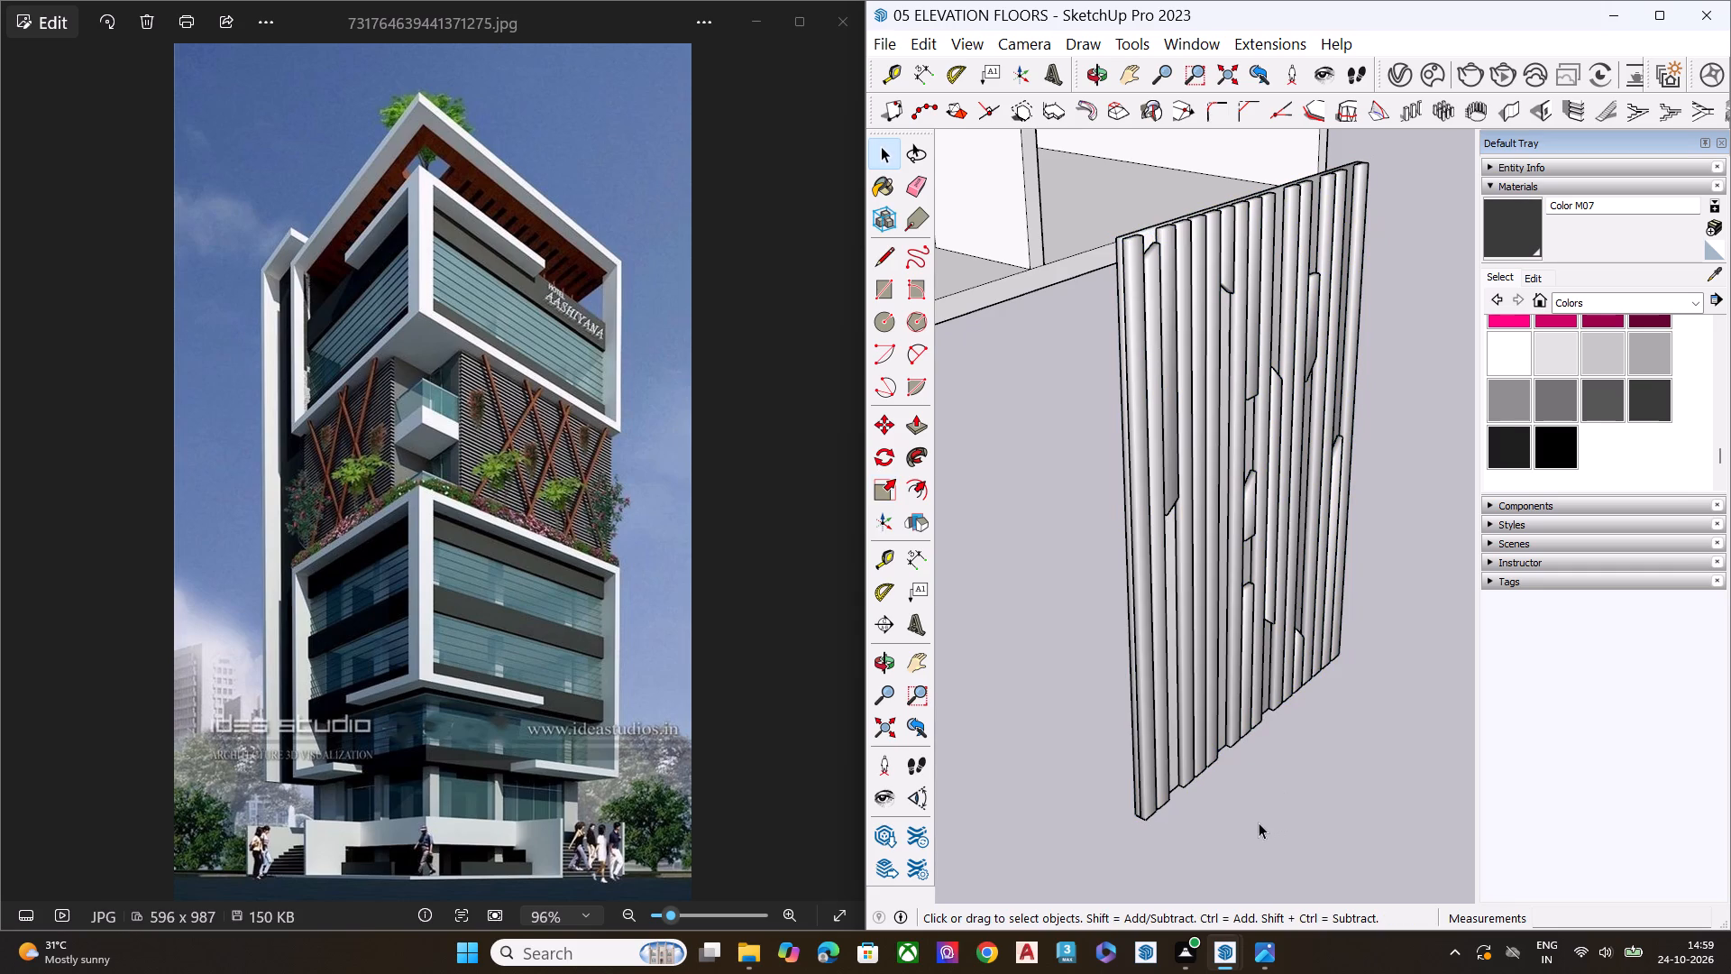
# Move the slatted panel by its lower far corner up to the blank white wall between the upper and lower glazed blocks.
pyautogui.press('n')
pyautogui.scroll(2, 1133, 814)
pyautogui.click(1152, 795)
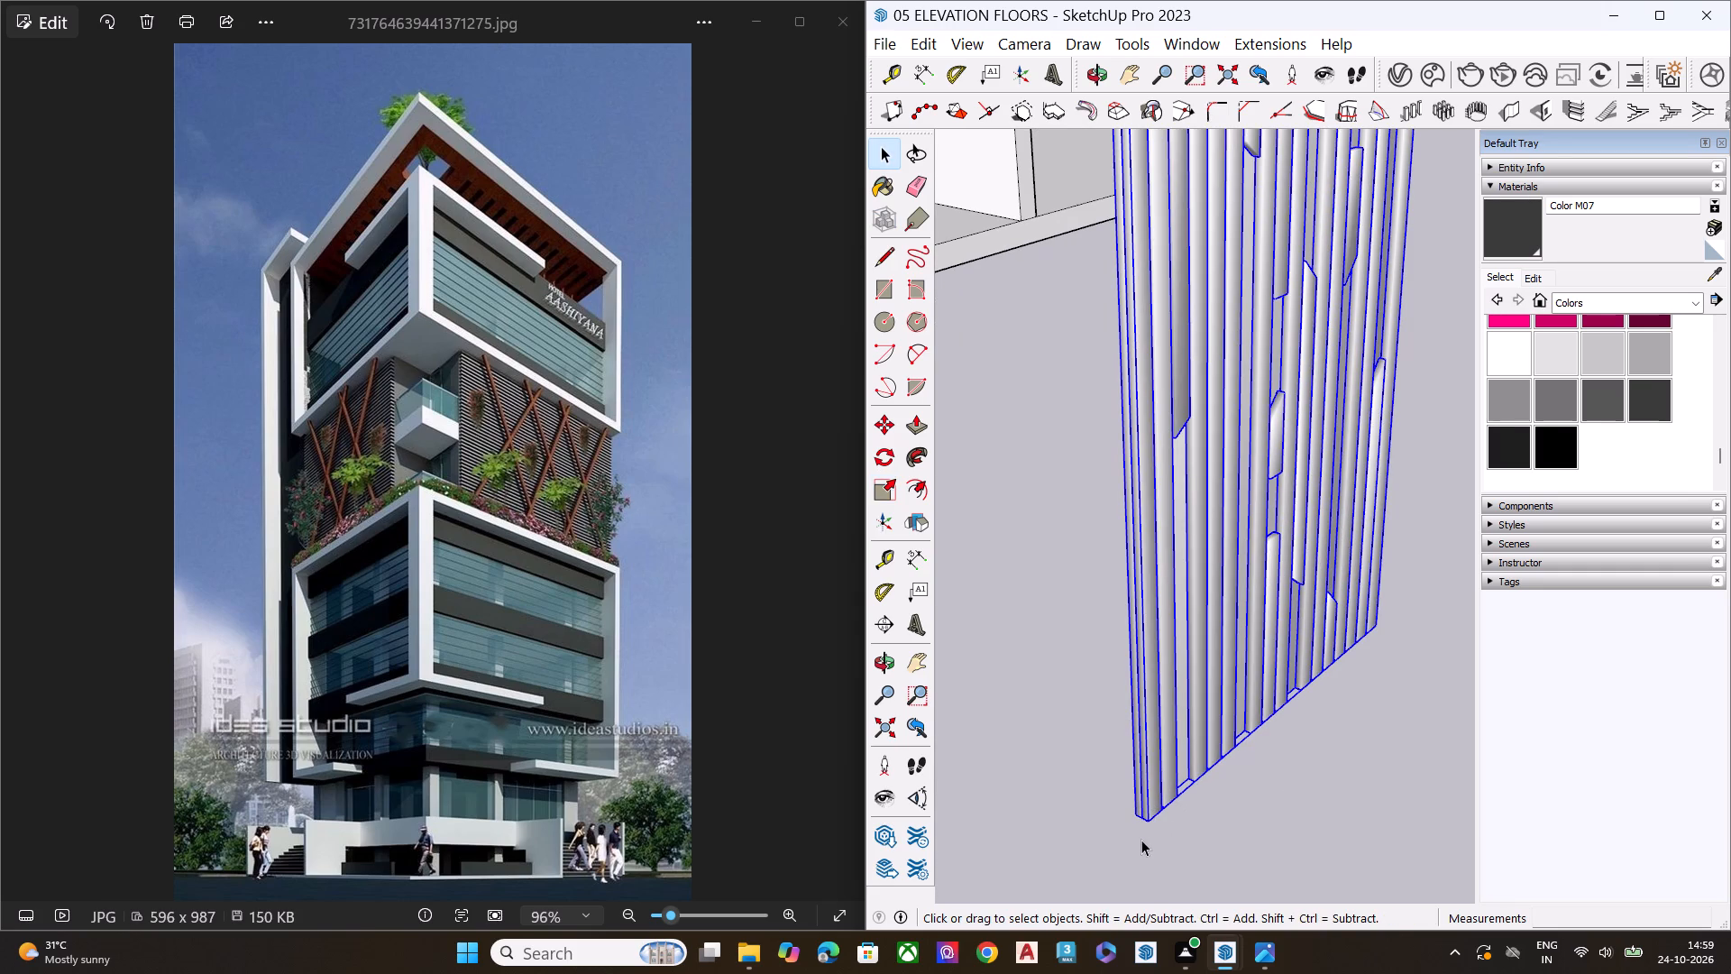
pyautogui.press('m')
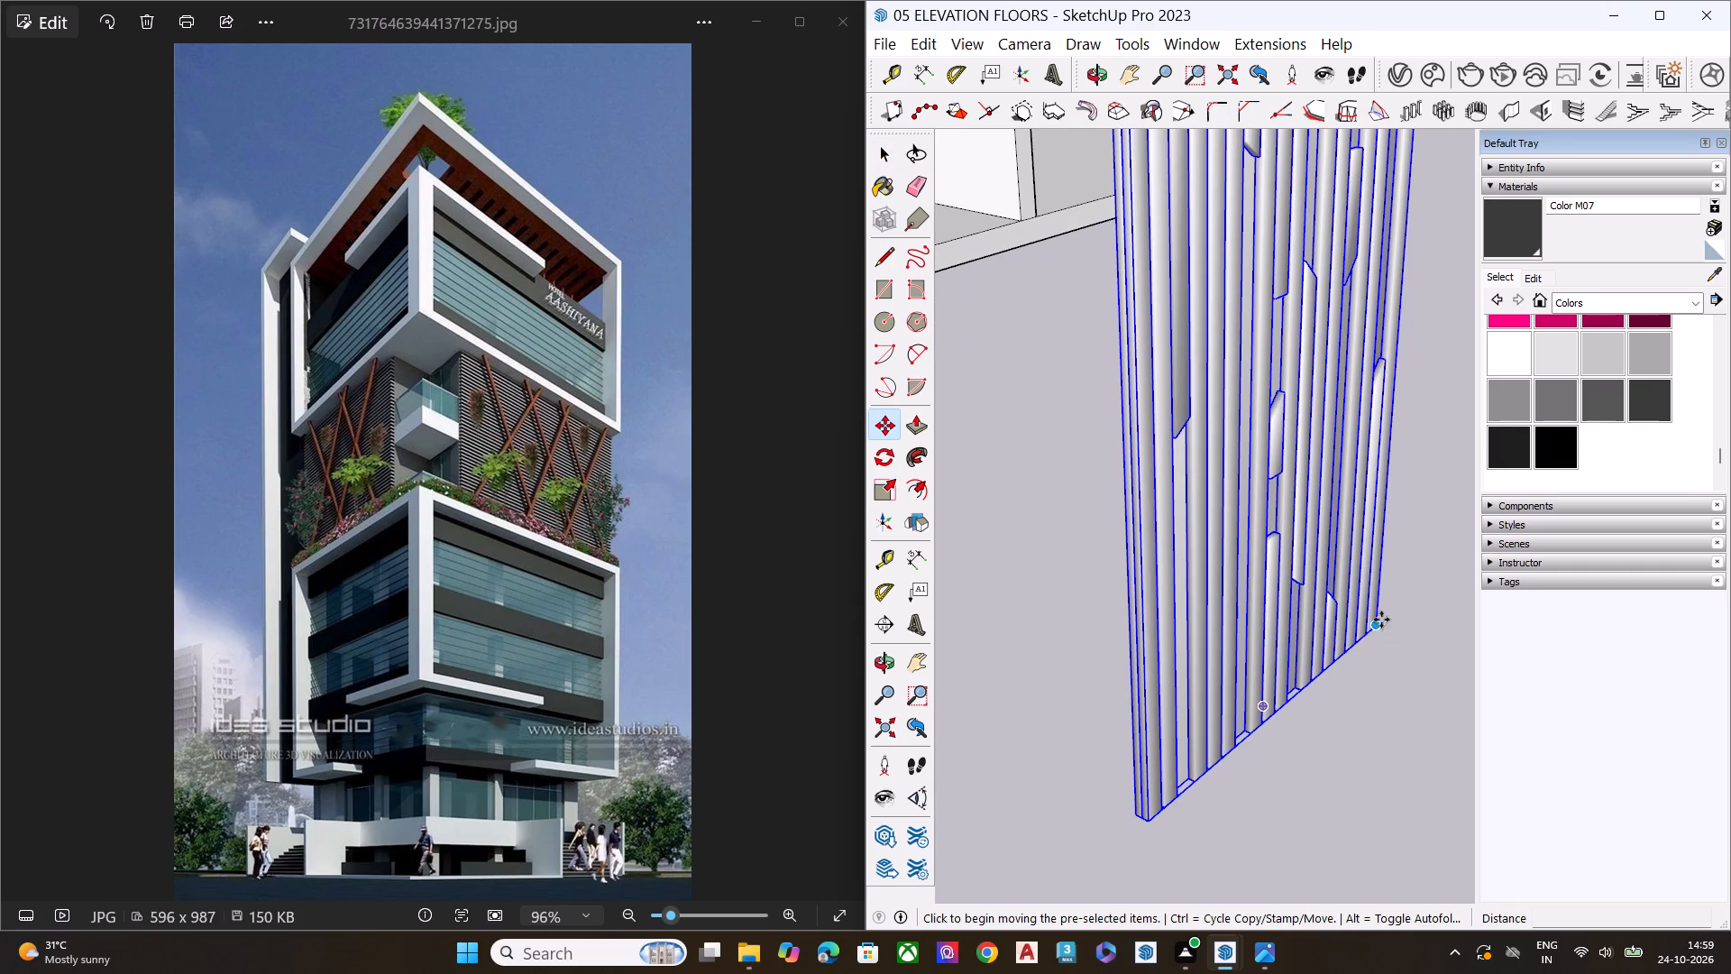
pyautogui.click(1376, 624)
pyautogui.scroll(-6, 1065, 642)
pyautogui.scroll(-12, 1204, 852)
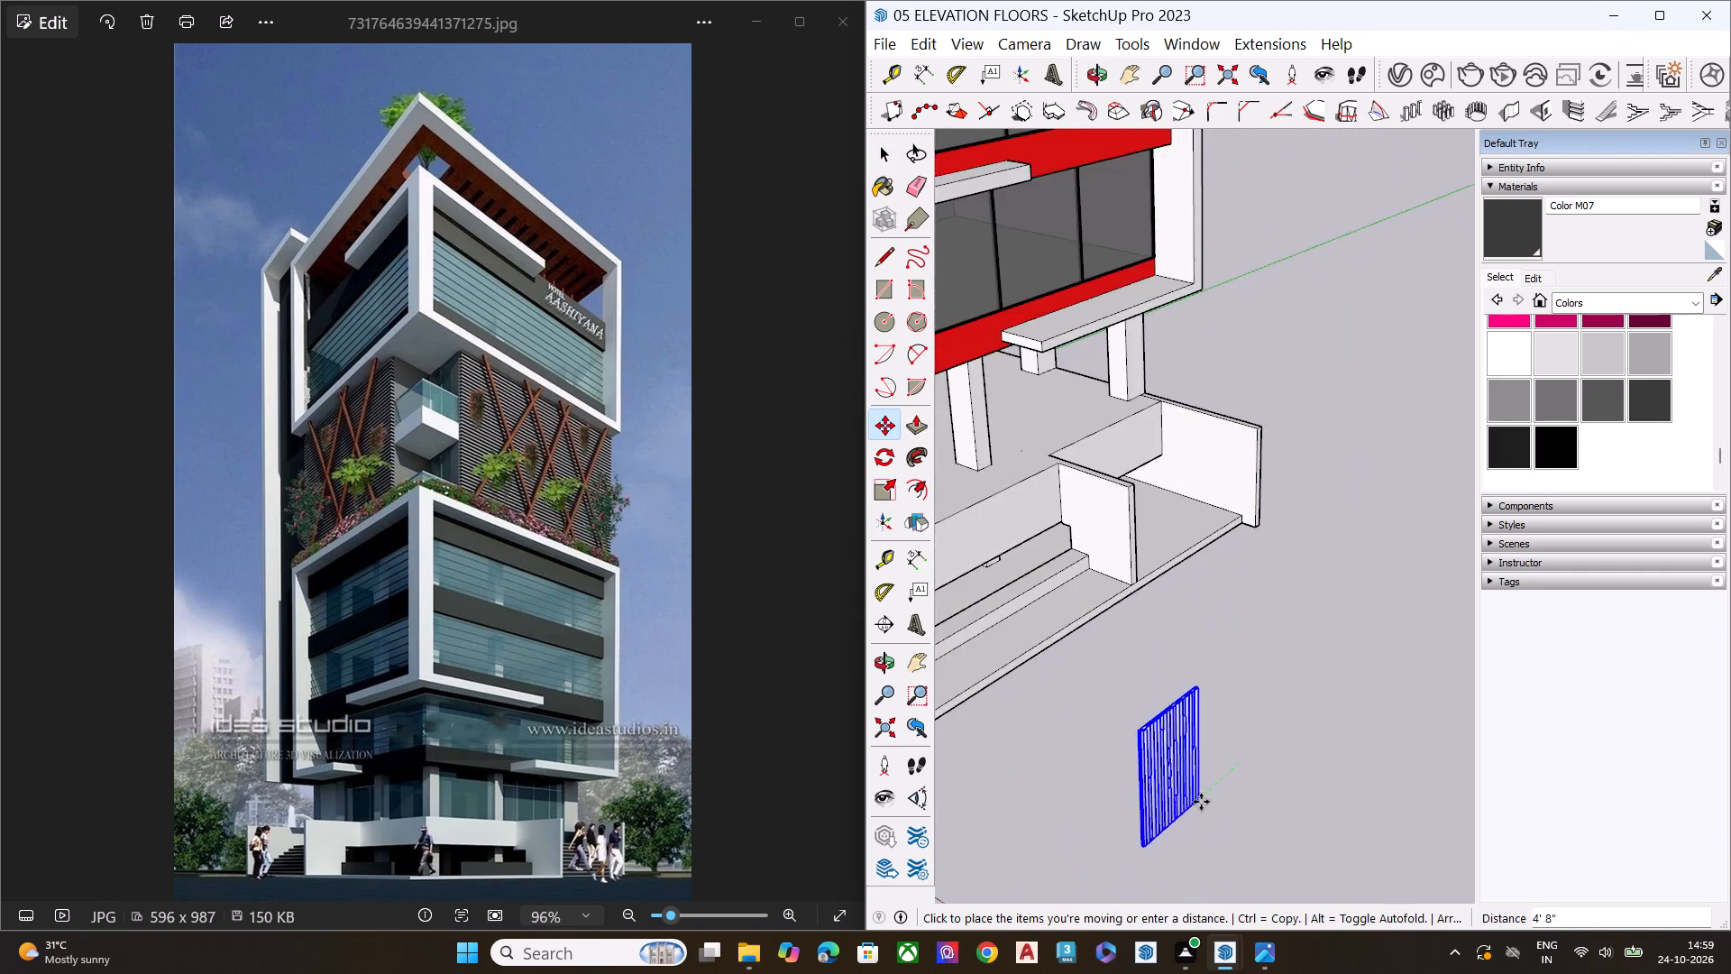
pyautogui.scroll(-9, 1201, 802)
pyautogui.scroll(8, 1046, 301)
pyautogui.scroll(-7, 1097, 453)
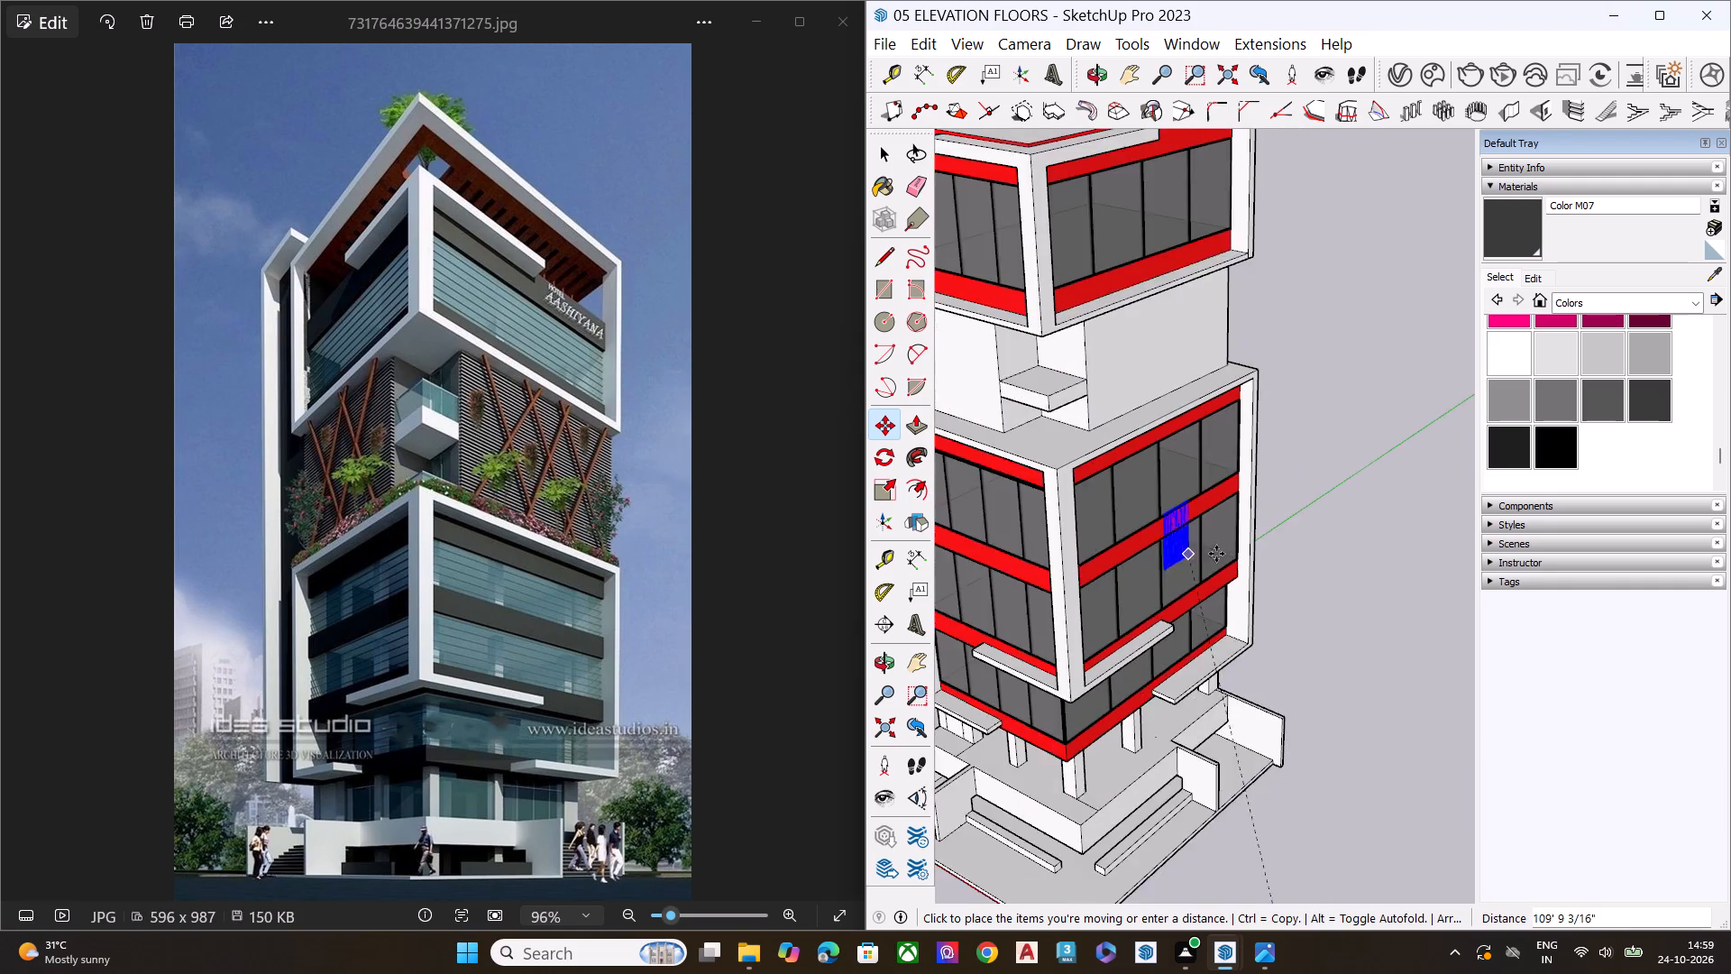
pyautogui.moveTo(1220, 549); pyautogui.dragTo(1068, 576, button='middle')
pyautogui.scroll(10, 1155, 351)
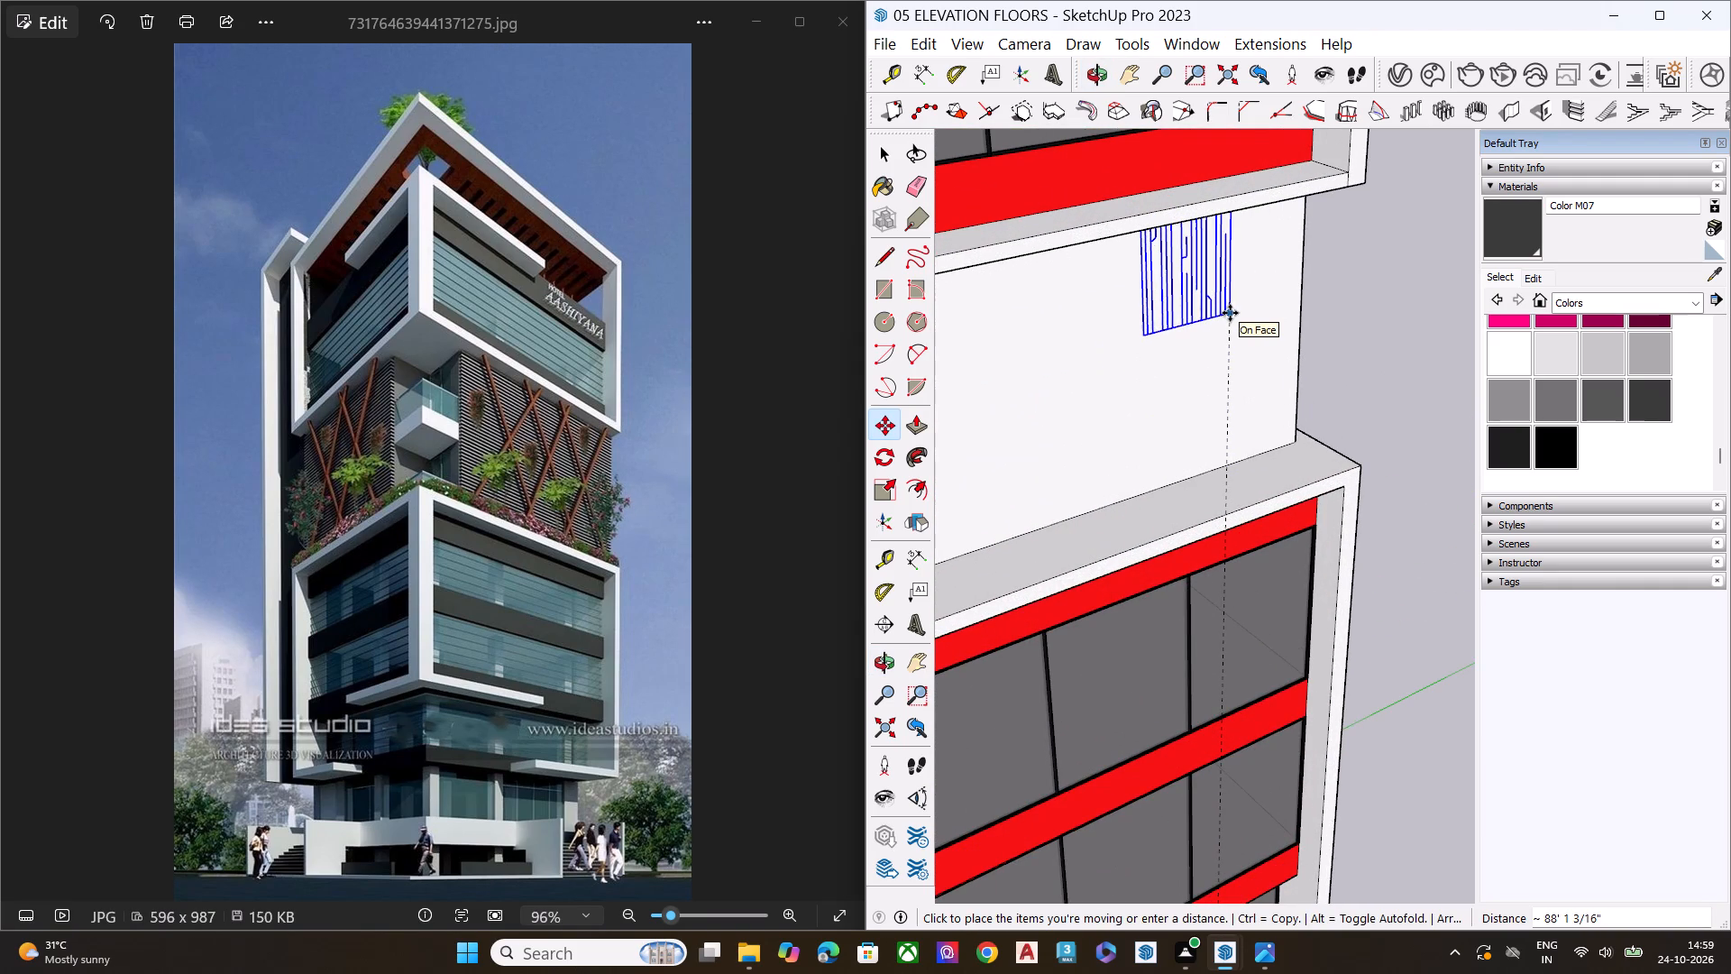
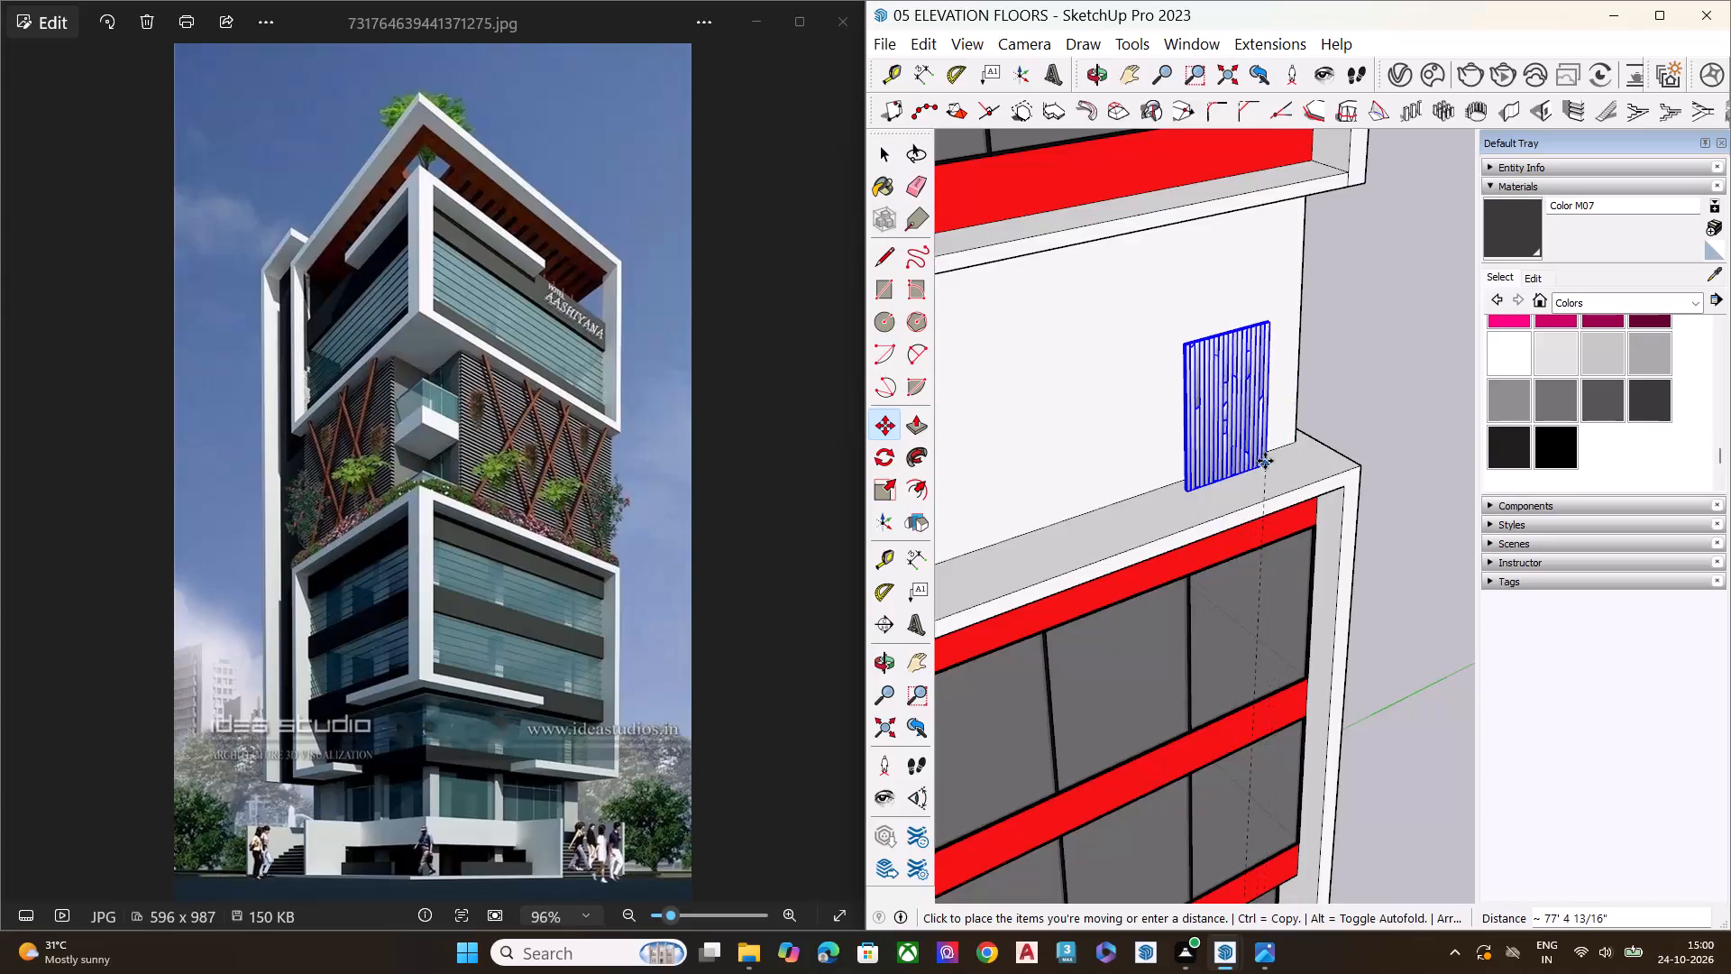
# Place the slatted panel on the ledge and move its lower corner onto the blank wall's lower outer corner.
pyautogui.scroll(4, 1265, 461)
pyautogui.click(1269, 470)
pyautogui.scroll(2, 1301, 486)
pyautogui.moveTo(1301, 486); pyautogui.dragTo(901, 648, button='middle')
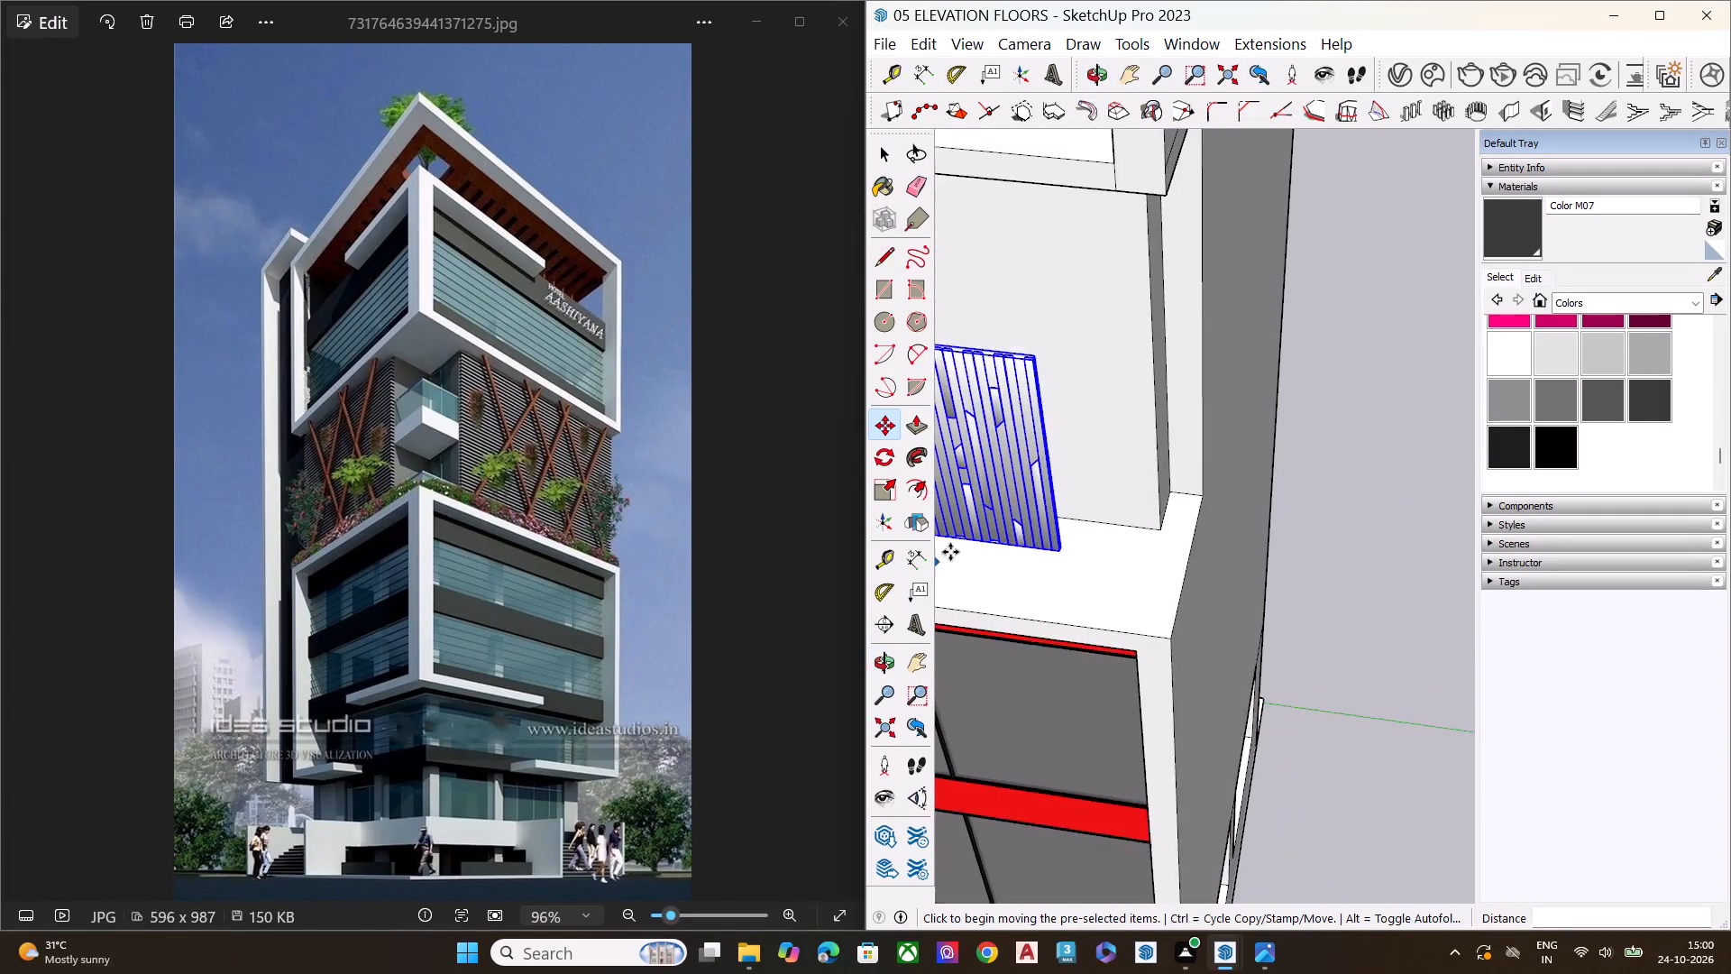
pyautogui.scroll(6, 1001, 551)
pyautogui.scroll(-2, 1011, 556)
pyautogui.moveTo(1071, 609); pyautogui.dragTo(860, 611, button='middle')
pyautogui.scroll(1, 1064, 436)
pyautogui.scroll(-1, 1054, 441)
pyautogui.scroll(4, 1053, 443)
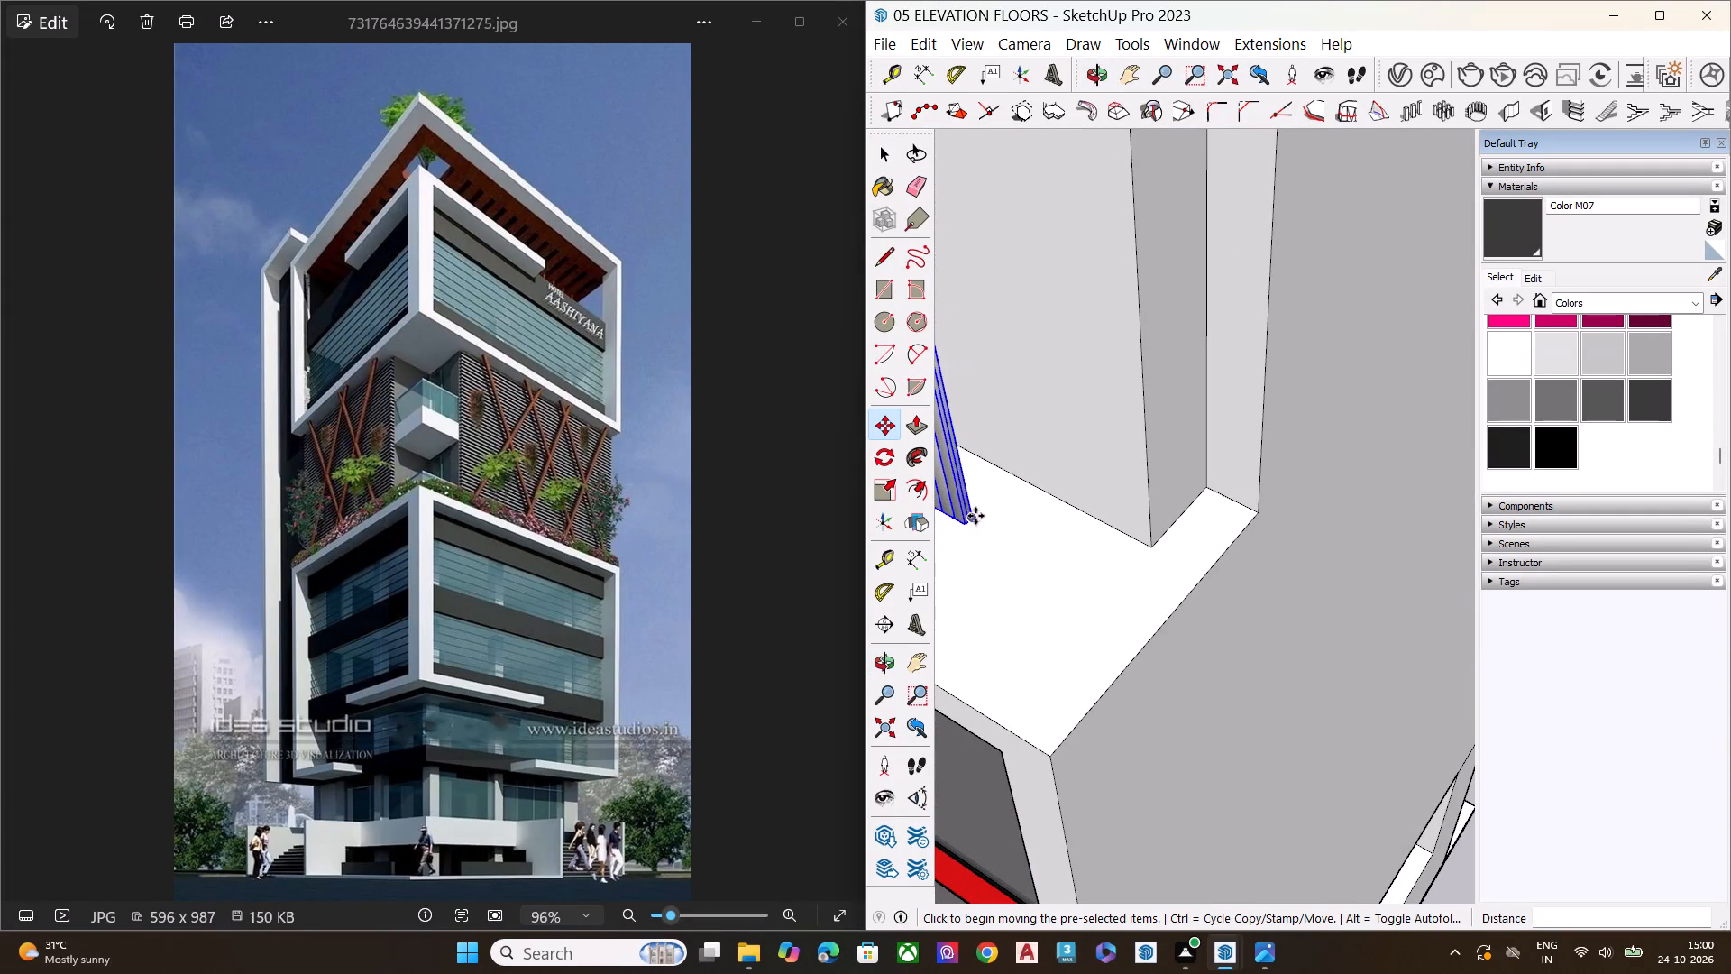
pyautogui.click(975, 516)
pyautogui.click(1149, 549)
pyautogui.scroll(-5, 1159, 592)
pyautogui.scroll(1, 1202, 635)
pyautogui.scroll(-2, 1204, 640)
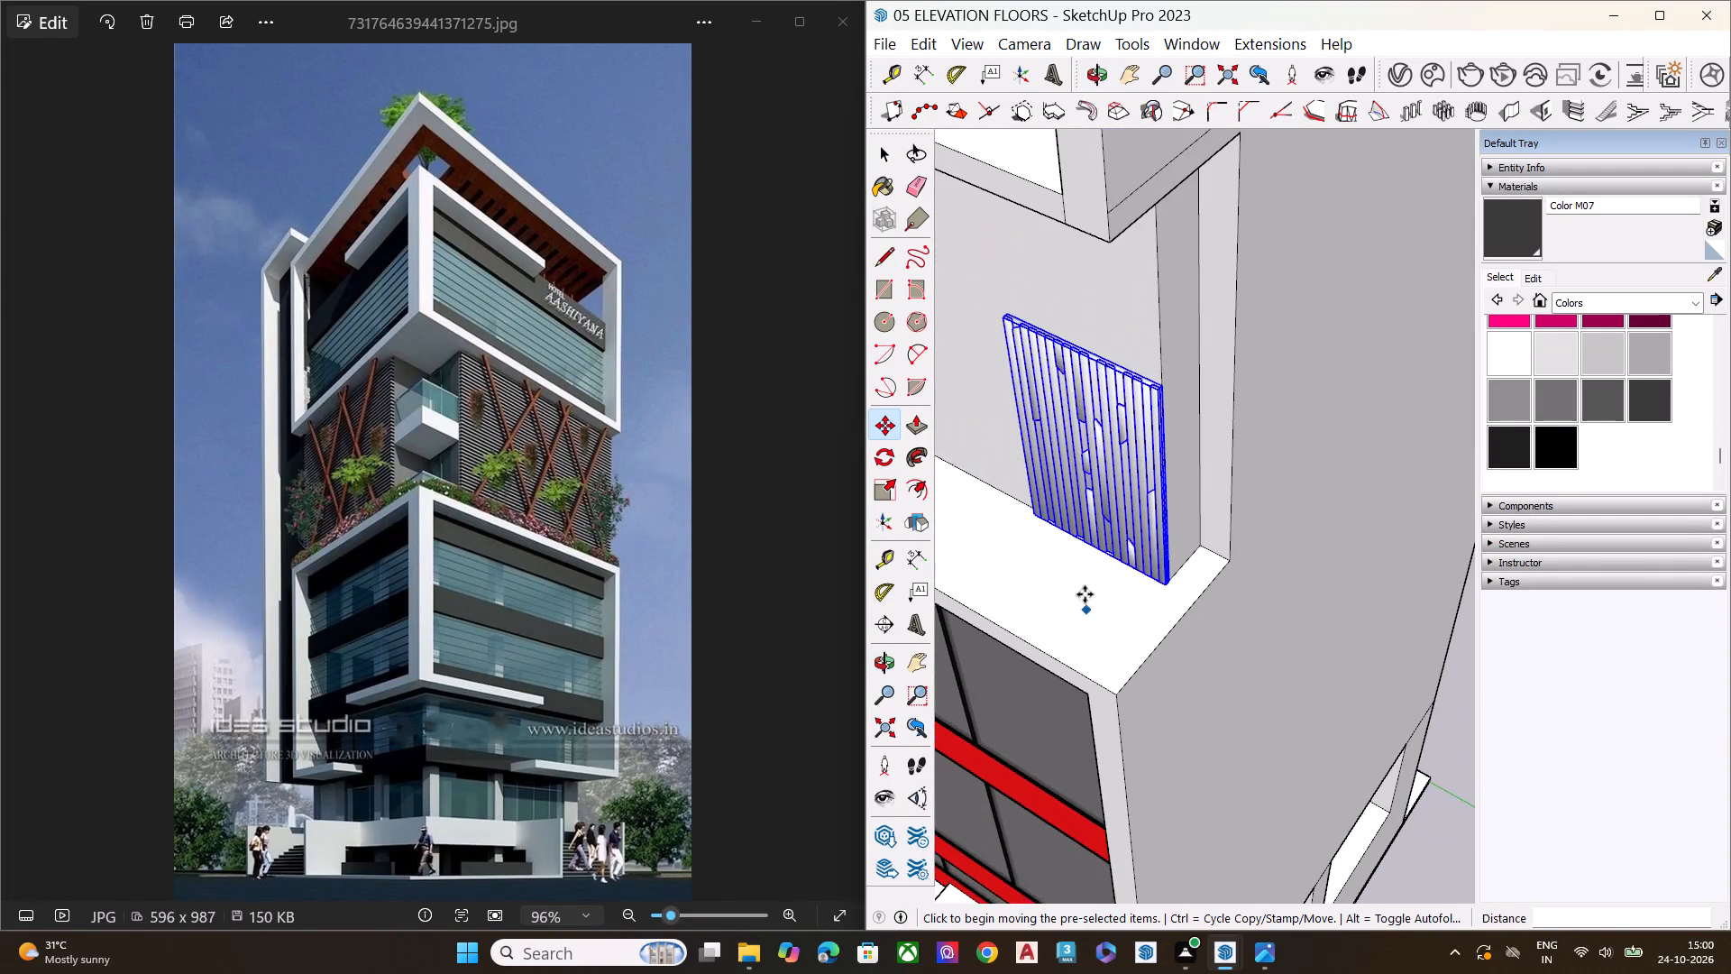
pyautogui.moveTo(1123, 568); pyautogui.dragTo(1259, 502, button='middle')
pyautogui.scroll(-8, 1245, 427)
pyautogui.moveTo(1185, 582); pyautogui.dragTo(1294, 428, button='middle')
pyautogui.scroll(-2, 1126, 579)
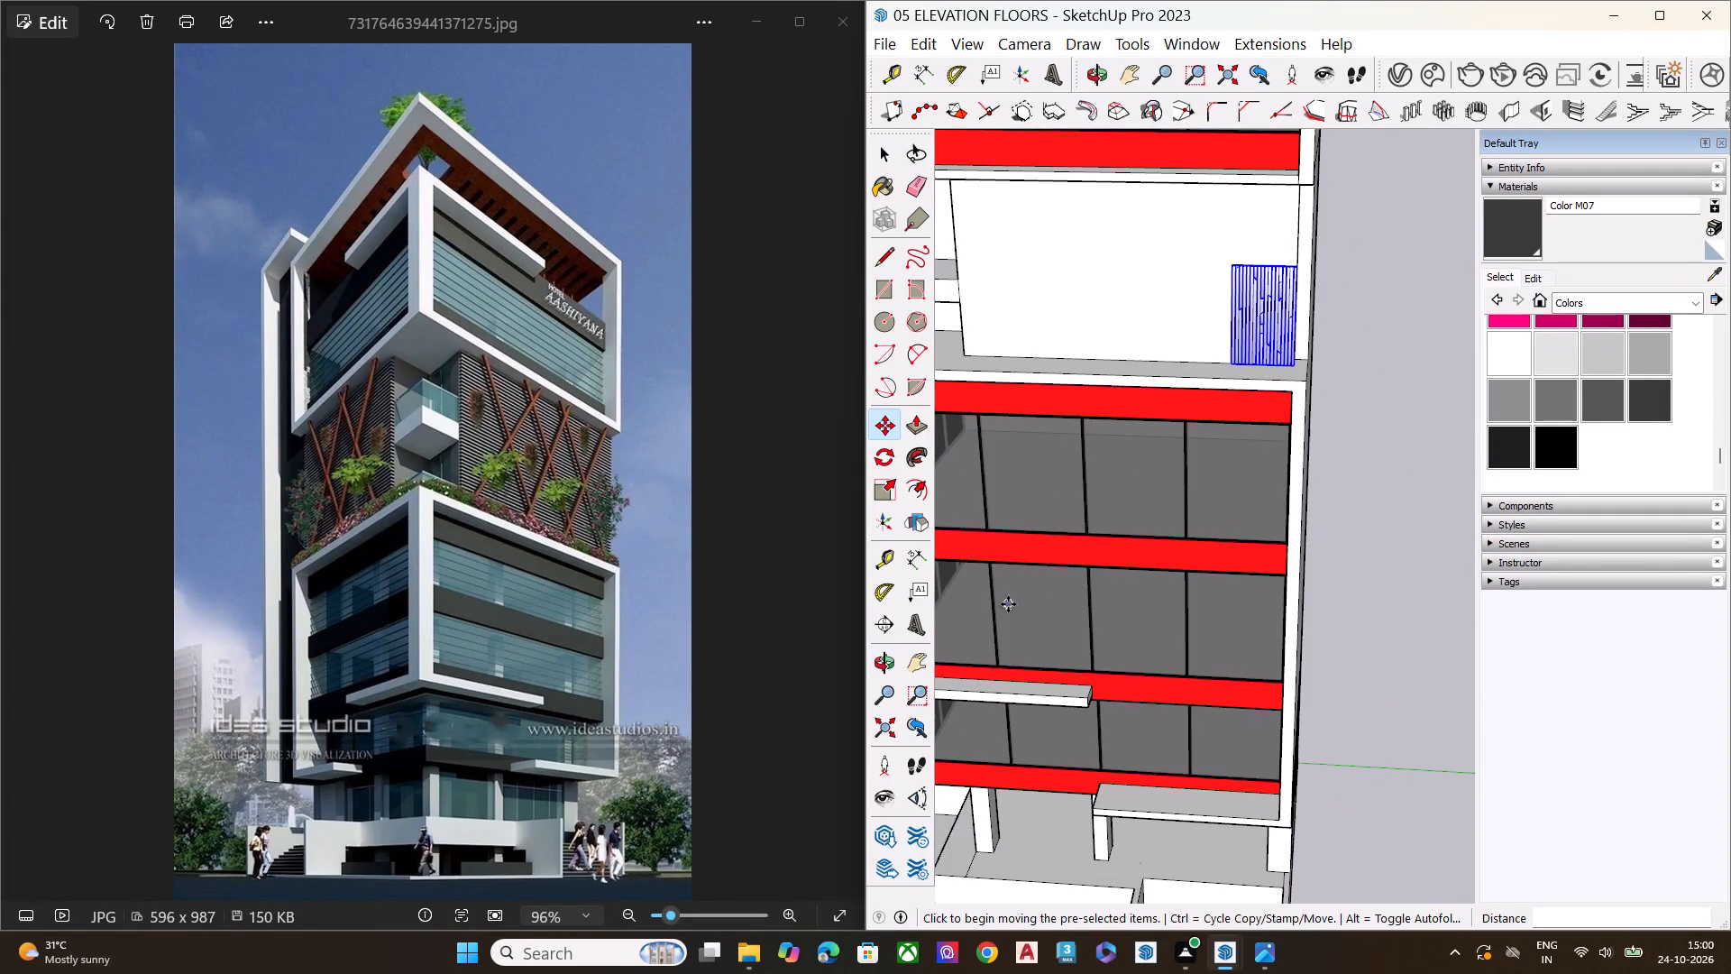
pyautogui.press('space')
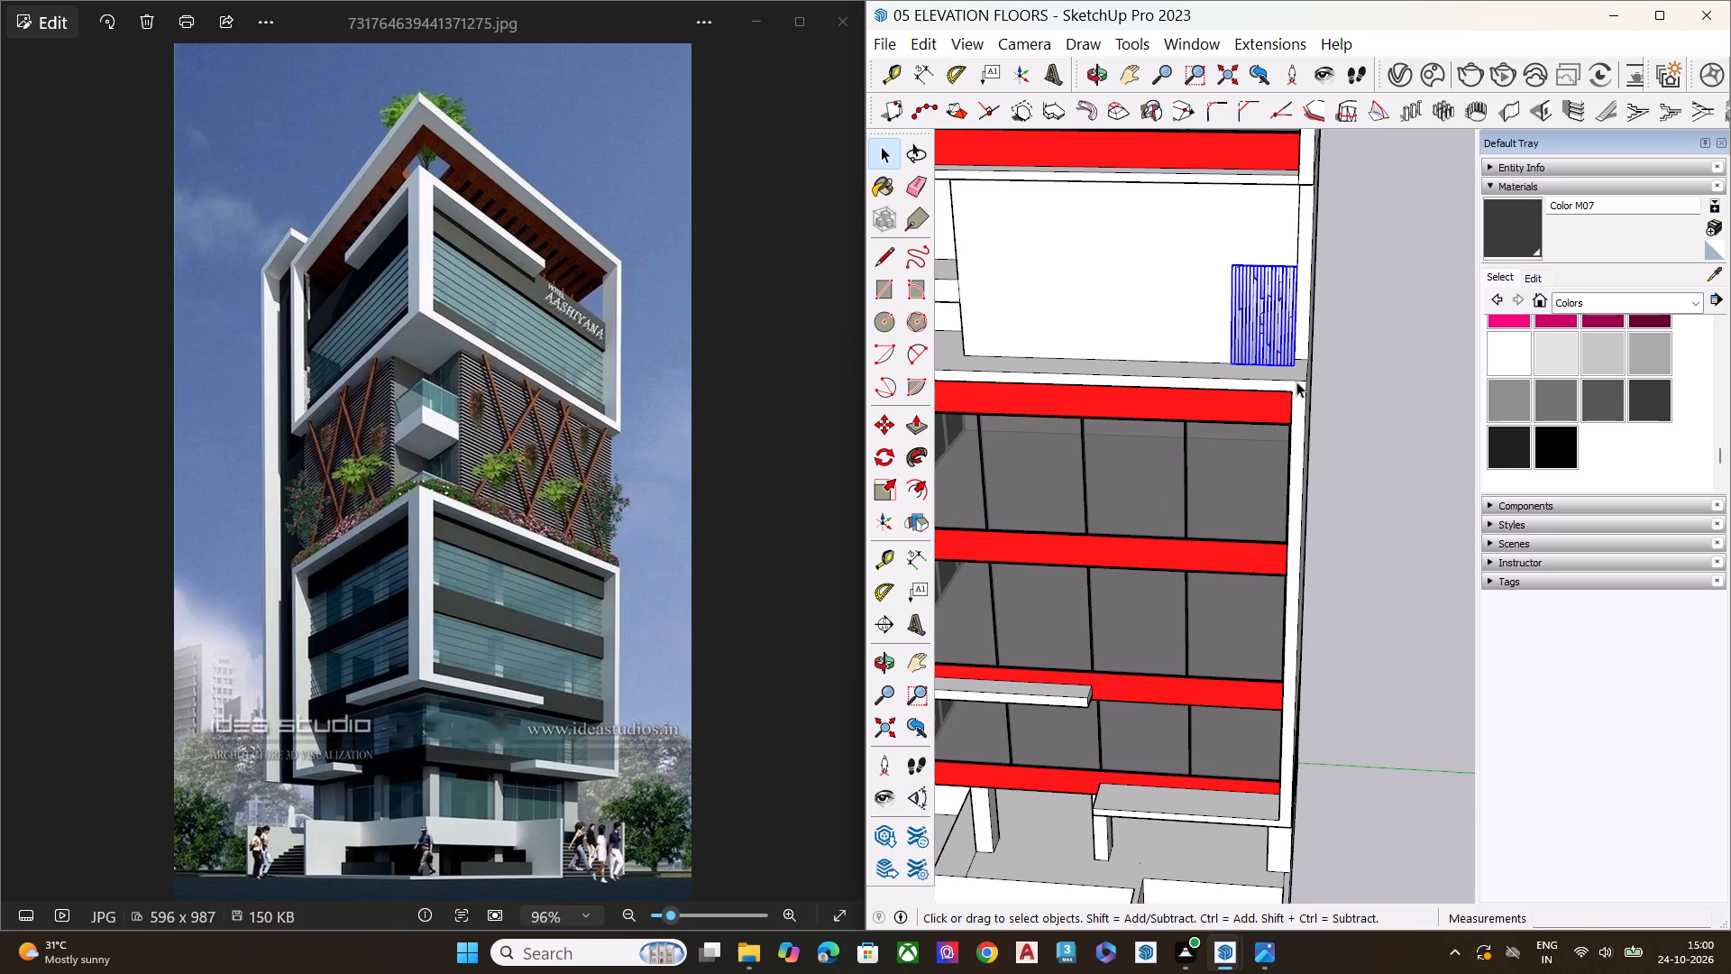
# Scale the slatted panel's height along the blue axis by about 1.84 to reach the underside of the upper block.
pyautogui.moveTo(1278, 392); pyautogui.dragTo(1140, 470, button='middle')
pyautogui.press('s')
pyautogui.scroll(8, 1224, 316)
pyautogui.scroll(4, 1154, 345)
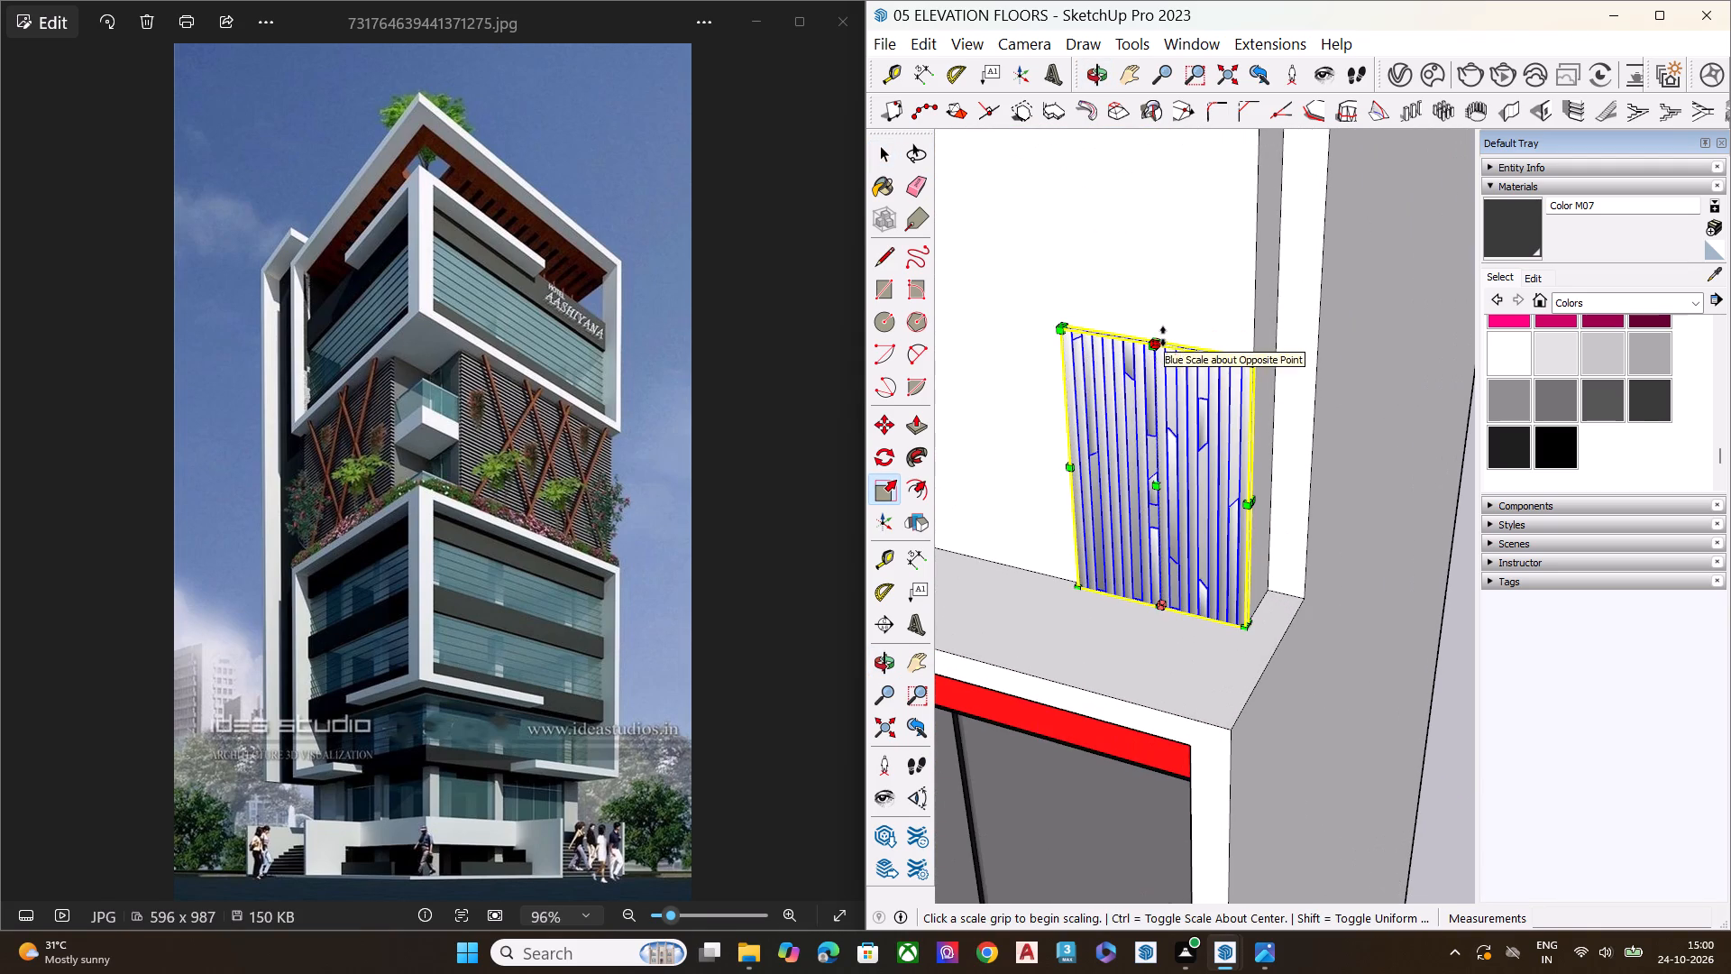
pyautogui.scroll(9, 1158, 340)
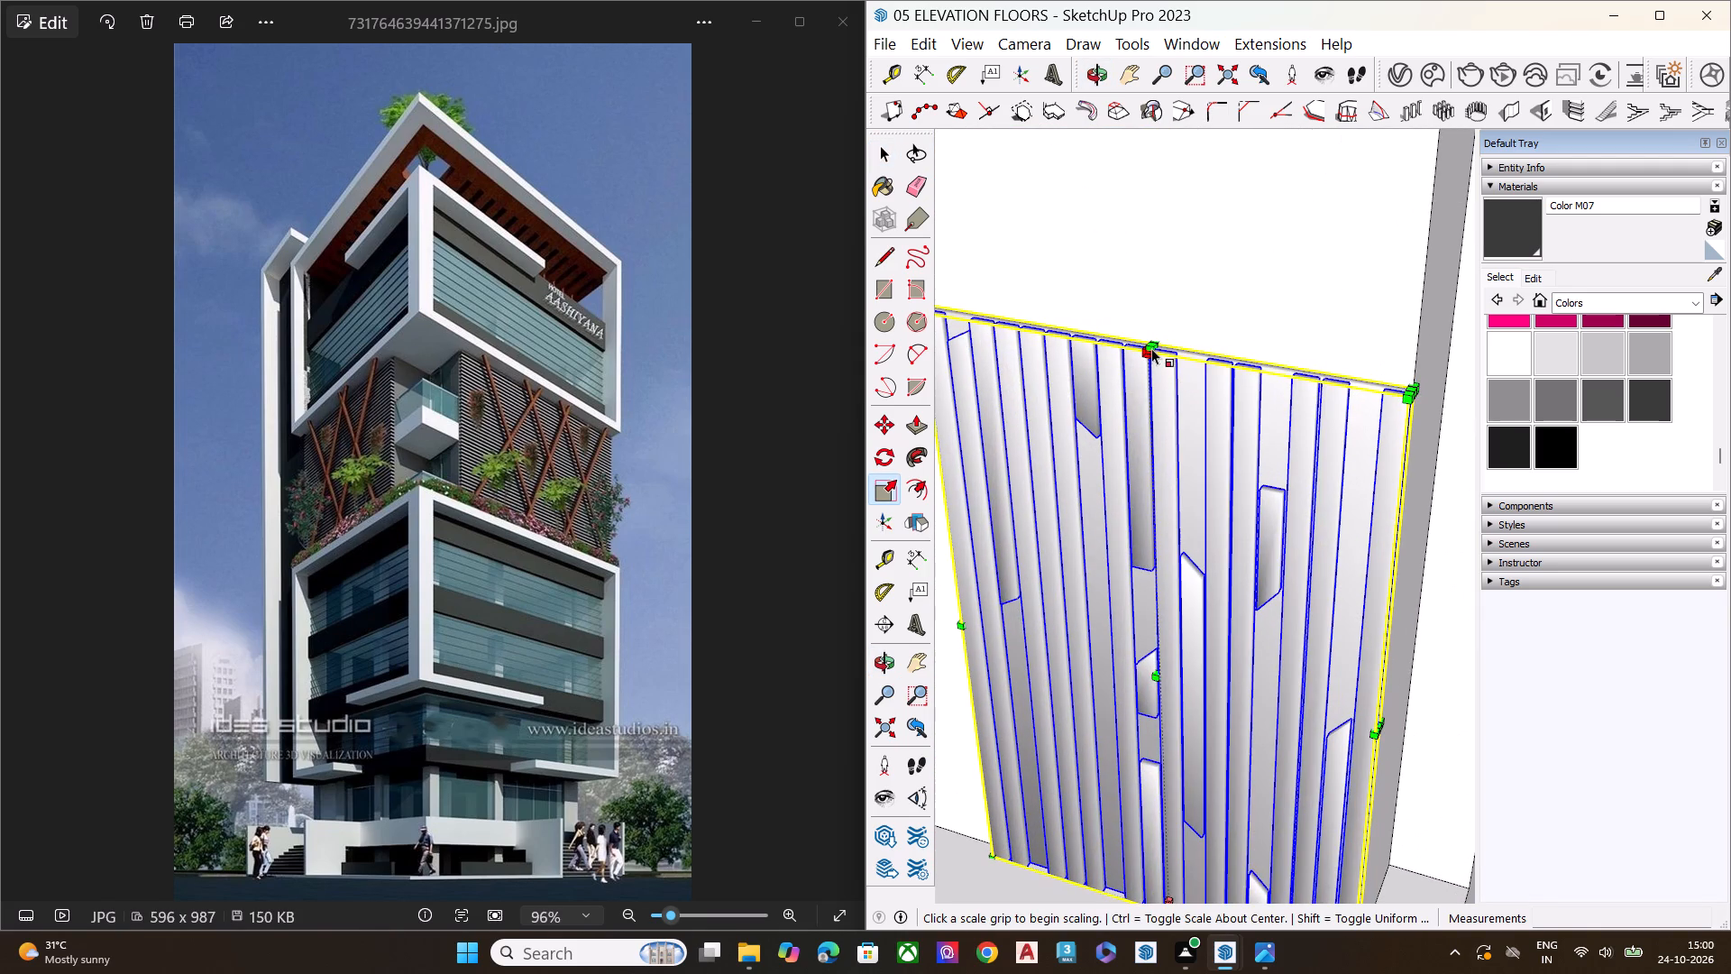
pyautogui.click(1159, 344)
pyautogui.scroll(-3, 1159, 343)
pyautogui.scroll(1, 1159, 343)
pyautogui.scroll(-6, 1159, 343)
pyautogui.moveTo(1277, 308); pyautogui.dragTo(1206, 318, button='middle')
pyautogui.scroll(-2, 1218, 307)
pyautogui.scroll(1, 1219, 307)
pyautogui.scroll(-2, 1222, 316)
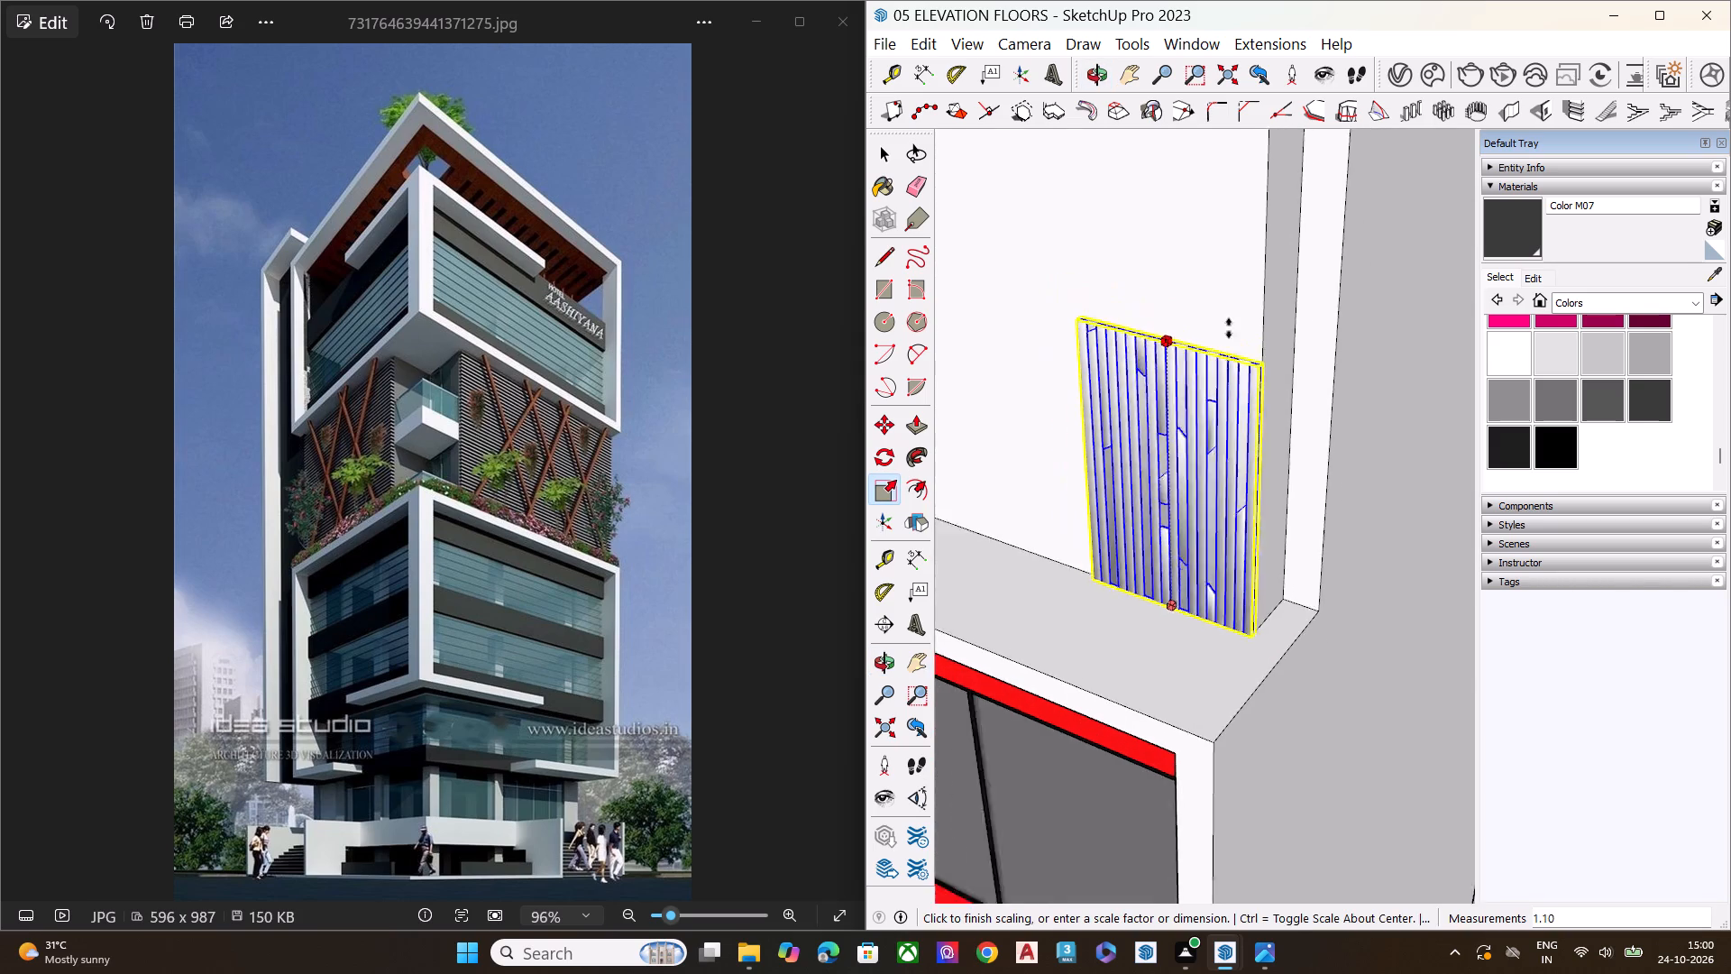
pyautogui.scroll(-3, 1229, 328)
pyautogui.moveTo(1236, 348); pyautogui.dragTo(1204, 115, button='middle')
pyautogui.scroll(2, 1207, 104)
pyautogui.scroll(-6, 1191, 371)
pyautogui.scroll(1, 1192, 477)
pyautogui.scroll(-1, 1192, 481)
pyautogui.scroll(10, 1214, 293)
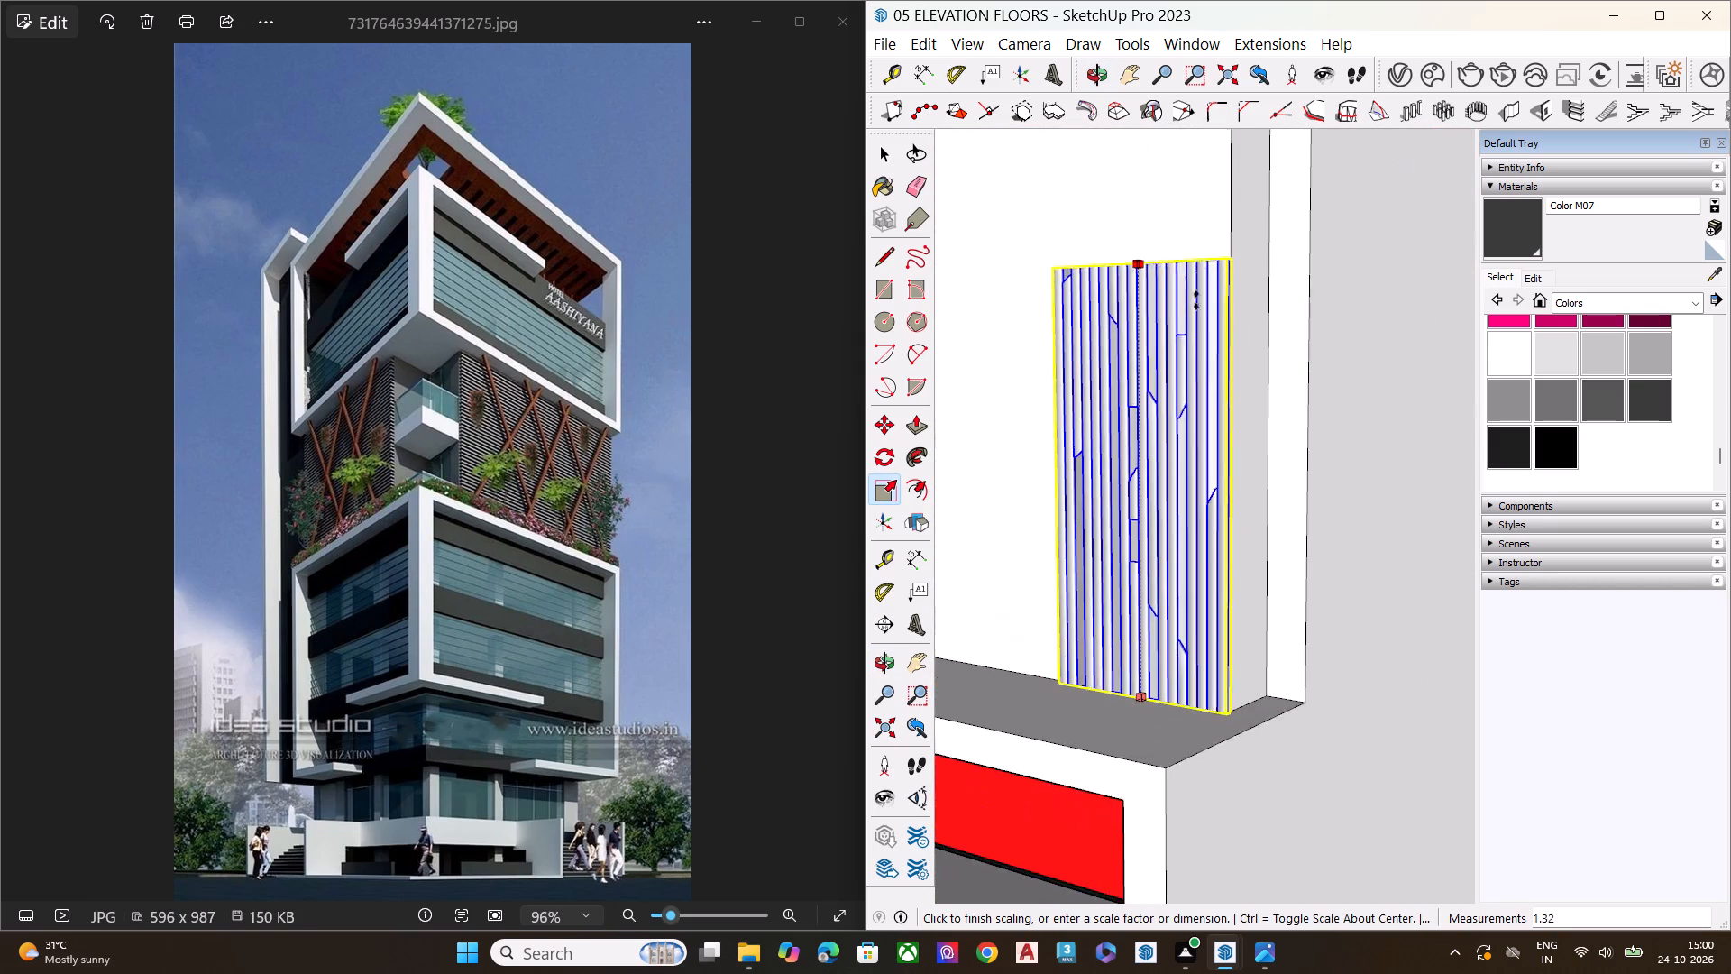
pyautogui.scroll(-2, 1192, 321)
pyautogui.scroll(4, 1191, 325)
pyautogui.scroll(-9, 1191, 330)
pyautogui.scroll(1, 1195, 380)
pyautogui.scroll(-1, 1195, 387)
pyautogui.scroll(7, 1209, 235)
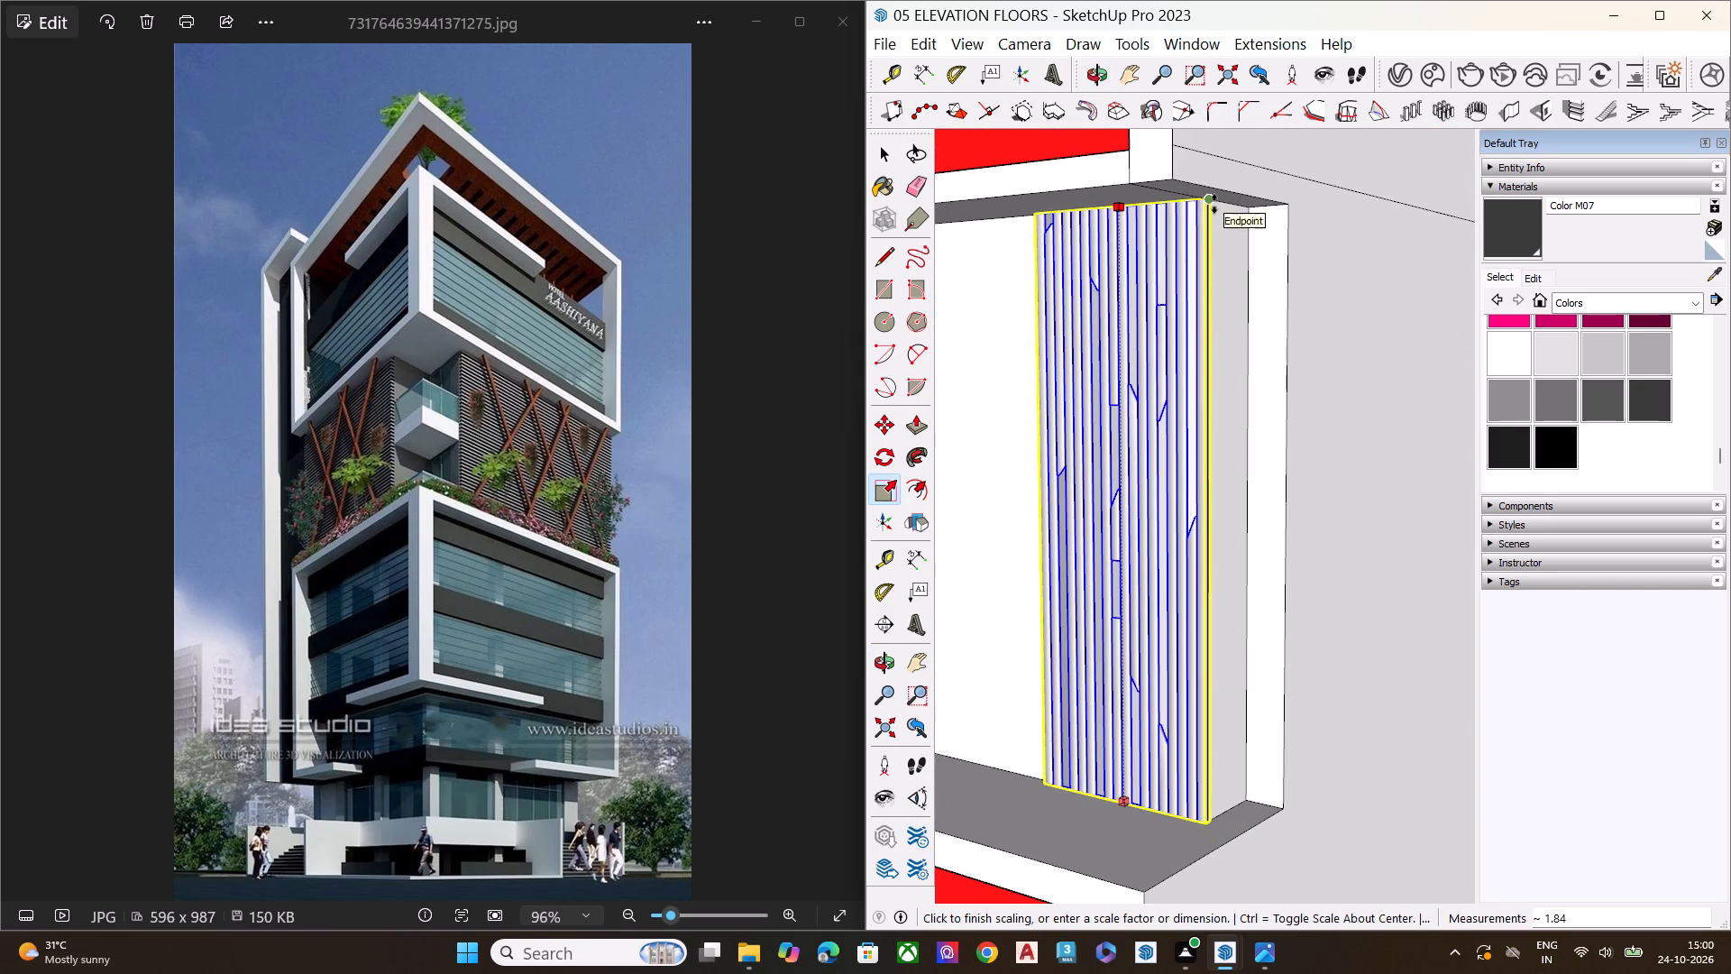
pyautogui.click(1214, 204)
pyautogui.press('space')
# Widen the slatted panel along the red axis by a factor of about 1.56, and deselect it.
pyautogui.moveTo(1058, 565); pyautogui.dragTo(1193, 596, button='middle')
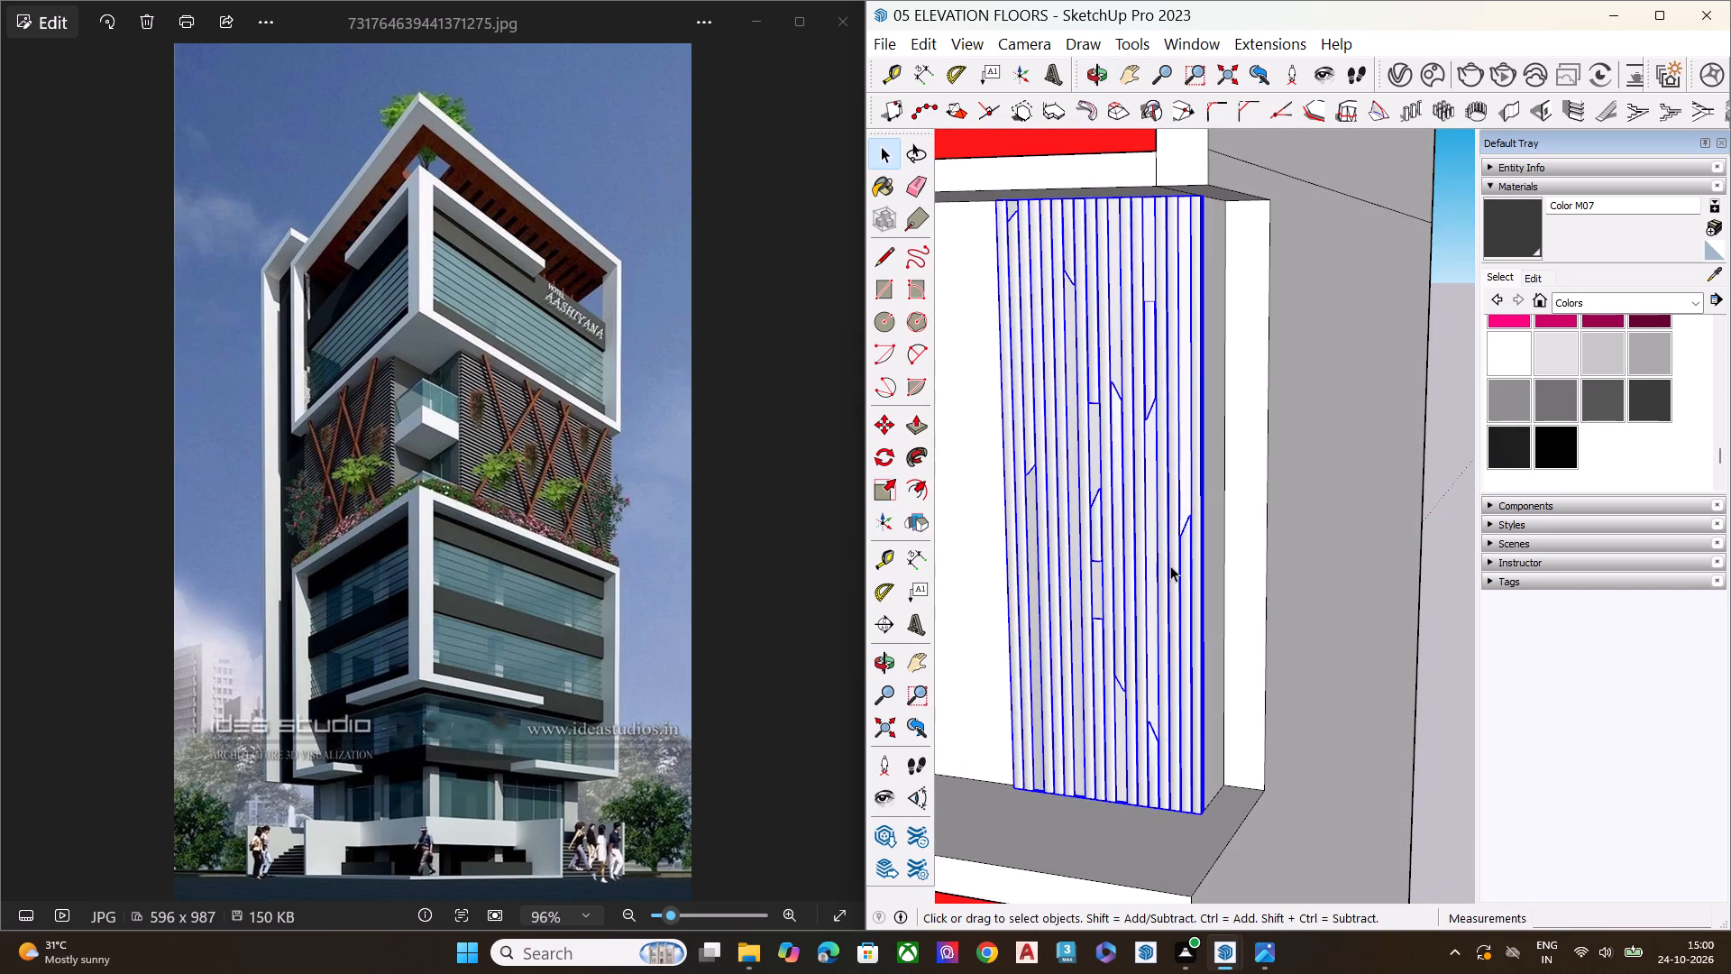
pyautogui.press('s')
pyautogui.moveTo(1069, 564); pyautogui.dragTo(1366, 607, button='middle')
pyautogui.moveTo(1197, 492); pyautogui.dragTo(1317, 482, button='middle')
pyautogui.scroll(1, 1238, 553)
pyautogui.scroll(-1, 1081, 573)
pyautogui.scroll(3, 1079, 573)
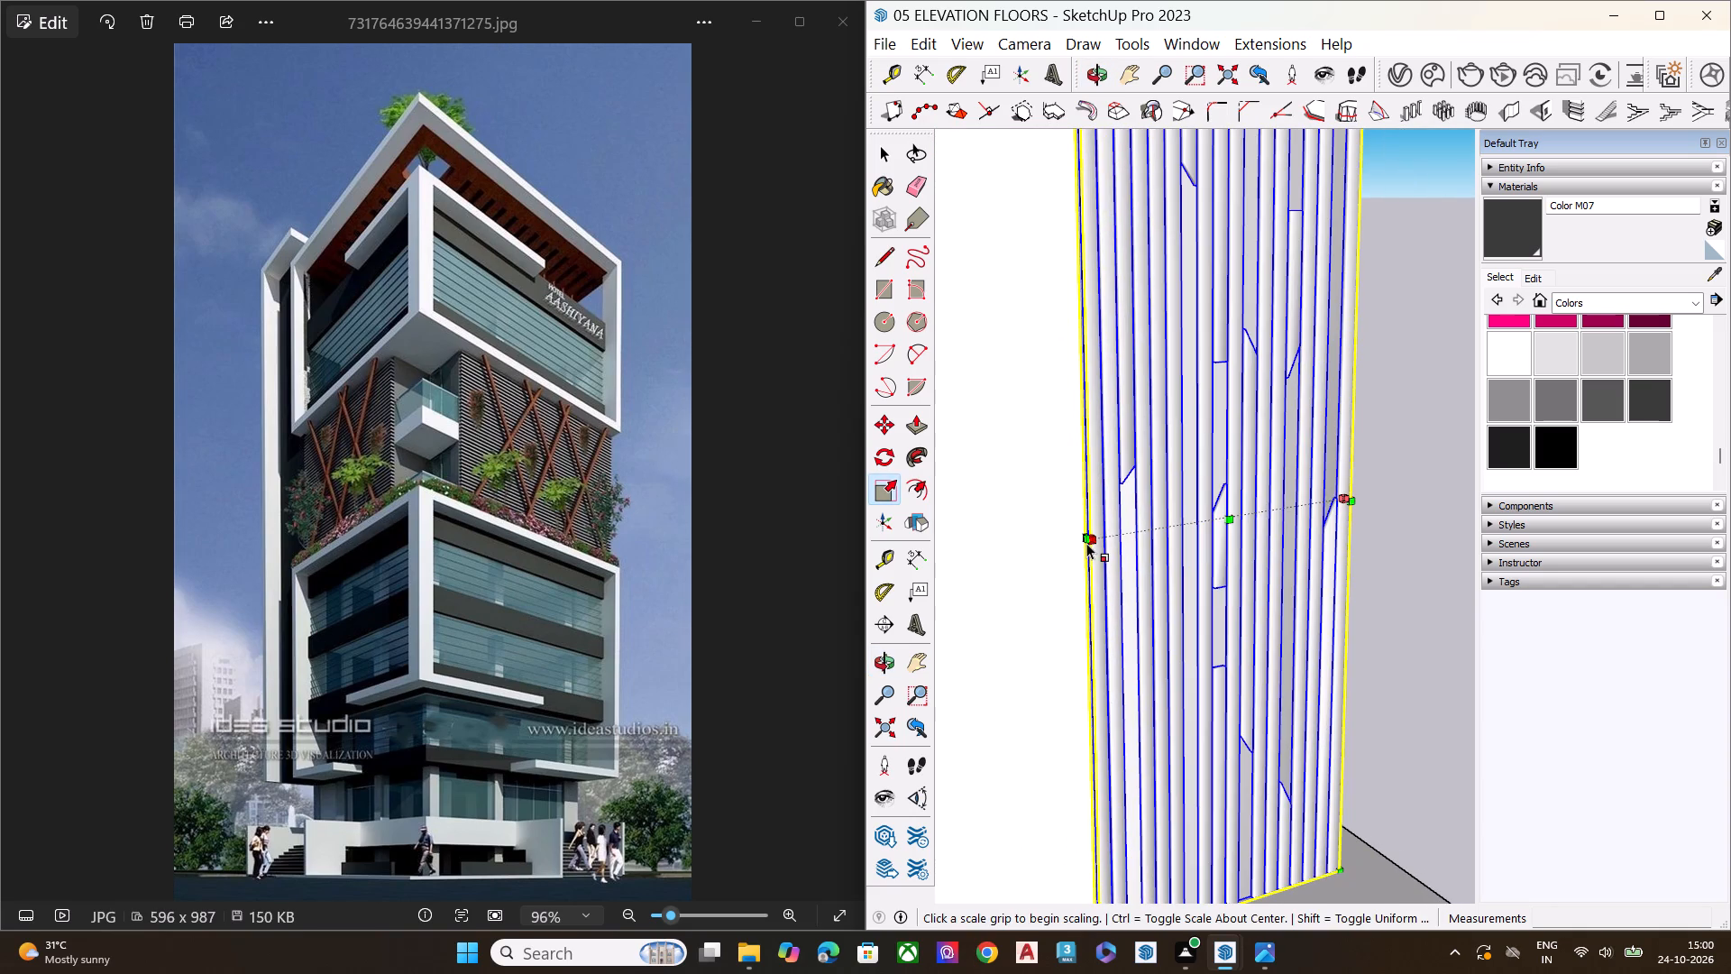
pyautogui.click(1081, 538)
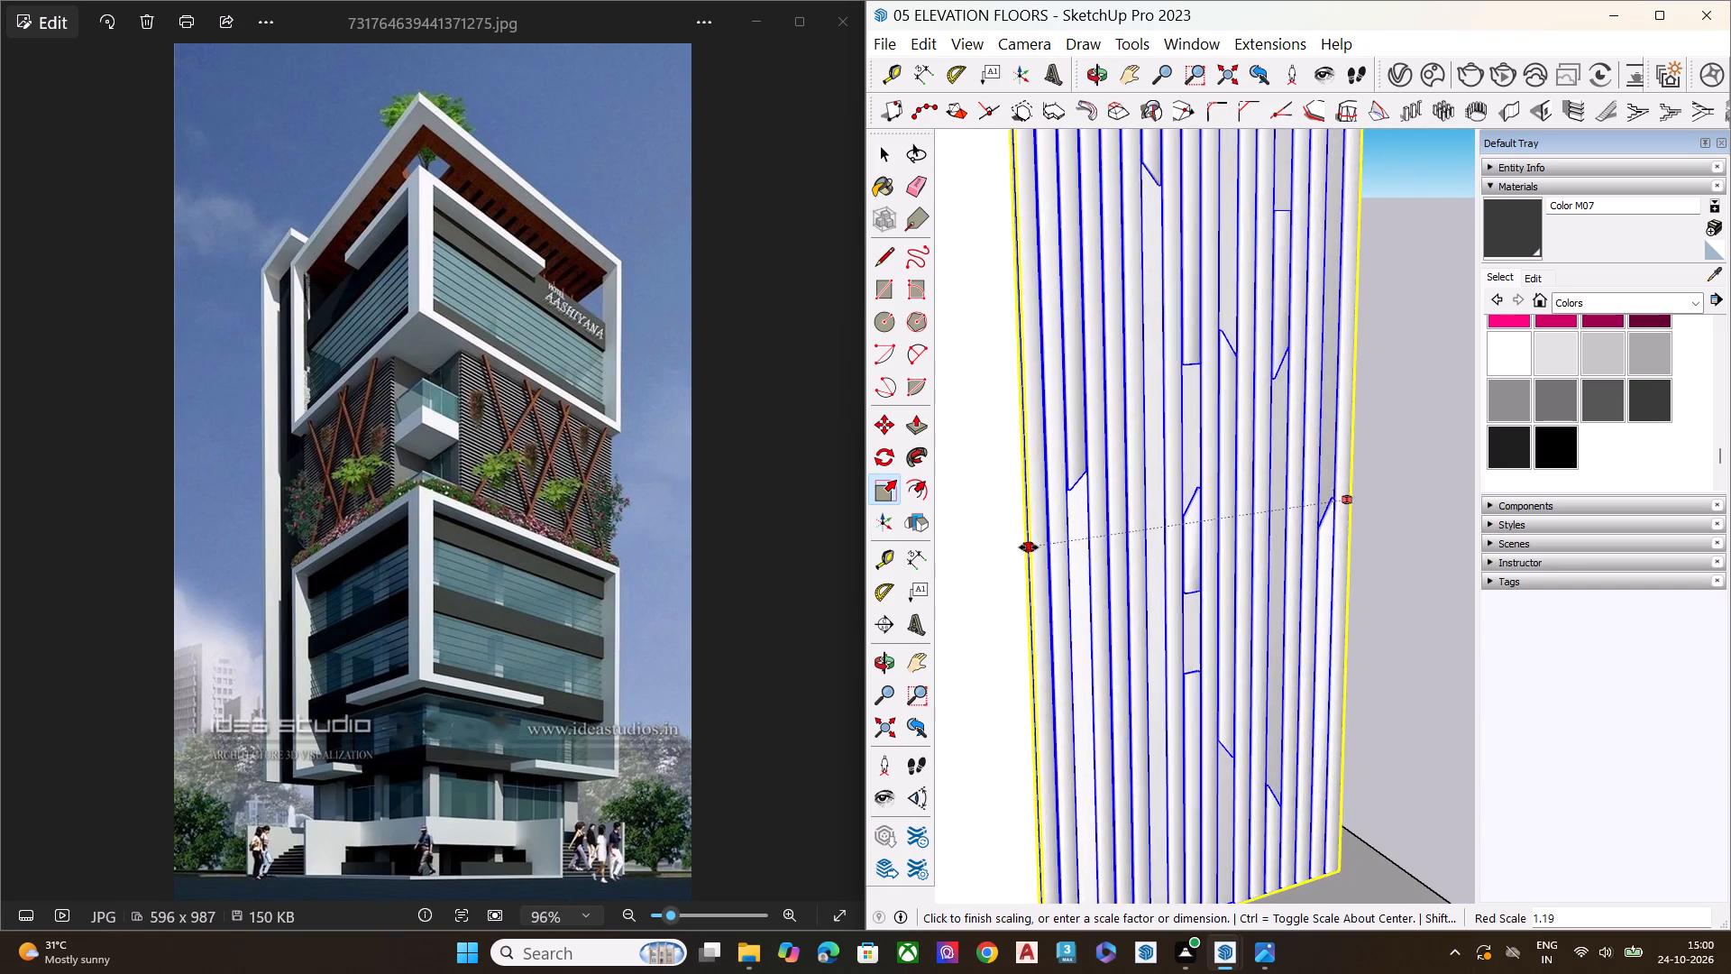
pyautogui.scroll(-8, 1029, 547)
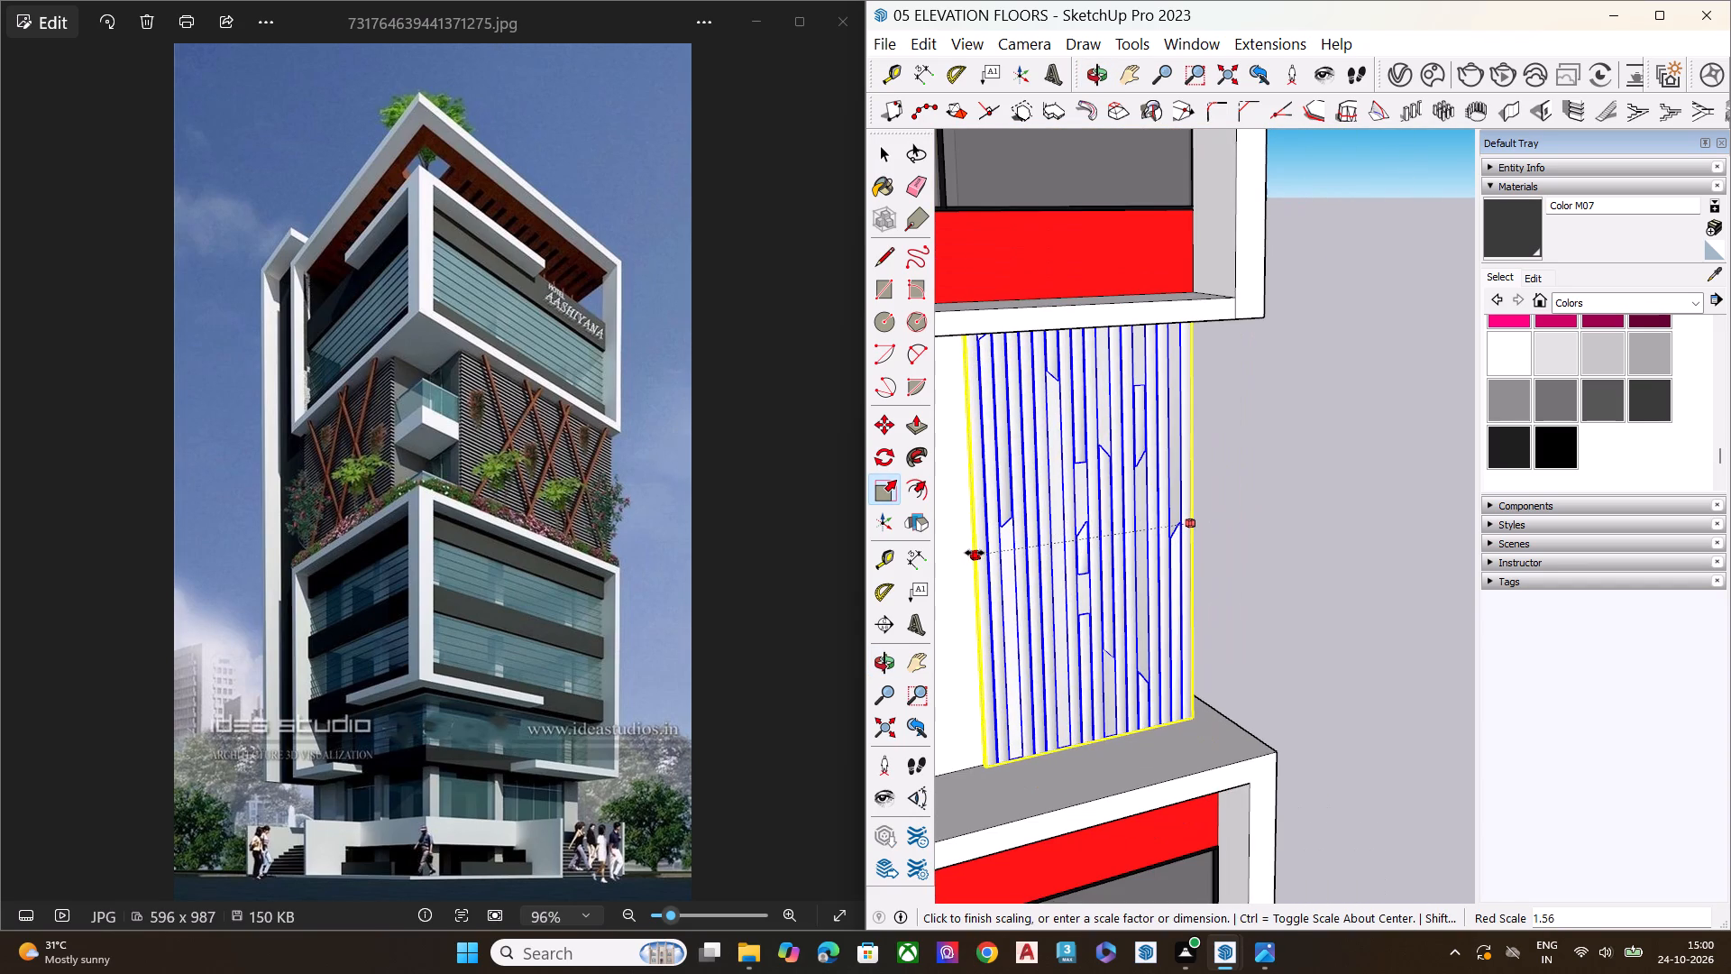
pyautogui.click(975, 553)
pyautogui.press('space')
pyautogui.click(1232, 551)
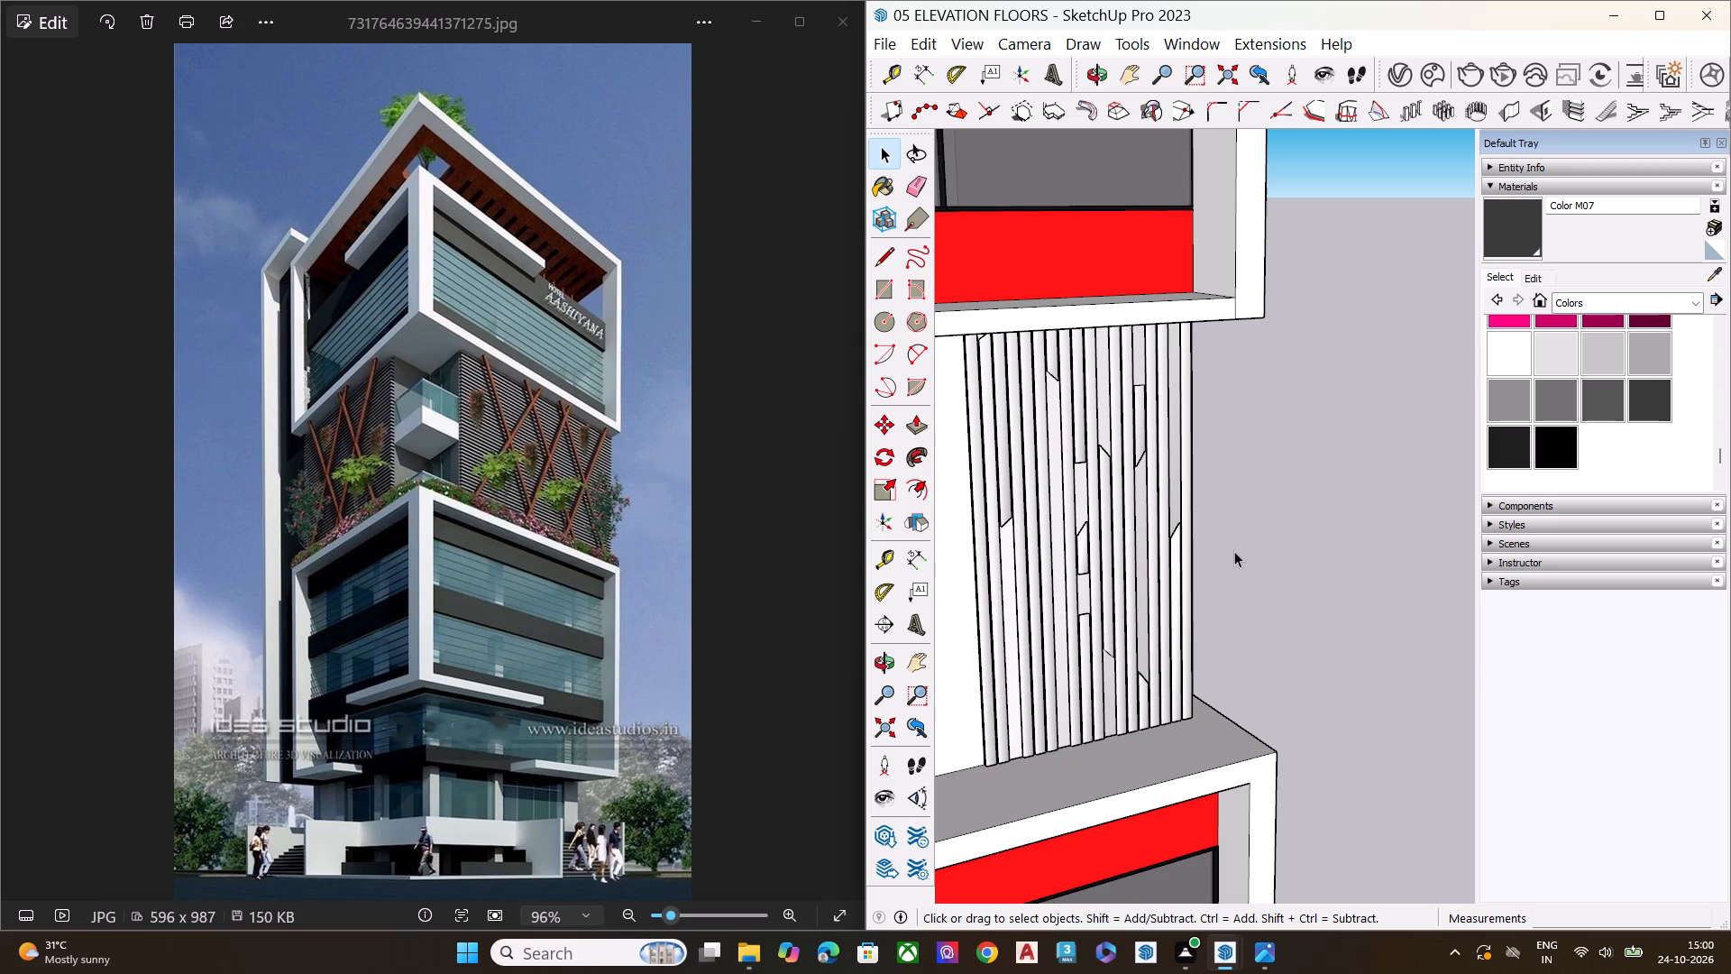
# Widen the slatted panel further along the red axis by a factor of about 1.10, and deselect it.
pyautogui.scroll(-14, 1219, 563)
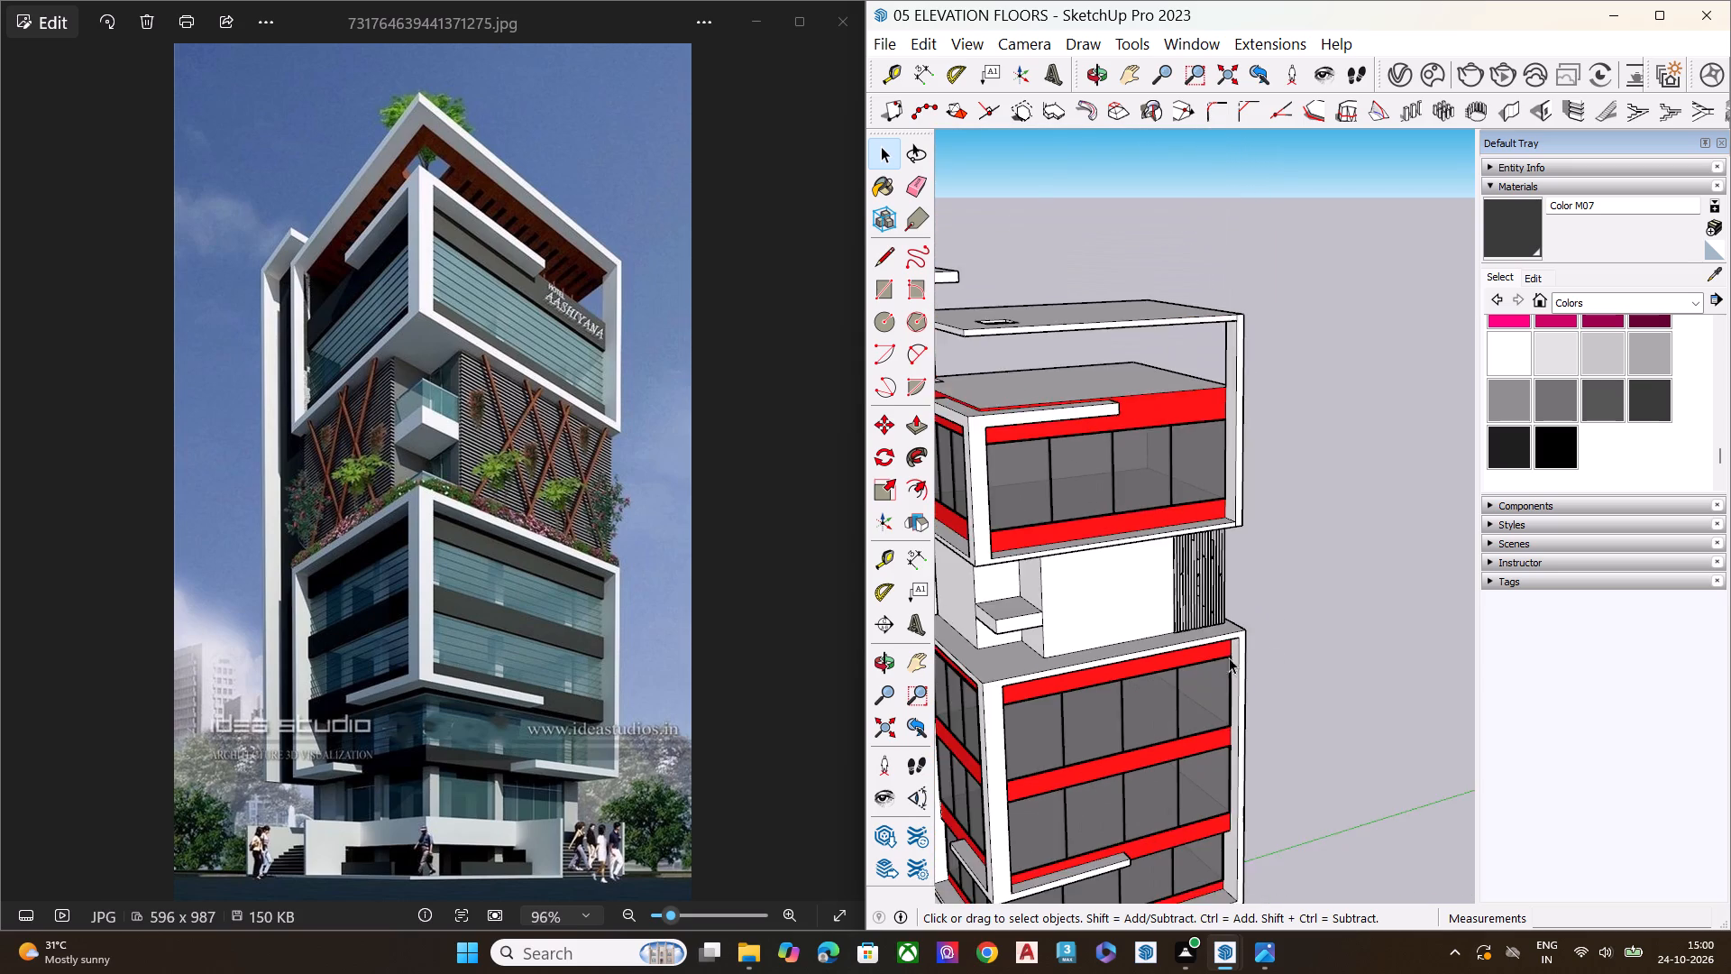
pyautogui.moveTo(1164, 638); pyautogui.dragTo(1184, 561, button='middle')
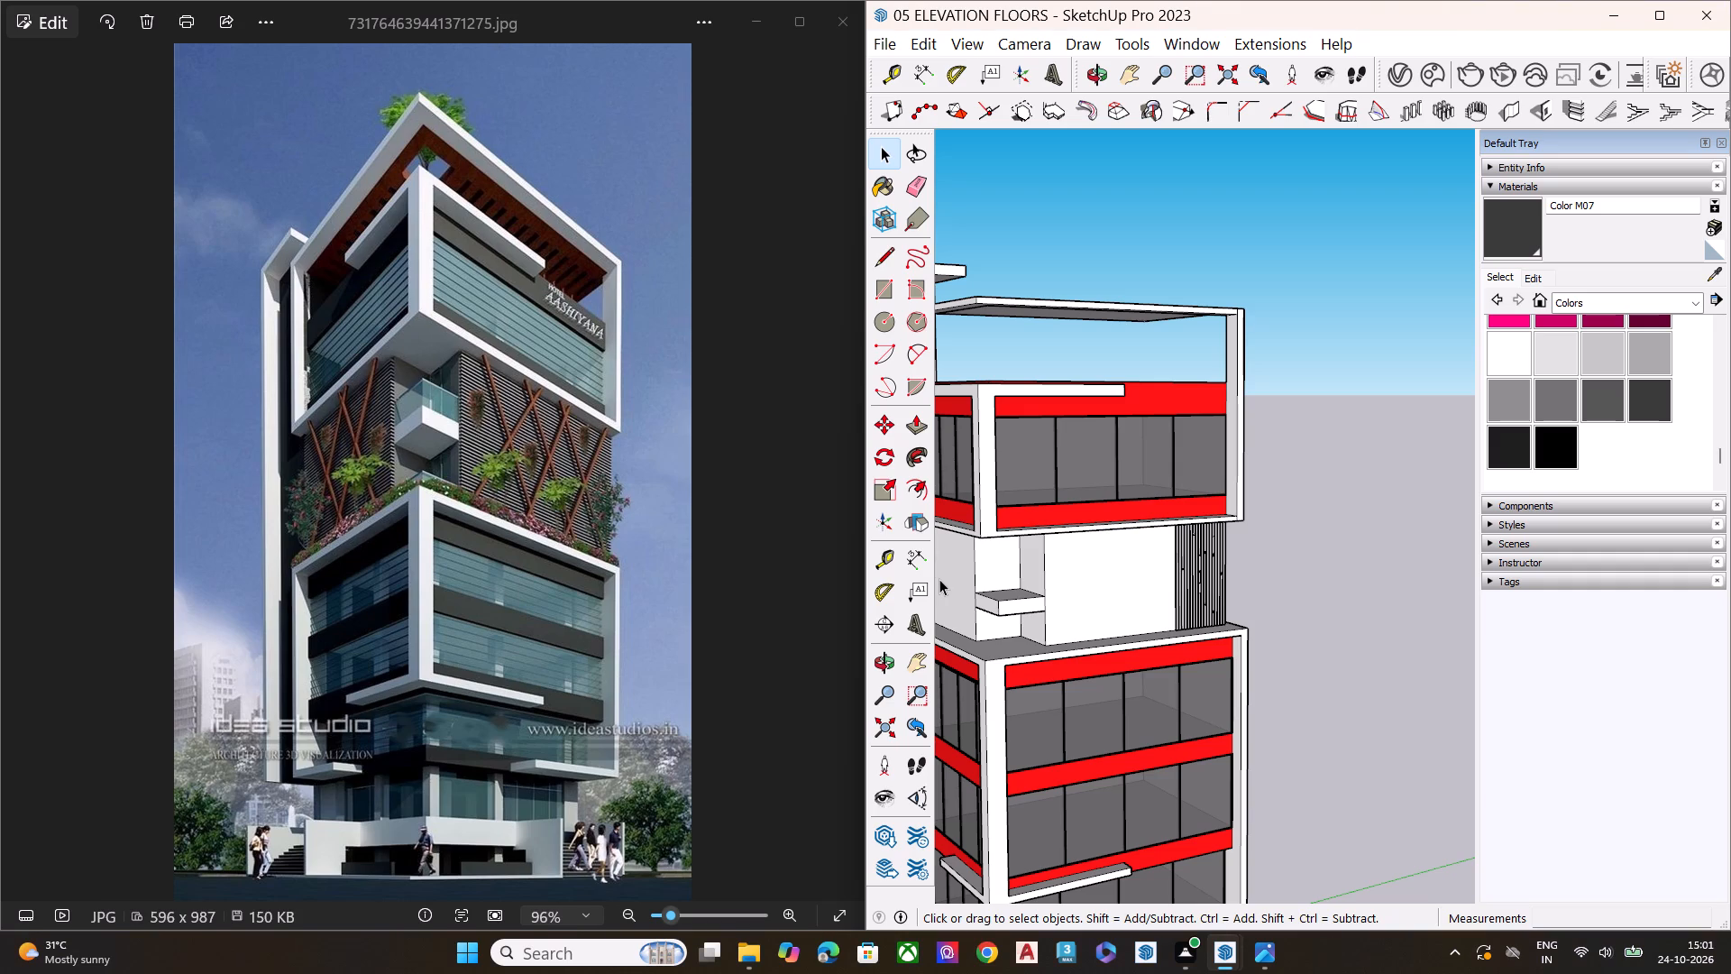
pyautogui.scroll(-1, 1196, 588)
pyautogui.scroll(5, 1196, 588)
pyautogui.click(1185, 574)
pyautogui.scroll(1, 1158, 557)
pyautogui.scroll(-4, 1158, 557)
pyautogui.scroll(2, 1164, 558)
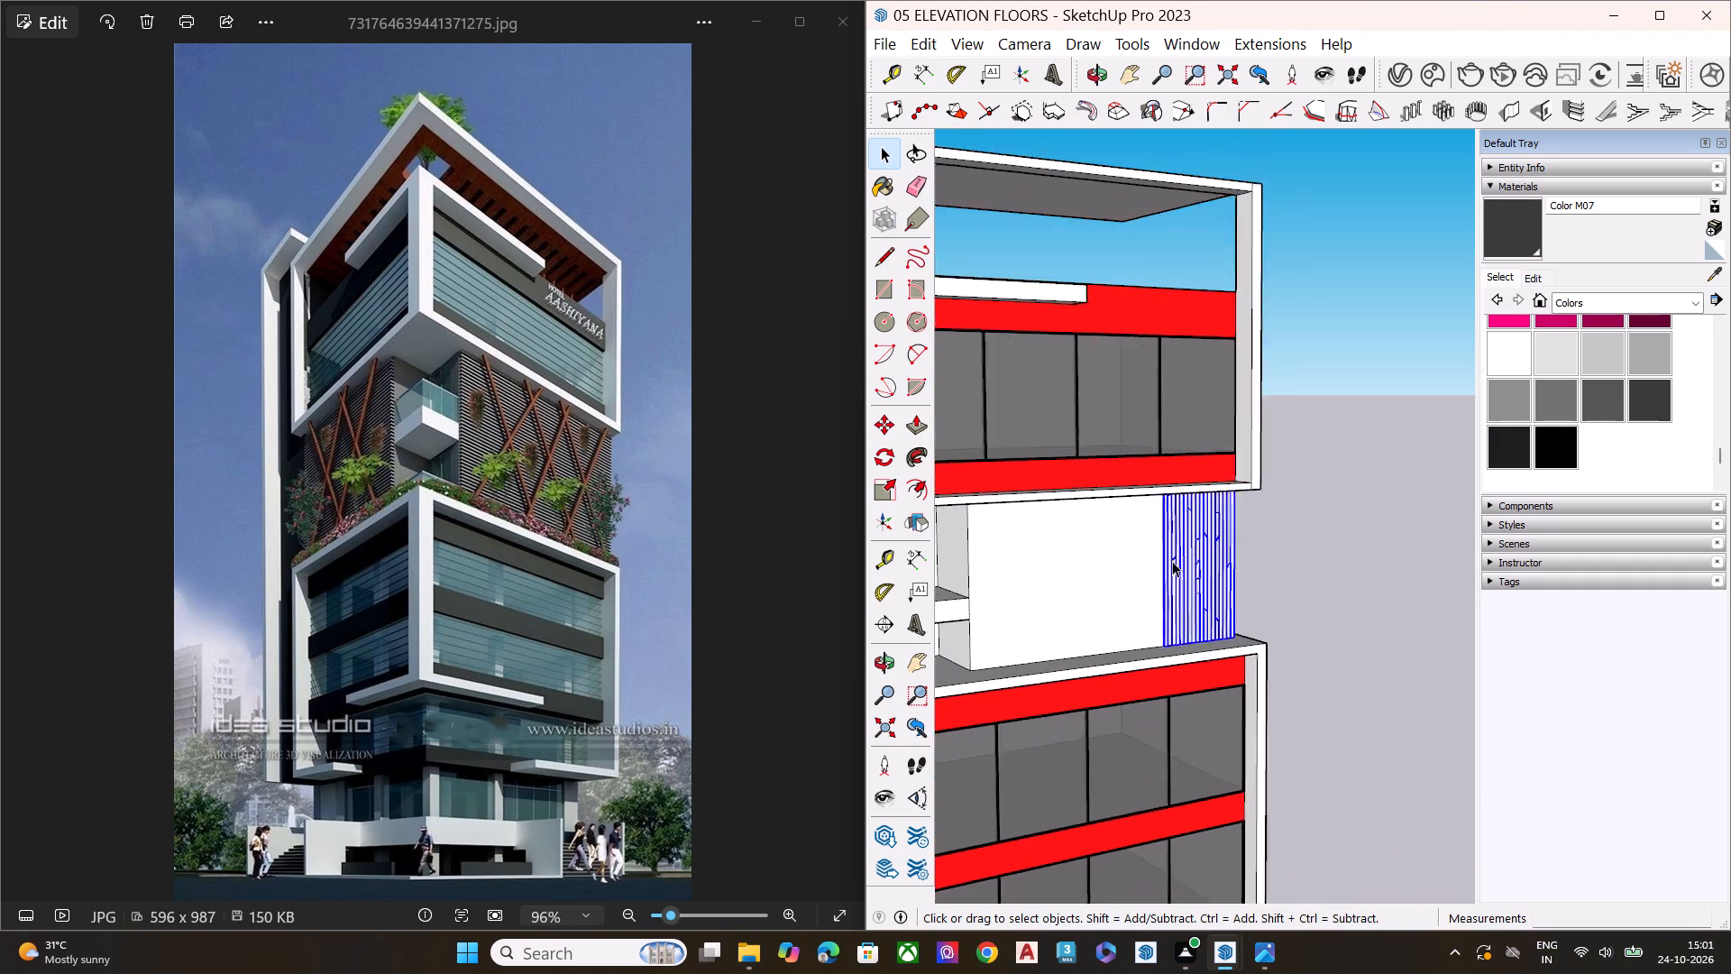
pyautogui.scroll(3, 1172, 561)
pyautogui.press('s')
pyautogui.press('s')
pyautogui.scroll(11, 1153, 564)
pyautogui.scroll(-1, 1154, 583)
pyautogui.scroll(1, 1154, 583)
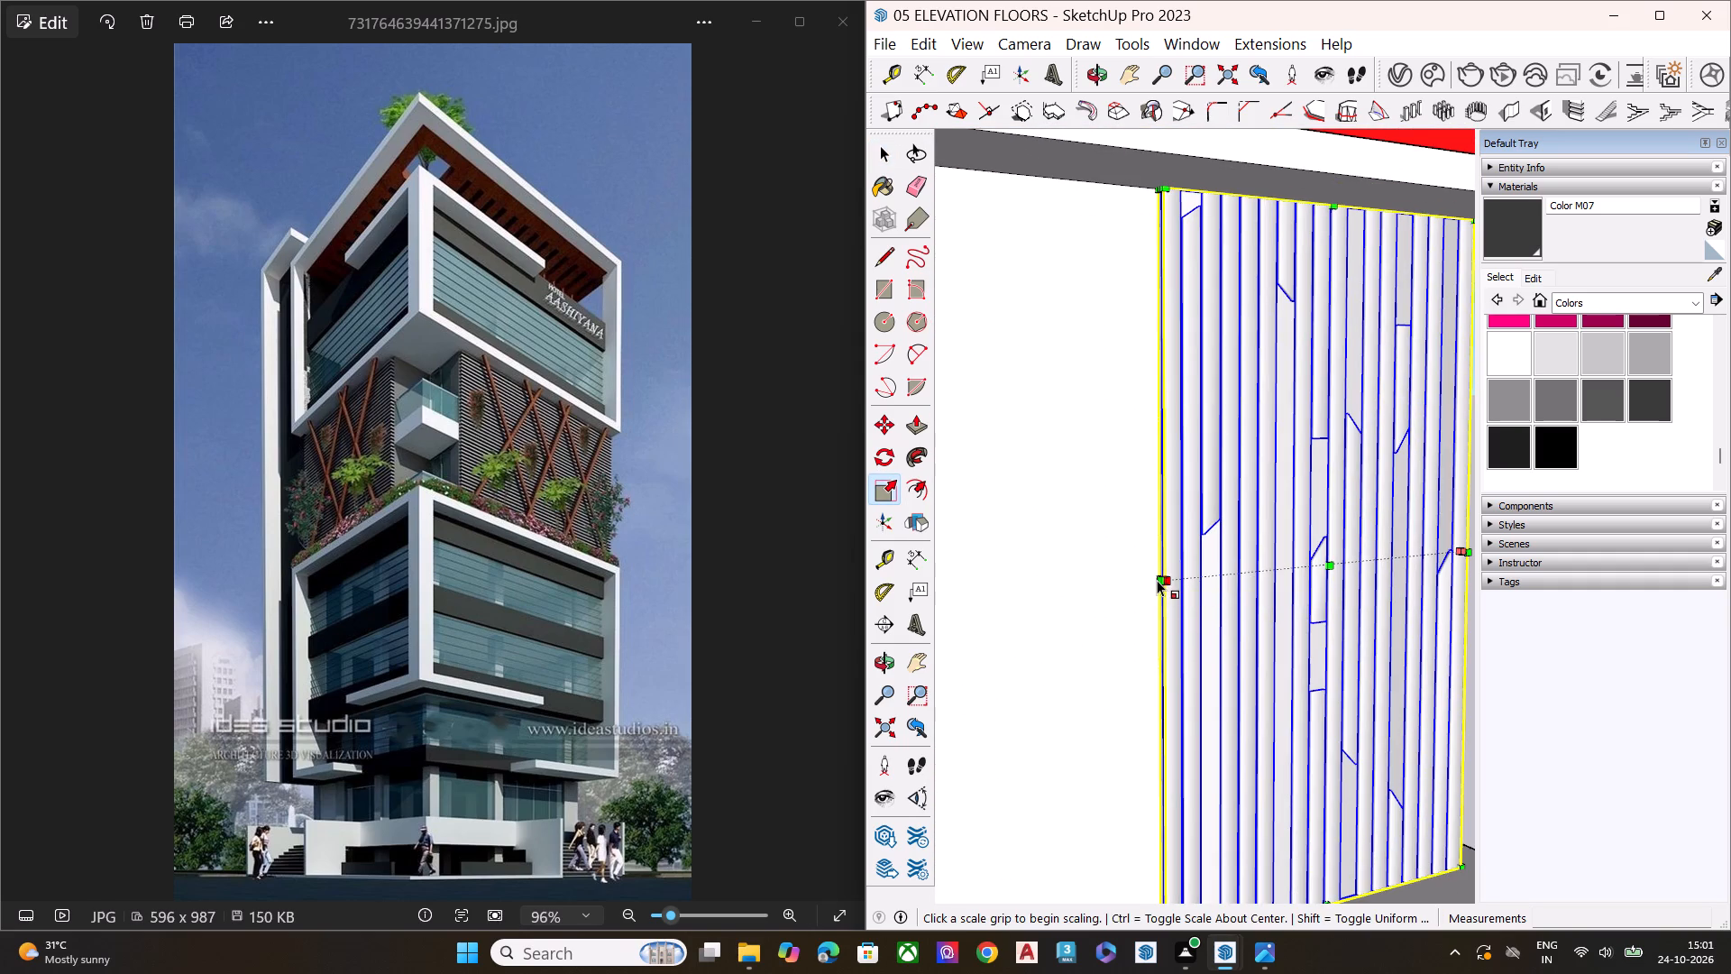
pyautogui.click(1155, 580)
pyautogui.click(1127, 589)
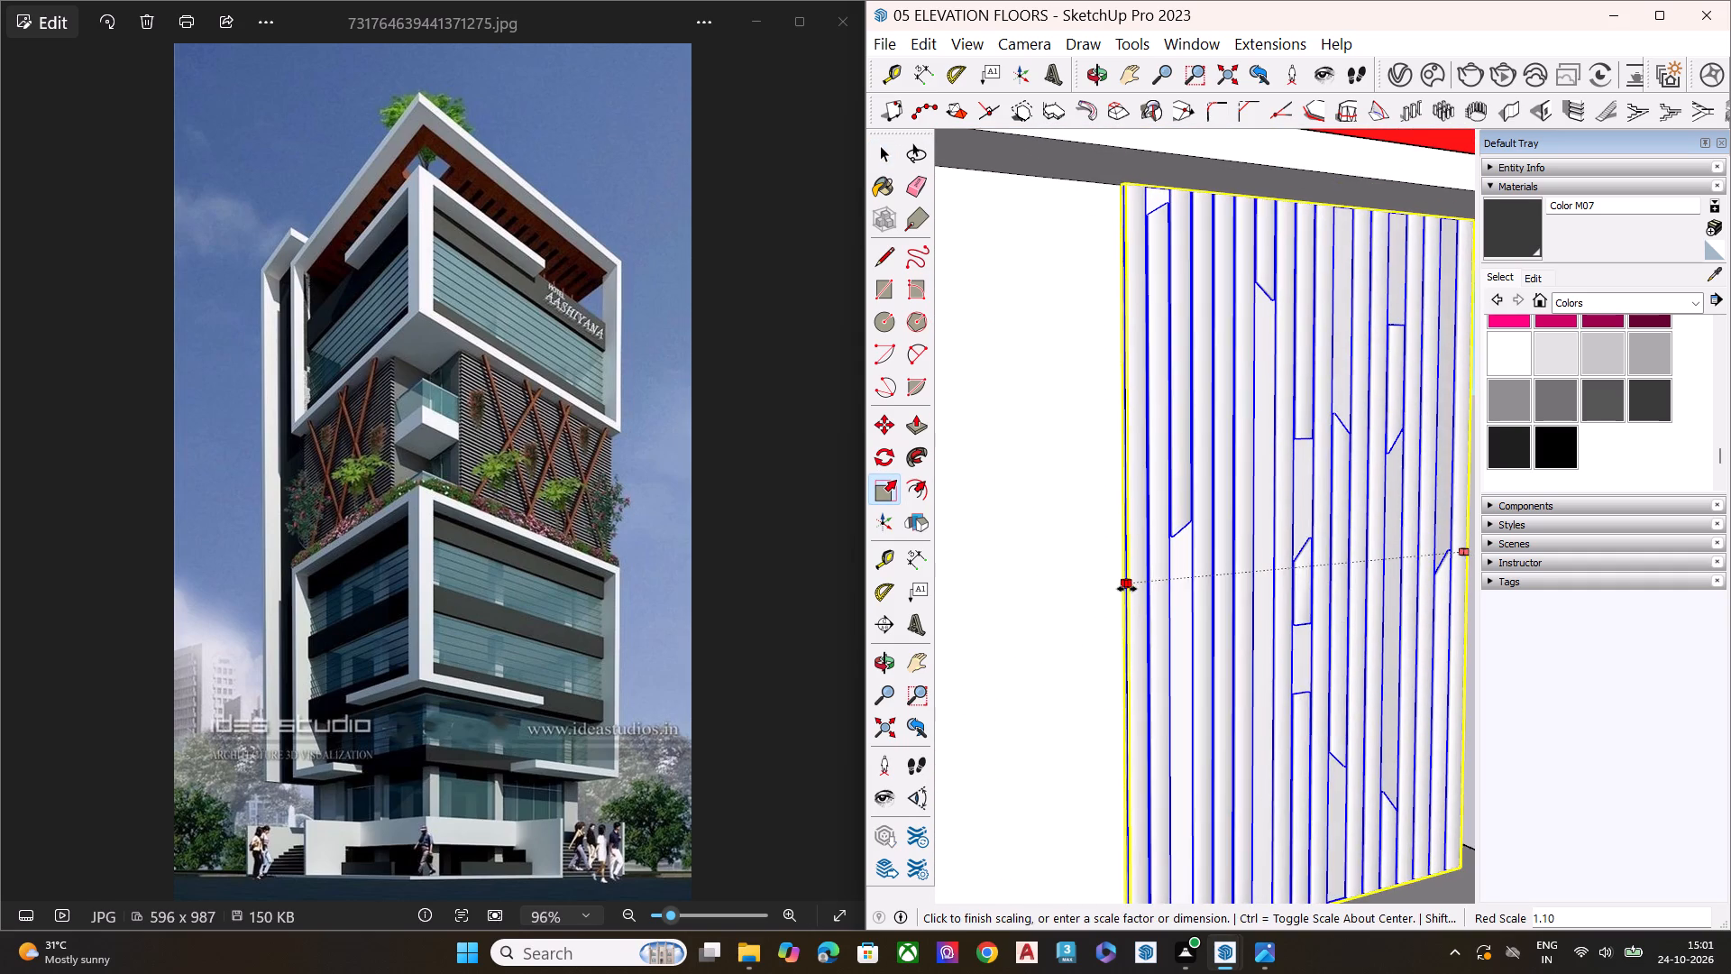
pyautogui.press('space')
pyautogui.scroll(-10, 986, 563)
pyautogui.click(1344, 593)
# Select the widened slatted panel on the blank mid-level wall.
pyautogui.moveTo(1209, 713); pyautogui.dragTo(992, 795, button='middle')
pyautogui.scroll(2, 992, 795)
pyautogui.scroll(-2, 1031, 791)
pyautogui.scroll(3, 1041, 790)
pyautogui.scroll(-1, 1144, 770)
pyautogui.scroll(1, 1224, 721)
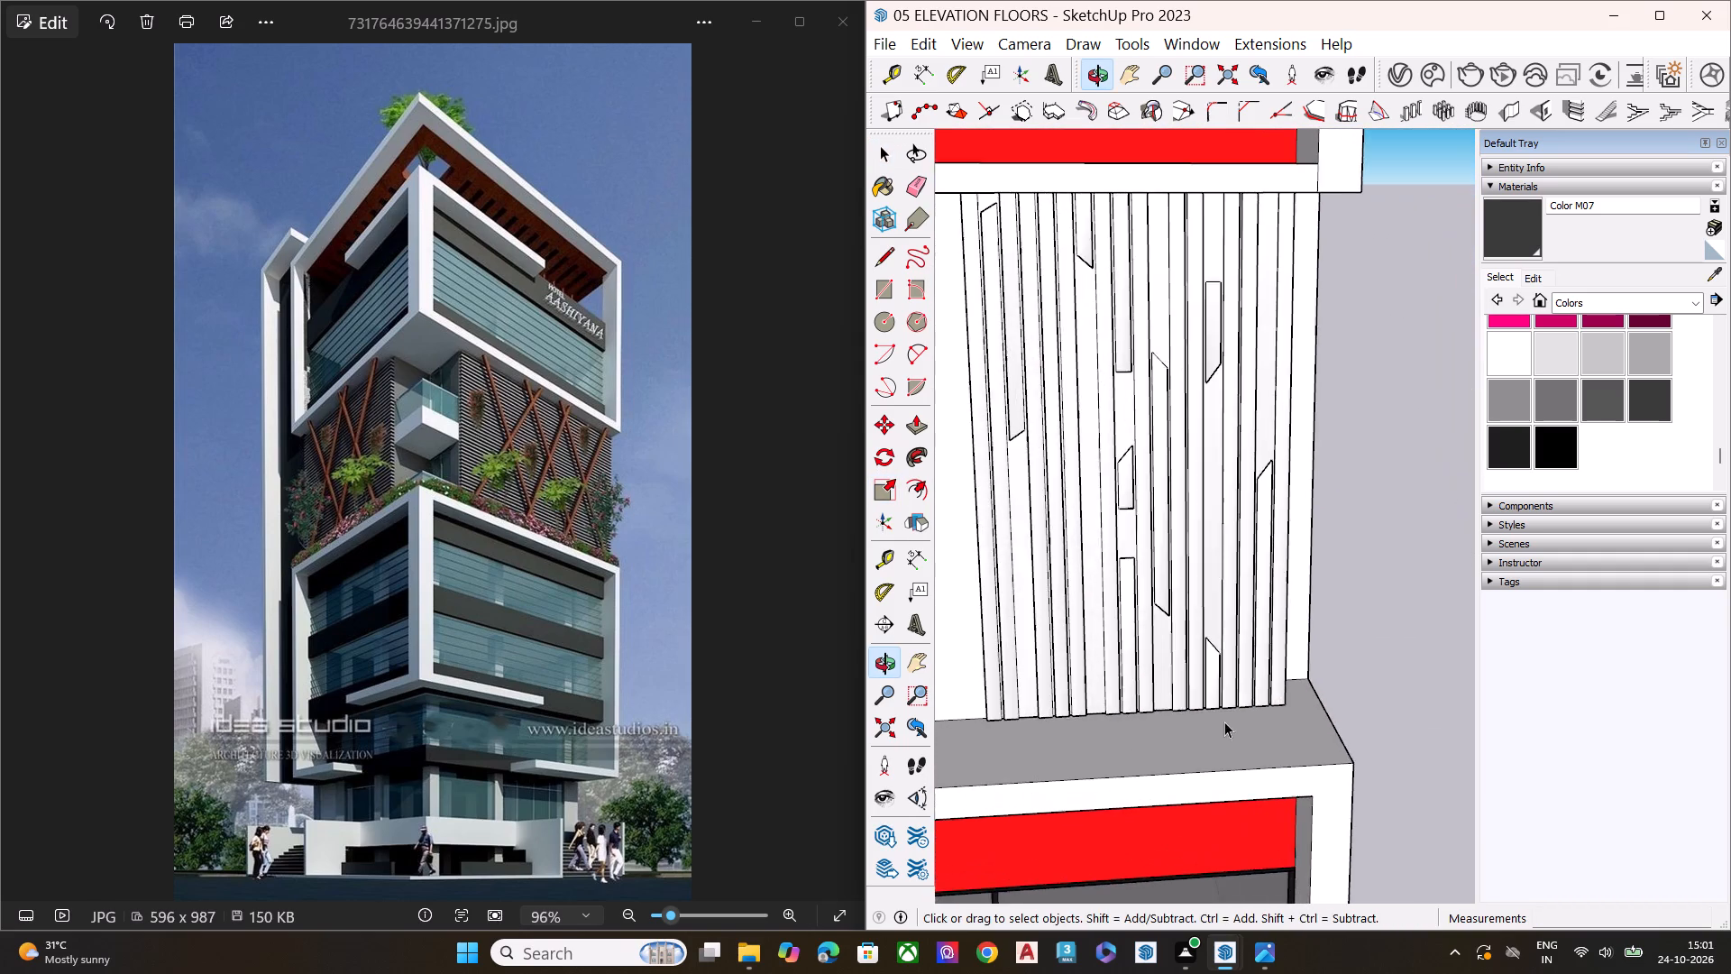
pyautogui.moveTo(1186, 697); pyautogui.dragTo(961, 722, button='middle')
pyautogui.scroll(12, 961, 722)
pyautogui.click(1248, 704)
pyautogui.scroll(1, 1279, 720)
pyautogui.moveTo(1275, 721); pyautogui.dragTo(1205, 740, button='middle')
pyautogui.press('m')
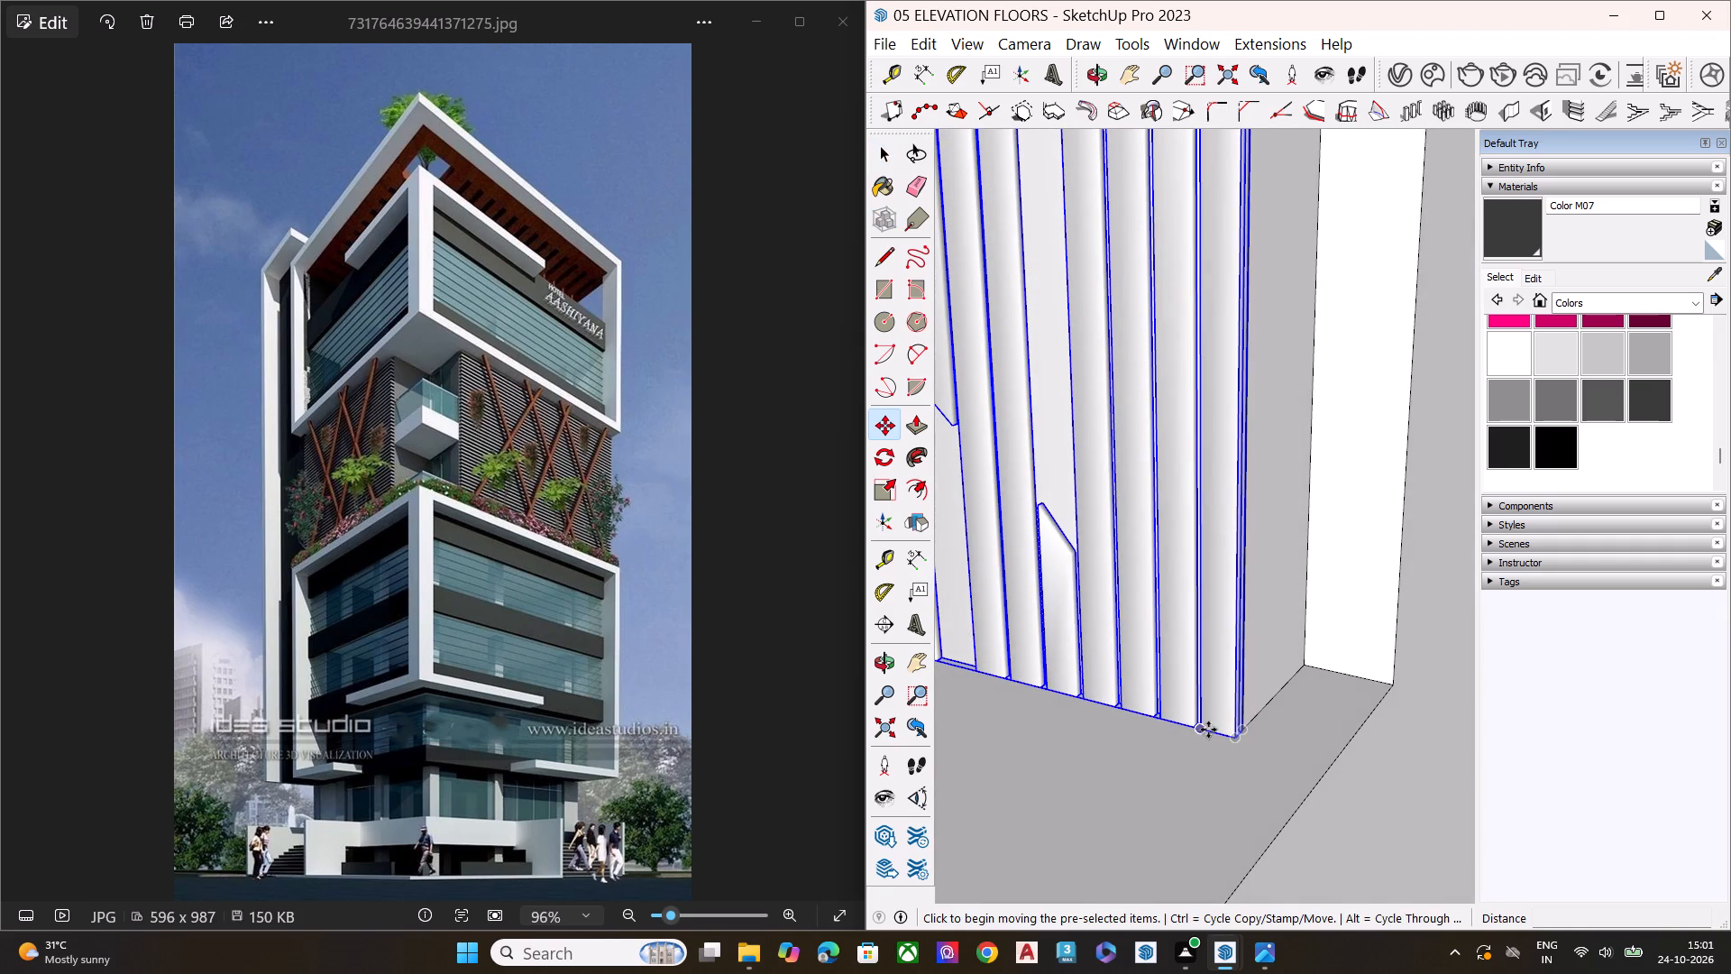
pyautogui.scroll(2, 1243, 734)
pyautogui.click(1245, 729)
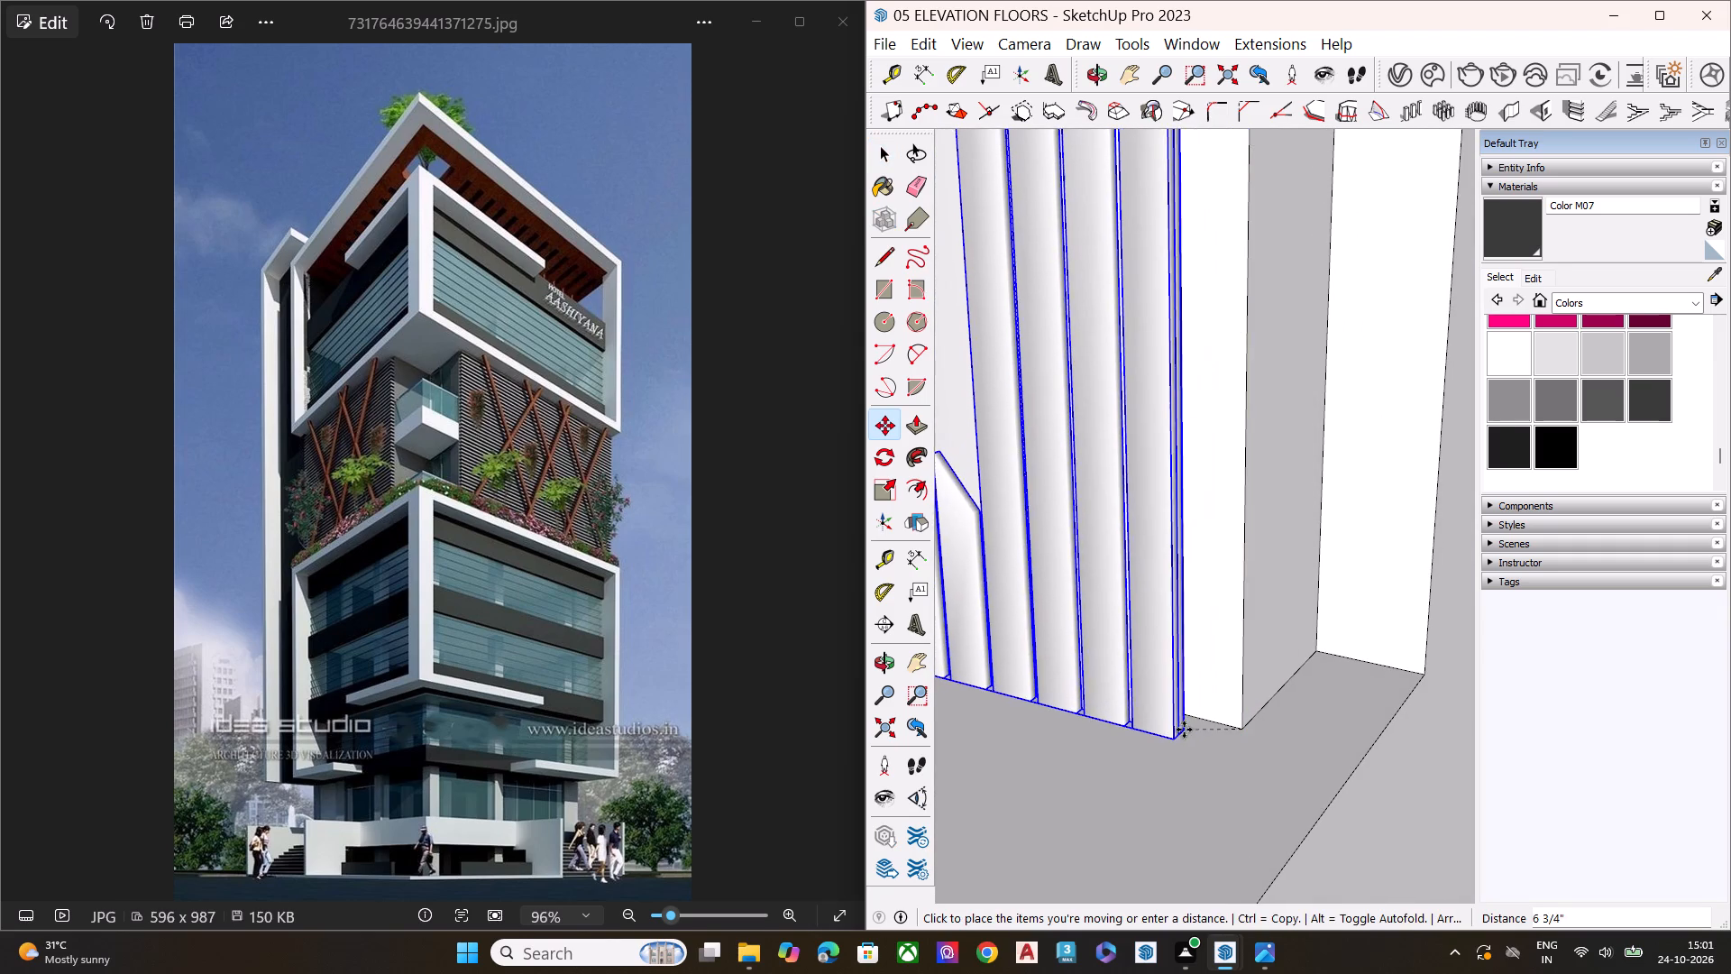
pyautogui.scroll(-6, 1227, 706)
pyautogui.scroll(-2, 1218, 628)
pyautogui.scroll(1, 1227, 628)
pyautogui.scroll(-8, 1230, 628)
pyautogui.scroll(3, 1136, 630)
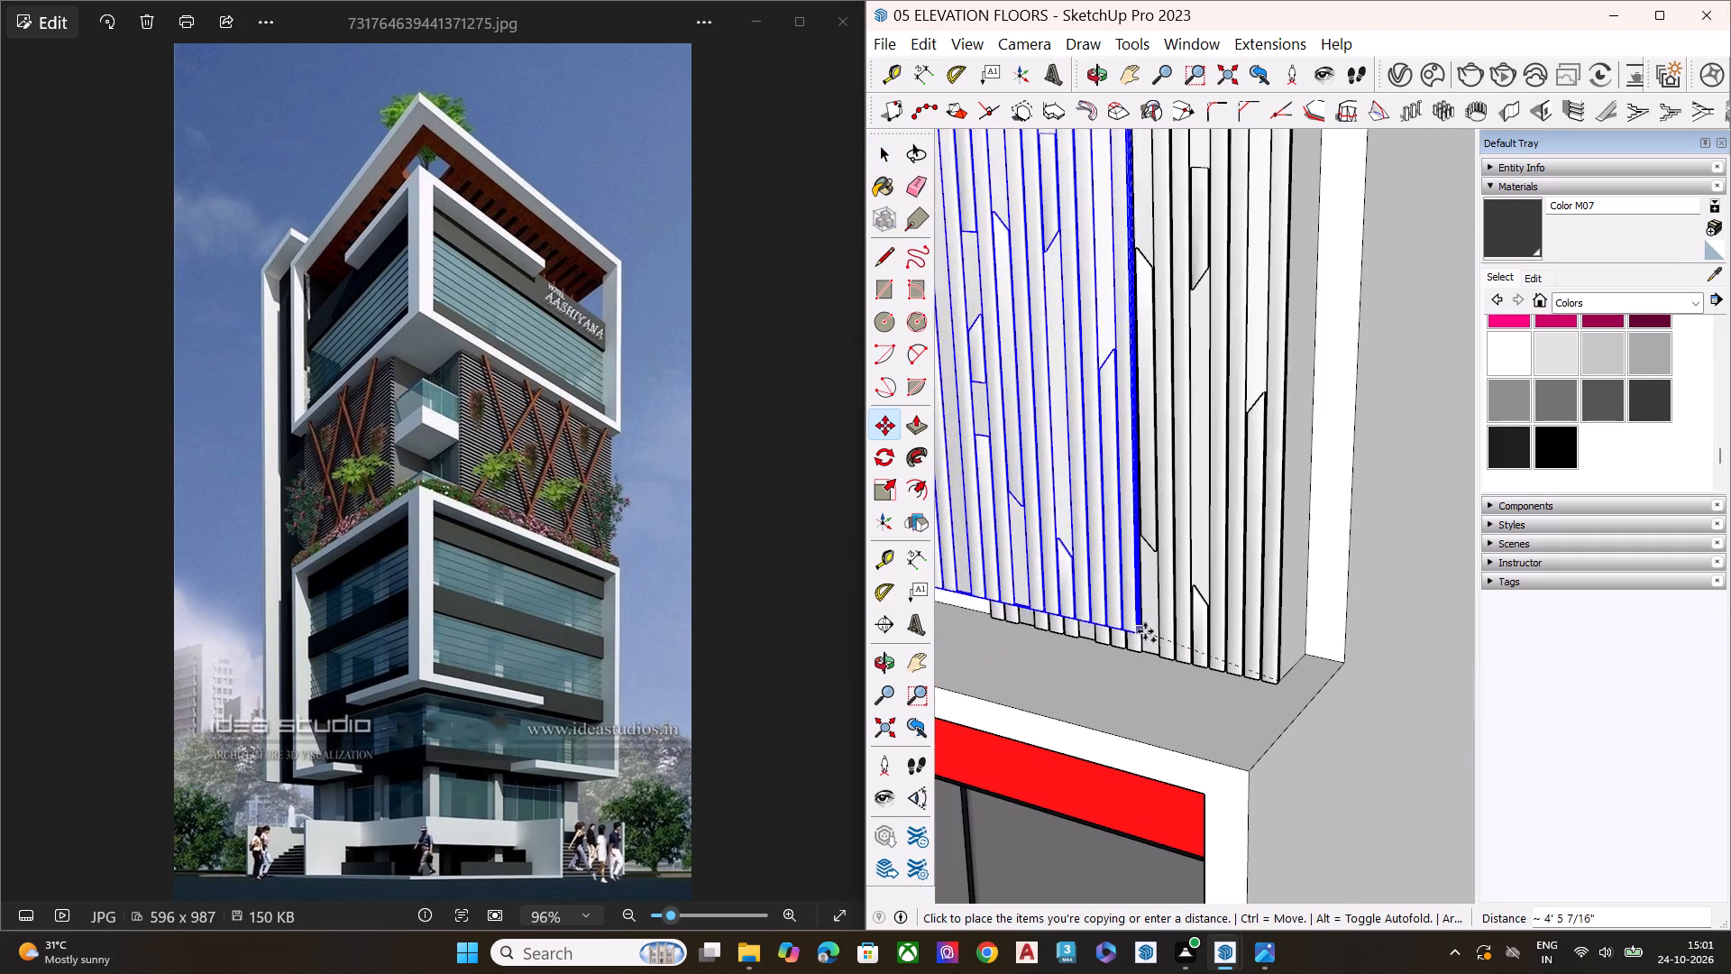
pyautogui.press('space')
# Copy the selected slatted panel about 9' 9 1/2" along the wall so the copy sits edge to edge with the original.
pyautogui.scroll(6, 1277, 690)
pyautogui.press('m')
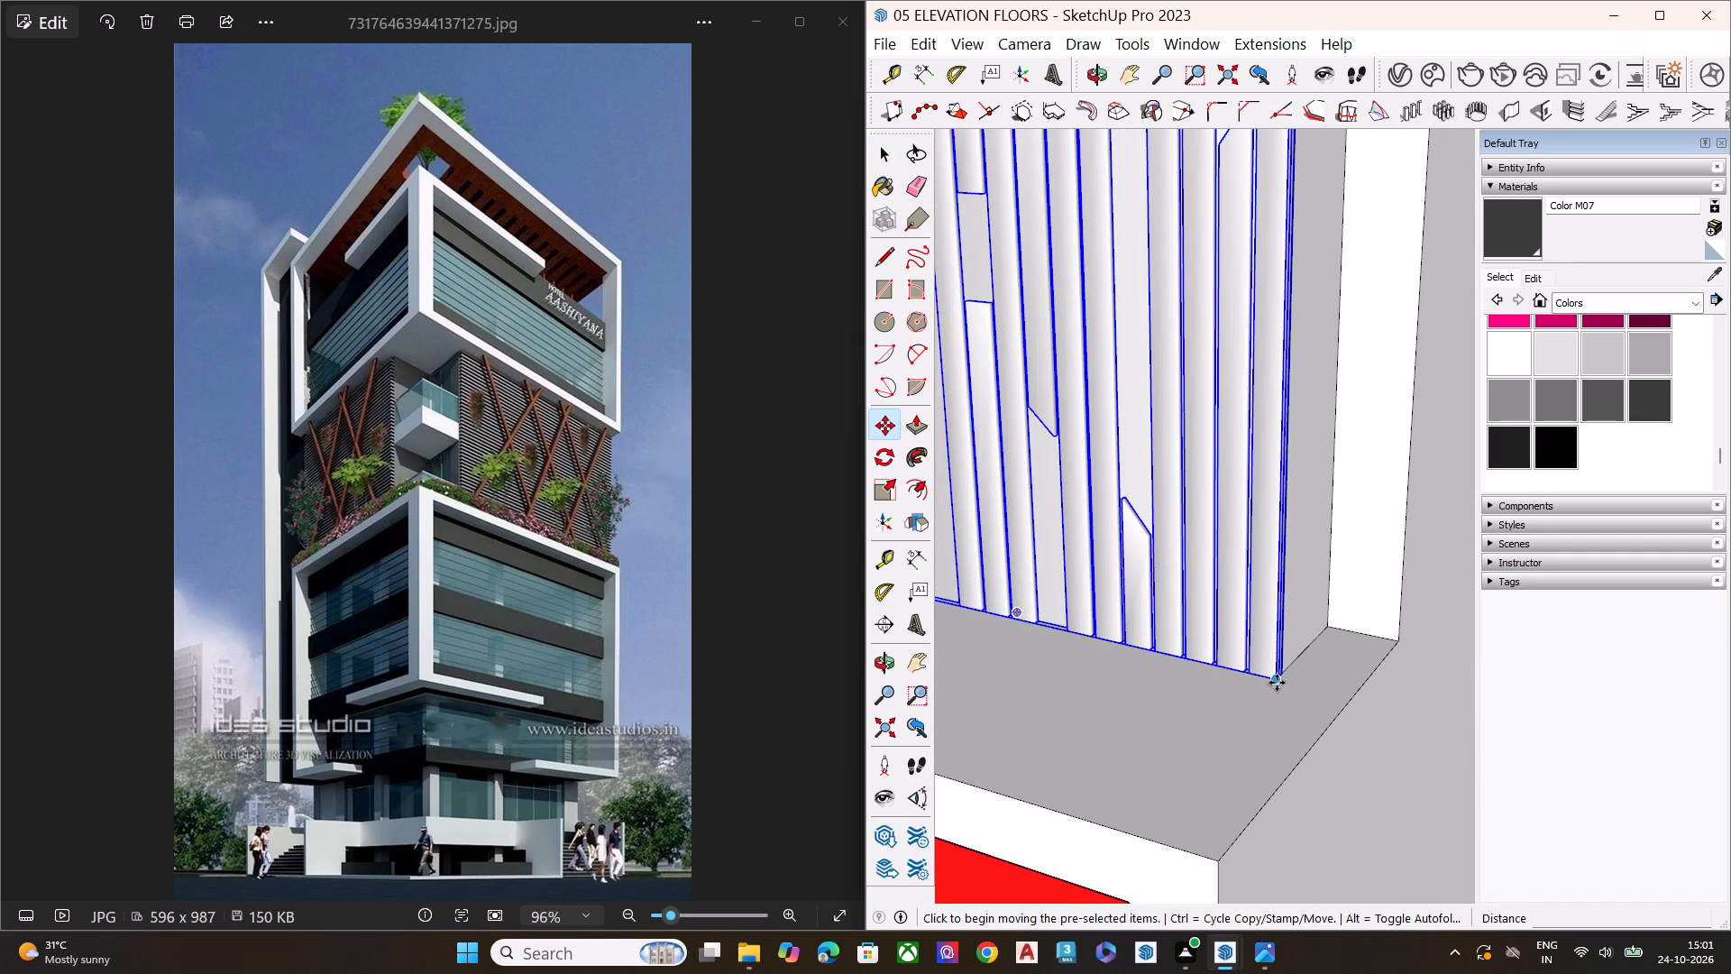
pyautogui.click(1277, 683)
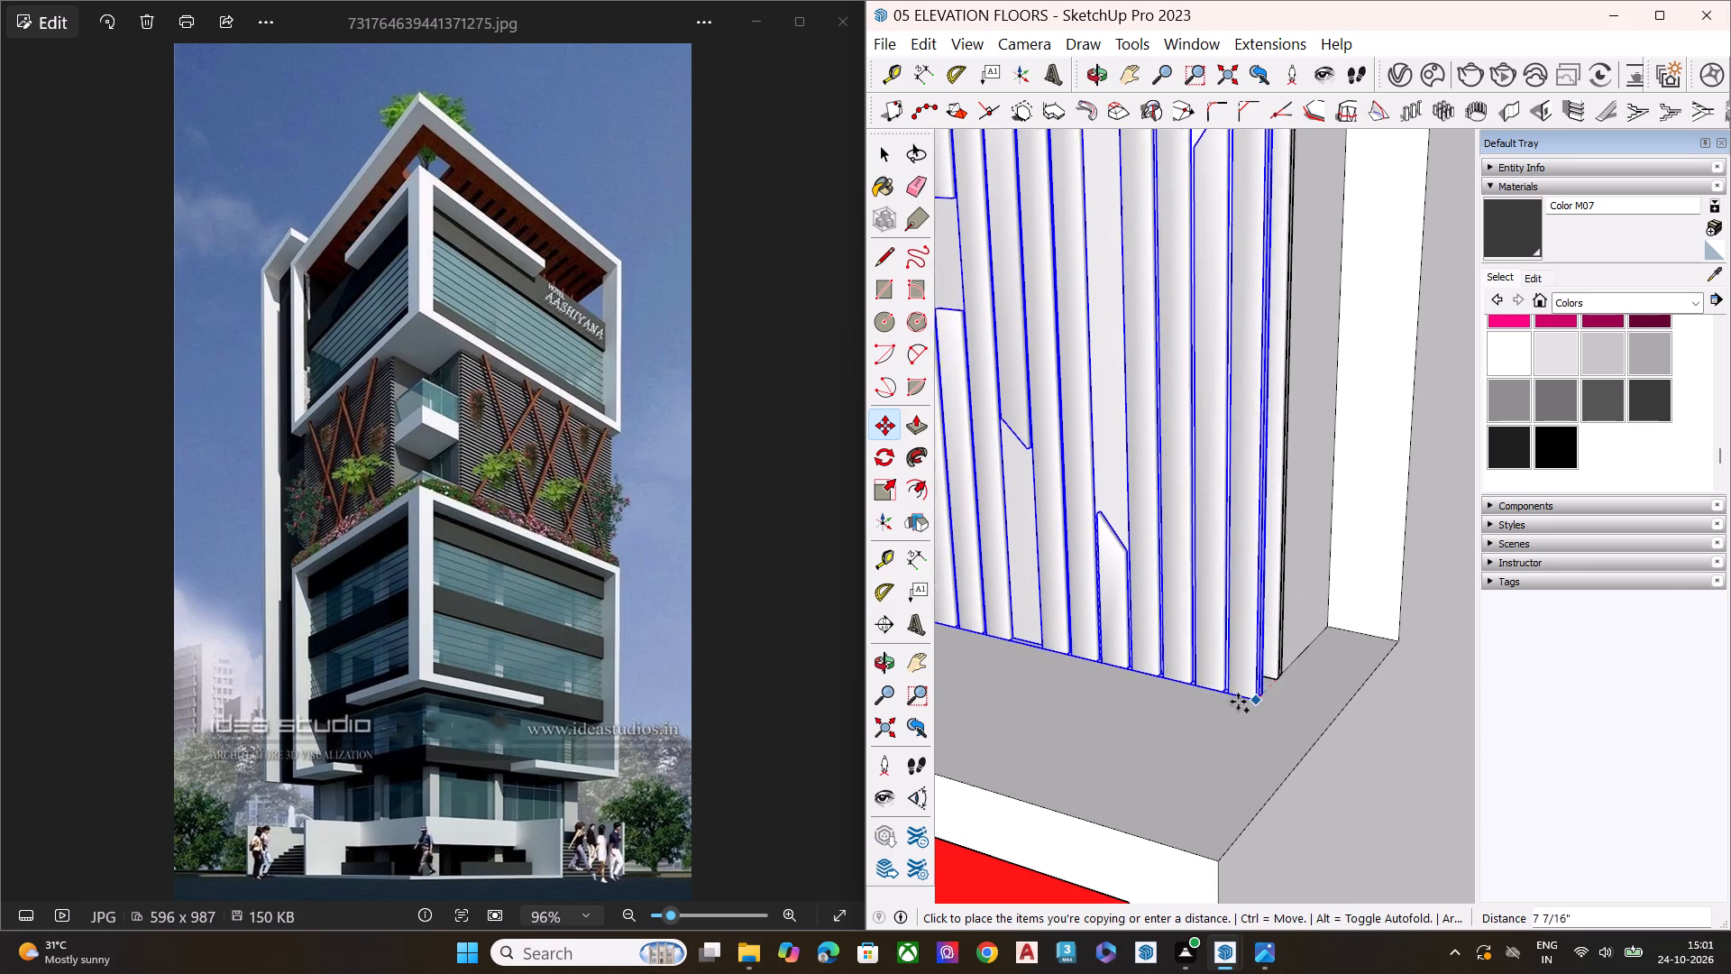
pyautogui.scroll(-2, 1255, 676)
pyautogui.scroll(1, 1265, 675)
pyautogui.scroll(-6, 1272, 675)
pyautogui.scroll(2, 1417, 692)
pyautogui.scroll(-4, 1418, 692)
pyautogui.scroll(1, 1418, 693)
pyautogui.scroll(-3, 1418, 693)
pyautogui.scroll(6, 1079, 626)
pyautogui.scroll(-1, 1135, 623)
pyautogui.scroll(2, 1135, 623)
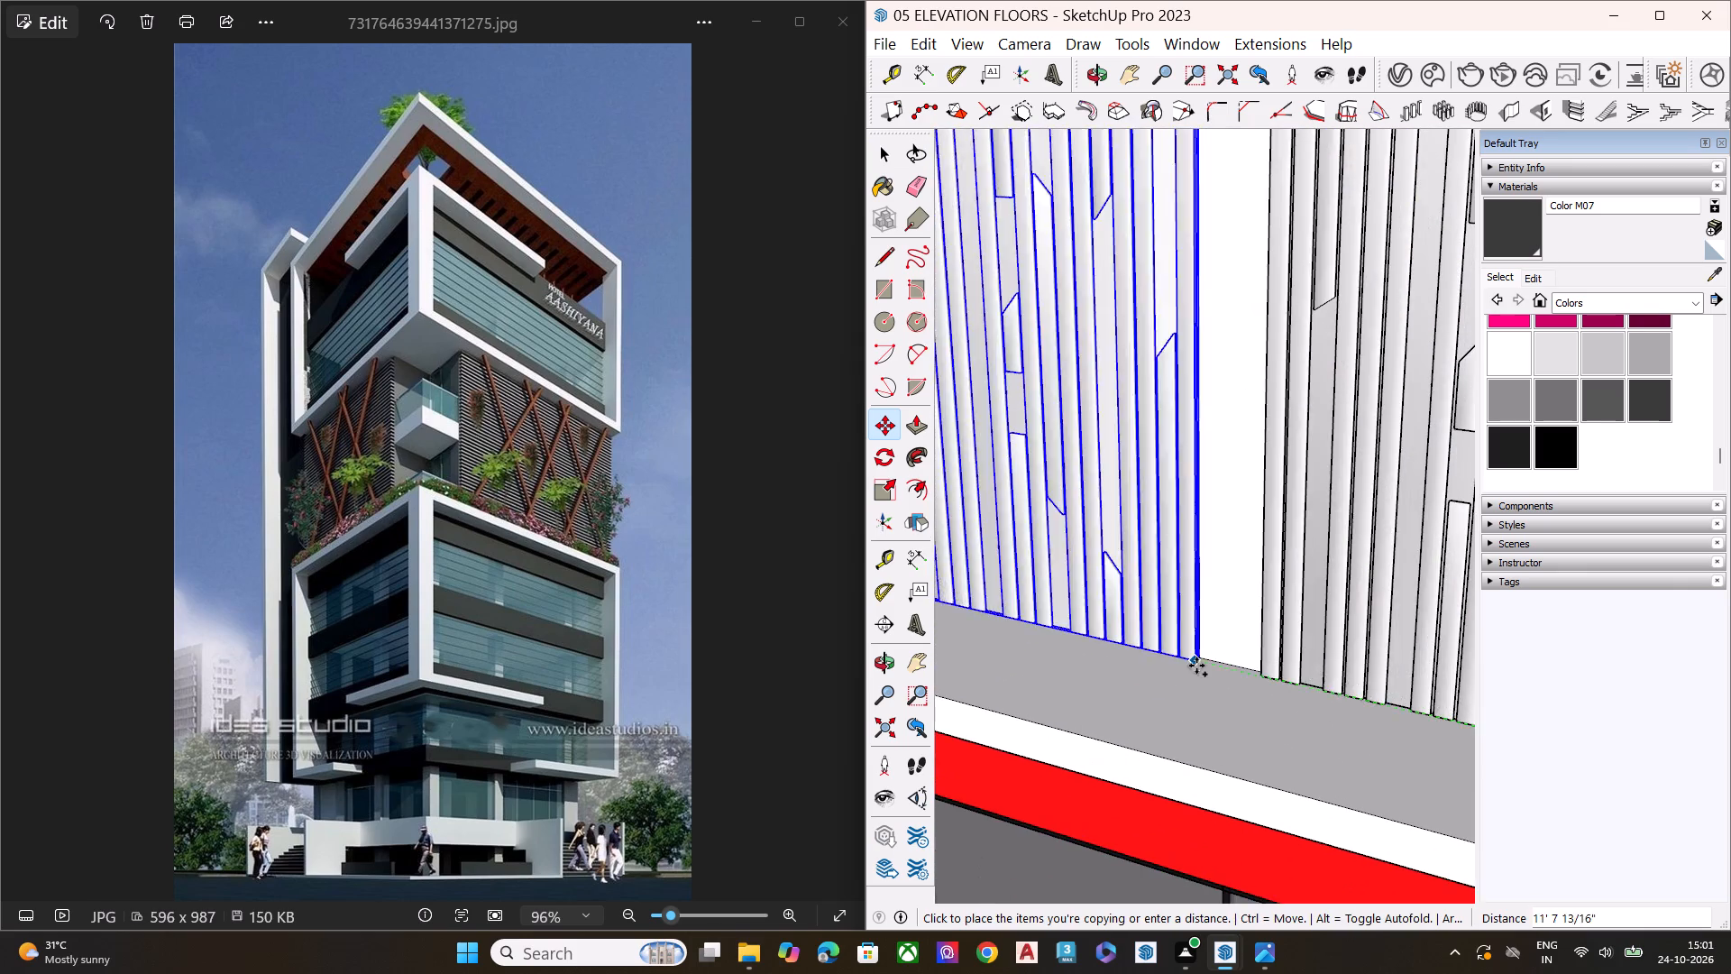
pyautogui.scroll(6, 1232, 687)
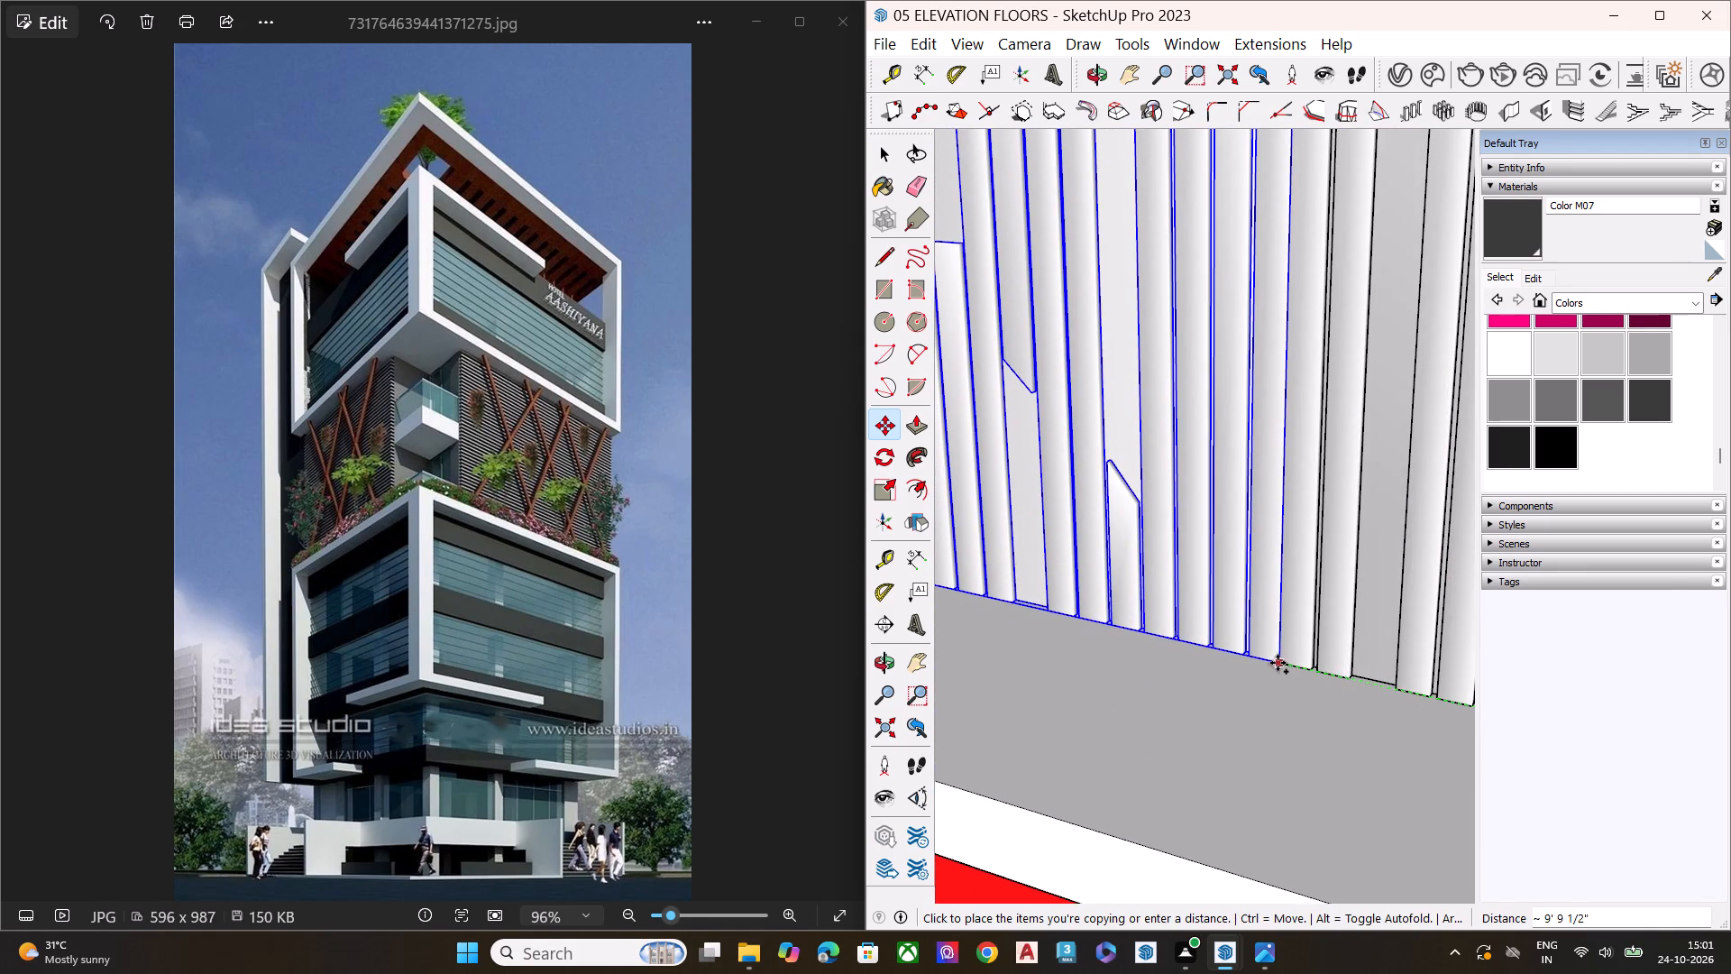
pyautogui.click(1278, 663)
# Copy the second slatted panel another 9' 9 1/2" or so along the wall to form a third adjoining panel.
pyautogui.scroll(-9, 1049, 686)
pyautogui.moveTo(1099, 731); pyautogui.dragTo(1239, 714, button='middle')
pyautogui.scroll(10, 1239, 714)
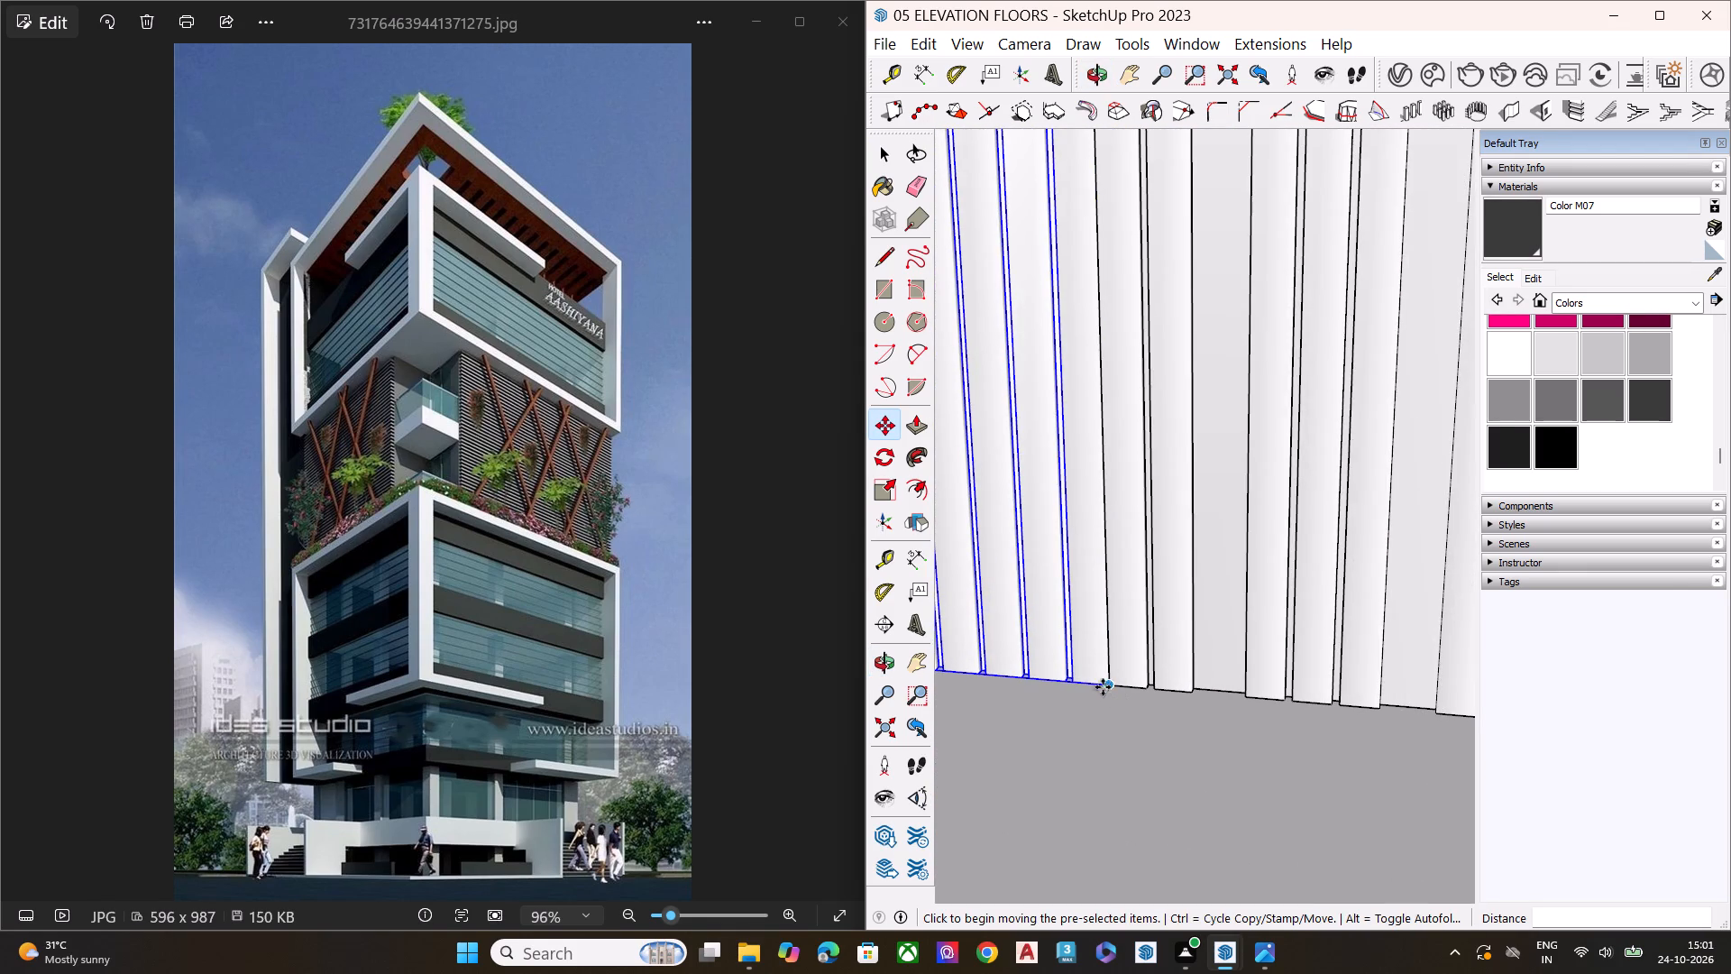
pyautogui.click(1106, 686)
pyautogui.scroll(-9, 1140, 696)
pyautogui.scroll(-9, 1356, 707)
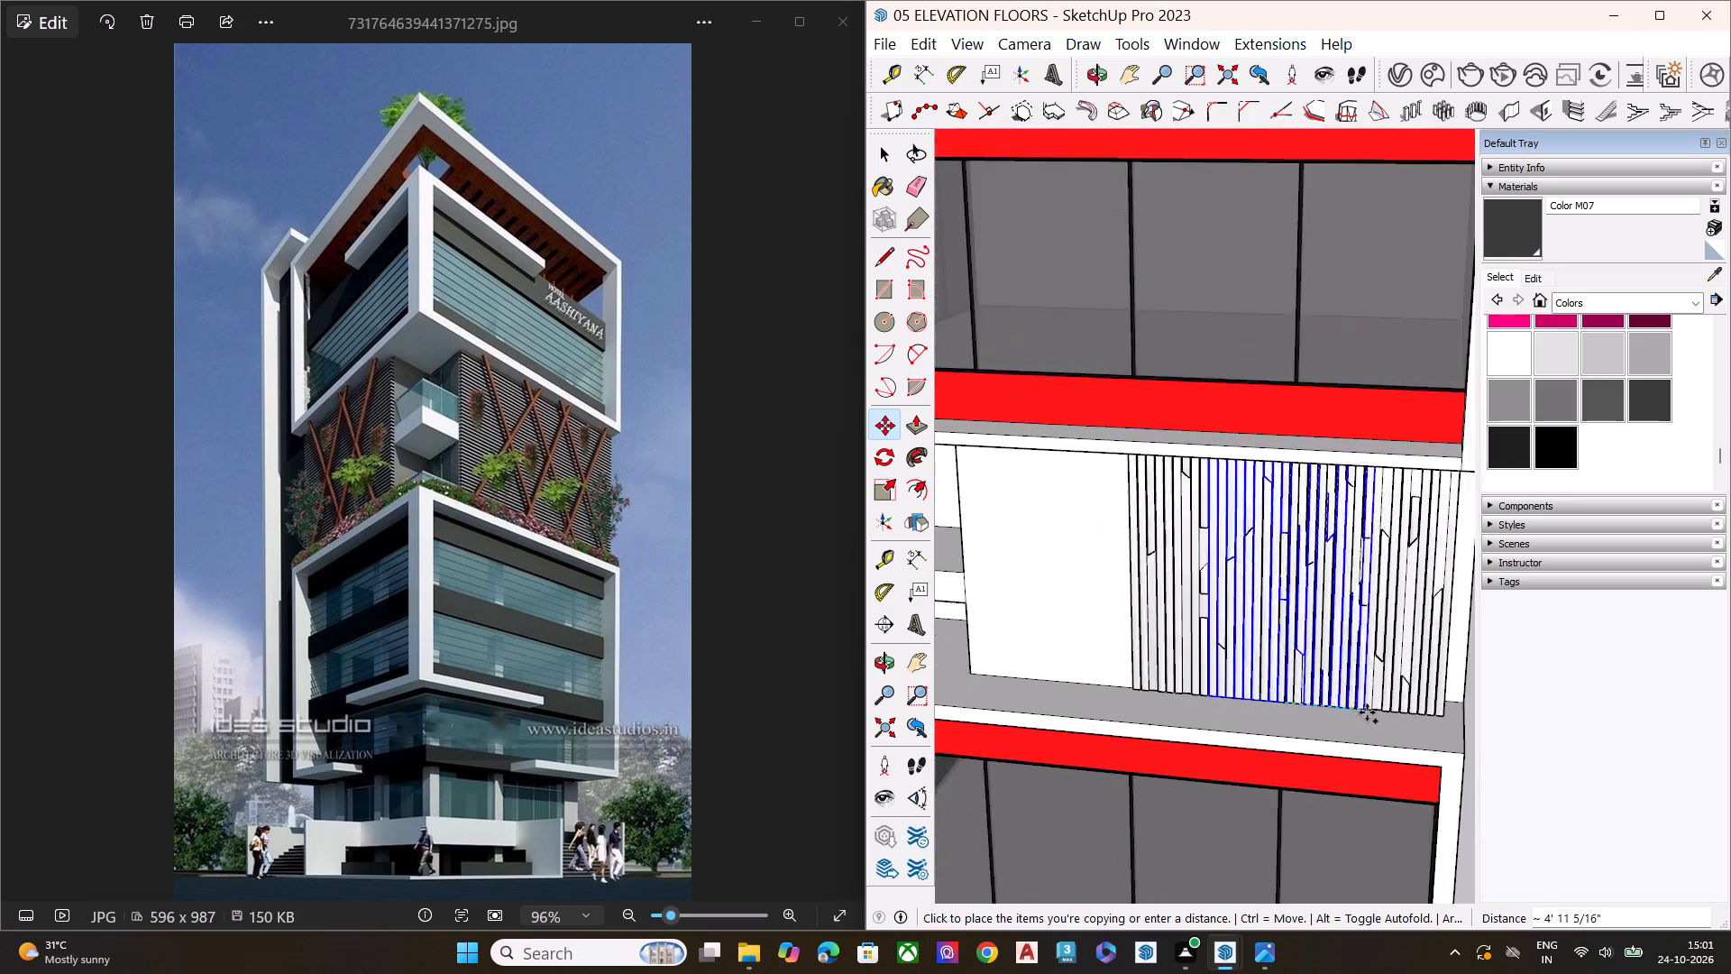
pyautogui.scroll(-8, 1367, 712)
pyautogui.scroll(3, 1156, 689)
pyautogui.scroll(-1, 1163, 689)
pyautogui.scroll(8, 1165, 689)
pyautogui.scroll(-1, 1216, 700)
pyautogui.scroll(5, 1216, 700)
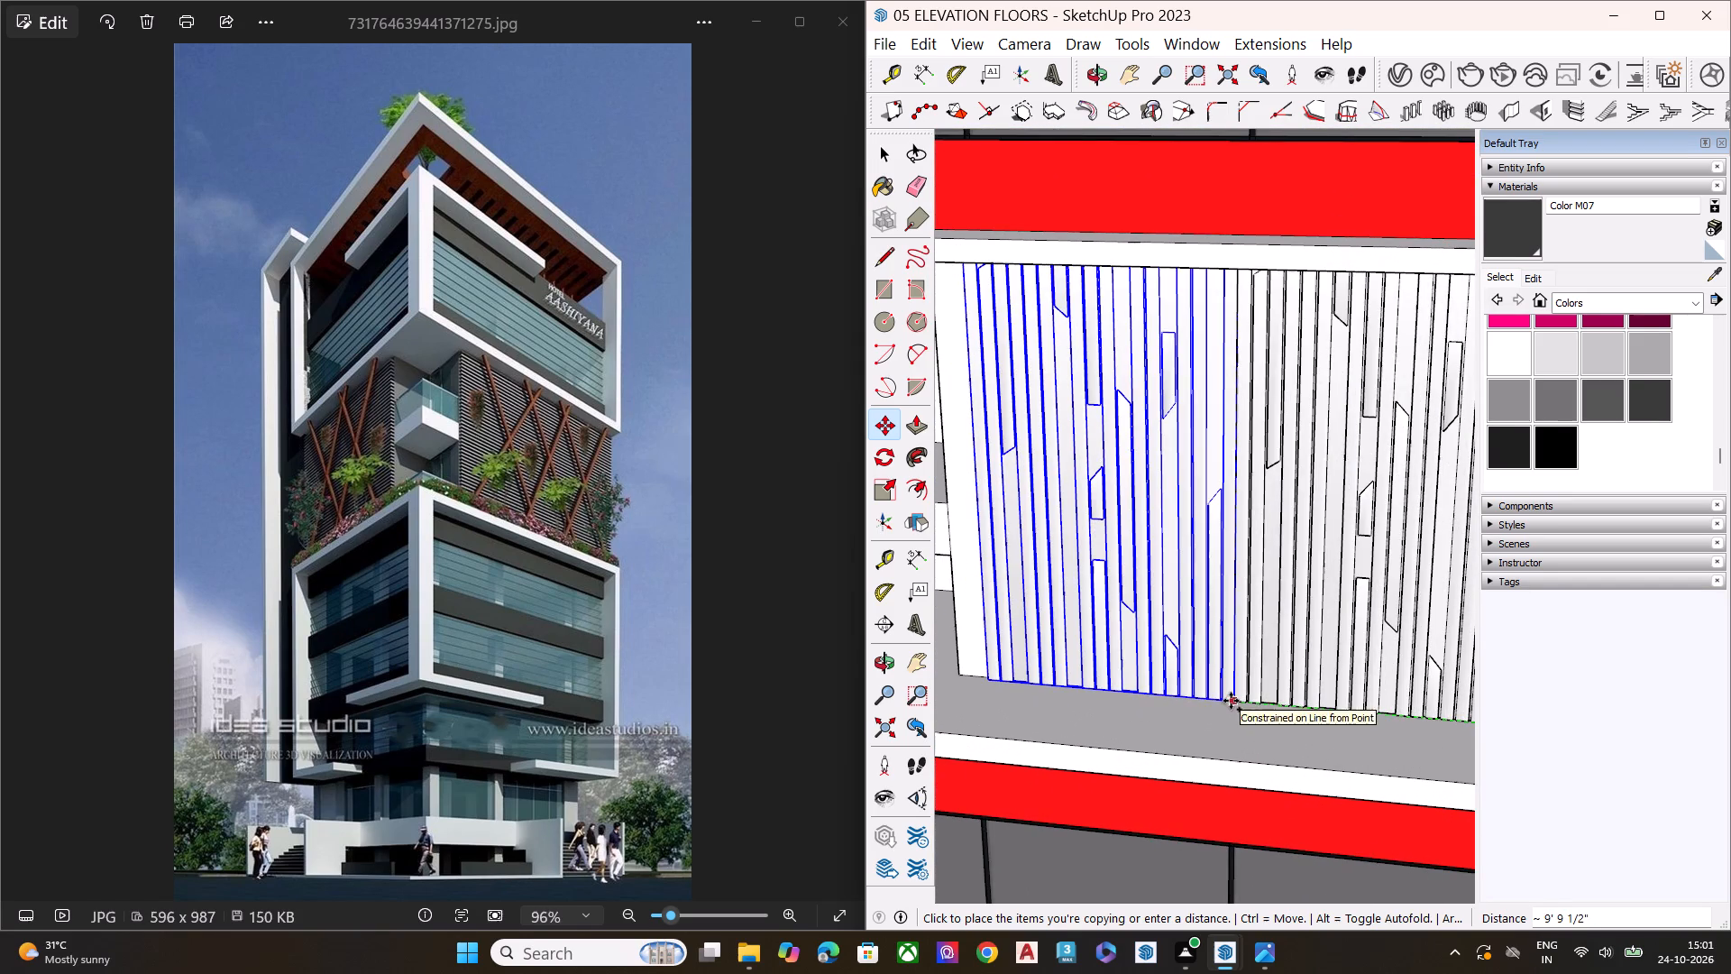
pyautogui.click(1231, 701)
pyautogui.press('space')
# Widen the third slatted panel along the red axis by a factor of about 1.13 to reach the wall's end, and deselect it.
pyautogui.scroll(-8, 1145, 671)
pyautogui.moveTo(1109, 689); pyautogui.dragTo(1292, 629, button='middle')
pyautogui.scroll(4, 1179, 561)
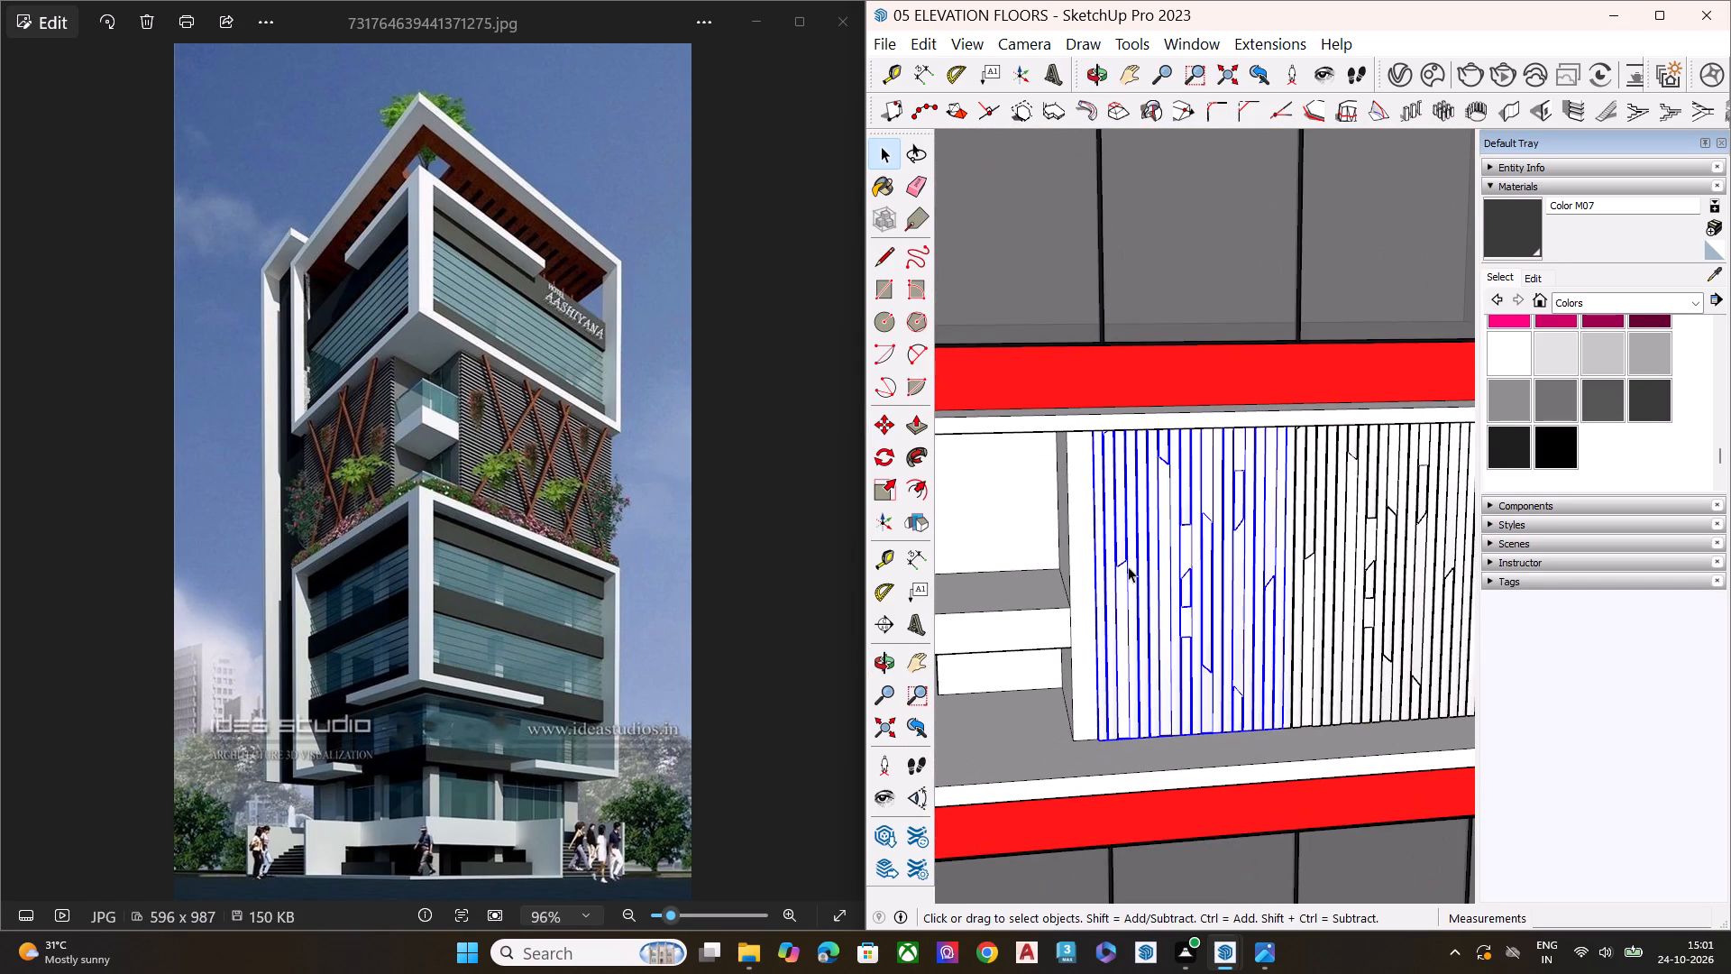
pyautogui.scroll(3, 1134, 565)
pyautogui.press('s')
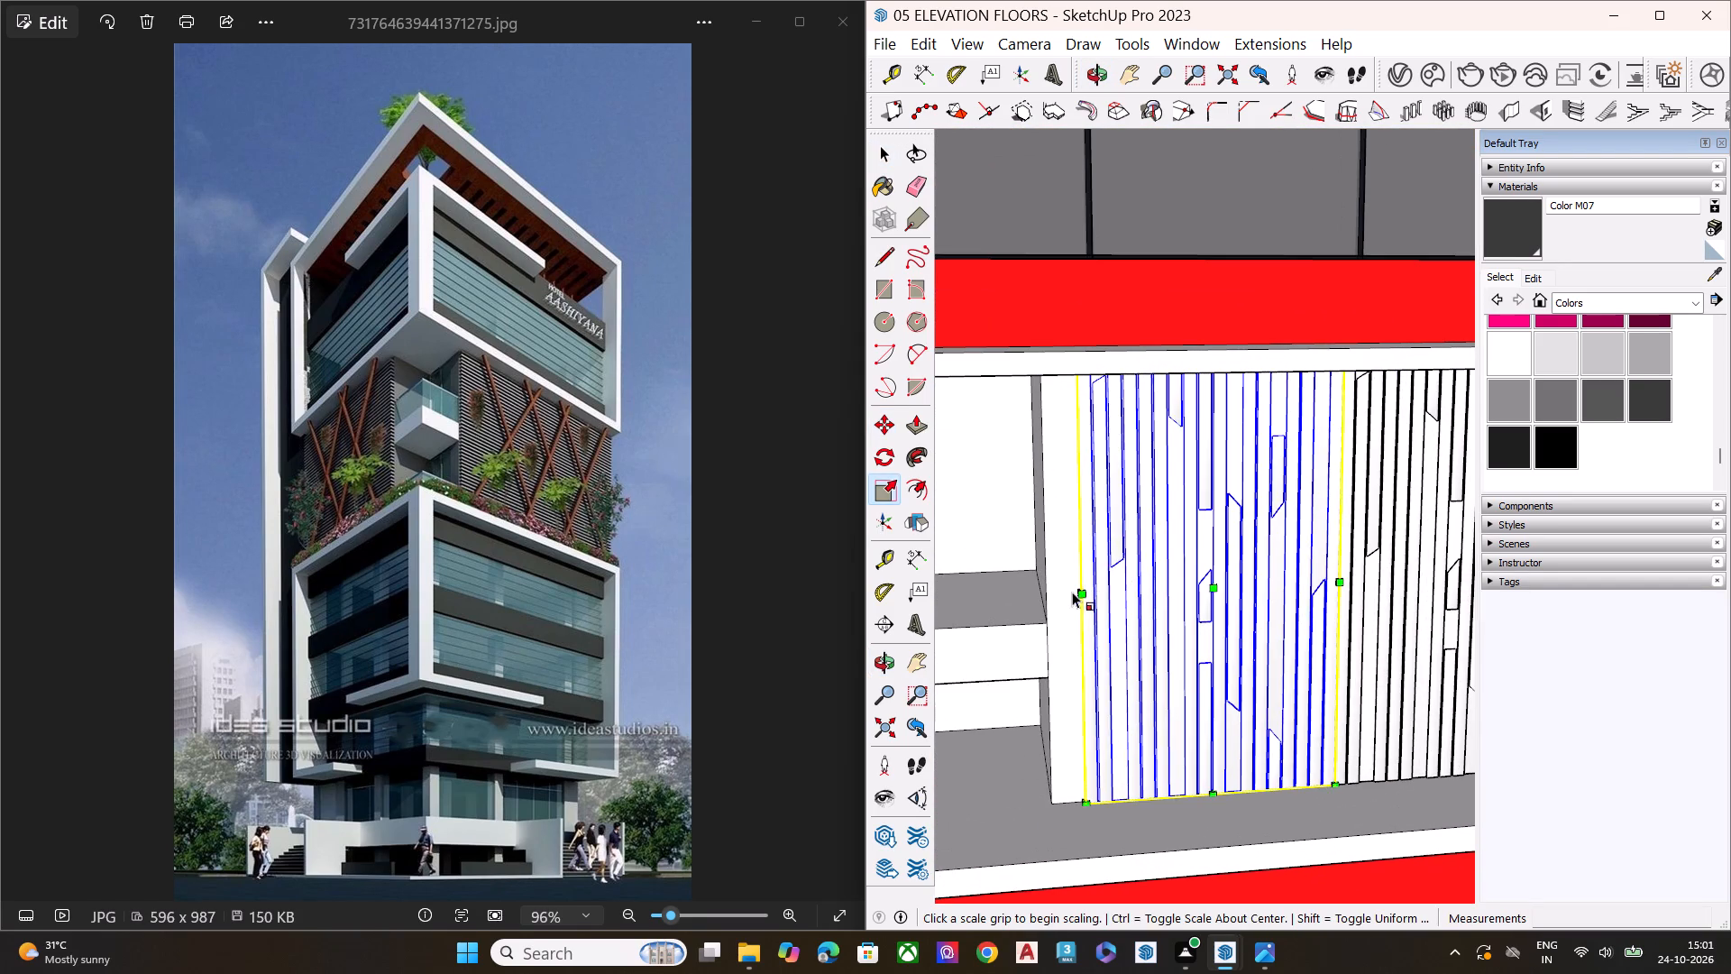
pyautogui.moveTo(1071, 593); pyautogui.dragTo(1142, 668, button='middle')
pyautogui.scroll(3, 1143, 669)
pyautogui.scroll(-1, 1143, 669)
pyautogui.scroll(4, 1143, 669)
pyautogui.scroll(-1, 1143, 669)
pyautogui.scroll(3, 1143, 669)
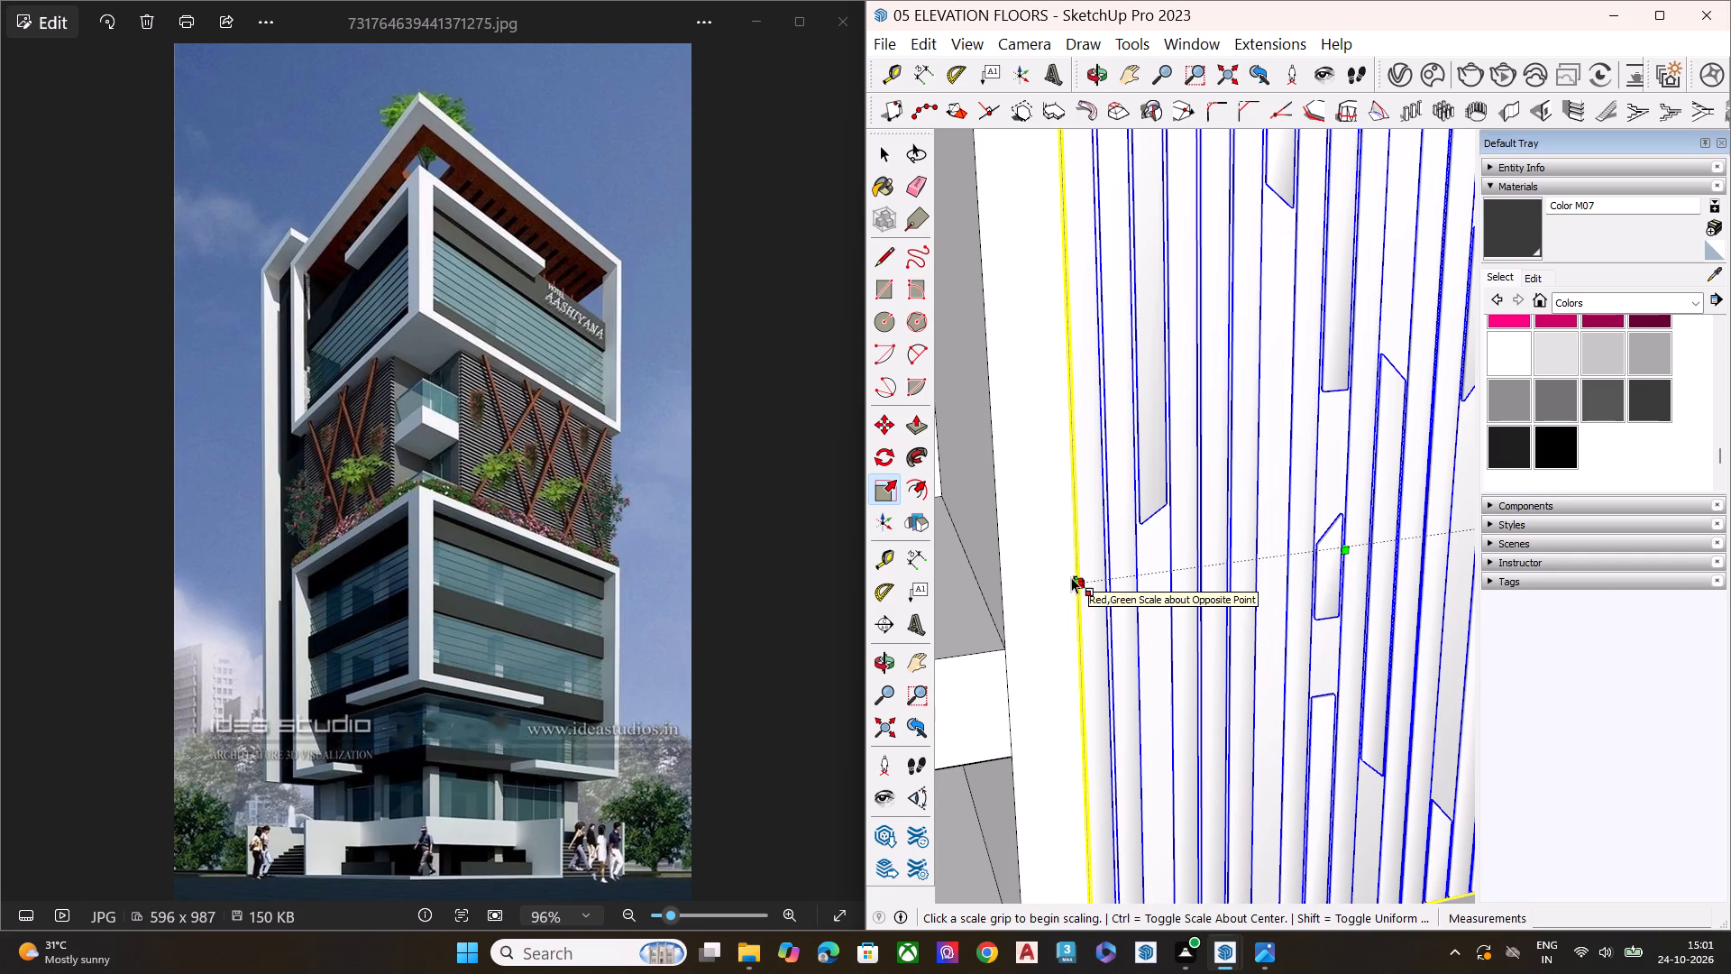
pyautogui.scroll(4, 1053, 565)
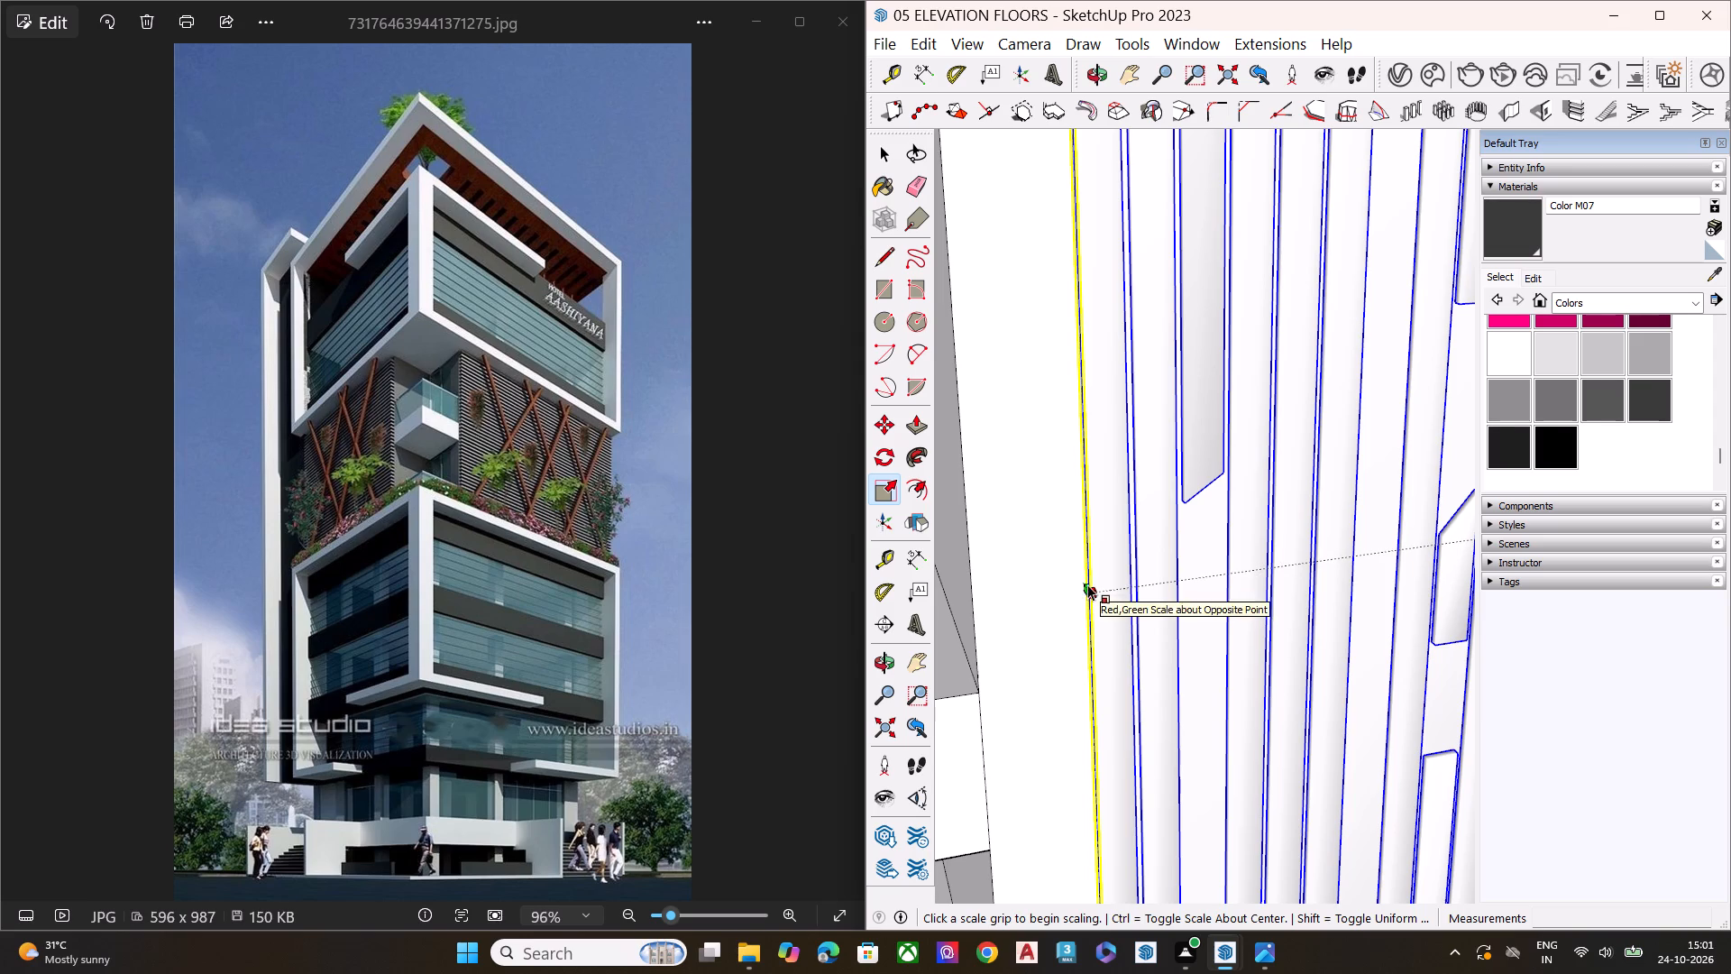
pyautogui.click(1086, 582)
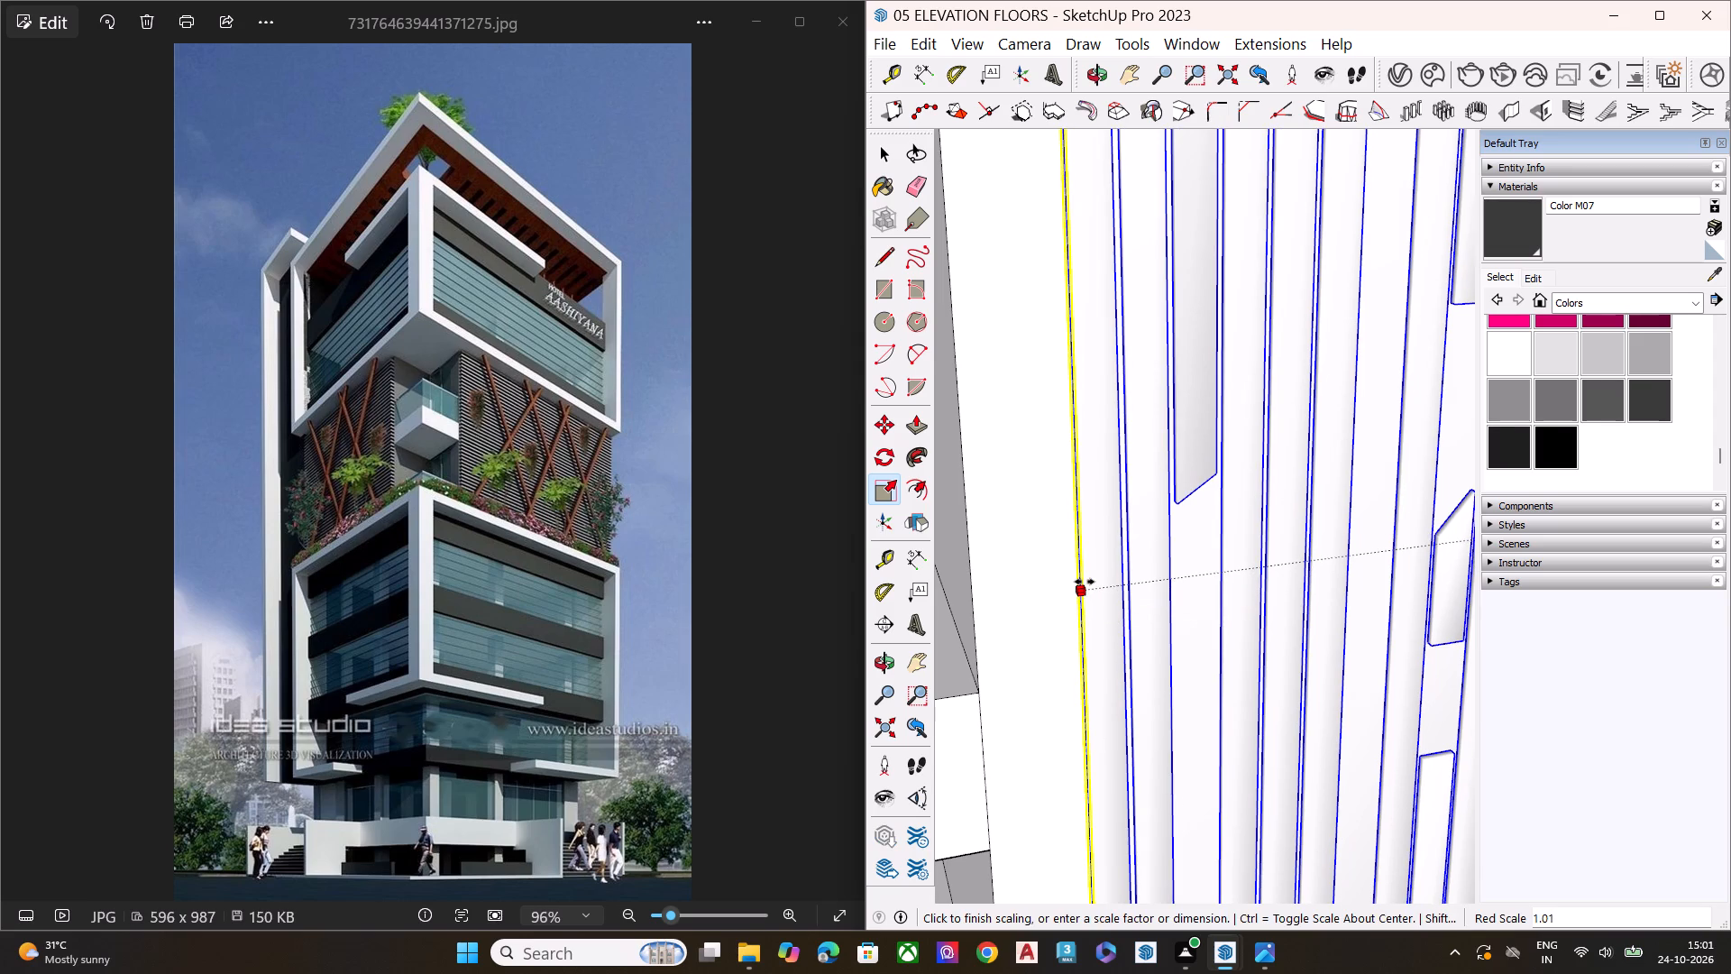
pyautogui.scroll(-1, 1085, 582)
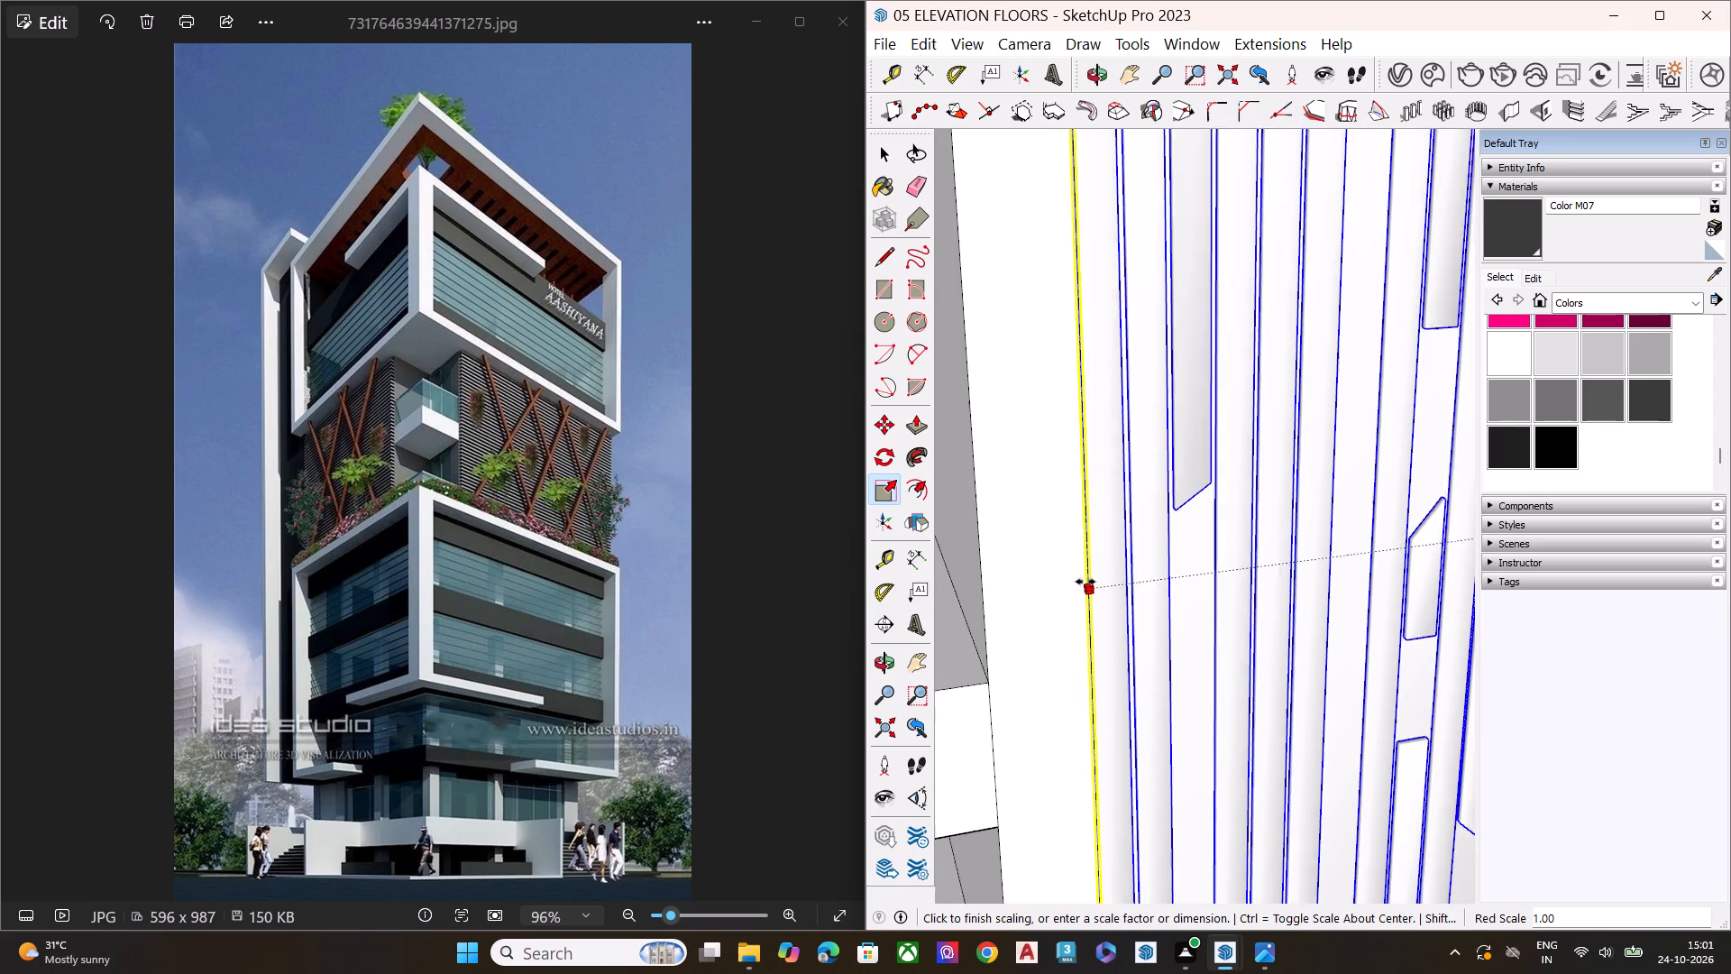
pyautogui.scroll(-1, 1085, 582)
pyautogui.click(994, 564)
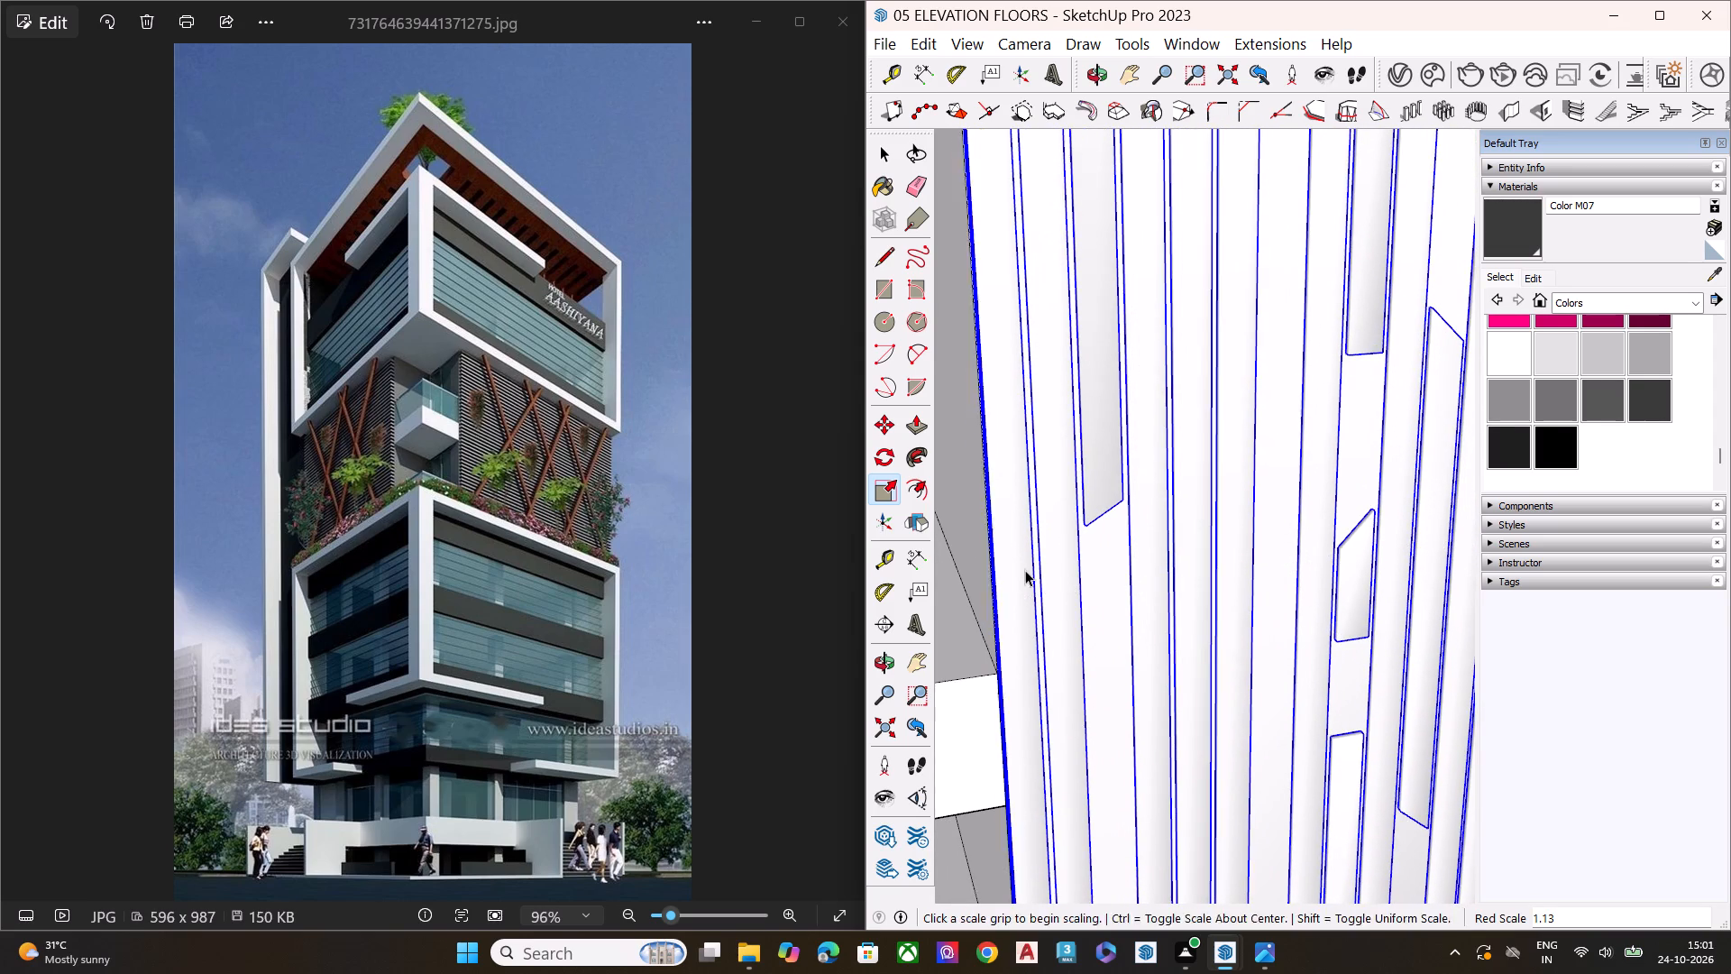
pyautogui.press('space')
pyautogui.scroll(-4, 1025, 570)
pyautogui.scroll(1, 1019, 572)
pyautogui.scroll(-10, 1019, 572)
pyautogui.moveTo(1019, 608); pyautogui.dragTo(1186, 509, button='middle')
pyautogui.scroll(1, 1186, 509)
pyautogui.scroll(-5, 1173, 509)
pyautogui.scroll(2, 1113, 518)
pyautogui.scroll(-3, 1111, 519)
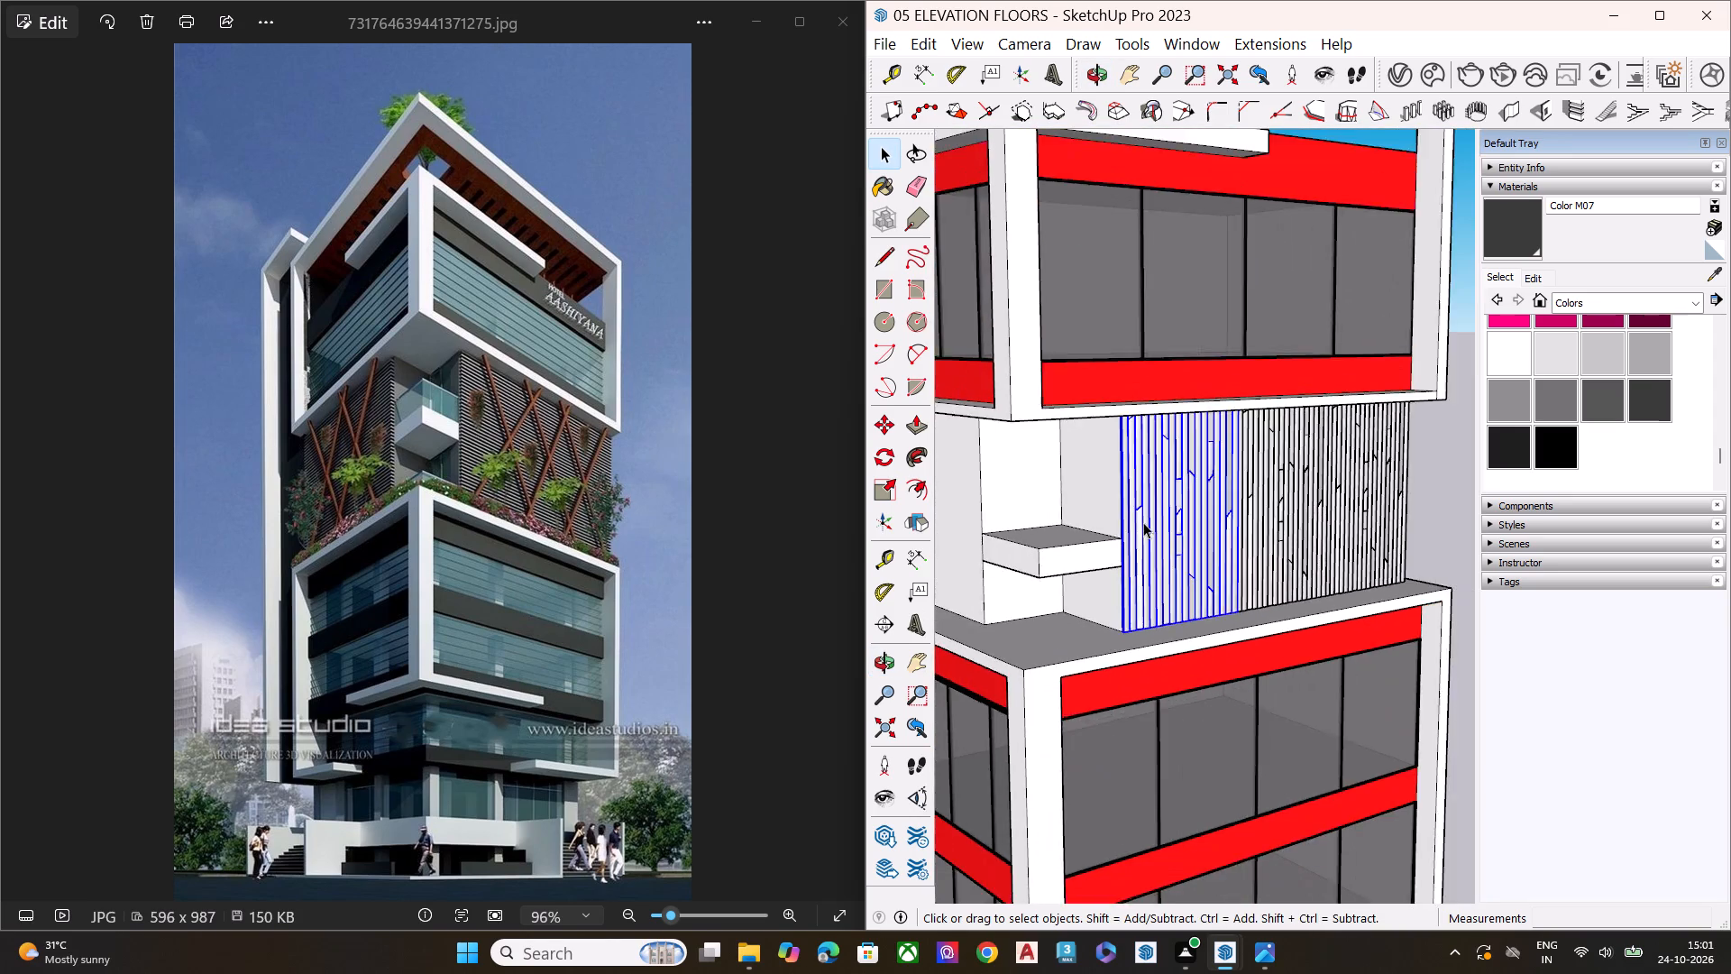
pyautogui.scroll(-5, 1138, 525)
pyautogui.click(1389, 513)
# Scale the three adjoining slatted panels together in depth so they project further out from the mid-level wall, and deselect them.
pyautogui.scroll(9, 1164, 515)
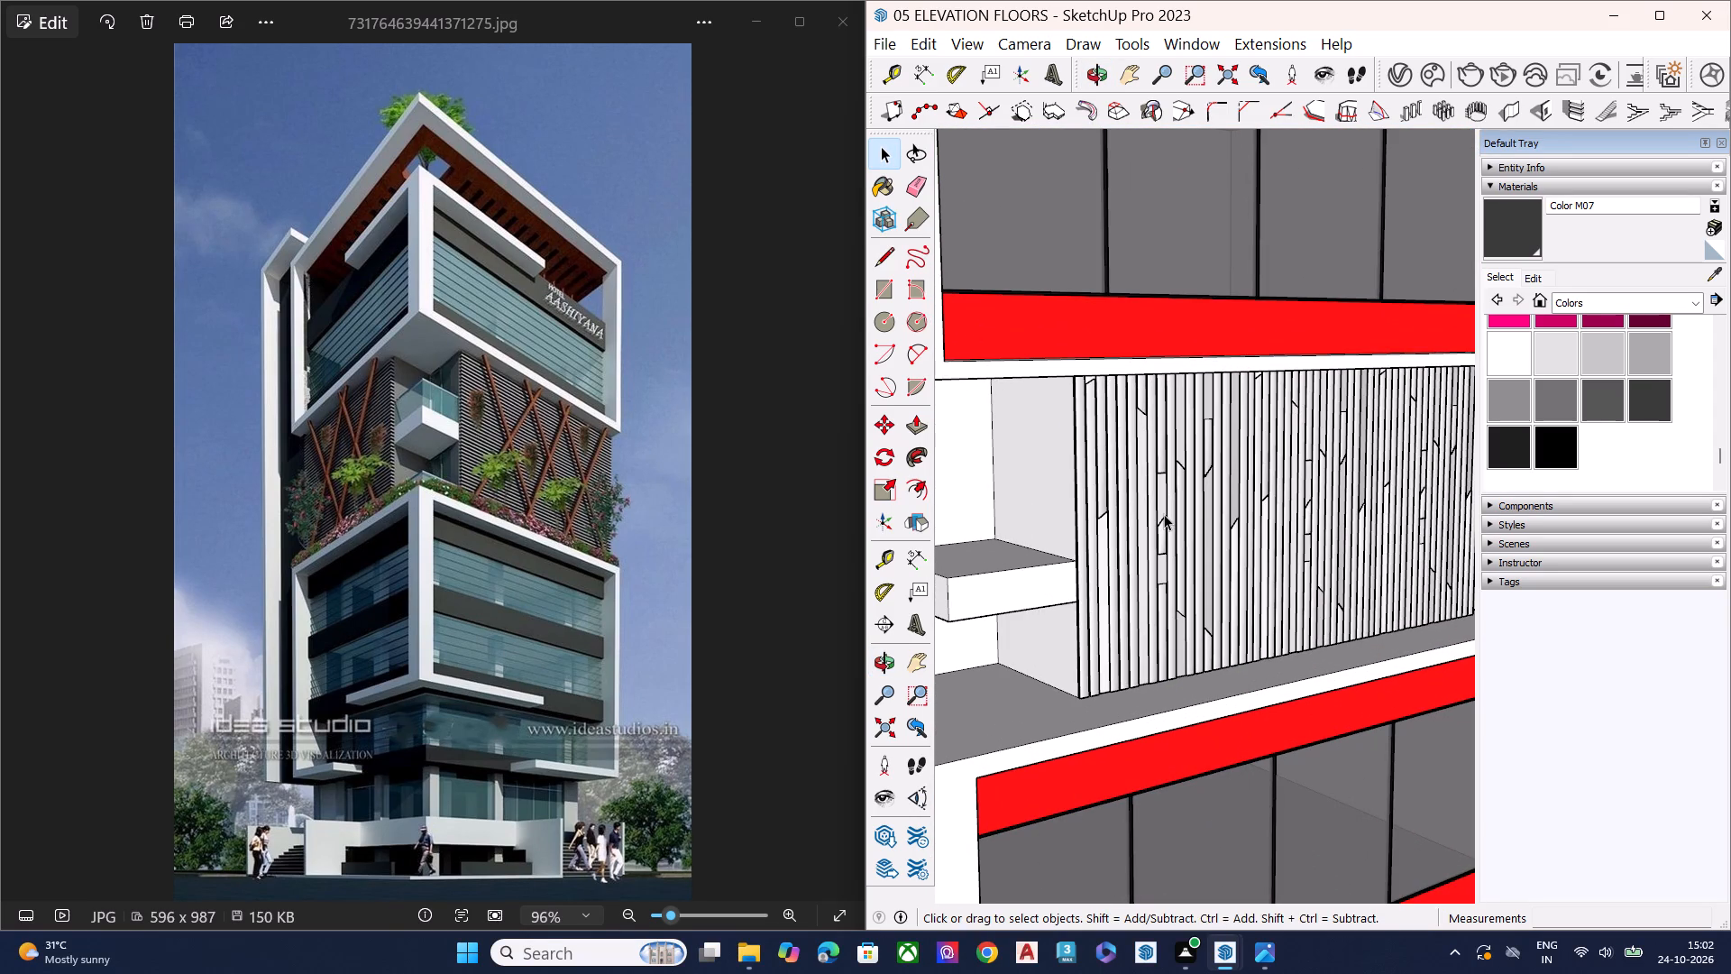
pyautogui.scroll(-3, 1163, 521)
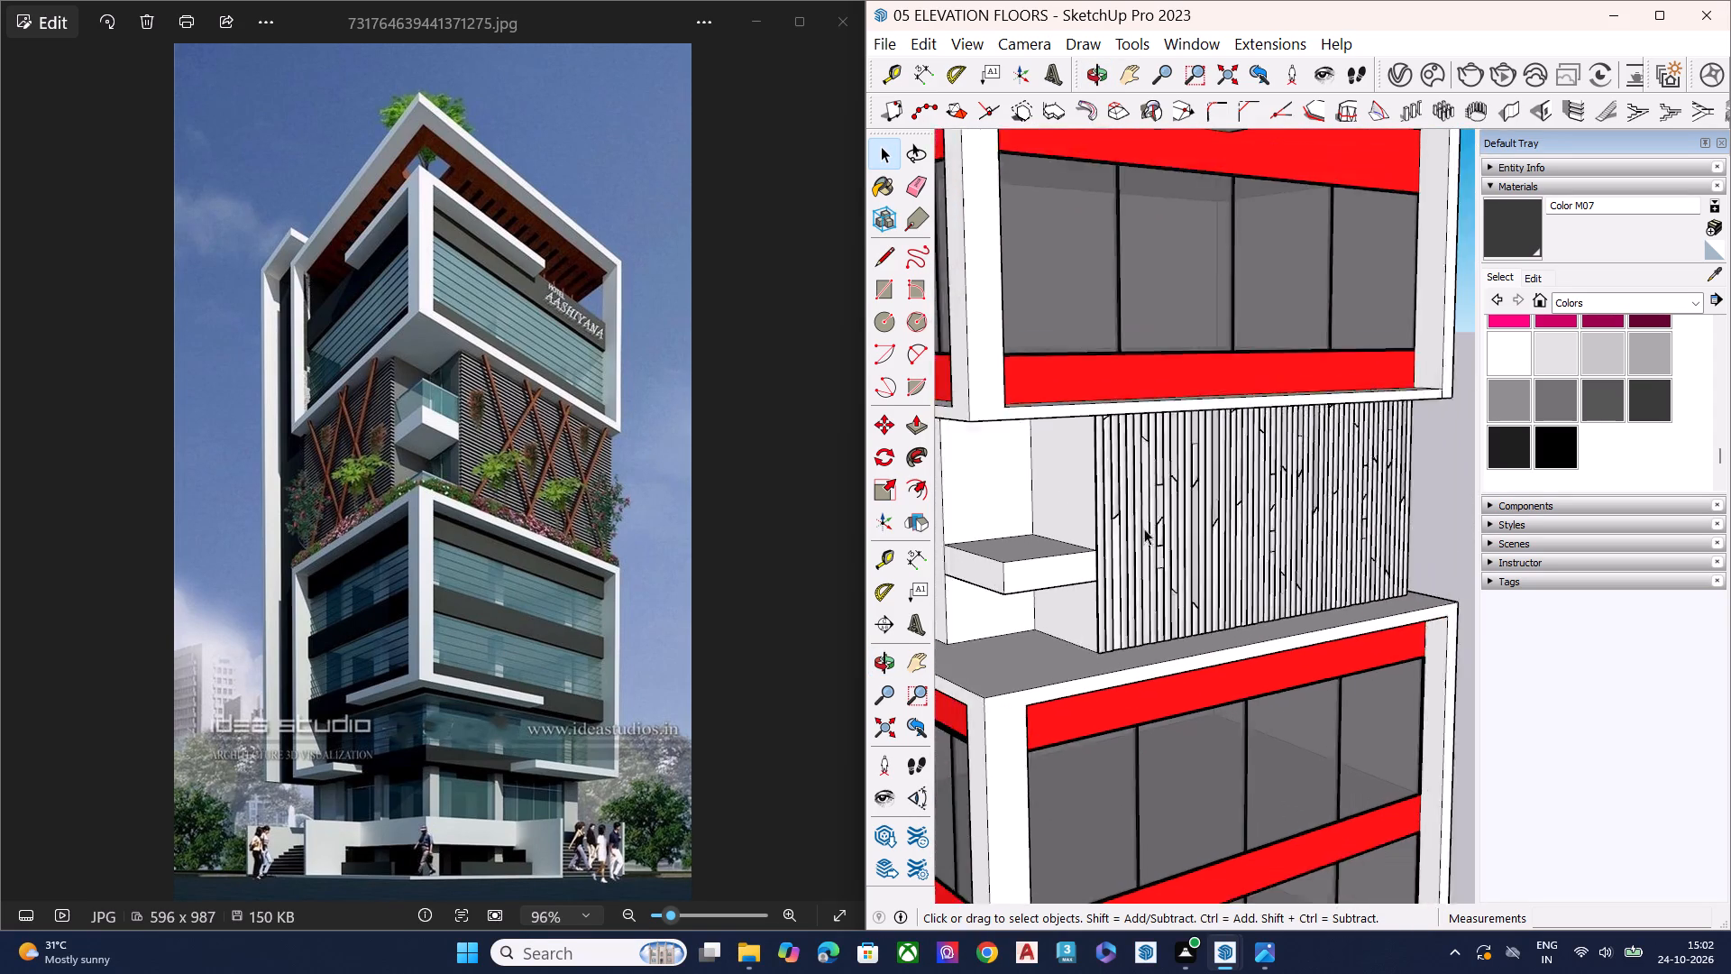
pyautogui.scroll(-2, 1144, 528)
pyautogui.moveTo(1126, 572); pyautogui.dragTo(1382, 464, button='middle')
pyautogui.moveTo(1212, 546); pyautogui.dragTo(1115, 580, button='middle')
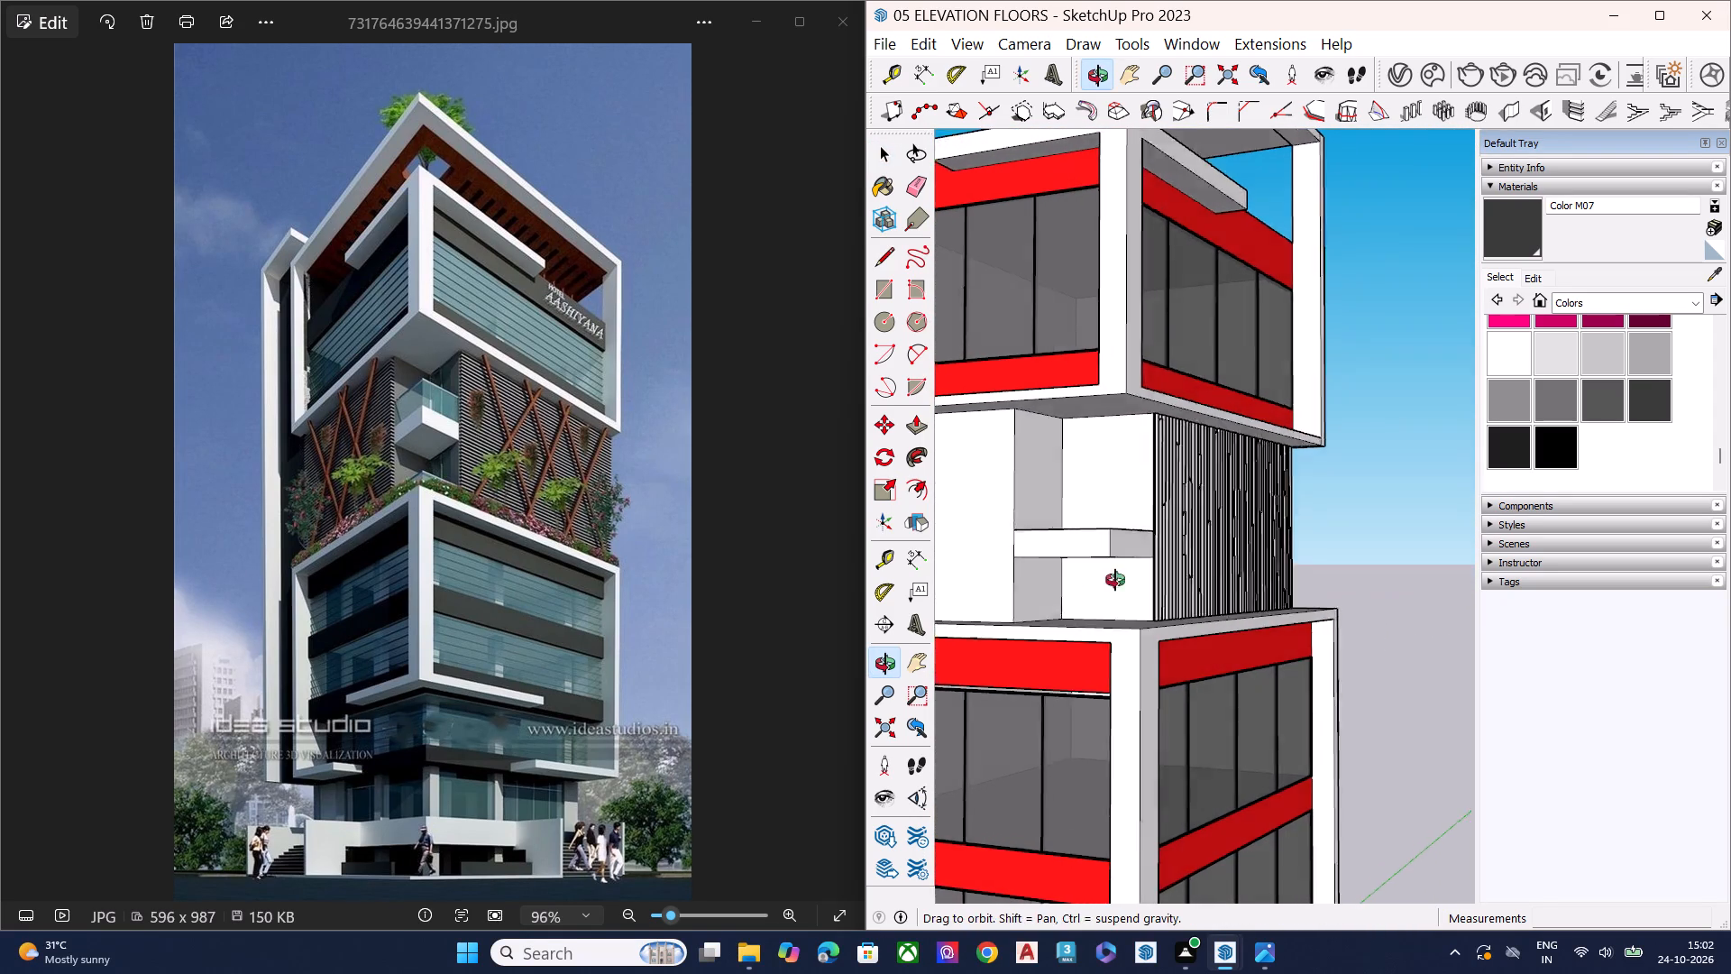
pyautogui.moveTo(1115, 580); pyautogui.dragTo(966, 590, button='middle')
pyautogui.scroll(4, 1206, 534)
pyautogui.scroll(-1, 1217, 531)
pyautogui.scroll(3, 1218, 531)
pyautogui.click(1117, 562)
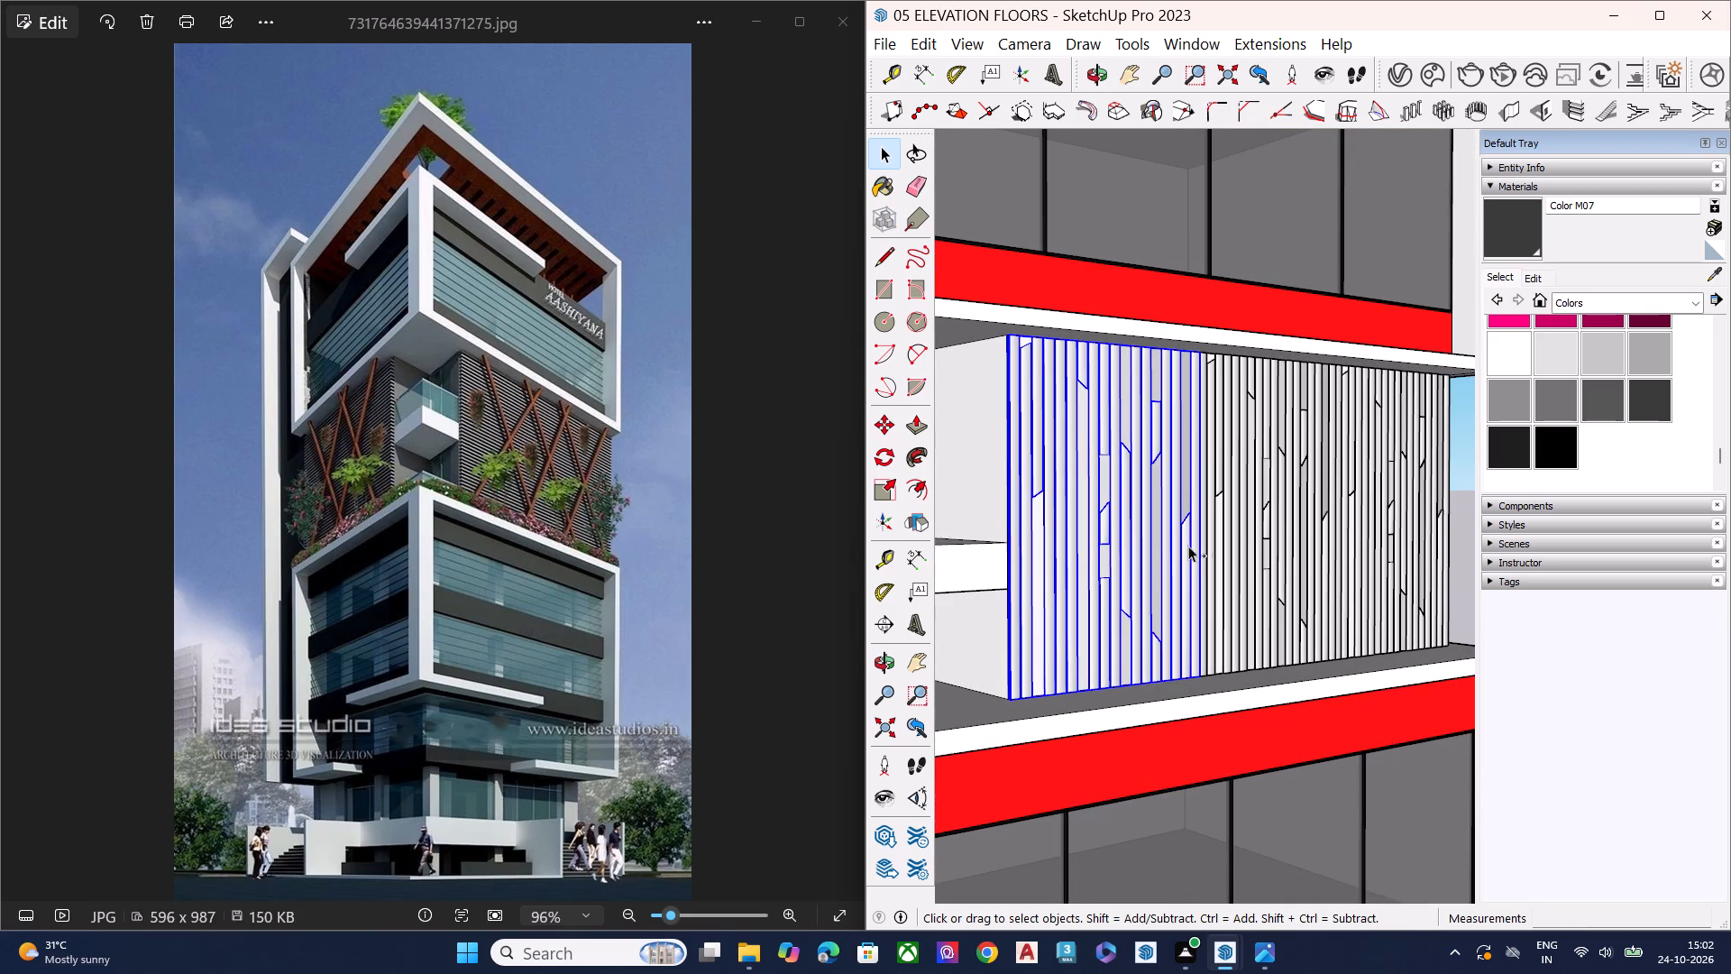
pyautogui.keyDown('ctrl'); pyautogui.click(1236, 539); pyautogui.keyUp('ctrl')
pyautogui.keyDown('ctrl'); pyautogui.click(1362, 528); pyautogui.keyUp('ctrl')
pyautogui.press('s')
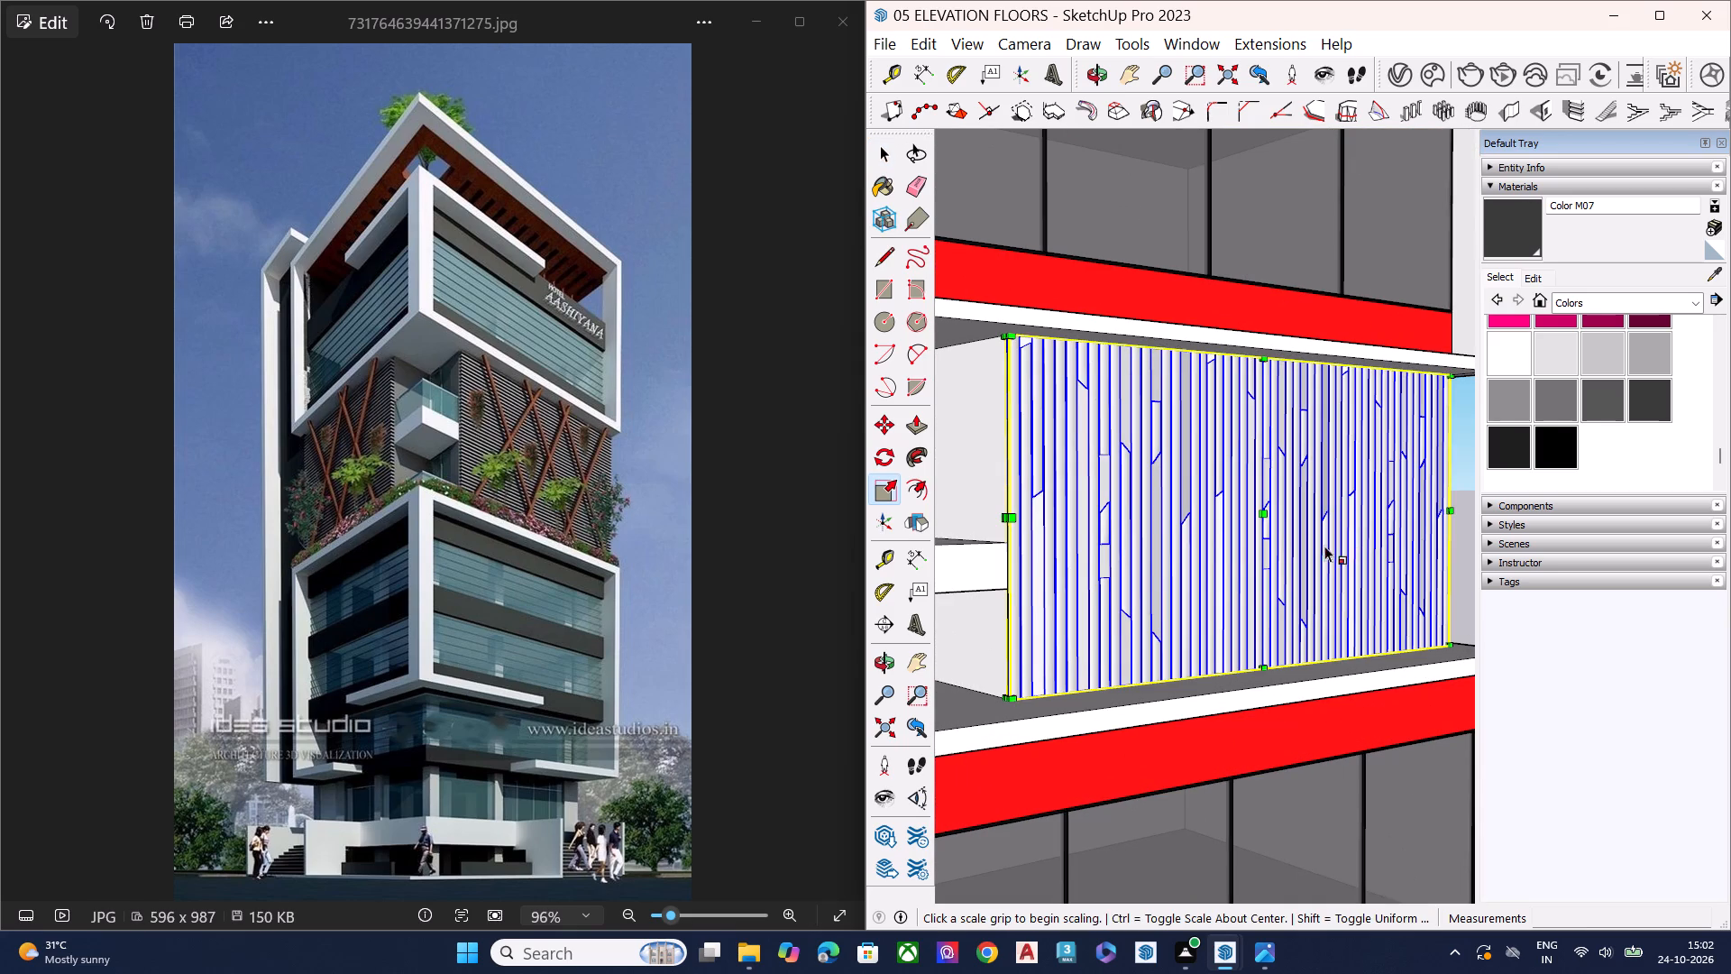
pyautogui.click(1266, 514)
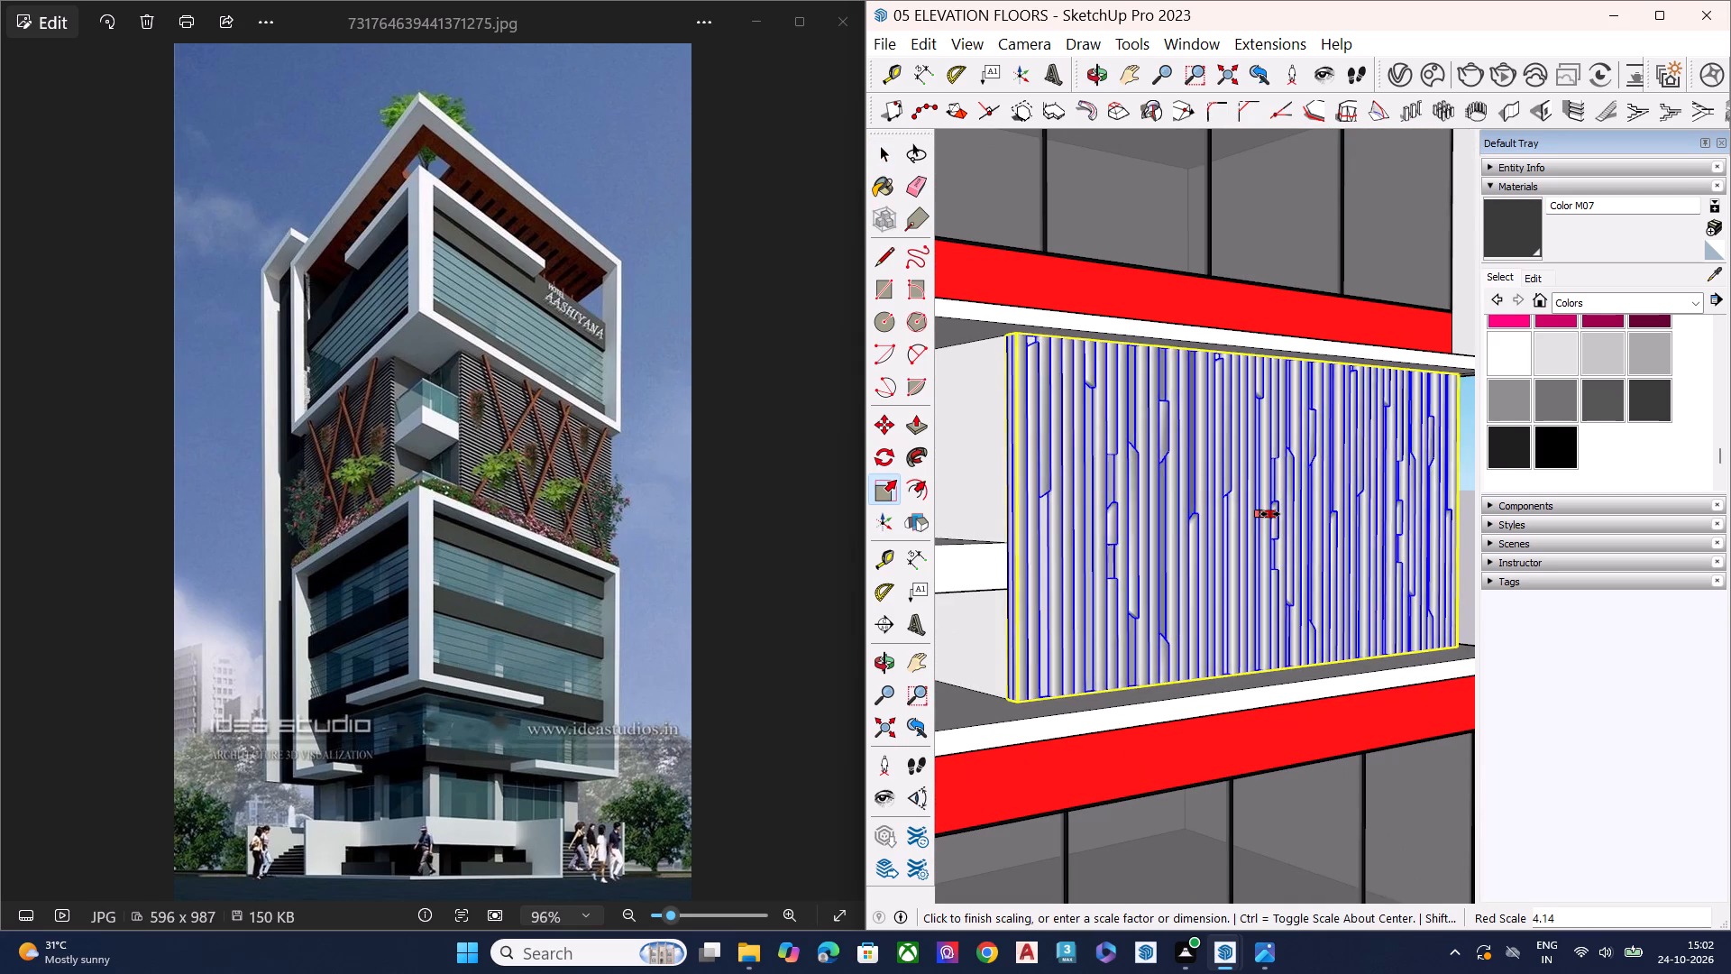
pyautogui.moveTo(1269, 515); pyautogui.dragTo(1388, 618, button='middle')
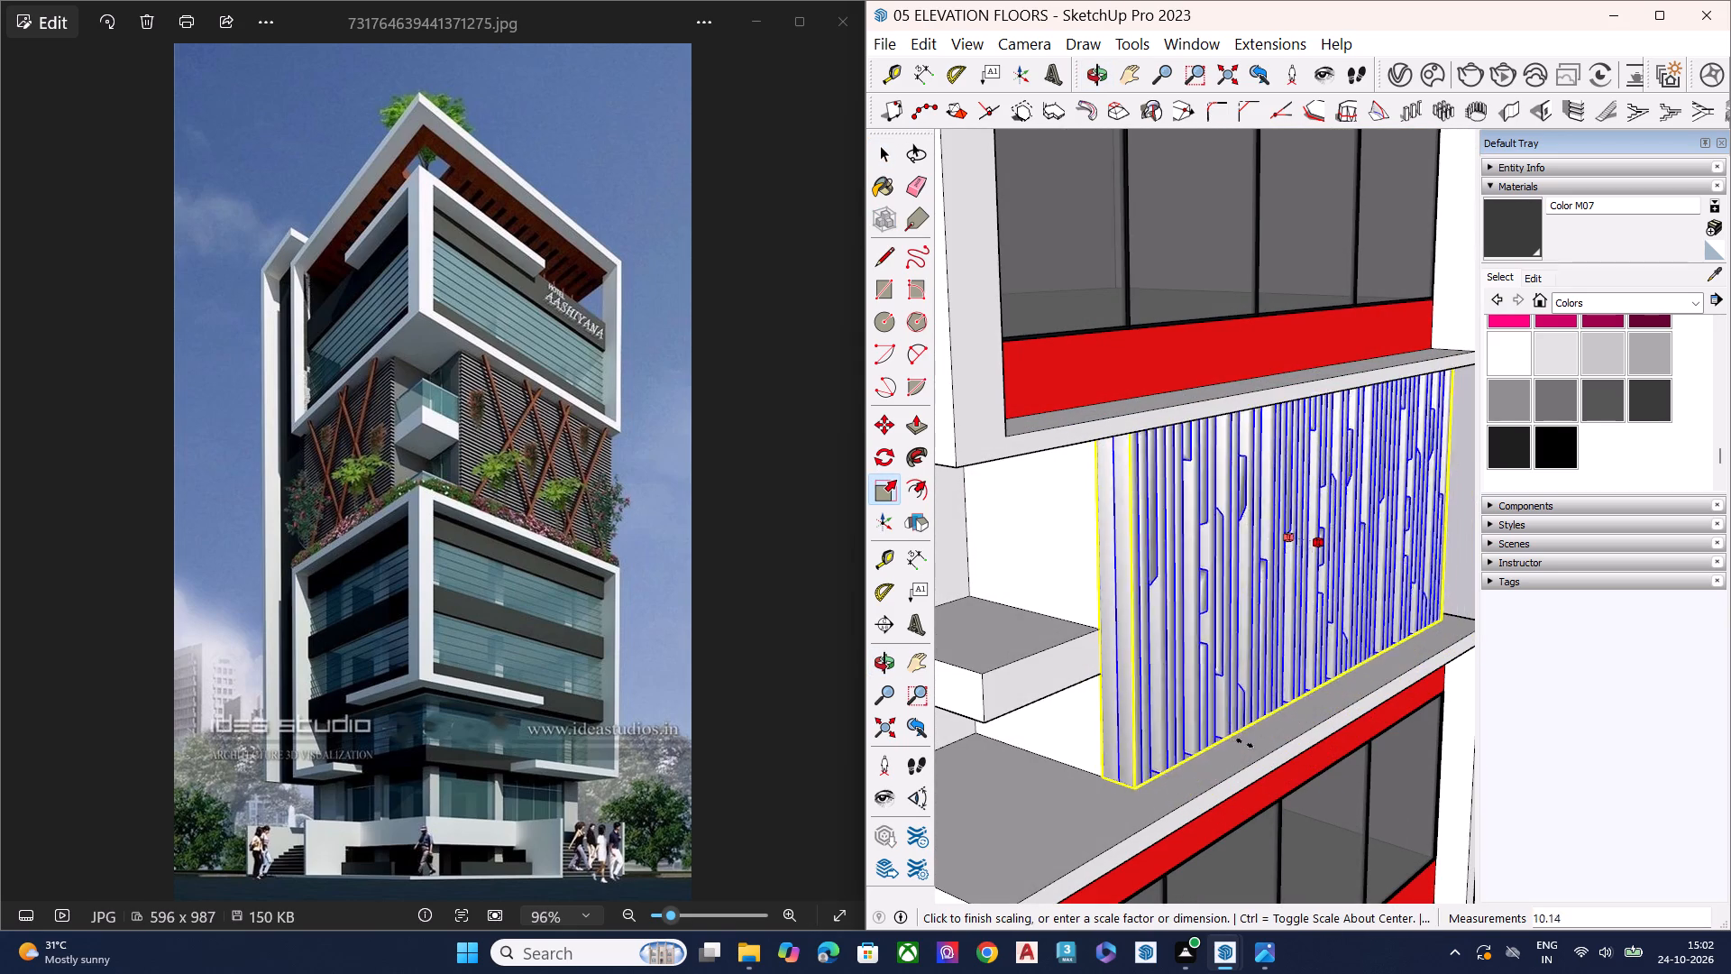
pyautogui.click(1177, 813)
pyautogui.press('space')
pyautogui.scroll(-1, 1123, 637)
pyautogui.scroll(1, 1123, 637)
pyautogui.scroll(-7, 1123, 637)
pyautogui.click(1415, 639)
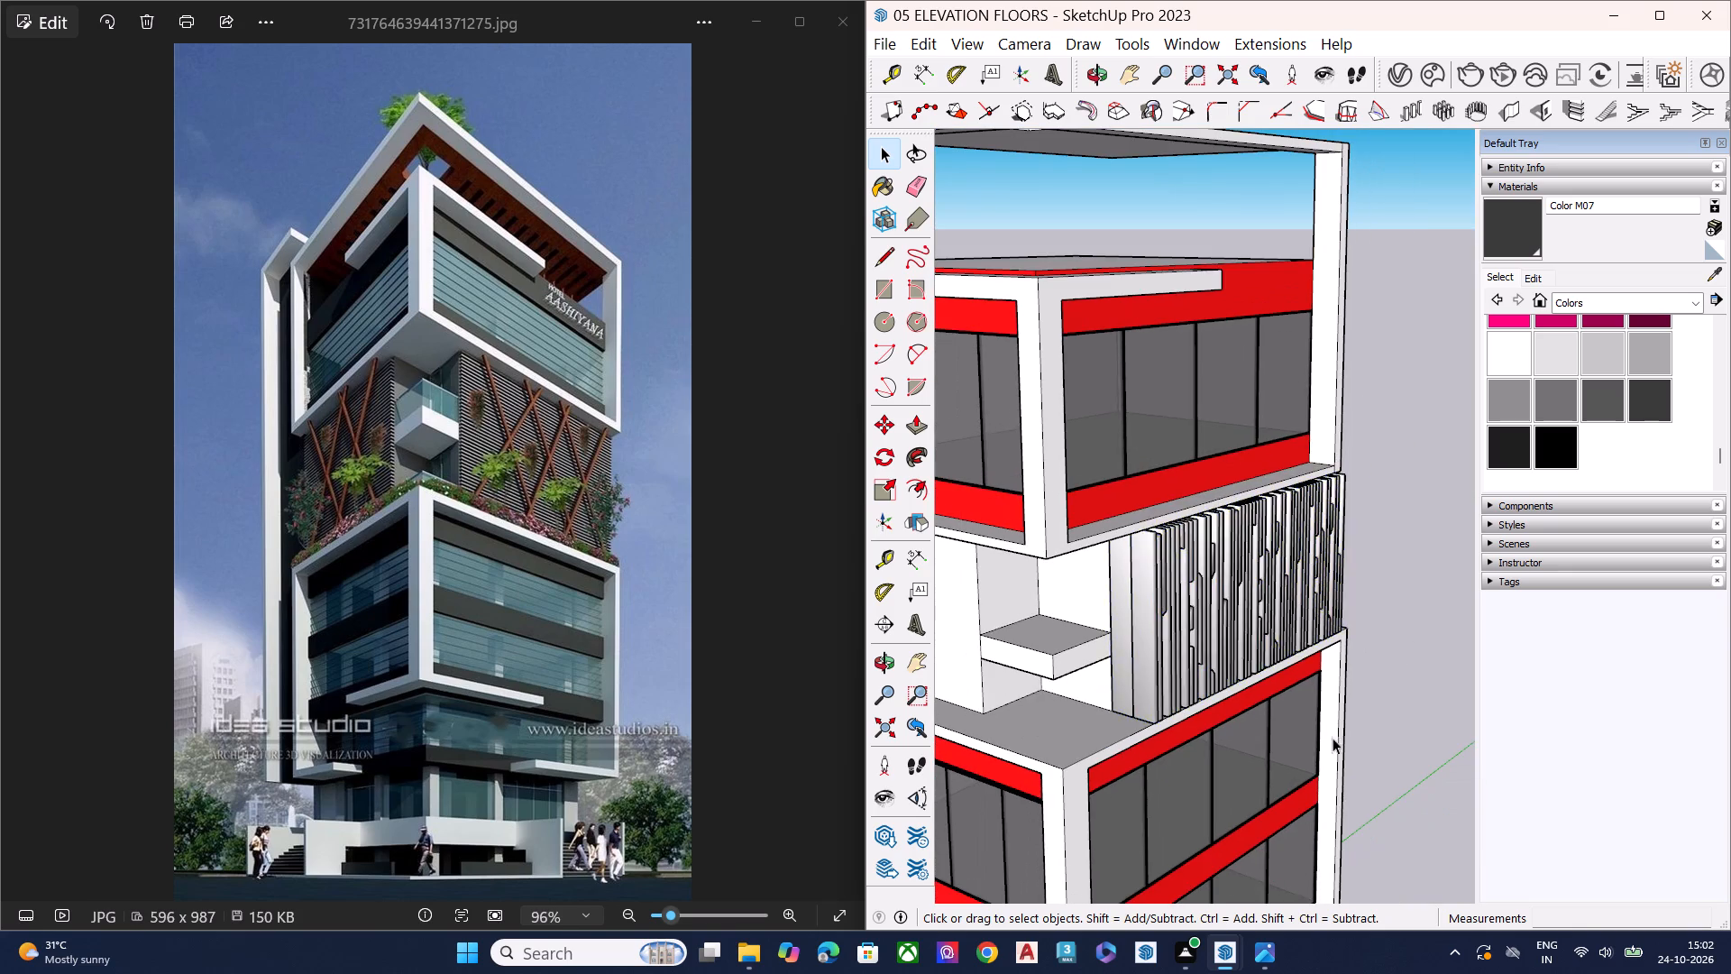
# Push/Pull the narrow side-wall face beside the slatted panels forward until it aligns with the white frame's front edge.
pyautogui.moveTo(1310, 732); pyautogui.dragTo(775, 484, button='middle')
pyautogui.scroll(-4, 1335, 566)
pyautogui.moveTo(1378, 626); pyautogui.dragTo(890, 708, button='middle')
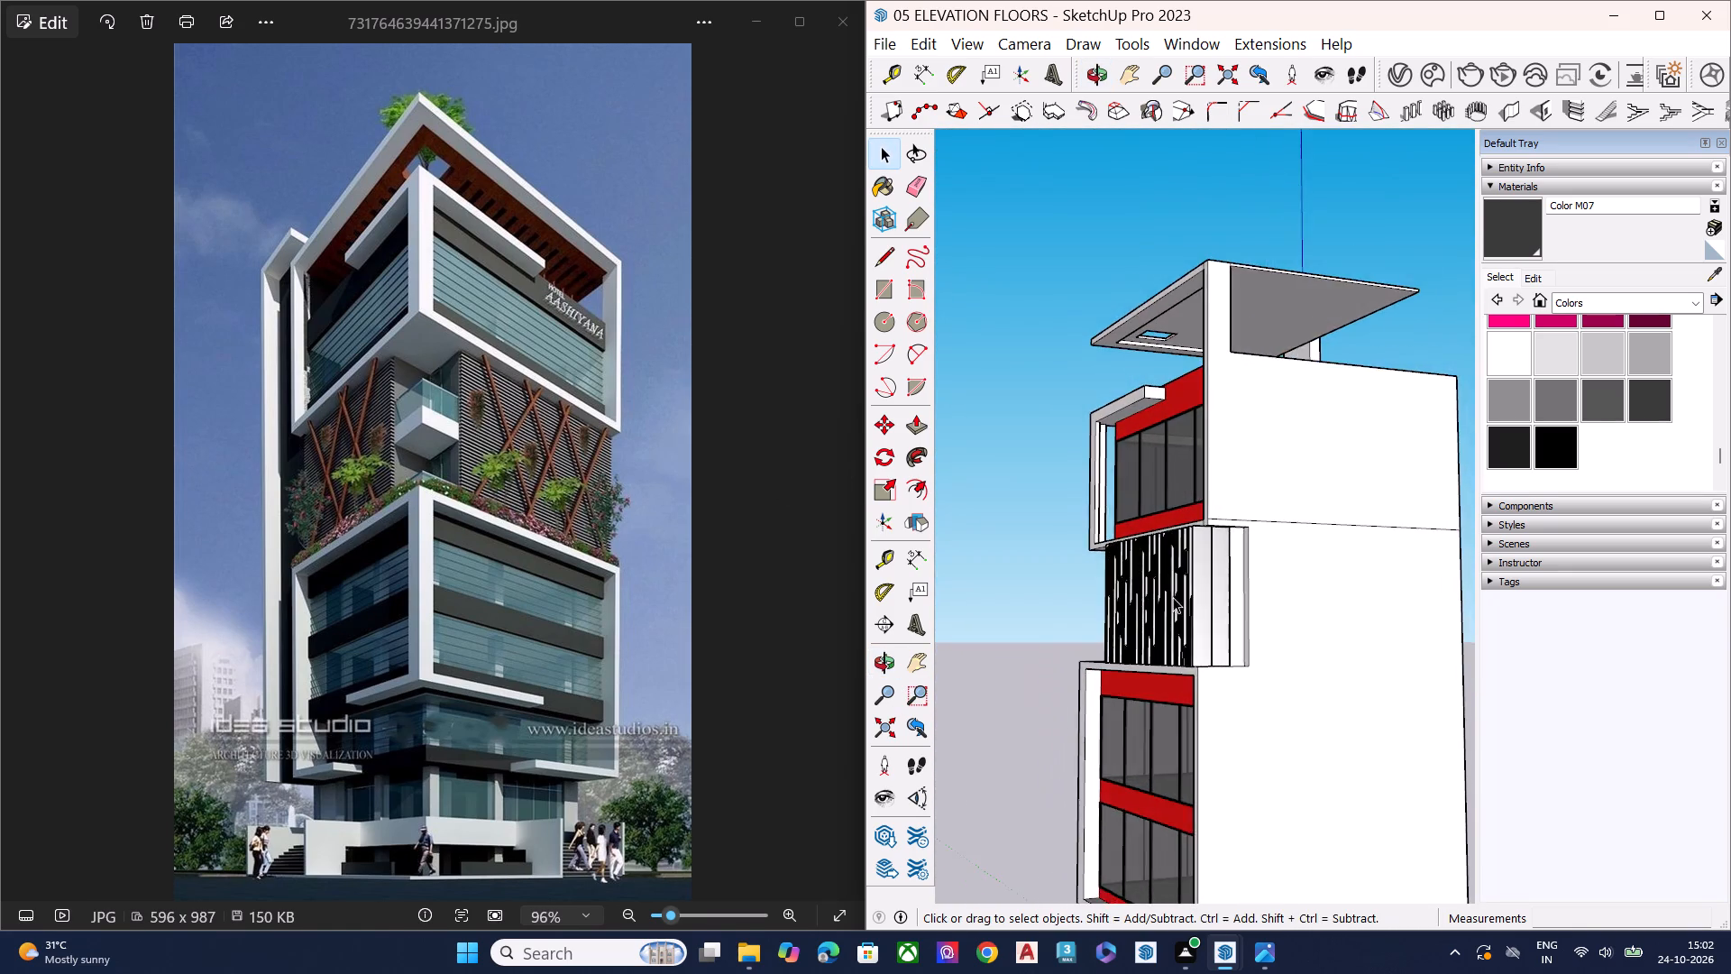
pyautogui.scroll(7, 1194, 563)
pyautogui.click(1243, 590)
pyautogui.moveTo(1220, 616); pyautogui.dragTo(1296, 714, button='middle')
pyautogui.scroll(1, 1296, 716)
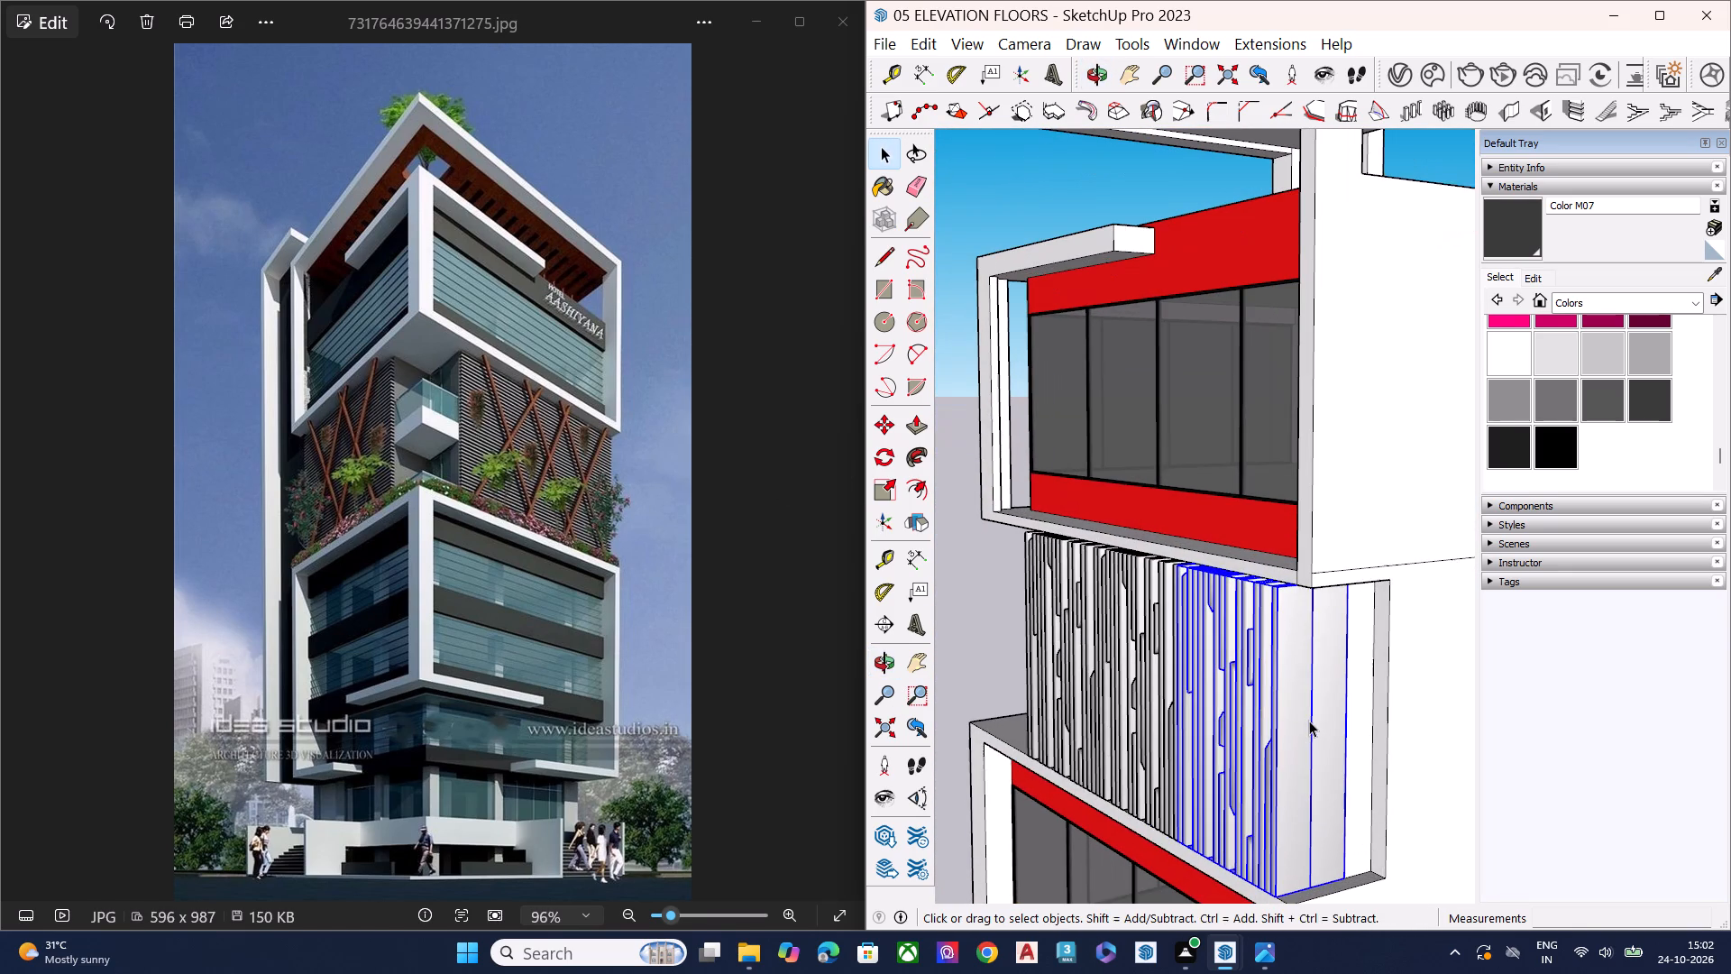
pyautogui.moveTo(1316, 722); pyautogui.dragTo(1332, 703, button='middle')
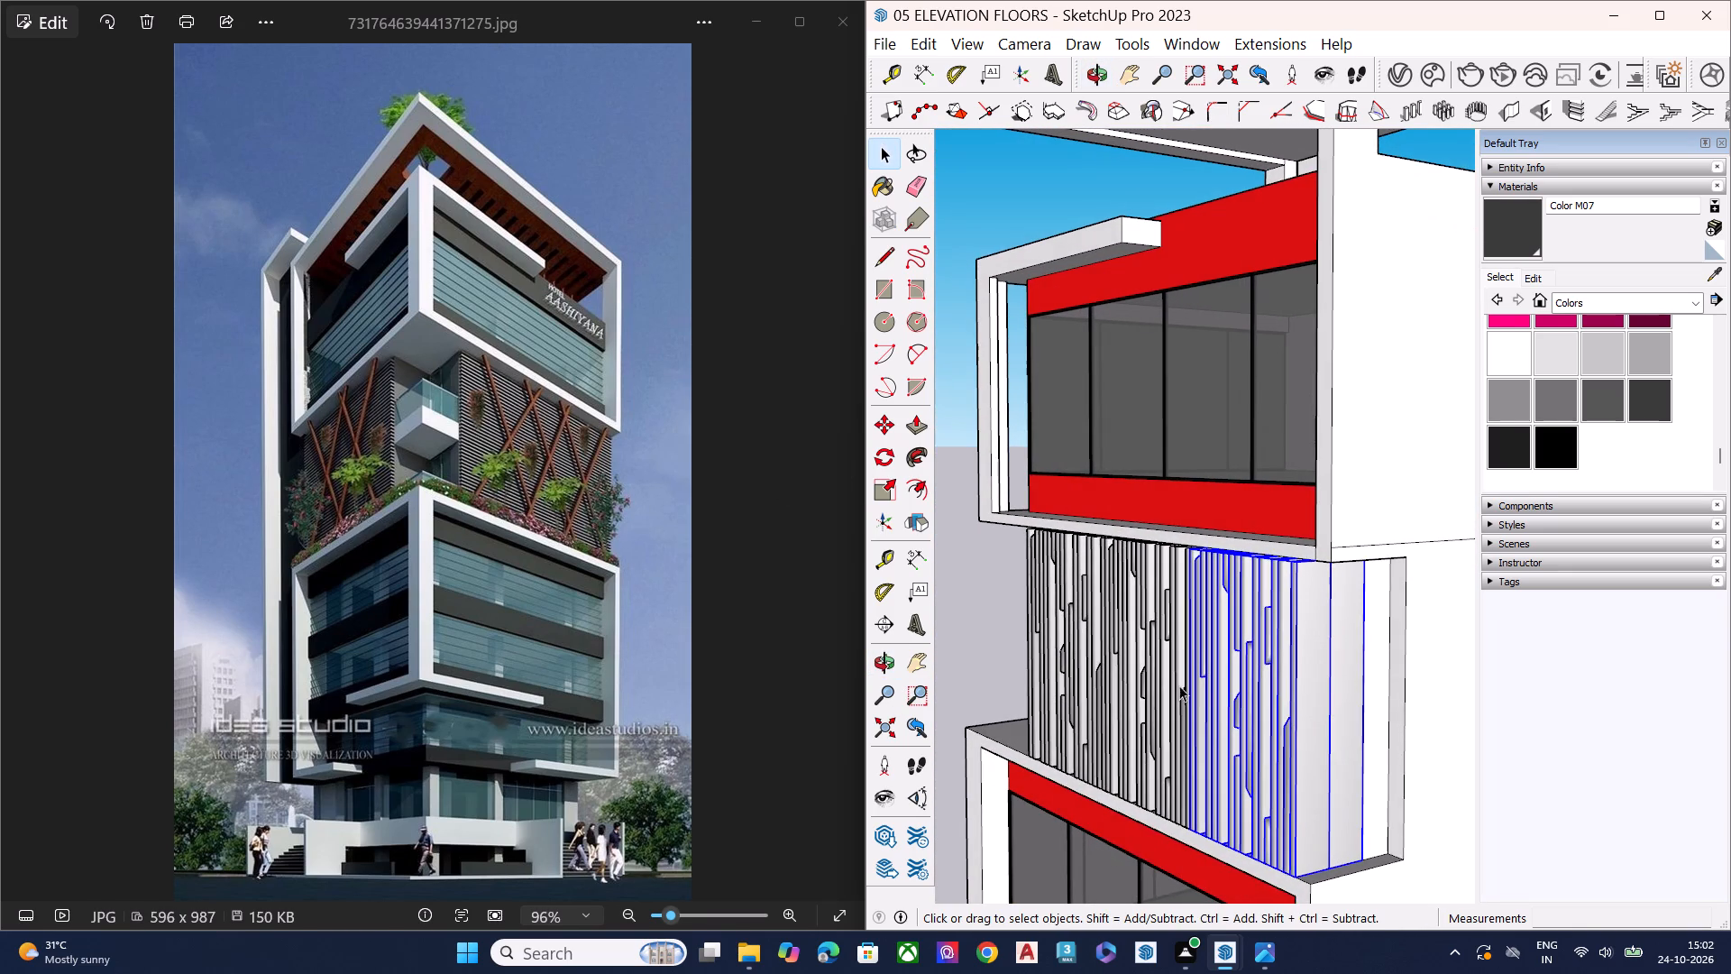
pyautogui.keyDown('ctrl'); pyautogui.click(1166, 678); pyautogui.keyUp('ctrl')
pyautogui.keyDown('ctrl'); pyautogui.click(1077, 664); pyautogui.keyUp('ctrl')
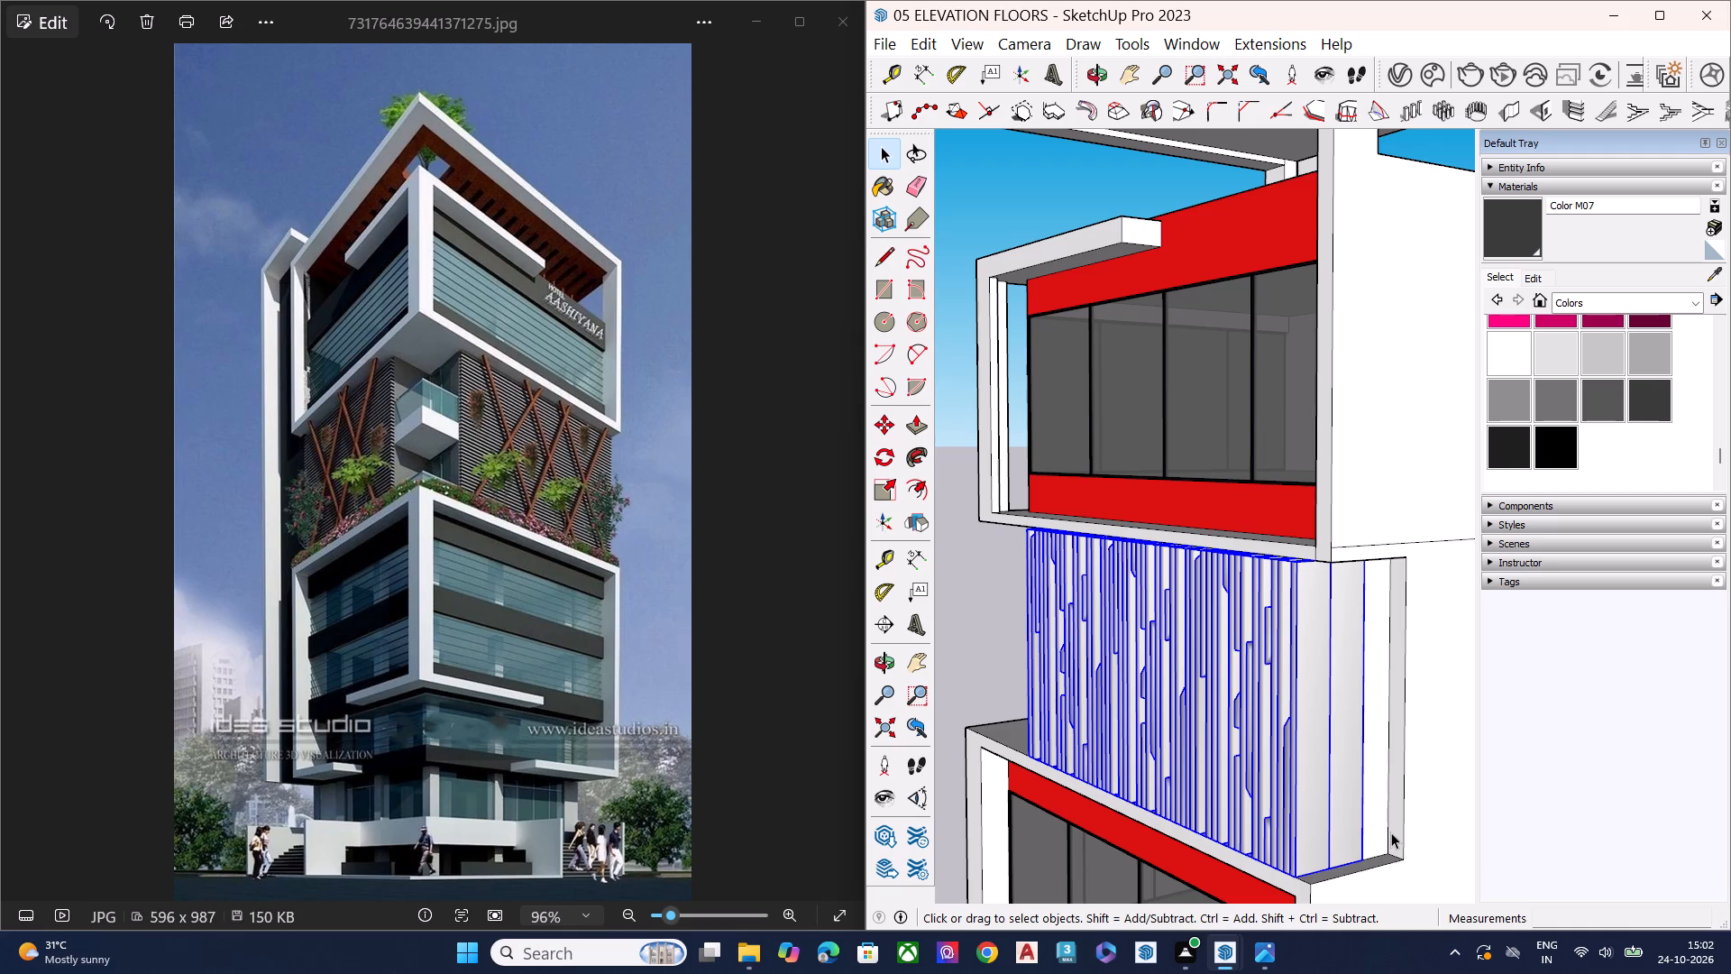
pyautogui.click(1394, 755)
pyautogui.moveTo(1330, 749); pyautogui.dragTo(1264, 713, button='middle')
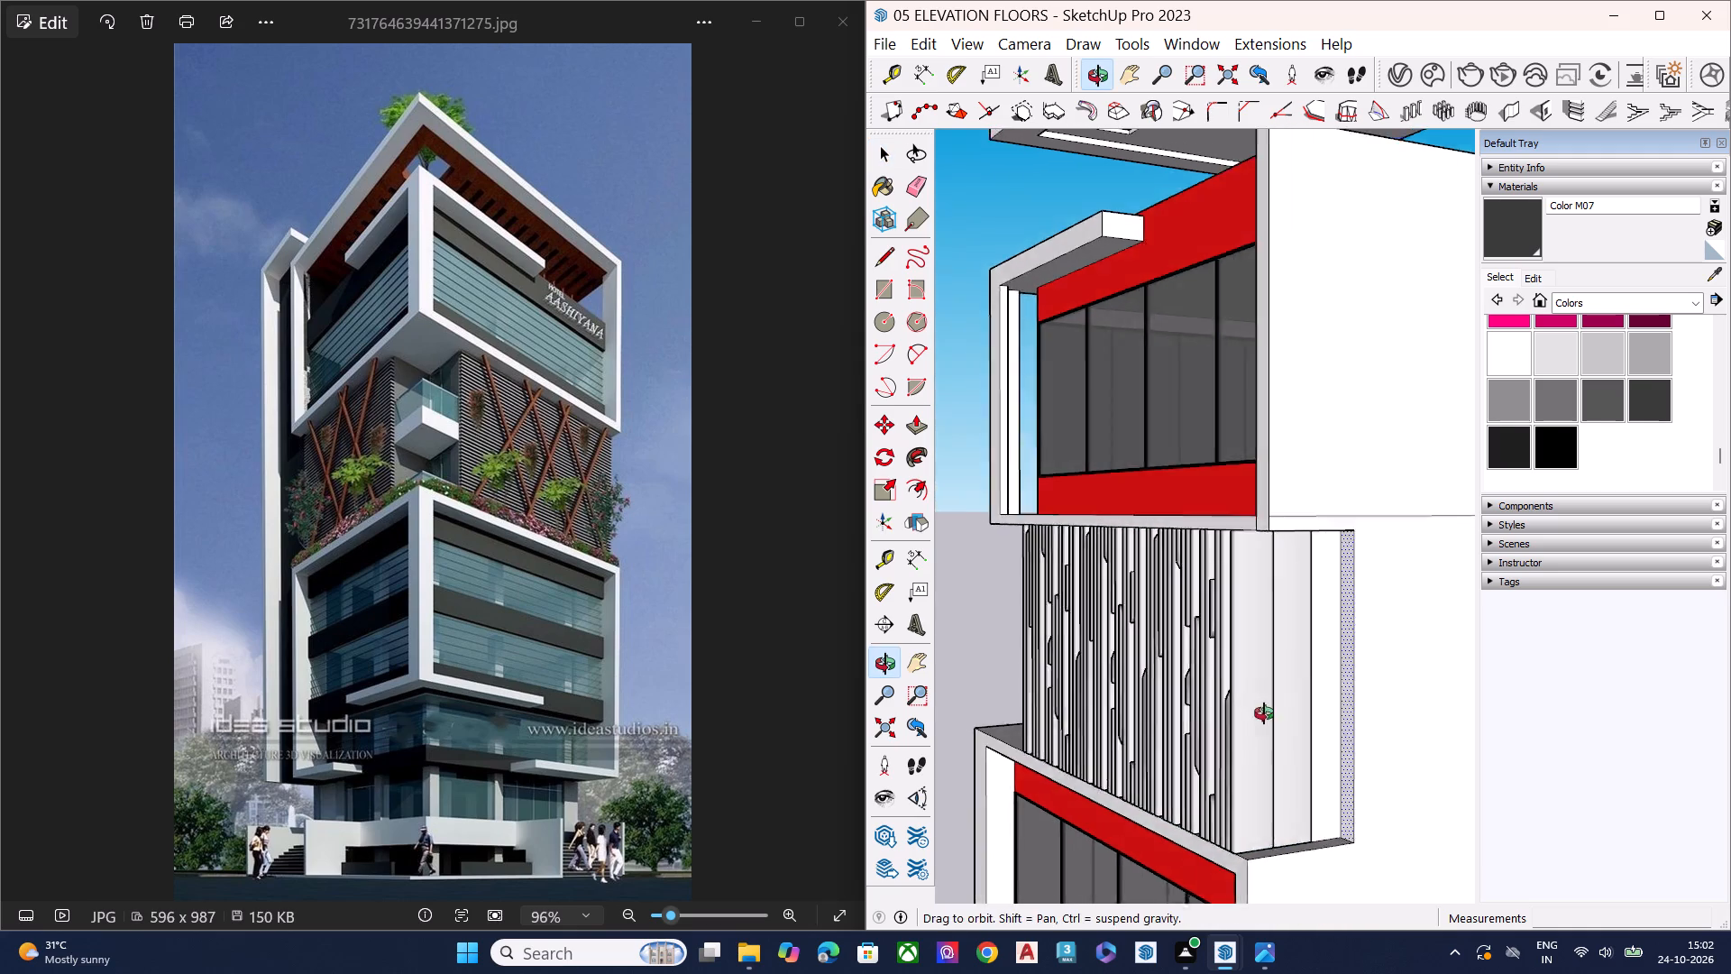
pyautogui.moveTo(1264, 713); pyautogui.dragTo(1226, 689, button='middle')
pyautogui.press('p')
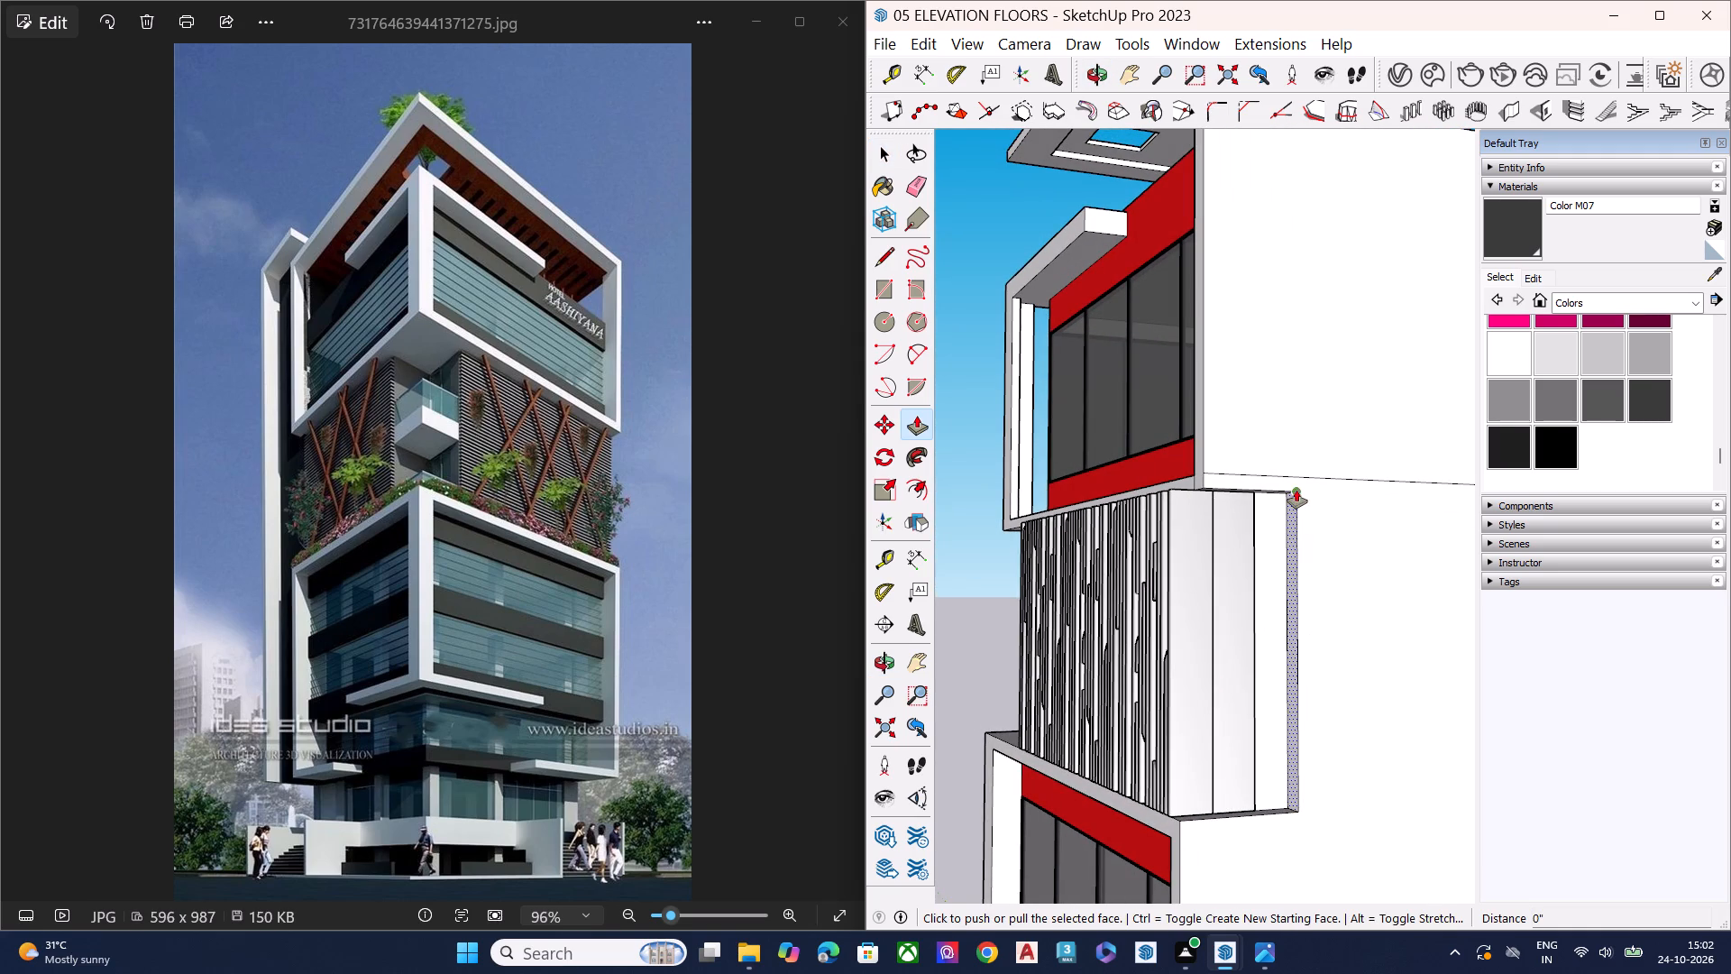
pyautogui.click(1296, 490)
pyautogui.click(1191, 482)
pyautogui.press('space')
pyautogui.click(1001, 631)
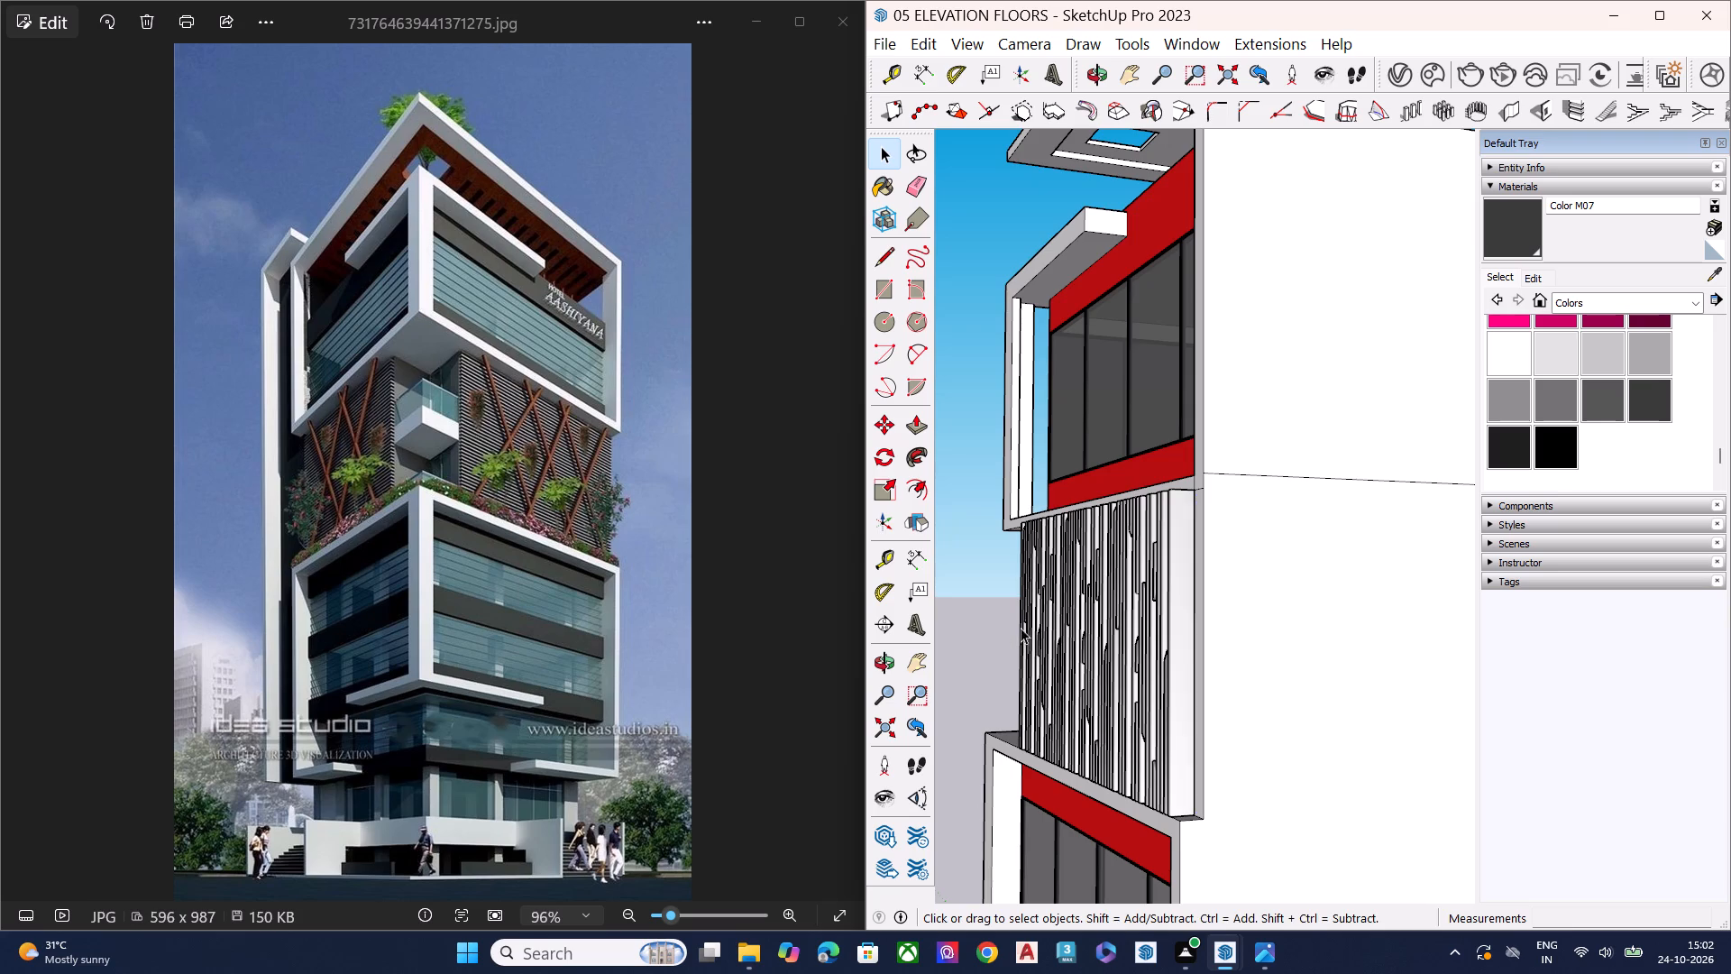
# Copy the thickened slatted panel nearest the balcony about 46' 2 5/8" away, into the open space beside the tower.
pyautogui.moveTo(1130, 616); pyautogui.dragTo(1490, 669, button='middle')
pyautogui.scroll(-1, 1040, 564)
pyautogui.scroll(2, 1040, 564)
pyautogui.scroll(-5, 1040, 564)
pyautogui.moveTo(1076, 668); pyautogui.dragTo(1435, 656, button='middle')
pyautogui.moveTo(1230, 644); pyautogui.dragTo(1335, 615, button='middle')
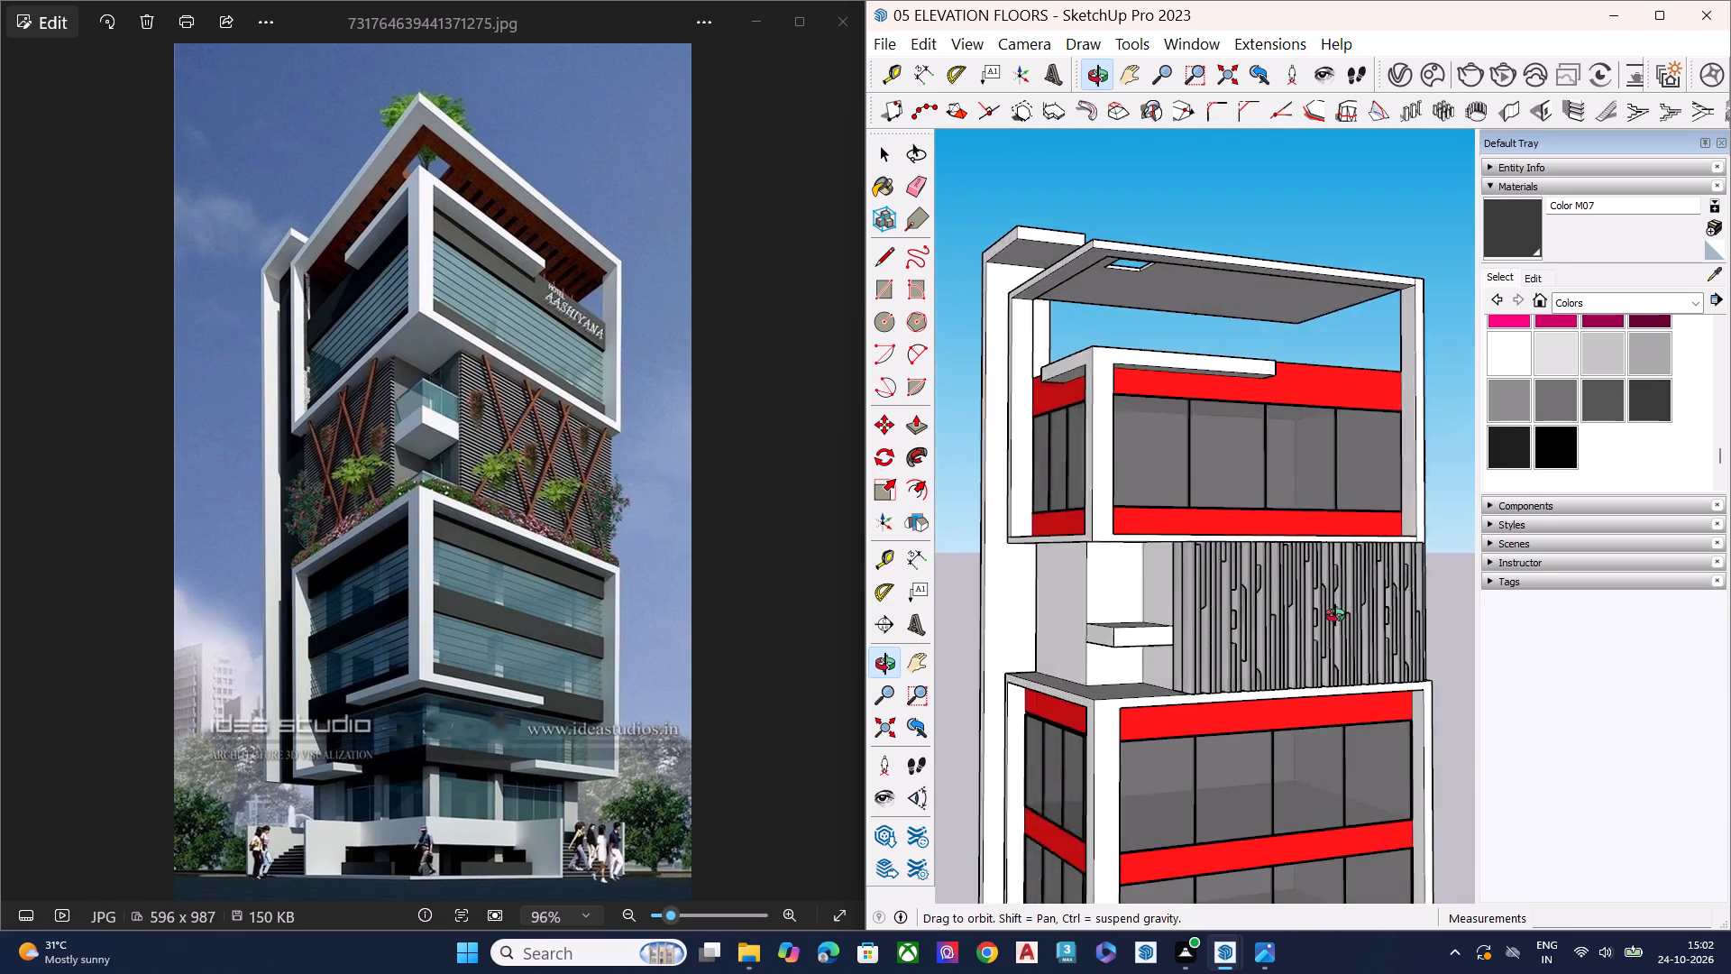
pyautogui.moveTo(1335, 615); pyautogui.dragTo(1669, 605, button='middle')
pyautogui.scroll(8, 1388, 602)
pyautogui.click(1123, 584)
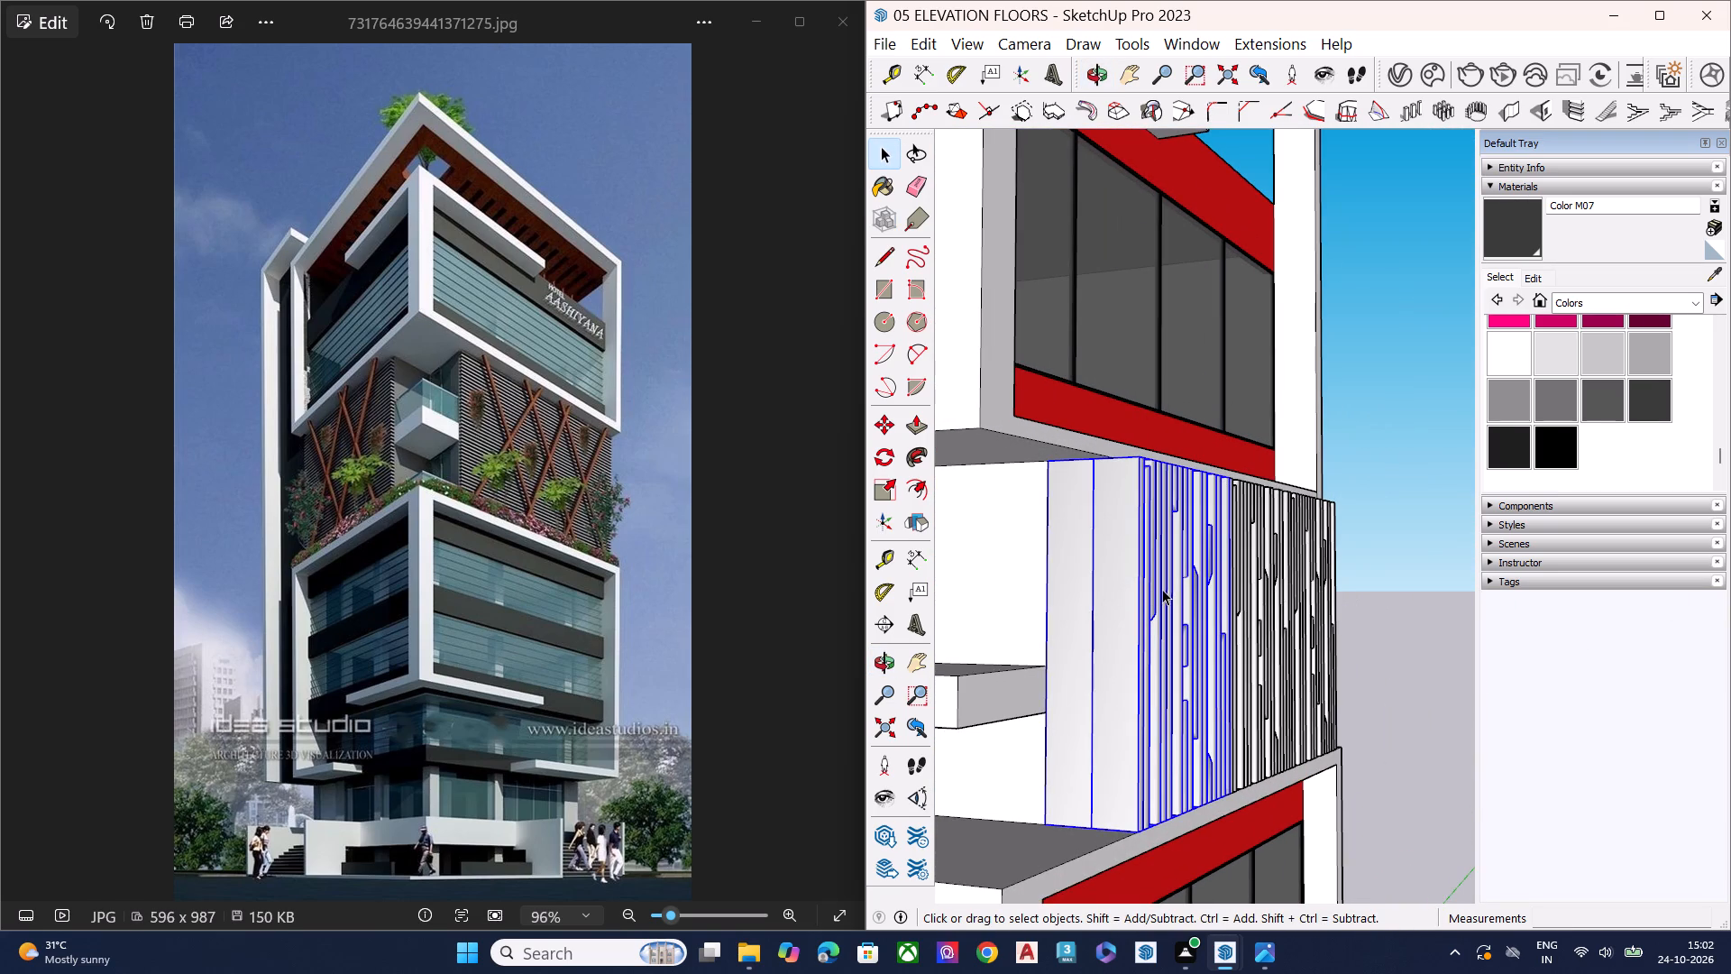
pyautogui.press('m')
pyautogui.click(1048, 826)
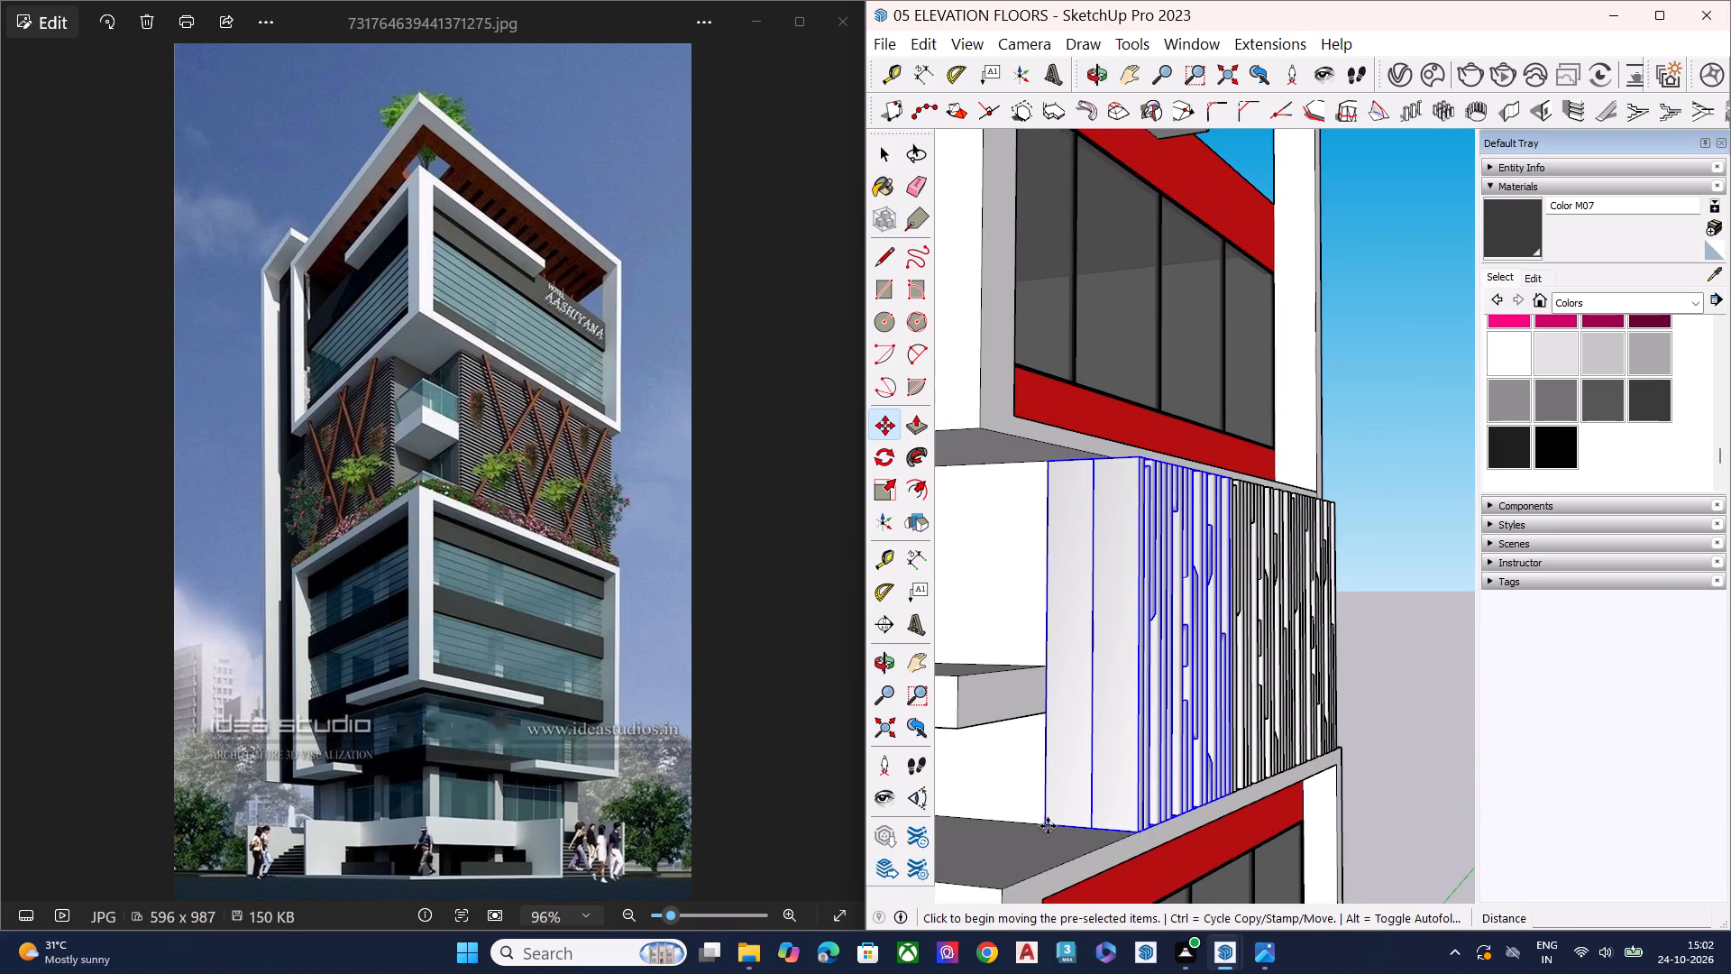
pyautogui.scroll(-15, 1159, 729)
pyautogui.scroll(8, 1110, 725)
pyautogui.scroll(-1, 1117, 743)
pyautogui.scroll(1, 1122, 743)
pyautogui.scroll(-1, 1129, 743)
pyautogui.scroll(1, 1130, 743)
pyautogui.scroll(-2, 1131, 743)
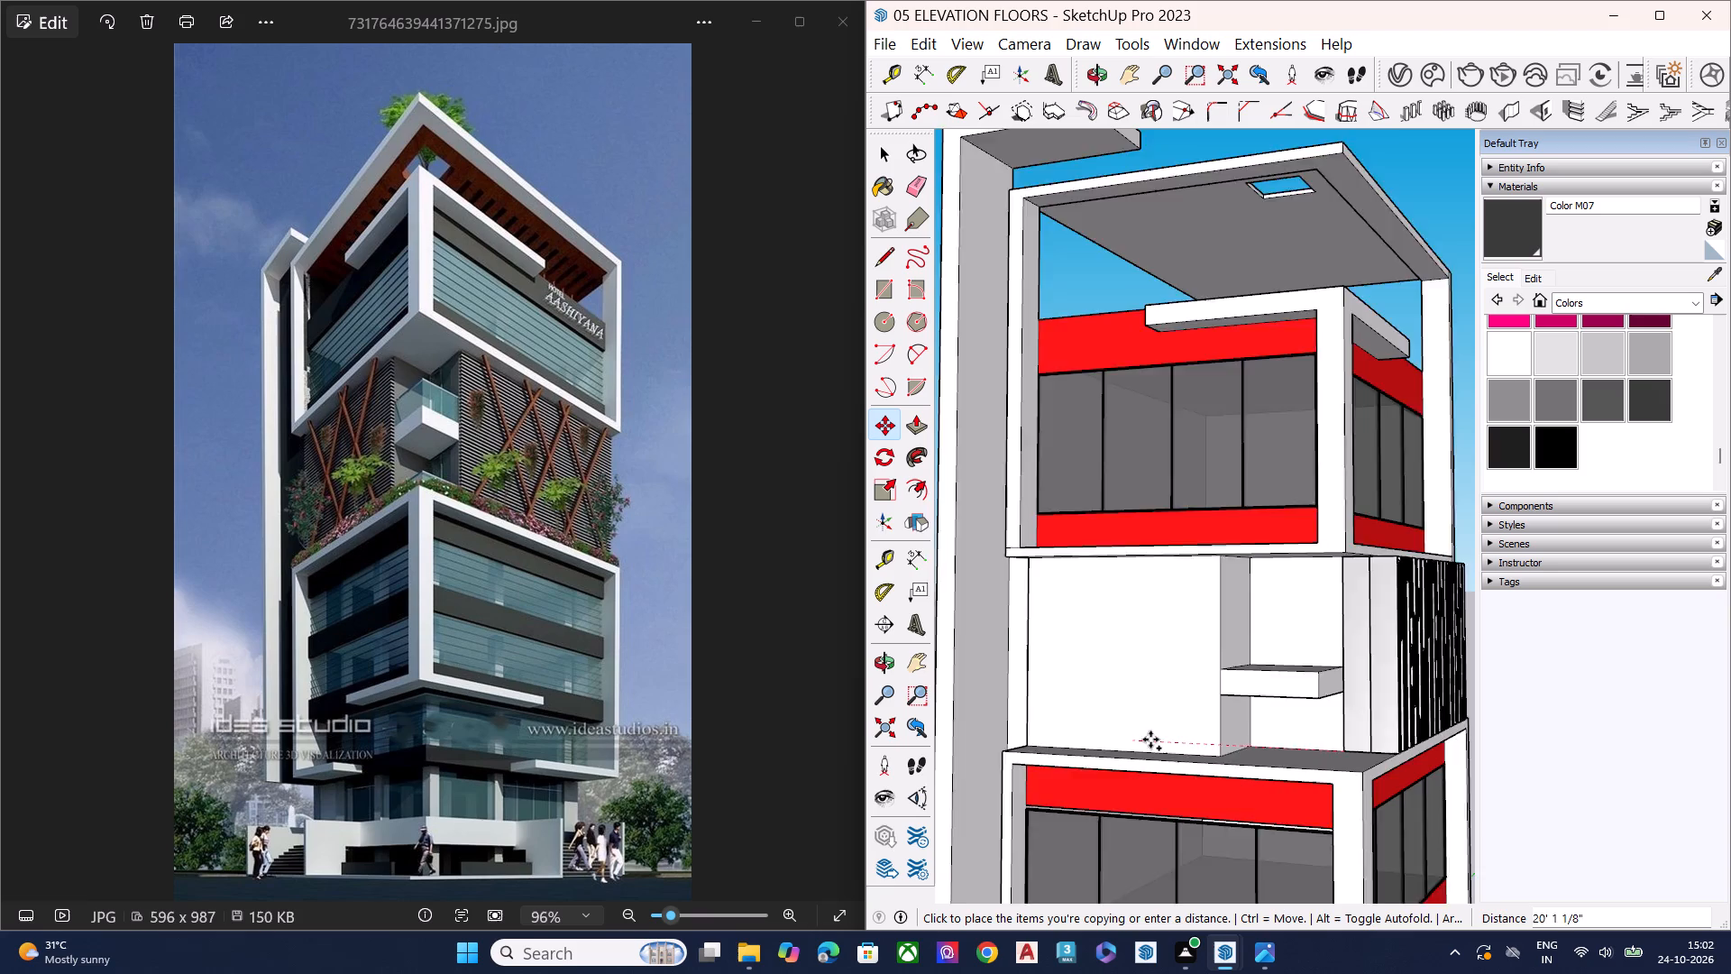
pyautogui.scroll(-3, 1150, 740)
pyautogui.scroll(-4, 1313, 734)
pyautogui.moveTo(1170, 828); pyautogui.dragTo(860, 894, button='middle')
pyautogui.scroll(-1, 1095, 766)
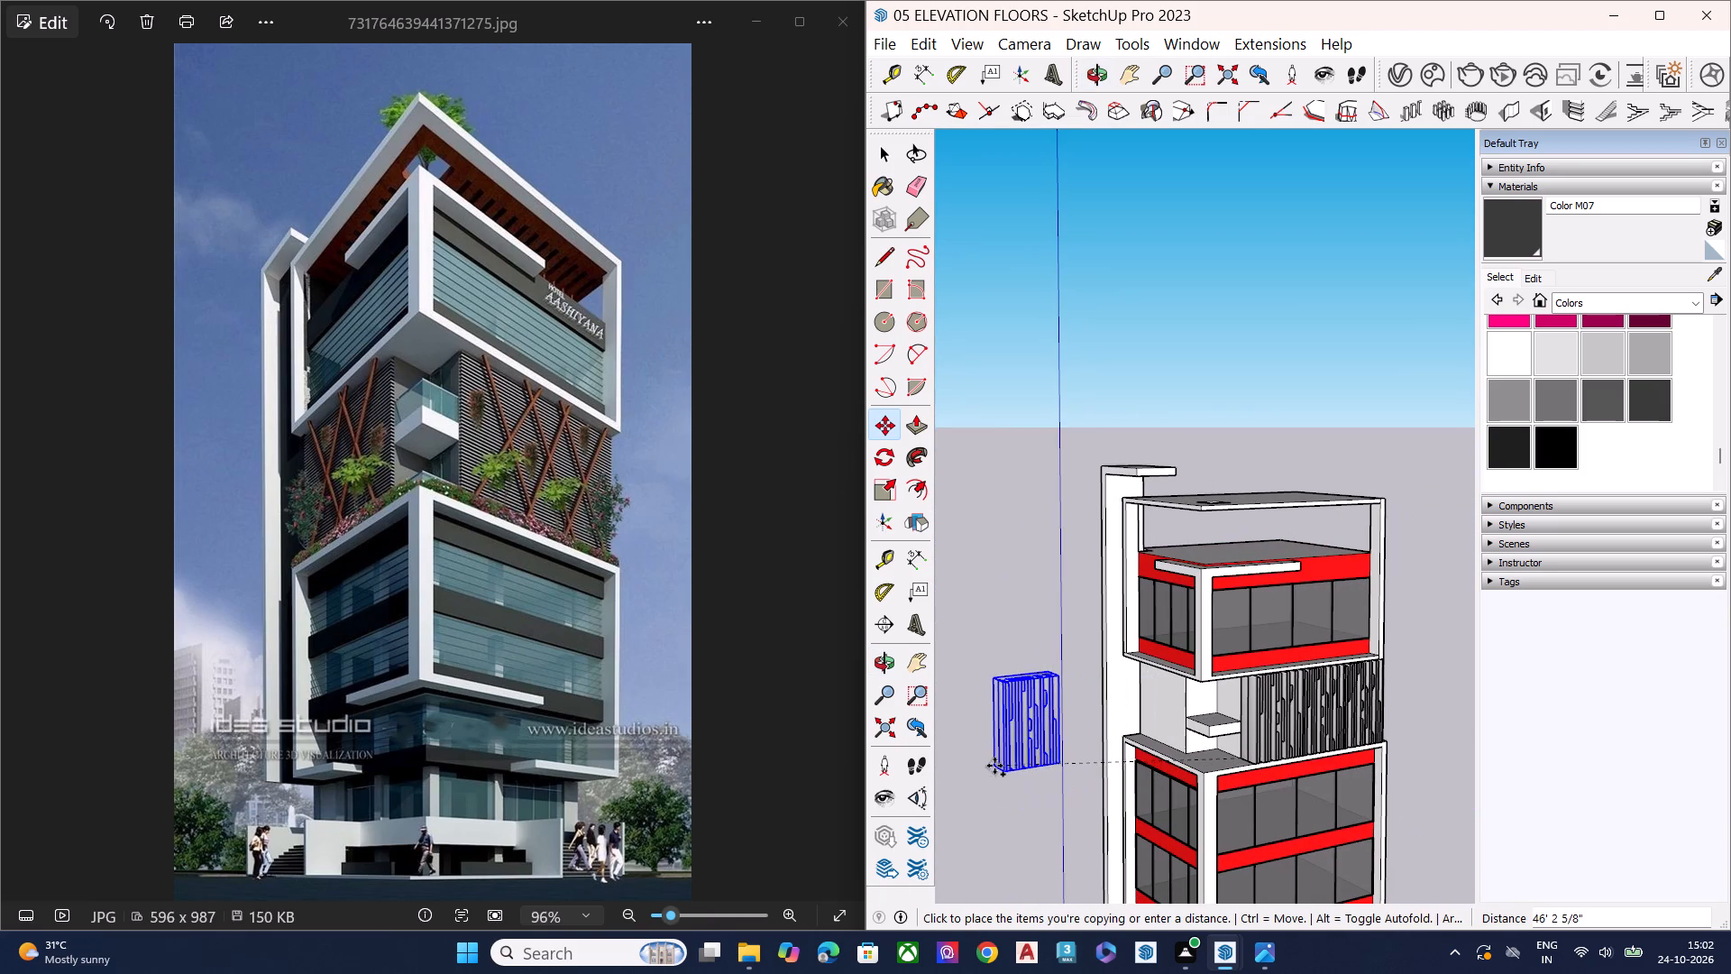
pyautogui.click(994, 766)
# Rotate the detached slatted panel copy in the horizontal plane to match the direction of the tower's adjacent façade.
pyautogui.moveTo(1081, 768); pyautogui.dragTo(961, 912, button='middle')
pyautogui.scroll(-6, 1029, 757)
pyautogui.moveTo(1075, 742); pyautogui.dragTo(992, 853, button='middle')
pyautogui.press('space')
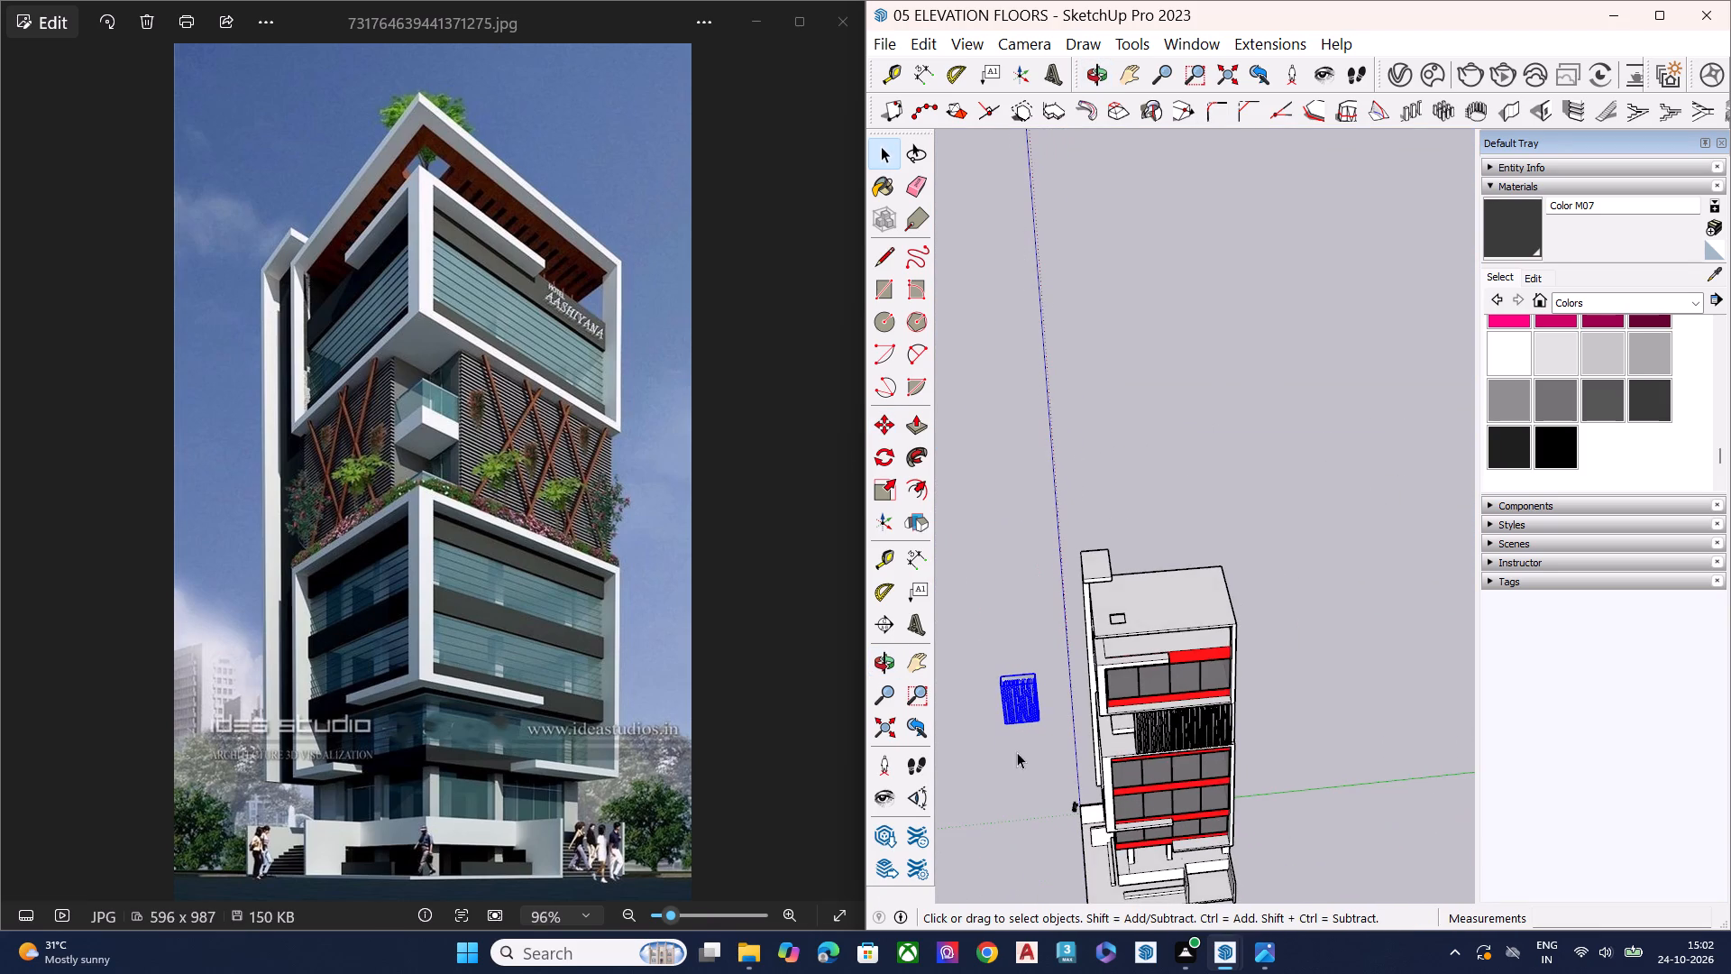
pyautogui.scroll(1, 994, 749)
pyautogui.scroll(-2, 994, 749)
pyautogui.scroll(4, 994, 749)
pyautogui.press('q')
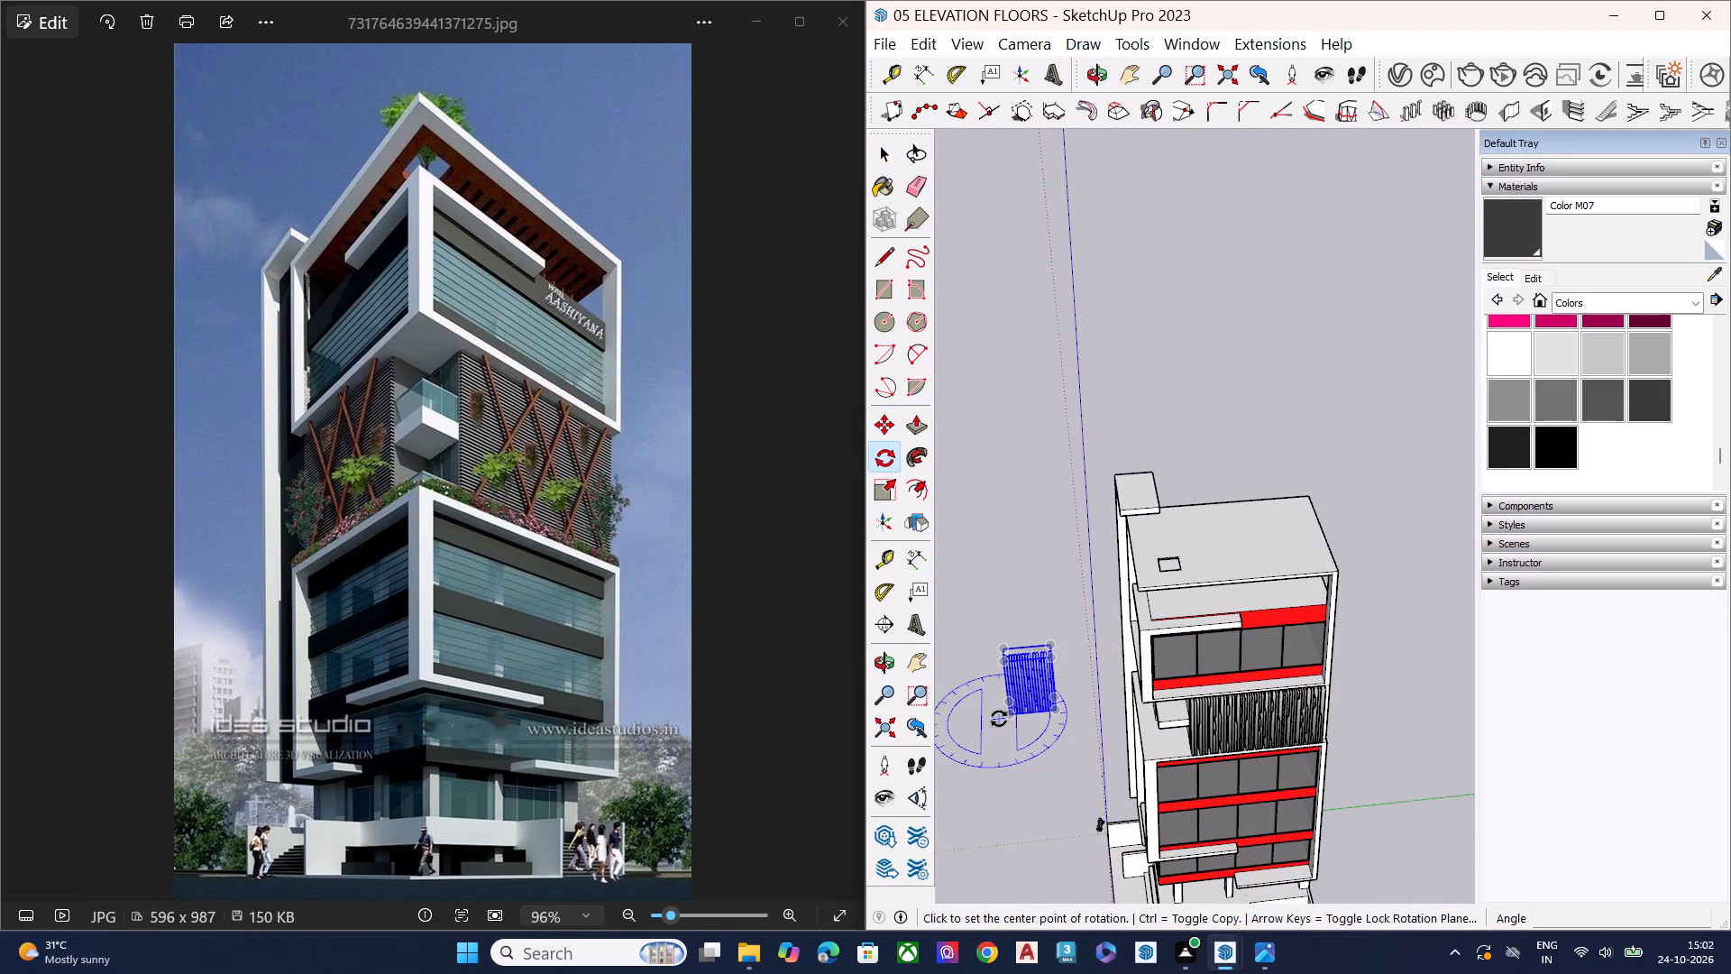
pyautogui.click(999, 719)
pyautogui.scroll(-7, 1017, 729)
pyautogui.scroll(-2, 979, 801)
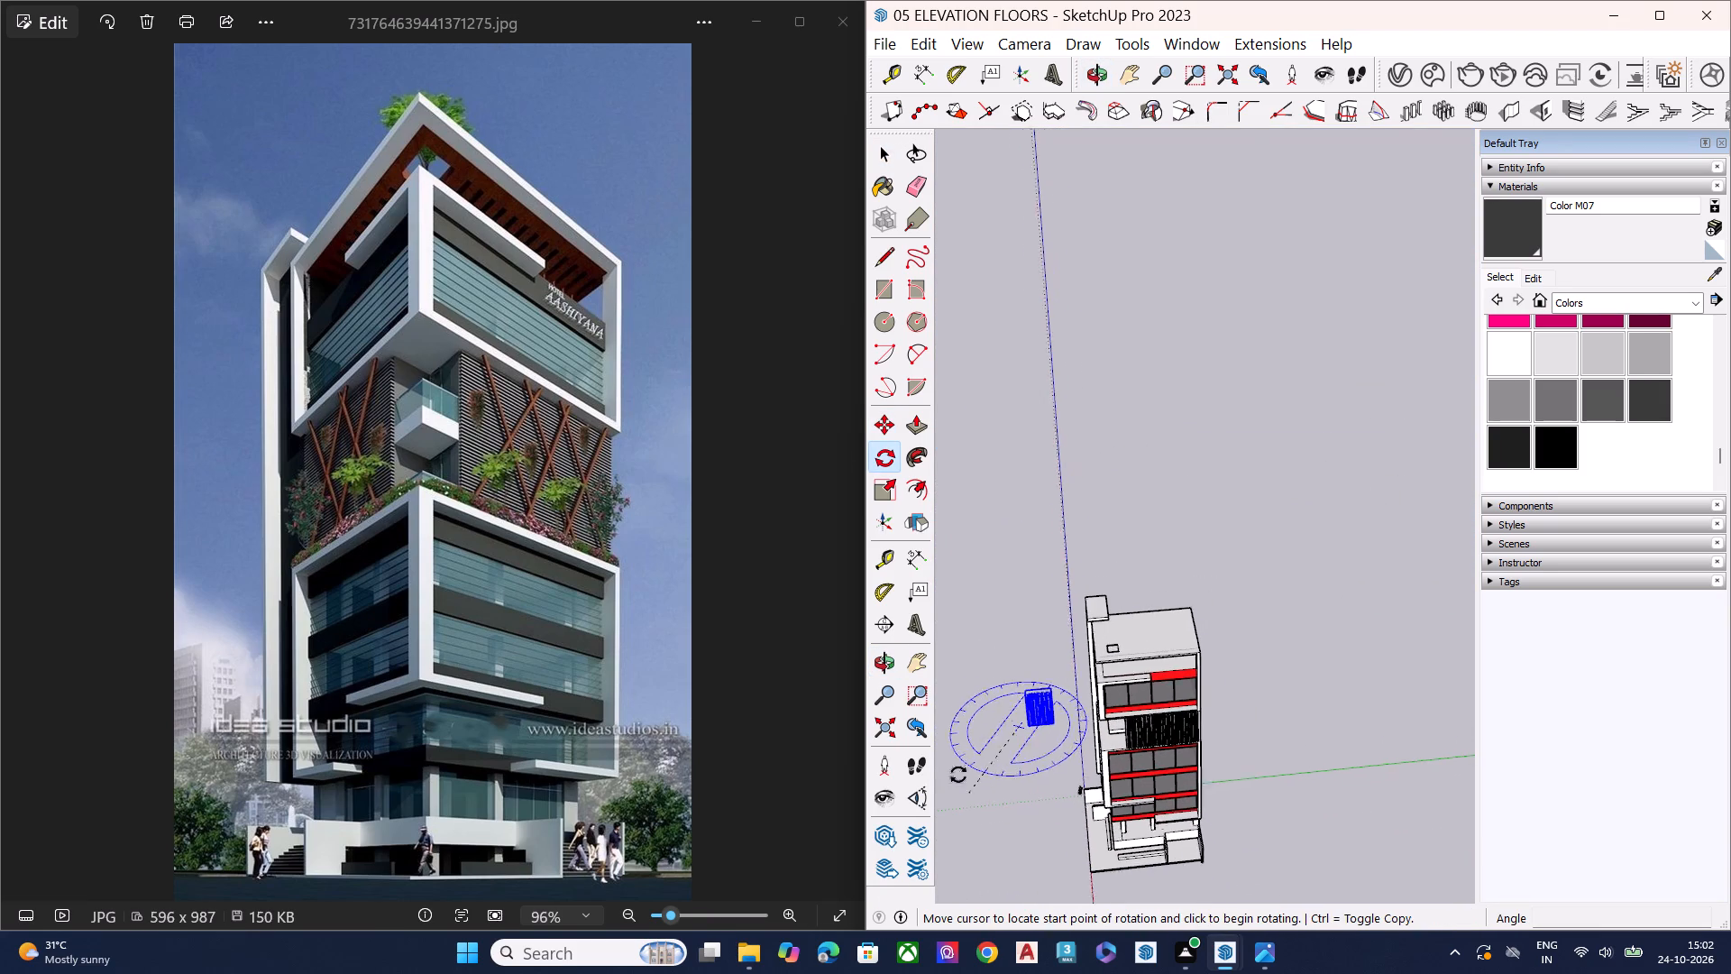
pyautogui.scroll(1, 963, 730)
pyautogui.click(963, 730)
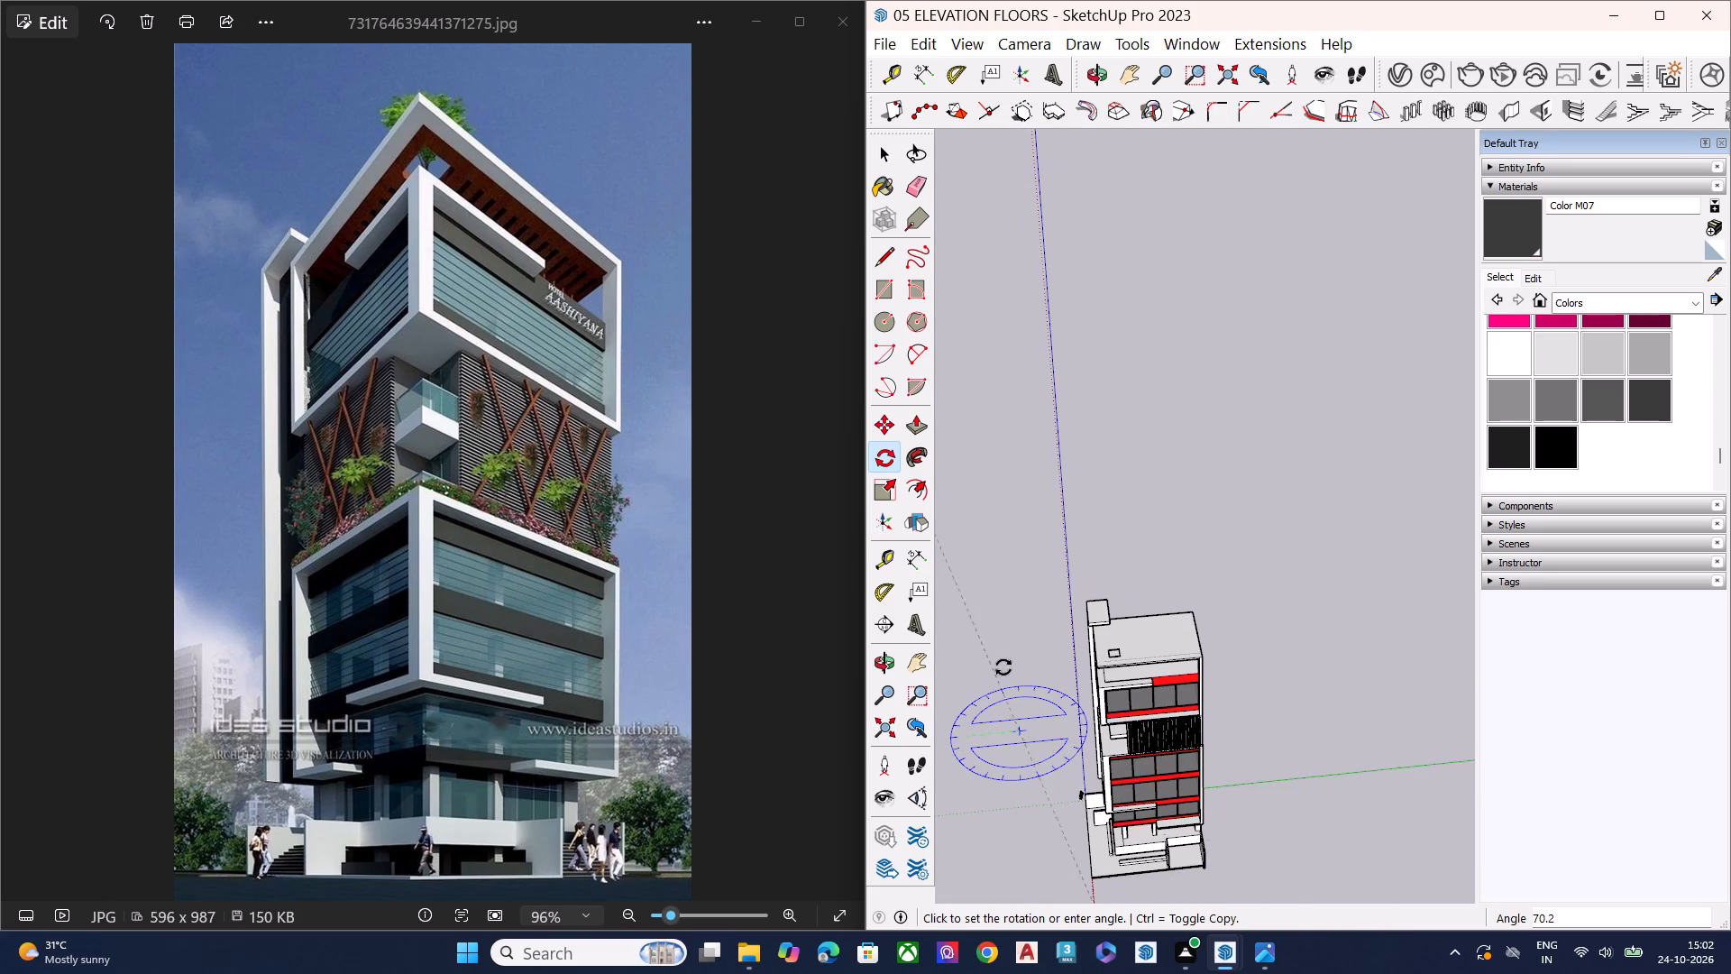
pyautogui.click(1015, 666)
pyautogui.scroll(-10, 1144, 703)
pyautogui.press('space')
# Move the rotated slatted panel copy about 127' from the open space onto the outer end of the adjacent façade's blank mid-level wall.
pyautogui.moveTo(1003, 739); pyautogui.dragTo(1298, 736, button='middle')
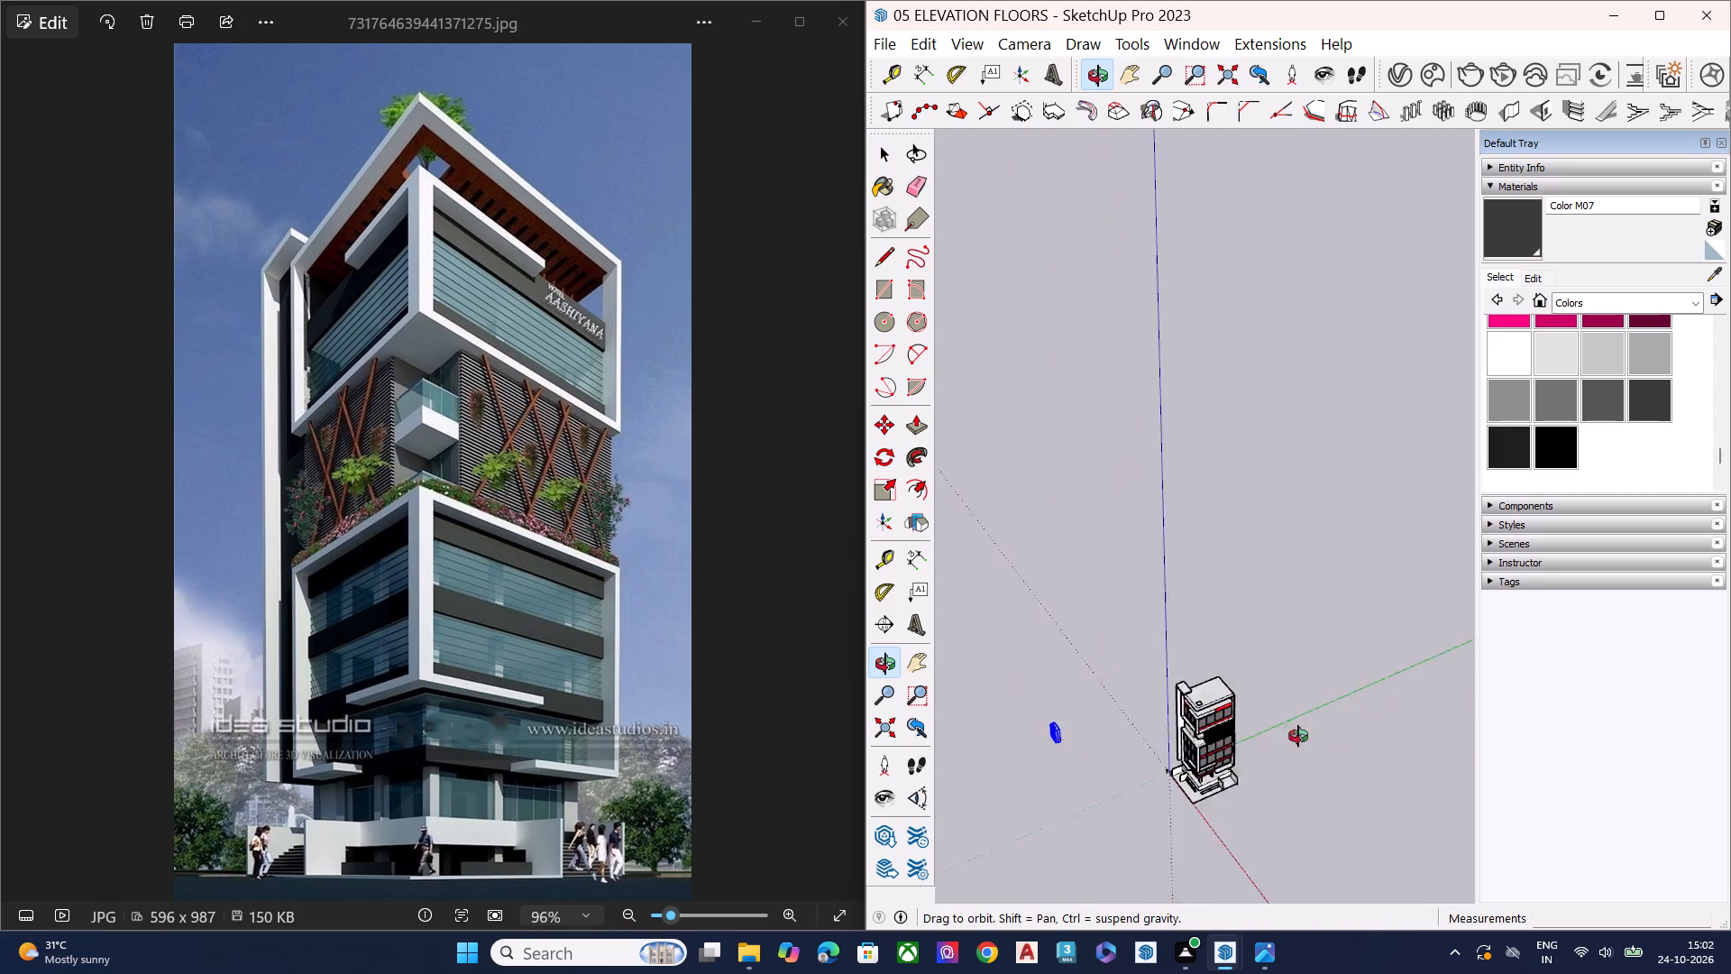
pyautogui.moveTo(1298, 736); pyautogui.dragTo(1342, 721, button='middle')
pyautogui.scroll(4, 1187, 741)
pyautogui.scroll(-1, 1123, 743)
pyautogui.scroll(4, 1122, 746)
pyautogui.moveTo(1083, 808); pyautogui.dragTo(1097, 721, button='middle')
pyautogui.scroll(5, 1092, 741)
pyautogui.scroll(-1, 1096, 721)
pyautogui.scroll(8, 1096, 722)
pyautogui.scroll(1, 1075, 816)
pyautogui.scroll(-2, 1075, 817)
pyautogui.scroll(3, 1076, 817)
pyautogui.scroll(-2, 1076, 817)
pyautogui.scroll(5, 1076, 817)
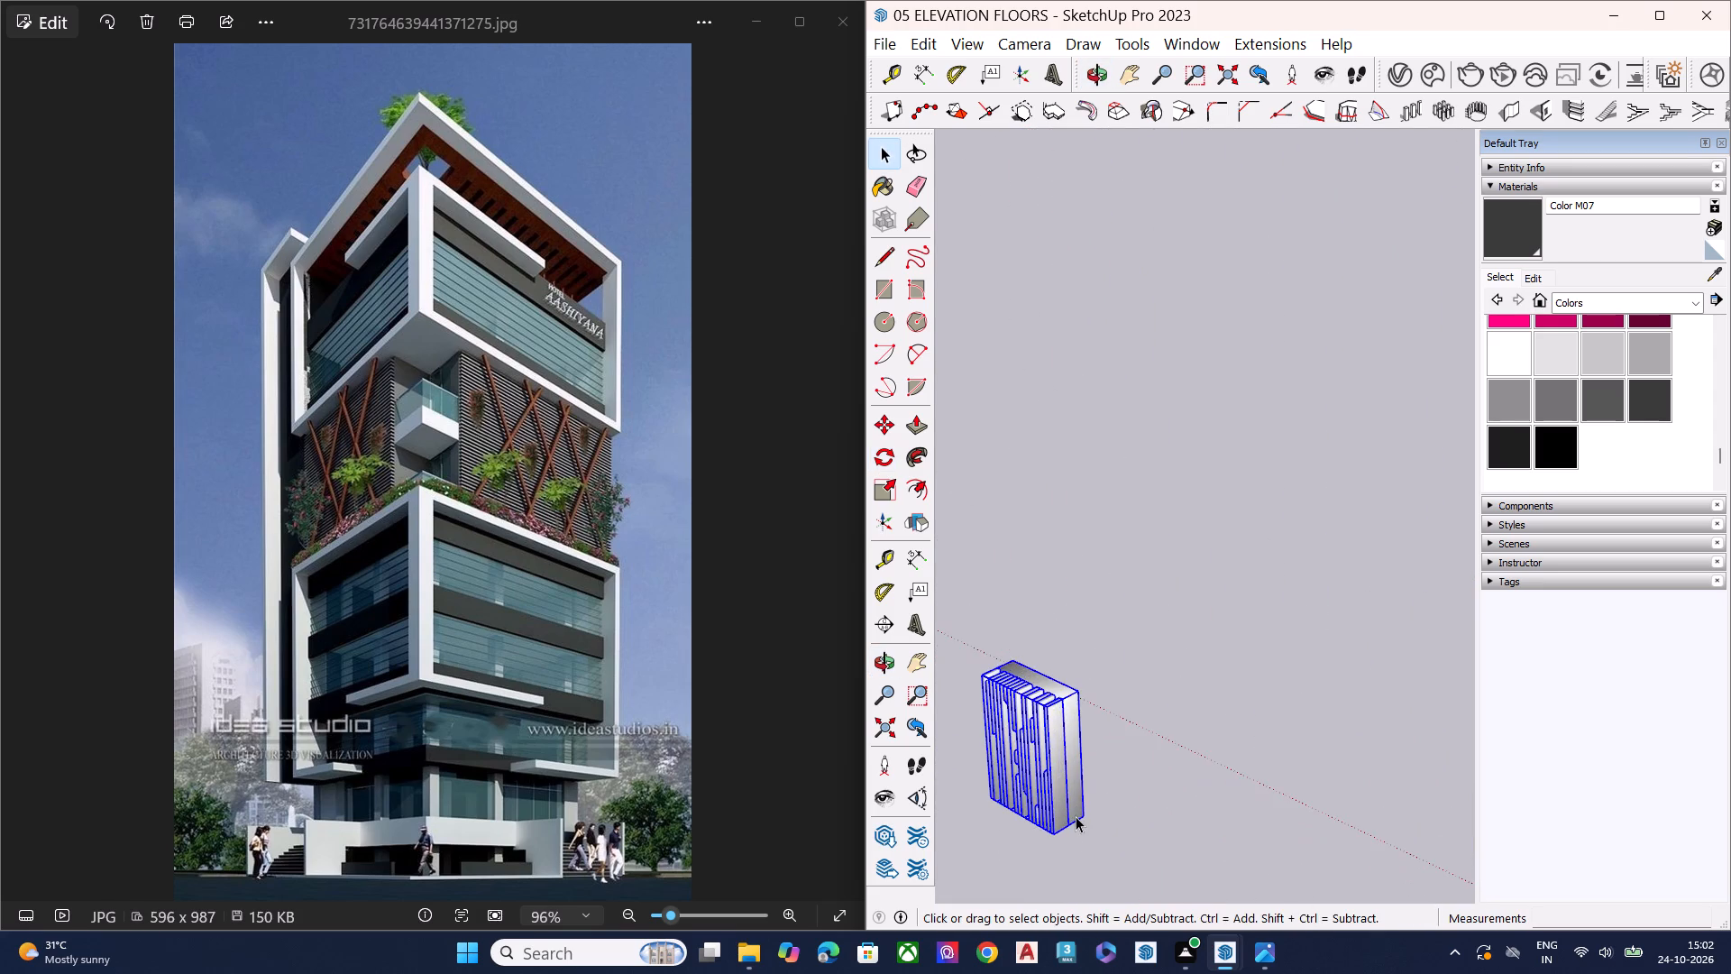
pyautogui.scroll(6, 1096, 831)
pyautogui.press('m')
pyautogui.scroll(-4, 1211, 799)
pyautogui.moveTo(1076, 808); pyautogui.dragTo(1351, 805, button='middle')
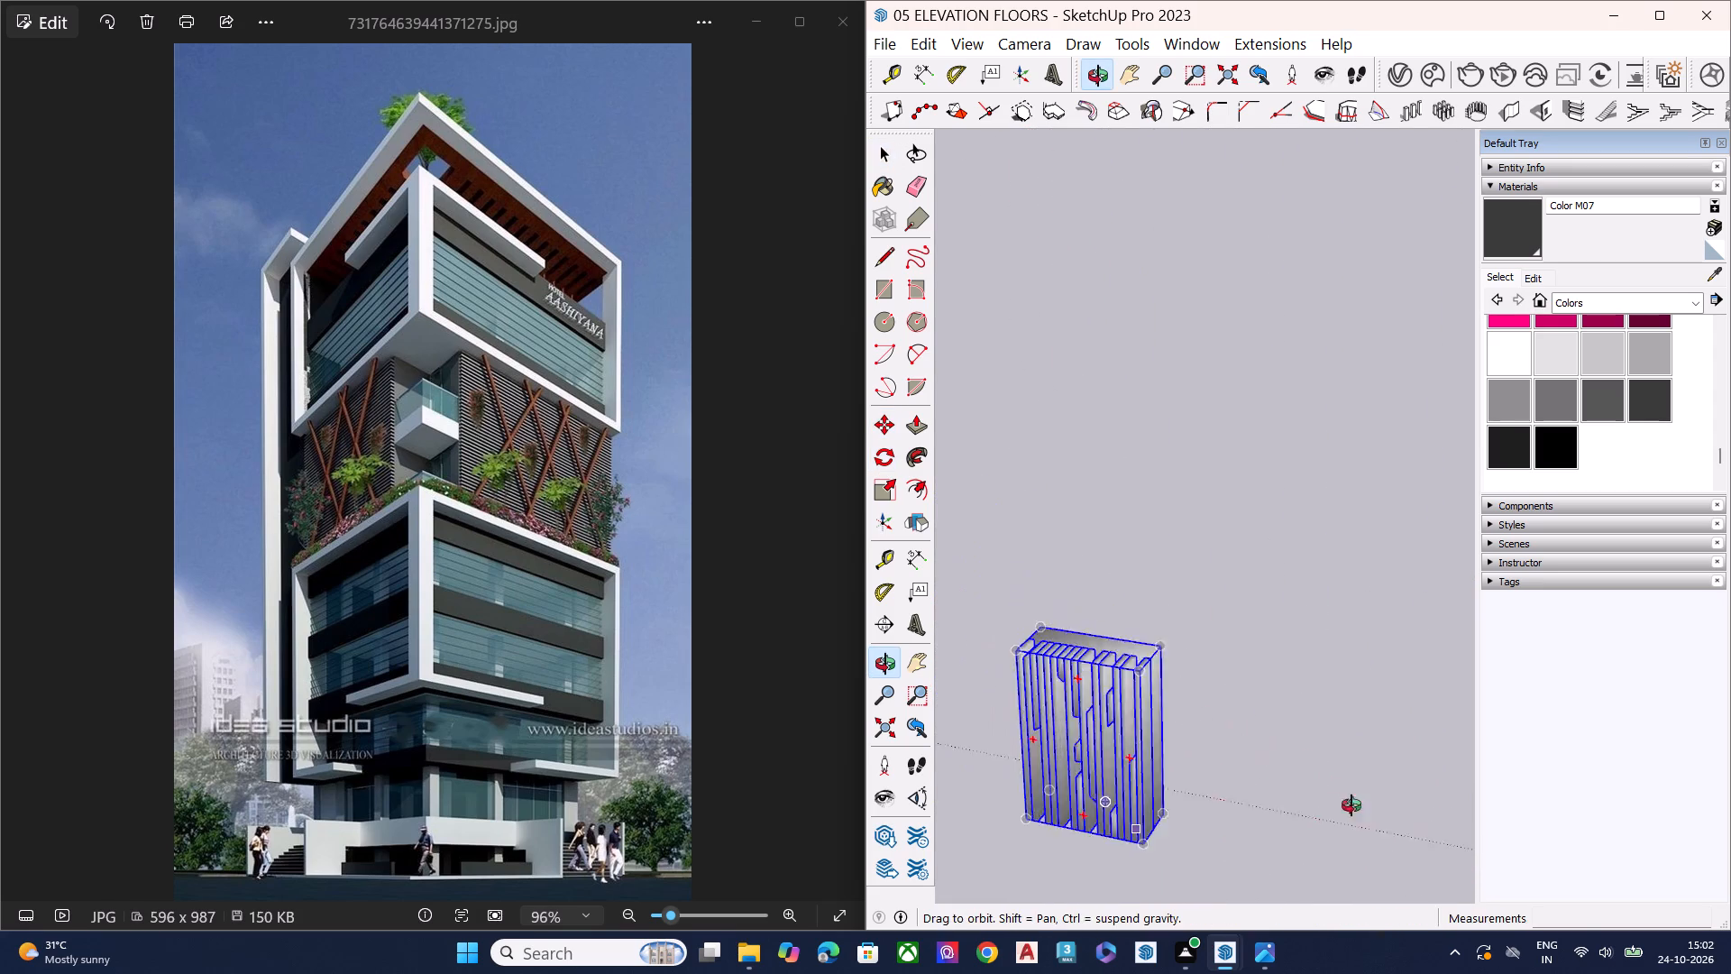
pyautogui.moveTo(1351, 805); pyautogui.dragTo(1497, 787, button='middle')
pyautogui.moveTo(1104, 812); pyautogui.dragTo(1227, 738, button='middle')
pyautogui.scroll(3, 1195, 782)
pyautogui.scroll(-3, 1156, 763)
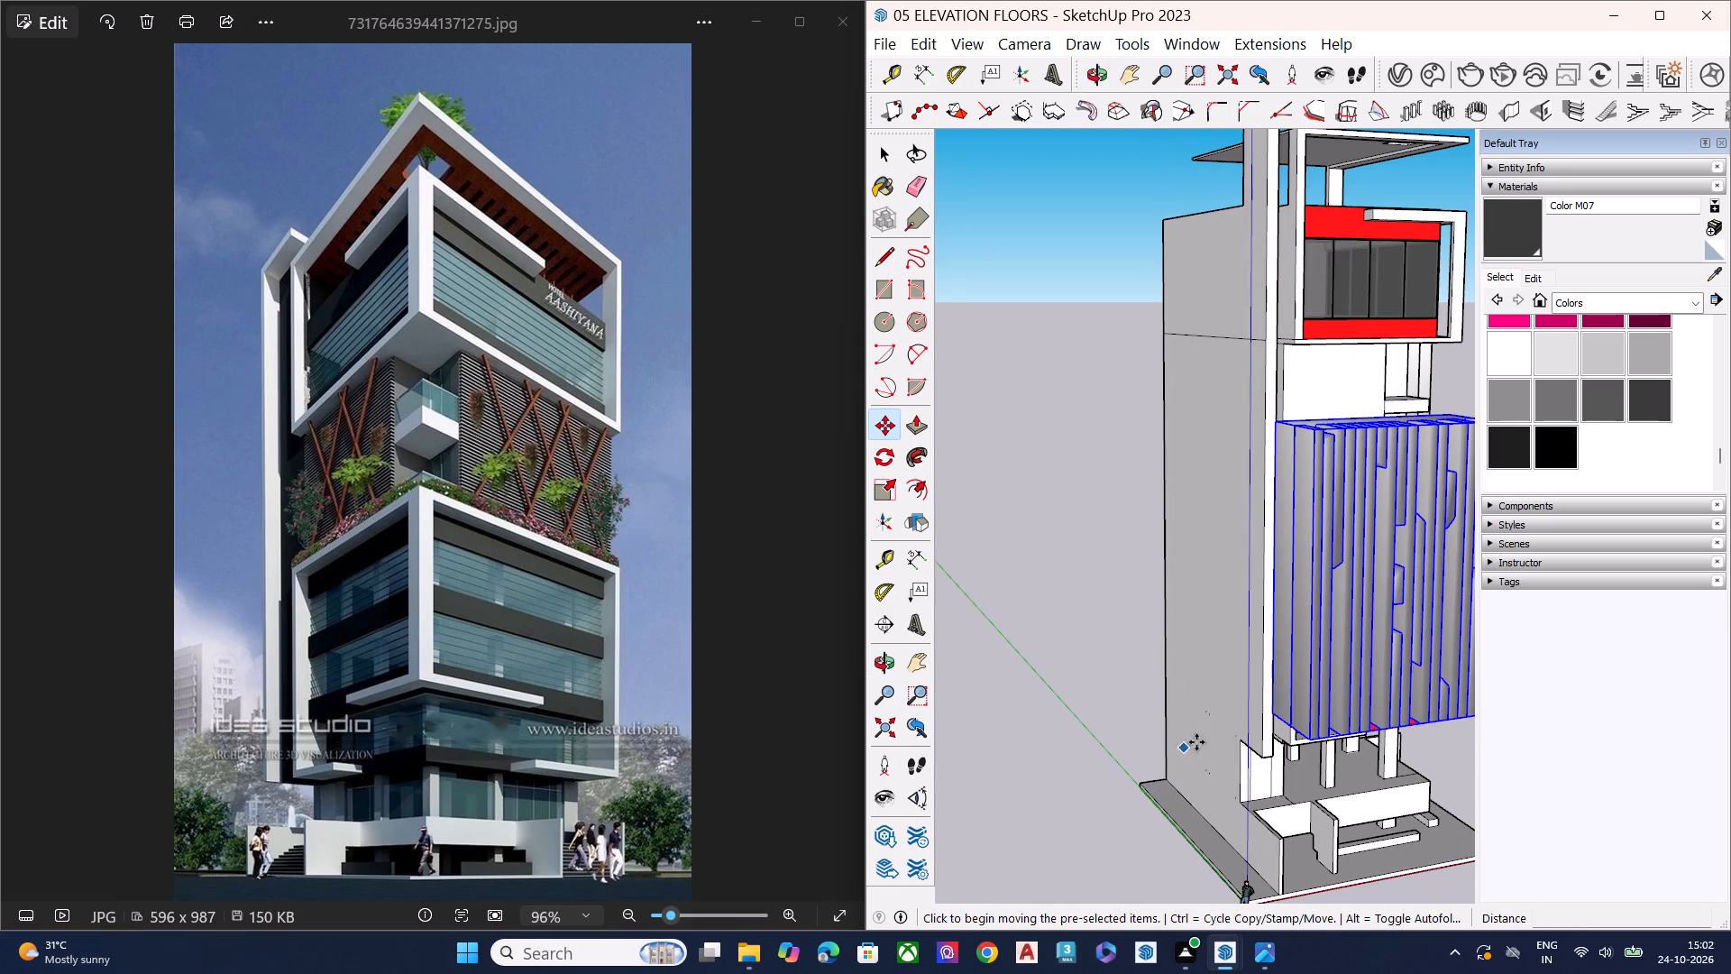
pyautogui.click(1273, 715)
pyautogui.scroll(-9, 1043, 736)
pyautogui.moveTo(1313, 676); pyautogui.dragTo(1148, 867, button='middle')
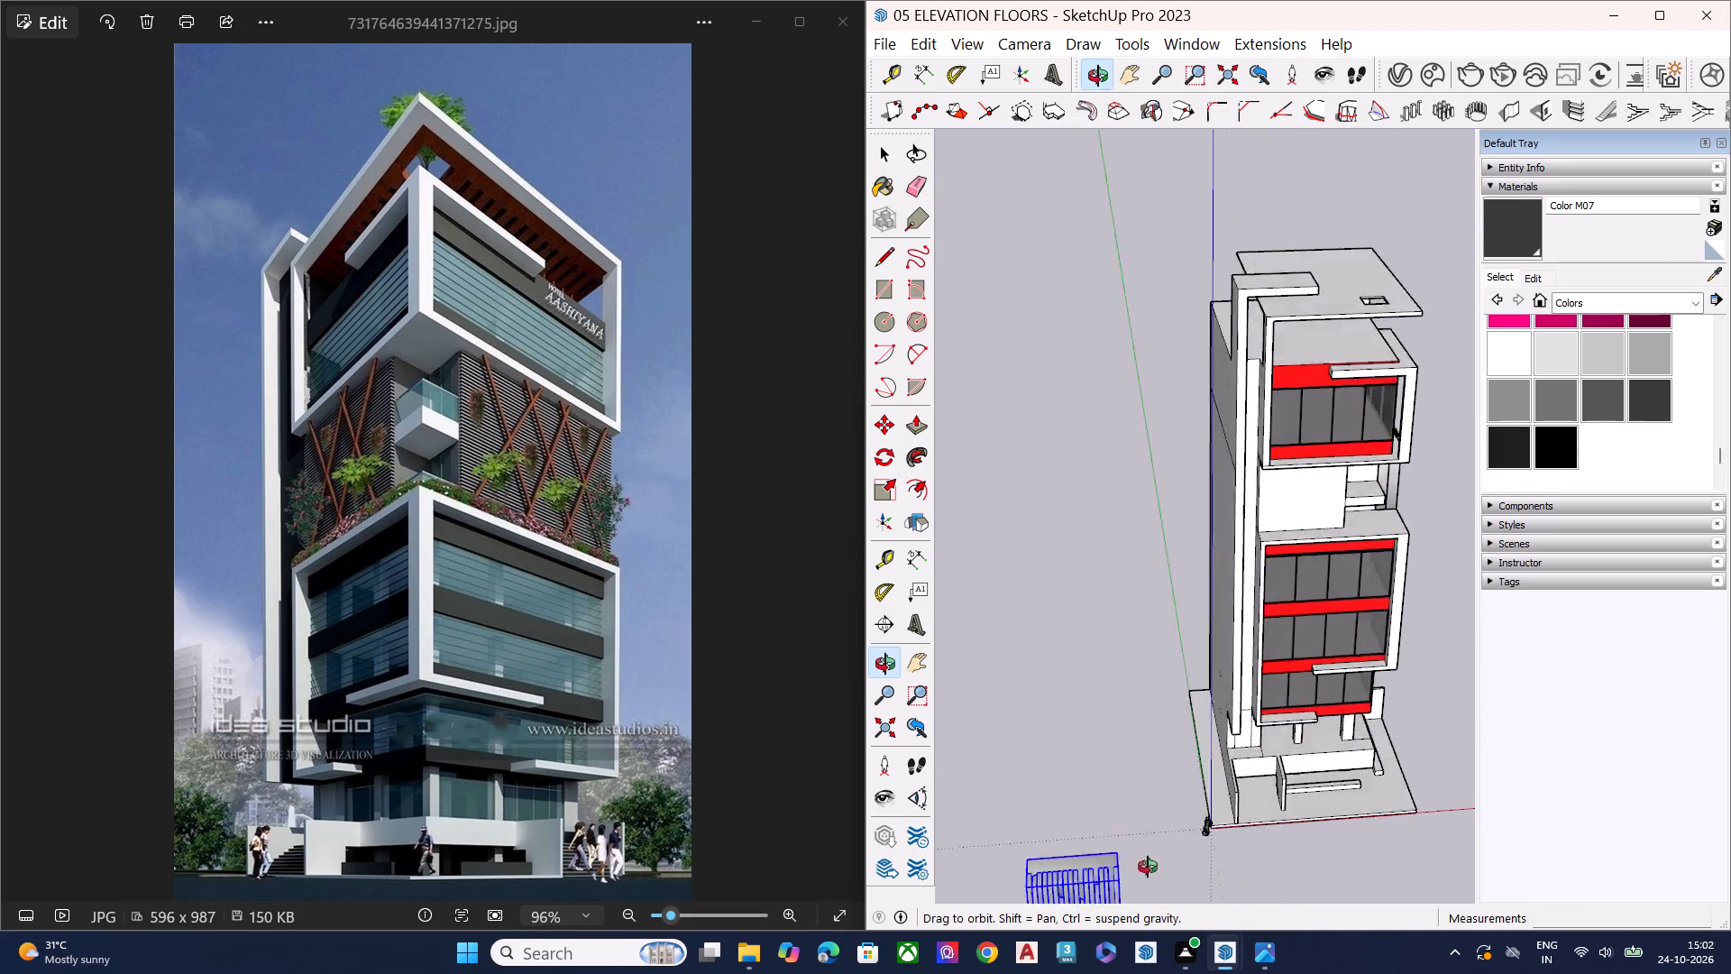
pyautogui.moveTo(1148, 867); pyautogui.dragTo(1139, 875, button='middle')
pyautogui.scroll(9, 1290, 636)
pyautogui.scroll(9, 1232, 442)
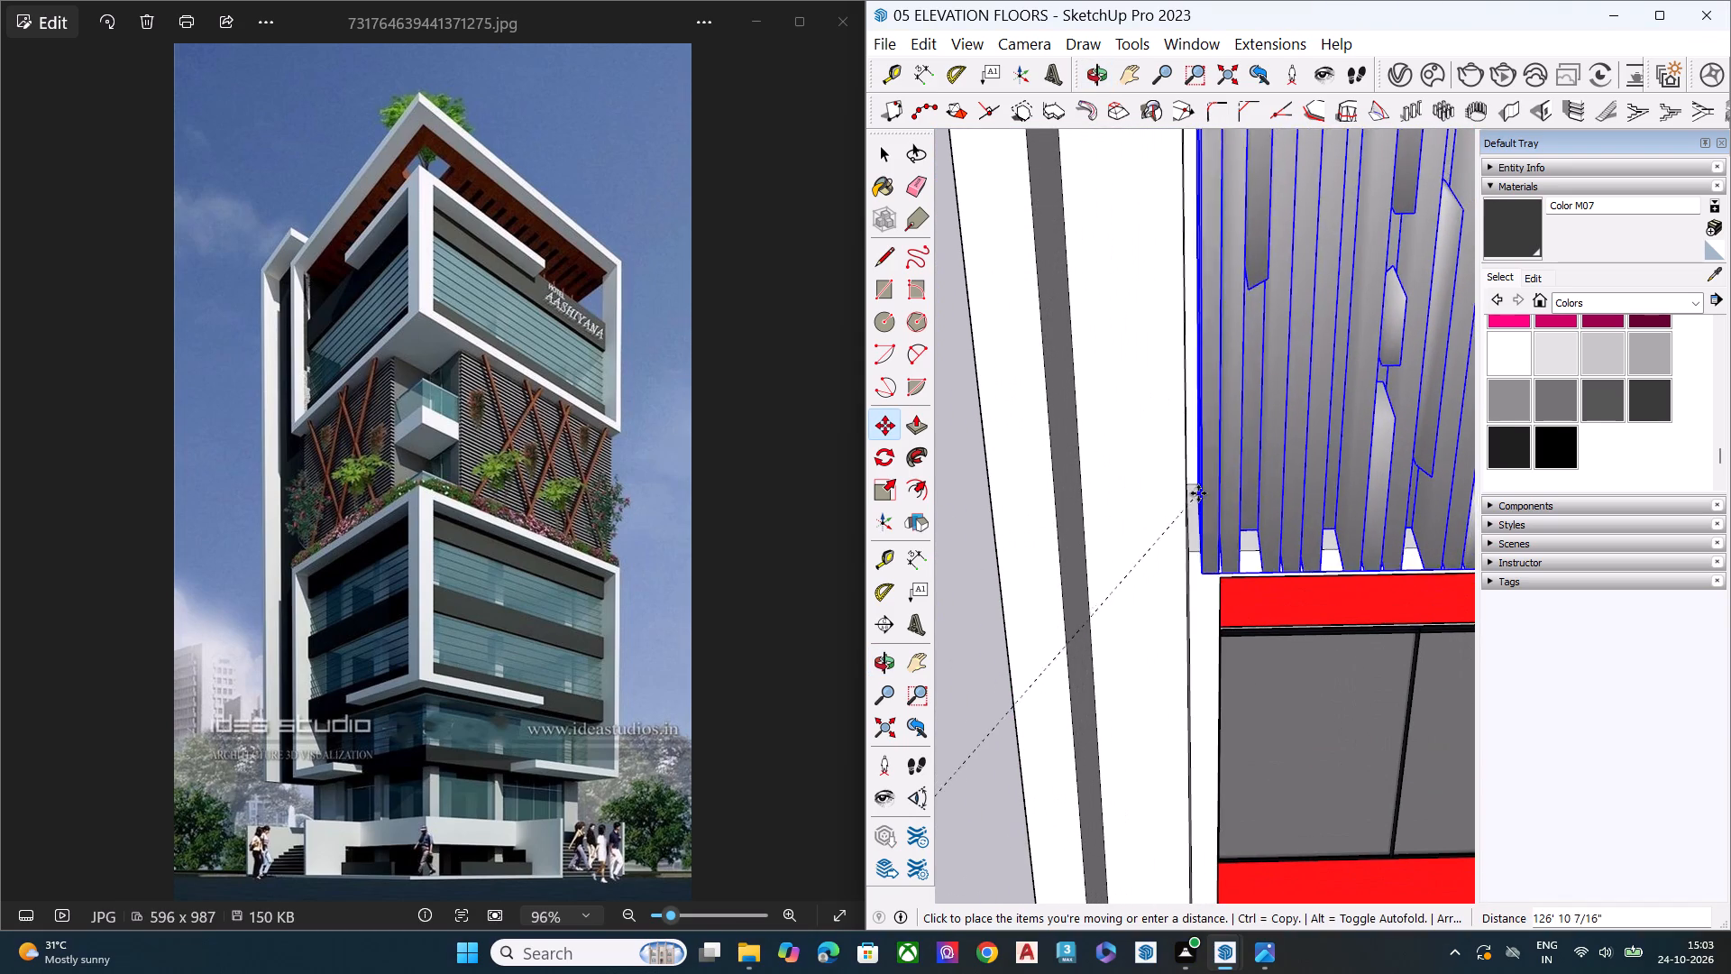
pyautogui.click(1183, 477)
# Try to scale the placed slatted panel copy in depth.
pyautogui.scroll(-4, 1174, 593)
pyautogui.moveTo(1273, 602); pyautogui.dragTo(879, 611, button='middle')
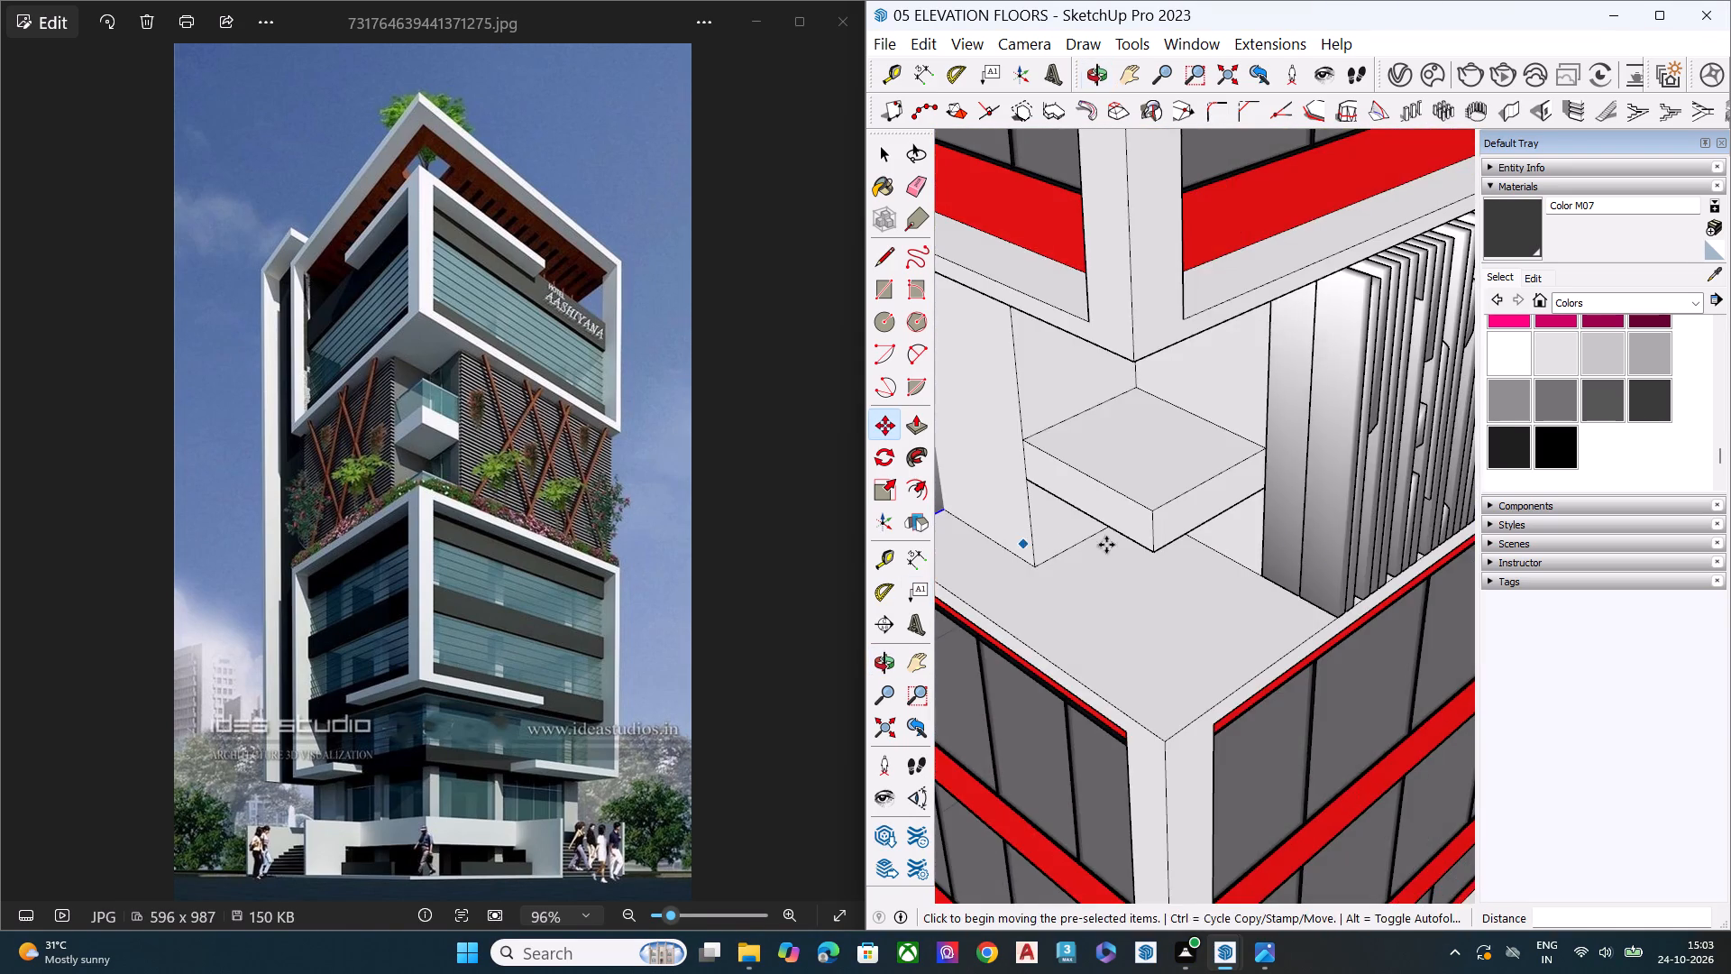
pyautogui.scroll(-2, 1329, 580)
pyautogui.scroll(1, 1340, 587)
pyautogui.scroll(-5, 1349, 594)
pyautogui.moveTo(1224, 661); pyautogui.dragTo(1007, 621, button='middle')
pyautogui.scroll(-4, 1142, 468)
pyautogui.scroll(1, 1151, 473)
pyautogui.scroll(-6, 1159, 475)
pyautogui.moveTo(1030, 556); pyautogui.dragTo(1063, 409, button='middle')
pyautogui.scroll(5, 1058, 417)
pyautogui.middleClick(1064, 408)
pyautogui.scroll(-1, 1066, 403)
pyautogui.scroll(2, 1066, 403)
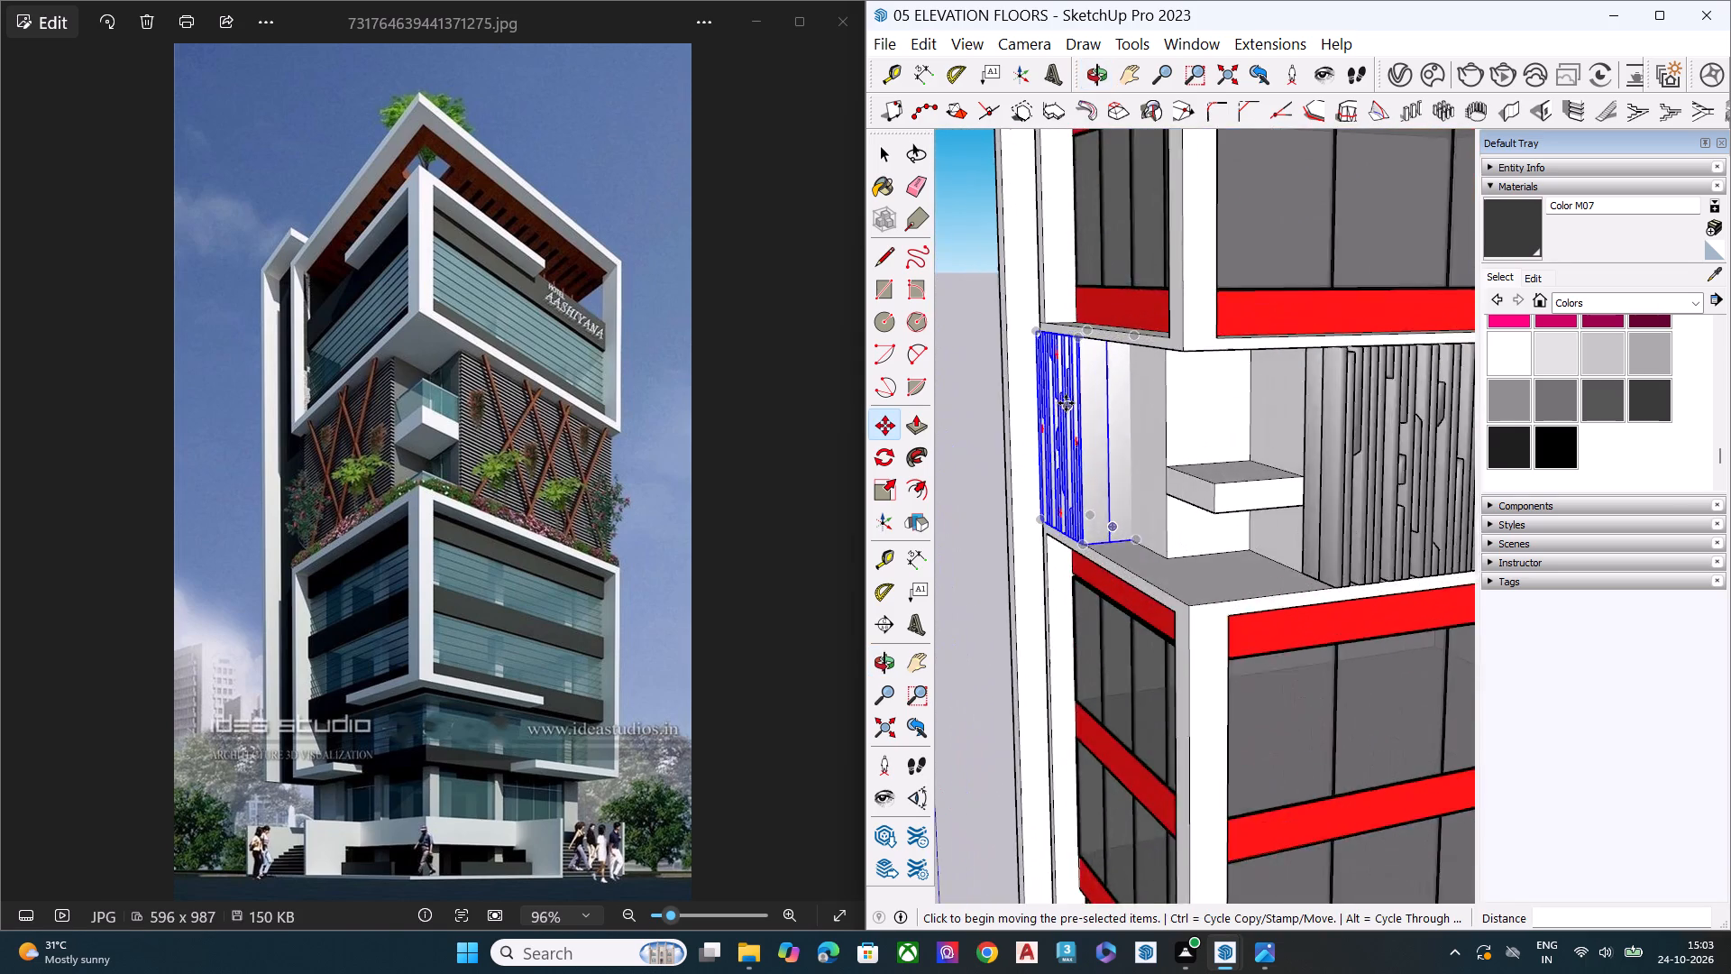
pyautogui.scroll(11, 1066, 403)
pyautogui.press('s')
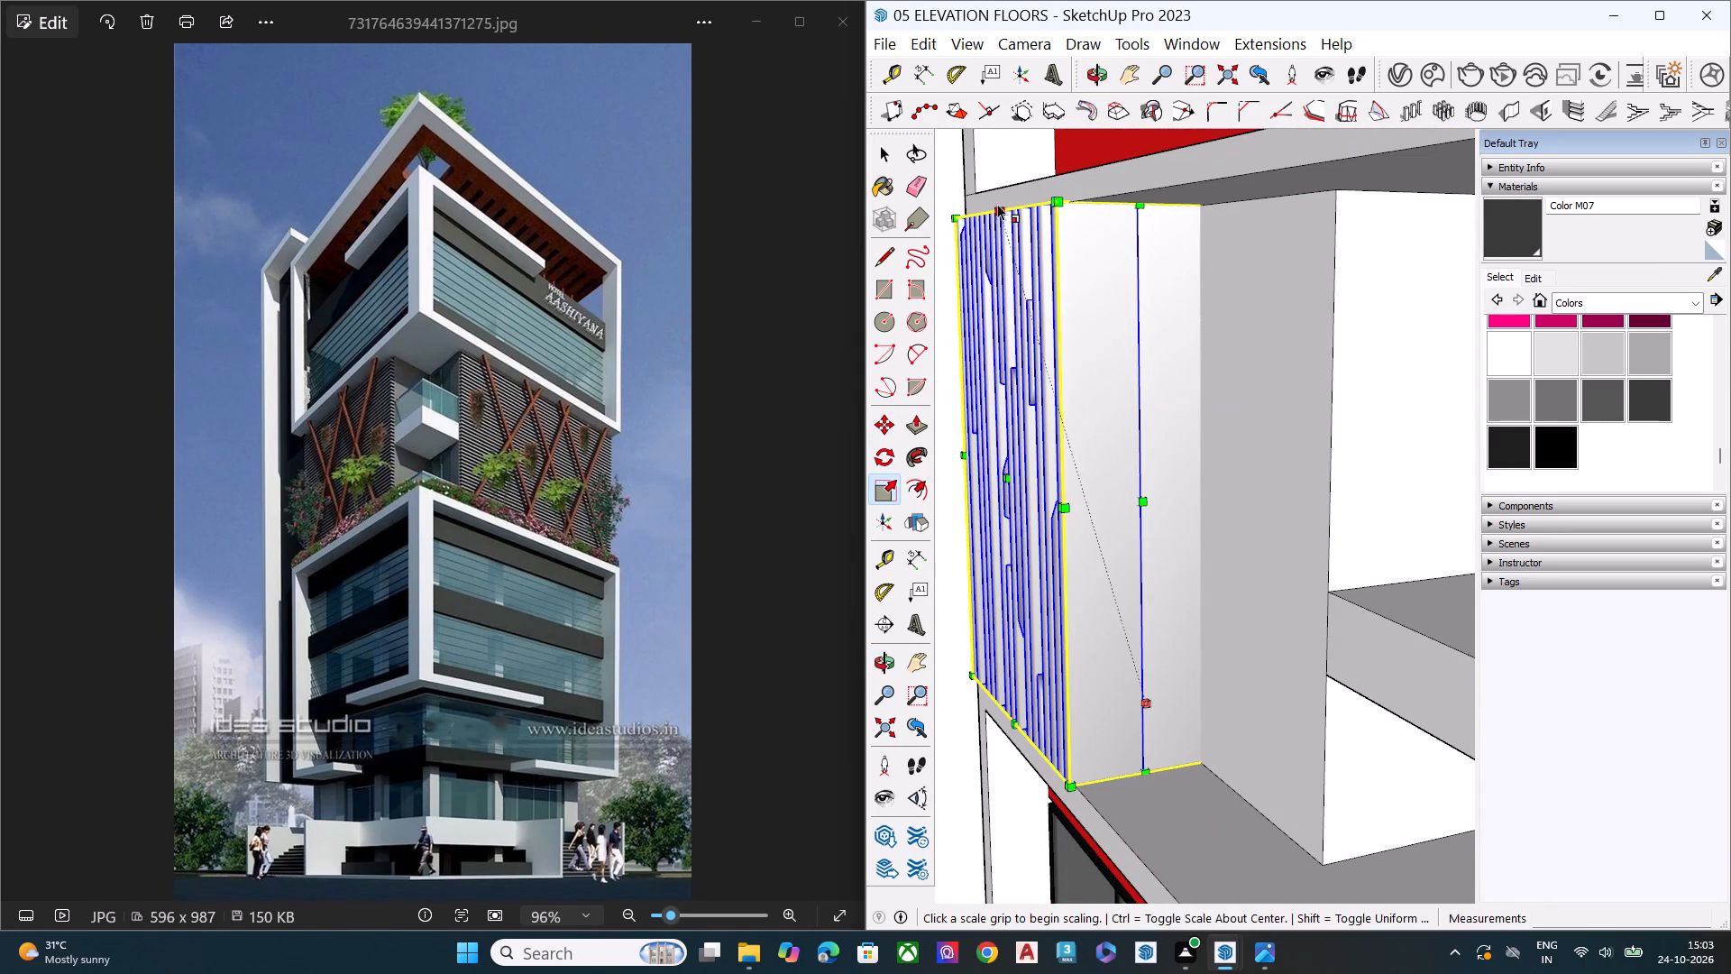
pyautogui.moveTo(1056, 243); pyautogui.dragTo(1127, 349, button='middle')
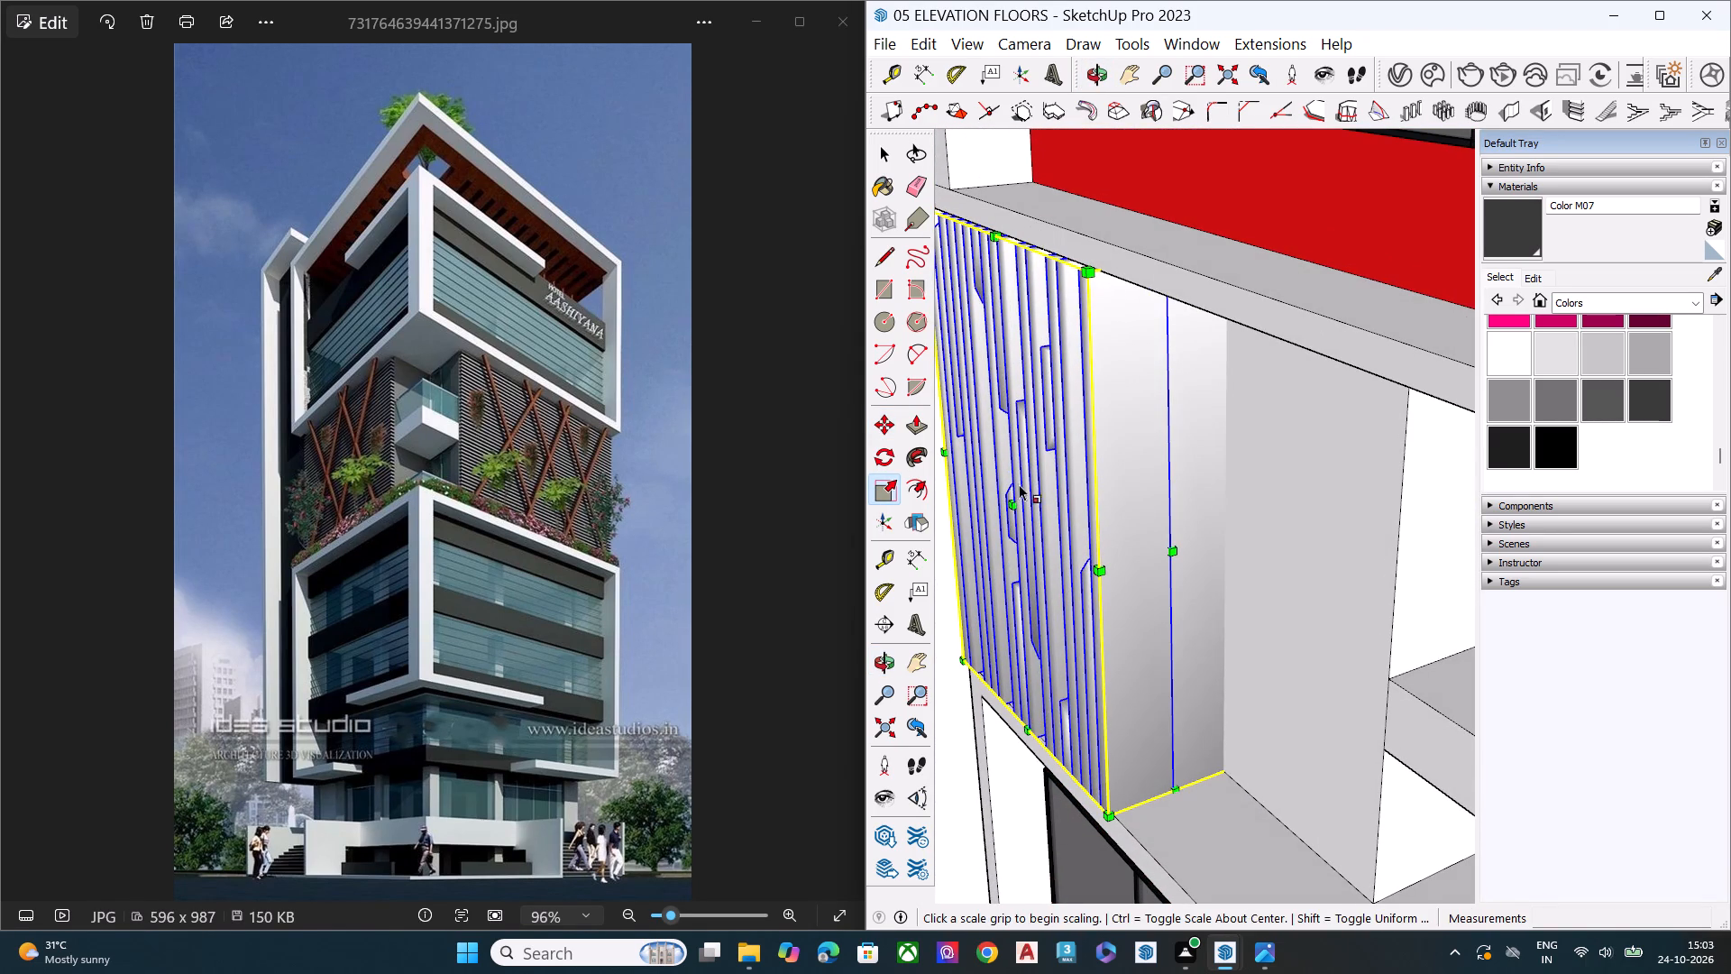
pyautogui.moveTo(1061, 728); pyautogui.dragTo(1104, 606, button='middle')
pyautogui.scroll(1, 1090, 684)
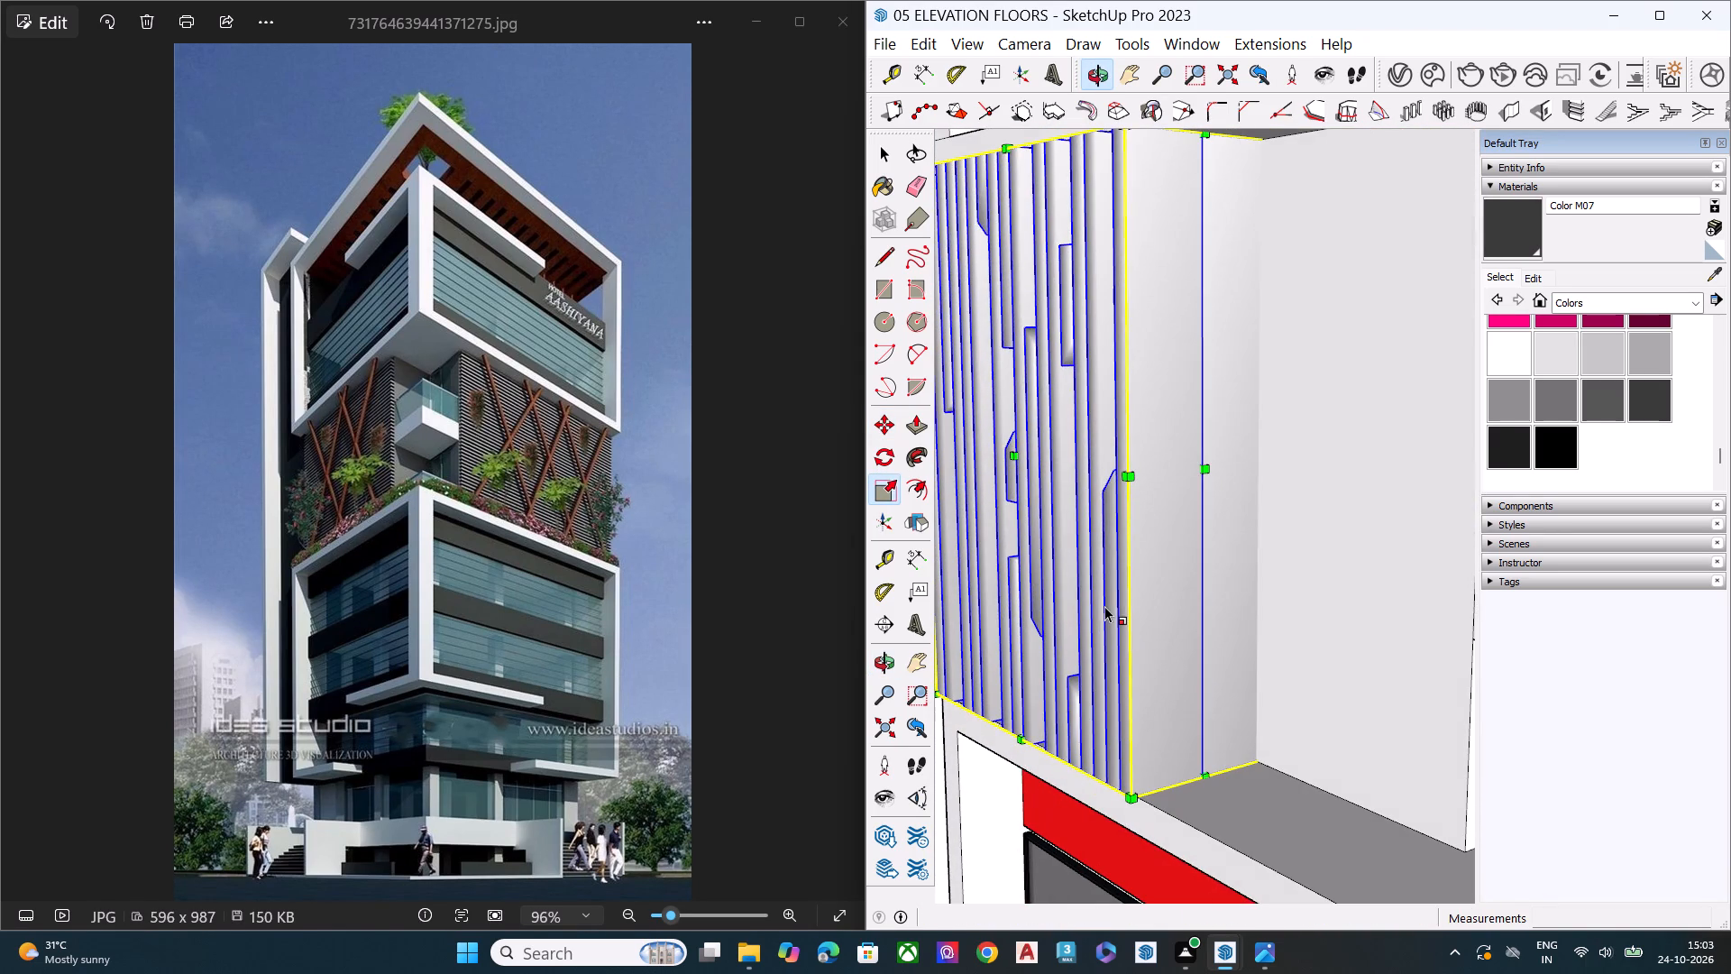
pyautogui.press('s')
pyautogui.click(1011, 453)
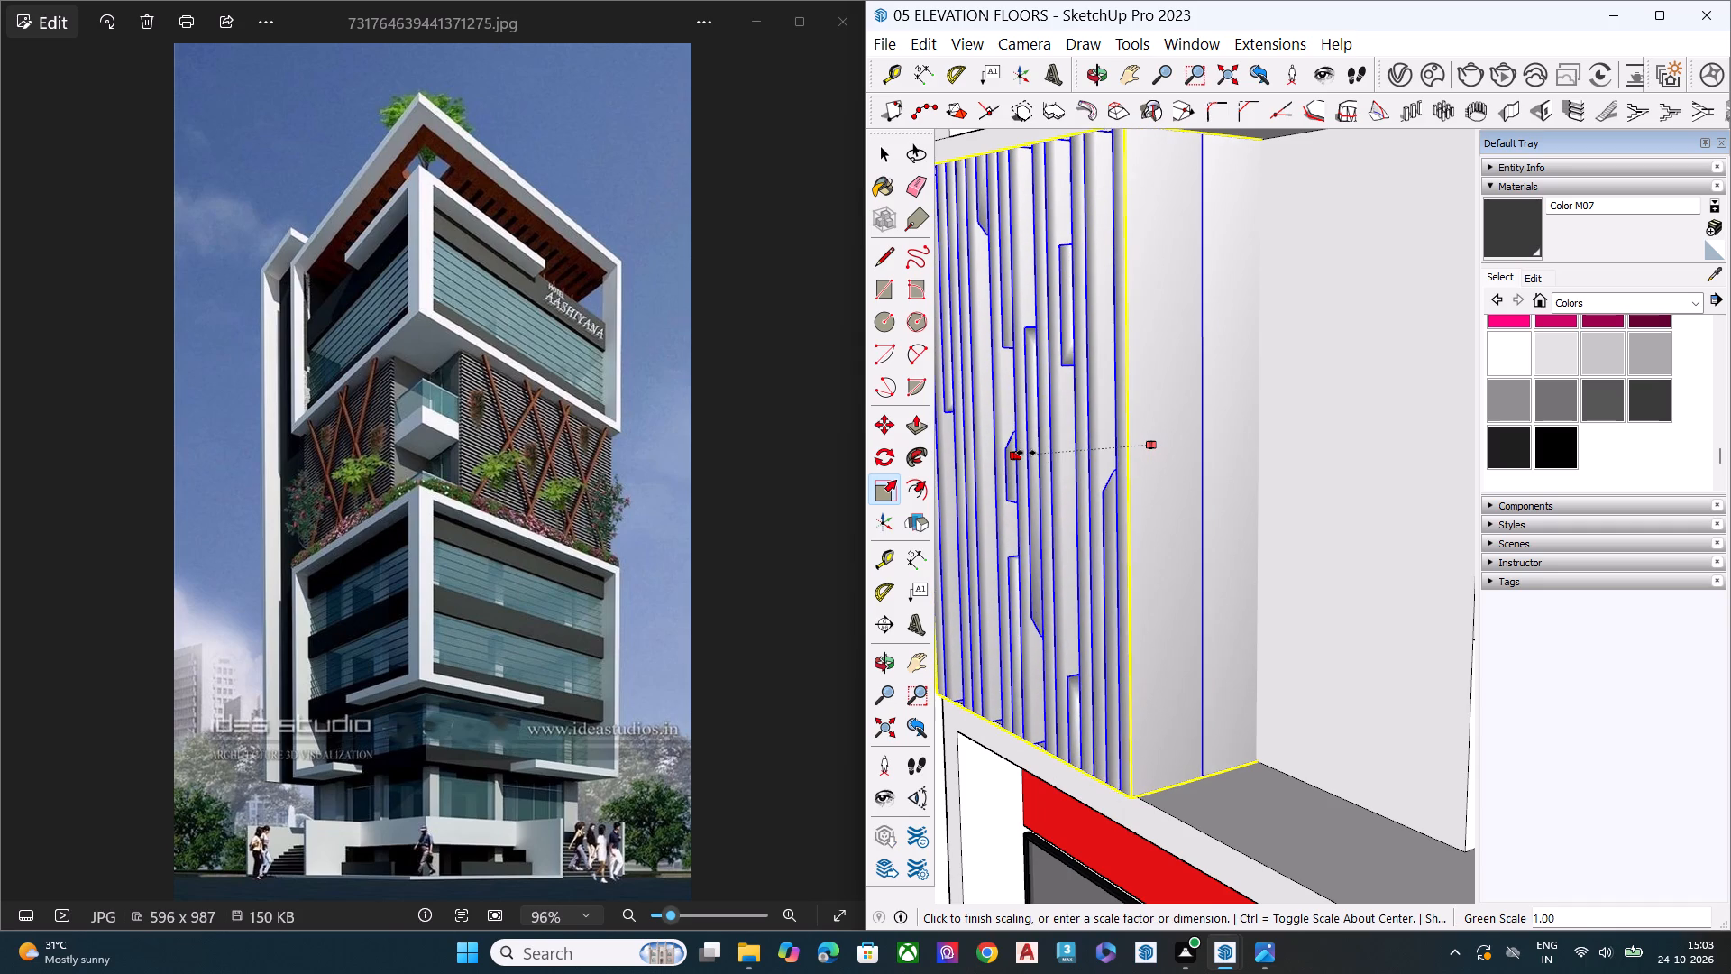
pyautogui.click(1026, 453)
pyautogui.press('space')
# Scale the placed slatted panel narrower along the wall, to about two-thirds of its width.
pyautogui.scroll(-5, 994, 511)
pyautogui.scroll(1, 989, 519)
pyautogui.scroll(-2, 988, 519)
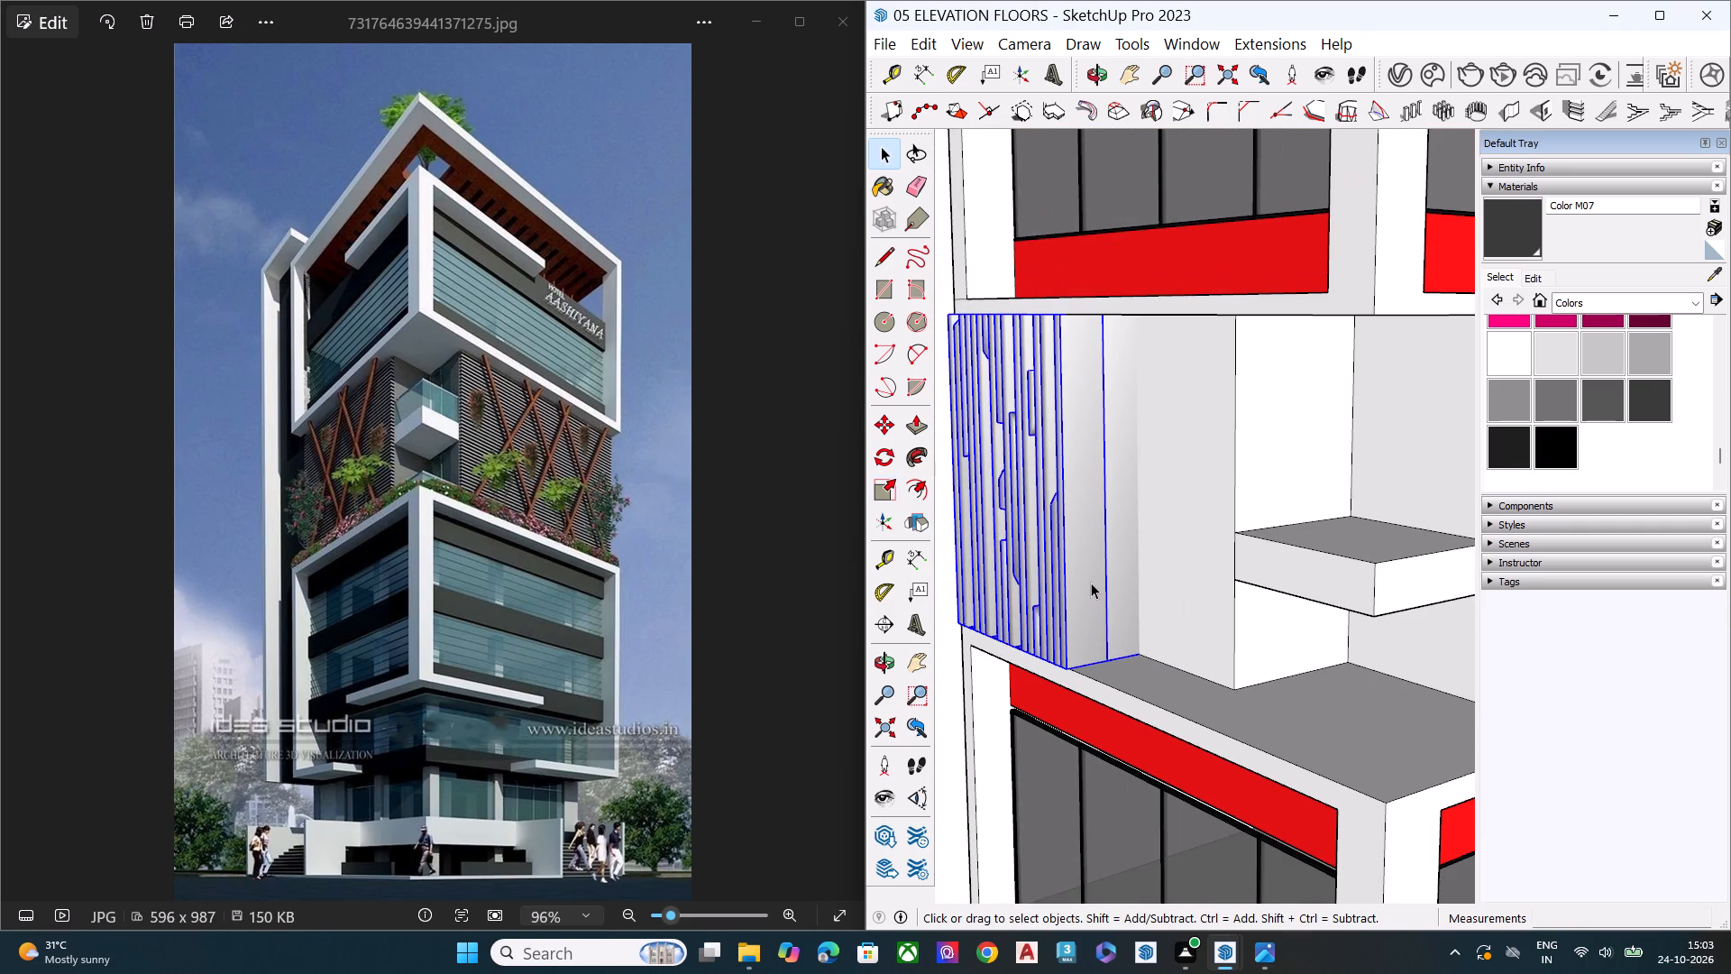
pyautogui.click(1091, 583)
pyautogui.press('s')
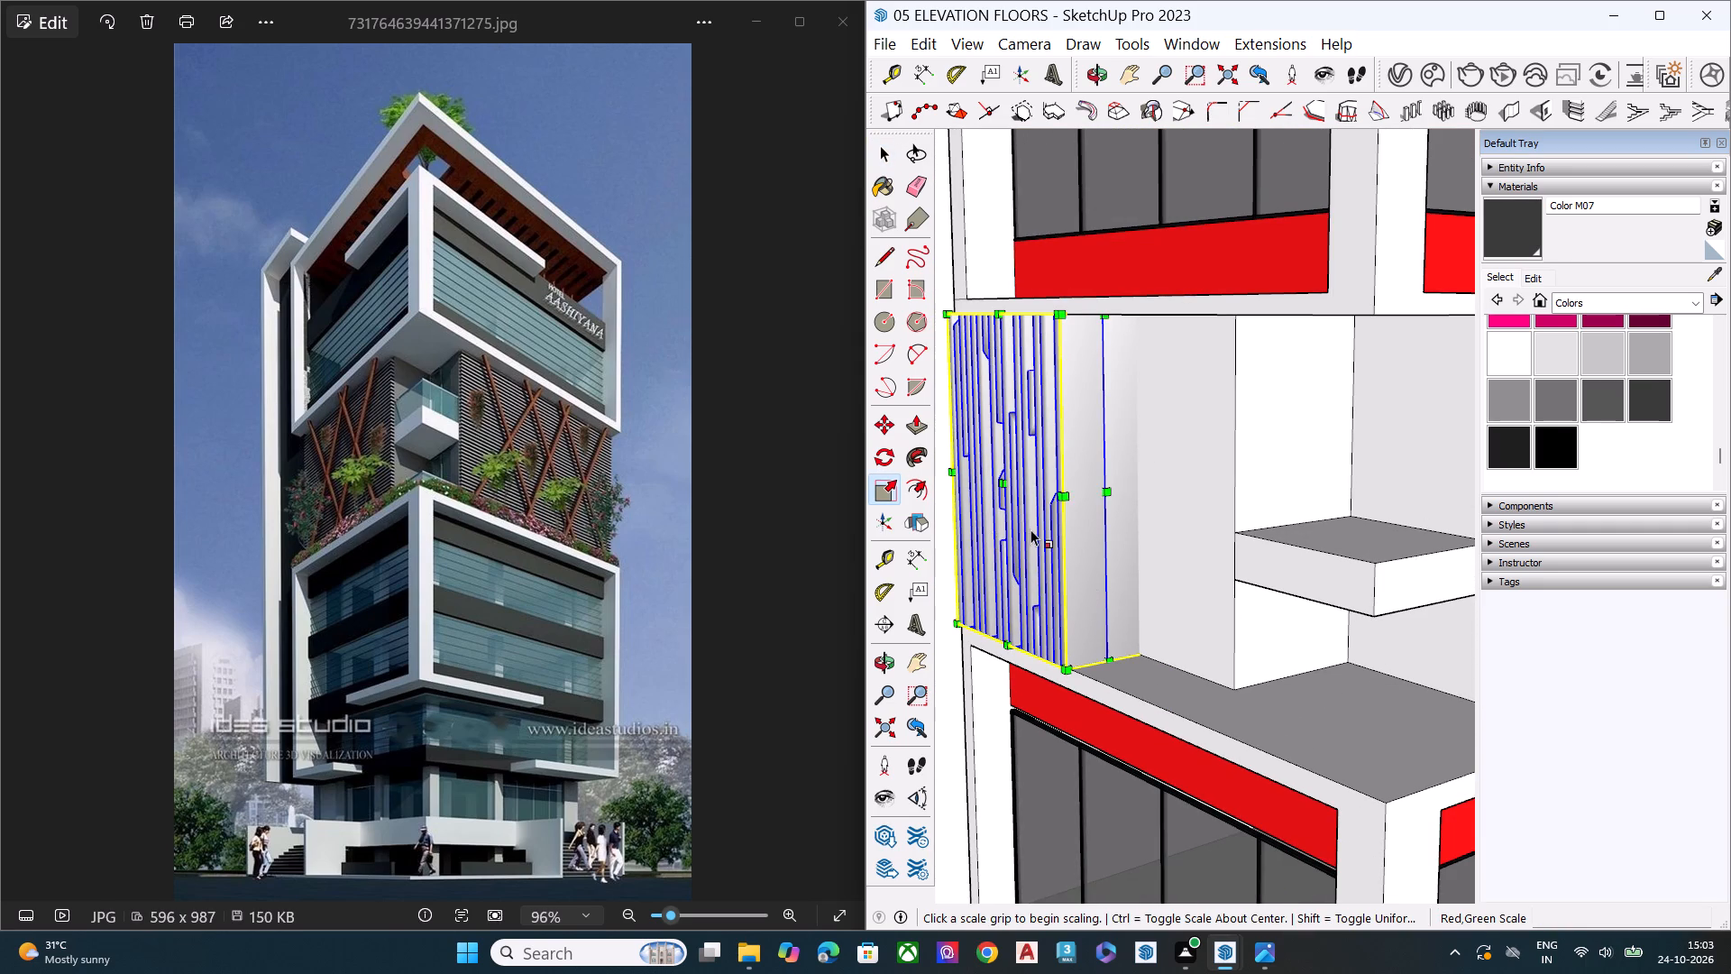
pyautogui.click(1108, 496)
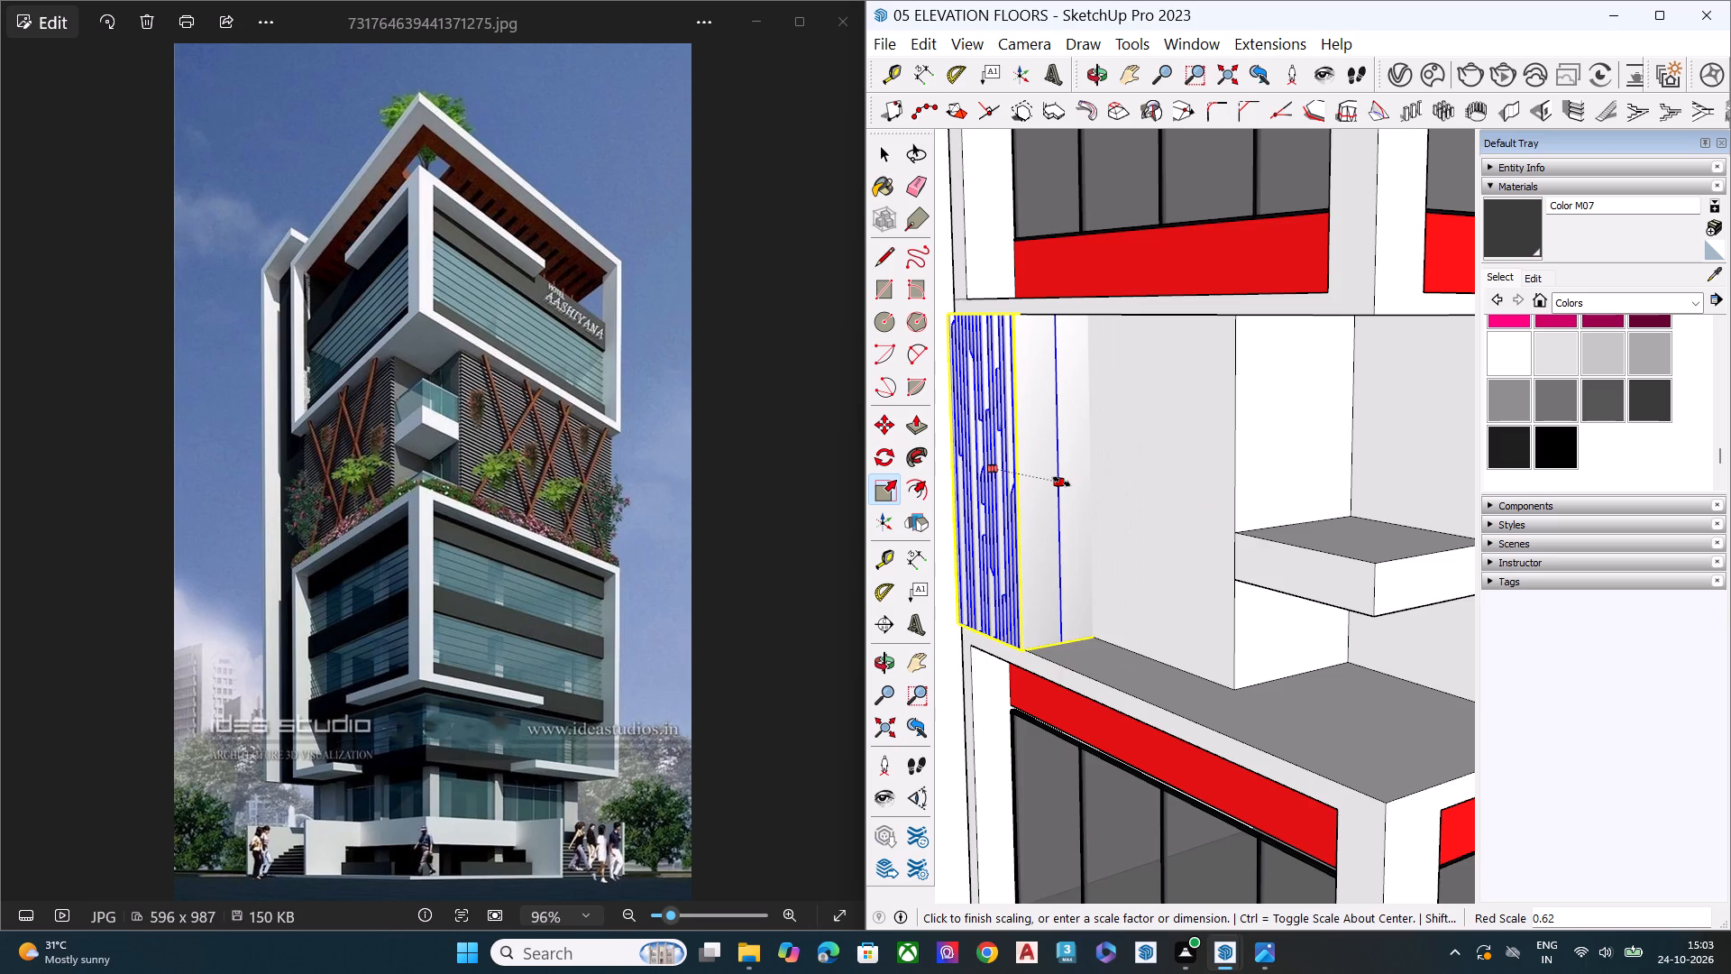
pyautogui.click(1067, 482)
pyautogui.press('space')
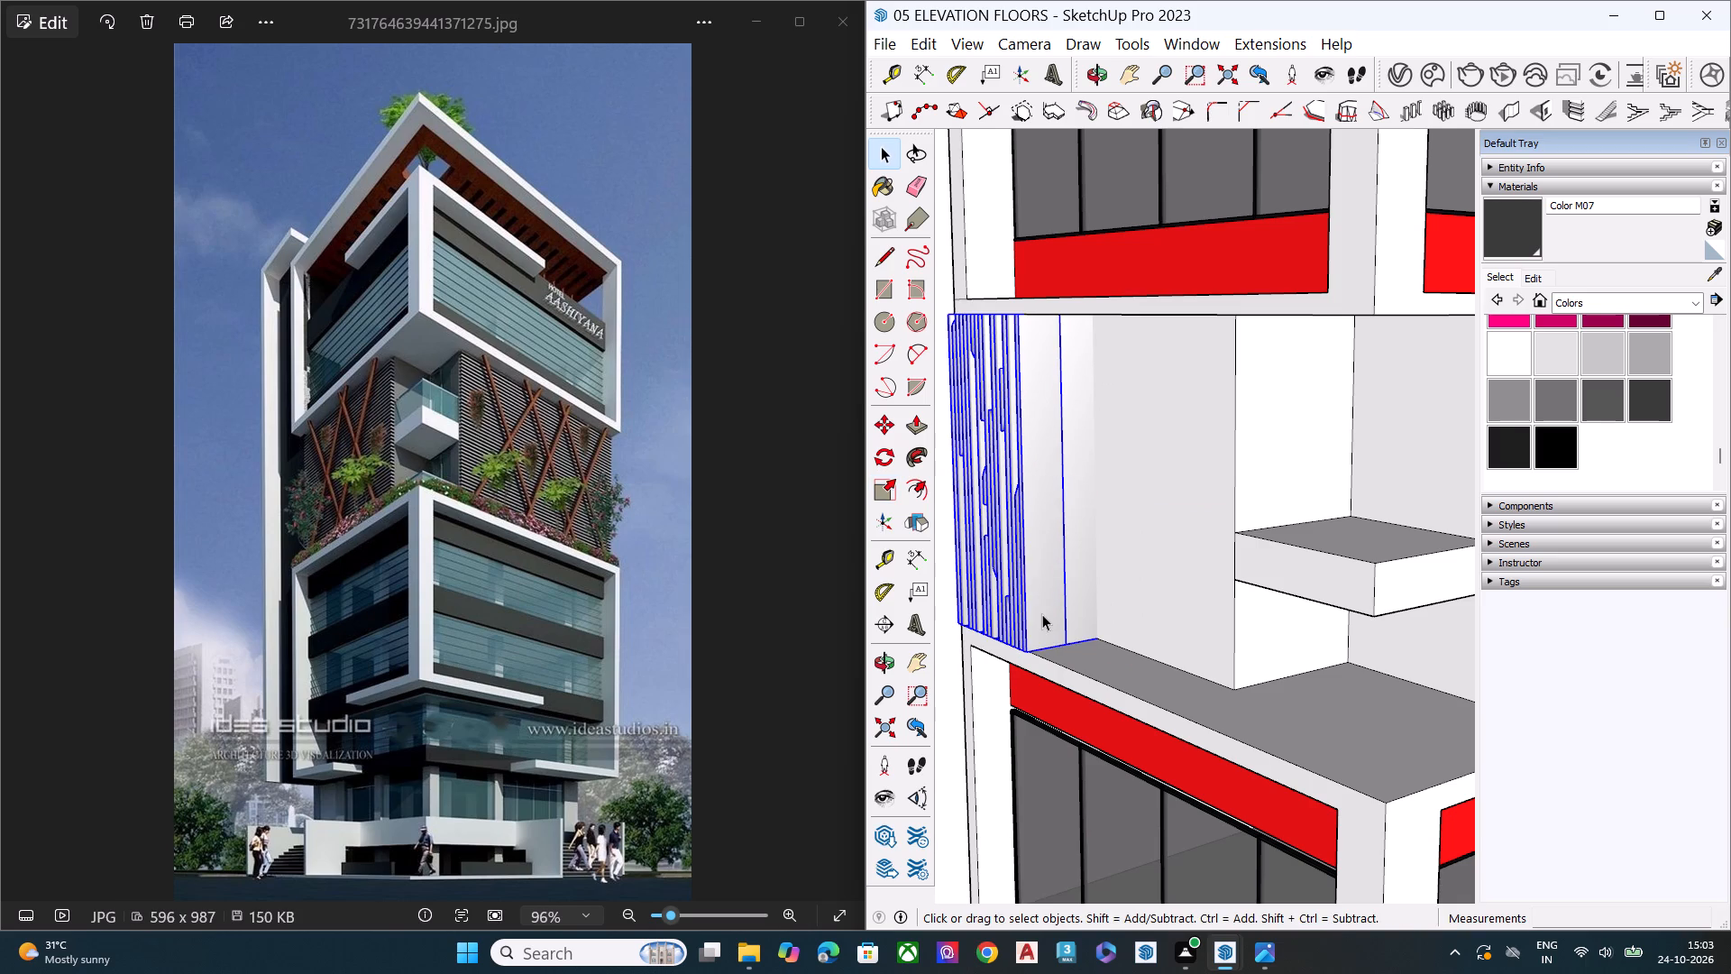
# Copy the narrowed slatted panel along the same wall to the wall's end beside the balcony.
pyautogui.press('m')
pyautogui.click(1100, 639)
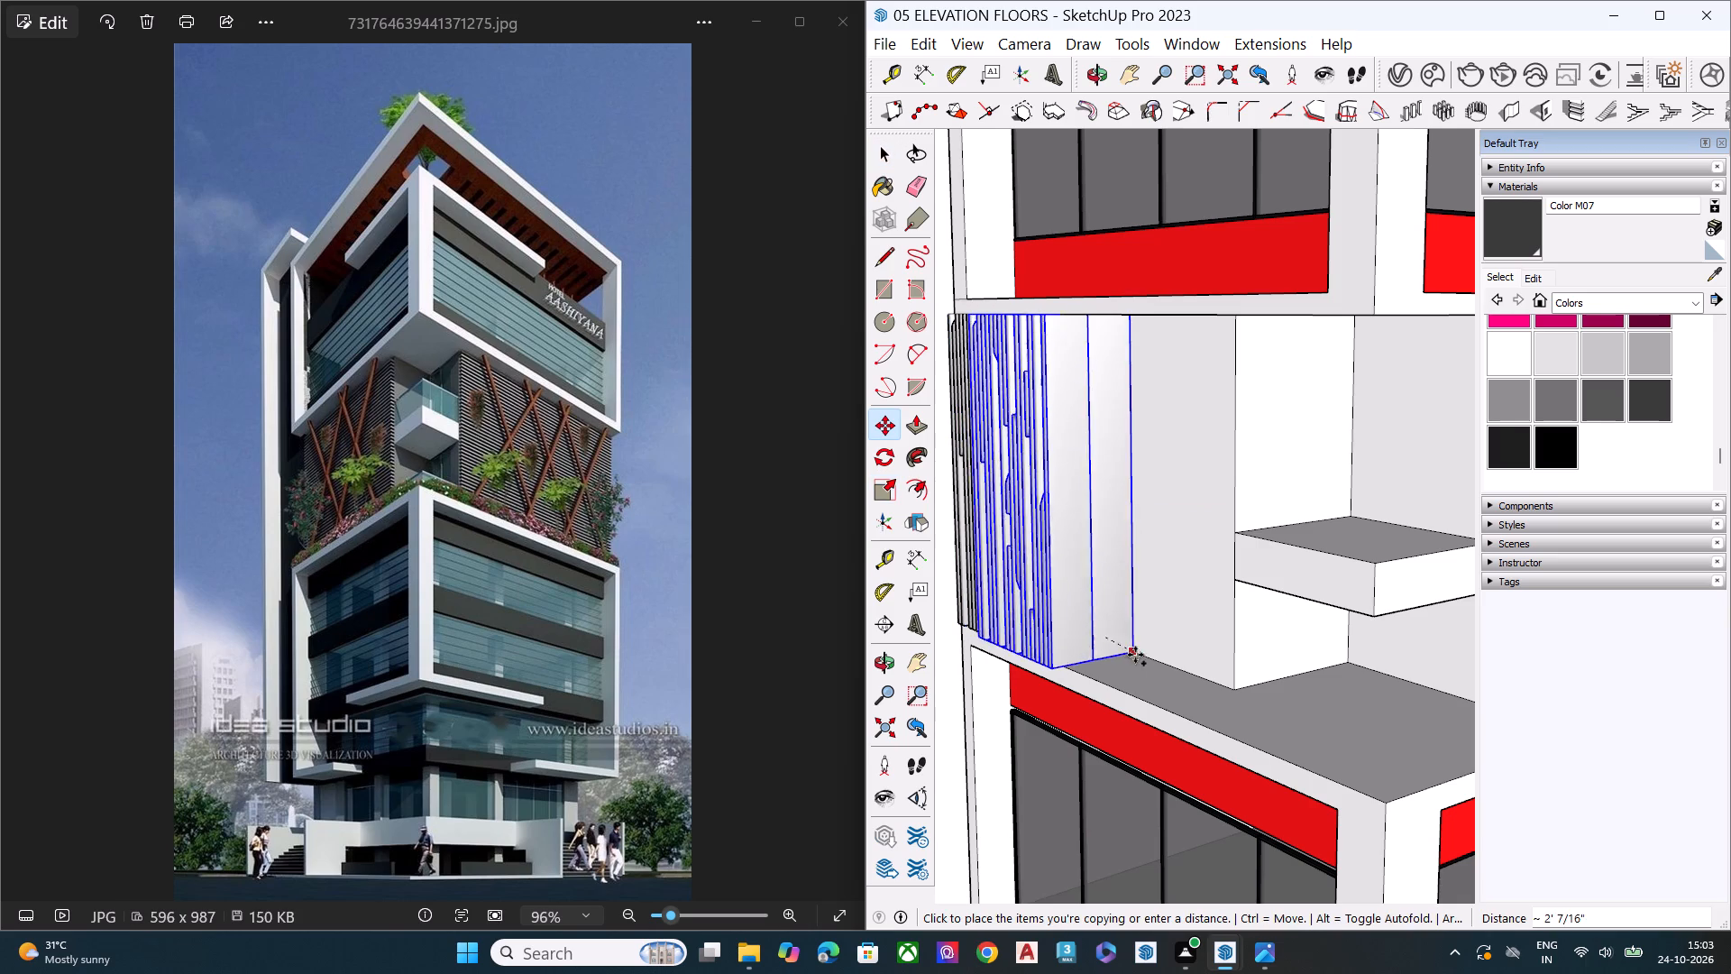
pyautogui.click(1226, 687)
pyautogui.press('space')
# Scale the outer slatted panel wider so it extends toward the copy beside the balcony.
pyautogui.moveTo(1085, 653); pyautogui.dragTo(1108, 643, button='middle')
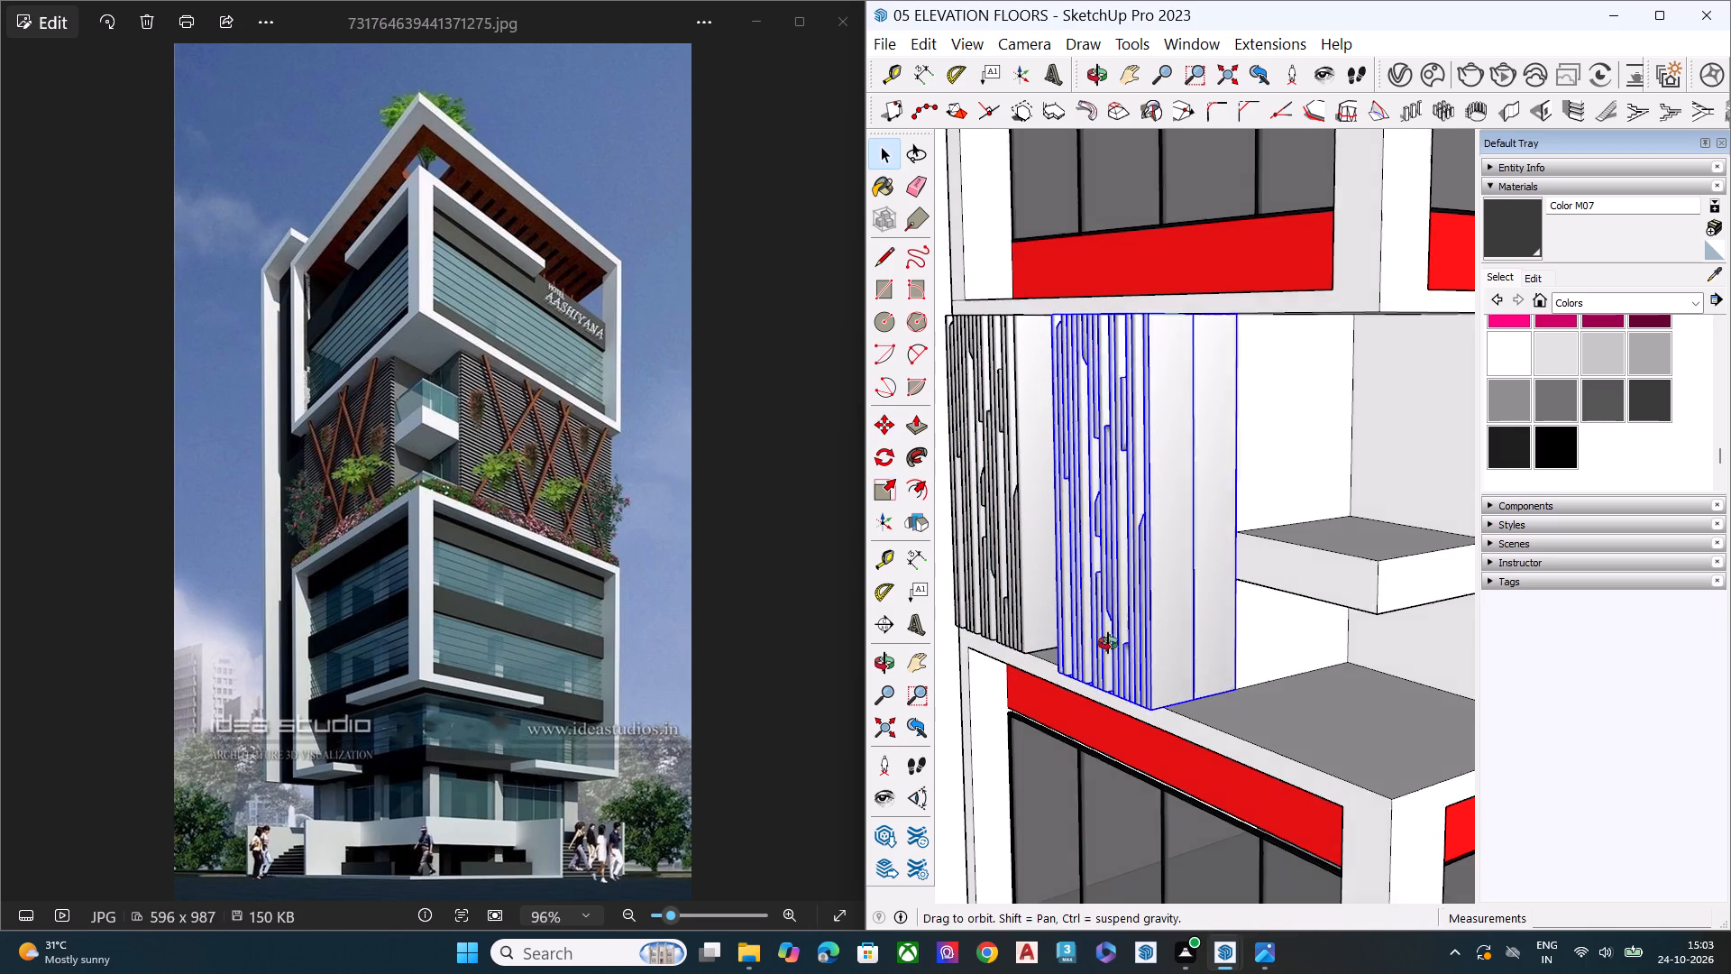
pyautogui.moveTo(1108, 643); pyautogui.dragTo(1334, 637, button='middle')
pyautogui.scroll(-6, 1099, 604)
pyautogui.moveTo(1053, 619); pyautogui.dragTo(1314, 575, button='middle')
pyautogui.scroll(8, 1194, 512)
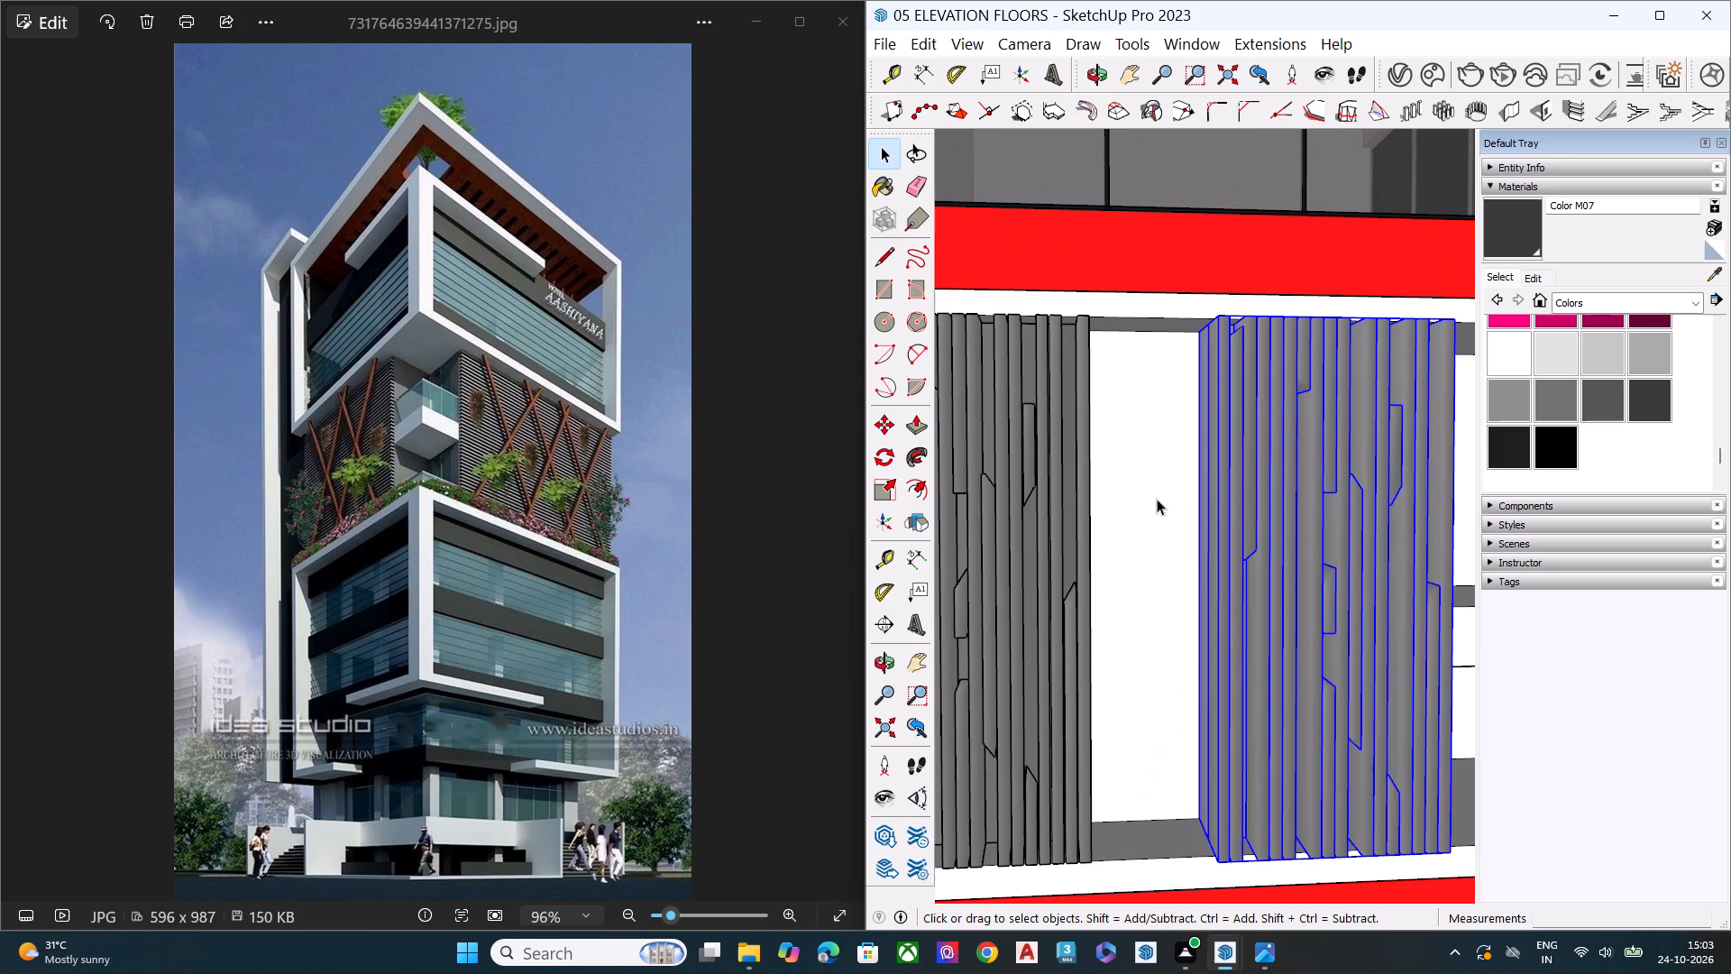
pyautogui.moveTo(1251, 576); pyautogui.dragTo(1278, 570, button='middle')
pyautogui.moveTo(1160, 612); pyautogui.dragTo(1114, 638, button='middle')
pyautogui.scroll(-3, 1164, 623)
pyautogui.scroll(1, 1170, 625)
pyautogui.scroll(-1, 1170, 625)
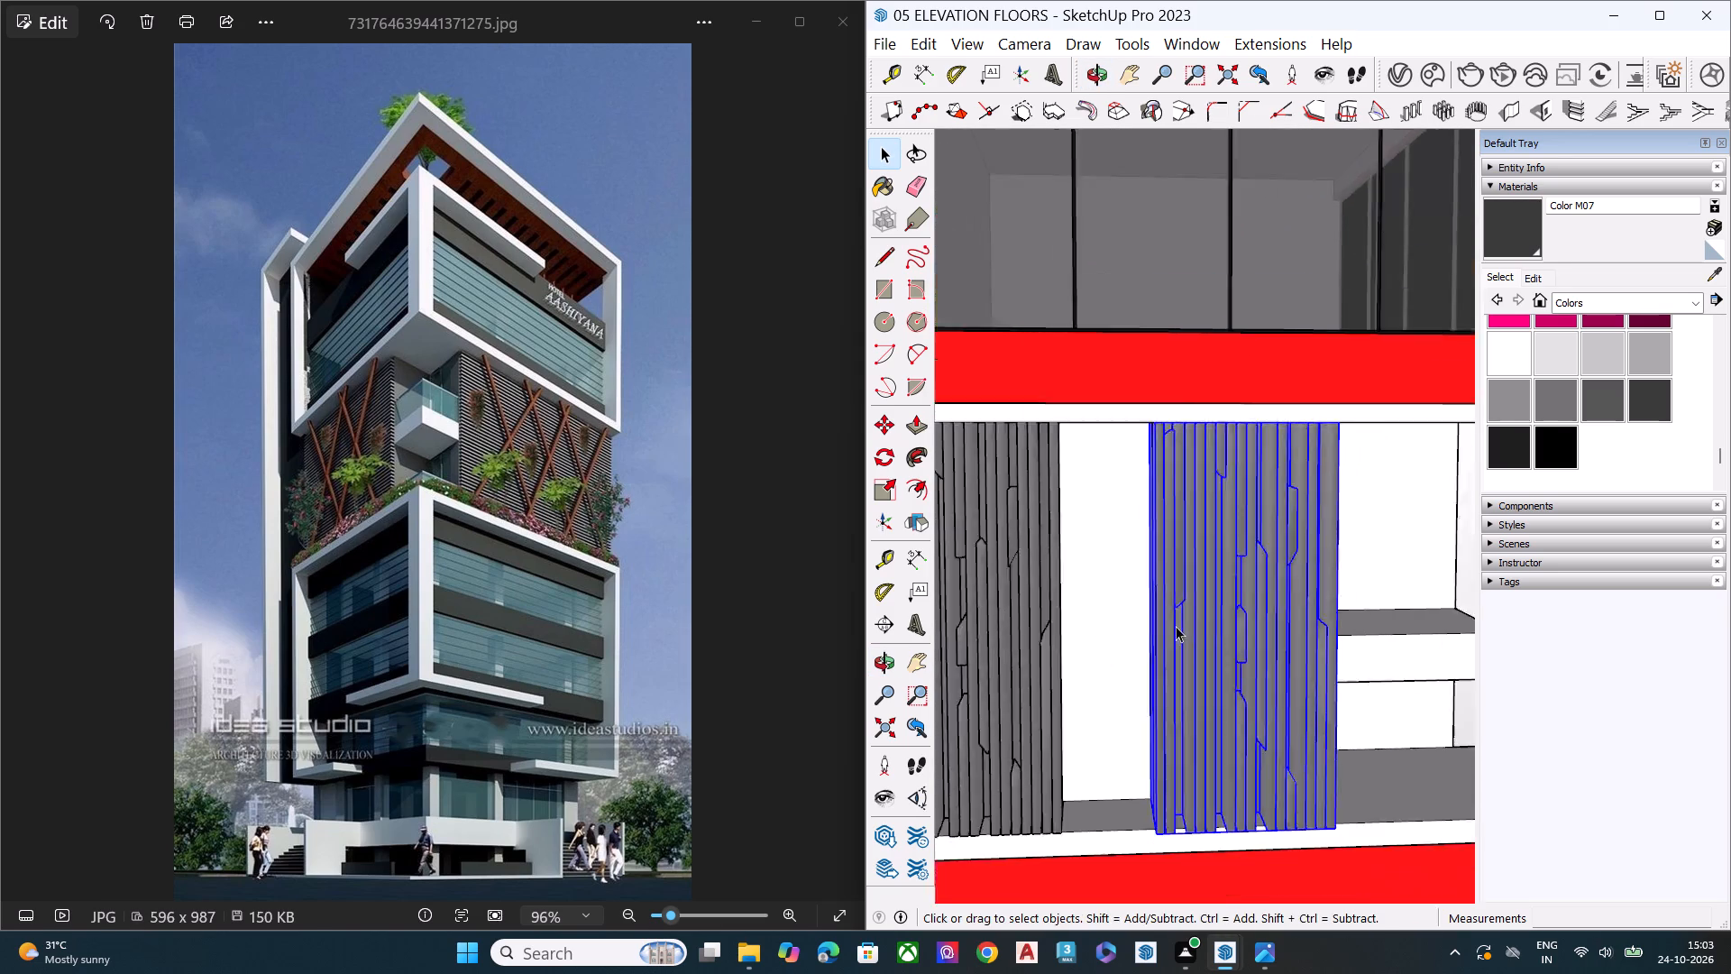
pyautogui.scroll(-2, 1176, 626)
pyautogui.moveTo(1196, 663); pyautogui.dragTo(1085, 670, button='middle')
pyautogui.click(1001, 635)
pyautogui.scroll(-4, 1101, 654)
pyautogui.press('s')
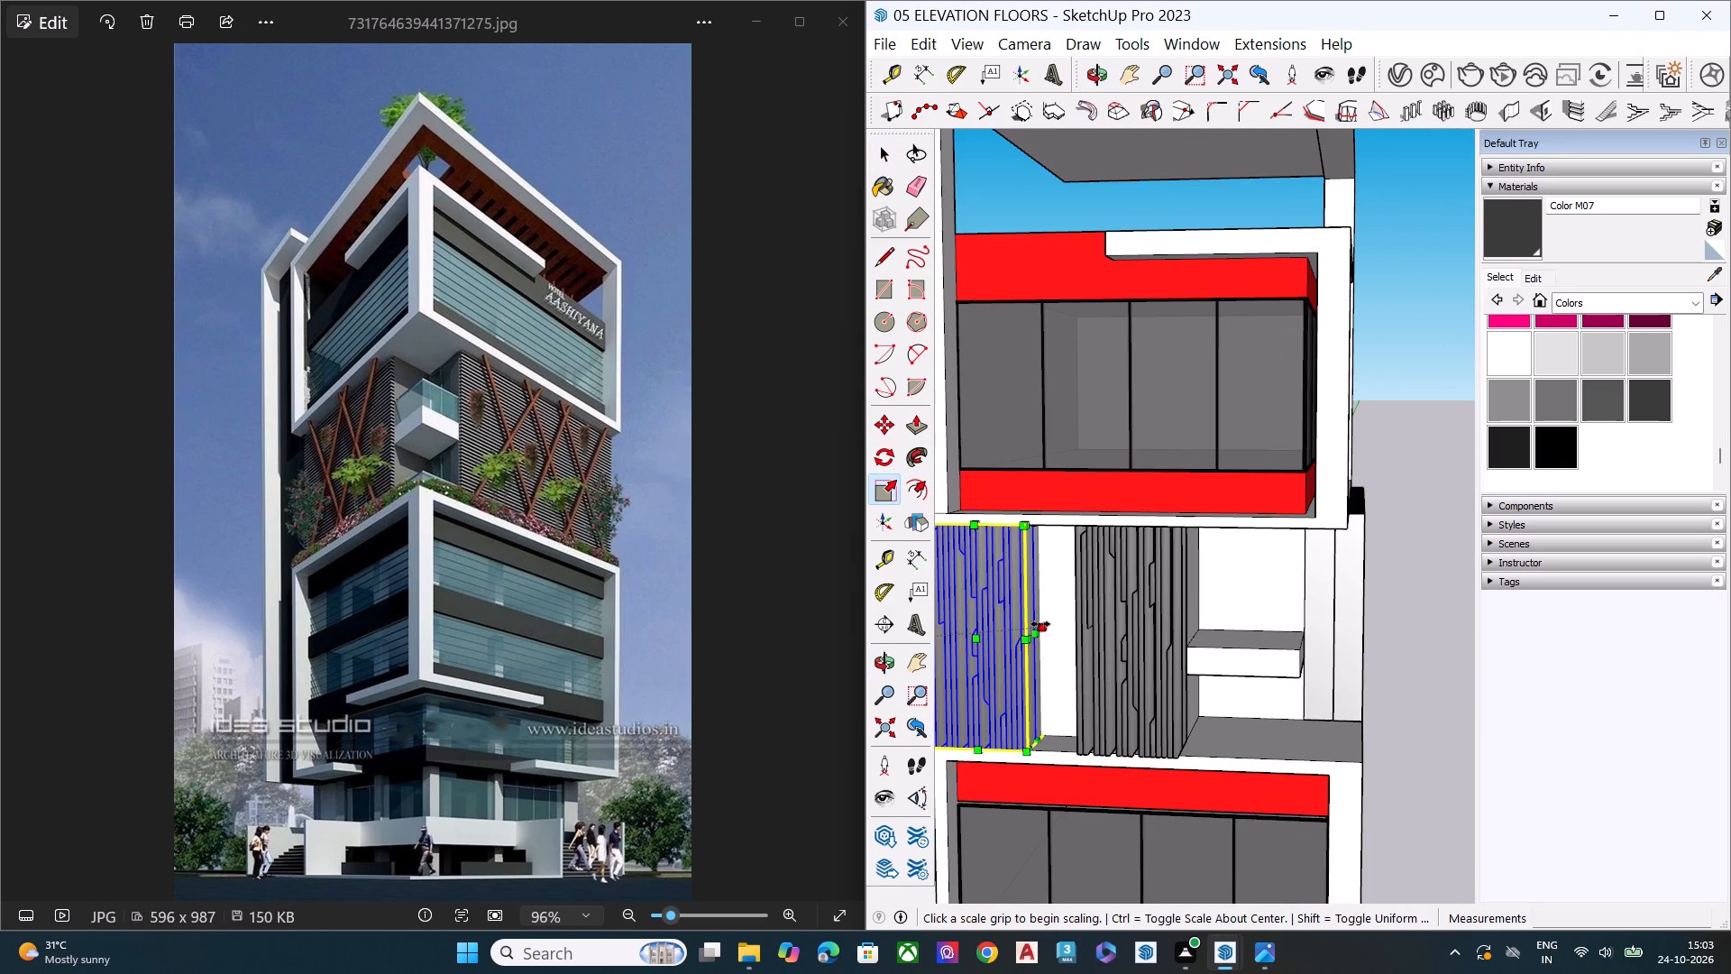
pyautogui.click(1040, 633)
pyautogui.click(1048, 637)
pyautogui.press('space')
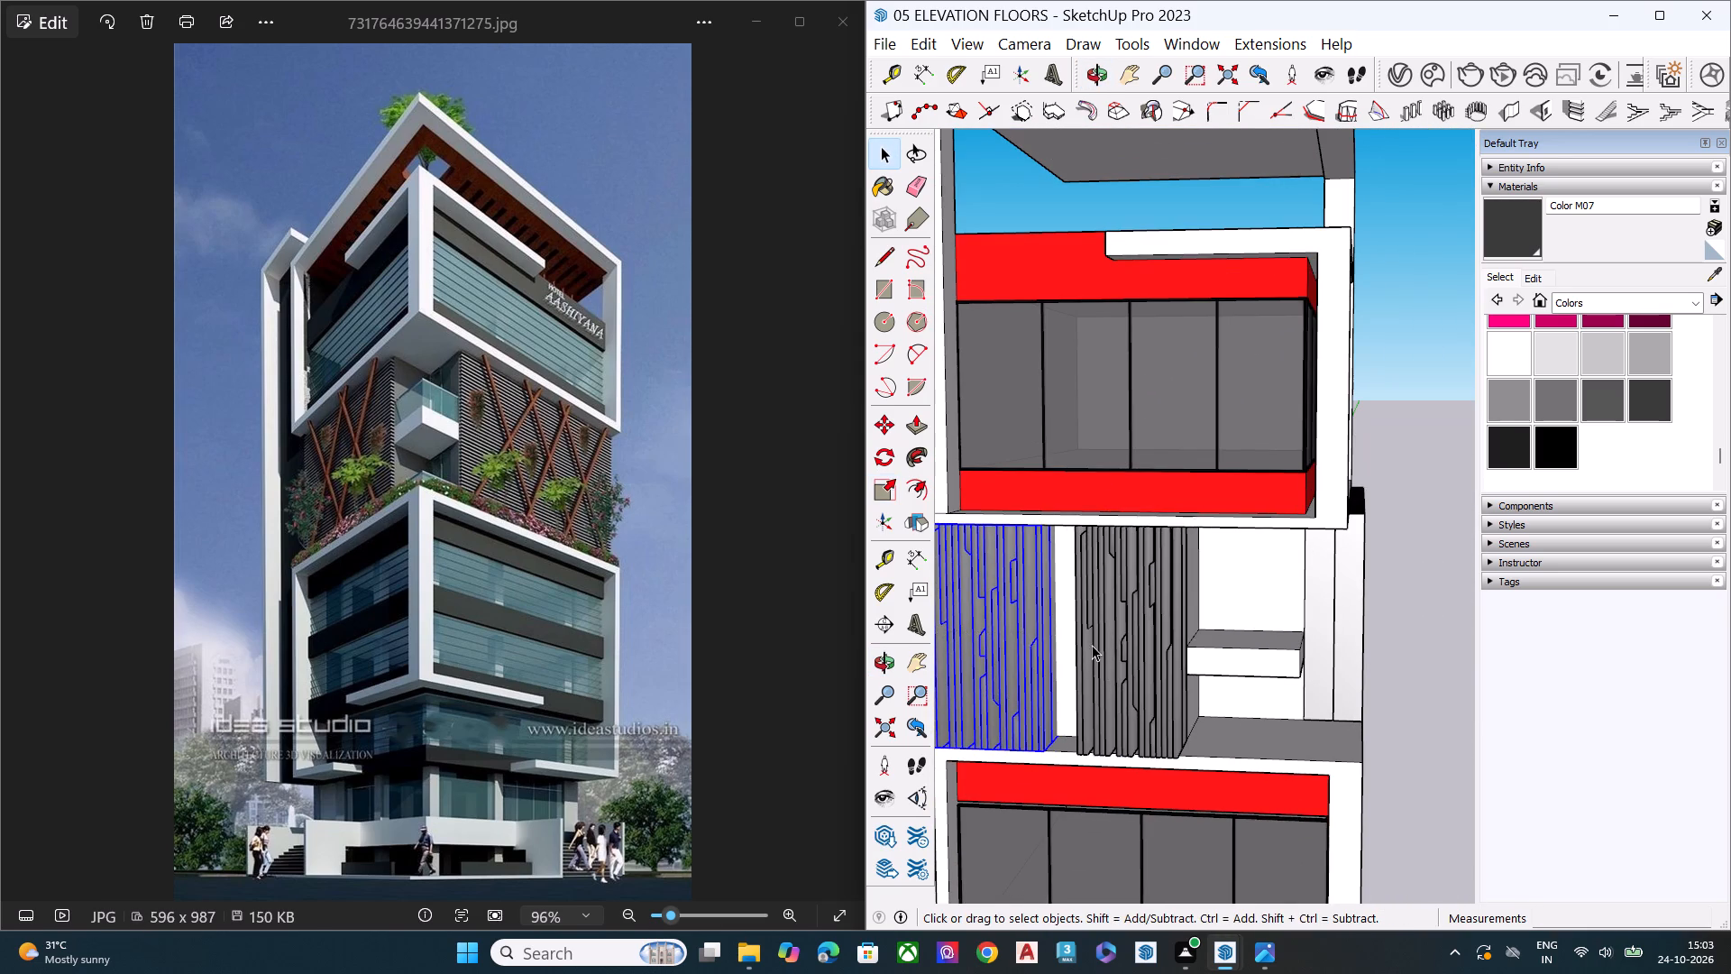
# Scale the slatted panel beside the balcony wider until it meets the outer panel's edge, closing the gap.
pyautogui.click(1095, 645)
pyautogui.moveTo(1107, 661); pyautogui.dragTo(1236, 641, button='middle')
pyautogui.scroll(4, 1159, 615)
pyautogui.press('s')
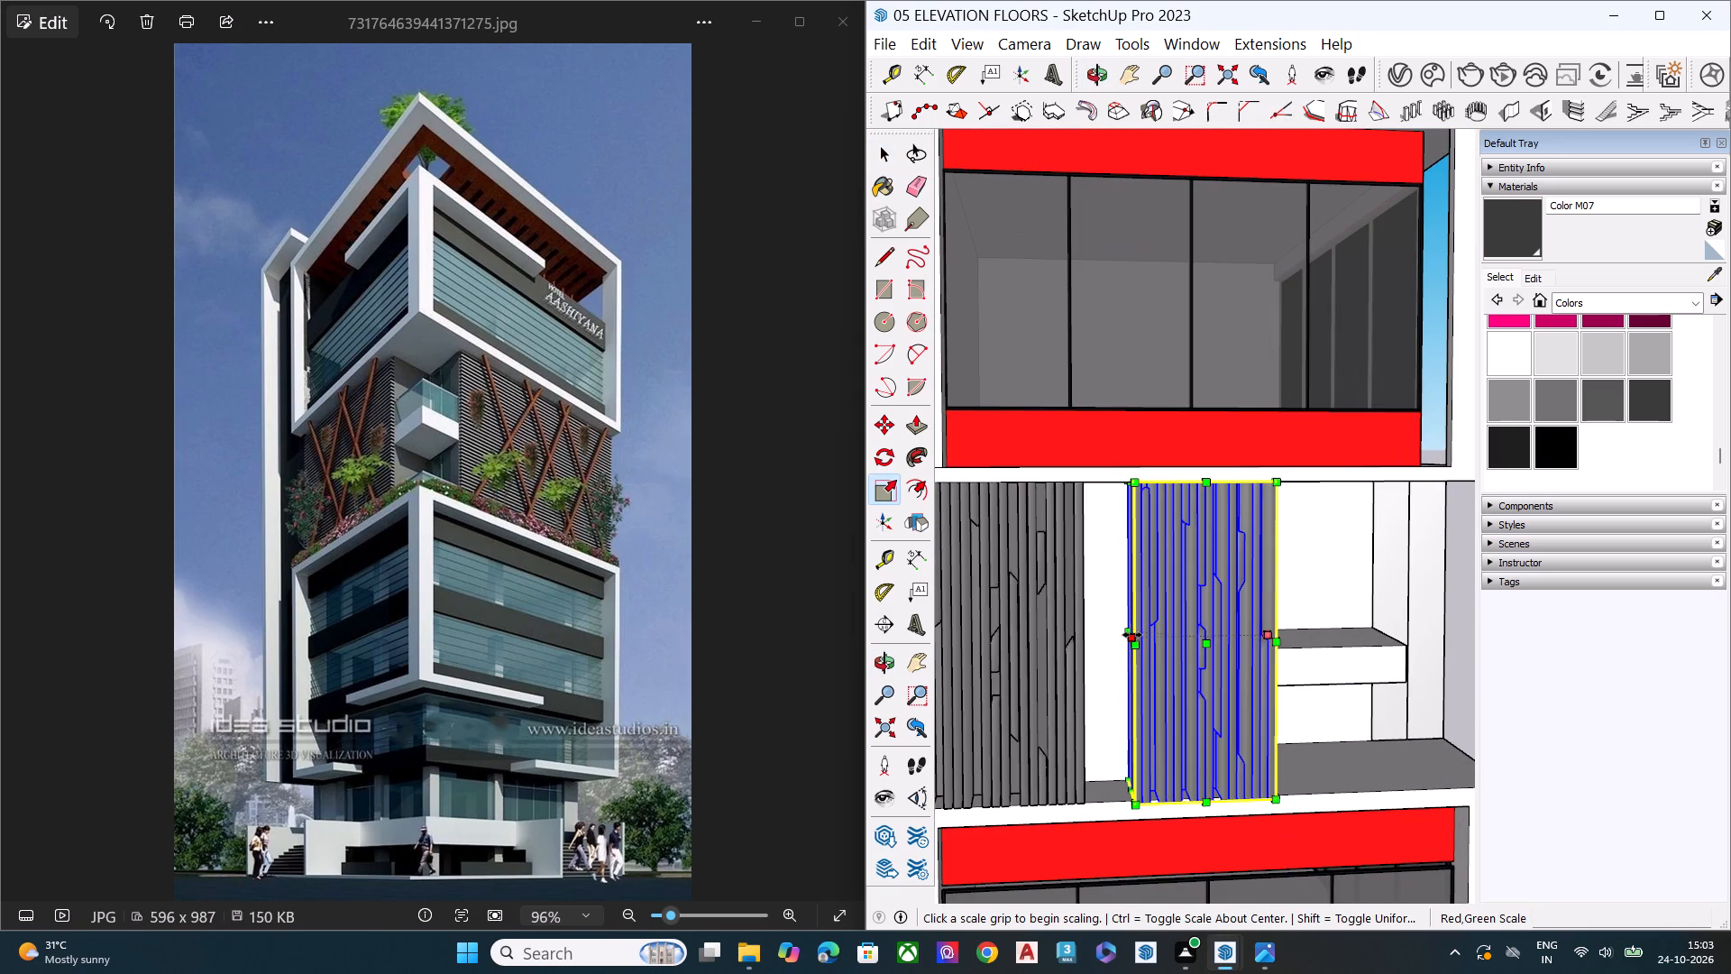
pyautogui.click(1132, 635)
pyautogui.click(1079, 642)
pyautogui.press('space')
pyautogui.scroll(-1, 1099, 532)
pyautogui.scroll(1, 1098, 536)
pyautogui.scroll(-4, 1098, 542)
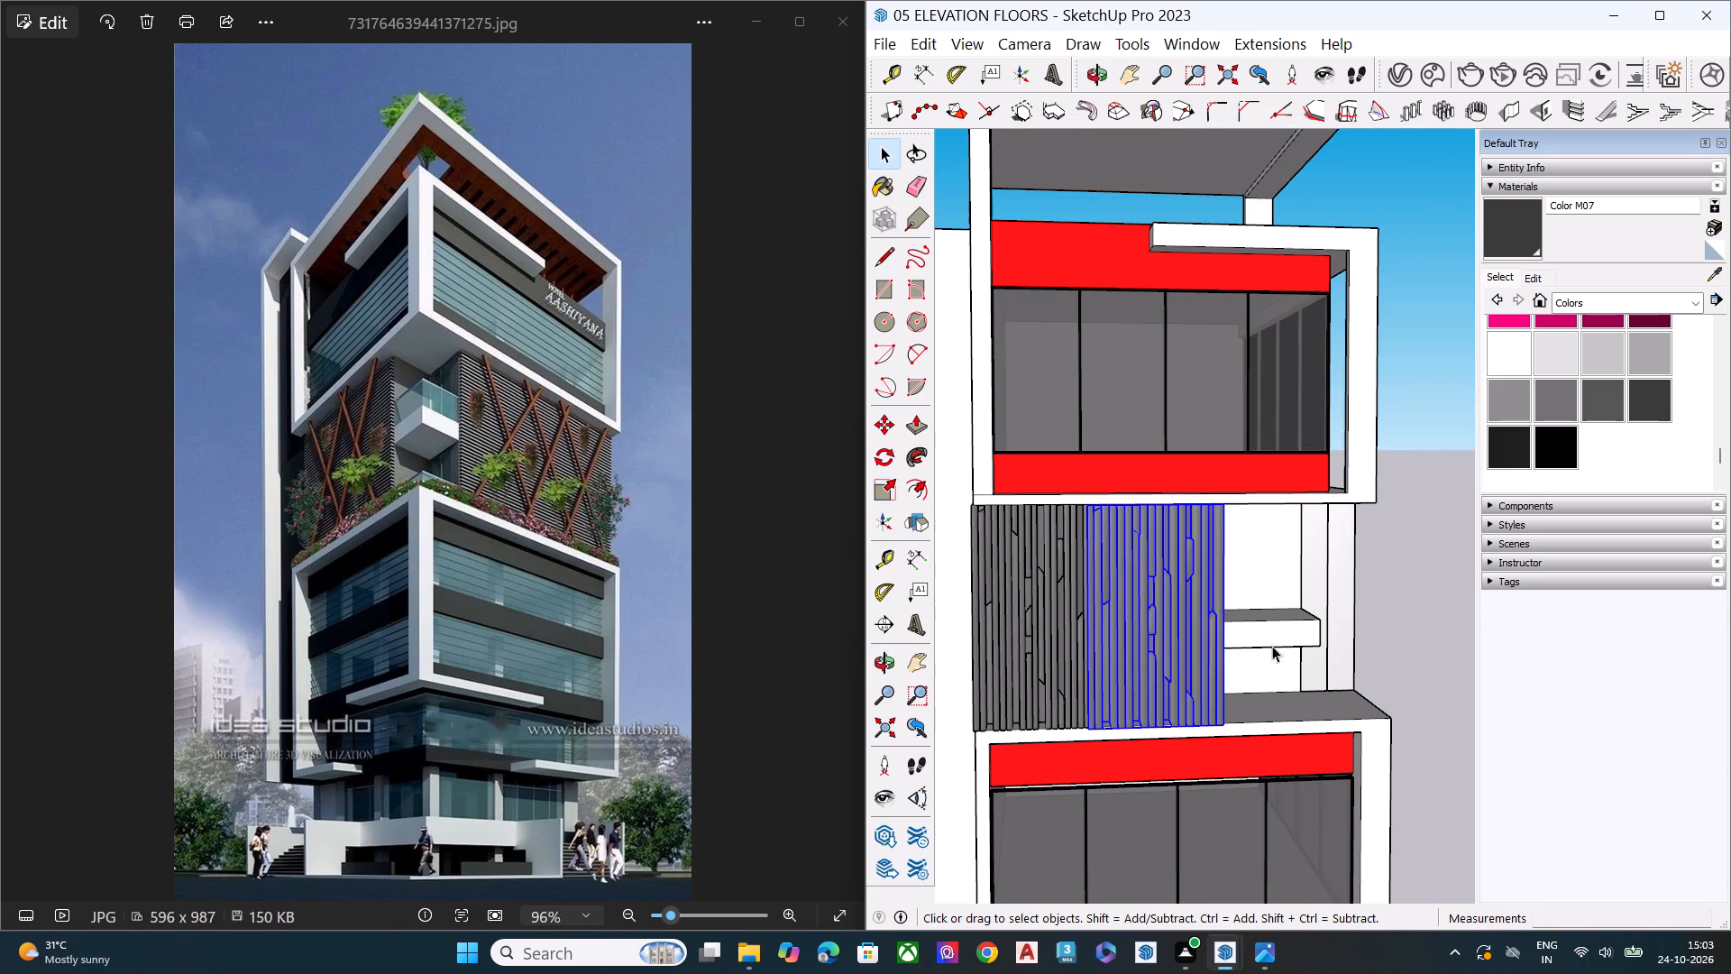
# Examine the slatted cladding on both mid-level façades from around the whole tower against the reference photo.
pyautogui.click(1406, 599)
pyautogui.moveTo(1390, 648); pyautogui.dragTo(1076, 697, button='middle')
pyautogui.scroll(-8, 1032, 639)
pyautogui.moveTo(1196, 722); pyautogui.dragTo(1085, 571, button='middle')
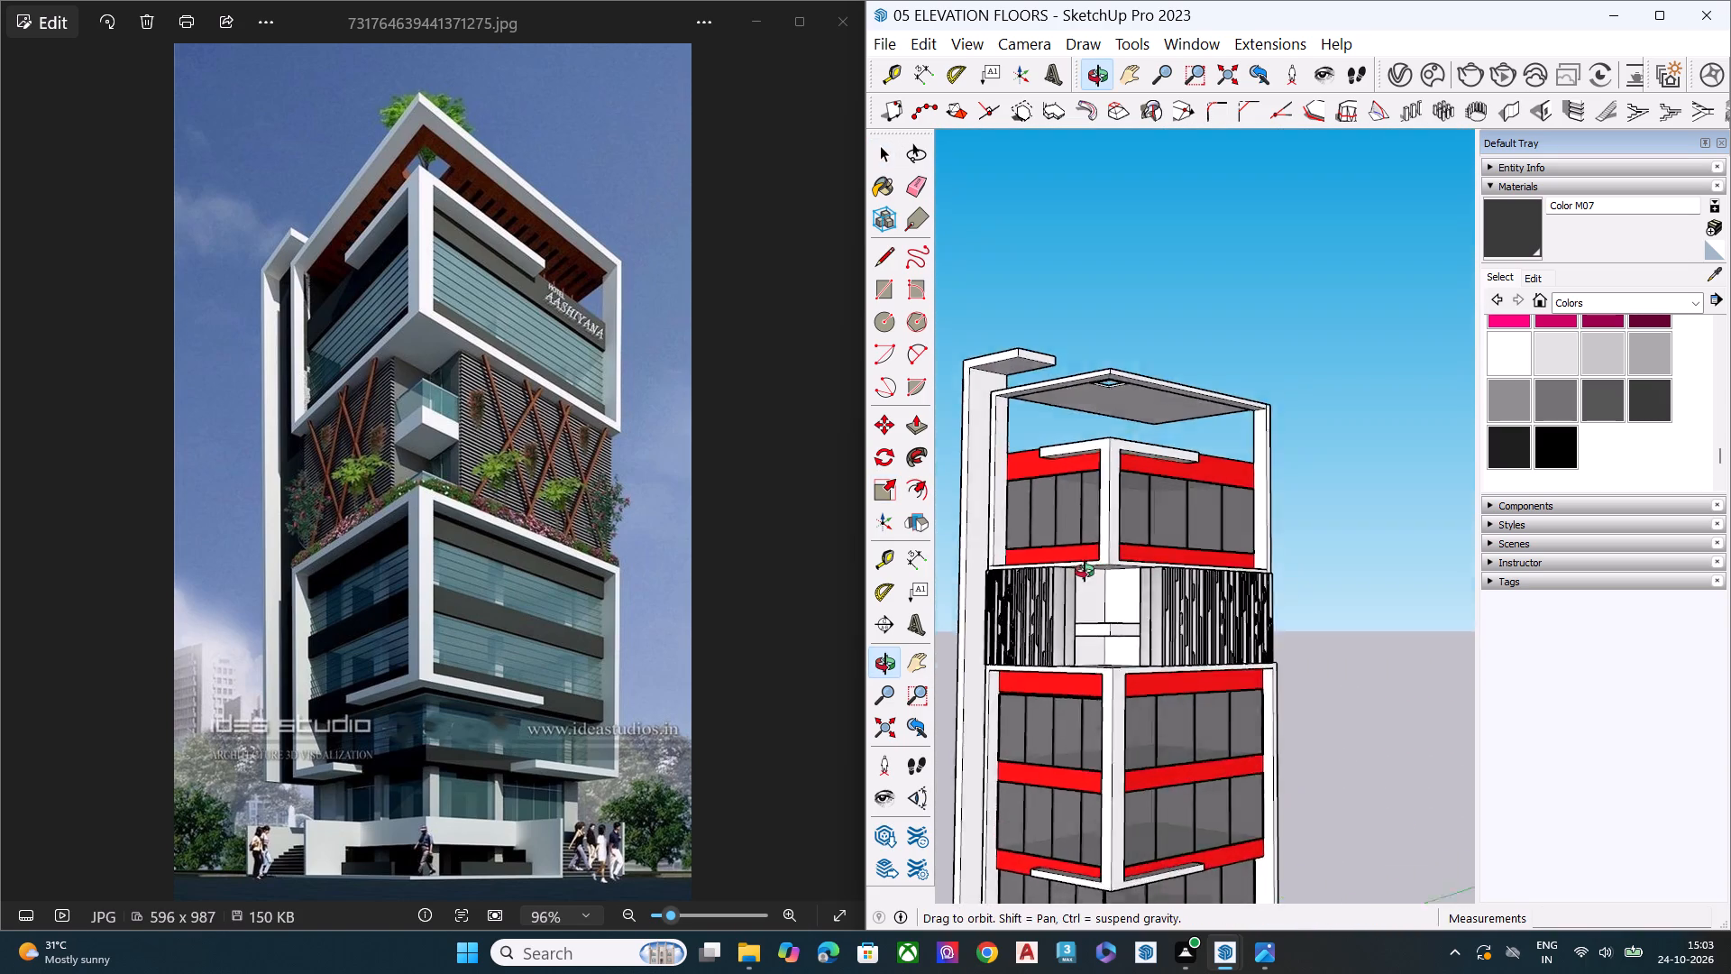
pyautogui.moveTo(1085, 571); pyautogui.dragTo(1078, 525, button='middle')
pyautogui.scroll(-4, 1135, 522)
pyautogui.scroll(1, 1136, 522)
pyautogui.scroll(-3, 1140, 522)
pyautogui.click(1329, 751)
pyautogui.moveTo(1234, 786); pyautogui.dragTo(1211, 886, button='middle')
pyautogui.scroll(4, 1207, 880)
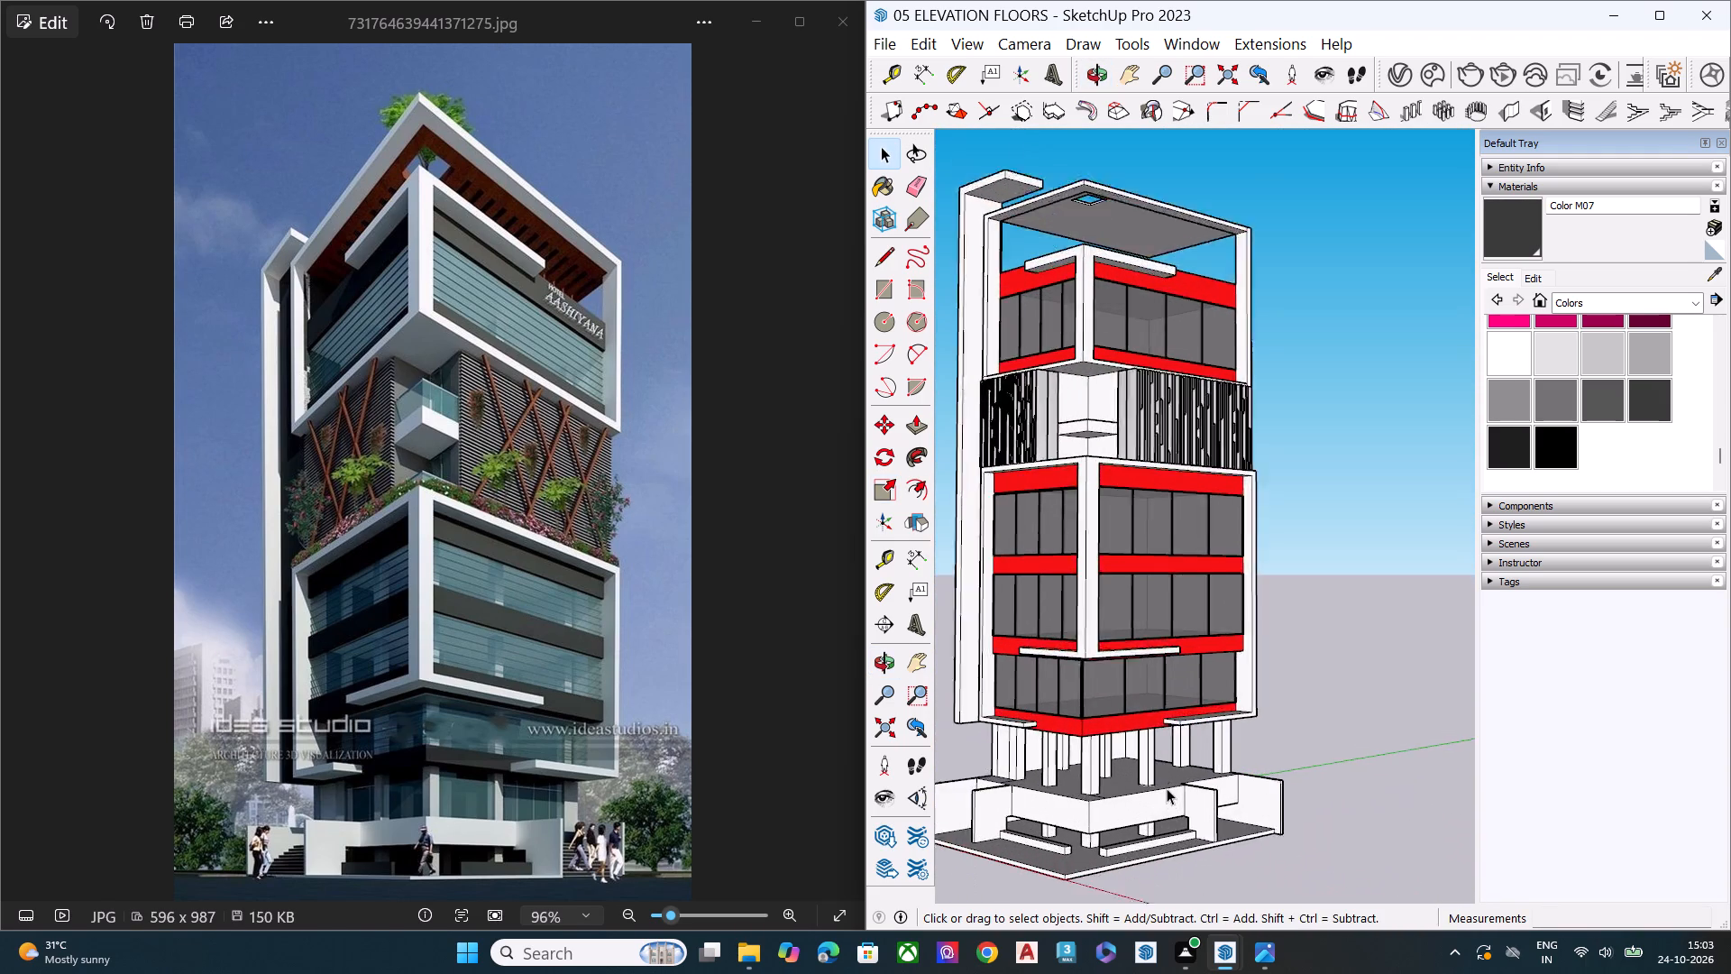
pyautogui.scroll(3, 1167, 788)
pyautogui.click(1369, 482)
pyautogui.scroll(-2, 1388, 529)
pyautogui.moveTo(1278, 561); pyautogui.dragTo(1092, 547, button='middle')
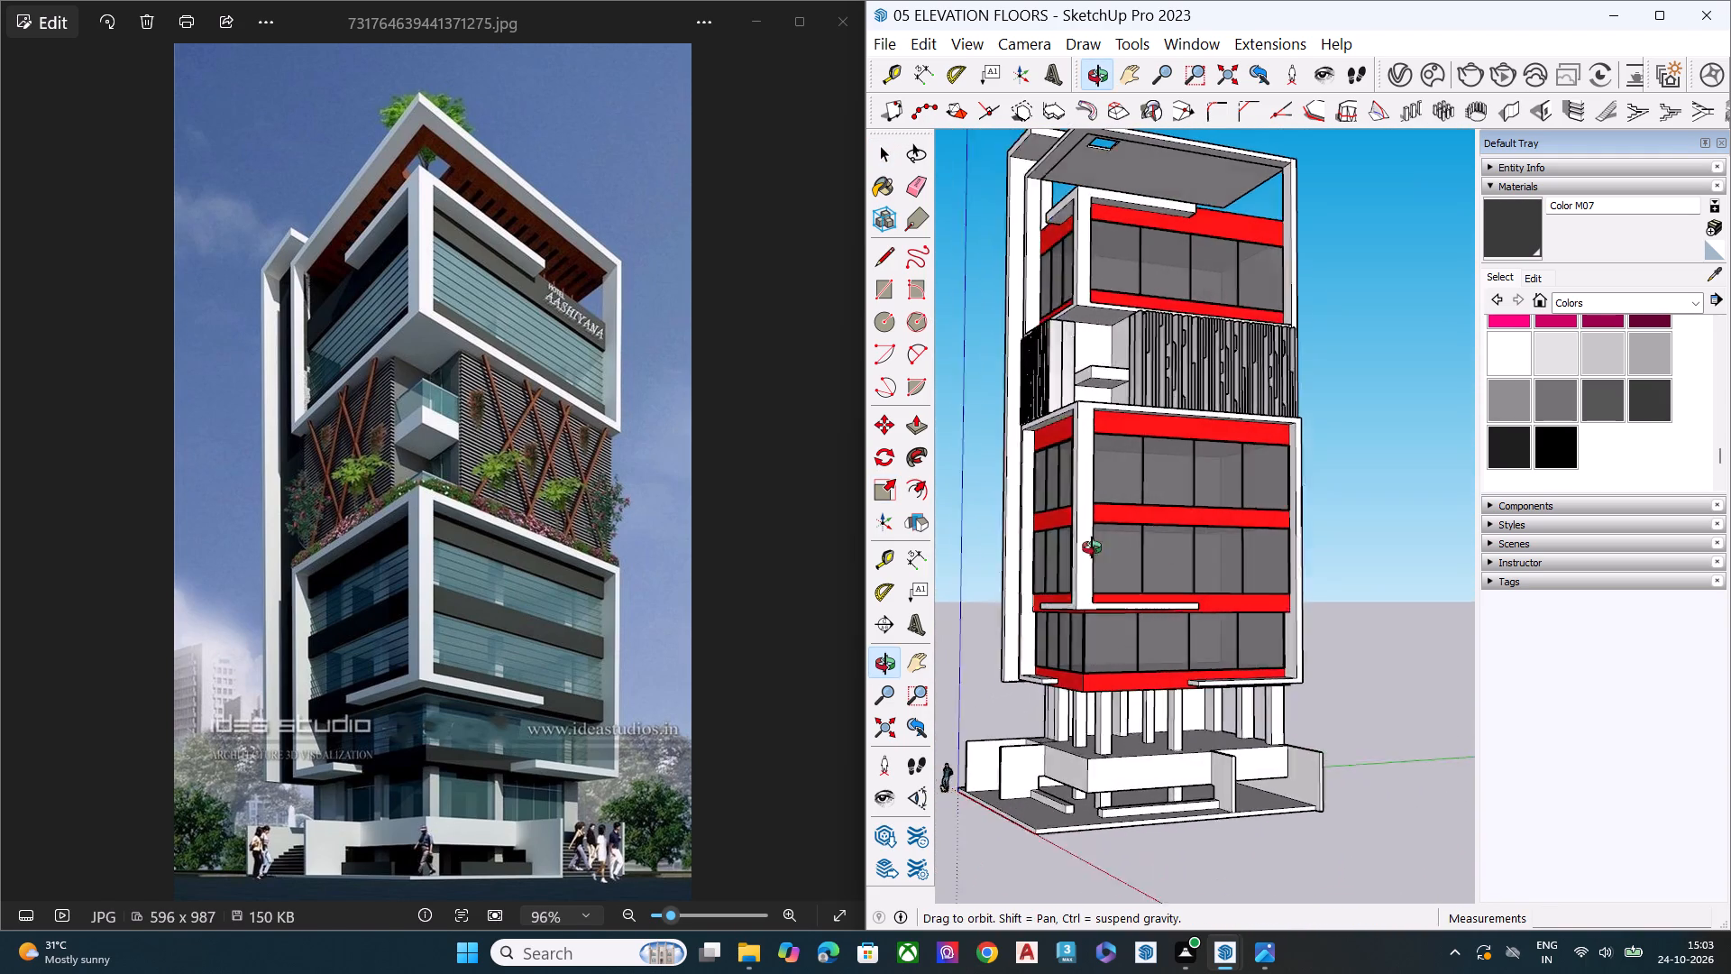
pyautogui.moveTo(1092, 547); pyautogui.dragTo(813, 538, button='middle')
pyautogui.moveTo(1354, 525); pyautogui.dragTo(1014, 556, button='middle')
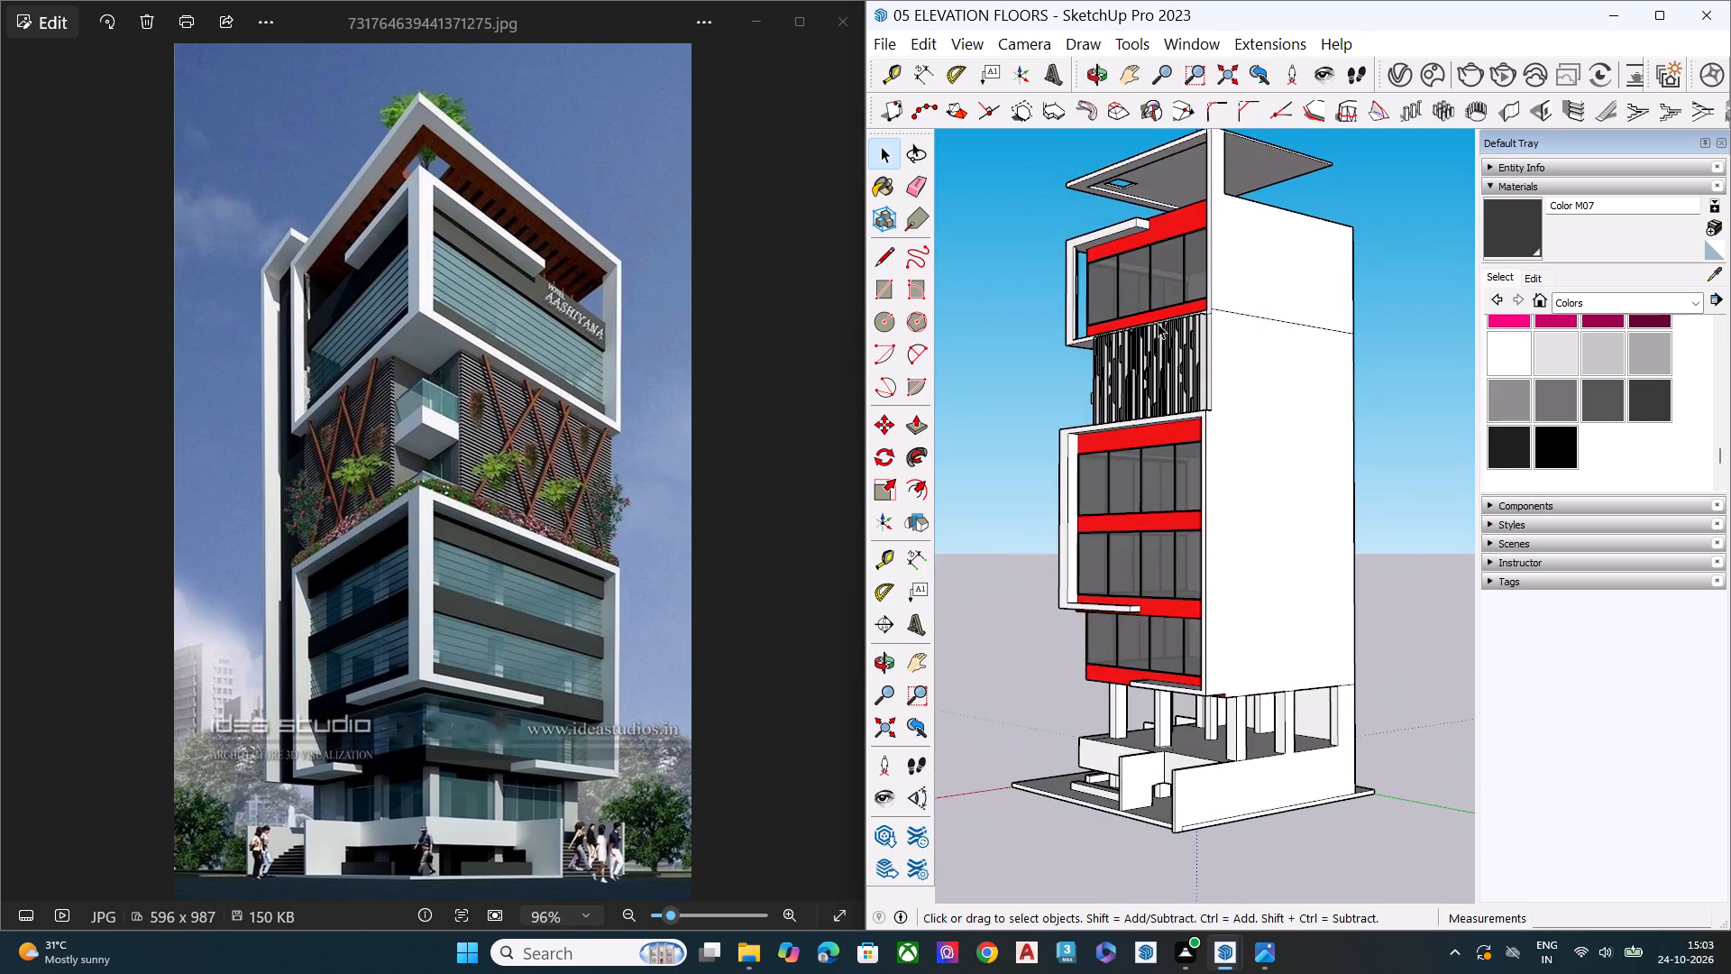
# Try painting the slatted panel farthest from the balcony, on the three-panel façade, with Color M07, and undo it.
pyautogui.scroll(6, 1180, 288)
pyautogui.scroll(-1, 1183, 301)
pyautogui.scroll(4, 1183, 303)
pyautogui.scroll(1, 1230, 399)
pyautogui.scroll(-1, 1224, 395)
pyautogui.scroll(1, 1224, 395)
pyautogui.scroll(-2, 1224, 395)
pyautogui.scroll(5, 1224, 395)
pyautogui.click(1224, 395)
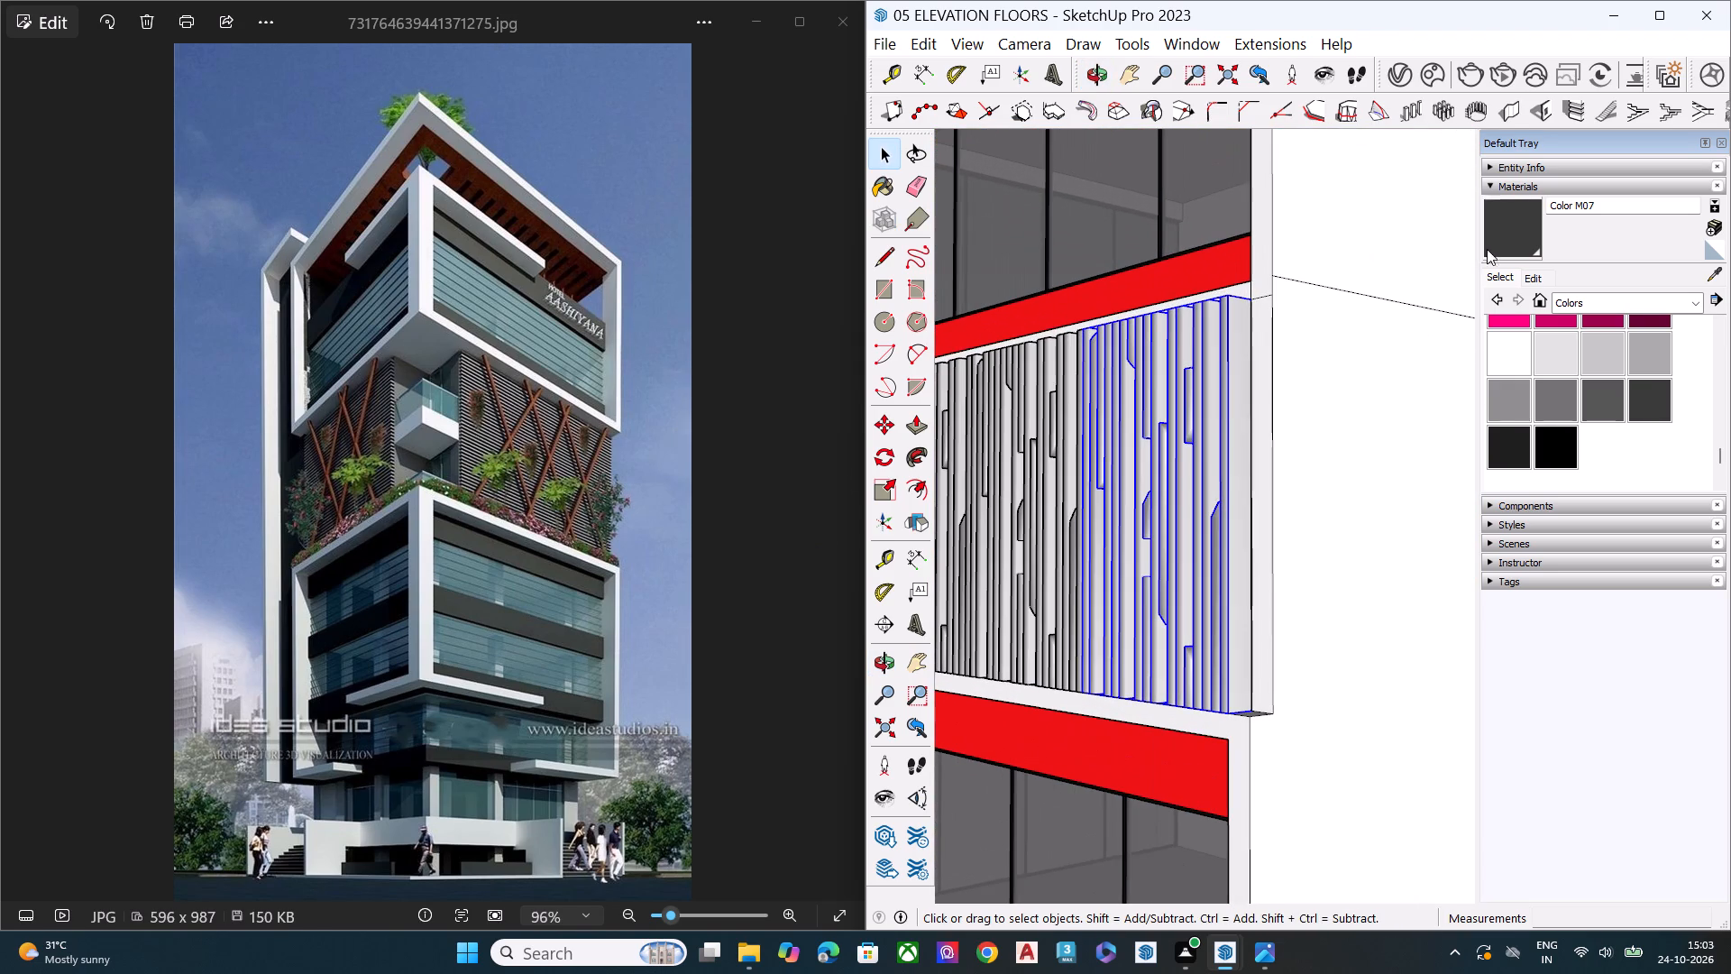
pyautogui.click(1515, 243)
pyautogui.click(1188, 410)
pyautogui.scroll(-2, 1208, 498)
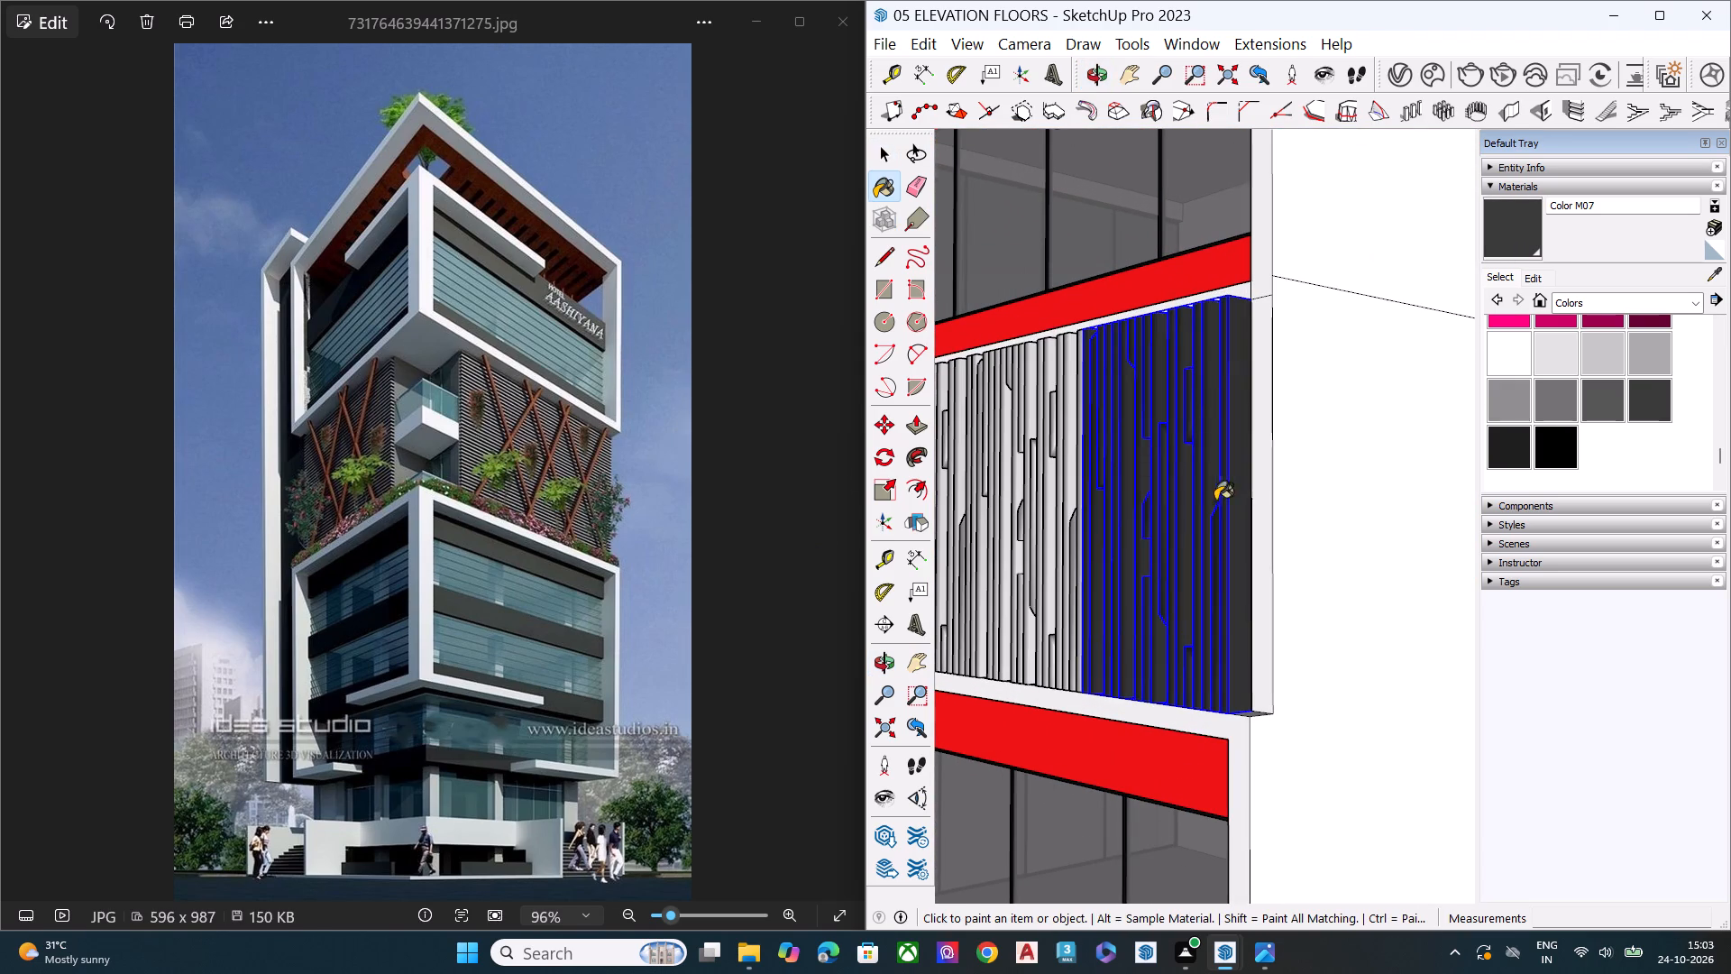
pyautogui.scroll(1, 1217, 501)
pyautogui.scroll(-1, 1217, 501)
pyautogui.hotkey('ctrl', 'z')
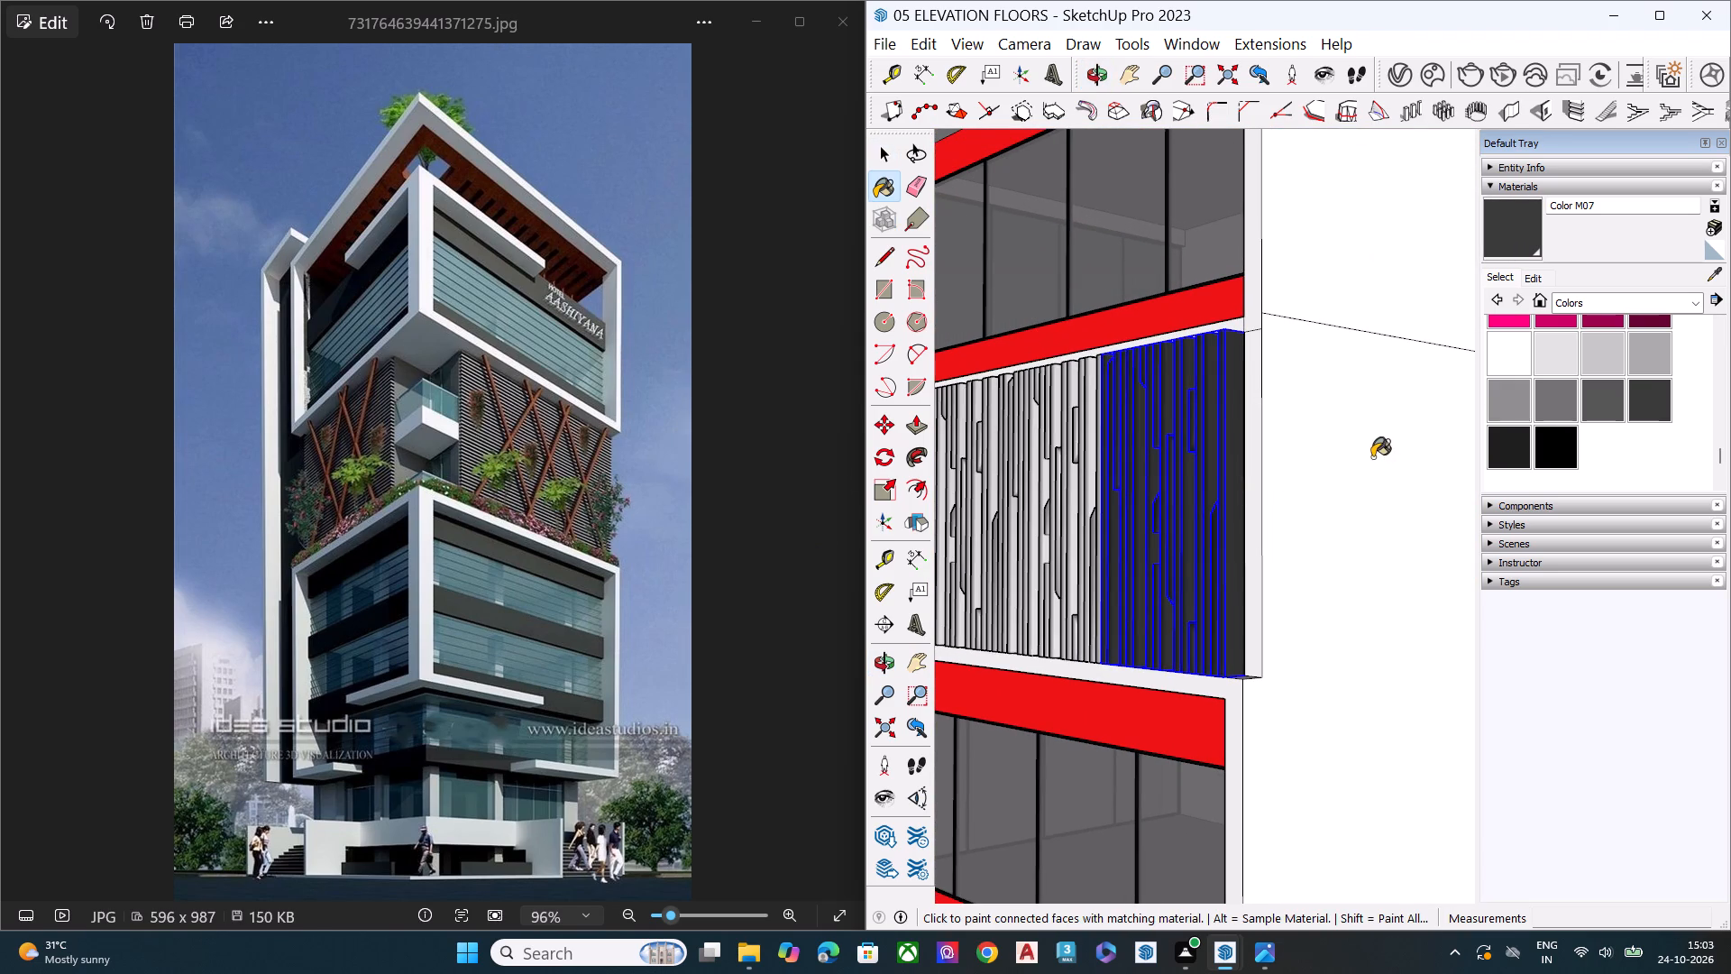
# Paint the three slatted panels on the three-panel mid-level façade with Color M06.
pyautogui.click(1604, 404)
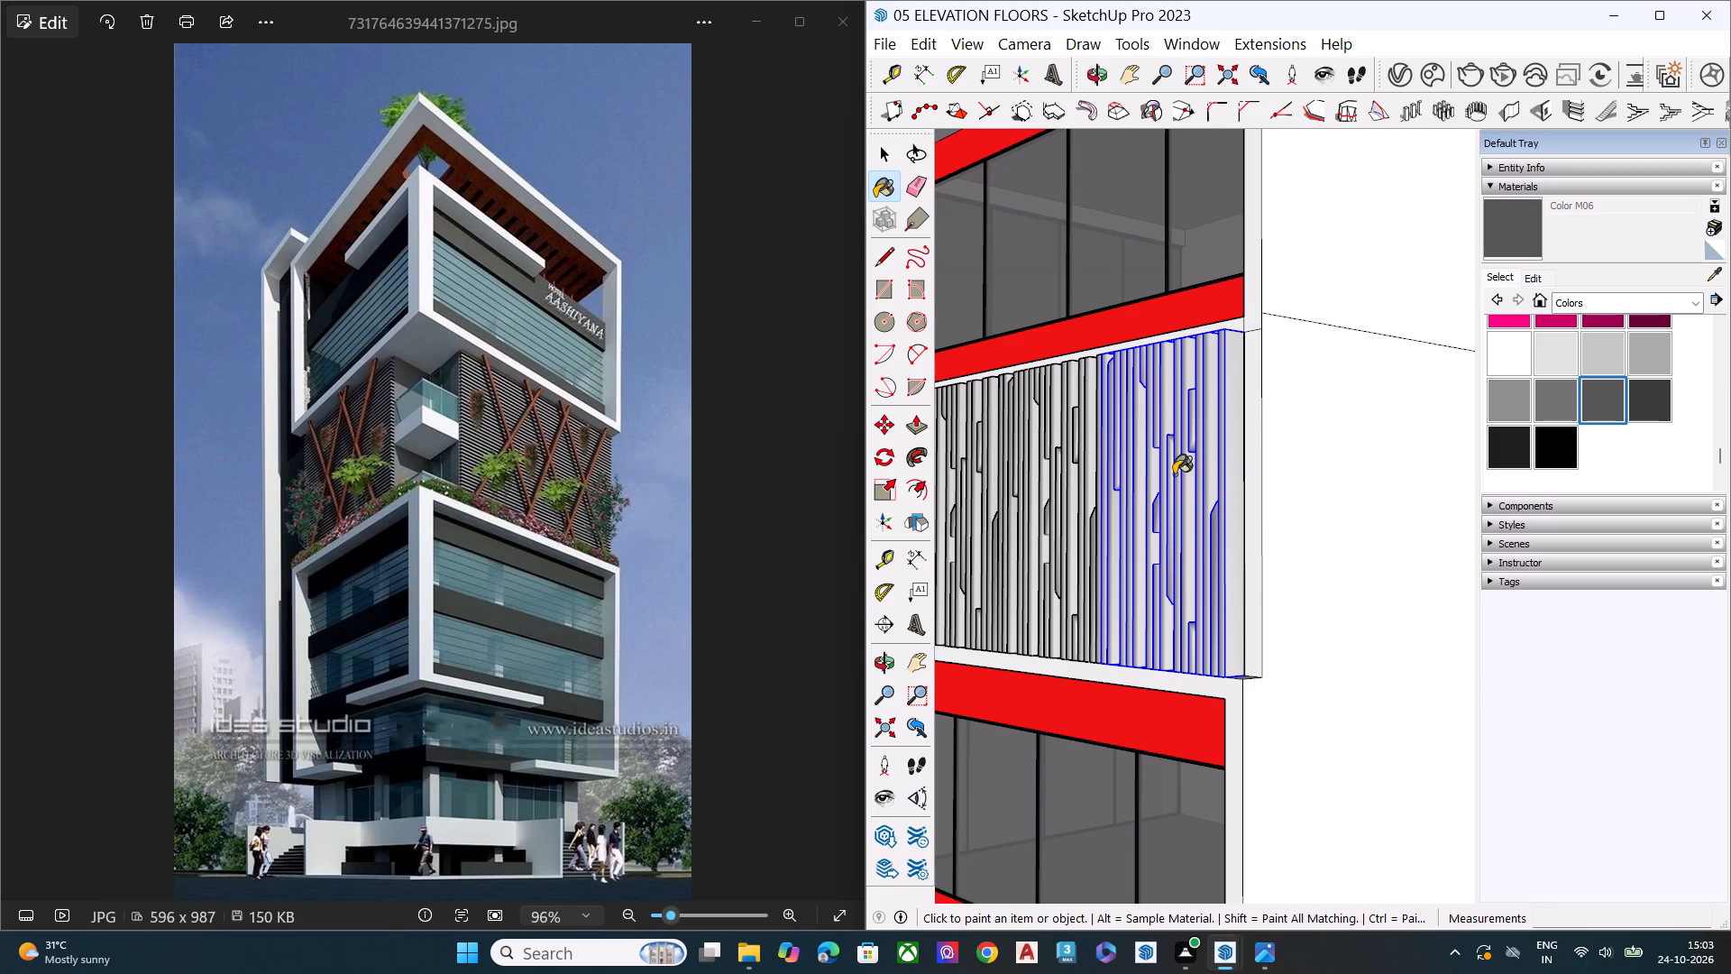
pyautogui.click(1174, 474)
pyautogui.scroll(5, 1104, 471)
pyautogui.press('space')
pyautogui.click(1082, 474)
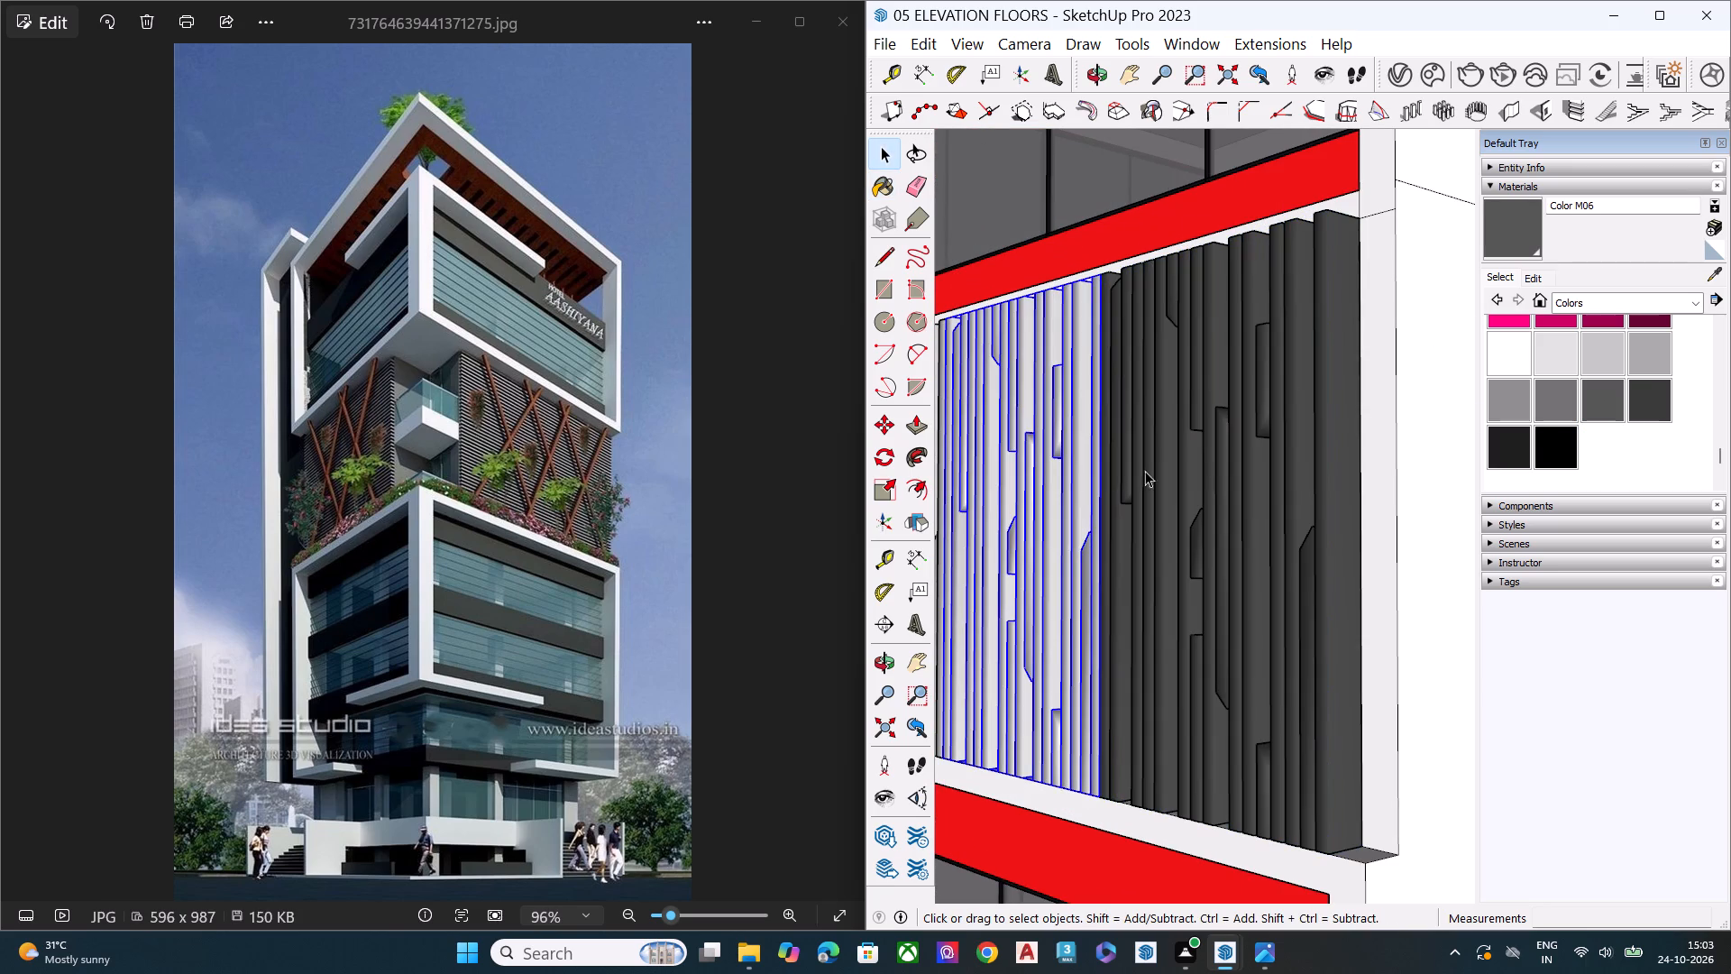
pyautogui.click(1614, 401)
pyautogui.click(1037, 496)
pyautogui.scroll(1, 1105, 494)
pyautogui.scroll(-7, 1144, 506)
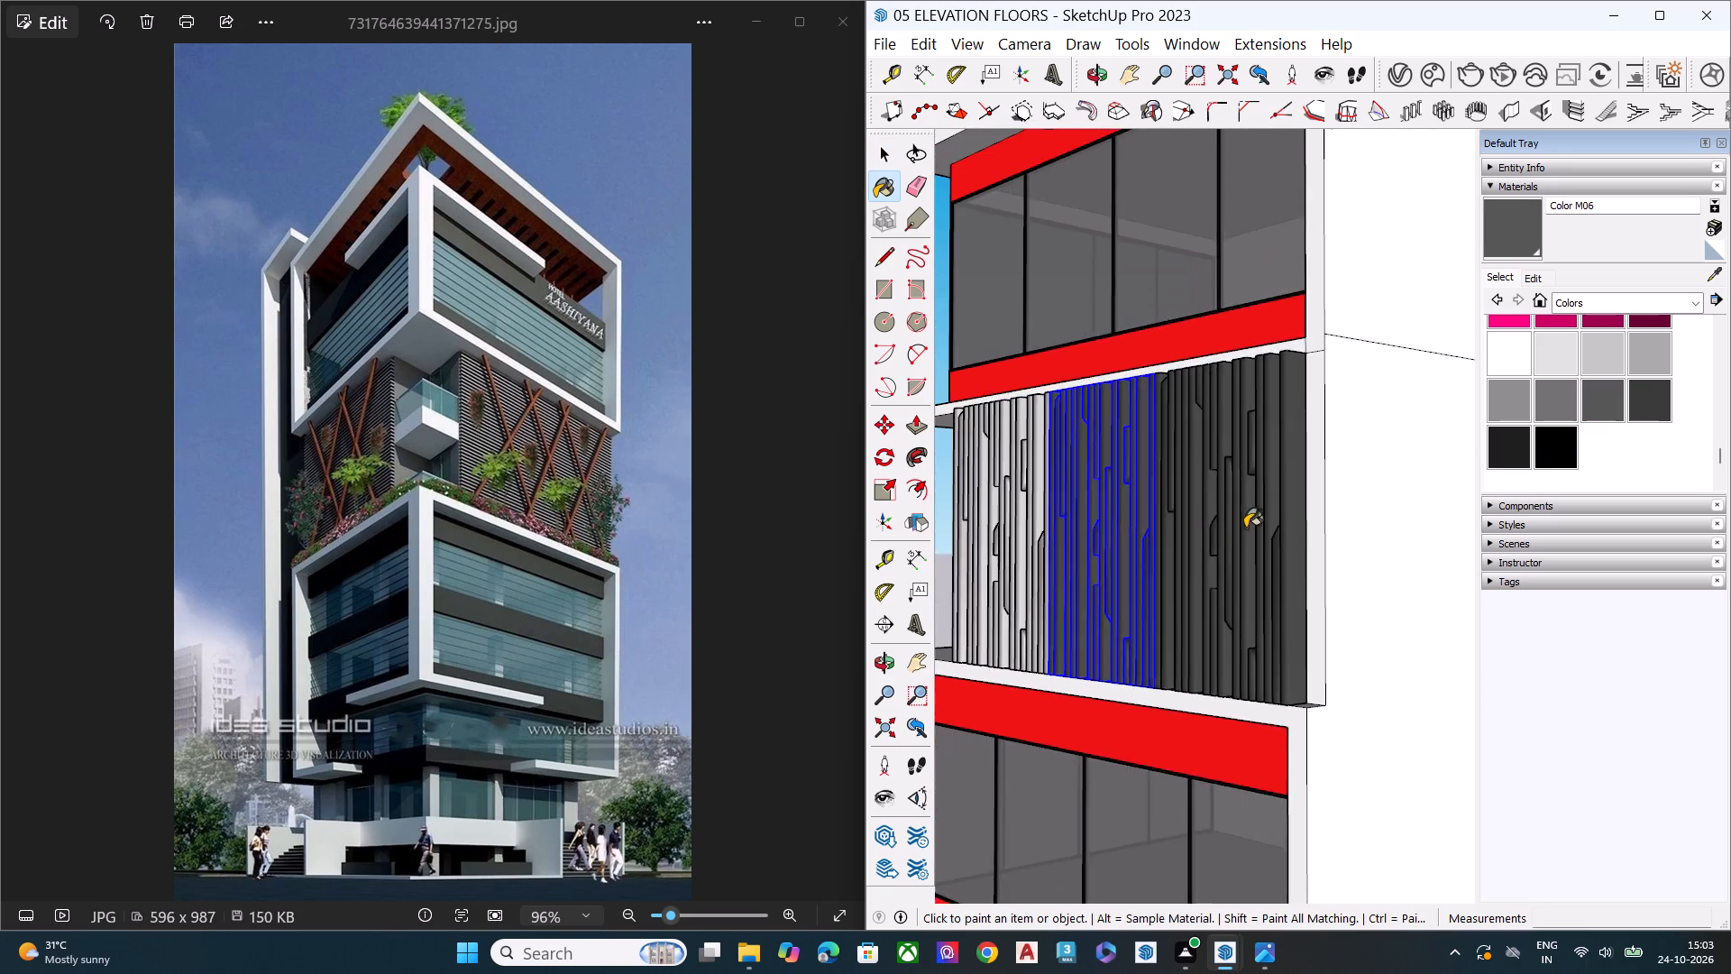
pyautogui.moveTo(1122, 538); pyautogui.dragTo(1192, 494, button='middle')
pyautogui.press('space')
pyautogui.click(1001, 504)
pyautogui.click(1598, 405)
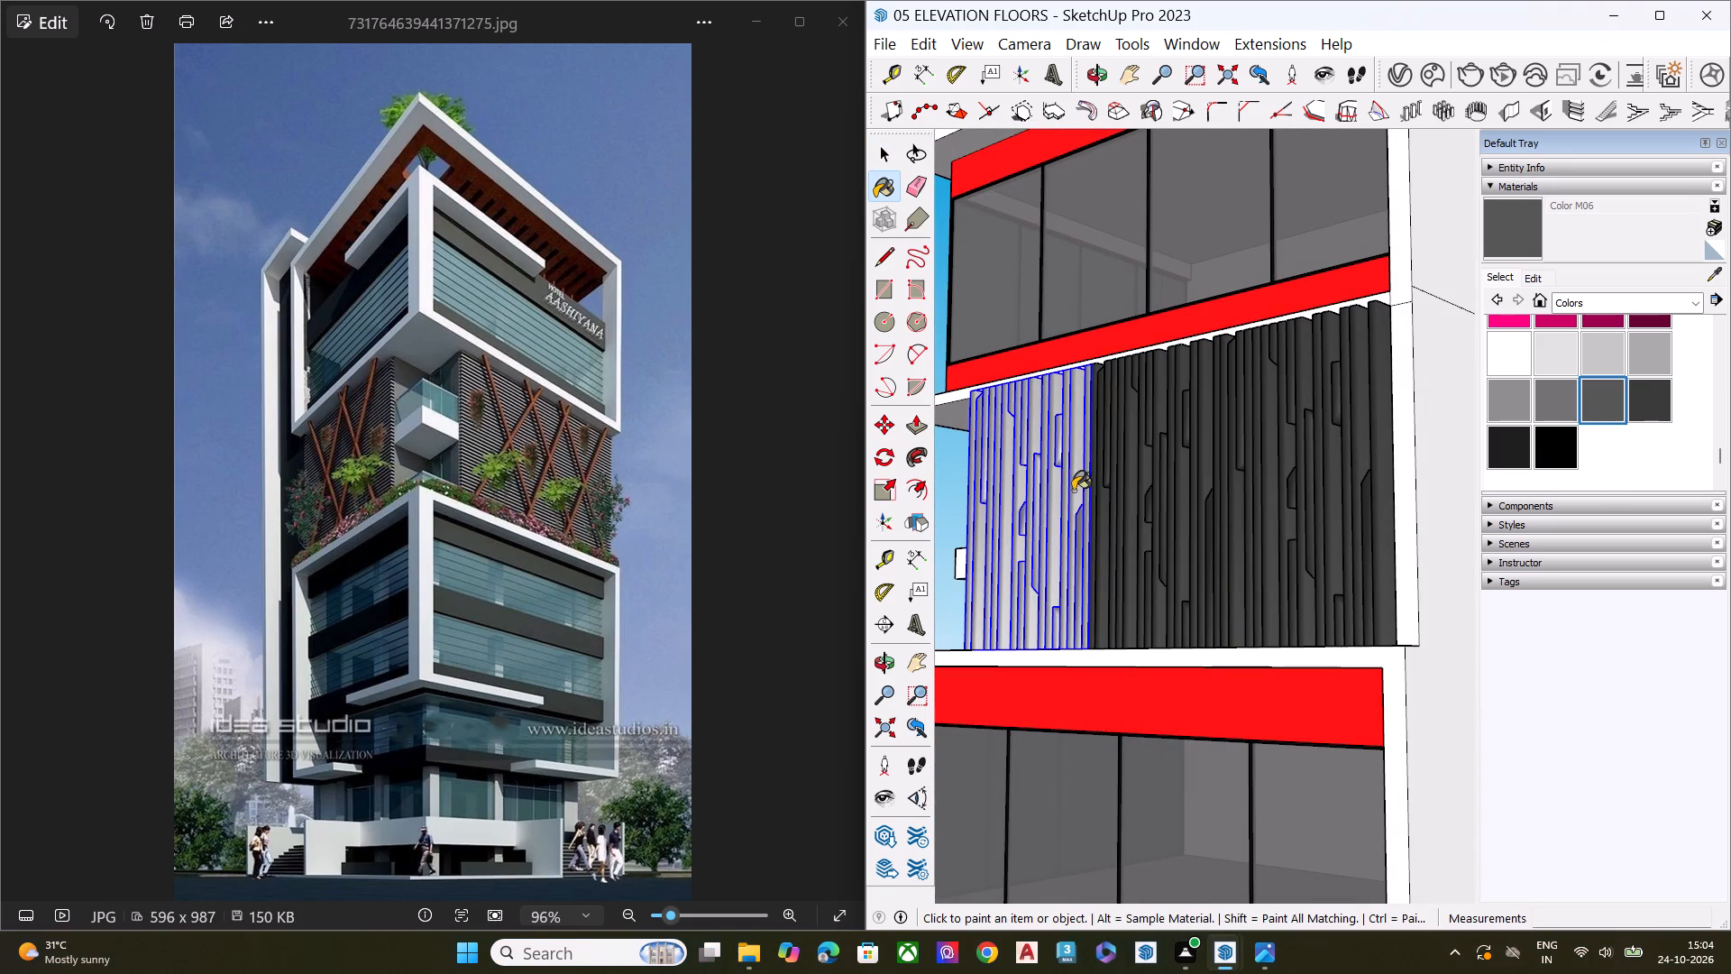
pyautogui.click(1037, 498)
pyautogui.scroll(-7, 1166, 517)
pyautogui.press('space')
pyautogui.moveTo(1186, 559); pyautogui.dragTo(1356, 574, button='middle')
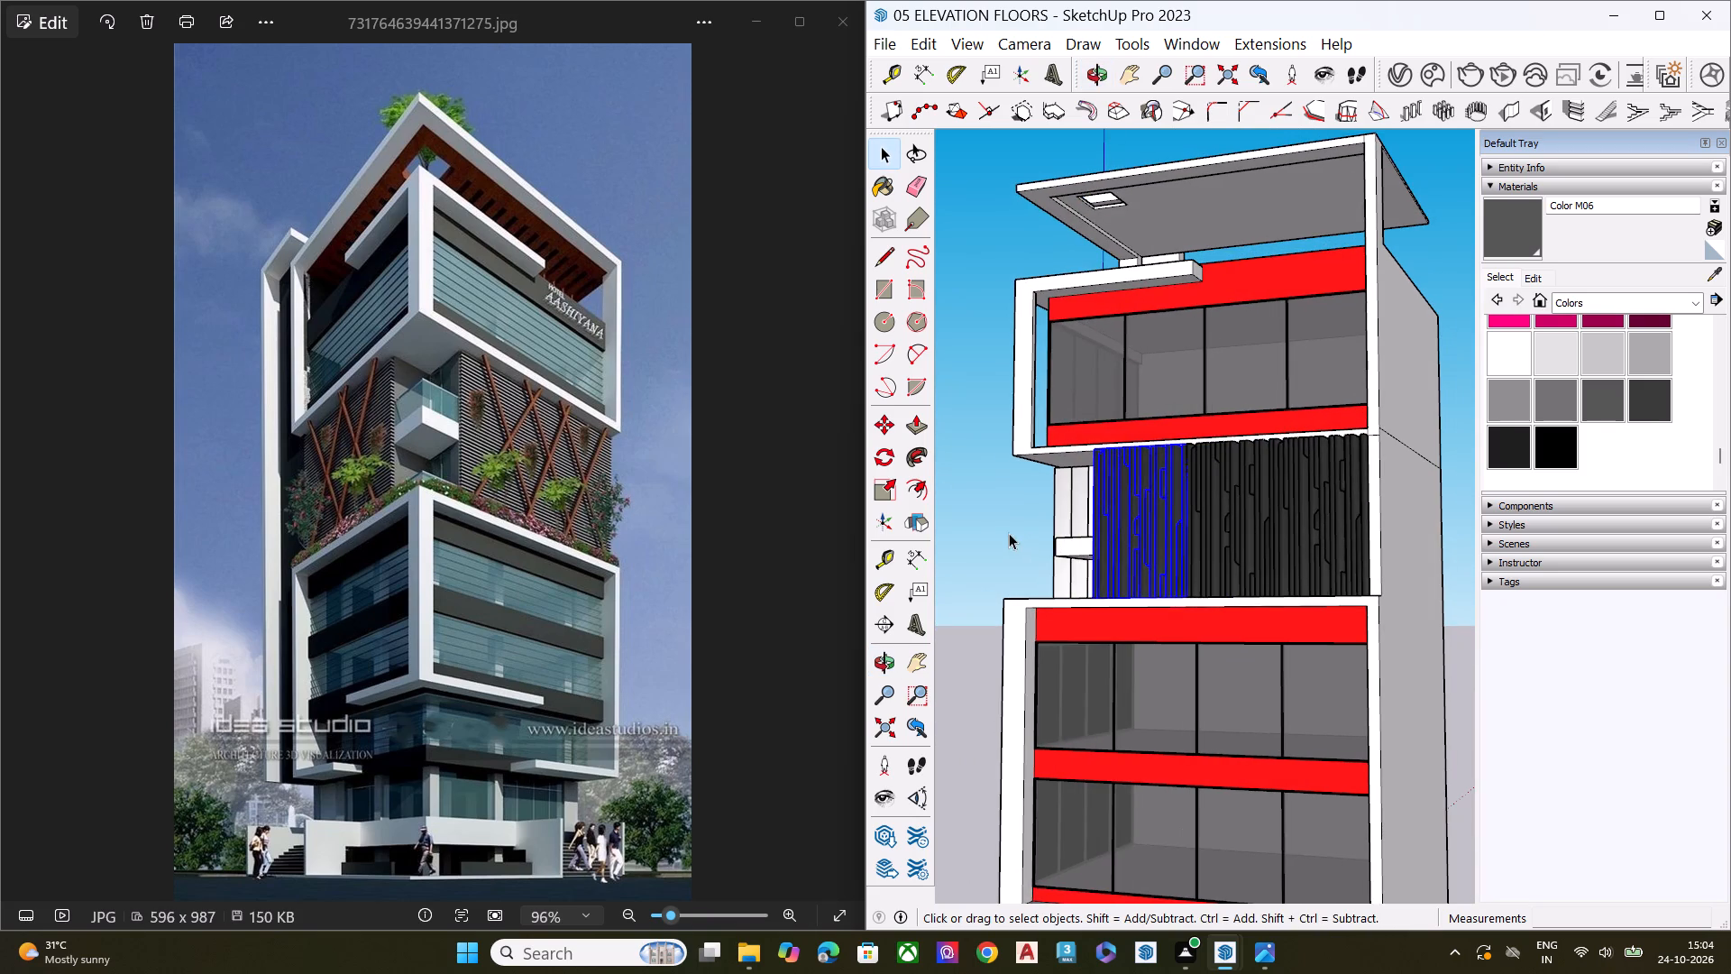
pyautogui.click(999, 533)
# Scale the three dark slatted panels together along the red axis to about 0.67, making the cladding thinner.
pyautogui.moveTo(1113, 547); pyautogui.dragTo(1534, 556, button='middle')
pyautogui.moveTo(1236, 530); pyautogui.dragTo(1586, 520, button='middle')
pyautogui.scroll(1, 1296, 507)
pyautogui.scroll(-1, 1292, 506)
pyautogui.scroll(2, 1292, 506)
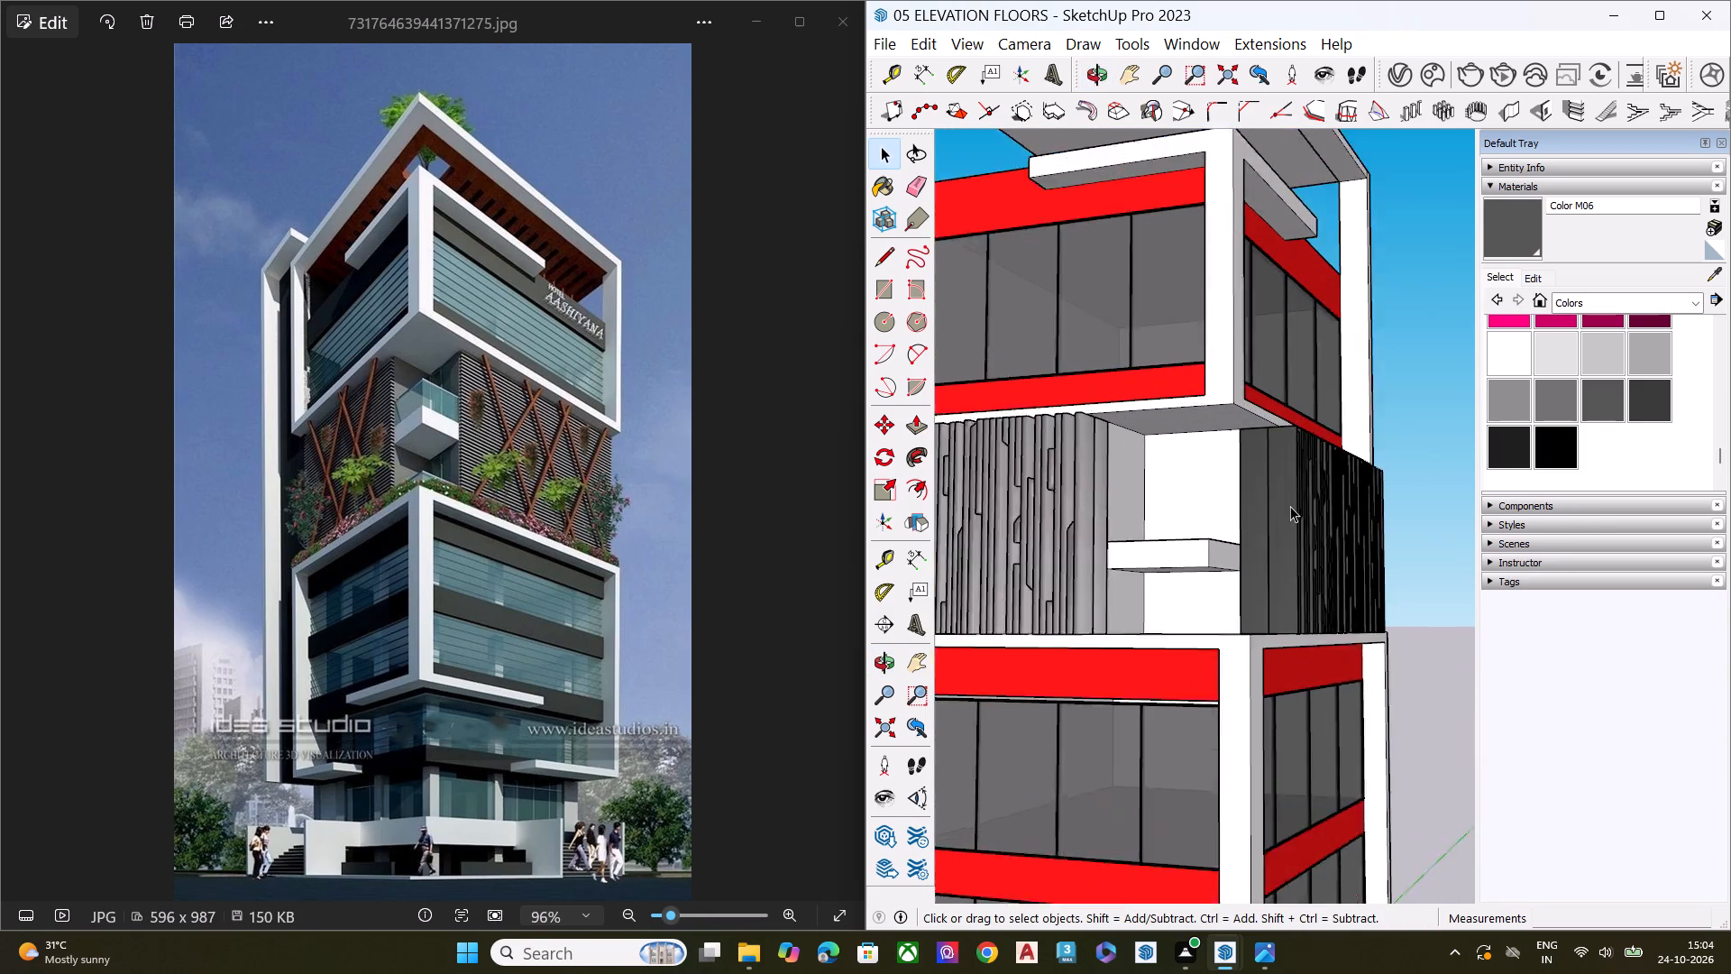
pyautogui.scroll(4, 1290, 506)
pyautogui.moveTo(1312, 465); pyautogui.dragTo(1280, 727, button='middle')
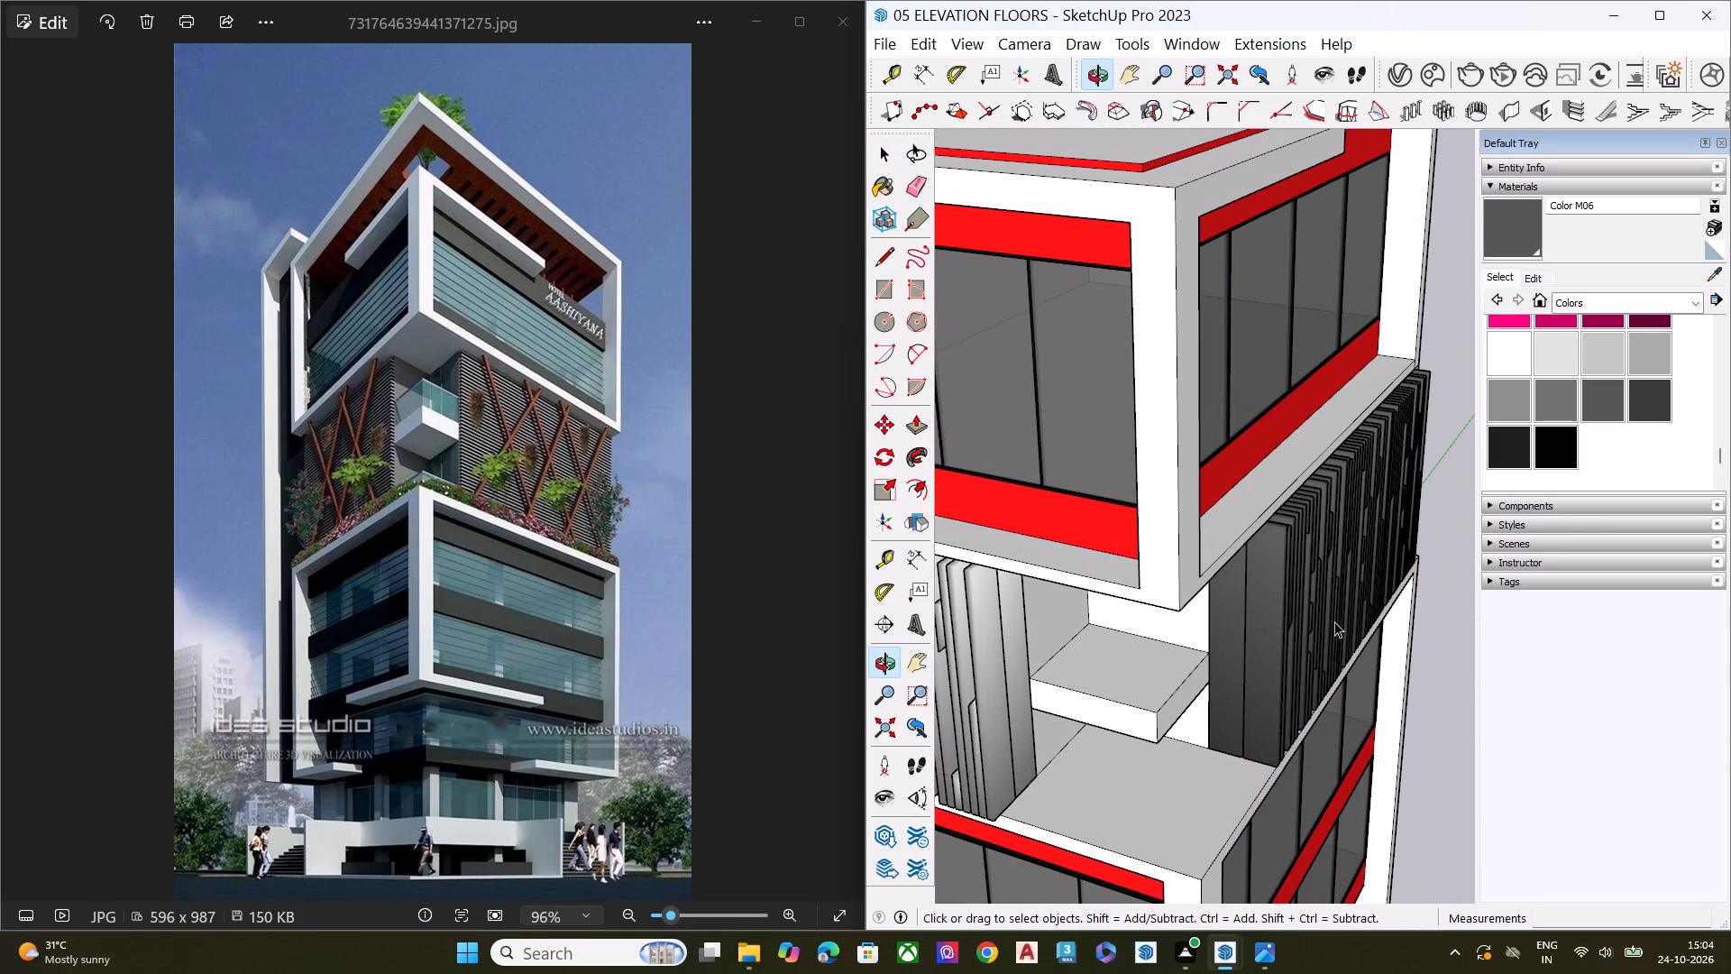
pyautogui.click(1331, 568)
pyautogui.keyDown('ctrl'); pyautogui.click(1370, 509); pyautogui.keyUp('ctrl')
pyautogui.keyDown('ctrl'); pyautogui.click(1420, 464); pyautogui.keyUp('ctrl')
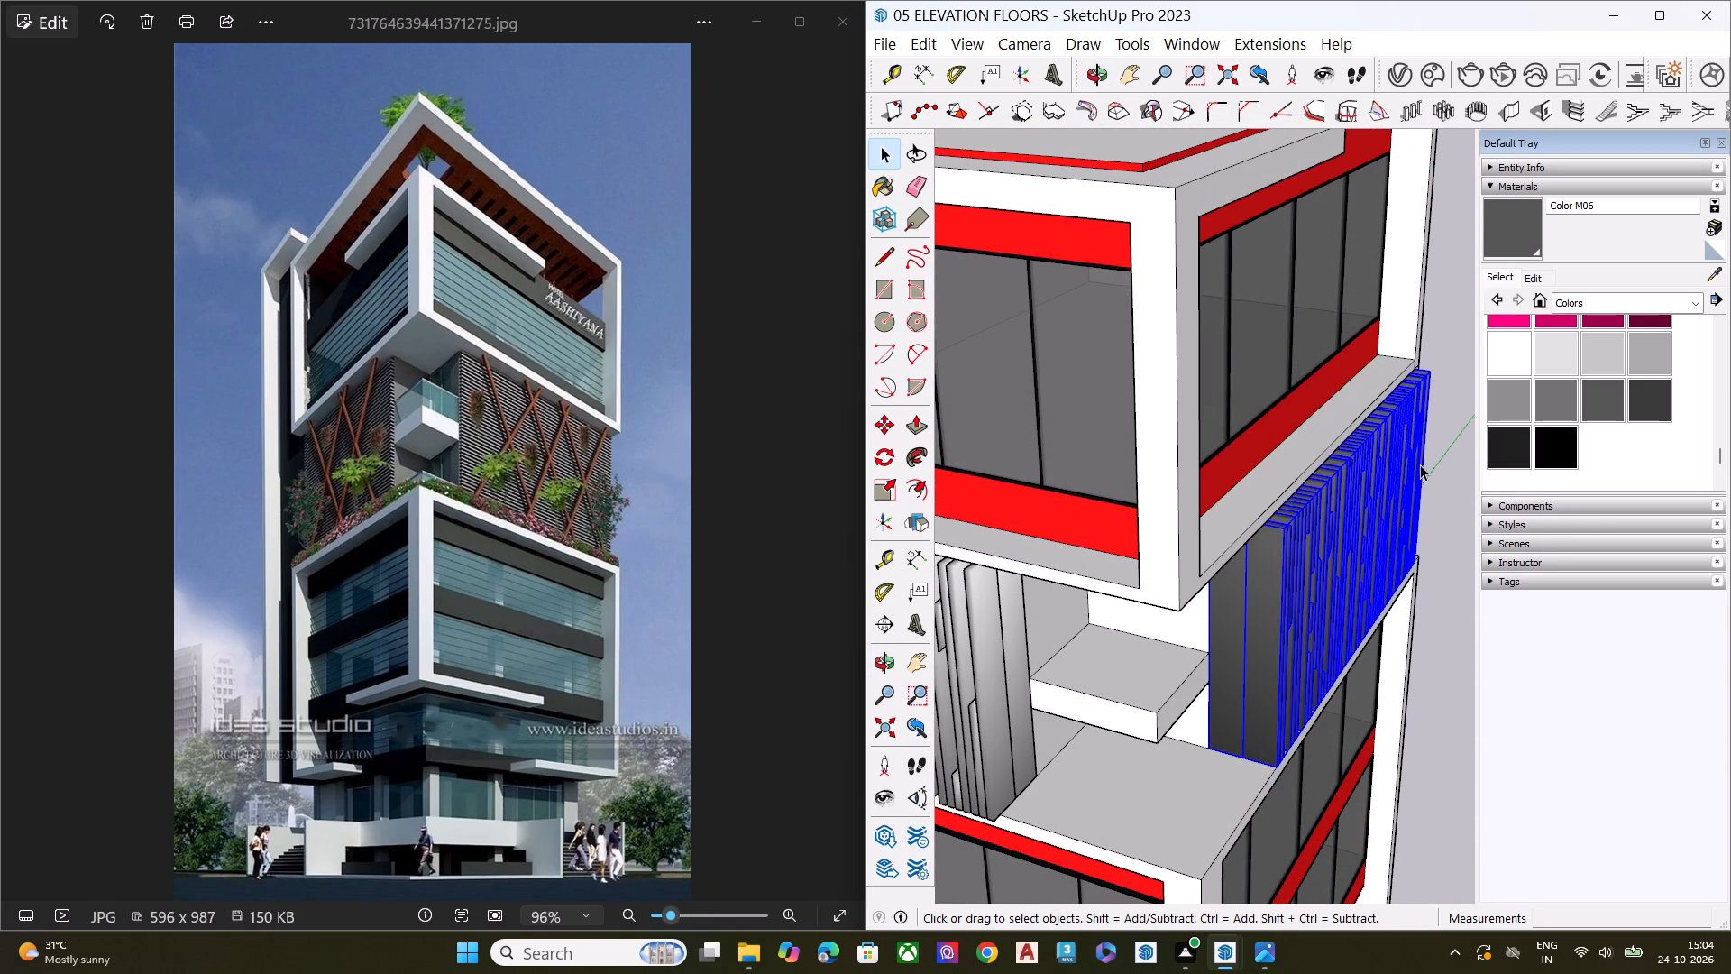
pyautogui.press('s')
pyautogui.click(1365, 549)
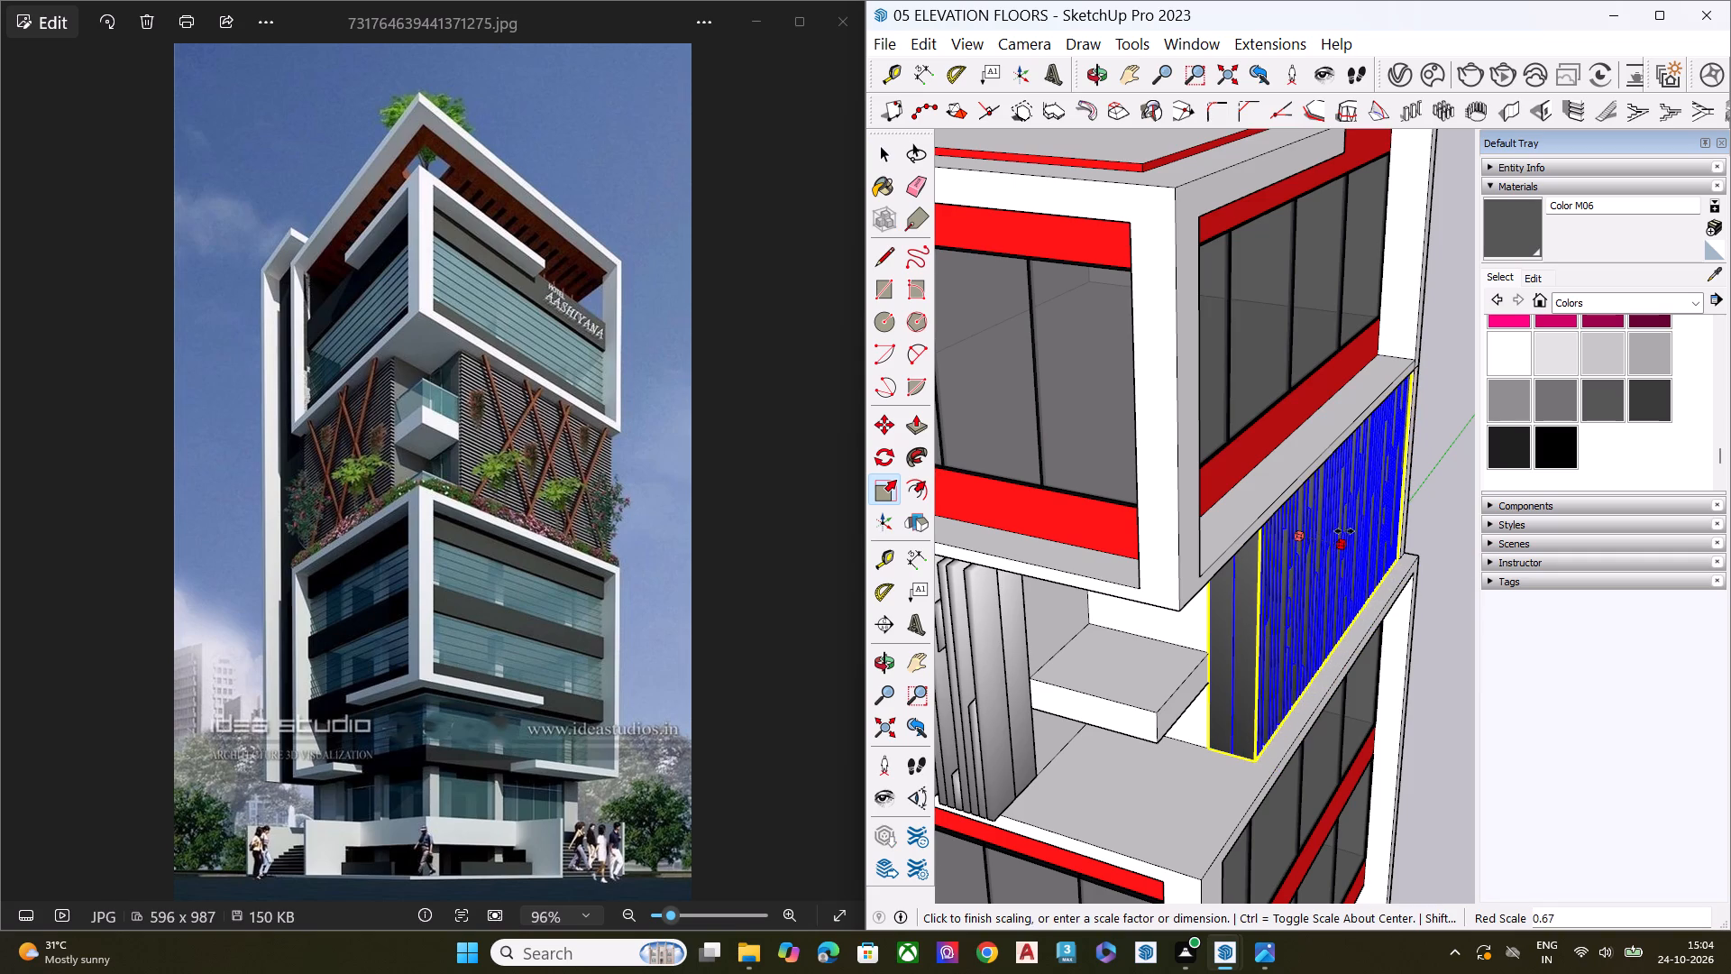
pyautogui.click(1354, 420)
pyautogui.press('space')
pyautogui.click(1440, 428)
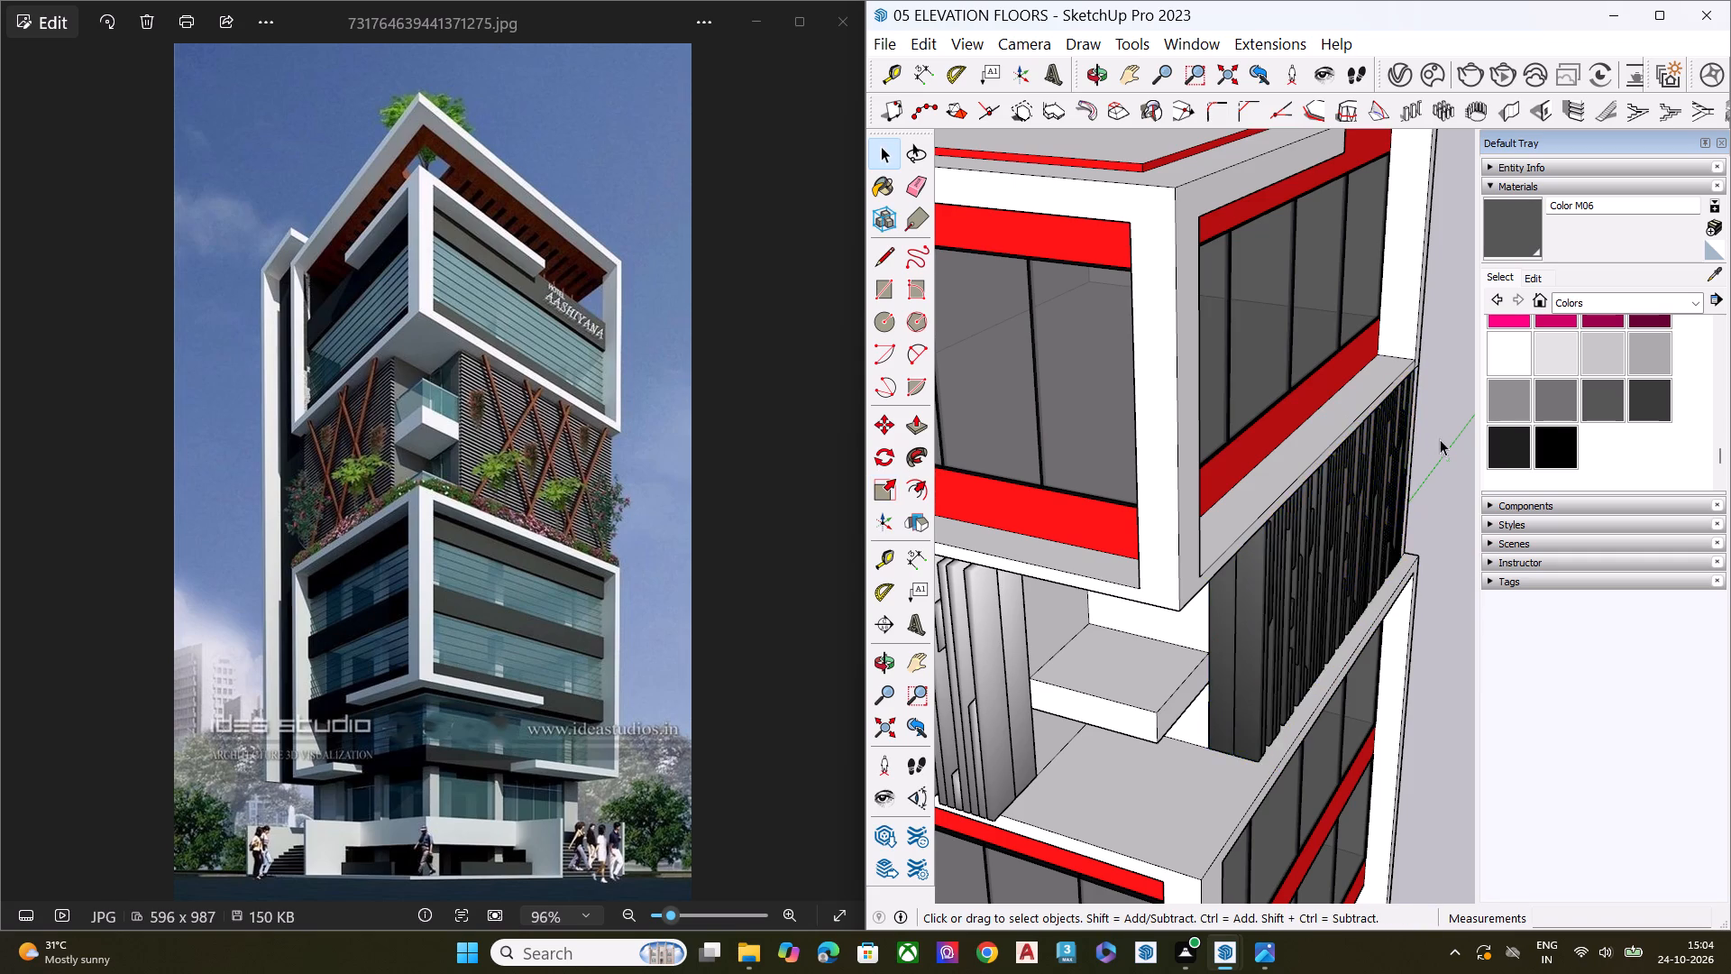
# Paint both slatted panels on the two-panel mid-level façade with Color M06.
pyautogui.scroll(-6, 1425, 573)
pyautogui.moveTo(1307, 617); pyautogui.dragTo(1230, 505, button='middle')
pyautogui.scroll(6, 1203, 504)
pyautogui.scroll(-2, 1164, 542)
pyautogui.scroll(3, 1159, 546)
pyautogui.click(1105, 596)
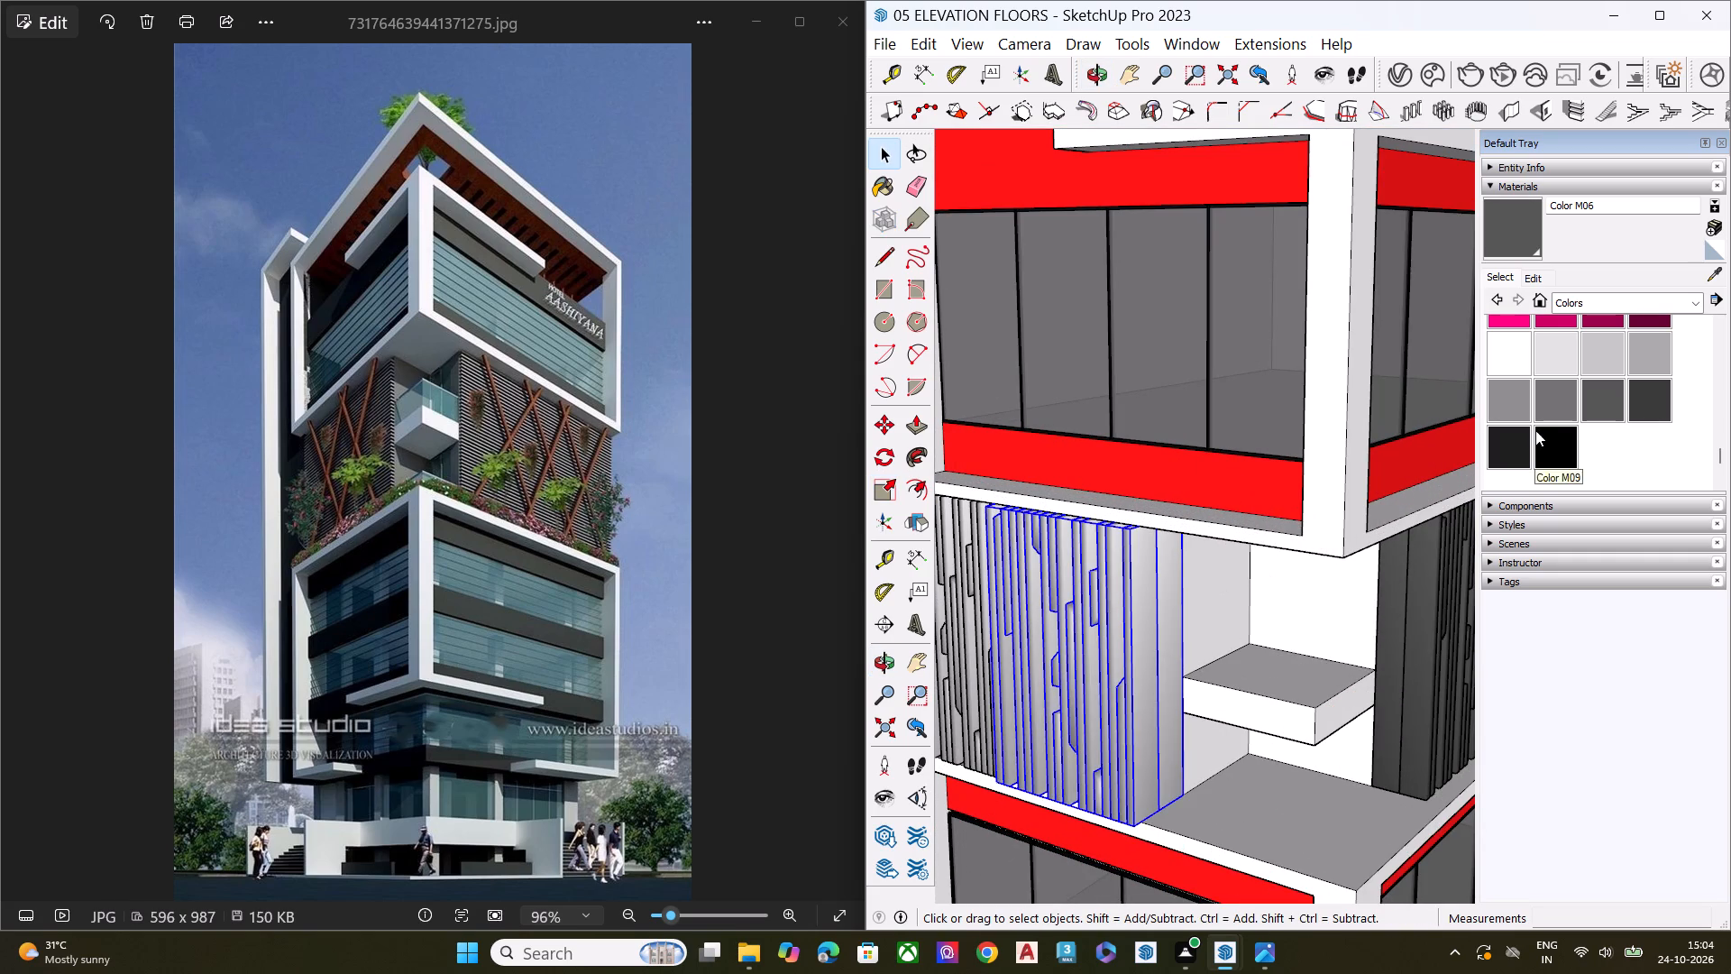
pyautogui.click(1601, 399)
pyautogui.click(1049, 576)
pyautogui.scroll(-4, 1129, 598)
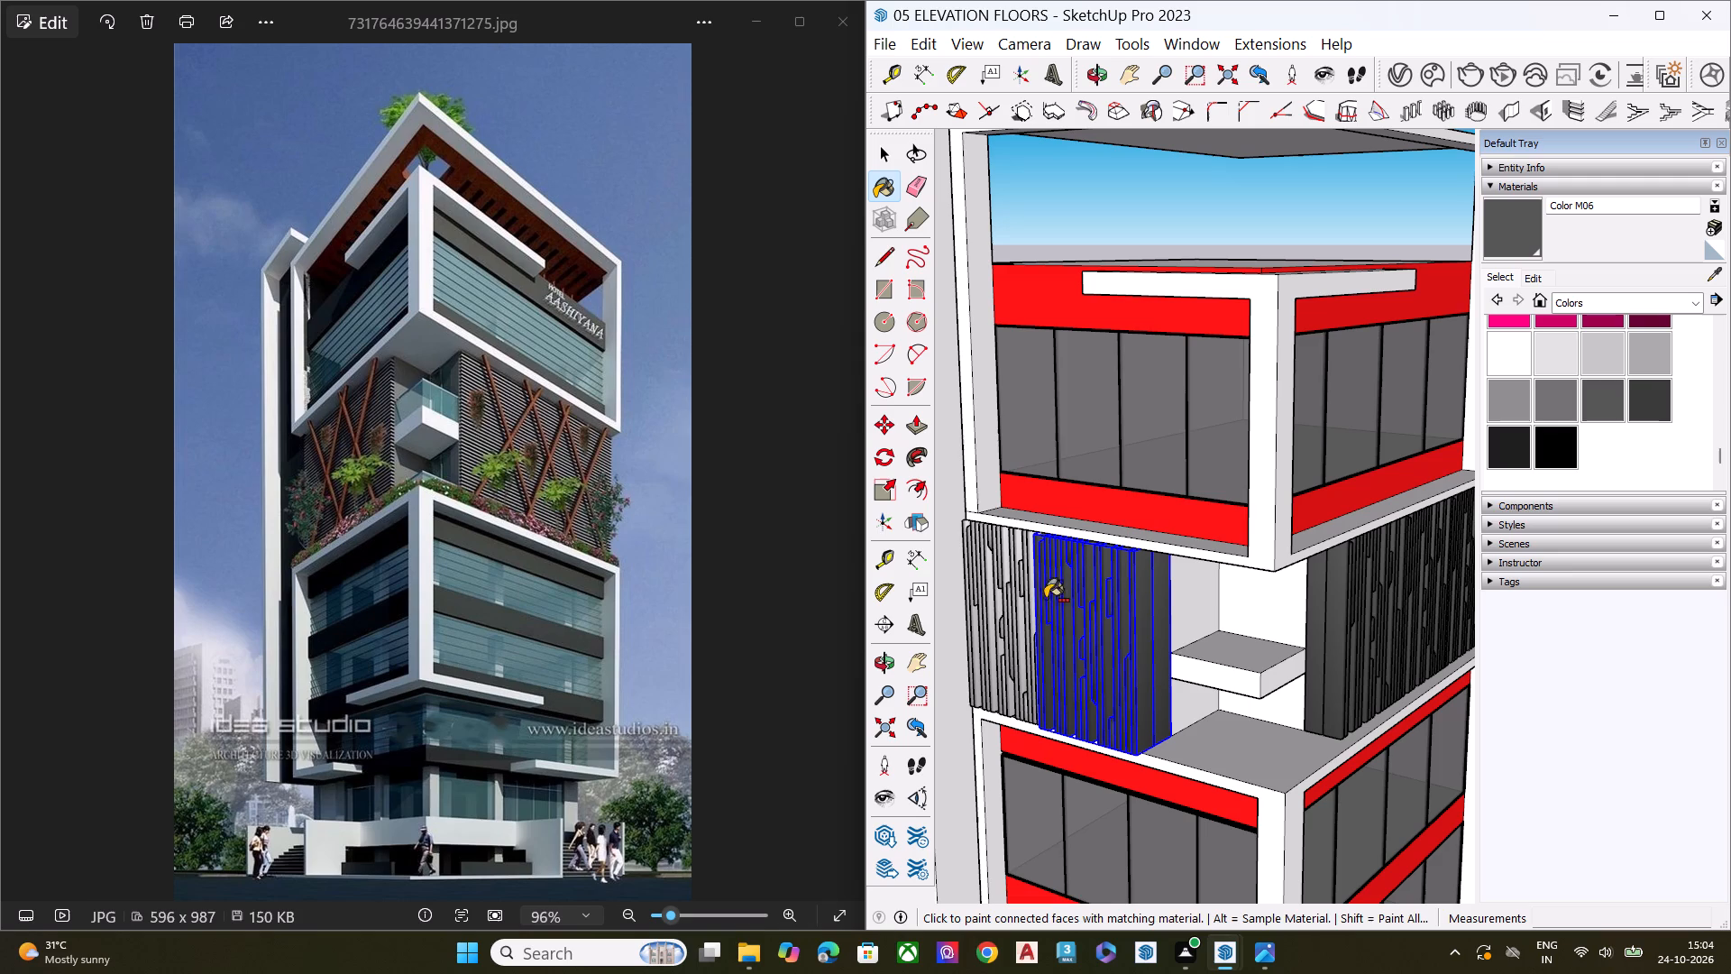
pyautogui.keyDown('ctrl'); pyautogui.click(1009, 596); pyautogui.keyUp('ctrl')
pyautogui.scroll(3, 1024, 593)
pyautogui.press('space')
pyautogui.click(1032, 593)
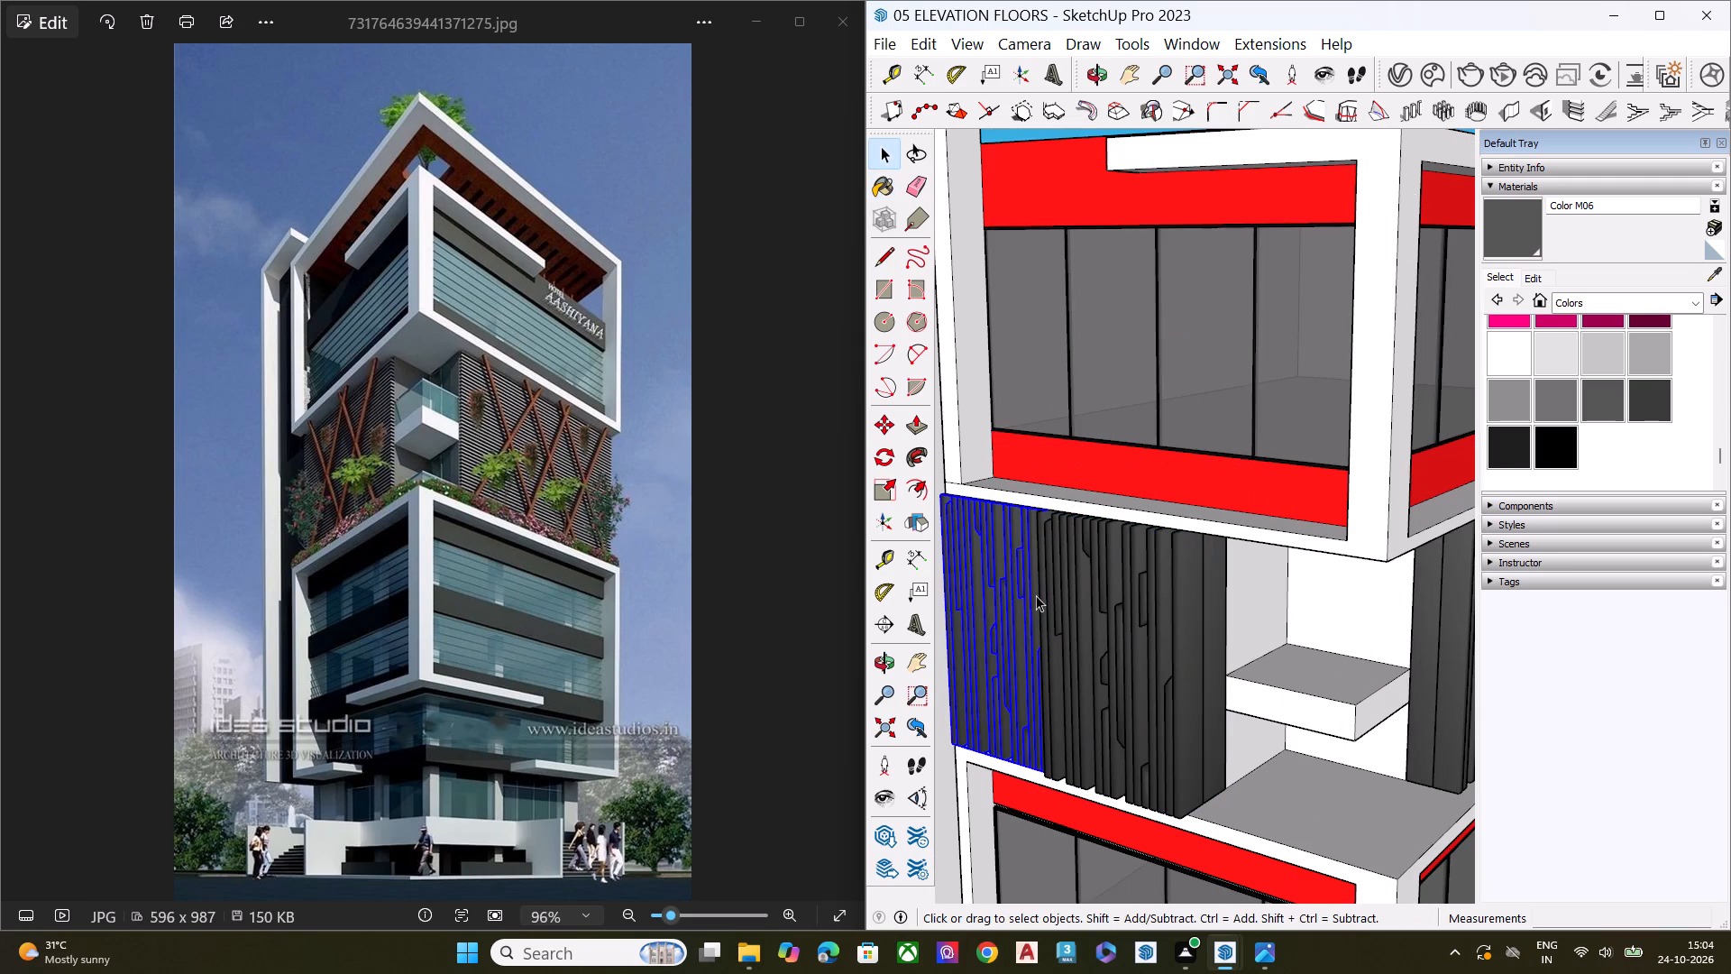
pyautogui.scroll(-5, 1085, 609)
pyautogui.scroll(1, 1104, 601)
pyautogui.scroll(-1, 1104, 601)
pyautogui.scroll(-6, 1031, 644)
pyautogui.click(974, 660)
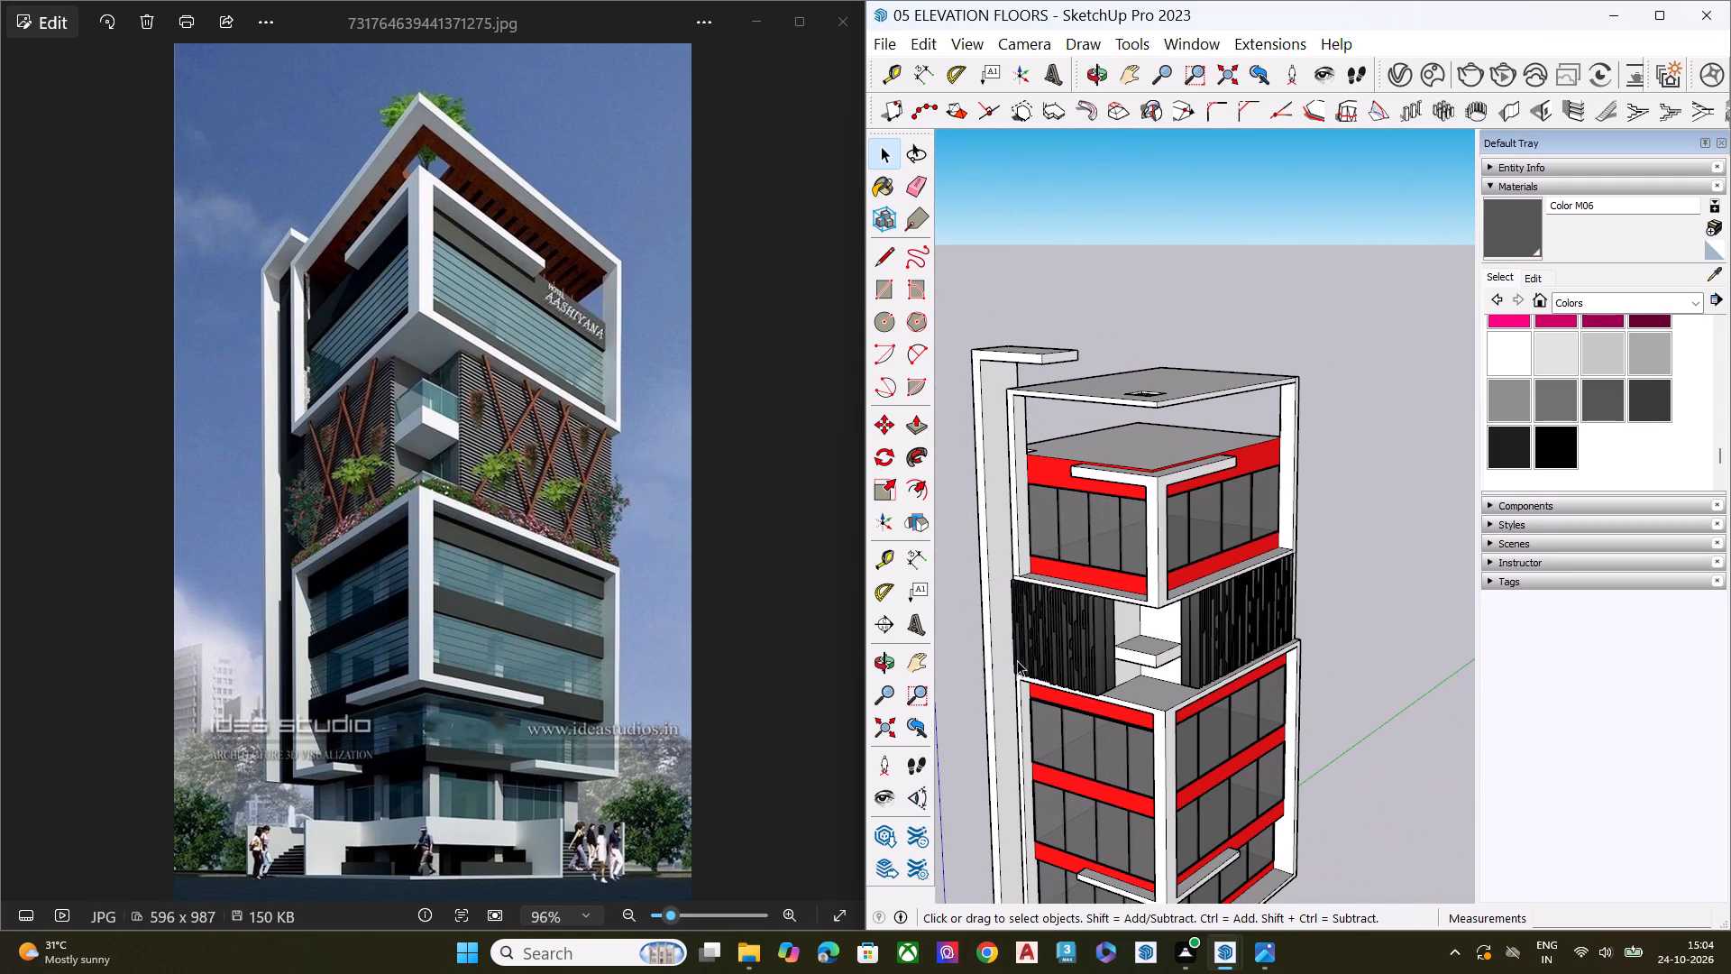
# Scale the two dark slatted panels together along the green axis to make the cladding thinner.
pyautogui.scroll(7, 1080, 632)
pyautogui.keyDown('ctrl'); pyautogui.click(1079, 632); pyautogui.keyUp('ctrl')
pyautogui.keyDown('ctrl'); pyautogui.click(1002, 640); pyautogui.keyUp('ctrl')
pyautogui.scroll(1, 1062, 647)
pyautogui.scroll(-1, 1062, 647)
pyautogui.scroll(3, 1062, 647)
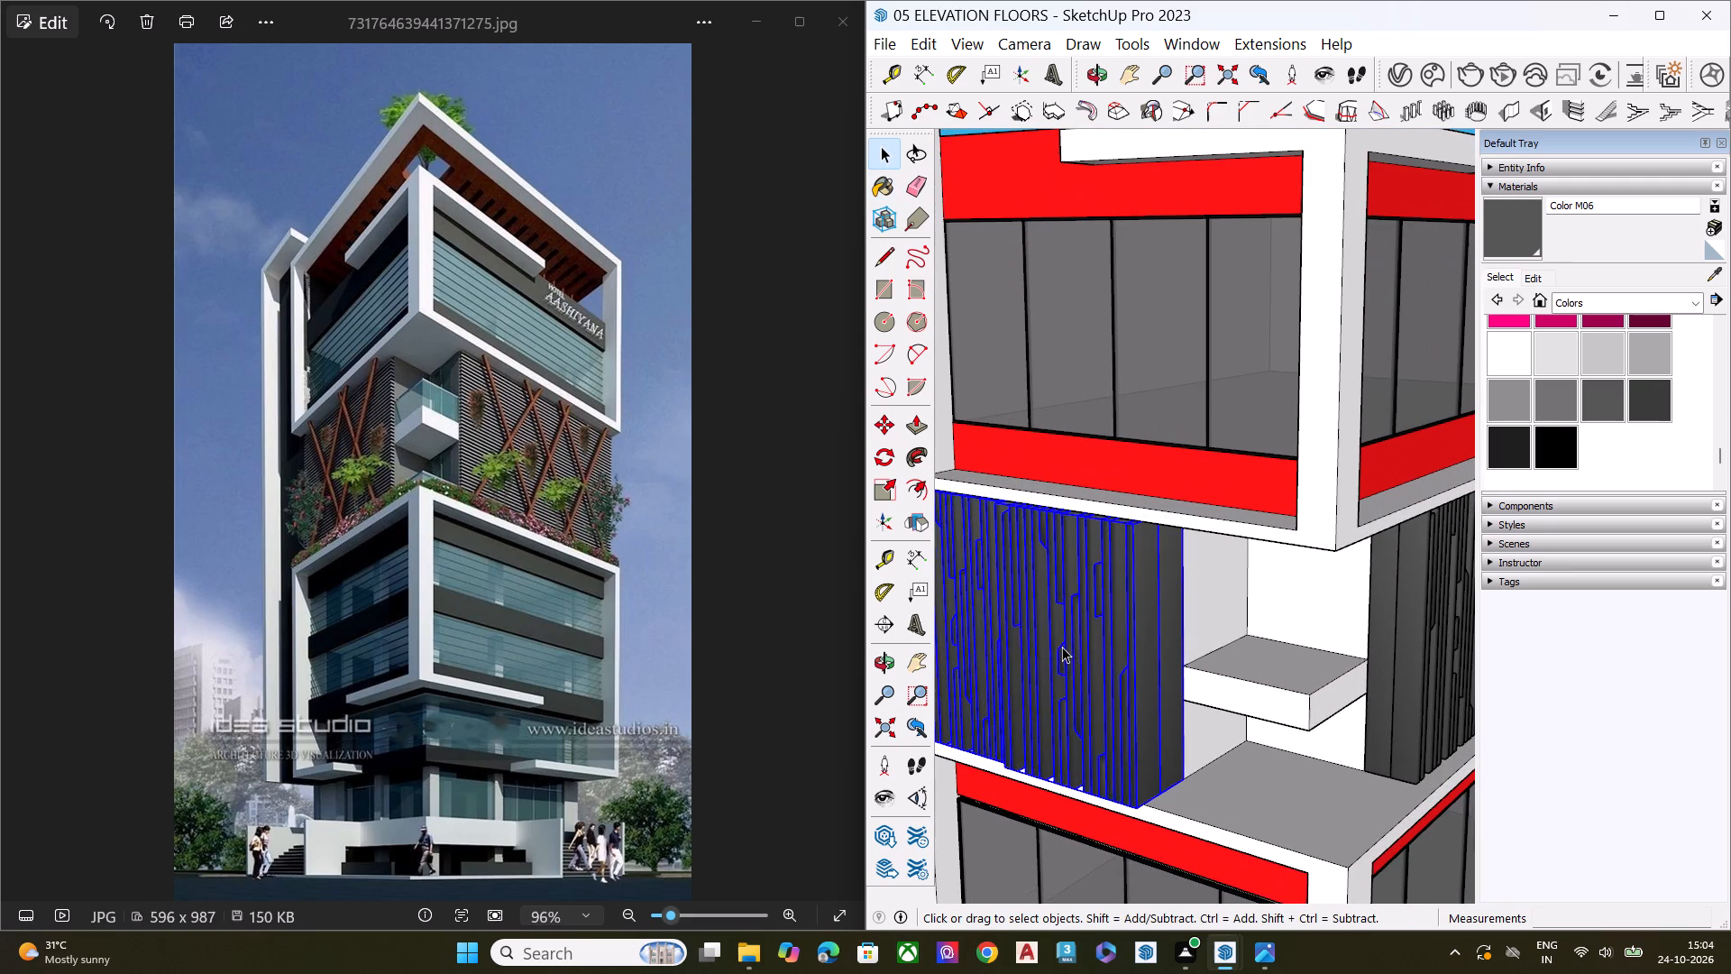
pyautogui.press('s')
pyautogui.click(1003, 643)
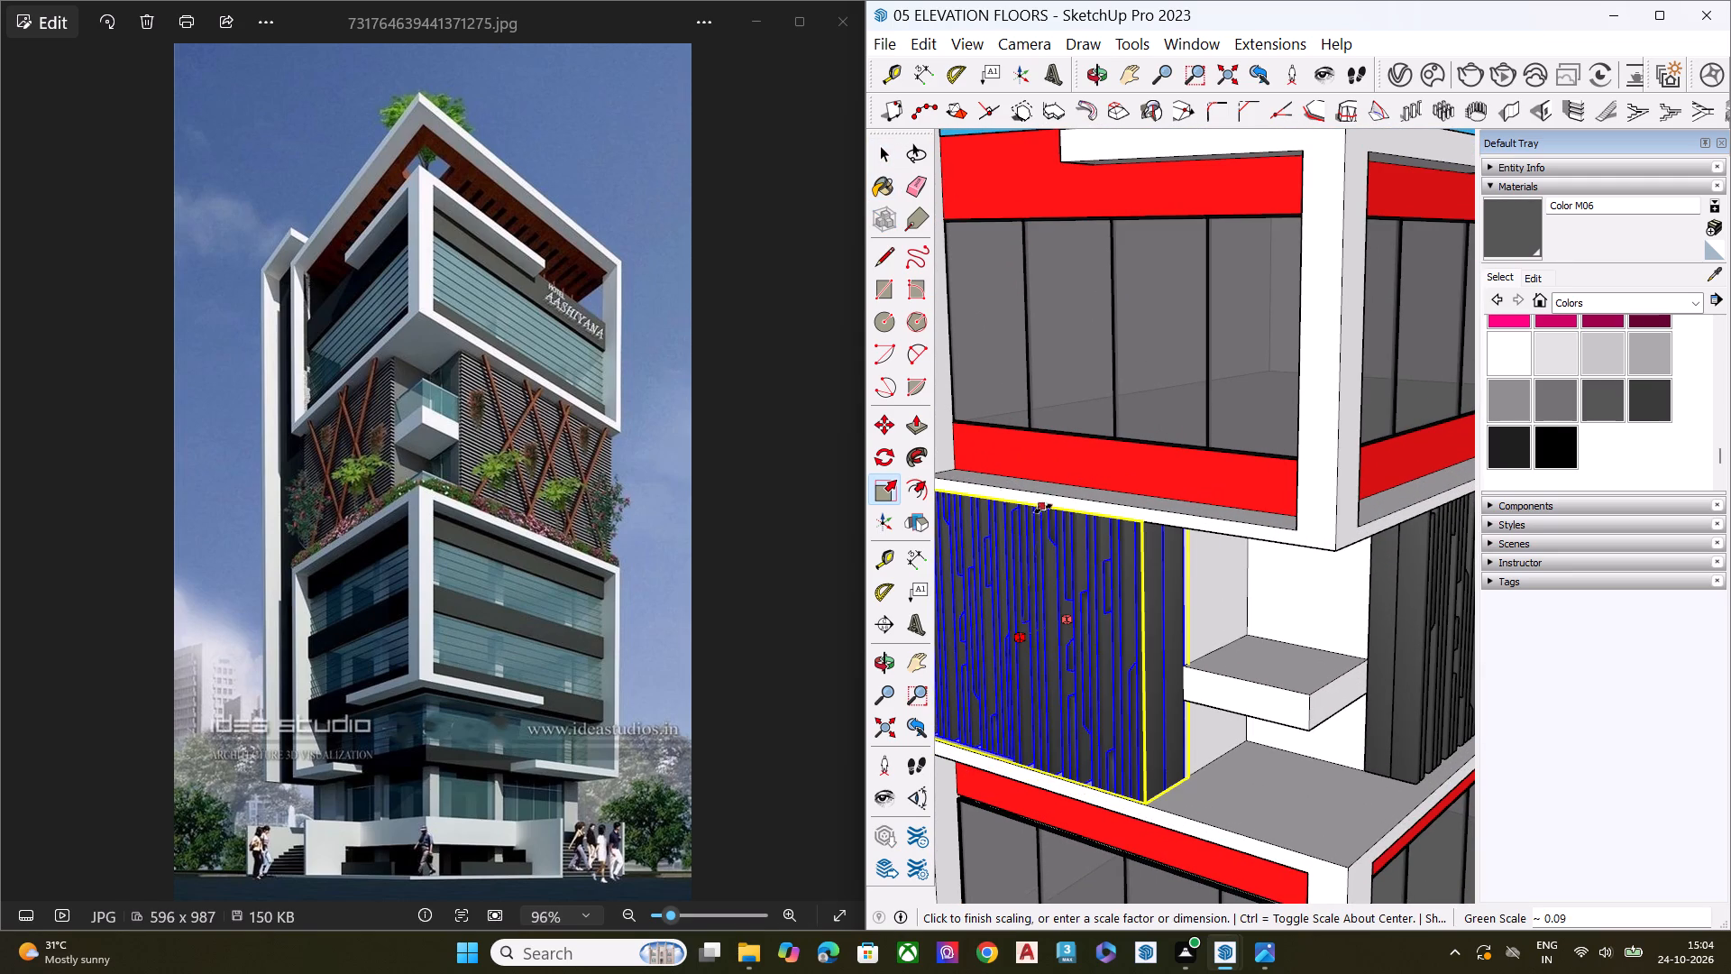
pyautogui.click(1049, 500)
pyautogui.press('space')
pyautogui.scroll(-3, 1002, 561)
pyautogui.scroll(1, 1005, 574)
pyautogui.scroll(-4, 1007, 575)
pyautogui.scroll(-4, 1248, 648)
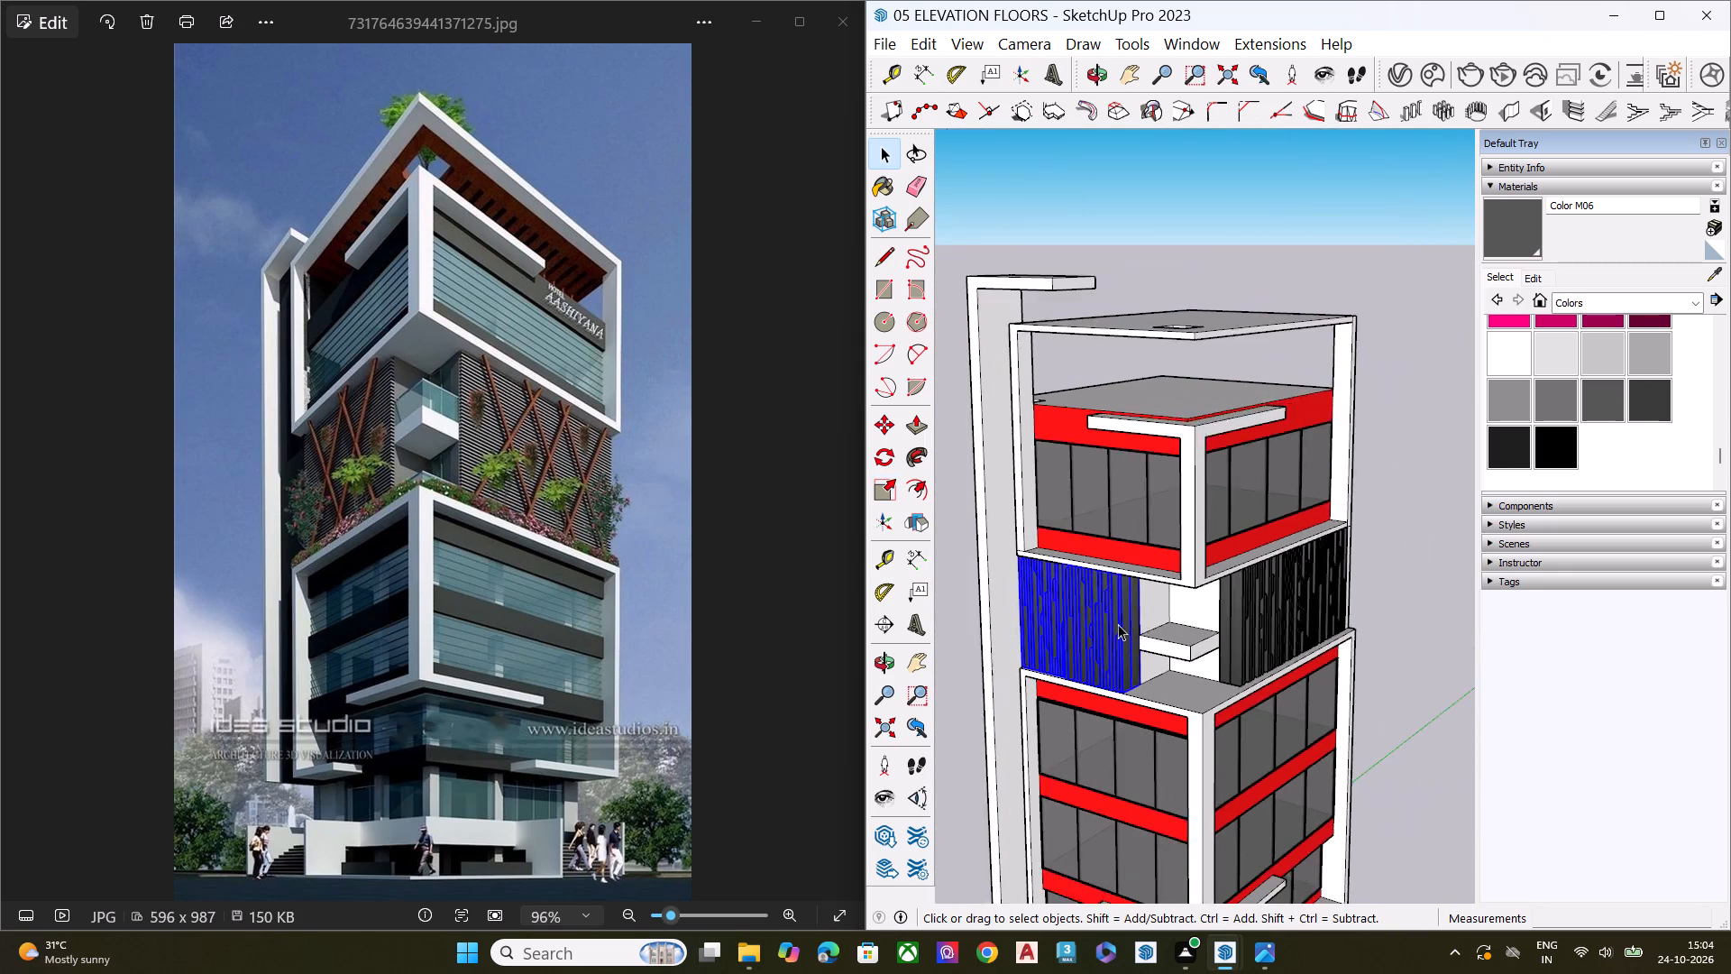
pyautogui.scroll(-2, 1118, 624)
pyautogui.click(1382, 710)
# Examine the dark slatted cladding on both mid-level façades close up and from the whole tower against the reference photo.
pyautogui.scroll(-1, 1278, 771)
pyautogui.moveTo(1273, 761); pyautogui.dragTo(1020, 533, button='middle')
pyautogui.scroll(-1, 1021, 534)
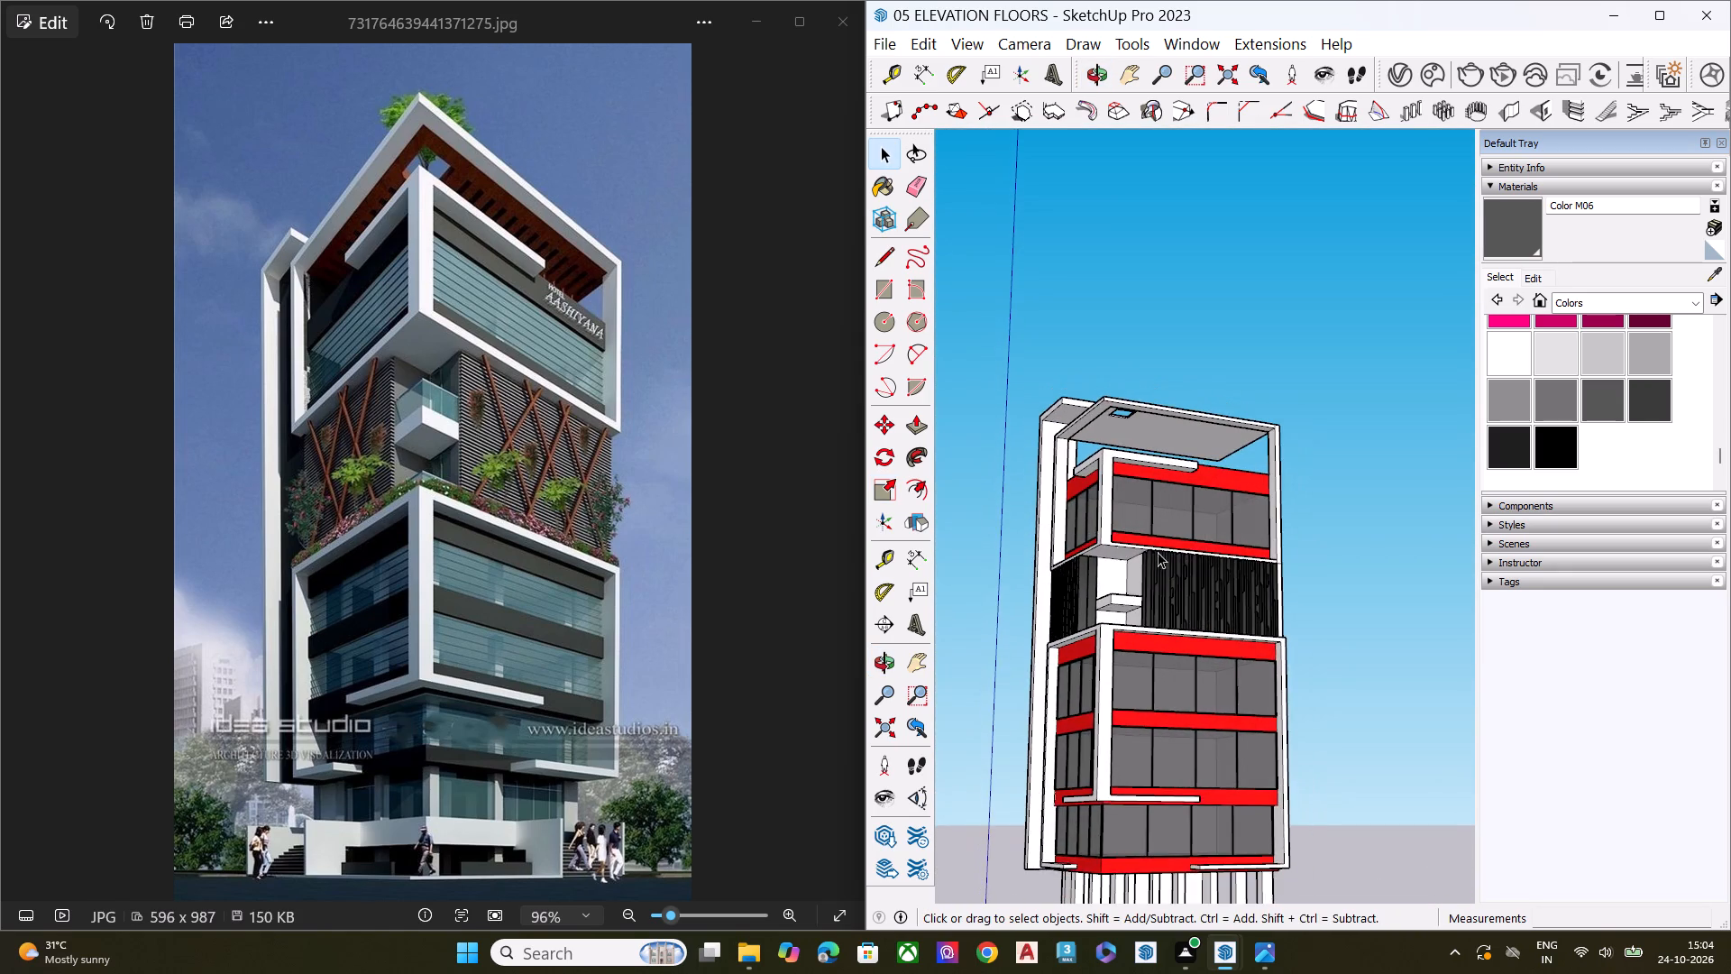
pyautogui.scroll(12, 1164, 557)
pyautogui.moveTo(1277, 609); pyautogui.dragTo(781, 612, button='middle')
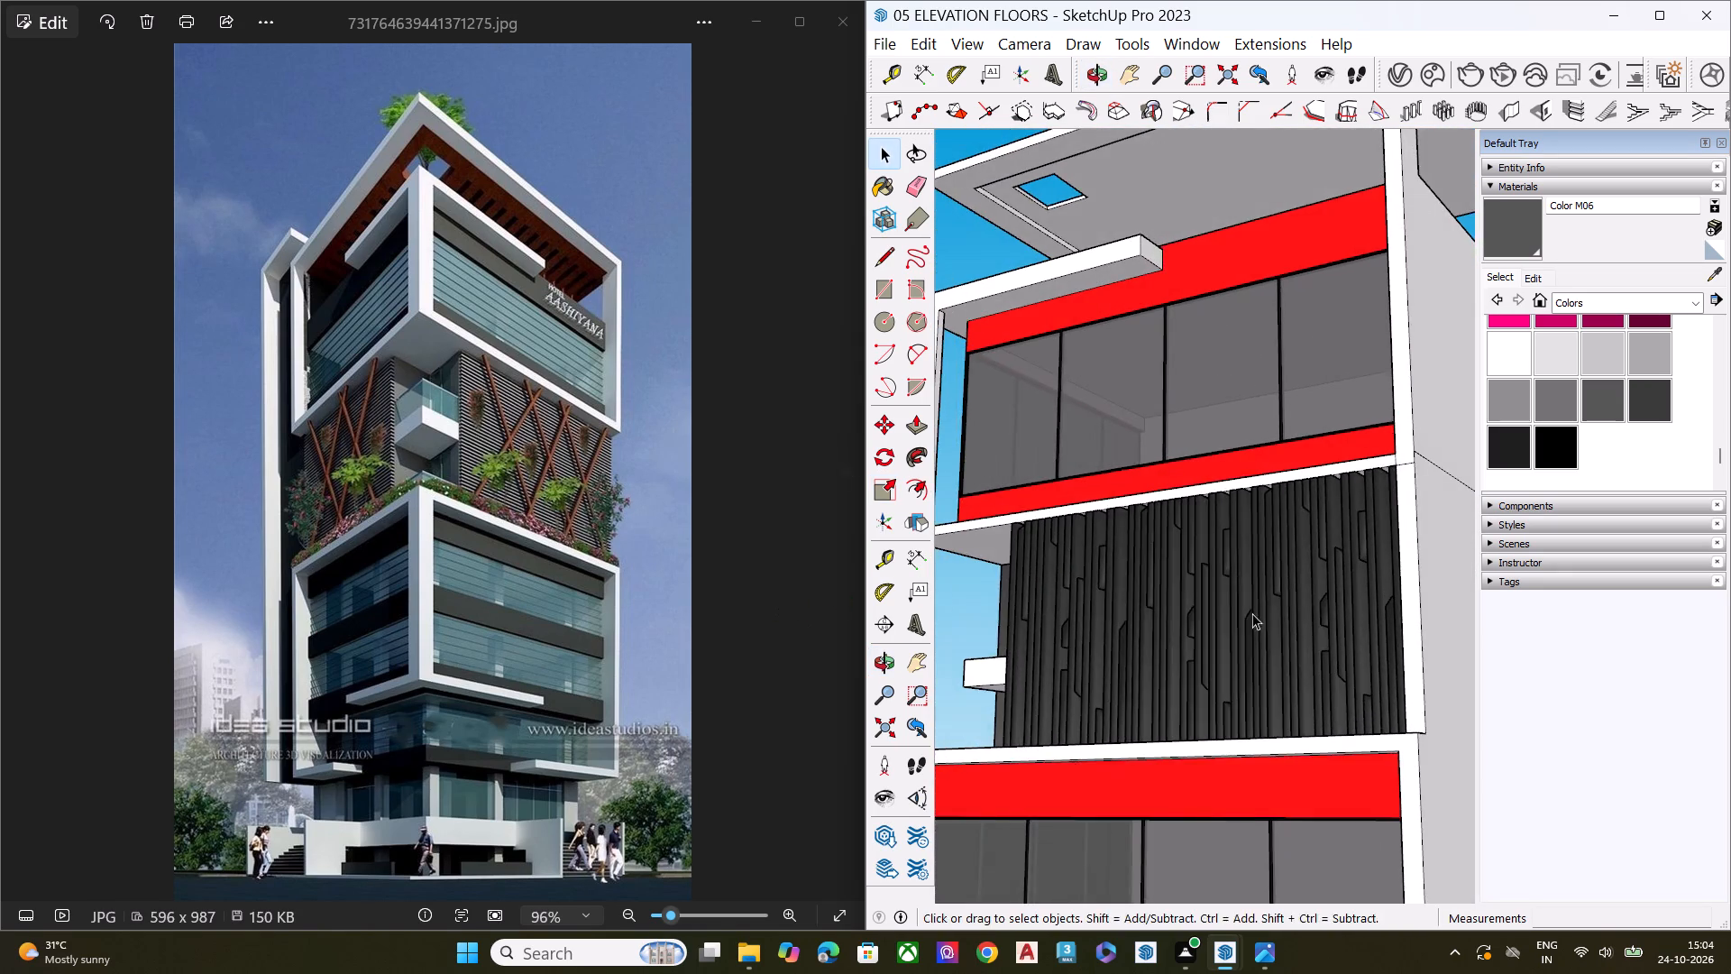
pyautogui.moveTo(1252, 613); pyautogui.dragTo(1005, 712, button='middle')
pyautogui.scroll(2, 1082, 666)
pyautogui.scroll(-1, 1125, 655)
pyautogui.scroll(4, 1125, 655)
pyautogui.scroll(-1, 1125, 655)
pyautogui.scroll(1, 1125, 655)
pyautogui.scroll(-7, 1223, 642)
pyautogui.moveTo(1100, 661); pyautogui.dragTo(1434, 657, button='middle')
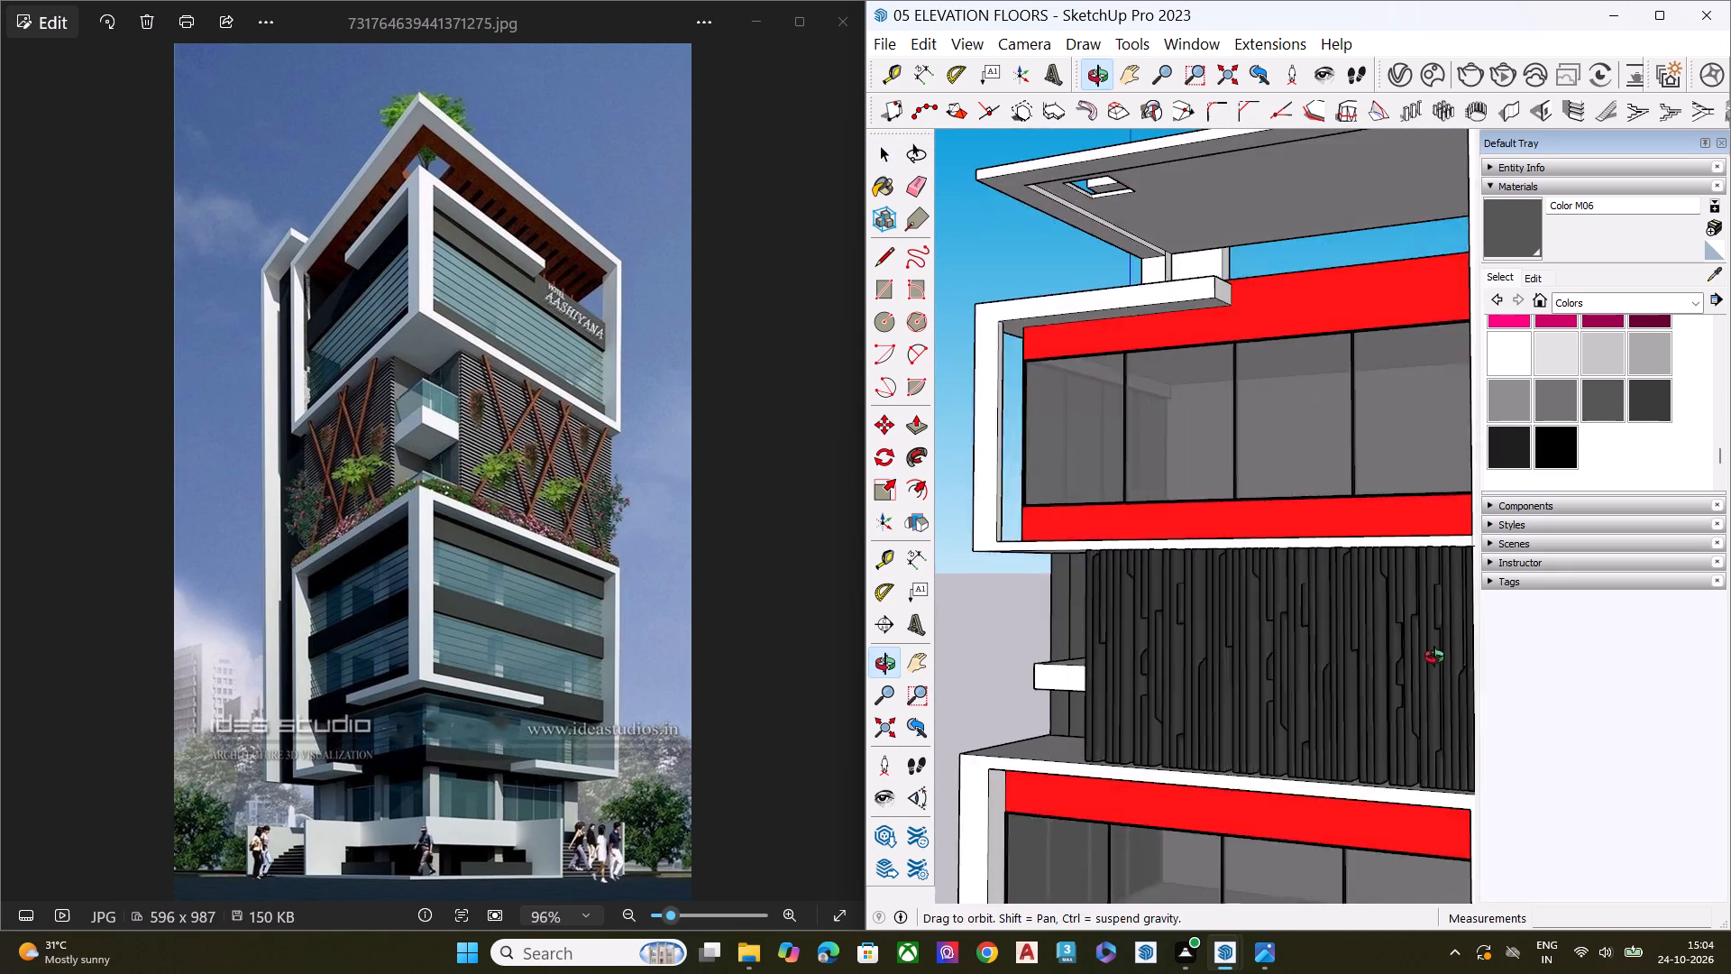
pyautogui.moveTo(1434, 657); pyautogui.dragTo(1449, 656, button='middle')
pyautogui.moveTo(1043, 650); pyautogui.dragTo(1512, 651, button='middle')
pyautogui.scroll(-2, 1119, 602)
pyautogui.scroll(3, 1114, 602)
pyautogui.scroll(-5, 1112, 602)
pyautogui.moveTo(1283, 669); pyautogui.dragTo(1391, 631, button='middle')
pyautogui.scroll(-8, 1187, 607)
pyautogui.scroll(1, 1192, 877)
pyautogui.scroll(-8, 1104, 613)
pyautogui.scroll(3, 1198, 748)
pyautogui.scroll(-1, 1179, 747)
pyautogui.scroll(1, 1168, 747)
pyautogui.scroll(-2, 1123, 743)
pyautogui.scroll(4, 1118, 743)
pyautogui.moveTo(1203, 696); pyautogui.dragTo(1048, 696, button='middle')
pyautogui.scroll(1, 1143, 696)
# Undo the cladding's painting, scaling, copying and placement until only the original slatted panel stands in front of the tower's base.
pyautogui.hotkey('ctrl', 'z')
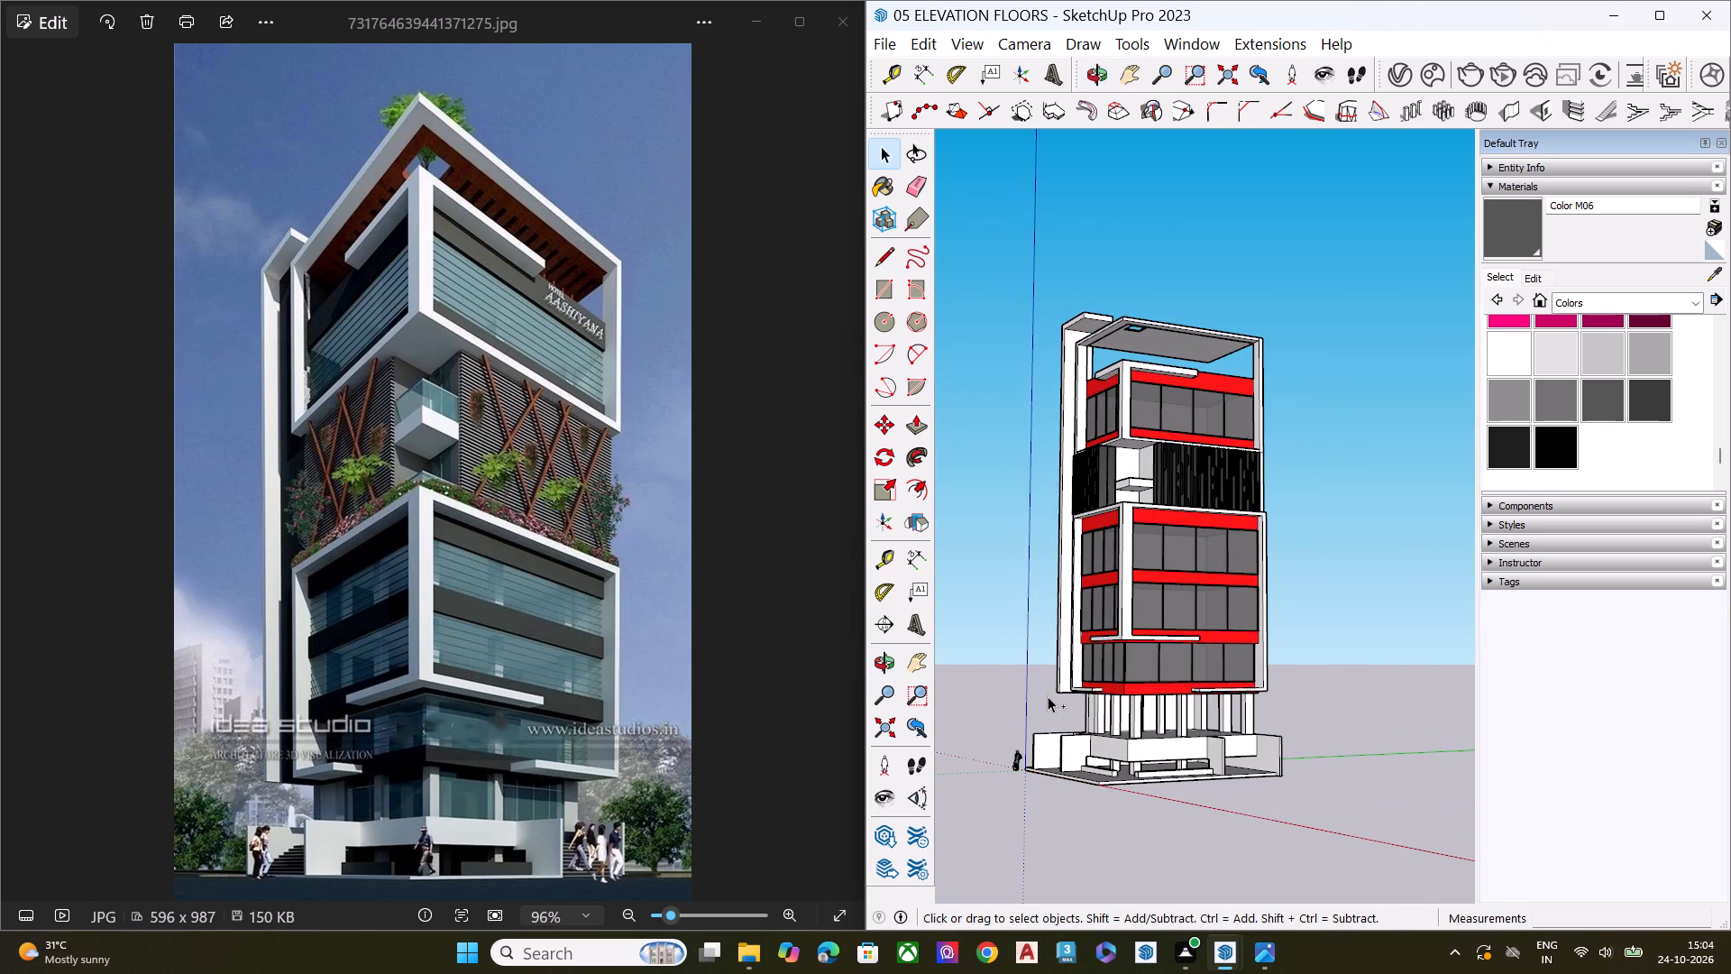
pyautogui.hotkey('ctrl', 'z')
pyautogui.hotkey('ctrl', 'z')
pyautogui.hotkey('ctrl', 'z')
pyautogui.hotkey('ctrl', 'z')
pyautogui.hotkey('ctrl', 'z')
pyautogui.hotkey('ctrl', 'z')
pyautogui.hotkey('ctrl', 'z')
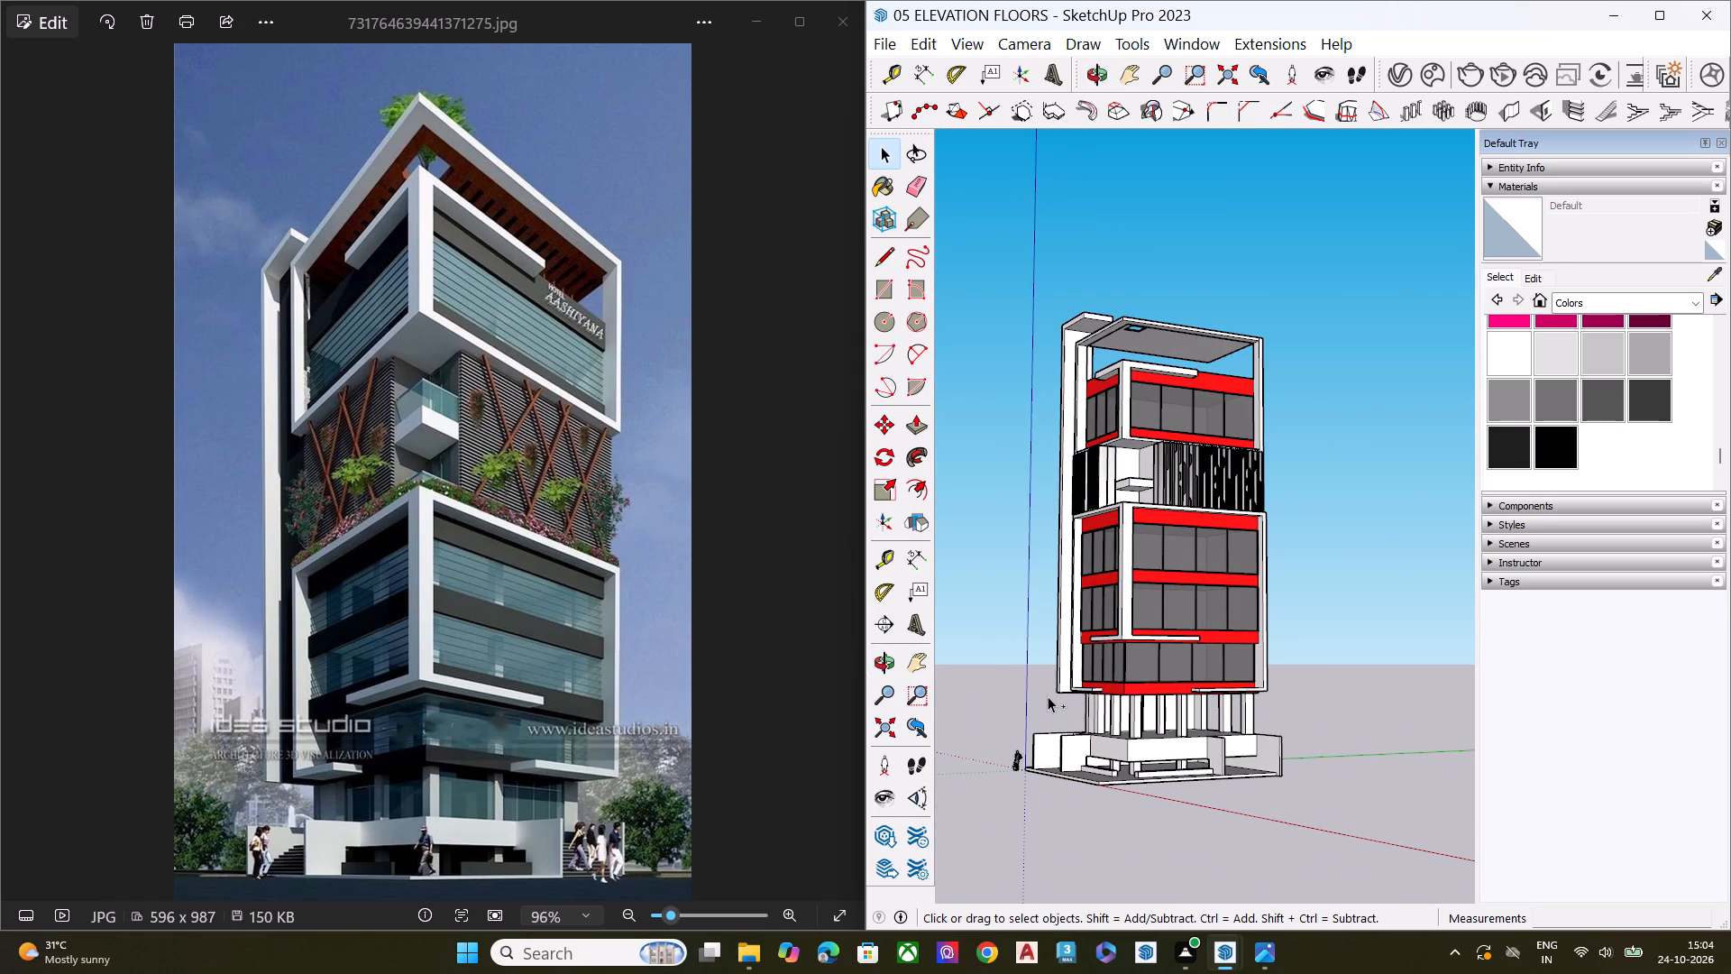
pyautogui.hotkey('ctrl', 'z')
pyautogui.hotkey('ctrl', 'z')
pyautogui.hotkey('ctrl', 'z')
pyautogui.hotkey('ctrl', 'z')
pyautogui.hotkey('ctrl', 'z')
pyautogui.hotkey('ctrl', 'z')
pyautogui.hotkey('ctrl', 'z')
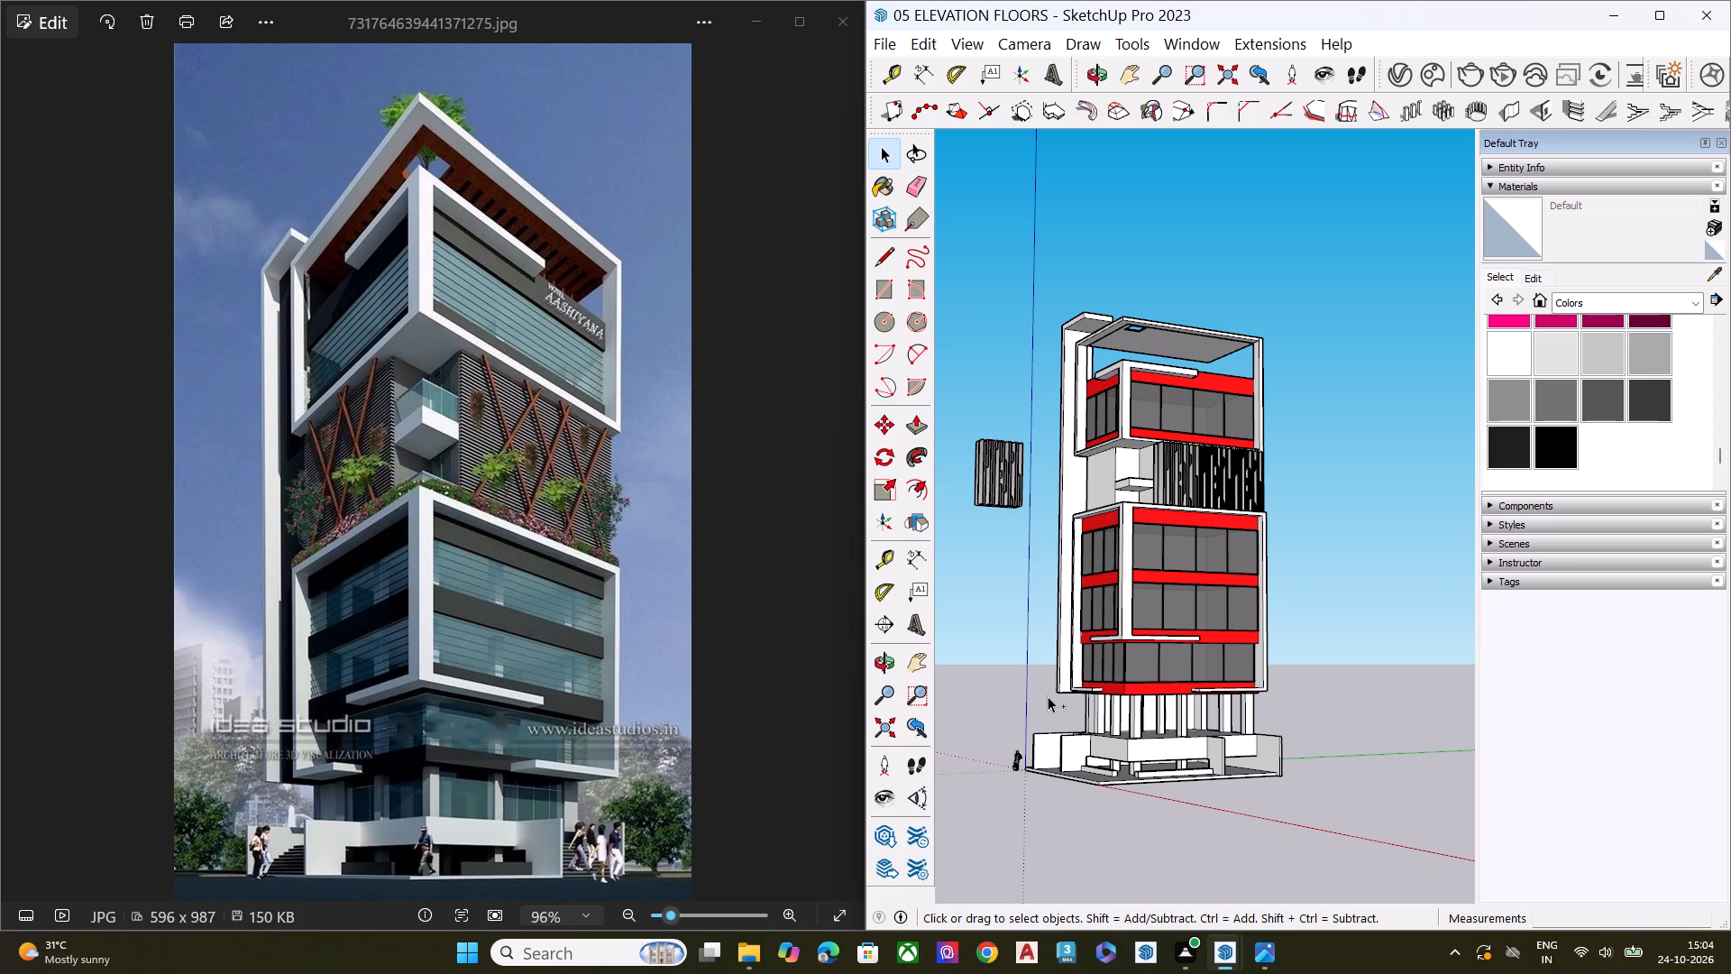
pyautogui.hotkey('ctrl', 'z')
pyautogui.hotkey('ctrl', 'z')
pyautogui.hotkey('ctrl', 'z')
pyautogui.hotkey('ctrl', 'z')
pyautogui.hotkey('ctrl', 'z')
pyautogui.hotkey('ctrl', 'z')
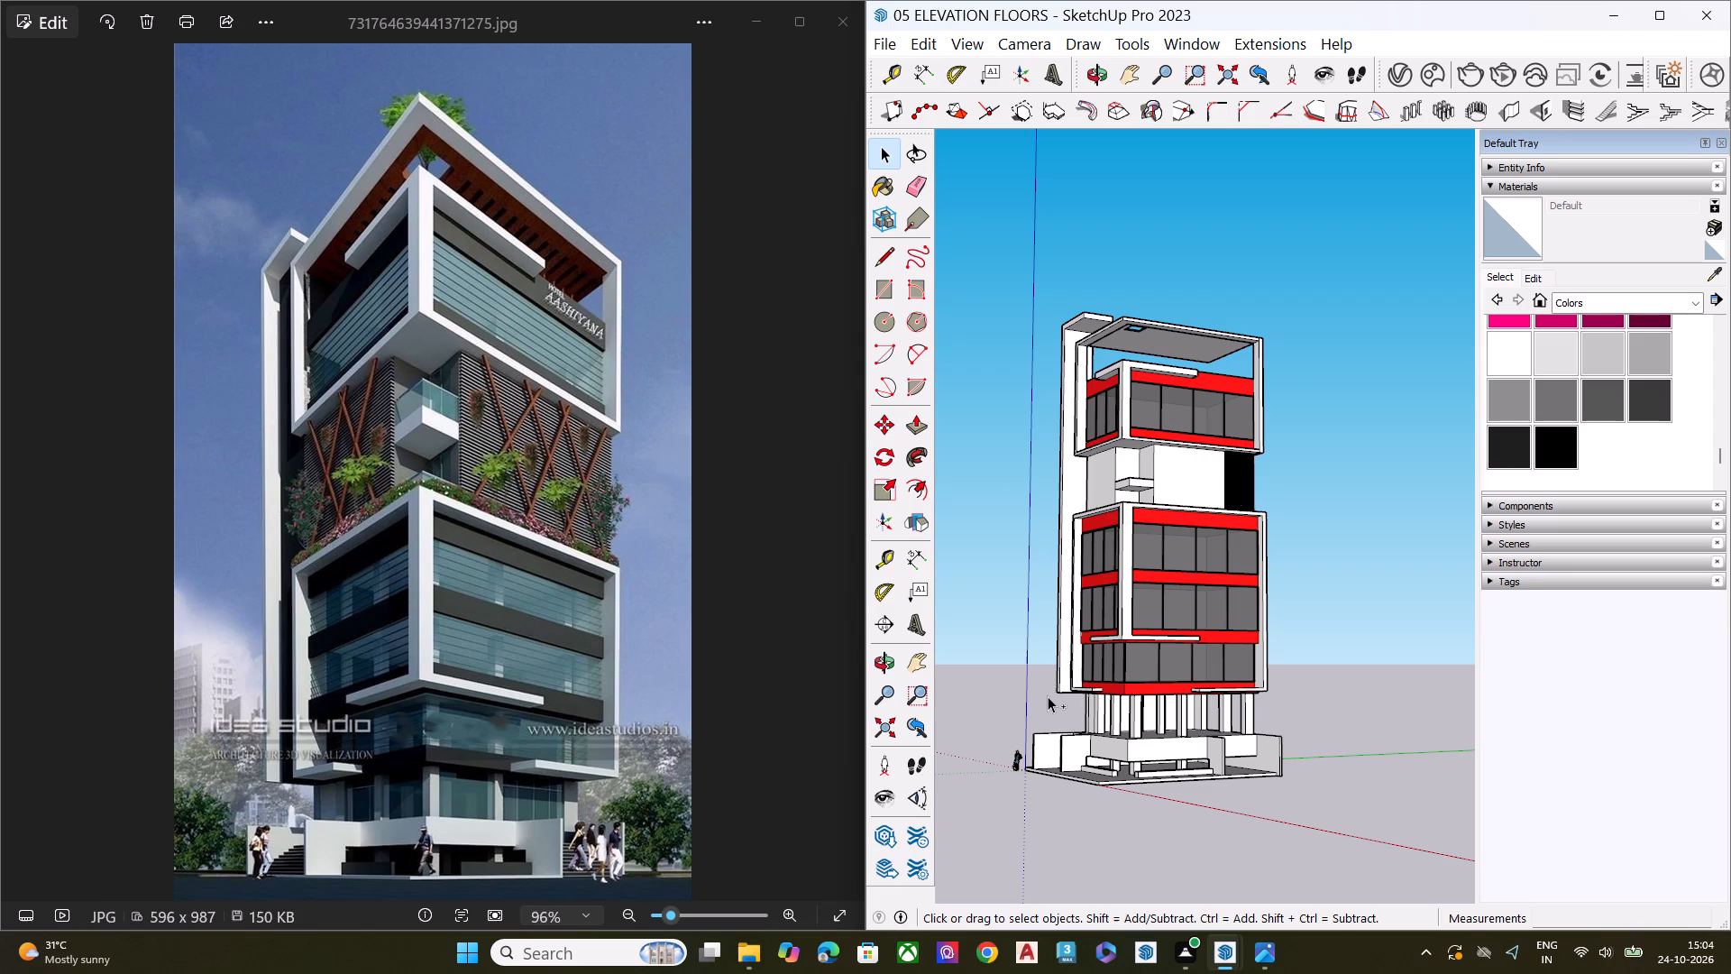
pyautogui.hotkey('ctrl', 'z')
pyautogui.hotkey('ctrl', 'z')
pyautogui.hotkey('ctrl', 'z')
pyautogui.hotkey('ctrl', 'z')
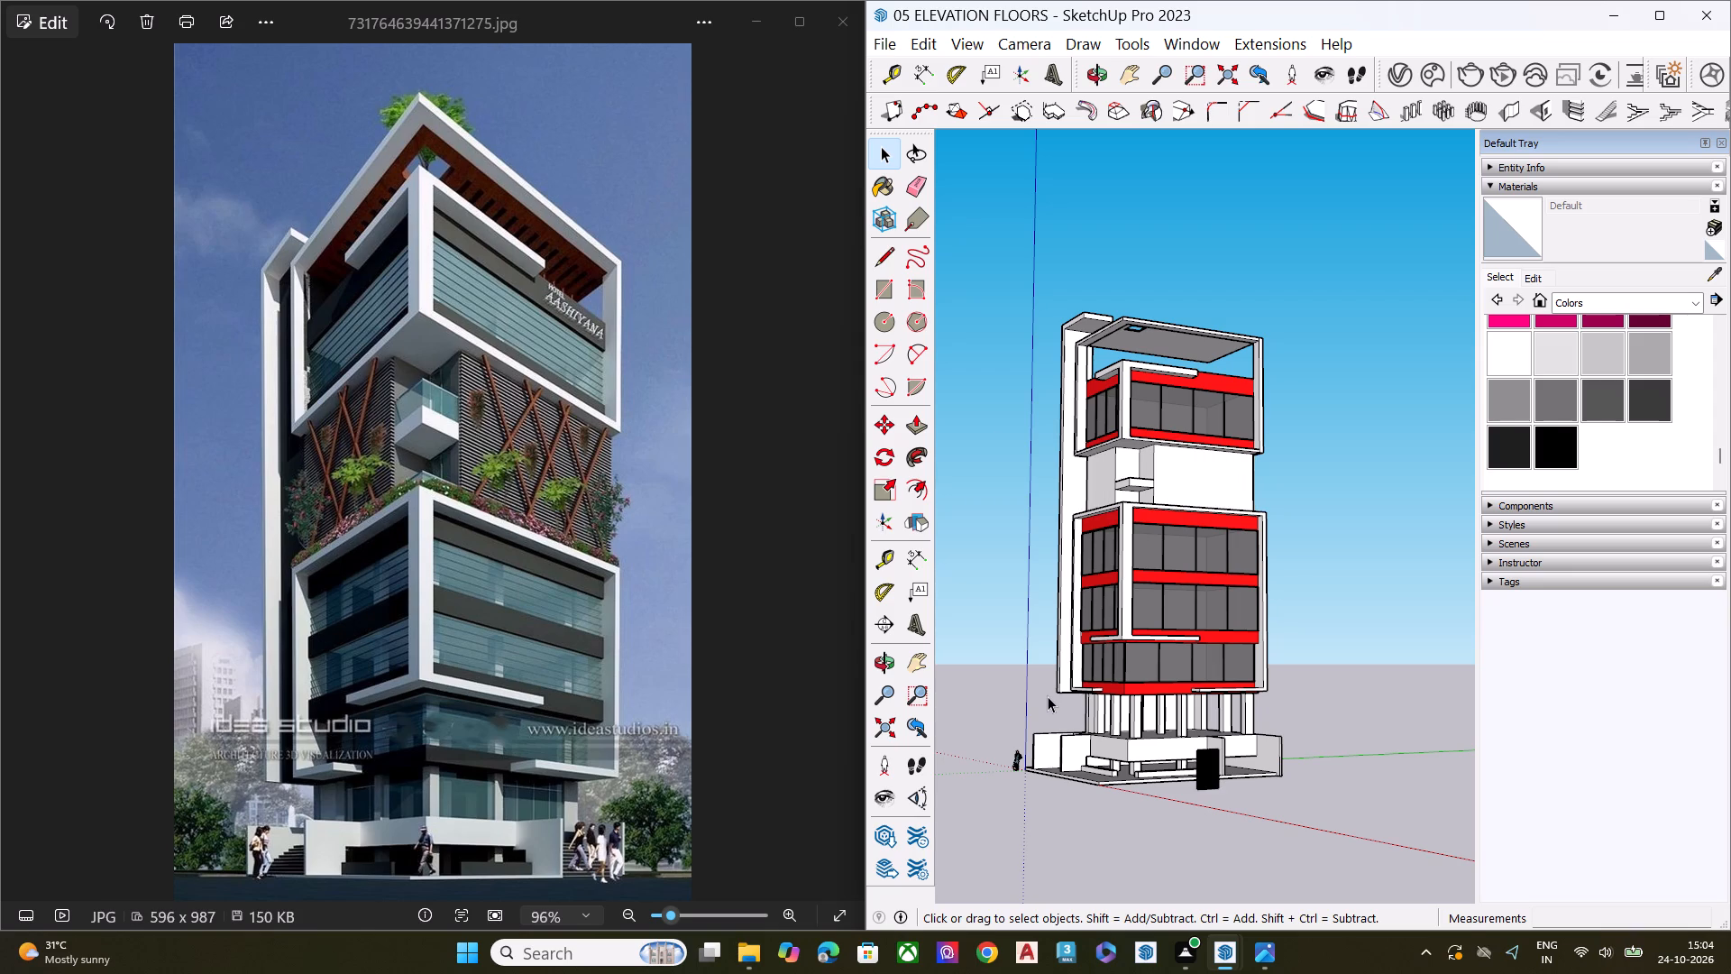
# Delete the remaining slatted panel standing in front of the tower's base.
pyautogui.scroll(4, 1195, 780)
pyautogui.moveTo(1195, 780); pyautogui.dragTo(1212, 863, button='middle')
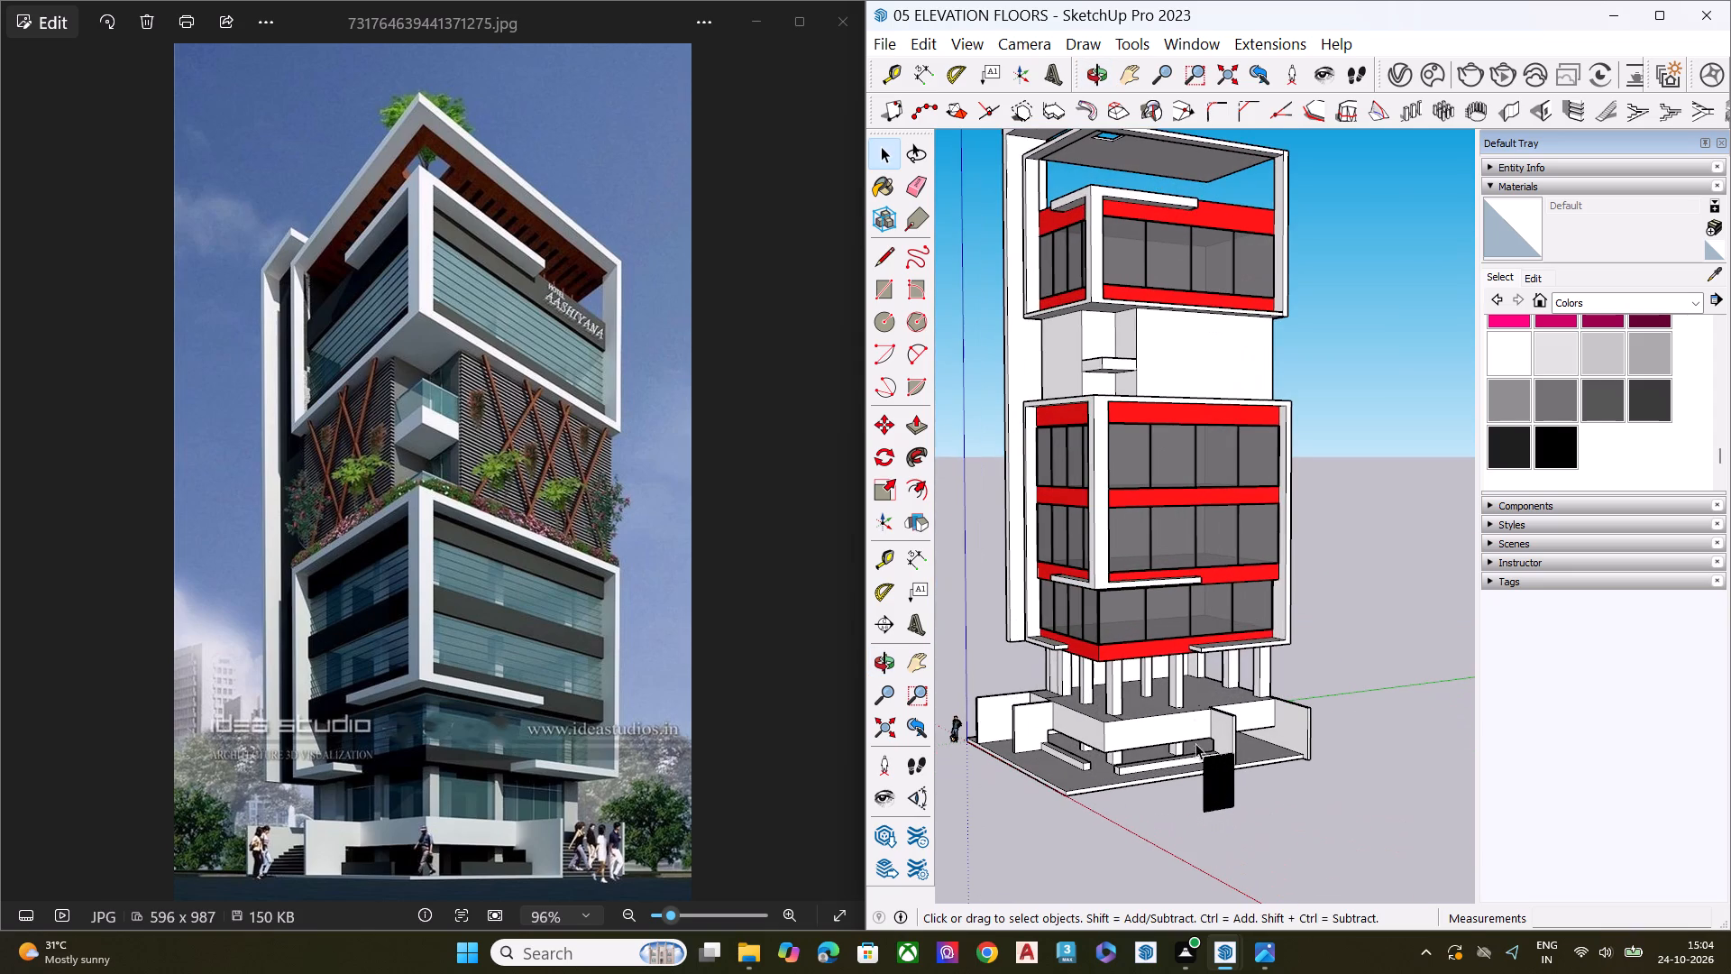
pyautogui.click(1195, 720)
pyautogui.click(1223, 779)
pyautogui.press('Delete')
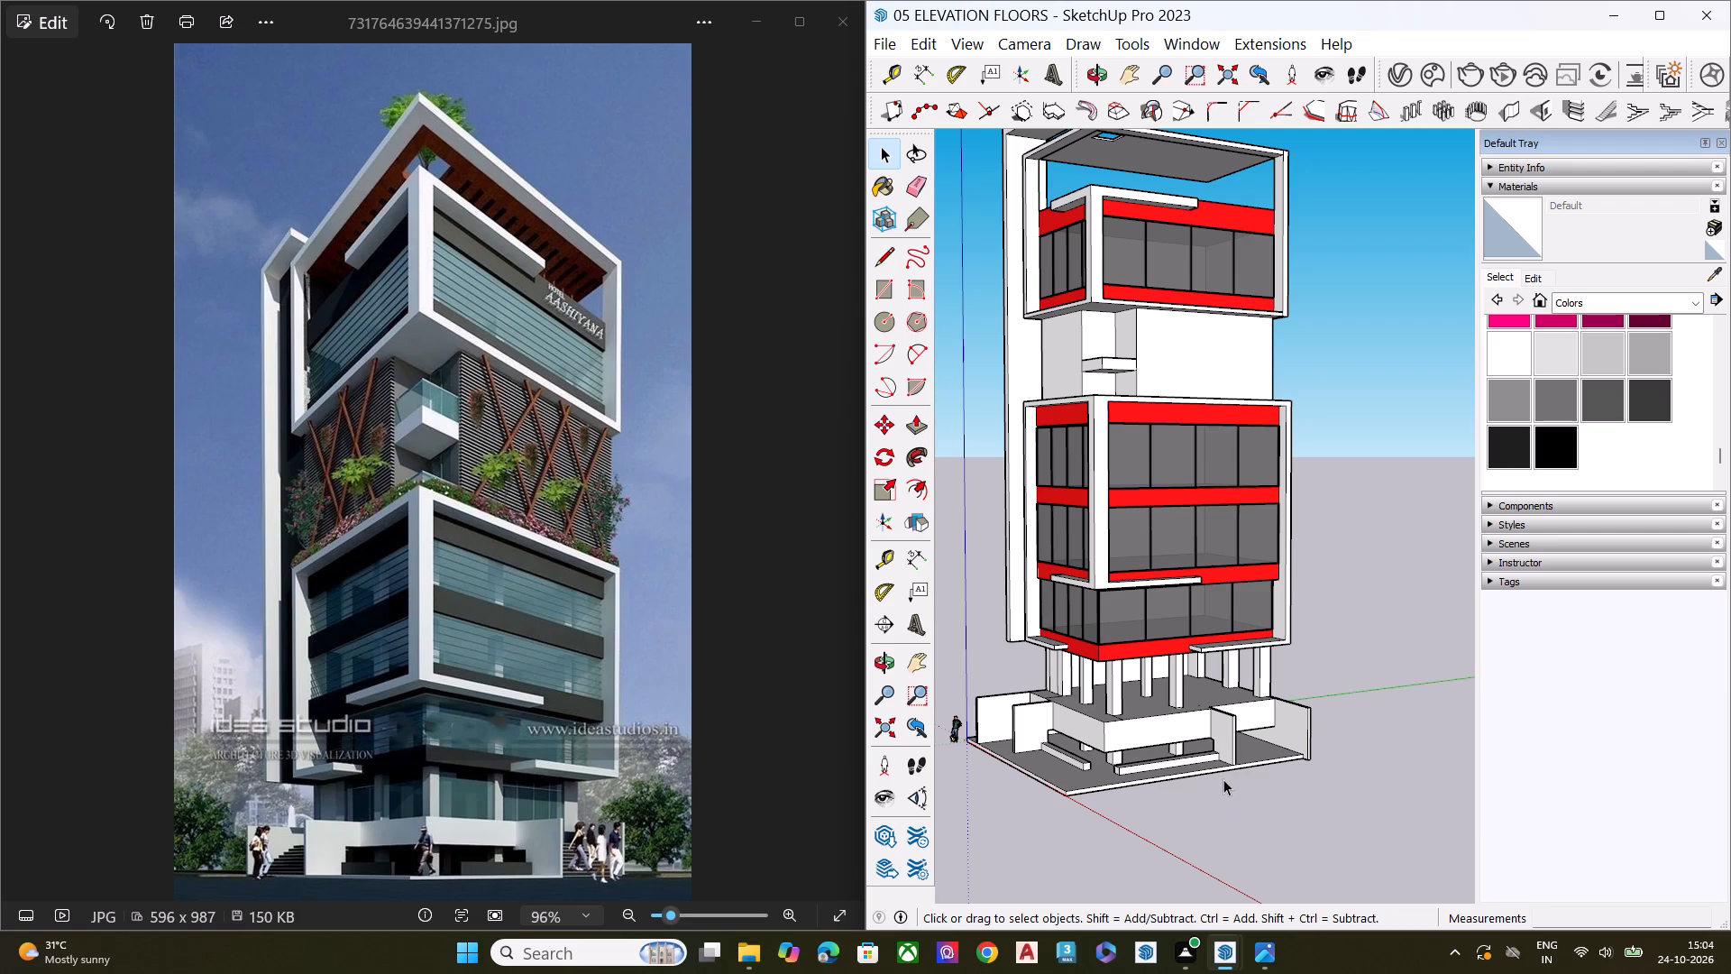
pyautogui.press('space')
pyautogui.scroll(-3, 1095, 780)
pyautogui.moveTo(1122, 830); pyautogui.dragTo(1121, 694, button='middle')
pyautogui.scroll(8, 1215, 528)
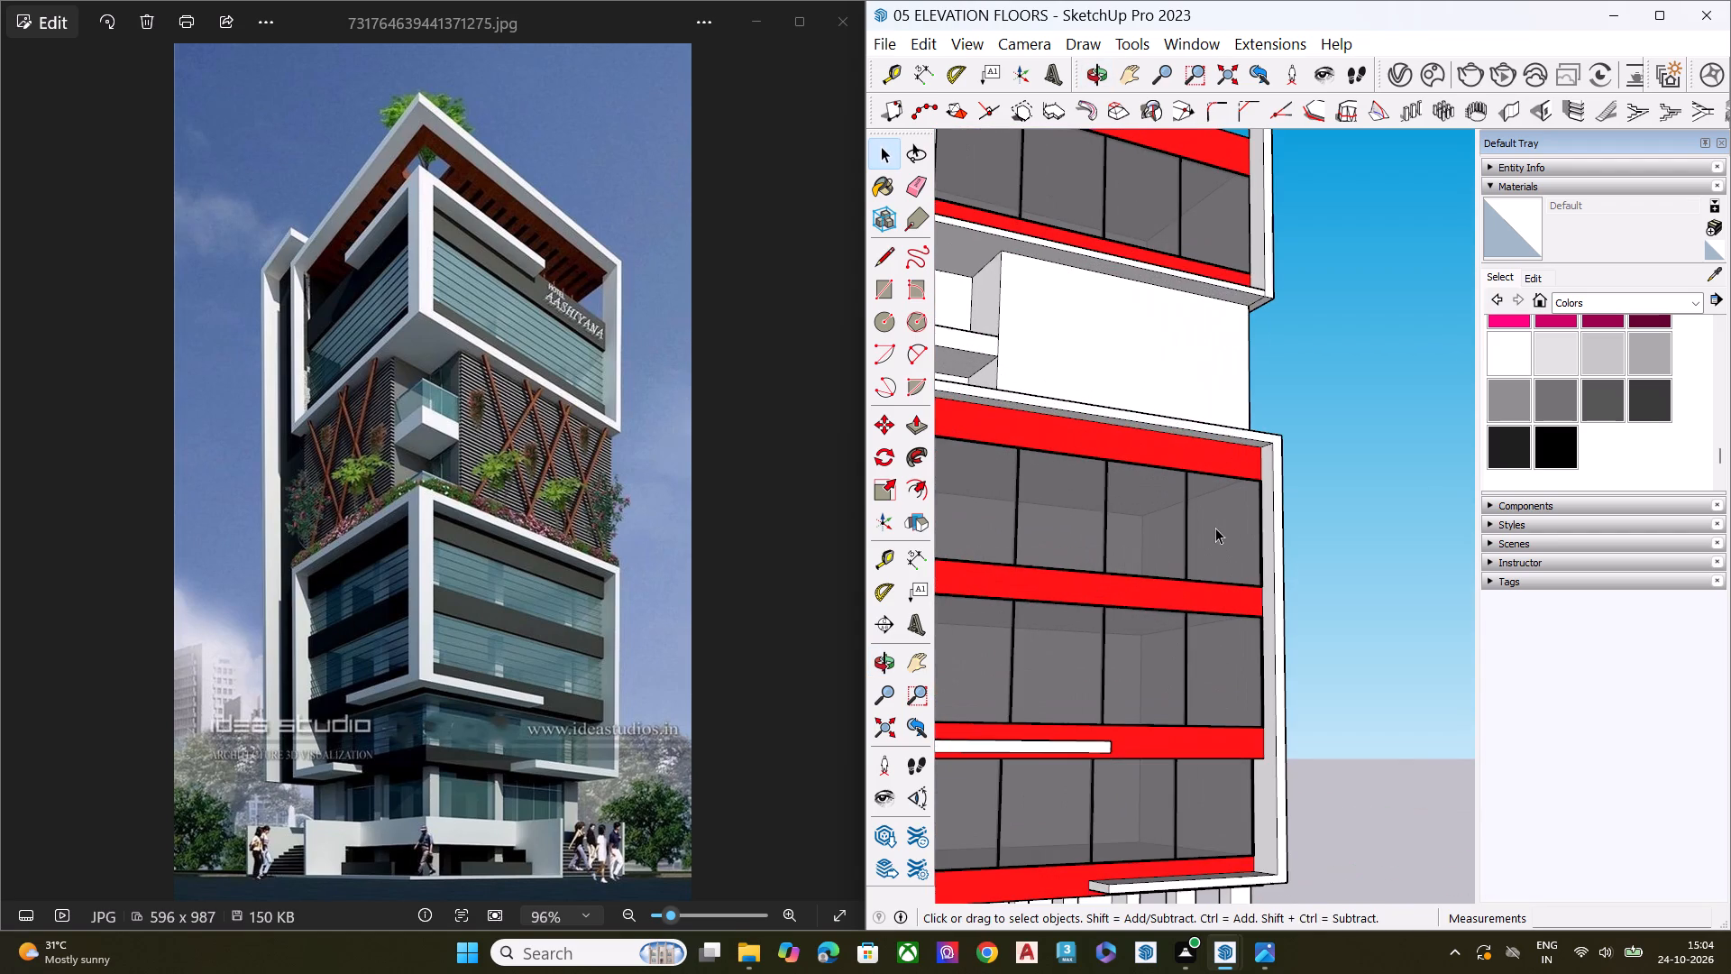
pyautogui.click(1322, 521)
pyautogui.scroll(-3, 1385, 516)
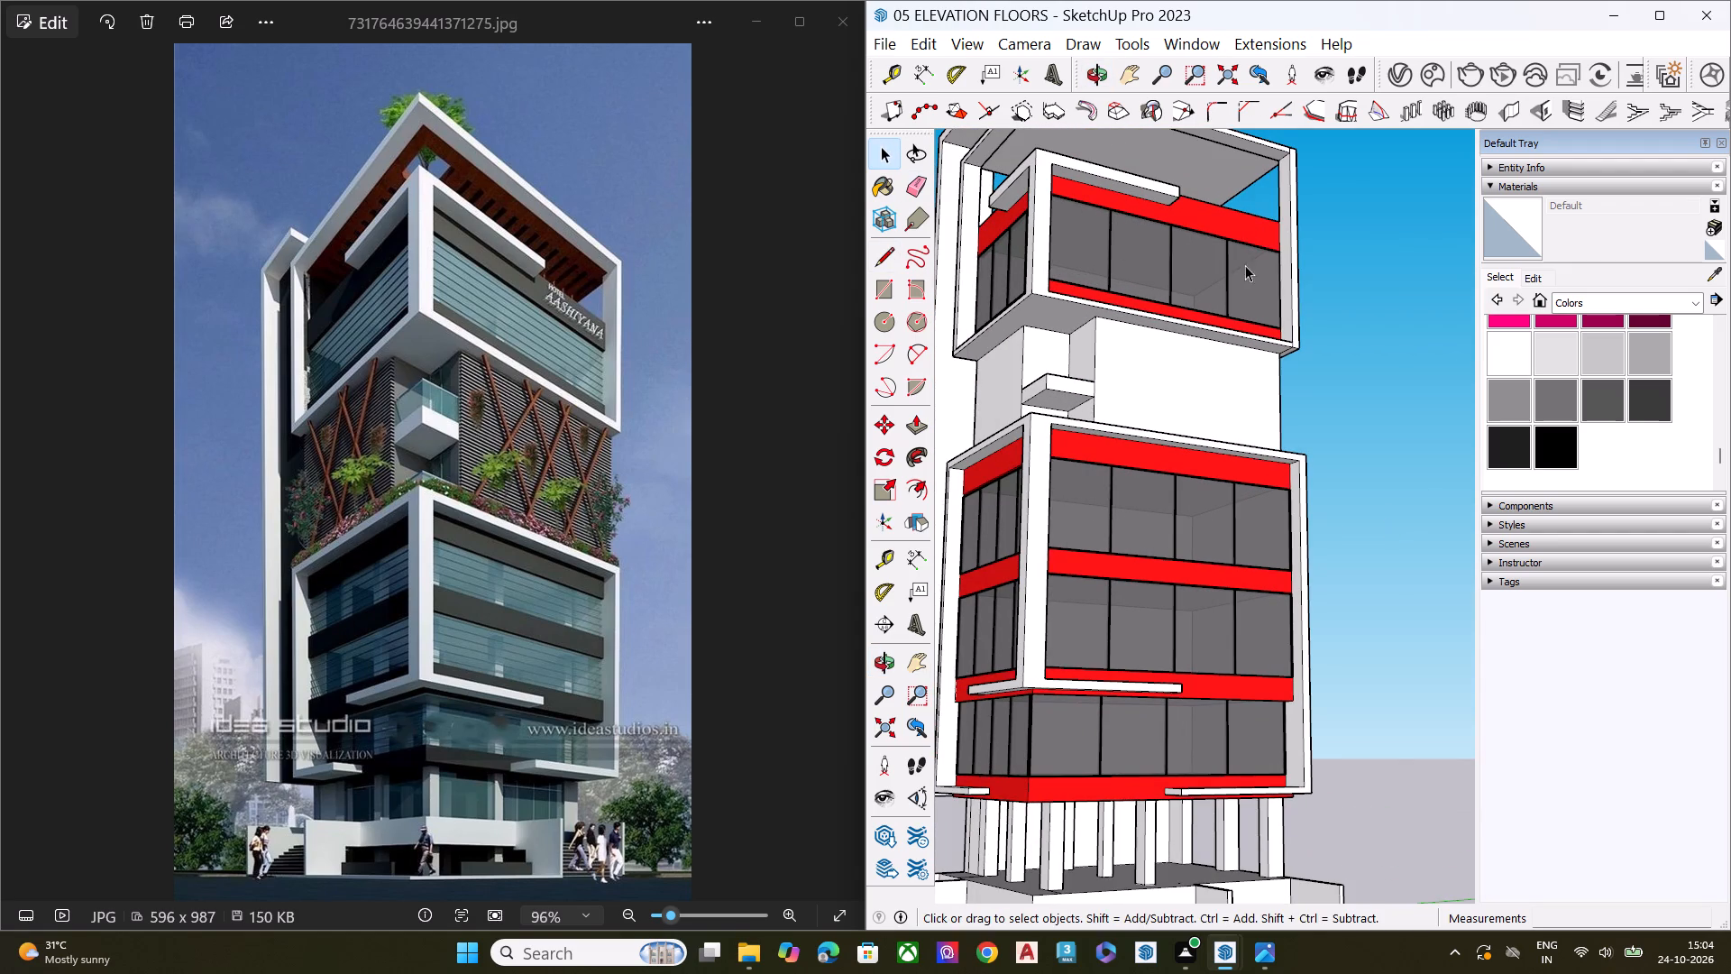
# Browse the importable files in the Downloads folder for a patterned panel model to clad the blank mid-level walls.
pyautogui.click(878, 47)
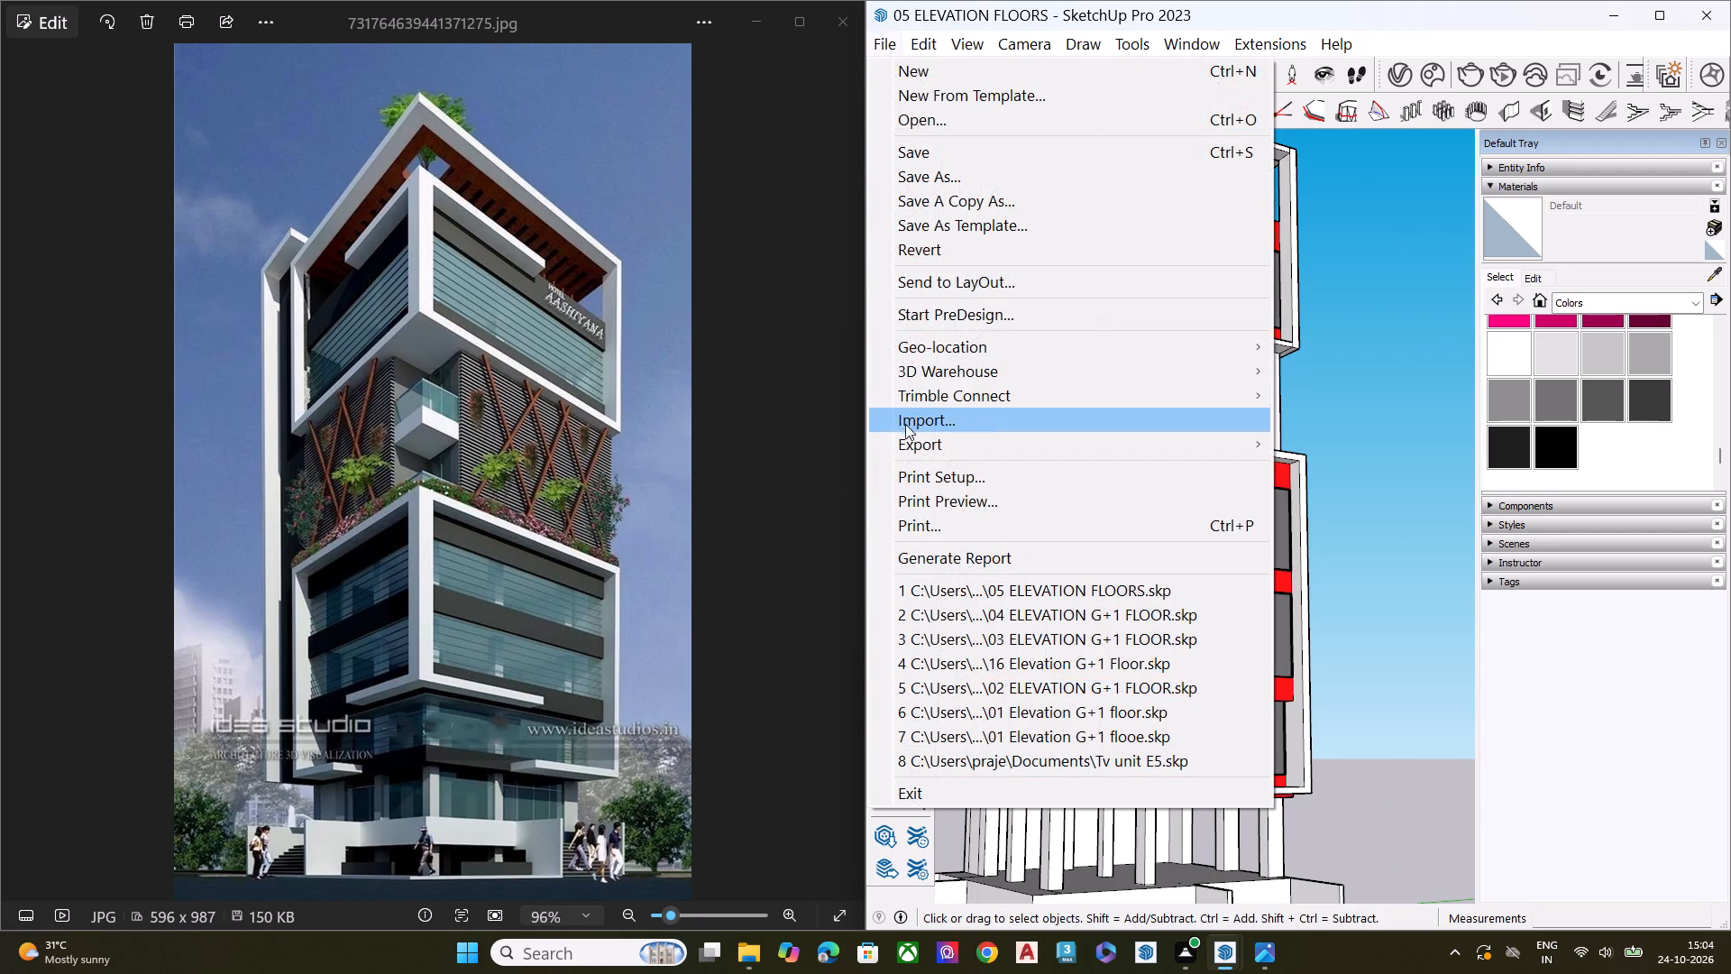
pyautogui.click(946, 420)
pyautogui.scroll(-8, 1397, 459)
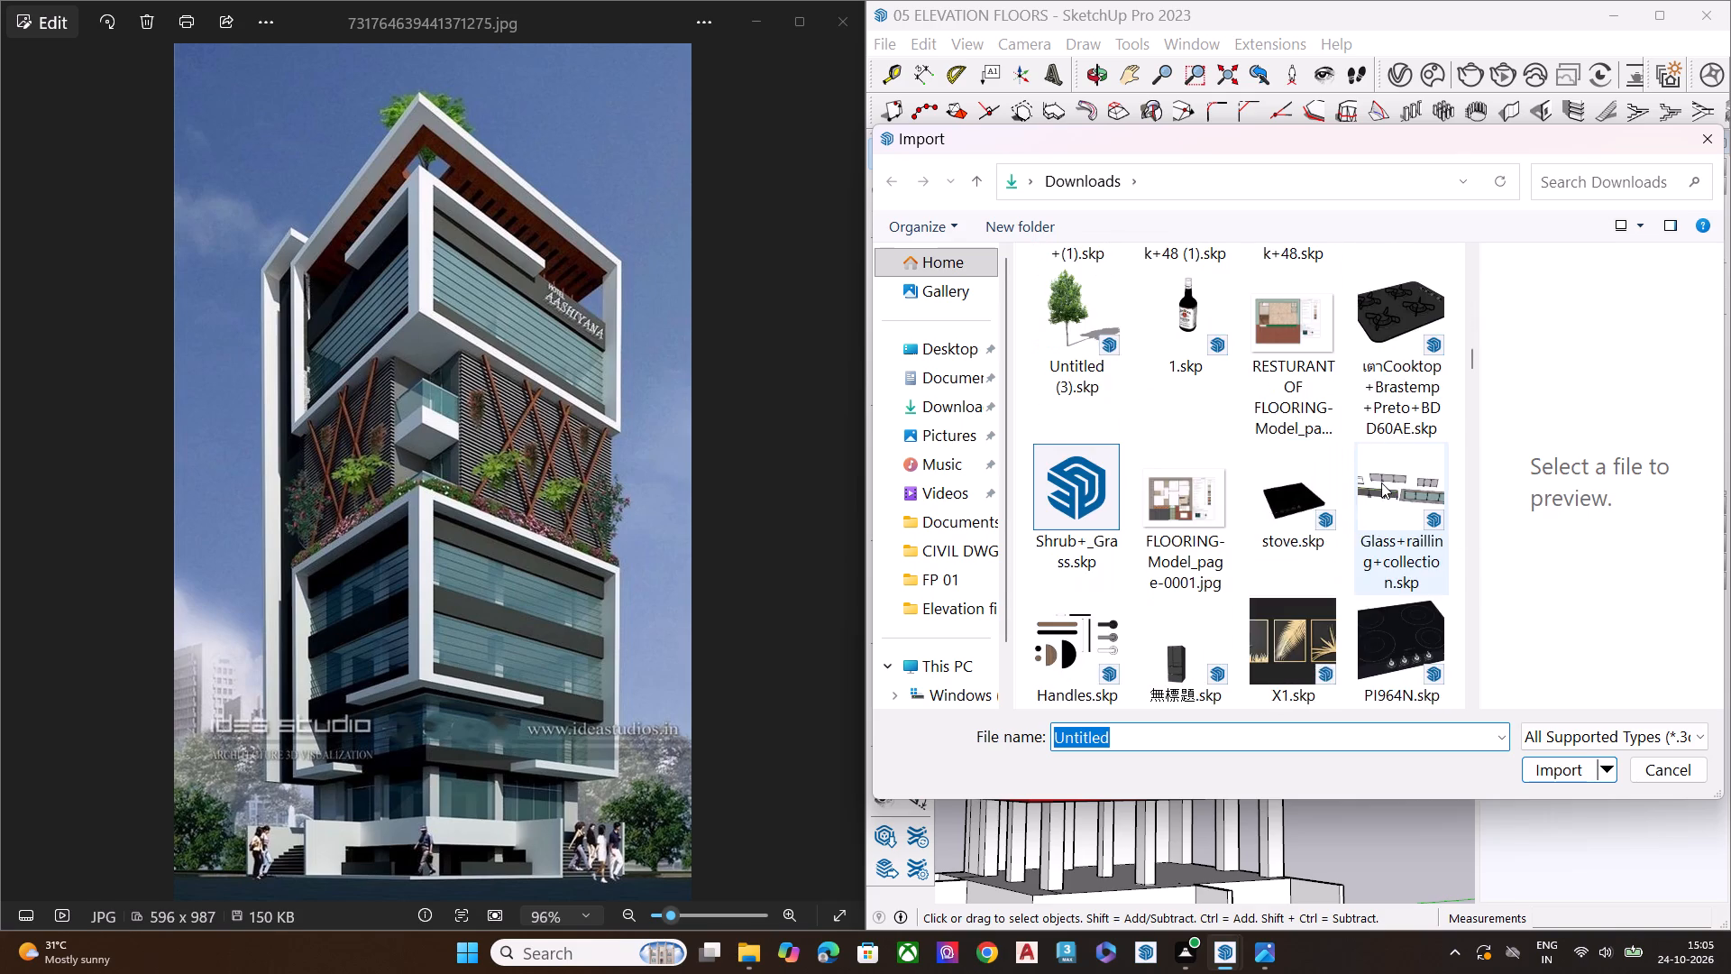
pyautogui.scroll(-7, 1381, 482)
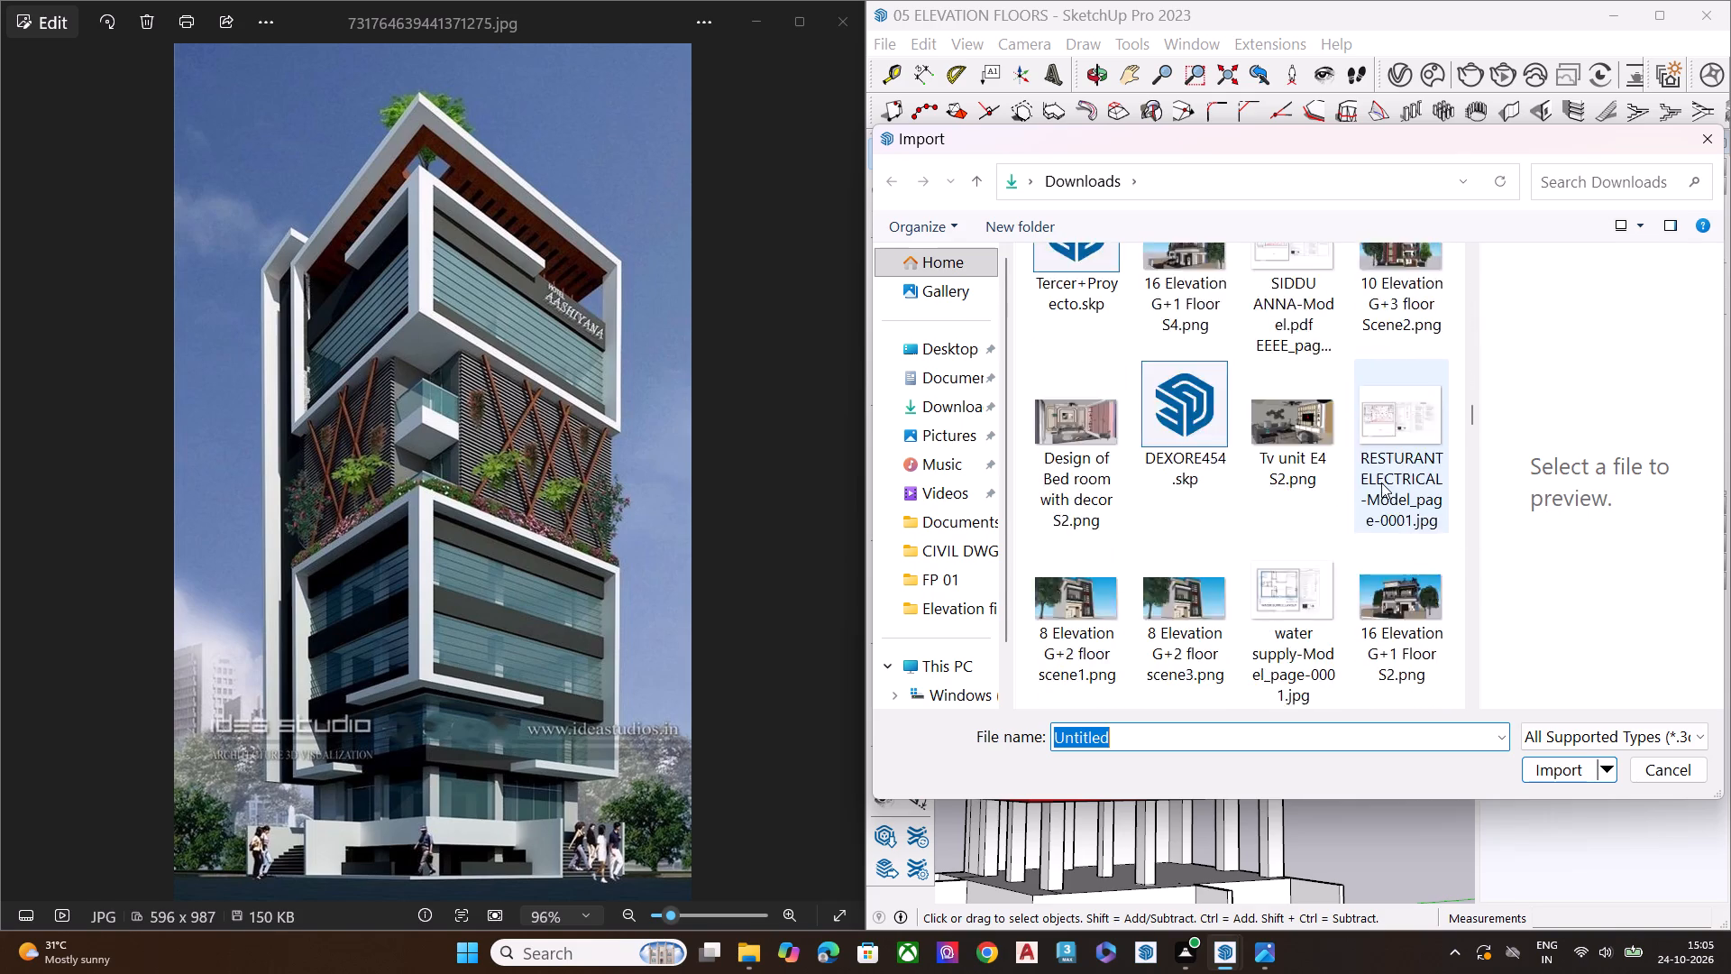
pyautogui.scroll(-4, 1381, 482)
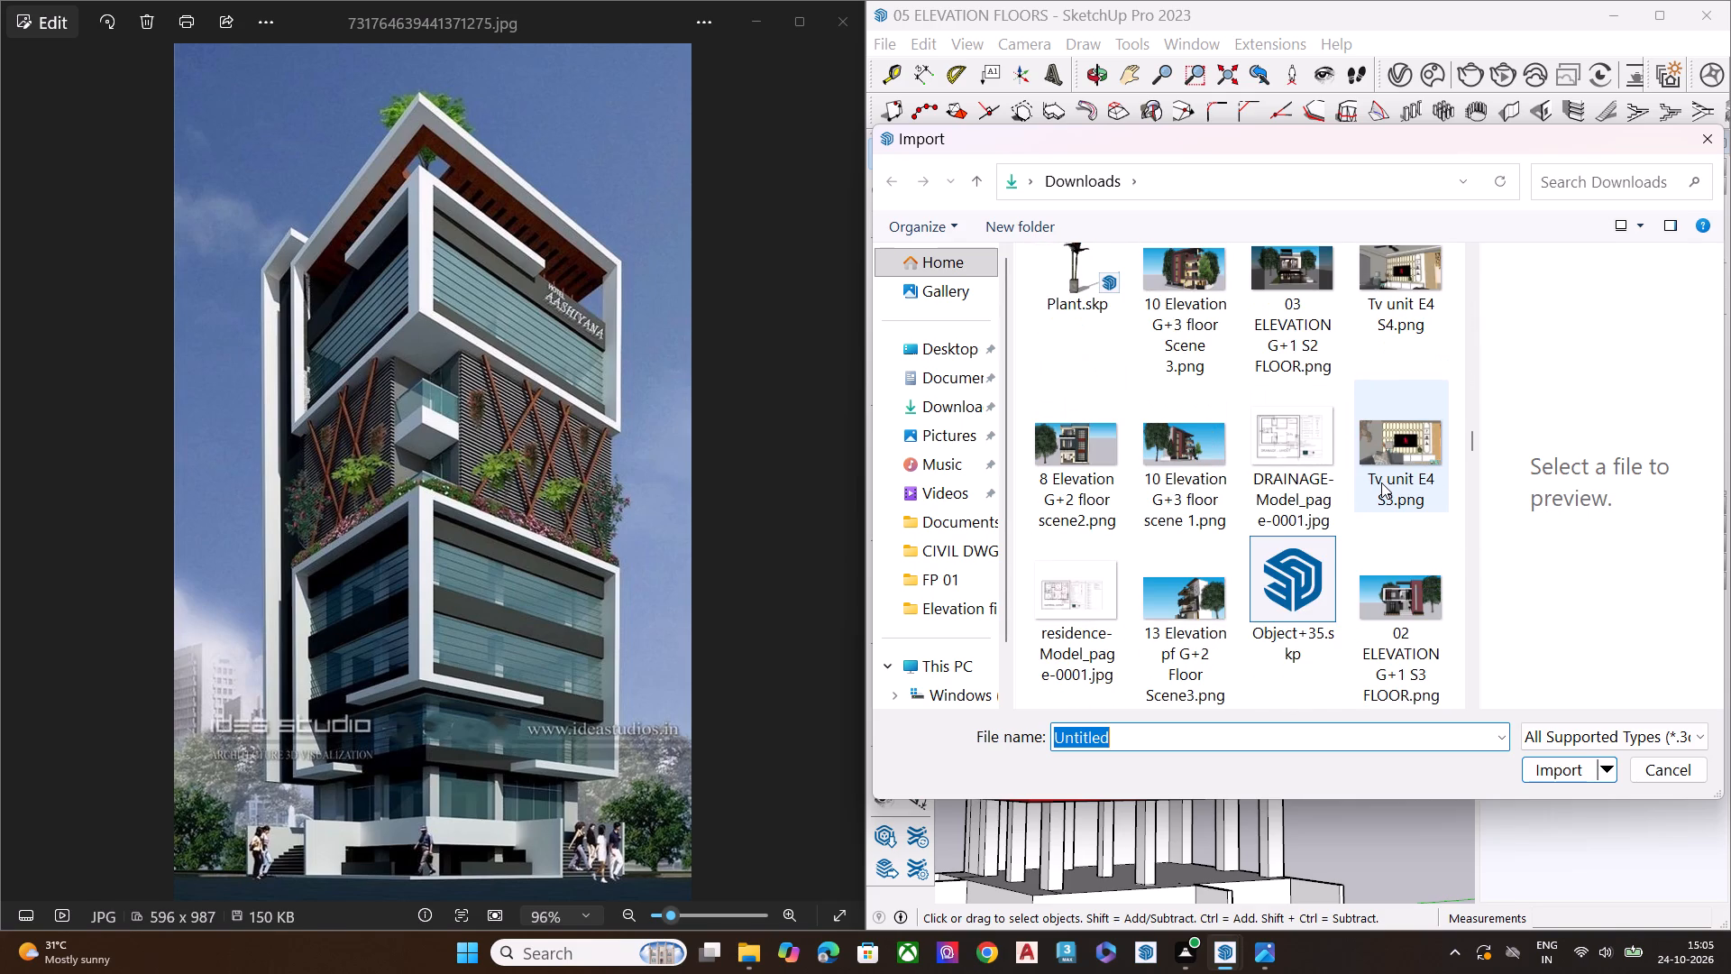
pyautogui.scroll(-3, 1381, 482)
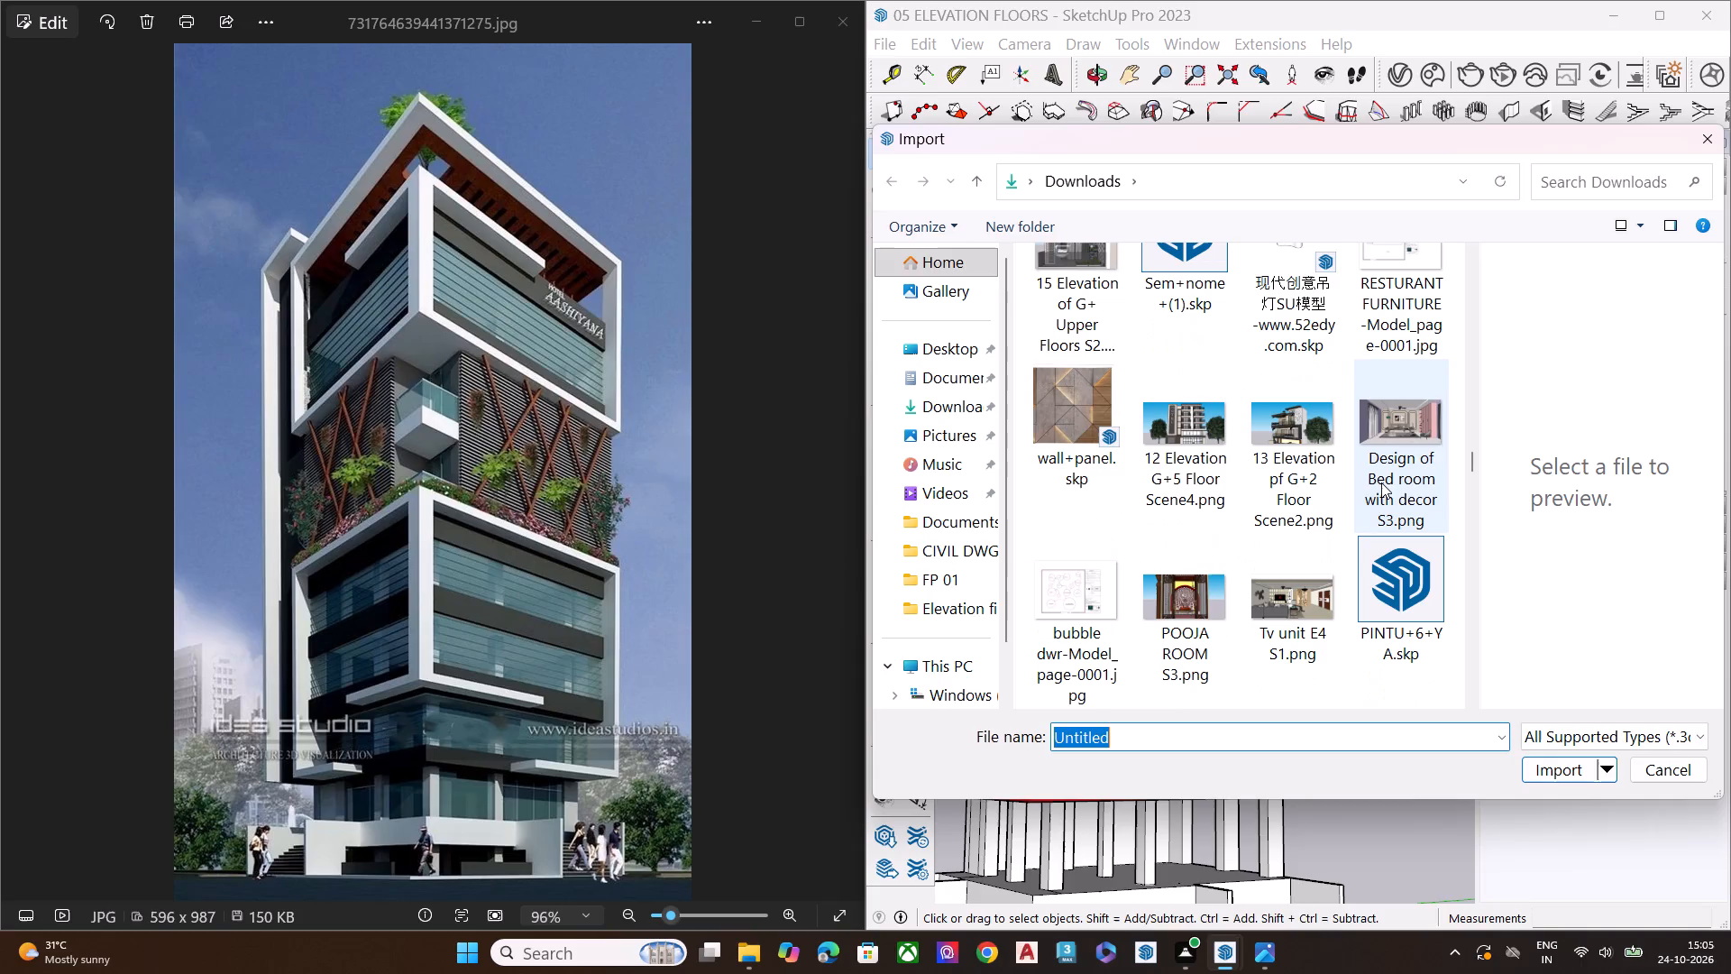
pyautogui.scroll(-6, 1381, 482)
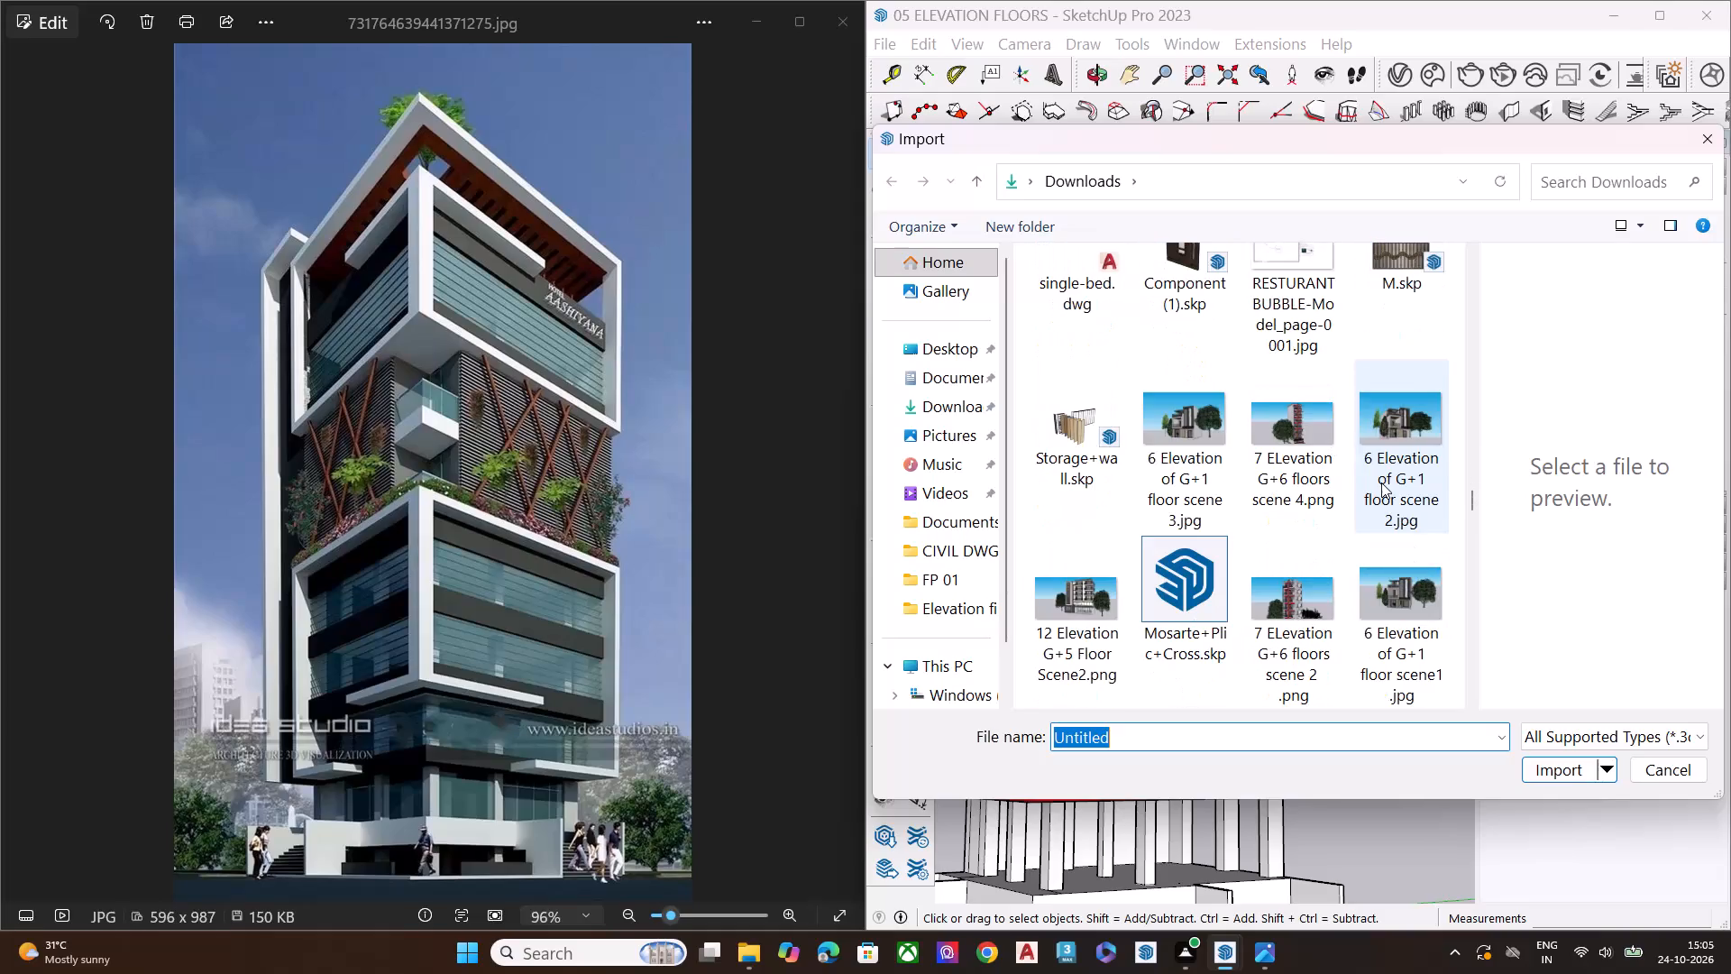
pyautogui.scroll(-5, 1381, 482)
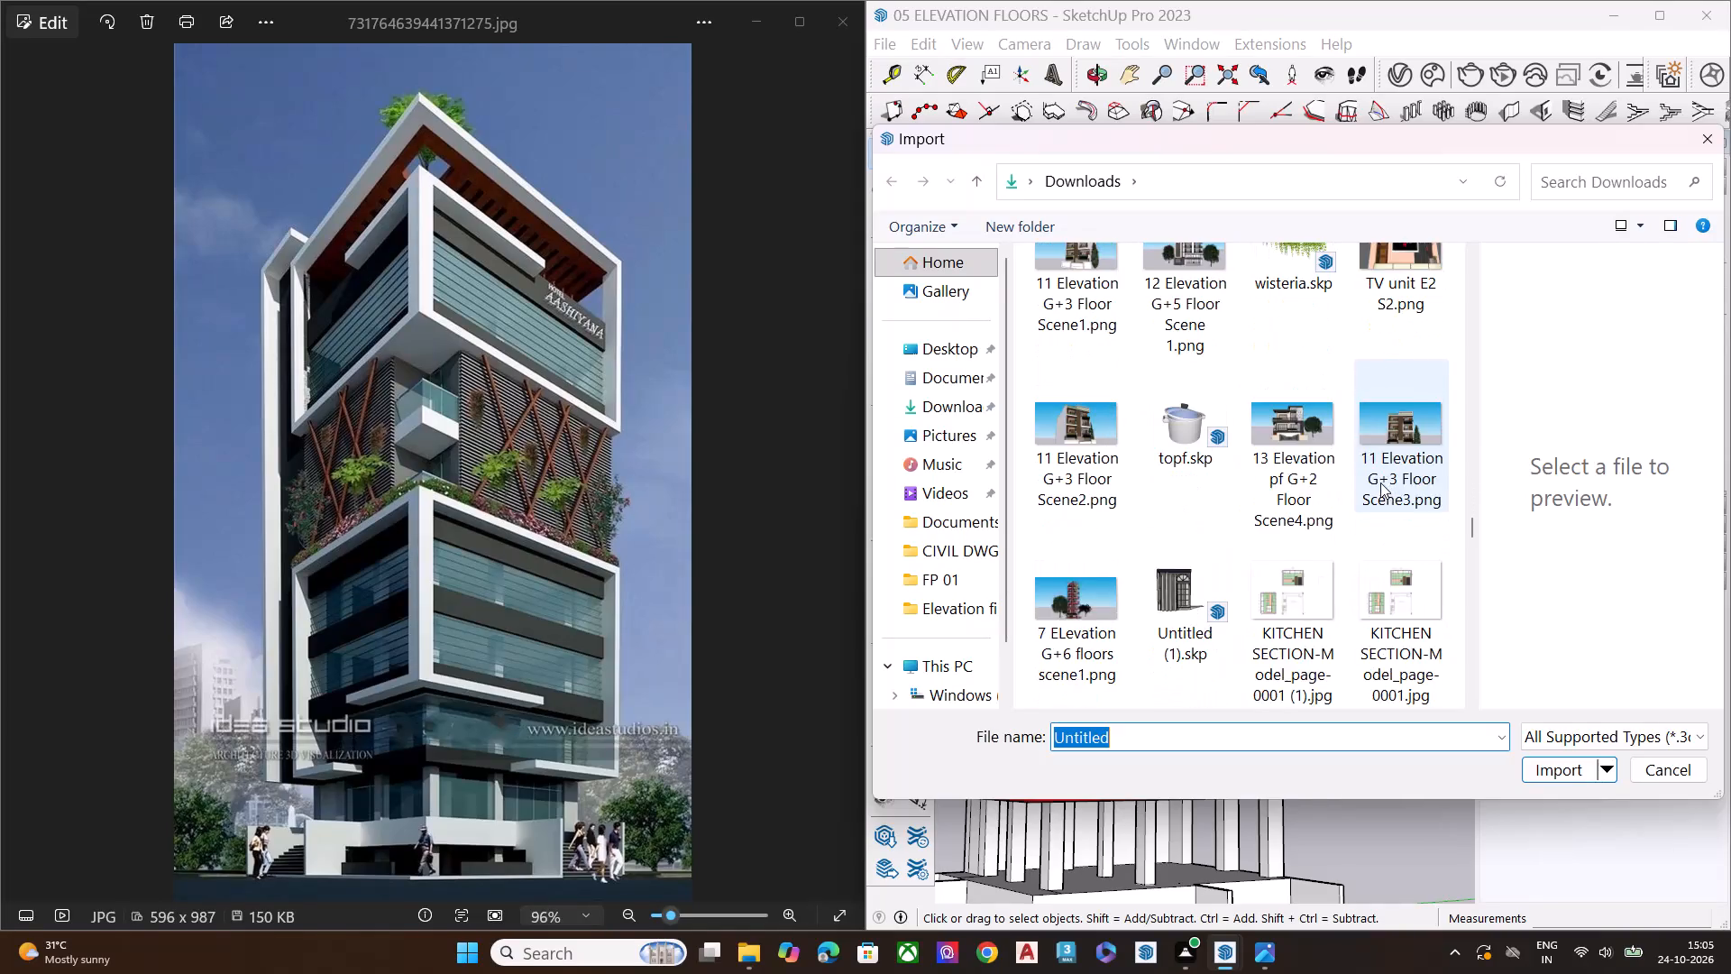
pyautogui.scroll(-4, 1380, 482)
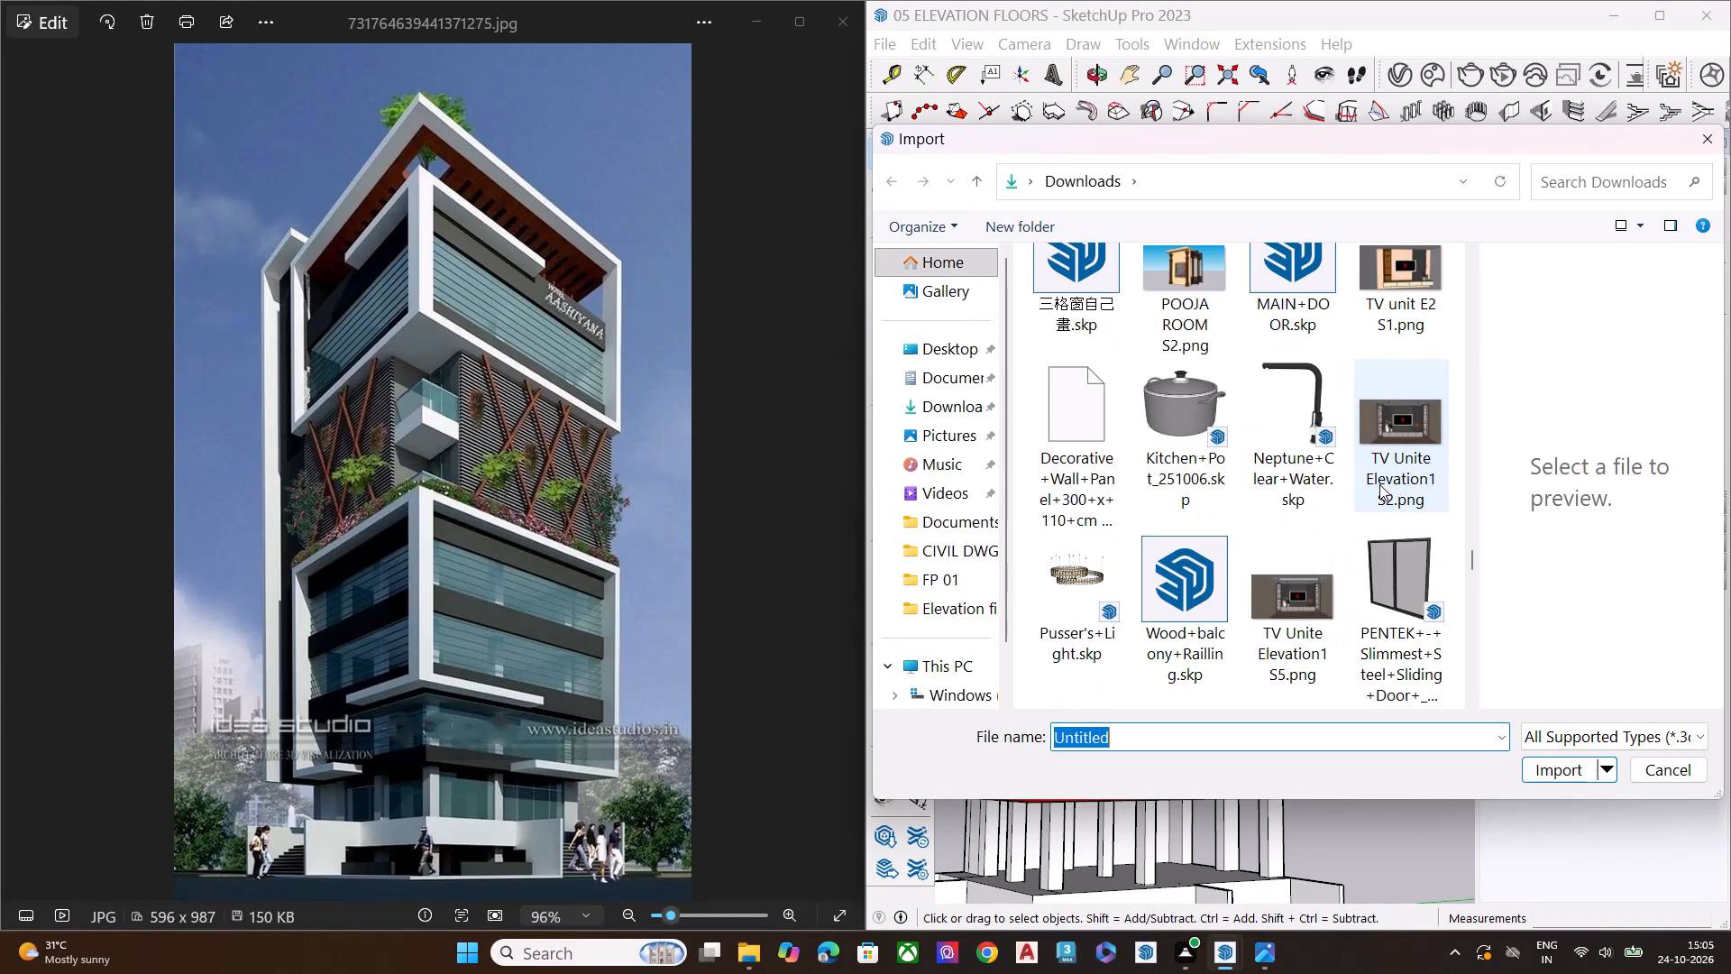
pyautogui.scroll(-8, 1379, 484)
pyautogui.scroll(3, 1379, 486)
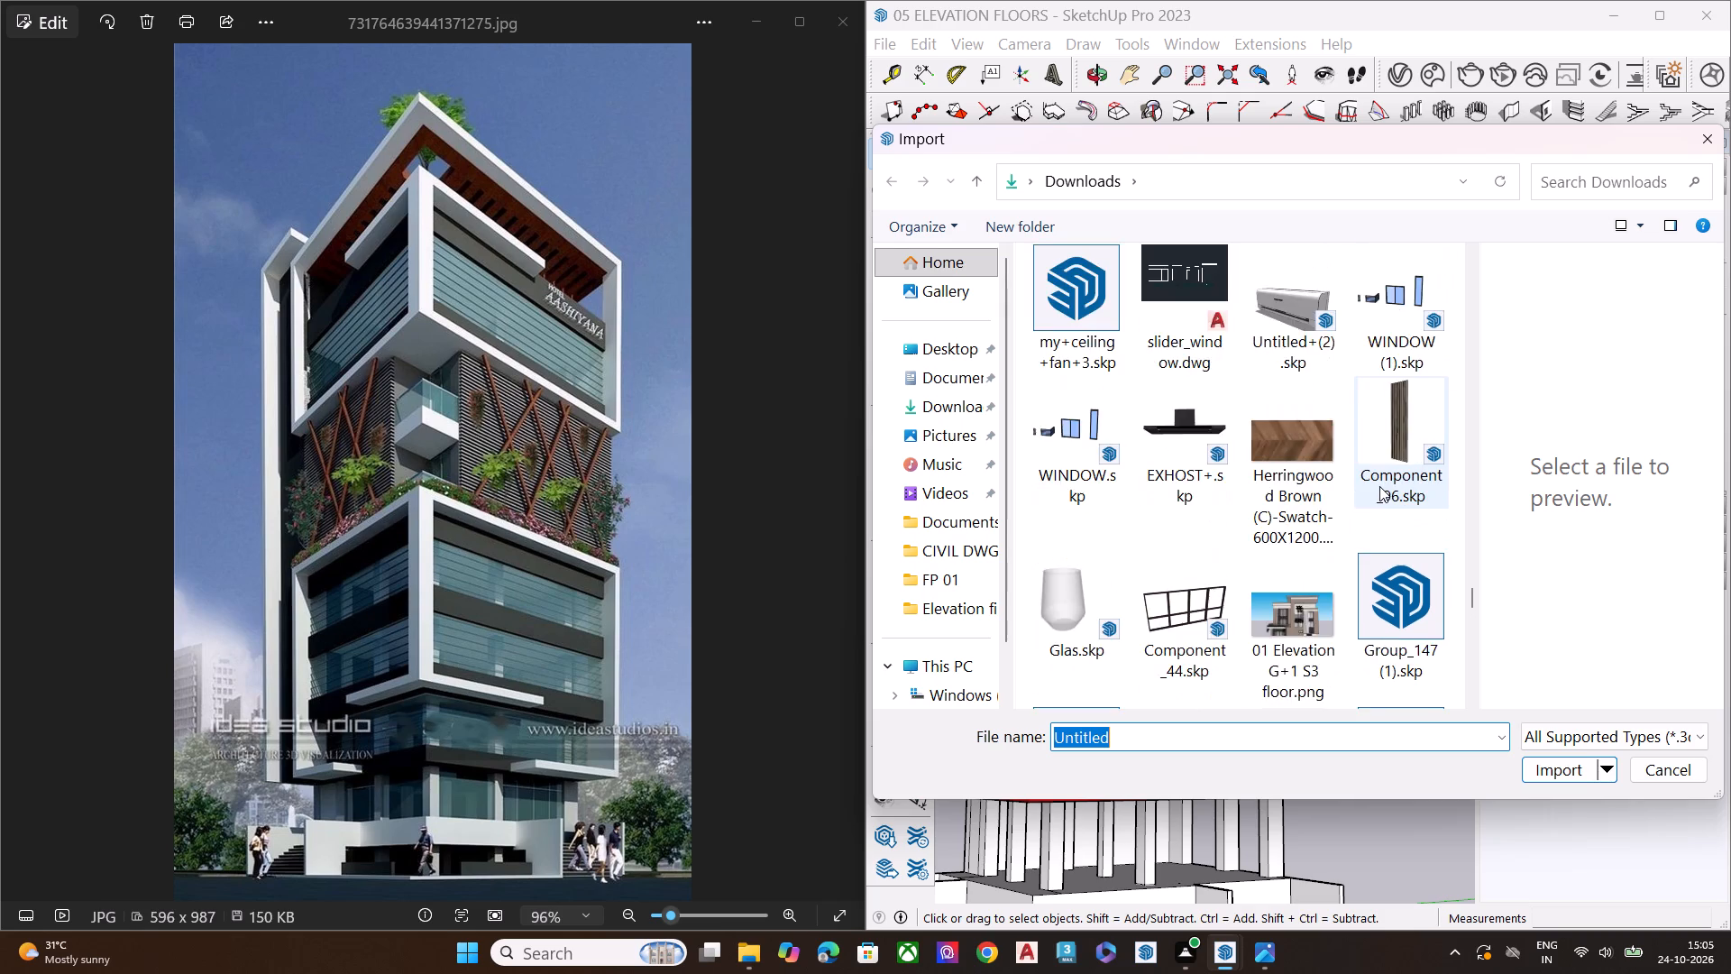
pyautogui.scroll(14, 1379, 486)
pyautogui.scroll(-1, 1418, 455)
pyautogui.scroll(11, 1418, 455)
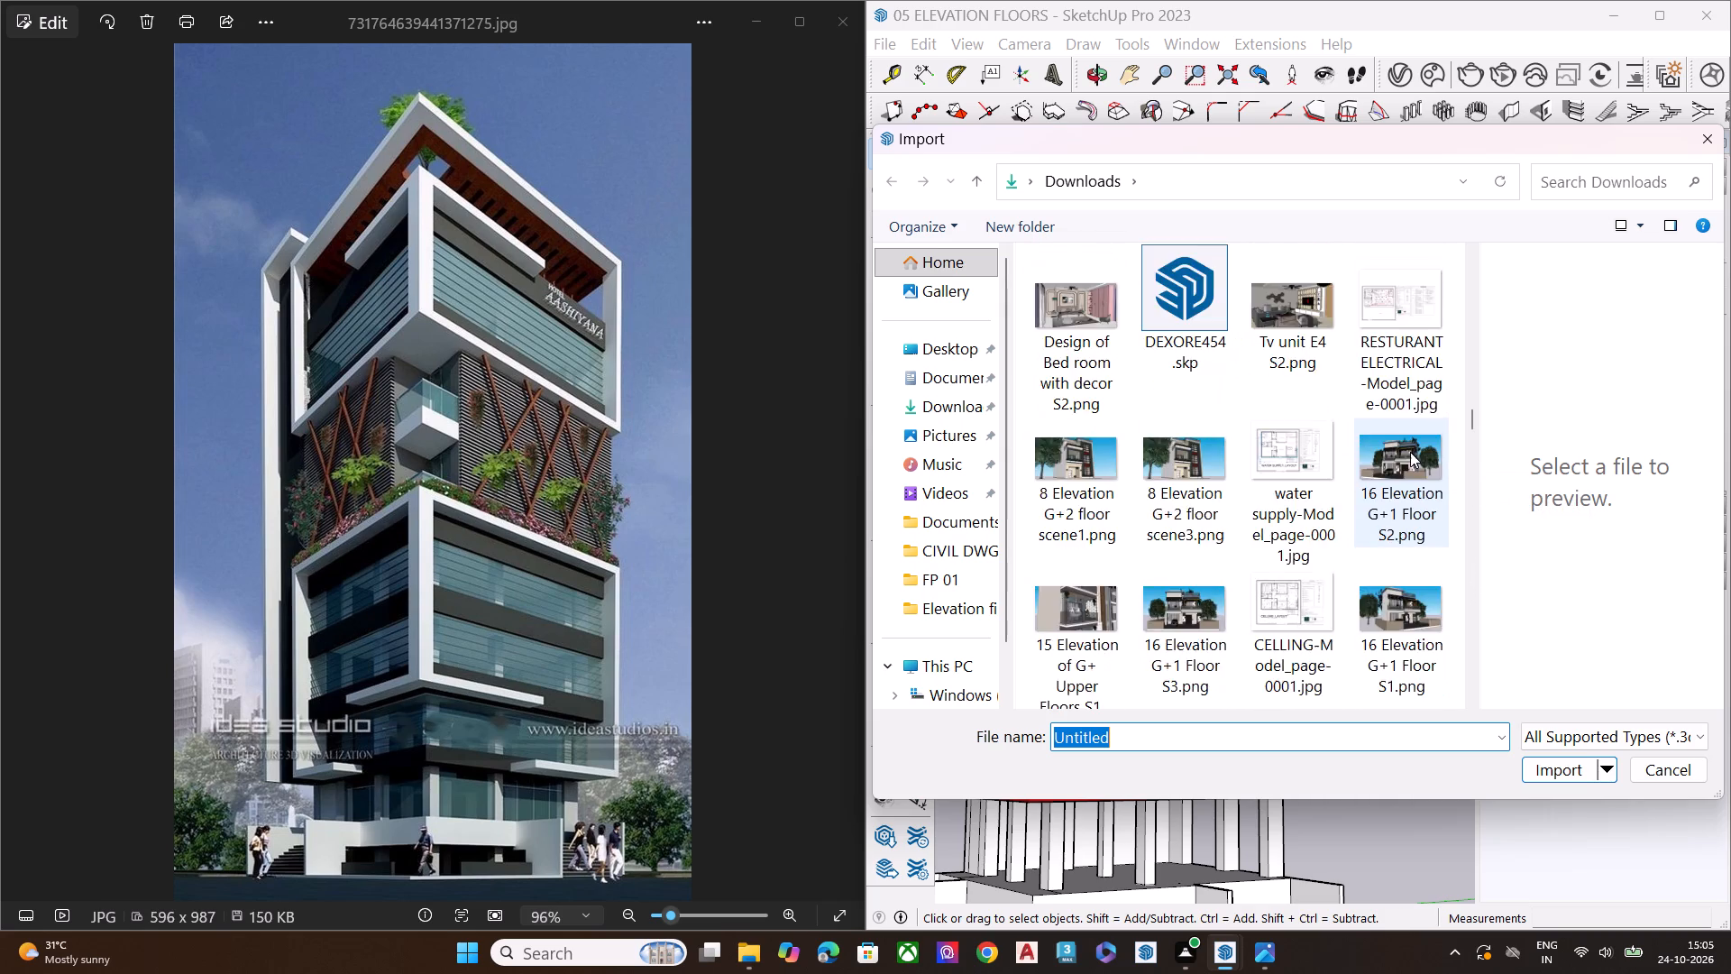
pyautogui.scroll(16, 1410, 452)
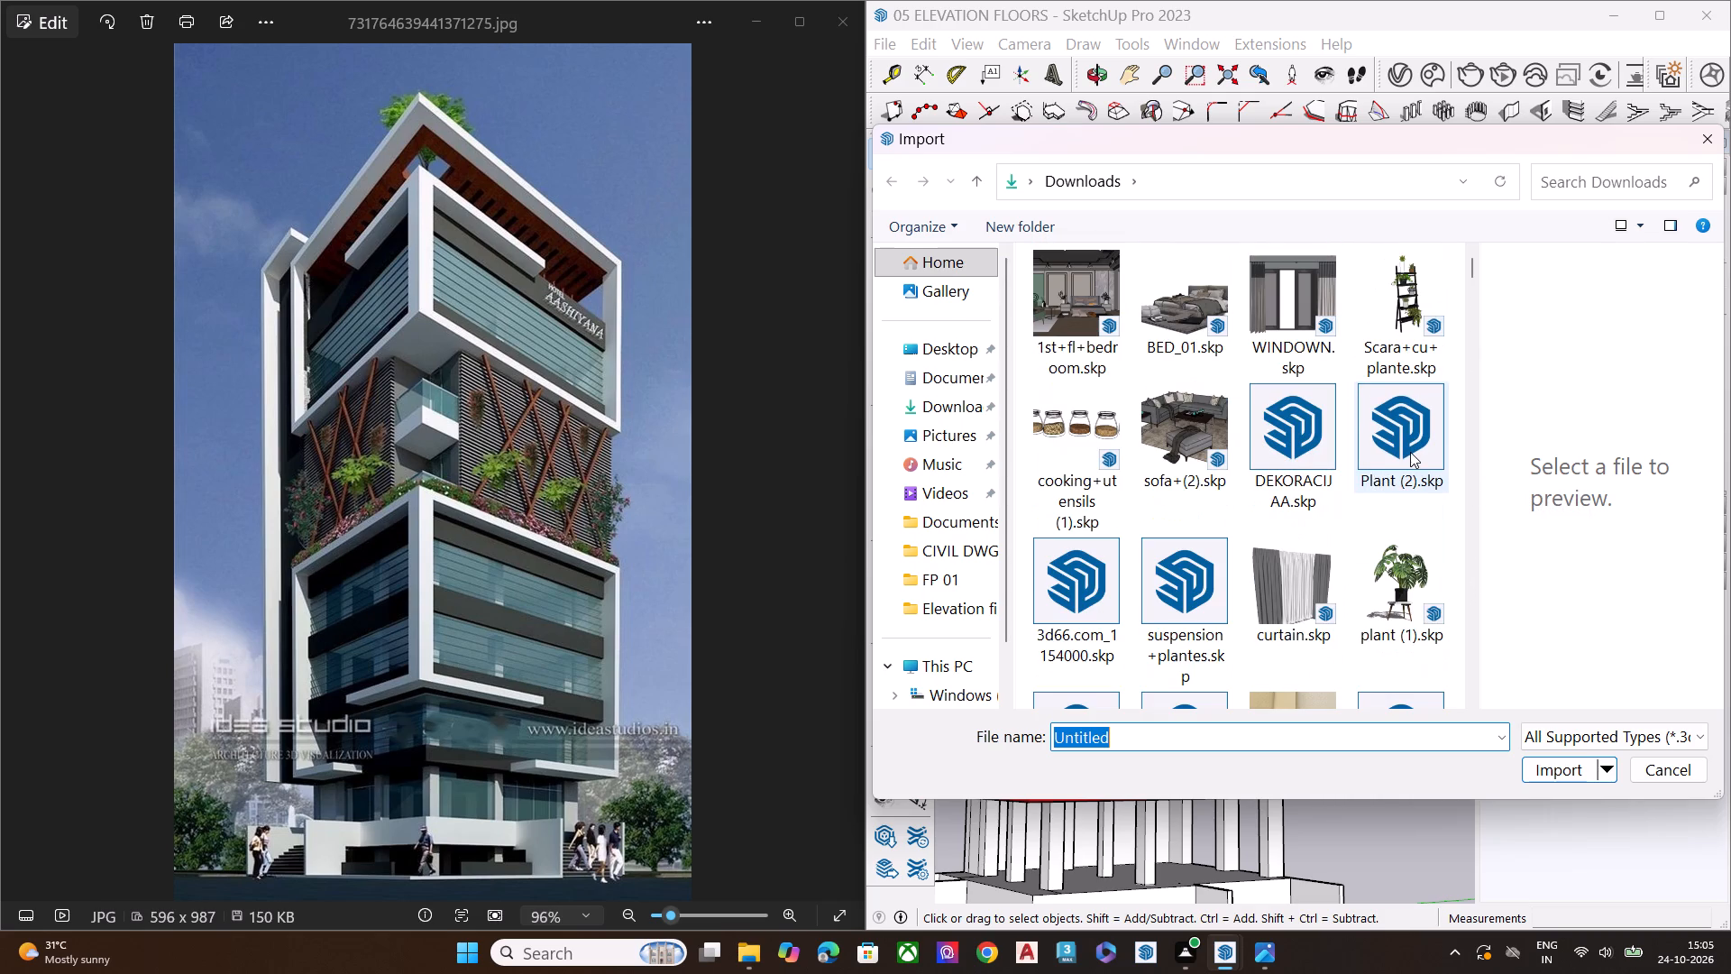
pyautogui.scroll(5, 1410, 452)
pyautogui.scroll(-2, 1412, 385)
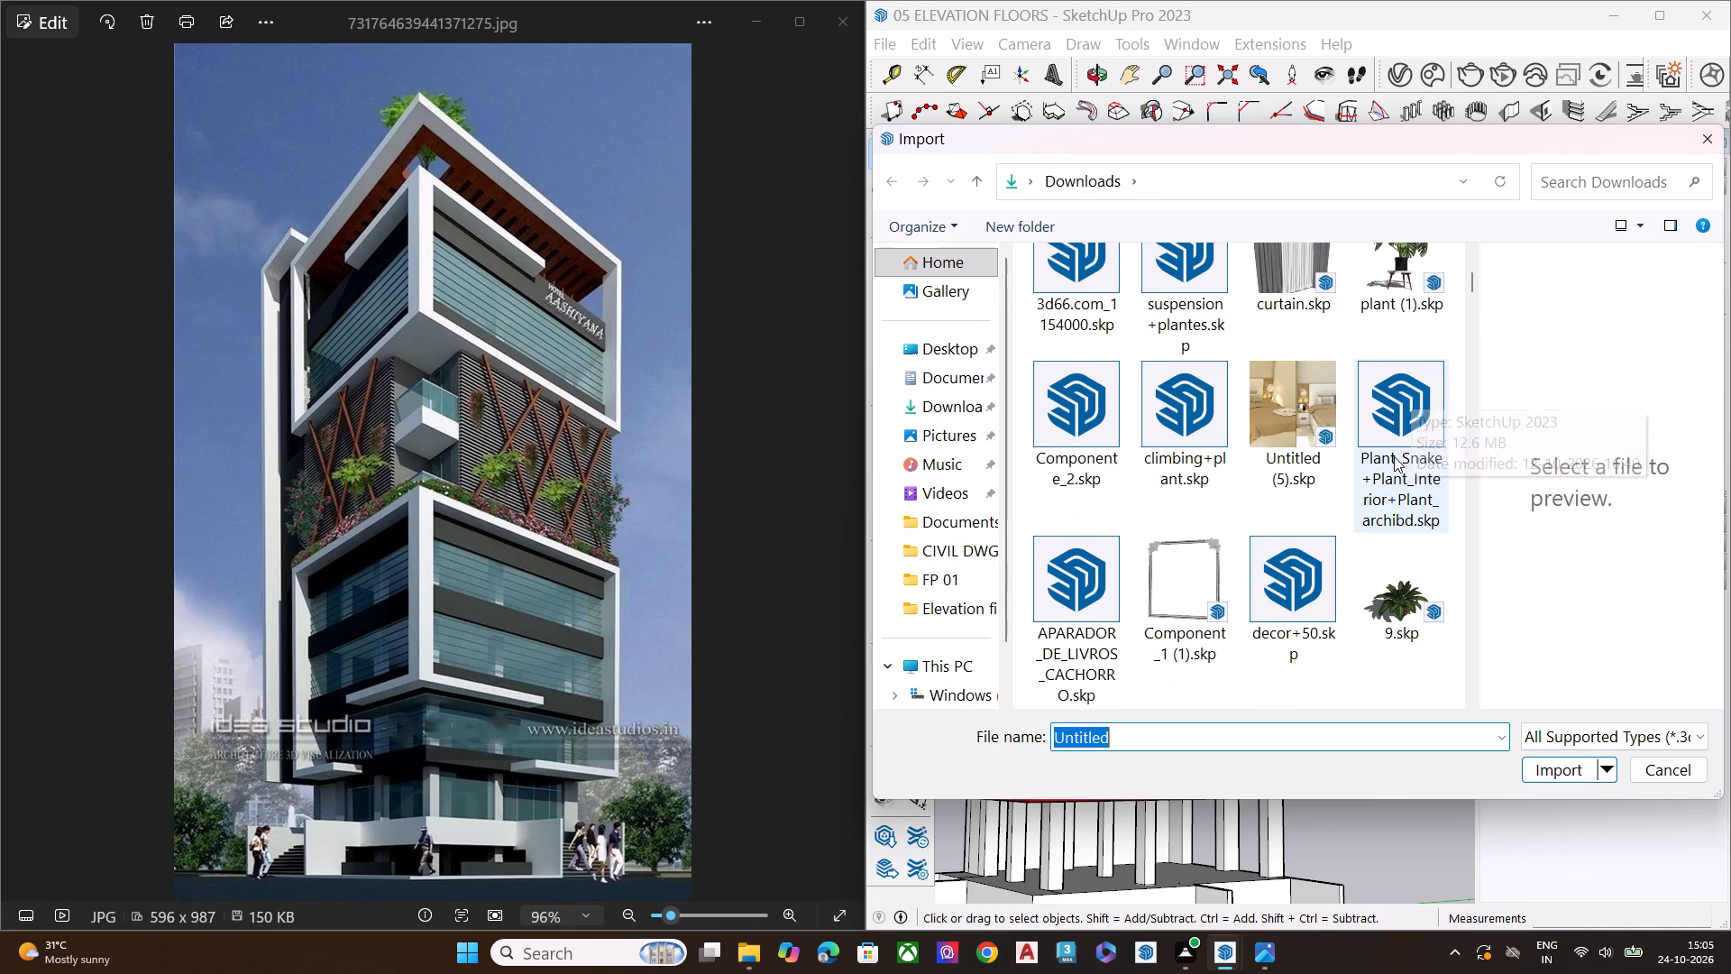
pyautogui.scroll(-3, 1393, 461)
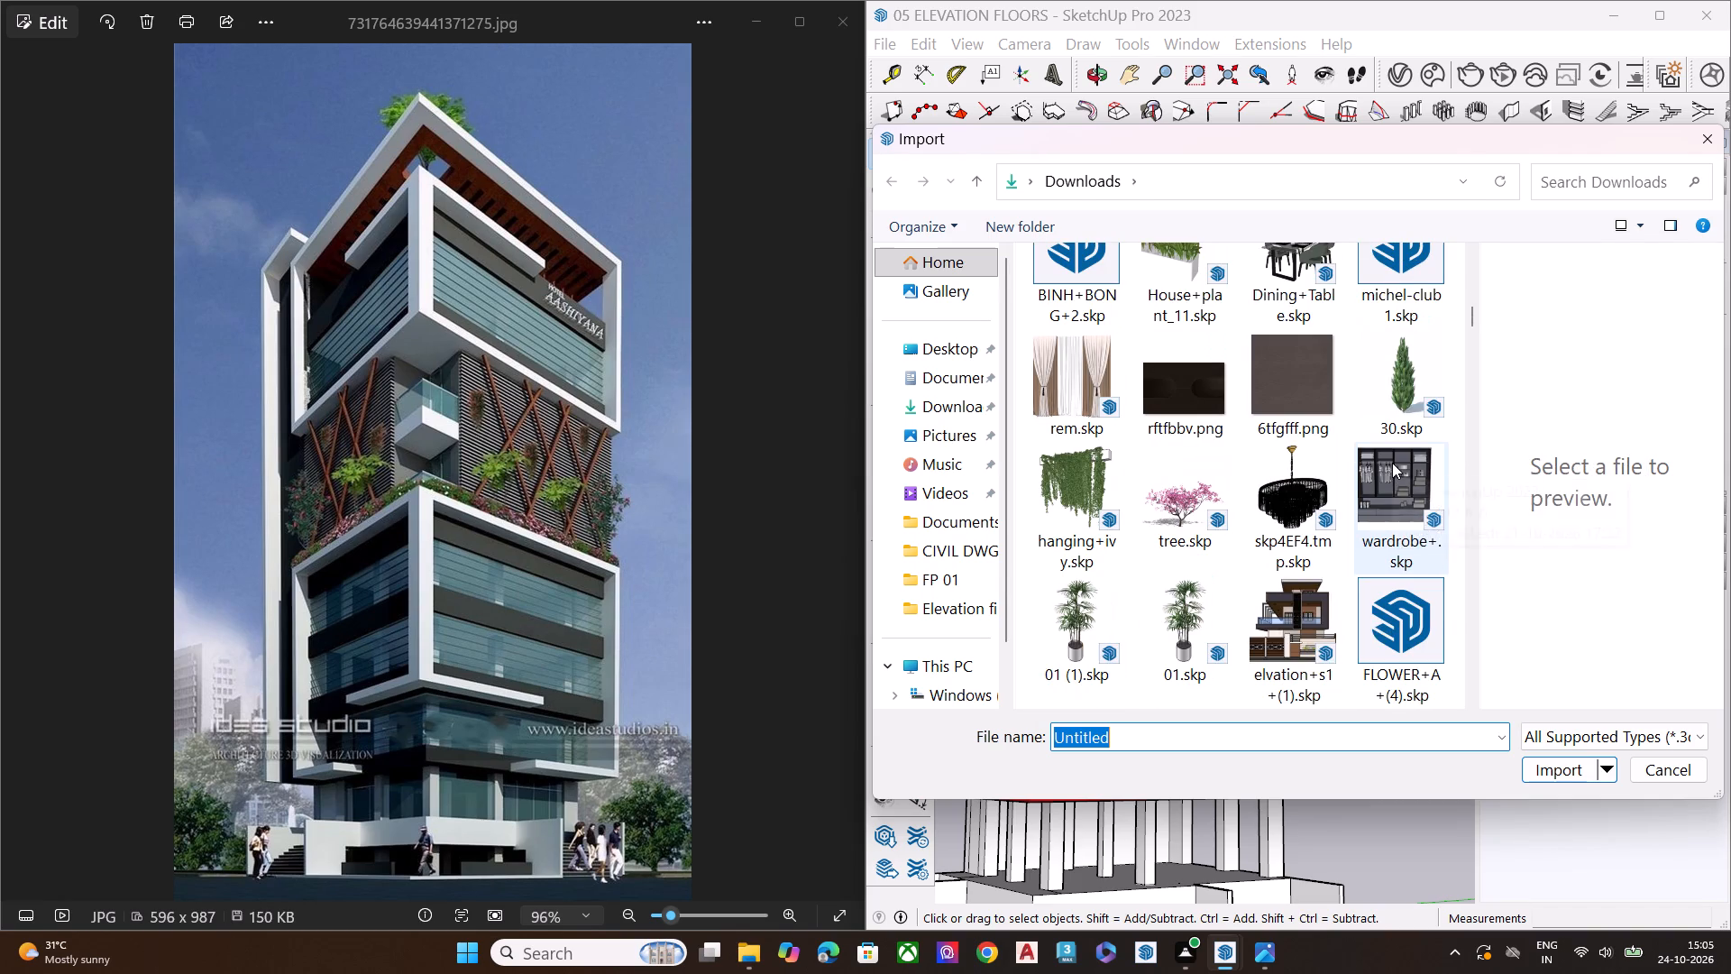
pyautogui.scroll(-3, 1392, 463)
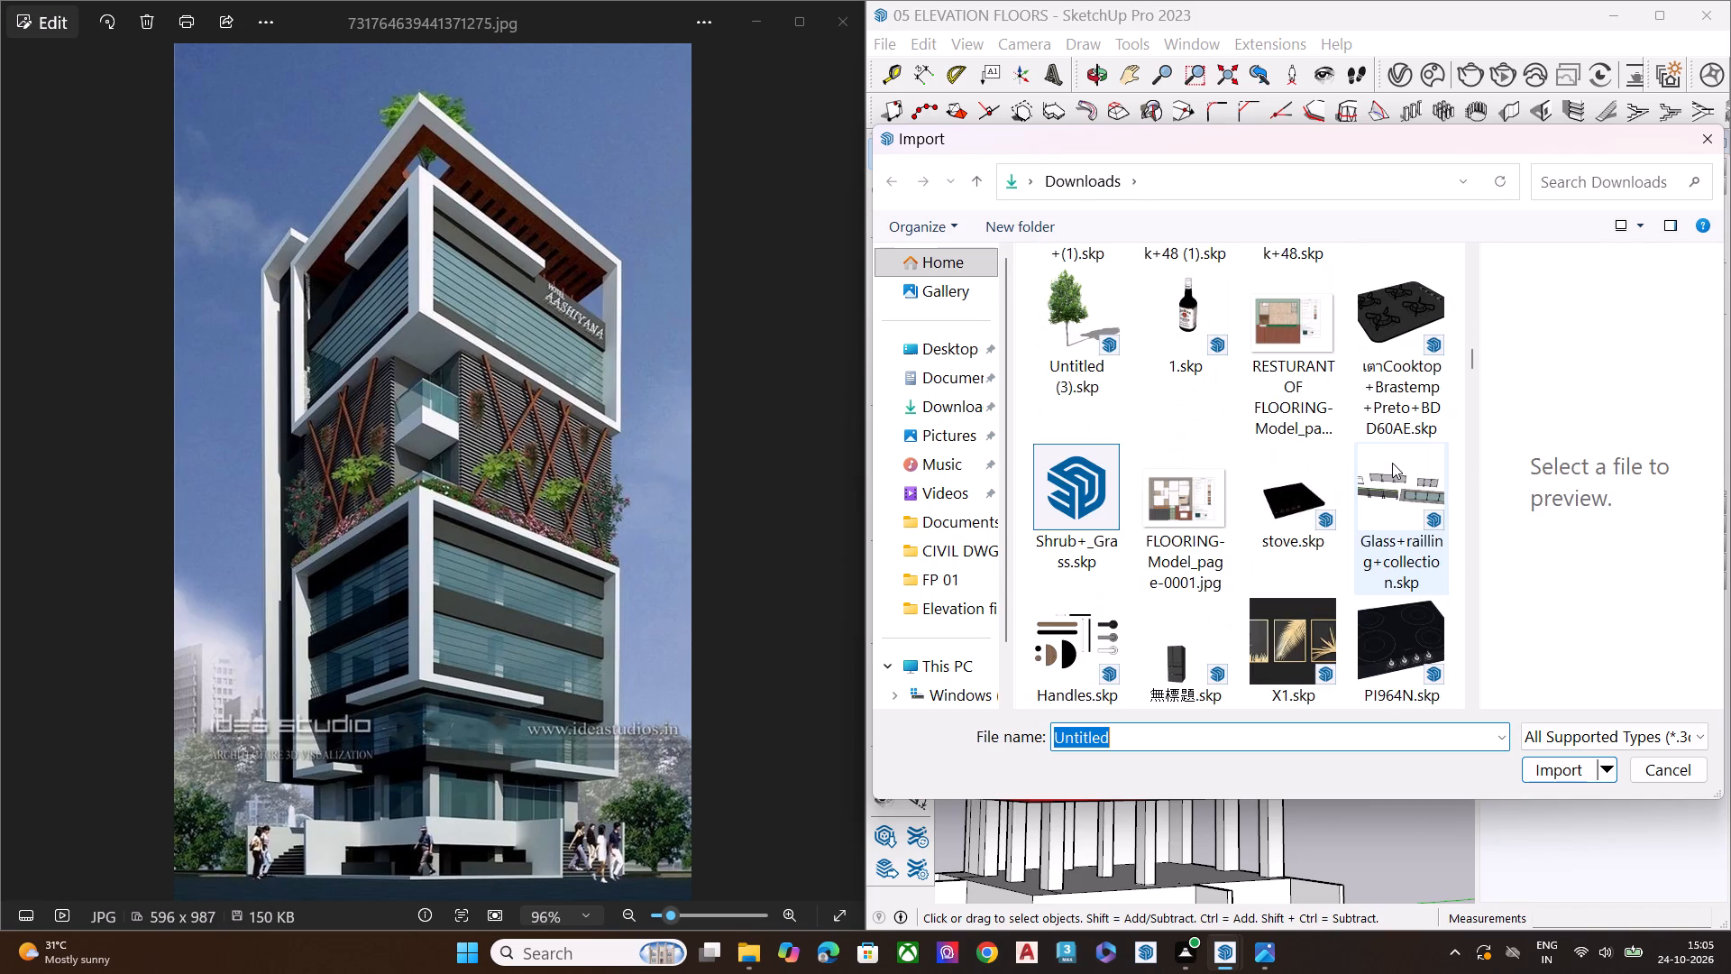
pyautogui.scroll(-2, 1390, 467)
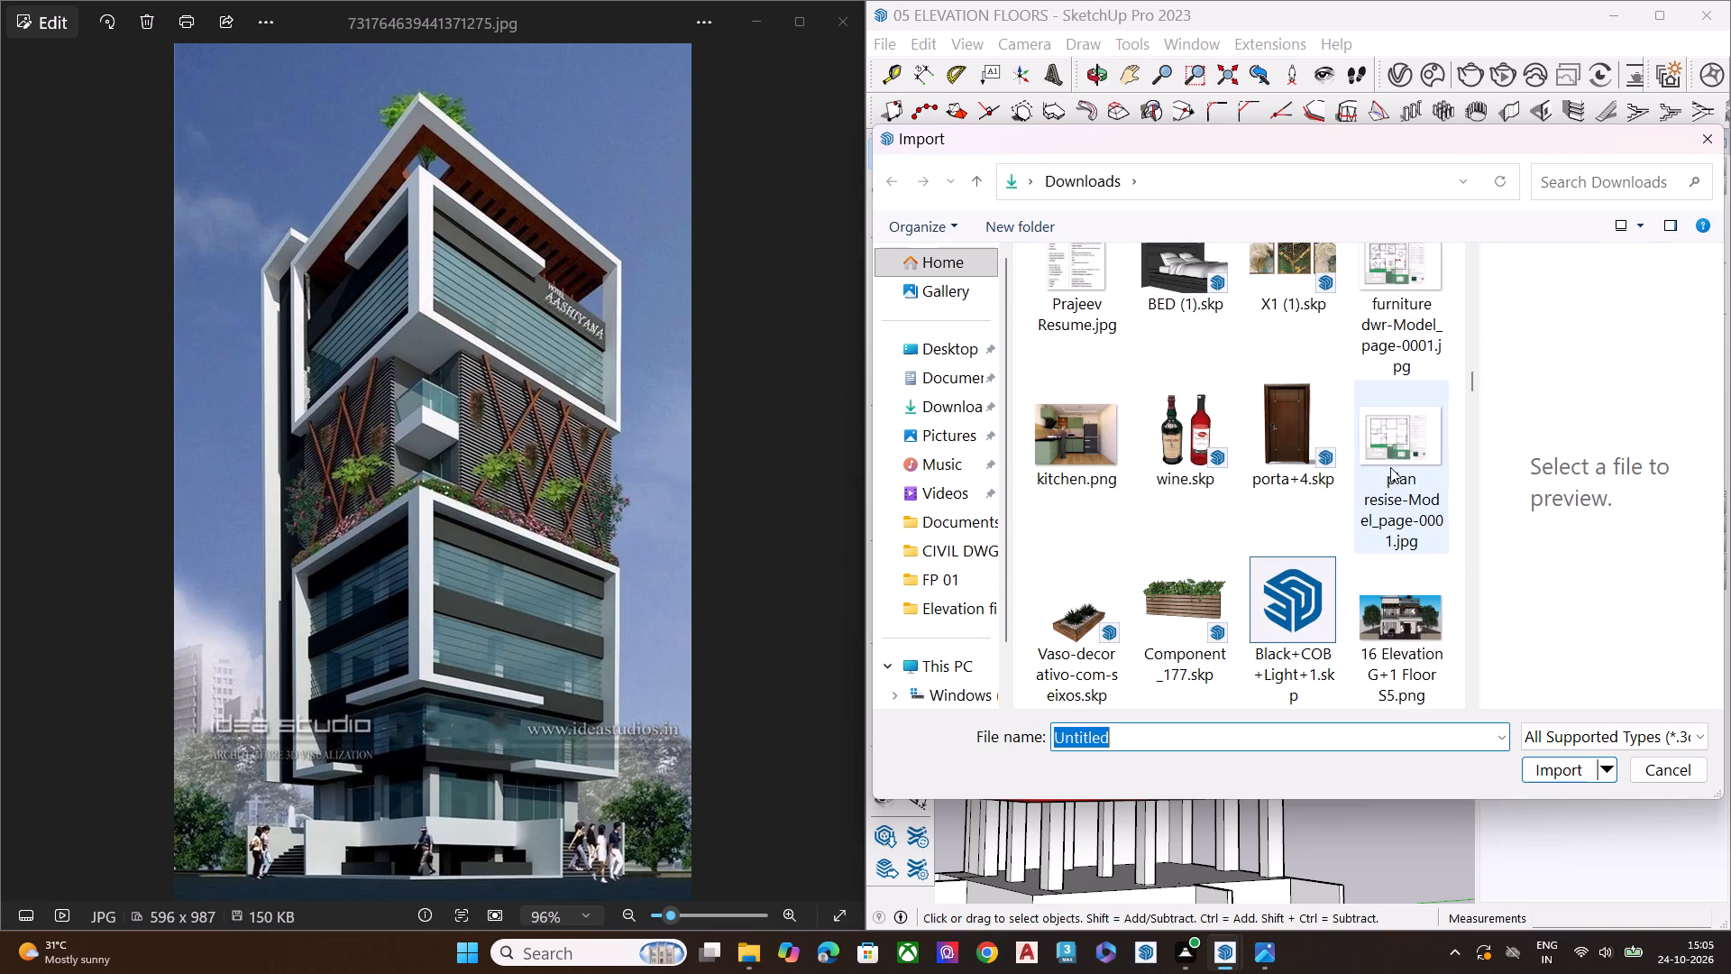
pyautogui.scroll(-2, 1390, 467)
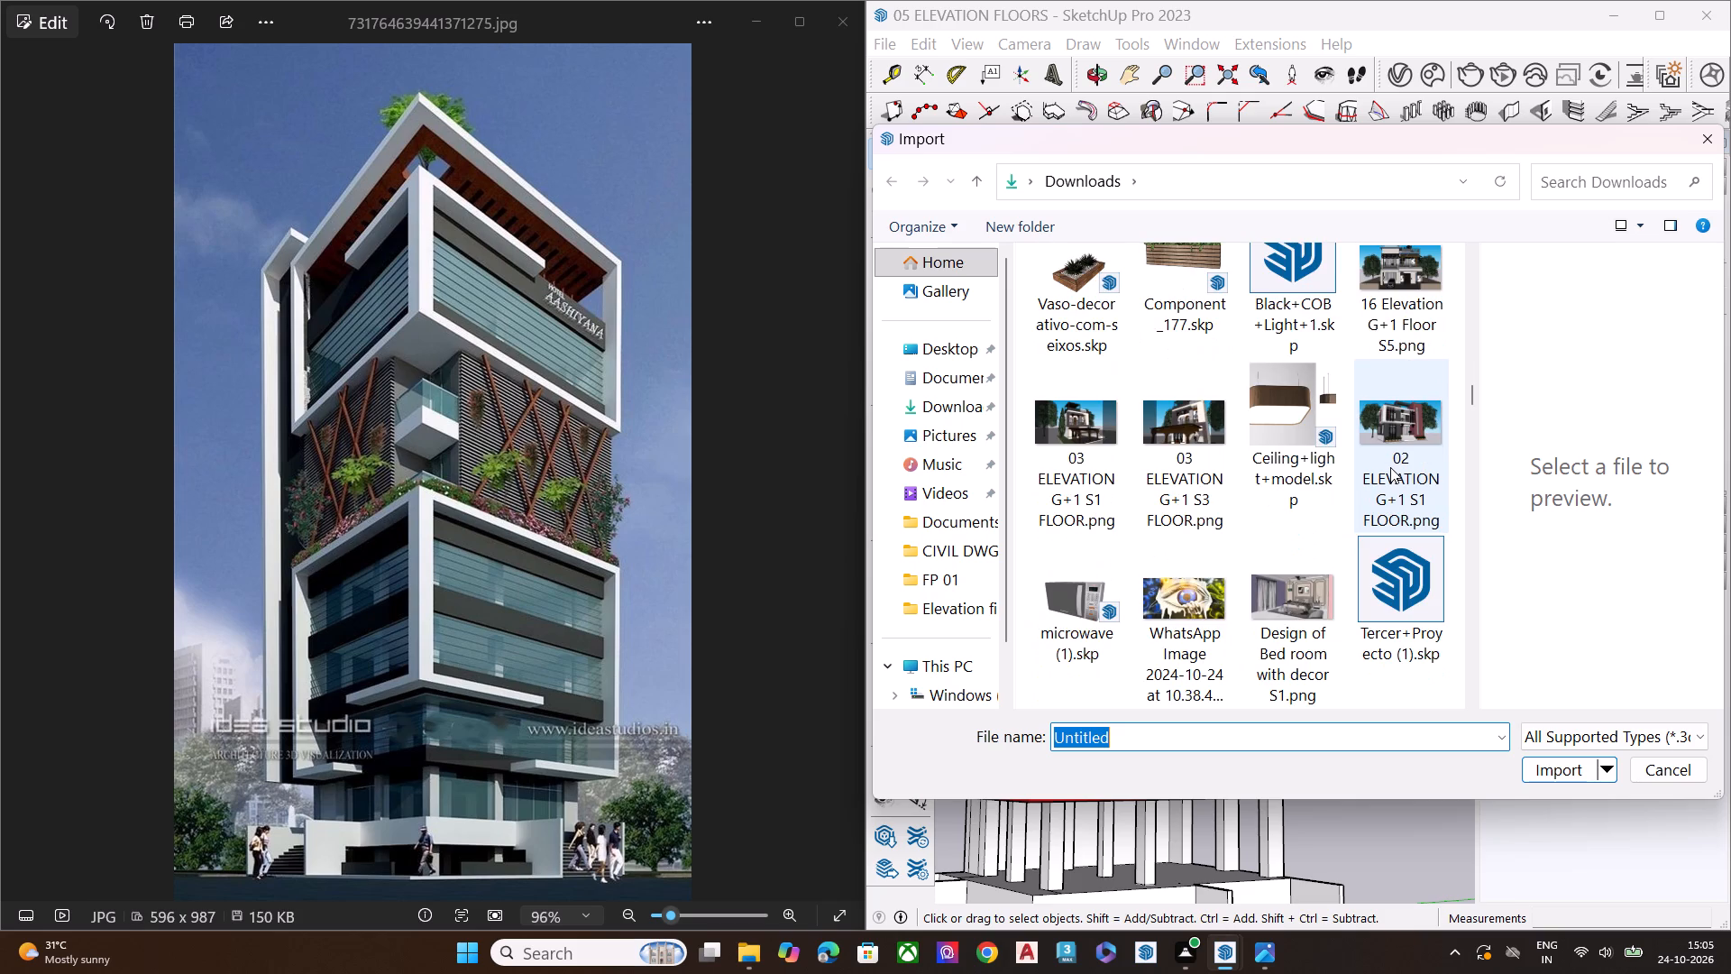
pyautogui.scroll(-4, 1390, 467)
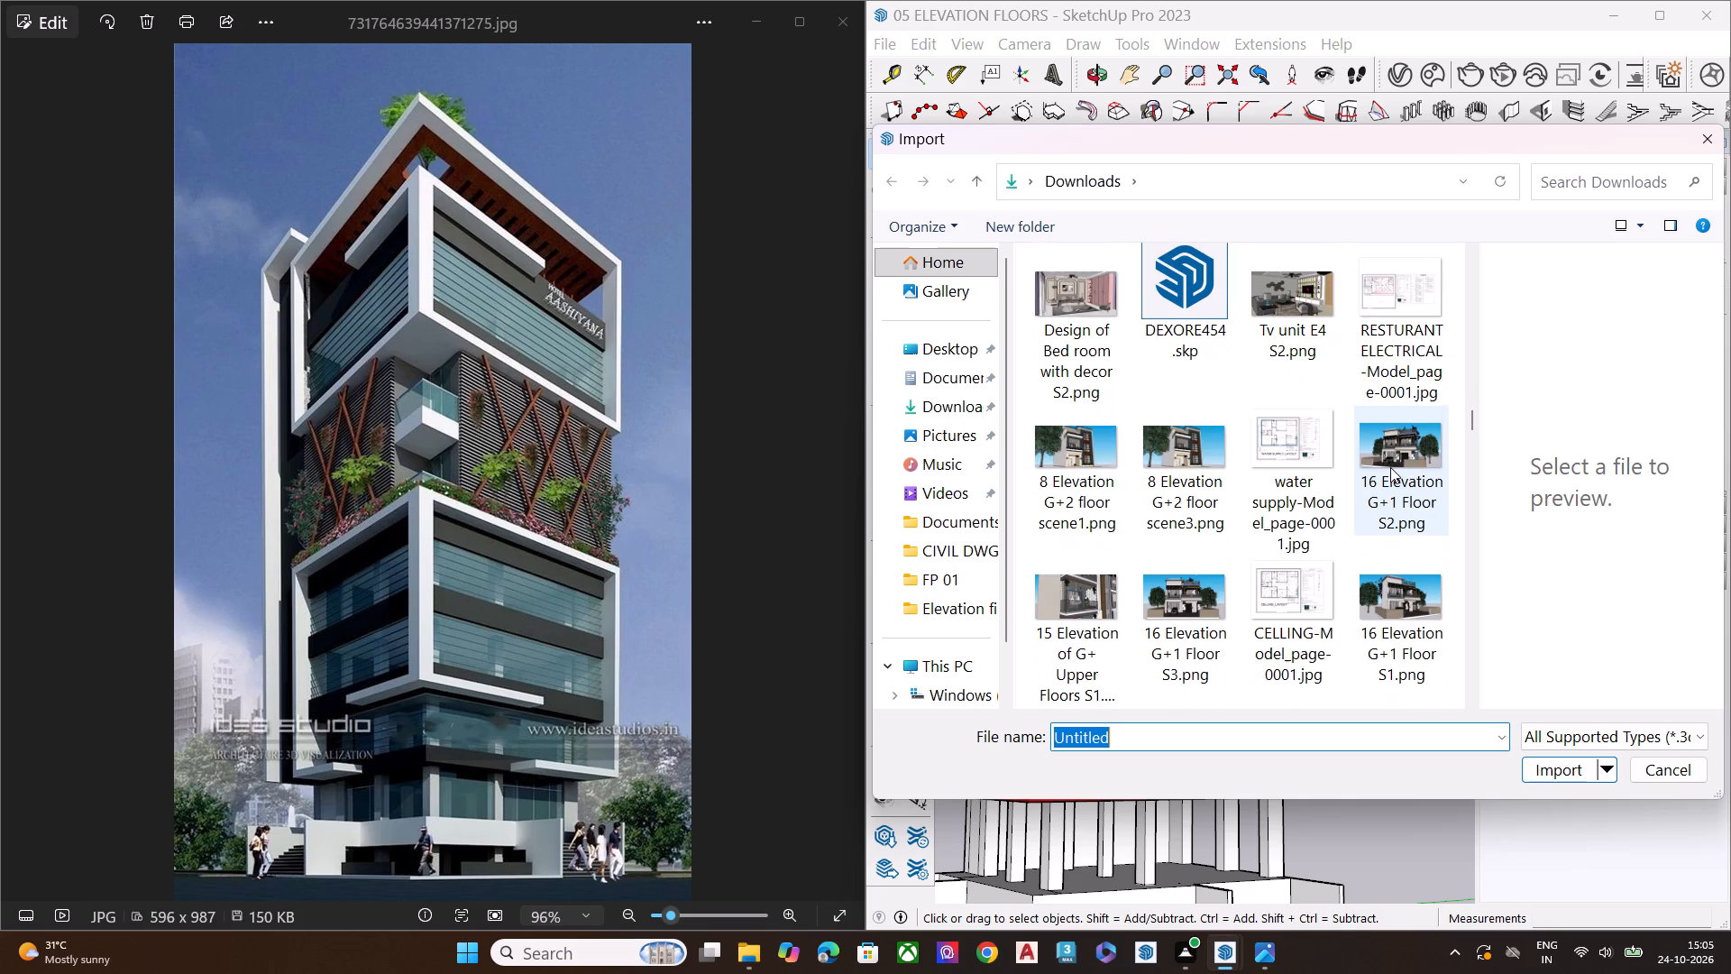
pyautogui.scroll(-3, 1390, 467)
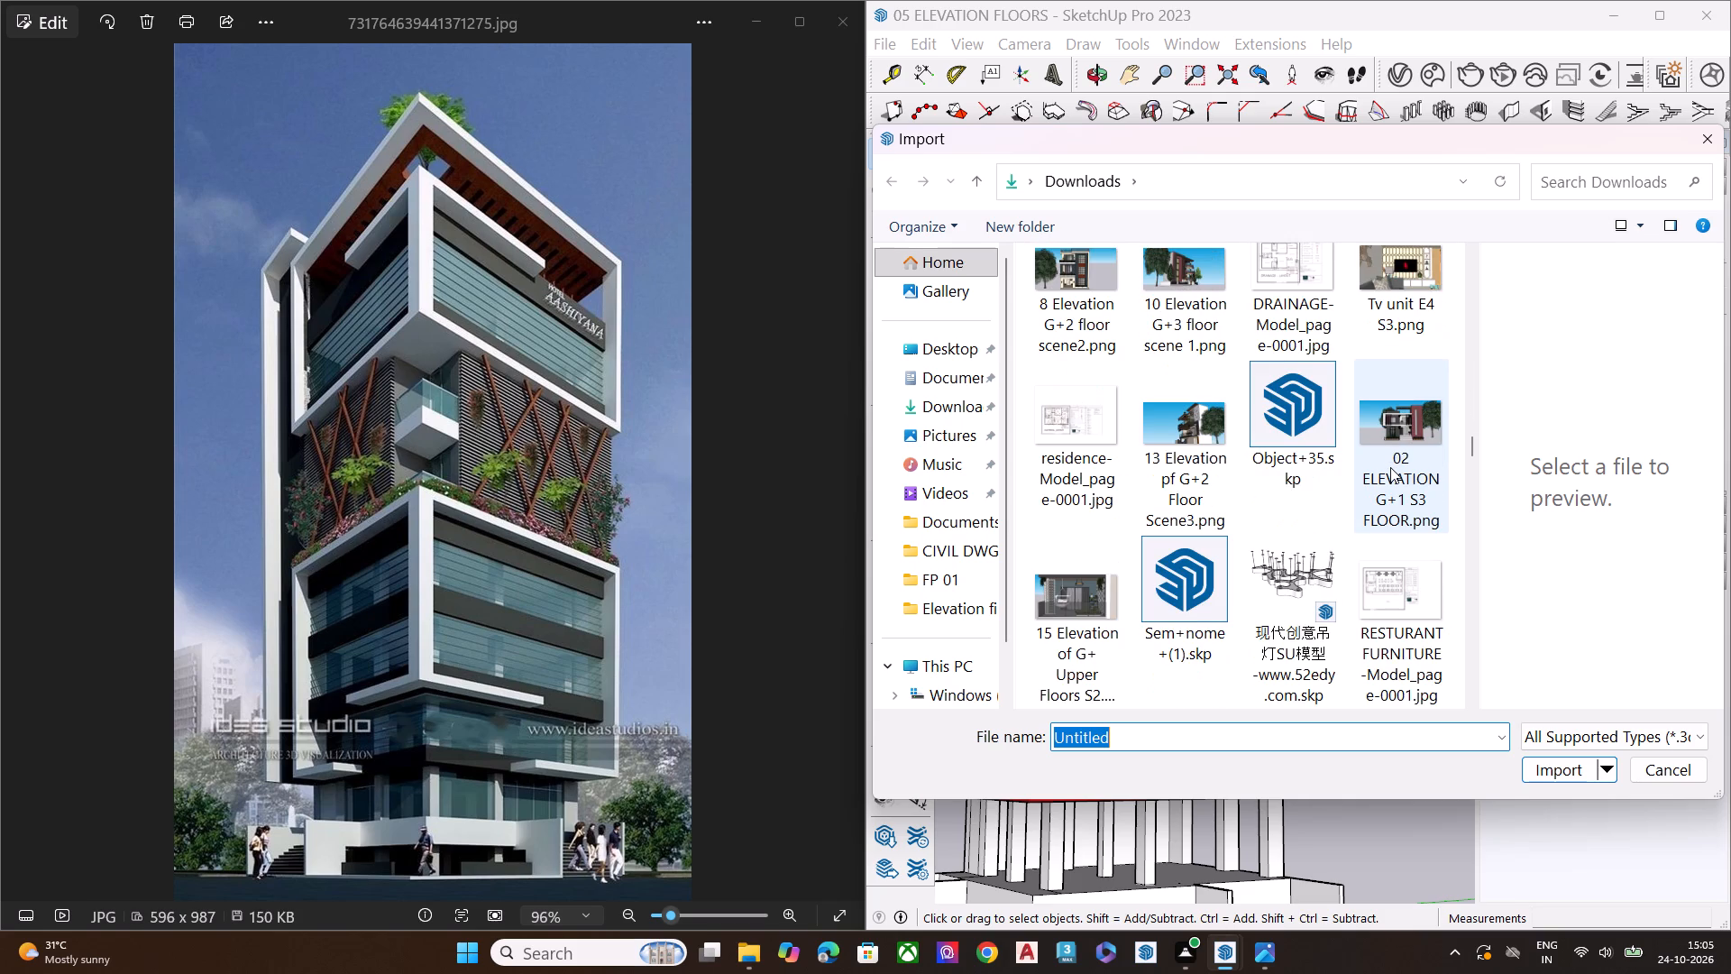
pyautogui.scroll(2, 1390, 467)
pyautogui.click(1404, 458)
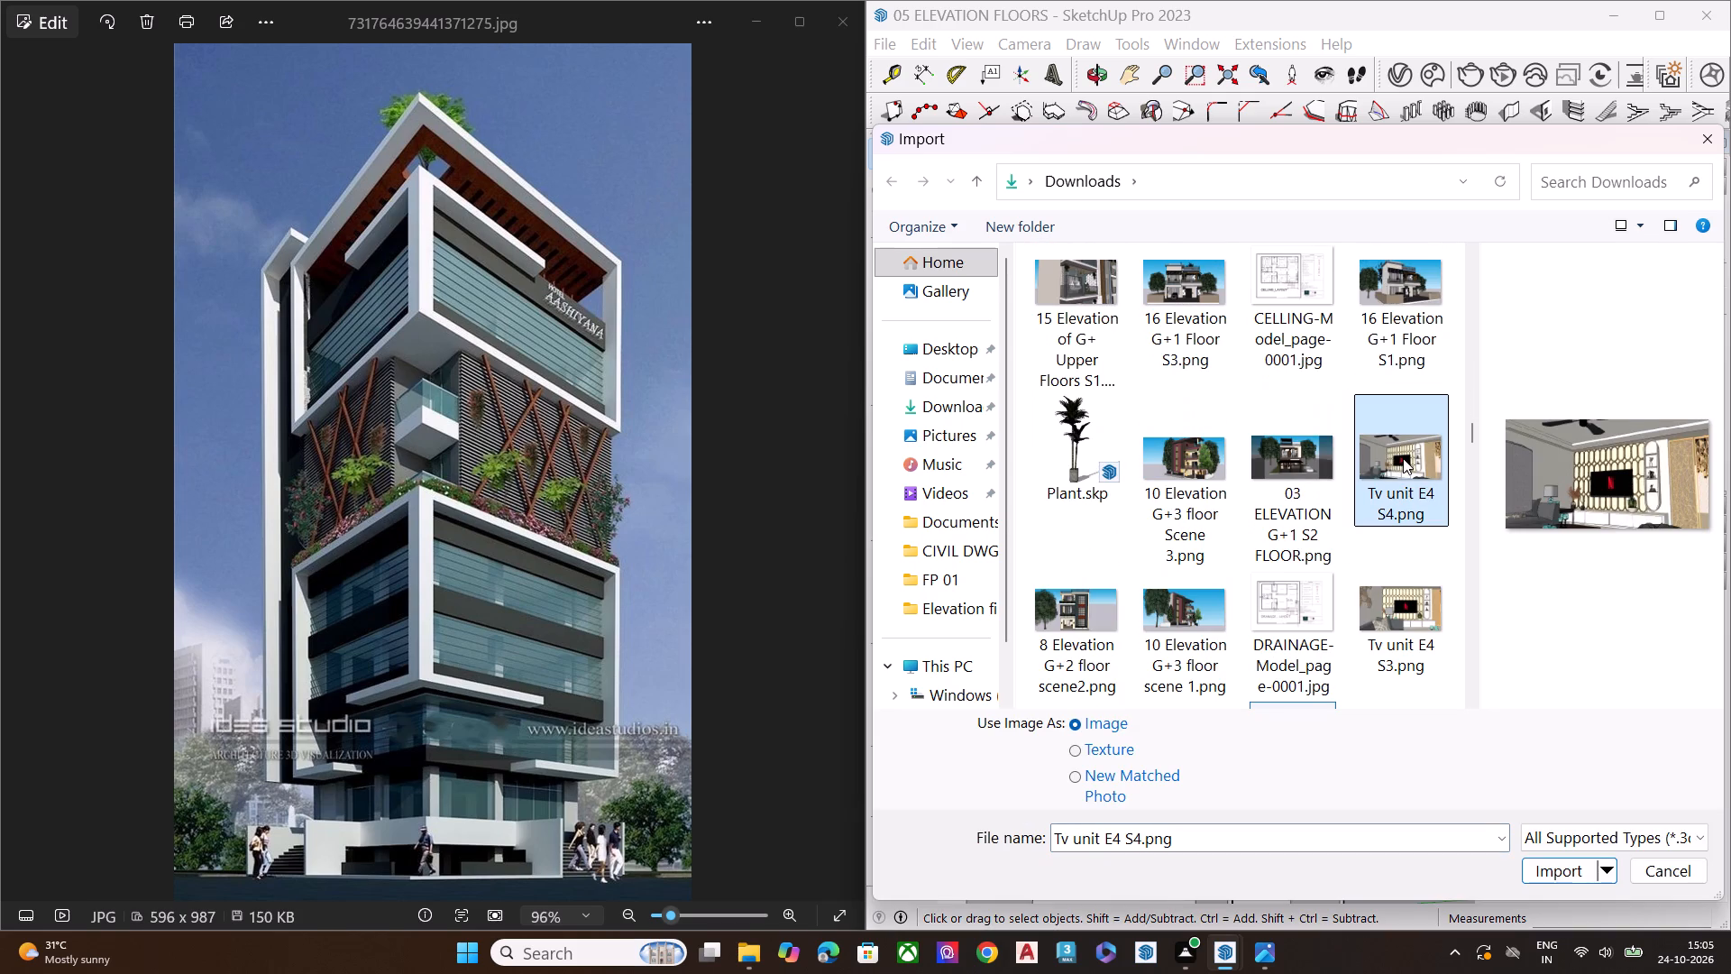
pyautogui.scroll(7, 1647, 523)
pyautogui.scroll(-1, 1363, 528)
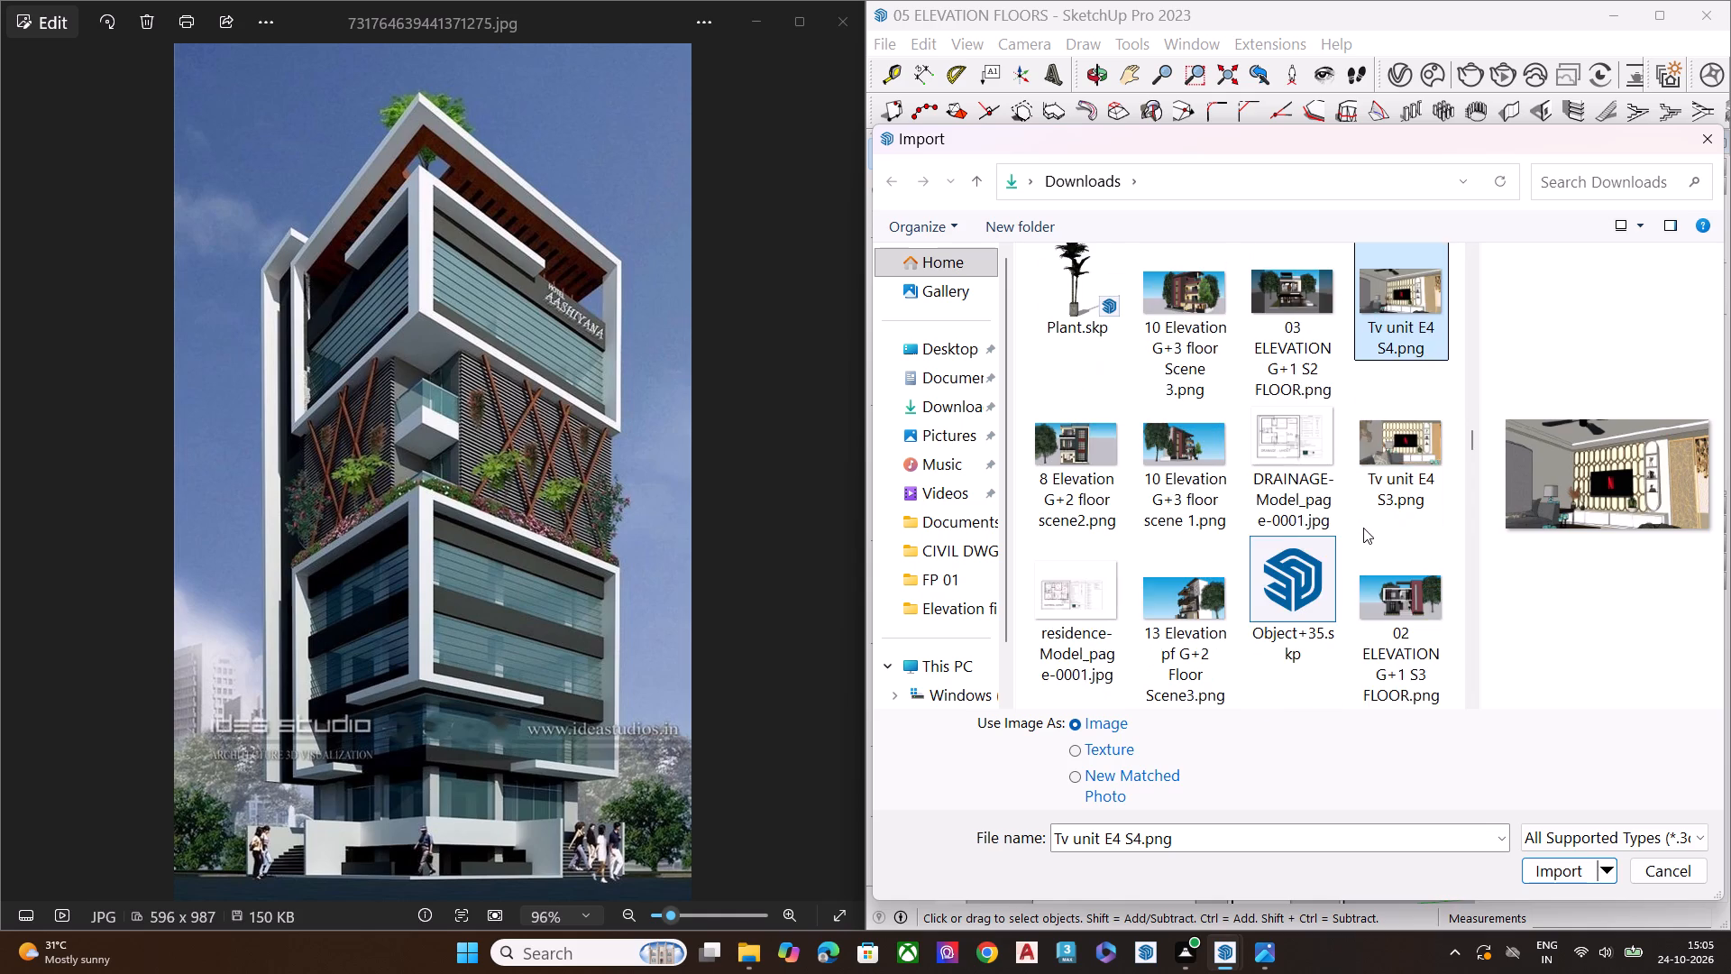
pyautogui.scroll(-3, 1363, 528)
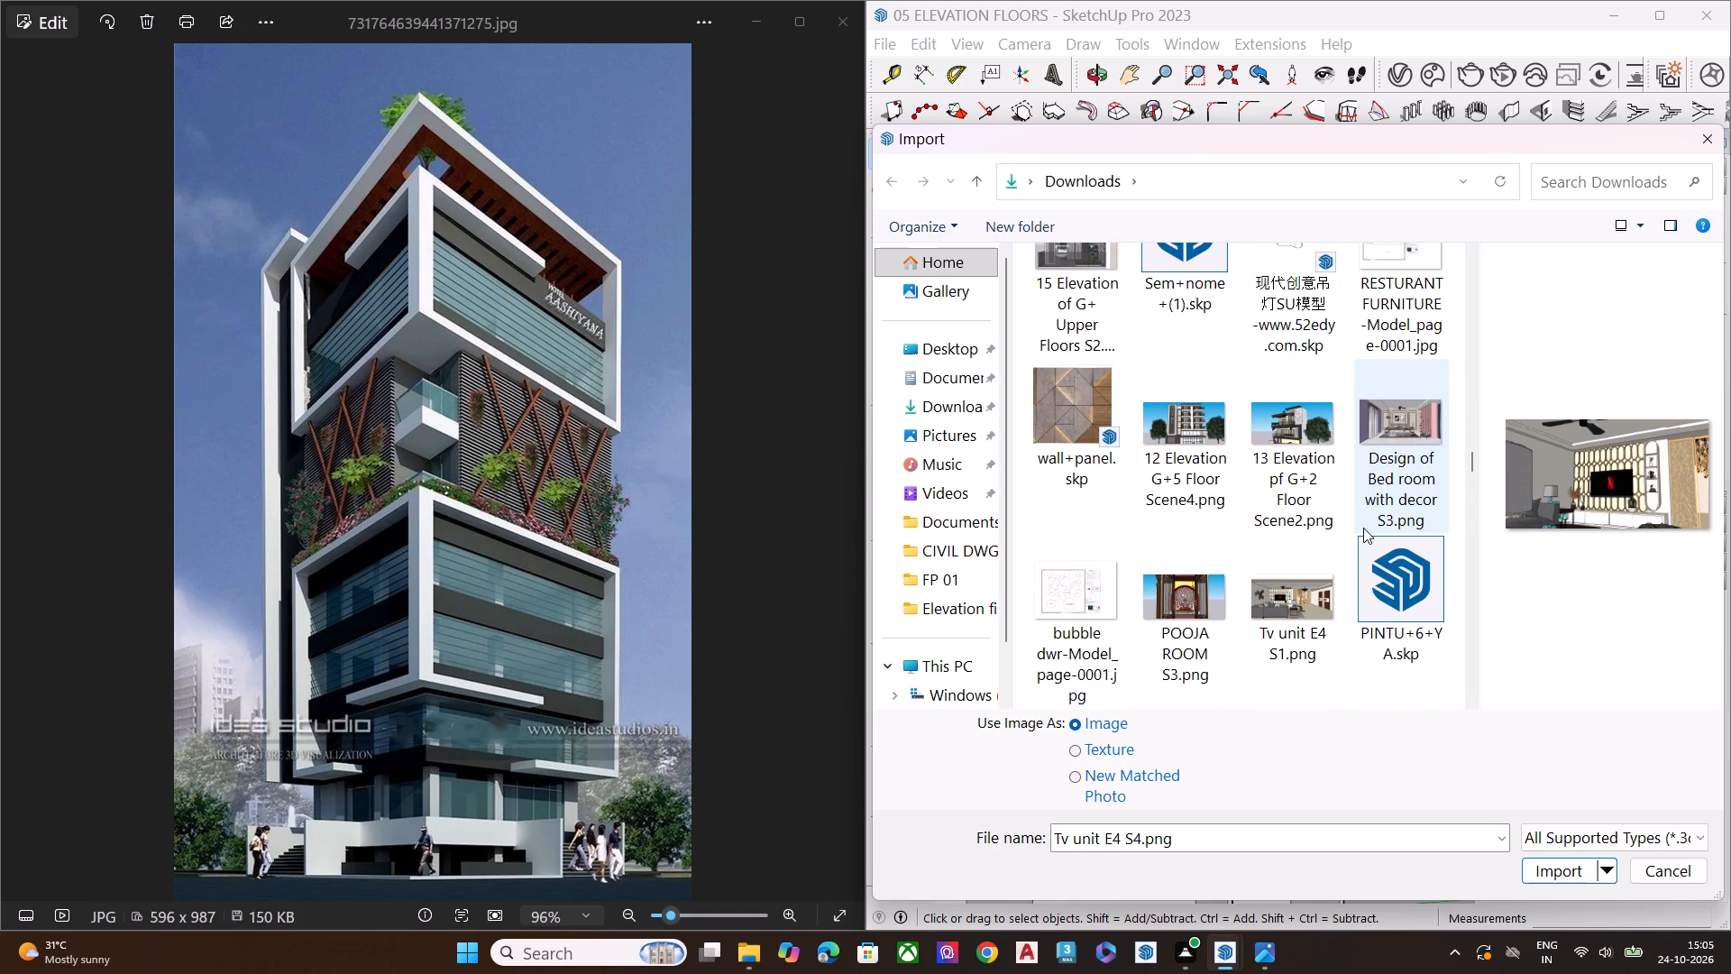
pyautogui.scroll(-3, 1363, 528)
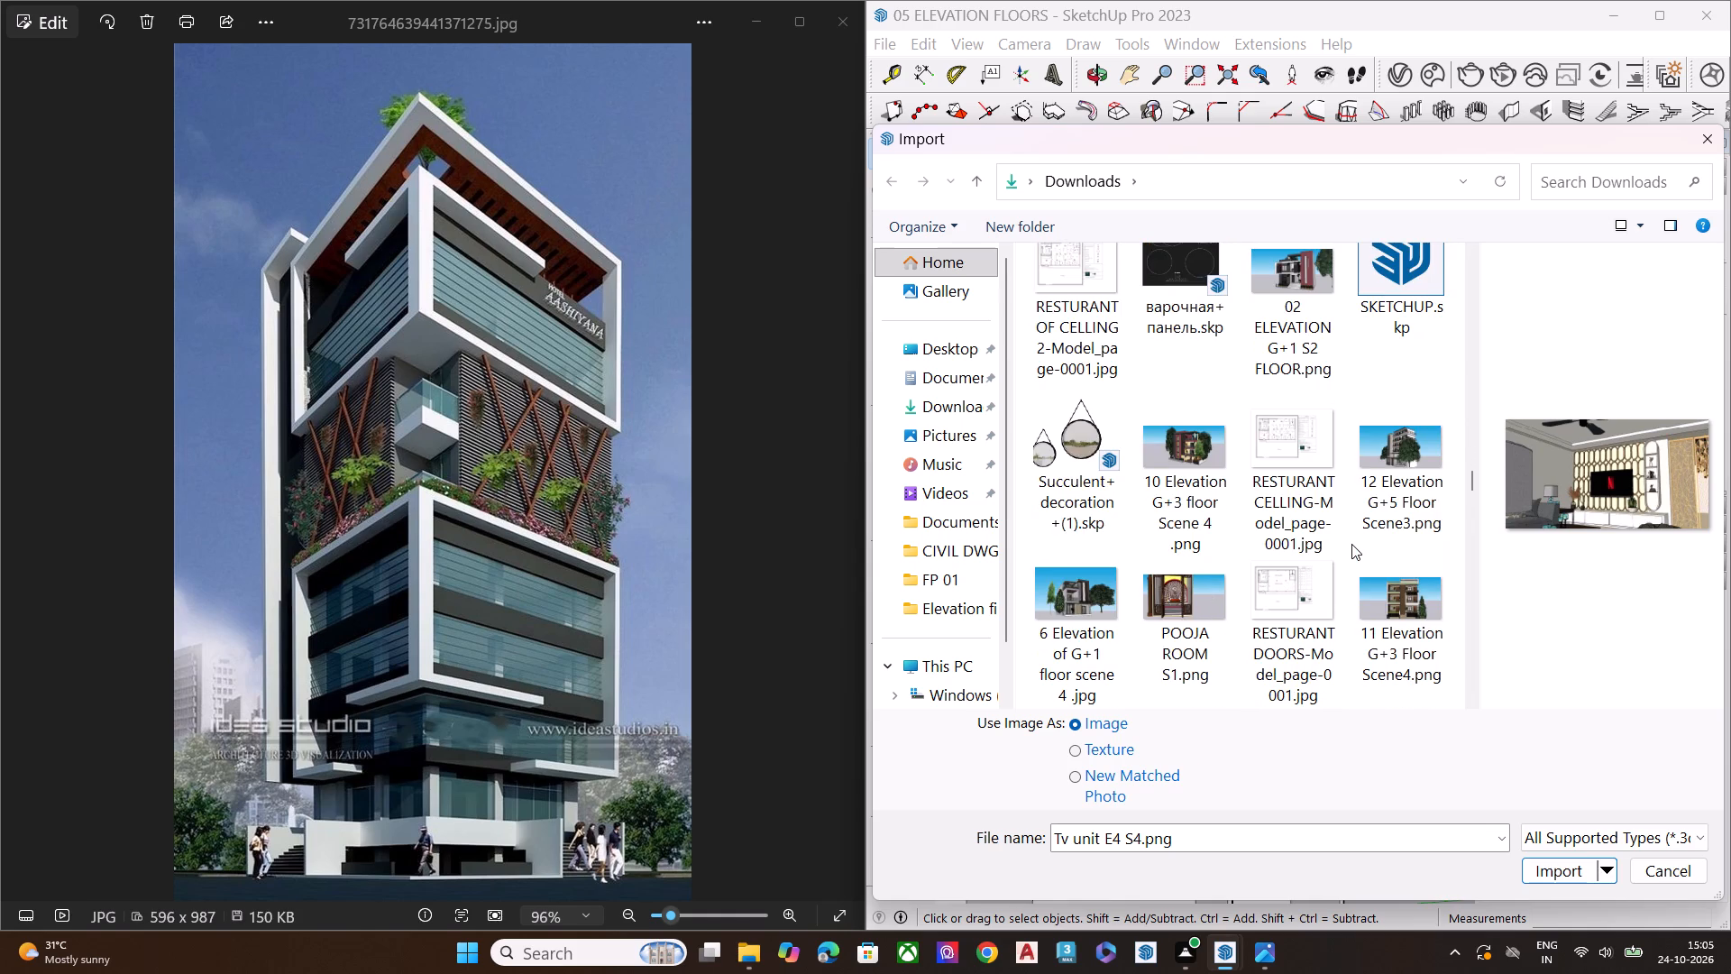
pyautogui.scroll(-3, 1351, 544)
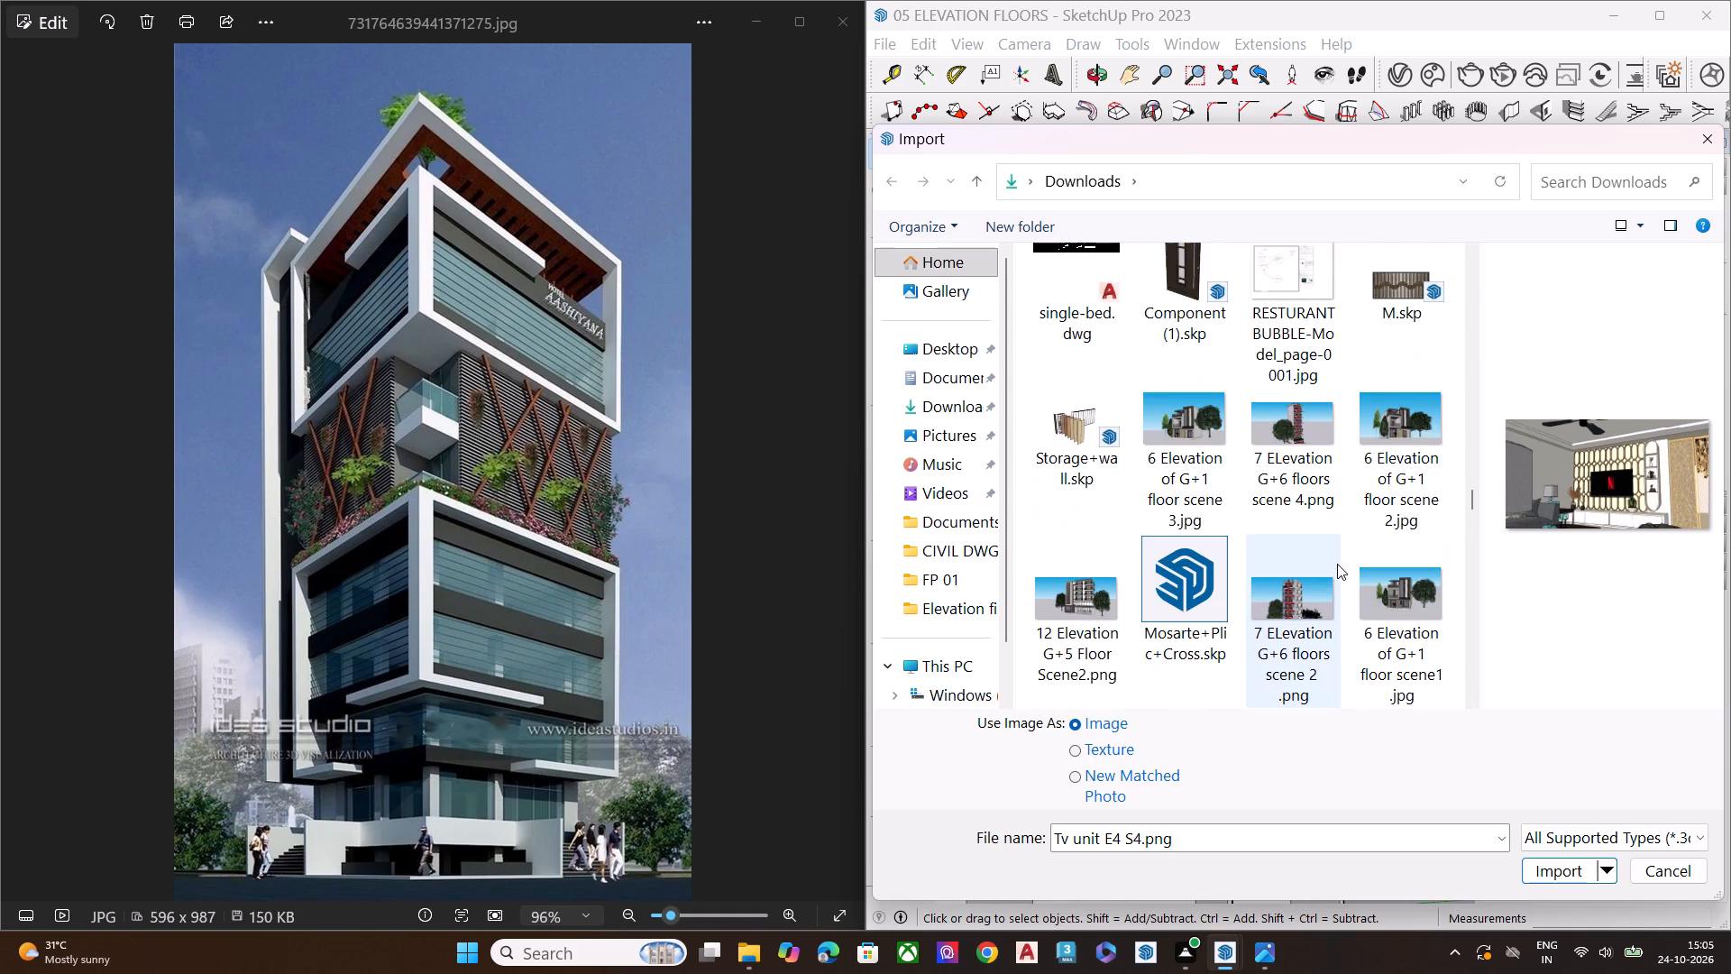
pyautogui.scroll(-3, 1337, 564)
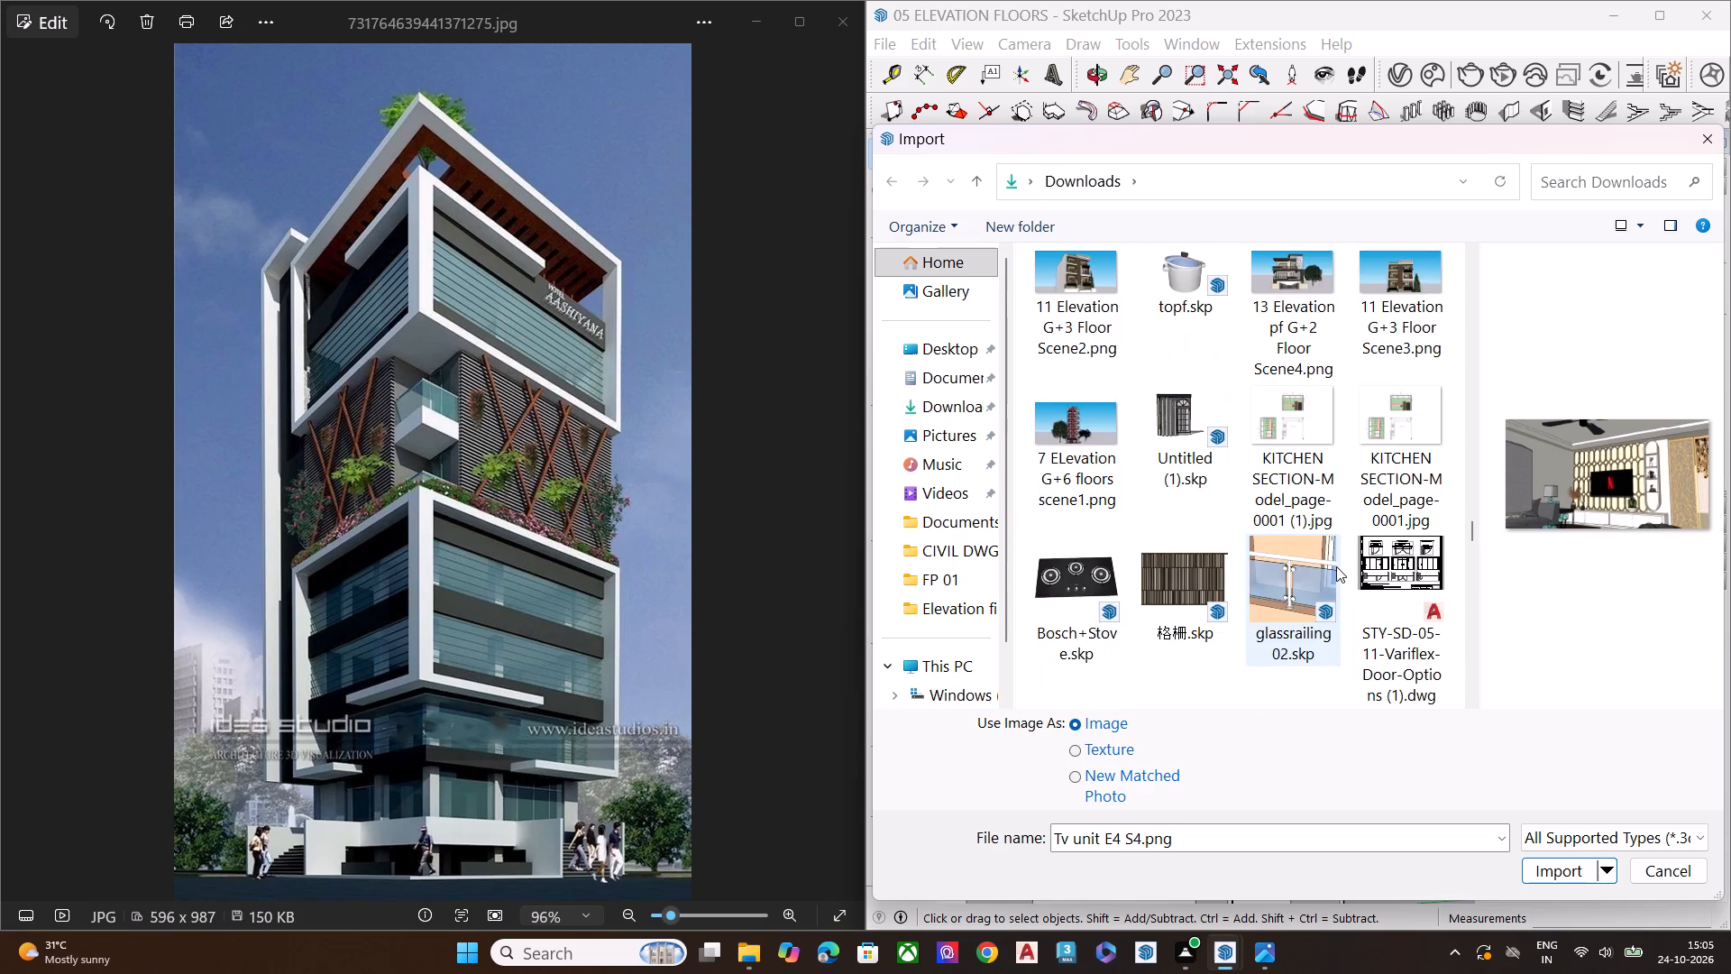
pyautogui.scroll(-2, 1336, 566)
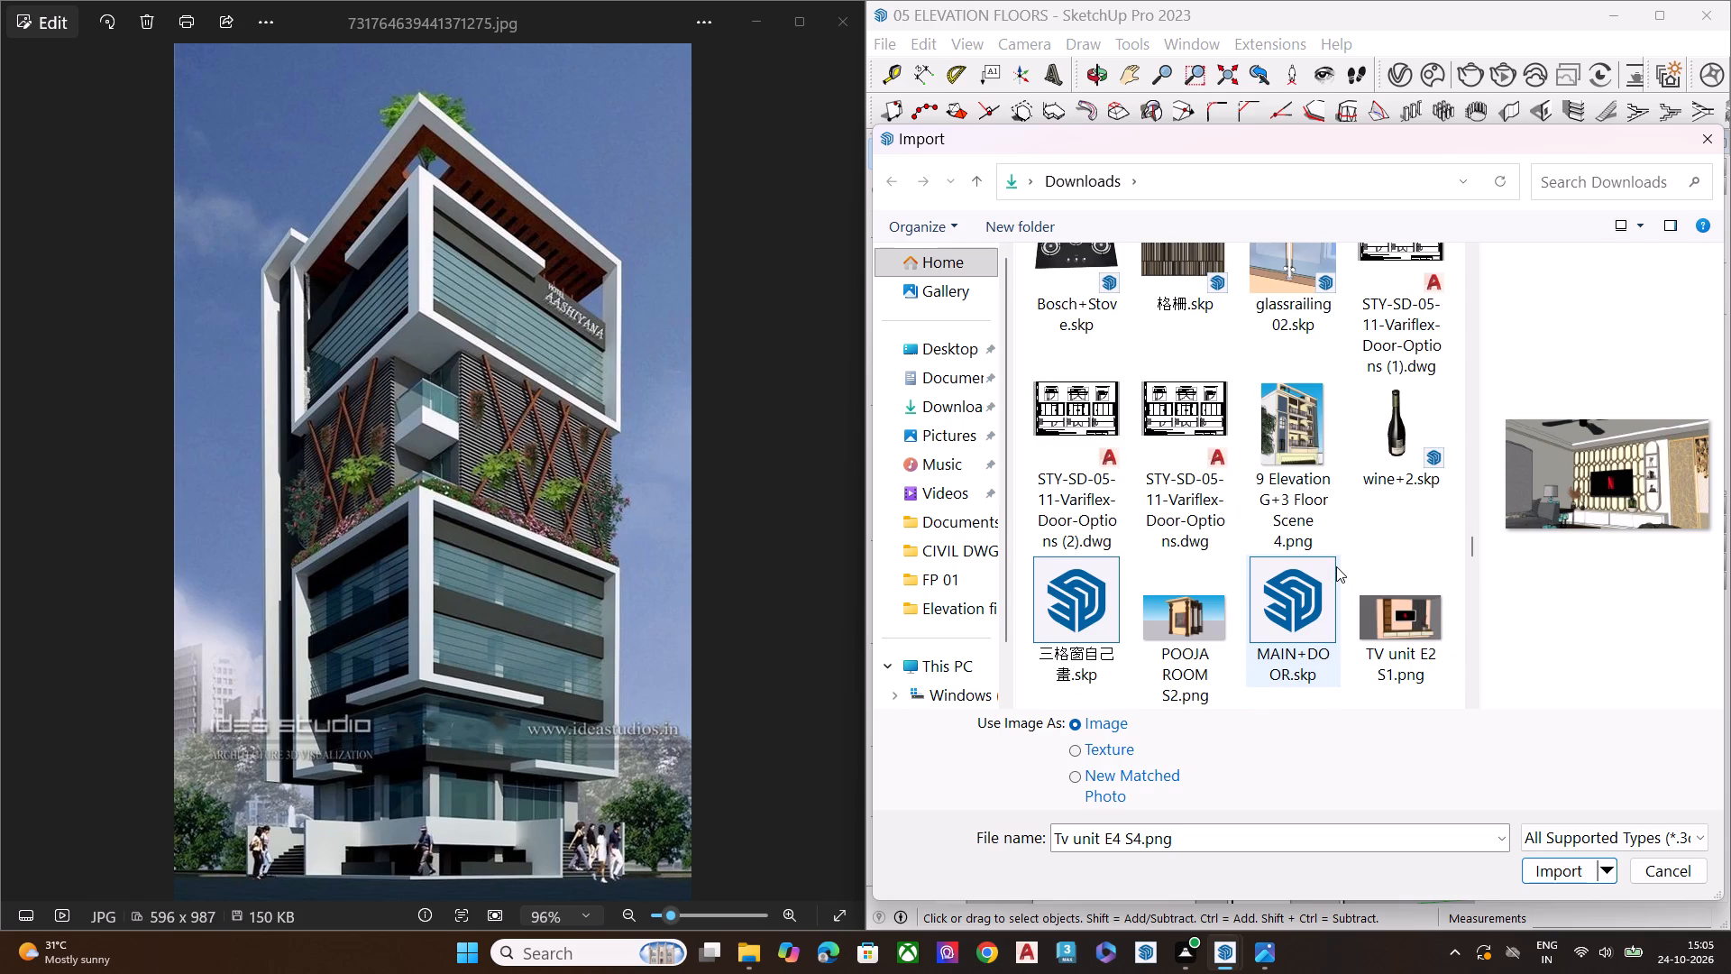
pyautogui.scroll(-2, 1336, 566)
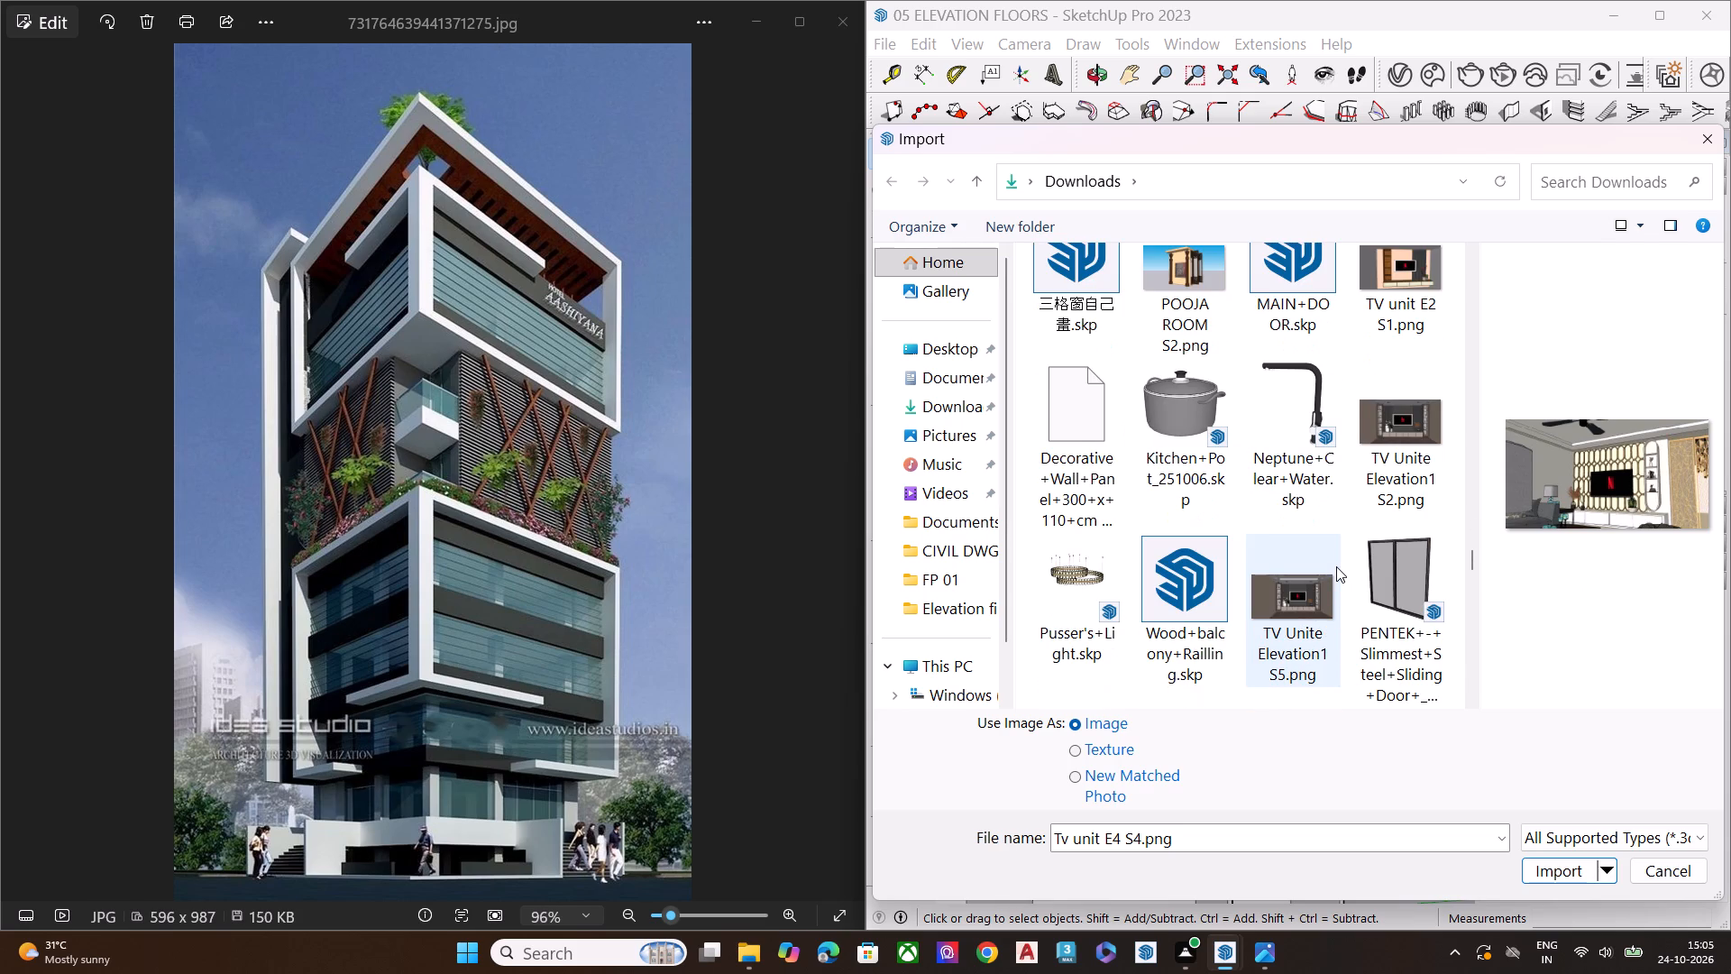
pyautogui.scroll(-3, 1336, 566)
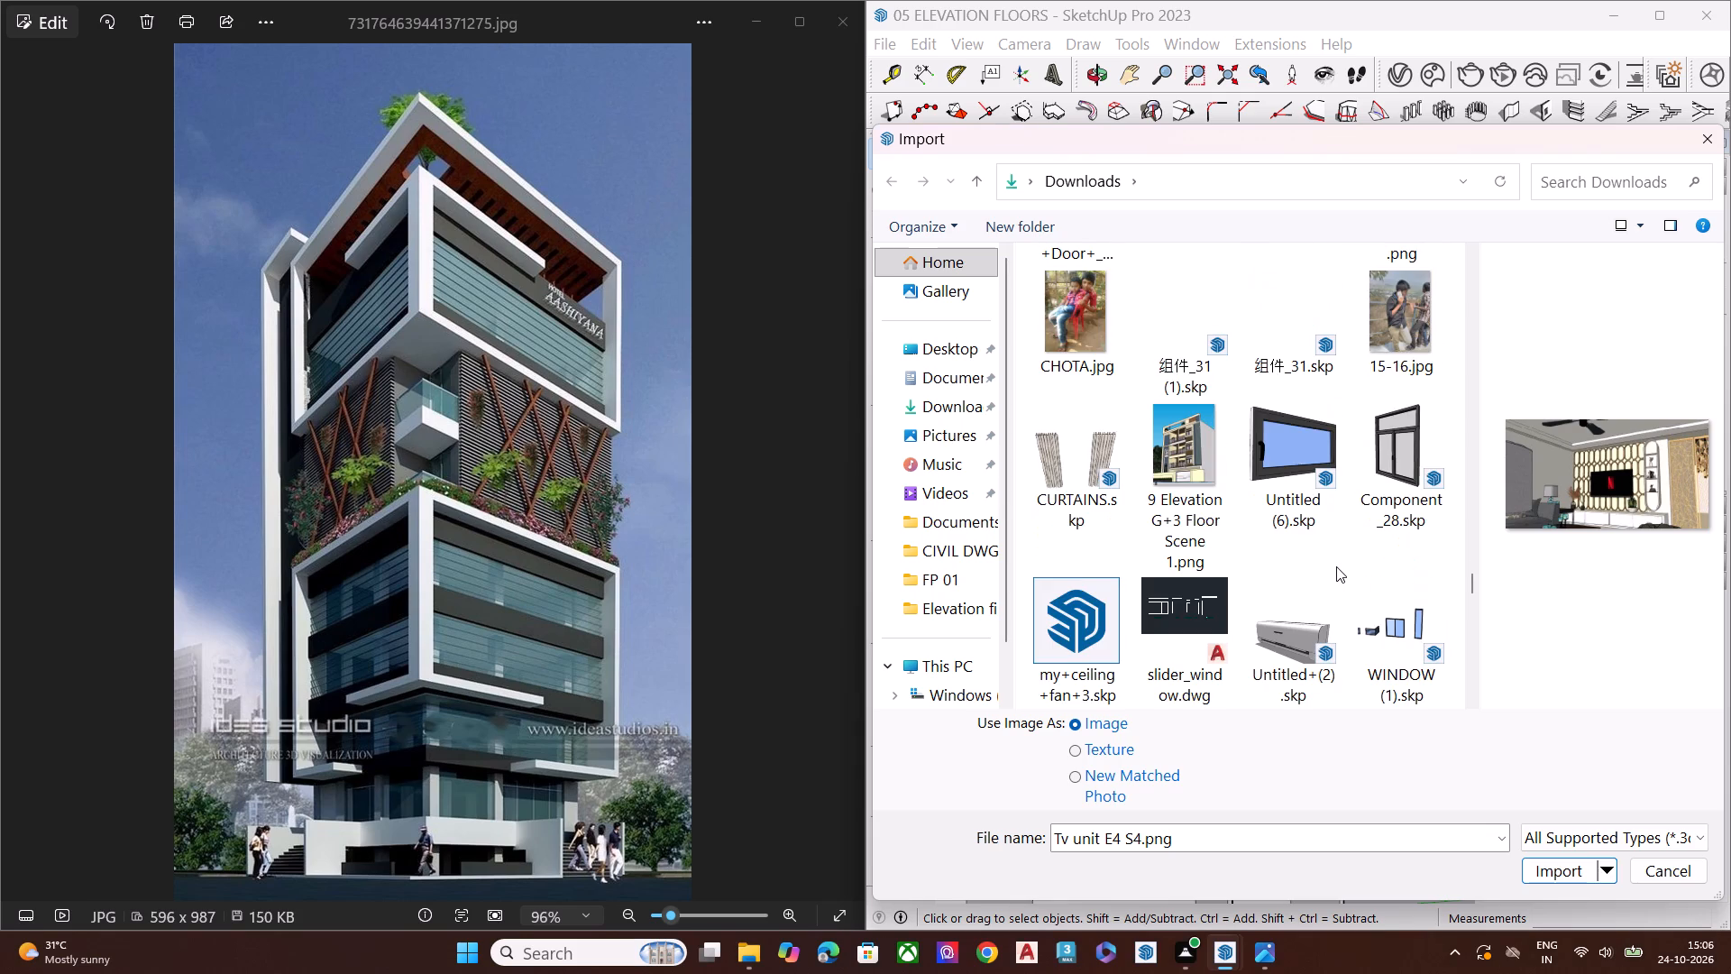
pyautogui.scroll(-3, 1336, 566)
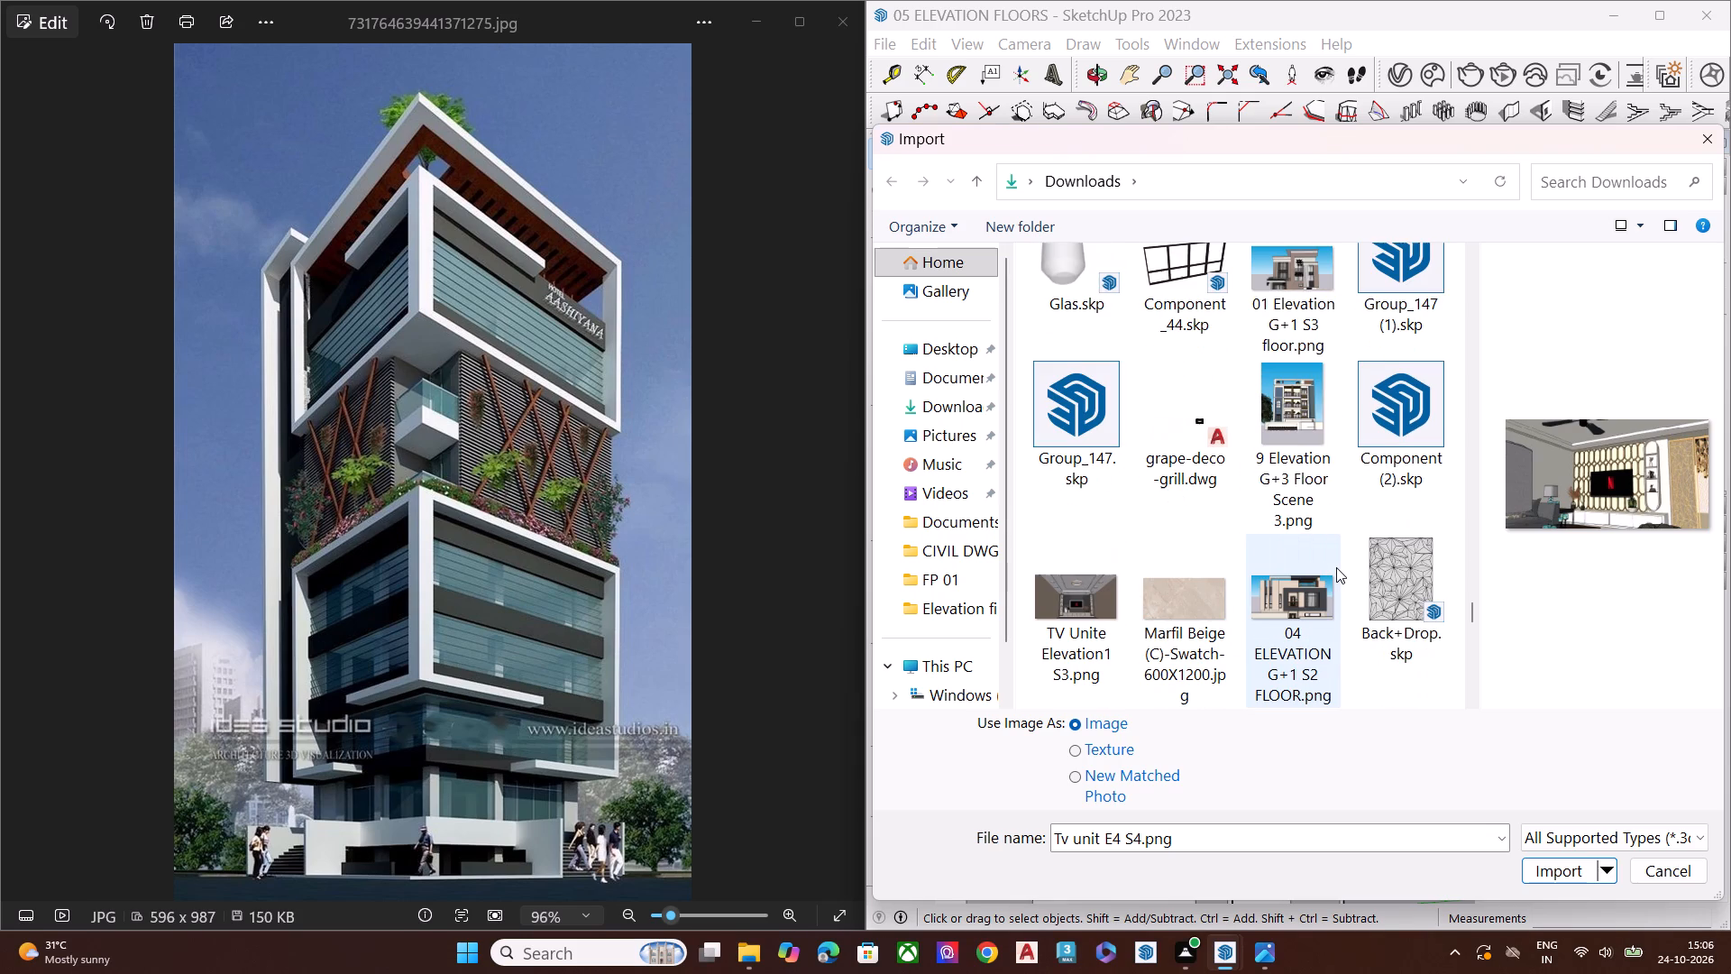
# Import Back+Drop.skp and place it on the ledge at the outer end of the wider façade's blank mid-level wall.
pyautogui.click(1401, 593)
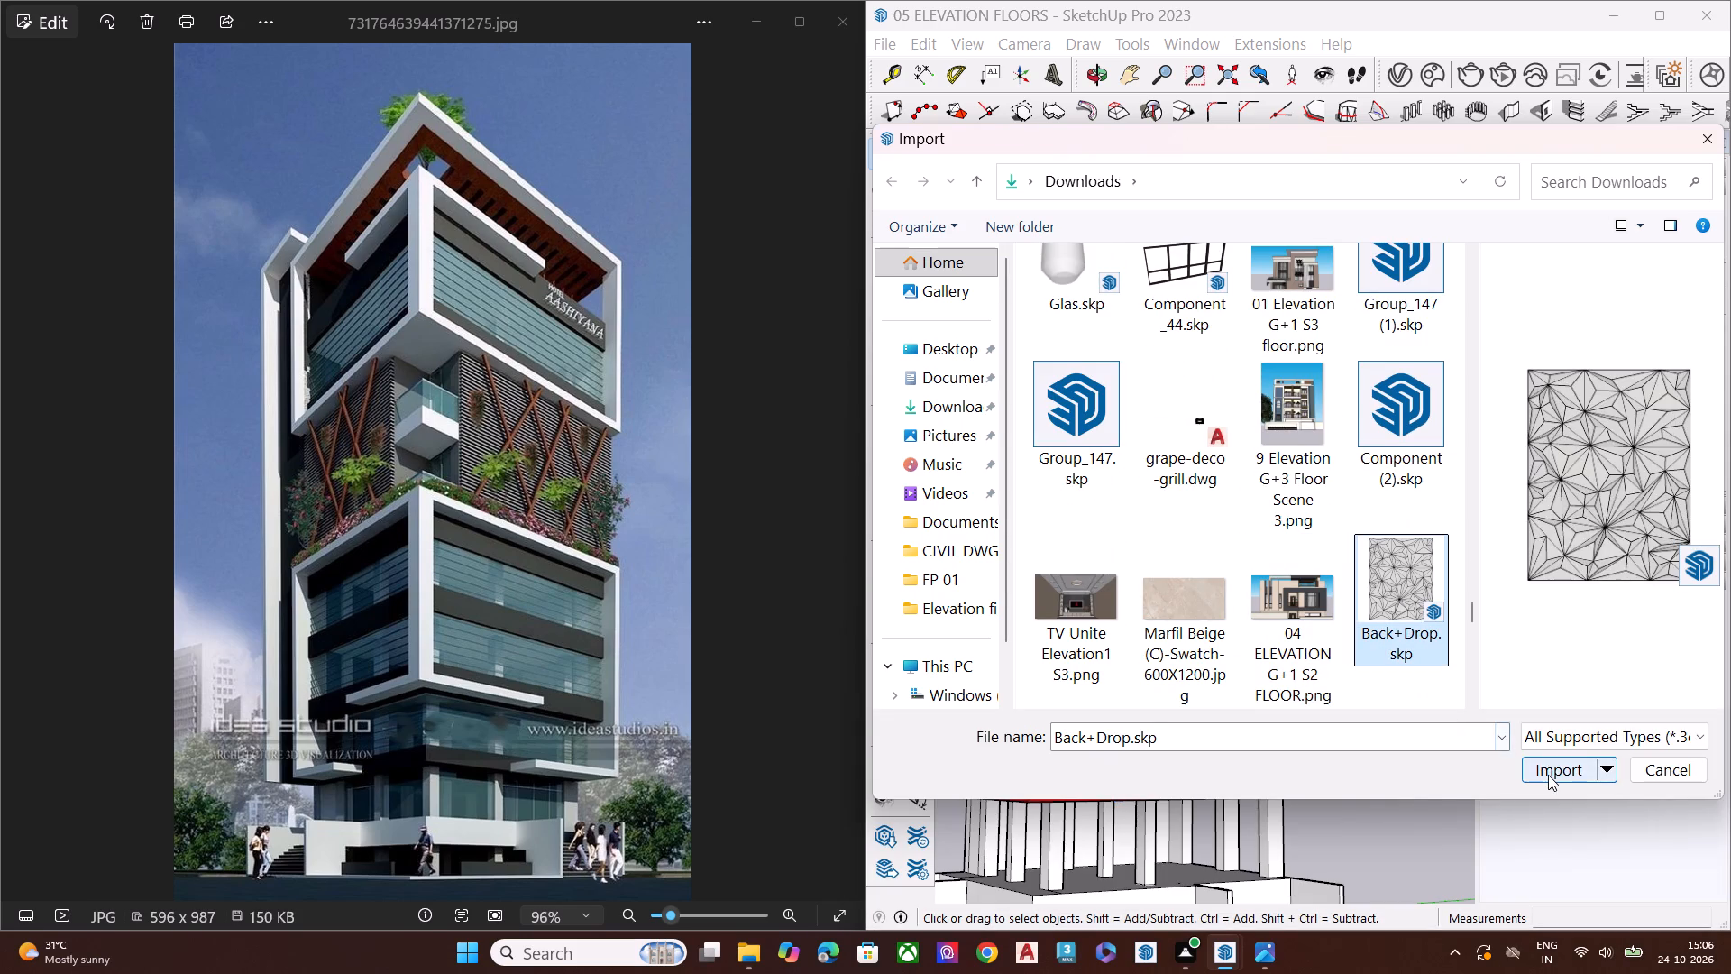
pyautogui.click(1548, 775)
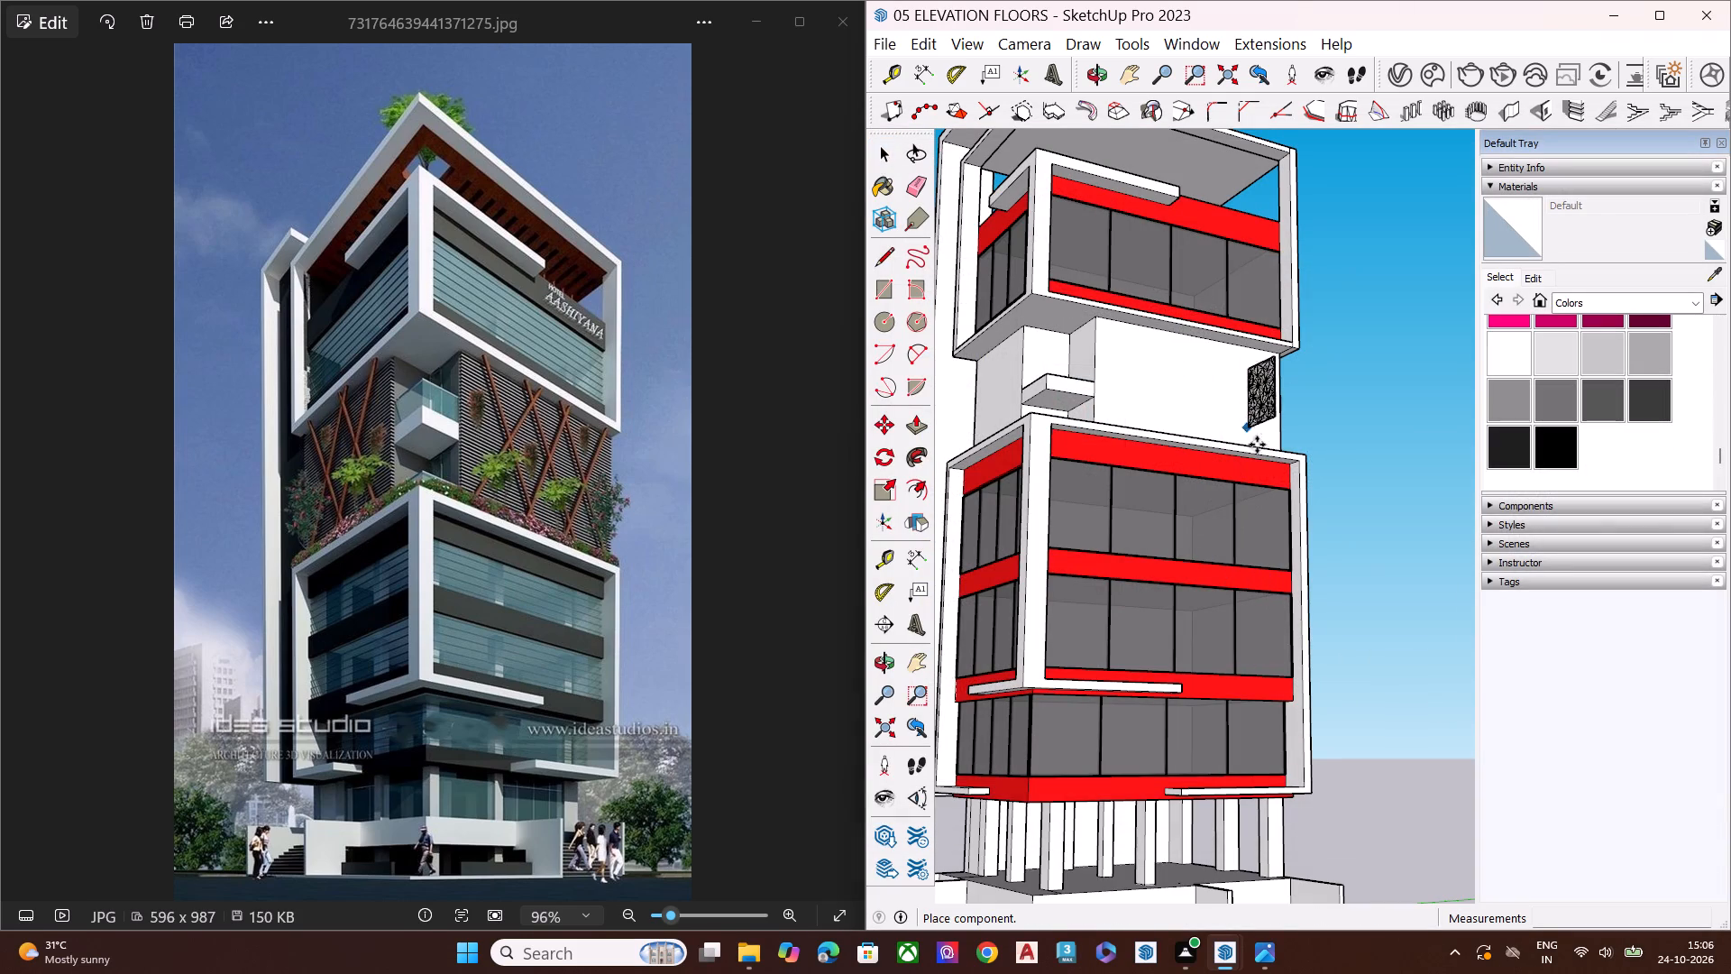
pyautogui.moveTo(1285, 437); pyautogui.dragTo(1259, 671, button='middle')
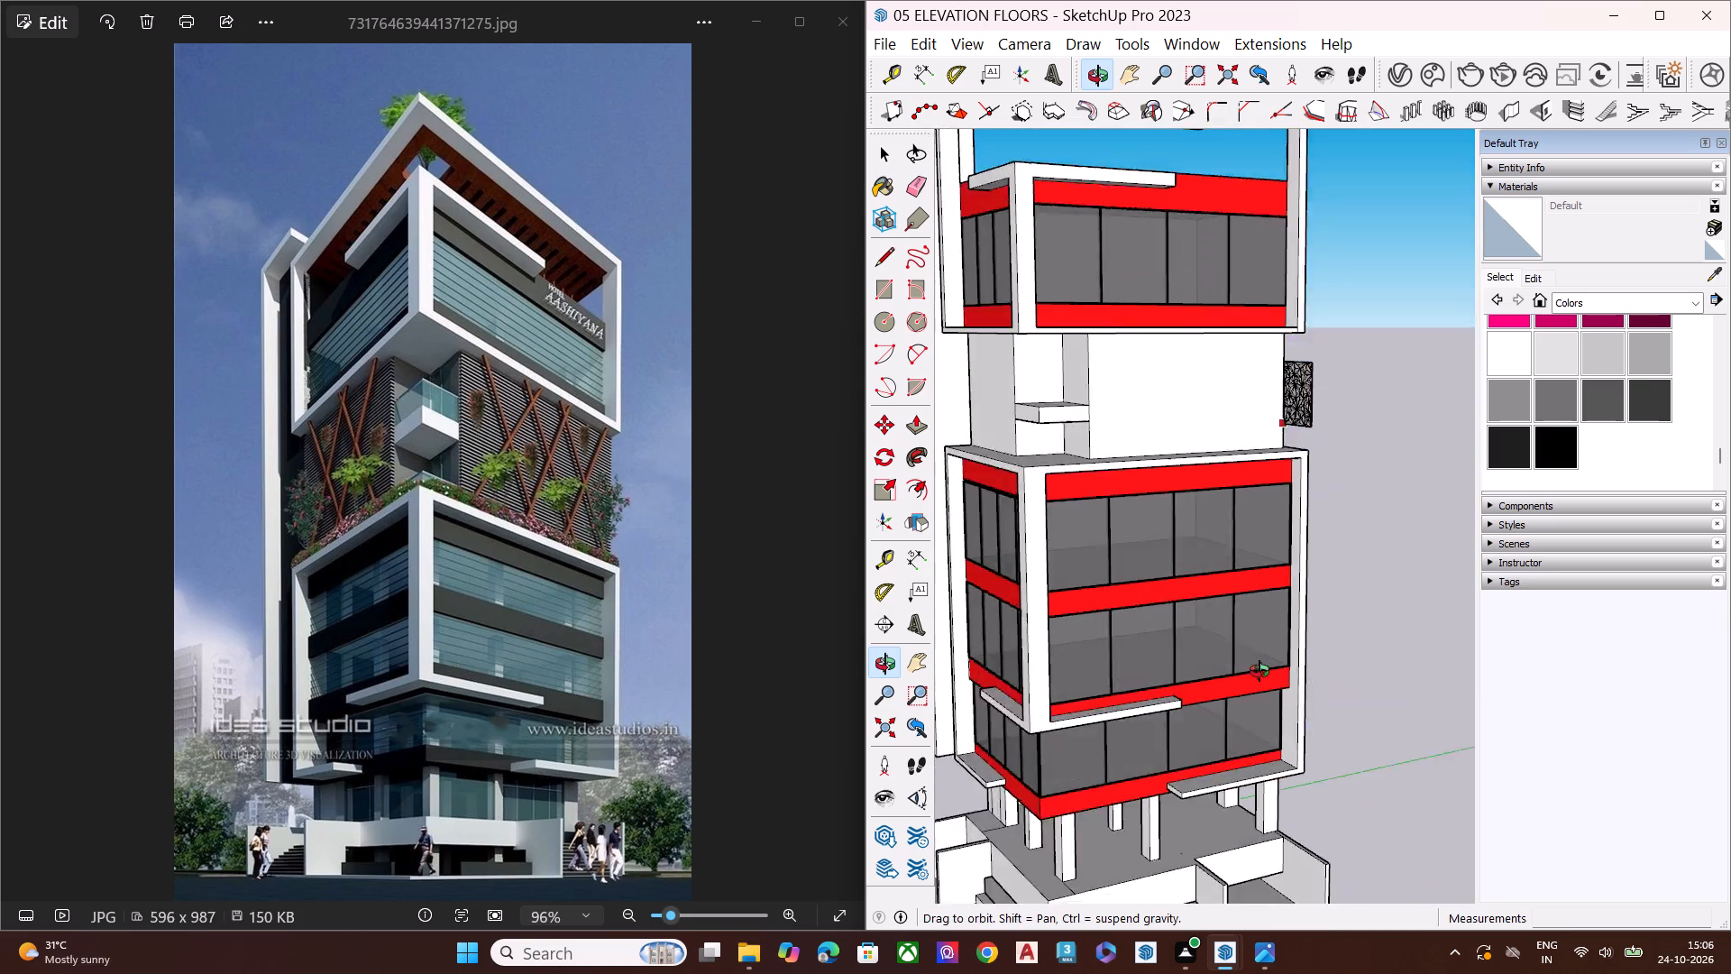
pyautogui.moveTo(1259, 671); pyautogui.dragTo(1236, 768, button='middle')
pyautogui.scroll(8, 1273, 613)
pyautogui.click(1262, 364)
# Rotate the imported faceted panel about its lower corner so it lies parallel to the wider façade's blank mid-level wall.
pyautogui.moveTo(1256, 391); pyautogui.dragTo(1230, 473, button='middle')
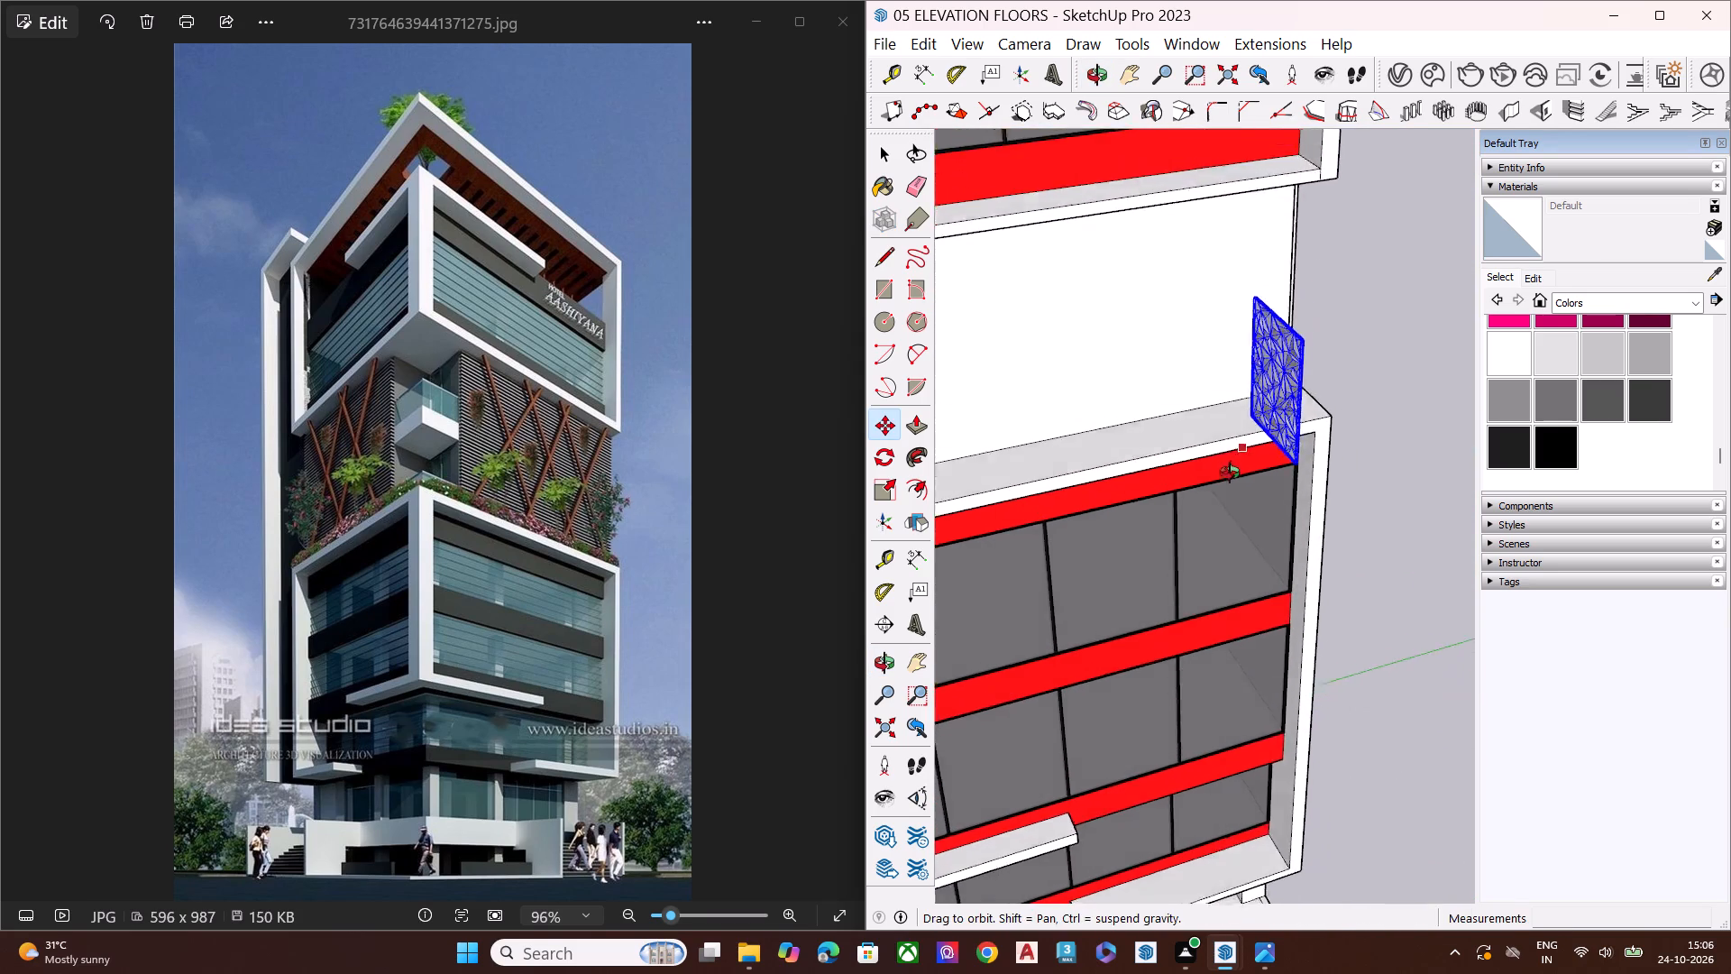
pyautogui.moveTo(1230, 473); pyautogui.dragTo(1216, 505, button='middle')
pyautogui.press('q')
pyautogui.scroll(1, 1311, 424)
pyautogui.scroll(-1, 1311, 425)
pyautogui.scroll(6, 1313, 427)
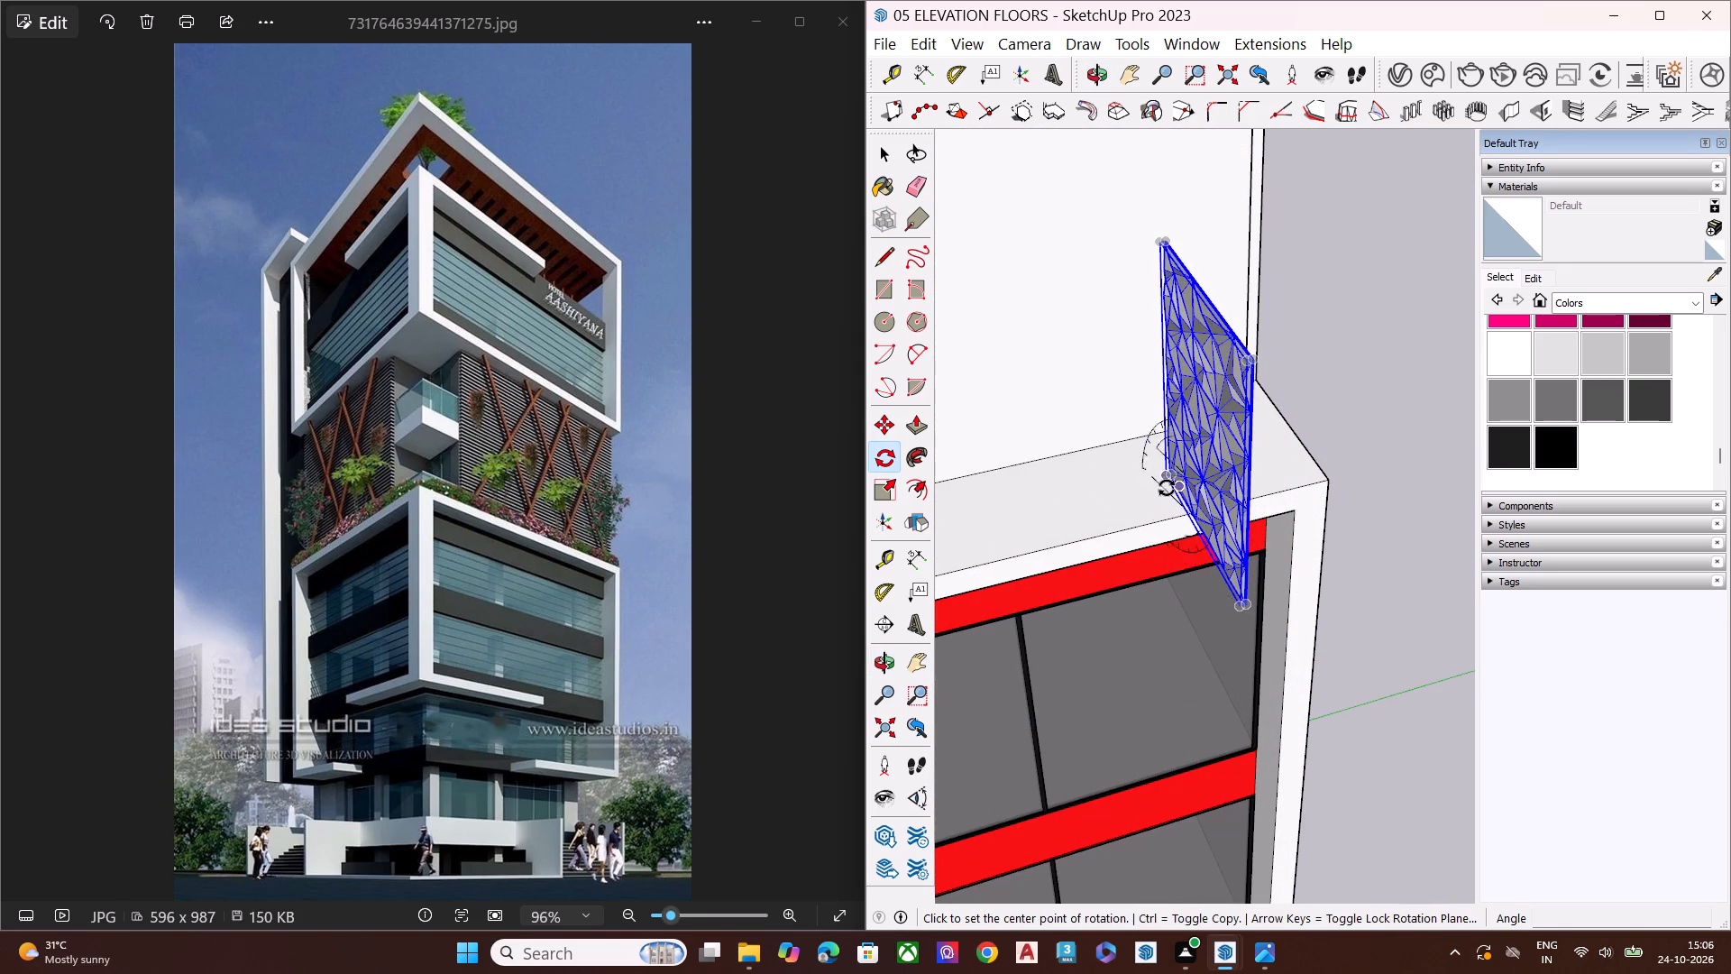
pyautogui.click(1161, 482)
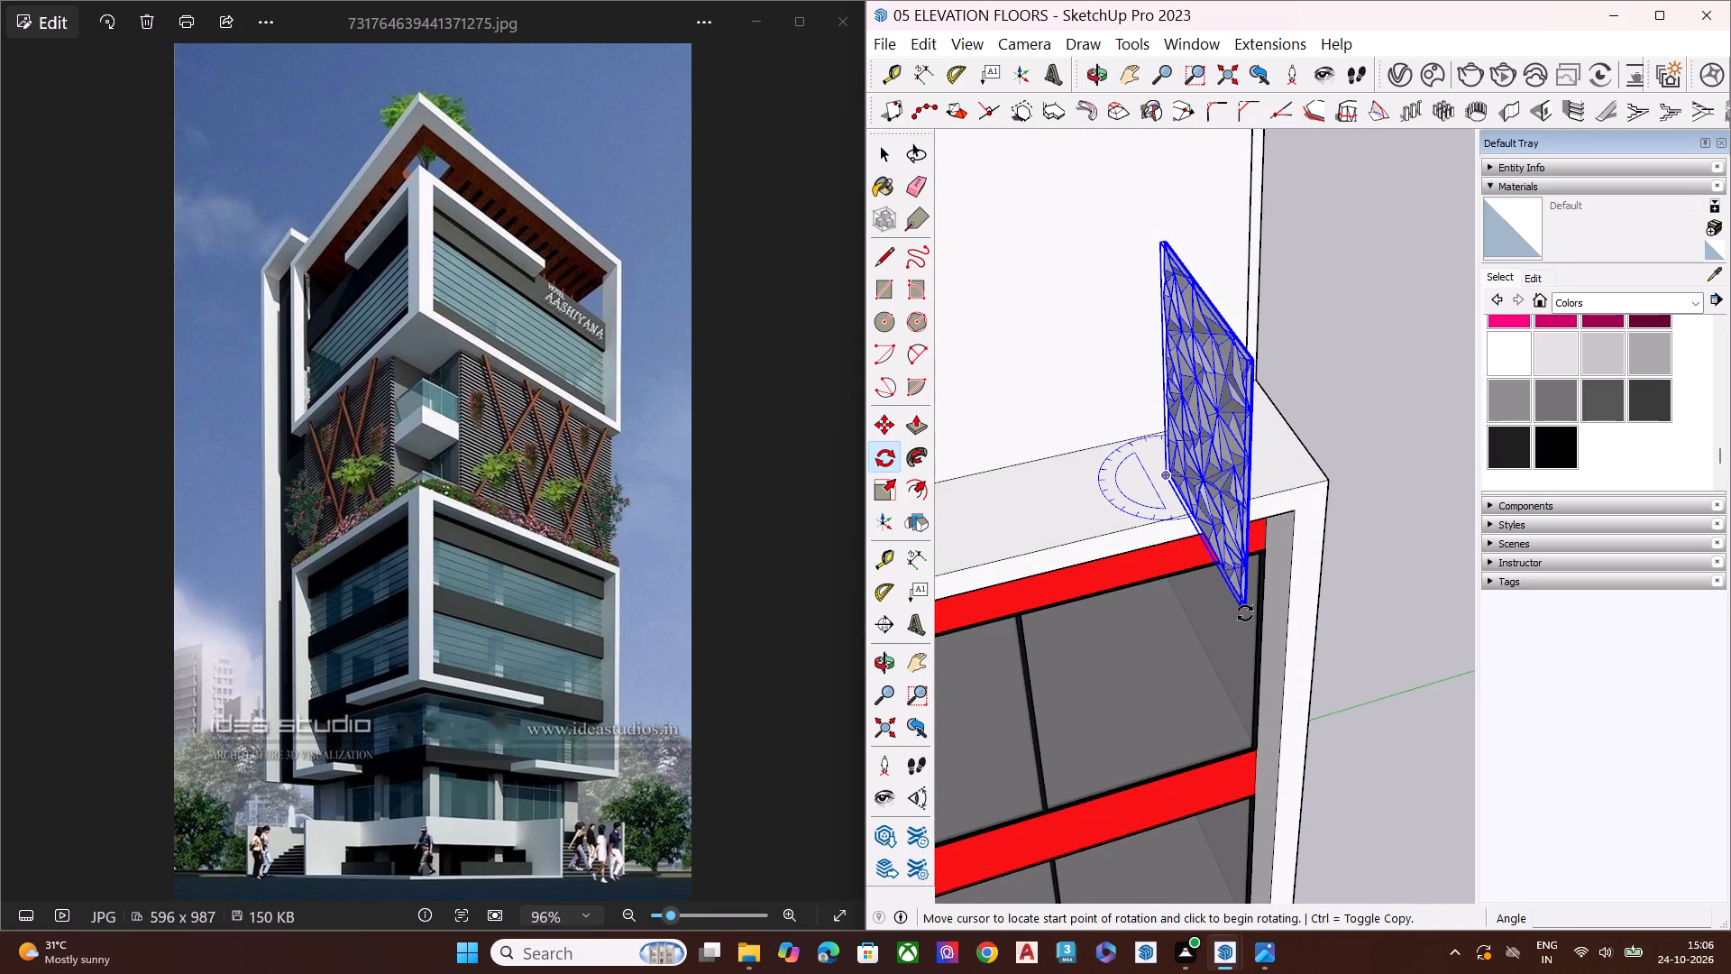
pyautogui.click(1237, 621)
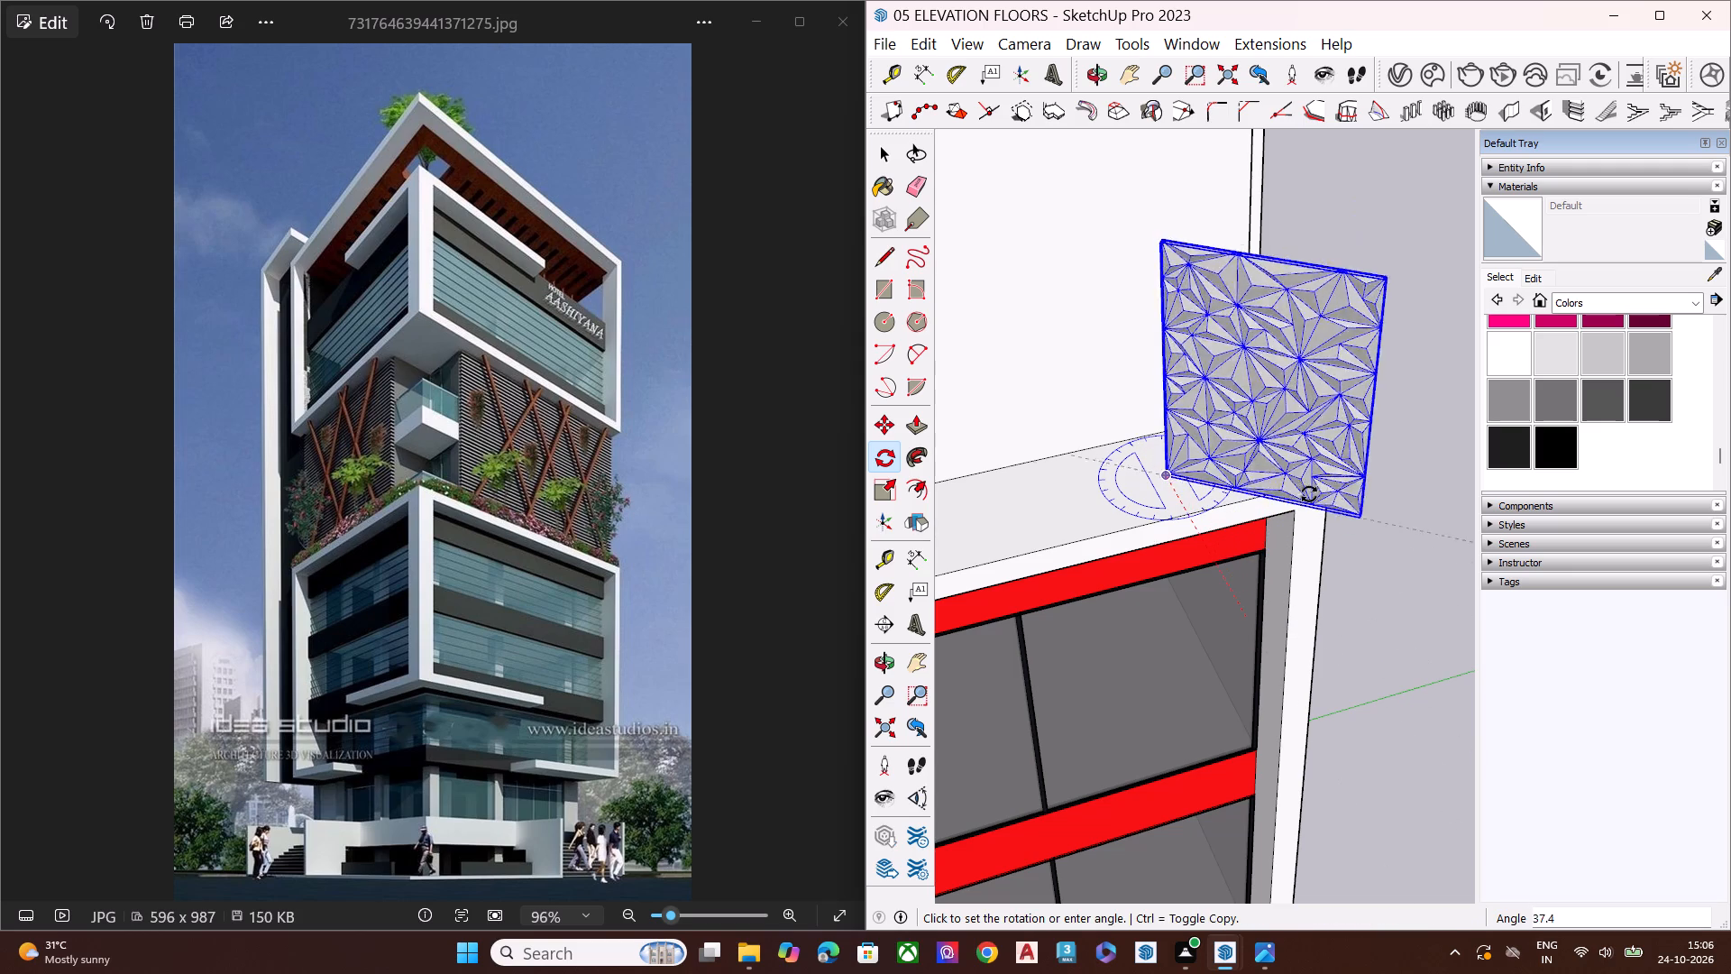
pyautogui.click(1239, 449)
pyautogui.press('v')
pyautogui.scroll(-5, 1232, 471)
pyautogui.scroll(1, 1232, 479)
pyautogui.scroll(-1, 1234, 479)
pyautogui.moveTo(1242, 473); pyautogui.dragTo(1181, 452, button='middle')
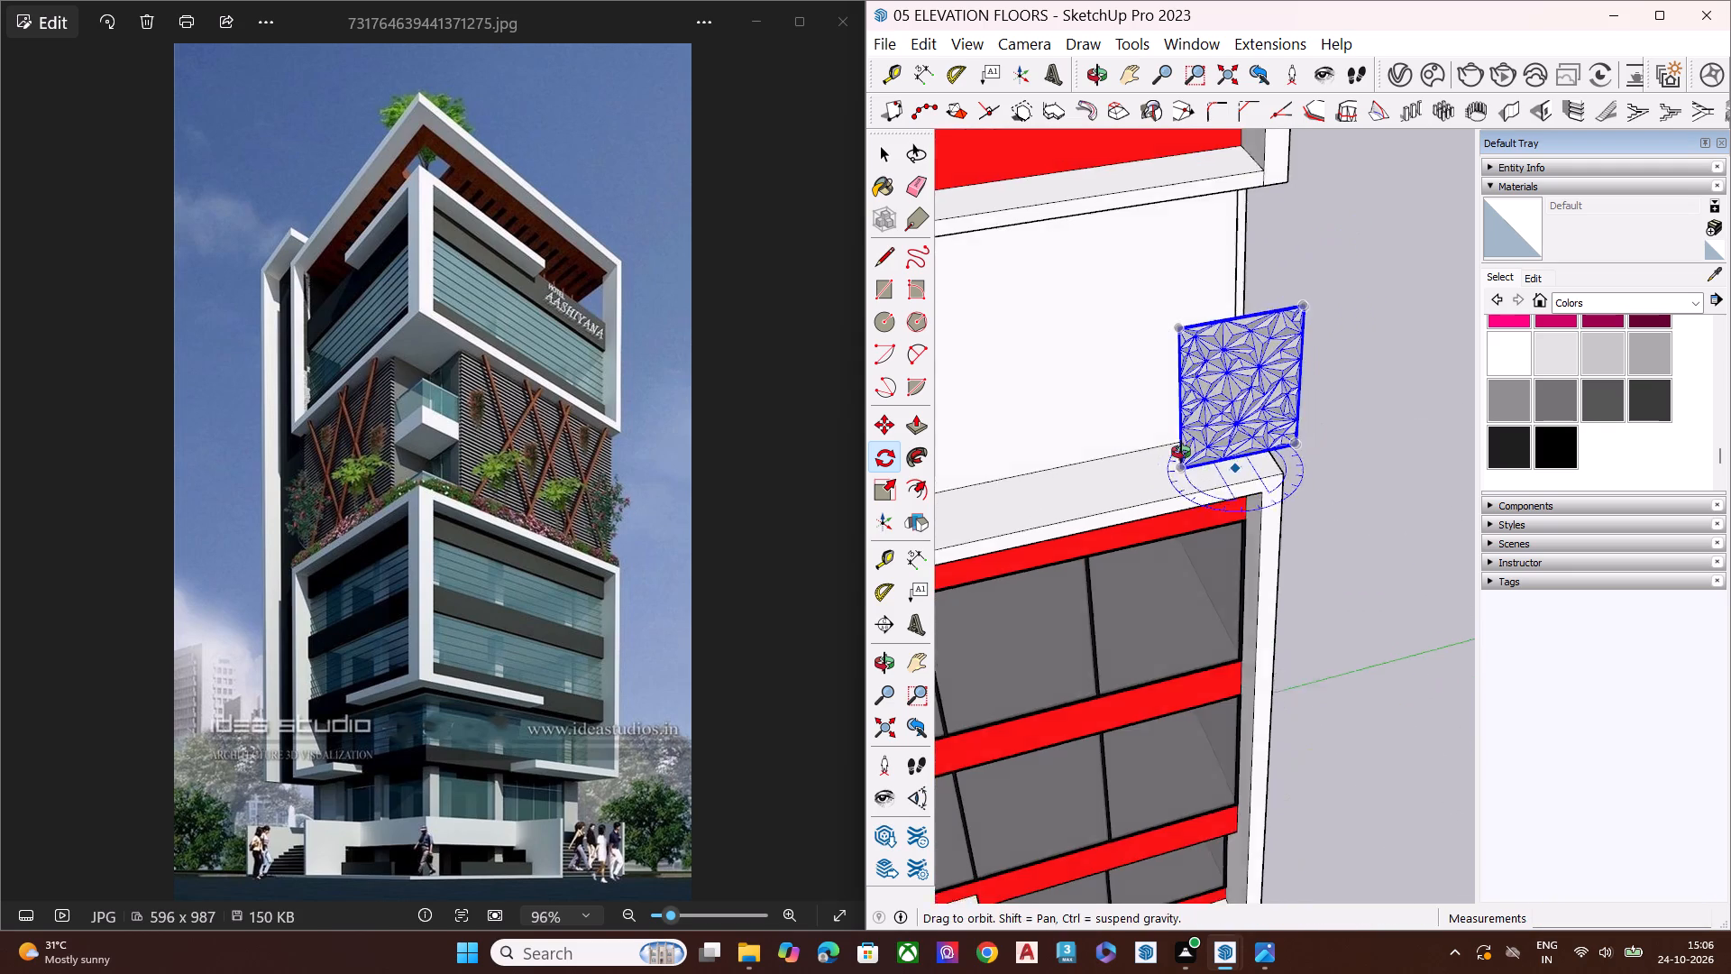
pyautogui.moveTo(1181, 452); pyautogui.dragTo(1067, 417, button='middle')
pyautogui.press('v')
pyautogui.click(1323, 448)
pyautogui.press('Escape')
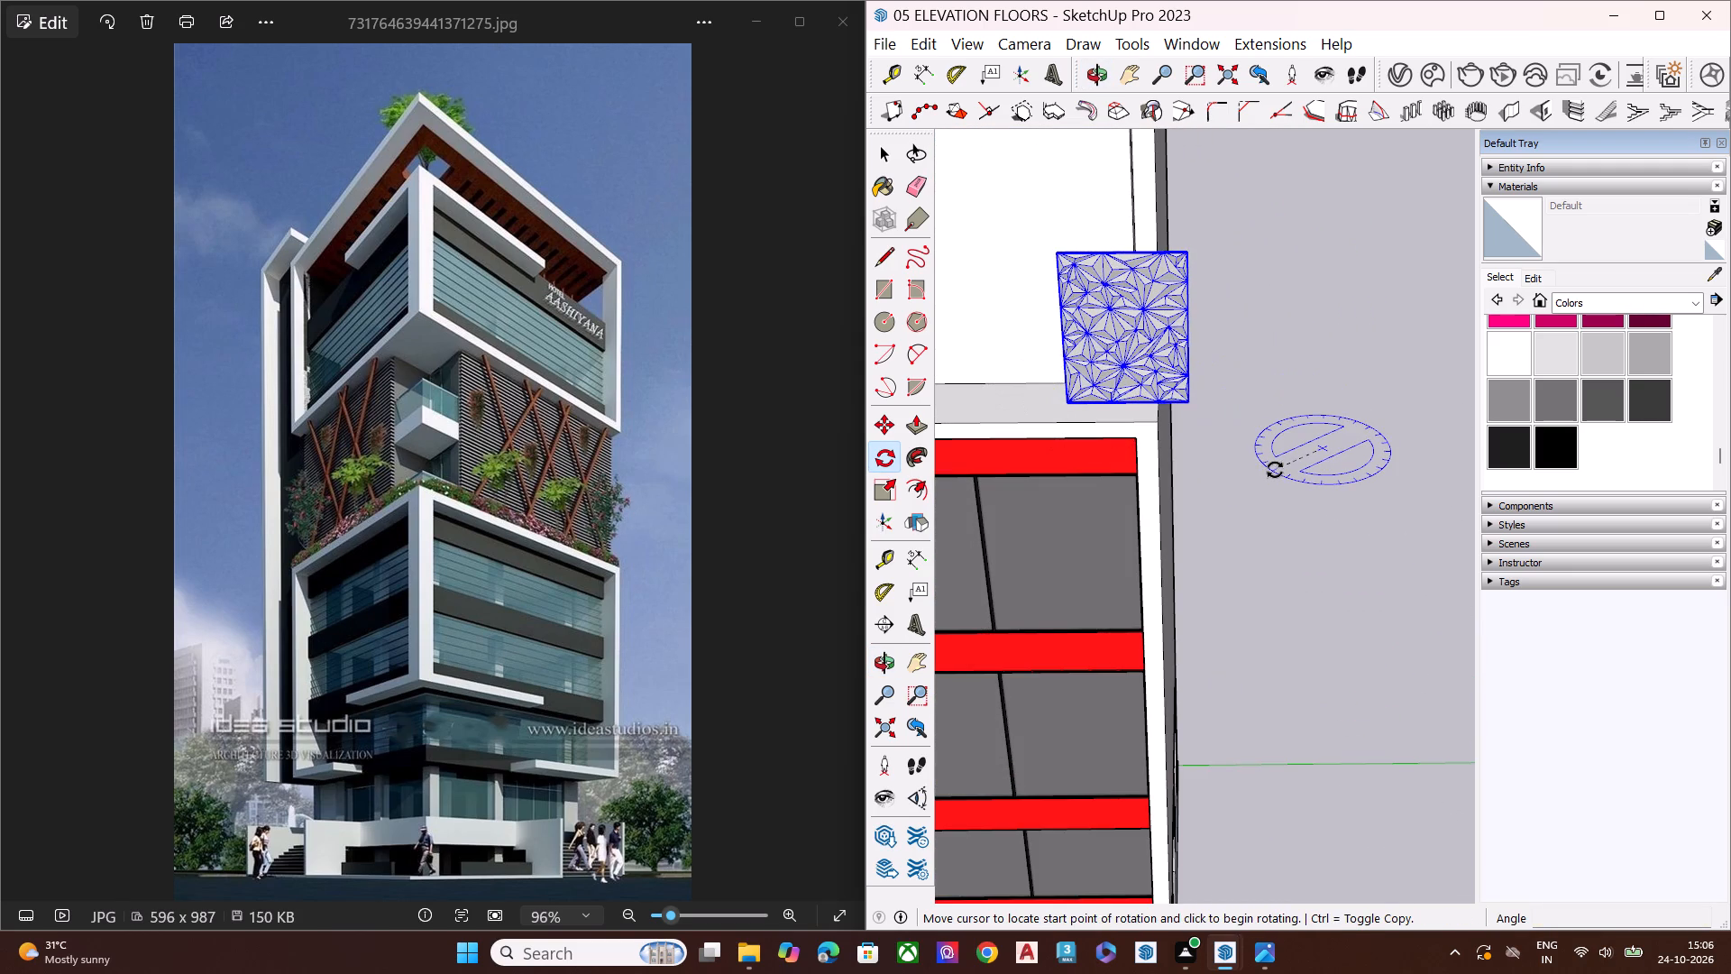
# Move the faceted panel by its upper outer corner onto the blank mid-level wall's upper outer corner.
pyautogui.press('space')
pyautogui.scroll(-1, 1166, 306)
pyautogui.scroll(1, 1164, 306)
pyautogui.scroll(-1, 1161, 303)
pyautogui.scroll(4, 1160, 303)
pyautogui.click(1170, 315)
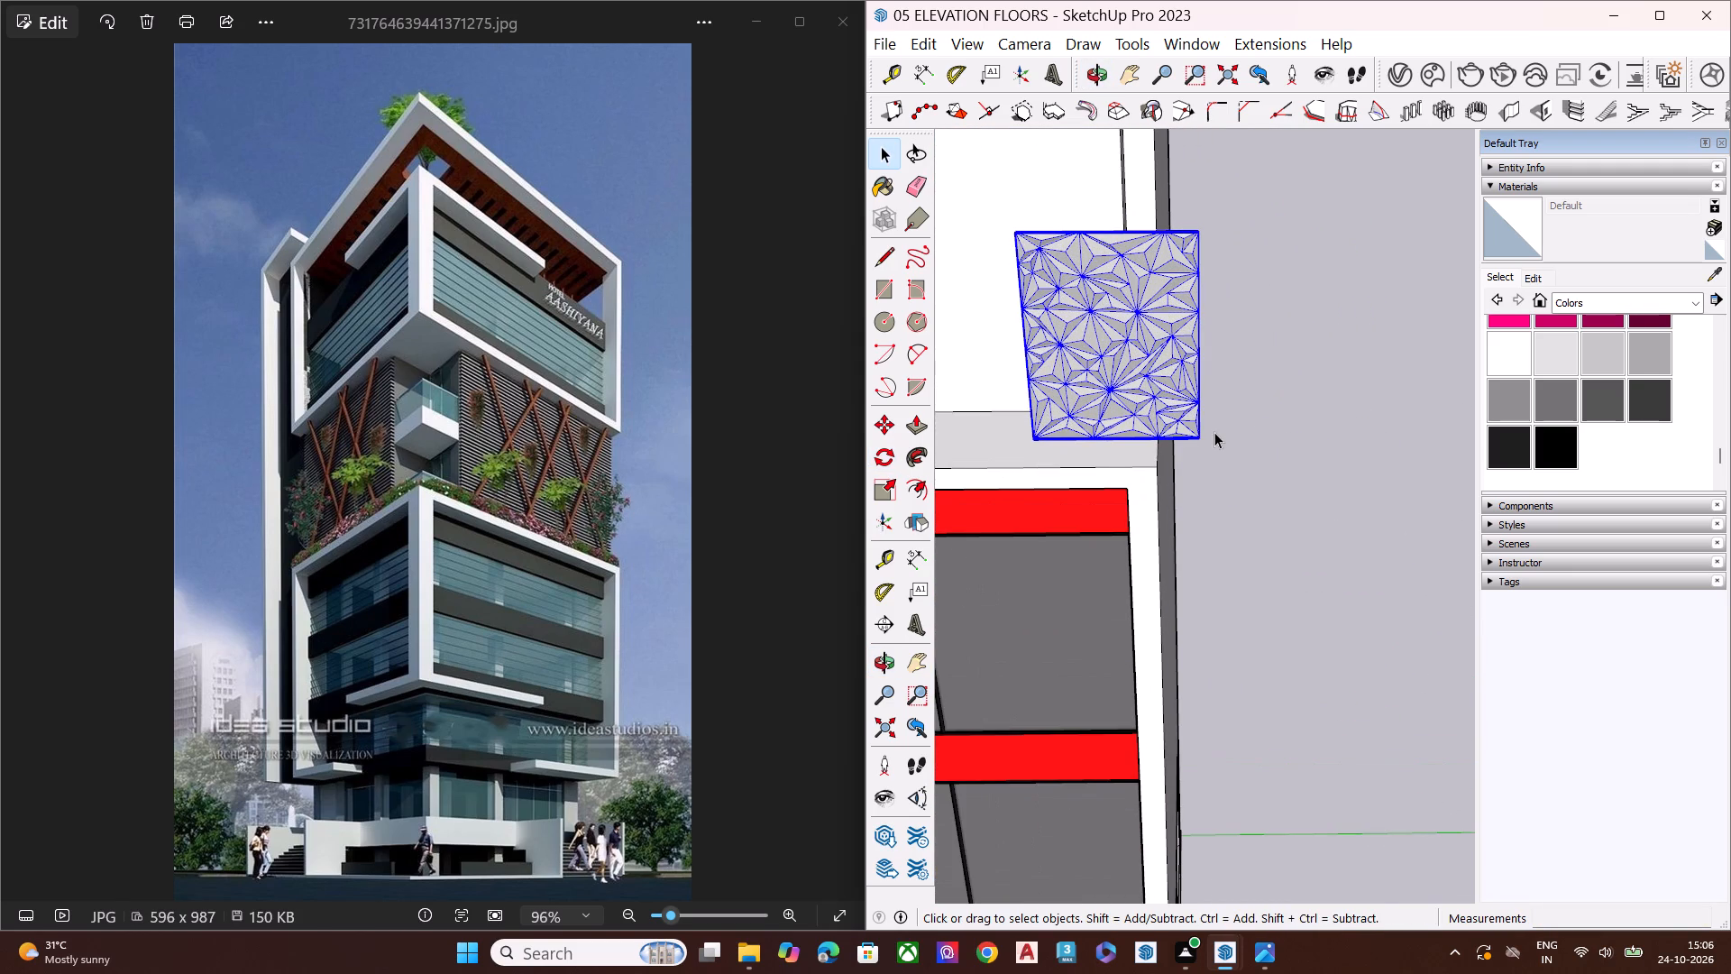
pyautogui.press('m')
pyautogui.moveTo(1261, 363); pyautogui.dragTo(1157, 512, button='middle')
pyautogui.scroll(7, 1044, 536)
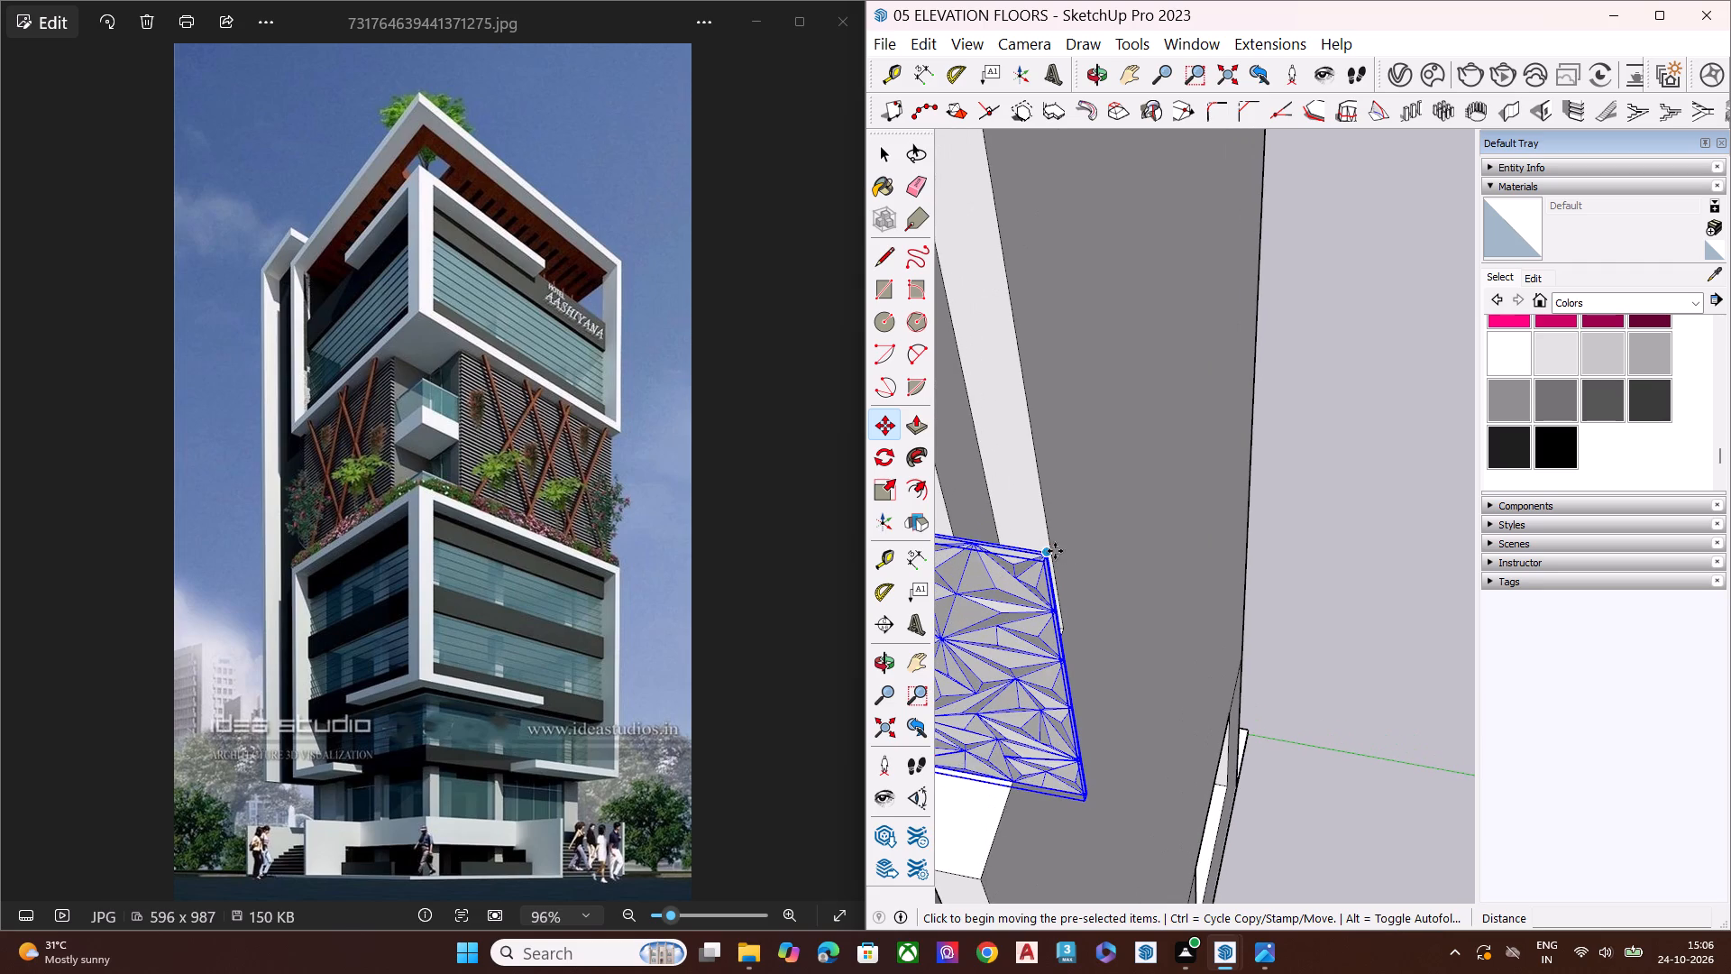
pyautogui.click(1046, 553)
pyautogui.scroll(-7, 1121, 536)
pyautogui.moveTo(1140, 625); pyautogui.dragTo(1092, 465, button='middle')
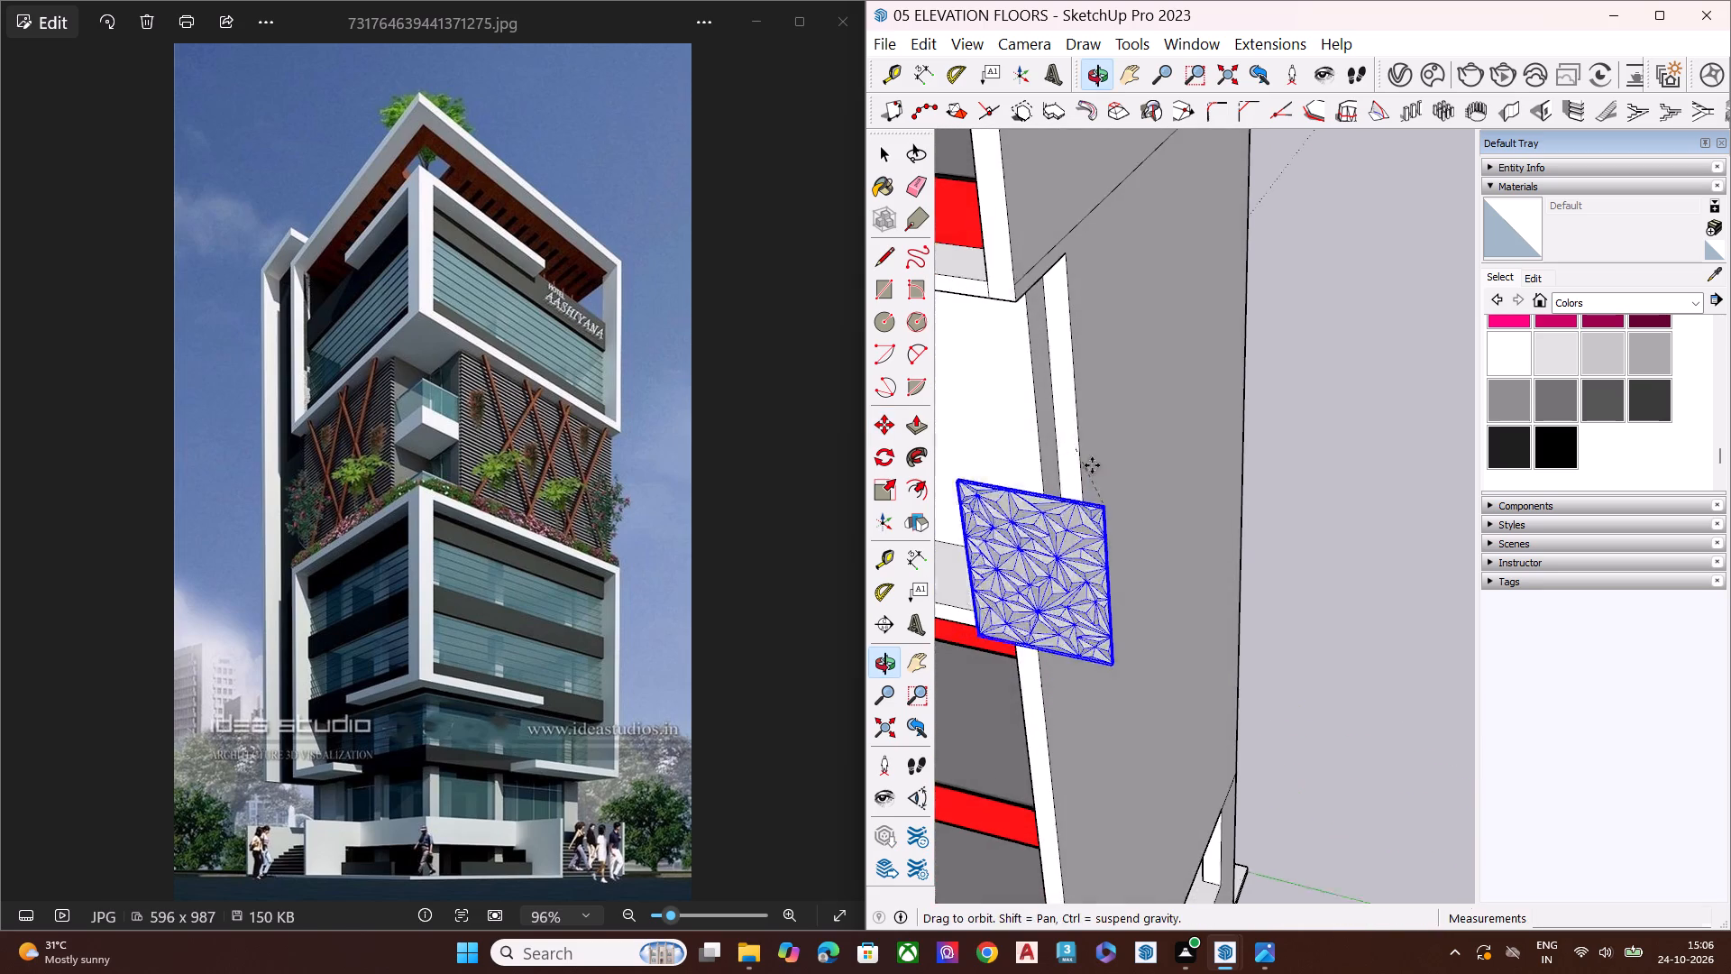
pyautogui.moveTo(1092, 465); pyautogui.dragTo(1090, 479, button='middle')
pyautogui.scroll(10, 980, 273)
pyautogui.moveTo(1059, 357); pyautogui.dragTo(1057, 140, button='middle')
pyautogui.scroll(4, 1099, 191)
pyautogui.scroll(-1, 1123, 190)
pyautogui.scroll(1, 1125, 191)
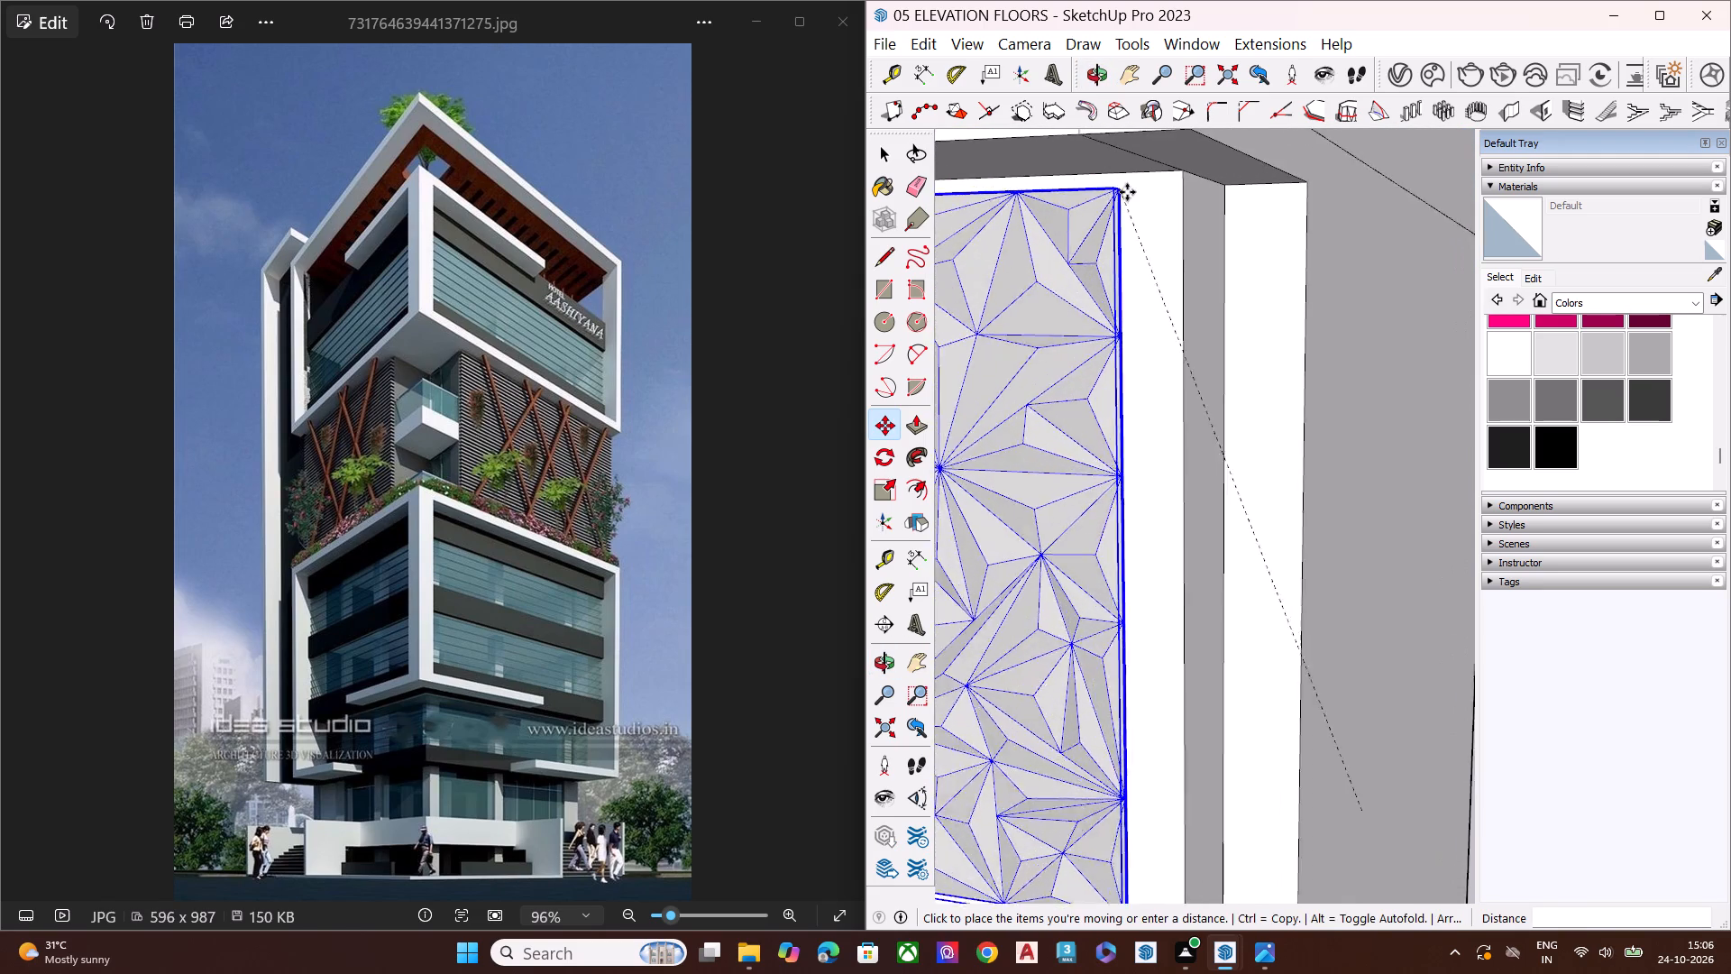
pyautogui.scroll(3, 1127, 192)
pyautogui.scroll(7, 1199, 171)
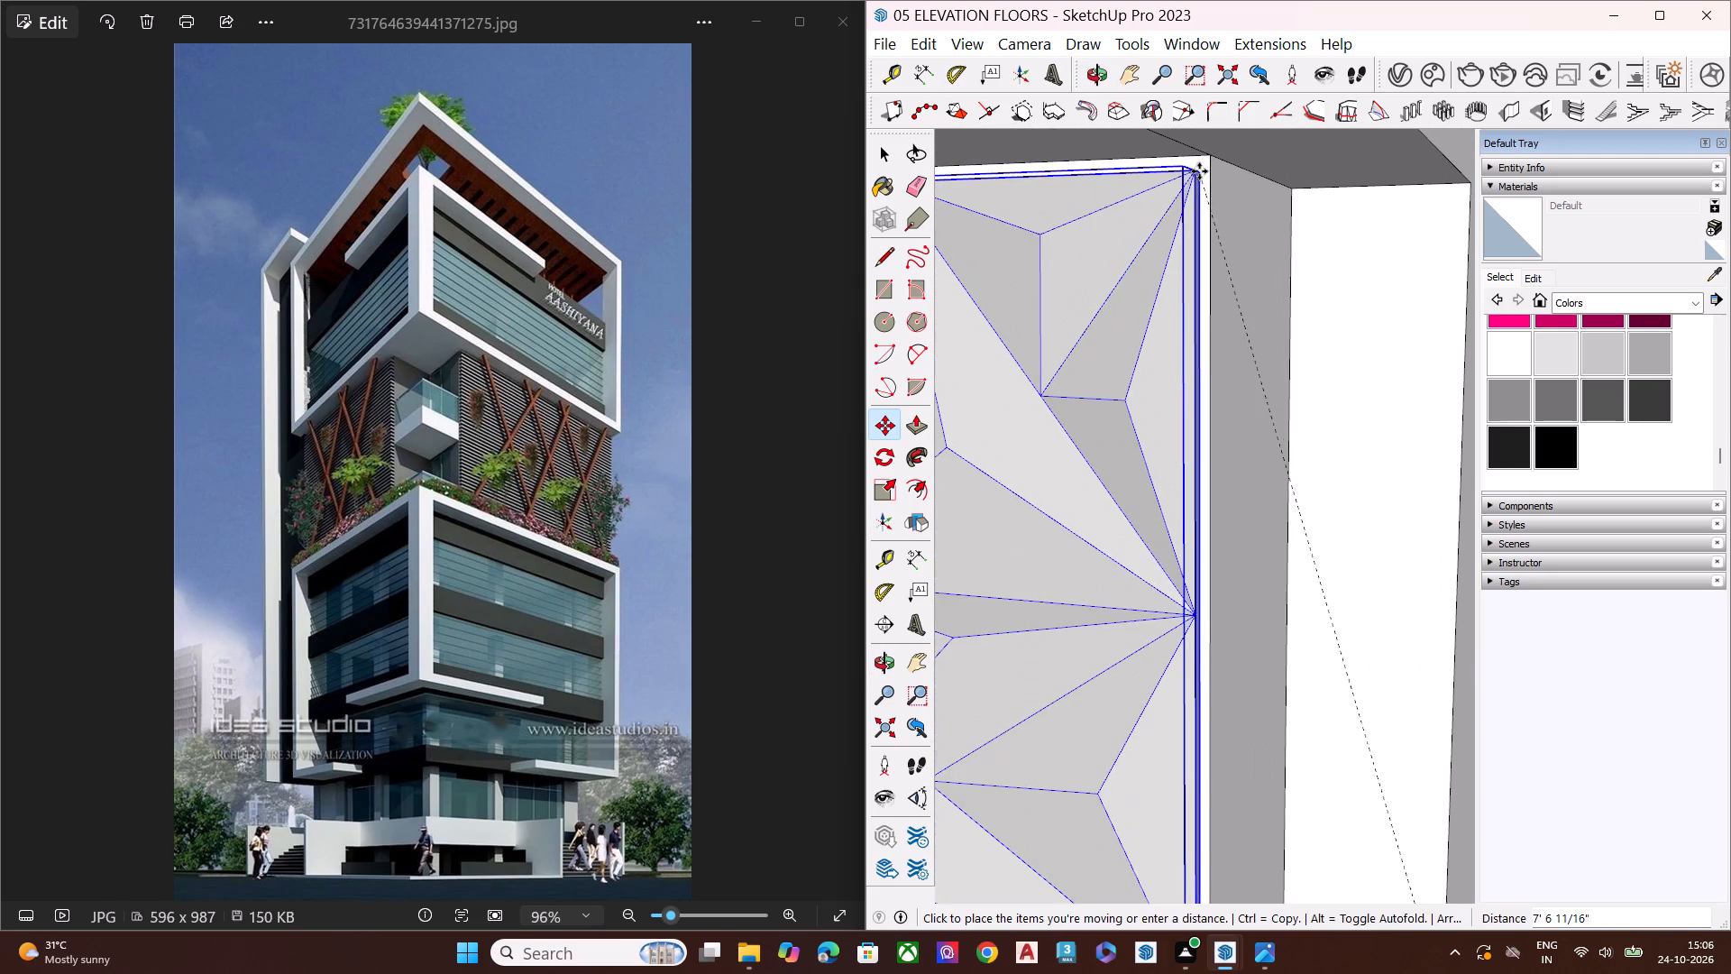
pyautogui.click(1199, 171)
pyautogui.moveTo(1185, 218); pyautogui.dragTo(1034, 229, button='middle')
pyautogui.scroll(1, 1035, 229)
pyautogui.click(1012, 179)
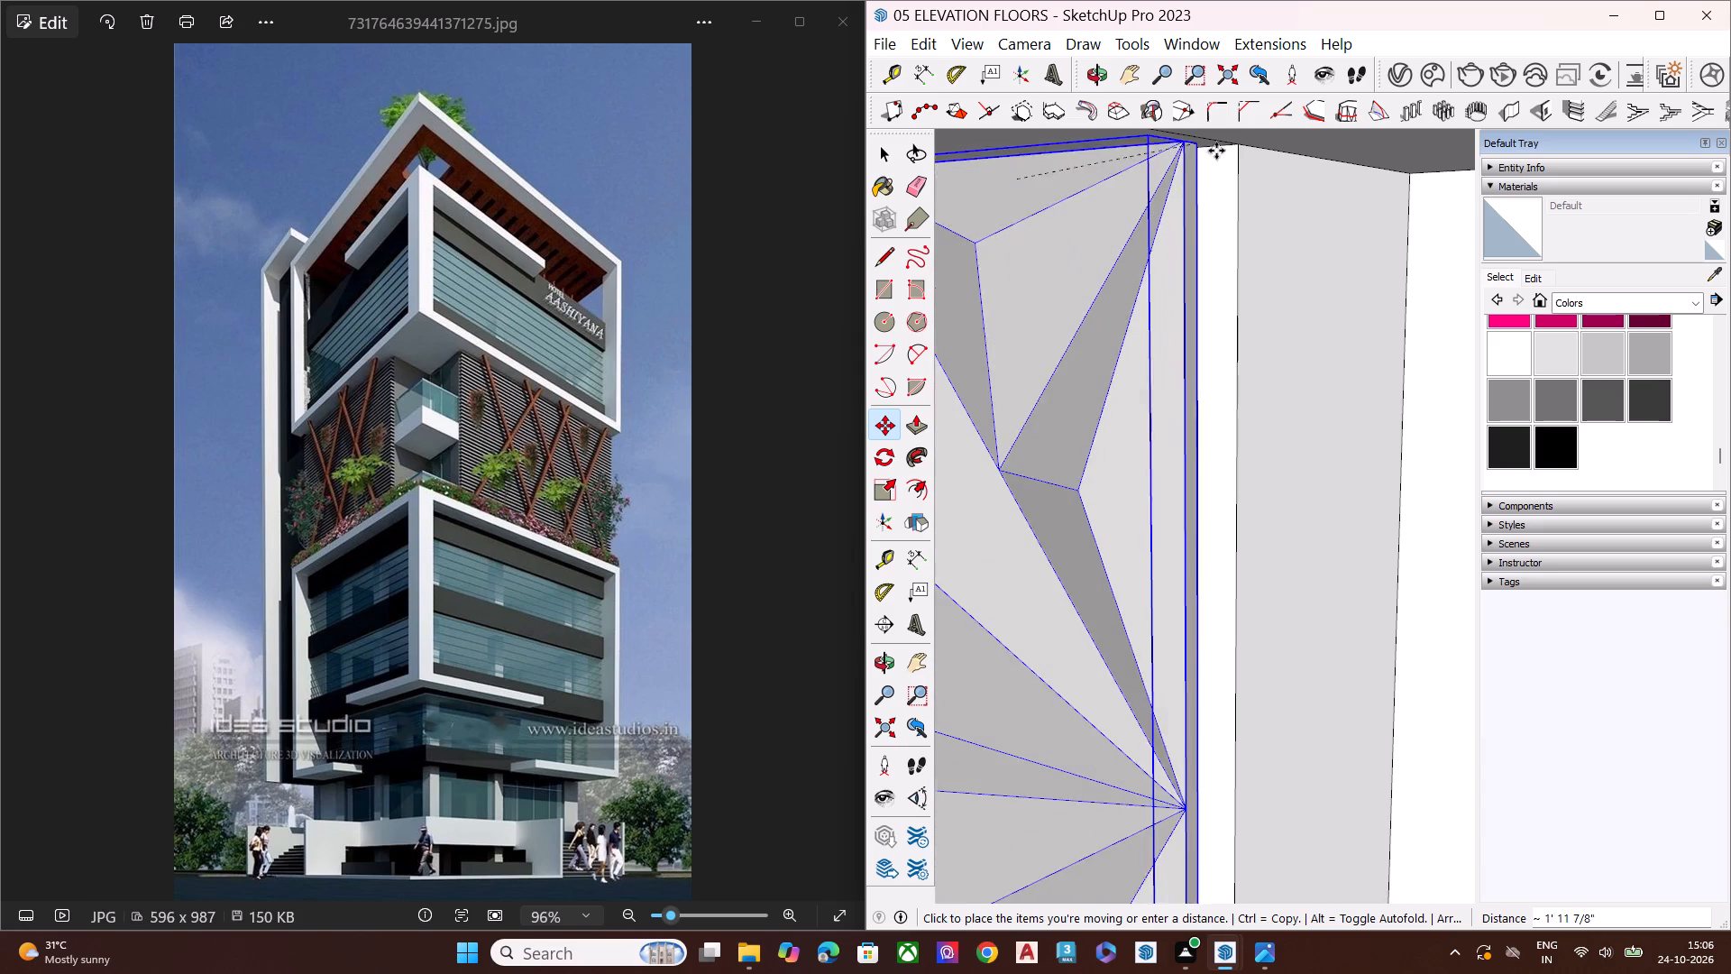
pyautogui.click(1243, 139)
pyautogui.press('space')
pyautogui.scroll(-16, 1210, 197)
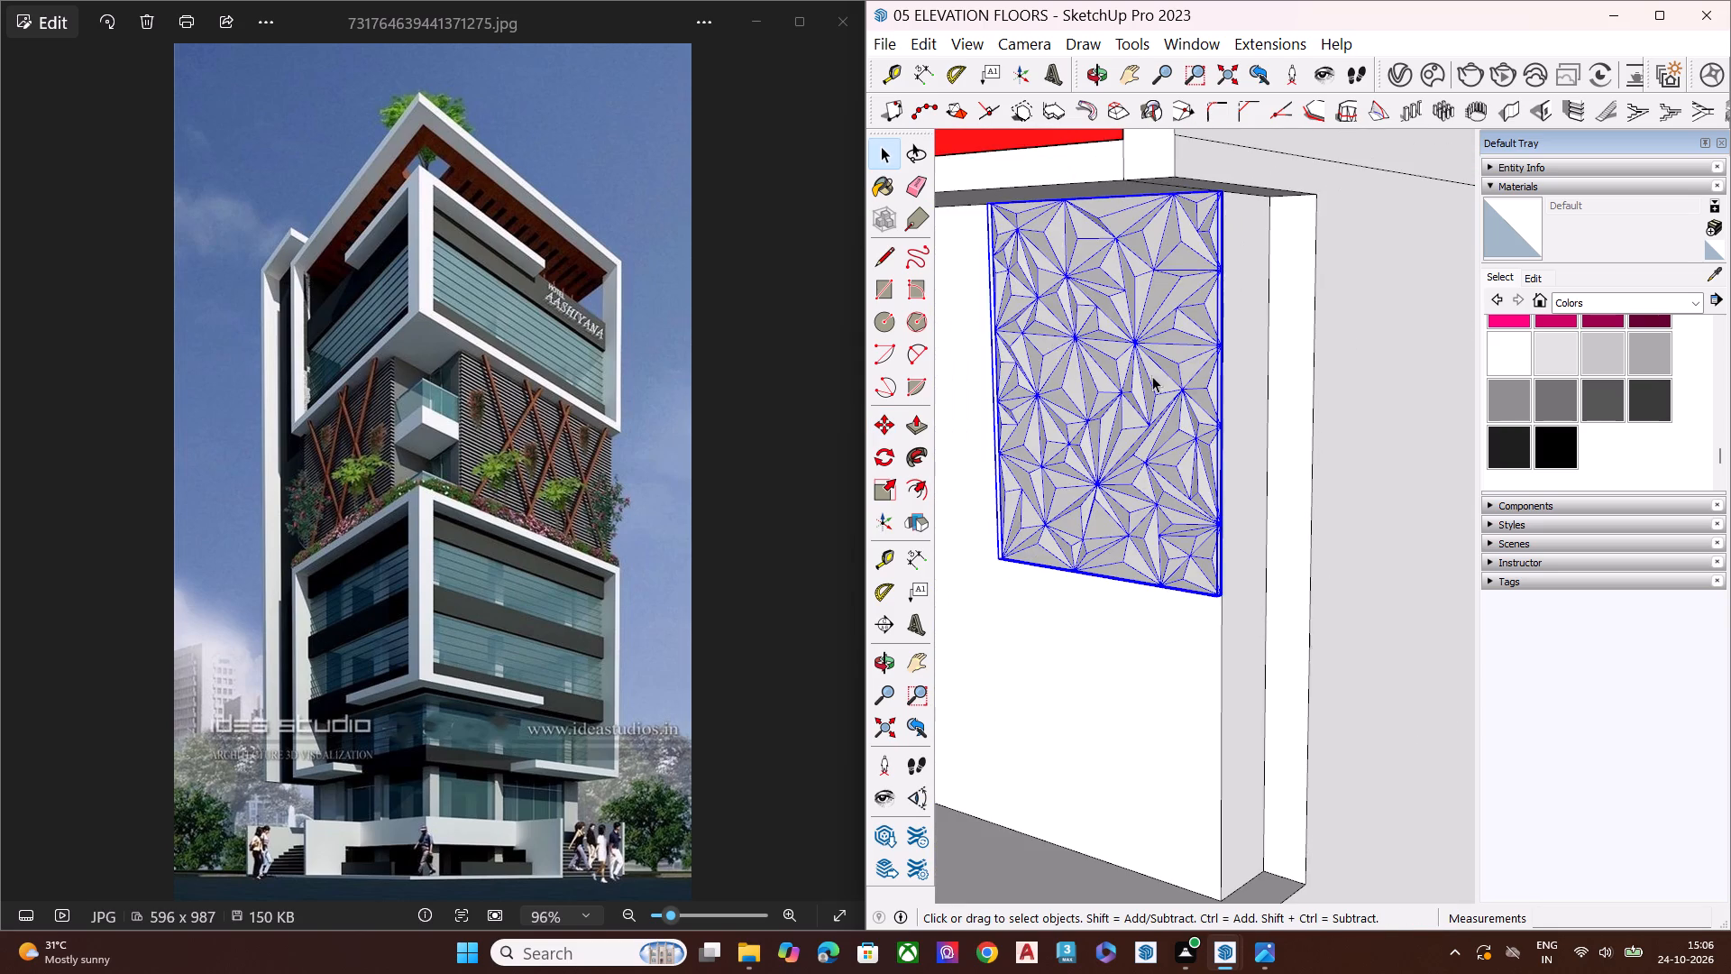
# Scale the faceted panel's height about 1.84 times, extending it down to the ledge at the foot of the blank wall.
pyautogui.moveTo(1157, 378); pyautogui.dragTo(1308, 395, button='middle')
pyautogui.scroll(-2, 1243, 416)
pyautogui.press('s')
pyautogui.moveTo(1142, 496); pyautogui.dragTo(1309, 280, button='middle')
pyautogui.scroll(1, 1146, 440)
pyautogui.scroll(-1, 1134, 459)
pyautogui.scroll(4, 1133, 461)
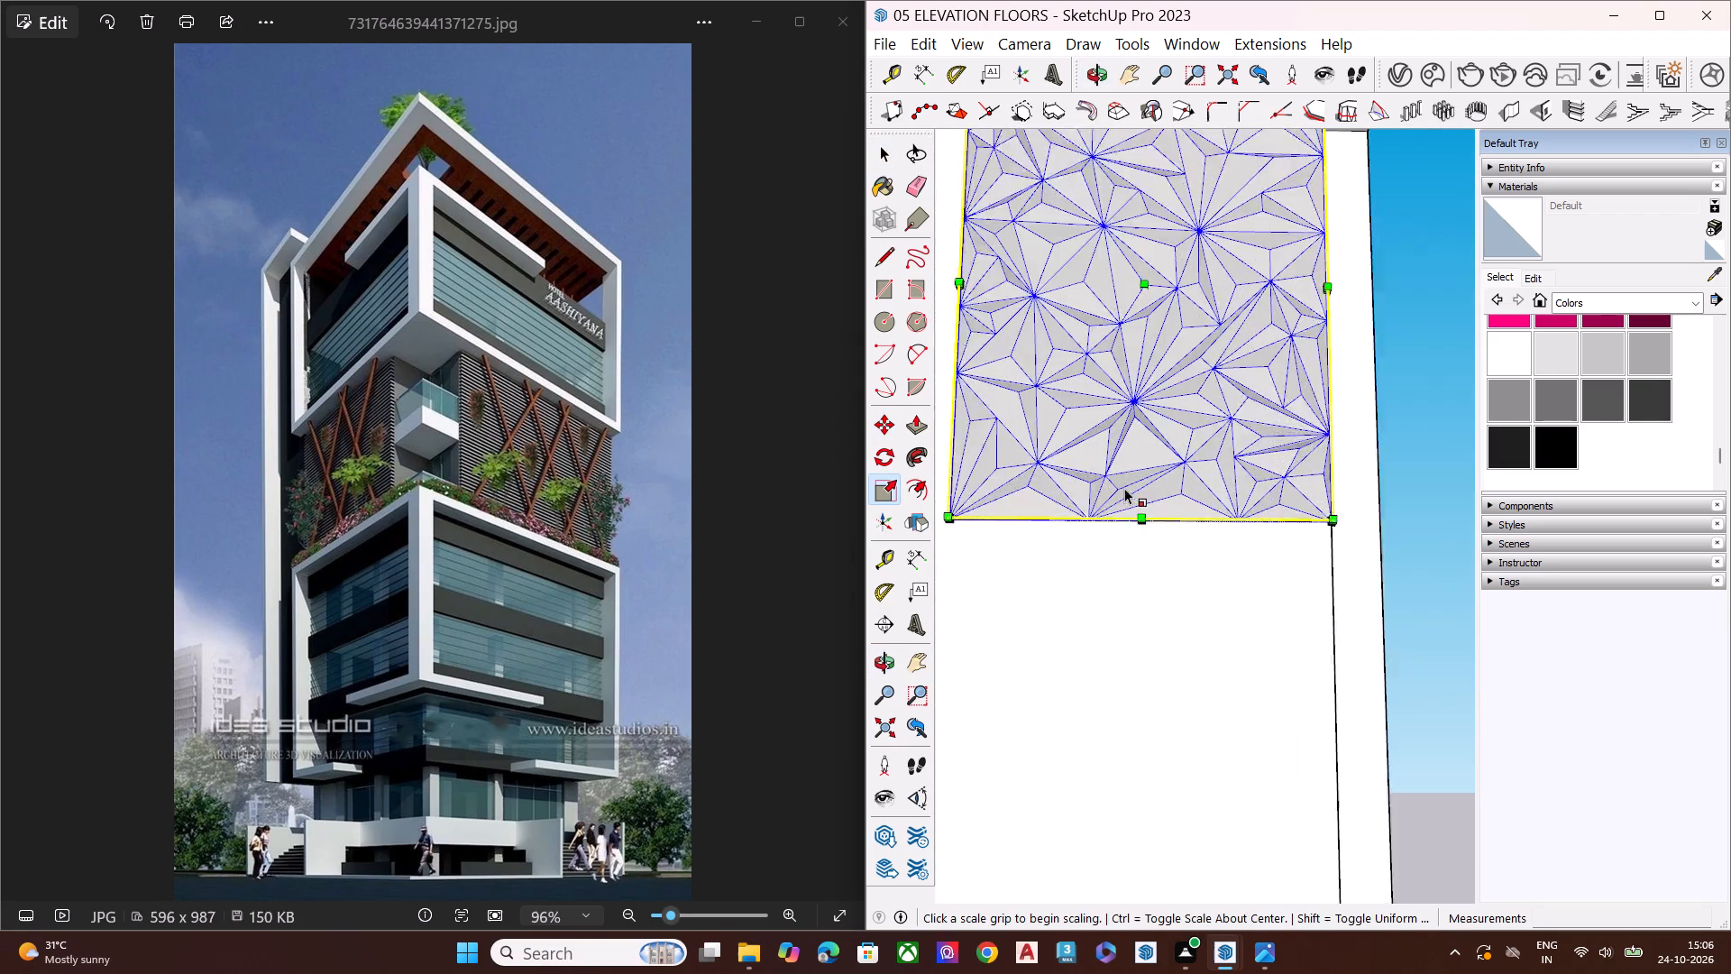
pyautogui.scroll(5, 1124, 488)
pyautogui.moveTo(1158, 520); pyautogui.dragTo(1081, 343, button='middle')
pyautogui.scroll(6, 1119, 522)
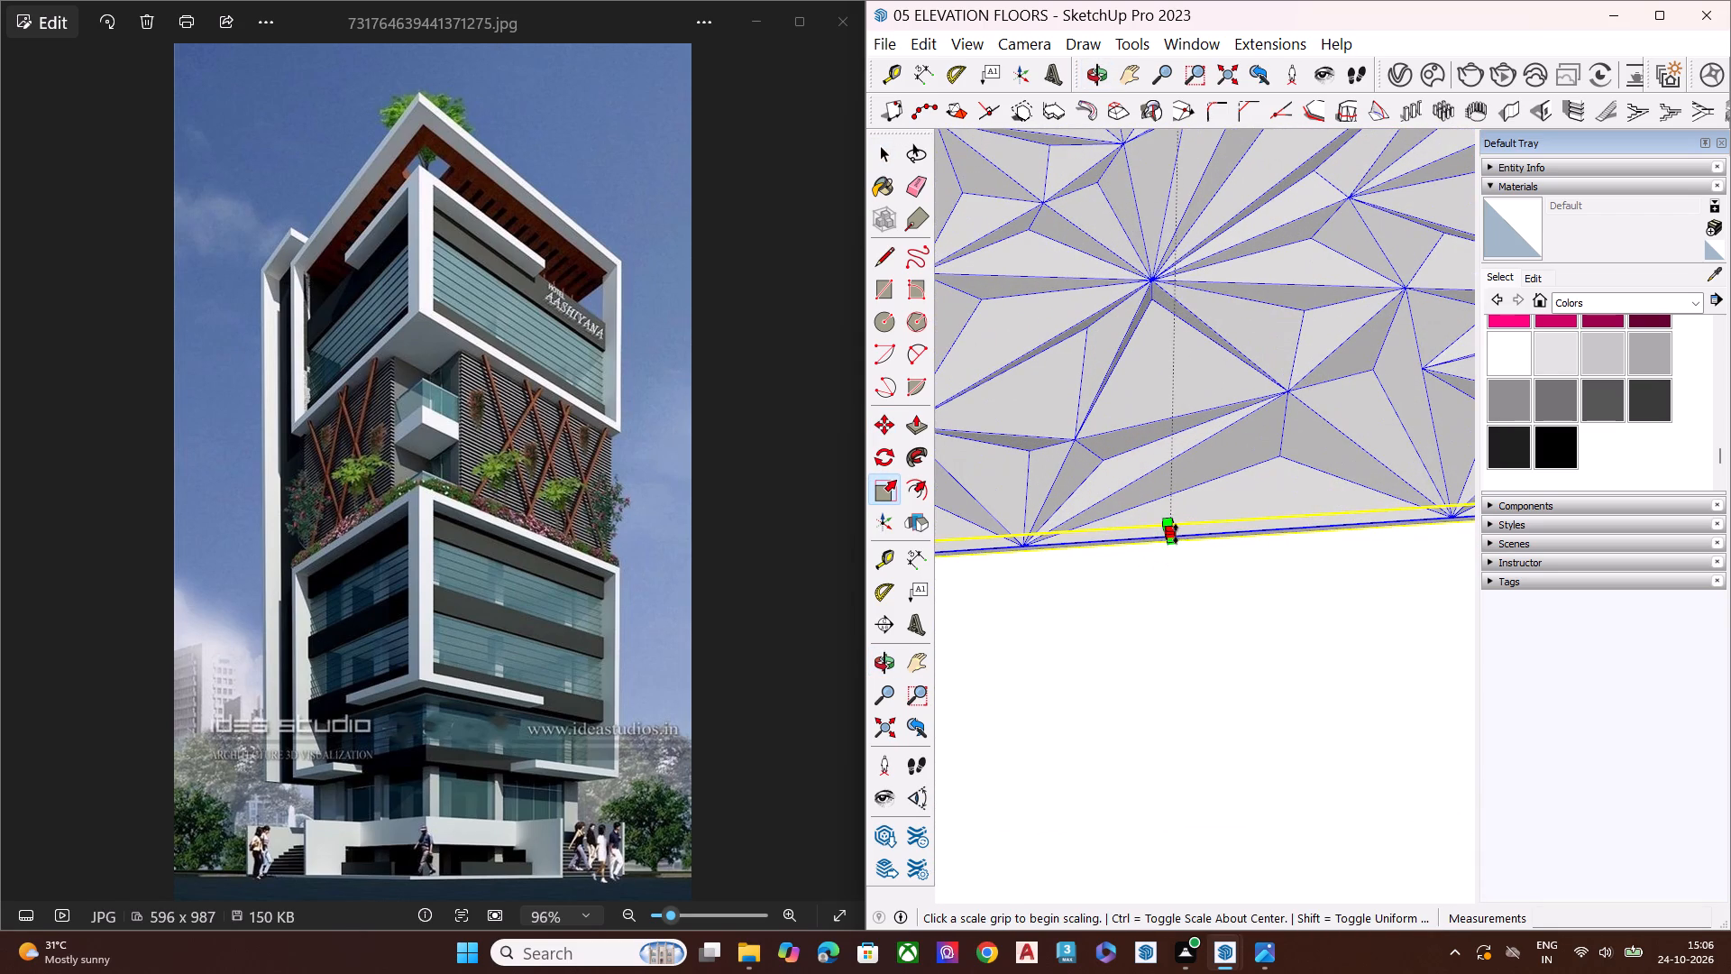
pyautogui.click(1176, 534)
pyautogui.scroll(-3, 1150, 552)
pyautogui.scroll(1, 1150, 555)
pyautogui.scroll(-4, 1150, 556)
pyautogui.scroll(-1, 1234, 639)
pyautogui.scroll(1, 1234, 639)
pyautogui.scroll(-11, 1234, 639)
pyautogui.scroll(1, 1250, 573)
pyautogui.scroll(-1, 1250, 573)
pyautogui.moveTo(1262, 665); pyautogui.dragTo(1214, 849, button='middle')
pyautogui.scroll(6, 1214, 851)
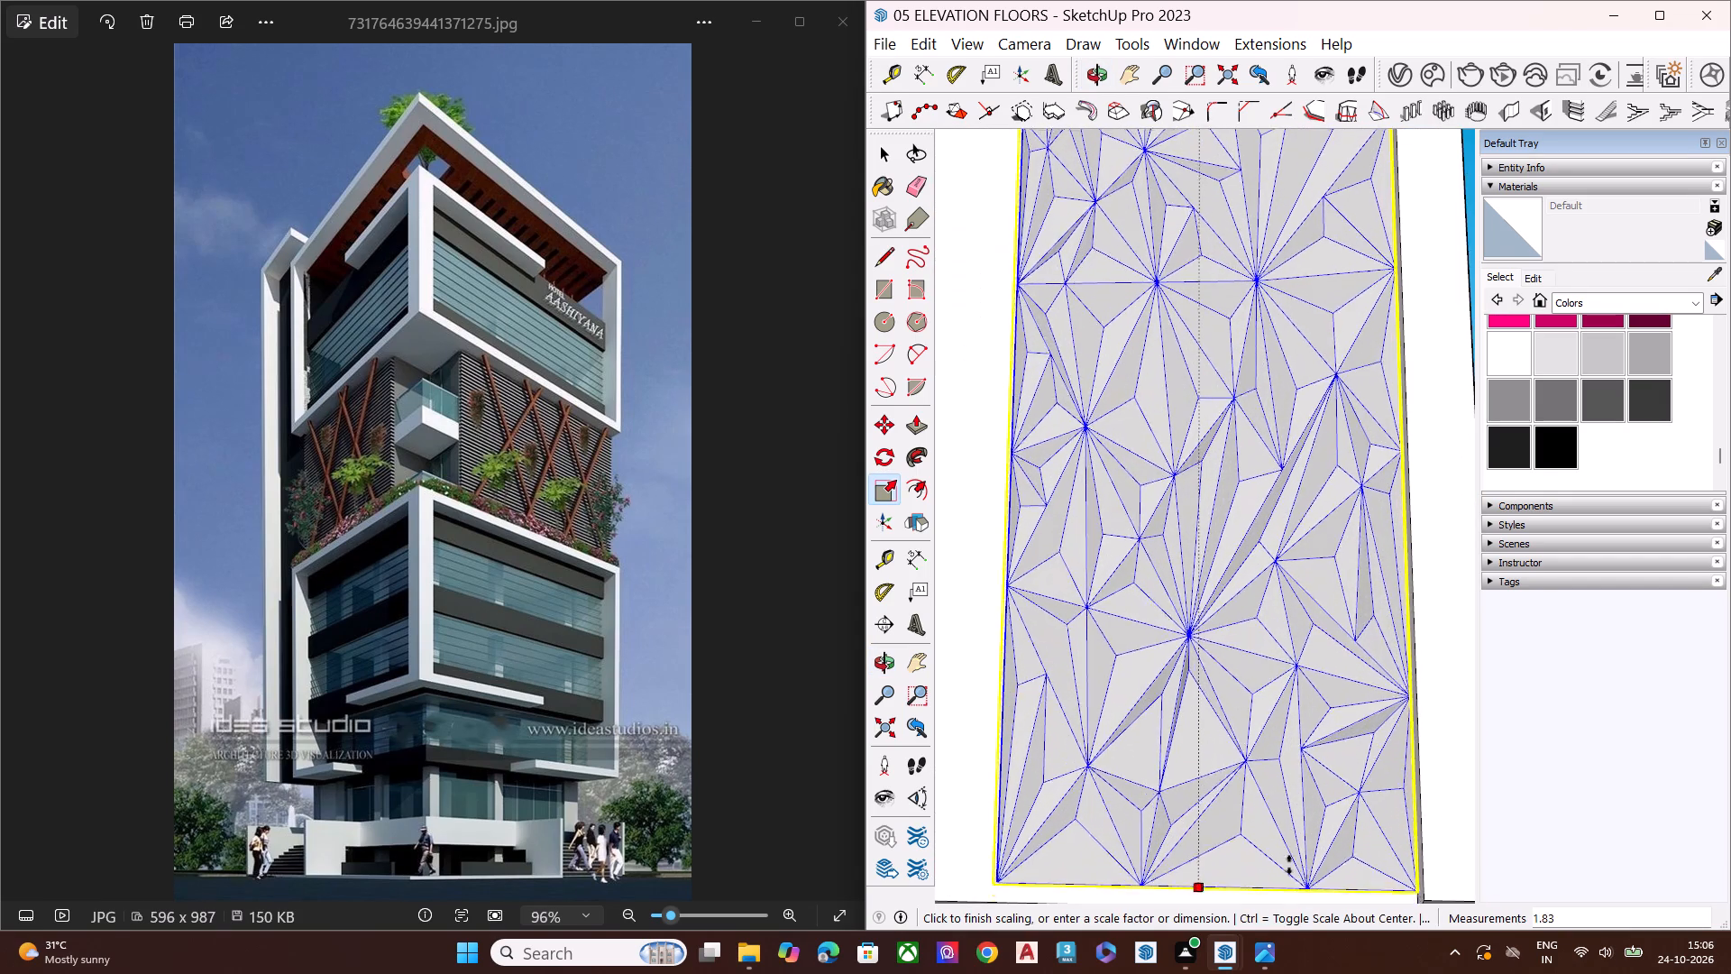
pyautogui.scroll(-7, 1238, 824)
pyautogui.moveTo(1249, 802); pyautogui.dragTo(1153, 900, button='middle')
pyautogui.click(1284, 896)
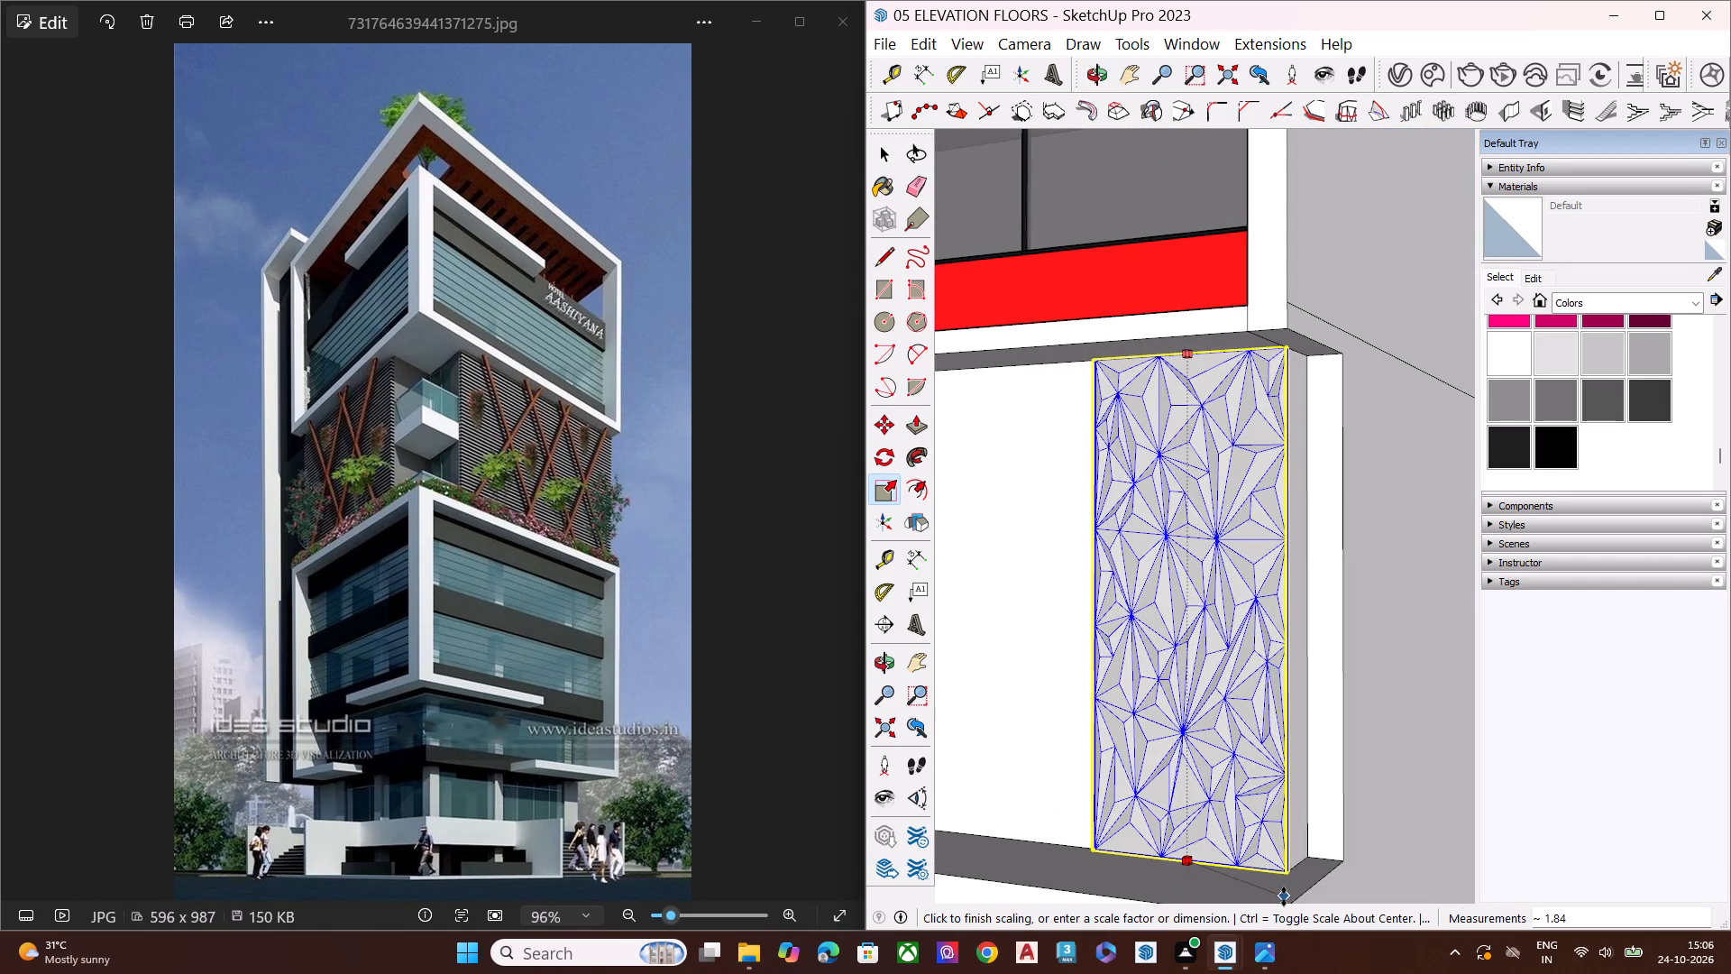
pyautogui.press('space')
# Stretch the faceted panel's width along the wider façade until it reaches the blank wall's inner edge beside the balcony.
pyautogui.moveTo(1169, 698); pyautogui.dragTo(1496, 729, button='middle')
pyautogui.moveTo(1174, 685); pyautogui.dragTo(1279, 656, button='middle')
pyautogui.press('s')
pyautogui.scroll(4, 1210, 603)
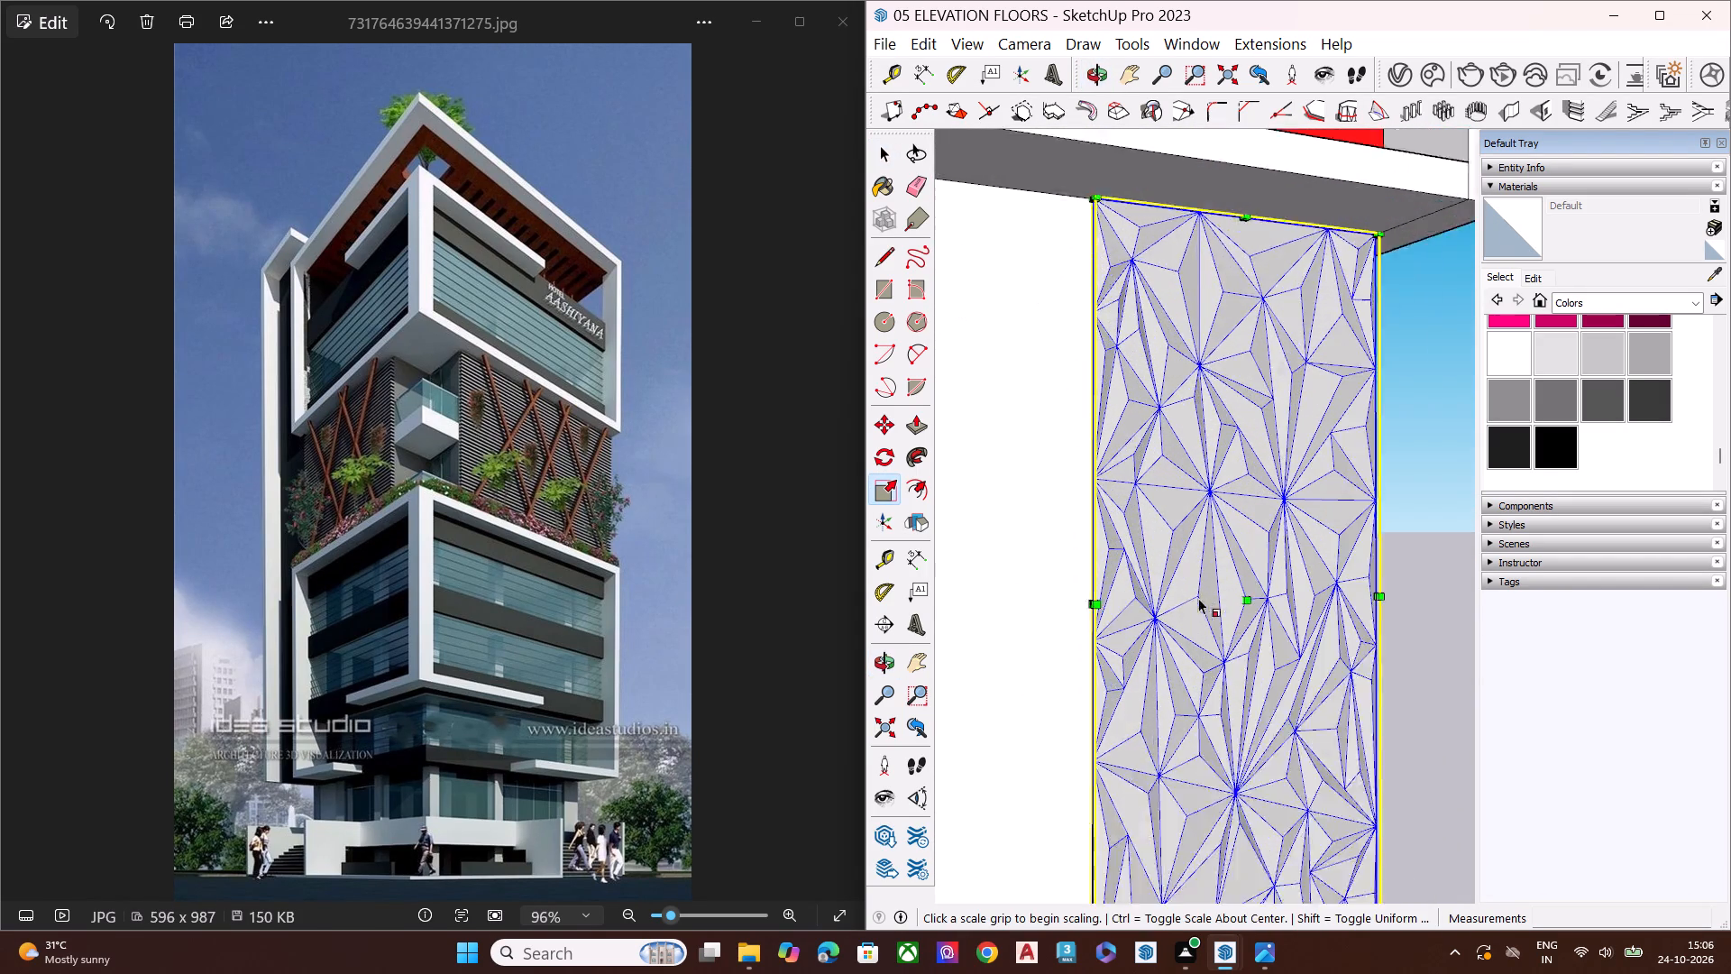
pyautogui.scroll(5, 1198, 598)
pyautogui.click(1025, 612)
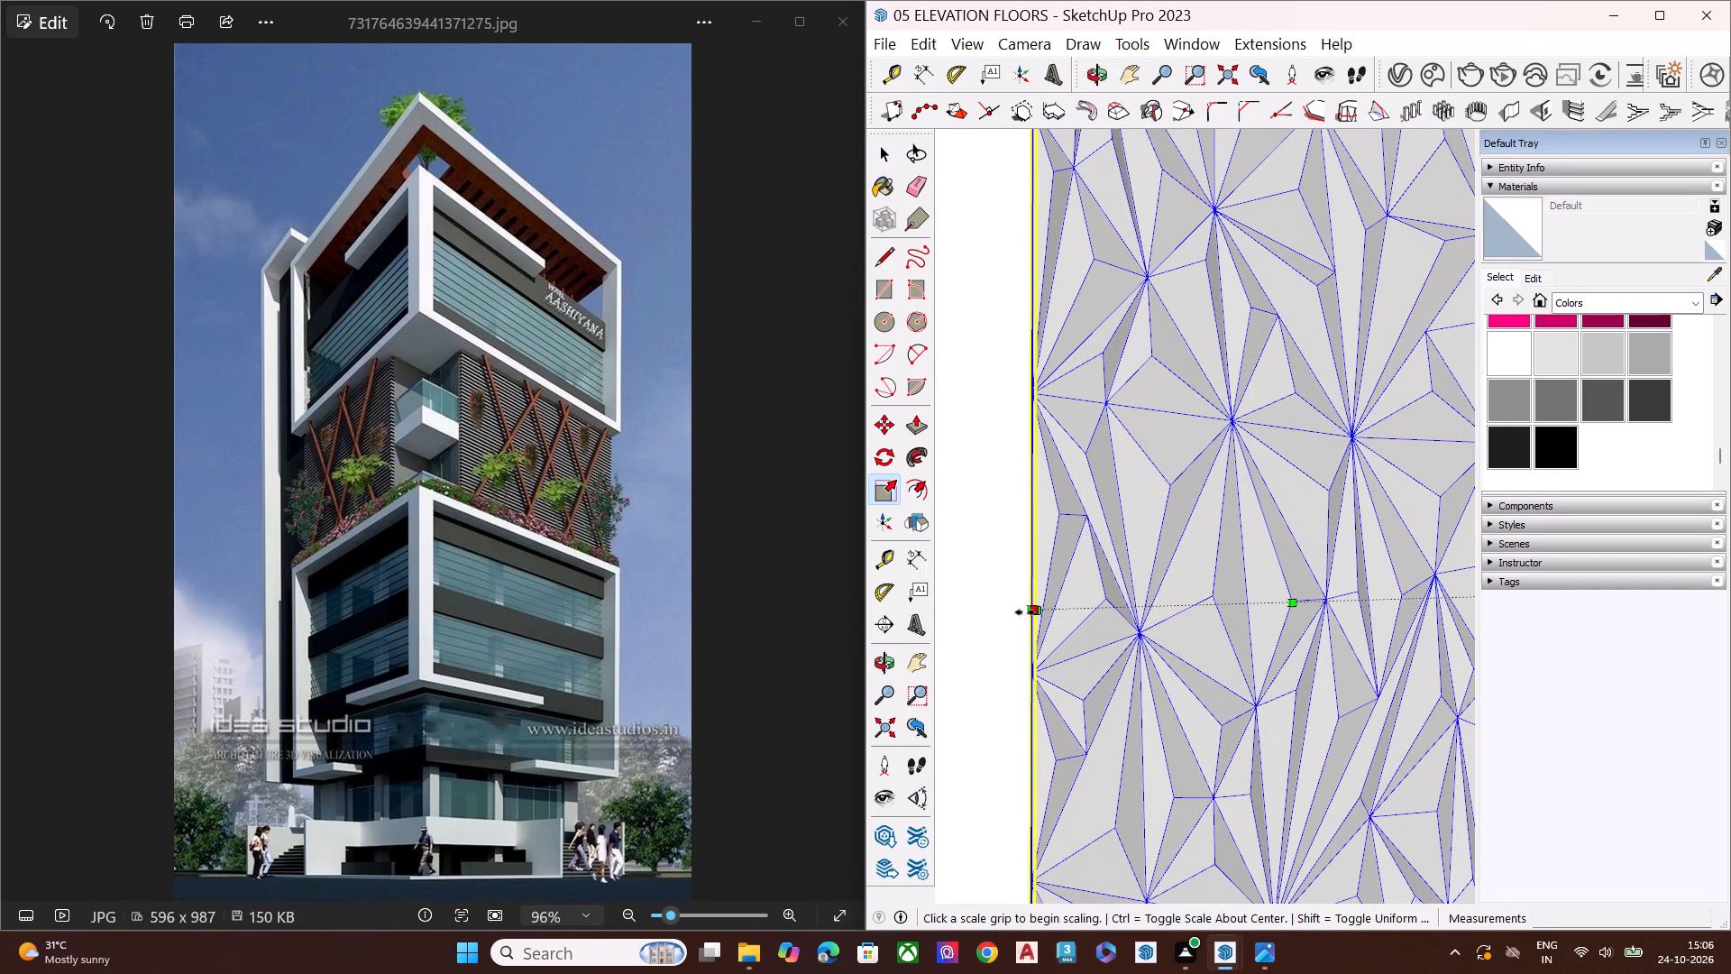
pyautogui.scroll(-8, 1033, 611)
pyautogui.scroll(-8, 933, 602)
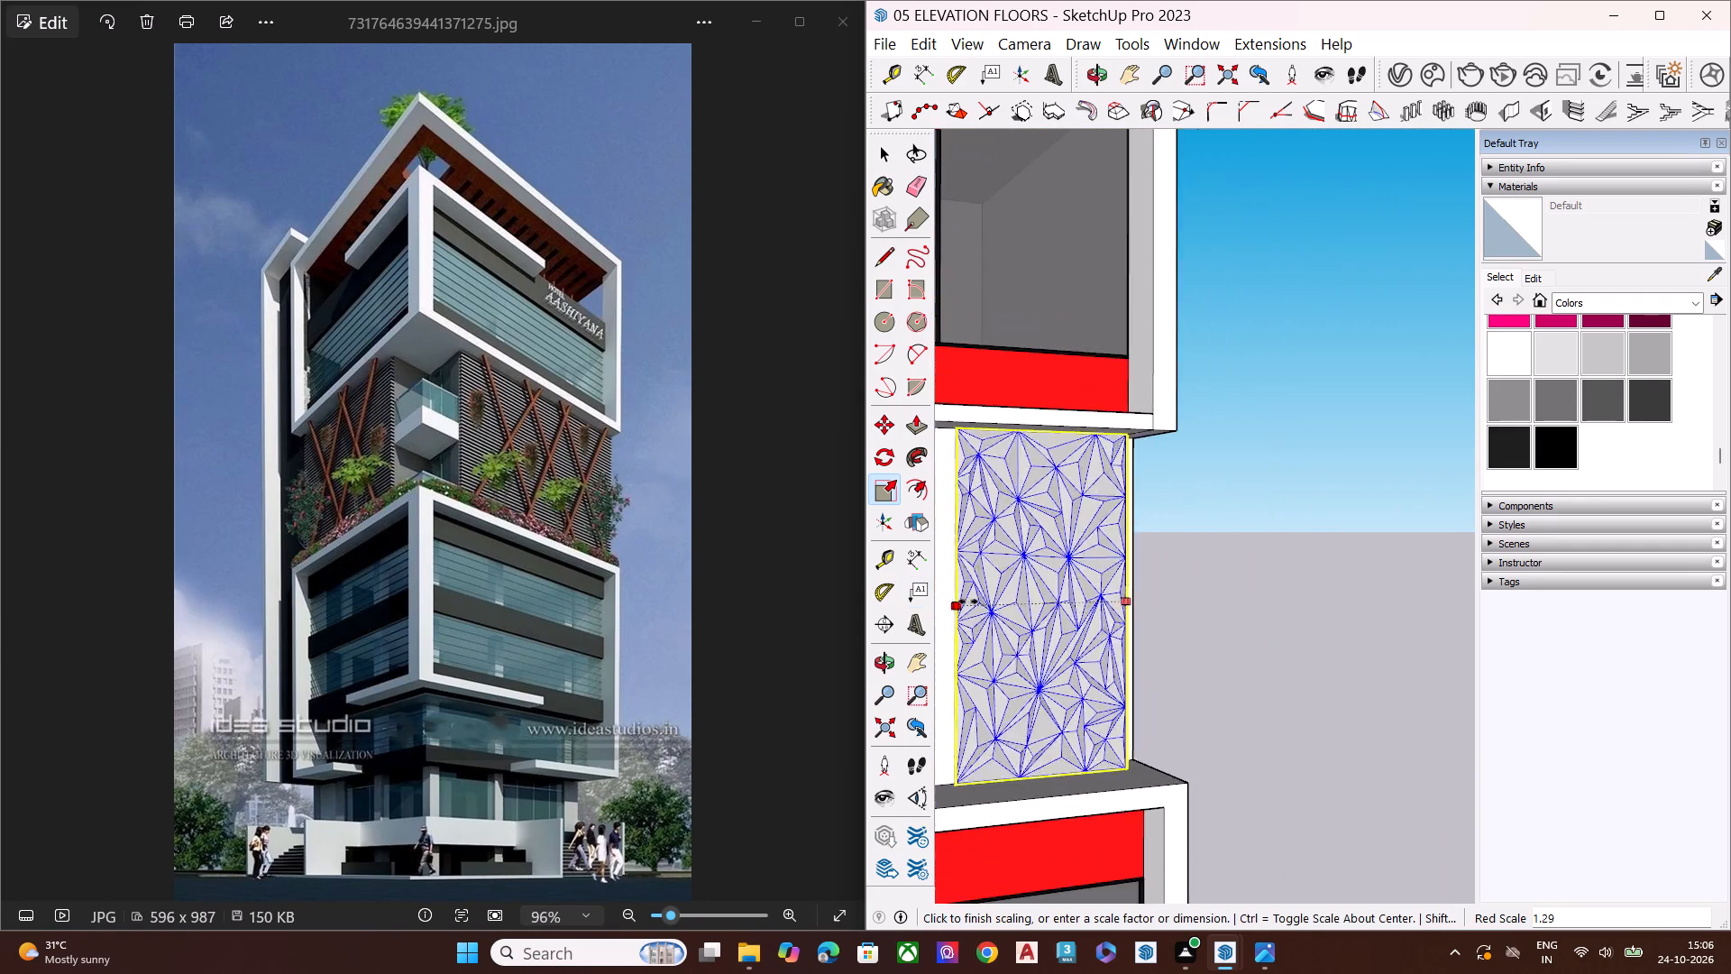
pyautogui.scroll(-1, 1158, 588)
pyautogui.scroll(1, 1161, 591)
pyautogui.scroll(-15, 1161, 591)
pyautogui.scroll(7, 1127, 614)
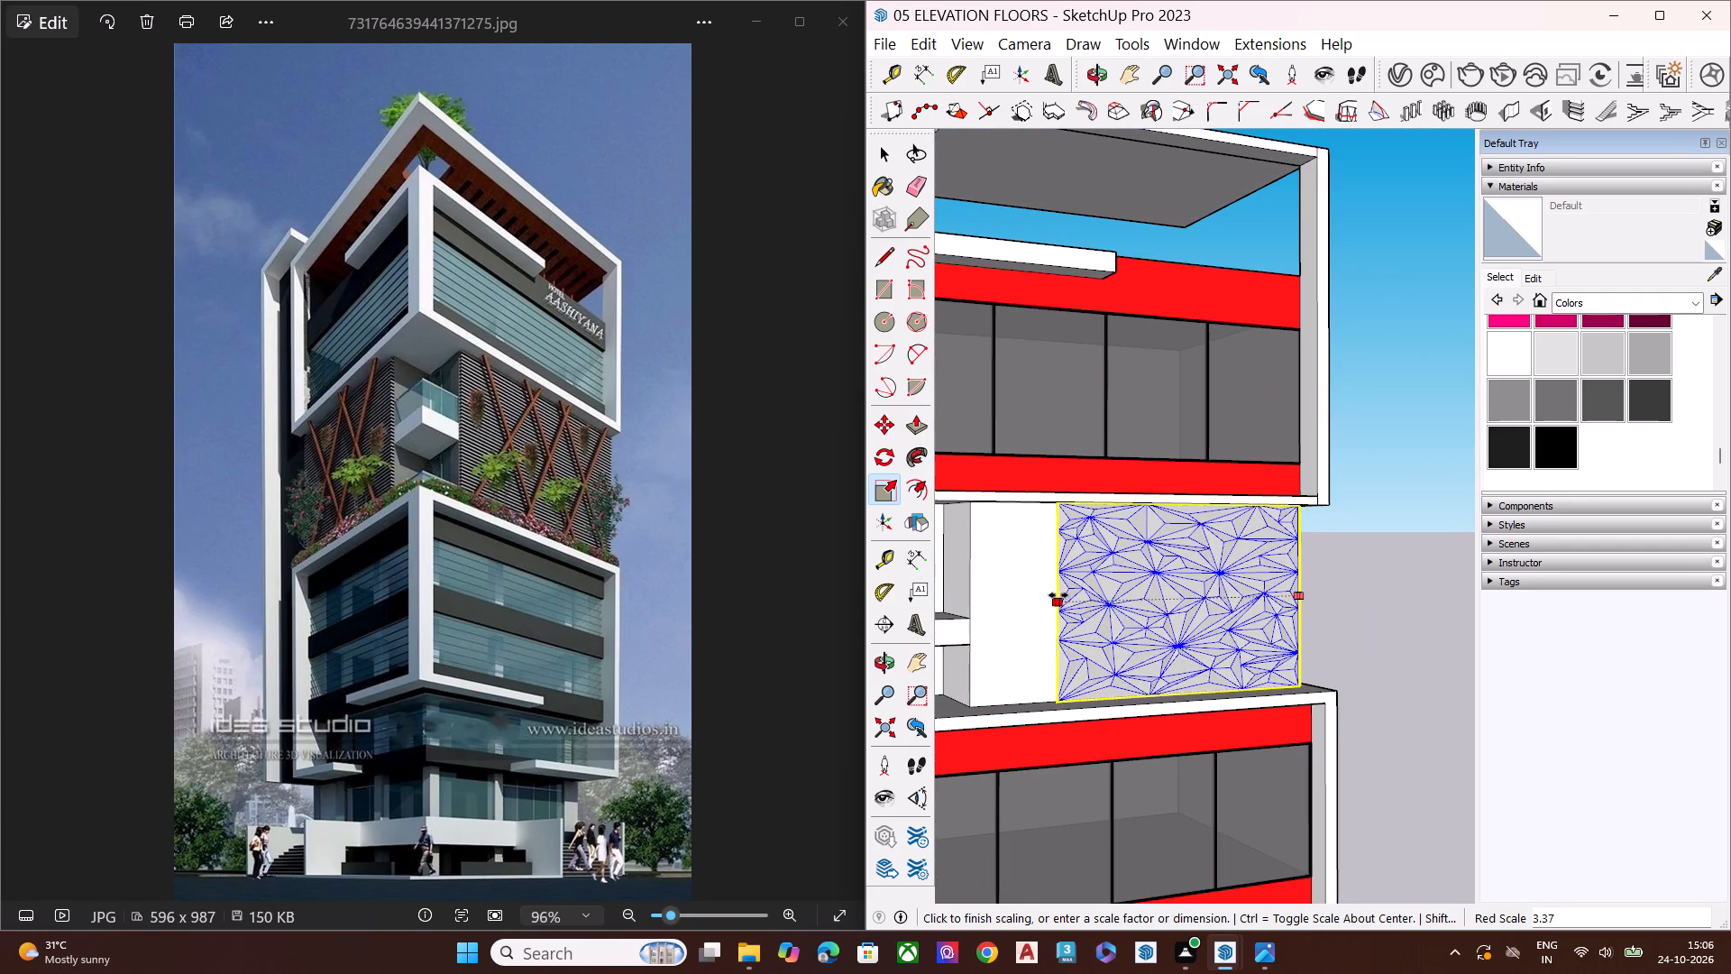
pyautogui.click(970, 599)
pyautogui.press('space')
pyautogui.doubleClick(1362, 621)
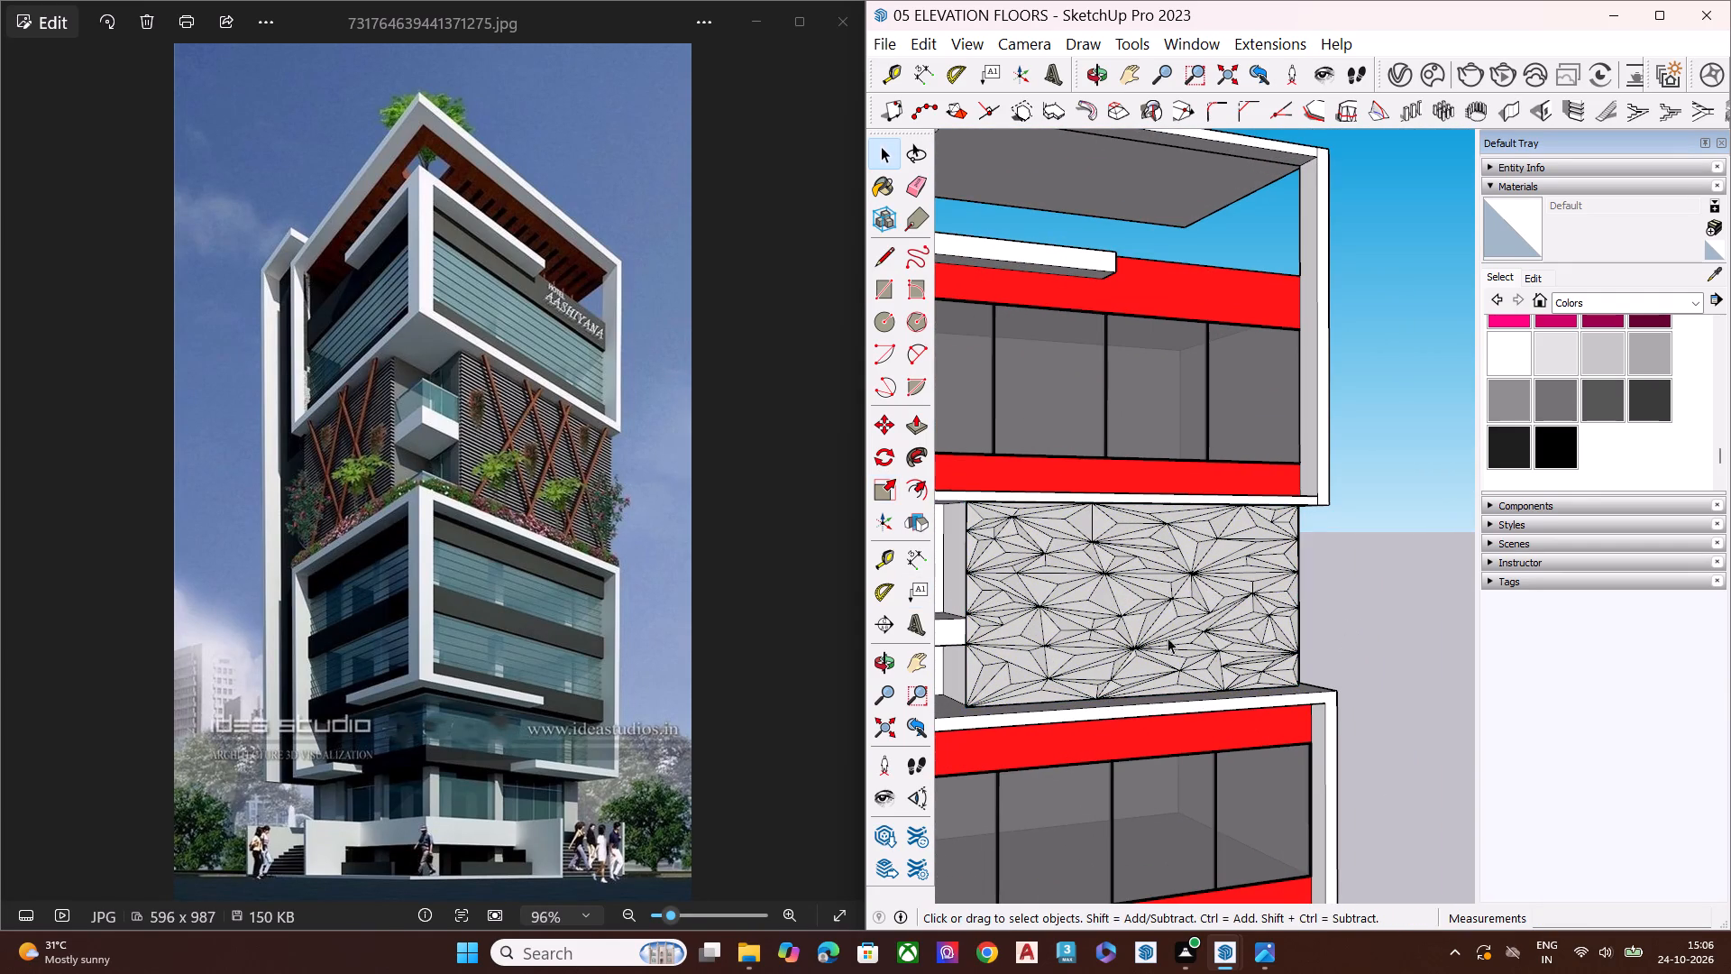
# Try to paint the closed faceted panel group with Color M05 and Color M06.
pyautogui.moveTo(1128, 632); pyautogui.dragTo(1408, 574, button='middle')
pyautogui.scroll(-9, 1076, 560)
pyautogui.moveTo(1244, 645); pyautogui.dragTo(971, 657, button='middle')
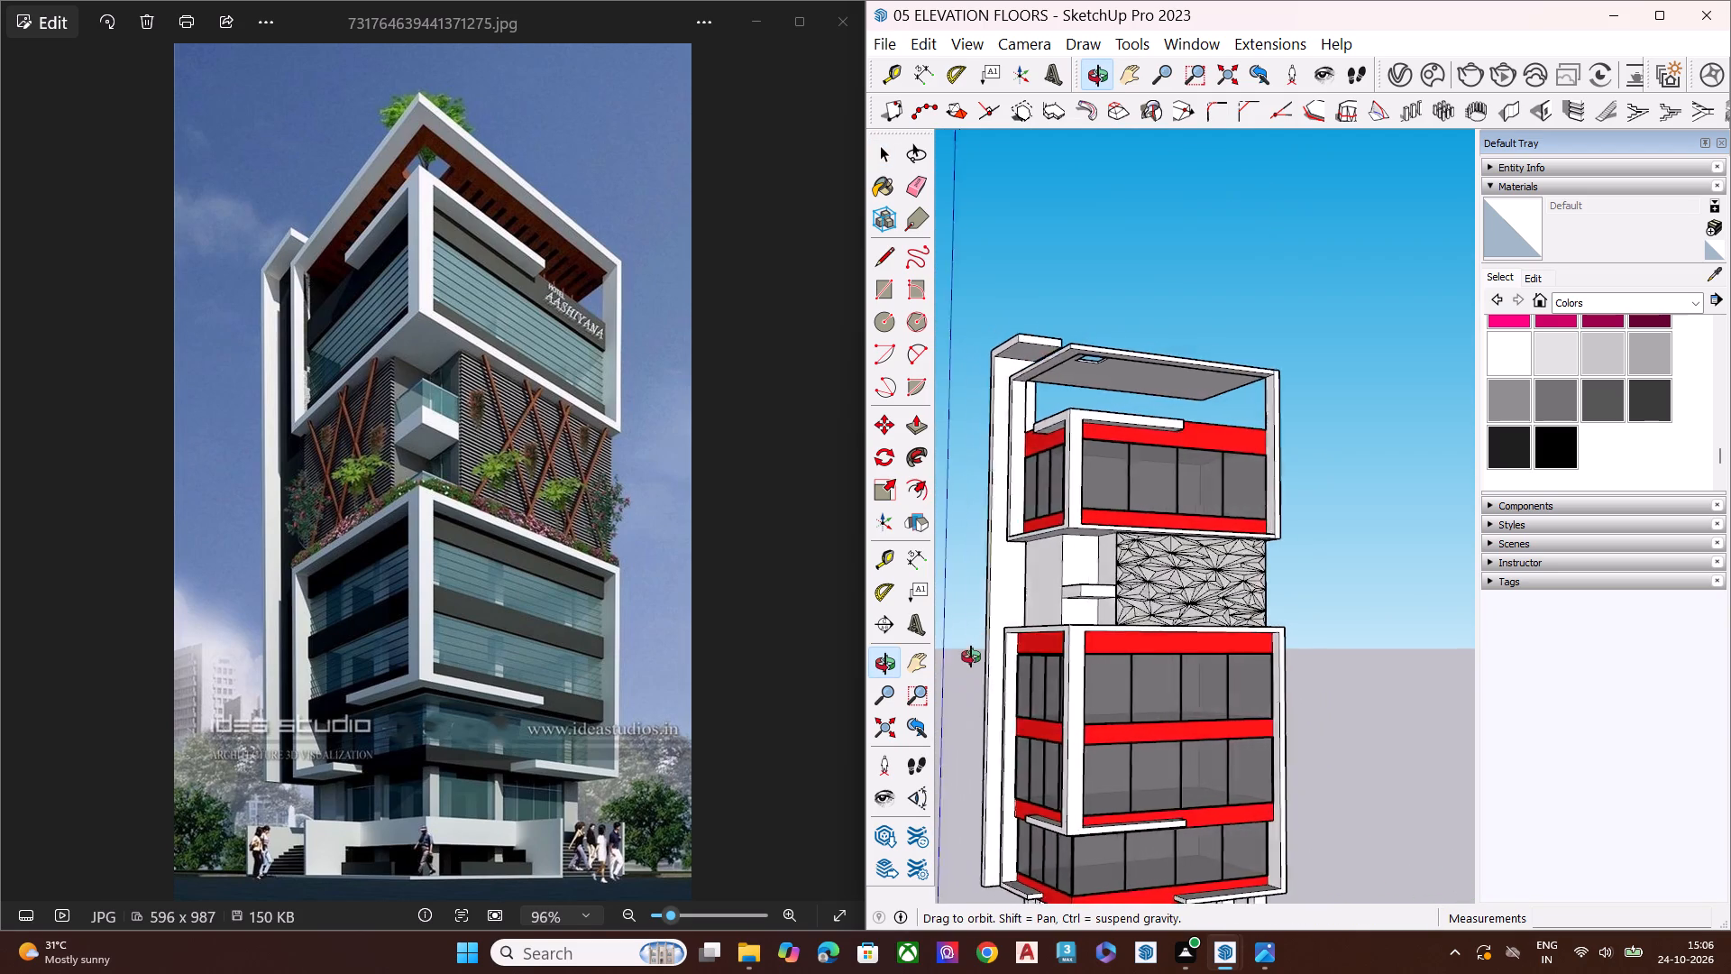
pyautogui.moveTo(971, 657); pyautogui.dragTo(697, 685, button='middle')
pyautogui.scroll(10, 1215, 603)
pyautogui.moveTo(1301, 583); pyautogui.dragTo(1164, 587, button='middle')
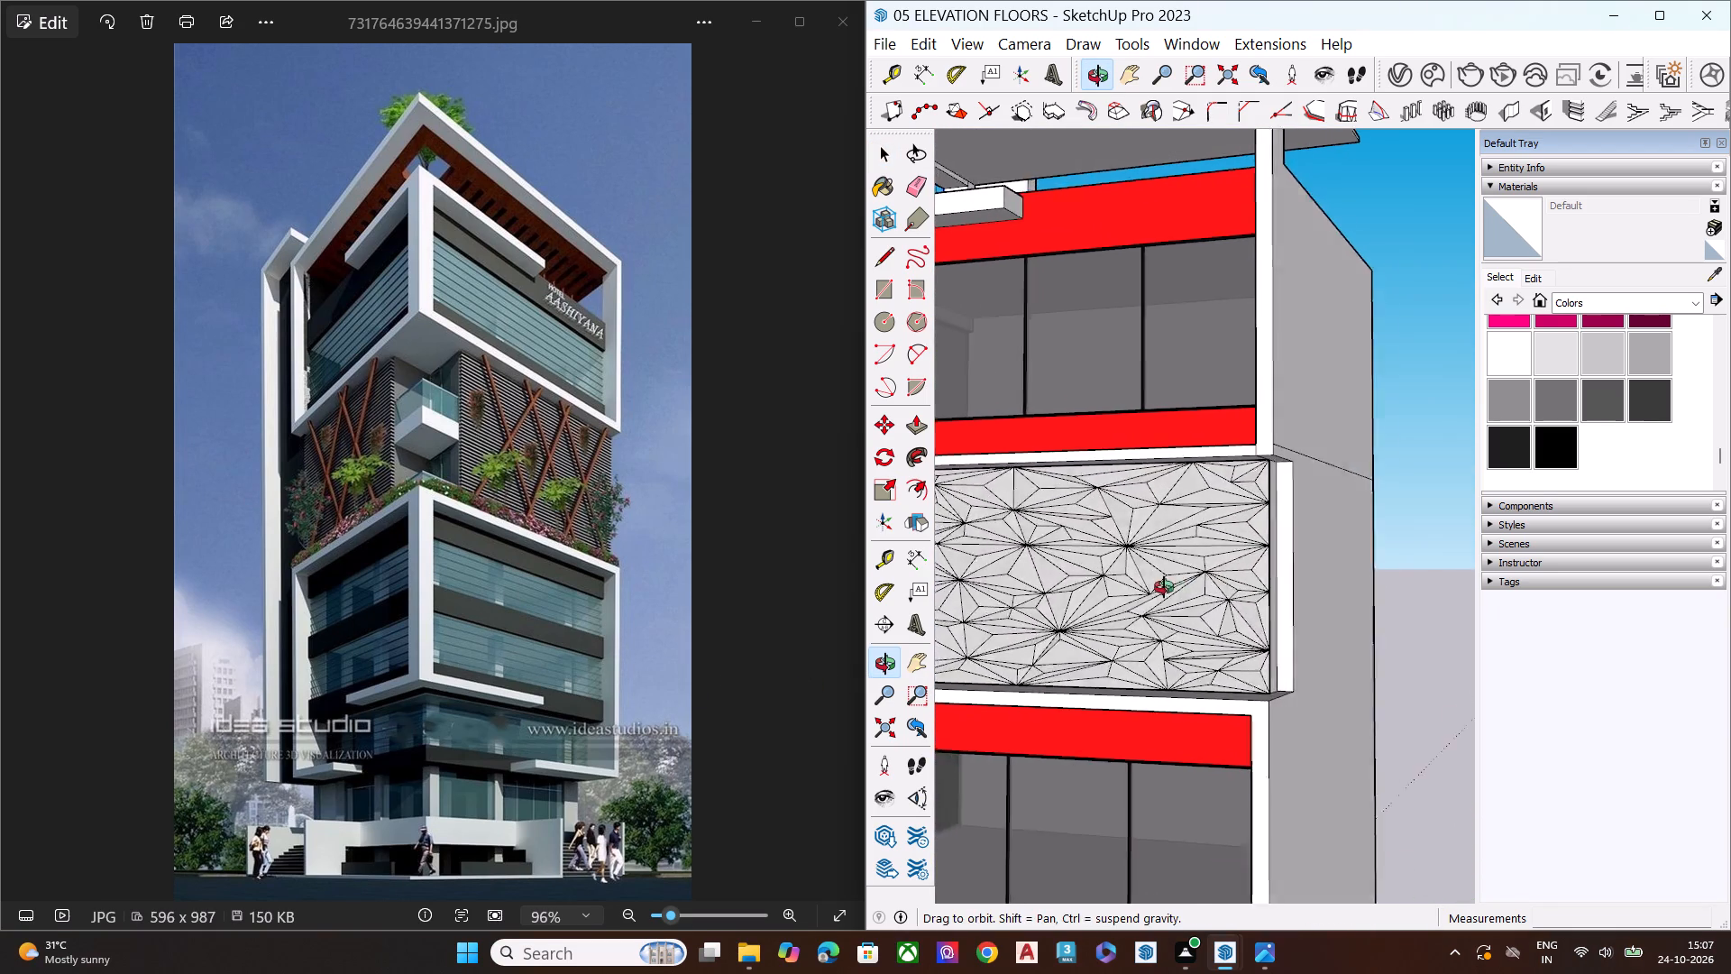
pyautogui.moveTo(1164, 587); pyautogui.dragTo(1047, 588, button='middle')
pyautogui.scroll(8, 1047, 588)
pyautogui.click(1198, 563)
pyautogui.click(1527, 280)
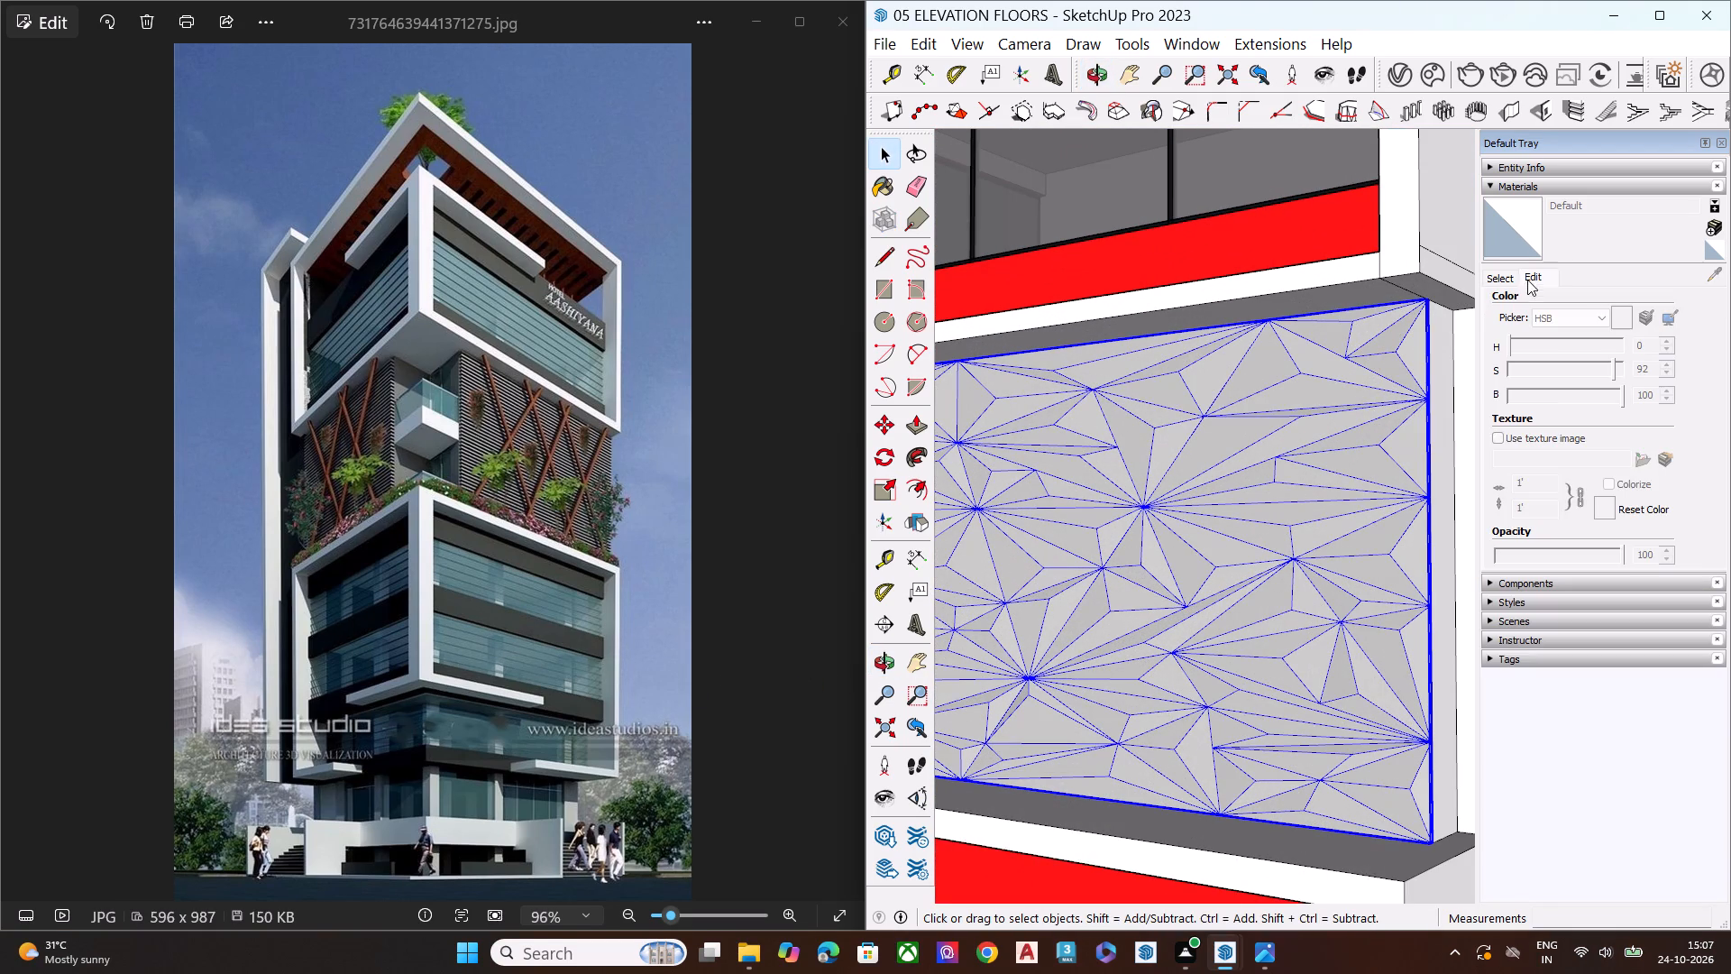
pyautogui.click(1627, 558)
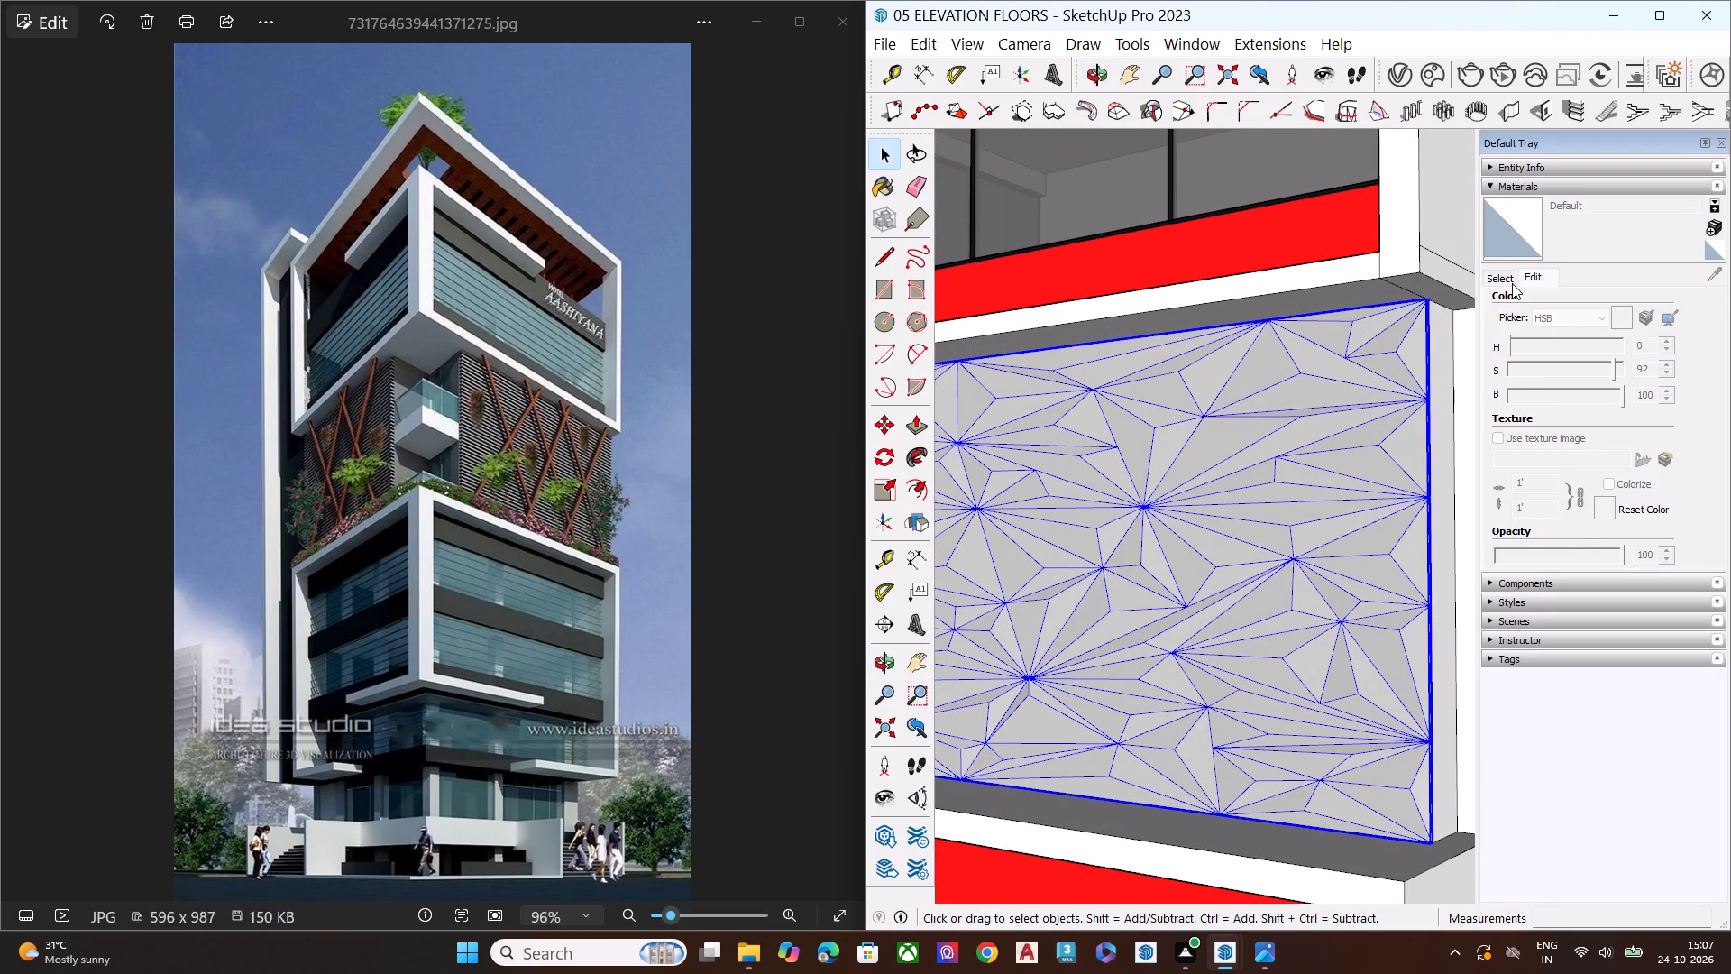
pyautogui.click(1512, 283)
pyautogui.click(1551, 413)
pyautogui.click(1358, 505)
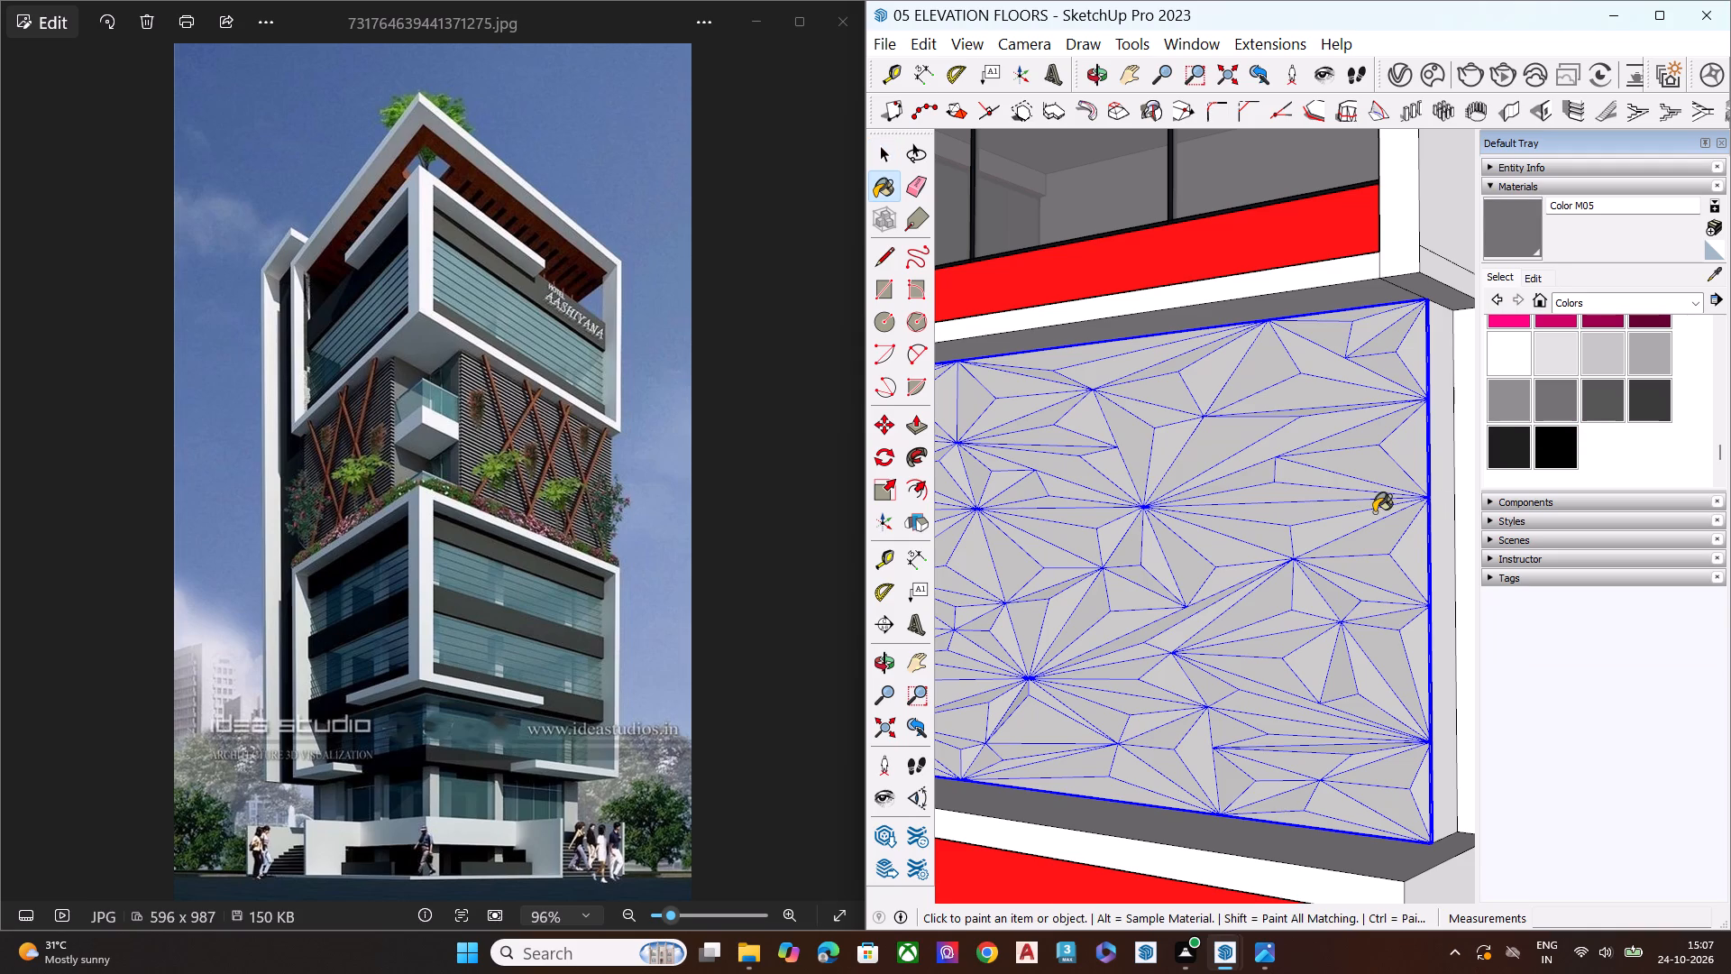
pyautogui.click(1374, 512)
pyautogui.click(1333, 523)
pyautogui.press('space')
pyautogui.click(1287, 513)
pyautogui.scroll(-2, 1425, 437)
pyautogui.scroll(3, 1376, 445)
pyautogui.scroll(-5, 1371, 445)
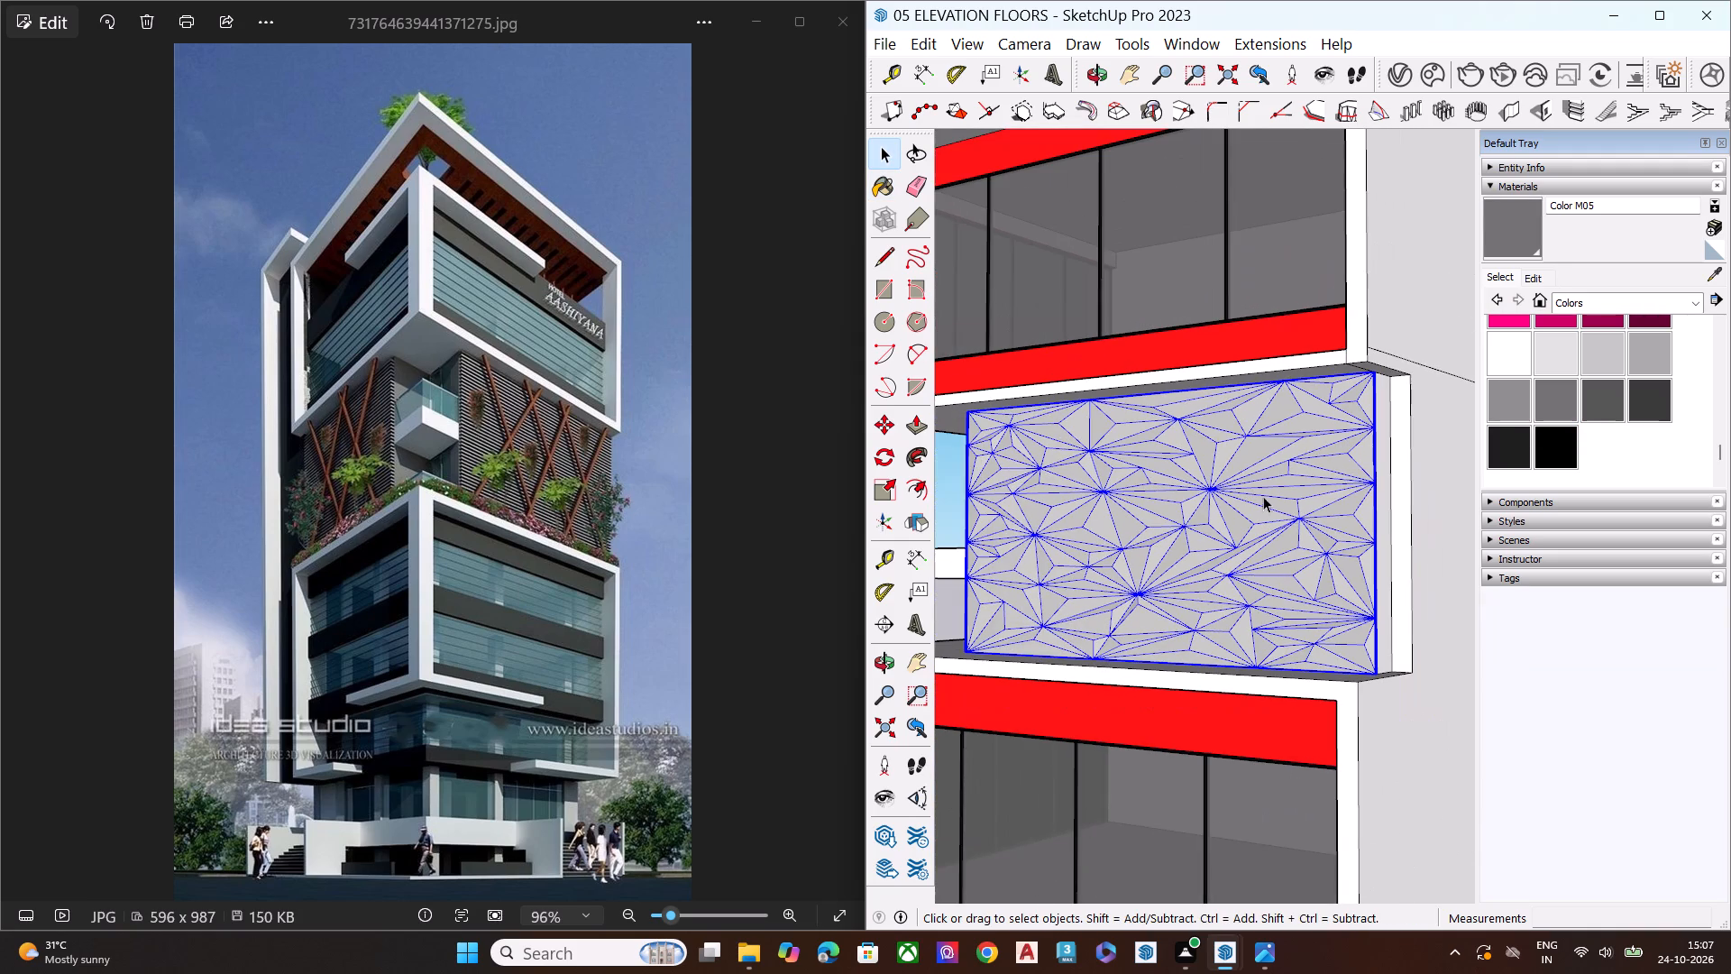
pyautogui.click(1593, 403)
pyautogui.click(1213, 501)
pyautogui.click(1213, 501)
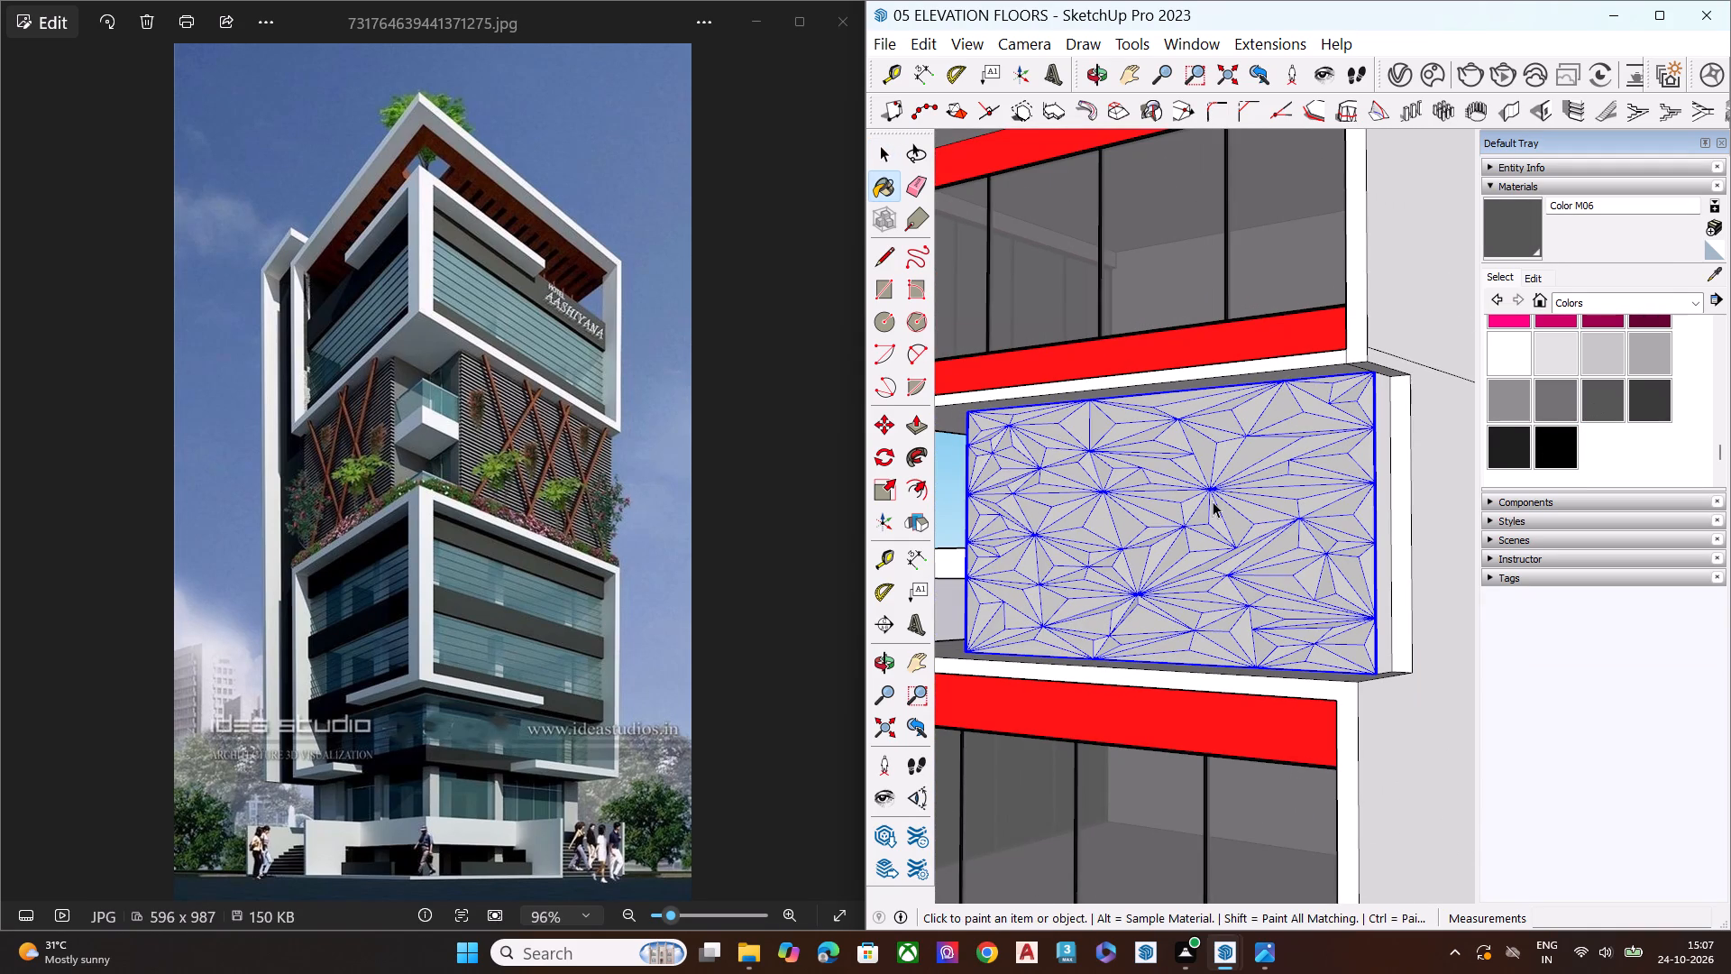
# Open the faceted panel for editing and paint its inner geometry with Color M06.
pyautogui.press('space')
pyautogui.click(1226, 501)
pyautogui.doubleClick(1239, 501)
pyautogui.click(1310, 482)
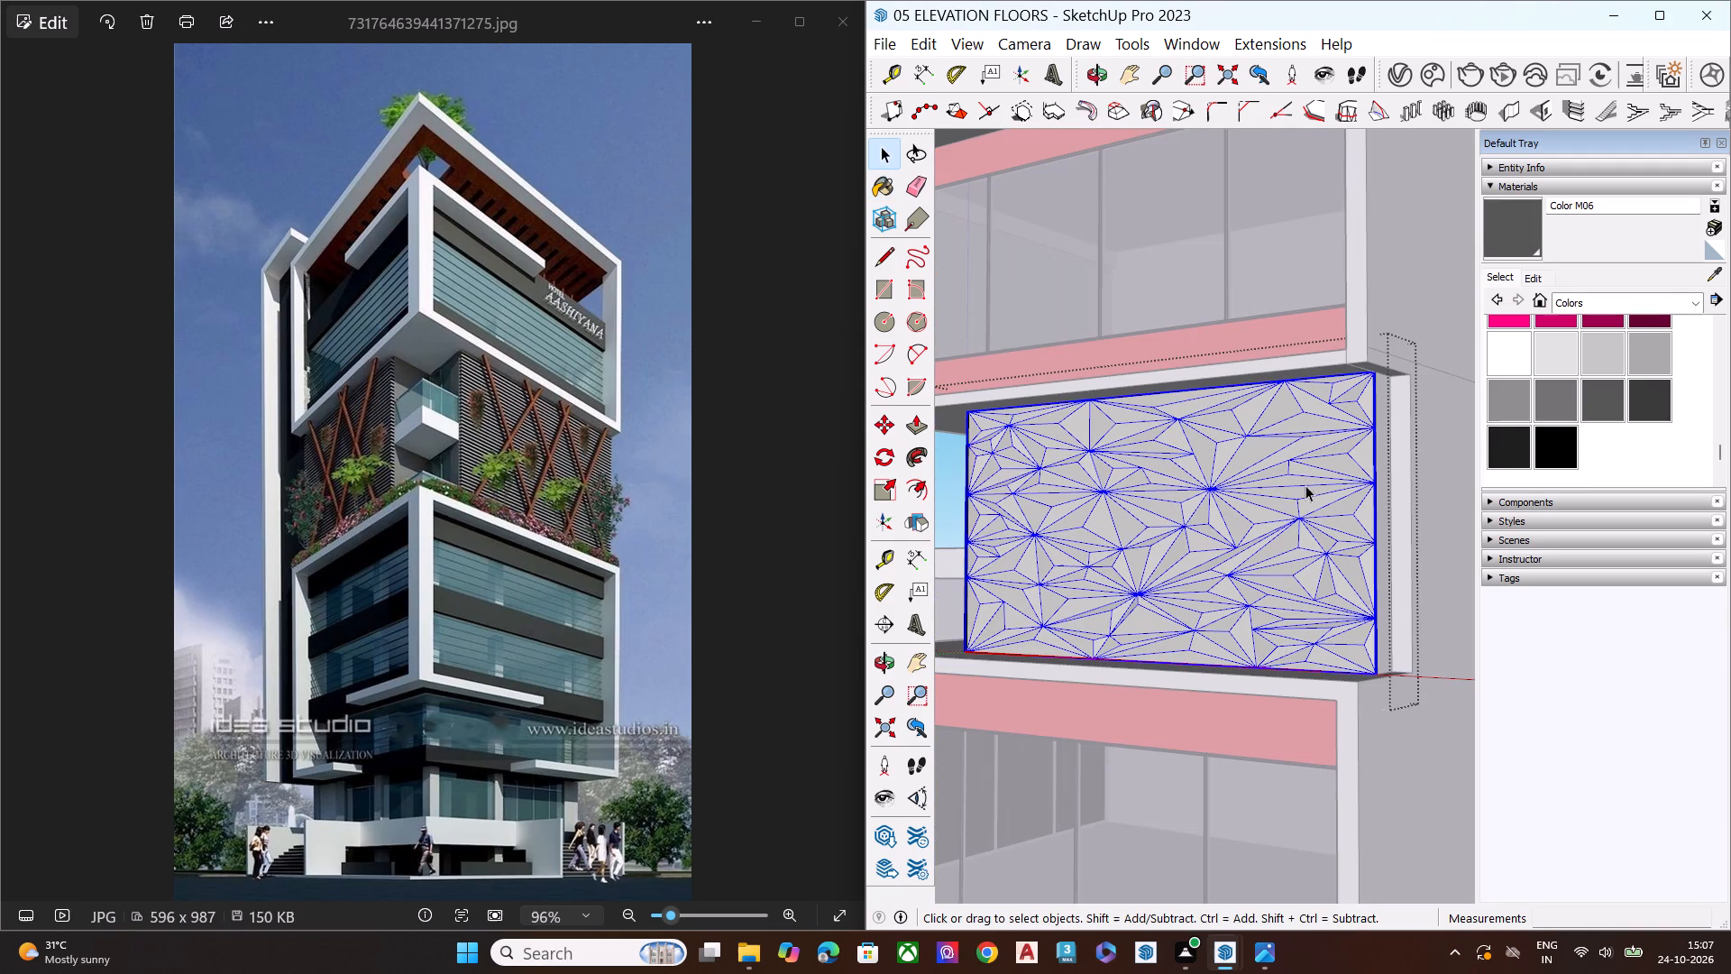
pyautogui.click(1595, 409)
pyautogui.click(1229, 459)
pyautogui.click(1220, 468)
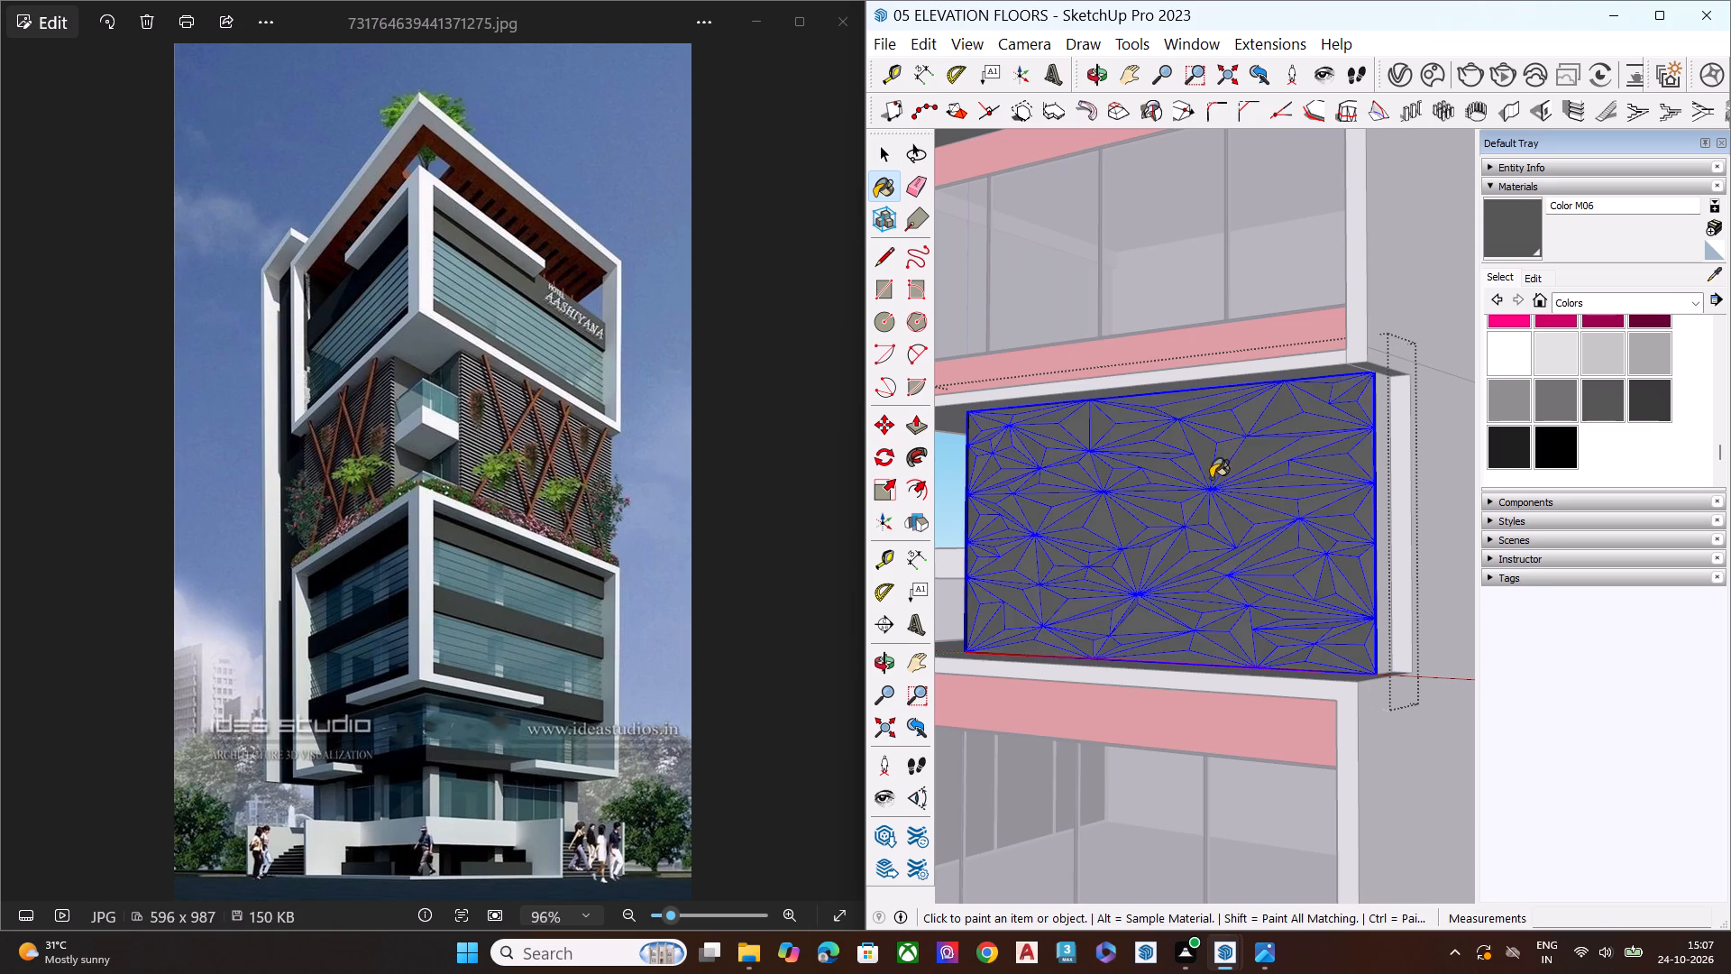
# Set the opacity of Color M06 to 21 and close the faceted panel's editing.
pyautogui.scroll(-4, 1235, 543)
pyautogui.scroll(1, 1238, 543)
pyautogui.scroll(-3, 1238, 544)
pyautogui.press('space')
pyautogui.click(1531, 282)
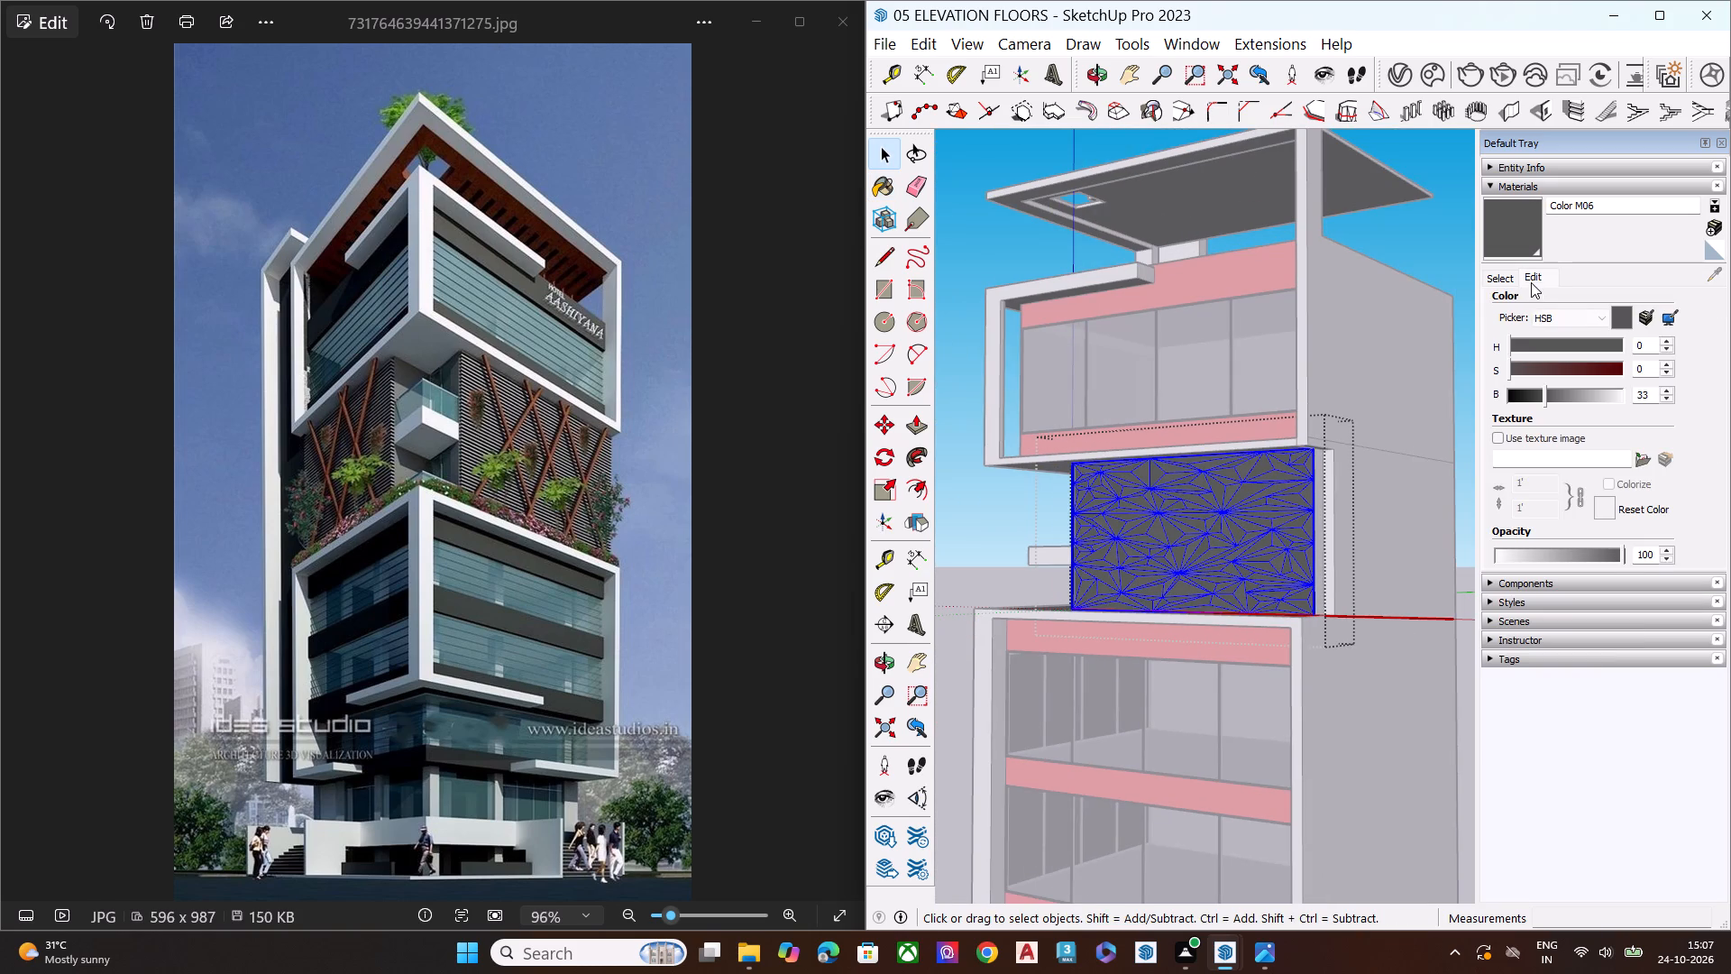
pyautogui.moveTo(1617, 554); pyautogui.dragTo(1535, 560)
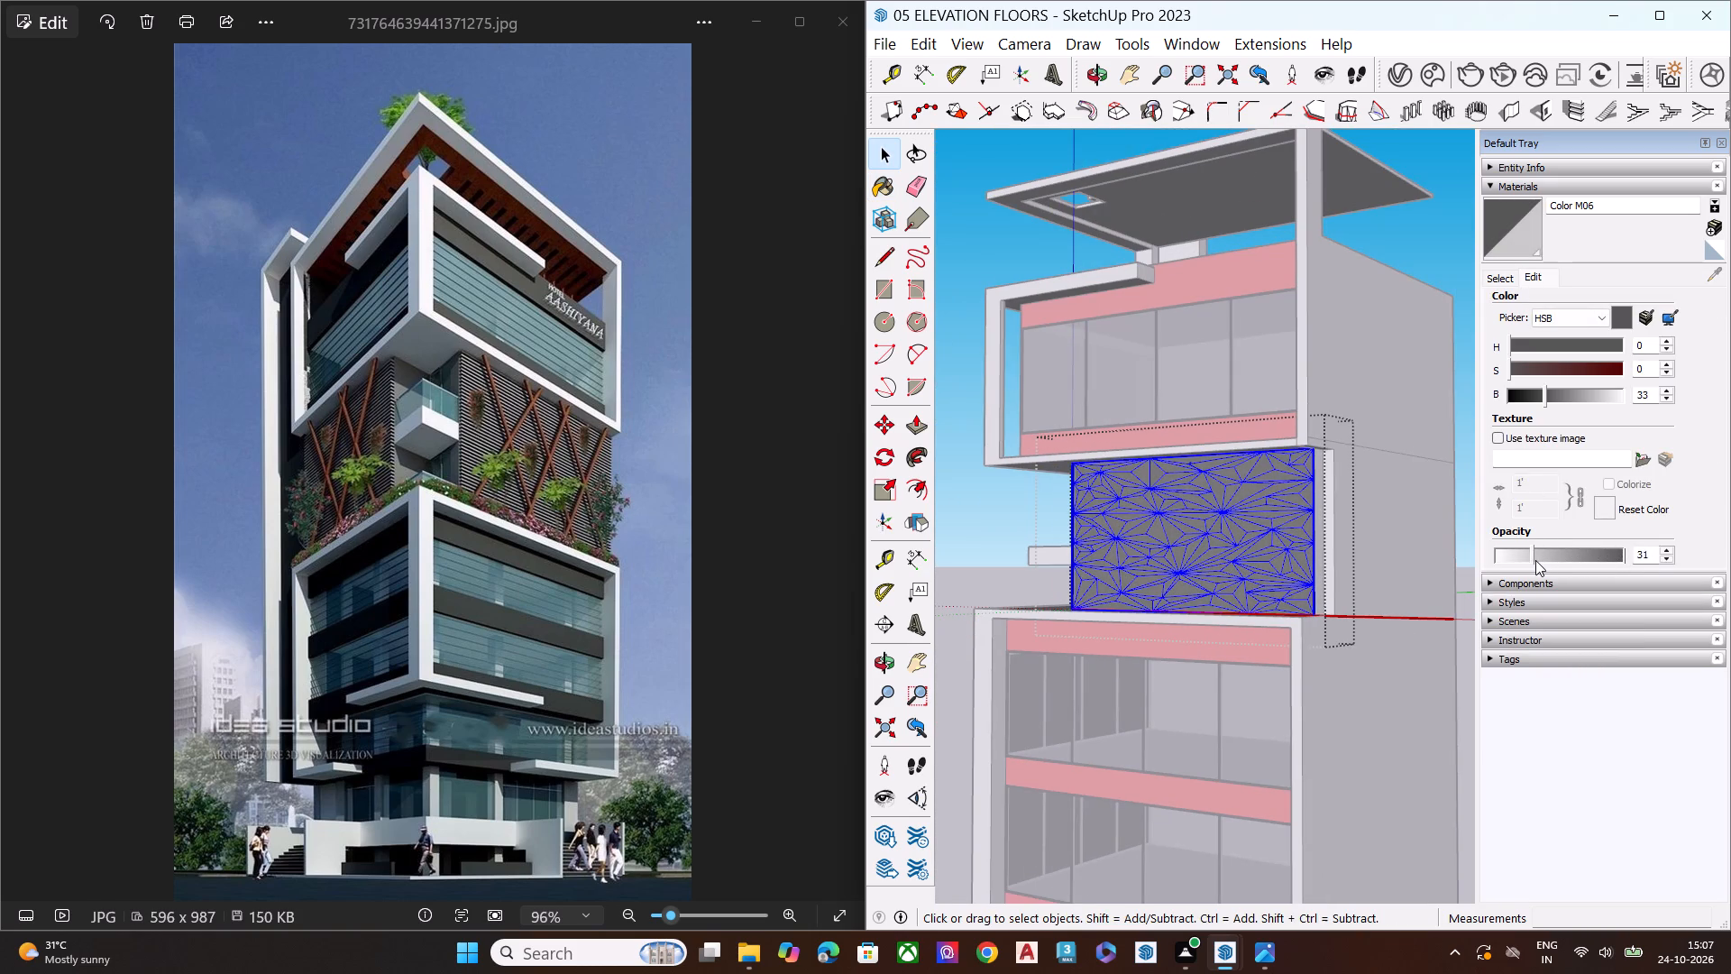
pyautogui.moveTo(1535, 560); pyautogui.dragTo(1525, 568)
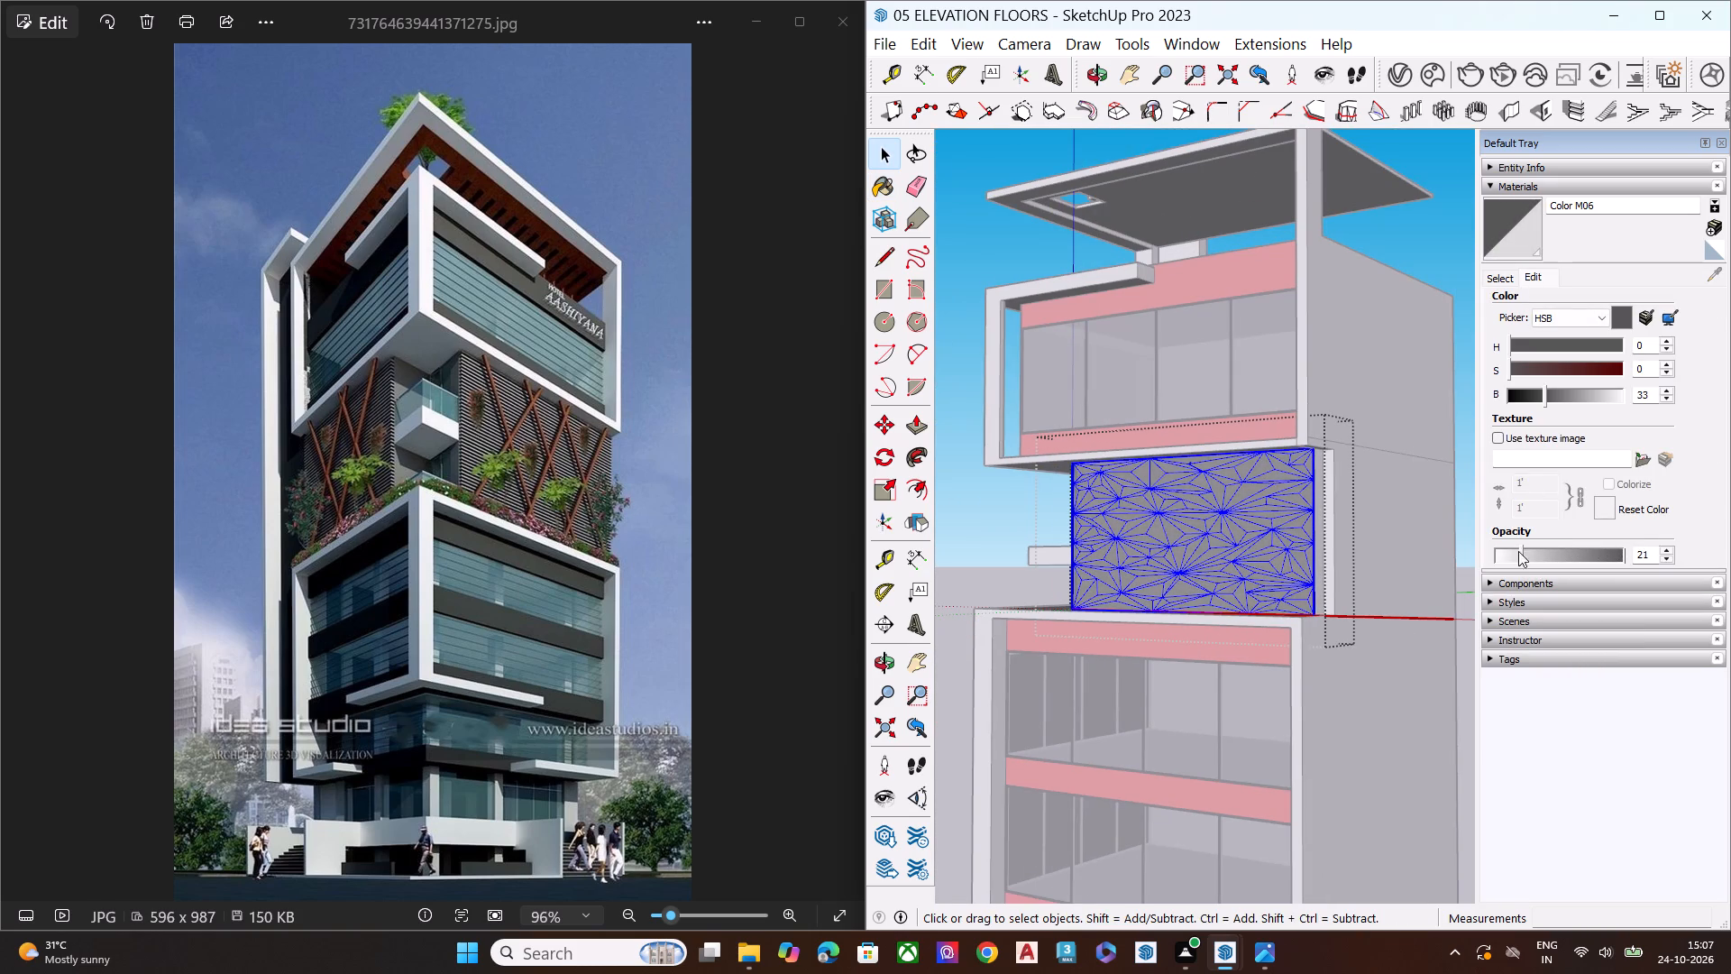
pyautogui.press('space')
pyautogui.click(1466, 509)
pyautogui.scroll(1, 1212, 546)
pyautogui.scroll(-3, 1211, 546)
pyautogui.scroll(4, 1209, 546)
pyautogui.scroll(-1, 1197, 547)
pyautogui.scroll(2, 1197, 547)
pyautogui.moveTo(1227, 540); pyautogui.dragTo(1204, 533, button='middle')
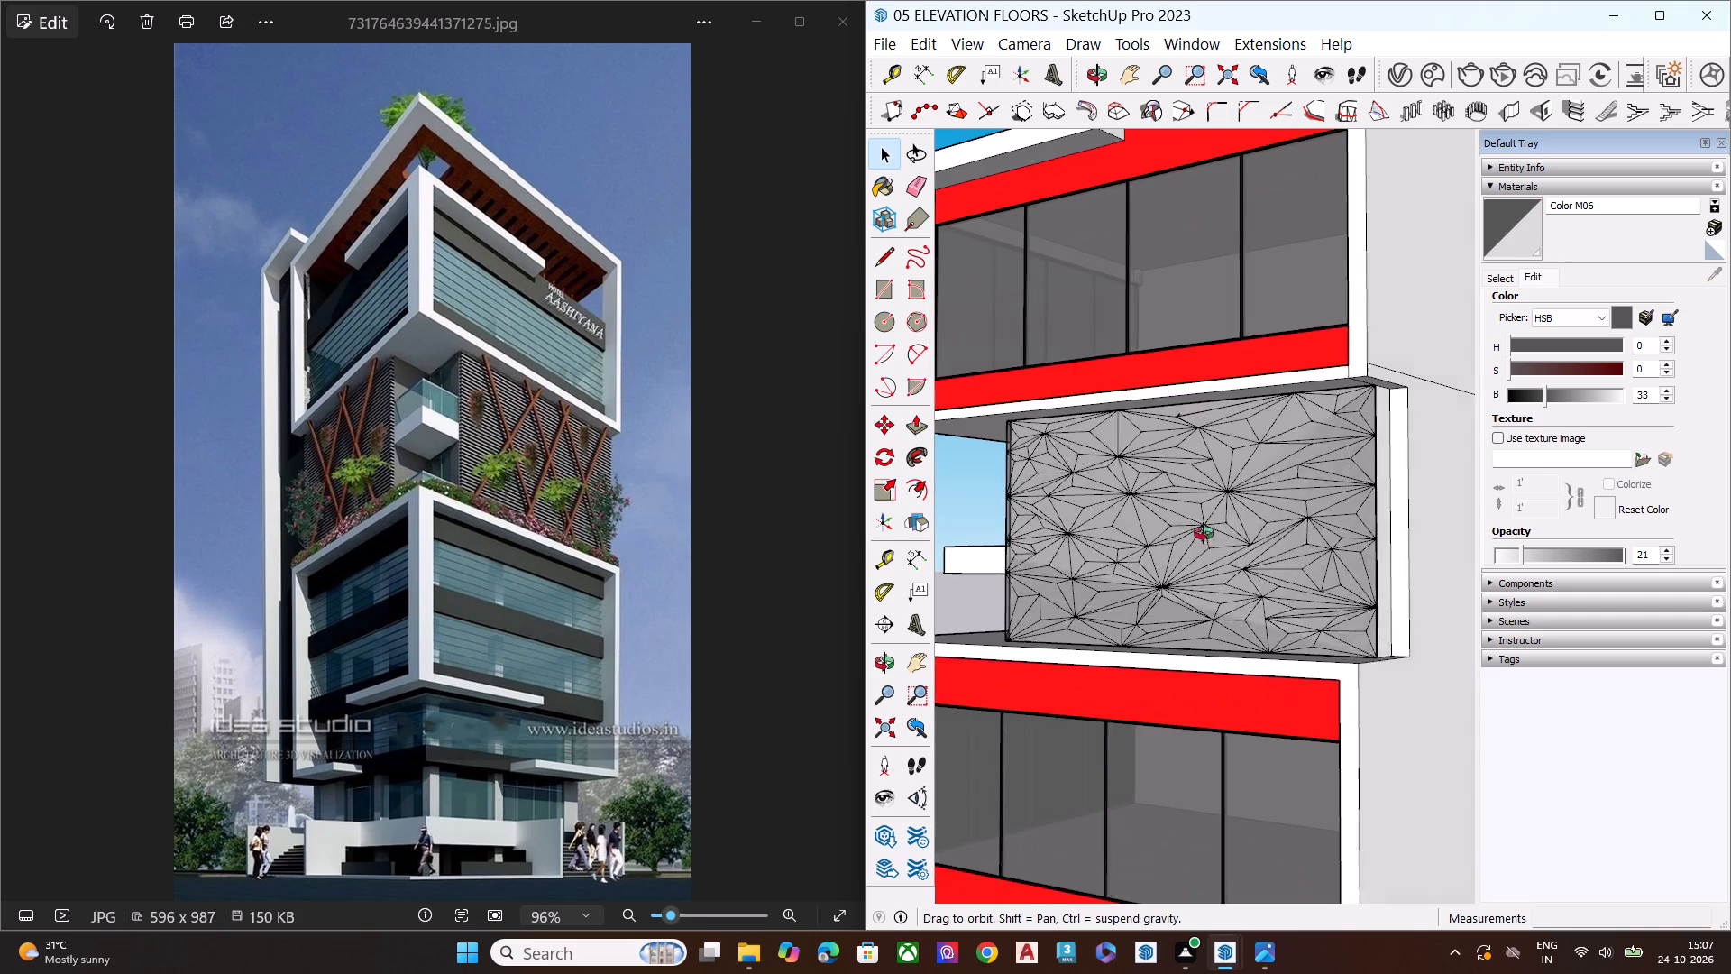
# Undo the faceted panel's opacity changes, painting, stretching and placement until the mid-level walls are bare again.
pyautogui.moveTo(1204, 533); pyautogui.dragTo(1043, 561, button='middle')
pyautogui.hotkey('ctrl', 'z')
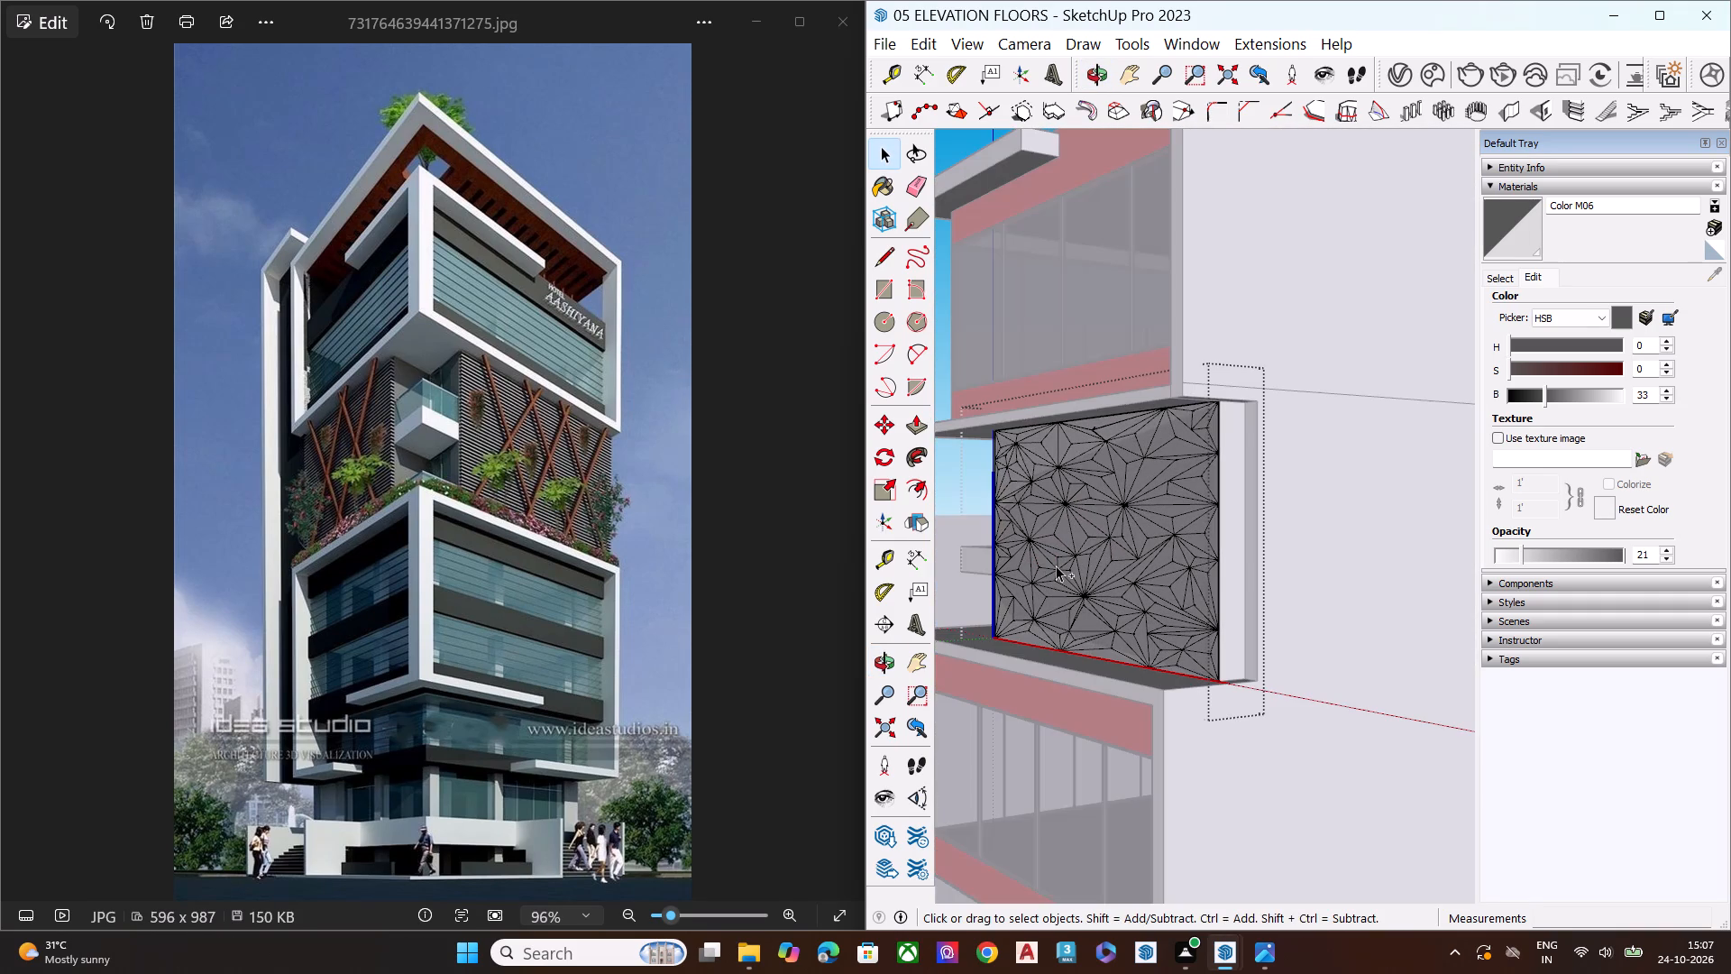
pyautogui.hotkey('ctrl', 'z')
pyautogui.hotkey('ctrl', 'z')
pyautogui.hotkey('ctrl', 'z')
pyautogui.hotkey('ctrl', 'z')
pyautogui.hotkey('ctrl', 'z')
pyautogui.hotkey('ctrl', 'z')
pyautogui.keyDown('ctrl'); pyautogui.scroll(-4, 1137, 524); pyautogui.keyUp('ctrl')
pyautogui.hotkey('ctrl', 'z')
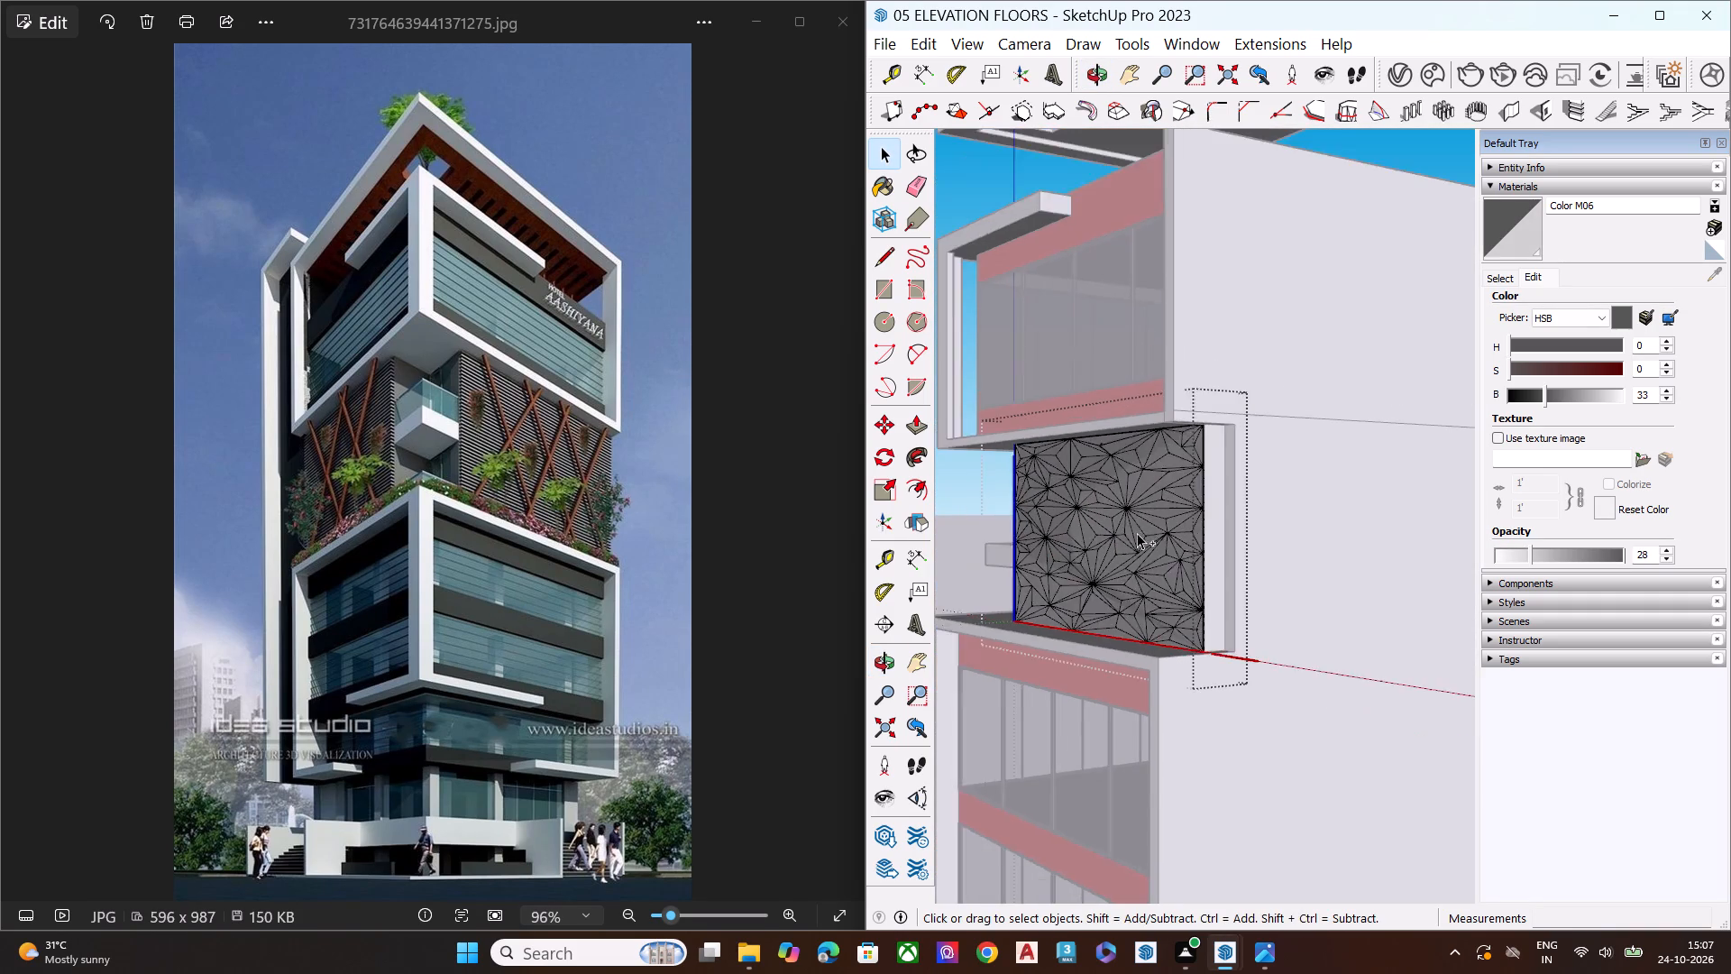
pyautogui.keyDown('ctrl'); pyautogui.scroll(-2, 1137, 533); pyautogui.keyUp('ctrl')
pyautogui.hotkey('ctrl', 'z')
pyautogui.hotkey('ctrl', 'z')
pyautogui.hotkey('ctrl', 'z')
pyautogui.hotkey('ctrl', 'z')
pyautogui.hotkey('ctrl', 'z')
pyautogui.hotkey('ctrl', 'z')
pyautogui.hotkey('ctrl', 'z')
pyautogui.hotkey('ctrl', 'z')
pyautogui.hotkey('ctrl', 'z')
pyautogui.hotkey('ctrl', 'z')
pyautogui.hotkey('ctrl', 'z')
pyautogui.hotkey('ctrl', 'z')
pyautogui.hotkey('ctrl', 'z')
pyautogui.hotkey('ctrl', 'z')
pyautogui.hotkey('ctrl', 'z')
pyautogui.hotkey('ctrl', 'z')
pyautogui.hotkey('ctrl', 'z')
pyautogui.hotkey('ctrl', 'z')
pyautogui.hotkey('ctrl', 'z')
pyautogui.hotkey('ctrl', 'z')
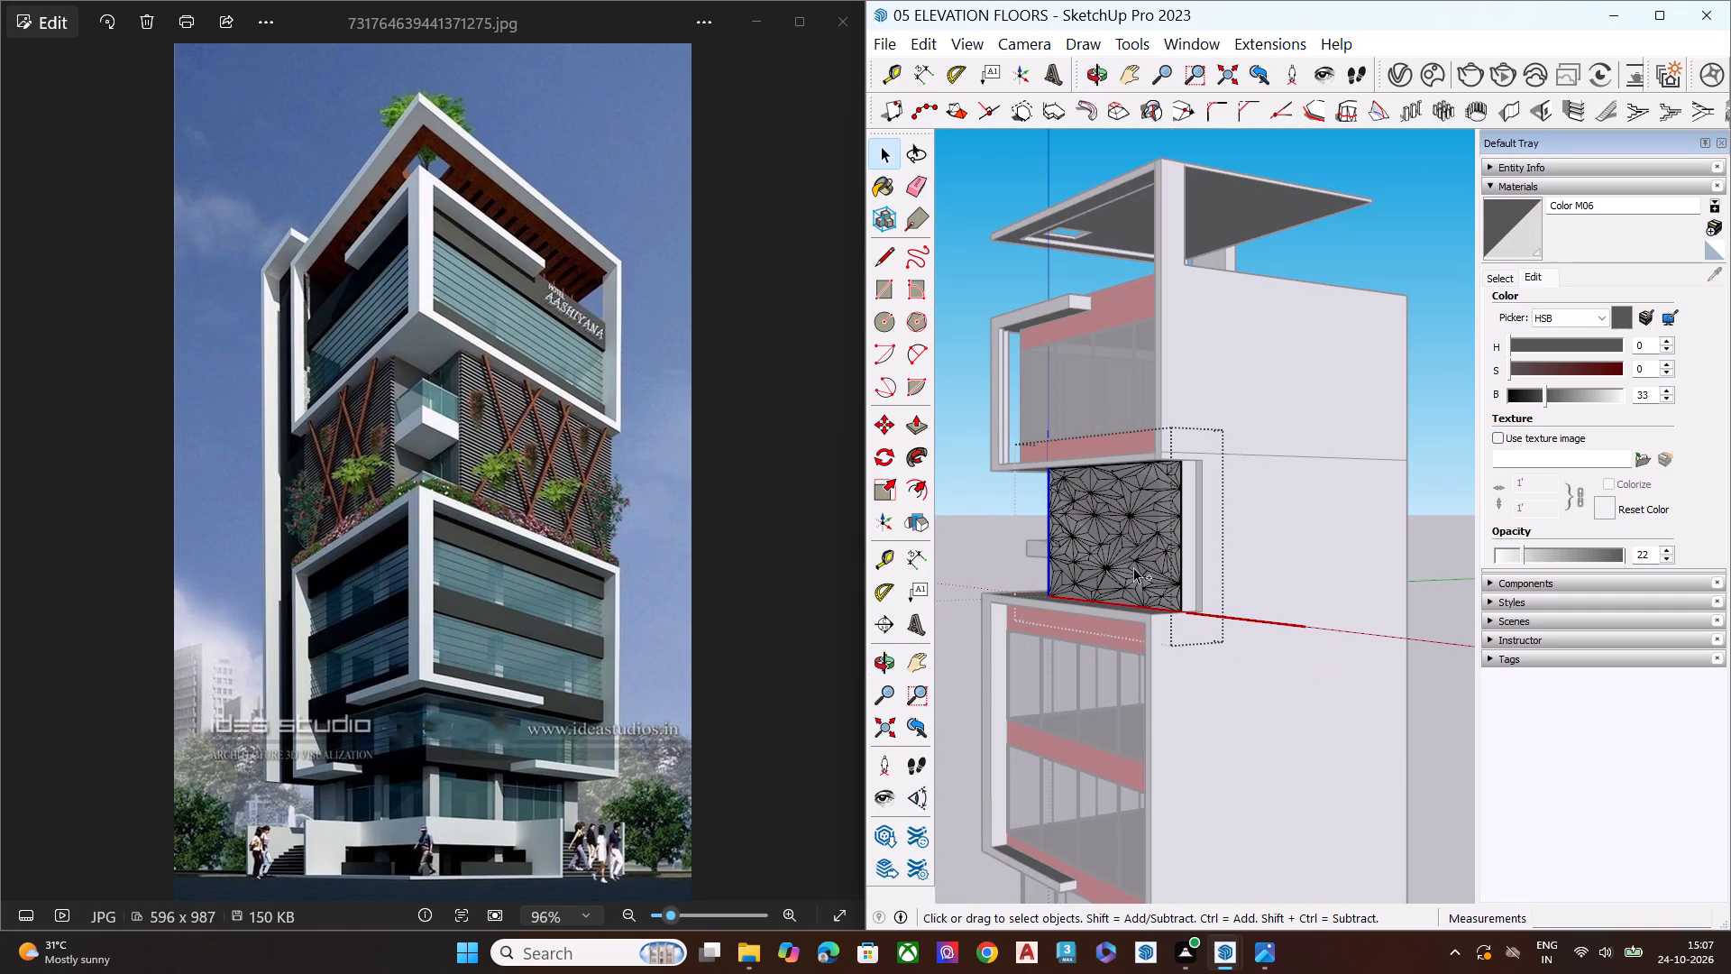
pyautogui.hotkey('ctrl', 'z')
pyautogui.hotkey('ctrl', 'z')
pyautogui.hotkey('ctrl', 'z')
pyautogui.hotkey('ctrl', 'z')
pyautogui.hotkey('ctrl', 'z')
pyautogui.hotkey('ctrl', 'z')
pyautogui.hotkey('ctrl', 'z')
pyautogui.hotkey('ctrl', 'z')
pyautogui.hotkey('ctrl', 'z')
pyautogui.hotkey('ctrl', 'z')
pyautogui.hotkey('ctrl', 'z')
pyautogui.hotkey('ctrl', 'z')
pyautogui.hotkey('ctrl', 'z')
pyautogui.hotkey('ctrl', 'z')
pyautogui.hotkey('ctrl', 'z')
pyautogui.hotkey('ctrl', 'z')
pyautogui.hotkey('ctrl', 'z')
pyautogui.hotkey('ctrl', 'z')
pyautogui.hotkey('ctrl', 'z')
pyautogui.hotkey('ctrl', 'z')
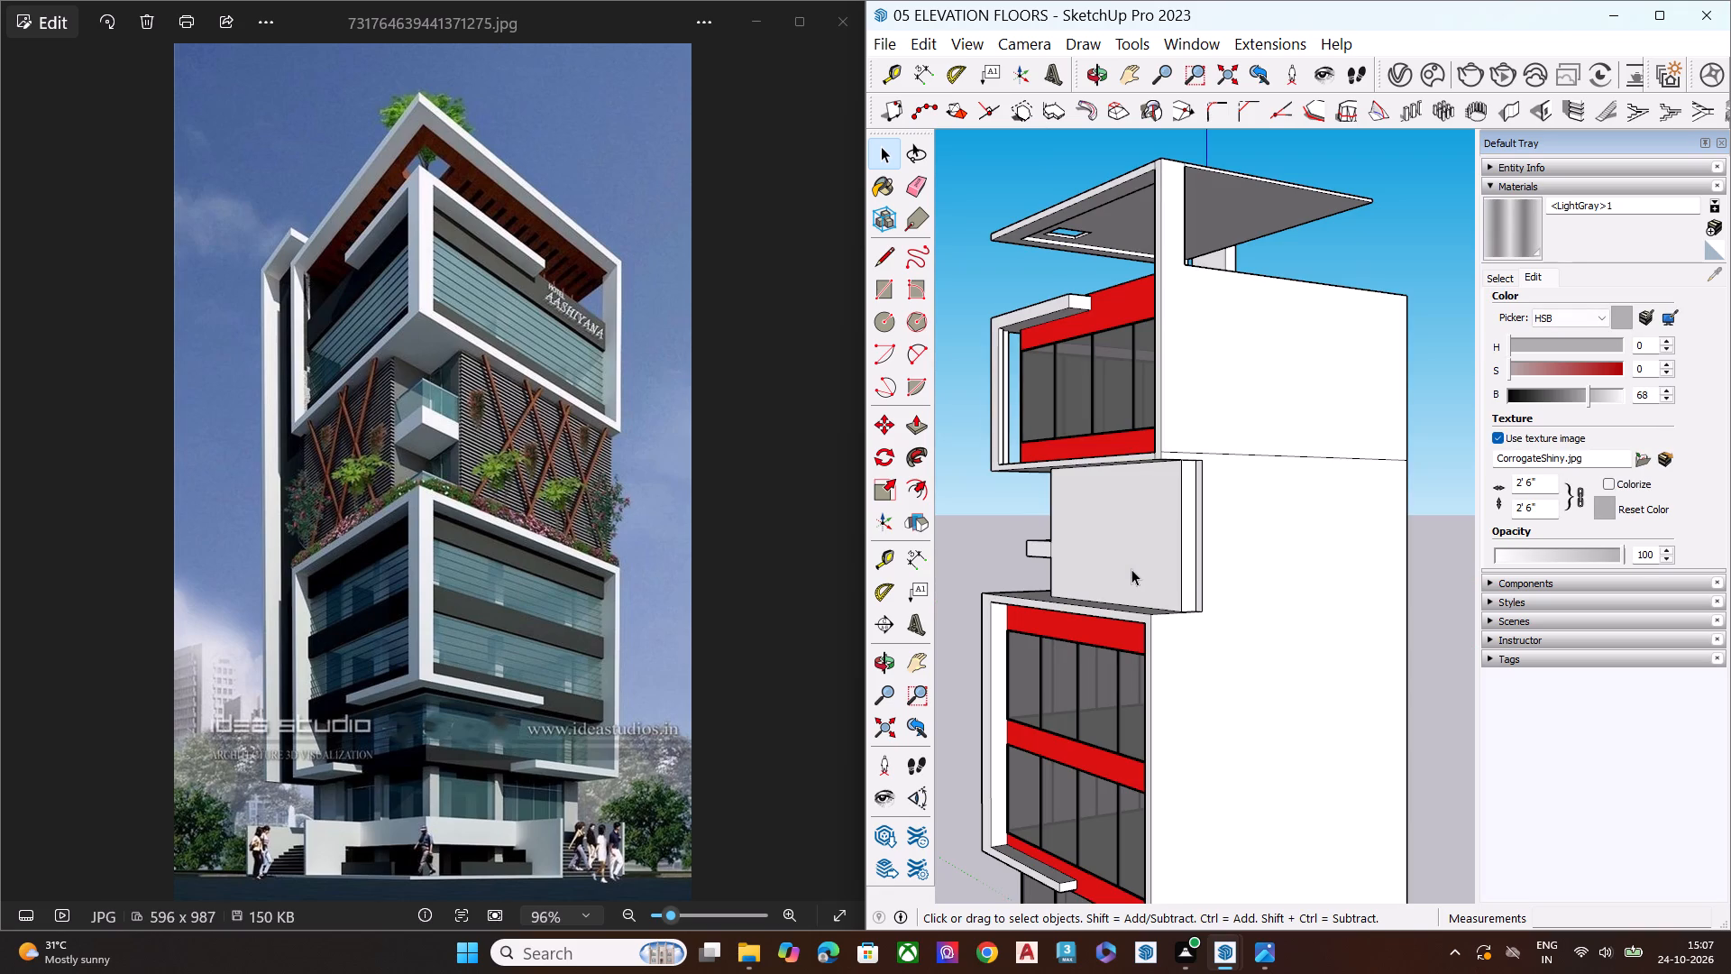
# Push/Pull the blank mid-level wall's narrow side face outward to the outer edge of the adjoining end strip.
pyautogui.scroll(-7, 1133, 583)
pyautogui.moveTo(1174, 665); pyautogui.dragTo(1370, 698, button='middle')
pyautogui.press('space')
pyautogui.click(1354, 661)
pyautogui.moveTo(1130, 573); pyautogui.dragTo(1291, 493, button='middle')
pyautogui.scroll(7, 1293, 492)
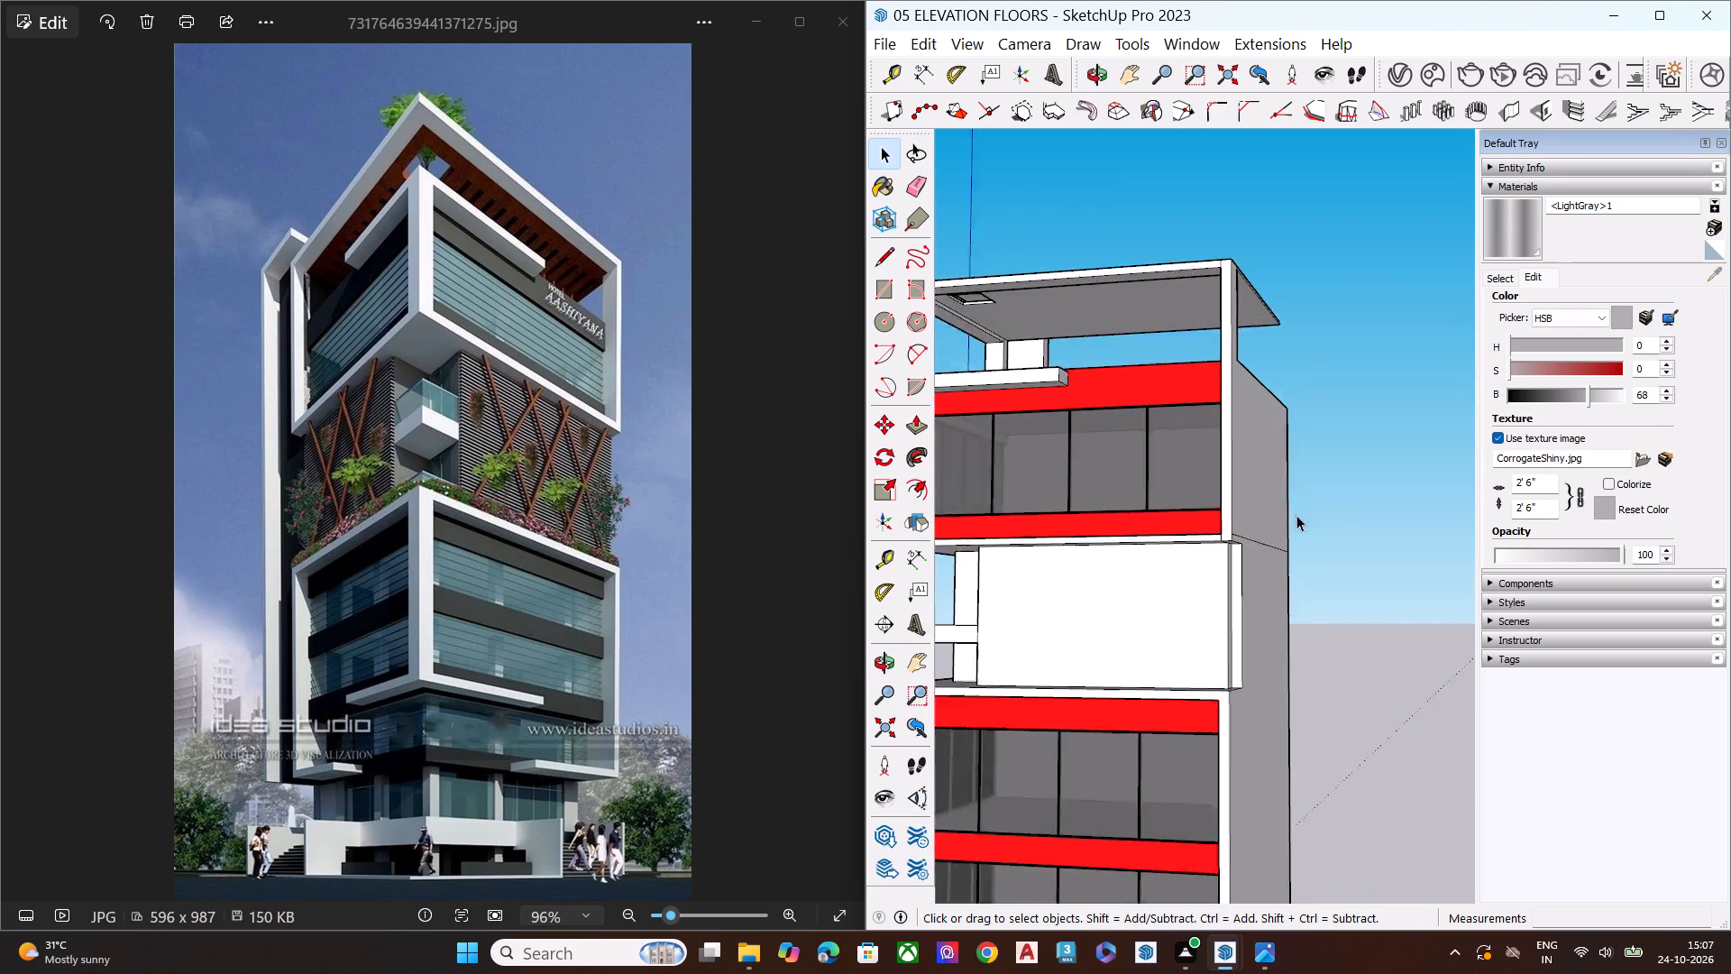
pyautogui.scroll(2, 1296, 515)
pyautogui.scroll(4, 1214, 583)
pyautogui.scroll(-2, 1212, 583)
pyautogui.scroll(3, 1212, 583)
pyautogui.click(1220, 585)
pyautogui.moveTo(1201, 595); pyautogui.dragTo(1058, 593, button='middle')
pyautogui.scroll(4, 1063, 594)
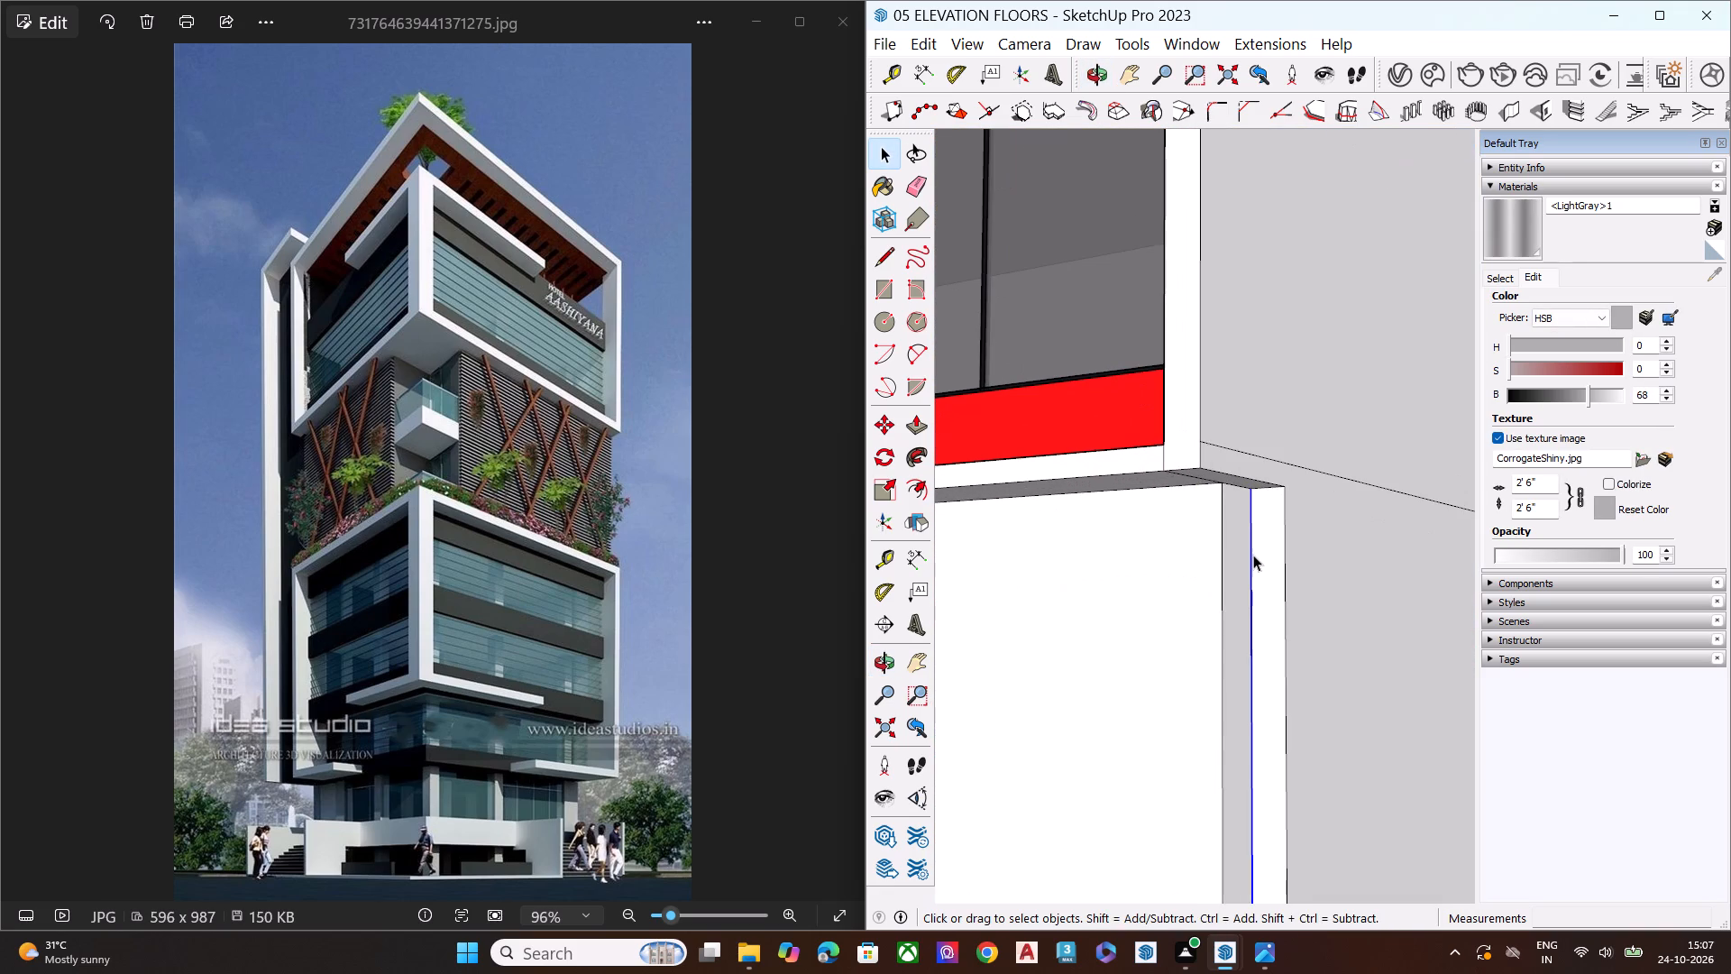
pyautogui.click(1236, 563)
pyautogui.press('p')
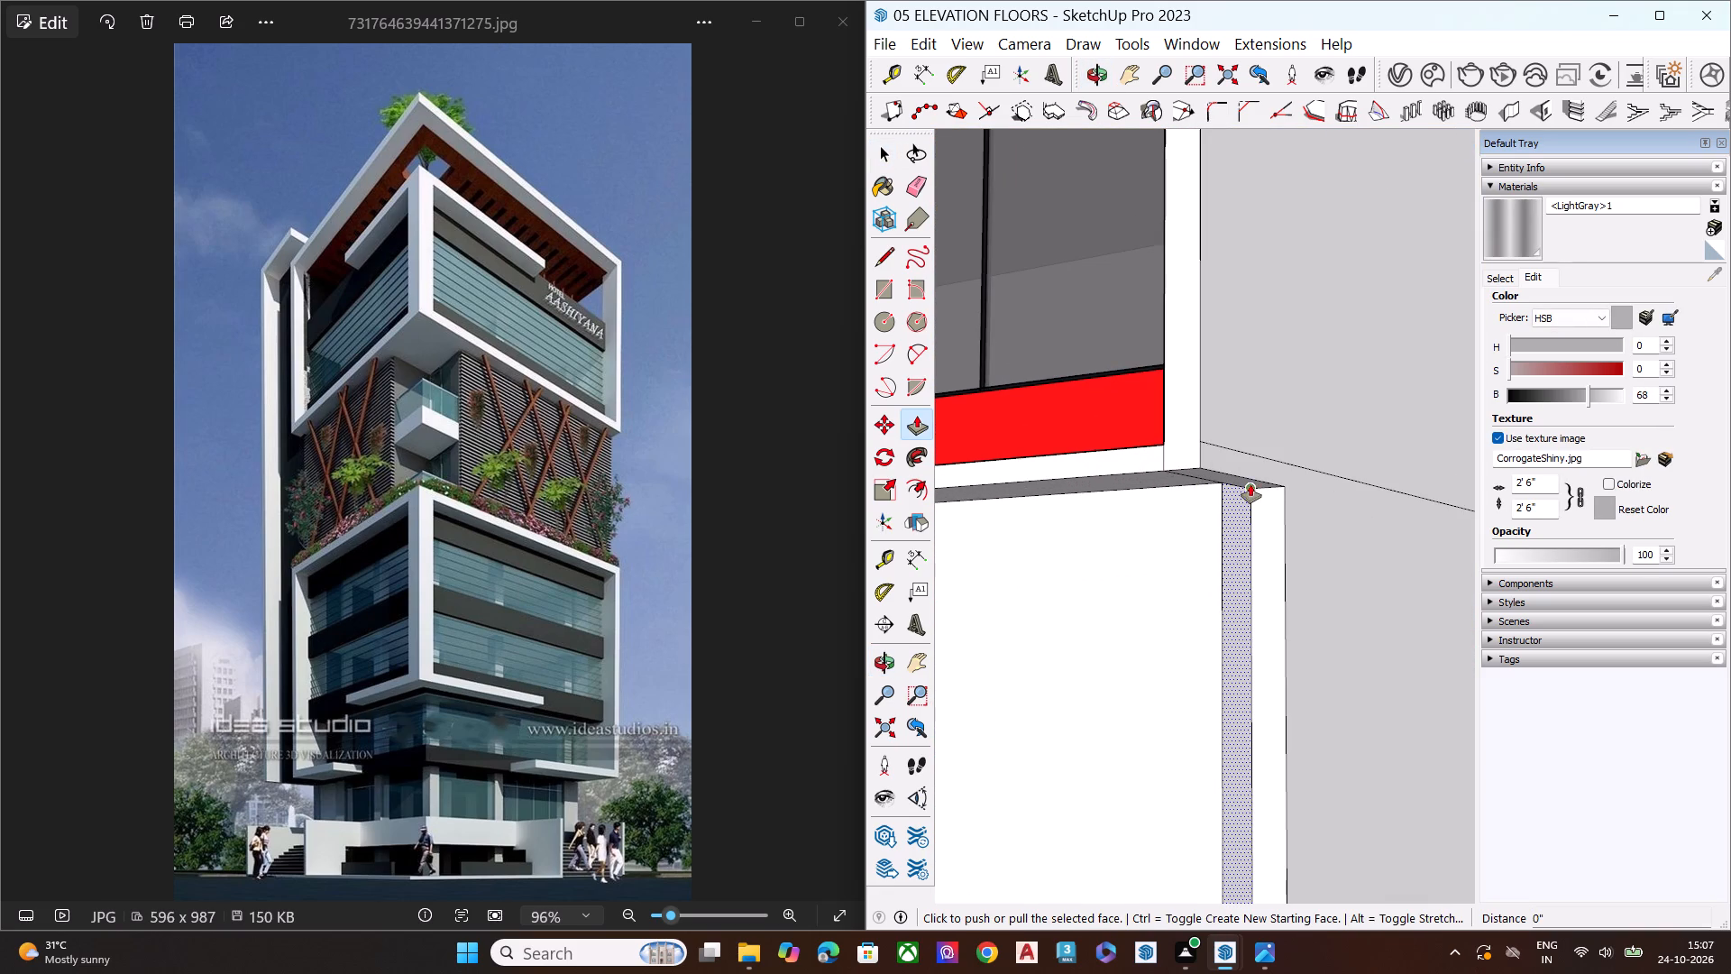
pyautogui.click(1250, 484)
pyautogui.click(1281, 474)
pyautogui.press('space')
# Erase the leftover seam line on the slab underside above the extended blank wall's outer corner.
pyautogui.scroll(-1, 1264, 496)
pyautogui.scroll(1, 1264, 496)
pyautogui.scroll(-2, 1264, 496)
pyautogui.scroll(1, 1263, 498)
pyautogui.scroll(-4, 1263, 498)
pyautogui.moveTo(1216, 512); pyautogui.dragTo(1232, 430, button='middle')
pyautogui.scroll(1, 1232, 430)
pyautogui.scroll(-1, 1232, 430)
pyautogui.scroll(9, 1232, 430)
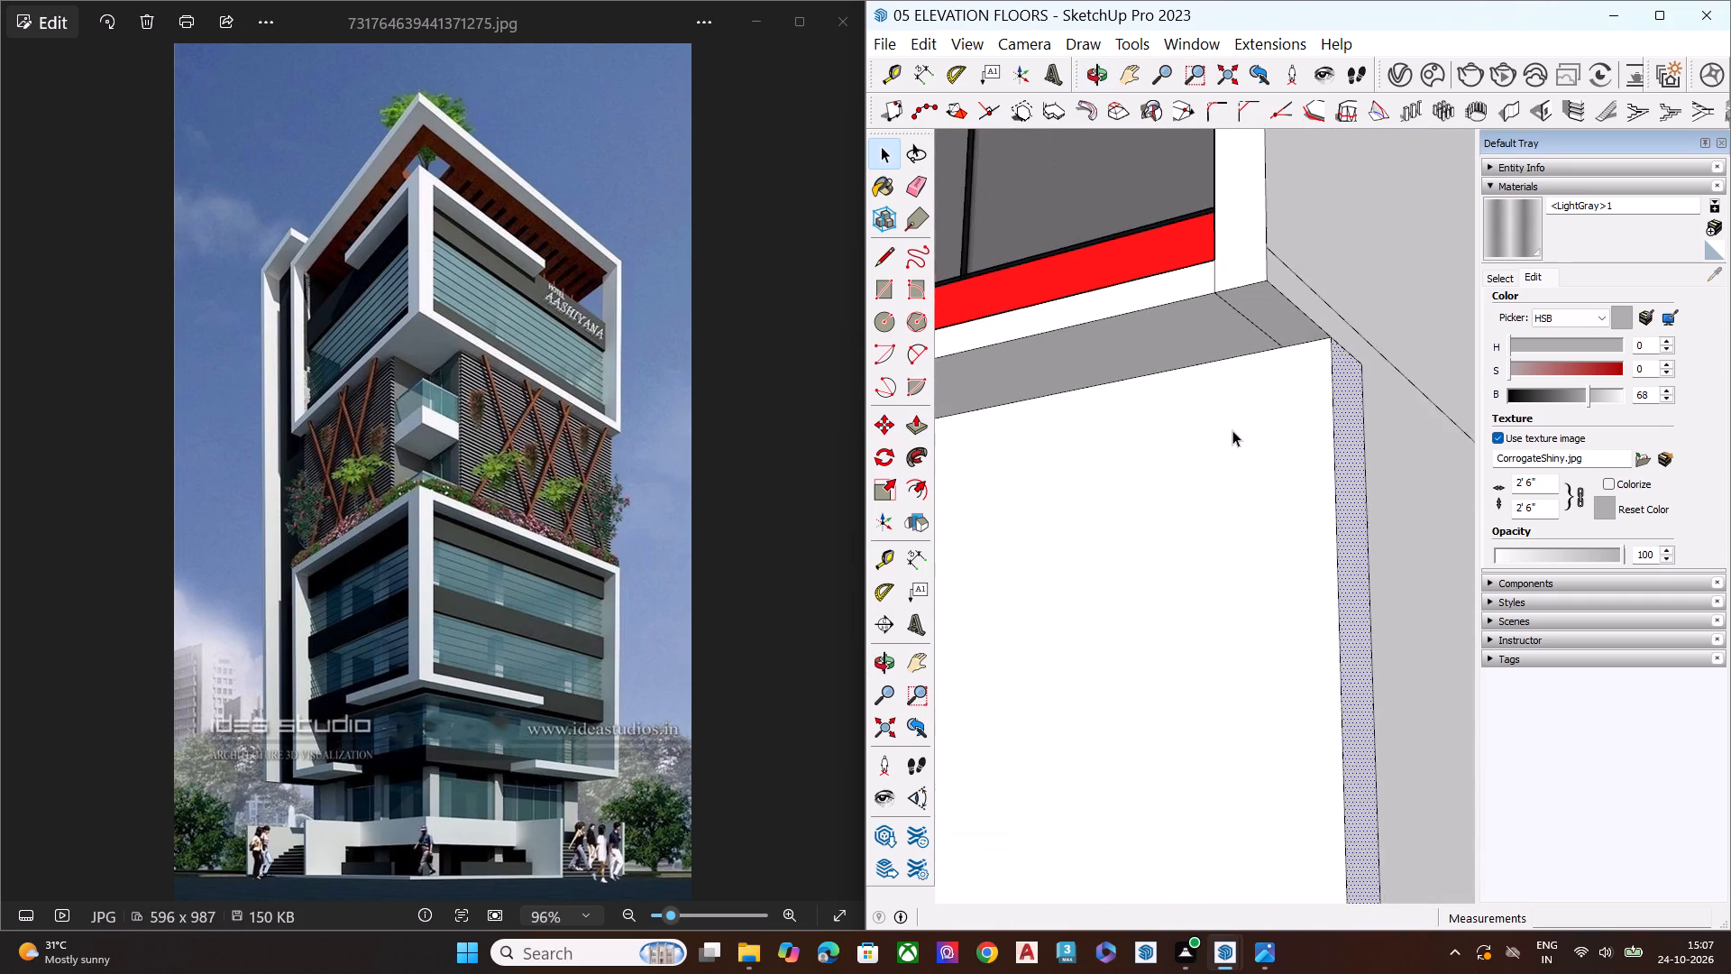
pyautogui.press('e')
pyautogui.click(1259, 313)
pyautogui.scroll(-3, 1200, 367)
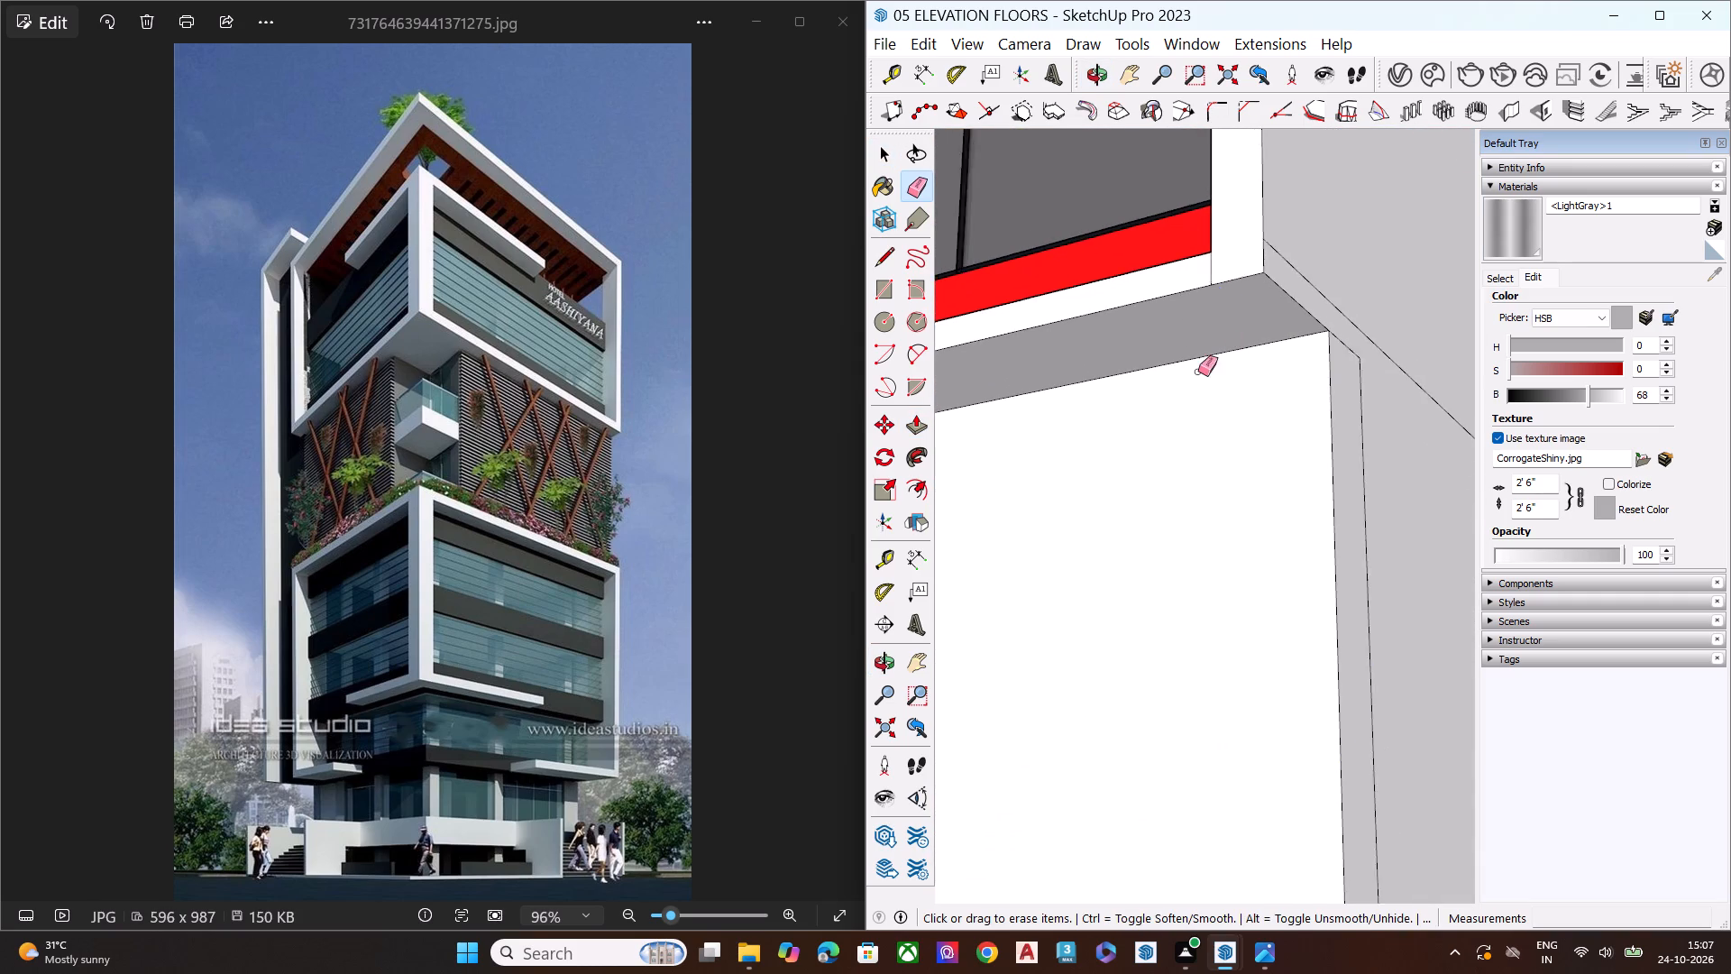
pyautogui.scroll(-3, 1198, 372)
pyautogui.click(1276, 323)
pyautogui.scroll(-7, 1227, 360)
pyautogui.moveTo(1191, 503); pyautogui.dragTo(1191, 631, button='middle')
pyautogui.scroll(-1, 1191, 537)
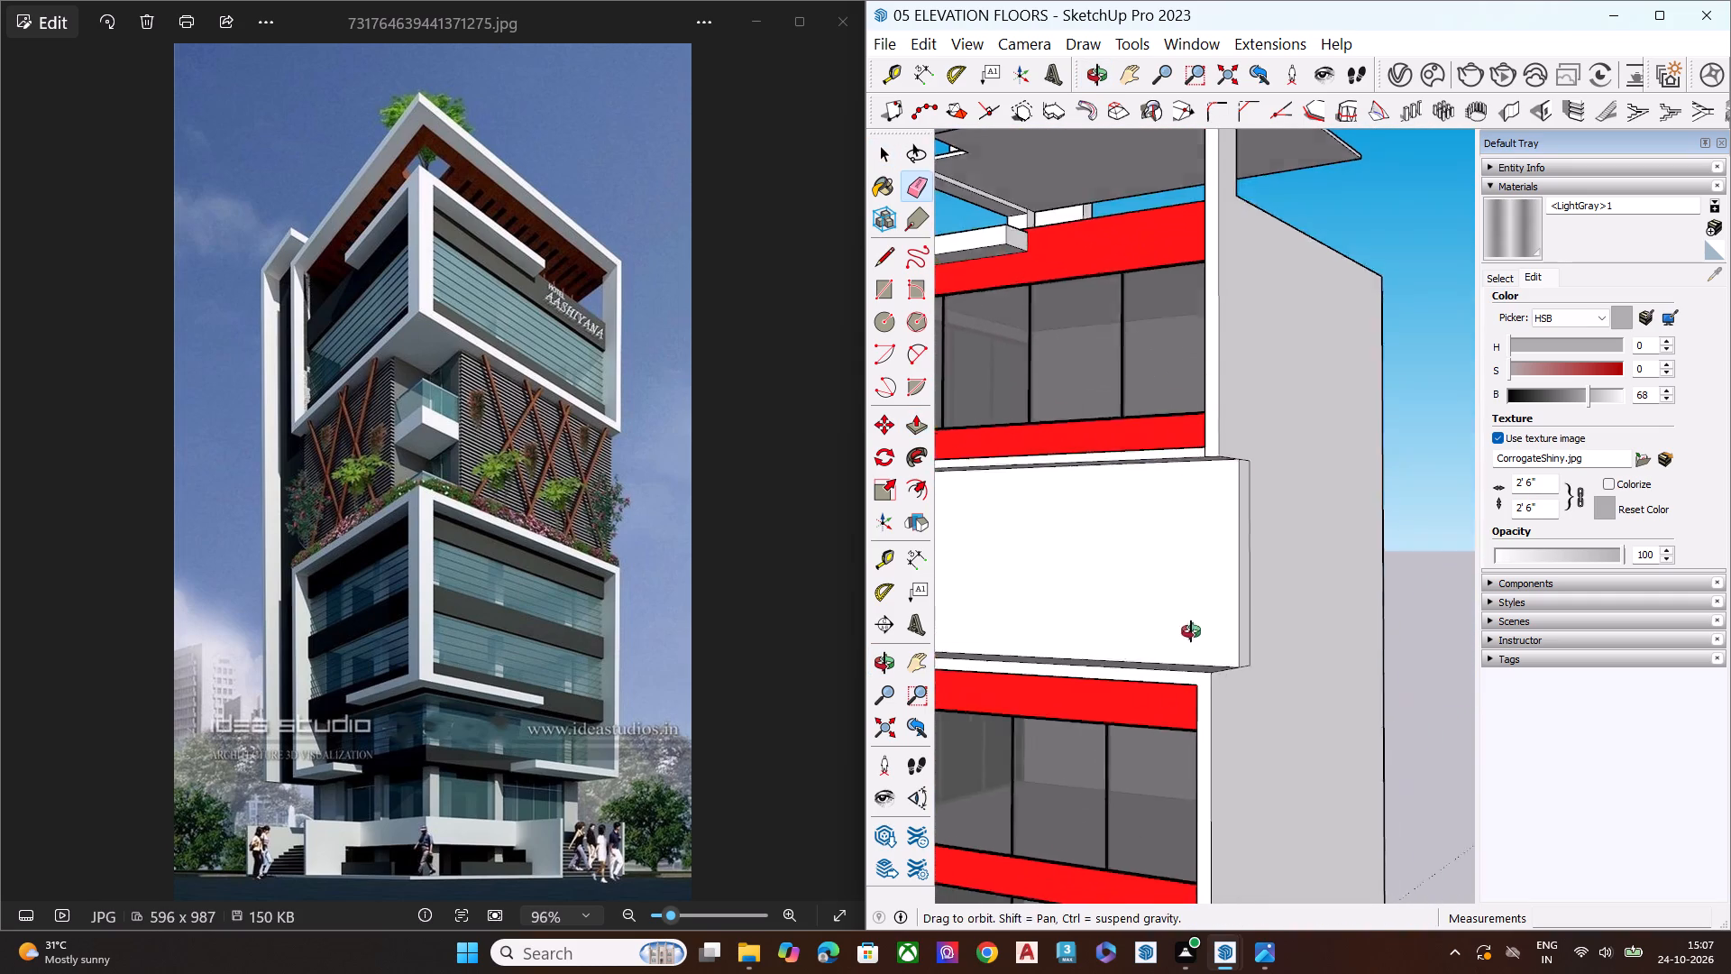
pyautogui.moveTo(1191, 631); pyautogui.dragTo(1204, 667, button='middle')
pyautogui.press('space')
pyautogui.click(1412, 592)
# Import Back+Drop.skp from the Downloads folder and place it at the base of the blank wall near its outer end.
pyautogui.scroll(-7, 1094, 556)
pyautogui.moveTo(1069, 586); pyautogui.dragTo(1383, 590, button='middle')
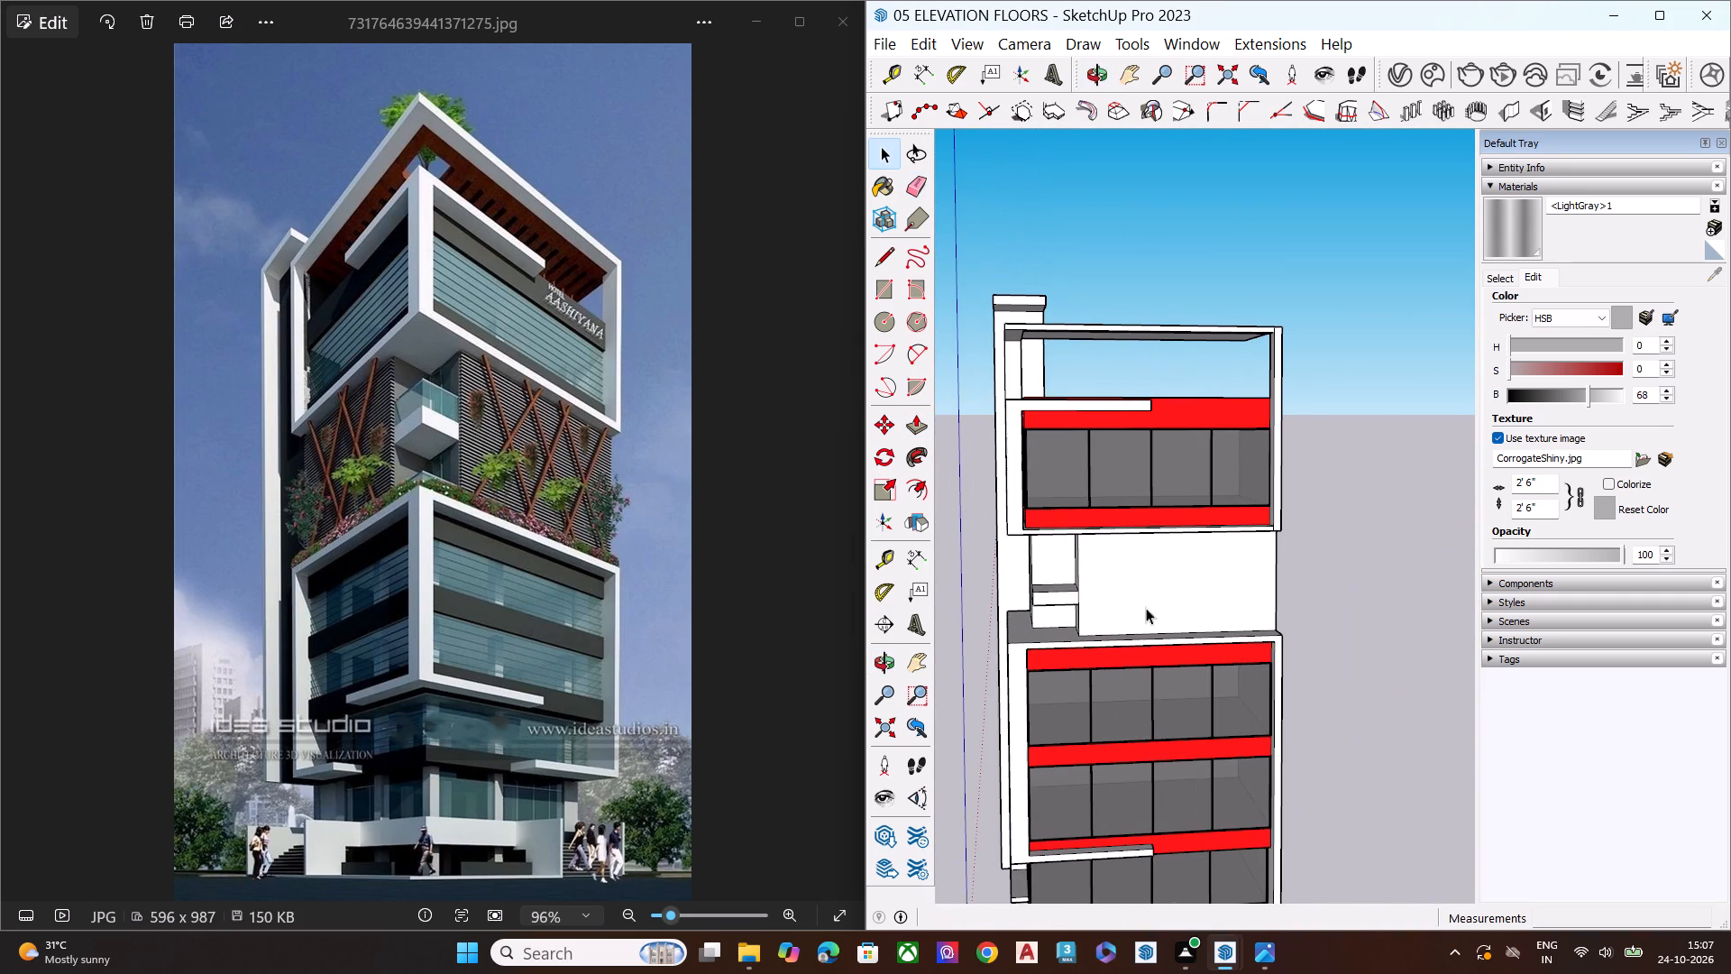
pyautogui.scroll(1, 1024, 217)
pyautogui.click(886, 38)
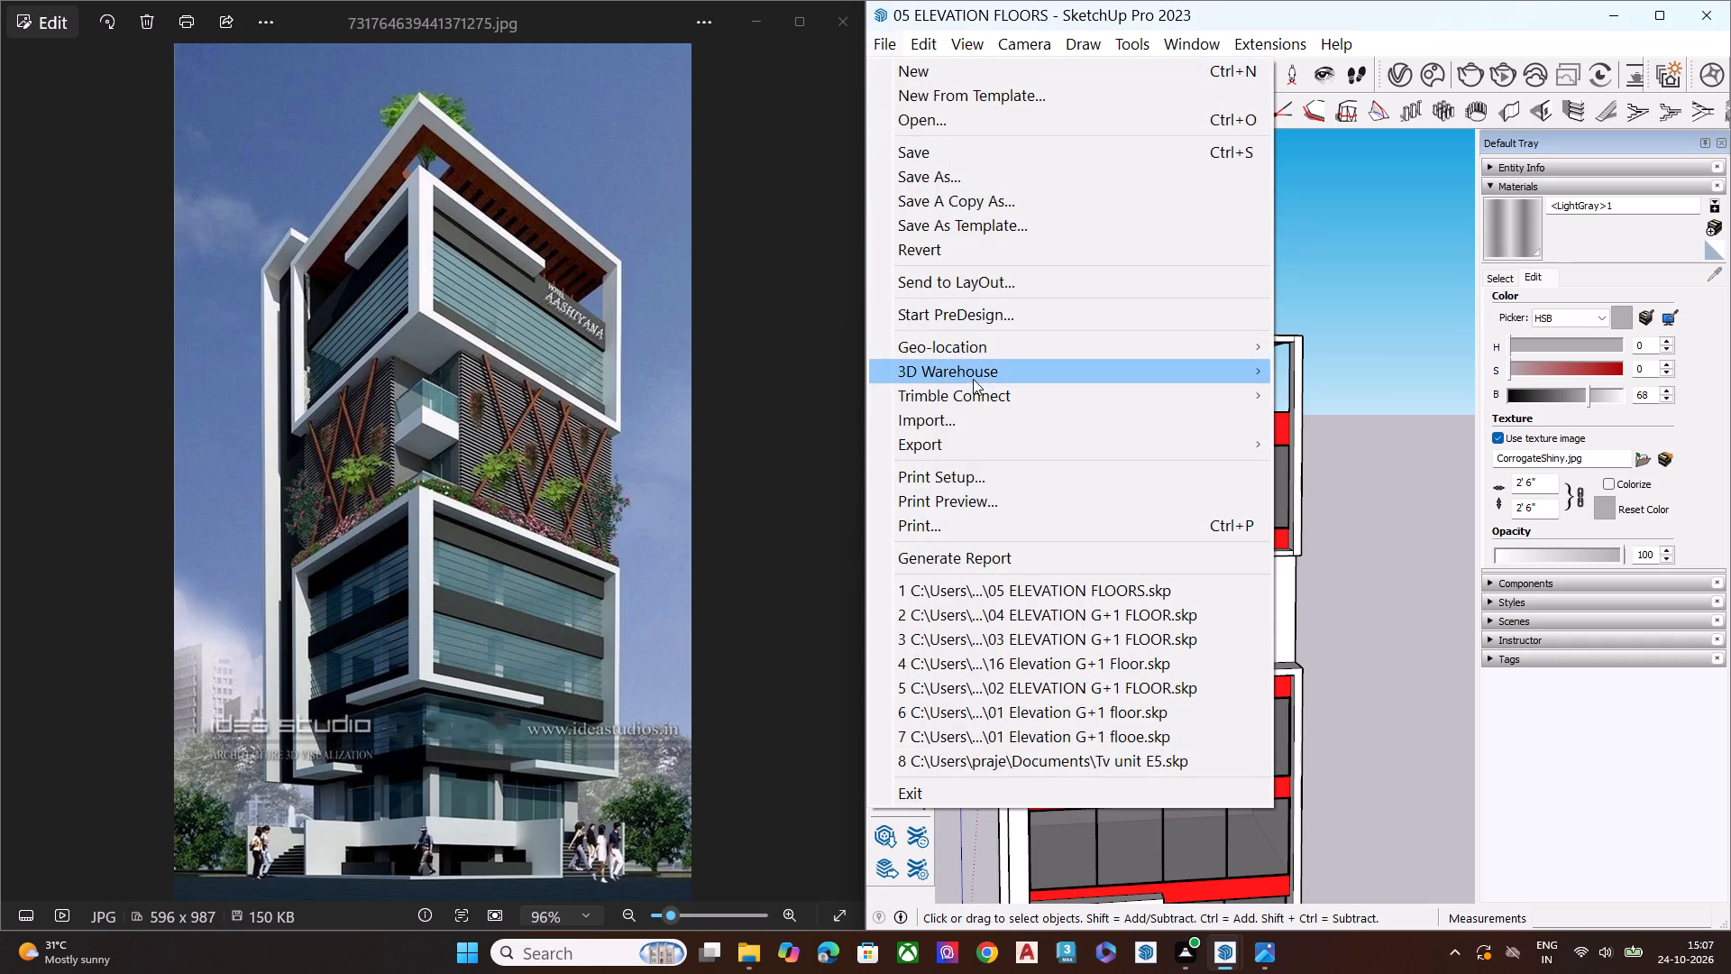
pyautogui.click(994, 419)
pyautogui.scroll(-1, 1170, 465)
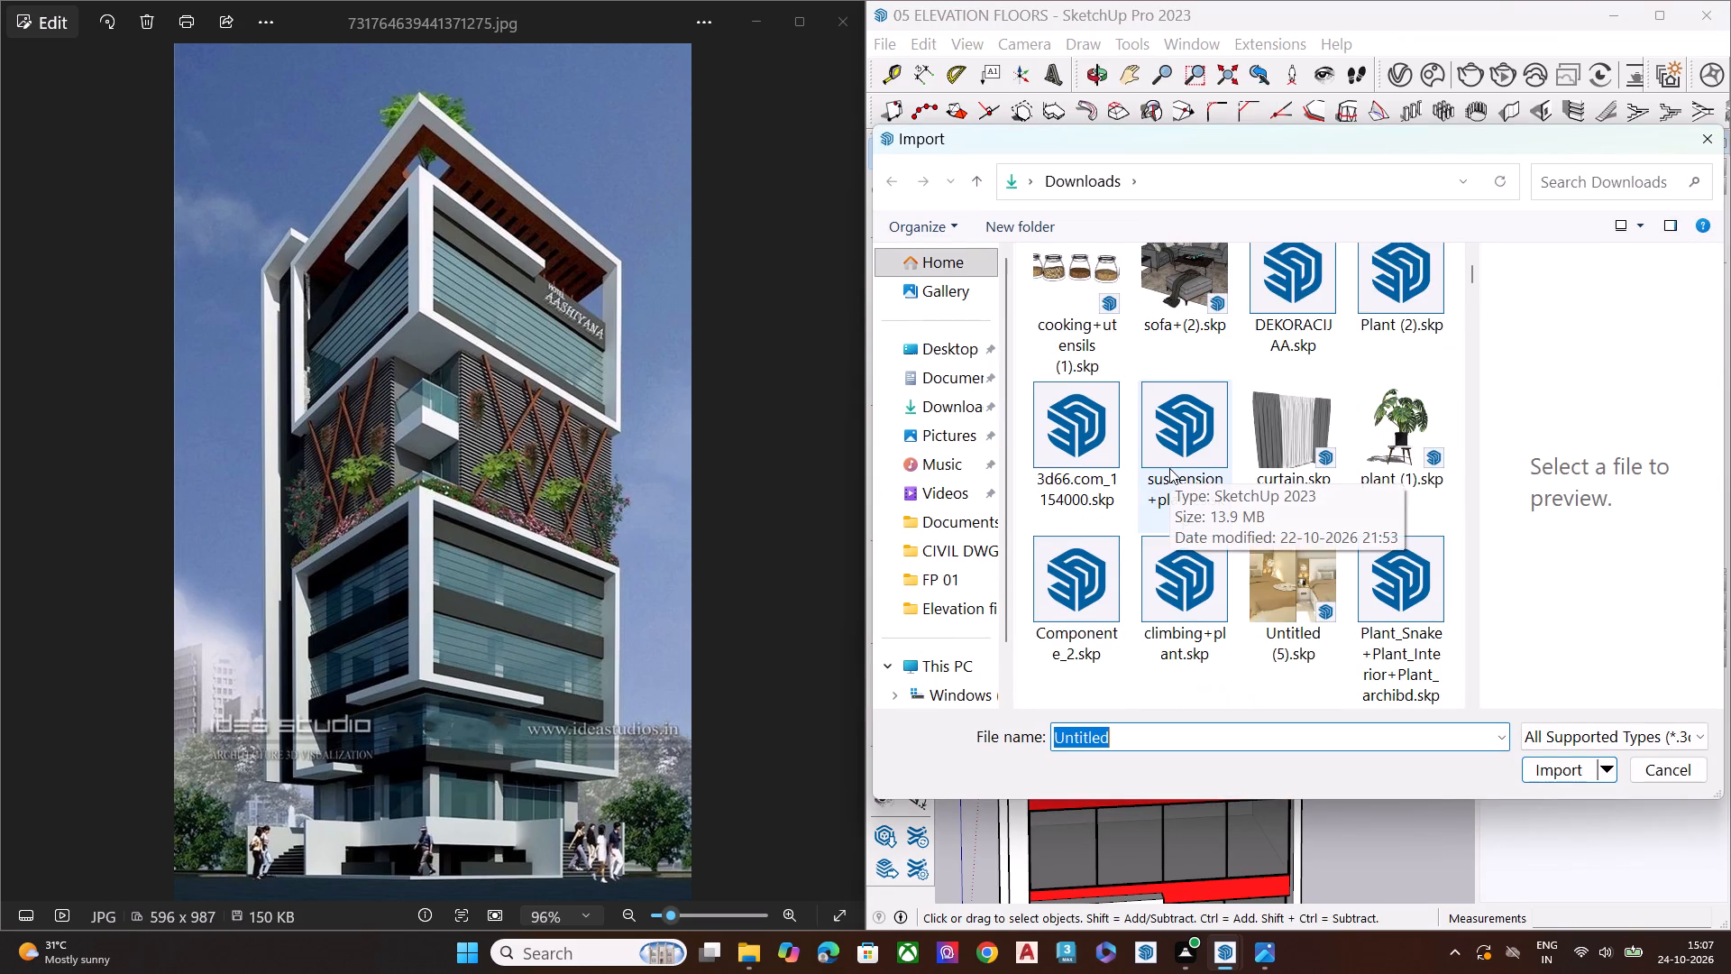
pyautogui.scroll(-4, 1167, 473)
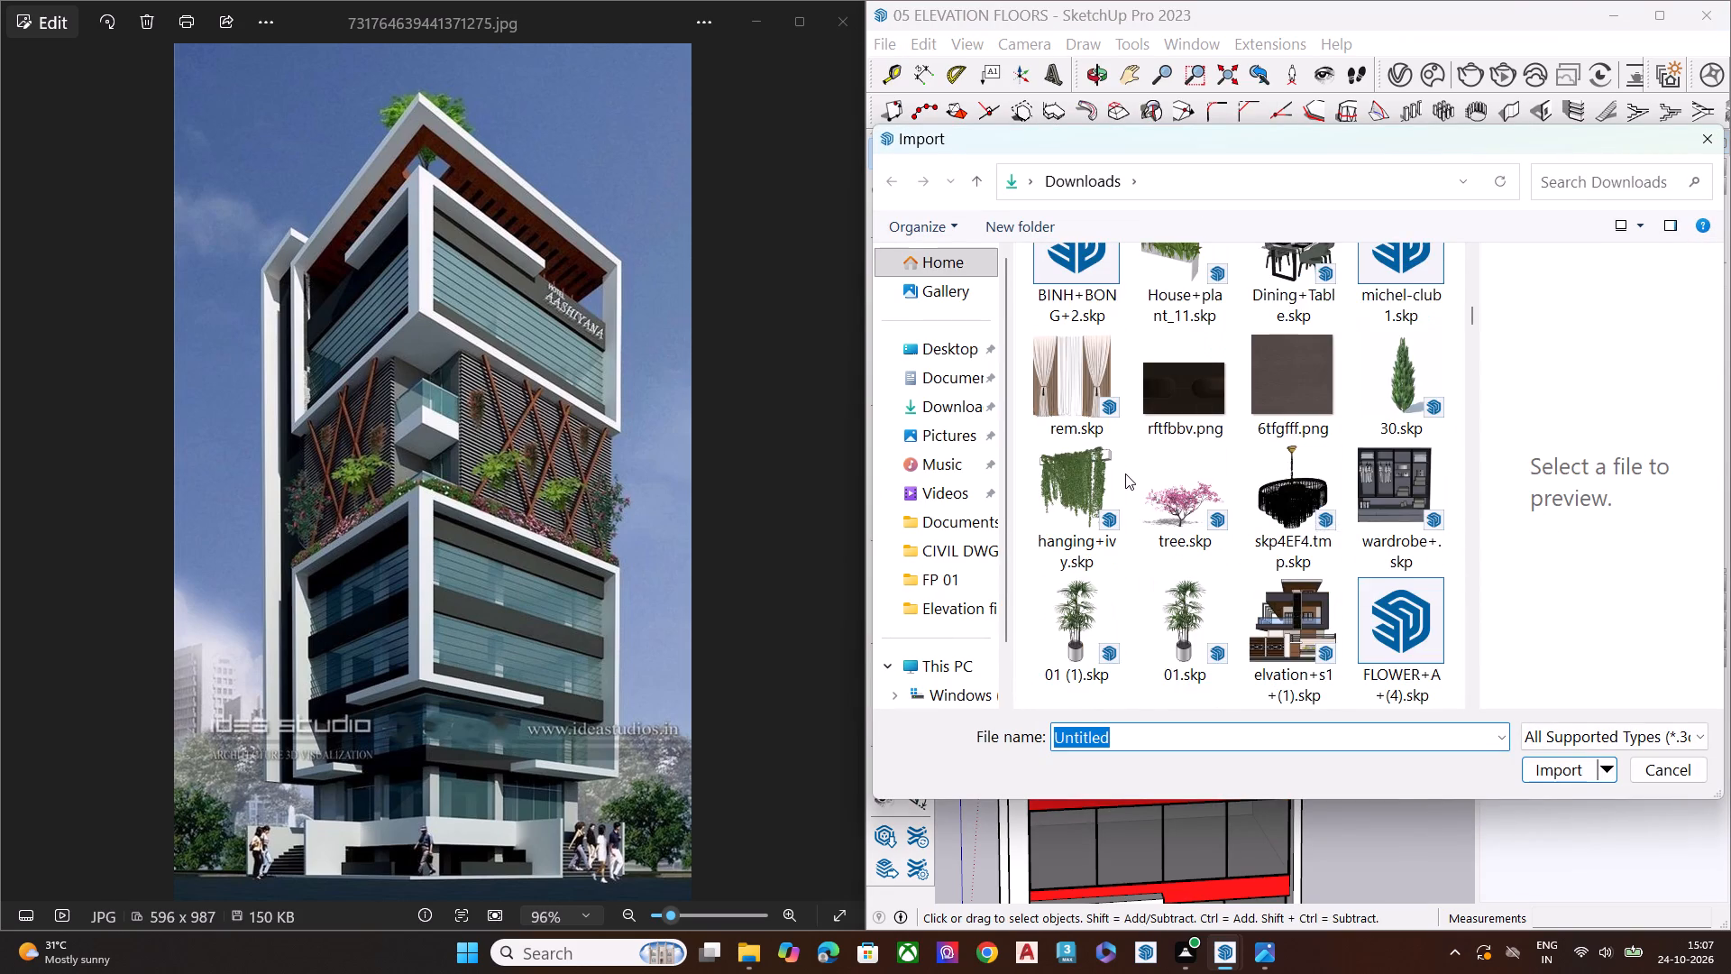
pyautogui.scroll(-3, 1125, 473)
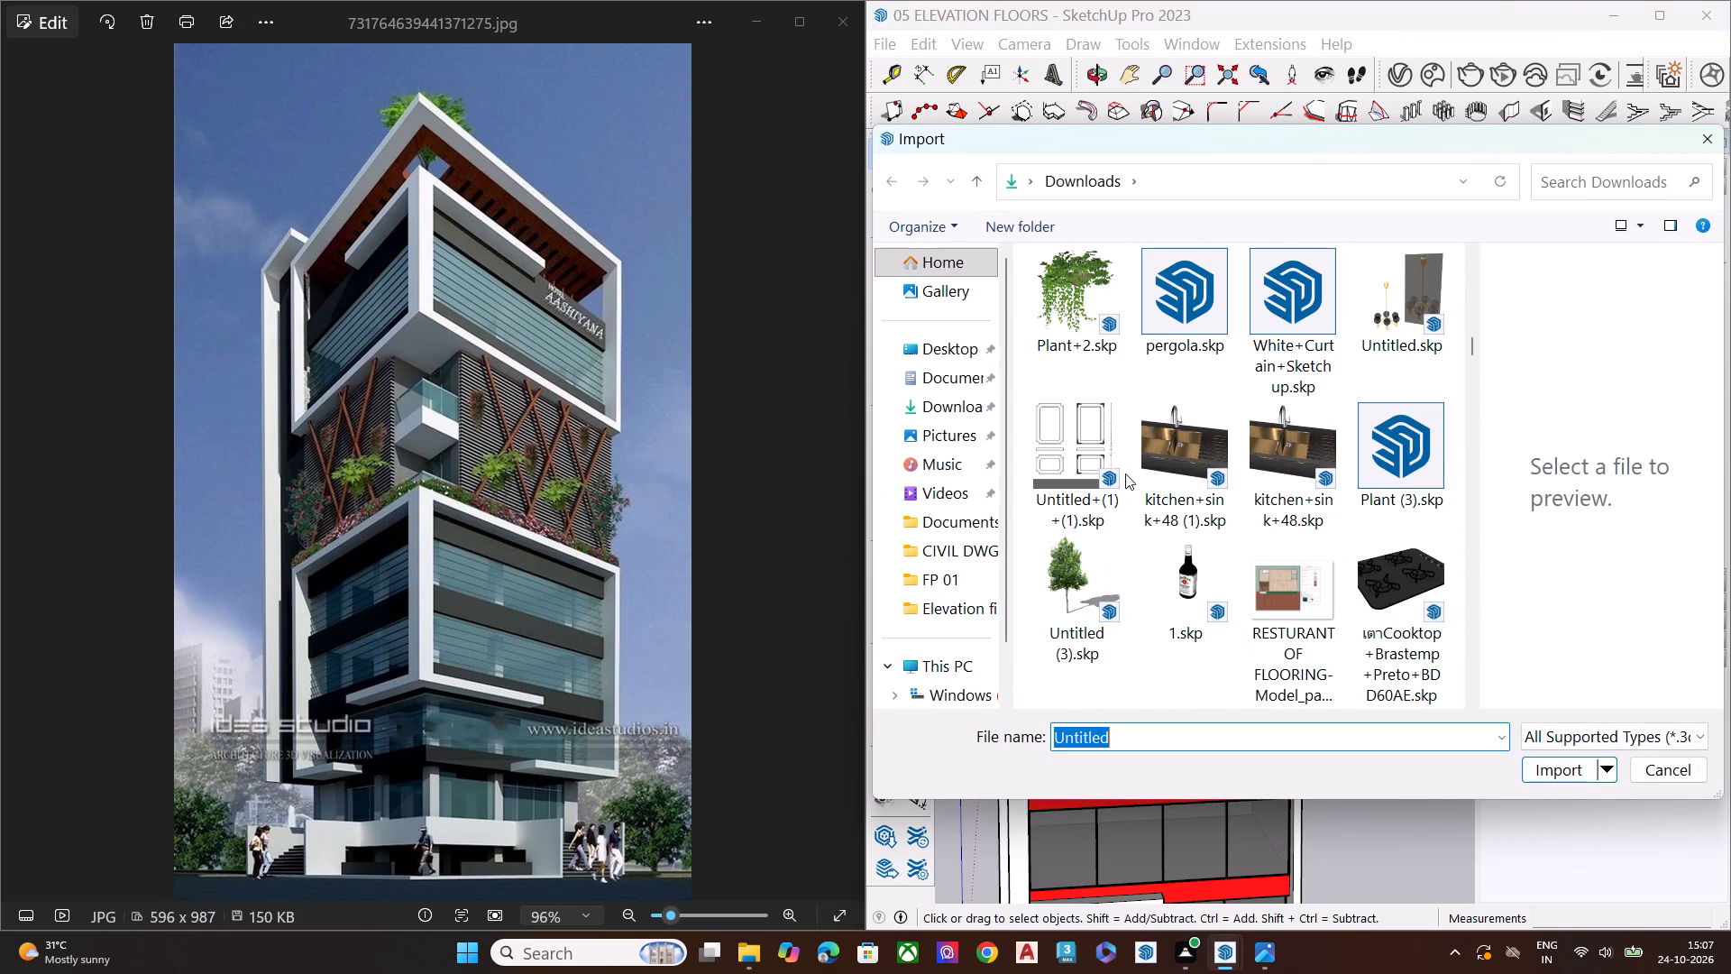
pyautogui.scroll(-2, 1191, 491)
pyautogui.scroll(2, 1143, 521)
pyautogui.scroll(-5, 1214, 501)
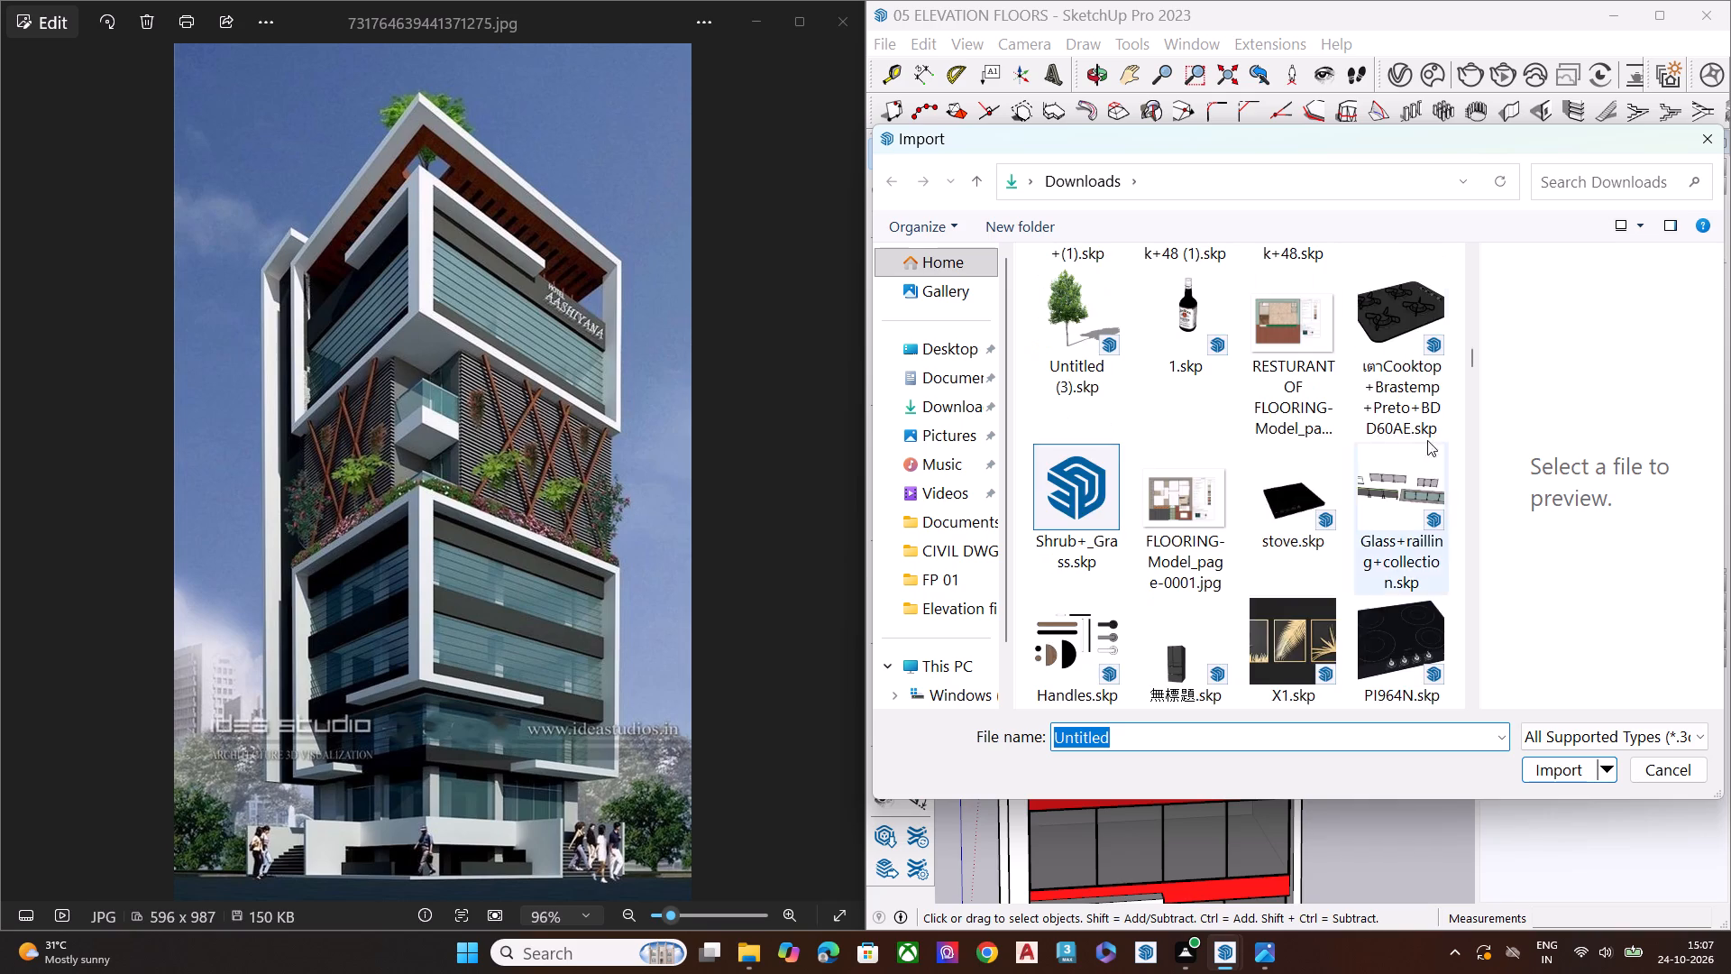
pyautogui.scroll(5, 1353, 445)
pyautogui.scroll(-7, 1352, 445)
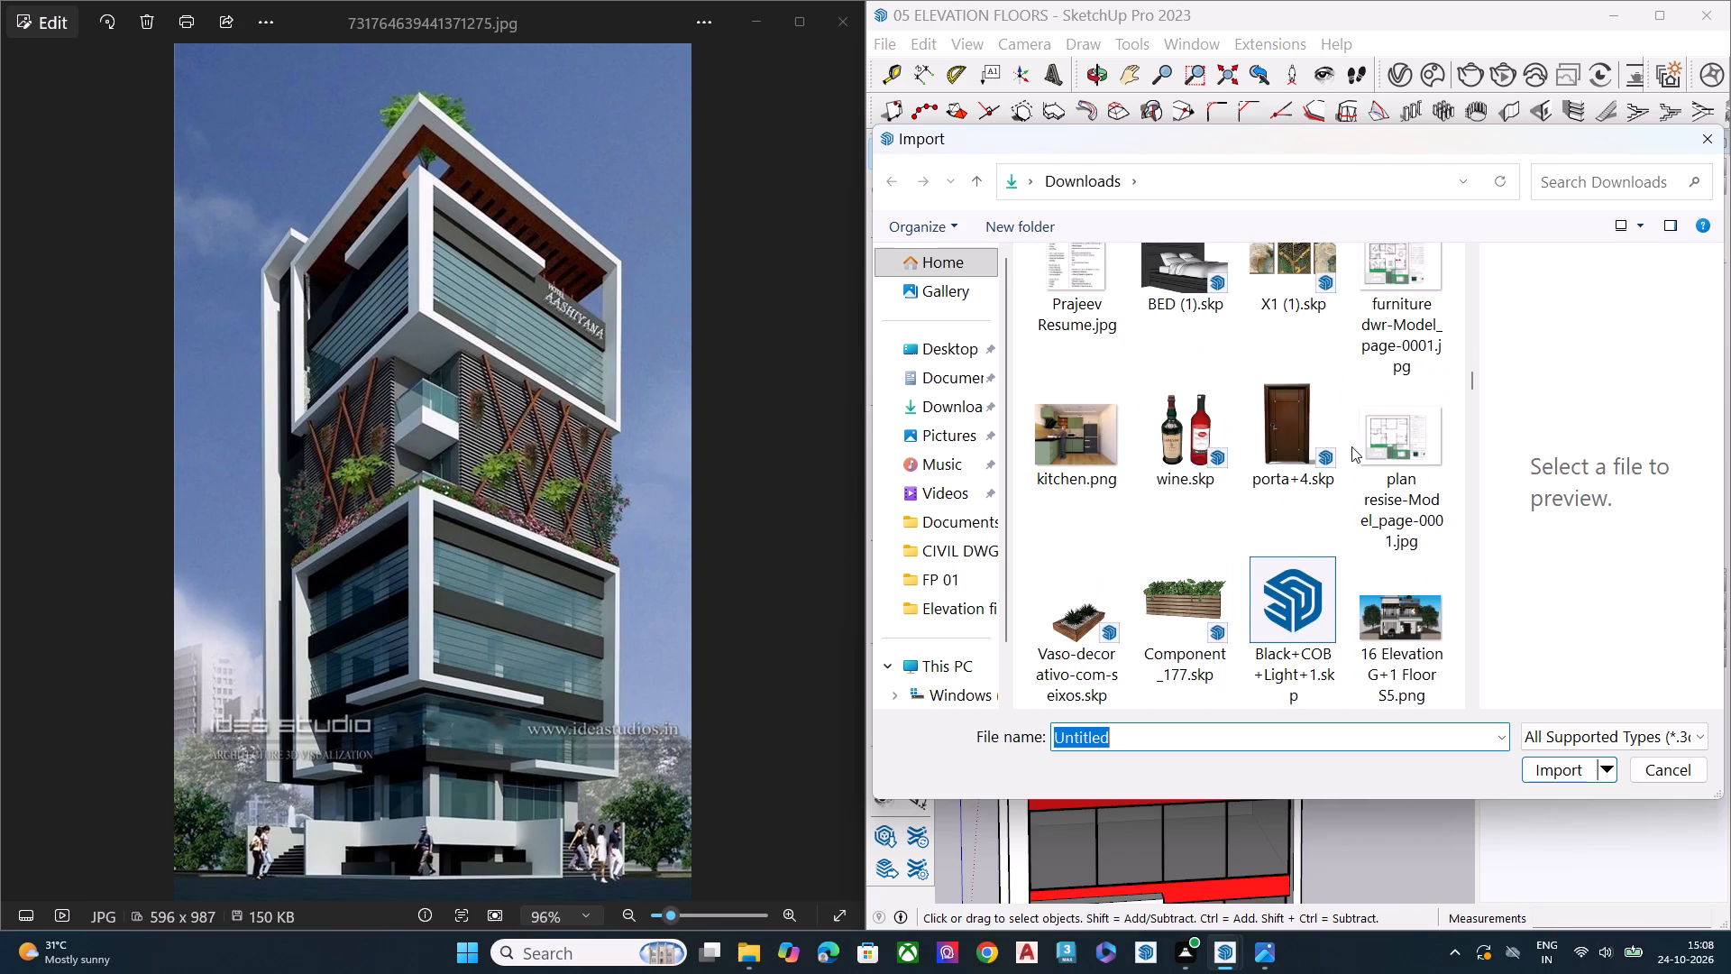
pyautogui.scroll(-6, 1351, 446)
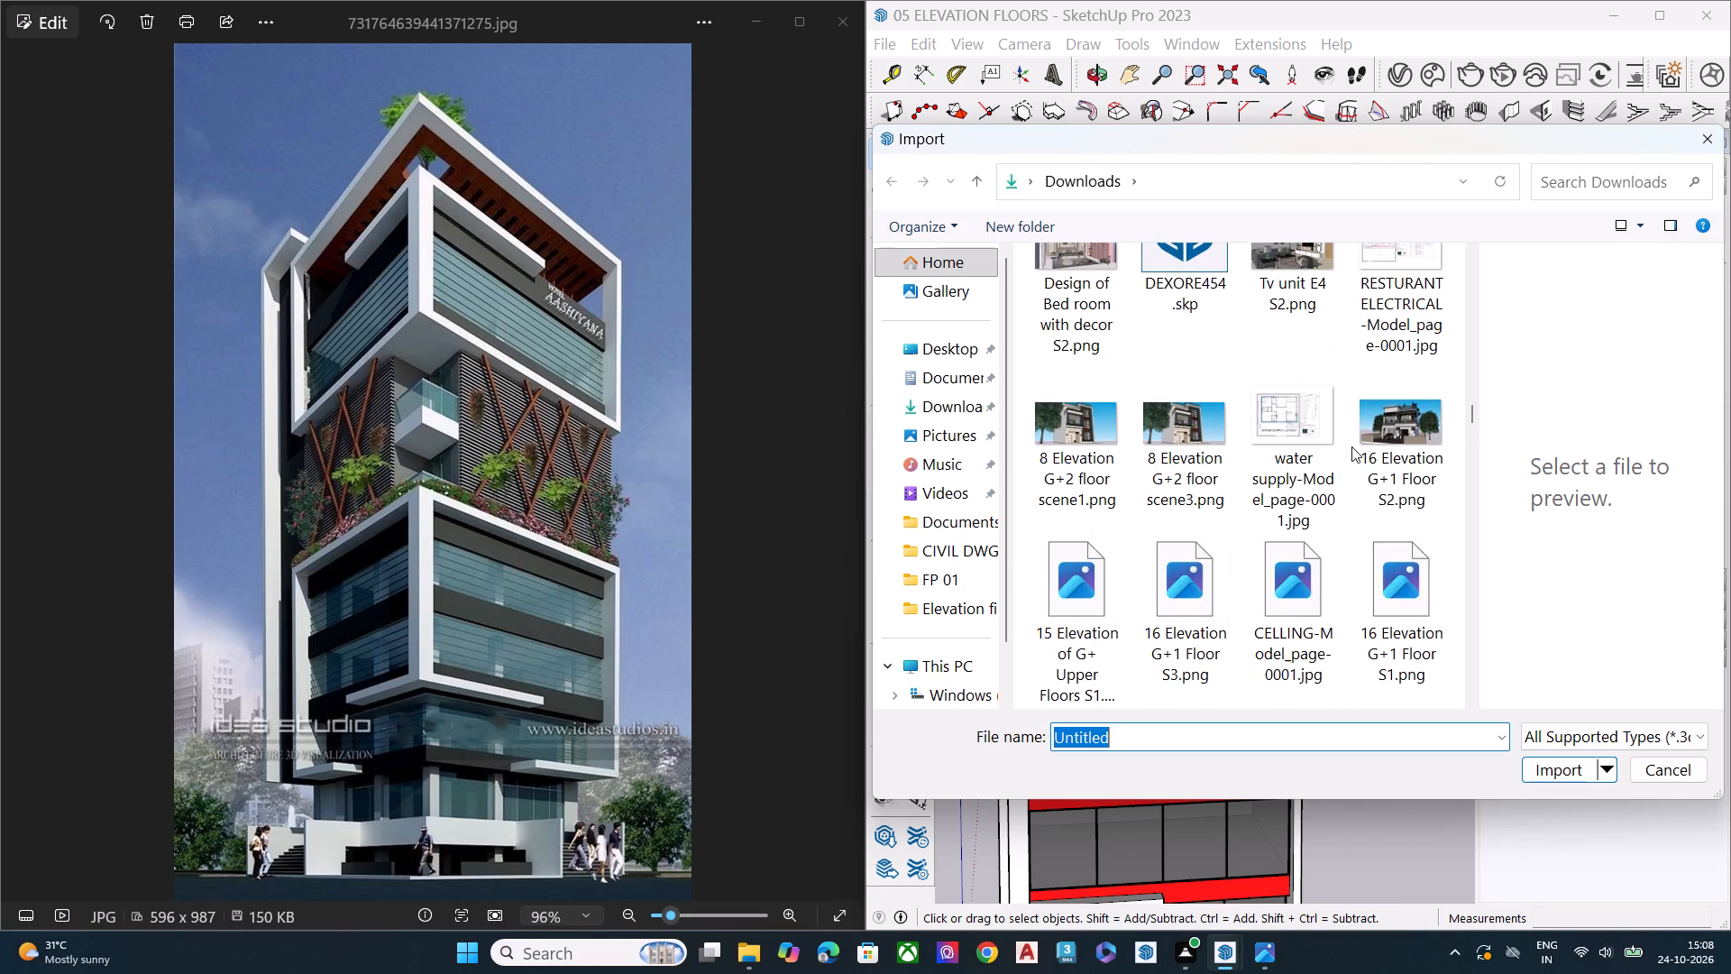
pyautogui.scroll(-2, 1351, 446)
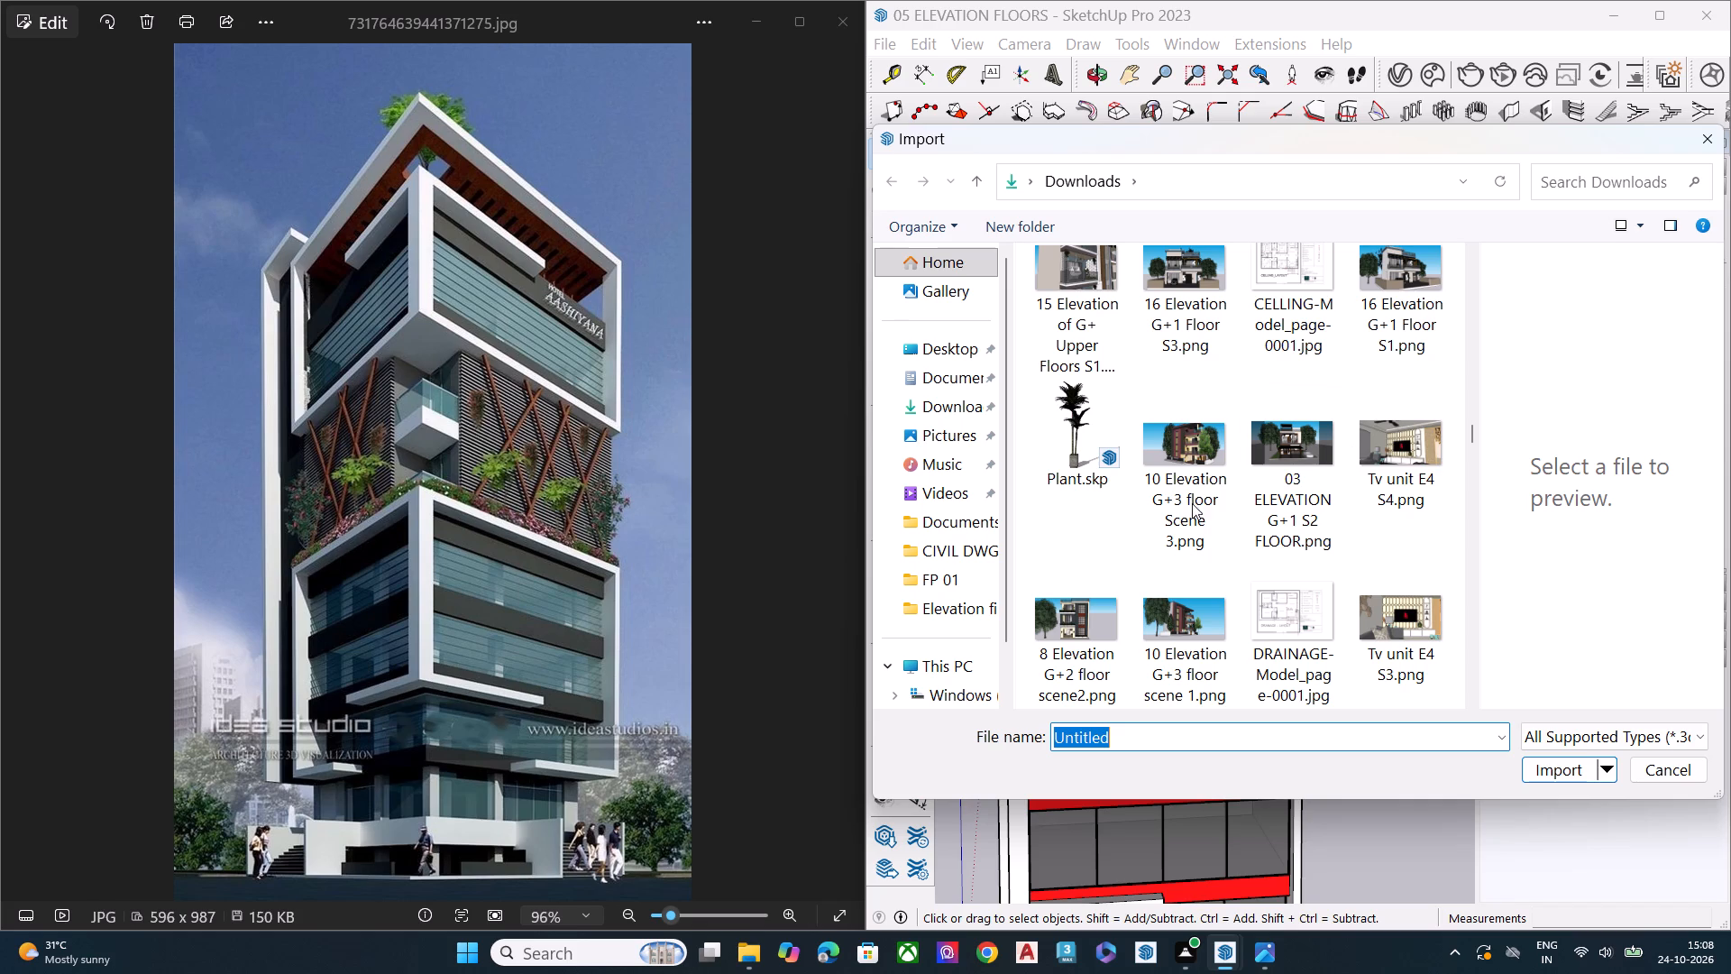
pyautogui.scroll(-3, 1210, 503)
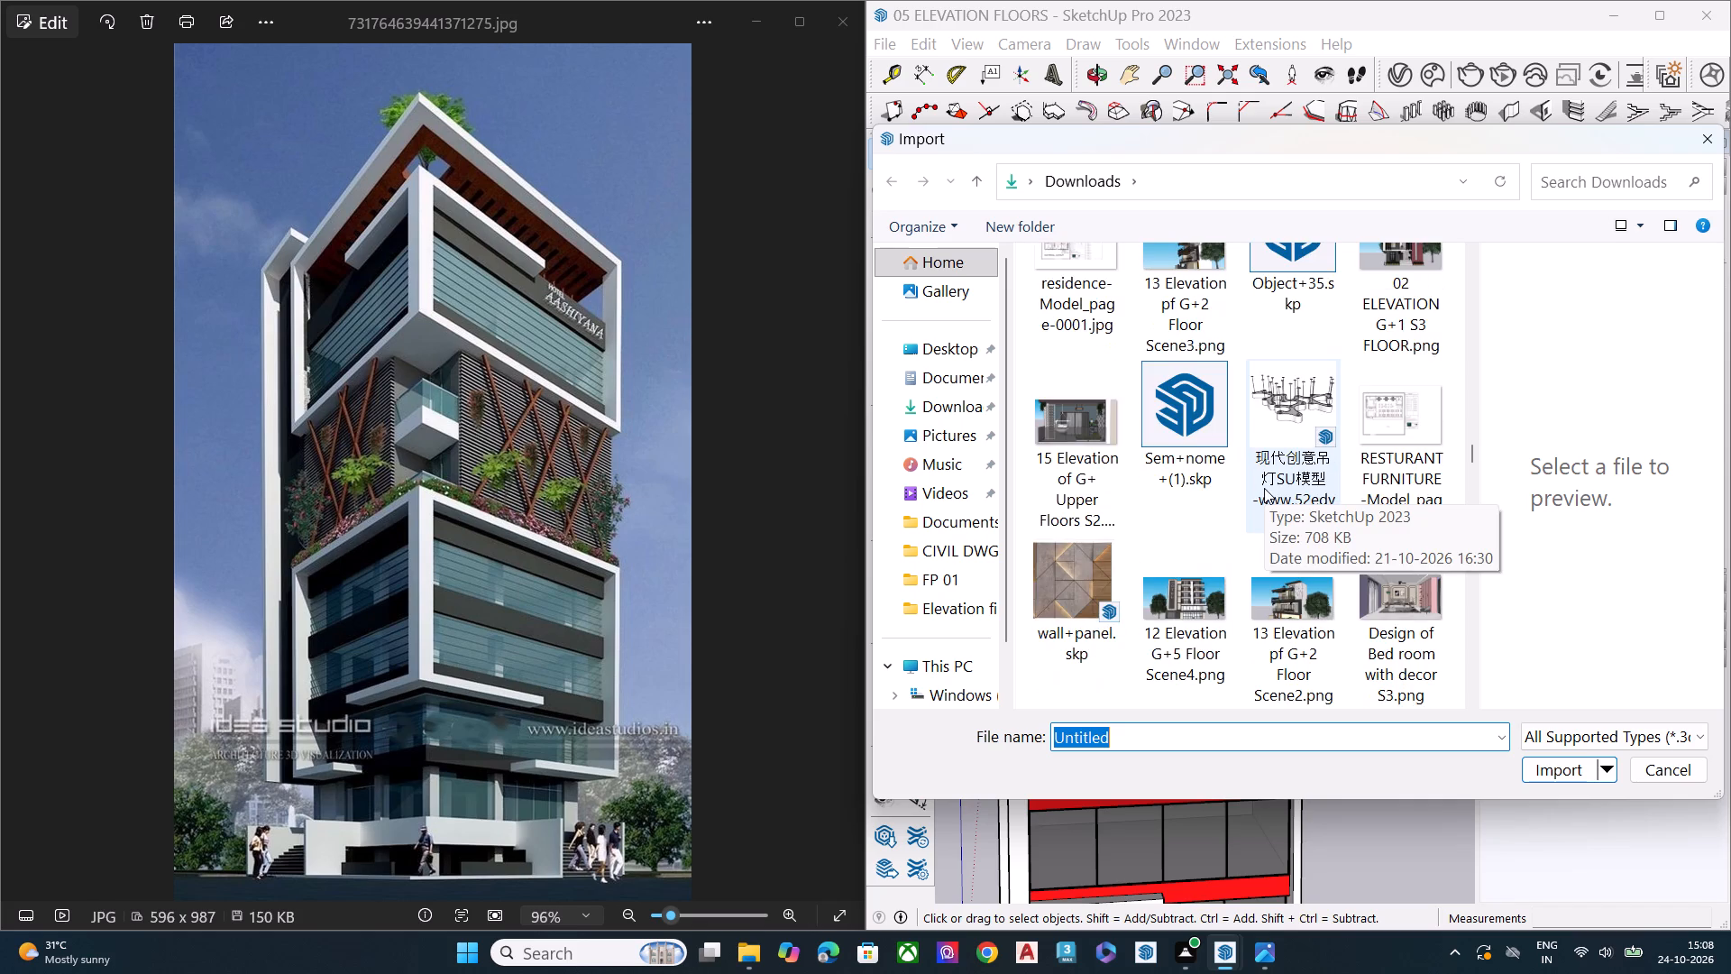
pyautogui.scroll(-3, 1264, 488)
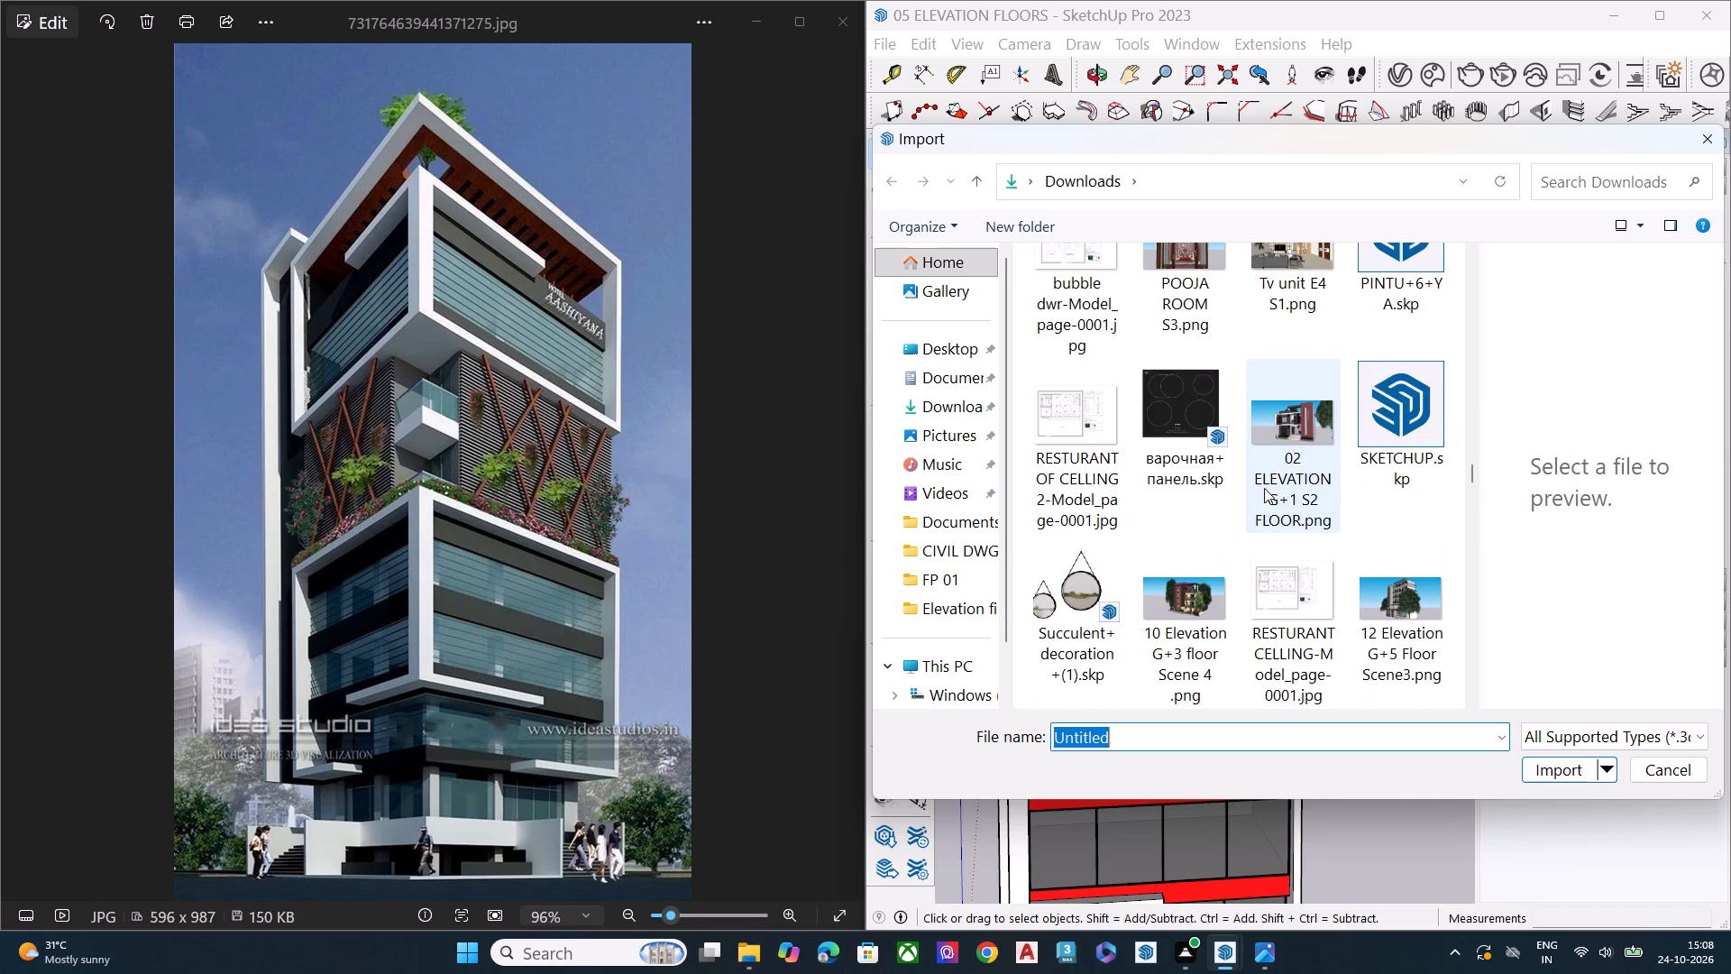
pyautogui.scroll(-2, 1264, 488)
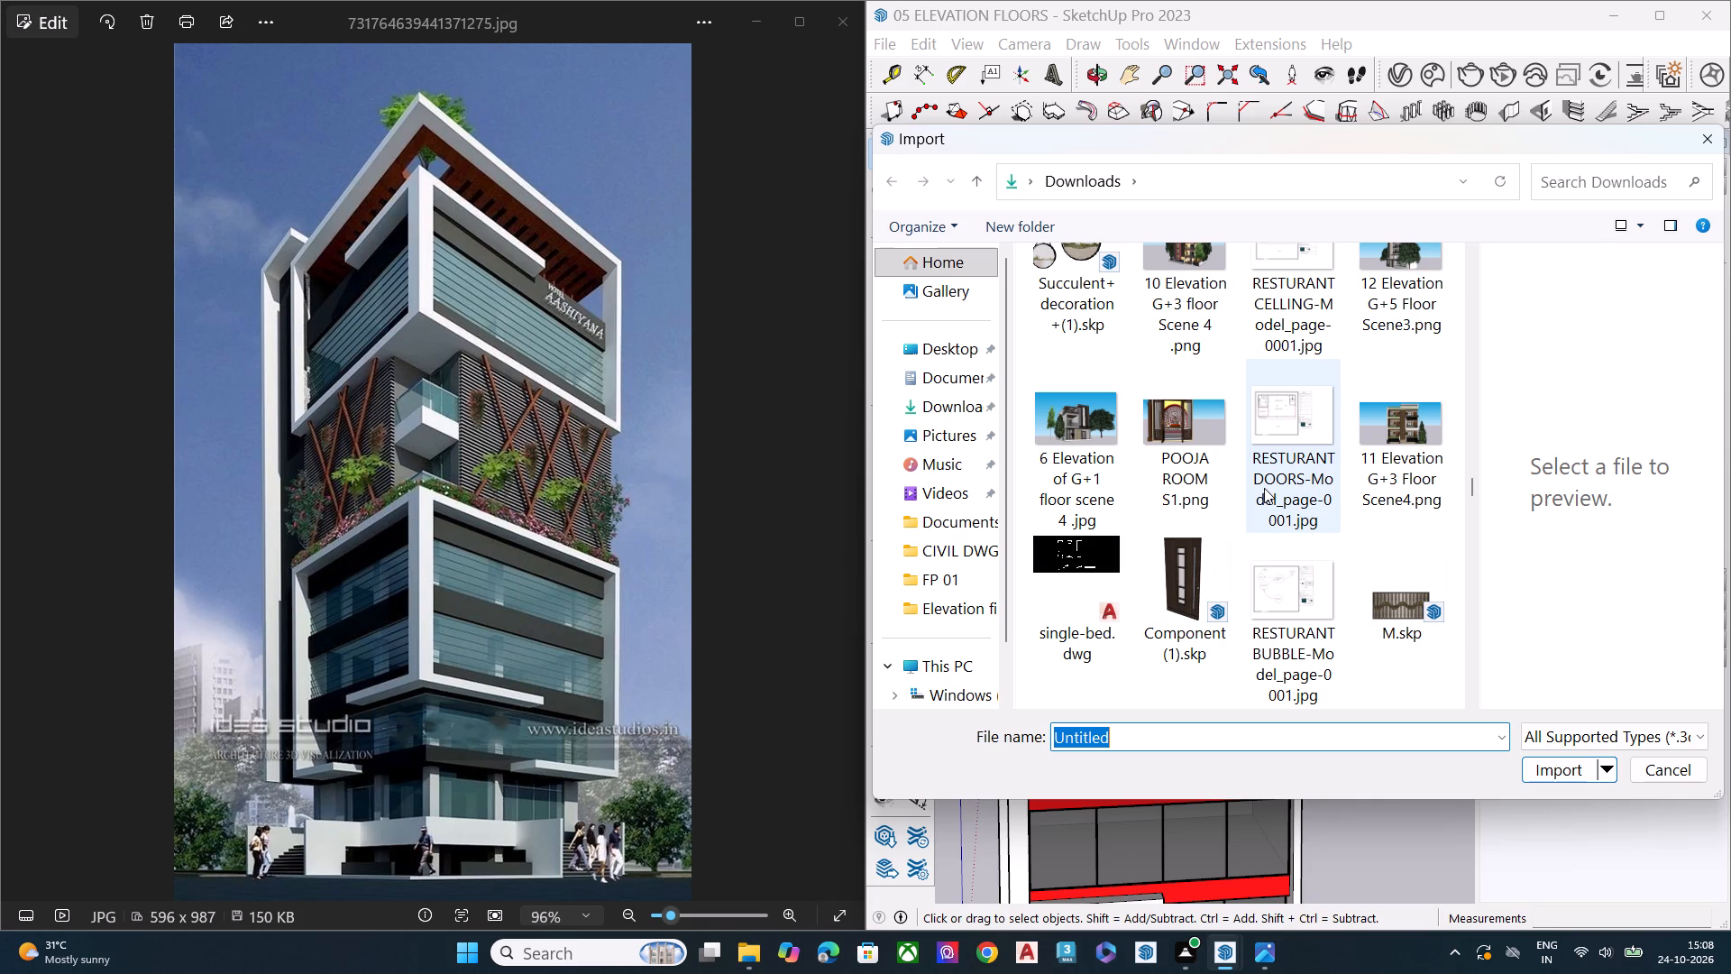
pyautogui.scroll(-3, 1264, 488)
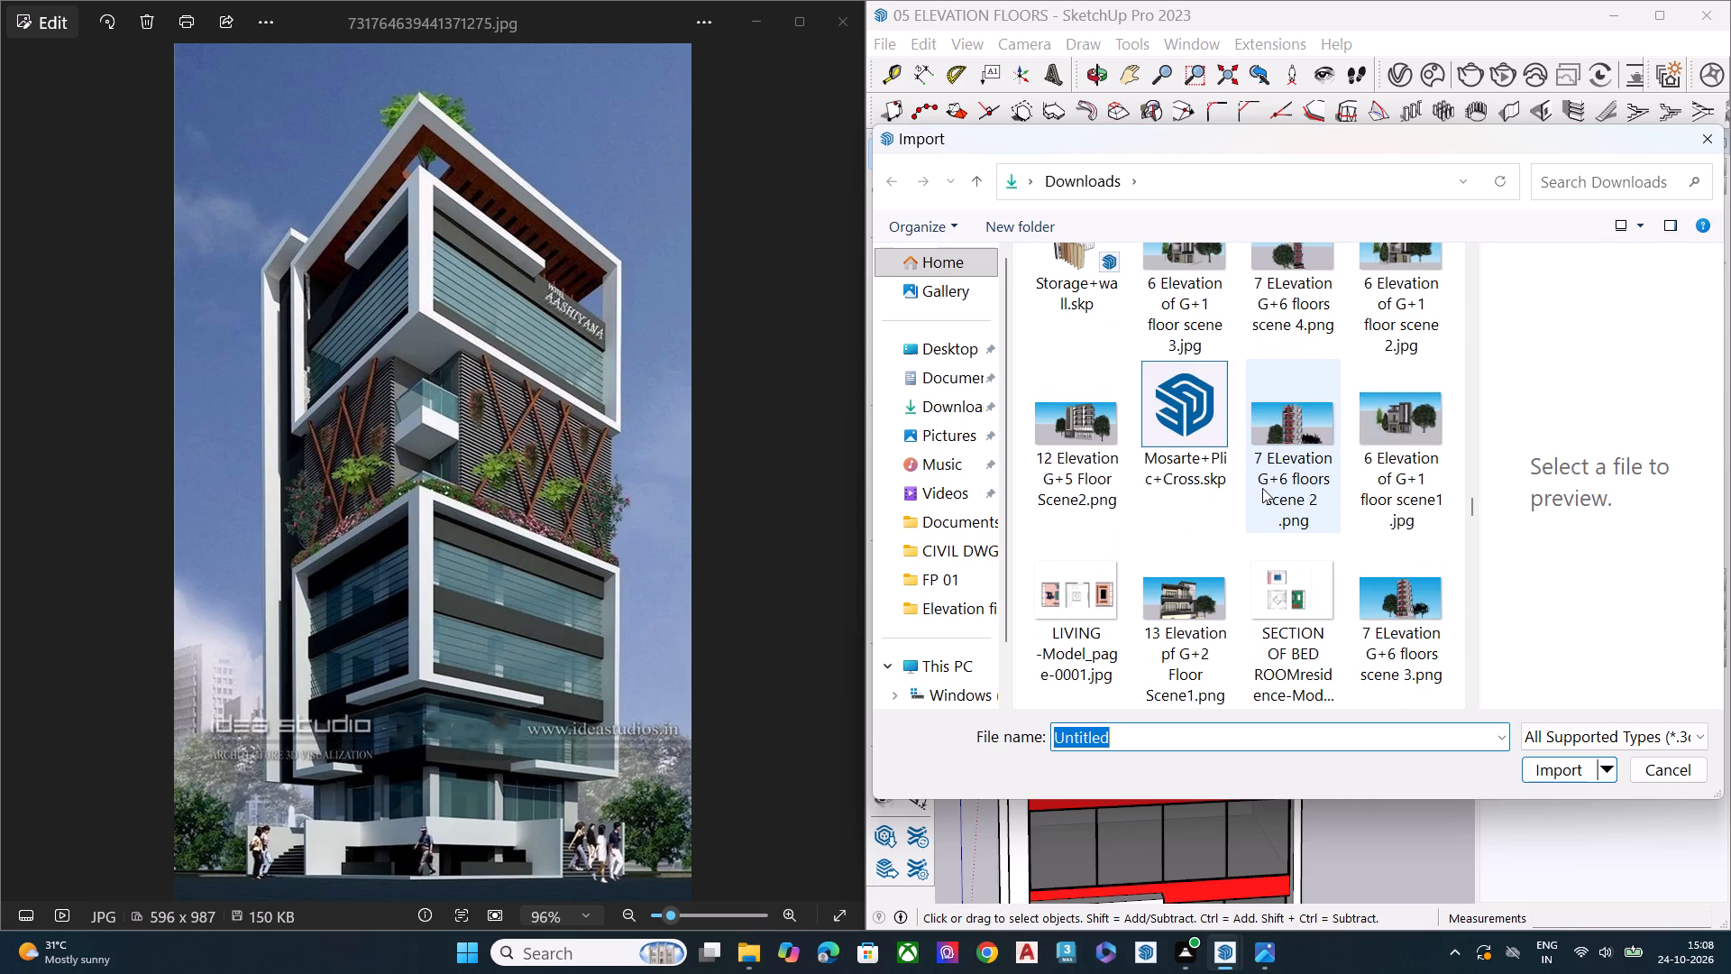
pyautogui.scroll(-3, 1262, 488)
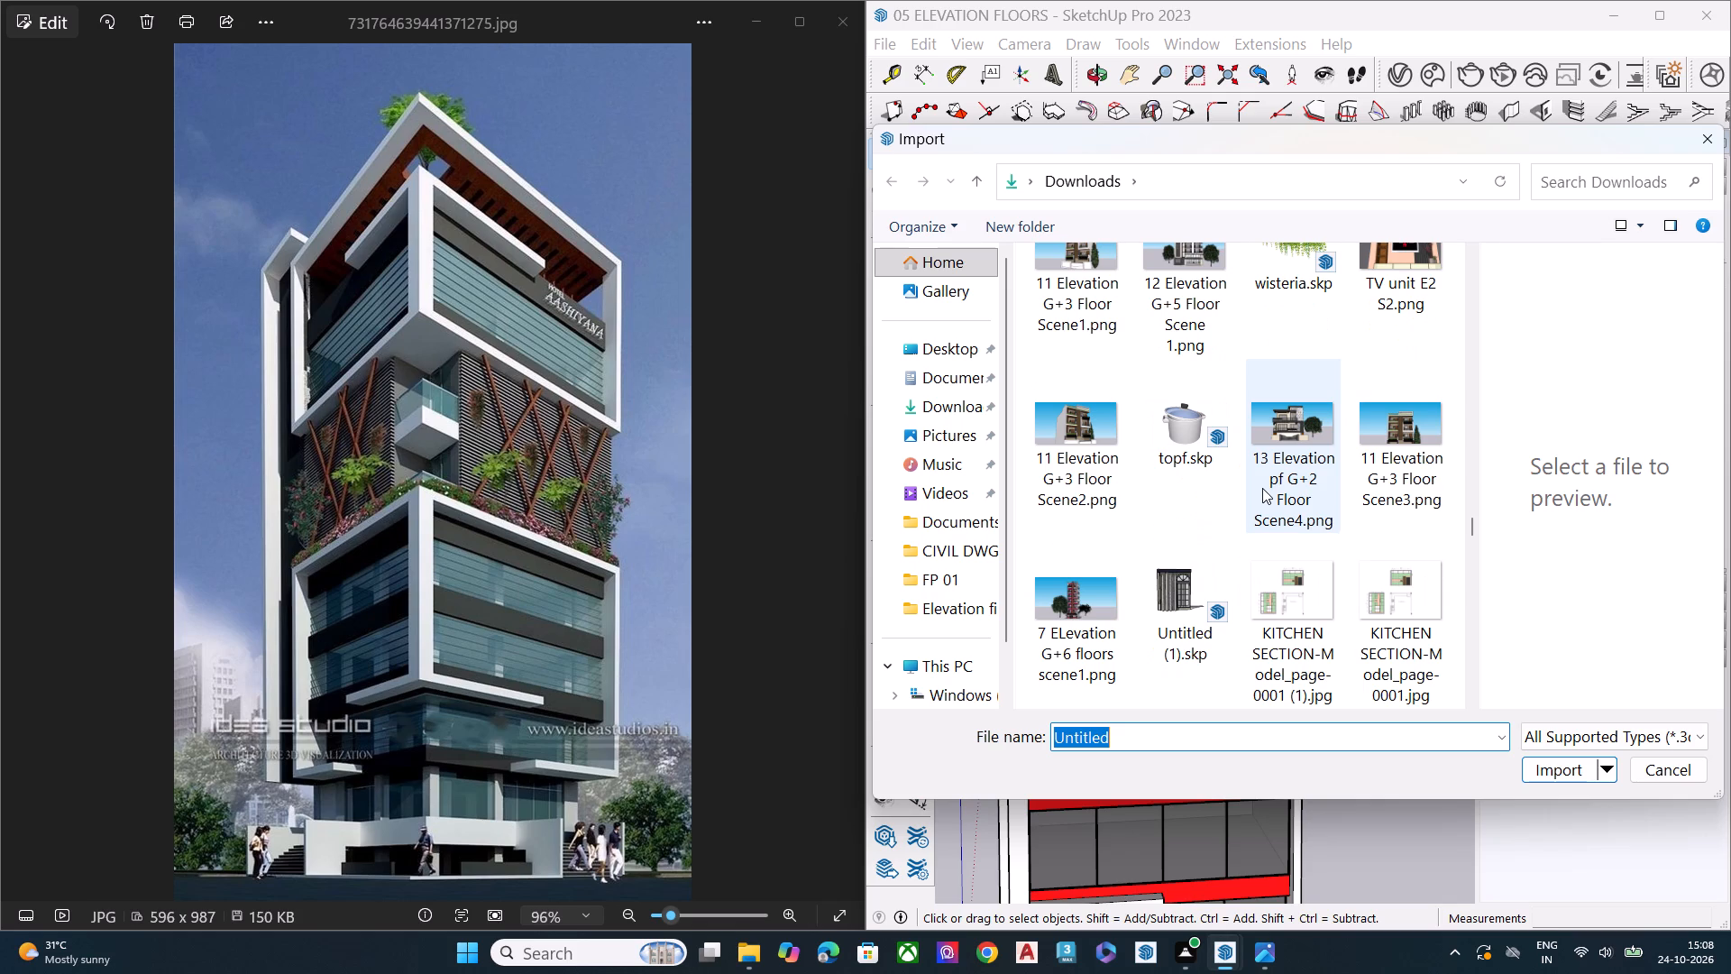
pyautogui.scroll(-1, 1262, 488)
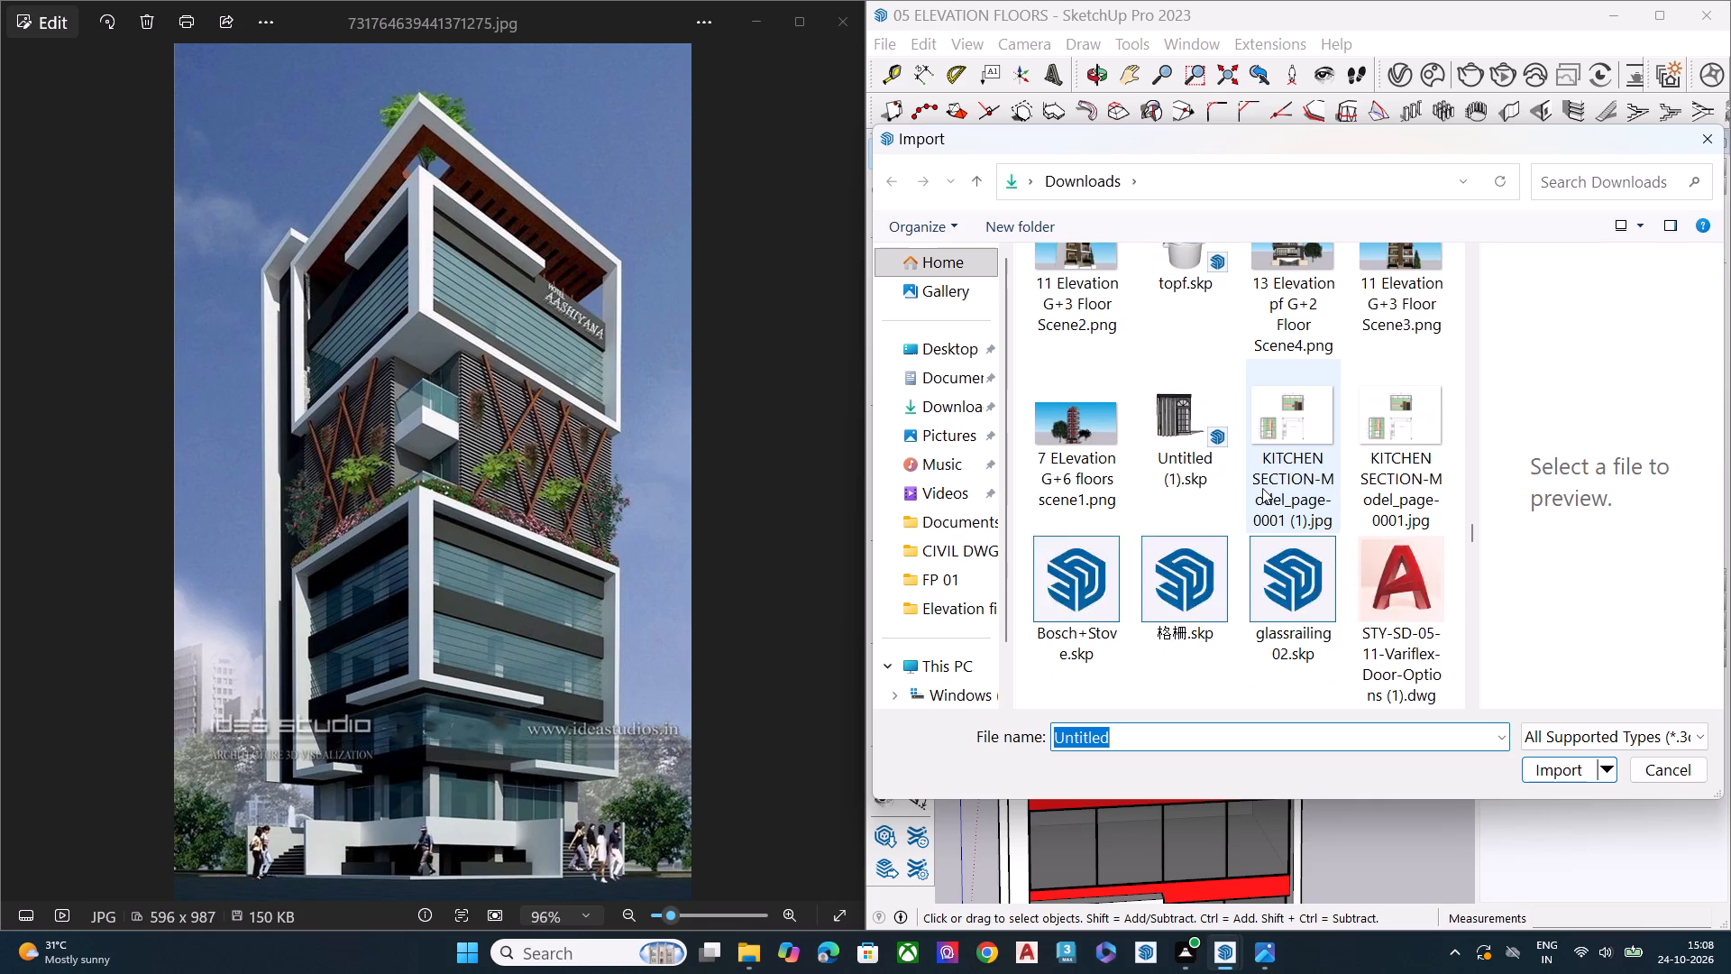
pyautogui.scroll(-2, 1262, 488)
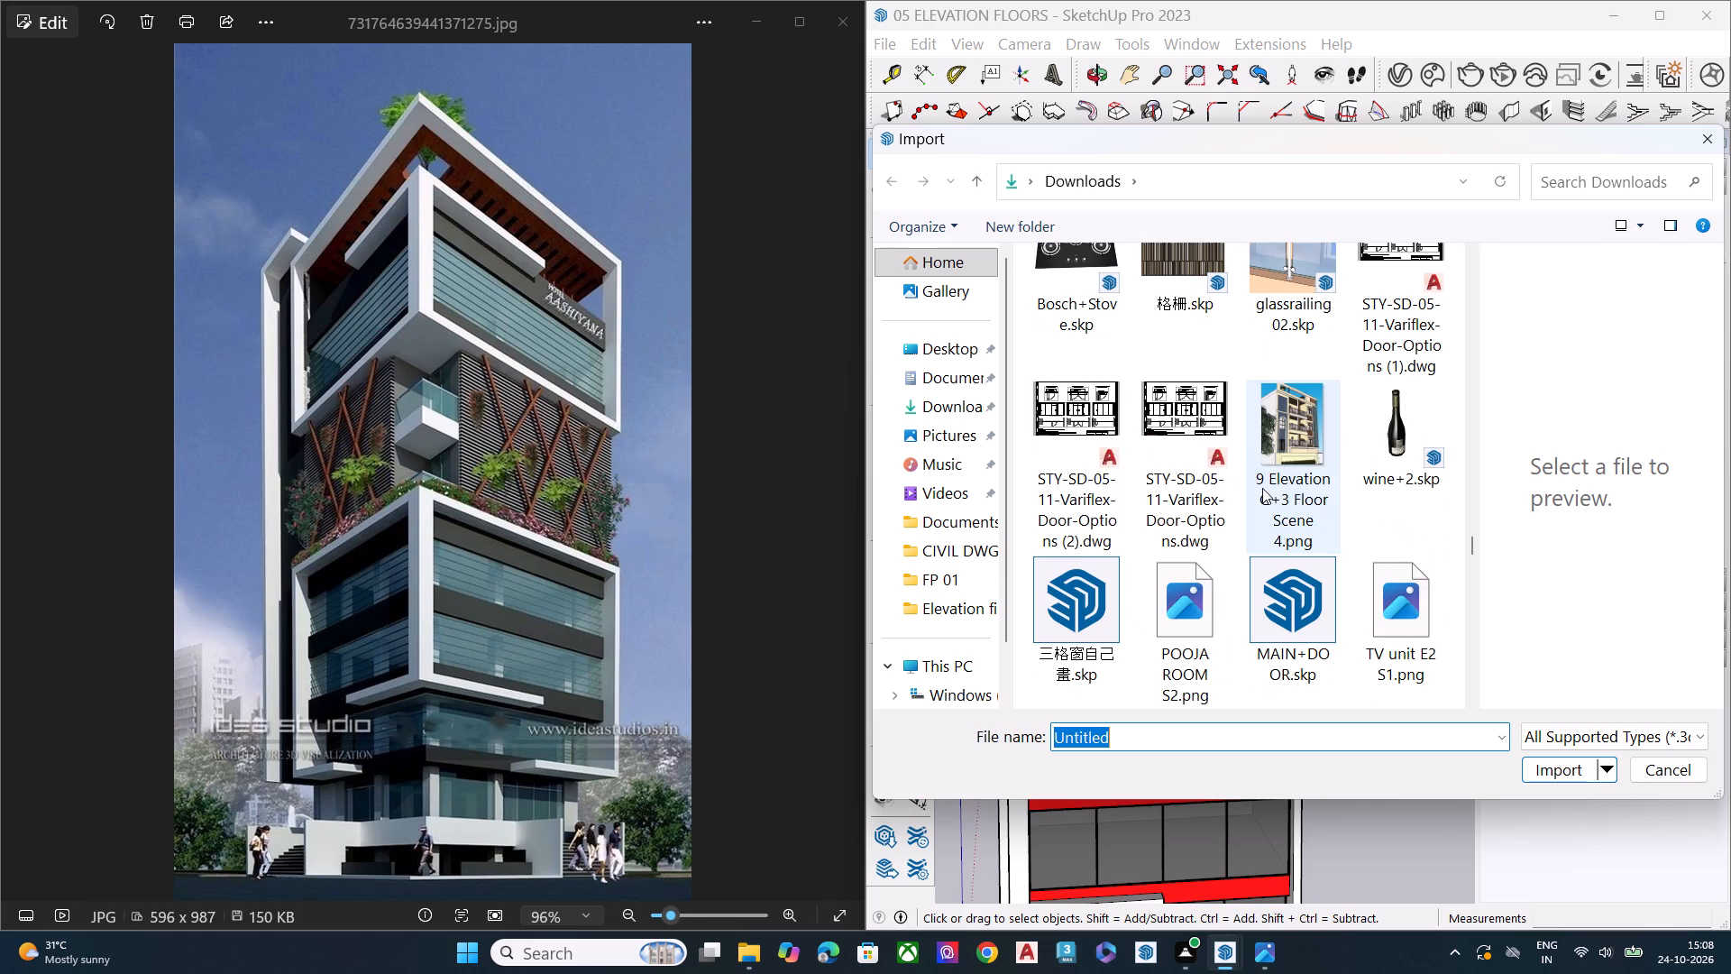
pyautogui.scroll(-2, 1262, 488)
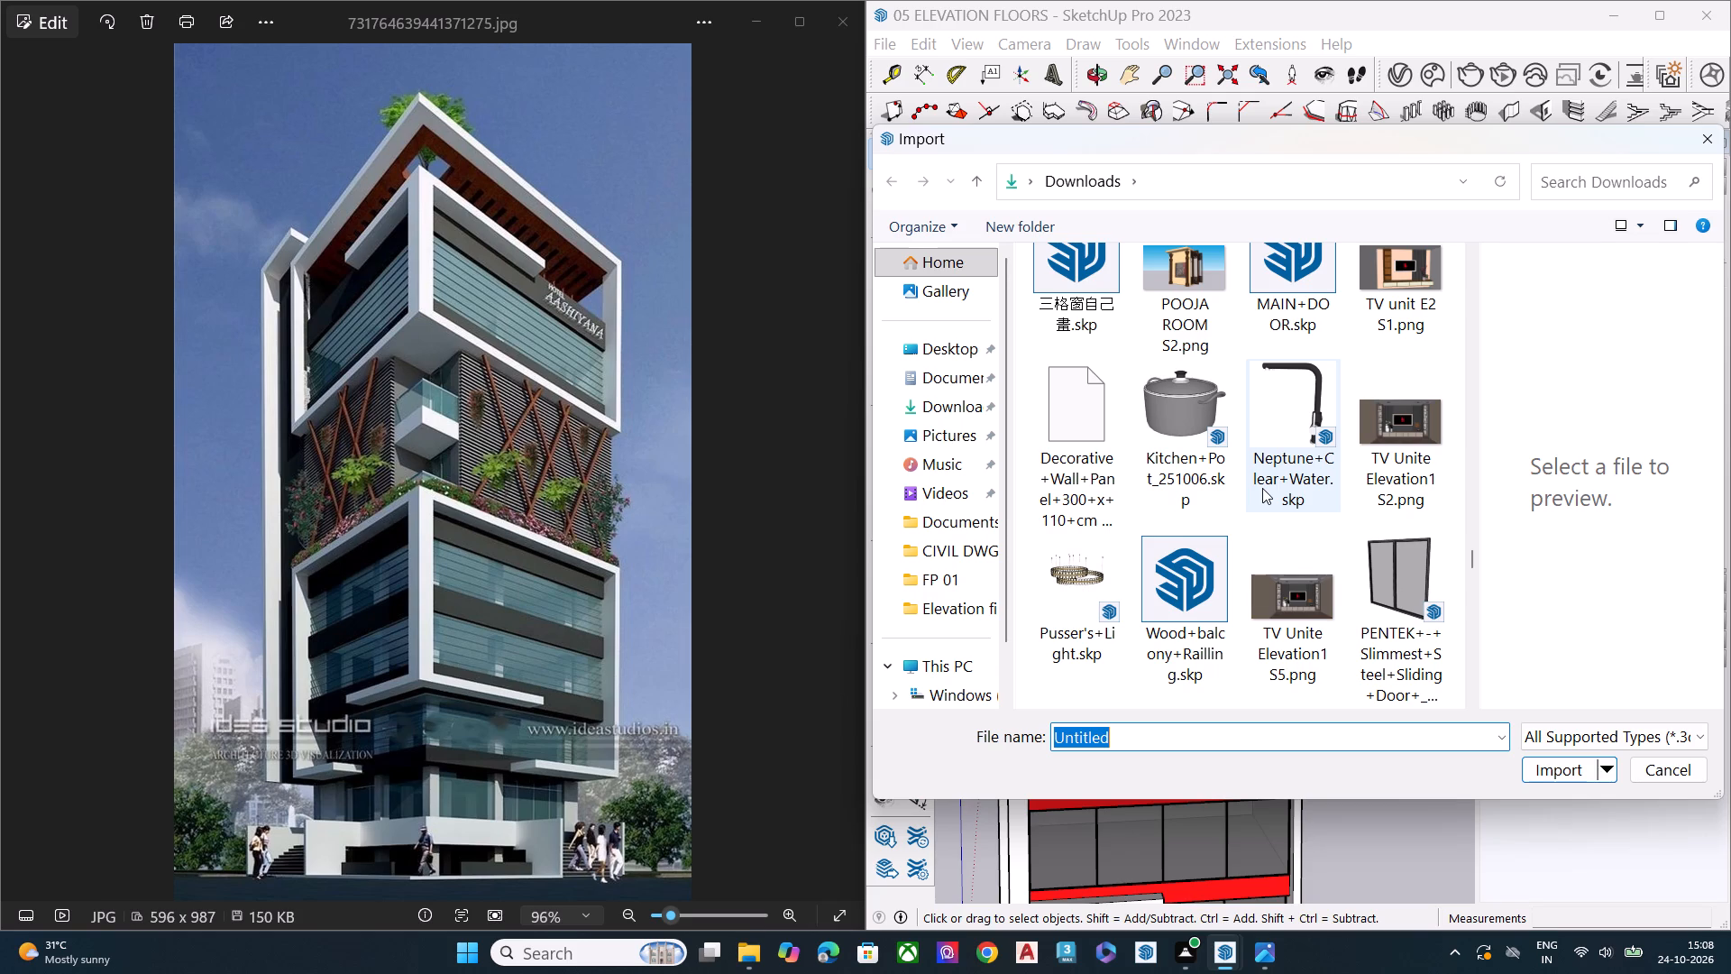
pyautogui.scroll(-1, 1262, 488)
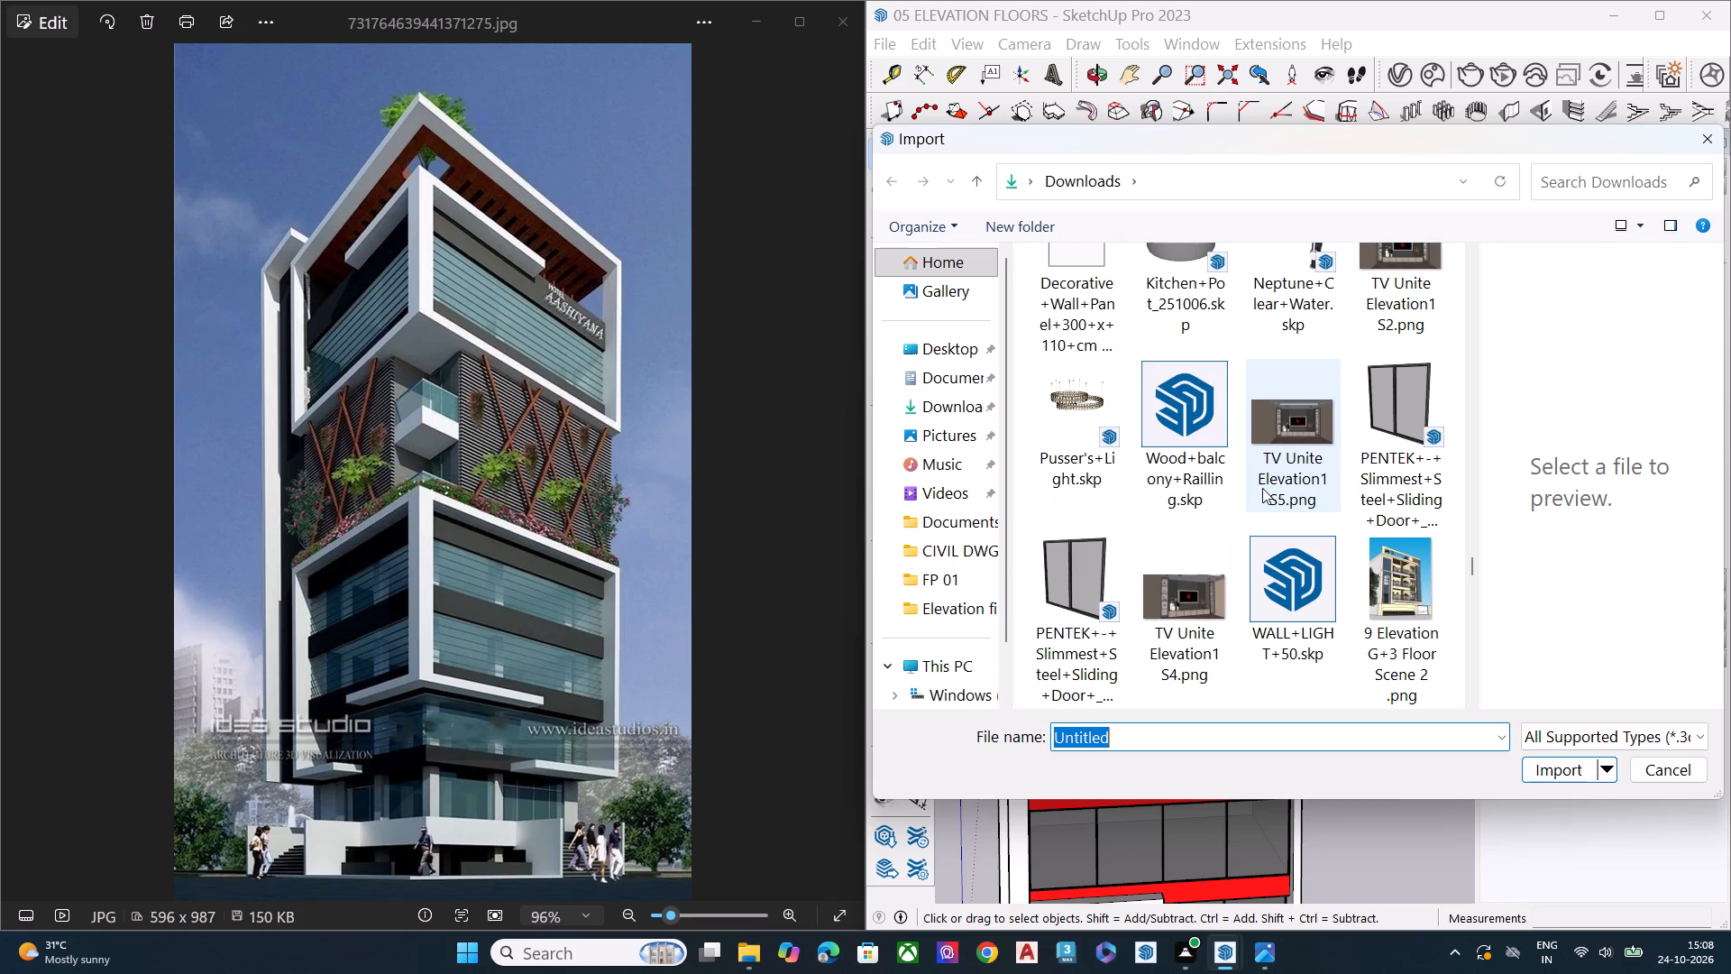
pyautogui.scroll(-1, 1262, 488)
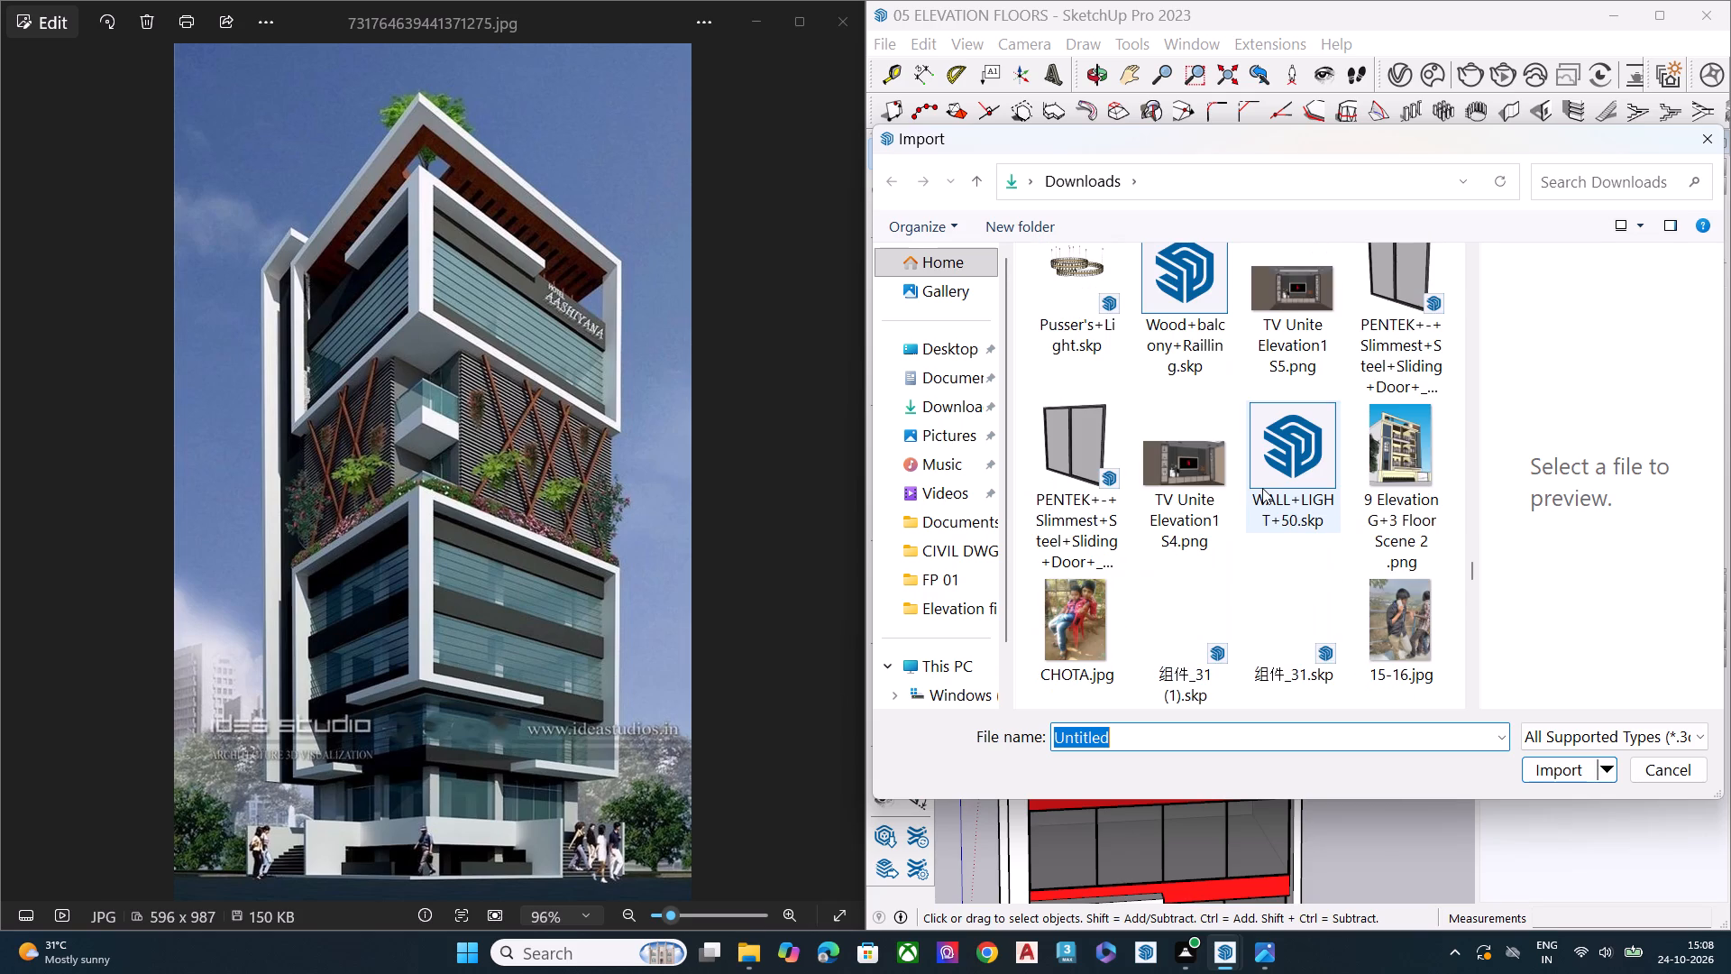
pyautogui.scroll(-2, 1262, 488)
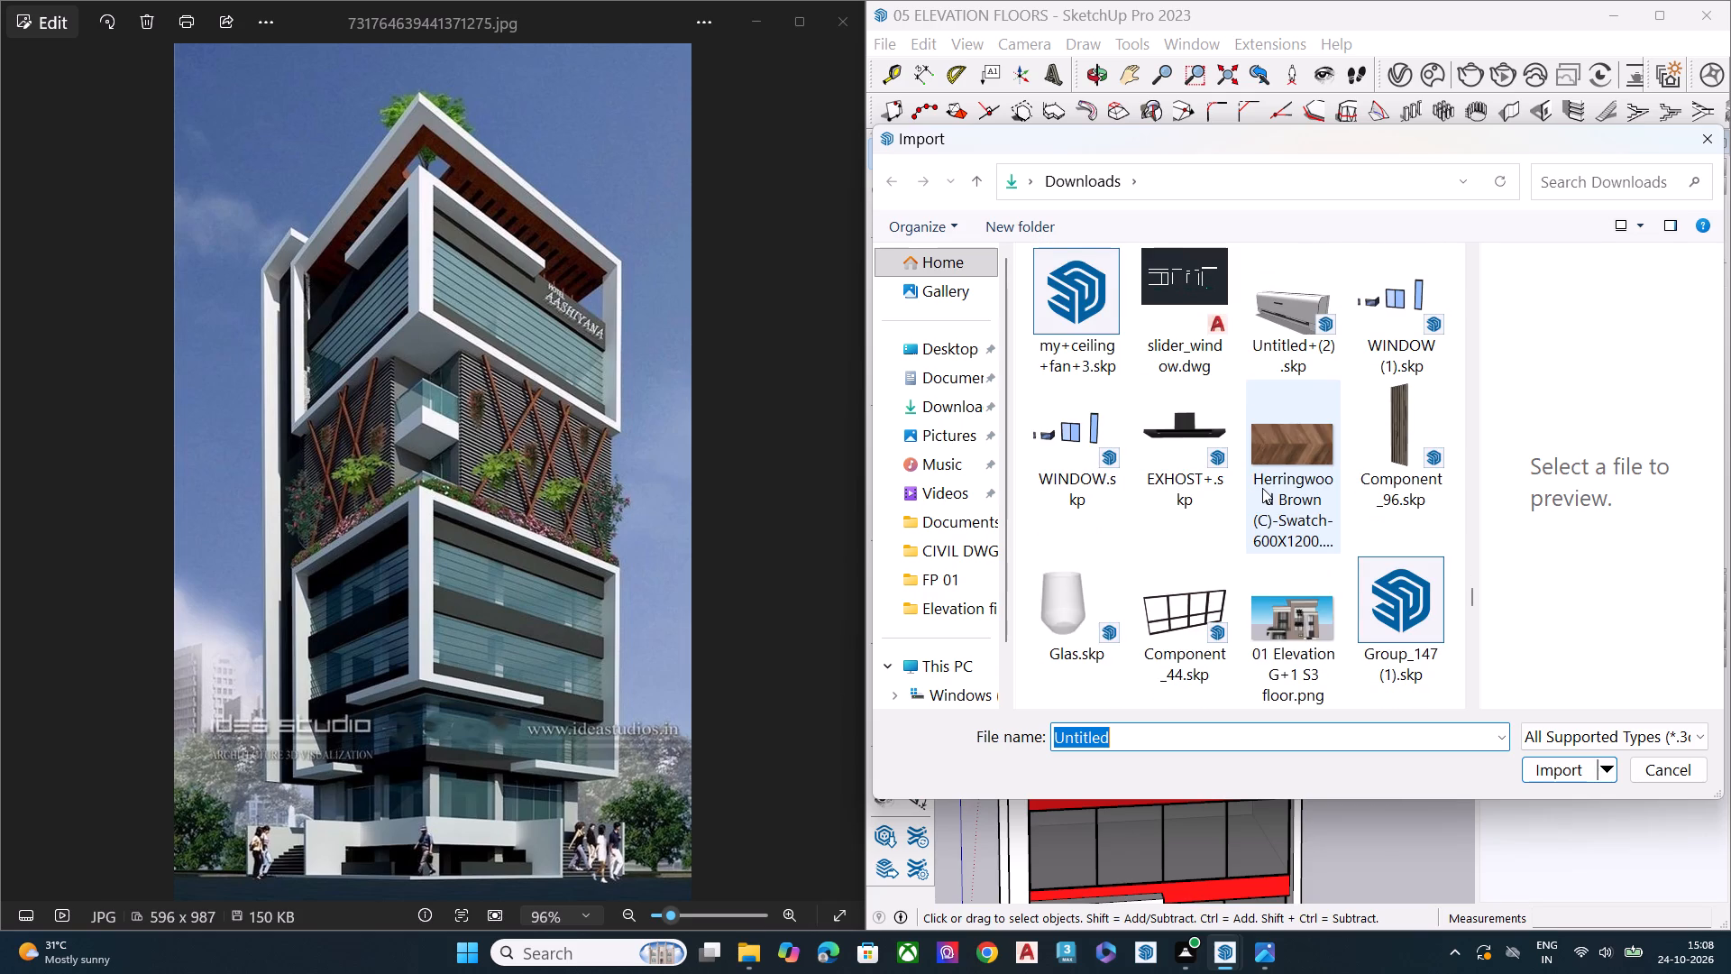
pyautogui.scroll(-2, 1262, 488)
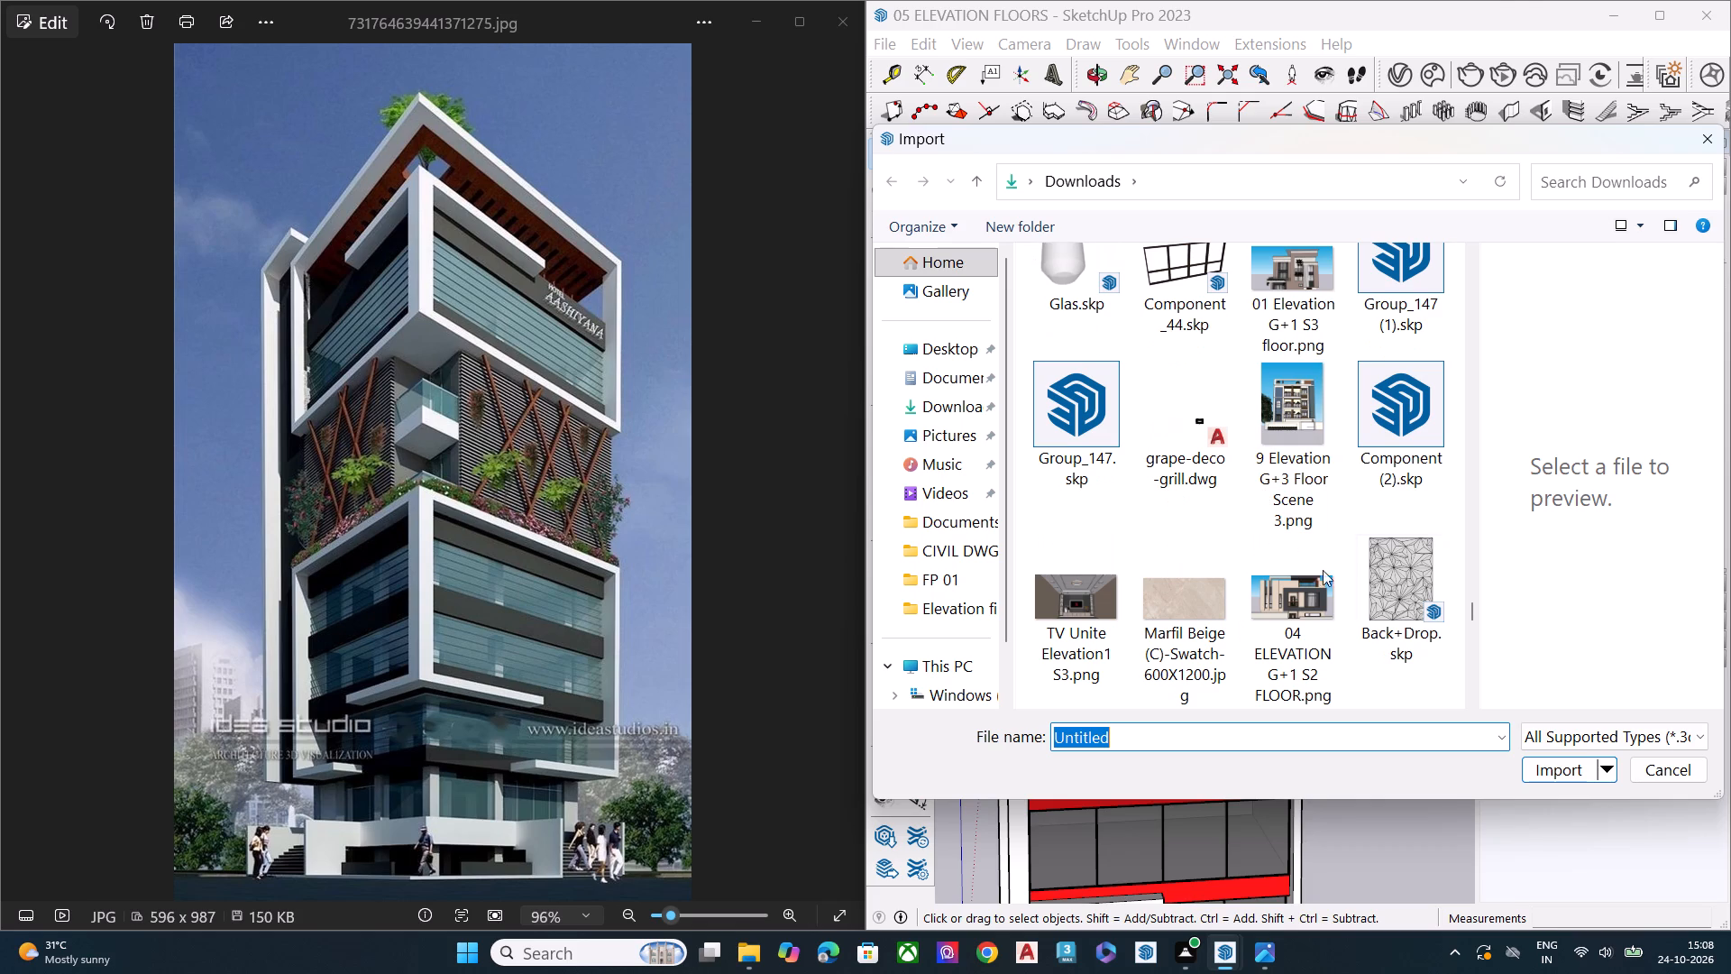
pyautogui.click(1508, 0)
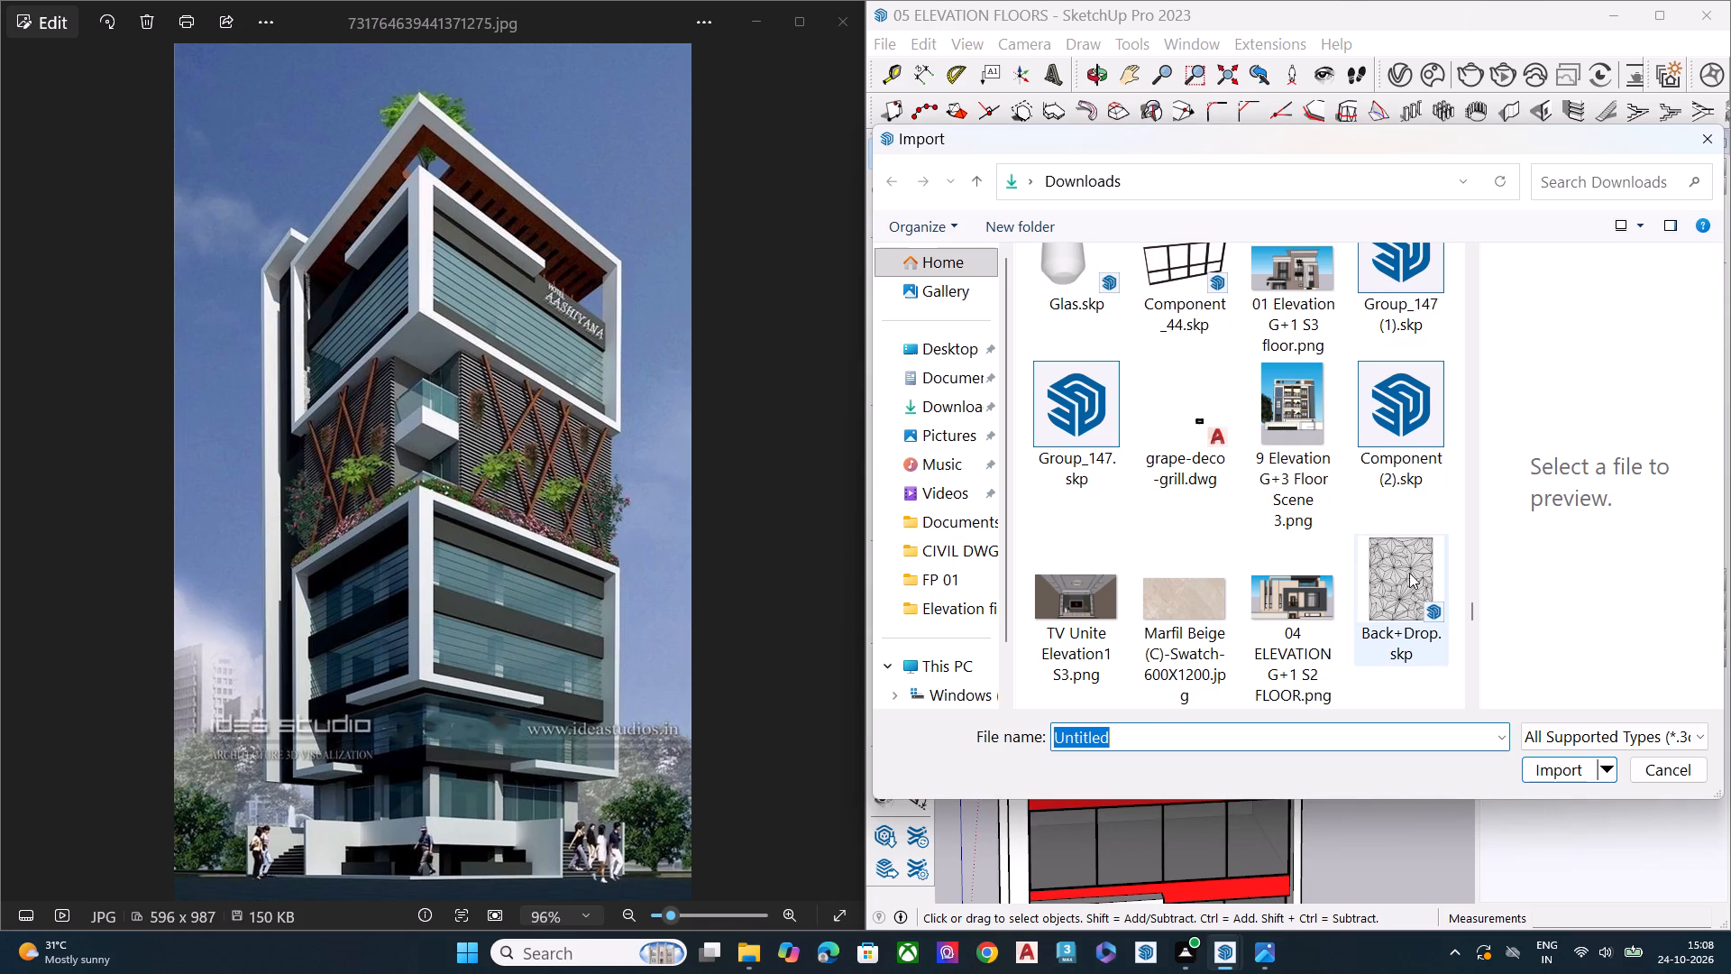
pyautogui.click(1409, 573)
pyautogui.click(1554, 771)
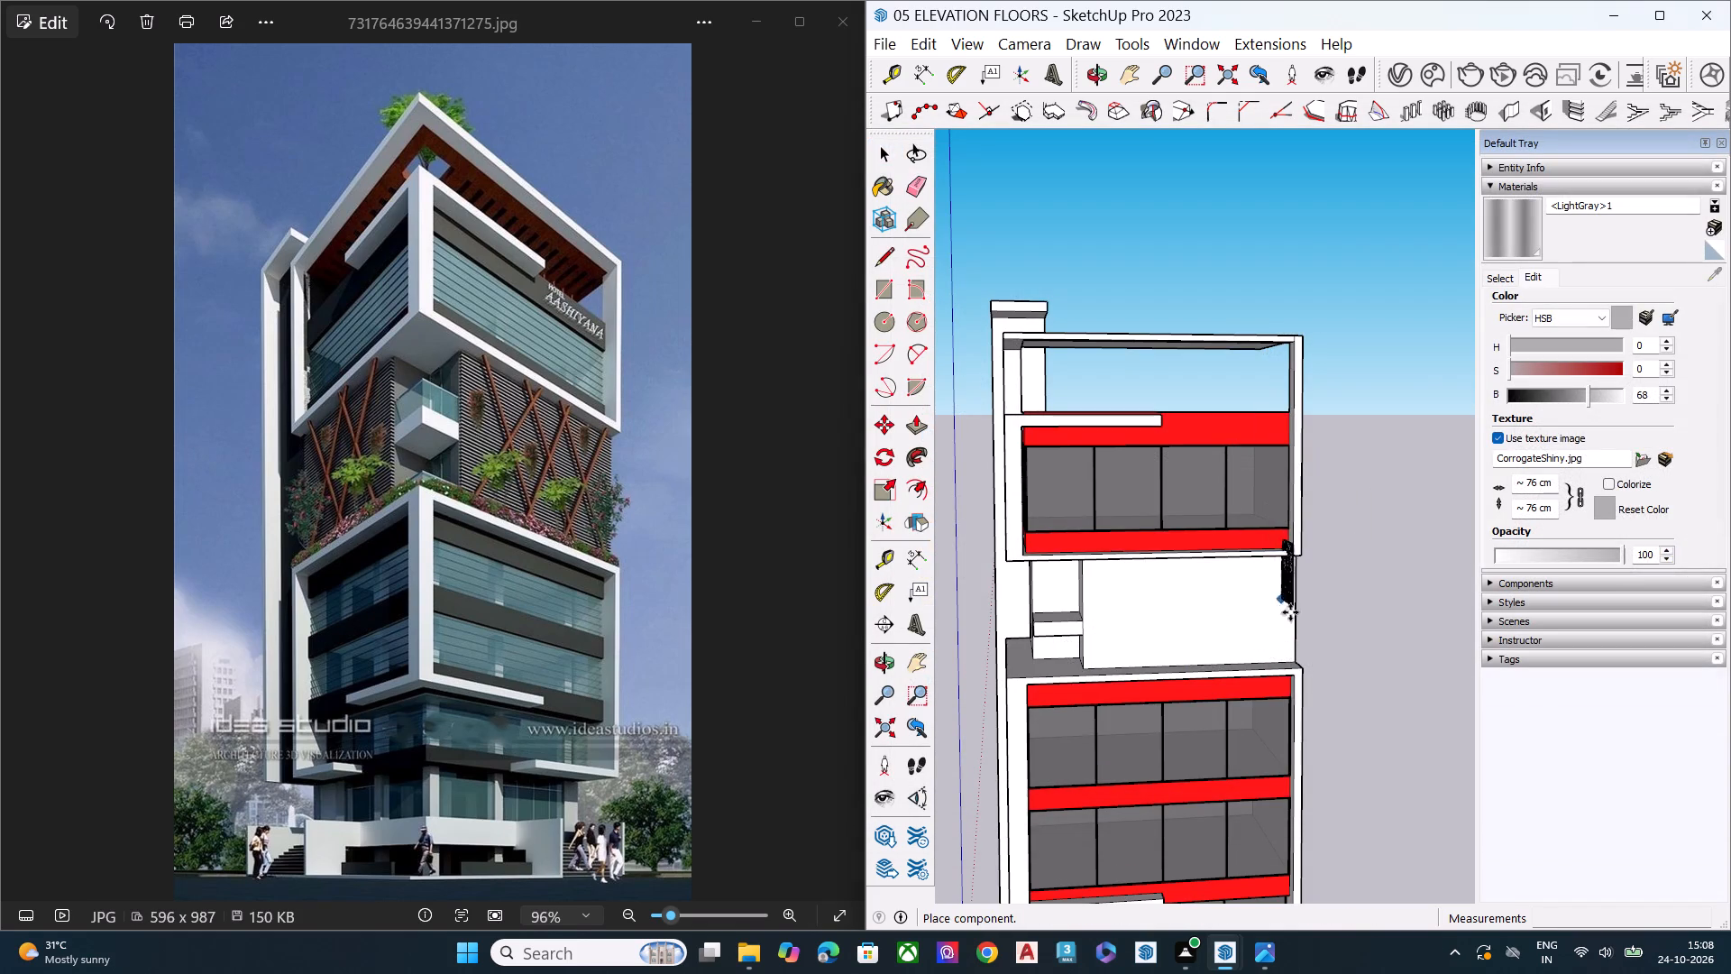
pyautogui.click(1260, 660)
# Rotate the imported faceted panel 90 degrees about its bottom inner corner so it lies parallel to the blank mid-level wall.
pyautogui.moveTo(1287, 640); pyautogui.dragTo(1368, 704, button='middle')
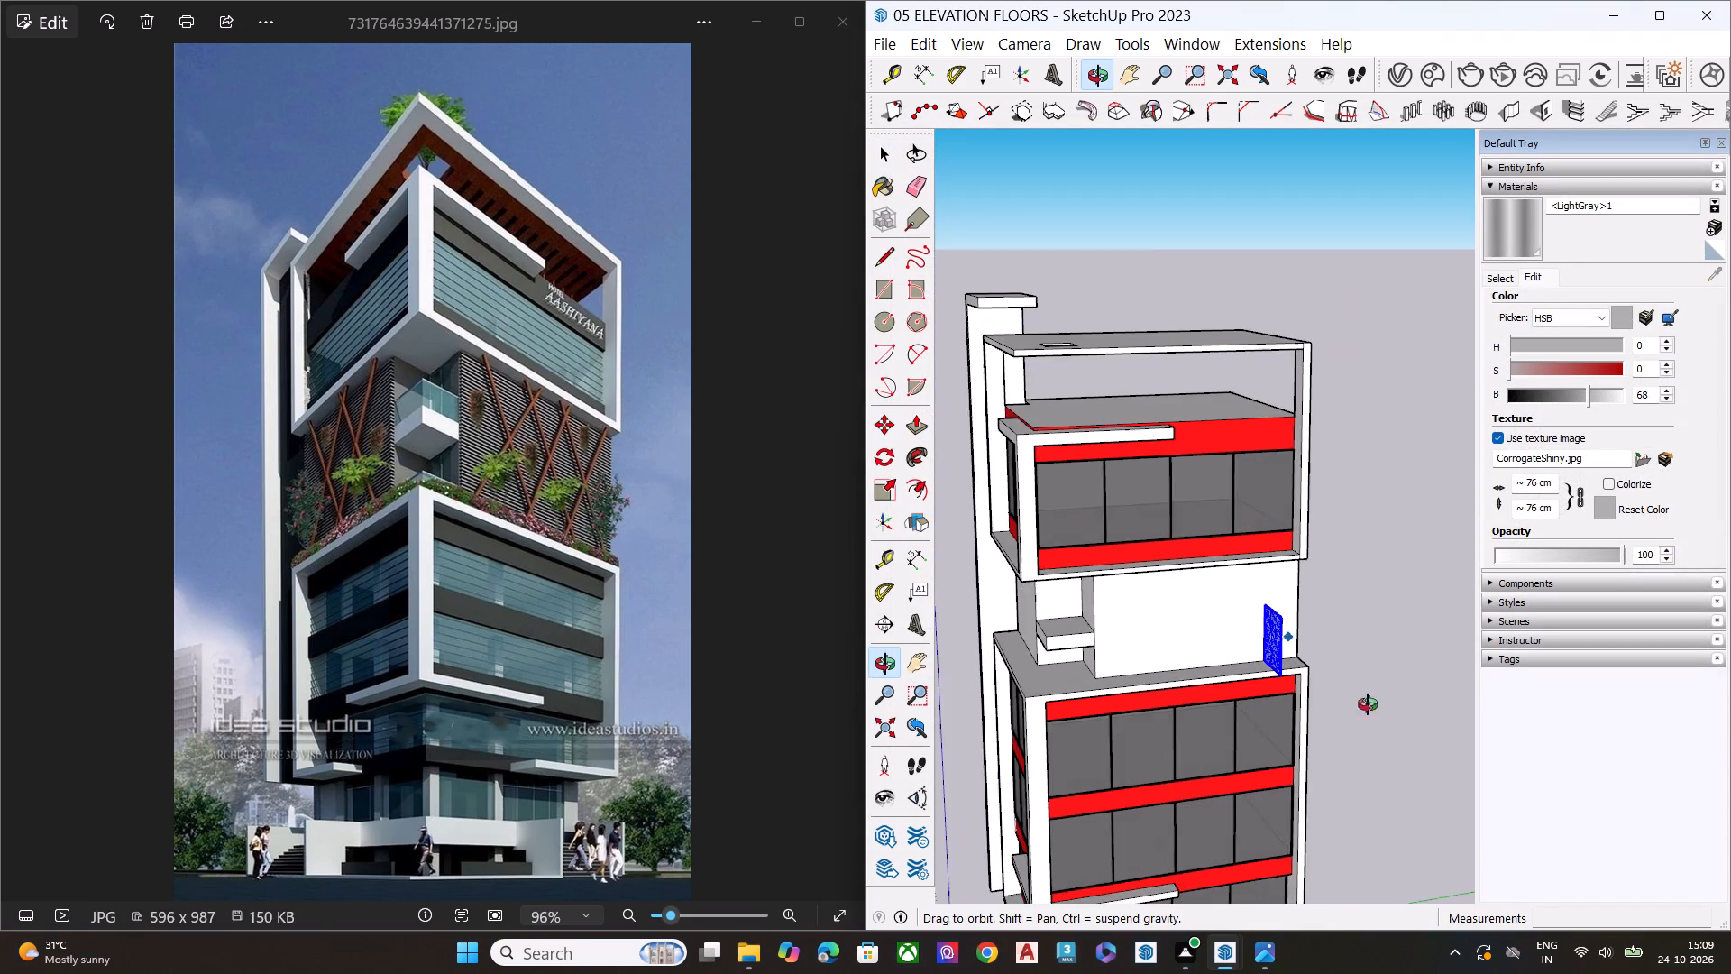
pyautogui.moveTo(1368, 704); pyautogui.dragTo(1369, 703, button='middle')
pyautogui.scroll(1, 1281, 595)
pyautogui.scroll(-5, 1281, 595)
pyautogui.scroll(1, 1284, 601)
pyautogui.scroll(-1, 1281, 673)
pyautogui.press('q')
pyautogui.scroll(7, 1264, 658)
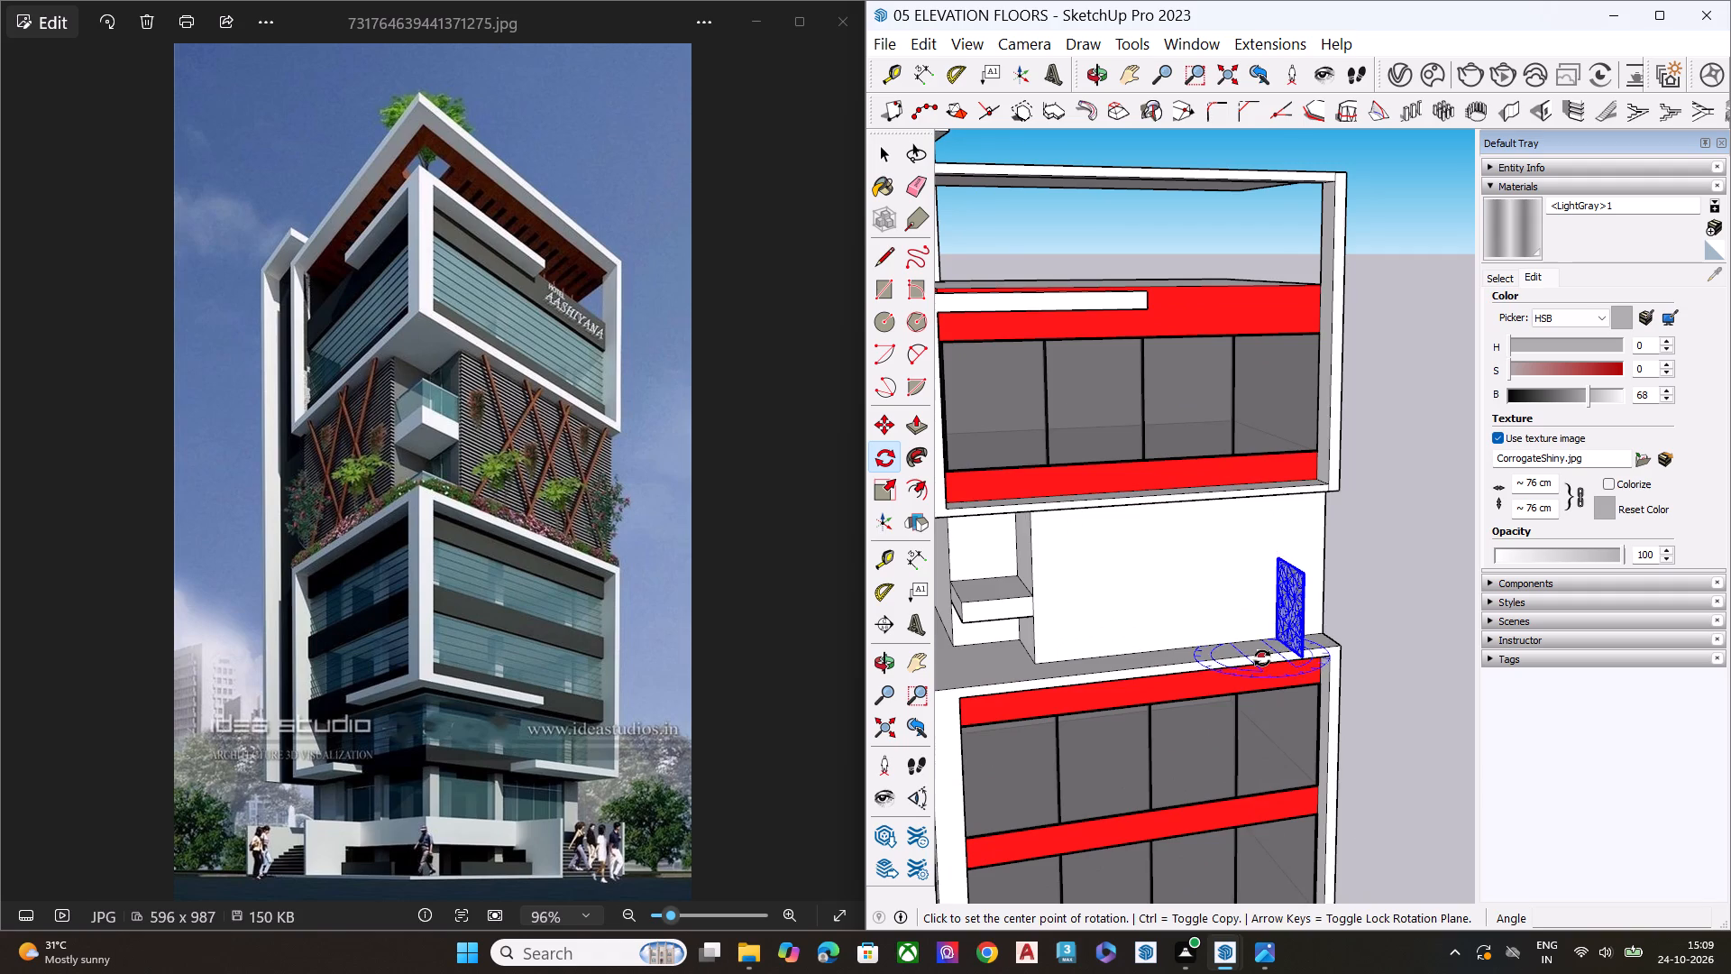
pyautogui.moveTo(1262, 658); pyautogui.dragTo(1333, 770, button='middle')
pyautogui.scroll(8, 1342, 731)
pyautogui.scroll(5, 1241, 552)
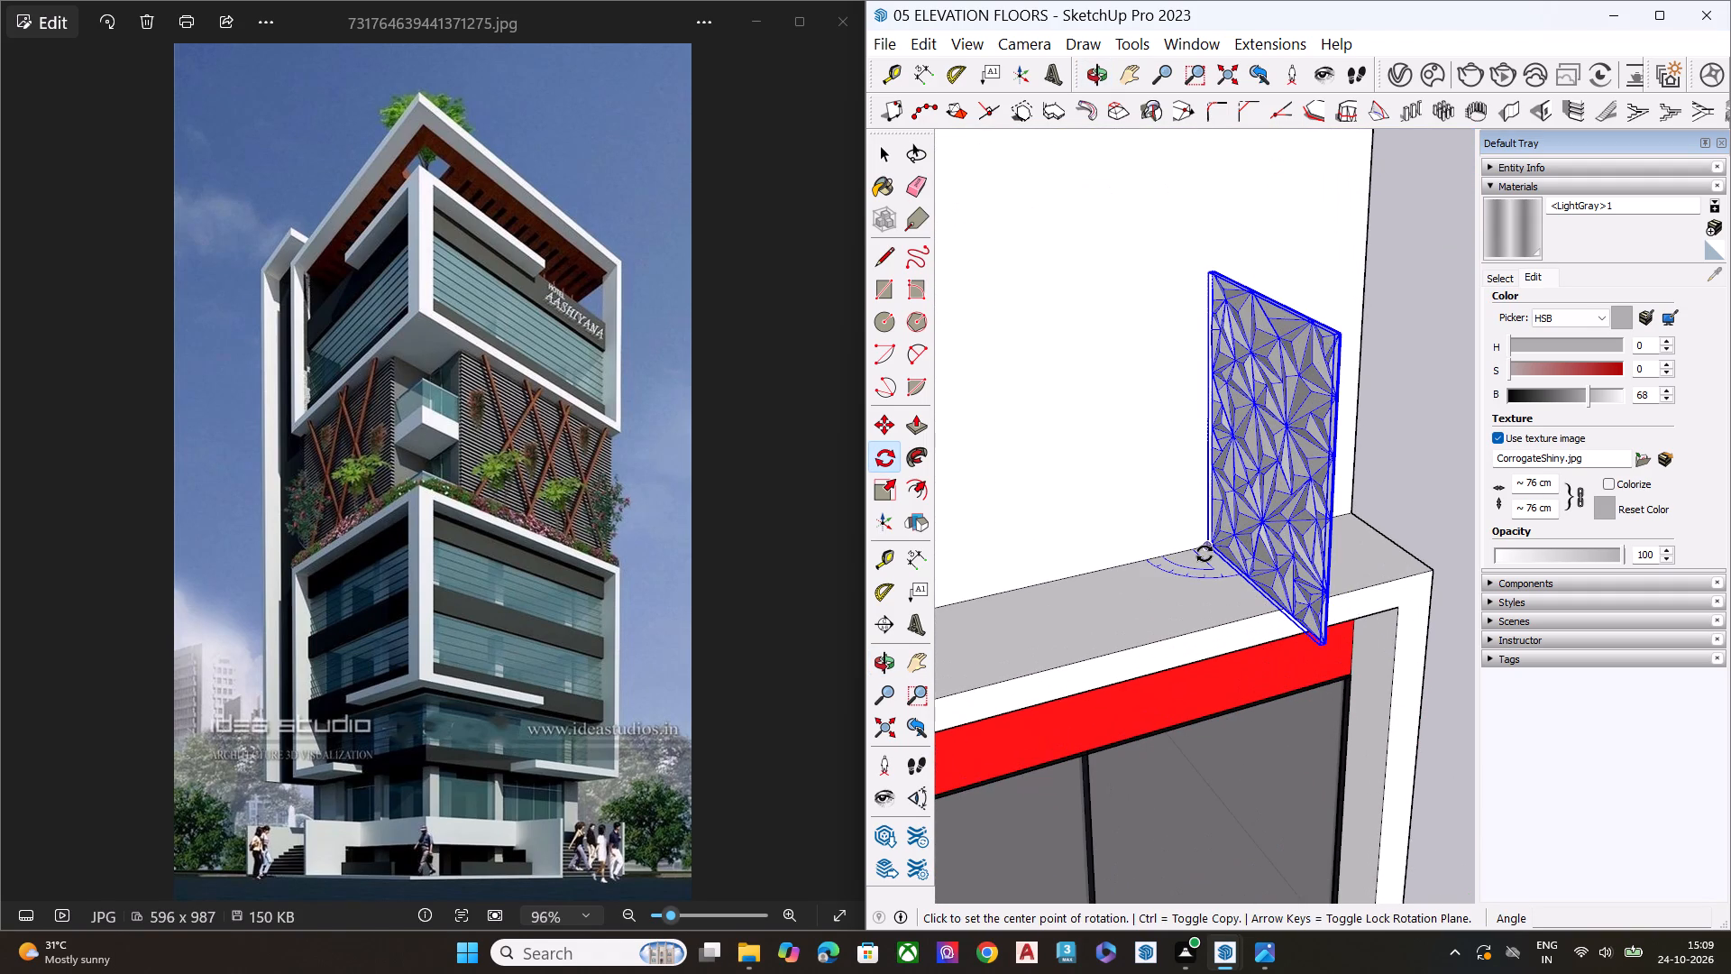
pyautogui.click(1204, 554)
pyautogui.click(1286, 617)
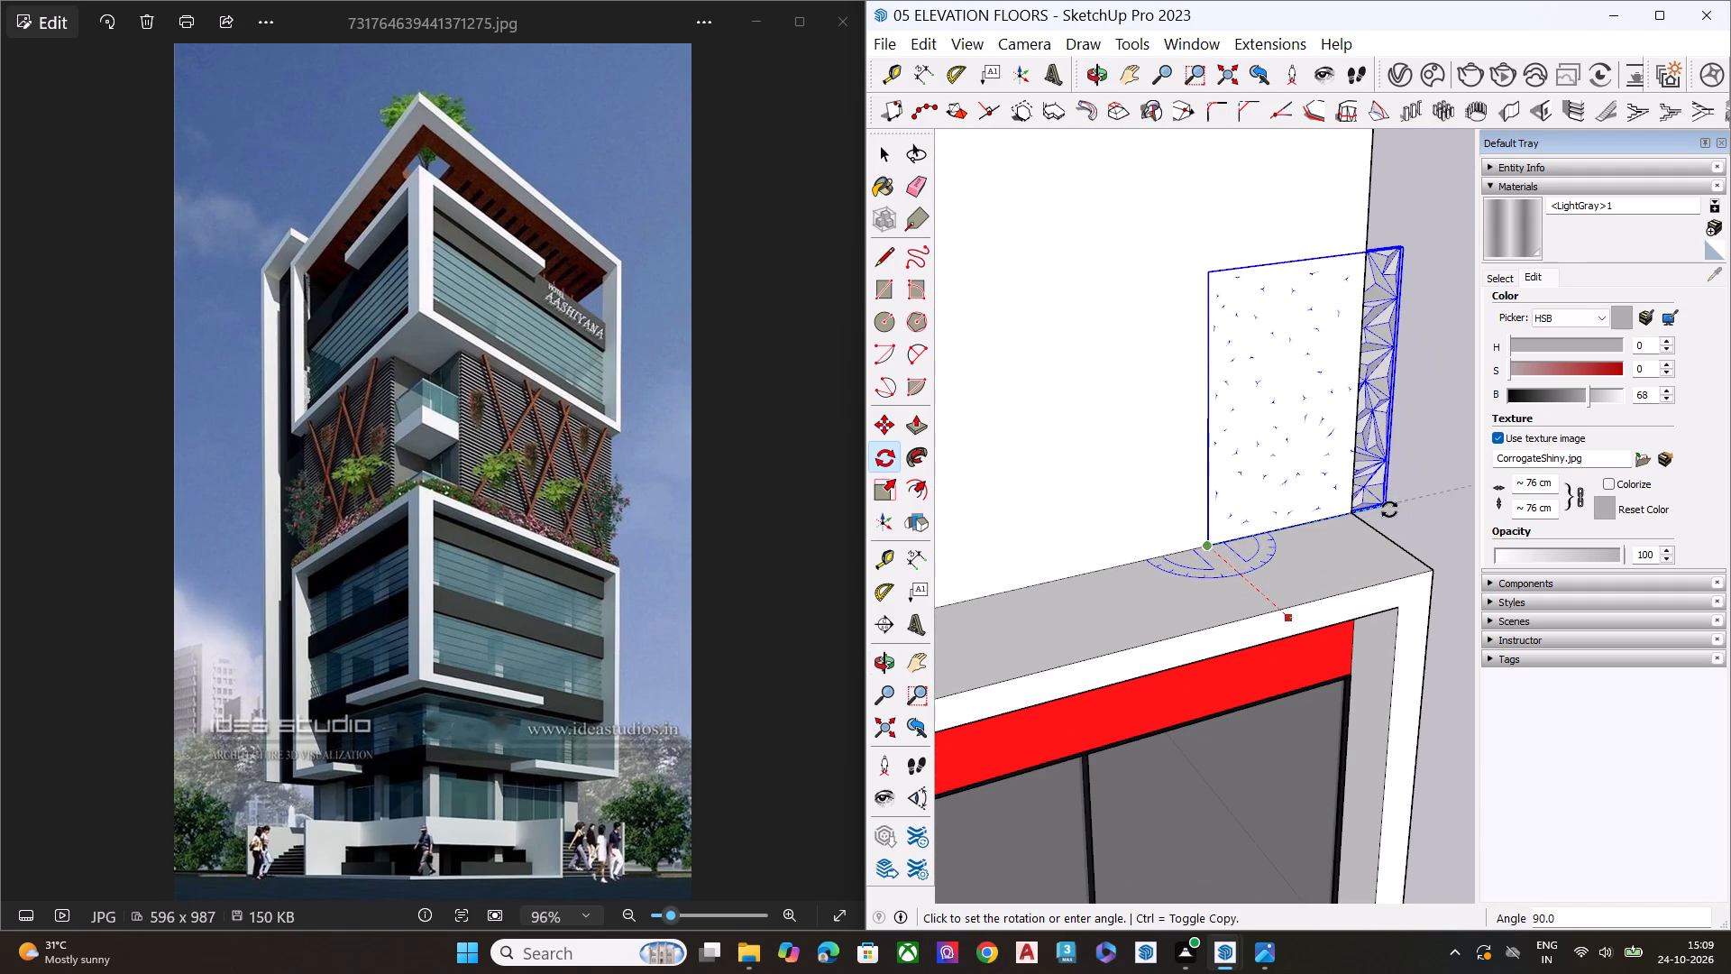
pyautogui.click(1397, 504)
pyautogui.press('space')
# Move the faceted panel about 1' 5" so its bottom outer corner meets the blank wall's bottom outer corner.
pyautogui.moveTo(1331, 550); pyautogui.dragTo(905, 591, button='middle')
pyautogui.scroll(1, 905, 591)
pyautogui.scroll(-6, 1095, 473)
pyautogui.moveTo(1151, 504); pyautogui.dragTo(900, 512, button='middle')
pyautogui.scroll(1, 900, 512)
pyautogui.scroll(-1, 900, 512)
pyautogui.scroll(2, 900, 511)
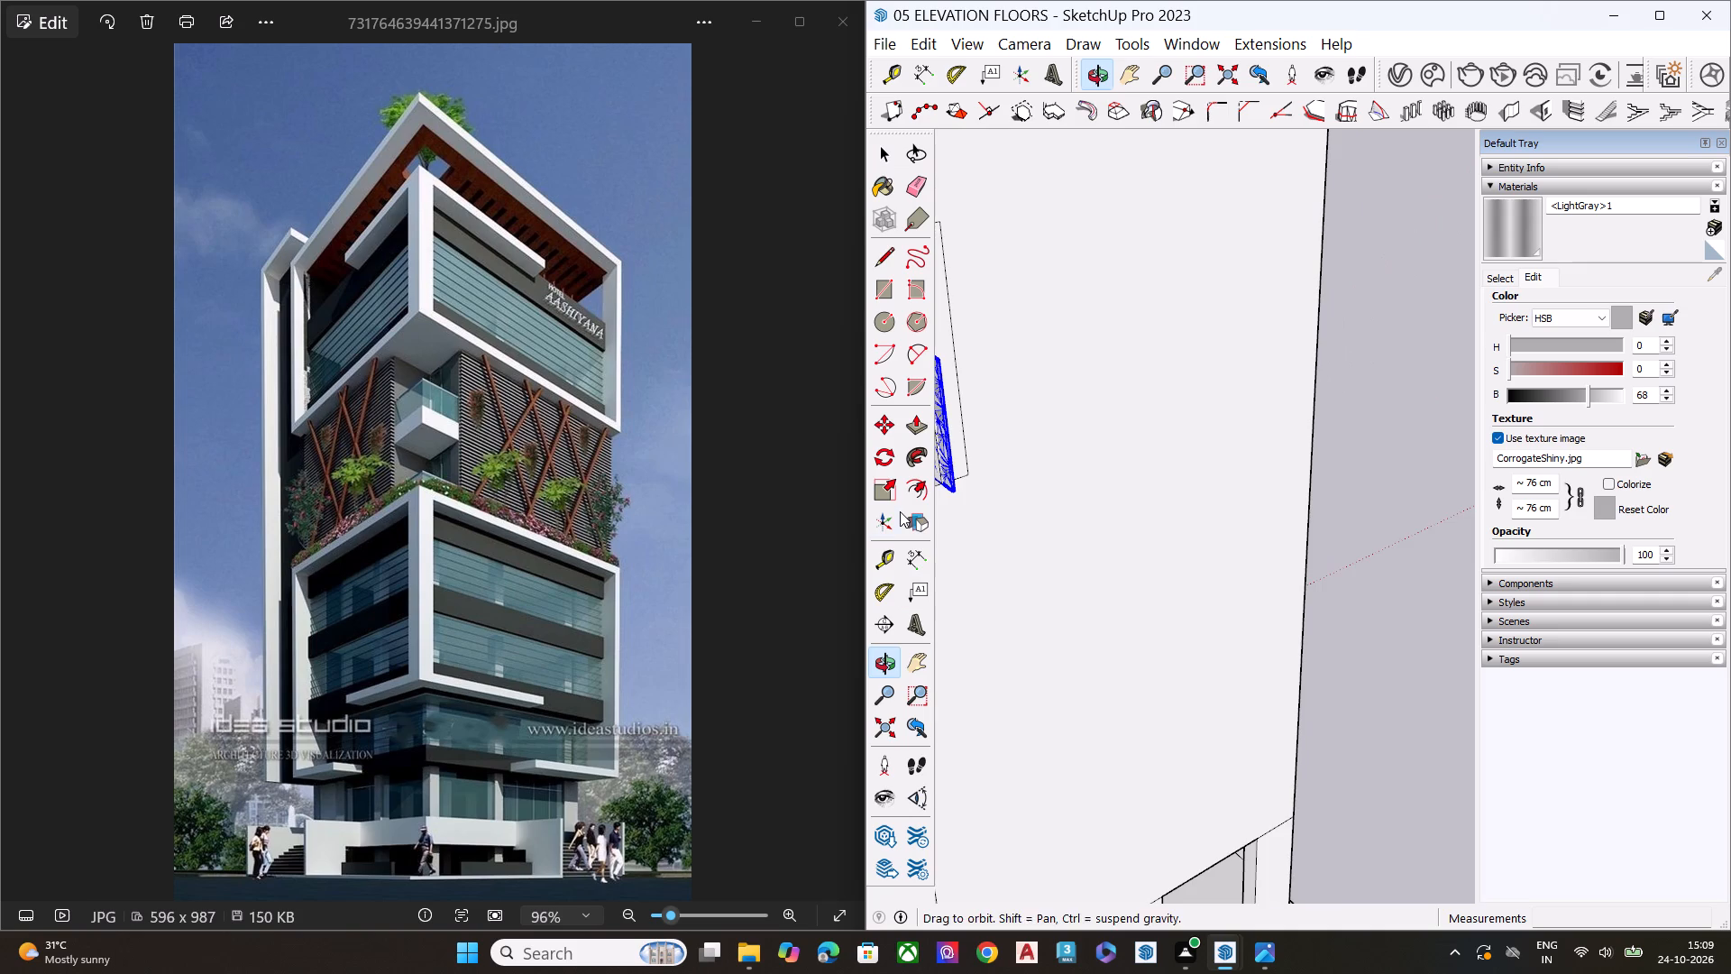
pyautogui.scroll(5, 900, 511)
pyautogui.scroll(-9, 1244, 477)
pyautogui.moveTo(1119, 515); pyautogui.dragTo(986, 361, button='middle')
pyautogui.scroll(8, 985, 367)
pyautogui.scroll(3, 1194, 453)
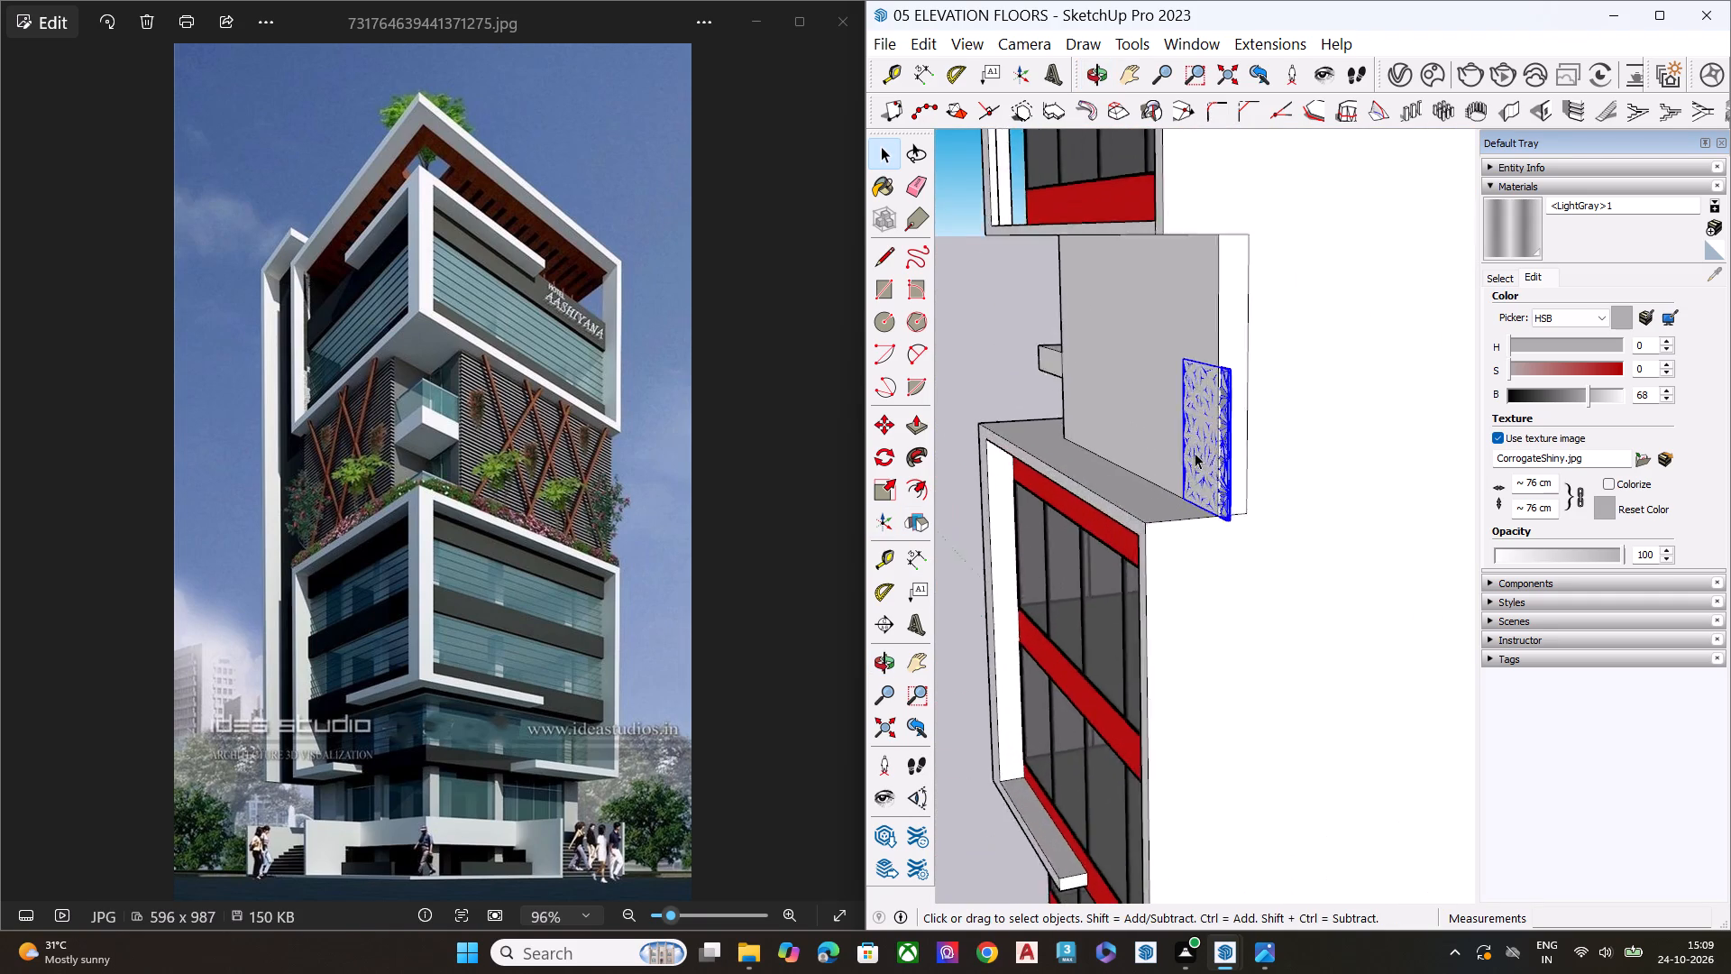
pyautogui.scroll(6, 1195, 453)
pyautogui.press('m')
pyautogui.scroll(8, 1252, 539)
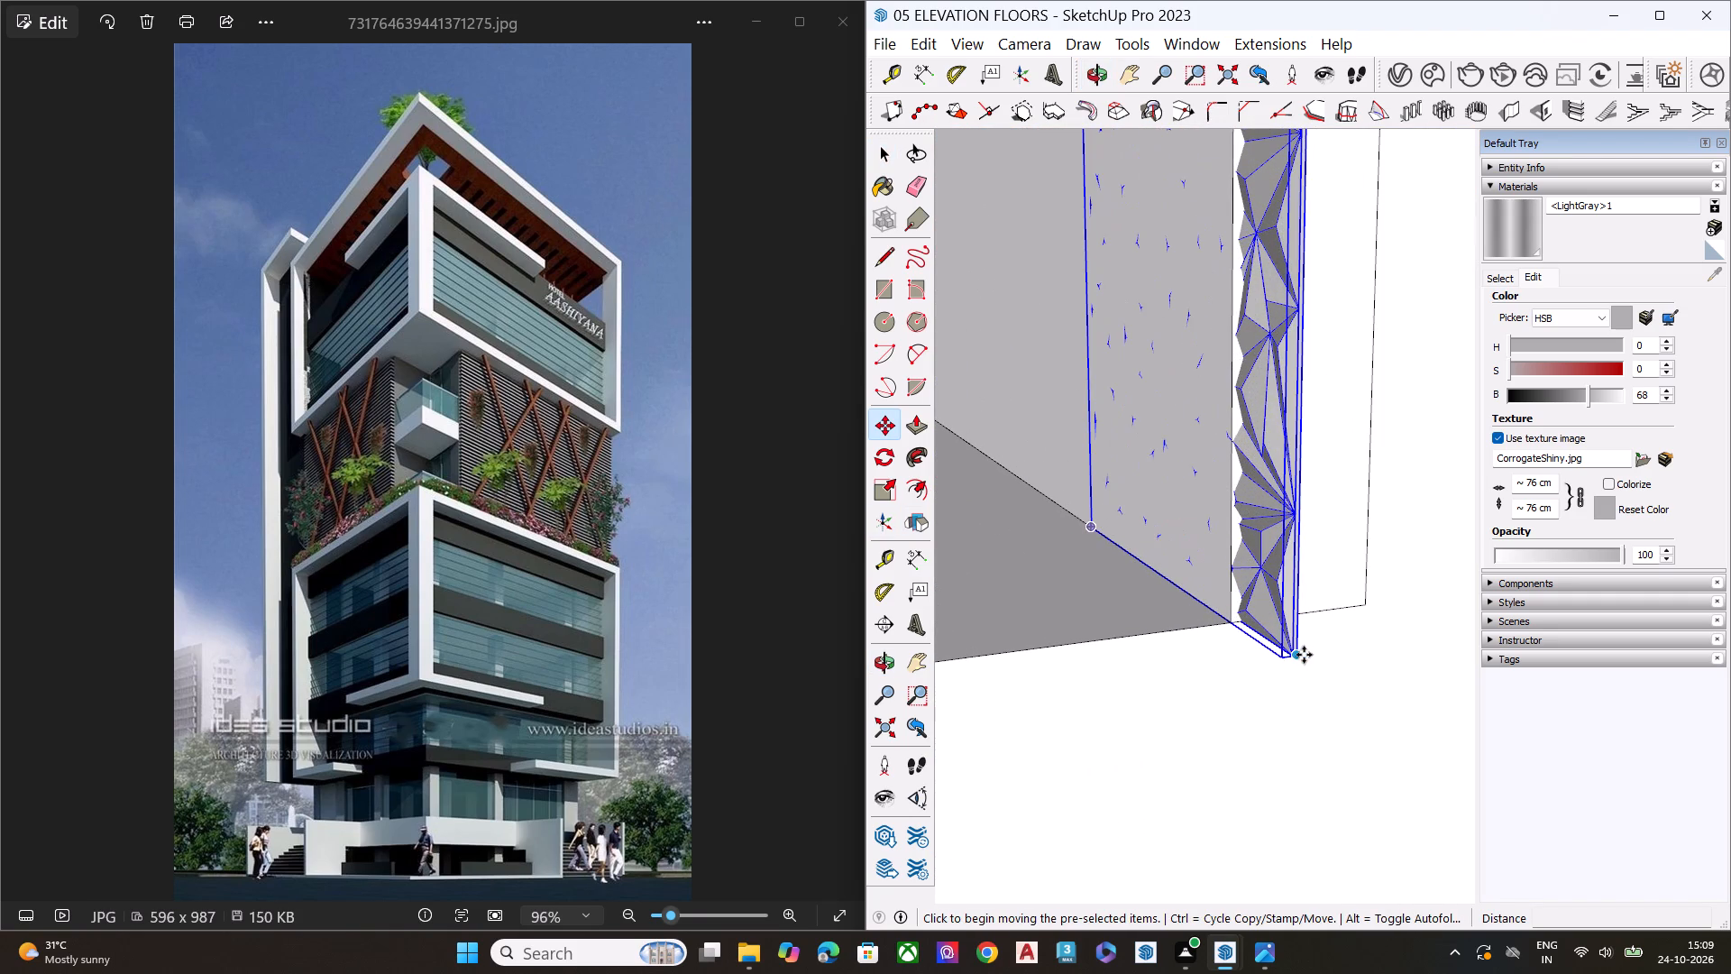
pyautogui.click(1299, 655)
pyautogui.click(1232, 620)
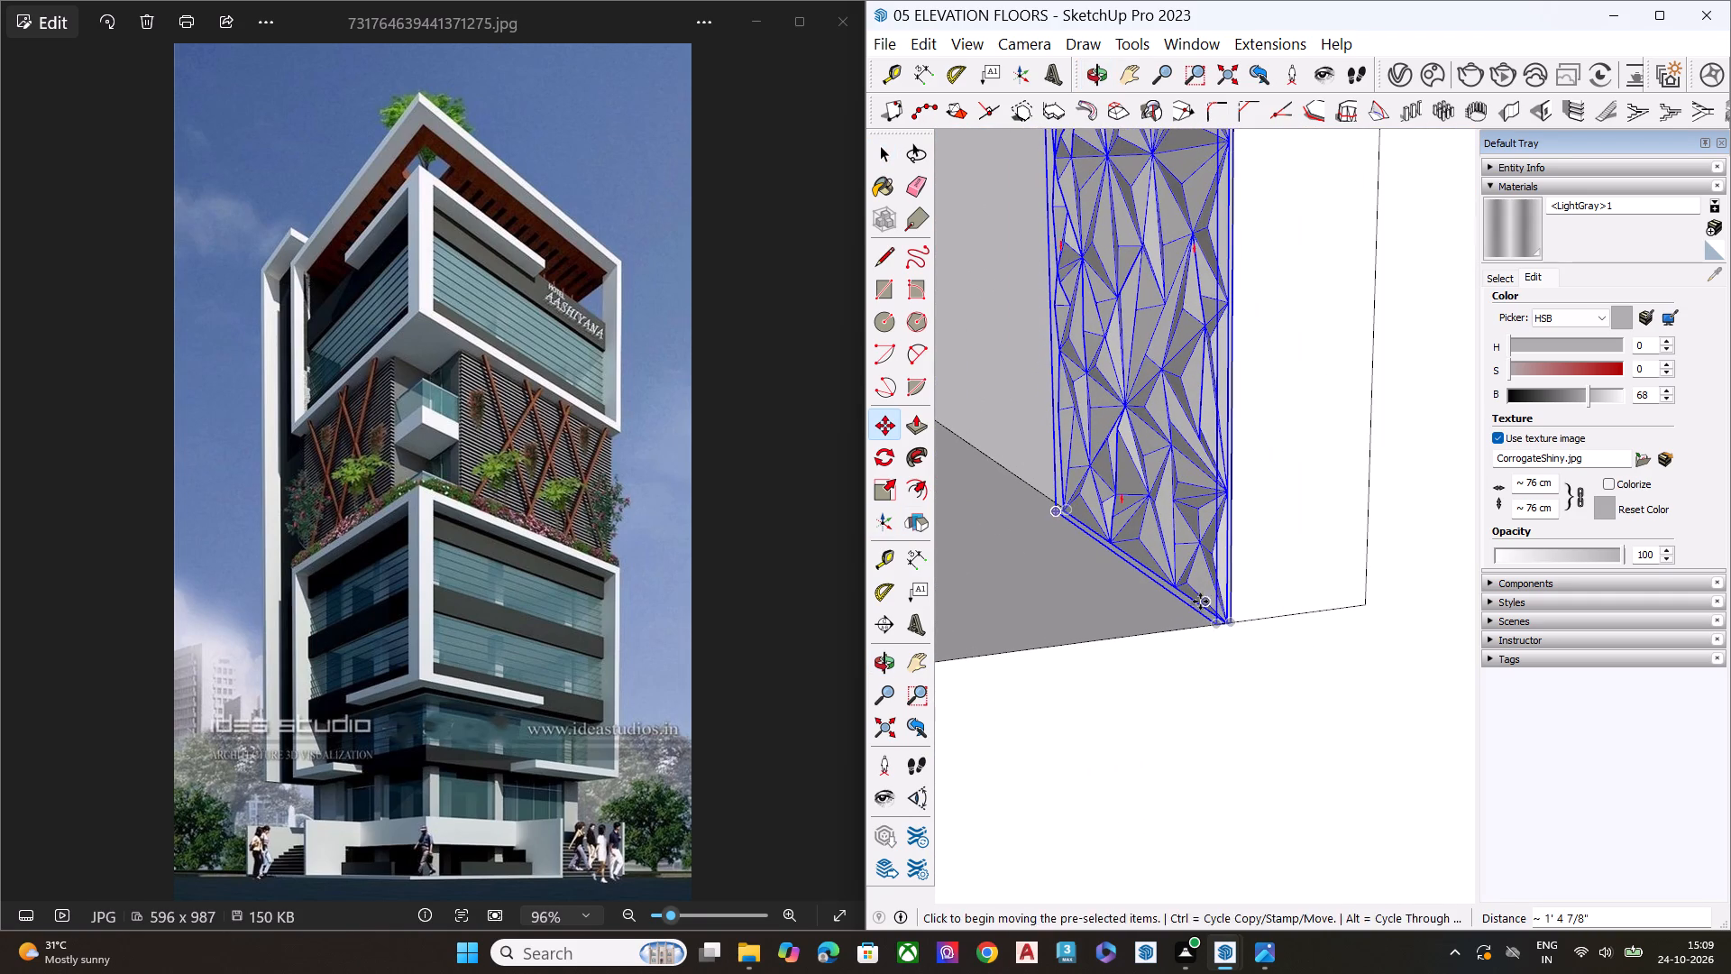
pyautogui.press('space')
# Scale the faceted panel's depth along the green axis to thicken it outward from the wall.
pyautogui.scroll(-7, 1159, 523)
pyautogui.moveTo(1177, 336); pyautogui.dragTo(1235, 536, button='middle')
pyautogui.scroll(2, 1178, 525)
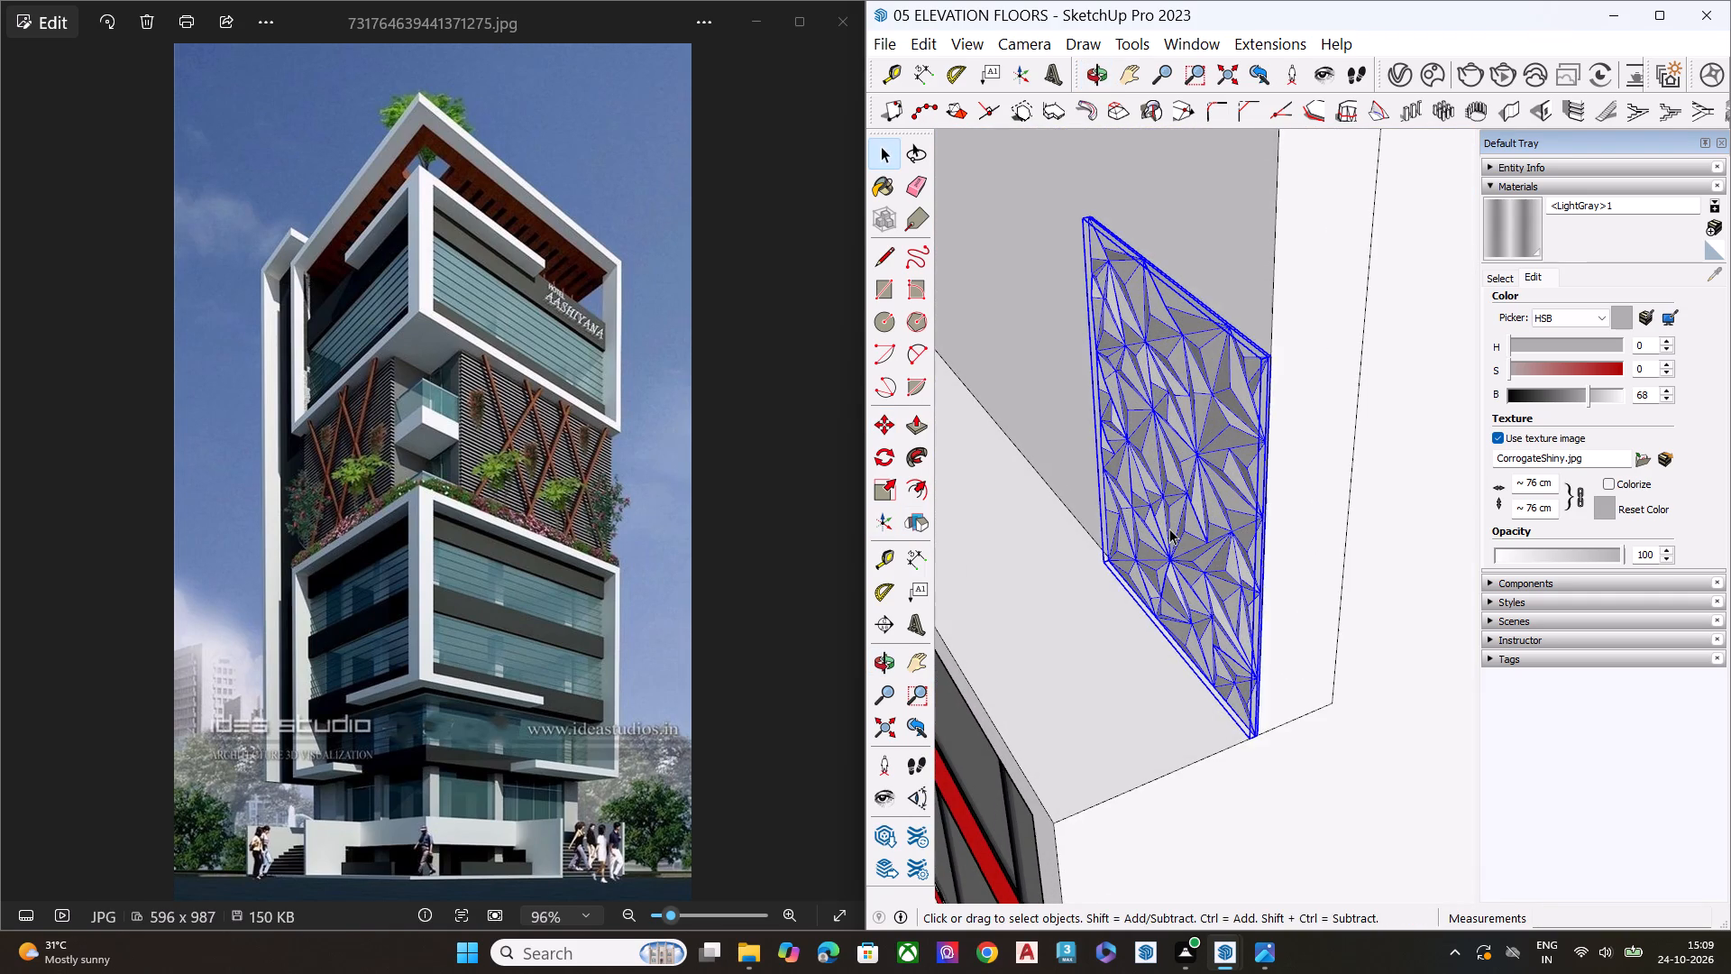
pyautogui.press('s')
pyautogui.click(1163, 482)
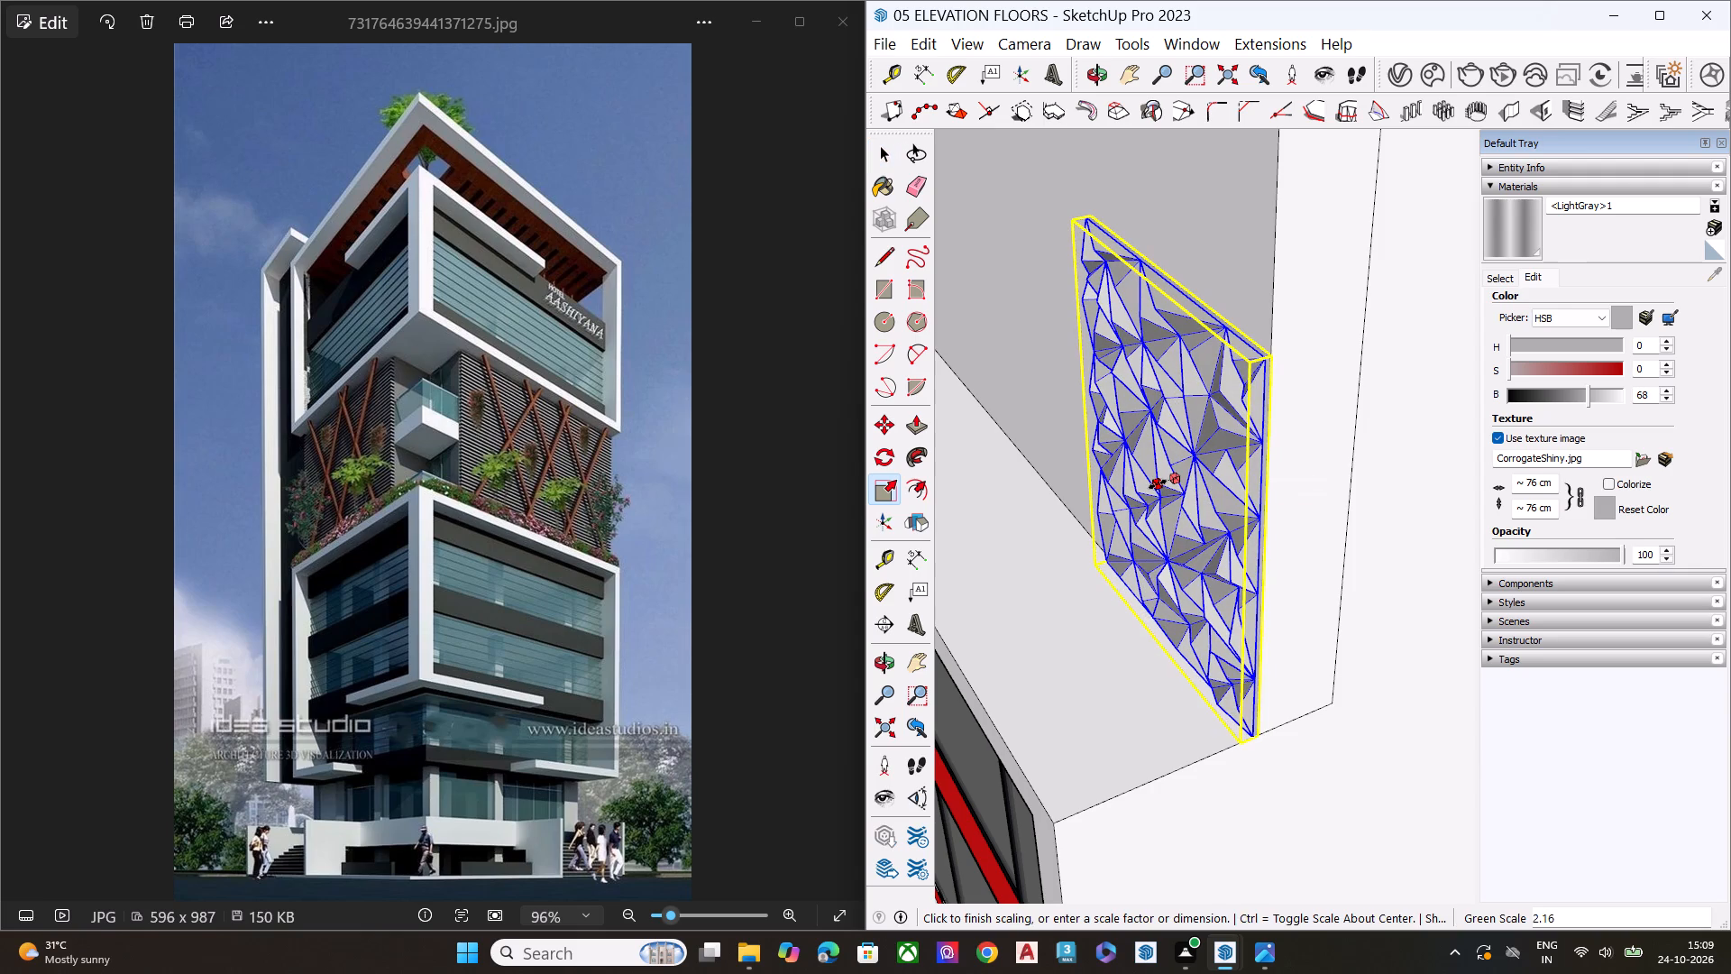
pyautogui.click(1161, 482)
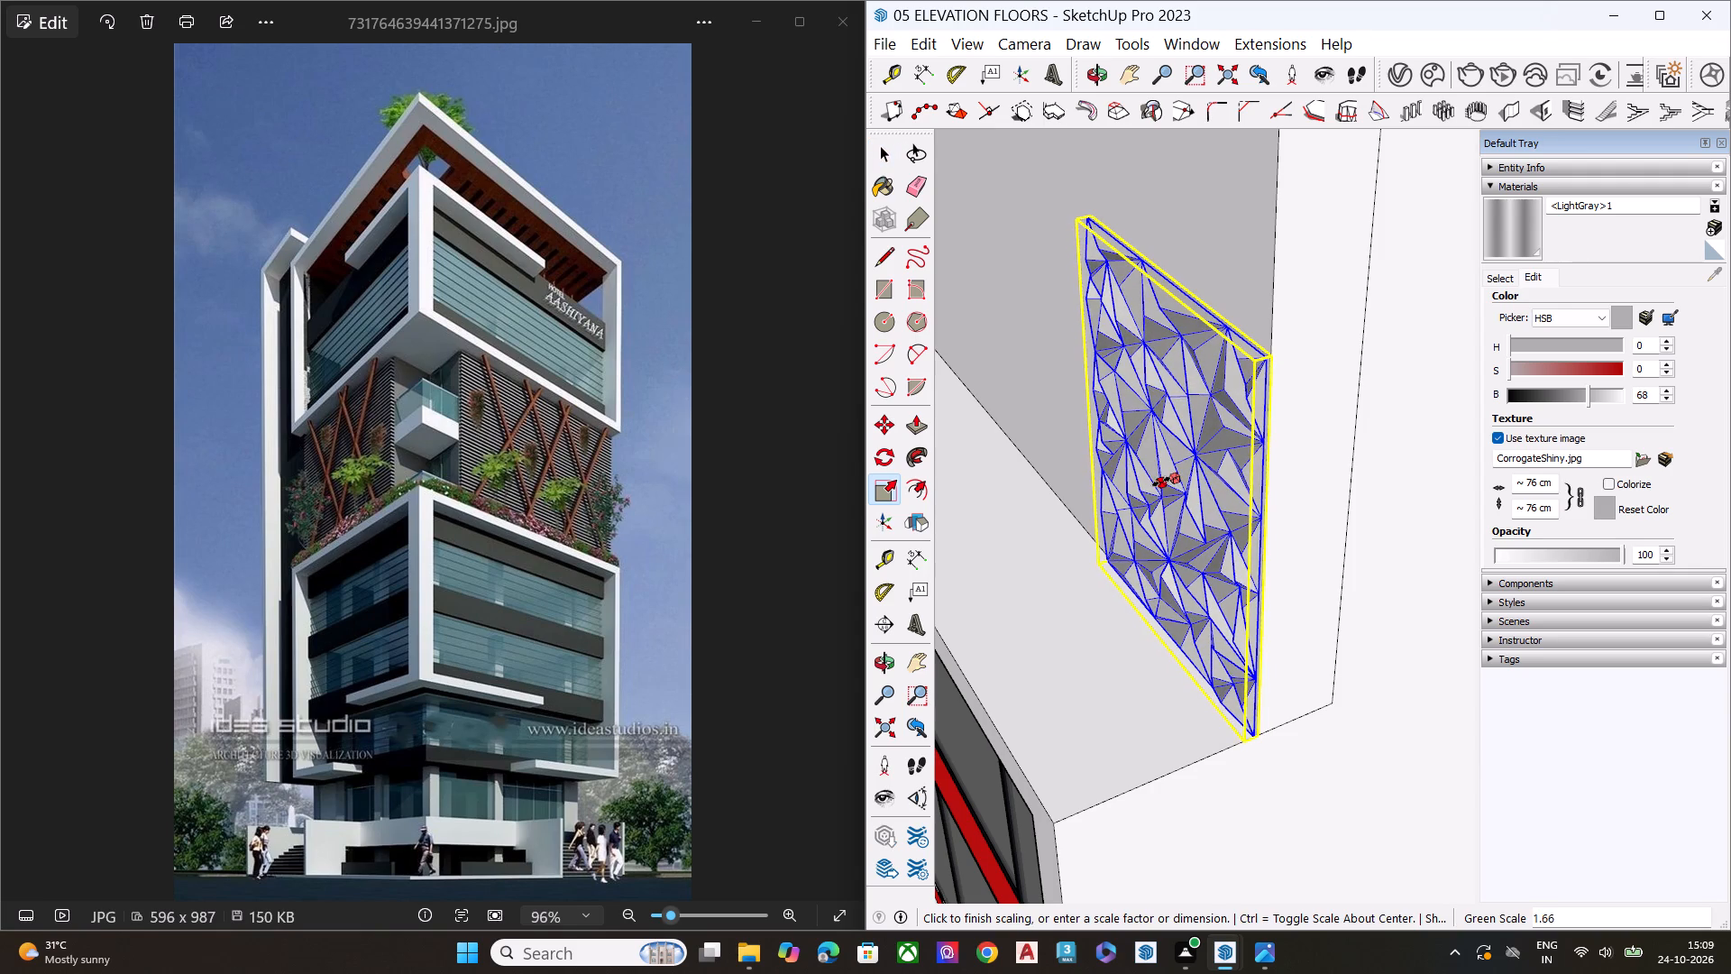
pyautogui.press('space')
# Scale the faceted panel's height along the blue axis by about 1.84, up to the top of the blank wall.
pyautogui.scroll(-4, 1158, 481)
pyautogui.moveTo(1160, 487); pyautogui.dragTo(1179, 420, button='middle')
pyautogui.press('s')
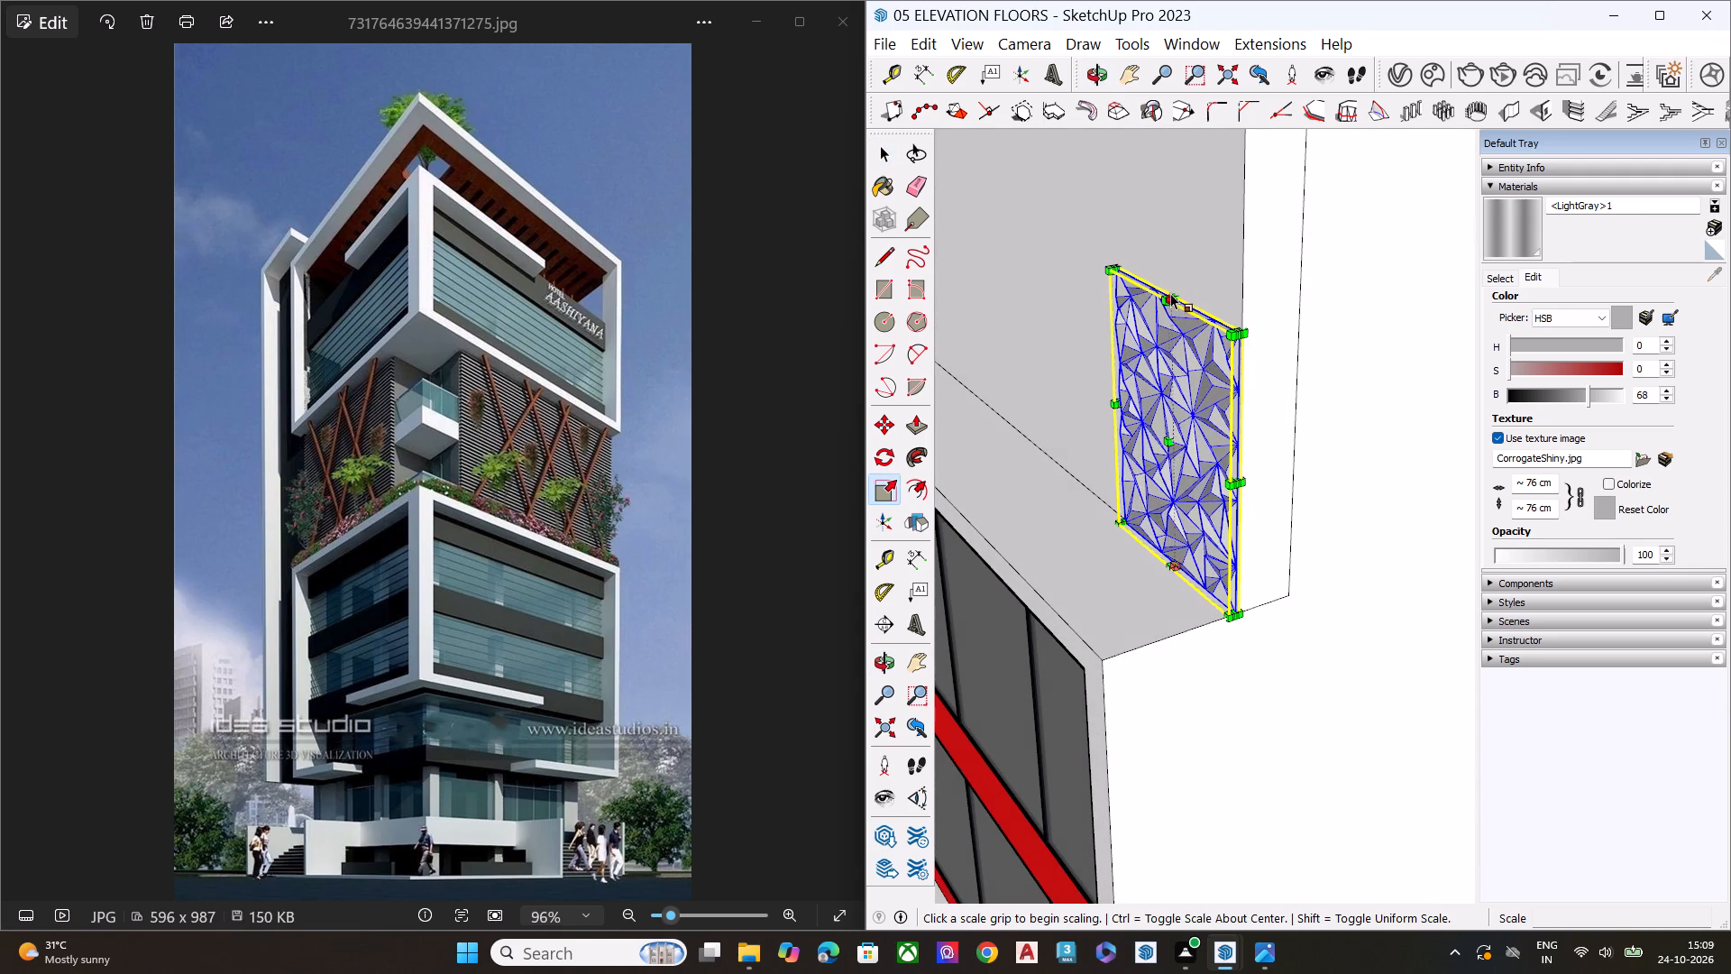
pyautogui.scroll(8, 1175, 297)
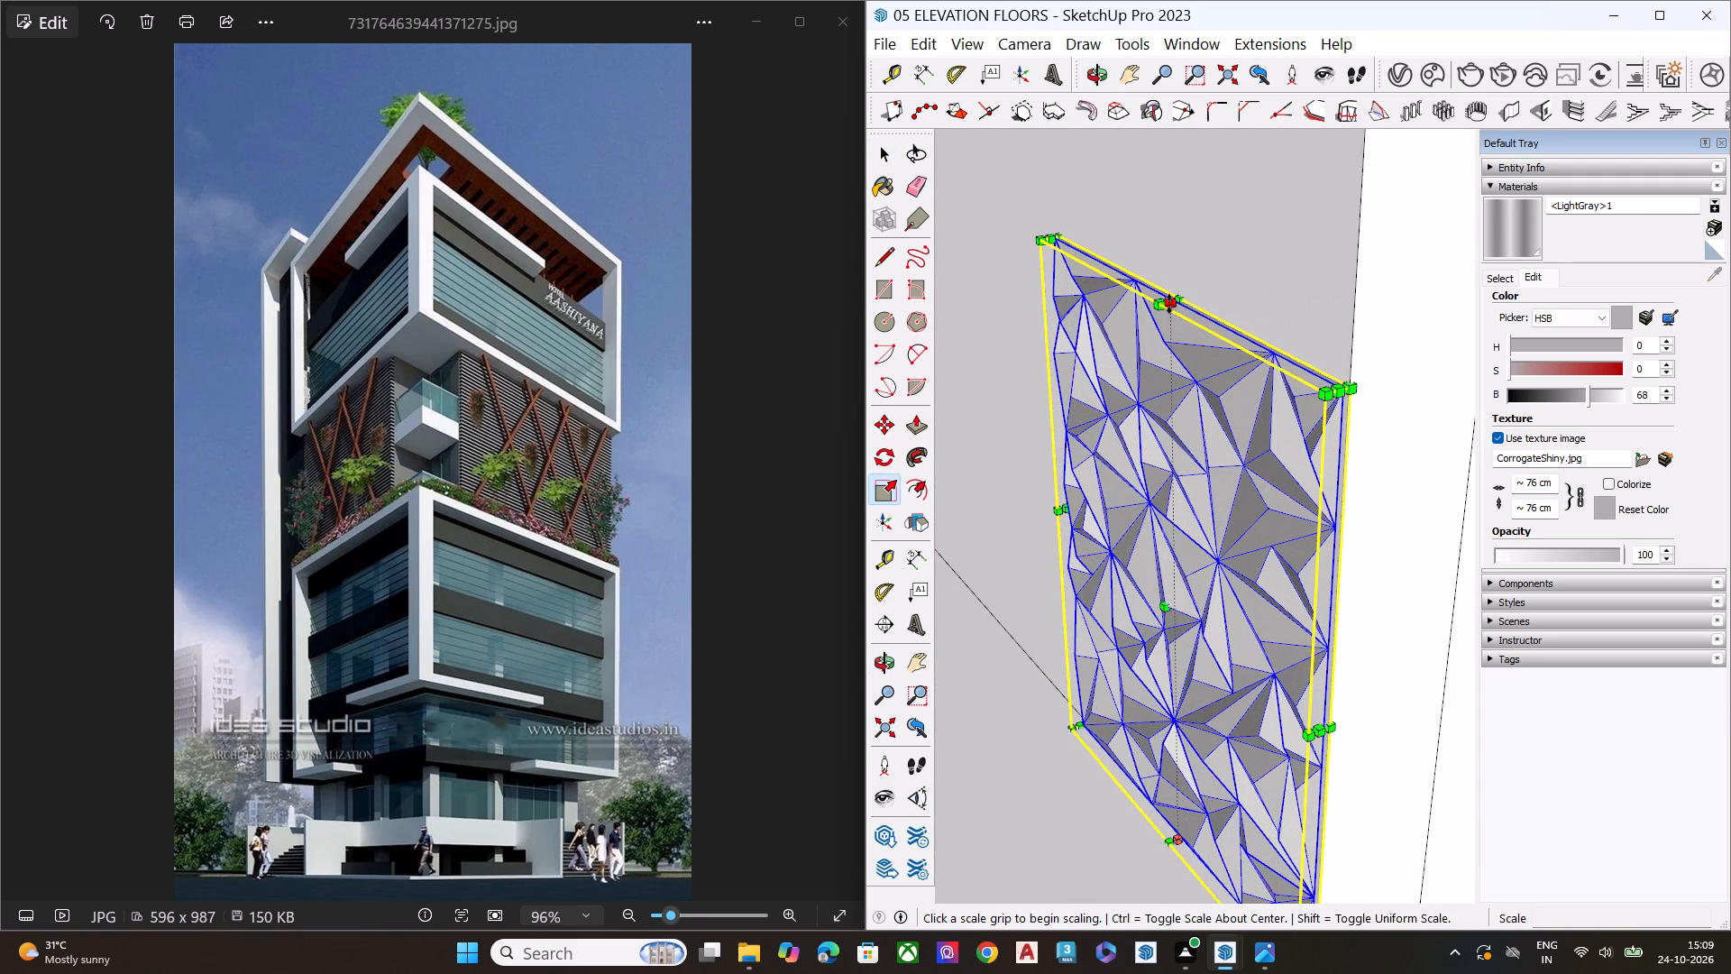
pyautogui.click(1169, 304)
pyautogui.scroll(-20, 1196, 283)
pyautogui.scroll(-3, 1206, 271)
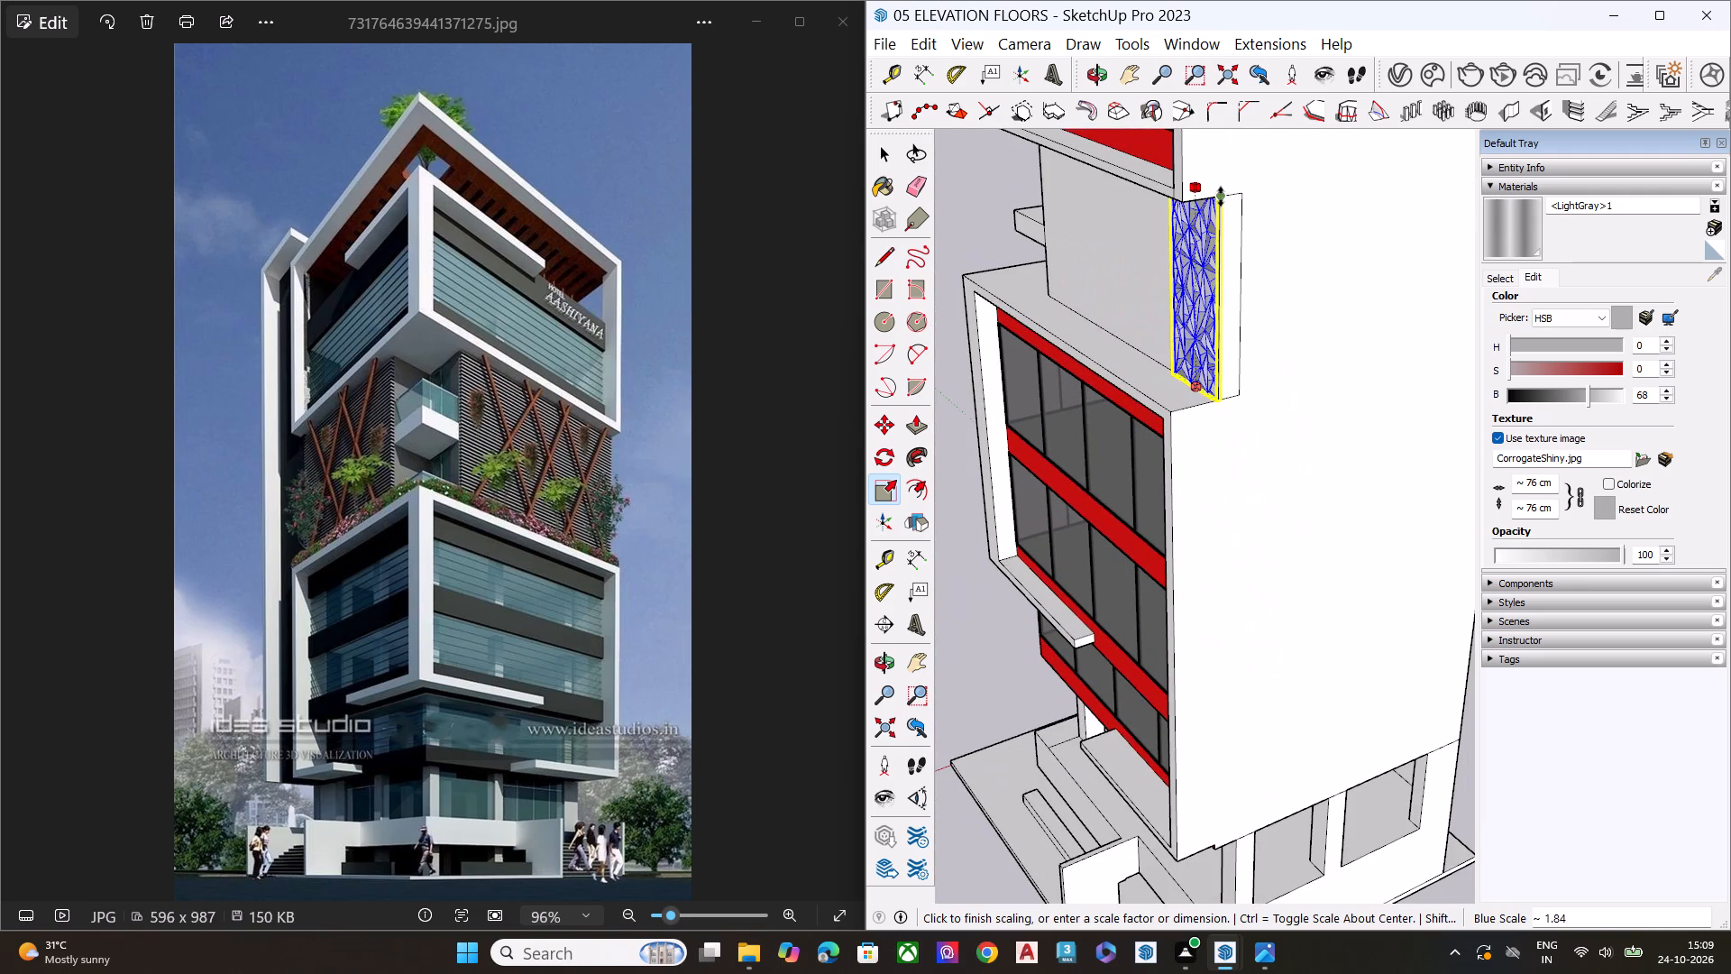
pyautogui.click(1223, 197)
pyautogui.press('space')
# Scale the faceted panel wider along the wall from its inner edge, keeping its outer edge at the wall corner.
pyautogui.moveTo(1186, 256); pyautogui.dragTo(1348, 134, button='middle')
pyautogui.scroll(2, 1311, 161)
pyautogui.scroll(-1, 1028, 345)
pyautogui.scroll(1, 1024, 348)
pyautogui.scroll(-3, 1013, 366)
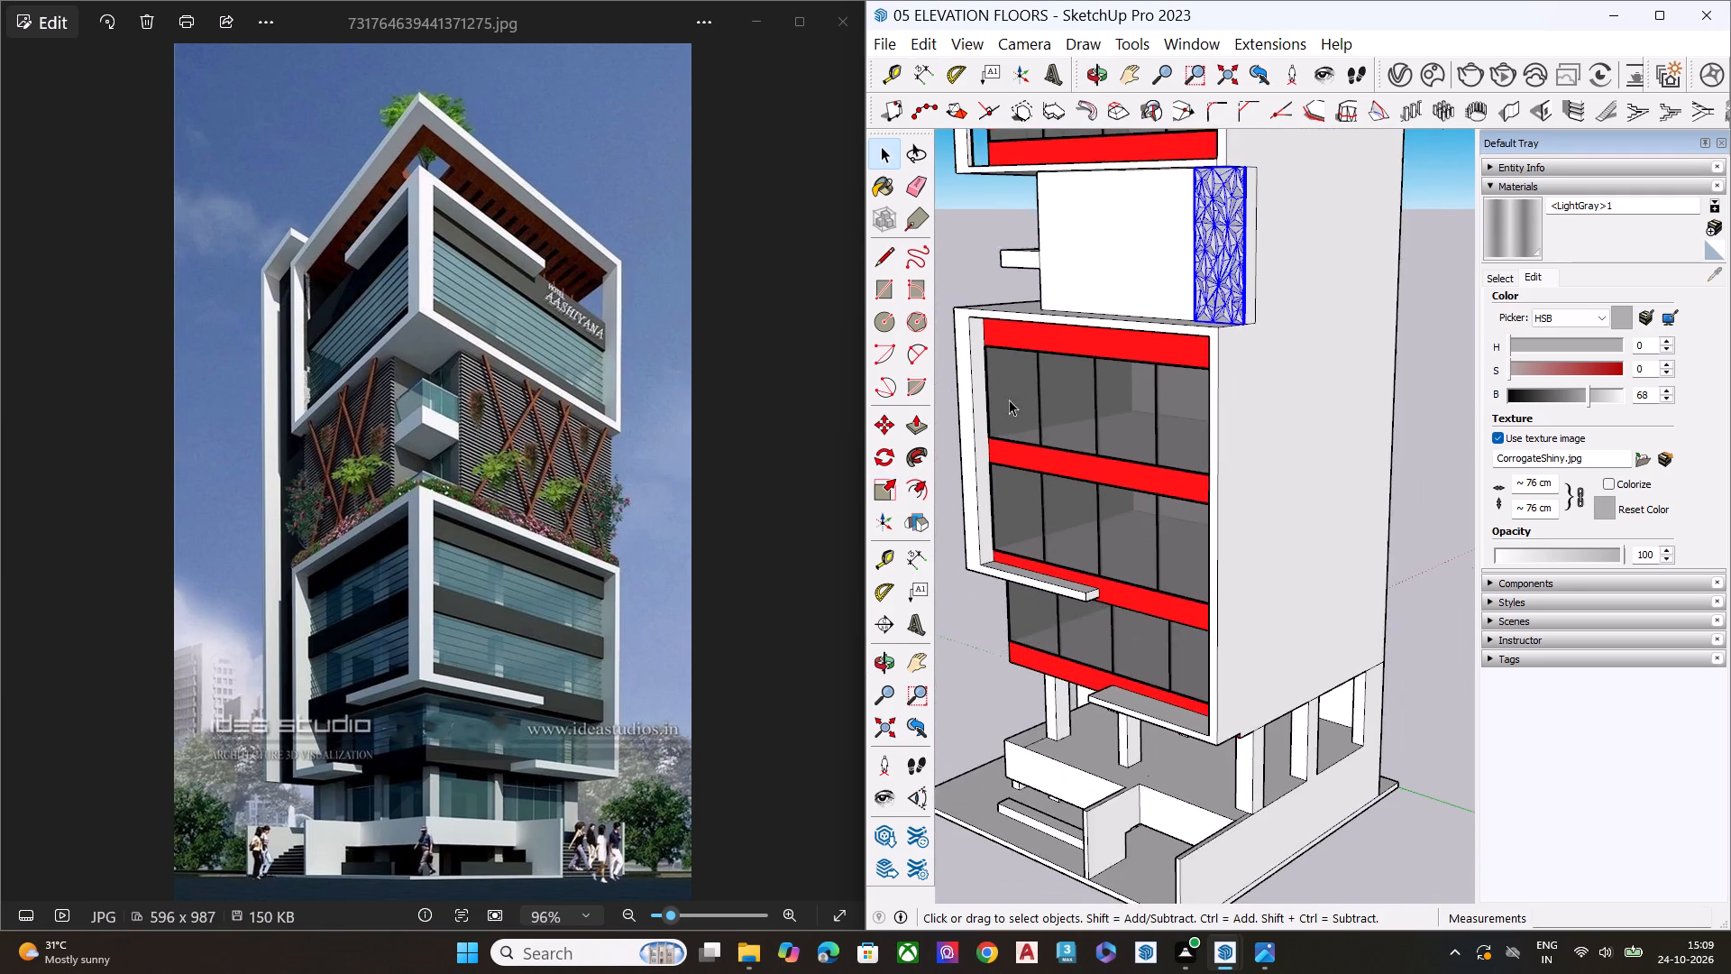
pyautogui.scroll(-1, 1009, 400)
pyautogui.moveTo(1015, 427); pyautogui.dragTo(1148, 418, button='middle')
pyautogui.scroll(2, 1350, 178)
pyautogui.scroll(-1, 1351, 174)
pyautogui.scroll(6, 1351, 173)
pyautogui.moveTo(1174, 290); pyautogui.dragTo(1325, 314, button='middle')
pyautogui.press('s')
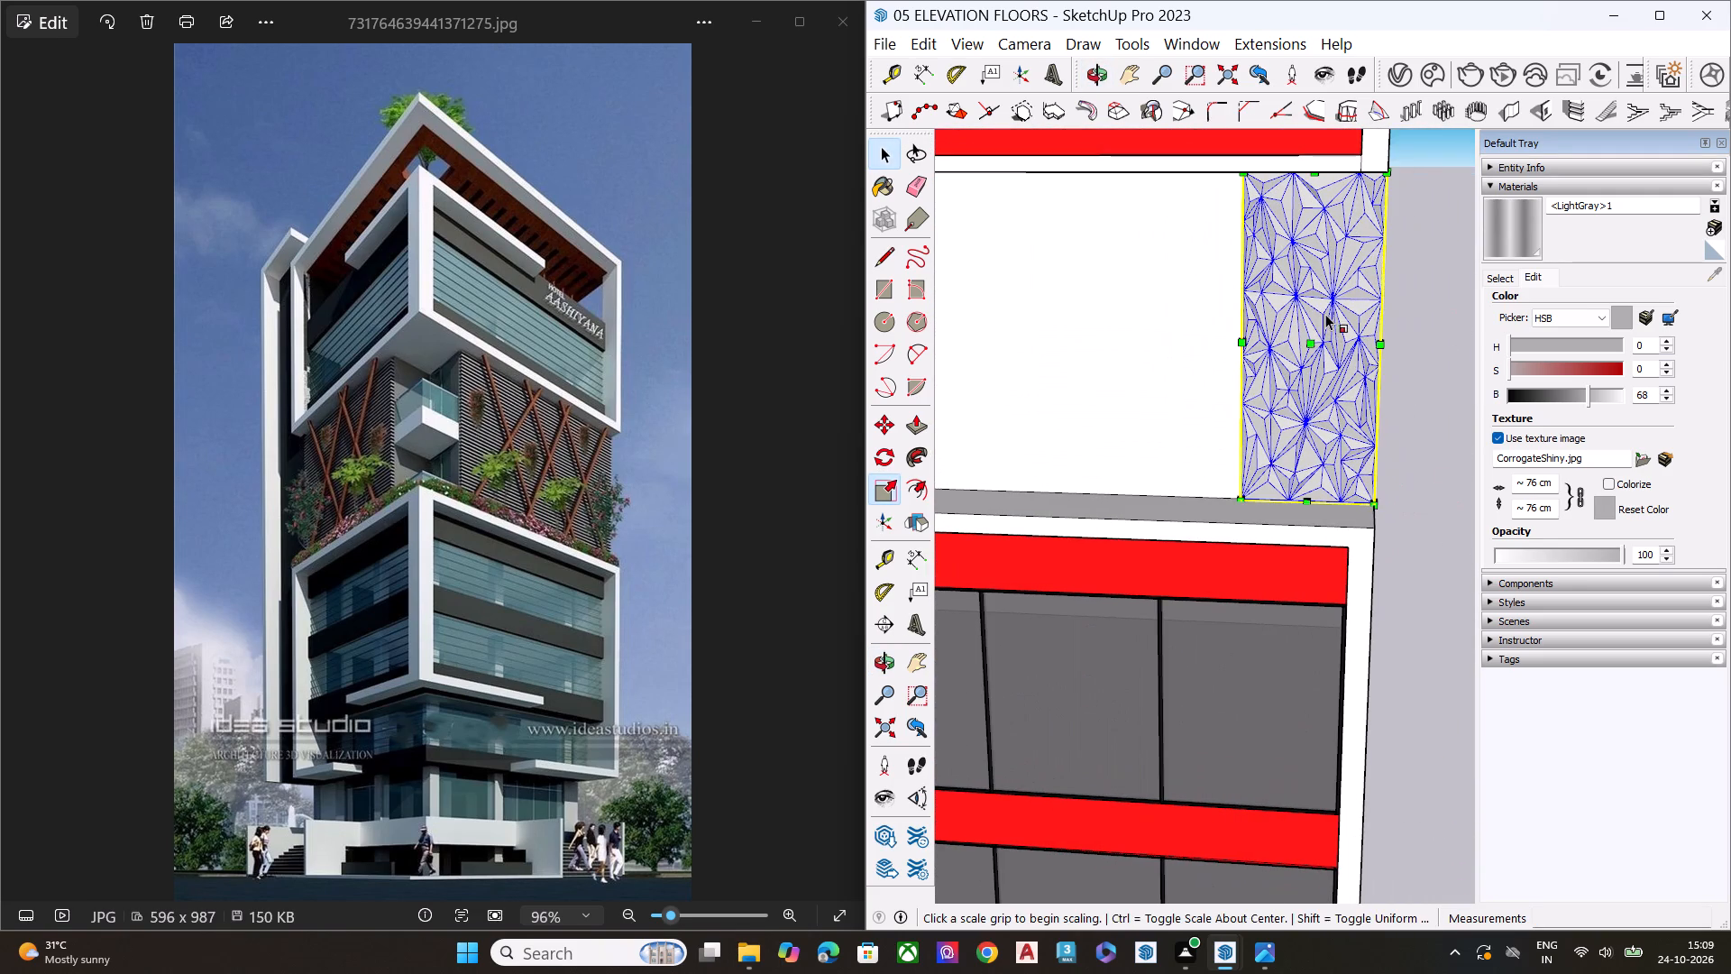
pyautogui.scroll(-6, 1114, 355)
pyautogui.moveTo(1148, 398); pyautogui.dragTo(1338, 373, button='middle')
pyautogui.scroll(9, 1333, 364)
pyautogui.scroll(3, 1268, 306)
pyautogui.scroll(-1, 1267, 305)
pyautogui.scroll(5, 1267, 305)
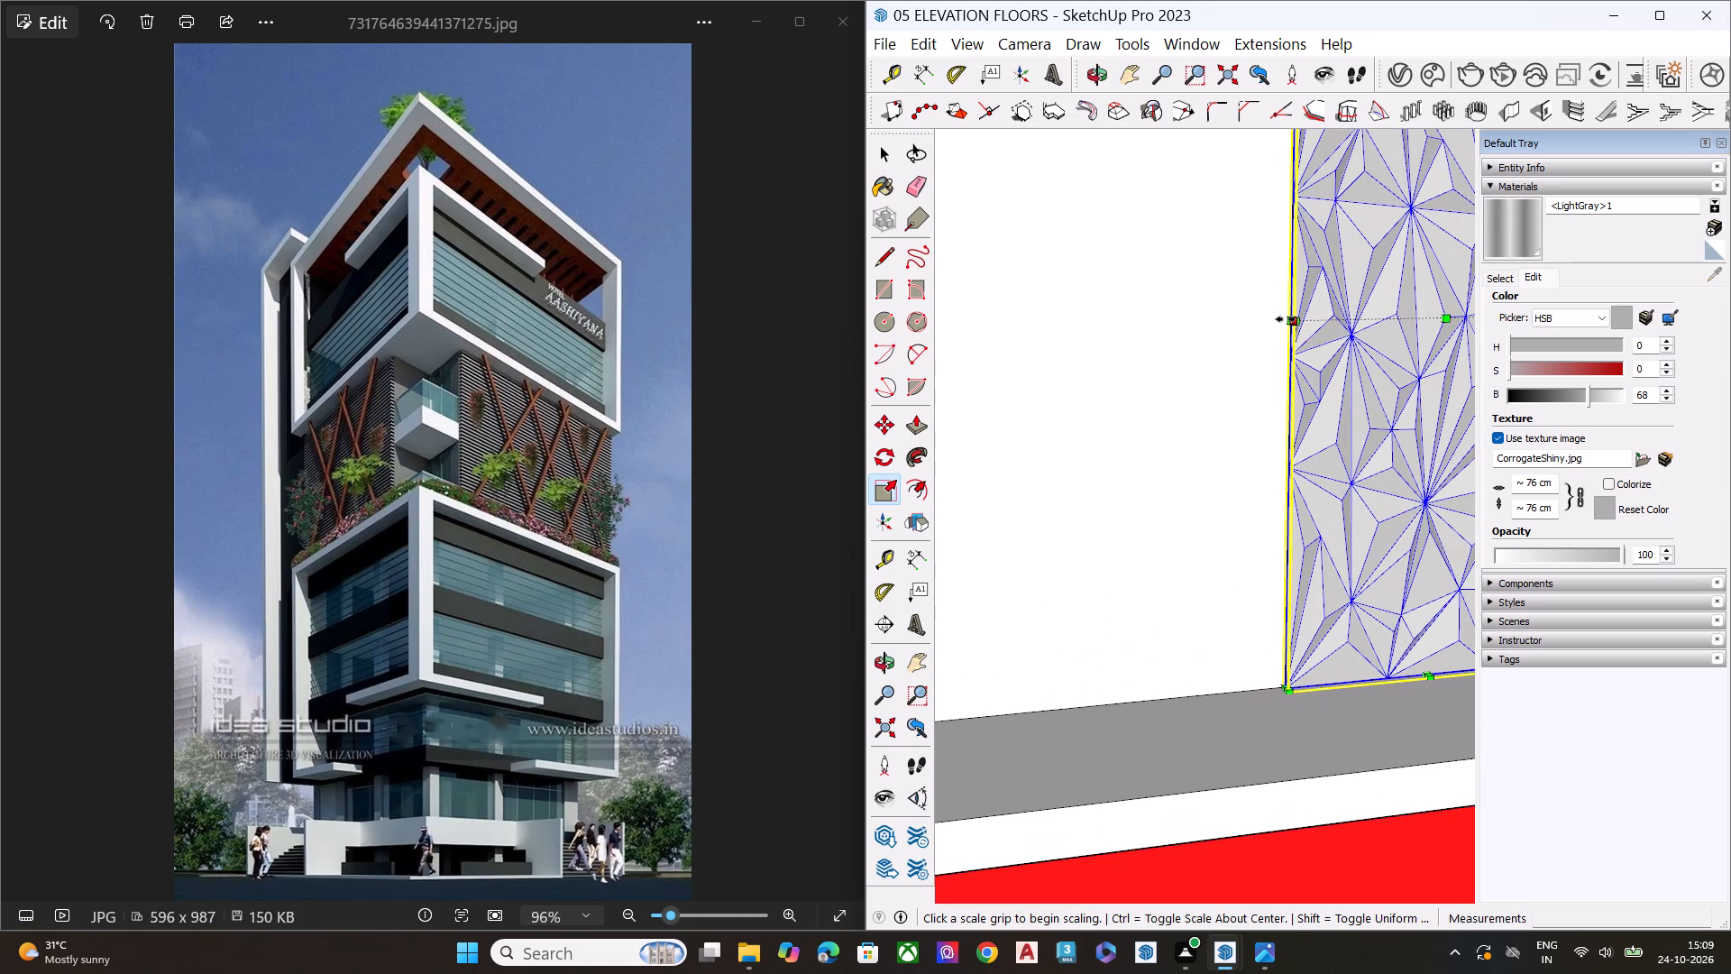
pyautogui.click(1286, 319)
pyautogui.click(1152, 326)
pyautogui.press('space')
pyautogui.scroll(-10, 1073, 316)
pyautogui.scroll(2, 1073, 316)
pyautogui.scroll(-4, 1073, 316)
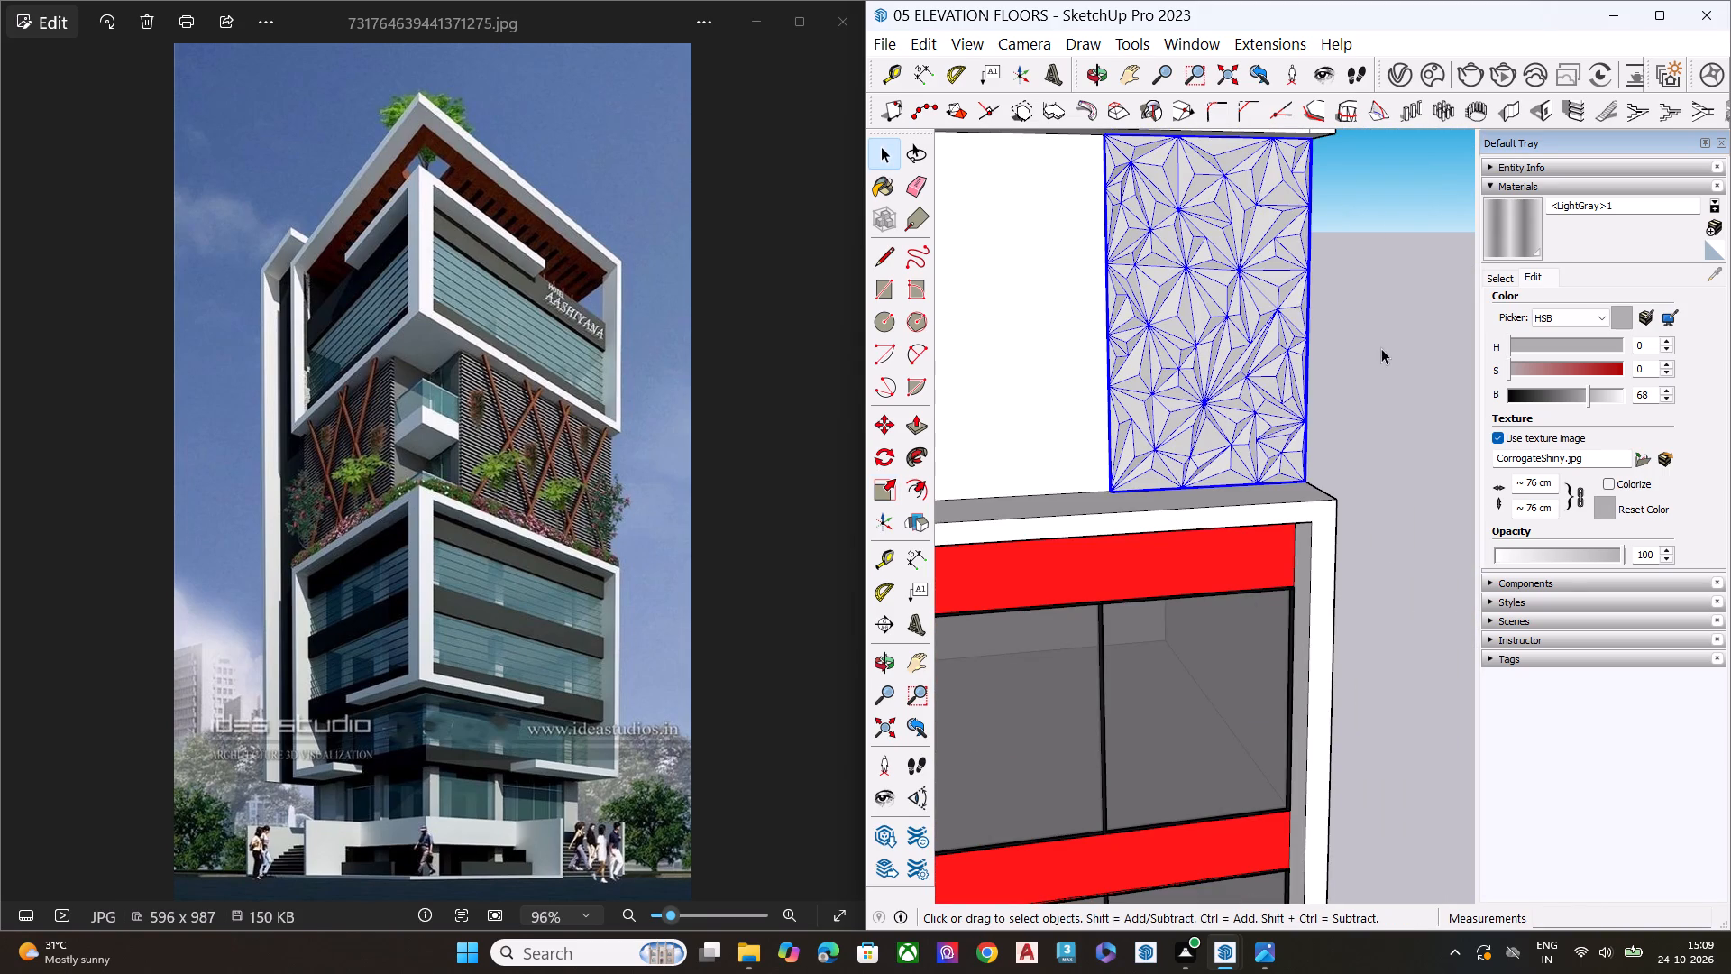
pyautogui.click(1381, 348)
# Copy the fitted faceted panel about 10' along the wall, placing the duplicate beside the original's inner edge.
pyautogui.moveTo(1348, 401); pyautogui.dragTo(1058, 484, button='middle')
pyautogui.scroll(-5, 1094, 365)
pyautogui.scroll(1, 1145, 396)
pyautogui.scroll(-2, 1150, 399)
pyautogui.moveTo(1131, 408); pyautogui.dragTo(1007, 370, button='middle')
pyautogui.scroll(1, 1051, 283)
pyautogui.scroll(-1, 1068, 271)
pyautogui.scroll(8, 1070, 271)
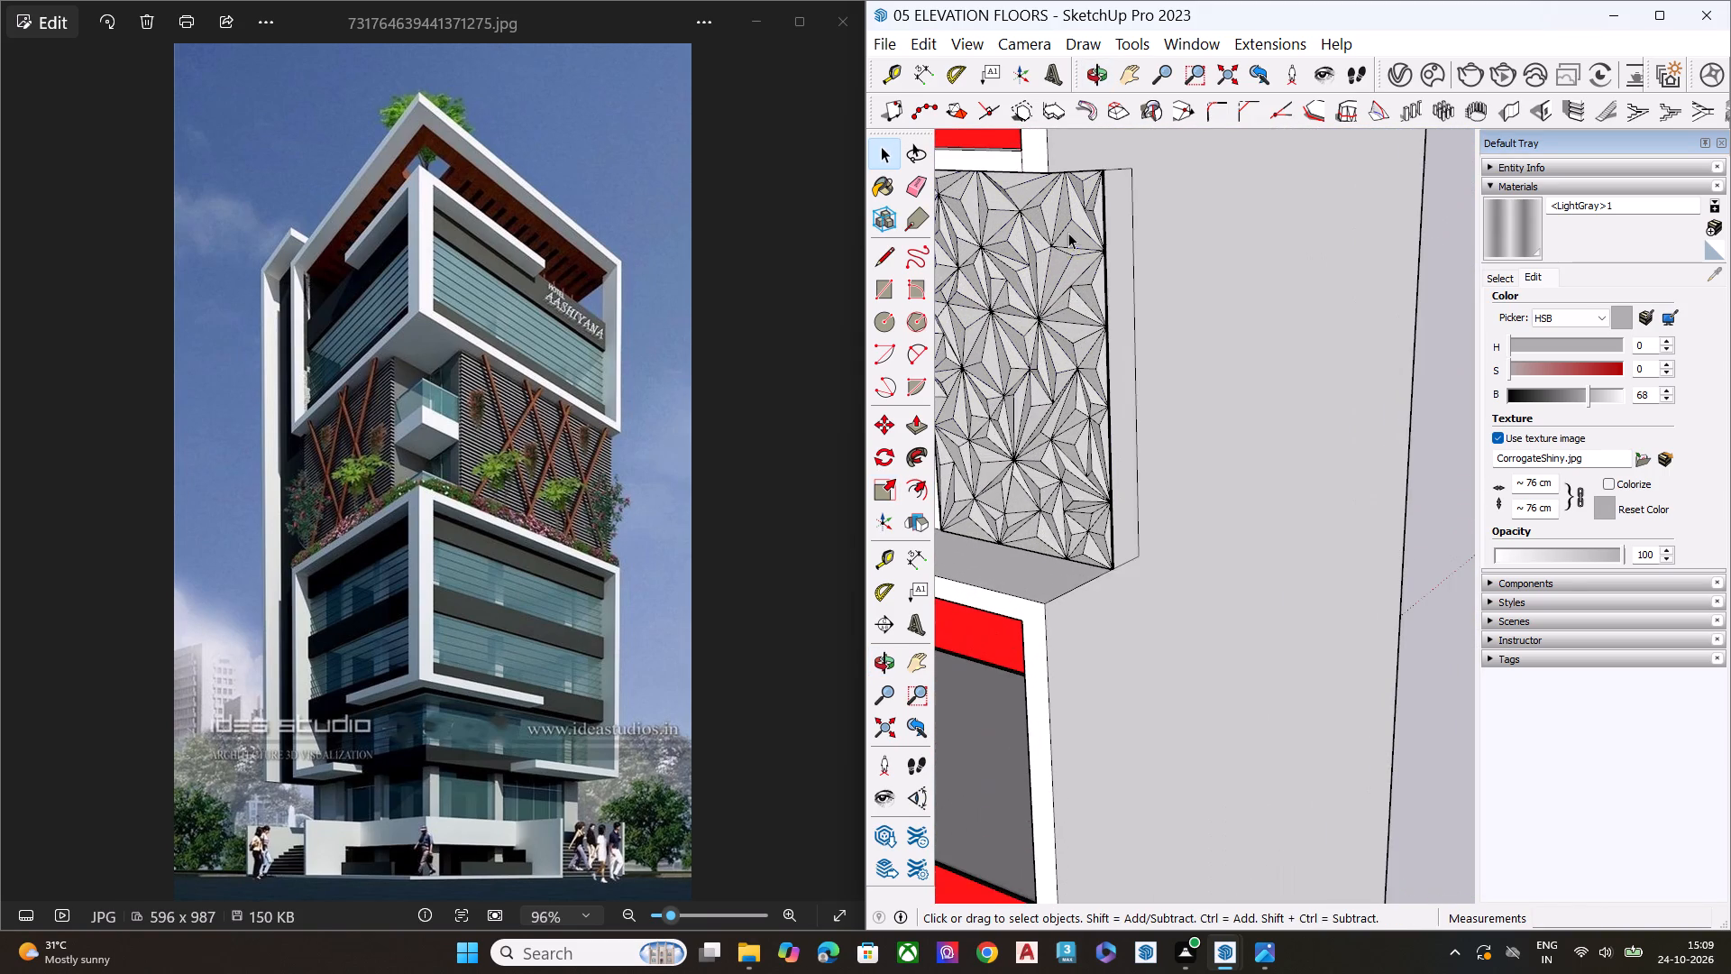
pyautogui.click(1068, 233)
pyautogui.scroll(7, 1092, 226)
pyautogui.press('m')
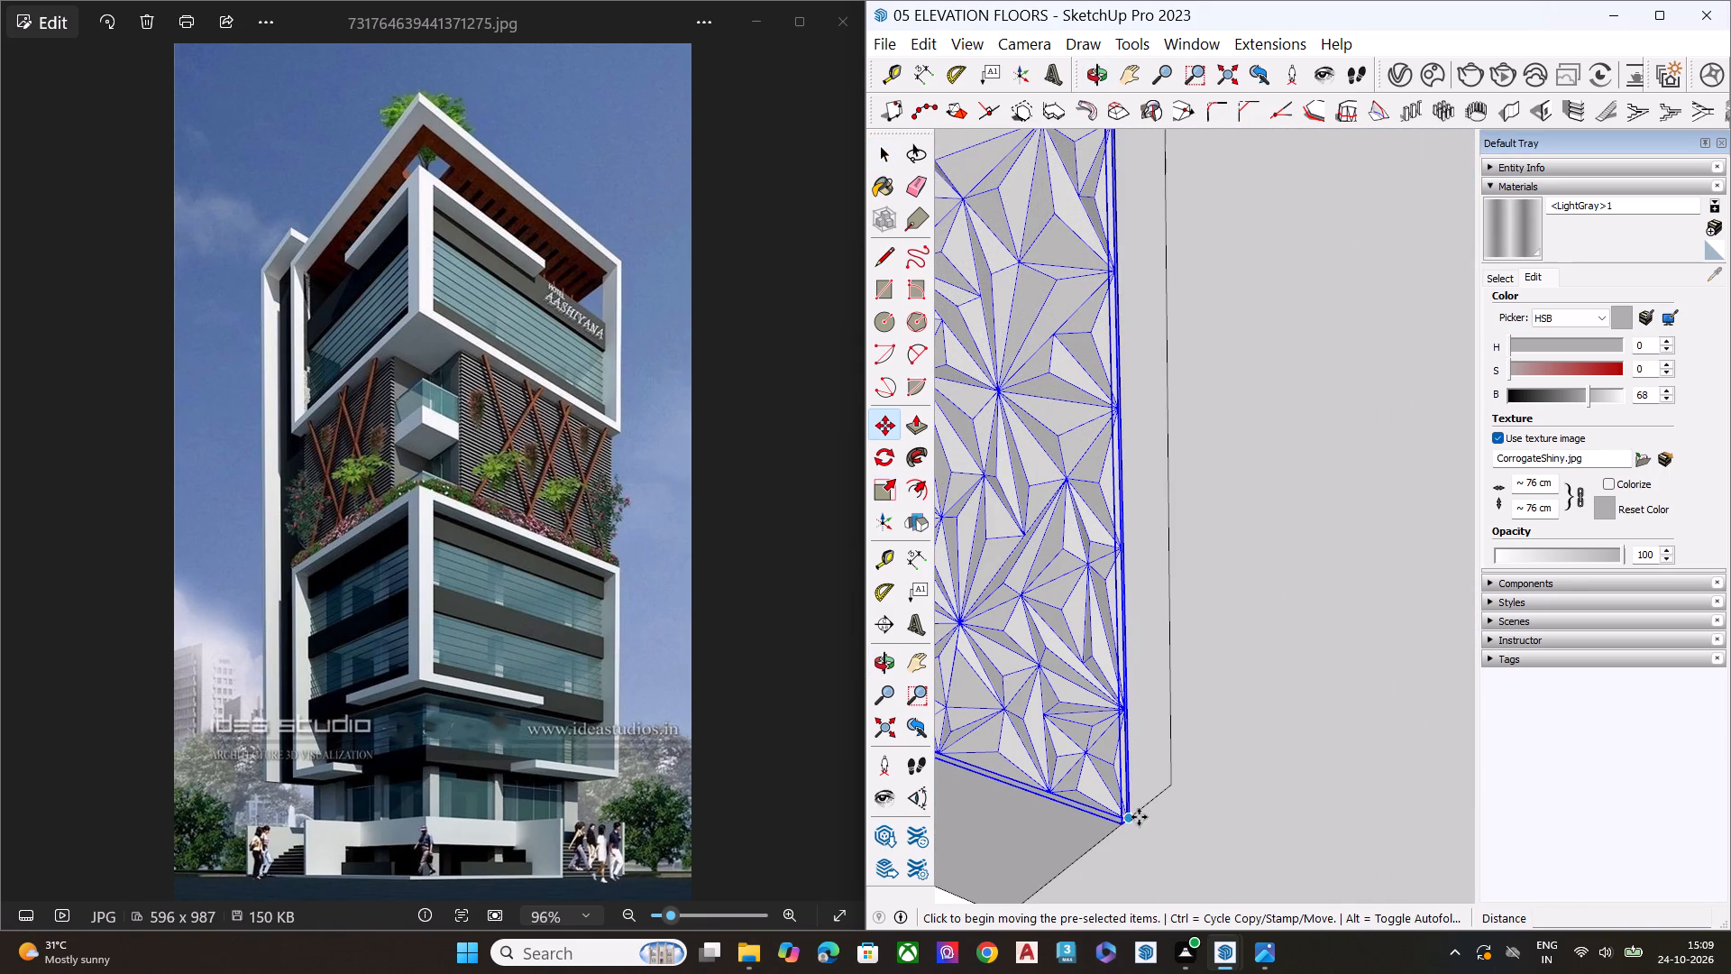
pyautogui.click(1131, 817)
pyautogui.scroll(-2, 957, 682)
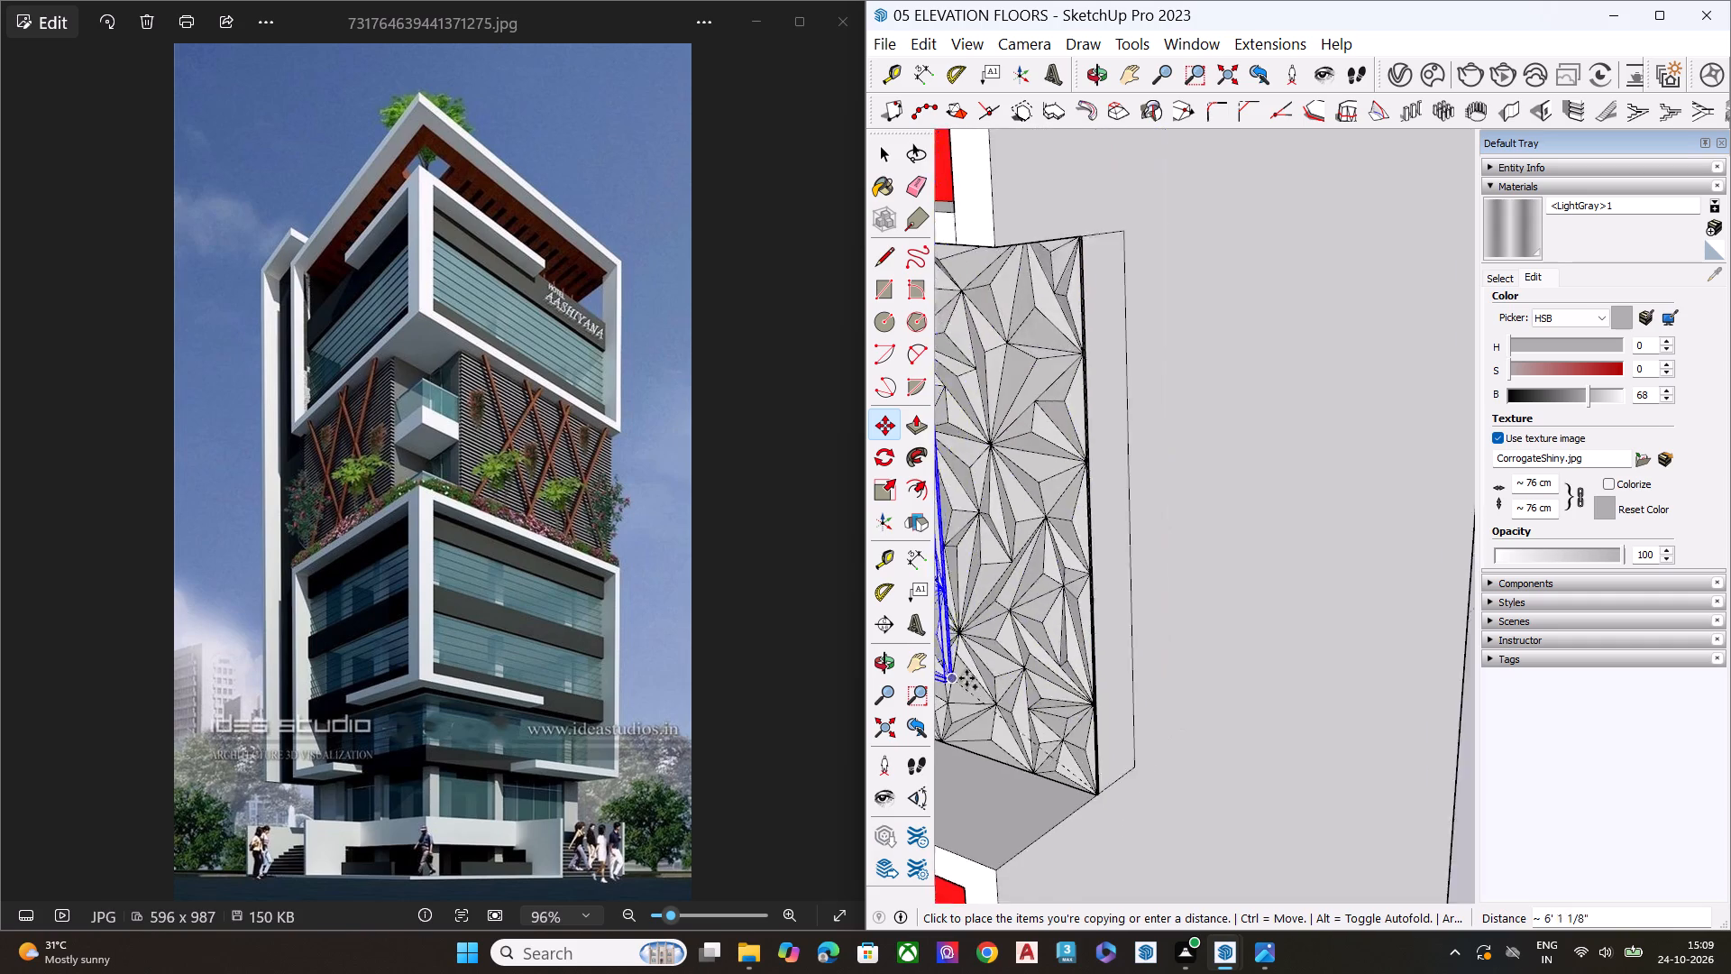
pyautogui.scroll(-5, 966, 678)
pyautogui.scroll(-6, 1304, 606)
pyautogui.scroll(9, 1024, 653)
pyautogui.moveTo(1136, 666); pyautogui.dragTo(1204, 779, button='middle')
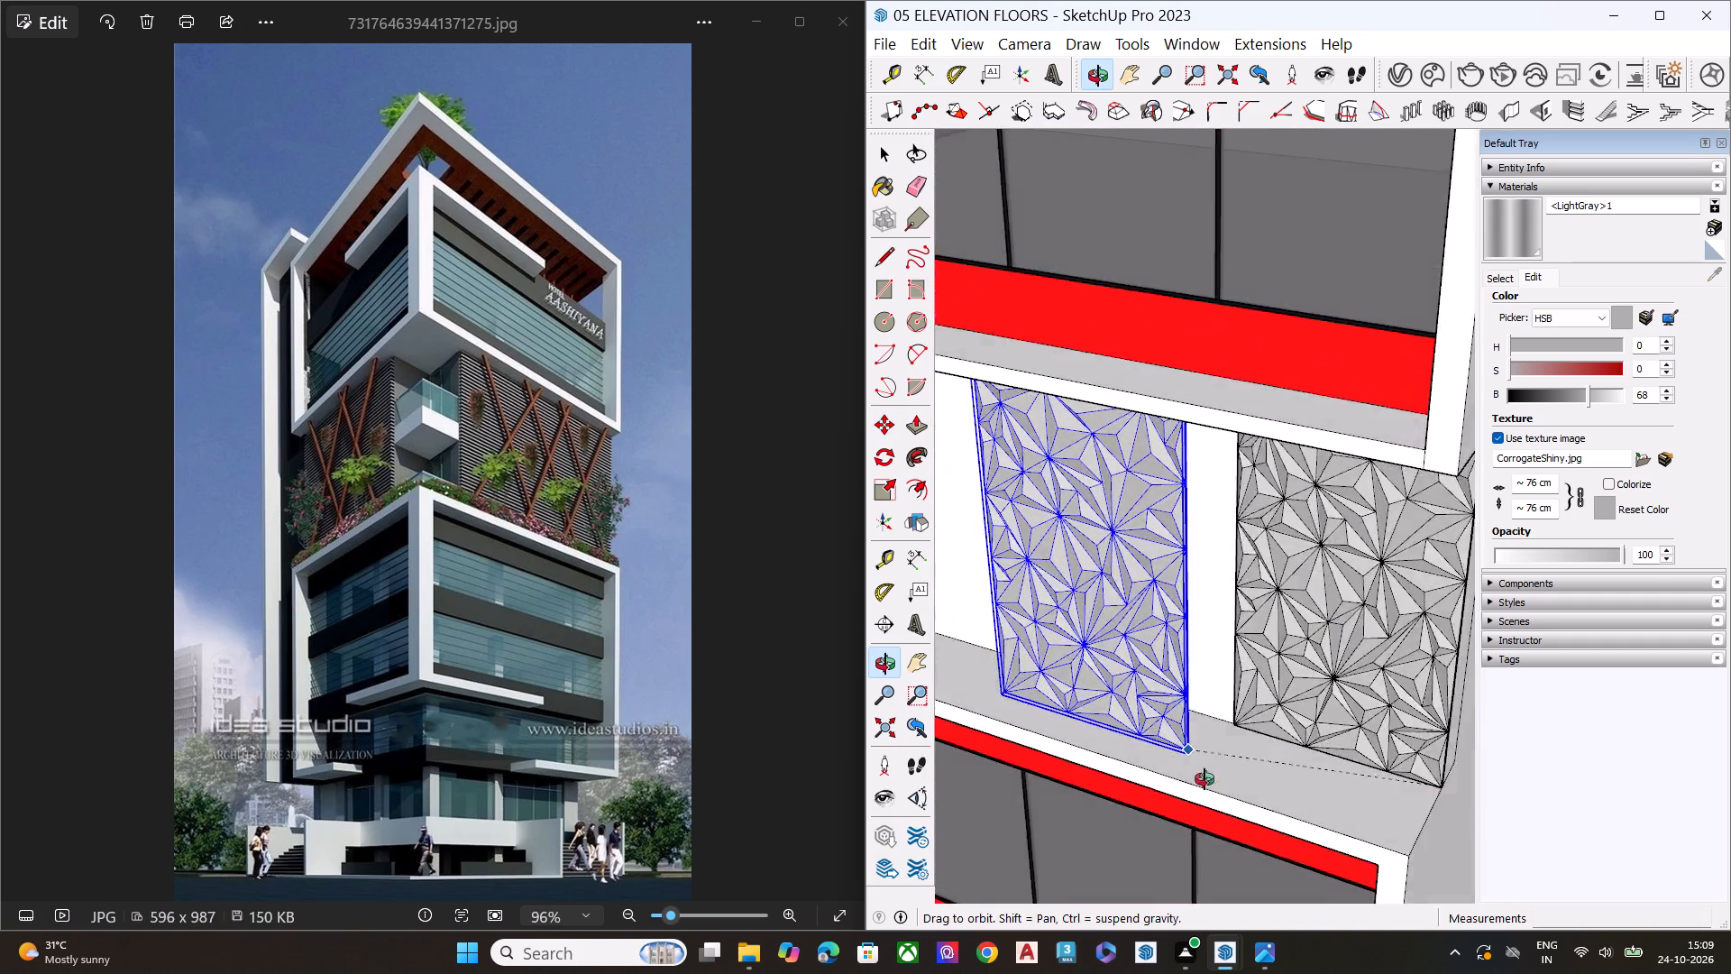
pyautogui.moveTo(1204, 779); pyautogui.dragTo(1273, 814, button='middle')
pyautogui.scroll(8, 1273, 814)
pyautogui.scroll(-2, 1314, 745)
pyautogui.scroll(3, 1314, 745)
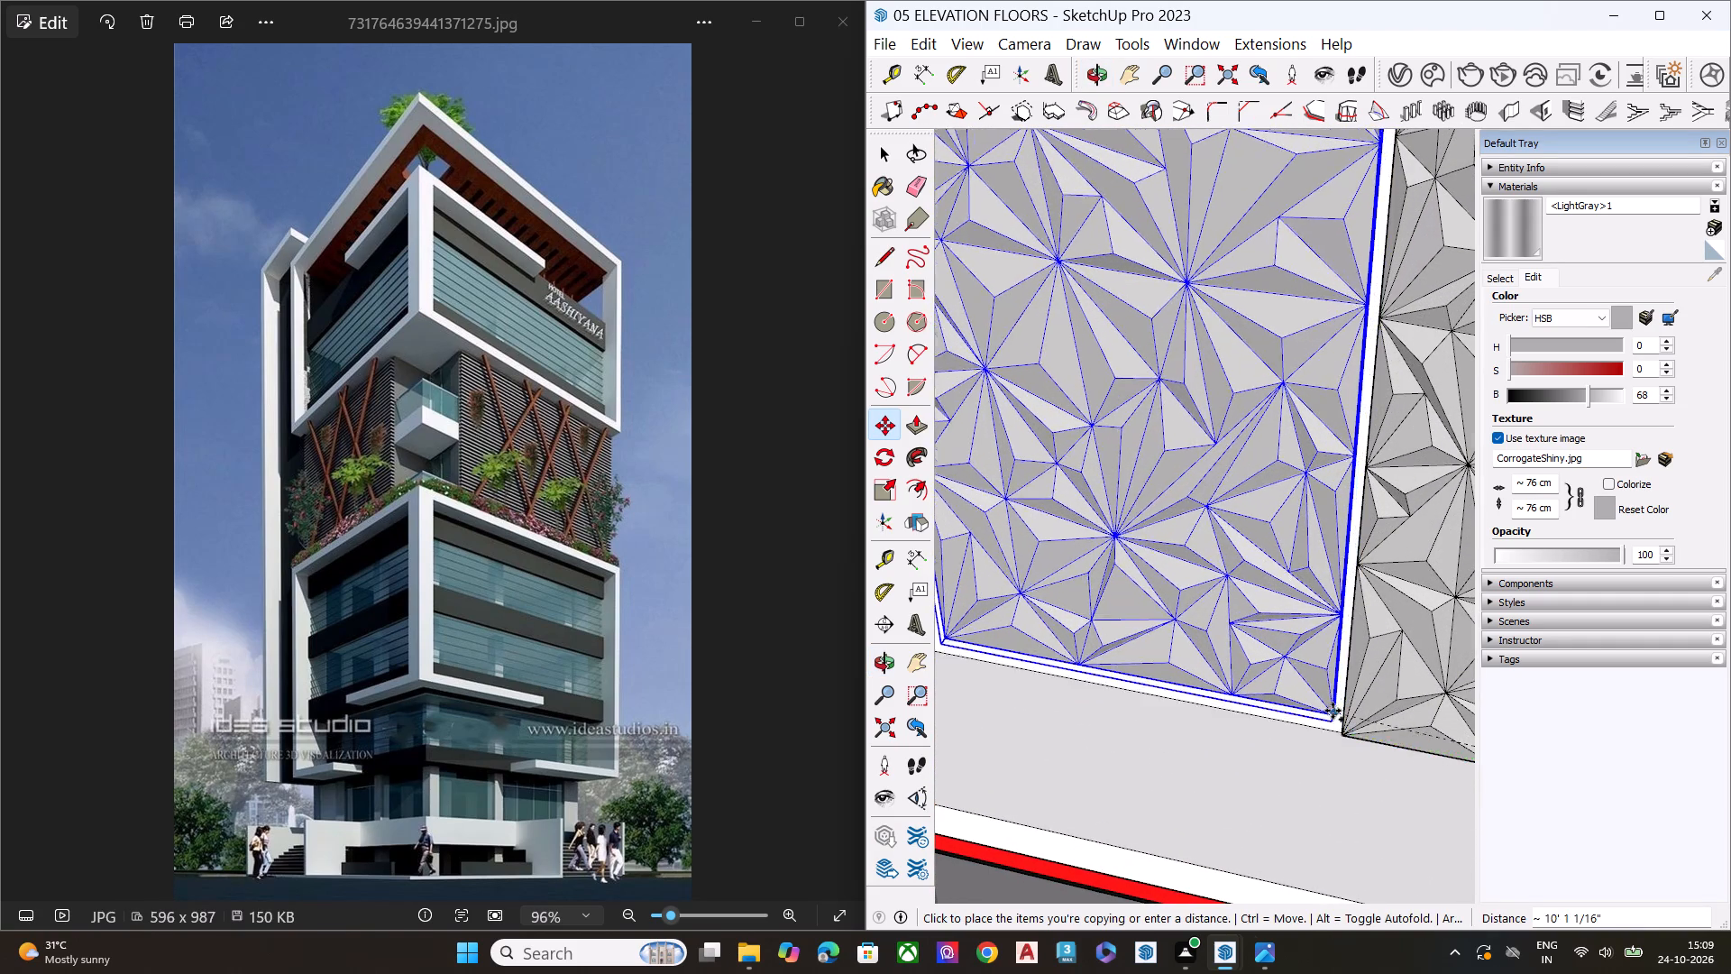
pyautogui.scroll(7, 1333, 711)
pyautogui.click(1328, 729)
# Move the copied panel in small corrections until its bottom corner meets the first panel's adjoining corner without a gap.
pyautogui.moveTo(1268, 781); pyautogui.dragTo(1202, 781, button='middle')
pyautogui.scroll(1, 1210, 781)
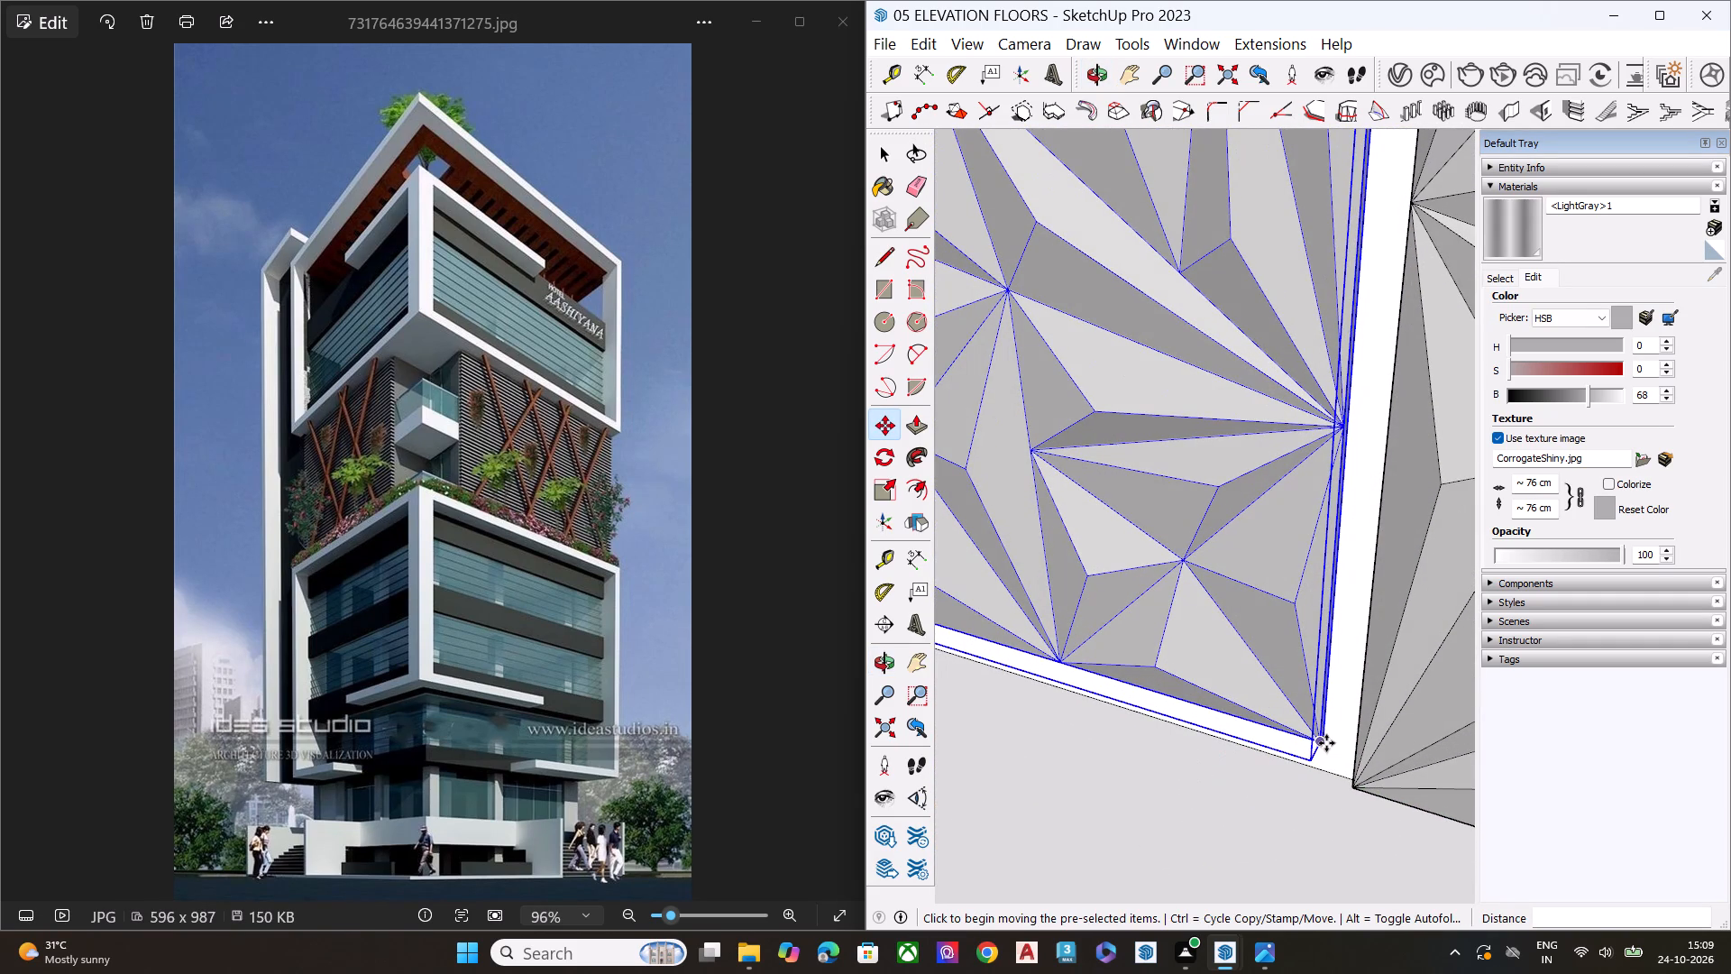
pyautogui.click(1325, 743)
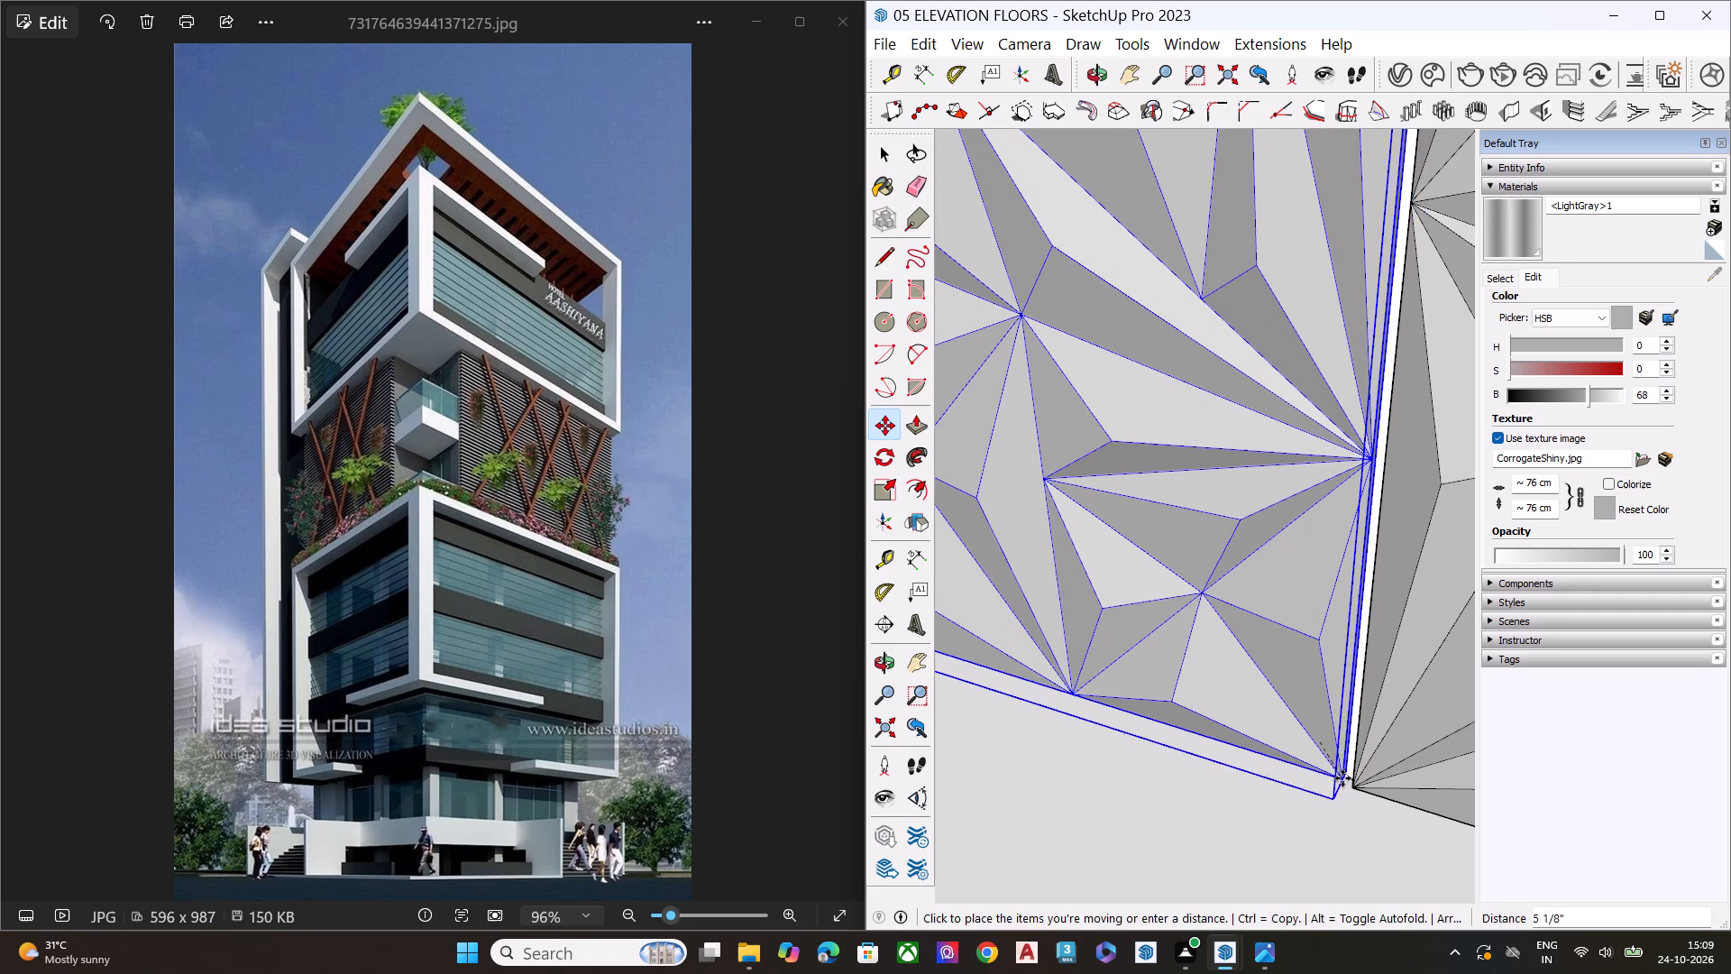
pyautogui.click(1342, 778)
pyautogui.moveTo(1349, 803); pyautogui.dragTo(1092, 530, button='middle')
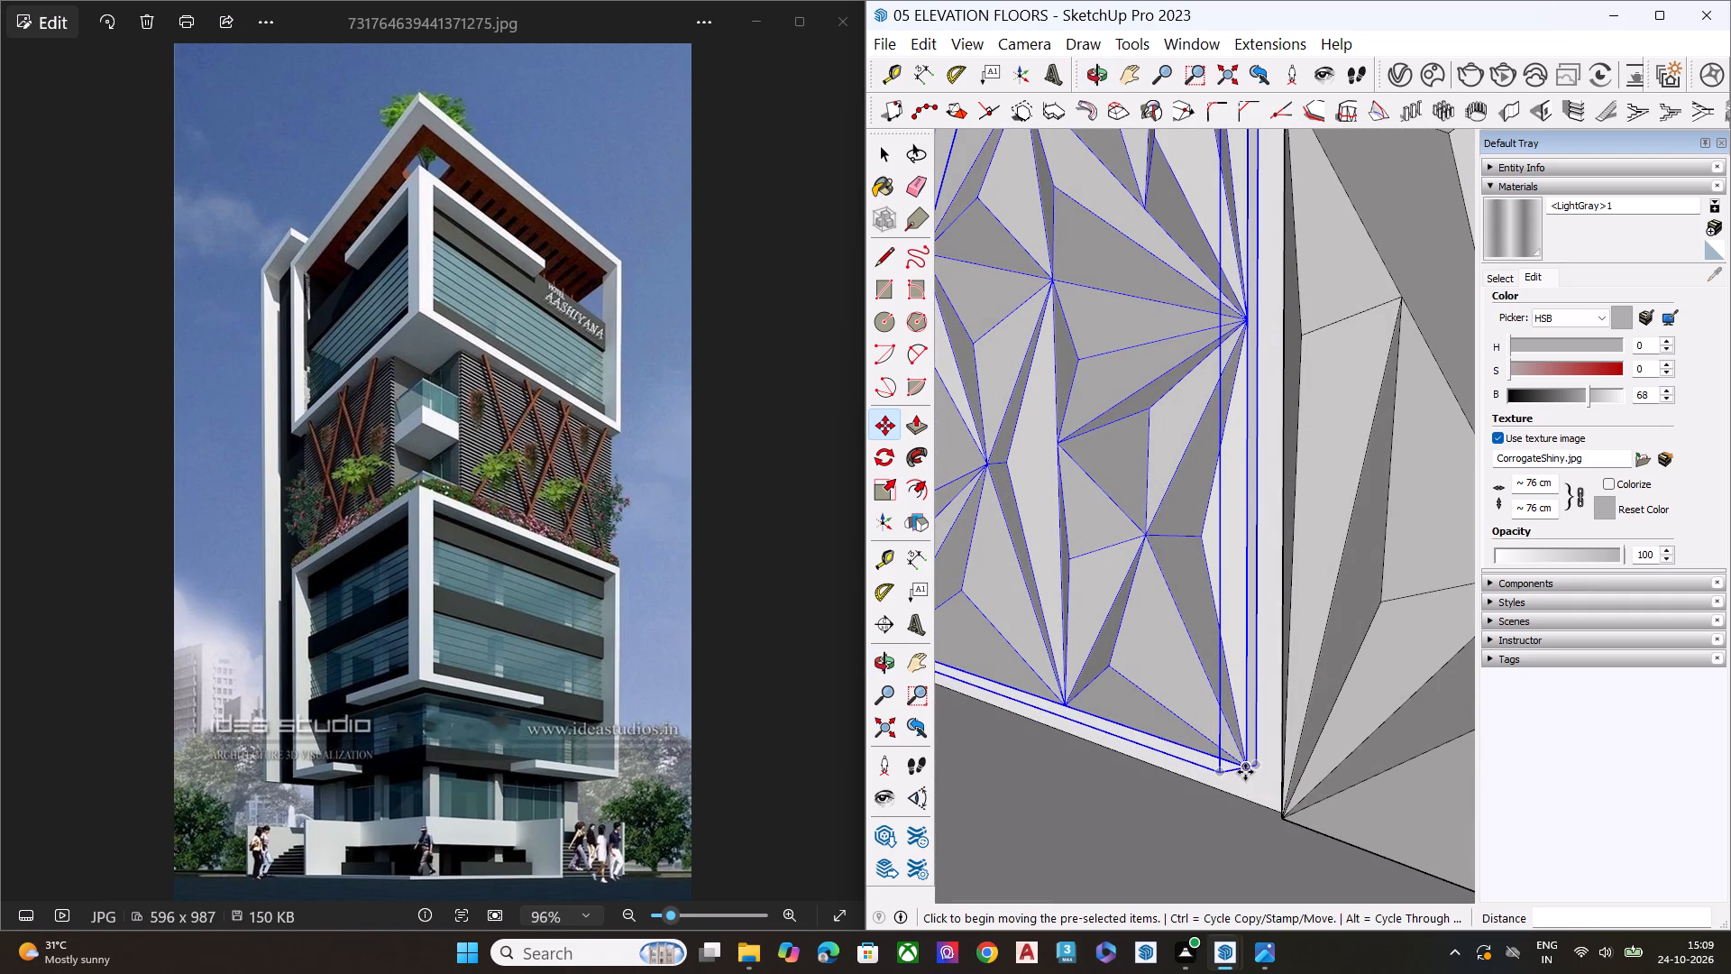
pyautogui.click(1248, 767)
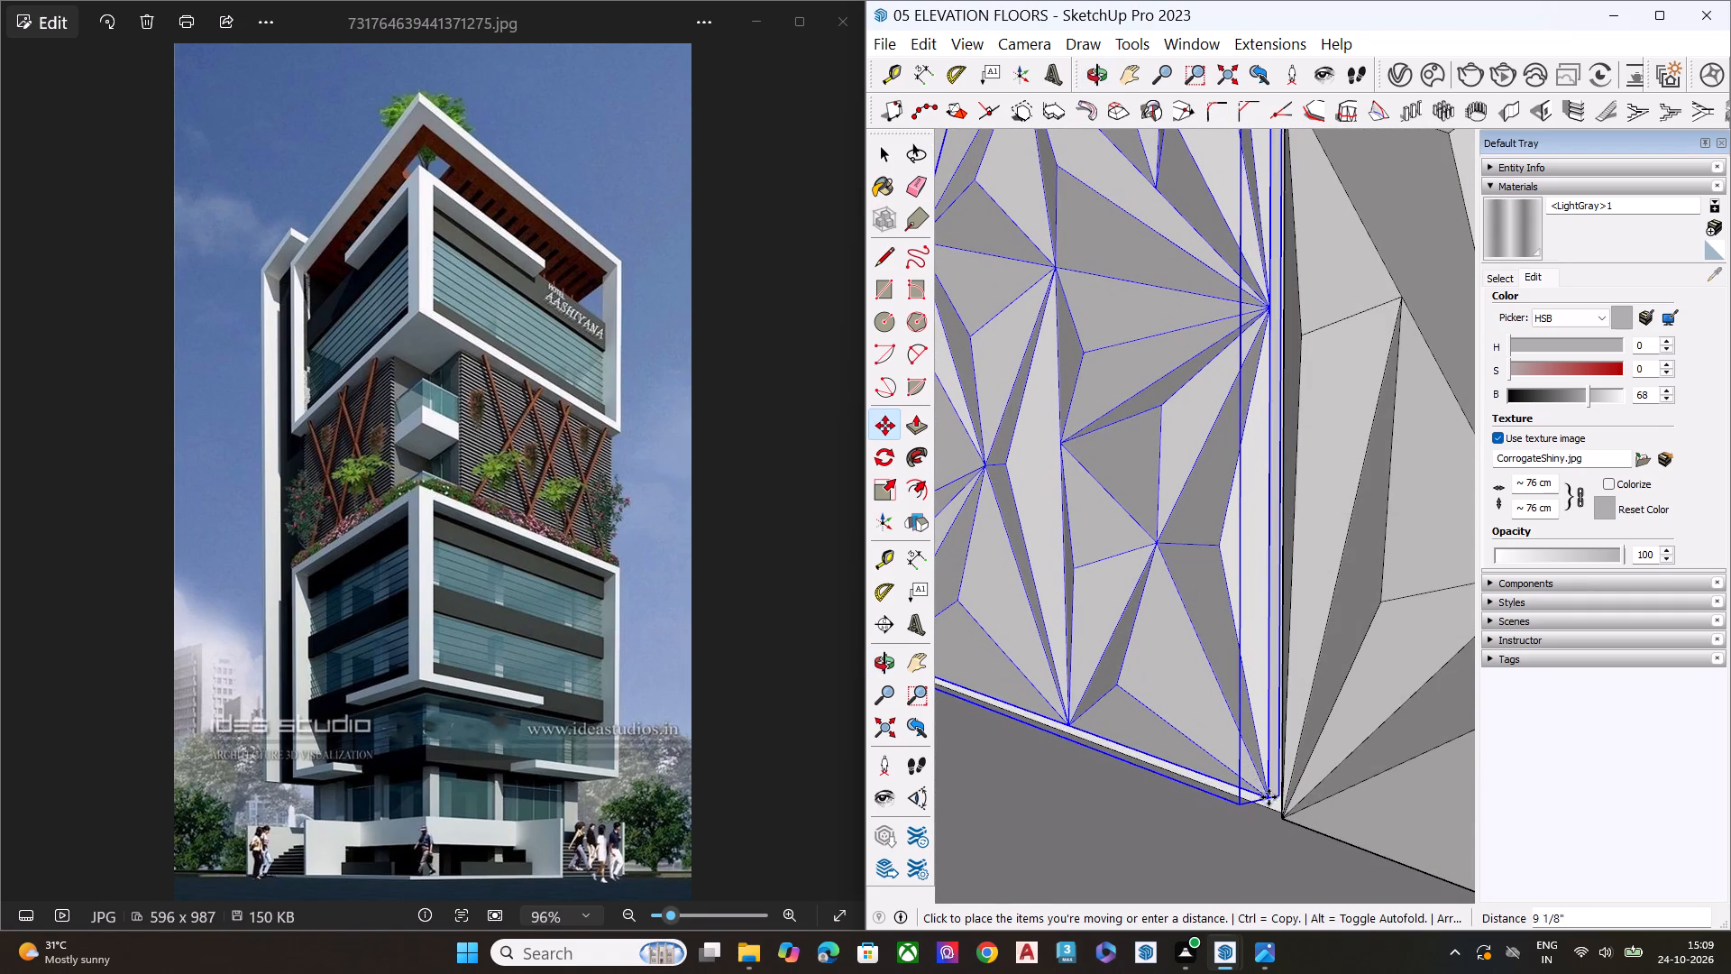
pyautogui.click(1268, 798)
pyautogui.moveTo(1274, 763); pyautogui.dragTo(1458, 679, button='middle')
pyautogui.scroll(2, 1294, 809)
pyautogui.click(1312, 781)
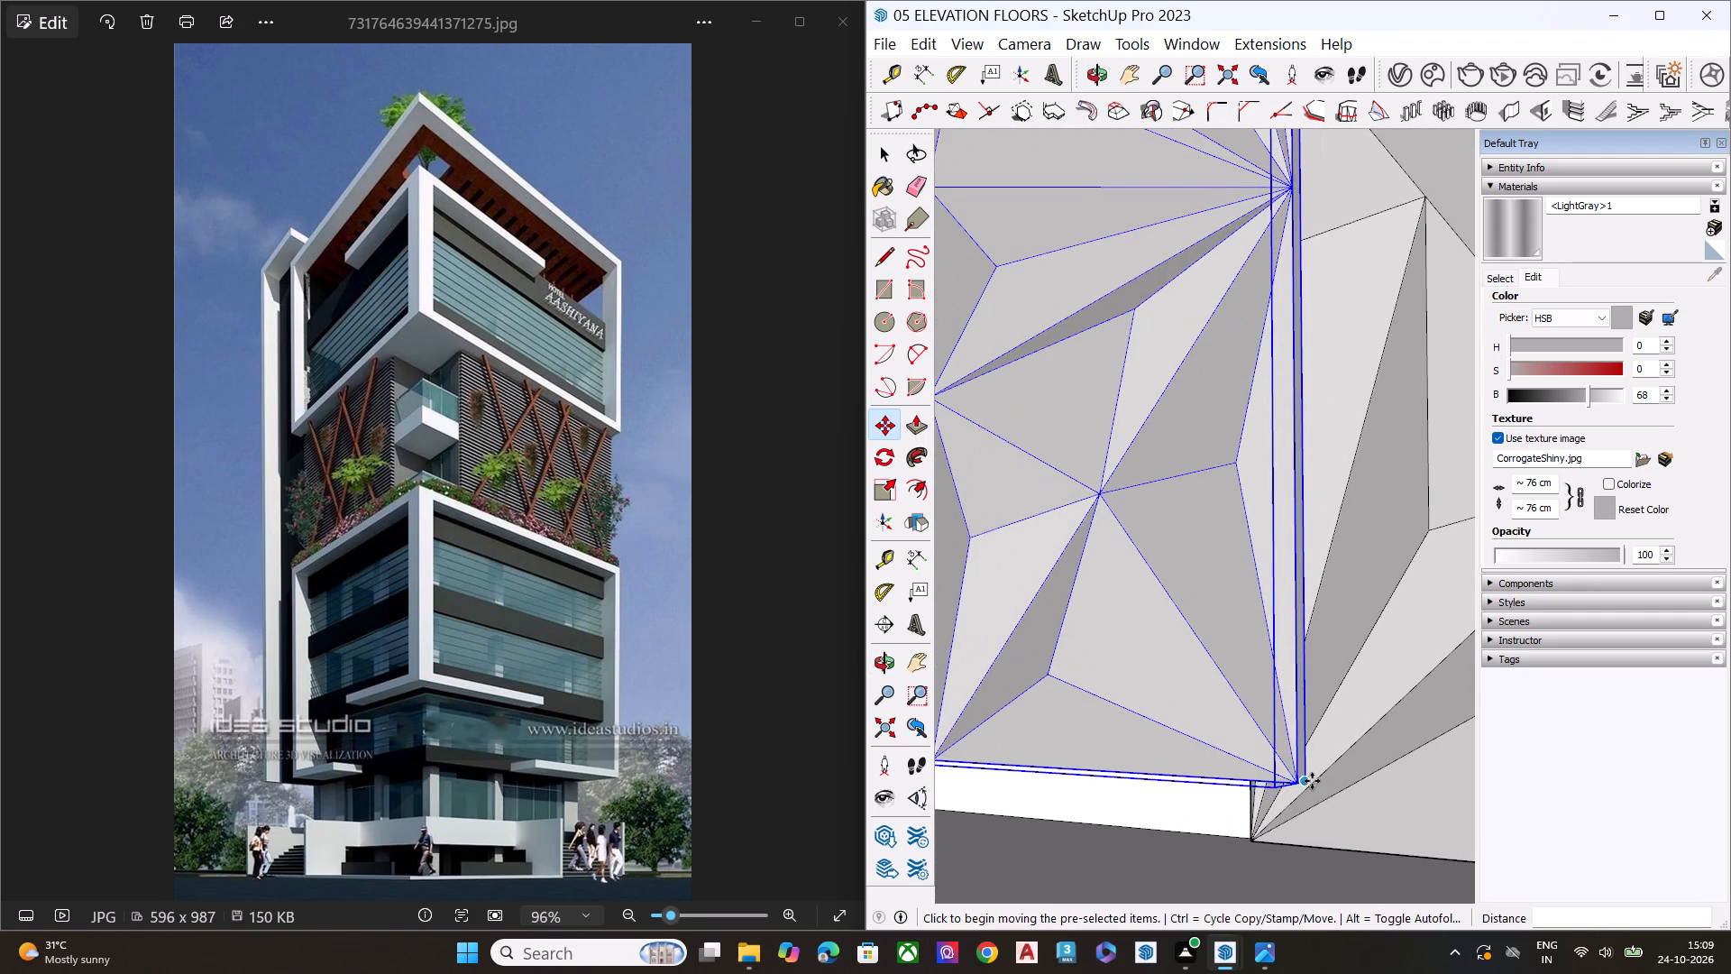
pyautogui.moveTo(1225, 788); pyautogui.dragTo(1487, 971, button='middle')
pyautogui.scroll(1, 1104, 769)
pyautogui.scroll(-2, 1077, 753)
pyautogui.scroll(3, 1023, 728)
pyautogui.moveTo(1092, 713); pyautogui.dragTo(1369, 960, button='middle')
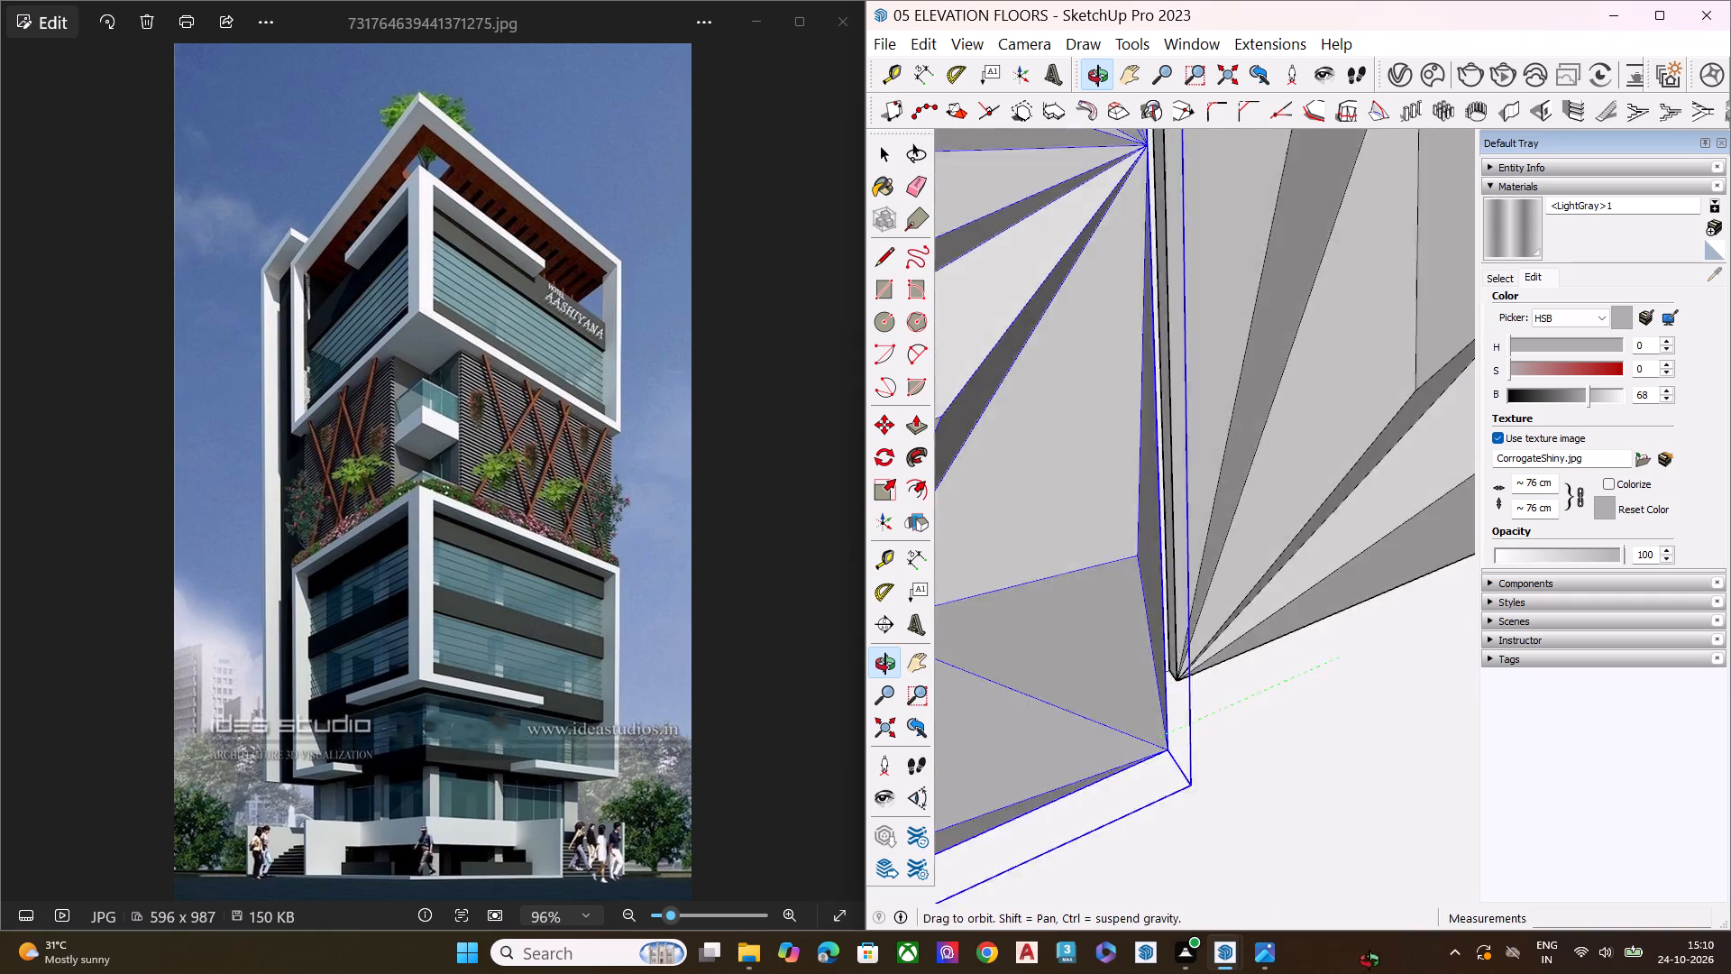
pyautogui.moveTo(1369, 960); pyautogui.dragTo(1366, 953, button='middle')
pyautogui.scroll(5, 1263, 857)
pyautogui.scroll(-5, 1135, 737)
pyautogui.scroll(2, 1134, 737)
pyautogui.click(1154, 628)
pyautogui.scroll(-1, 1166, 670)
pyautogui.scroll(2, 1167, 670)
pyautogui.scroll(-7, 1167, 670)
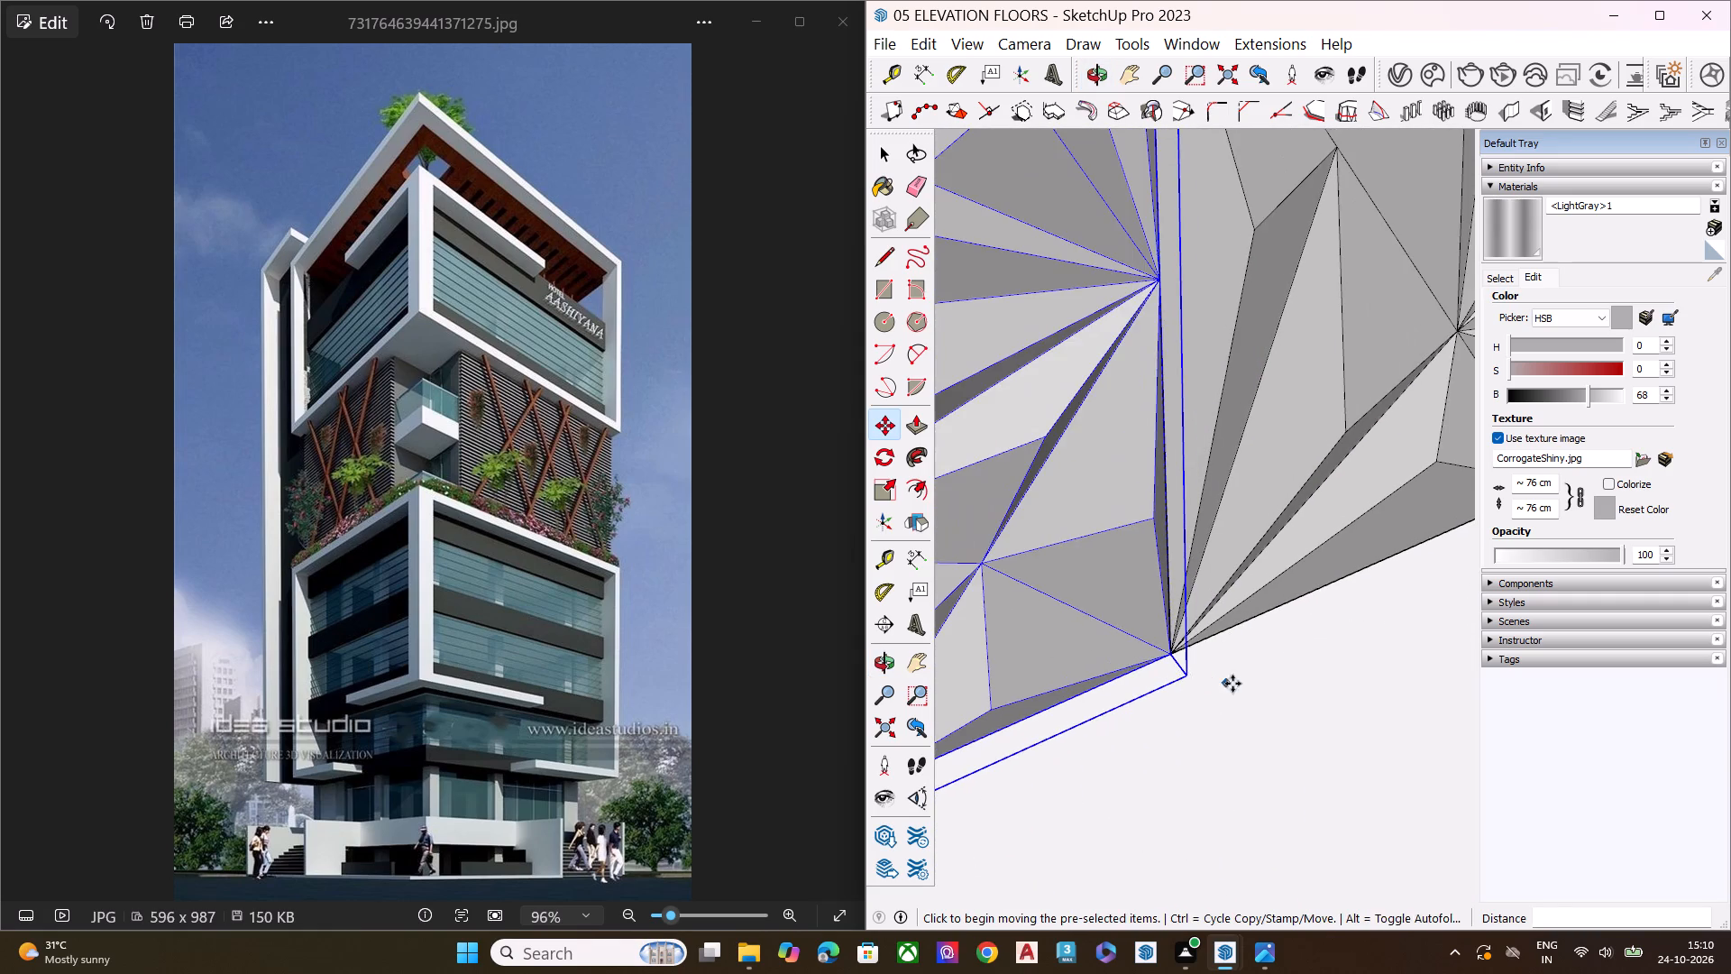
pyautogui.press('space')
pyautogui.scroll(-10, 1158, 657)
pyautogui.scroll(1, 1203, 630)
pyautogui.scroll(-4, 1203, 630)
pyautogui.scroll(1, 1203, 629)
pyautogui.scroll(-4, 1203, 629)
pyautogui.scroll(1, 1203, 629)
pyautogui.scroll(-9, 1203, 629)
pyautogui.click(1412, 536)
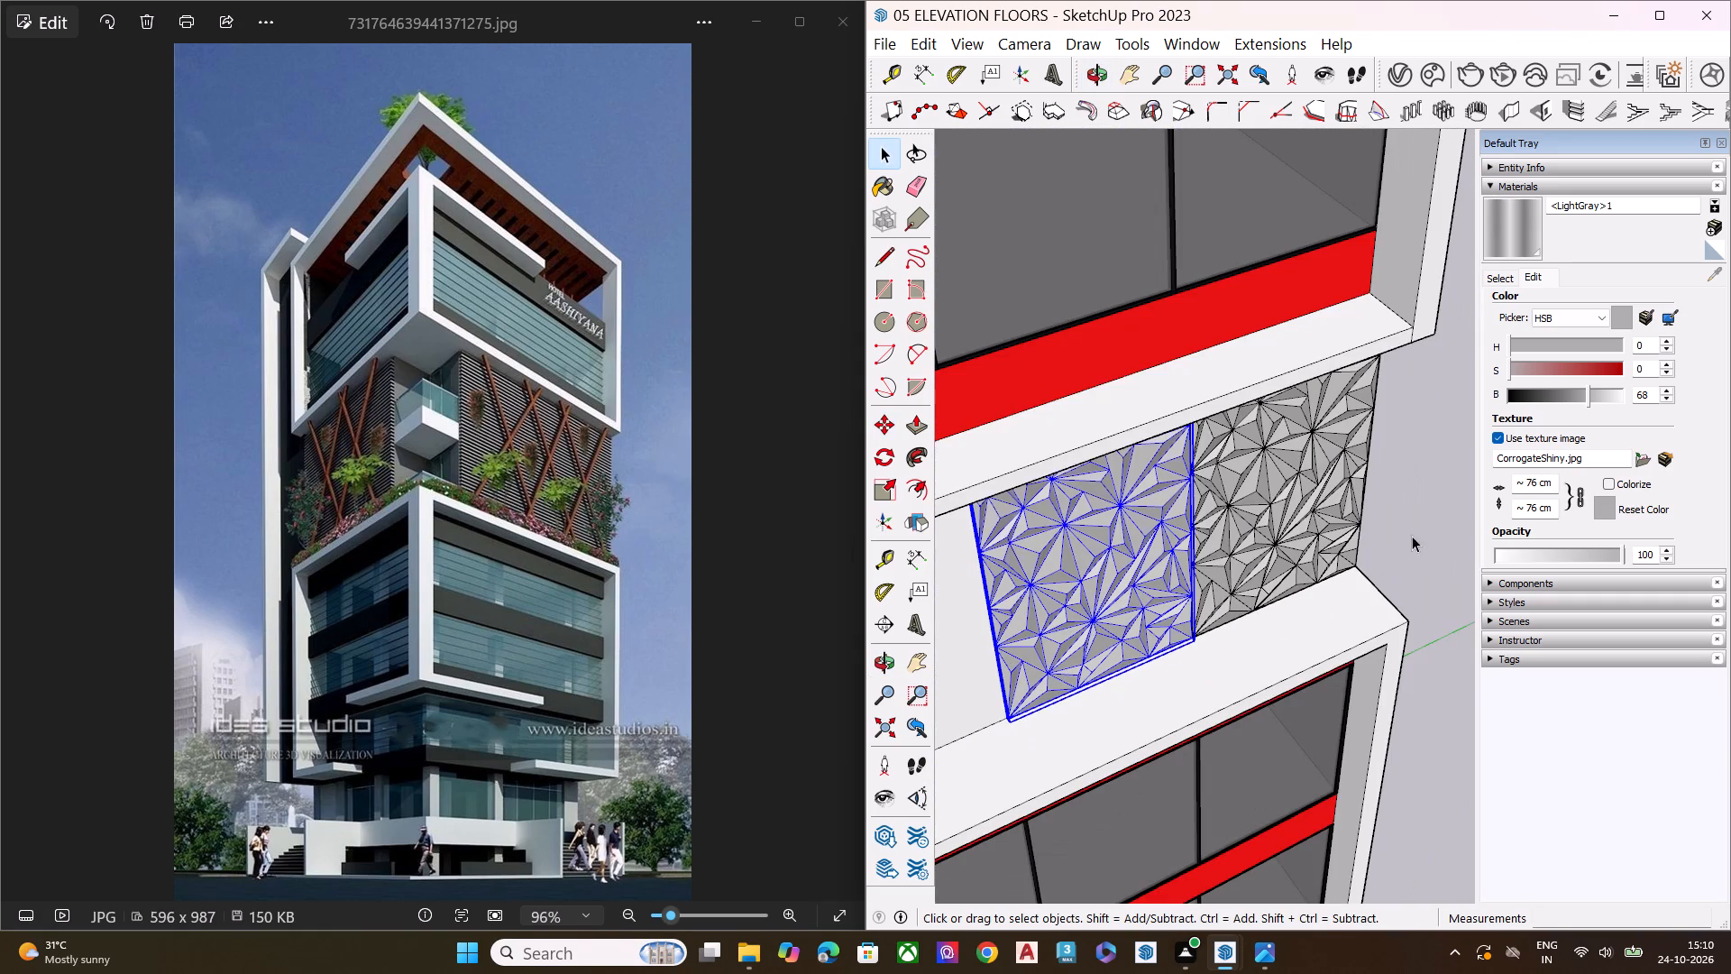
# Copy the second faceted panel about 12' along the blank wall, placing the third panel at the wall's inner end corner.
pyautogui.scroll(-1, 1189, 698)
pyautogui.moveTo(1189, 696); pyautogui.dragTo(1224, 388, button='middle')
pyautogui.scroll(2, 1226, 388)
pyautogui.scroll(-9, 1230, 391)
pyautogui.scroll(-2, 1149, 395)
pyautogui.scroll(8, 1149, 395)
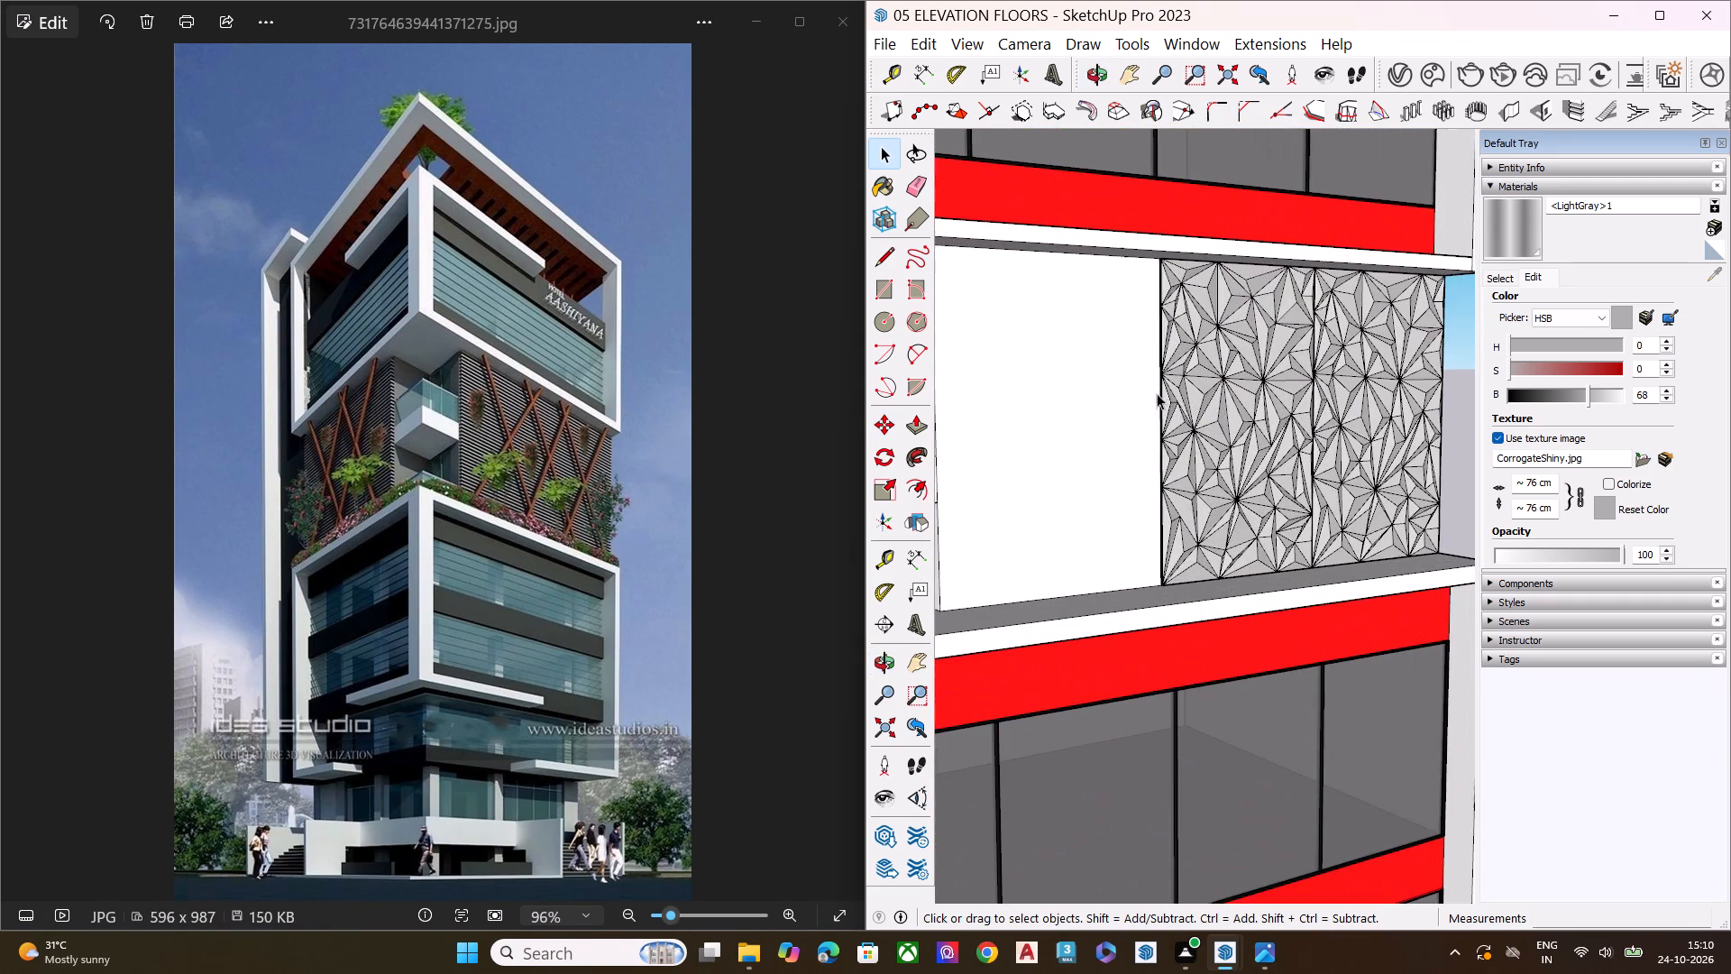
pyautogui.click(1208, 406)
pyautogui.press('m')
pyautogui.scroll(2, 1153, 595)
pyautogui.scroll(-1, 1153, 595)
pyautogui.scroll(4, 1153, 595)
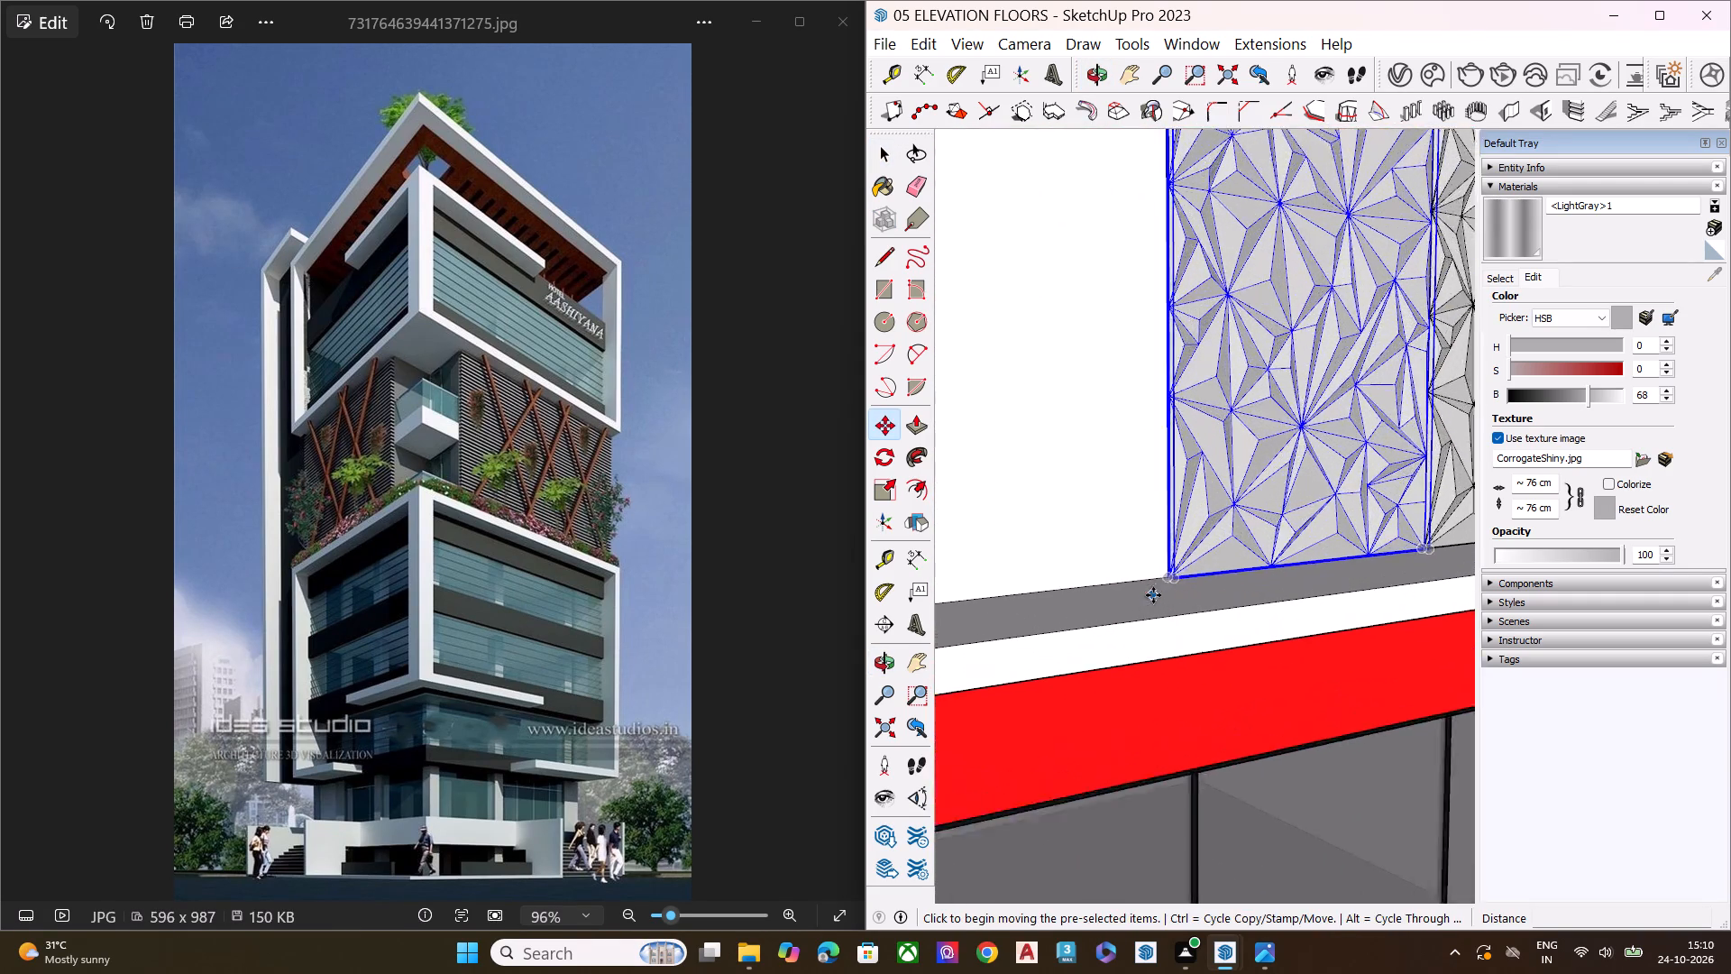
pyautogui.scroll(2, 1153, 595)
pyautogui.click(1165, 574)
pyautogui.scroll(-8, 1111, 576)
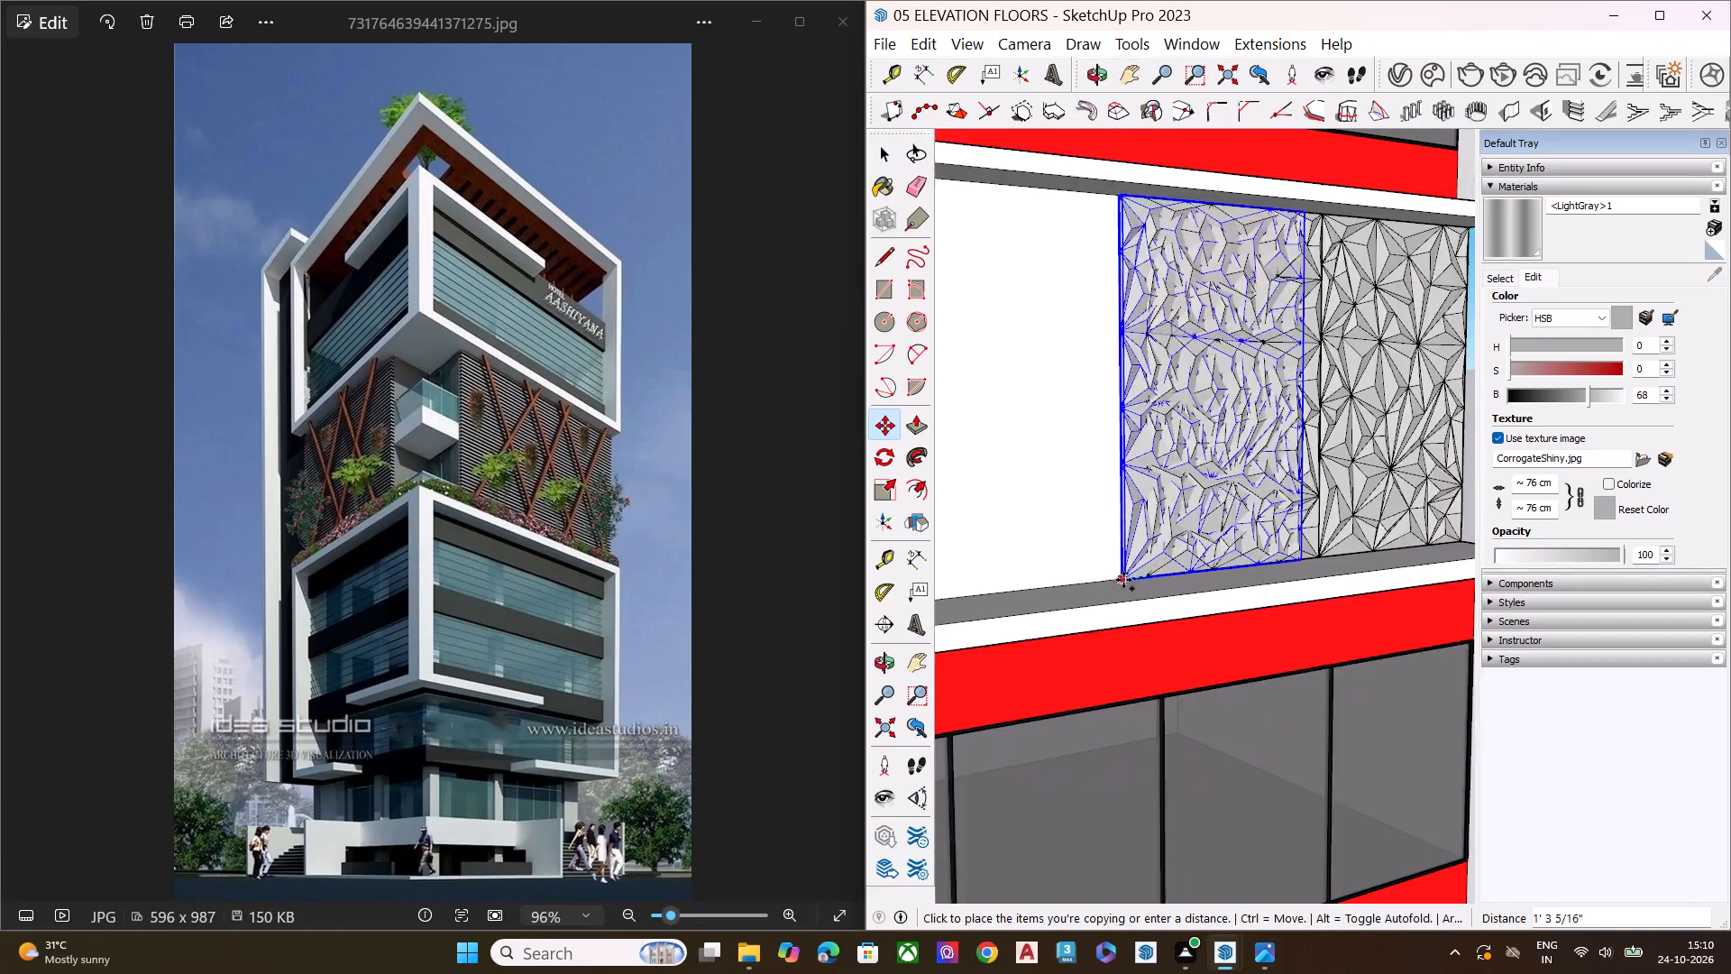
pyautogui.scroll(-1, 1109, 559)
pyautogui.scroll(1, 1111, 559)
pyautogui.scroll(-4, 1112, 559)
pyautogui.scroll(4, 1017, 596)
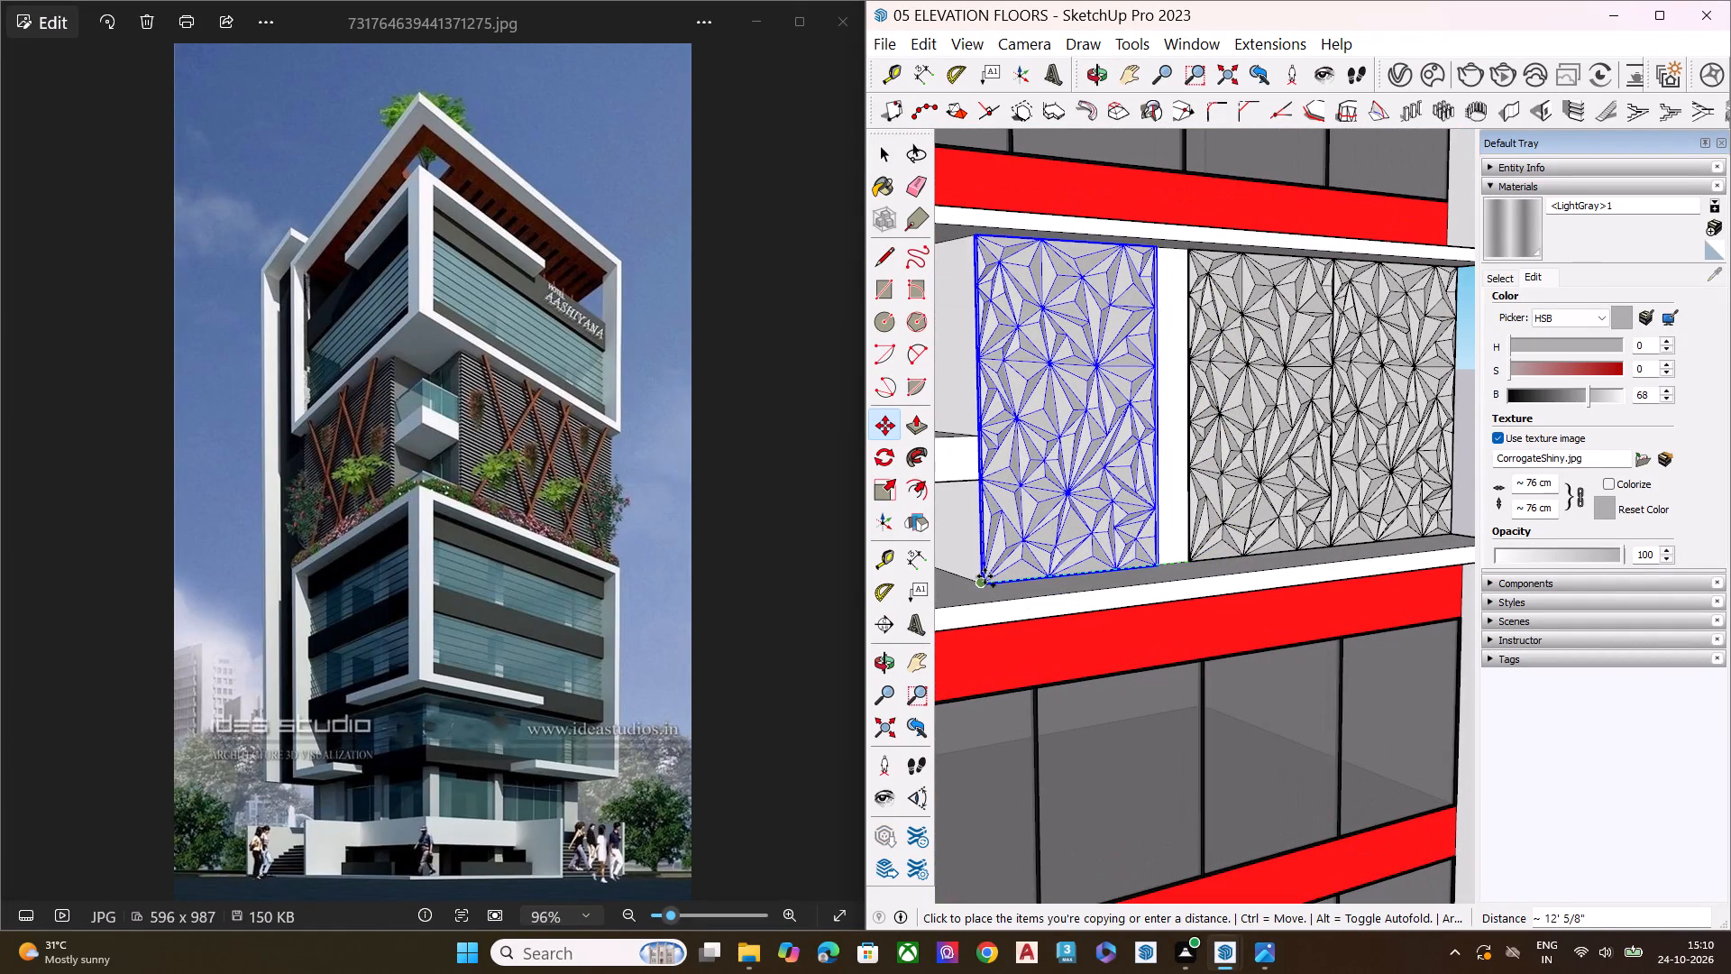
pyautogui.click(985, 576)
pyautogui.press('space')
# Move the middle faceted panel about 1' along the wall toward the third panel, leaving equal gaps on both sides.
pyautogui.moveTo(1221, 455); pyautogui.dragTo(1040, 451, button='middle')
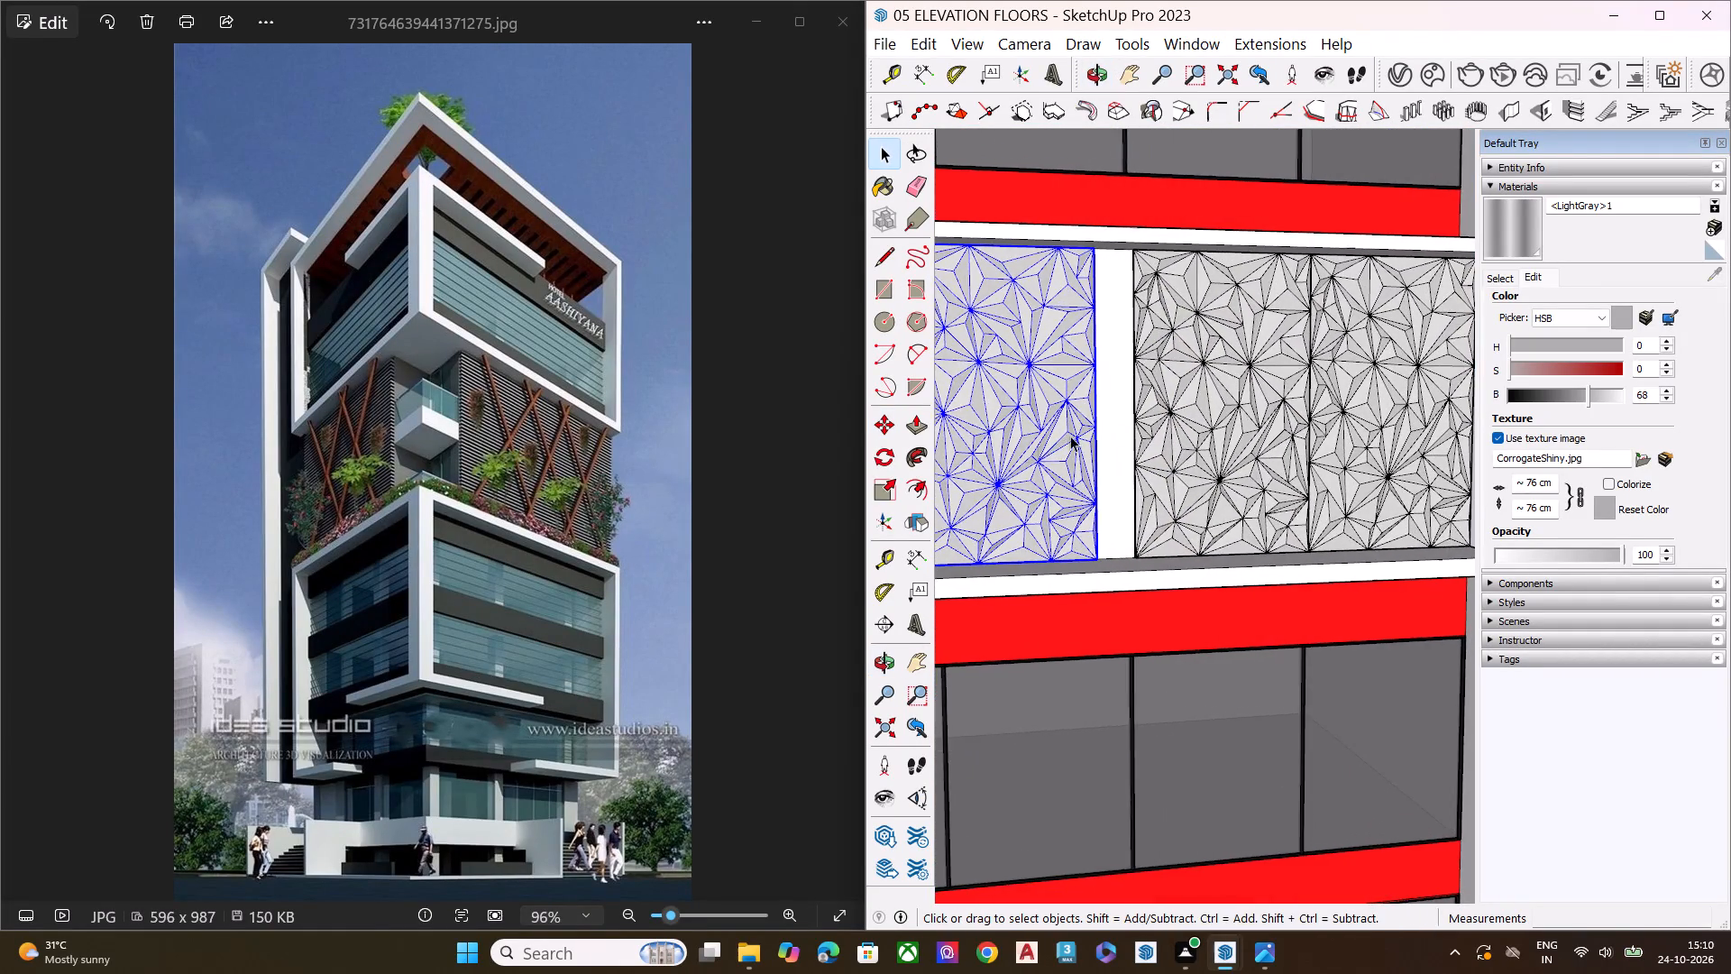
pyautogui.scroll(7, 1206, 409)
pyautogui.scroll(-11, 1221, 419)
pyautogui.moveTo(1200, 409); pyautogui.dragTo(1149, 418, button='middle')
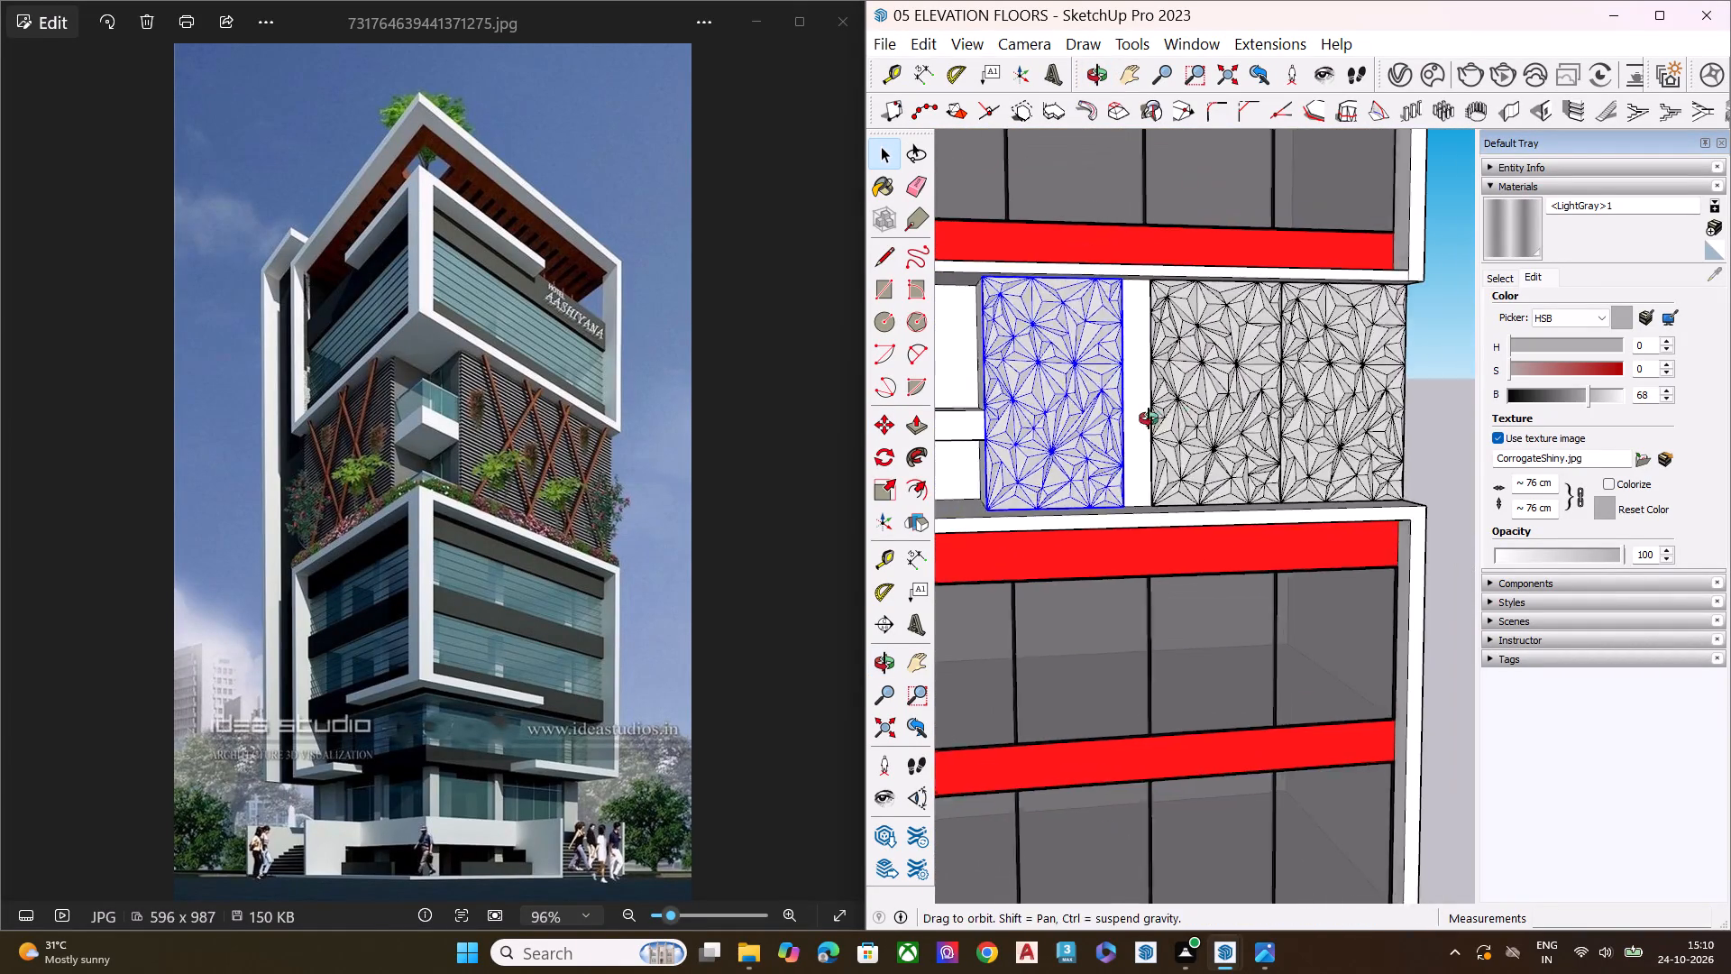
pyautogui.moveTo(1149, 418); pyautogui.dragTo(1041, 422, button='middle')
pyautogui.scroll(4, 1118, 298)
pyautogui.click(1224, 418)
pyautogui.press('m')
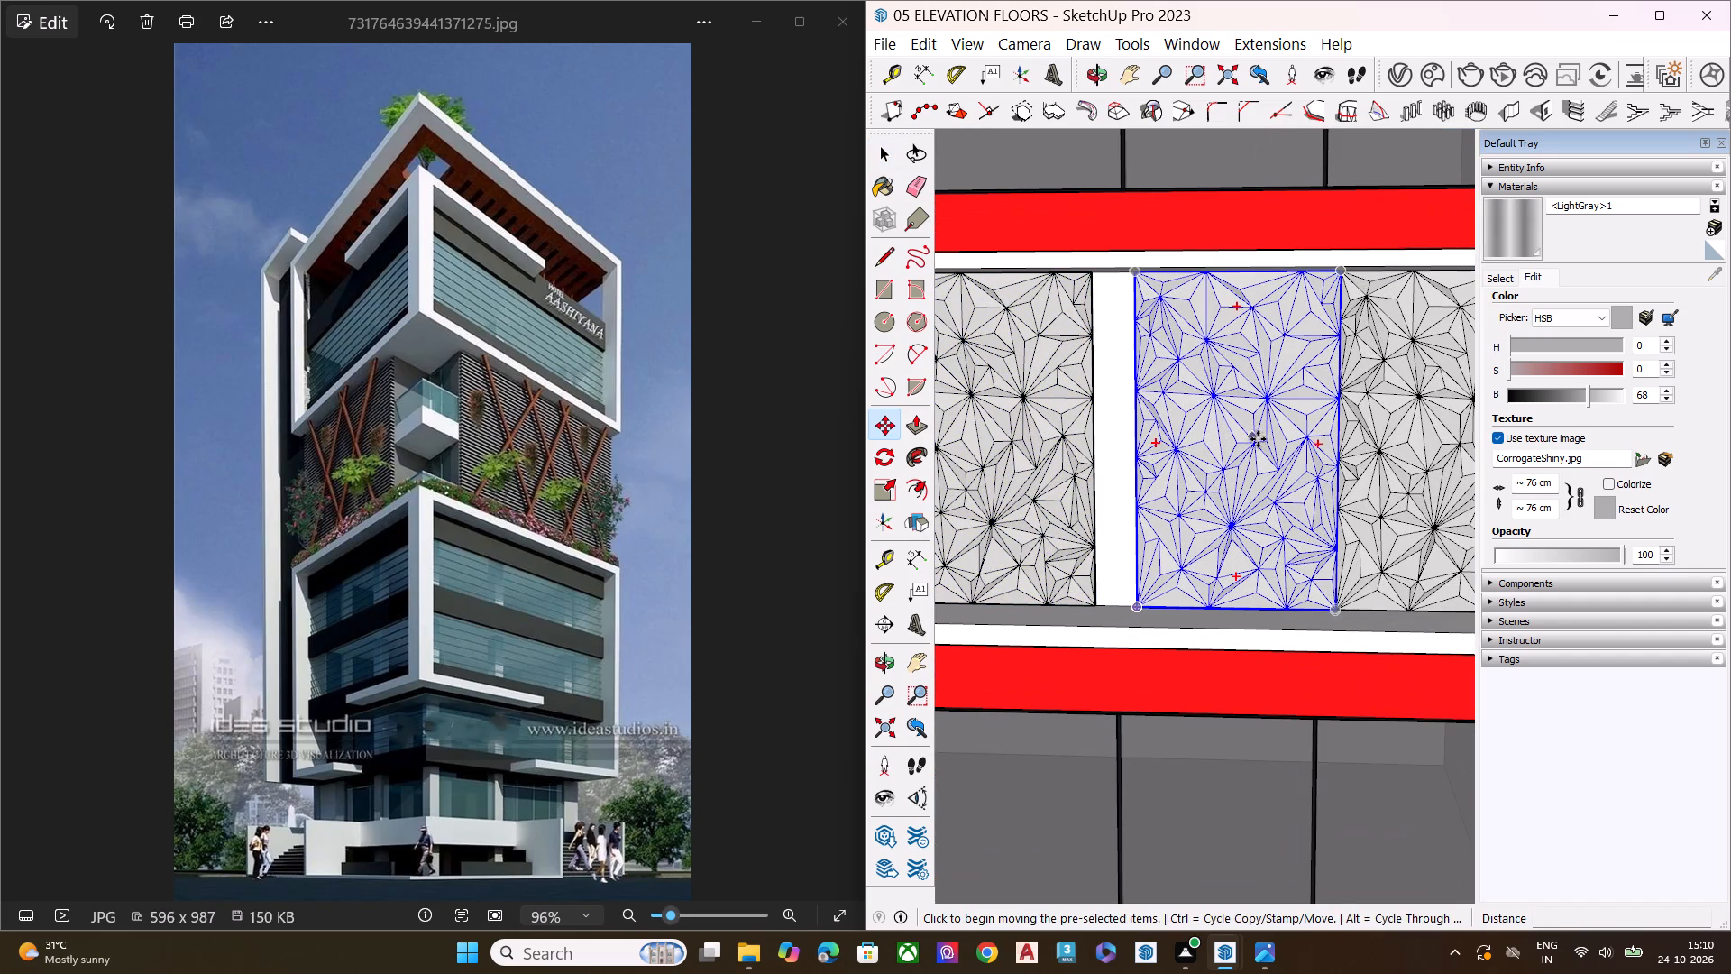
pyautogui.click(1260, 438)
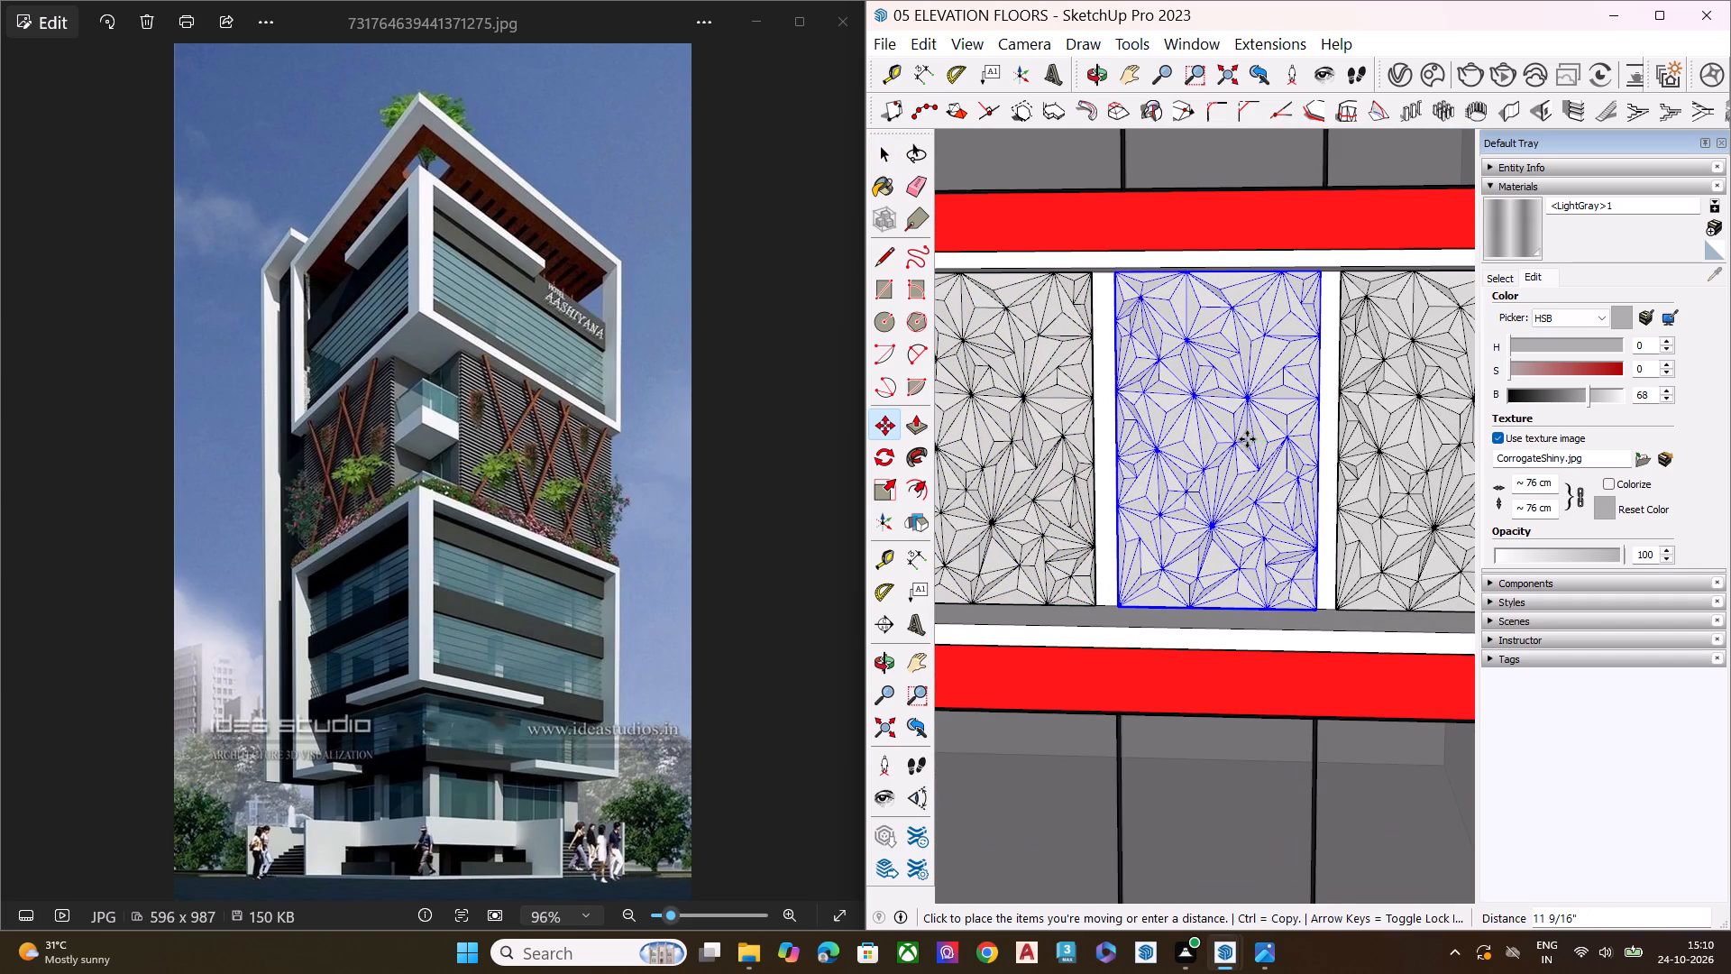
pyautogui.click(1245, 439)
pyautogui.press('space')
pyautogui.scroll(-1, 1095, 444)
pyautogui.scroll(1, 1095, 444)
pyautogui.scroll(-4, 1095, 444)
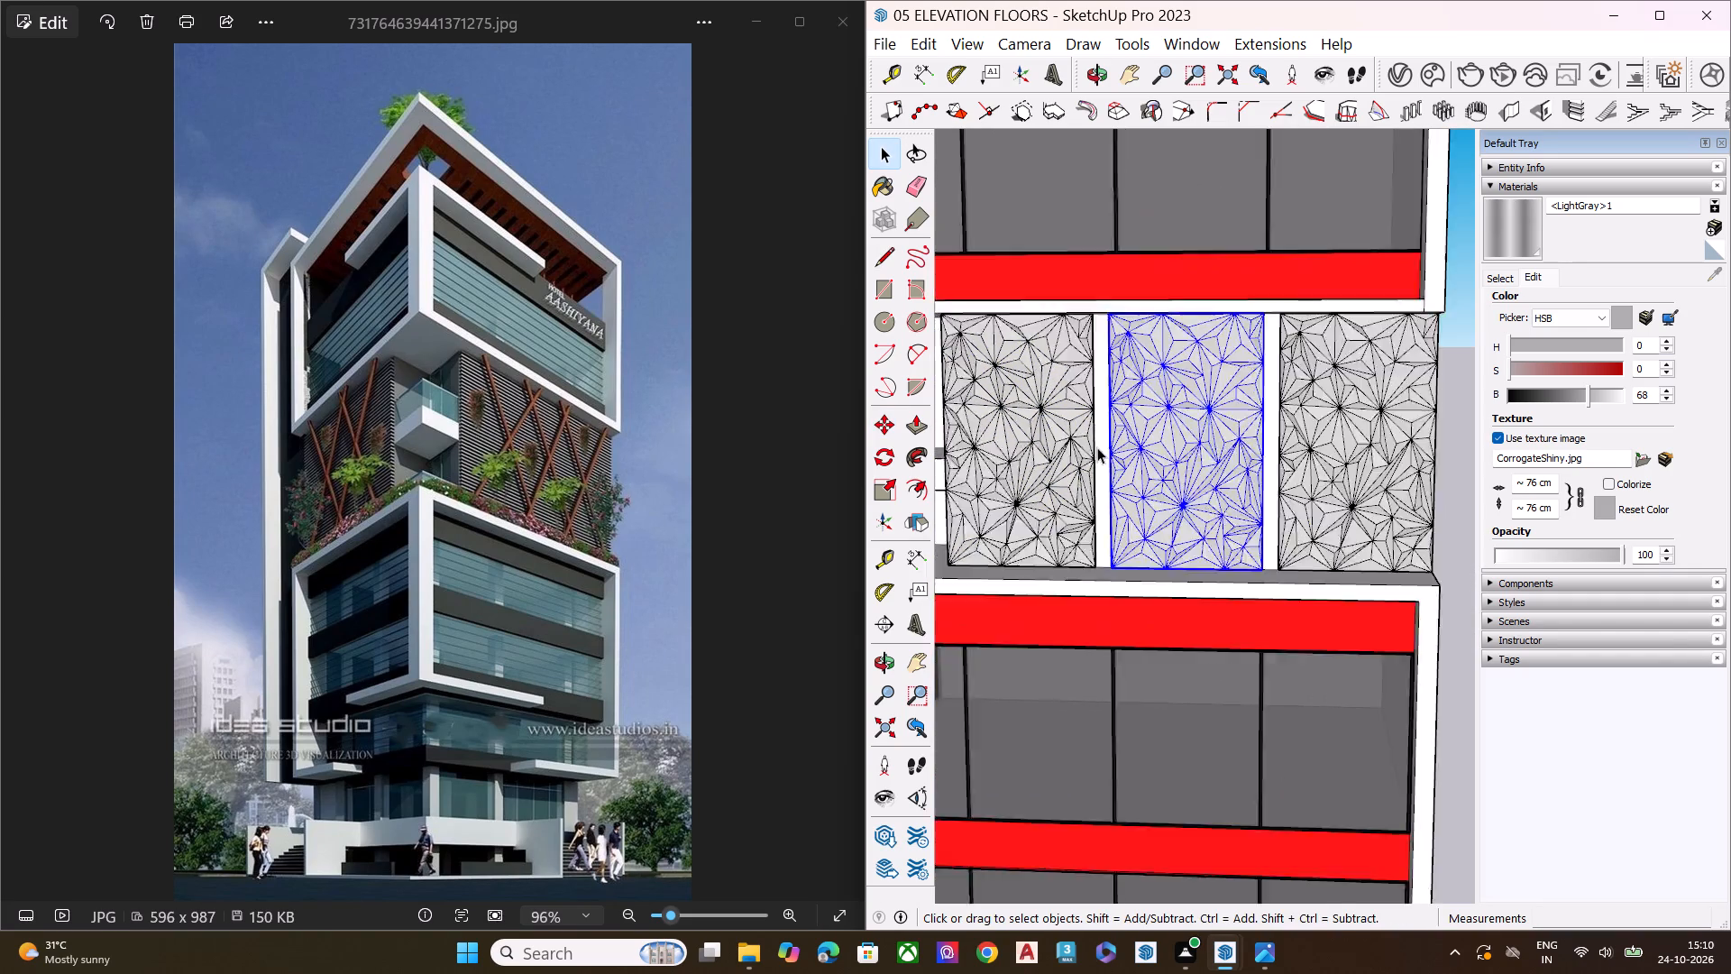
pyautogui.scroll(-2, 1097, 447)
pyautogui.scroll(-2, 1265, 462)
pyautogui.click(1406, 462)
pyautogui.moveTo(1317, 493); pyautogui.dragTo(1354, 434, button='middle')
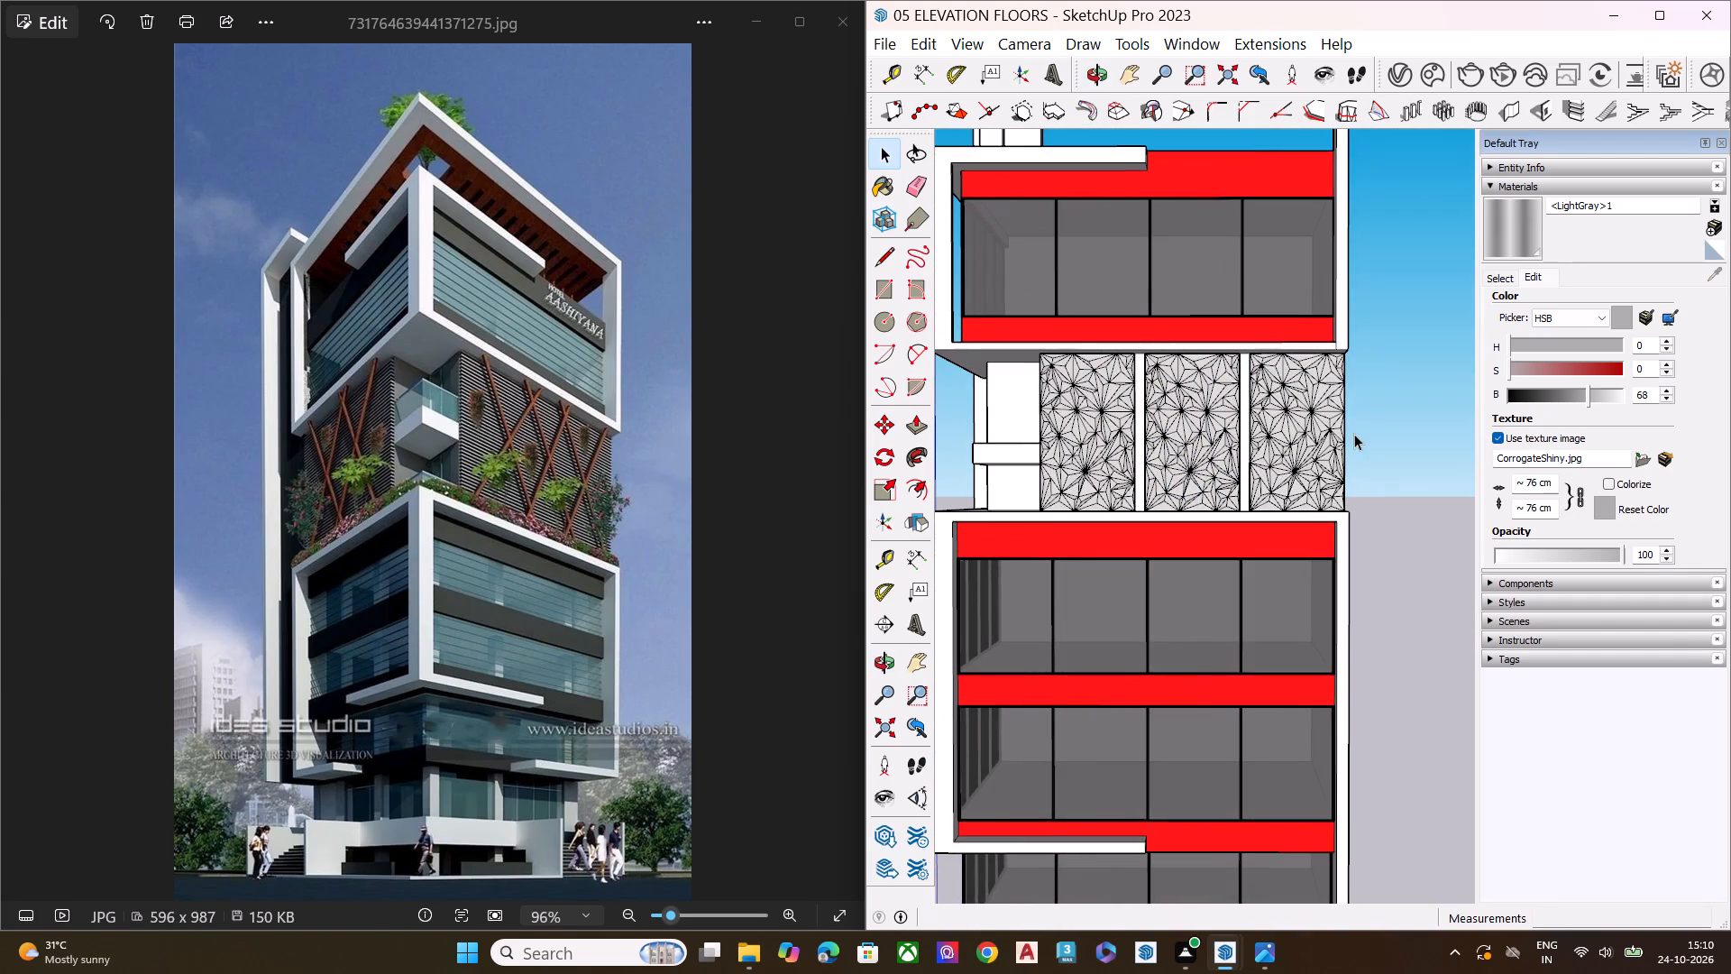
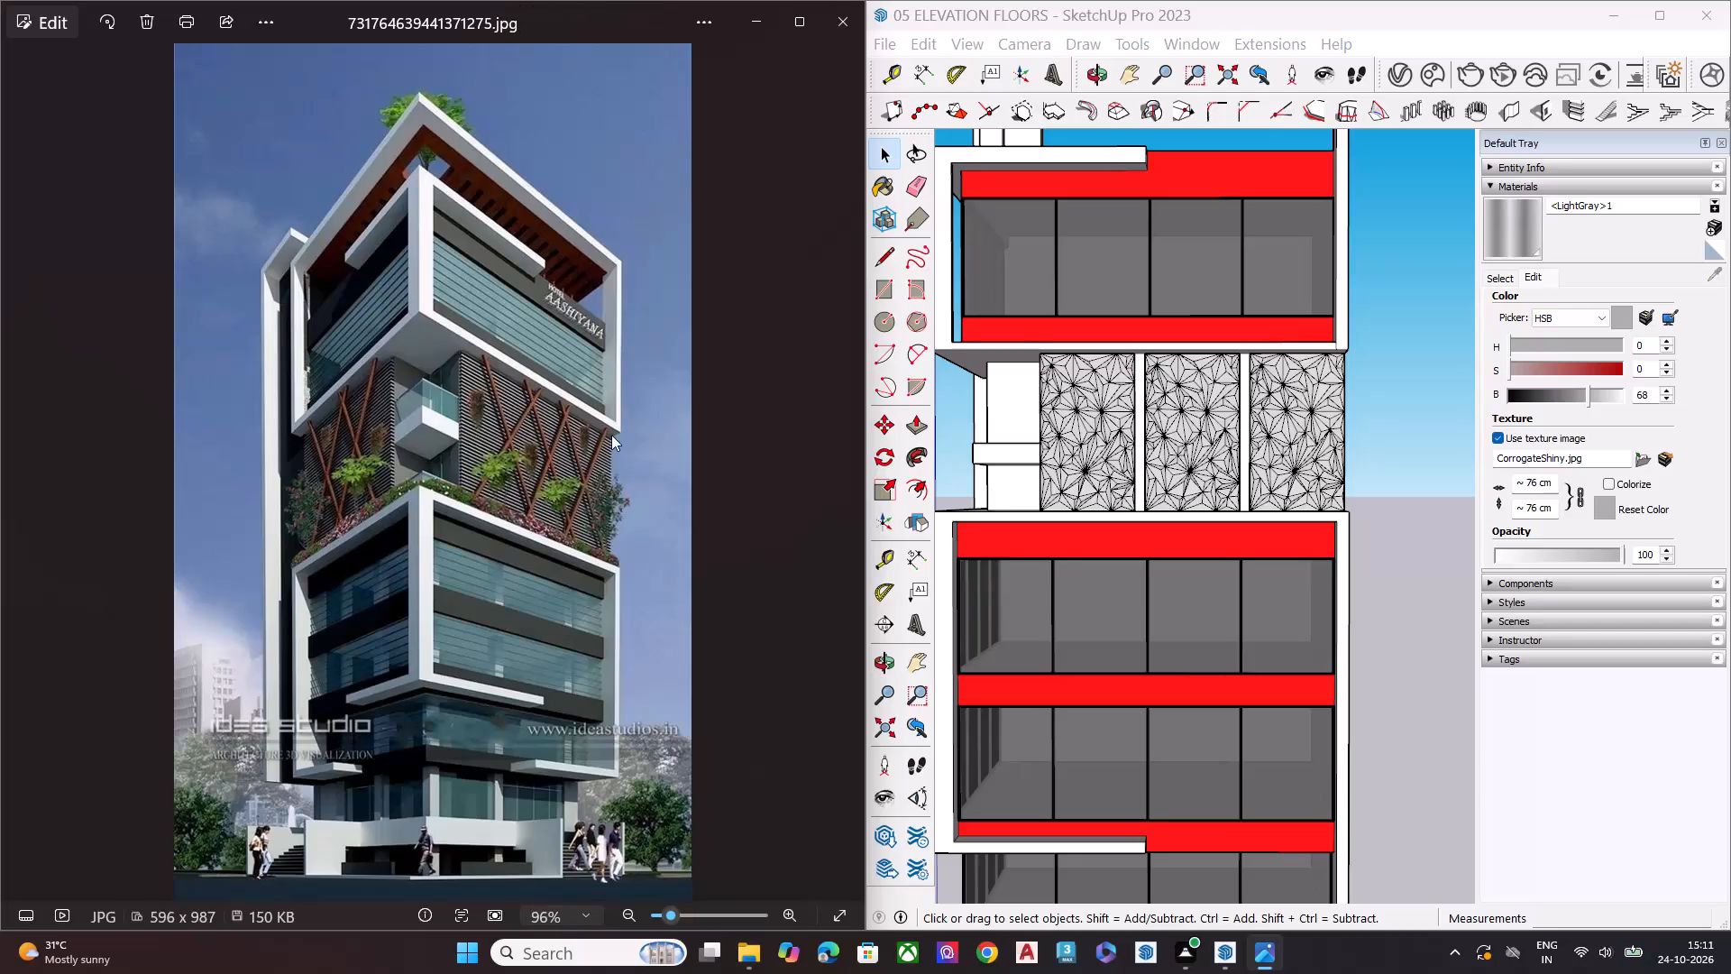
# Widen the middle faceted panel by a scale of 1.05 toward the outer panel, covering about half the gap.
pyautogui.scroll(-4, 1241, 458)
pyautogui.moveTo(1250, 568); pyautogui.dragTo(1265, 576, button='middle')
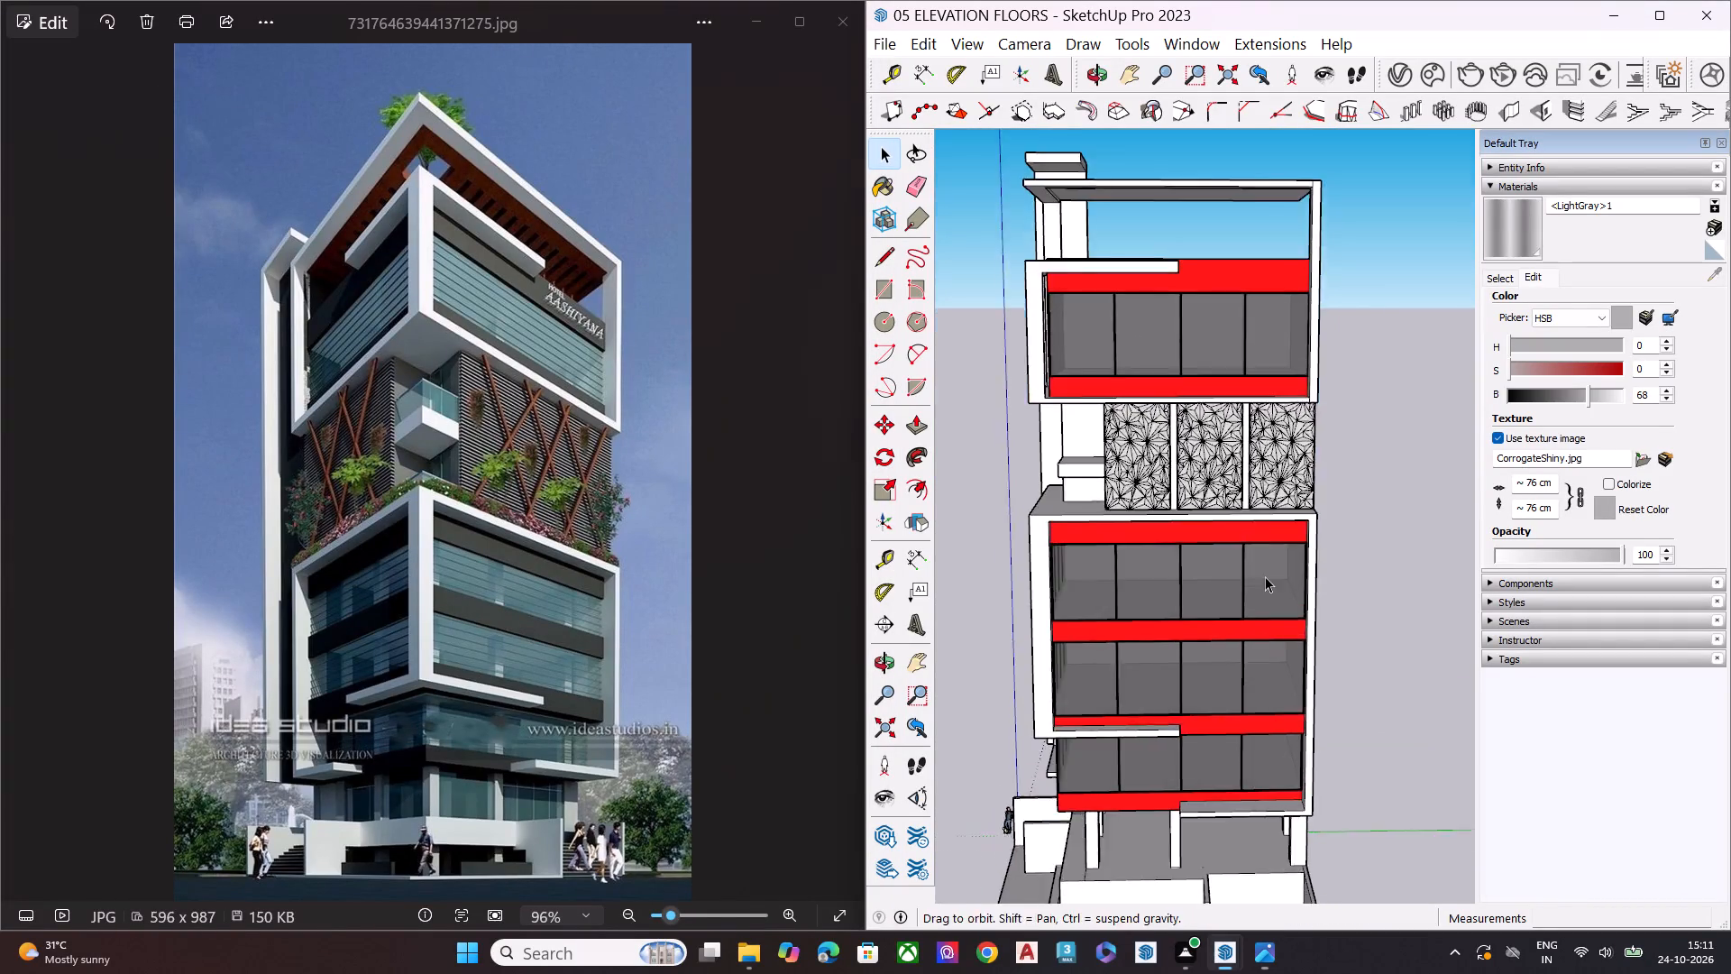
pyautogui.moveTo(1265, 576); pyautogui.dragTo(1265, 597, button='middle')
pyautogui.scroll(1, 1264, 415)
pyautogui.scroll(-1, 1261, 407)
pyautogui.scroll(3, 1260, 407)
pyautogui.scroll(-1, 1258, 402)
pyautogui.scroll(5, 1258, 402)
pyautogui.scroll(-1, 1255, 501)
pyautogui.scroll(5, 1255, 501)
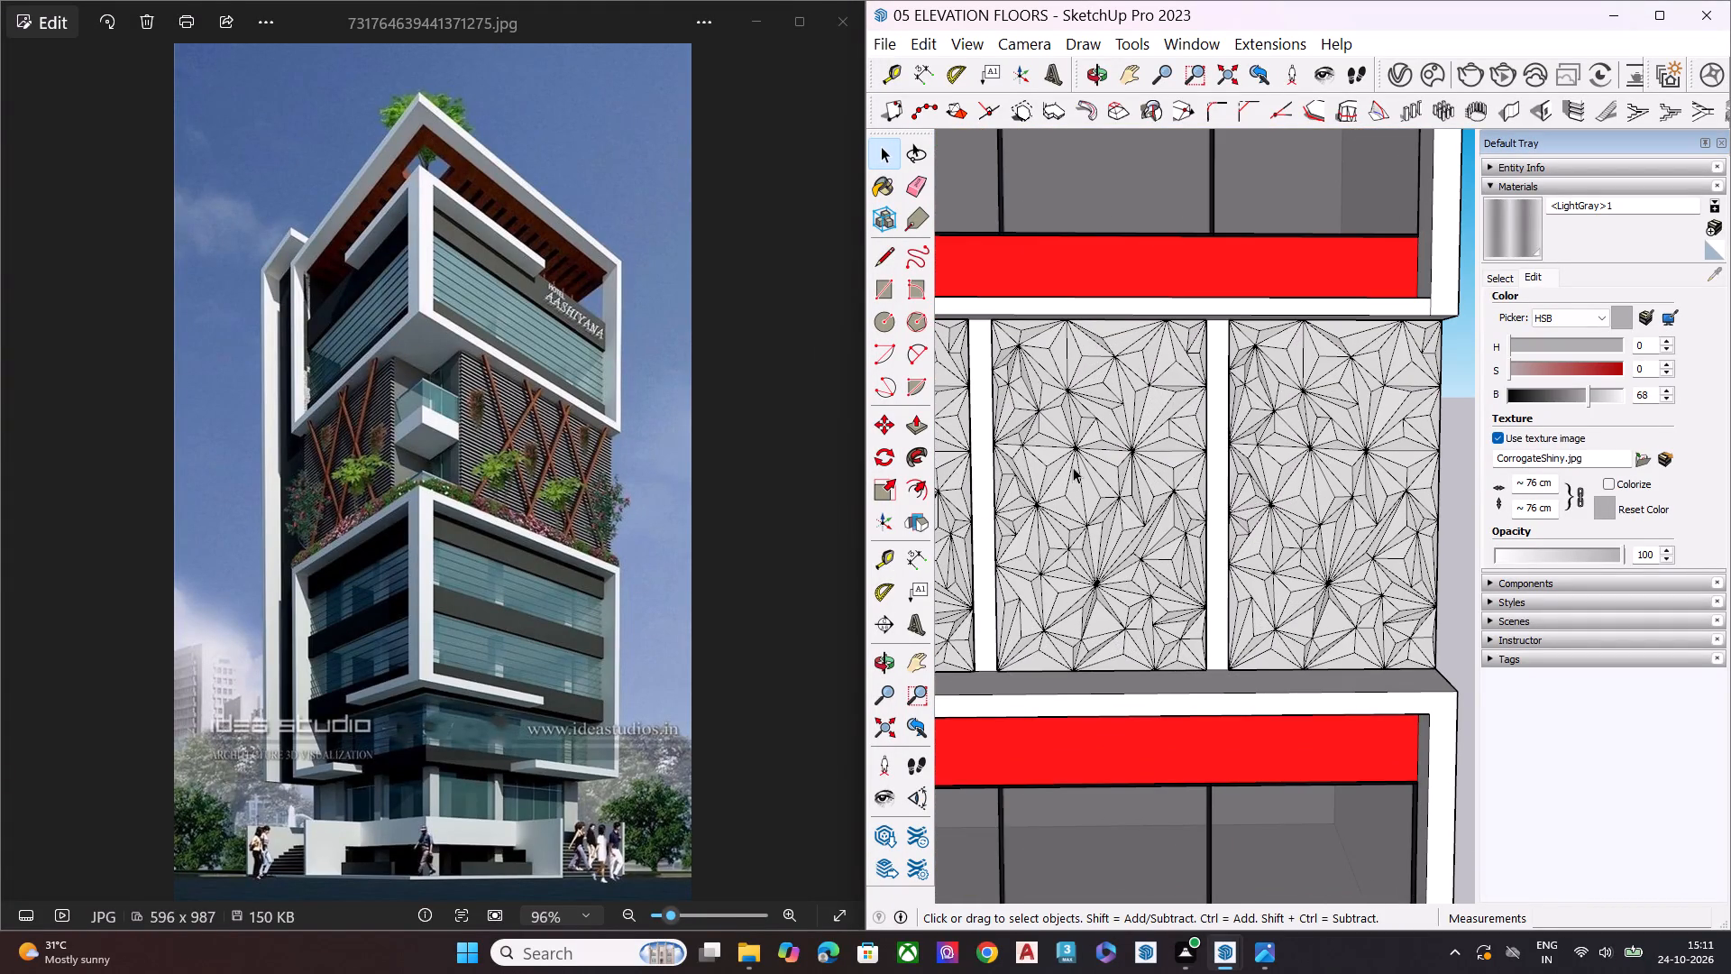
pyautogui.scroll(3, 1082, 450)
pyautogui.click(1097, 471)
pyautogui.press('s')
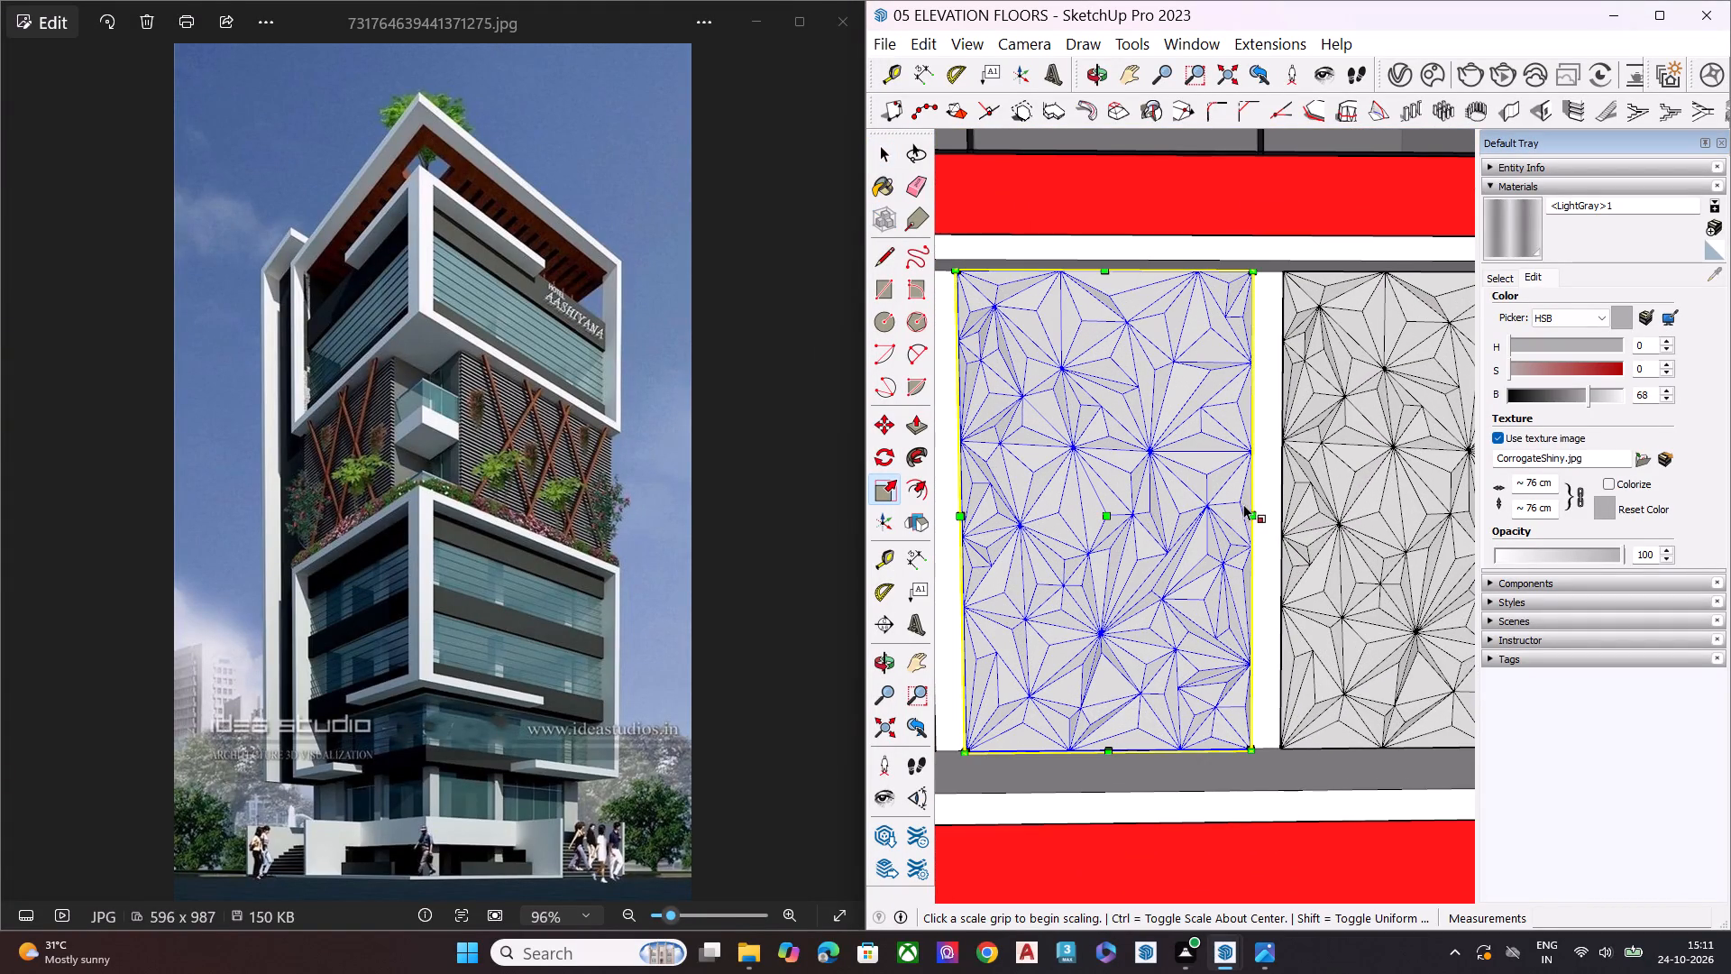
pyautogui.moveTo(1247, 520); pyautogui.dragTo(1224, 699, button='middle')
pyautogui.scroll(6, 1231, 664)
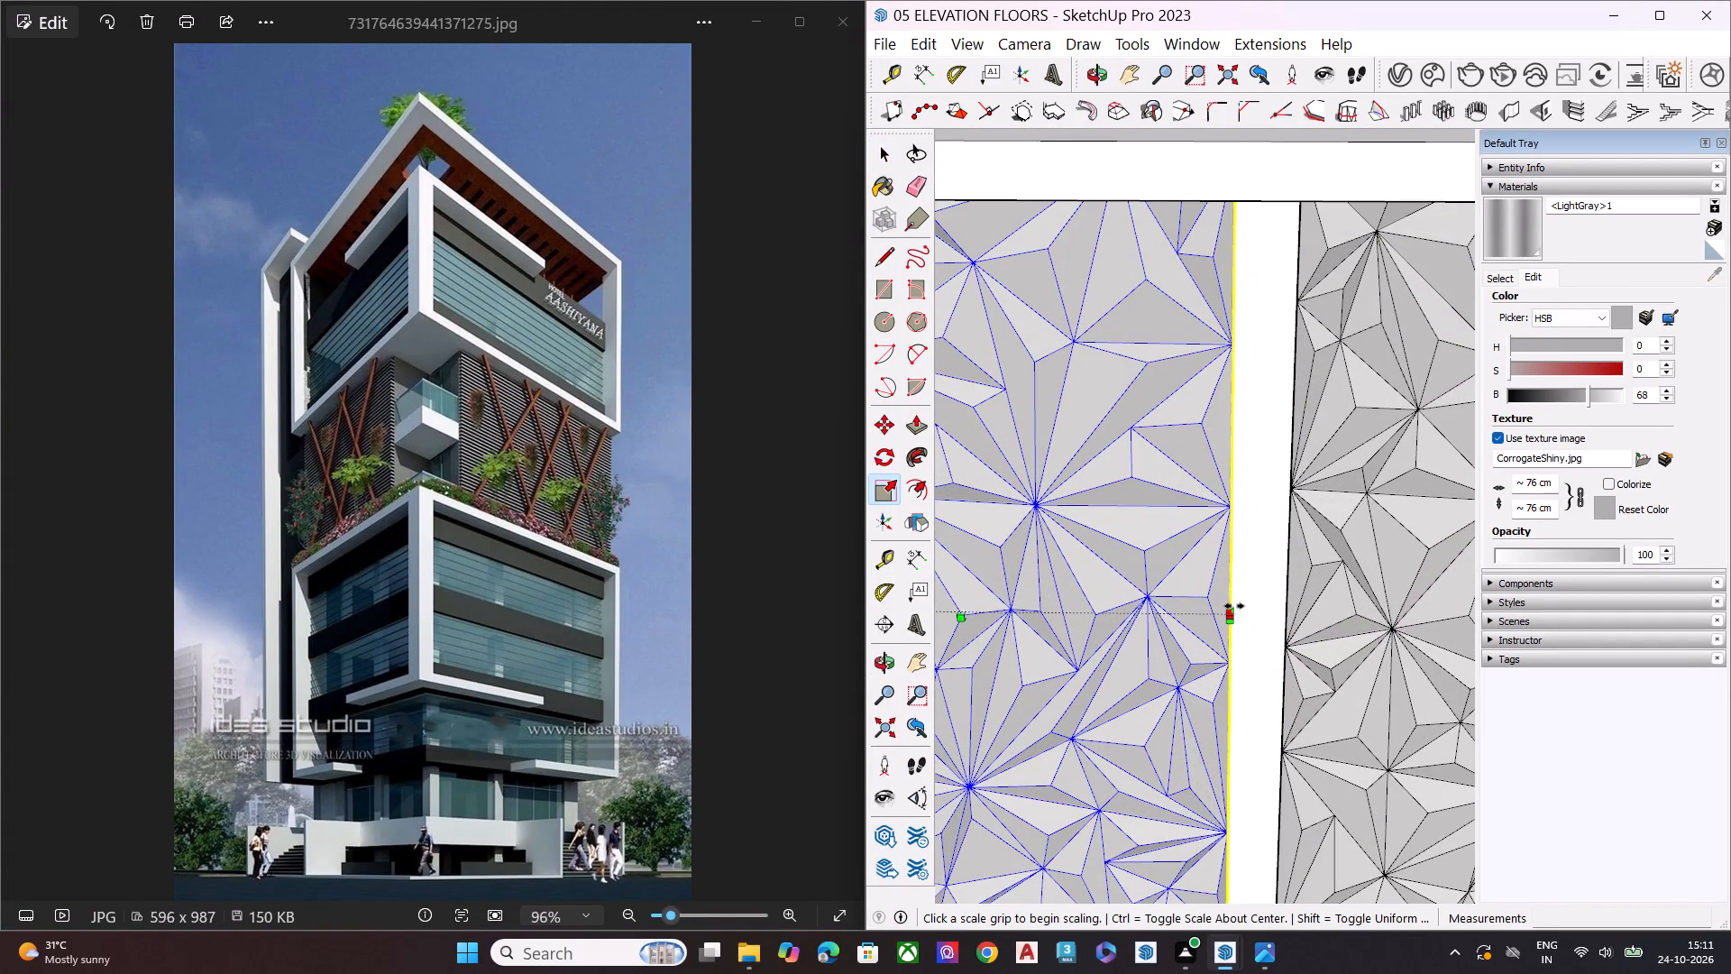
pyautogui.click(1234, 608)
pyautogui.click(1255, 609)
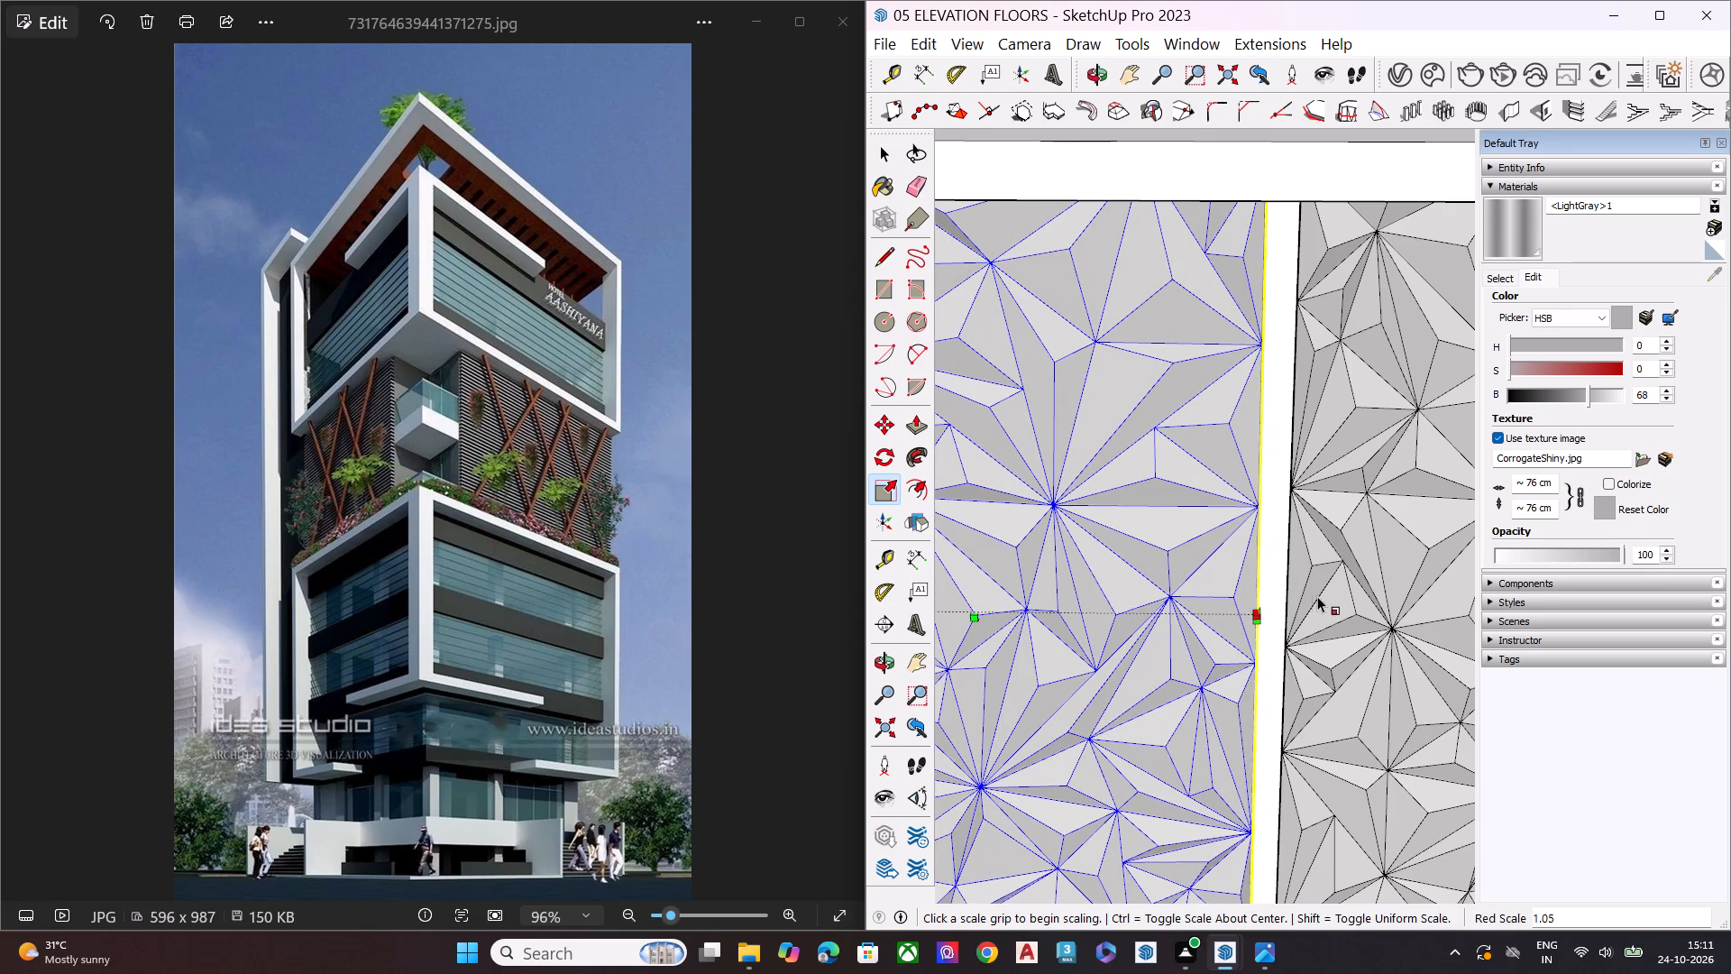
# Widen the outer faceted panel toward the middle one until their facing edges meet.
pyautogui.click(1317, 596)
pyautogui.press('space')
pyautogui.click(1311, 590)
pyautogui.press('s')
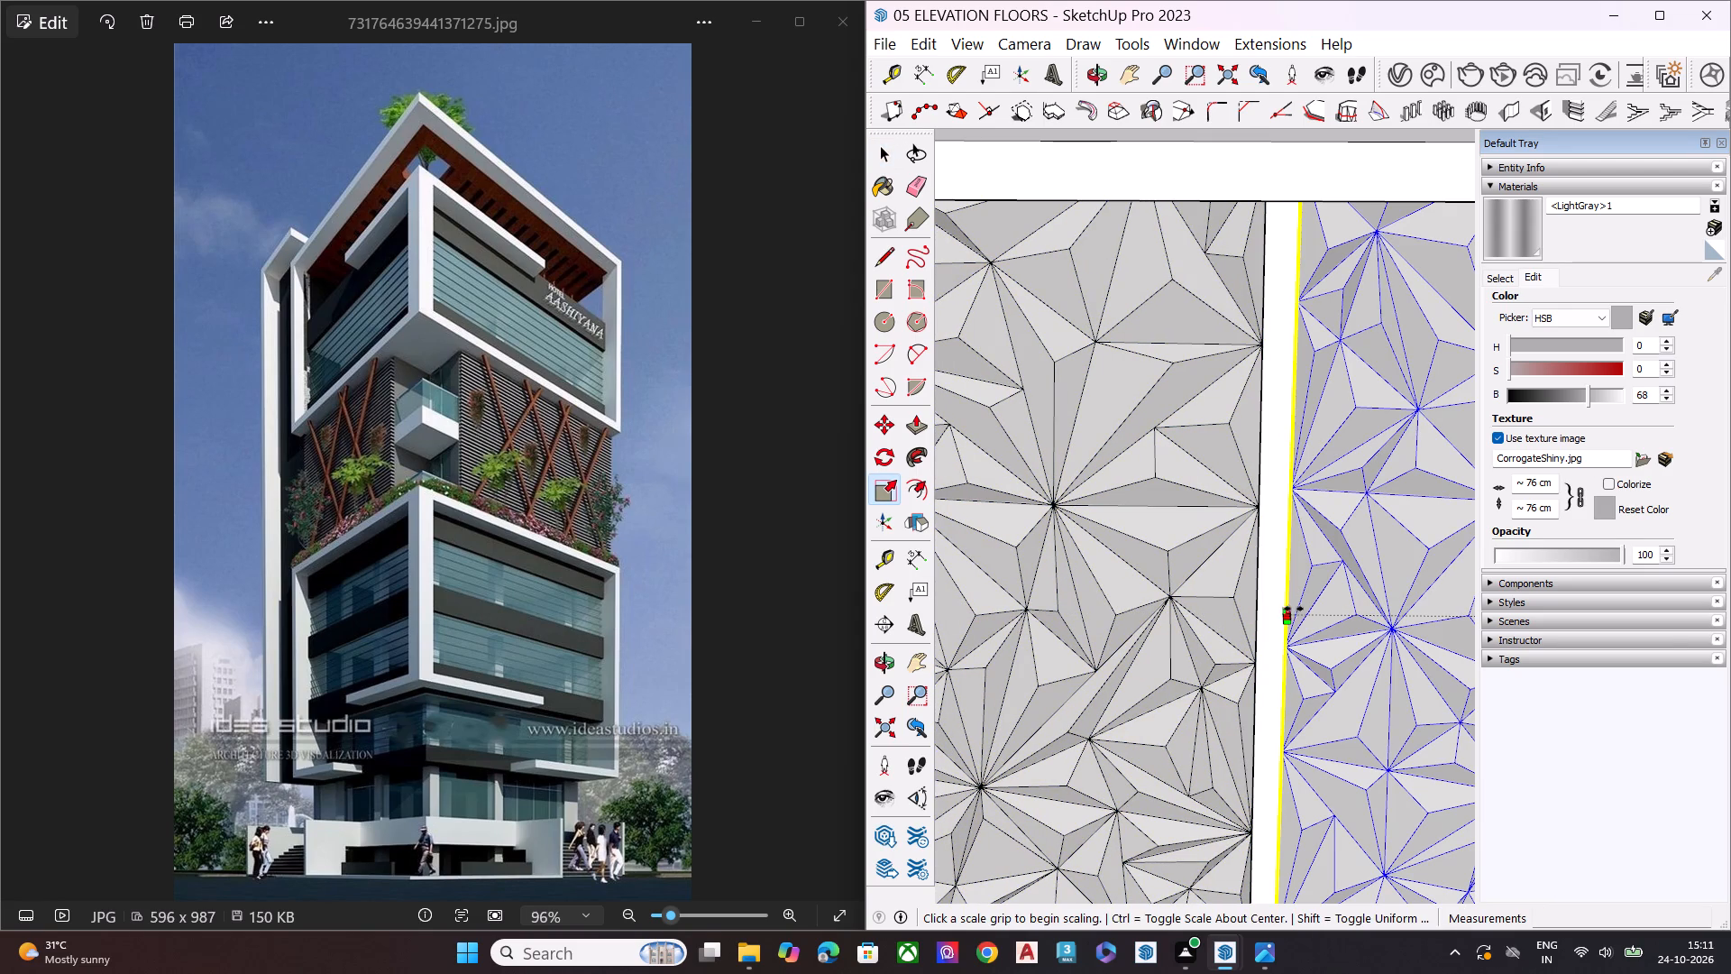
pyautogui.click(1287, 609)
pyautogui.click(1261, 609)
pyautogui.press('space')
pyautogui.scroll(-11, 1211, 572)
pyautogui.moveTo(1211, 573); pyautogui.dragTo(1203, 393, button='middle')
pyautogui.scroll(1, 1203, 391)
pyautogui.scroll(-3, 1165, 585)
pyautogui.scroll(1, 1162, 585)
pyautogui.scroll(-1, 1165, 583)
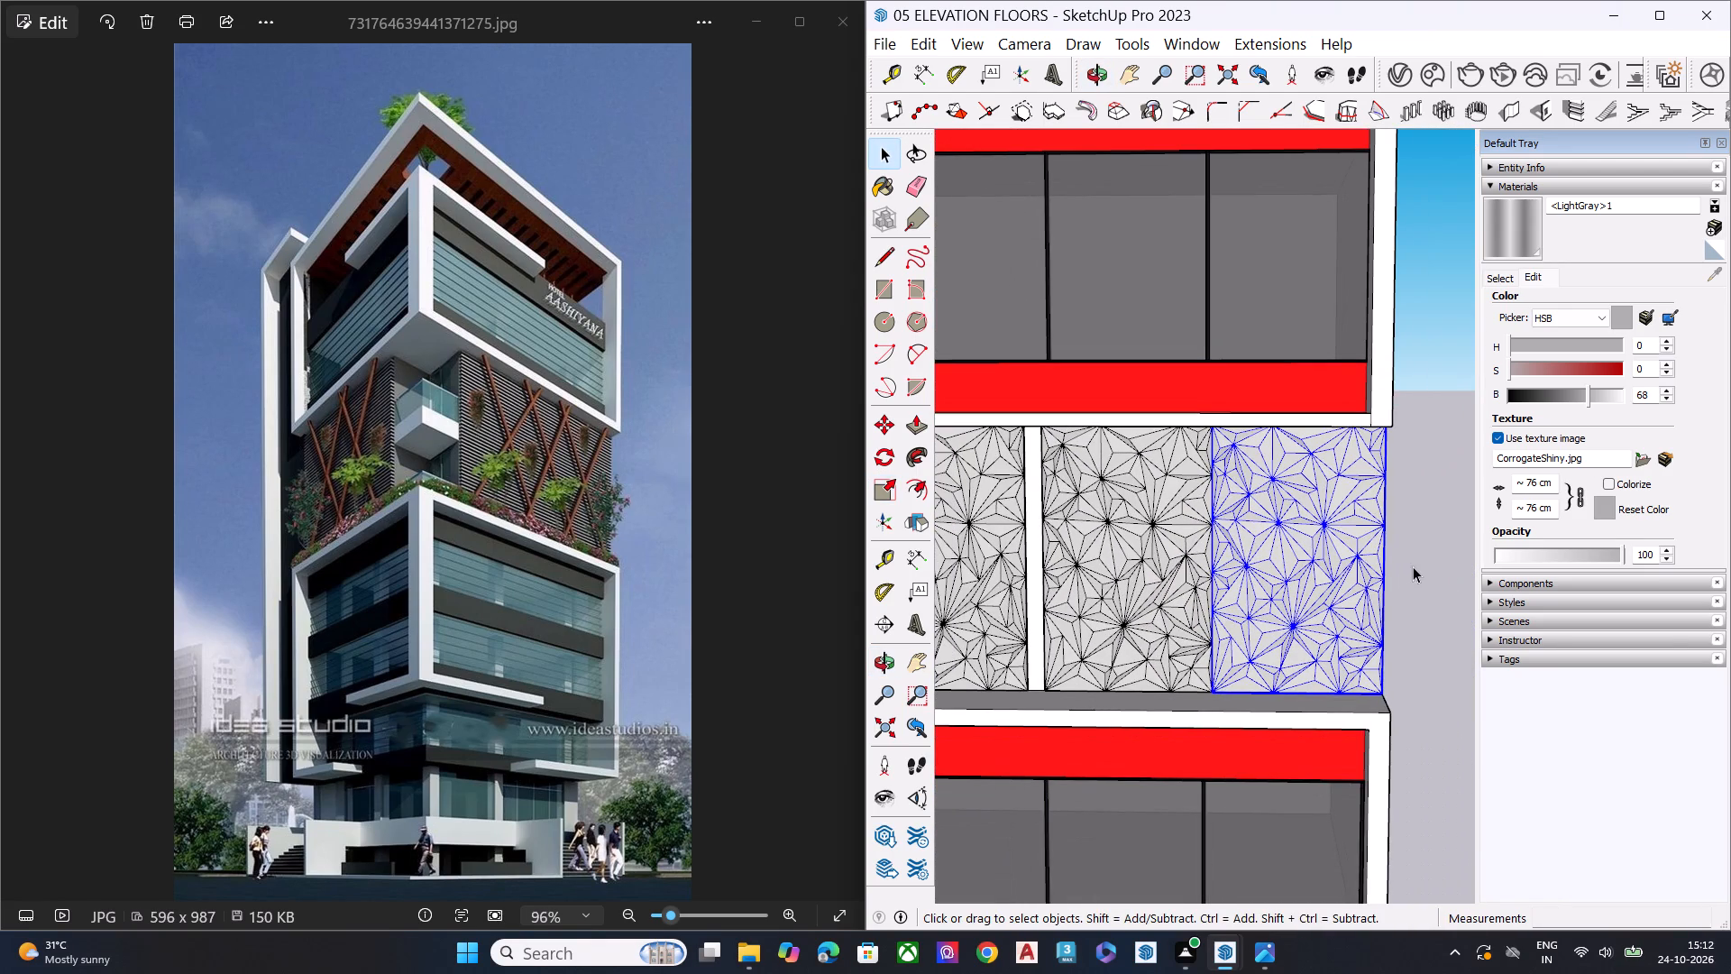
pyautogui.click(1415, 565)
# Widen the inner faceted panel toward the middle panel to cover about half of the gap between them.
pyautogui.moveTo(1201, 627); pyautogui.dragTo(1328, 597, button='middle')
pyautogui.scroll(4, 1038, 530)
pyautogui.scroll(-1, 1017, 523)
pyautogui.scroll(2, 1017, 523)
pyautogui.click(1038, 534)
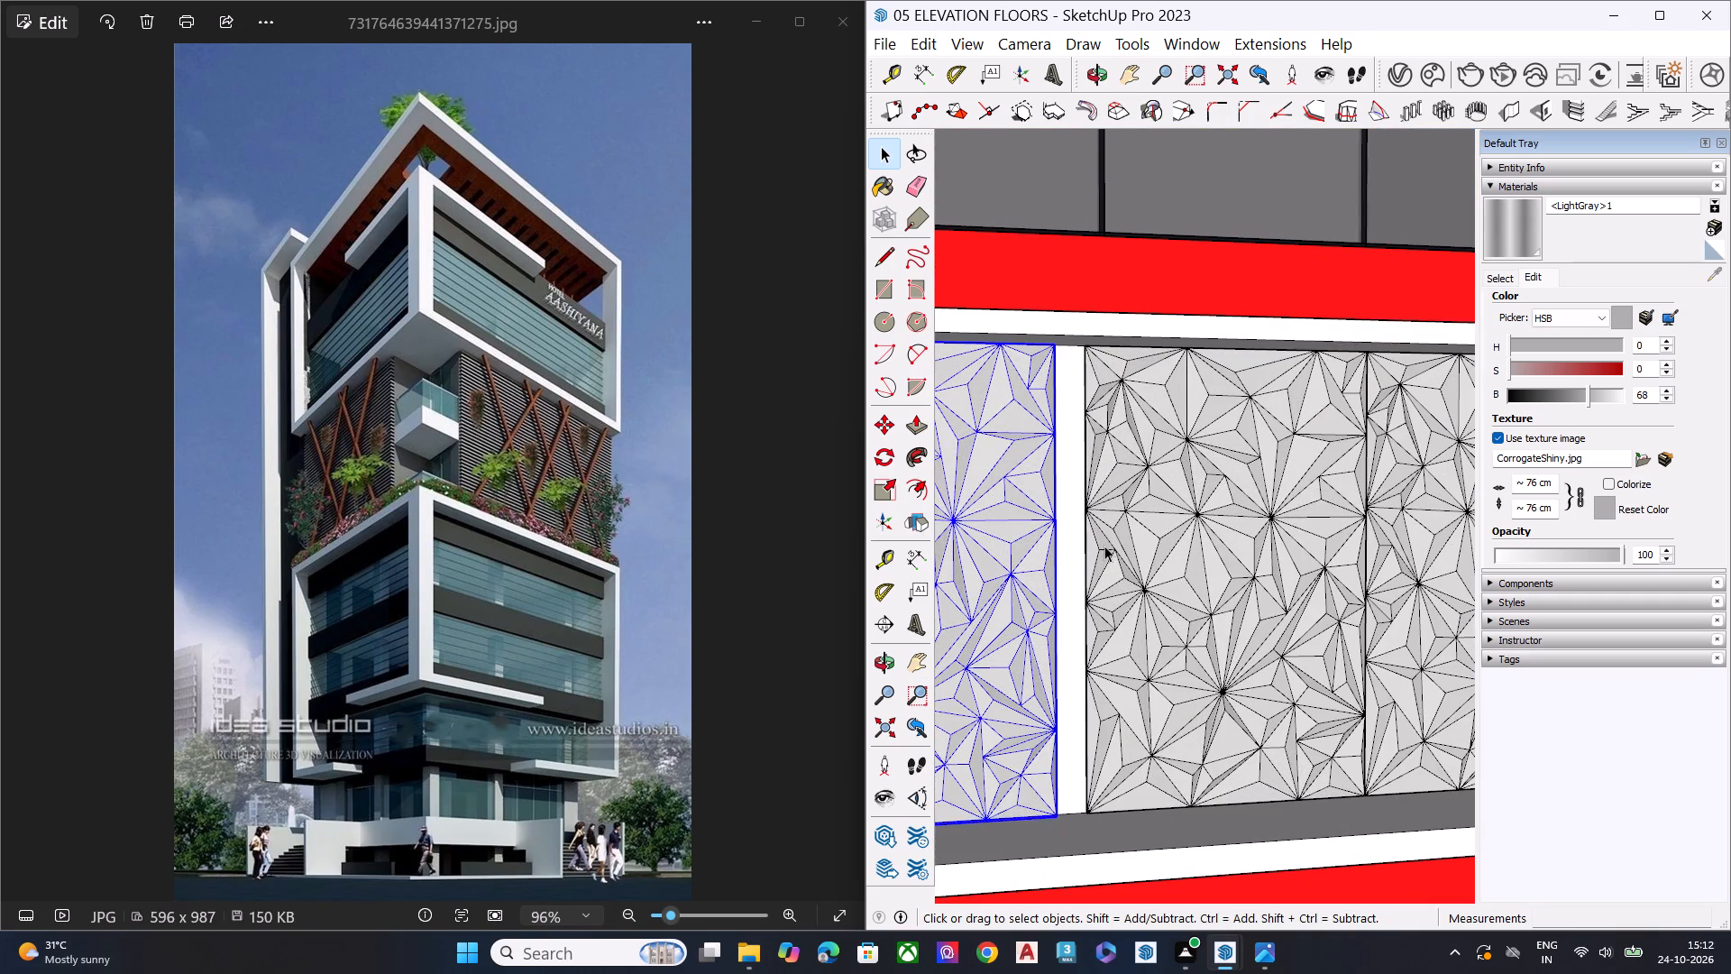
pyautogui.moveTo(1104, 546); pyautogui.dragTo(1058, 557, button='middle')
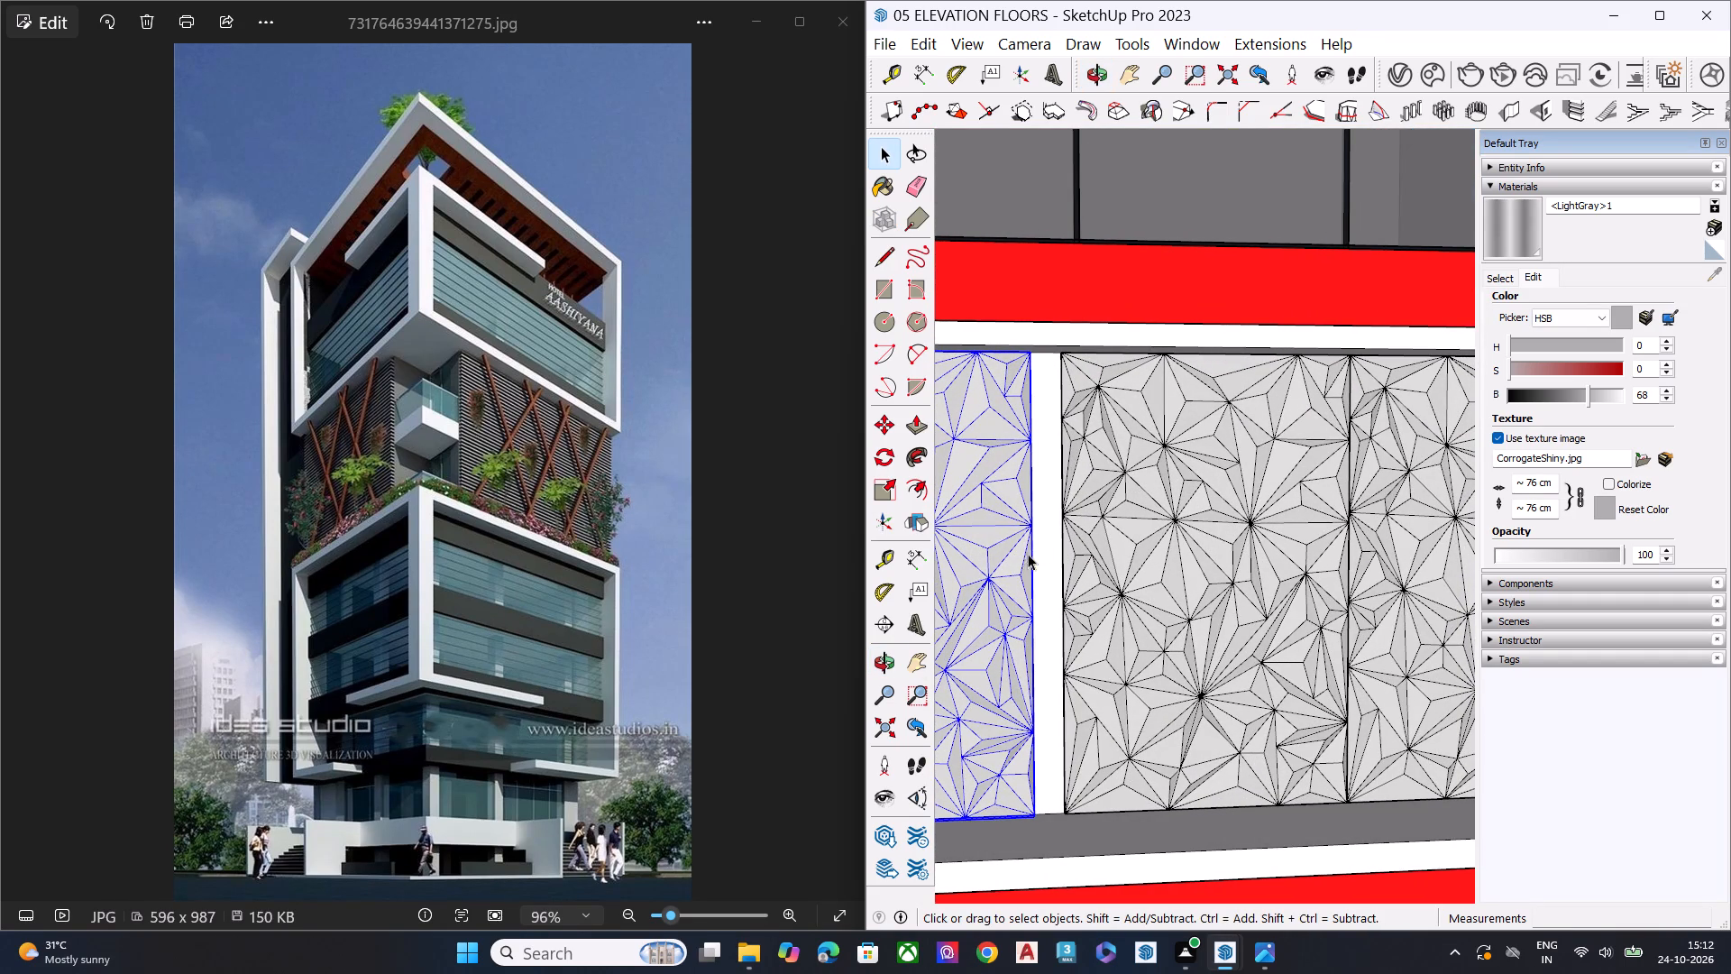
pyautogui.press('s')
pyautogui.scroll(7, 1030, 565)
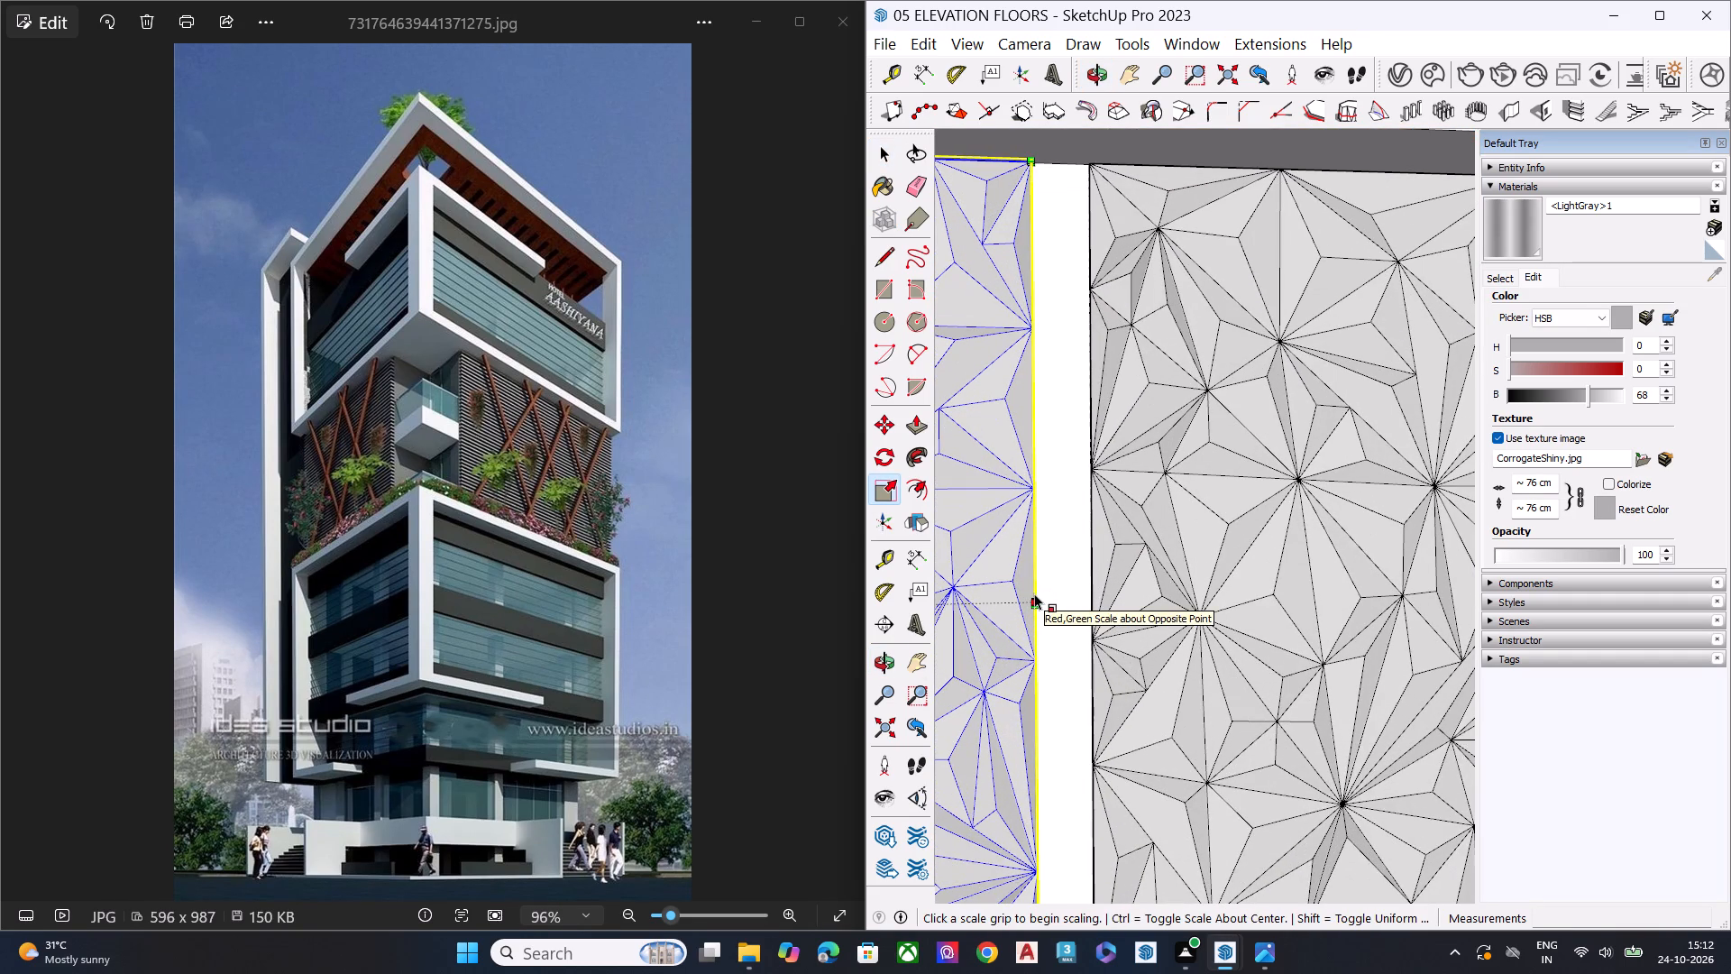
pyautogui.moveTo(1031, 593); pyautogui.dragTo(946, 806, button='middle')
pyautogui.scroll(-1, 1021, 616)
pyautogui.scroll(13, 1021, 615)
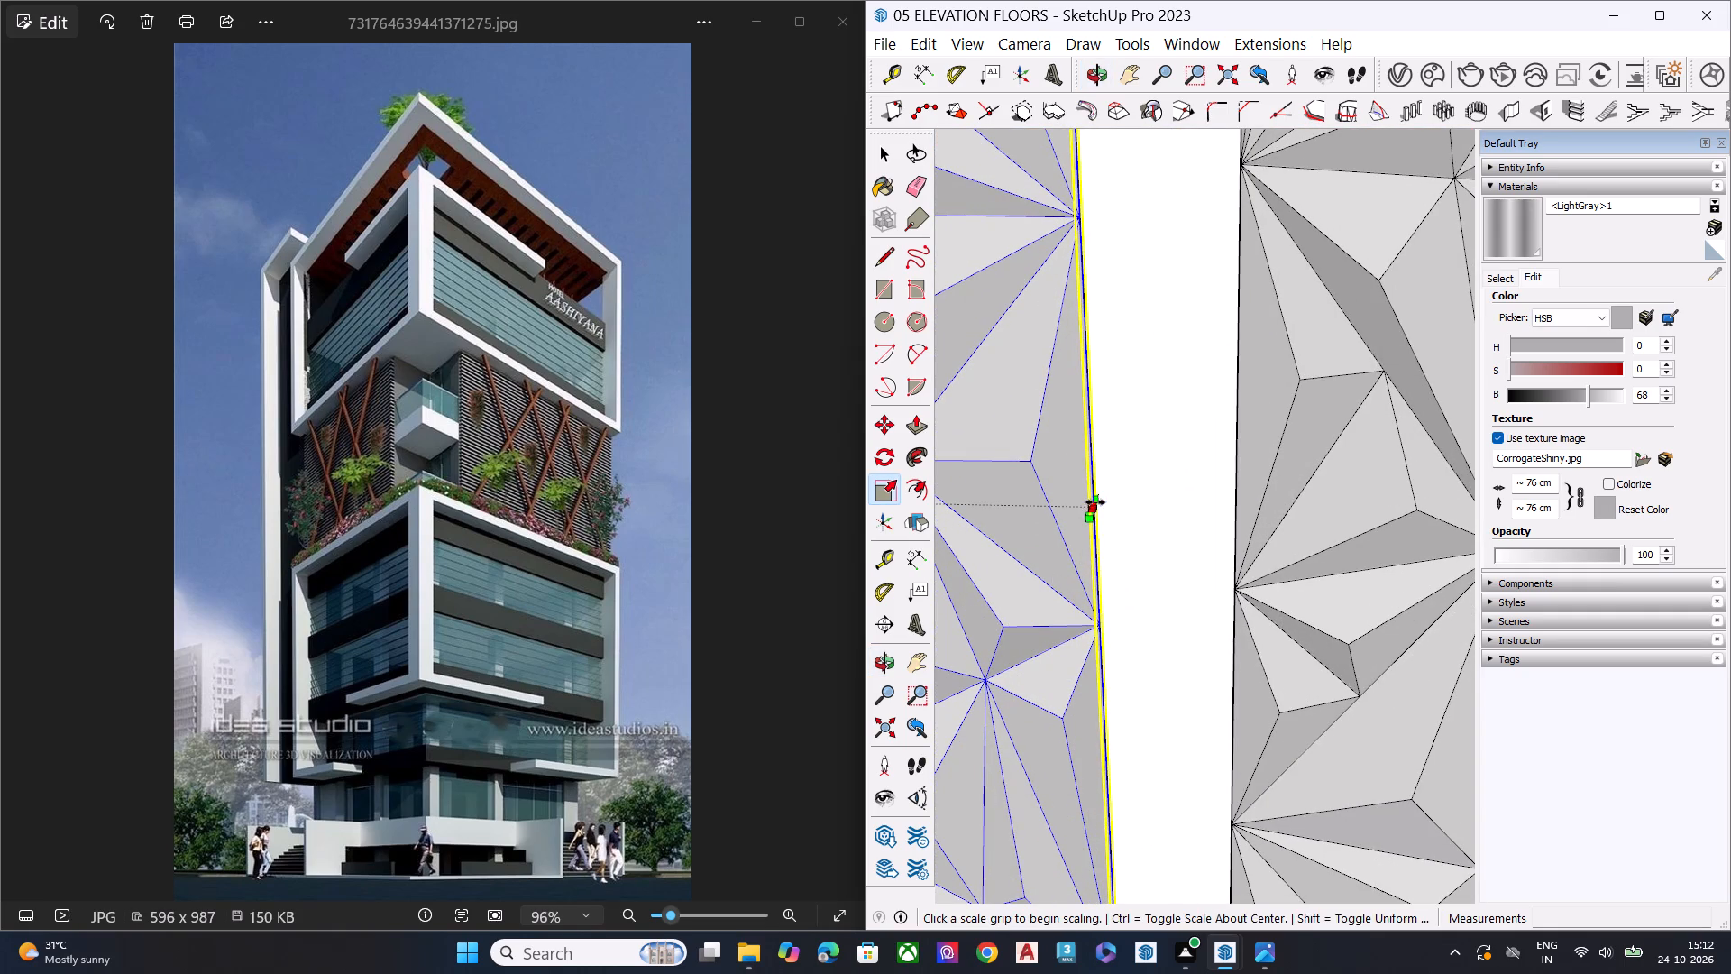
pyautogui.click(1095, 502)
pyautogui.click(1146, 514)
# Widen the middle faceted panel by a scale of about 1.07 until its edge meets the inner panel.
pyautogui.press('space')
pyautogui.click(1253, 515)
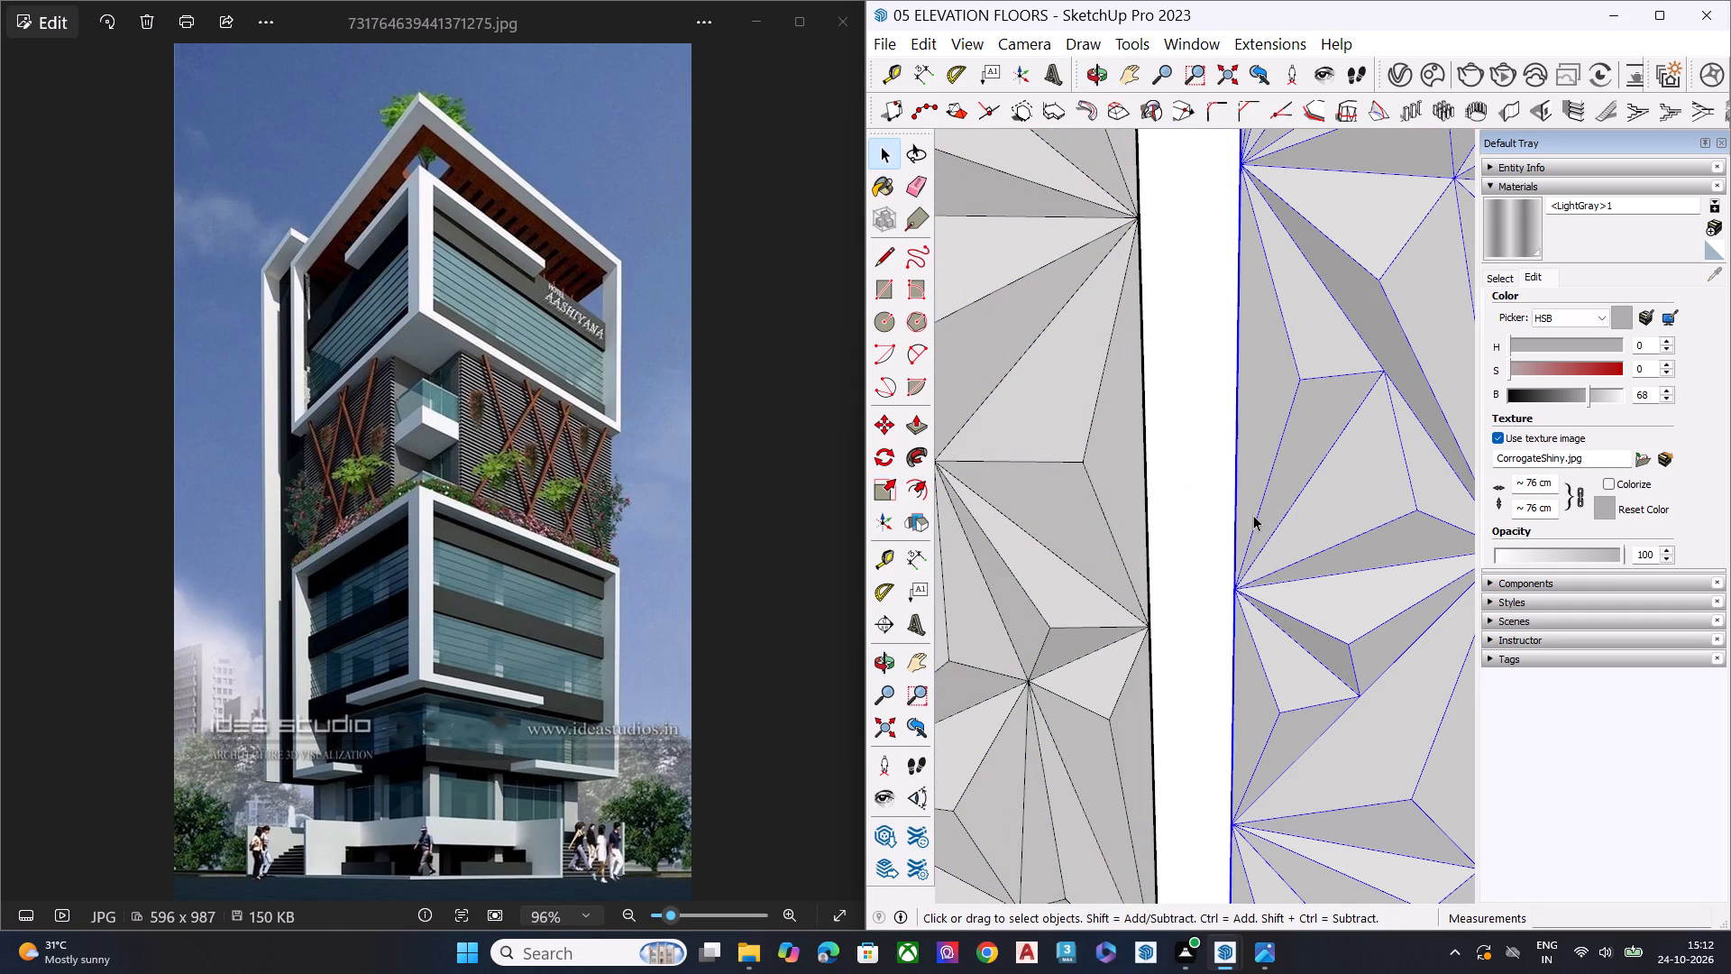
pyautogui.press('s')
pyautogui.click(1236, 505)
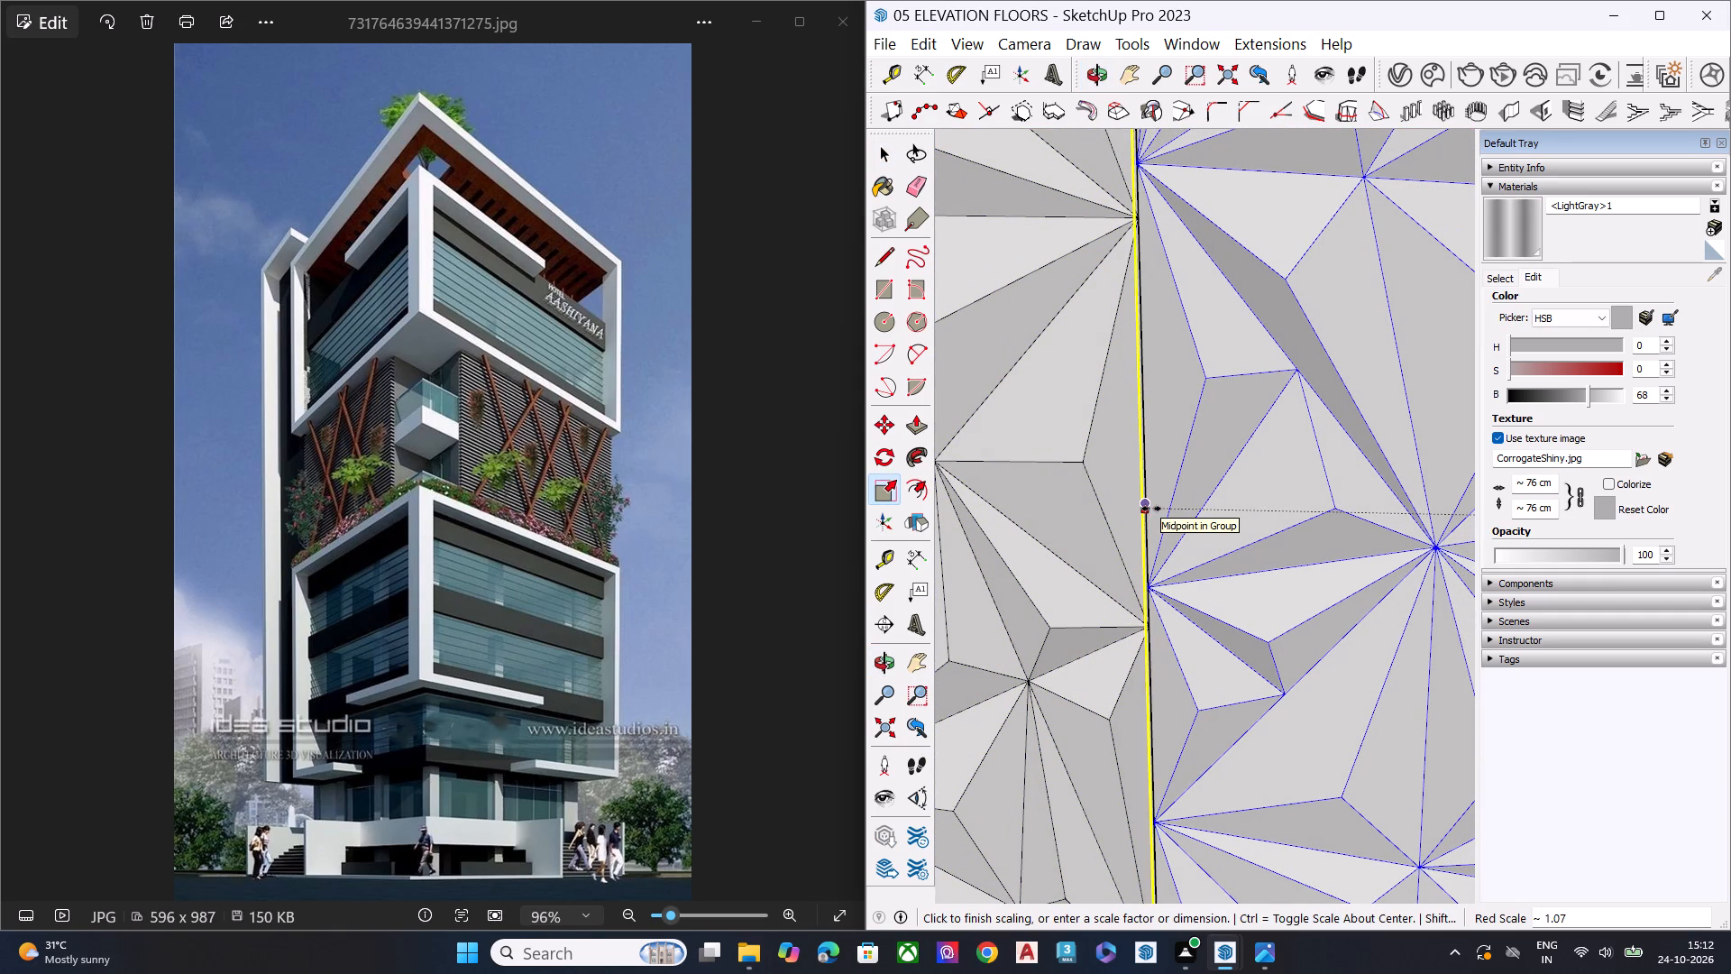
pyautogui.click(1151, 509)
pyautogui.press('space')
# Examine the row of three joined faceted panels from several angles, comparing the cladding with the reference photo.
pyautogui.scroll(-5, 1083, 556)
pyautogui.scroll(1, 1075, 558)
pyautogui.scroll(-3, 1075, 558)
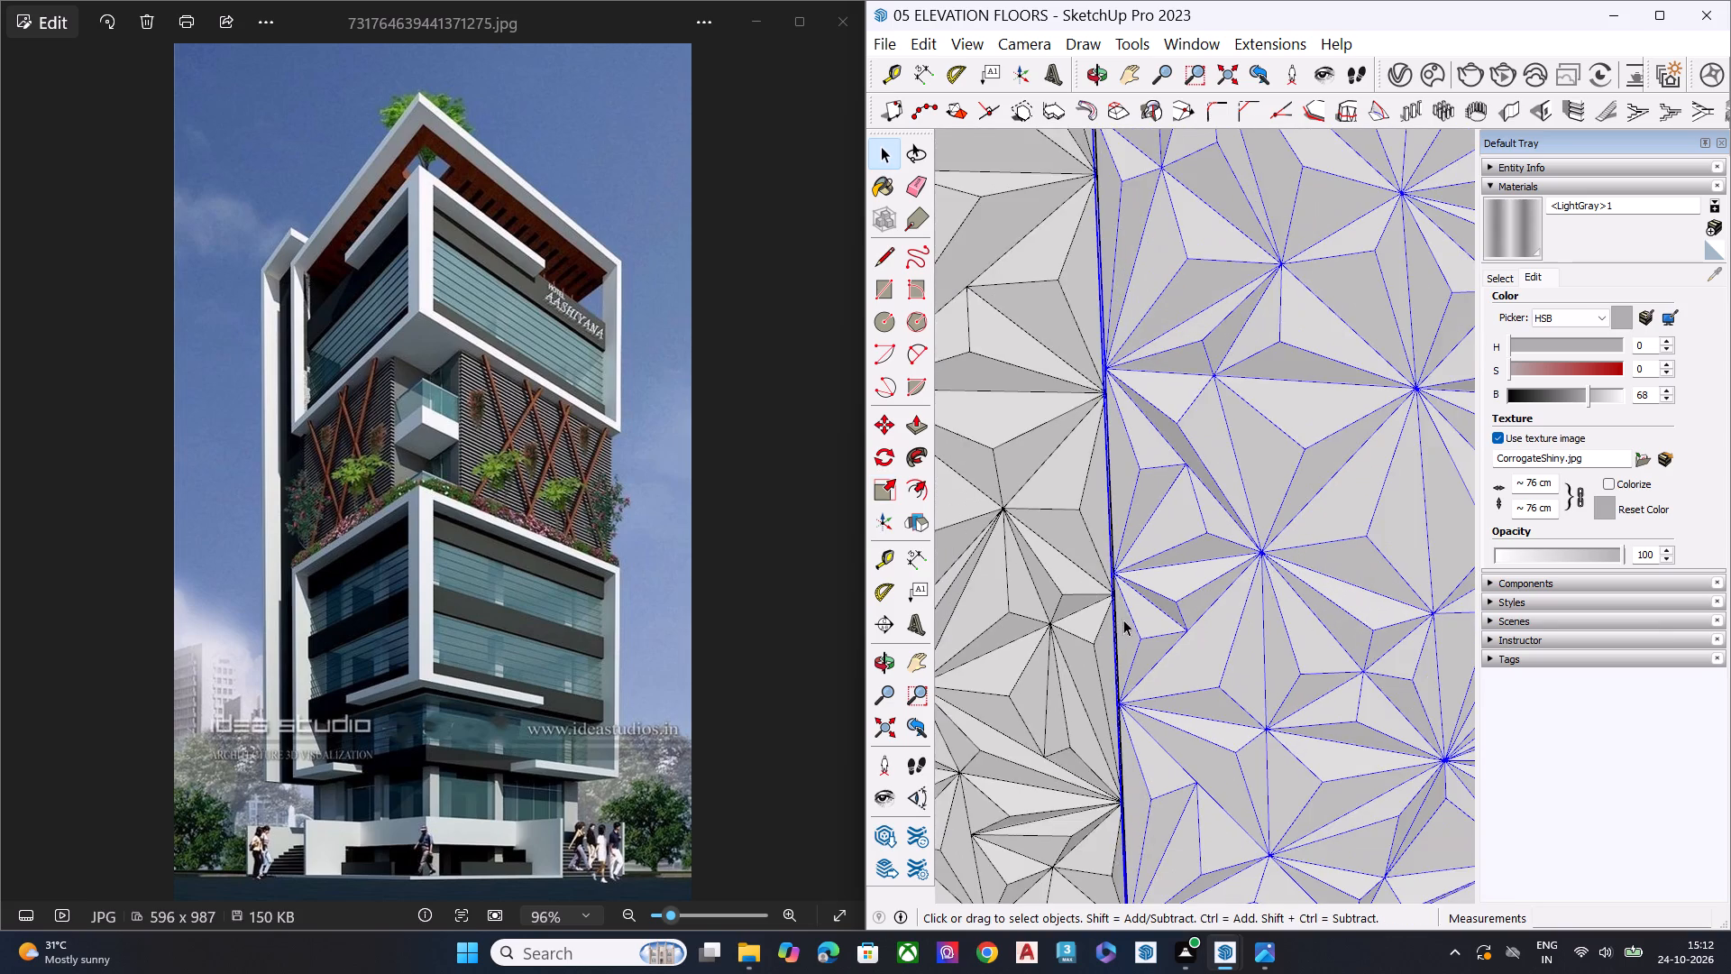
pyautogui.scroll(-10, 1121, 616)
pyautogui.moveTo(1136, 650); pyautogui.dragTo(1140, 444, button='middle')
pyautogui.scroll(1, 1130, 512)
pyautogui.scroll(-11, 1102, 466)
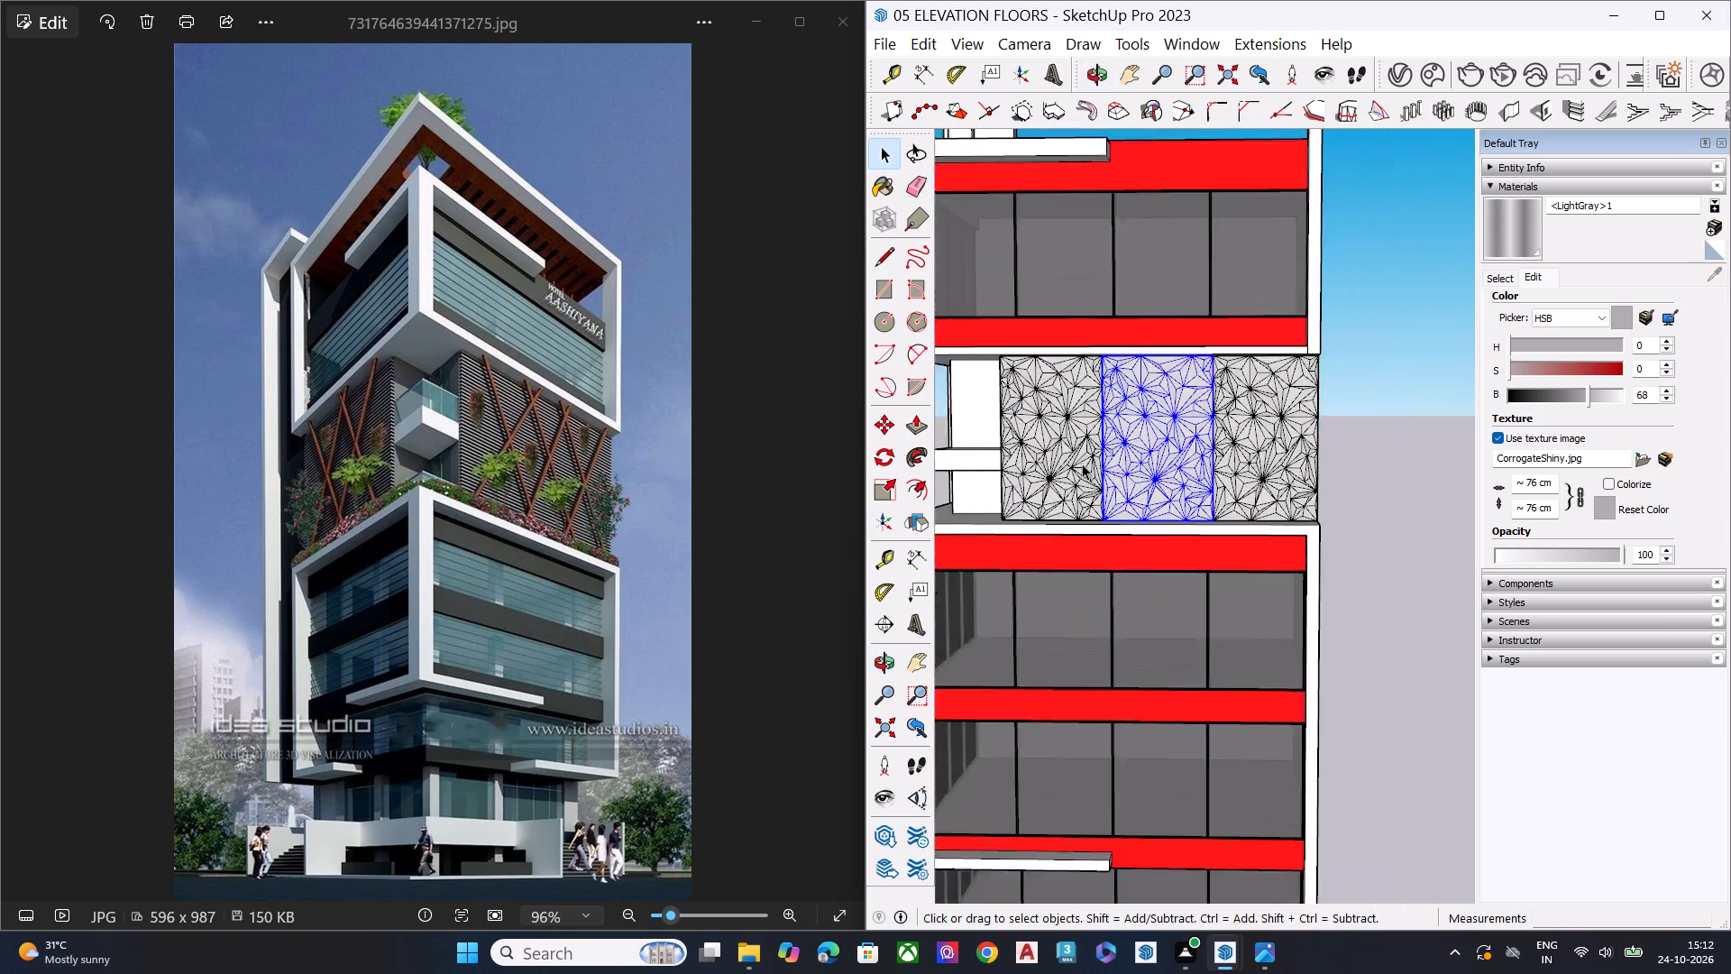
pyautogui.scroll(-2, 1082, 464)
pyautogui.click(1347, 492)
pyautogui.moveTo(1233, 524); pyautogui.dragTo(1280, 418, button='middle')
pyautogui.scroll(2, 1325, 420)
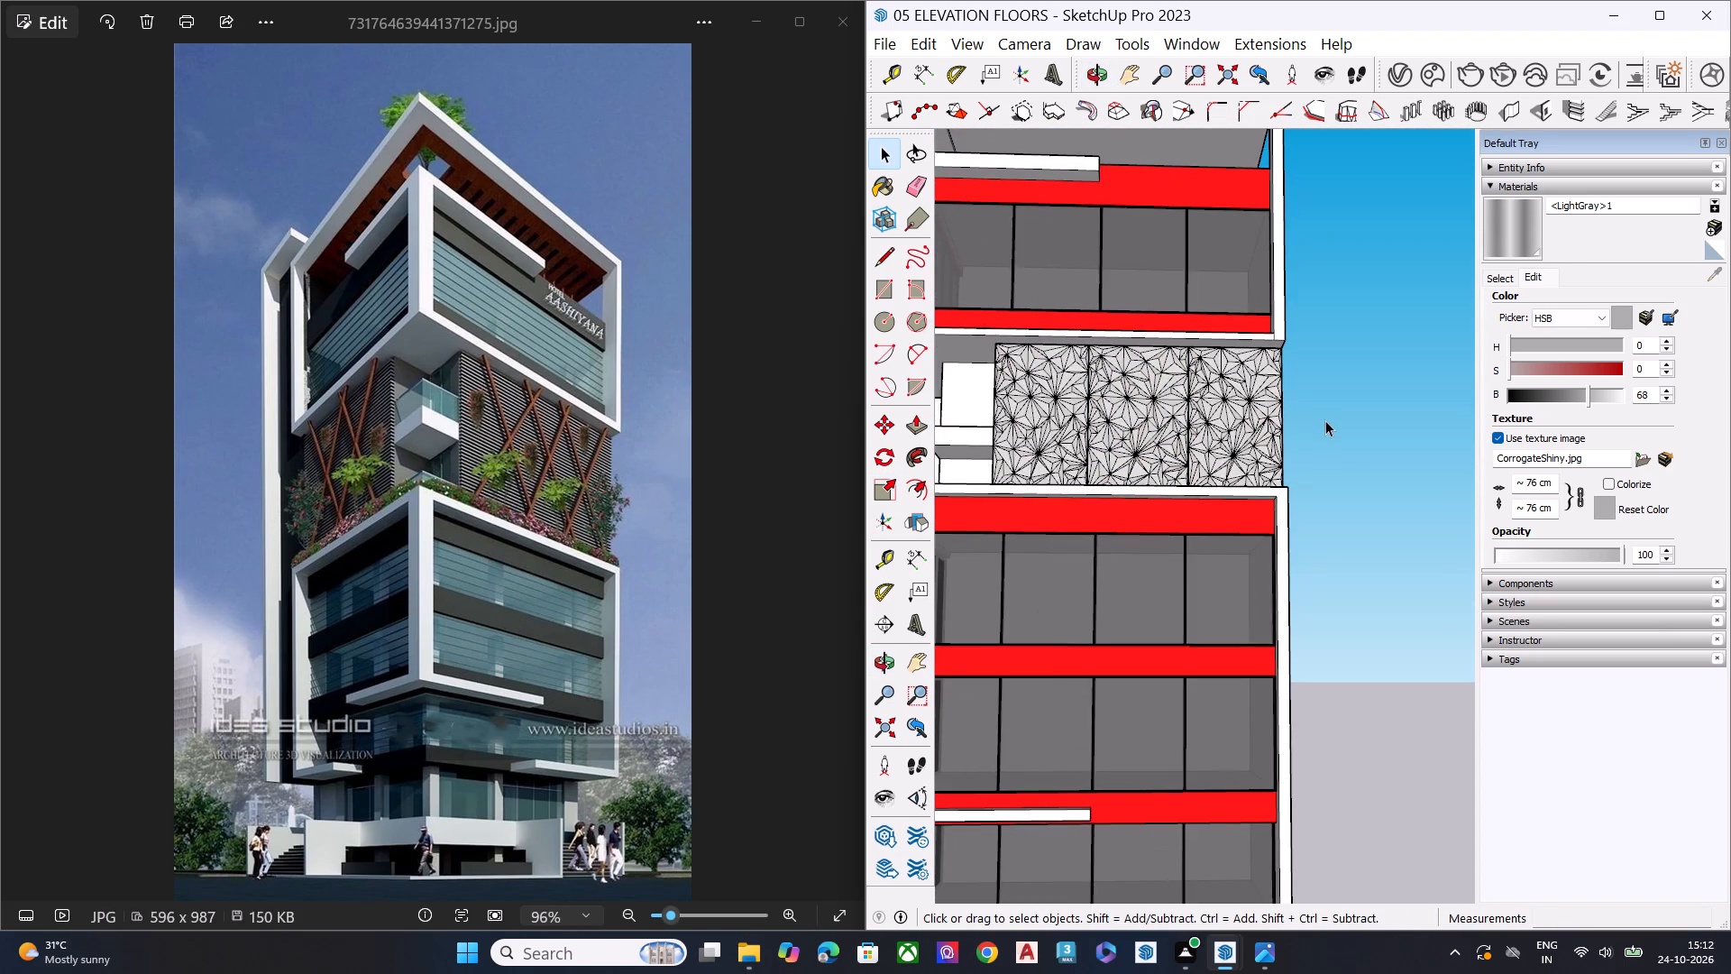
pyautogui.click(1323, 452)
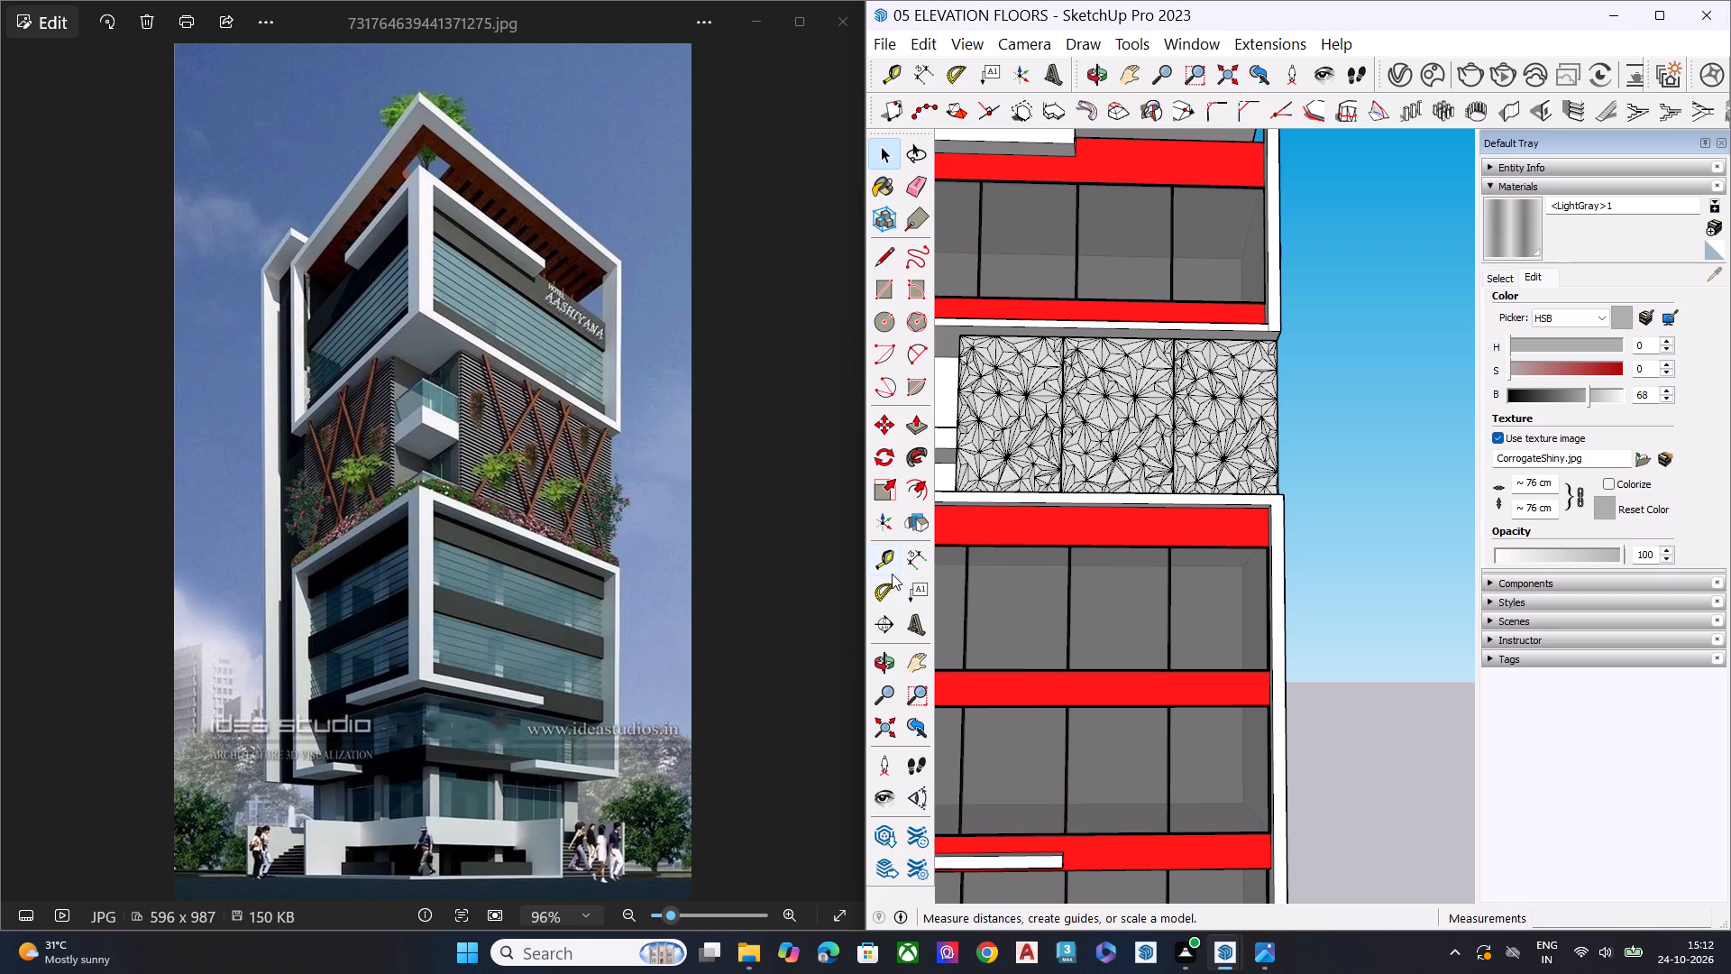
pyautogui.scroll(-2, 1113, 589)
pyautogui.scroll(1, 1113, 589)
pyautogui.scroll(-7, 1113, 589)
pyautogui.moveTo(1159, 716); pyautogui.dragTo(1412, 704, button='middle')
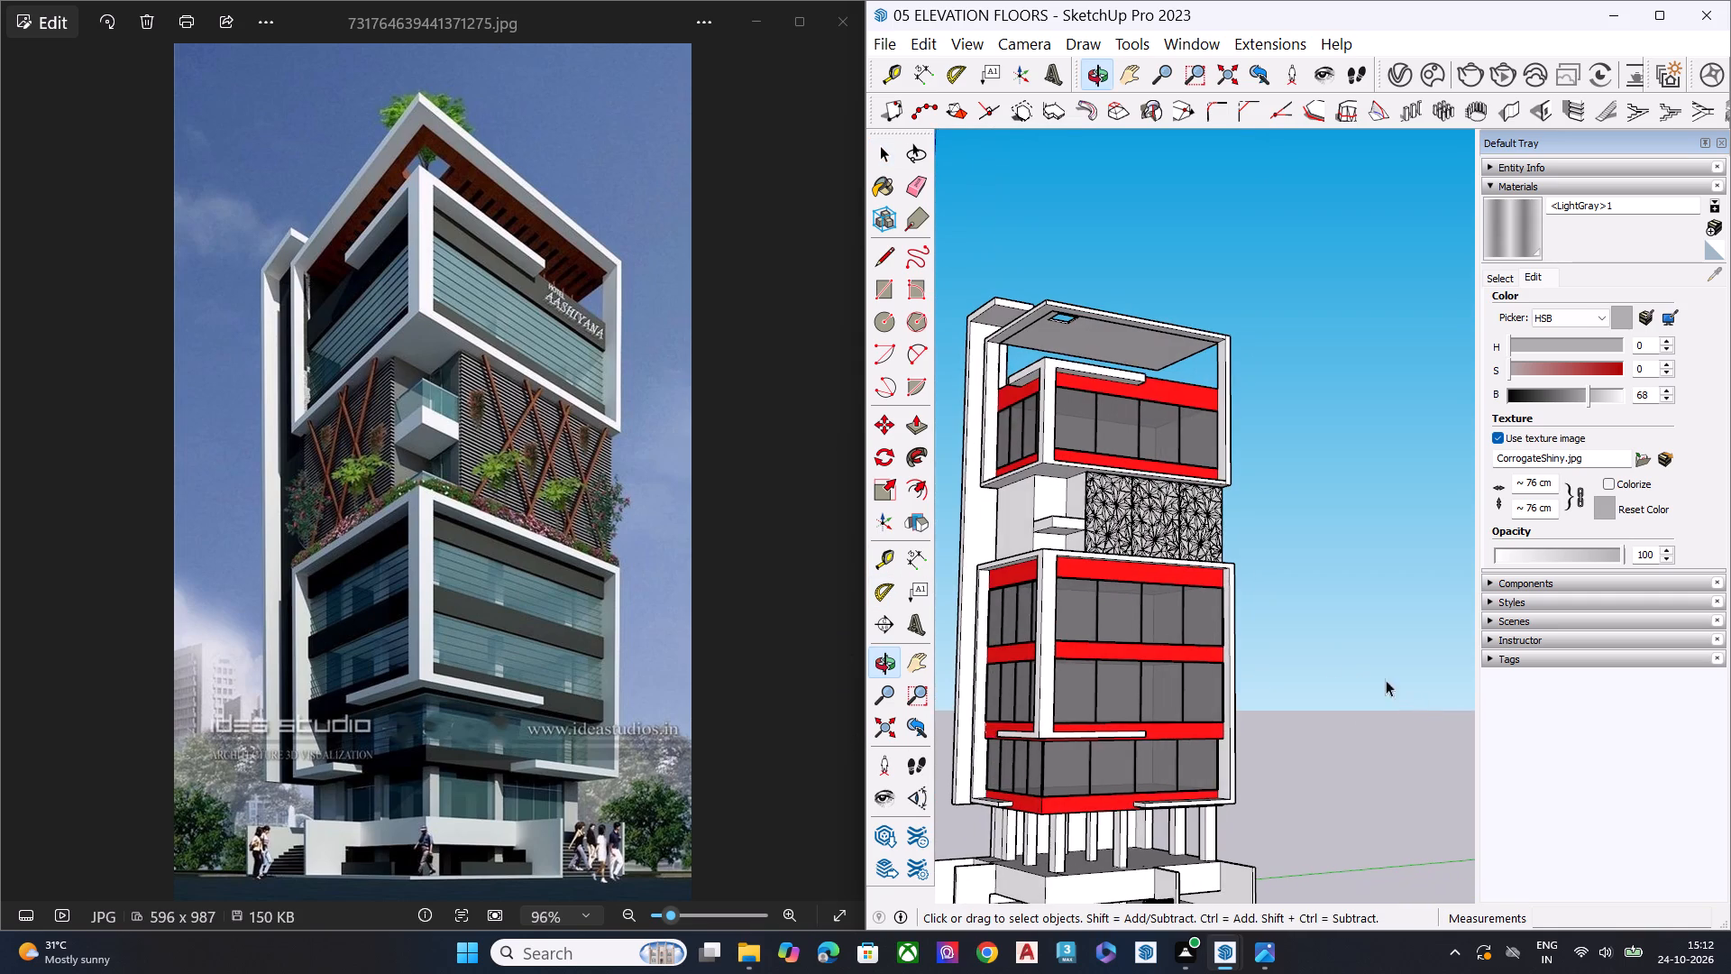
pyautogui.click(1328, 659)
pyautogui.scroll(7, 1150, 531)
pyautogui.moveTo(1092, 549); pyautogui.dragTo(1212, 622, button='middle')
pyautogui.scroll(6, 1176, 545)
pyautogui.scroll(-1, 1165, 538)
pyautogui.scroll(1, 1164, 538)
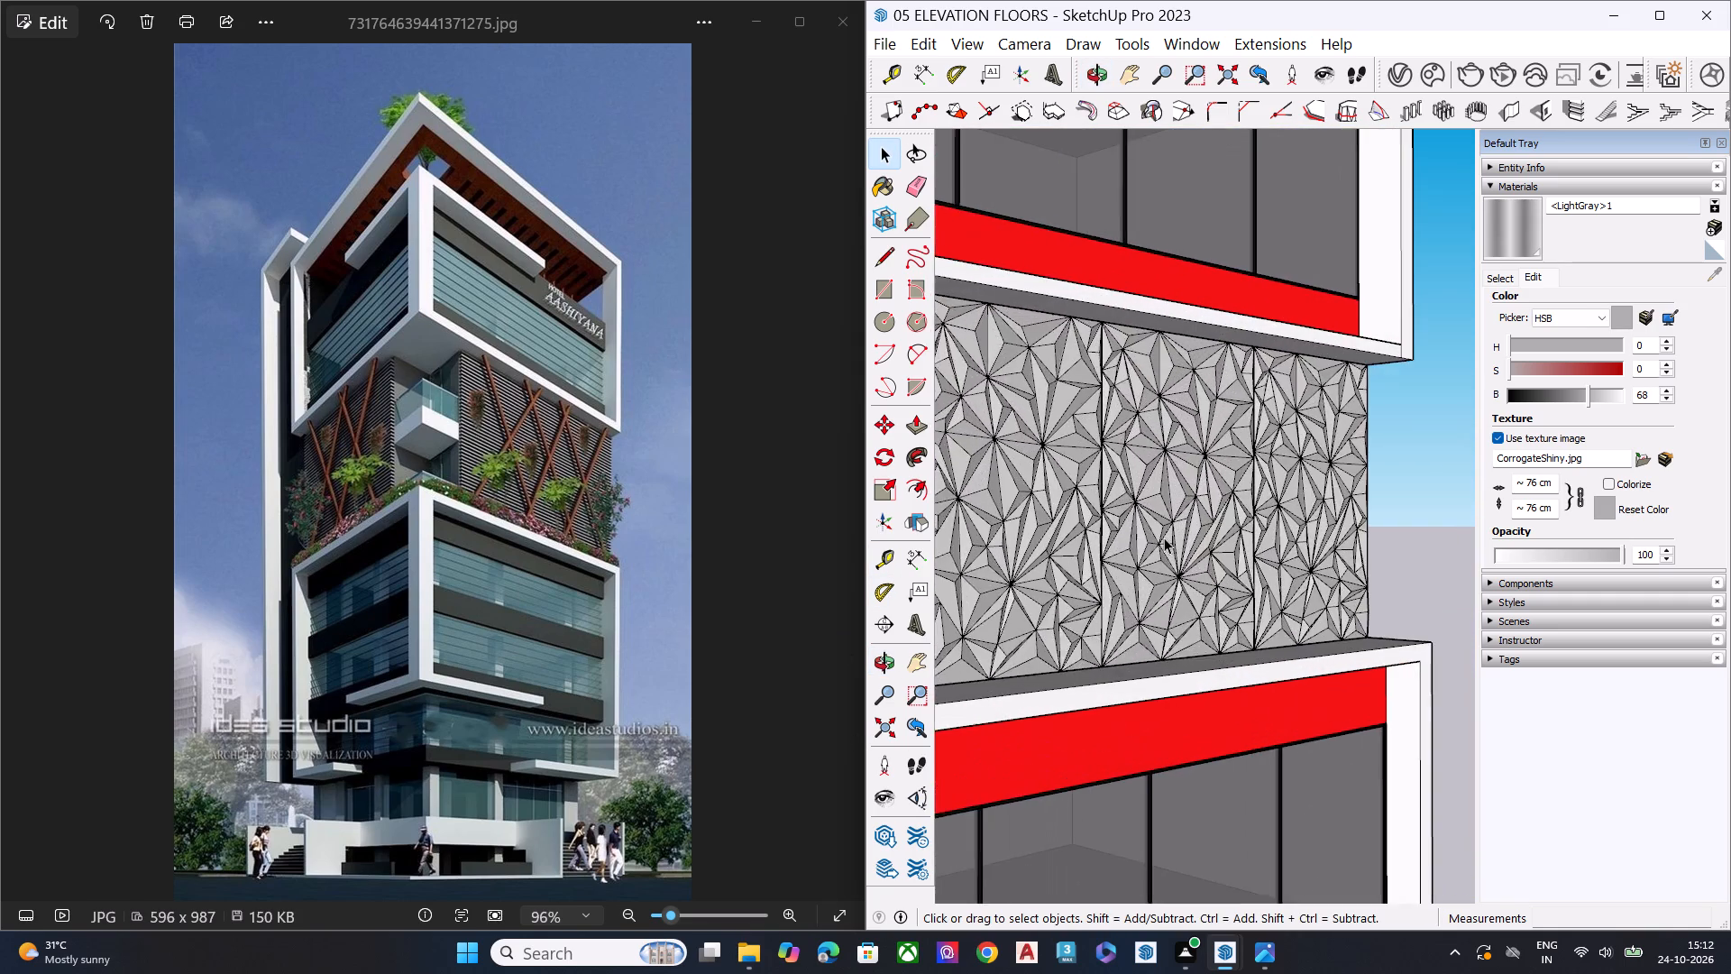
pyautogui.scroll(-6, 1164, 541)
pyautogui.scroll(1, 1270, 584)
pyautogui.moveTo(1270, 584); pyautogui.dragTo(873, 583, button='middle')
pyautogui.moveTo(1377, 638); pyautogui.dragTo(1093, 628, button='middle')
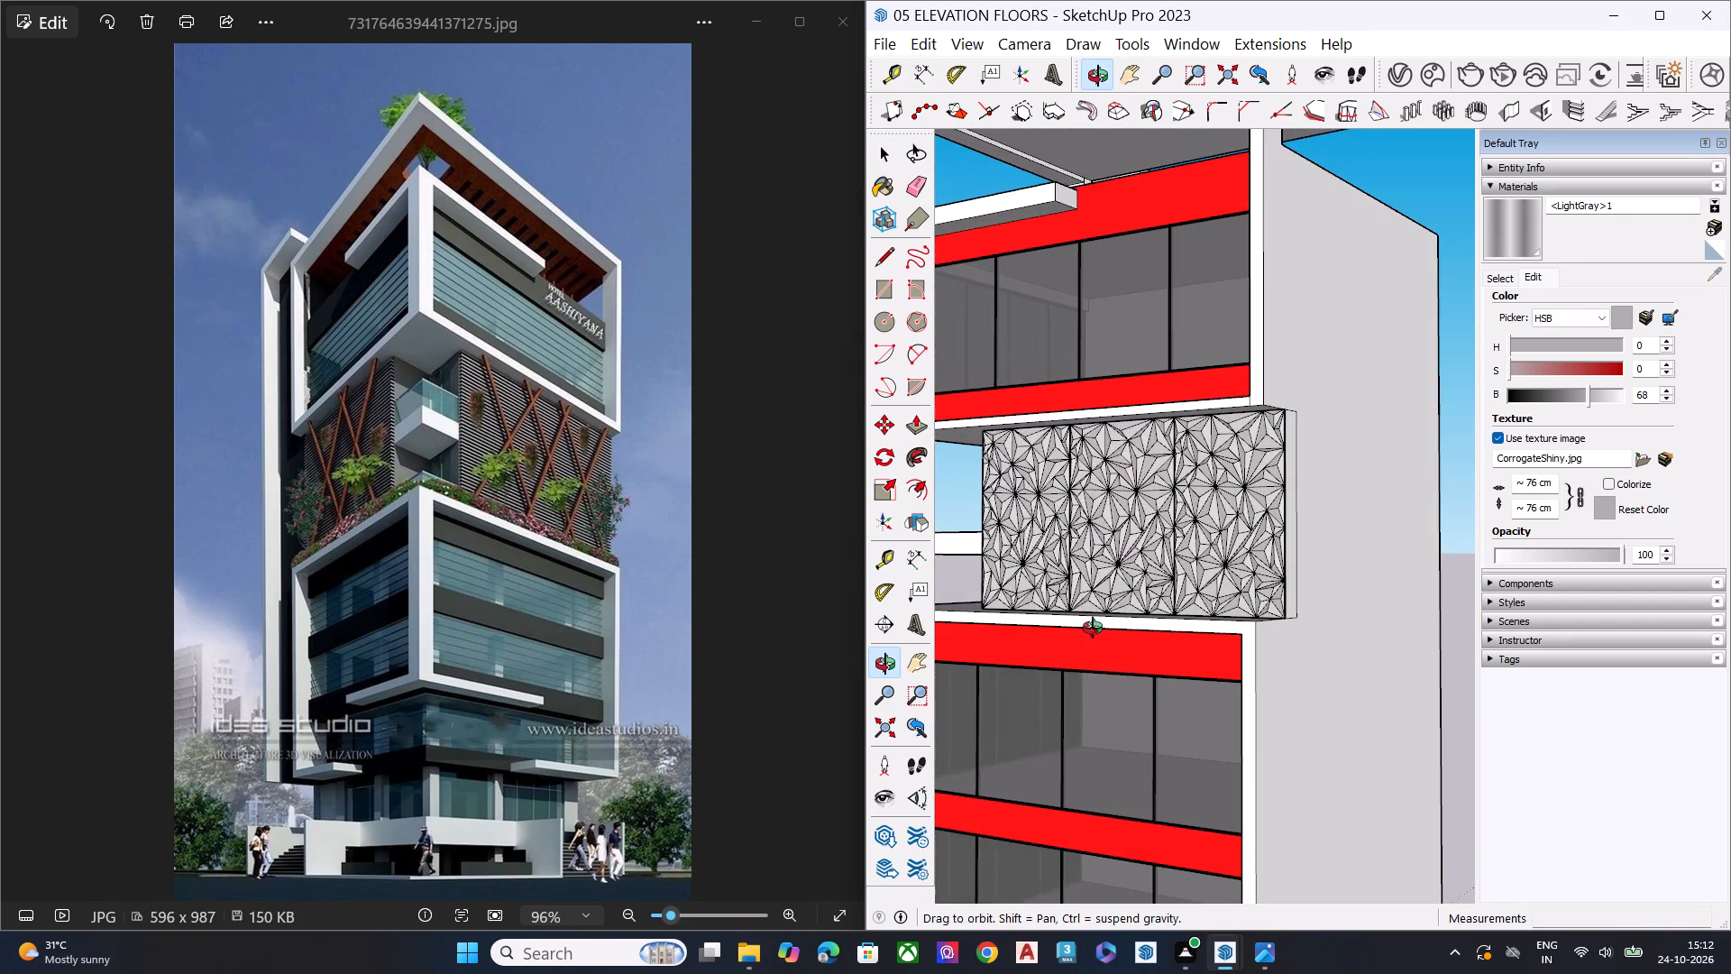
pyautogui.moveTo(1093, 628); pyautogui.dragTo(1388, 631, button='middle')
# Delete the outer and inner faceted panels, keeping only the middle one on the wall.
pyautogui.click(1276, 533)
pyautogui.scroll(1, 1275, 533)
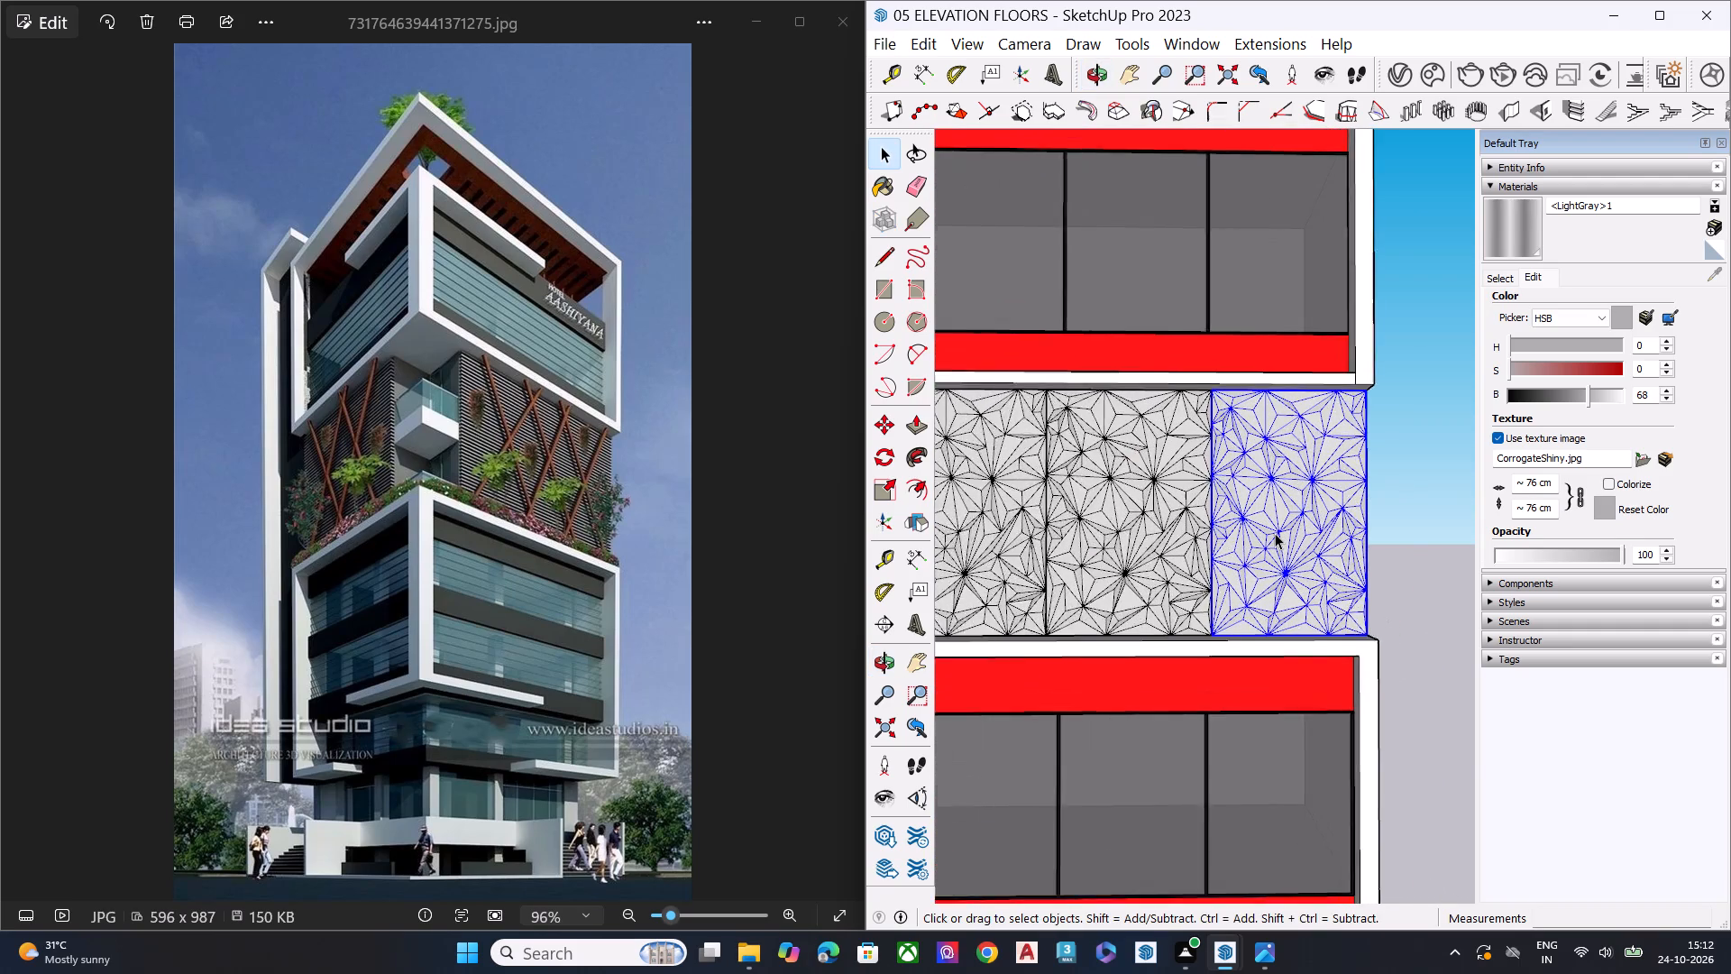
pyautogui.scroll(3, 1275, 533)
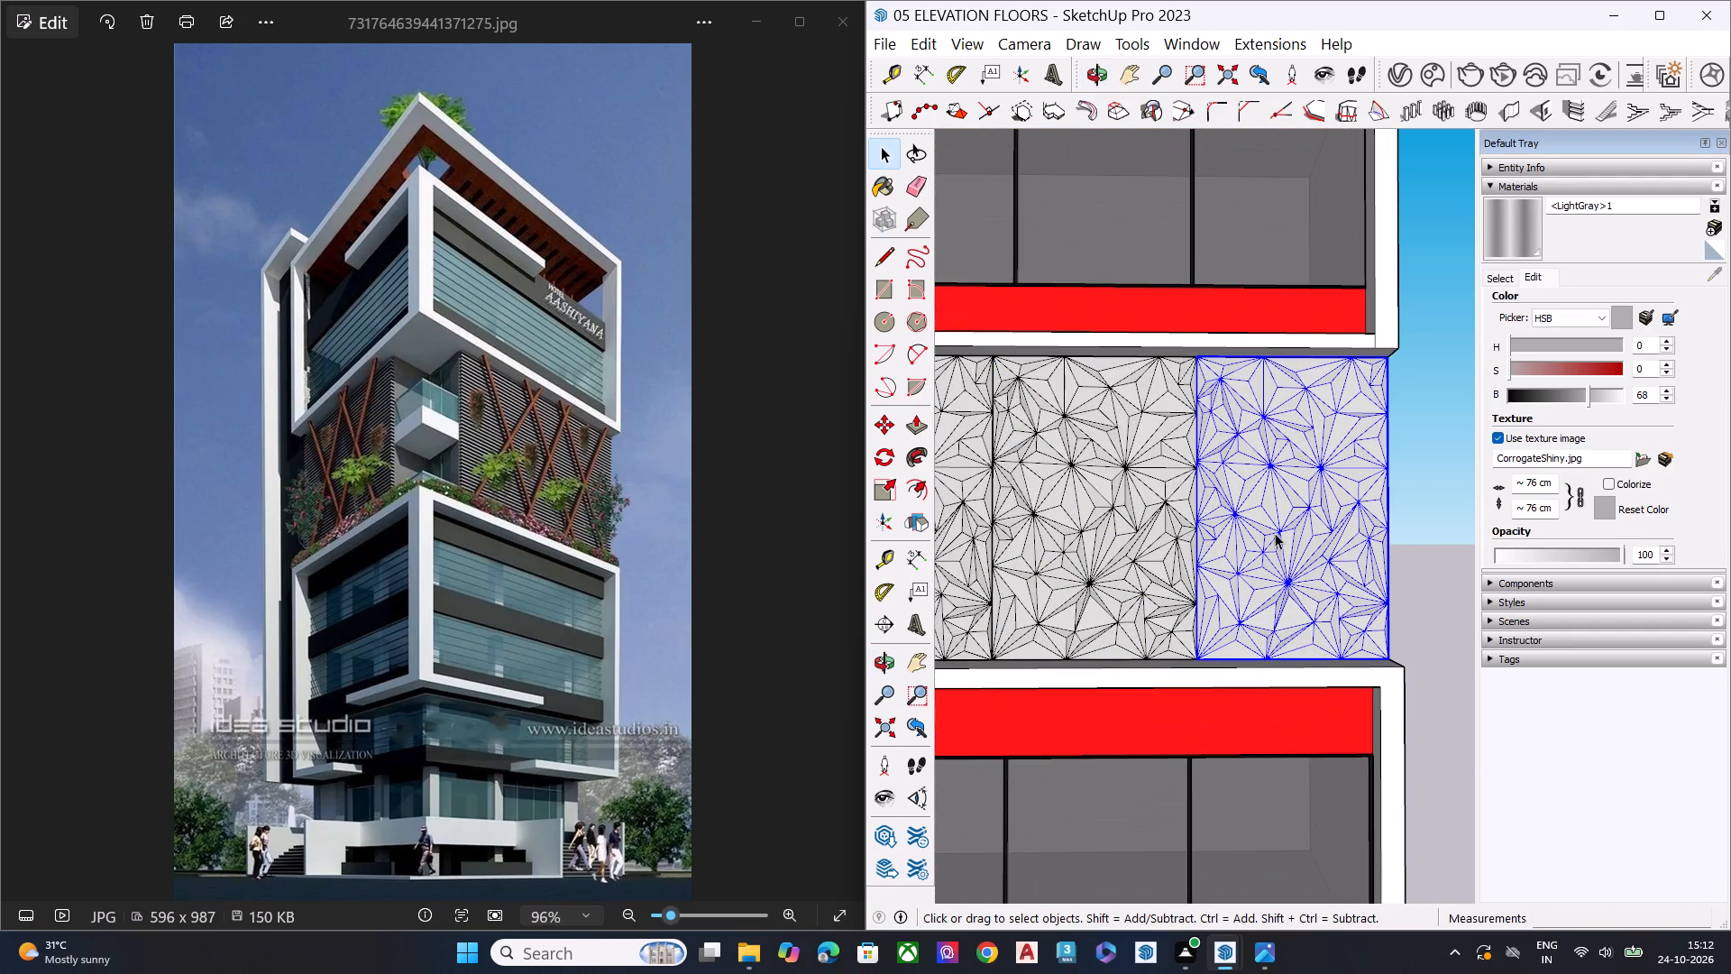
pyautogui.press('Delete')
pyautogui.click(979, 535)
pyautogui.press('Delete')
# Rotate the remaining faceted panel 90 degrees in the plane of the wall so its long side runs horizontally.
pyautogui.scroll(-2, 1110, 546)
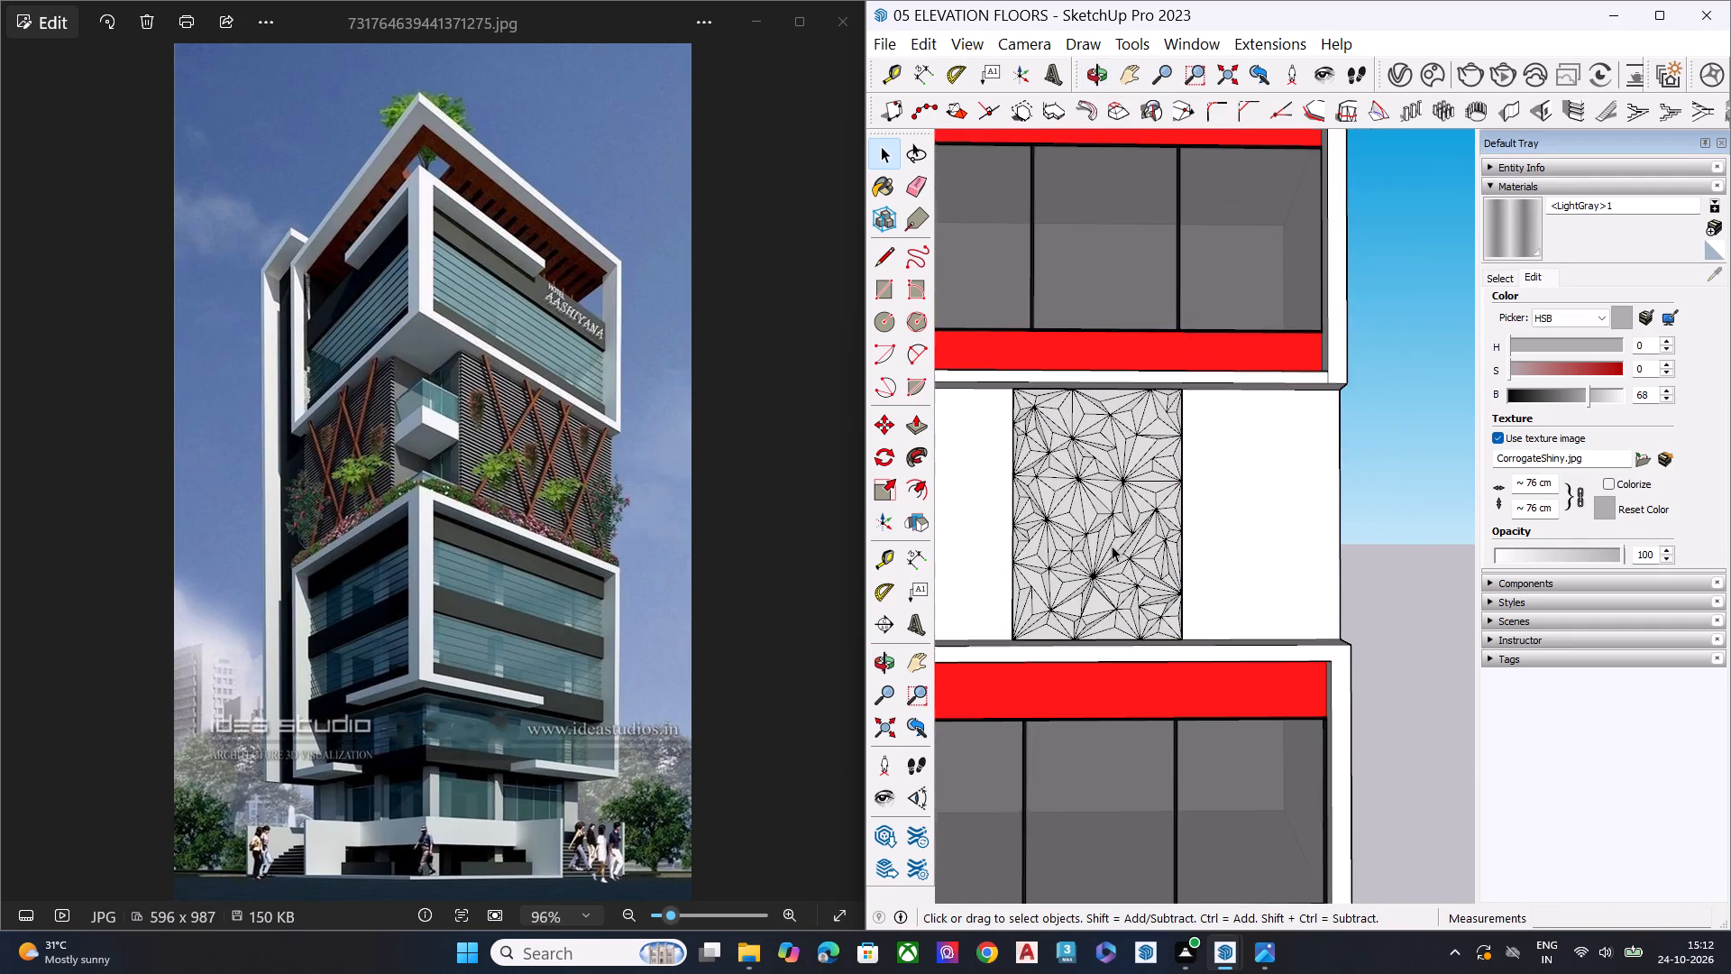
pyautogui.scroll(-1, 1112, 546)
pyautogui.click(1112, 546)
pyautogui.write('WQ')
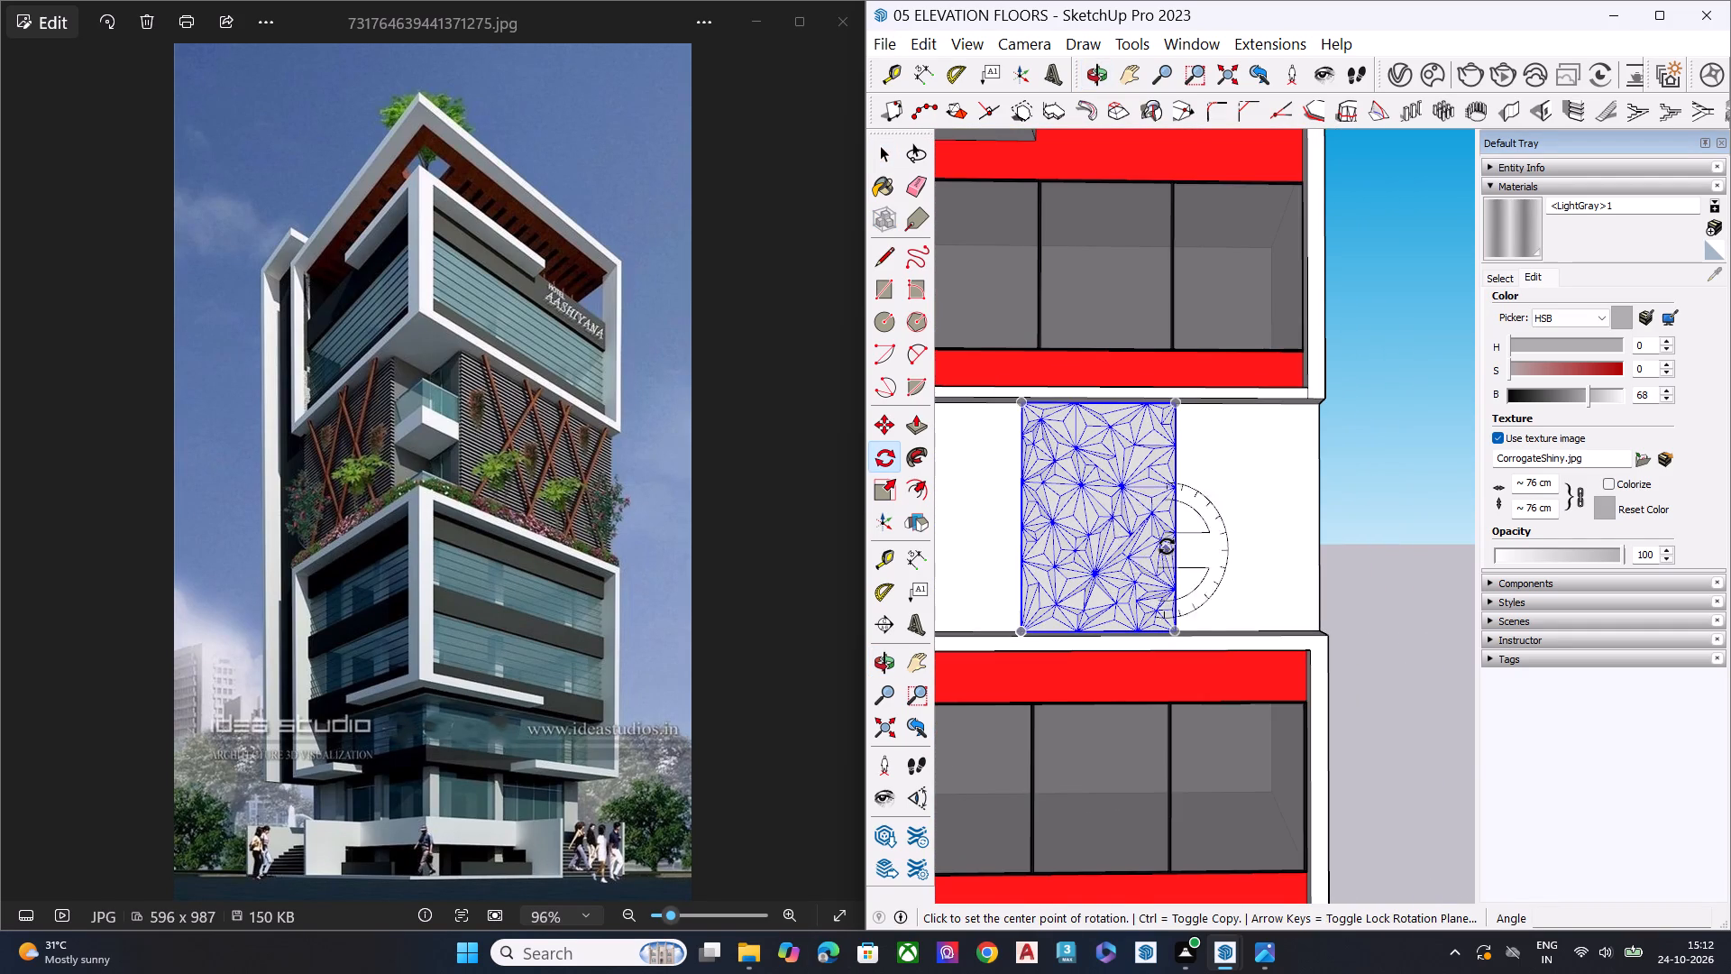
pyautogui.click(1185, 587)
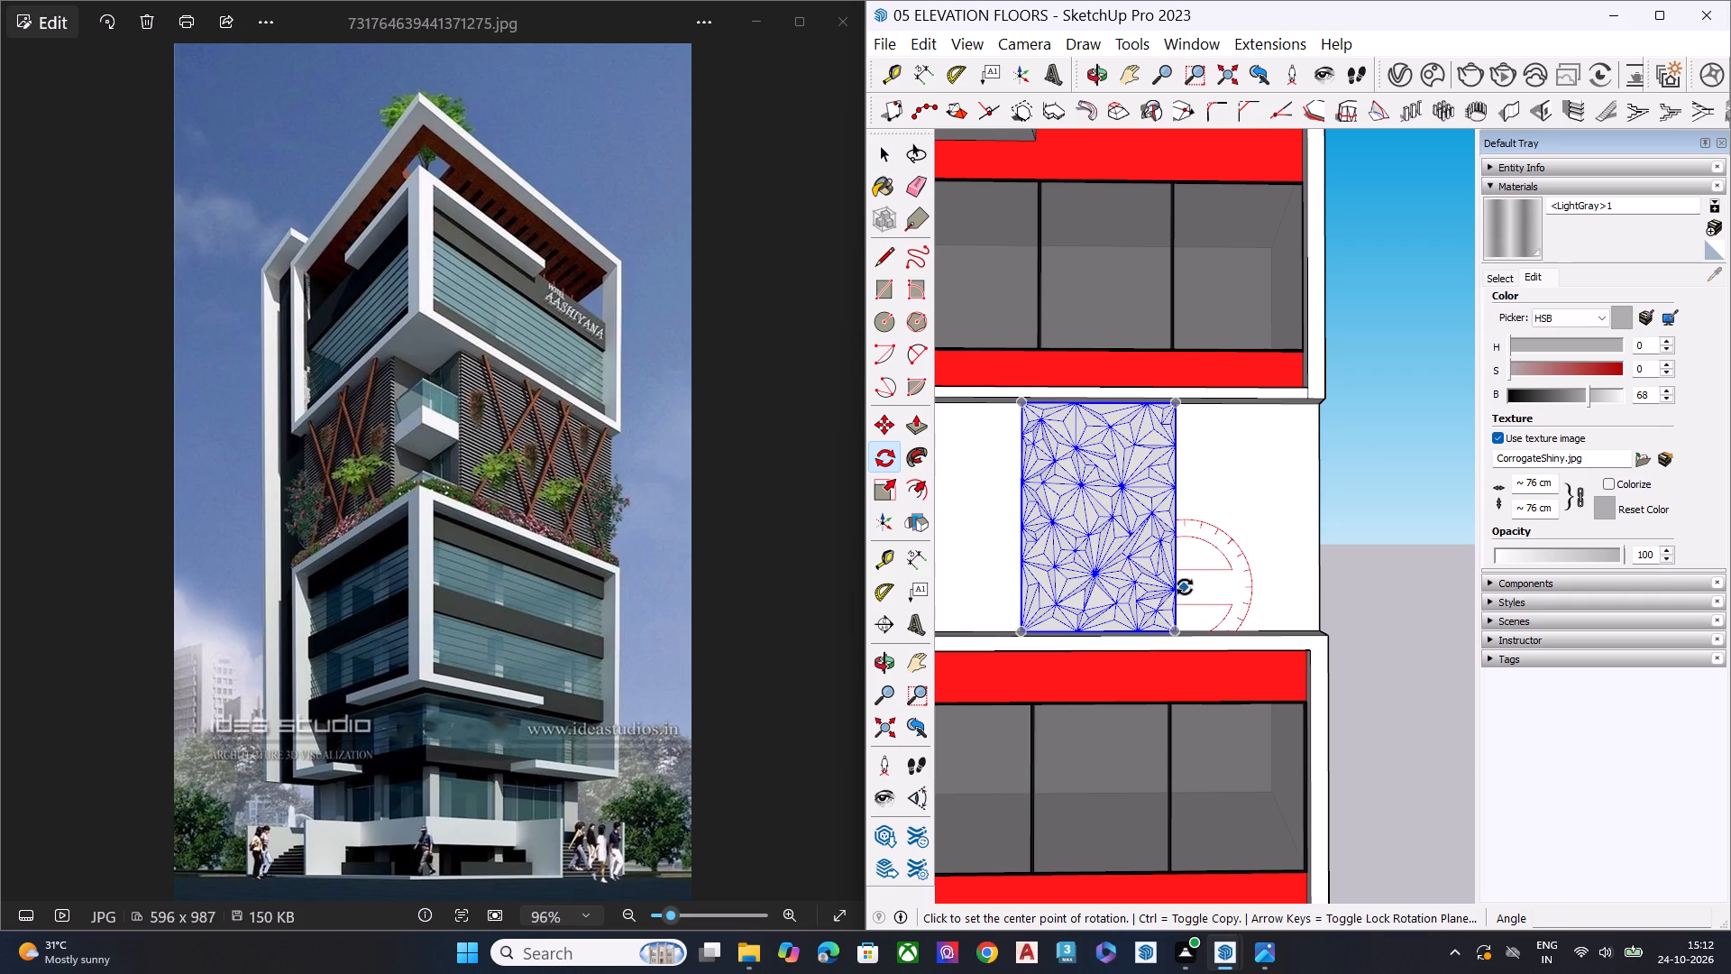
pyautogui.click(1290, 588)
pyautogui.click(1185, 517)
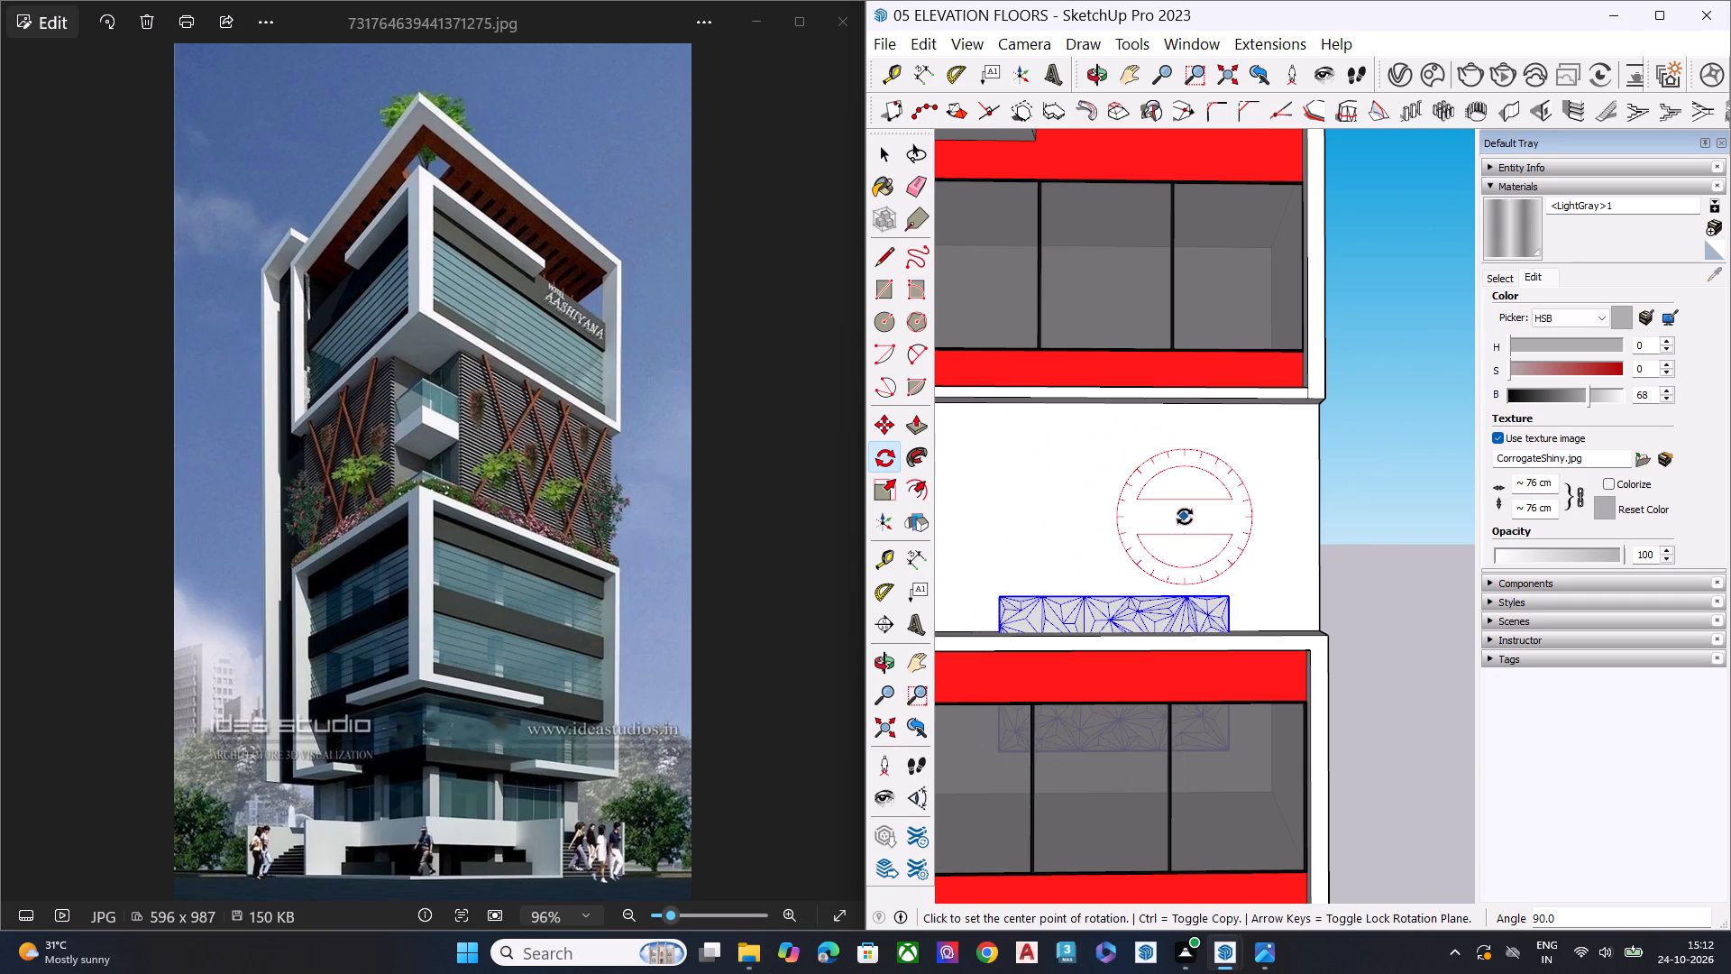
pyautogui.press('space')
# Move the rotated faceted panel by its top outer corner to the blank wall's top outer corner.
pyautogui.click(1156, 607)
pyautogui.moveTo(1248, 626); pyautogui.dragTo(956, 743, button='middle')
pyautogui.scroll(4, 1055, 726)
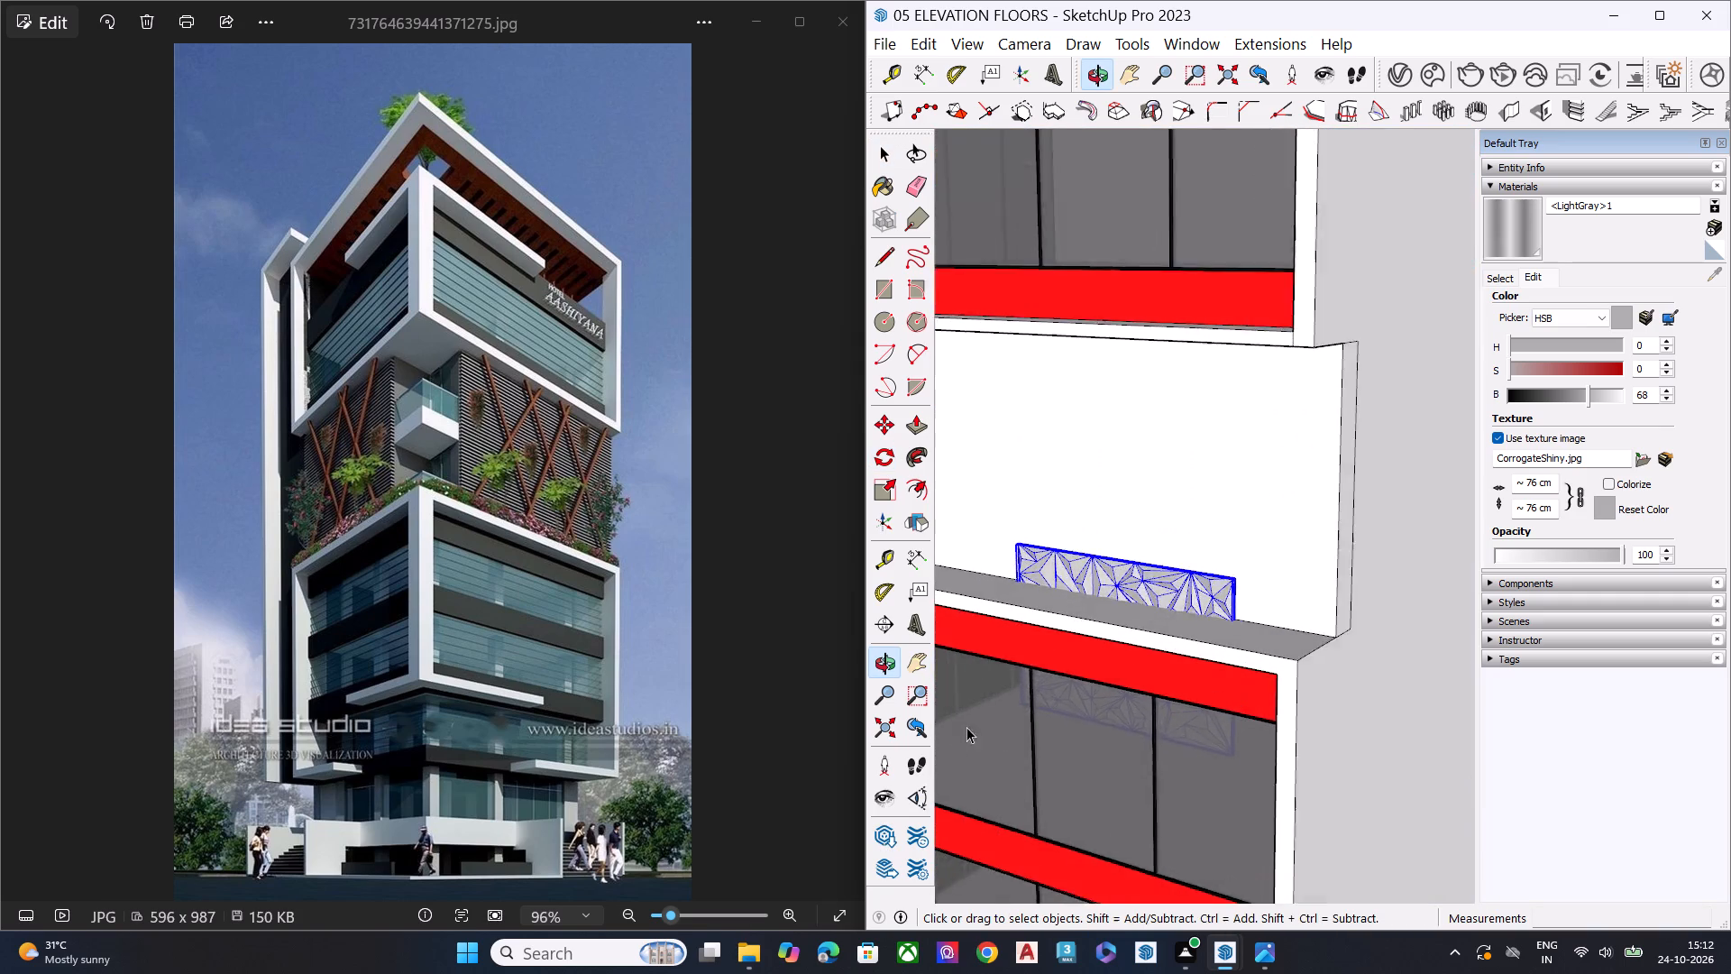
pyautogui.scroll(4, 966, 727)
pyautogui.press('m')
pyautogui.moveTo(1360, 513); pyautogui.dragTo(1239, 627, button='middle')
pyautogui.scroll(3, 1238, 628)
pyautogui.scroll(-1, 1238, 628)
pyautogui.scroll(4, 1236, 626)
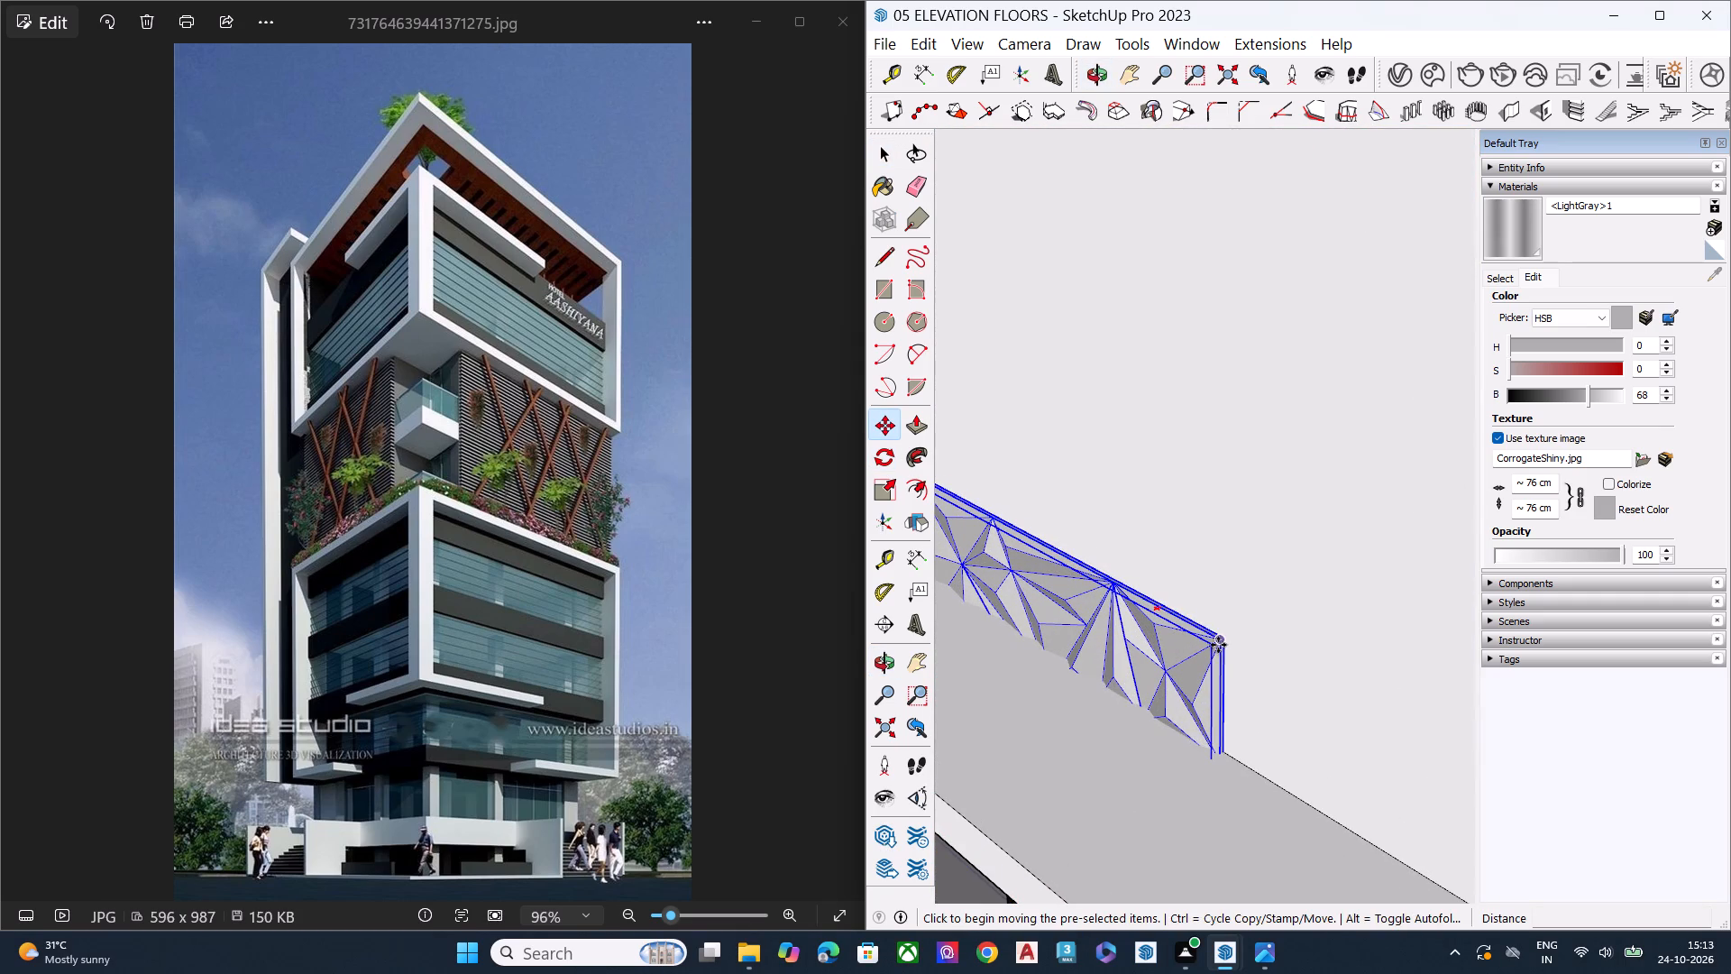
pyautogui.click(1229, 639)
pyautogui.scroll(-11, 1118, 564)
pyautogui.scroll(2, 1219, 648)
pyautogui.scroll(-2, 1219, 648)
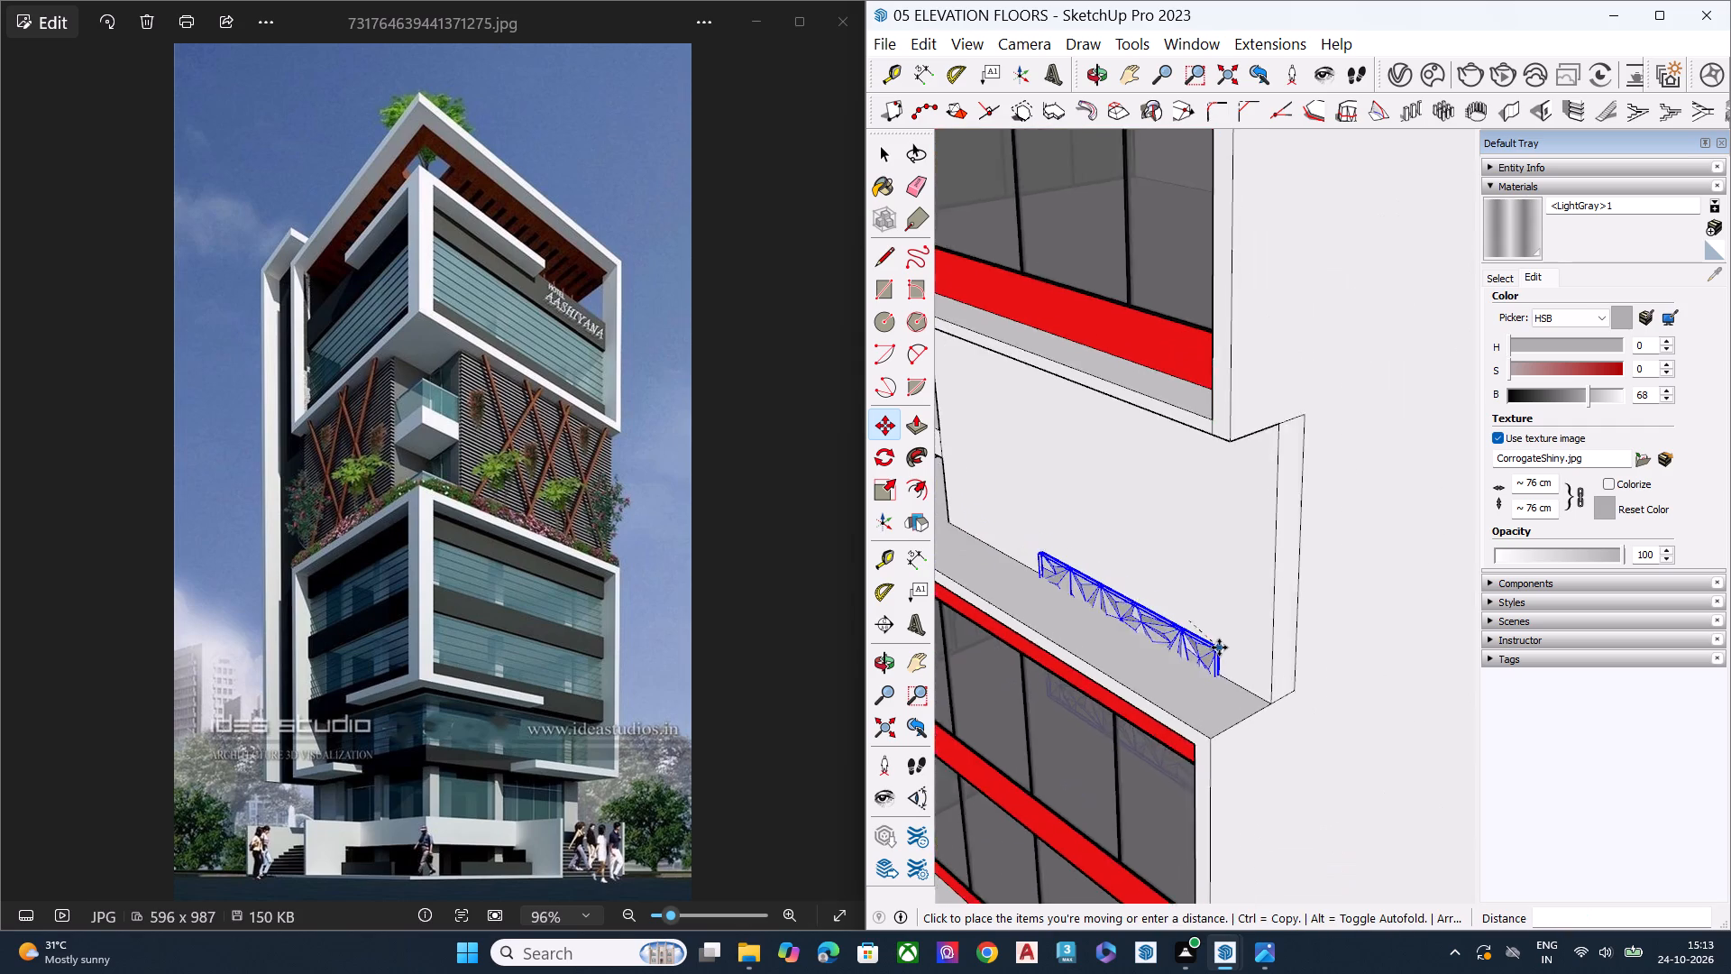
pyautogui.scroll(-2, 1219, 648)
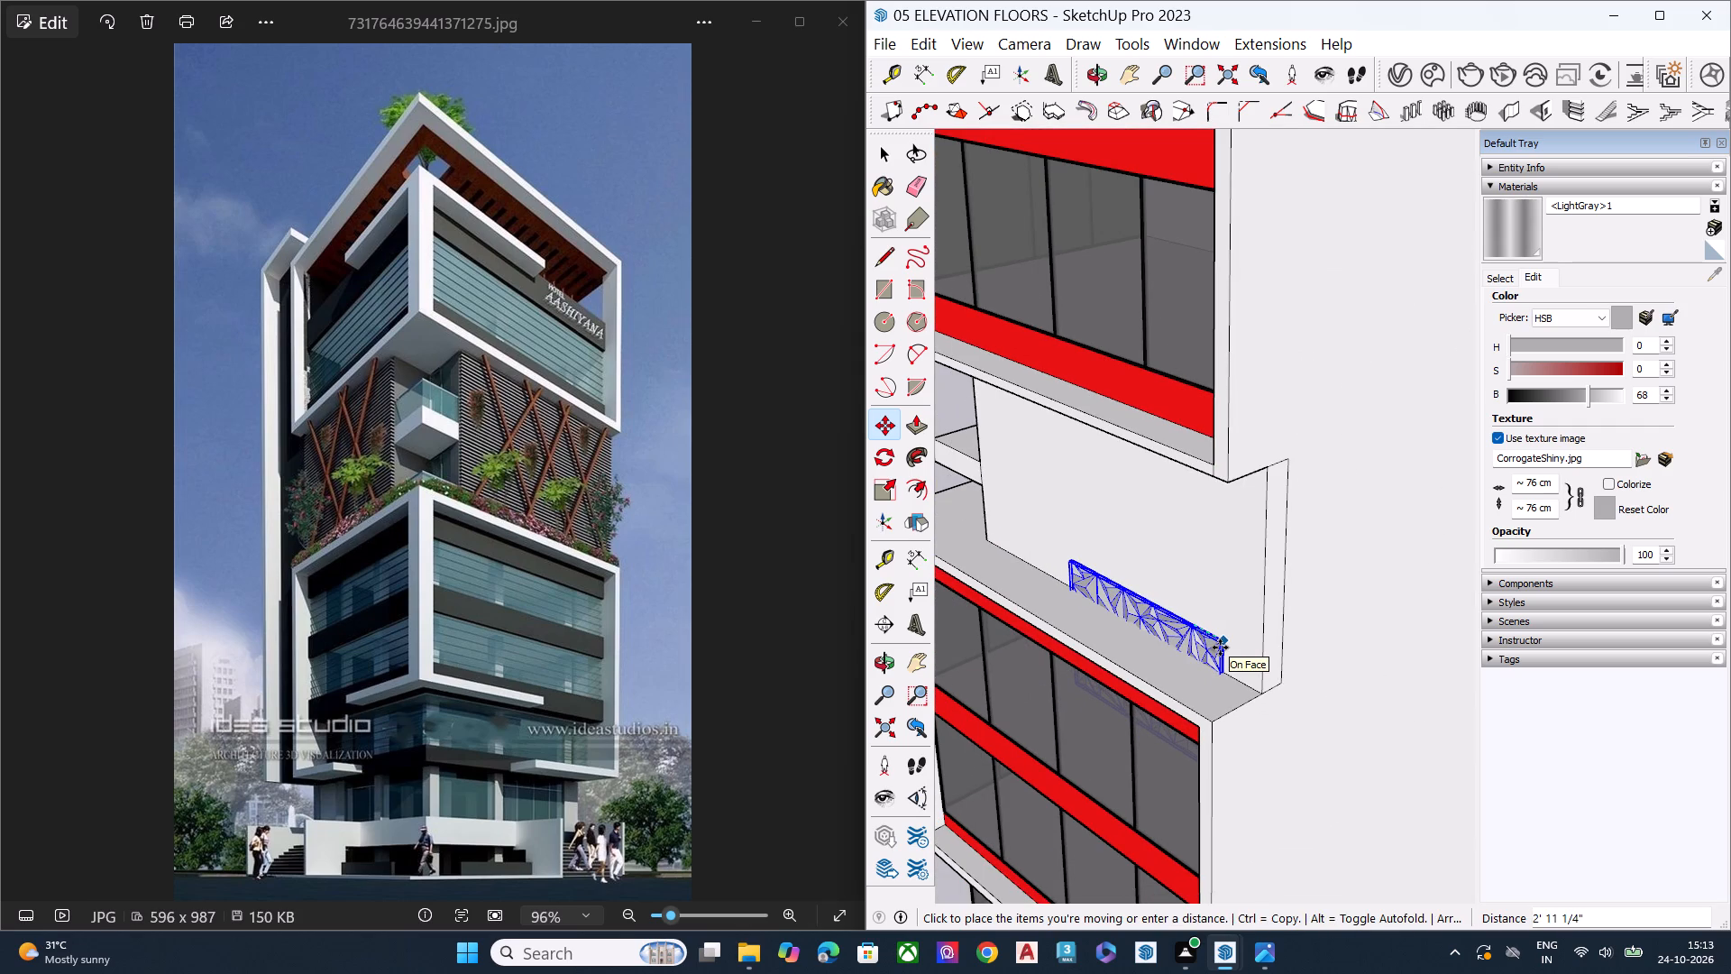
pyautogui.scroll(-7, 1220, 648)
pyautogui.scroll(5, 1252, 582)
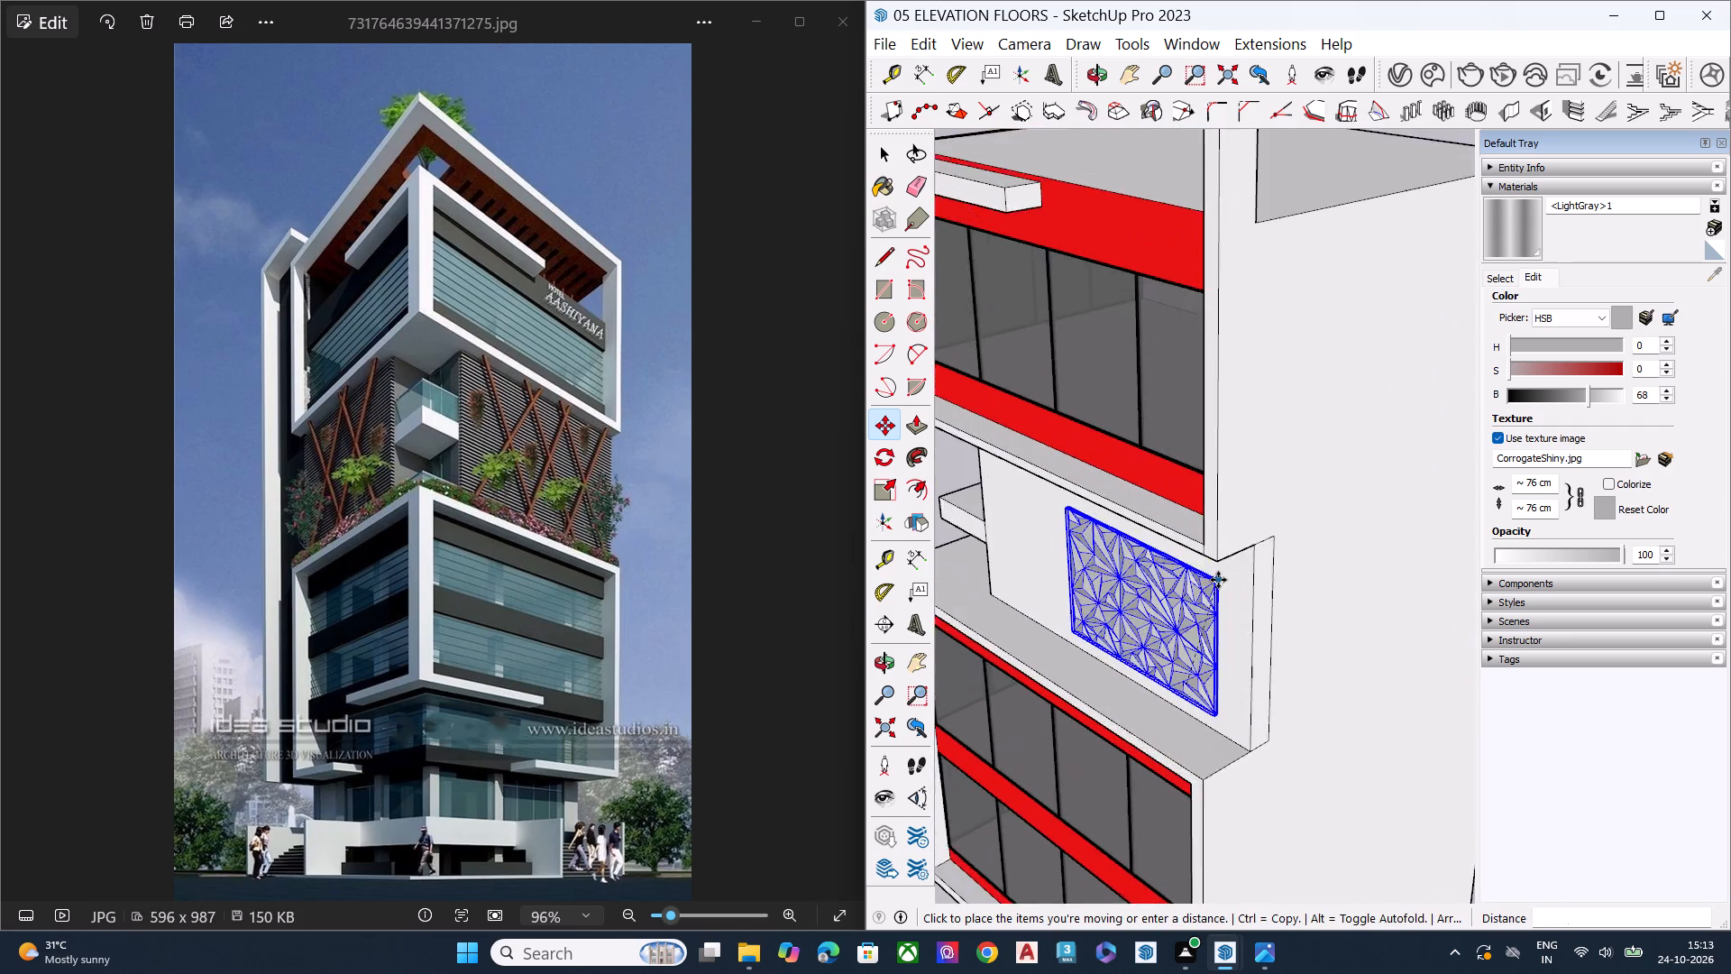
pyautogui.scroll(3, 1218, 580)
pyautogui.moveTo(1238, 567); pyautogui.dragTo(1212, 431, button='middle')
pyautogui.scroll(8, 1302, 464)
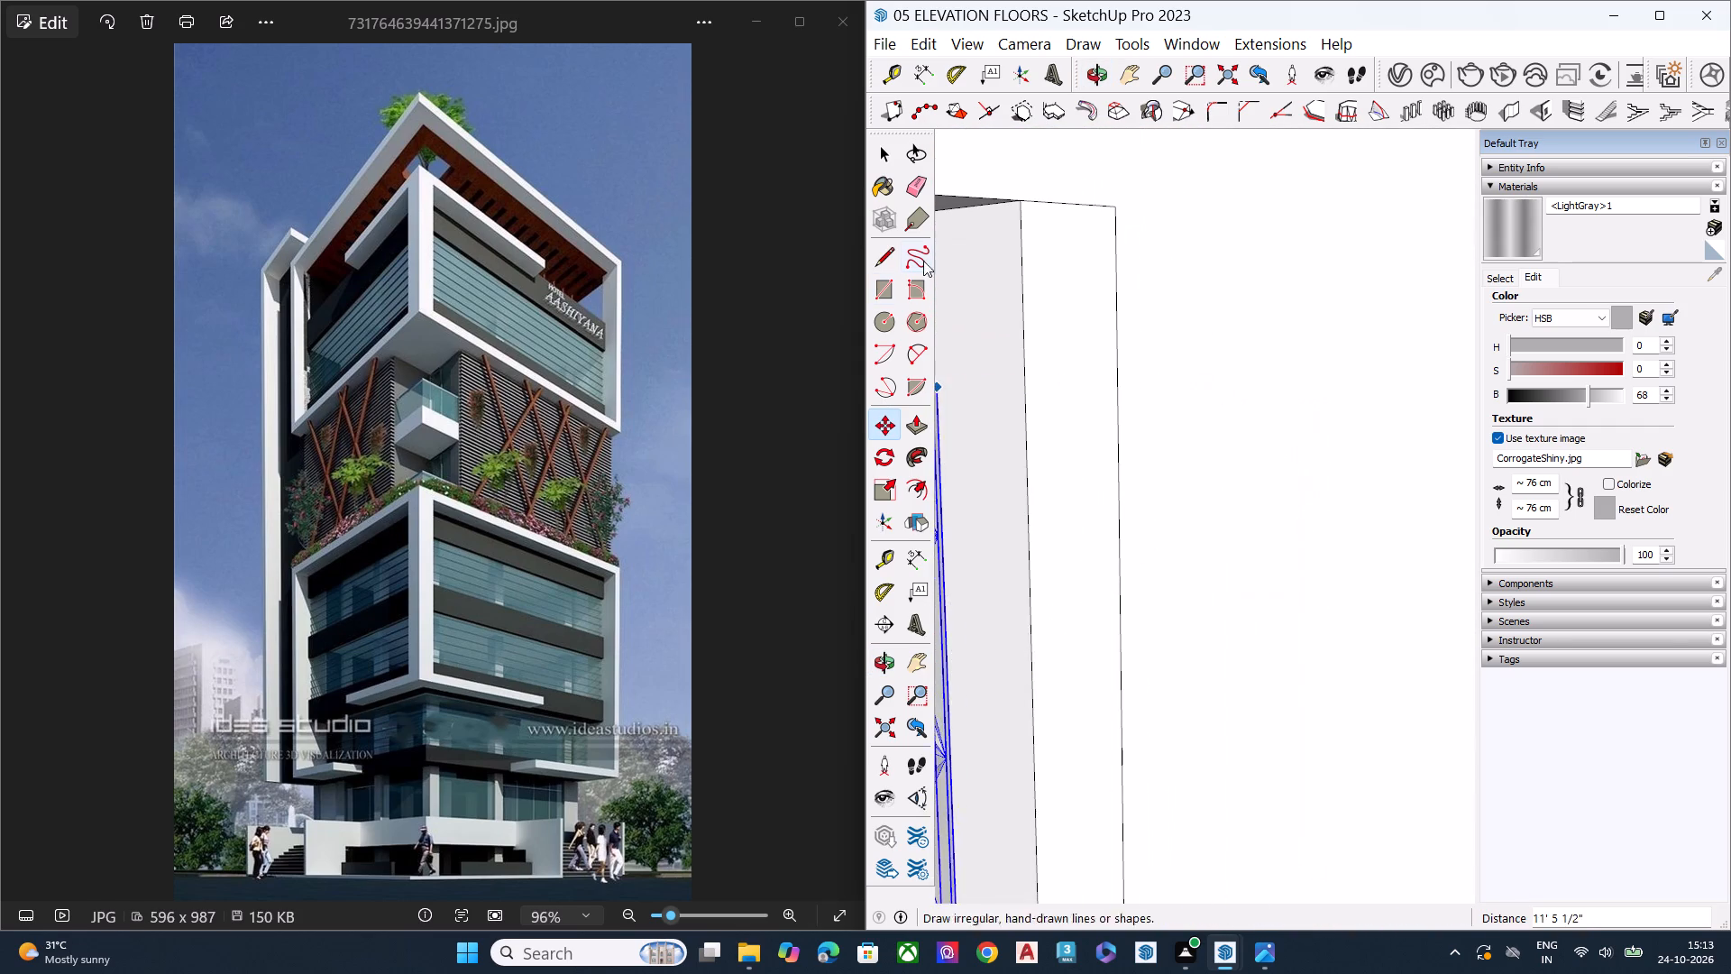
pyautogui.click(1021, 202)
pyautogui.press('space')
# Examine the rotated panel's fit in the upper outer corner of the blank wall.
pyautogui.scroll(-3, 1227, 575)
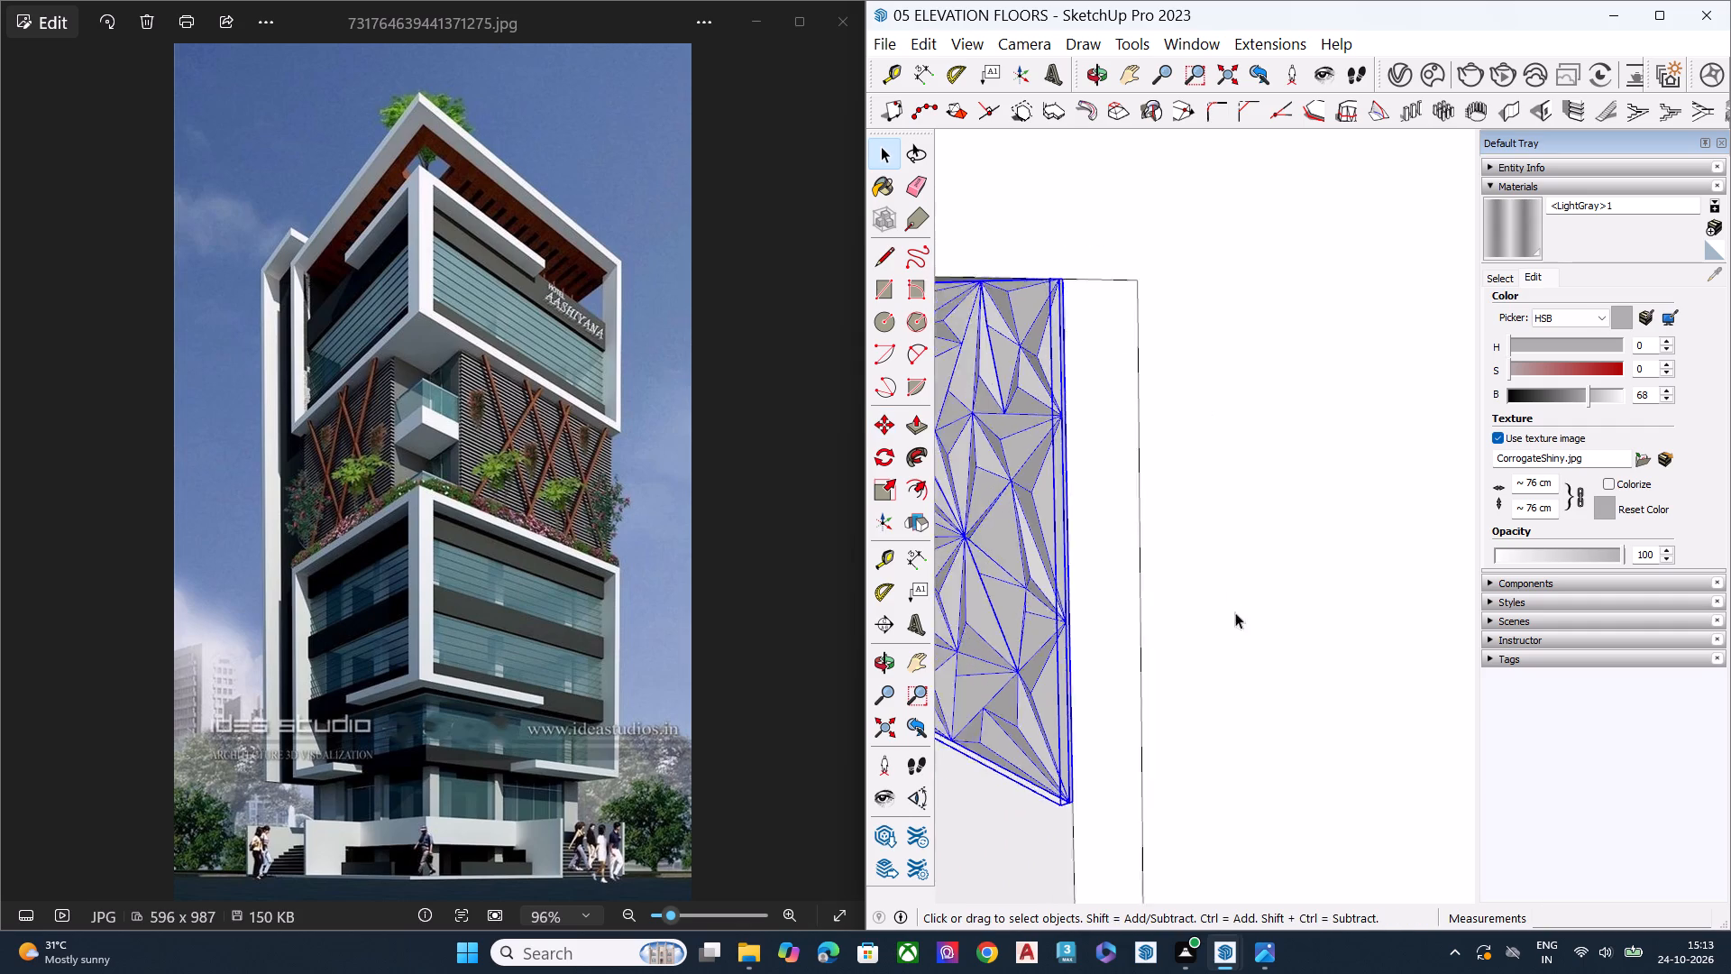
pyautogui.scroll(-4, 1235, 612)
pyautogui.moveTo(953, 666); pyautogui.dragTo(1461, 598, button='middle')
pyautogui.scroll(-1, 871, 592)
pyautogui.scroll(1, 847, 593)
pyautogui.scroll(-18, 843, 593)
pyautogui.scroll(-2, 1178, 566)
pyautogui.scroll(1, 1167, 592)
pyautogui.scroll(-5, 1165, 607)
pyautogui.scroll(-5, 1063, 649)
pyautogui.click(1369, 600)
pyautogui.scroll(3, 1296, 630)
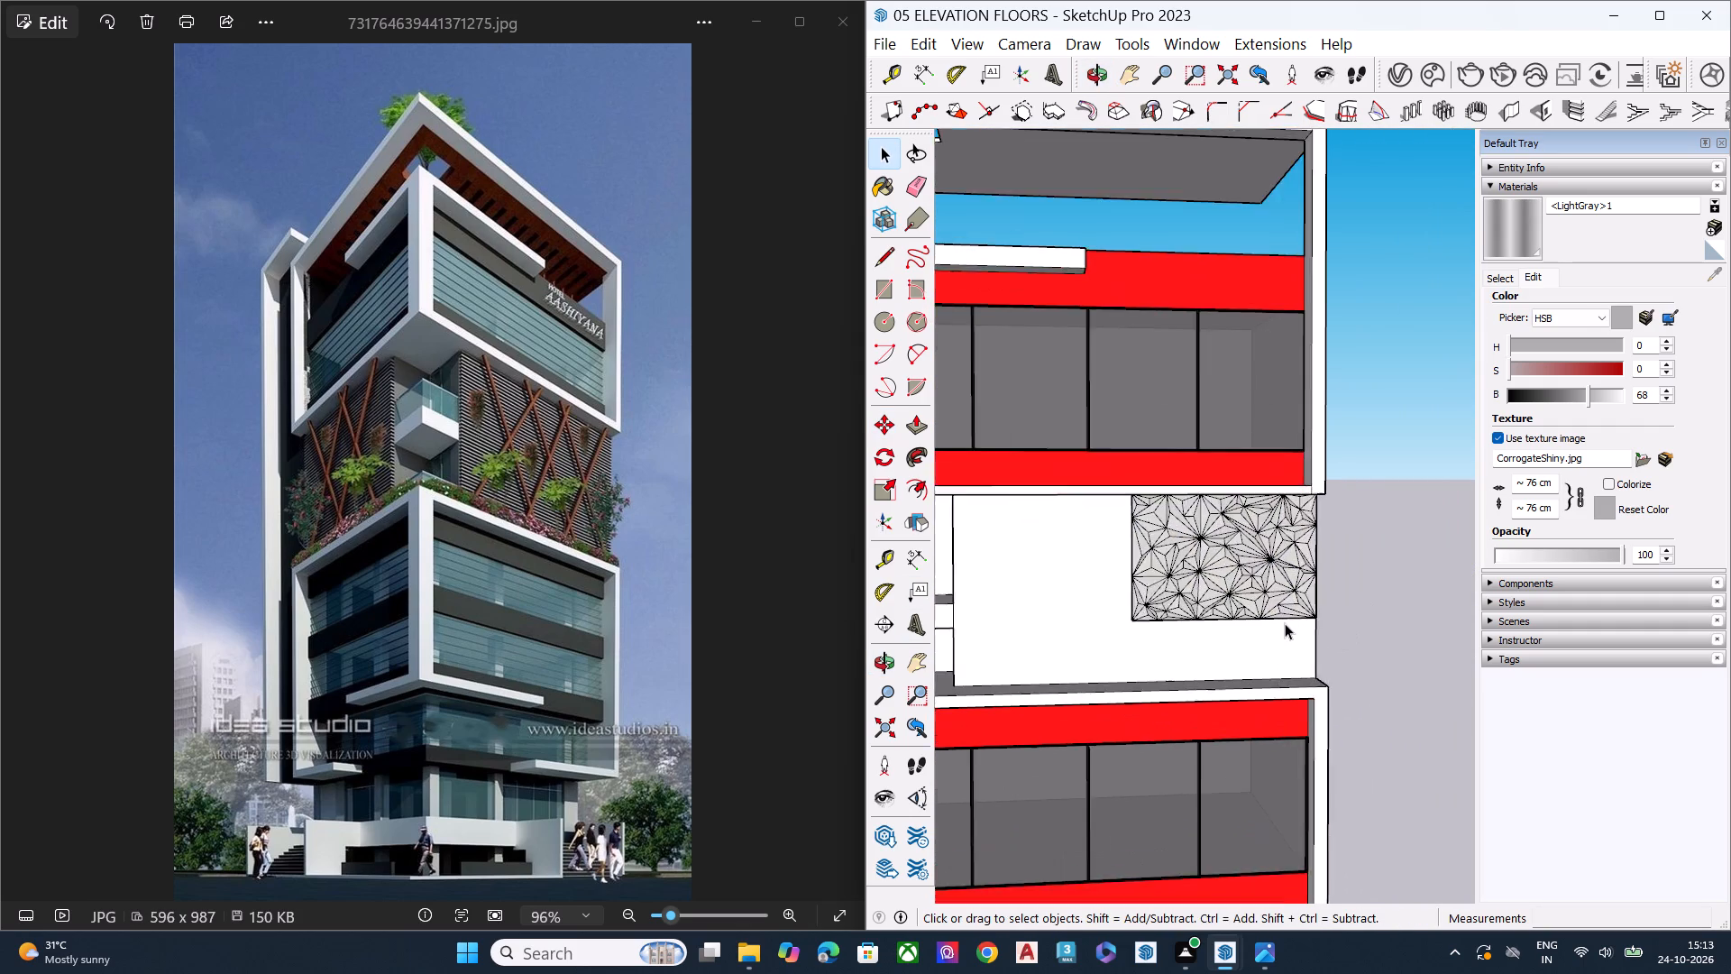
pyautogui.scroll(4, 1285, 623)
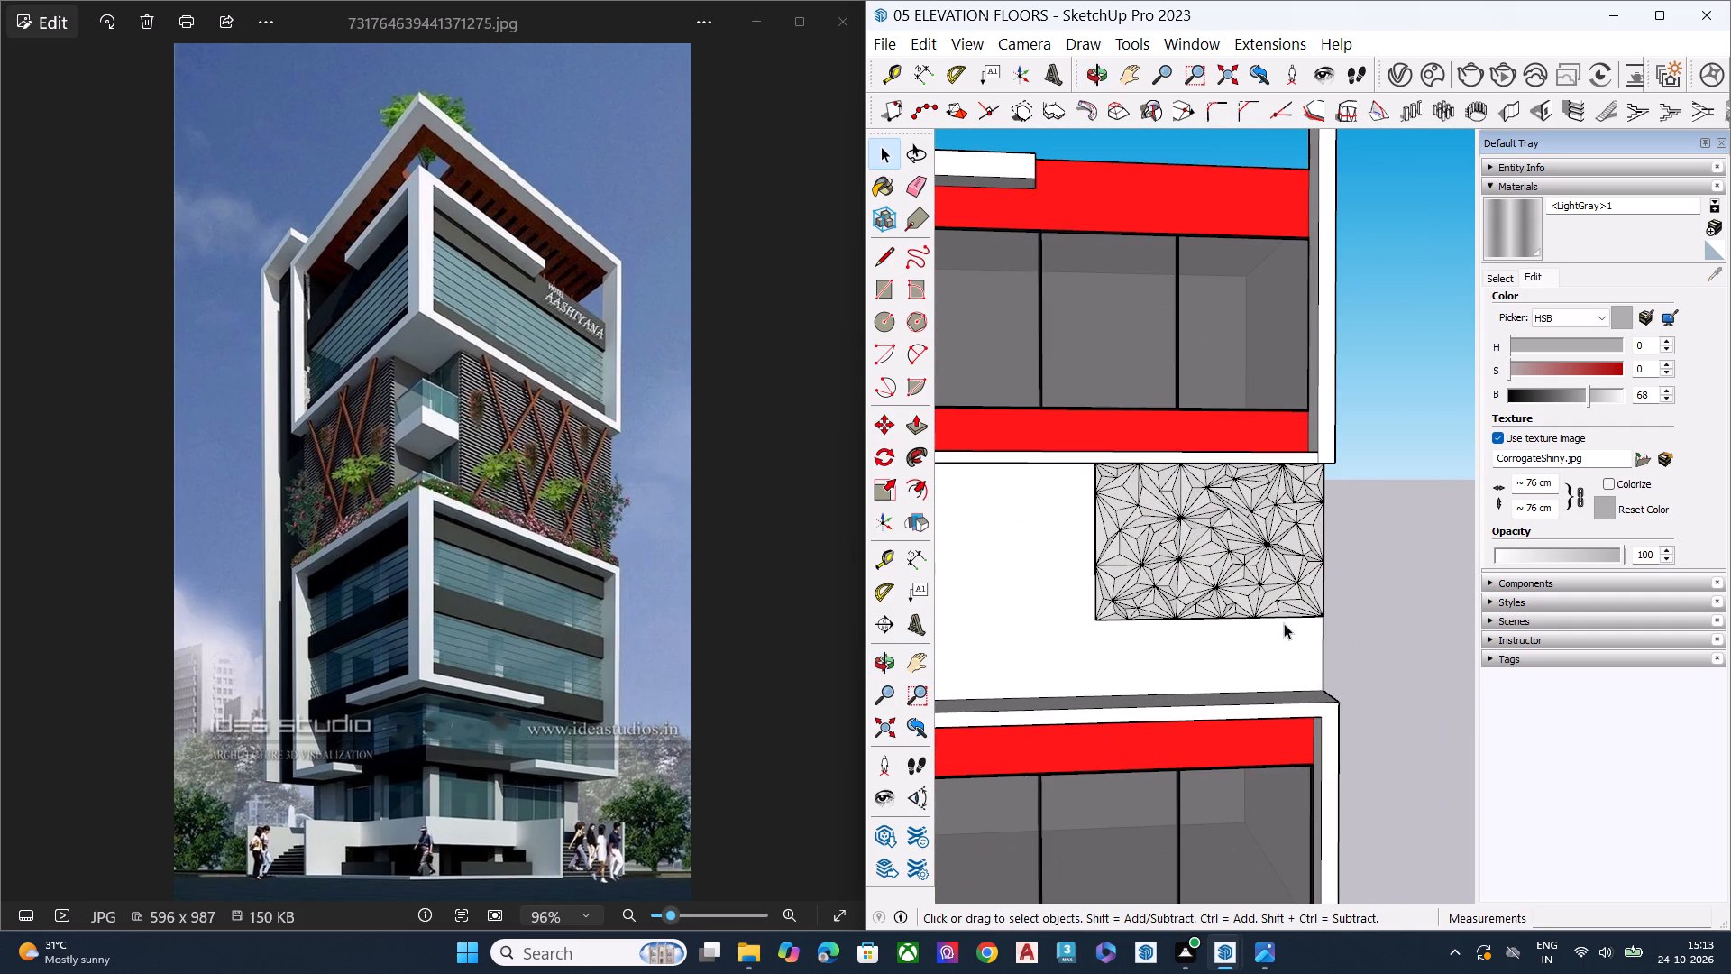
# Scale the faceted panel vertically by about 1.5 so it fills the blank wall's height down to the ledge.
pyautogui.moveTo(1138, 617); pyautogui.dragTo(1288, 540, button='middle')
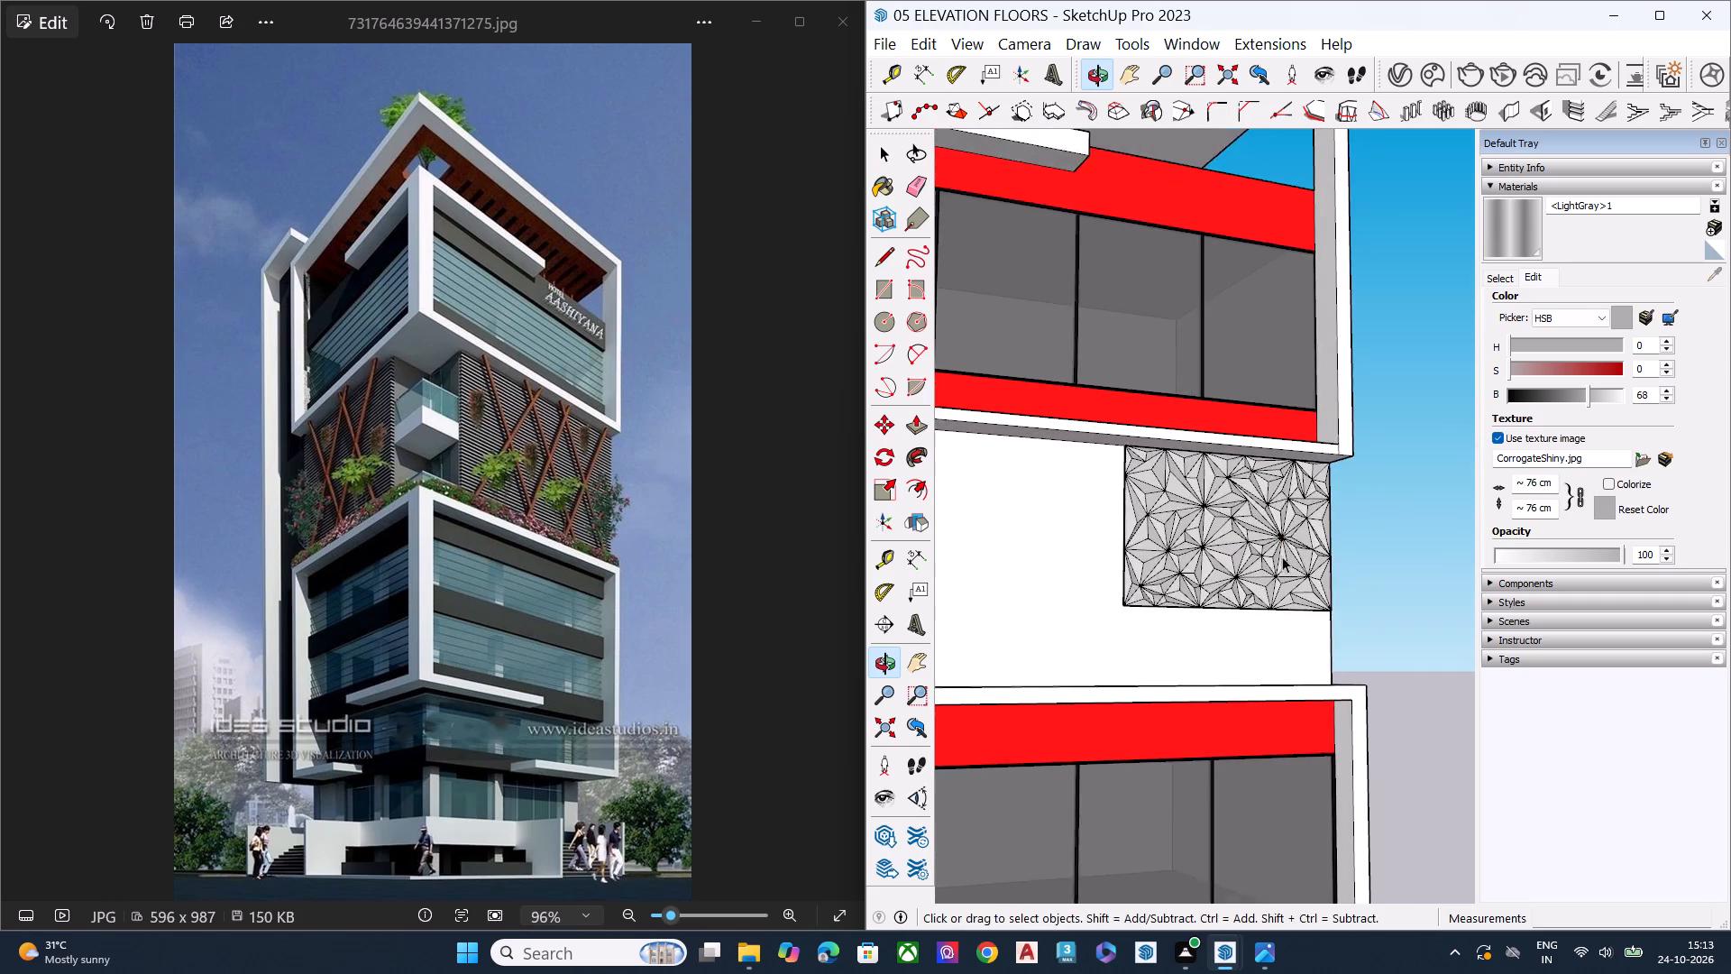
pyautogui.scroll(2, 1279, 560)
pyautogui.scroll(-1, 1277, 565)
pyautogui.scroll(4, 1277, 565)
pyautogui.press('s')
pyautogui.press('s')
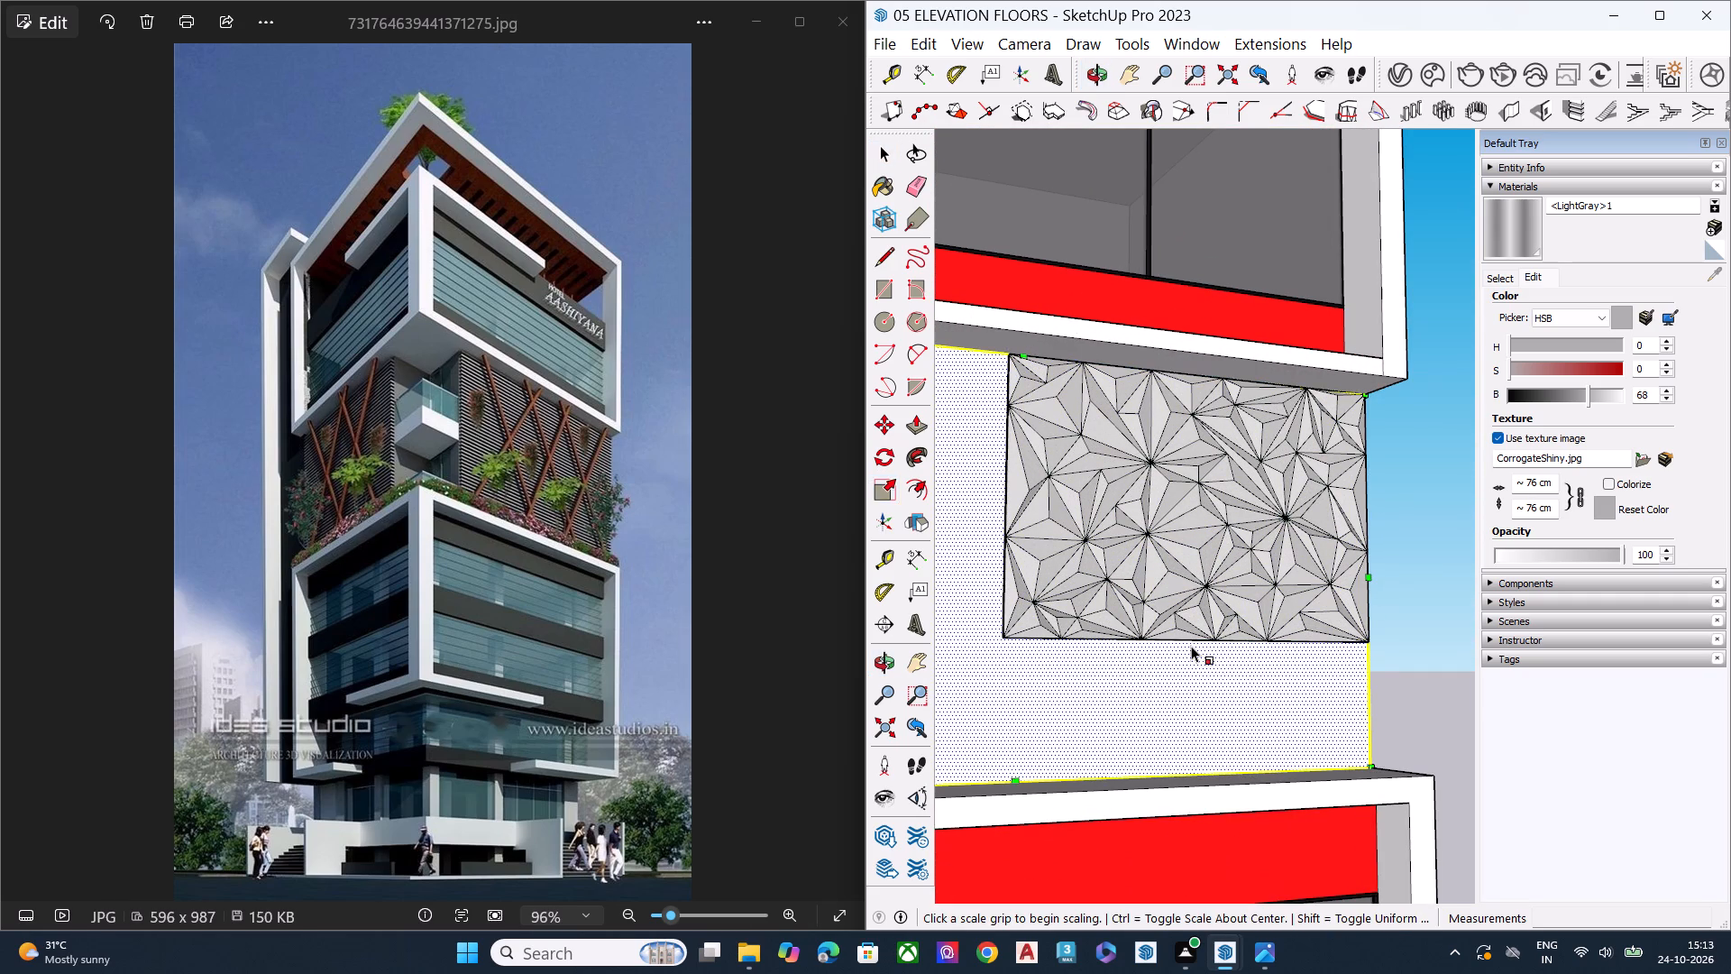
pyautogui.press('space')
pyautogui.click(1422, 636)
pyautogui.click(1233, 597)
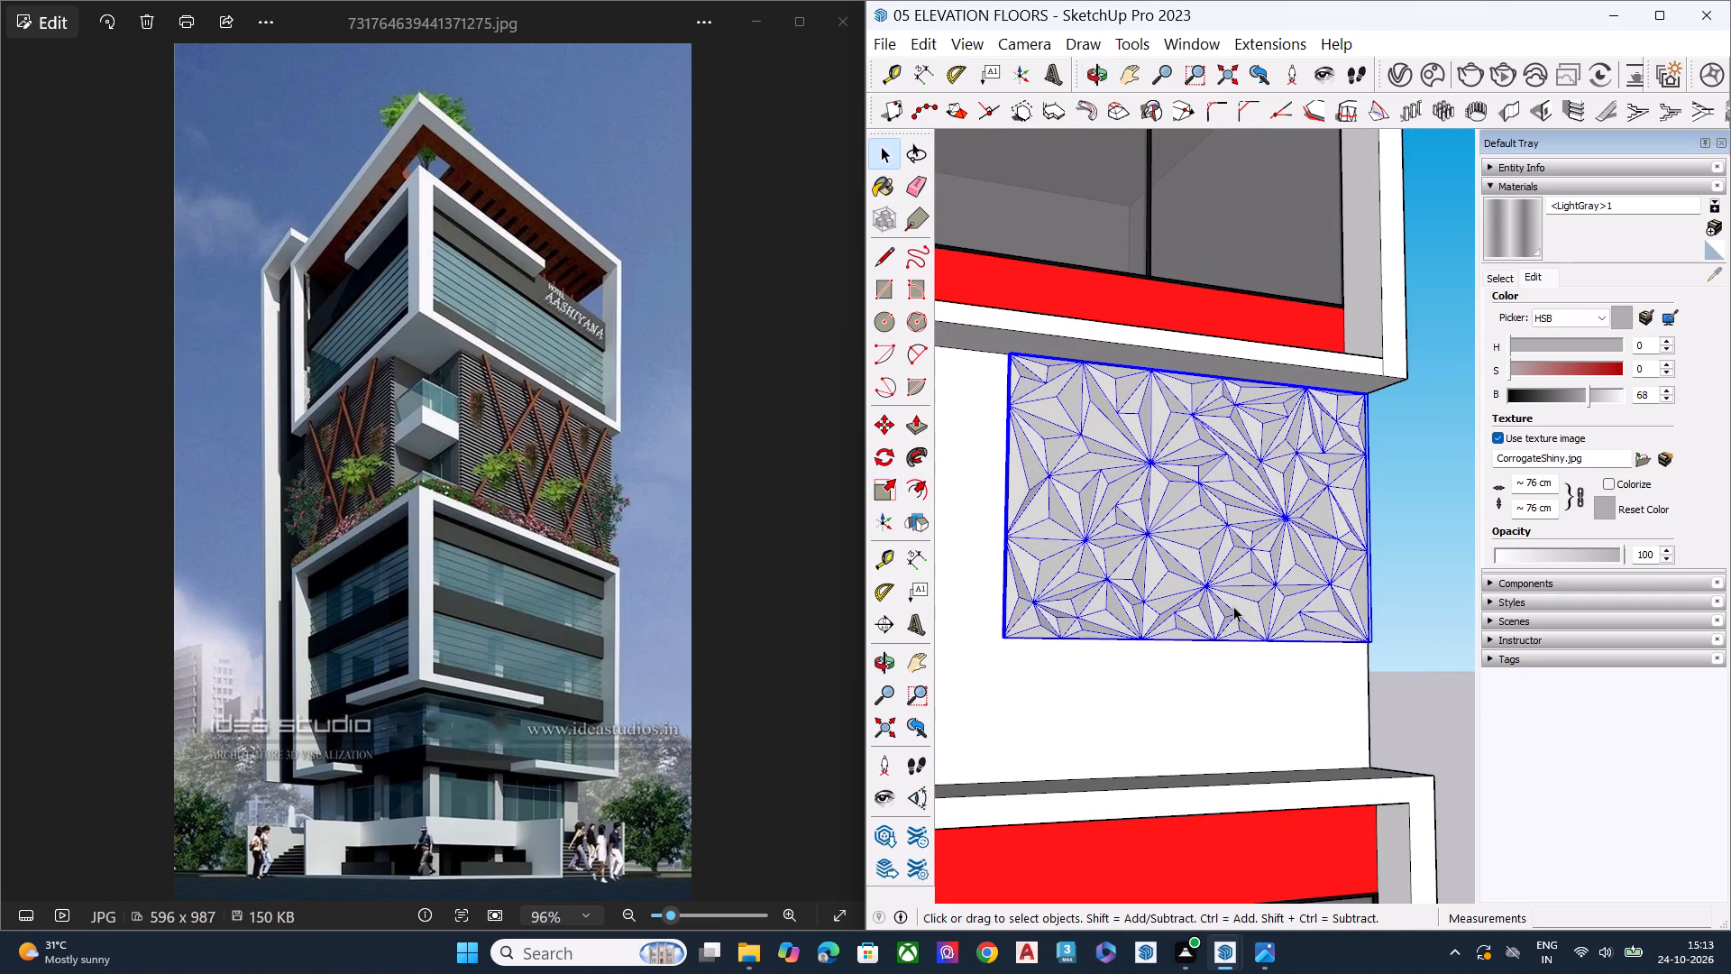
pyautogui.press('s')
pyautogui.scroll(8, 1190, 632)
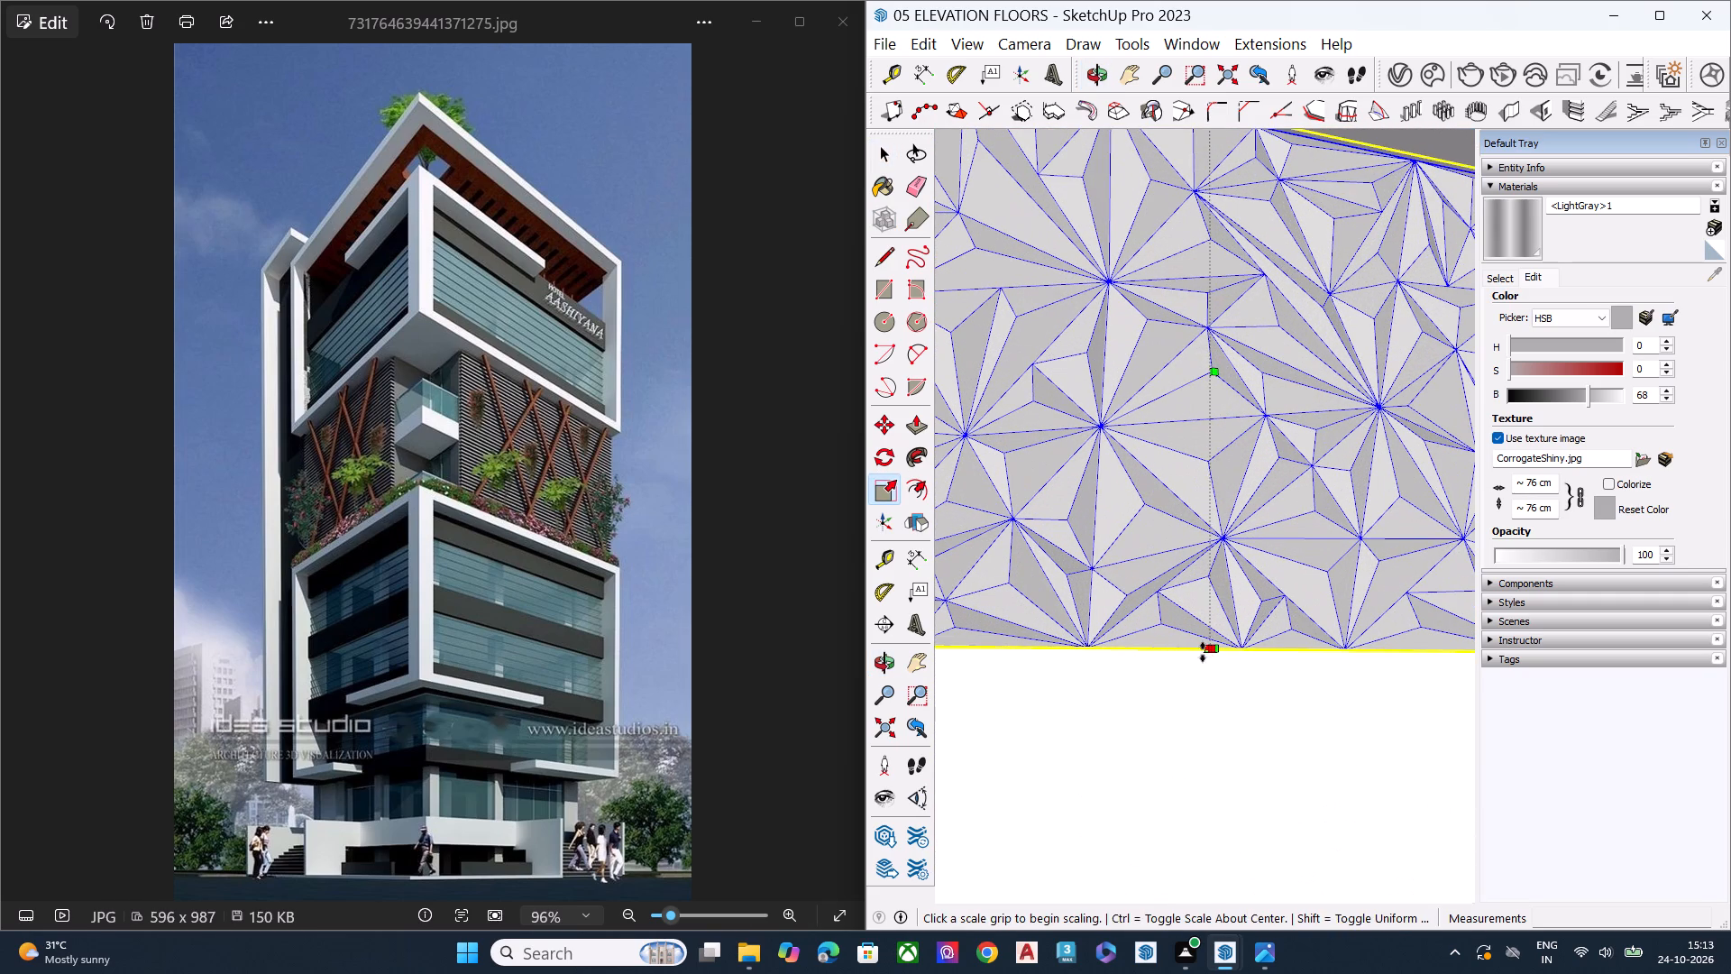
pyautogui.click(1203, 652)
pyautogui.scroll(-8, 1202, 694)
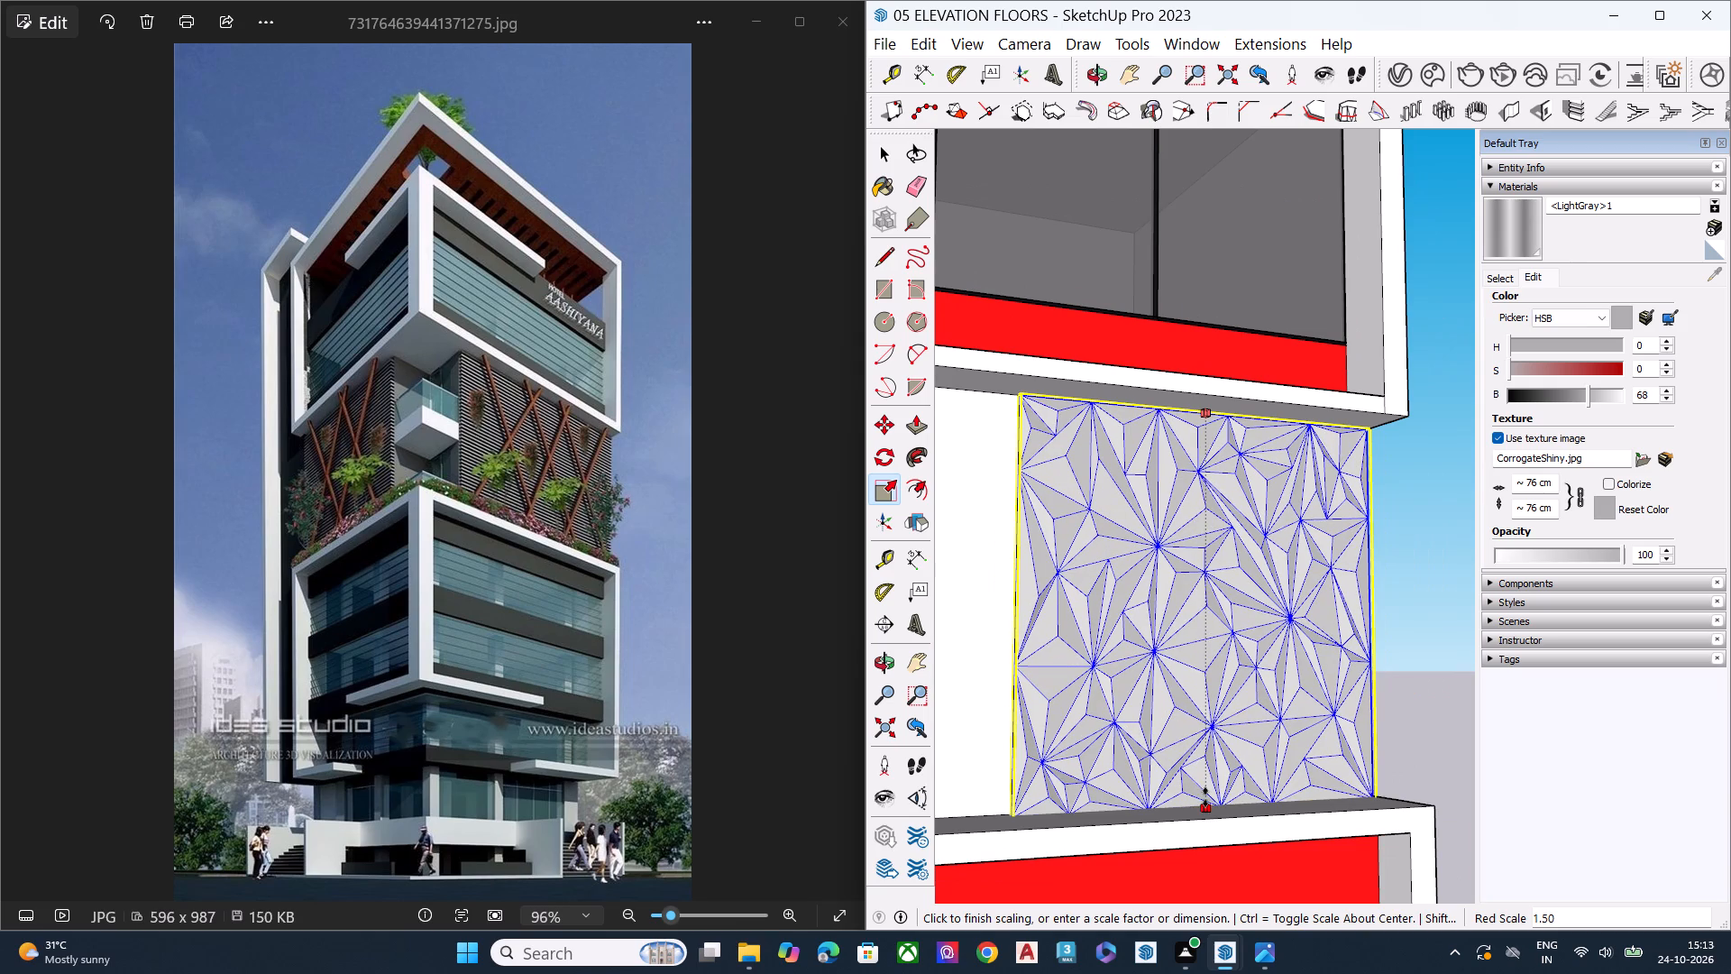
pyautogui.click(1205, 798)
pyautogui.press('space')
pyautogui.click(1459, 677)
# Scale the faceted panel along the wall by about 2 so it stretches toward the wall's inner edge.
pyautogui.moveTo(1372, 703); pyautogui.dragTo(1351, 786, button='middle')
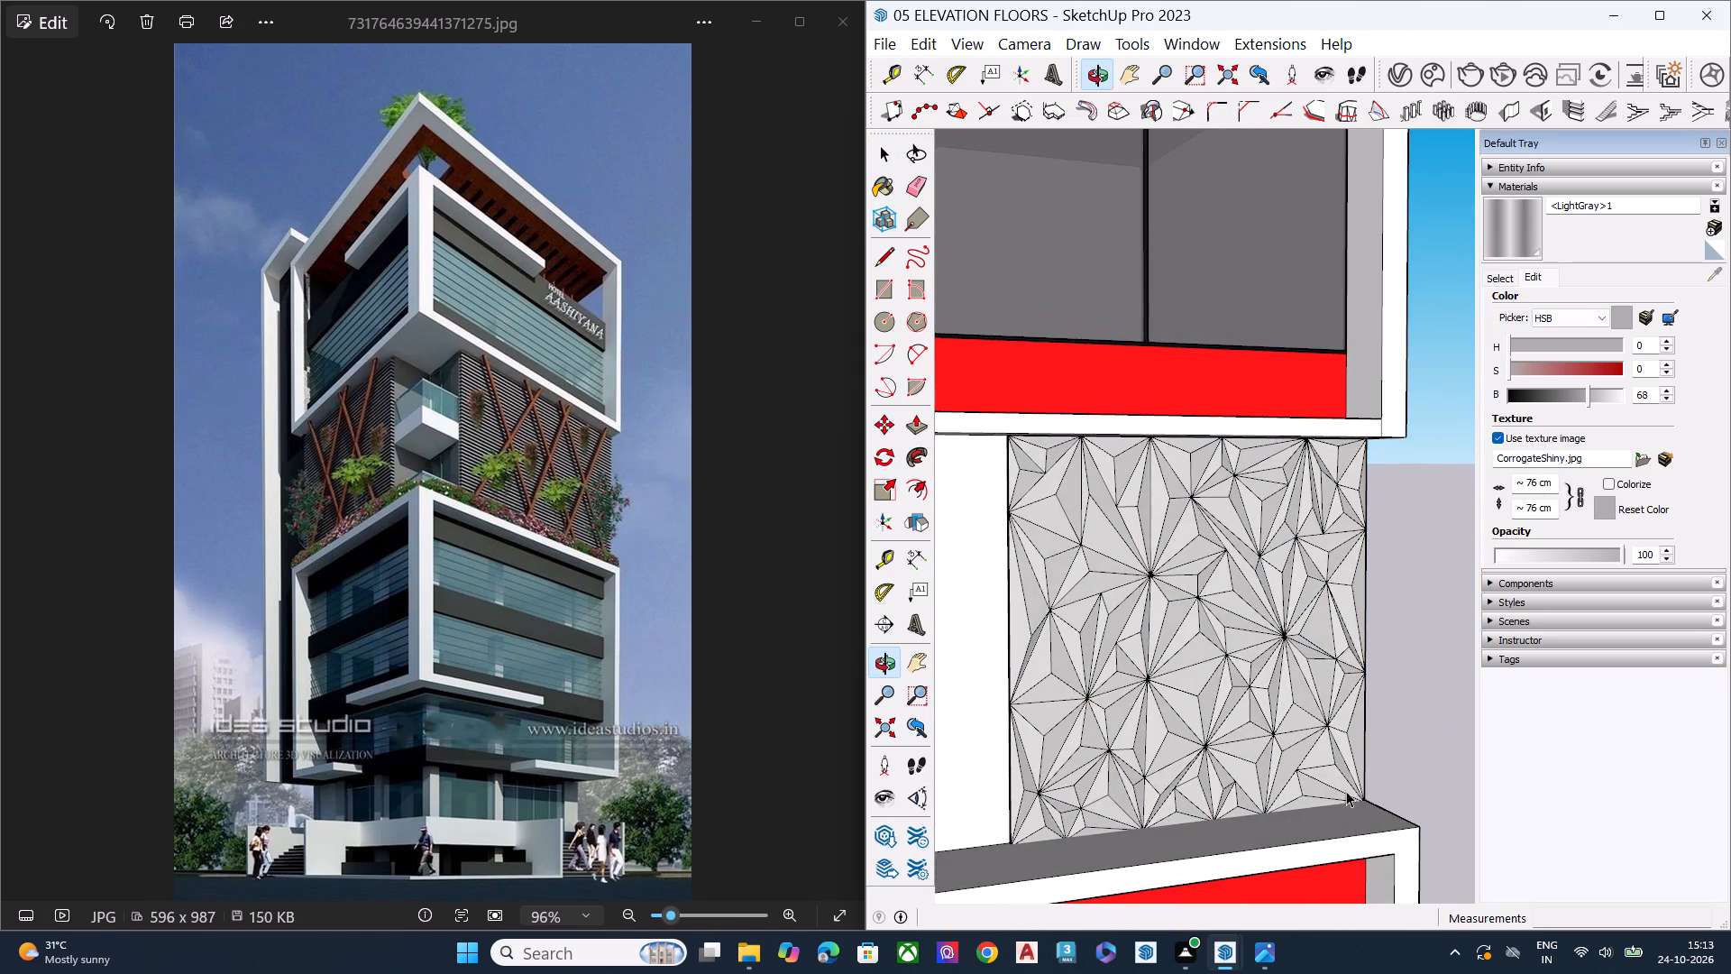
pyautogui.scroll(-7, 1362, 747)
pyautogui.middleClick(1198, 748)
pyautogui.scroll(5, 1196, 712)
pyautogui.click(1213, 693)
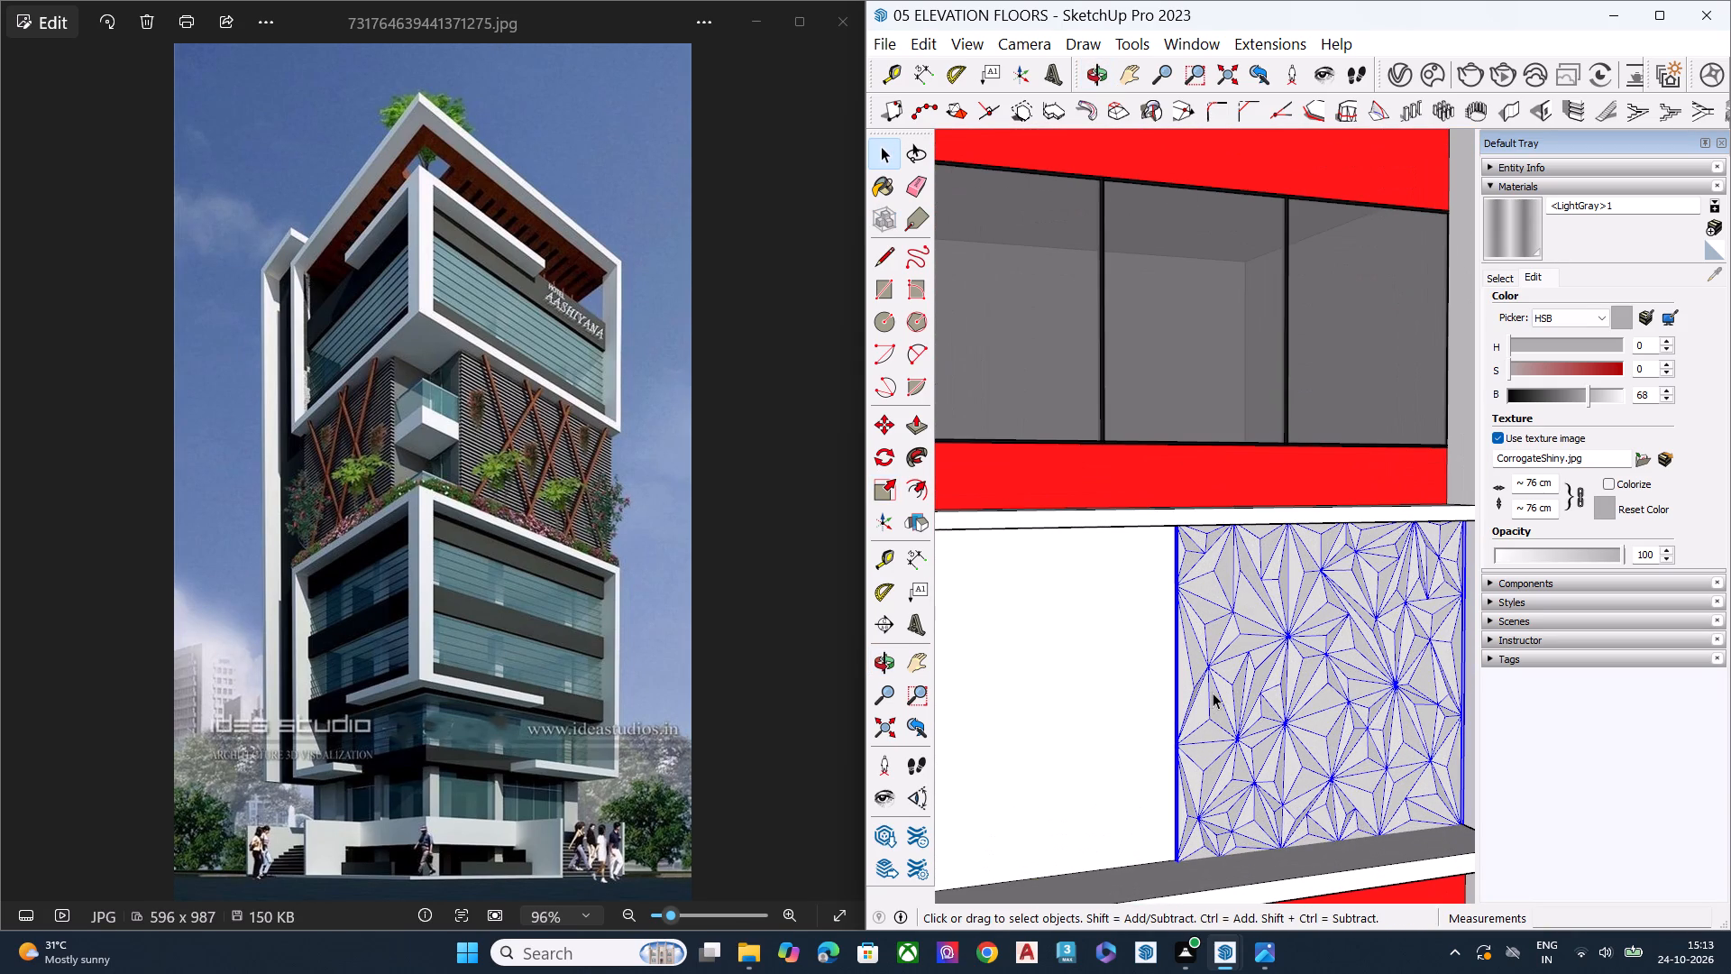
pyautogui.press('s')
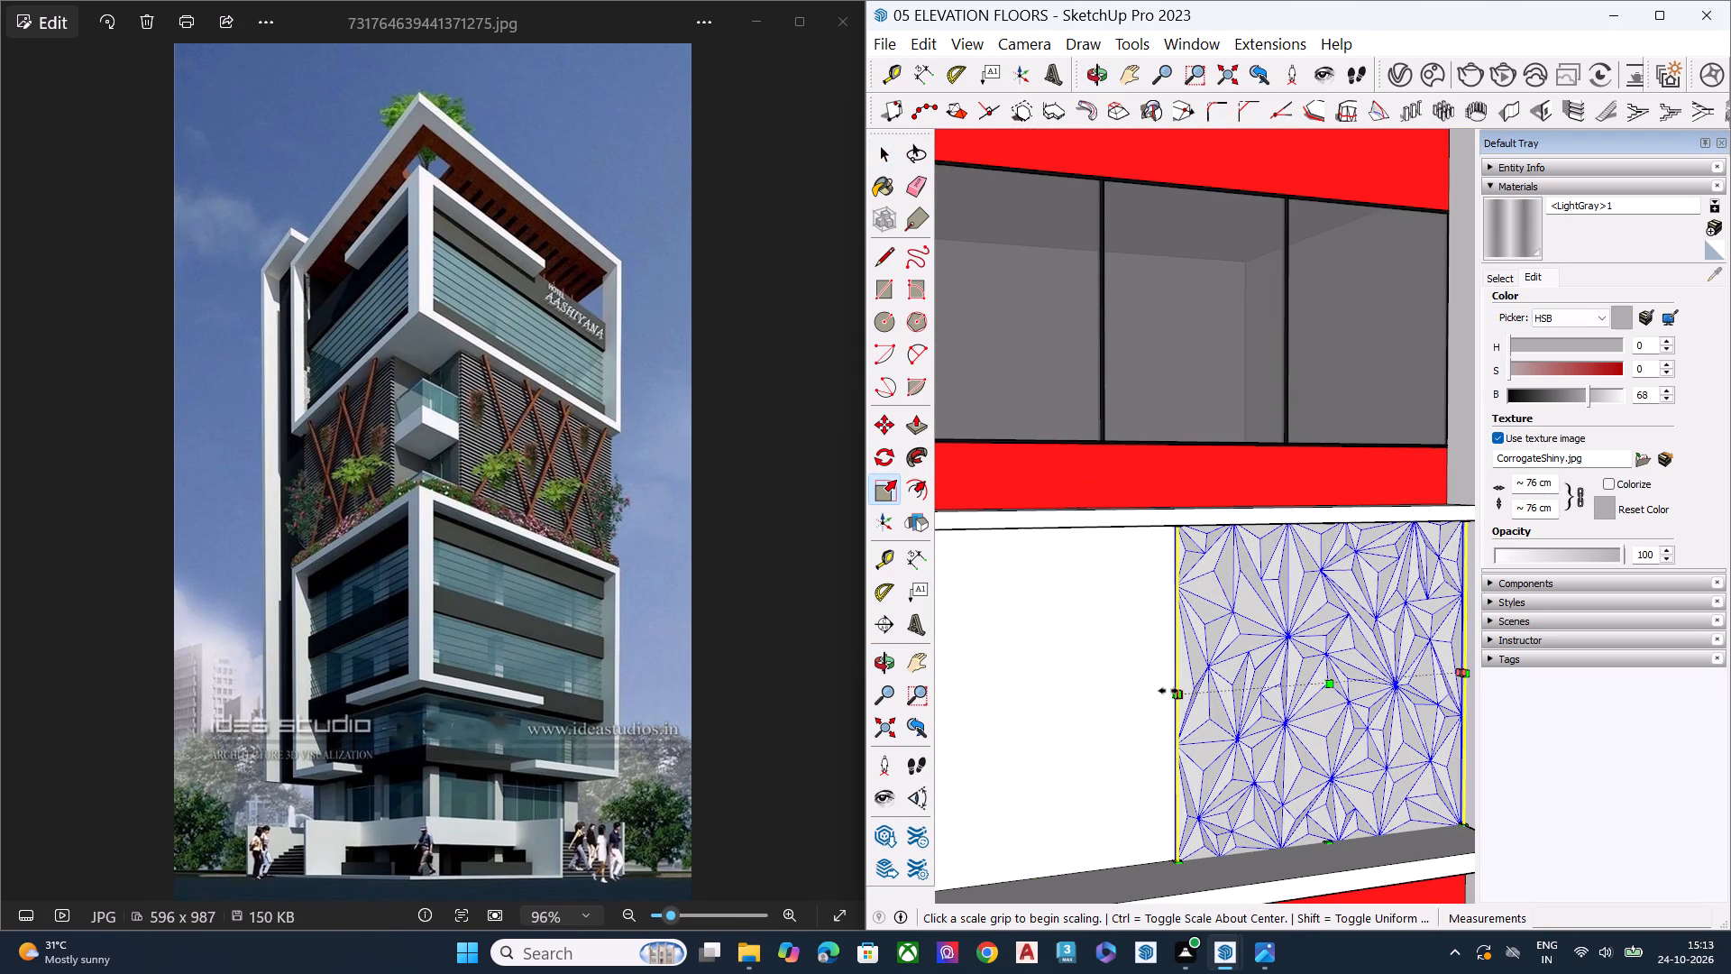
pyautogui.click(1168, 691)
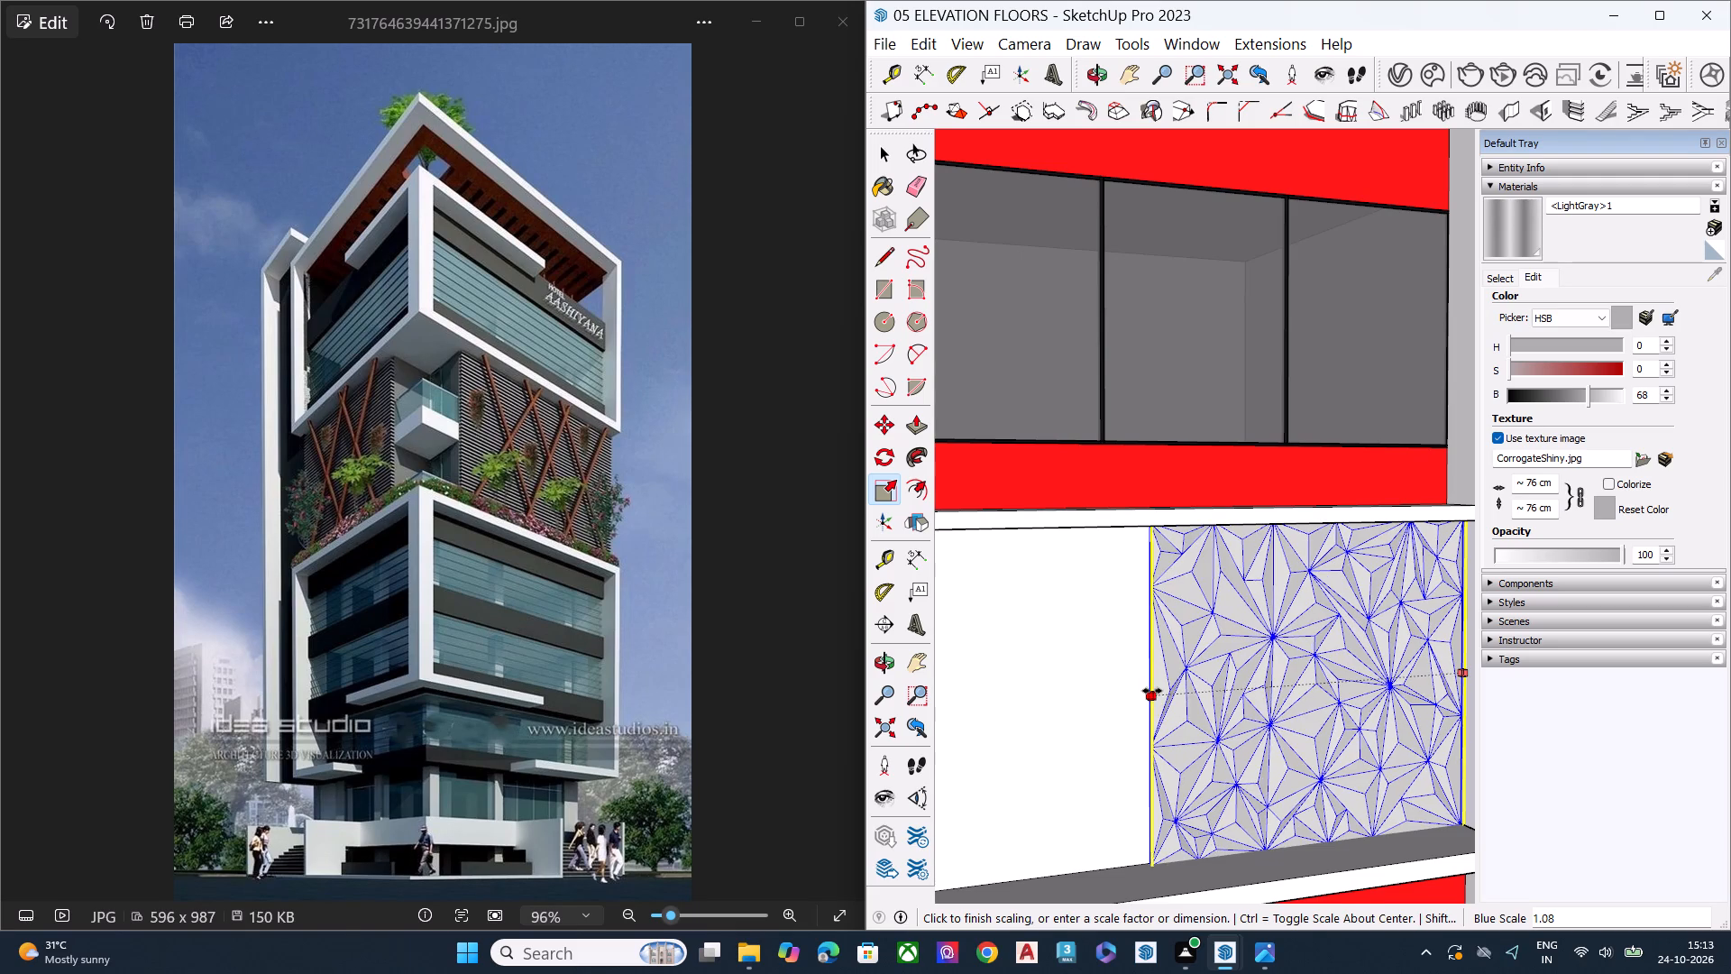
pyautogui.scroll(-3, 1145, 691)
pyautogui.scroll(1, 1143, 691)
pyautogui.scroll(-3, 1141, 691)
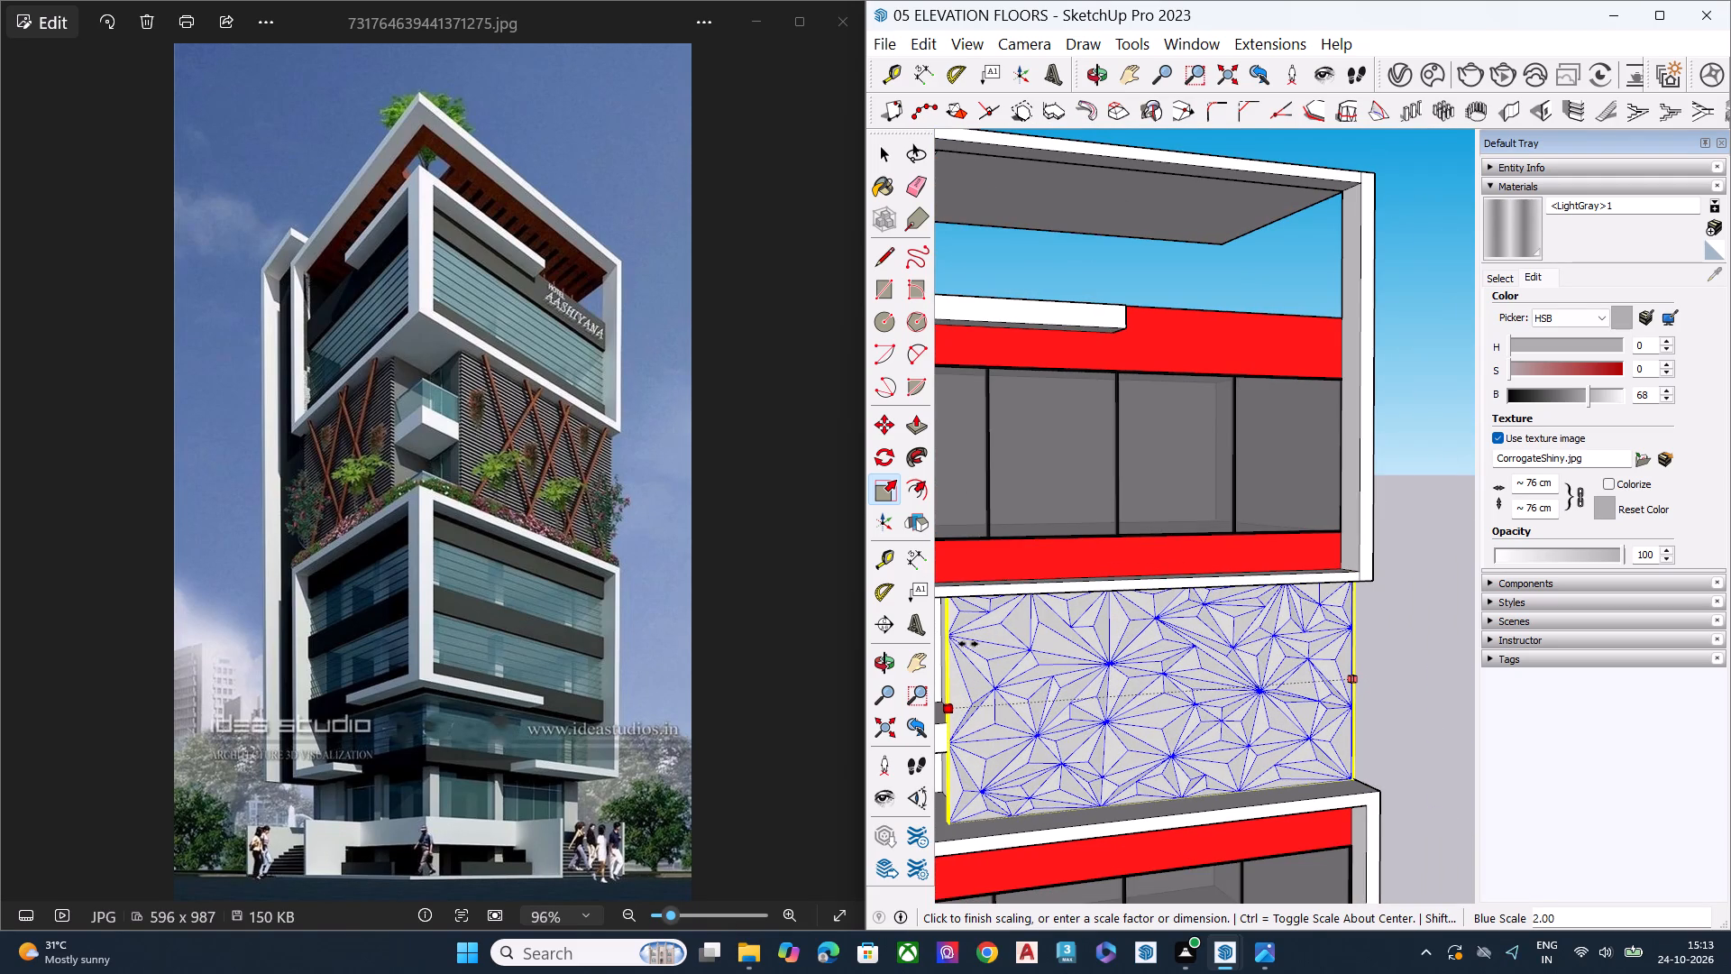
pyautogui.click(967, 638)
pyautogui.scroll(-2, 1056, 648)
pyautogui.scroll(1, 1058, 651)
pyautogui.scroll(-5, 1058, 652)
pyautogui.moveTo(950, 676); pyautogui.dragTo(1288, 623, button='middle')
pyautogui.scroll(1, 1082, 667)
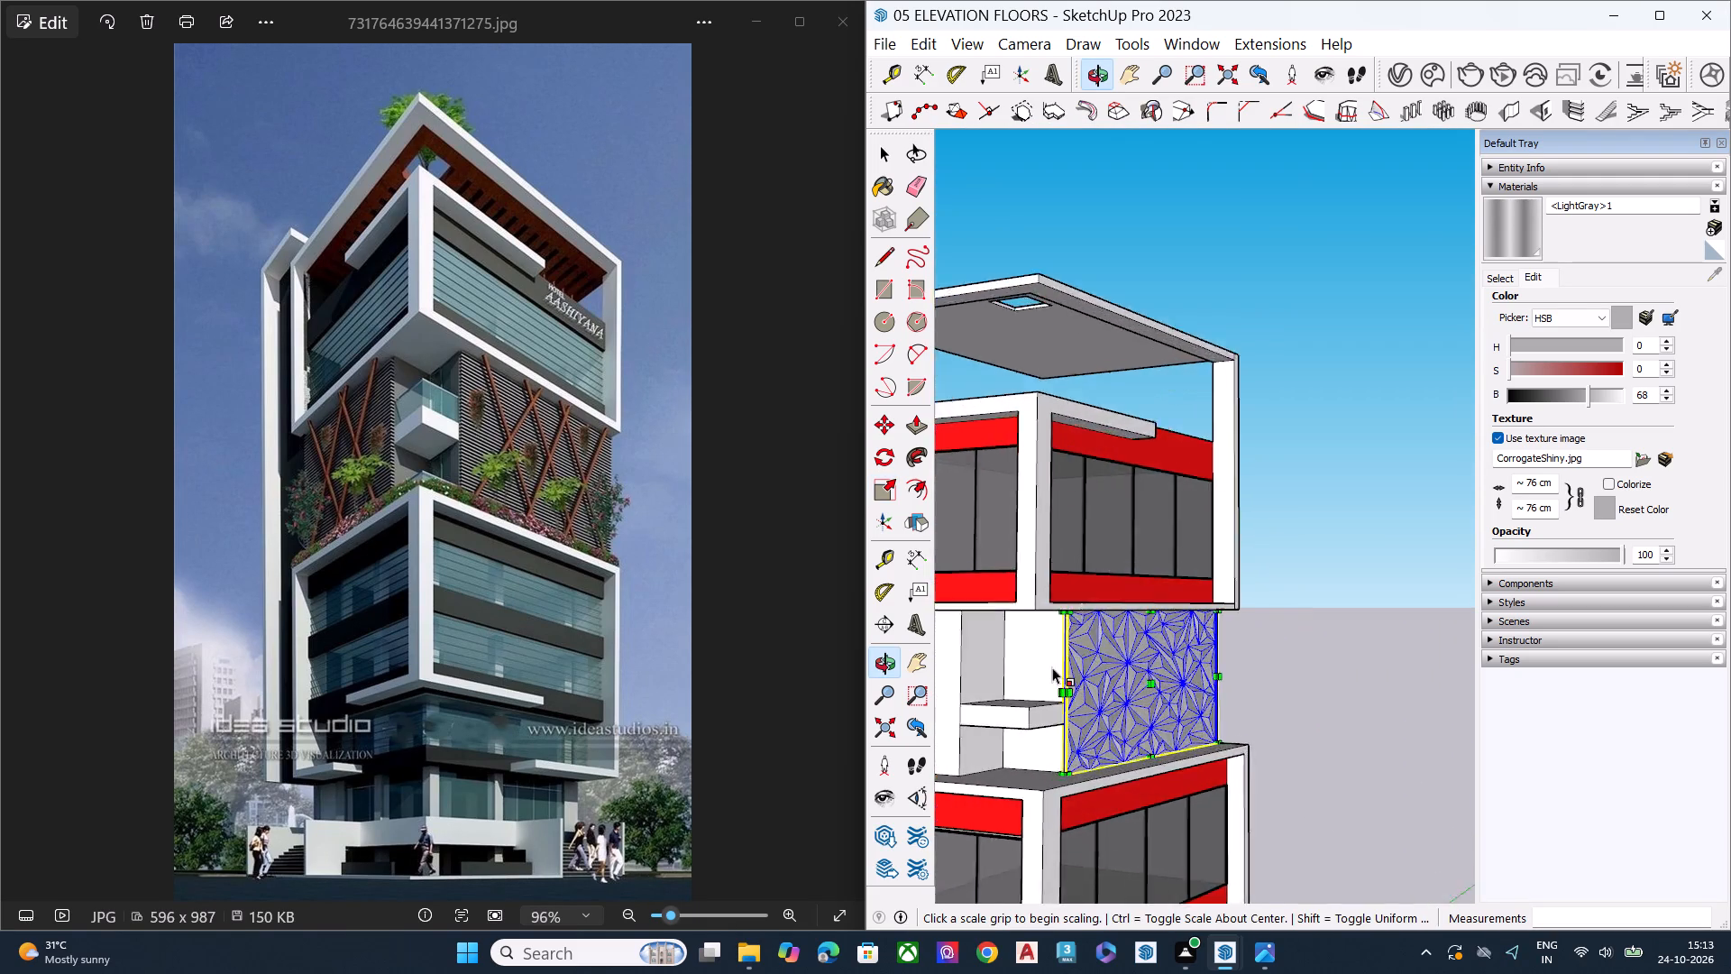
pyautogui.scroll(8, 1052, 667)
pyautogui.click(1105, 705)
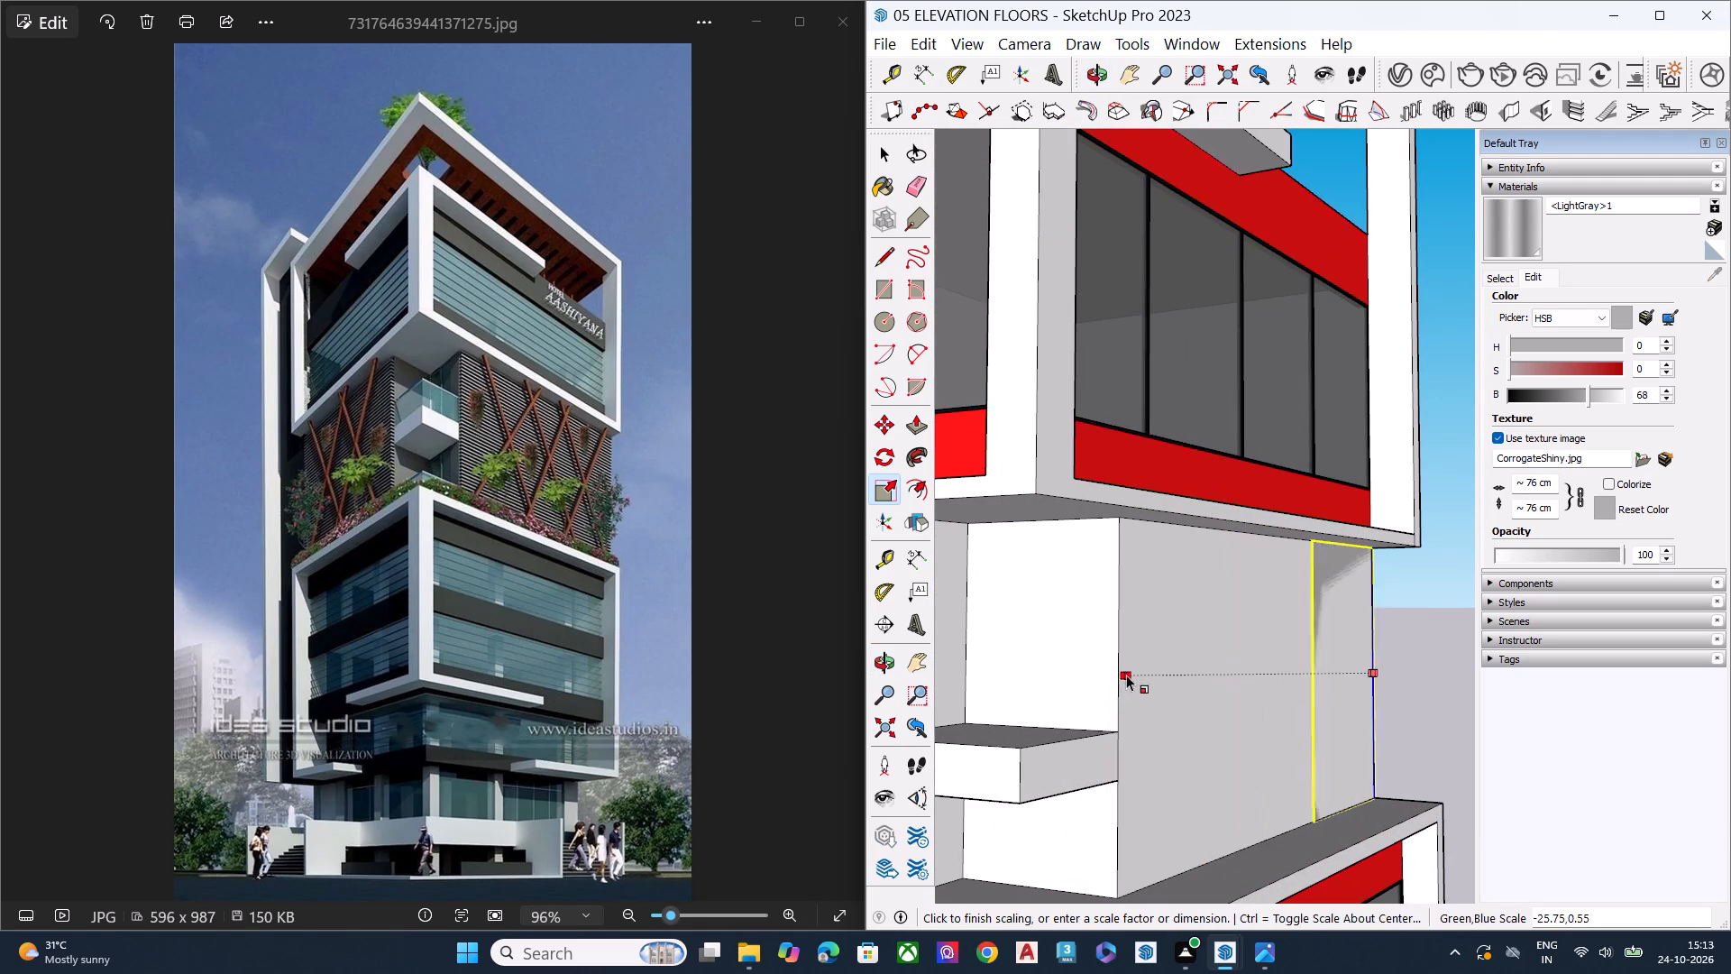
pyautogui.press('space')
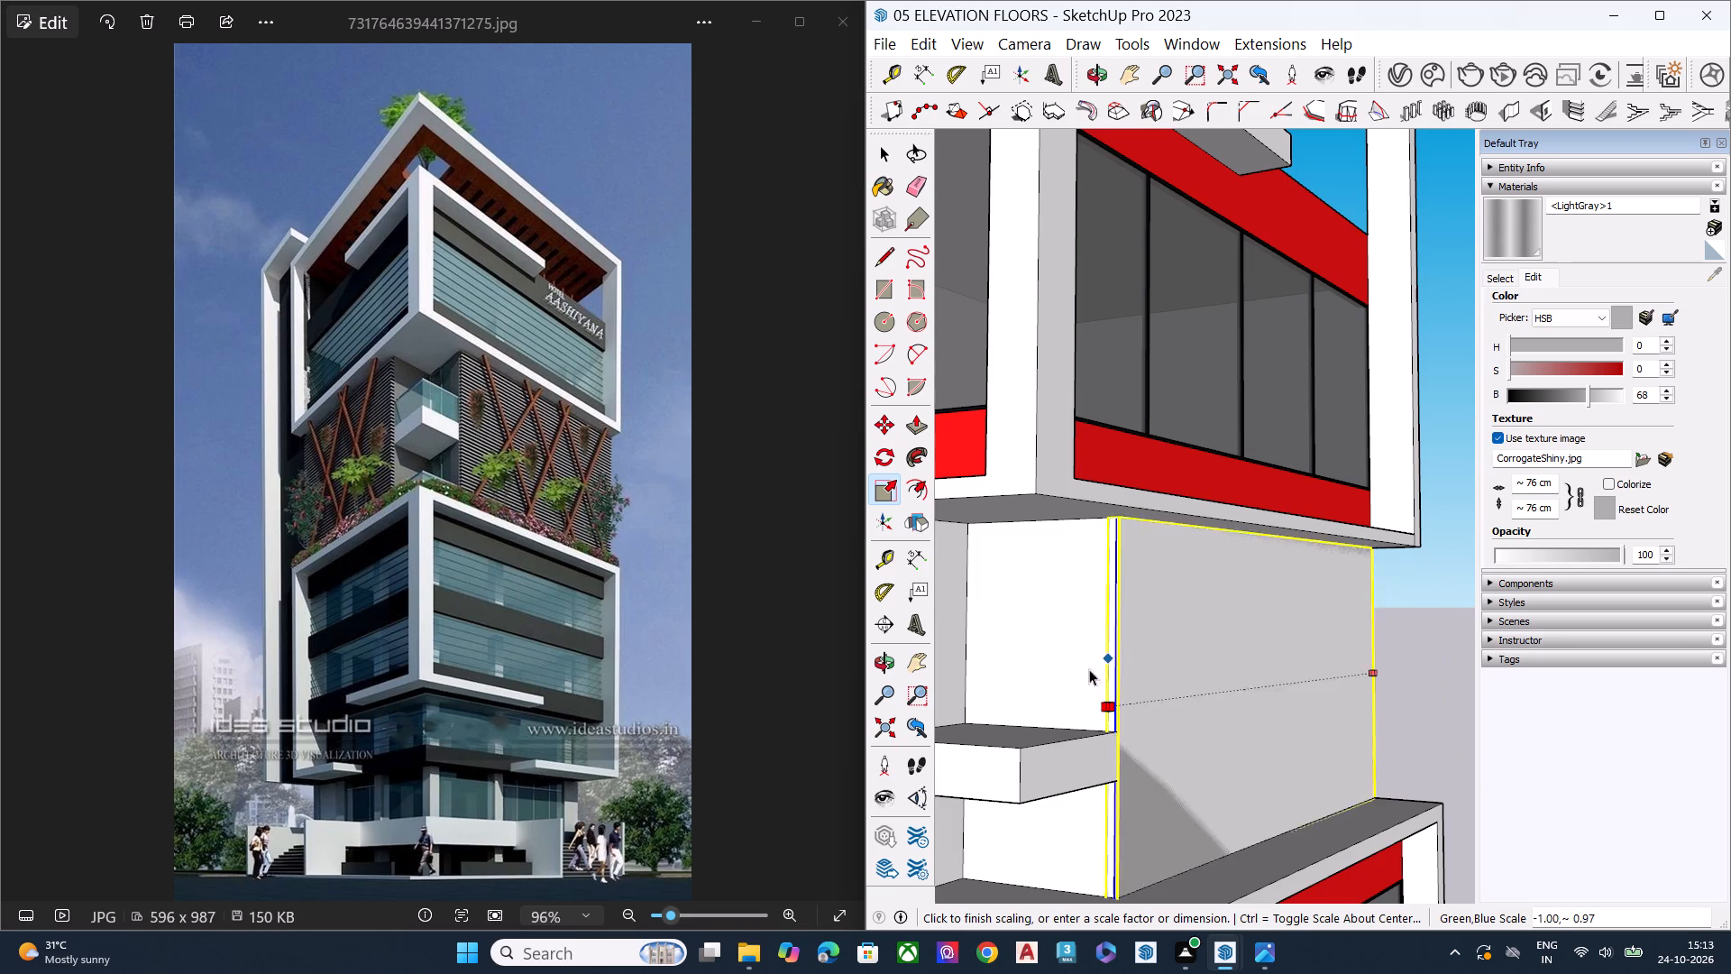
# Scale the faceted panel's inner end back by about 0.97 so it finishes flush with the blank wall's edge.
pyautogui.scroll(-5, 1041, 681)
pyautogui.scroll(1, 1041, 681)
pyautogui.scroll(-2, 1041, 681)
pyautogui.moveTo(1188, 687); pyautogui.dragTo(1608, 717, button='middle')
pyautogui.scroll(8, 1217, 664)
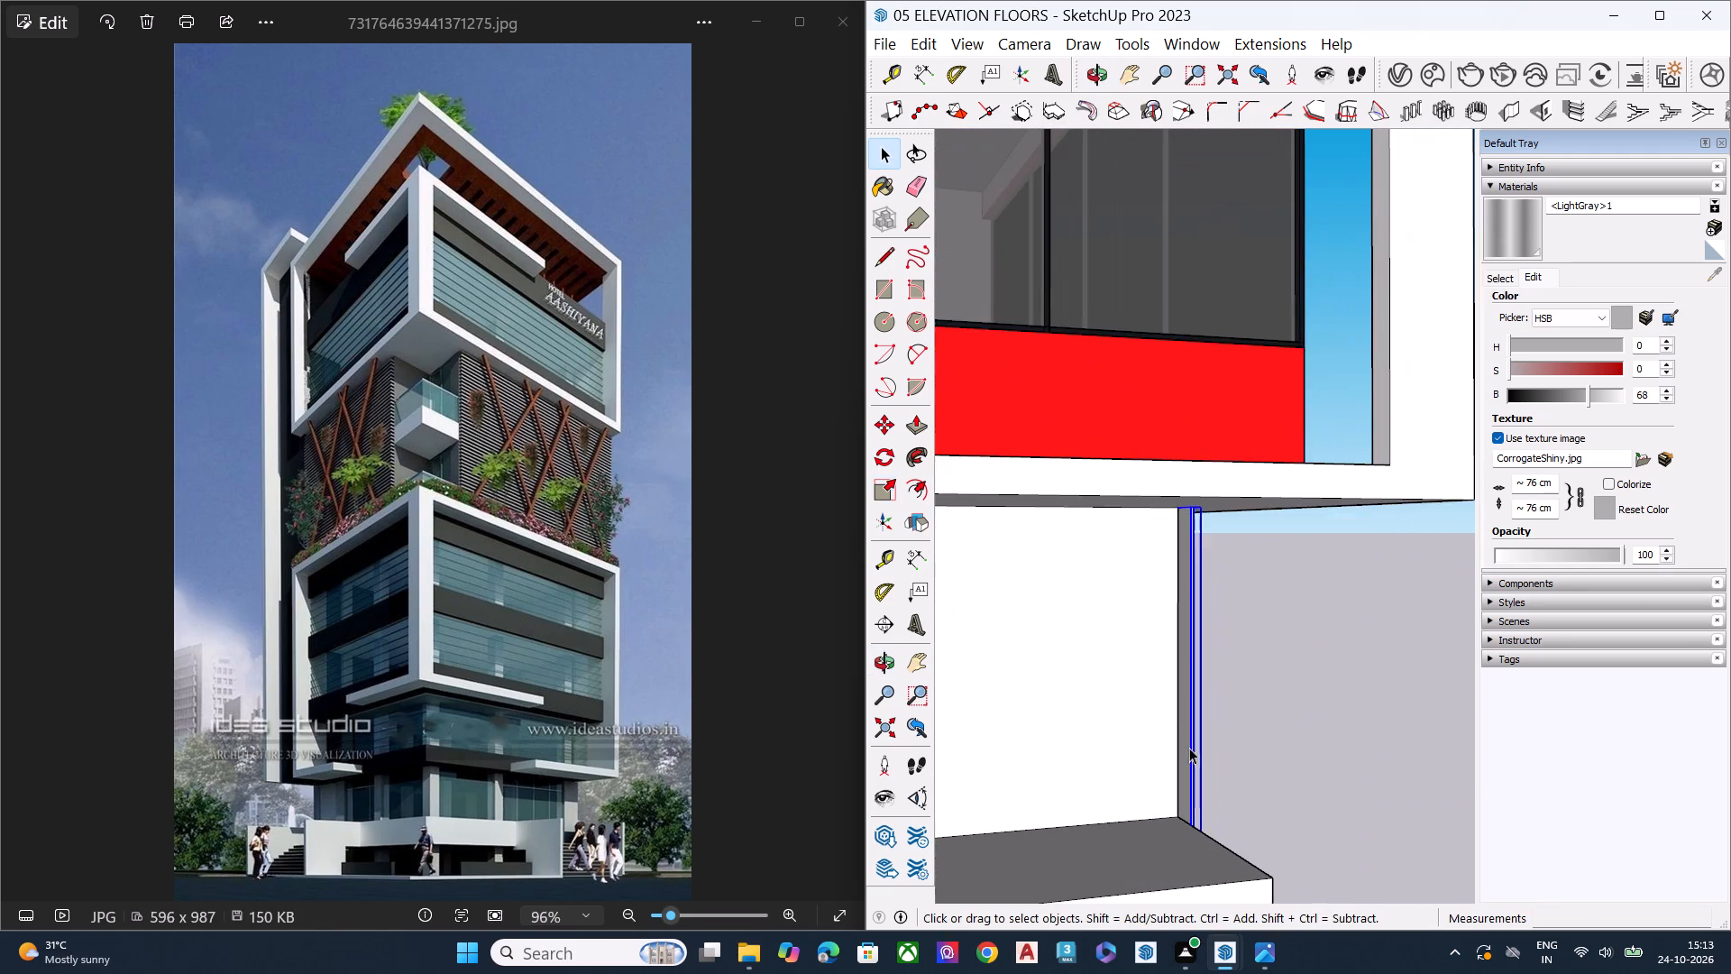
pyautogui.moveTo(1203, 780); pyautogui.dragTo(1238, 824, button='middle')
pyautogui.press('s')
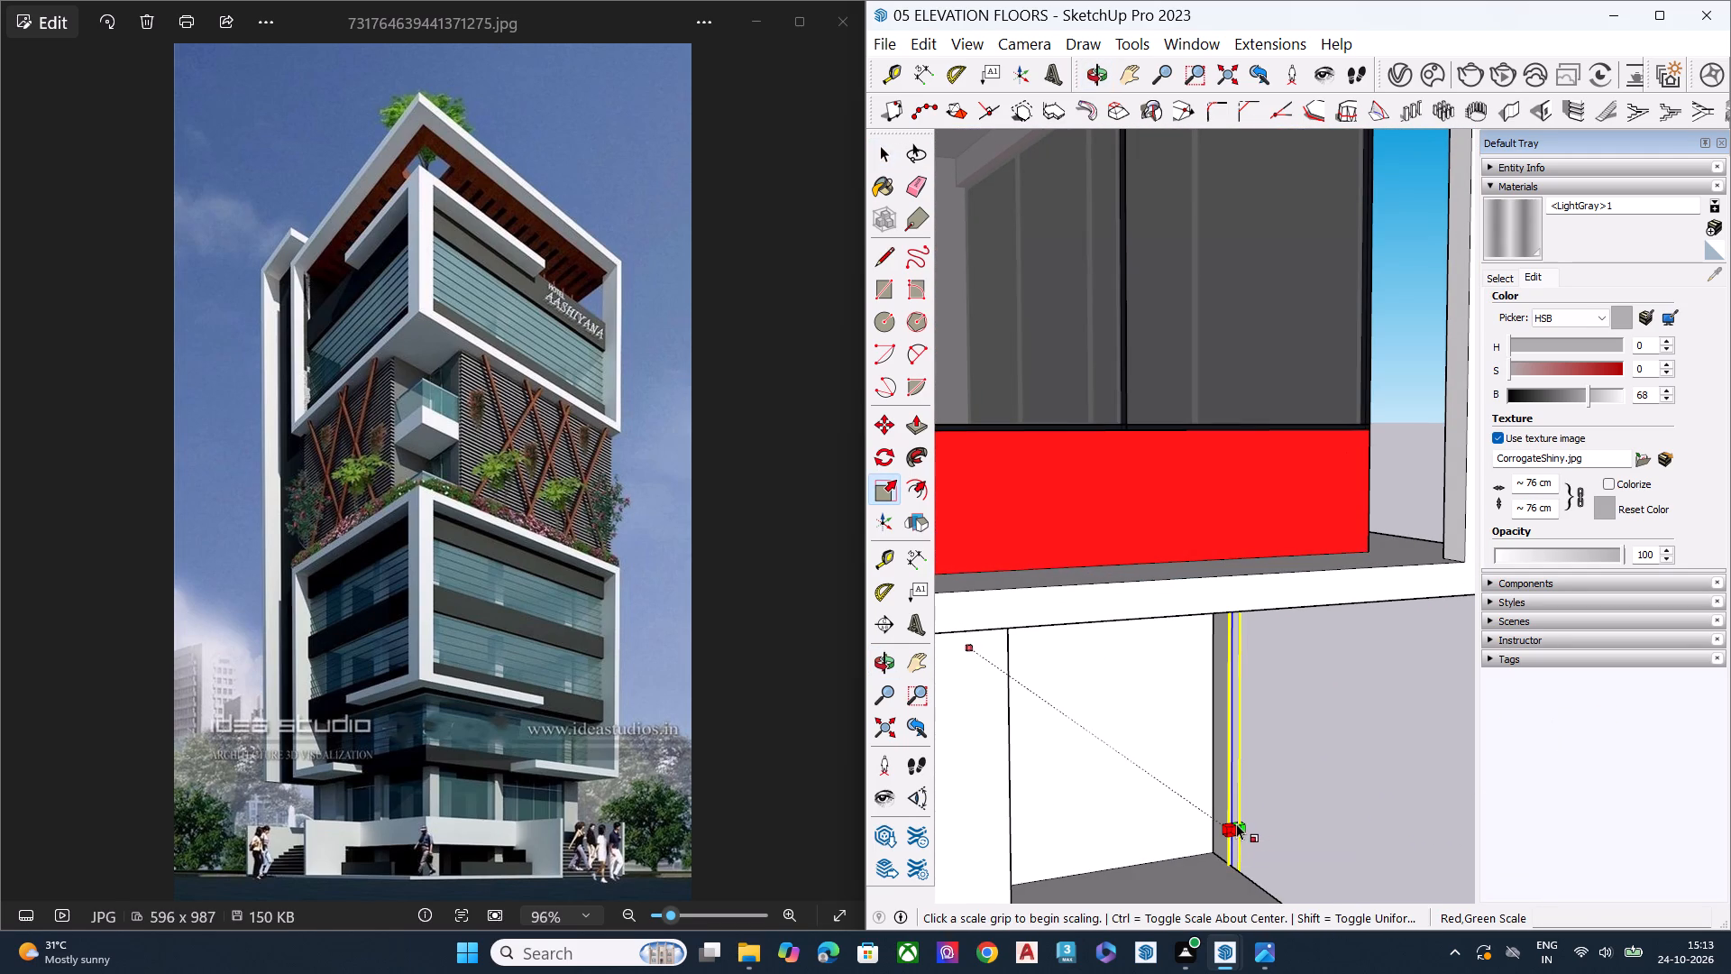
pyautogui.click(1240, 822)
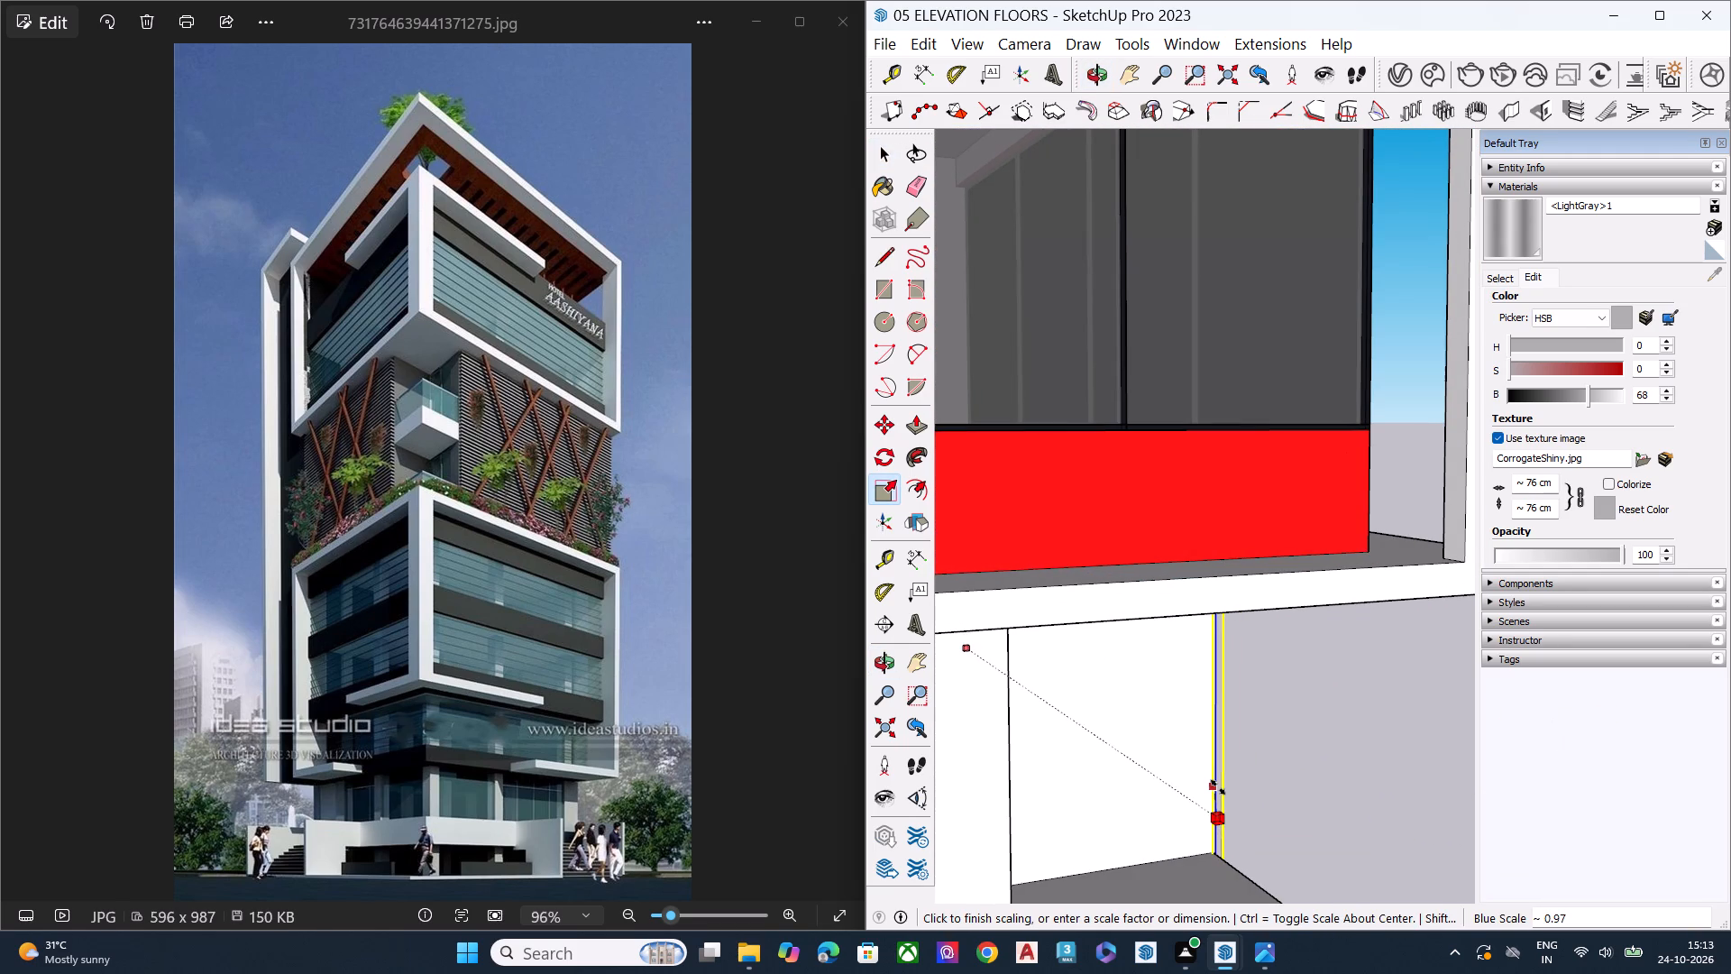
pyautogui.click(1218, 787)
pyautogui.press('space')
pyautogui.click(1267, 788)
# Examine the fitted panel on the mid-level wall from several angles and compare the facade with the reference photo.
pyautogui.scroll(1, 1335, 800)
pyautogui.moveTo(1335, 800); pyautogui.dragTo(969, 767, button='middle')
pyautogui.scroll(-8, 976, 758)
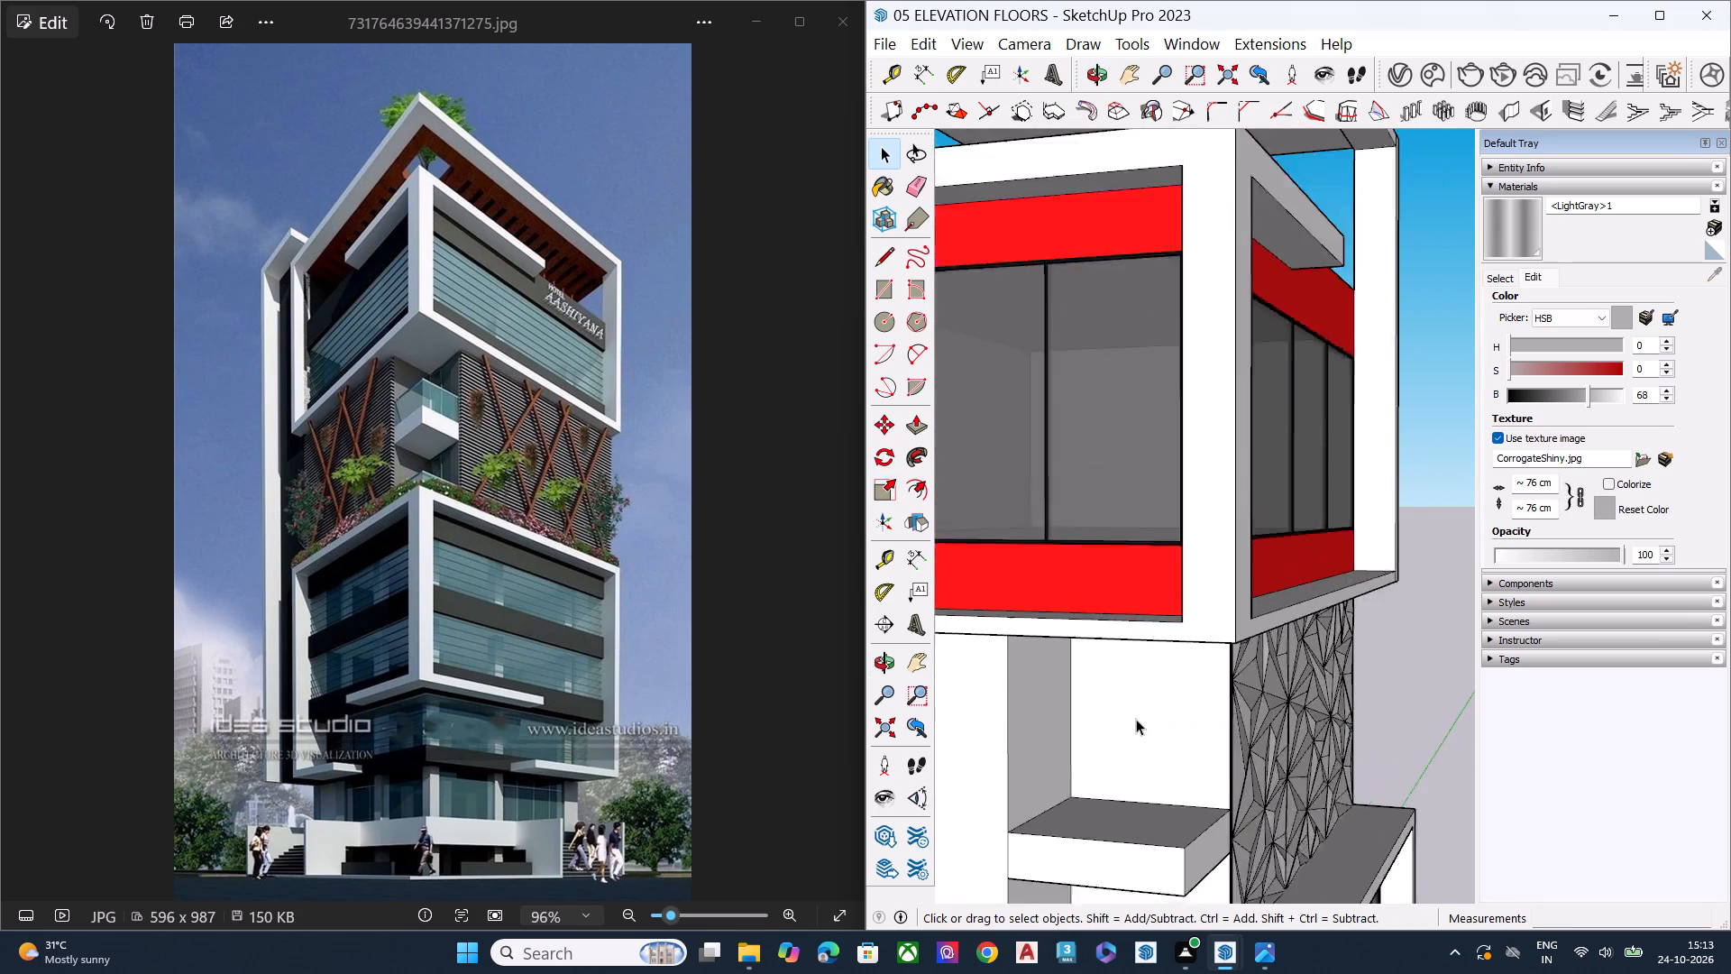
pyautogui.scroll(-2, 1136, 719)
pyautogui.scroll(1, 1258, 757)
pyautogui.moveTo(1232, 737); pyautogui.dragTo(1119, 630, button='middle')
pyautogui.scroll(-2, 1127, 620)
pyautogui.scroll(1, 1127, 620)
pyautogui.scroll(-8, 1127, 620)
pyautogui.click(1333, 660)
pyautogui.moveTo(1286, 725); pyautogui.dragTo(989, 703, button='middle')
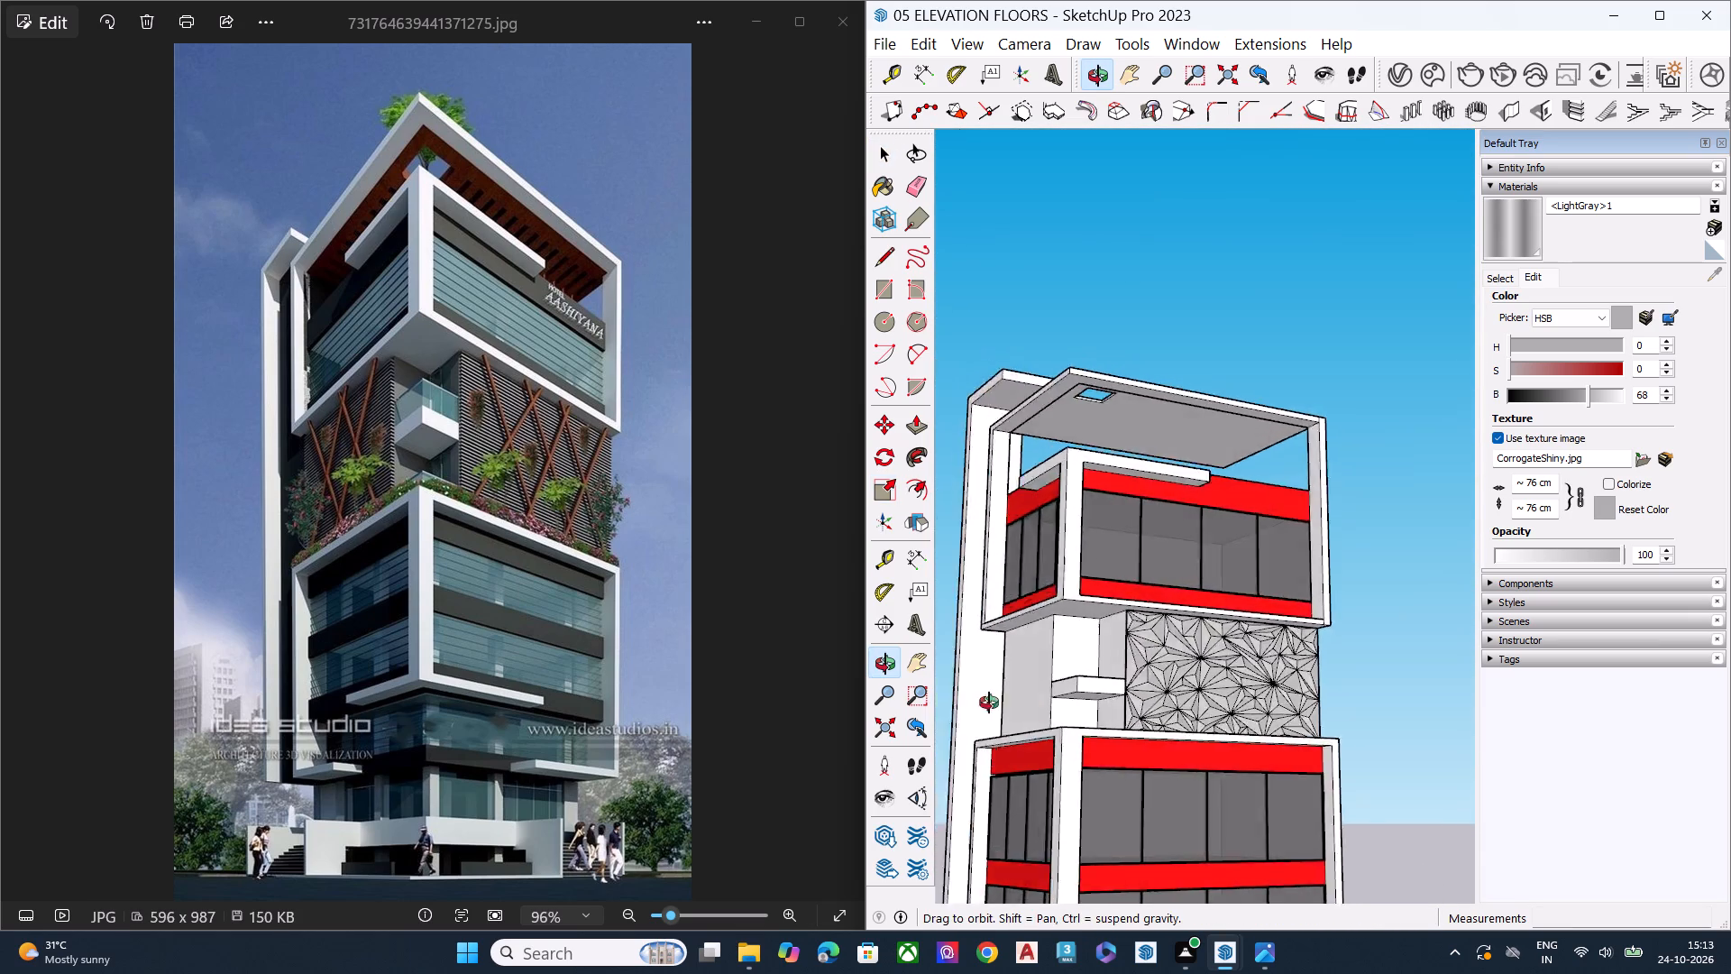
pyautogui.moveTo(989, 703); pyautogui.dragTo(801, 694, button='middle')
pyautogui.moveTo(1263, 698); pyautogui.dragTo(1342, 528, button='middle')
pyautogui.scroll(2, 1330, 549)
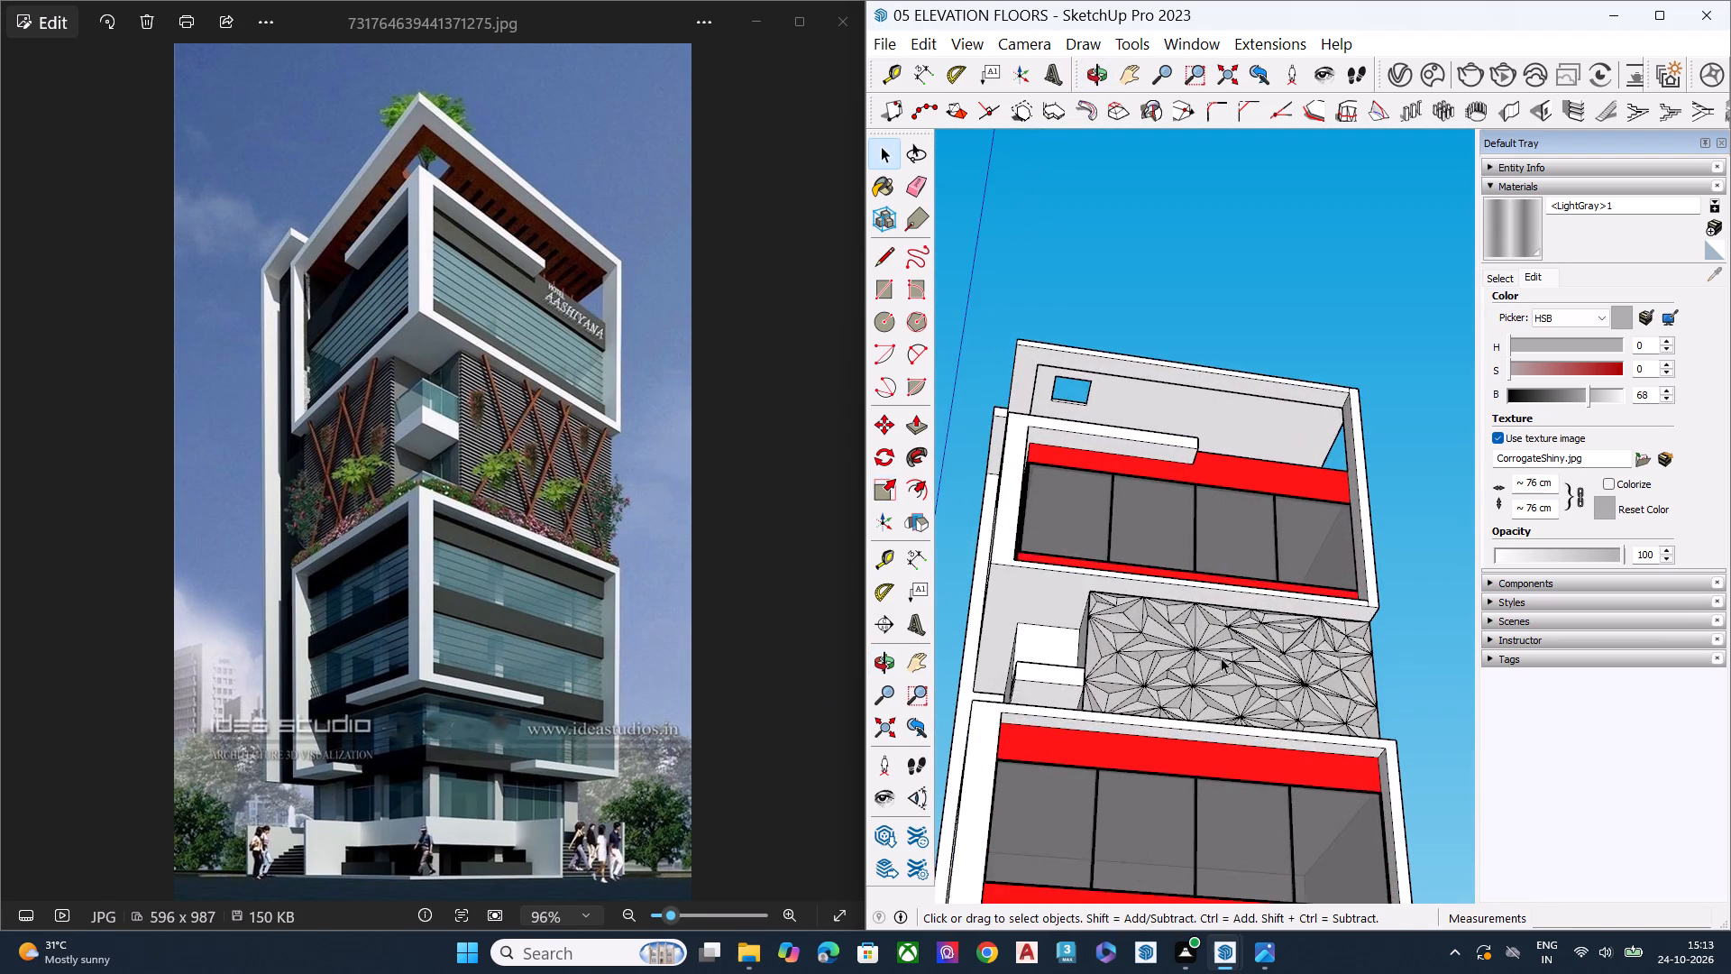
pyautogui.scroll(-7, 1216, 674)
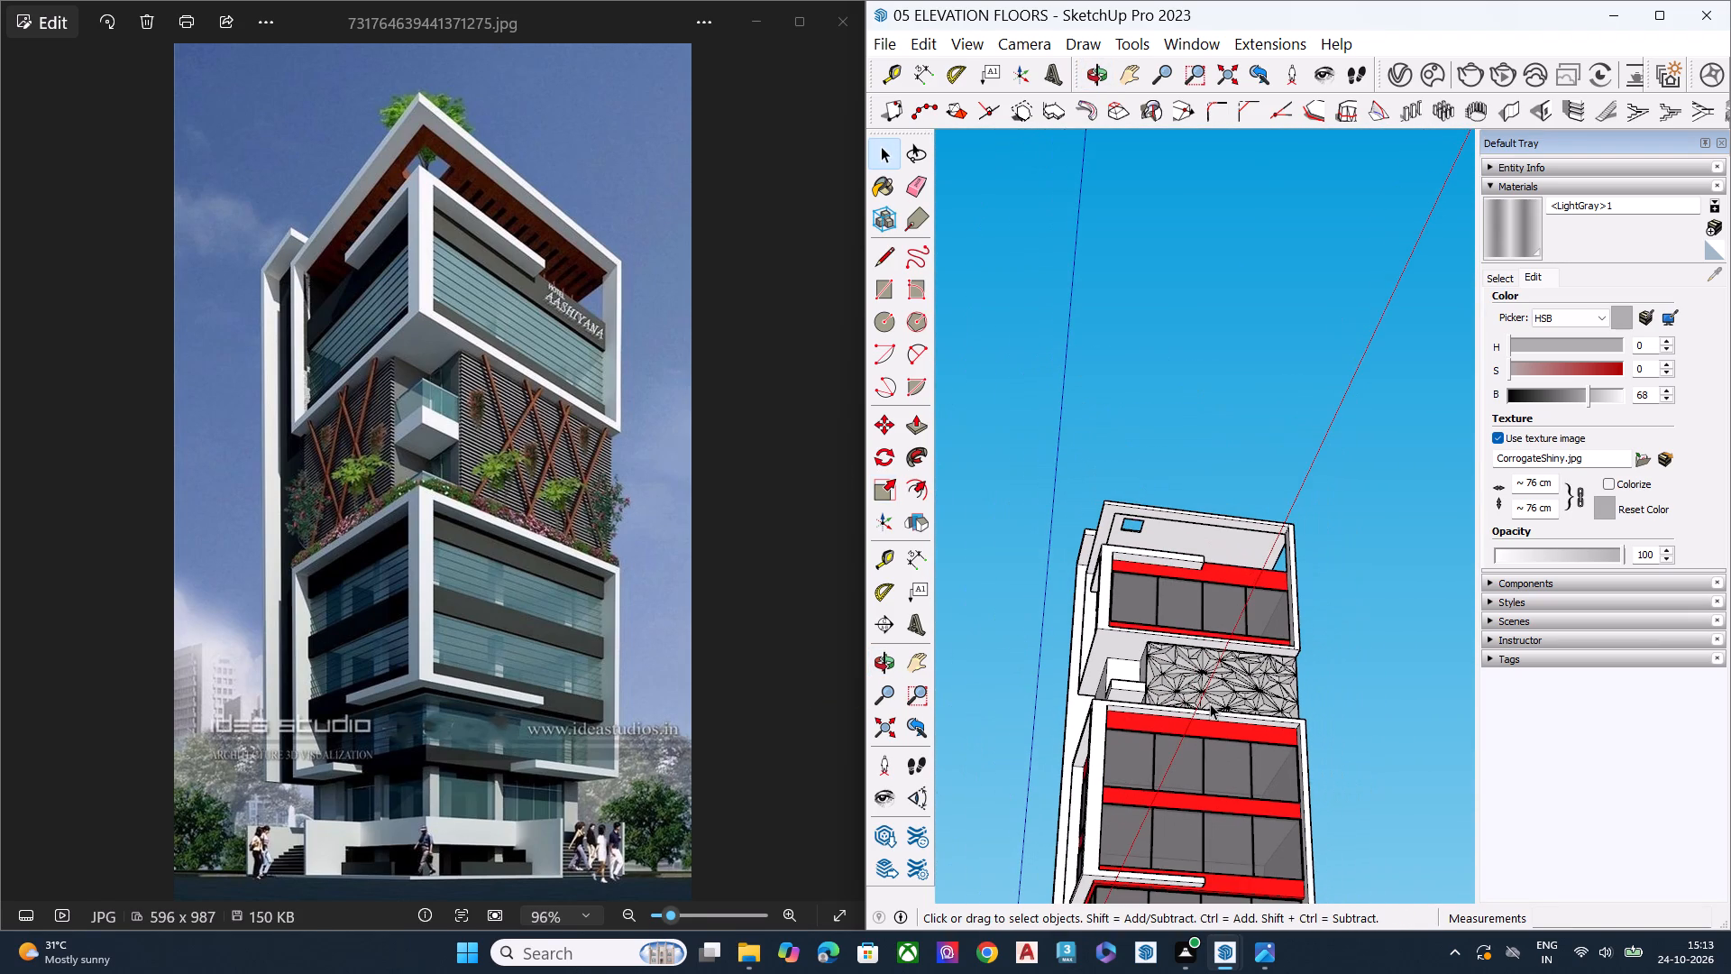
pyautogui.scroll(-6, 1209, 675)
pyautogui.moveTo(1197, 750); pyautogui.dragTo(1267, 944, button='middle')
pyautogui.scroll(3, 1267, 944)
pyautogui.scroll(-1, 1149, 617)
pyautogui.scroll(1, 1131, 578)
pyautogui.scroll(-1, 1128, 574)
pyautogui.scroll(4, 1128, 574)
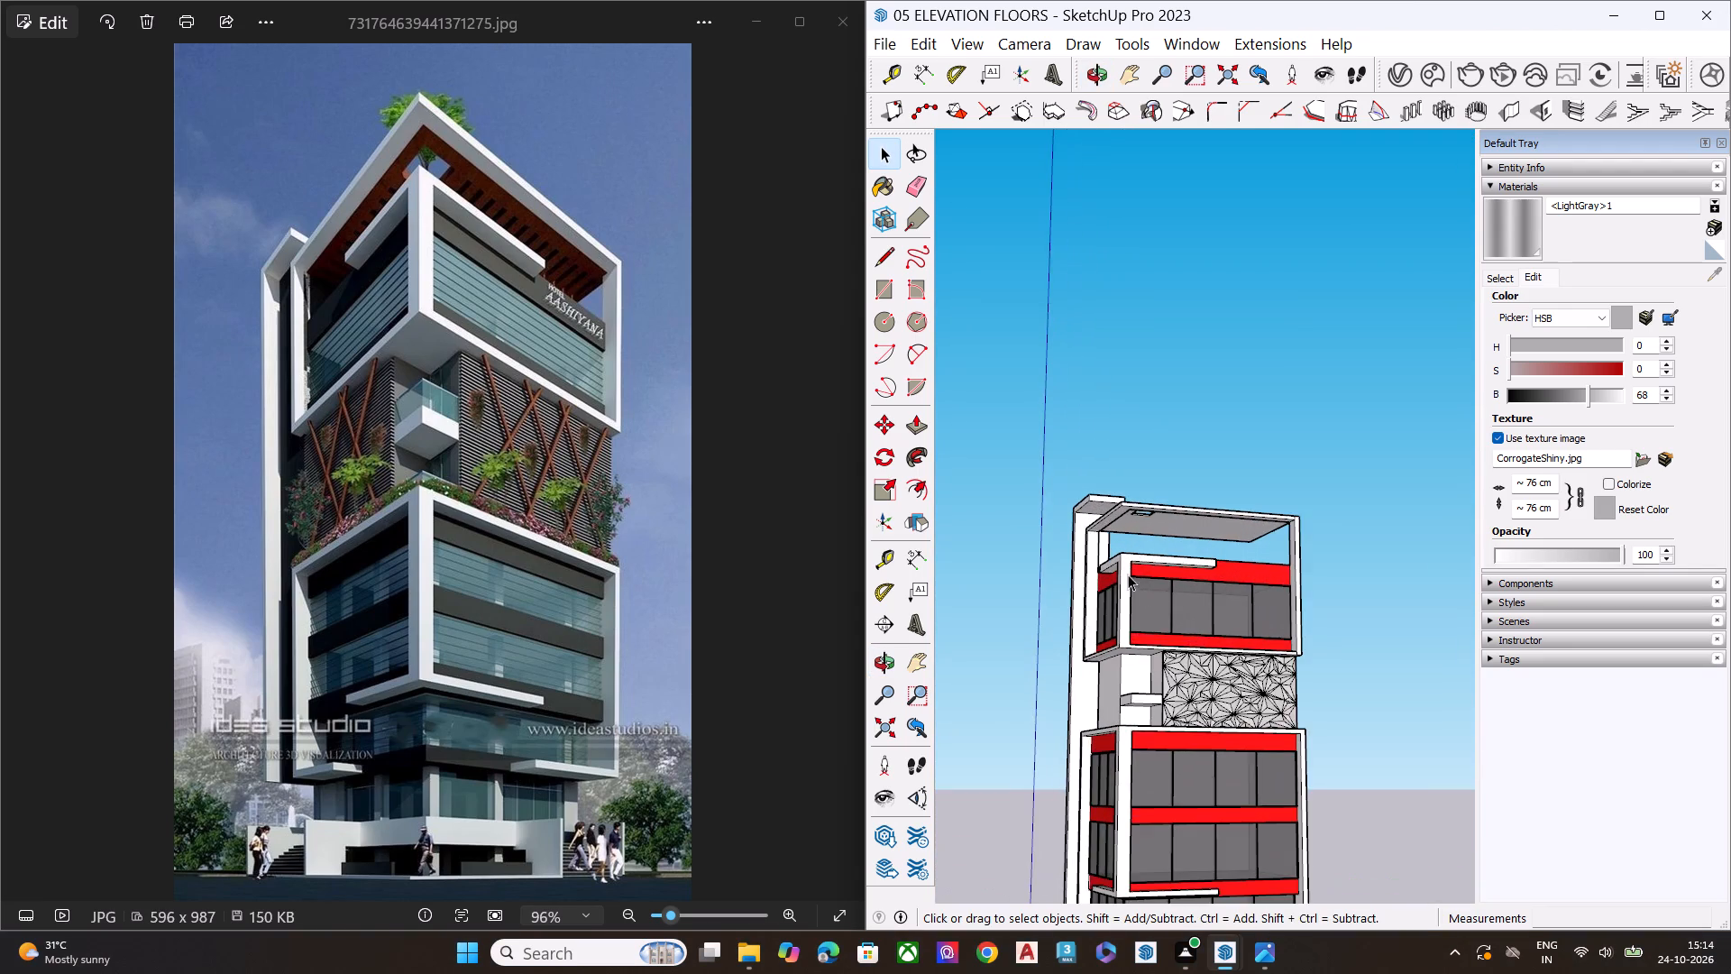
pyautogui.scroll(3, 1236, 666)
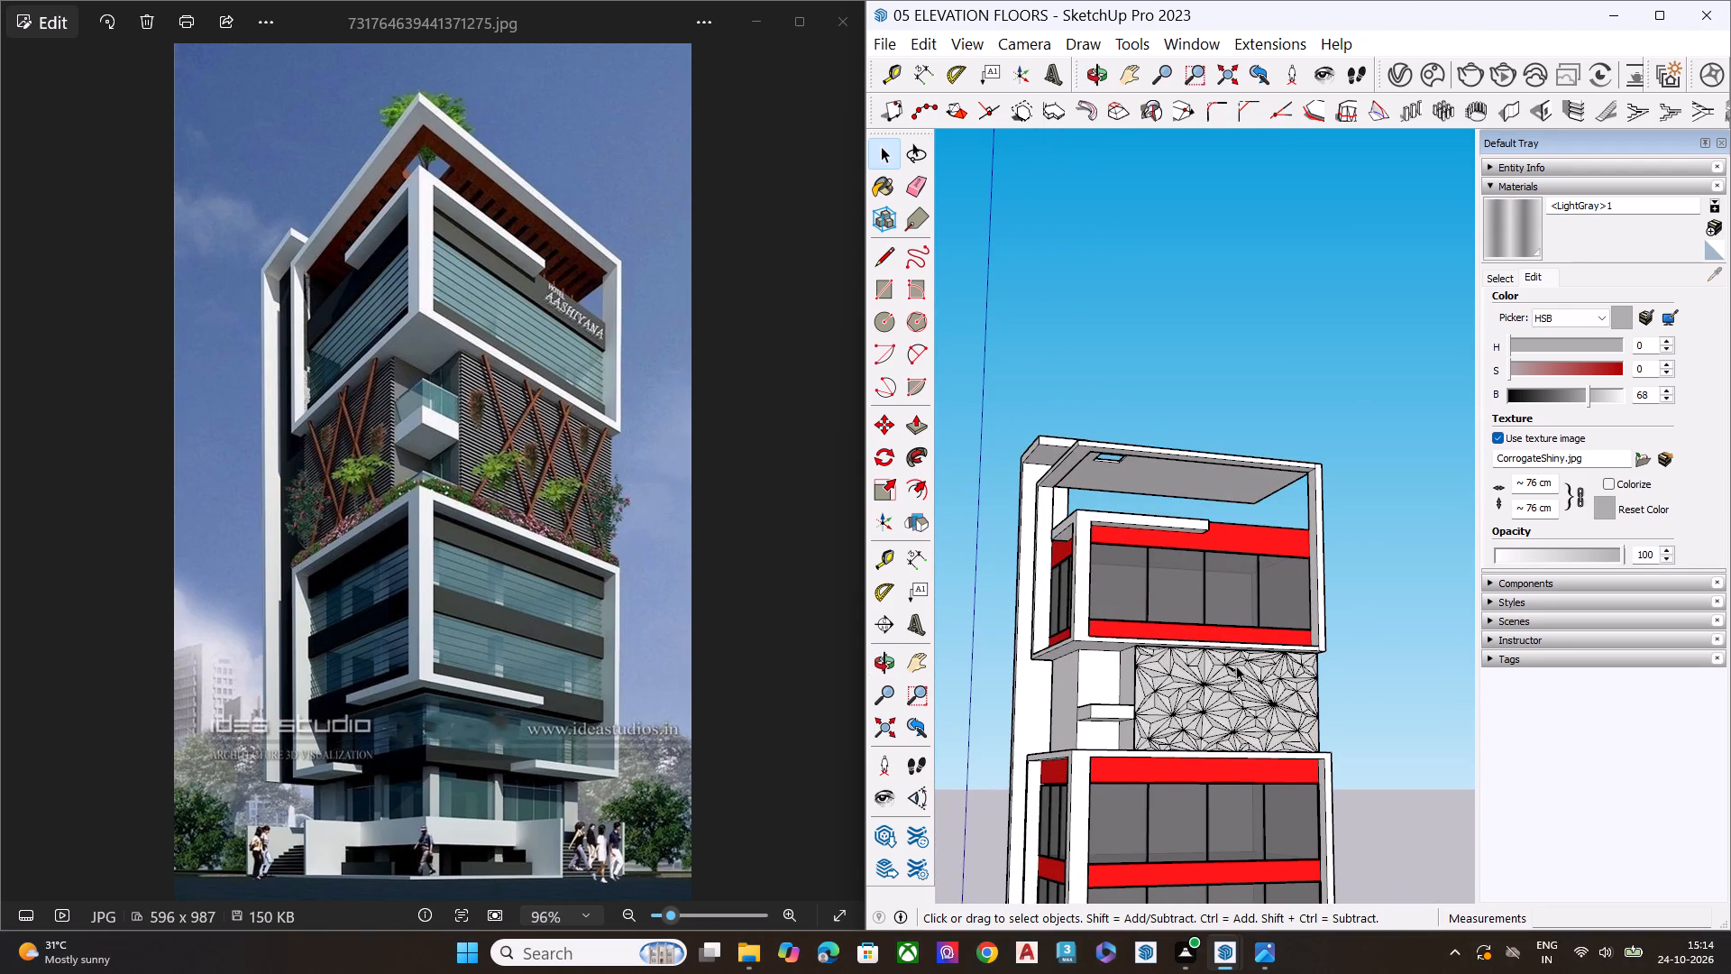
# Copy the fitted faceted panel by its bottom inner corner to a spot beyond the tower's front corner, beside the adjacent facade.
pyautogui.scroll(4, 1236, 666)
pyautogui.click(1162, 694)
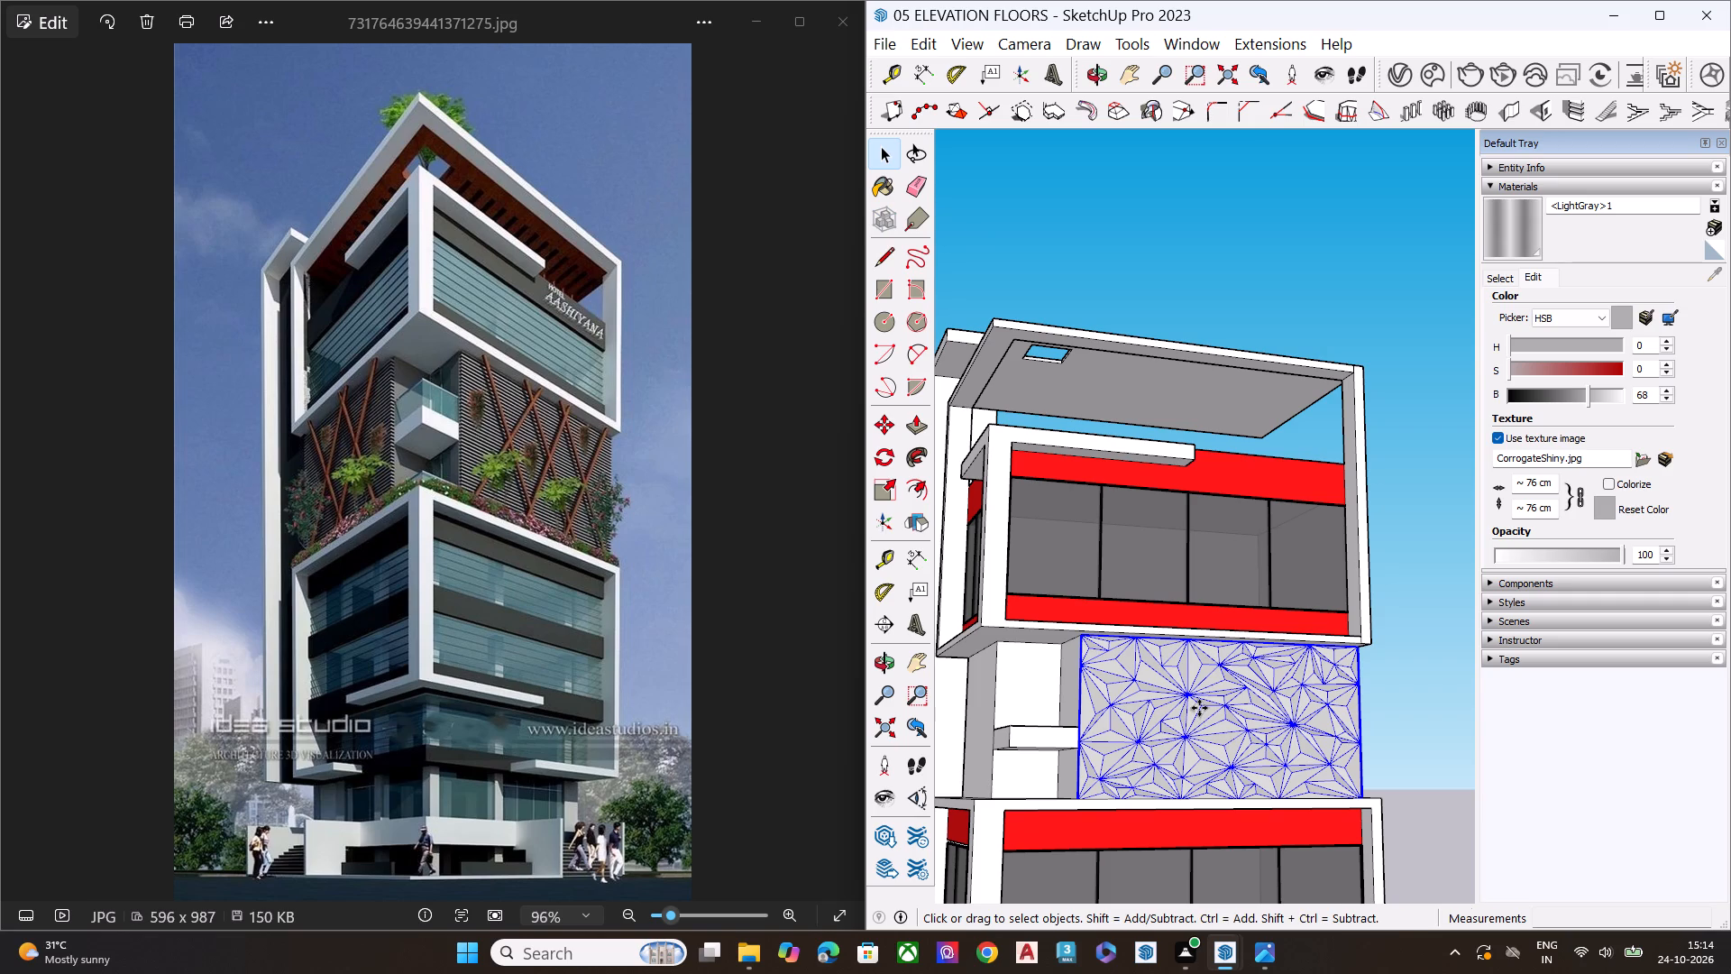
pyautogui.press('m')
pyautogui.moveTo(1199, 708); pyautogui.dragTo(1223, 829, button='middle')
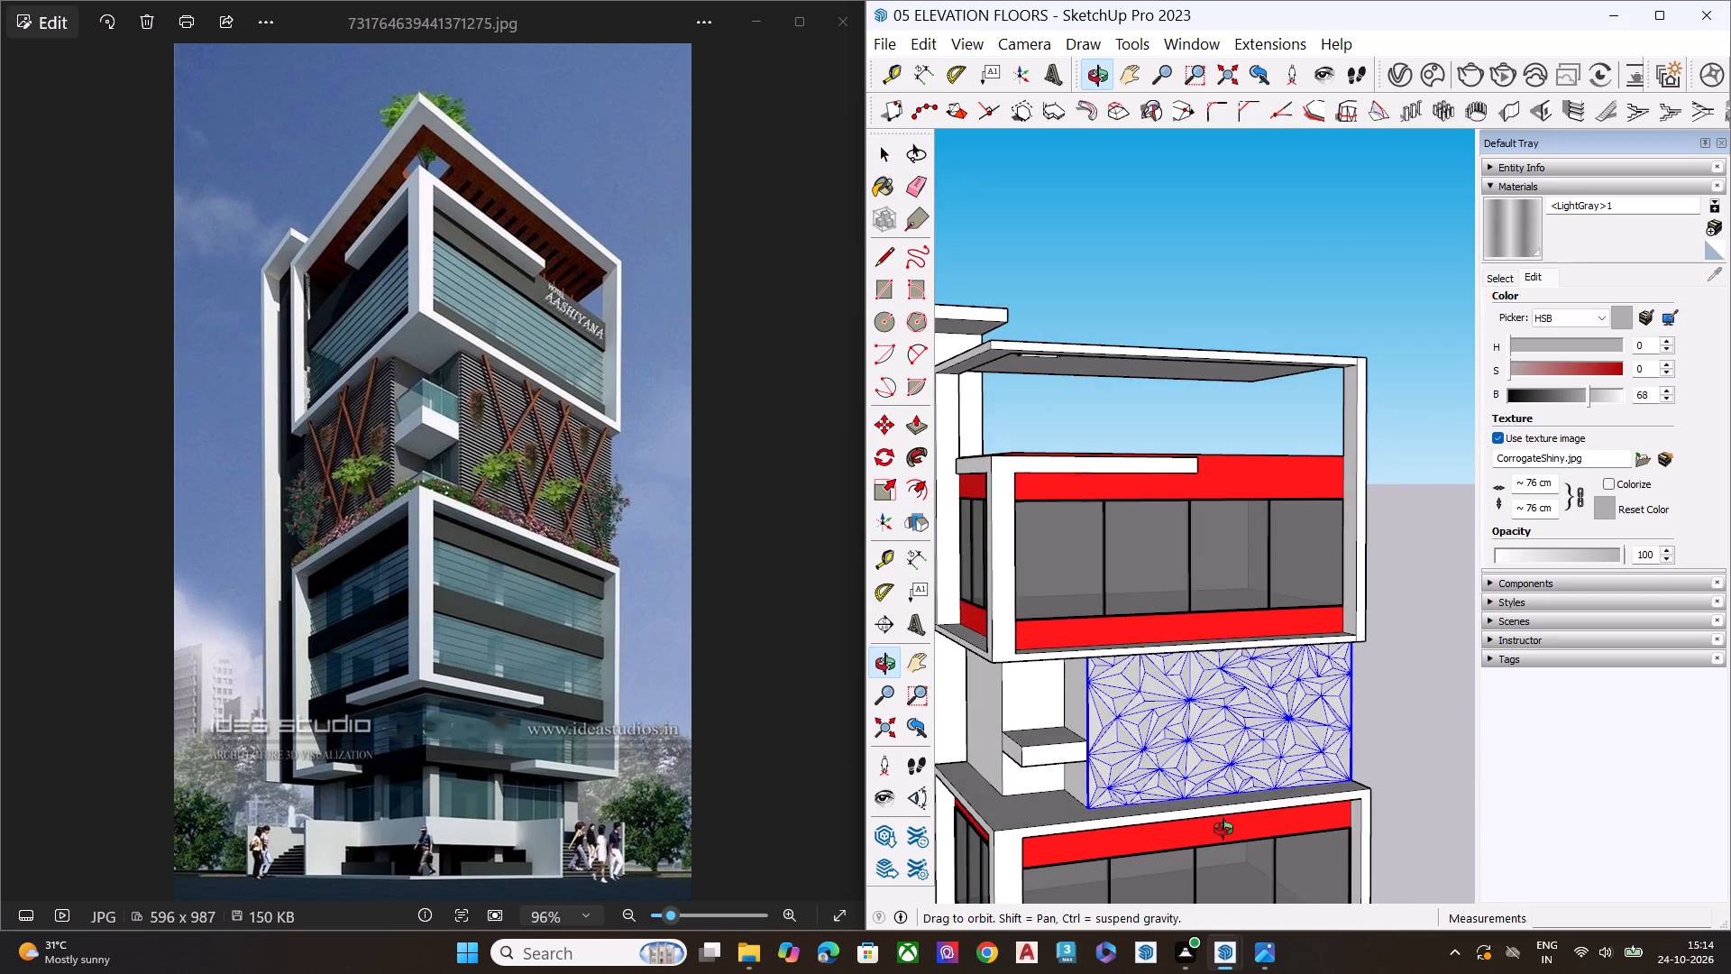
pyautogui.moveTo(1223, 829); pyautogui.dragTo(1224, 830, button='middle')
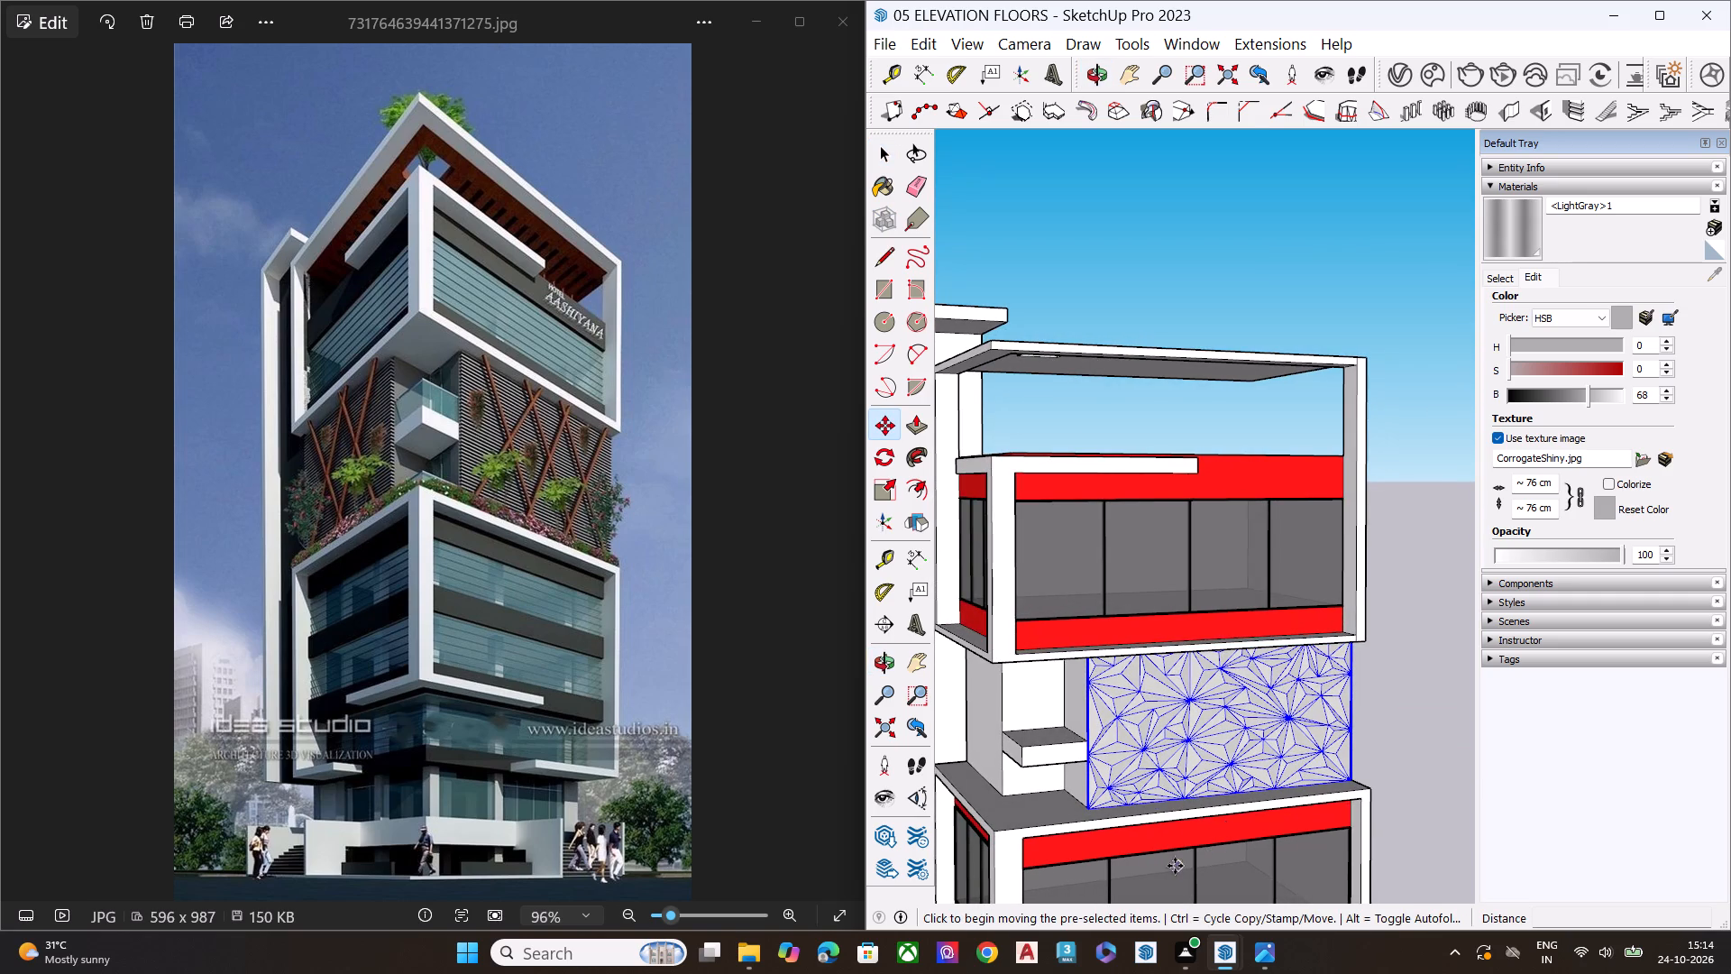
pyautogui.scroll(1, 1082, 817)
pyautogui.scroll(-1, 1082, 817)
pyautogui.scroll(5, 1082, 817)
pyautogui.scroll(-1, 1082, 817)
pyautogui.scroll(2, 1082, 817)
pyautogui.click(1087, 800)
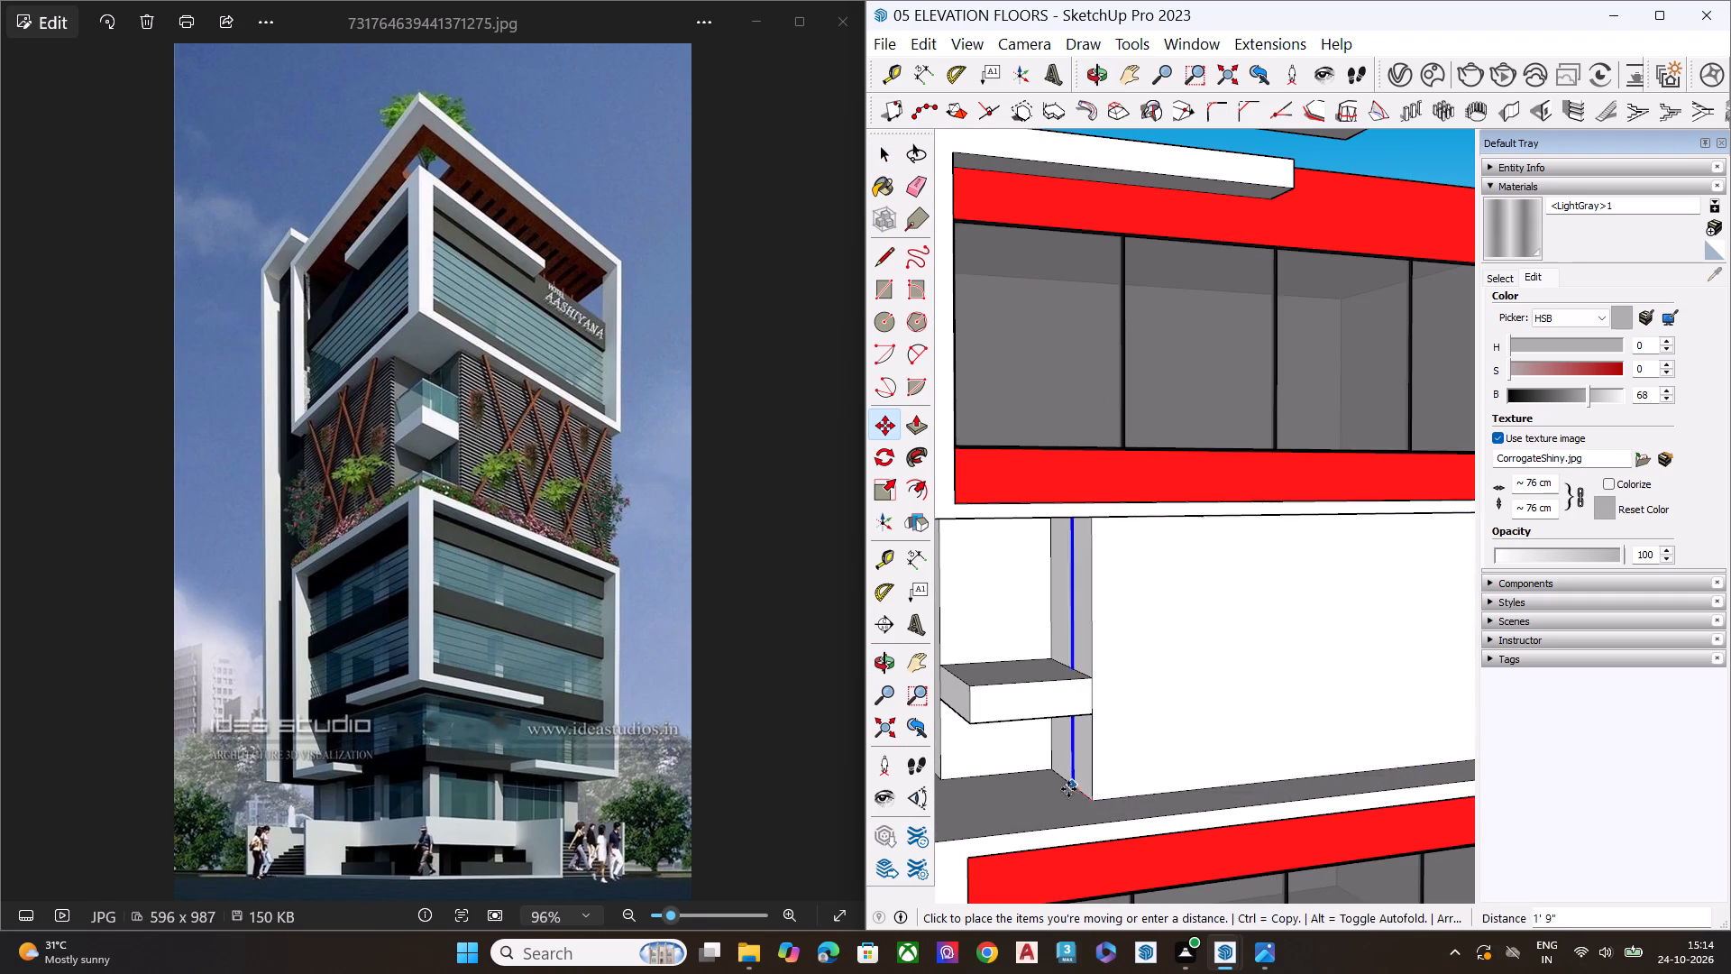
pyautogui.scroll(-2, 974, 764)
pyautogui.scroll(1, 1008, 754)
pyautogui.scroll(-5, 1018, 754)
pyautogui.scroll(-5, 1159, 826)
pyautogui.scroll(1, 1159, 826)
pyautogui.scroll(-4, 1159, 826)
pyautogui.moveTo(994, 823); pyautogui.dragTo(1169, 867, button='middle')
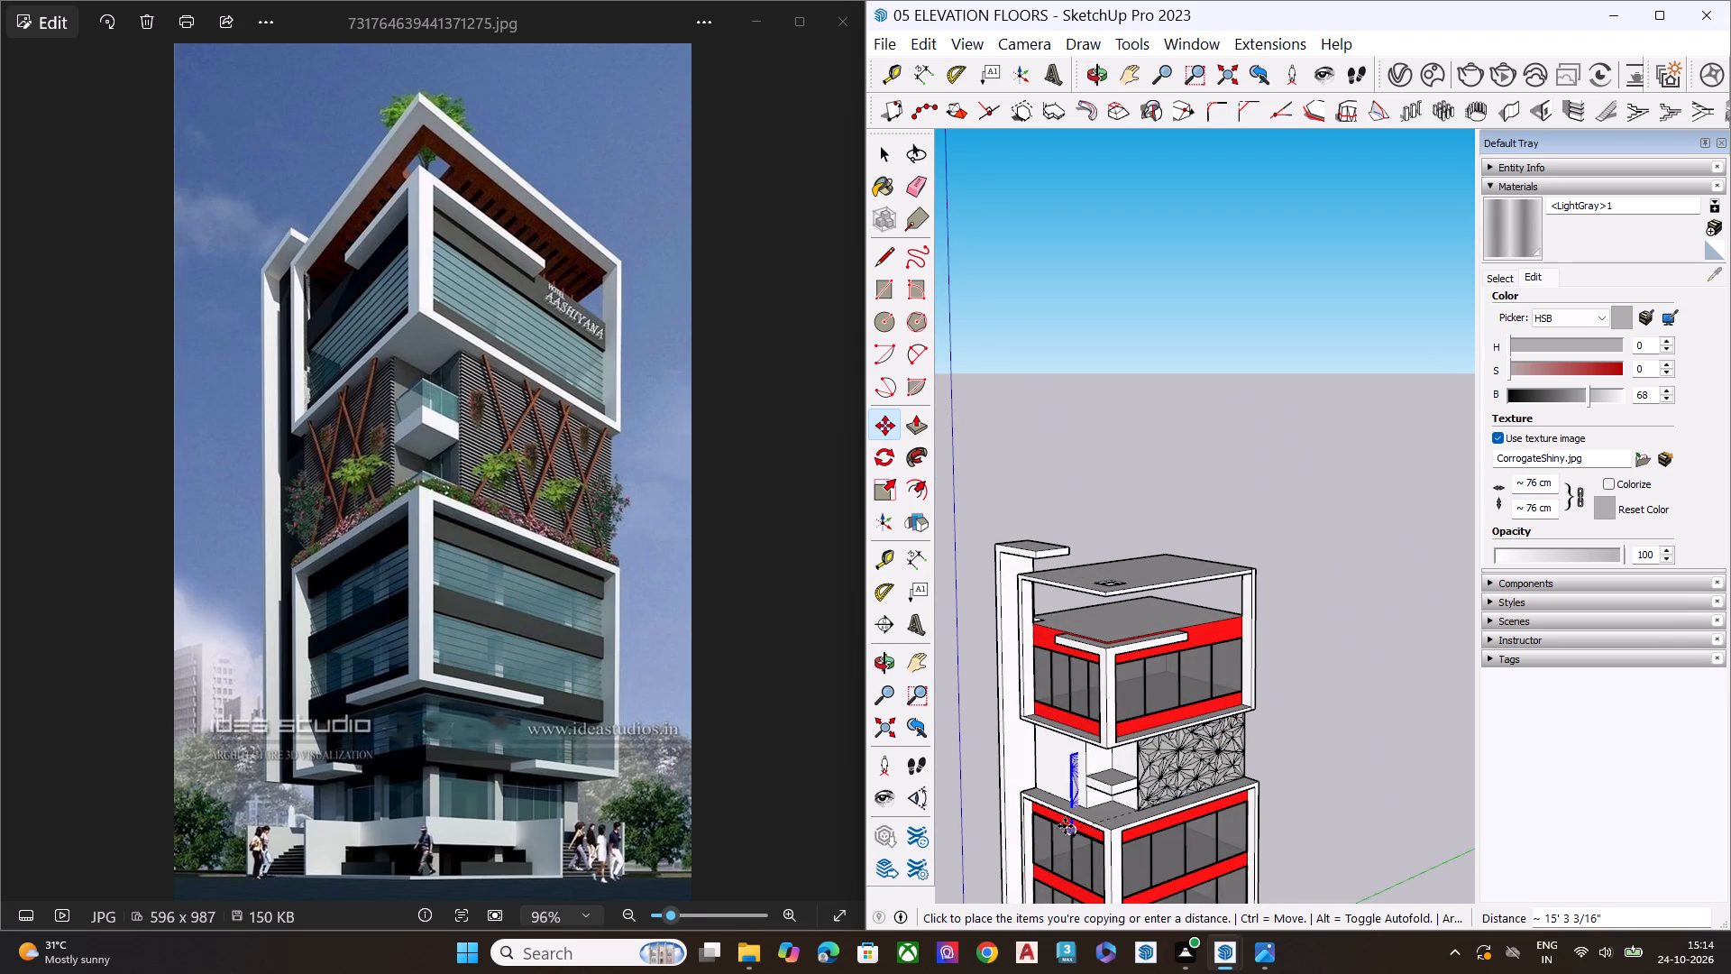
pyautogui.moveTo(1088, 840); pyautogui.dragTo(956, 847, button='middle')
pyautogui.scroll(-10, 1169, 703)
pyautogui.moveTo(1215, 773); pyautogui.dragTo(1176, 784, button='middle')
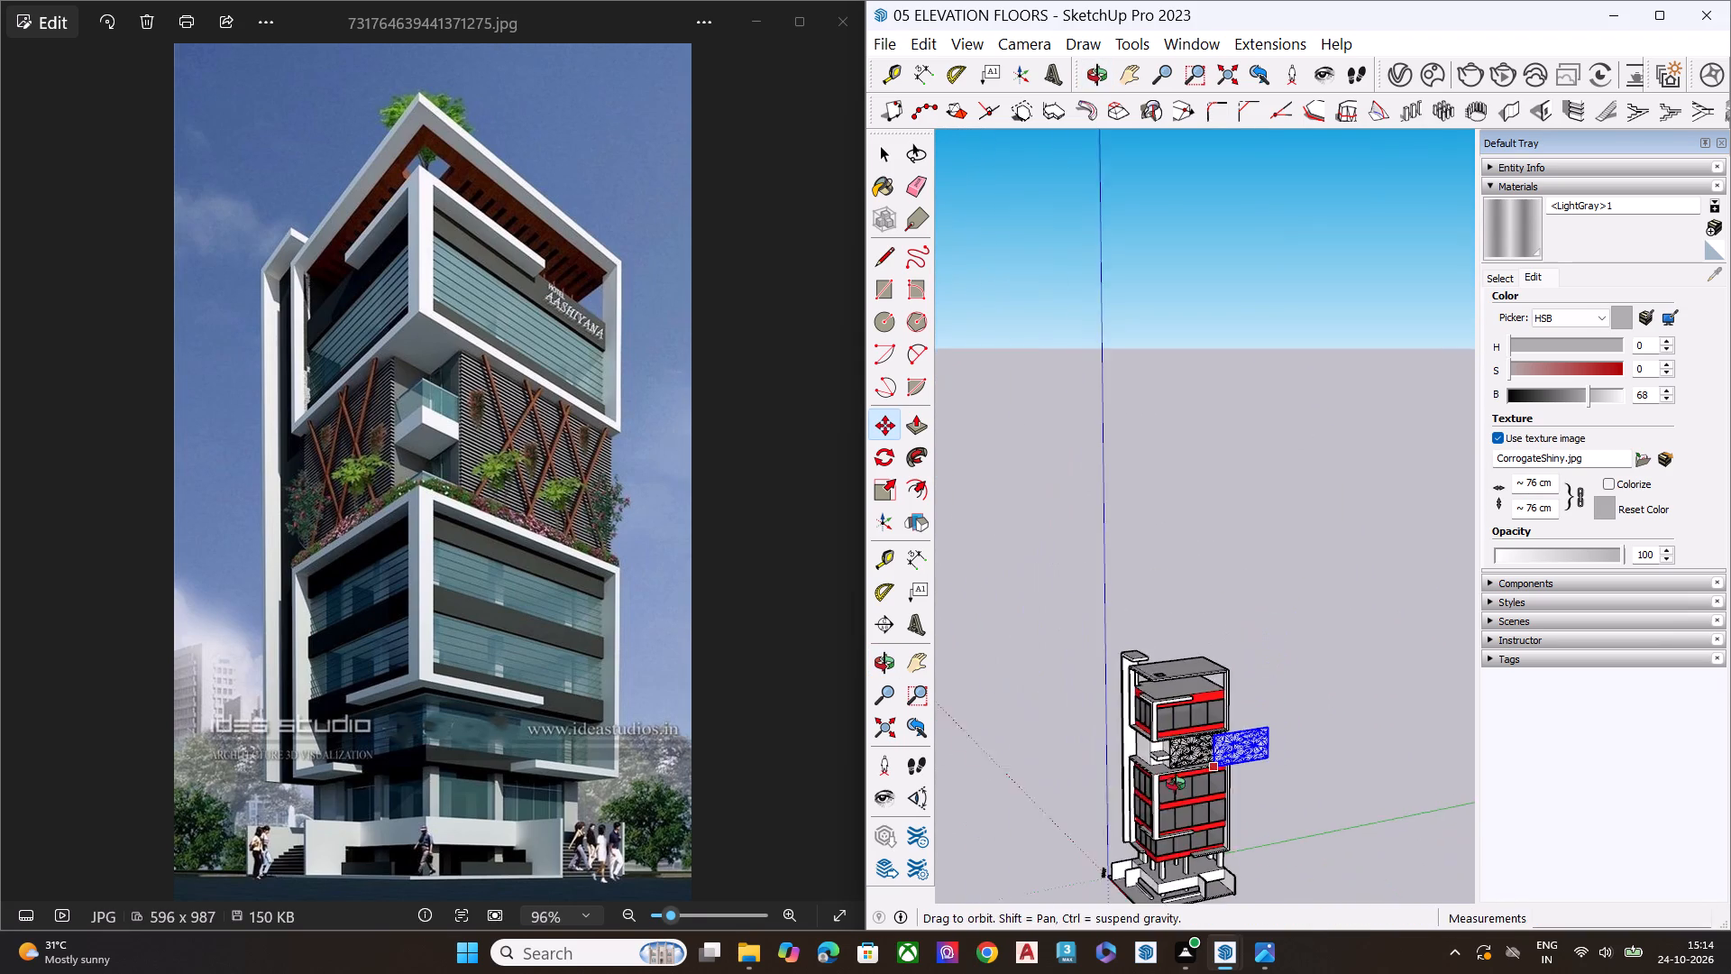
pyautogui.moveTo(1176, 784); pyautogui.dragTo(1088, 800, button='middle')
pyautogui.scroll(5, 1067, 774)
pyautogui.scroll(-1, 1062, 758)
pyautogui.scroll(1, 1062, 758)
pyautogui.click(1091, 777)
pyautogui.press('space')
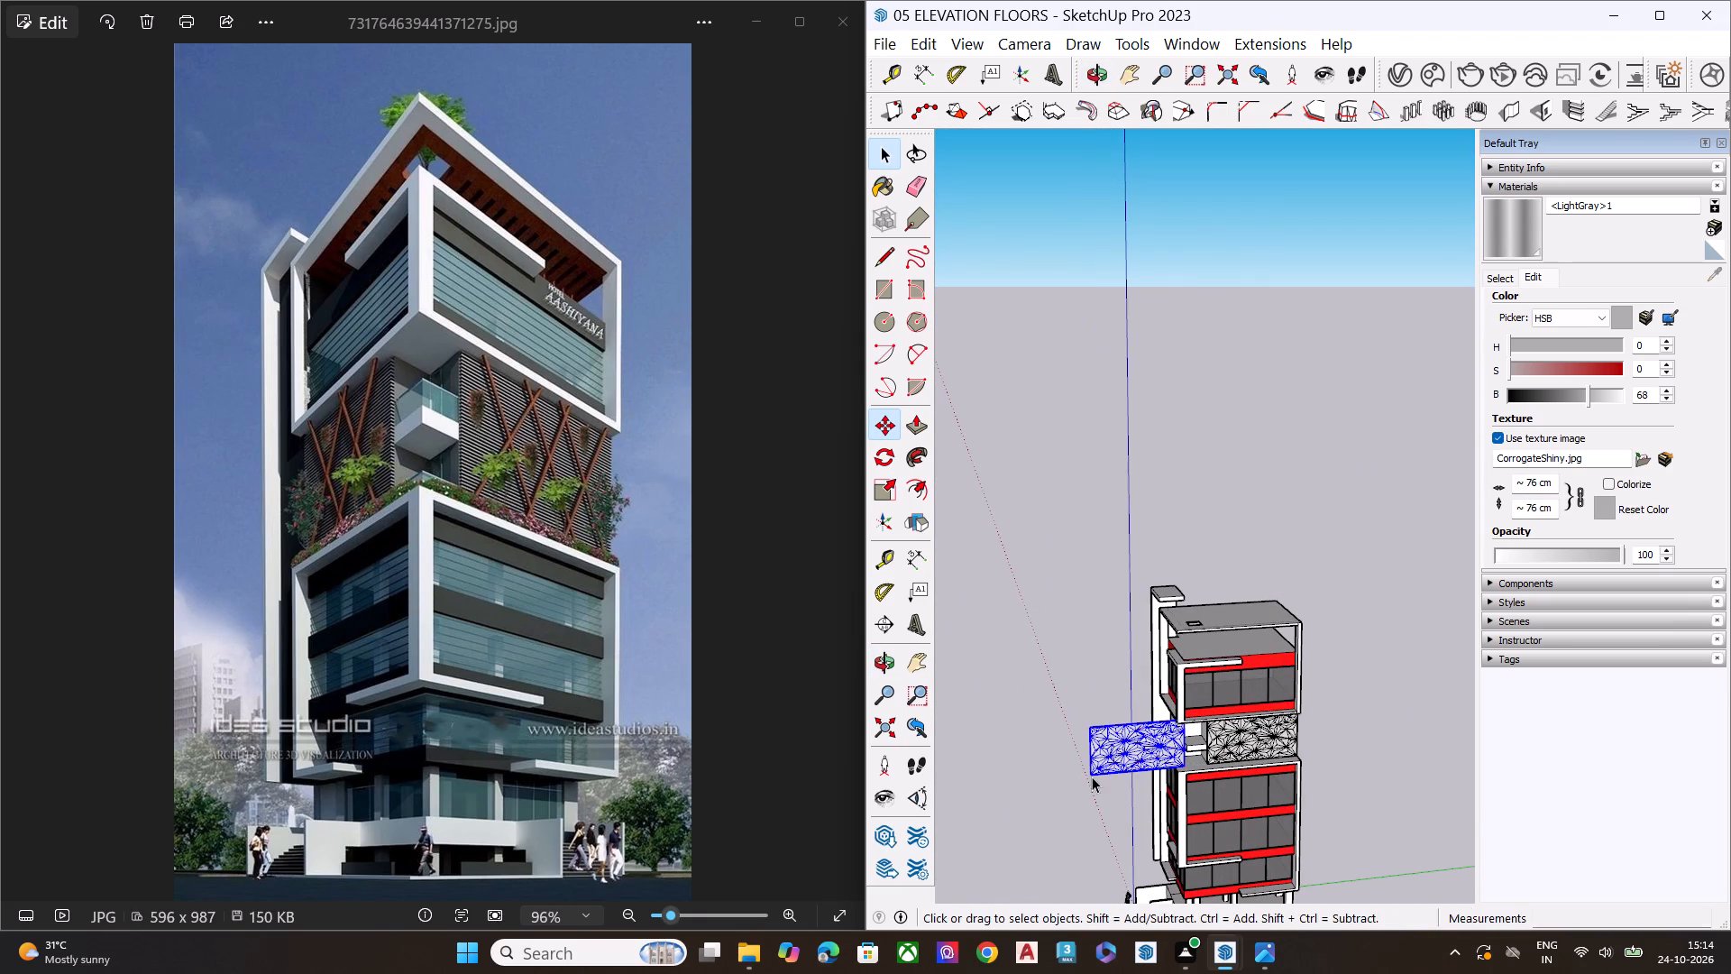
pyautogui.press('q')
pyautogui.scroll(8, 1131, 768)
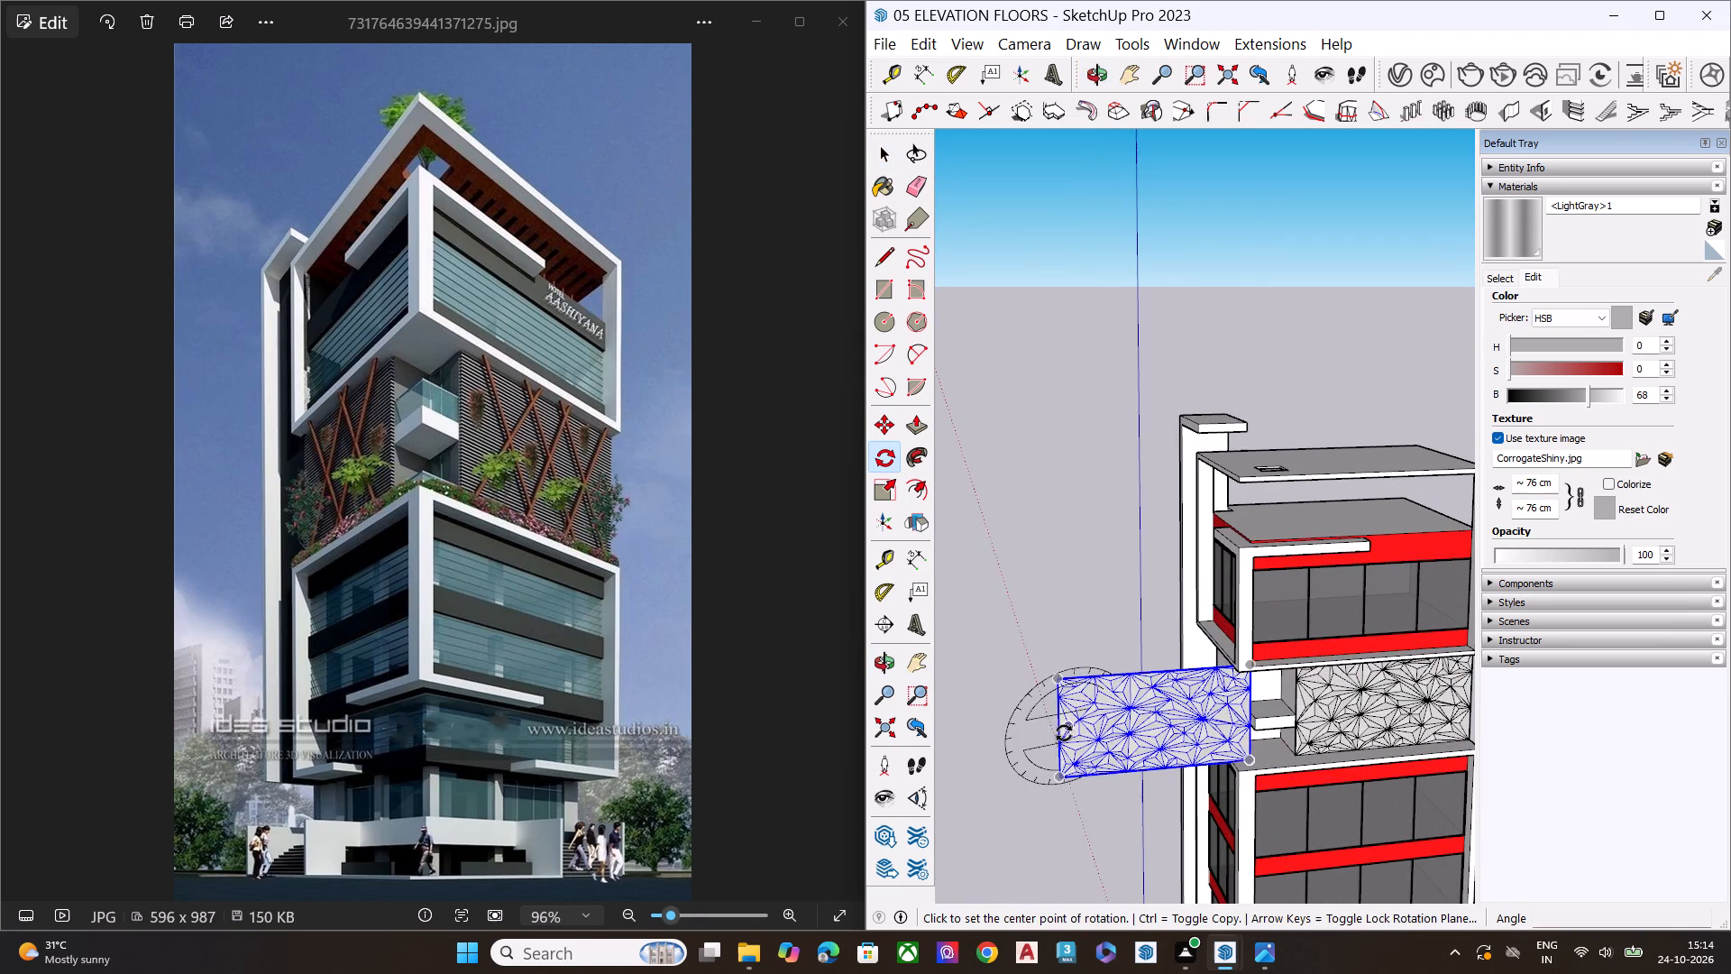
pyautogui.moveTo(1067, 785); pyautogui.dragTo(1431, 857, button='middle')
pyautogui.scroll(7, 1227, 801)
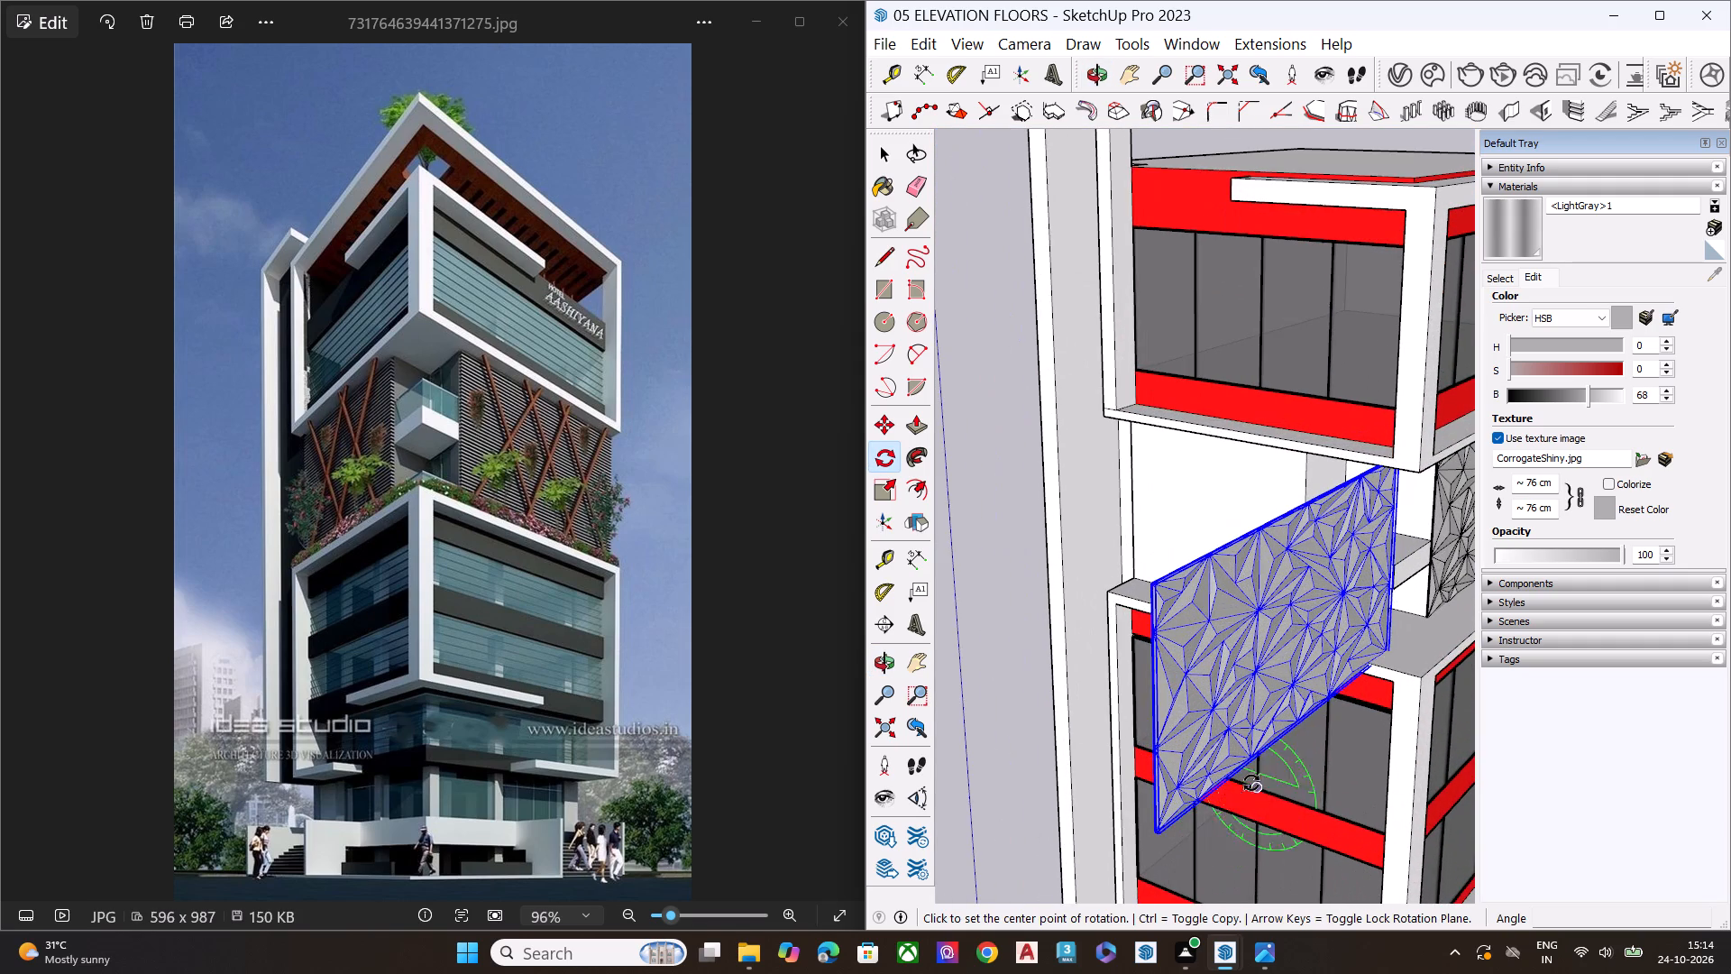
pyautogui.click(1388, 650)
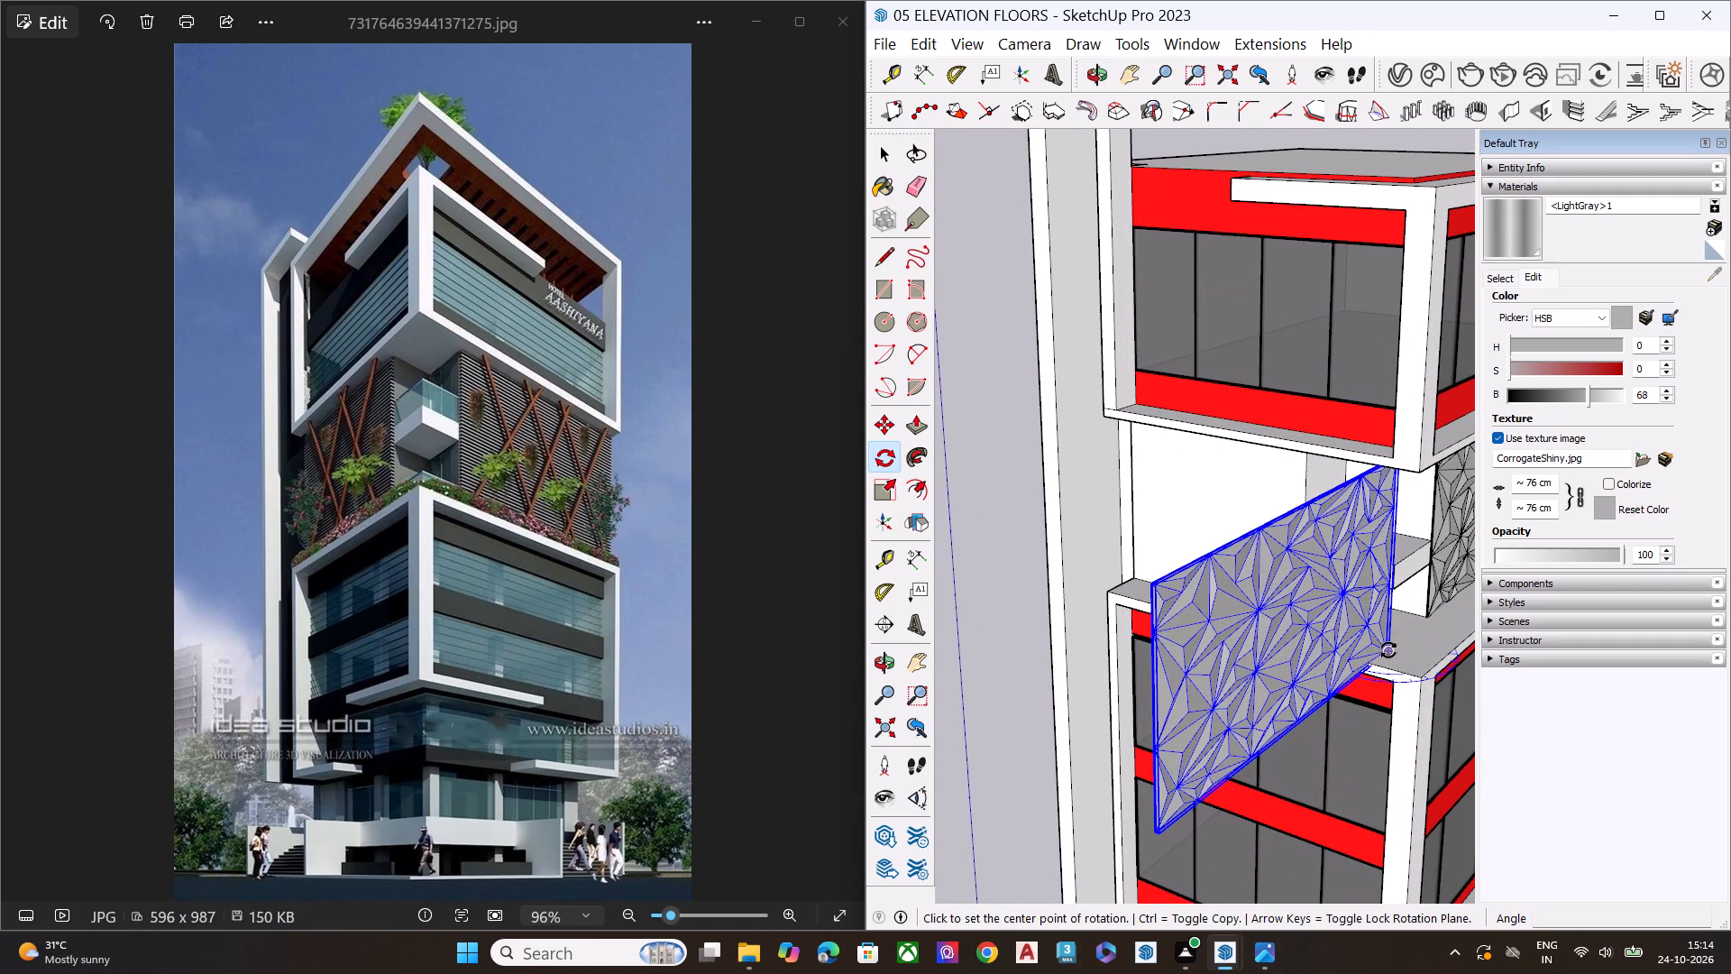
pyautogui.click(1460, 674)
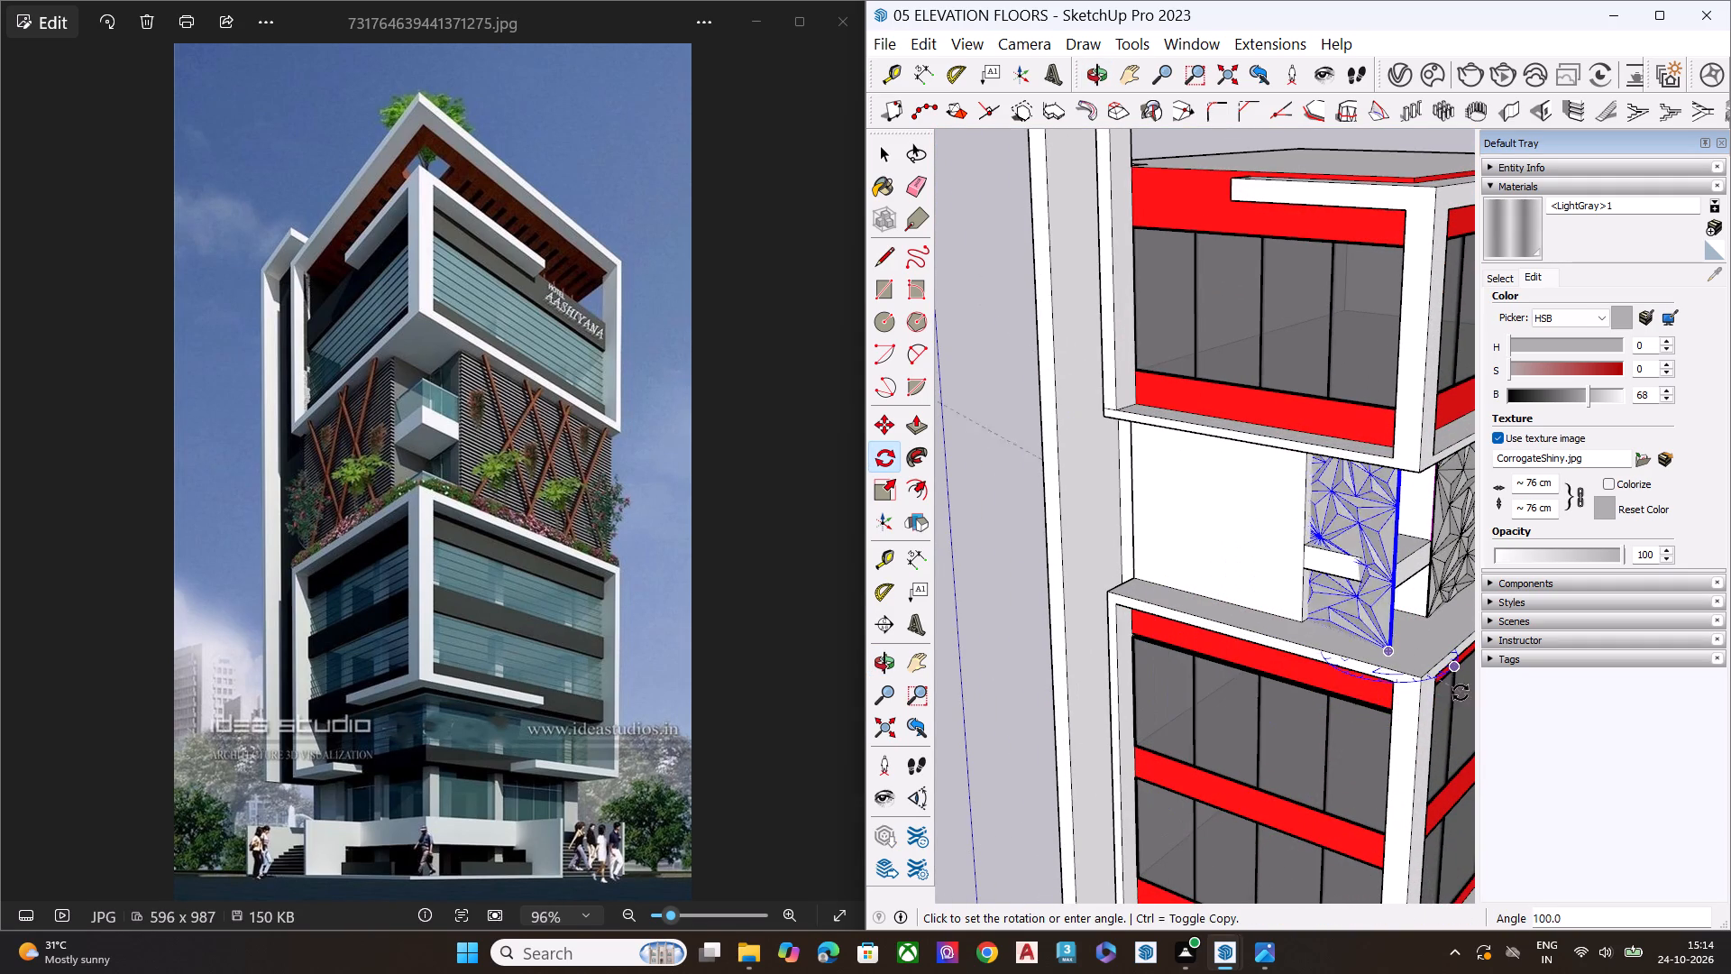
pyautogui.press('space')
# Rotate the copied faceted panel 90° about a point at its bottom inner corner so it runs parallel to the adjacent facade.
pyautogui.scroll(-6, 1067, 706)
pyautogui.moveTo(1255, 675); pyautogui.dragTo(1224, 771, button='middle')
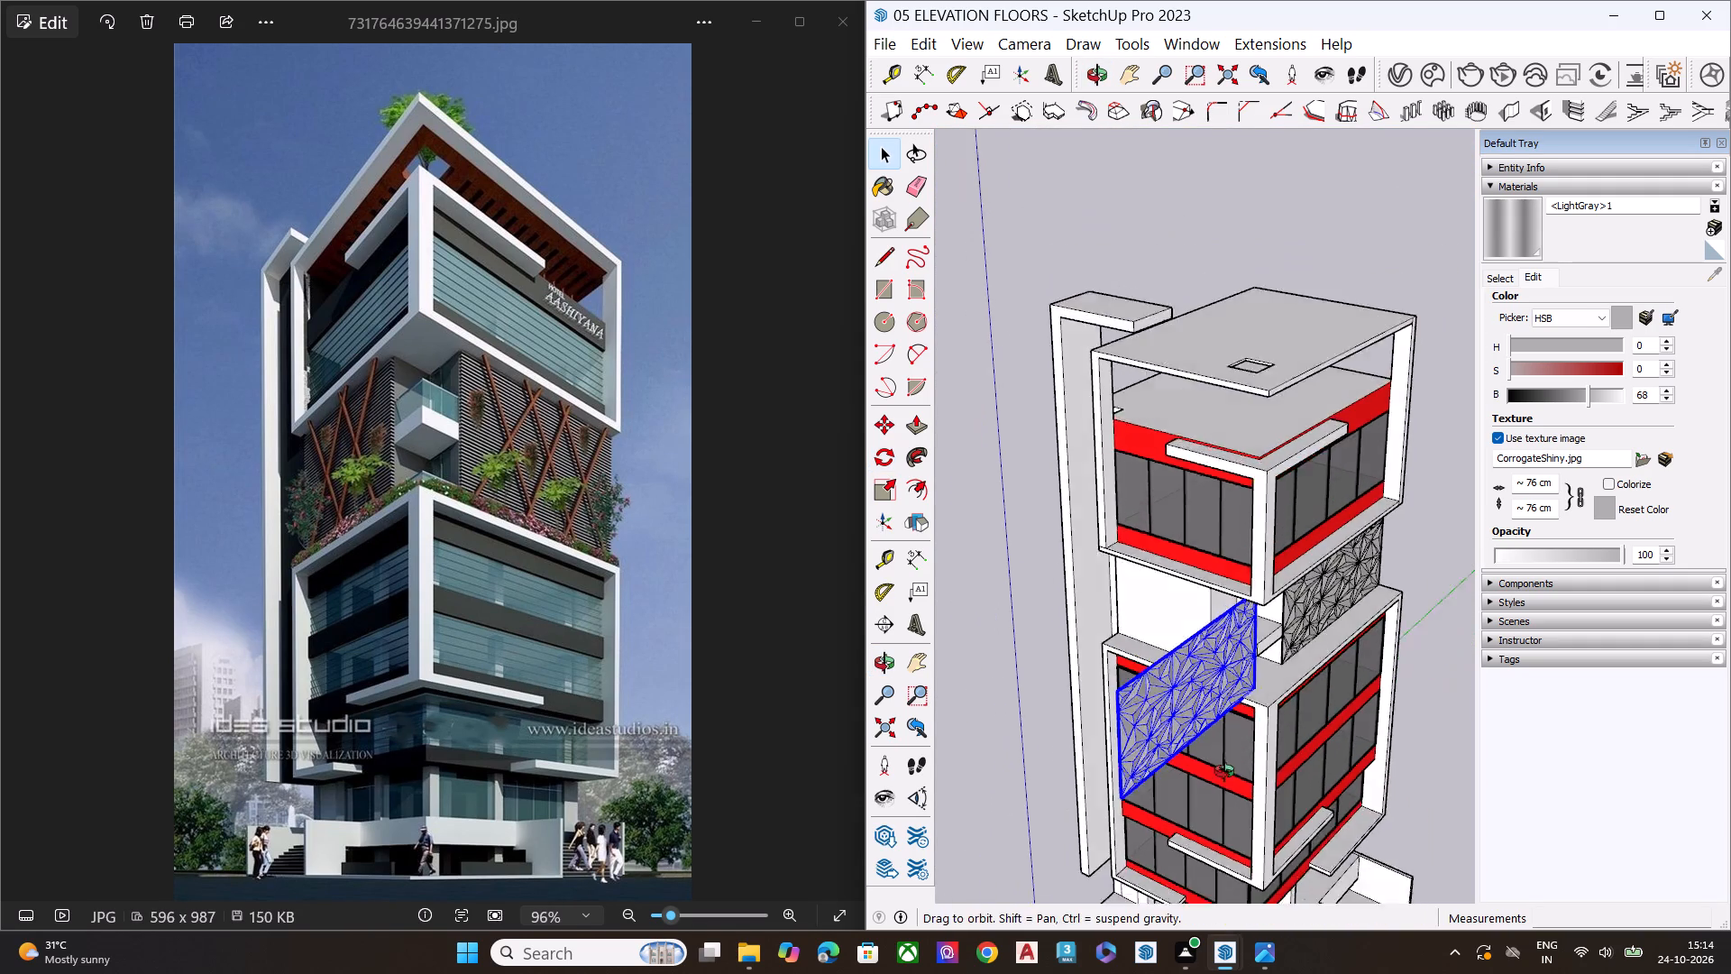
pyautogui.moveTo(1224, 771); pyautogui.dragTo(1181, 828, button='middle')
pyautogui.press('q')
pyautogui.scroll(8, 1185, 792)
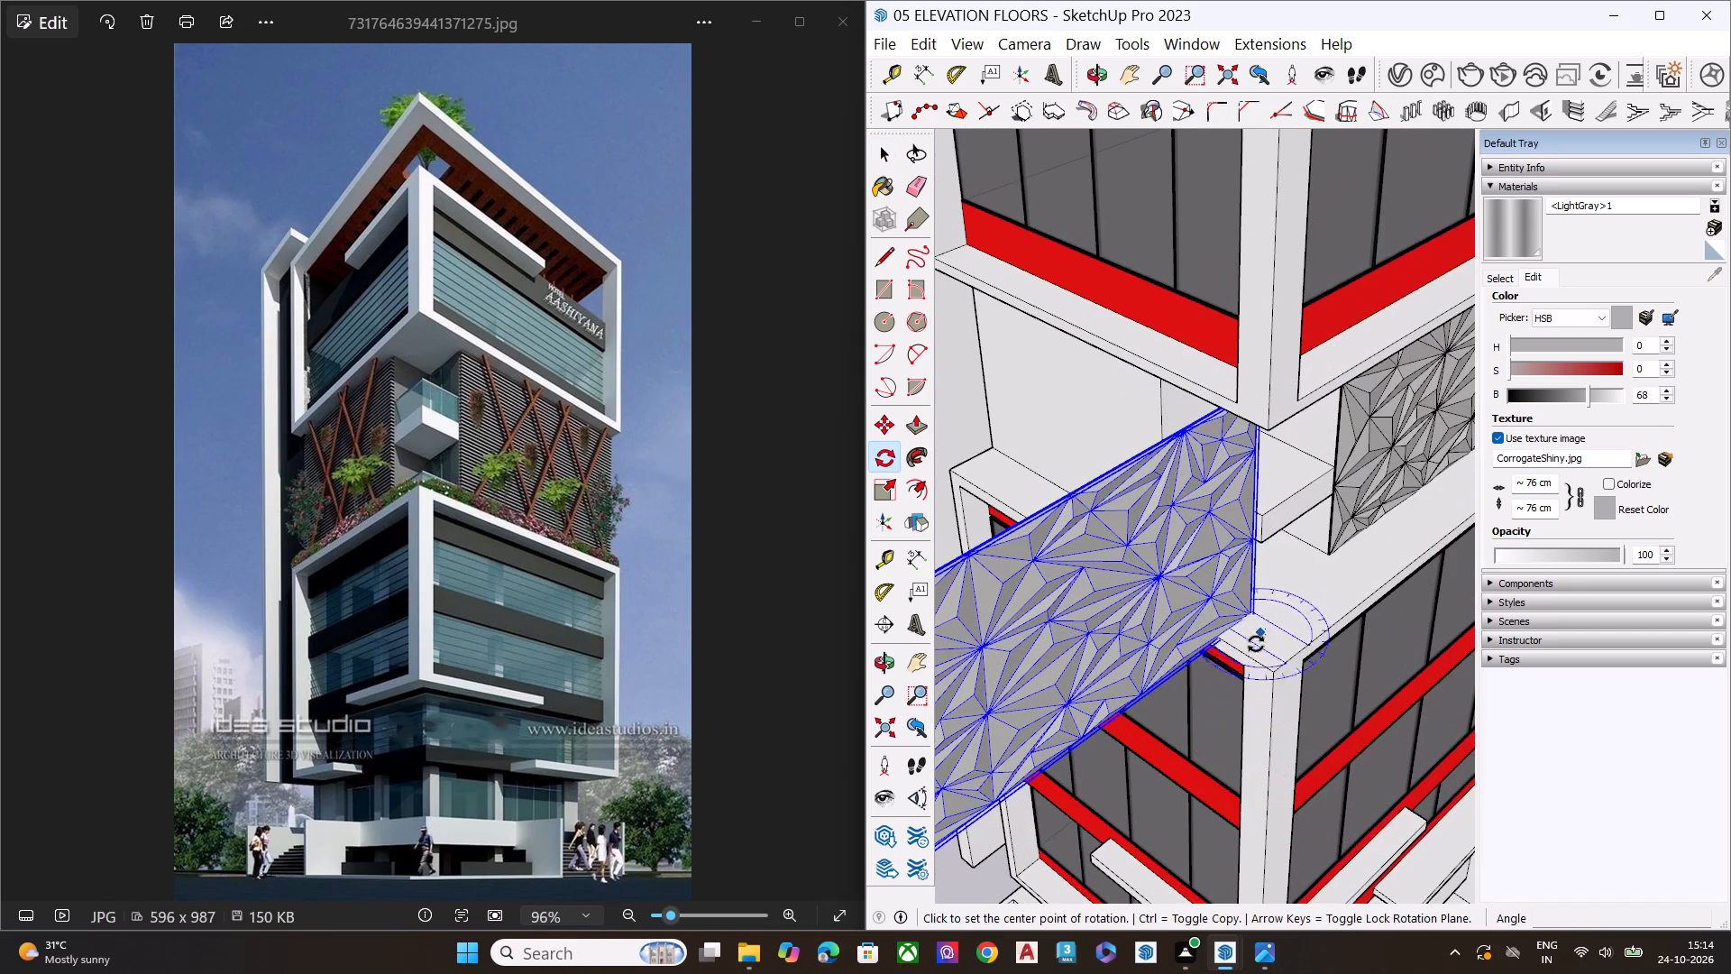
pyautogui.scroll(8, 1247, 653)
pyautogui.scroll(-3, 1225, 658)
pyautogui.click(1273, 591)
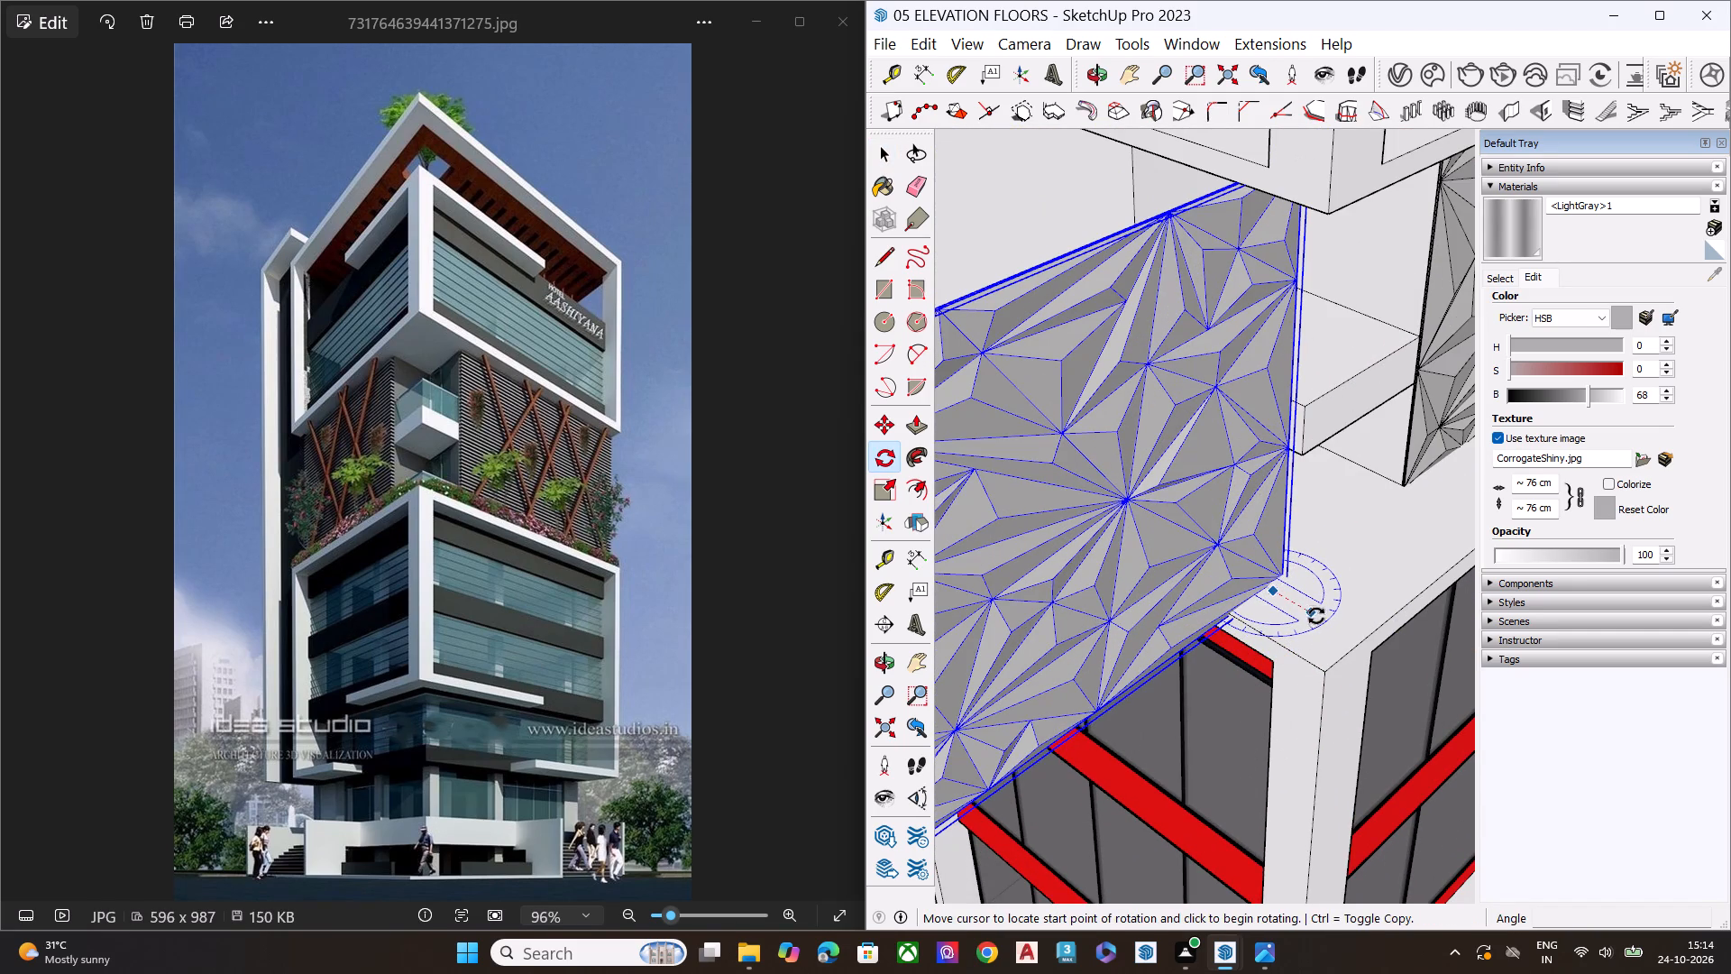
pyautogui.click(1333, 624)
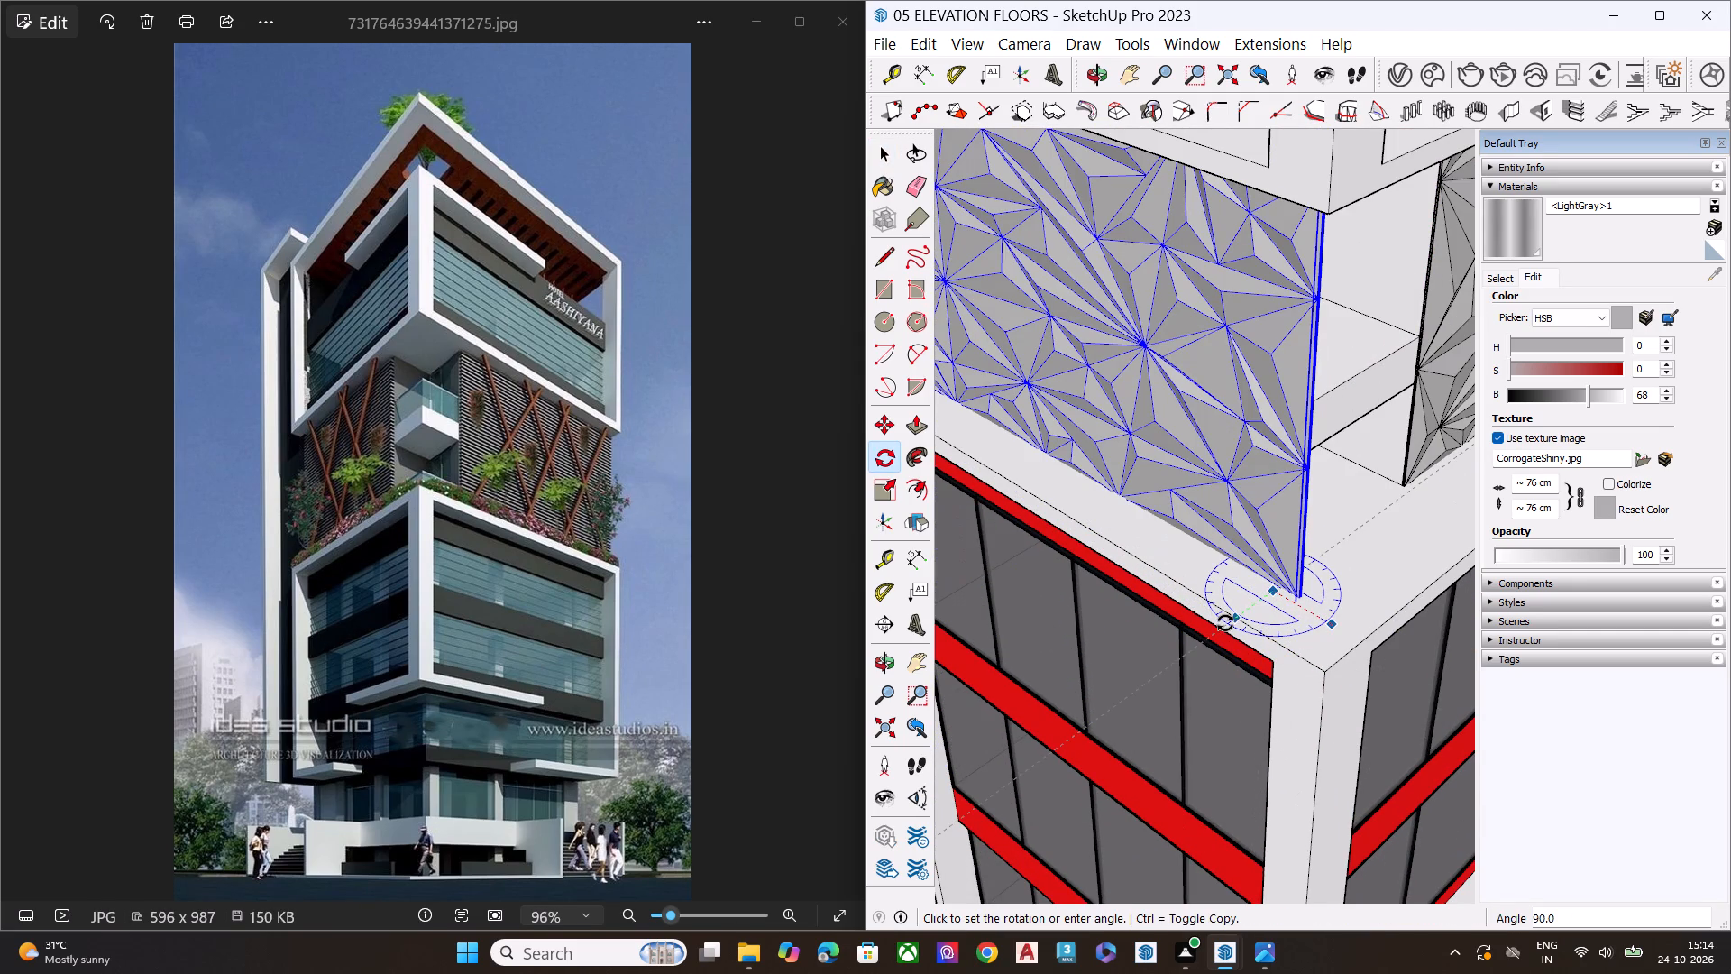
pyautogui.click(1225, 623)
pyautogui.press('space')
# Move the rotated panel by its top far corner onto the top far corner of the adjacent blank mid-level wall.
pyautogui.scroll(-8, 1098, 649)
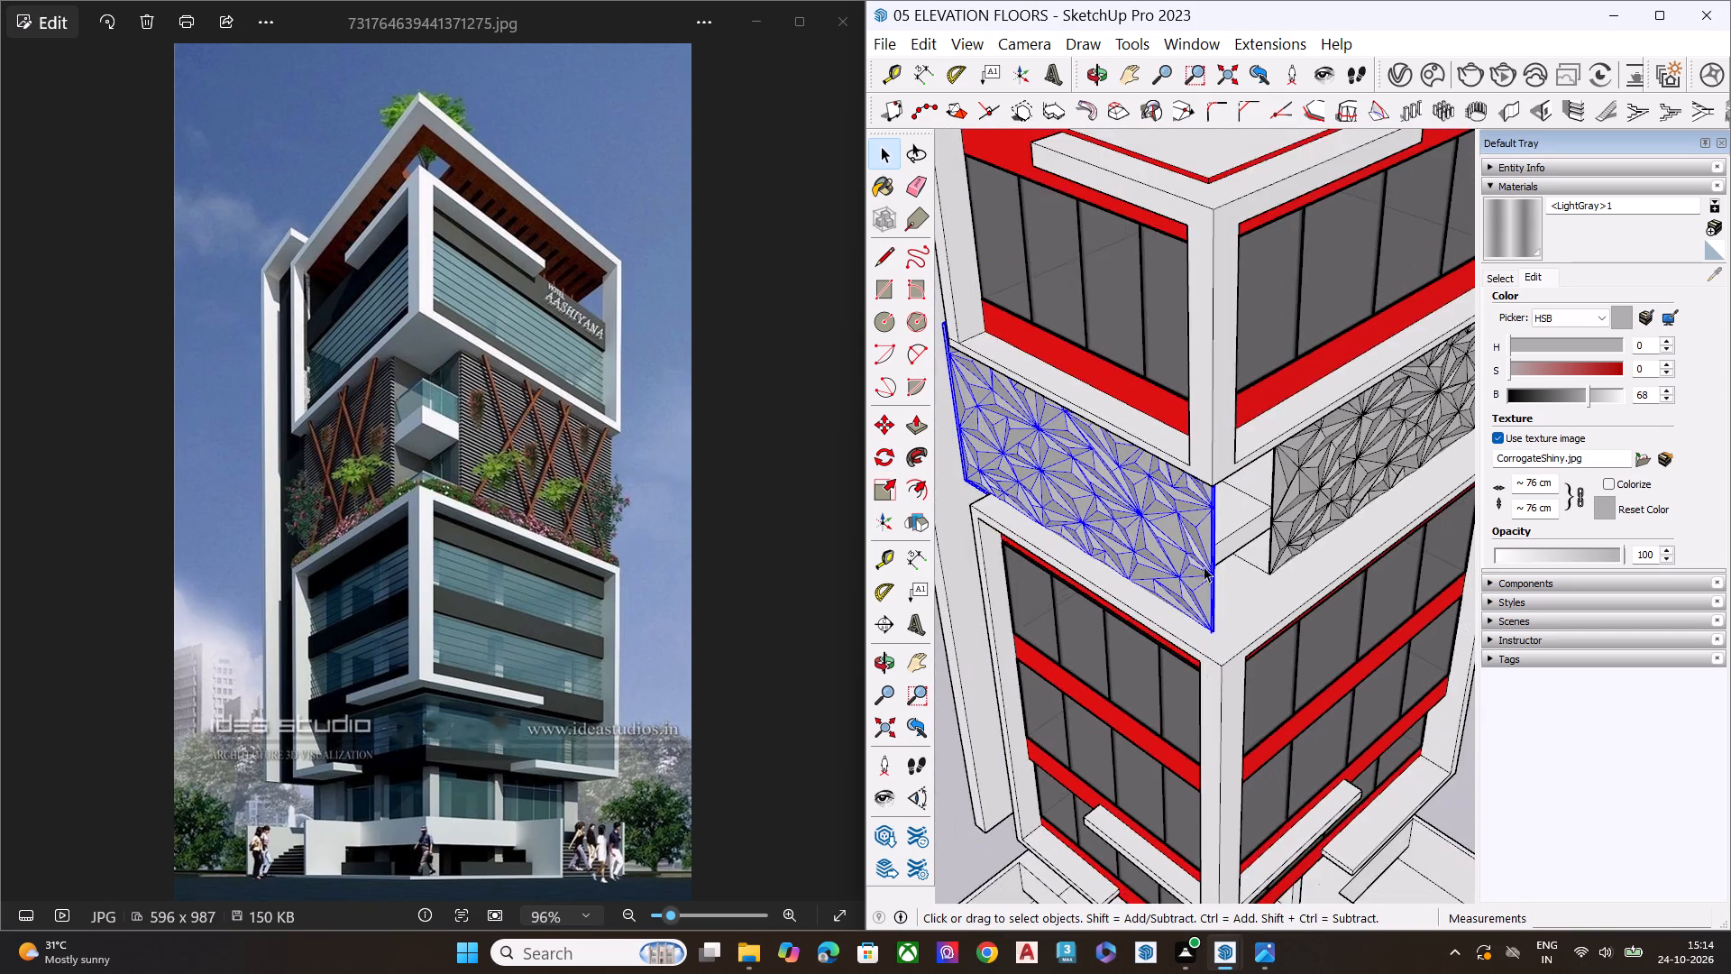
pyautogui.moveTo(1205, 562); pyautogui.dragTo(1176, 314, button='middle')
pyautogui.scroll(7, 1165, 298)
pyautogui.scroll(-5, 1194, 350)
pyautogui.press('s')
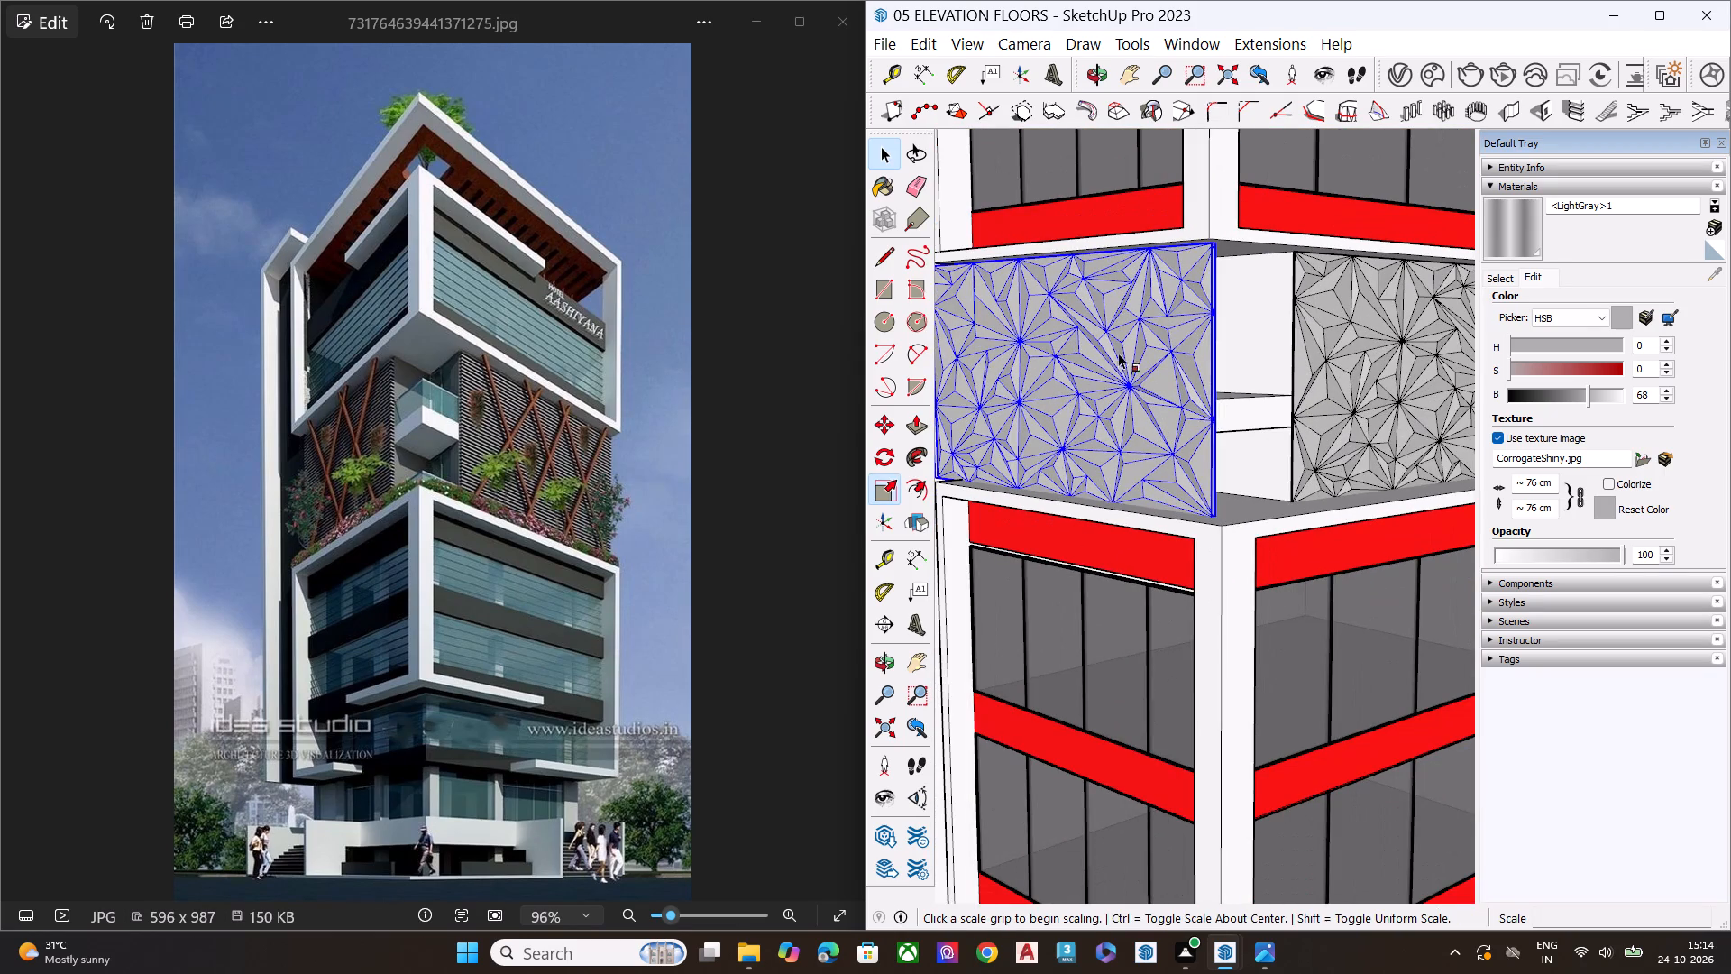
pyautogui.scroll(-7, 1217, 311)
pyautogui.moveTo(1096, 335); pyautogui.dragTo(1397, 370, button='middle')
pyautogui.scroll(6, 1313, 349)
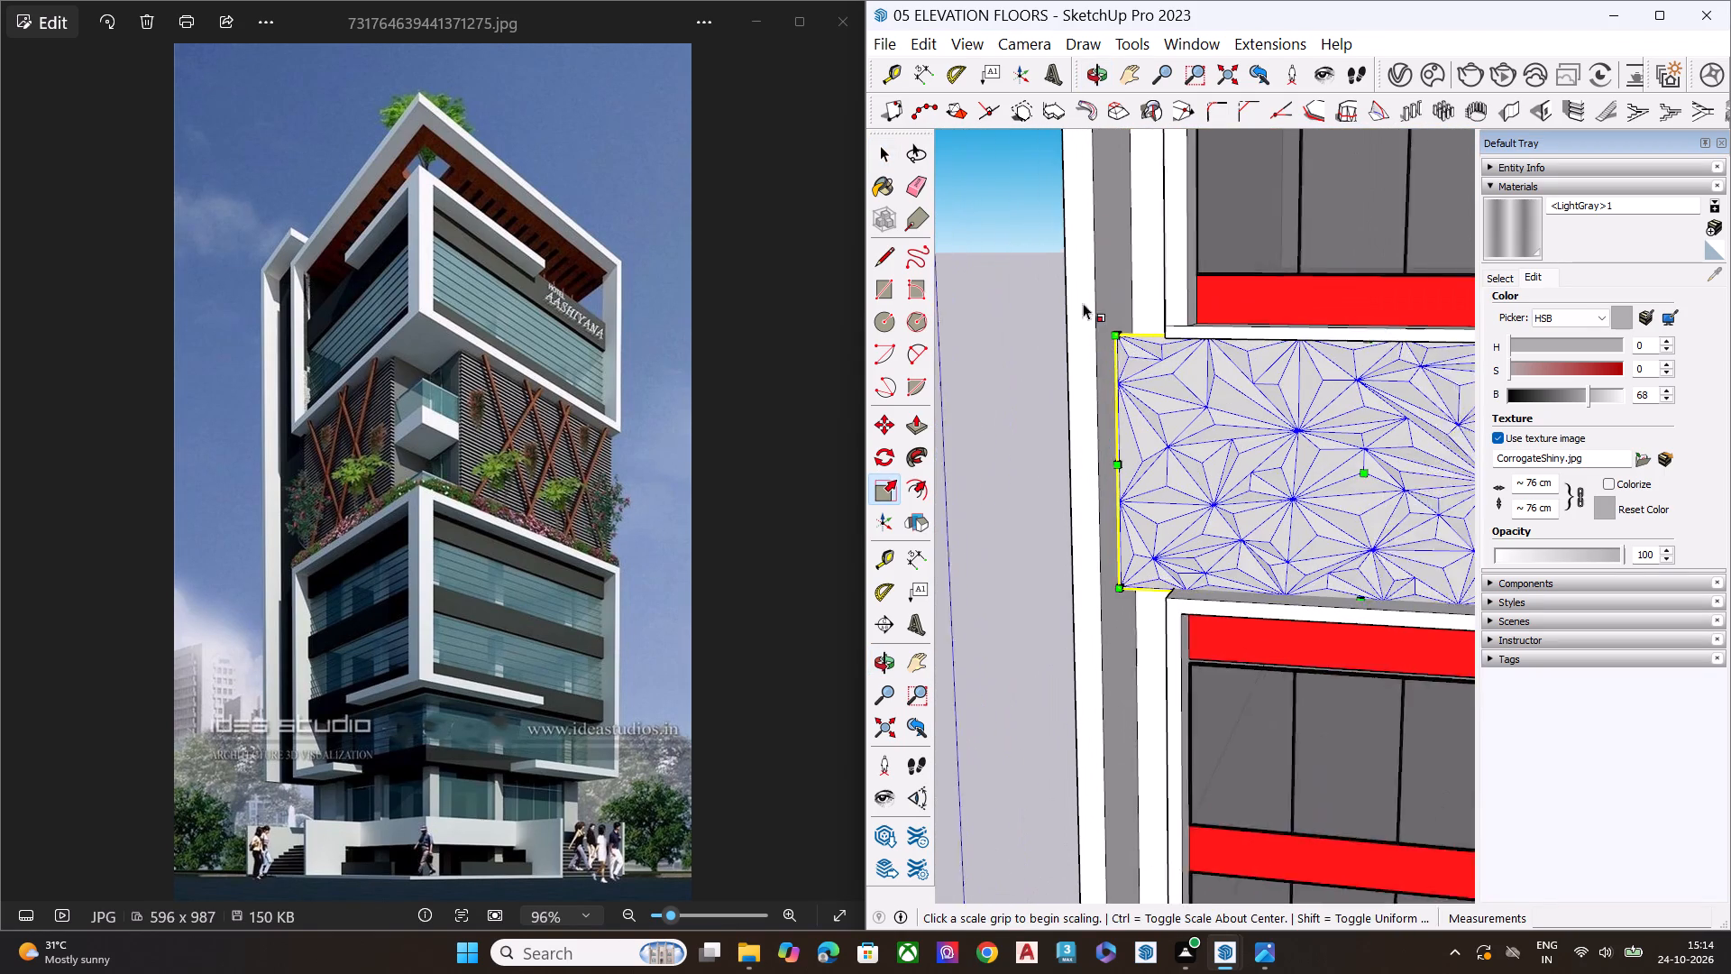
pyautogui.scroll(2, 1083, 303)
pyautogui.press('m')
pyautogui.scroll(5, 1122, 419)
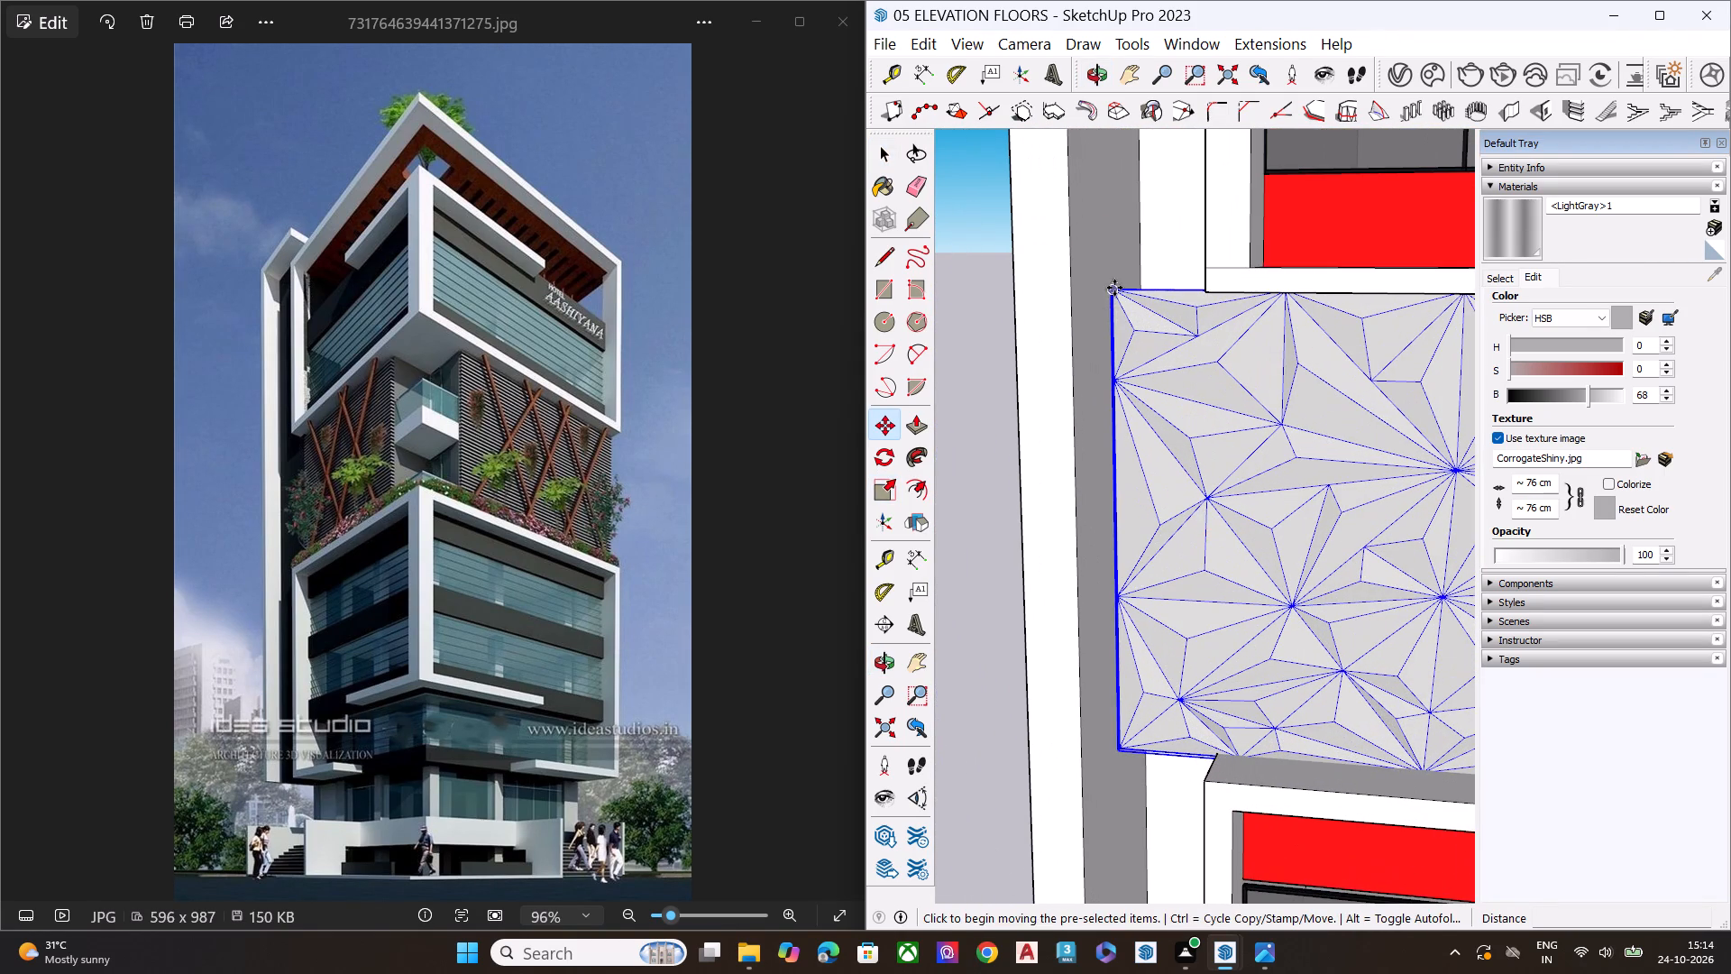
pyautogui.click(1114, 288)
pyautogui.moveTo(1250, 320); pyautogui.dragTo(1437, 92, button='middle')
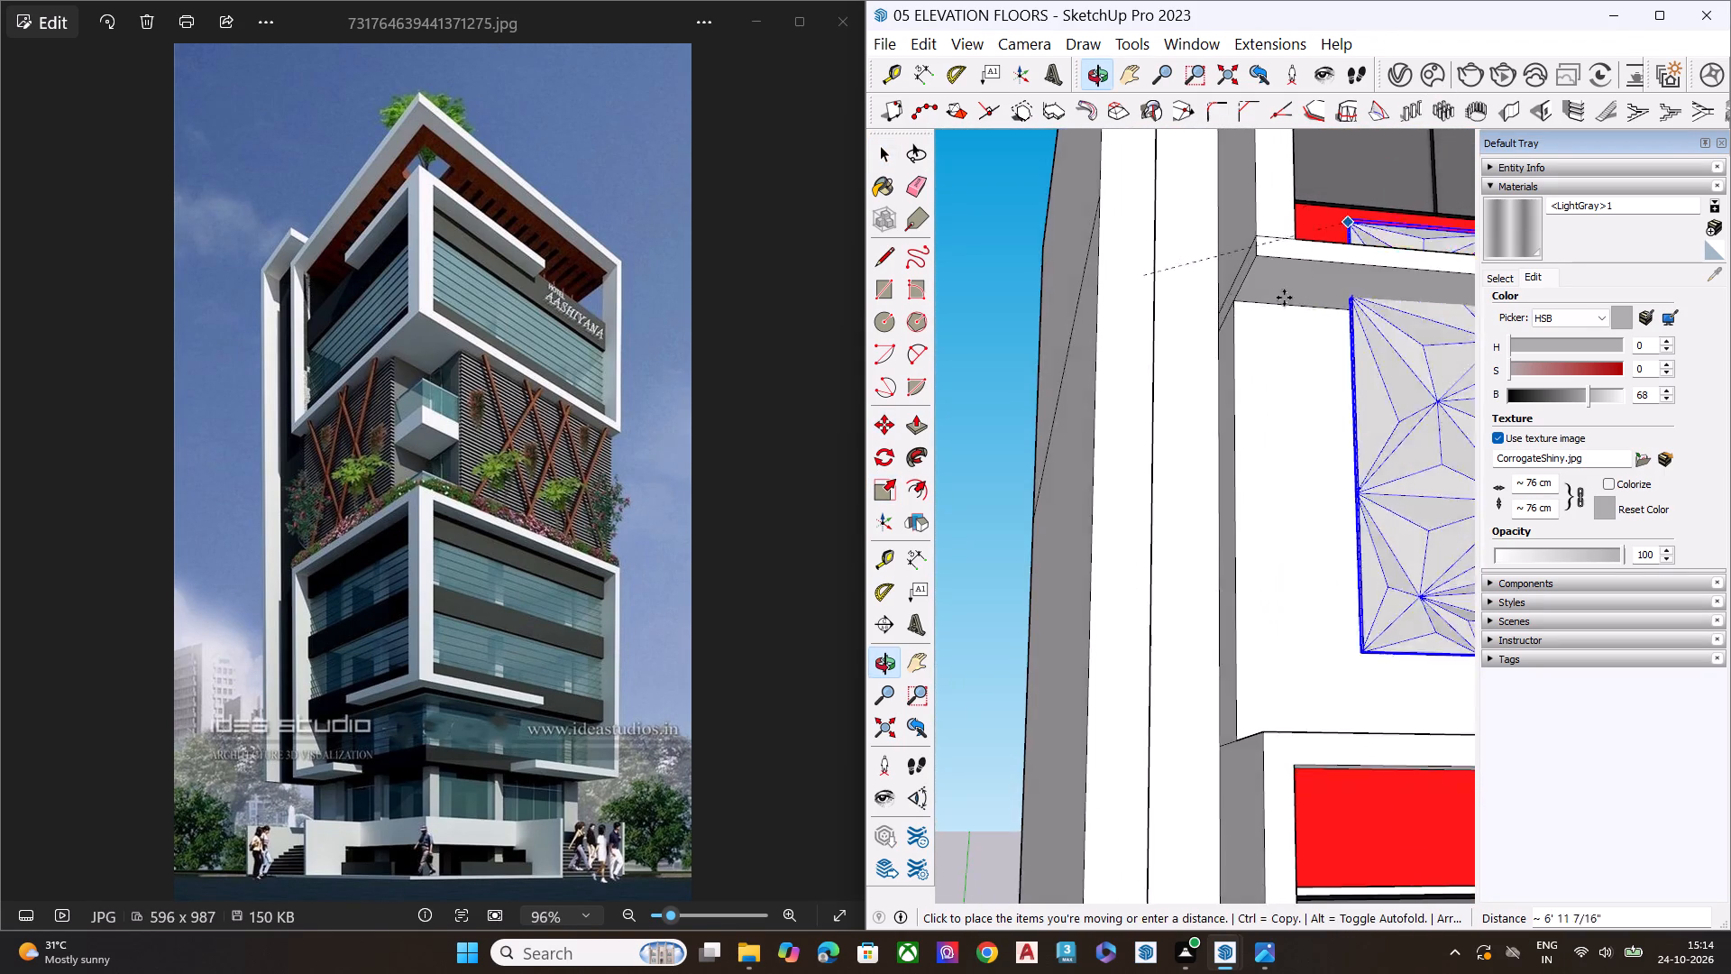
pyautogui.scroll(7, 1274, 307)
pyautogui.click(1199, 290)
pyautogui.press('space')
# Check the moved panel's fit at the wall's far corner and across the mid-level opening.
pyautogui.scroll(-3, 1077, 422)
pyautogui.scroll(2, 1094, 442)
pyautogui.scroll(-2, 1096, 442)
pyautogui.scroll(1, 1104, 448)
pyautogui.scroll(-1, 1124, 463)
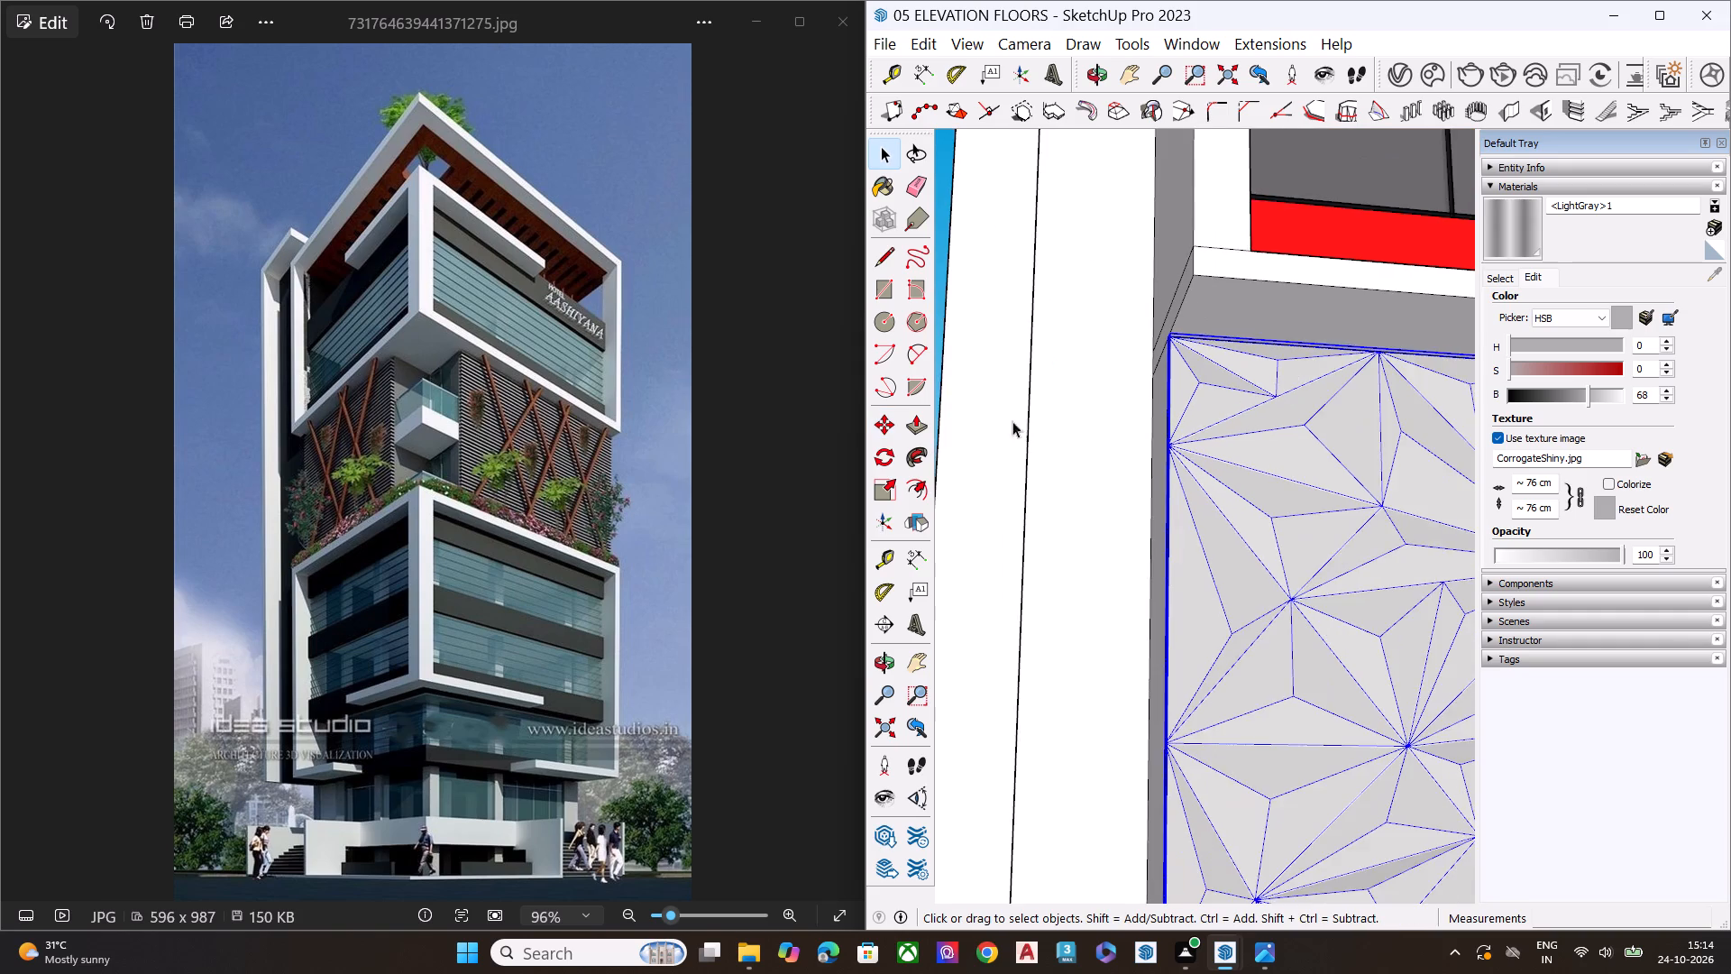
pyautogui.scroll(-5, 965, 427)
pyautogui.scroll(1, 990, 480)
pyautogui.scroll(-2, 1031, 503)
pyautogui.scroll(1, 1053, 526)
pyautogui.scroll(-2, 1034, 528)
pyautogui.scroll(1, 993, 535)
pyautogui.scroll(-5, 982, 537)
pyautogui.moveTo(1219, 540); pyautogui.dragTo(1025, 792, button='middle')
pyautogui.scroll(-5, 1013, 620)
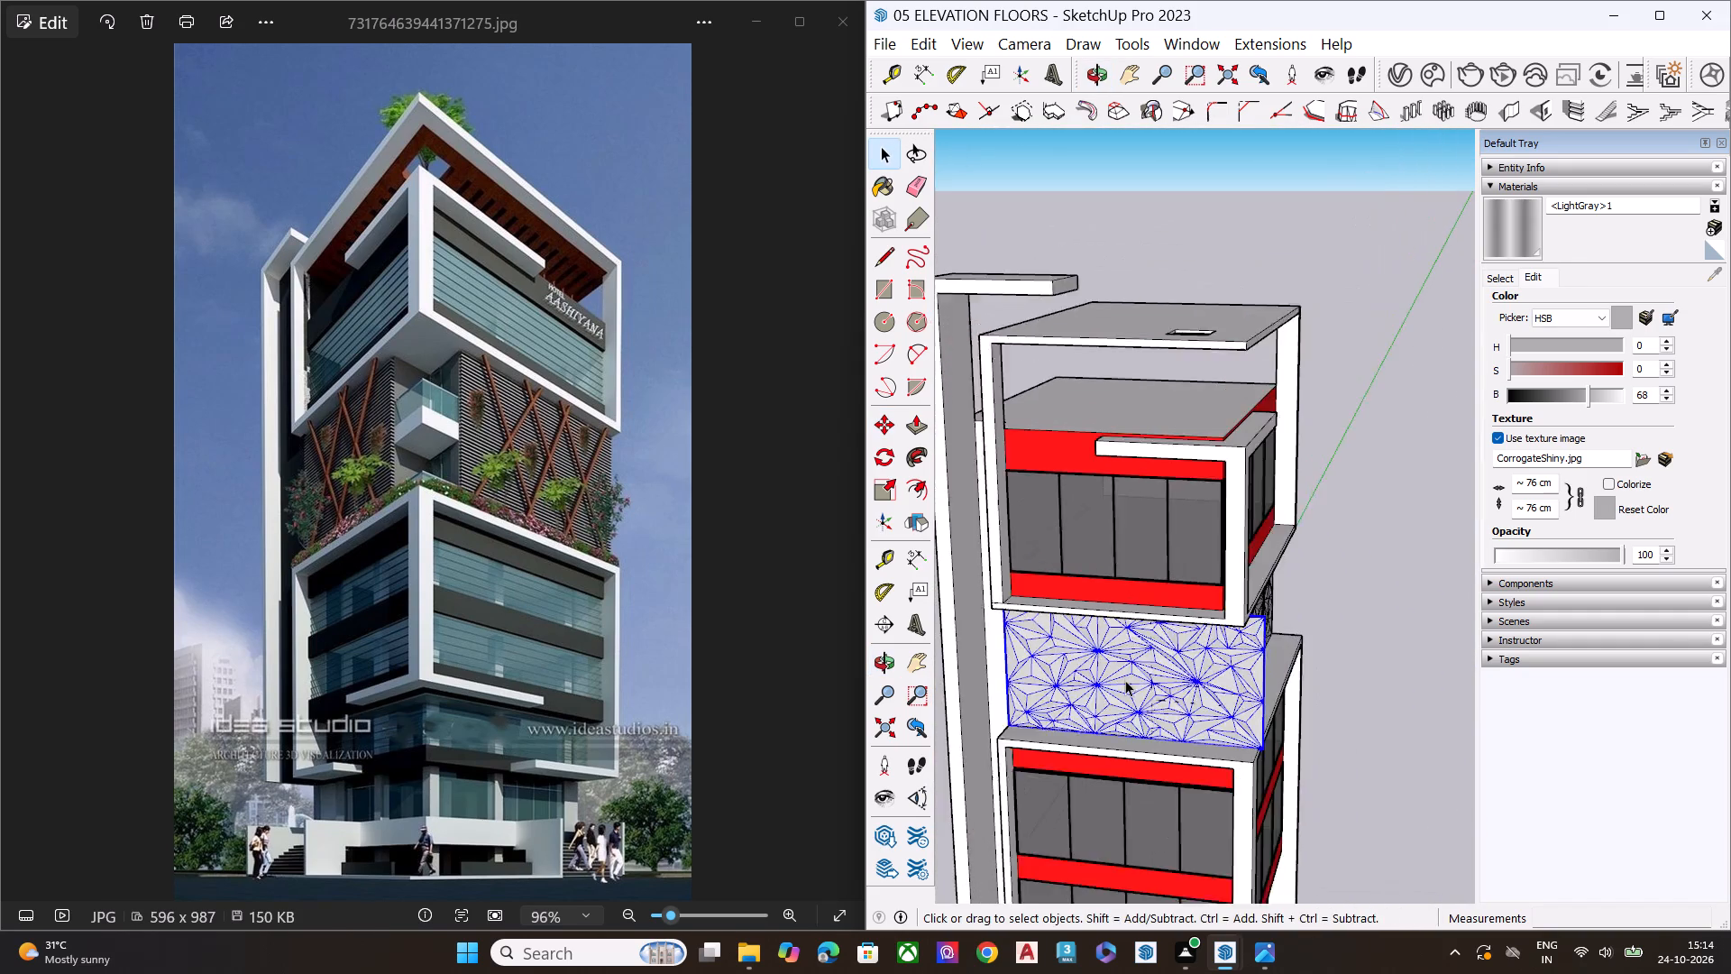
pyautogui.scroll(-2, 1125, 680)
pyautogui.moveTo(1140, 737); pyautogui.dragTo(937, 572, button='middle')
# Scale the moved panel's height from its bottom edge by about 0.99 to fit between the slabs.
pyautogui.scroll(8, 941, 566)
pyautogui.scroll(1, 1268, 797)
pyautogui.moveTo(1268, 797); pyautogui.dragTo(1223, 804, button='middle')
pyautogui.press('s')
pyautogui.scroll(-2, 1099, 730)
pyautogui.scroll(1, 1105, 733)
pyautogui.scroll(-2, 1113, 754)
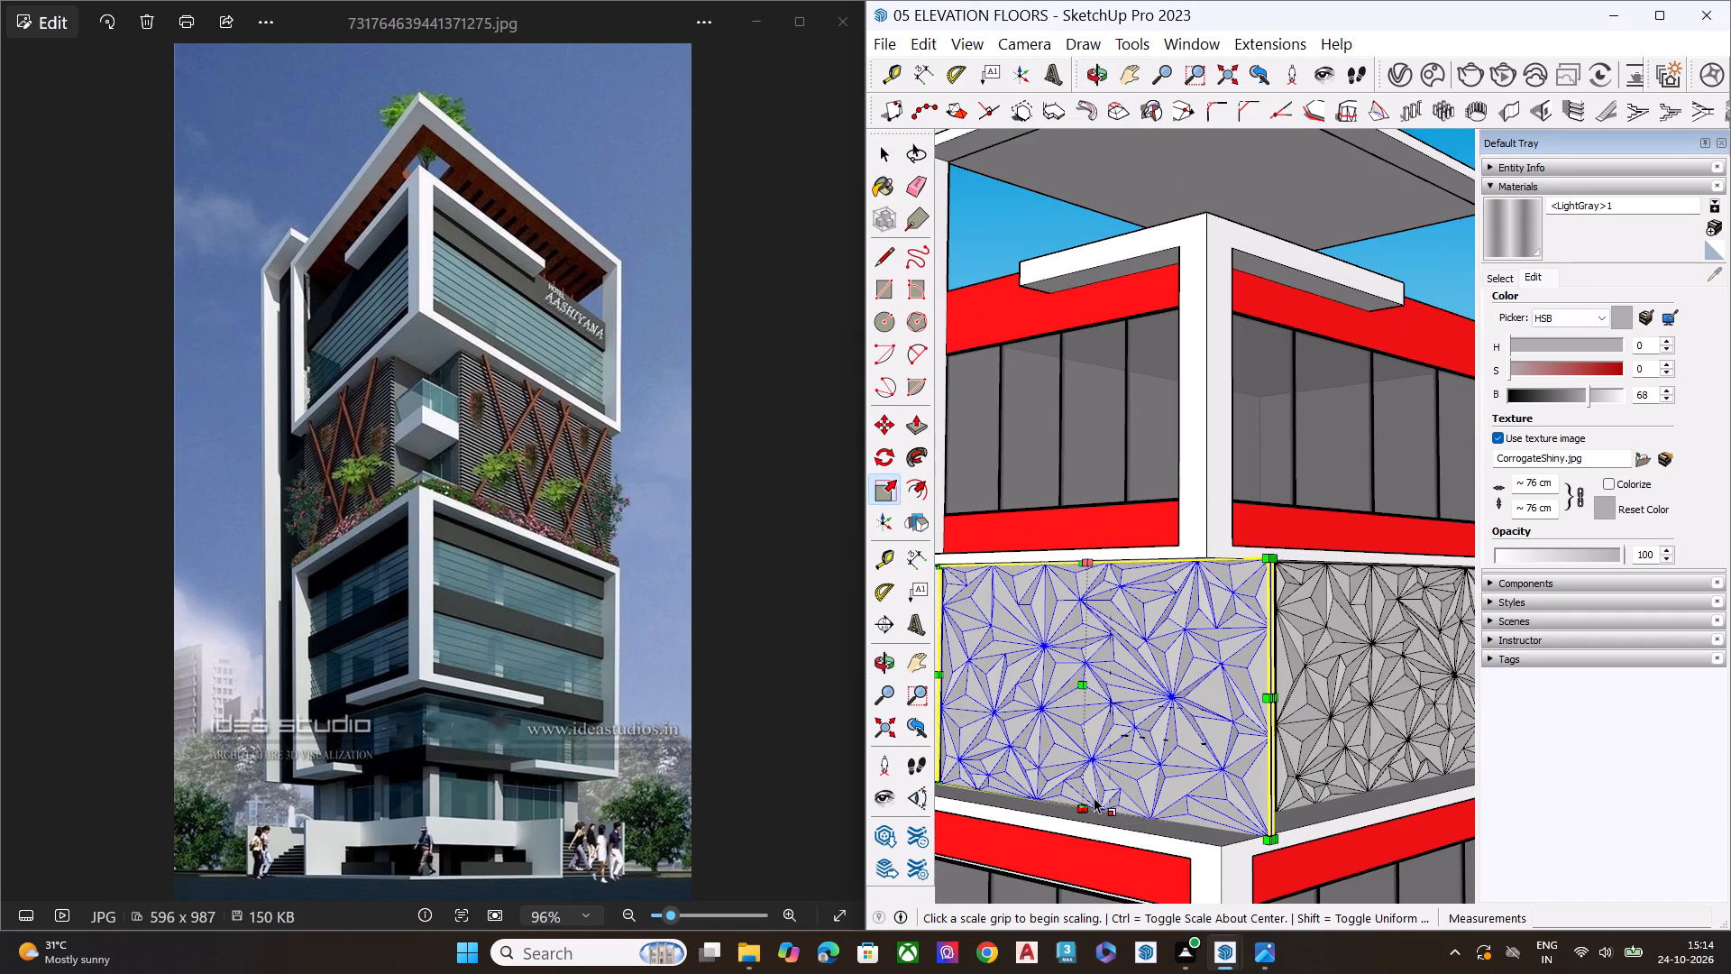
pyautogui.scroll(5, 1091, 800)
pyautogui.scroll(-1, 1091, 800)
pyautogui.scroll(2, 1089, 800)
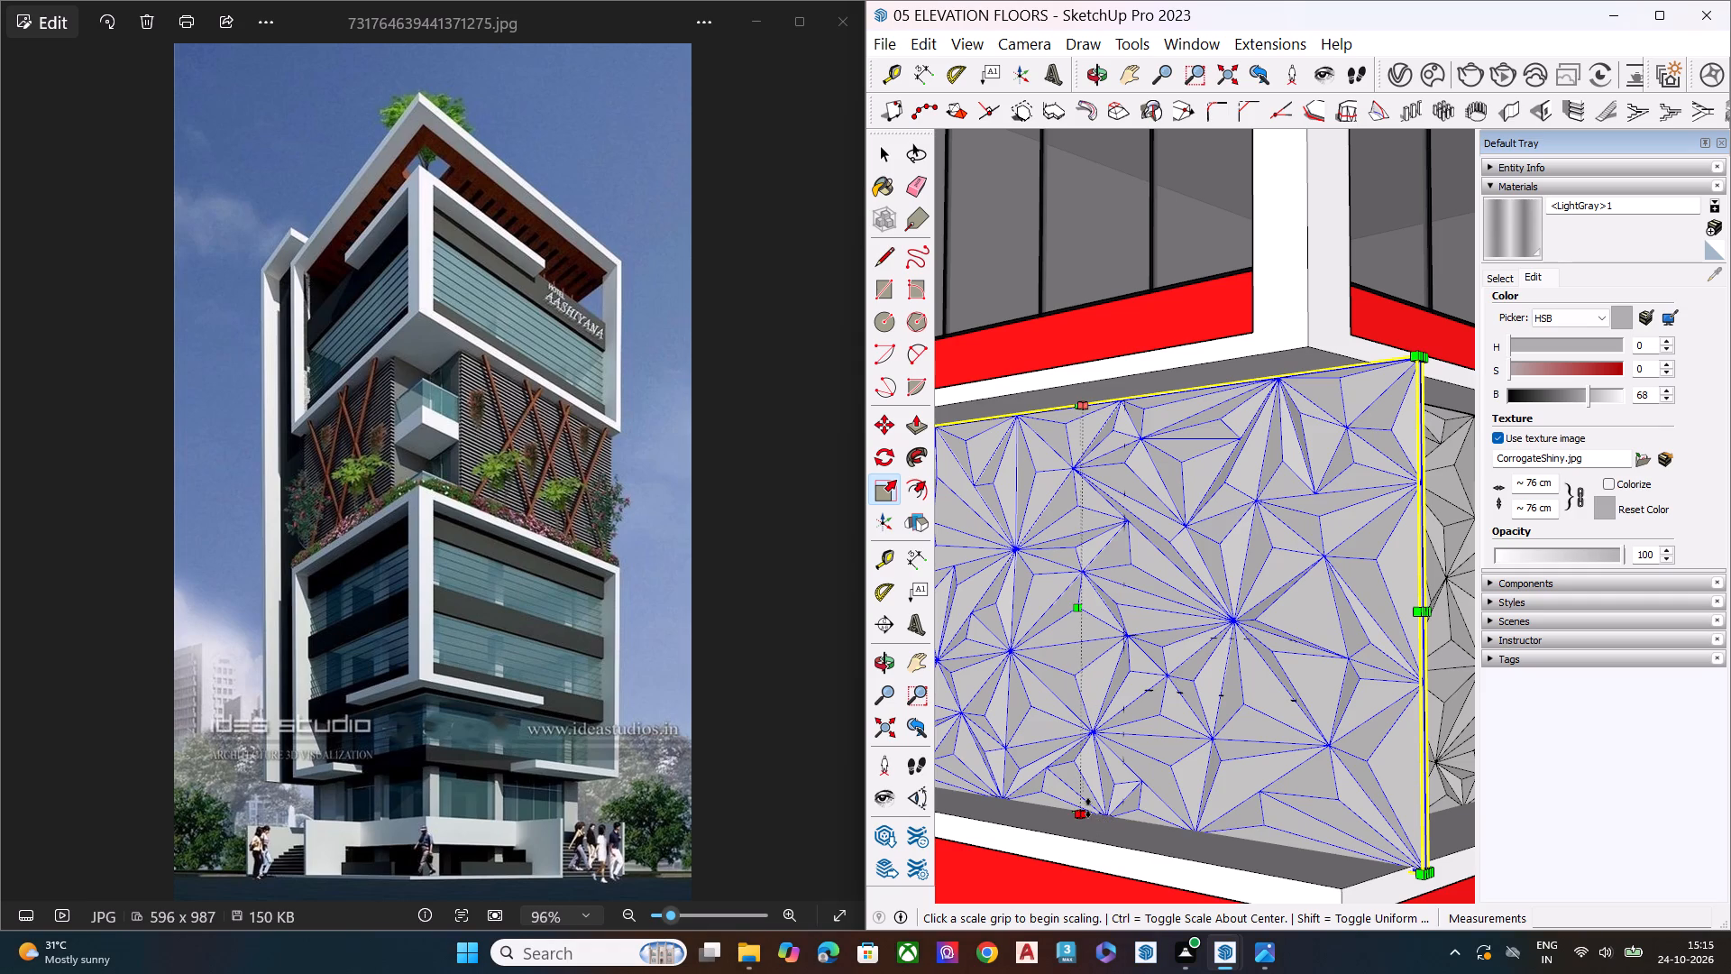
pyautogui.click(1088, 808)
pyautogui.click(1117, 811)
pyautogui.press('space')
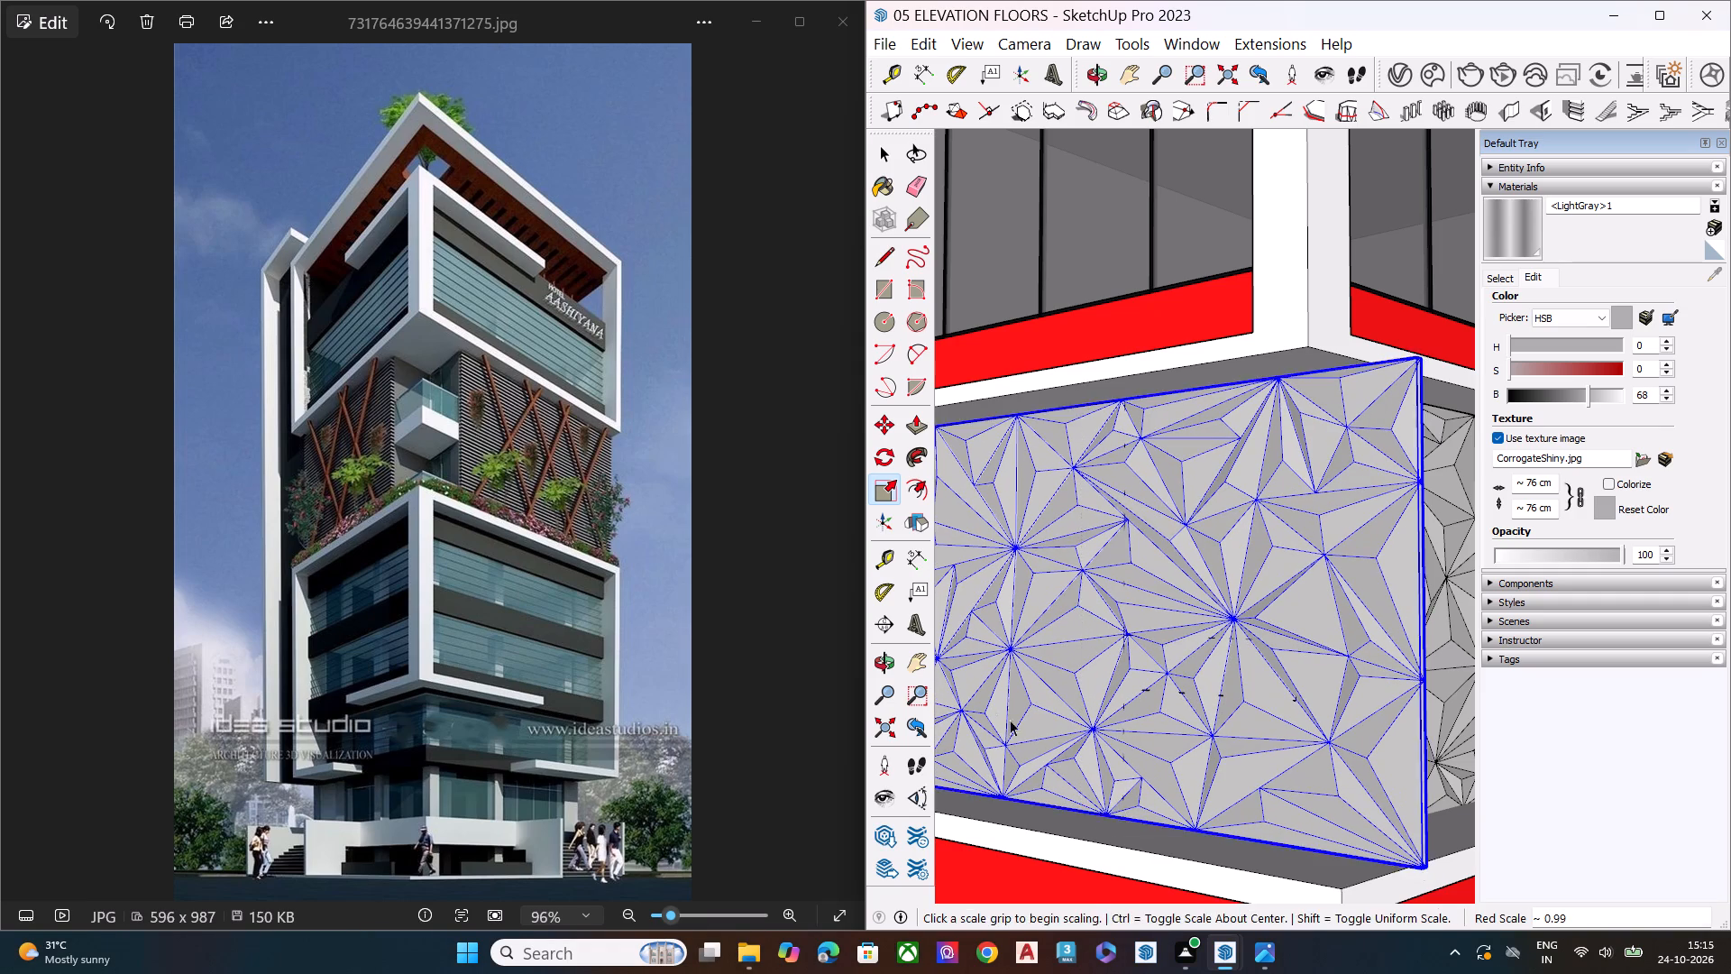
# Scale the panel along the wall by about 0.57 so its inner end finishes at the blank wall's edge beside the balcony.
pyautogui.scroll(-3, 986, 704)
pyautogui.scroll(1, 986, 704)
pyautogui.scroll(-4, 986, 704)
pyautogui.moveTo(1160, 725); pyautogui.dragTo(1127, 744, button='middle')
pyautogui.scroll(3, 1149, 739)
pyautogui.press('s')
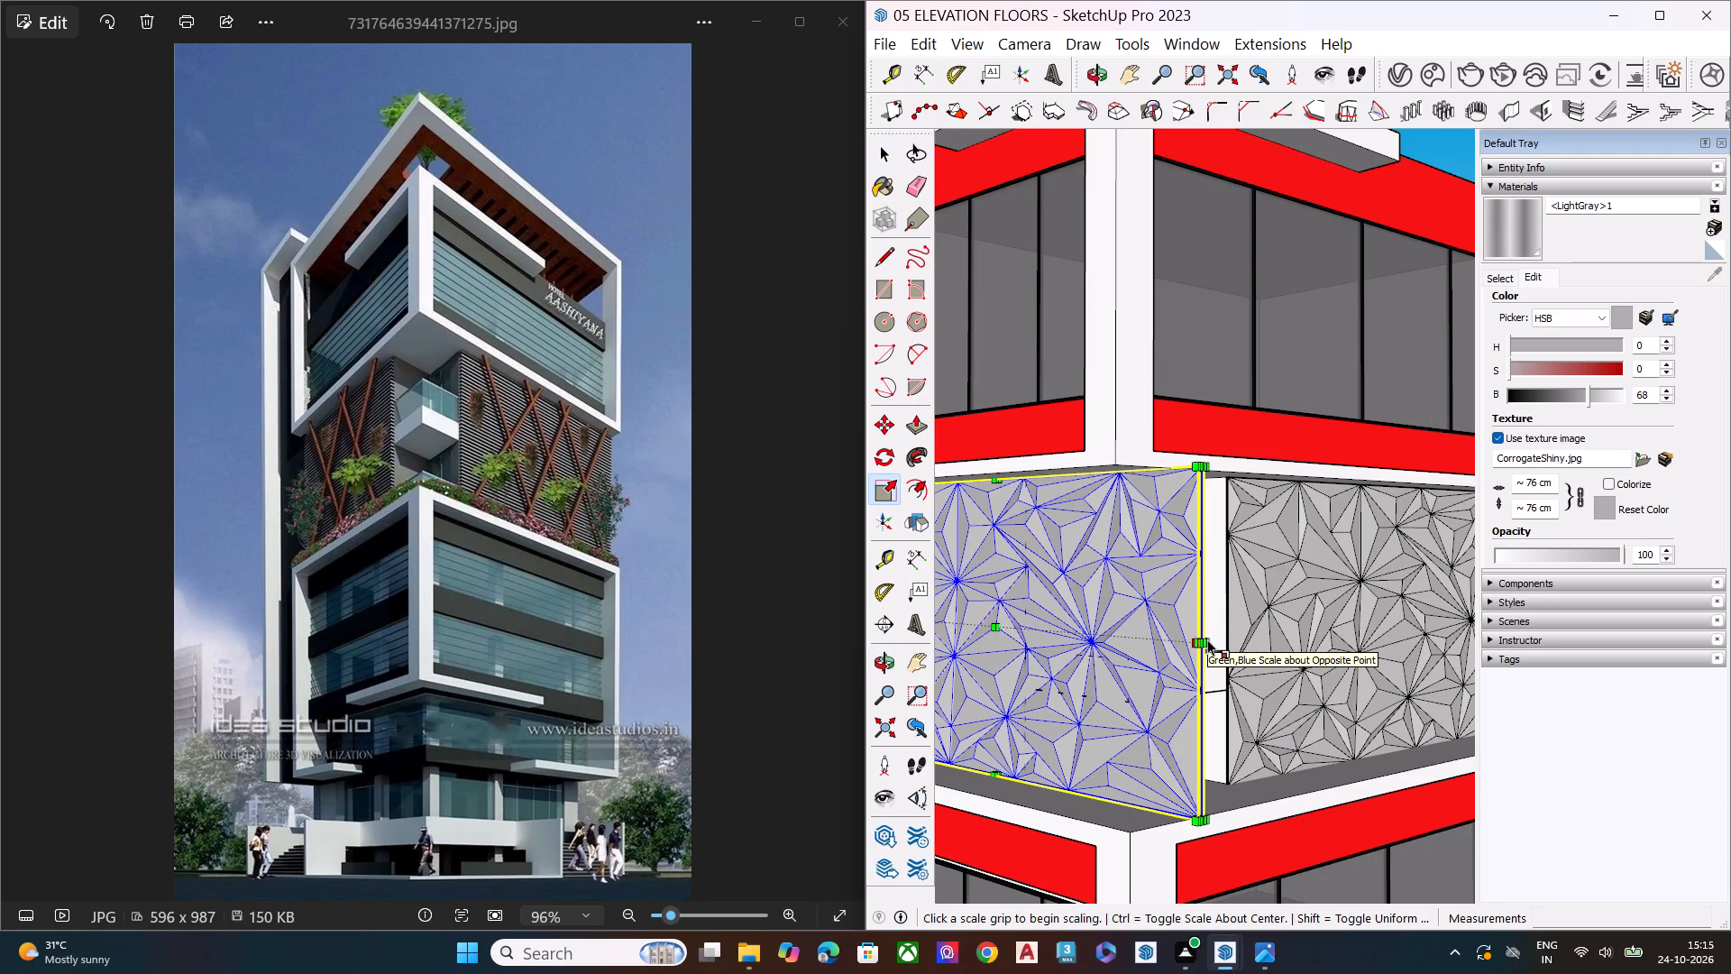
pyautogui.scroll(7, 1191, 629)
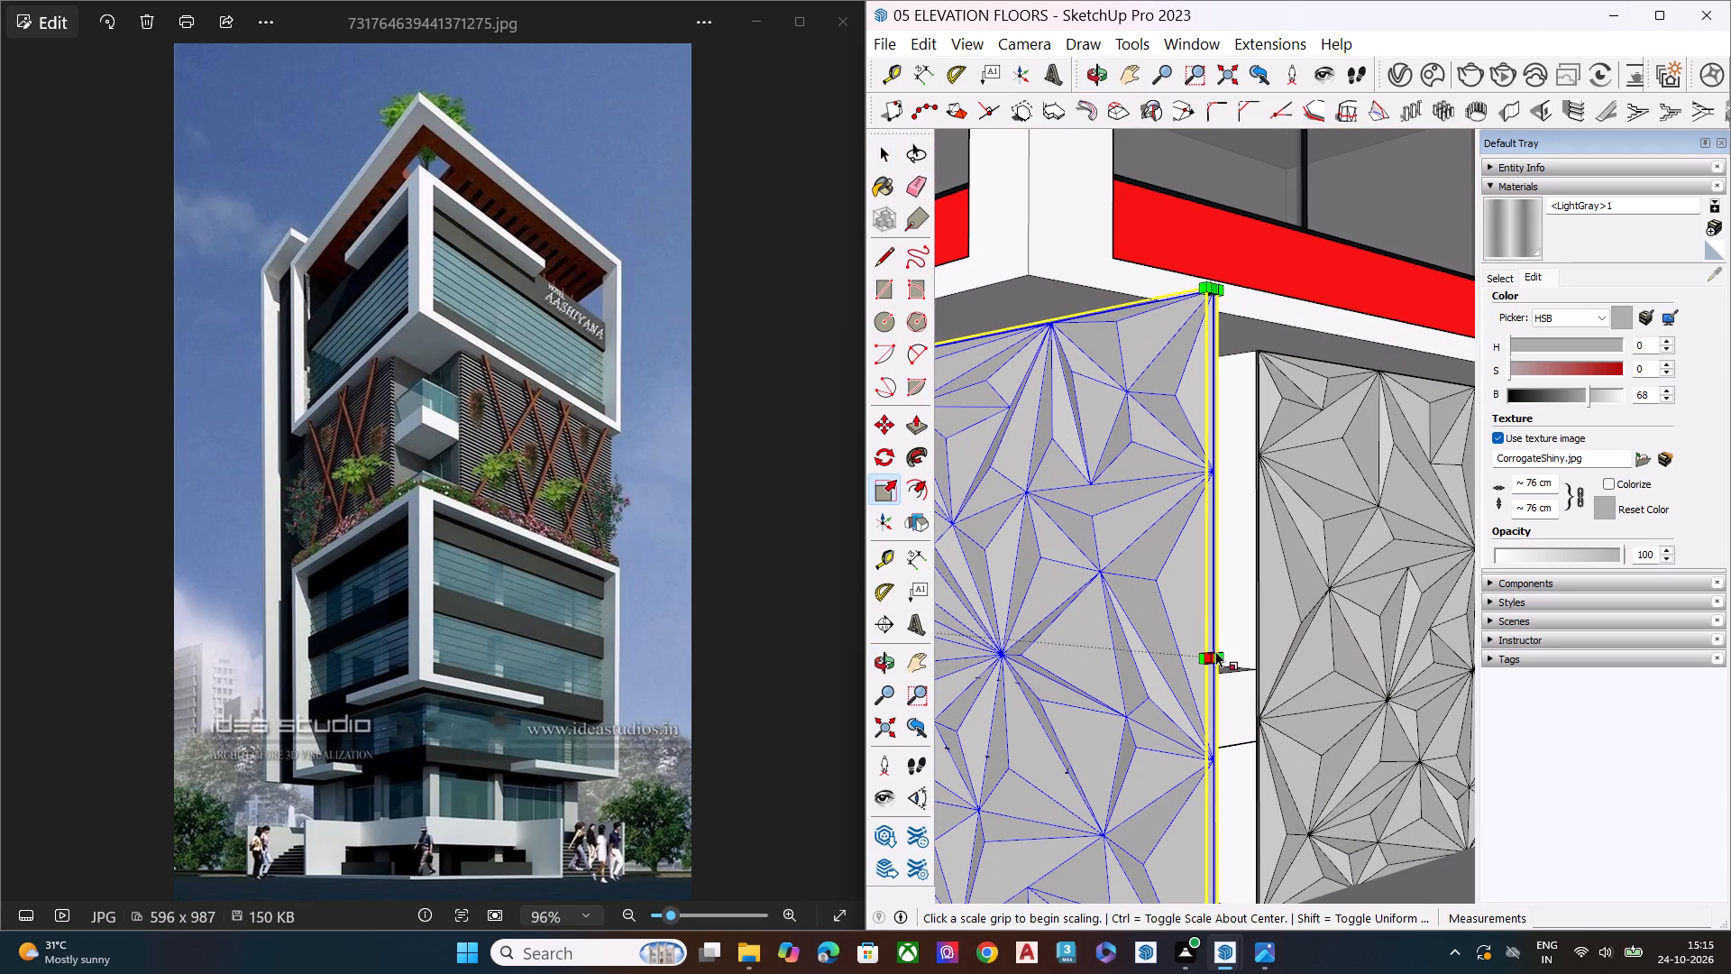
pyautogui.click(1217, 651)
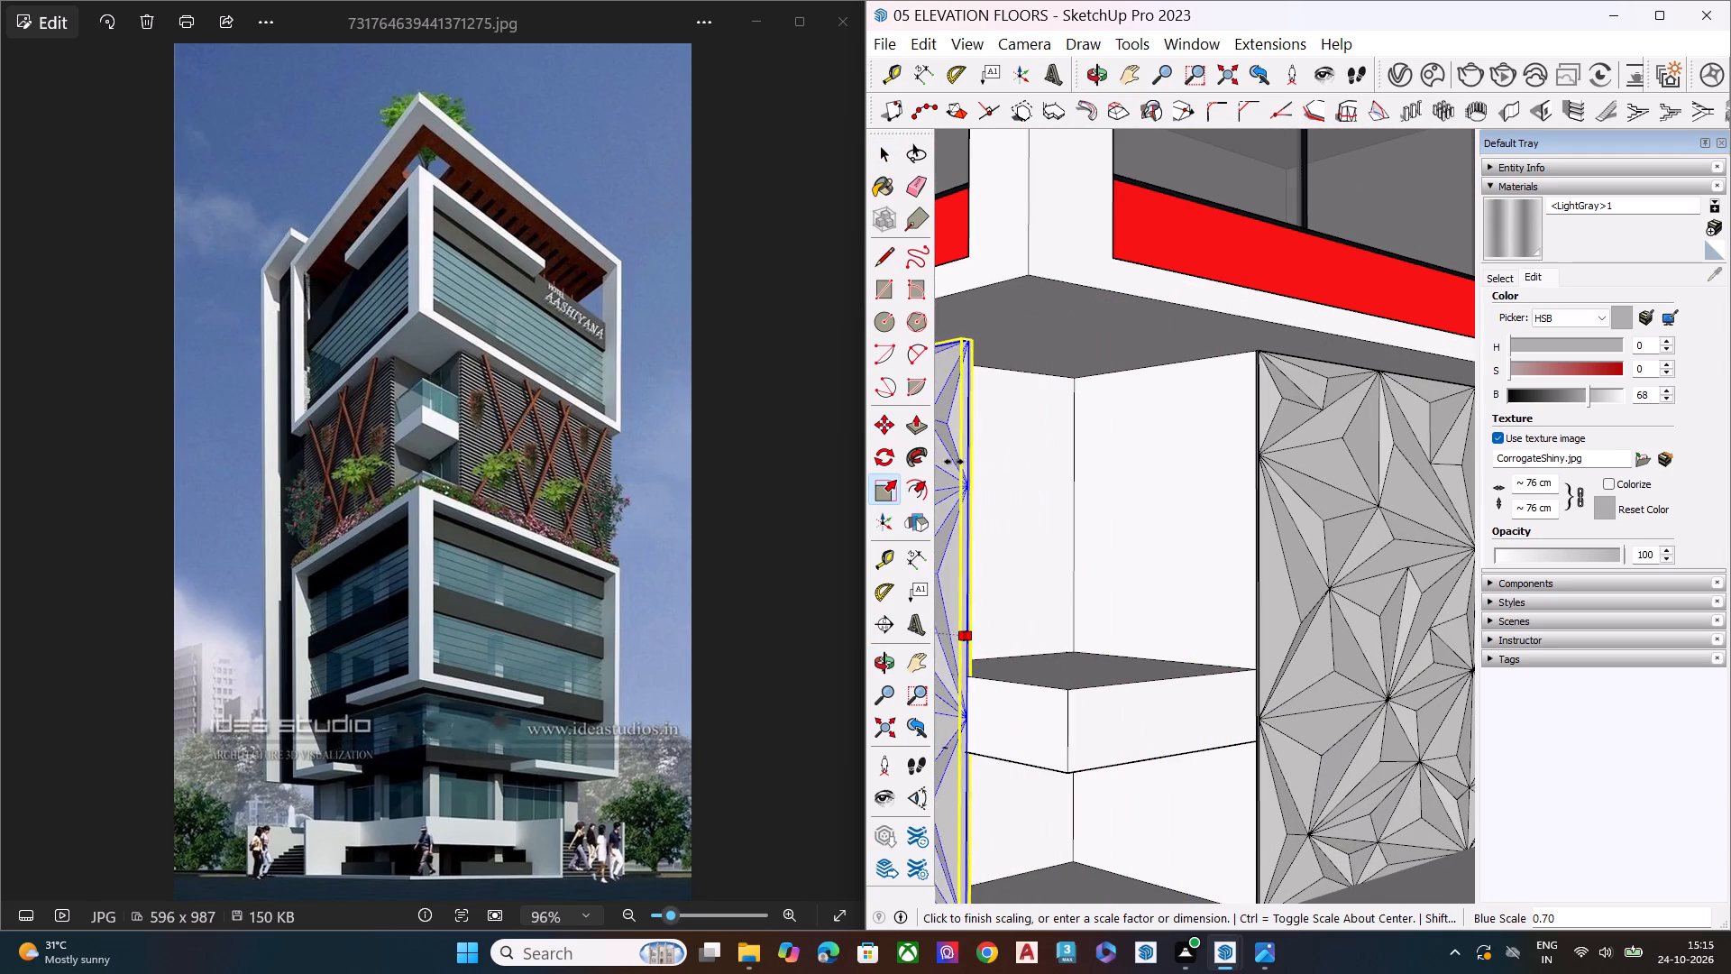
pyautogui.scroll(-8, 957, 472)
pyautogui.moveTo(1039, 574); pyautogui.dragTo(1441, 711, button='middle')
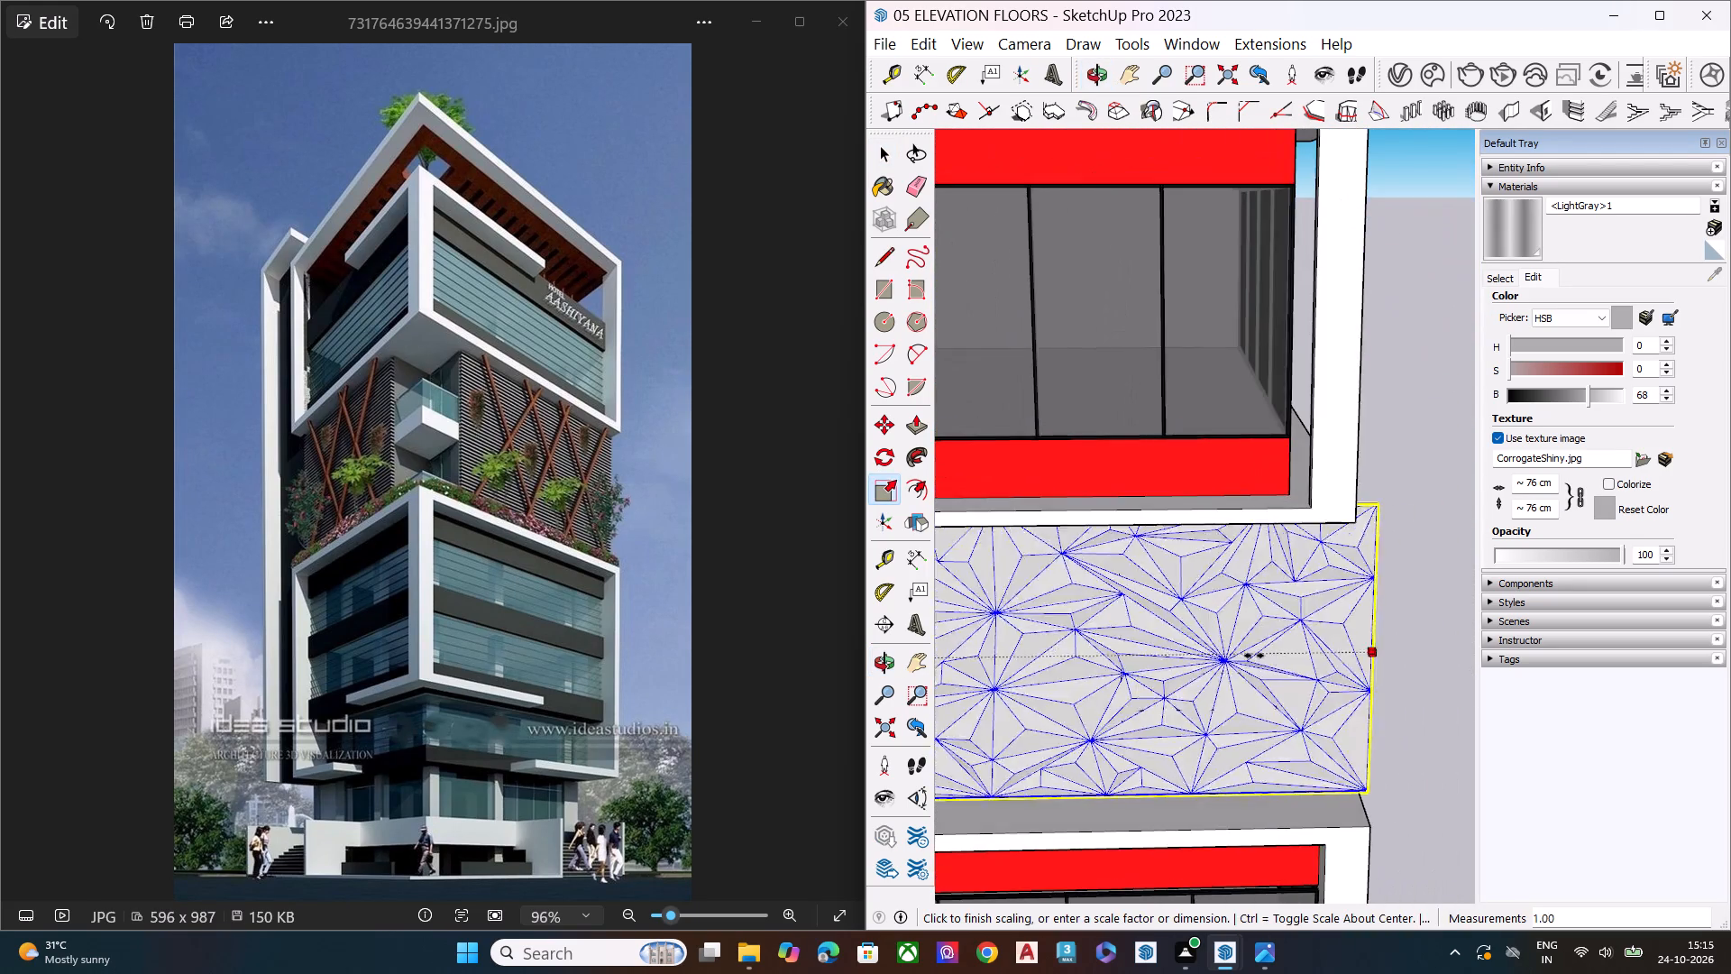
pyautogui.scroll(9, 1139, 551)
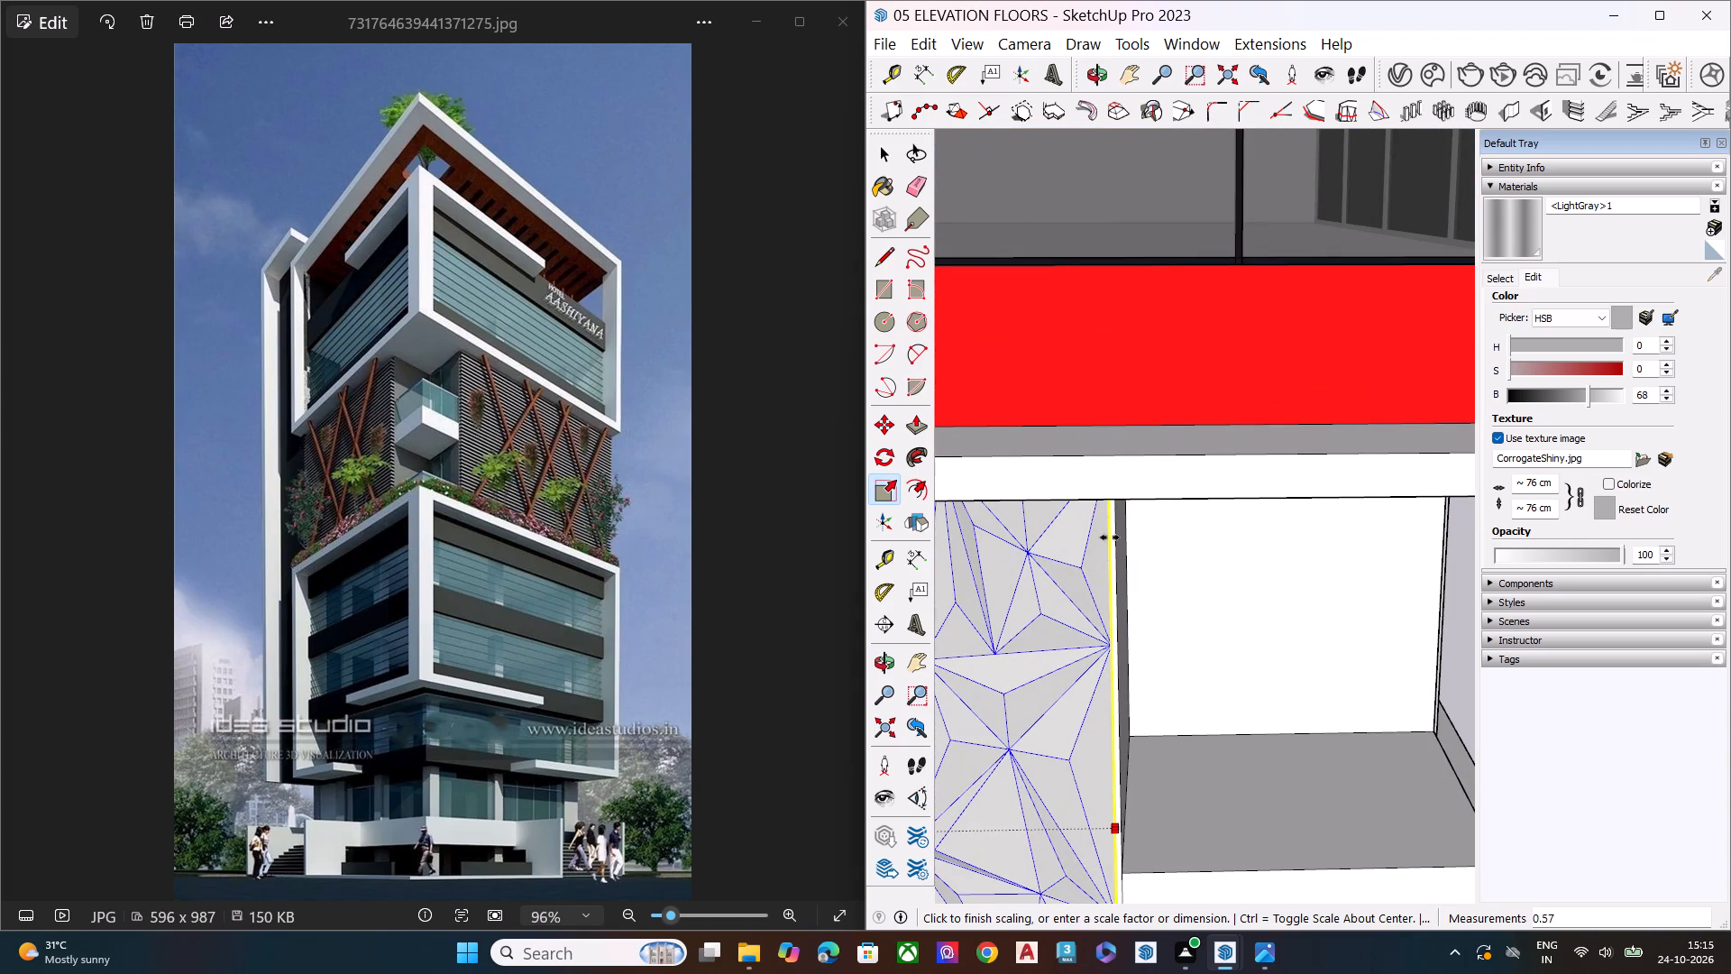
pyautogui.click(1110, 538)
# Examine the shortened panel's inner edge and its fit against the wall from several angles.
pyautogui.moveTo(1177, 603); pyautogui.dragTo(981, 611, button='middle')
pyautogui.scroll(1, 975, 611)
pyautogui.scroll(-14, 971, 595)
pyautogui.moveTo(1241, 682); pyautogui.dragTo(1057, 586, button='middle')
pyautogui.scroll(3, 1065, 597)
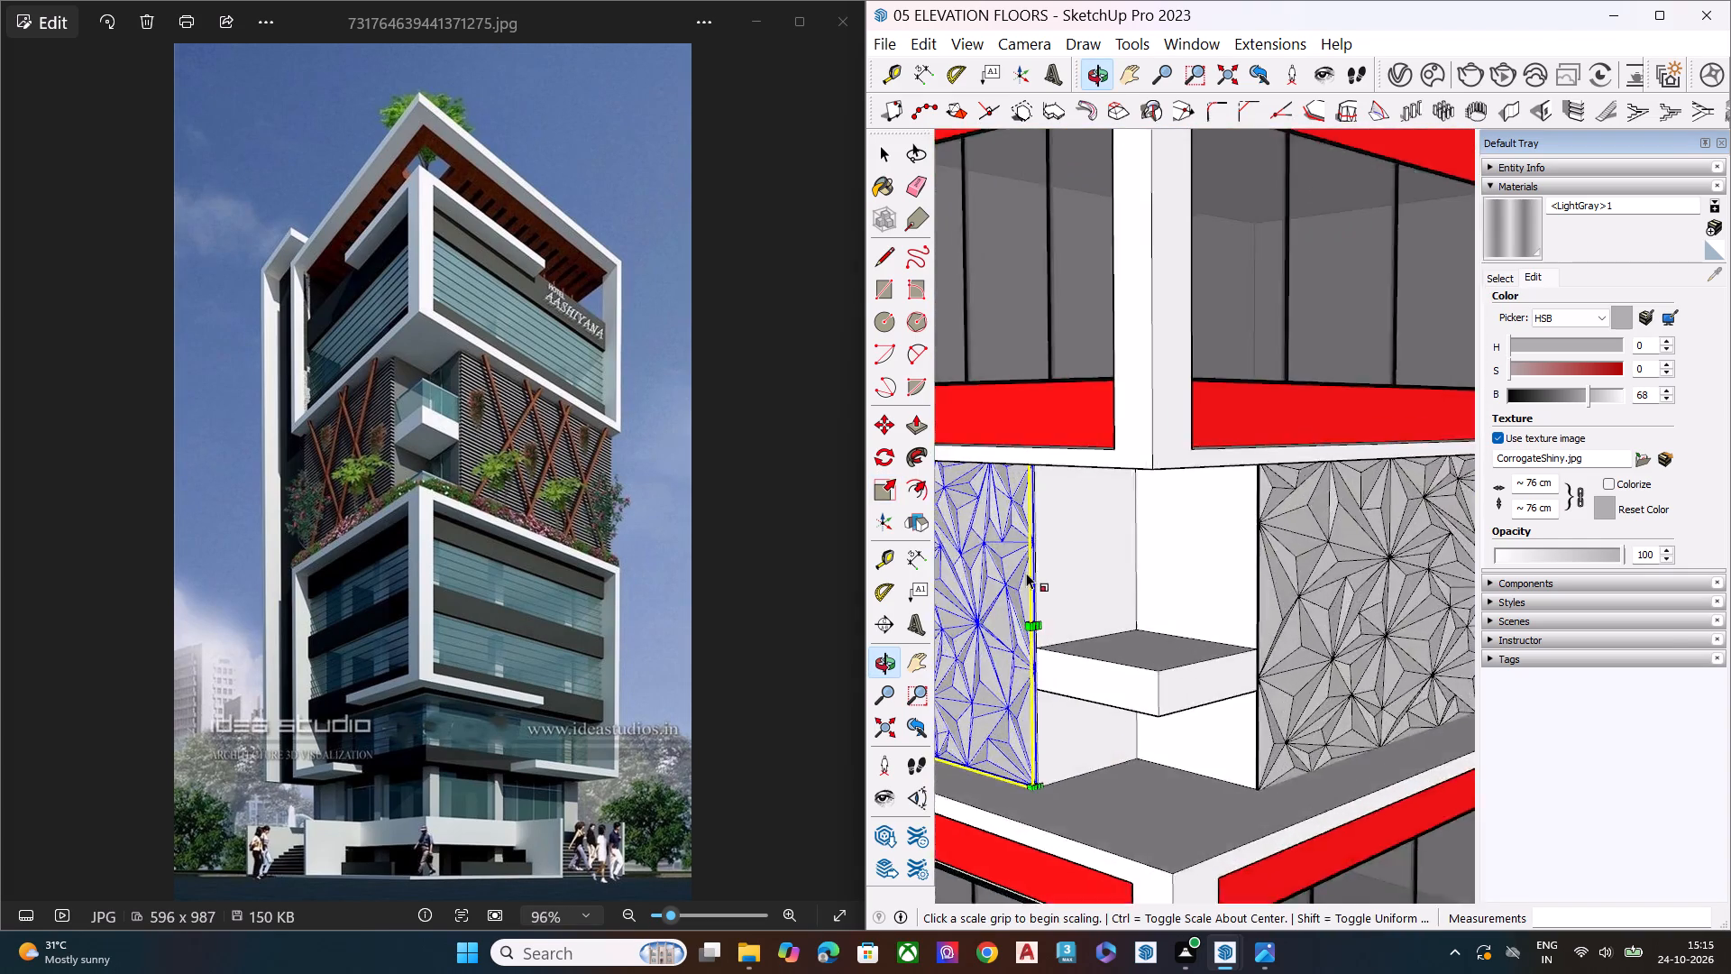
pyautogui.scroll(6, 1026, 573)
pyautogui.moveTo(1174, 585); pyautogui.dragTo(967, 502, button='middle')
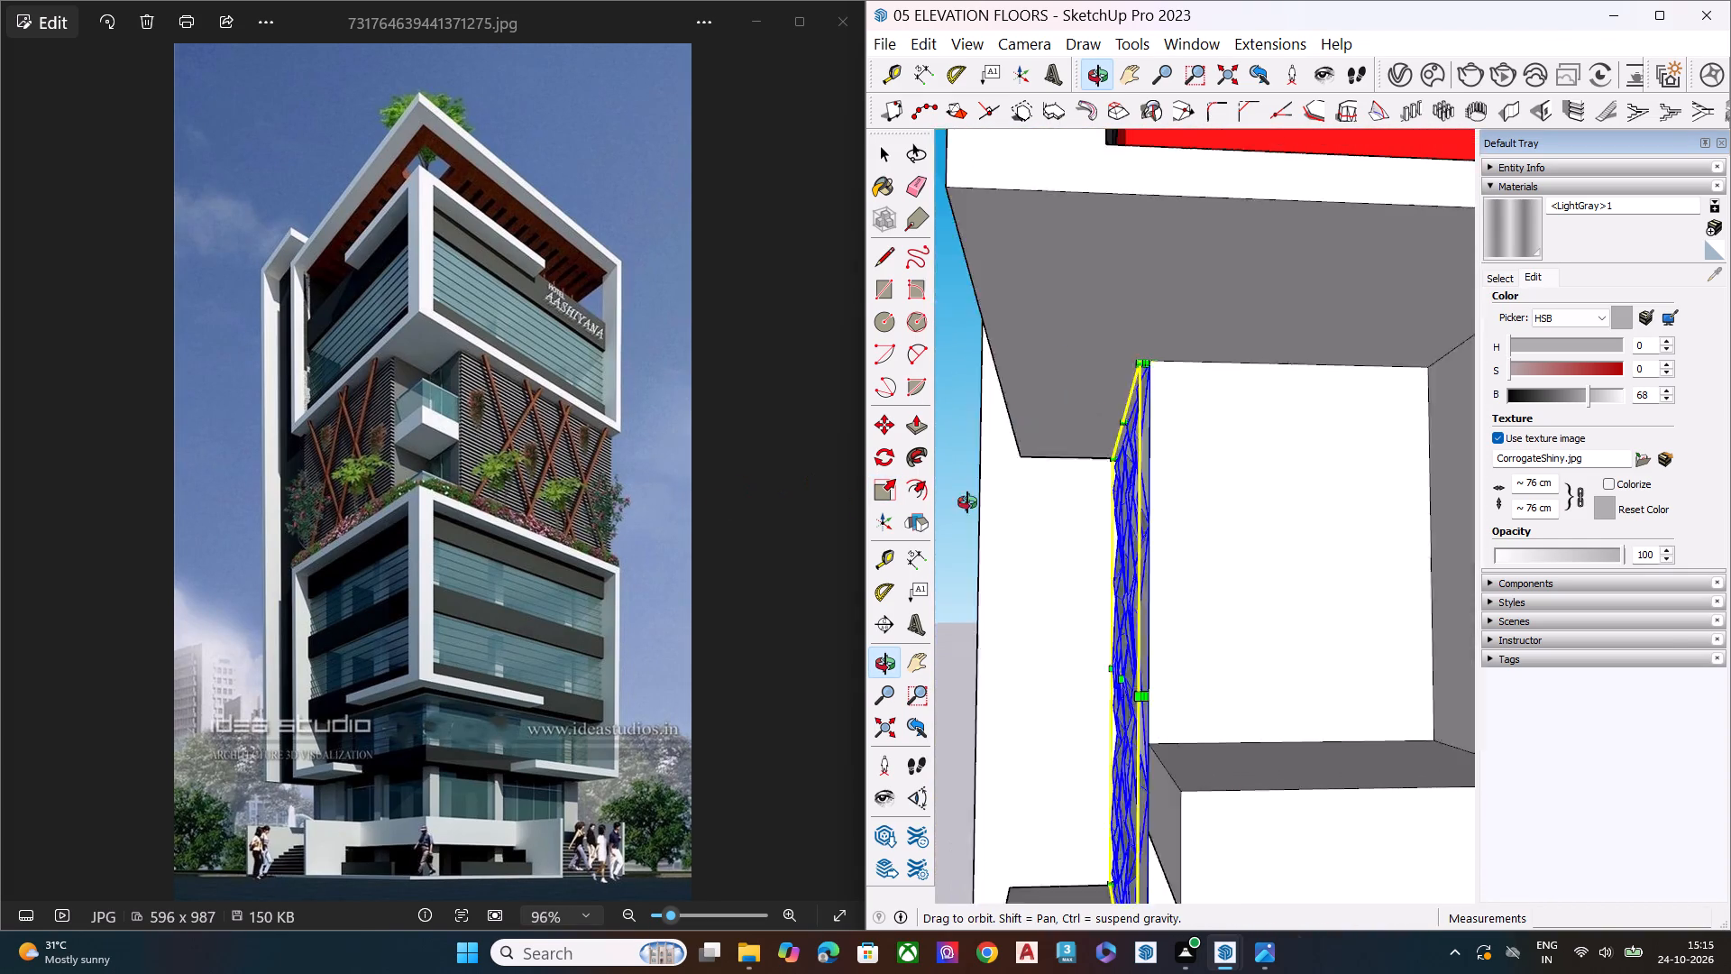
pyautogui.moveTo(967, 502); pyautogui.dragTo(1292, 502, button='middle')
pyautogui.scroll(-10, 1292, 502)
pyautogui.scroll(1, 1322, 532)
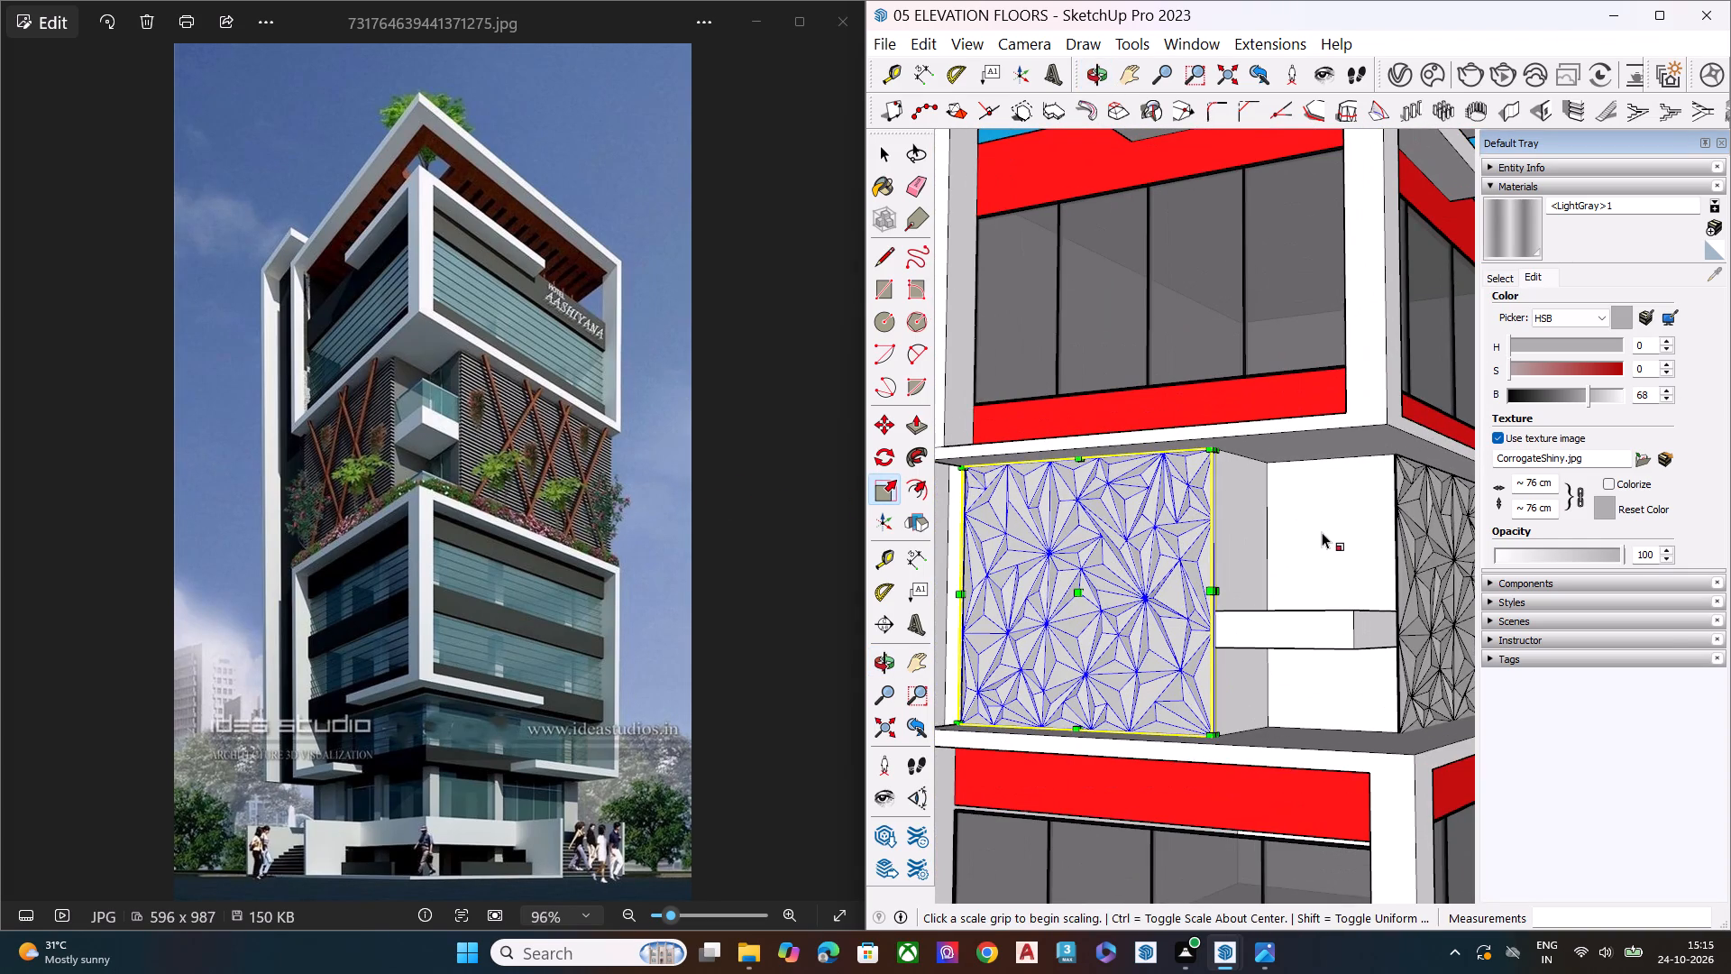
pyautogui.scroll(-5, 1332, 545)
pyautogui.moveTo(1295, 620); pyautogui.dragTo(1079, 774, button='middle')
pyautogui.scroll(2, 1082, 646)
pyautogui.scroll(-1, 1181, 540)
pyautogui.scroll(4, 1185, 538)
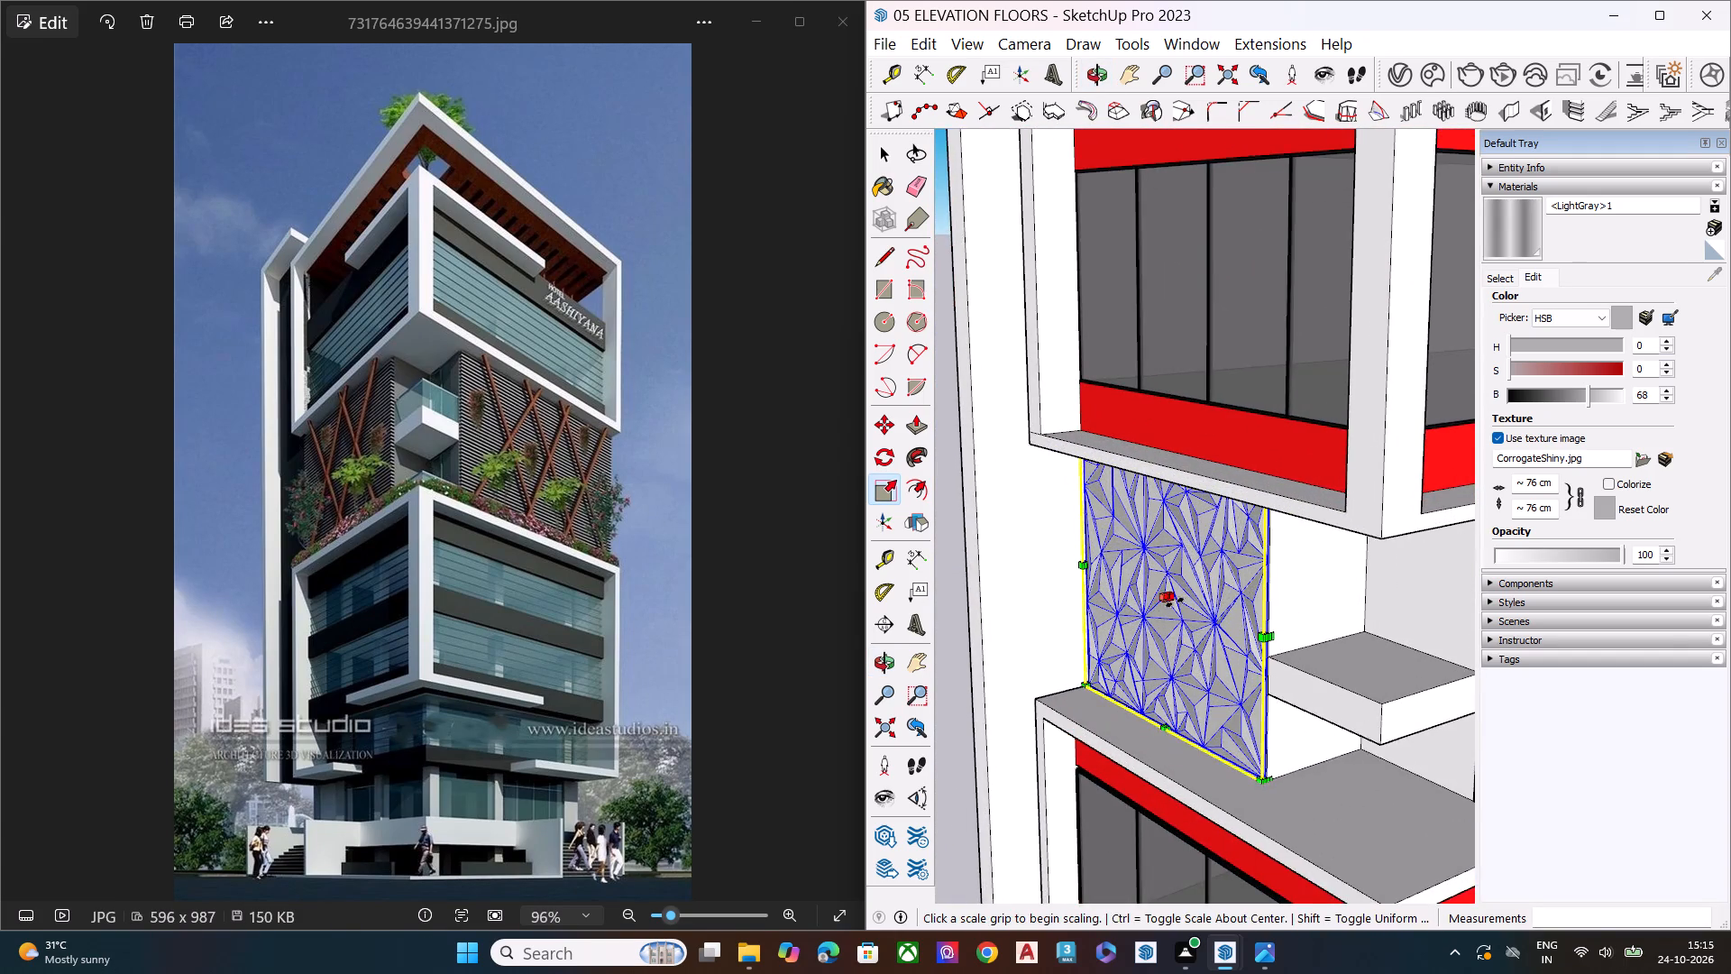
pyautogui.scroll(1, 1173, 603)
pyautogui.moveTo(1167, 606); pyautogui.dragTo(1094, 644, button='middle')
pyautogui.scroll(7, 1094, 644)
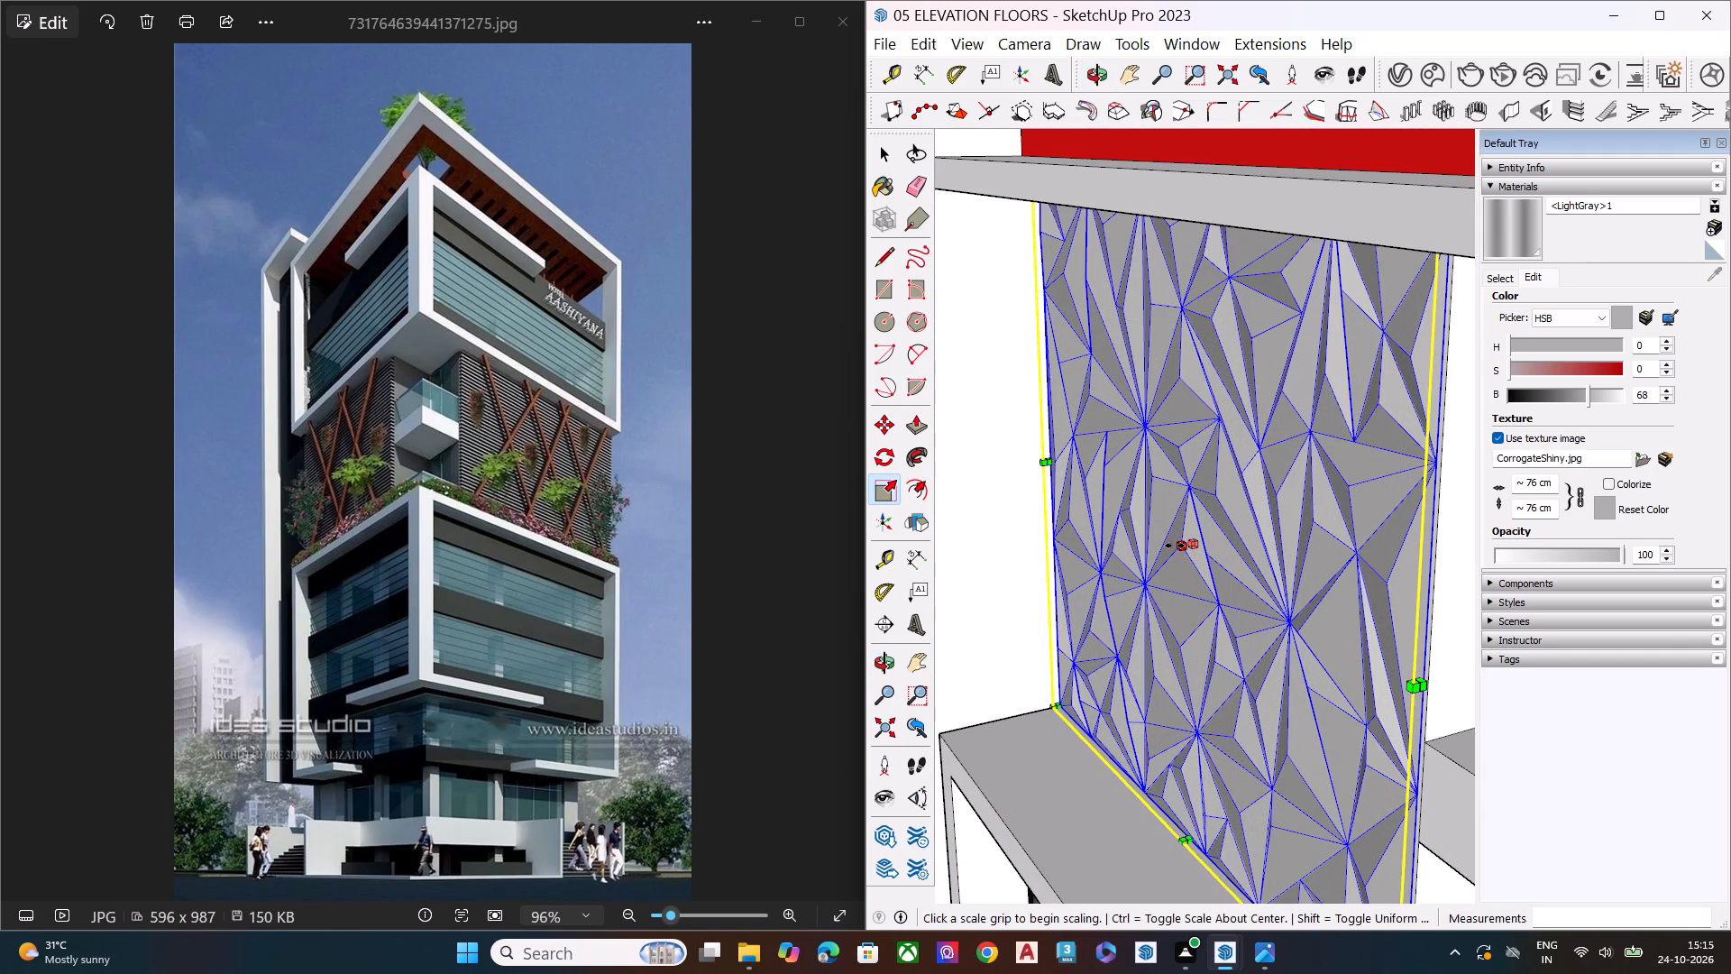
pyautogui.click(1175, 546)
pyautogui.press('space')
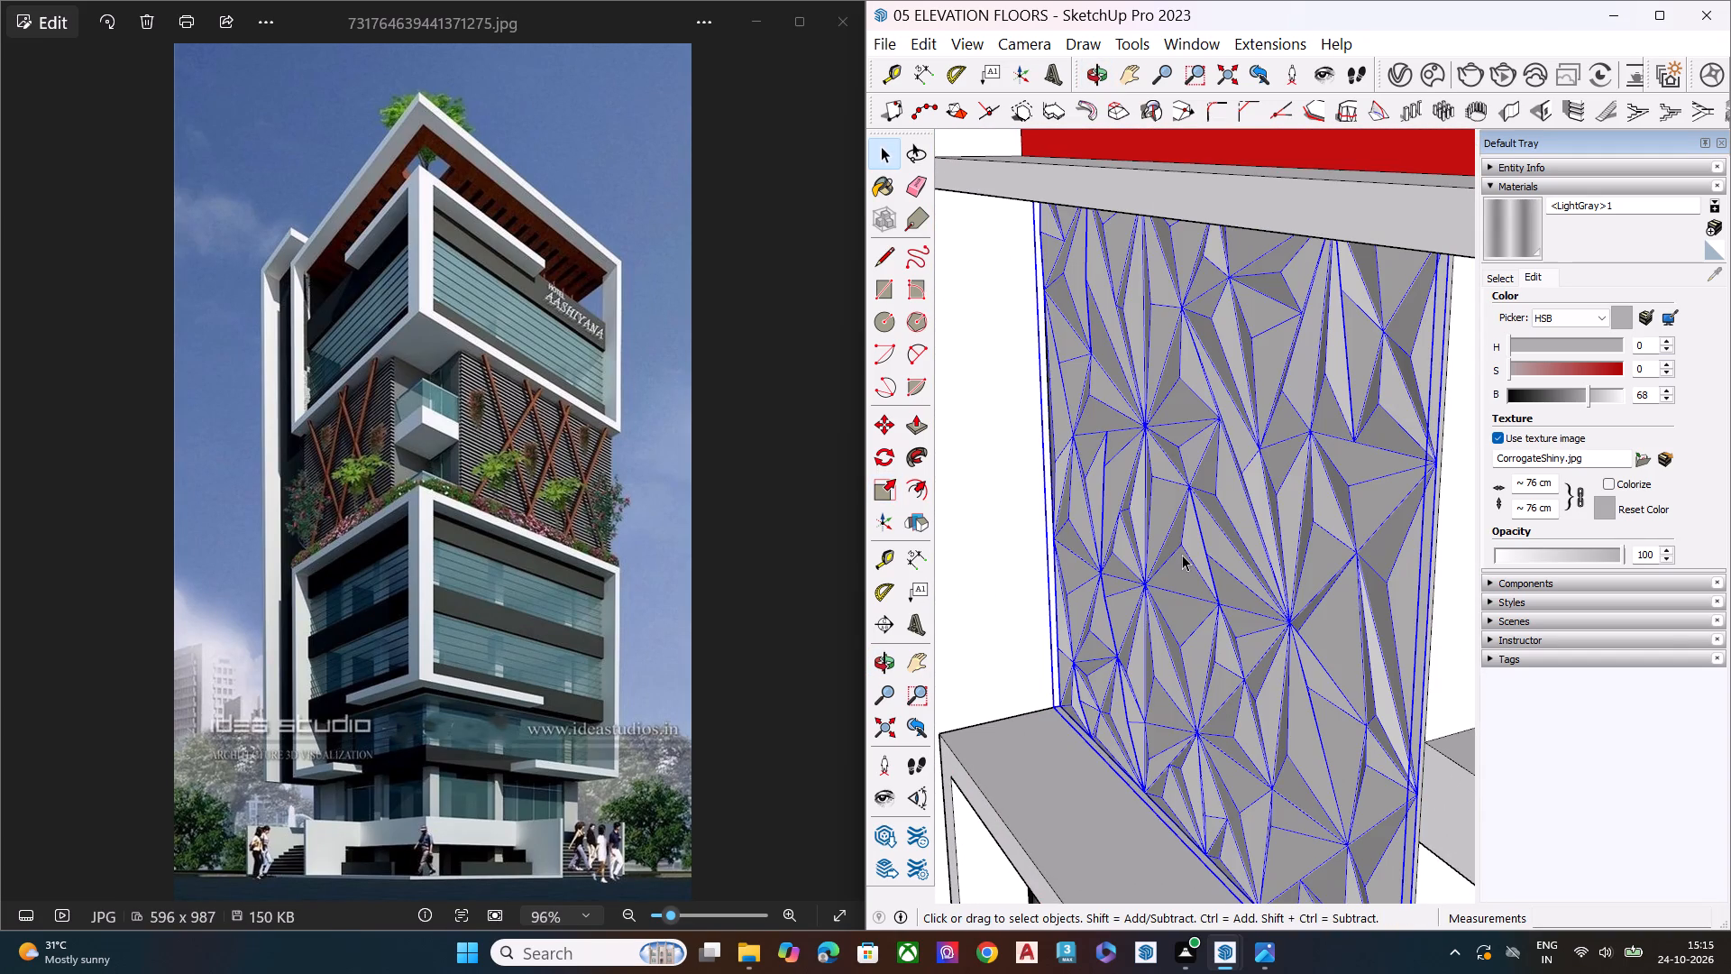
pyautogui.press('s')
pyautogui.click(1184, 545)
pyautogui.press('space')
# Examine both clad mid-level walls on the whole tower from several angles and compare the facade with the reference photo.
pyautogui.scroll(-3, 1066, 586)
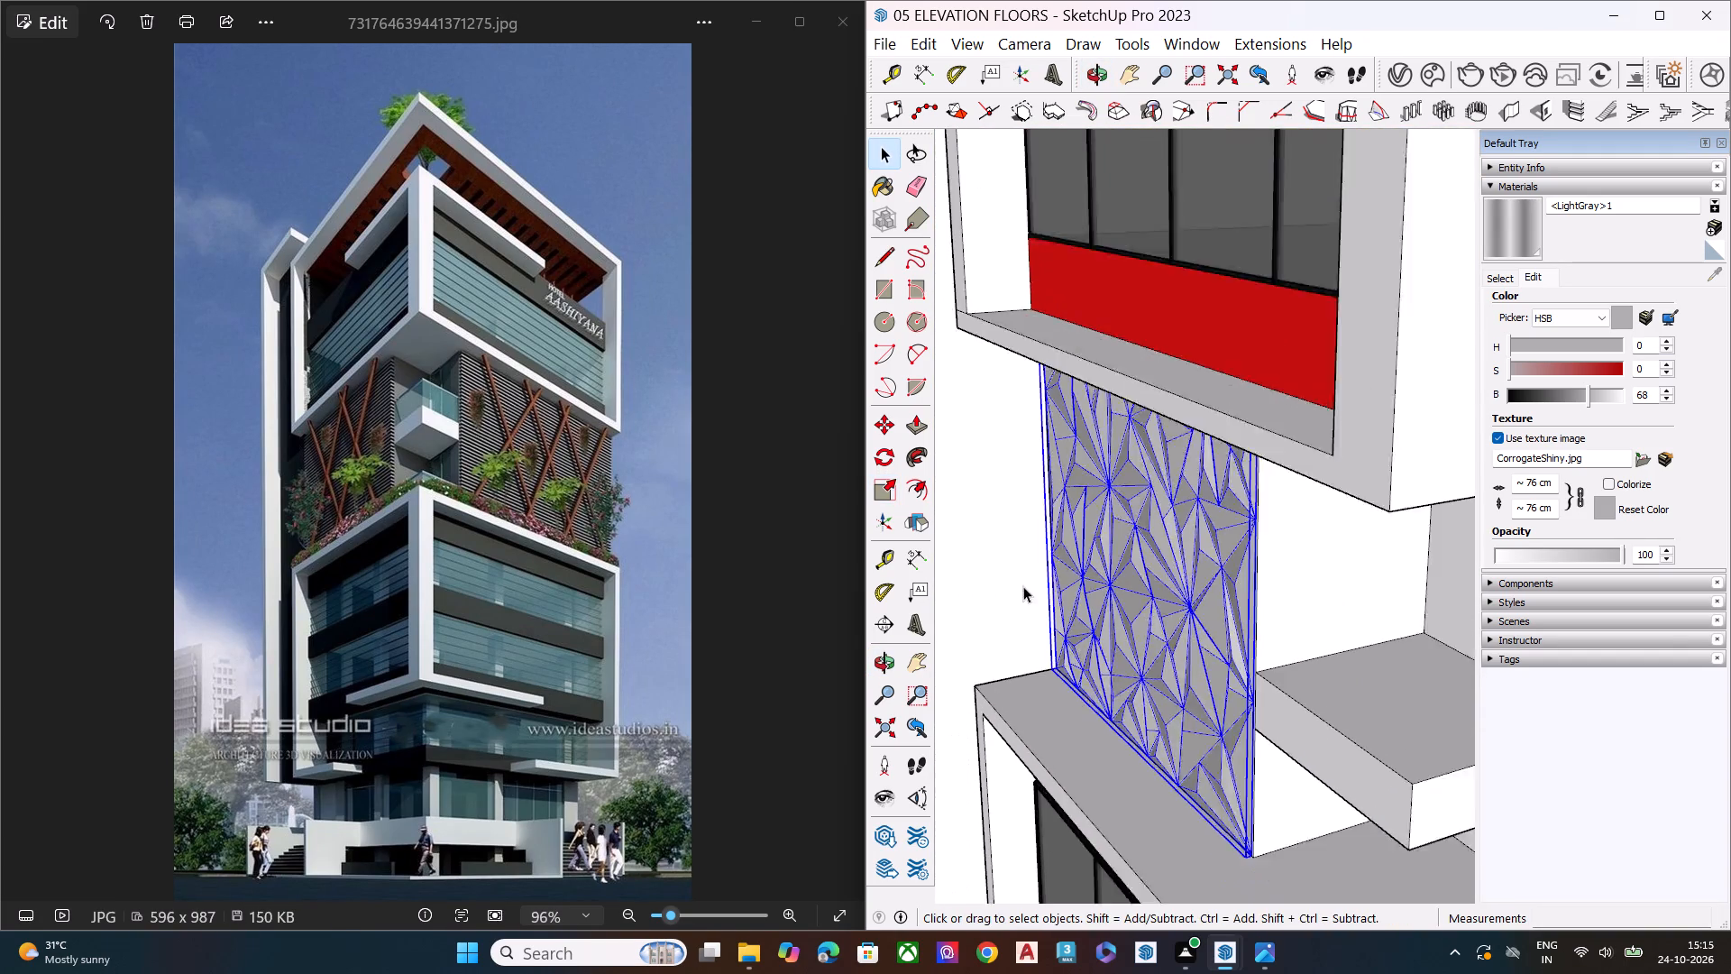
pyautogui.scroll(-4, 1023, 586)
pyautogui.scroll(2, 1068, 594)
pyautogui.scroll(-12, 1070, 594)
pyautogui.click(991, 701)
pyautogui.moveTo(1127, 696); pyautogui.dragTo(1136, 666, button='middle')
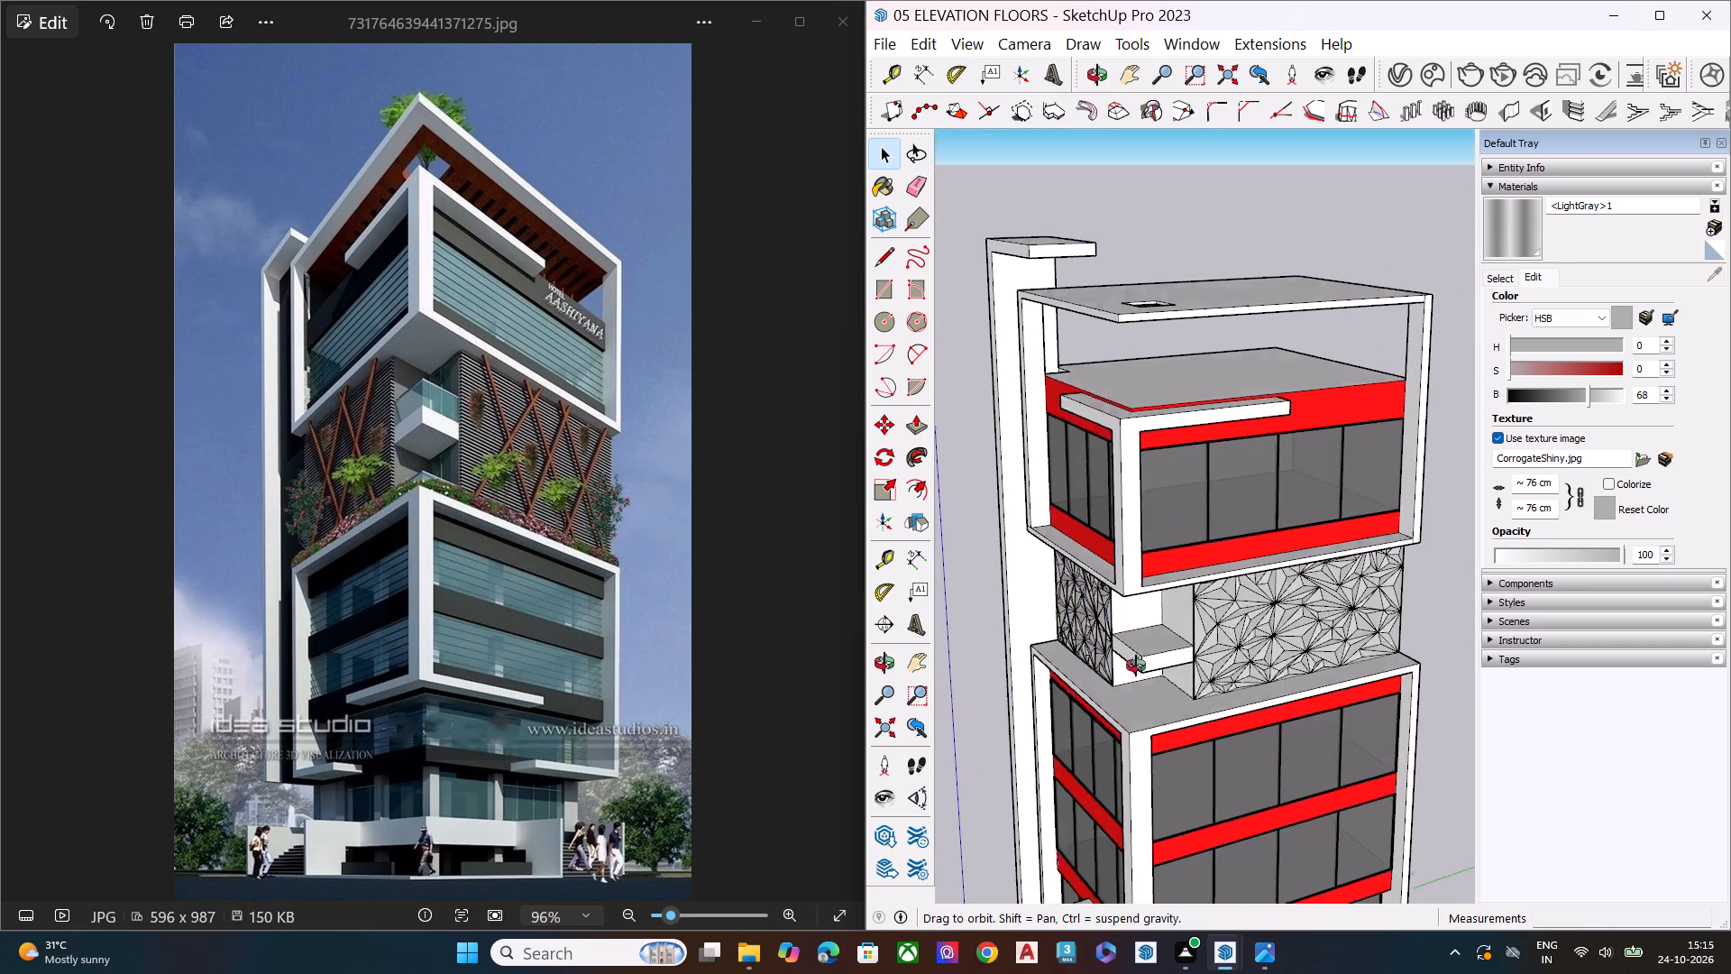
pyautogui.moveTo(1136, 666); pyautogui.dragTo(1285, 448, button='middle')
pyautogui.click(1419, 621)
pyautogui.moveTo(1148, 643); pyautogui.dragTo(1204, 598, button='middle')
pyautogui.scroll(-8, 1110, 560)
pyautogui.moveTo(1166, 604); pyautogui.dragTo(1173, 675, button='middle')
pyautogui.scroll(2, 1189, 771)
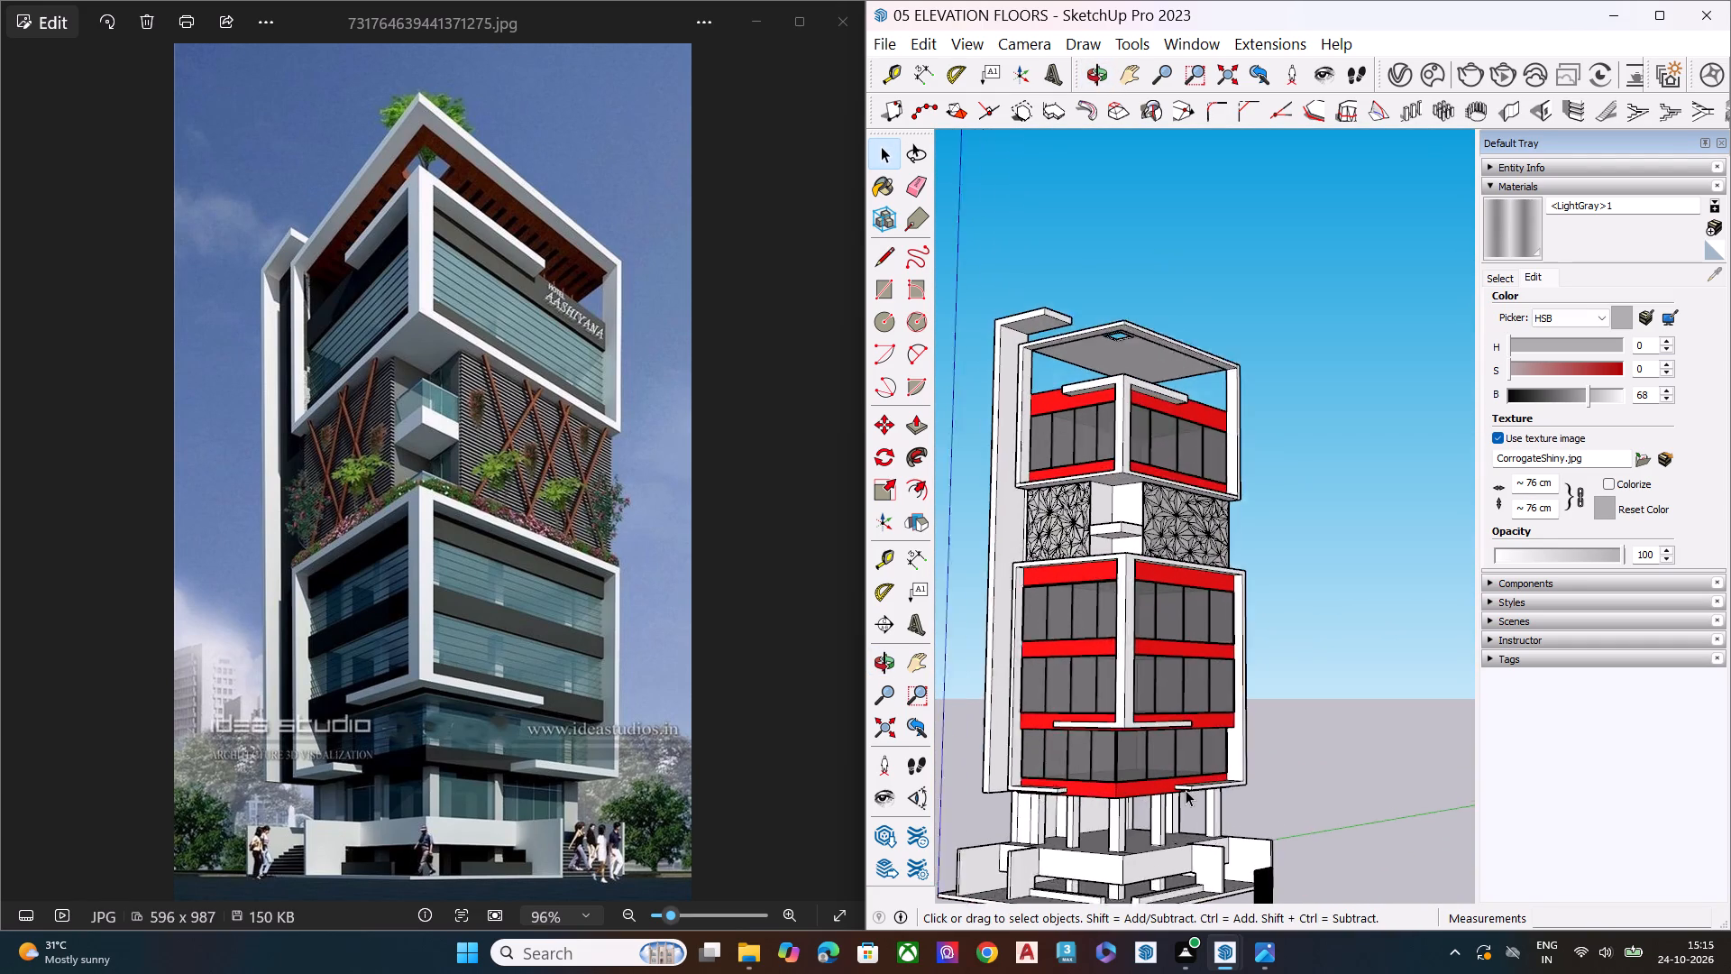
pyautogui.scroll(2, 1186, 790)
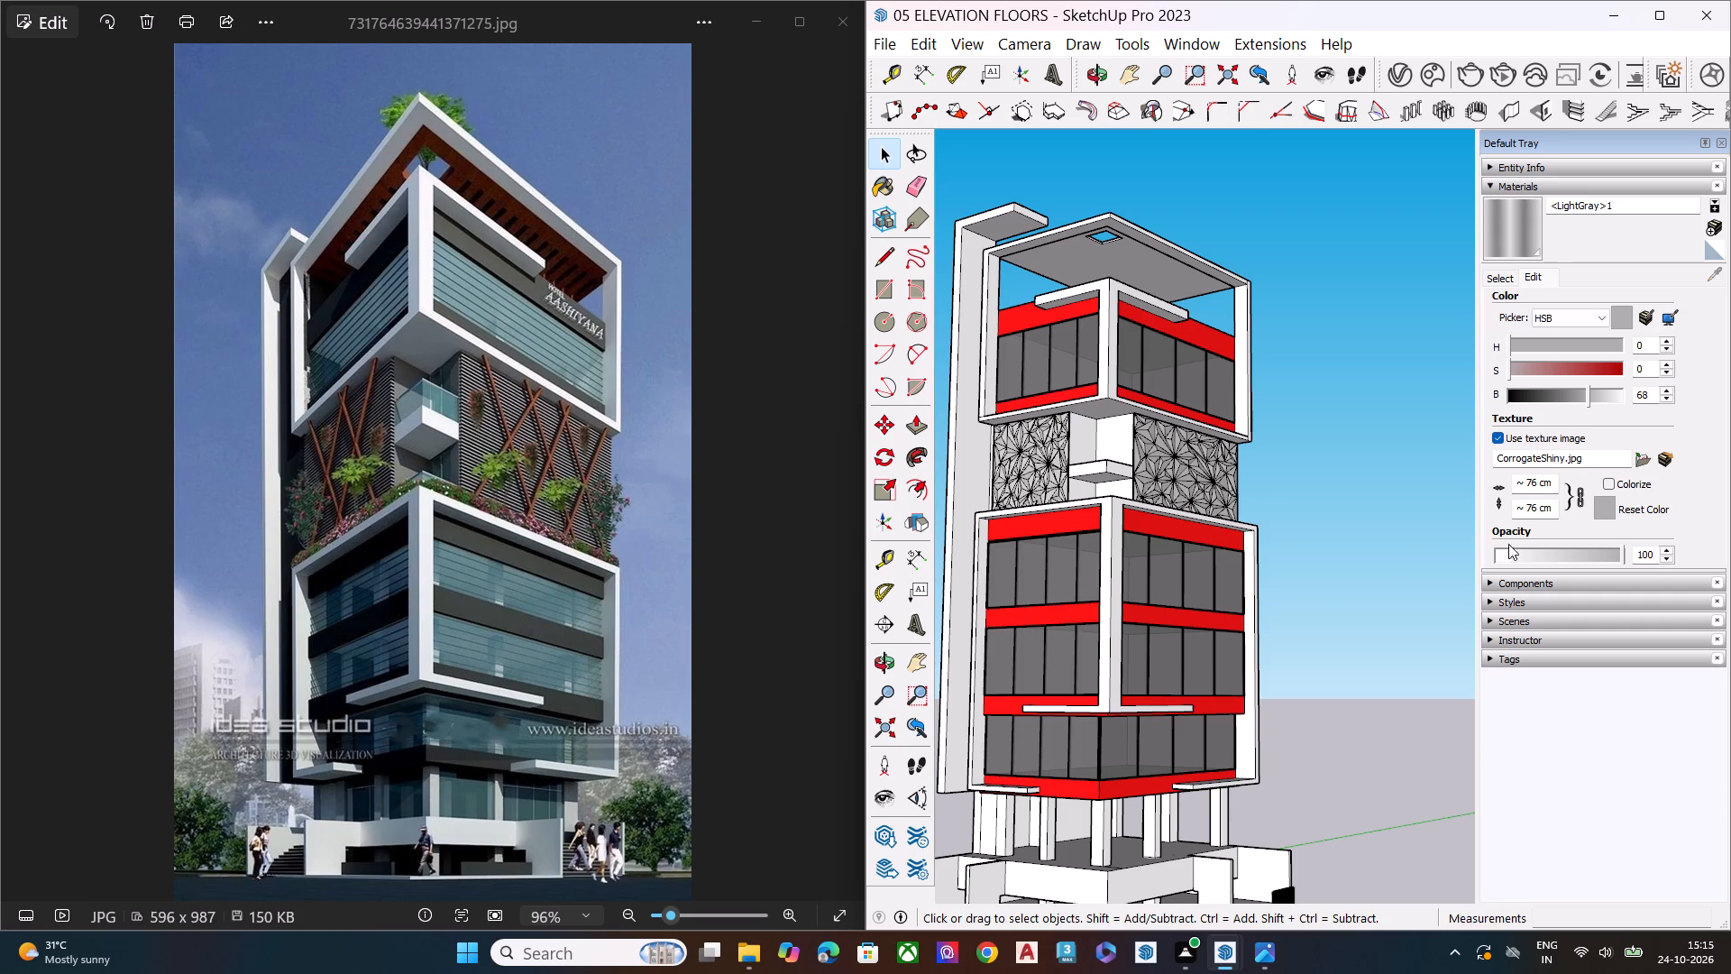
# Examine the vertical-slat panel standing on the ground beside the tower's base.
pyautogui.scroll(-6, 1100, 559)
pyautogui.moveTo(1158, 639); pyautogui.dragTo(1242, 446, button='middle')
pyautogui.scroll(10, 1231, 547)
pyautogui.scroll(-4, 1280, 683)
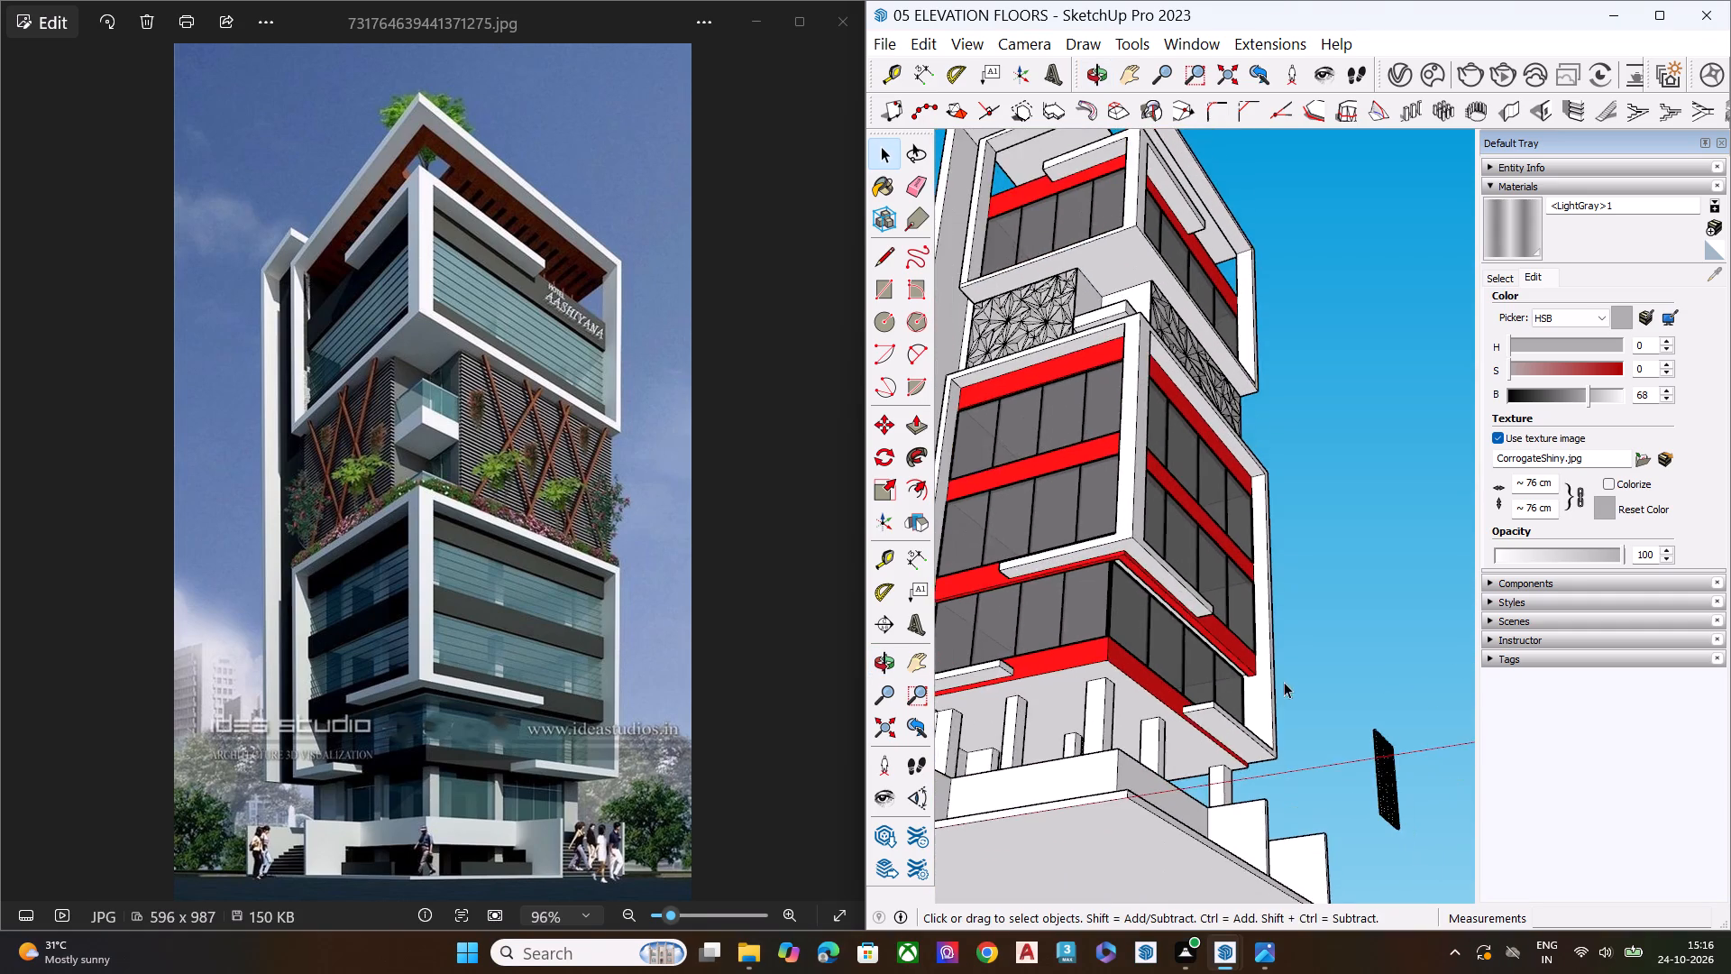
pyautogui.moveTo(1339, 760); pyautogui.dragTo(1188, 913, button='middle')
pyautogui.scroll(13, 1299, 871)
pyautogui.scroll(3, 1324, 795)
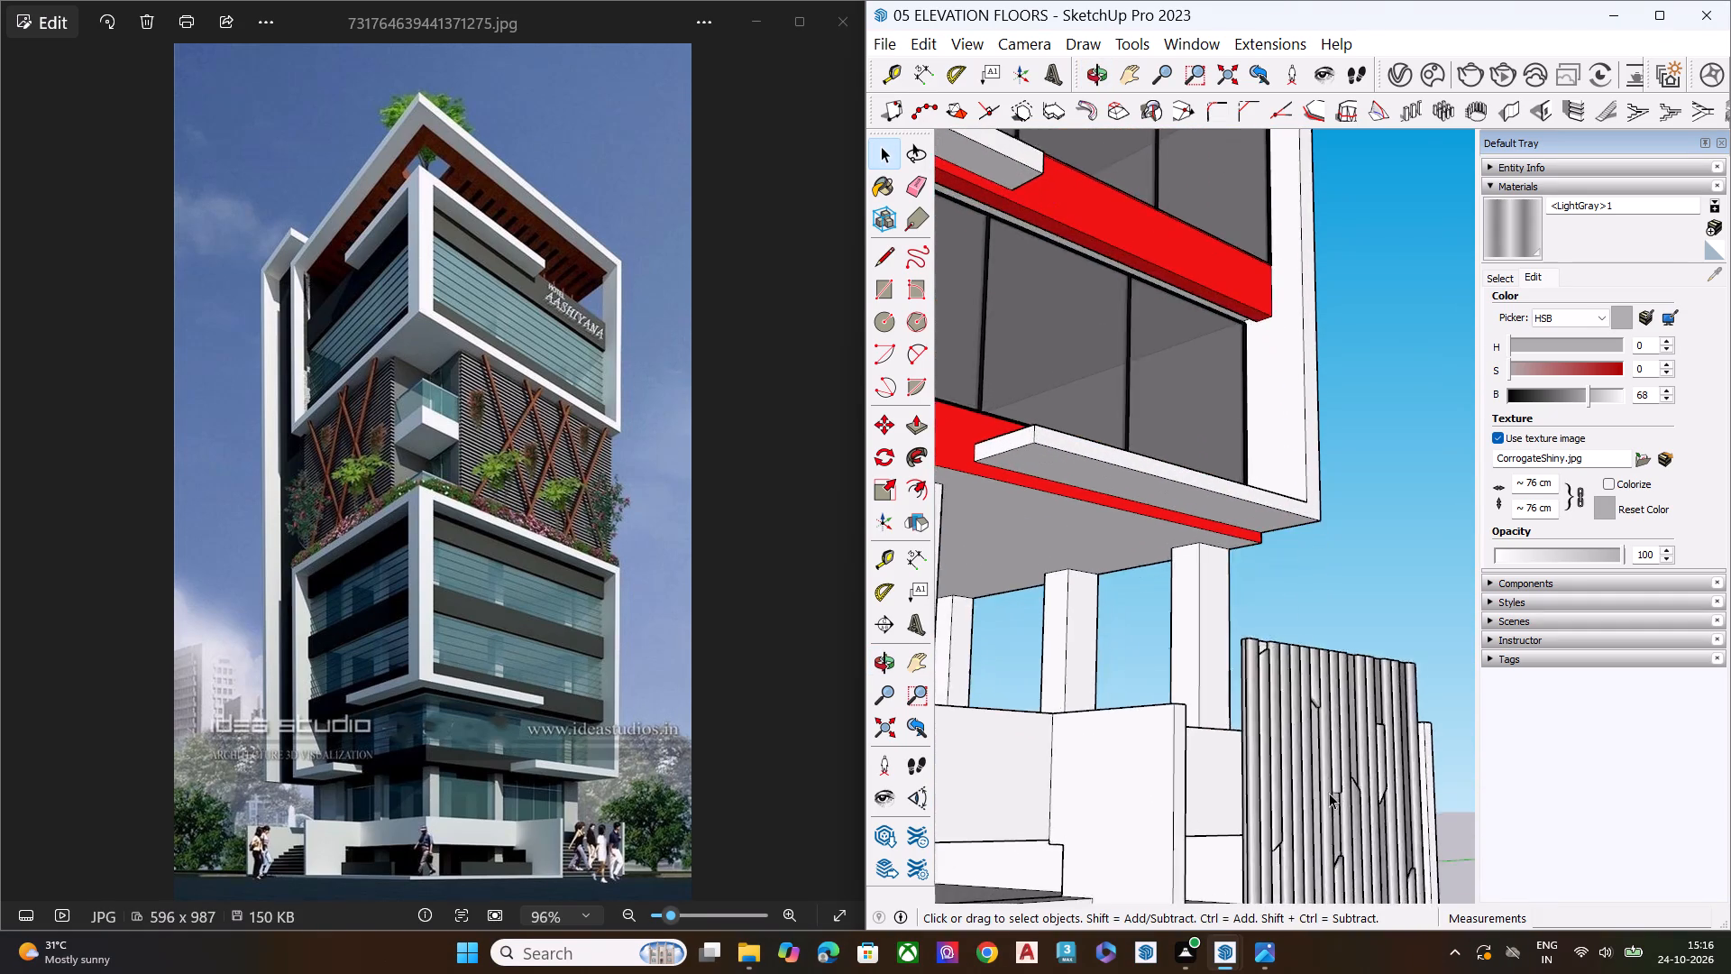
pyautogui.scroll(5, 1329, 793)
pyautogui.scroll(-3, 1291, 788)
pyautogui.scroll(1, 1260, 776)
pyautogui.scroll(-7, 1259, 776)
pyautogui.scroll(-3, 1215, 571)
pyautogui.scroll(1, 1214, 573)
pyautogui.scroll(-3, 1214, 574)
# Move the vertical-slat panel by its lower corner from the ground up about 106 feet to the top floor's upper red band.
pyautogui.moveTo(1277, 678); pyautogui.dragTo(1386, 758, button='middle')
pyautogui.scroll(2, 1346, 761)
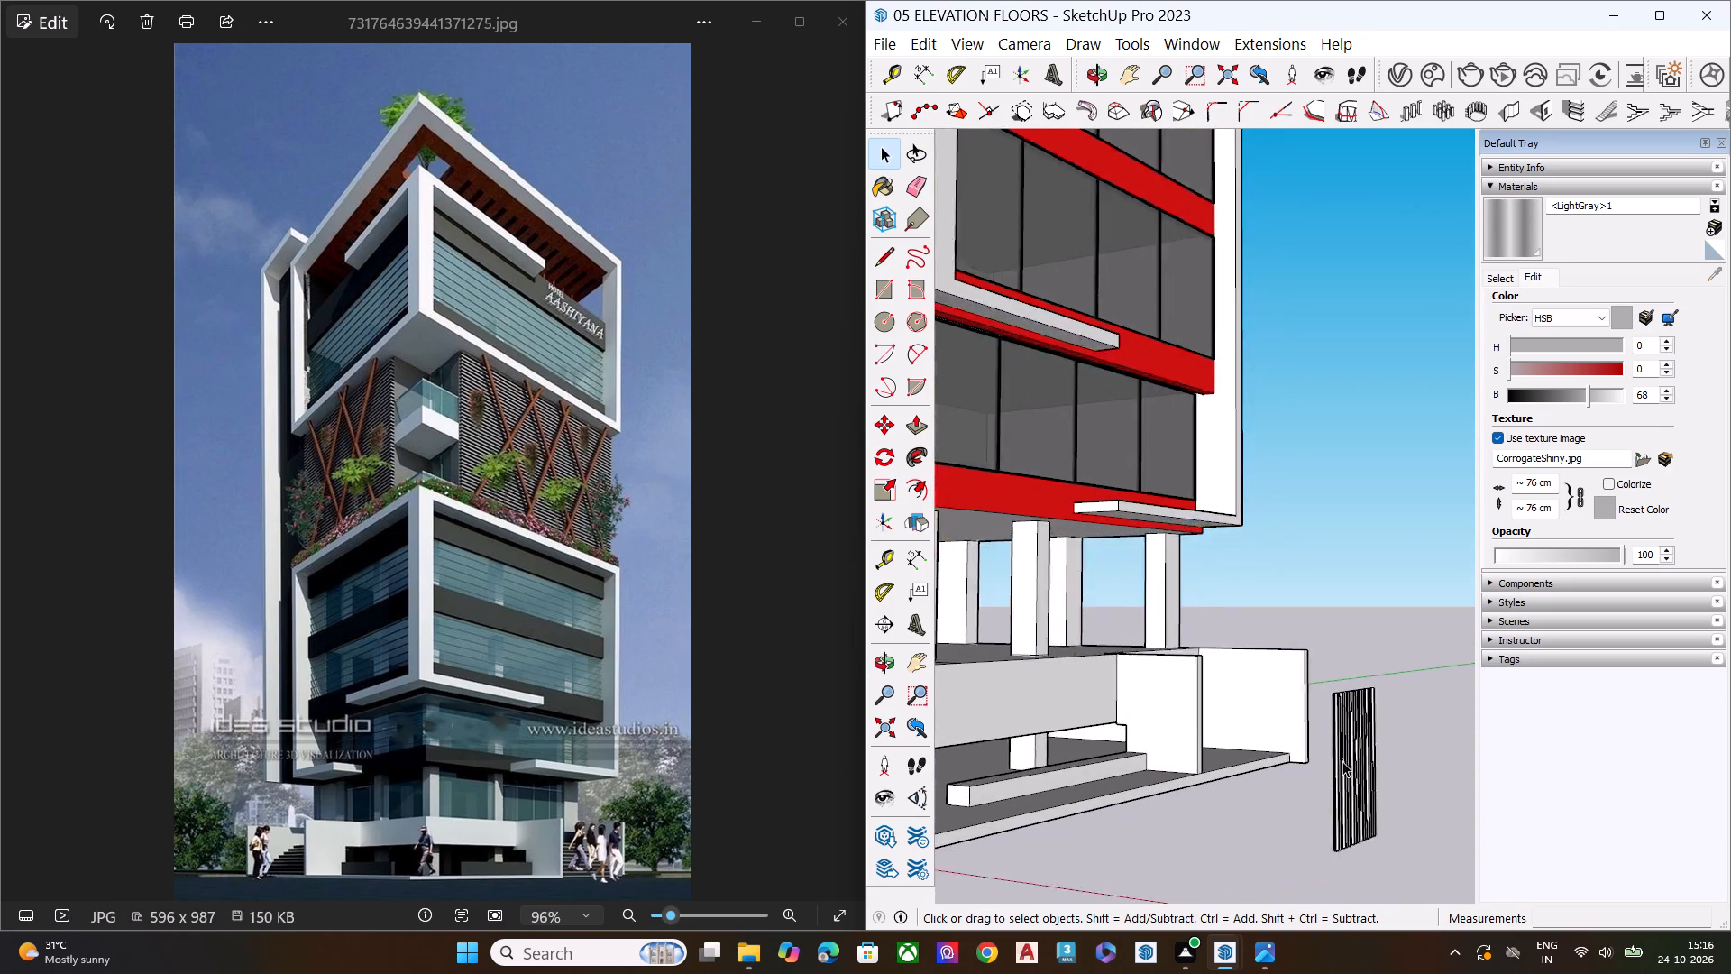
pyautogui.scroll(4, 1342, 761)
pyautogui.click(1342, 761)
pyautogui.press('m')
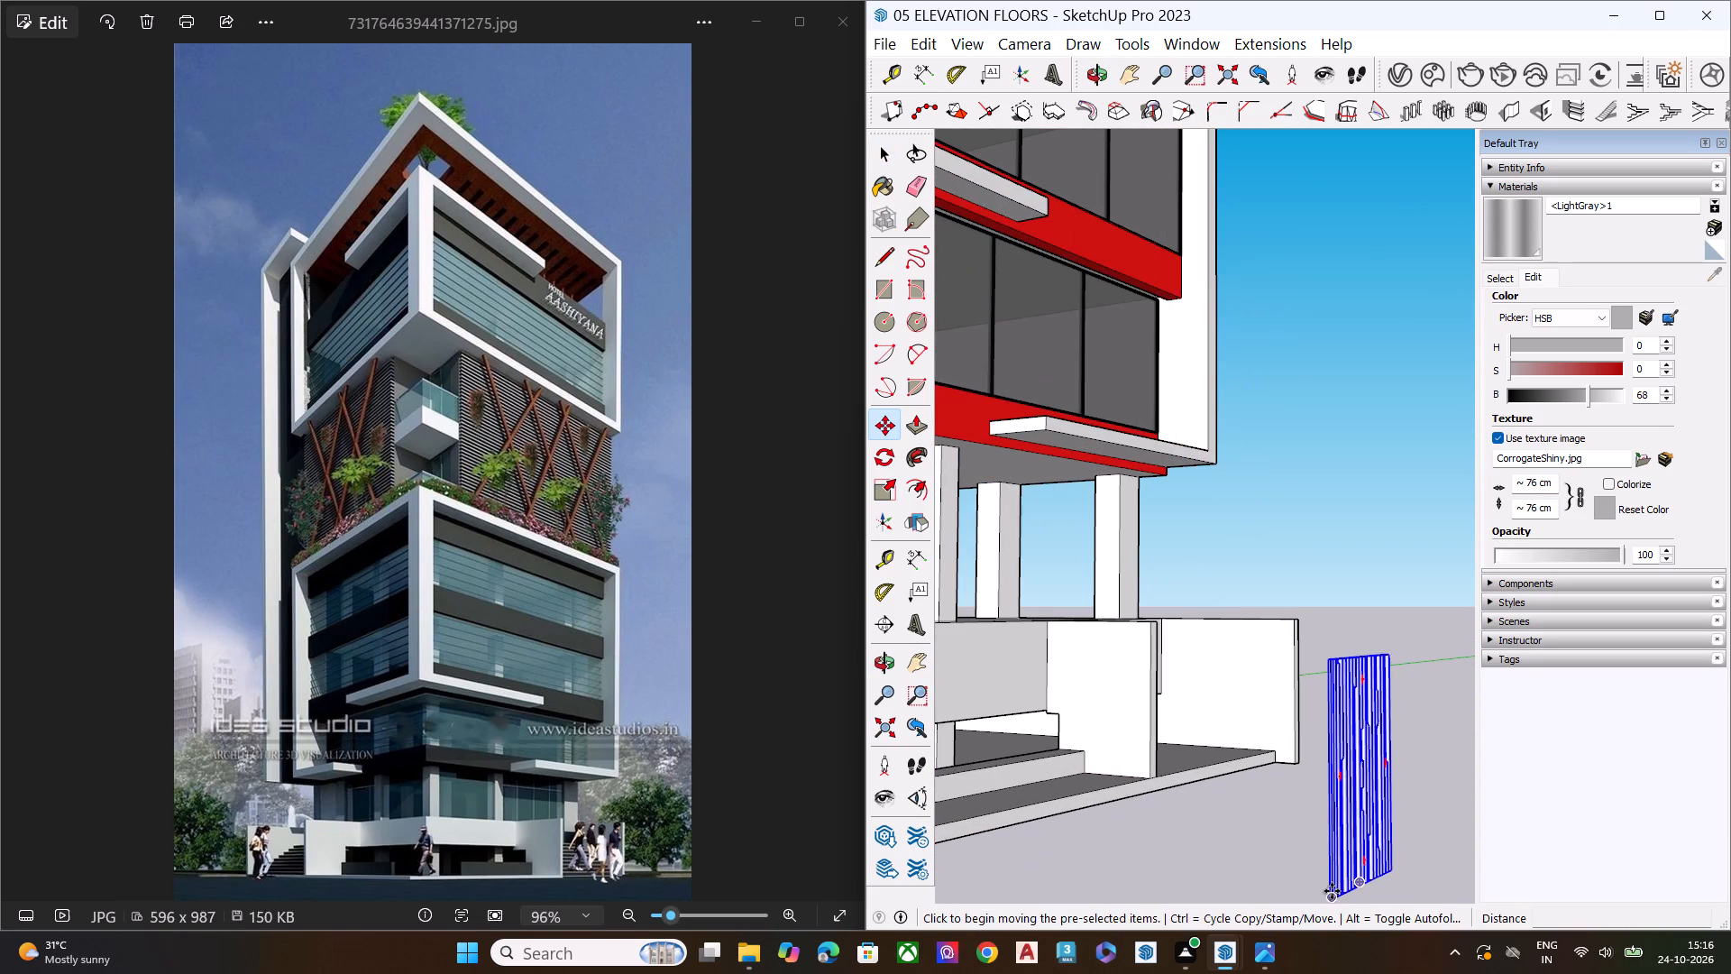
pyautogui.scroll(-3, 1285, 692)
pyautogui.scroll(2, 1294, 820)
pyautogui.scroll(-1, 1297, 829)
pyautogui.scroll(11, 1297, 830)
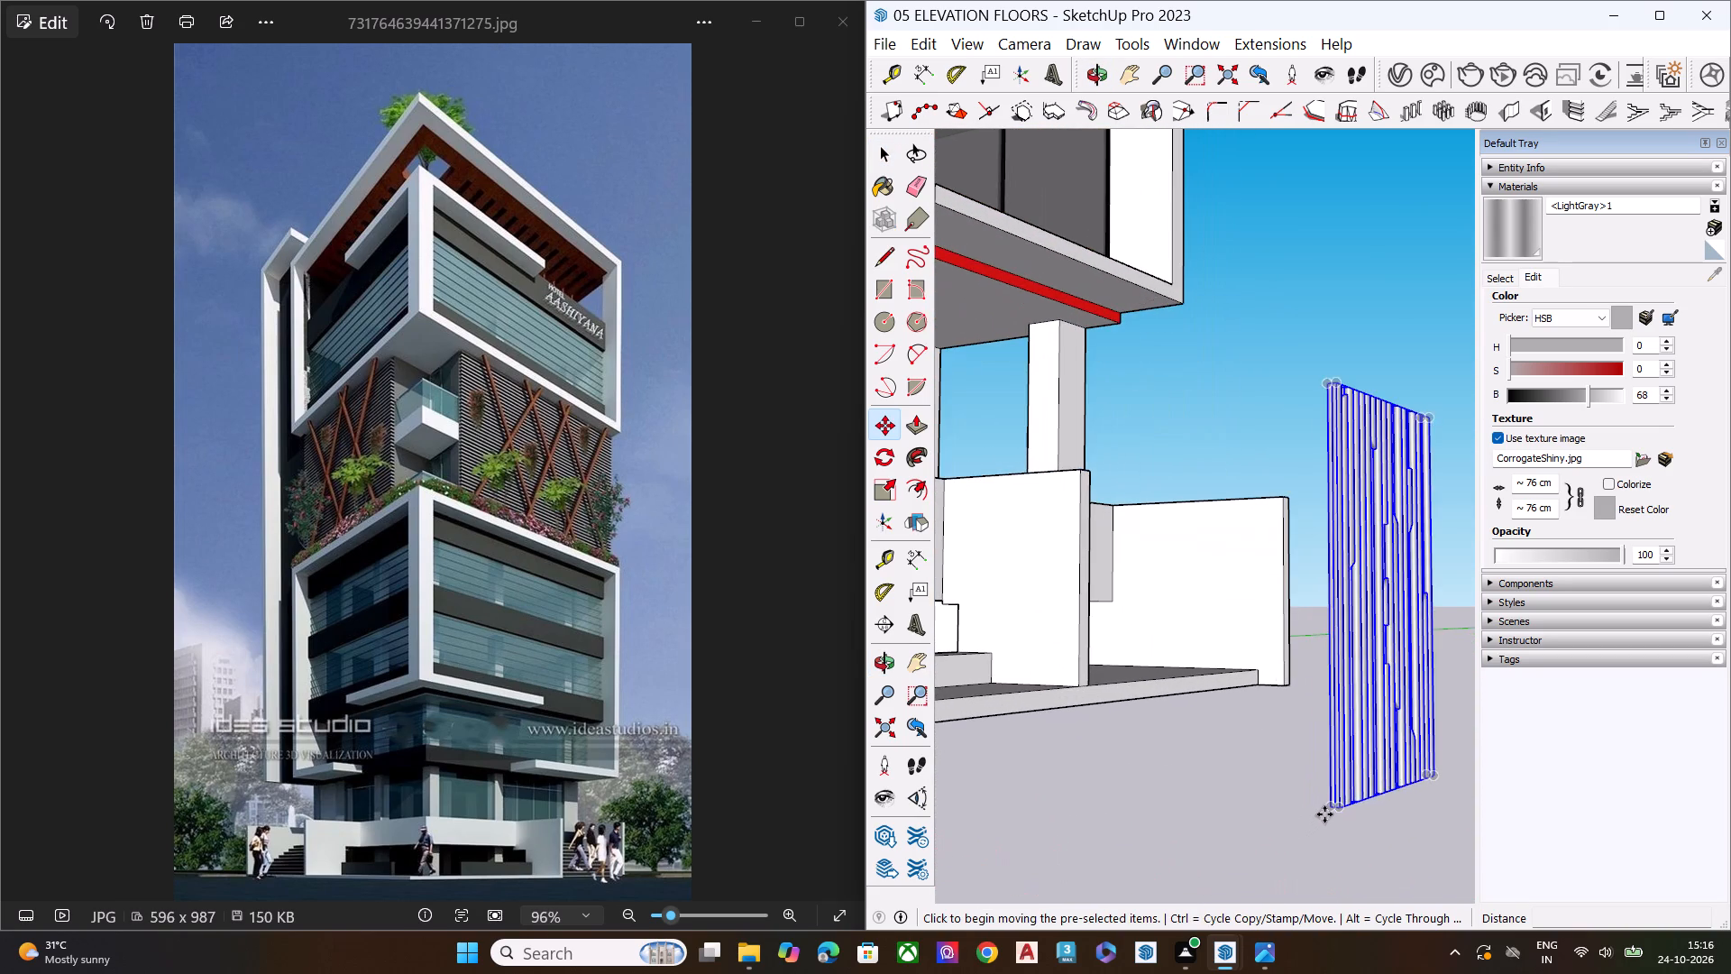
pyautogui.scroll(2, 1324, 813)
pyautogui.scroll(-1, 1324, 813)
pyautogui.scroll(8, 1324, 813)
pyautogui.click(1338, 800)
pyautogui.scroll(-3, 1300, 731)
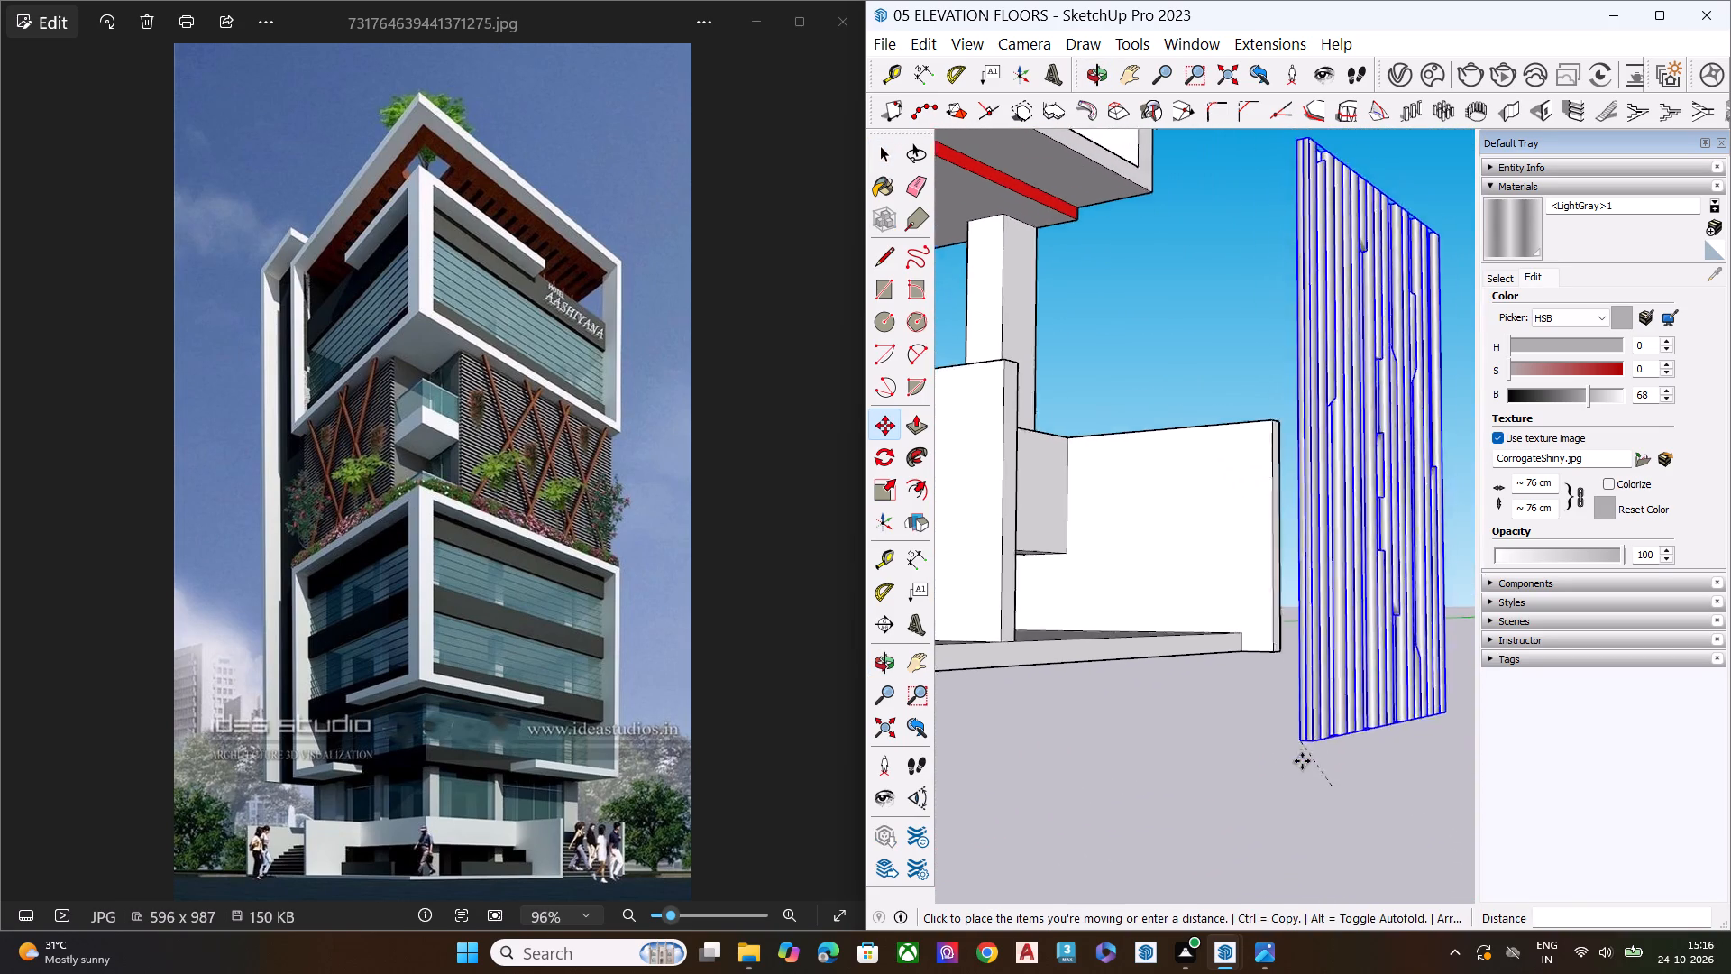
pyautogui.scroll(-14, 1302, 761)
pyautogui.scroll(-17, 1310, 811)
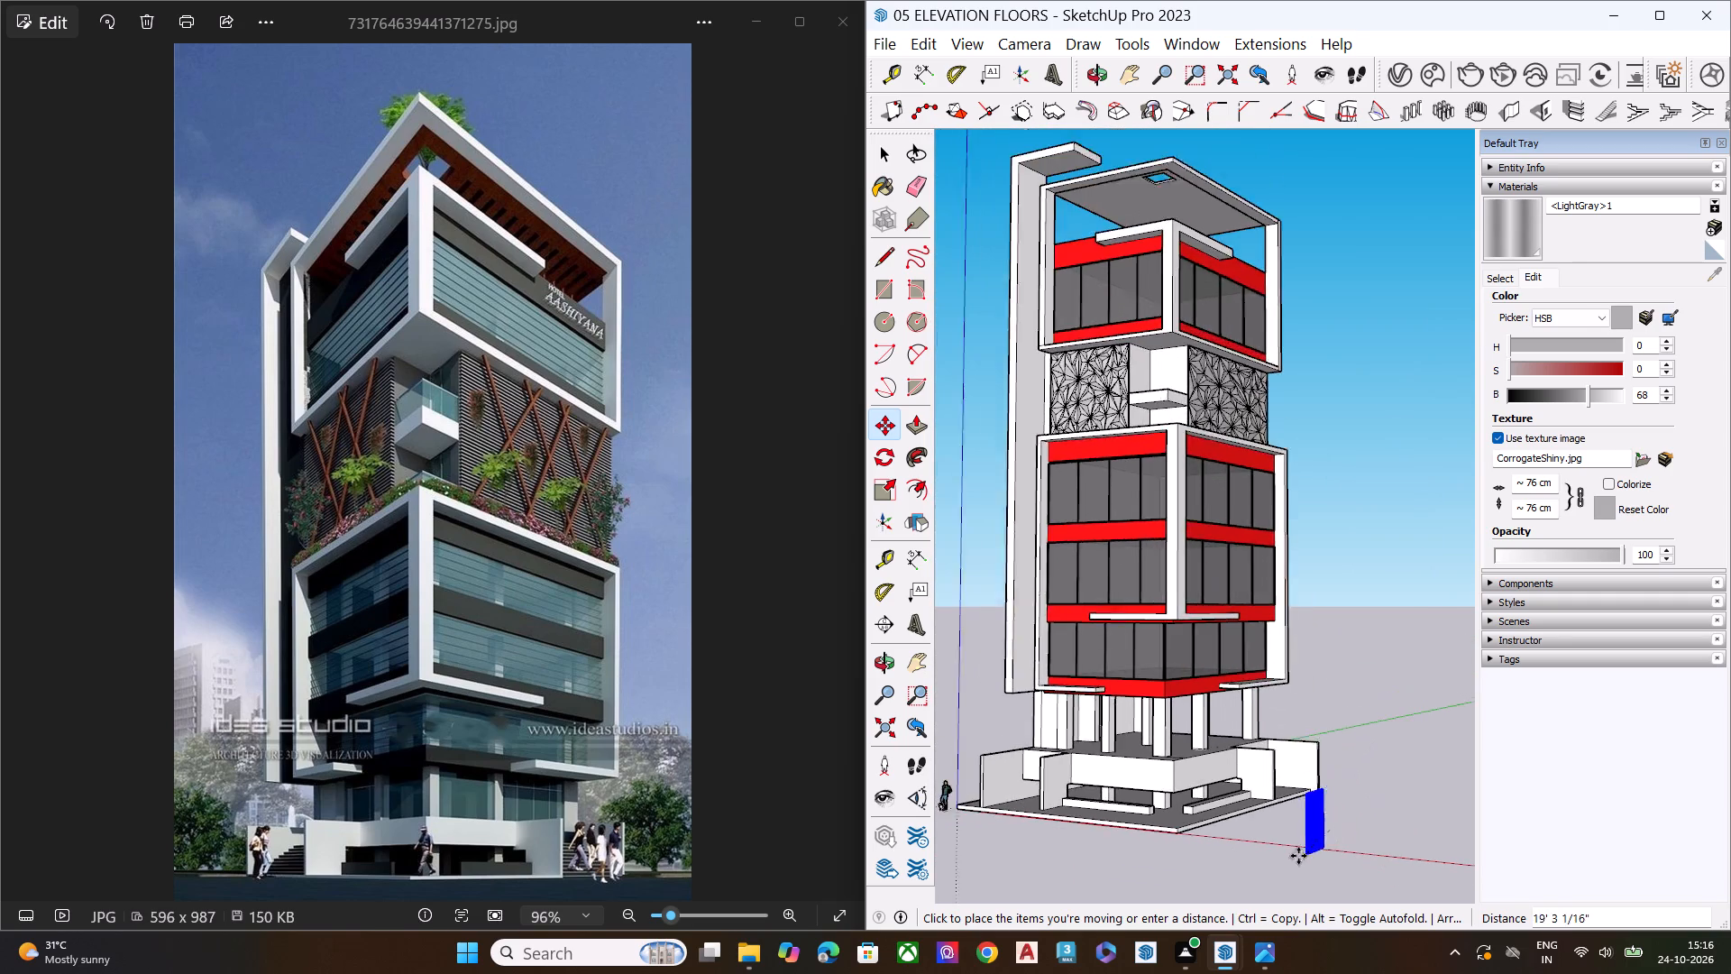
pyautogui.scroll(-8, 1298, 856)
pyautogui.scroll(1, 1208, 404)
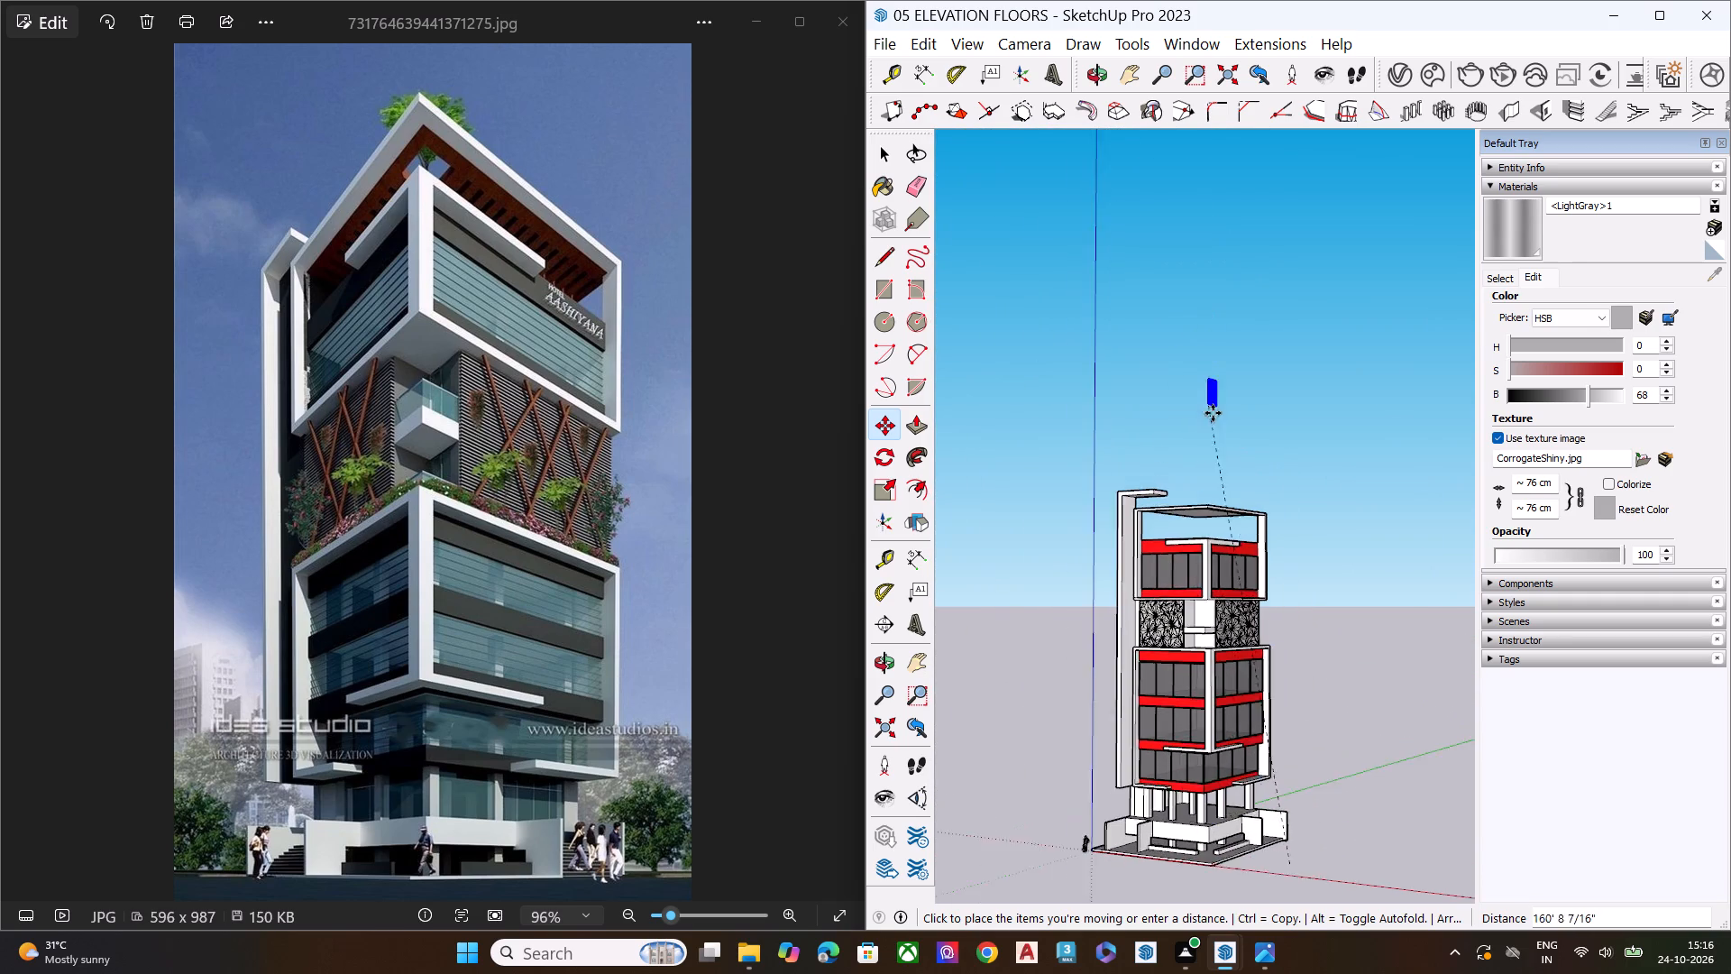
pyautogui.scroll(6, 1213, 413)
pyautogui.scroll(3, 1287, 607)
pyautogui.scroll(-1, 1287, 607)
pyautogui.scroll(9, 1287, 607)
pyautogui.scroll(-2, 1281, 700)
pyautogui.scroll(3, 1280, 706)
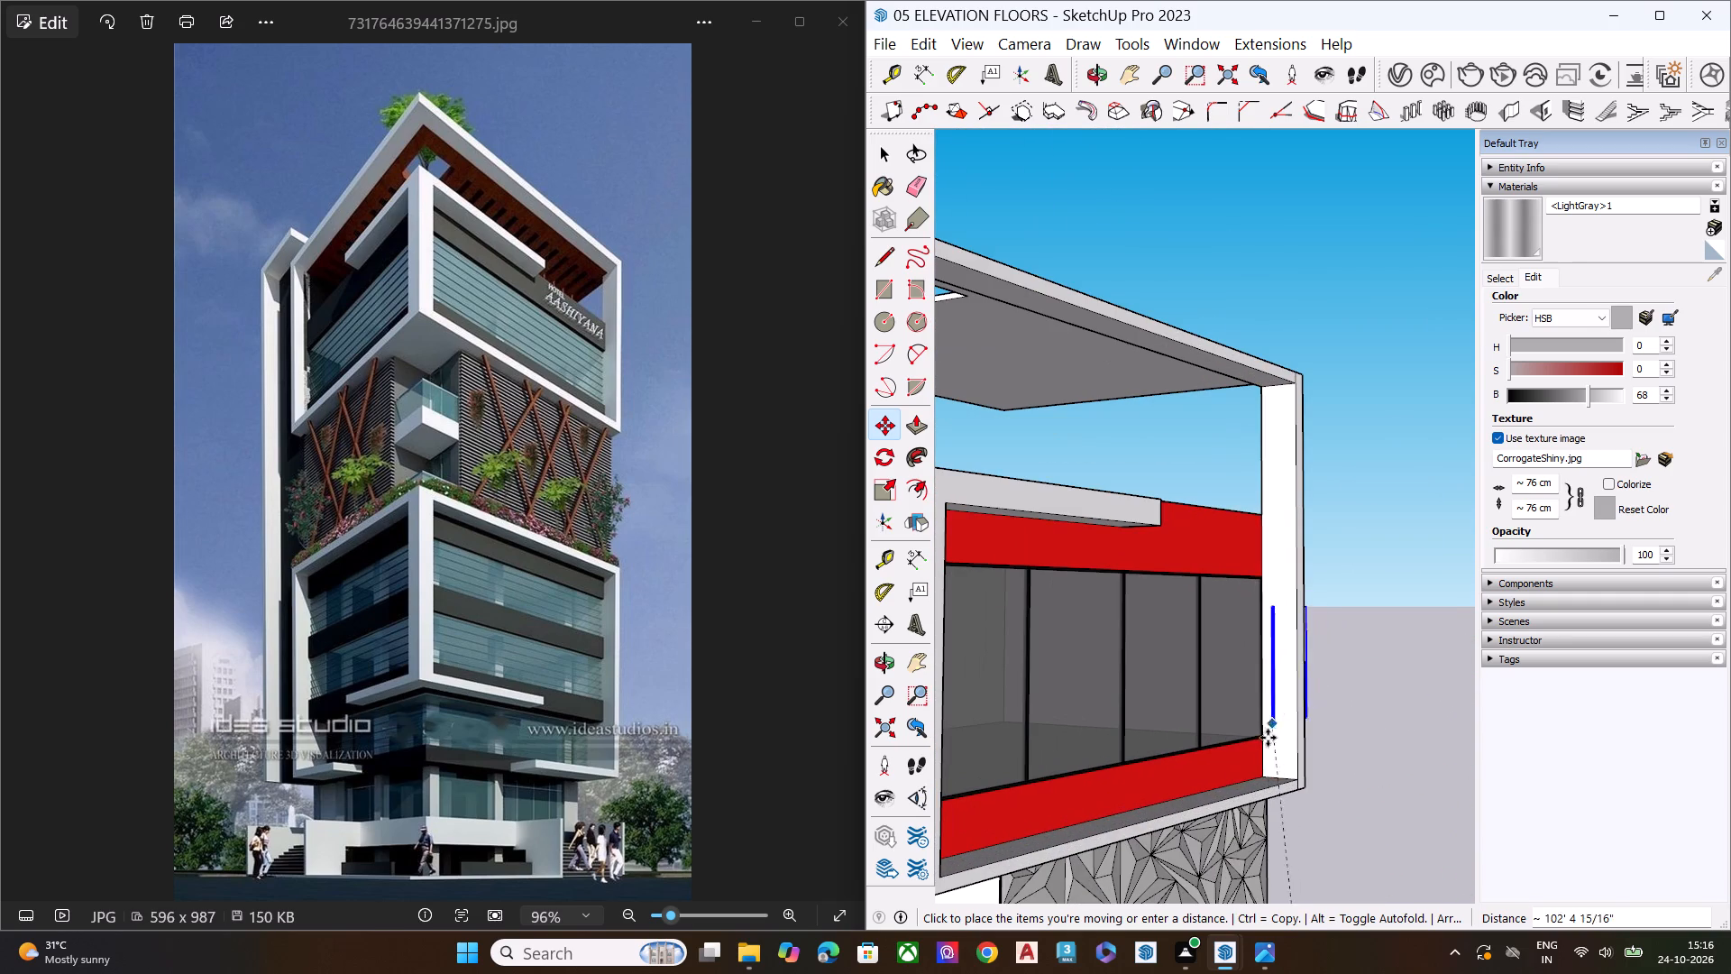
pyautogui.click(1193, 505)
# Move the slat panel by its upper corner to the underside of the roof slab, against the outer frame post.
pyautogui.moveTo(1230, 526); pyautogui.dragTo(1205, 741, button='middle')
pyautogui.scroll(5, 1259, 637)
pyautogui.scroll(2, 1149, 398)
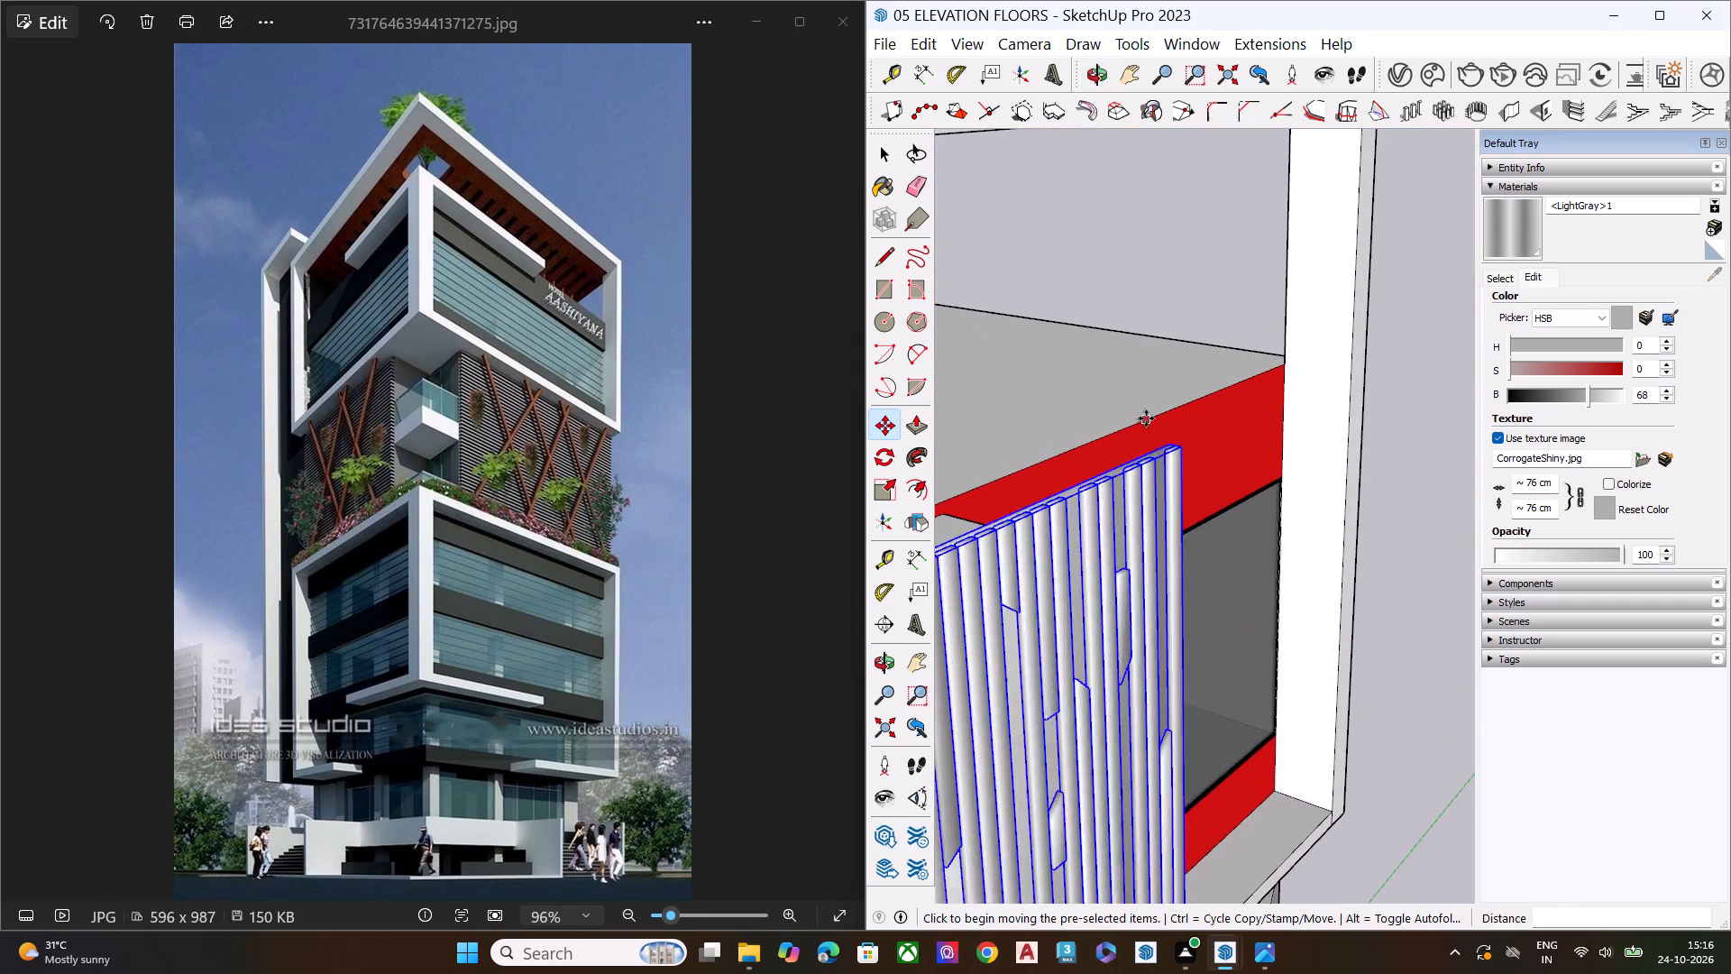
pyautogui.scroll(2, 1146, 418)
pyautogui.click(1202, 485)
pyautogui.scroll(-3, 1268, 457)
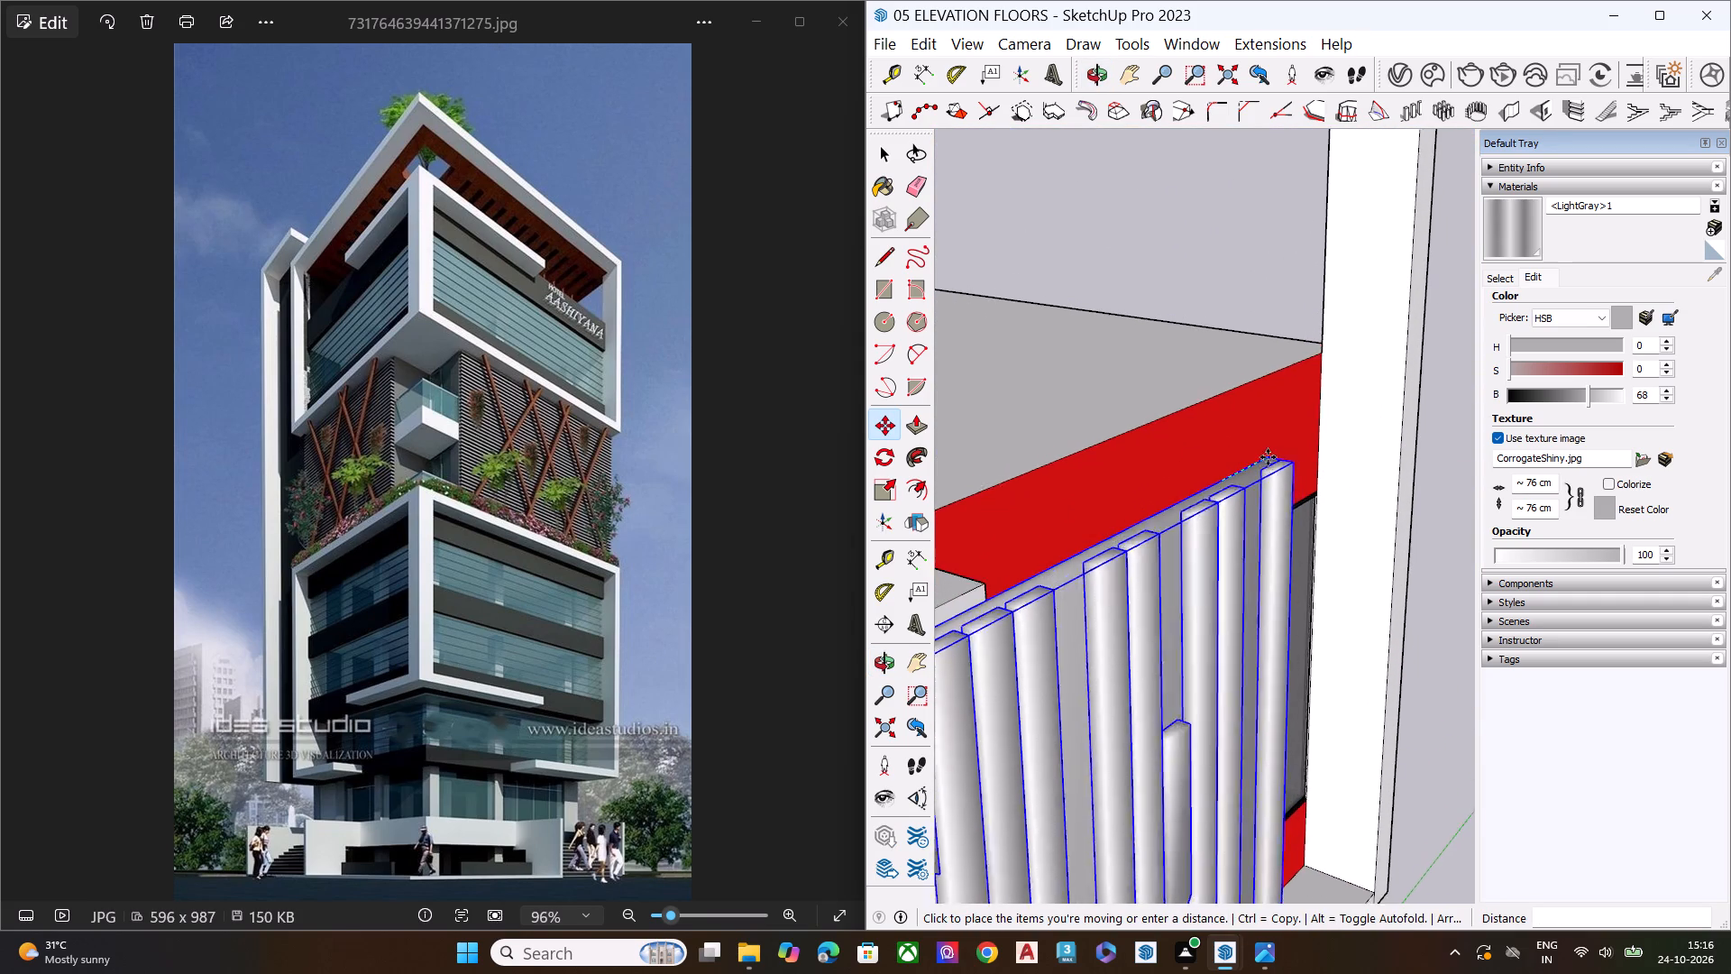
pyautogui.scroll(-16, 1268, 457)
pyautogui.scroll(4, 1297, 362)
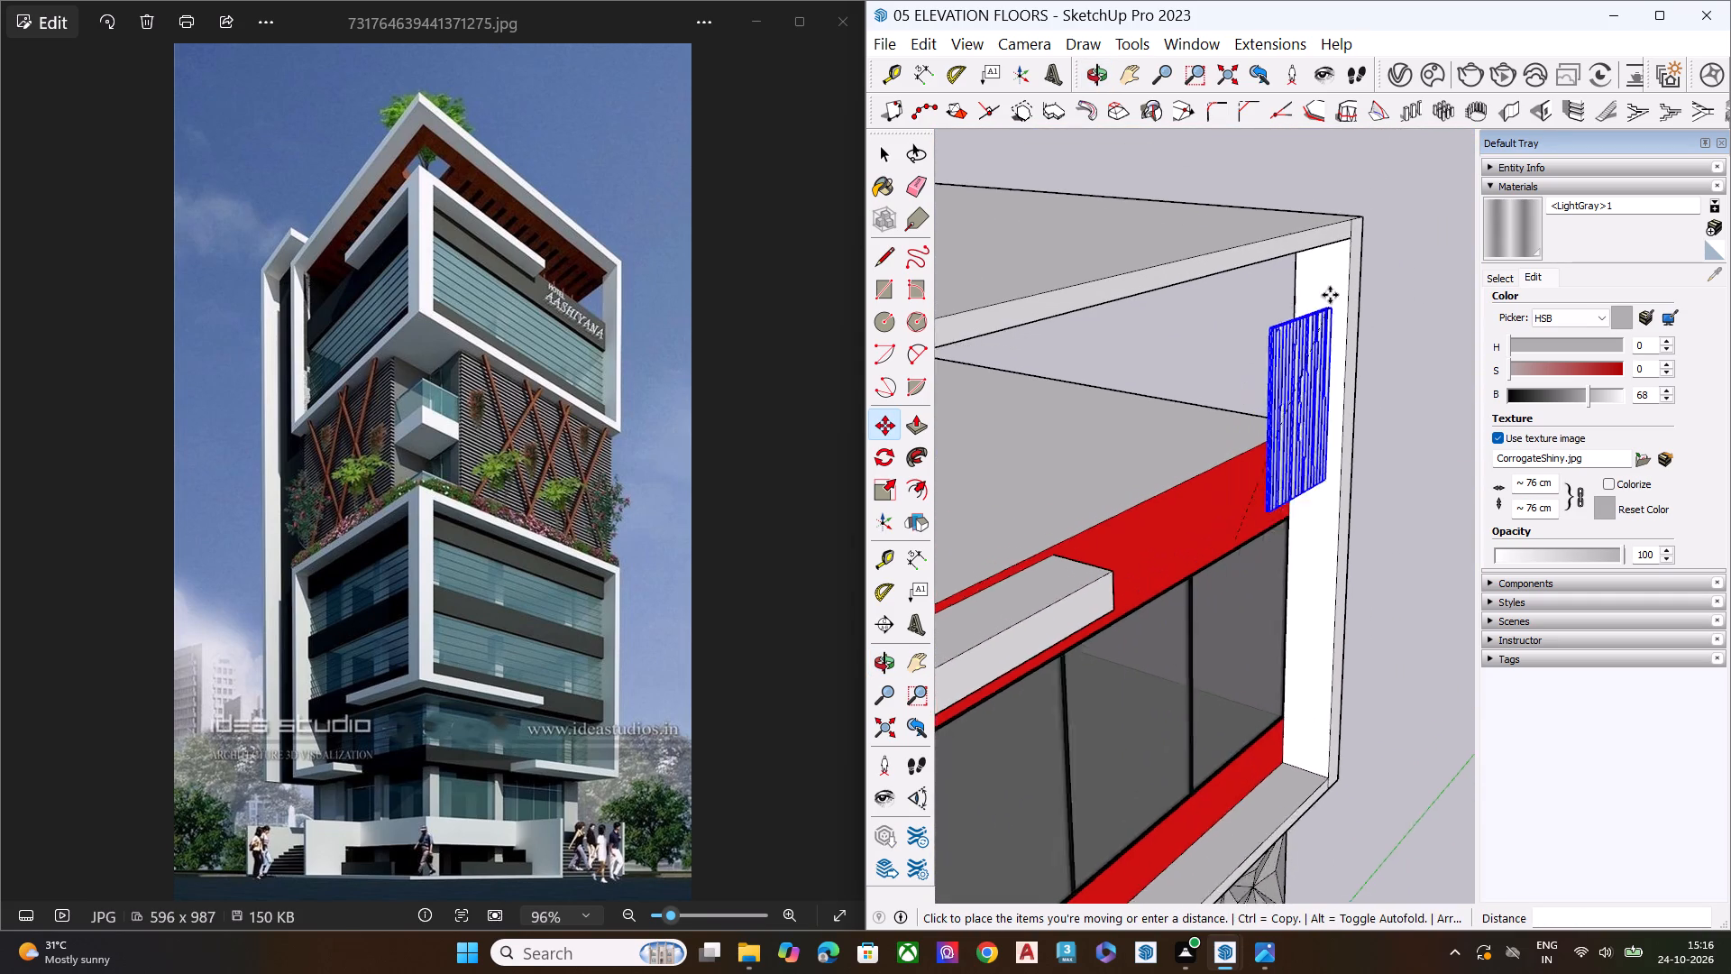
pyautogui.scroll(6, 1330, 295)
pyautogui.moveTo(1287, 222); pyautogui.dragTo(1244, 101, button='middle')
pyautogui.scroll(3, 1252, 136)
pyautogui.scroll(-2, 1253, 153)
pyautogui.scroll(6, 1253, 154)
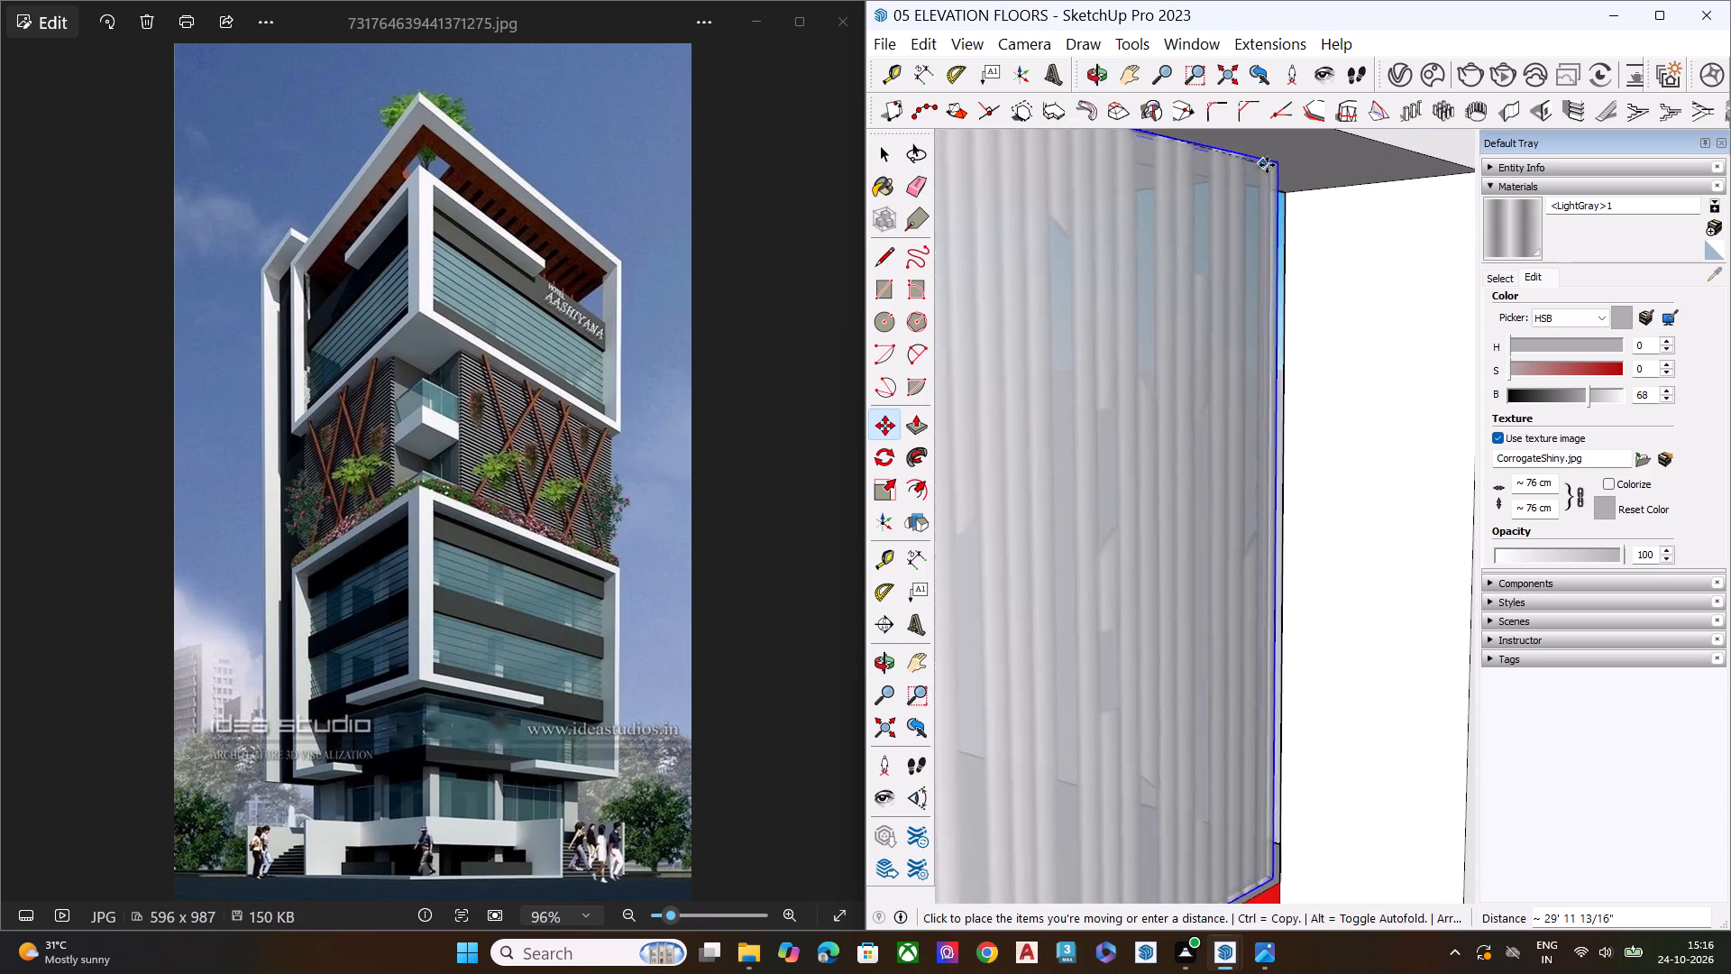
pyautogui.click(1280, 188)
# Examine the slat panel's fit beneath the roof slab from inside and outside the top frame.
pyautogui.scroll(-10, 1185, 246)
pyautogui.moveTo(1301, 399); pyautogui.dragTo(920, 356, button='middle')
pyautogui.scroll(2, 937, 350)
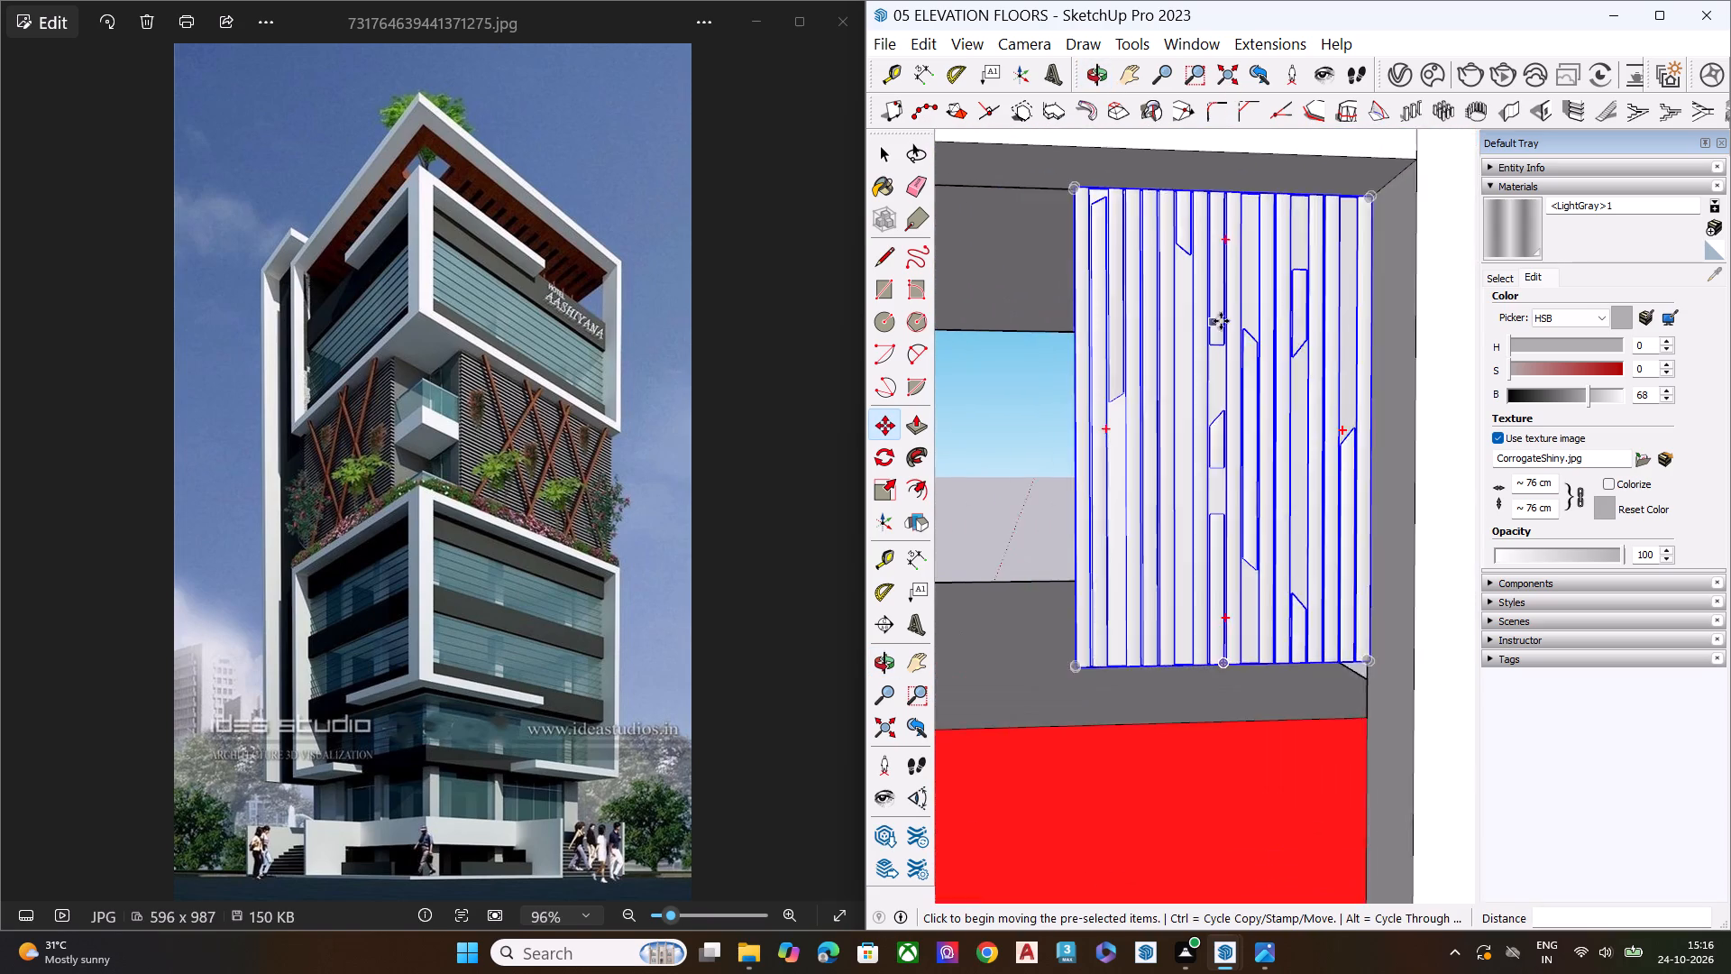
pyautogui.scroll(-17, 1224, 324)
pyautogui.scroll(1, 1282, 424)
pyautogui.scroll(-2, 1282, 424)
pyautogui.moveTo(1067, 498); pyautogui.dragTo(1392, 468, button='middle')
pyautogui.scroll(-8, 1361, 449)
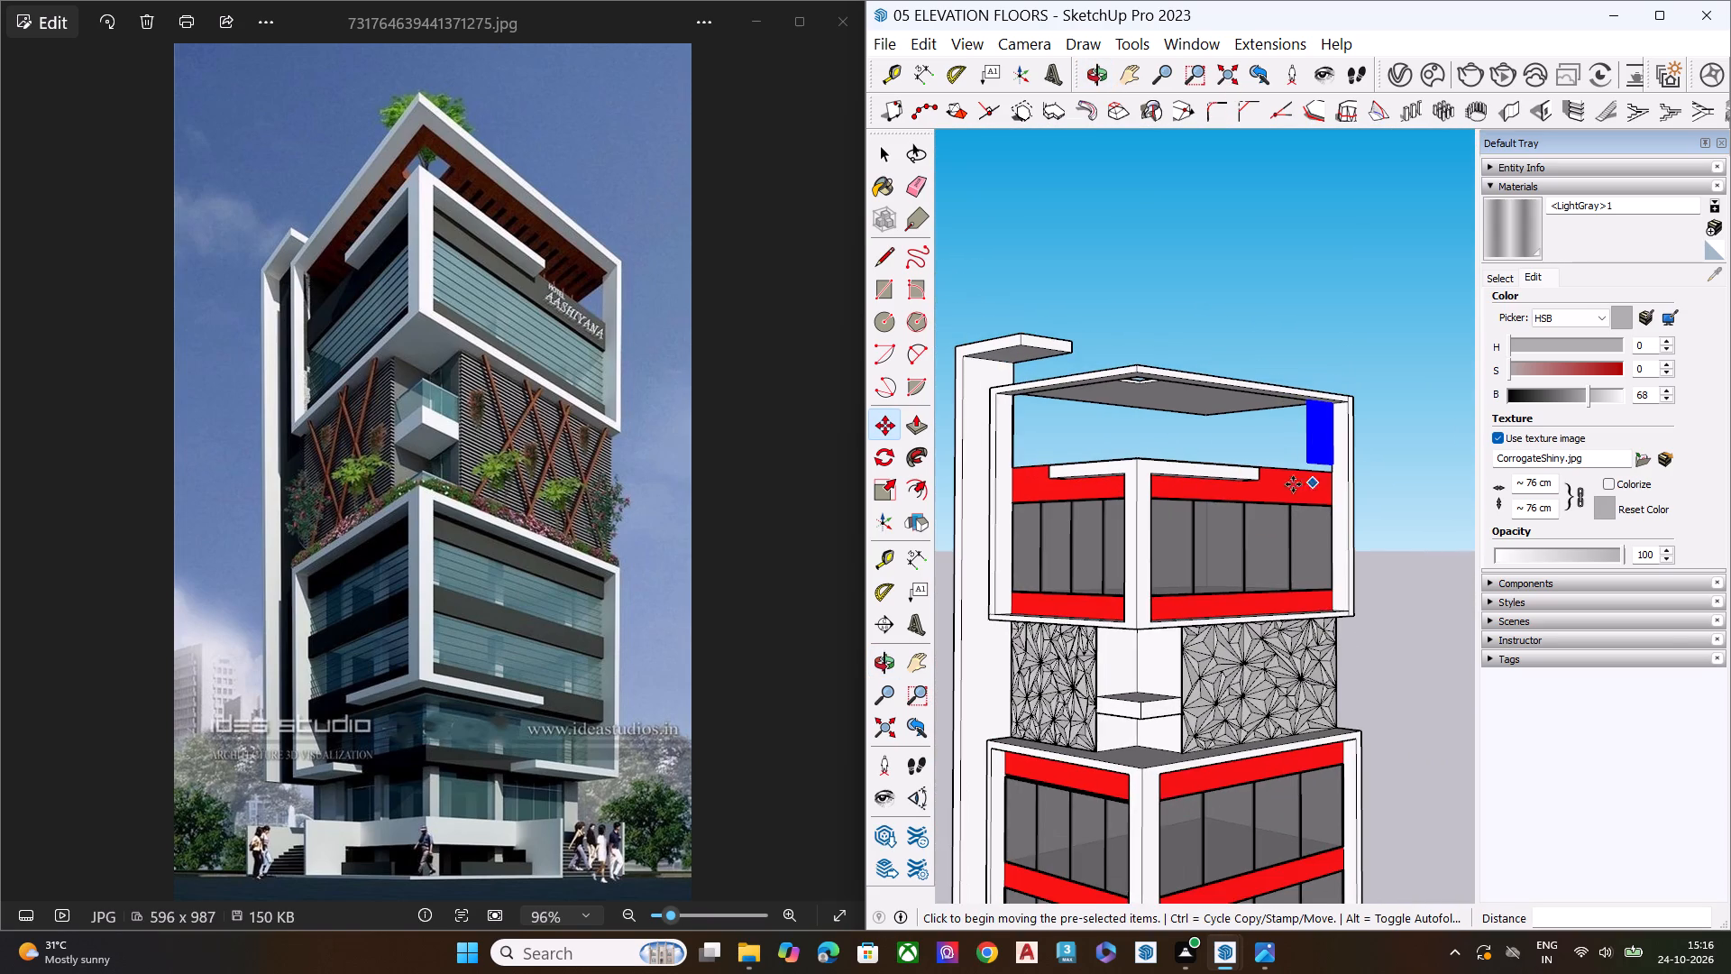
pyautogui.moveTo(1292, 484); pyautogui.dragTo(1332, 474, button='middle')
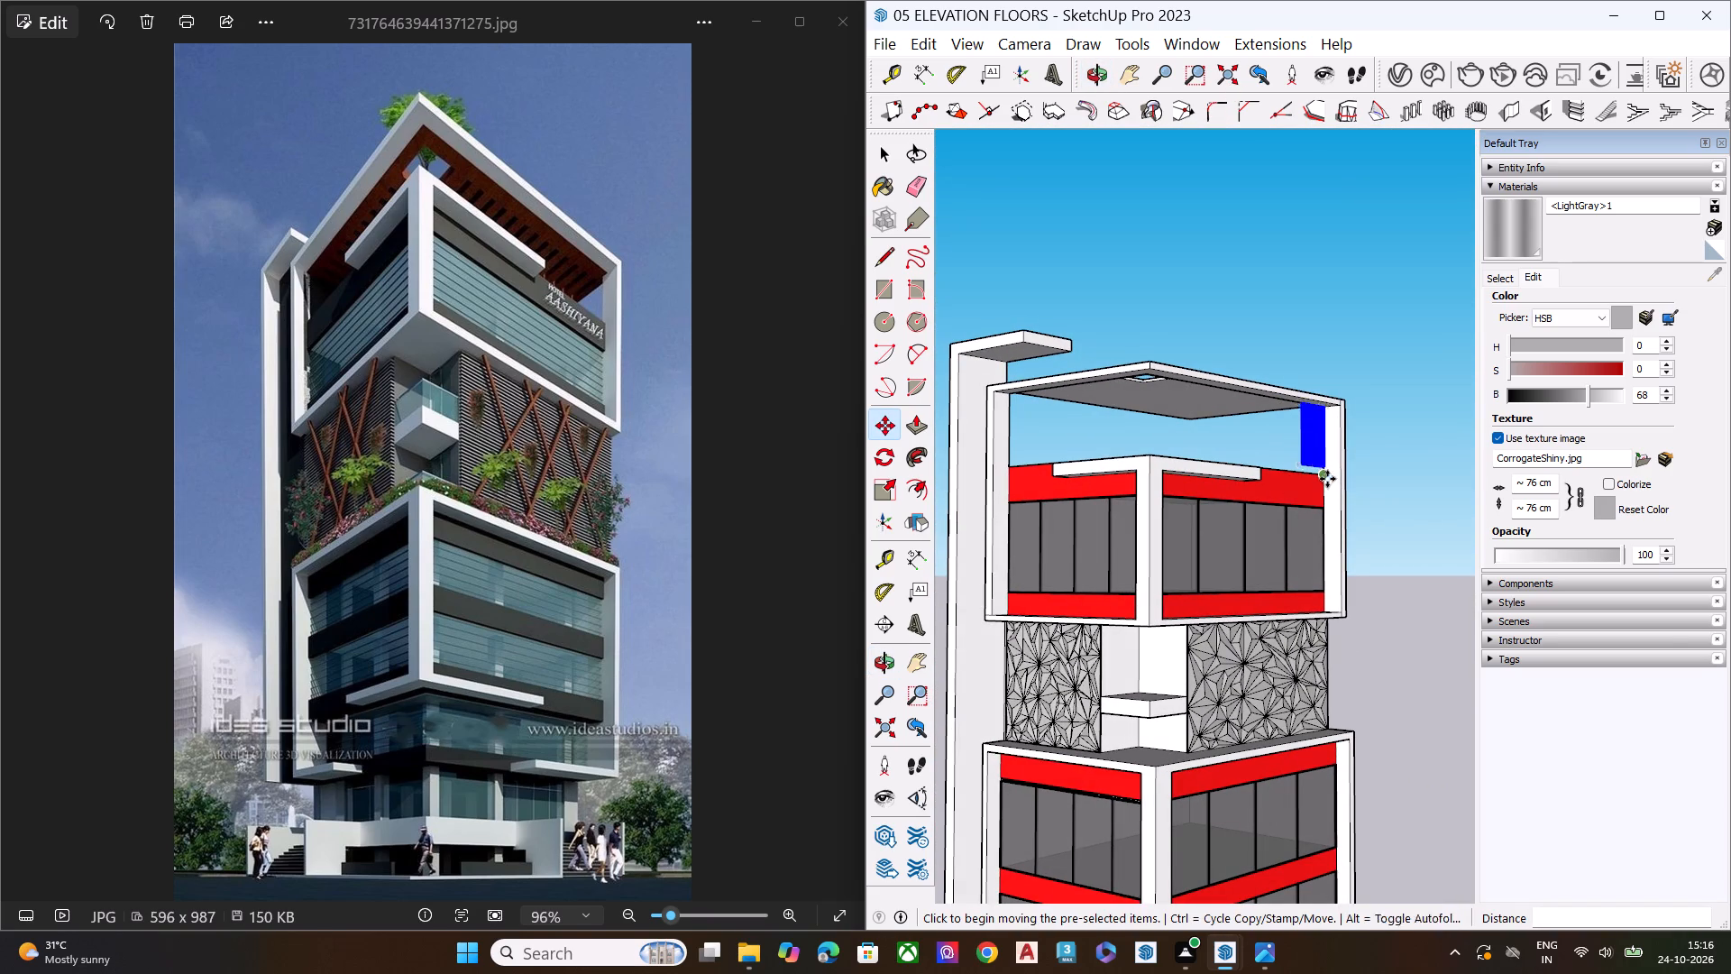
# Delete the vertical-slat panel from the opening beneath the roof slab.
pyautogui.scroll(5, 1344, 411)
pyautogui.scroll(-2, 1339, 418)
pyautogui.scroll(2, 1336, 419)
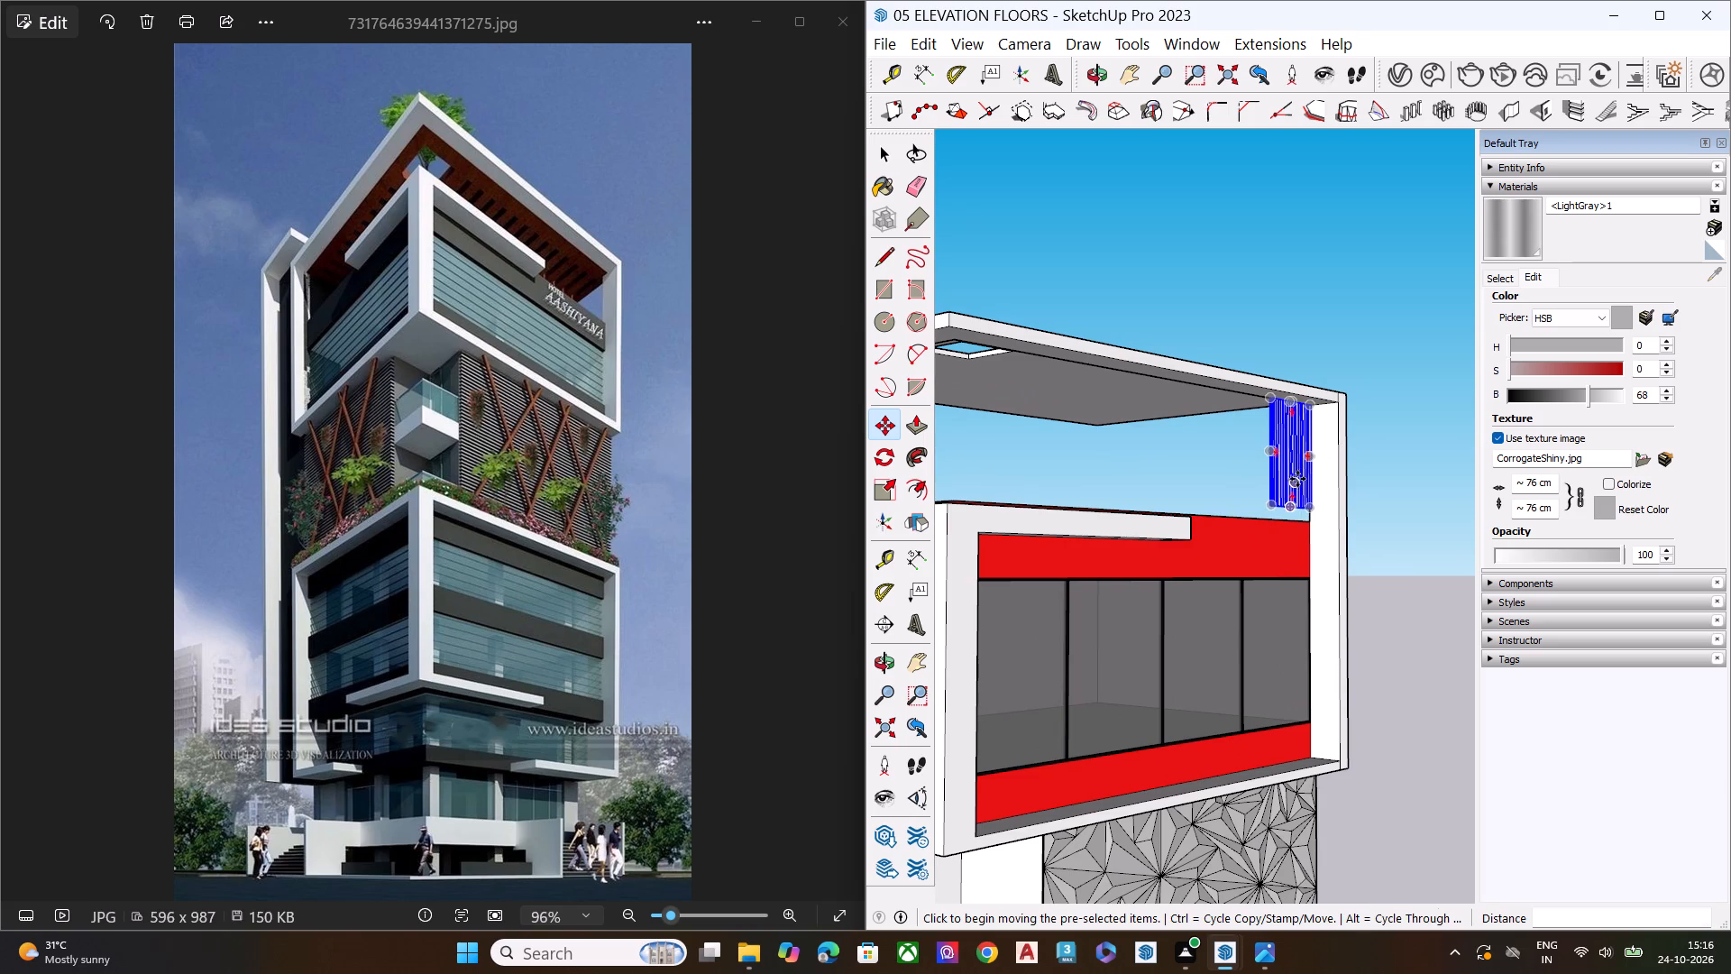
pyautogui.press('space')
pyautogui.click(1297, 480)
pyautogui.press('Delete')
# Push/Pull the border strip on the roof slab's underside by about 6 inches and leave the slab's editing context.
pyautogui.scroll(-2, 1295, 482)
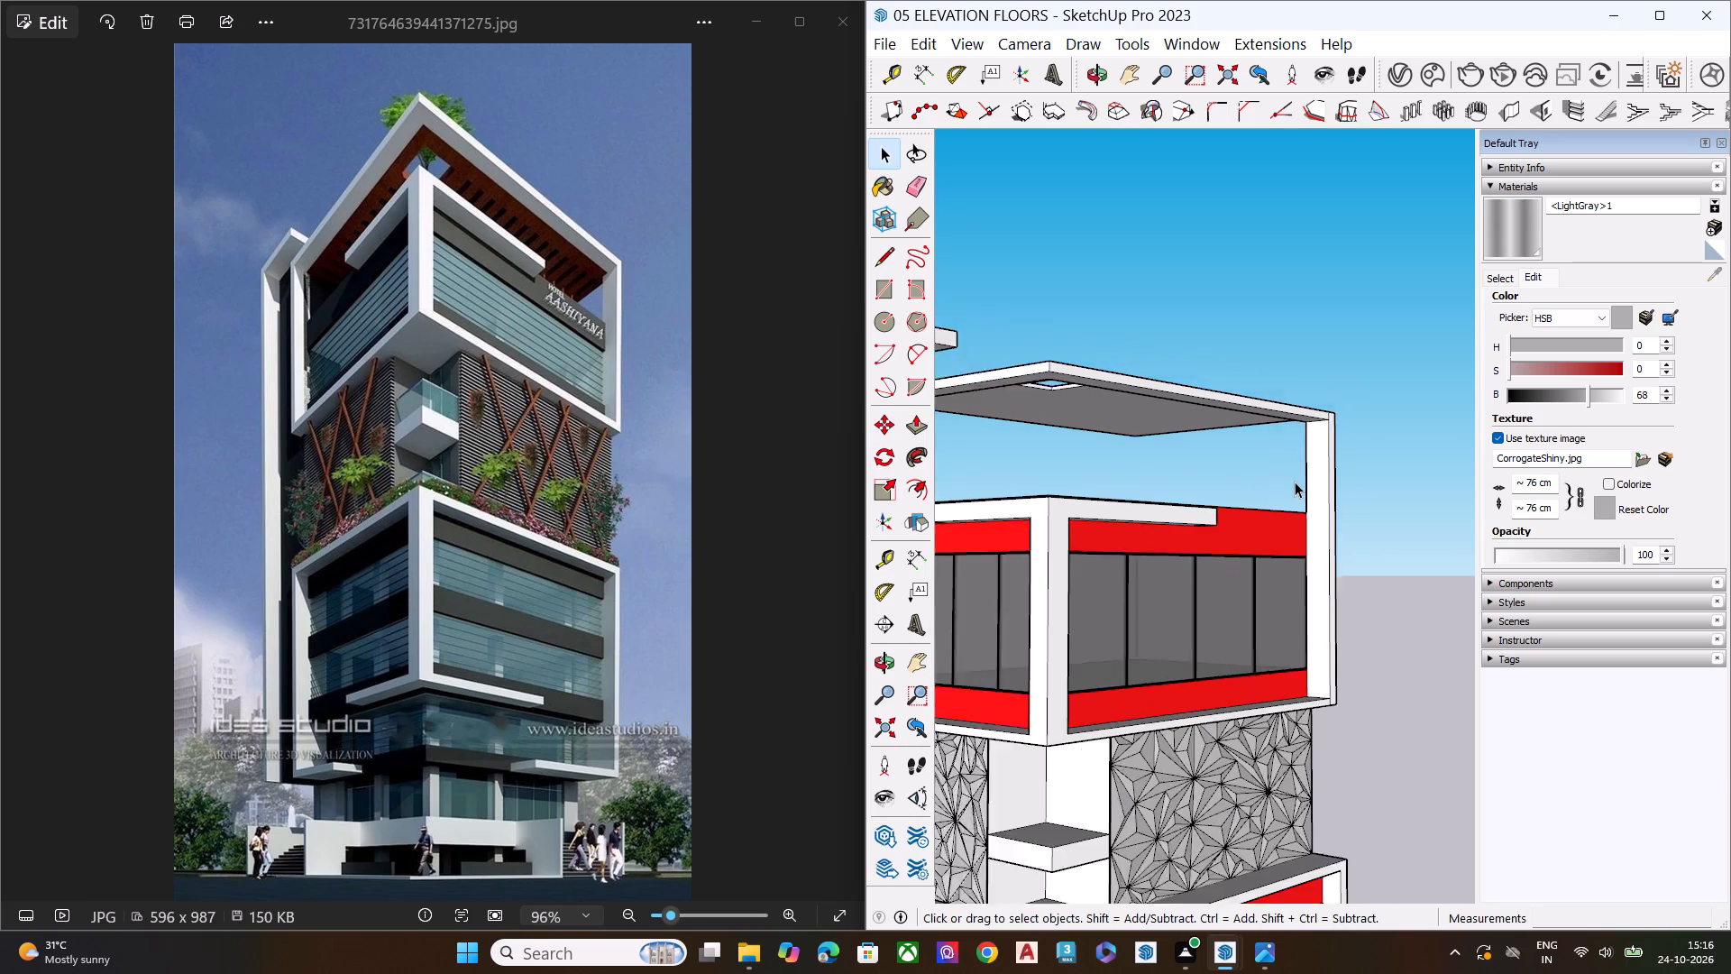
pyautogui.scroll(-2, 1295, 482)
pyautogui.moveTo(1214, 511); pyautogui.dragTo(1237, 332, button='middle')
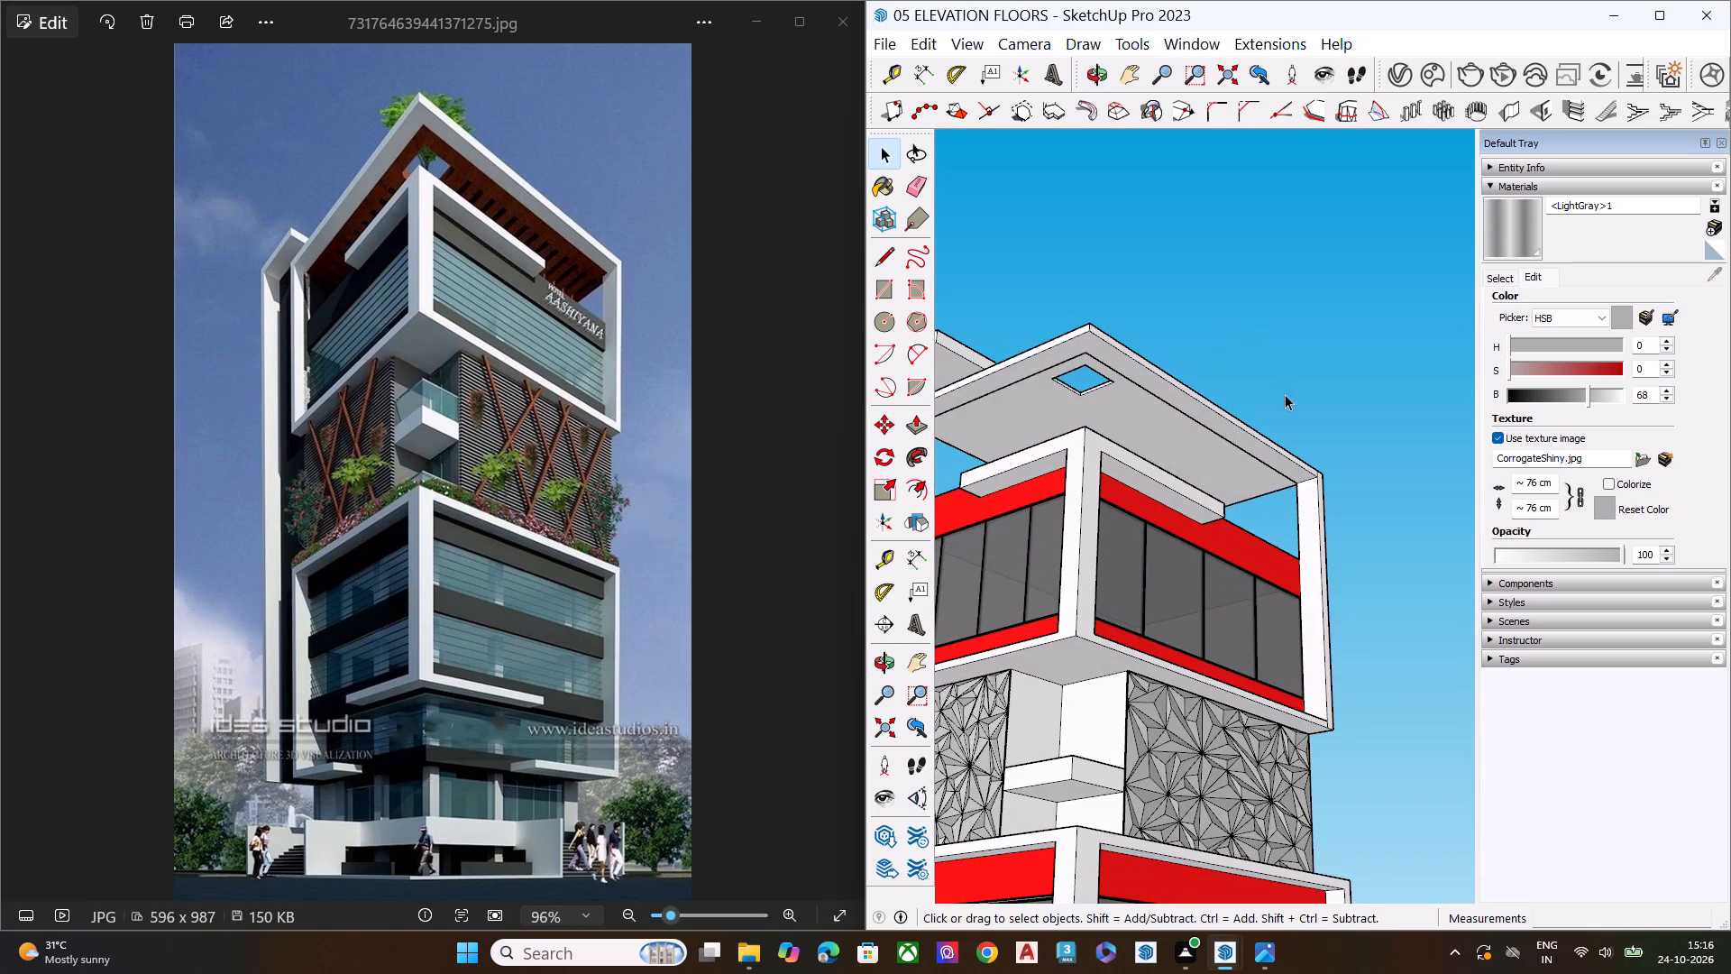
pyautogui.scroll(5, 1162, 400)
pyautogui.click(1155, 375)
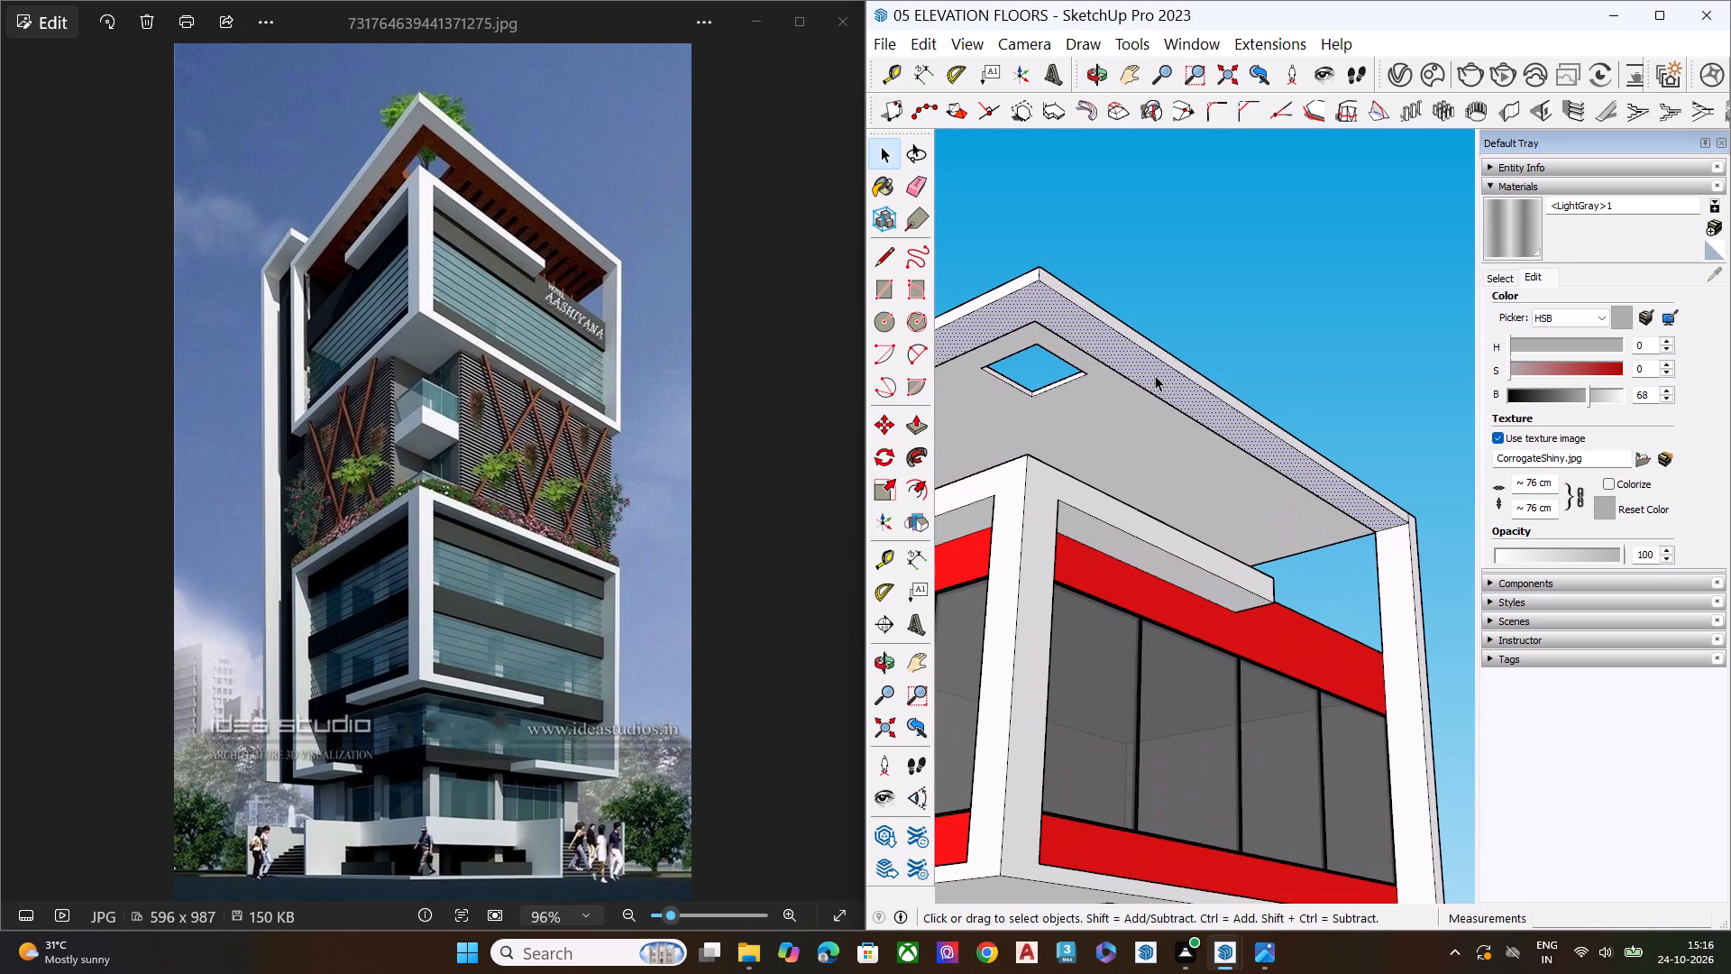
pyautogui.press('p')
pyautogui.click(1155, 375)
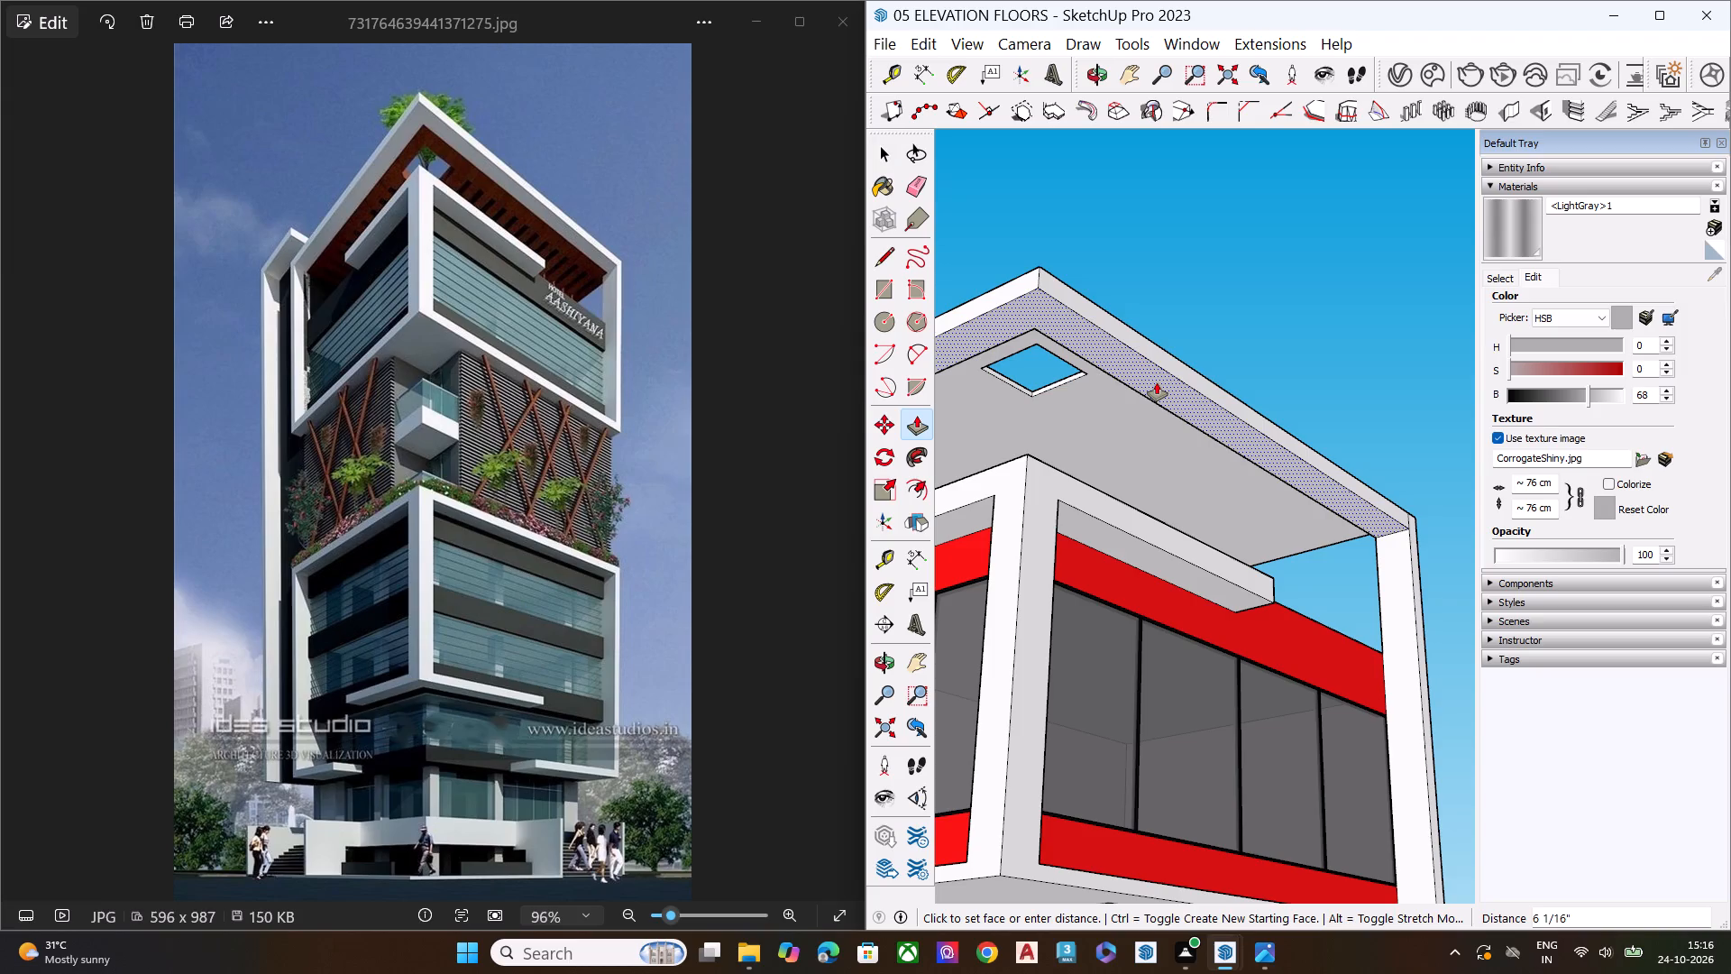
pyautogui.click(1159, 381)
pyautogui.press('space')
pyautogui.doubleClick(1268, 324)
# Examine the roof slab, top floor and mid-level cladding from above and below, comparing them with the reference photo.
pyautogui.scroll(-8, 1303, 320)
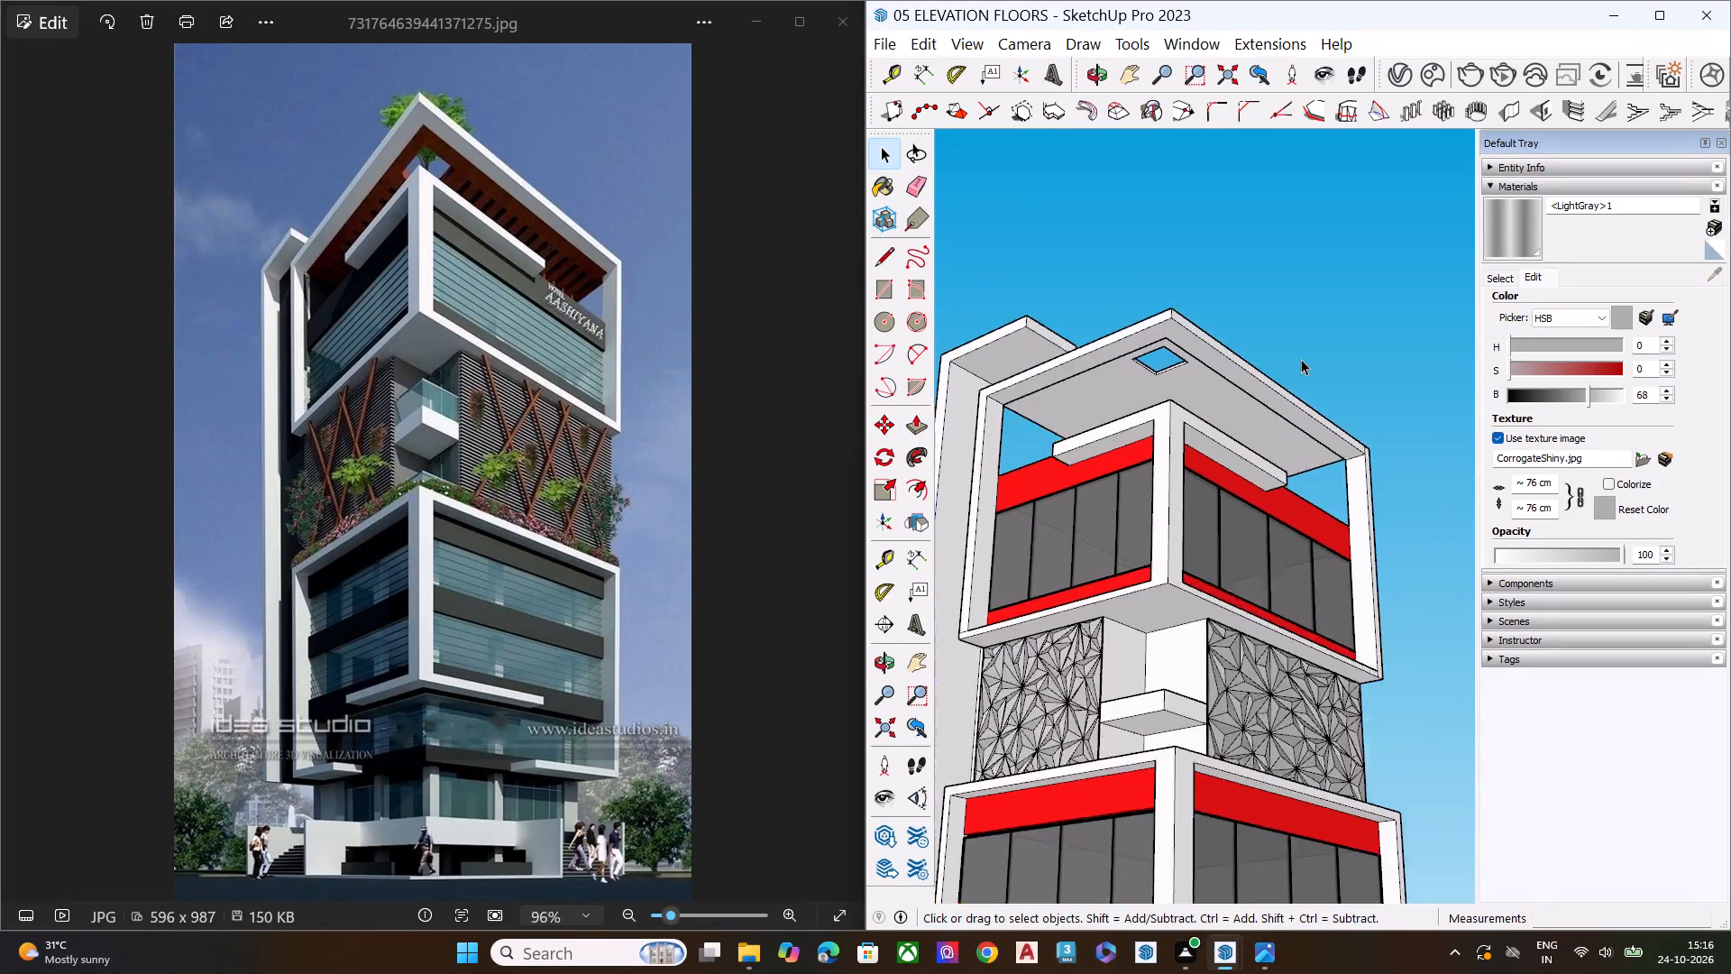
pyautogui.scroll(-1, 1301, 359)
pyautogui.moveTo(1241, 410); pyautogui.dragTo(1239, 492, button='middle')
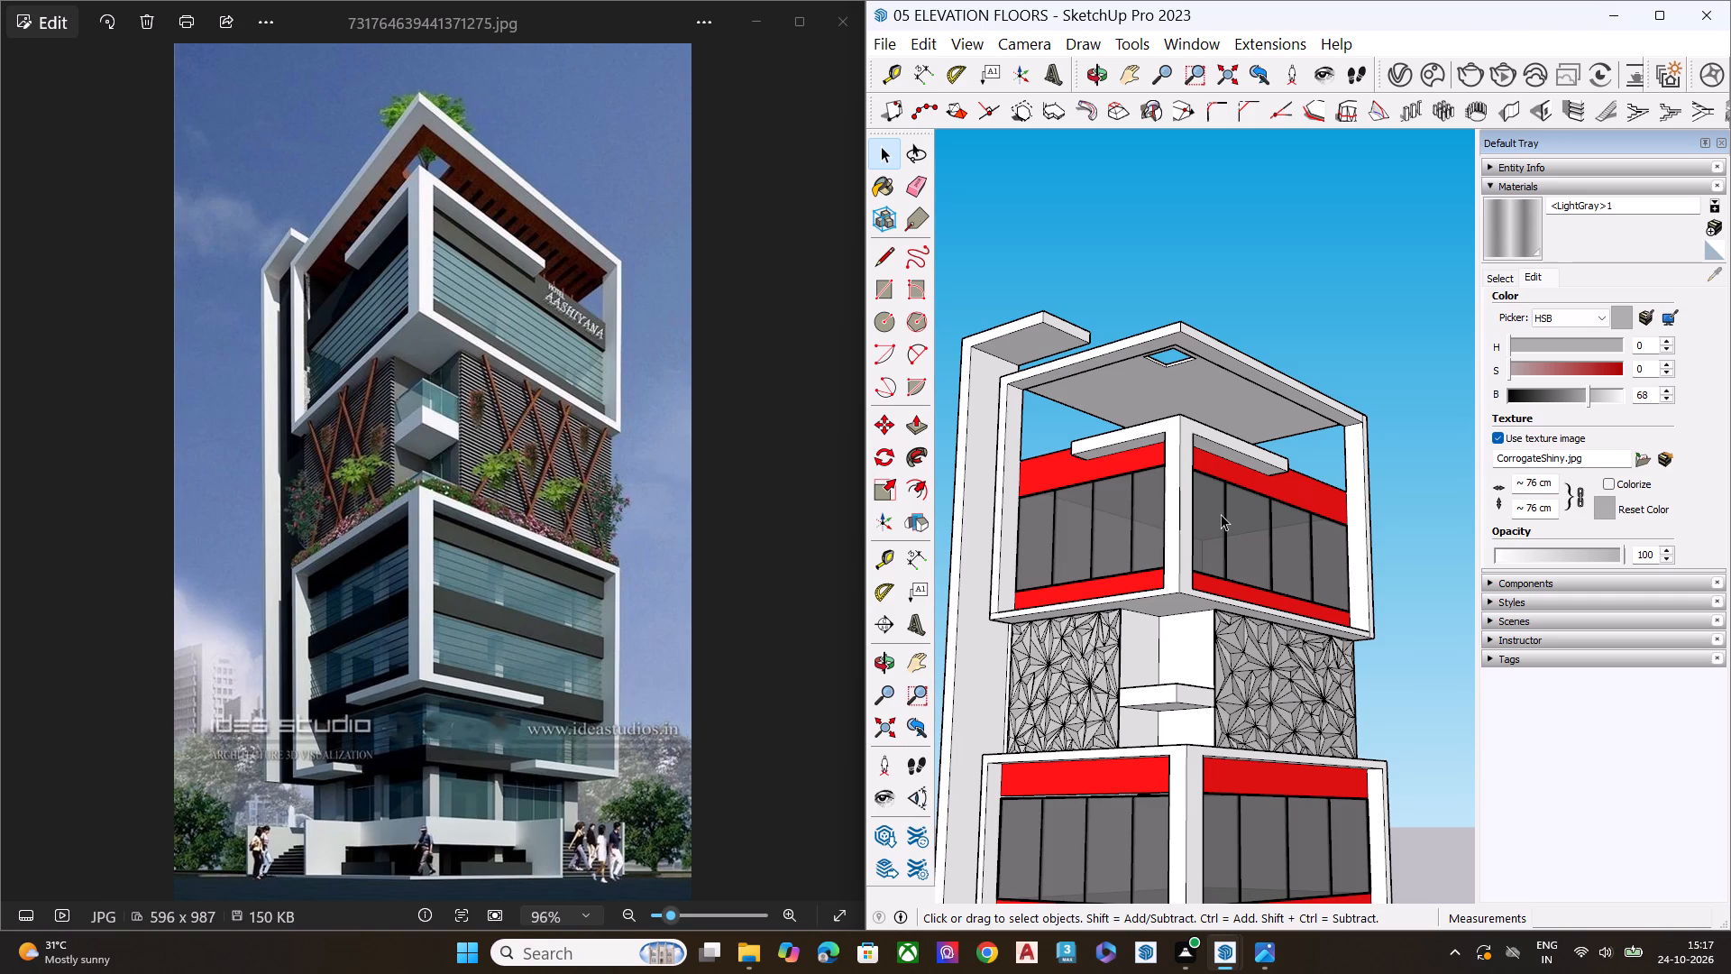
pyautogui.scroll(3, 1232, 445)
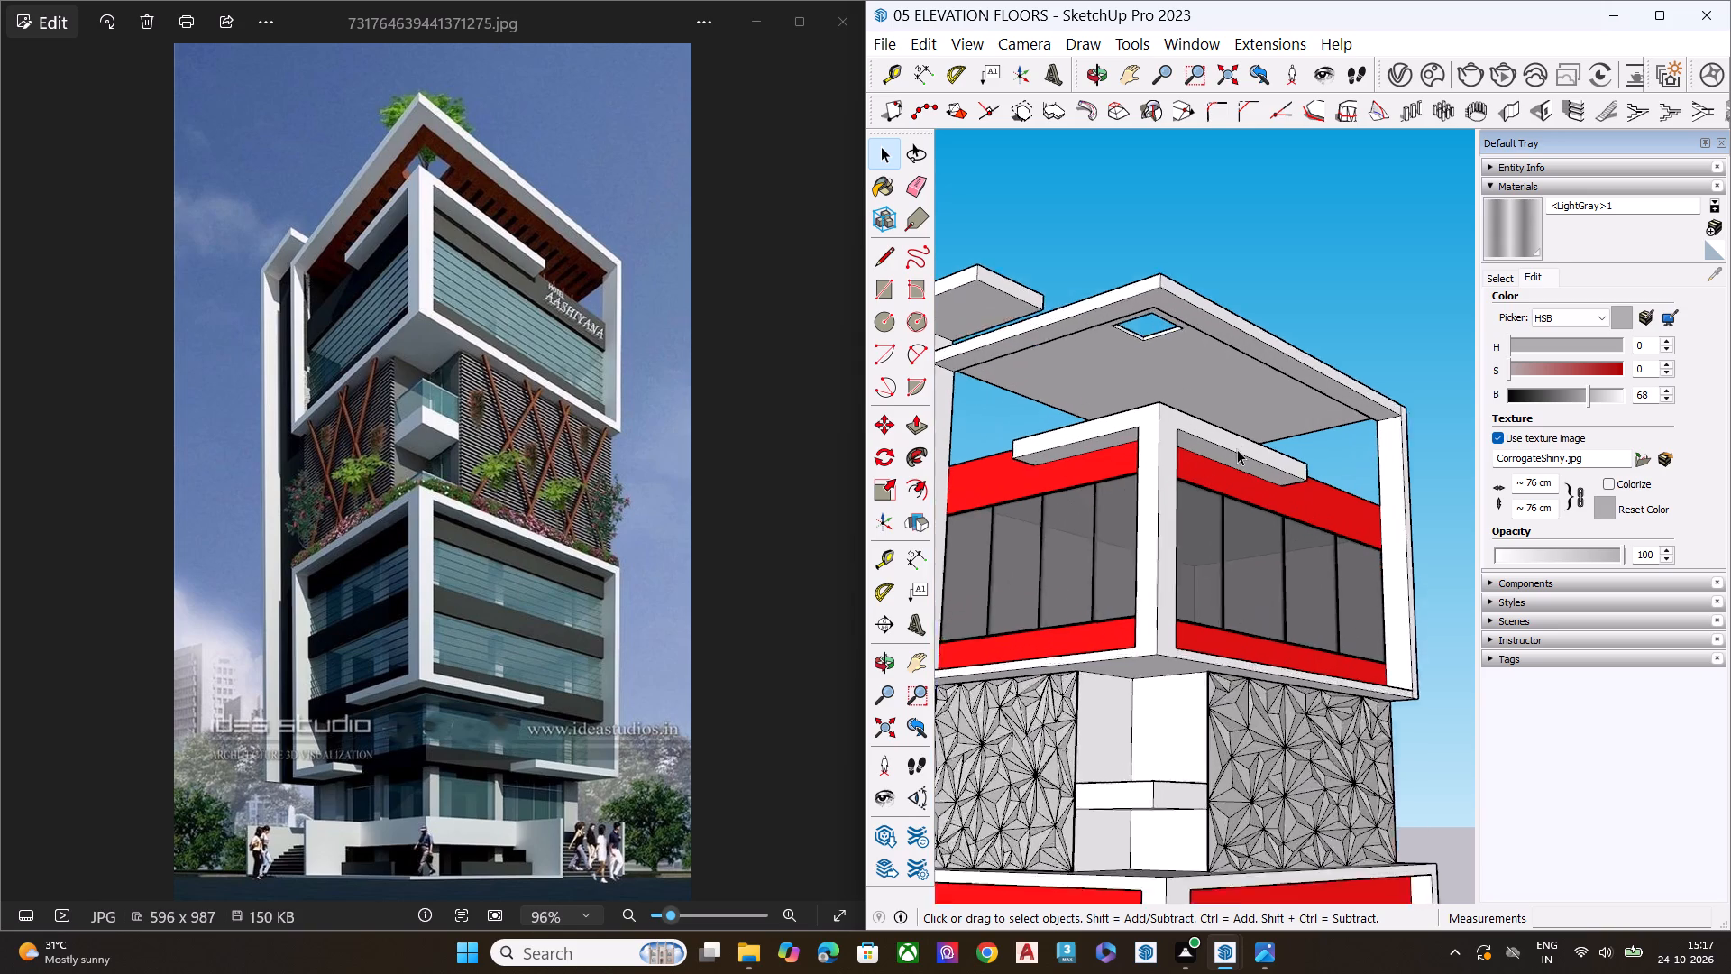
pyautogui.scroll(4, 1237, 449)
pyautogui.moveTo(1182, 431); pyautogui.dragTo(1177, 714, button='middle')
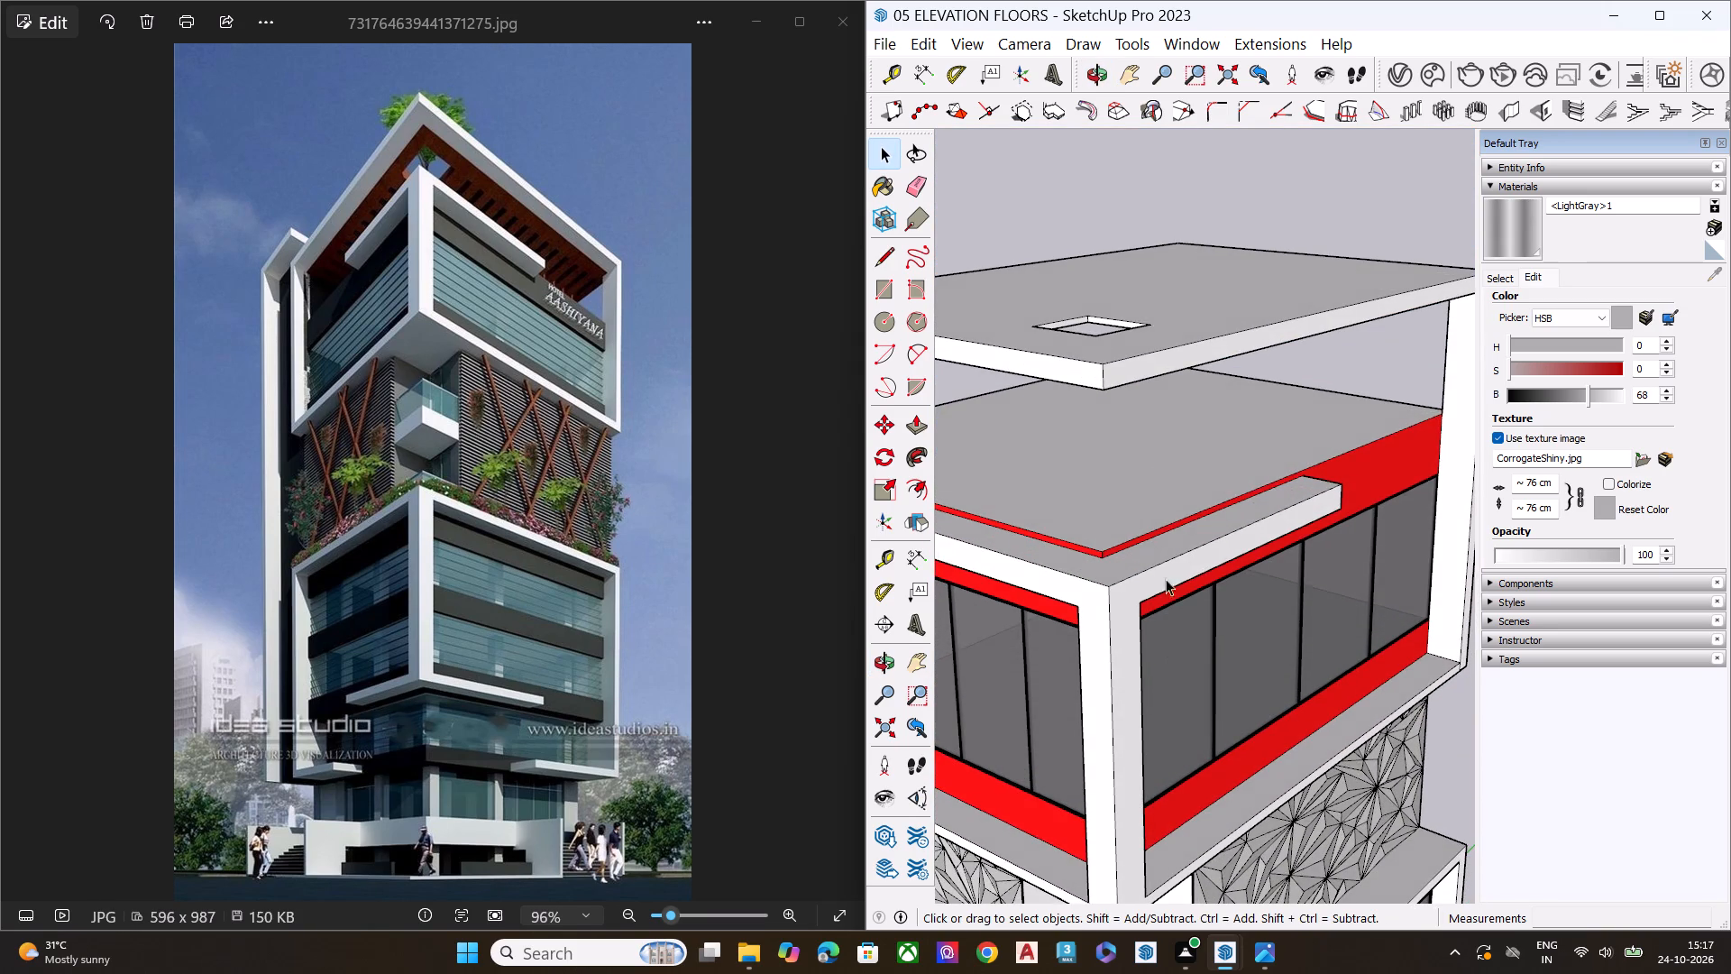
pyautogui.scroll(-4, 1171, 440)
pyautogui.scroll(1, 1185, 471)
pyautogui.scroll(-2, 1186, 475)
pyautogui.scroll(7, 1131, 498)
pyautogui.scroll(-4, 1163, 535)
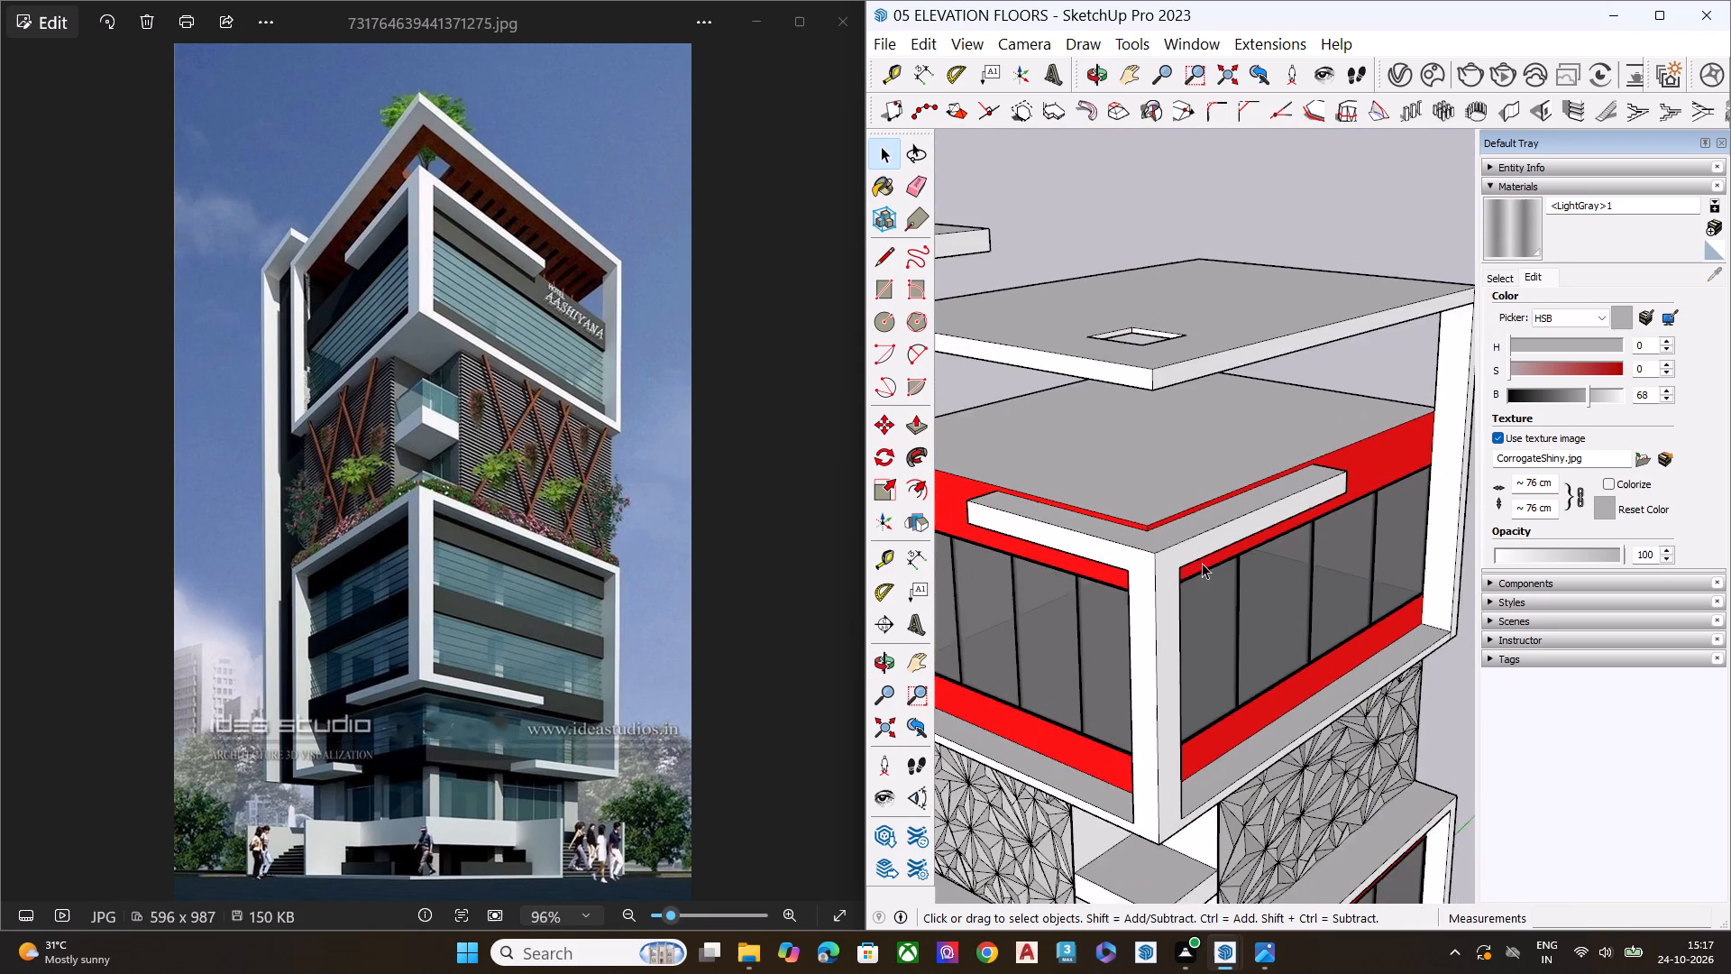
pyautogui.moveTo(1193, 558); pyautogui.dragTo(1113, 290, button='middle')
pyautogui.scroll(-7, 1180, 425)
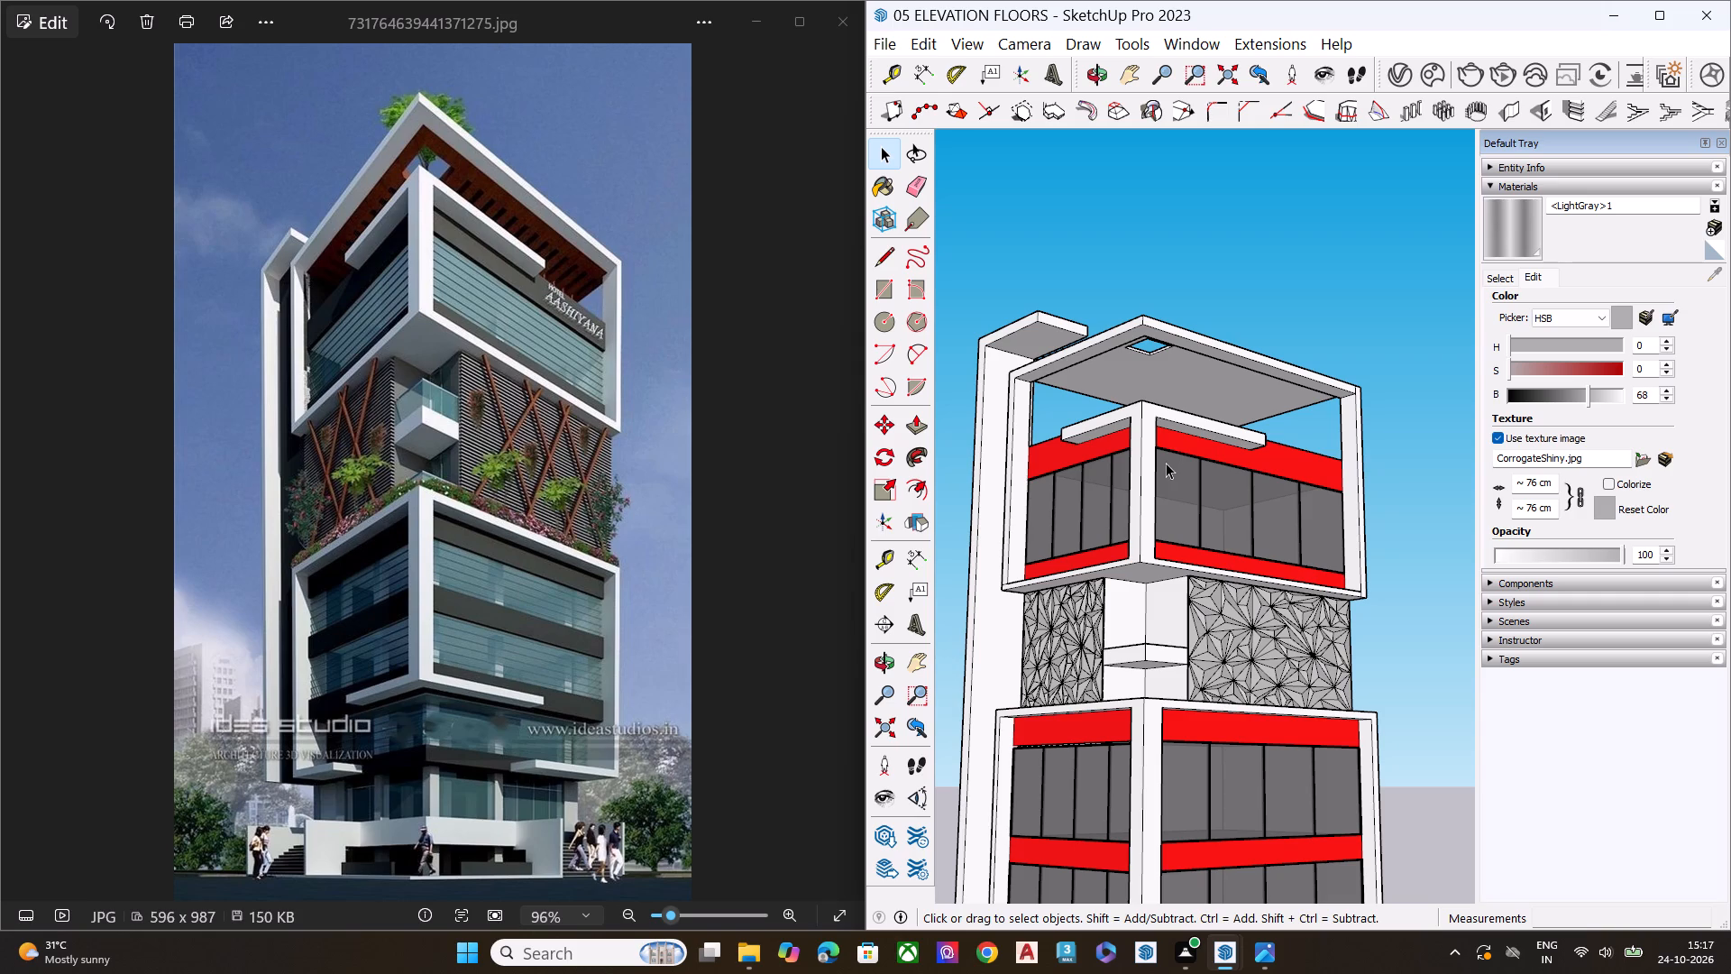
pyautogui.scroll(-7, 1185, 368)
pyautogui.moveTo(1212, 519); pyautogui.dragTo(1073, 500, button='middle')
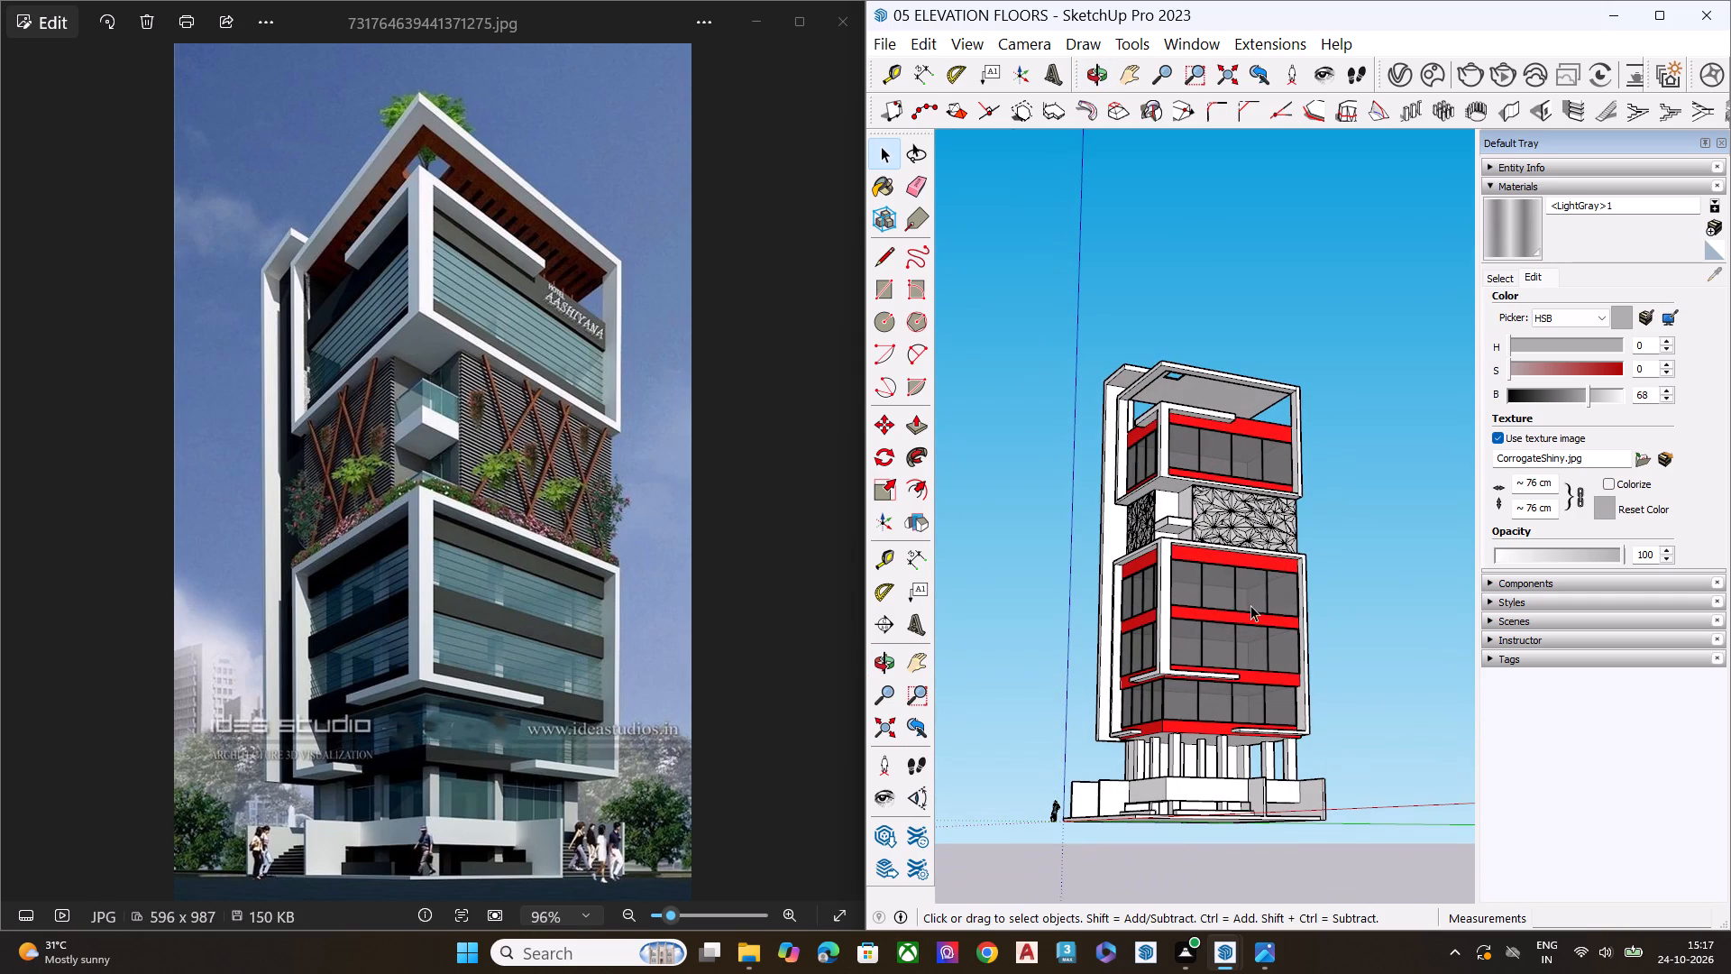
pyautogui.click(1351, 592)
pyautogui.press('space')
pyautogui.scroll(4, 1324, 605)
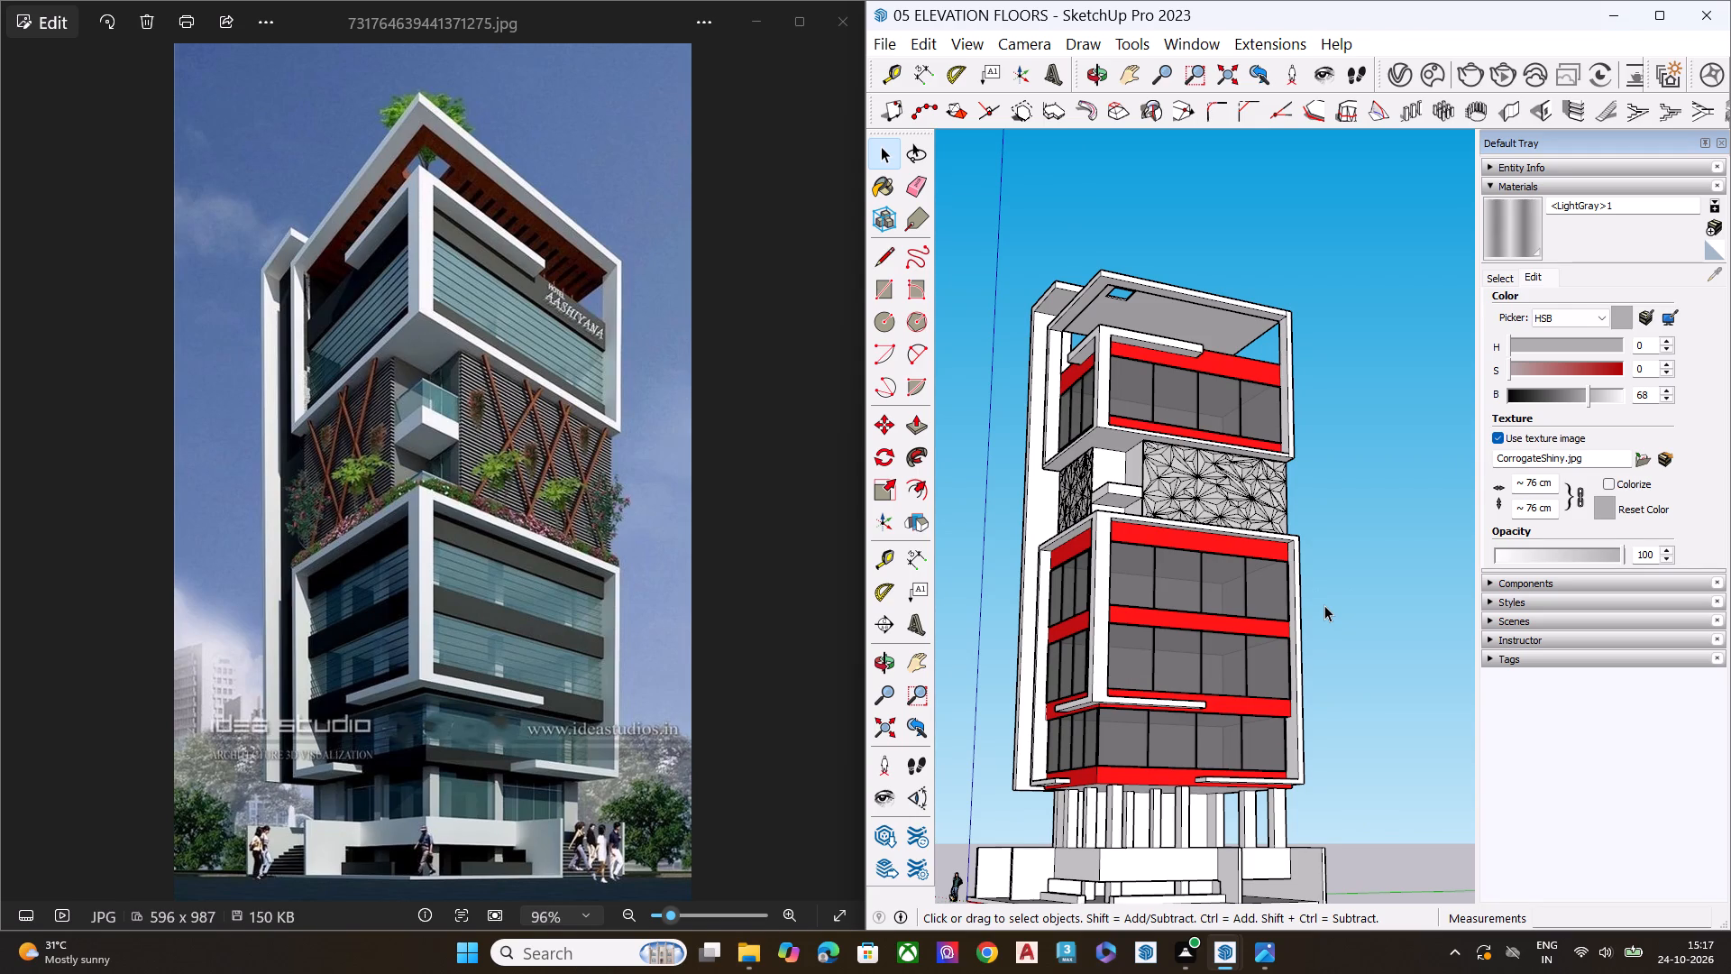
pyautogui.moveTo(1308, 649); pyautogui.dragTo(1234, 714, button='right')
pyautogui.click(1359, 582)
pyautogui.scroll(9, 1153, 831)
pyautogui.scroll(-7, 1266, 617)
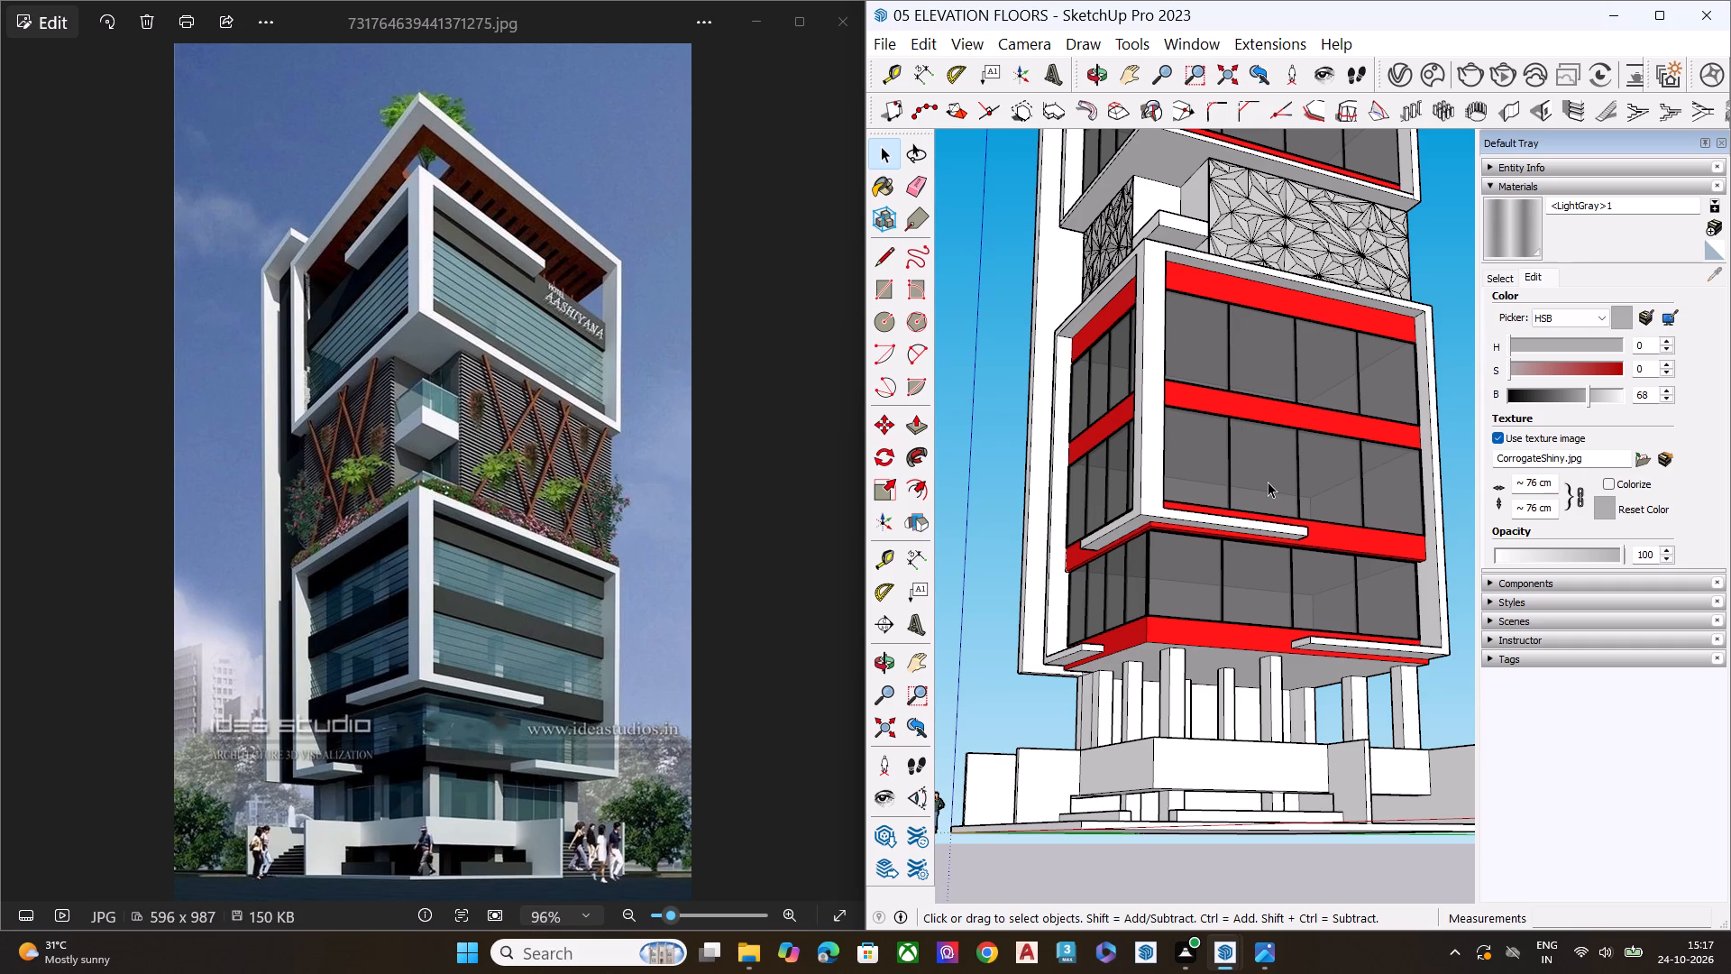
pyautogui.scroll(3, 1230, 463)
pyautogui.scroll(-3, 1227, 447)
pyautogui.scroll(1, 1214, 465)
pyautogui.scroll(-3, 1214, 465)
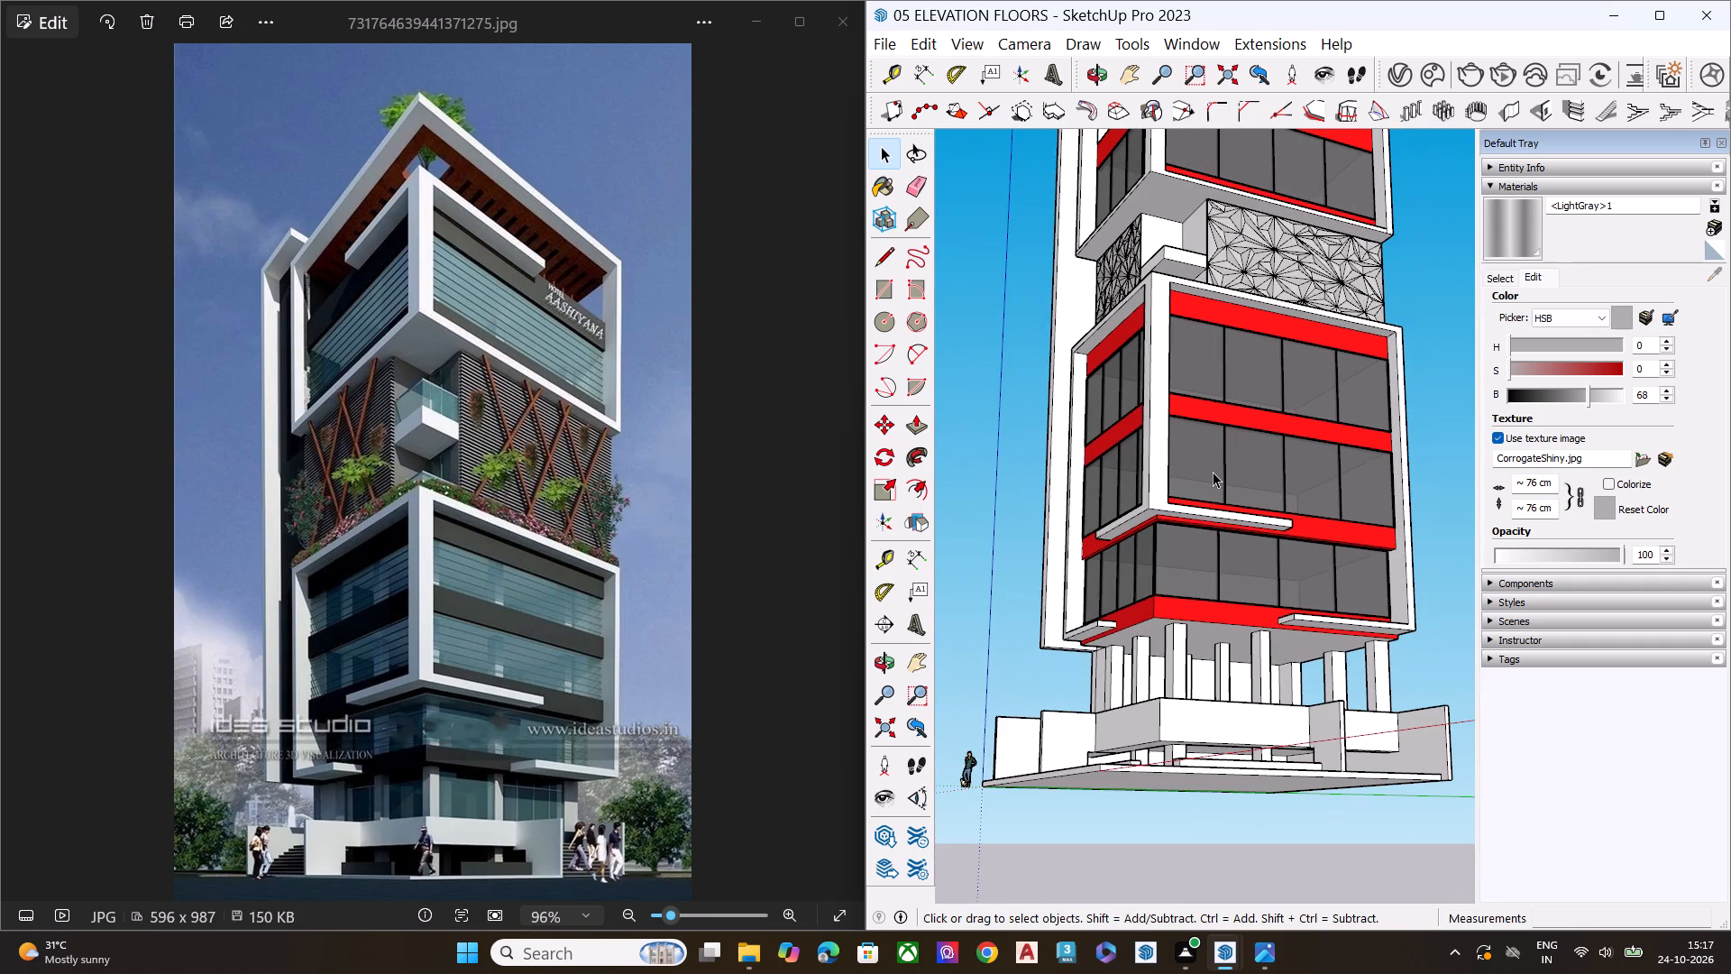
# Erase the stray edges on the podium's top surface near the front corner column and beside the side columns.
pyautogui.moveTo(1305, 543); pyautogui.dragTo(1310, 562, button='middle')
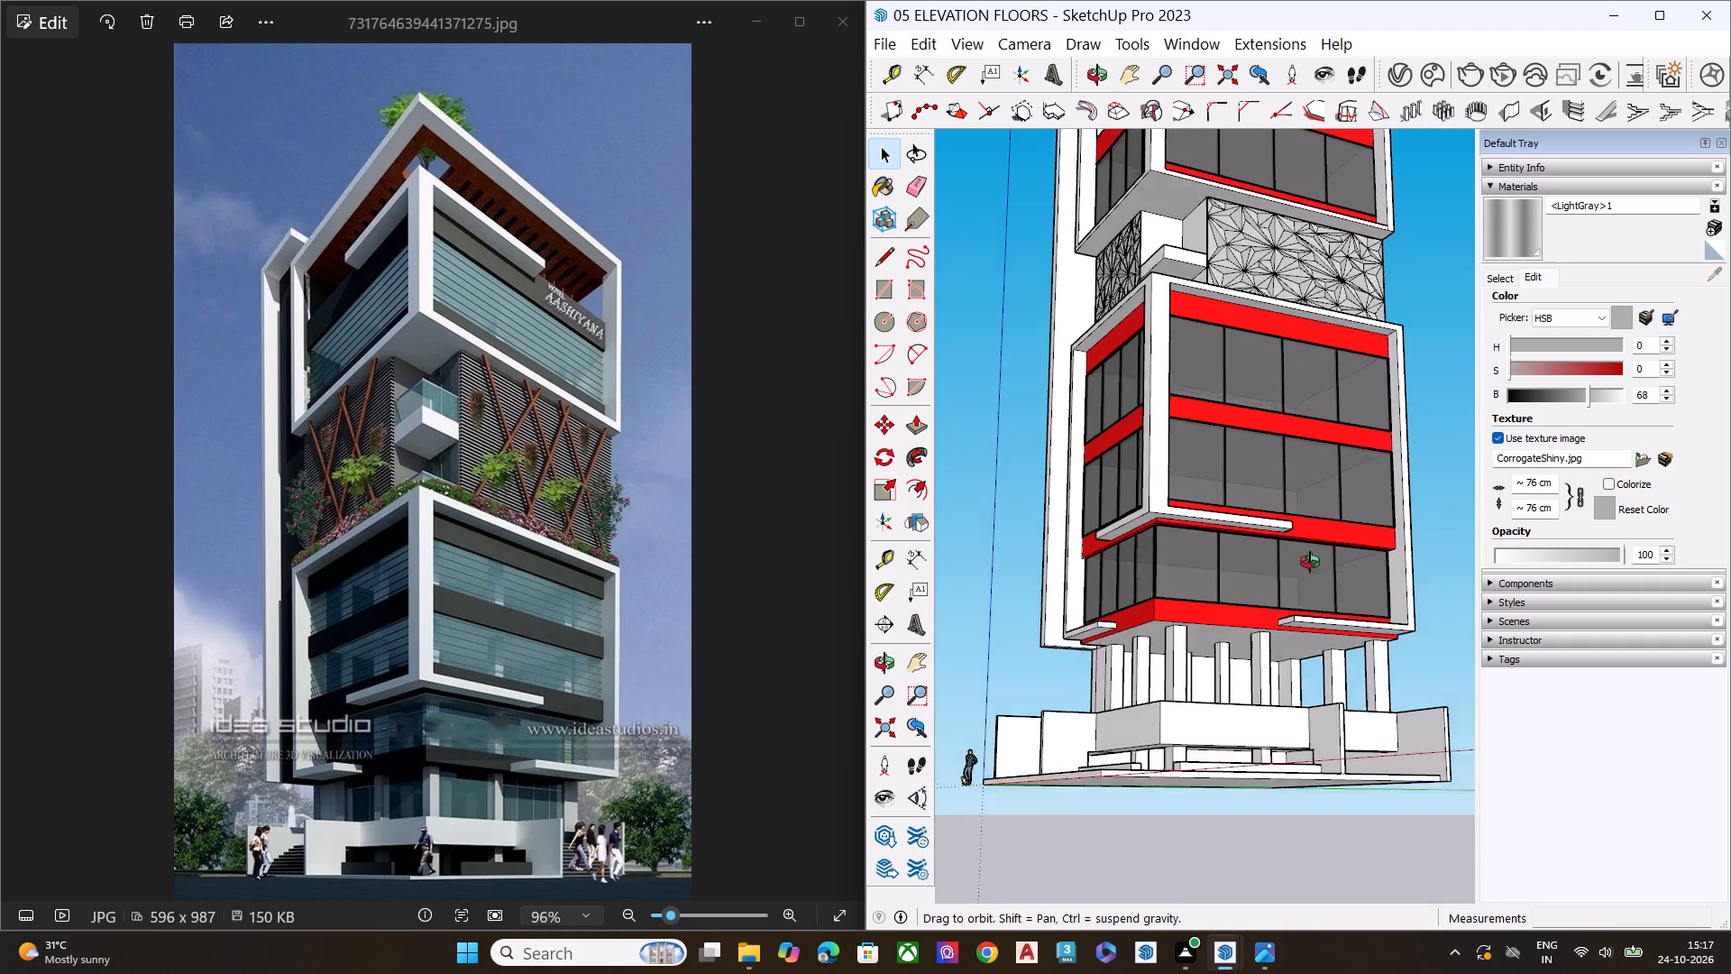
pyautogui.moveTo(1310, 562); pyautogui.dragTo(1405, 775, button='middle')
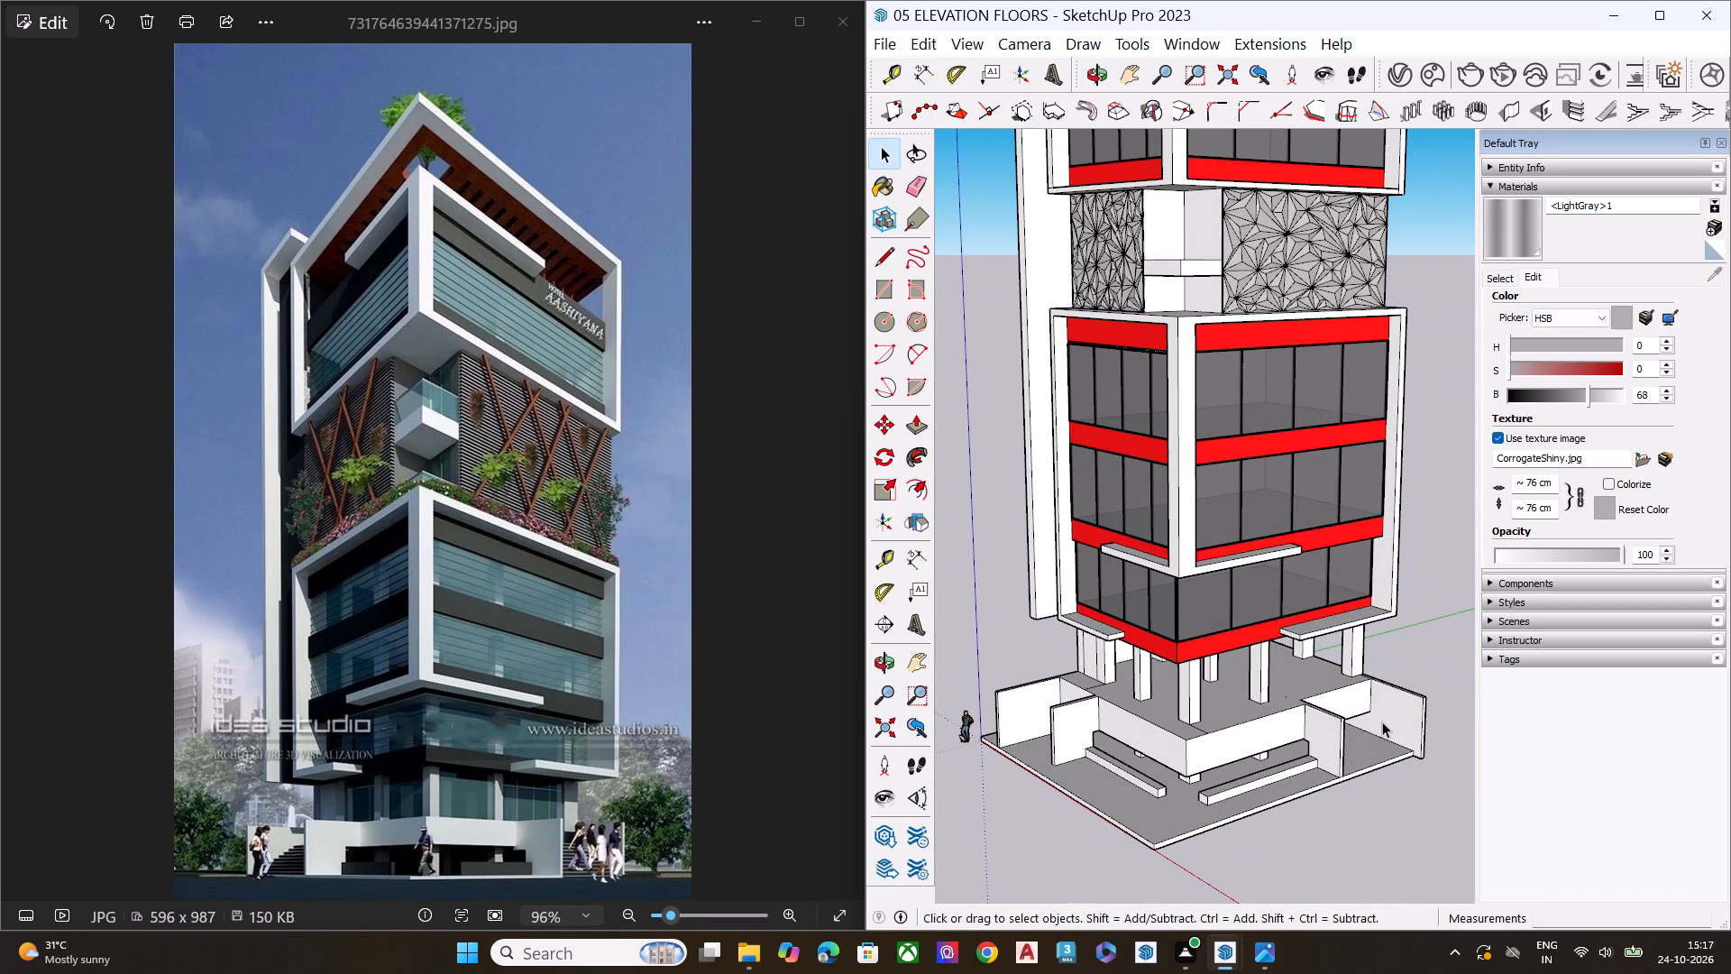
pyautogui.scroll(9, 1139, 733)
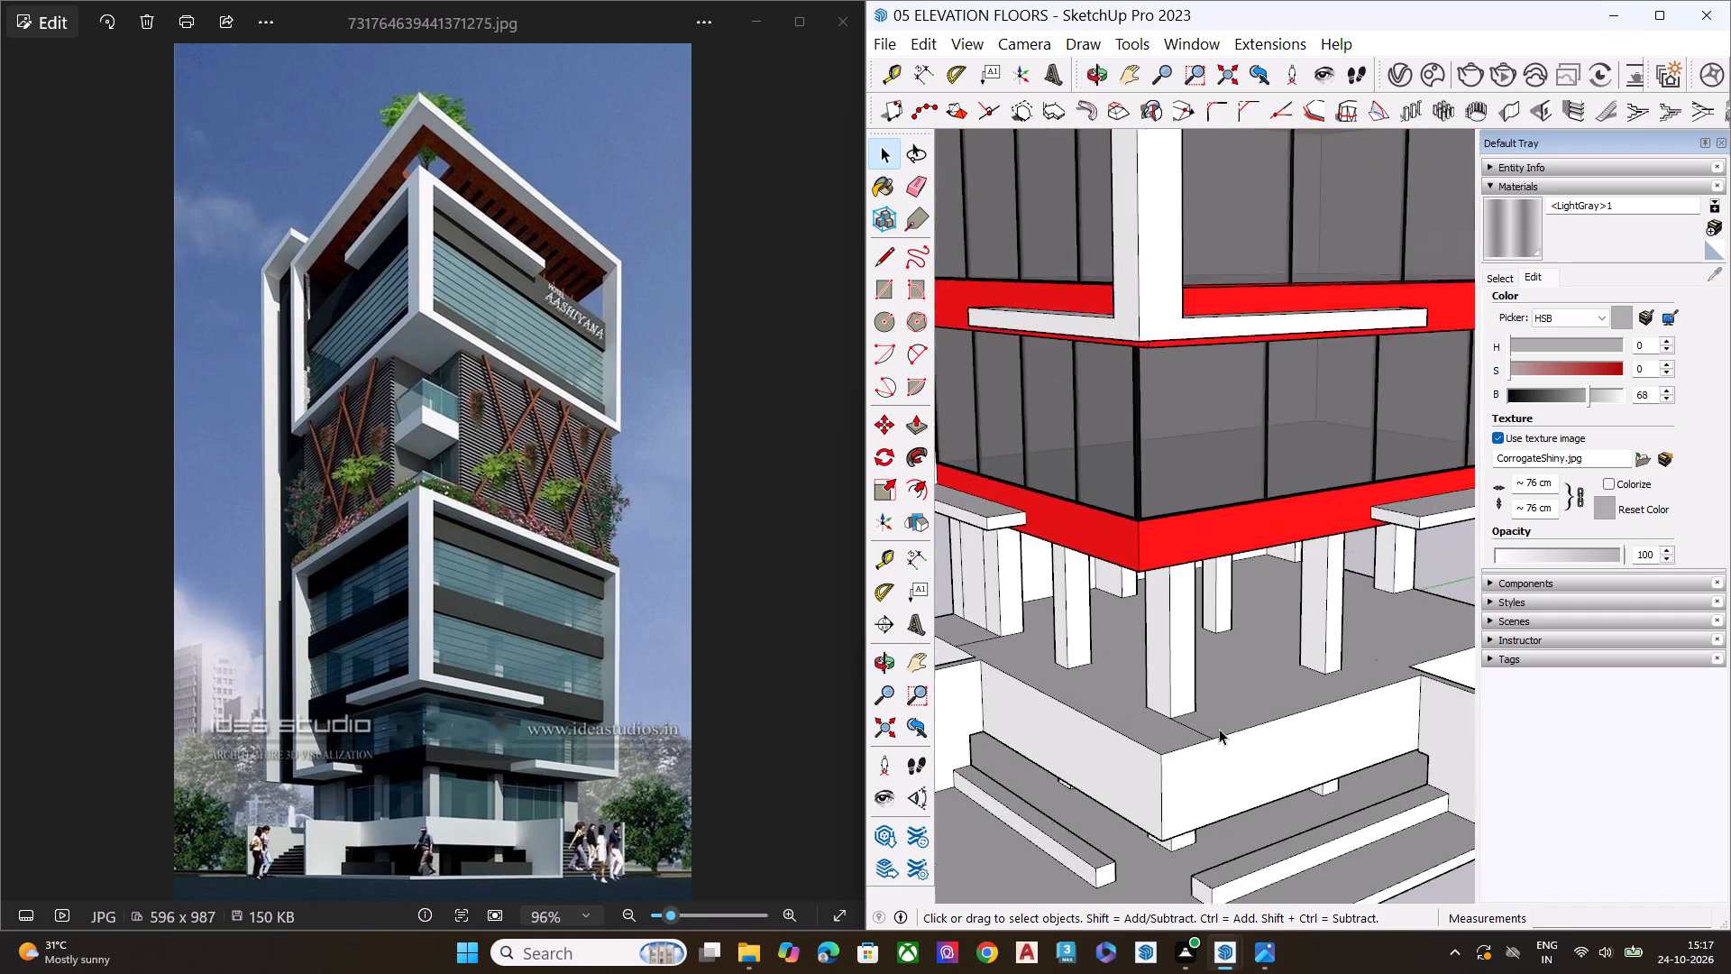
pyautogui.scroll(2, 1219, 729)
pyautogui.moveTo(1217, 729); pyautogui.dragTo(1225, 850, button='middle')
pyautogui.scroll(6, 1225, 850)
pyautogui.press('e')
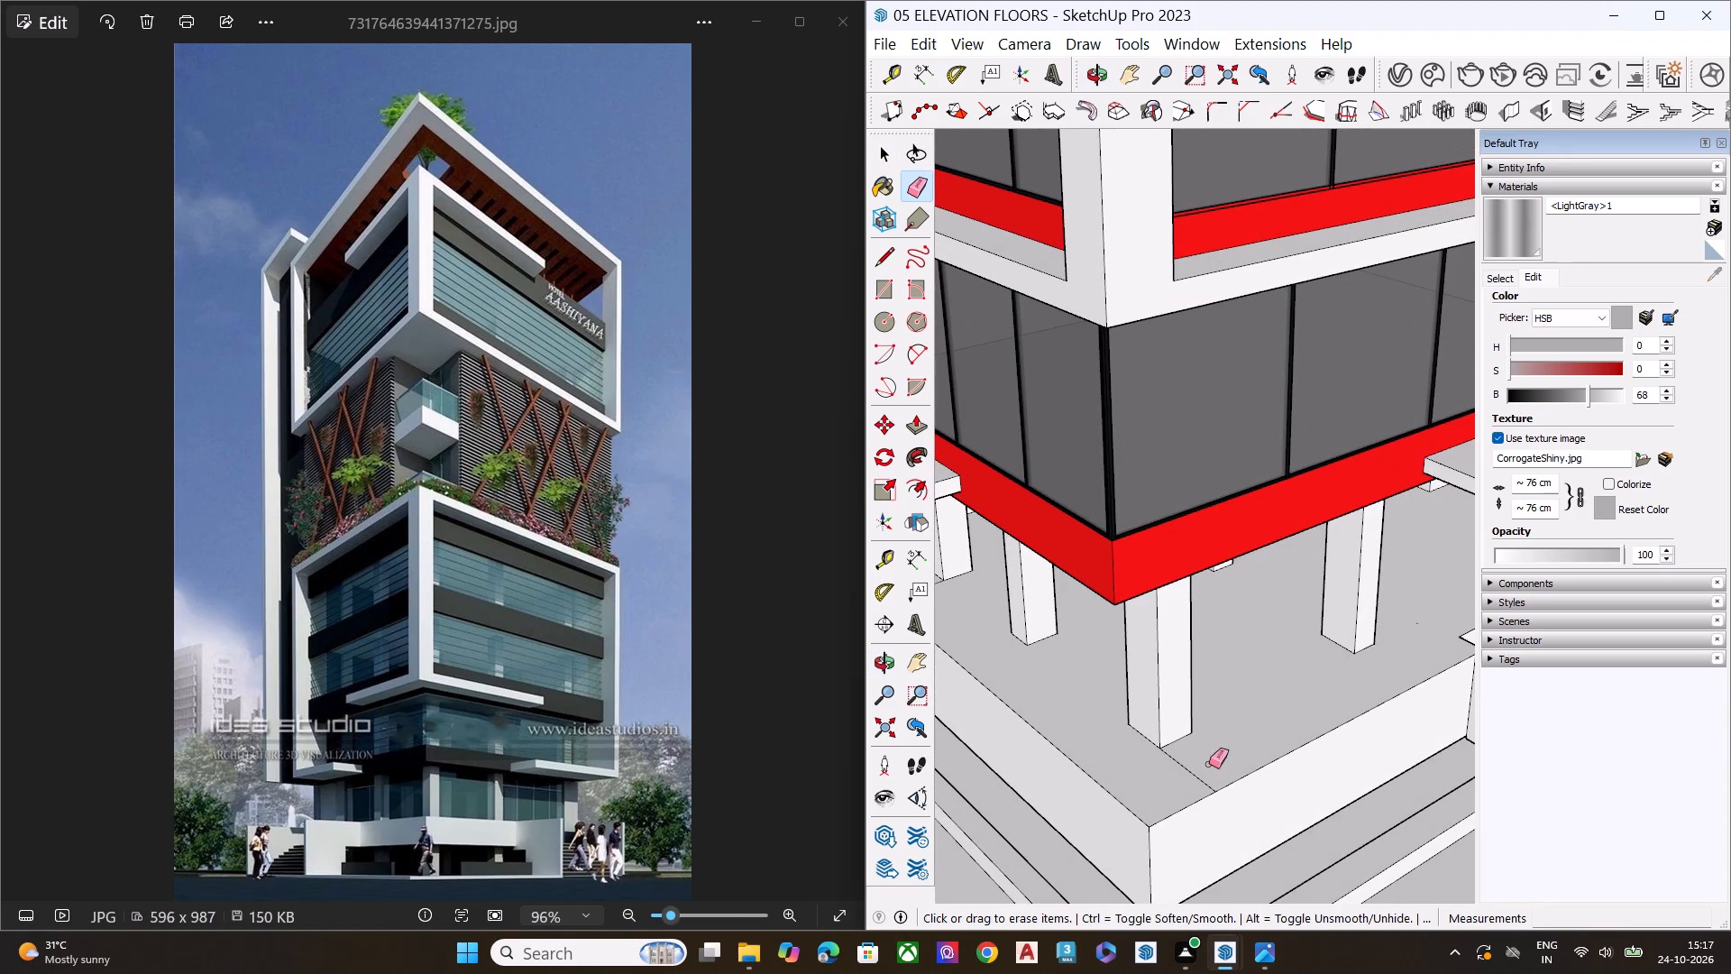
pyautogui.click(1196, 773)
pyautogui.scroll(-7, 1246, 750)
pyautogui.moveTo(1194, 773); pyautogui.dragTo(1375, 793, button='middle')
pyautogui.scroll(3, 1178, 714)
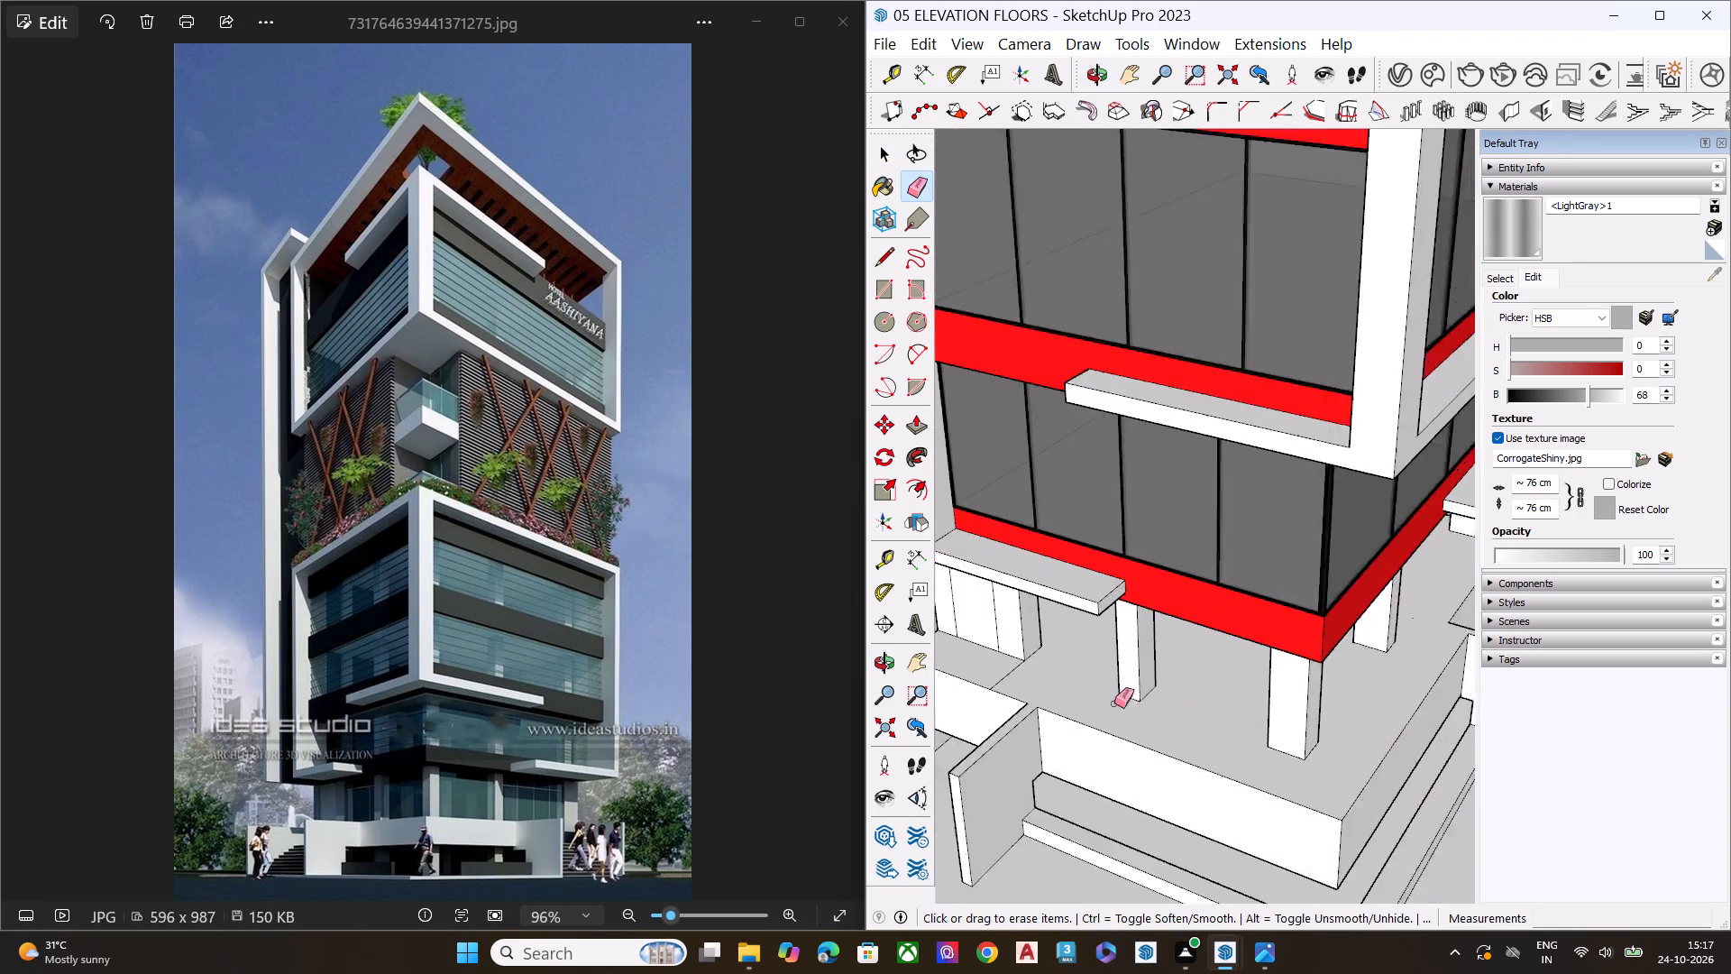
pyautogui.scroll(5, 1114, 703)
pyautogui.click(972, 656)
pyautogui.scroll(-5, 990, 656)
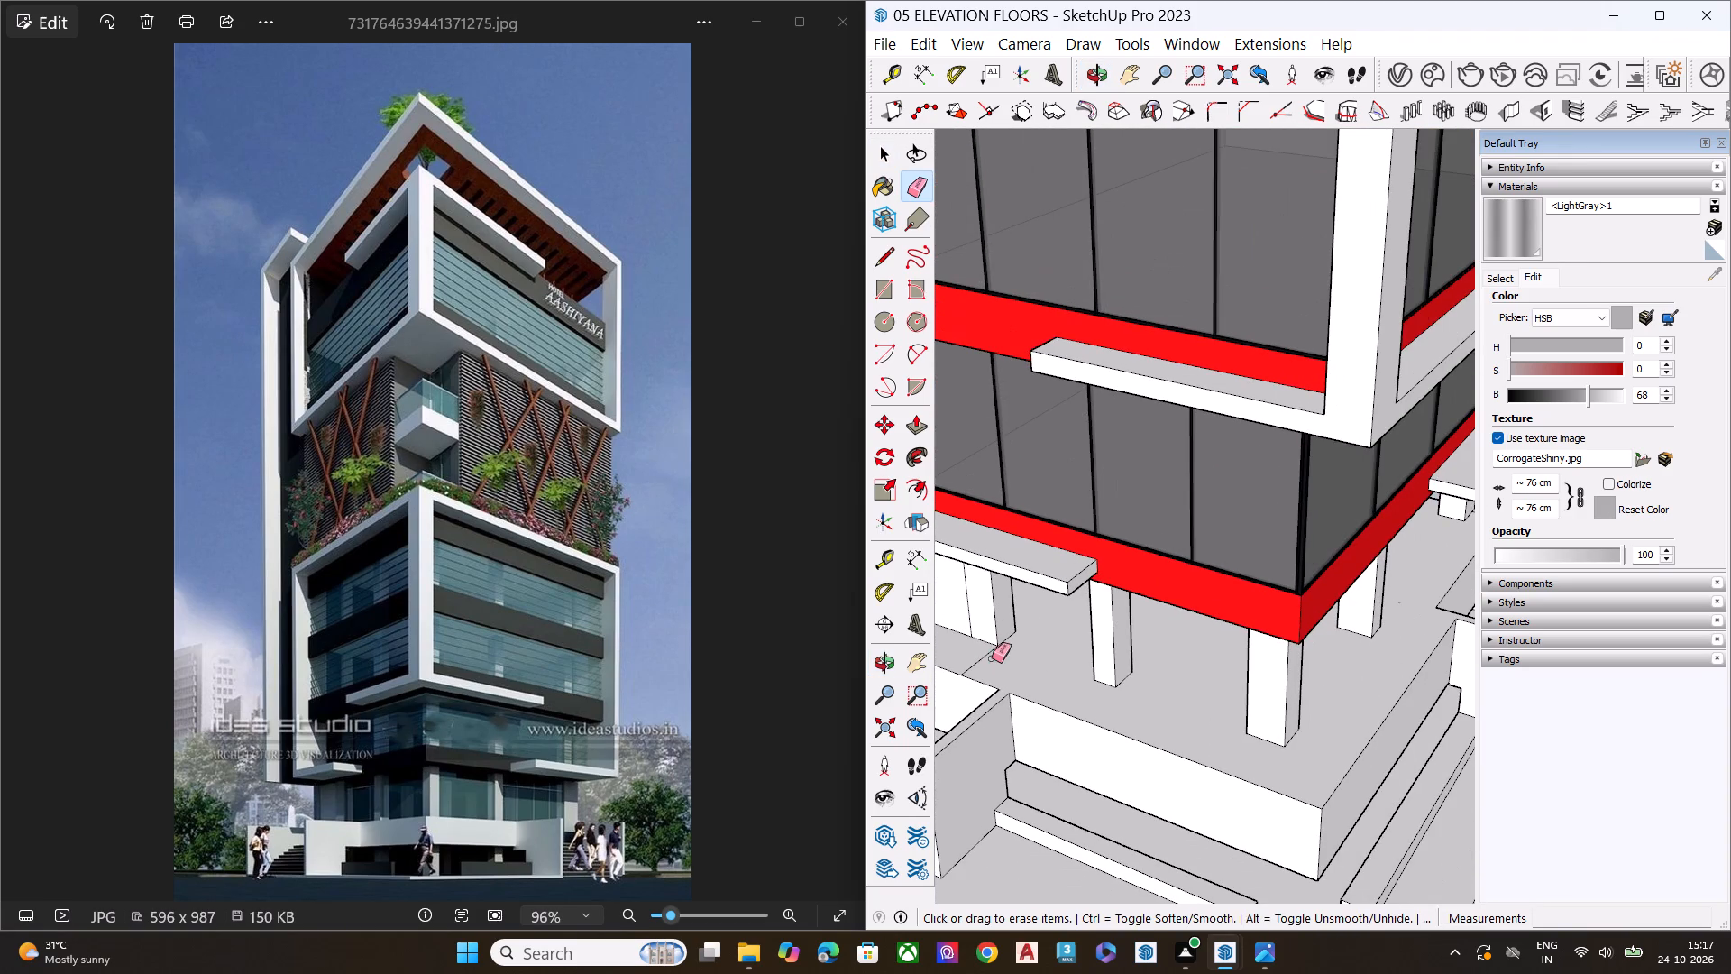
pyautogui.click(981, 657)
pyautogui.scroll(-8, 1051, 672)
pyautogui.moveTo(1214, 739); pyautogui.dragTo(1131, 674, button='middle')
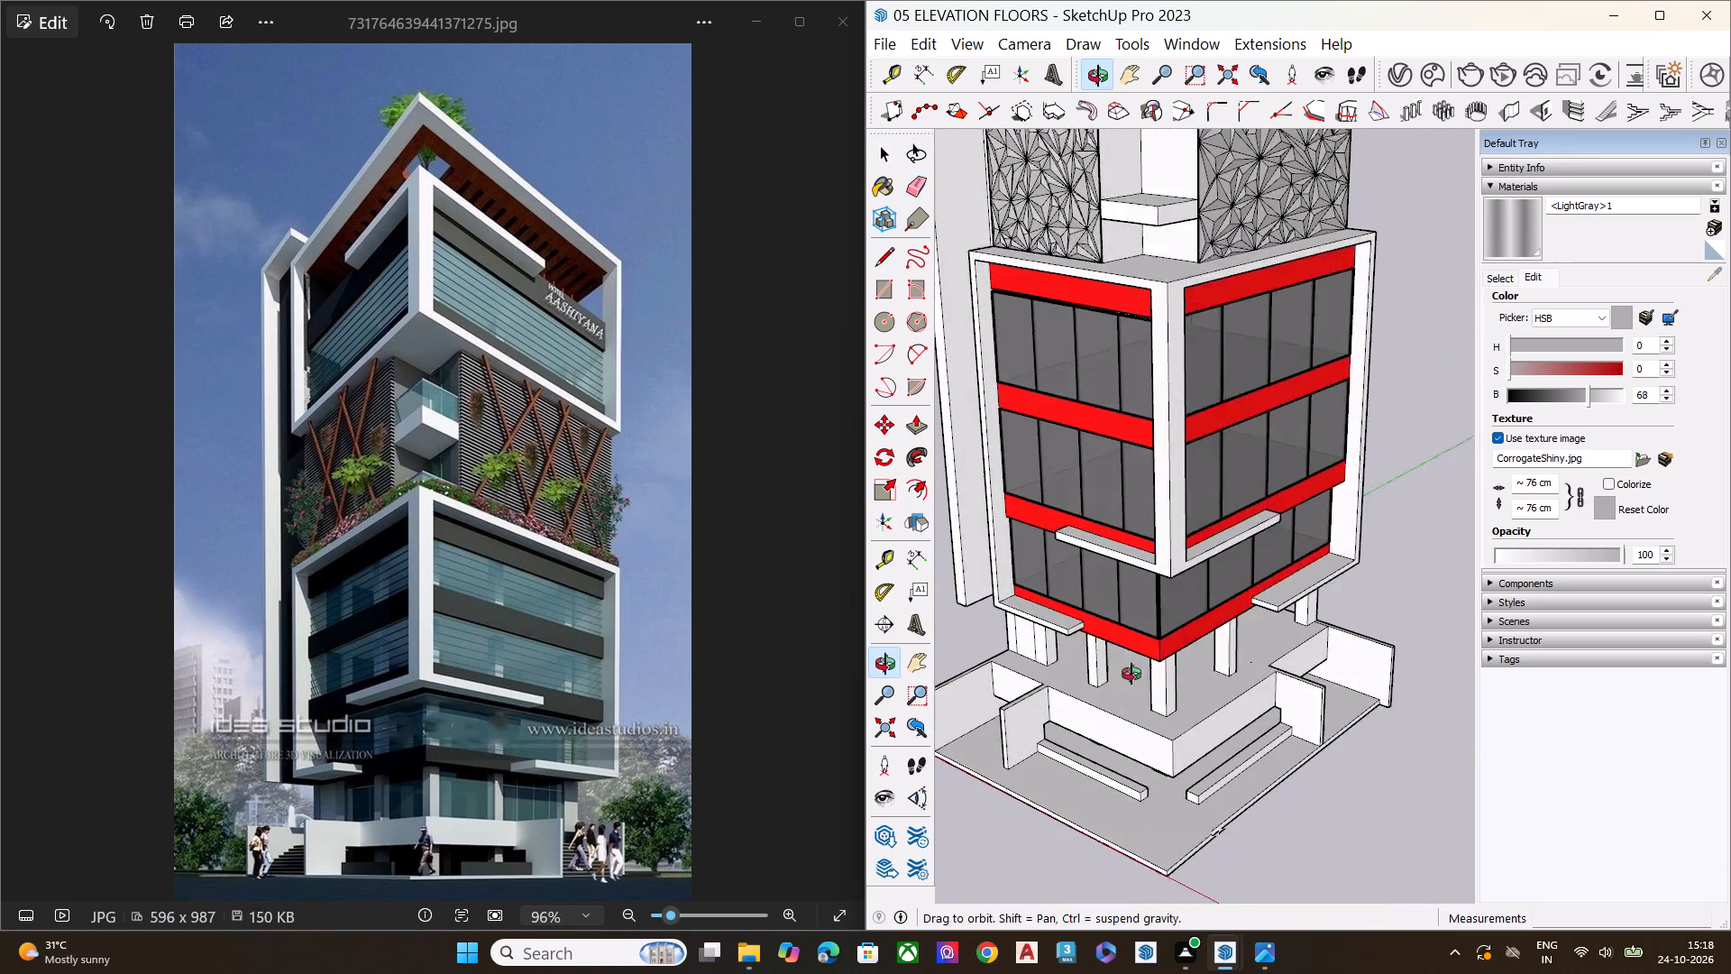
pyautogui.moveTo(1131, 674); pyautogui.dragTo(1110, 632, button='middle')
pyautogui.press('space')
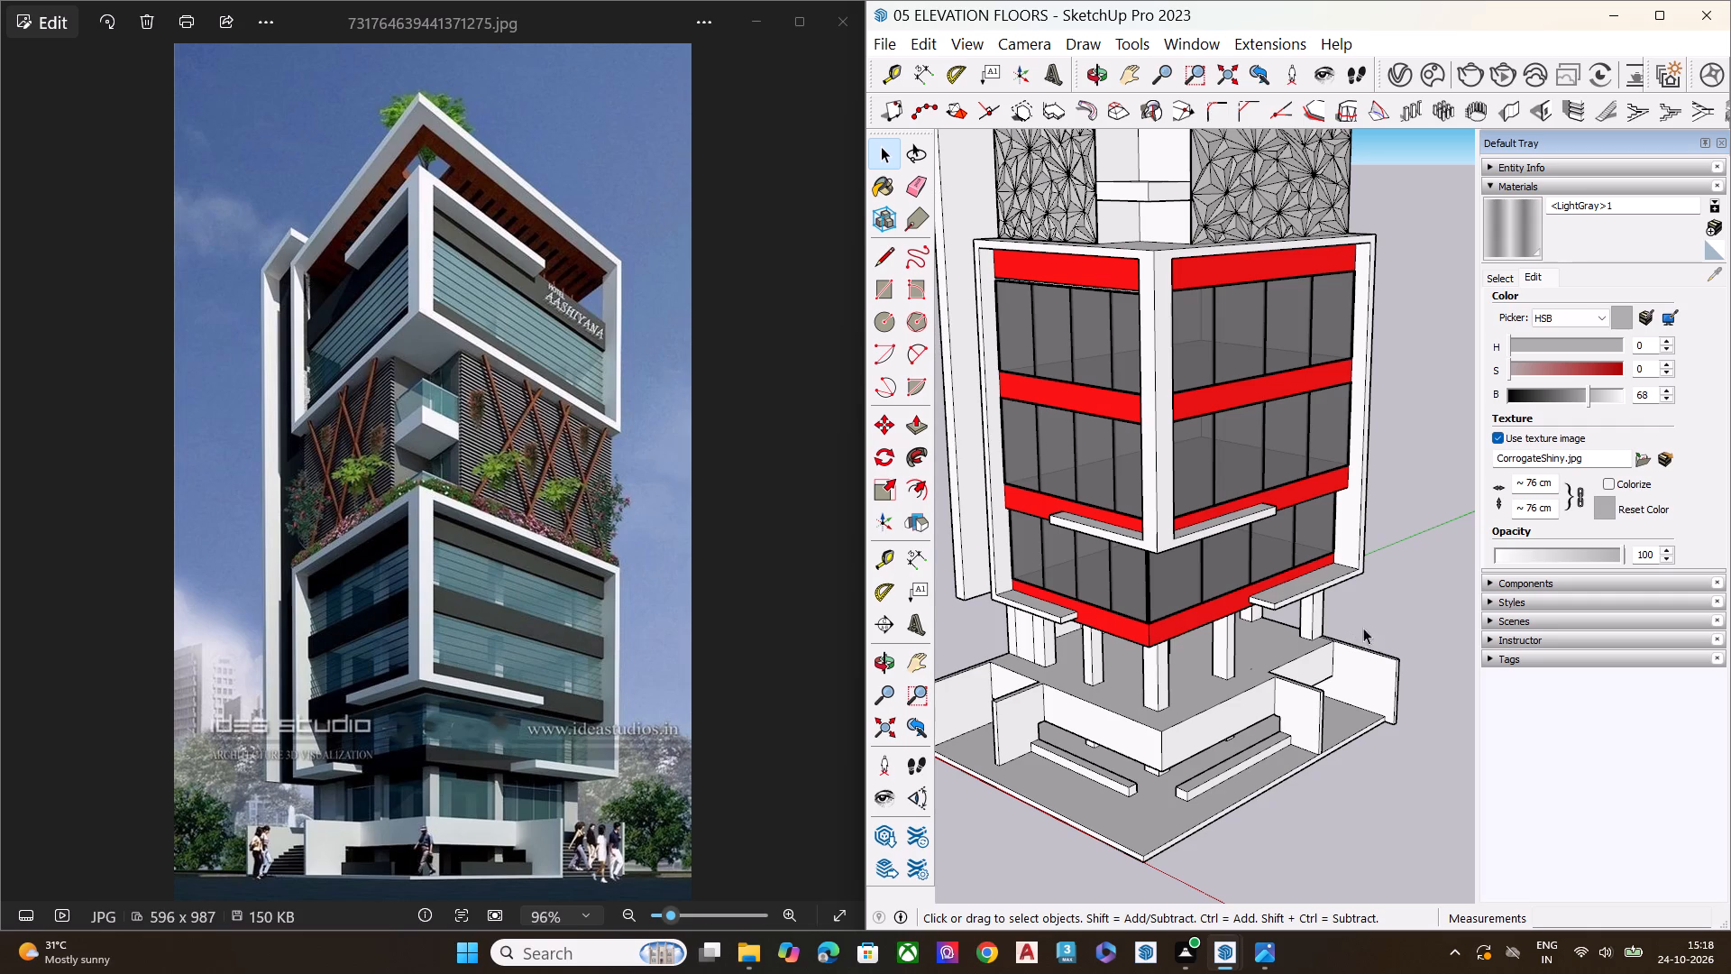
# Examine the podium, columns and full tower from low and raised viewpoints against the reference photo.
pyautogui.scroll(-5, 1261, 658)
pyautogui.moveTo(1226, 738); pyautogui.dragTo(1180, 607, button='middle')
pyautogui.scroll(1, 1194, 722)
pyautogui.scroll(-2, 1188, 753)
pyautogui.scroll(1, 1185, 762)
pyautogui.scroll(-1, 1183, 776)
pyautogui.scroll(3, 1183, 777)
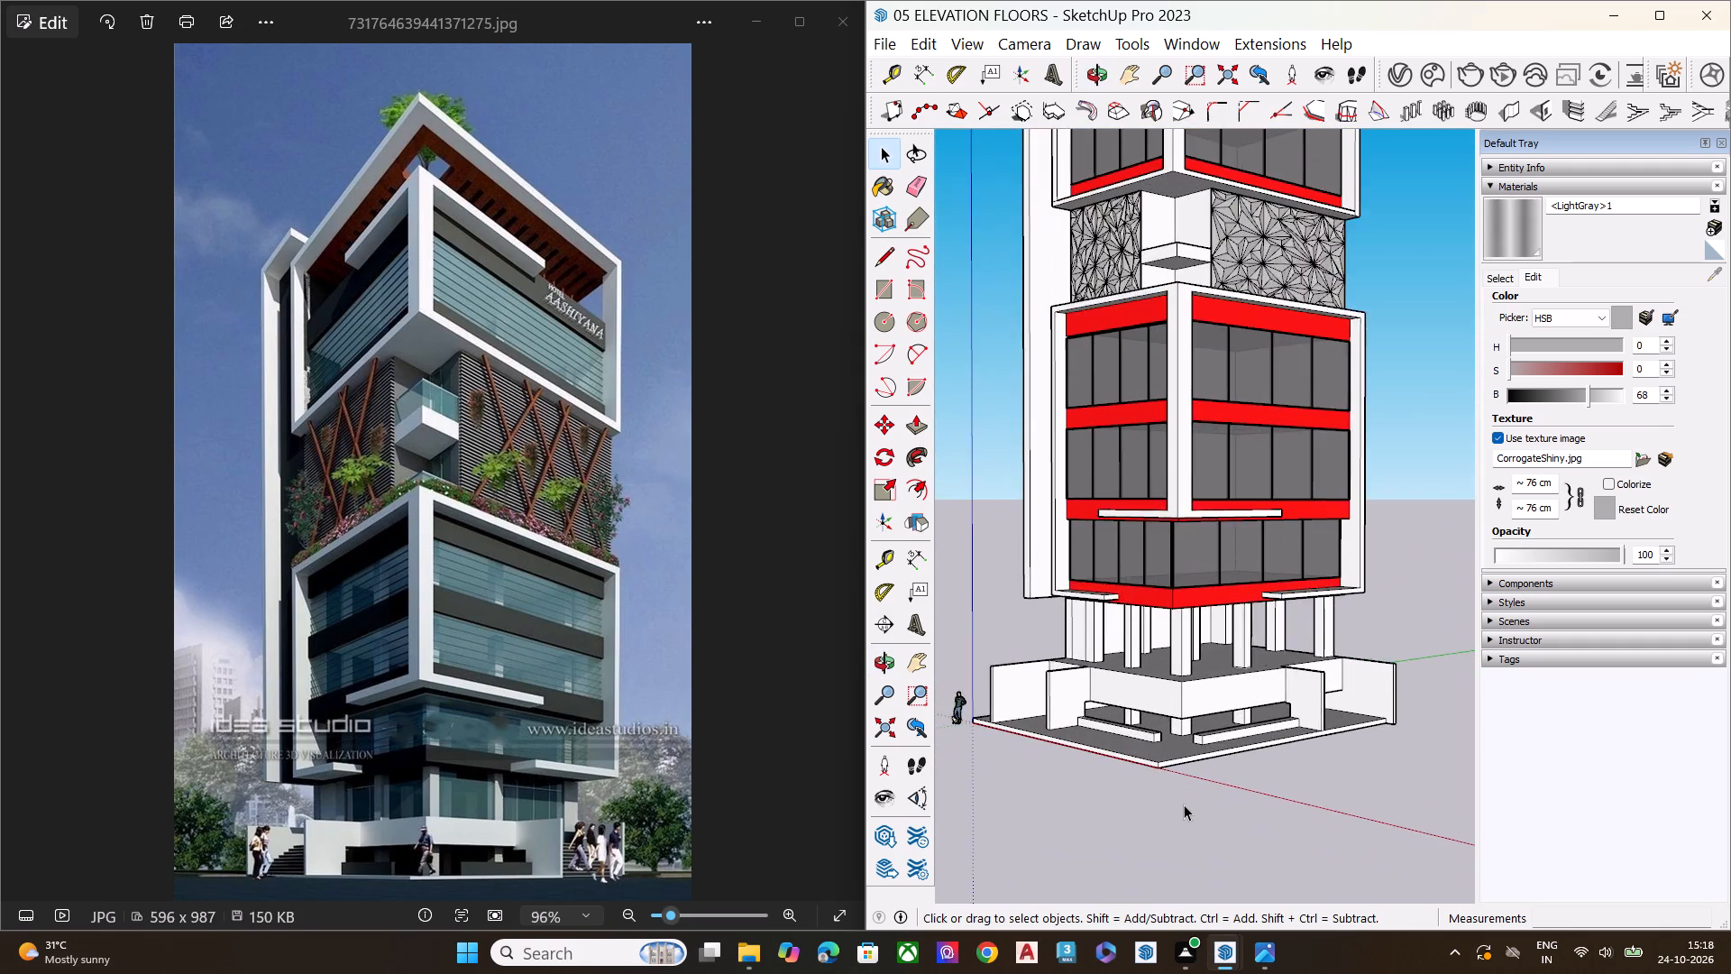
pyautogui.scroll(-1, 1177, 798)
pyautogui.moveTo(1177, 798); pyautogui.dragTo(1203, 650, button='middle')
pyautogui.scroll(6, 1203, 650)
pyautogui.scroll(-7, 1046, 693)
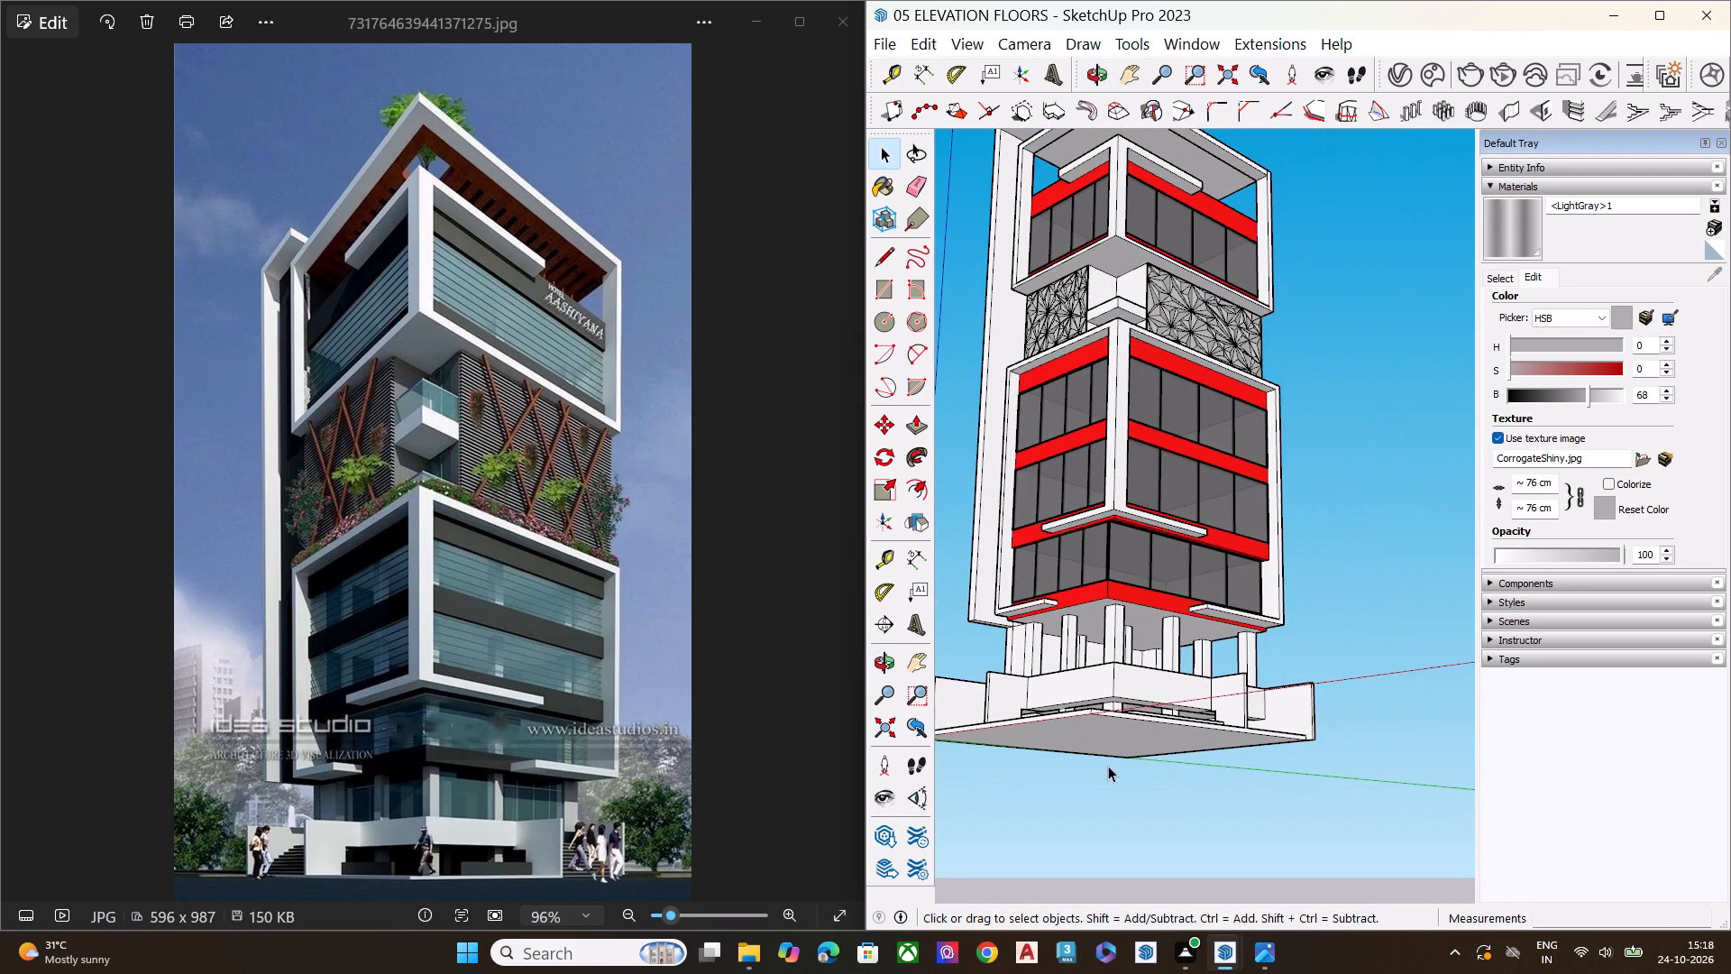
pyautogui.click(1113, 750)
pyautogui.moveTo(1116, 749); pyautogui.dragTo(1115, 847, button='middle')
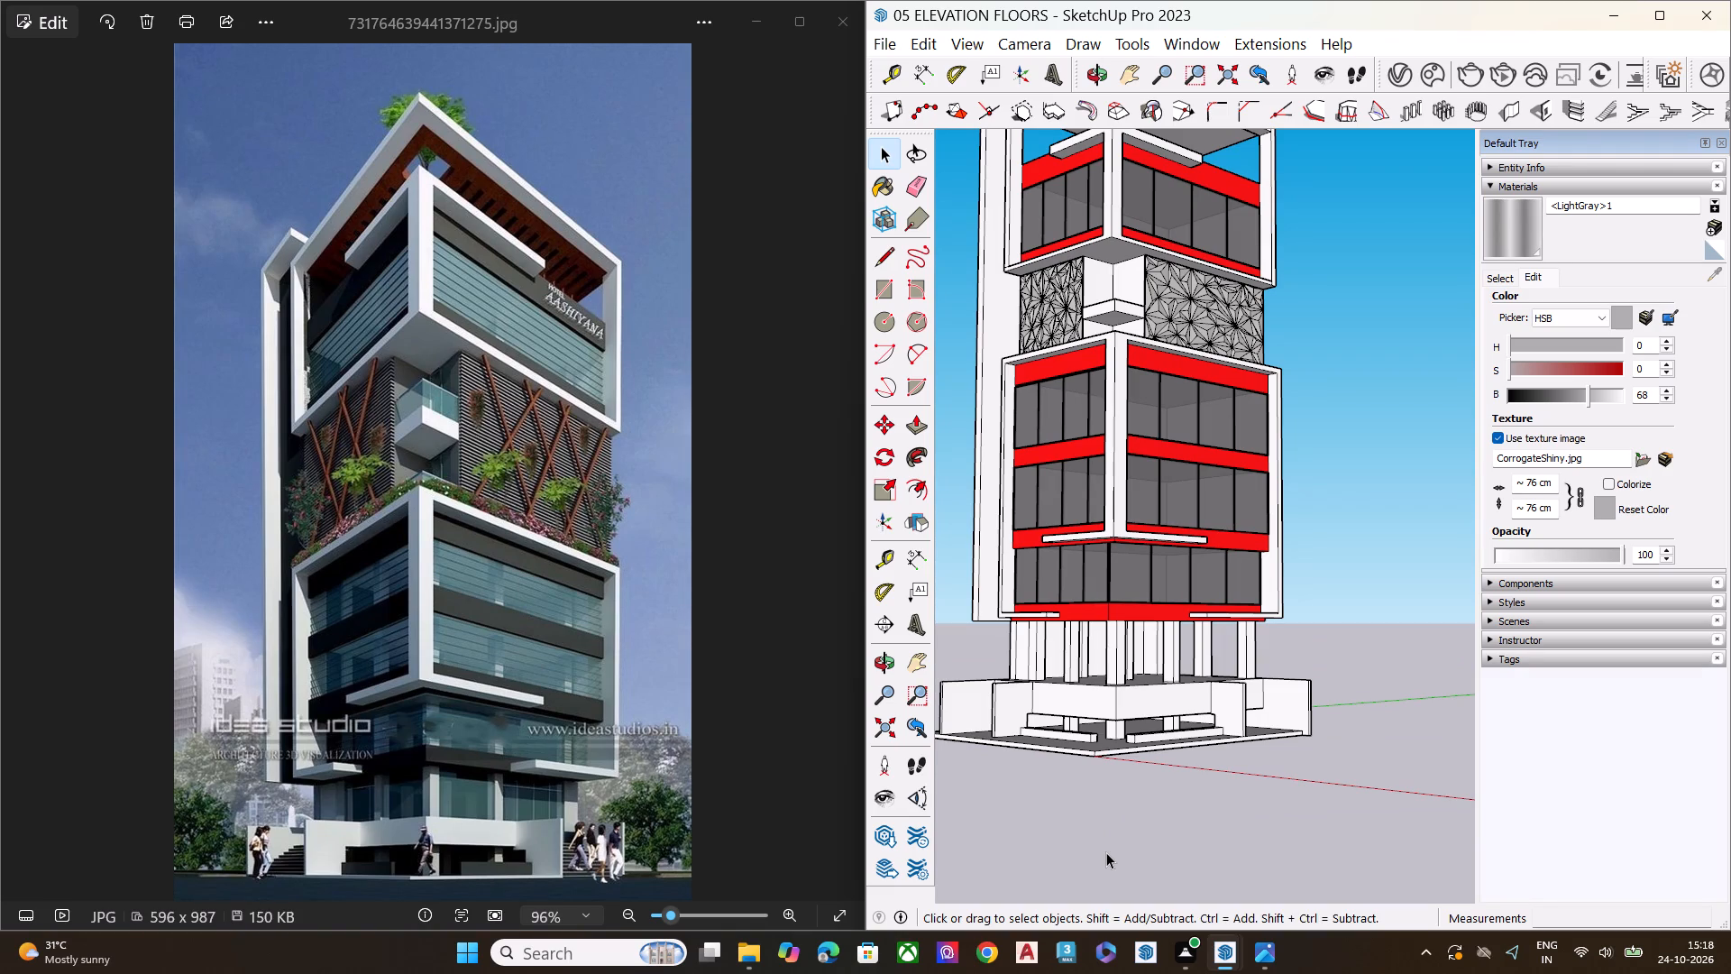
pyautogui.moveTo(1099, 732); pyautogui.dragTo(1111, 644, button='middle')
pyautogui.click(1108, 818)
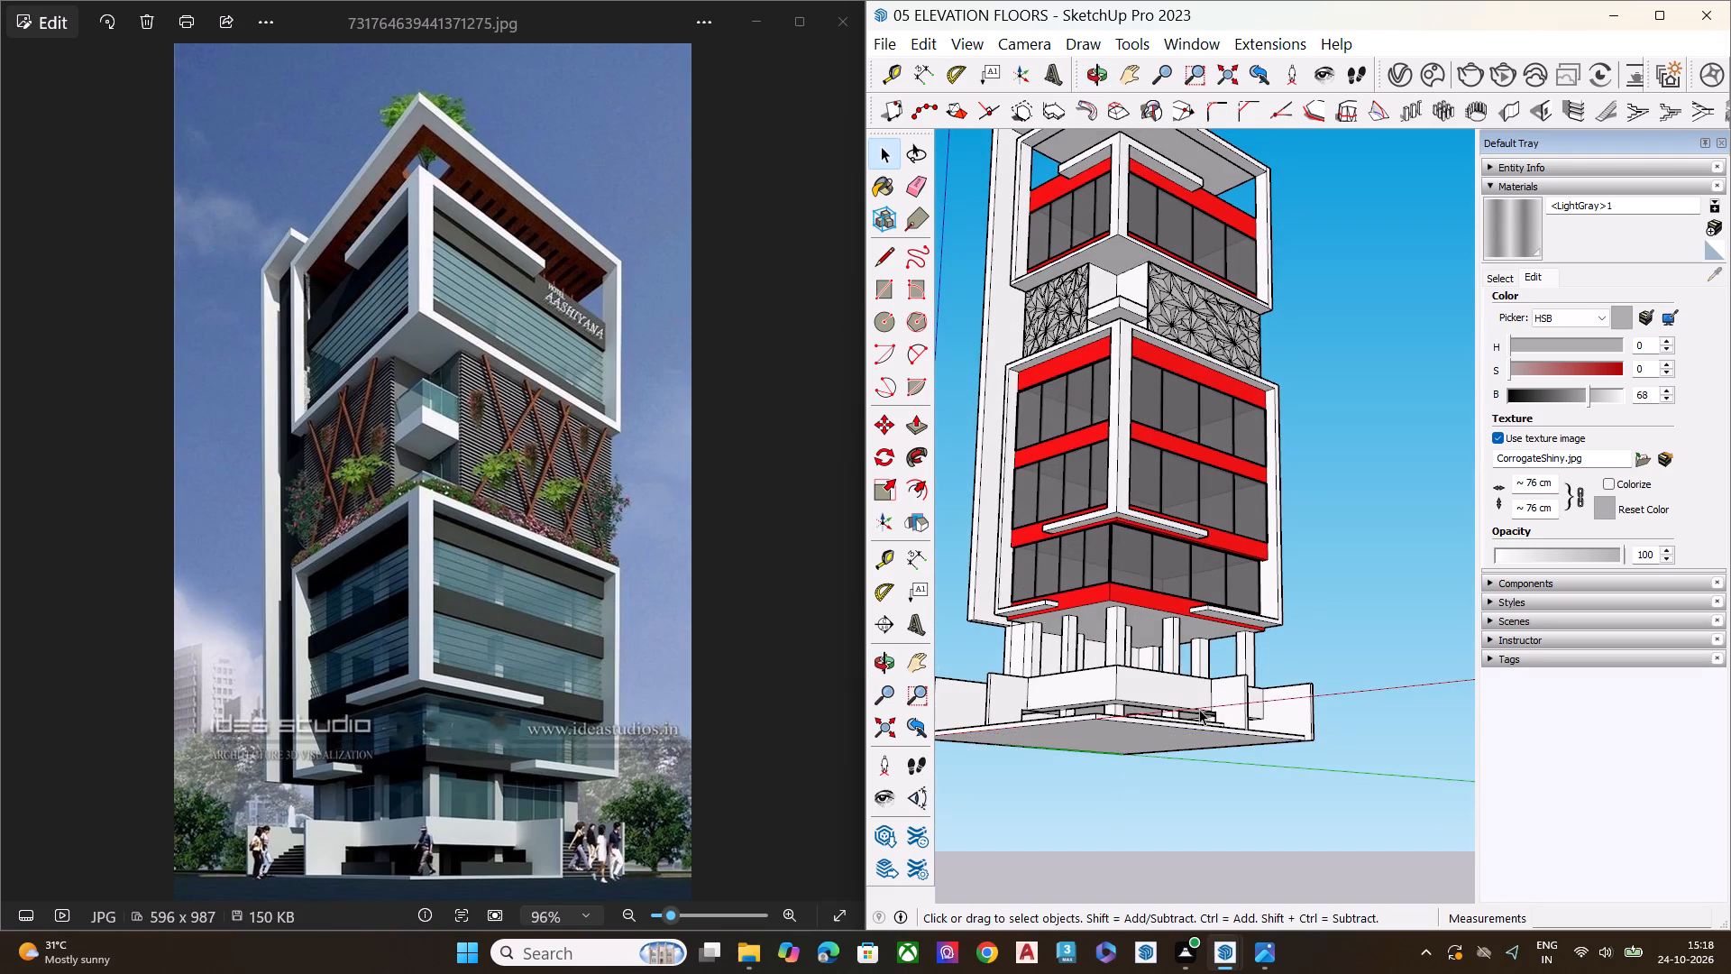
pyautogui.moveTo(1199, 709); pyautogui.dragTo(1210, 820, button='middle')
pyautogui.scroll(1, 1210, 820)
pyautogui.scroll(-6, 1148, 794)
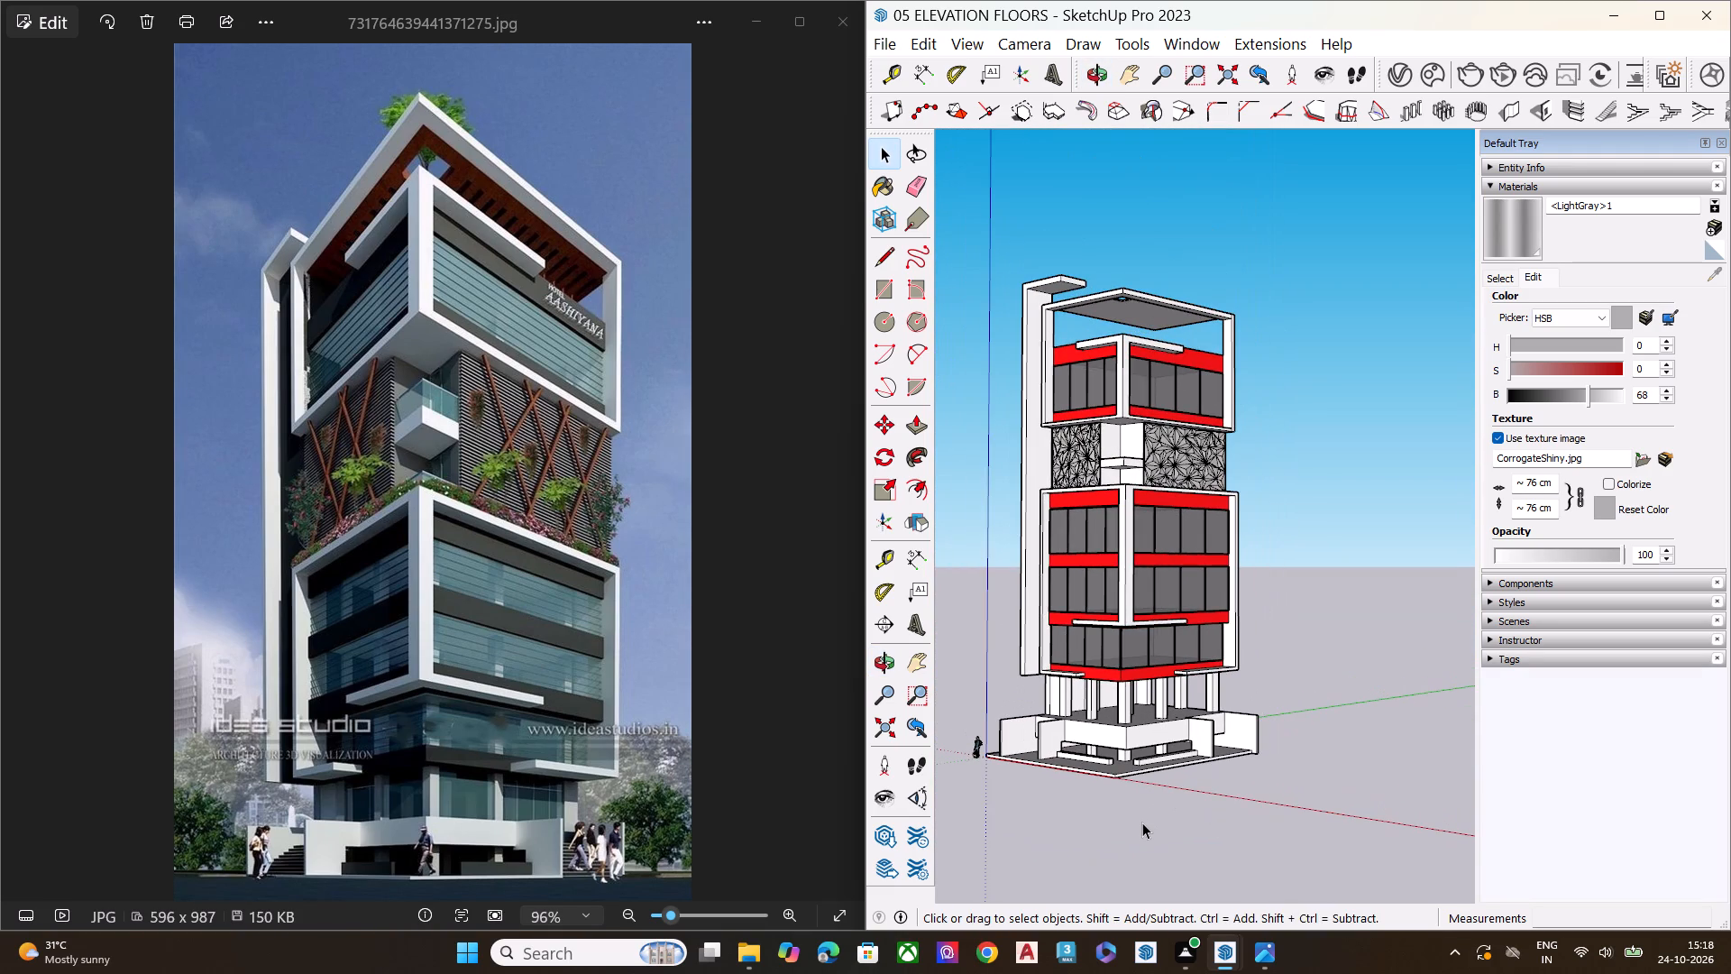
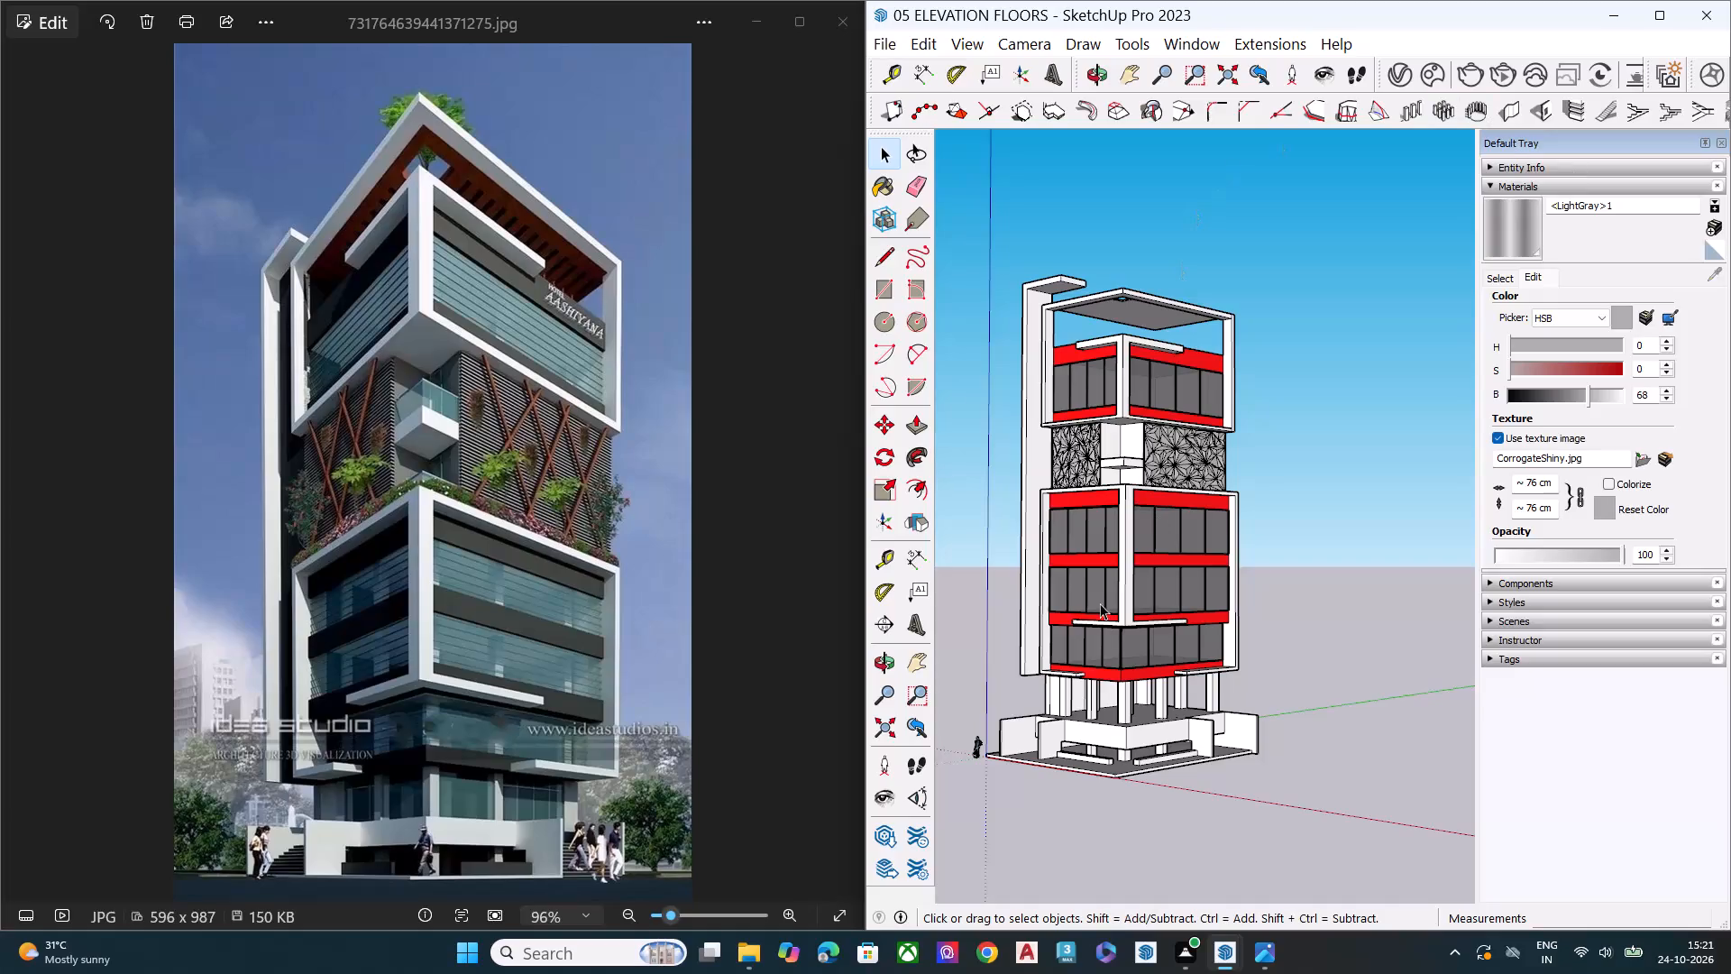
# Examine the tower's top floor, roof slab and mid-level cladding from above and below against the reference photo.
pyautogui.click(1306, 668)
pyautogui.moveTo(1241, 765); pyautogui.dragTo(1207, 696, button='middle')
pyautogui.scroll(1, 1191, 704)
pyautogui.scroll(-1, 1178, 704)
pyautogui.scroll(3, 1177, 704)
pyautogui.scroll(8, 1000, 221)
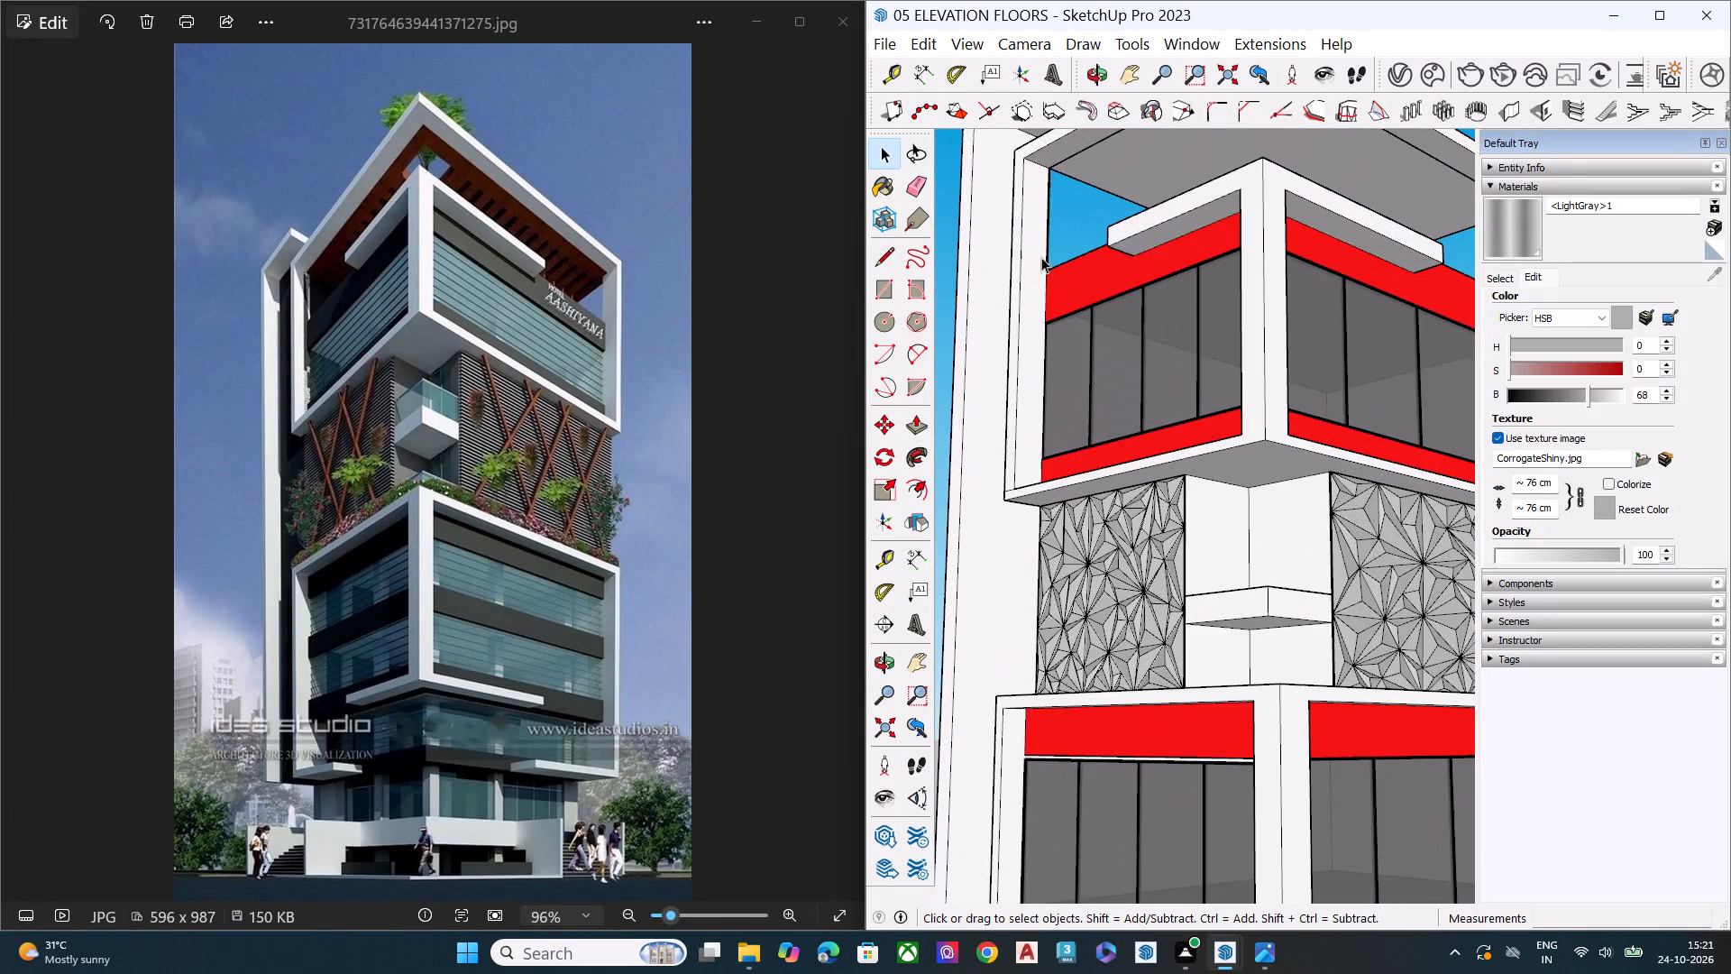
pyautogui.scroll(7, 1164, 376)
pyautogui.scroll(-7, 1109, 458)
pyautogui.scroll(2, 1104, 463)
pyautogui.scroll(-2, 1104, 463)
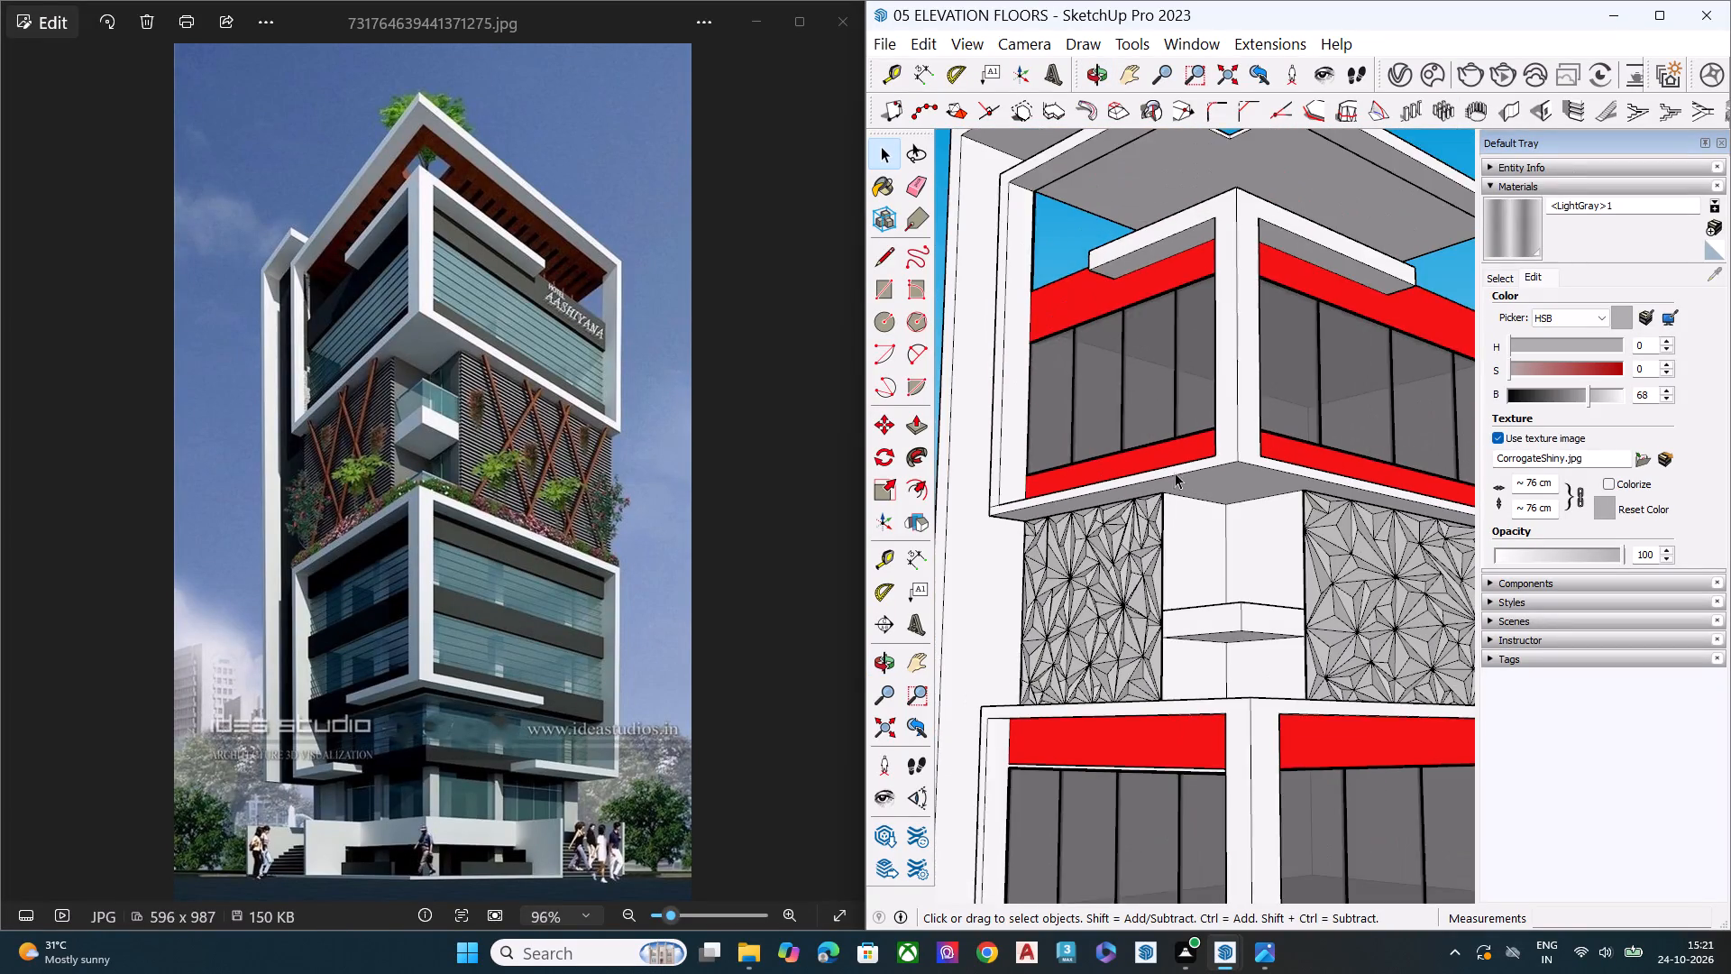
pyautogui.moveTo(1211, 482); pyautogui.dragTo(1166, 717, button='middle')
pyautogui.scroll(1, 1215, 247)
pyautogui.scroll(-1, 1215, 239)
pyautogui.scroll(9, 1215, 238)
pyautogui.scroll(-9, 1205, 259)
pyautogui.moveTo(1199, 280); pyautogui.dragTo(1197, 293, button='middle')
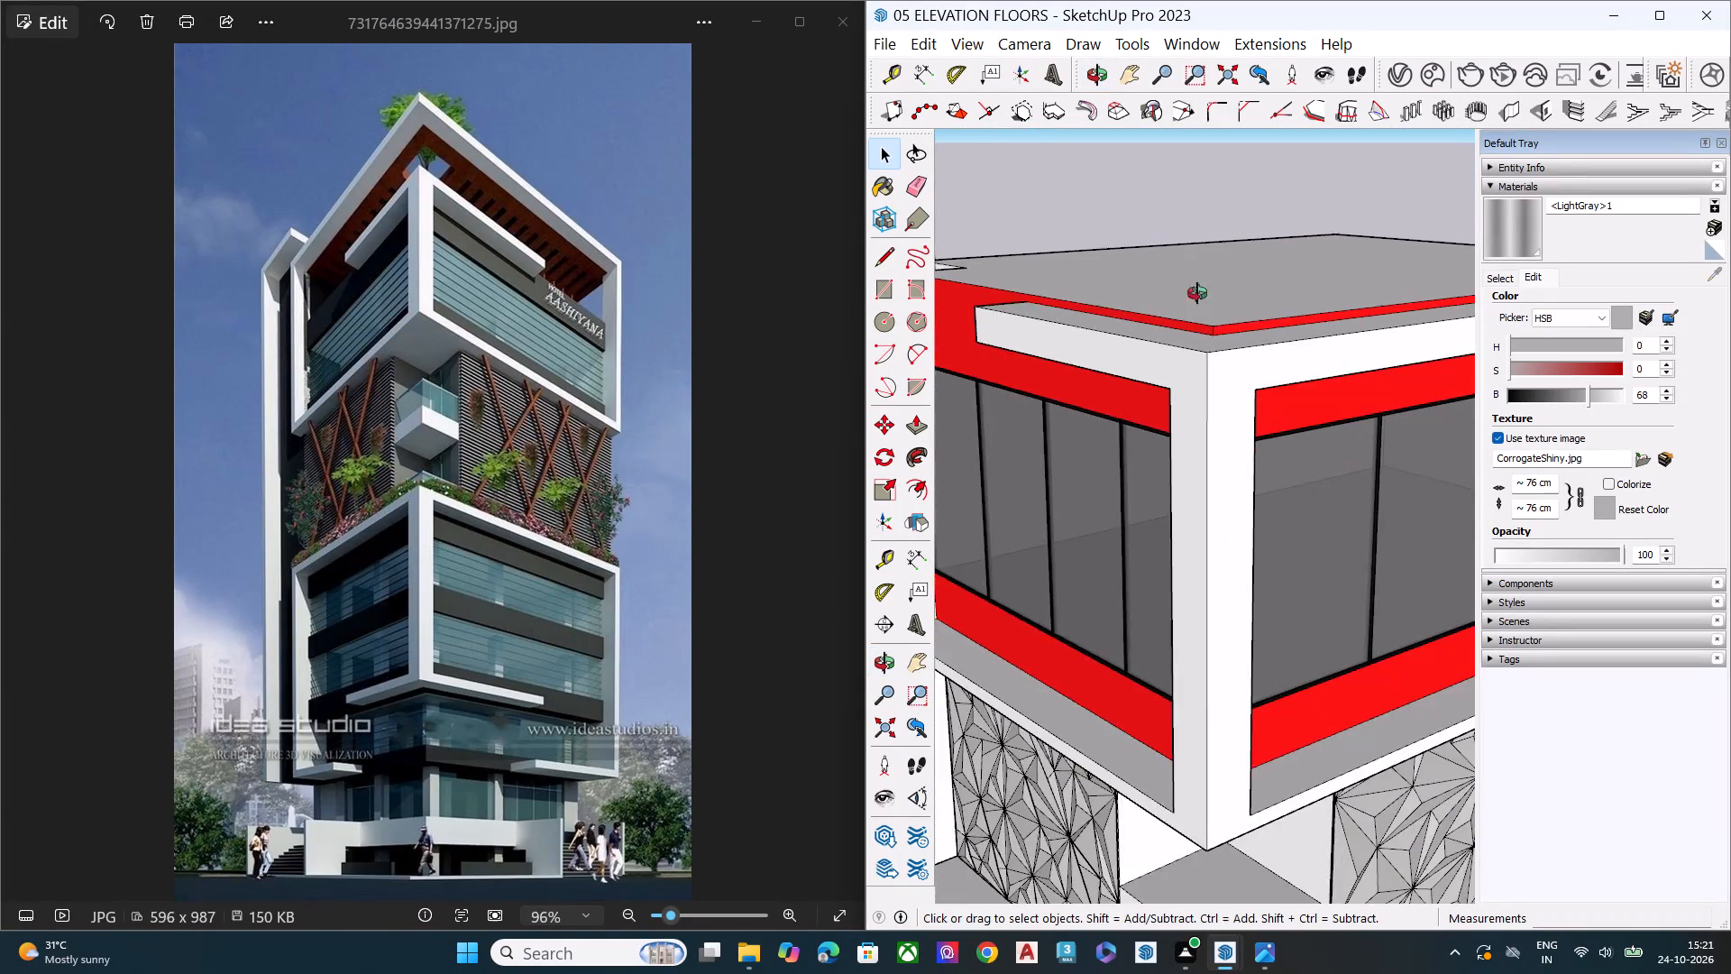
pyautogui.moveTo(1197, 293); pyautogui.dragTo(1061, 256, button='middle')
pyautogui.scroll(1, 1061, 256)
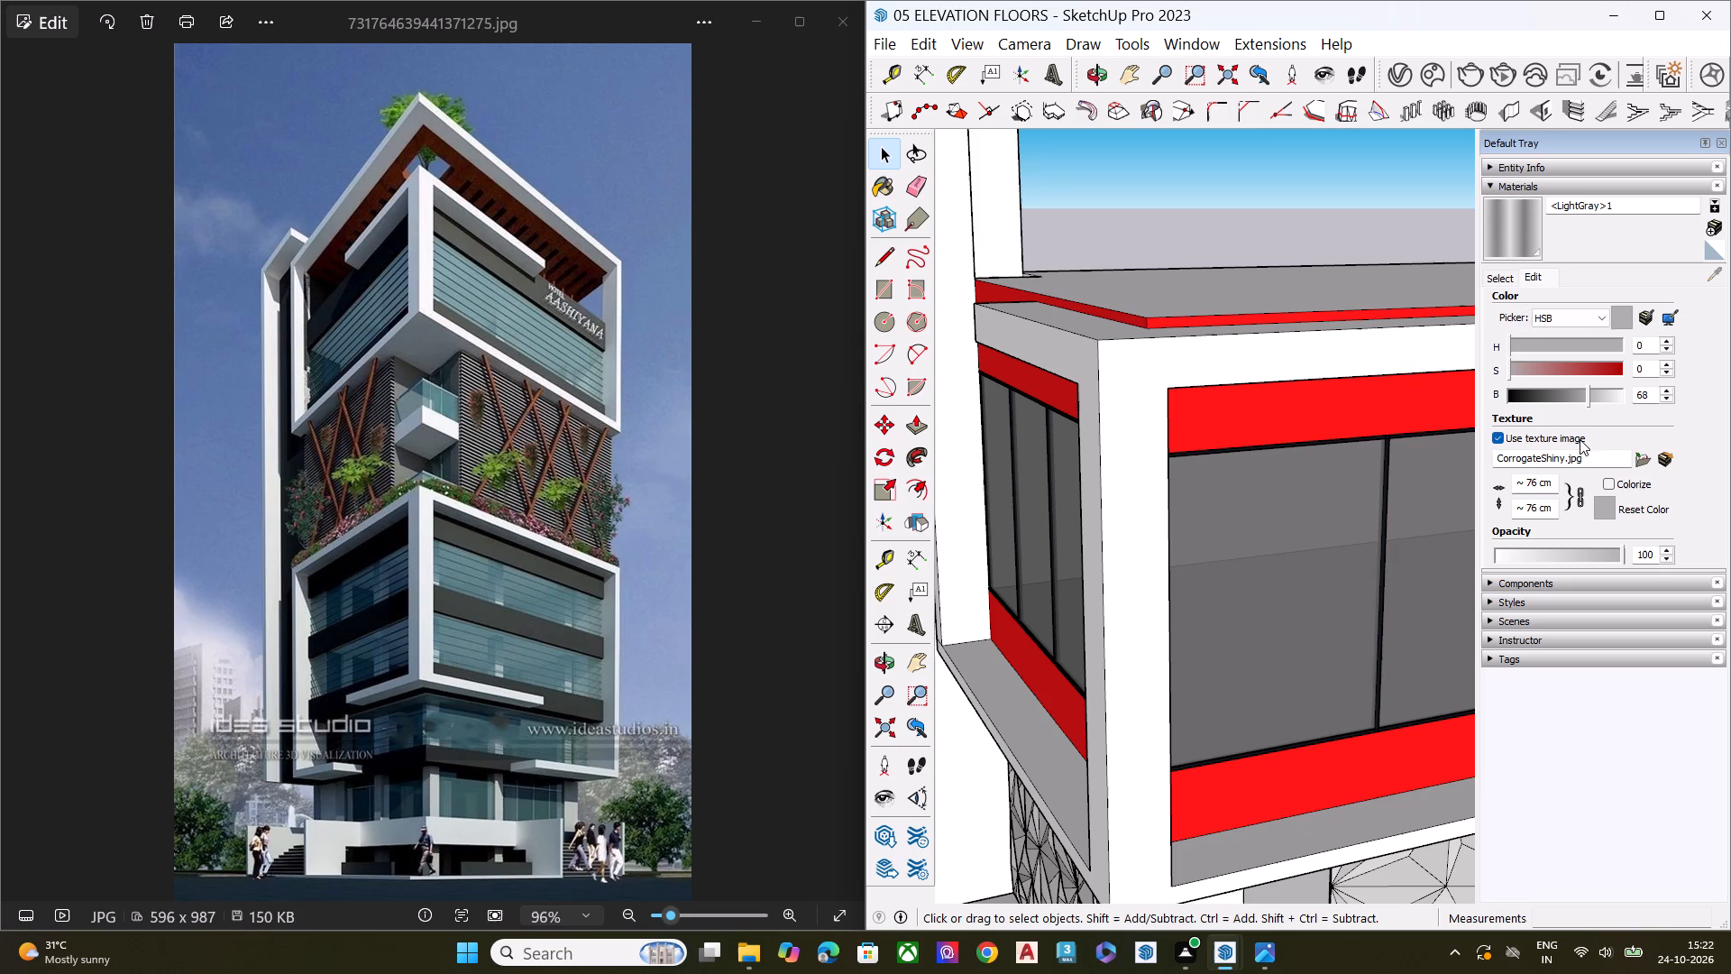
pyautogui.press('space')
pyautogui.press('space')
pyautogui.press('space')
pyautogui.scroll(-6, 1730, 404)
pyautogui.scroll(-1, 1139, 404)
pyautogui.scroll(1, 1138, 405)
pyautogui.scroll(-9, 1136, 406)
pyautogui.moveTo(1137, 435); pyautogui.dragTo(1096, 648, button='middle')
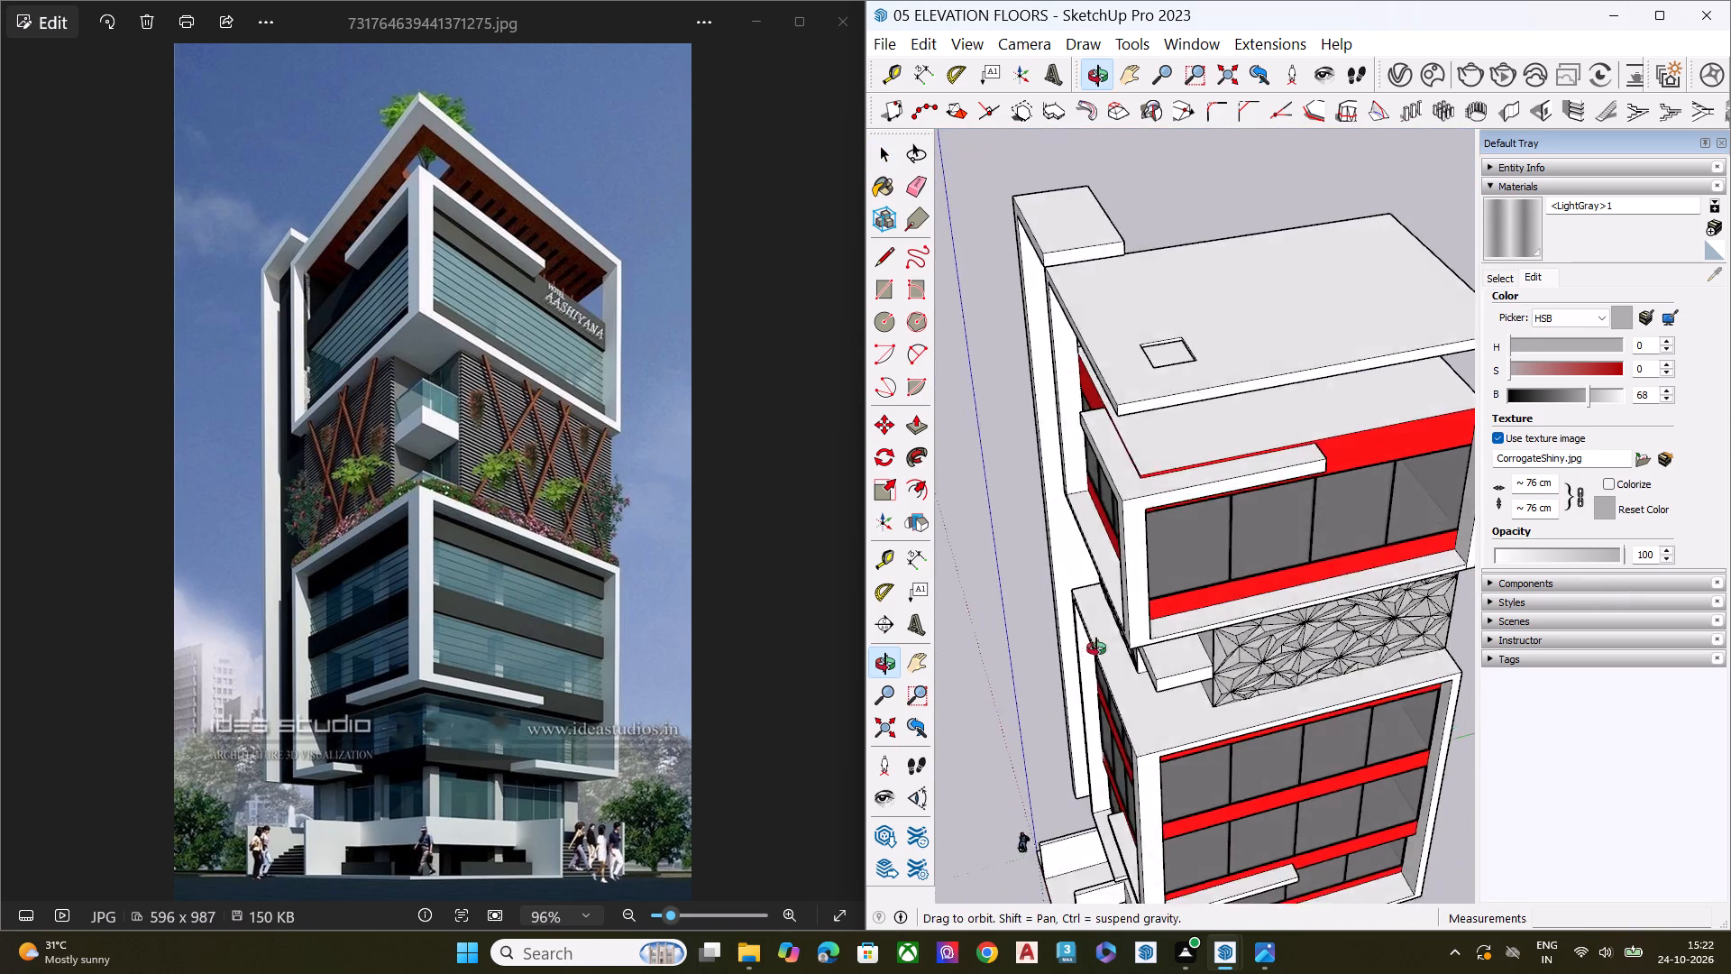
pyautogui.moveTo(1096, 648); pyautogui.dragTo(1336, 445, button='middle')
pyautogui.press('space')
pyautogui.scroll(-3, 1191, 373)
pyautogui.scroll(1, 1139, 407)
pyautogui.scroll(-4, 1135, 409)
pyautogui.scroll(3, 1230, 627)
pyautogui.moveTo(1230, 607); pyautogui.dragTo(1214, 386, button='middle')
pyautogui.scroll(-4, 1186, 411)
pyautogui.scroll(3, 1184, 445)
pyautogui.scroll(-2, 1214, 489)
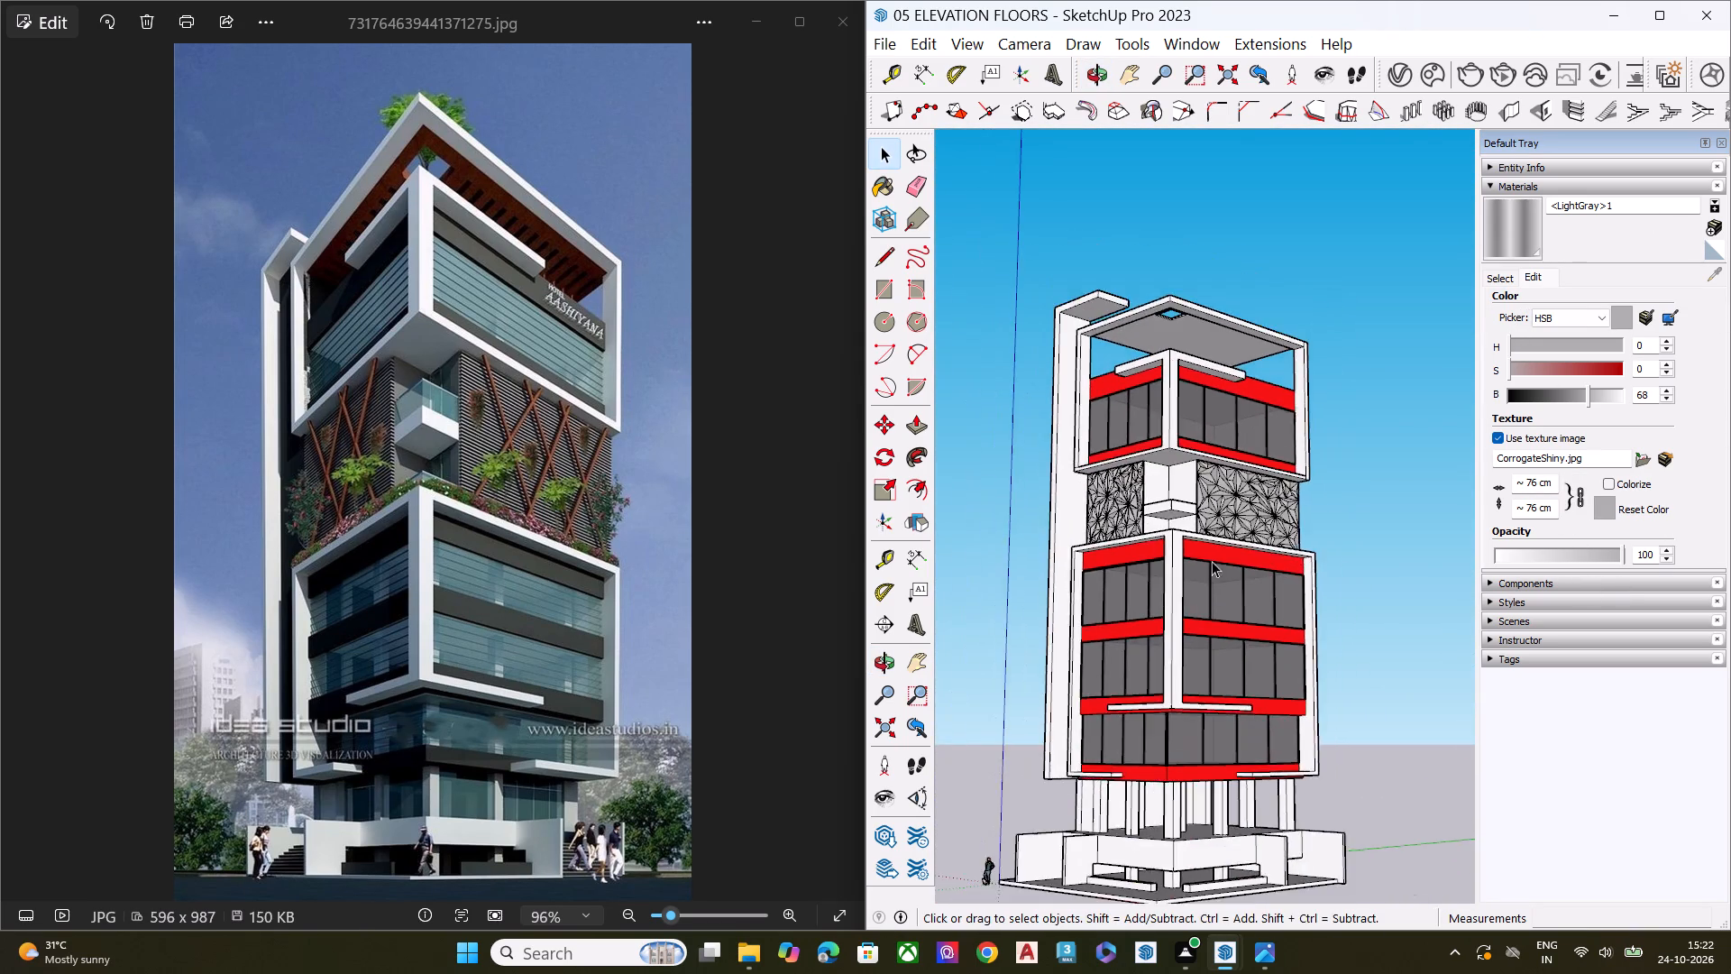
pyautogui.moveTo(1212, 561); pyautogui.dragTo(1215, 443, button='middle')
pyautogui.scroll(1, 1212, 561)
pyautogui.scroll(8, 1185, 467)
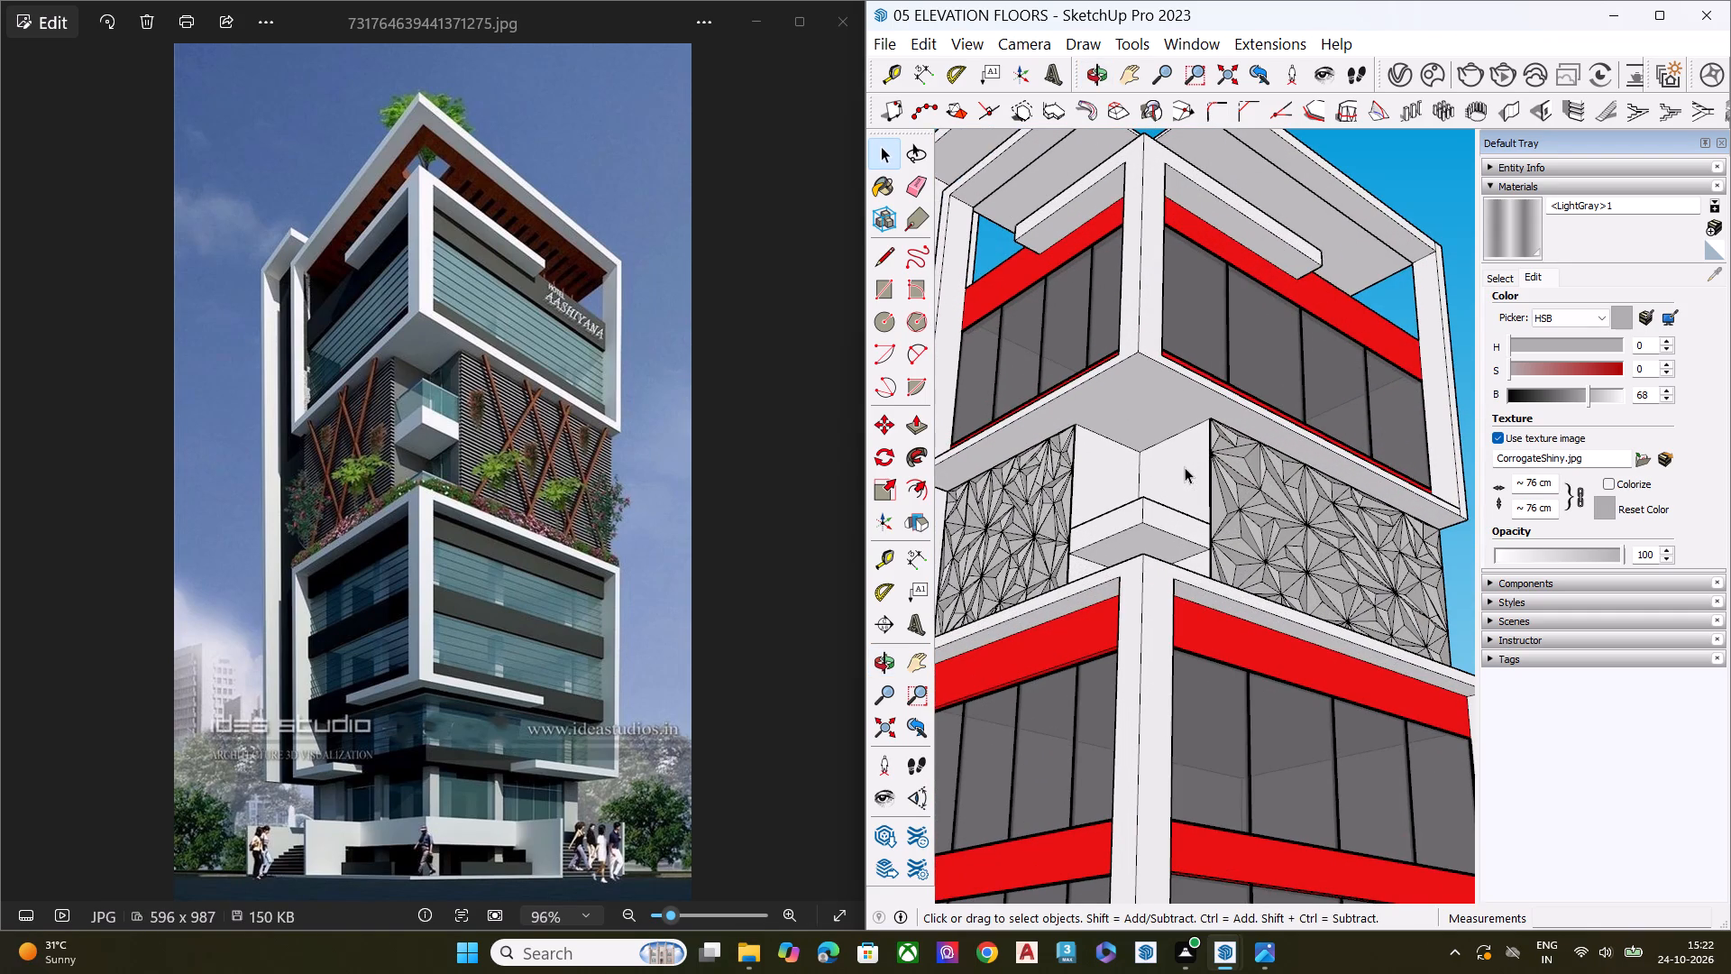
# Push/Pull the upper face of the top-floor frame's bottom ledge upward by about 2 inches, beneath the red band.
pyautogui.click(1137, 392)
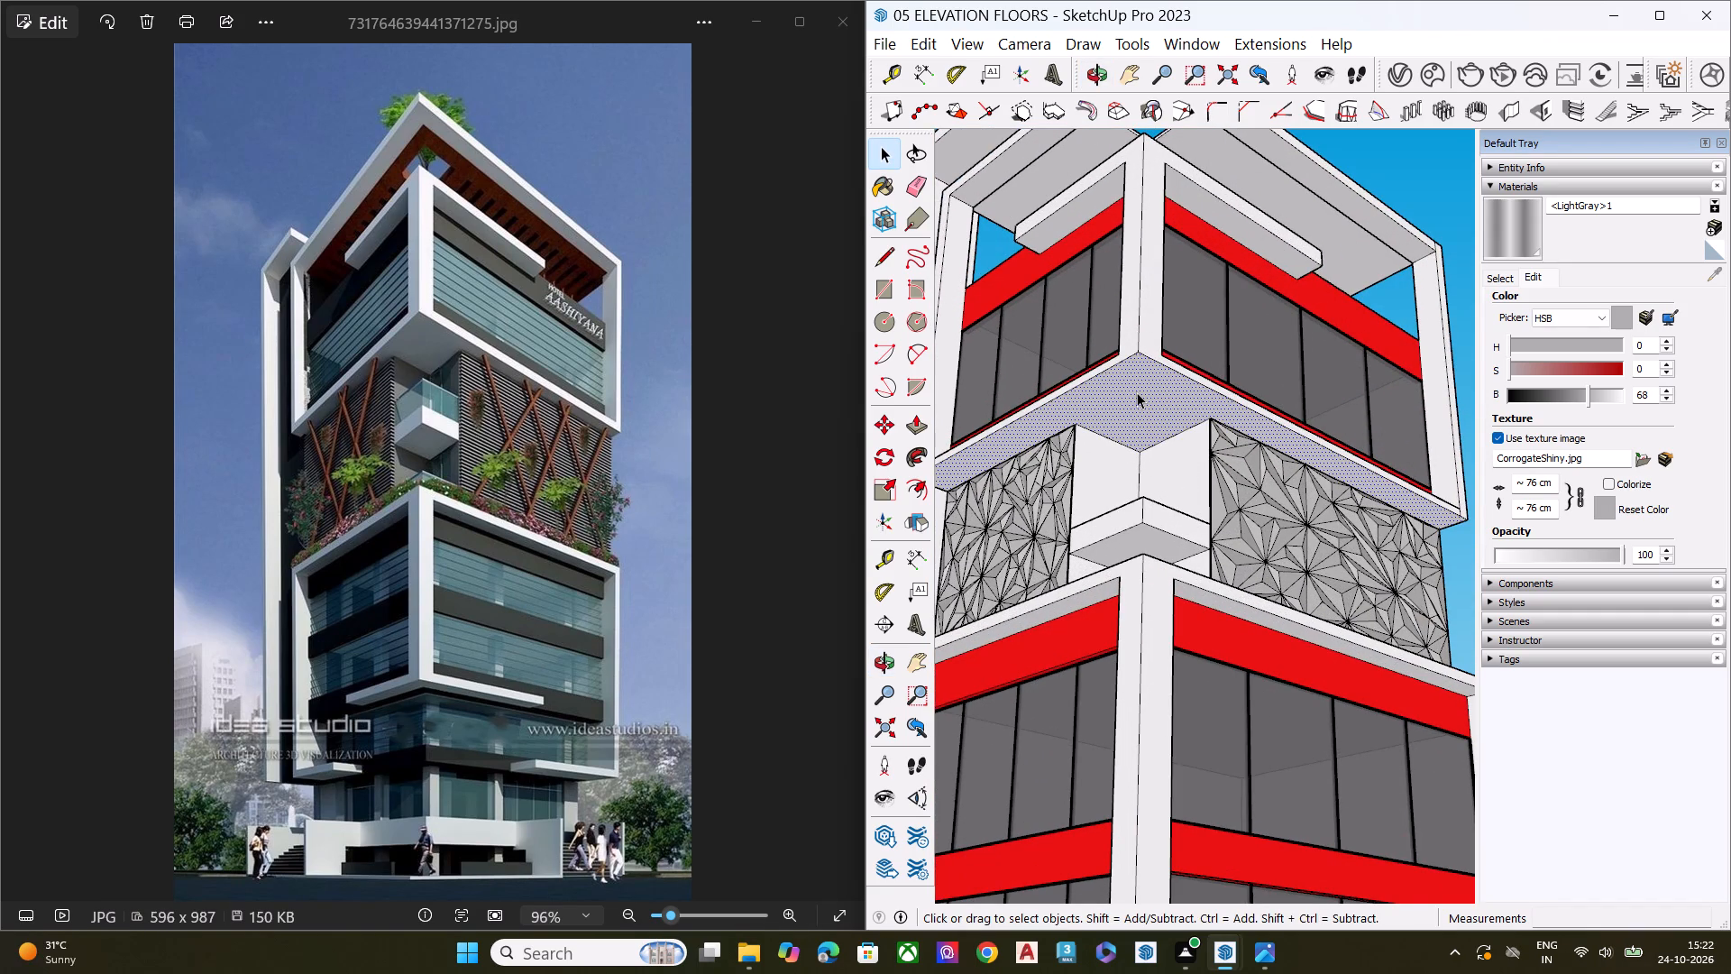
pyautogui.moveTo(1160, 411); pyautogui.dragTo(1112, 704, button='middle')
pyautogui.scroll(2, 1220, 492)
pyautogui.scroll(-2, 1220, 487)
pyautogui.scroll(1, 1220, 487)
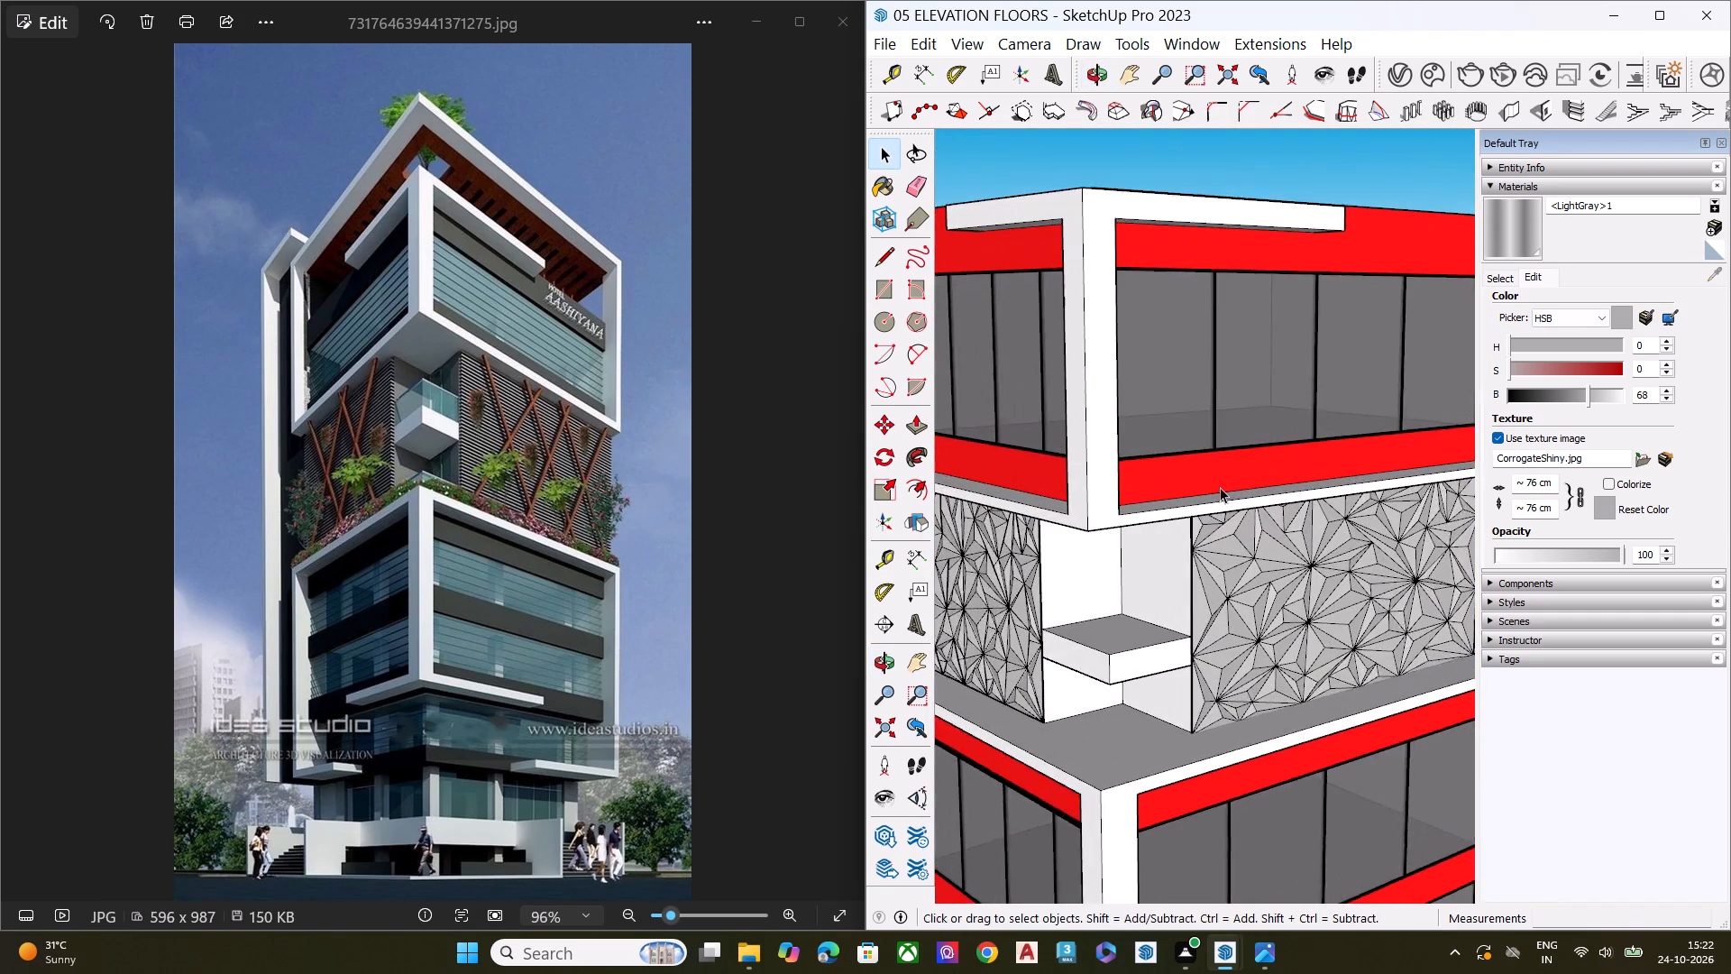
pyautogui.scroll(3, 1220, 487)
pyautogui.moveTo(1224, 503); pyautogui.dragTo(1221, 629, button='middle')
pyautogui.scroll(1, 1200, 538)
pyautogui.click(1200, 536)
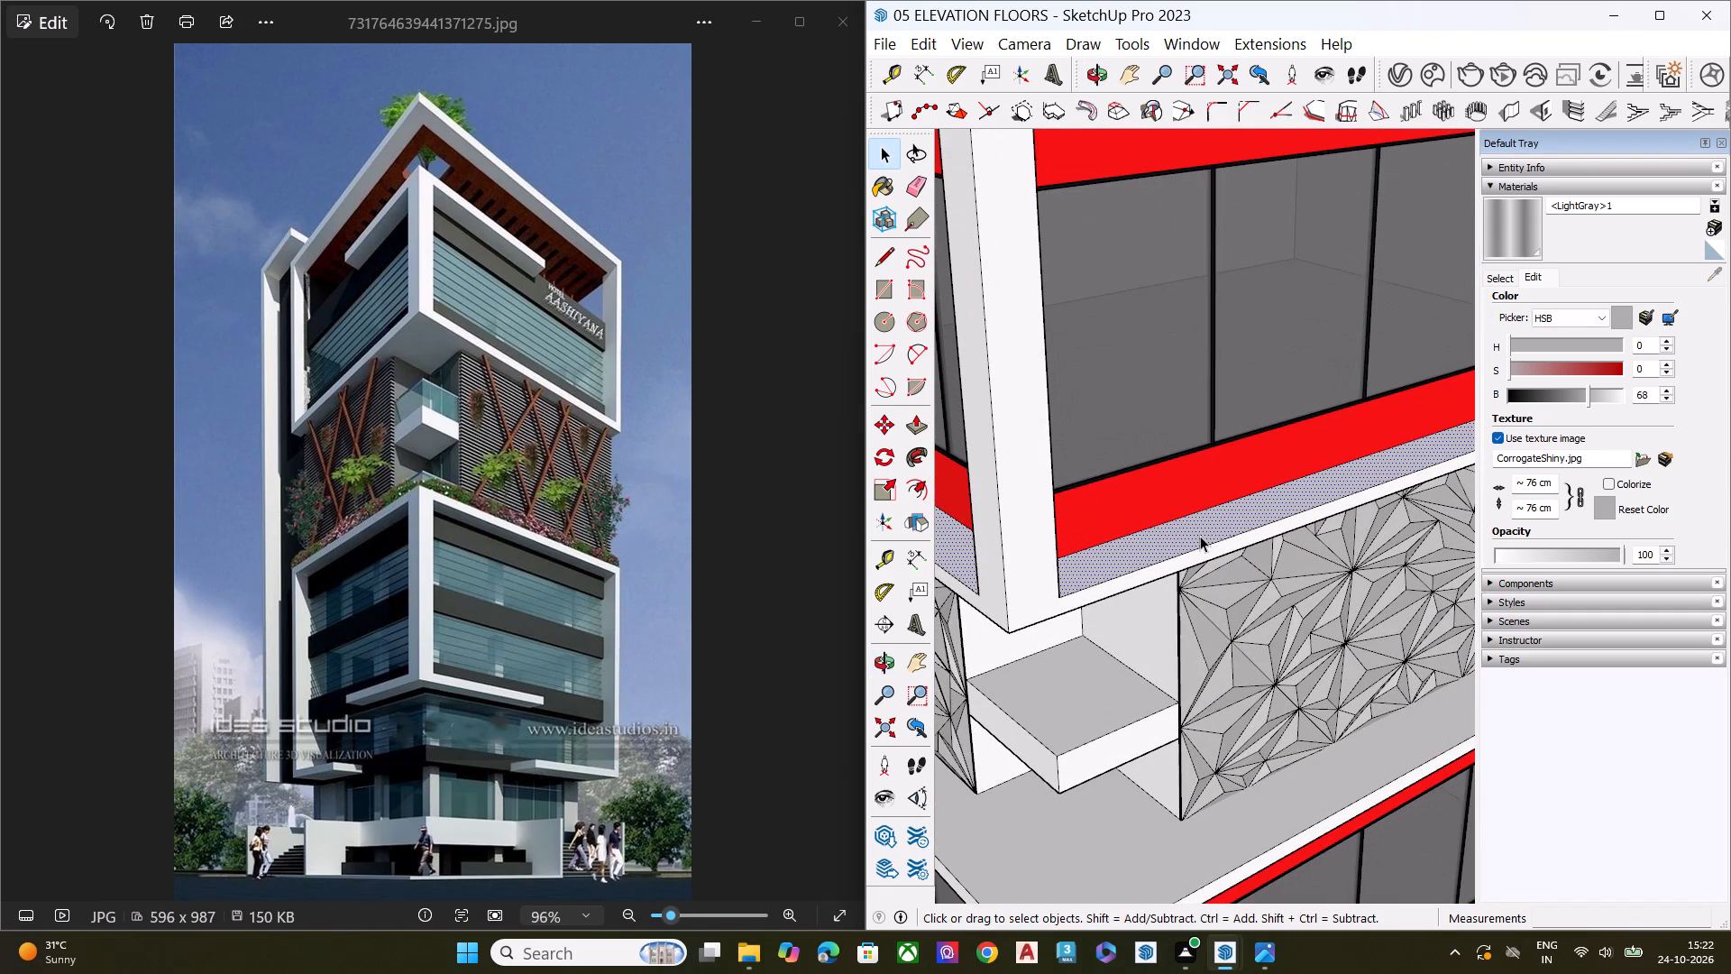
pyautogui.press('p')
pyautogui.click(1200, 536)
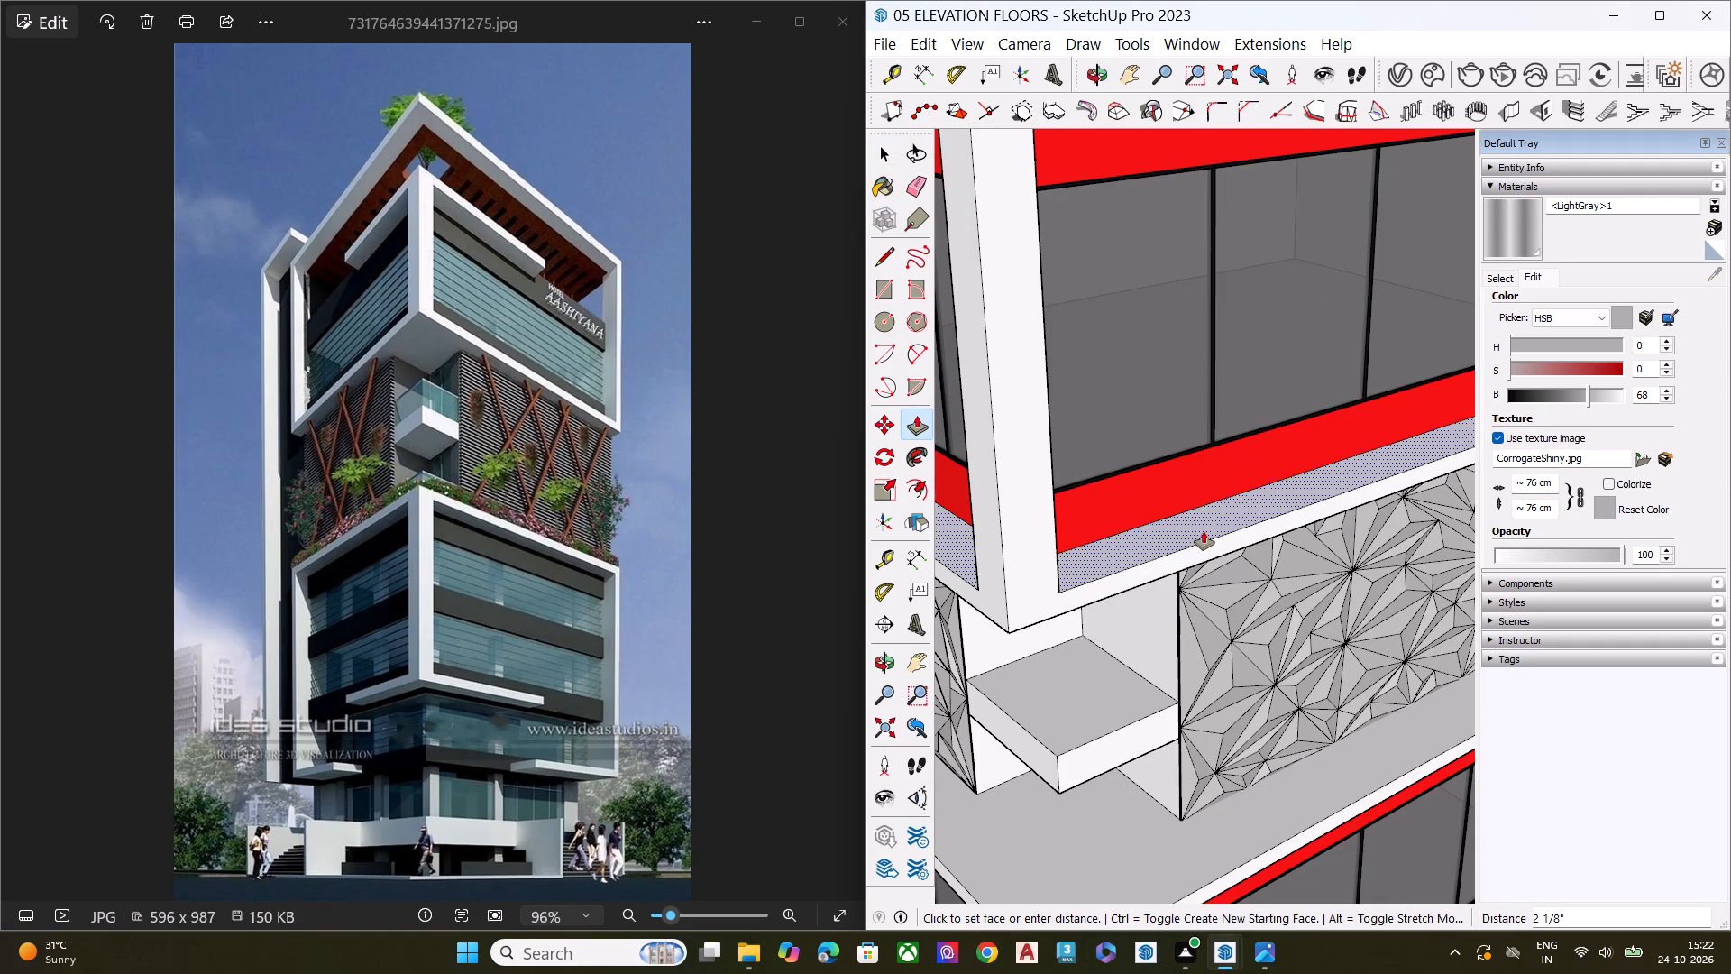
pyautogui.click(1204, 531)
pyautogui.press('space')
pyautogui.scroll(-2, 1123, 492)
pyautogui.scroll(1, 1123, 492)
pyautogui.scroll(-7, 1123, 492)
pyautogui.moveTo(1140, 503); pyautogui.dragTo(1173, 299, button='middle')
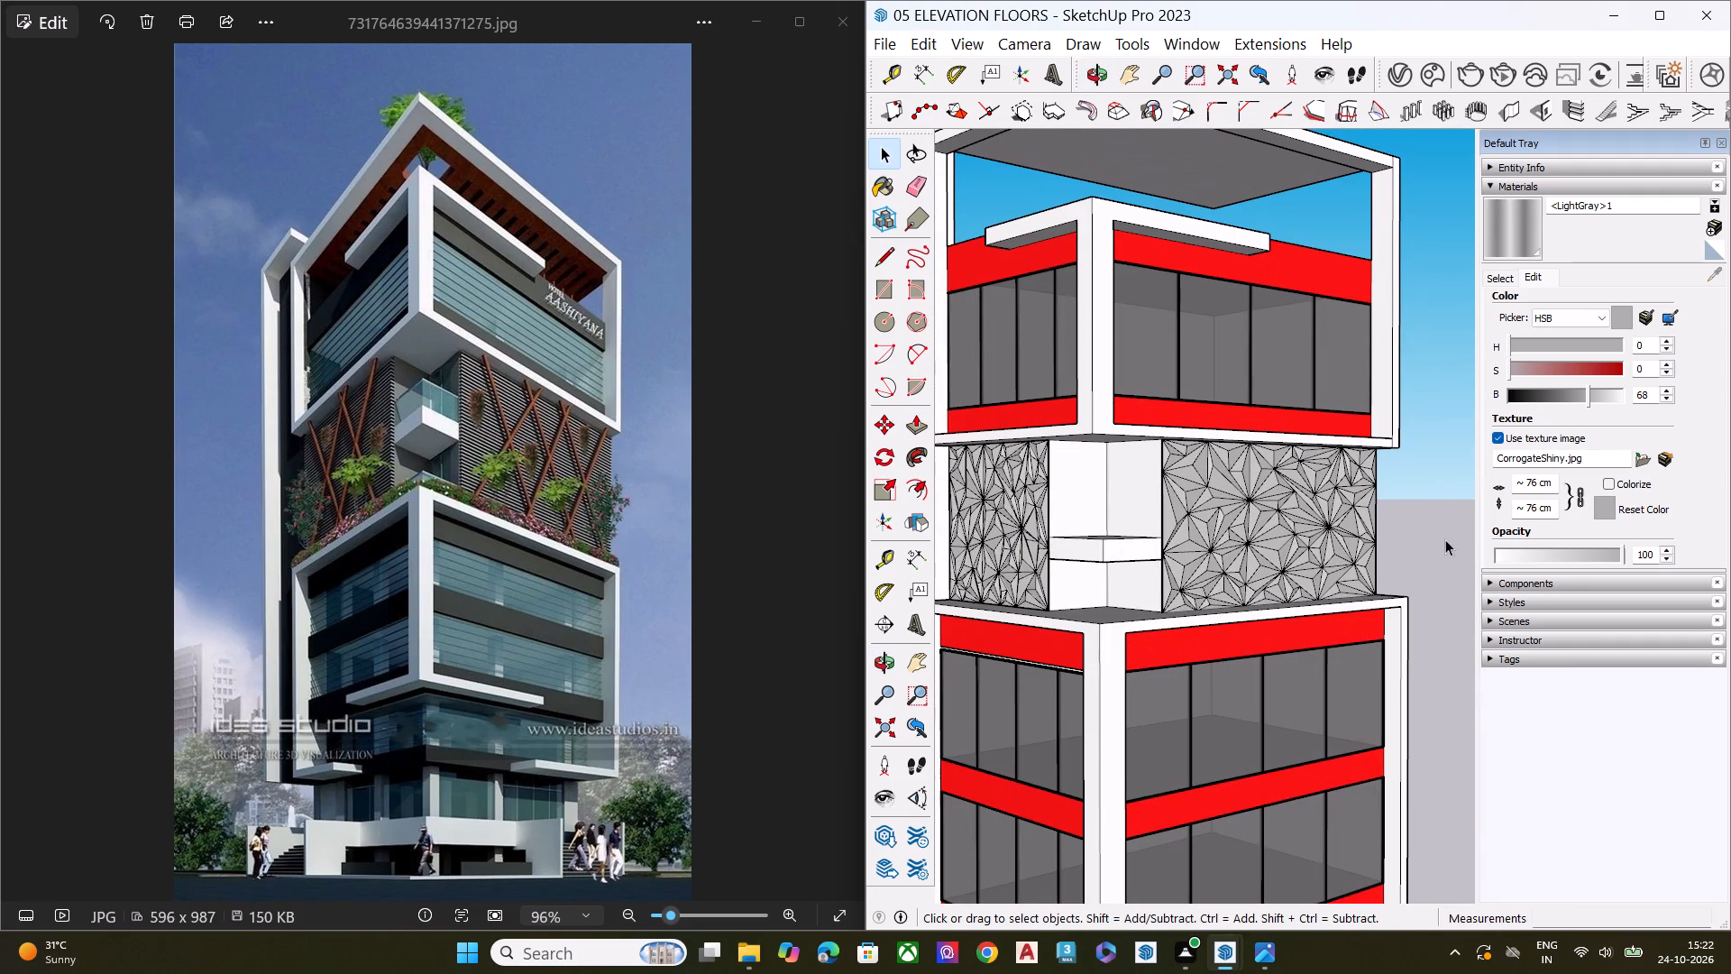
# Erase the stray seam edges at the lower and upper outer corners of the top-floor frame on the right-hand facade.
pyautogui.click(1435, 537)
pyautogui.scroll(7, 1415, 424)
pyautogui.moveTo(1363, 473); pyautogui.dragTo(1277, 486, button='middle')
pyautogui.scroll(2, 1277, 486)
pyautogui.scroll(-1, 1353, 462)
pyautogui.scroll(3, 1360, 459)
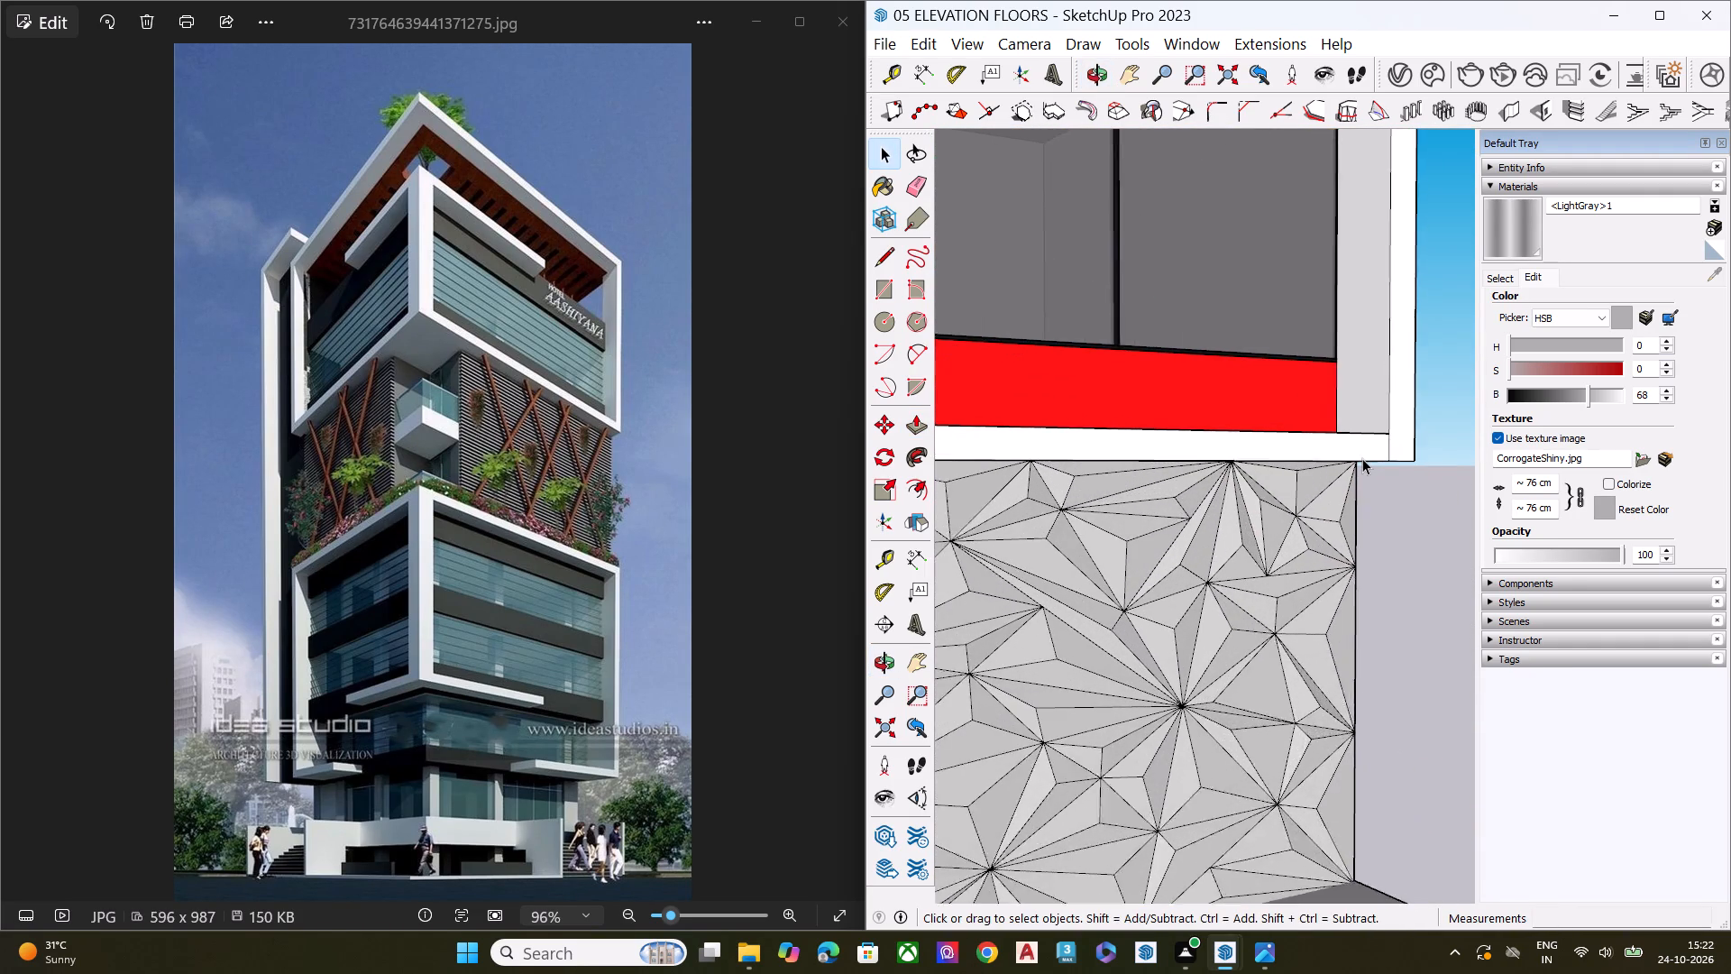
pyautogui.scroll(1, 1362, 458)
pyautogui.press('e')
pyautogui.click(1392, 451)
pyautogui.press('space')
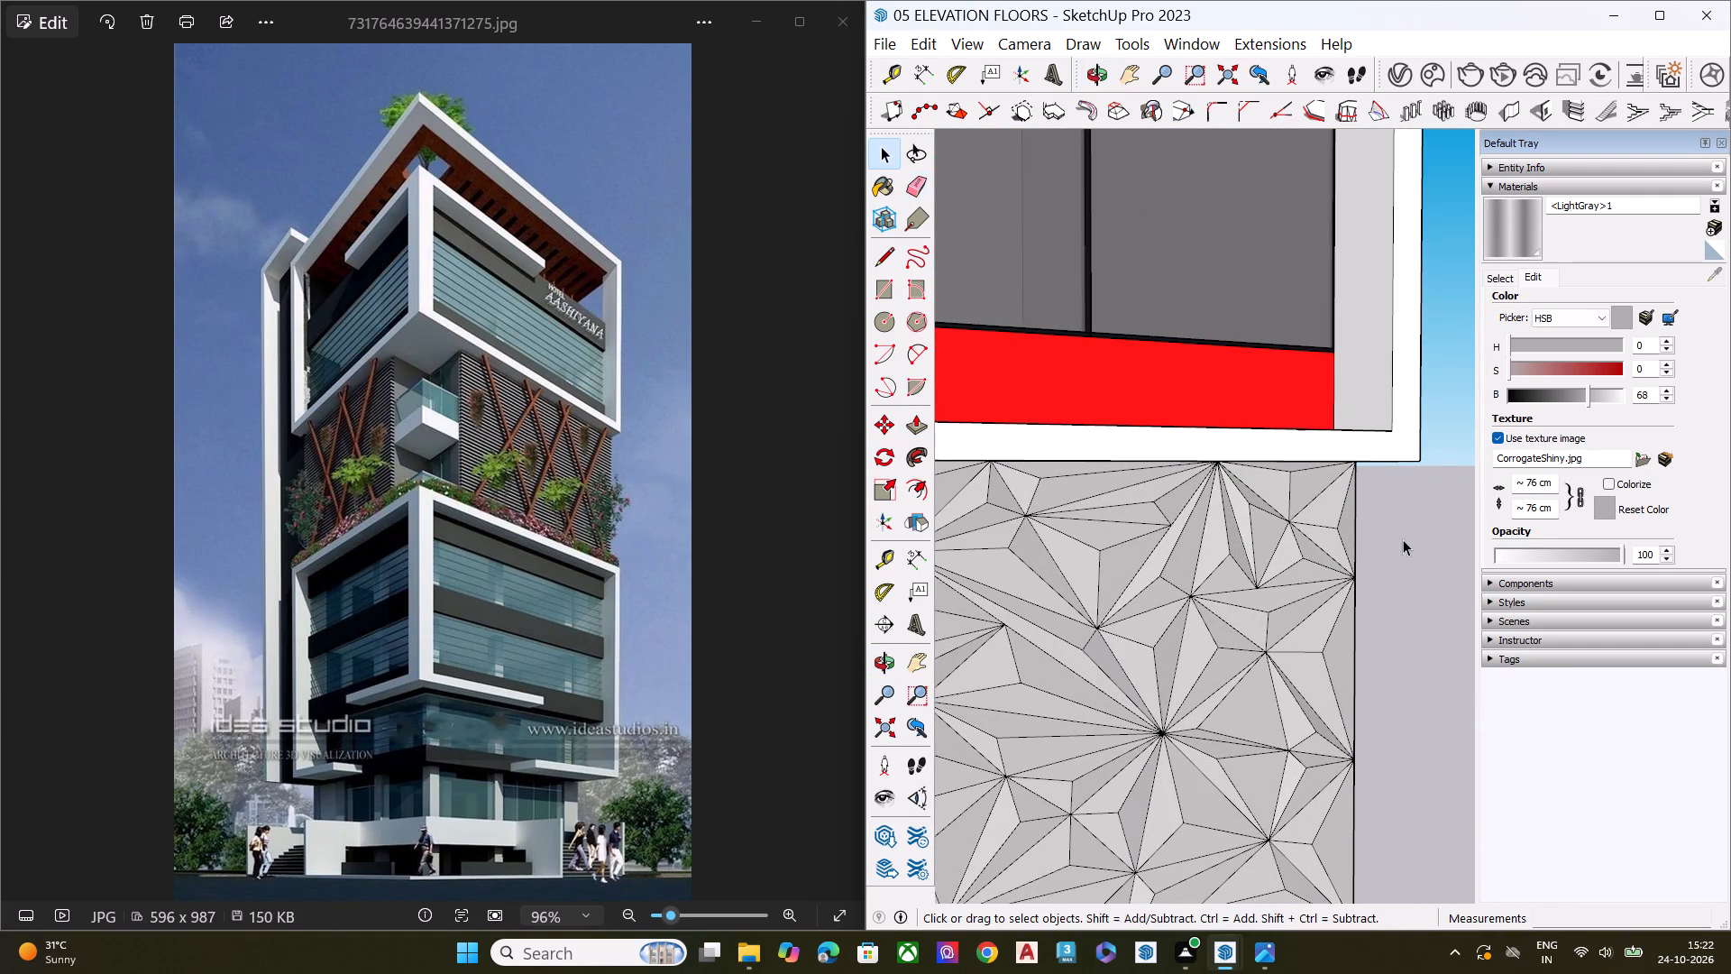
pyautogui.click(1403, 539)
pyautogui.scroll(-18, 1408, 467)
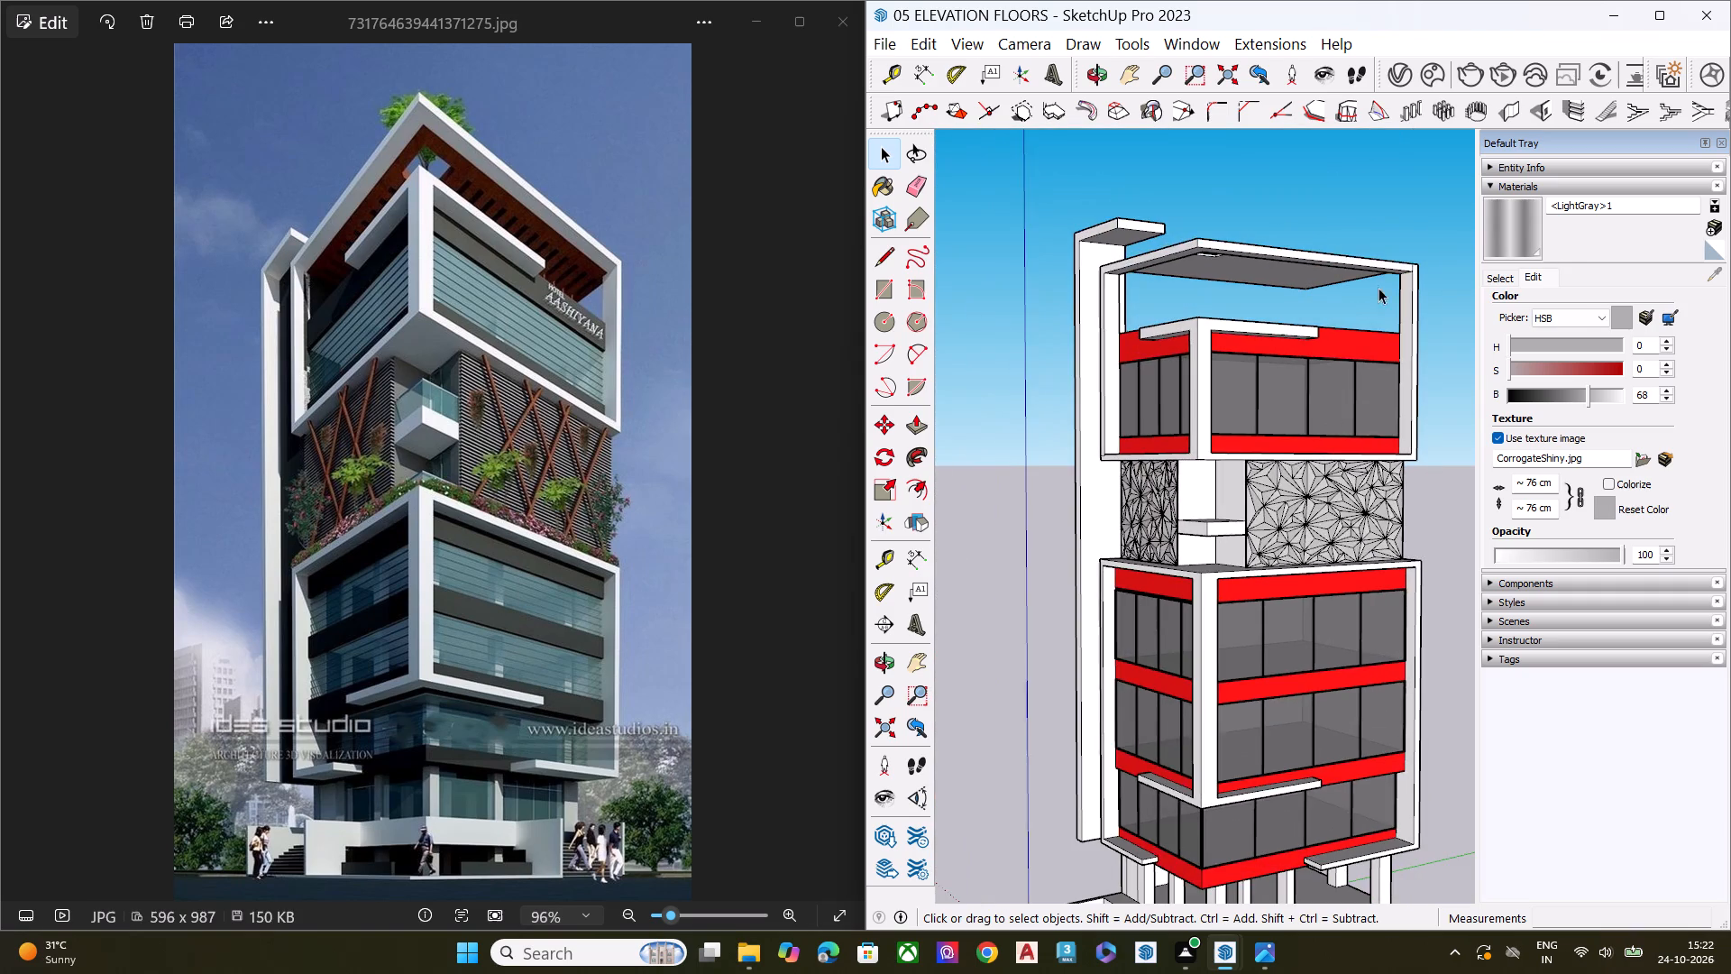
pyautogui.scroll(3, 1405, 271)
pyautogui.scroll(-2, 1446, 242)
pyautogui.scroll(6, 1447, 242)
pyautogui.scroll(4, 1379, 299)
pyautogui.scroll(-1, 1386, 296)
pyautogui.scroll(2, 1390, 293)
pyautogui.scroll(-1, 1393, 291)
pyautogui.scroll(5, 1393, 291)
pyautogui.press('e')
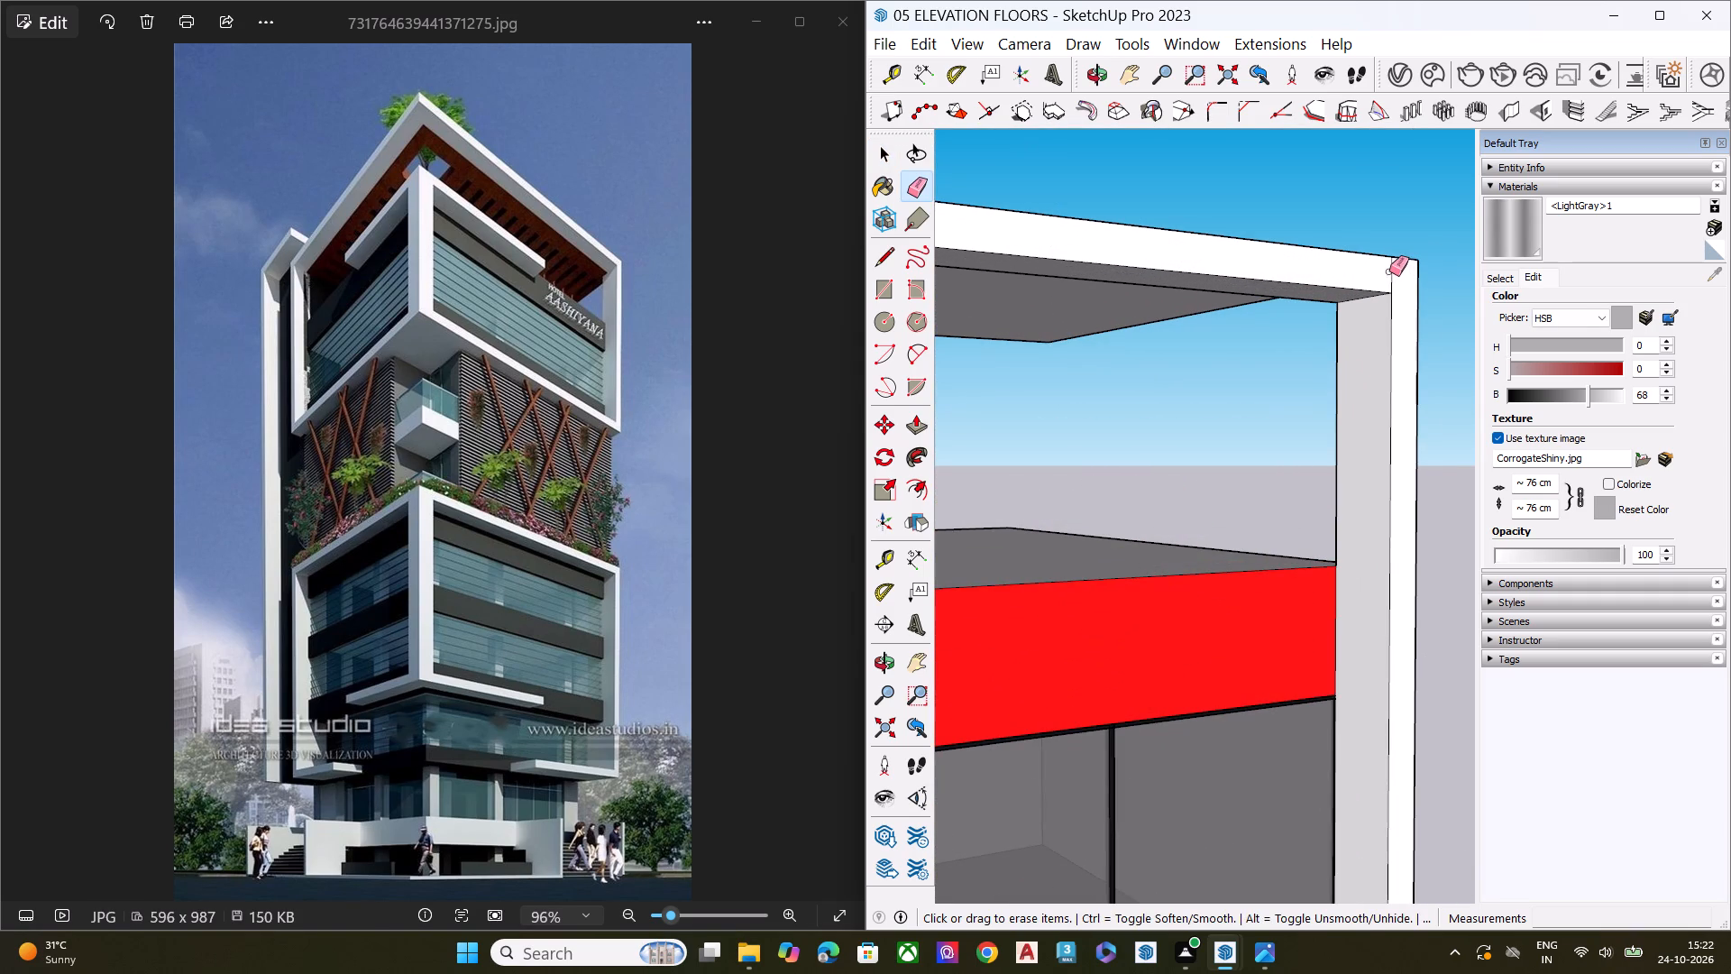
pyautogui.click(1392, 271)
# Erase the stray seam edges at the top-floor frame's lower outer corner on the left-hand facade, beside the tall side wall.
pyautogui.scroll(-2, 1435, 286)
pyautogui.scroll(1, 1436, 290)
pyautogui.scroll(-9, 1437, 294)
pyautogui.scroll(2, 1490, 345)
pyautogui.scroll(-1, 1490, 348)
pyautogui.scroll(2, 1488, 348)
pyautogui.scroll(-2, 1488, 348)
pyautogui.scroll(-4, 1387, 345)
pyautogui.scroll(1, 1371, 374)
pyautogui.scroll(-4, 1370, 374)
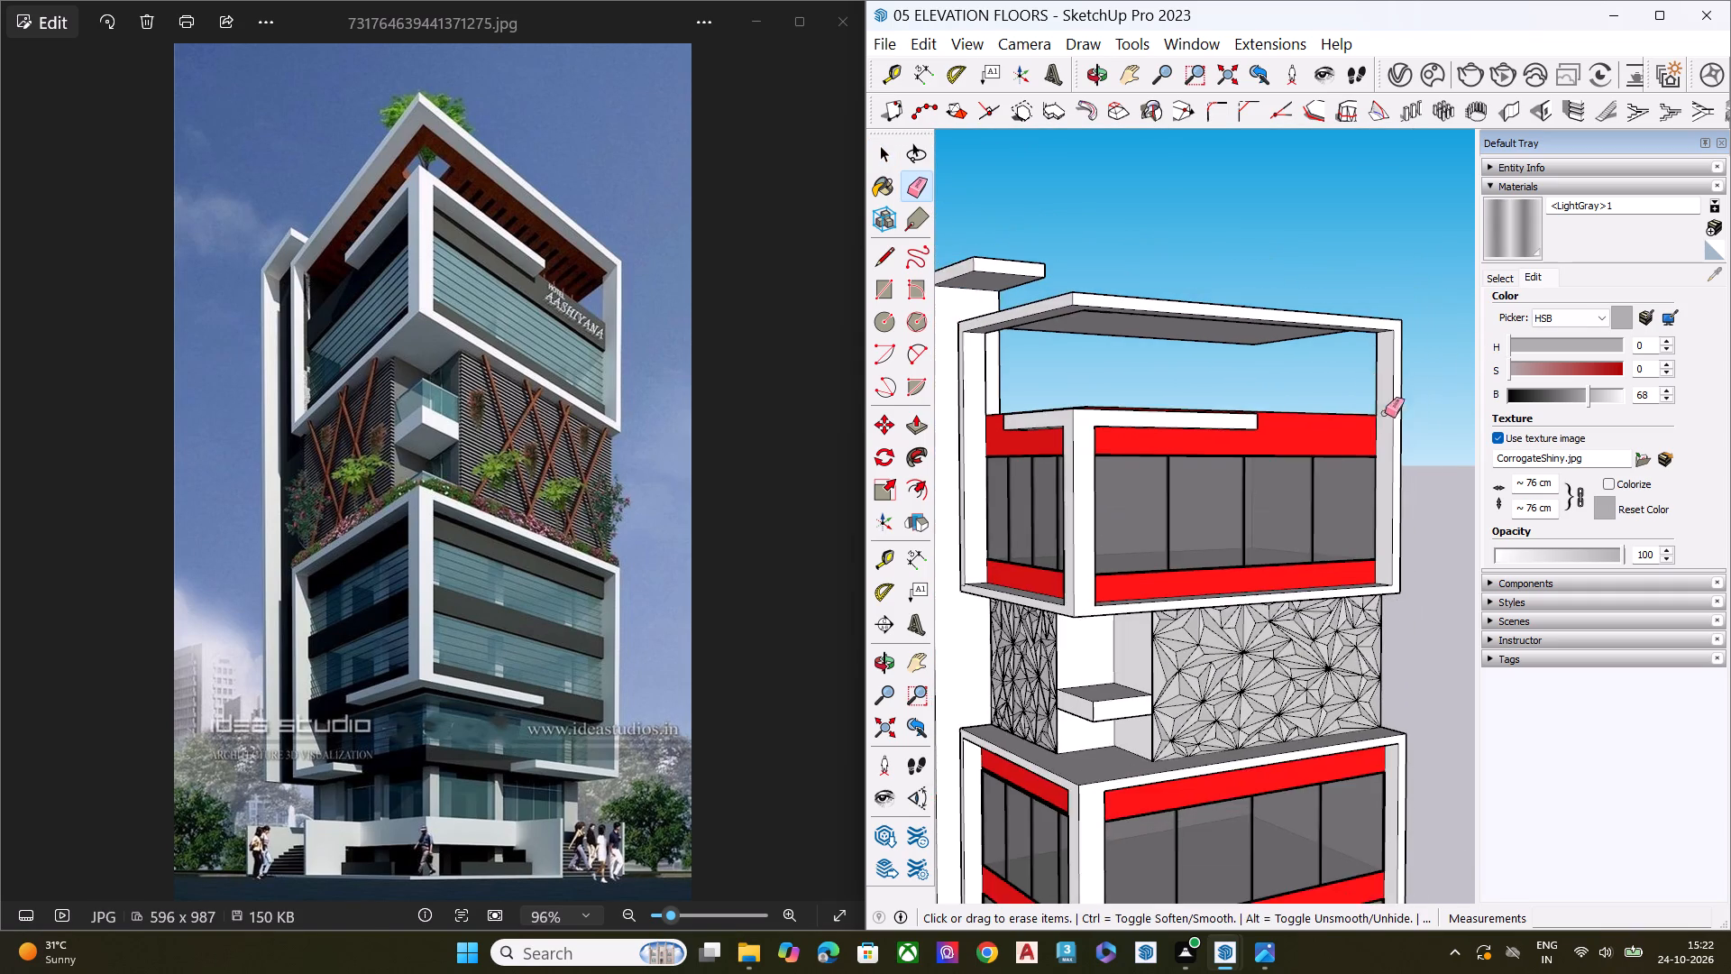
pyautogui.scroll(1, 1078, 325)
pyautogui.moveTo(1083, 320); pyautogui.dragTo(1338, 238, button='middle')
pyautogui.scroll(-7, 1285, 328)
pyautogui.scroll(9, 1099, 379)
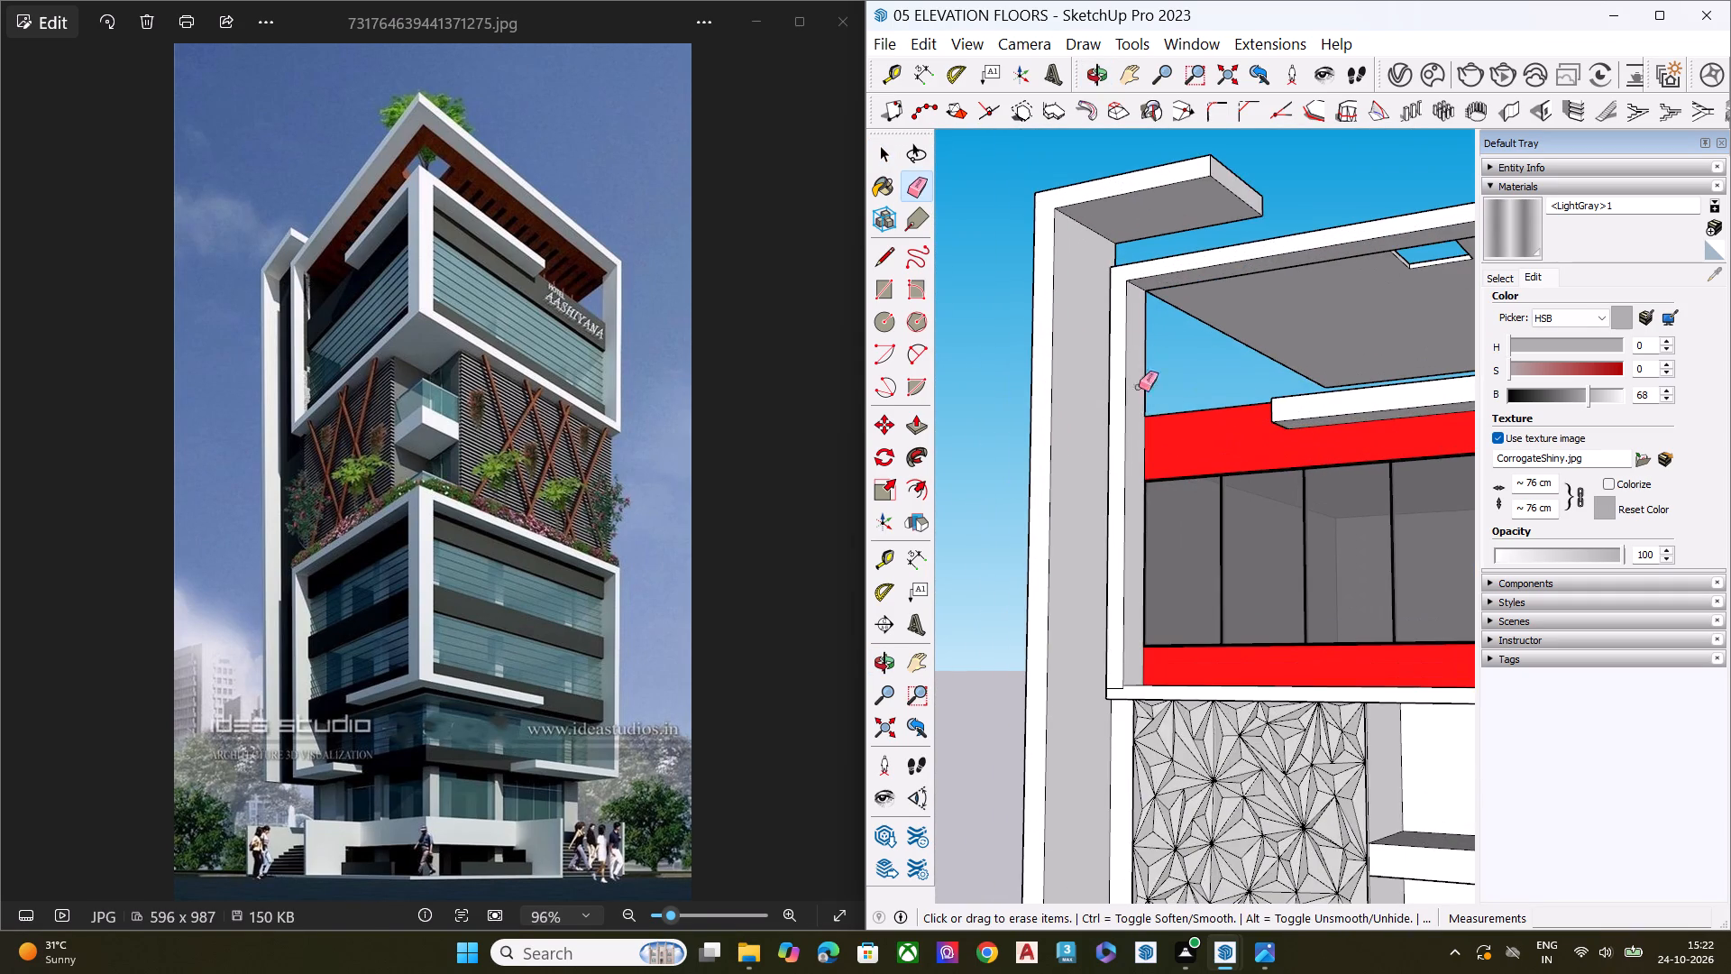
pyautogui.scroll(2, 1124, 705)
pyautogui.scroll(-2, 1124, 705)
pyautogui.scroll(4, 1125, 705)
pyautogui.scroll(-1, 1125, 705)
pyautogui.scroll(6, 1125, 705)
pyautogui.moveTo(1106, 675); pyautogui.dragTo(1017, 546, button='middle')
pyautogui.scroll(-1, 1021, 559)
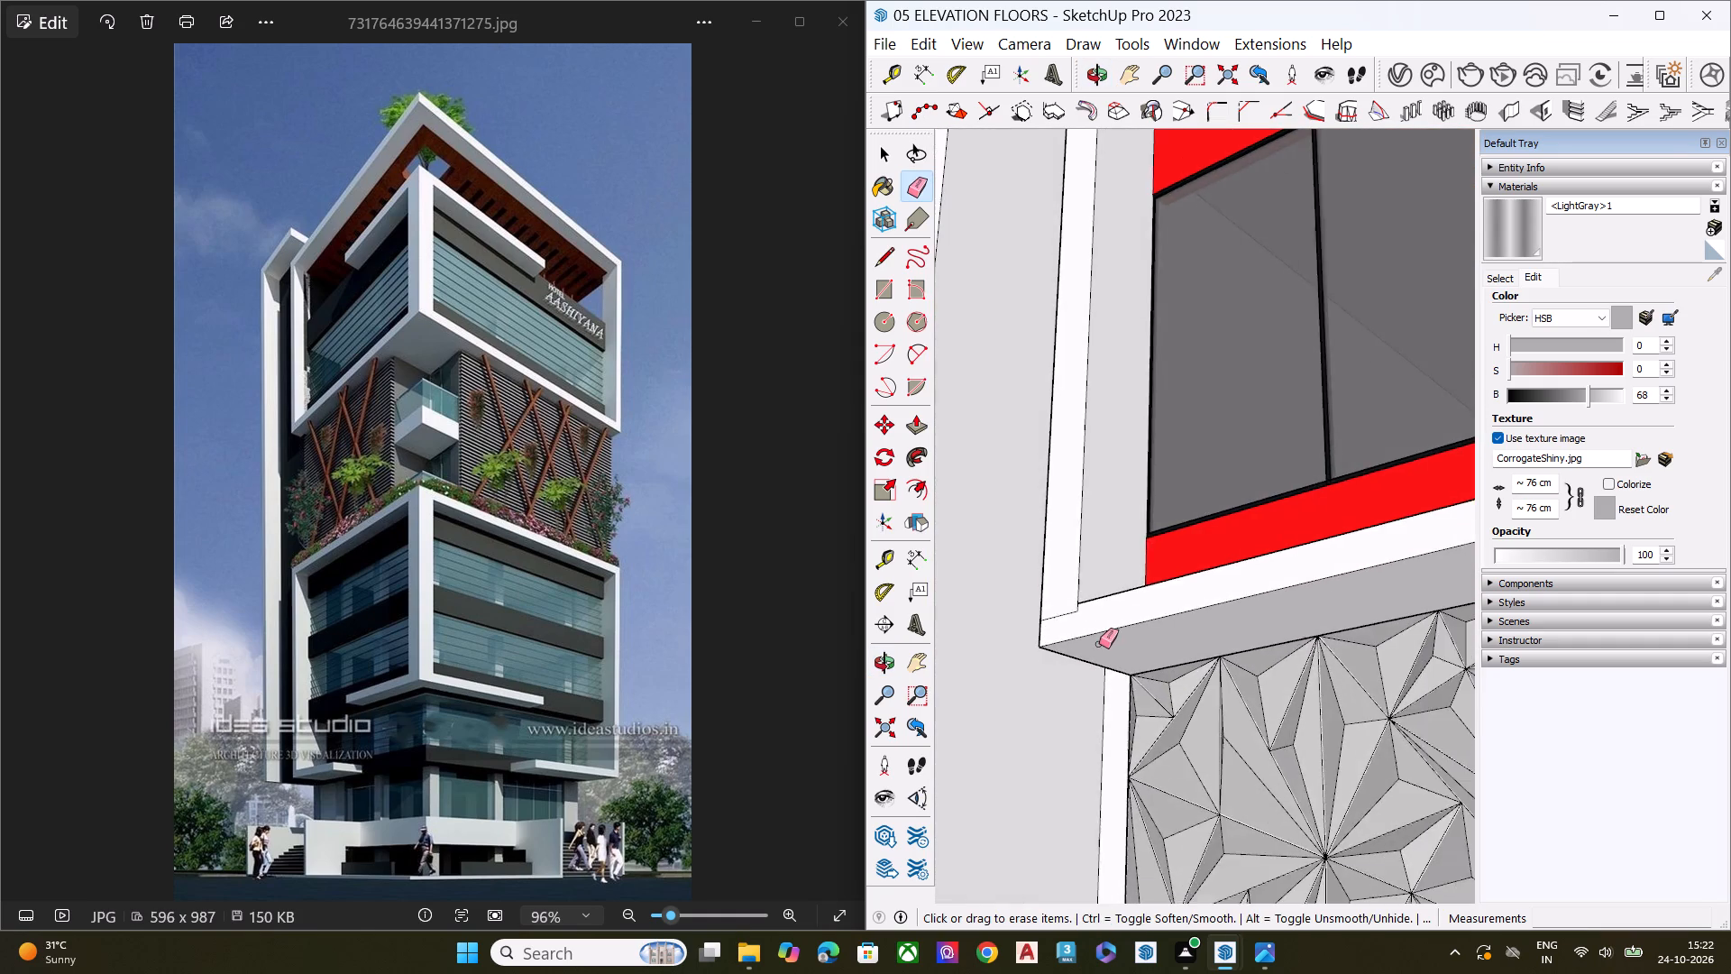
pyautogui.scroll(-2, 1099, 644)
pyautogui.scroll(9, 1099, 645)
pyautogui.scroll(-1, 1093, 602)
pyautogui.scroll(7, 1093, 602)
pyautogui.click(1100, 588)
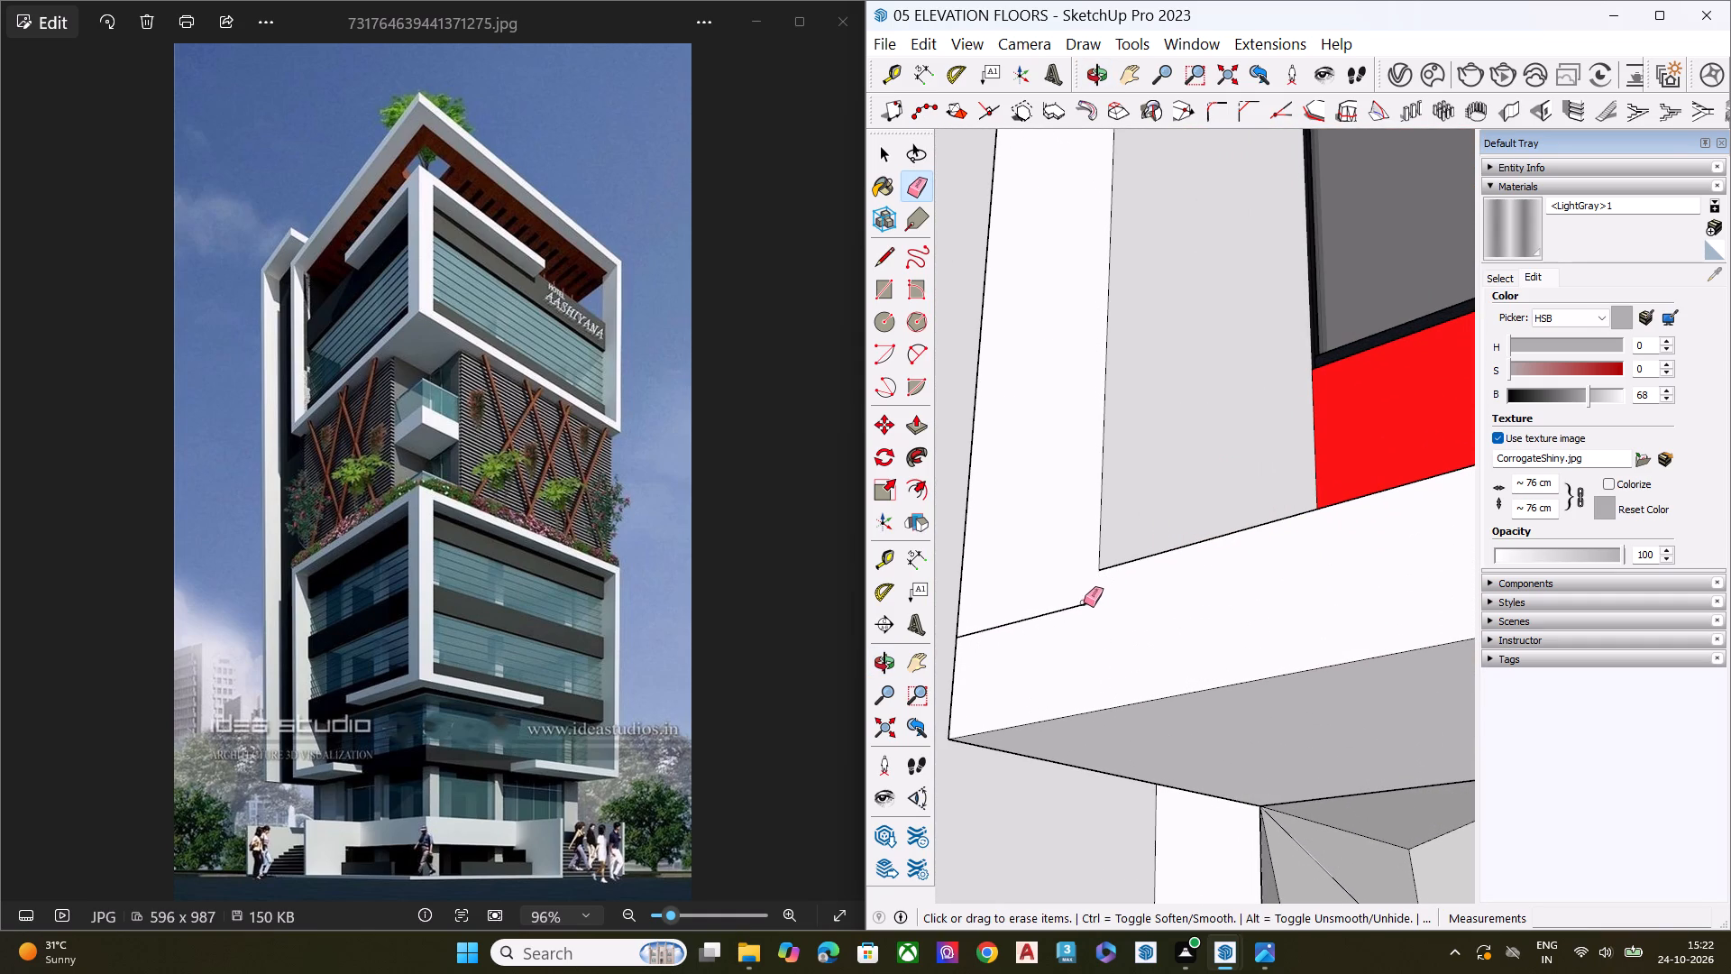
pyautogui.click(1078, 606)
# Examine the cleaned top-floor frame, full tower, ground-level columns and podium from several angles against the reference photo.
pyautogui.scroll(-2, 999, 565)
pyautogui.scroll(1, 999, 565)
pyautogui.scroll(-5, 999, 565)
pyautogui.scroll(-16, 1034, 528)
pyautogui.scroll(-3, 1135, 491)
pyautogui.scroll(4, 1135, 491)
pyautogui.scroll(-5, 1135, 491)
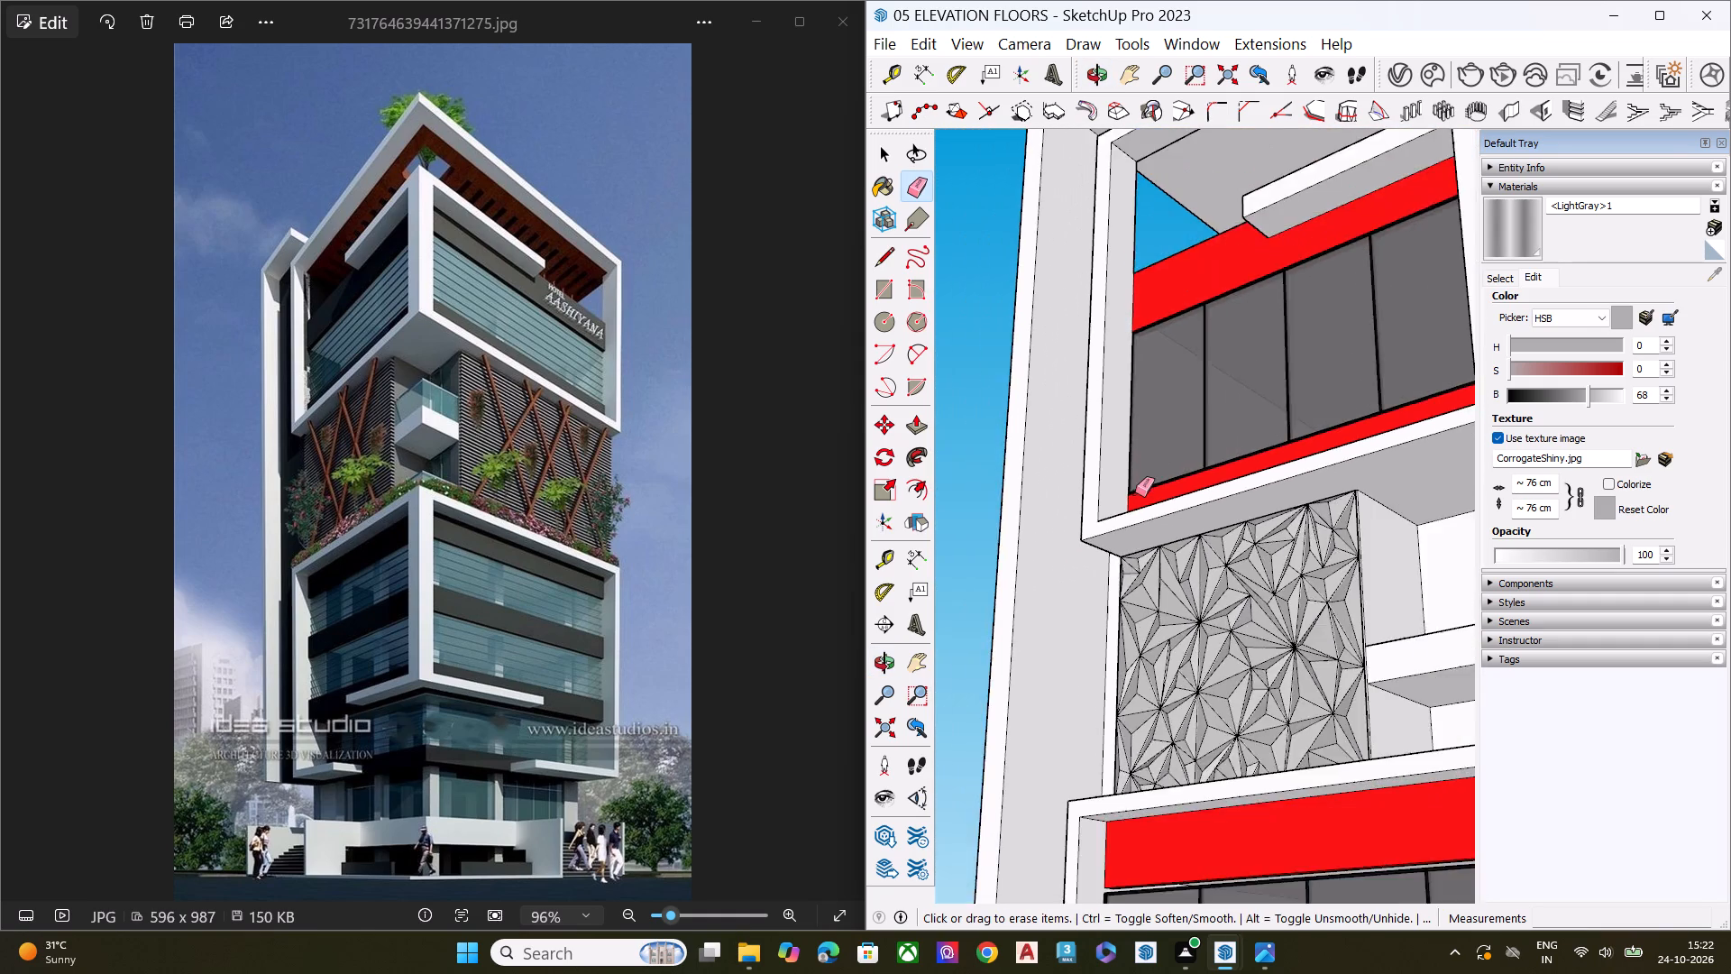
pyautogui.scroll(-7, 1135, 492)
pyautogui.moveTo(1180, 603); pyautogui.dragTo(1364, 708, button='middle')
pyautogui.scroll(7, 1160, 562)
pyautogui.moveTo(1169, 565); pyautogui.dragTo(1302, 556, button='middle')
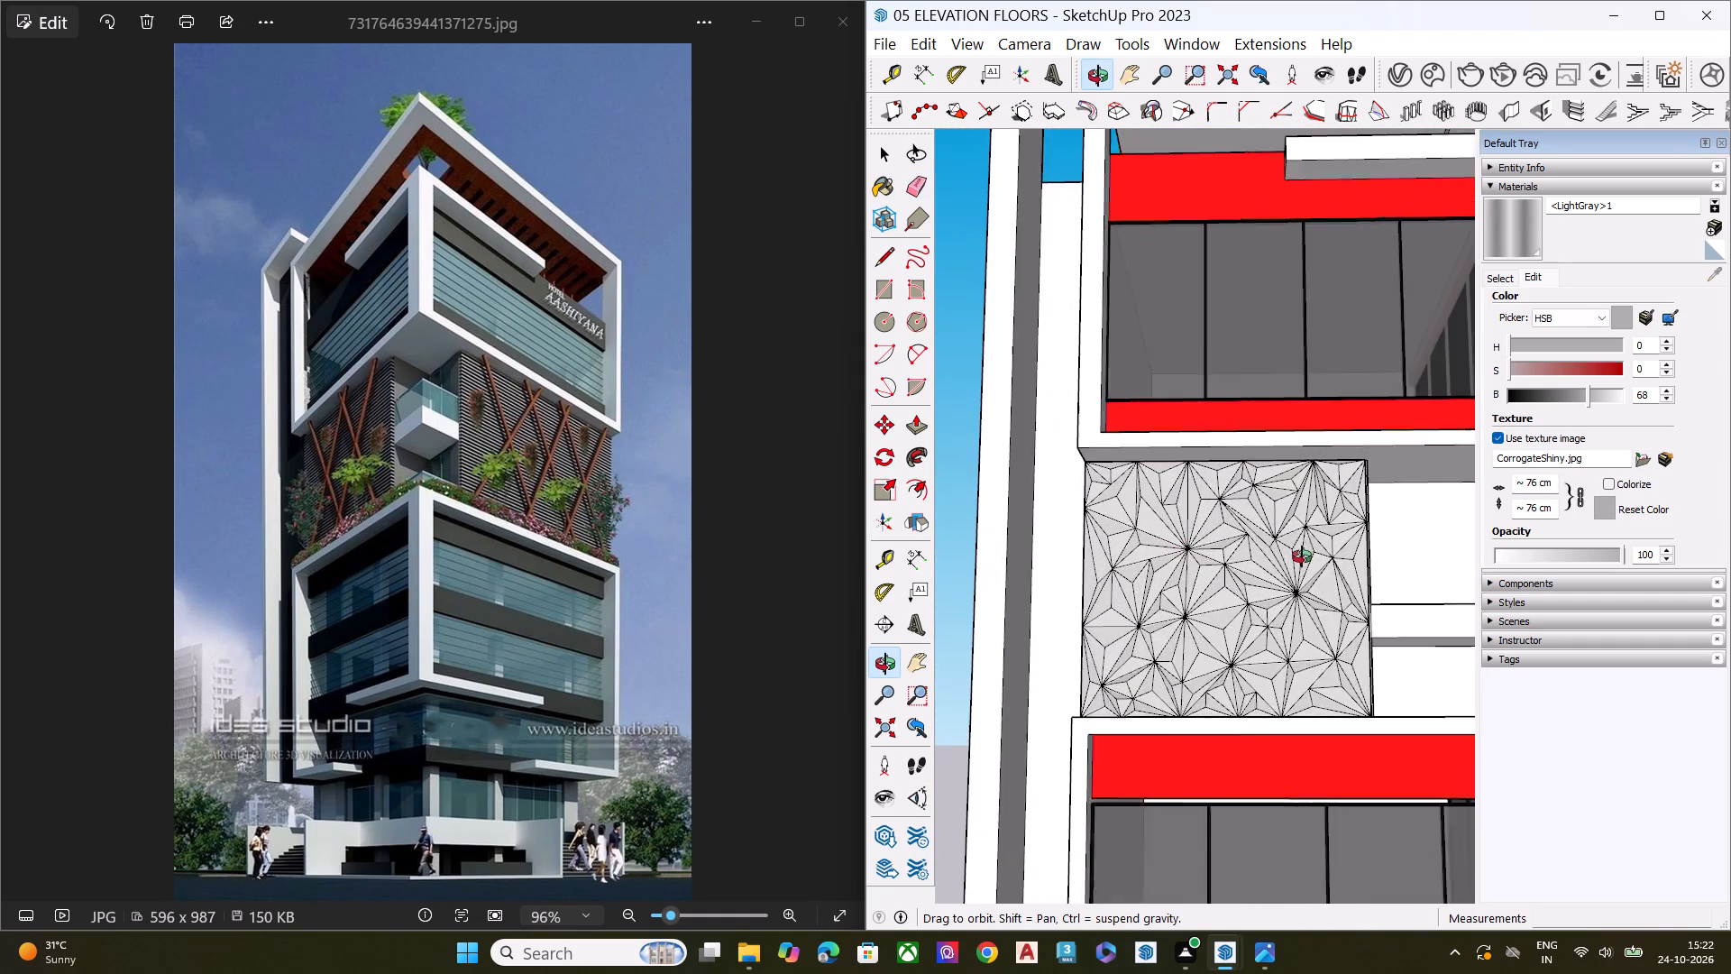
pyautogui.moveTo(1302, 556); pyautogui.dragTo(1010, 567, button='middle')
pyautogui.scroll(-8, 1146, 491)
pyautogui.scroll(1, 1214, 564)
pyautogui.scroll(-1, 1269, 571)
pyautogui.moveTo(1238, 574); pyautogui.dragTo(1026, 583, button='middle')
pyautogui.press('space')
pyautogui.scroll(1, 1249, 501)
pyautogui.scroll(-3, 1280, 500)
pyautogui.scroll(1, 1269, 506)
pyautogui.scroll(-3, 1268, 508)
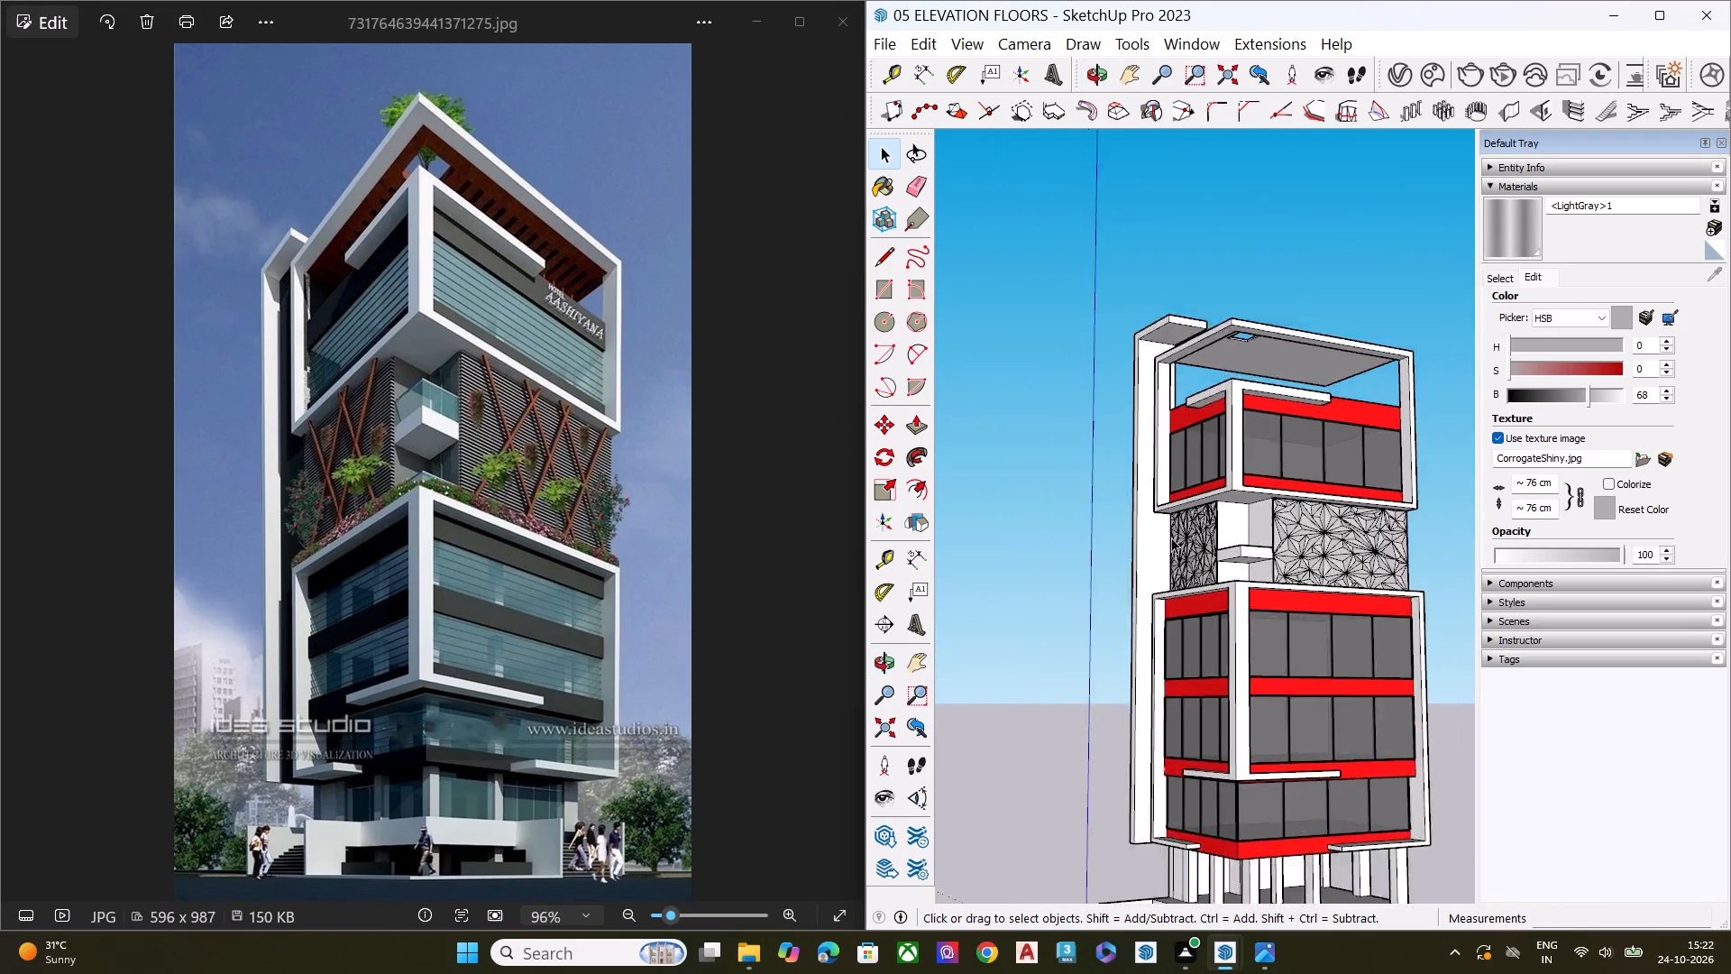
pyautogui.scroll(-3, 1171, 538)
pyautogui.moveTo(1304, 546); pyautogui.dragTo(1139, 583, button='middle')
pyautogui.scroll(2, 1139, 583)
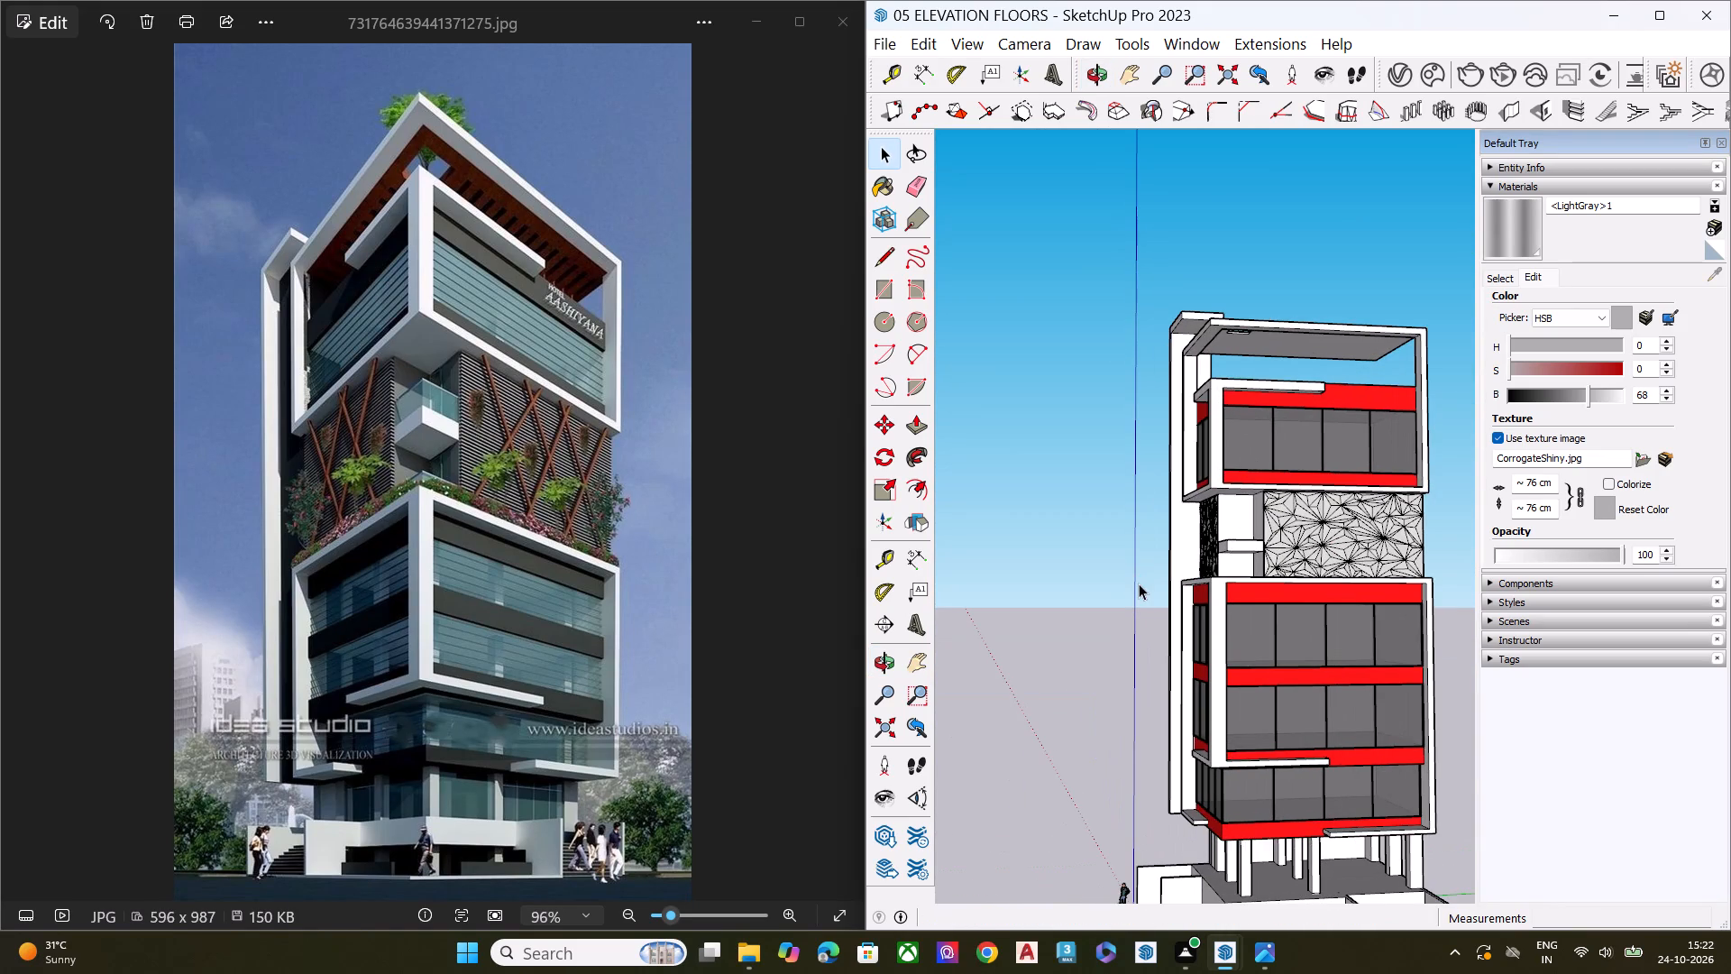
pyautogui.scroll(-7, 1086, 225)
pyautogui.moveTo(1099, 390); pyautogui.dragTo(1270, 513, button='middle')
pyautogui.scroll(1, 1269, 501)
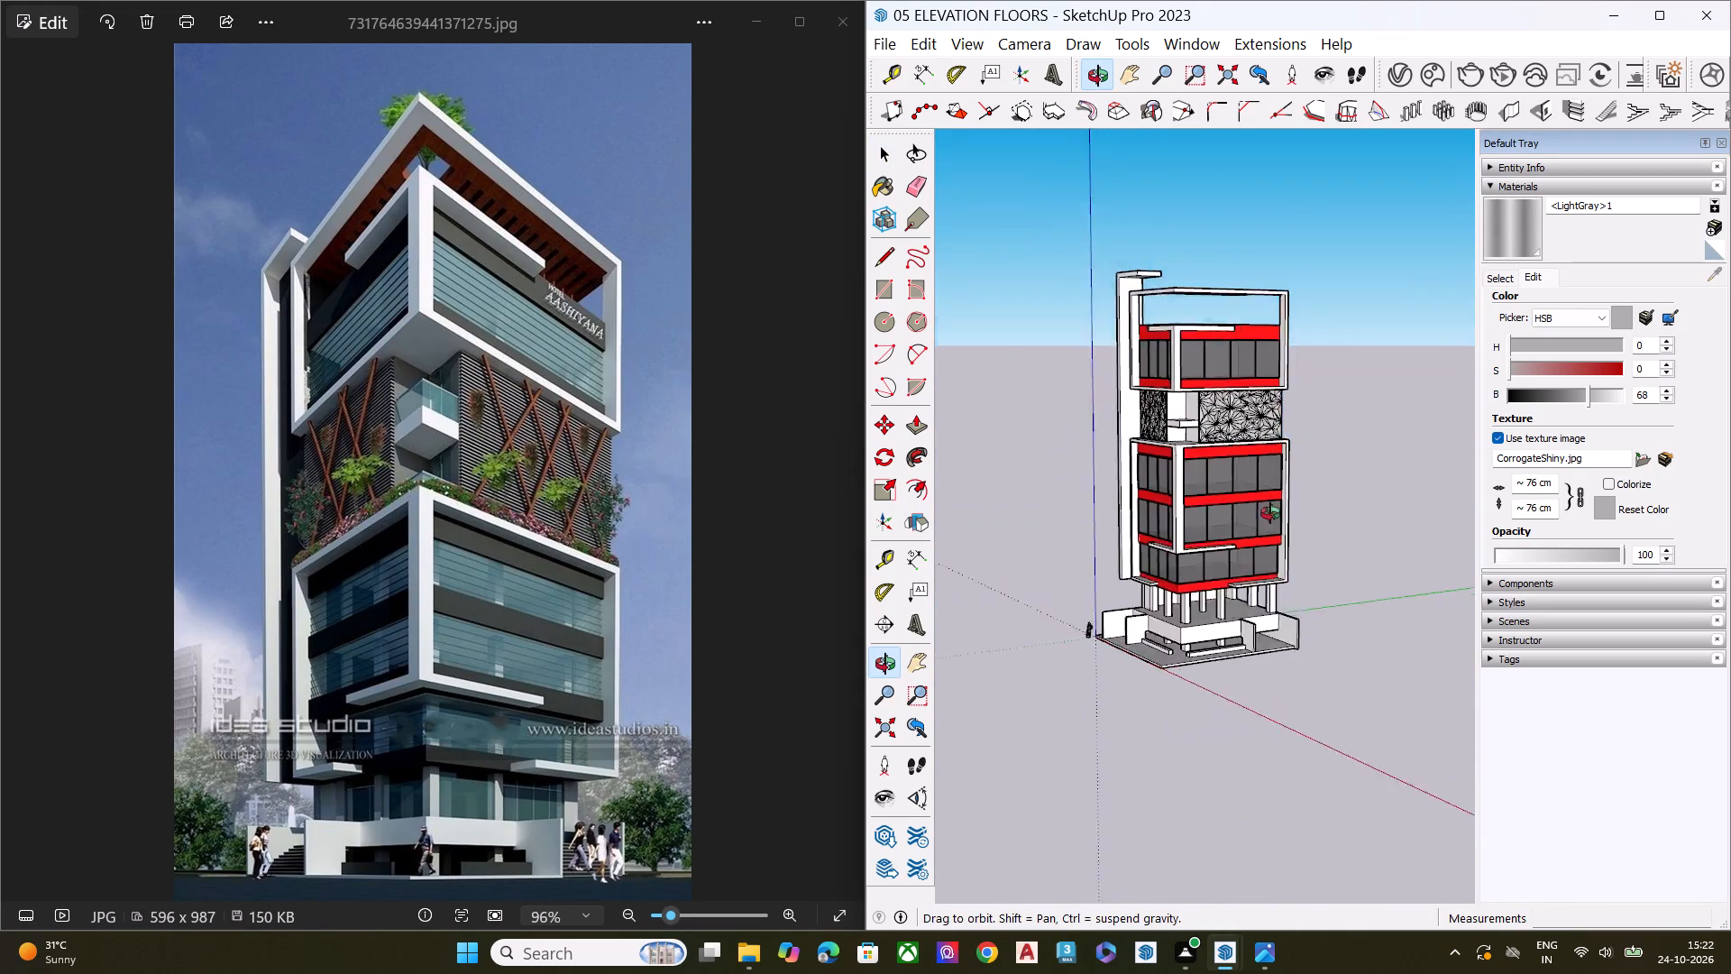
pyautogui.moveTo(1270, 513); pyautogui.dragTo(1268, 517, button='middle')
pyautogui.scroll(3, 1270, 513)
pyautogui.scroll(-1, 1260, 525)
pyautogui.scroll(2, 1260, 526)
pyautogui.moveTo(1212, 552); pyautogui.dragTo(1318, 498, button='middle')
pyautogui.scroll(2, 1212, 767)
pyautogui.scroll(-1, 1196, 780)
pyautogui.scroll(3, 1192, 784)
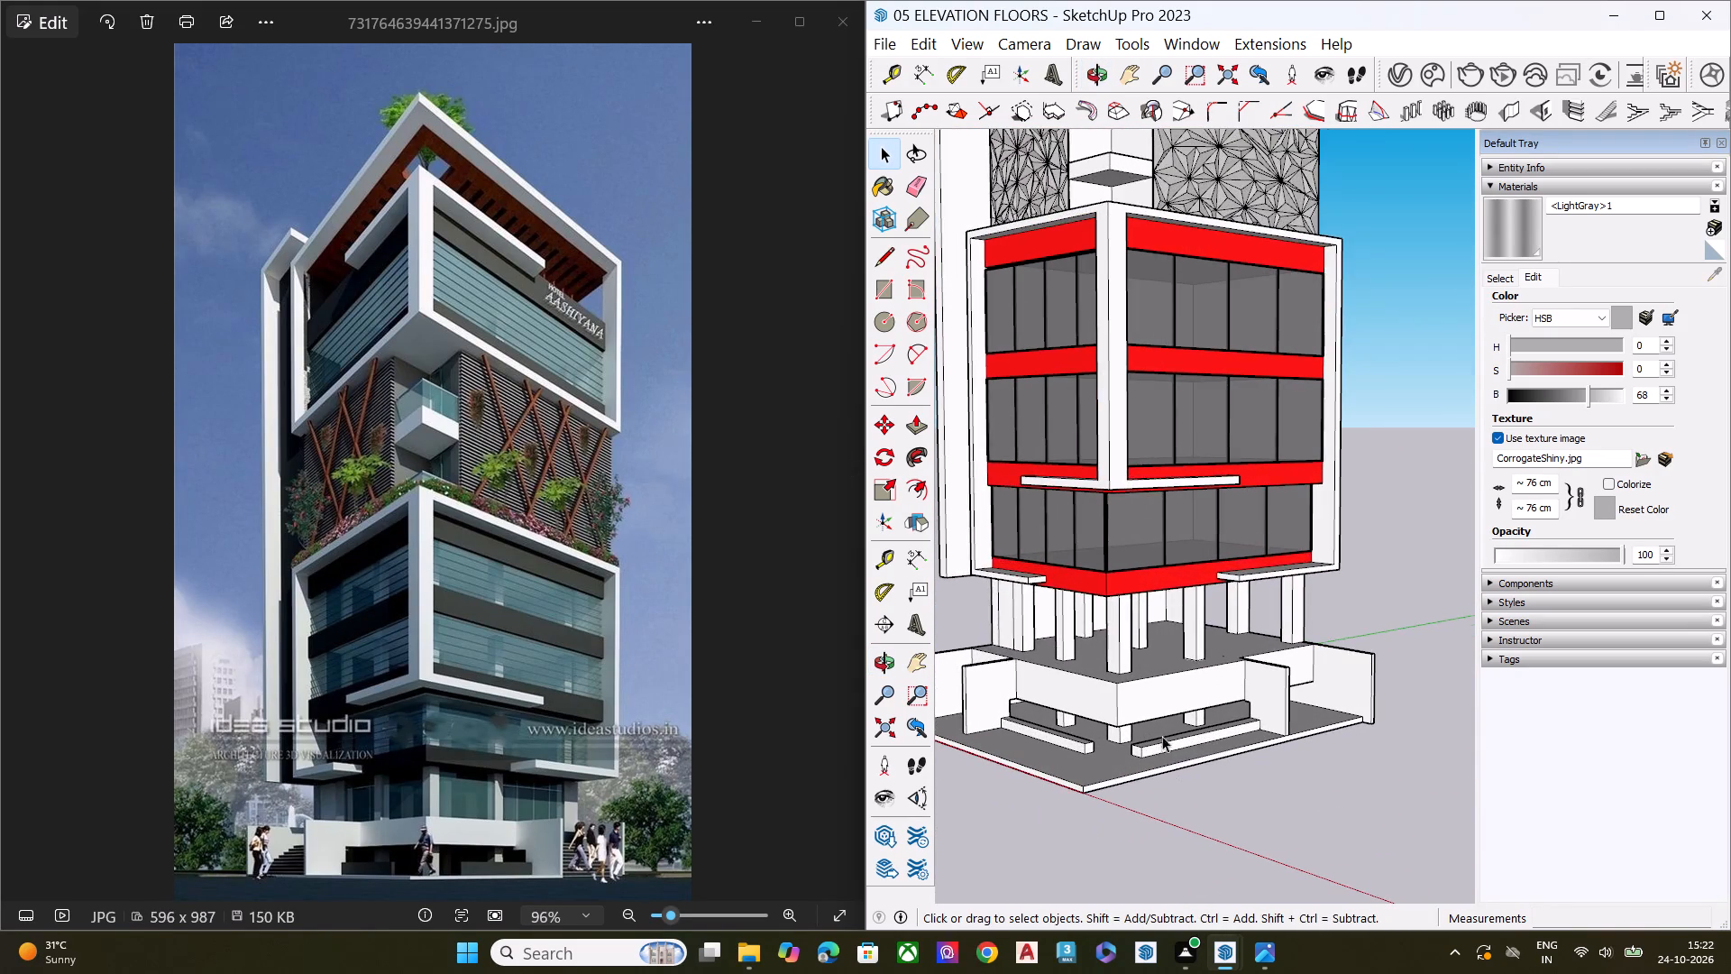
pyautogui.moveTo(1167, 729); pyautogui.dragTo(1182, 651, button='middle')
pyautogui.scroll(7, 1081, 648)
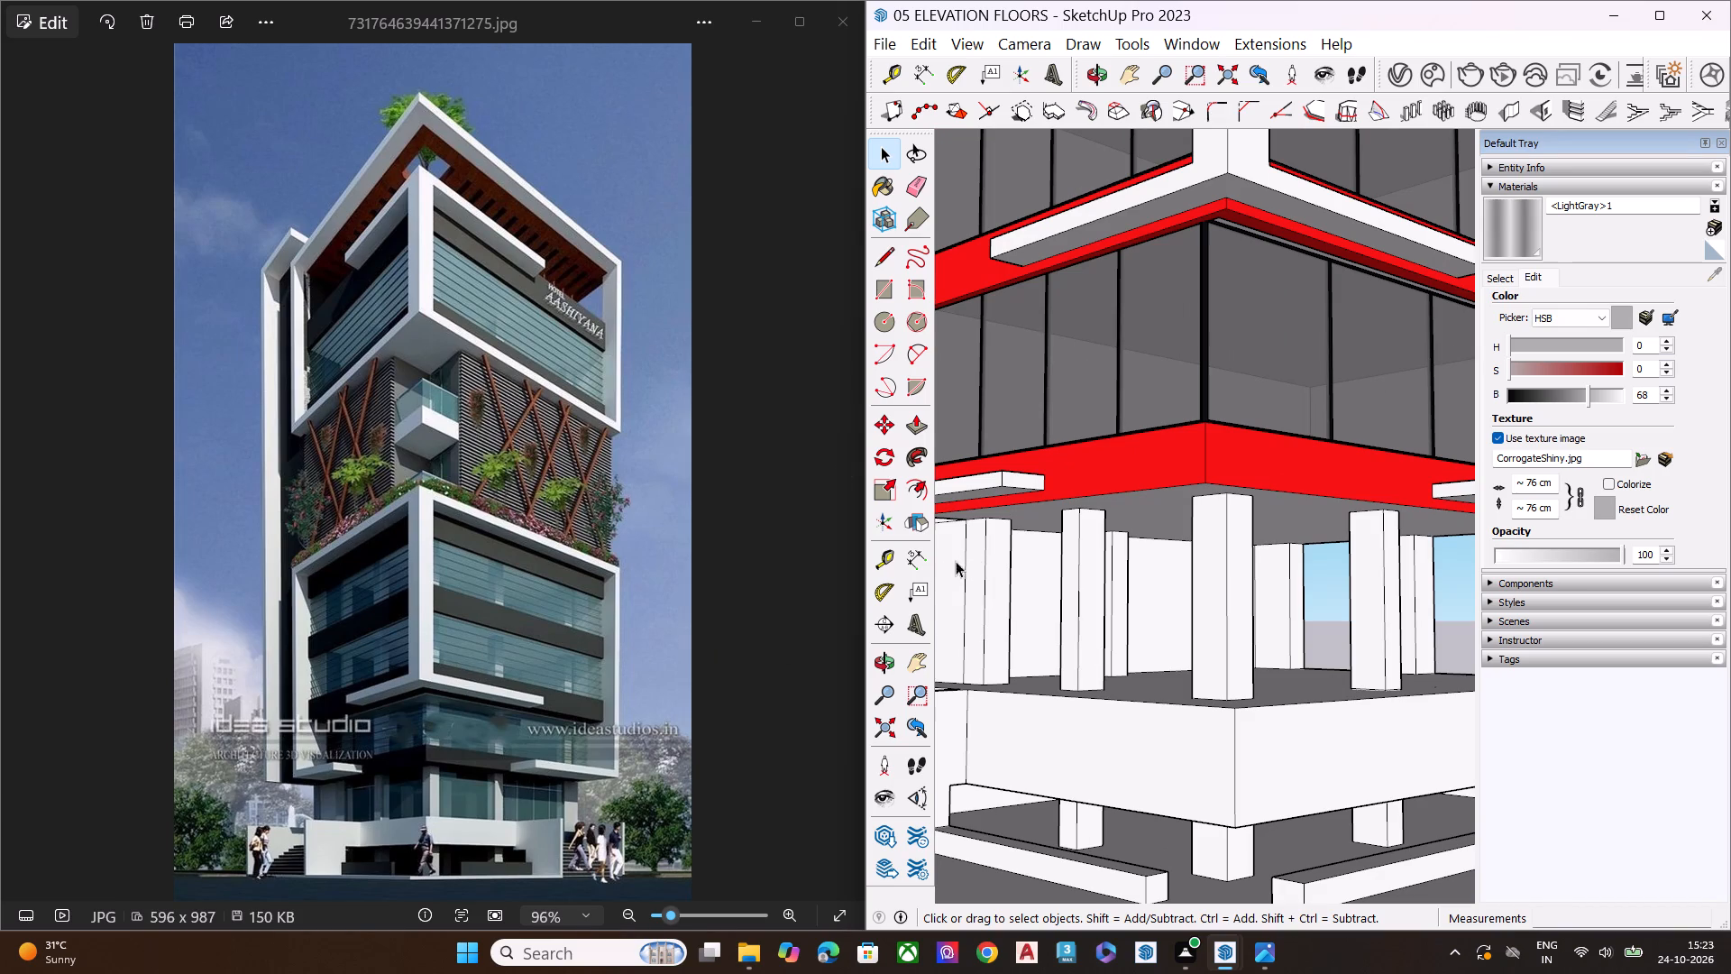
pyautogui.scroll(-3, 903, 554)
pyautogui.scroll(1, 894, 554)
pyautogui.scroll(-4, 894, 554)
pyautogui.scroll(1, 1205, 485)
pyautogui.scroll(-1, 1204, 497)
pyautogui.scroll(1, 1202, 501)
pyautogui.scroll(-5, 1202, 501)
pyautogui.press('space')
pyautogui.scroll(-7, 1184, 514)
pyautogui.press('space')
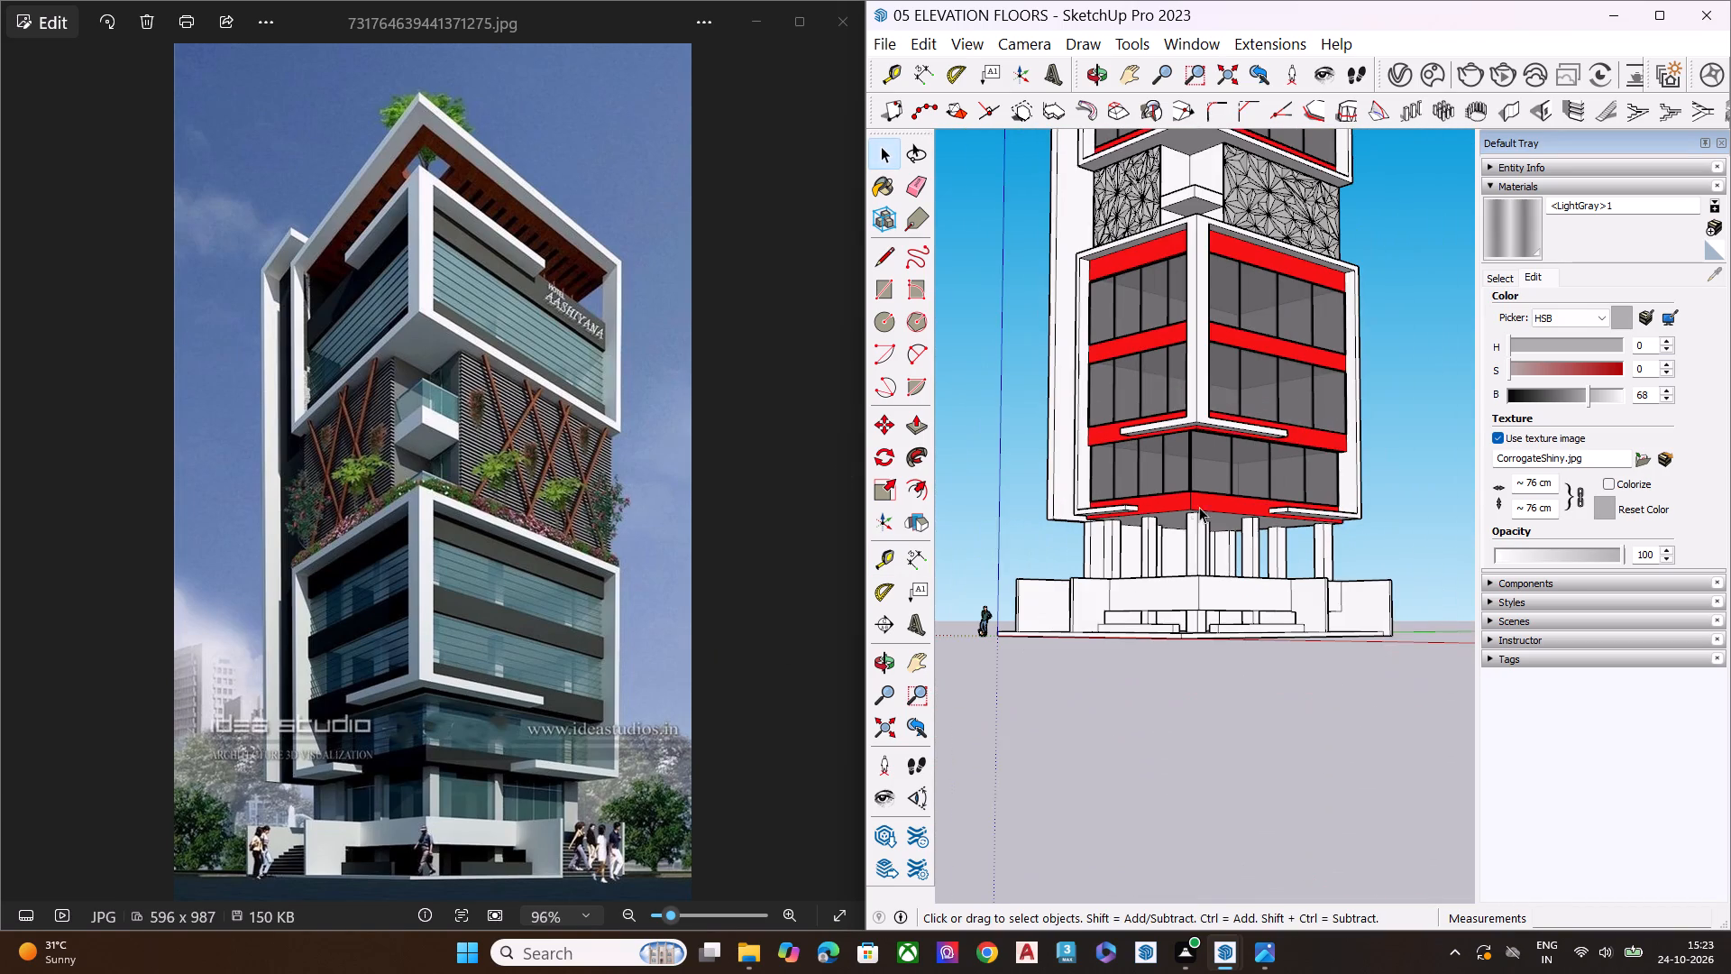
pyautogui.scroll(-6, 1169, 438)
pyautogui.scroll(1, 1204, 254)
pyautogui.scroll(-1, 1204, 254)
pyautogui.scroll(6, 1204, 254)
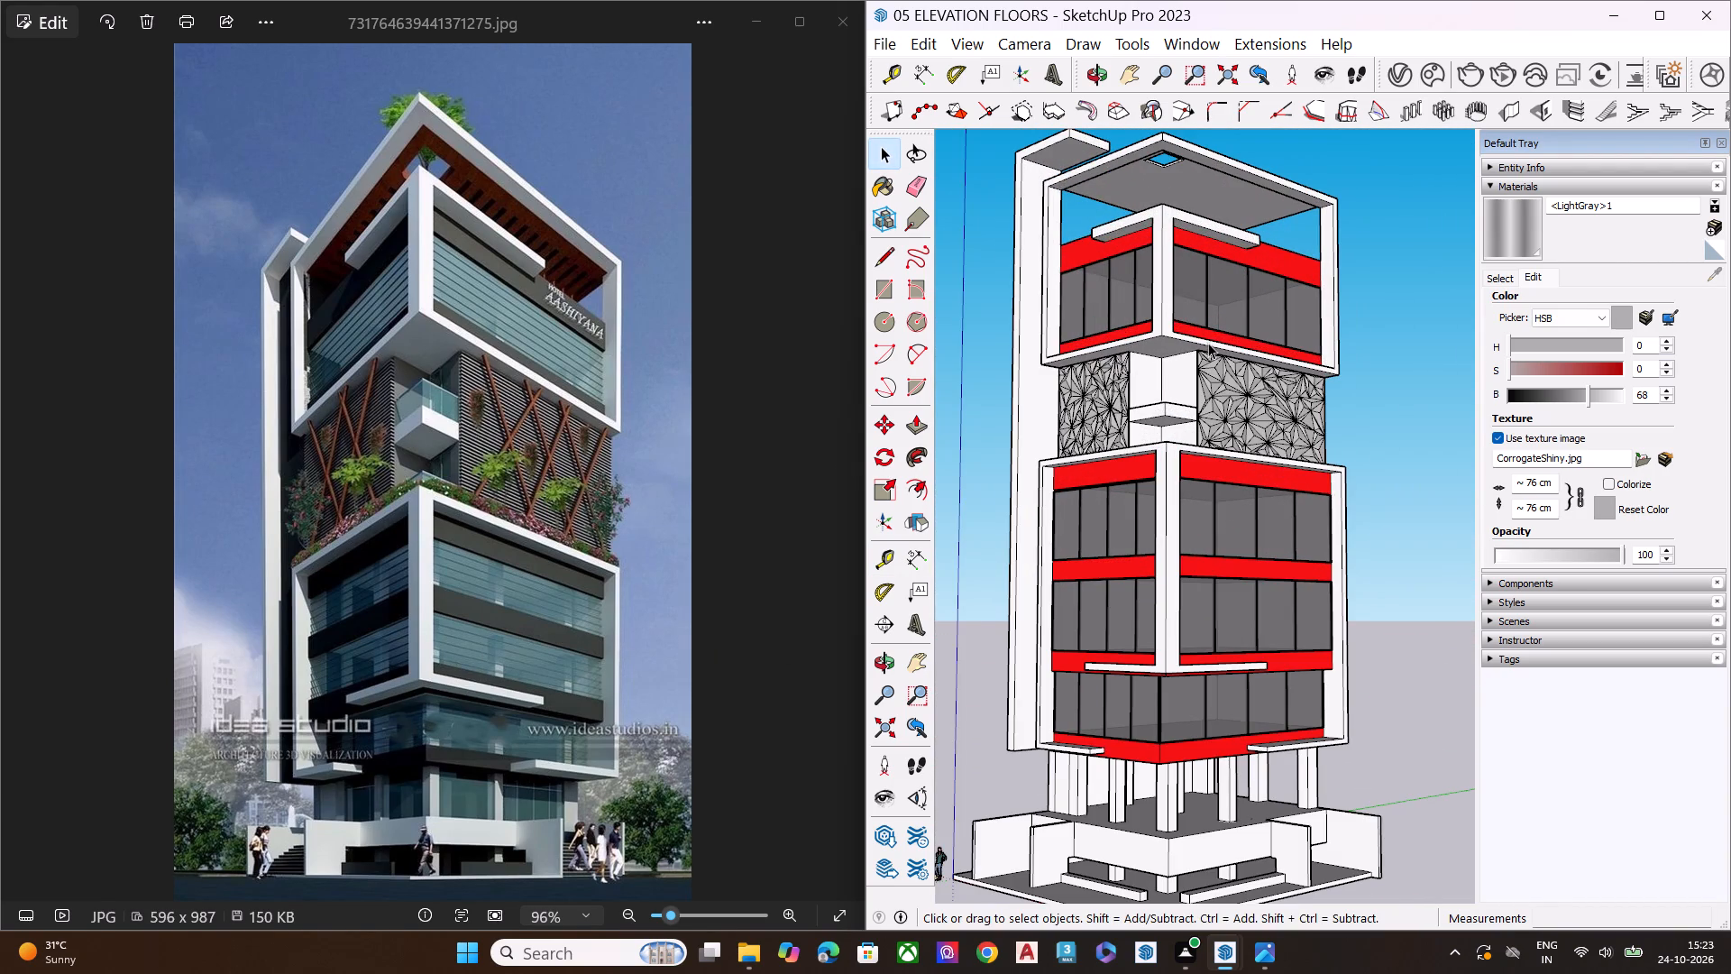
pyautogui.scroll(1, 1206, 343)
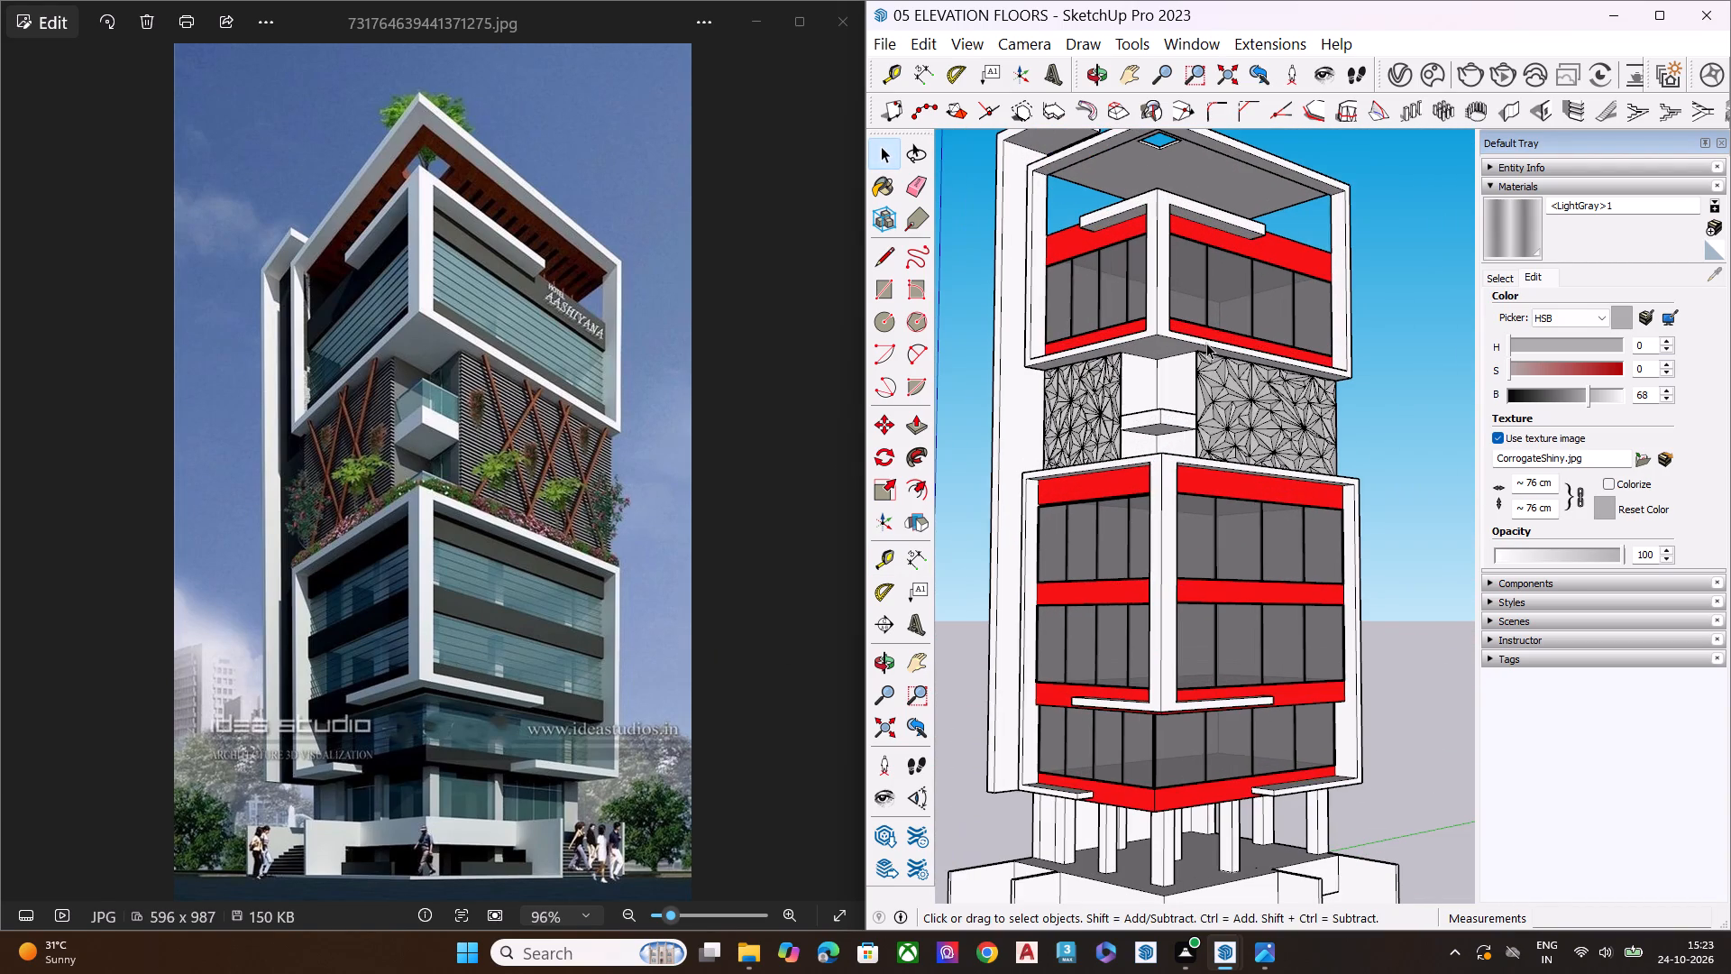
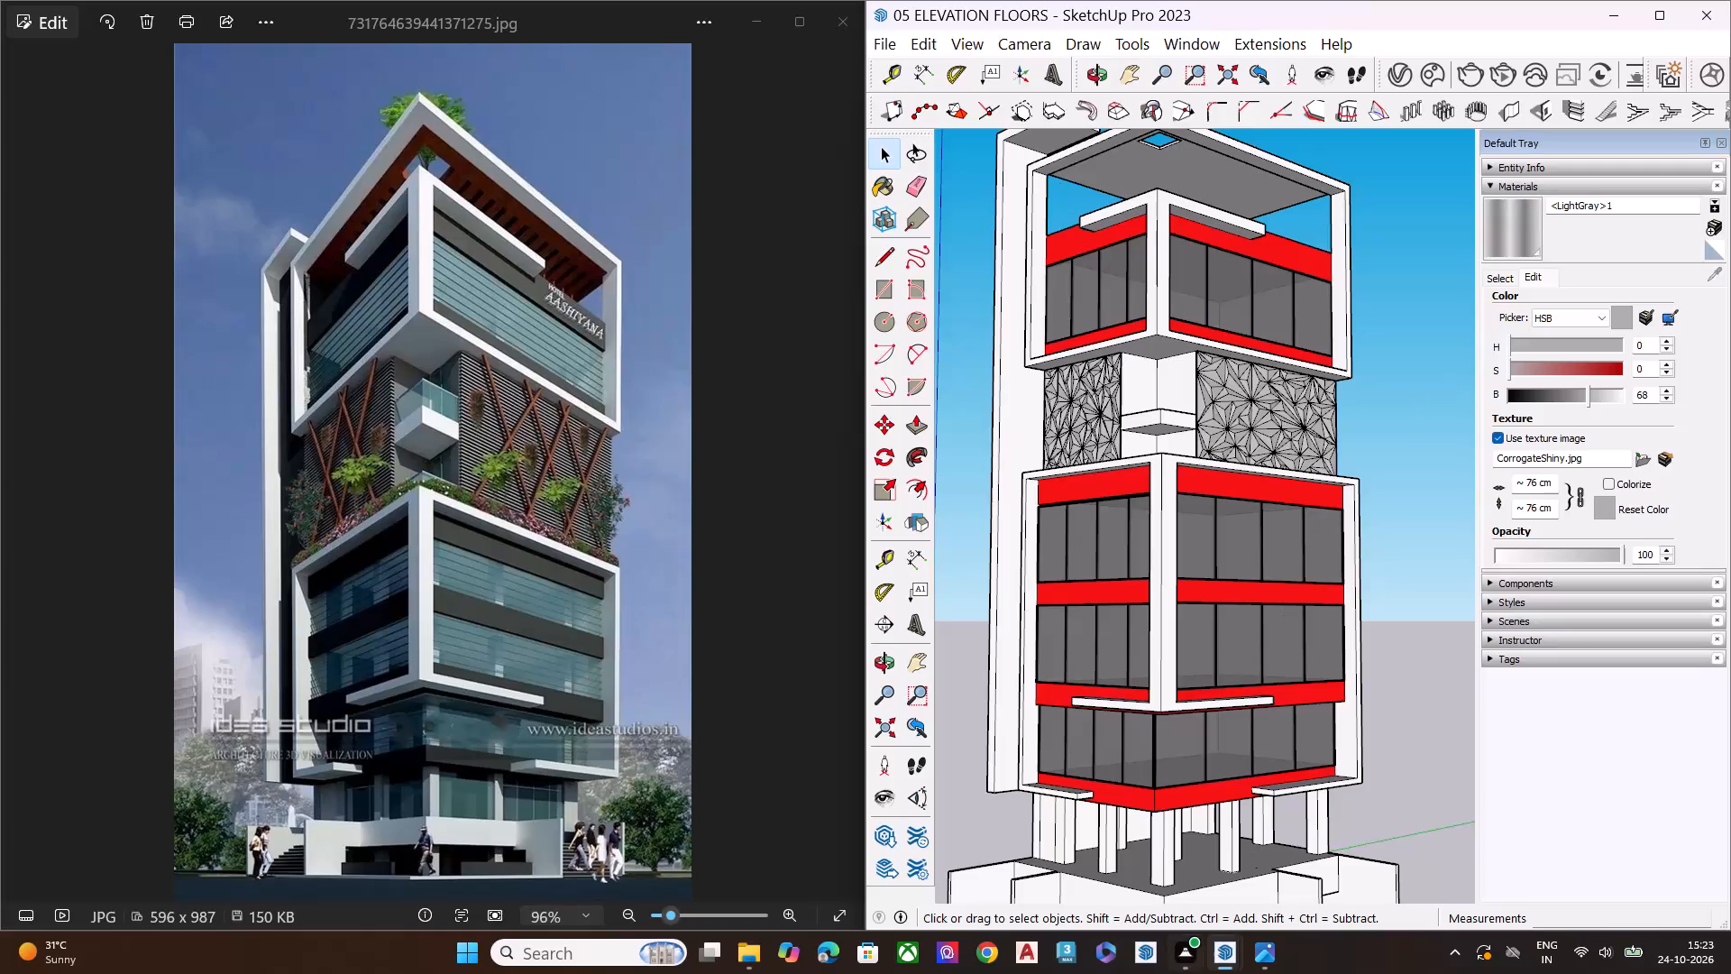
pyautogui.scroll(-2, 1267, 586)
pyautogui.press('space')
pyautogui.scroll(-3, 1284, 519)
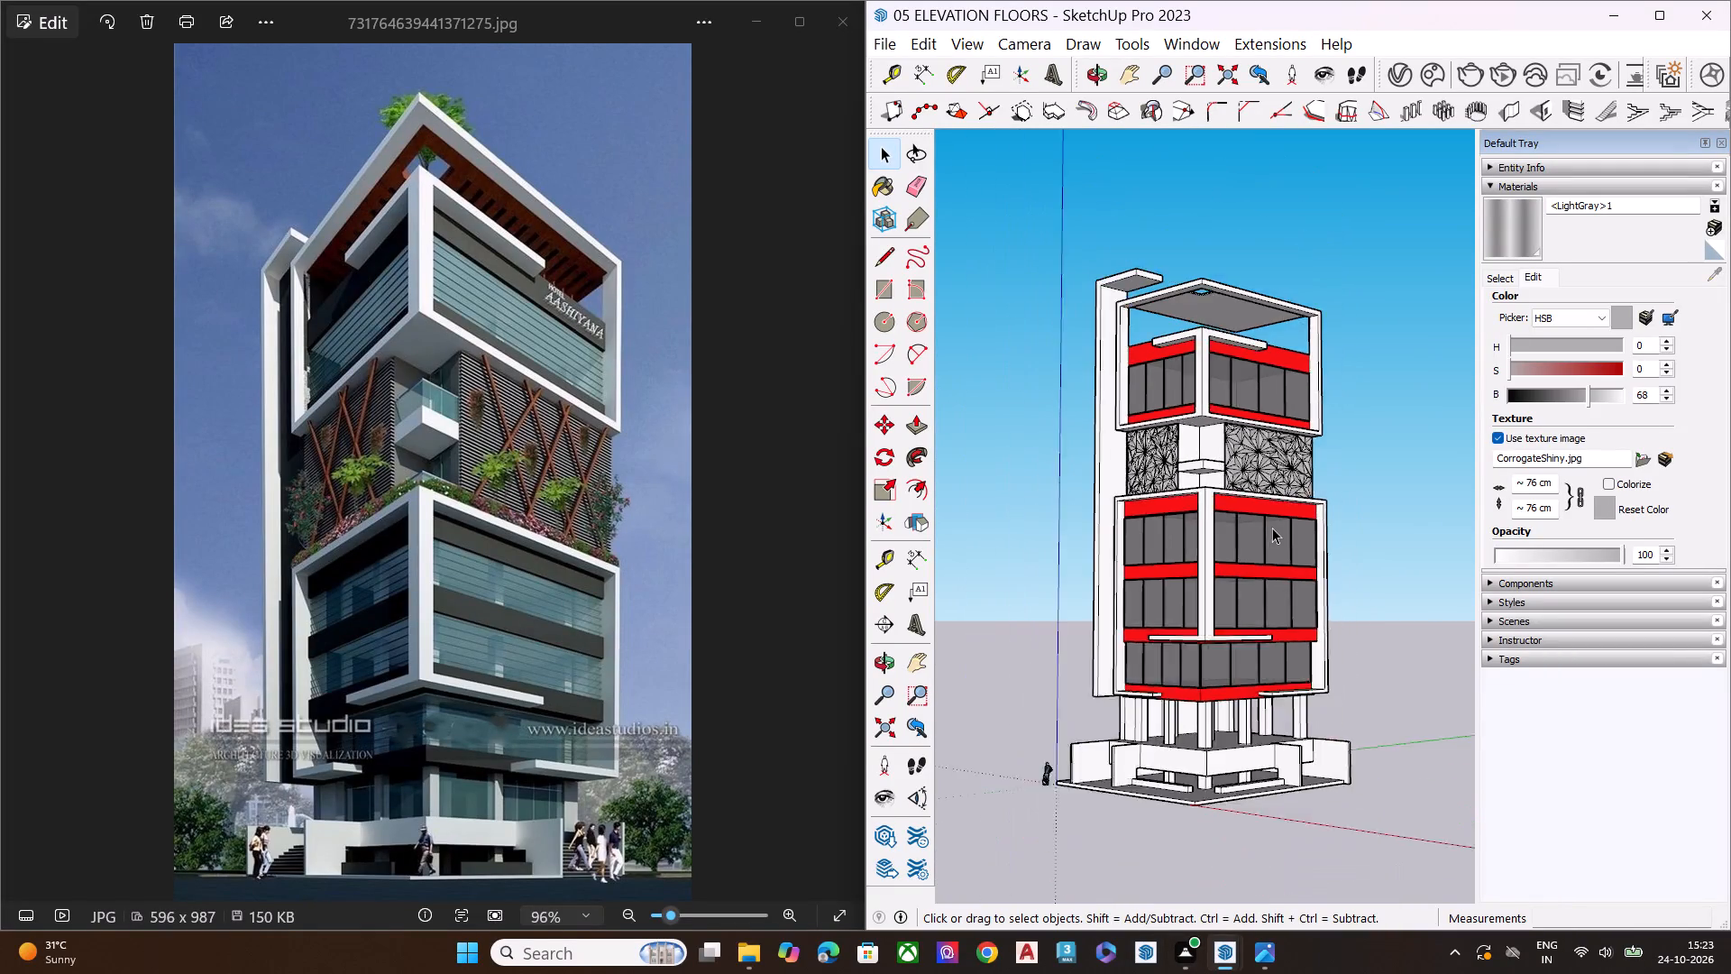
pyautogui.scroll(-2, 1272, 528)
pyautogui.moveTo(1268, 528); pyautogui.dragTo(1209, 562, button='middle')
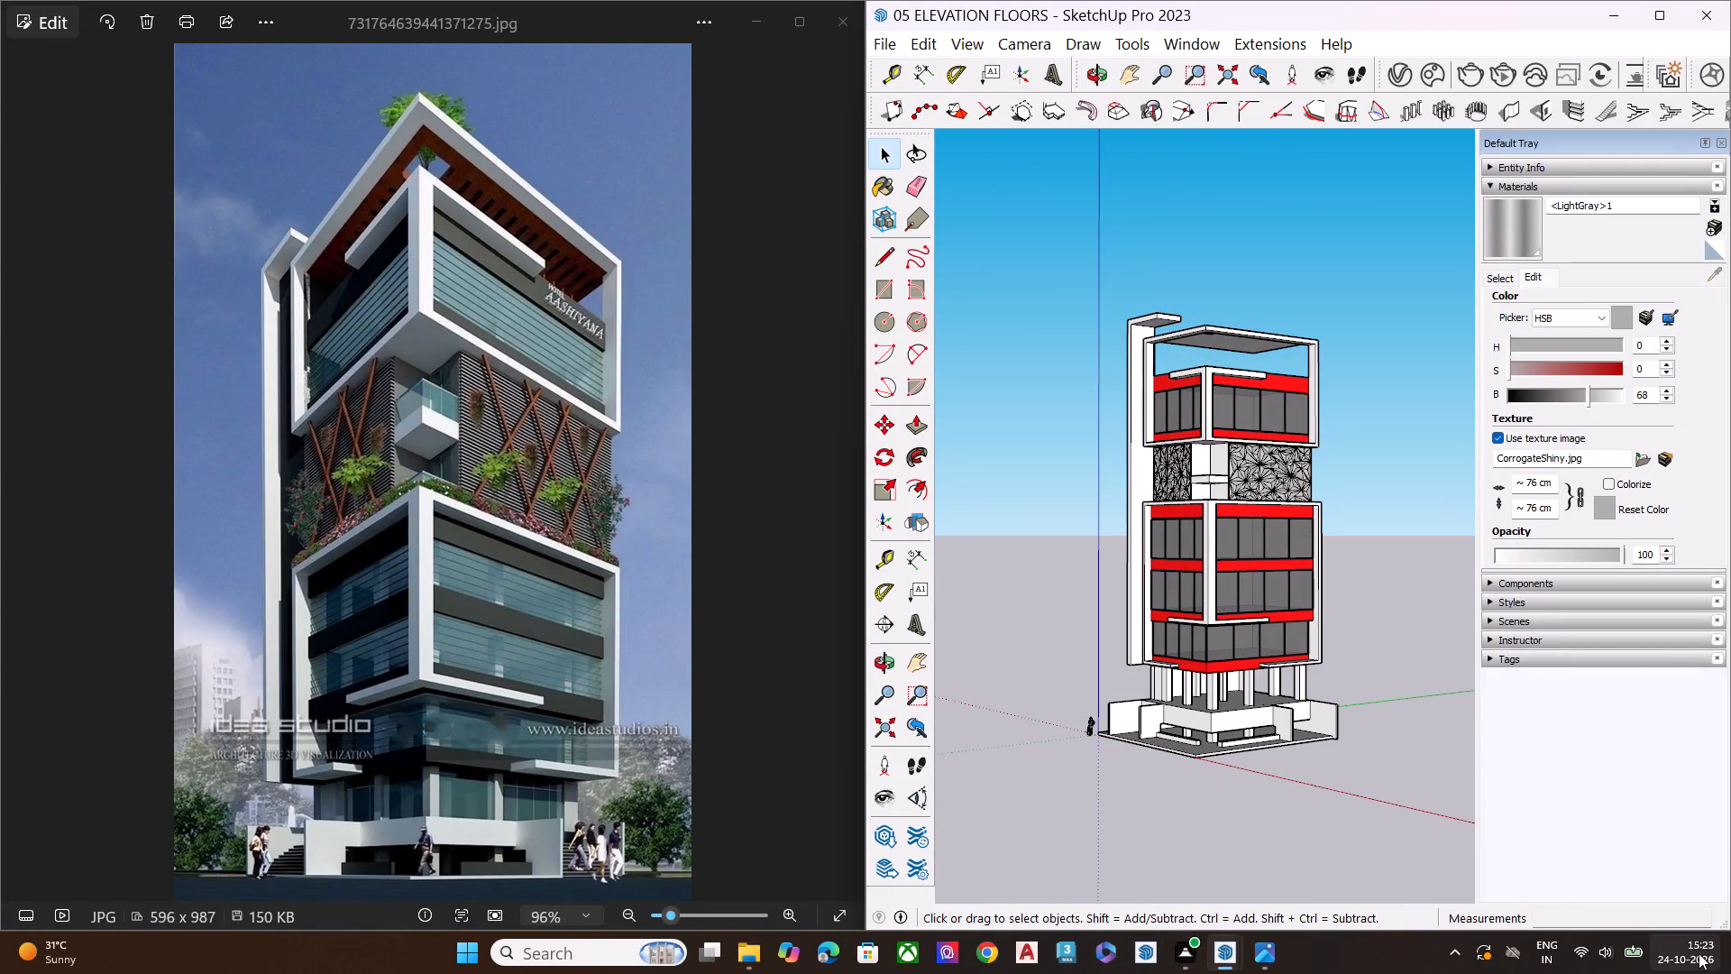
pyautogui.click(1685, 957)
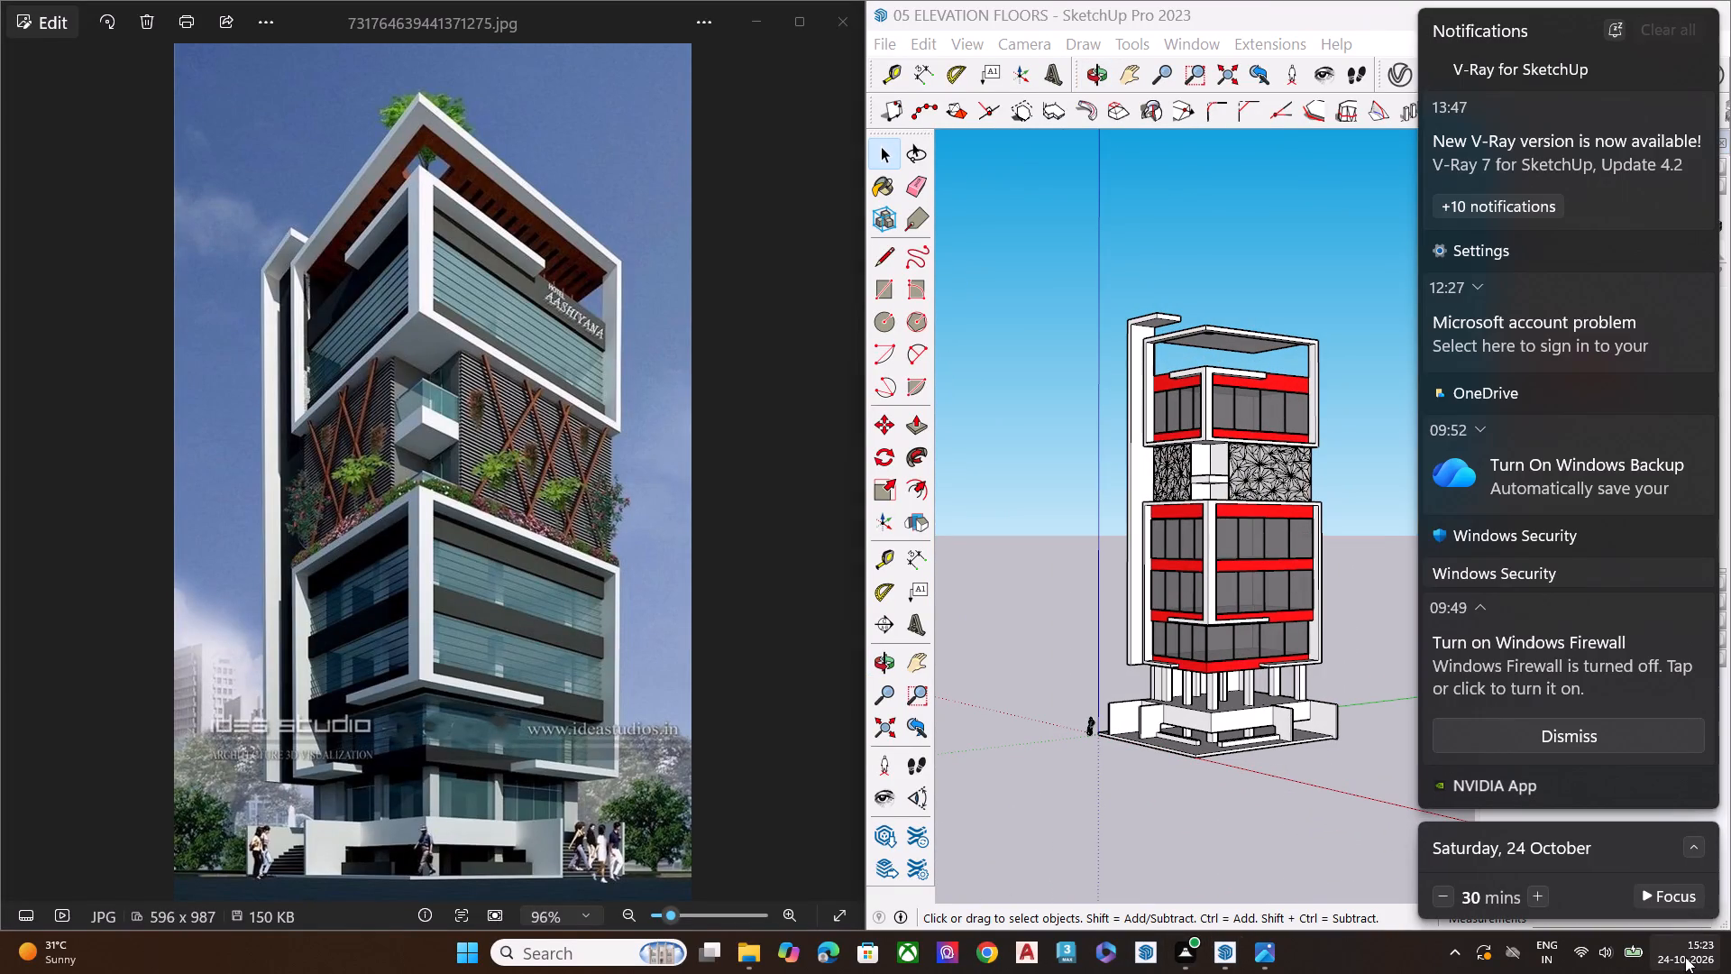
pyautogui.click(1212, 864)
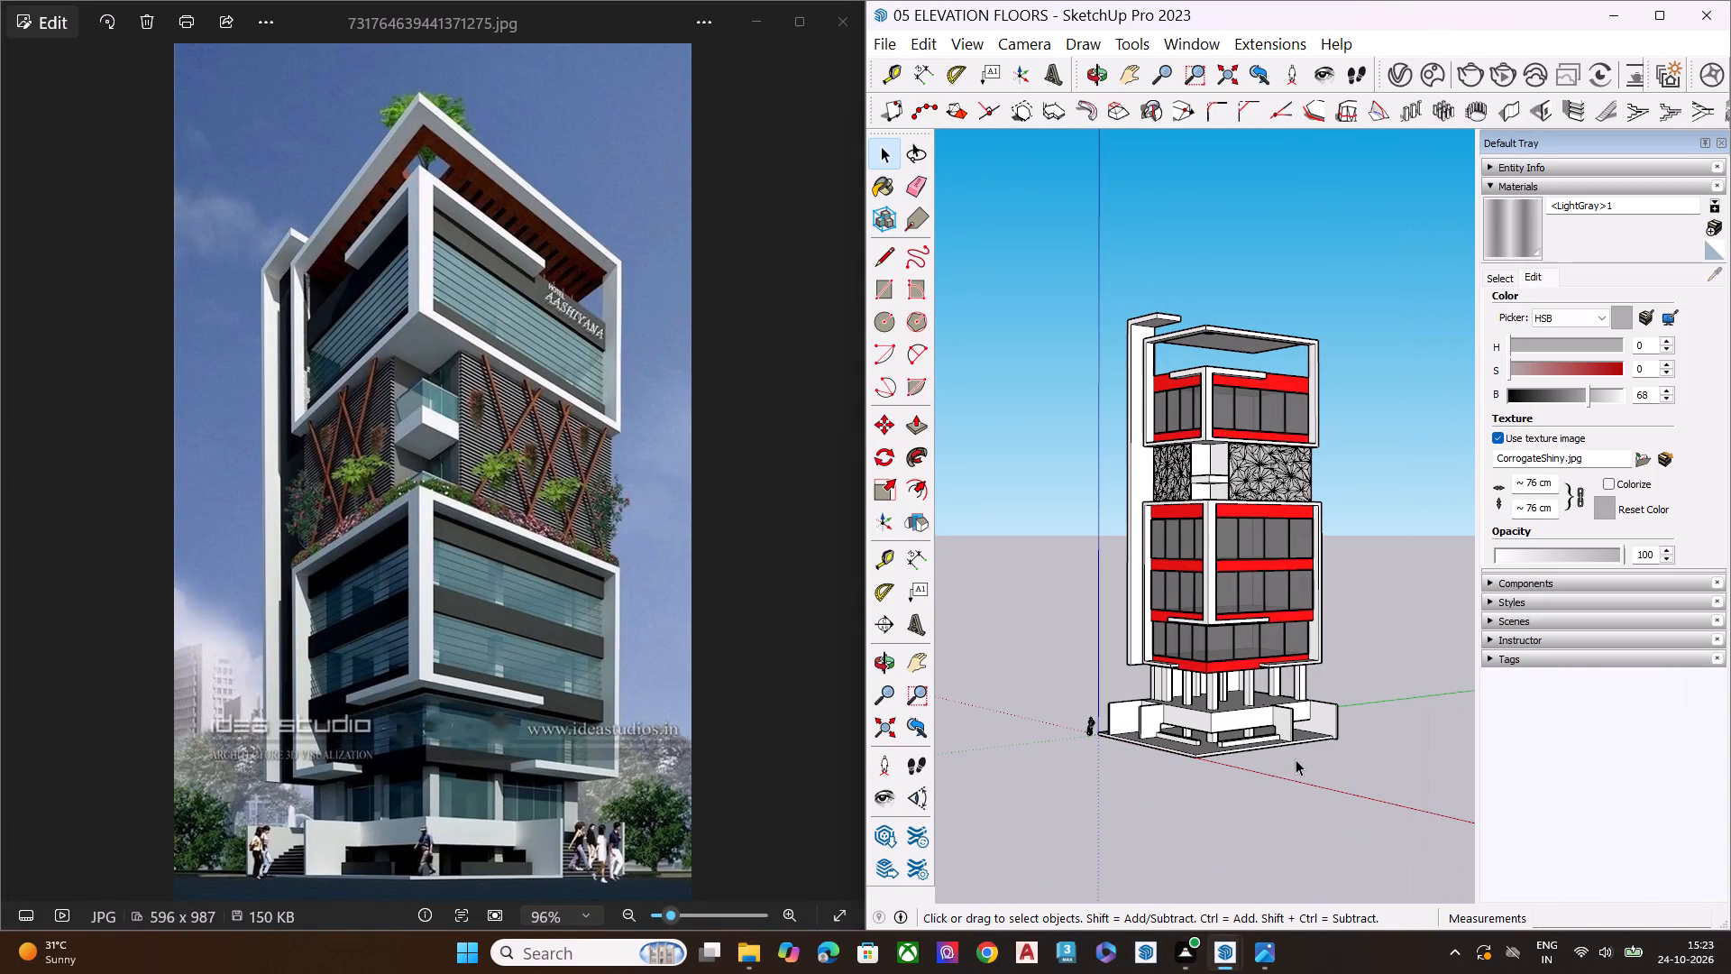
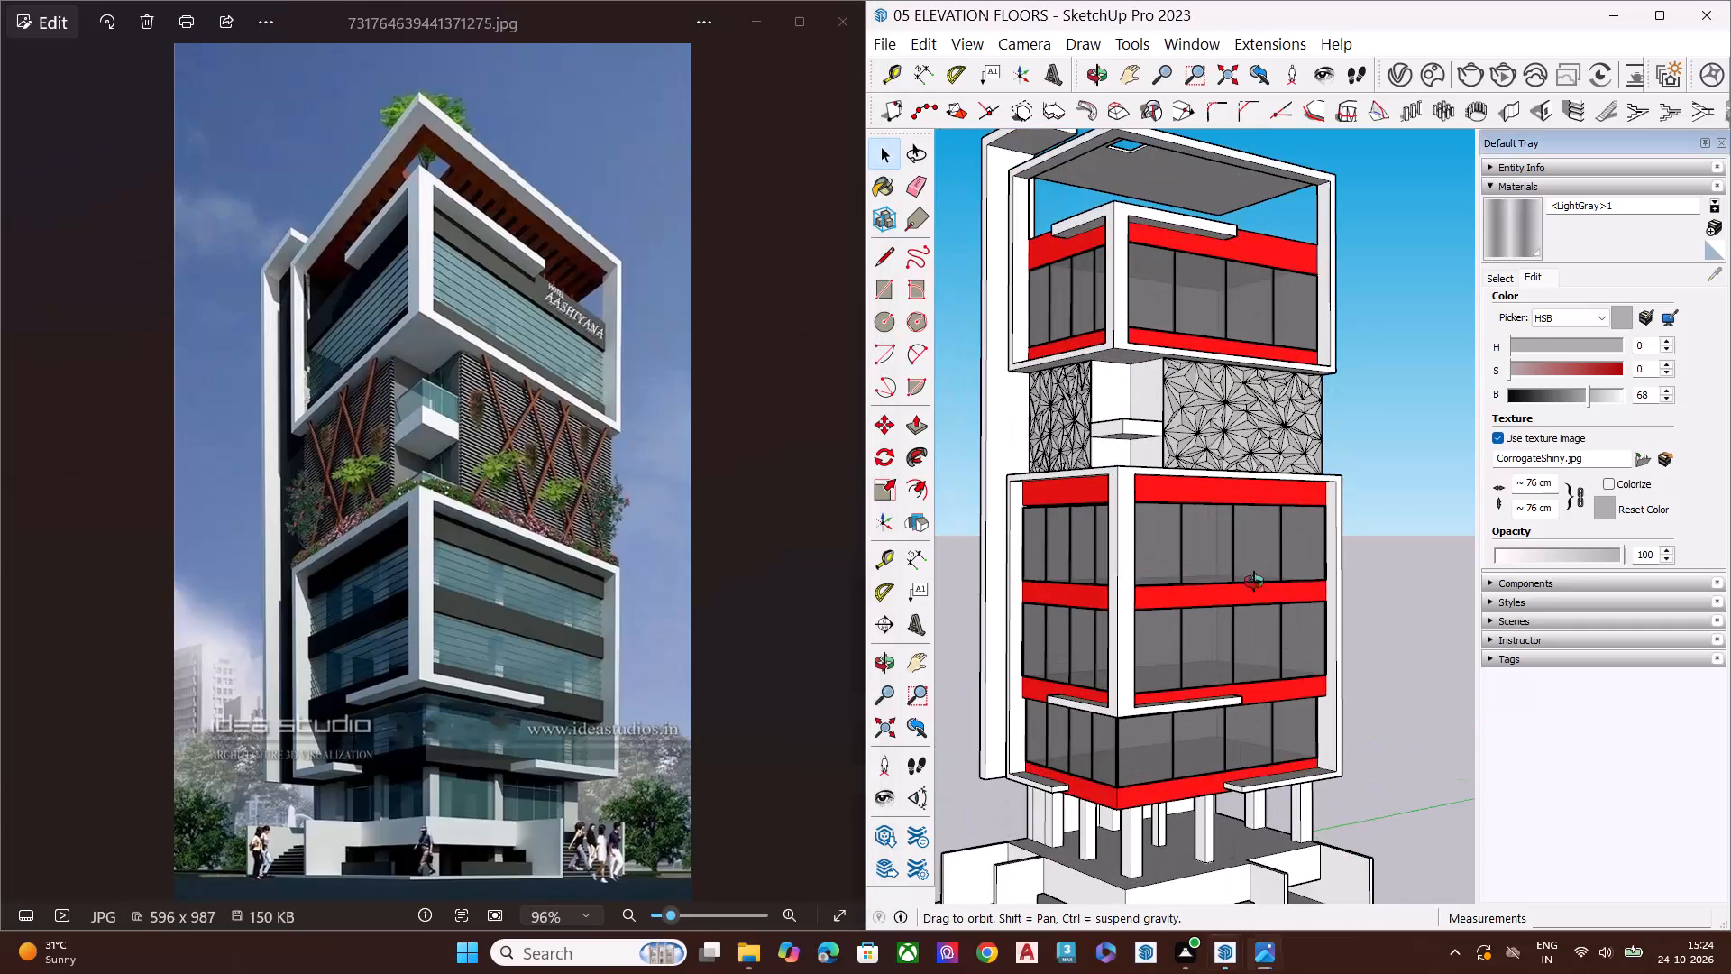
# Look over the tower and browse the Colors material collection for facade colours.
pyautogui.scroll(-2, 1200, 536)
pyautogui.scroll(1, 1198, 540)
pyautogui.scroll(-3, 1198, 542)
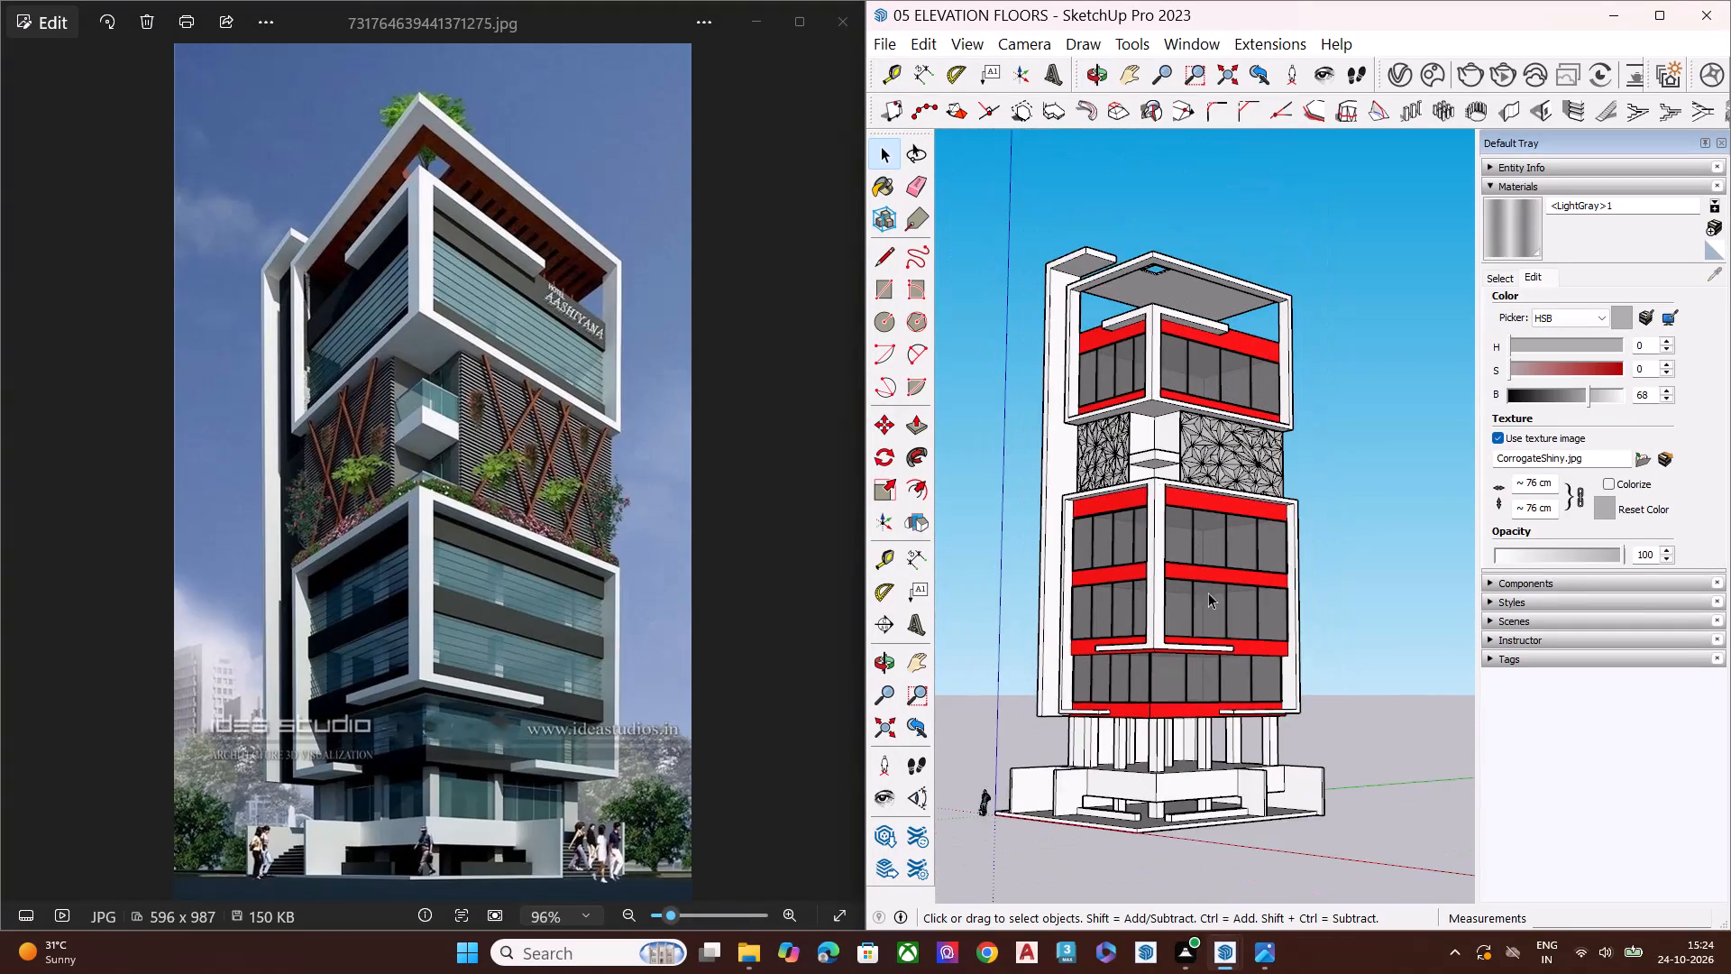
pyautogui.scroll(7, 1193, 783)
pyautogui.scroll(-5, 1222, 778)
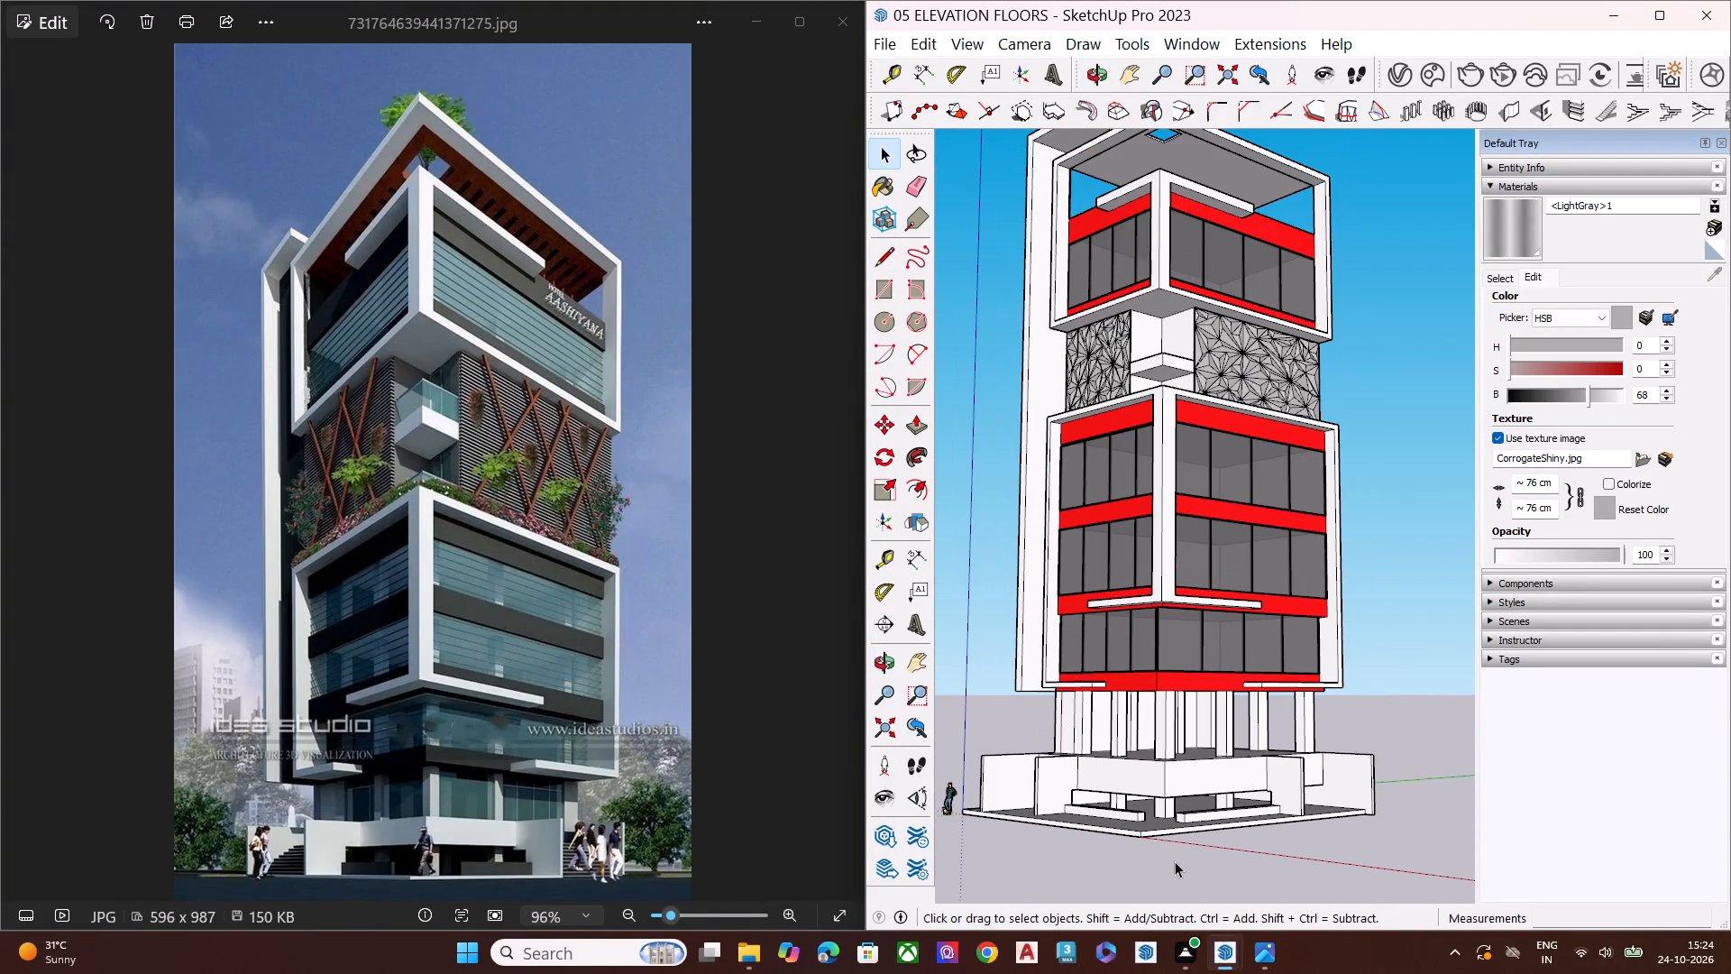
pyautogui.scroll(1, 1614, 345)
pyautogui.click(1504, 282)
pyautogui.scroll(4, 1581, 394)
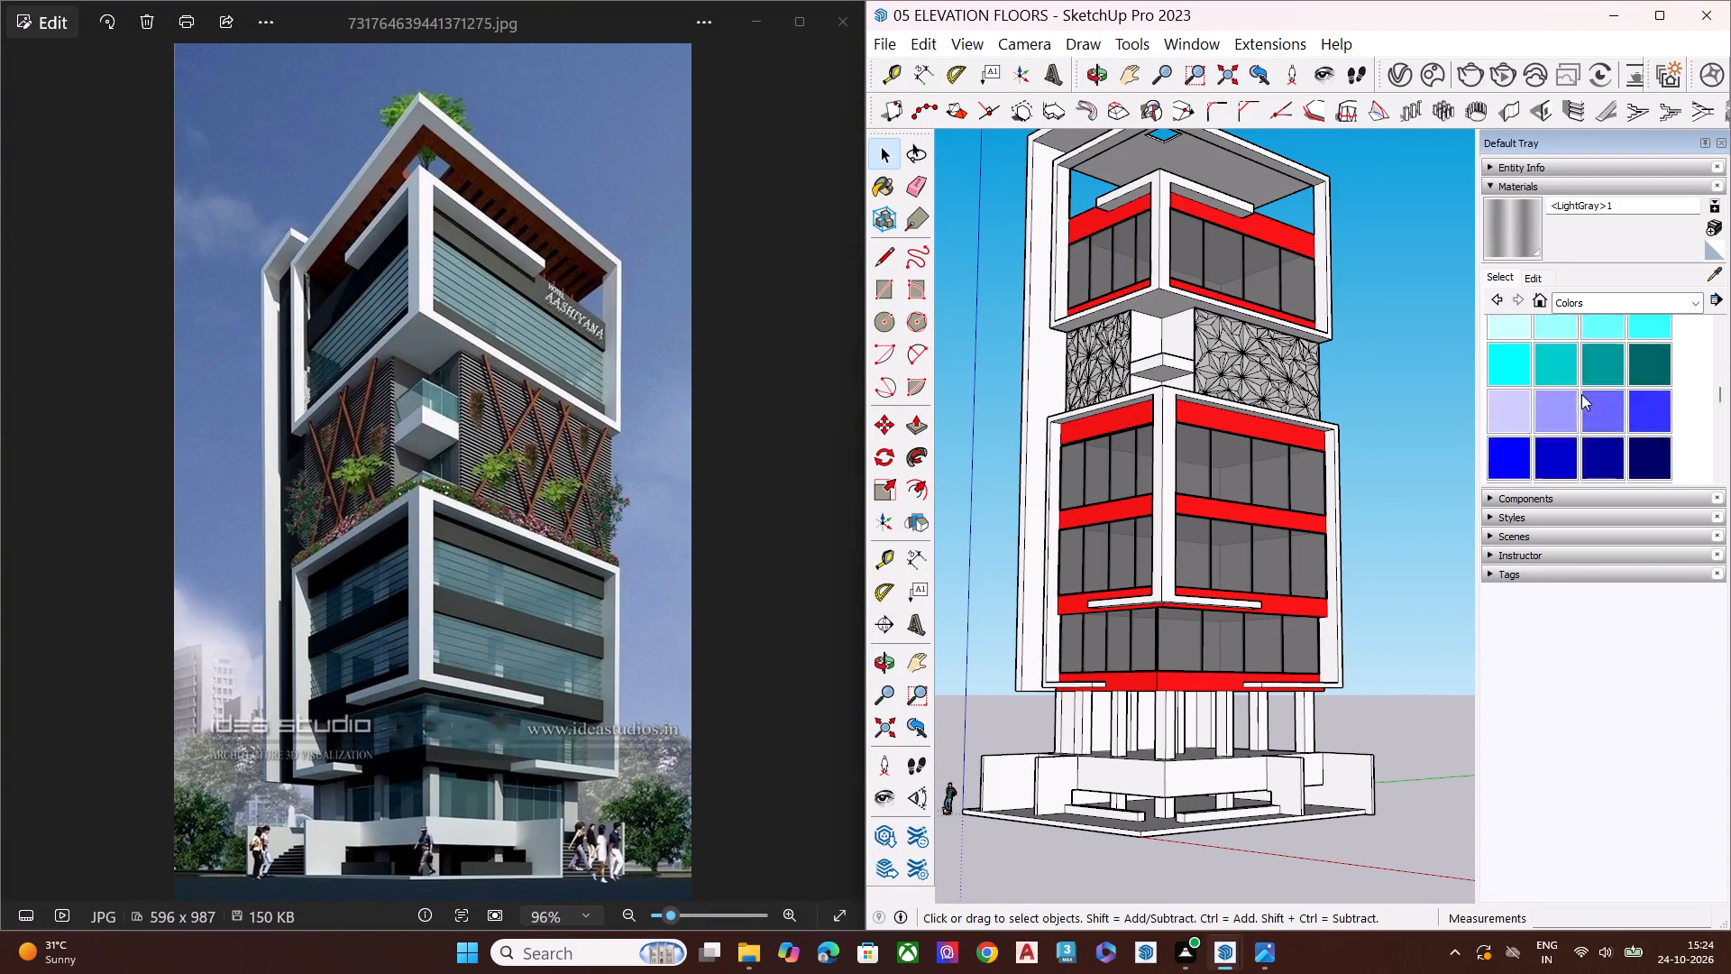
pyautogui.scroll(14, 1581, 394)
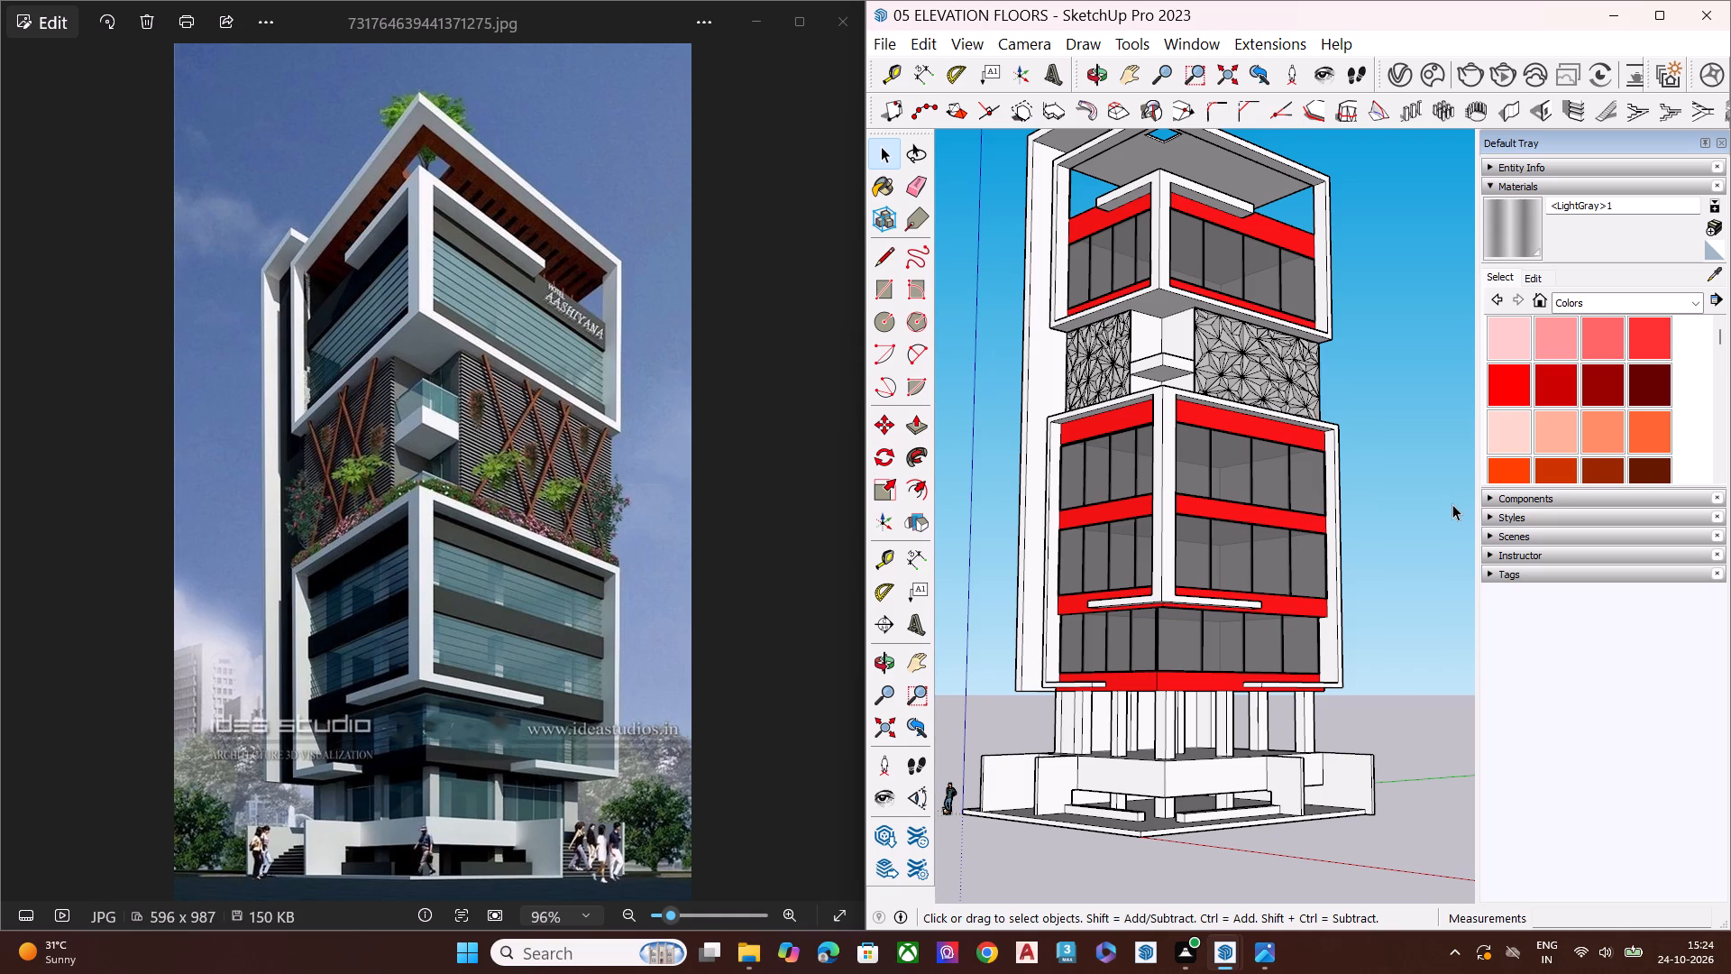
pyautogui.scroll(4, 1296, 739)
pyautogui.scroll(-6, 1261, 759)
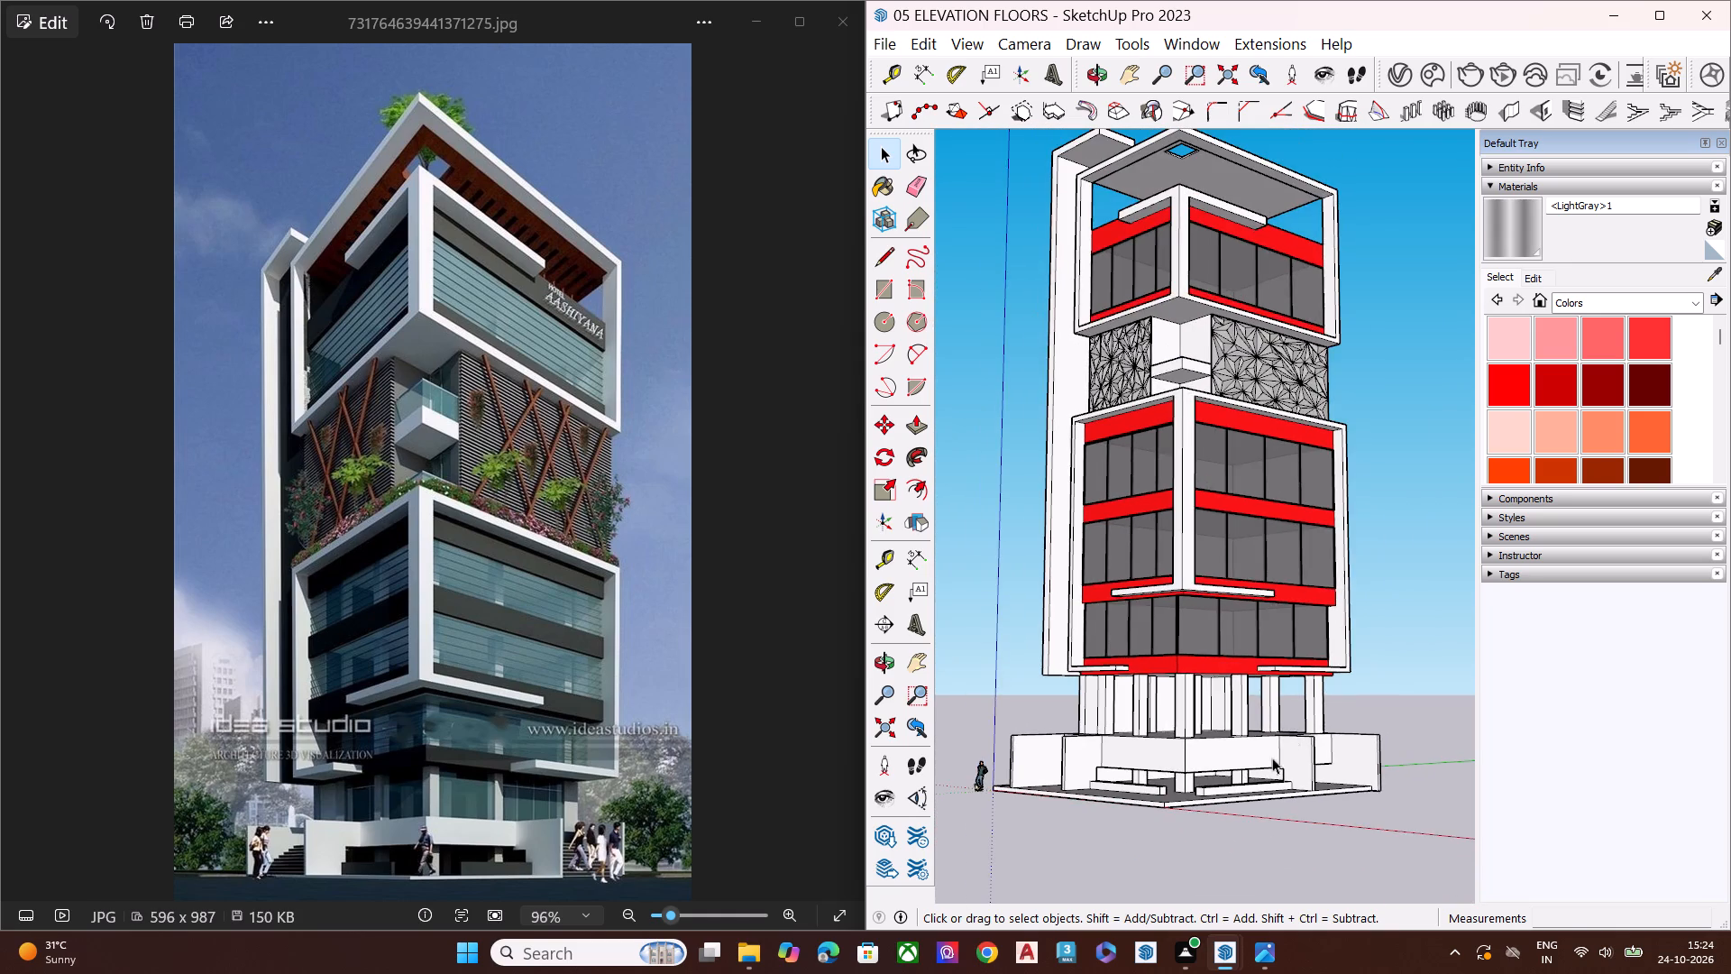
# Draw a line about 25' 5" long along the ground-floor column bases beneath the tower's blank side wall.
pyautogui.moveTo(1252, 795); pyautogui.dragTo(1139, 848, button='middle')
pyautogui.scroll(11, 1325, 708)
pyautogui.moveTo(1398, 703); pyautogui.dragTo(1054, 703, button='middle')
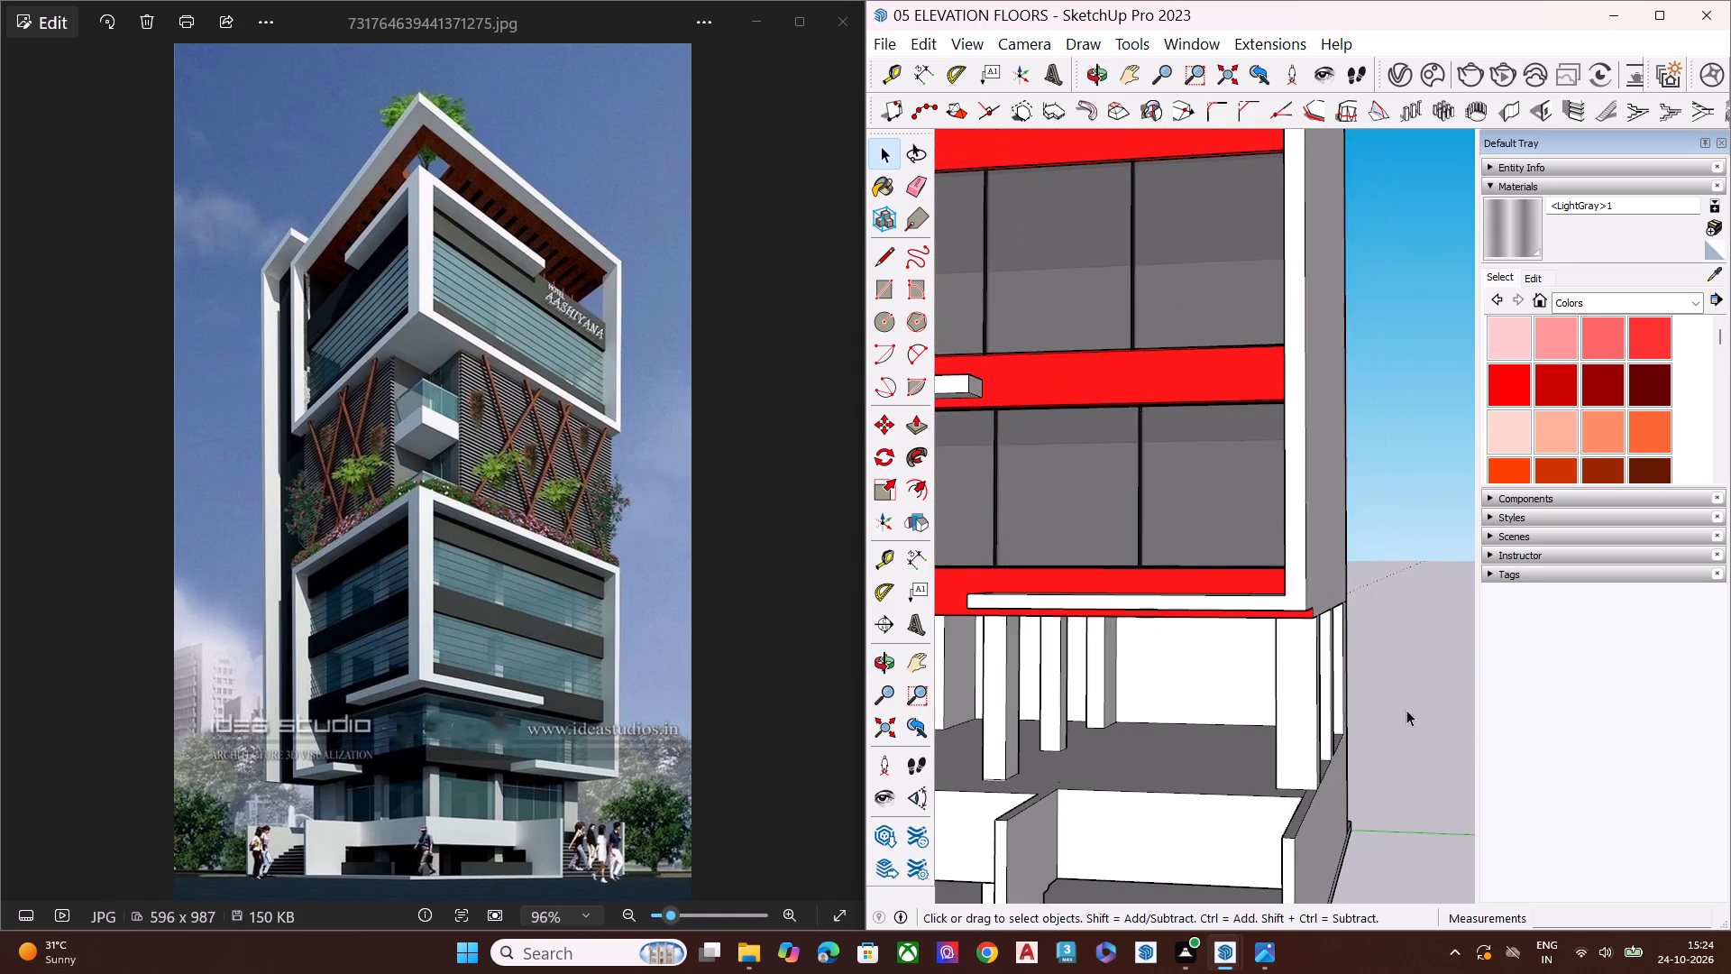
pyautogui.moveTo(1386, 706); pyautogui.dragTo(1239, 862, button='middle')
pyautogui.scroll(9, 1383, 629)
pyautogui.moveTo(1374, 709); pyautogui.dragTo(1390, 767, button='middle')
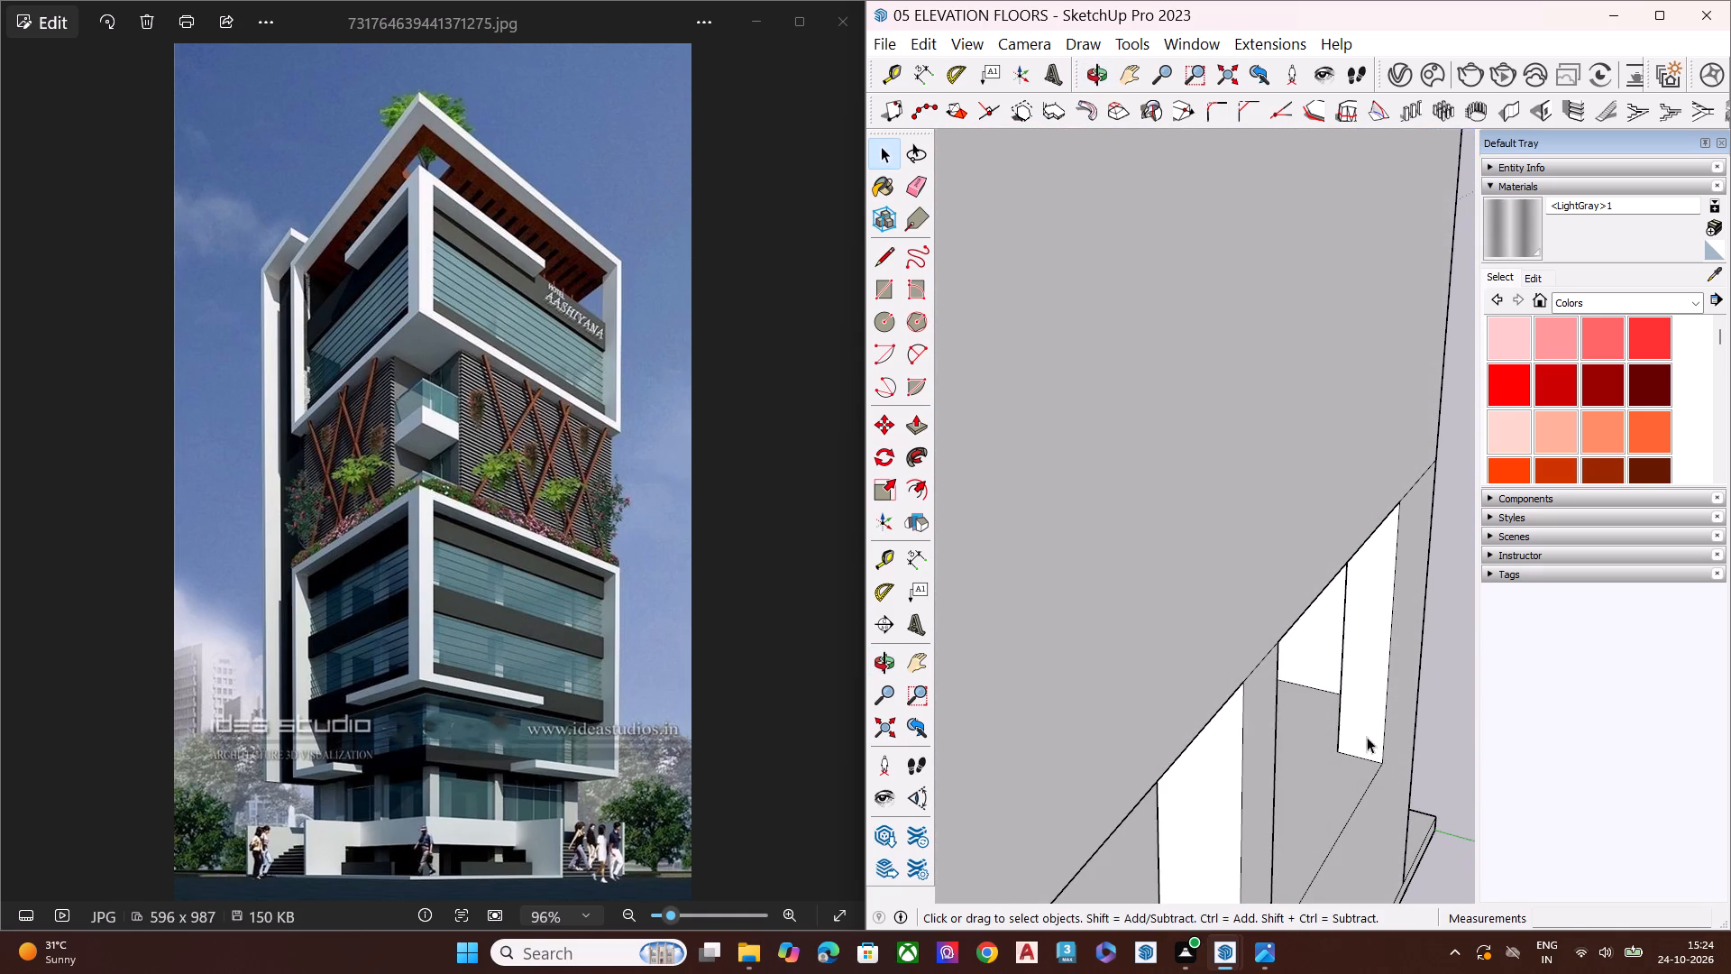
pyautogui.press('l')
pyautogui.click(1367, 758)
pyautogui.scroll(-15, 1348, 775)
pyautogui.scroll(8, 1299, 855)
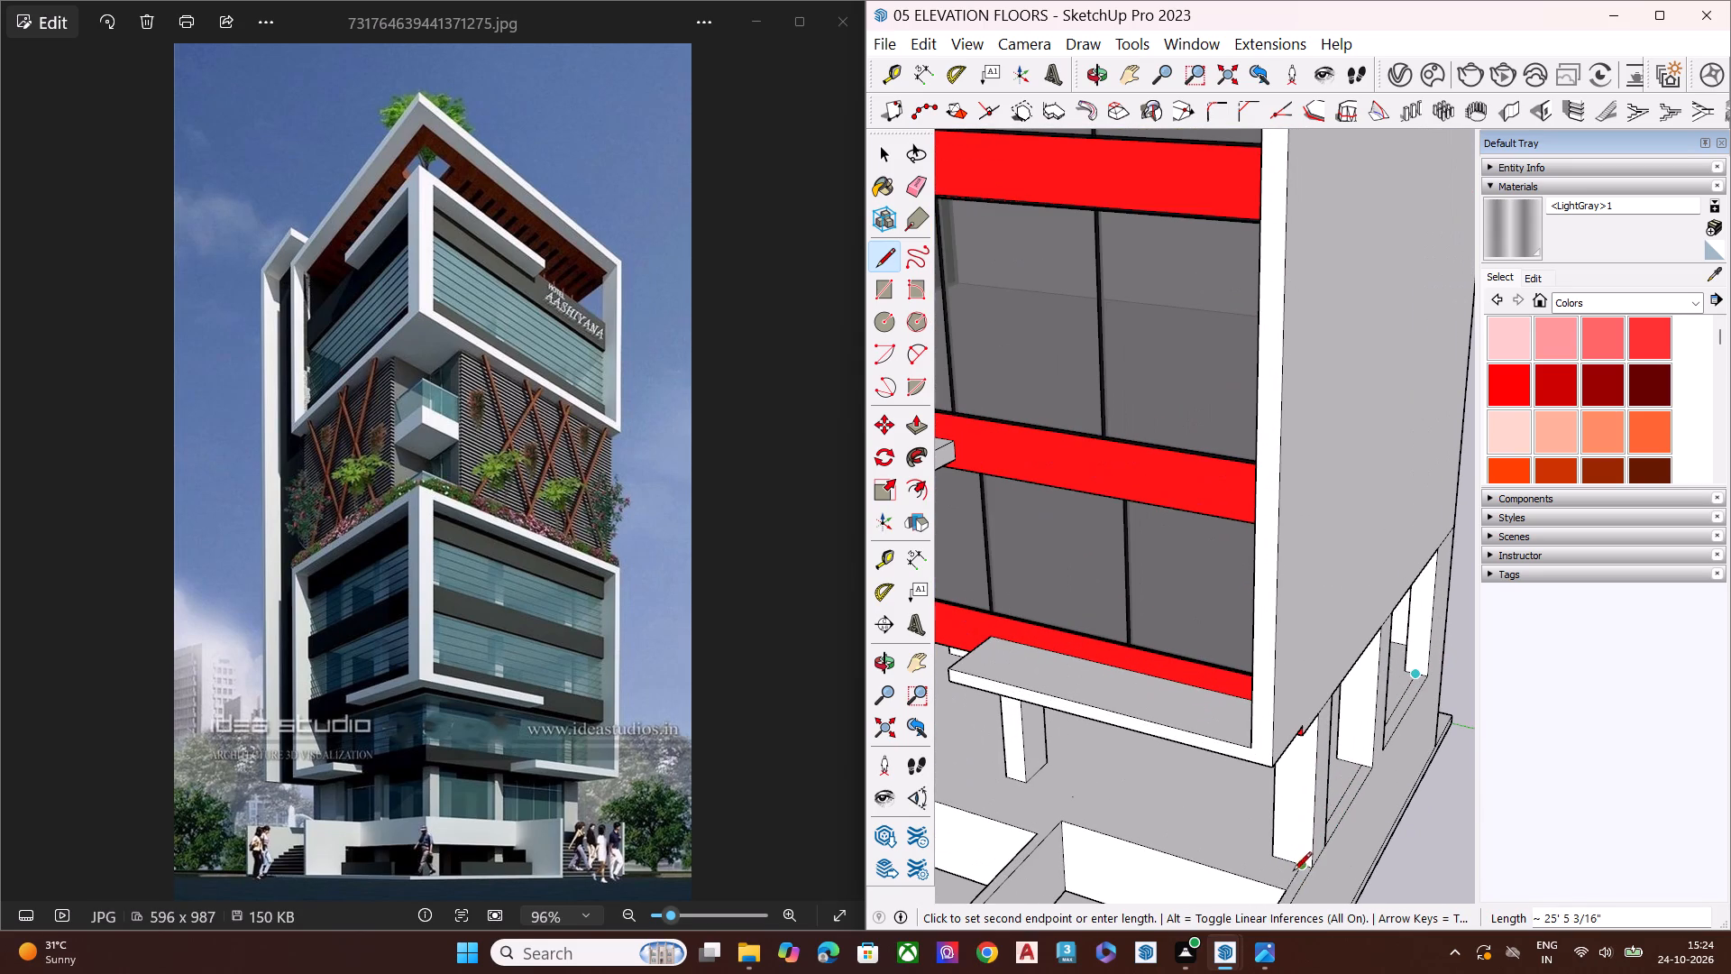
pyautogui.click(1297, 865)
pyautogui.press('space')
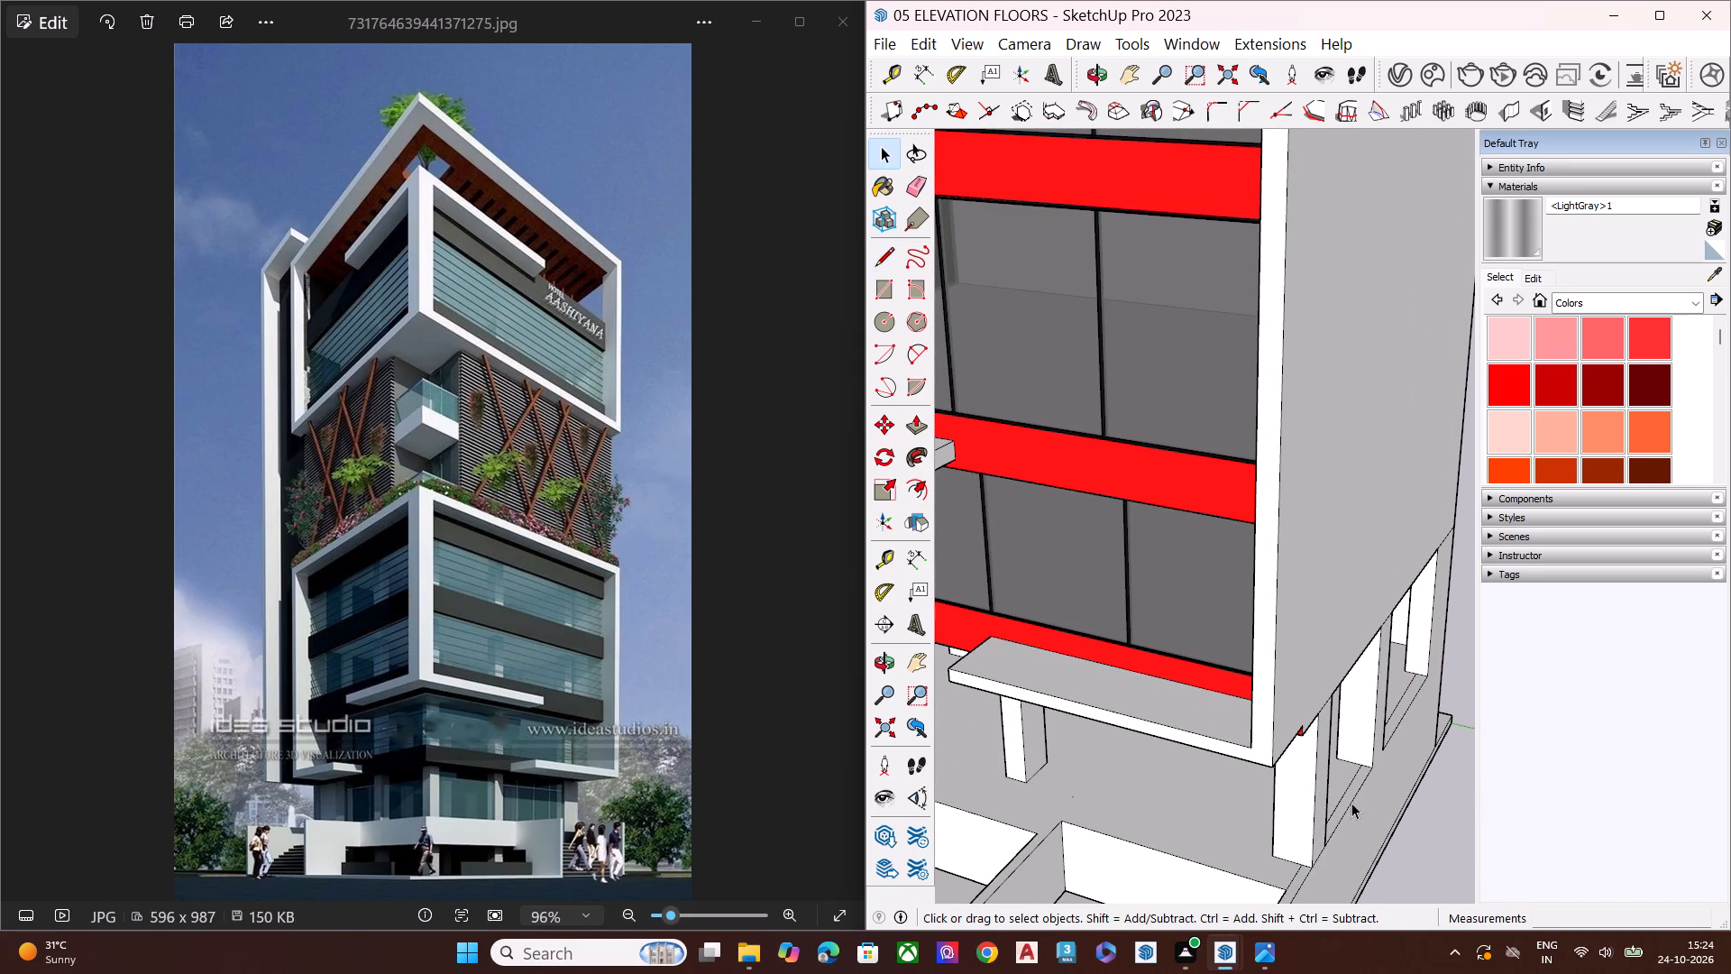
# Push/Pull the floor strip beside the front corner column up about 10' 11 7/16" to the slab above, closing that bay.
pyautogui.click(1349, 803)
pyautogui.click(1348, 803)
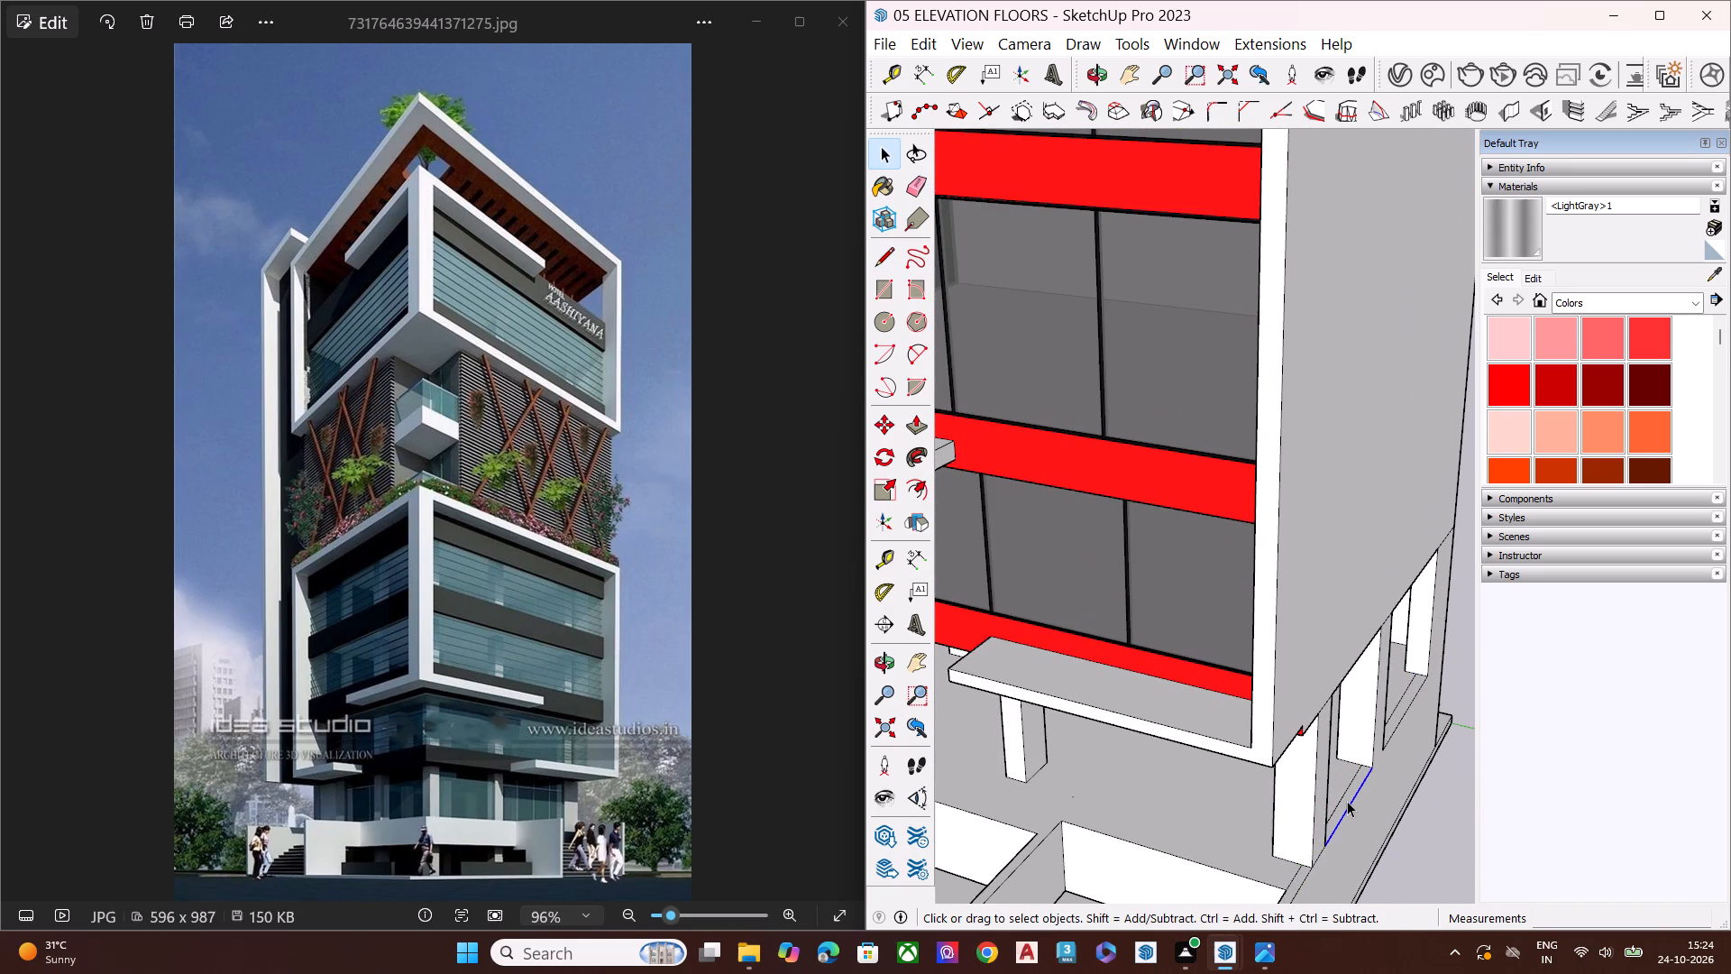
pyautogui.click(1351, 795)
pyautogui.scroll(5, 1353, 788)
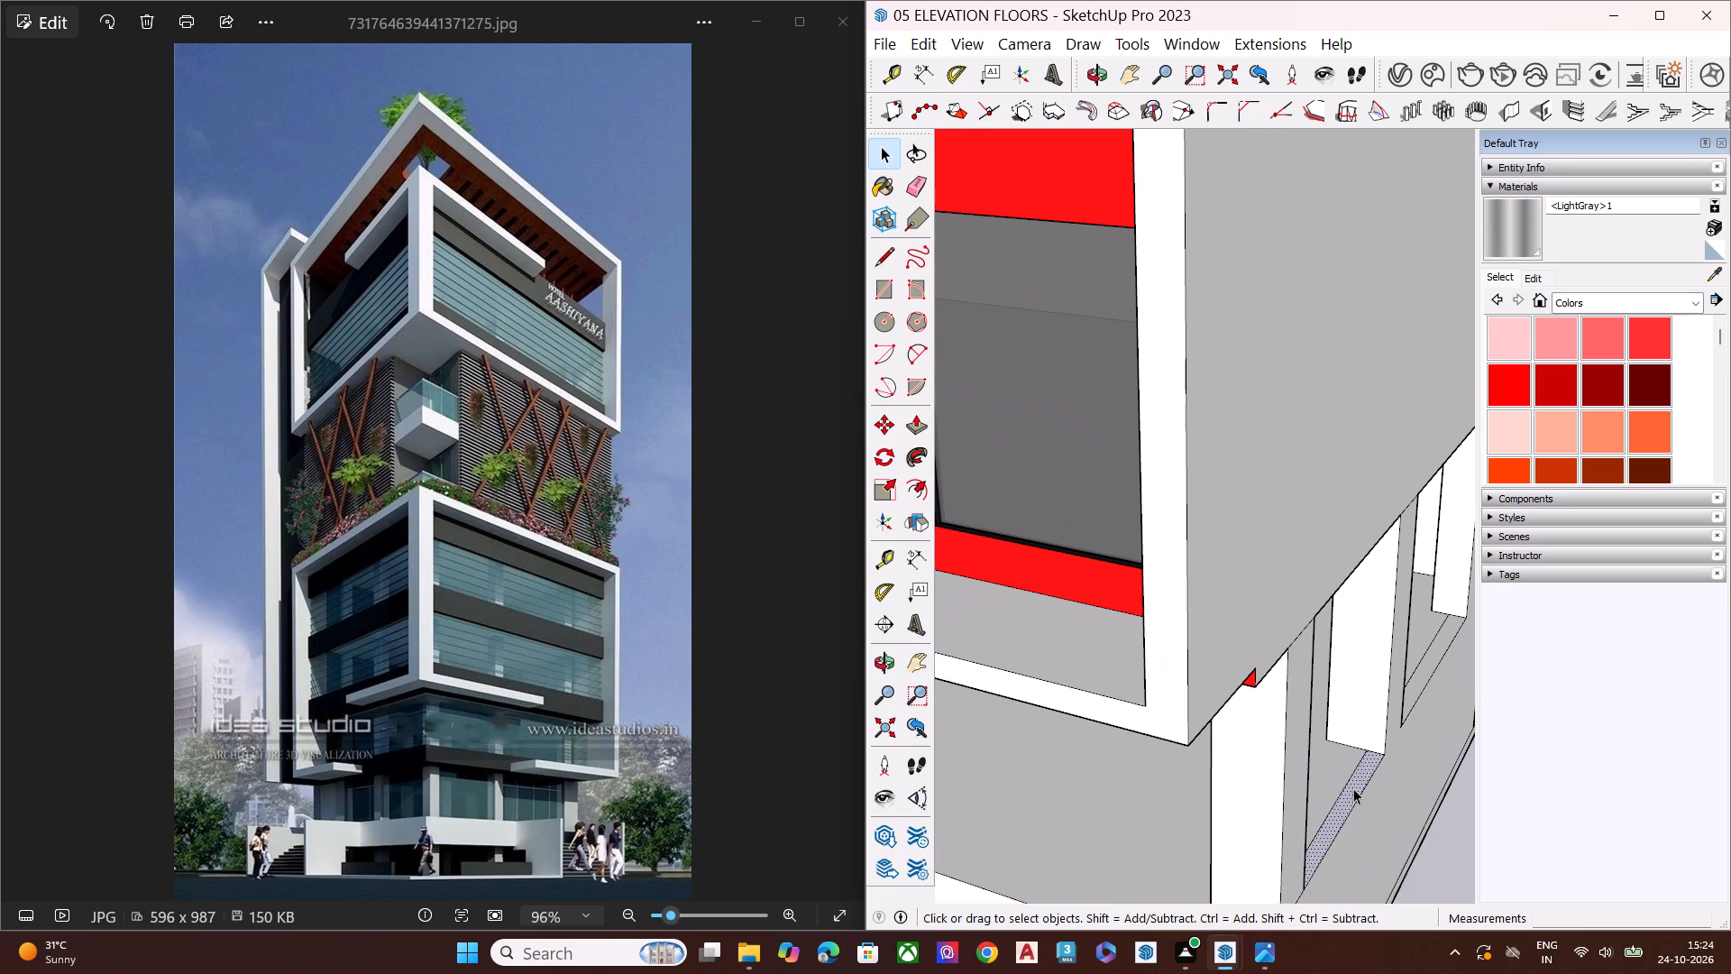
pyautogui.press('p')
pyautogui.click(1382, 749)
pyautogui.scroll(-3, 1388, 718)
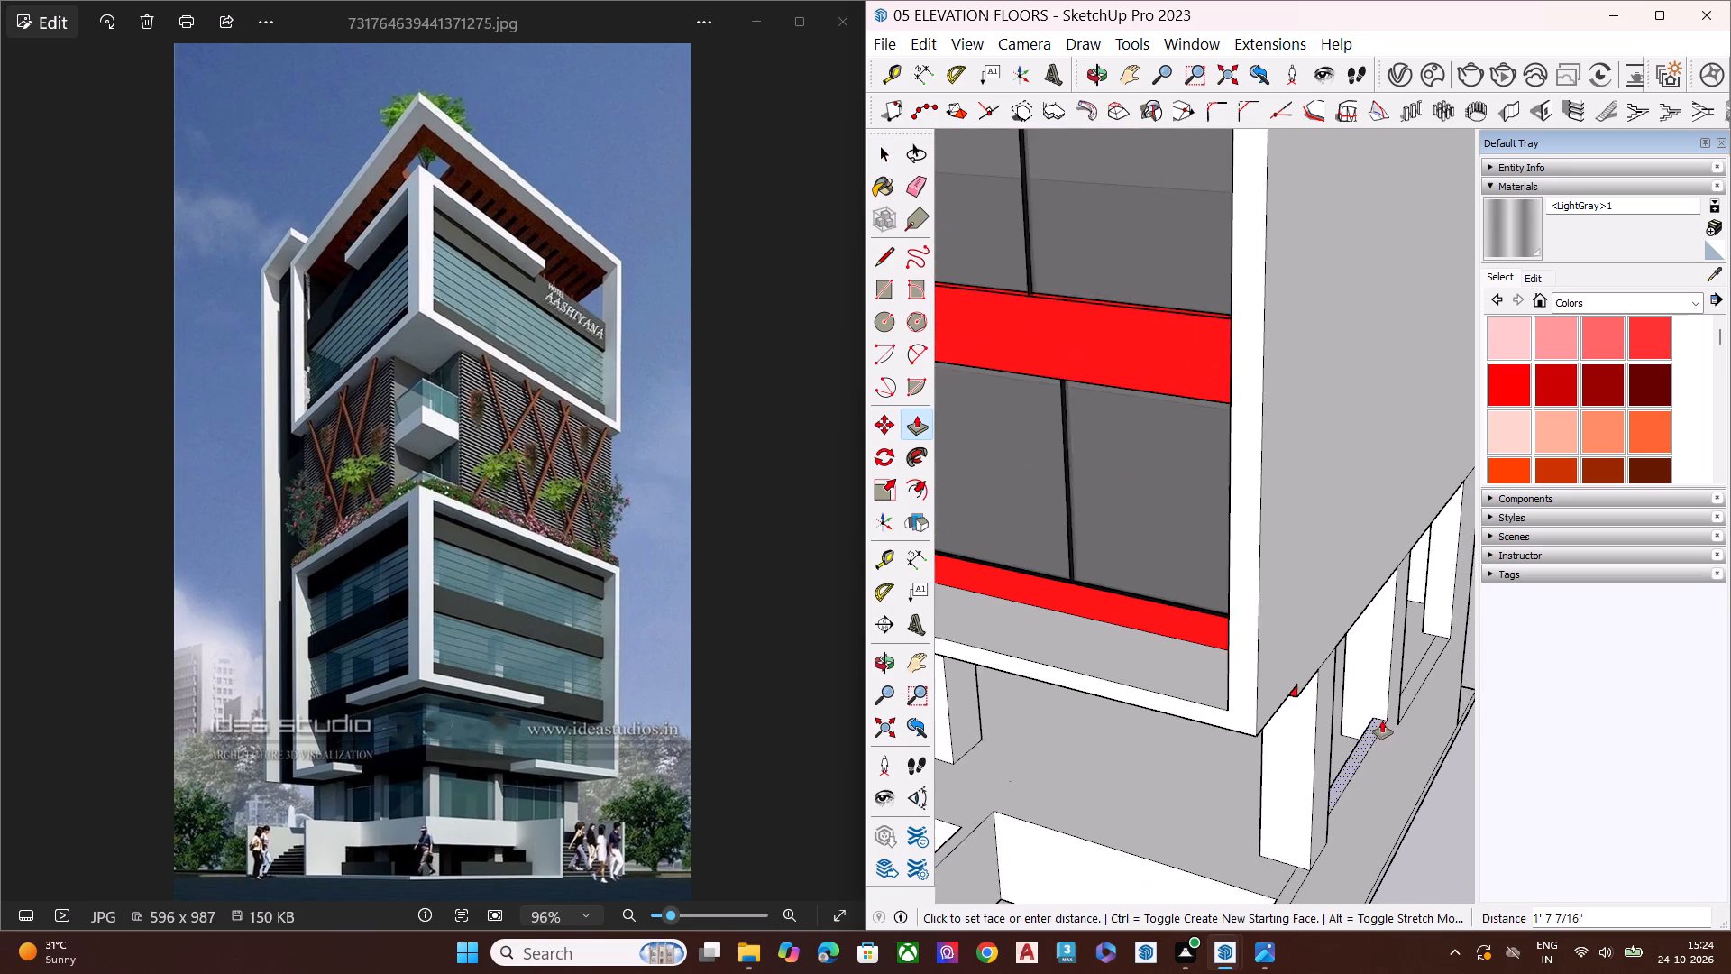
pyautogui.moveTo(1380, 722); pyautogui.dragTo(1298, 548, button='middle')
pyautogui.scroll(5, 1333, 527)
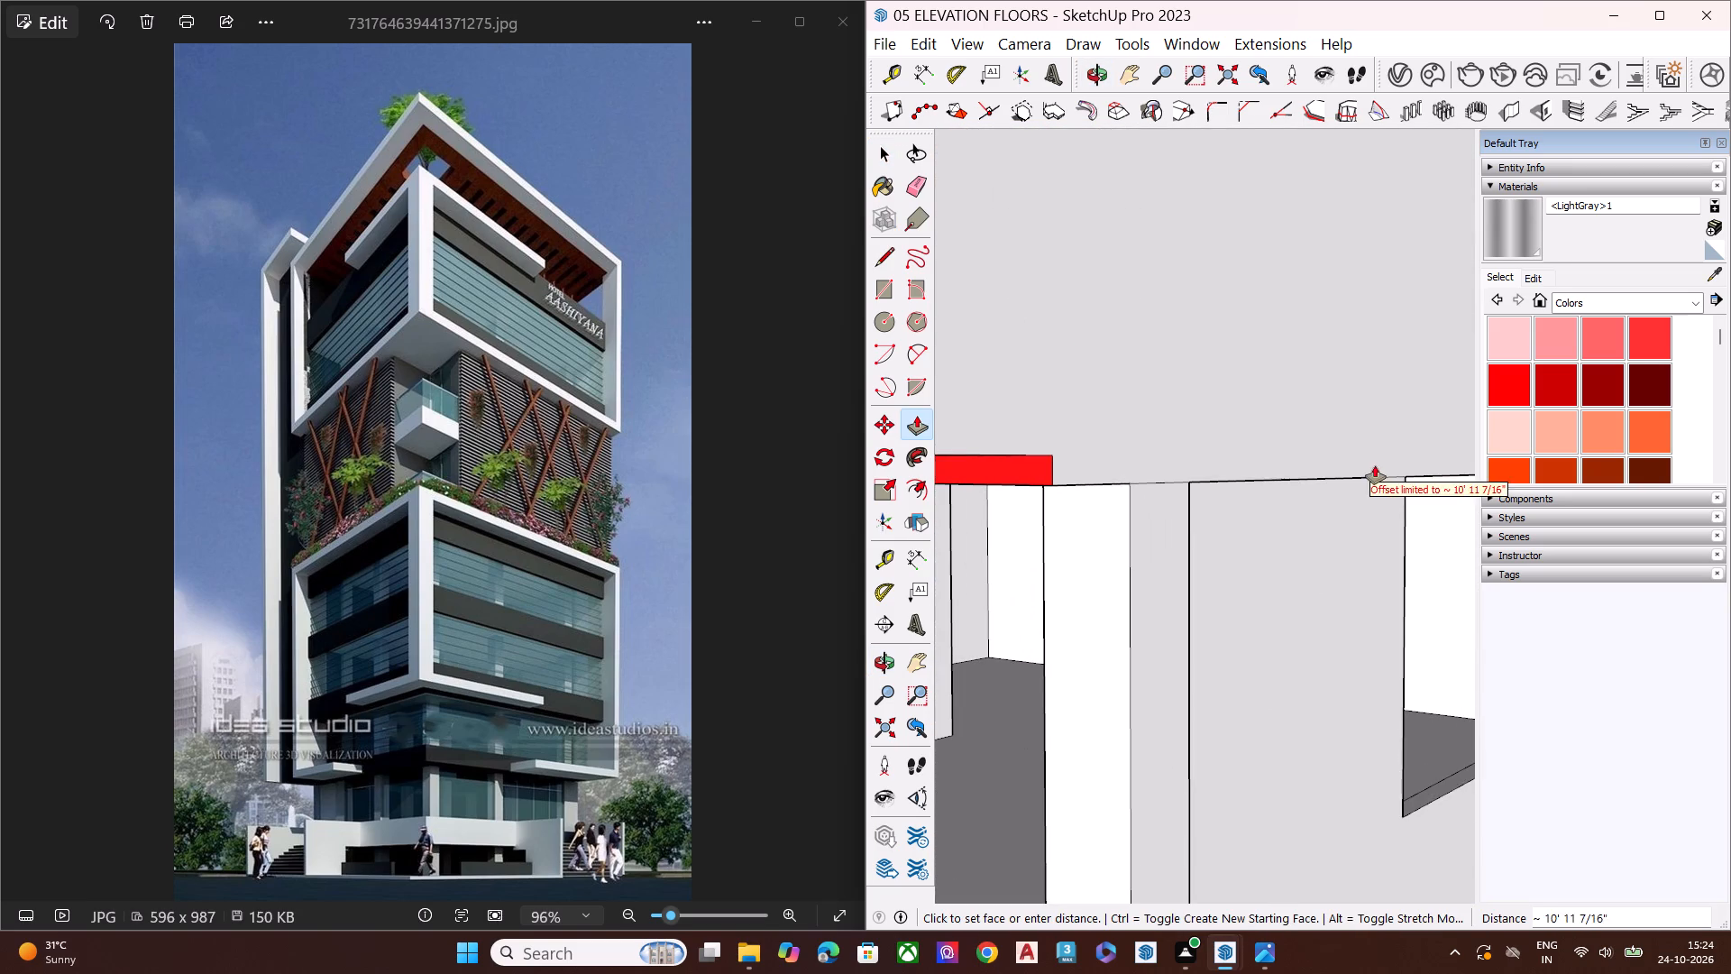
pyautogui.click(1376, 464)
pyautogui.press('space')
# Push/Pull the floor strip in the rear open bay up about 10' 11 7/16" to meet the side wall above.
pyautogui.scroll(-2, 1184, 563)
pyautogui.scroll(1, 1176, 575)
pyautogui.scroll(-5, 1177, 583)
pyautogui.moveTo(1355, 593); pyautogui.dragTo(1325, 734, button='middle')
pyautogui.scroll(5, 1335, 761)
pyautogui.scroll(-1, 1388, 733)
pyautogui.scroll(2, 1388, 733)
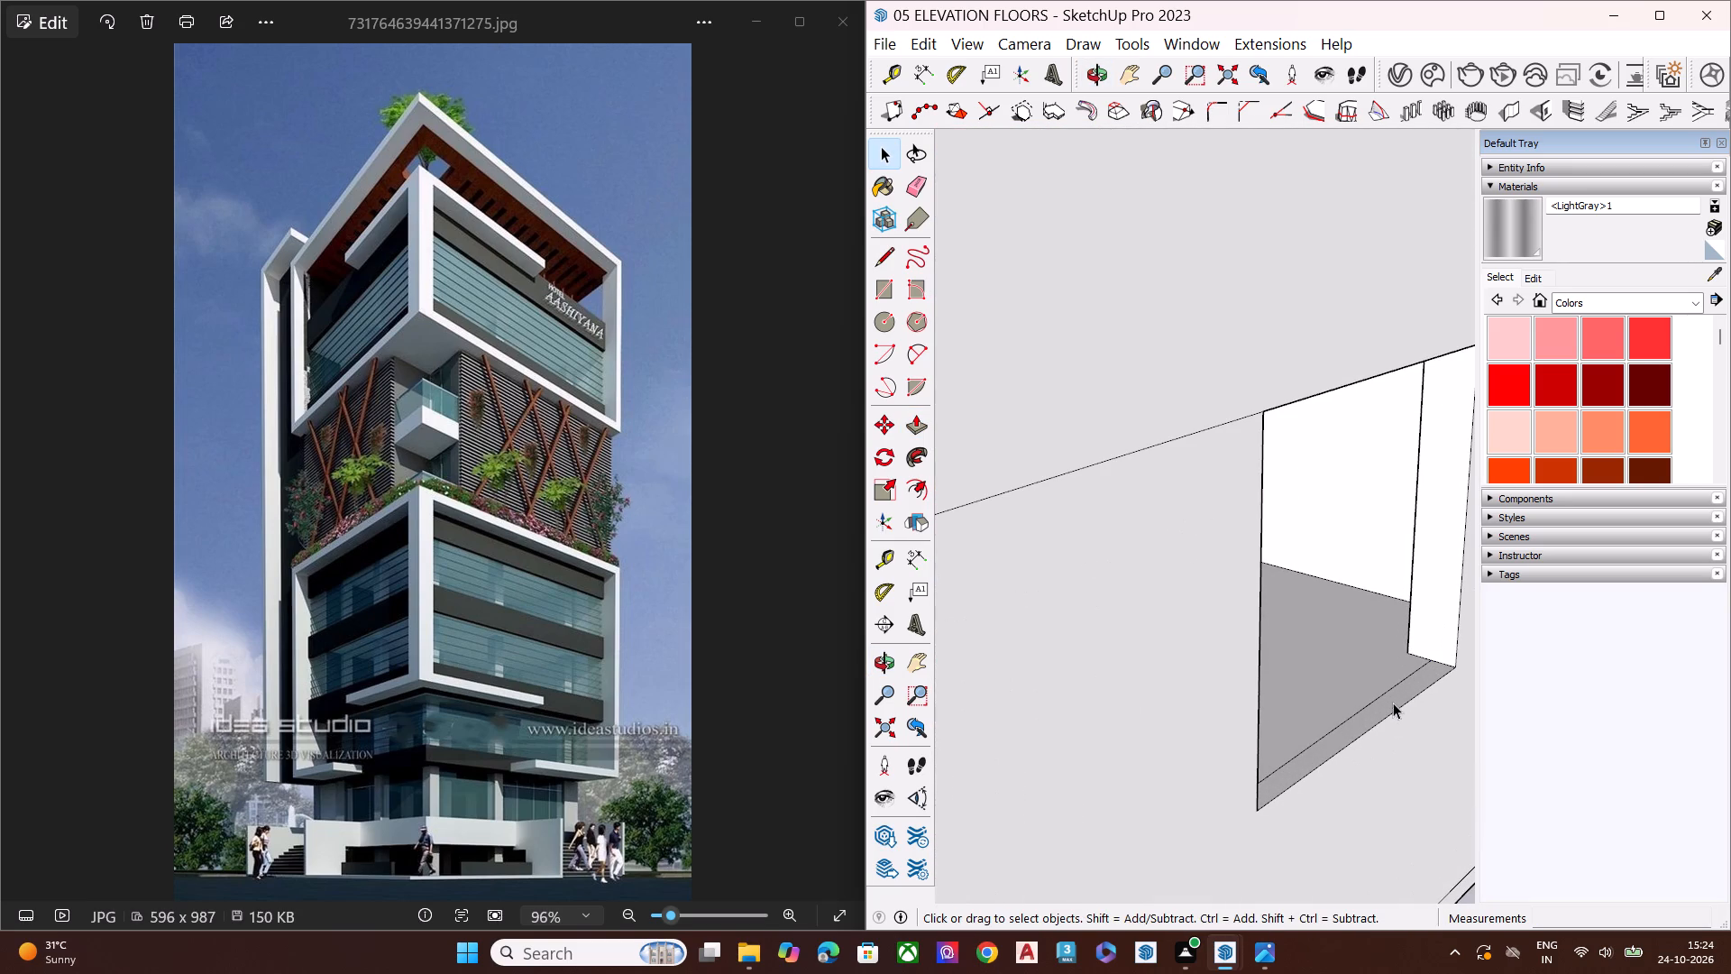
pyautogui.click(1393, 703)
pyautogui.press('p')
pyautogui.click(1393, 703)
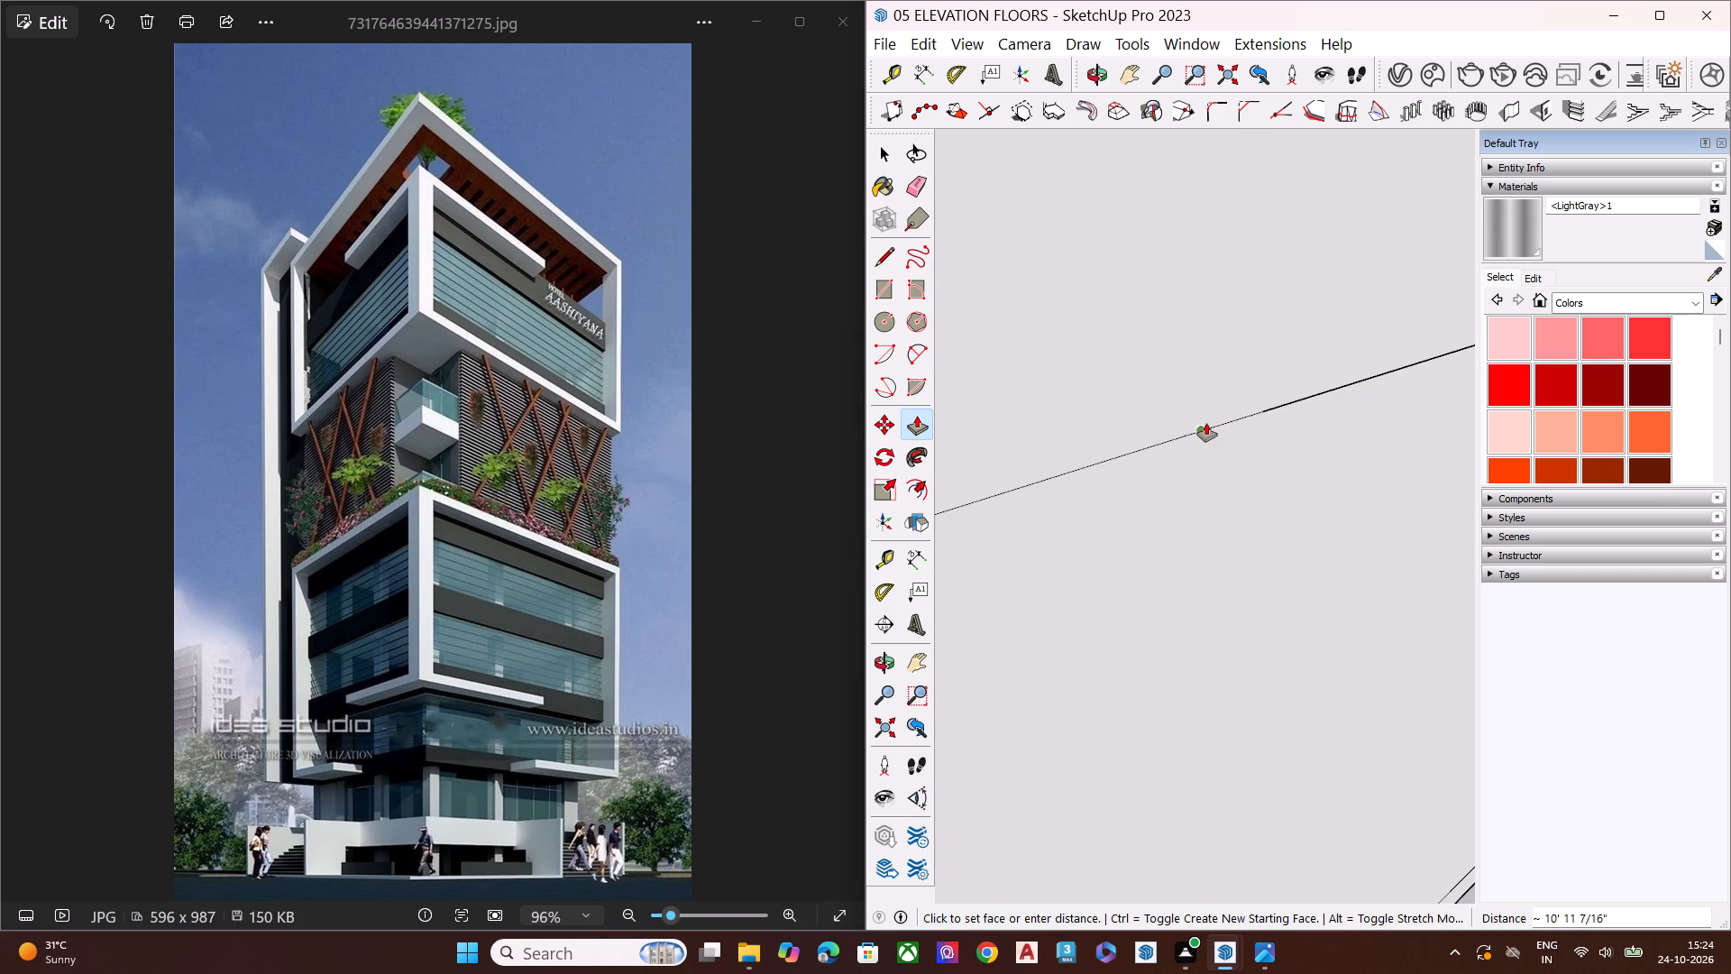
pyautogui.click(1192, 318)
pyautogui.press('space')
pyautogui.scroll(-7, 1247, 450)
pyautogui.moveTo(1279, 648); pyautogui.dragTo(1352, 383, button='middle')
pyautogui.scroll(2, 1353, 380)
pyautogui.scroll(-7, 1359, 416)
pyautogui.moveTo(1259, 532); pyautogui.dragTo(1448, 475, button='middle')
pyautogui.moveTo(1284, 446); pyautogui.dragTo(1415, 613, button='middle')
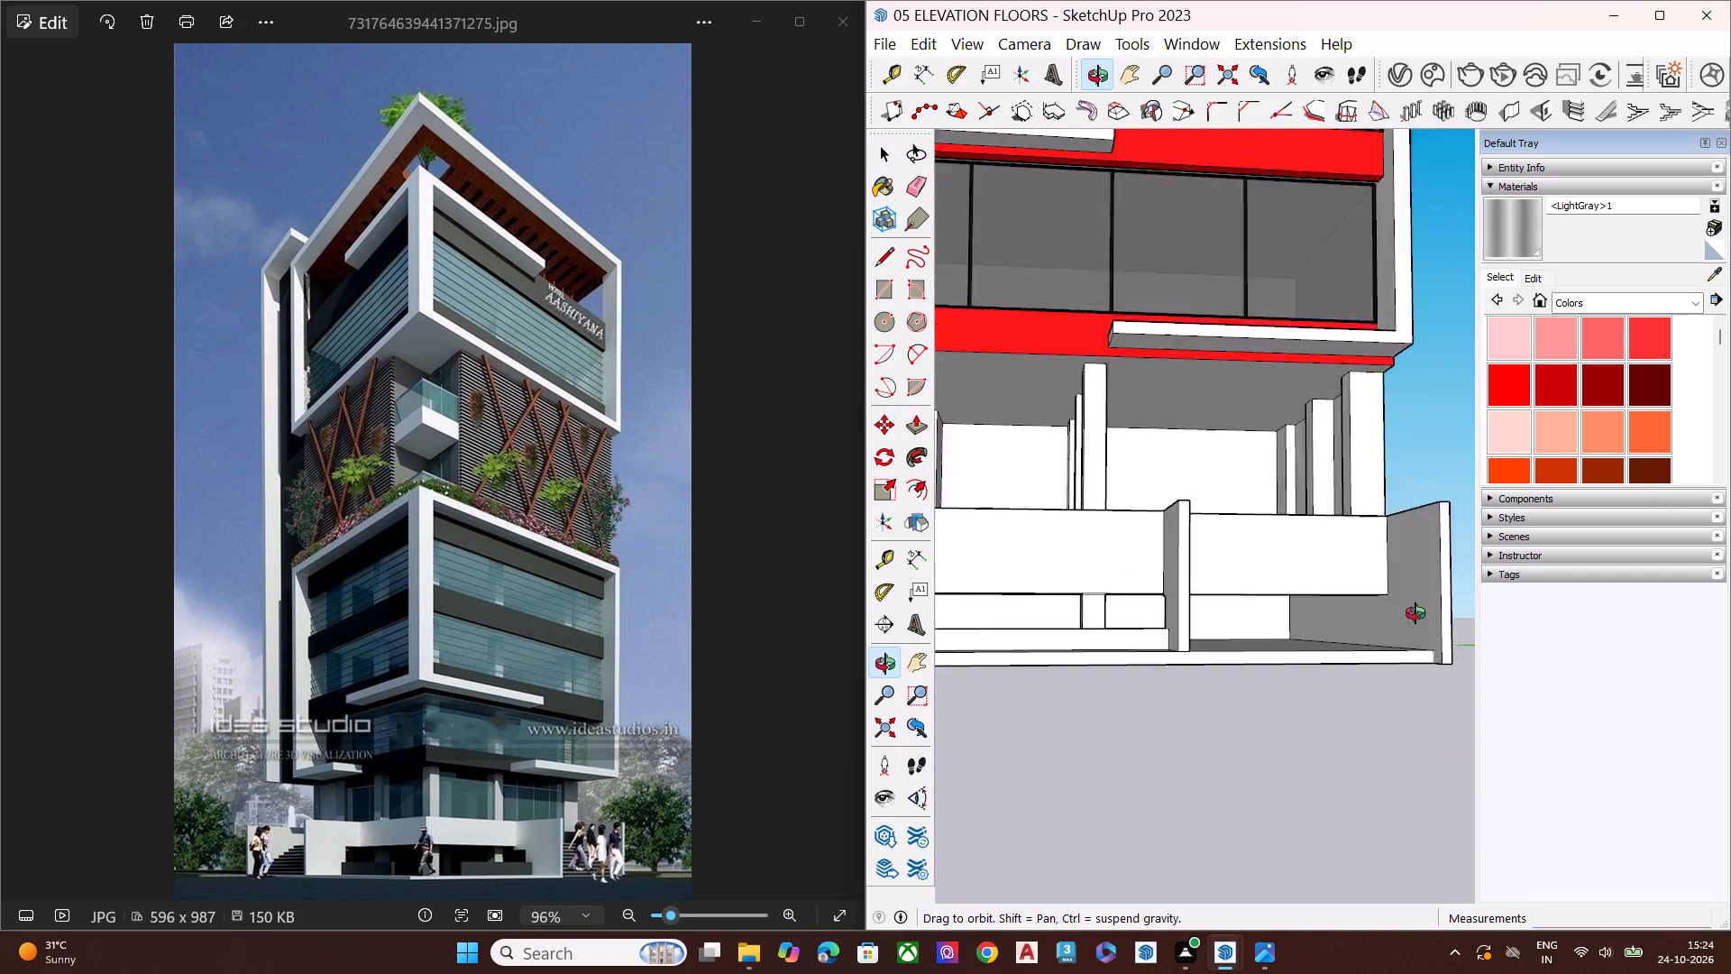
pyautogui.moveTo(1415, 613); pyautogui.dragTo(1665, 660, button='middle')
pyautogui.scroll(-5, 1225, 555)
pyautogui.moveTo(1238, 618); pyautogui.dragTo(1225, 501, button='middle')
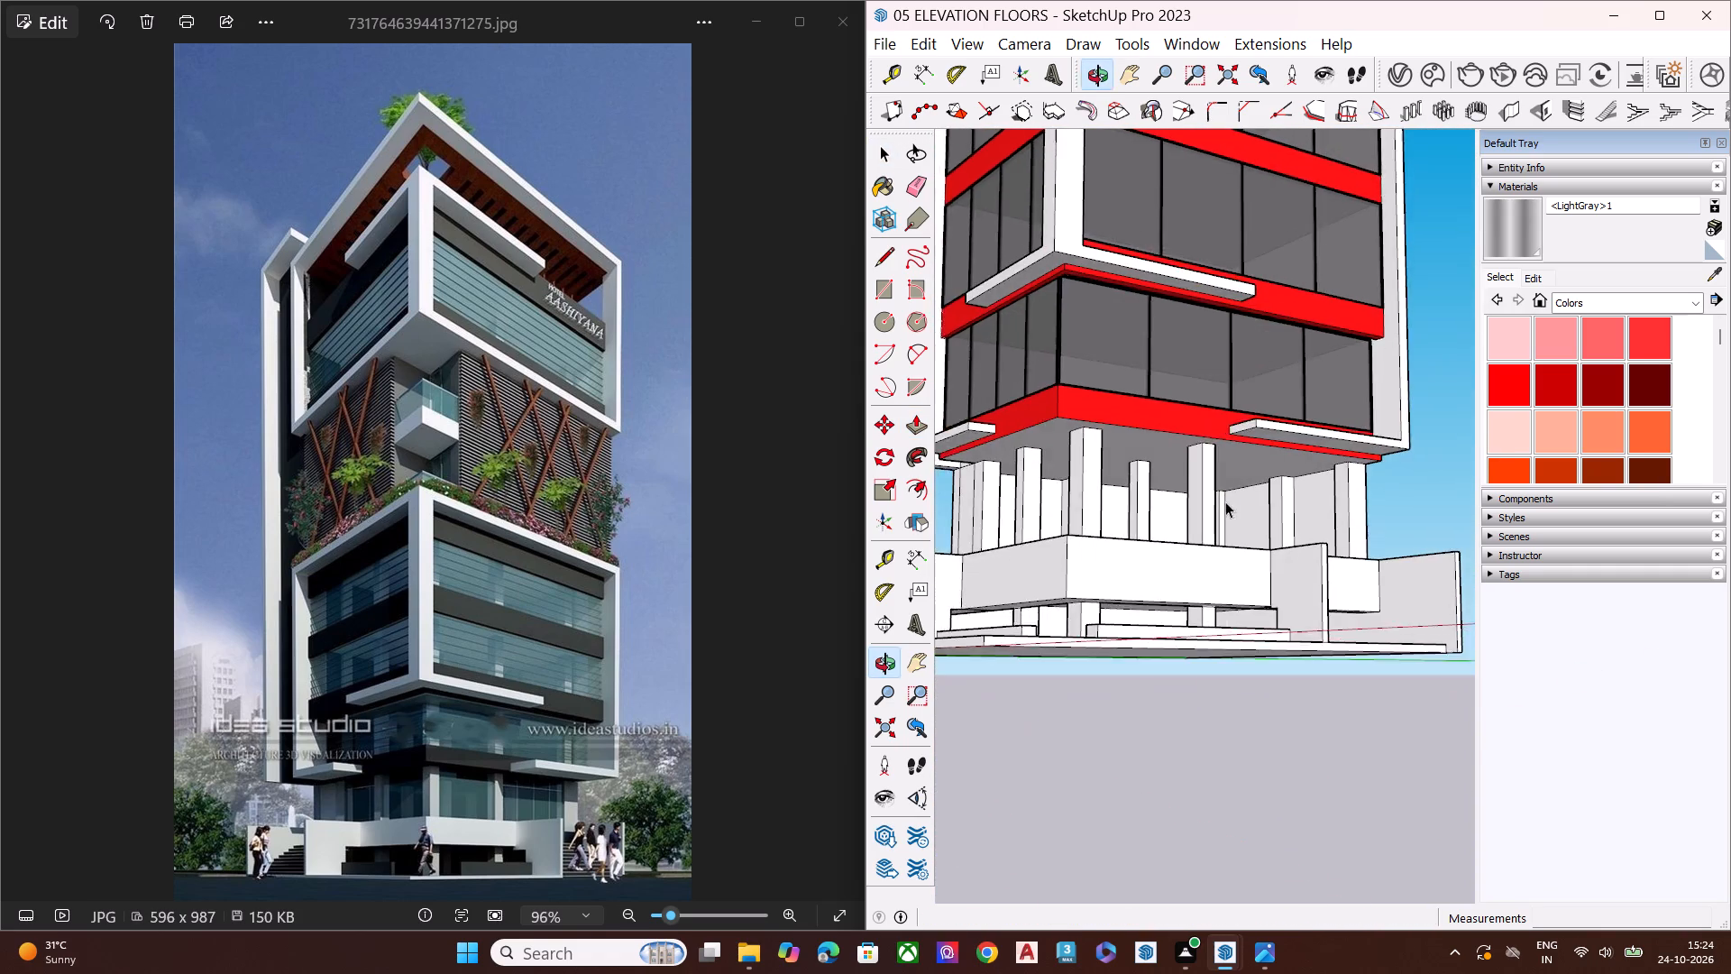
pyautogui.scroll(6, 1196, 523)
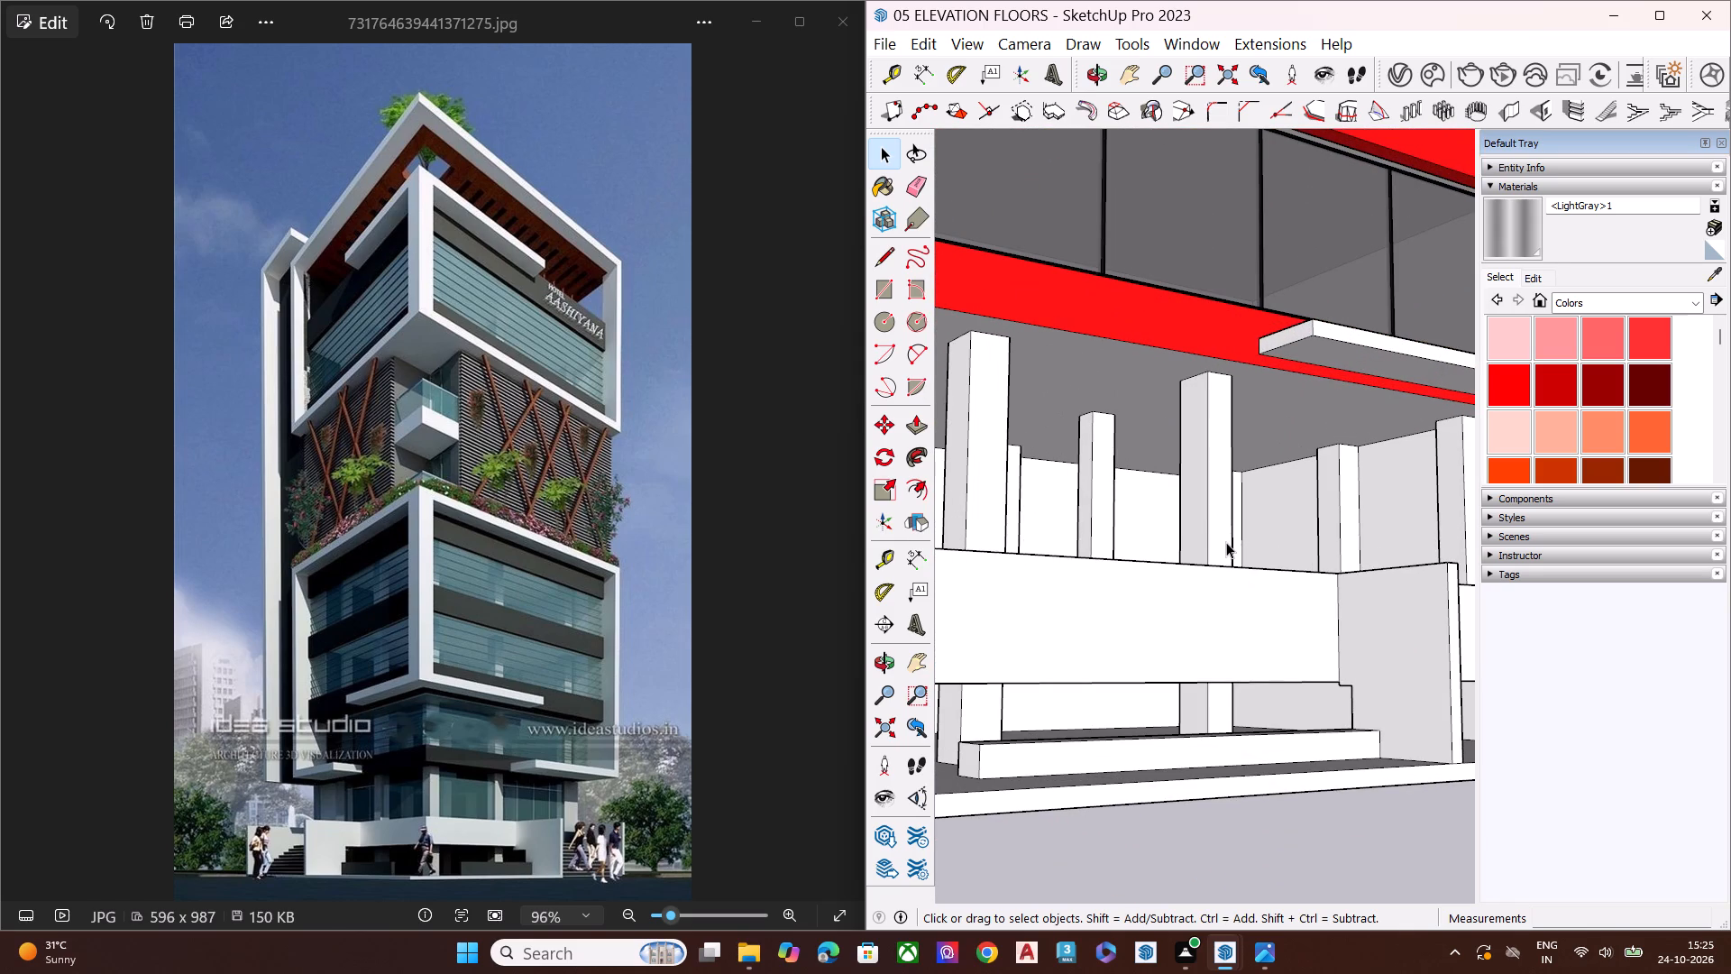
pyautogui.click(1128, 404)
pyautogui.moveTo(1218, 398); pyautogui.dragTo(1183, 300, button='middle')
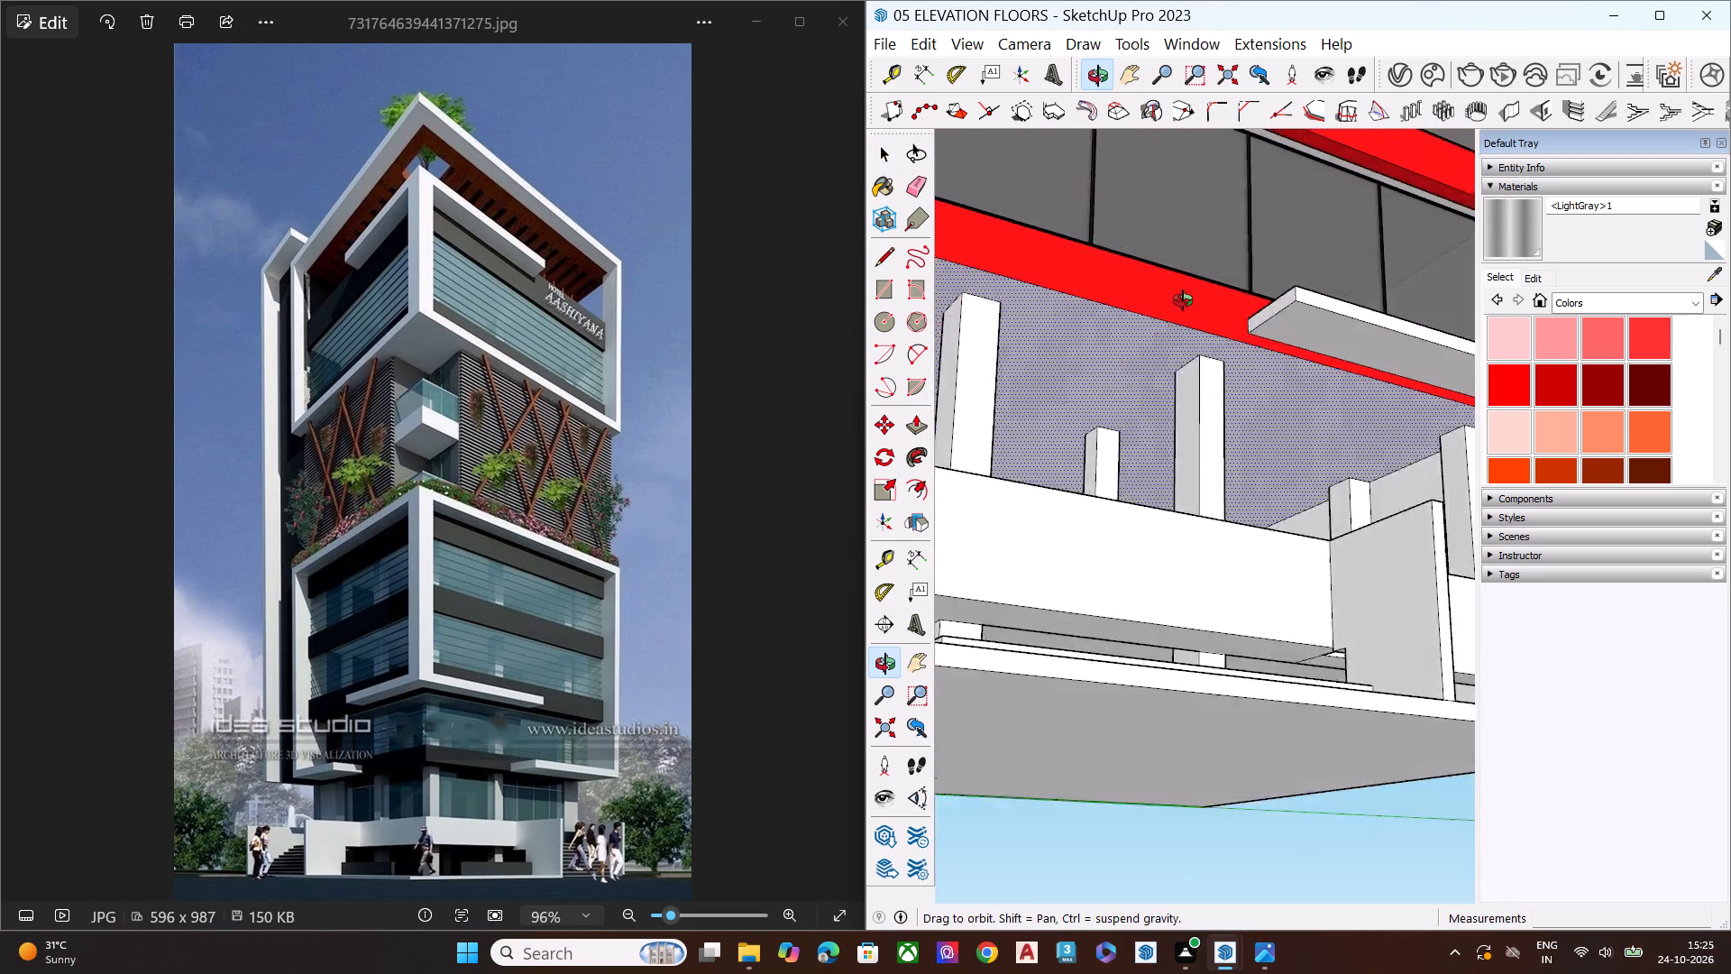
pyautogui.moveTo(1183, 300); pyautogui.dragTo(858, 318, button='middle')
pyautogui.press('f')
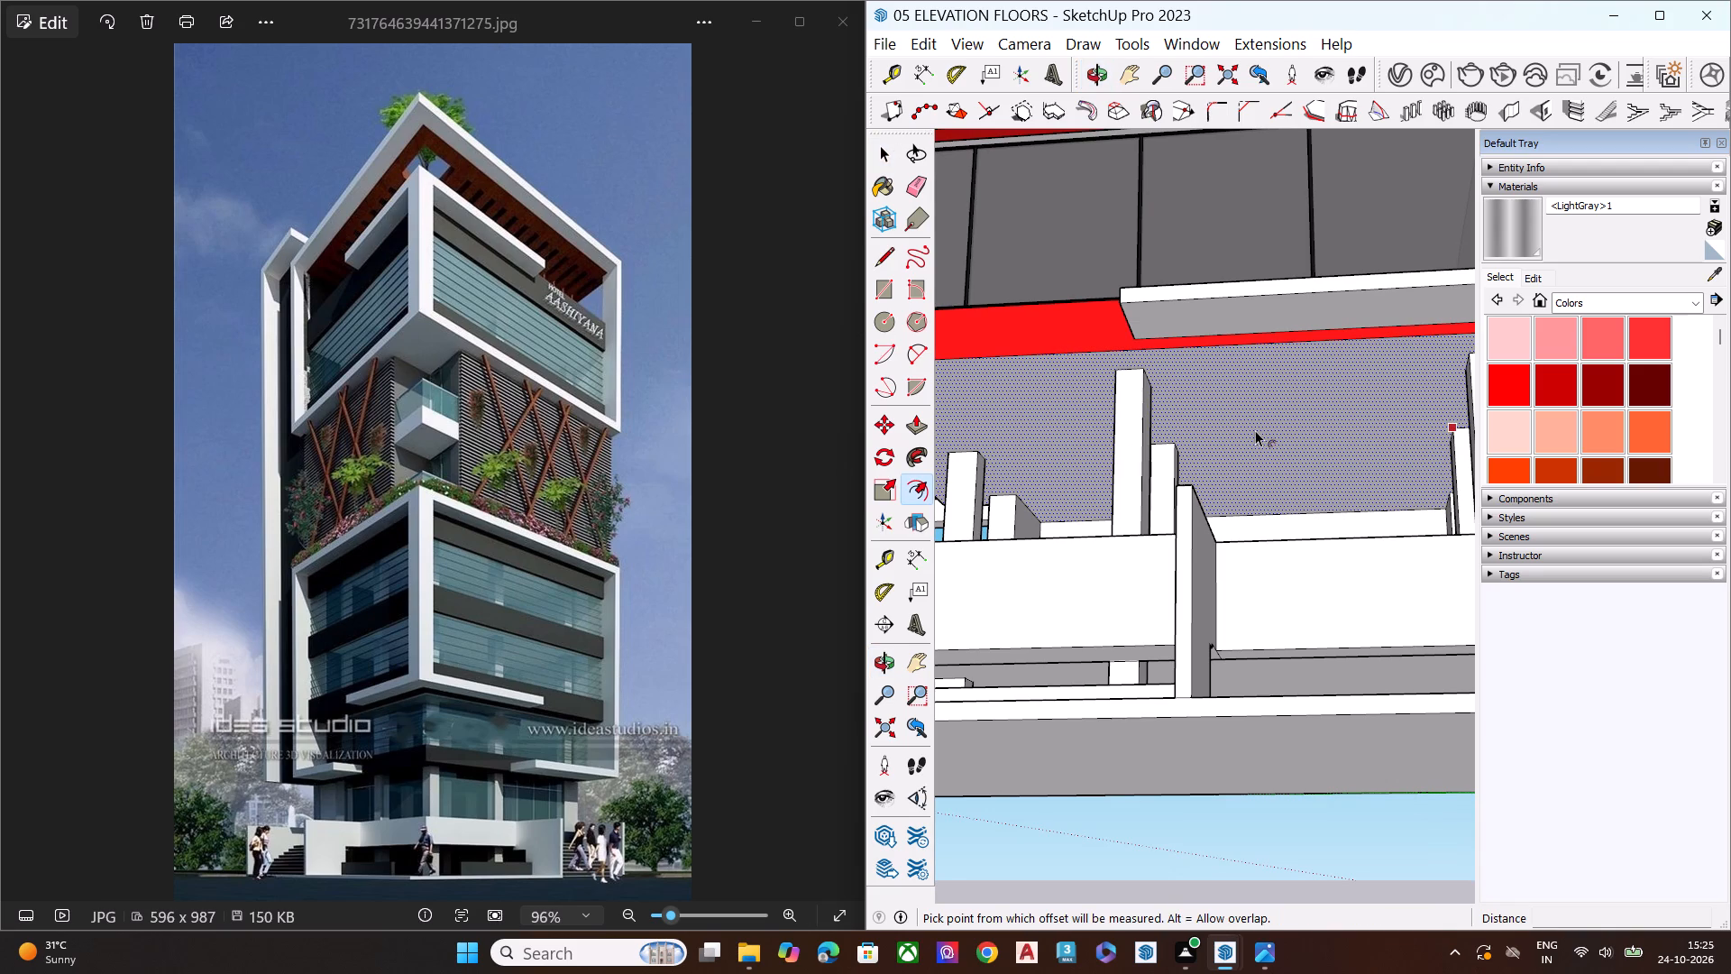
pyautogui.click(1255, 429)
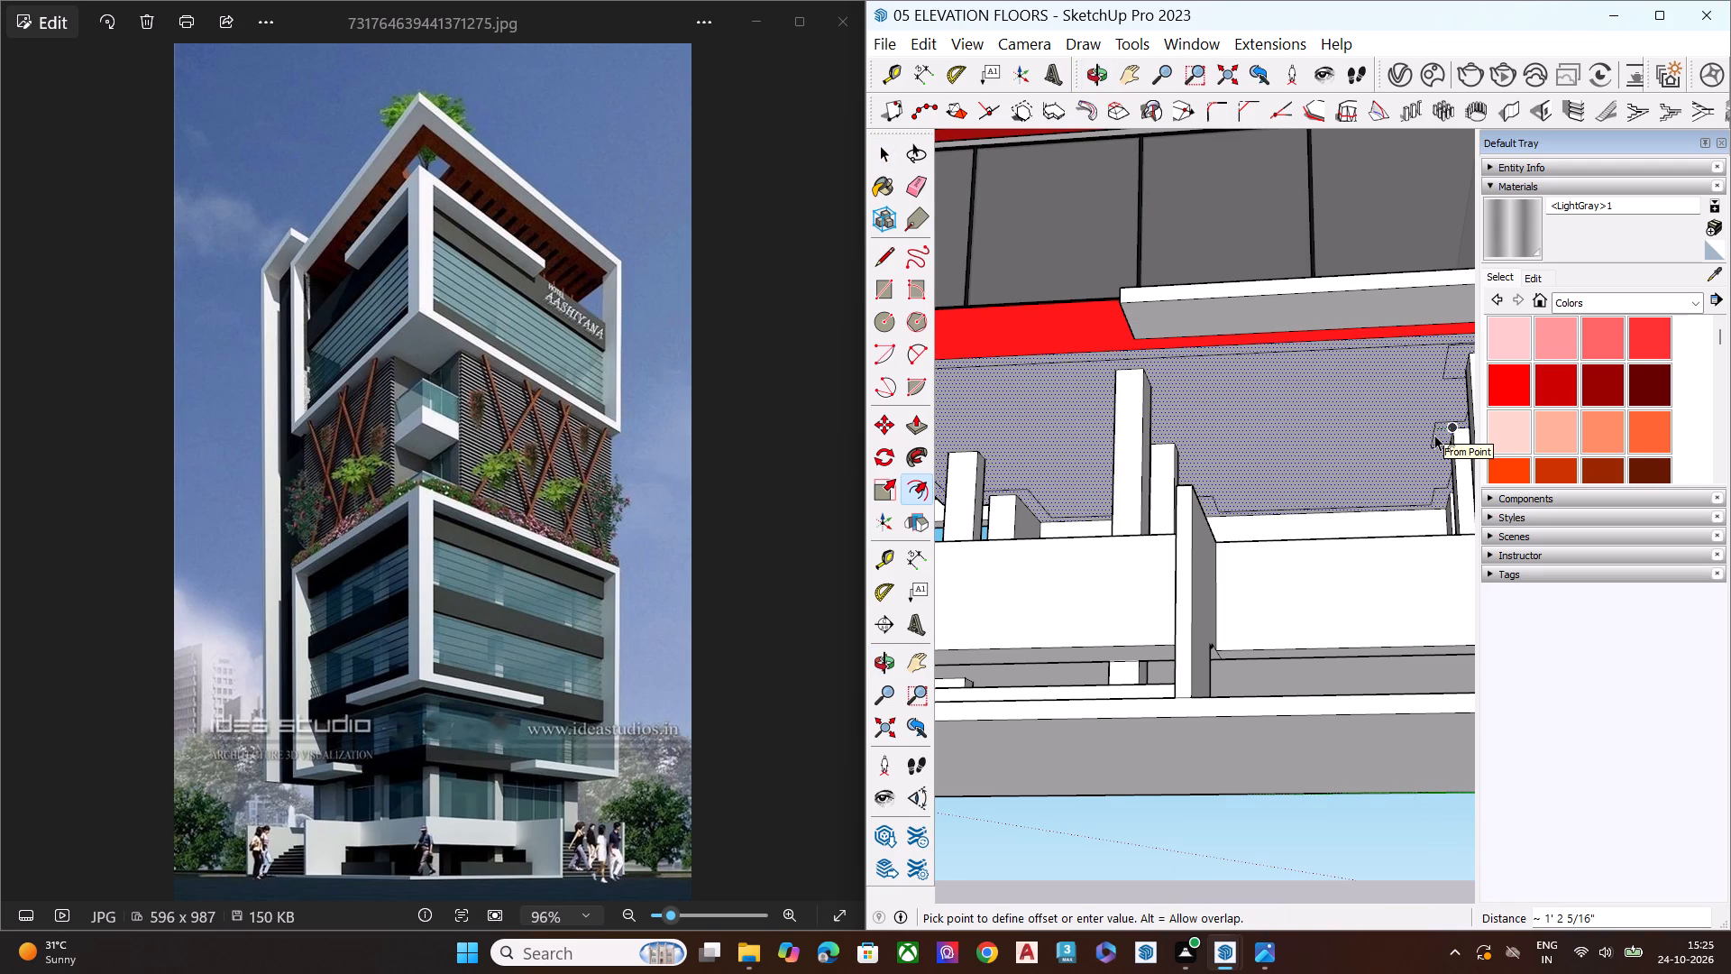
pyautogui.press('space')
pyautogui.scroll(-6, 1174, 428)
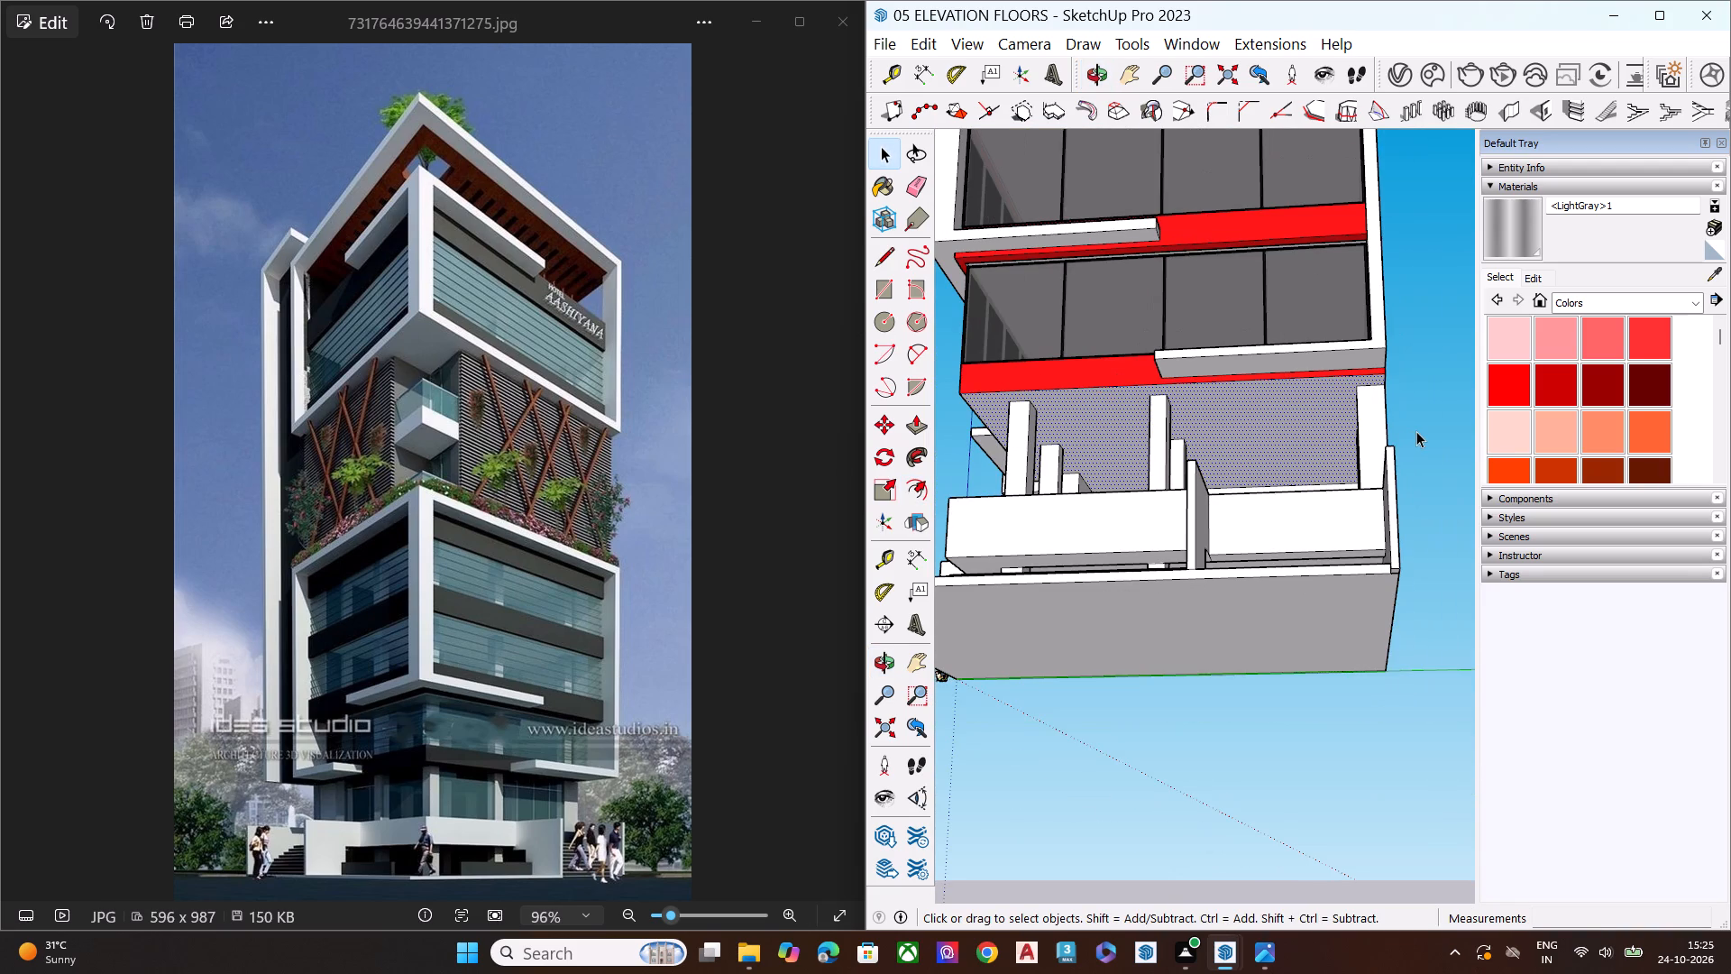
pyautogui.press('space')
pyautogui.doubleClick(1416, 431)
# Examine the whole tower from several sides and compare its massing, frame and podium with the reference photo.
pyautogui.moveTo(1324, 378); pyautogui.dragTo(1330, 409, button='middle')
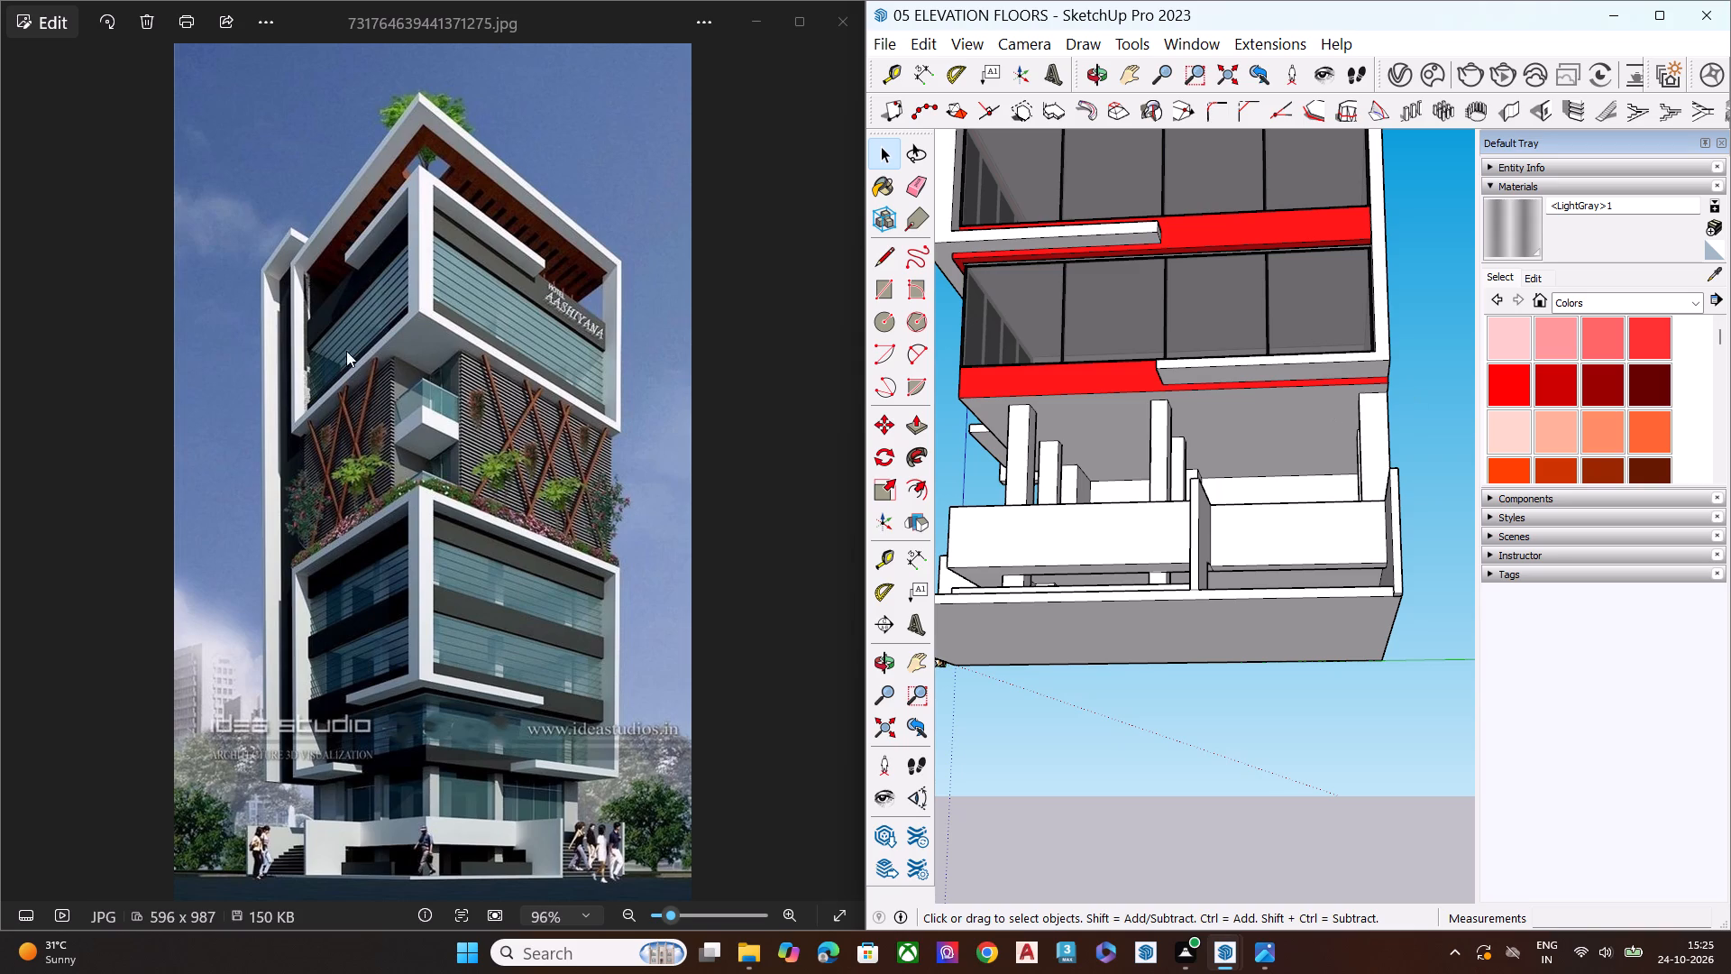
pyautogui.scroll(-2, 918, 407)
pyautogui.scroll(1, 929, 438)
pyautogui.scroll(-5, 939, 455)
pyautogui.moveTo(1107, 499); pyautogui.dragTo(1144, 639, button='middle')
pyautogui.press('space')
pyautogui.click(1311, 510)
pyautogui.press('space')
pyautogui.scroll(-2, 1336, 478)
pyautogui.scroll(1, 1333, 485)
pyautogui.scroll(-2, 1328, 491)
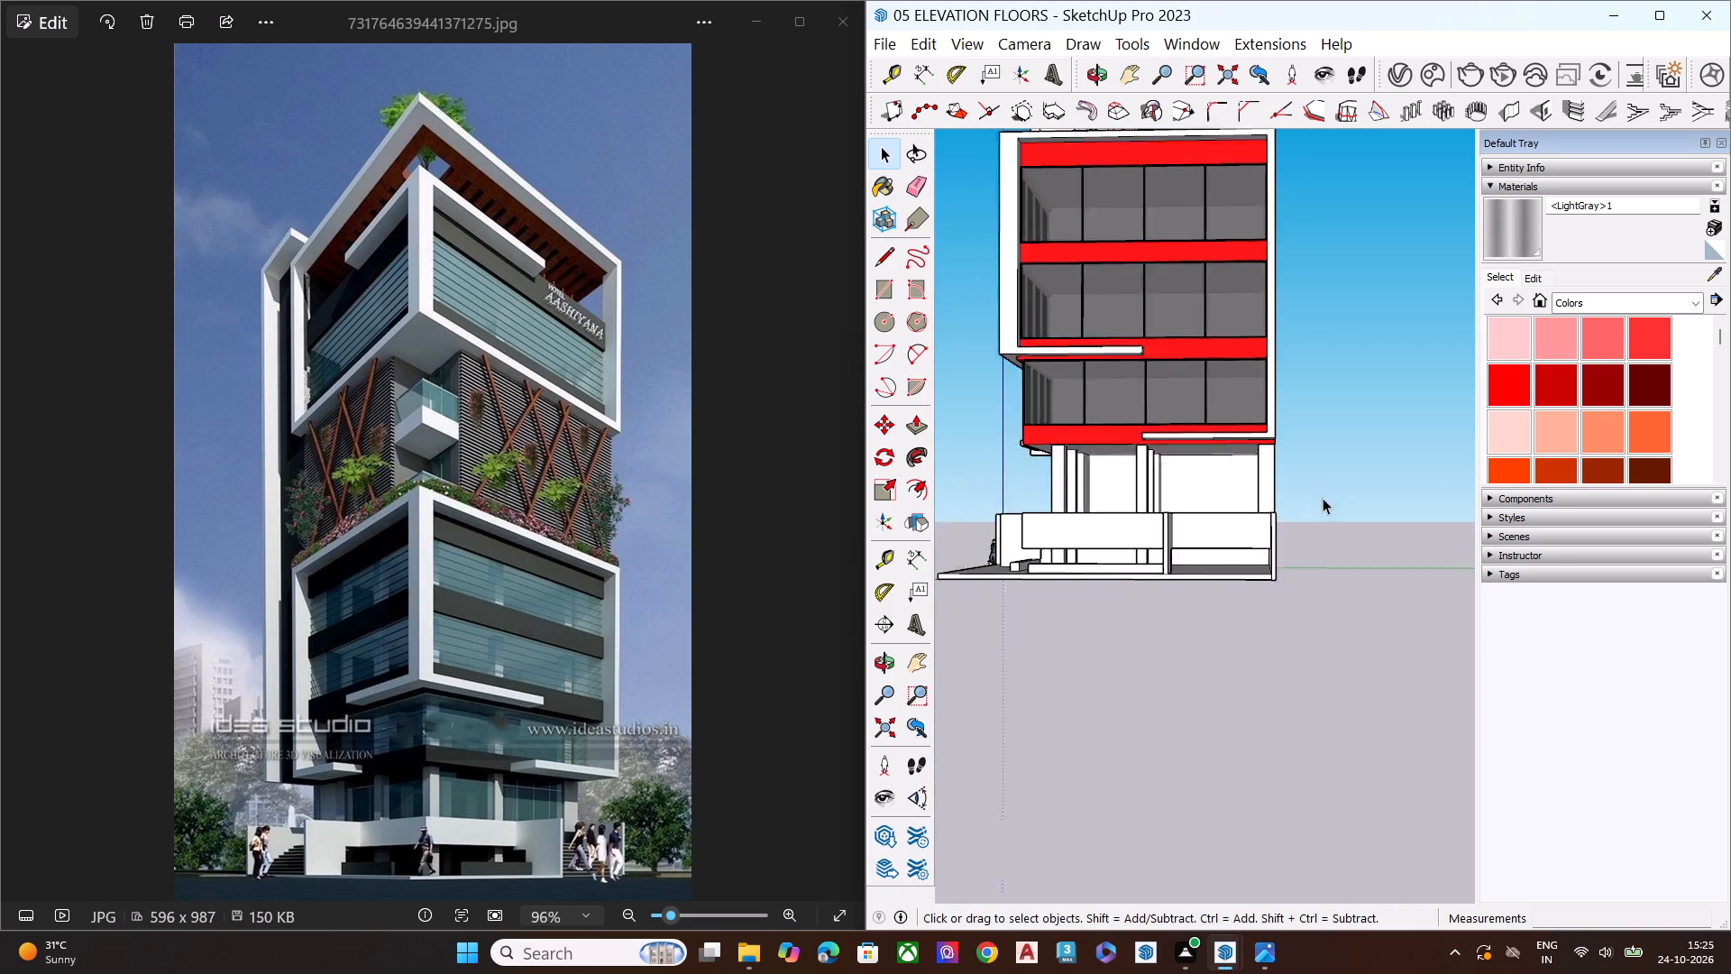
pyautogui.scroll(-4, 1323, 498)
pyautogui.moveTo(1207, 494); pyautogui.dragTo(1341, 459, button='middle')
pyautogui.moveTo(1135, 387); pyautogui.dragTo(1307, 353, button='middle')
pyautogui.moveTo(1187, 371); pyautogui.dragTo(1230, 538, button='middle')
pyautogui.scroll(-2, 1231, 358)
pyautogui.scroll(3, 1236, 360)
pyautogui.scroll(-3, 1251, 369)
pyautogui.moveTo(1113, 415); pyautogui.dragTo(1090, 308, button='middle')
pyautogui.scroll(9, 1094, 332)
pyautogui.moveTo(1090, 308); pyautogui.dragTo(1090, 316, button='middle')
pyautogui.scroll(-3, 1204, 342)
pyautogui.scroll(1, 1115, 530)
pyautogui.scroll(-5, 1099, 553)
pyautogui.scroll(2, 1156, 348)
pyautogui.scroll(-1, 1155, 329)
pyautogui.scroll(5, 1155, 326)
pyautogui.scroll(-8, 1202, 407)
pyautogui.moveTo(1388, 496); pyautogui.dragTo(1174, 488, button='middle')
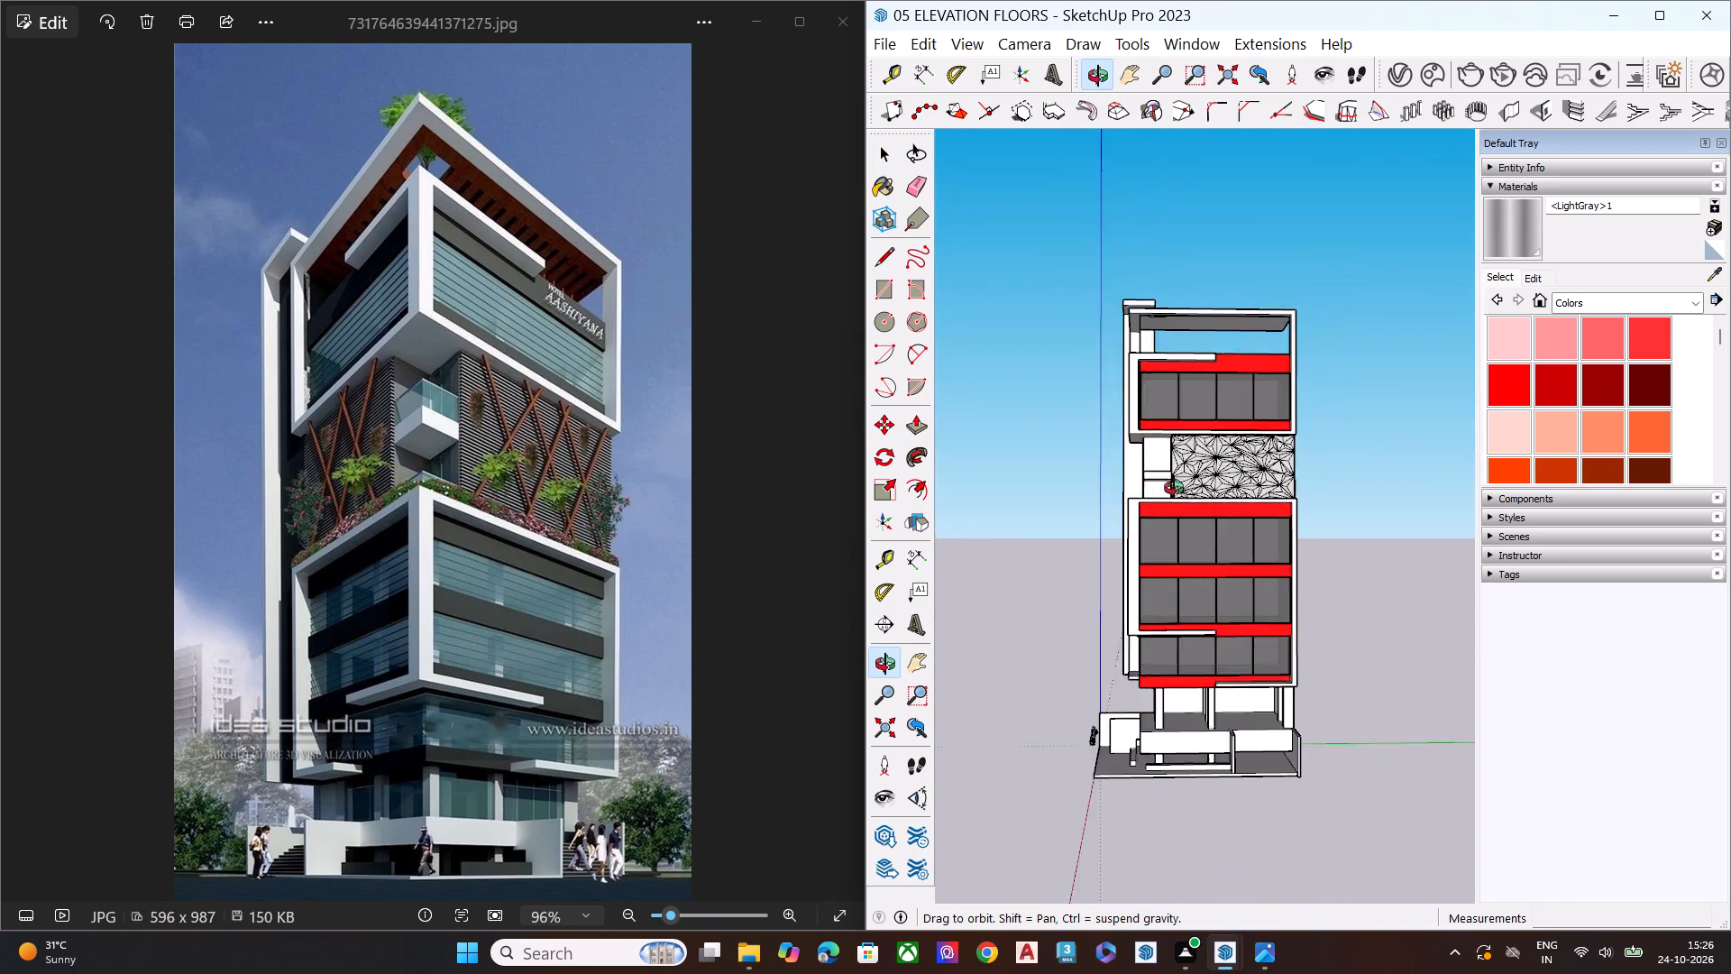
pyautogui.moveTo(1174, 488); pyautogui.dragTo(1177, 418, button='middle')
pyautogui.scroll(9, 1174, 615)
pyautogui.press('space')
pyautogui.scroll(-1, 1218, 617)
pyautogui.scroll(1, 1218, 617)
pyautogui.scroll(-8, 1223, 613)
pyautogui.moveTo(1230, 628); pyautogui.dragTo(1361, 479, button='middle')
pyautogui.press('space')
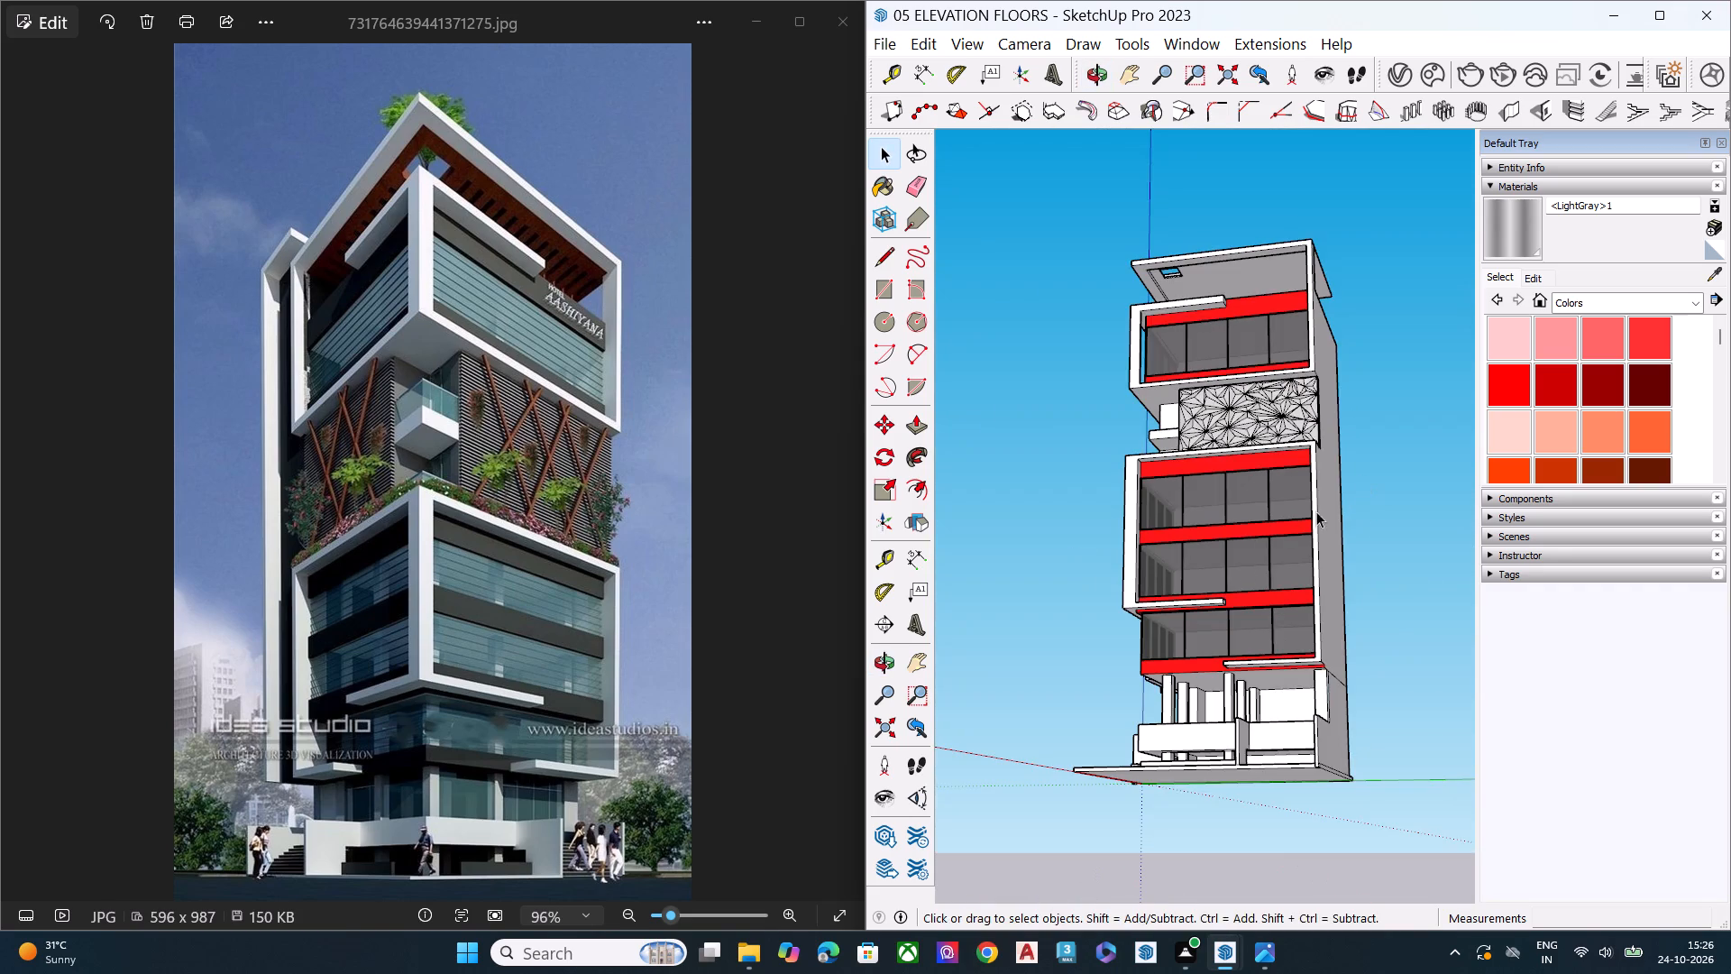
pyautogui.moveTo(1244, 568); pyautogui.dragTo(1470, 455, button='middle')
pyautogui.press('space')
pyautogui.scroll(1, 1114, 541)
pyautogui.moveTo(1126, 538); pyautogui.dragTo(1531, 488, button='middle')
pyautogui.moveTo(1273, 571); pyautogui.dragTo(1510, 538, button='middle')
pyautogui.scroll(2, 1191, 381)
pyautogui.scroll(-1, 1194, 371)
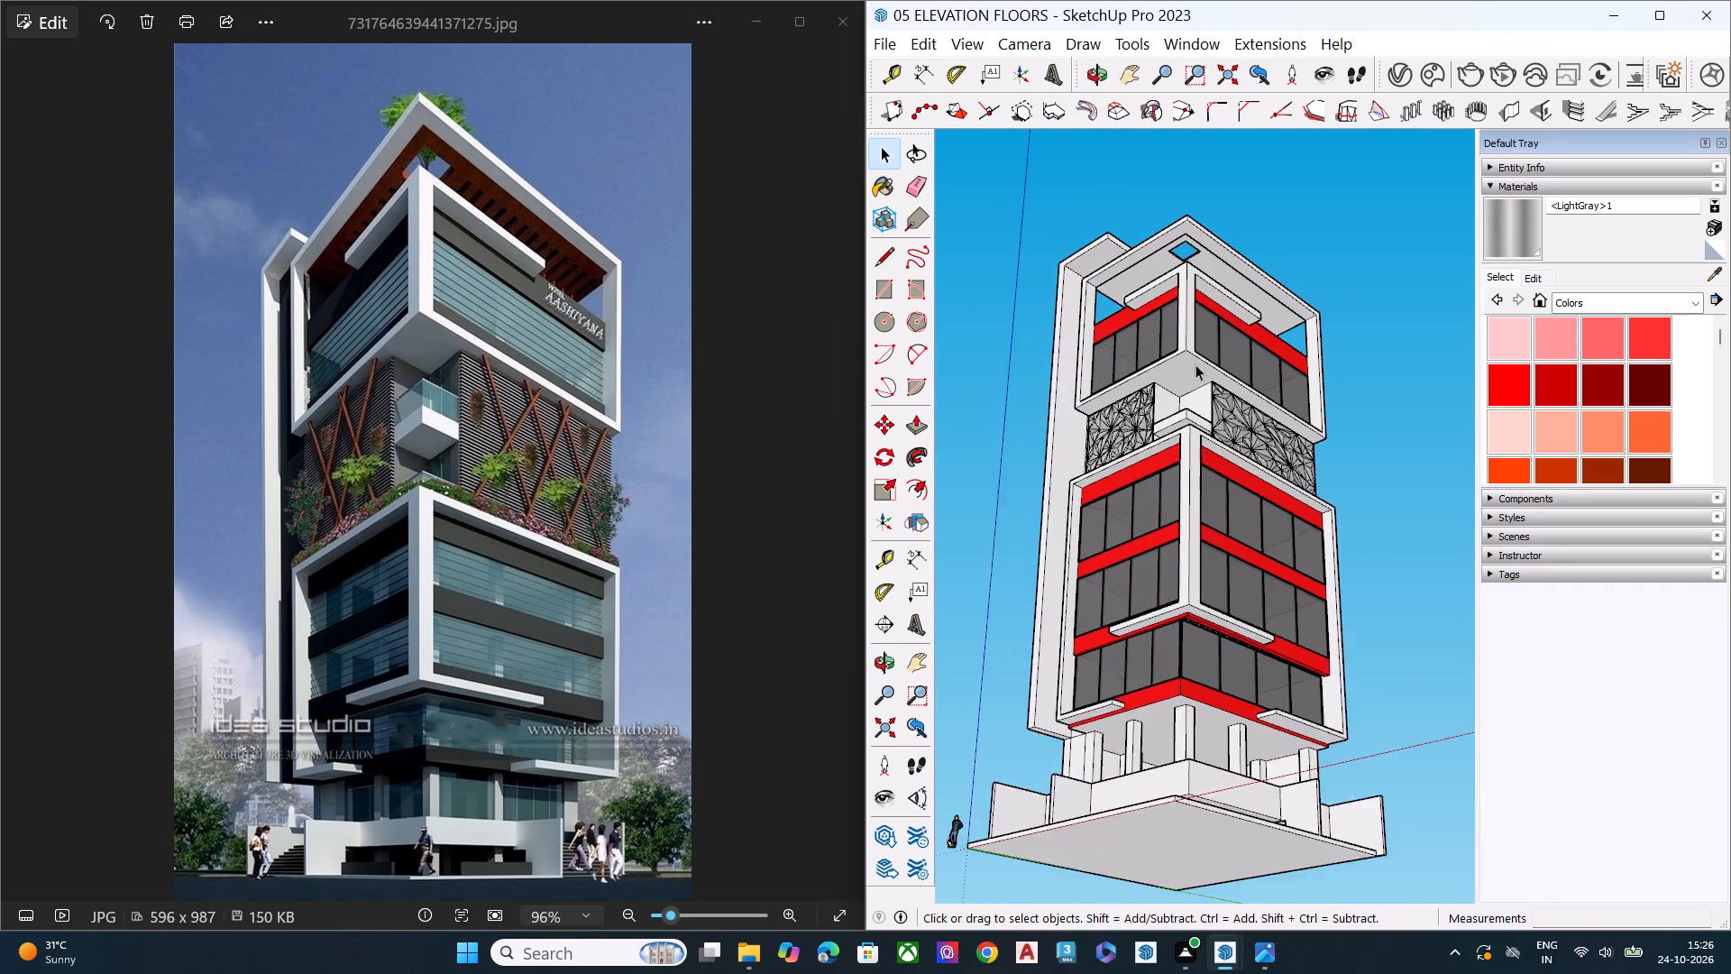
pyautogui.scroll(5, 1195, 364)
pyautogui.scroll(-3, 1176, 477)
pyautogui.scroll(1, 1172, 528)
pyautogui.scroll(-2, 1168, 542)
pyautogui.moveTo(1217, 493); pyautogui.dragTo(1005, 610, button='middle')
pyautogui.press('space')
pyautogui.moveTo(1178, 512); pyautogui.dragTo(1218, 472, button='middle')
pyautogui.moveTo(1193, 393); pyautogui.dragTo(1100, 666, button='middle')
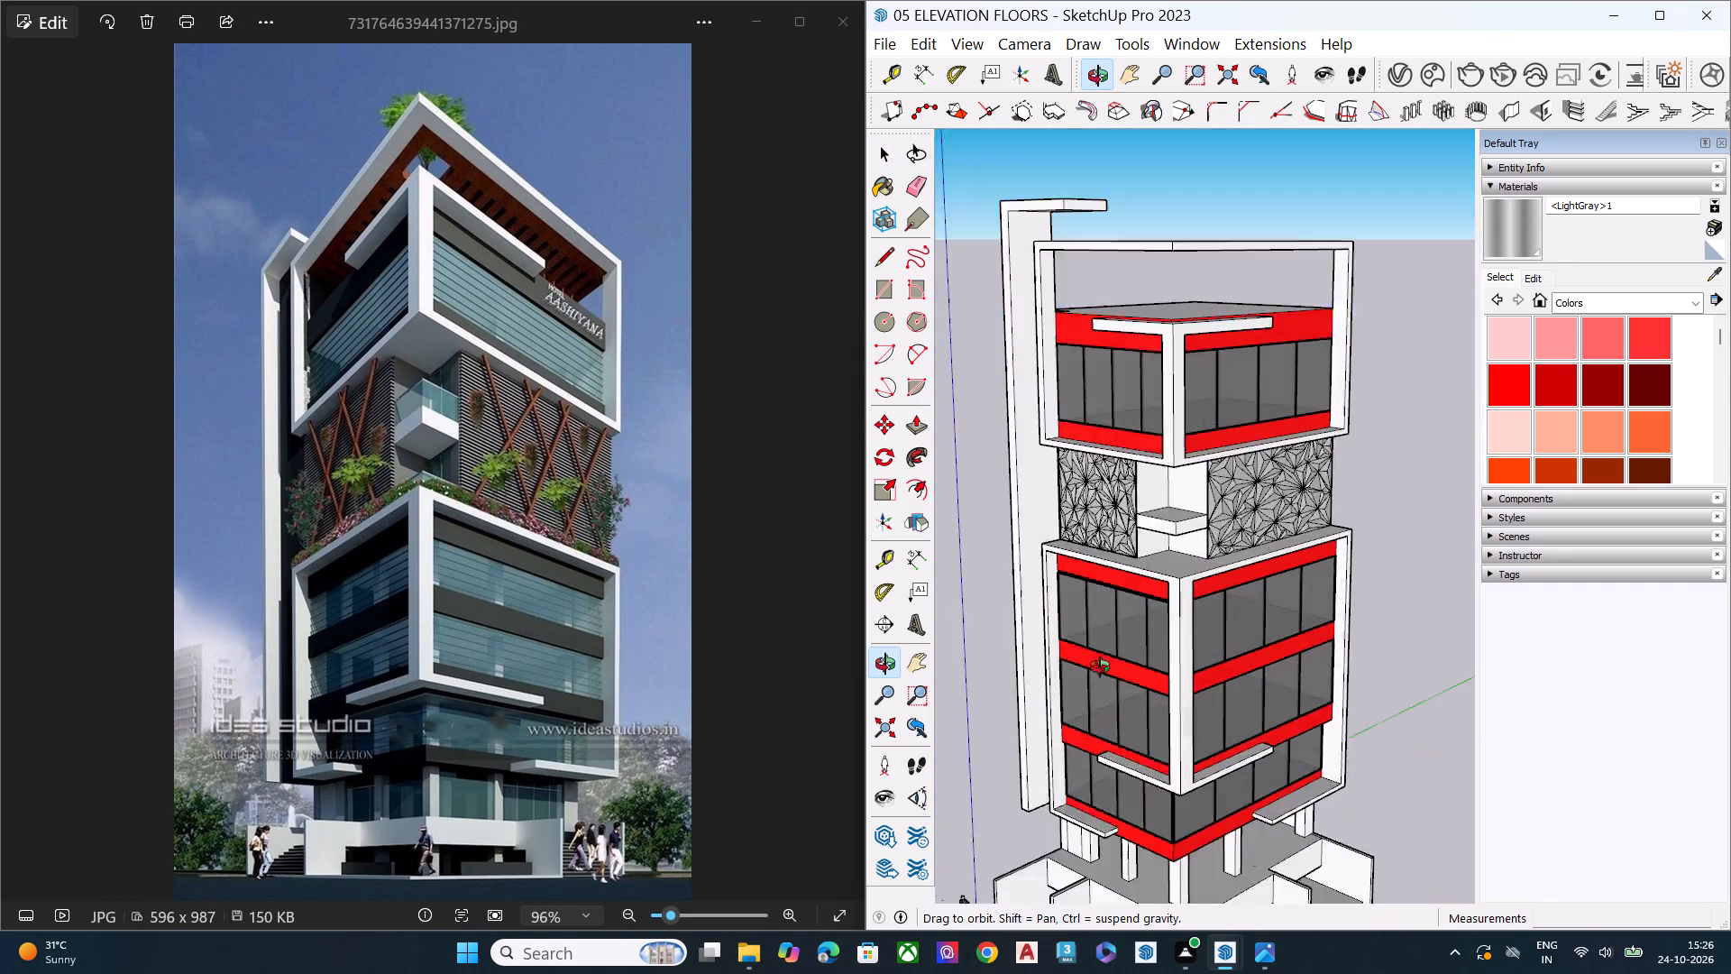
pyautogui.moveTo(1100, 666); pyautogui.dragTo(1067, 598, button='middle')
pyautogui.scroll(1, 1094, 411)
pyautogui.scroll(1, 1094, 579)
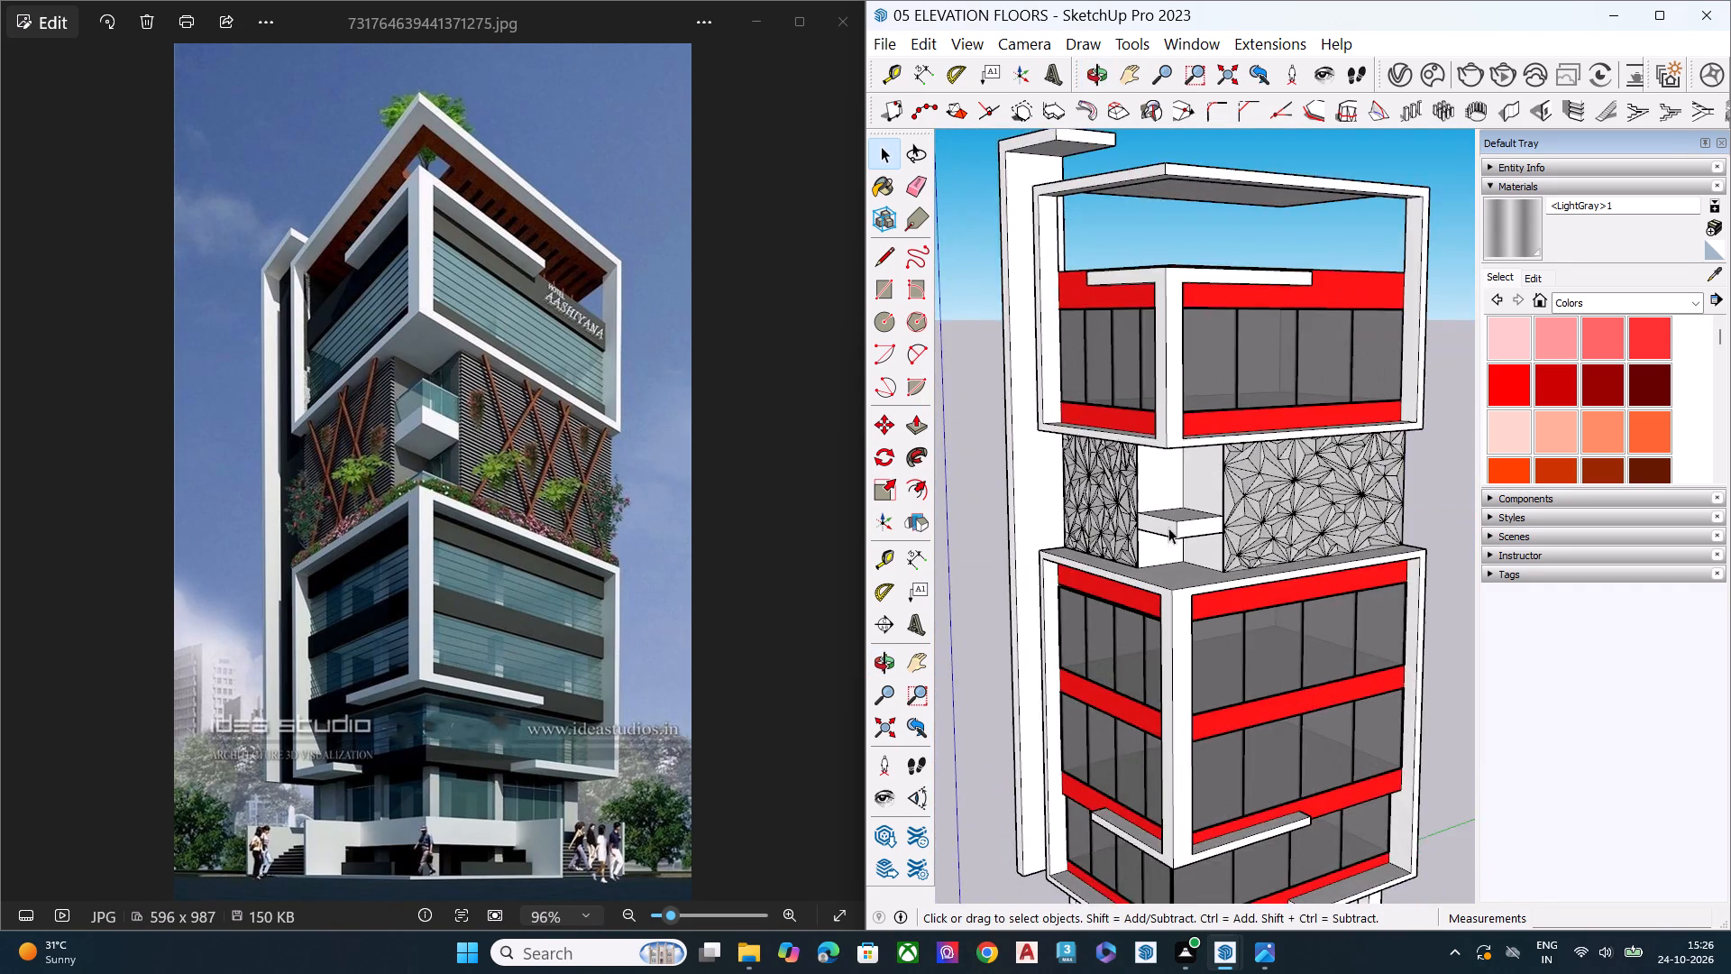
pyautogui.scroll(-7, 1169, 528)
pyautogui.moveTo(1144, 694); pyautogui.dragTo(1159, 535, button='middle')
pyautogui.scroll(8, 1197, 742)
pyautogui.scroll(-4, 1174, 793)
pyautogui.scroll(1, 1156, 782)
pyautogui.scroll(-2, 1156, 782)
pyautogui.moveTo(1221, 670); pyautogui.dragTo(1287, 562, button='middle')
pyautogui.scroll(1, 1250, 579)
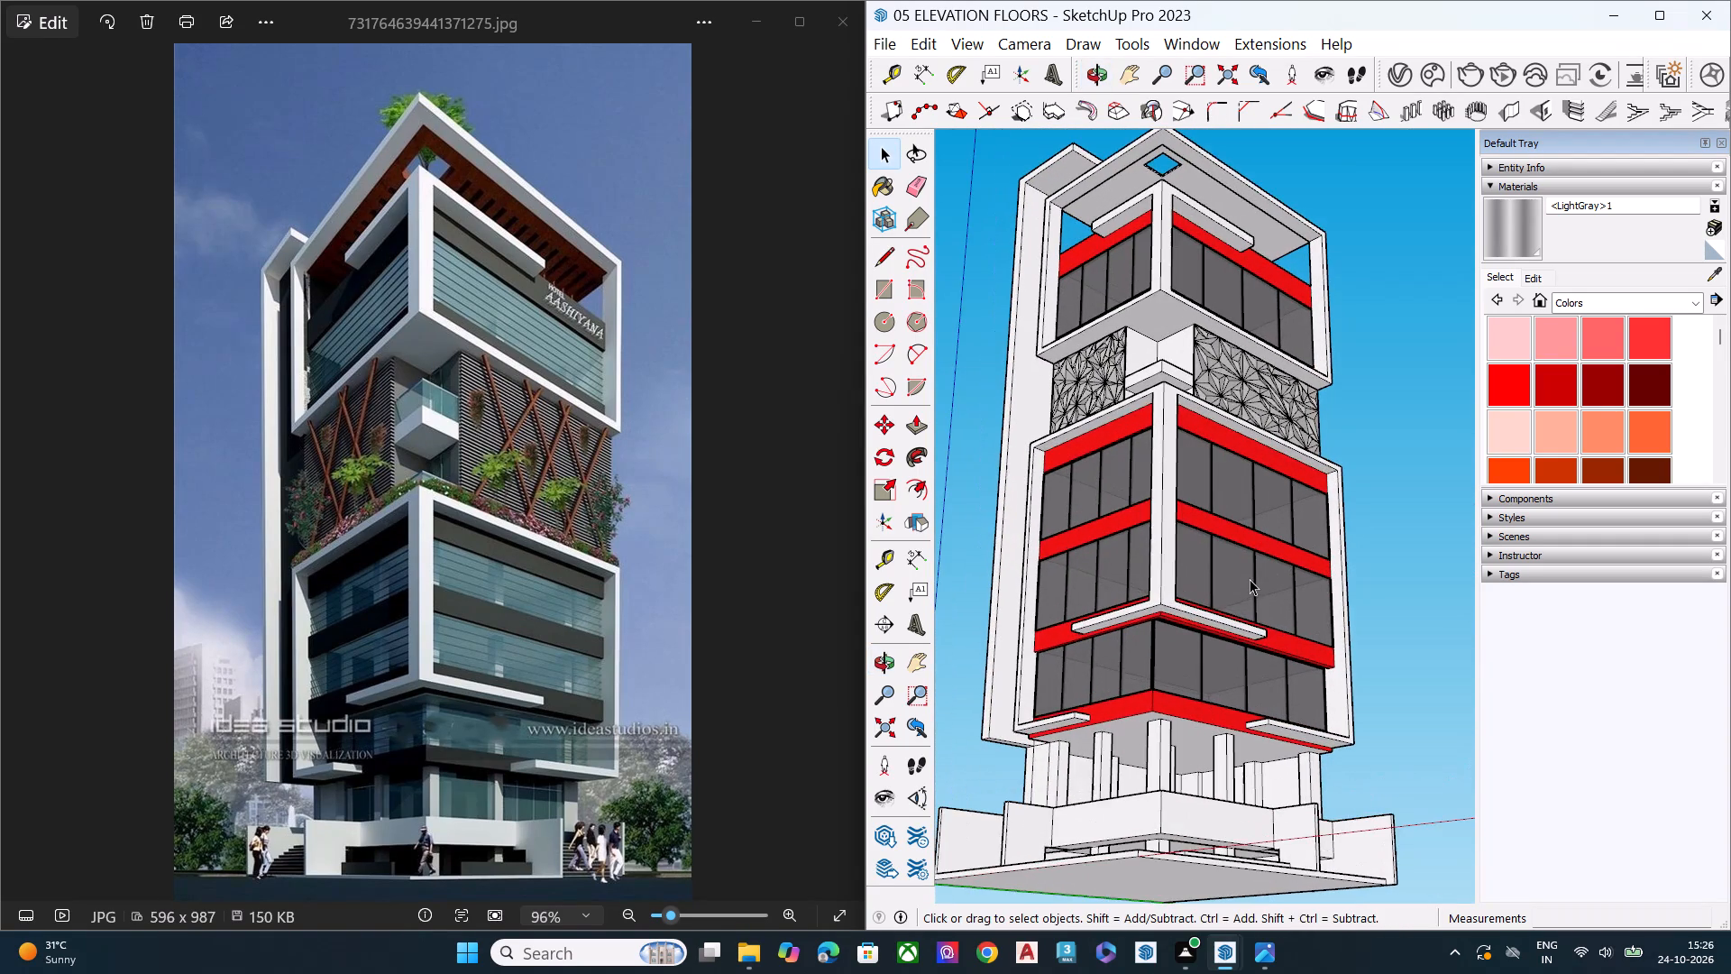
pyautogui.scroll(1, 1096, 653)
pyautogui.scroll(-2, 529, 486)
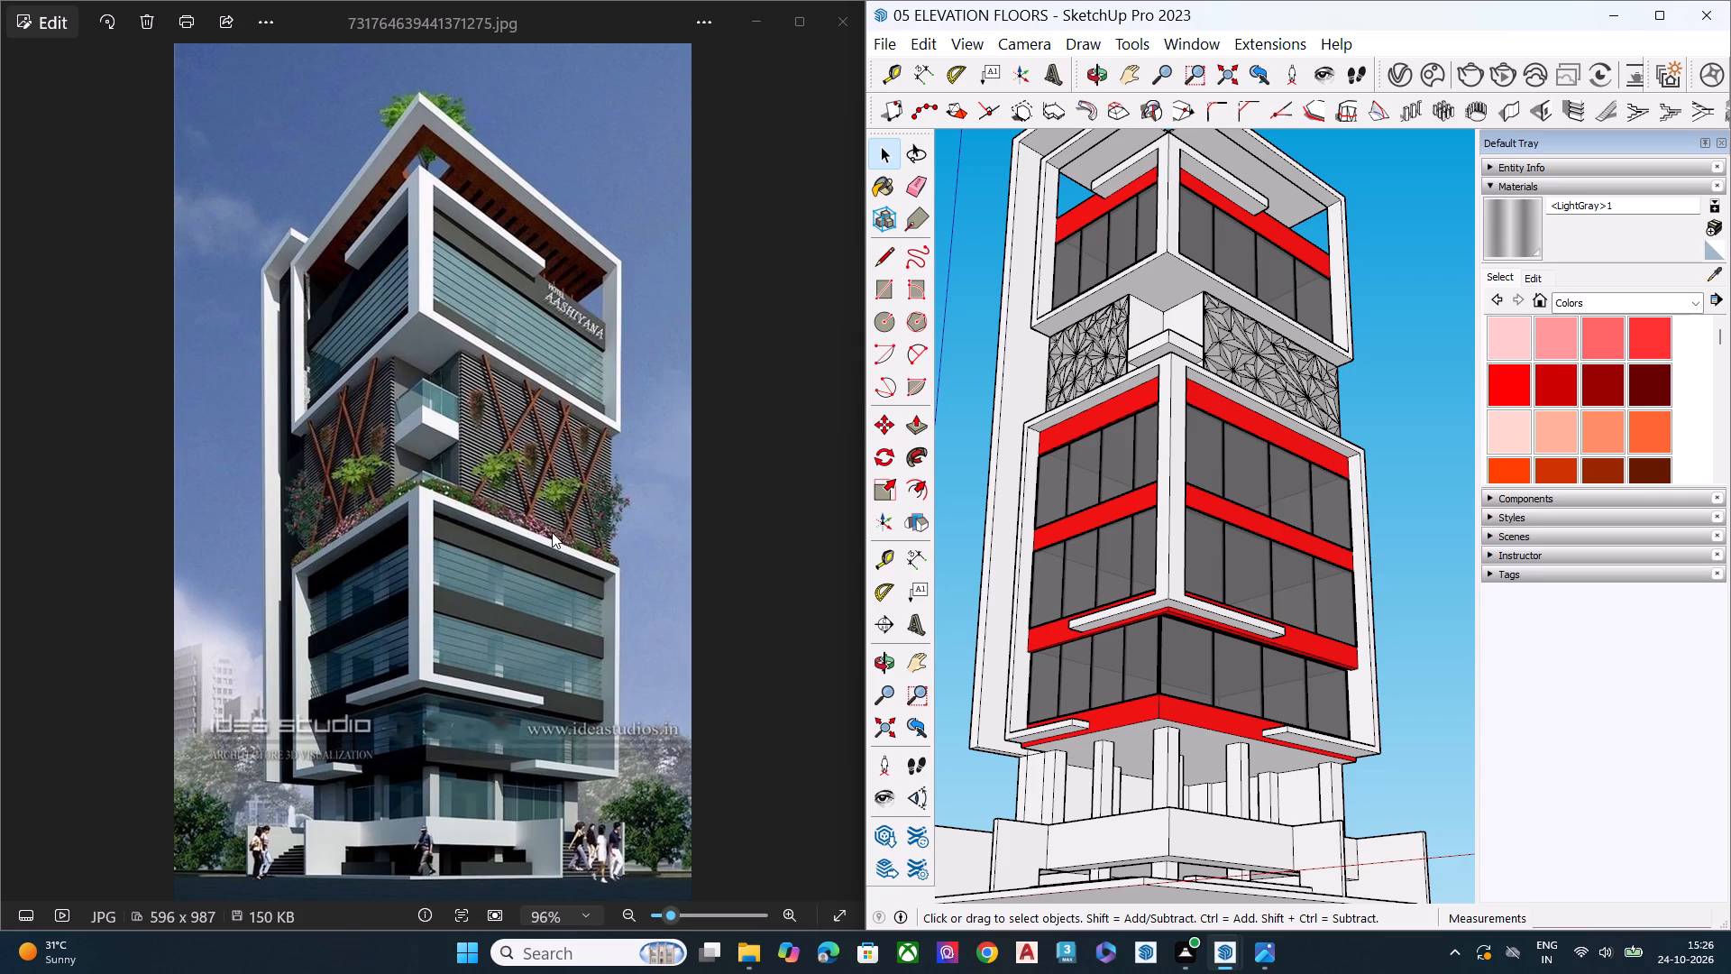
pyautogui.scroll(-2, 1050, 463)
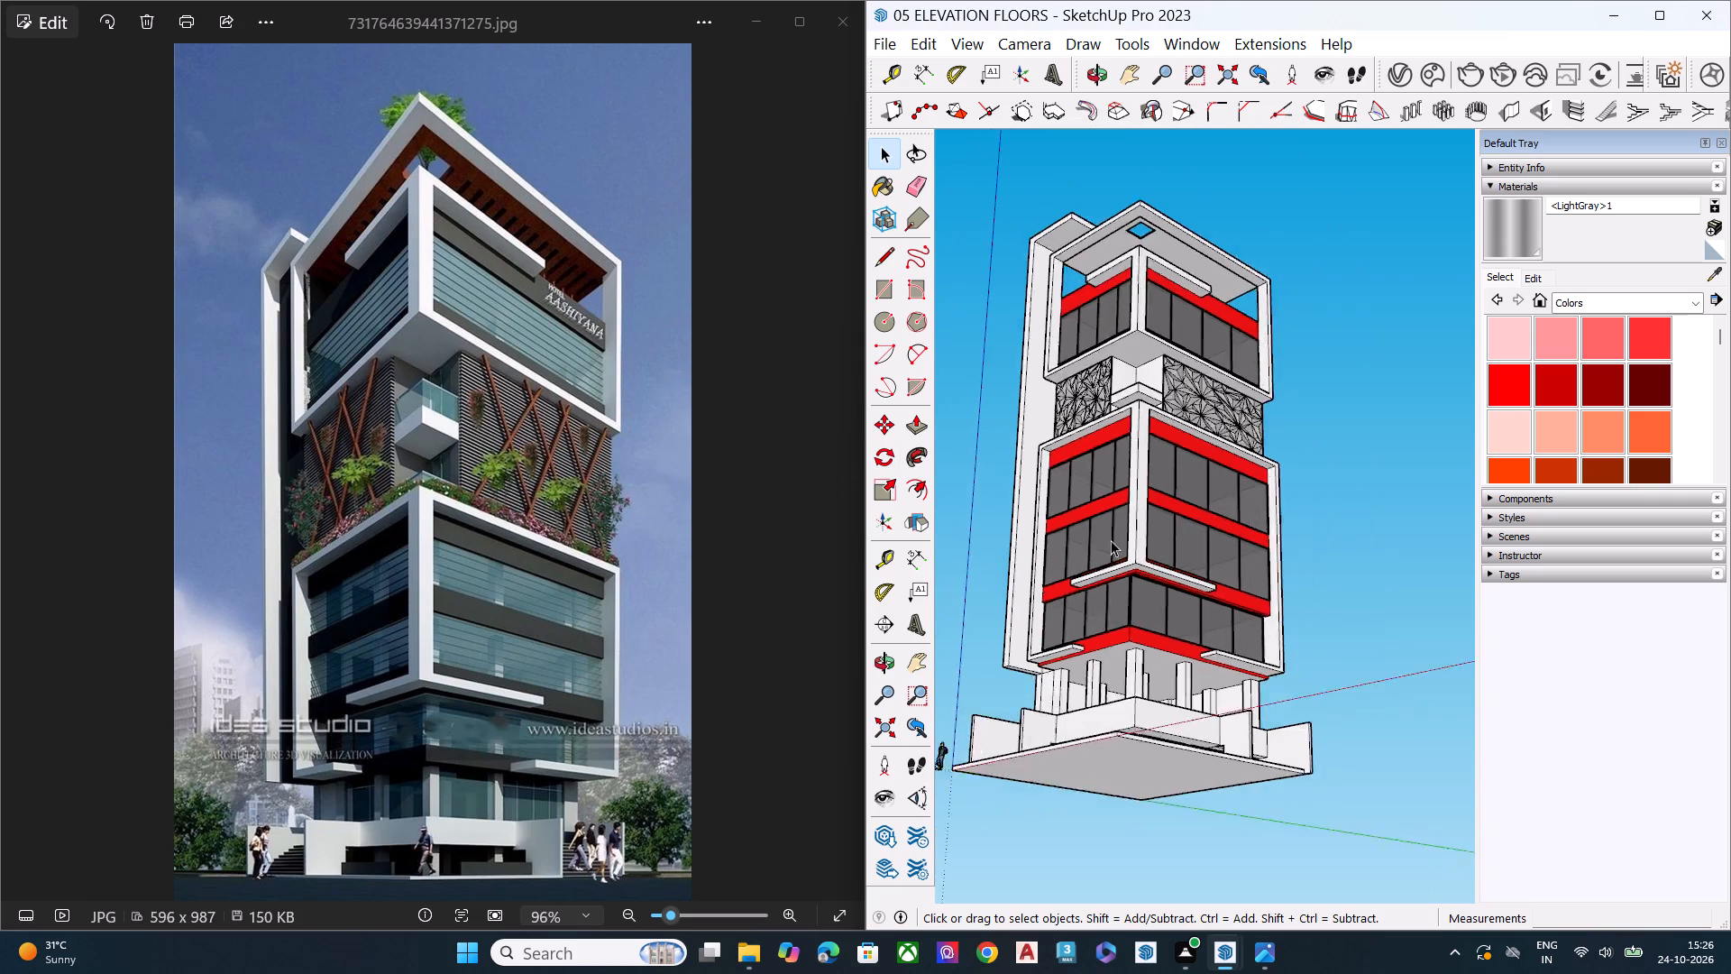
pyautogui.scroll(-5, 1111, 540)
pyautogui.moveTo(1168, 511); pyautogui.dragTo(1164, 694, button='middle')
pyautogui.scroll(2, 1155, 667)
pyautogui.scroll(-2, 1151, 515)
pyautogui.scroll(5, 1154, 503)
pyautogui.scroll(-7, 1169, 524)
pyautogui.moveTo(1198, 564); pyautogui.dragTo(1127, 550, button='middle')
pyautogui.scroll(1, 1153, 486)
pyautogui.scroll(-1, 1162, 473)
pyautogui.scroll(4, 1165, 467)
pyautogui.scroll(-3, 1165, 467)
pyautogui.scroll(1, 1146, 495)
pyautogui.scroll(-4, 1144, 498)
pyautogui.press('space')
pyautogui.moveTo(1255, 517); pyautogui.dragTo(1353, 475, button='middle')
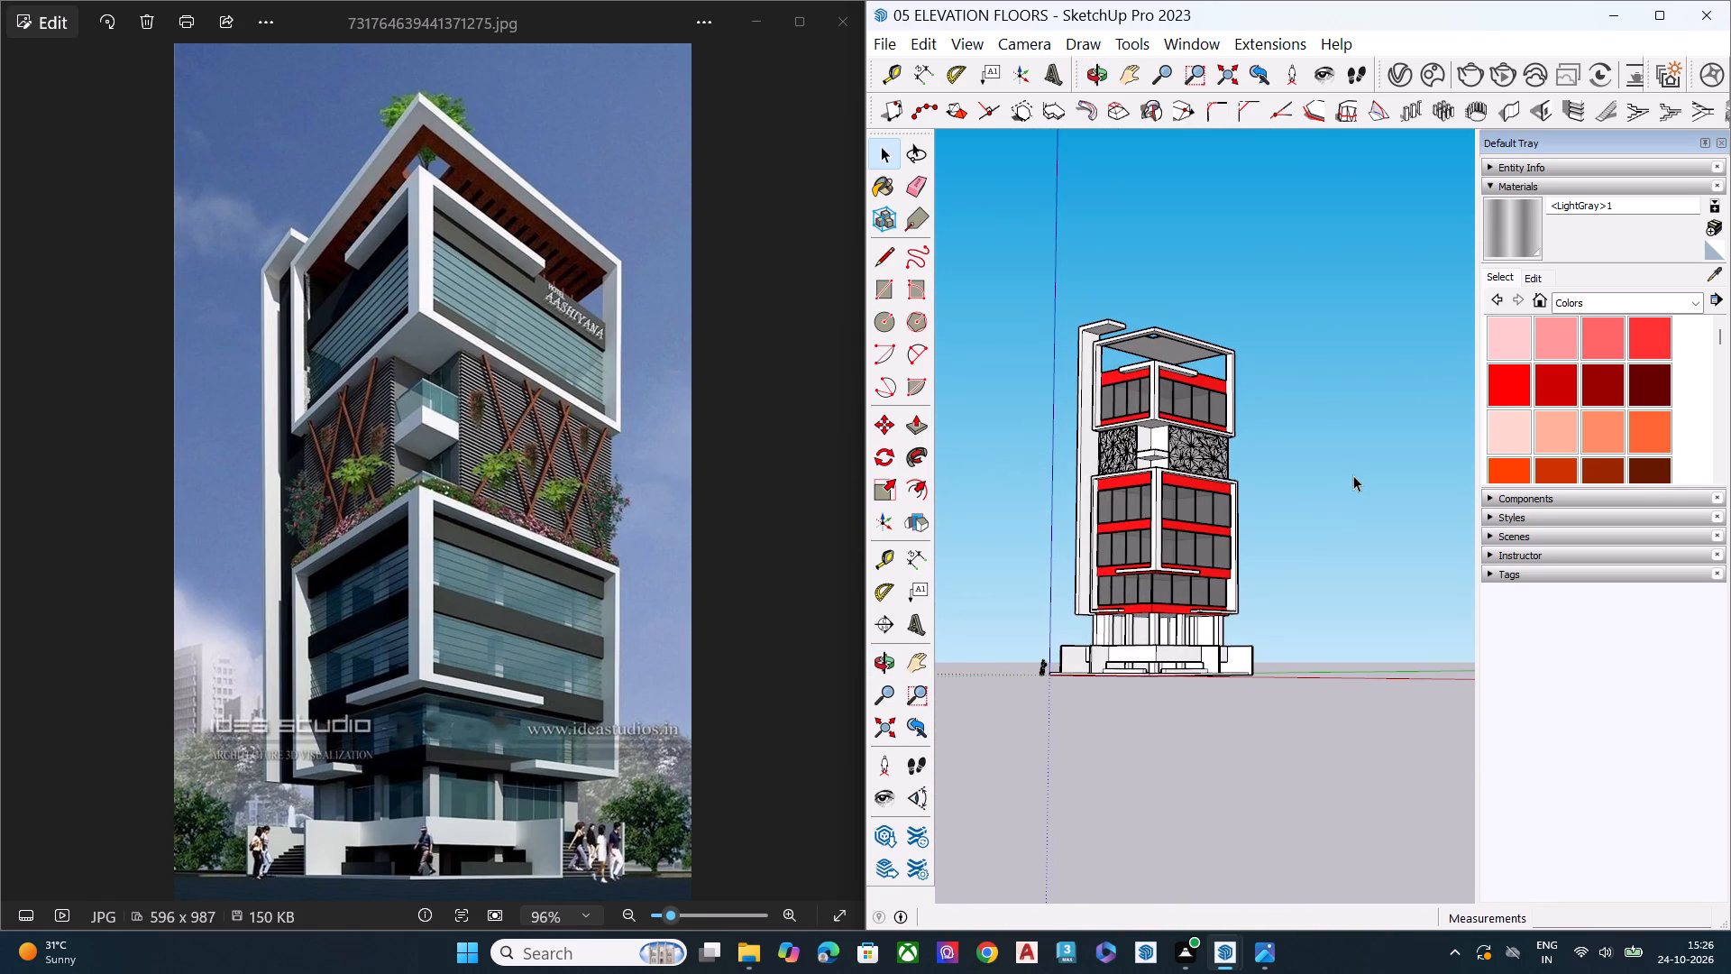
pyautogui.scroll(1, 1327, 492)
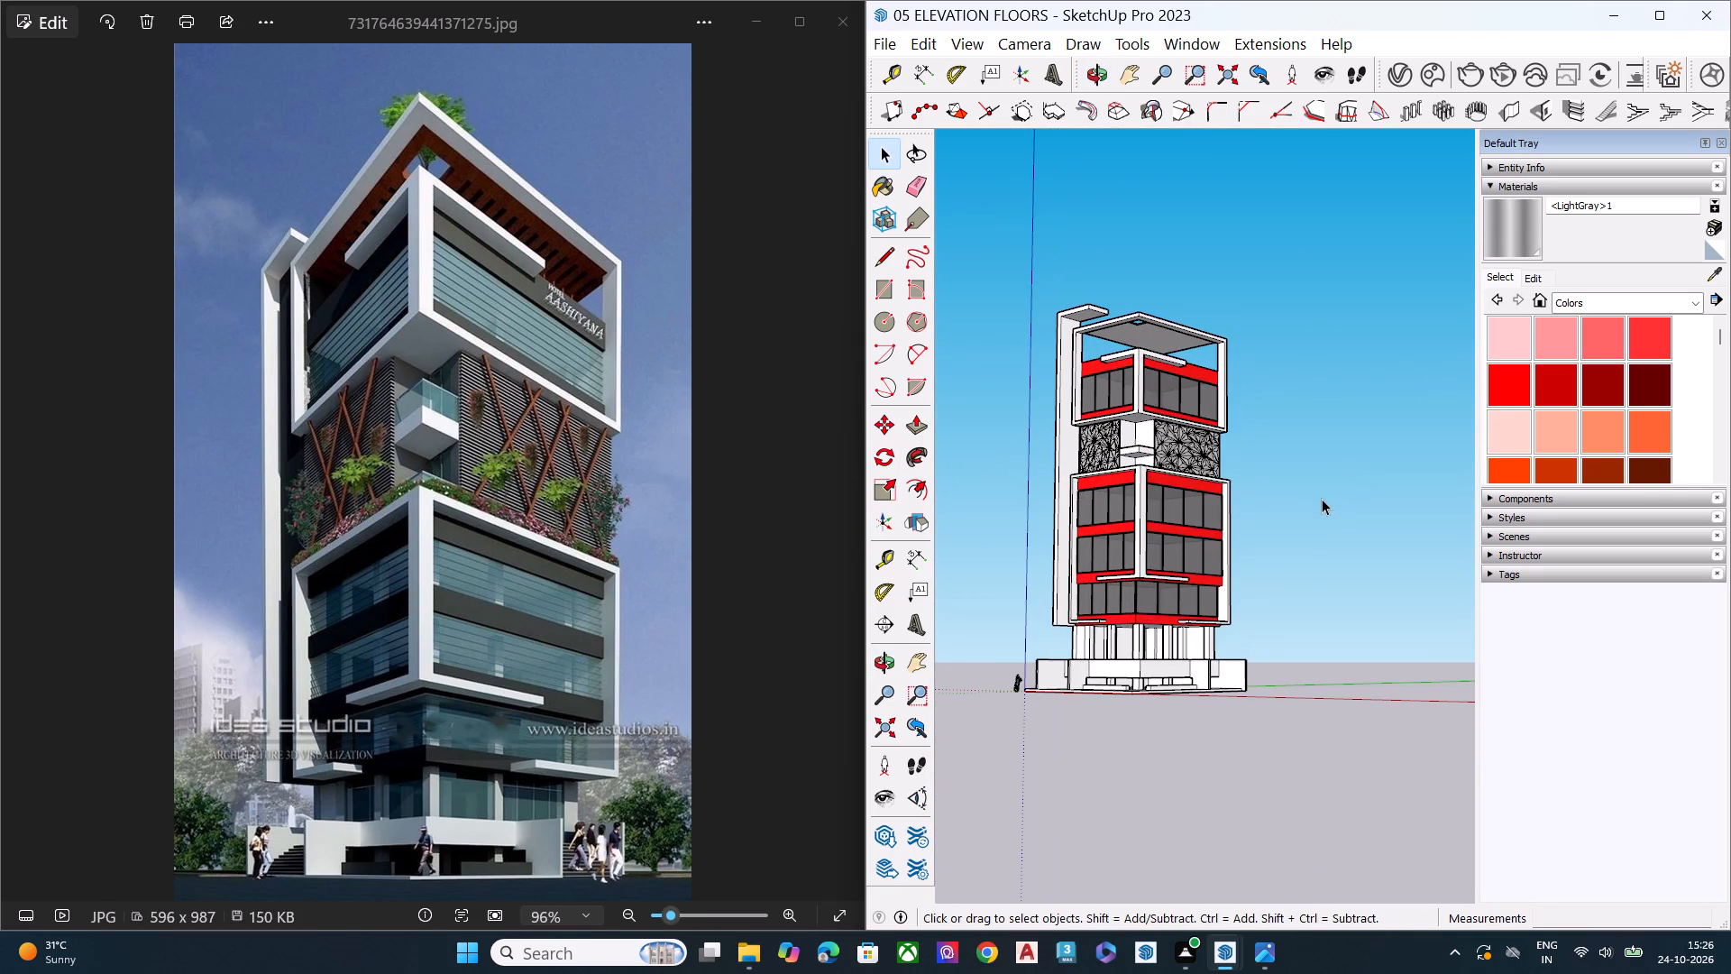
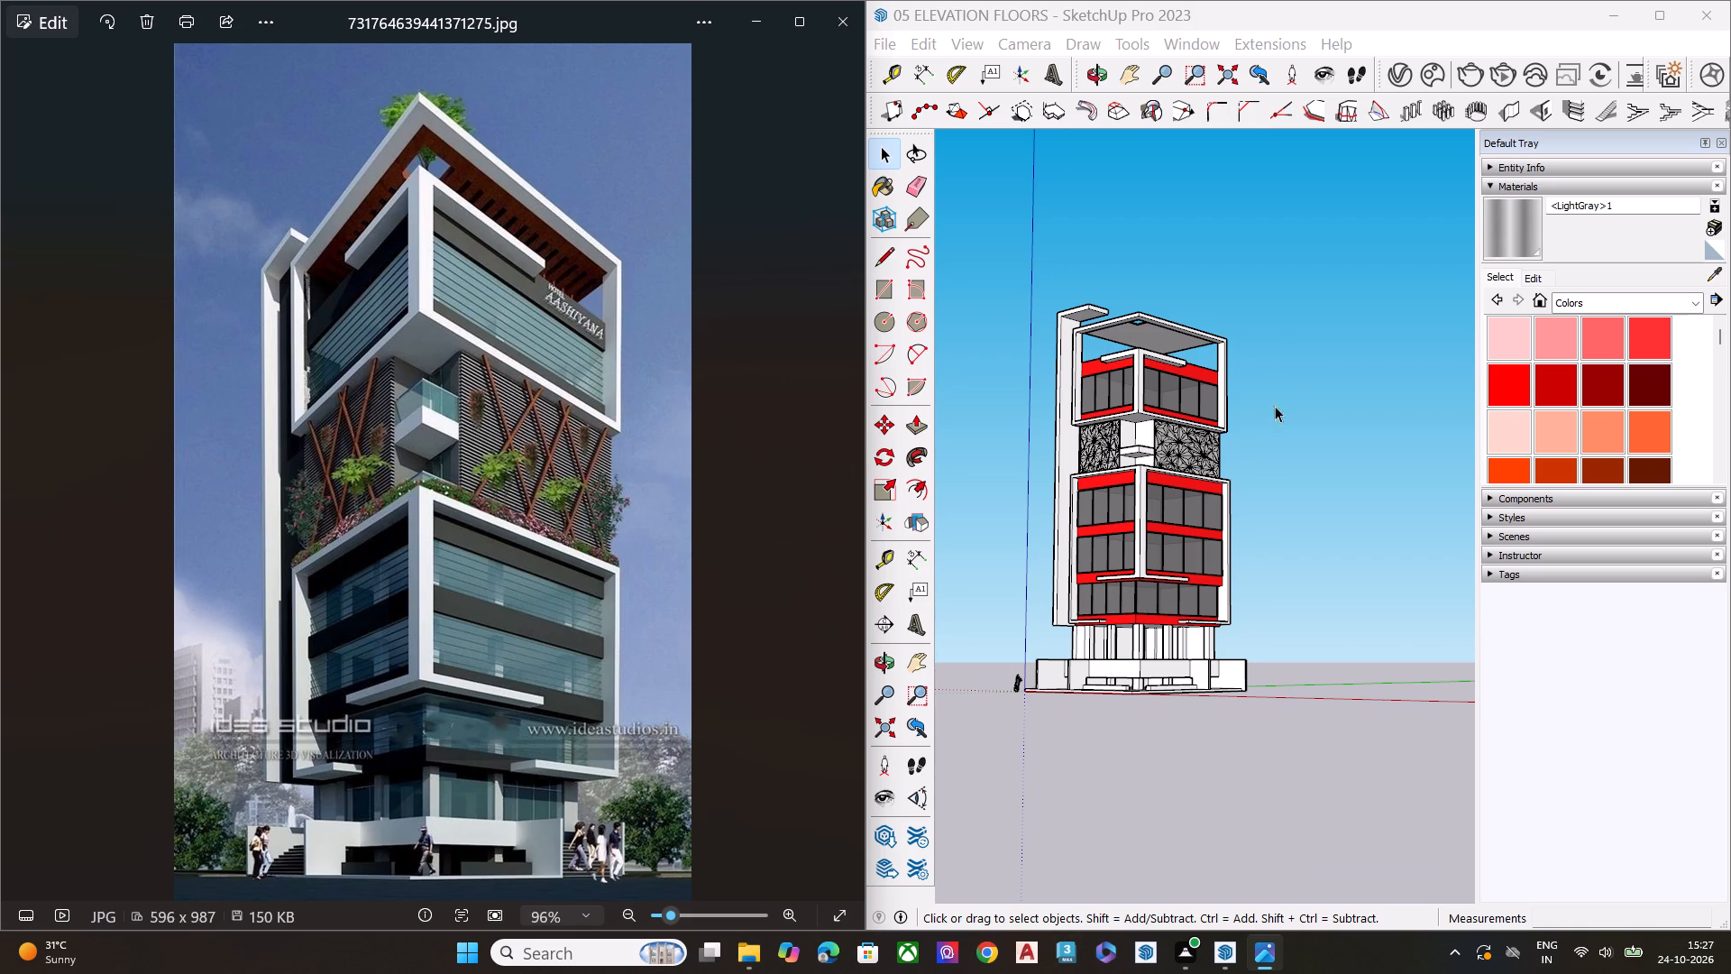
# Start a file import and look through the Downloads folder for a component to add to the tower model.
pyautogui.scroll(-5, 1268, 419)
pyautogui.moveTo(1232, 473); pyautogui.dragTo(1190, 547, button='middle')
pyautogui.scroll(4, 1190, 547)
pyautogui.press('space')
pyautogui.scroll(-1, 1161, 472)
pyautogui.scroll(4, 1161, 472)
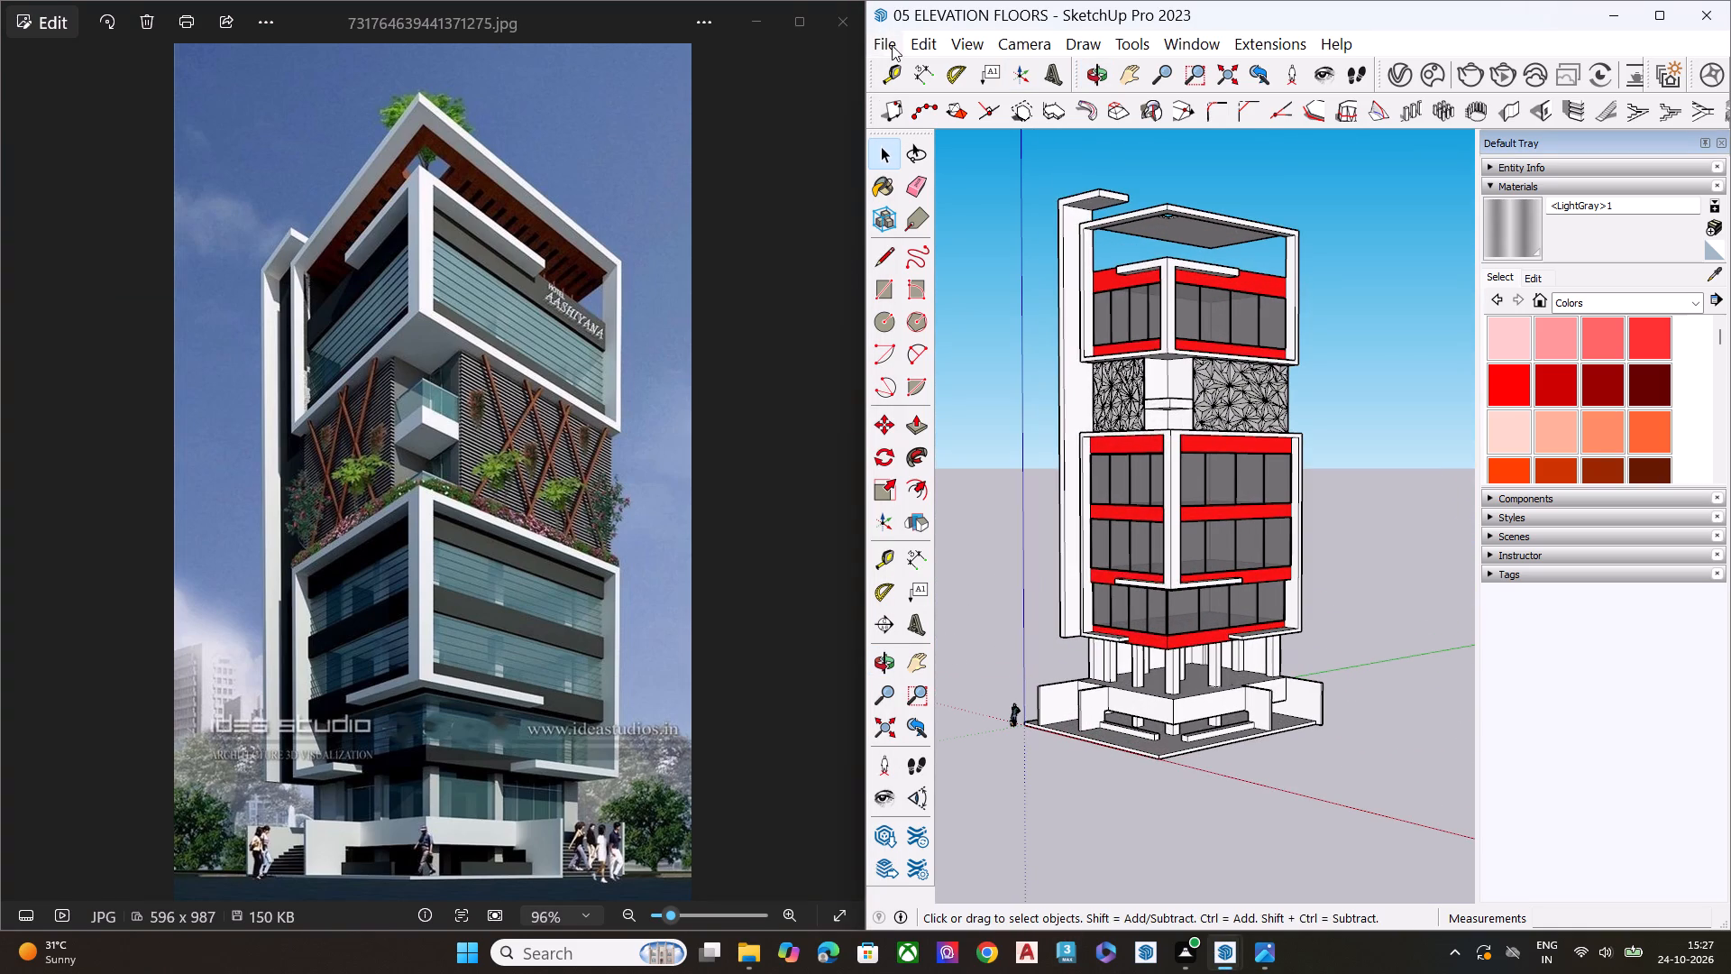
pyautogui.click(885, 50)
pyautogui.click(950, 406)
pyautogui.click(953, 429)
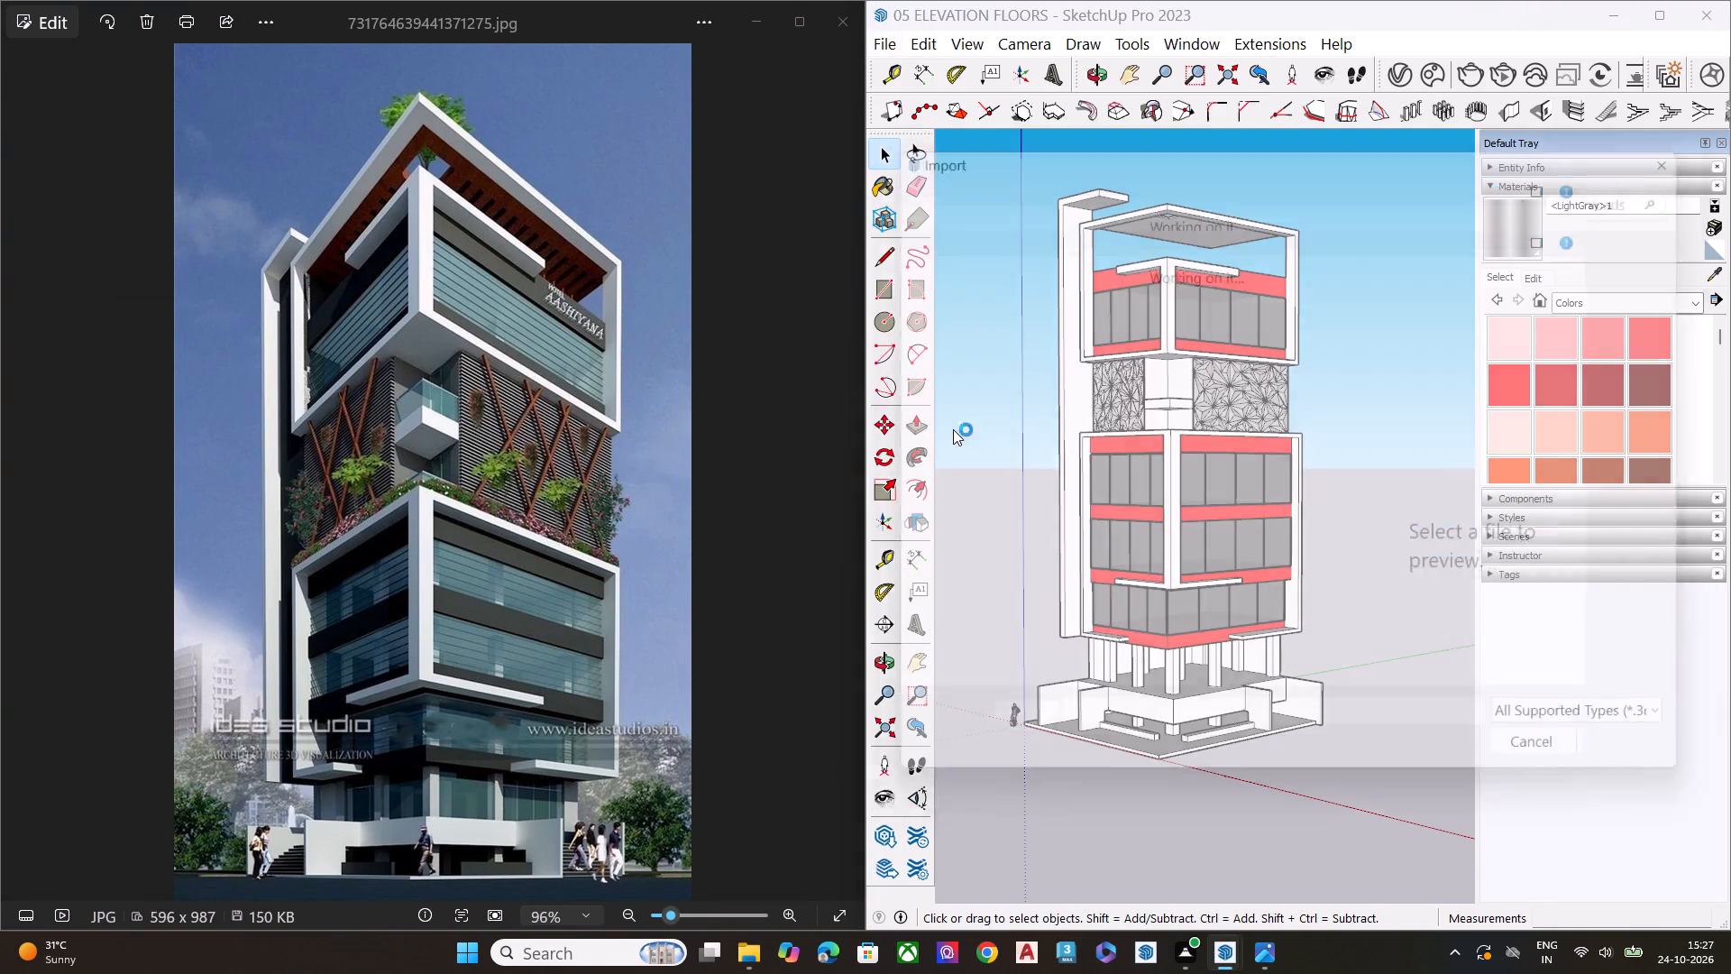
pyautogui.scroll(-3, 1279, 414)
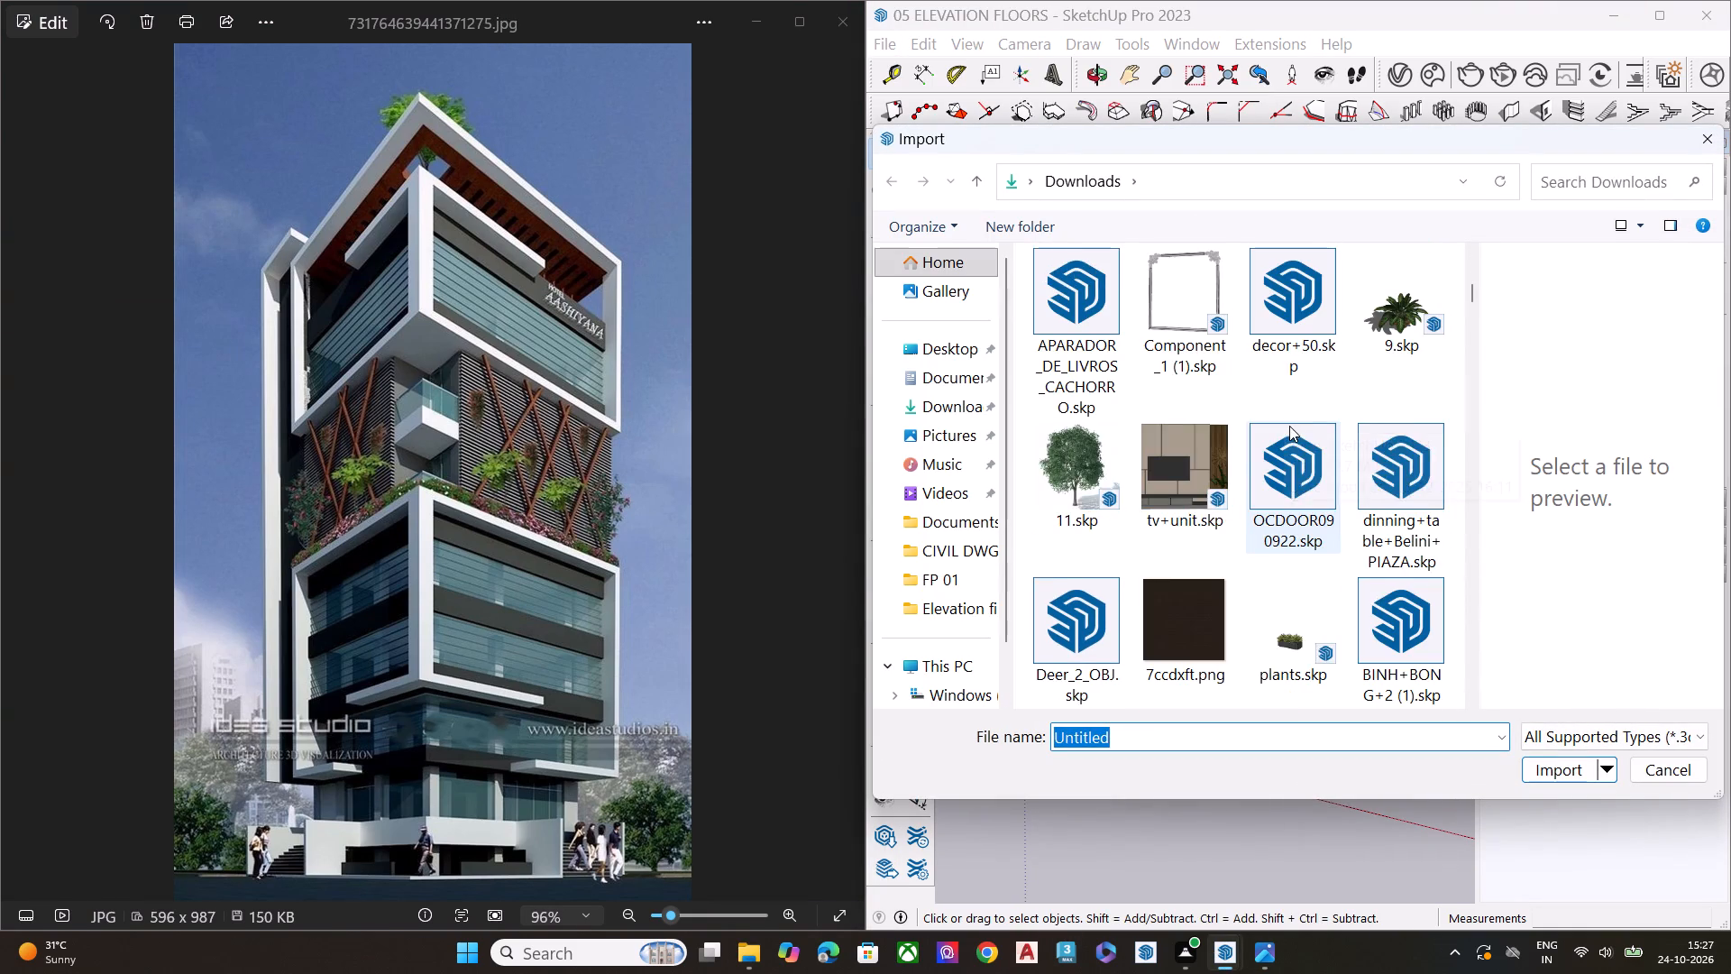
pyautogui.scroll(-3, 1289, 426)
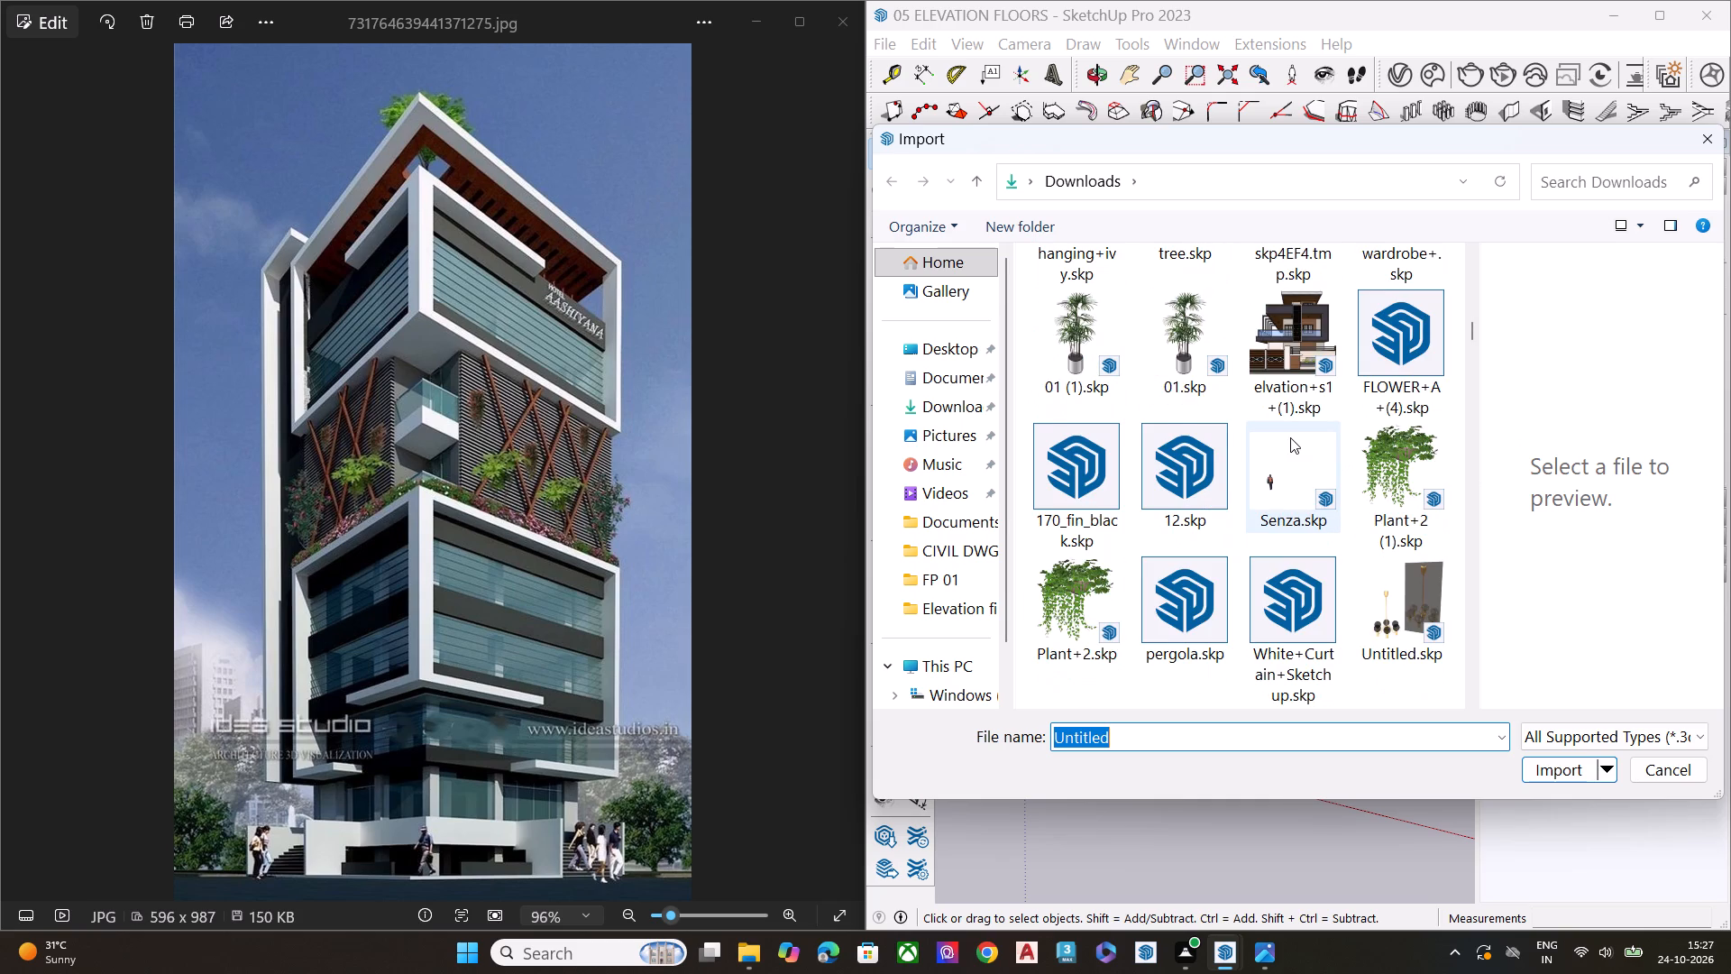
pyautogui.scroll(-1, 1290, 437)
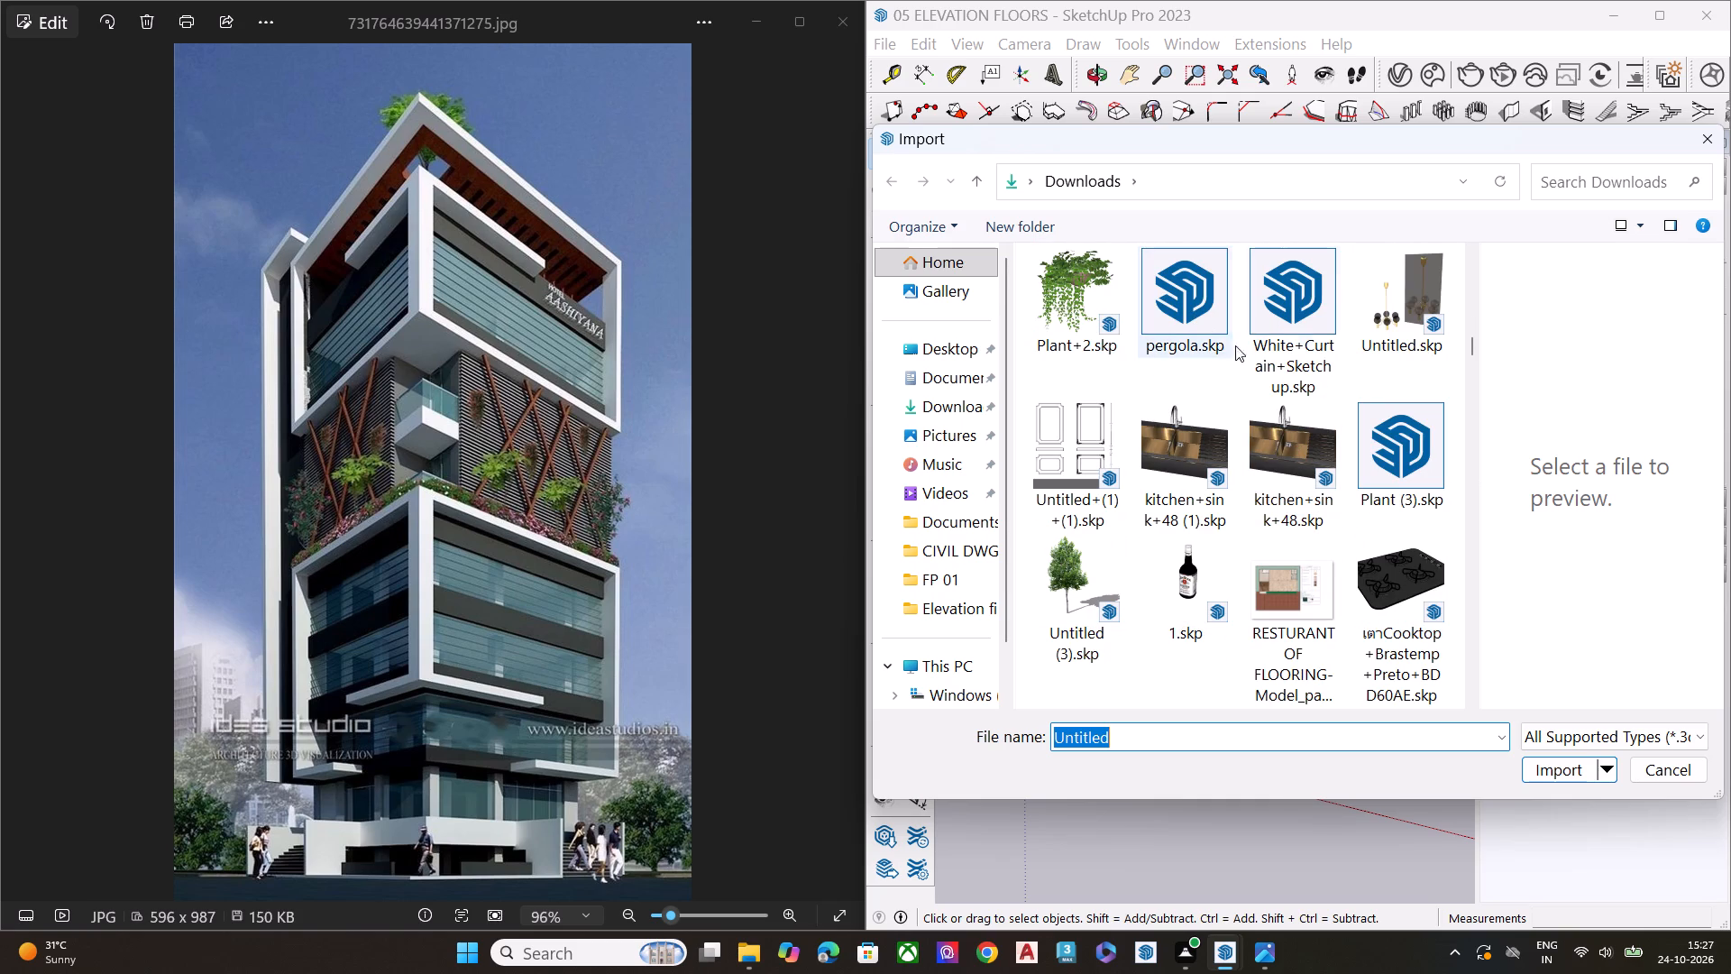
pyautogui.scroll(-2, 1363, 456)
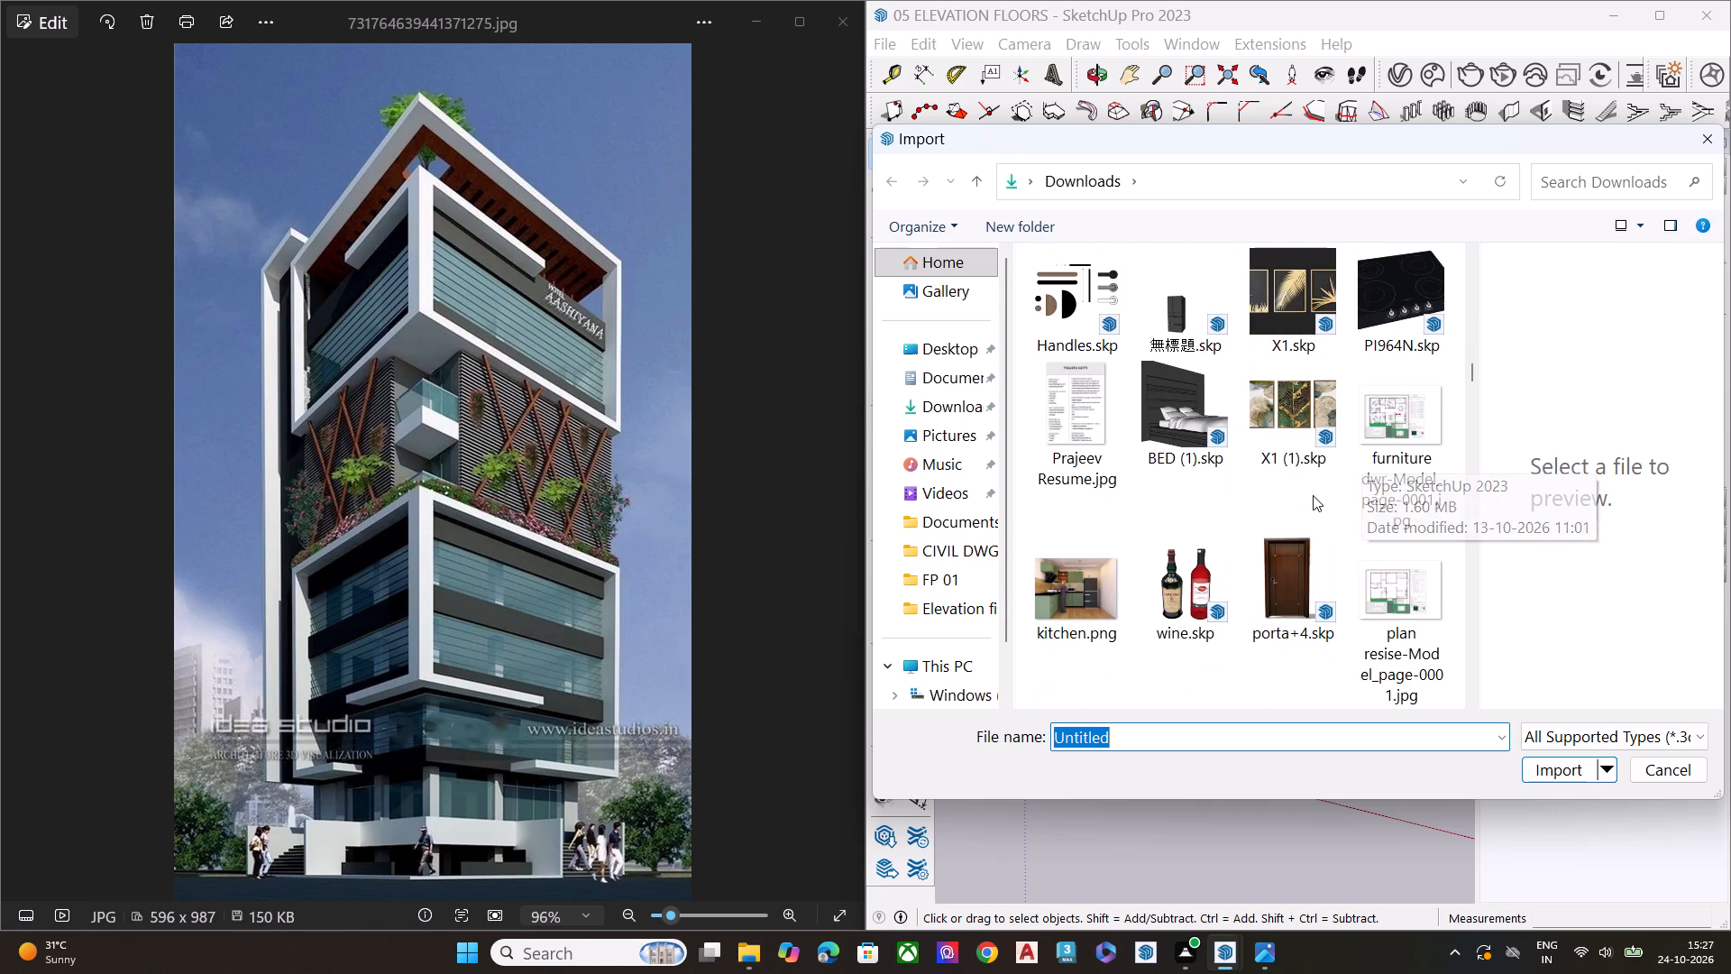
pyautogui.scroll(-3, 1312, 495)
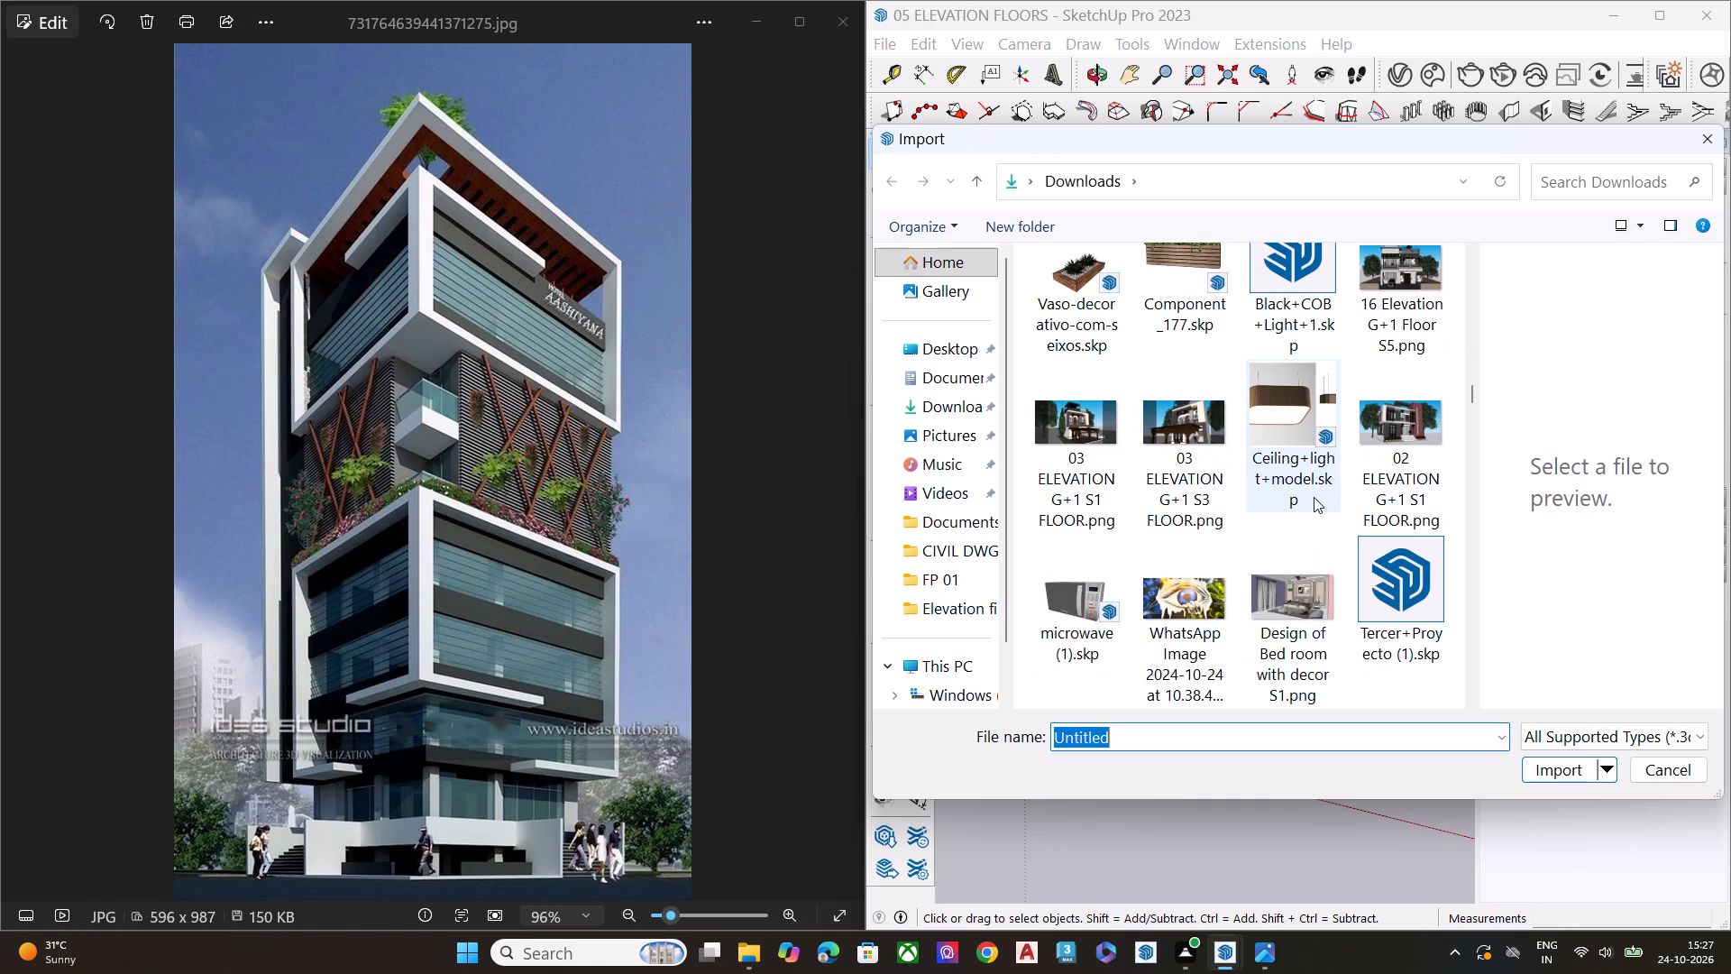
pyautogui.scroll(-2, 1314, 497)
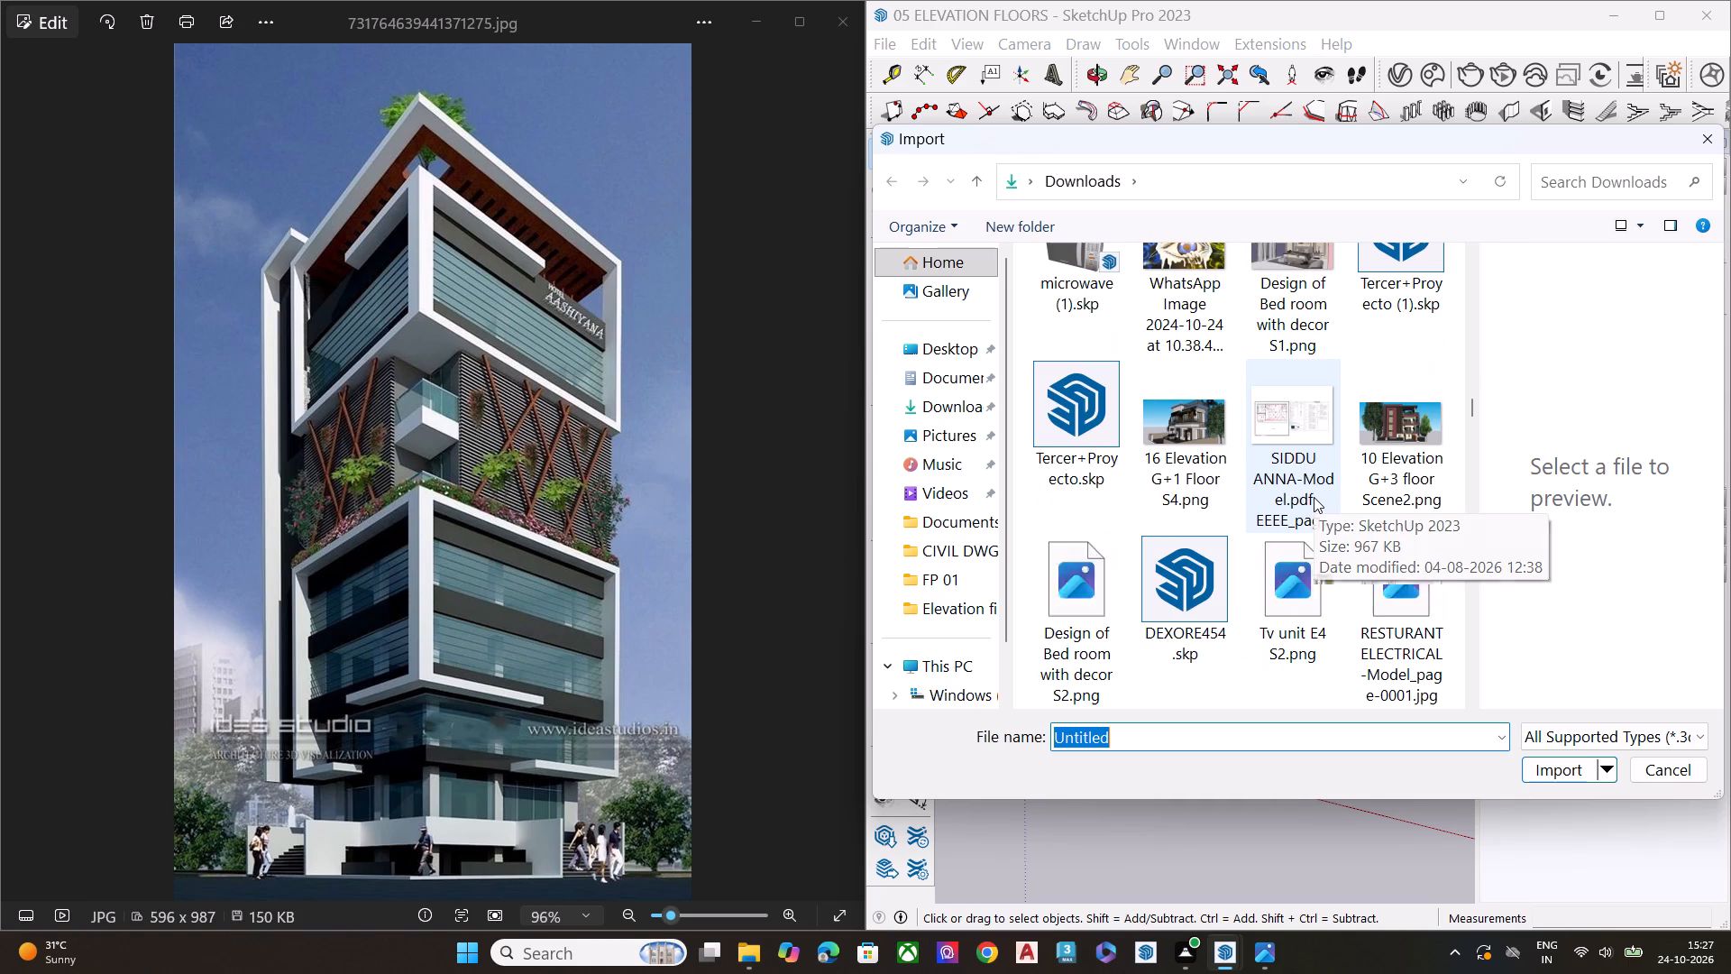
pyautogui.scroll(-1, 1313, 501)
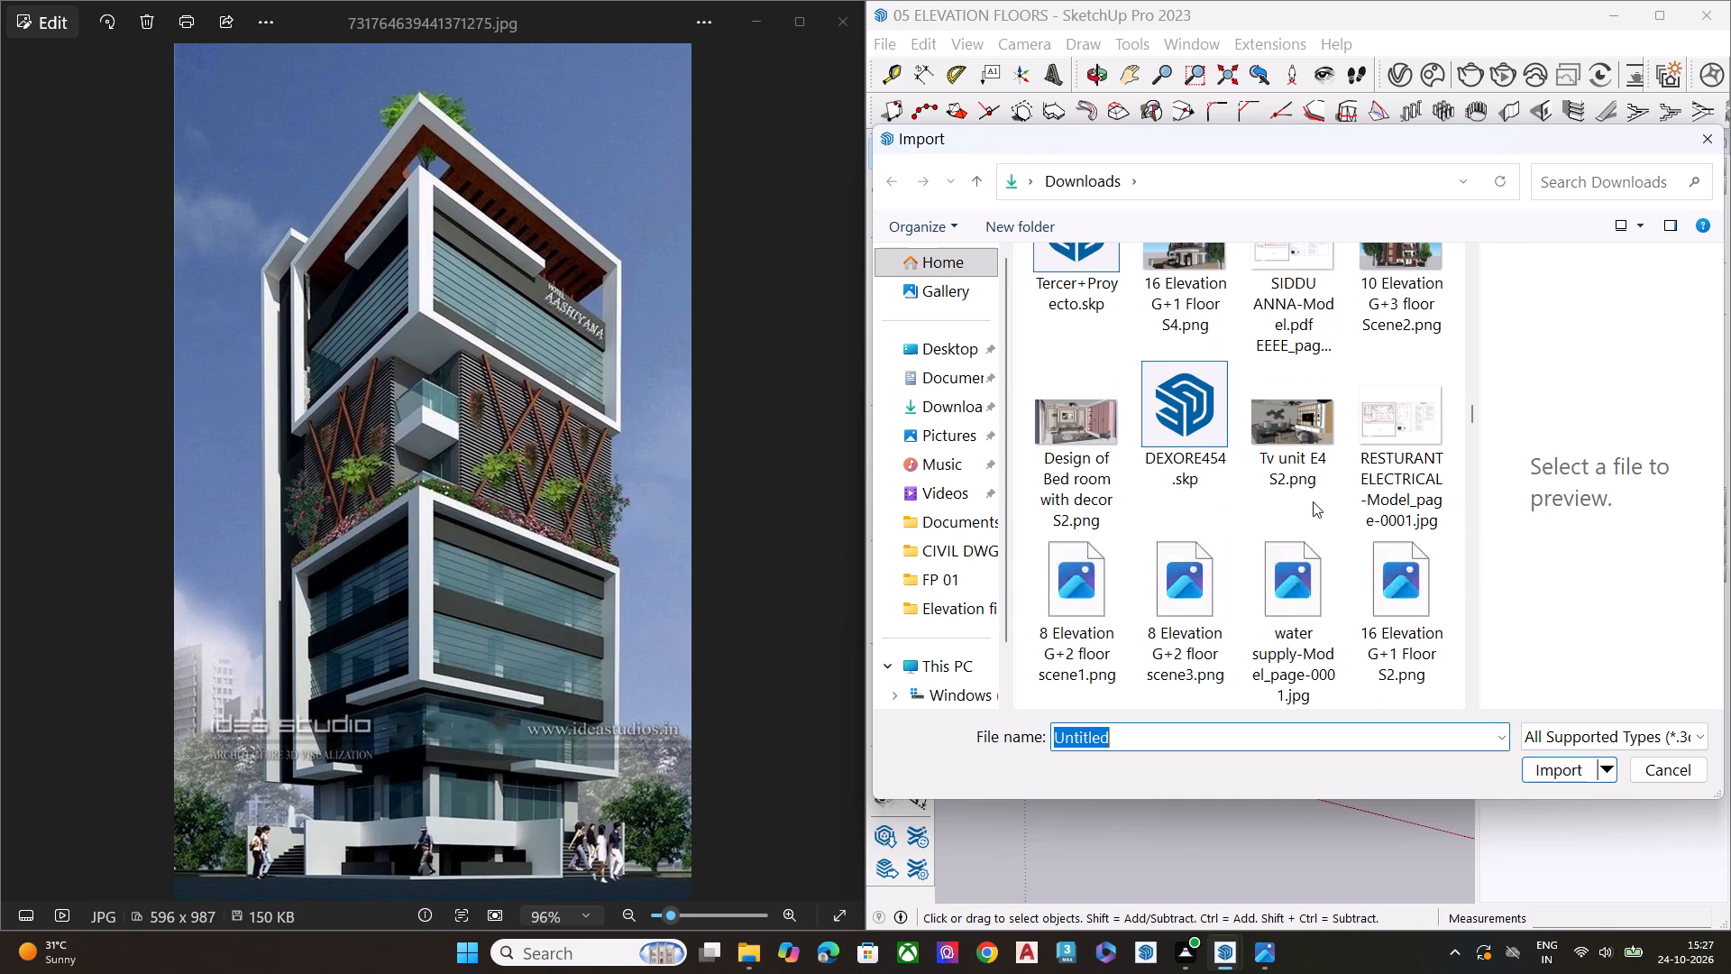
pyautogui.scroll(-4, 1312, 501)
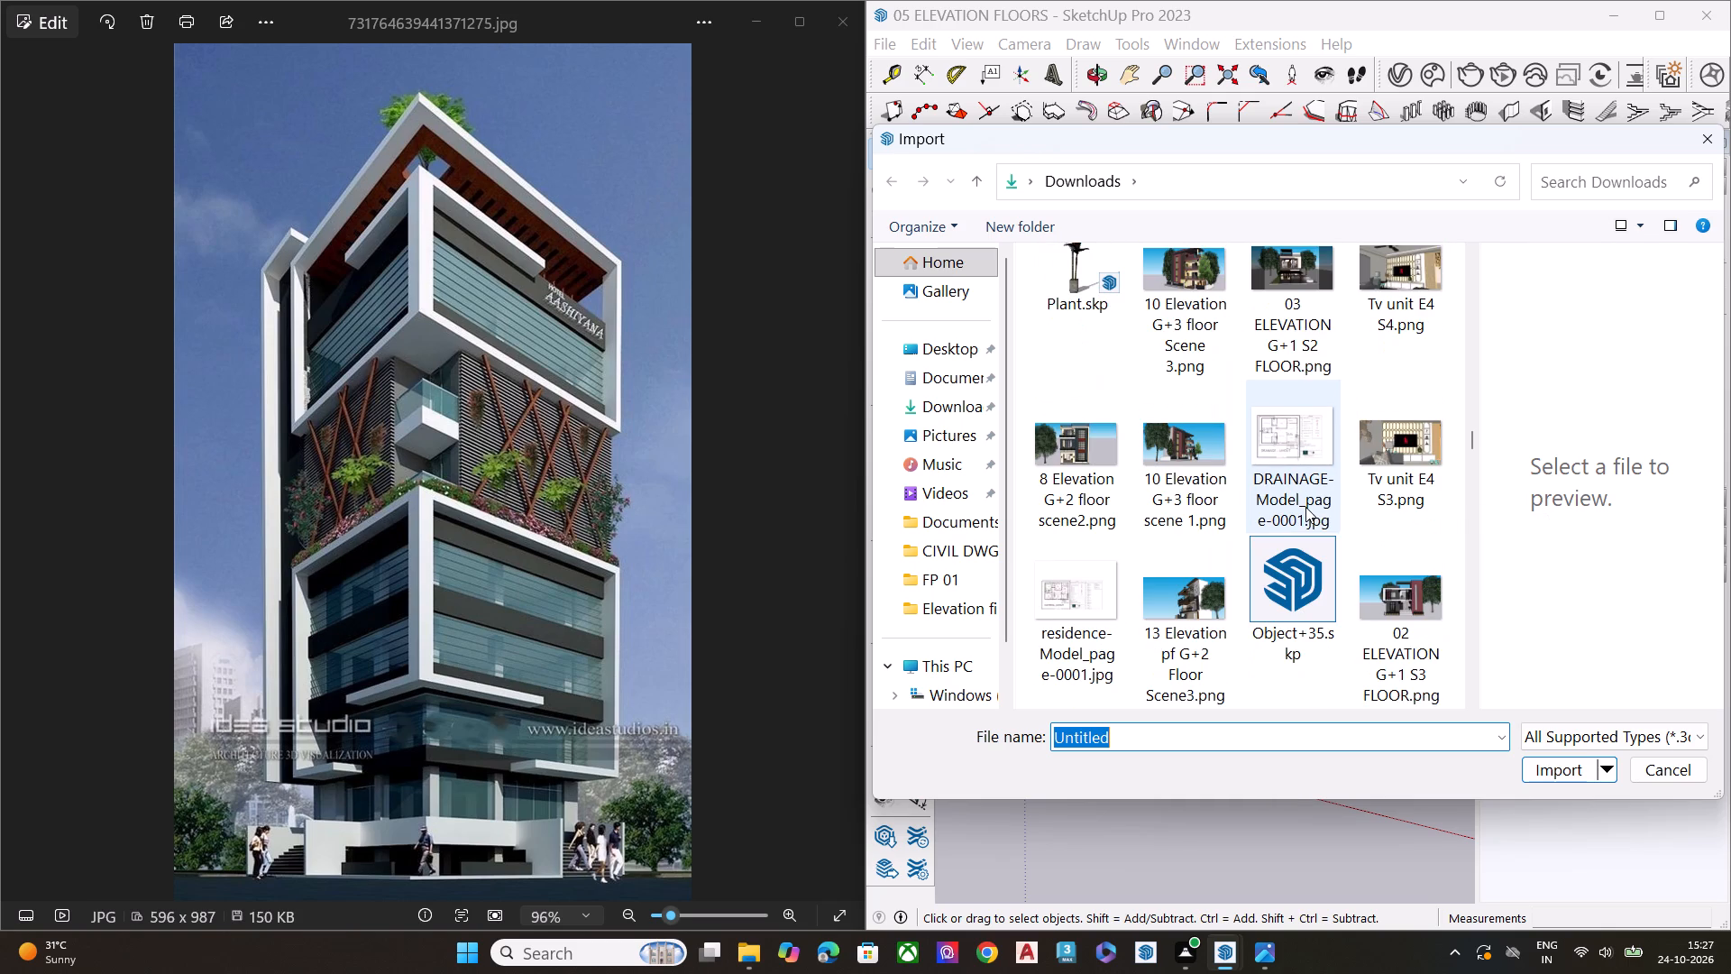
pyautogui.scroll(-1, 1305, 511)
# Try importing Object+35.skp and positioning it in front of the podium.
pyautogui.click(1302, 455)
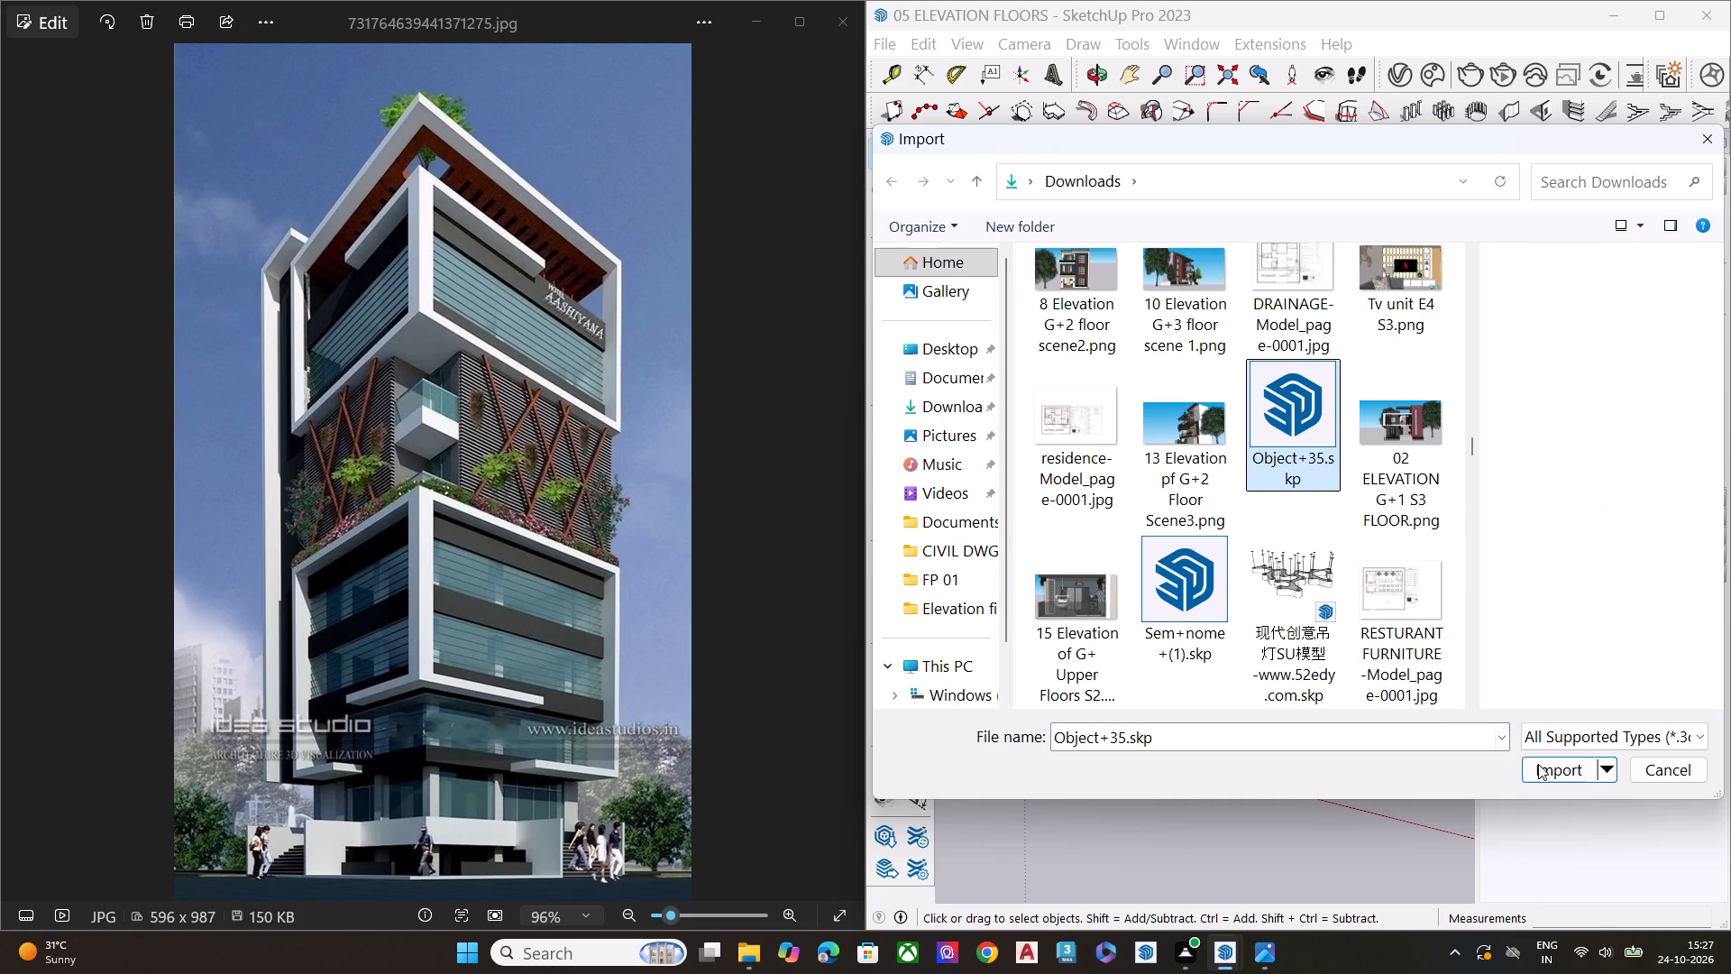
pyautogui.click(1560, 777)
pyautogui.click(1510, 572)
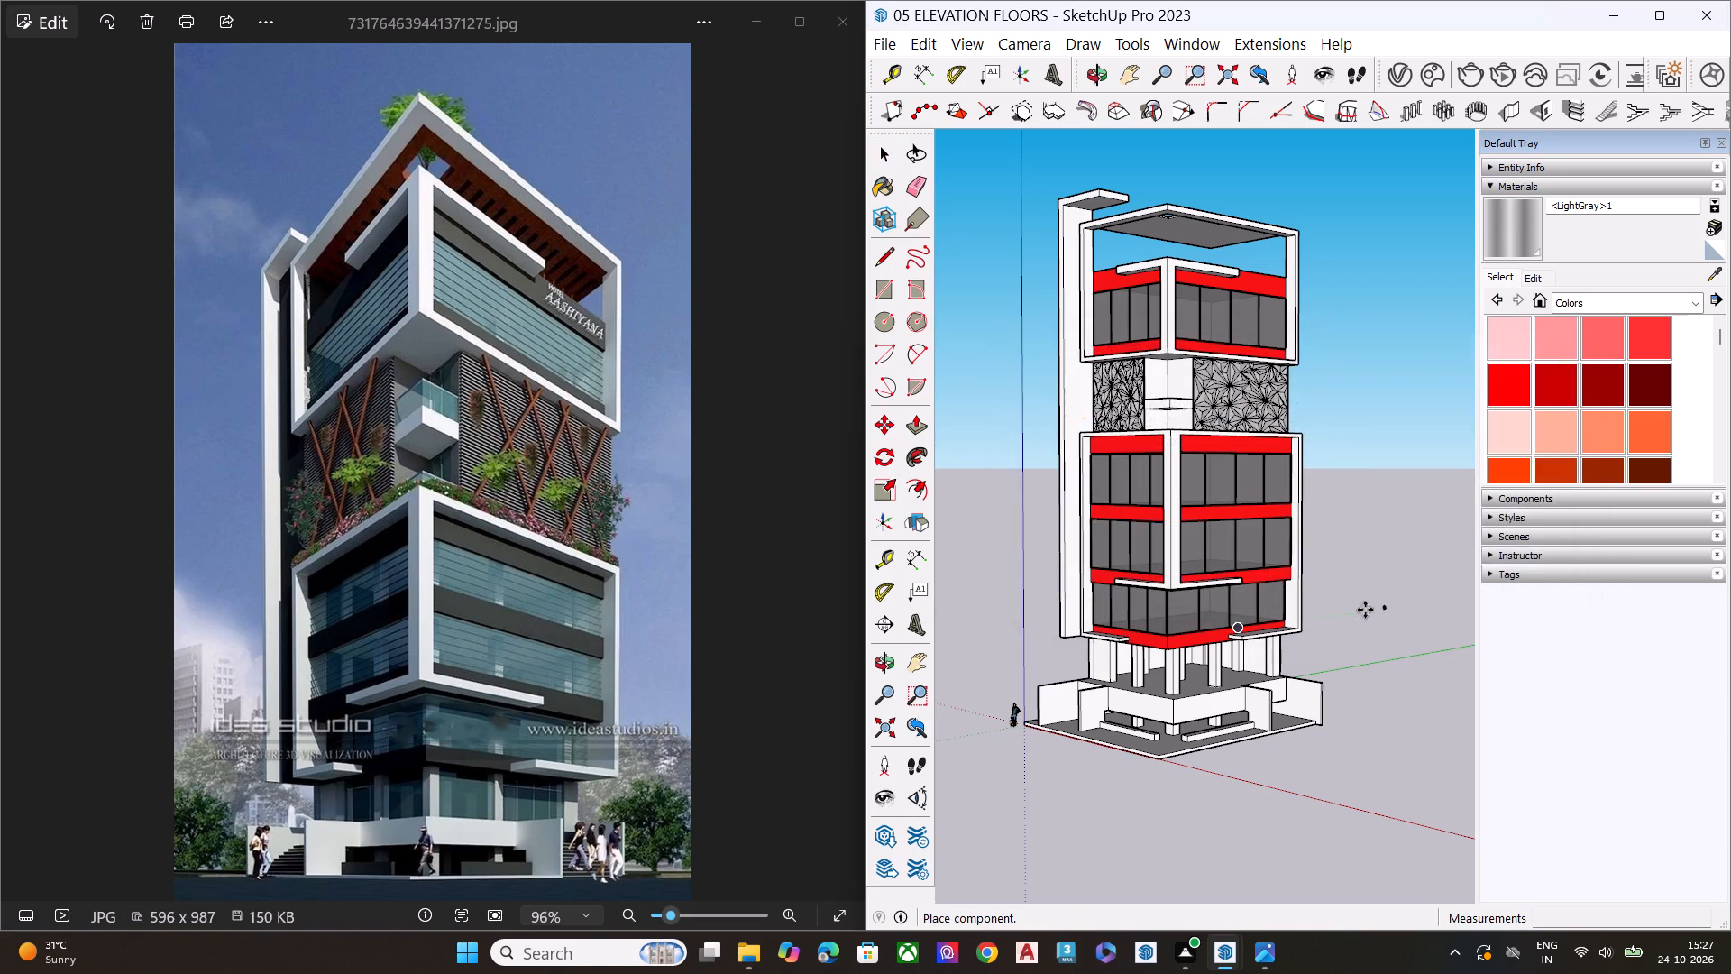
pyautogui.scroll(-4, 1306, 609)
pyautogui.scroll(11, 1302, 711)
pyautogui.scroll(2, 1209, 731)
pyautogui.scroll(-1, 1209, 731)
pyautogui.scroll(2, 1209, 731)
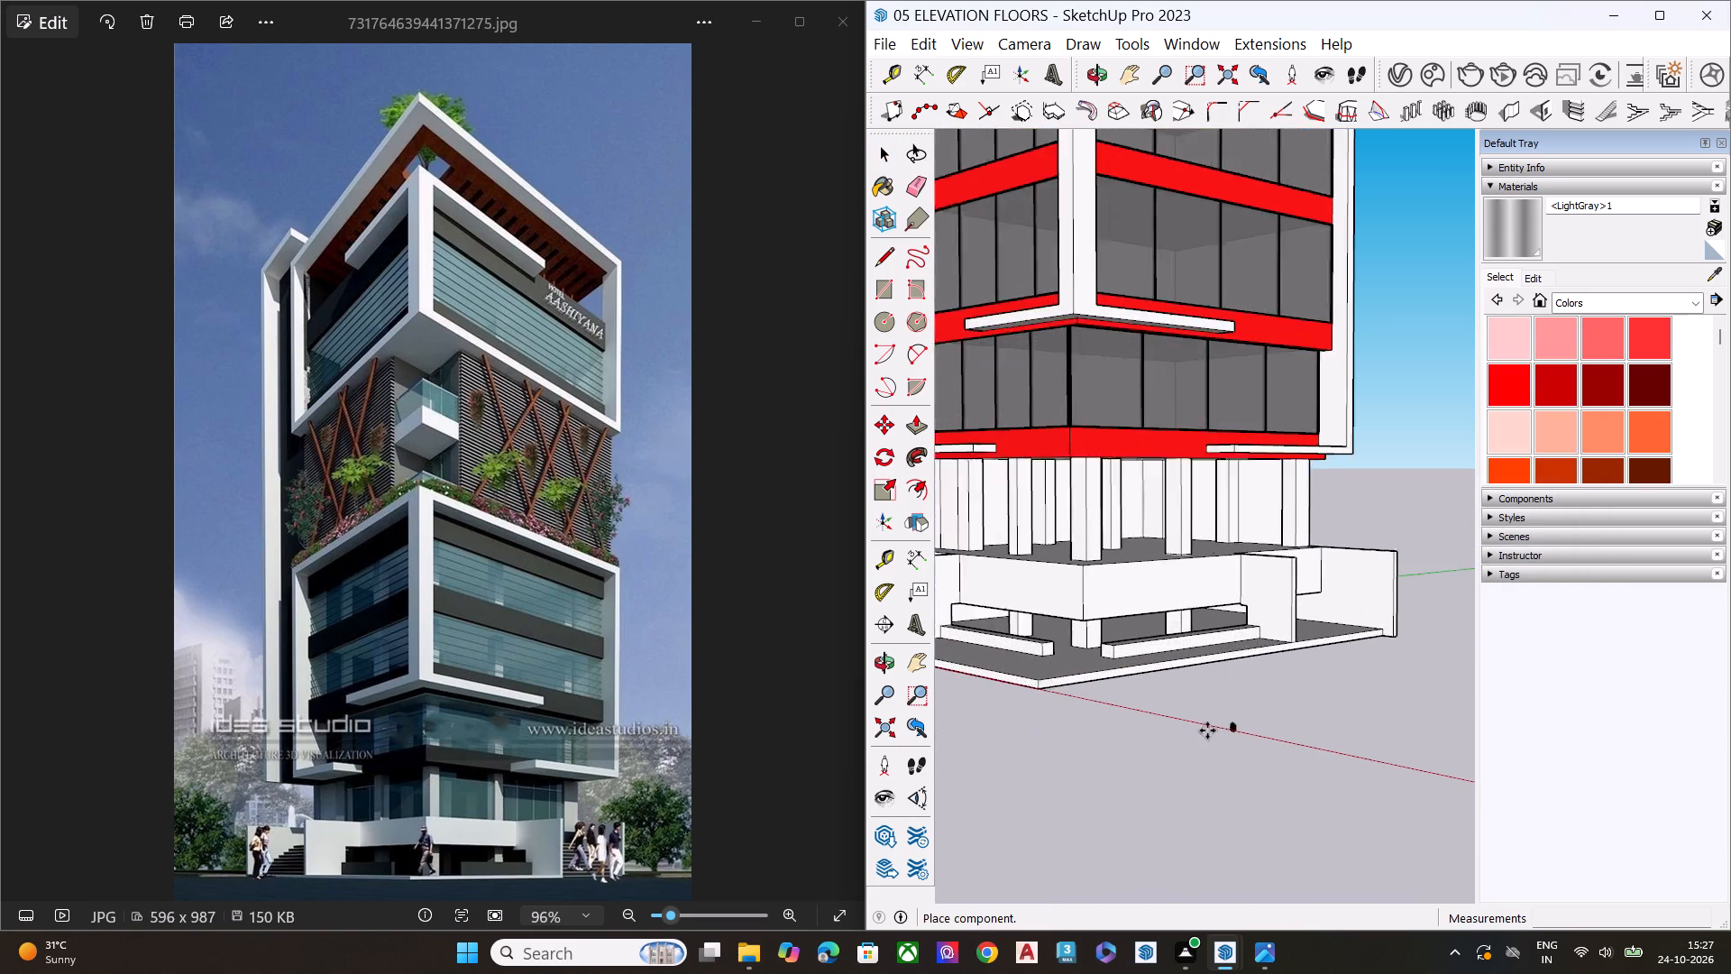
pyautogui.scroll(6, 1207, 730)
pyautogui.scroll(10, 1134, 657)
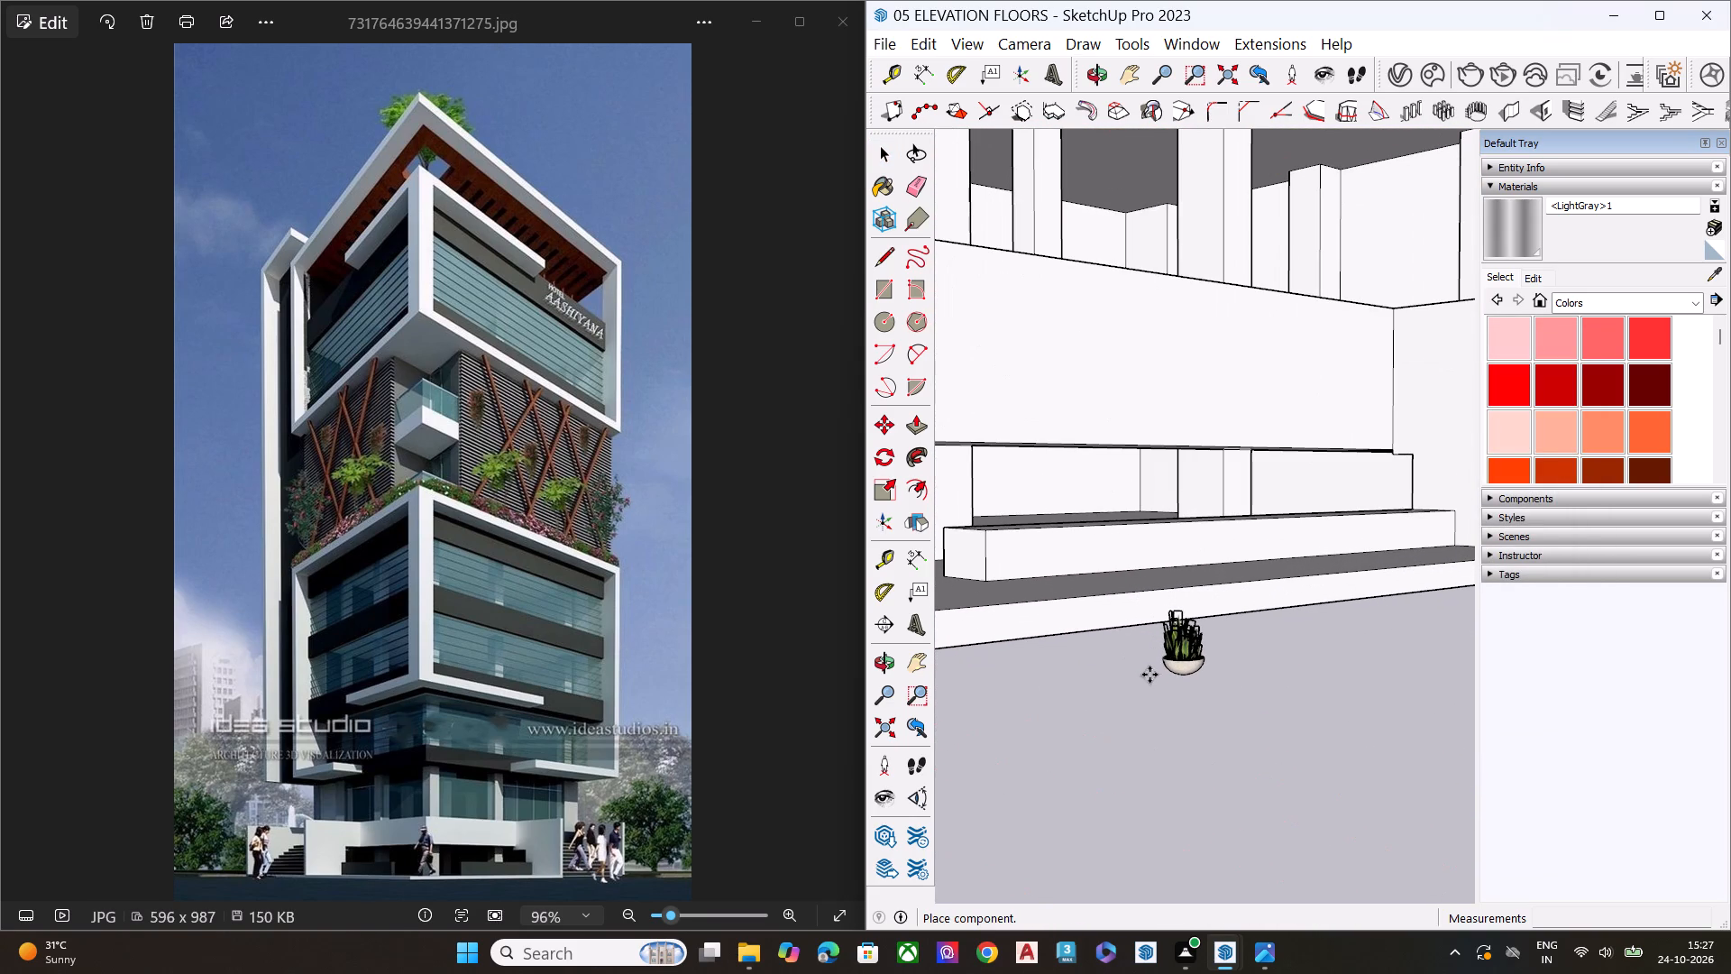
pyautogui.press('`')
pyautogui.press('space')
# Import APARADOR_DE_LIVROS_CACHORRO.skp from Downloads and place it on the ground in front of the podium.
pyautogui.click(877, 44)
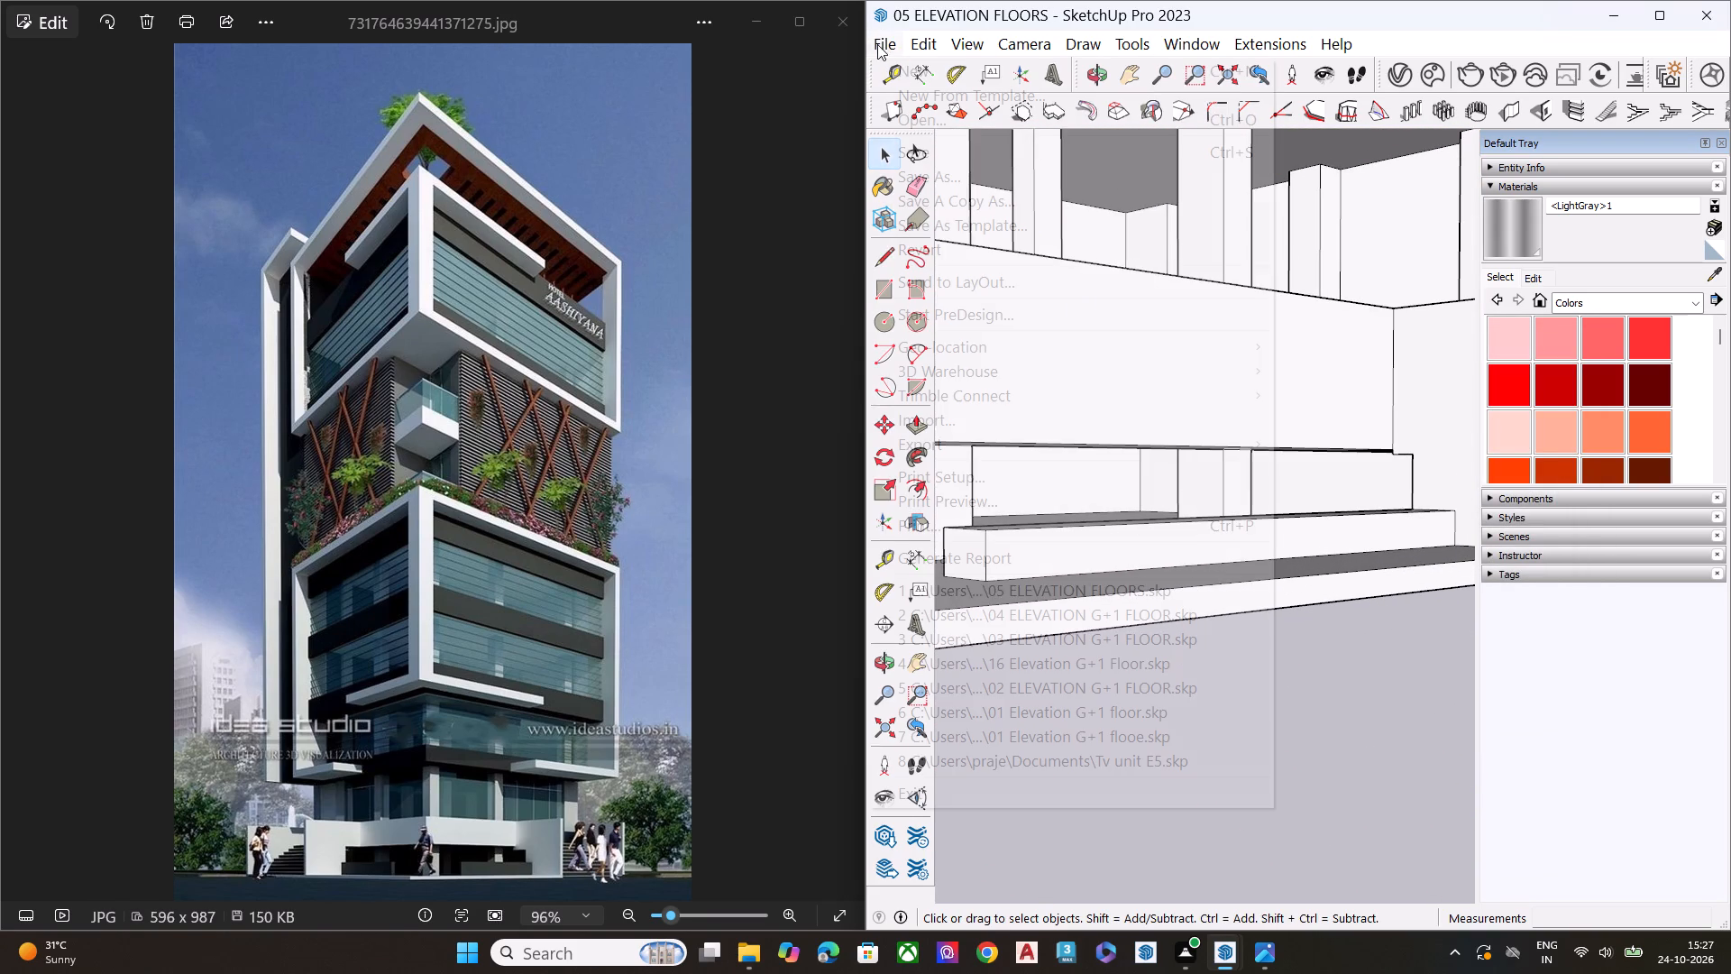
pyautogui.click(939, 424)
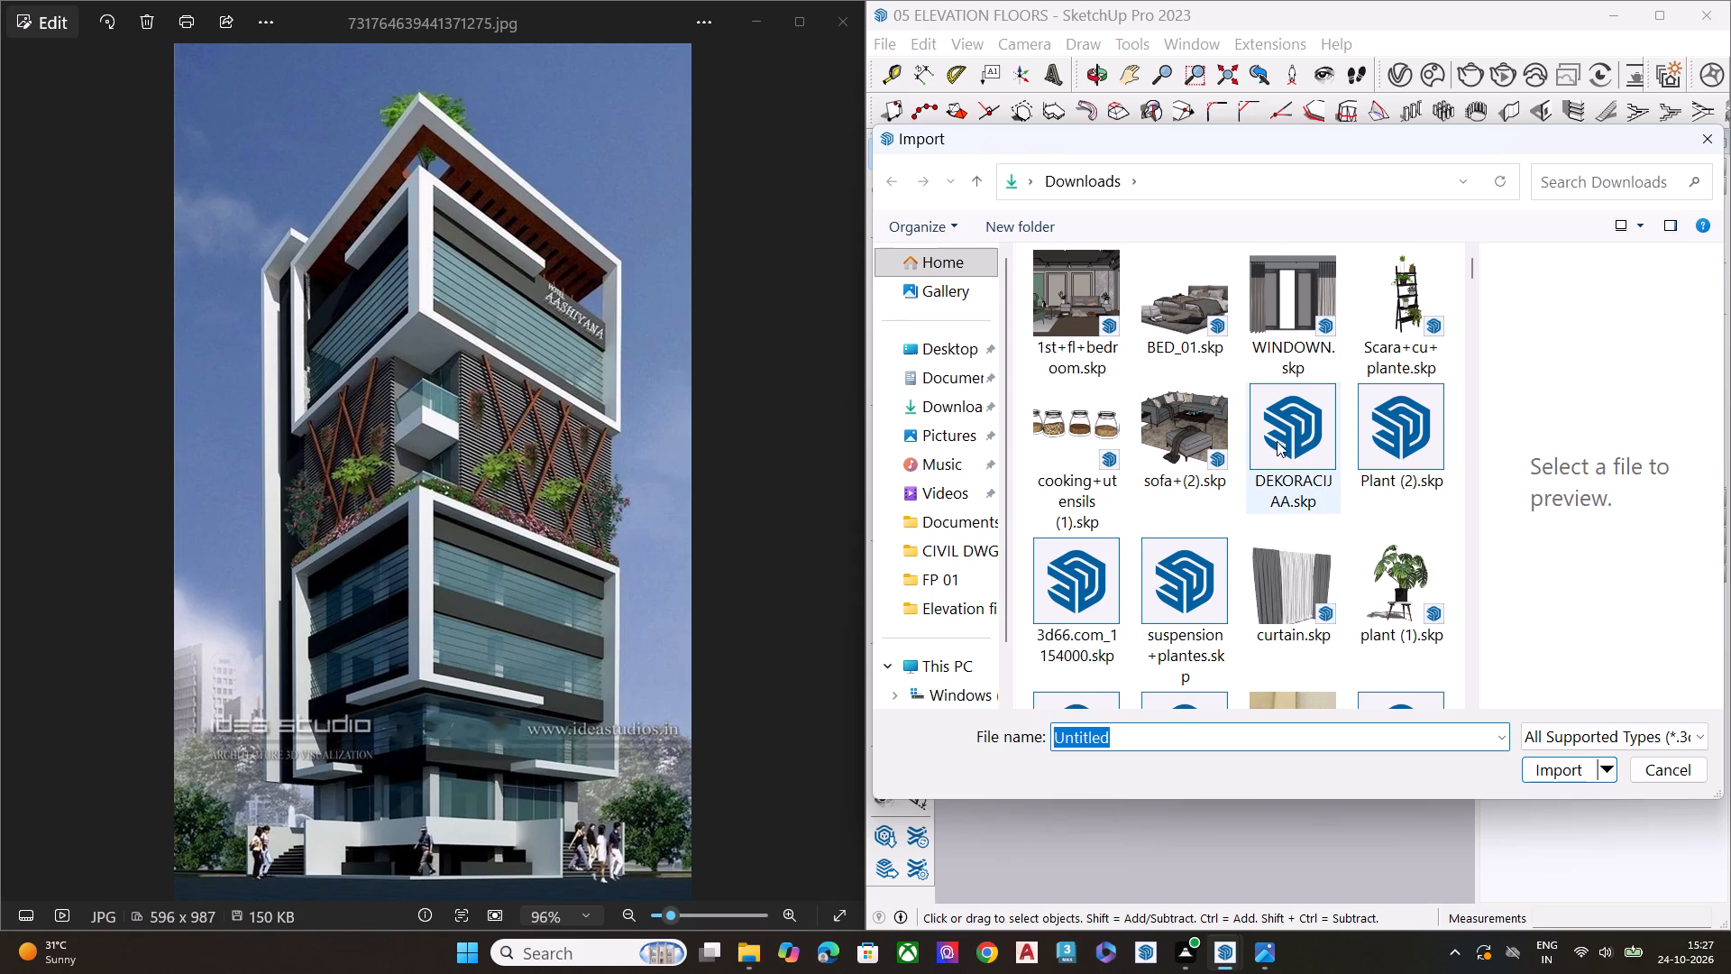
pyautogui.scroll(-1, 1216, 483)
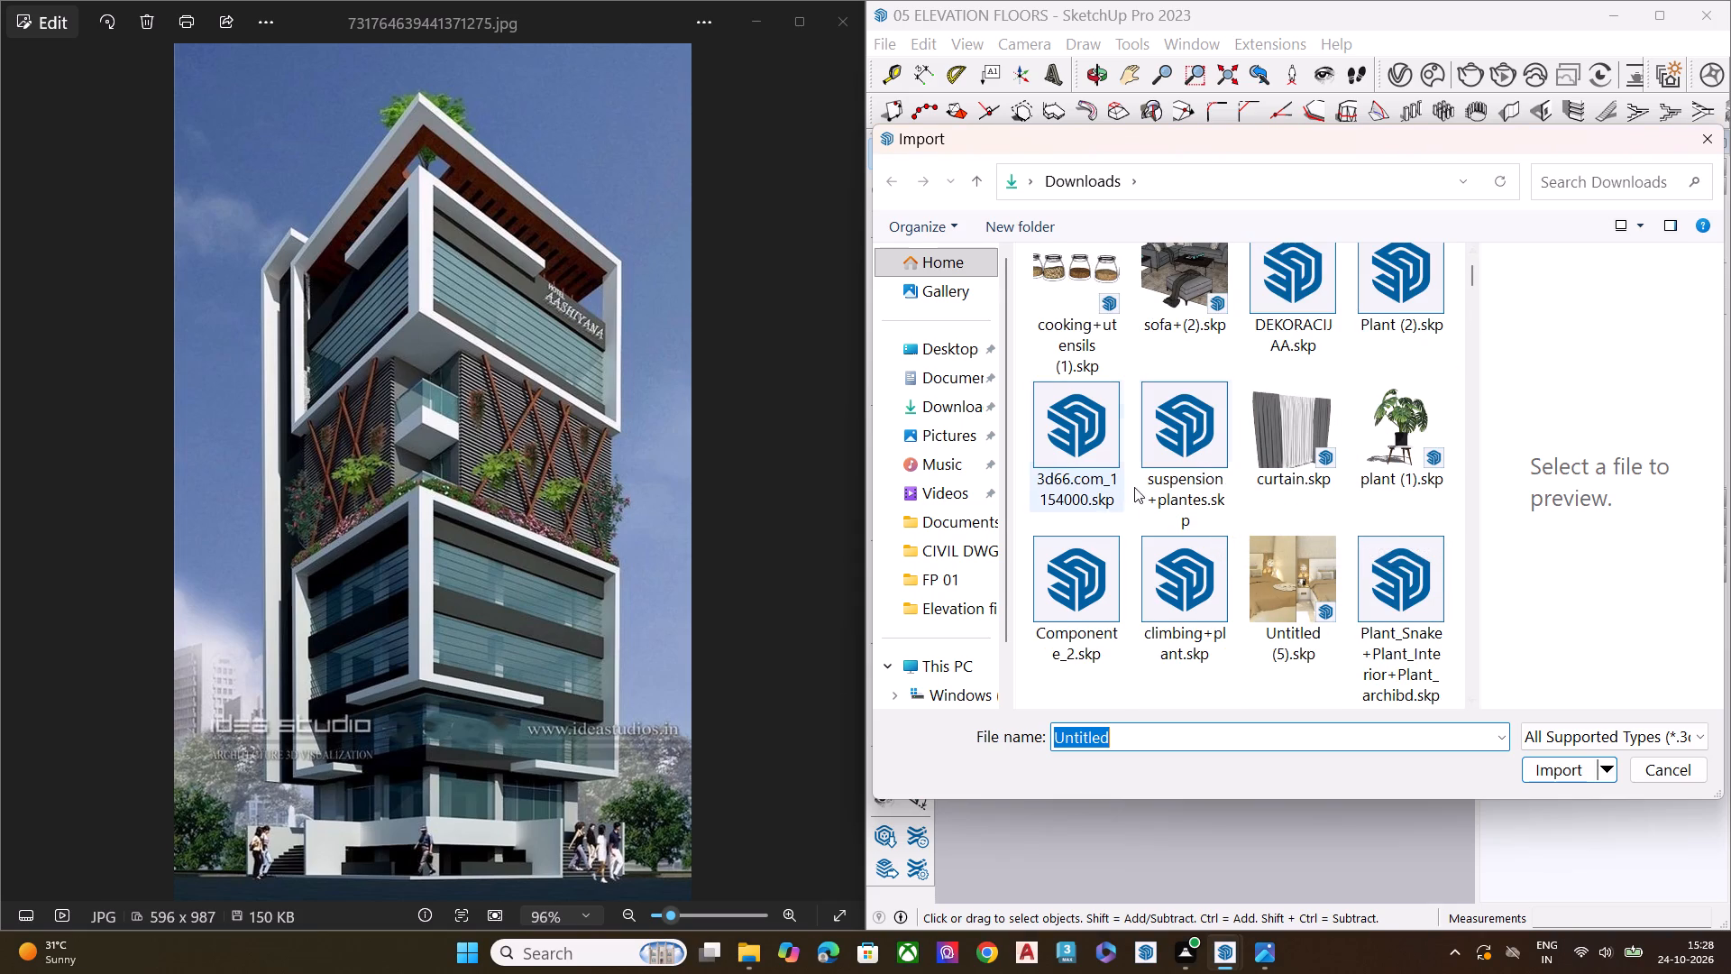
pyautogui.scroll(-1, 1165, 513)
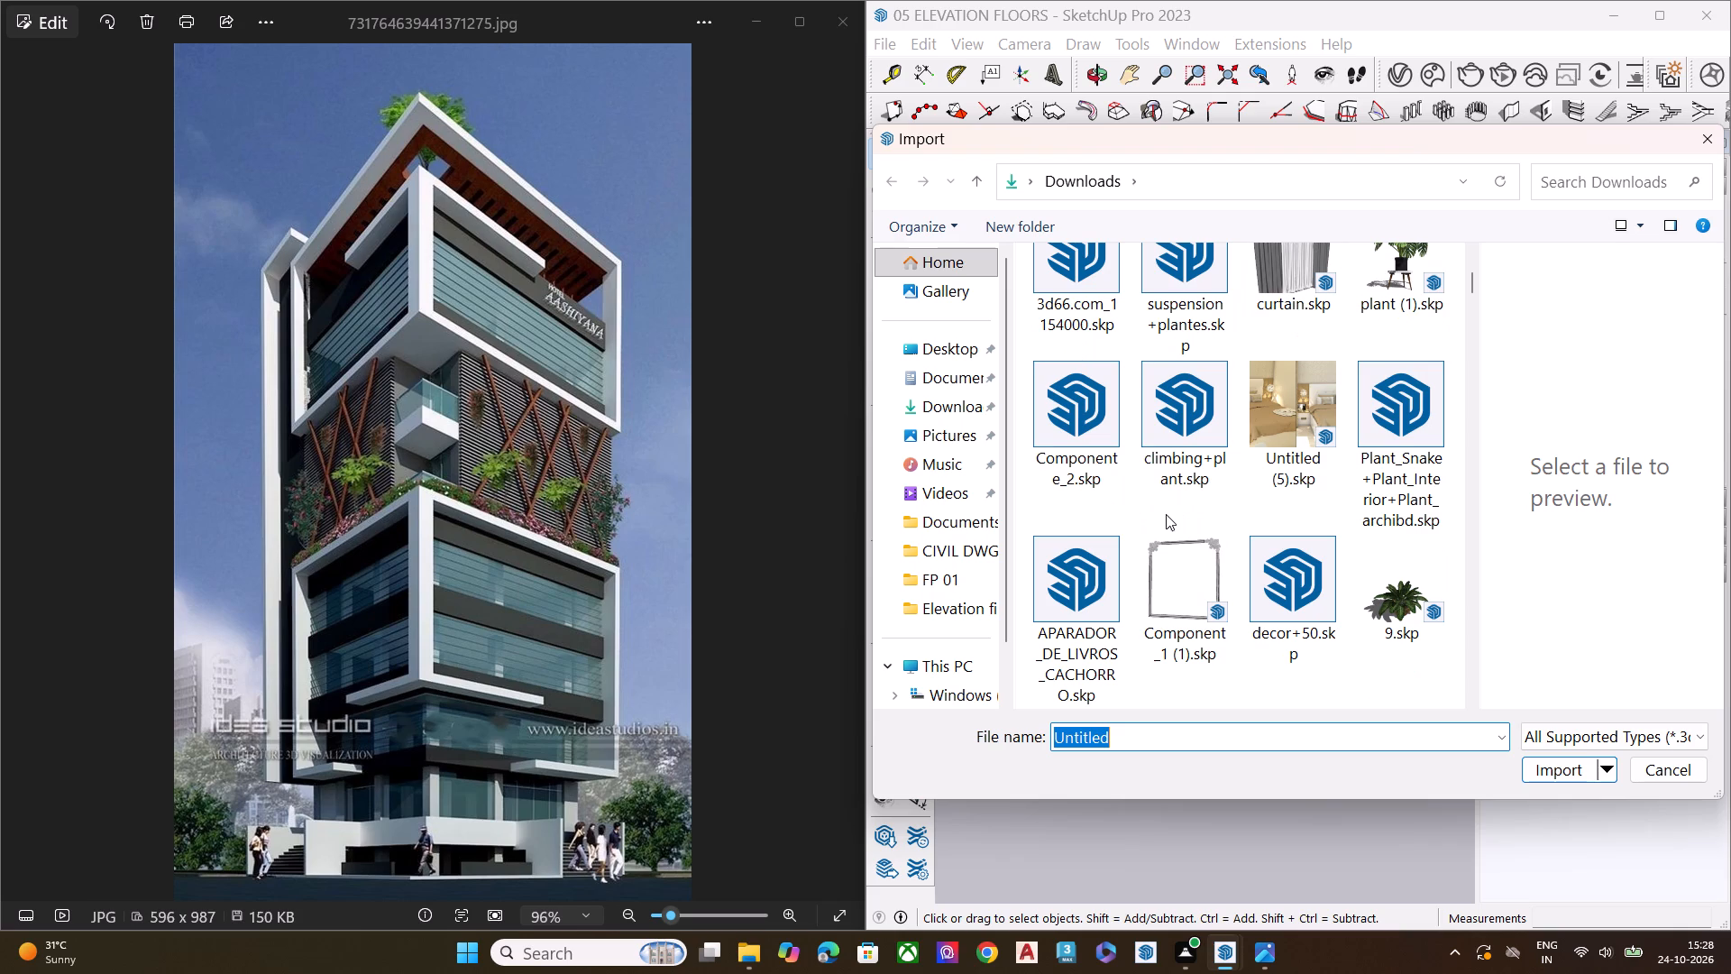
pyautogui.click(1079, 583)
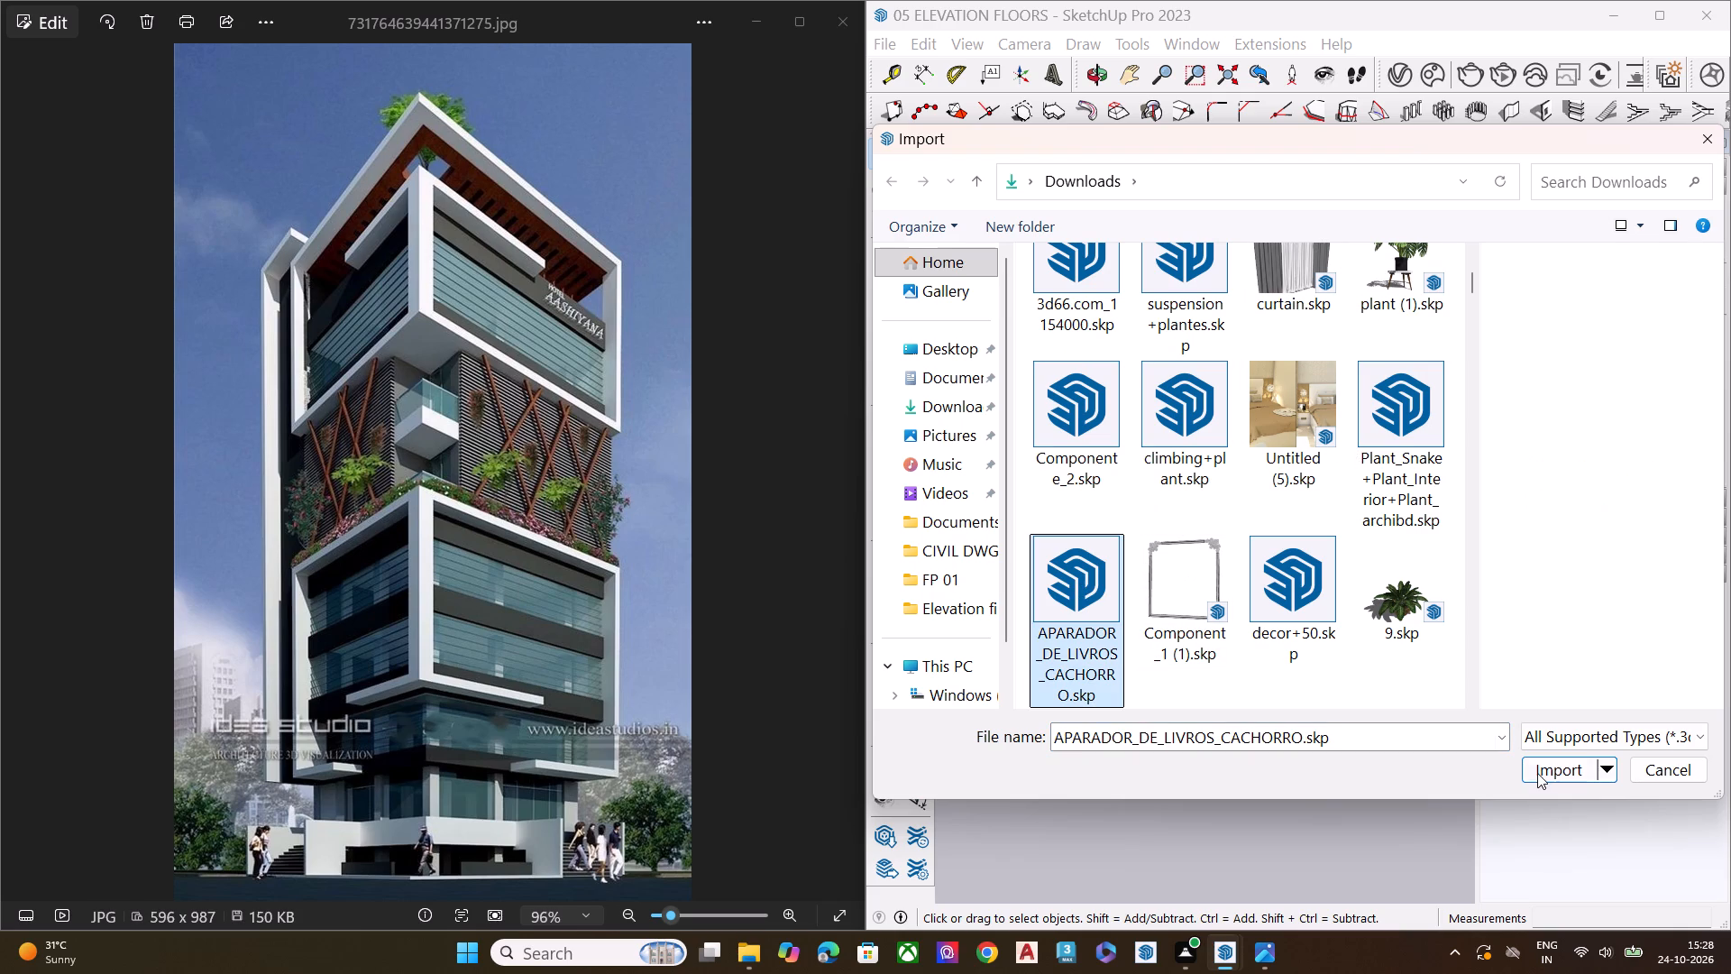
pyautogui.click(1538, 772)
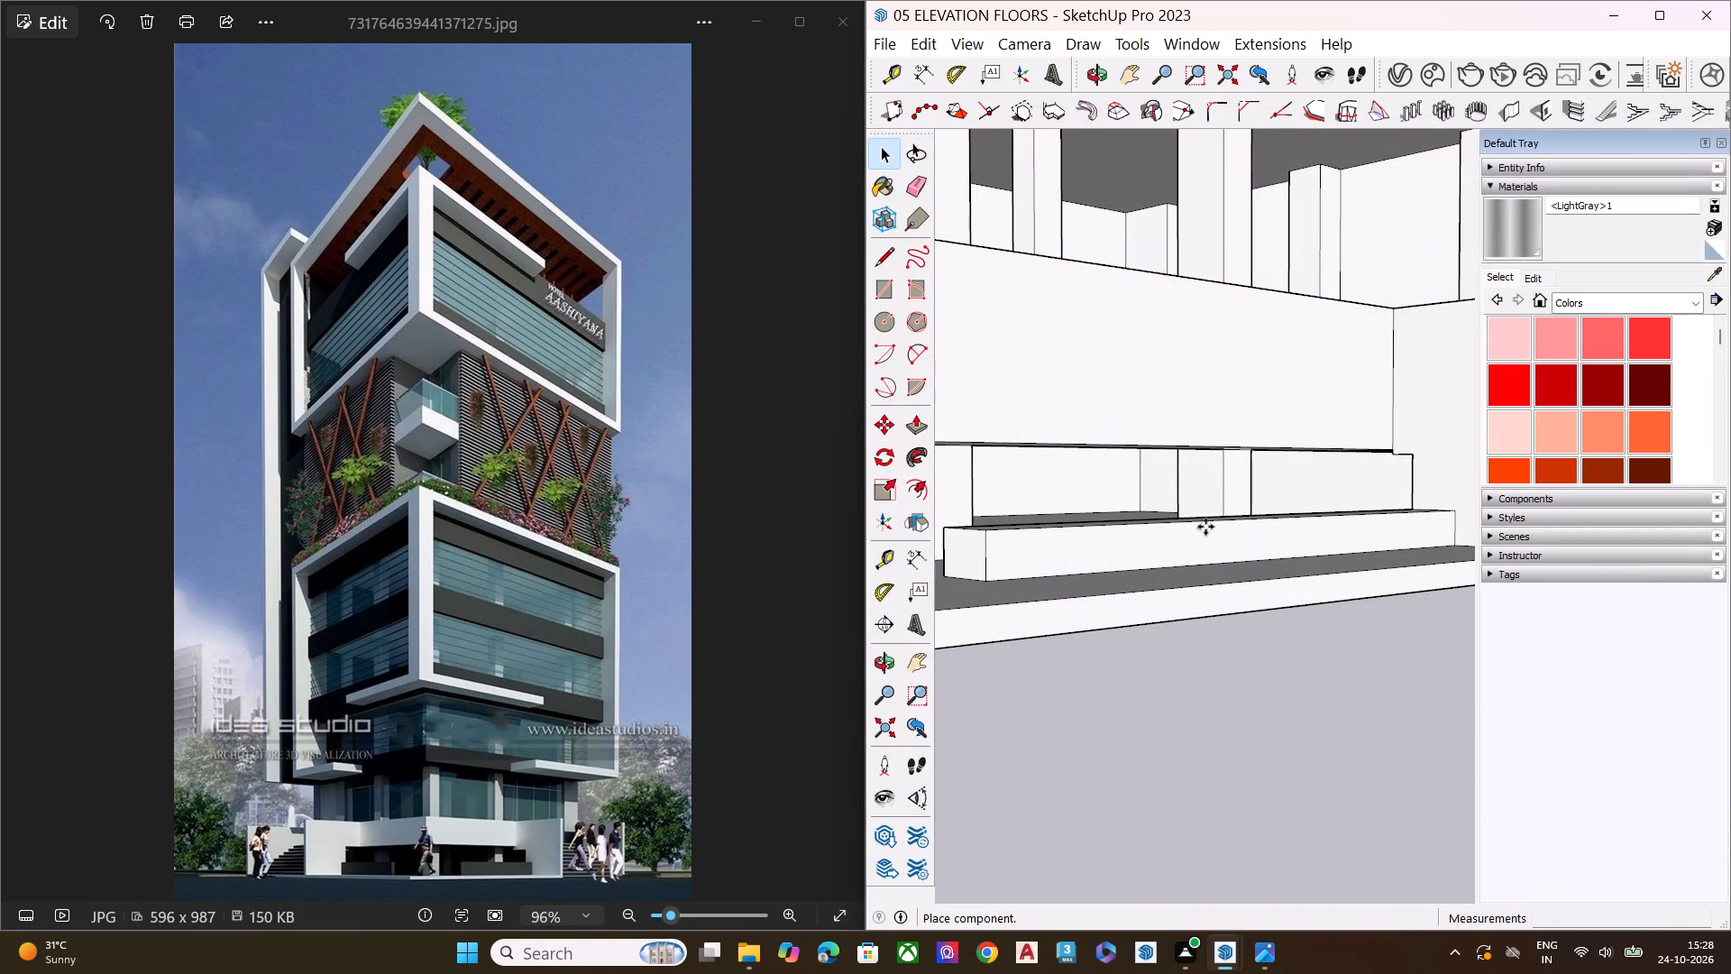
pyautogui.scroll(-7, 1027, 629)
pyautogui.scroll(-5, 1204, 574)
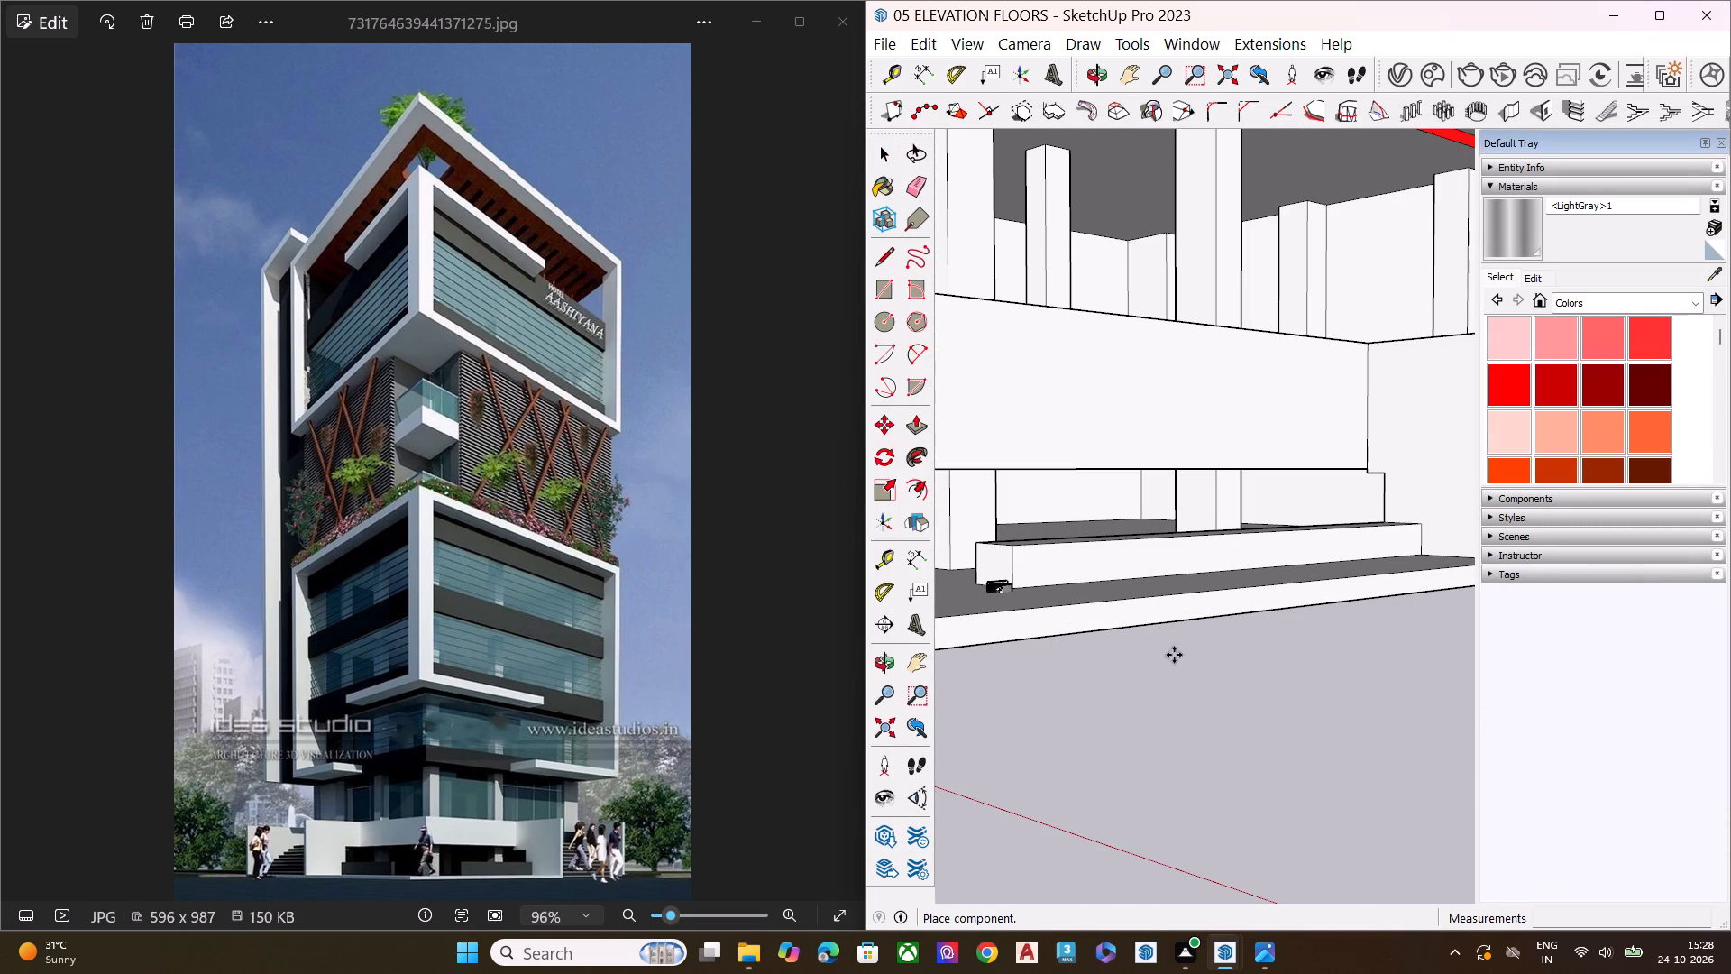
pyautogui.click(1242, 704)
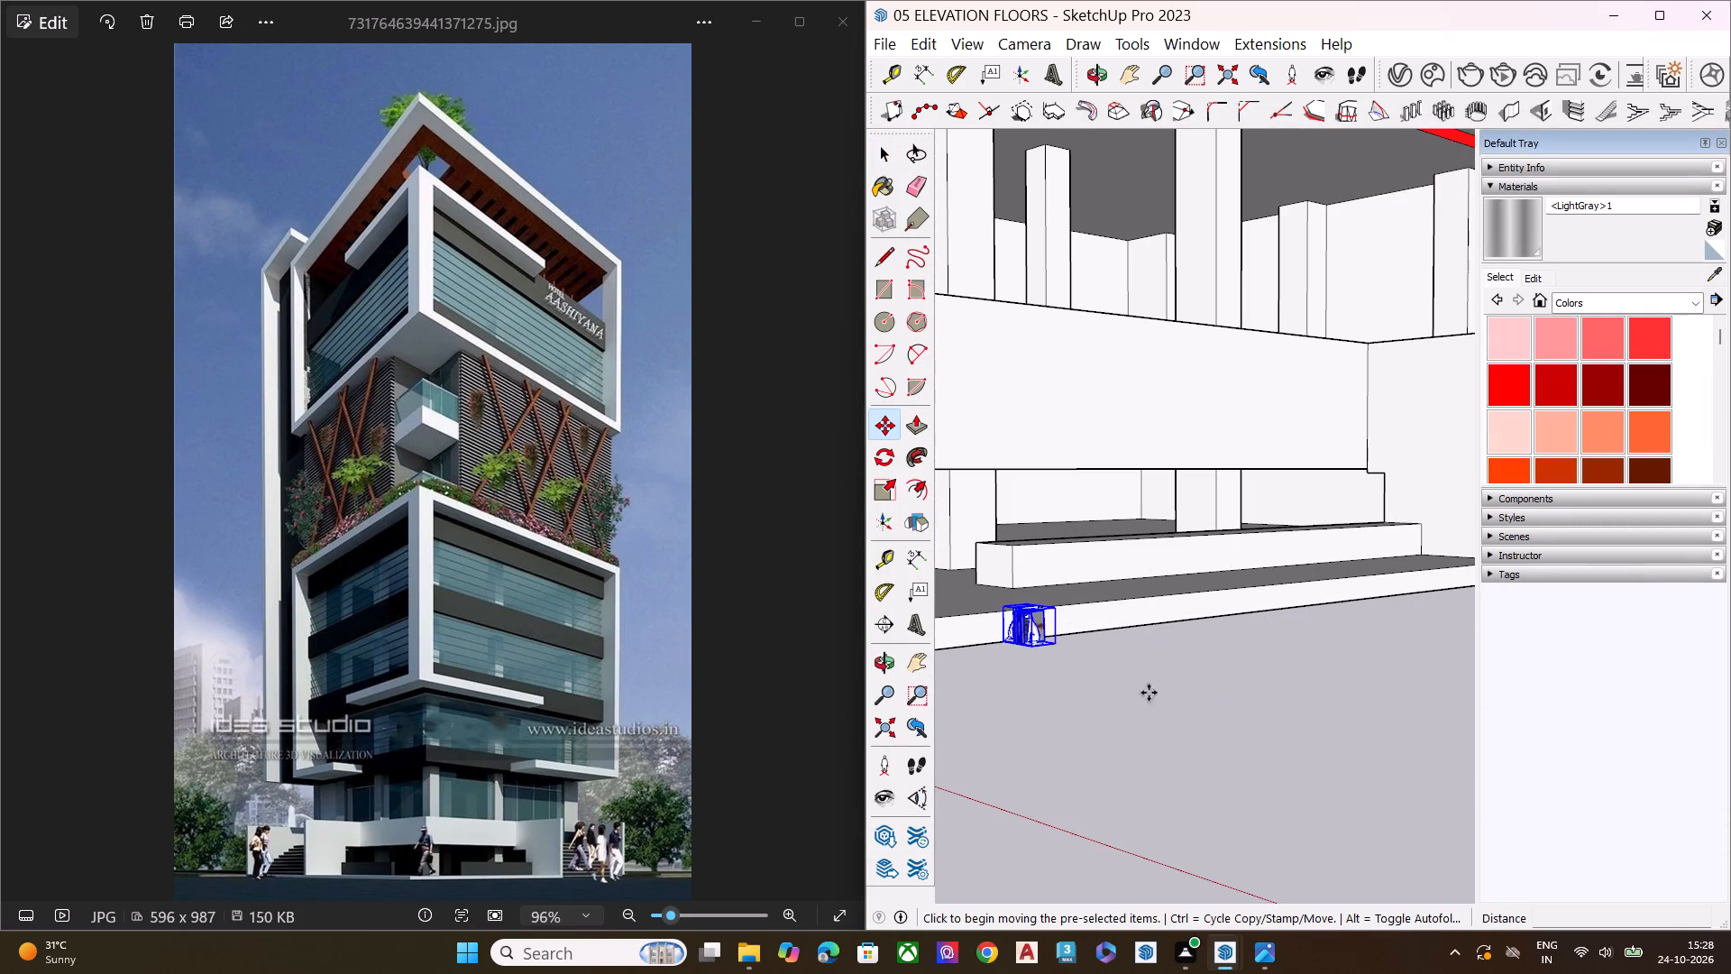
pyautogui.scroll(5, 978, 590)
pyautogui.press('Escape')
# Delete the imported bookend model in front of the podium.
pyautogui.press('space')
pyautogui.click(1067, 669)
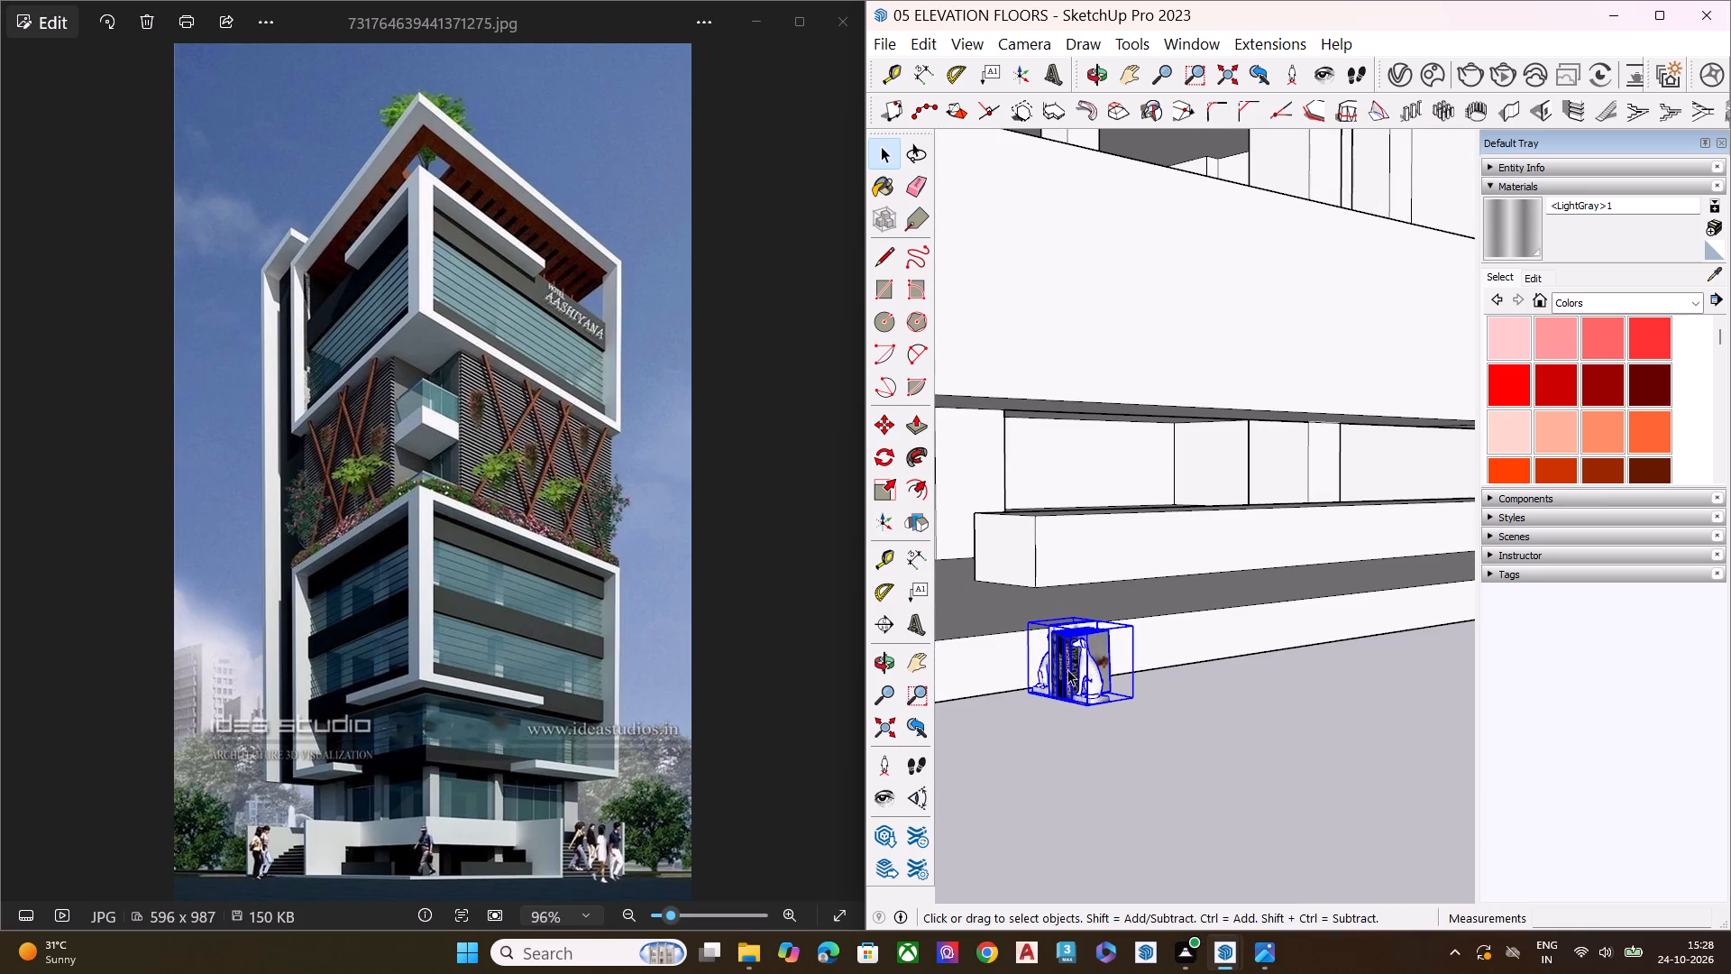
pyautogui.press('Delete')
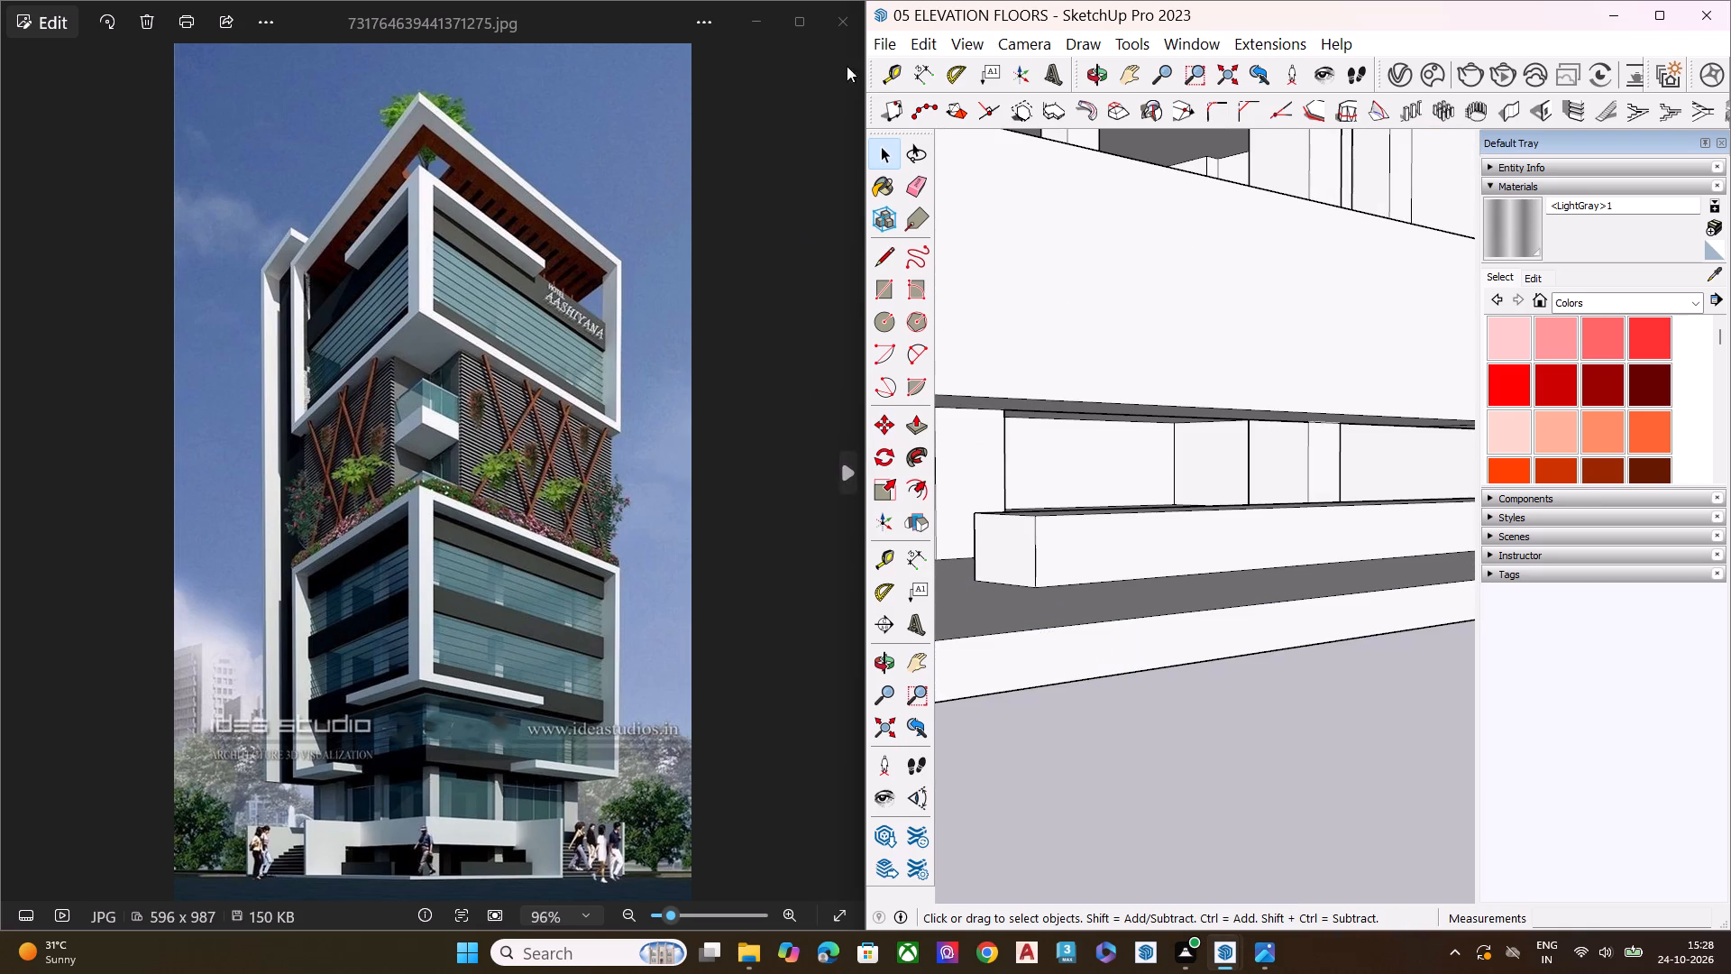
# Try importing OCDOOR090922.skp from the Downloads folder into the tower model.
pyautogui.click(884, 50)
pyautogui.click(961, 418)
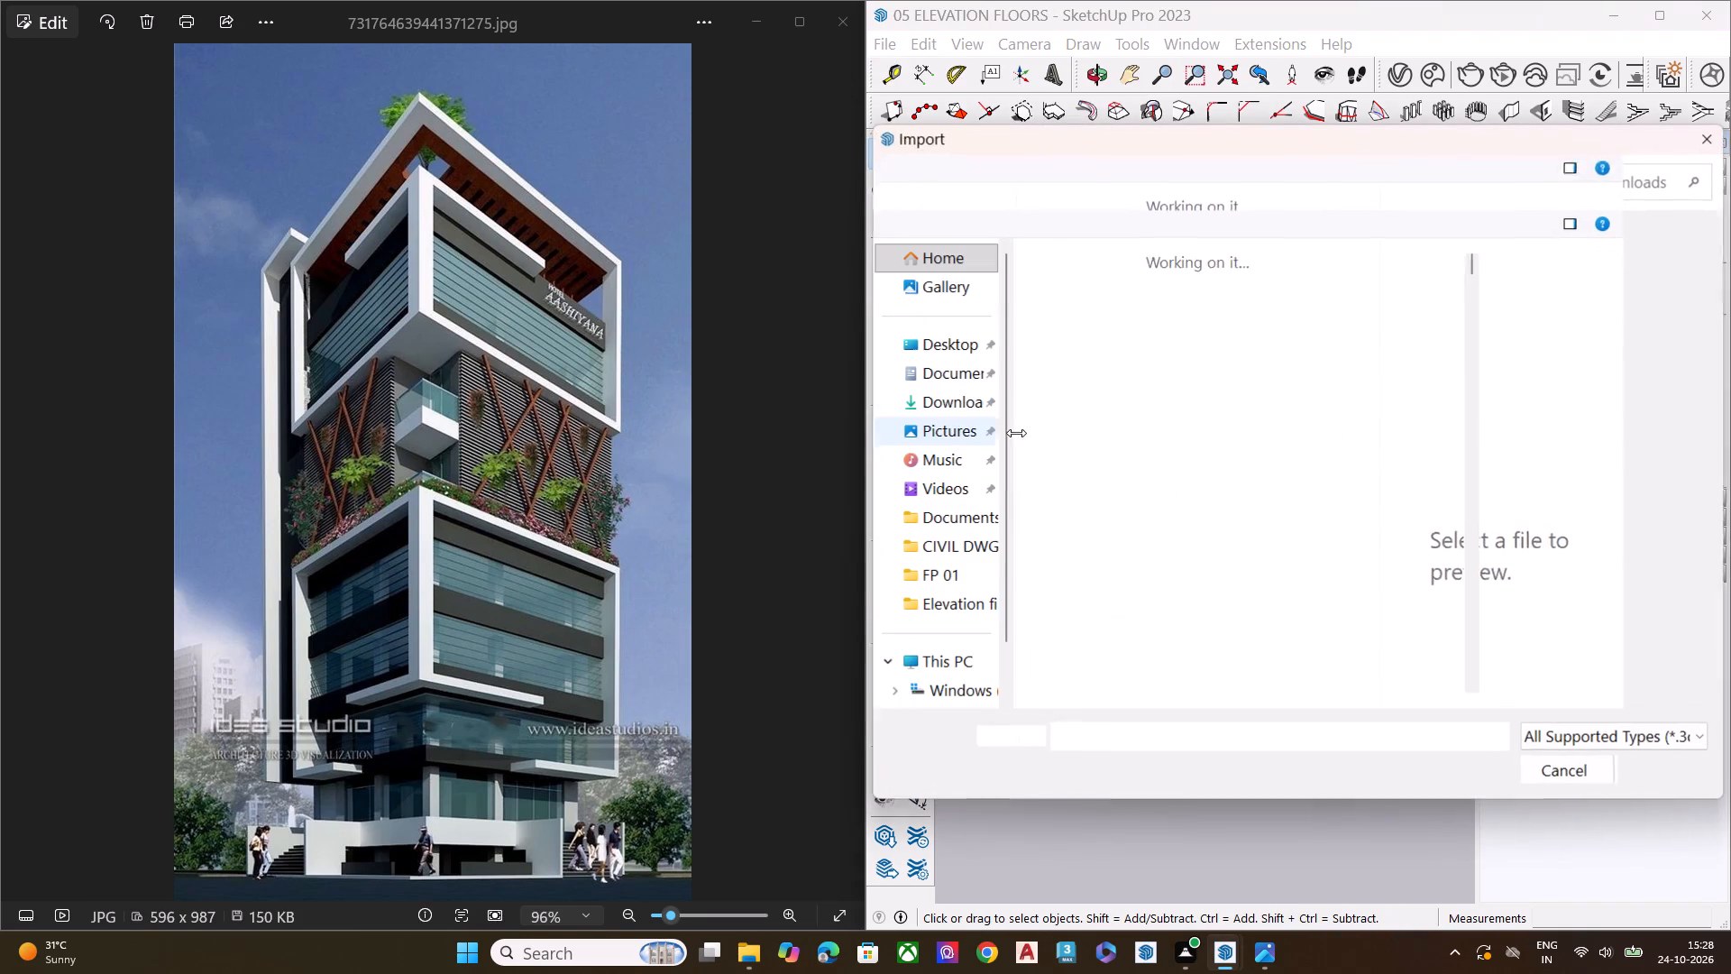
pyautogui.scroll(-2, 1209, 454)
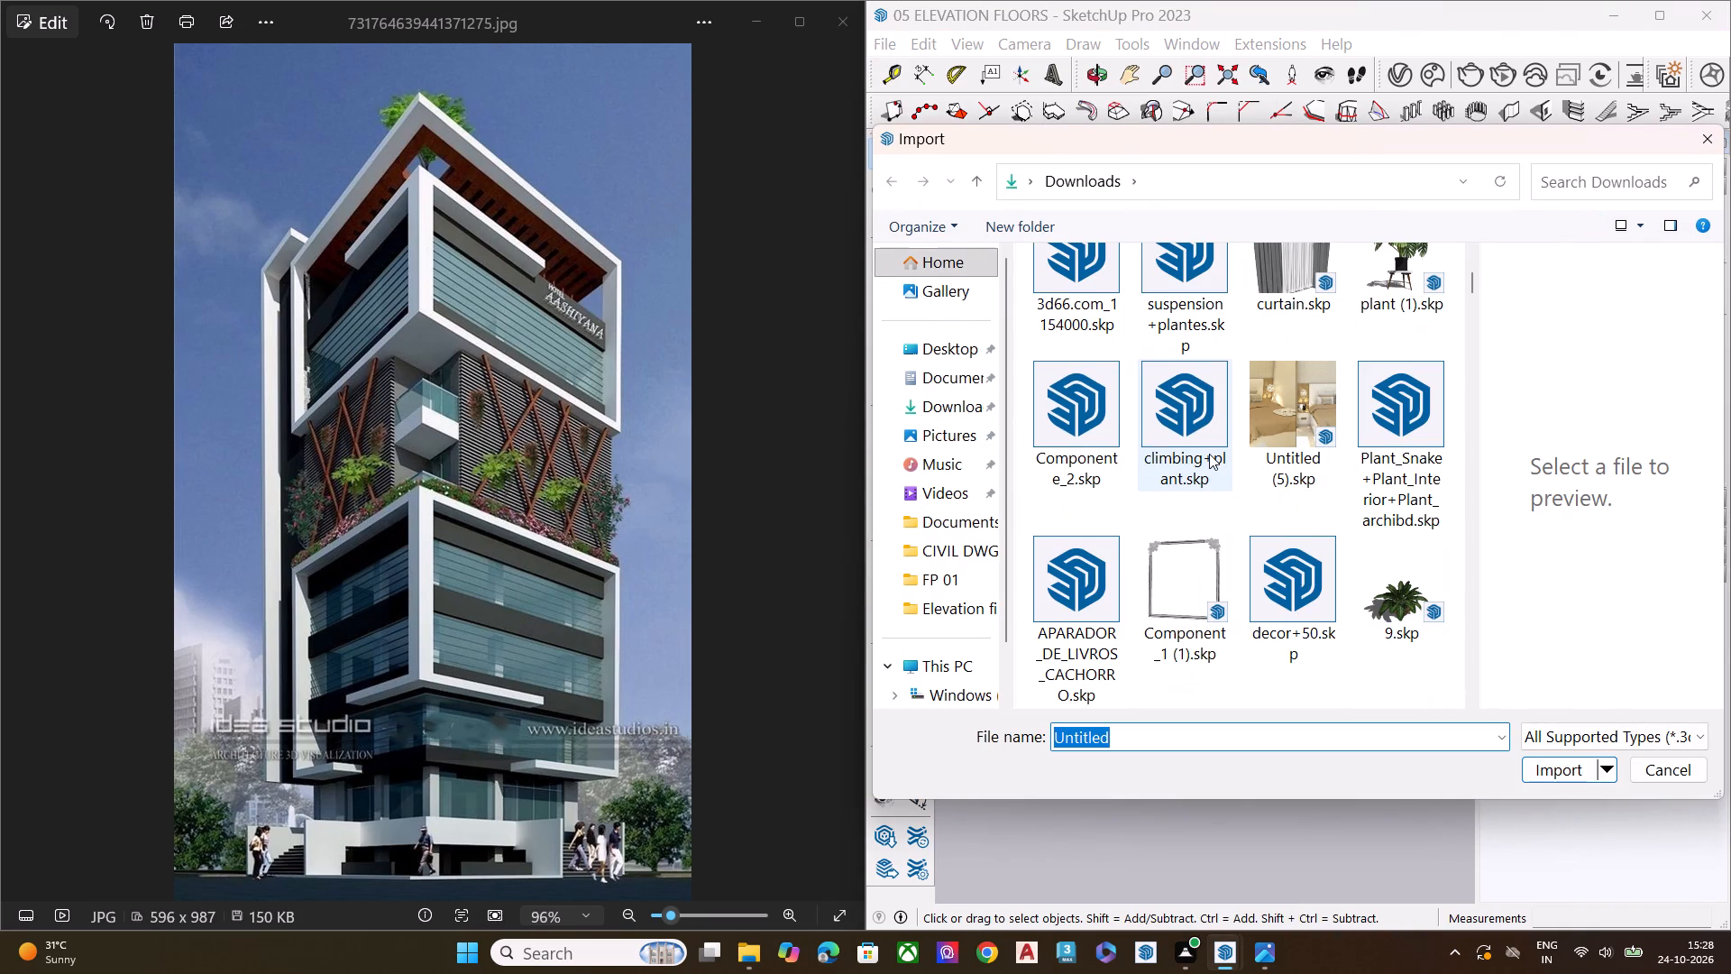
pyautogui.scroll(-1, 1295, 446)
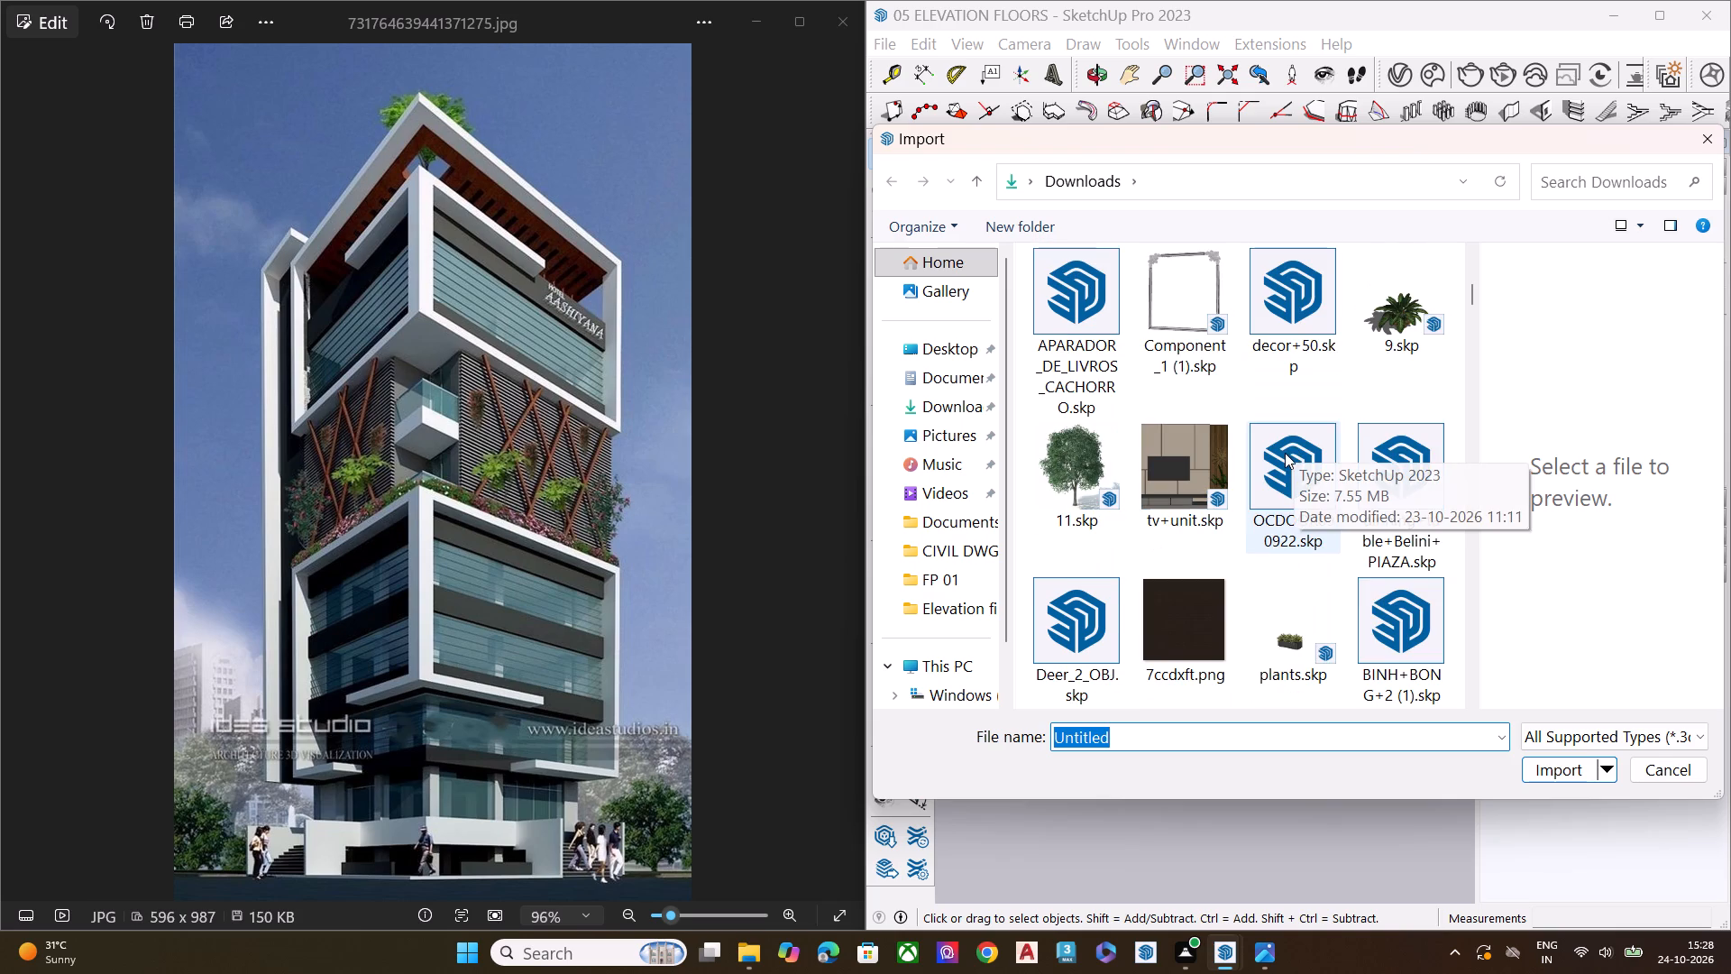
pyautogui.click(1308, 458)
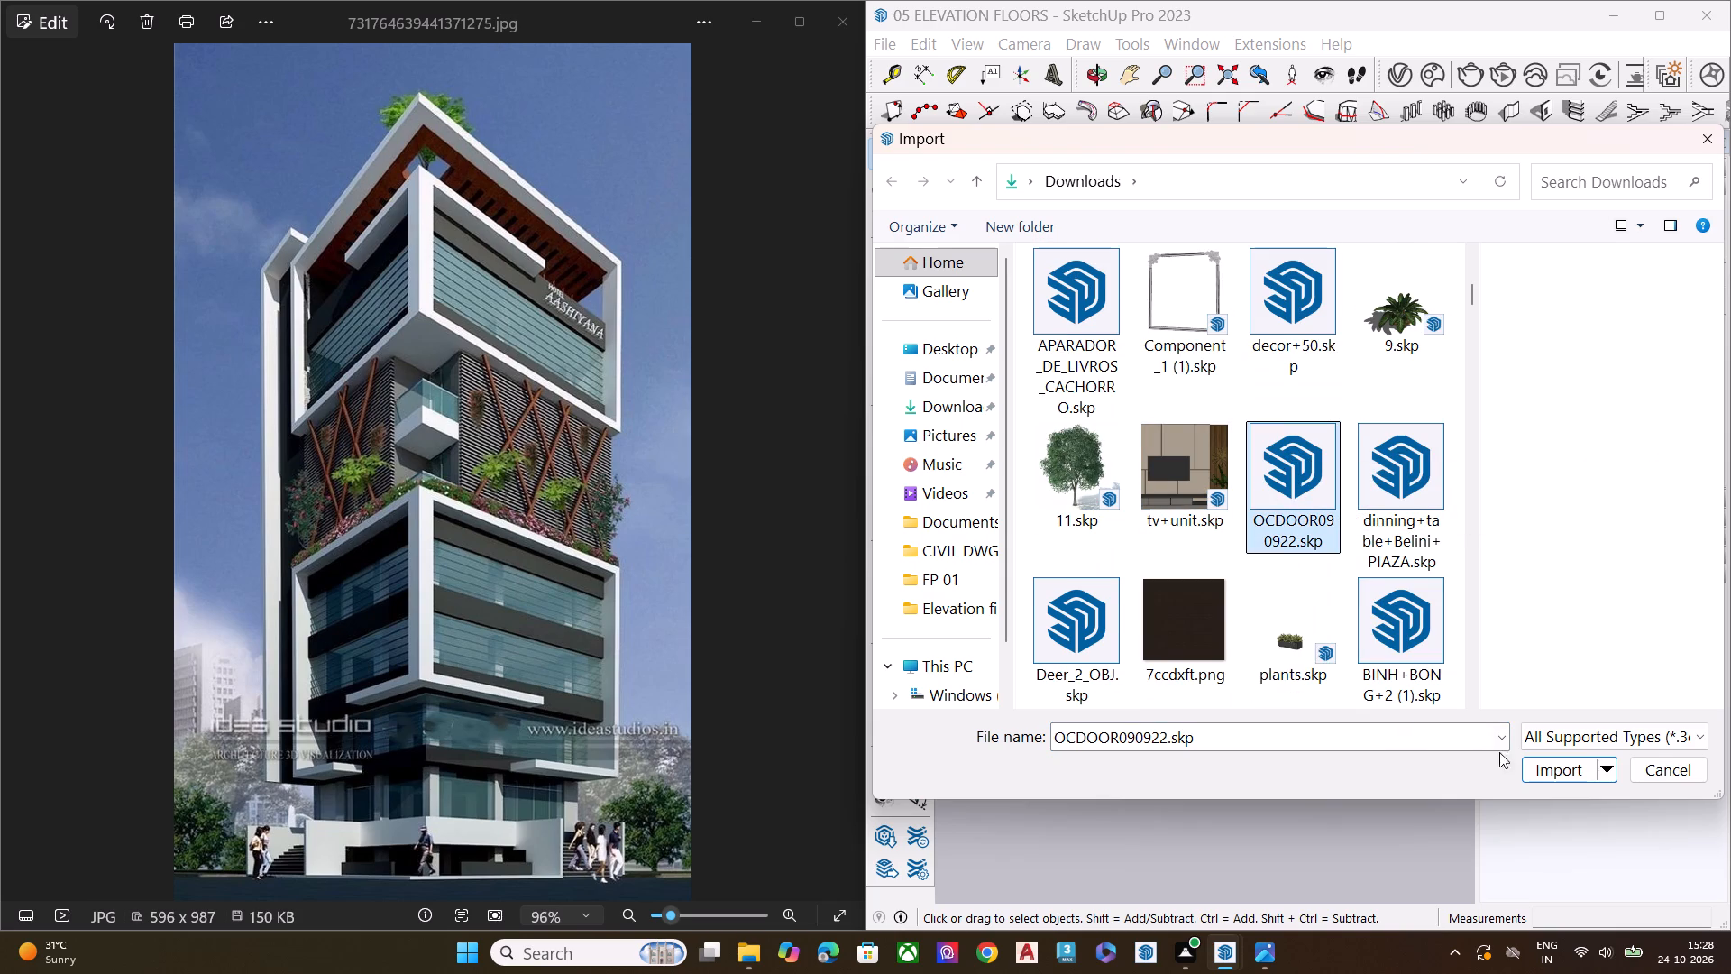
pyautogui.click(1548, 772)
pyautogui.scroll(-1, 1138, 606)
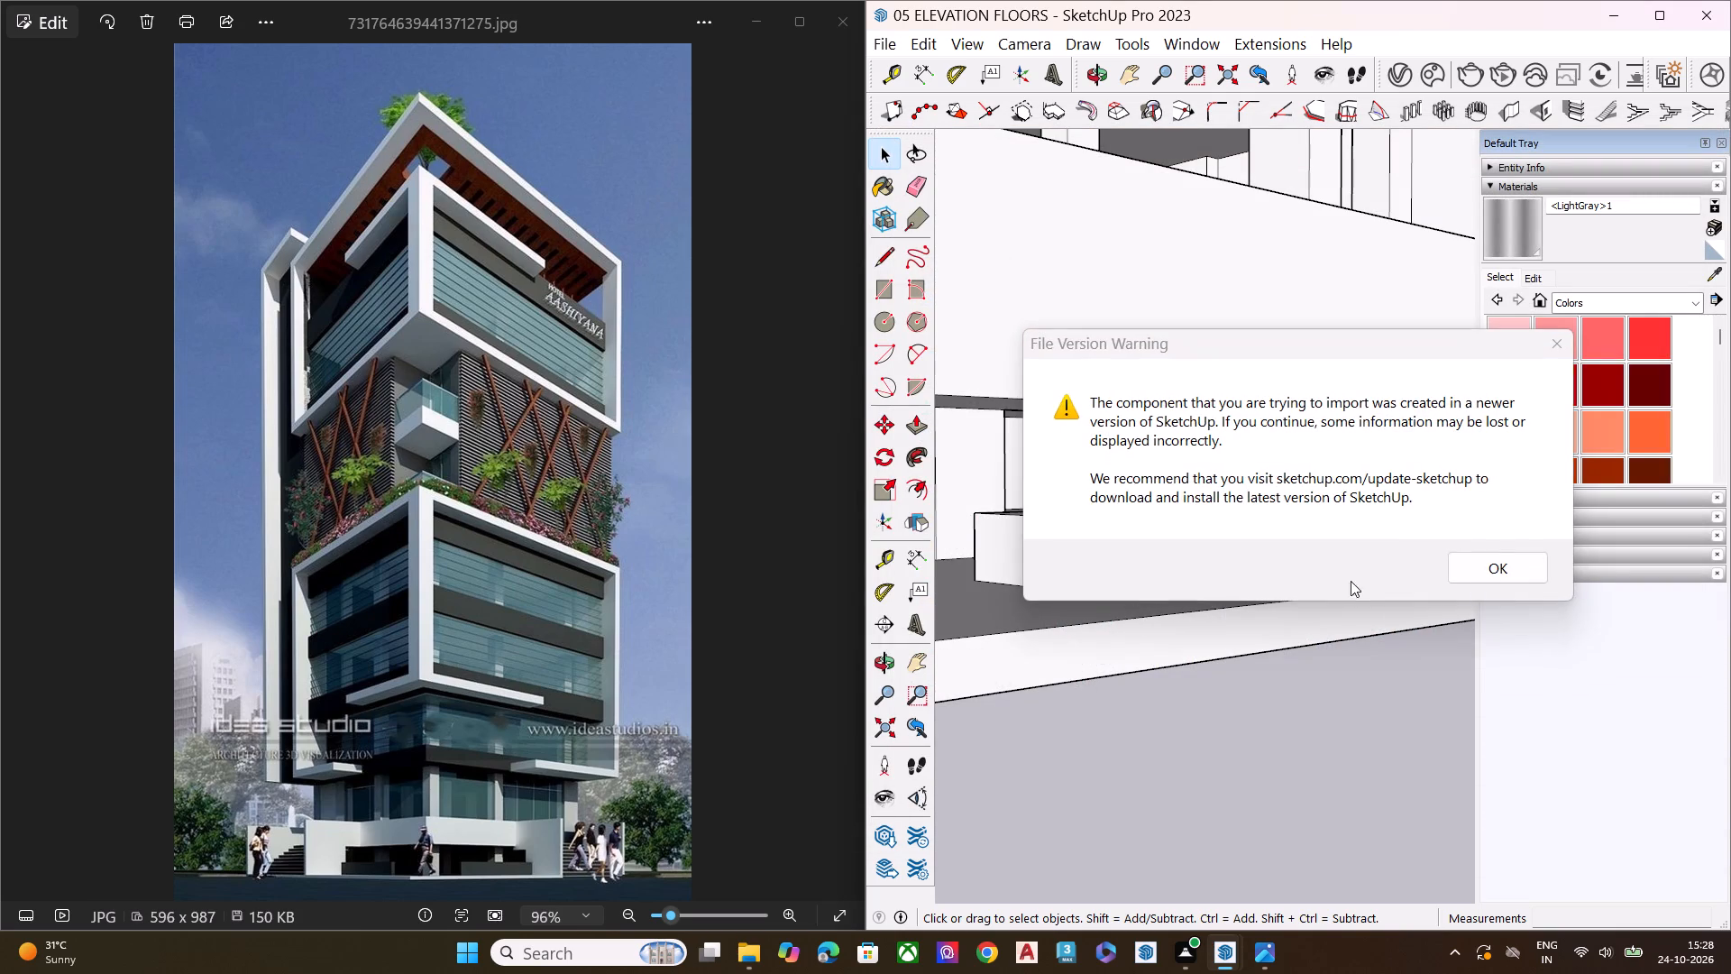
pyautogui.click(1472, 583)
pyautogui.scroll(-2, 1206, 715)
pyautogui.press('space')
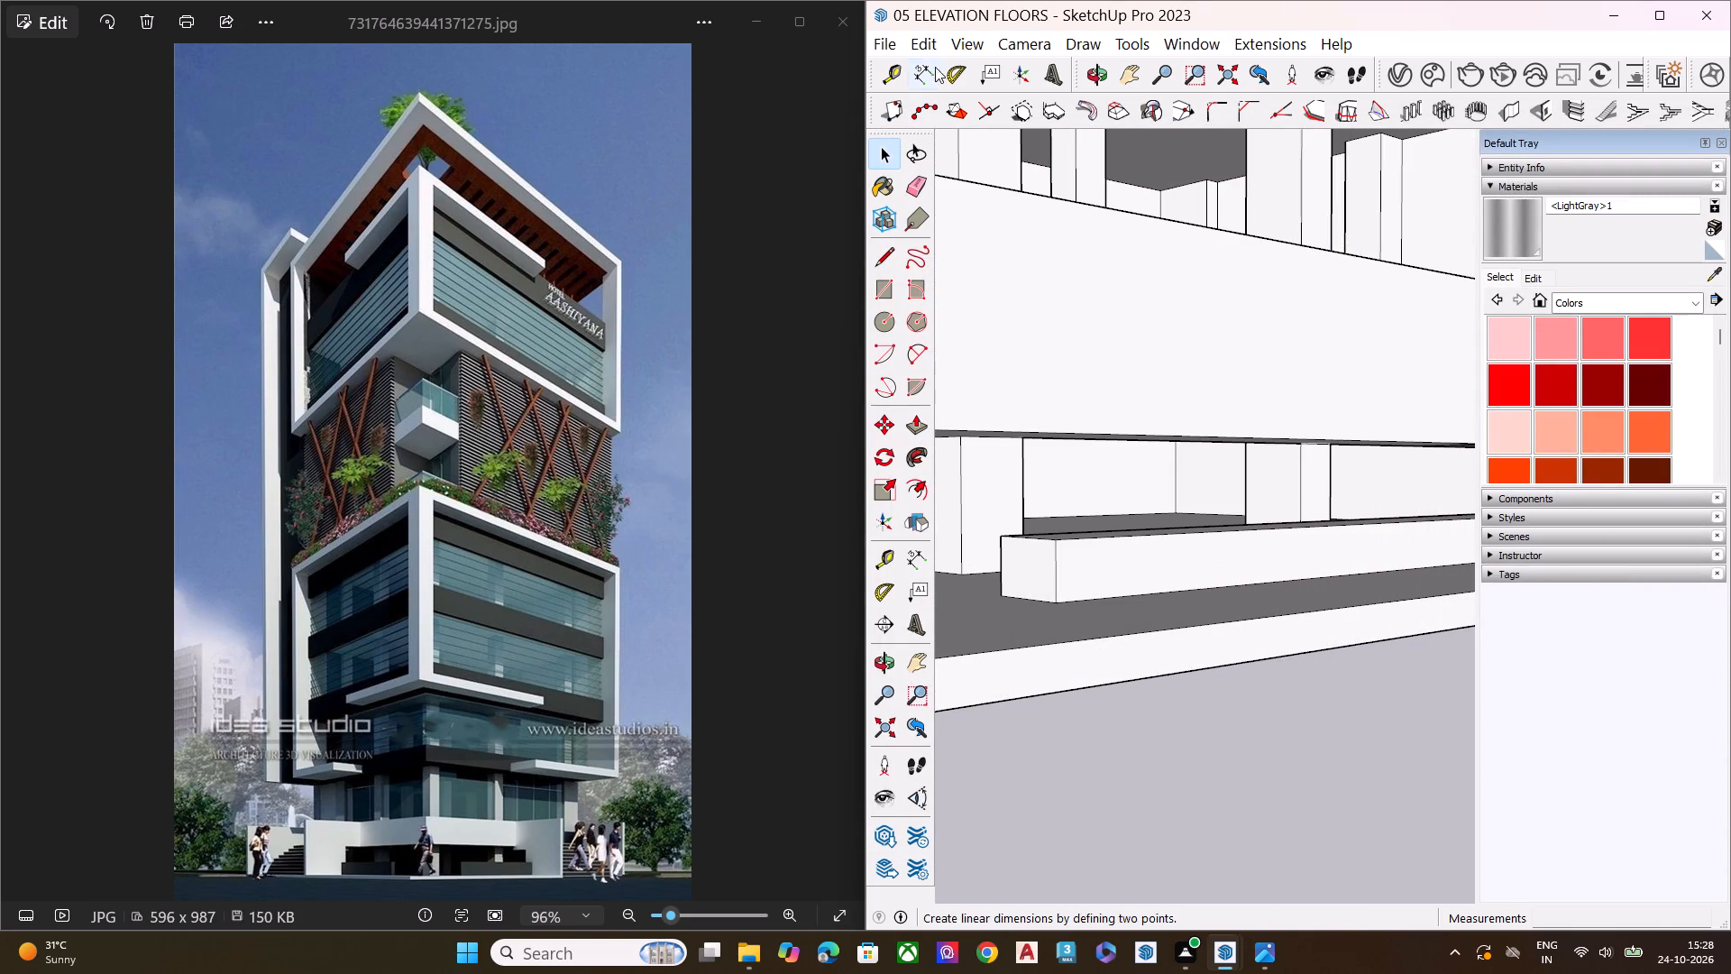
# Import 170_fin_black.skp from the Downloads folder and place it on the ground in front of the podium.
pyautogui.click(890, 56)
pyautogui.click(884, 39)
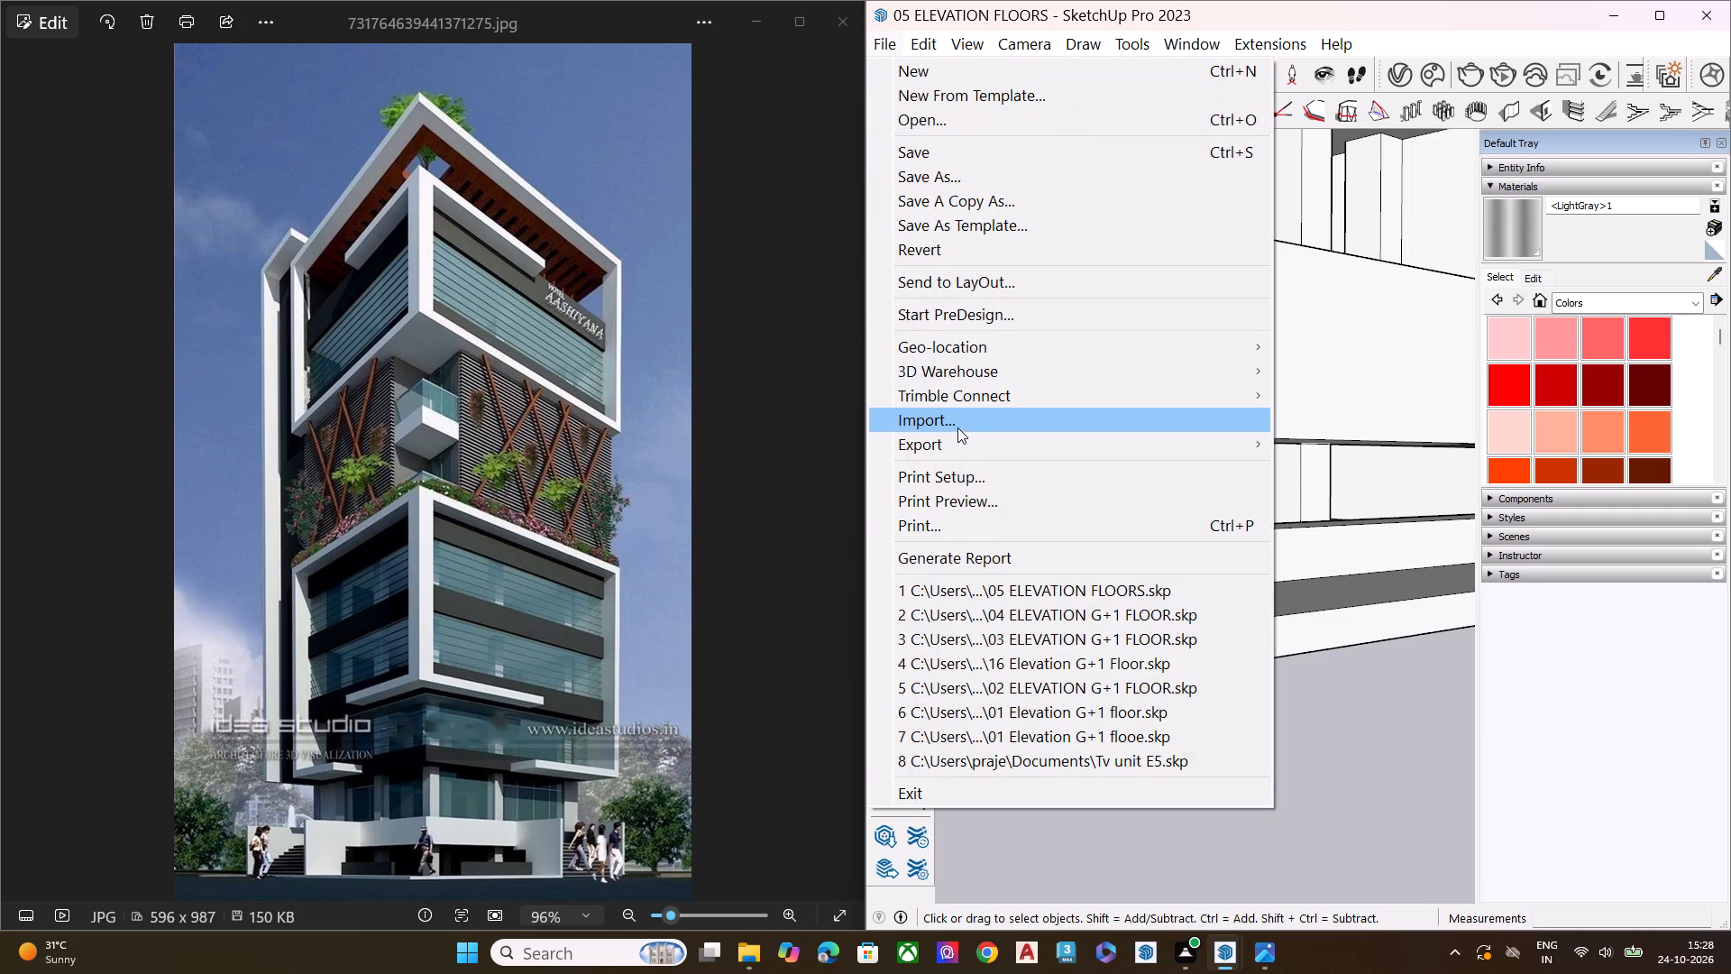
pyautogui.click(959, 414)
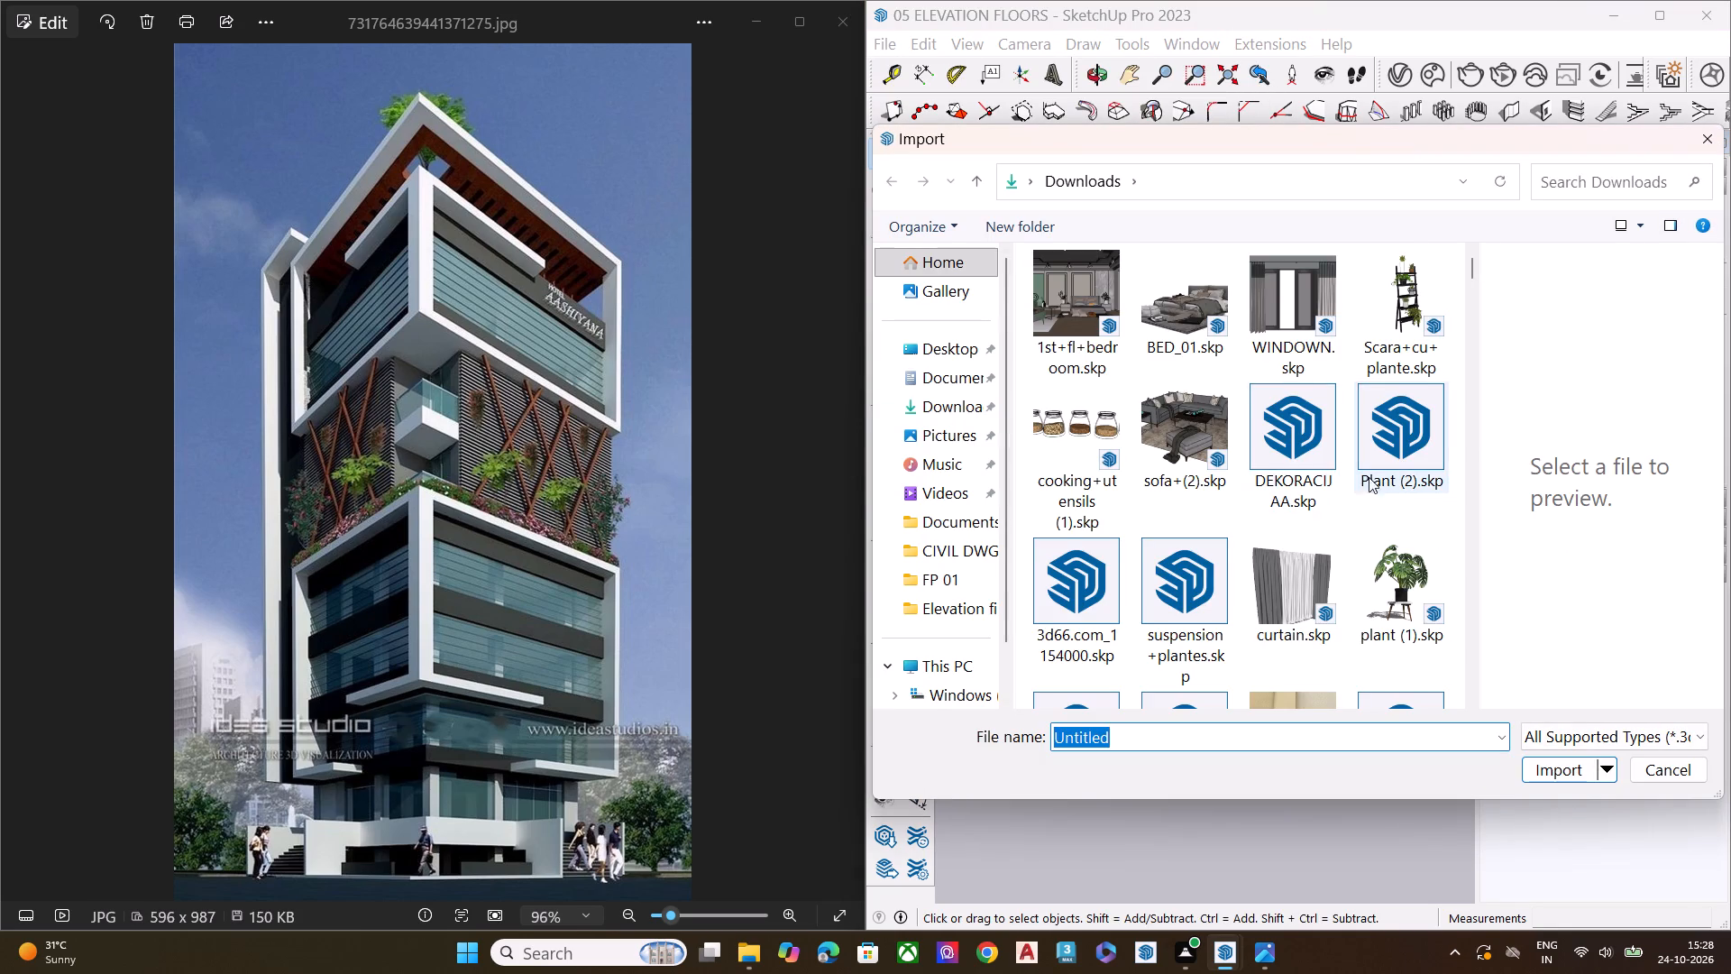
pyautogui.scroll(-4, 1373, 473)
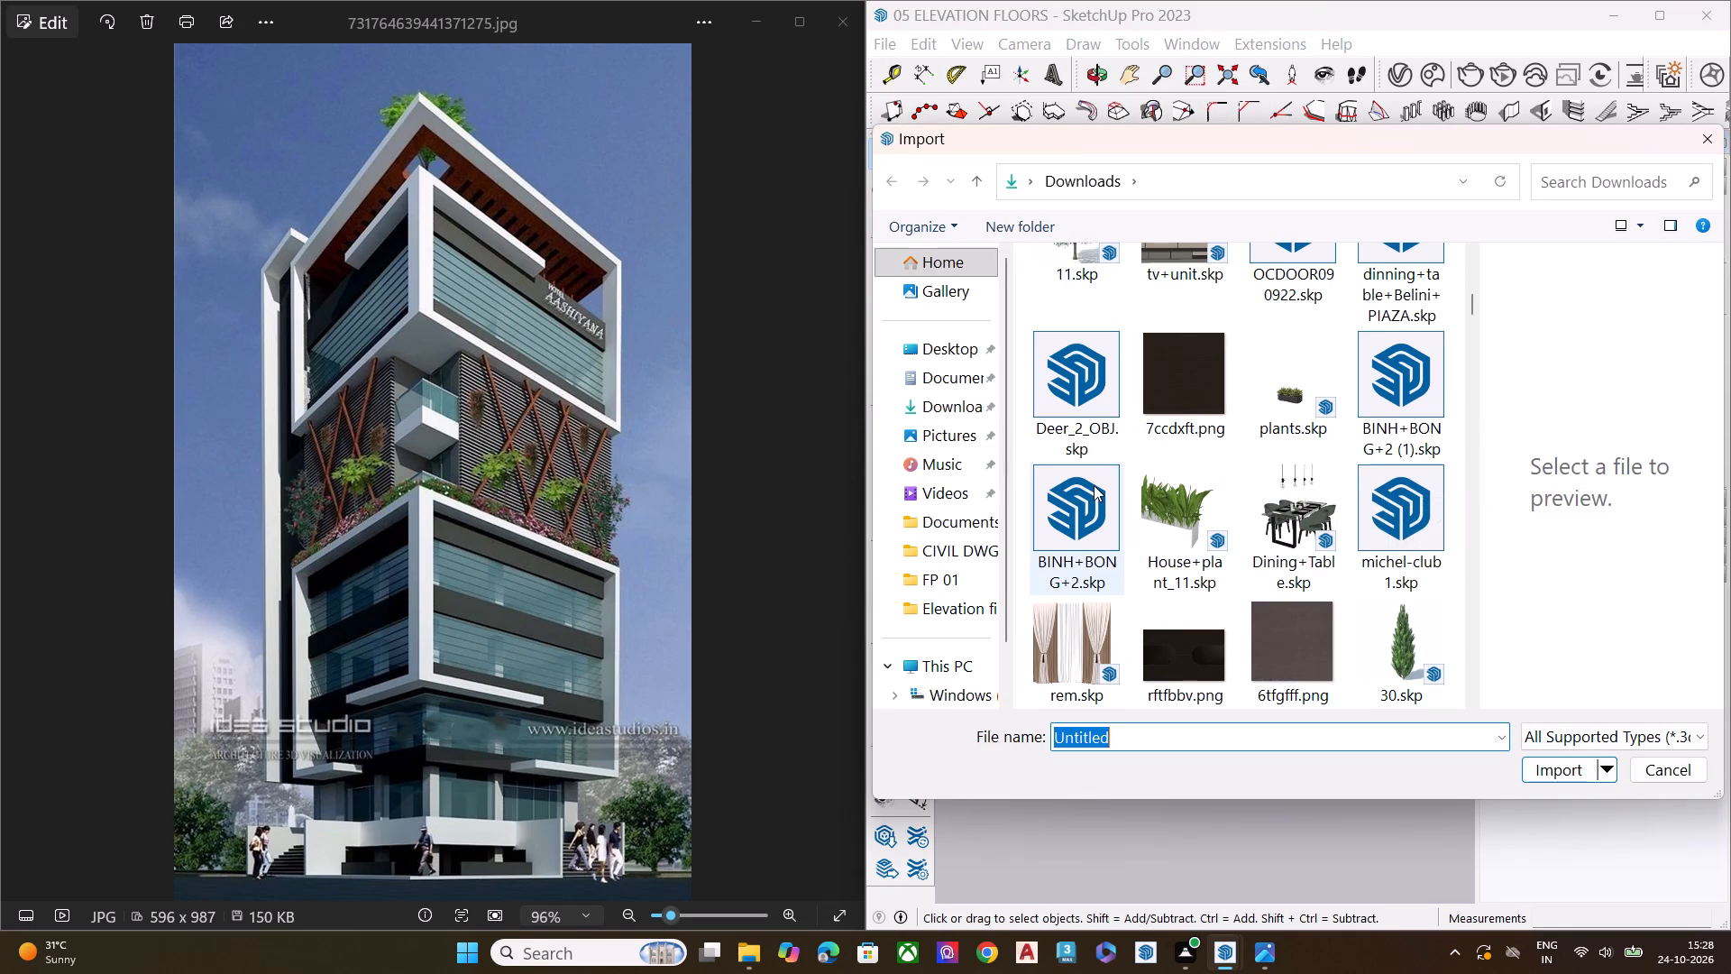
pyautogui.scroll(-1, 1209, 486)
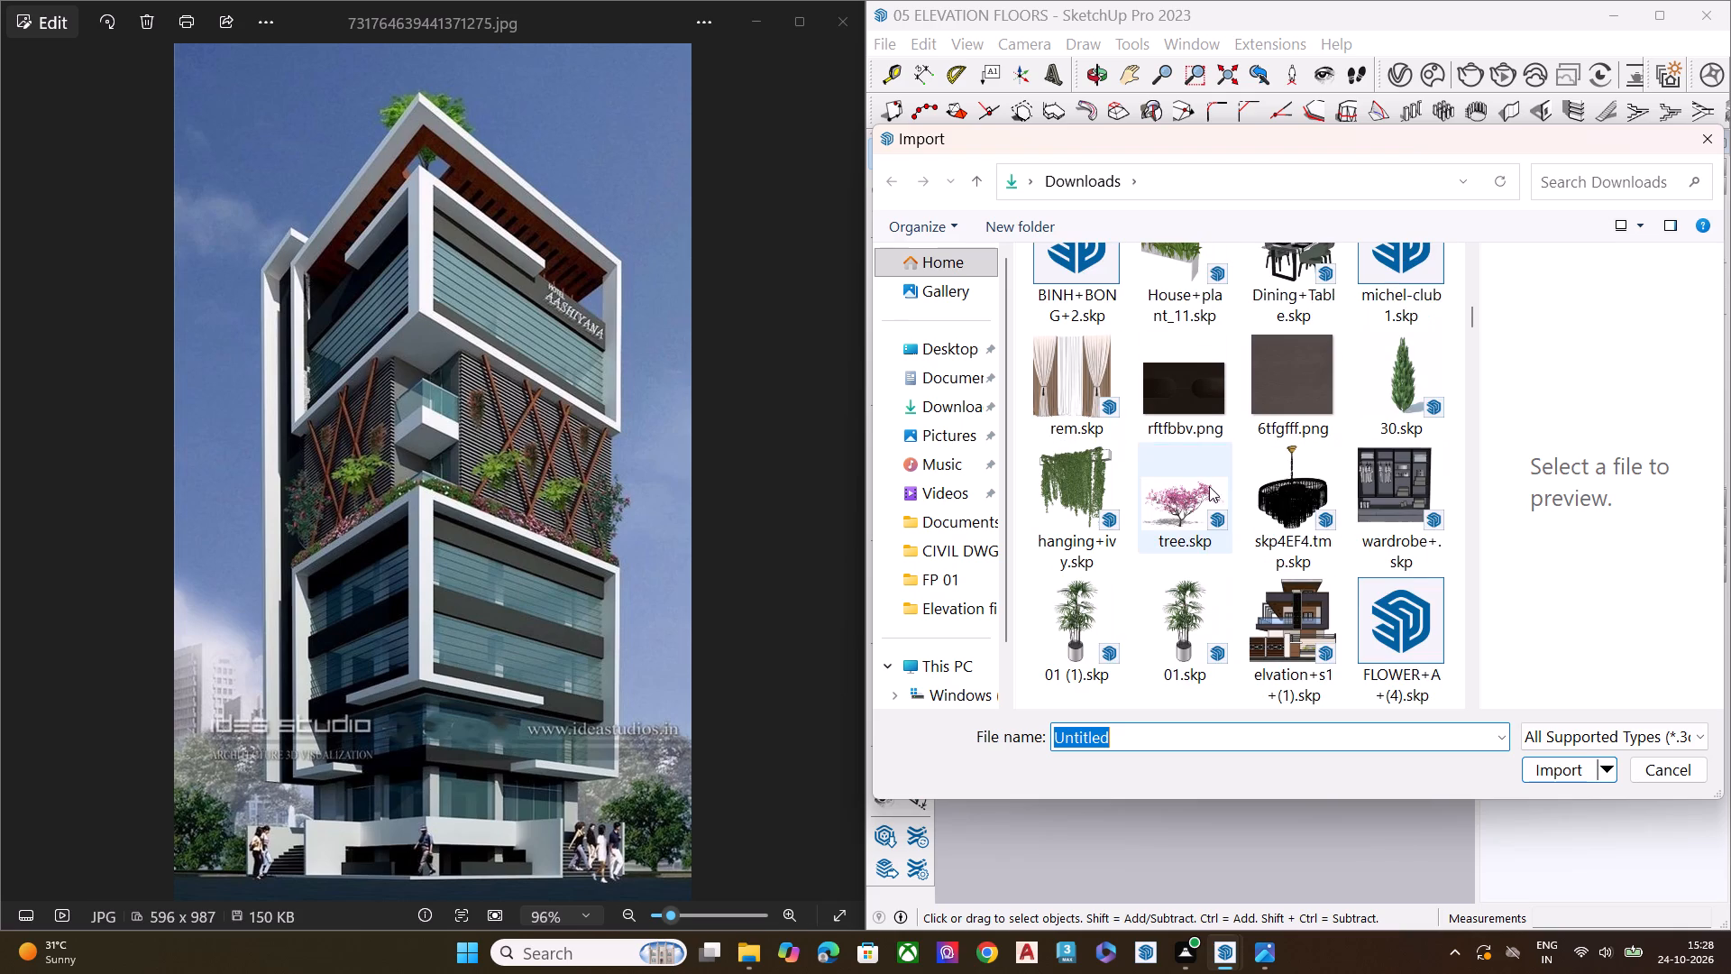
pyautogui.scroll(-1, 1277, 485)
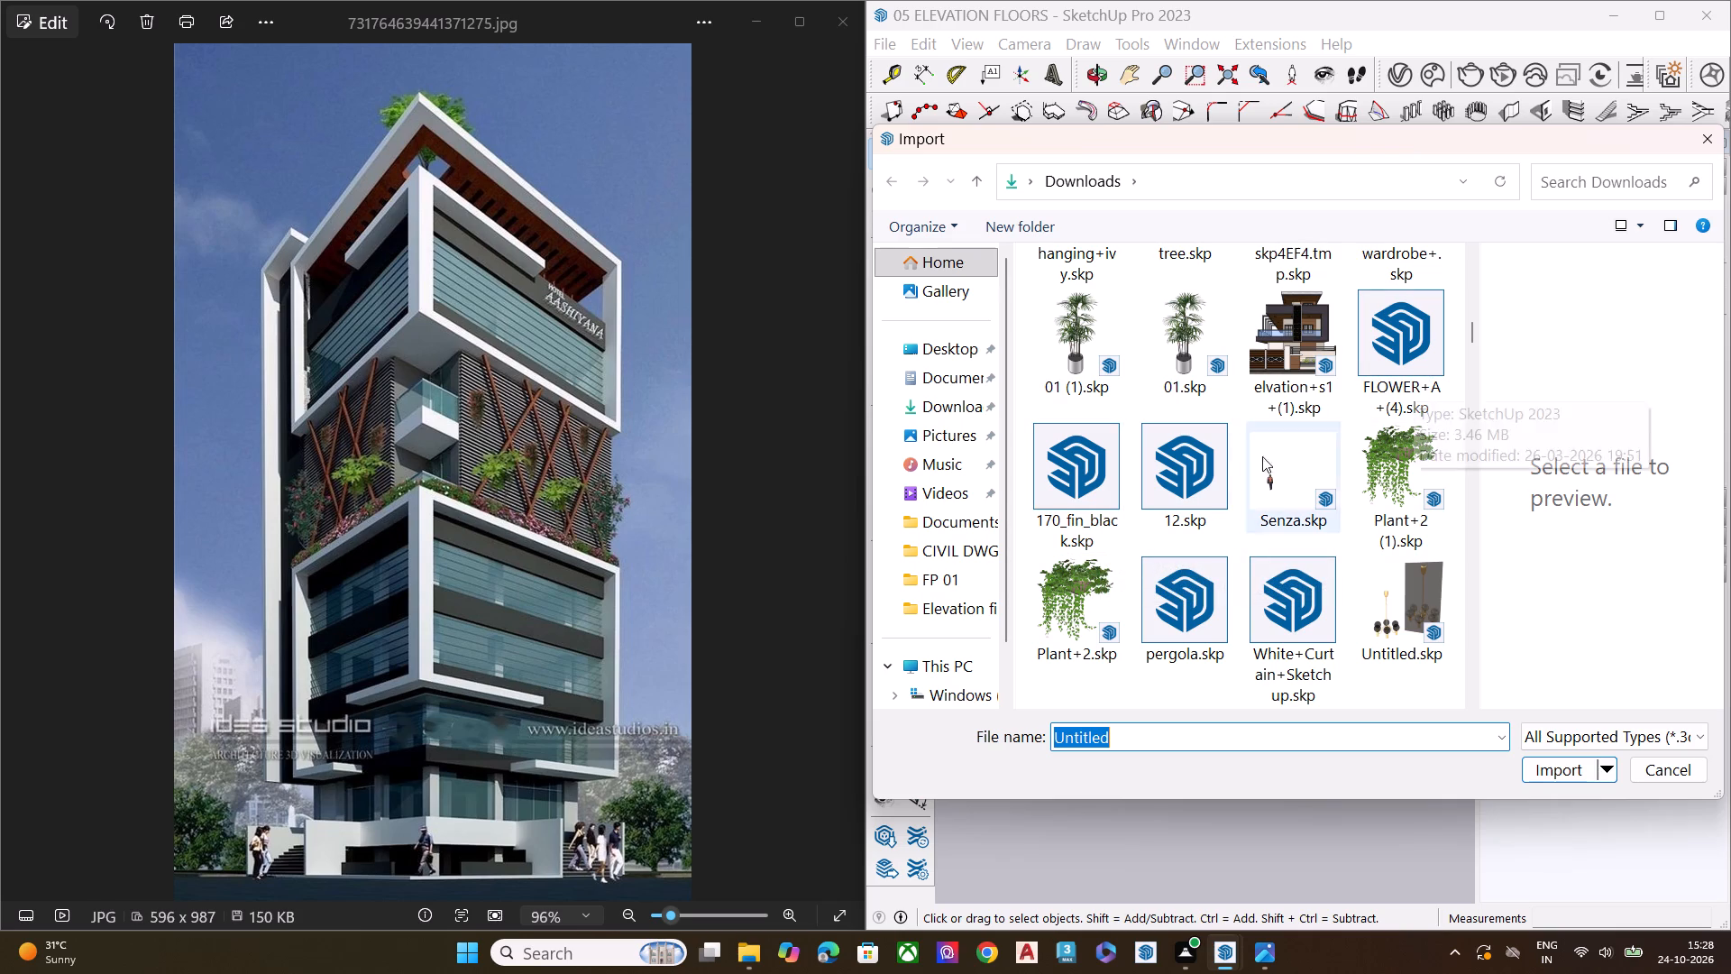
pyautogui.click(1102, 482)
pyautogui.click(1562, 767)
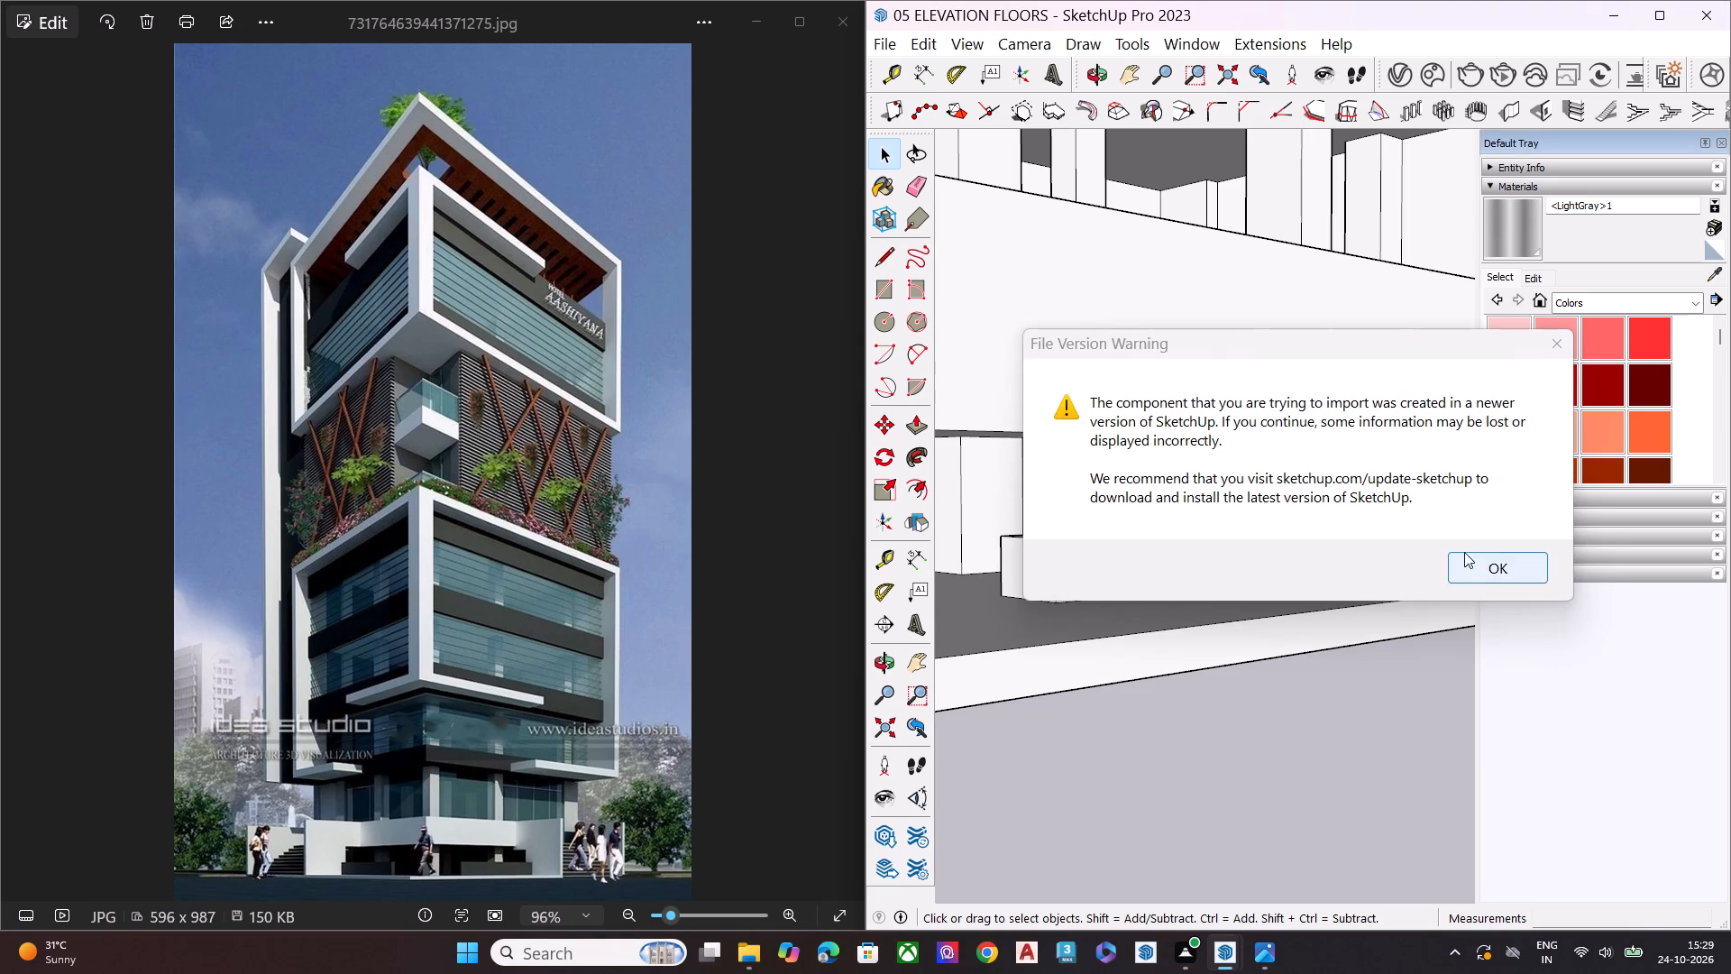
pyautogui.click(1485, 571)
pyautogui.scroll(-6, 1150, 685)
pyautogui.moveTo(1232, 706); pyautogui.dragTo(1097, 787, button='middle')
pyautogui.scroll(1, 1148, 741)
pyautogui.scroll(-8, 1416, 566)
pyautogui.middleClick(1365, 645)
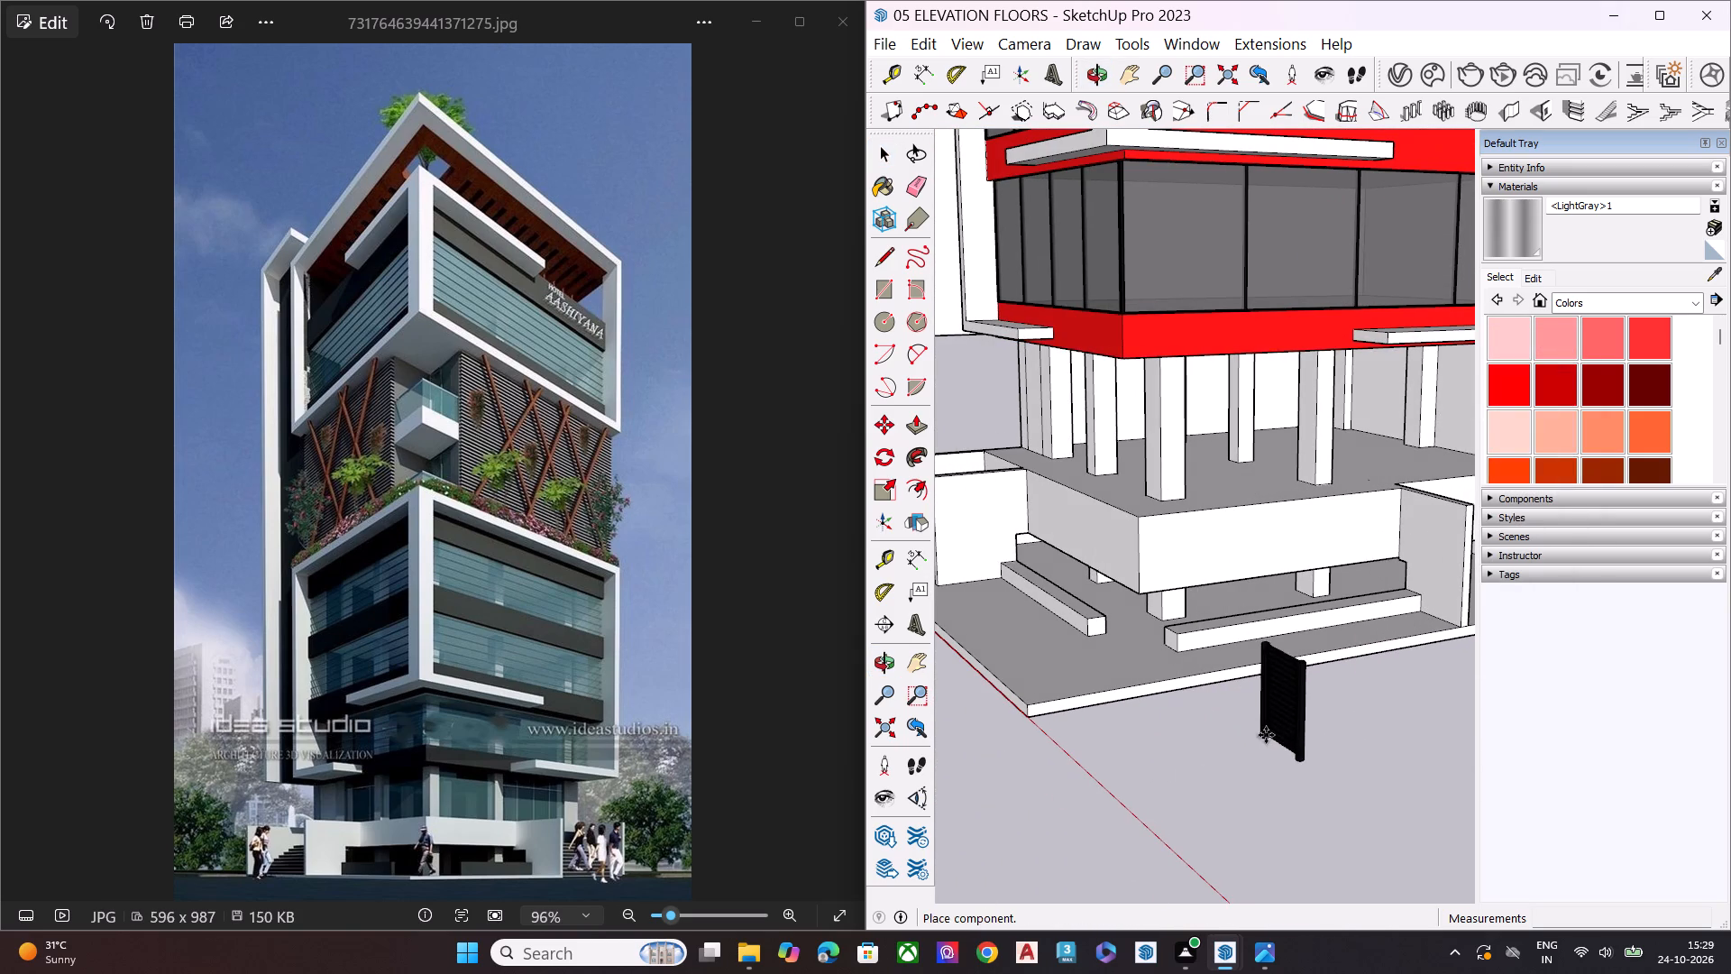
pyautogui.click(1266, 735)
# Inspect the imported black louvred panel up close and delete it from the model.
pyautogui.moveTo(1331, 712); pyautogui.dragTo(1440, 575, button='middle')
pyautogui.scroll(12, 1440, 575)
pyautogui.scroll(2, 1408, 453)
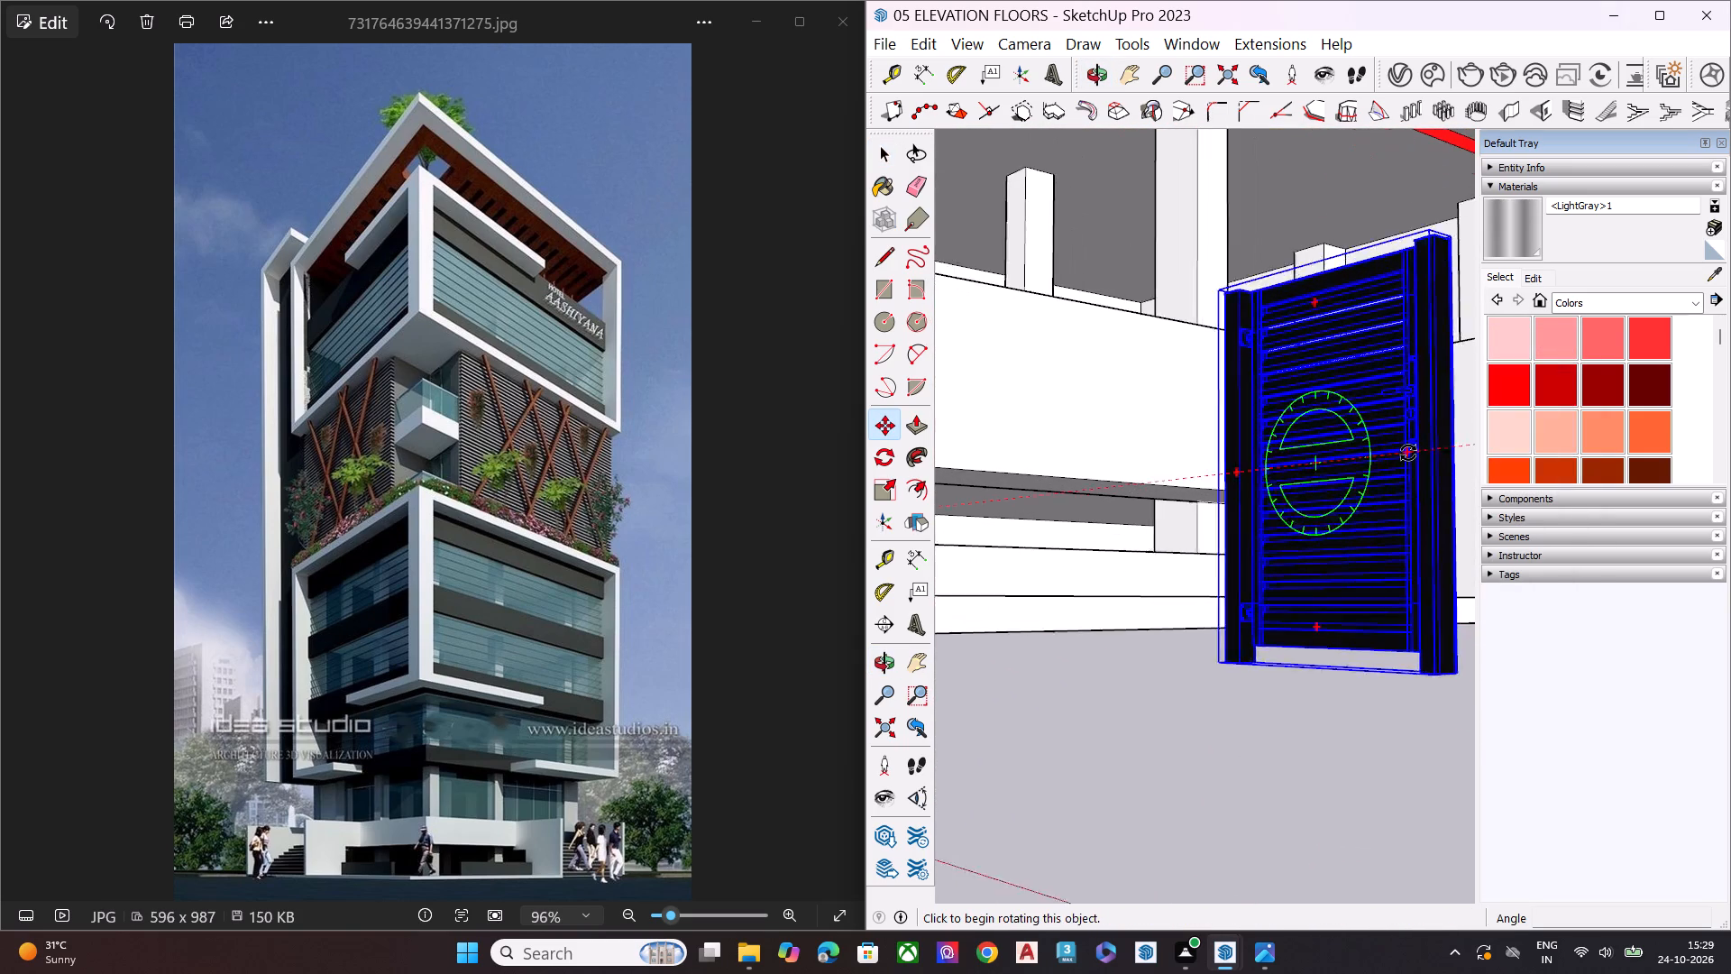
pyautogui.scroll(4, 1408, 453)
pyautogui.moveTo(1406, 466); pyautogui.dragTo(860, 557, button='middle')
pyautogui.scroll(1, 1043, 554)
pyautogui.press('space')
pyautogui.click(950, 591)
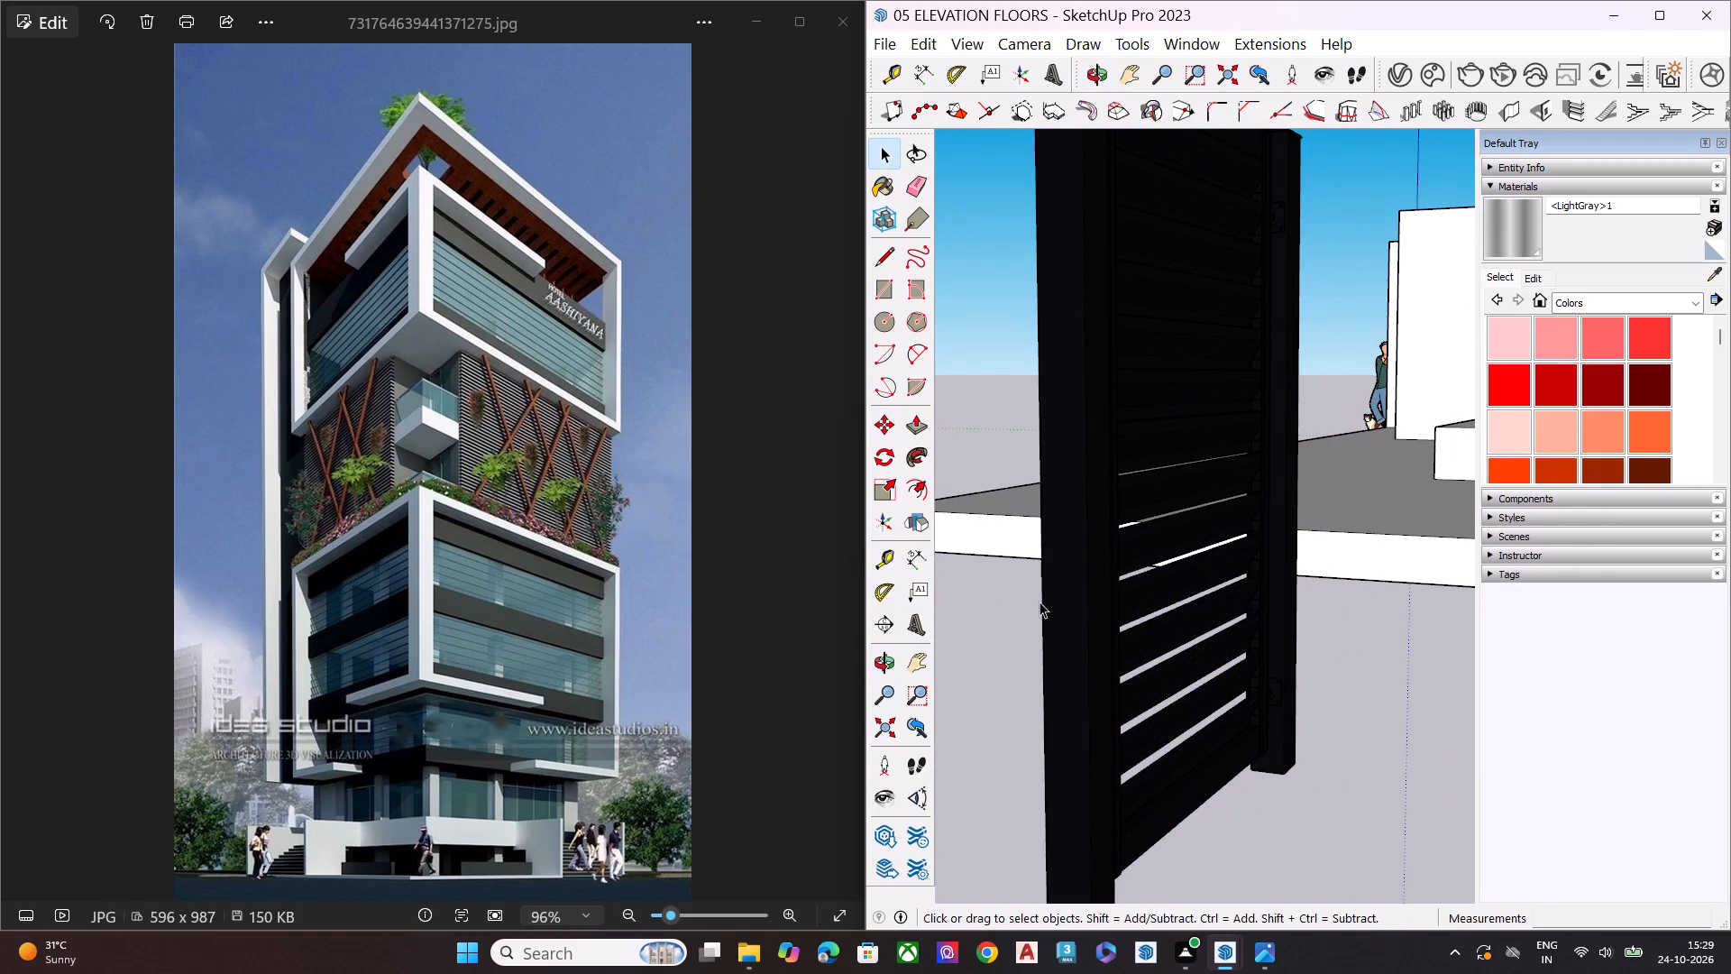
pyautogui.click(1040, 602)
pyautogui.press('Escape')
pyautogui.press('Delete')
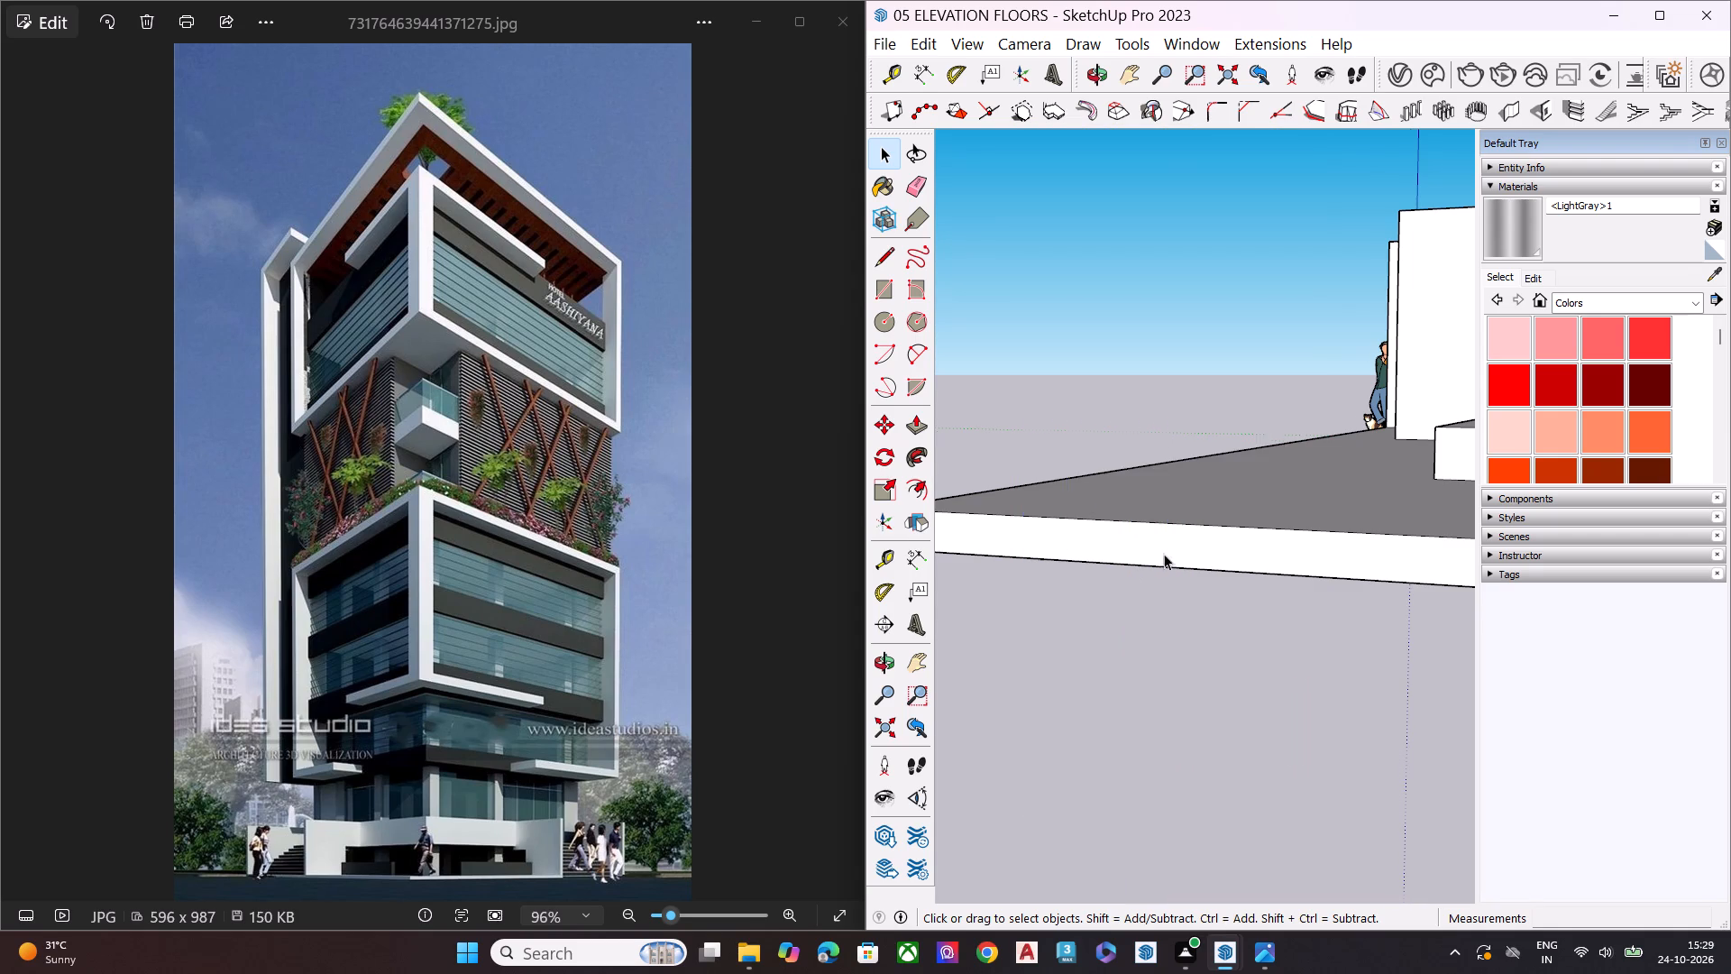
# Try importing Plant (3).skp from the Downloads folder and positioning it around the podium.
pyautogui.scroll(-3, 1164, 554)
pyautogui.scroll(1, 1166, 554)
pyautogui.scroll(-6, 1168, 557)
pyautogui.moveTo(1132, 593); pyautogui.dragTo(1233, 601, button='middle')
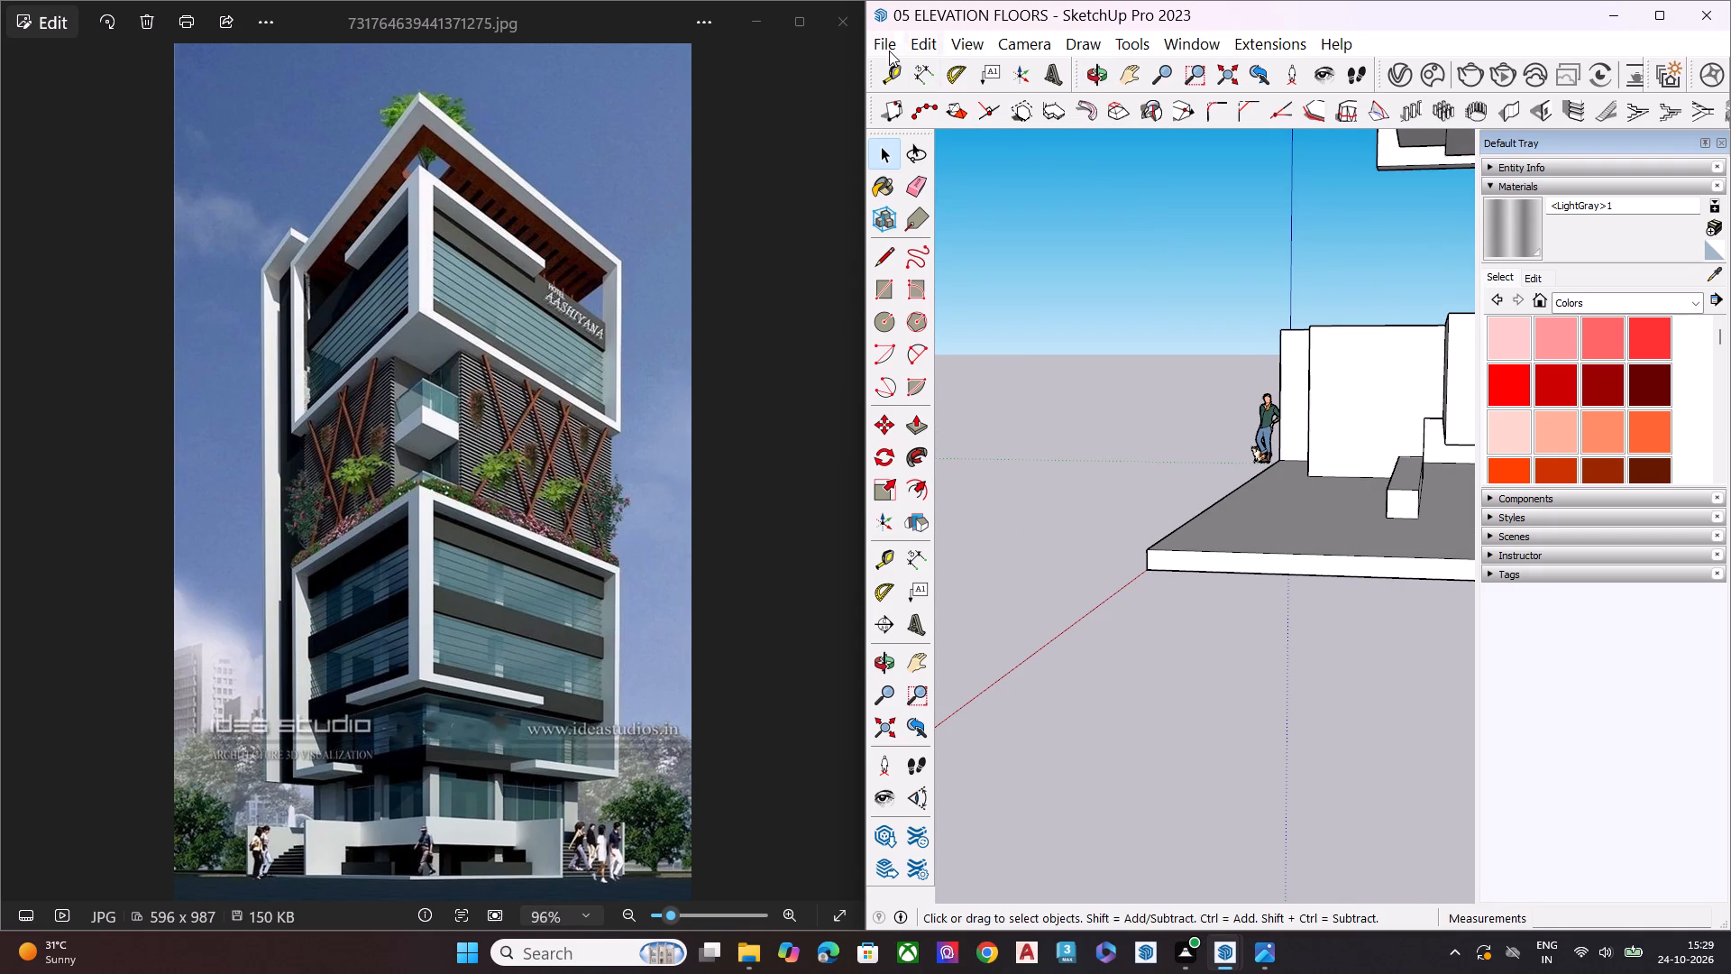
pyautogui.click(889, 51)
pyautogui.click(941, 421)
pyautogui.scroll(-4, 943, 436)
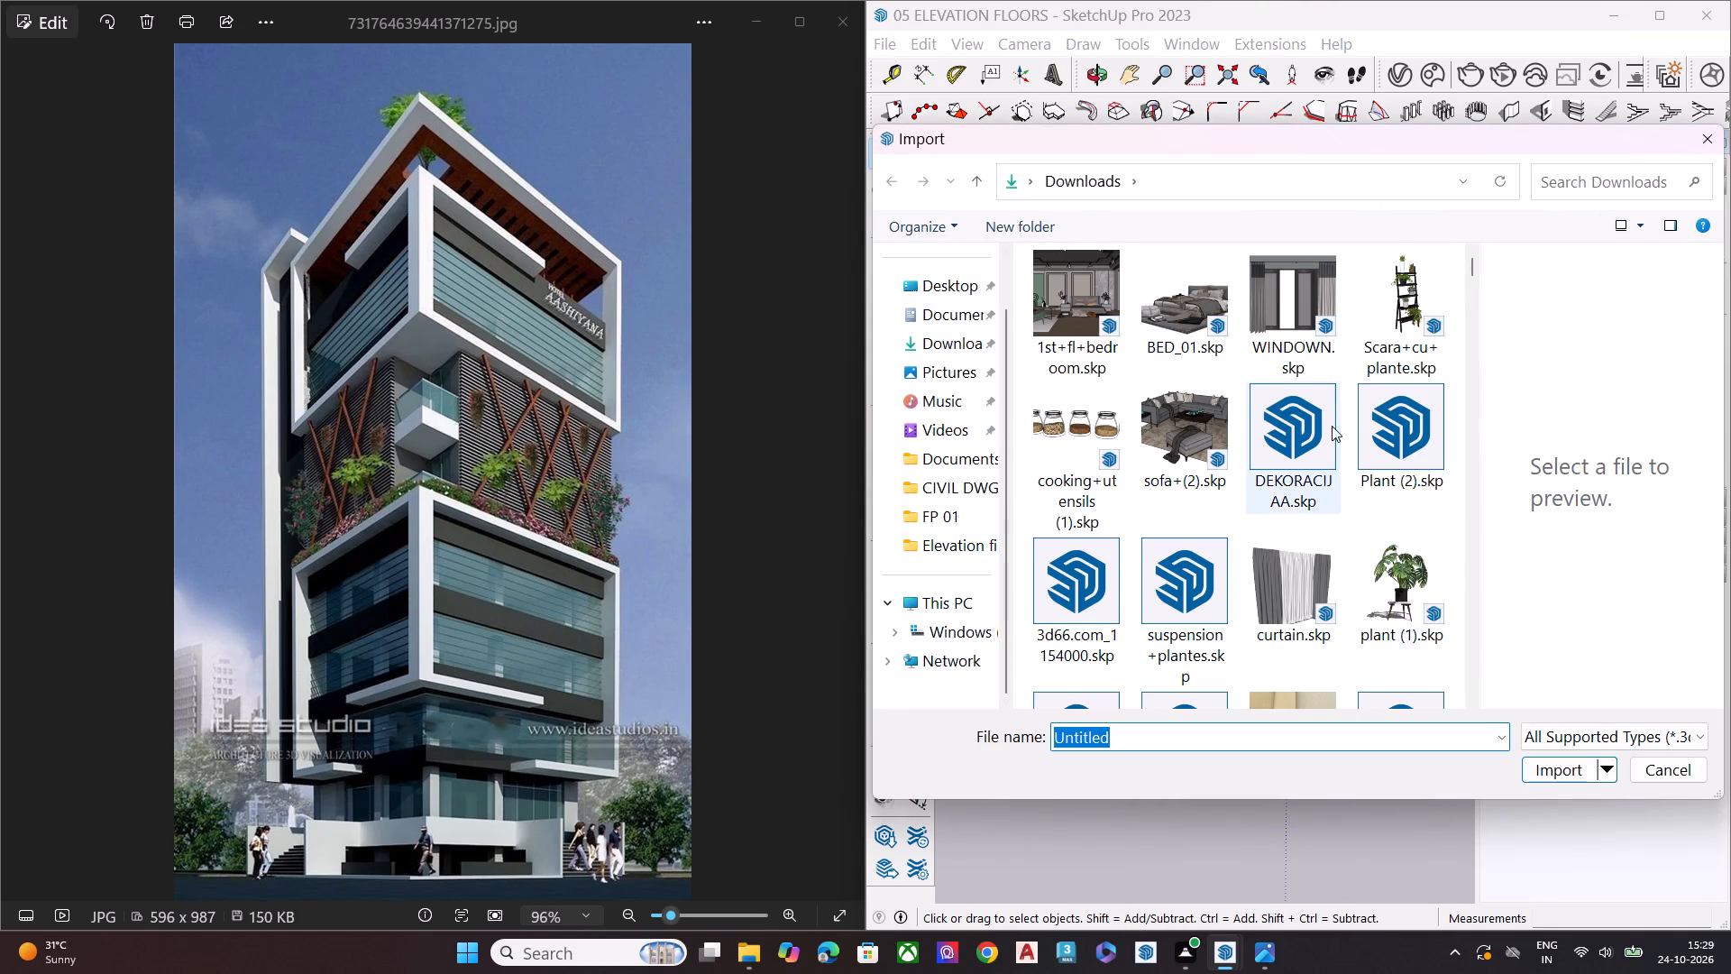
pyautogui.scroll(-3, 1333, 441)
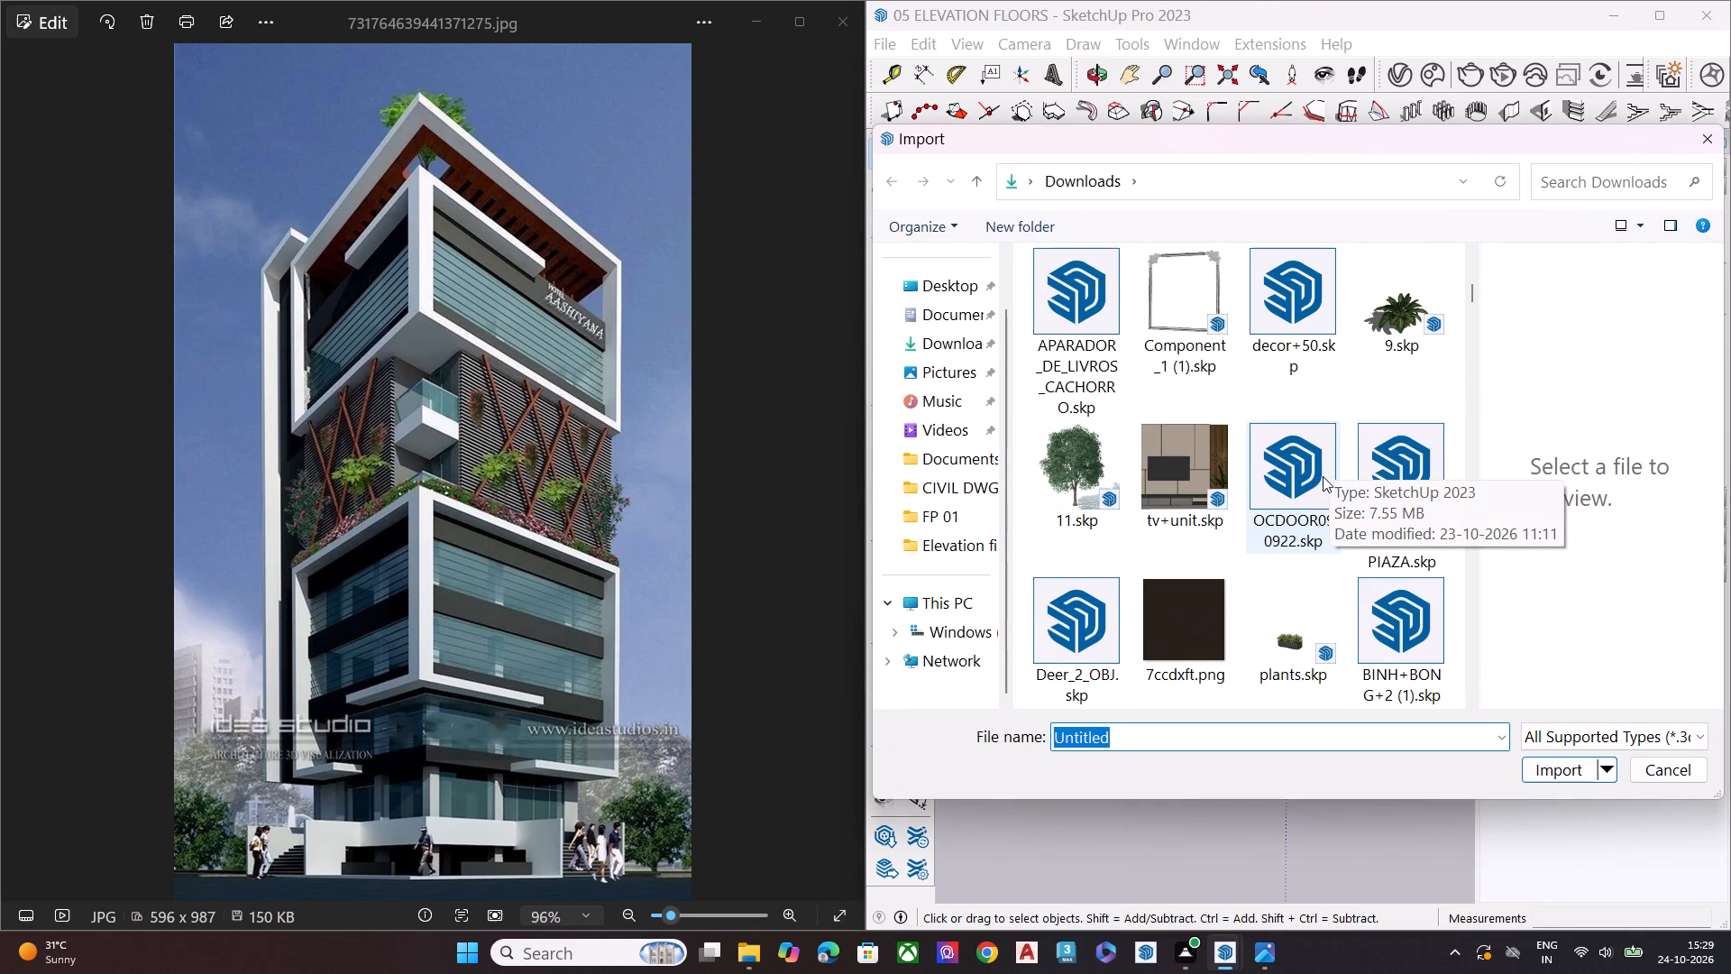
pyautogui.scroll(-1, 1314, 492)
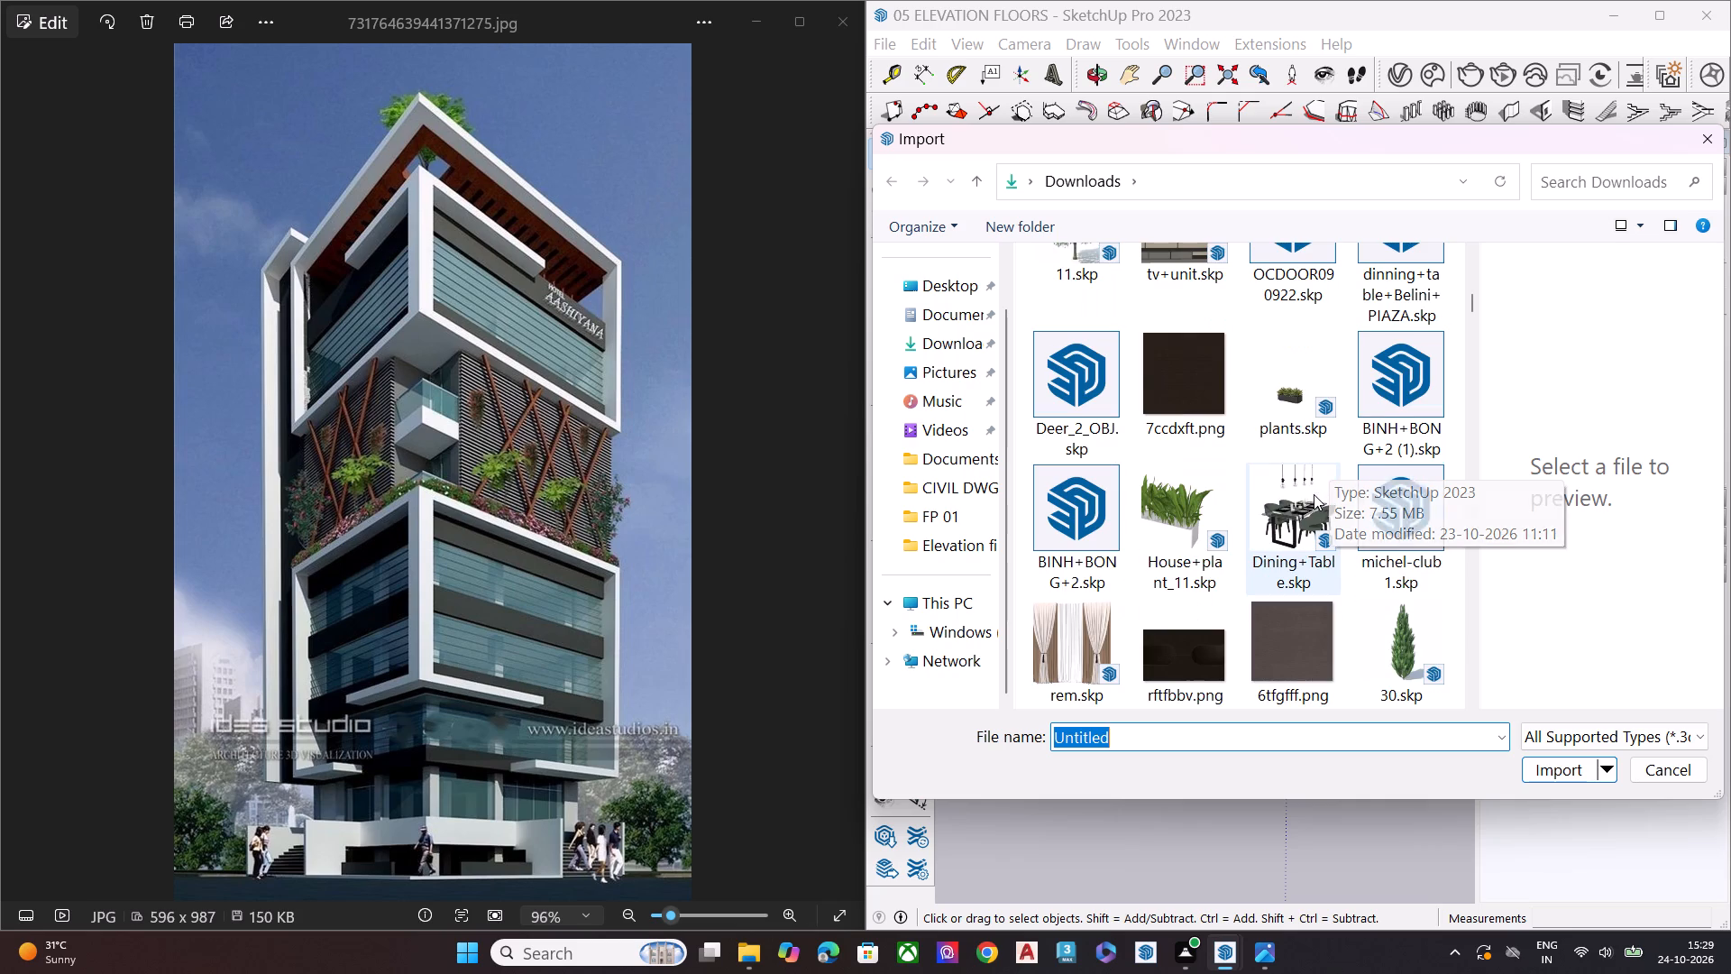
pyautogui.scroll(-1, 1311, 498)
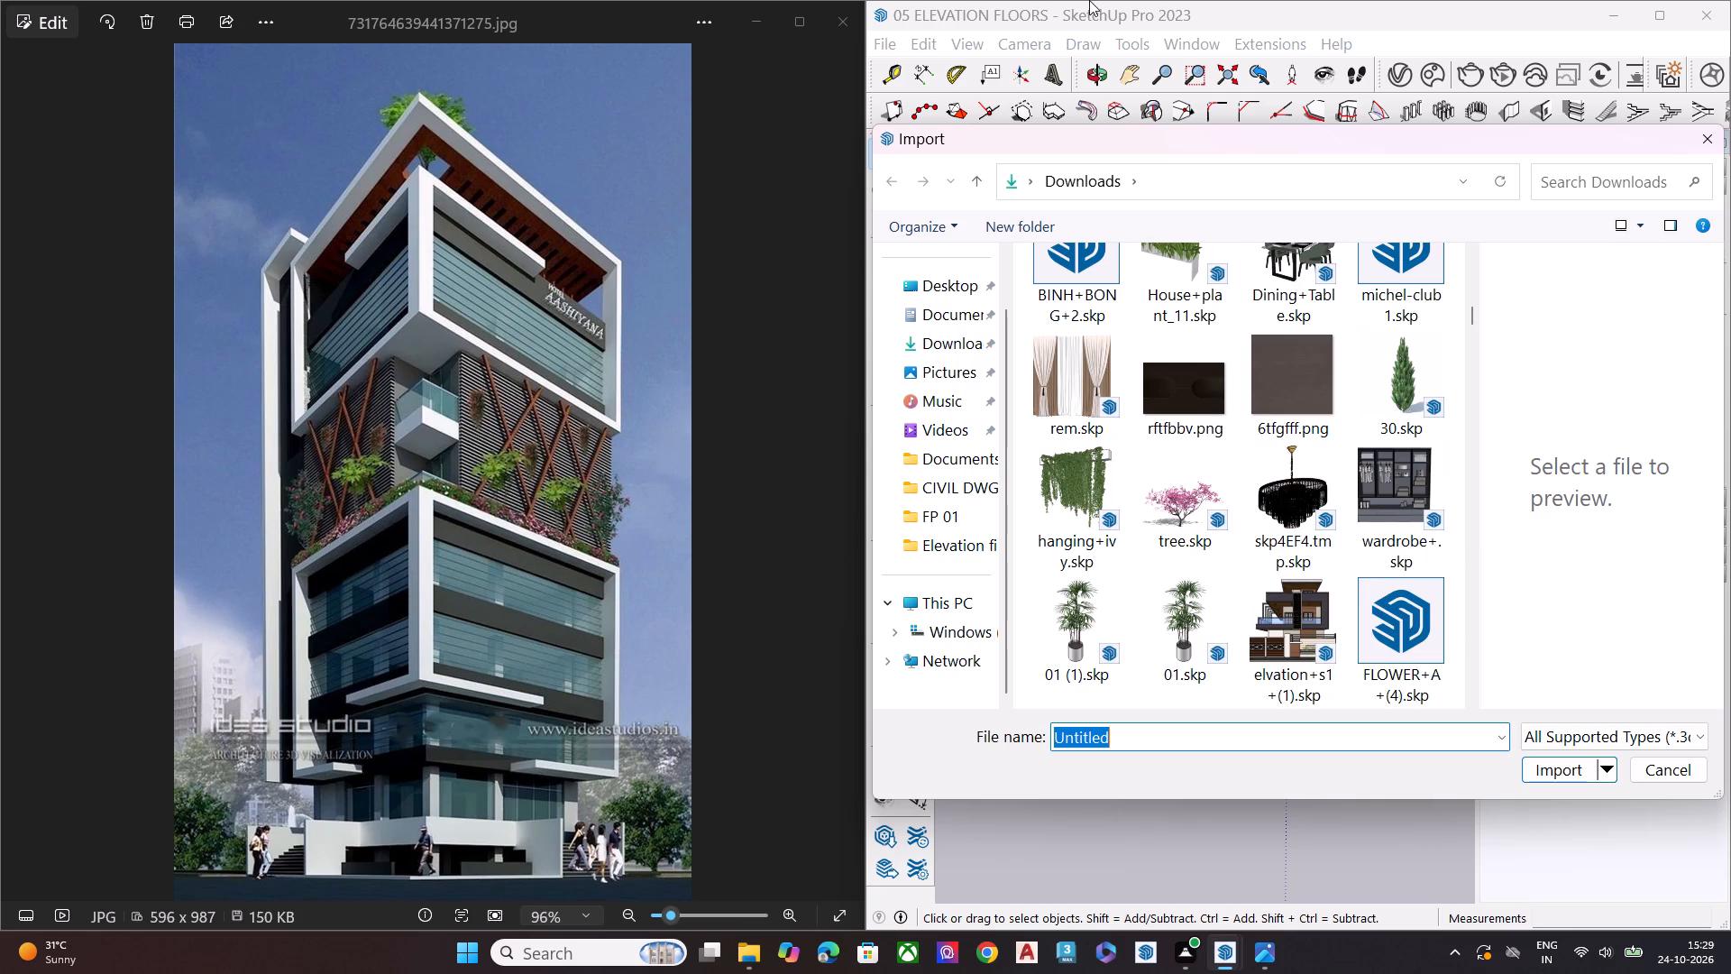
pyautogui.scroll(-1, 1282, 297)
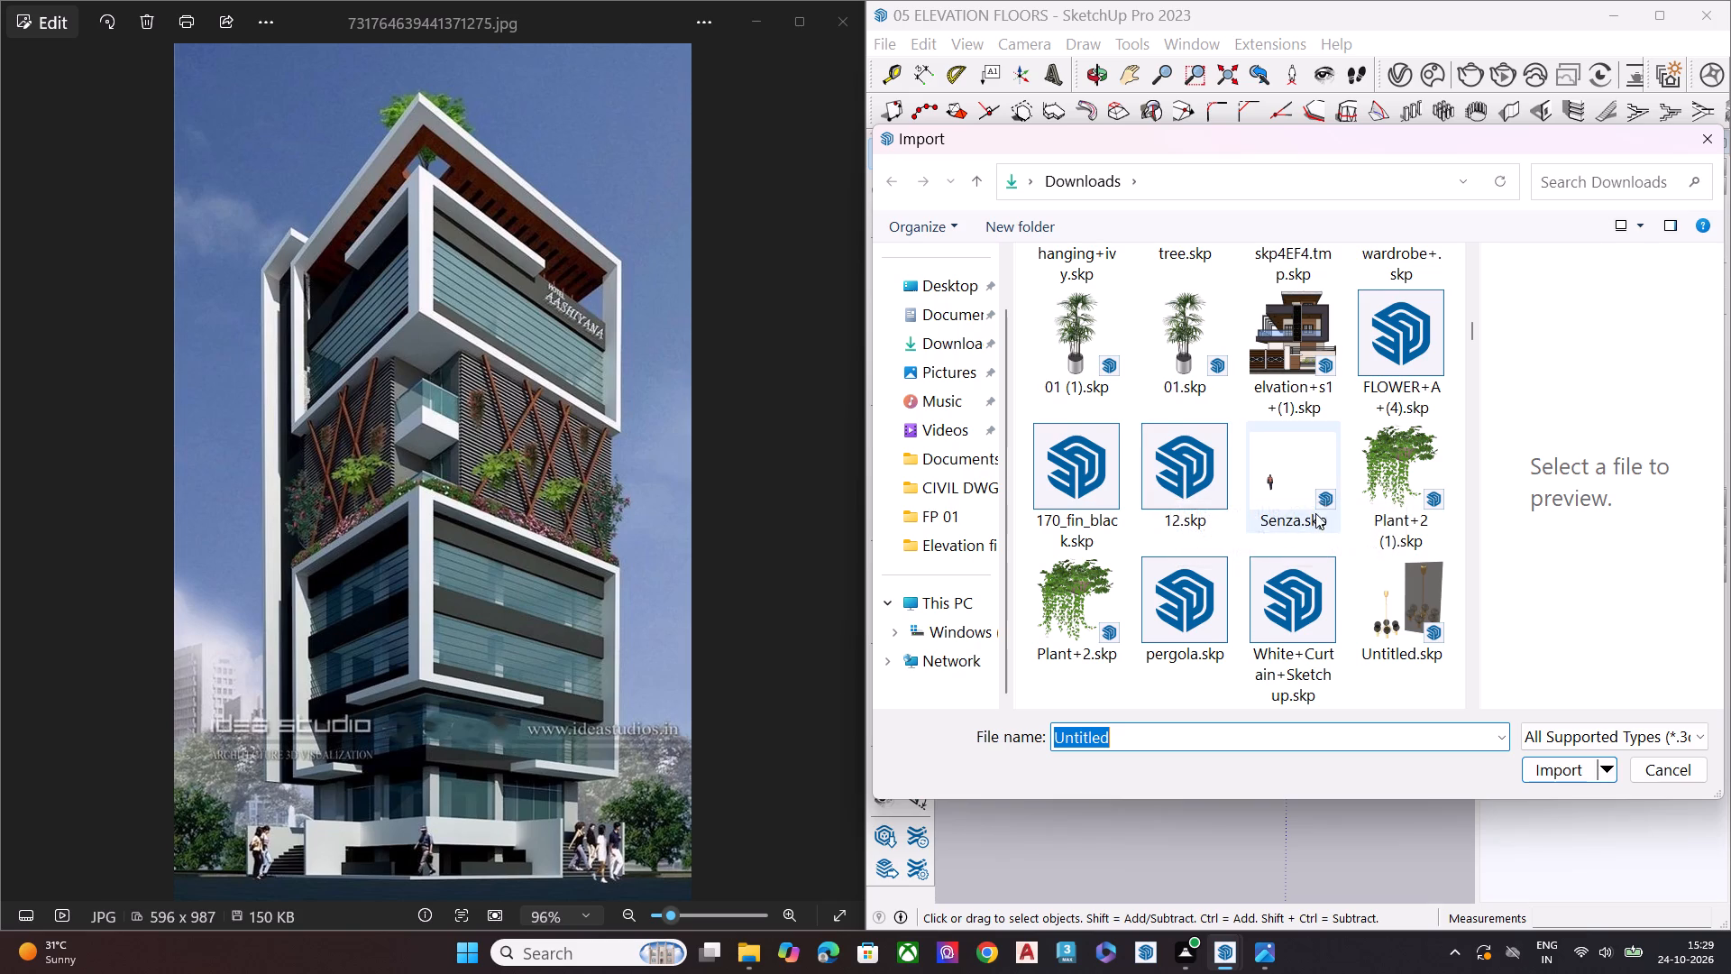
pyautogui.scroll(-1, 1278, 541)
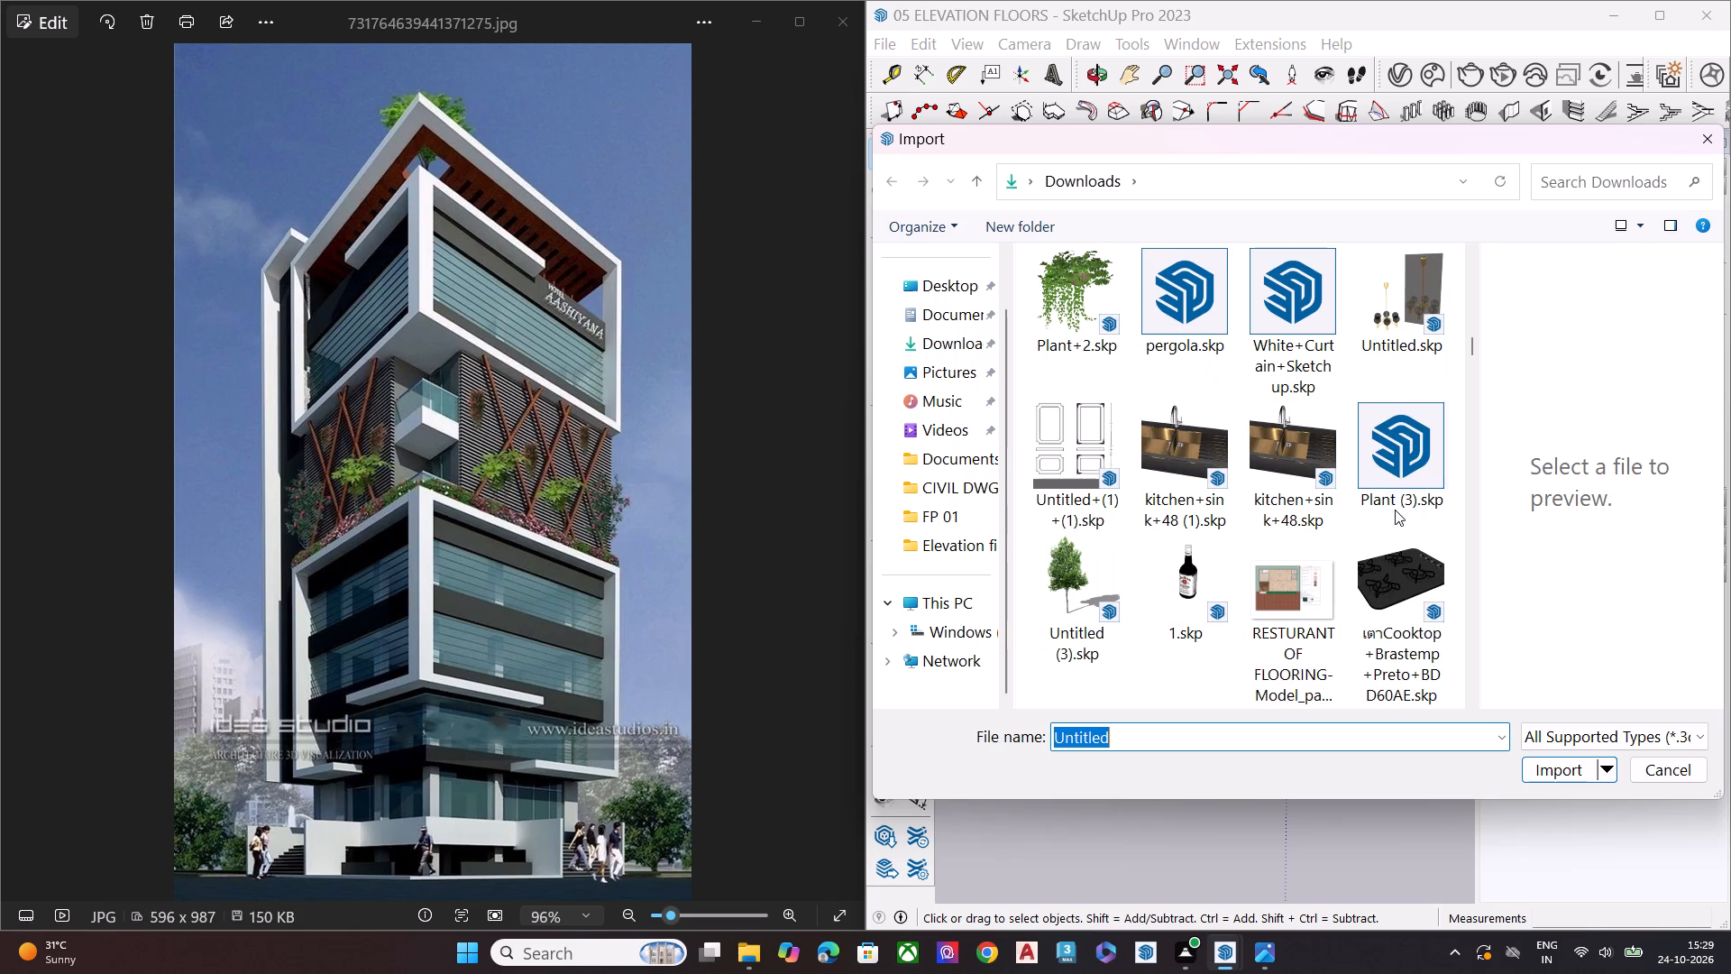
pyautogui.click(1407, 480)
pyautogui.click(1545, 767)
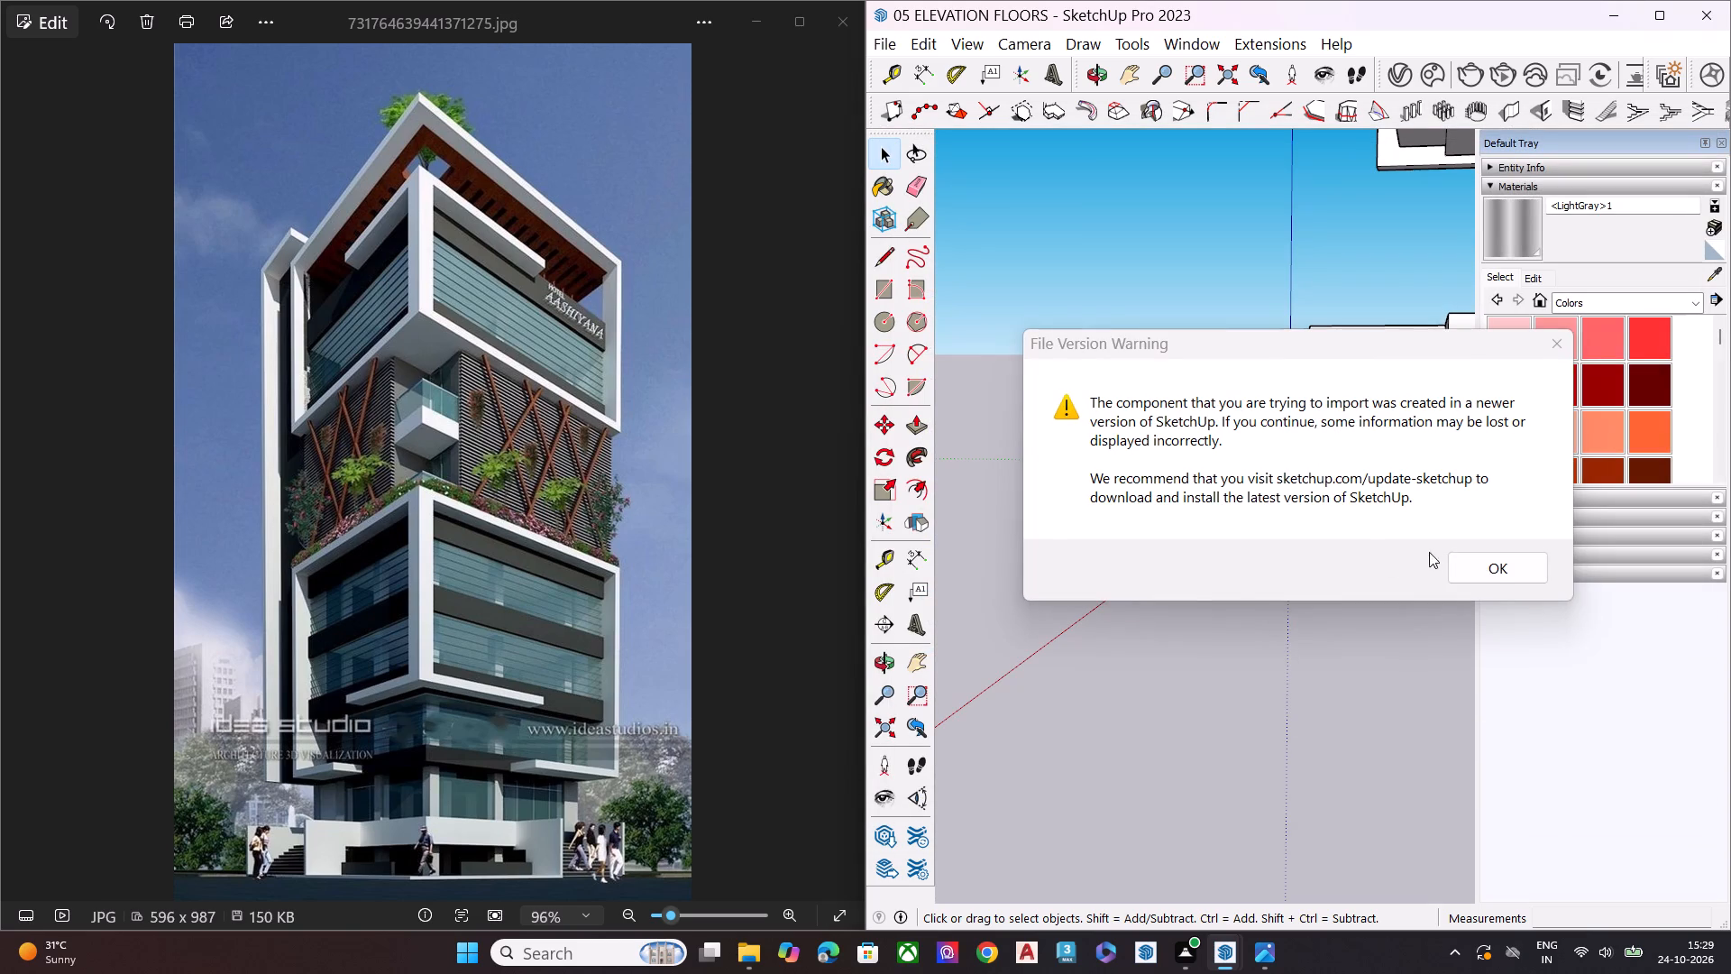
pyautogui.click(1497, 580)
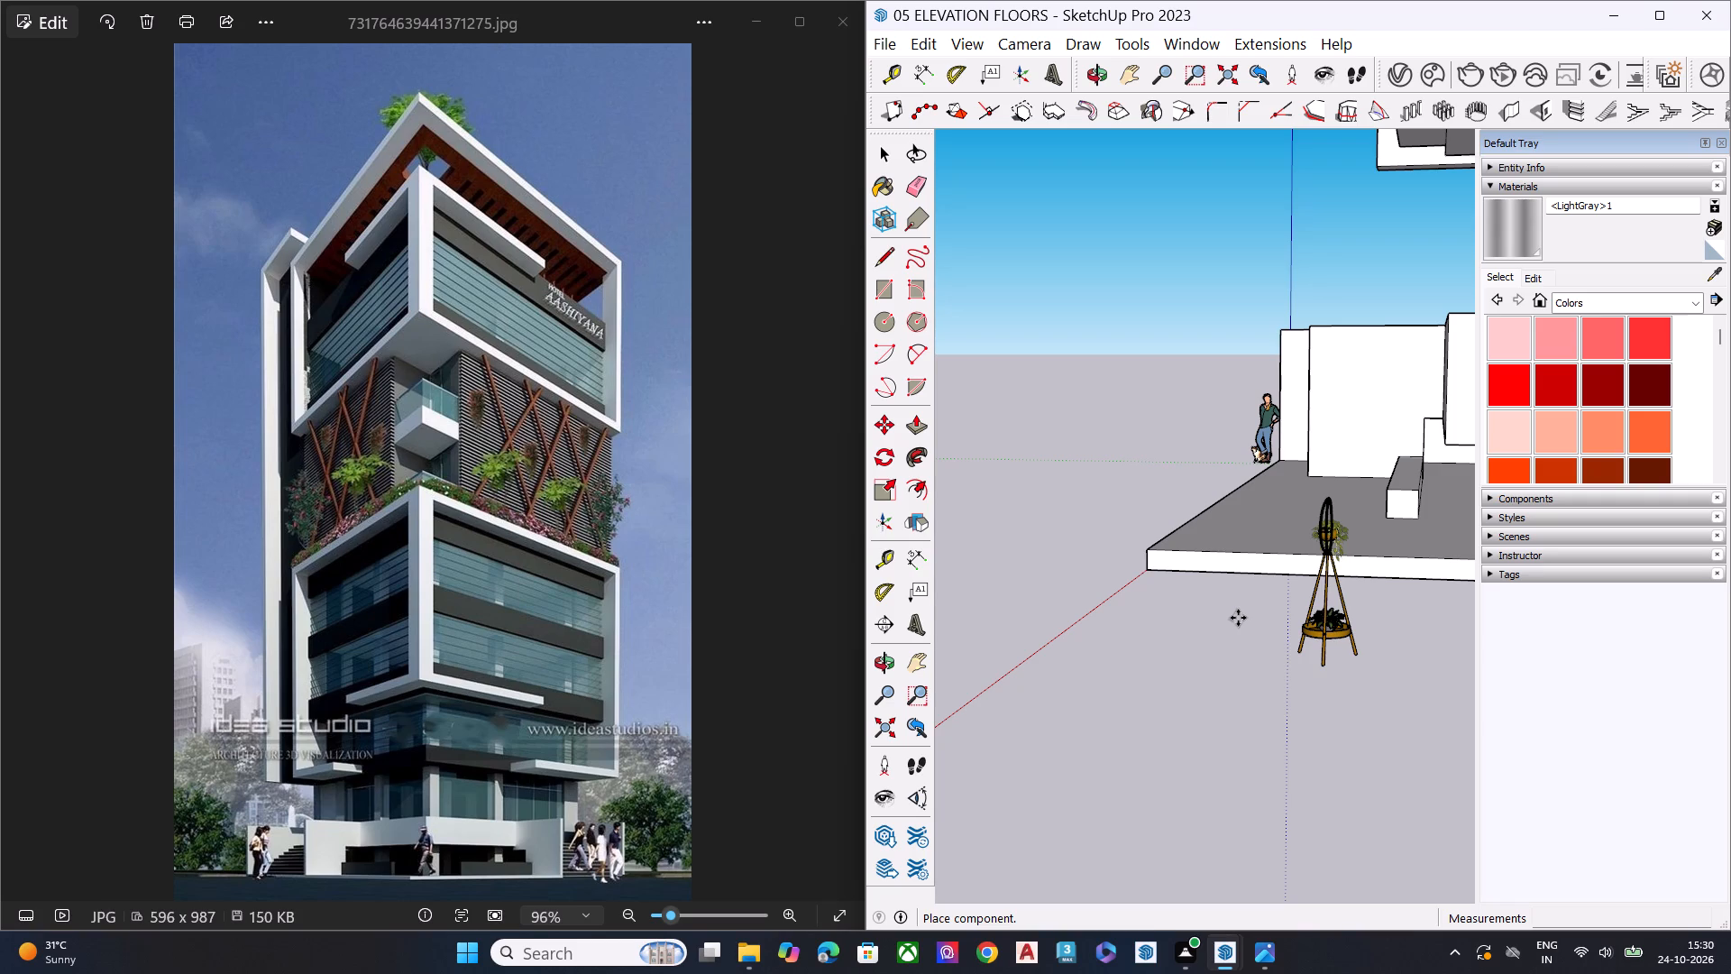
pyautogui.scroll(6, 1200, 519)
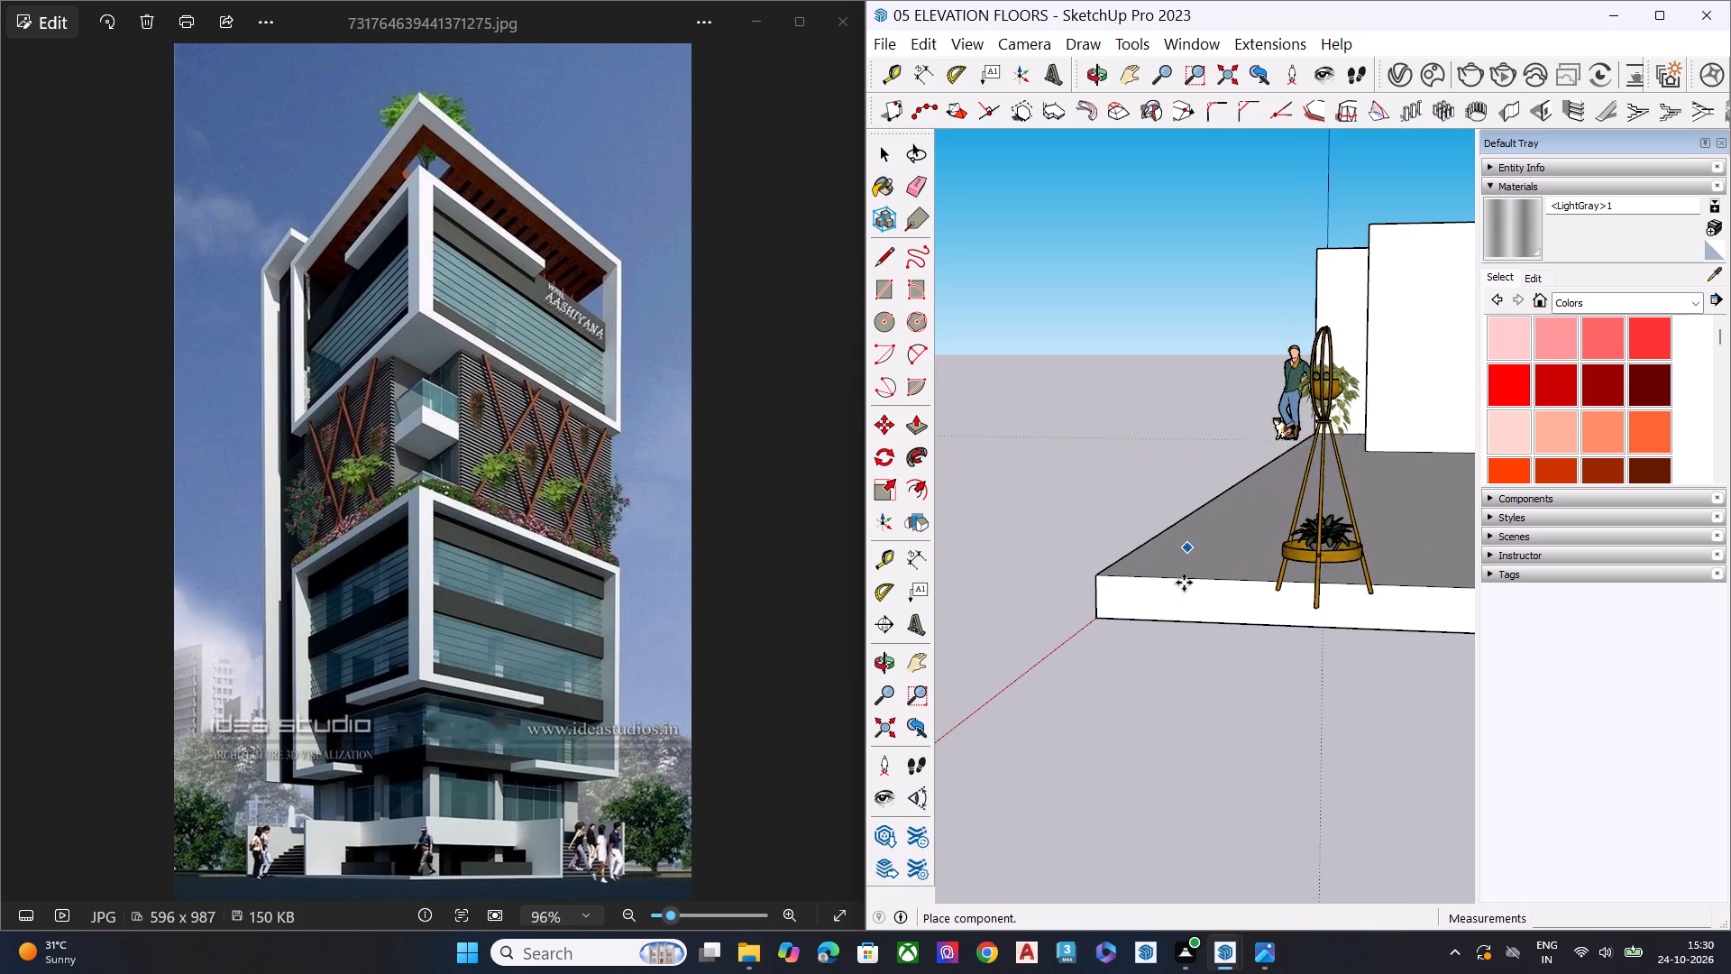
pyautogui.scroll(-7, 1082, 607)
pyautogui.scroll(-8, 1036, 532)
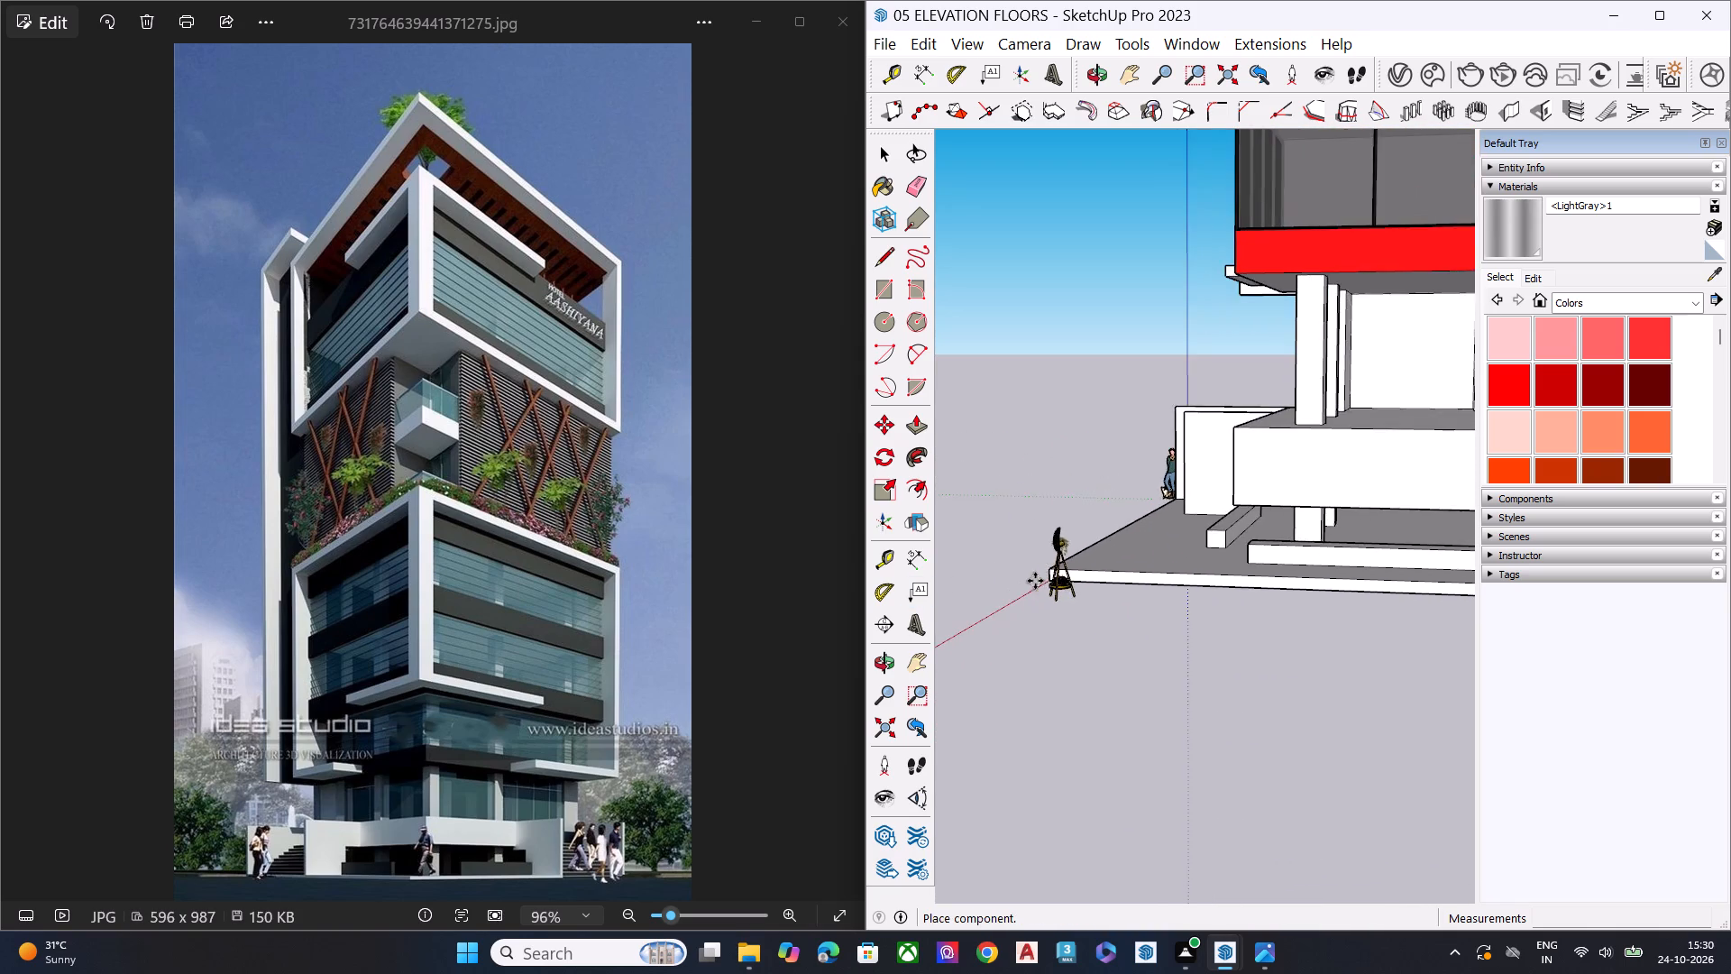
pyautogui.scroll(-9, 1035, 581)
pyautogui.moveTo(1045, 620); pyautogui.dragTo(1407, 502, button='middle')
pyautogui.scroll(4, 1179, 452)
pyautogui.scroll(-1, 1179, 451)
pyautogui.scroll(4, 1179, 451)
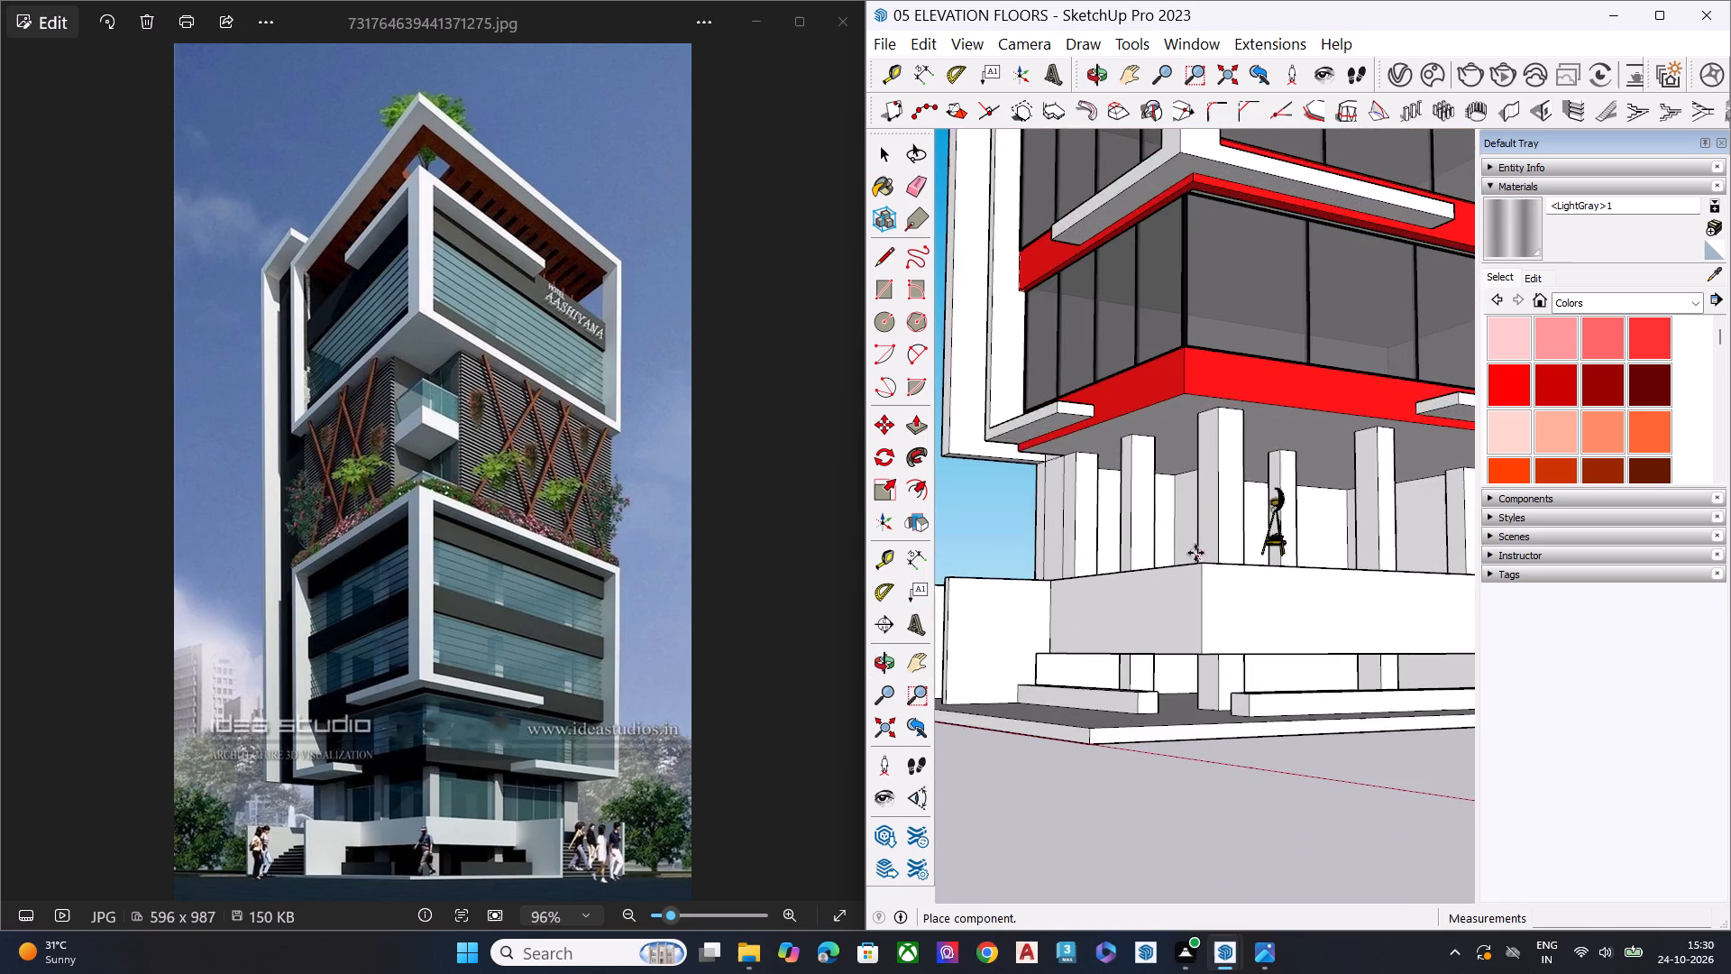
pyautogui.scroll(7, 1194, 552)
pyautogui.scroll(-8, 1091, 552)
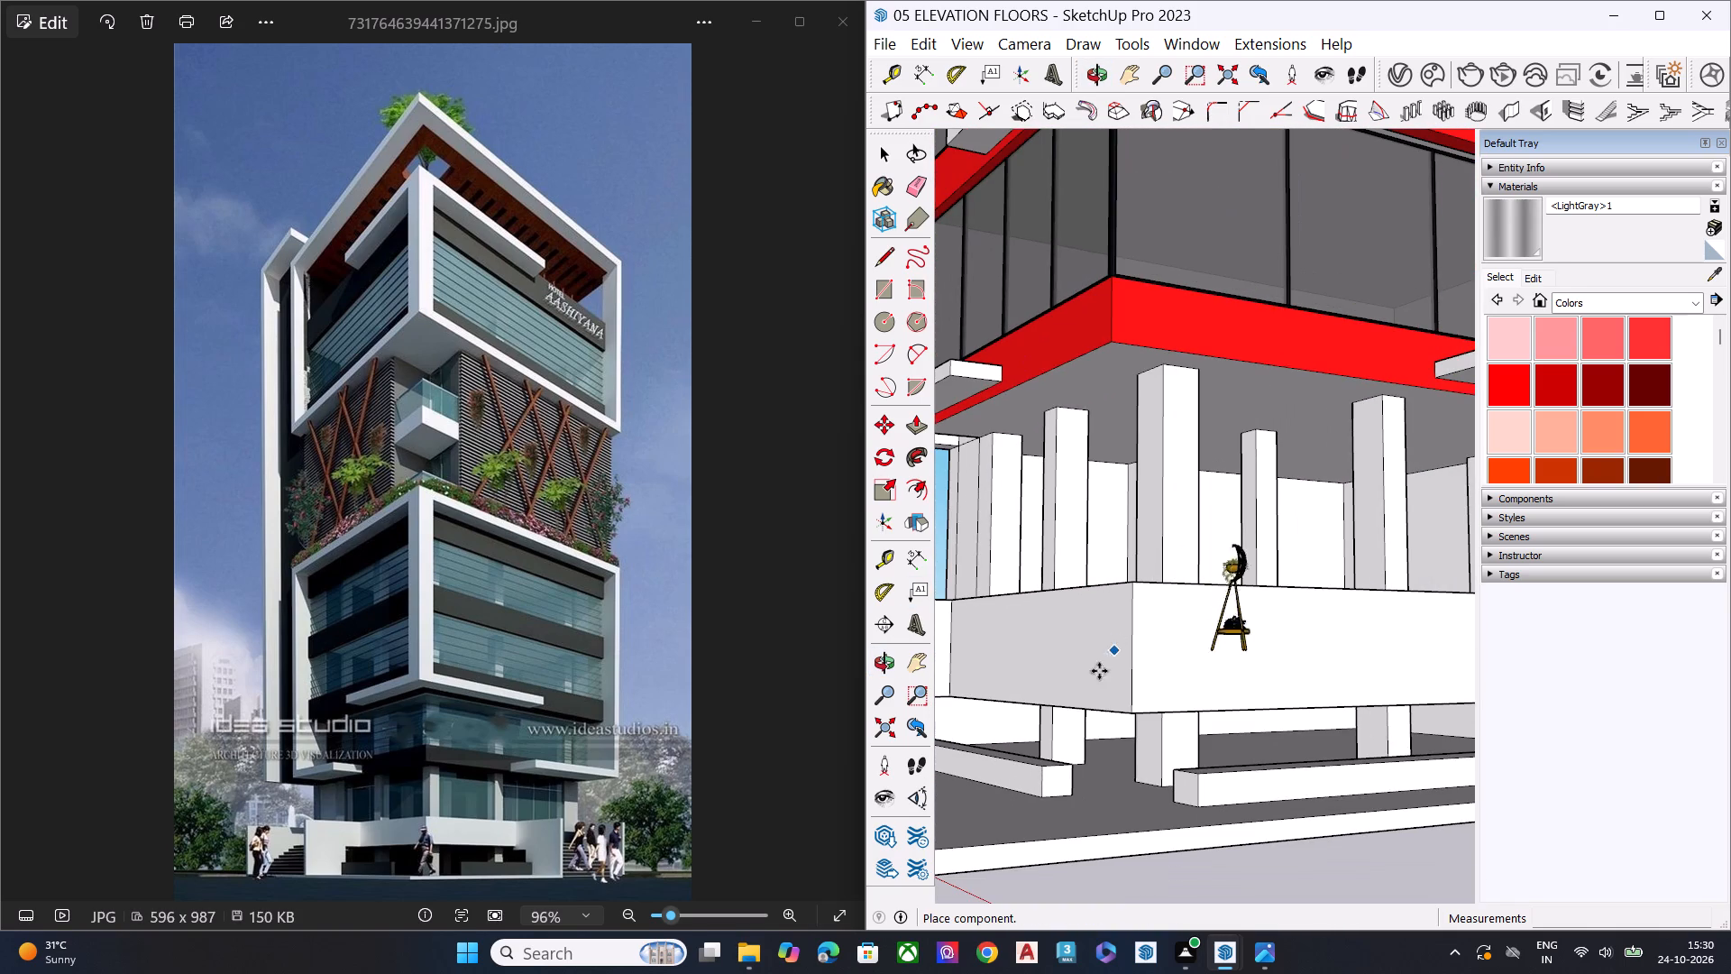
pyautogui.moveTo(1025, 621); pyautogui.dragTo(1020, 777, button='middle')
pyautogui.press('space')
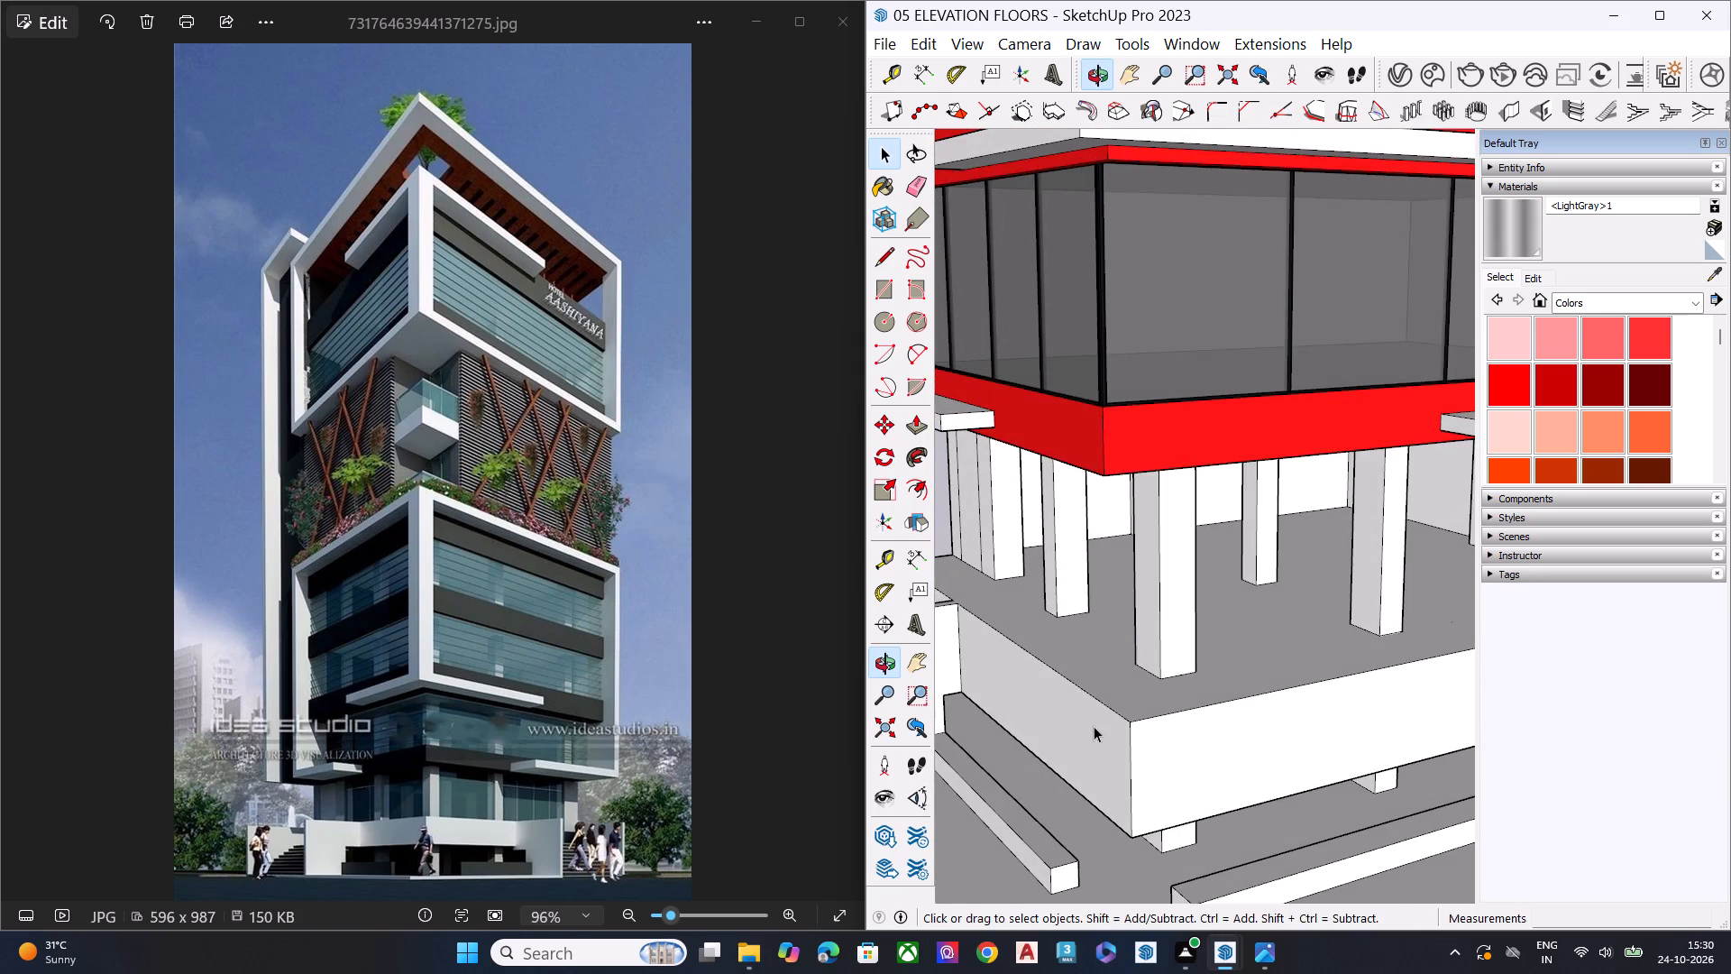
# Examine the whole tower from podium to roof, comparing its facade with the reference photo.
pyautogui.scroll(-7, 1070, 653)
pyautogui.moveTo(1133, 730); pyautogui.dragTo(1224, 554, button='middle')
pyautogui.scroll(1, 1133, 718)
pyautogui.scroll(1, 1232, 550)
pyautogui.scroll(-3, 1232, 549)
pyautogui.scroll(1, 1232, 566)
pyautogui.scroll(-4, 1232, 567)
pyautogui.press('space')
pyautogui.scroll(1, 1407, 510)
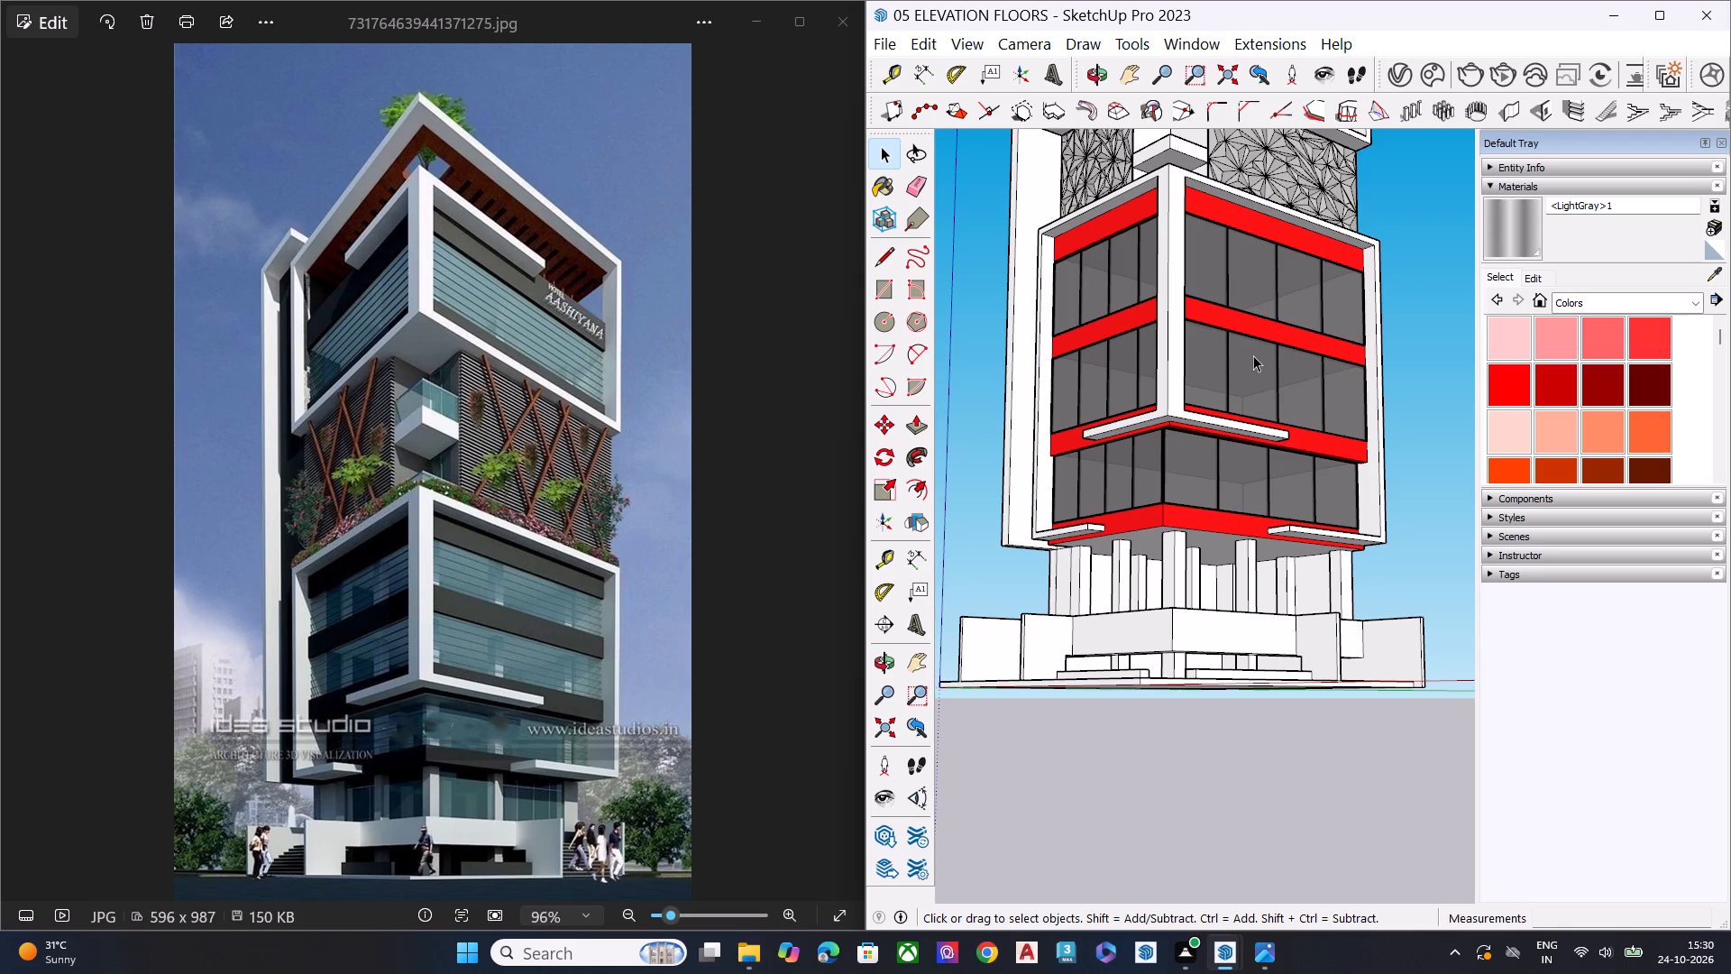
pyautogui.scroll(-6, 1252, 431)
pyautogui.scroll(4, 1198, 198)
pyautogui.scroll(-5, 1198, 398)
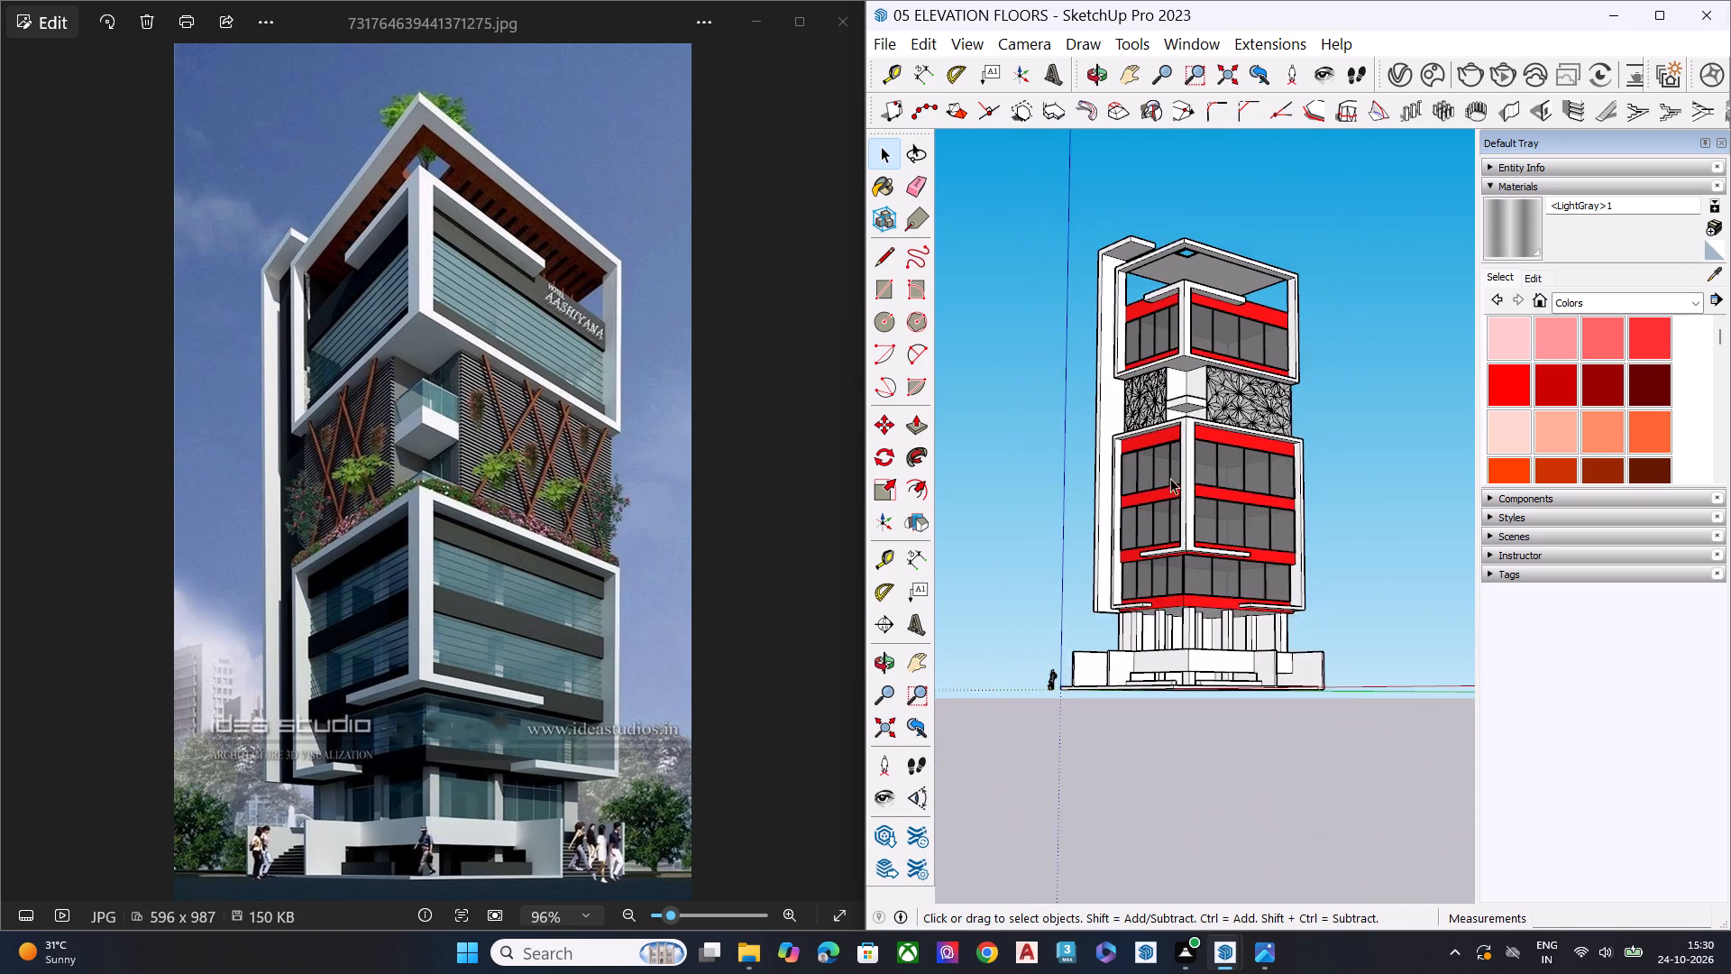
pyautogui.scroll(3, 1287, 260)
pyautogui.scroll(-3, 1287, 257)
pyautogui.scroll(2, 1287, 257)
pyautogui.moveTo(1122, 423); pyautogui.dragTo(1140, 373, button='middle')
# Open the V-Ray Asset Editor and bring up the Chaos Cosmos Browser for materials.
pyautogui.click(1401, 73)
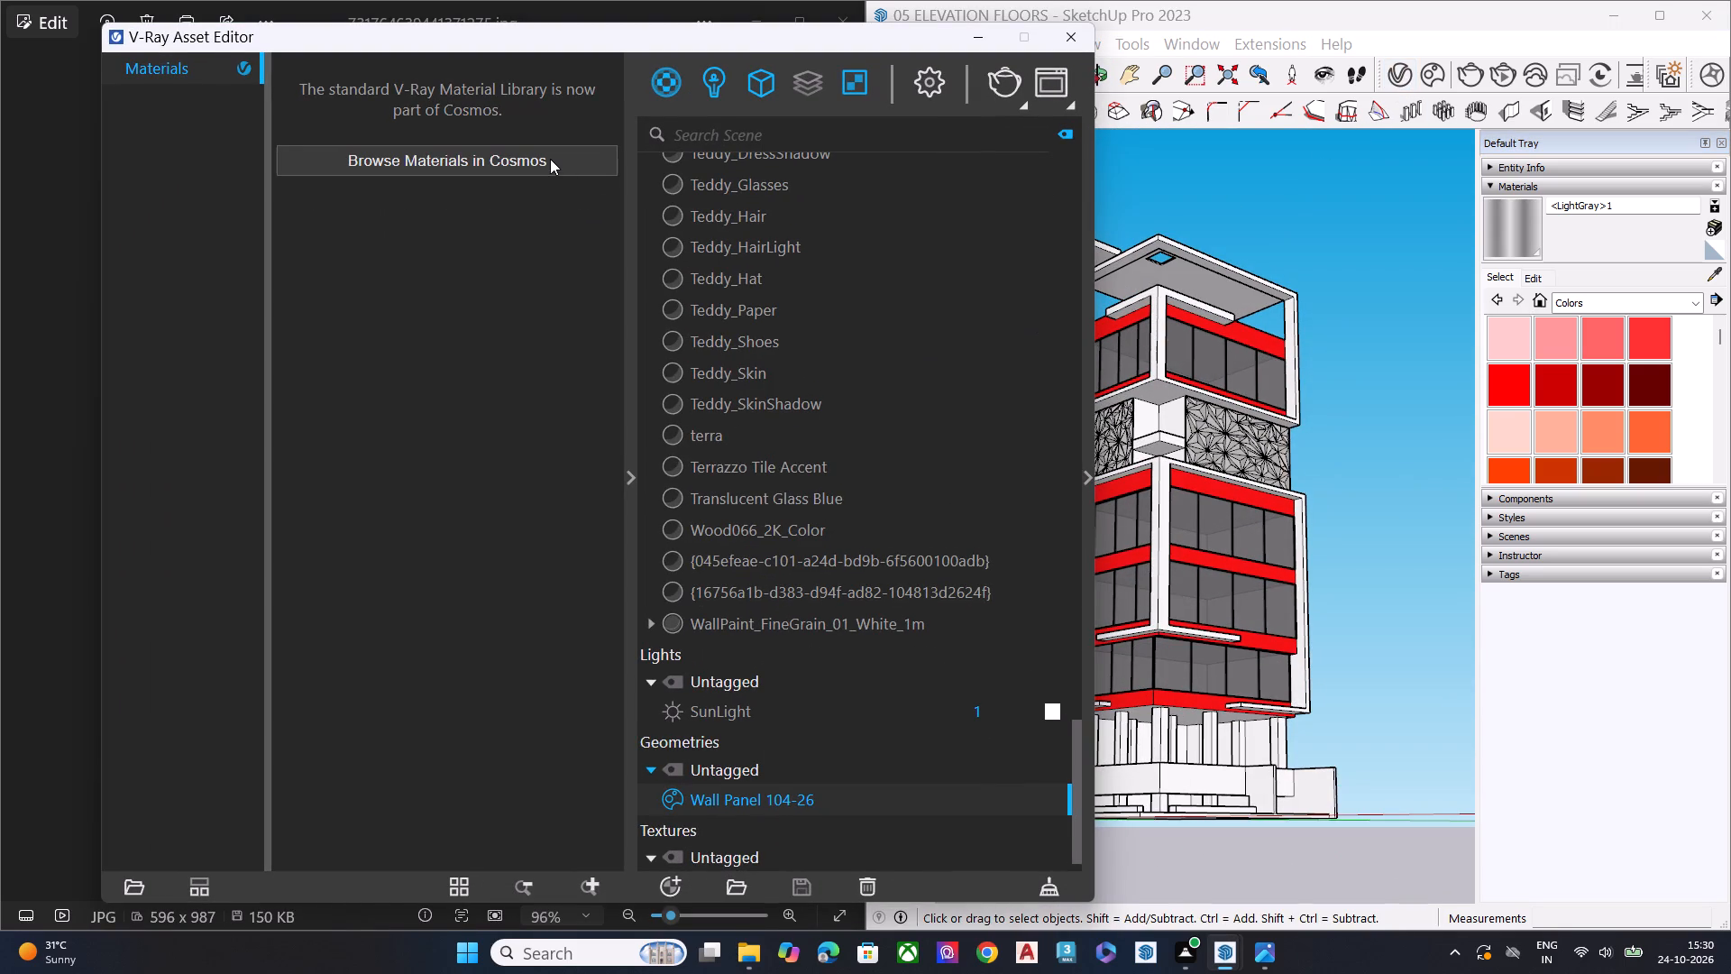
pyautogui.click(550, 159)
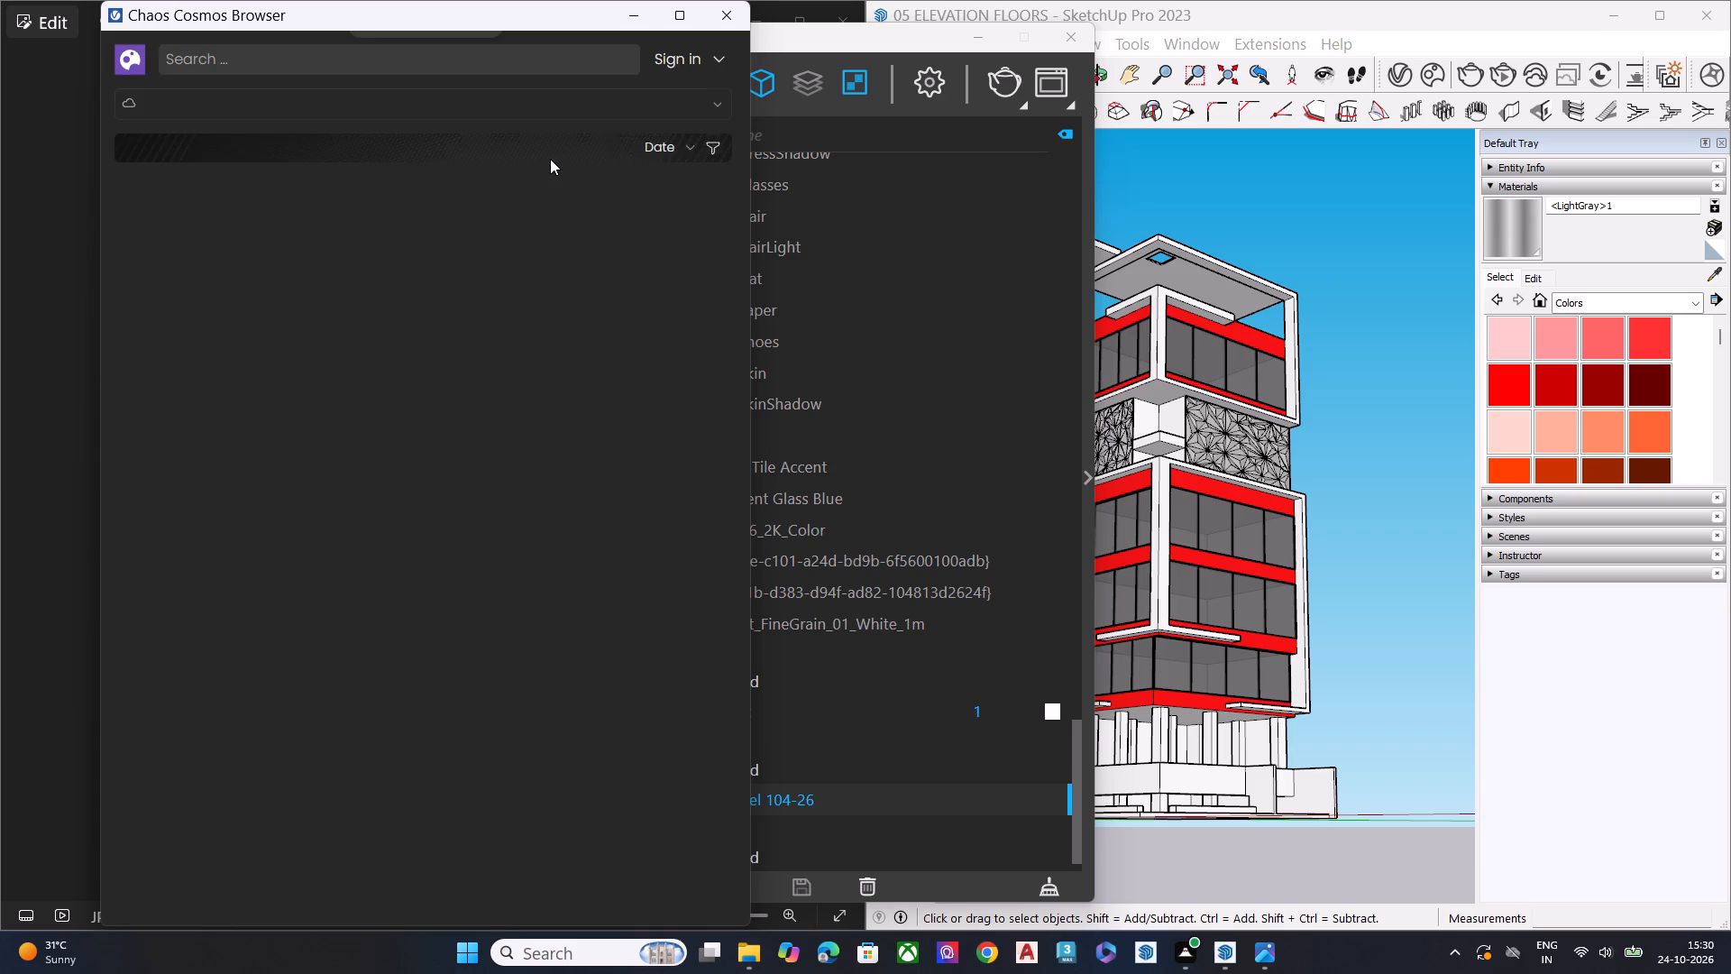
pyautogui.click(720, 23)
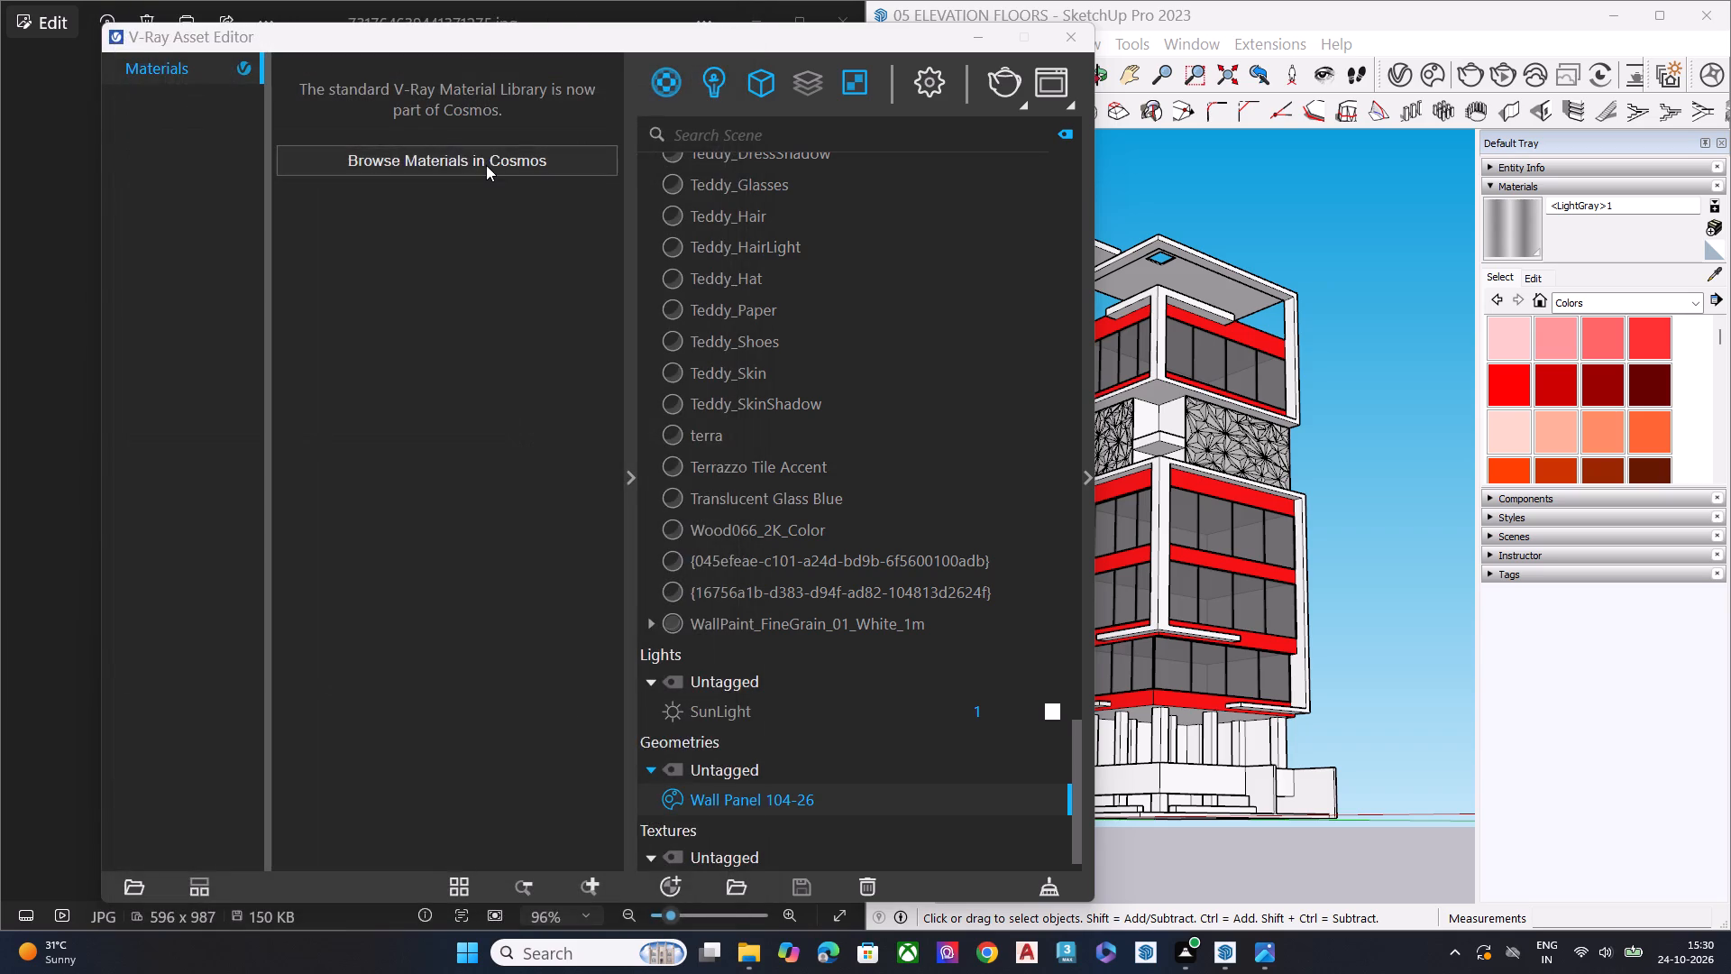
pyautogui.click(486, 165)
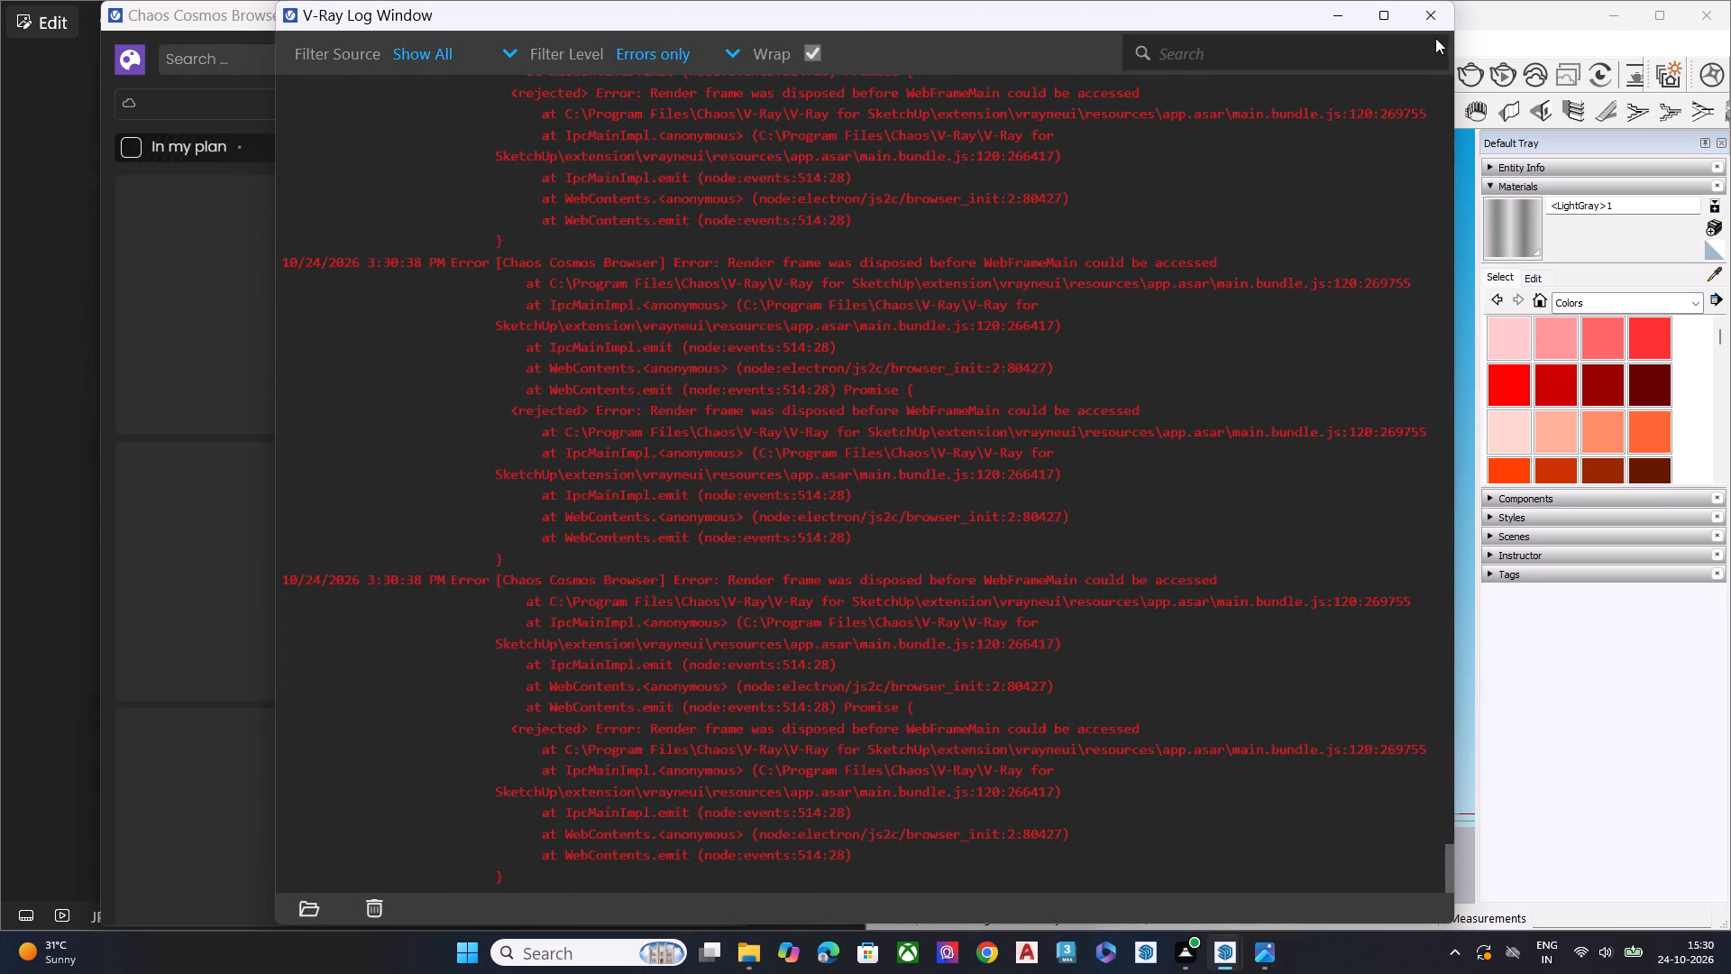
pyautogui.click(1437, 22)
# Browse the online Cosmos categories, passing through 3D Models, and select the Materials category.
pyautogui.click(385, 160)
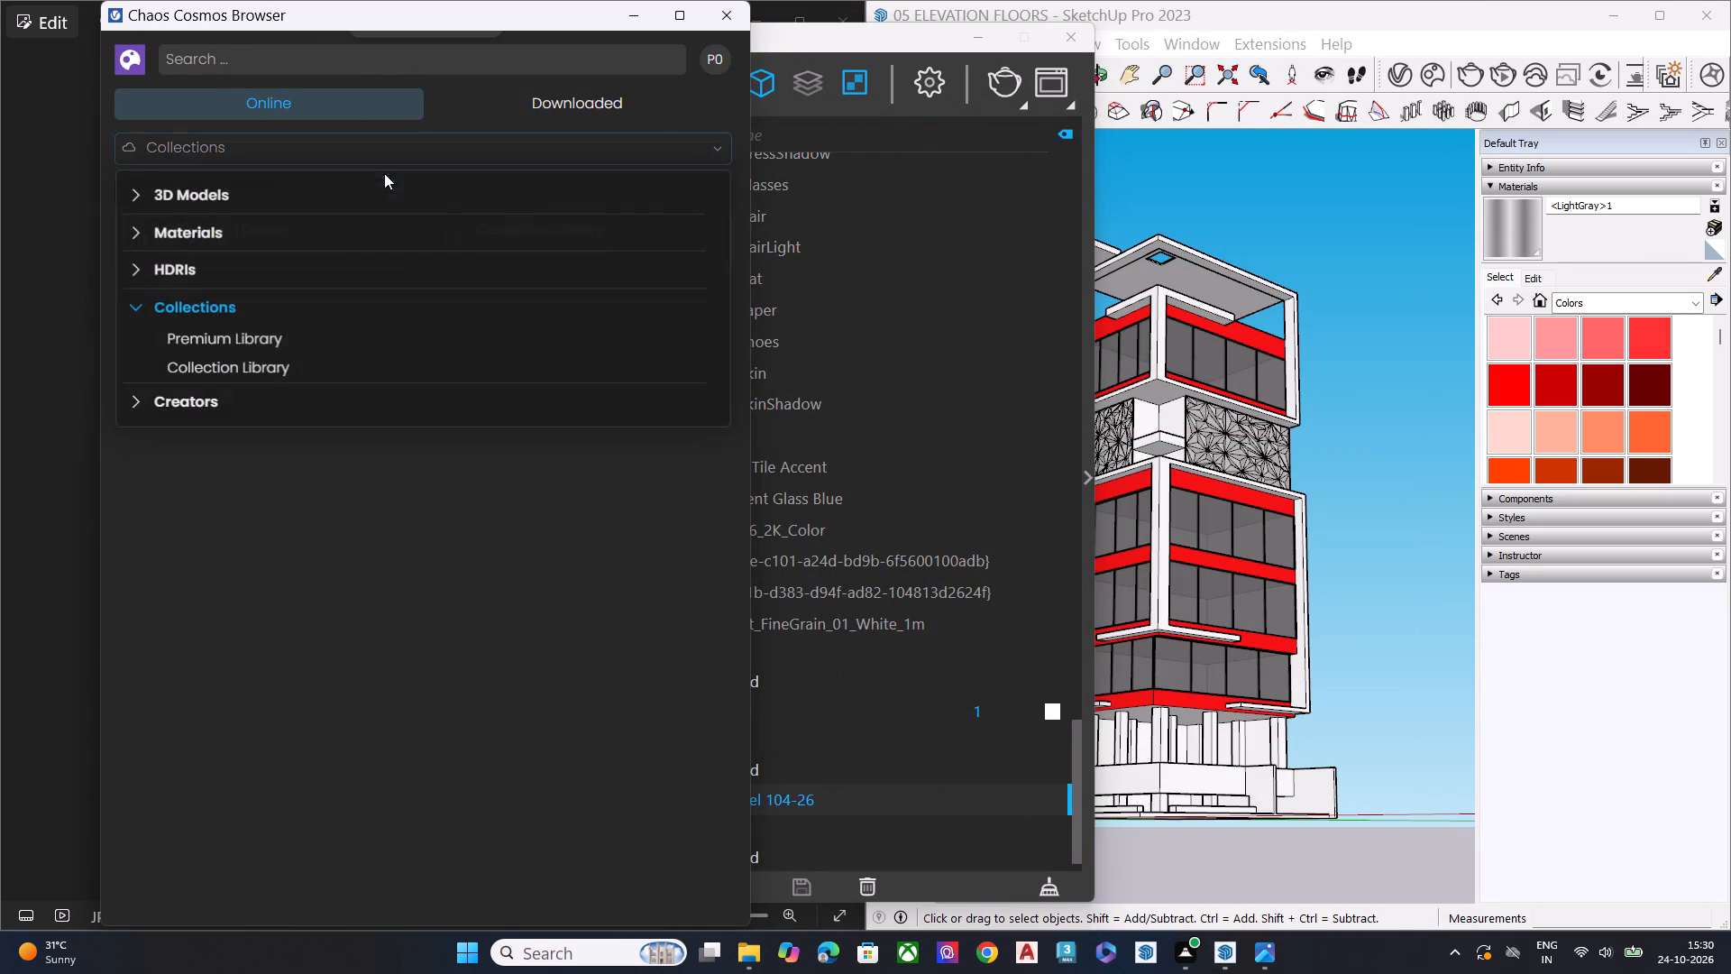
pyautogui.click(370, 195)
pyautogui.click(370, 195)
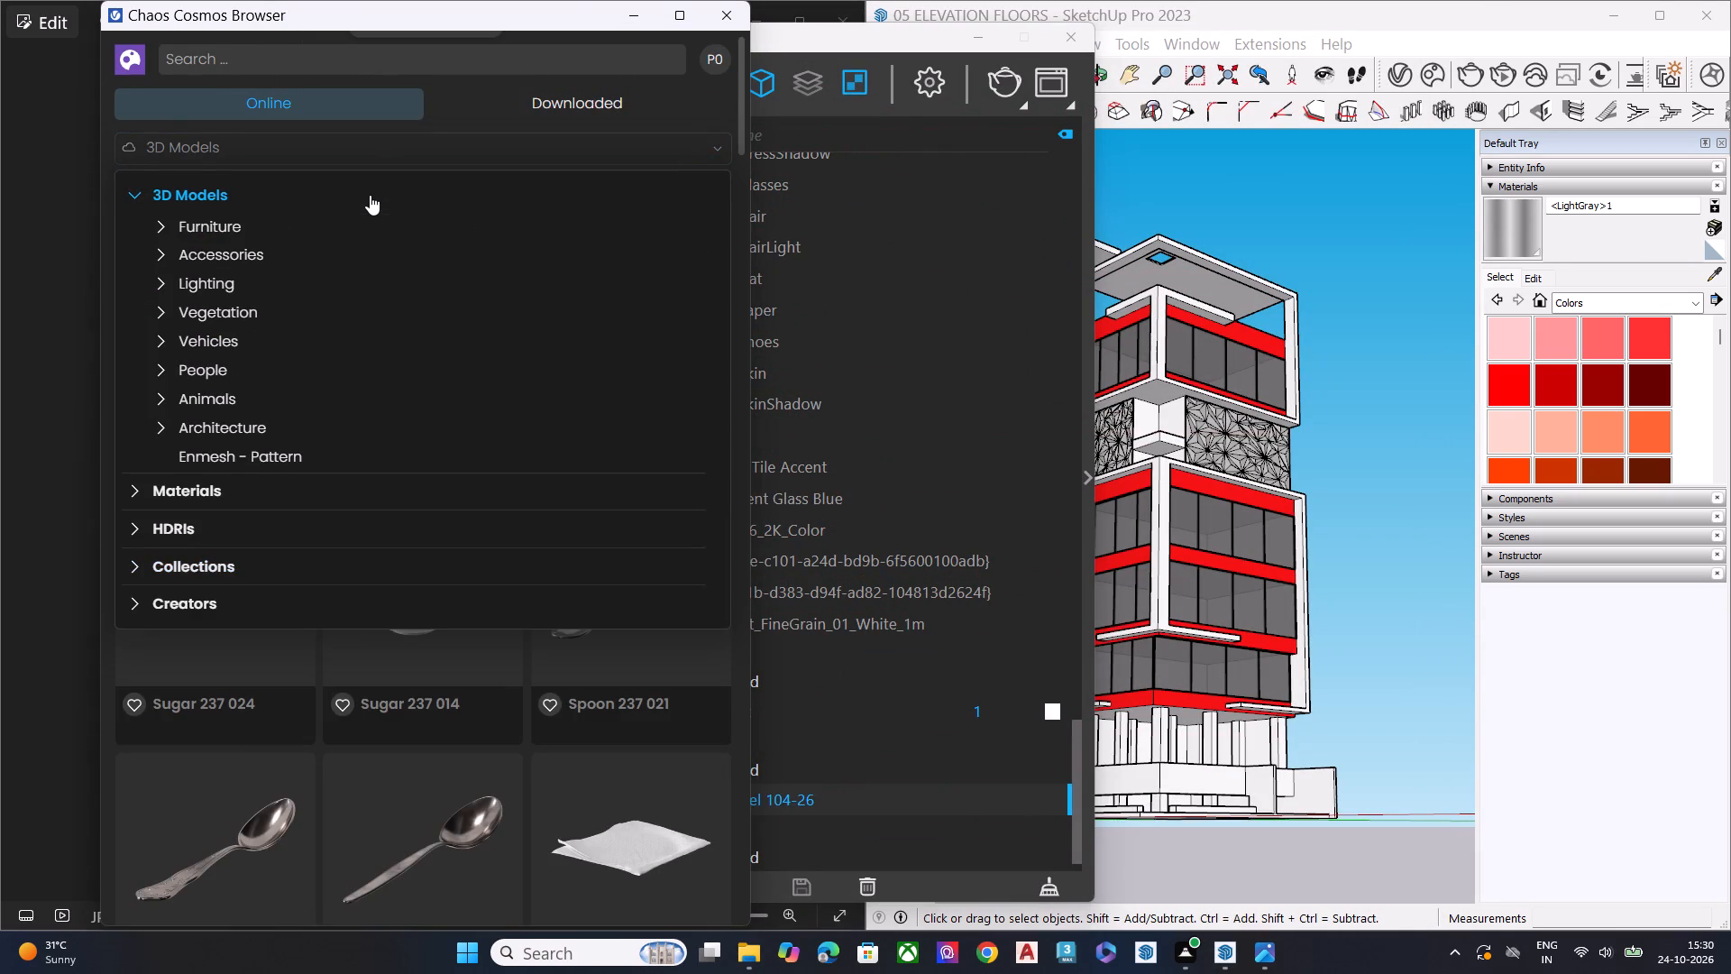
pyautogui.click(369, 146)
pyautogui.click(350, 189)
pyautogui.click(206, 151)
pyautogui.click(133, 201)
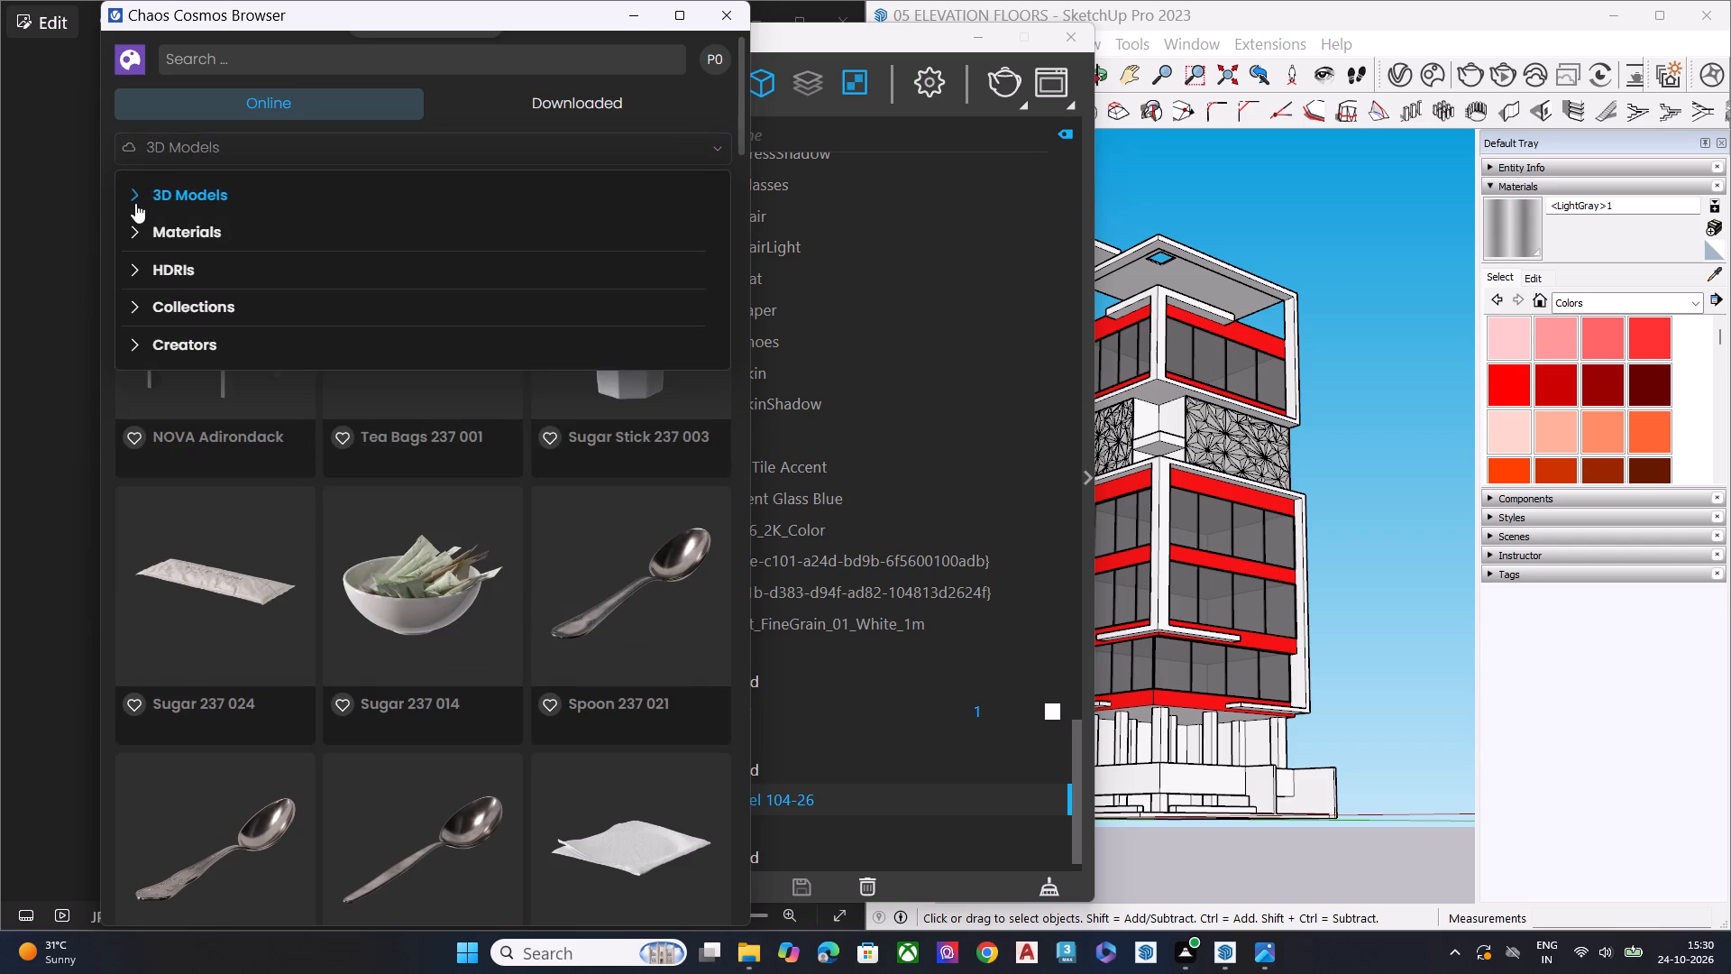
pyautogui.click(187, 242)
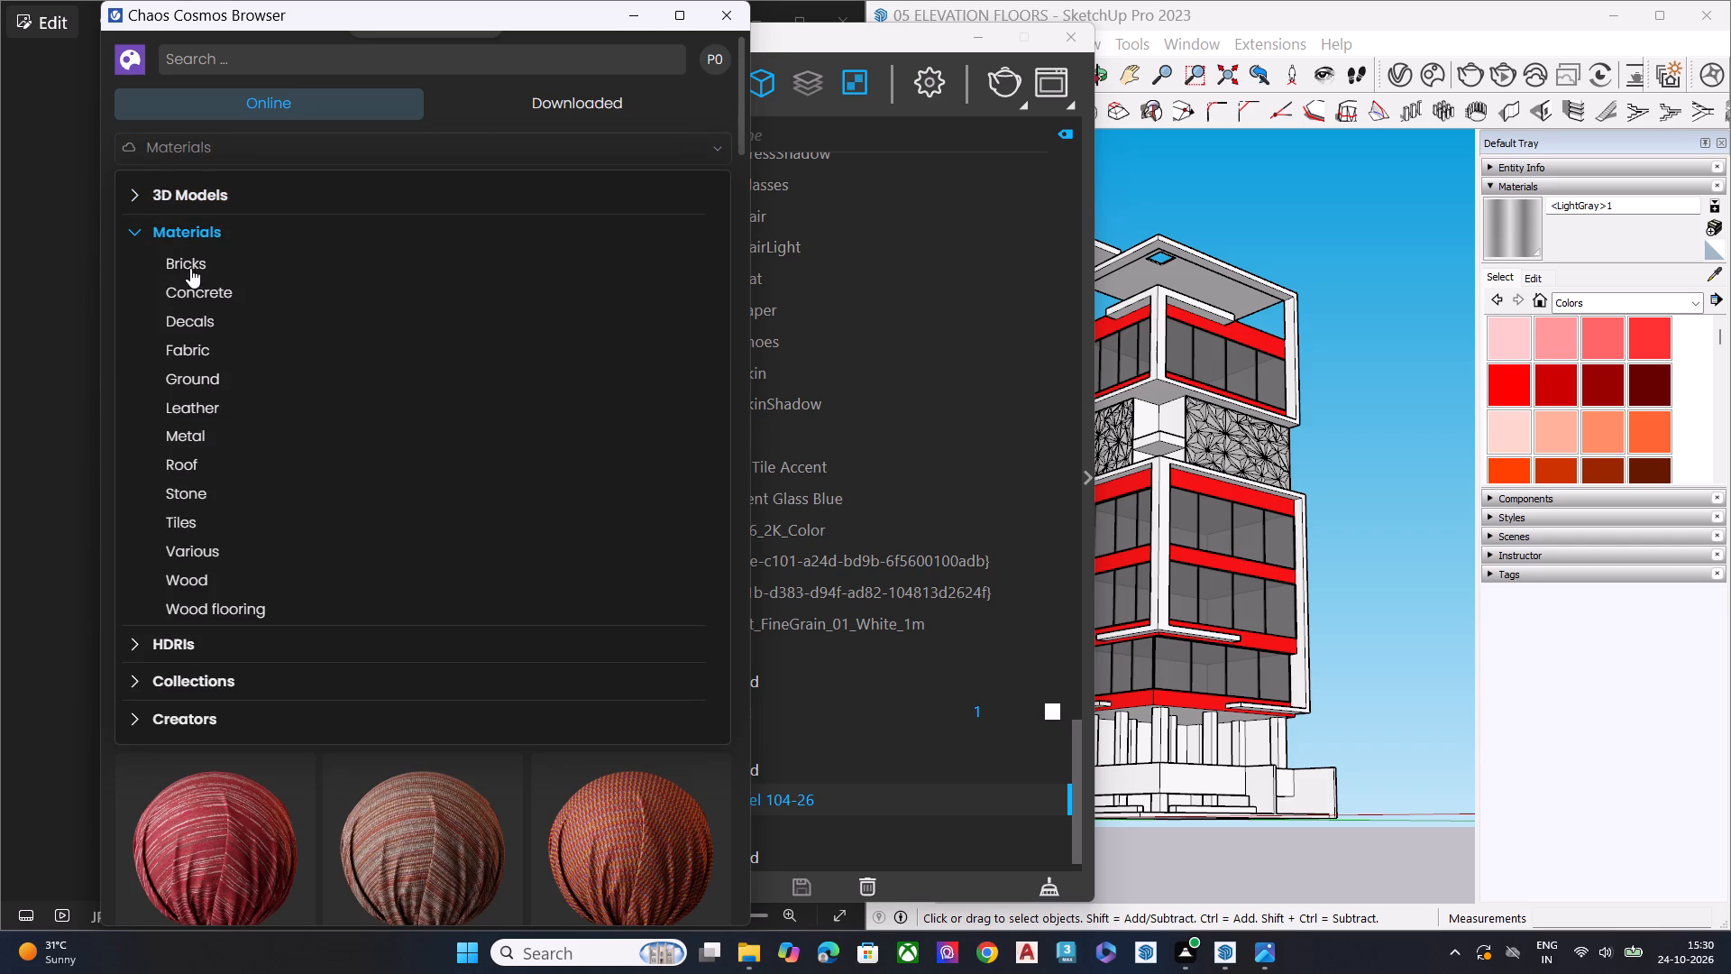
# Look through the Decals materials in the online Cosmos library for anything suitable for the tower.
pyautogui.click(225, 335)
pyautogui.click(222, 317)
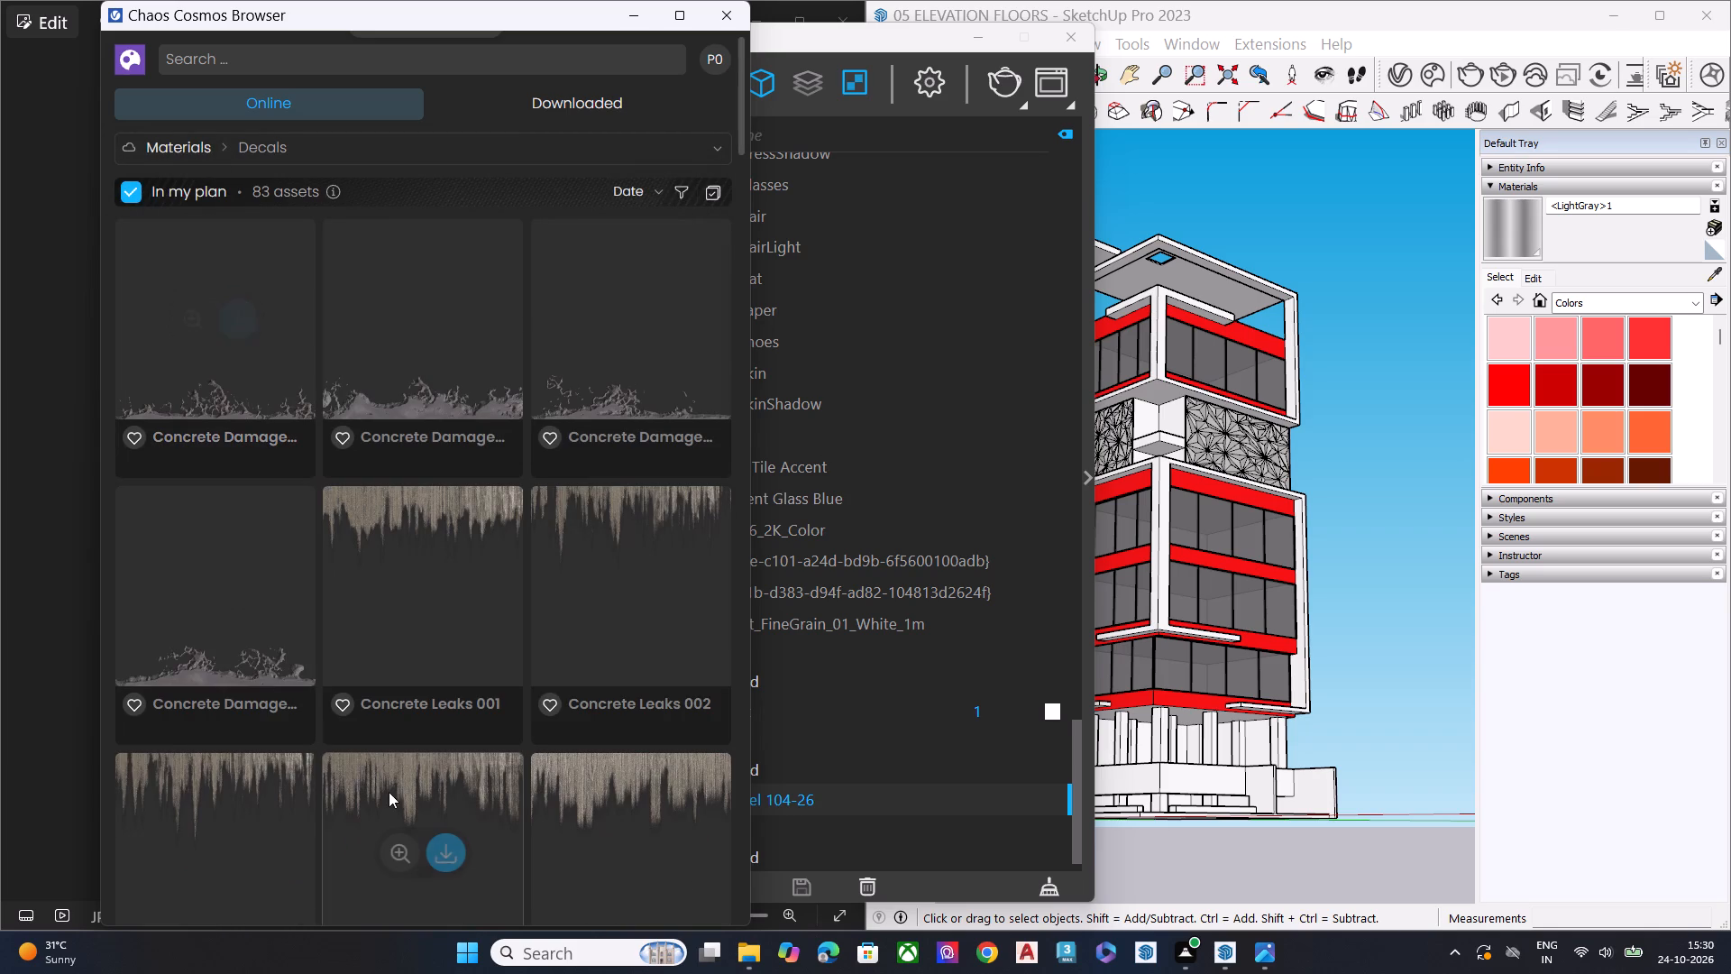
pyautogui.scroll(5, 316, 514)
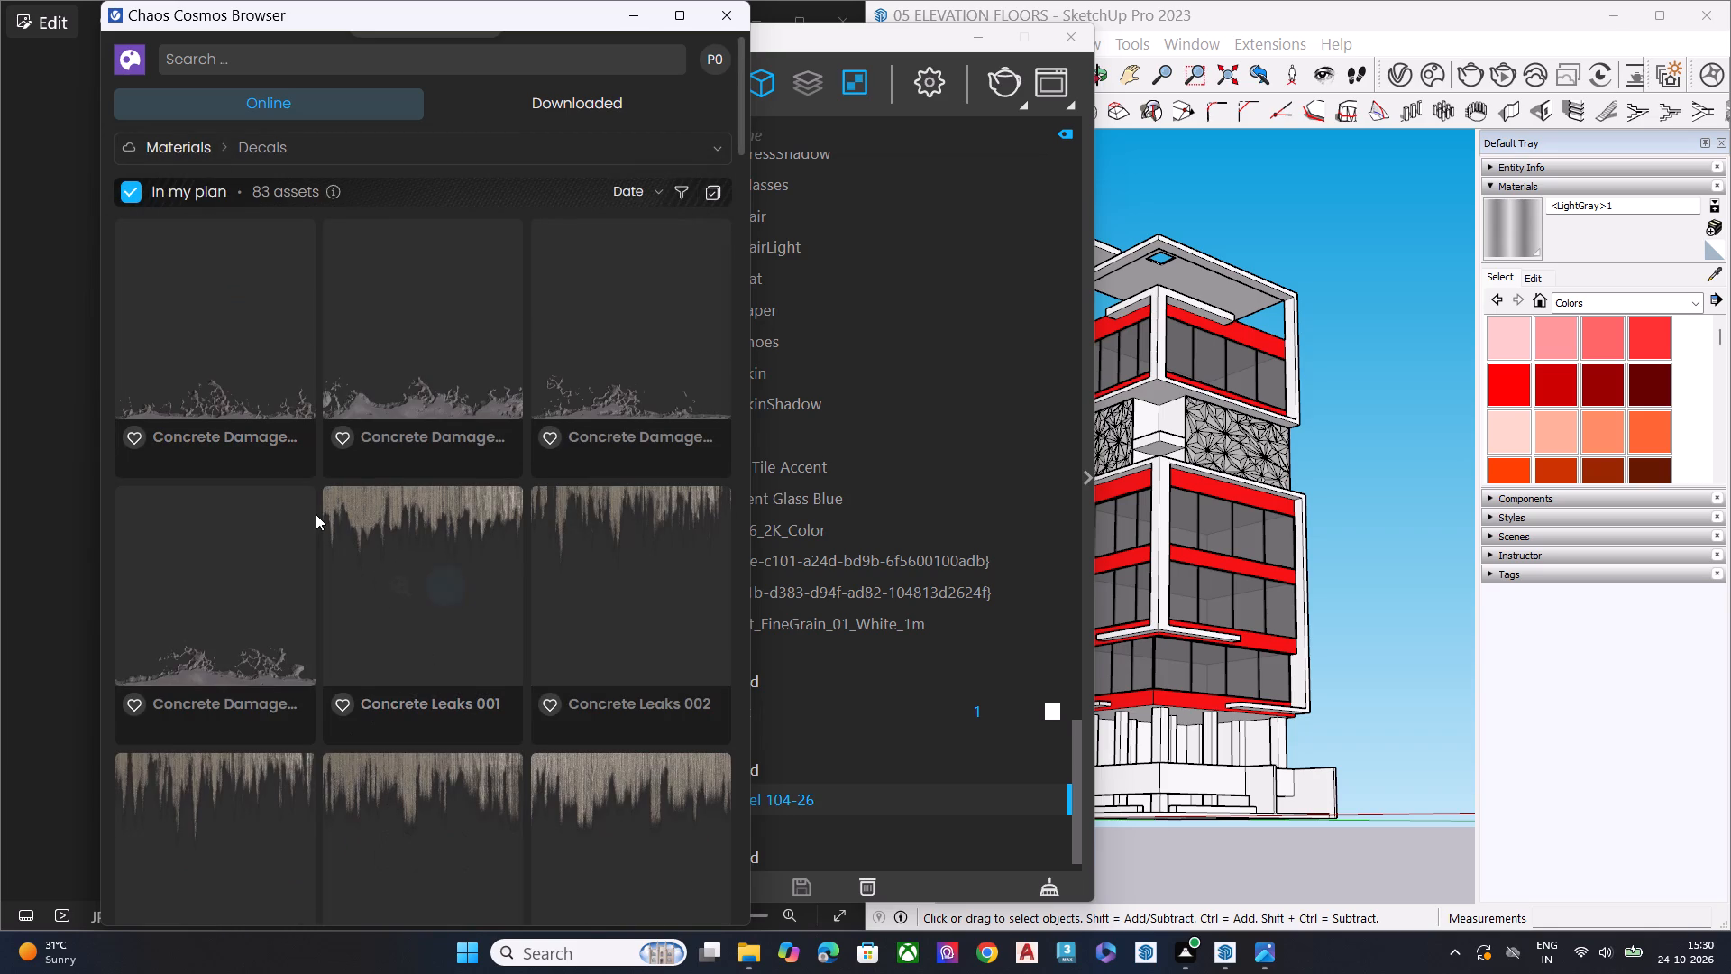
pyautogui.scroll(-6, 578, 508)
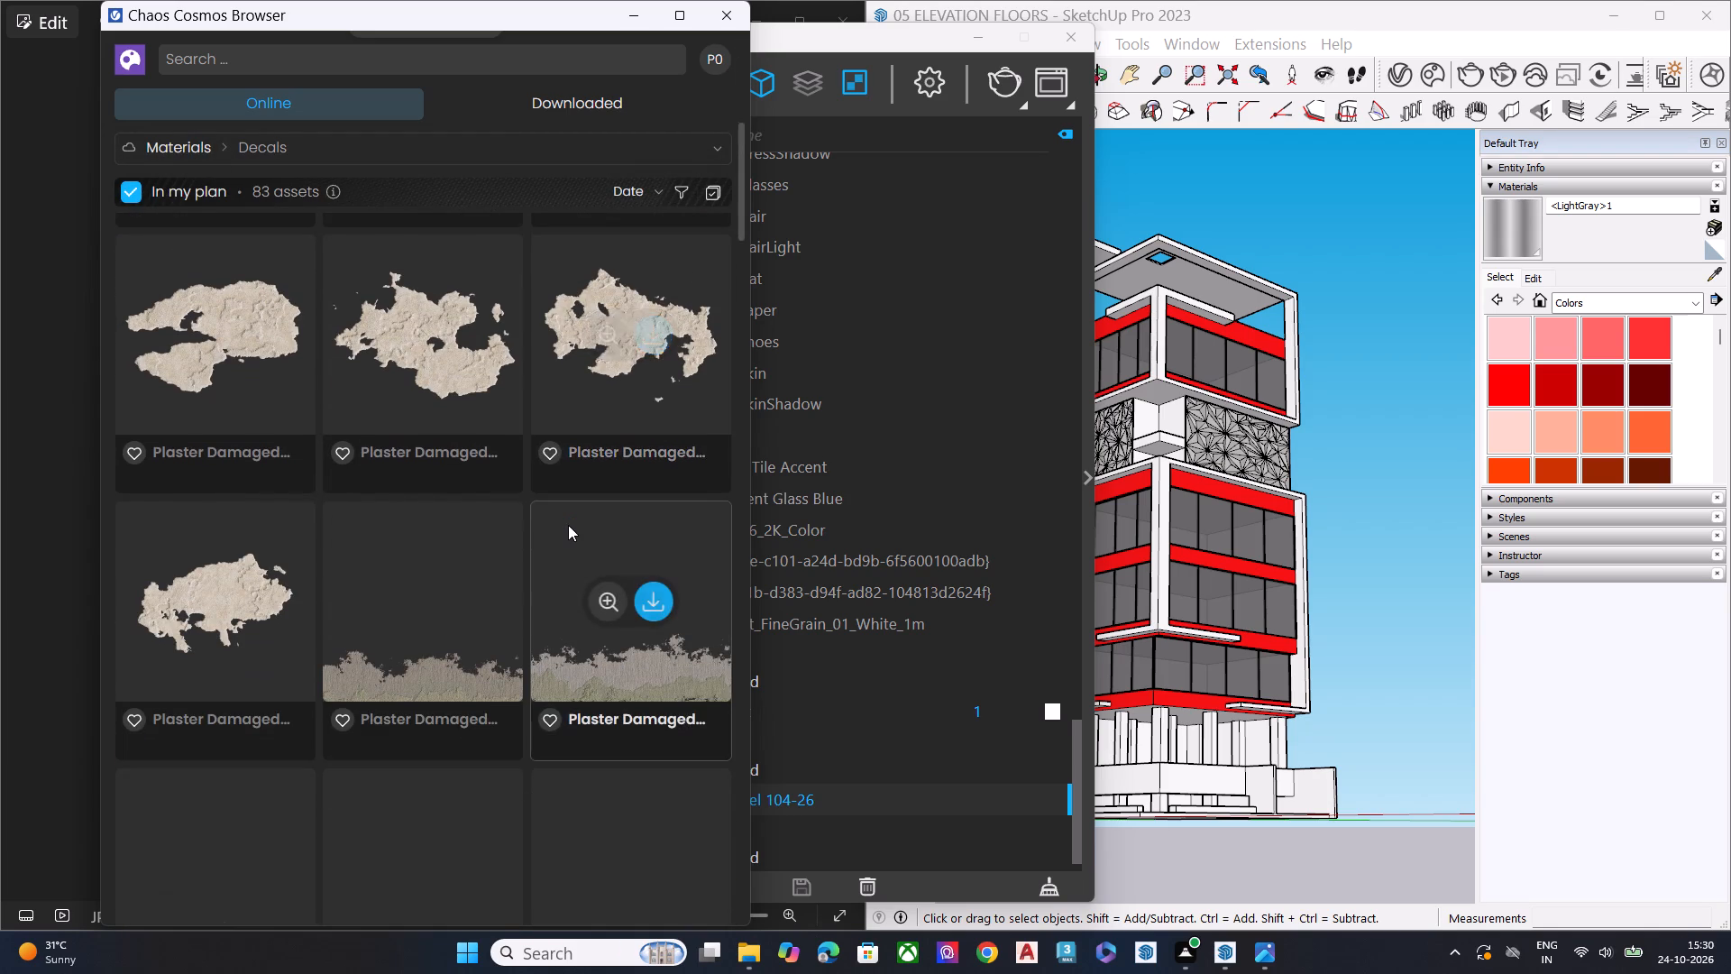
pyautogui.scroll(-4, 568, 525)
pyautogui.scroll(6, 426, 484)
pyautogui.scroll(-8, 414, 465)
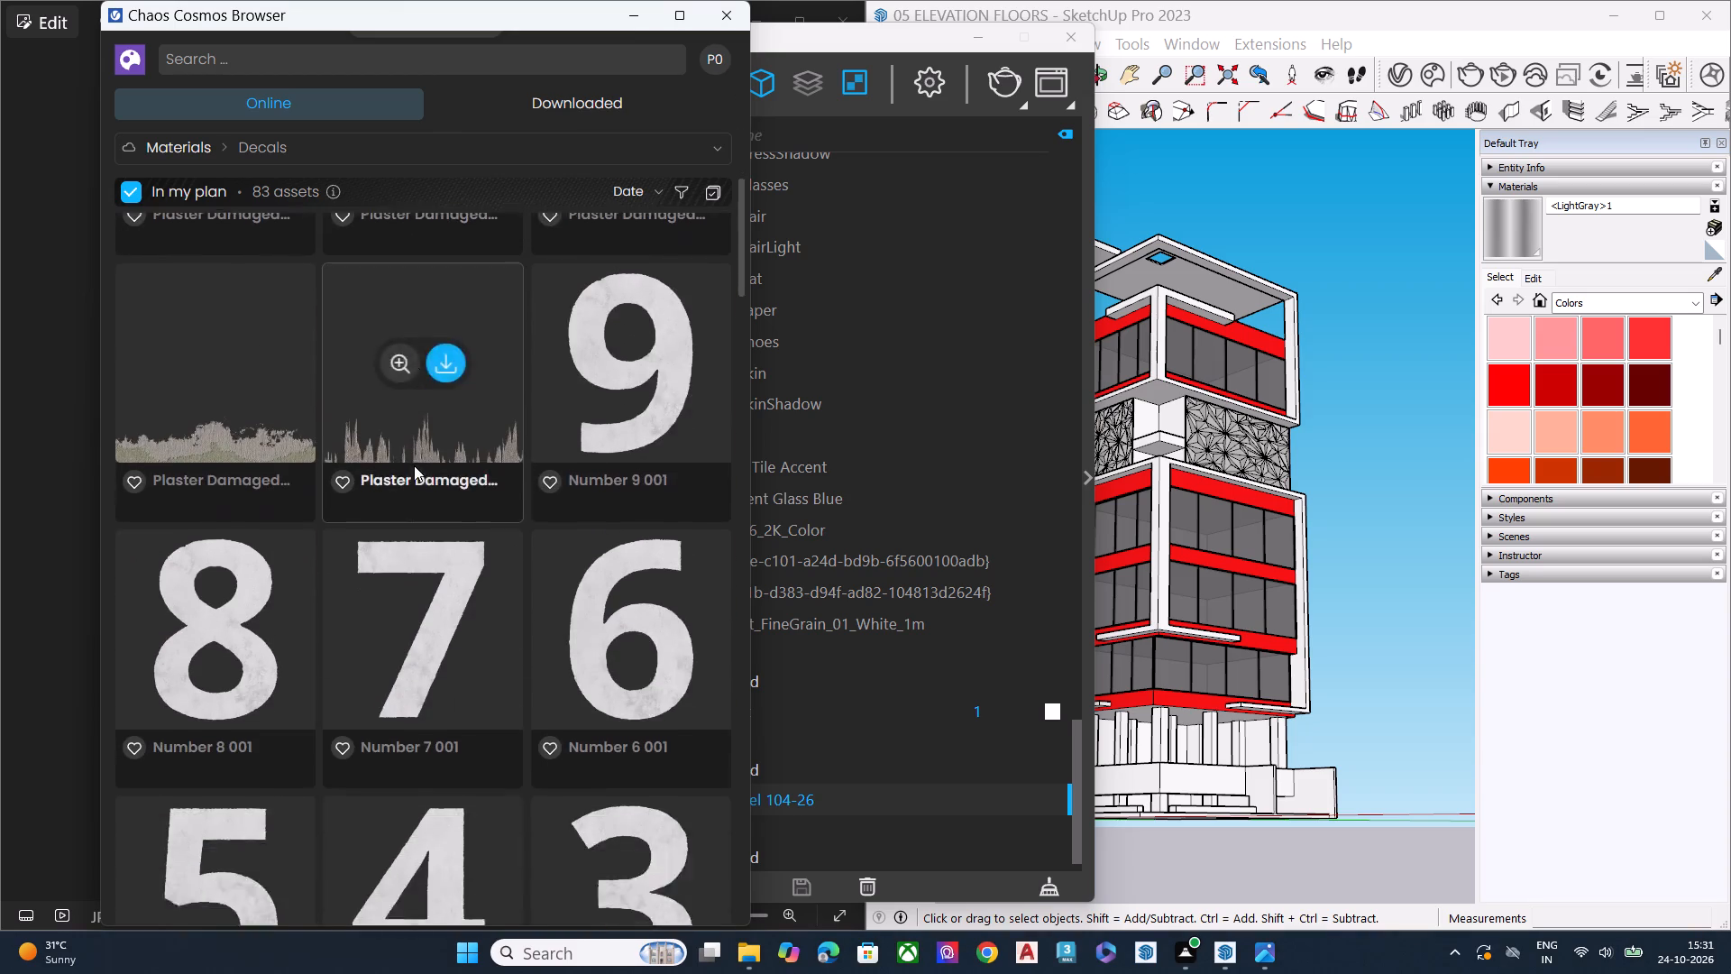
pyautogui.scroll(-12, 414, 465)
pyautogui.scroll(1, 417, 466)
pyautogui.scroll(-5, 417, 466)
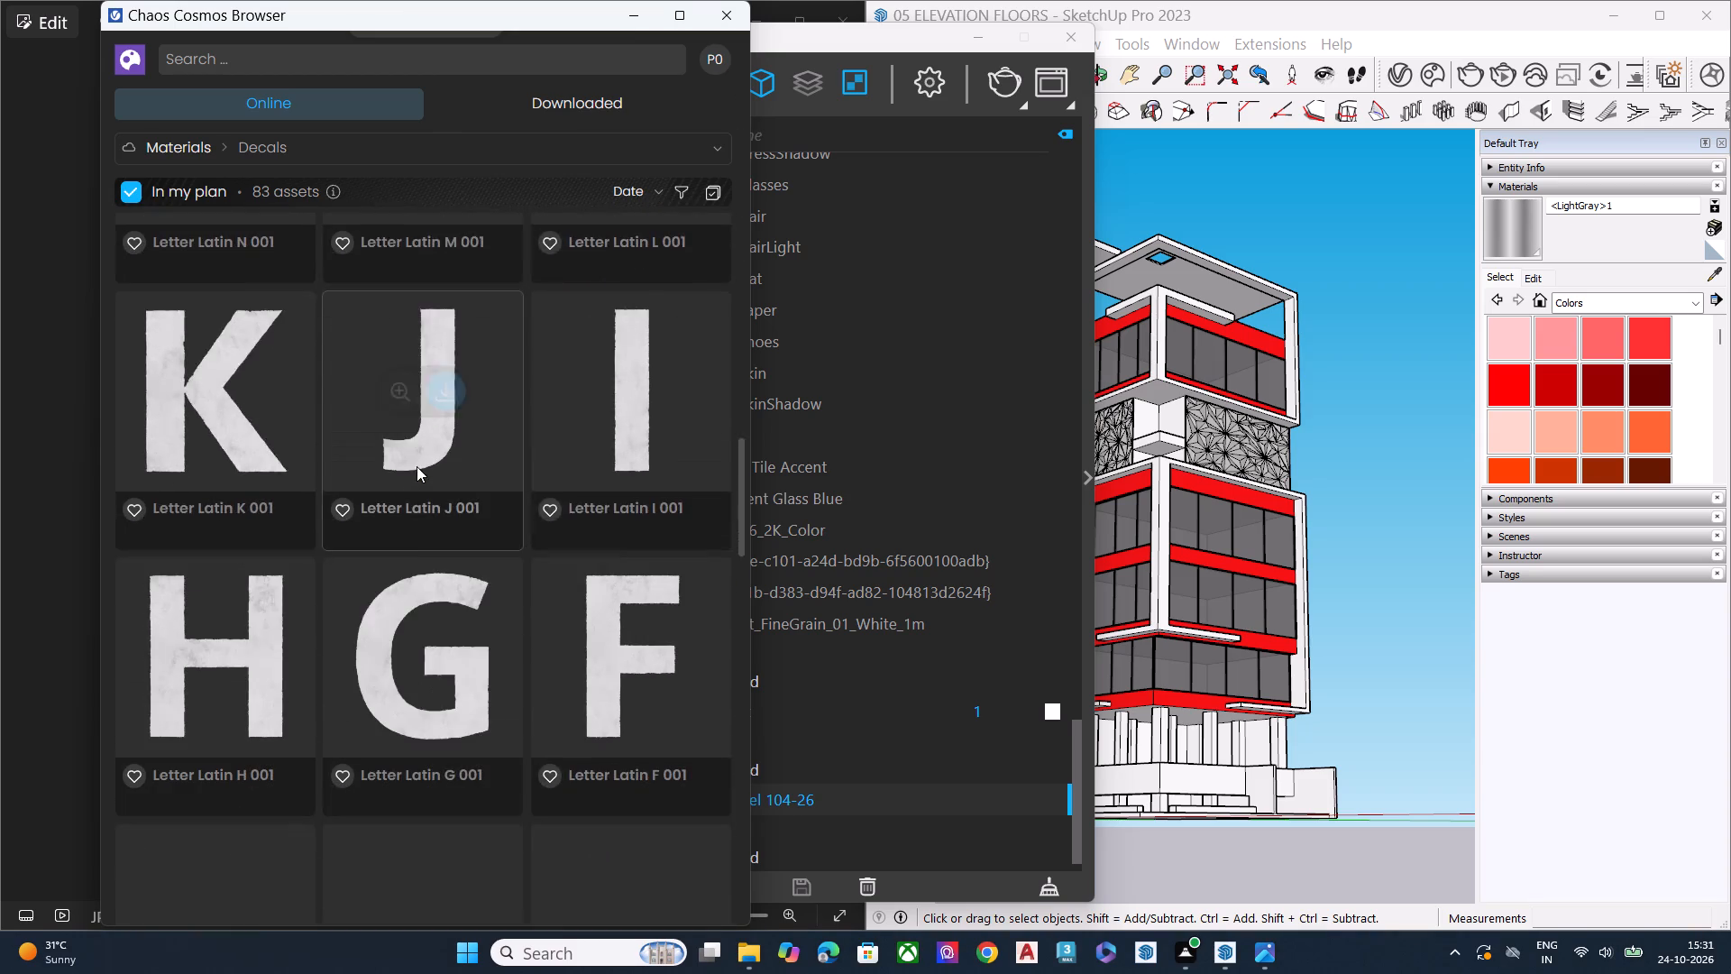
pyautogui.scroll(-8, 417, 466)
pyautogui.scroll(1, 417, 466)
pyautogui.scroll(-1, 417, 466)
pyautogui.scroll(1, 417, 466)
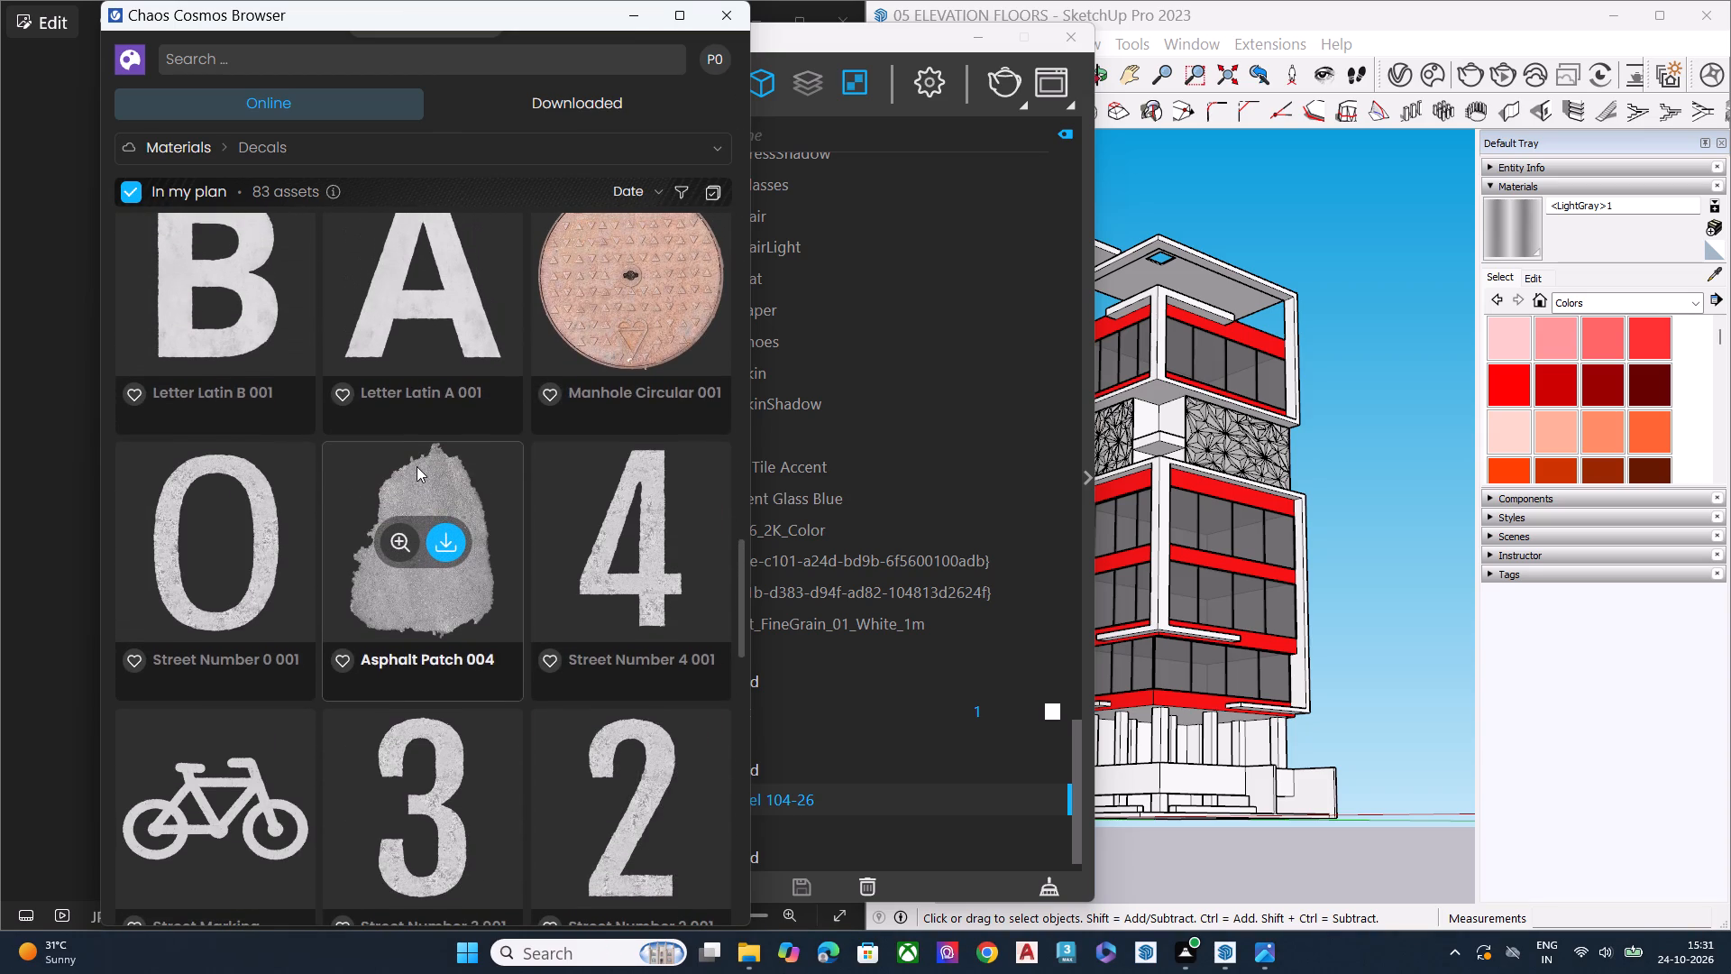
pyautogui.scroll(-6, 554, 417)
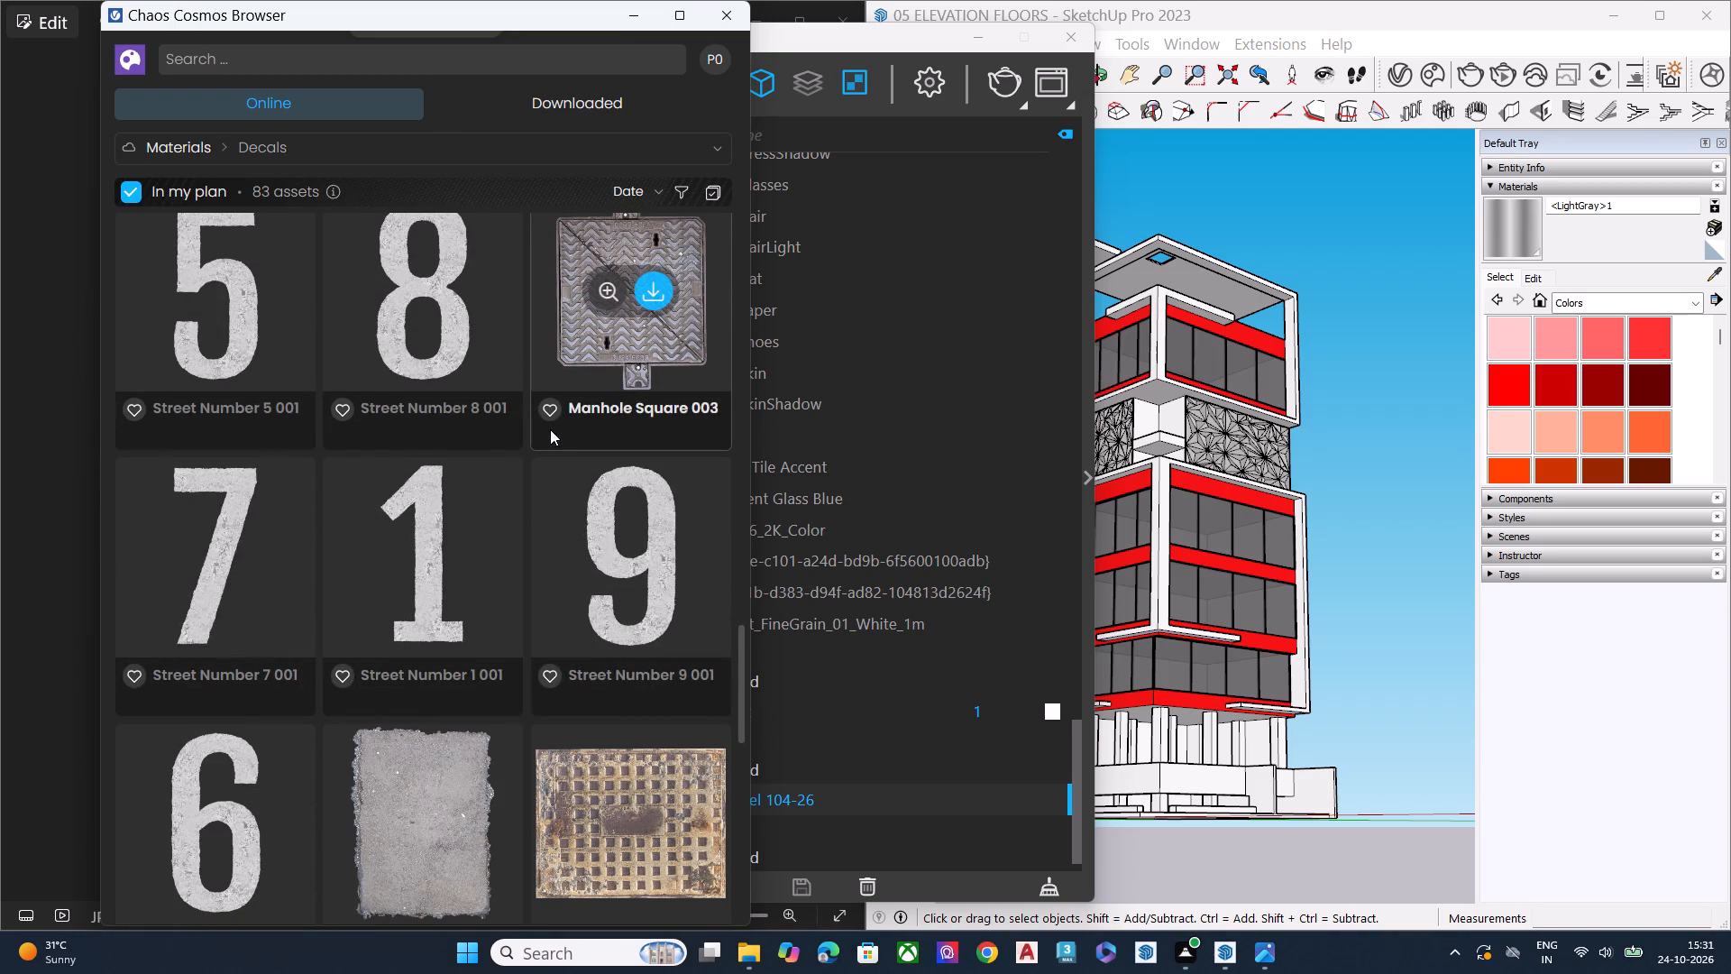
pyautogui.scroll(-3, 550, 429)
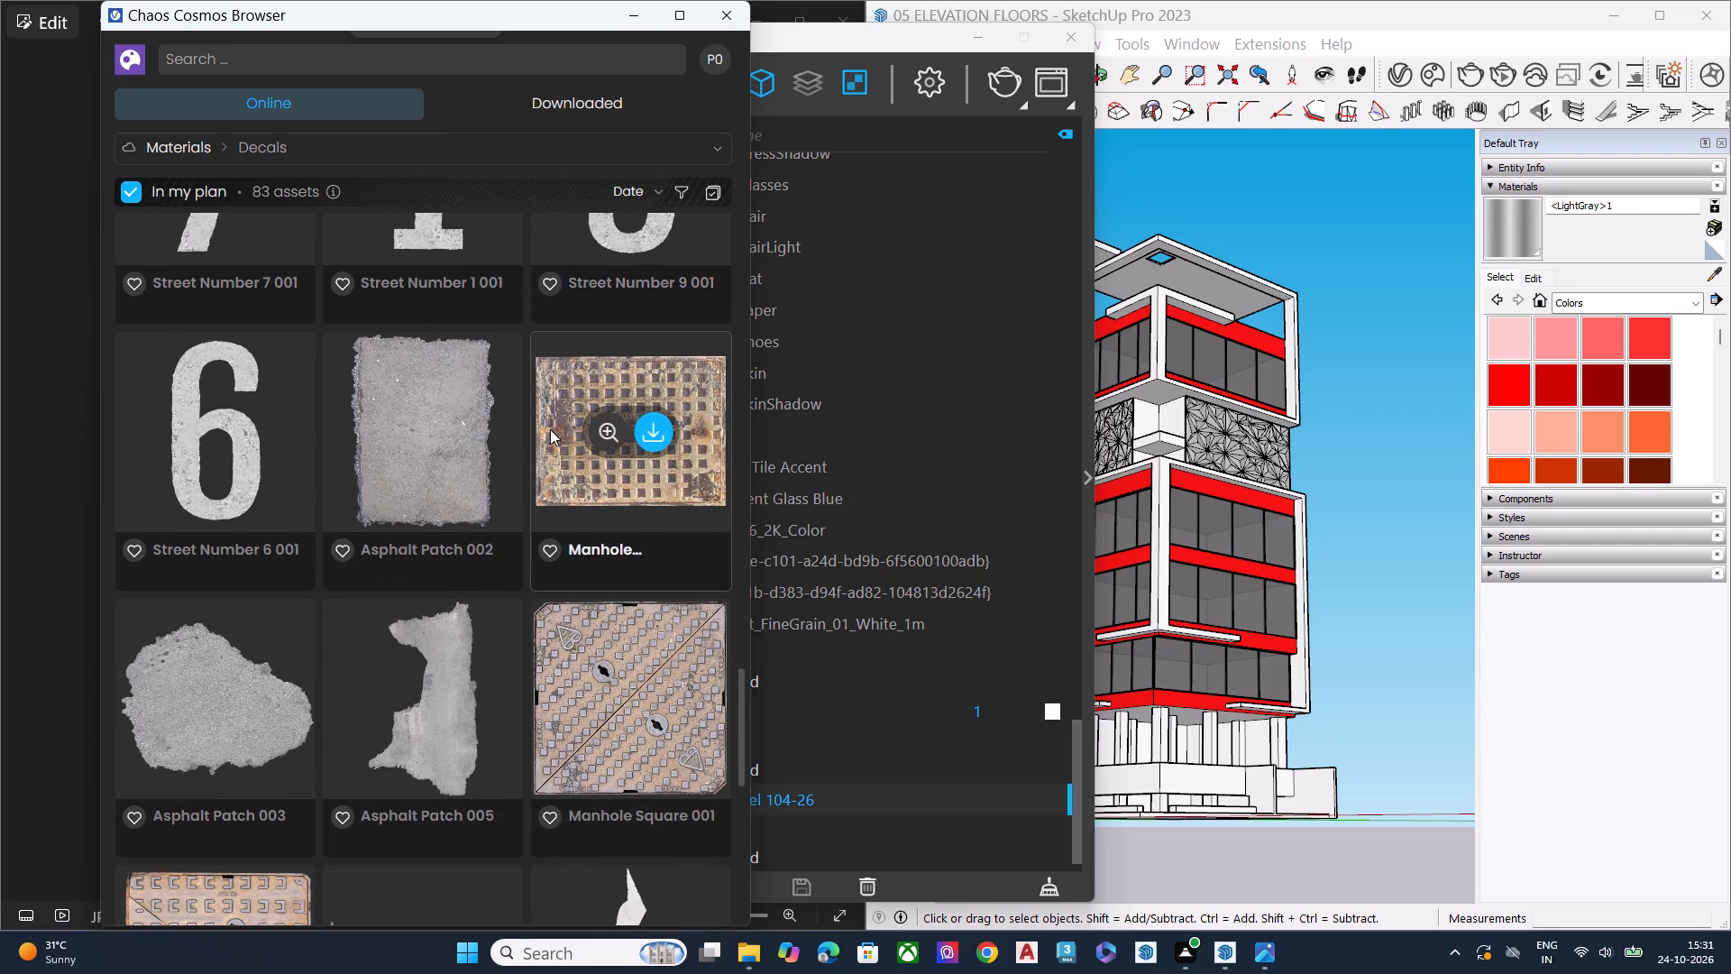
# Switch to the Concrete materials category and look through its assets for a suitable tower finish.
pyautogui.click(316, 159)
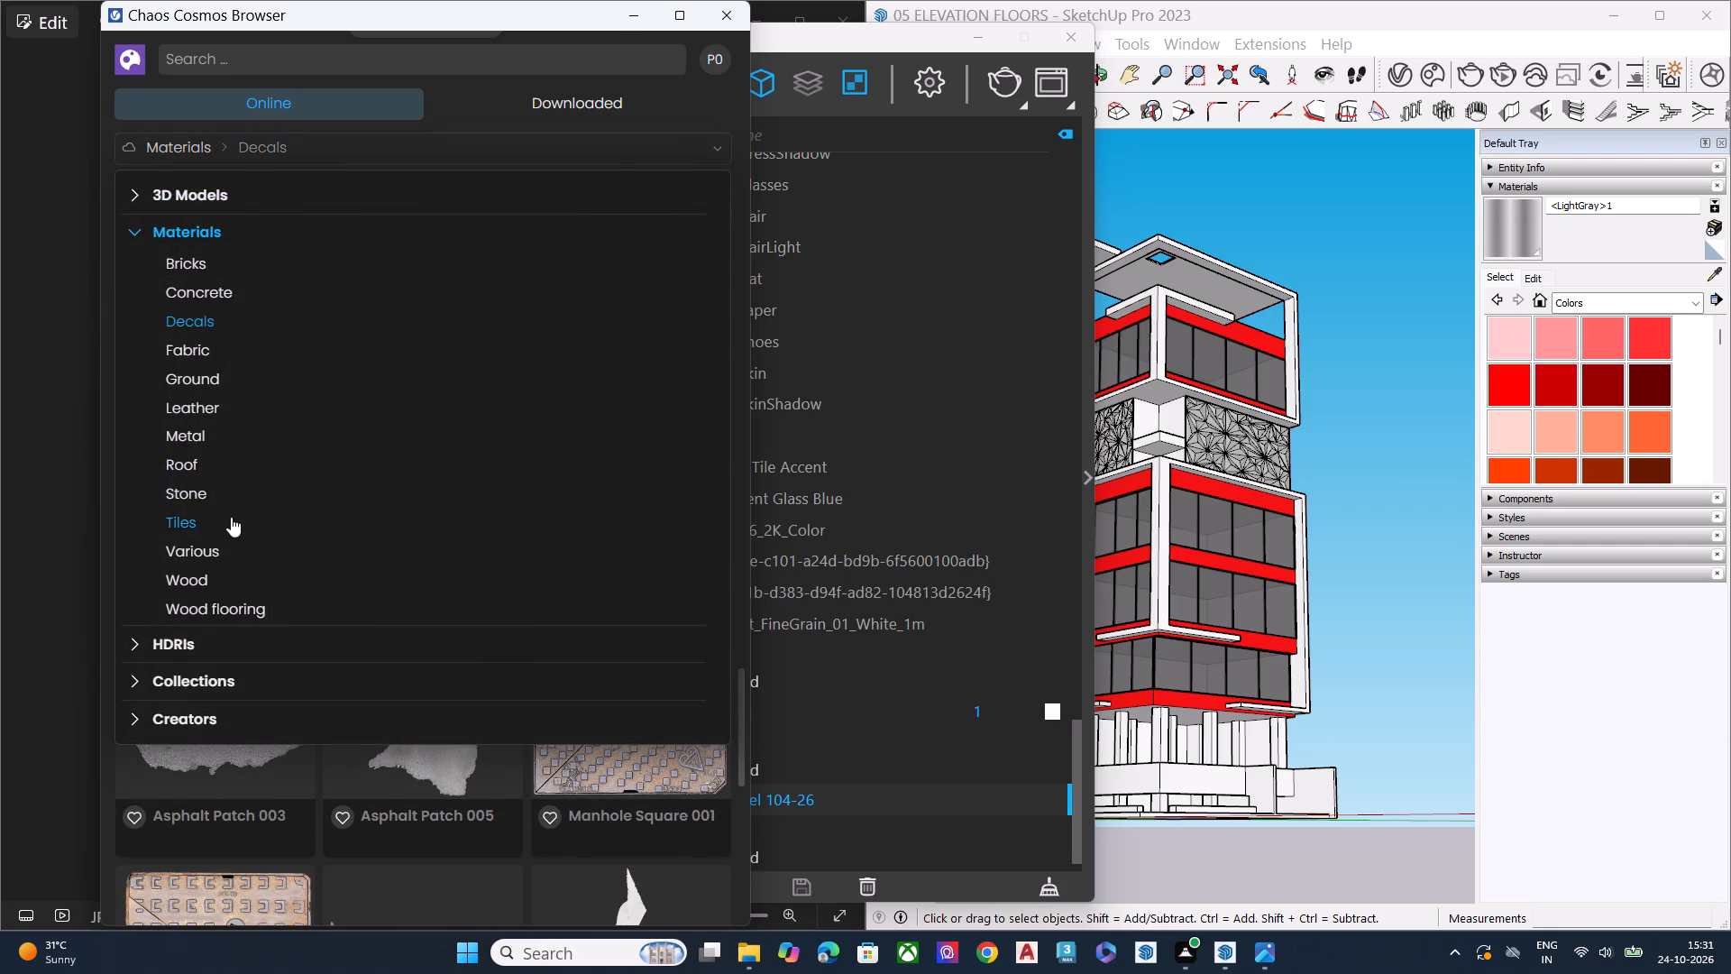
pyautogui.click(233, 293)
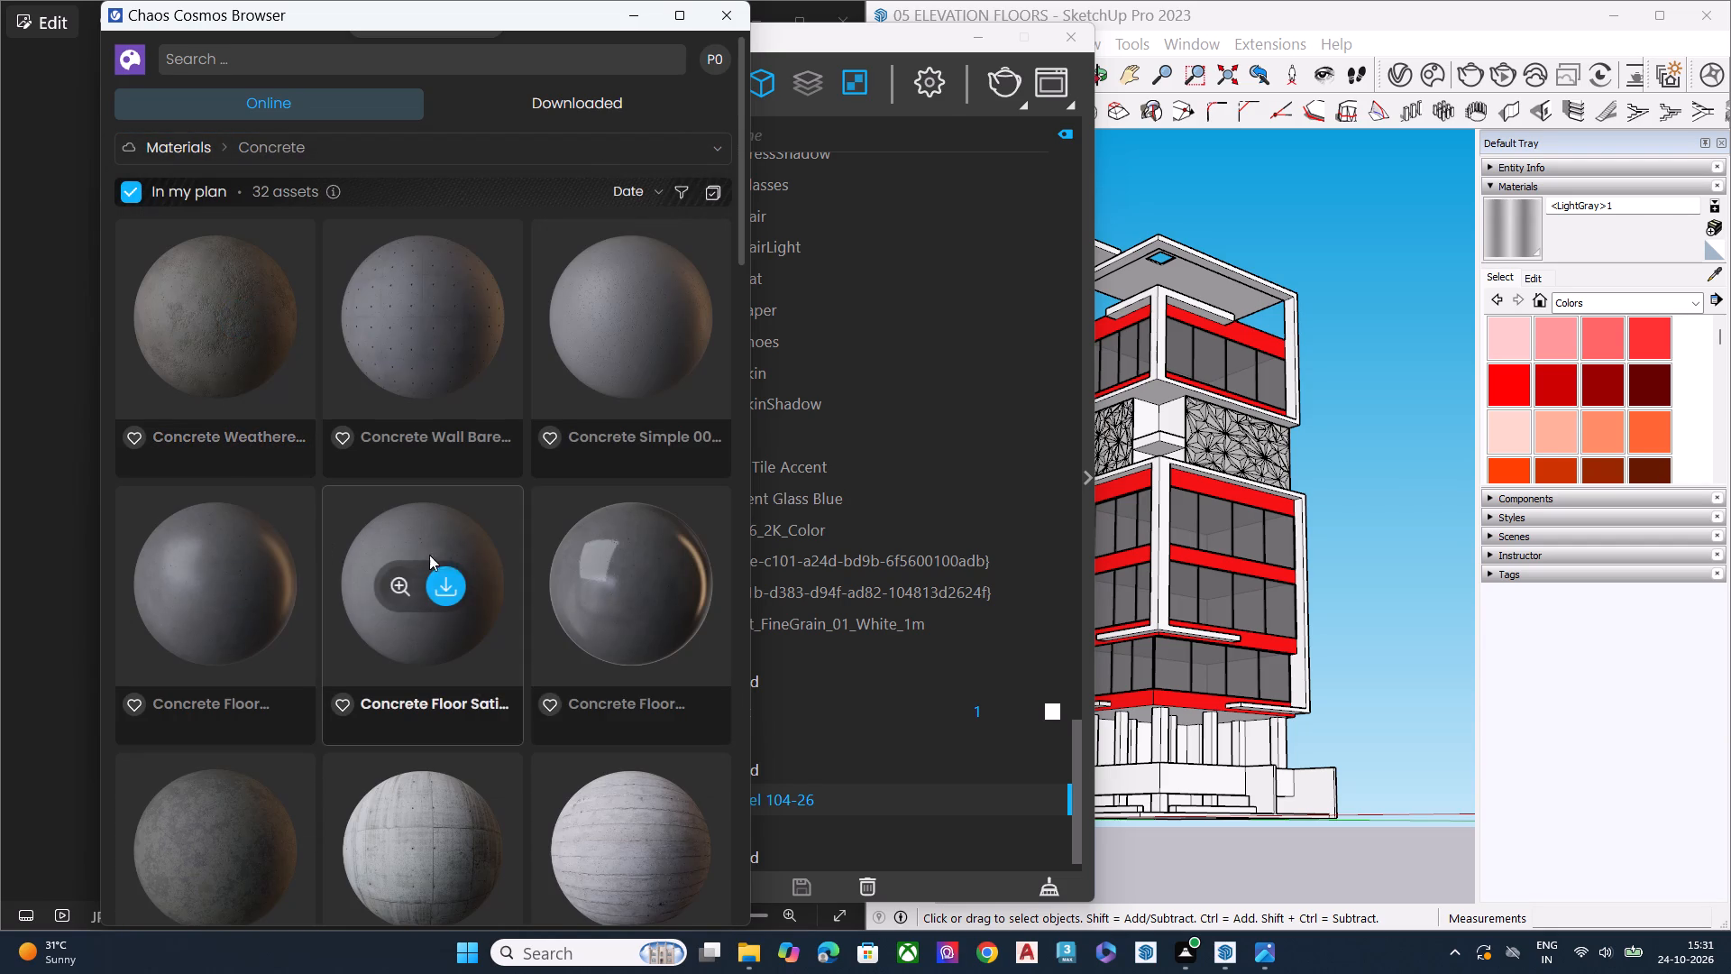
pyautogui.scroll(-6, 479, 543)
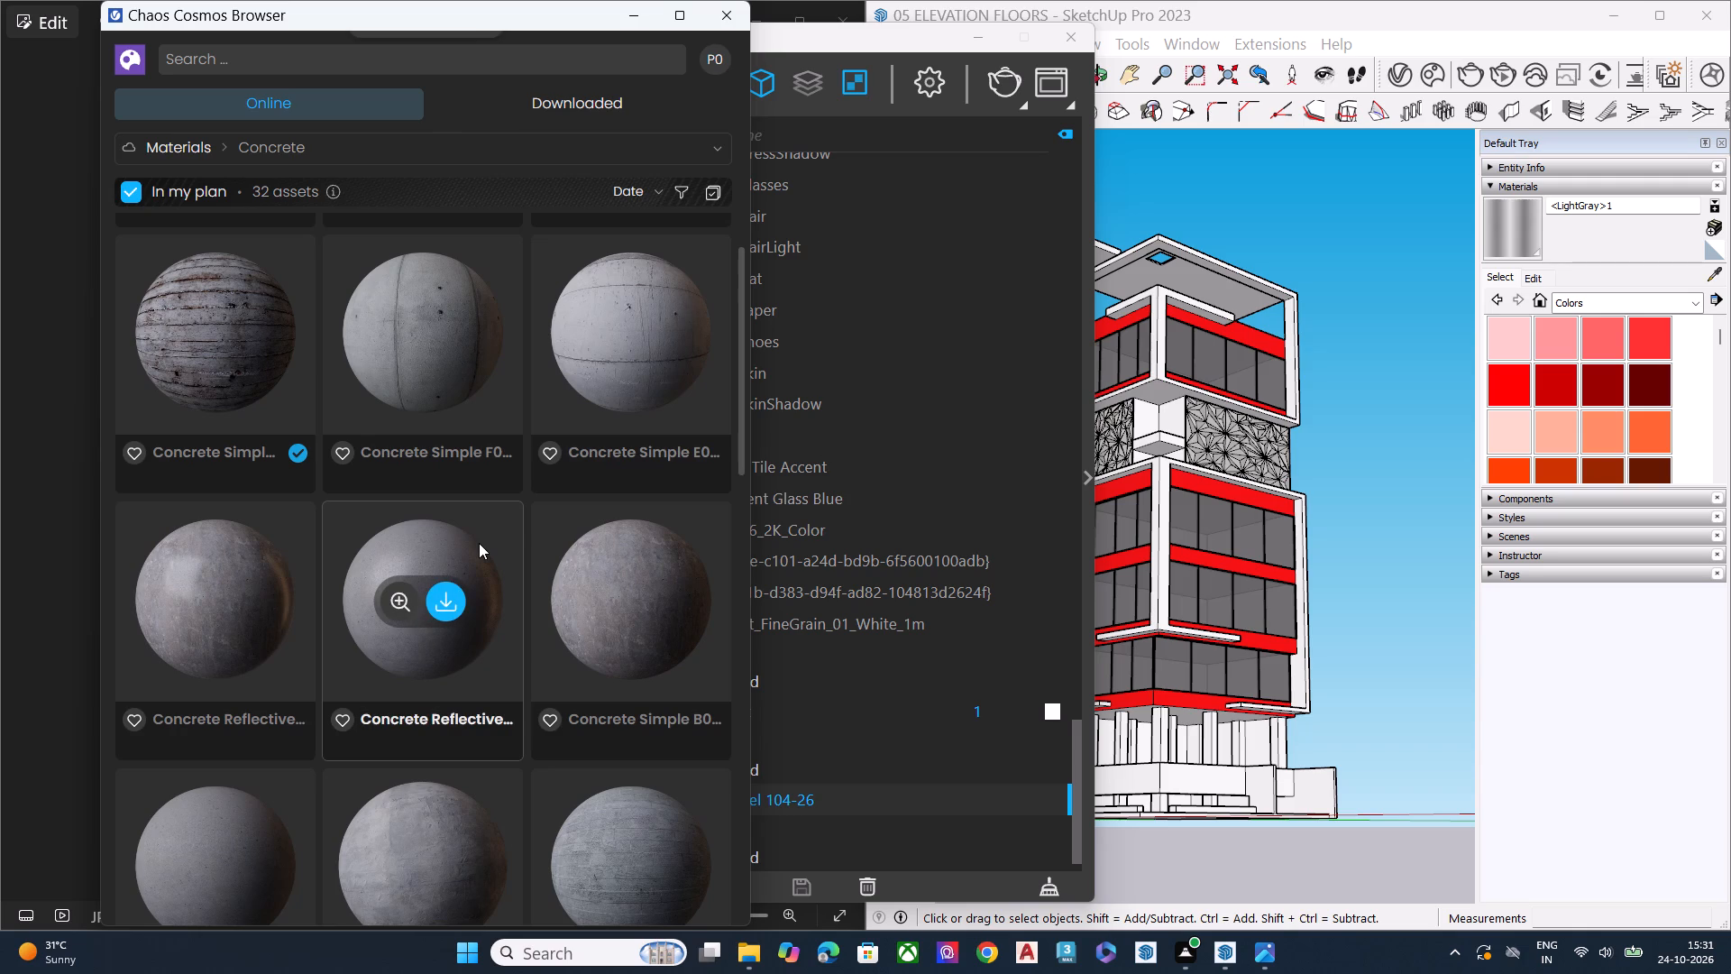
pyautogui.scroll(-1, 479, 543)
pyautogui.scroll(1, 479, 543)
pyautogui.scroll(-9, 479, 543)
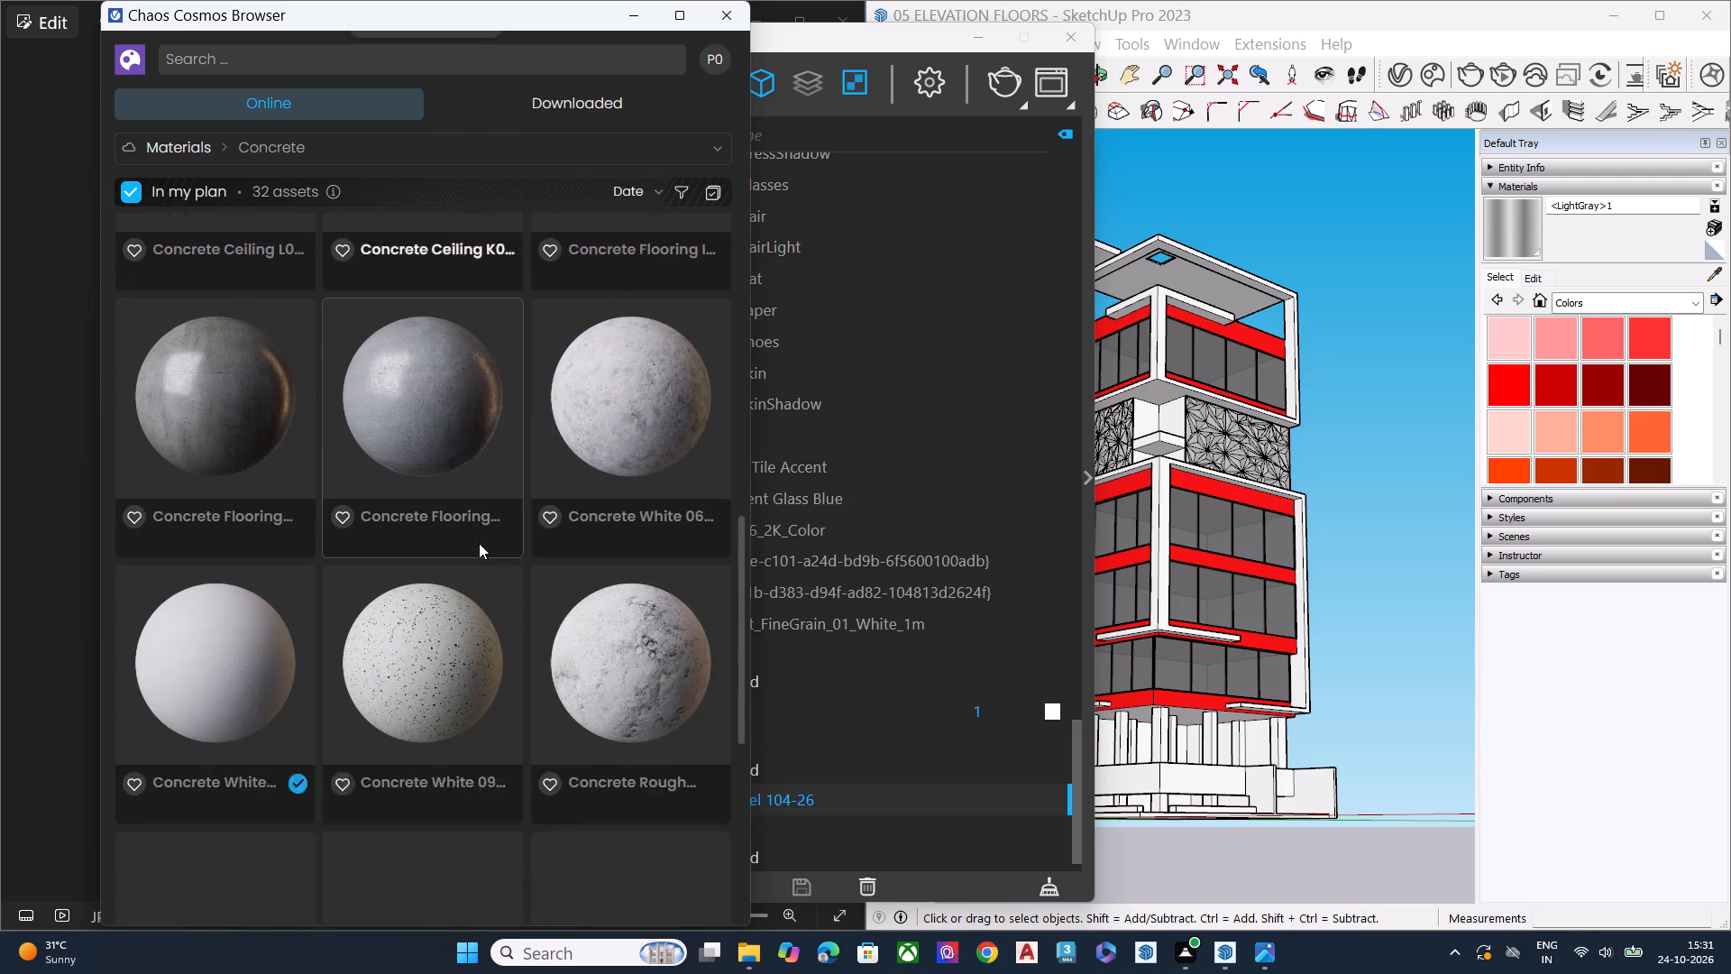
pyautogui.scroll(-6, 479, 543)
pyautogui.scroll(11, 479, 543)
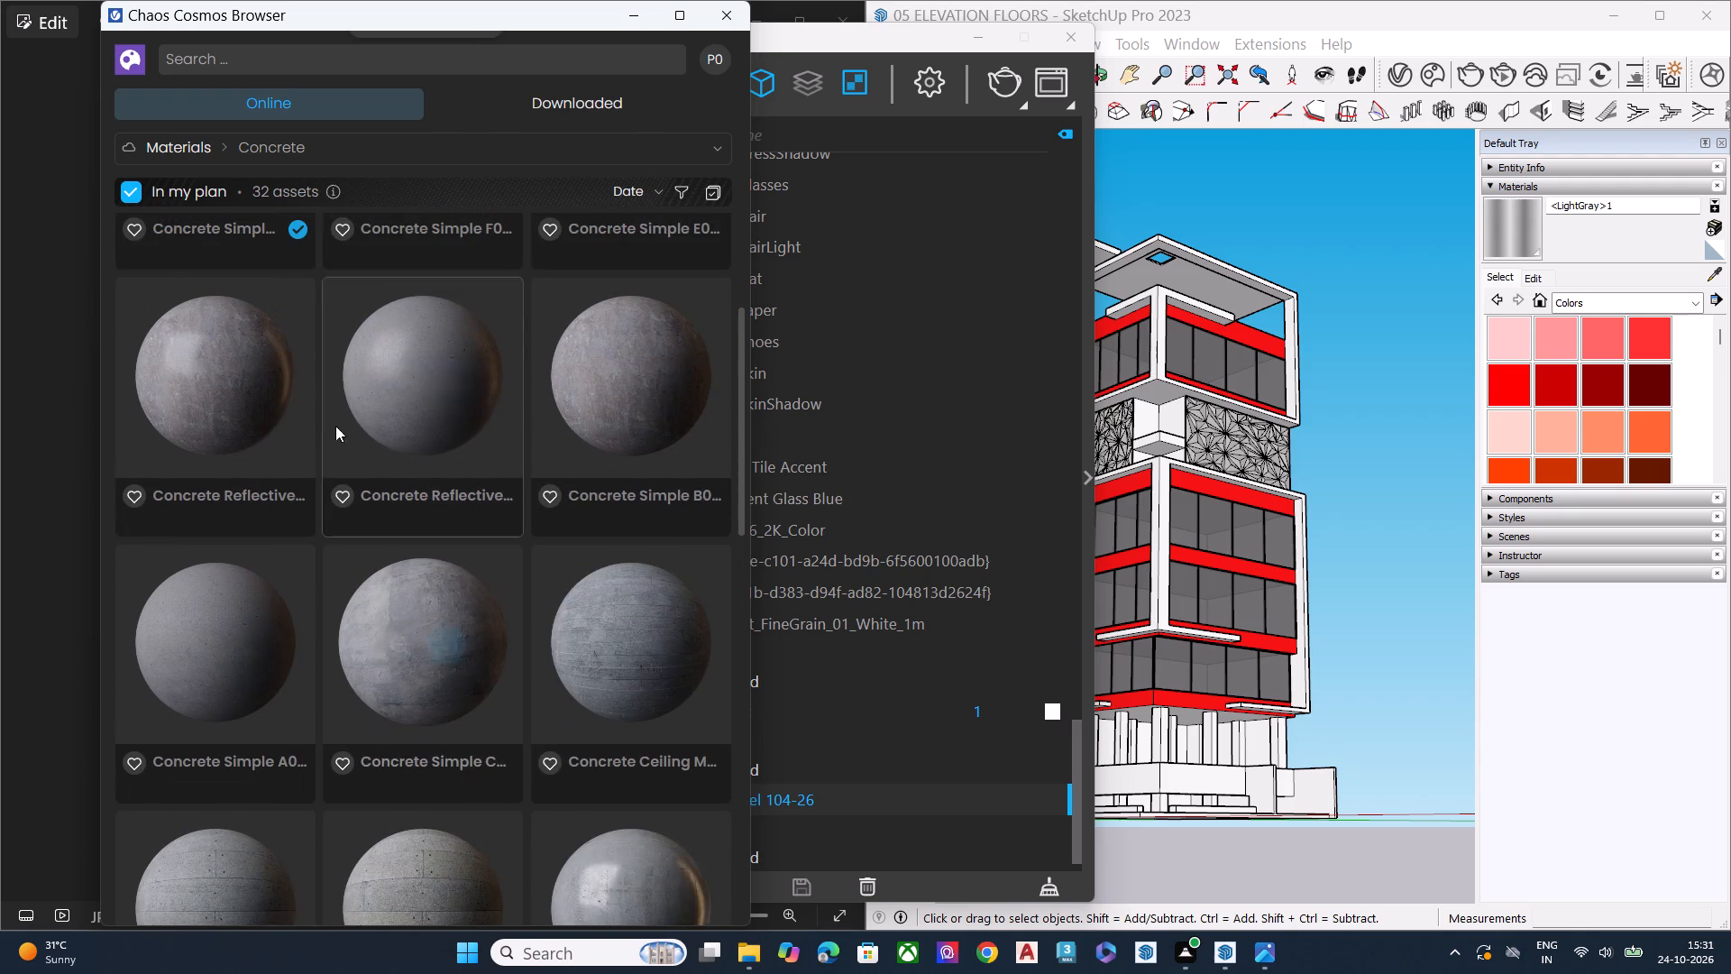
# Switch to the Bricks materials category and look through its assets for a suitable finish.
pyautogui.click(411, 139)
pyautogui.click(288, 265)
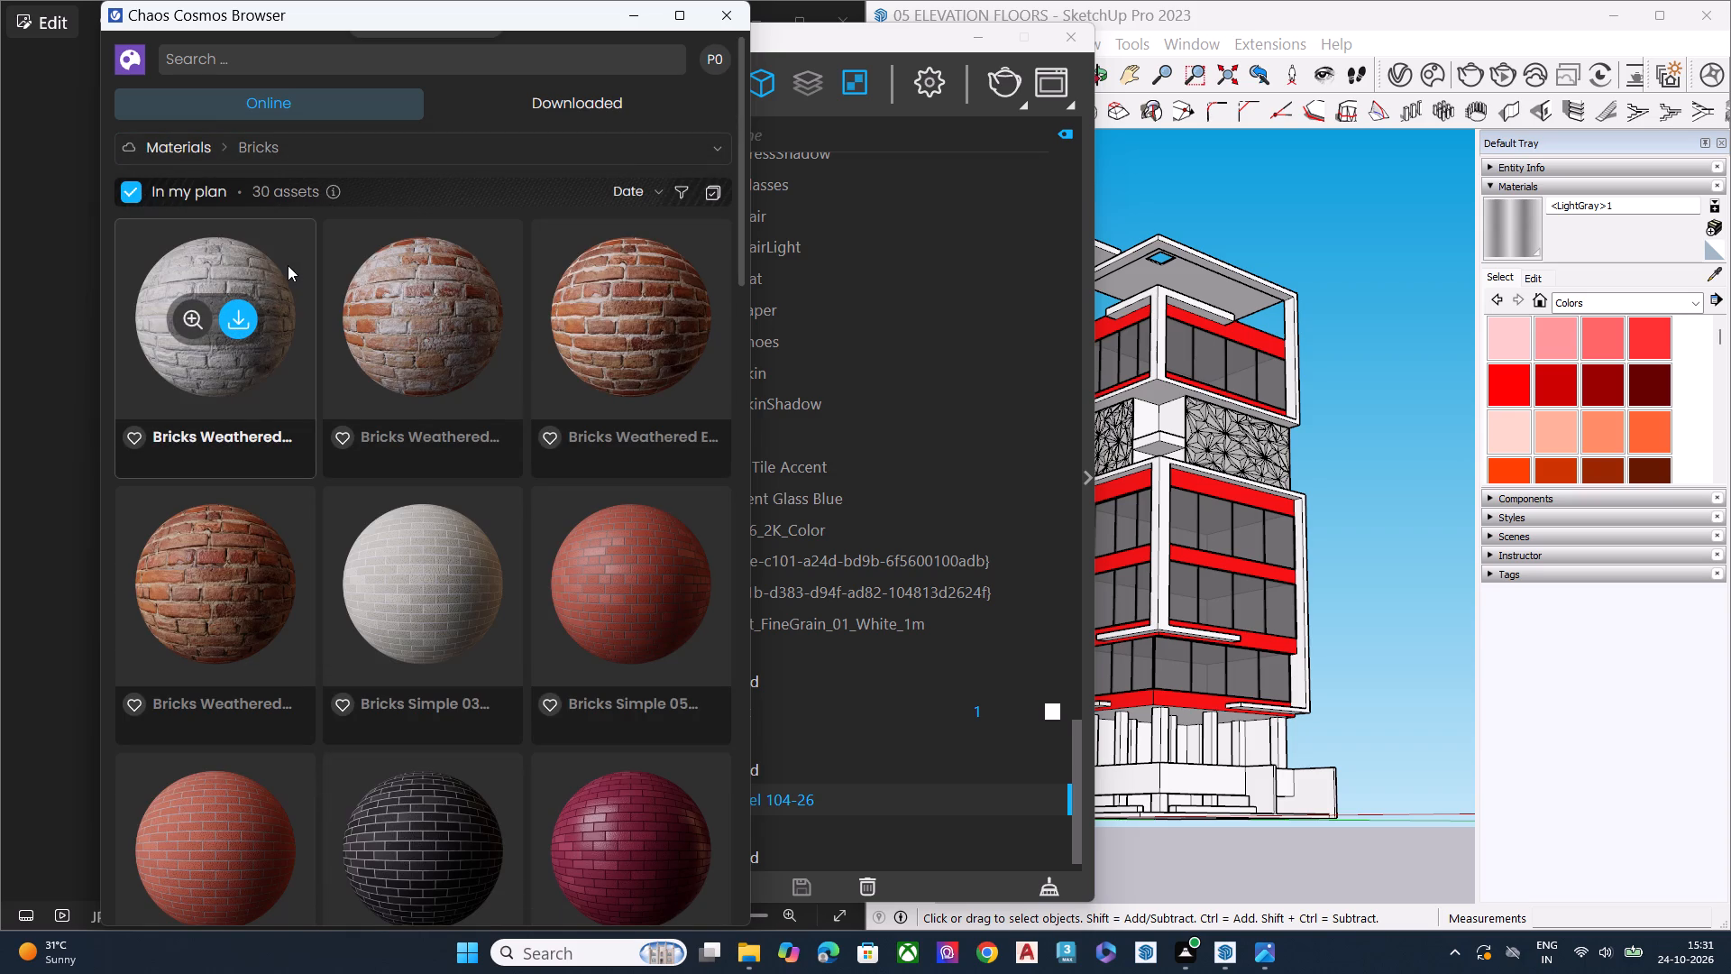
pyautogui.scroll(-2, 473, 425)
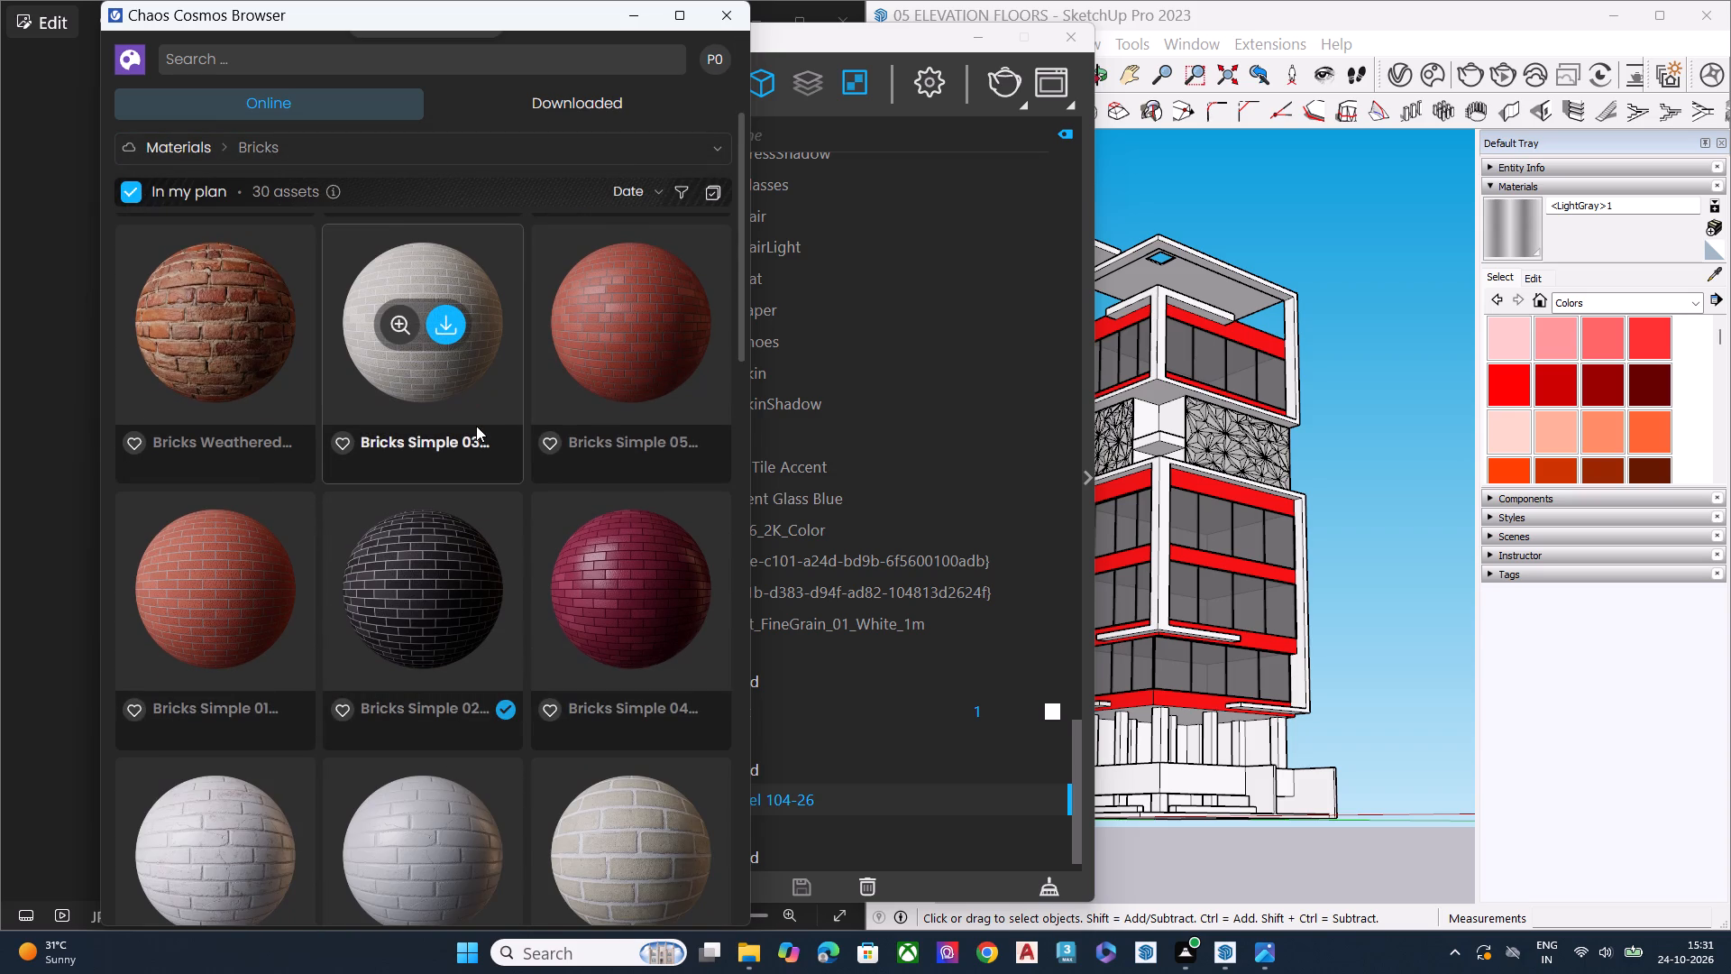
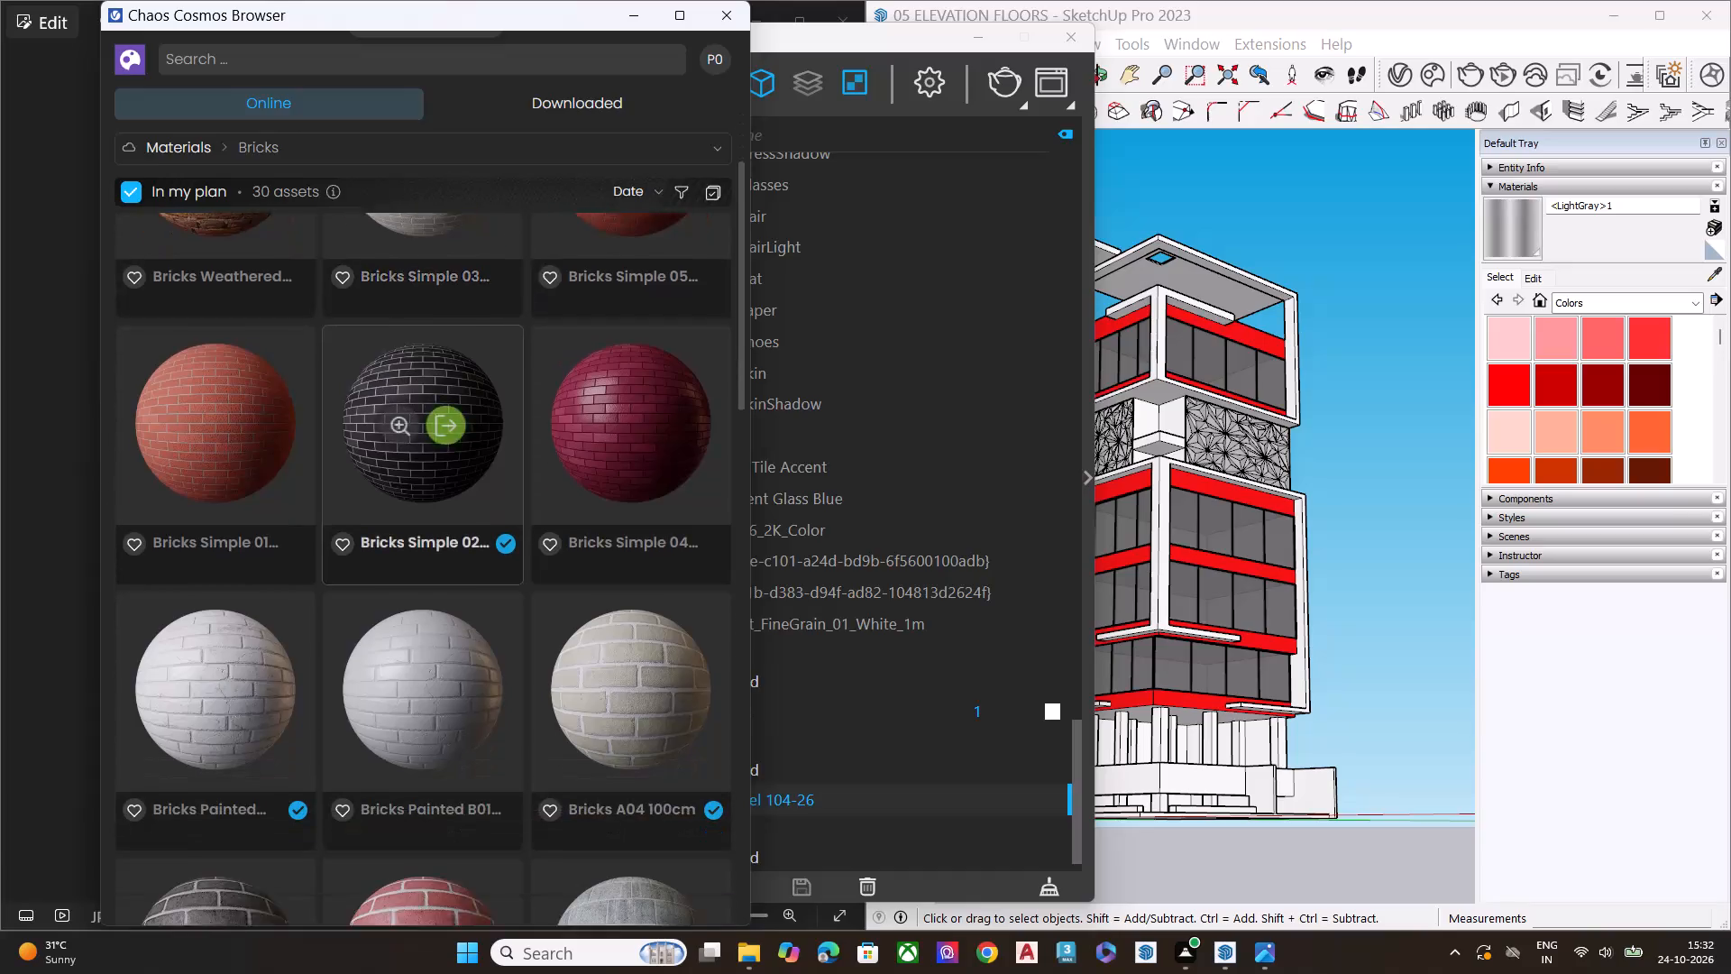
# Look through the rest of the Bricks materials in the online Cosmos library for a suitable tower finish.
pyautogui.scroll(-2, 499, 528)
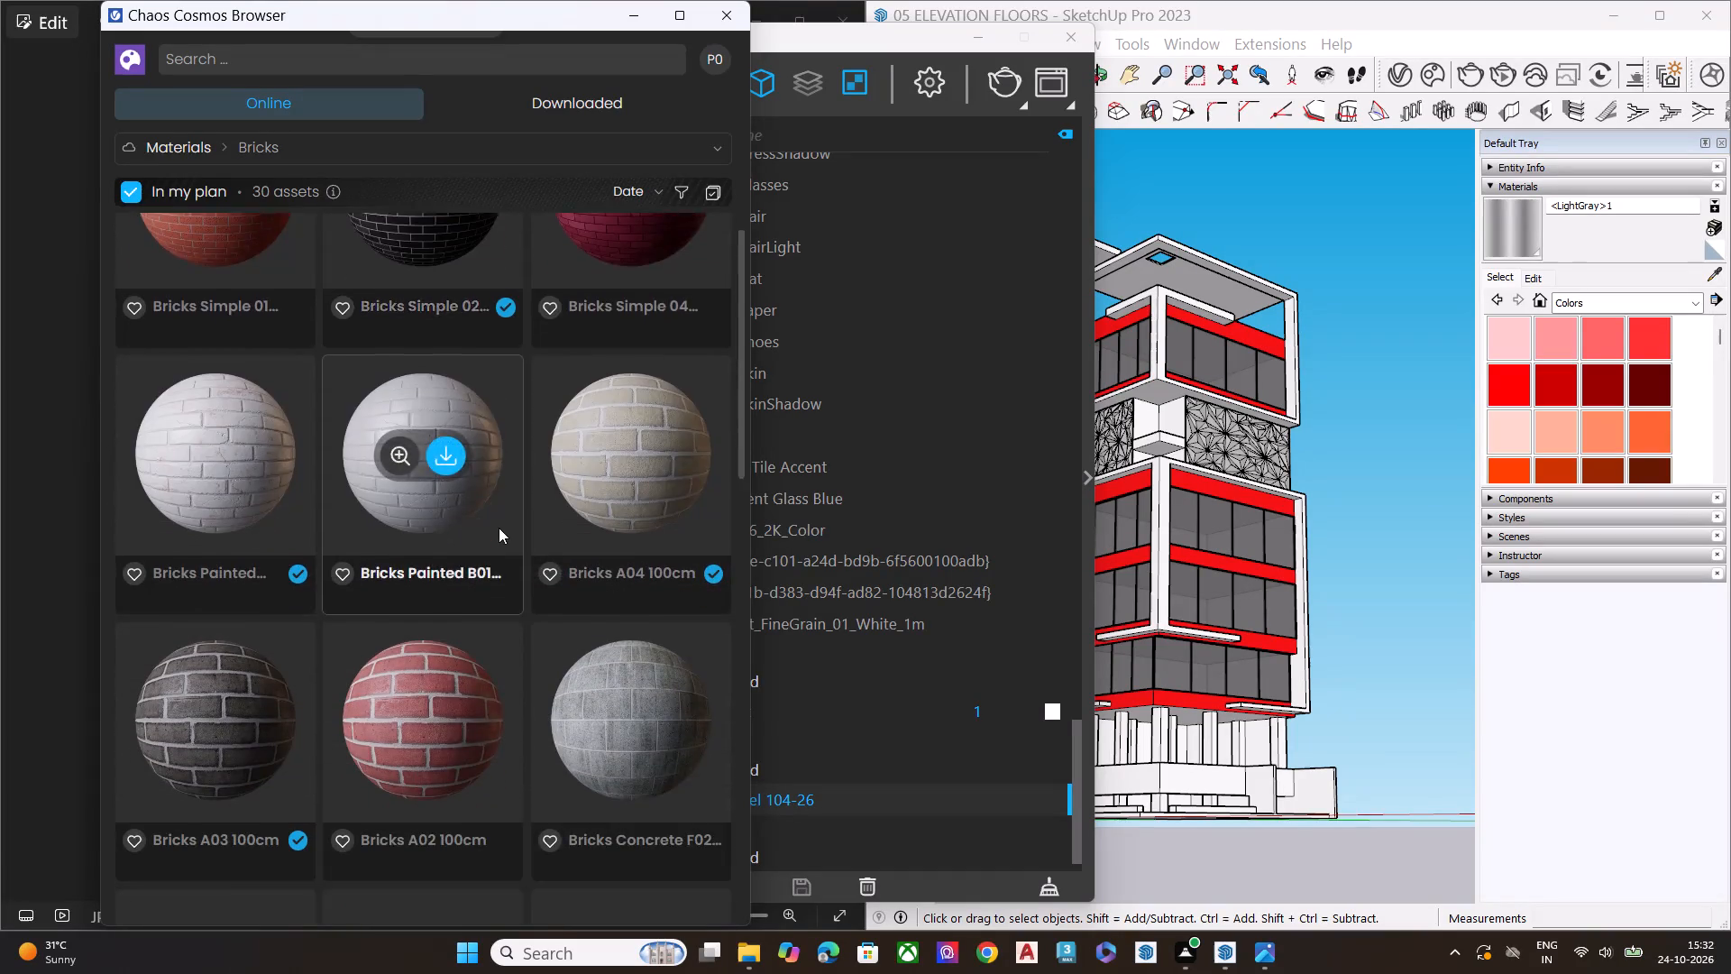
pyautogui.scroll(-2, 499, 528)
pyautogui.scroll(-6, 608, 439)
pyautogui.scroll(2, 602, 473)
pyautogui.scroll(-1, 602, 473)
pyautogui.scroll(7, 602, 473)
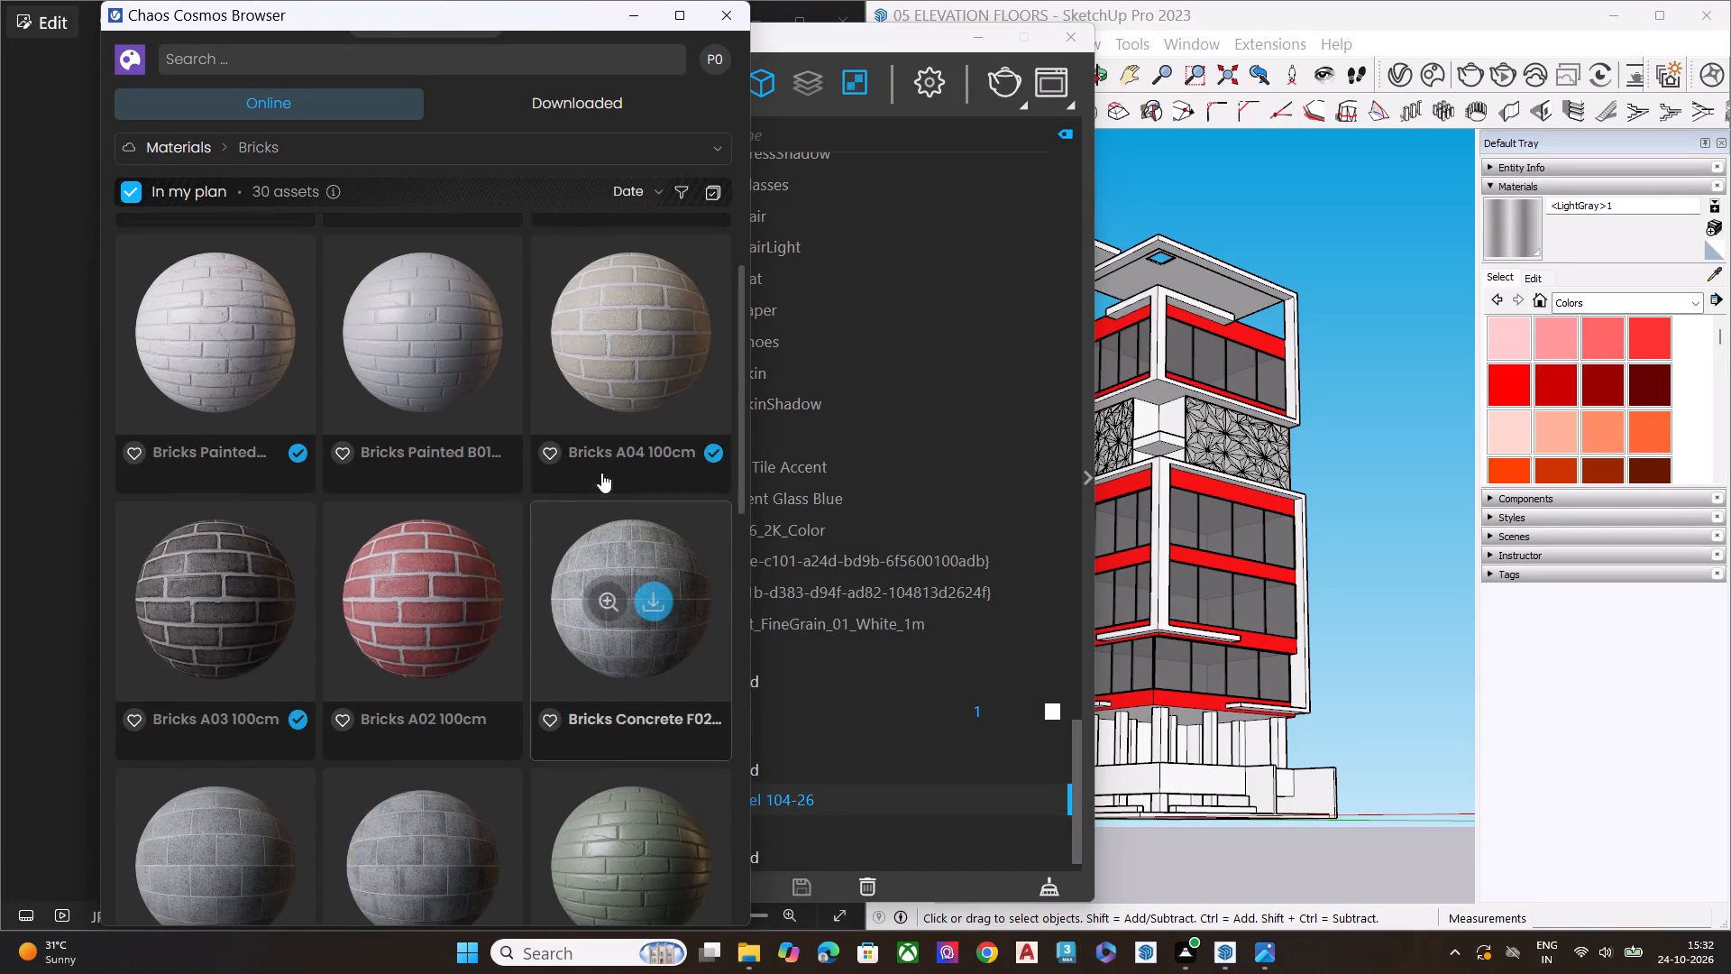
pyautogui.scroll(-6, 584, 456)
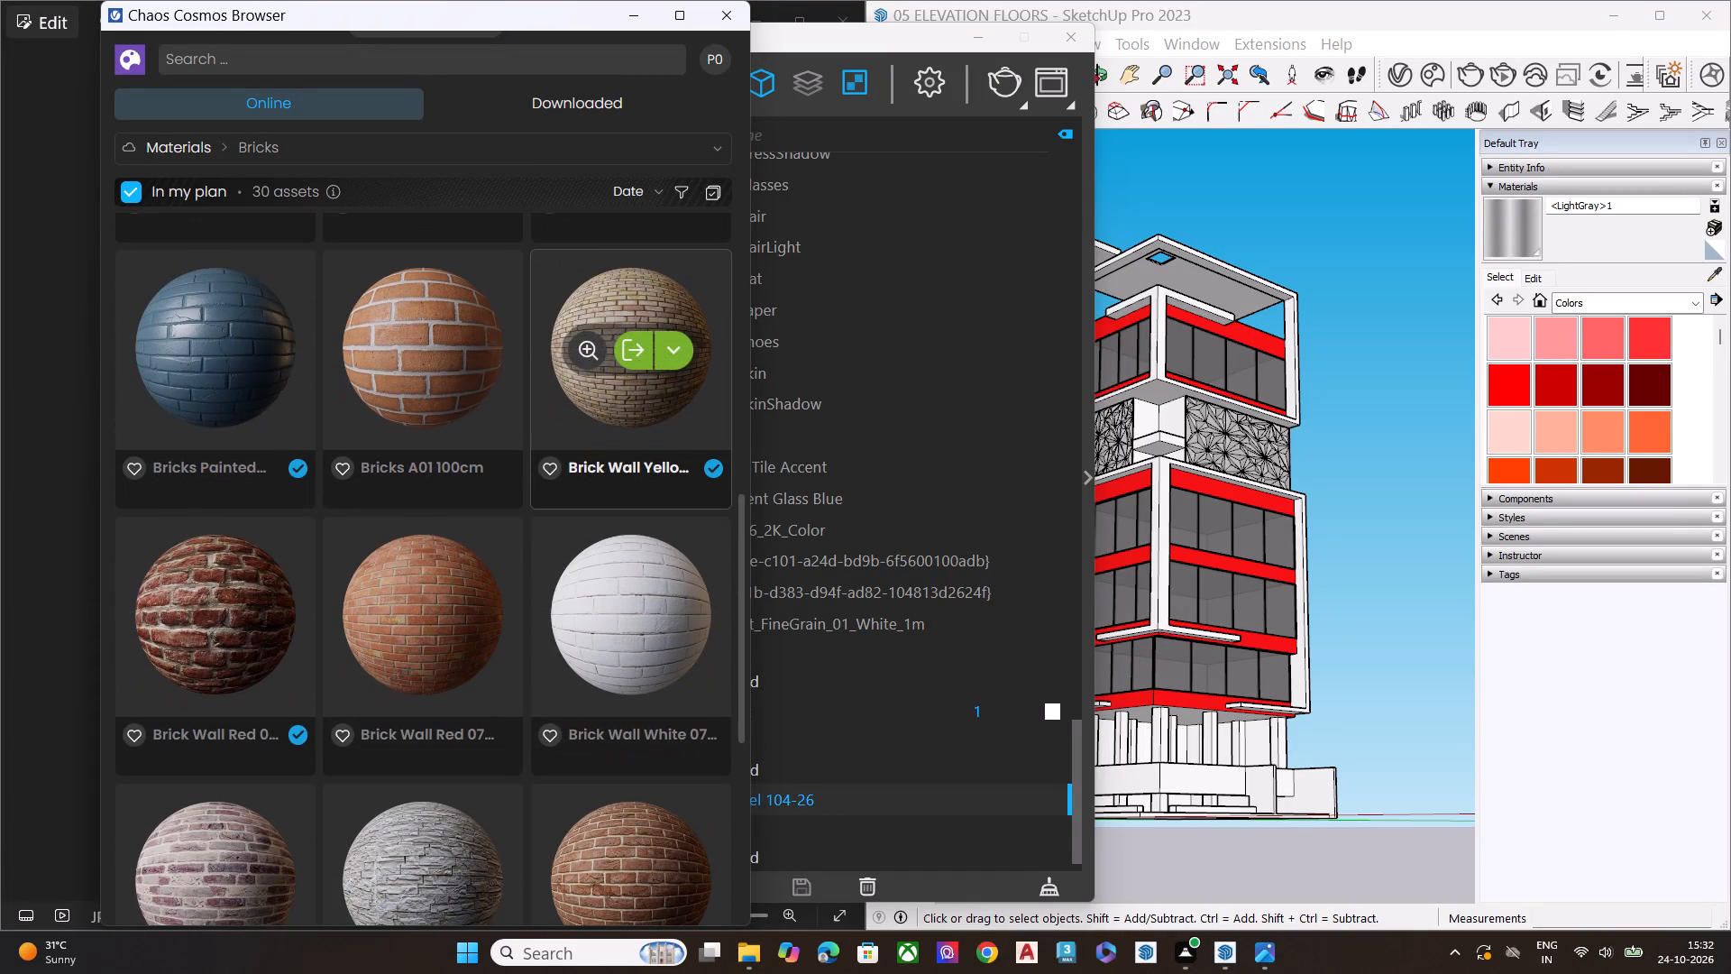
pyautogui.scroll(-4, 578, 460)
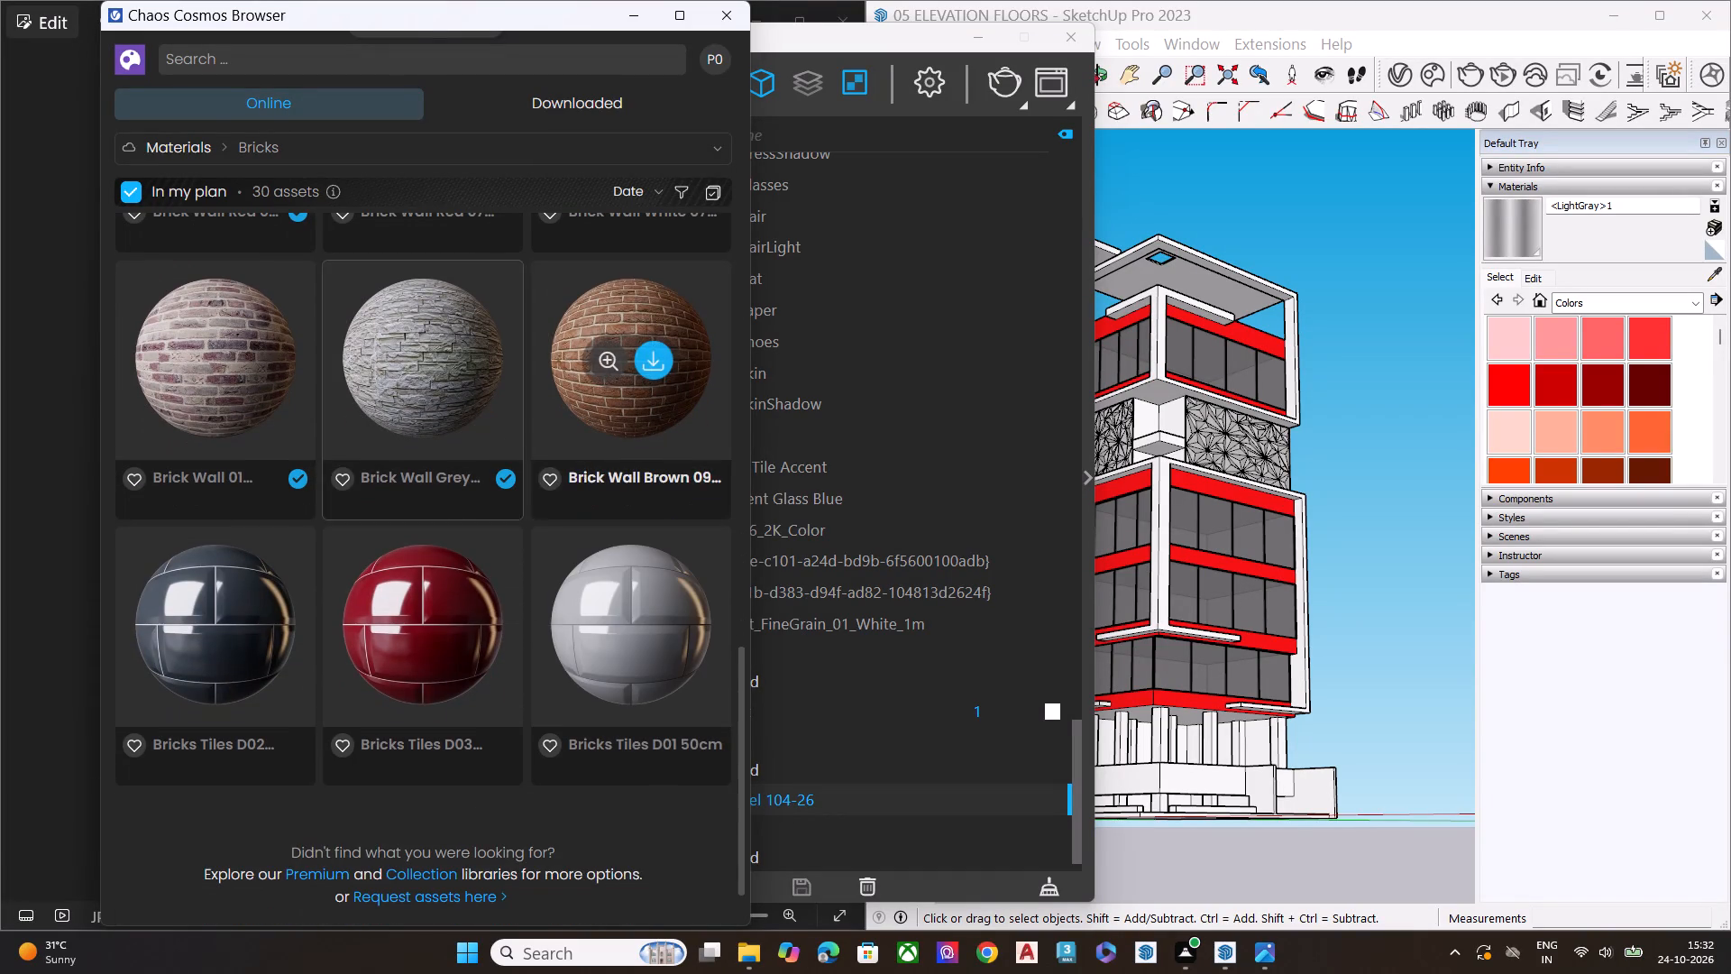
# Switch to the Stone materials category and look through its plaster, stucco, marble and granite assets for a suitable finish.
pyautogui.click(349, 150)
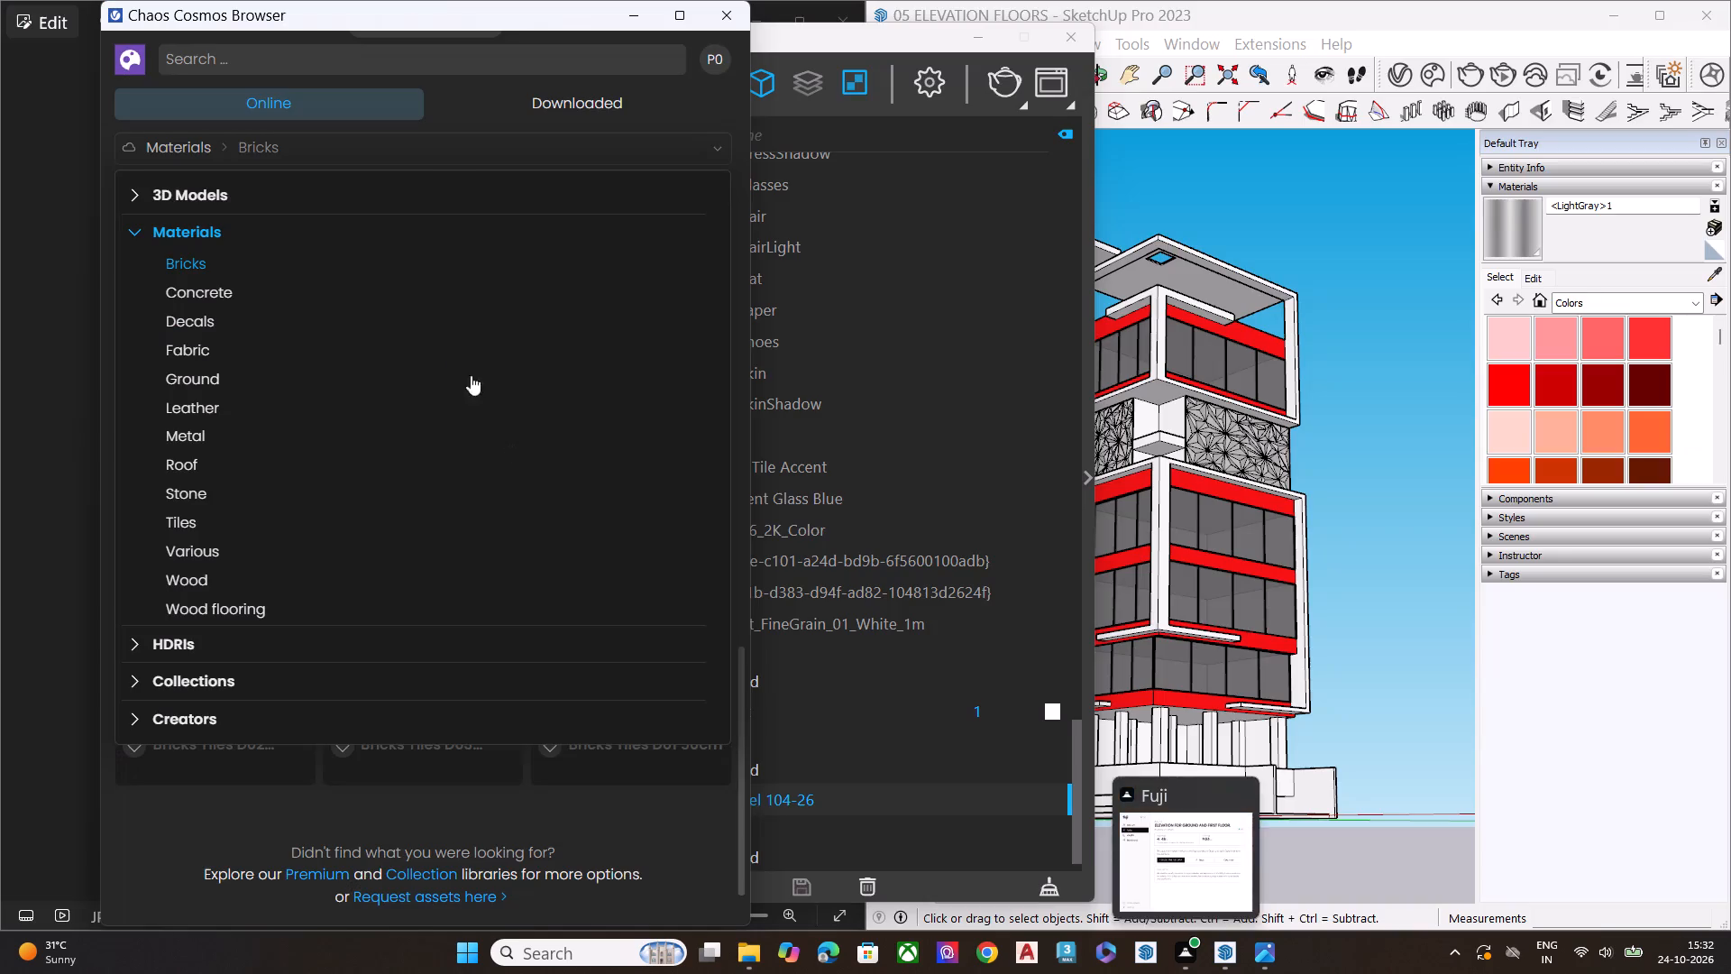
pyautogui.scroll(-1, 273, 467)
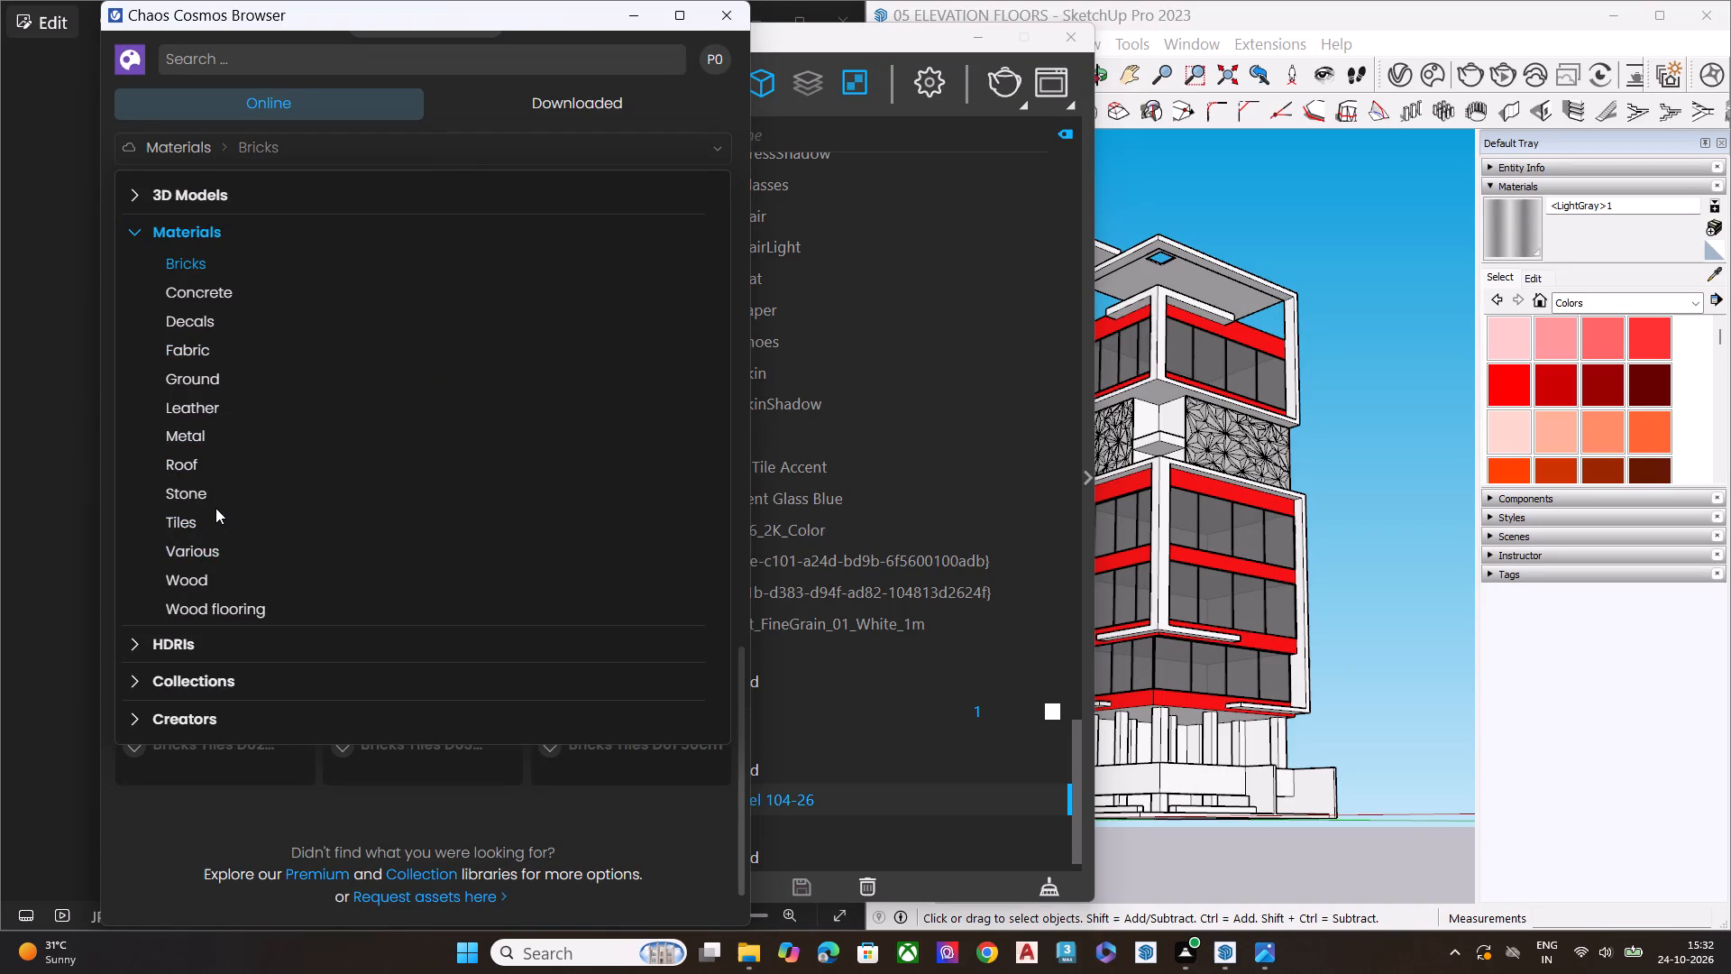
pyautogui.click(229, 502)
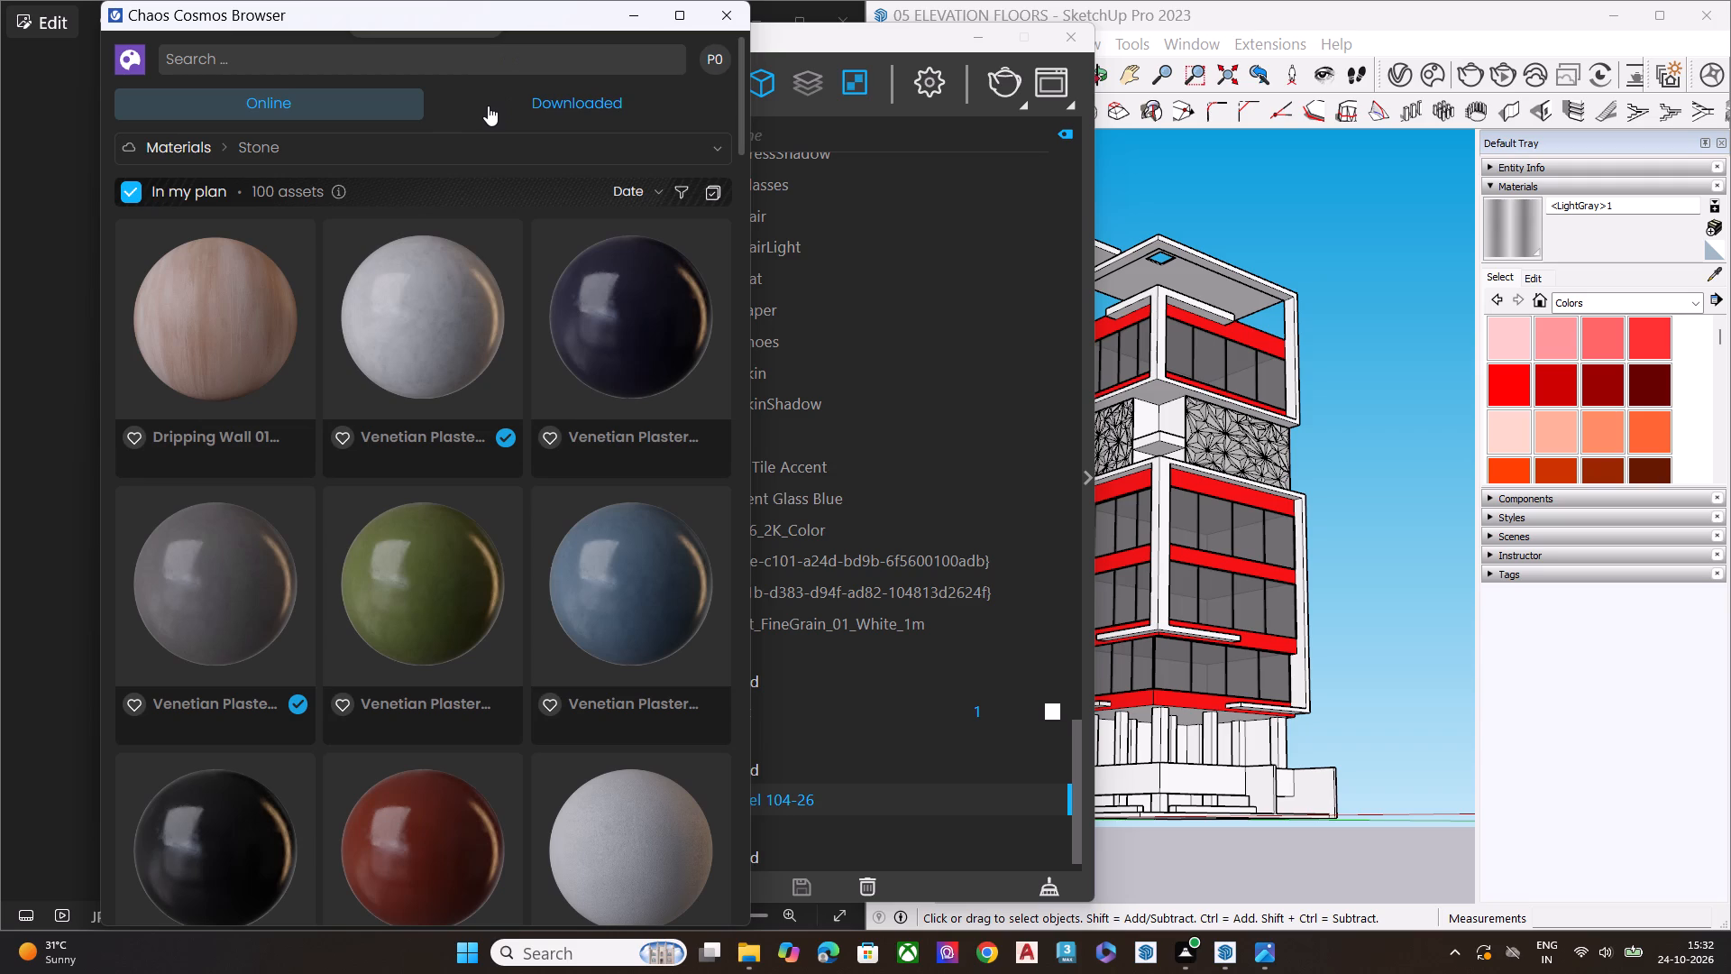
pyautogui.moveTo(424, 253); pyautogui.dragTo(409, 292, button='right')
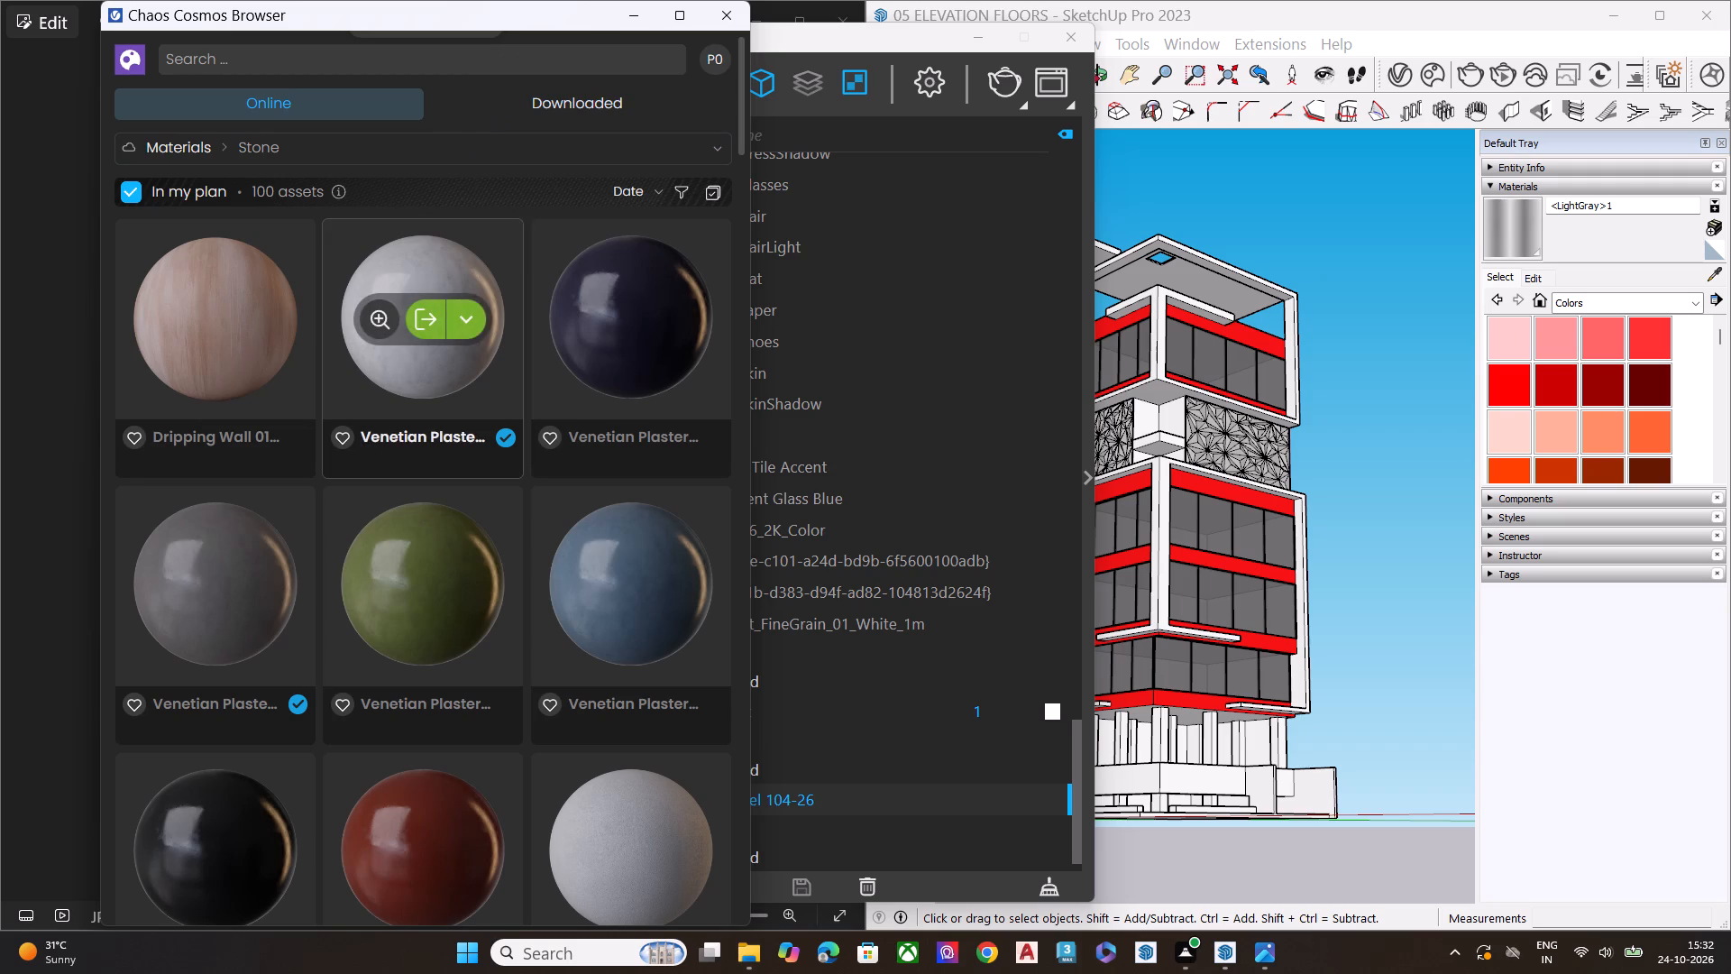
pyautogui.scroll(-5, 587, 347)
pyautogui.scroll(-2, 501, 372)
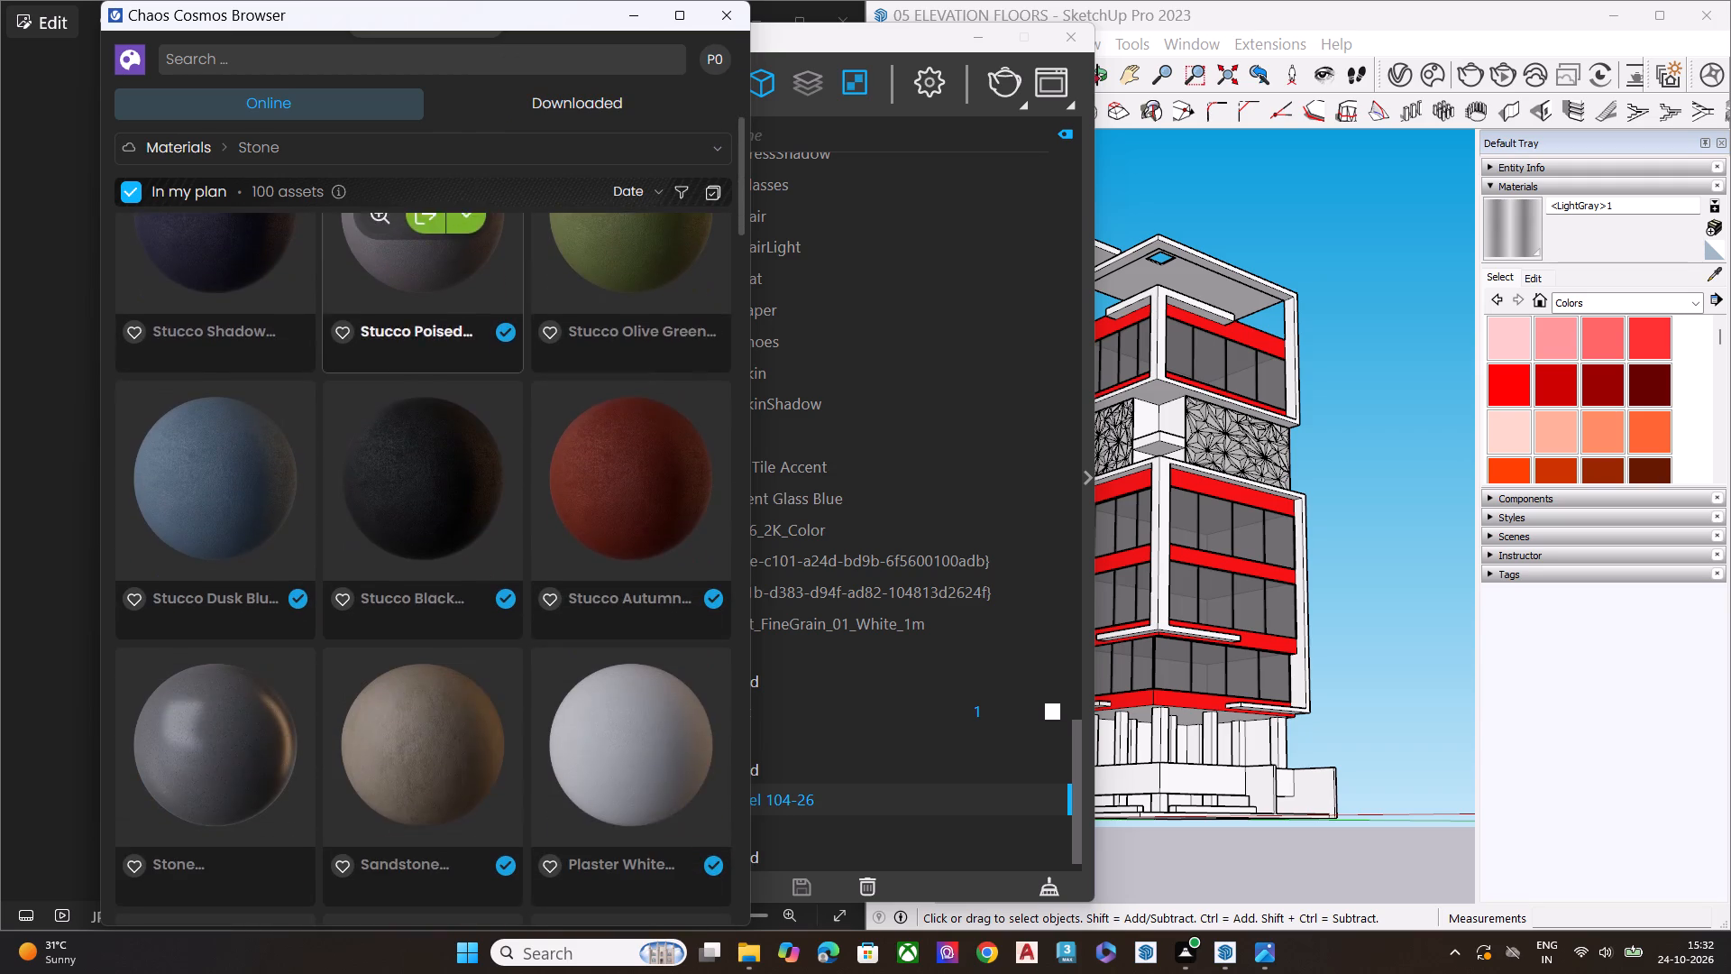
pyautogui.scroll(-5, 501, 372)
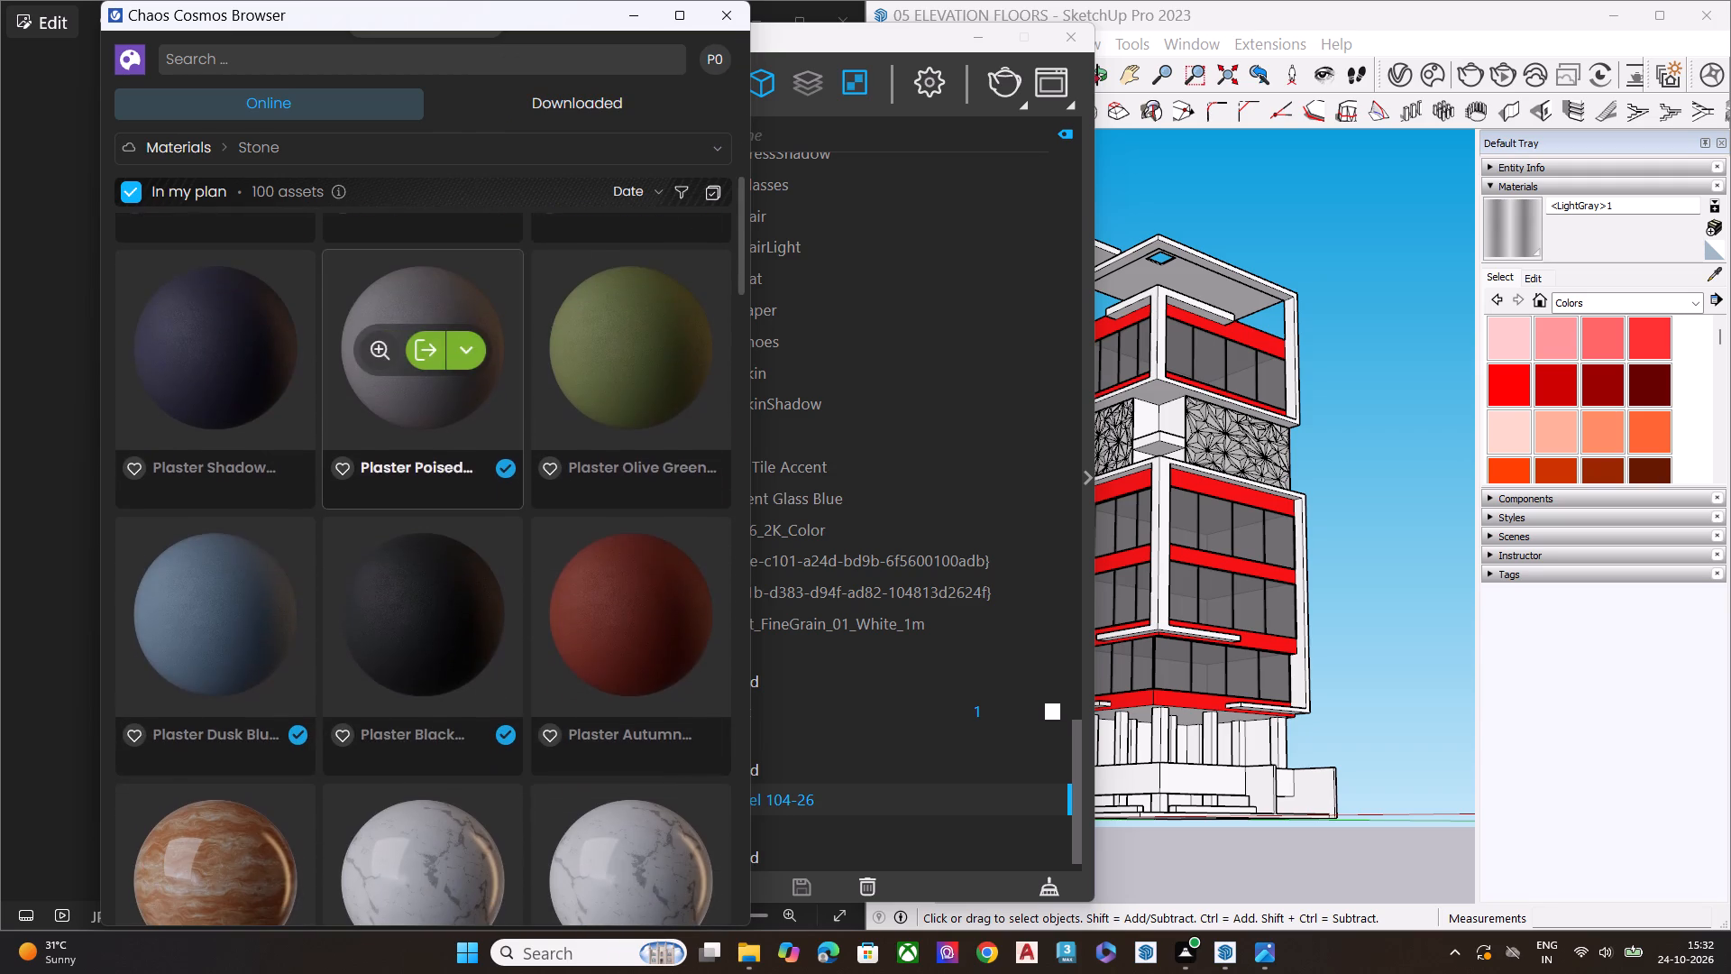
pyautogui.scroll(-12, 501, 372)
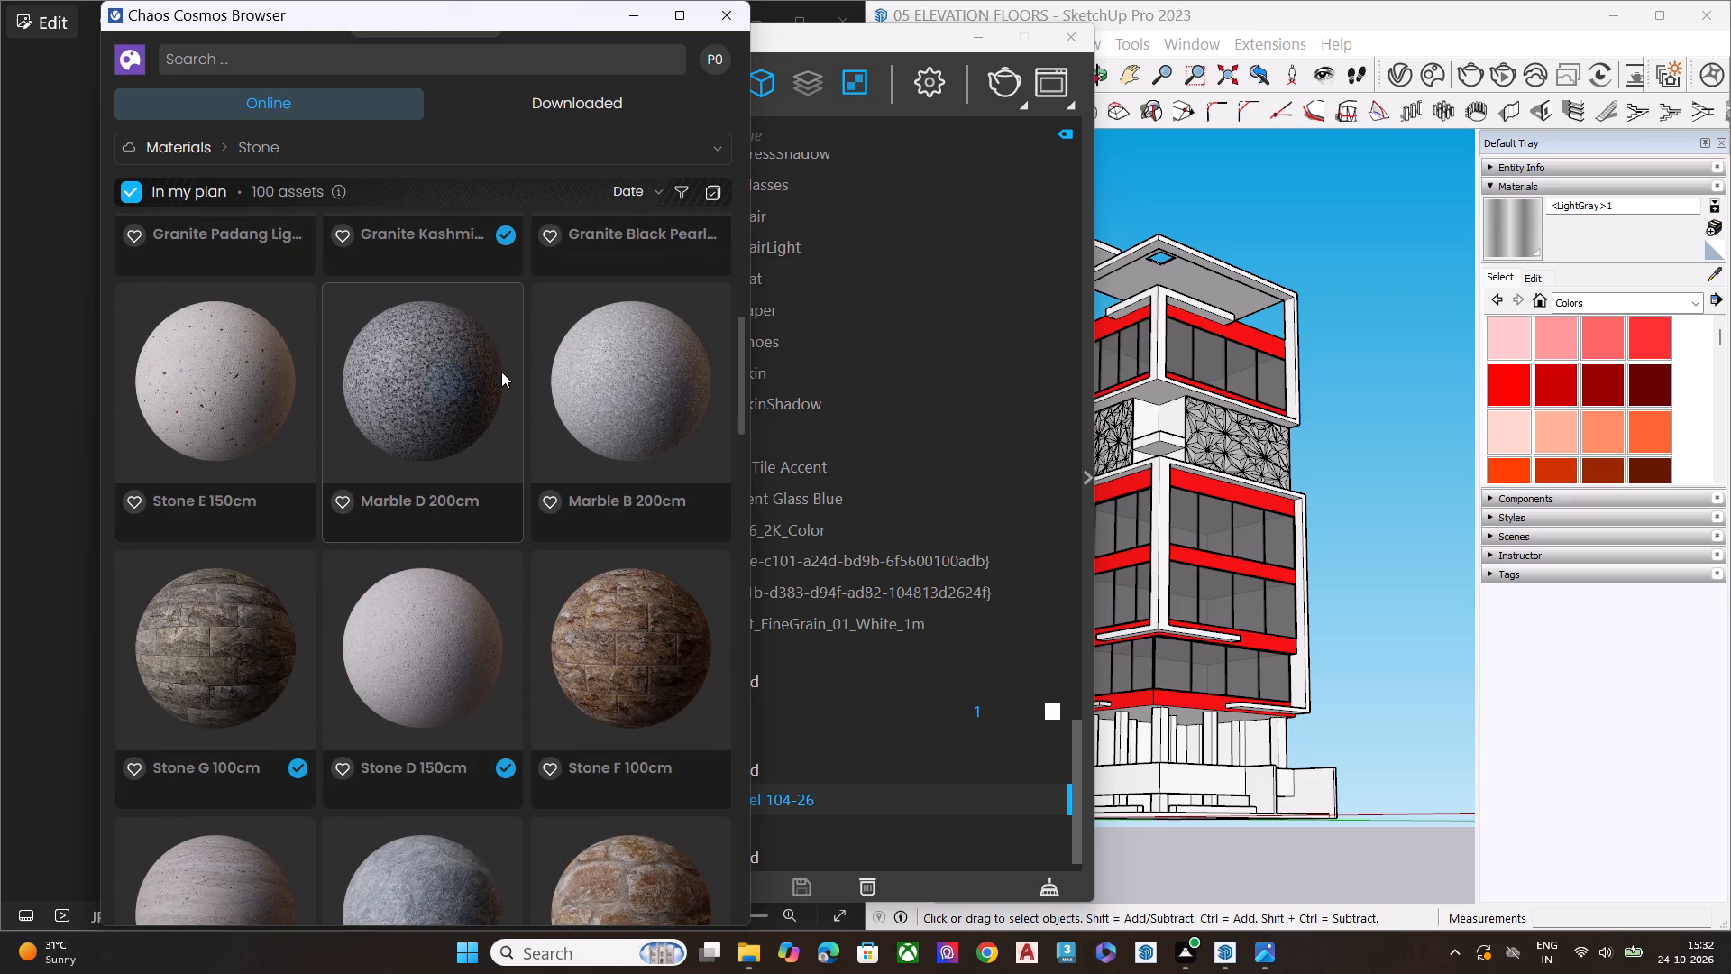
pyautogui.scroll(-8, 501, 372)
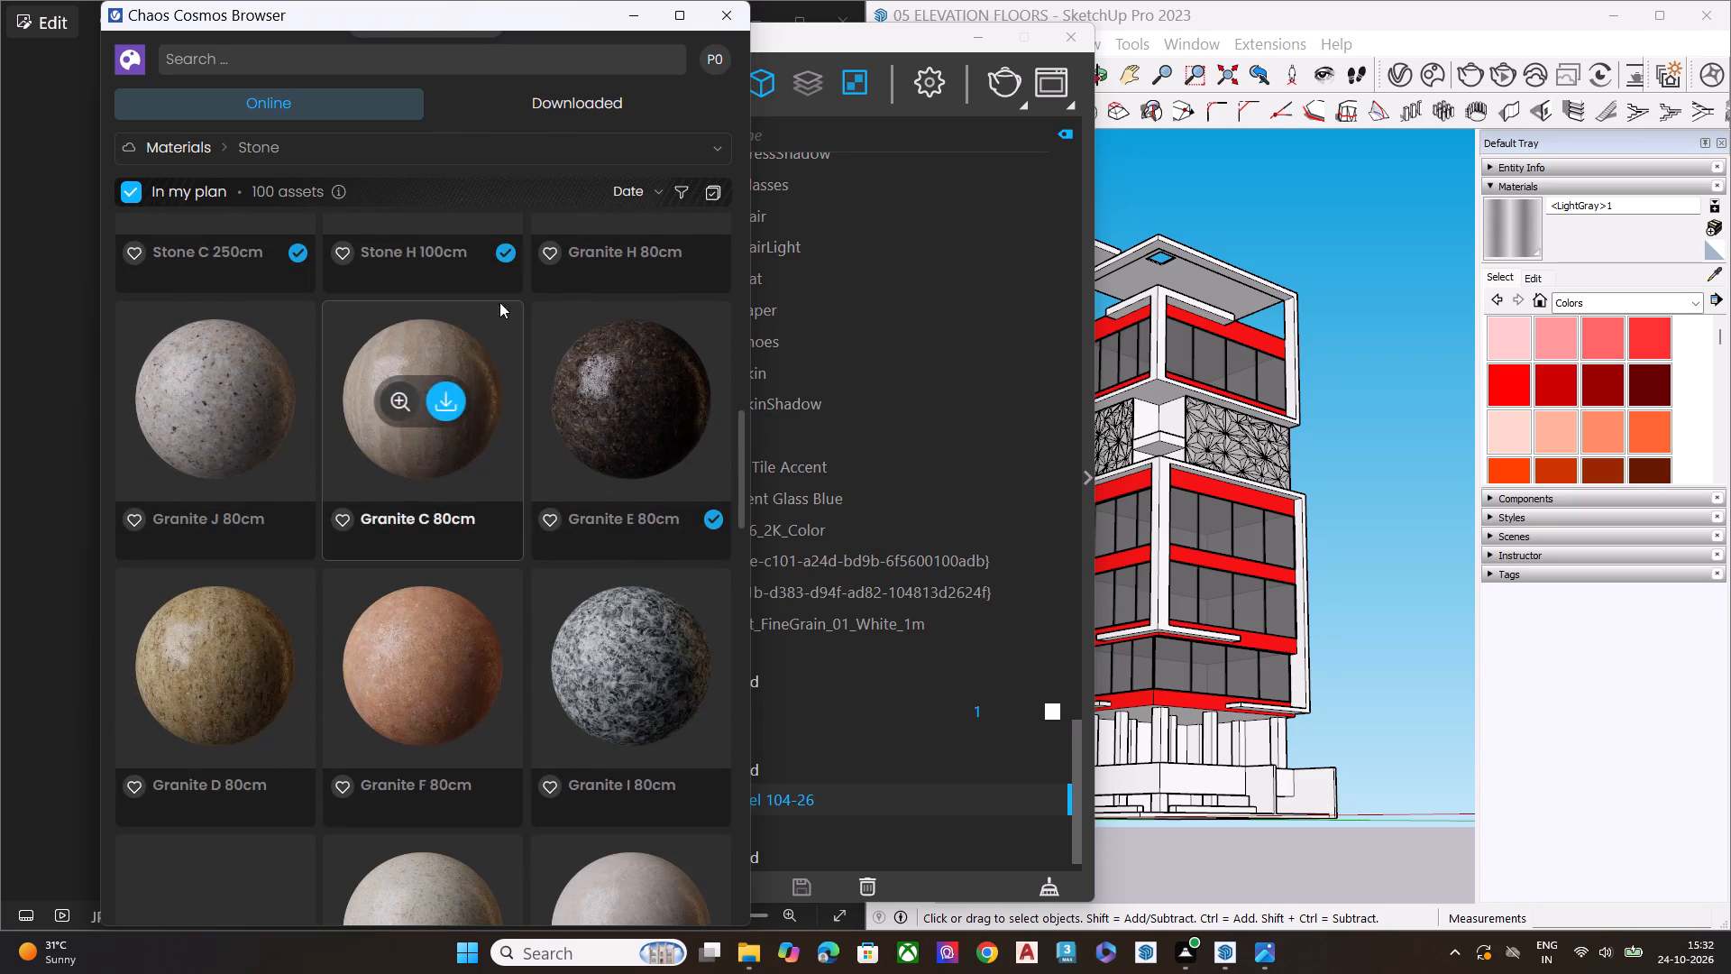
# Close the Chaos Cosmos Browser and the V-Ray Asset Editor.
pyautogui.click(712, 18)
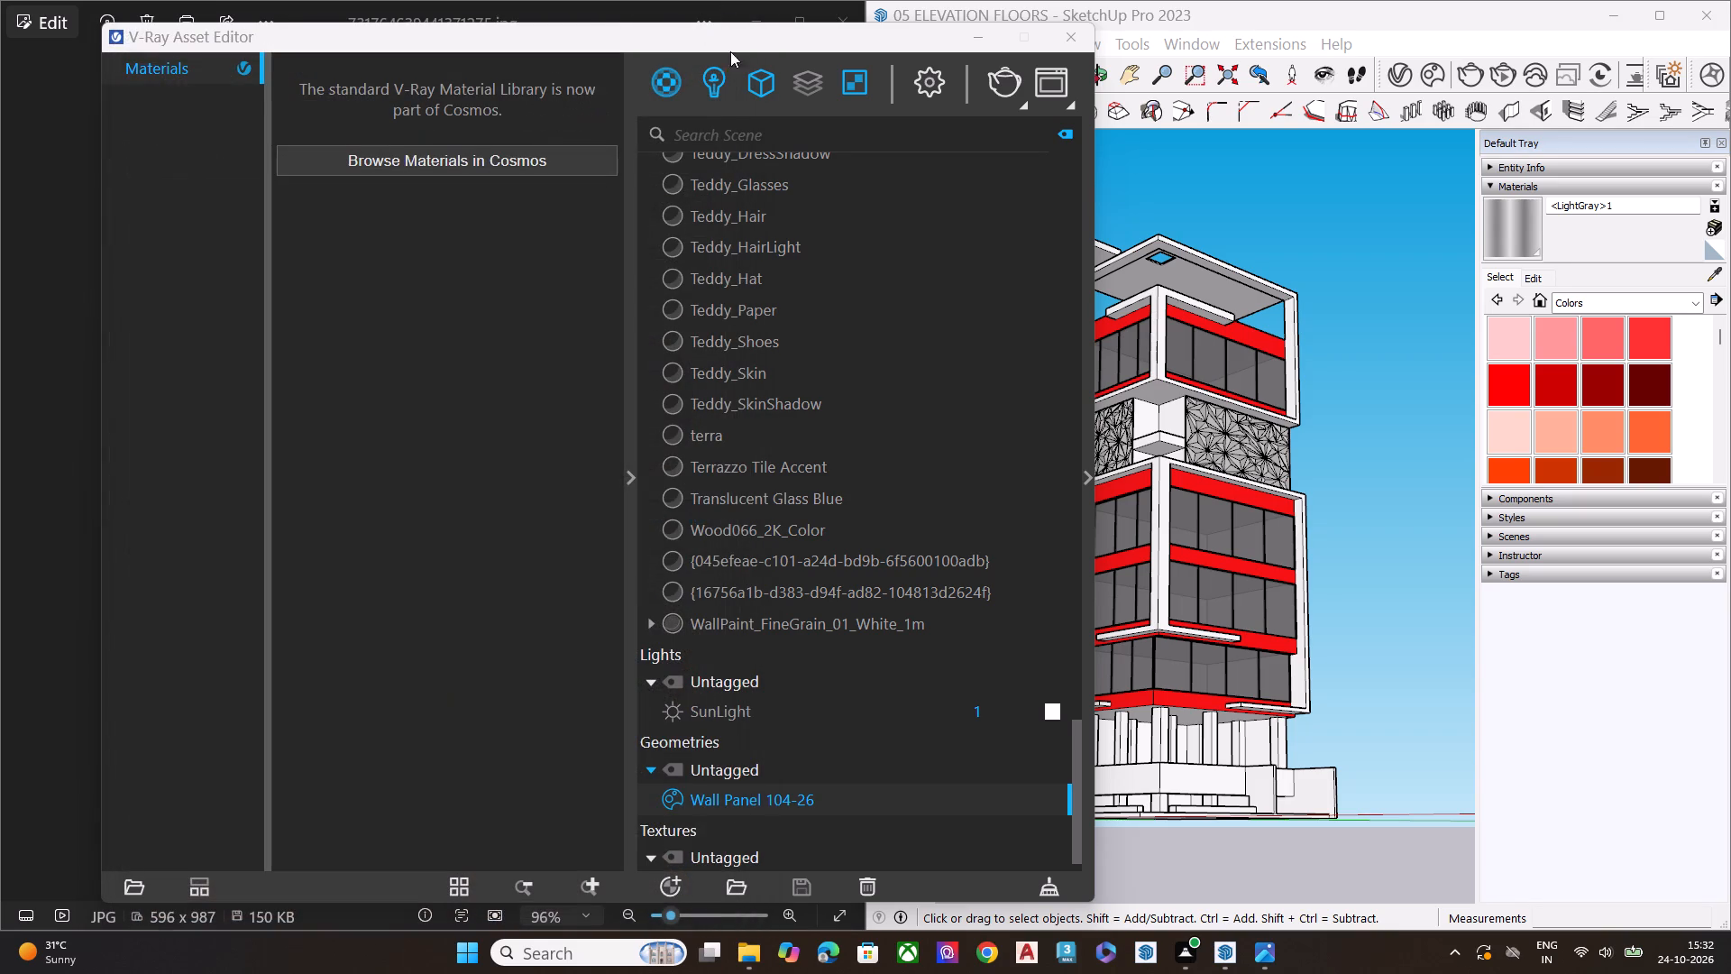
pyautogui.click(1059, 34)
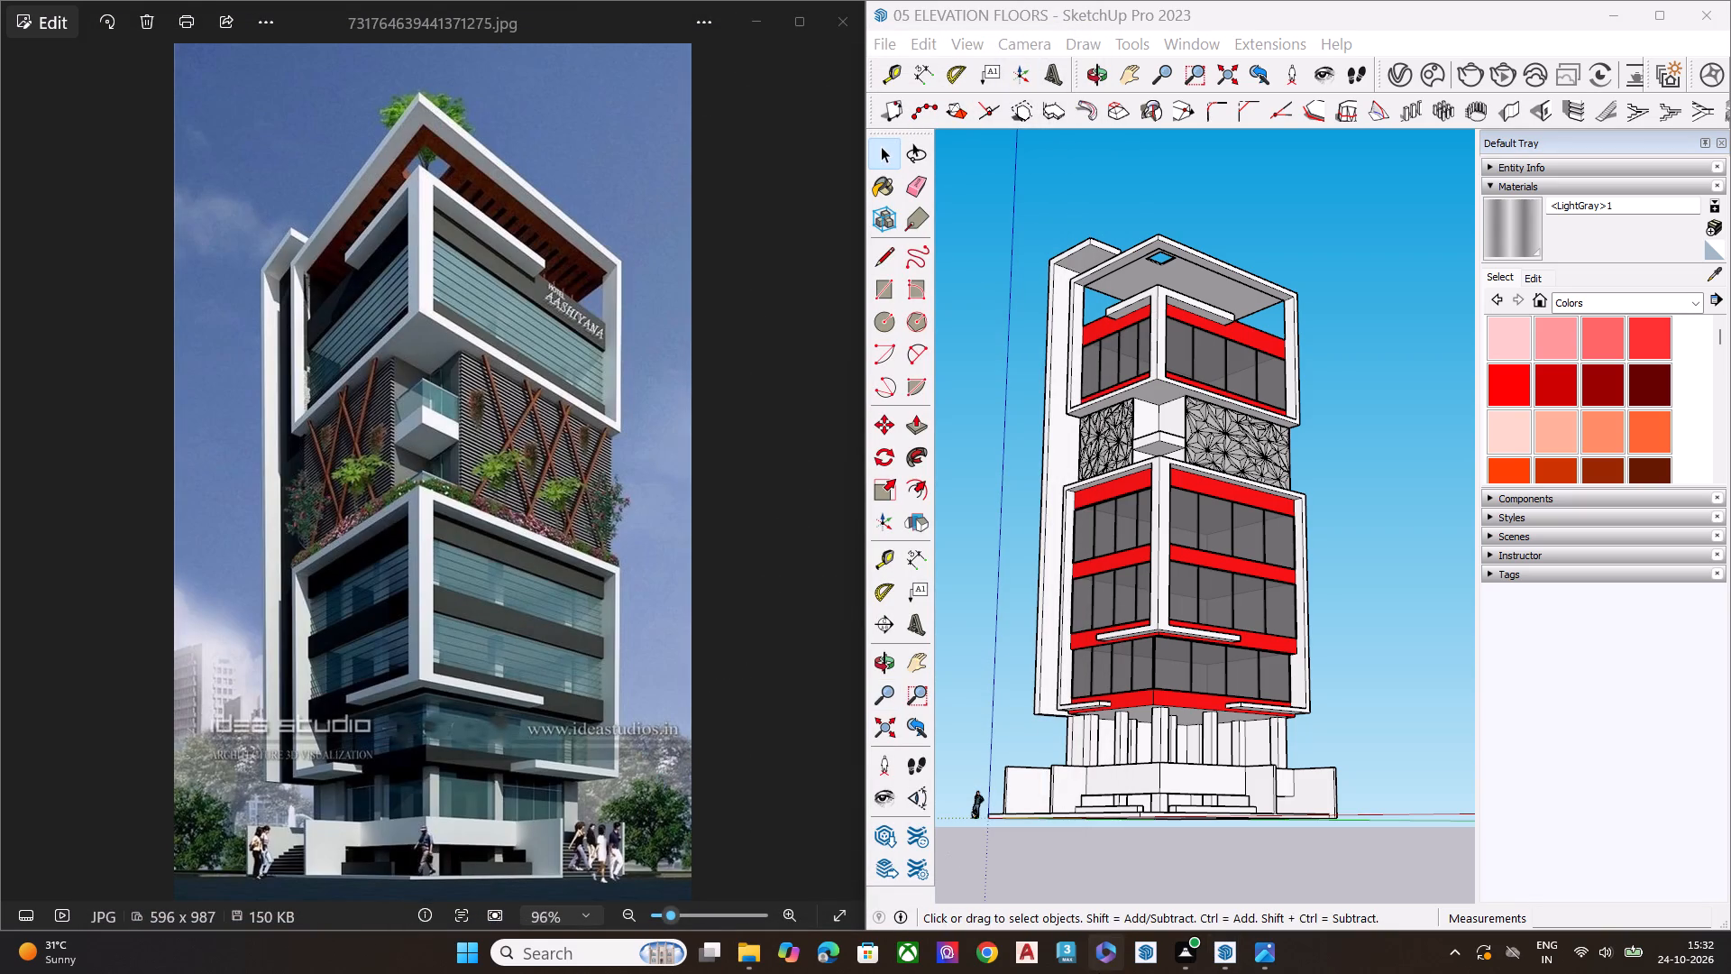
# Switch to Google Chrome and search Google for "3d warehouse".
pyautogui.click(979, 951)
pyautogui.click(271, 478)
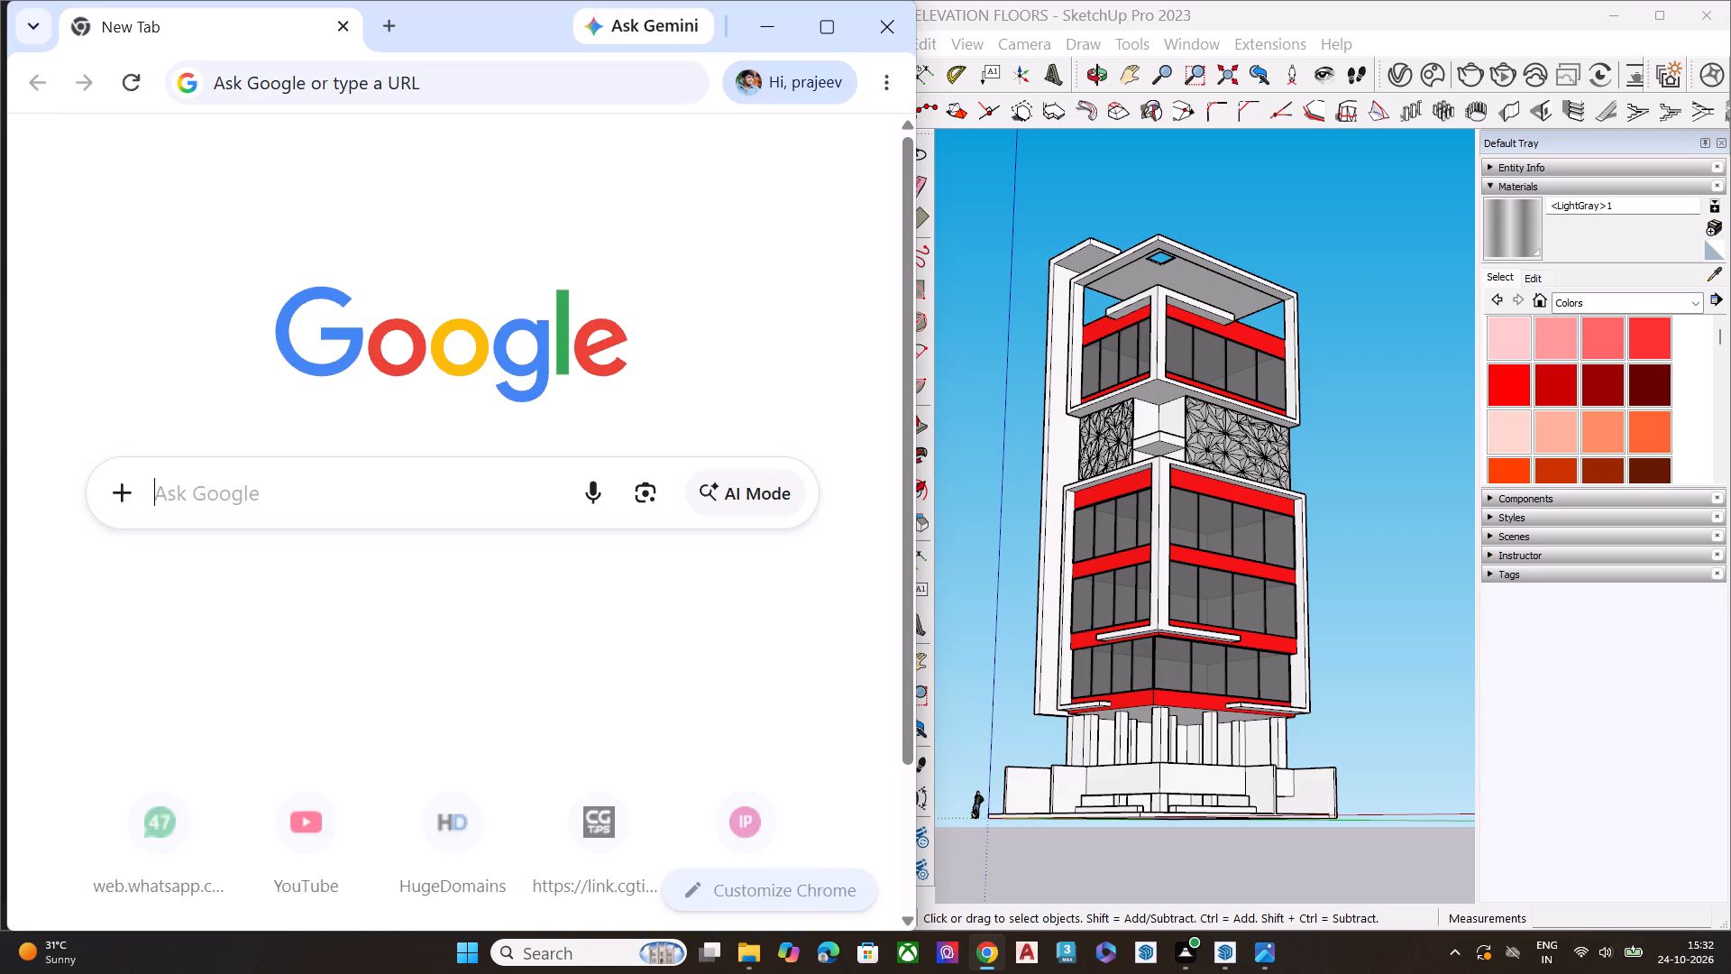
pyautogui.click(265, 559)
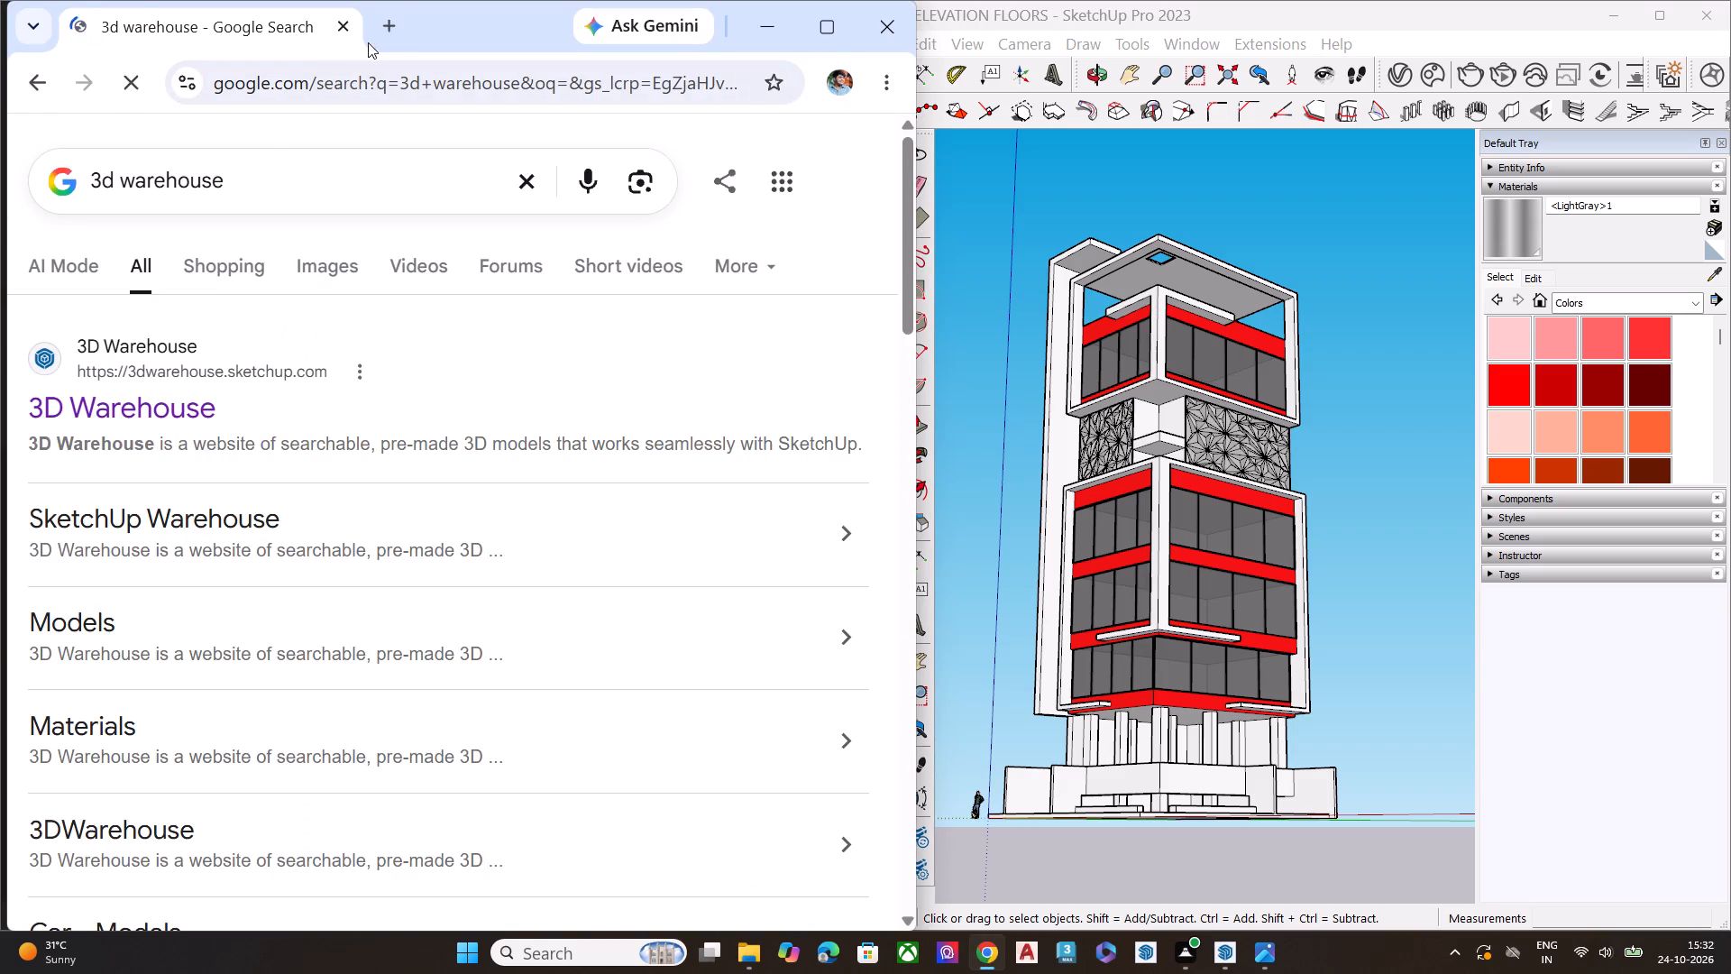
# Search Google in a new tab for "red colour building", look over the example images, and close that tab.
pyautogui.click(397, 30)
pyautogui.click(307, 506)
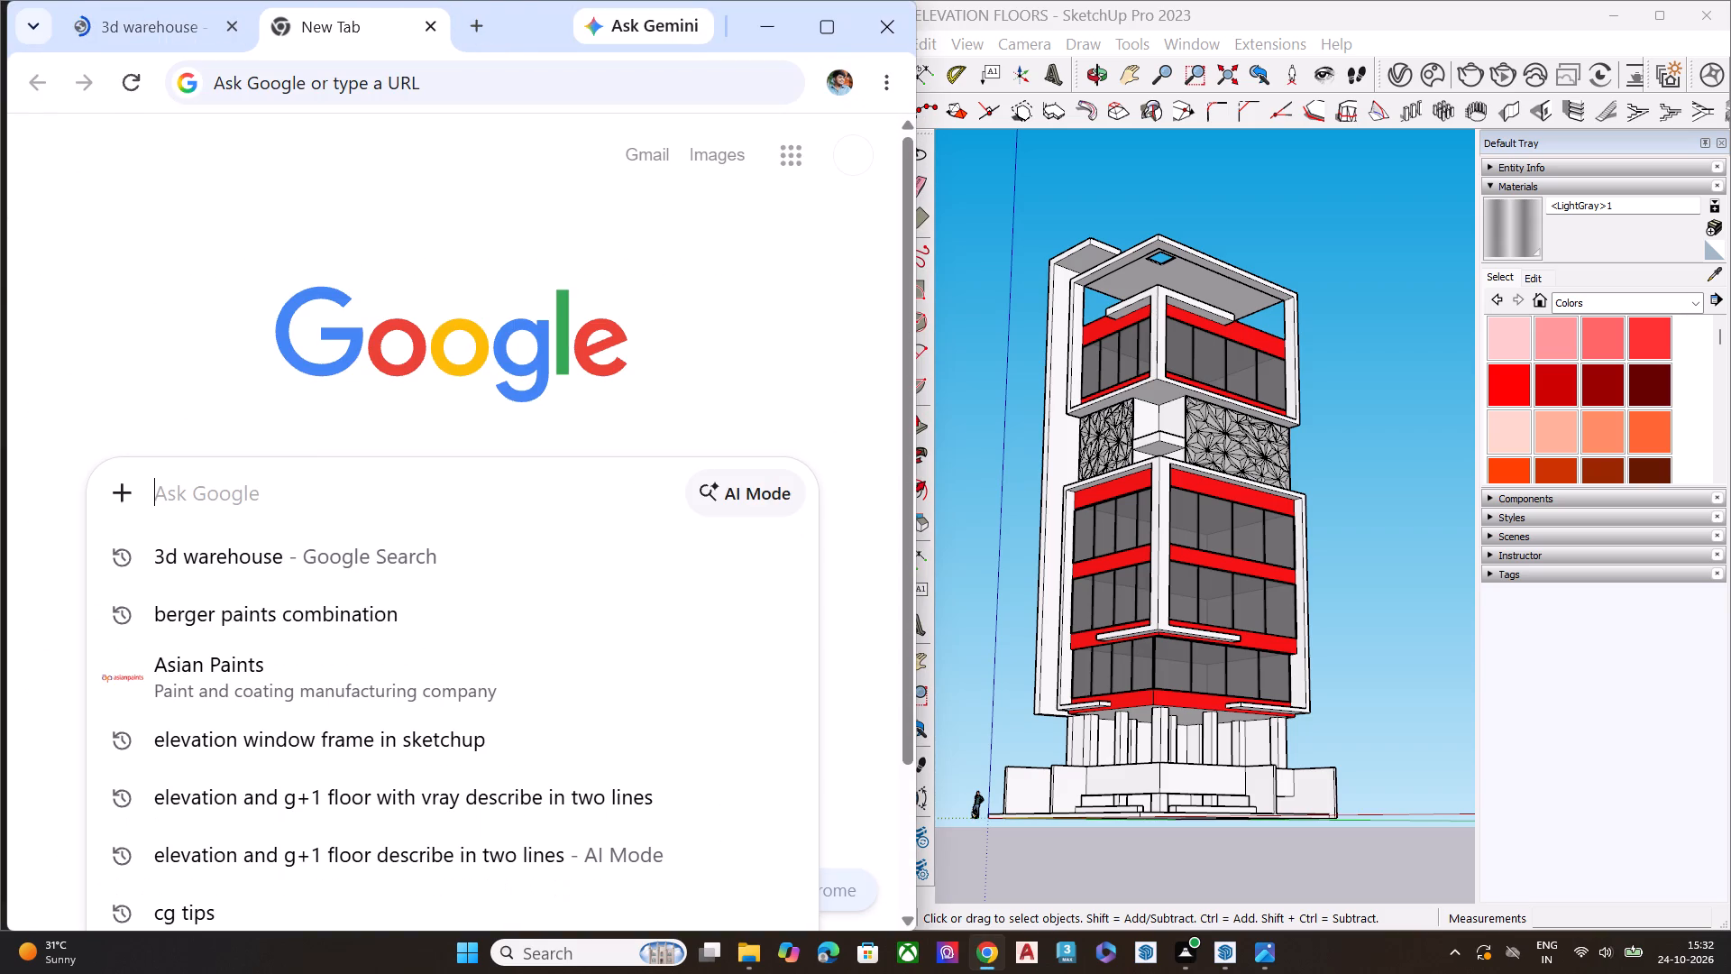
pyautogui.write('RED COLOUR')
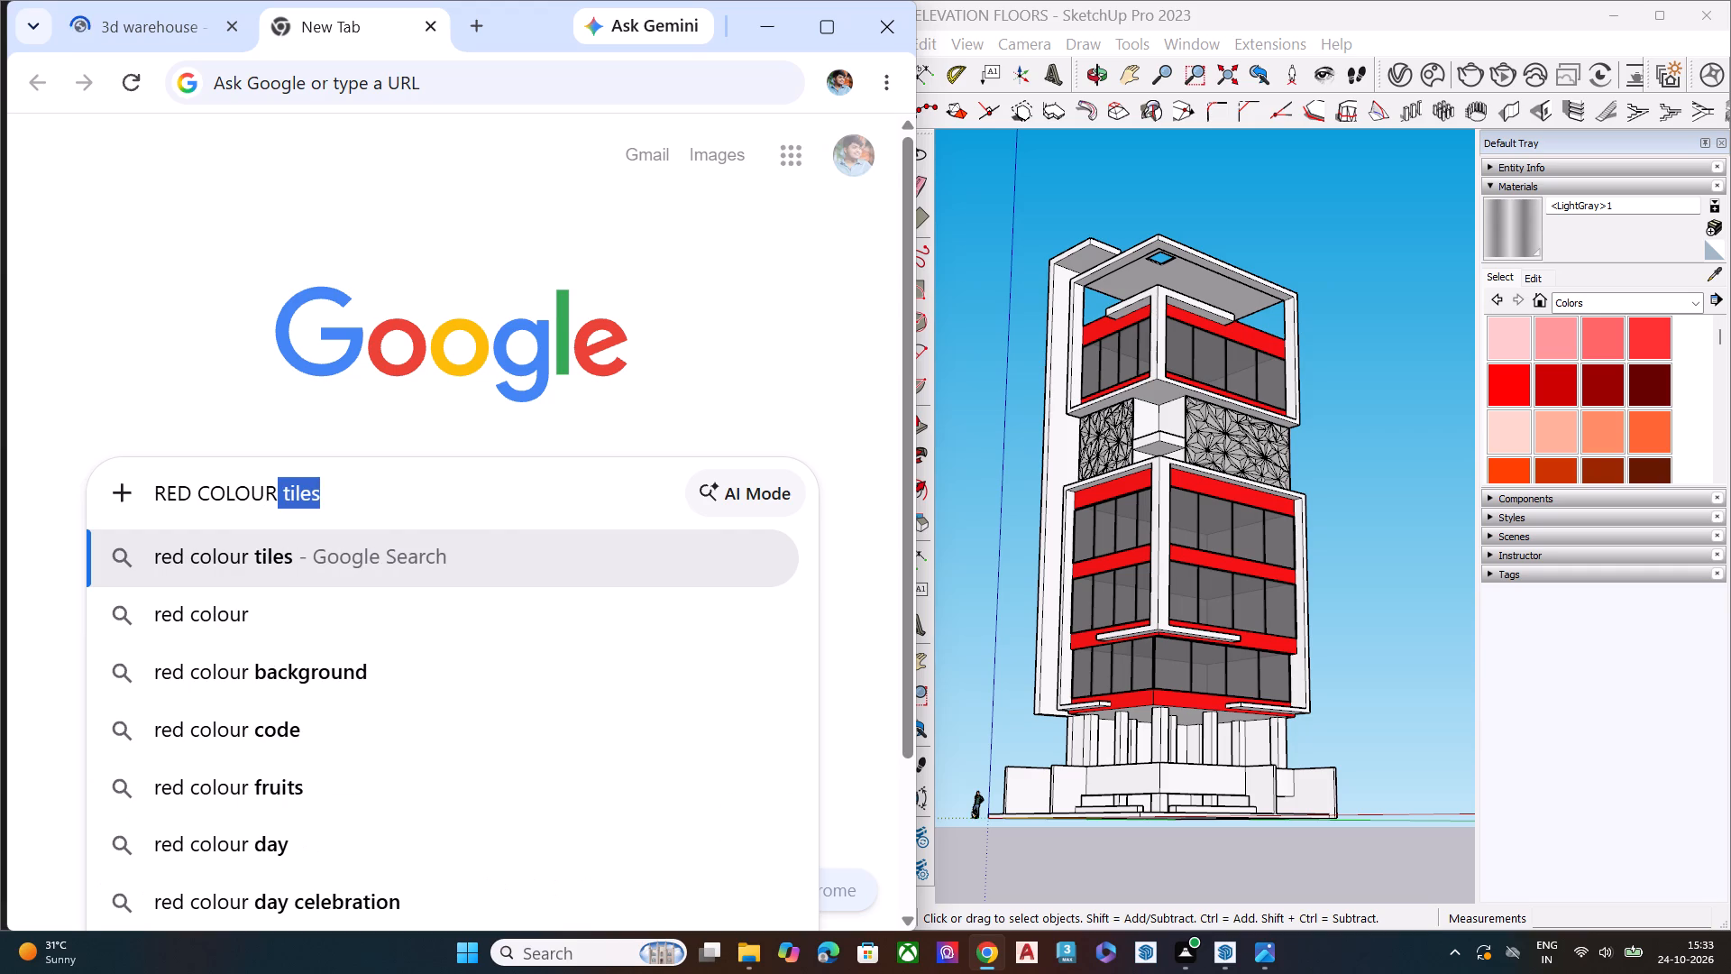
pyautogui.press('space')
pyautogui.press('v')
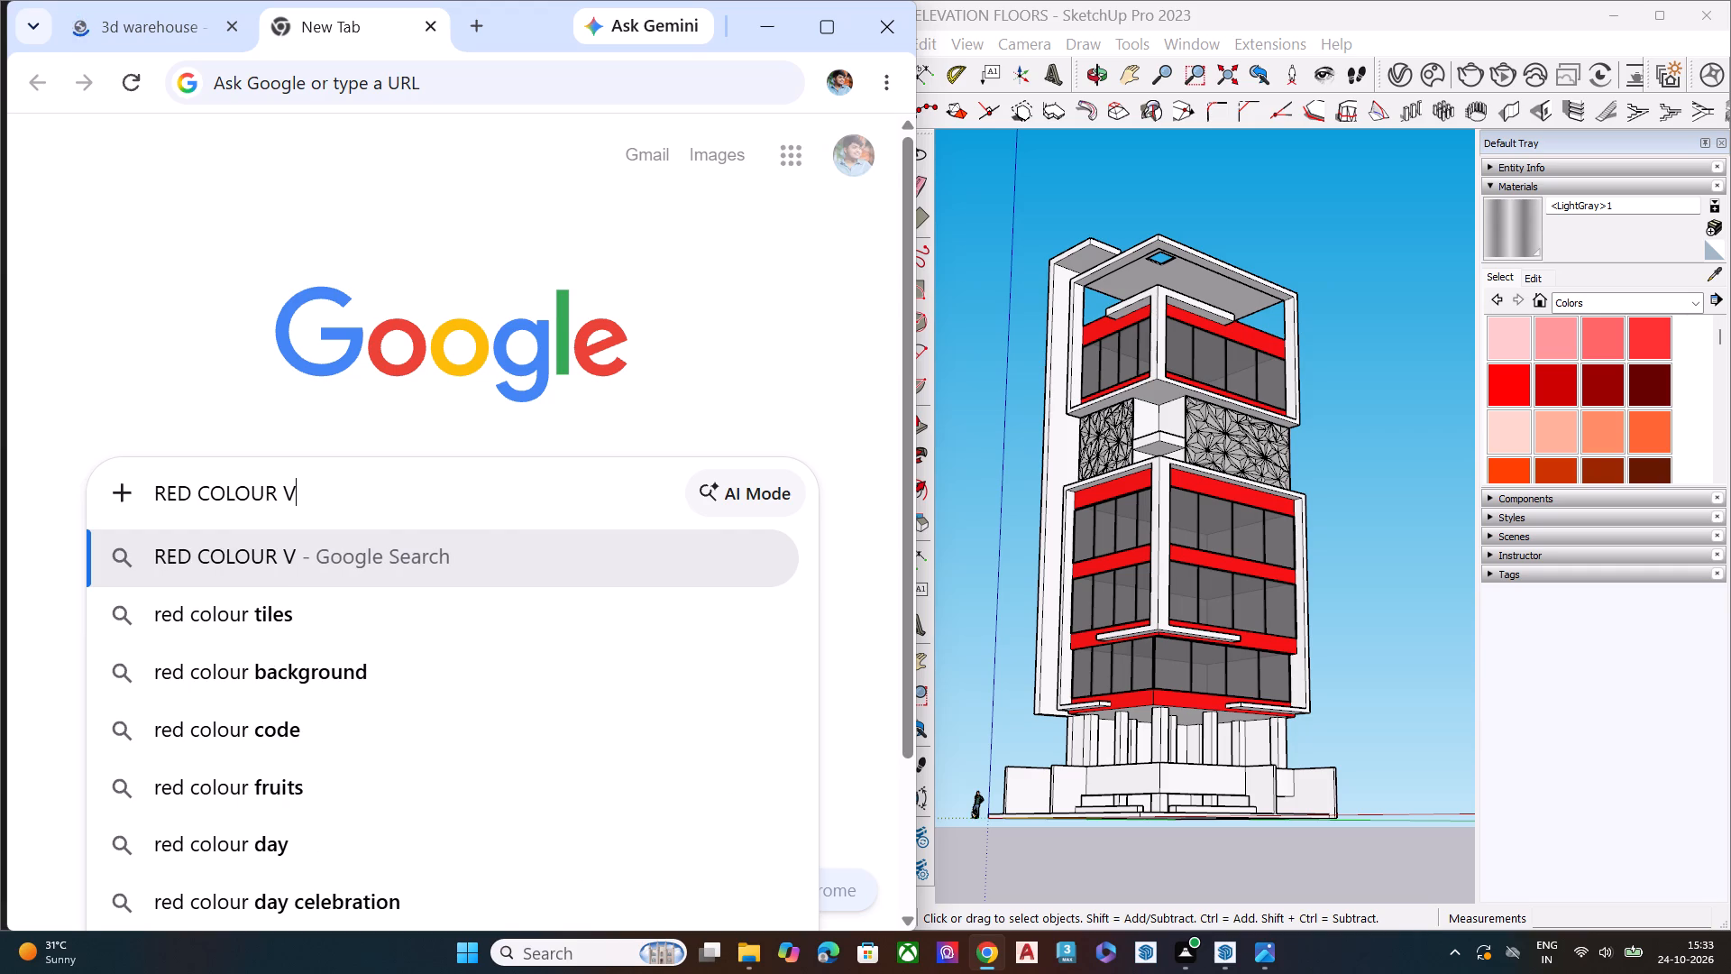
pyautogui.press('BackSpace')
pyautogui.write('BI')
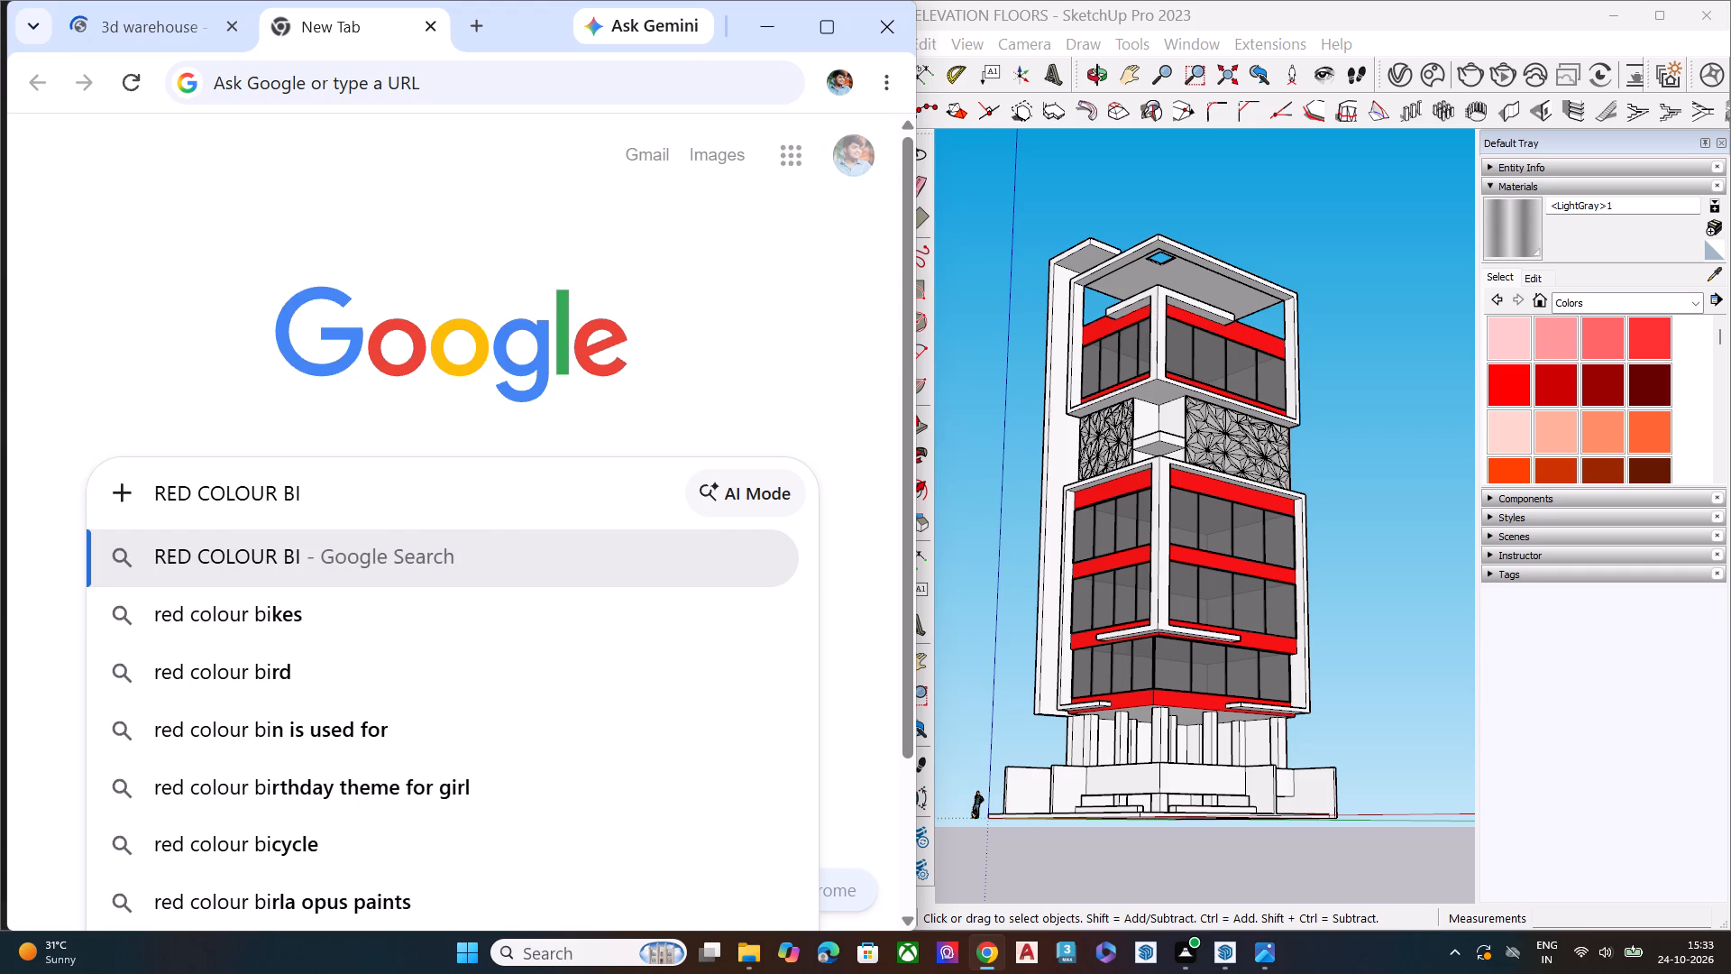
pyautogui.press('BackSpace')
pyautogui.write('UIL')
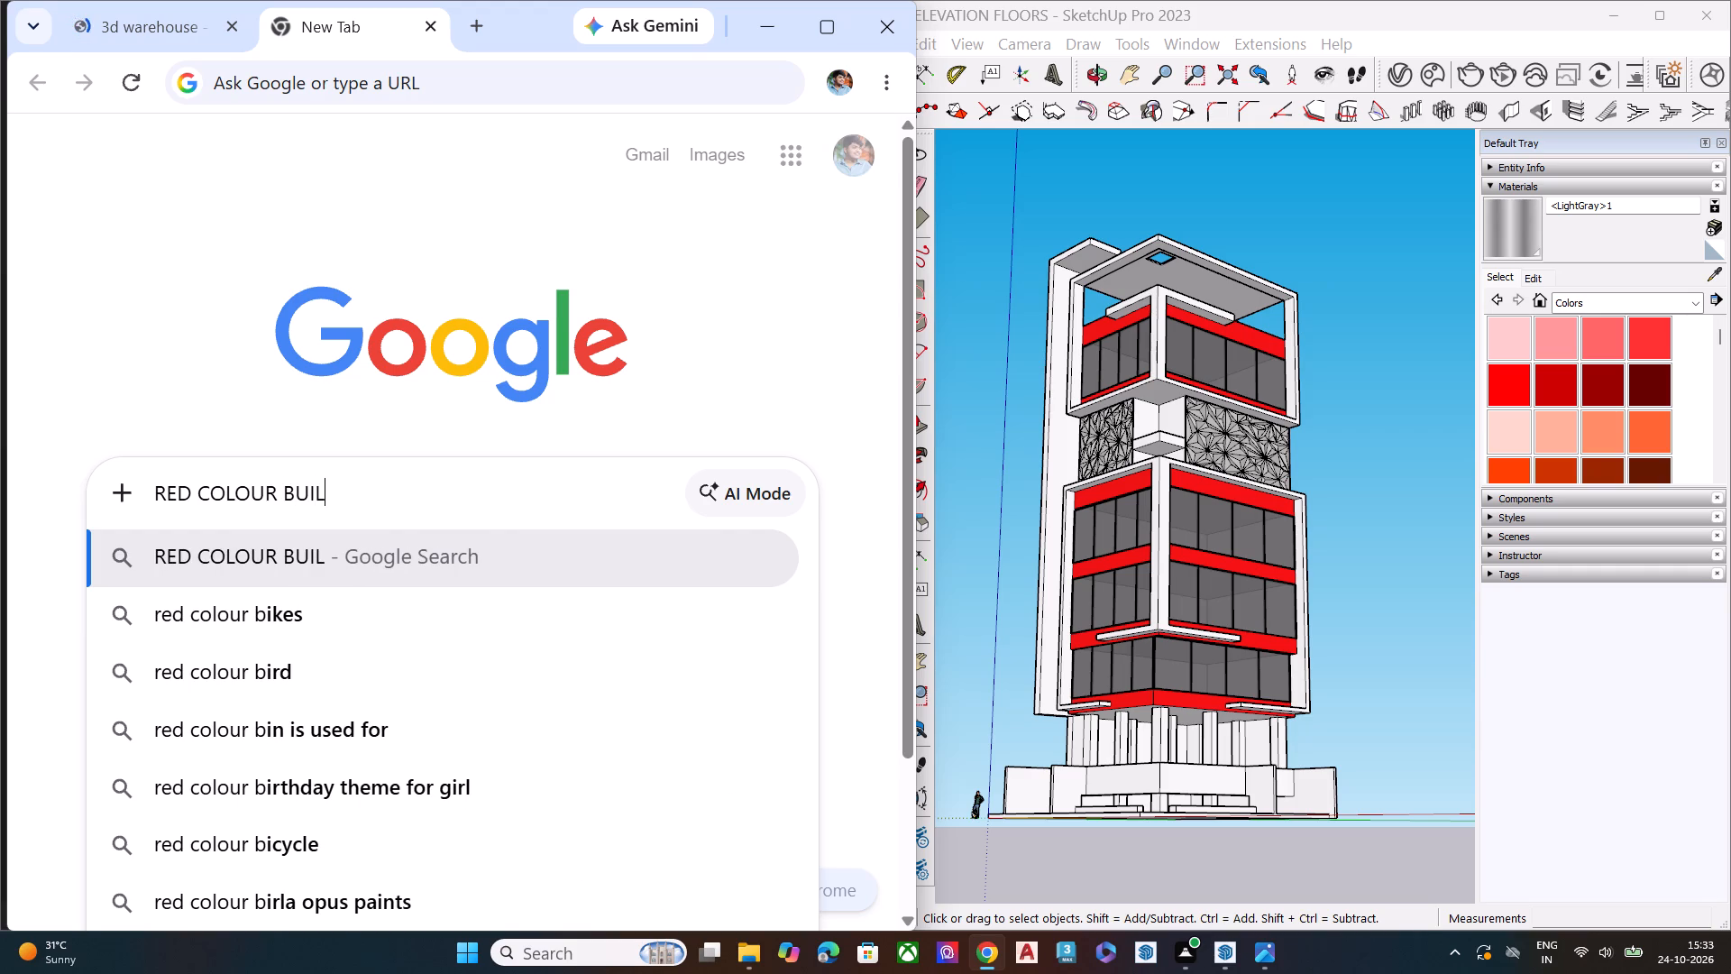
pyautogui.press('d')
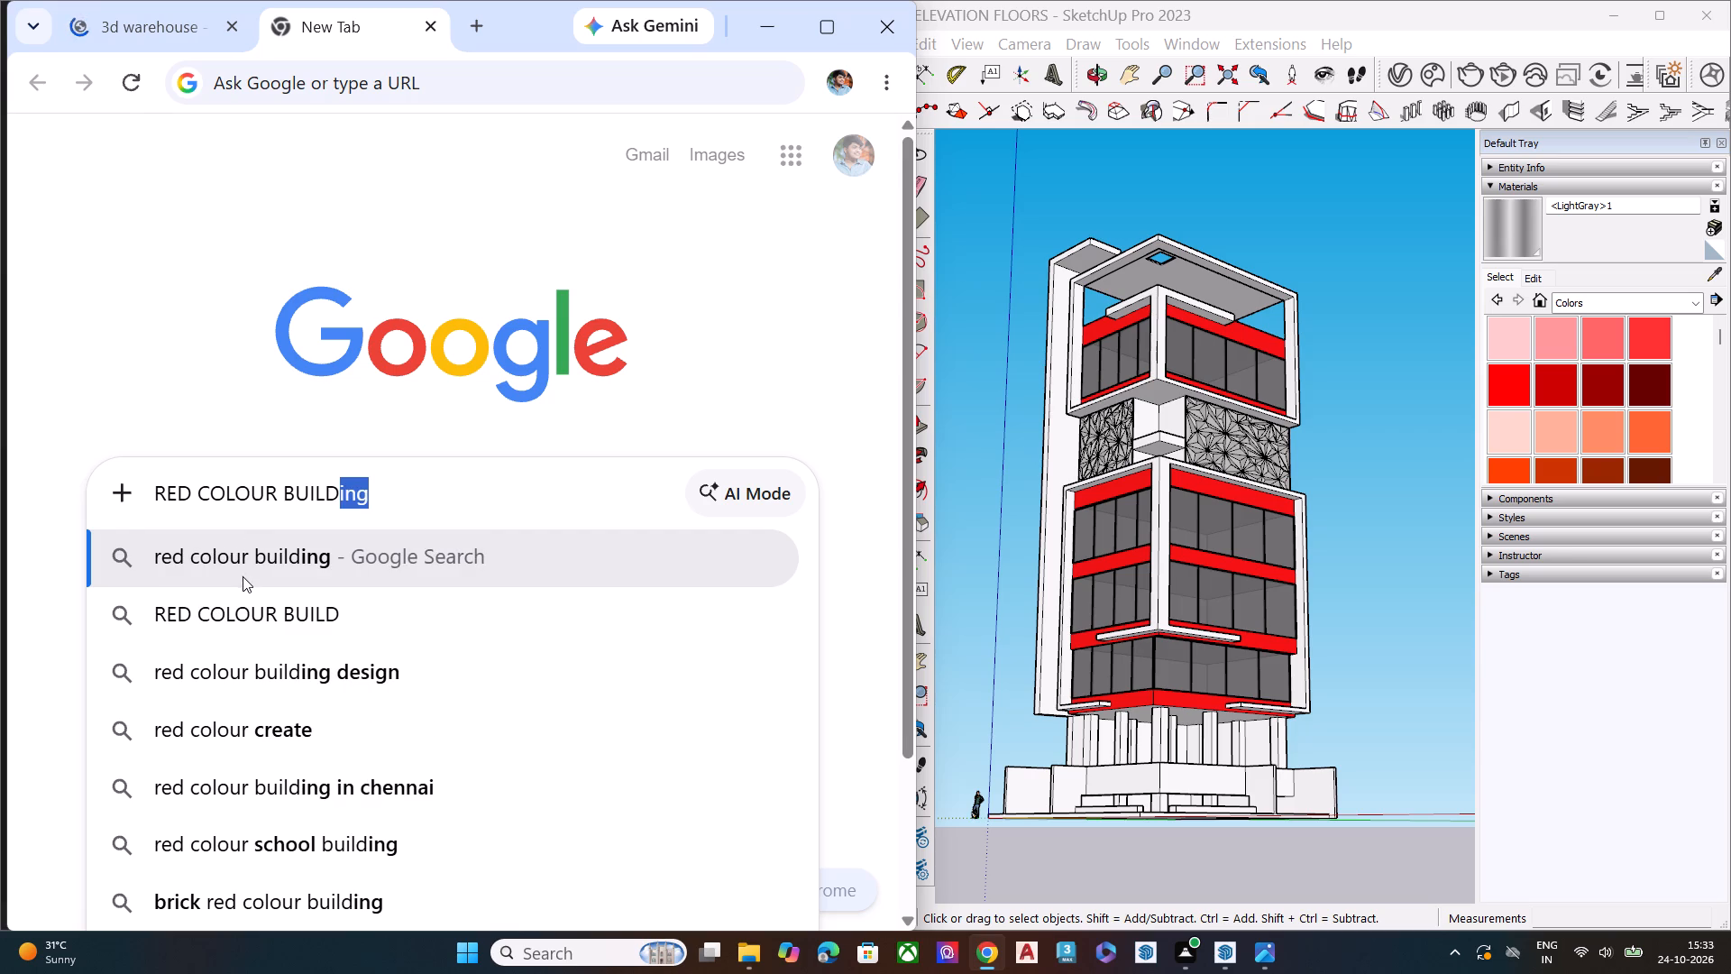
pyautogui.click(243, 575)
pyautogui.scroll(-3, 571, 525)
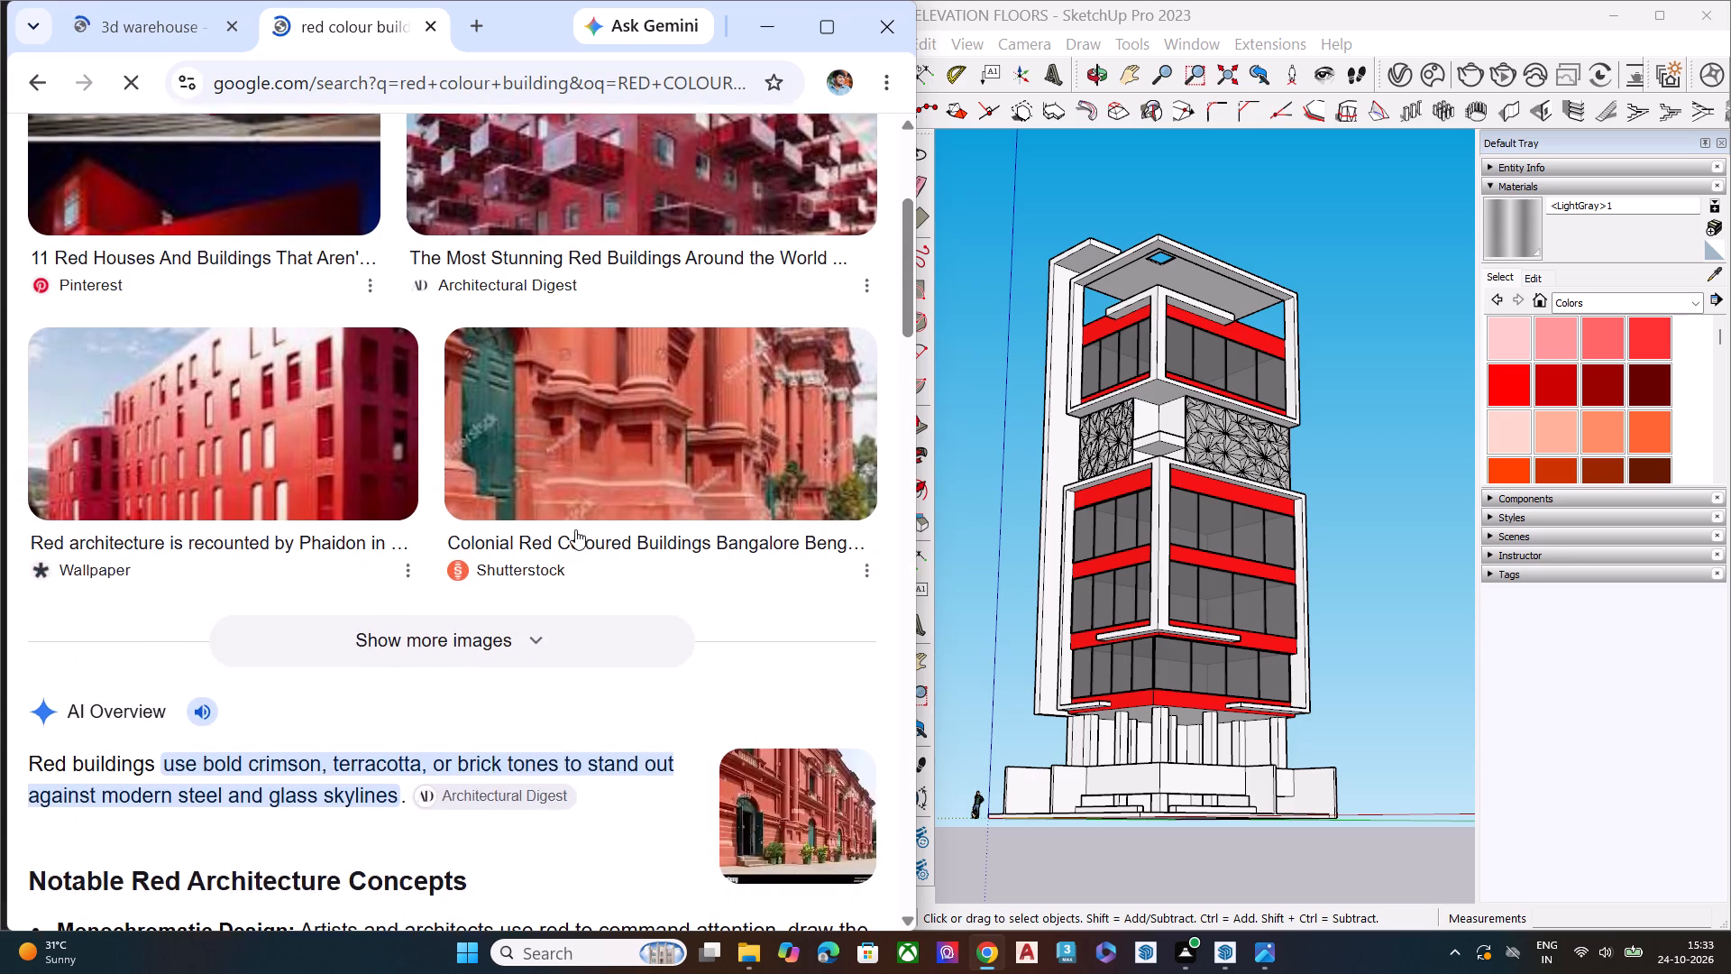
pyautogui.scroll(-1, 646, 292)
pyautogui.scroll(5, 646, 292)
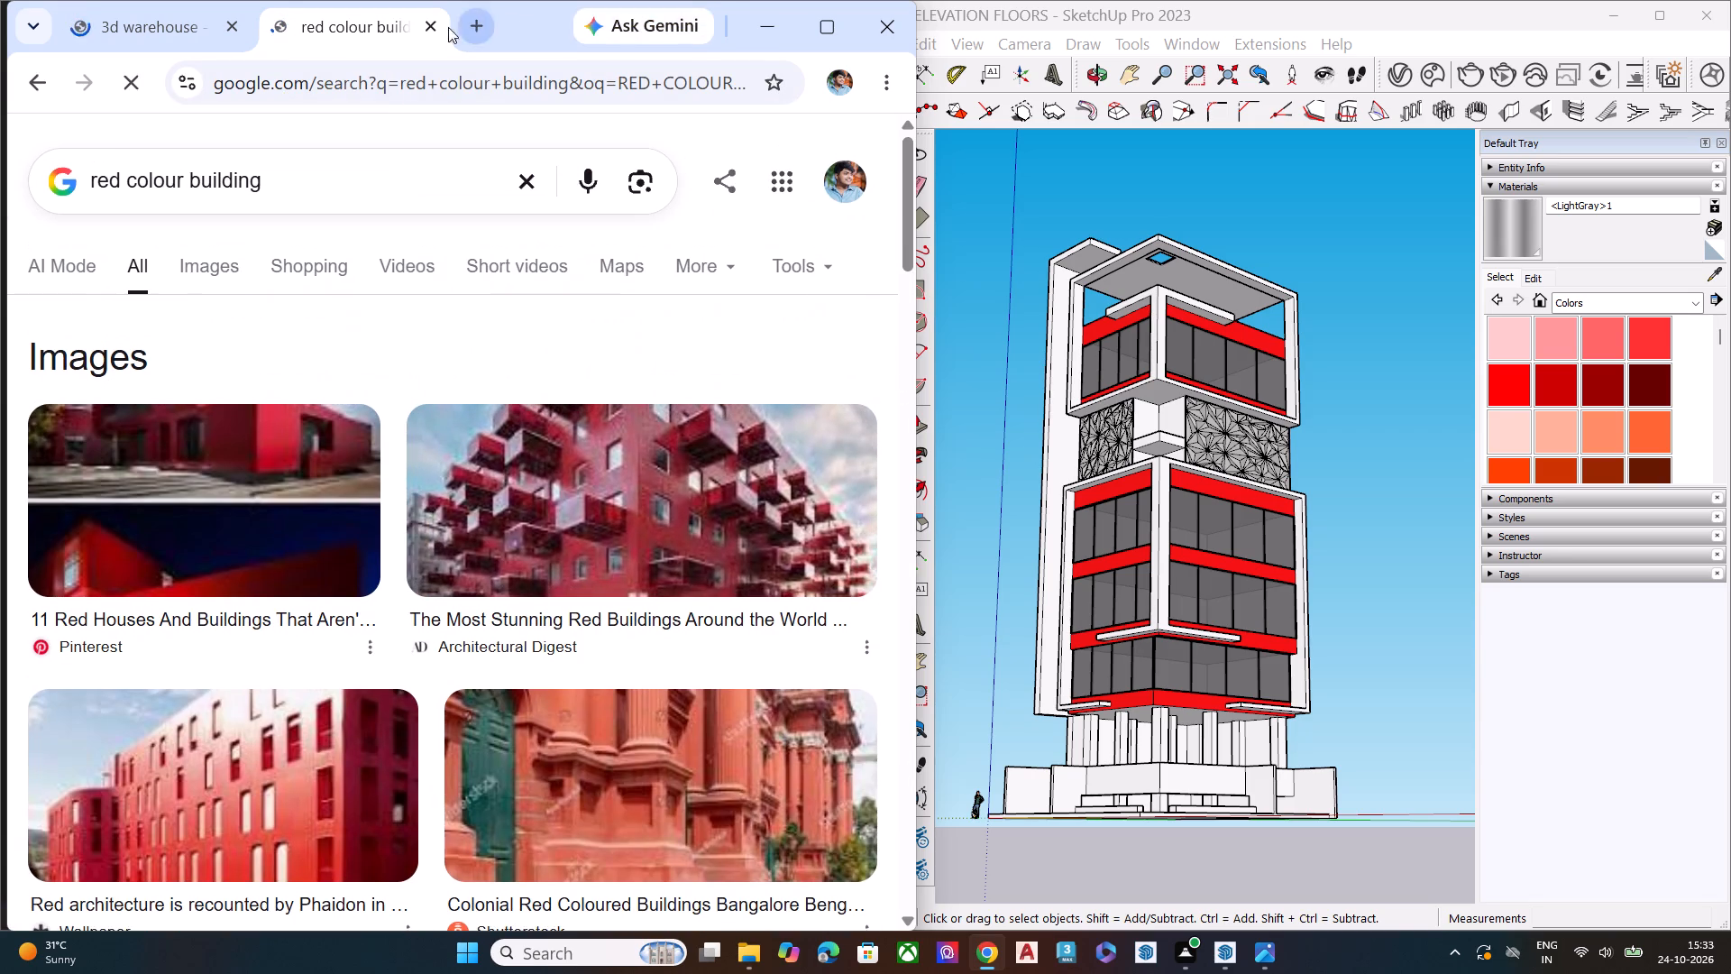
pyautogui.click(435, 24)
# Open the 3D Warehouse website from the search results and glance over its featured content.
pyautogui.click(172, 412)
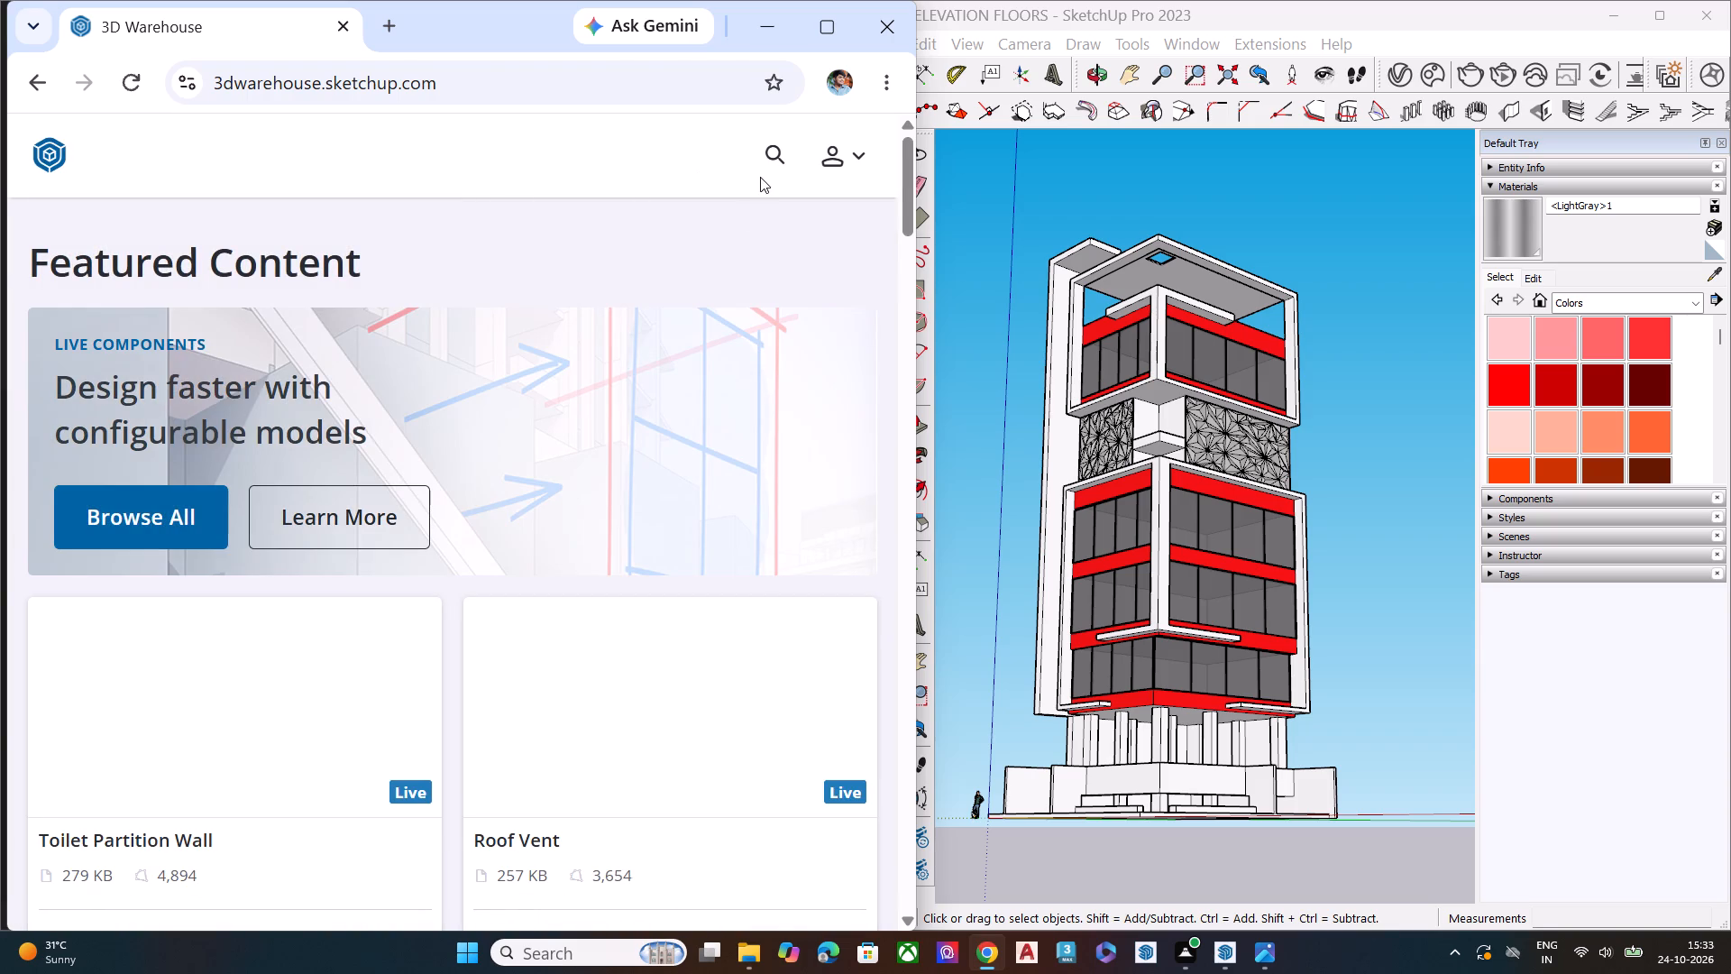
pyautogui.scroll(-5, 620, 634)
pyautogui.scroll(1, 449, 534)
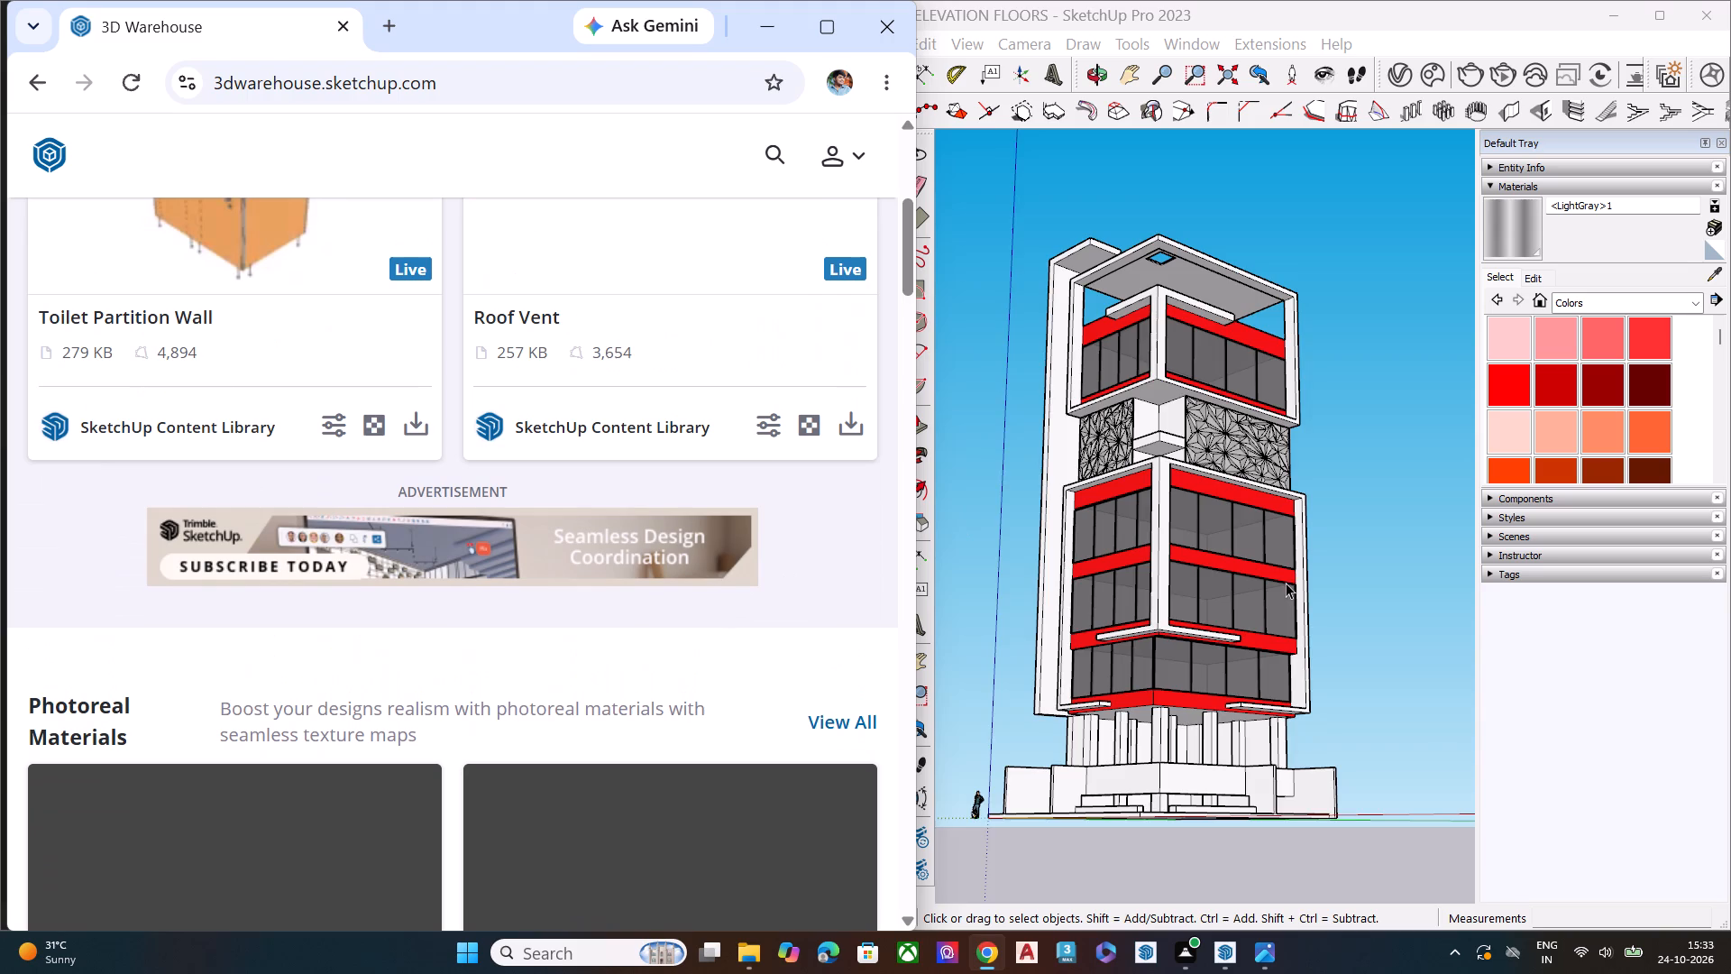
pyautogui.scroll(3, 1309, 755)
pyautogui.scroll(-4, 1329, 661)
# Switch to SketchUp and examine the tower's facade, red bands and glazing from several angles.
pyautogui.moveTo(1282, 707); pyautogui.dragTo(1248, 793, button='middle')
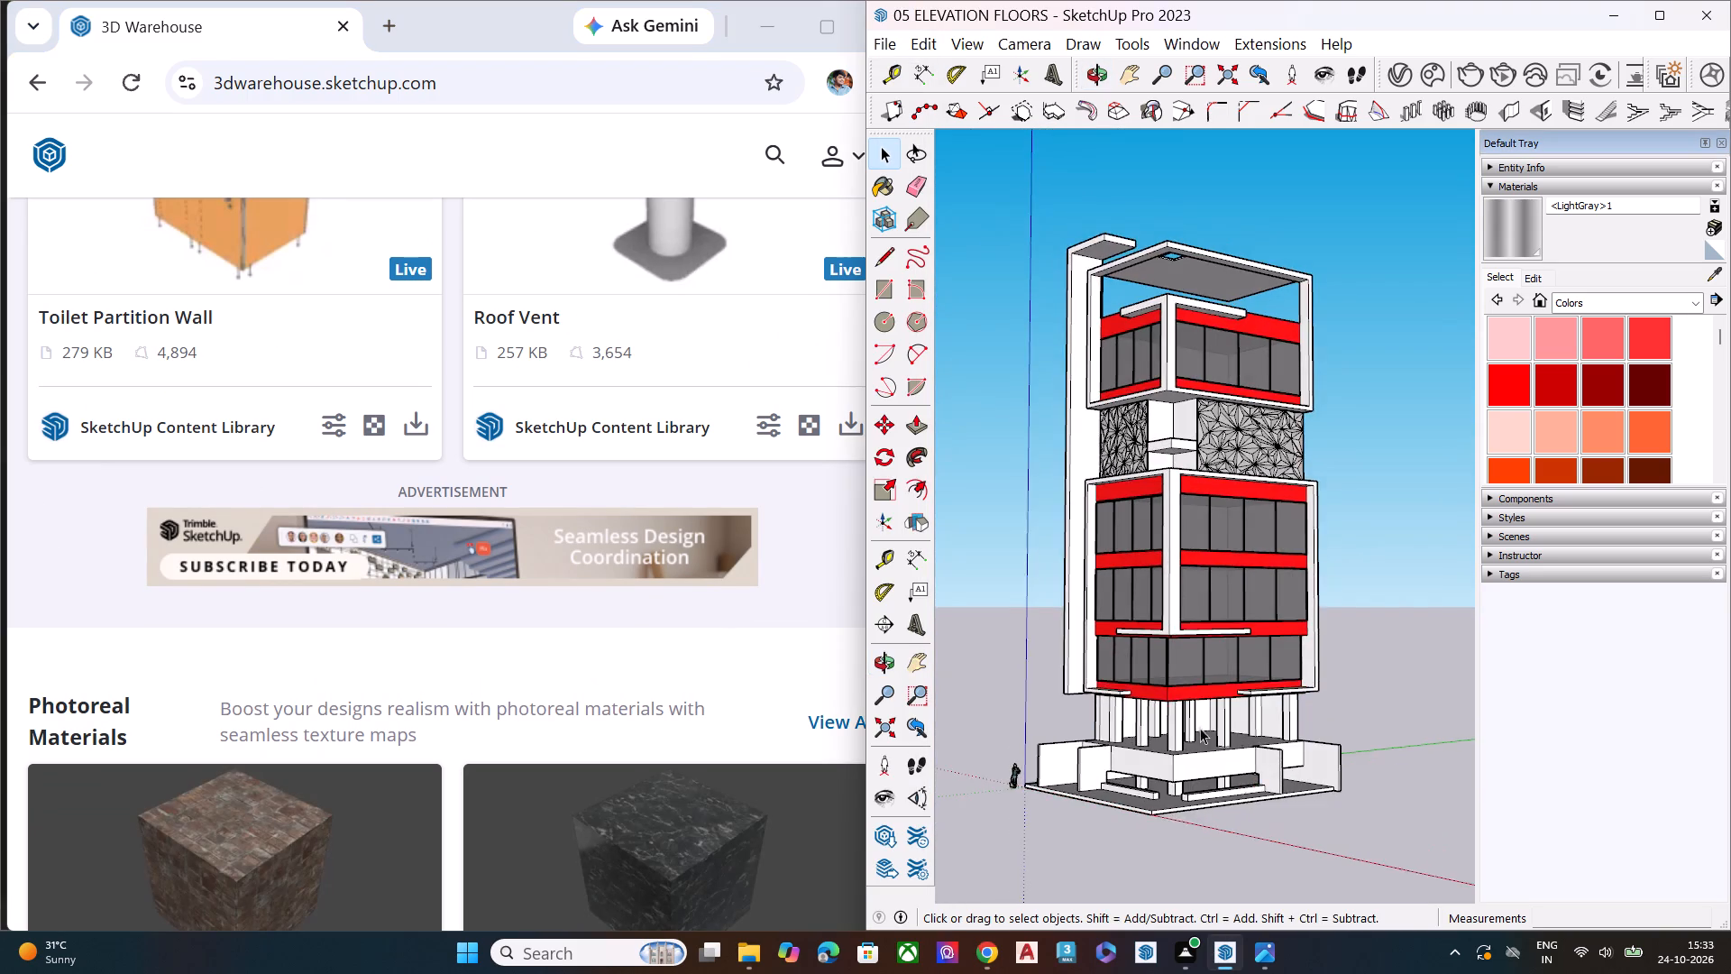
pyautogui.scroll(3, 1069, 566)
pyautogui.scroll(-2, 1081, 587)
pyautogui.moveTo(1171, 533); pyautogui.dragTo(1210, 461, button='middle')
pyautogui.scroll(1, 1198, 476)
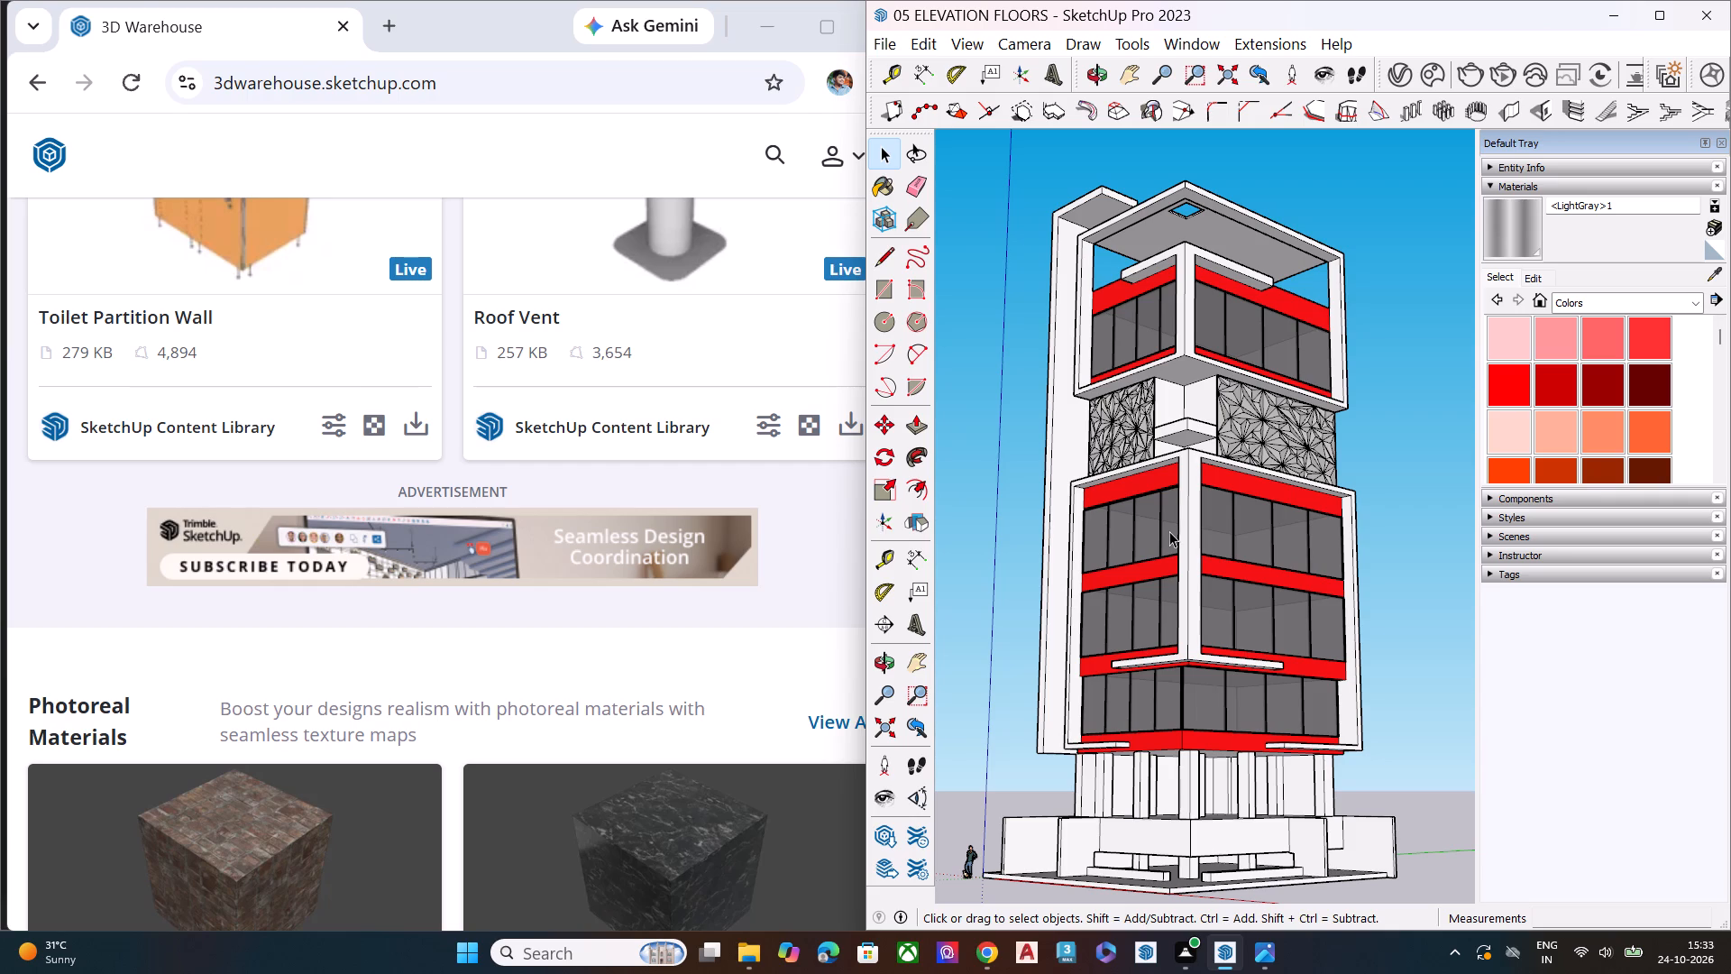
pyautogui.rightClick(1169, 531)
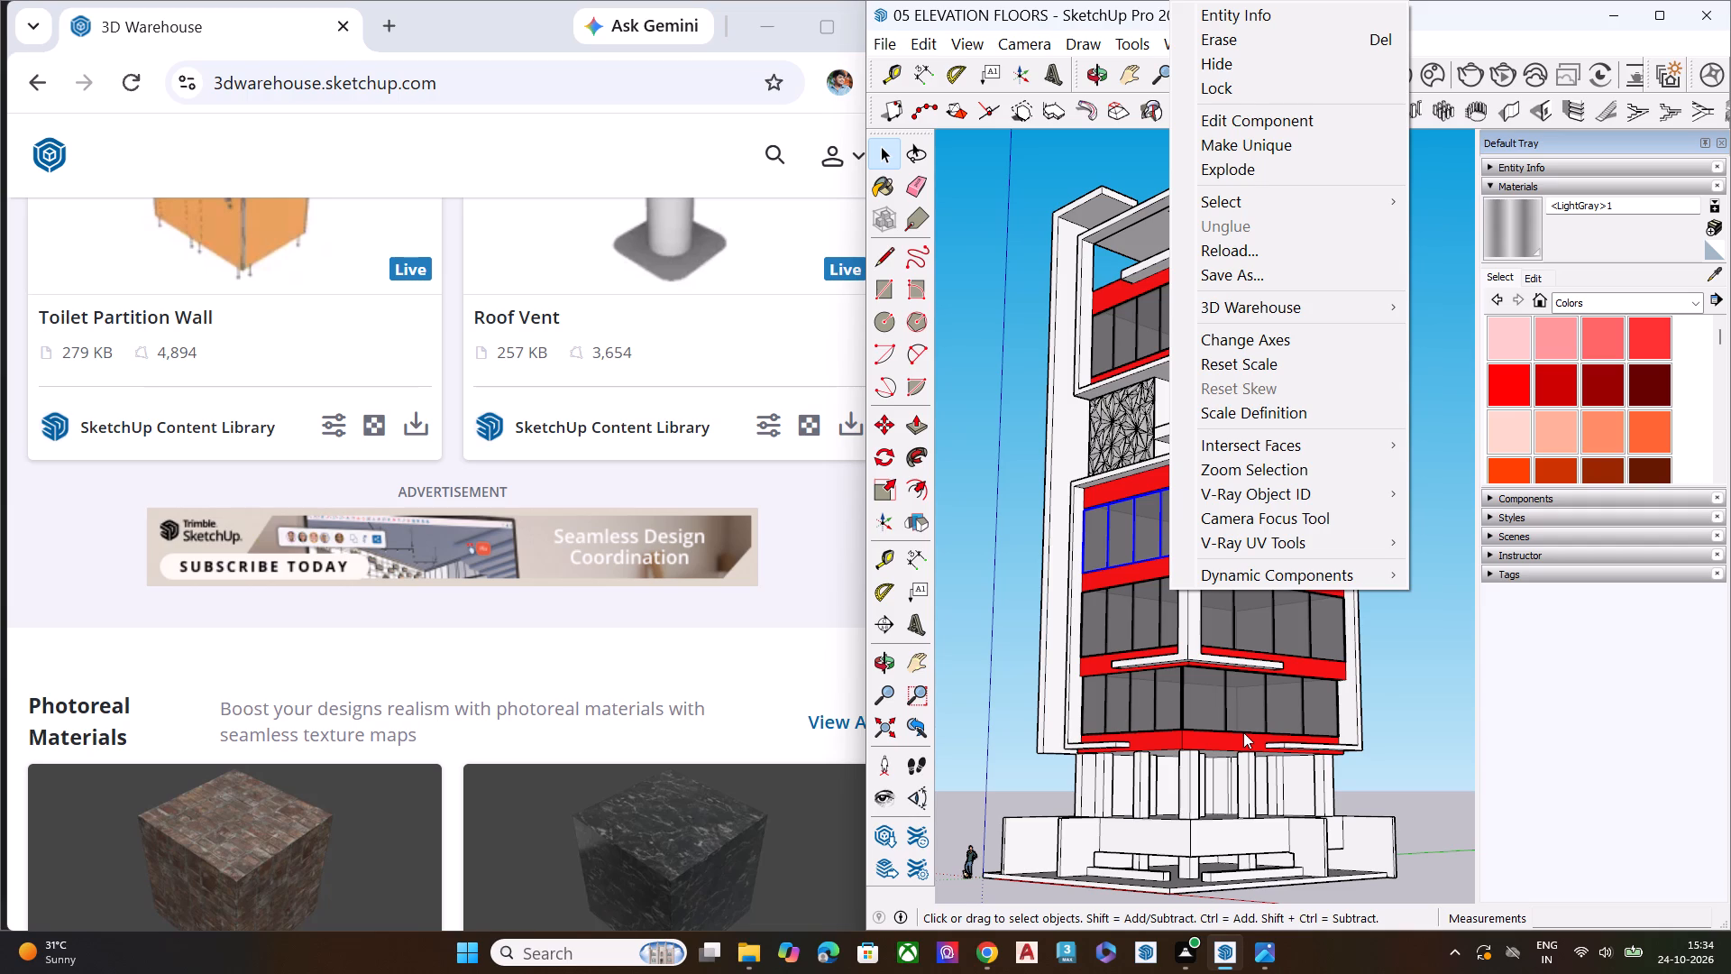
pyautogui.click(1419, 696)
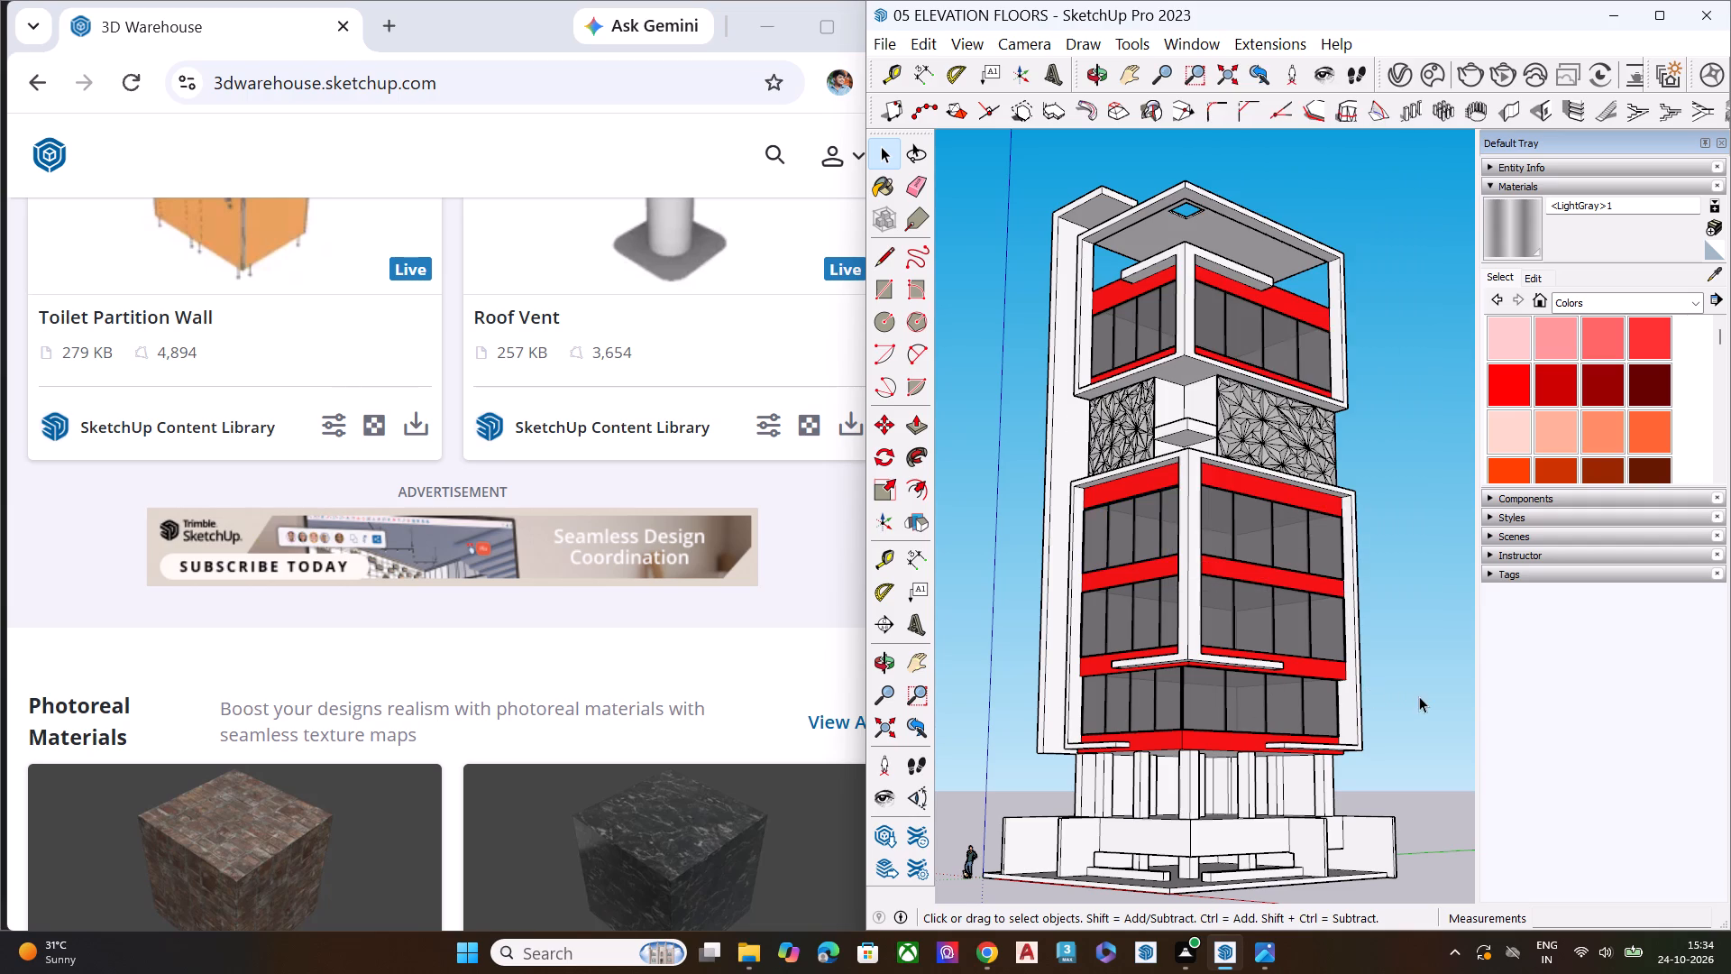
pyautogui.scroll(1, 1215, 386)
pyautogui.moveTo(1222, 396); pyautogui.dragTo(1166, 574, button='middle')
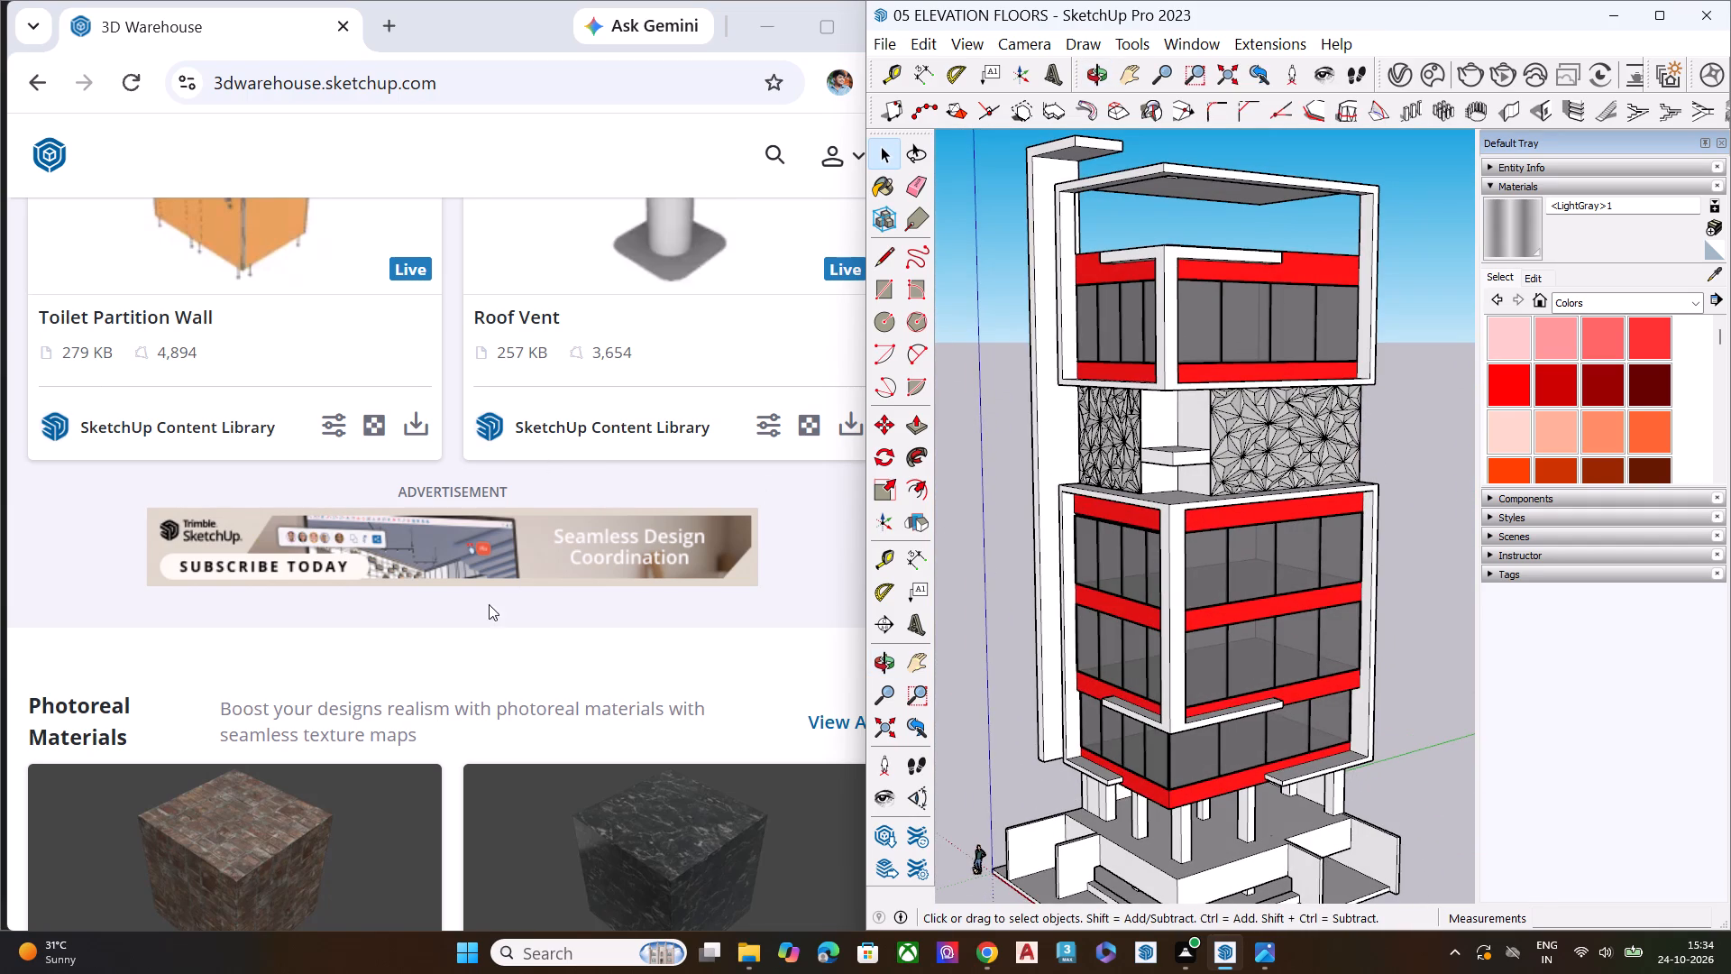
# Look through the featured models and Photoreal Materials on the 3D Warehouse home page.
pyautogui.scroll(5, 463, 553)
pyautogui.scroll(6, 648, 600)
pyautogui.scroll(-3, 557, 626)
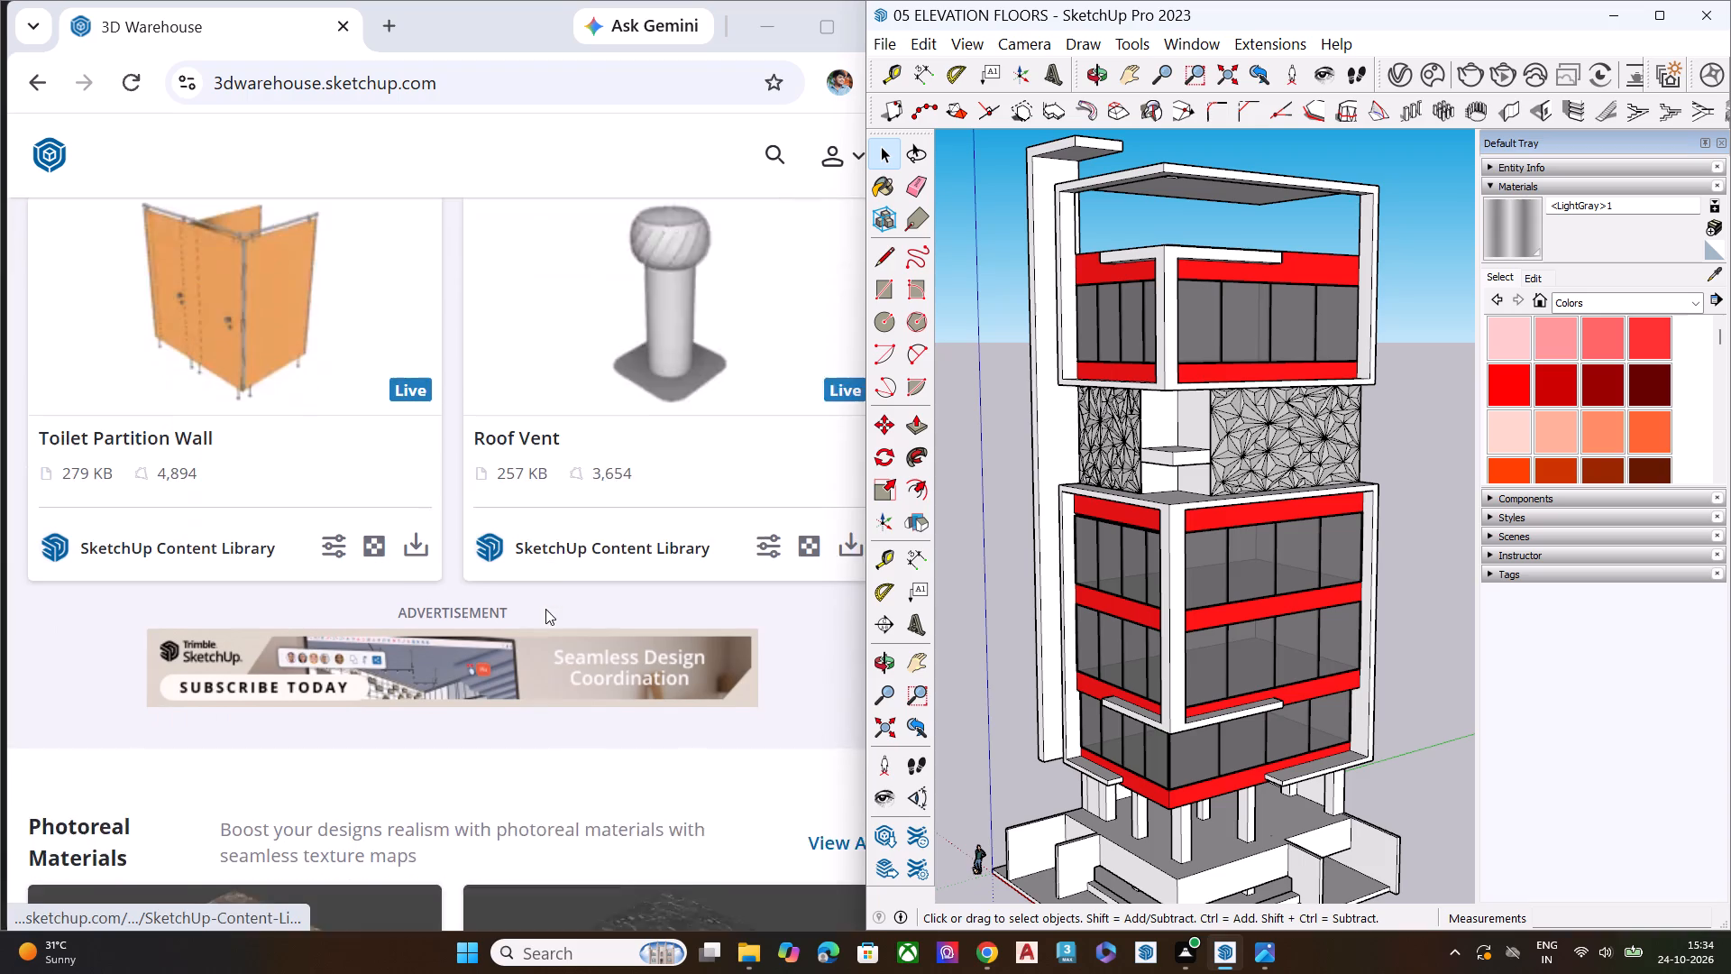
pyautogui.scroll(-7, 545, 609)
pyautogui.scroll(1, 585, 595)
pyautogui.scroll(-2, 585, 595)
pyautogui.scroll(3, 575, 567)
# Search the 3D Warehouse for PLANTS.
pyautogui.click(774, 160)
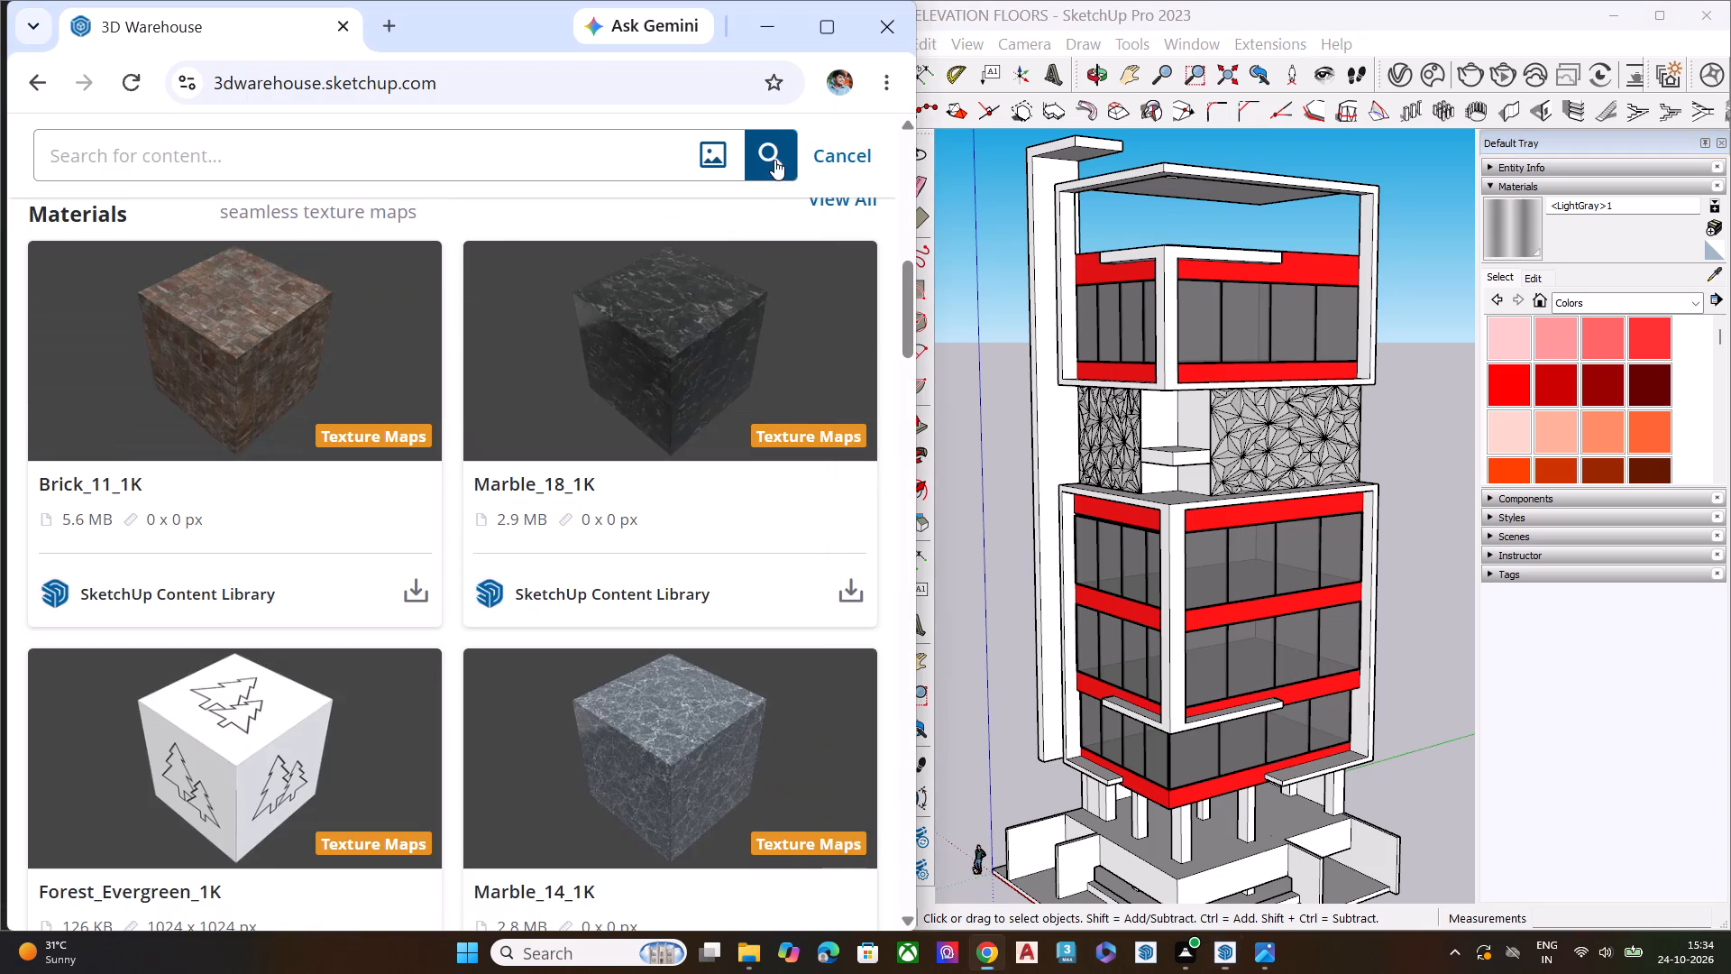
pyautogui.click(323, 161)
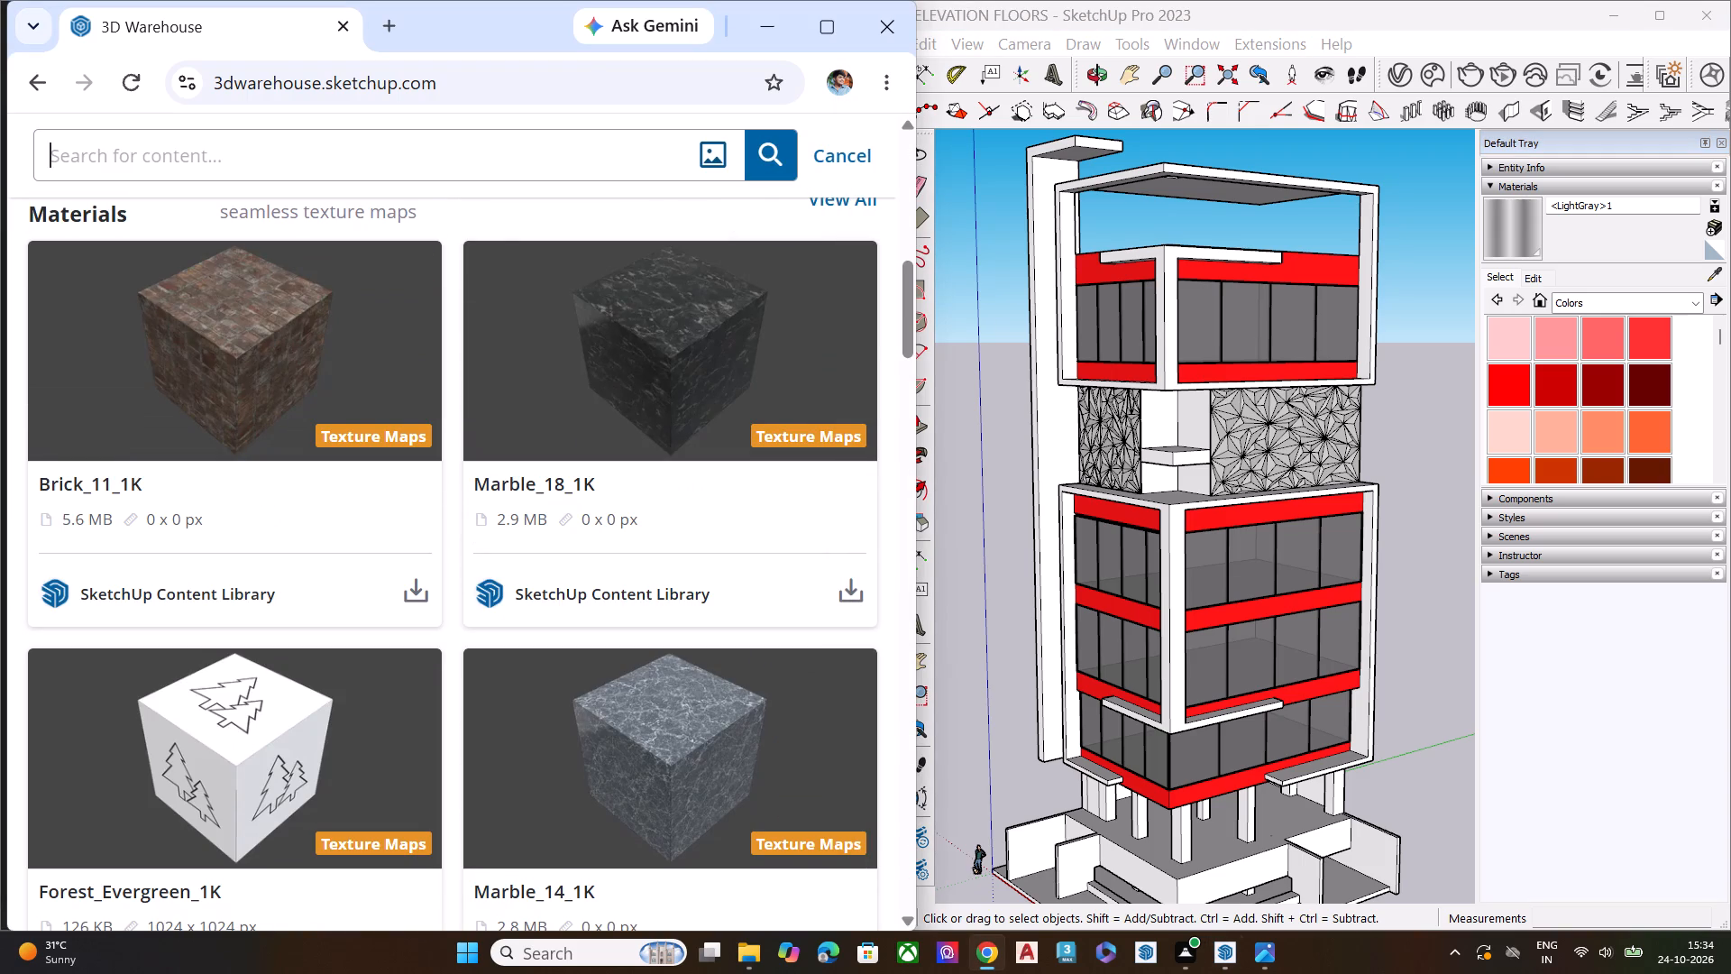
pyautogui.write('PLANTS')
pyautogui.press('Return')
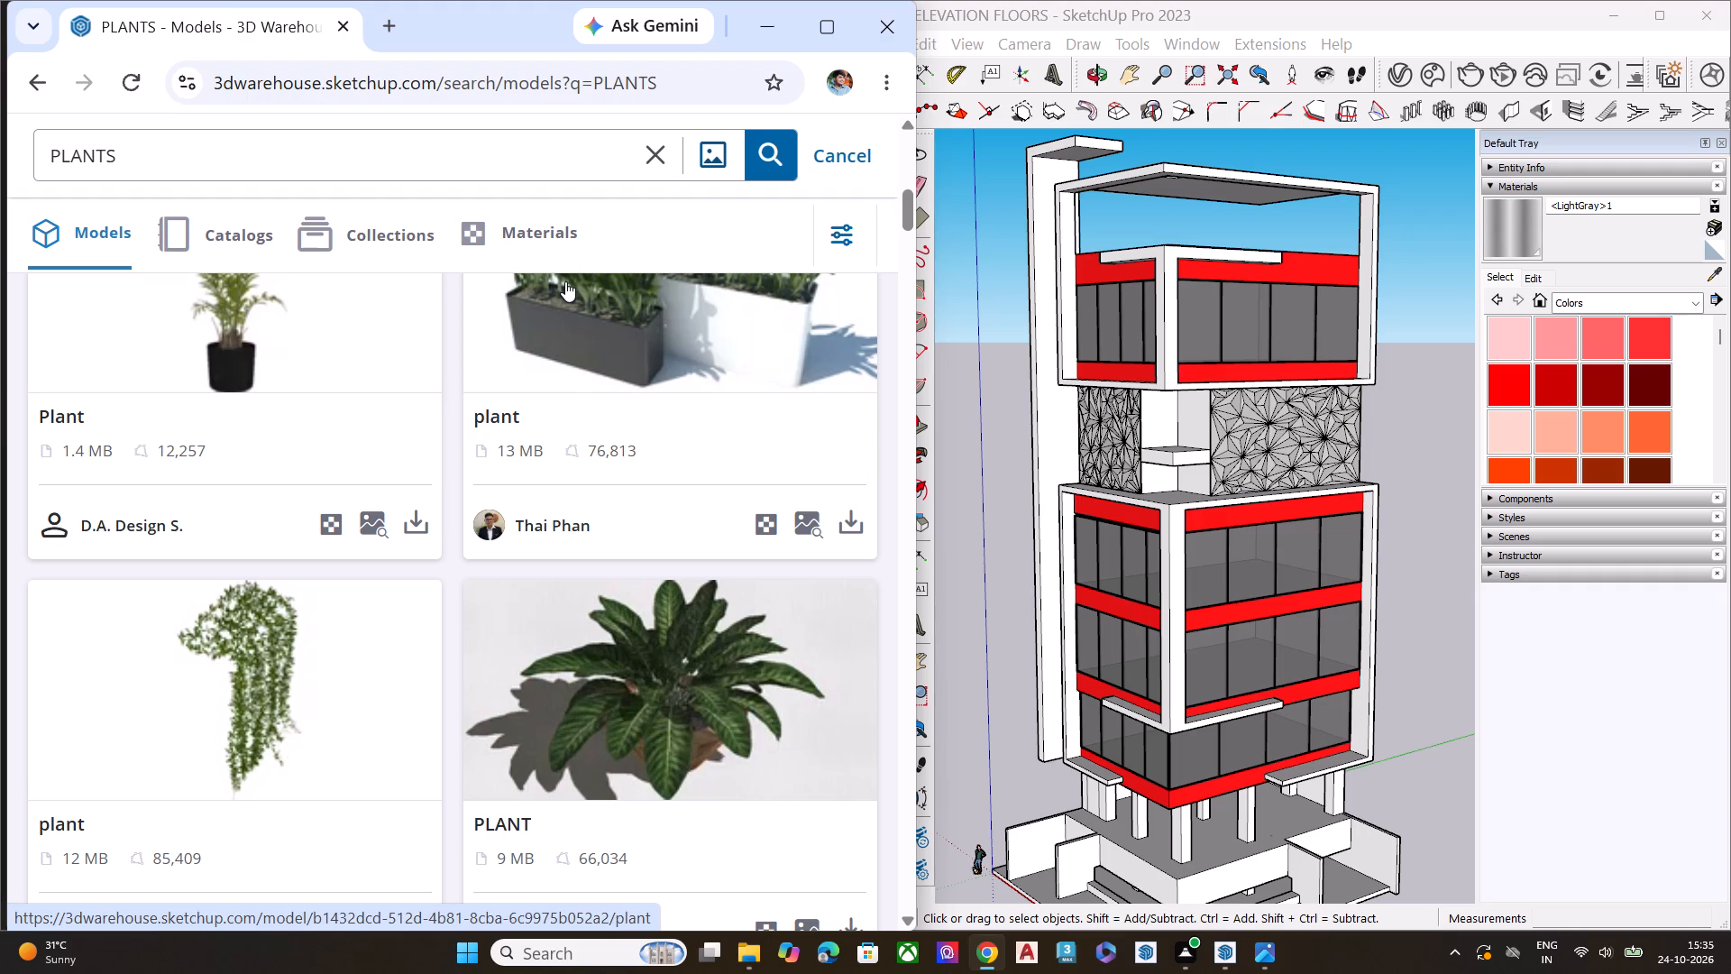
pyautogui.scroll(-6, 1241, 494)
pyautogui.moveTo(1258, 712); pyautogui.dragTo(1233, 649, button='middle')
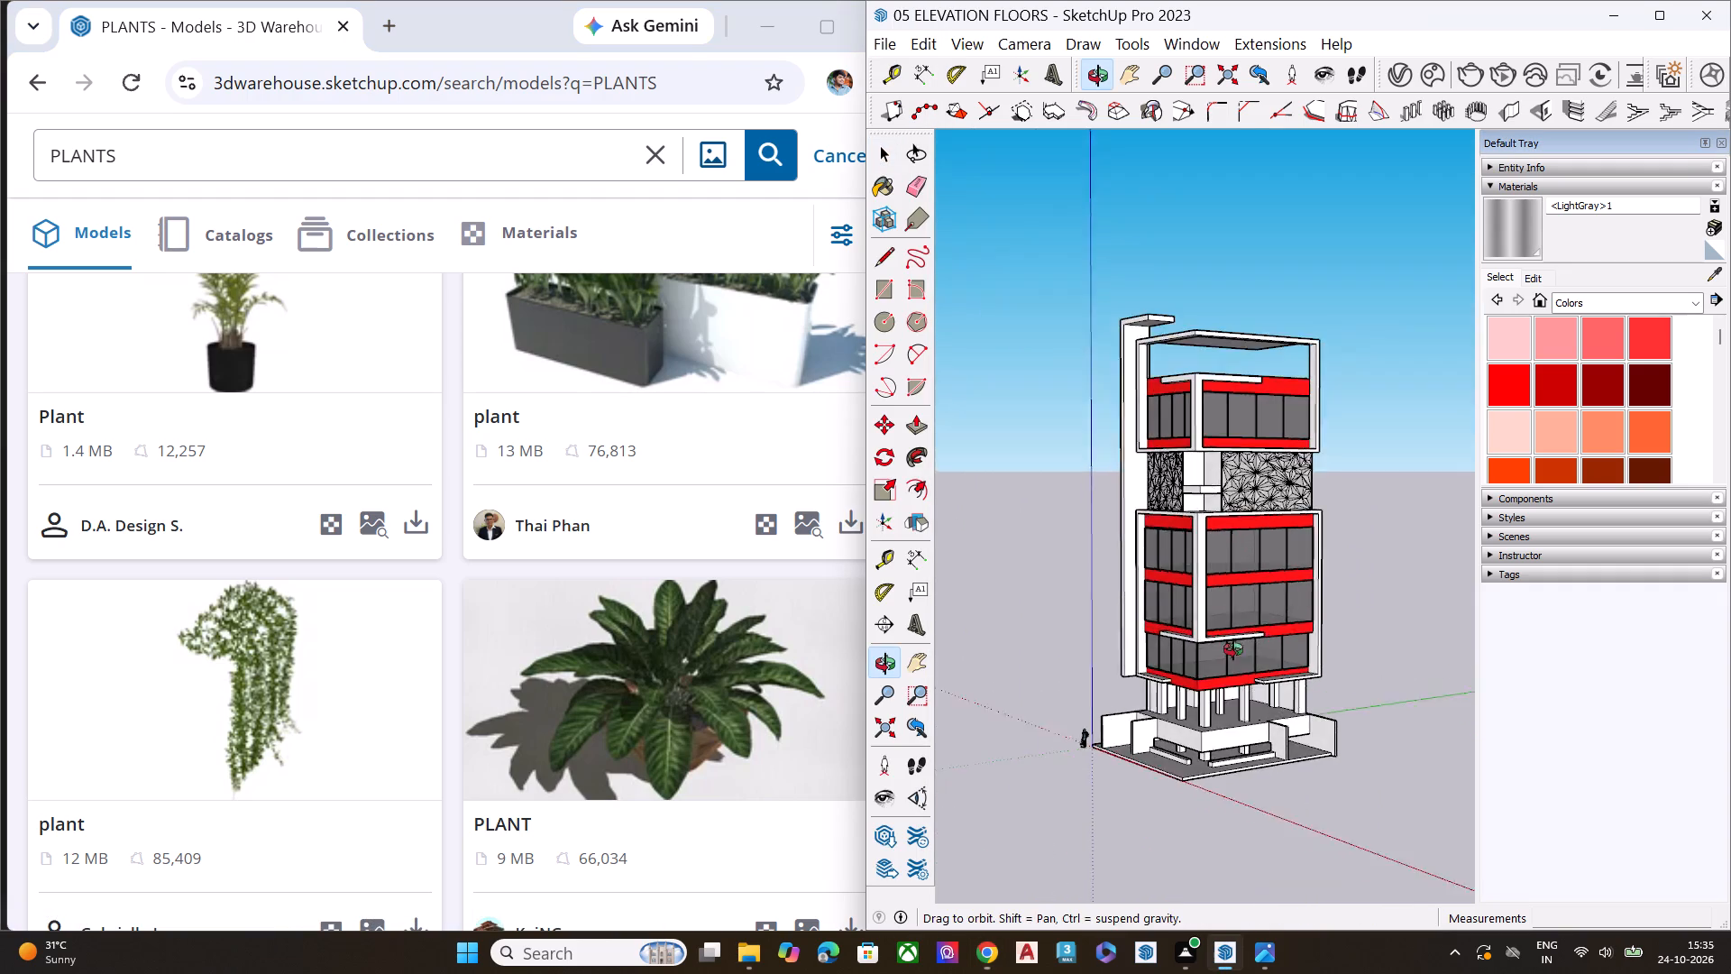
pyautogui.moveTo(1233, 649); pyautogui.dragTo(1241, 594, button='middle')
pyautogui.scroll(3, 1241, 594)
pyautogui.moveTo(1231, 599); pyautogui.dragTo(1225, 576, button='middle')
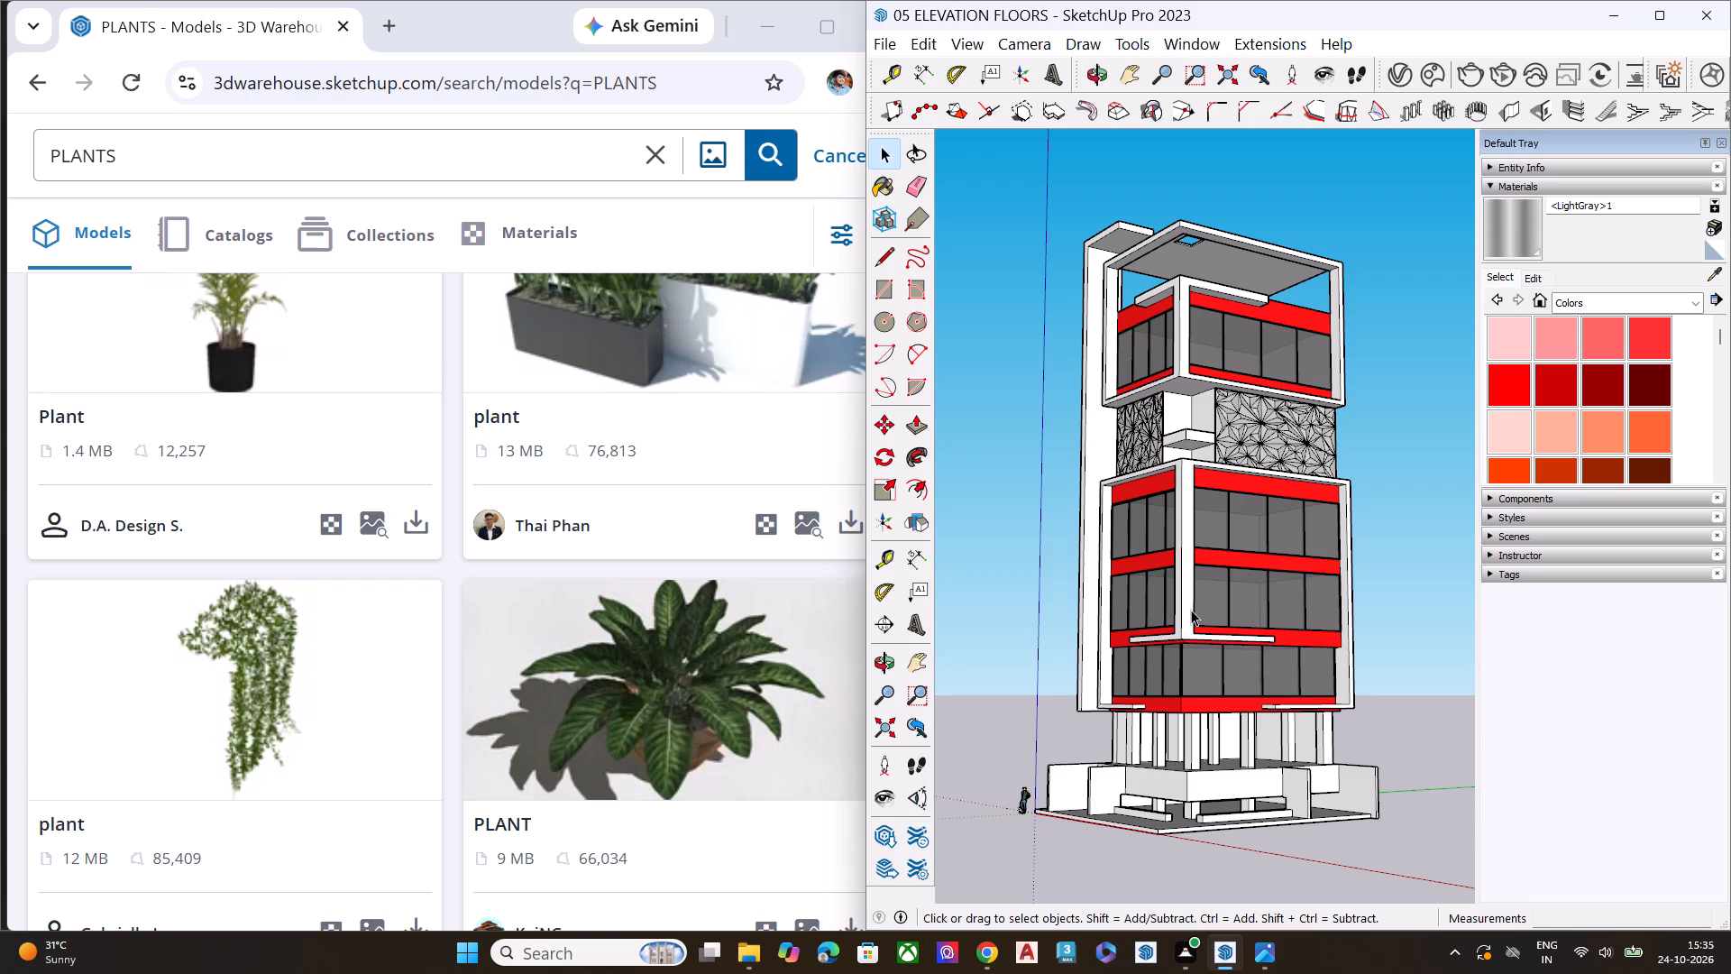
# Look through the plant and planter models in the 3D Warehouse results and close the browser.
pyautogui.scroll(3, 567, 681)
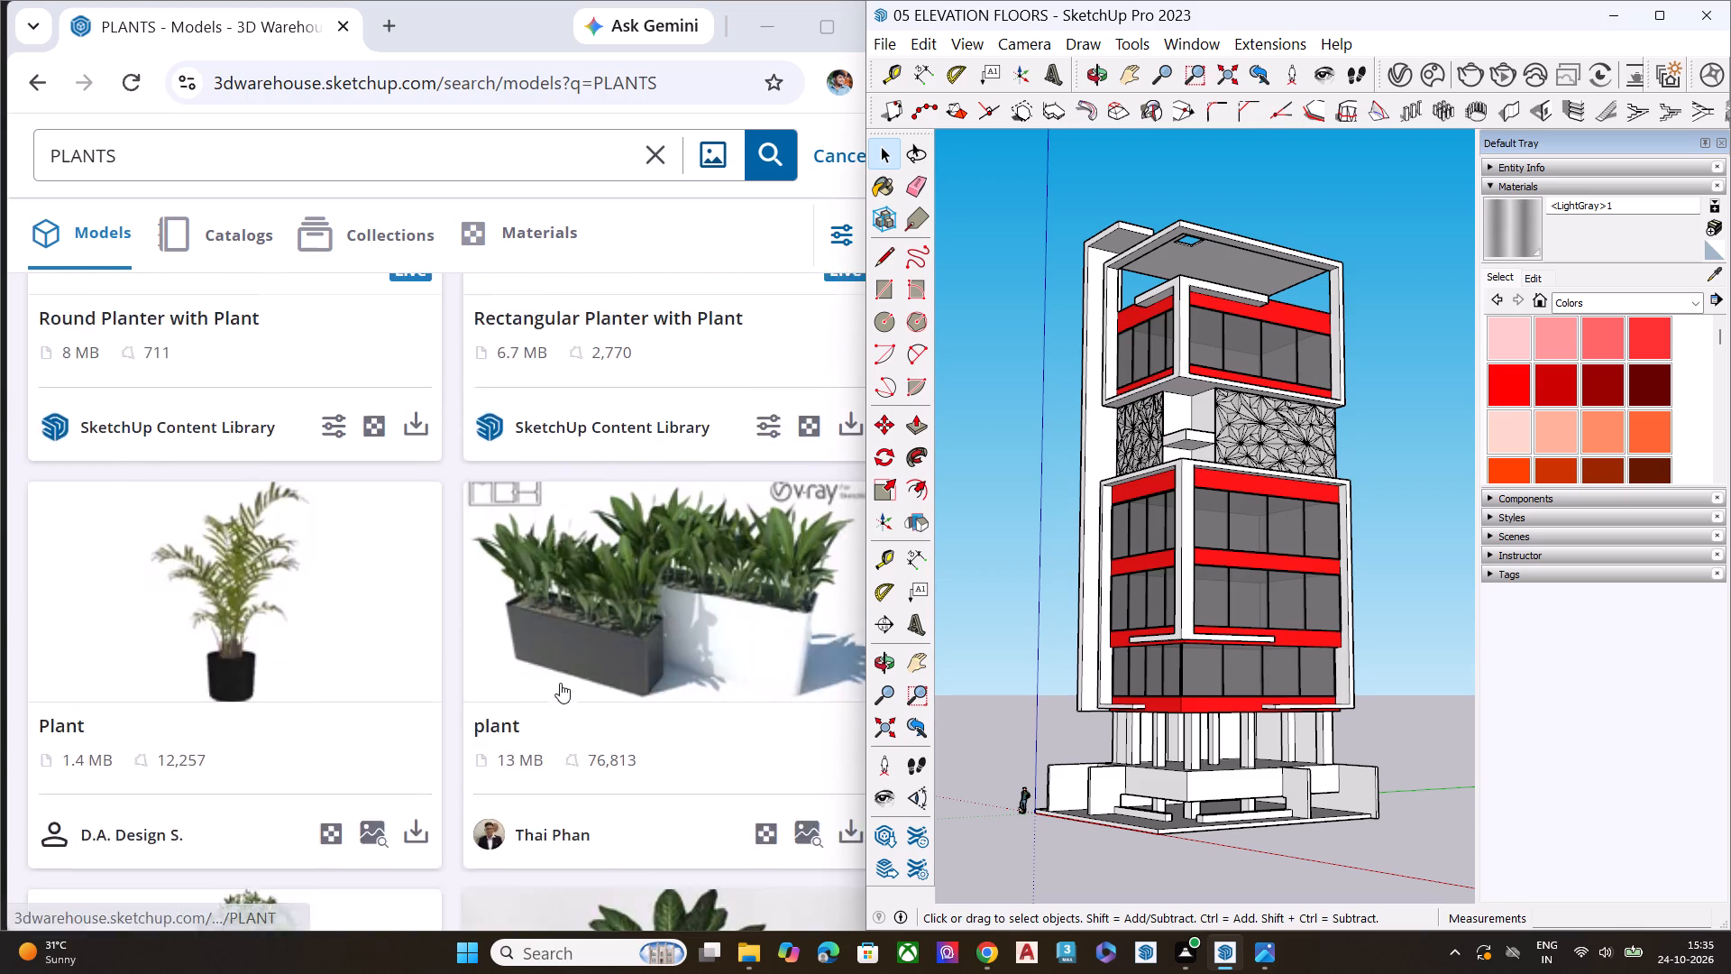
pyautogui.scroll(6, 560, 683)
pyautogui.scroll(-10, 696, 624)
pyautogui.scroll(2, 687, 629)
pyautogui.scroll(-1, 687, 629)
pyautogui.scroll(1, 687, 629)
pyautogui.scroll(-8, 687, 629)
pyautogui.scroll(1, 687, 629)
pyautogui.scroll(-8, 687, 629)
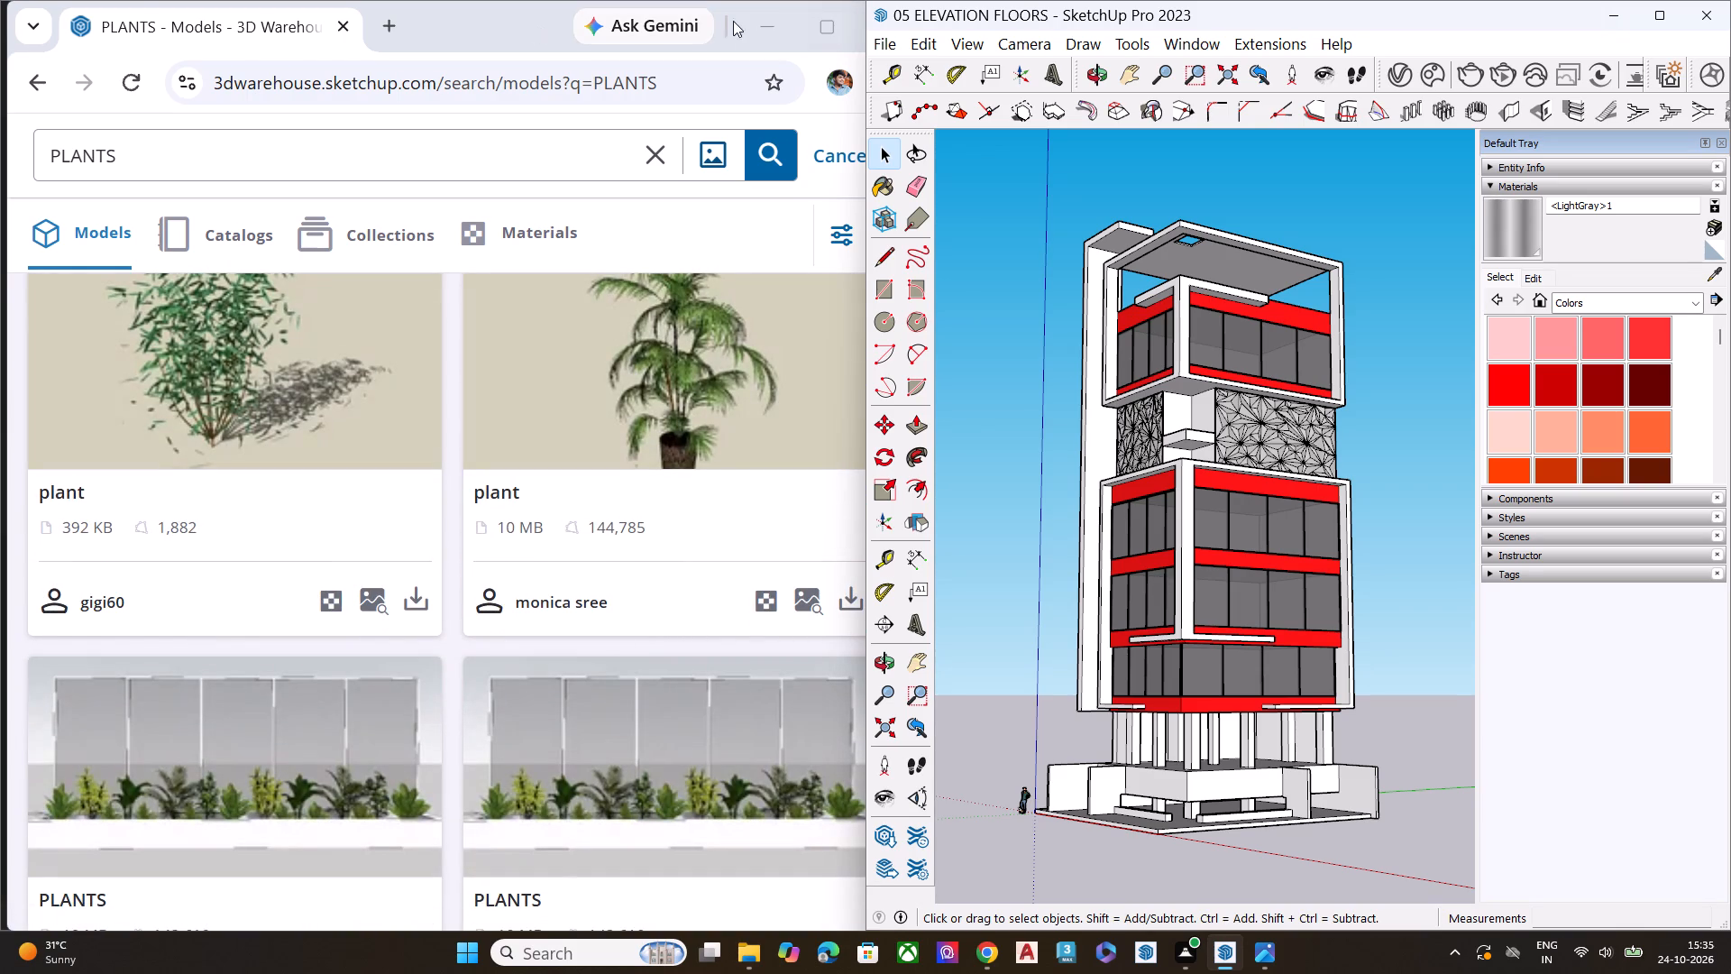
pyautogui.click(1281, 4)
pyautogui.click(460, 42)
pyautogui.click(885, 30)
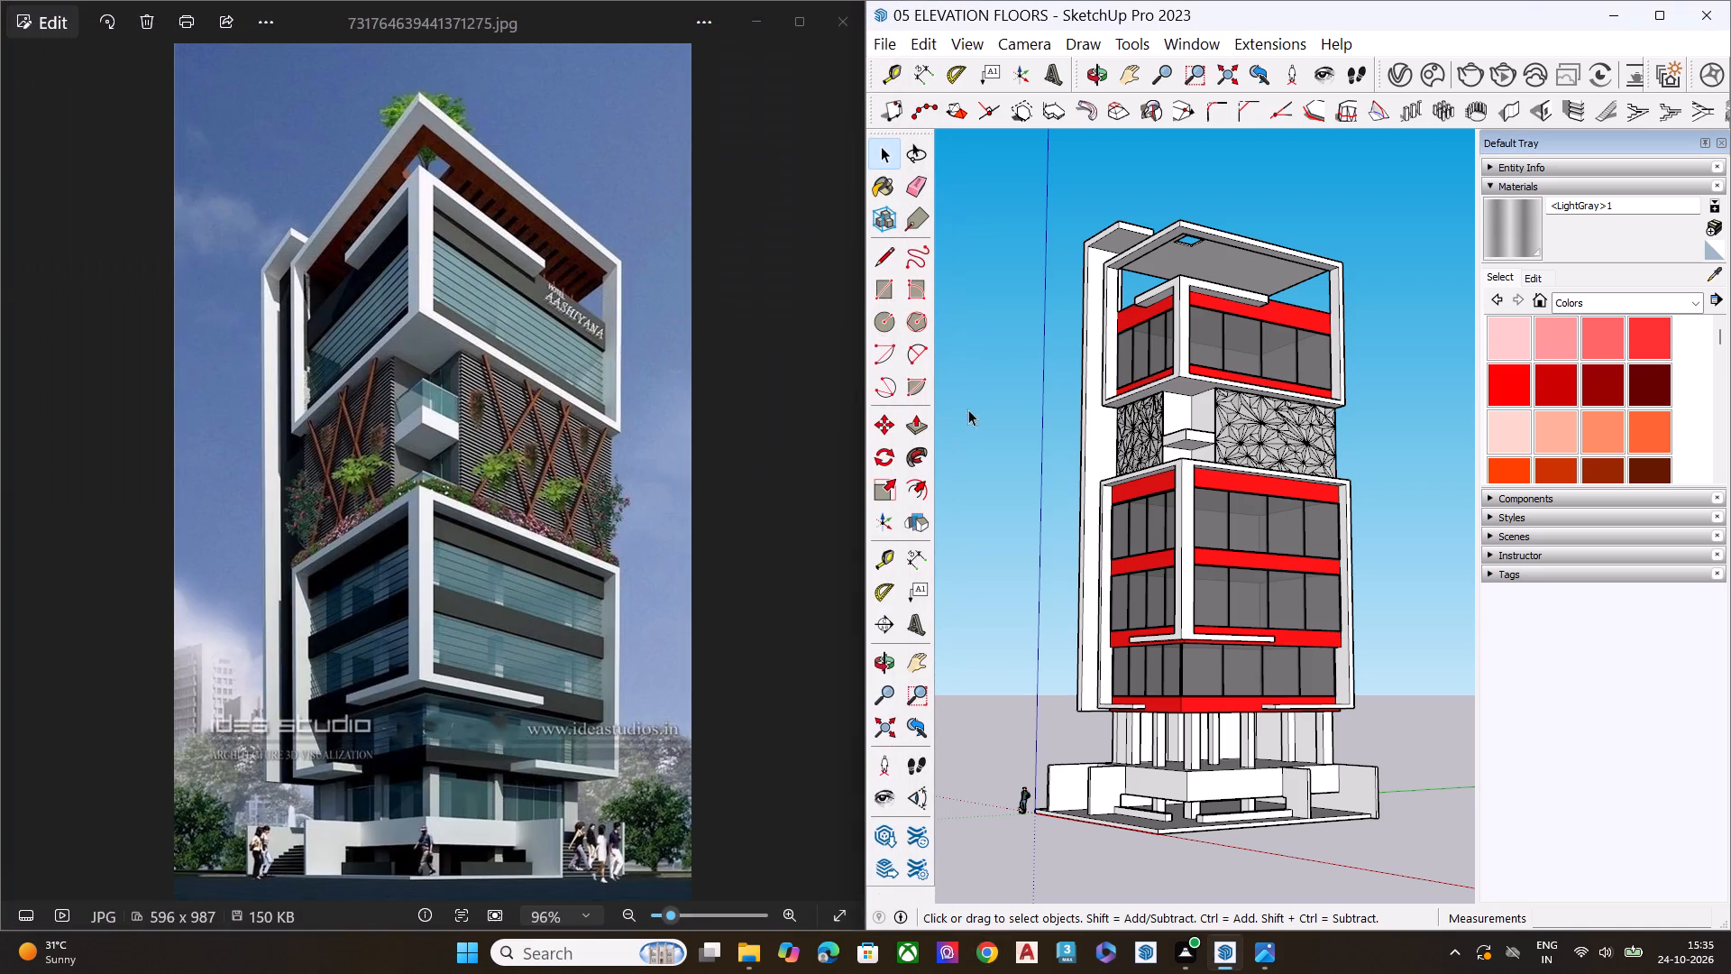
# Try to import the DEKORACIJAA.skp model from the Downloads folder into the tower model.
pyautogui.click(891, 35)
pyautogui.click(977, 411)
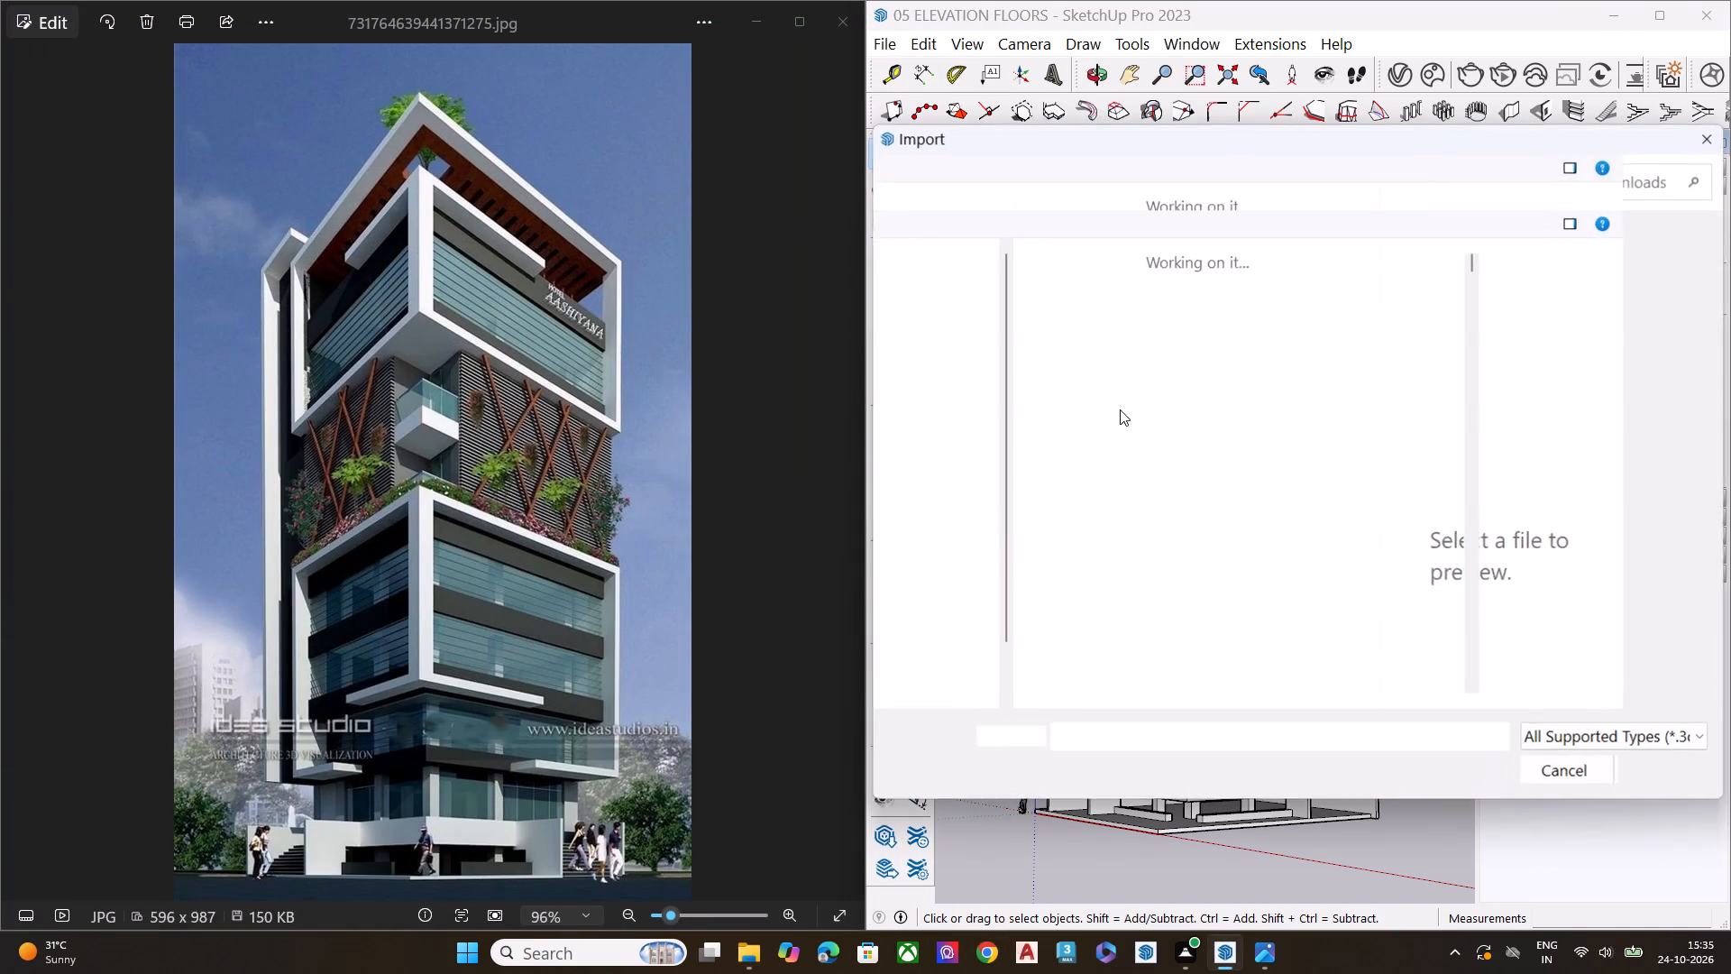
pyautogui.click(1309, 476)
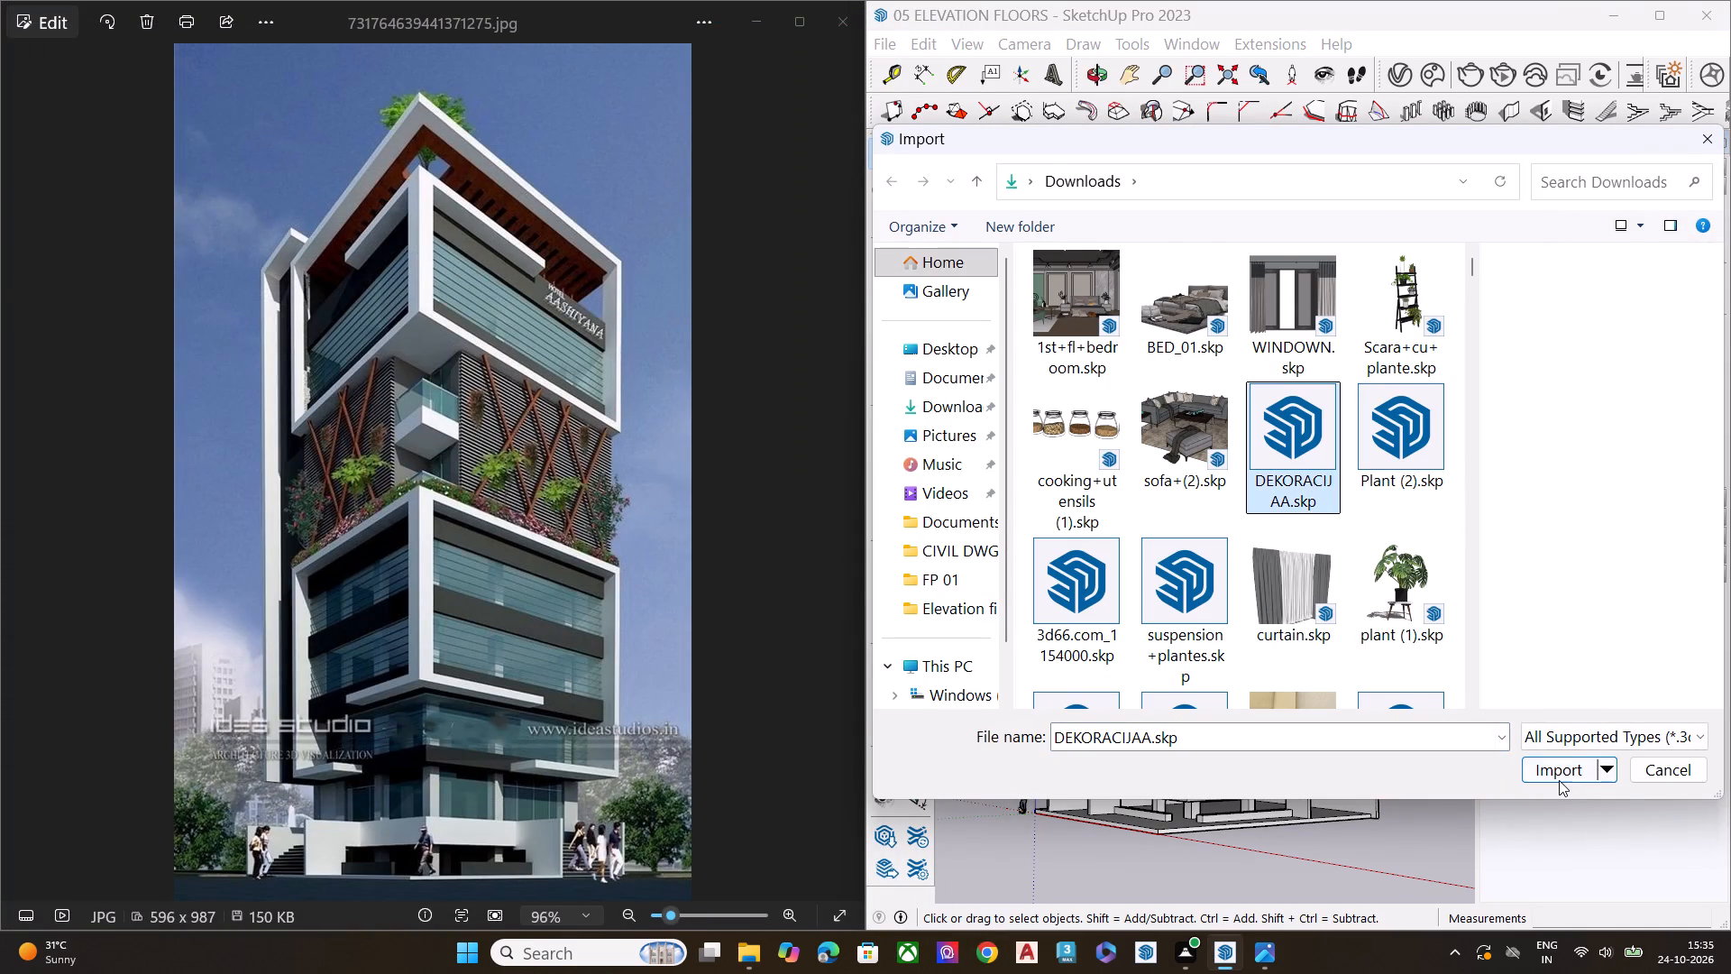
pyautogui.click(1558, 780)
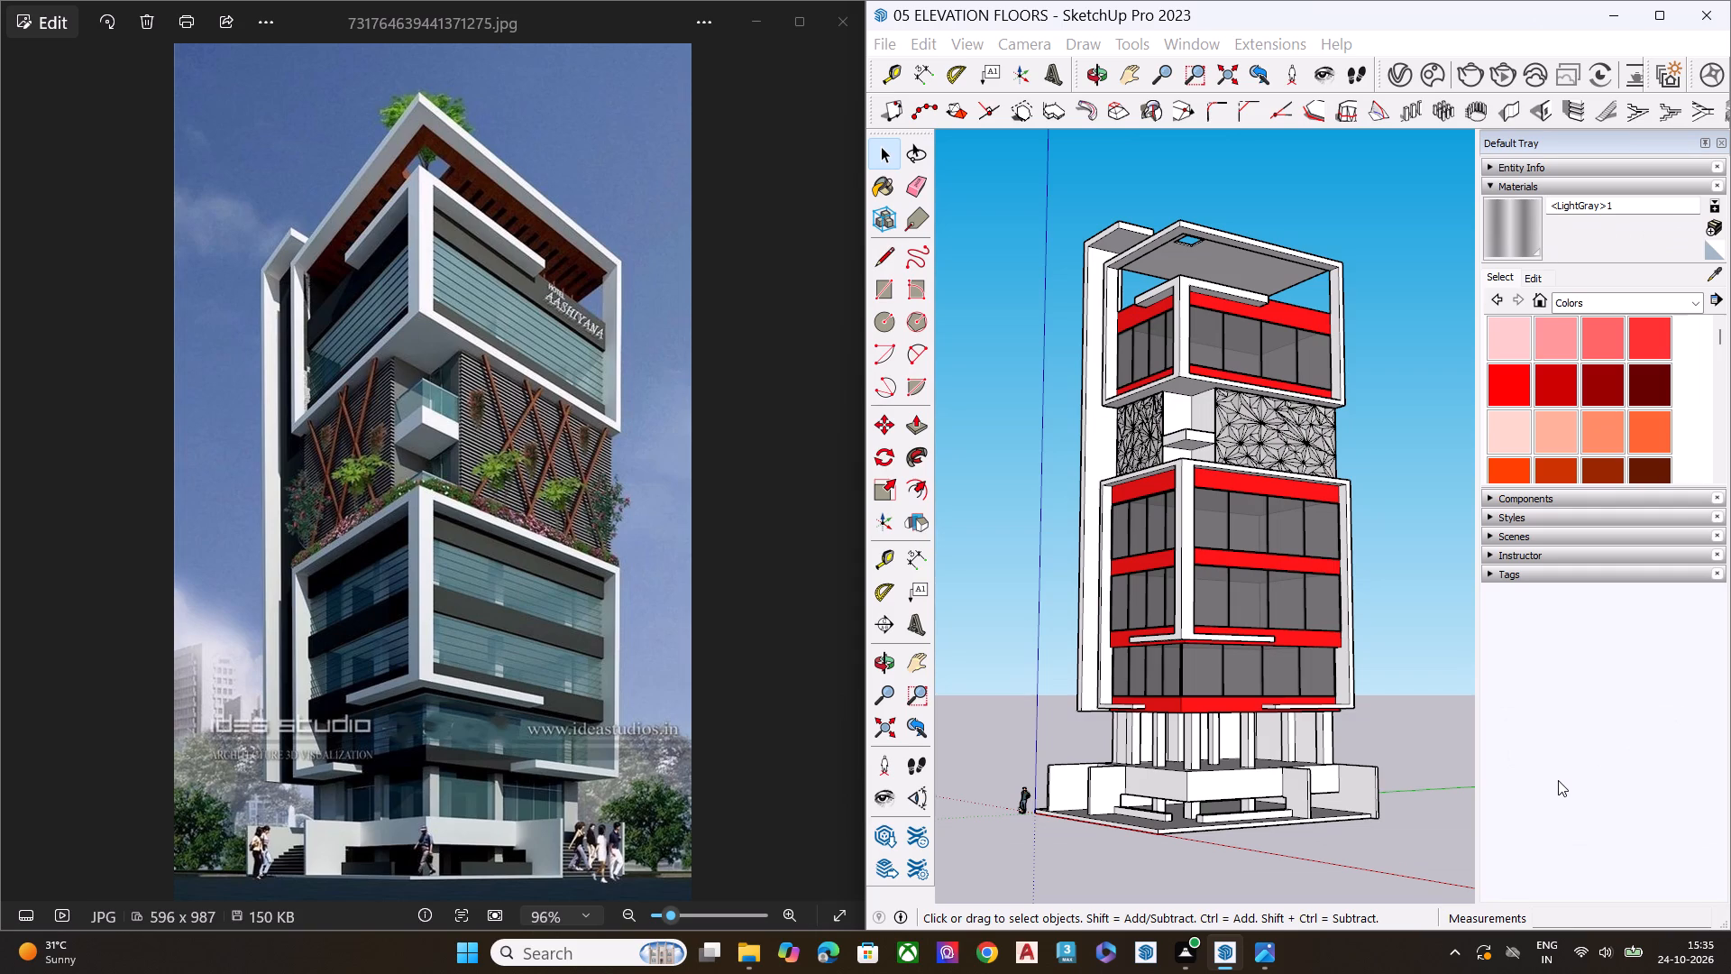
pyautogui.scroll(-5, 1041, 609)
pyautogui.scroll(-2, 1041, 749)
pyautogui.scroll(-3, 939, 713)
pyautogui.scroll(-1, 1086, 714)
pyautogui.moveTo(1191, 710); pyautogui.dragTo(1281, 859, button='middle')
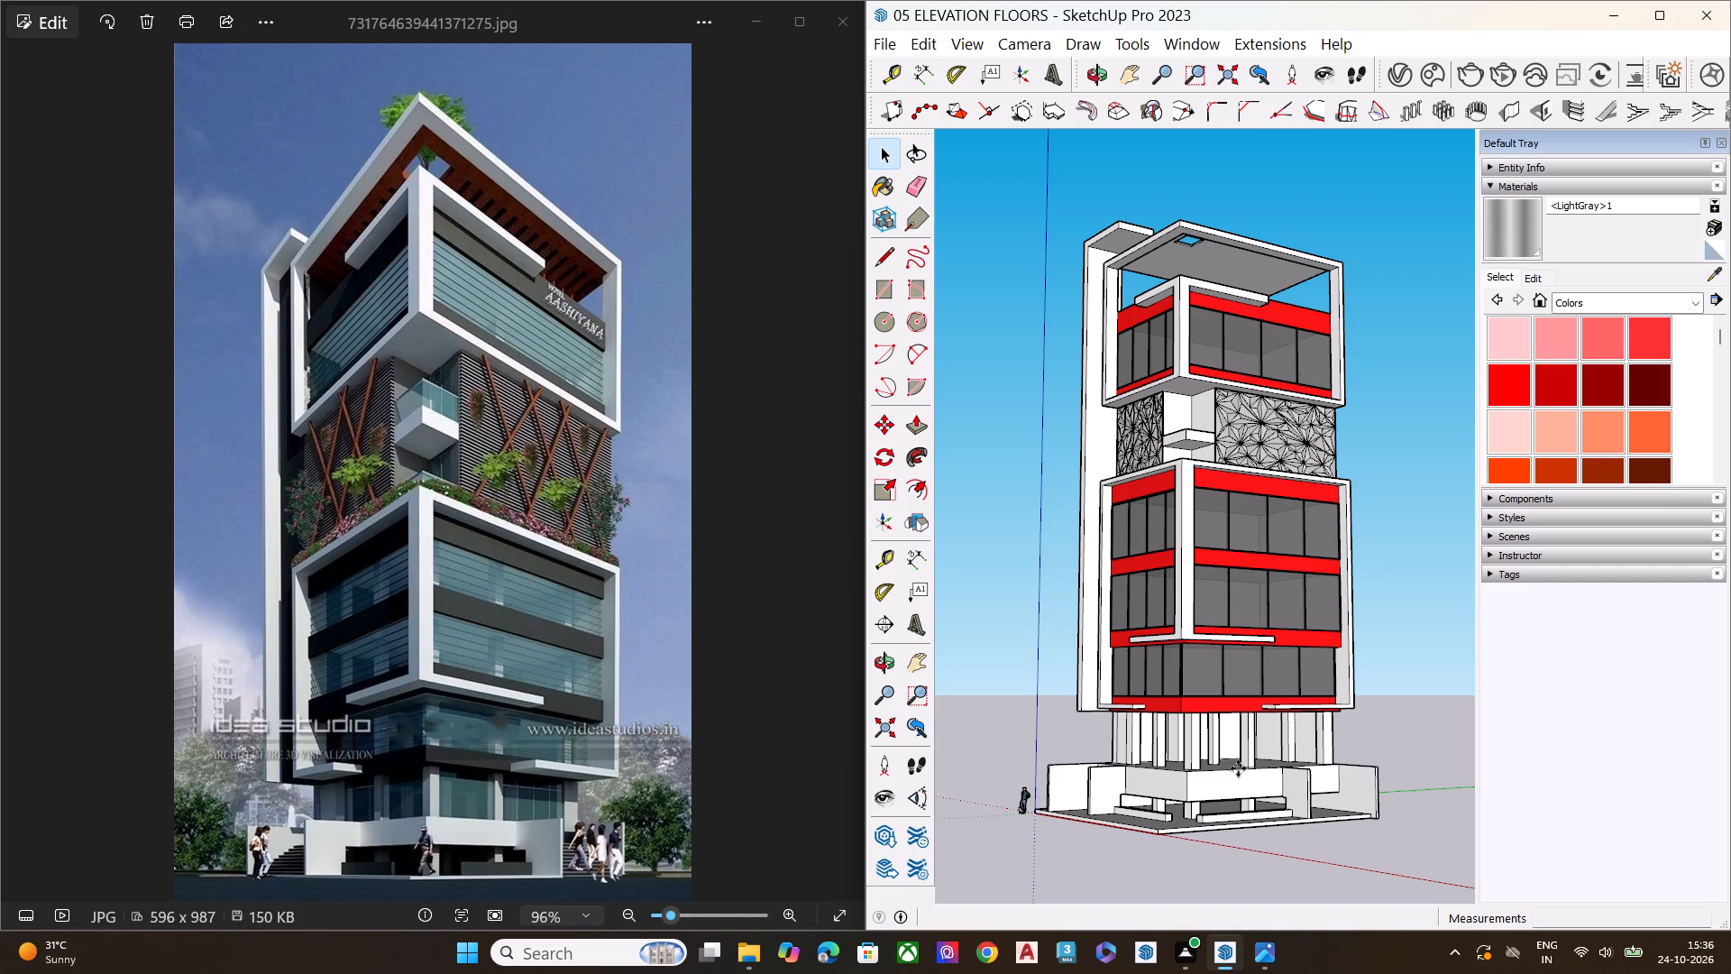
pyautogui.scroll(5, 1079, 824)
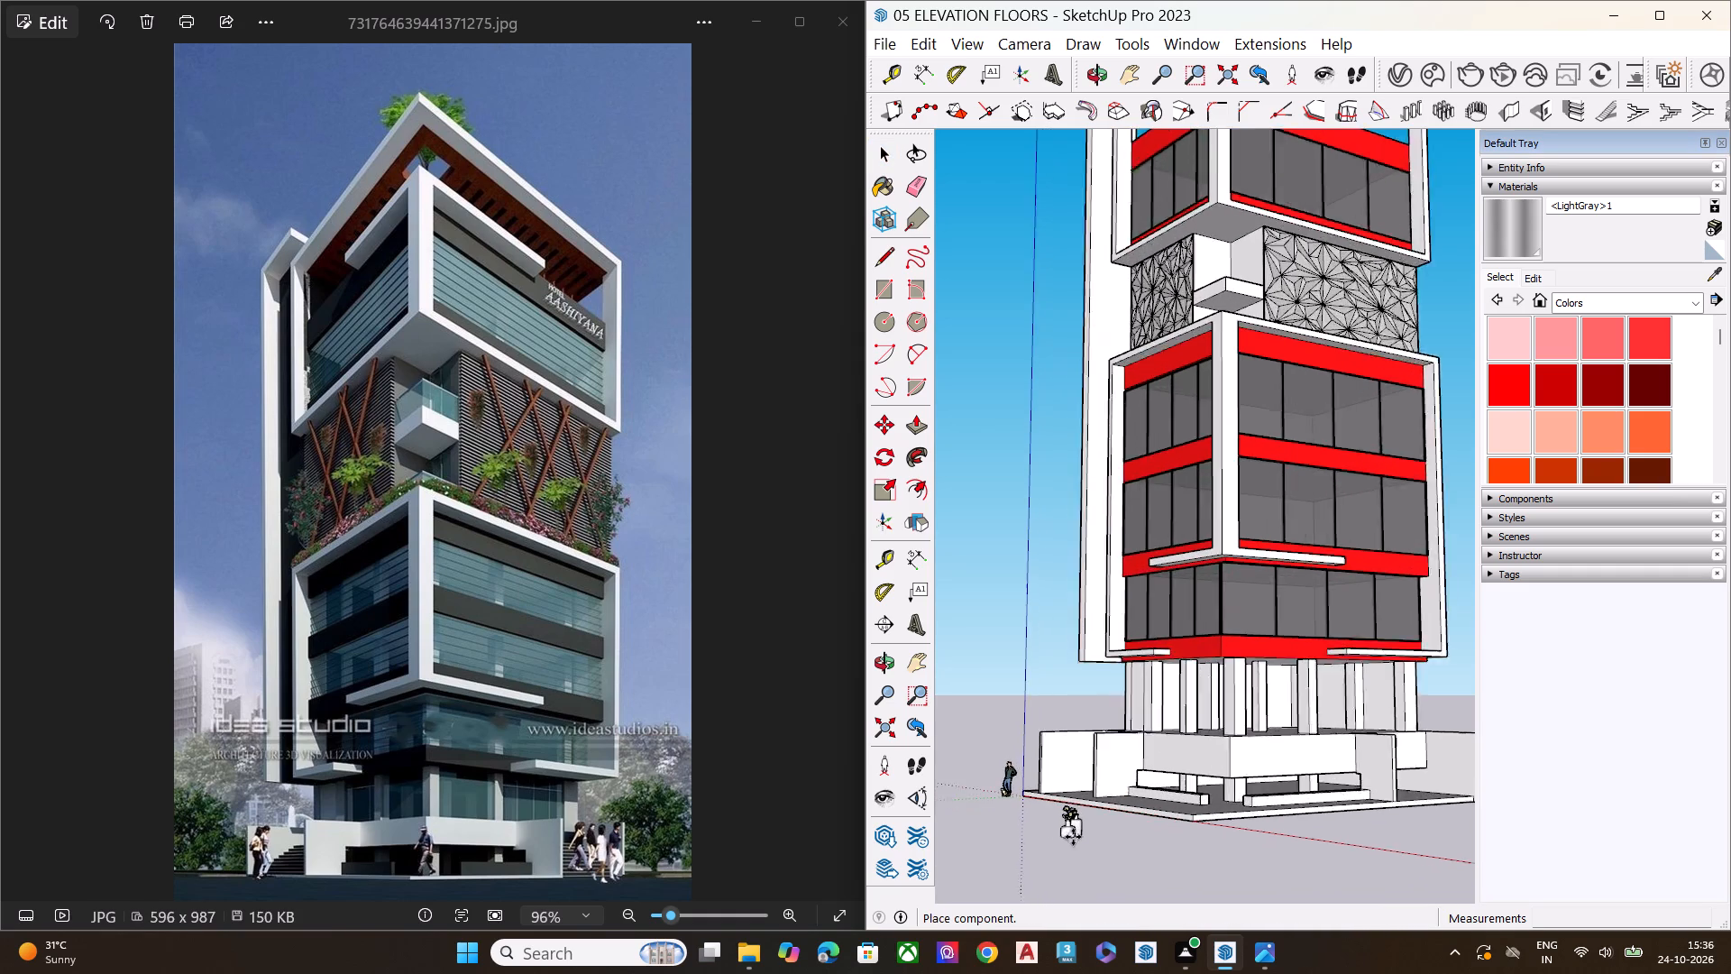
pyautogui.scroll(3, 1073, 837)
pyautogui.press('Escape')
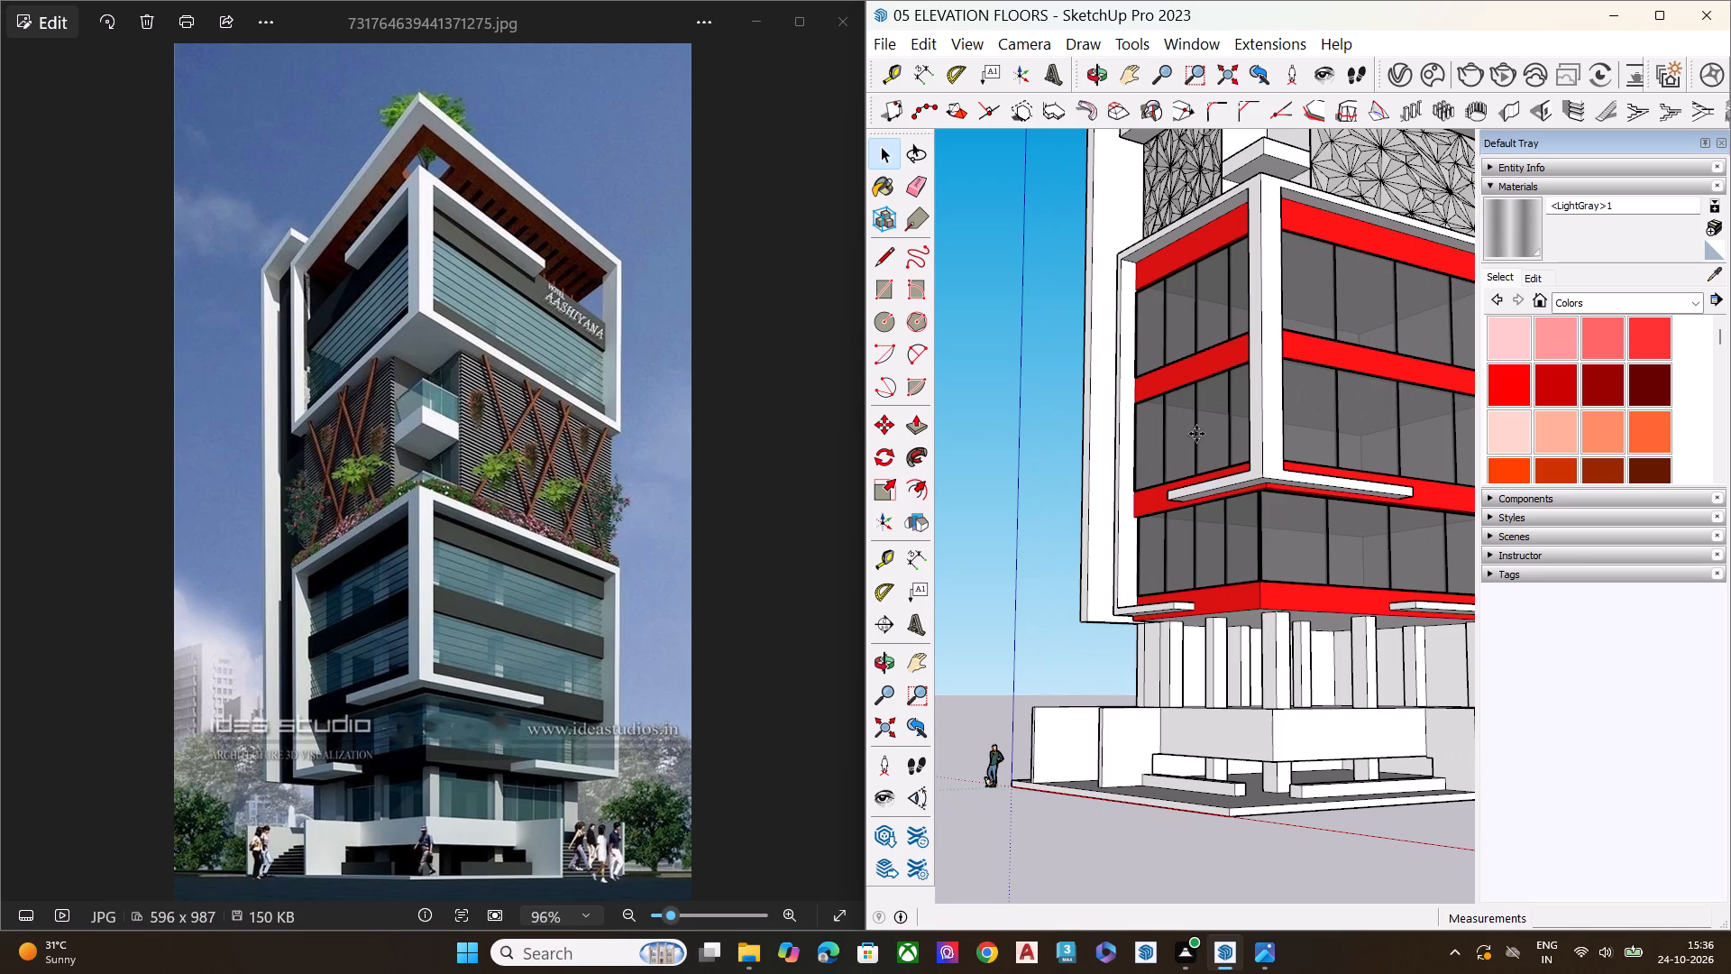
# Select the window glazing component above the corner ledge and open the V-Ray Asset Editor.
pyautogui.scroll(-3, 1118, 585)
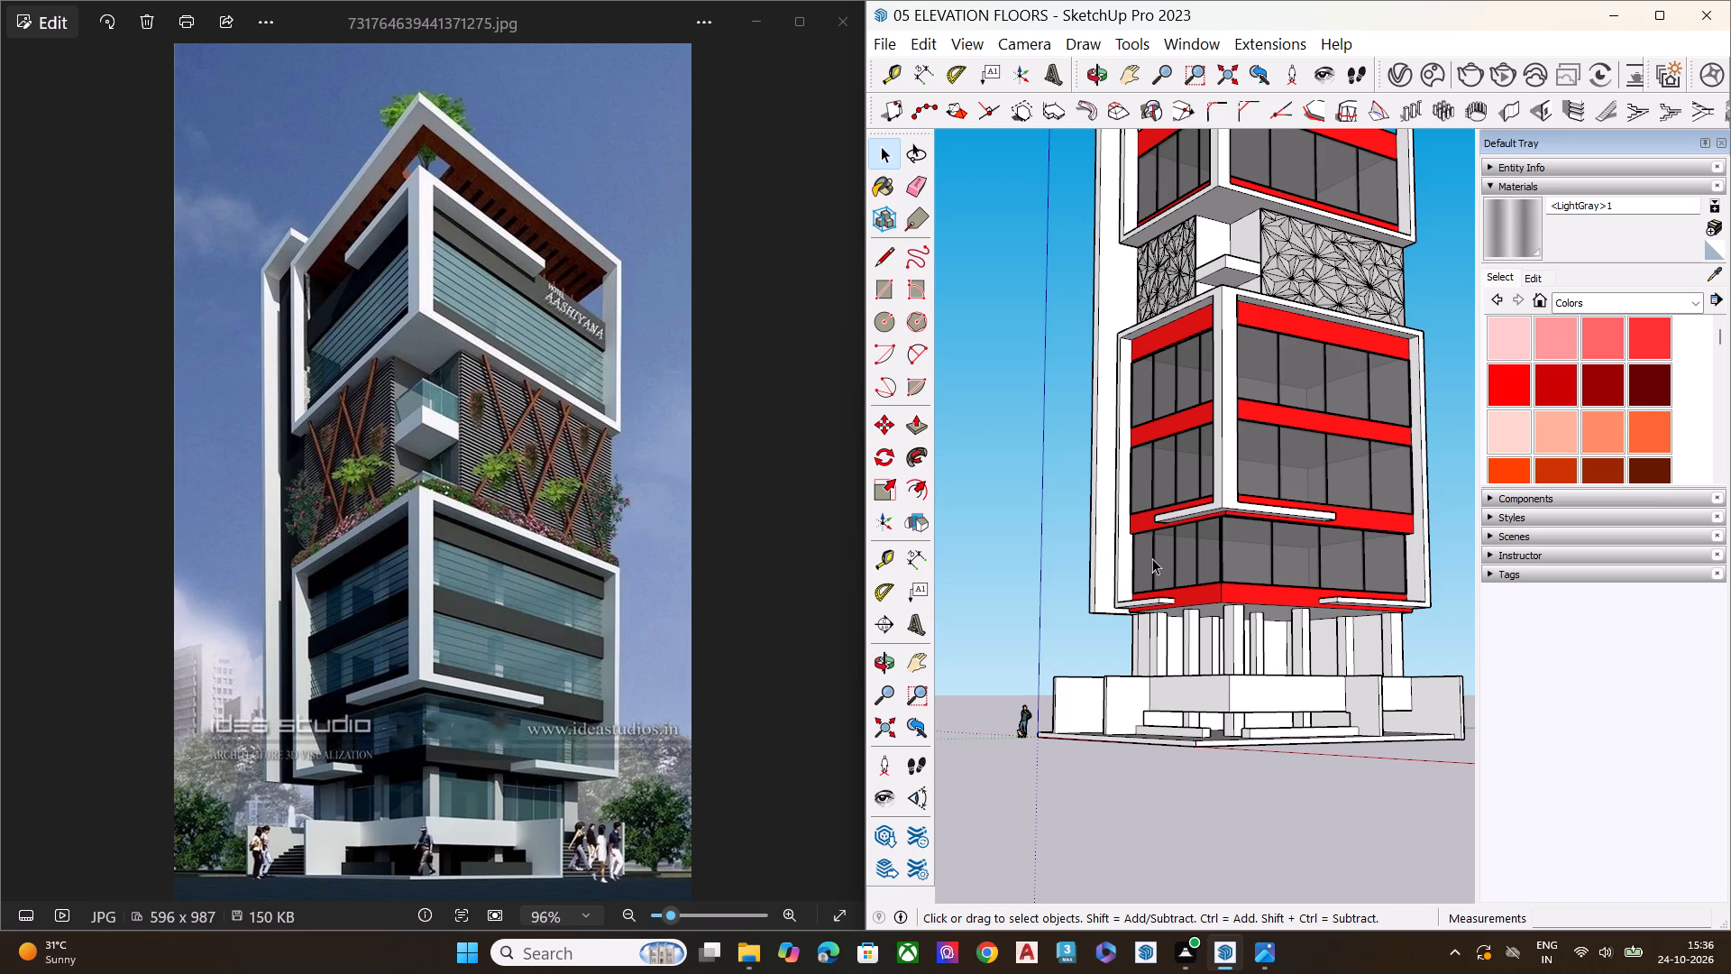
pyautogui.scroll(6, 1369, 403)
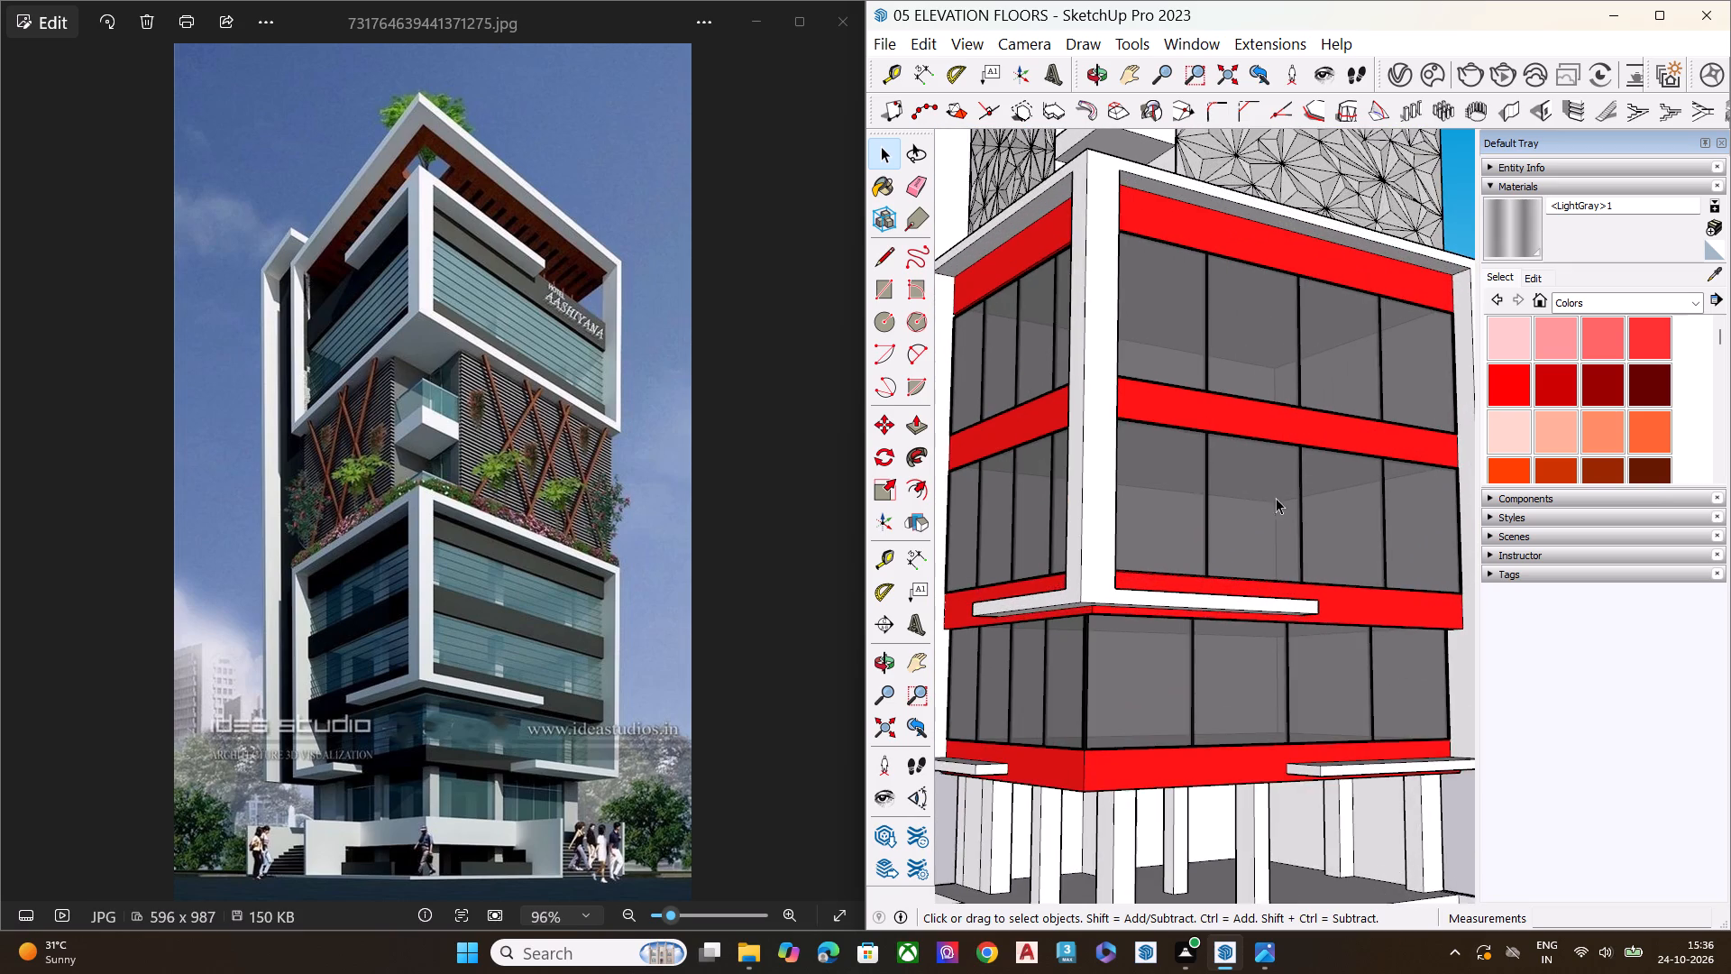
pyautogui.moveTo(1250, 483); pyautogui.dragTo(1301, 625, button='middle')
pyautogui.scroll(6, 1259, 574)
pyautogui.click(1212, 533)
pyautogui.rightClick(1203, 515)
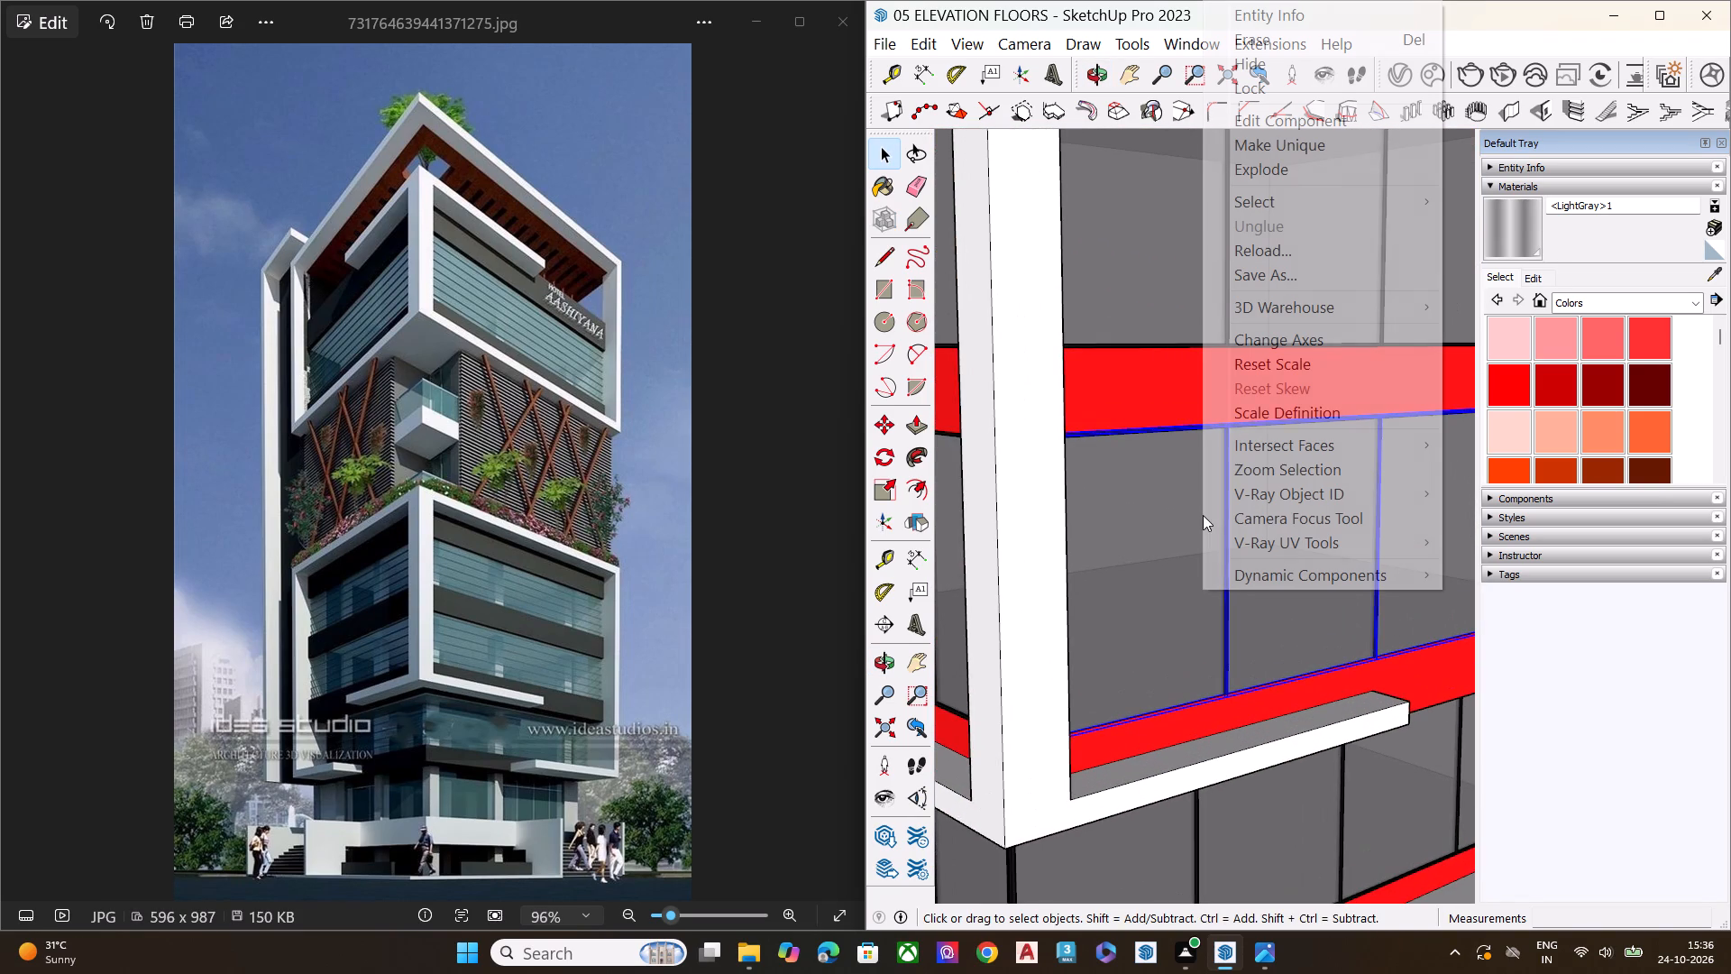
pyautogui.click(1142, 534)
pyautogui.click(1398, 65)
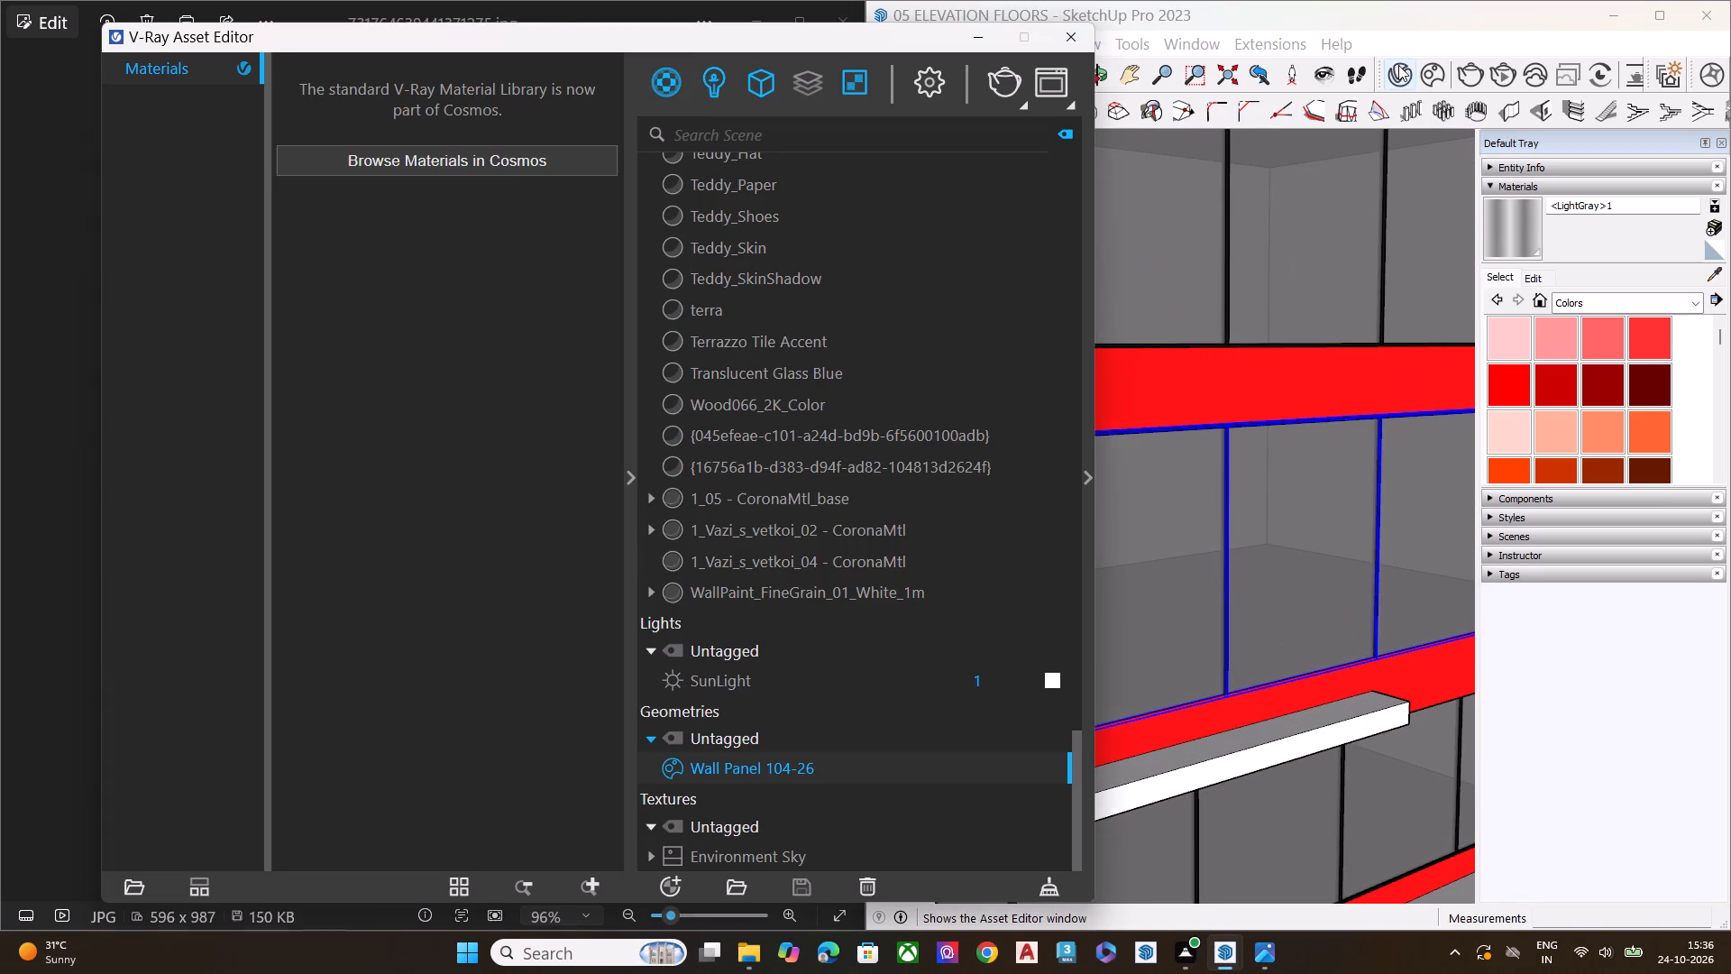